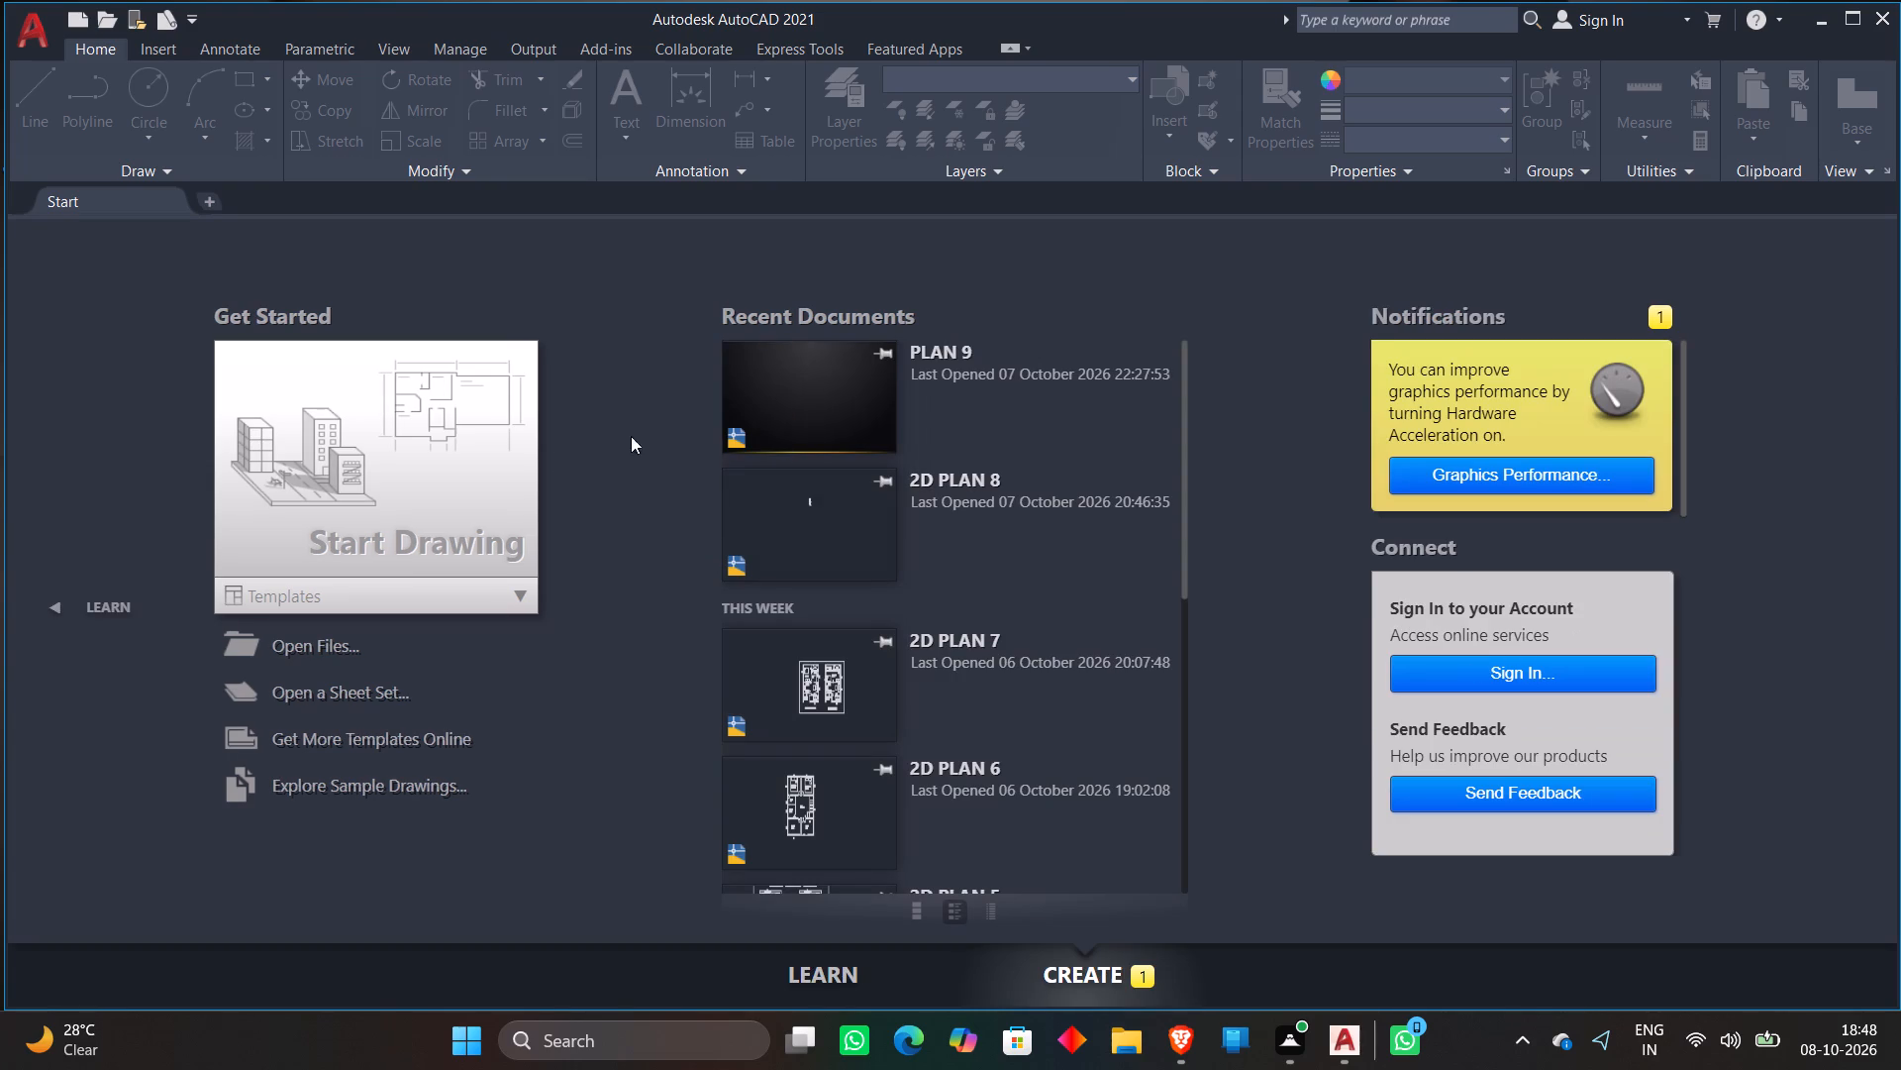
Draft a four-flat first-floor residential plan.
Start a new blank drawing.
left_click(430, 500)
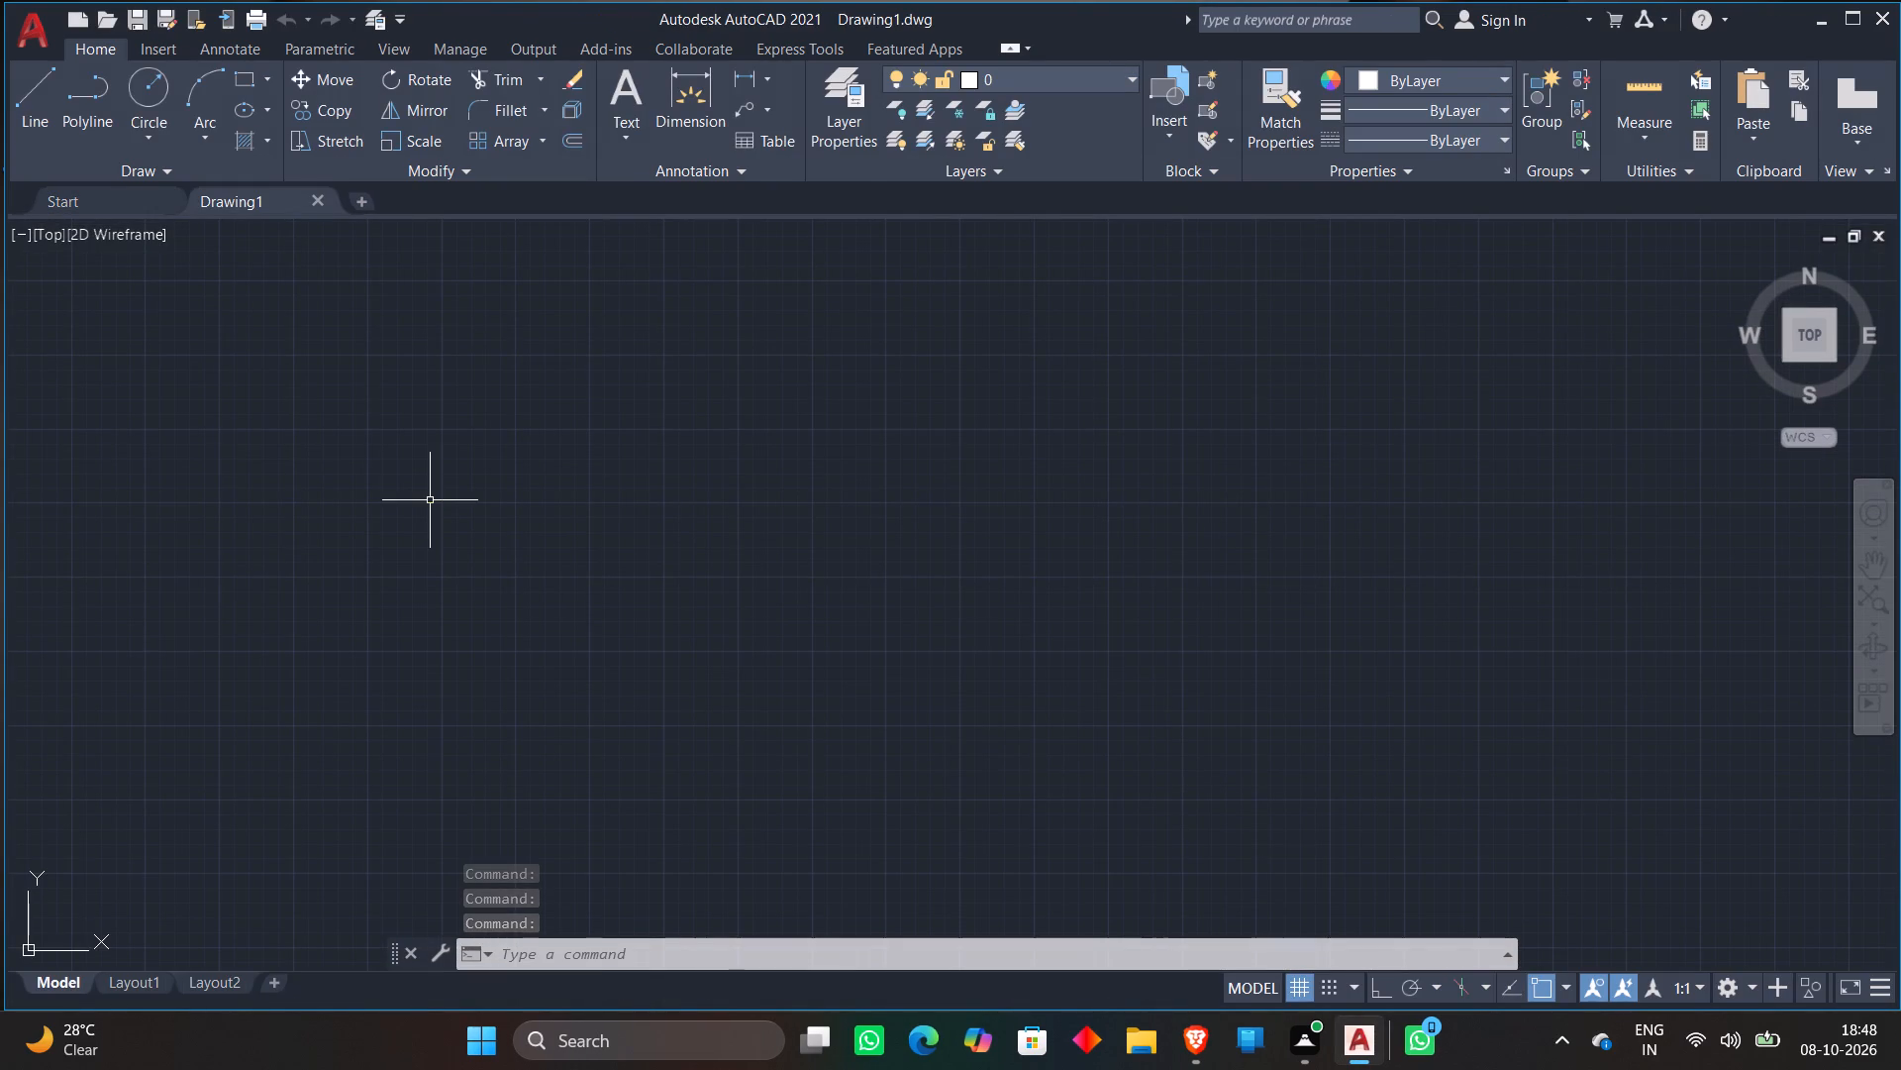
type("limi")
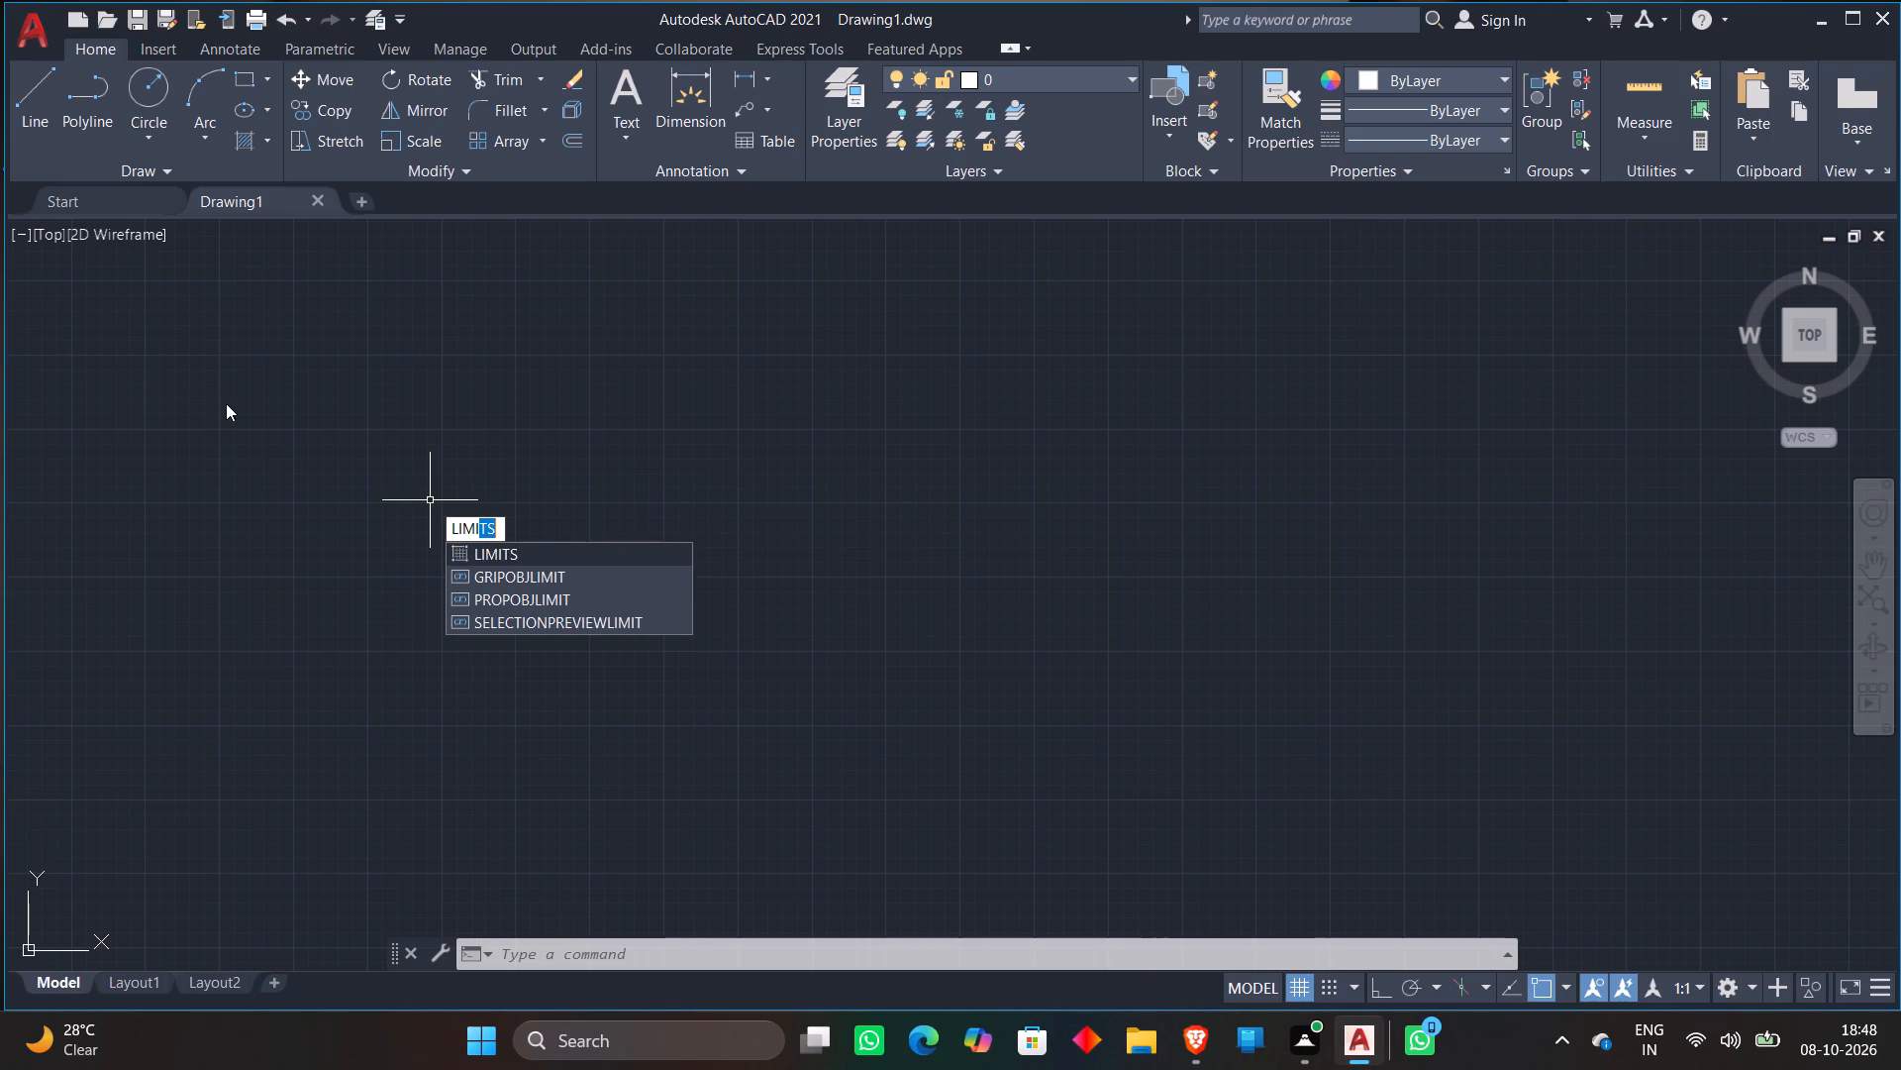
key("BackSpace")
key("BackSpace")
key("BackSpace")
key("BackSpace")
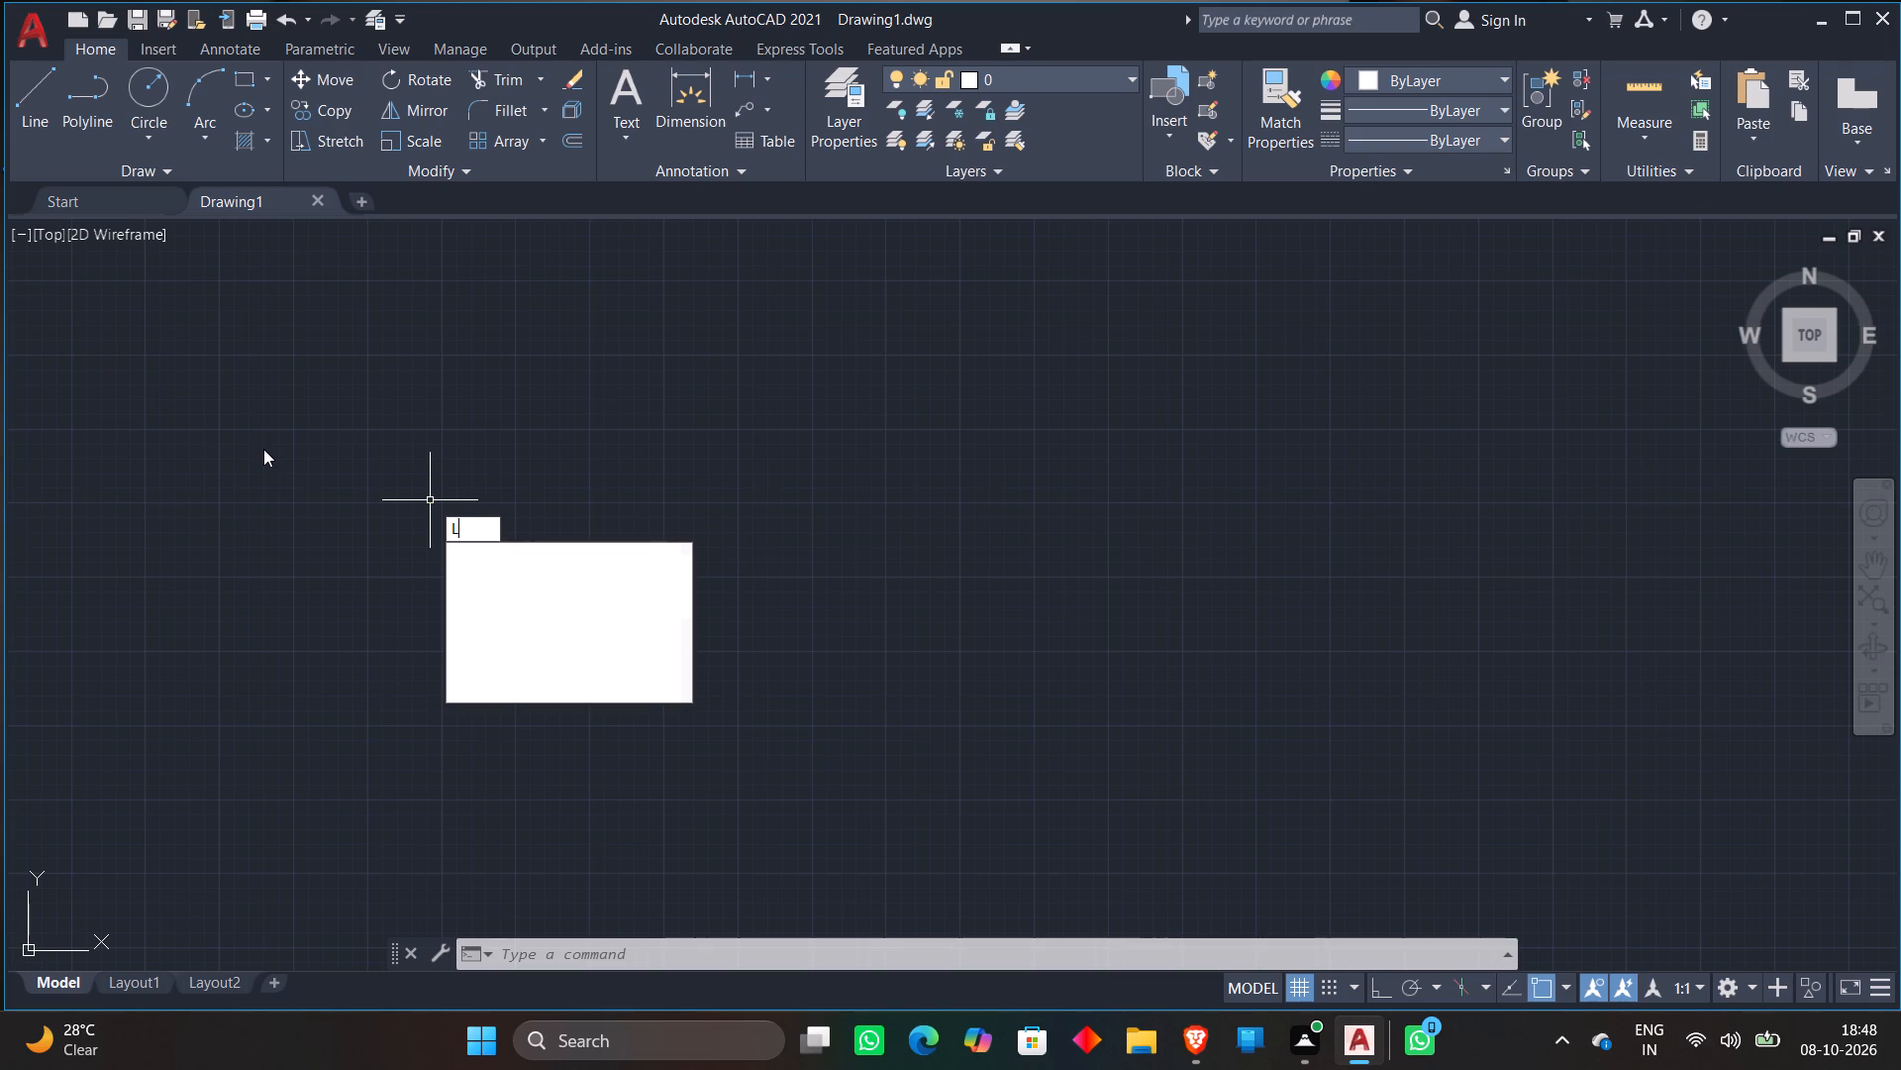
Turn on command log recording with LOGFILEON.
key("o")
key("g")
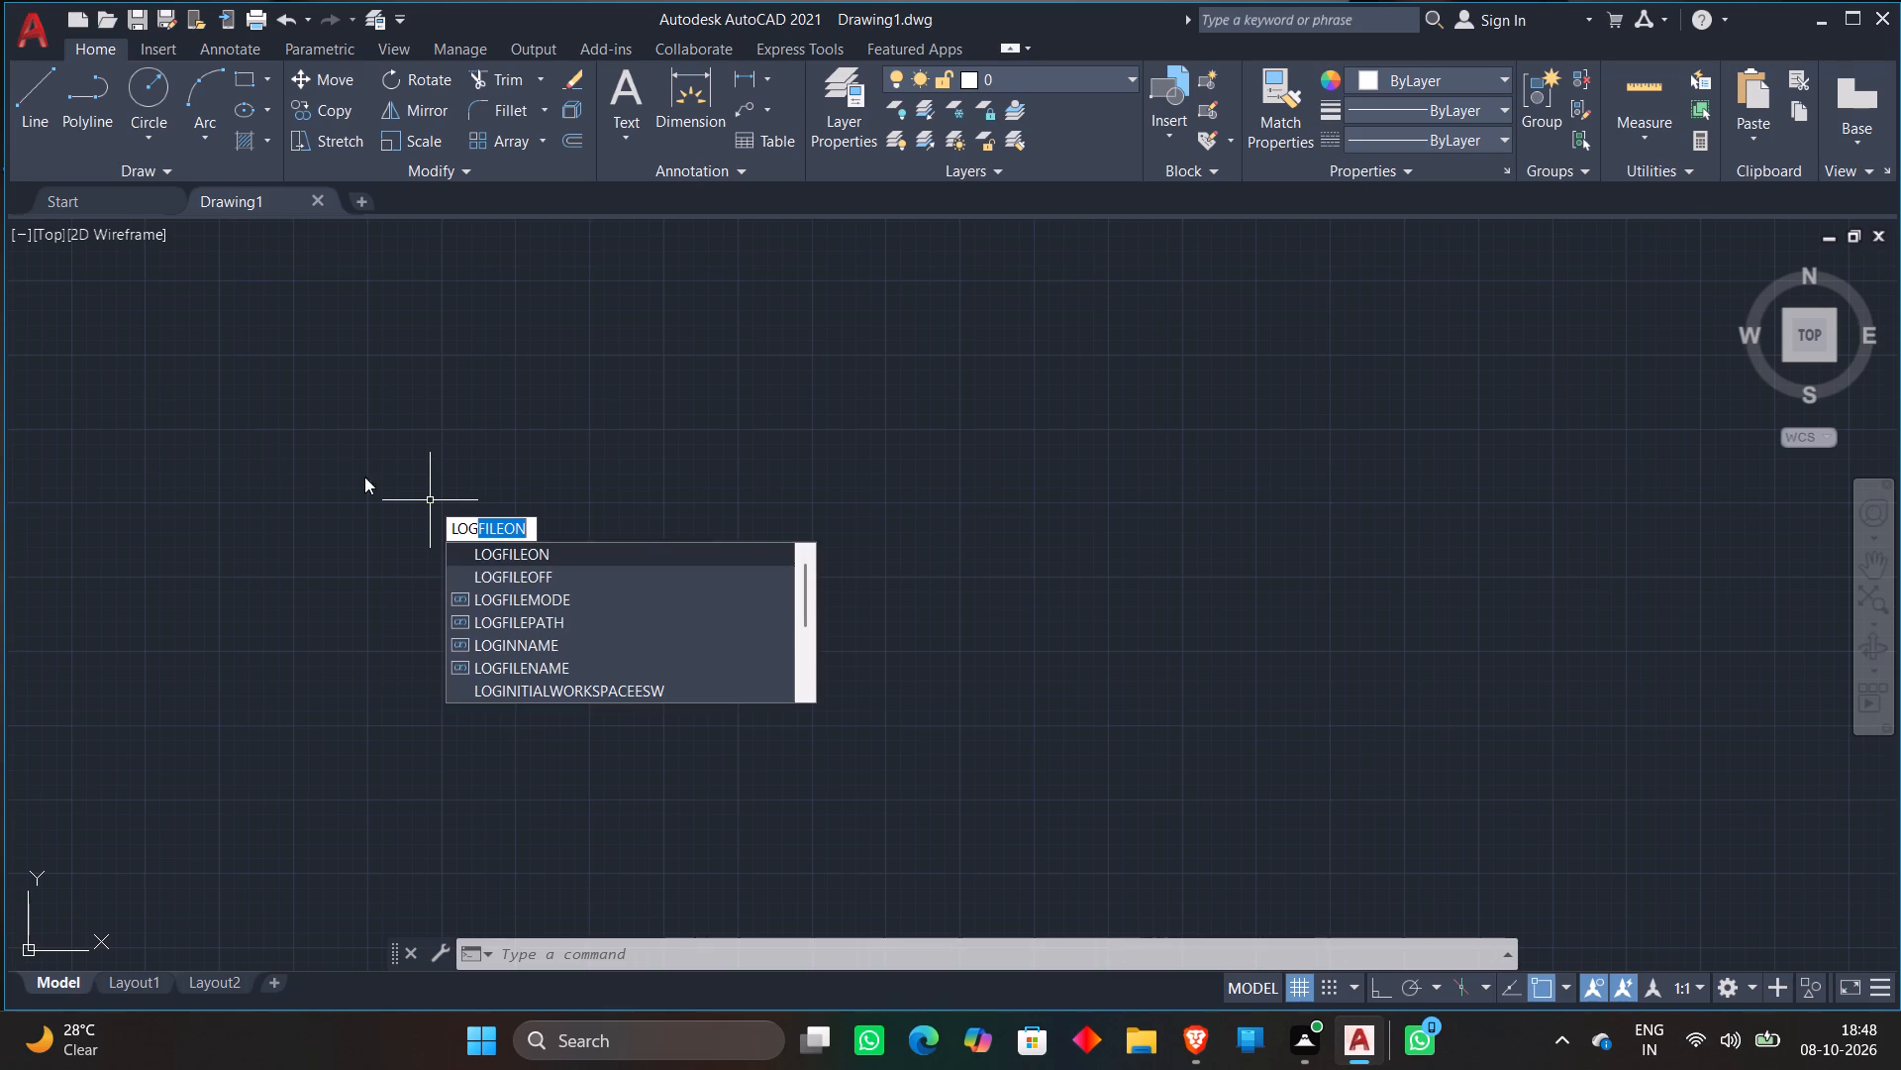
left_click(520, 557)
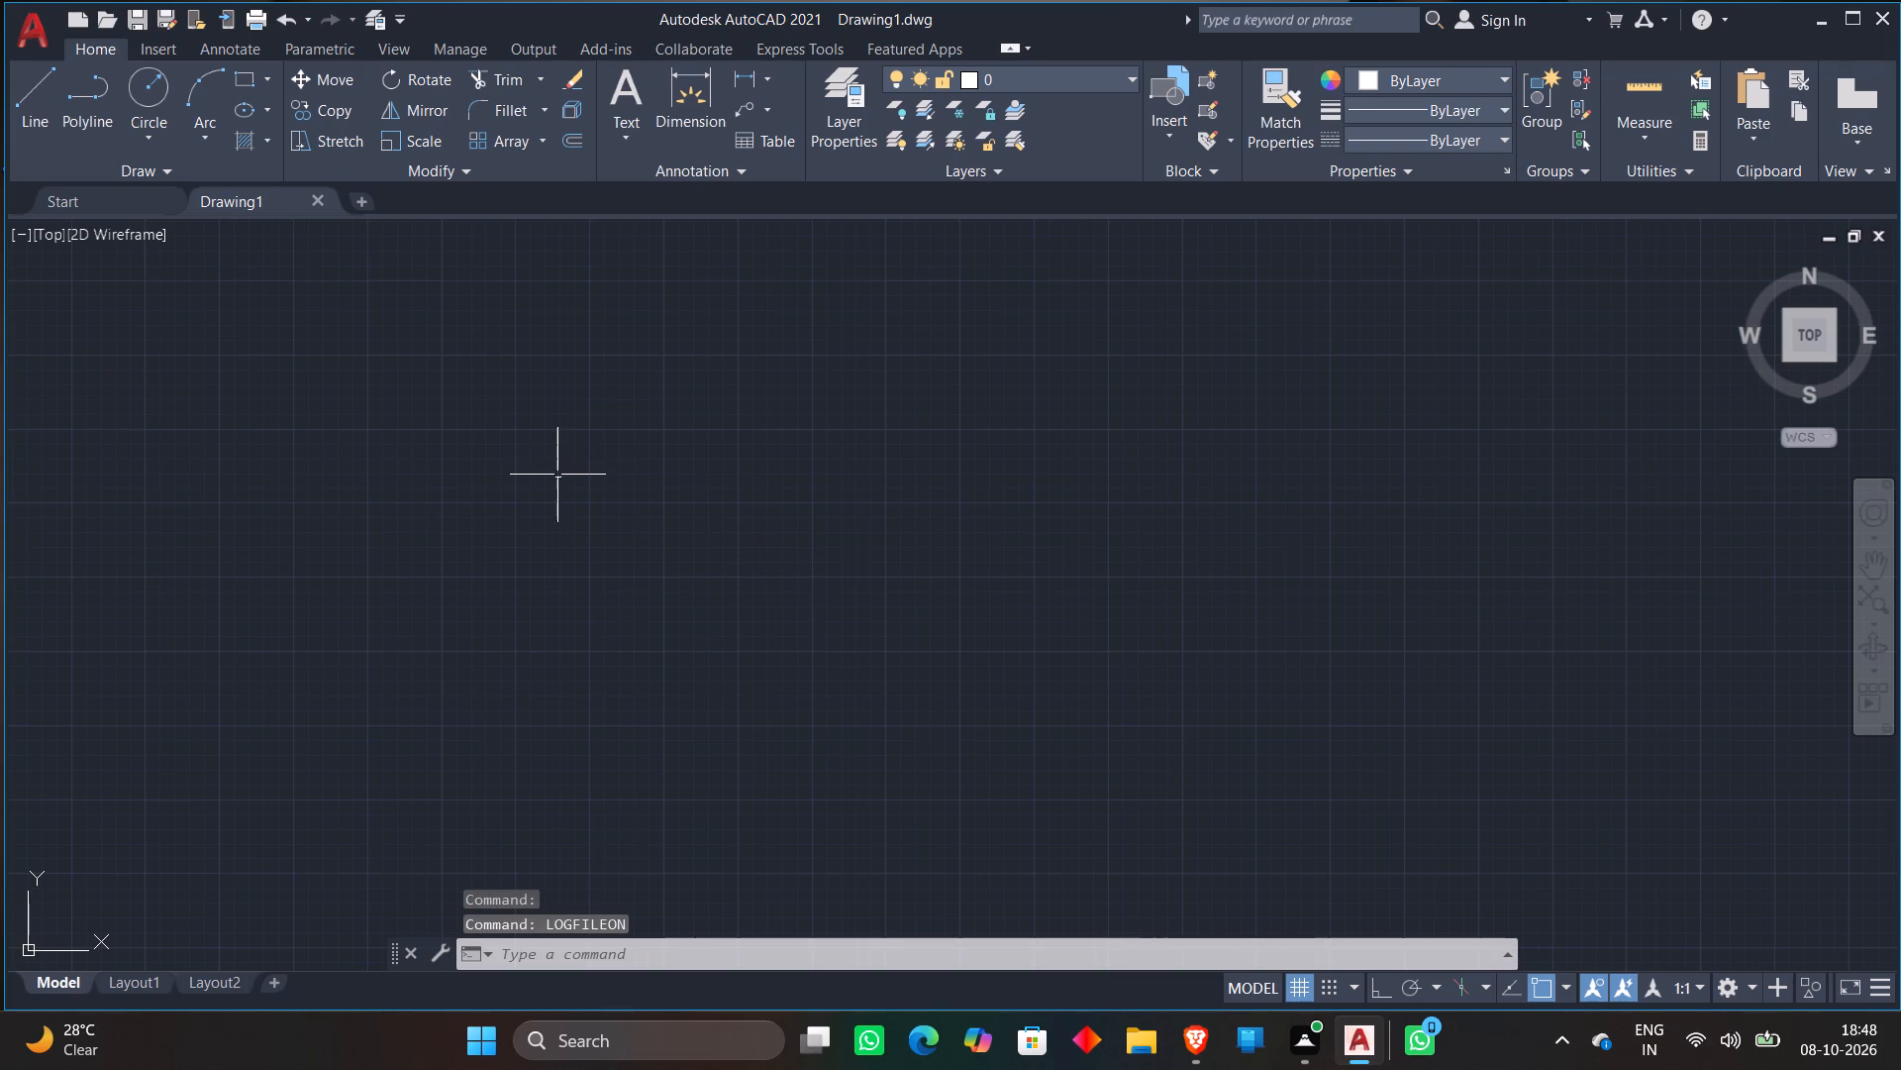
Set the drawing units to Engineering length with 0'-0.0" precision and Feet as the insertion scale.
type("limi")
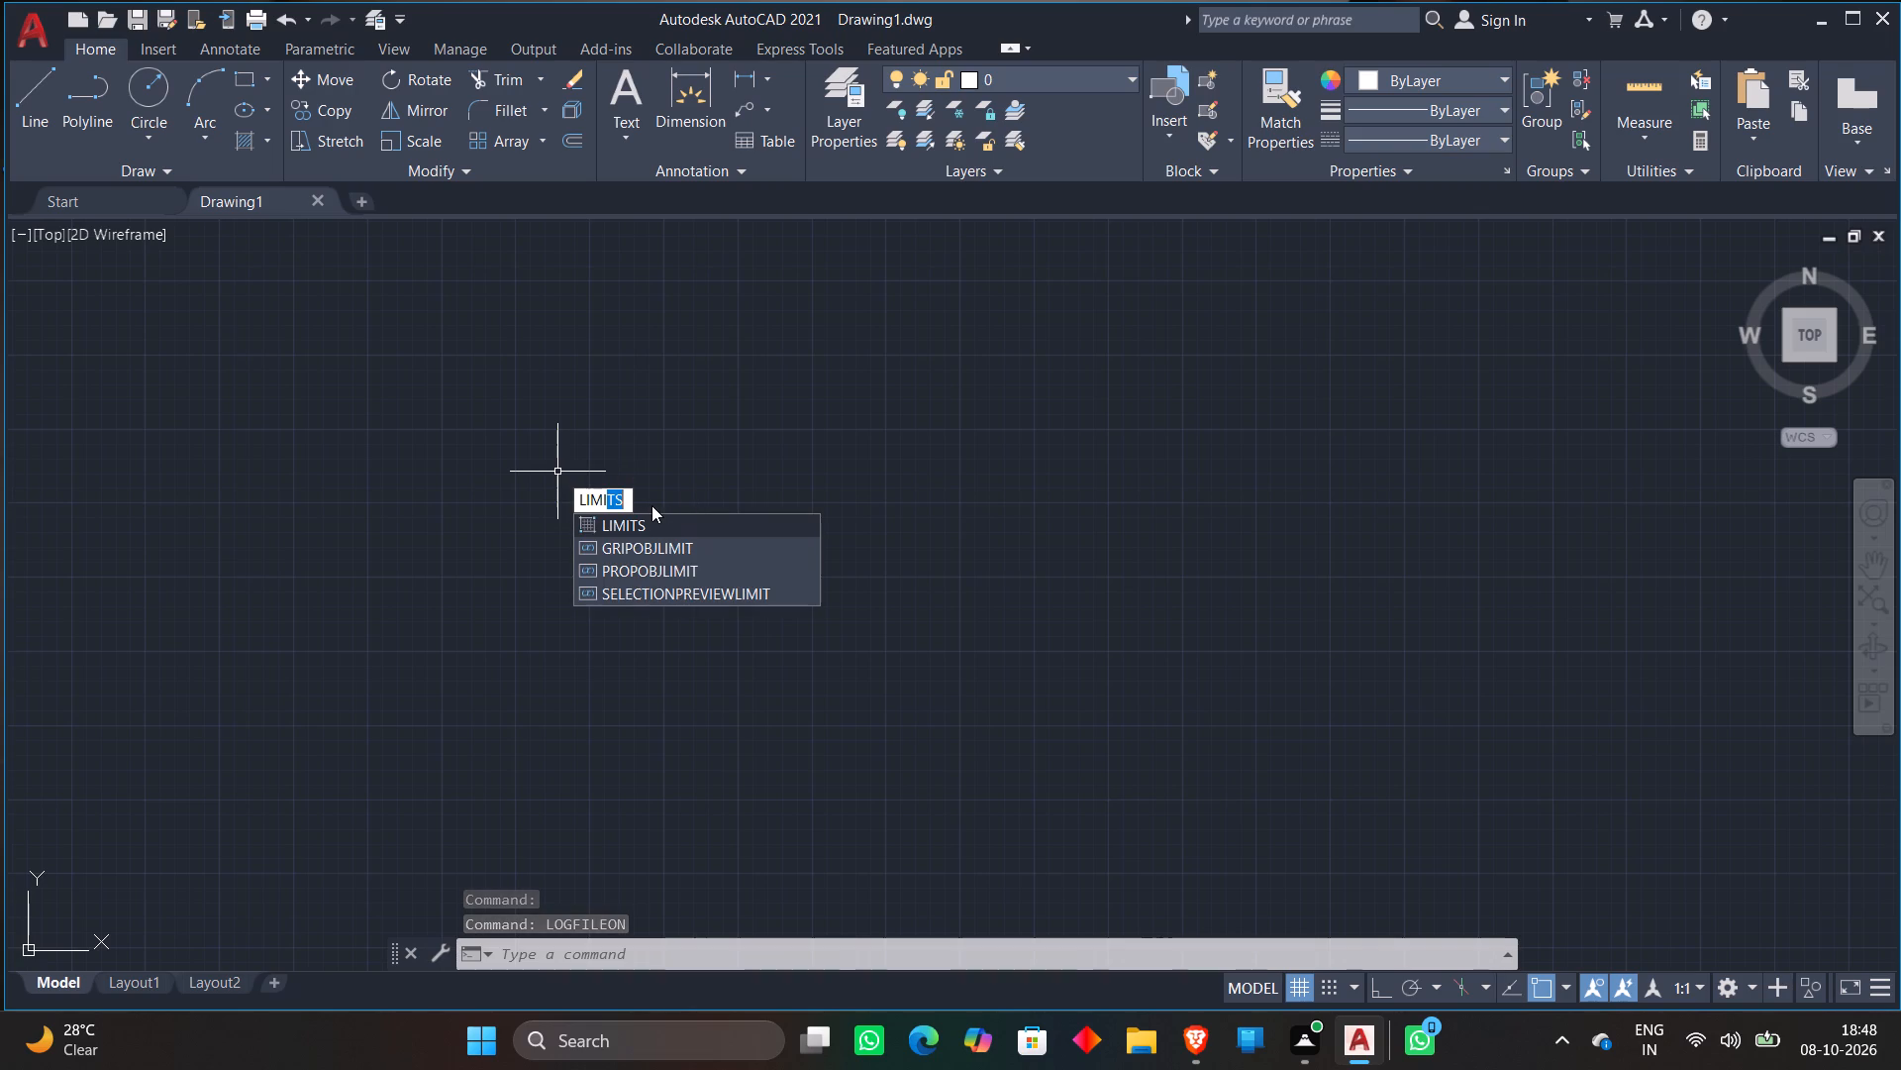
key("Escape")
type("units")
left_click(711, 543)
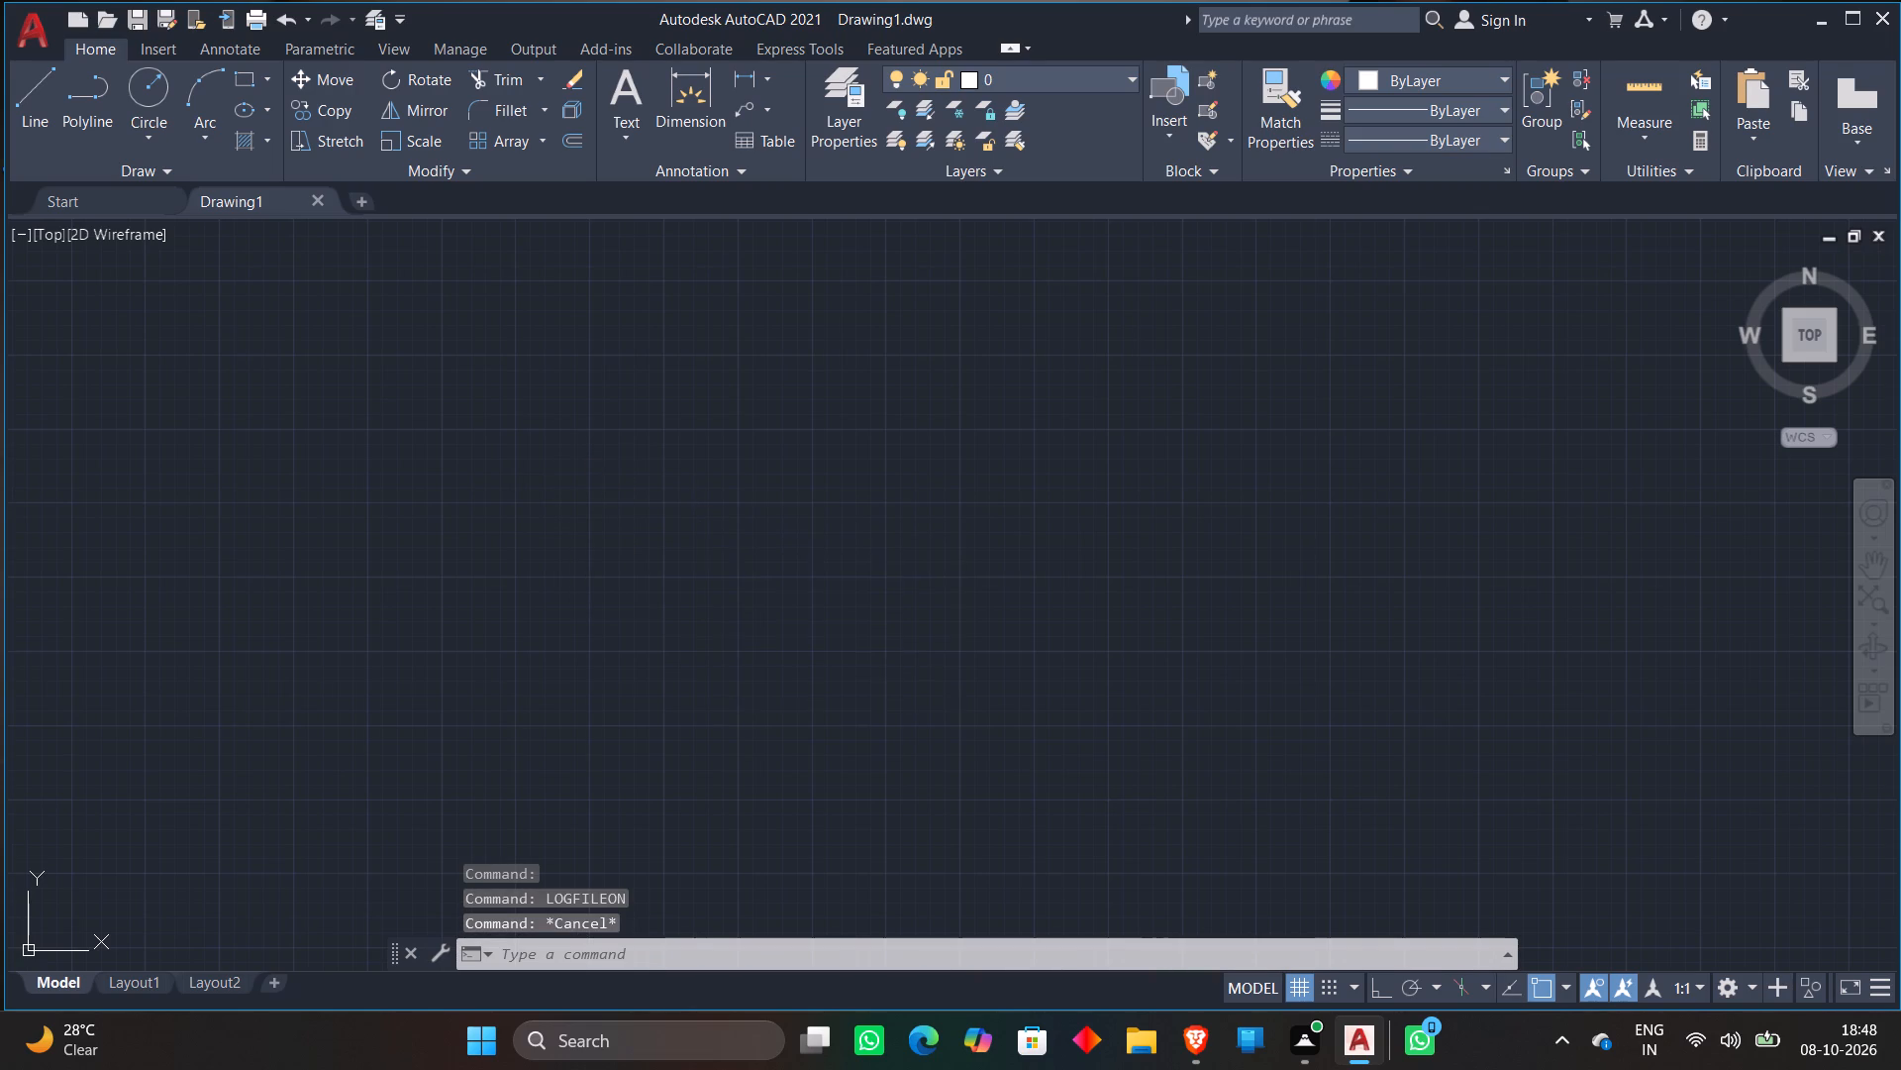
left_click(795, 341)
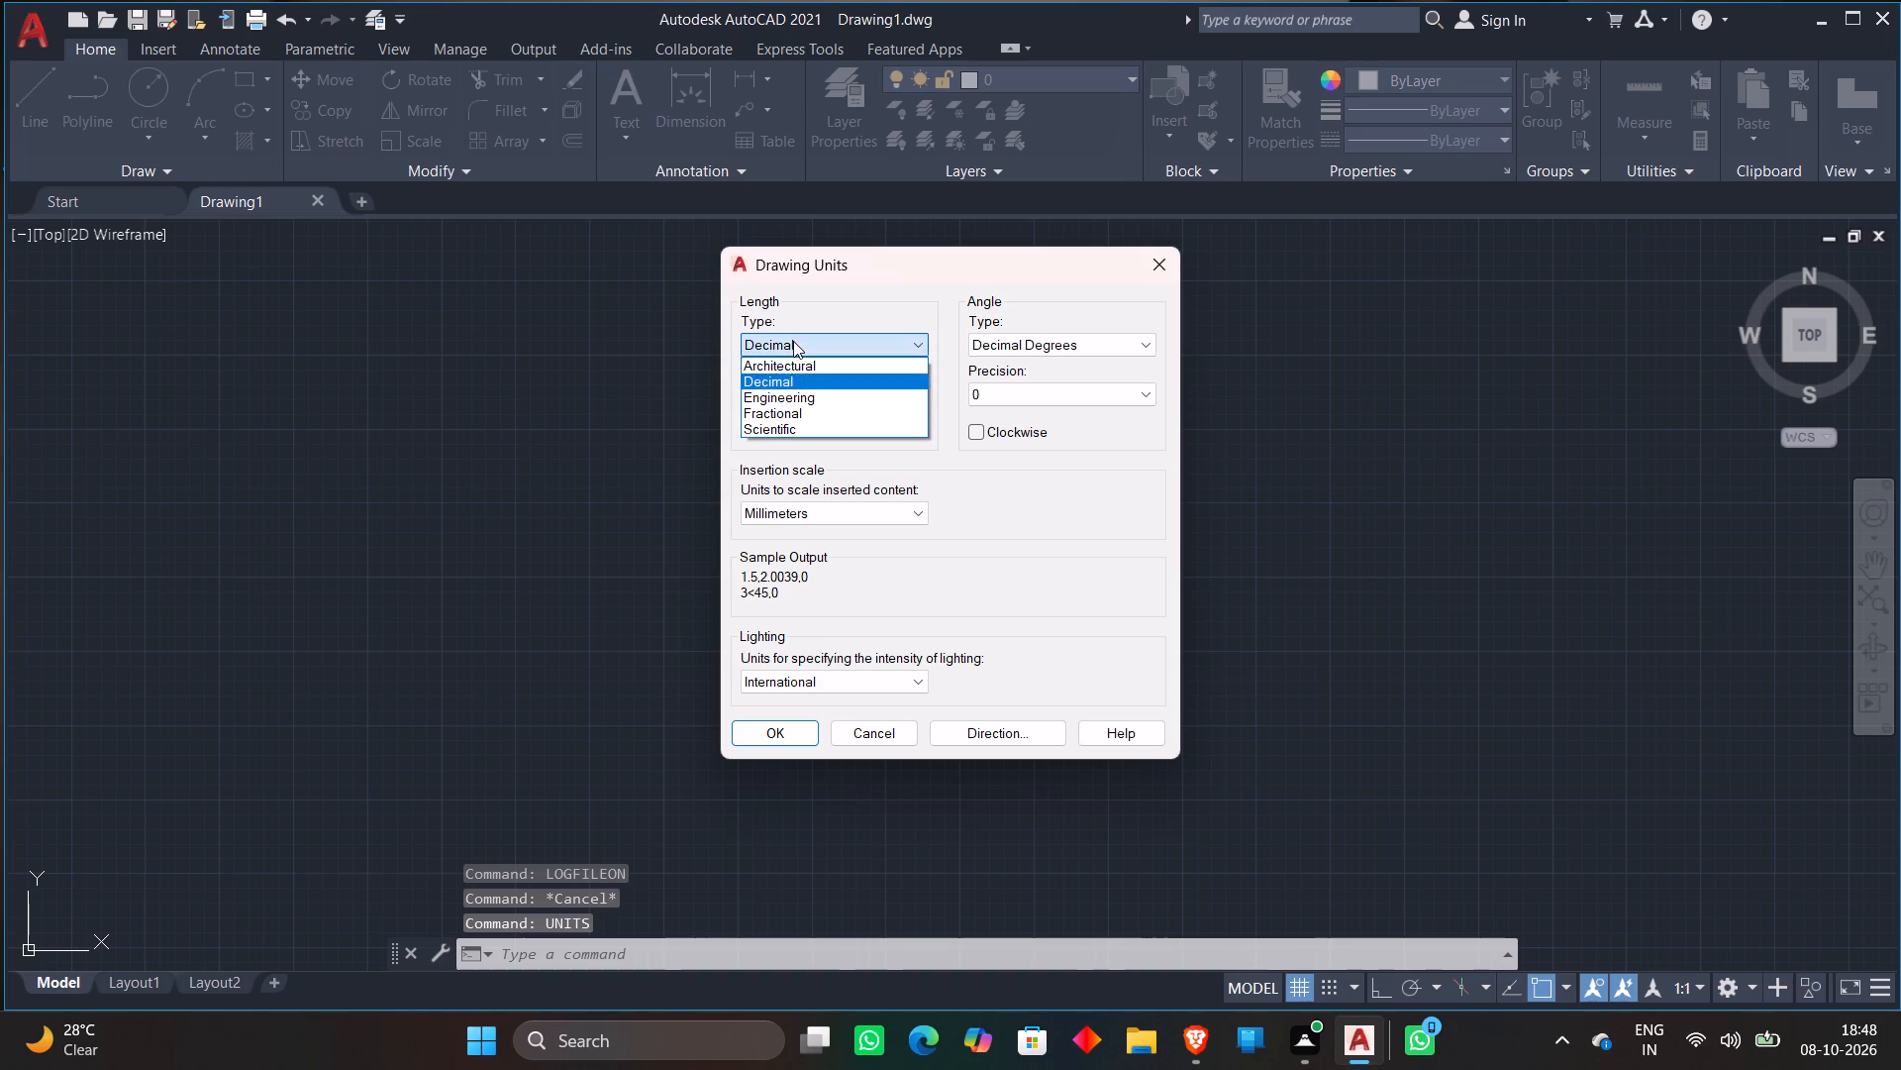
left_click(785, 396)
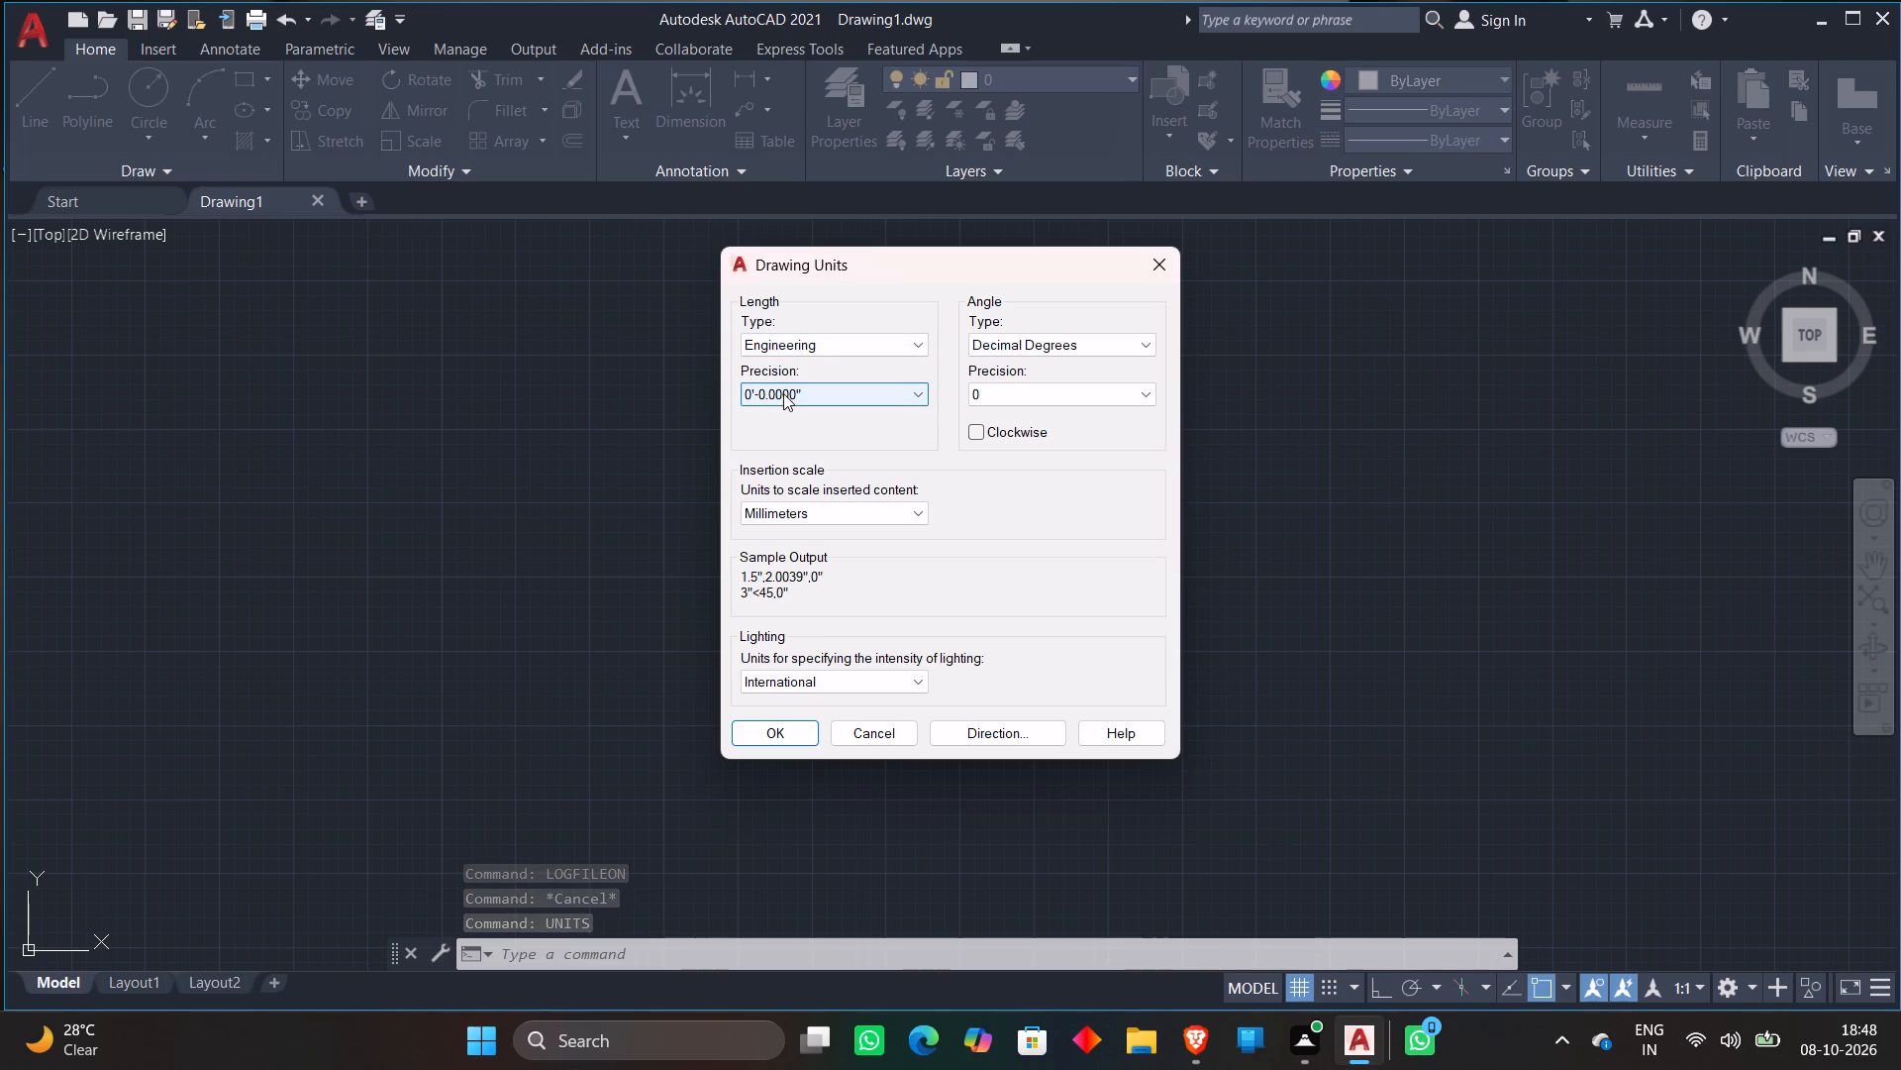
left_click(783, 393)
left_click(774, 438)
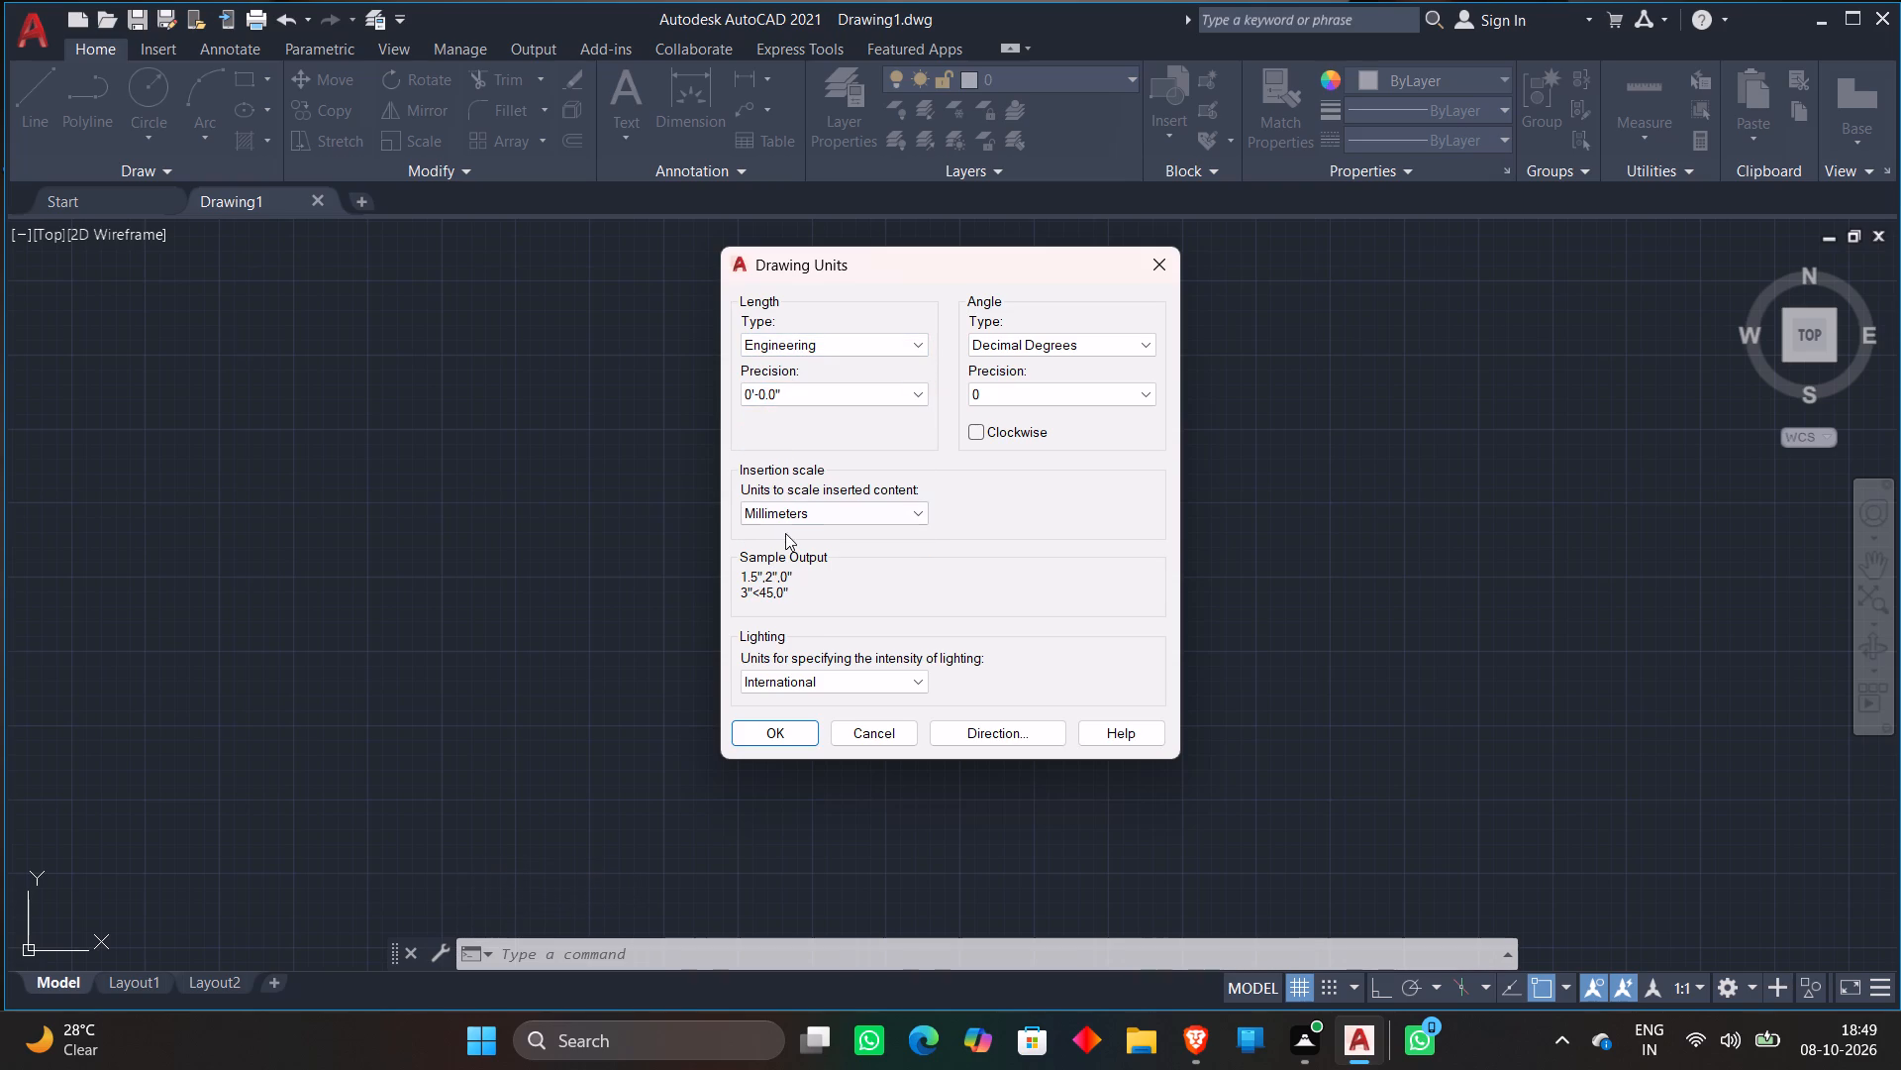
left_click(788, 518)
left_click(761, 566)
left_click(757, 735)
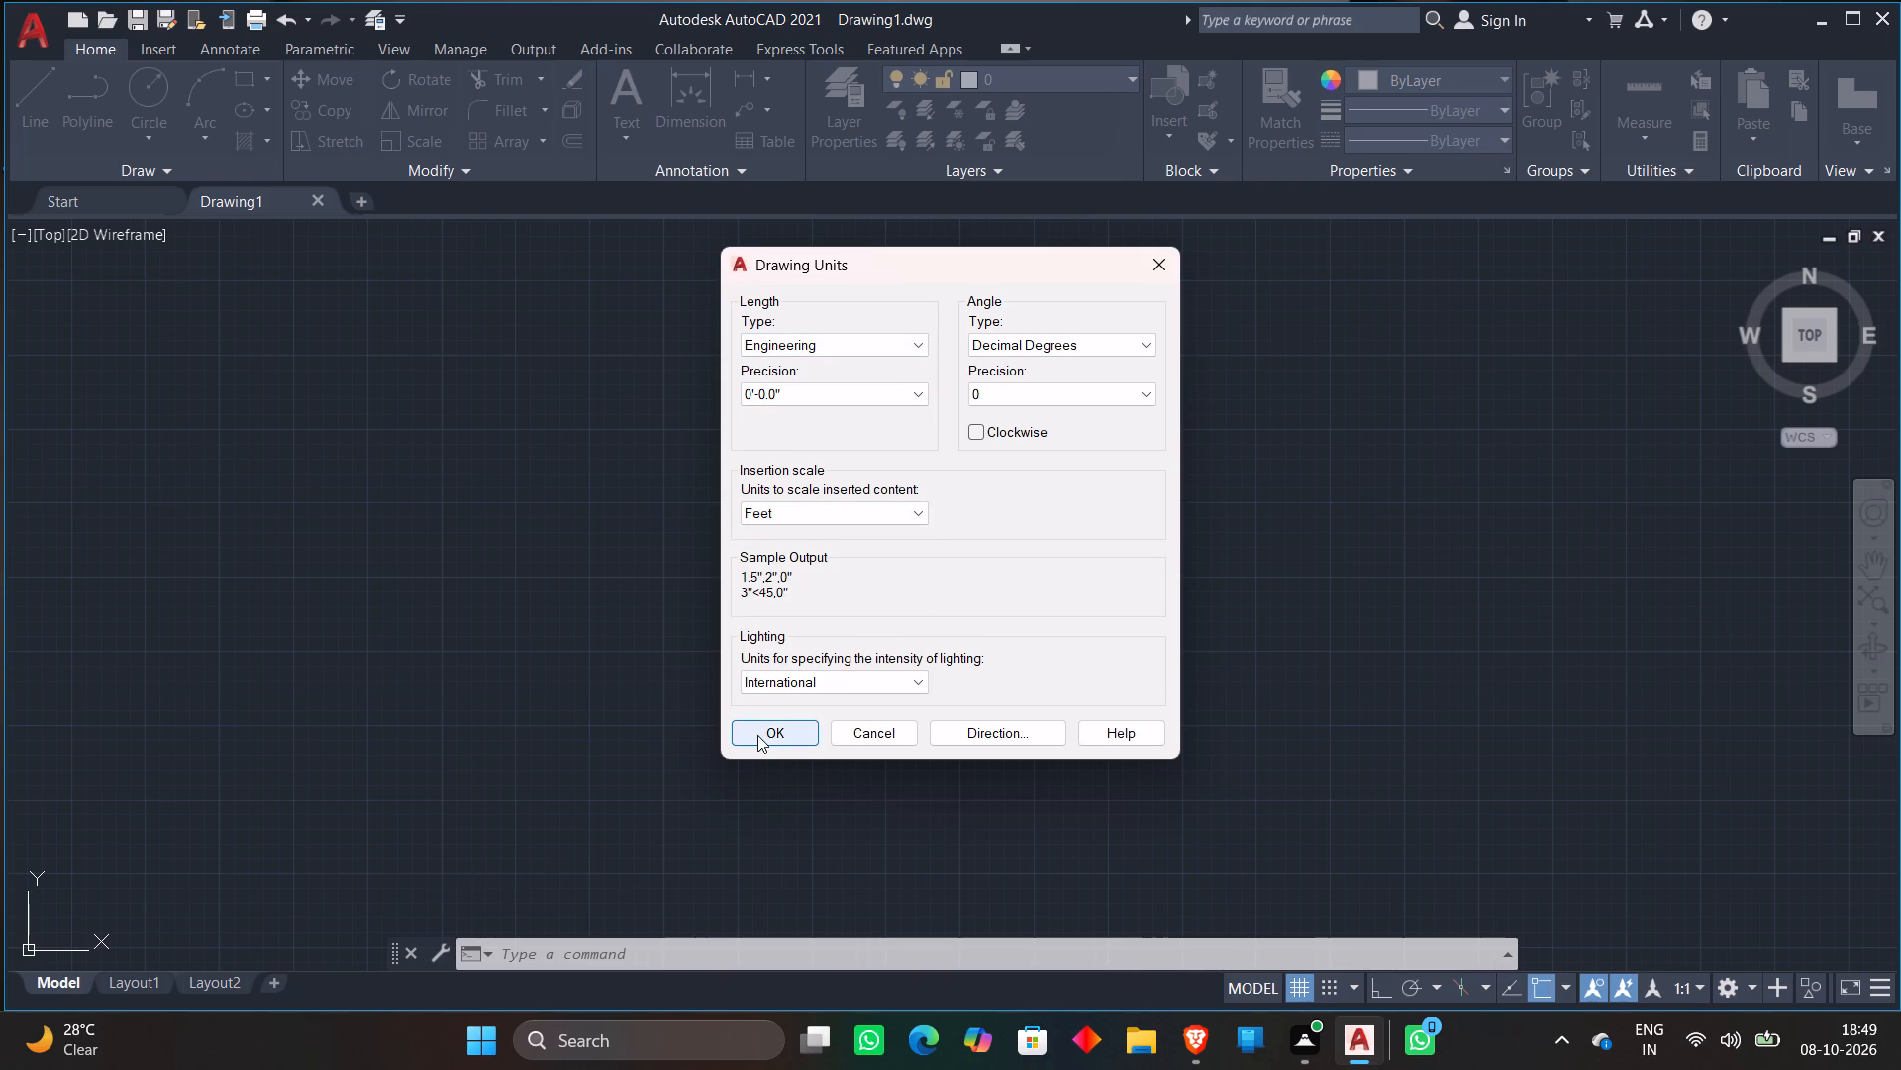
left_click(1015, 591)
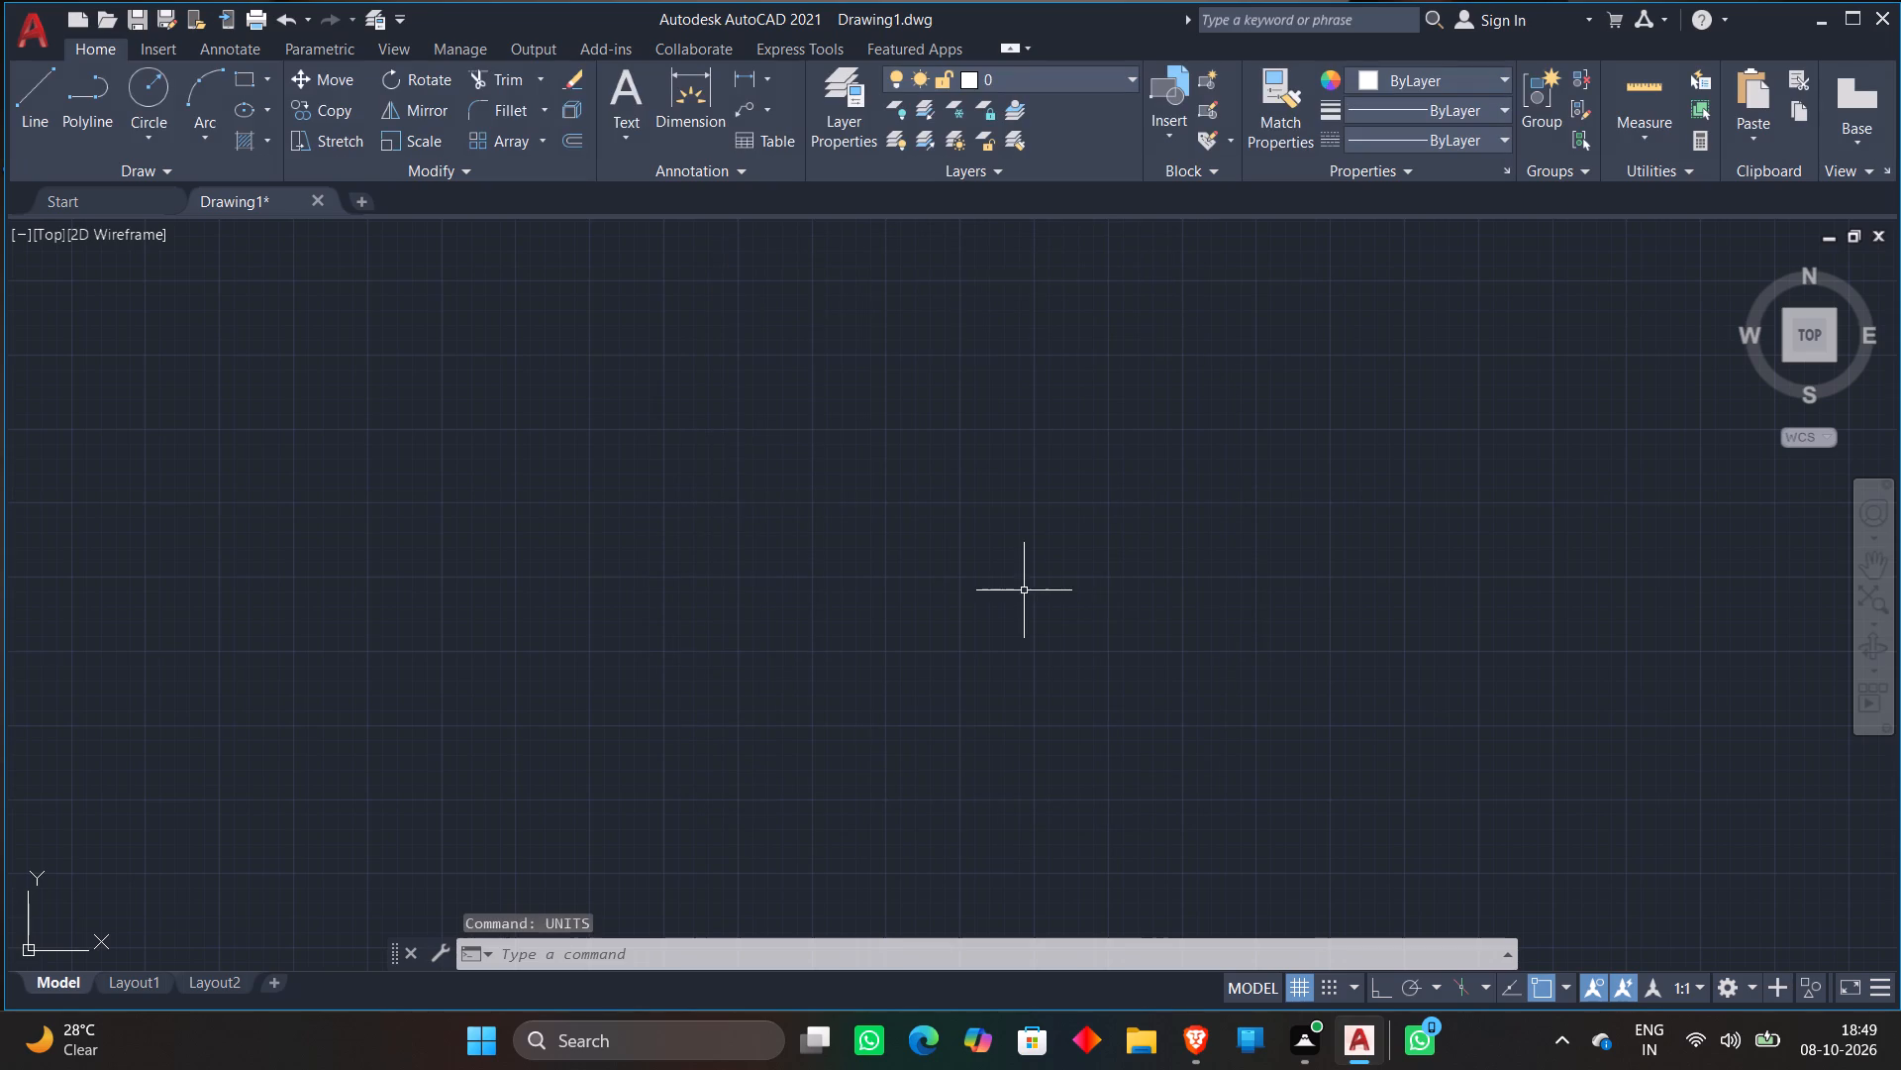
Modify the ISO-25 dimension style's primary units to Engineering format with 0'-0.0" precision.
scroll(570, 393, "down", 2)
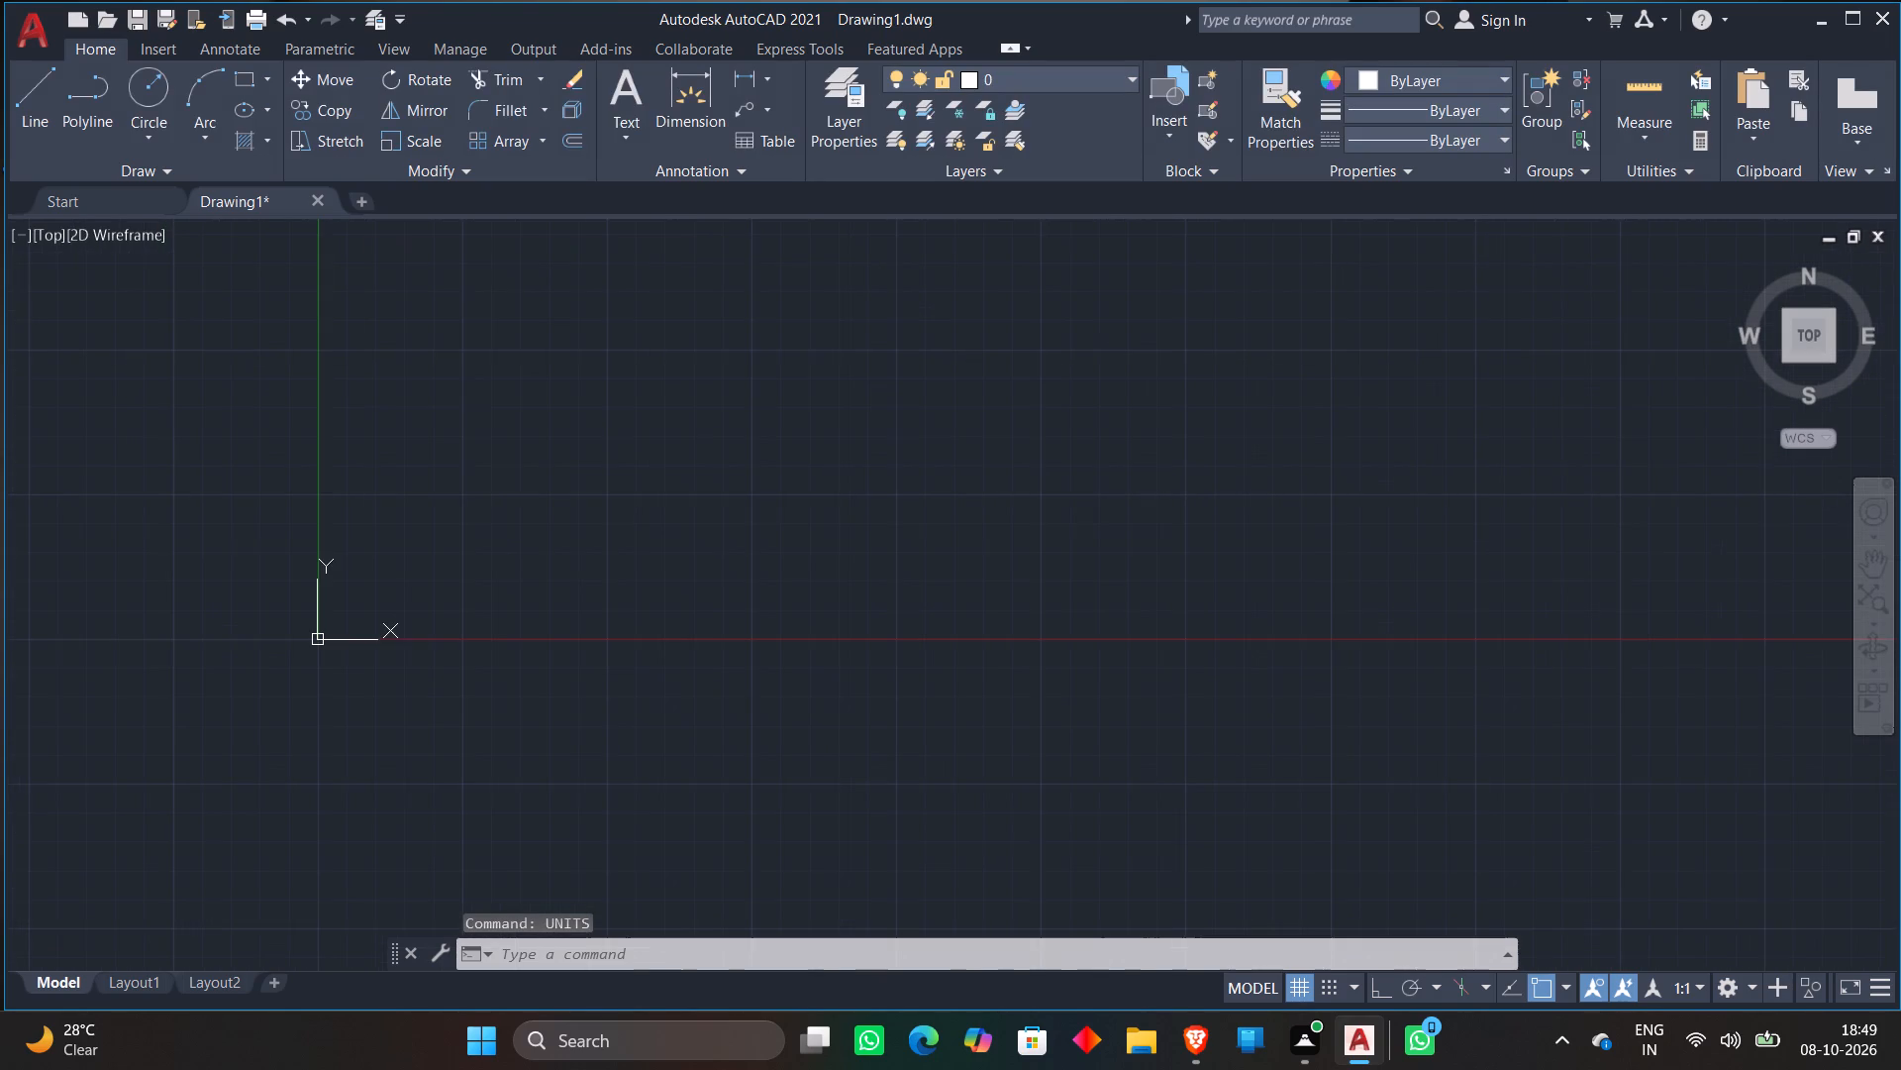
middle_click_drag(570, 393, 276, 747)
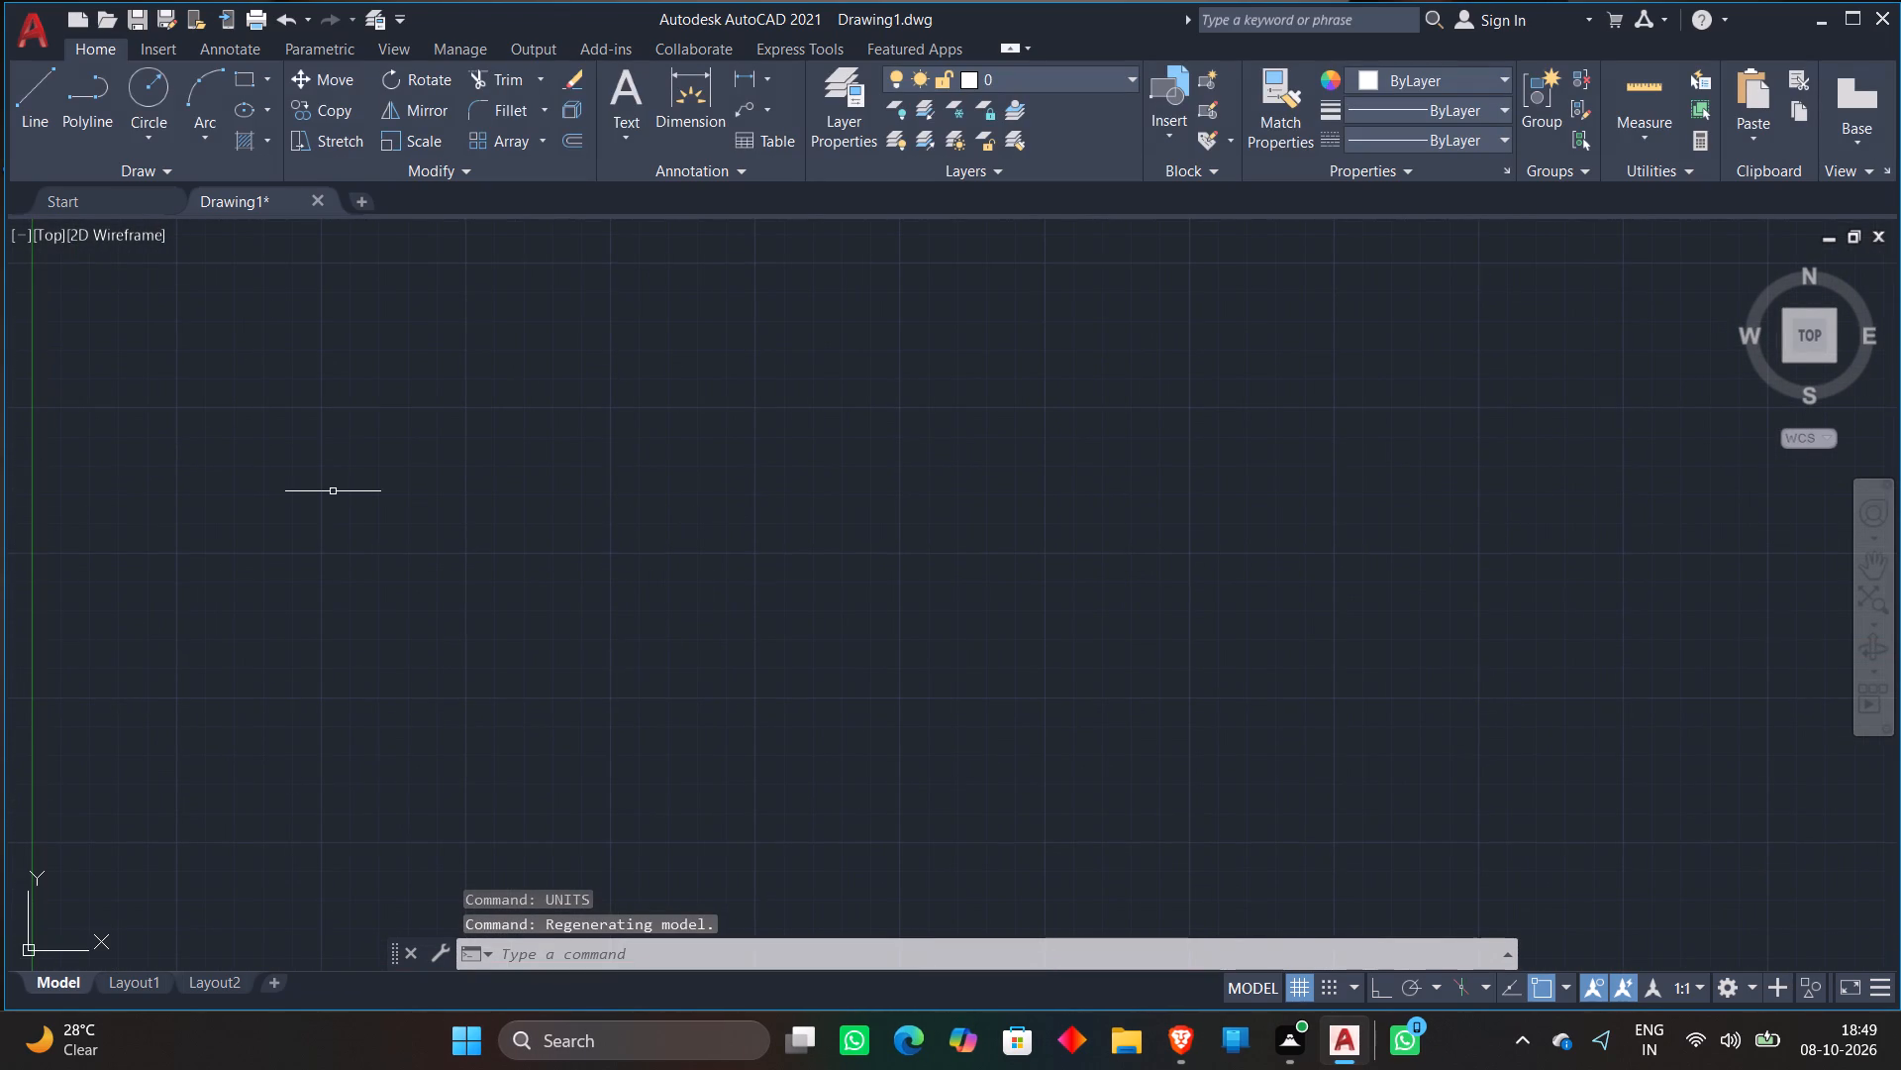
type("dim")
left_click(469, 568)
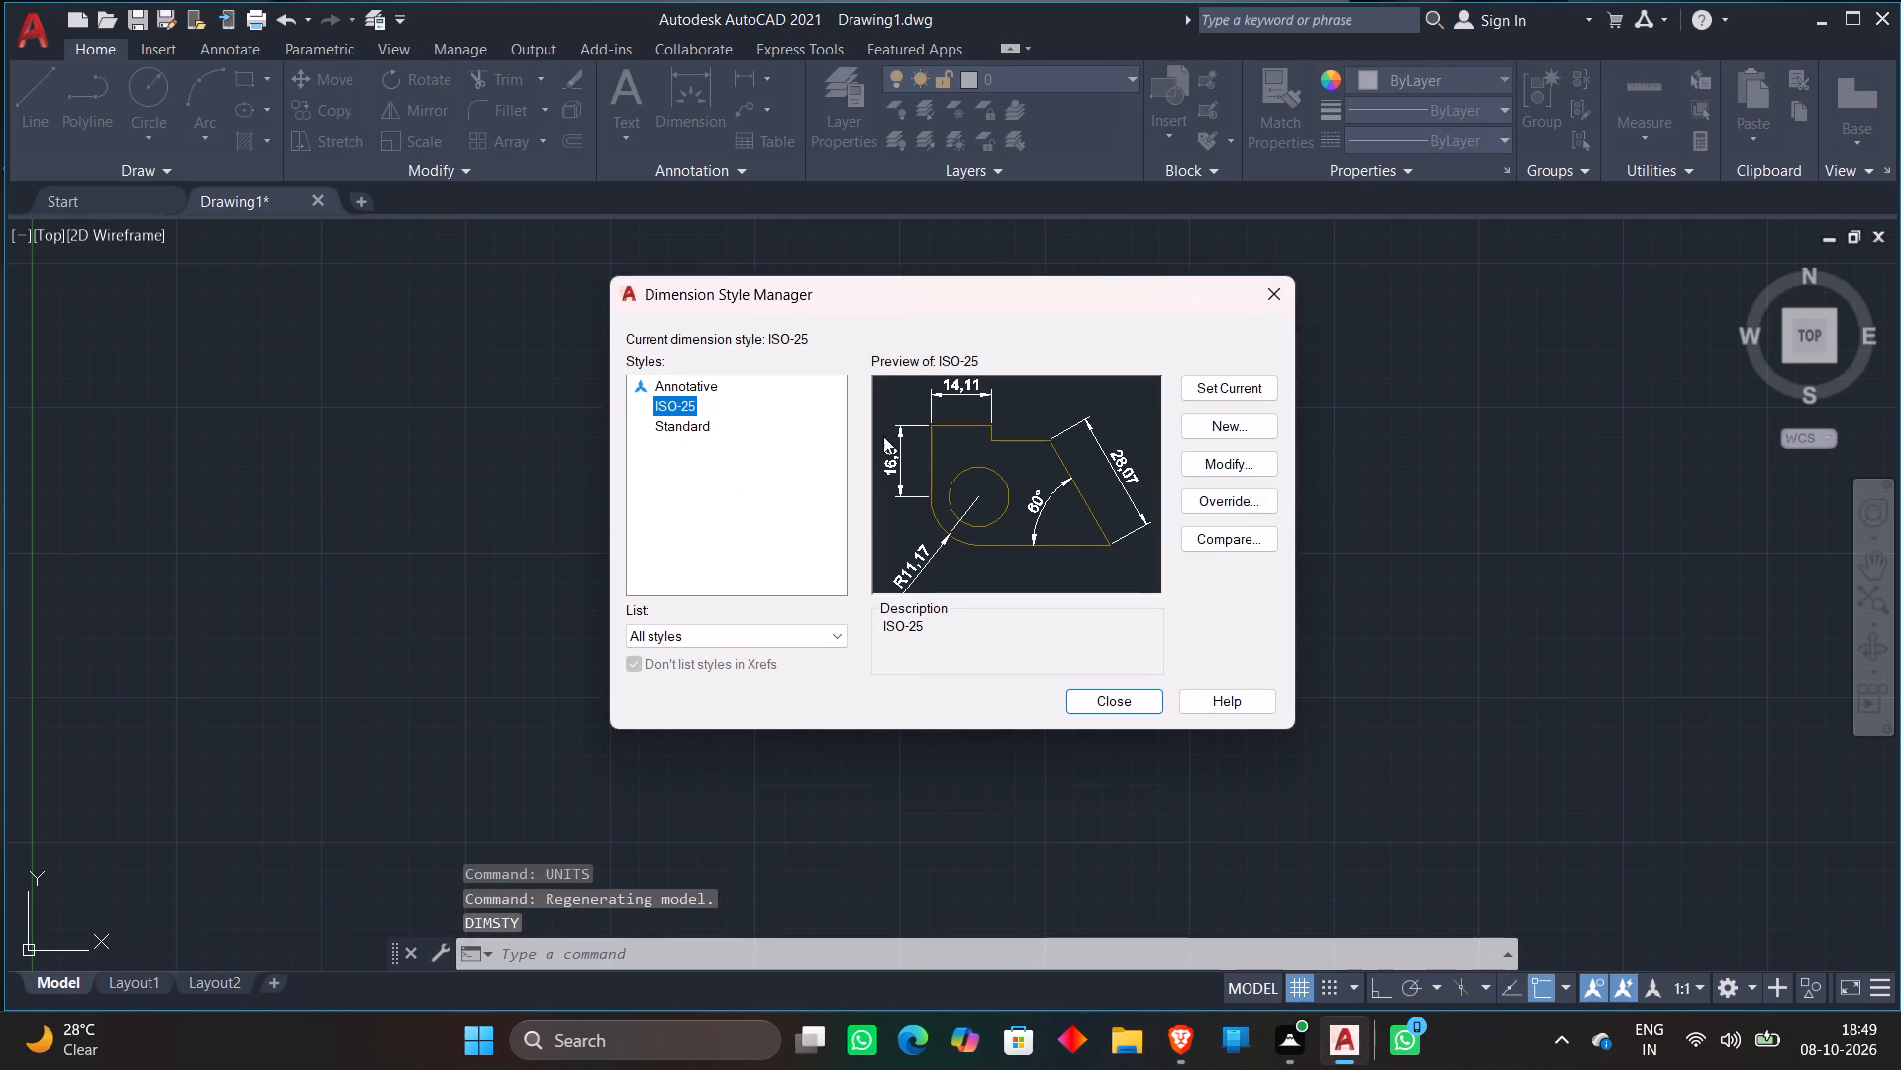
left_click(1188, 469)
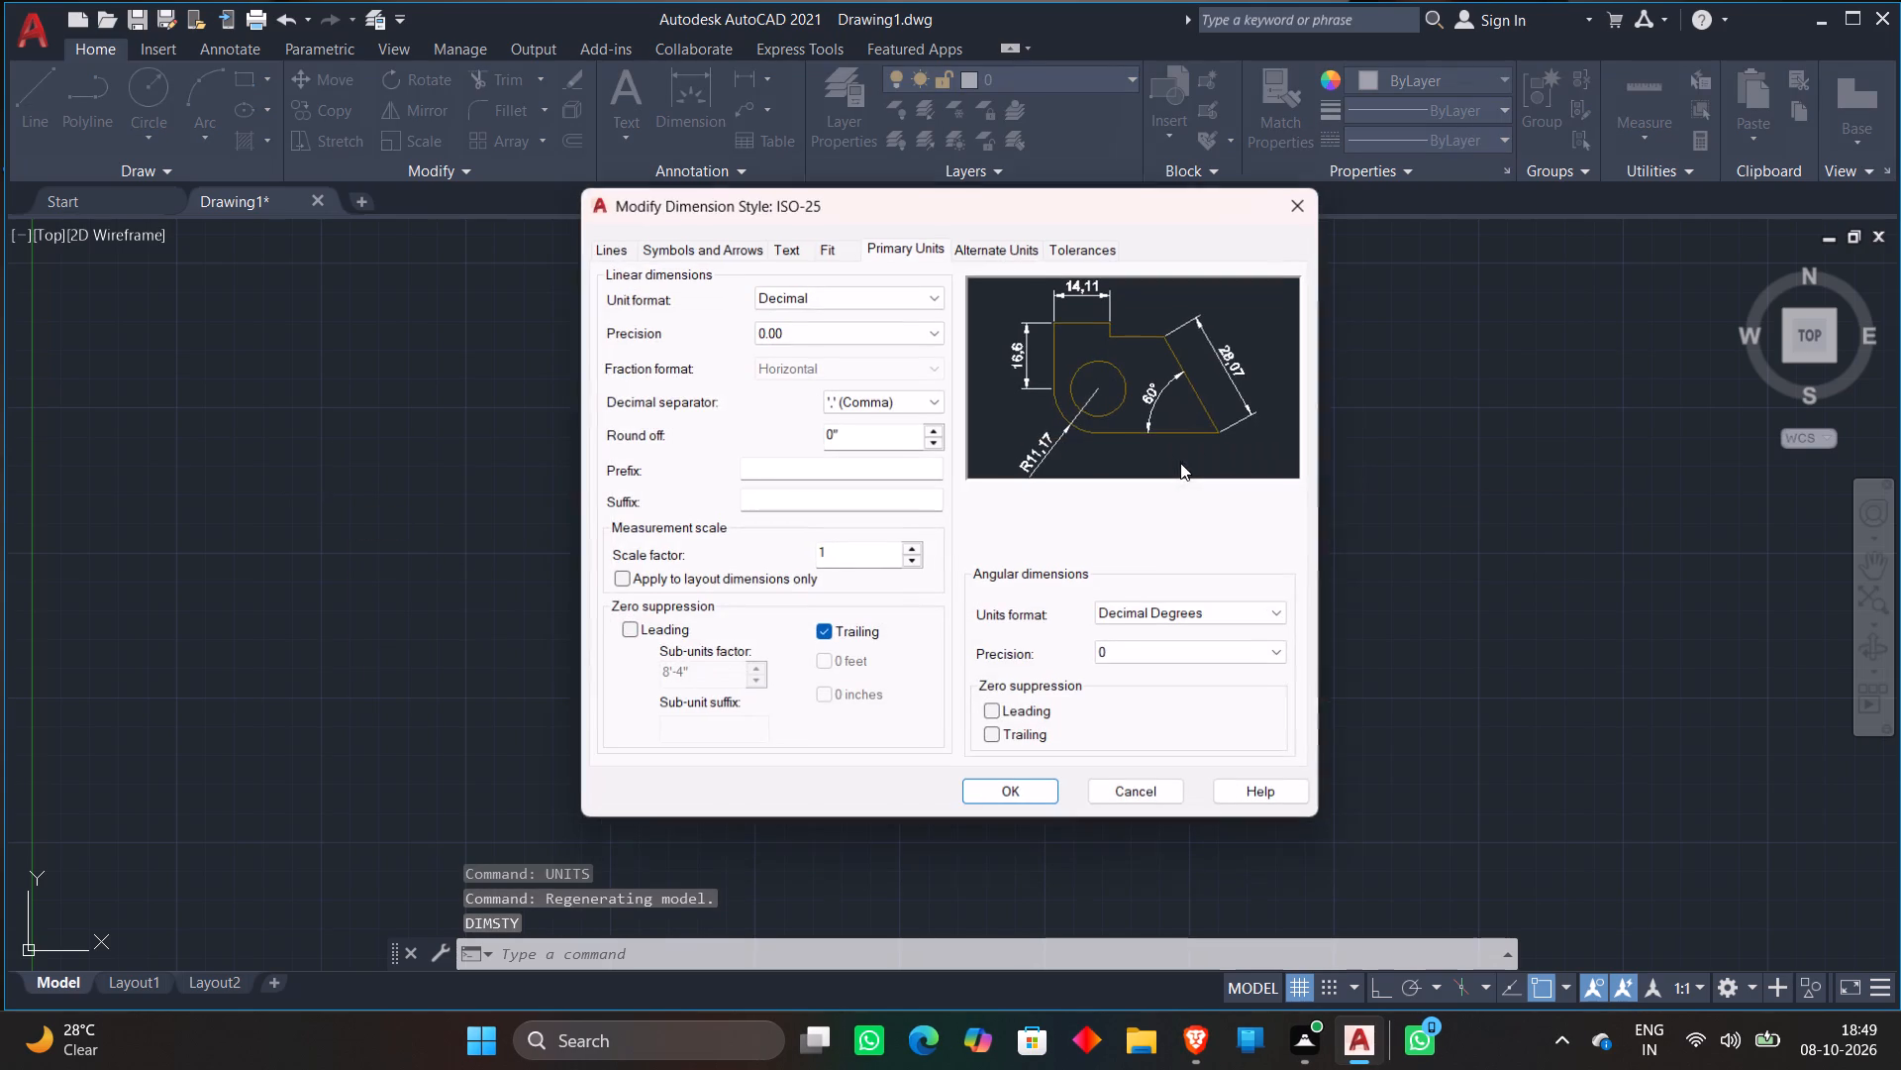
left_click(885, 288)
left_click(872, 343)
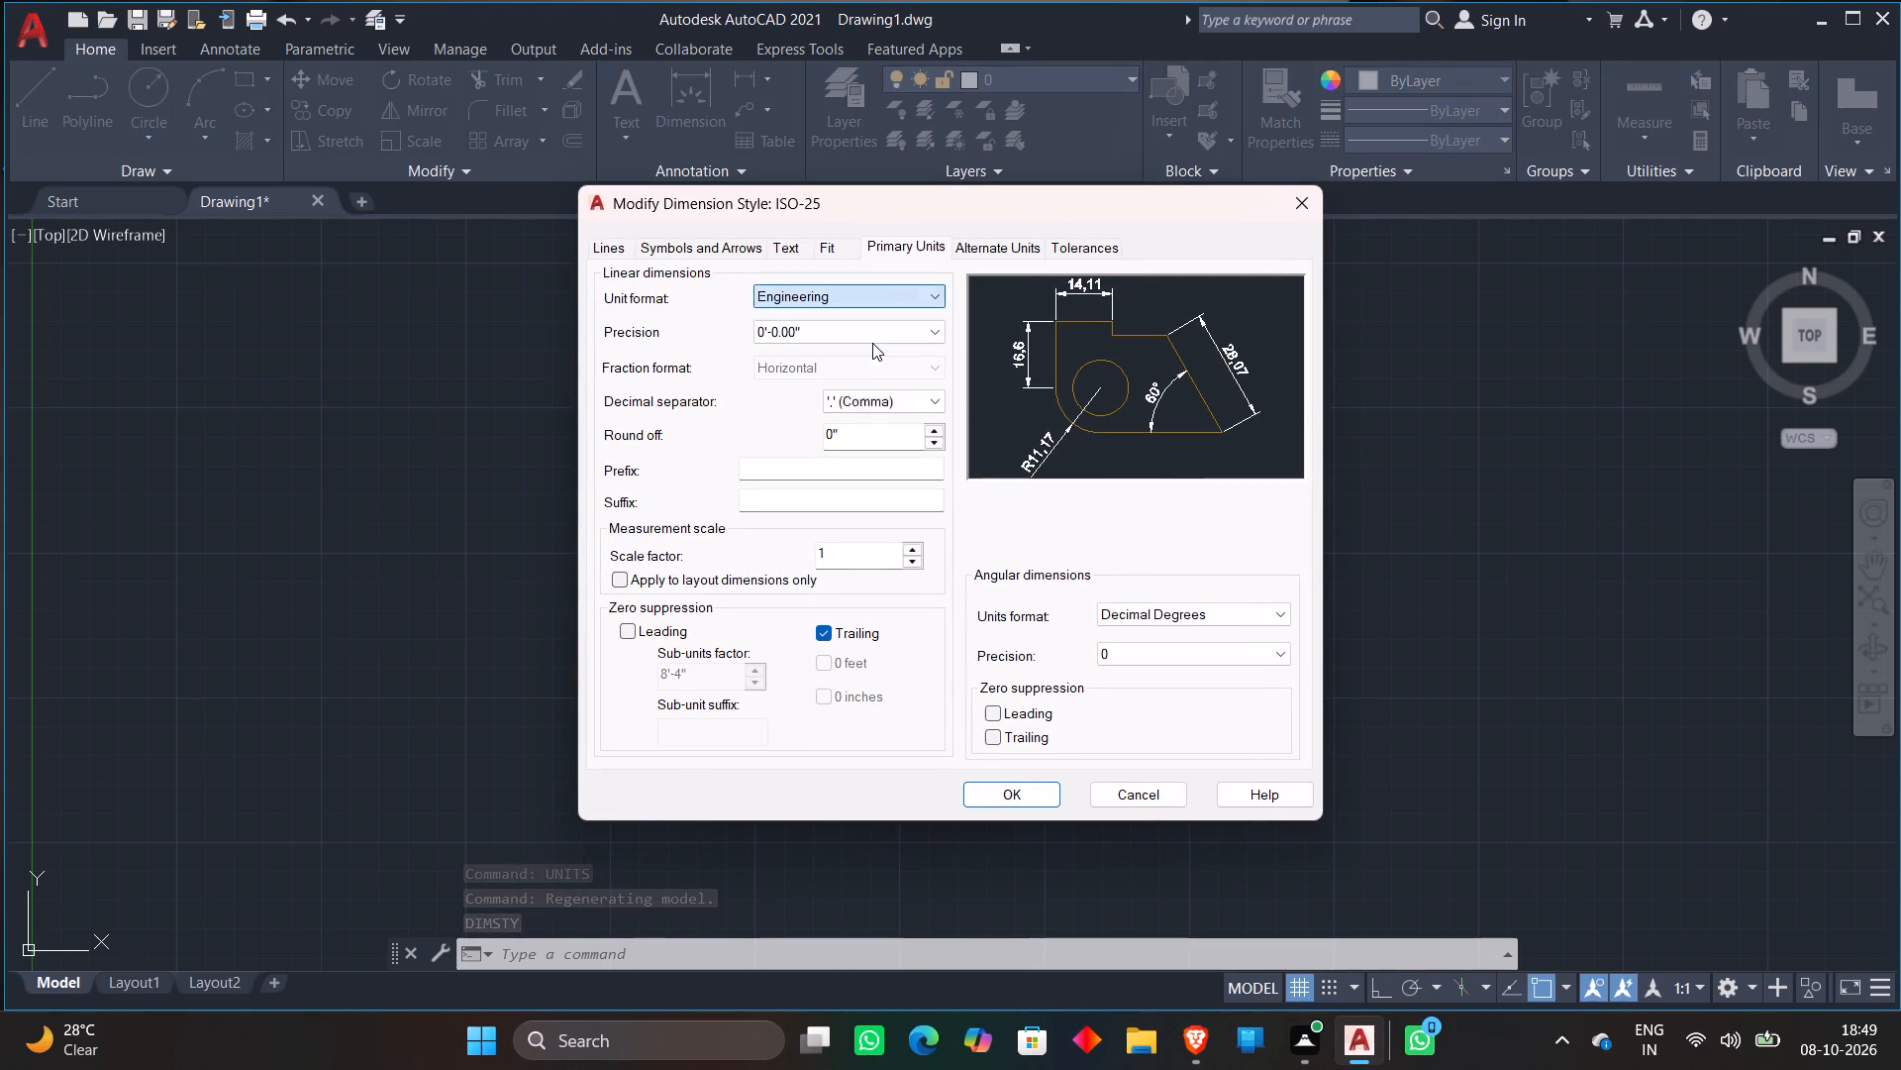
left_click(859, 327)
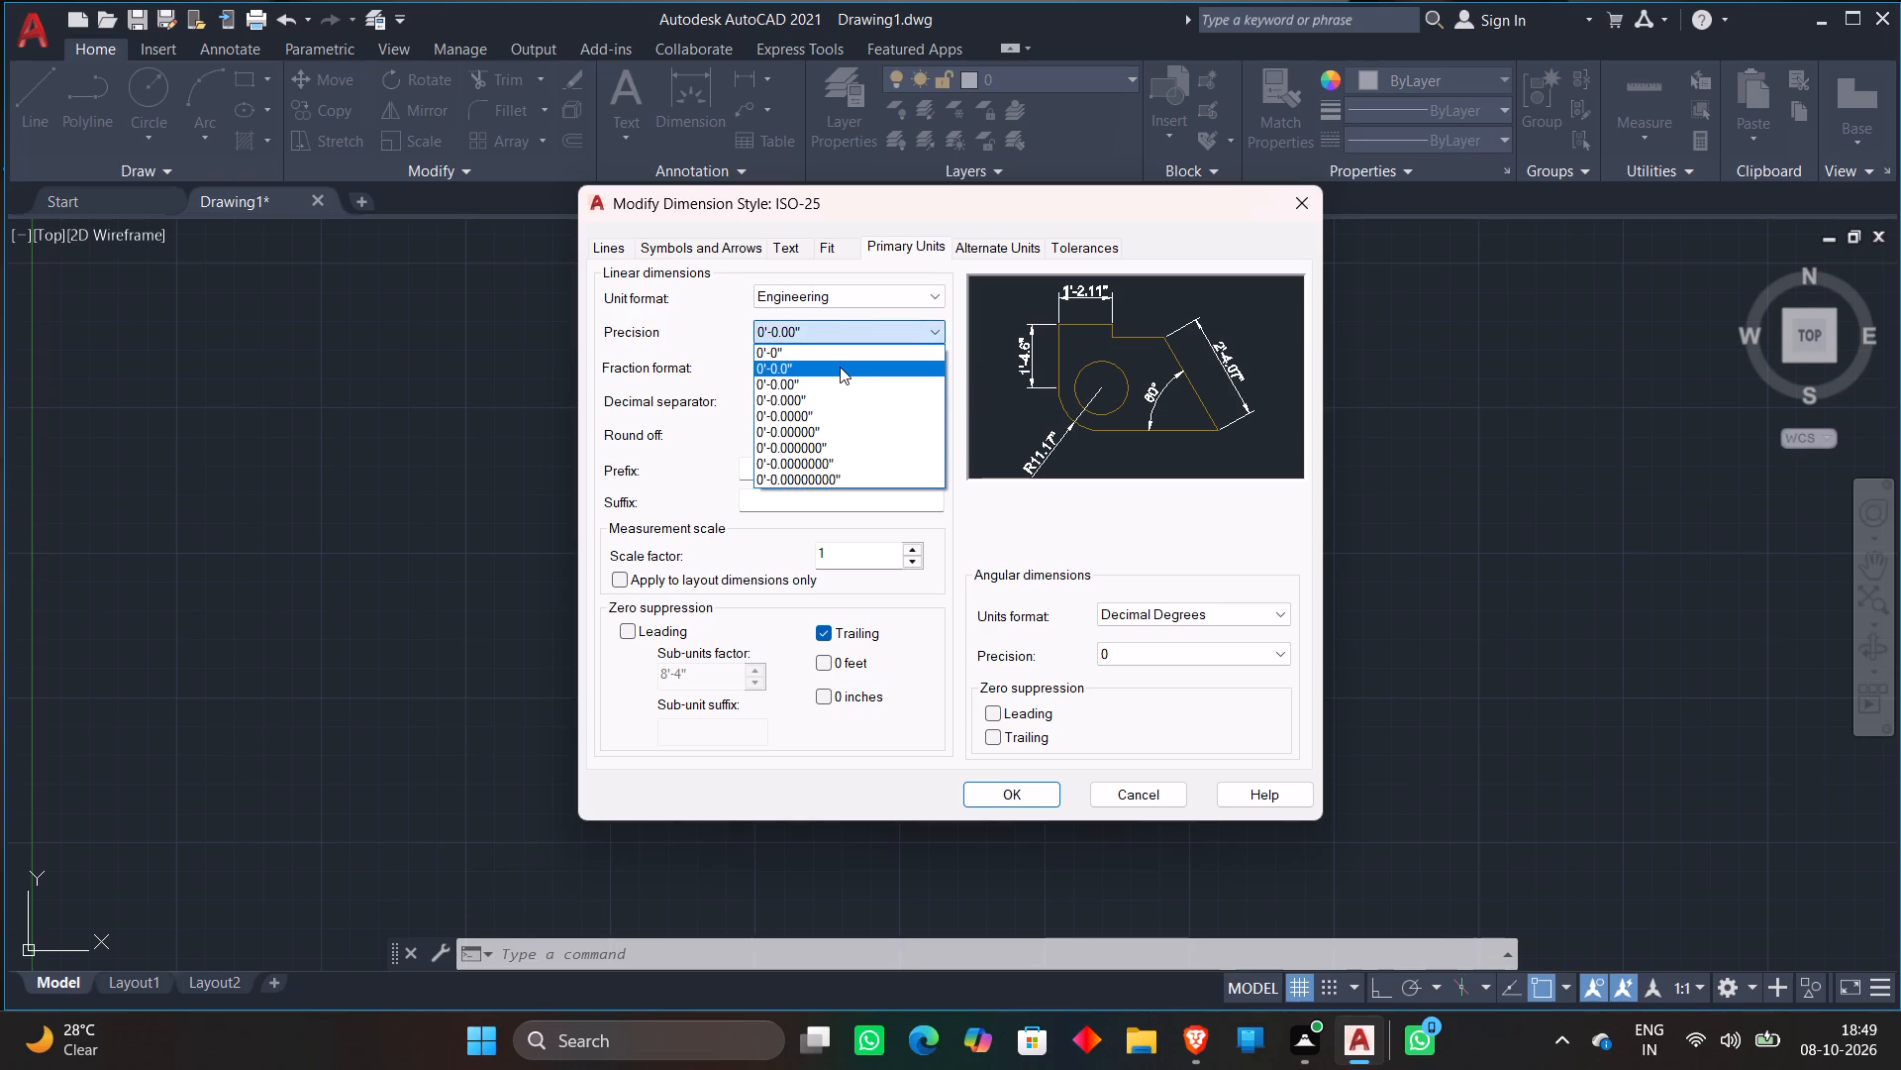
left_click(840, 367)
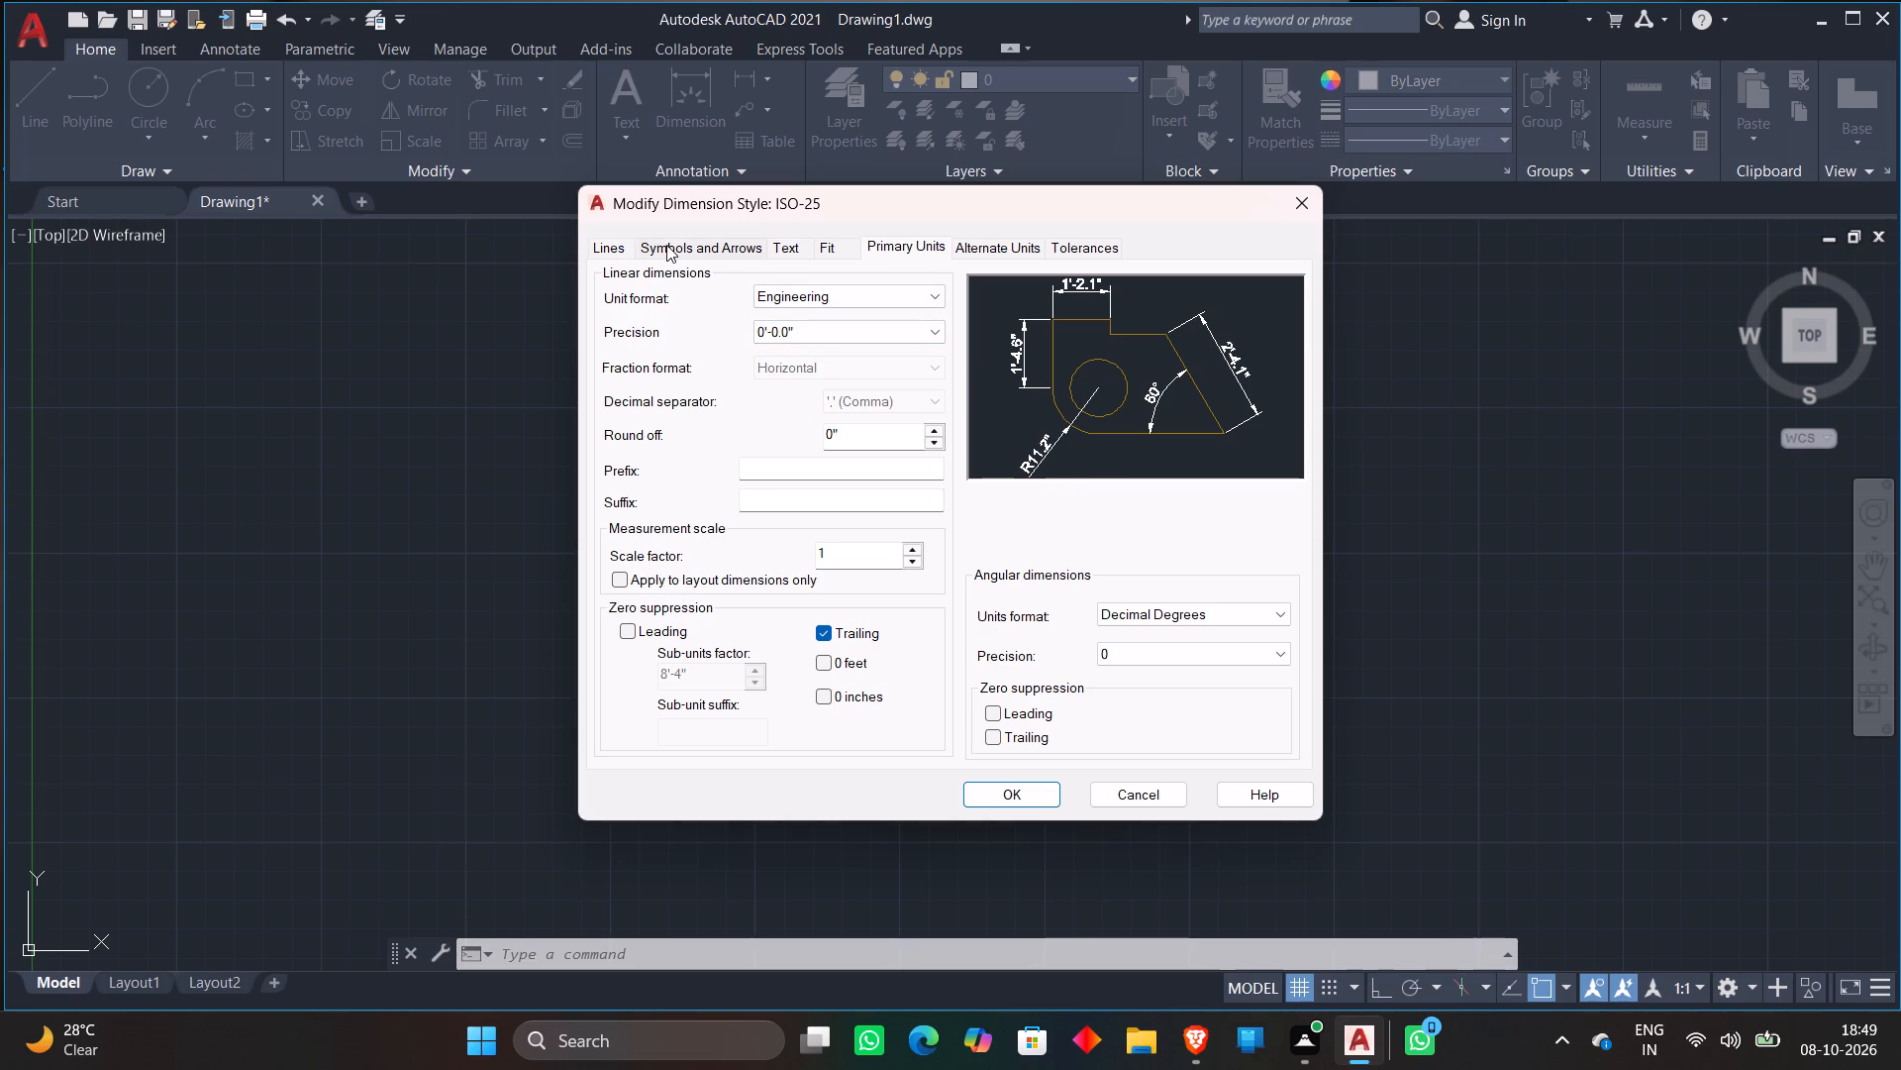
Set the ISO-25 dimension style's arrow size to 5.5" and its text height to 4.5".
left_click(666, 245)
triple_click(695, 485)
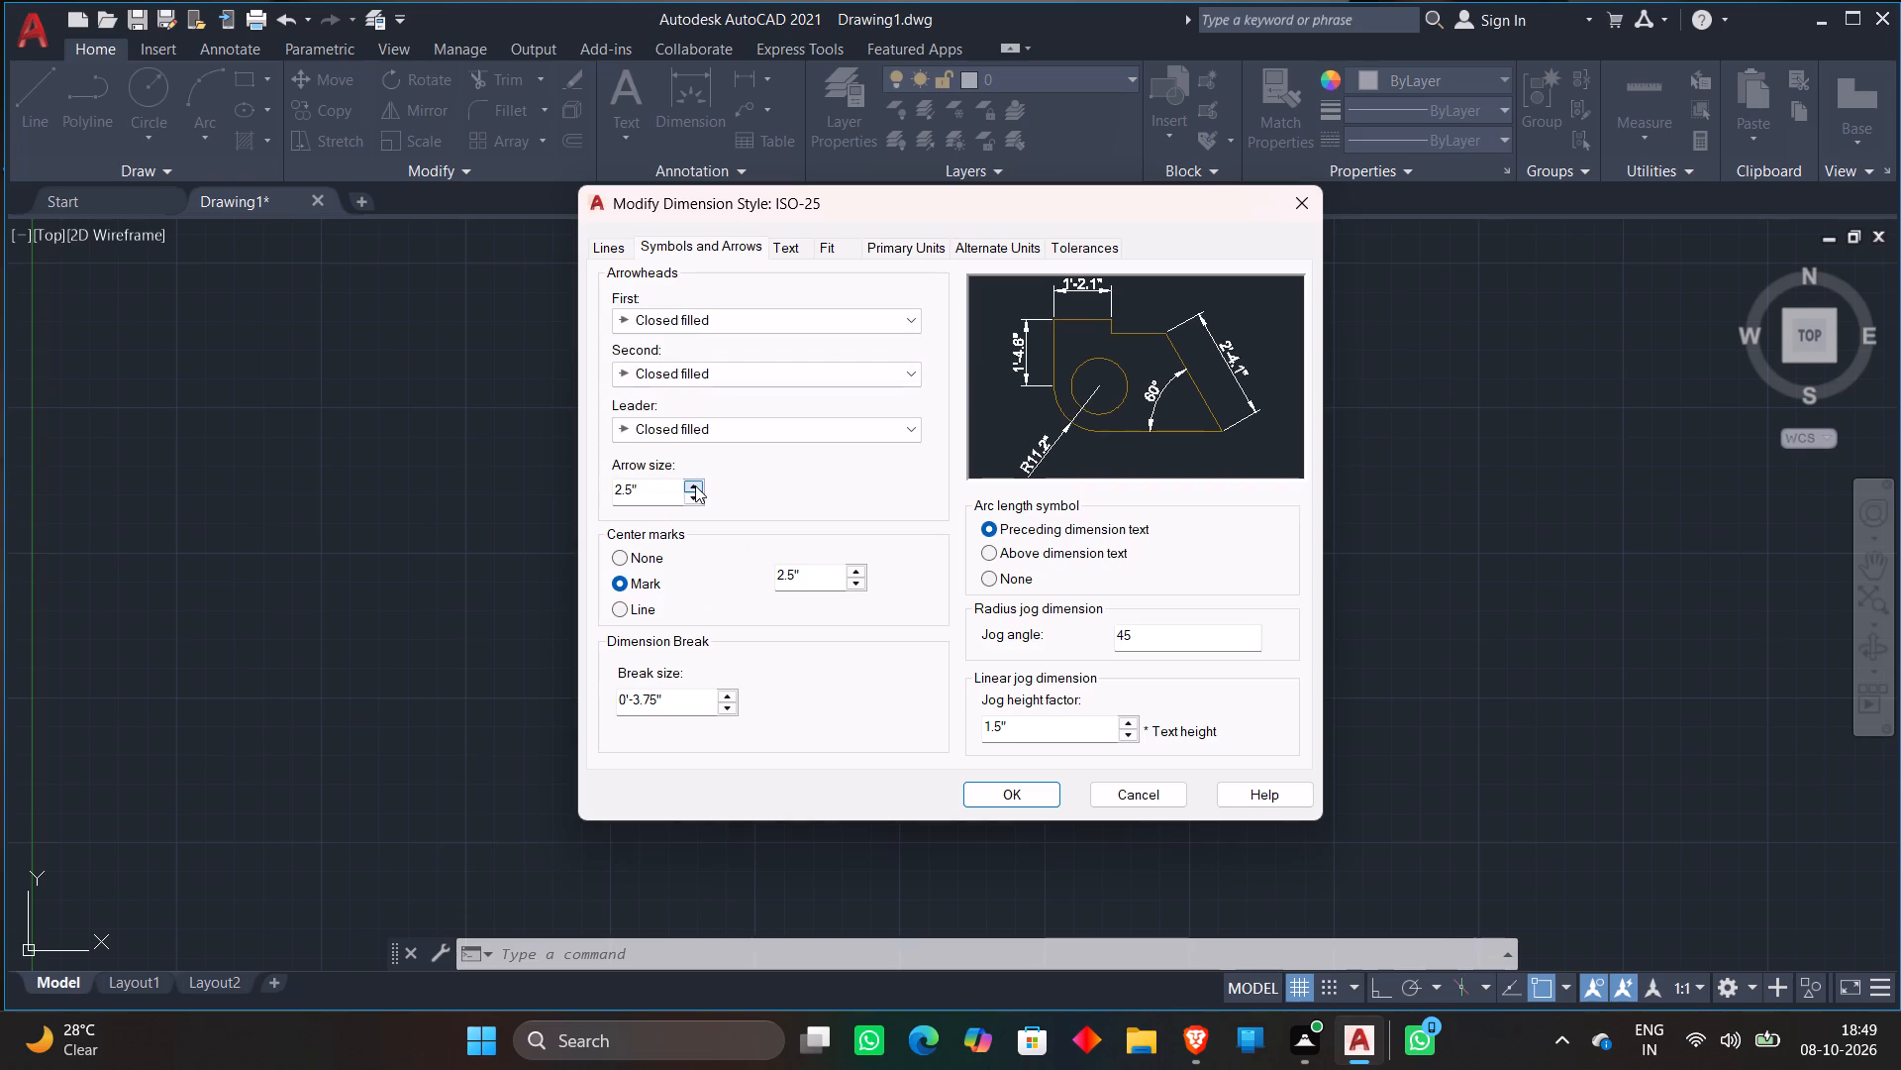
triple_click(695, 485)
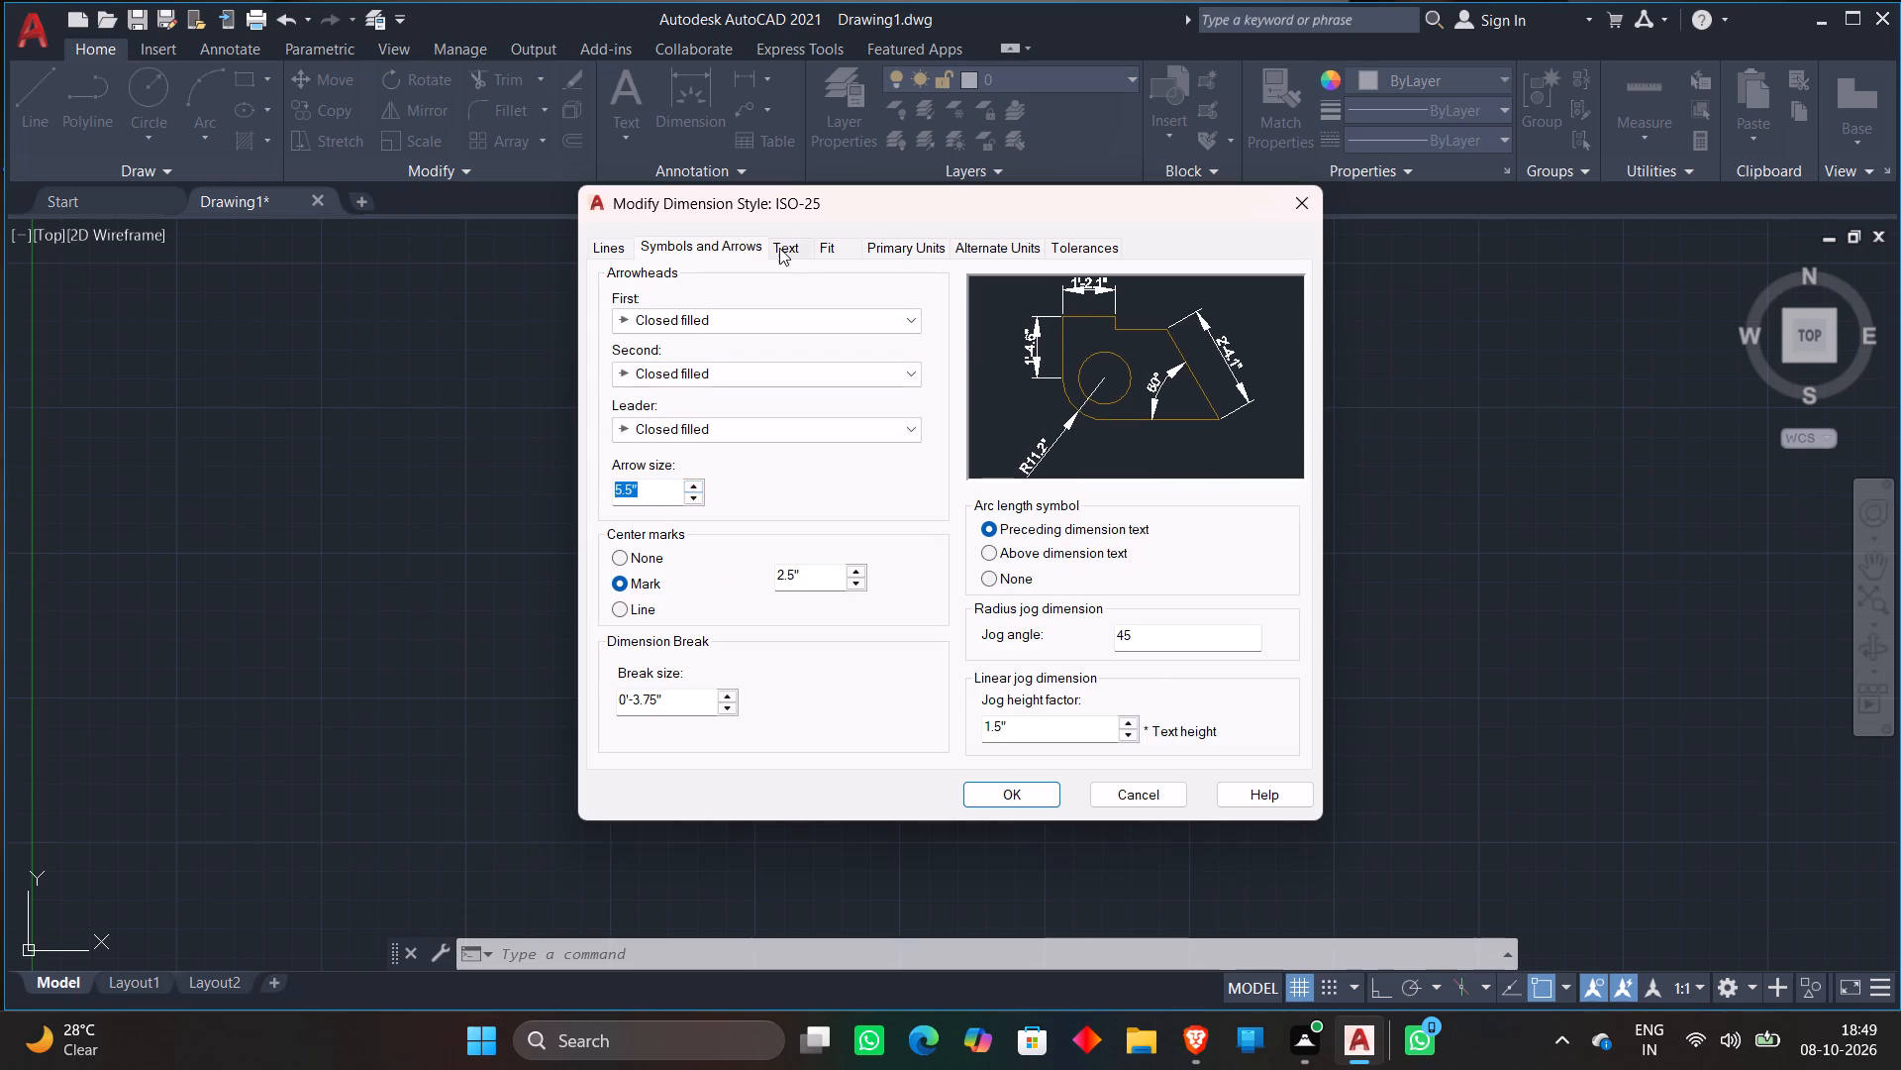
left_click(779, 248)
triple_click(936, 417)
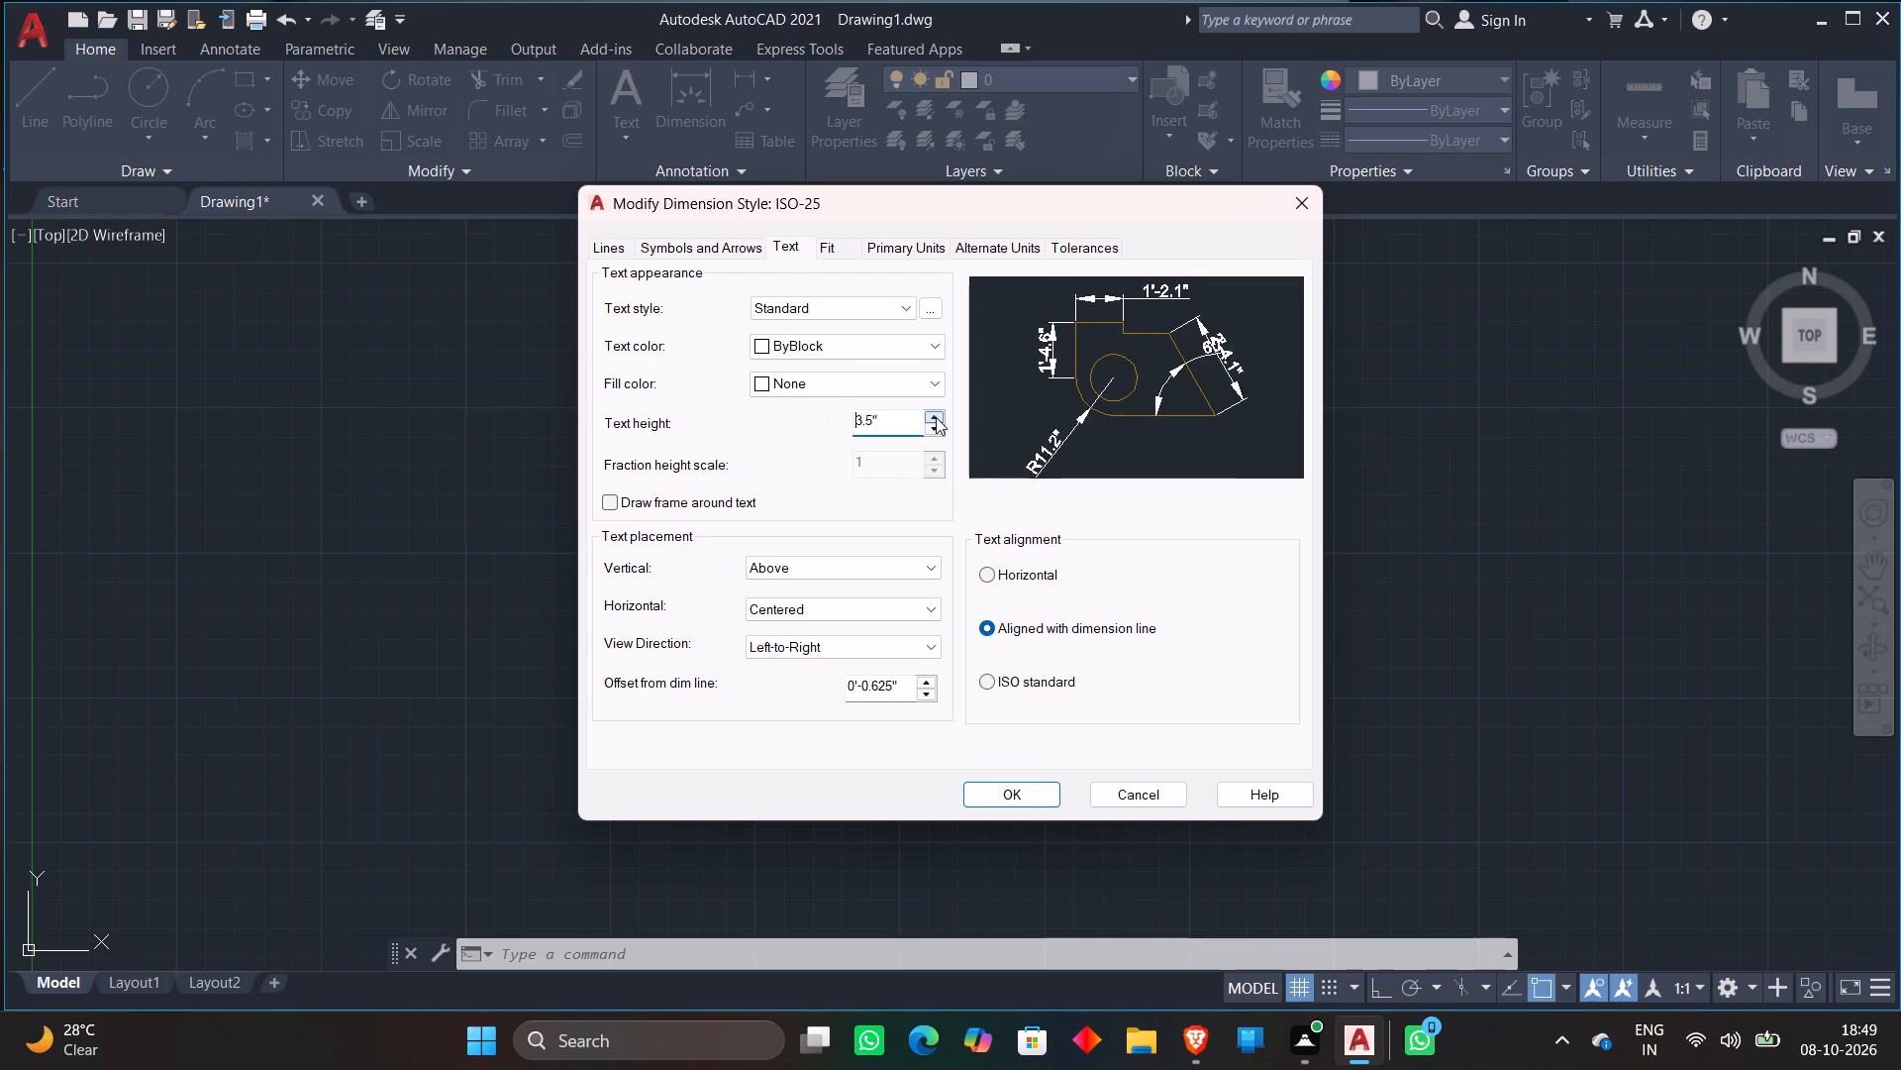
left_click(936, 417)
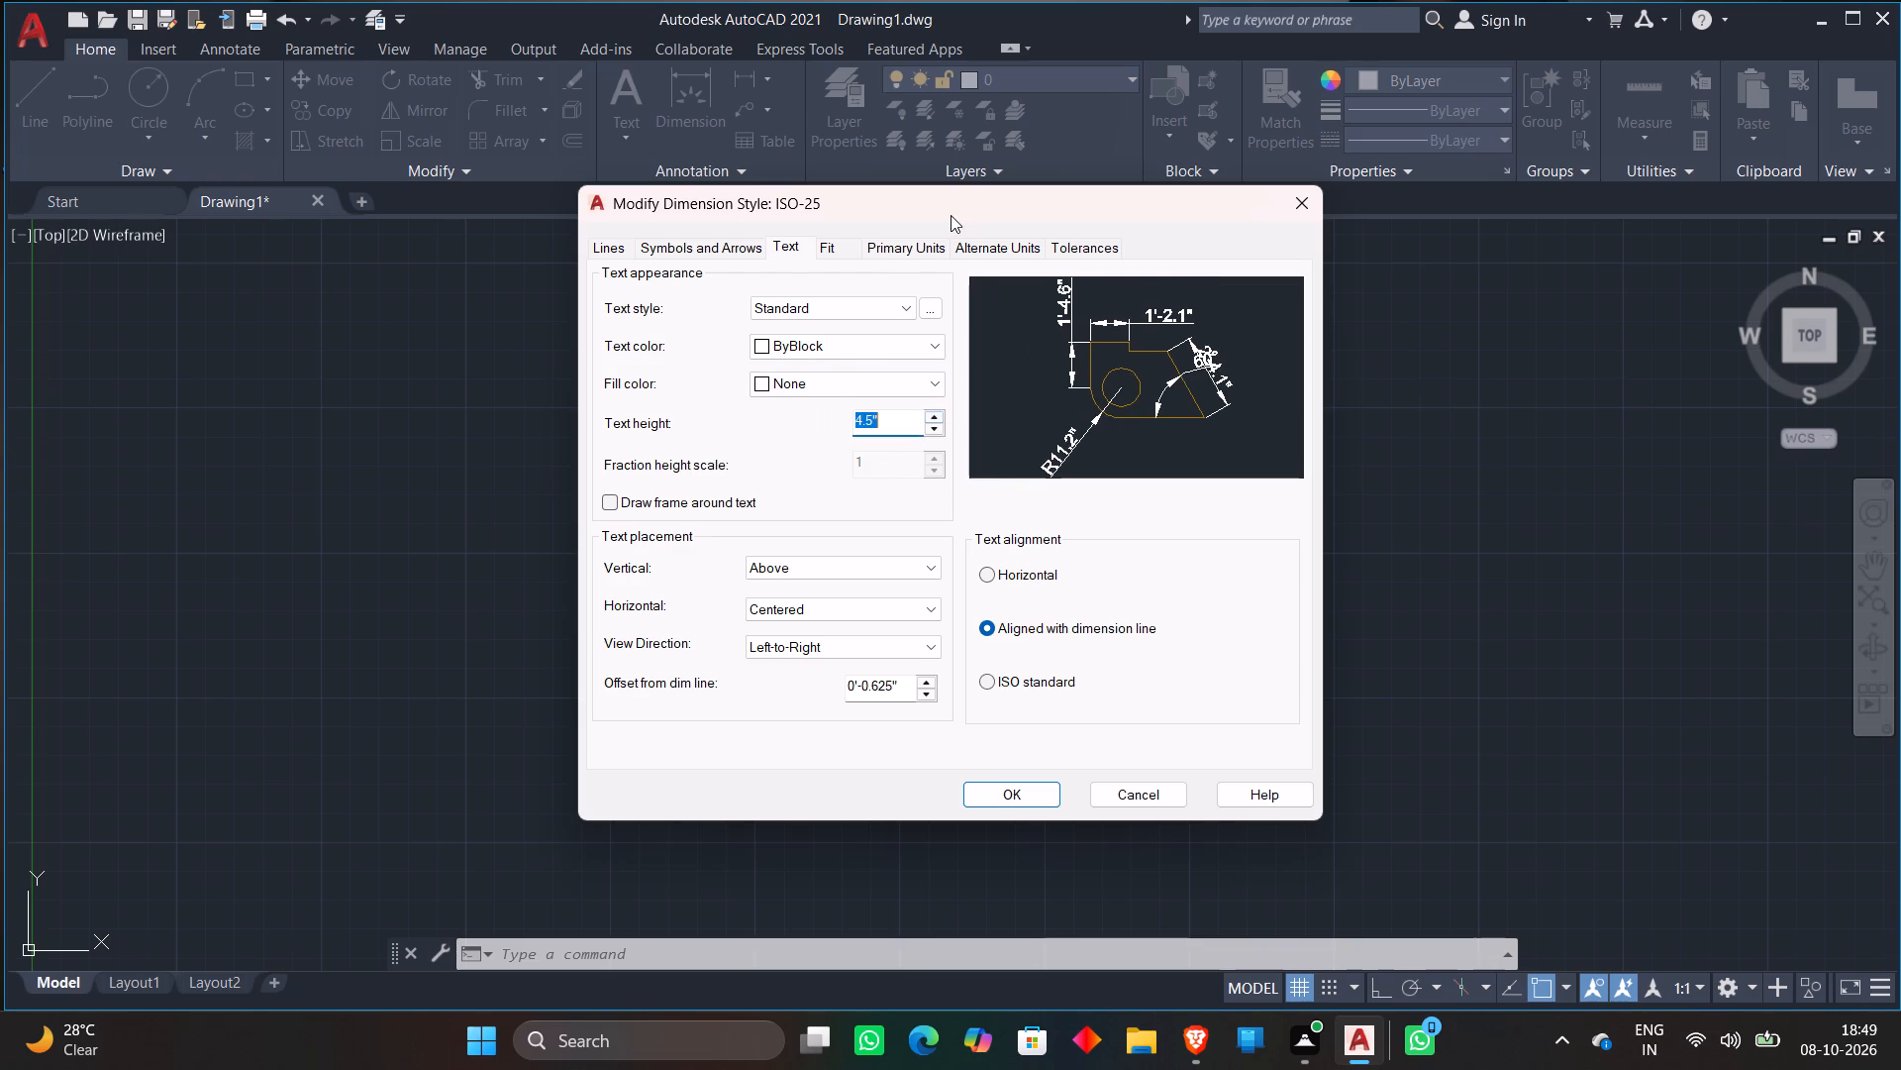
Check the remaining ISO-25 settings, apply the style changes and make ISO-25 the current dimension style.
left_click(893, 240)
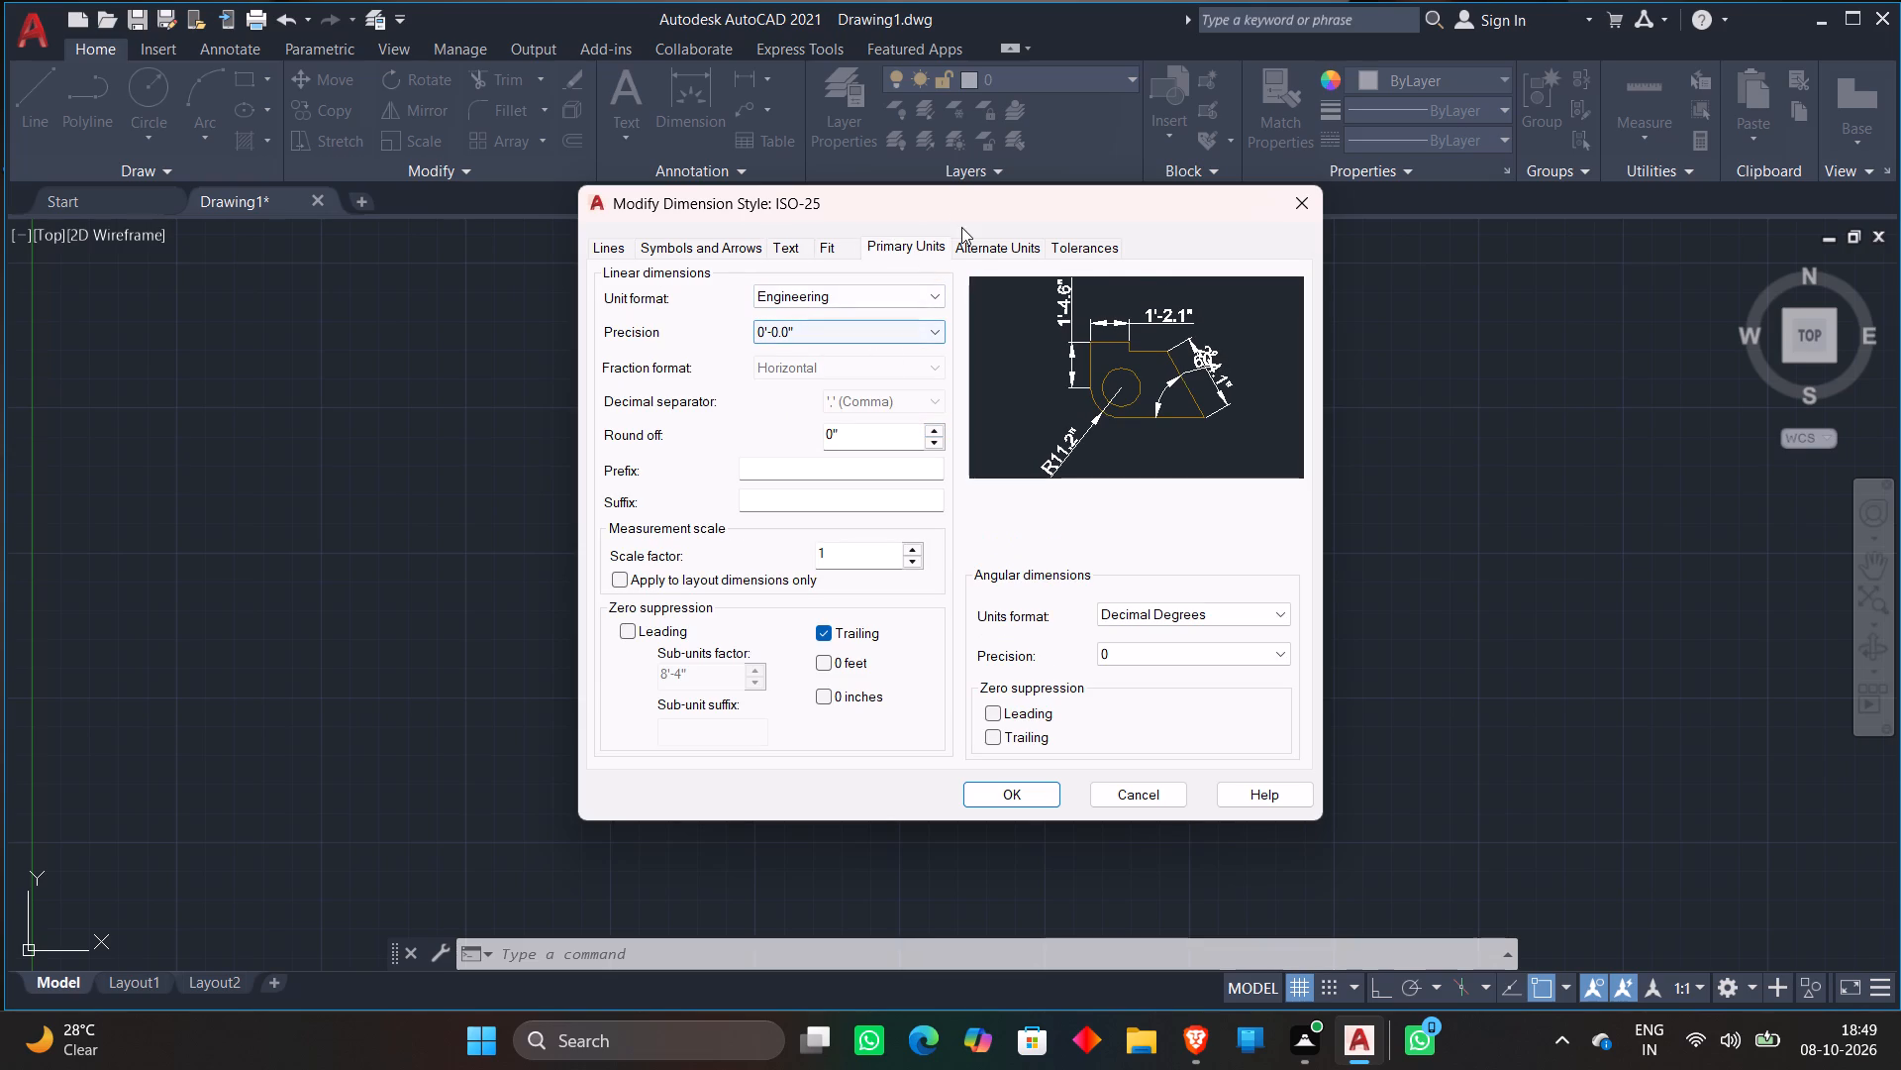
left_click(981, 240)
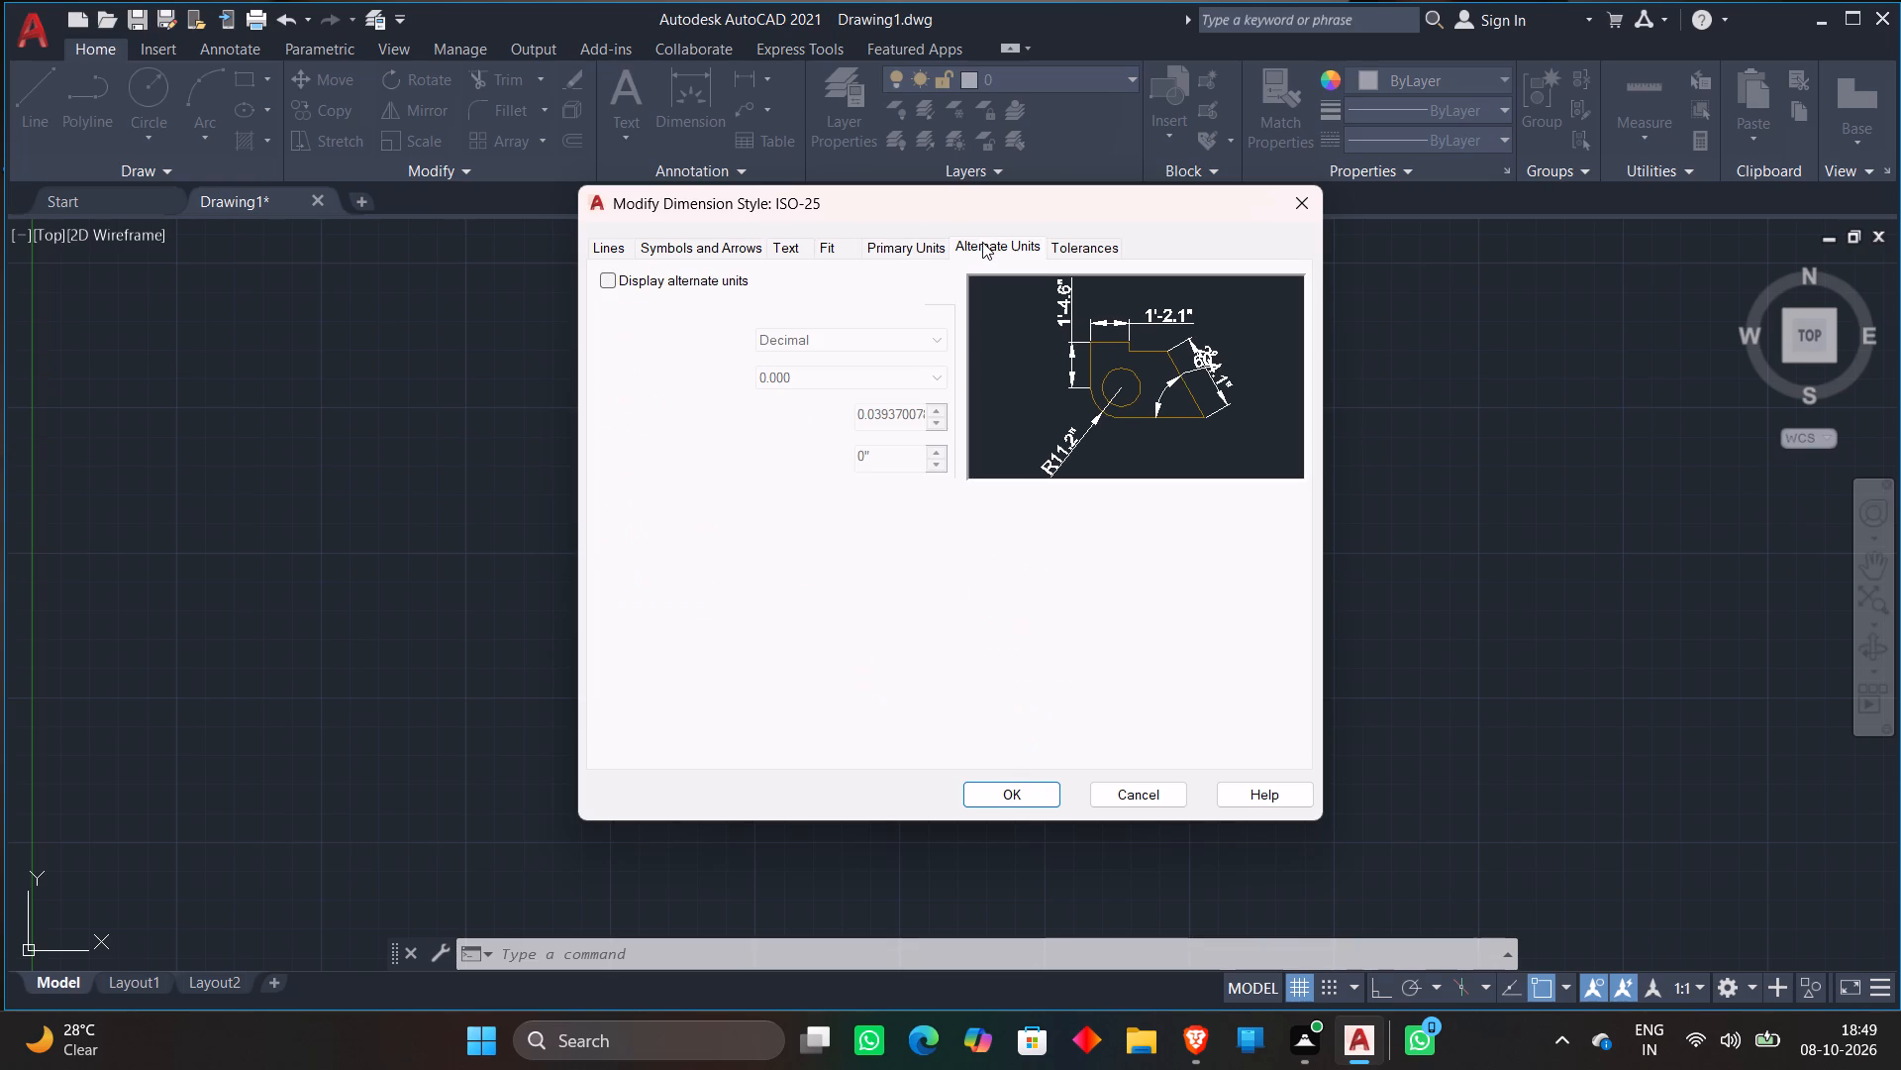
left_click(1068, 241)
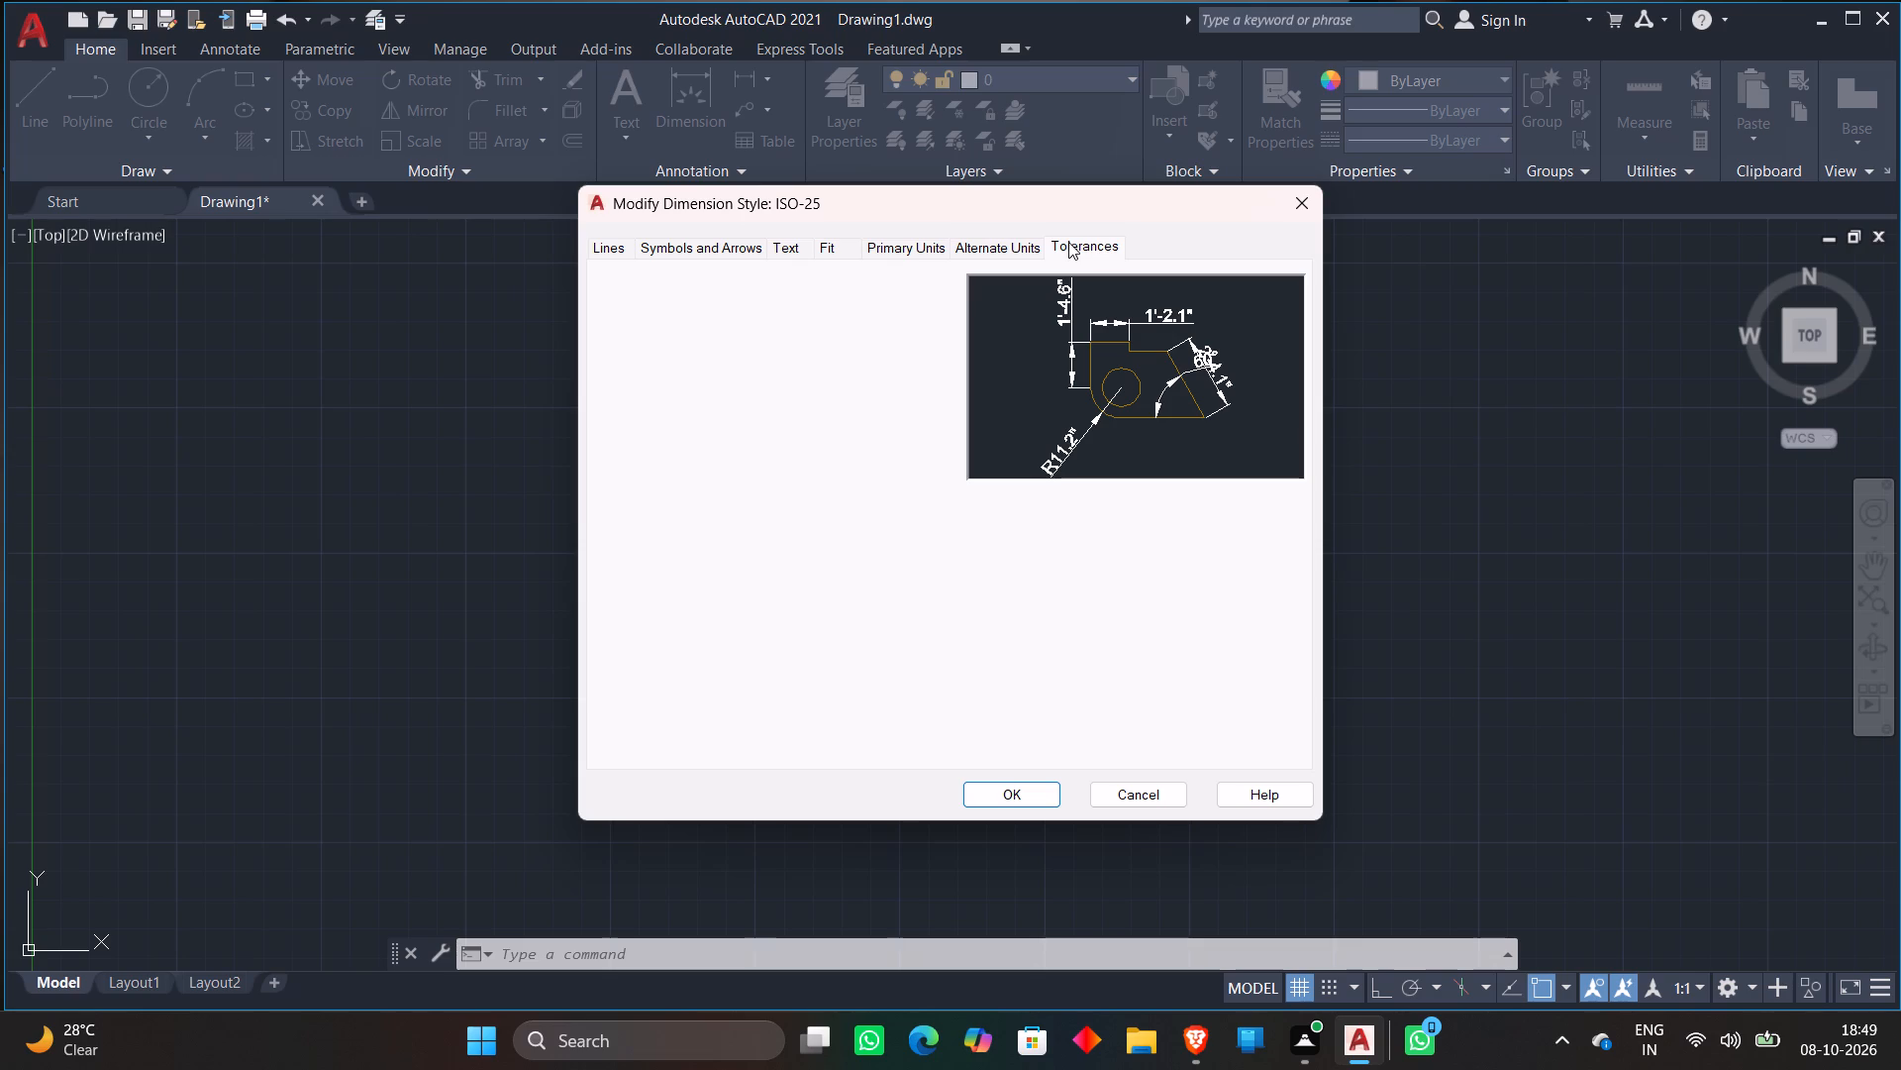
left_click(680, 244)
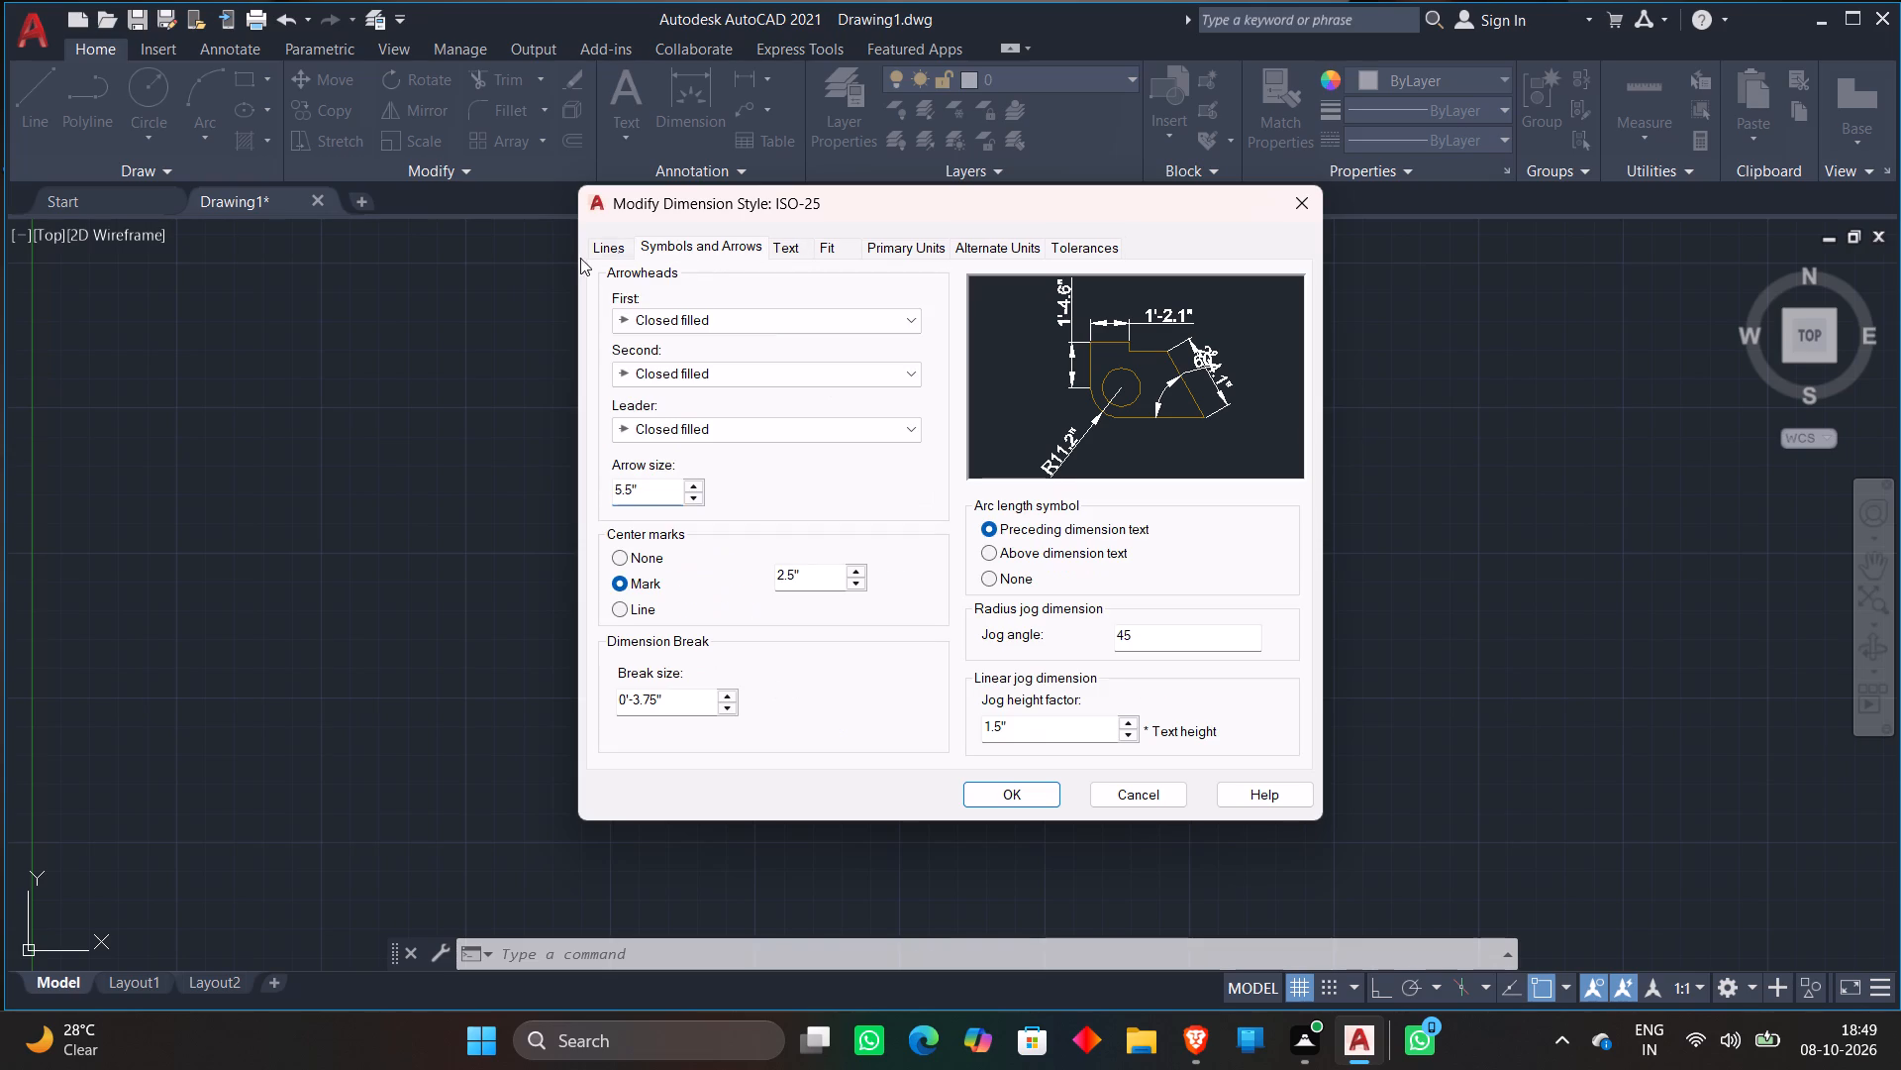
left_click(599, 254)
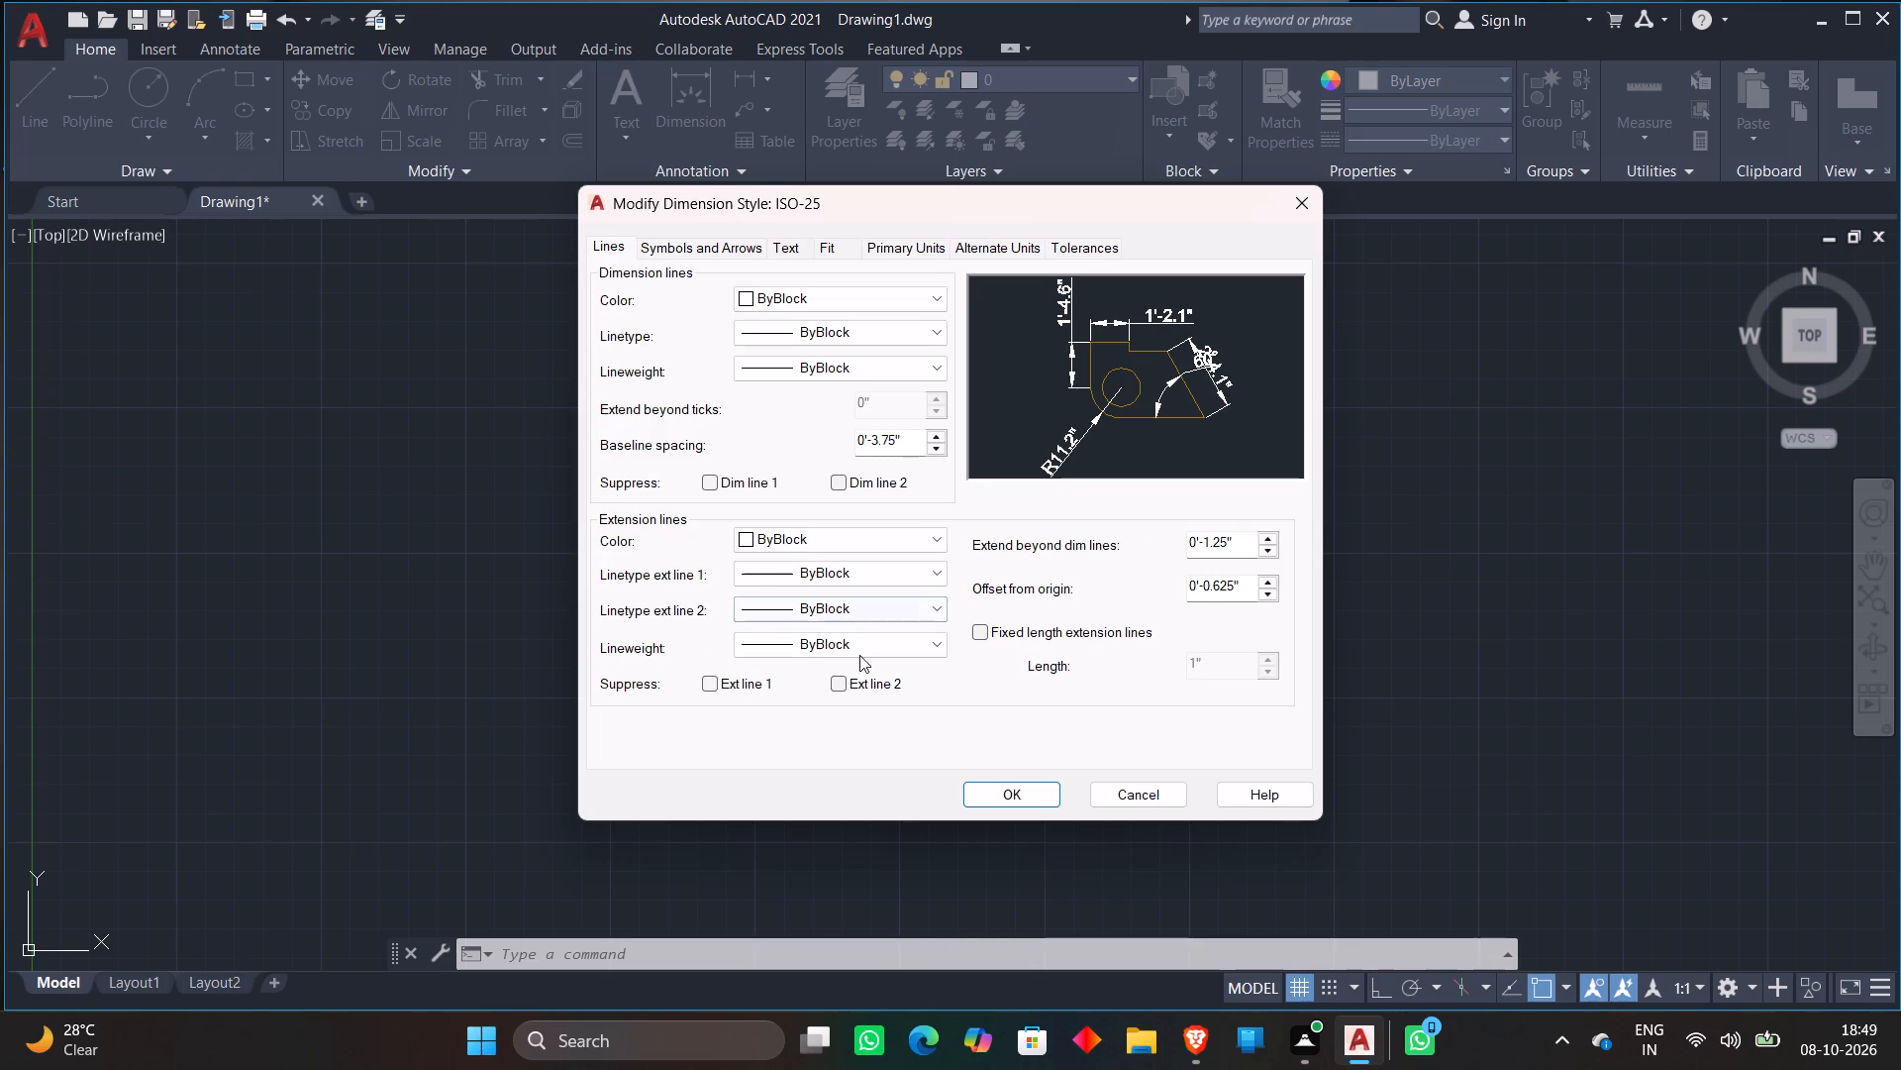
left_click(1023, 794)
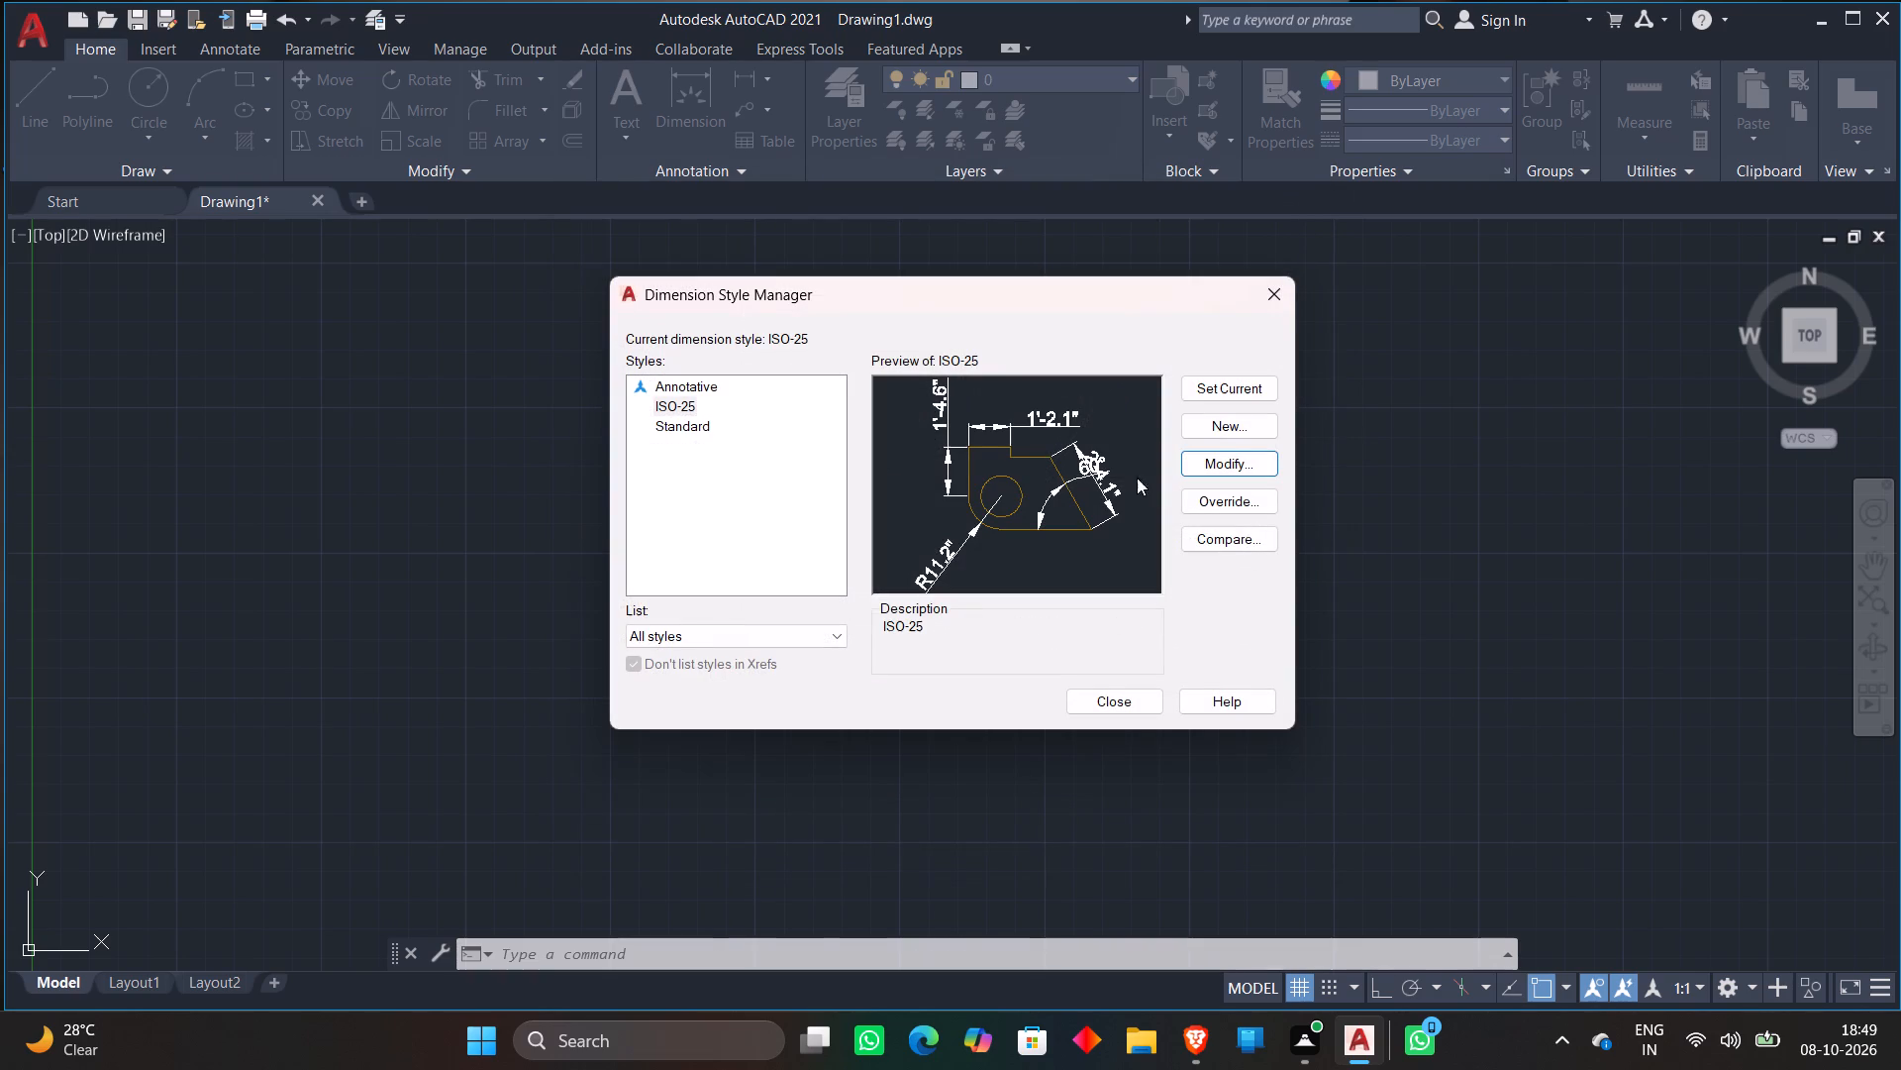
double_click(1239, 387)
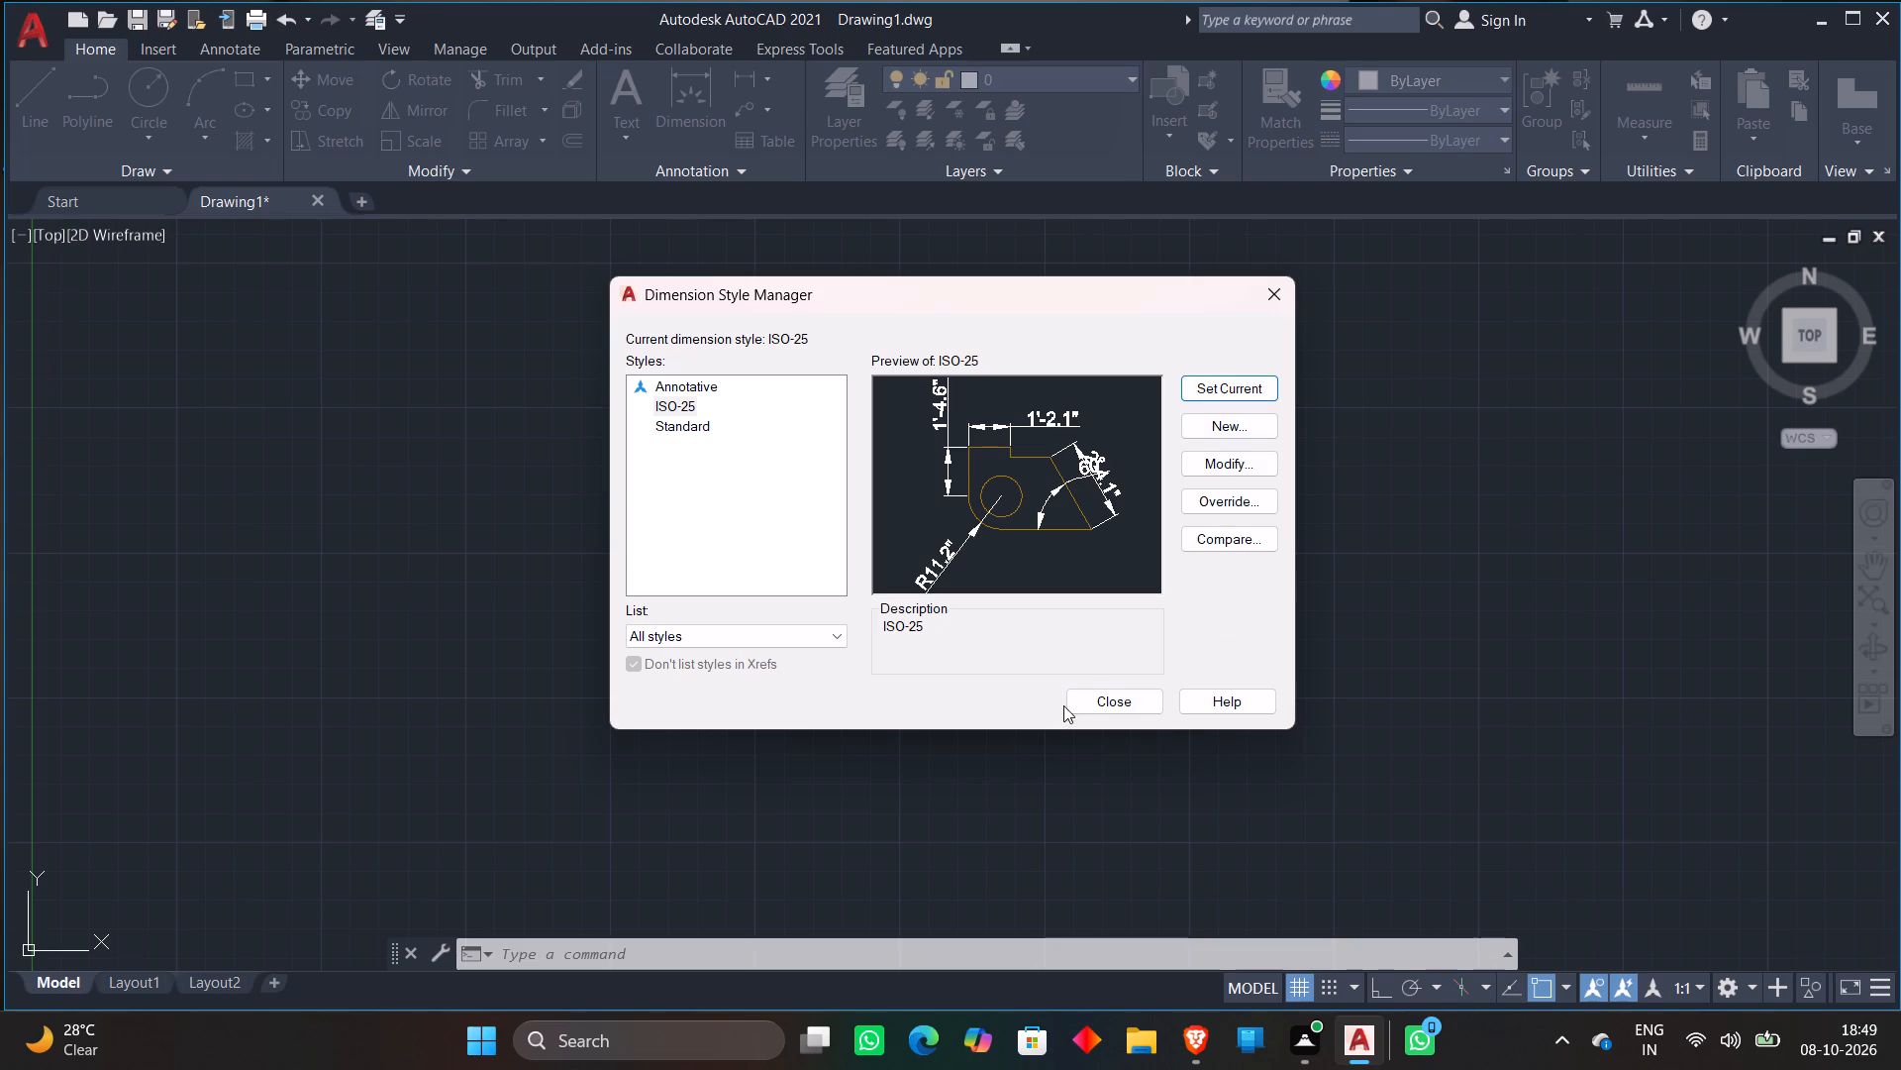
left_click(1089, 708)
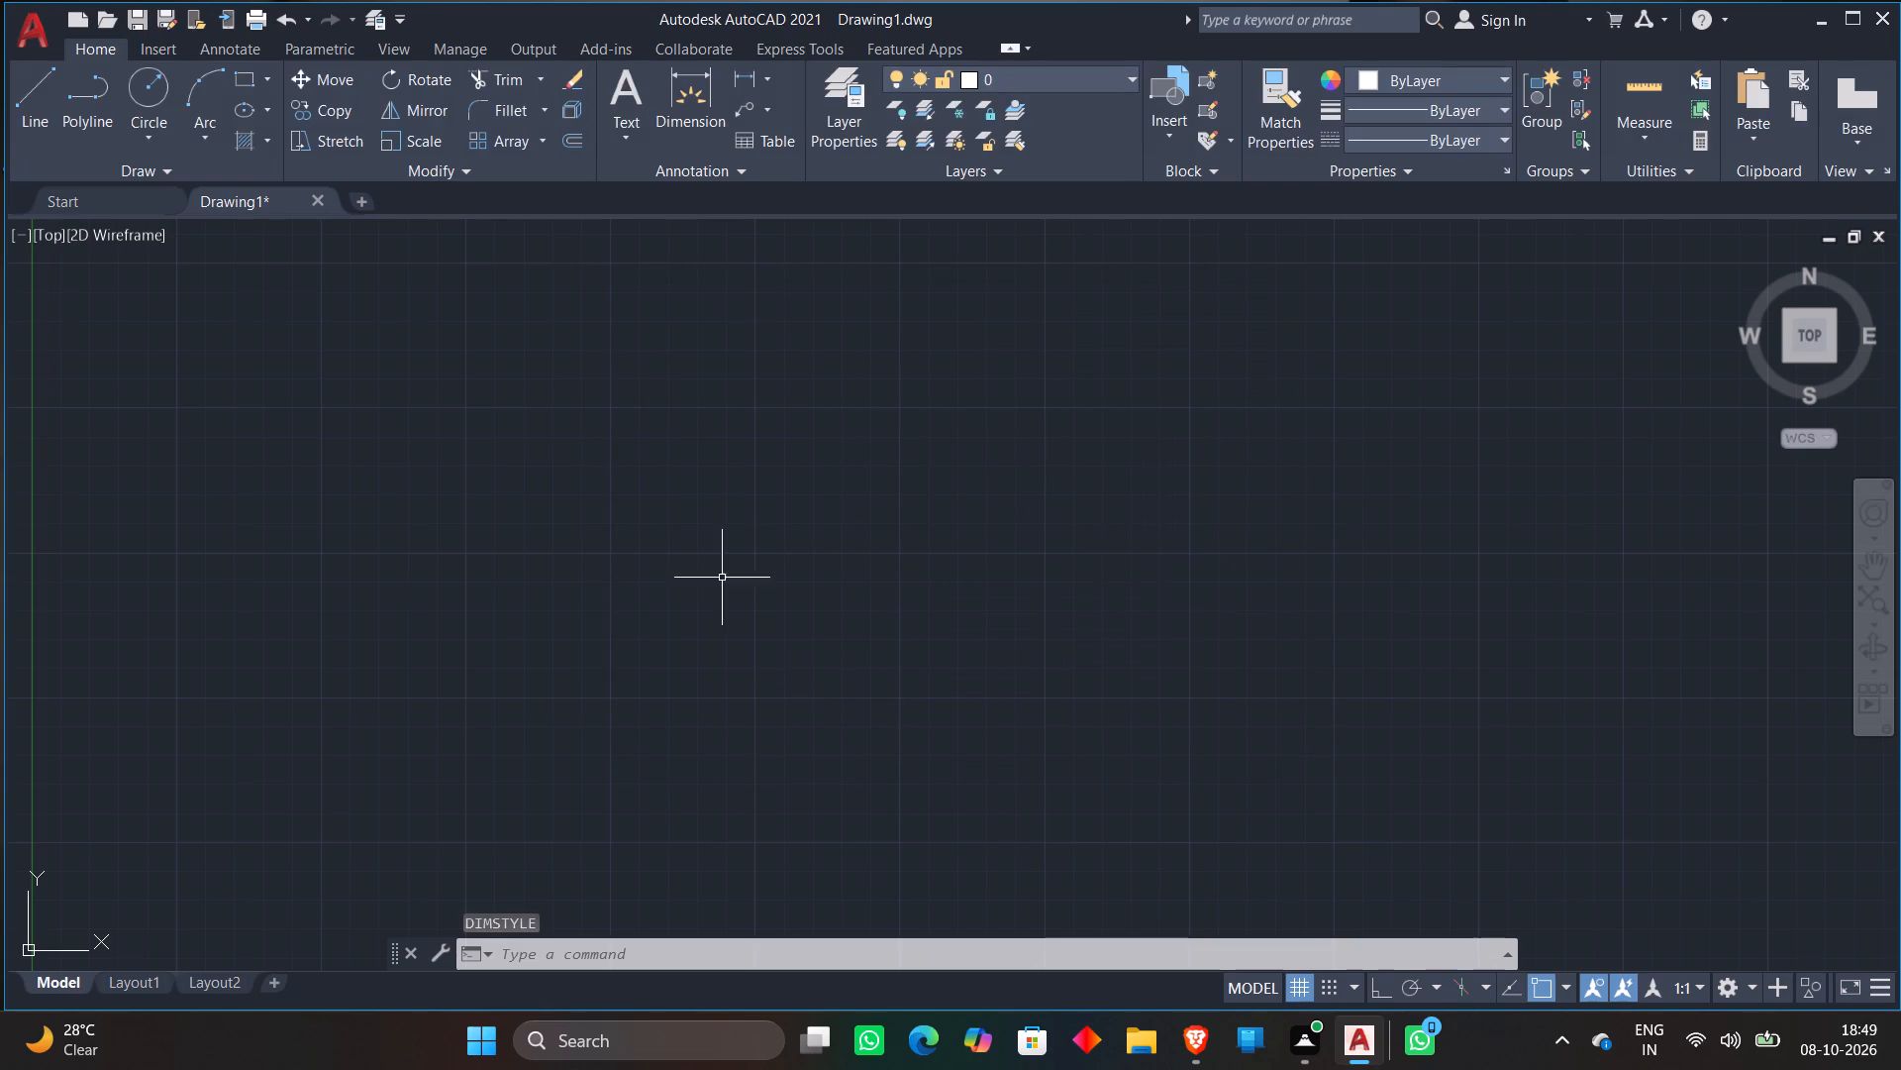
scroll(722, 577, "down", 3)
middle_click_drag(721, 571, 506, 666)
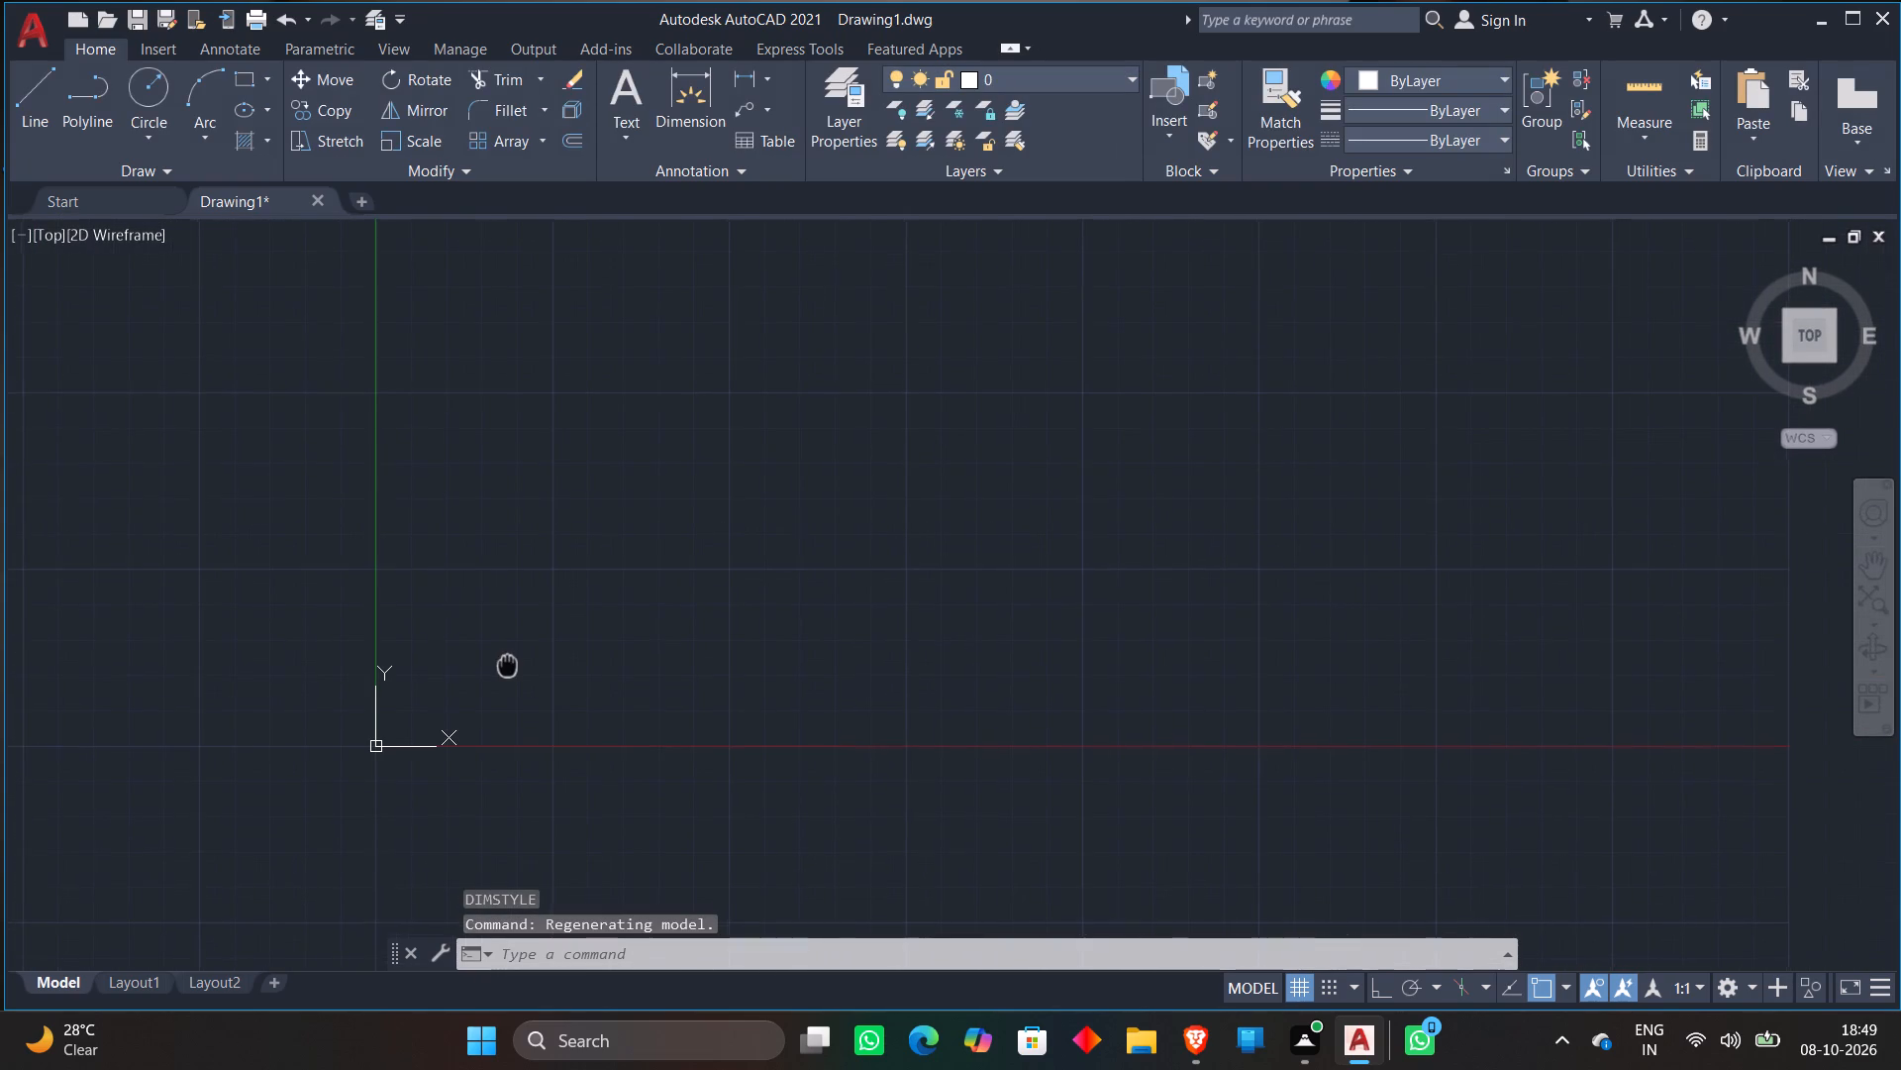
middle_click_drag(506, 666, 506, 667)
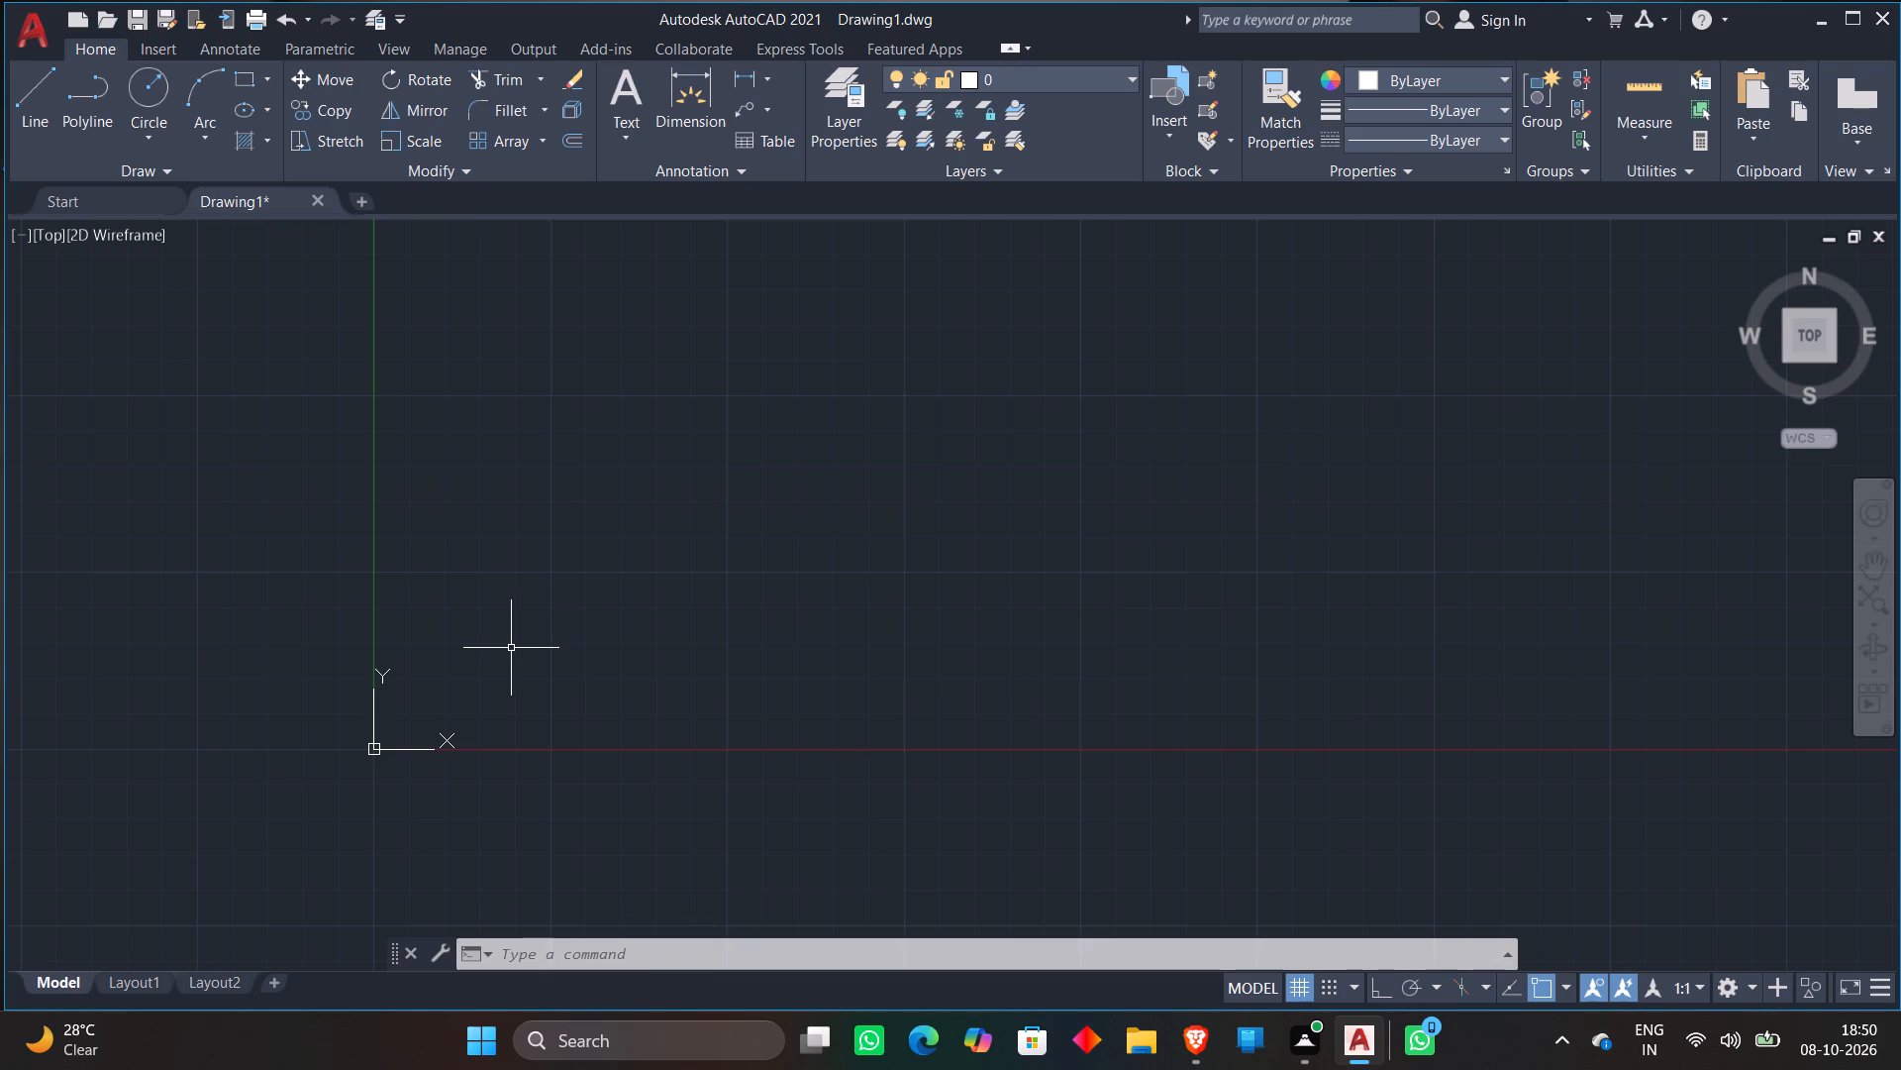
Turn on Ortho and draw an 11'9" horizontal line to the right from a free point as the room's top wall.
scroll(793, 608, "down", 2)
middle_click_drag(792, 608, 350, 911)
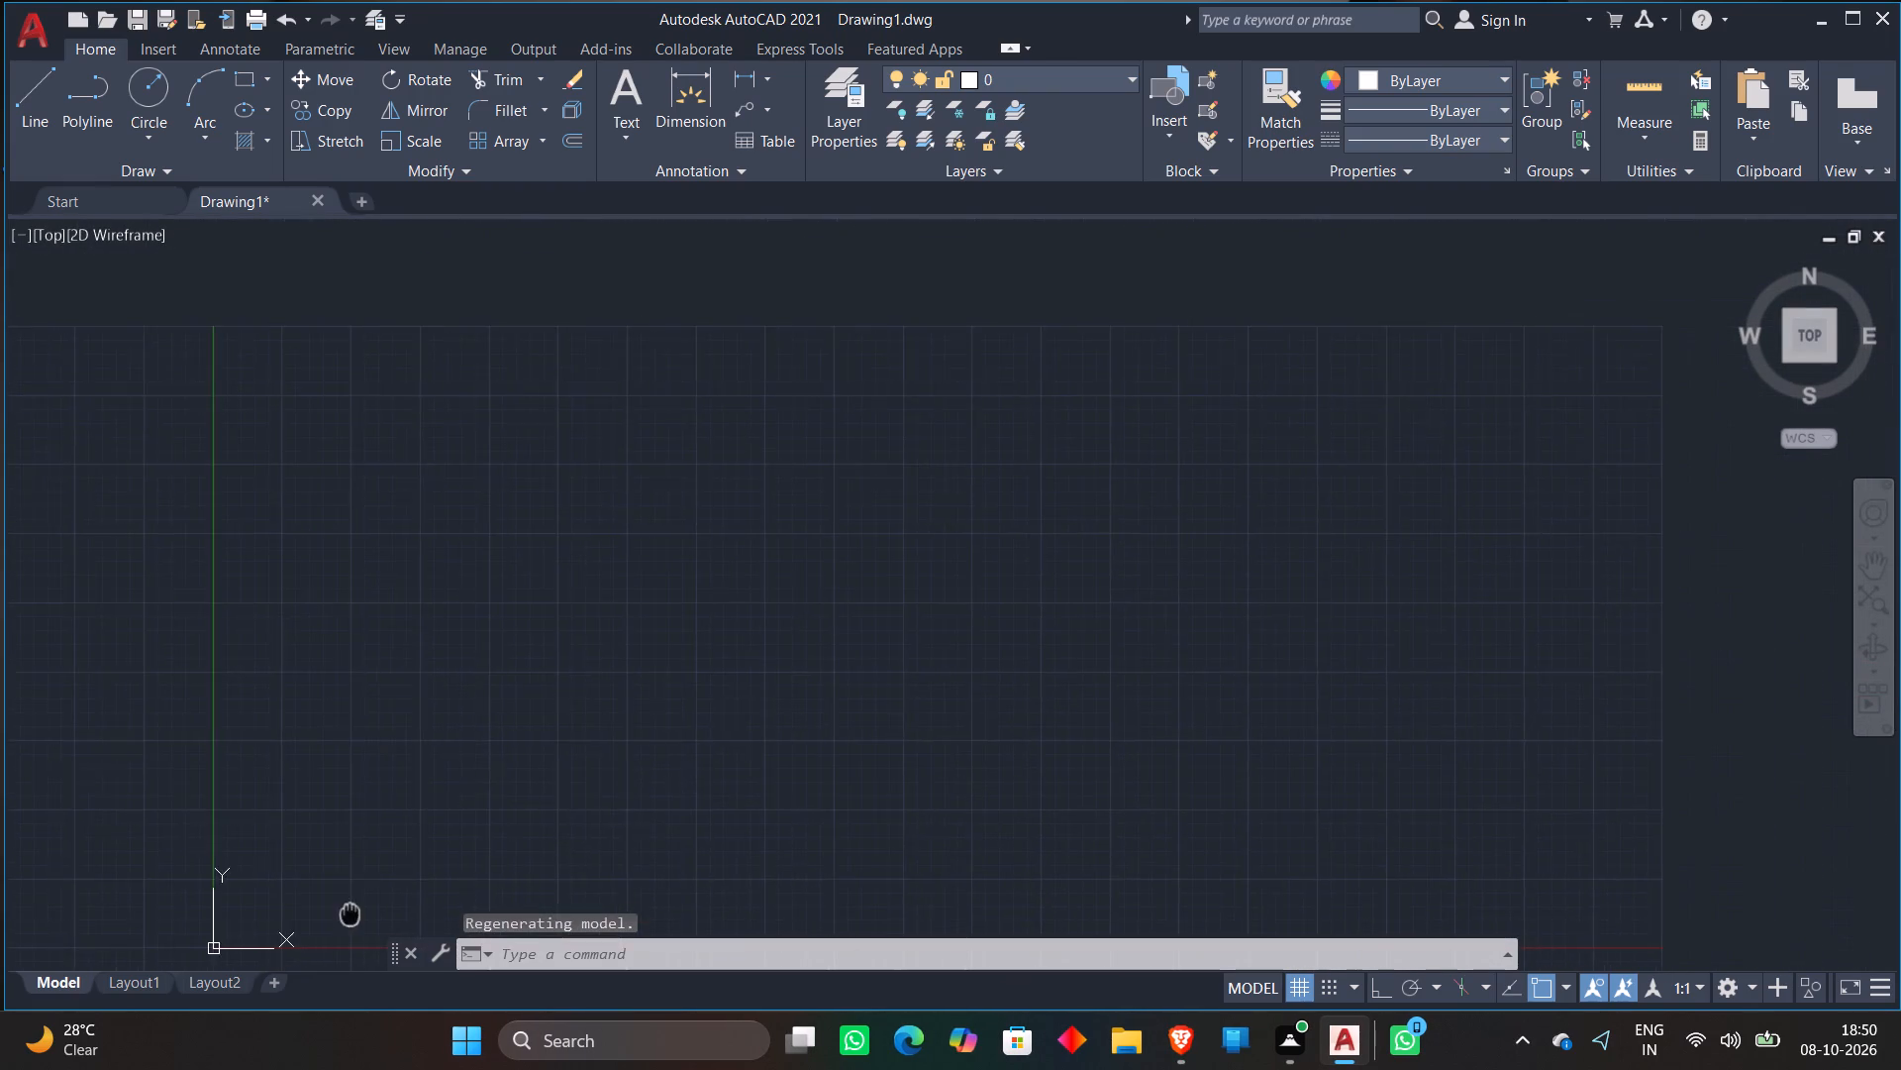
middle_click_drag(350, 911, 216, 918)
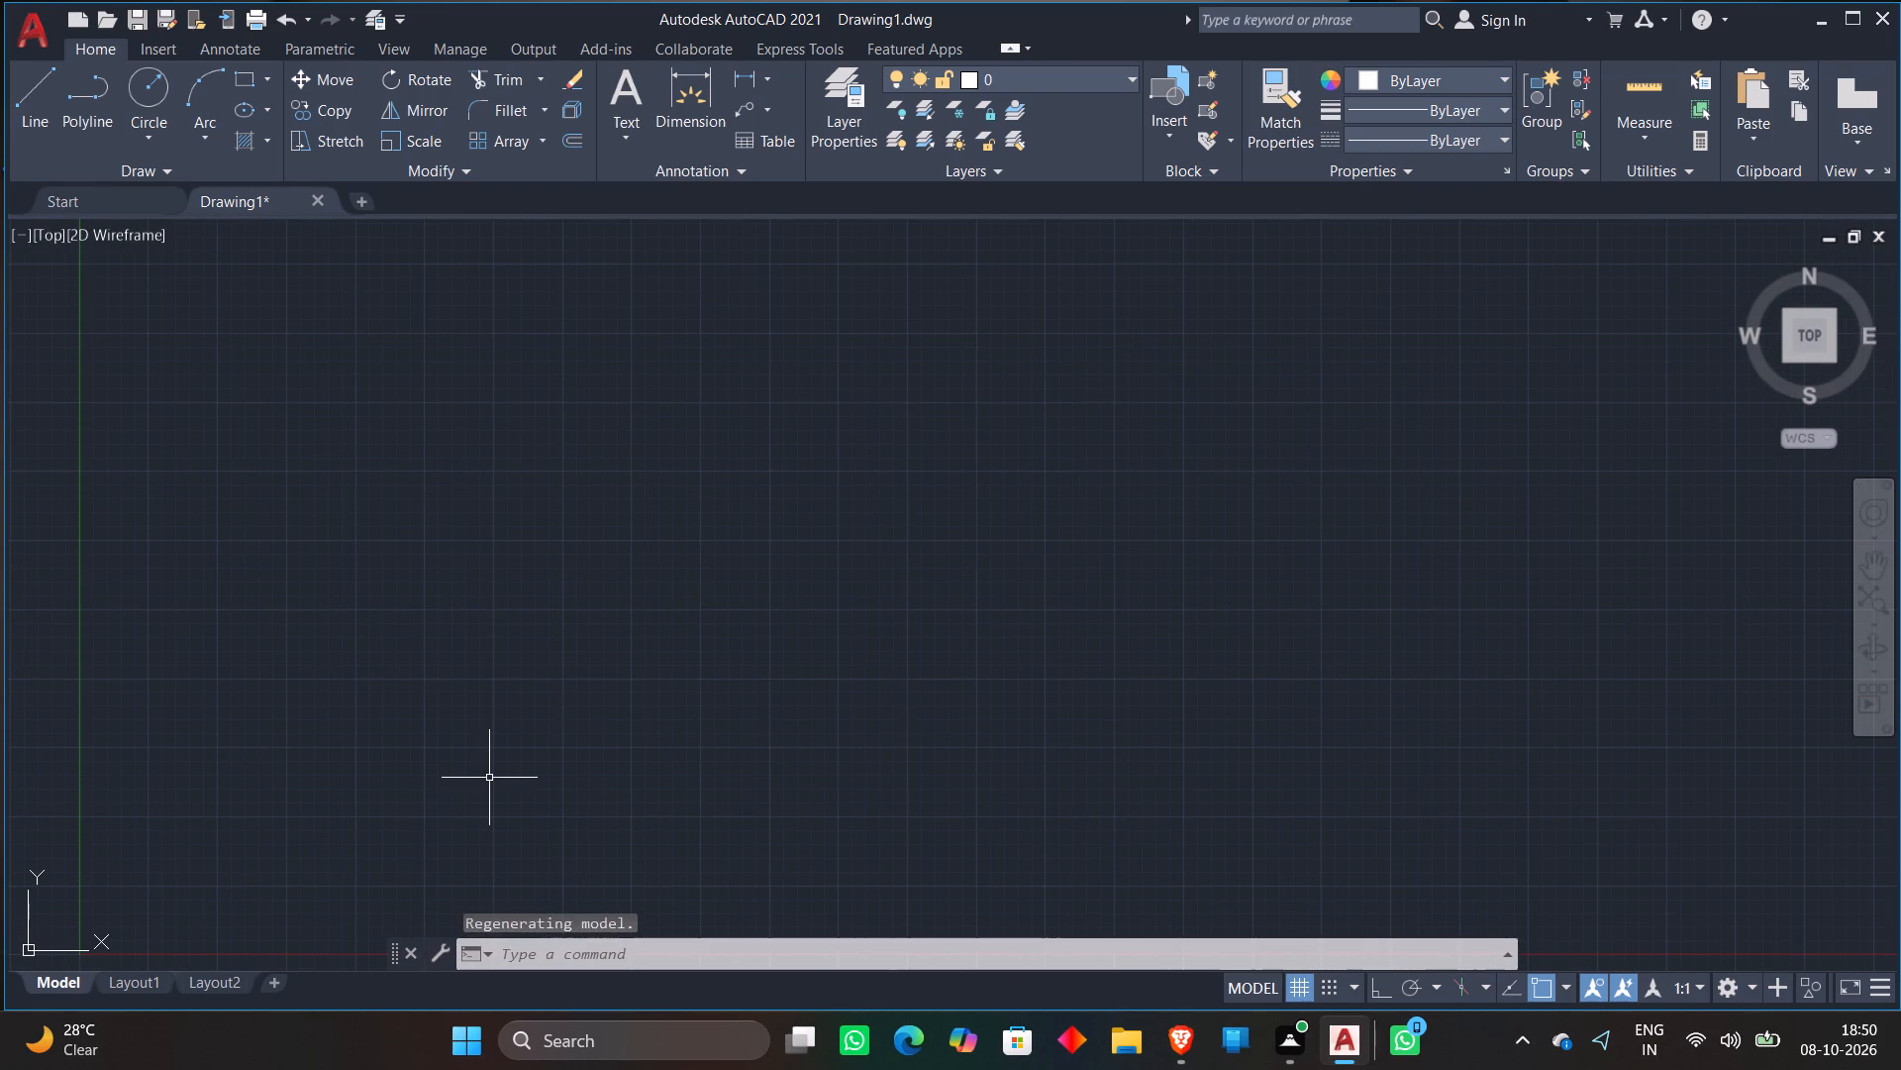
scroll(488, 785, "down", 1)
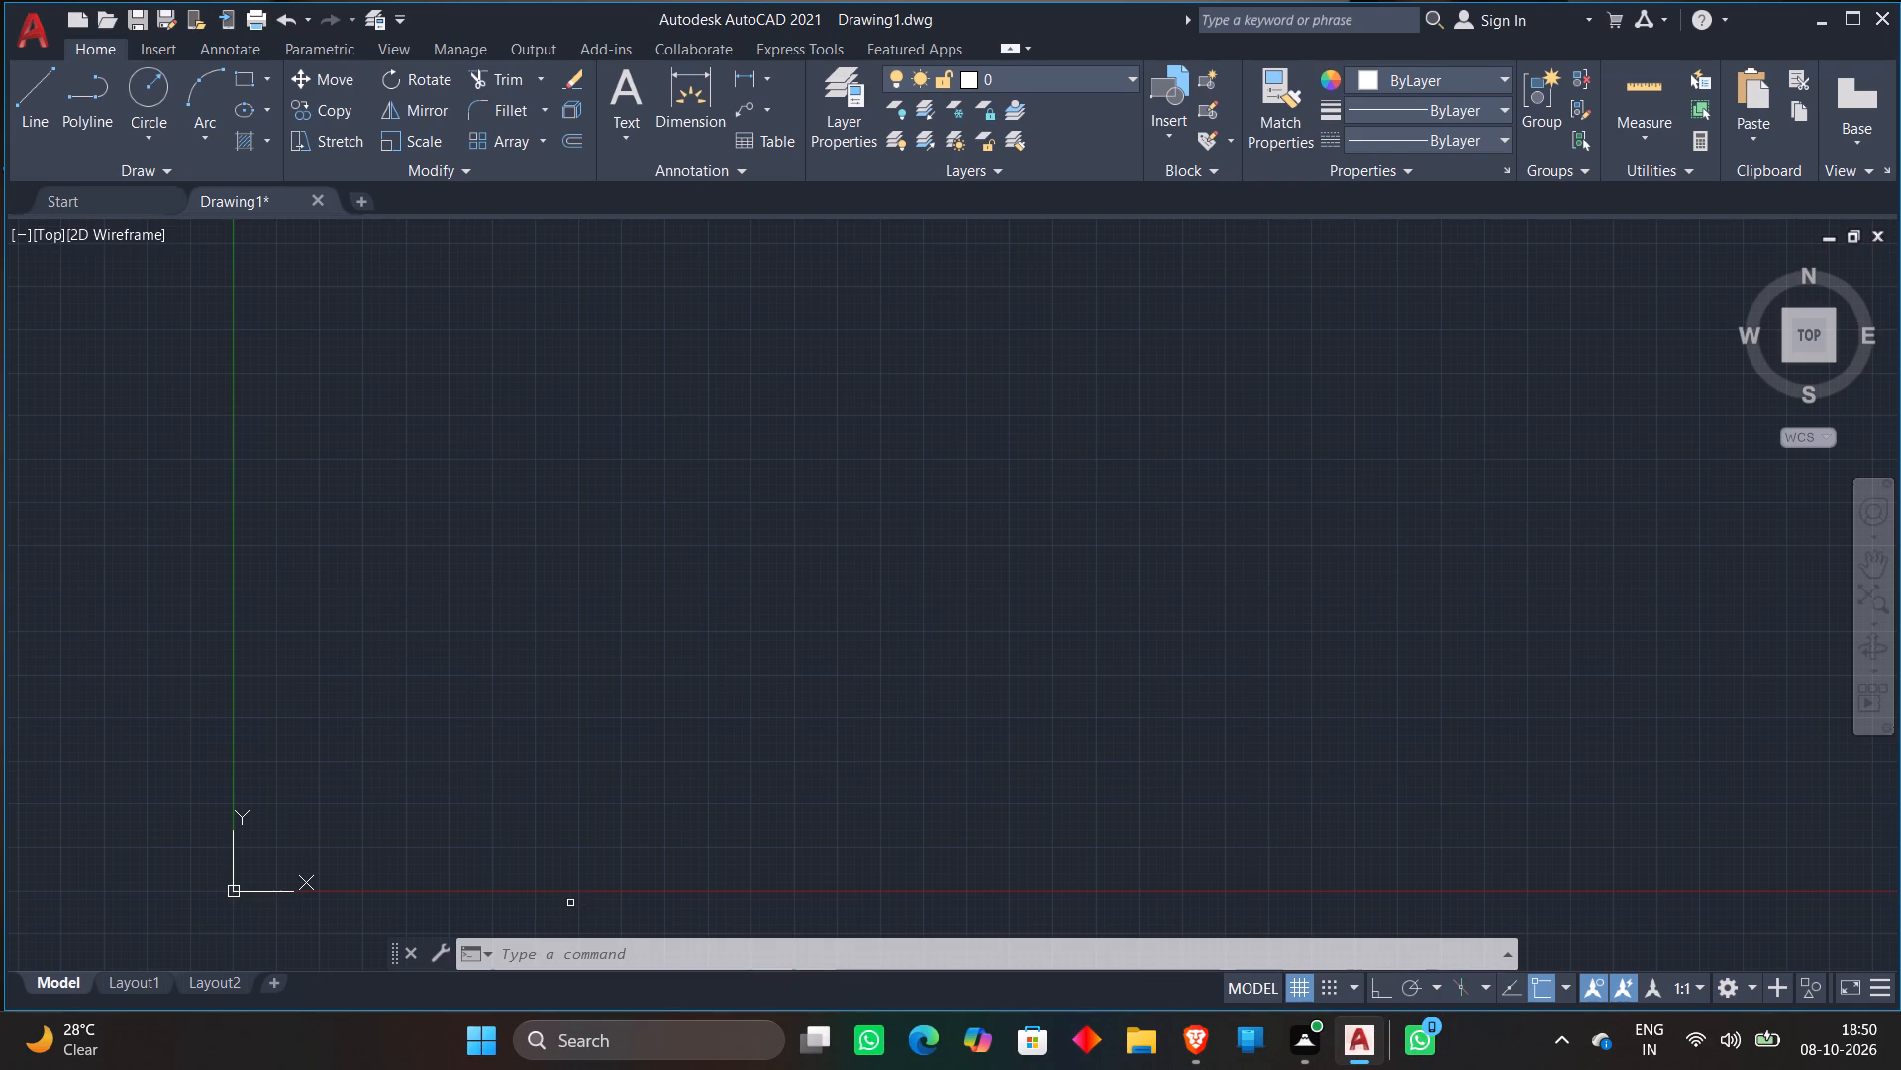
key("l")
key("Return")
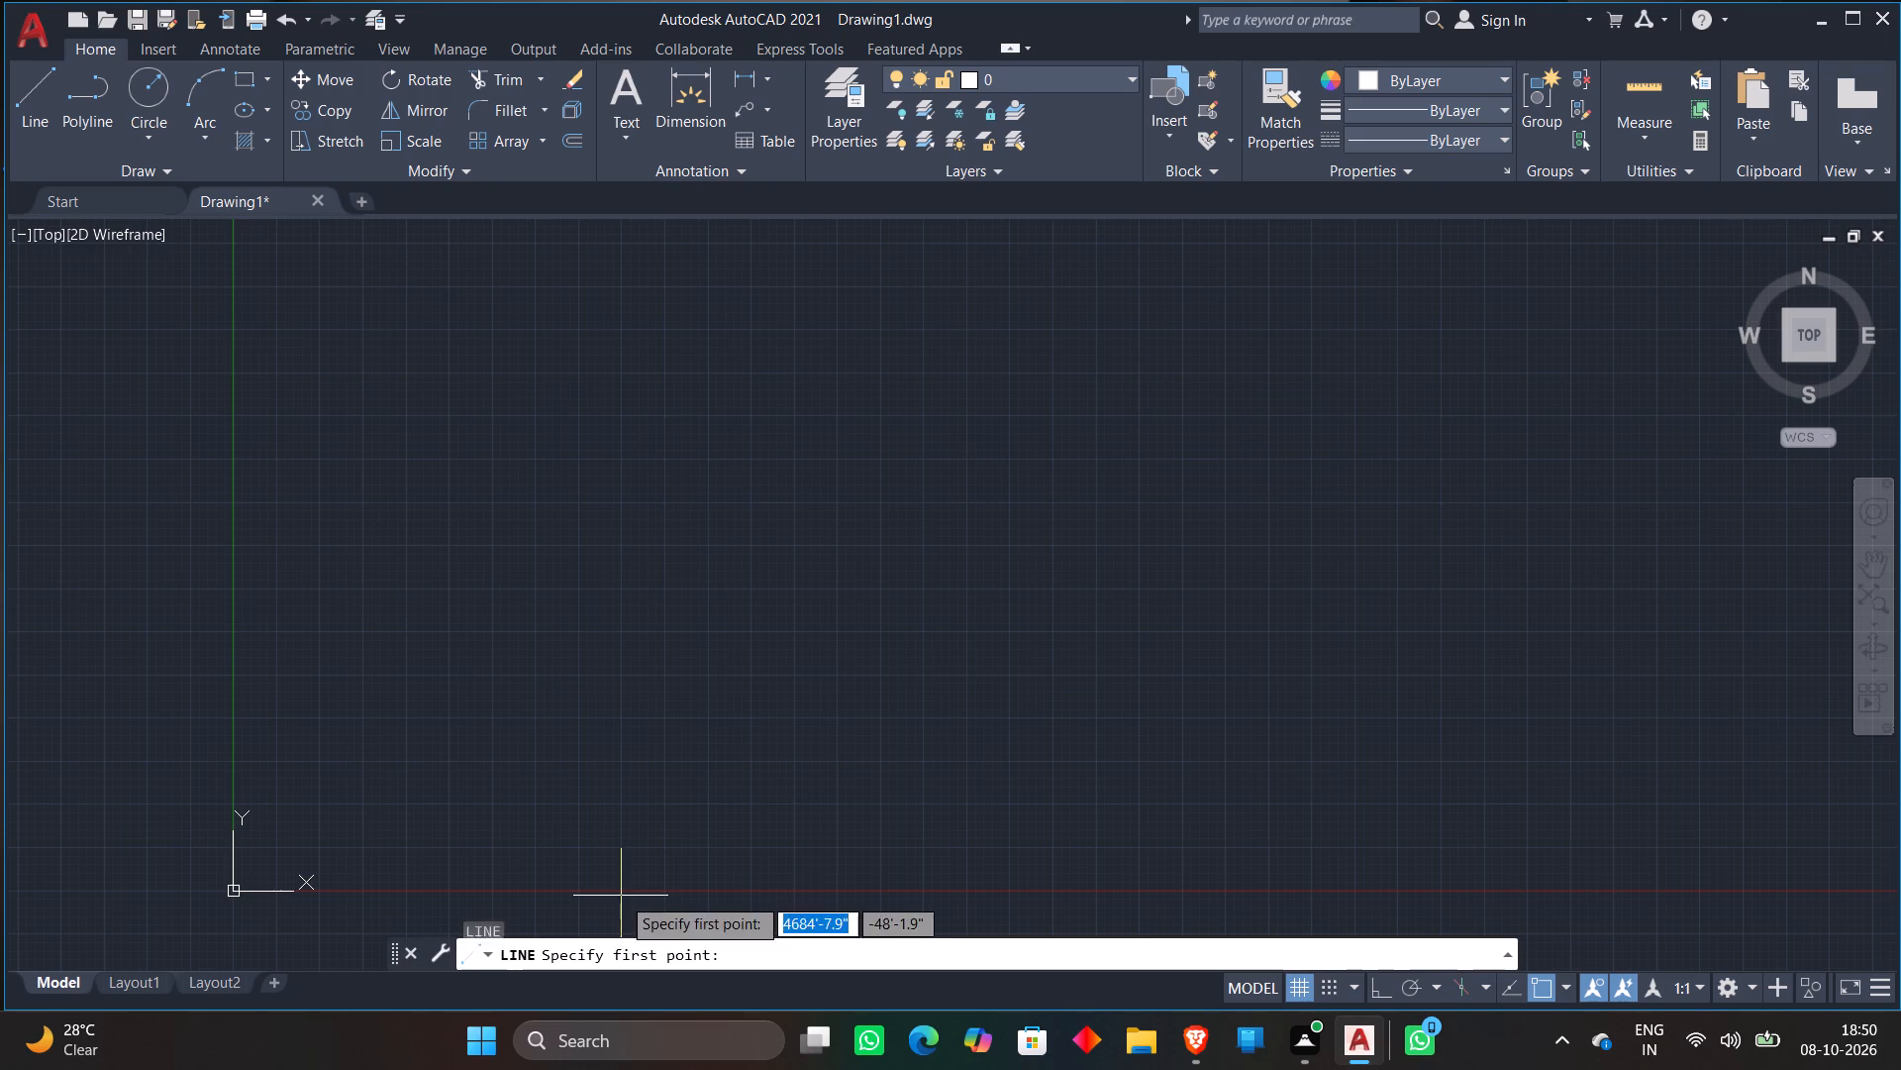
scroll(317, 233, "down", 1)
middle_click_drag(439, 297, 292, 722)
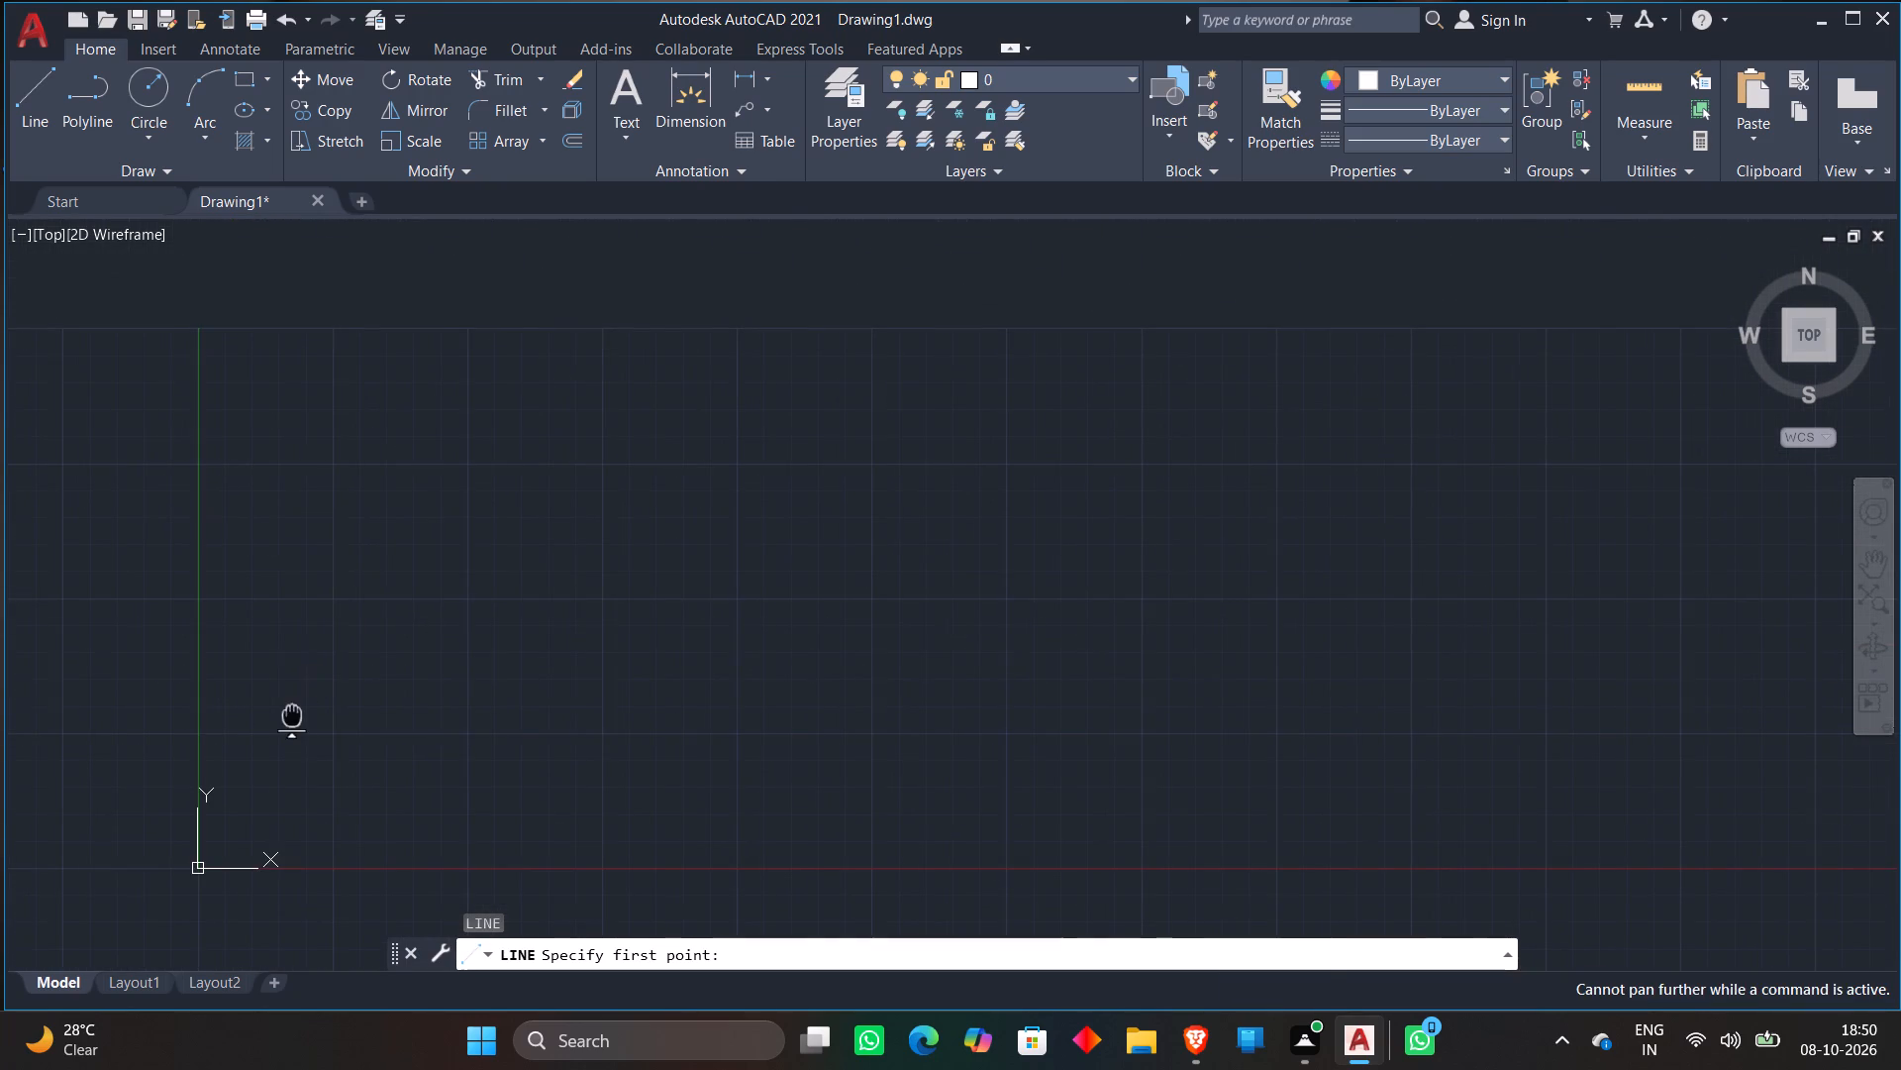
middle_click_drag(292, 722, 292, 723)
middle_click_drag(457, 294, 139, 642)
middle_click_drag(564, 374, 127, 690)
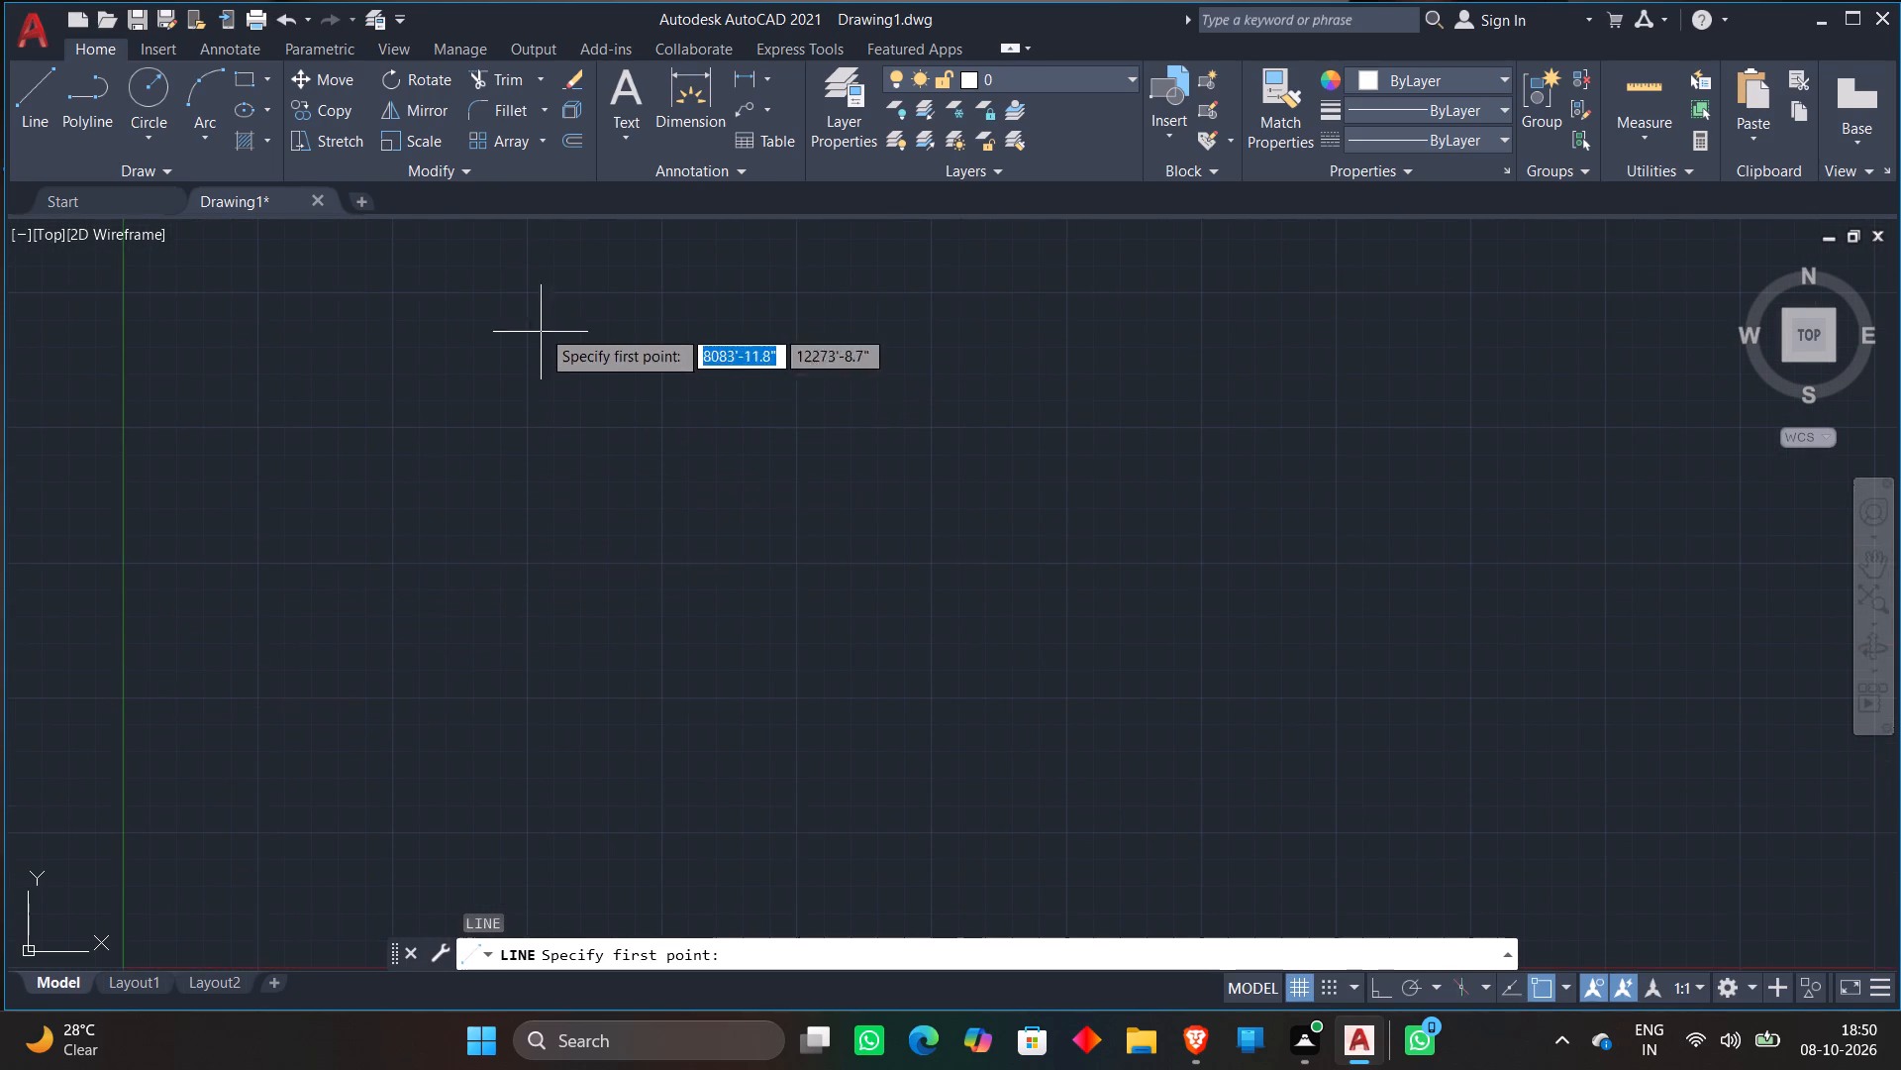
left_click(557, 293)
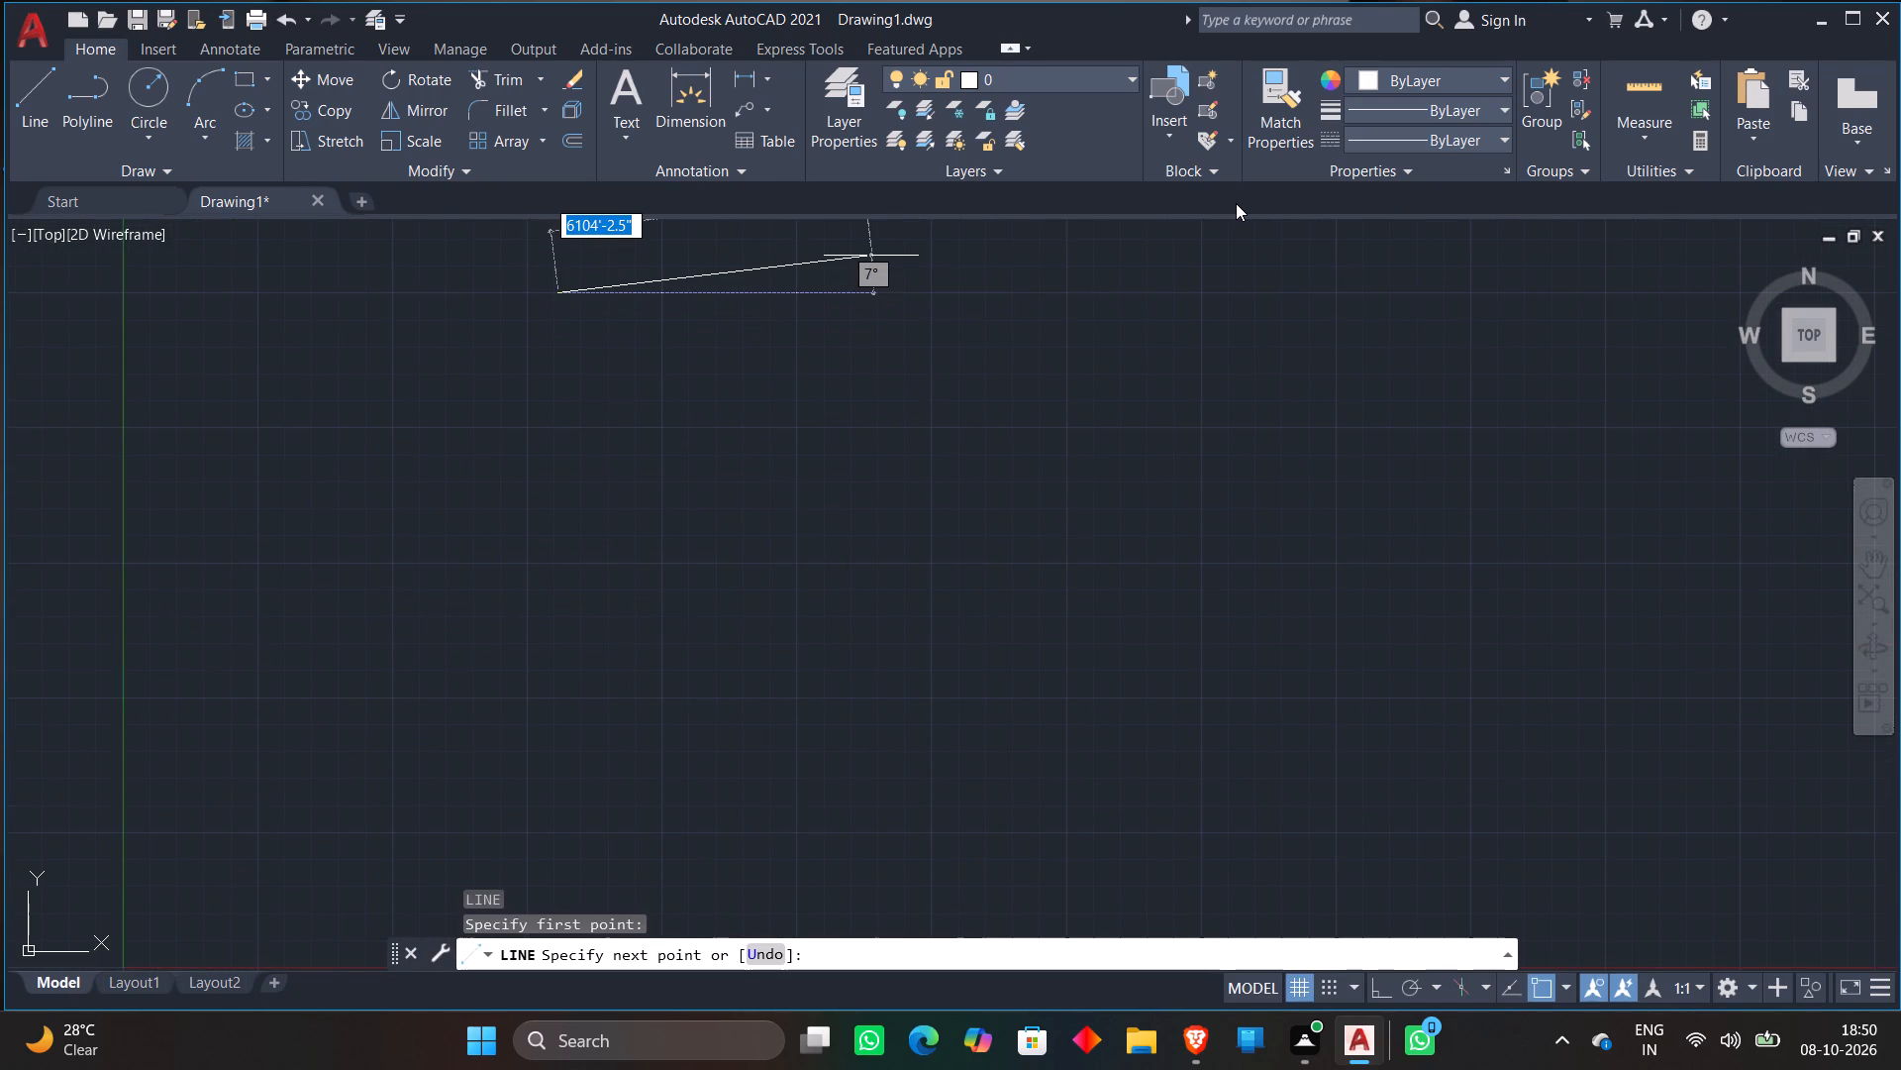
key("F8")
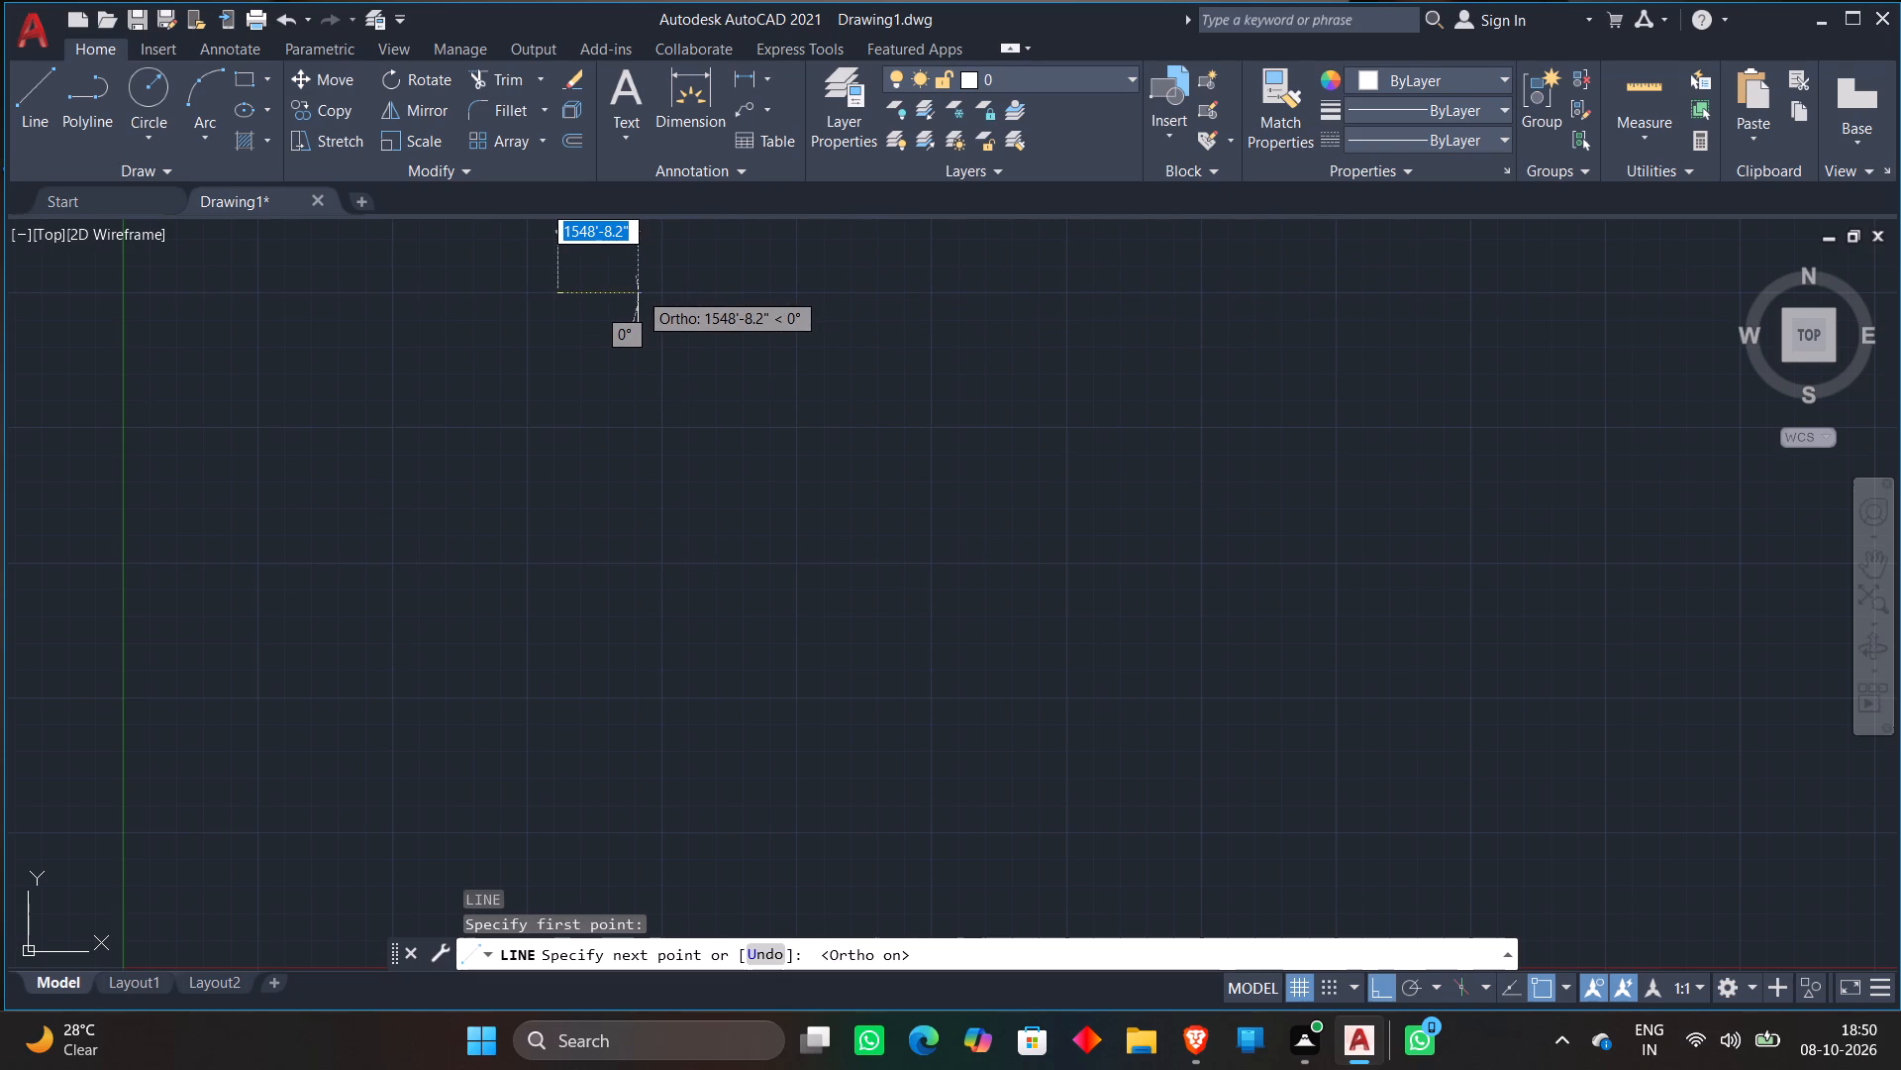
type("11")
key("apostrophe")
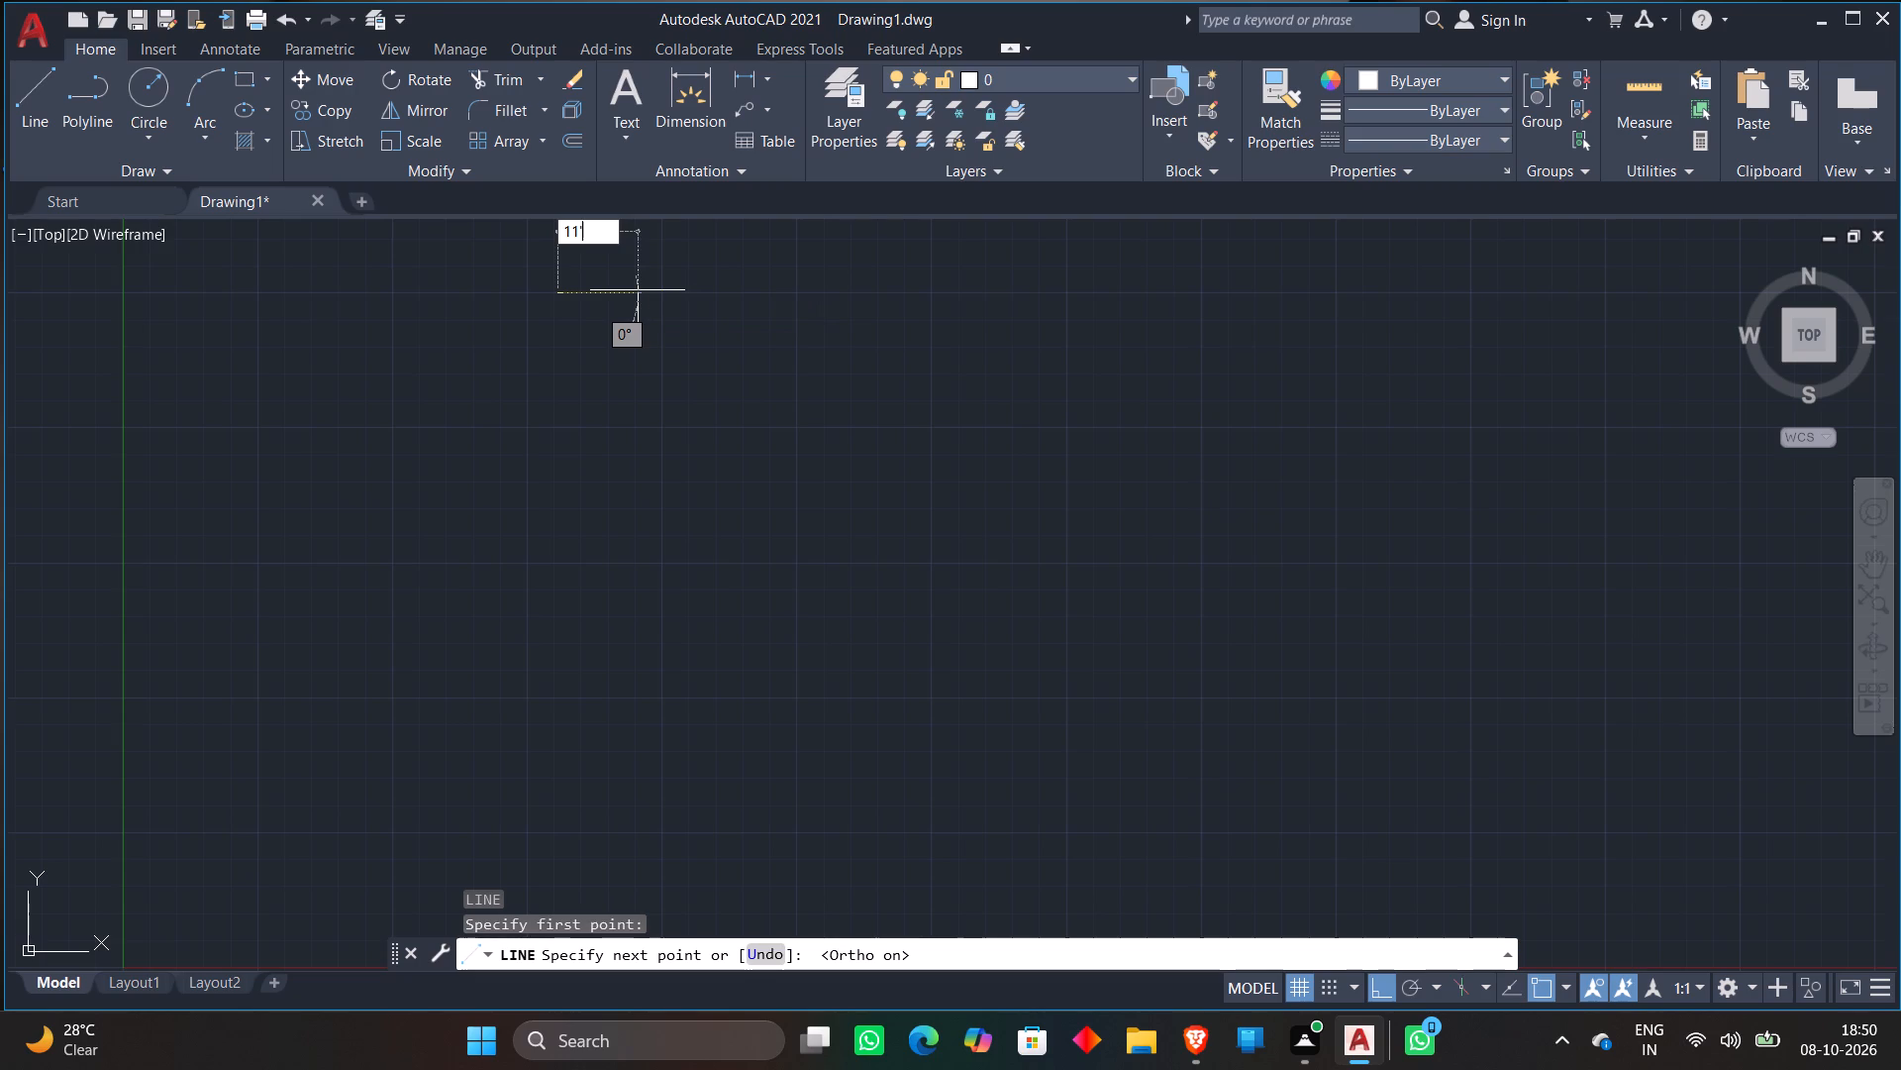
key("9")
key("shift+quotedbl")
key("Return")
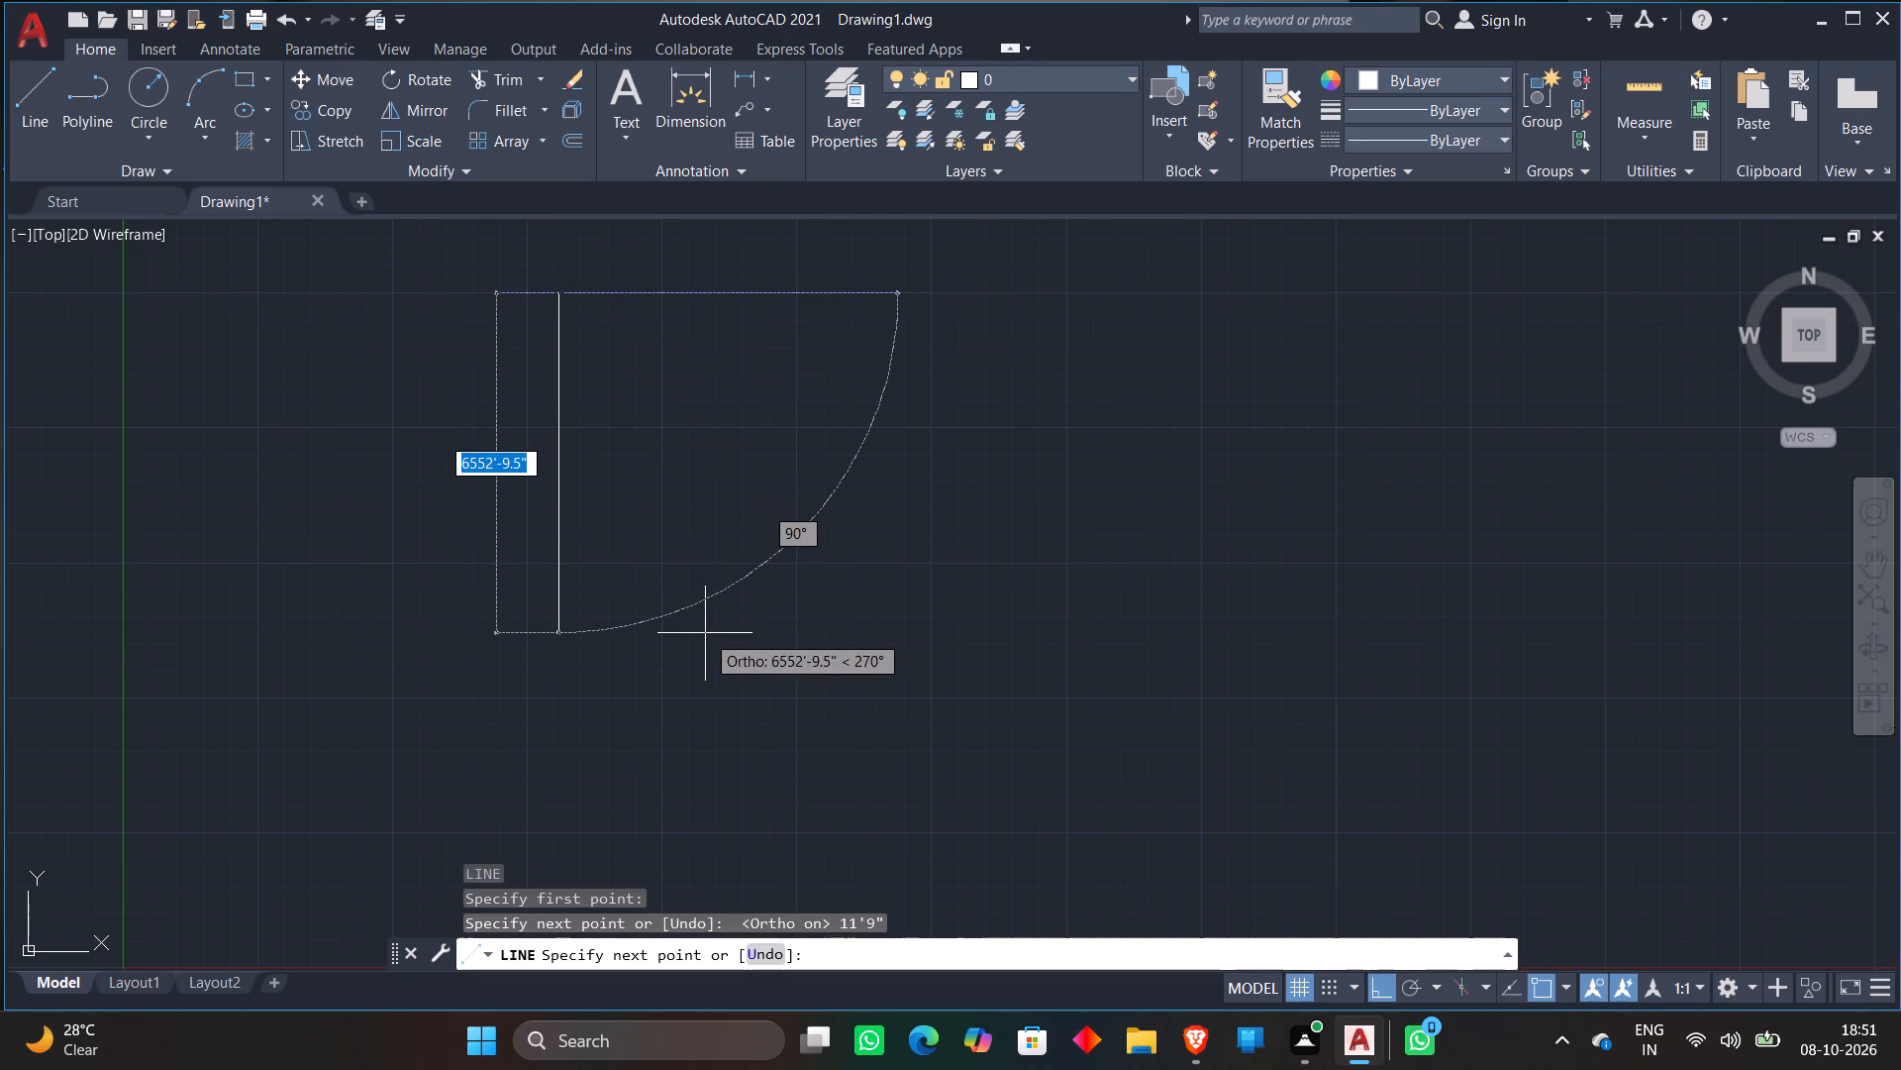
Continue with a 10'4" vertical line downward from the top wall's right end, ending the line there.
type("10")
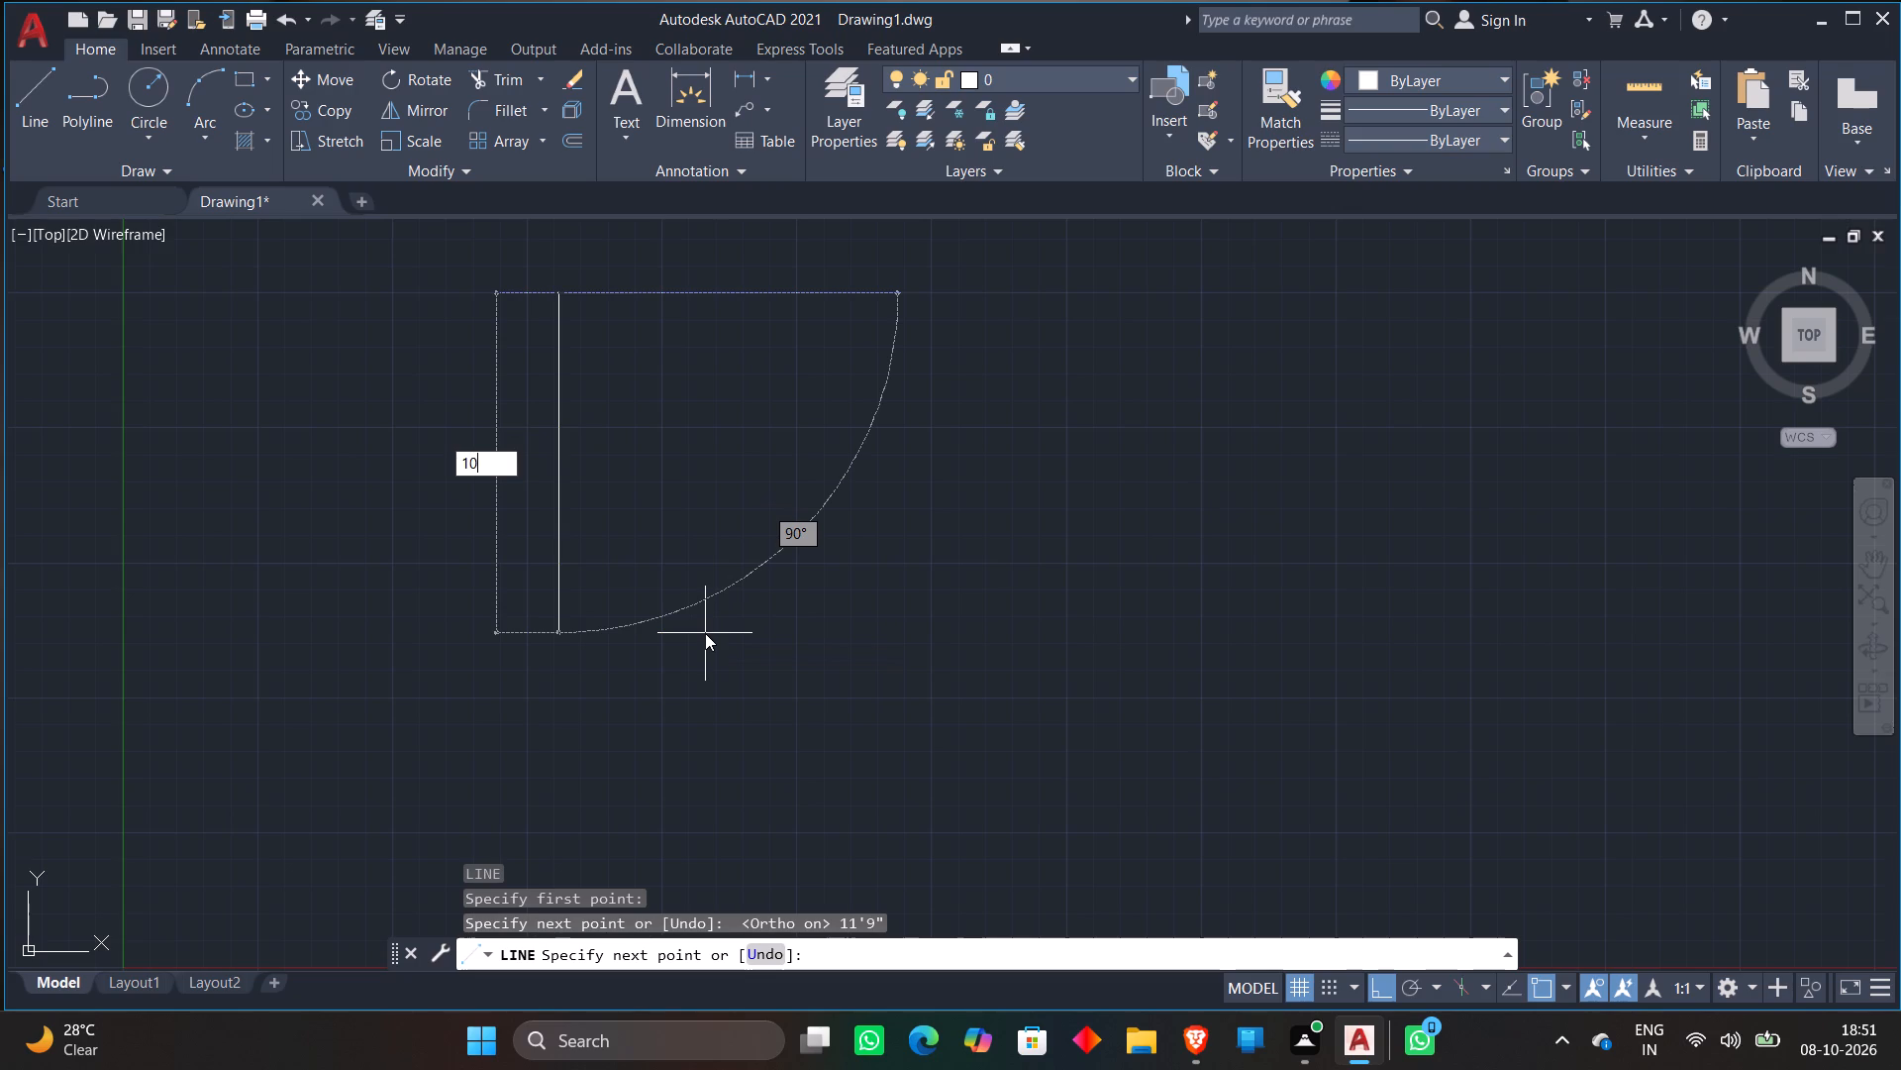
type("'4\"")
key("Return")
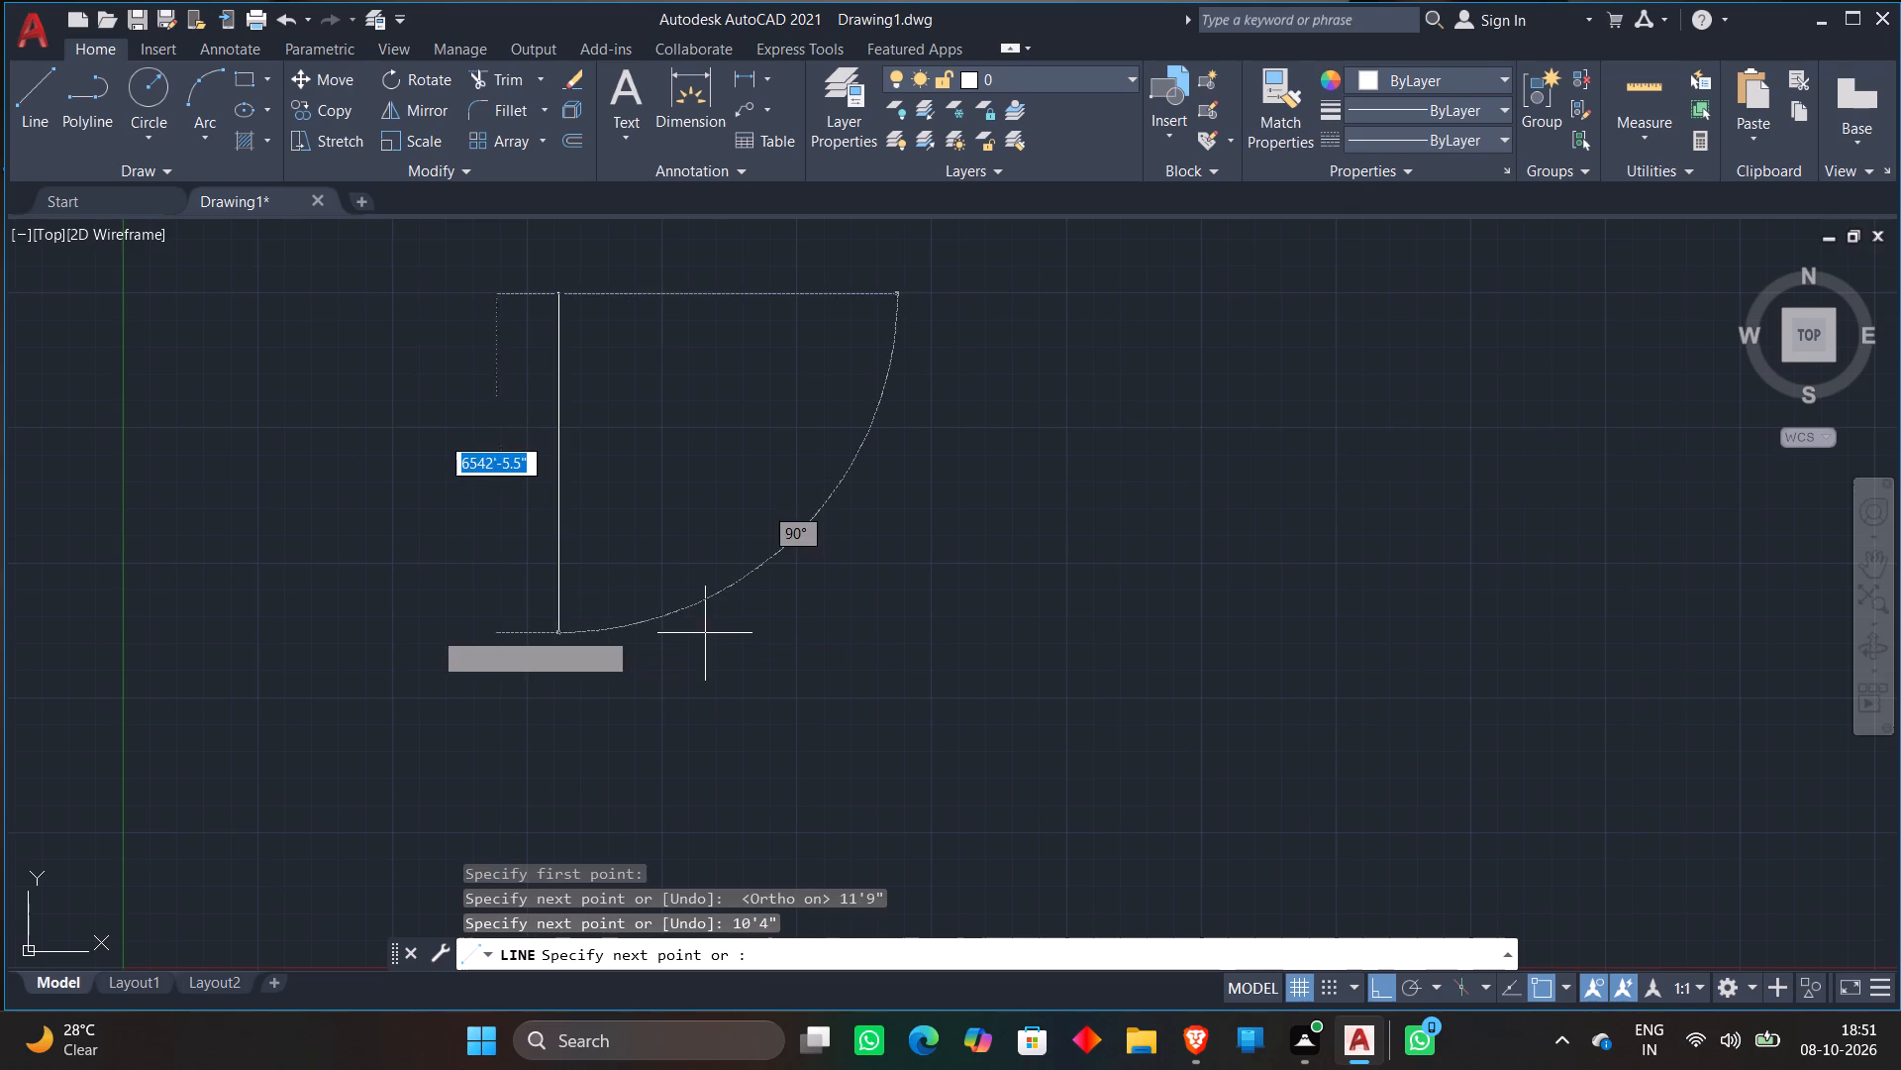
key("Escape")
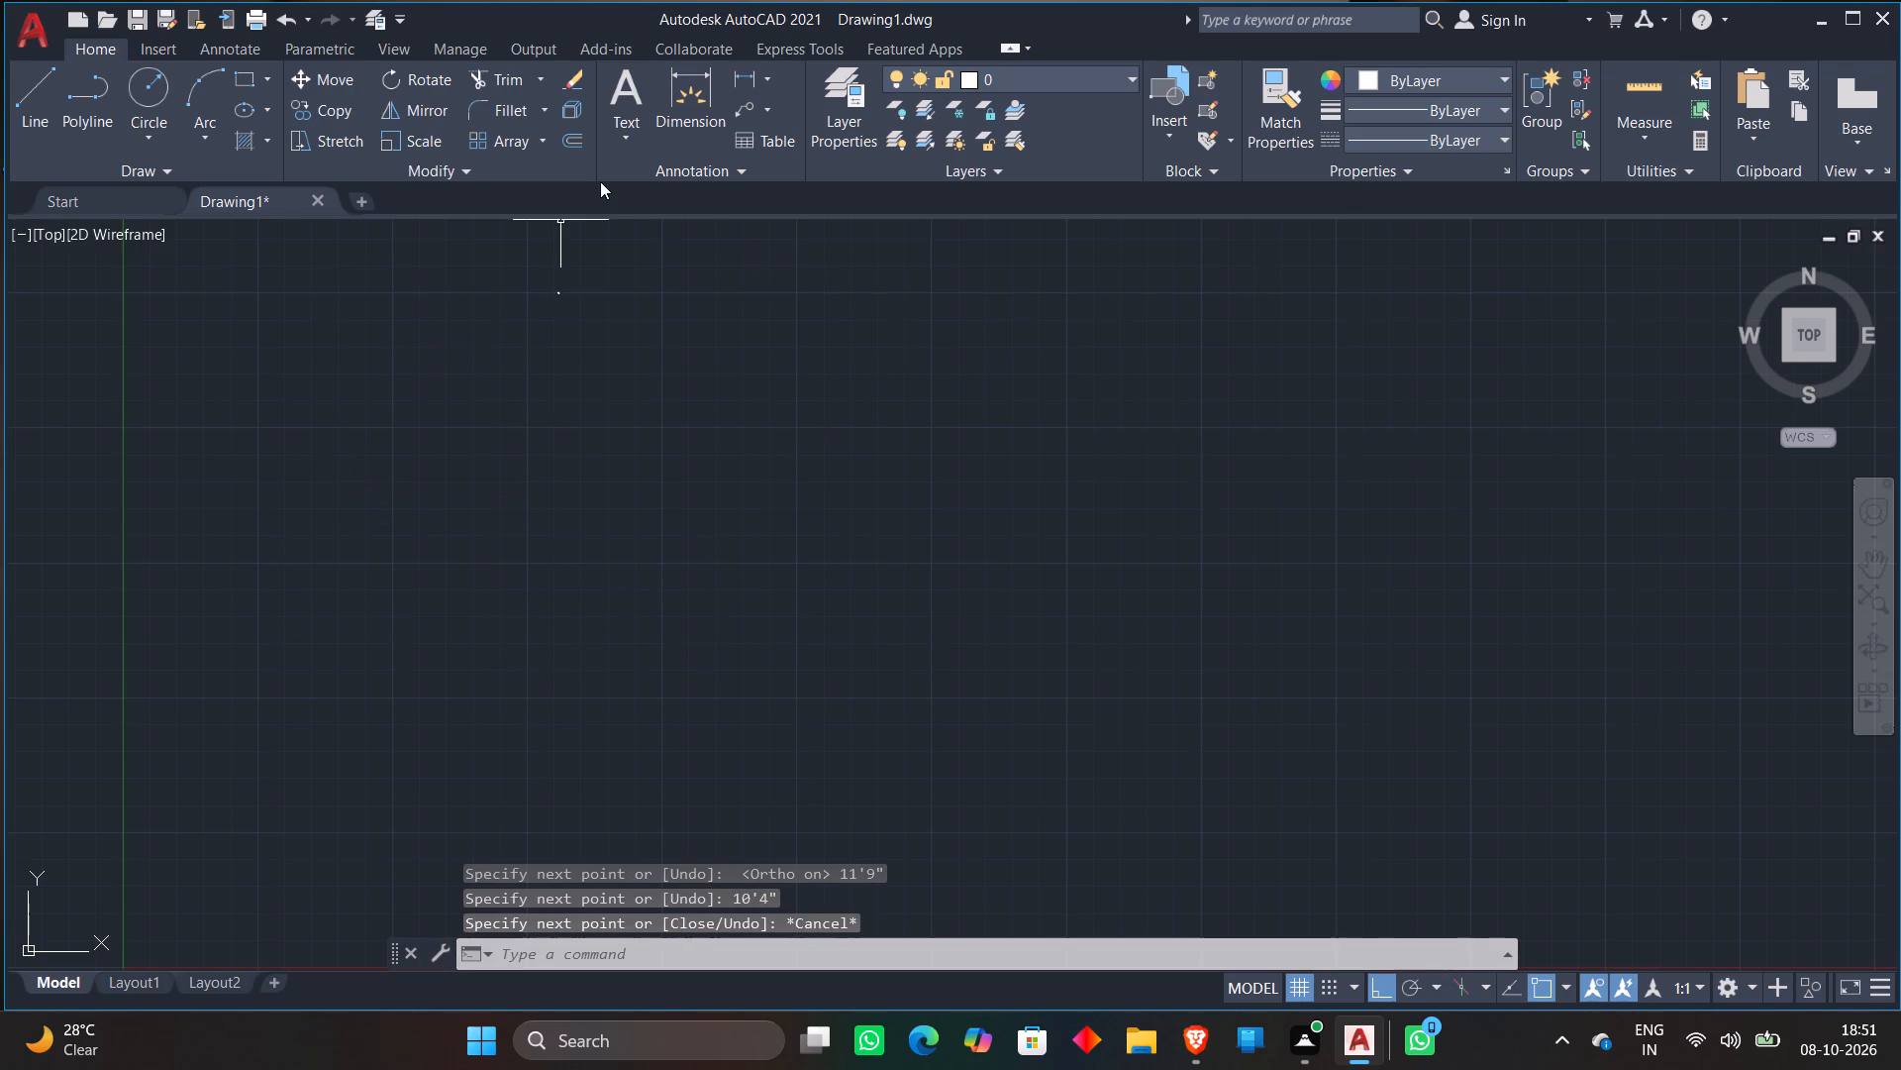
Close the room outline with an 11'9" line to the left from the right wall's lower end and a 10'4" line upward.
scroll(598, 181, "up", 4)
scroll(520, 280, "up", 7)
scroll(1046, 392, "up", 3)
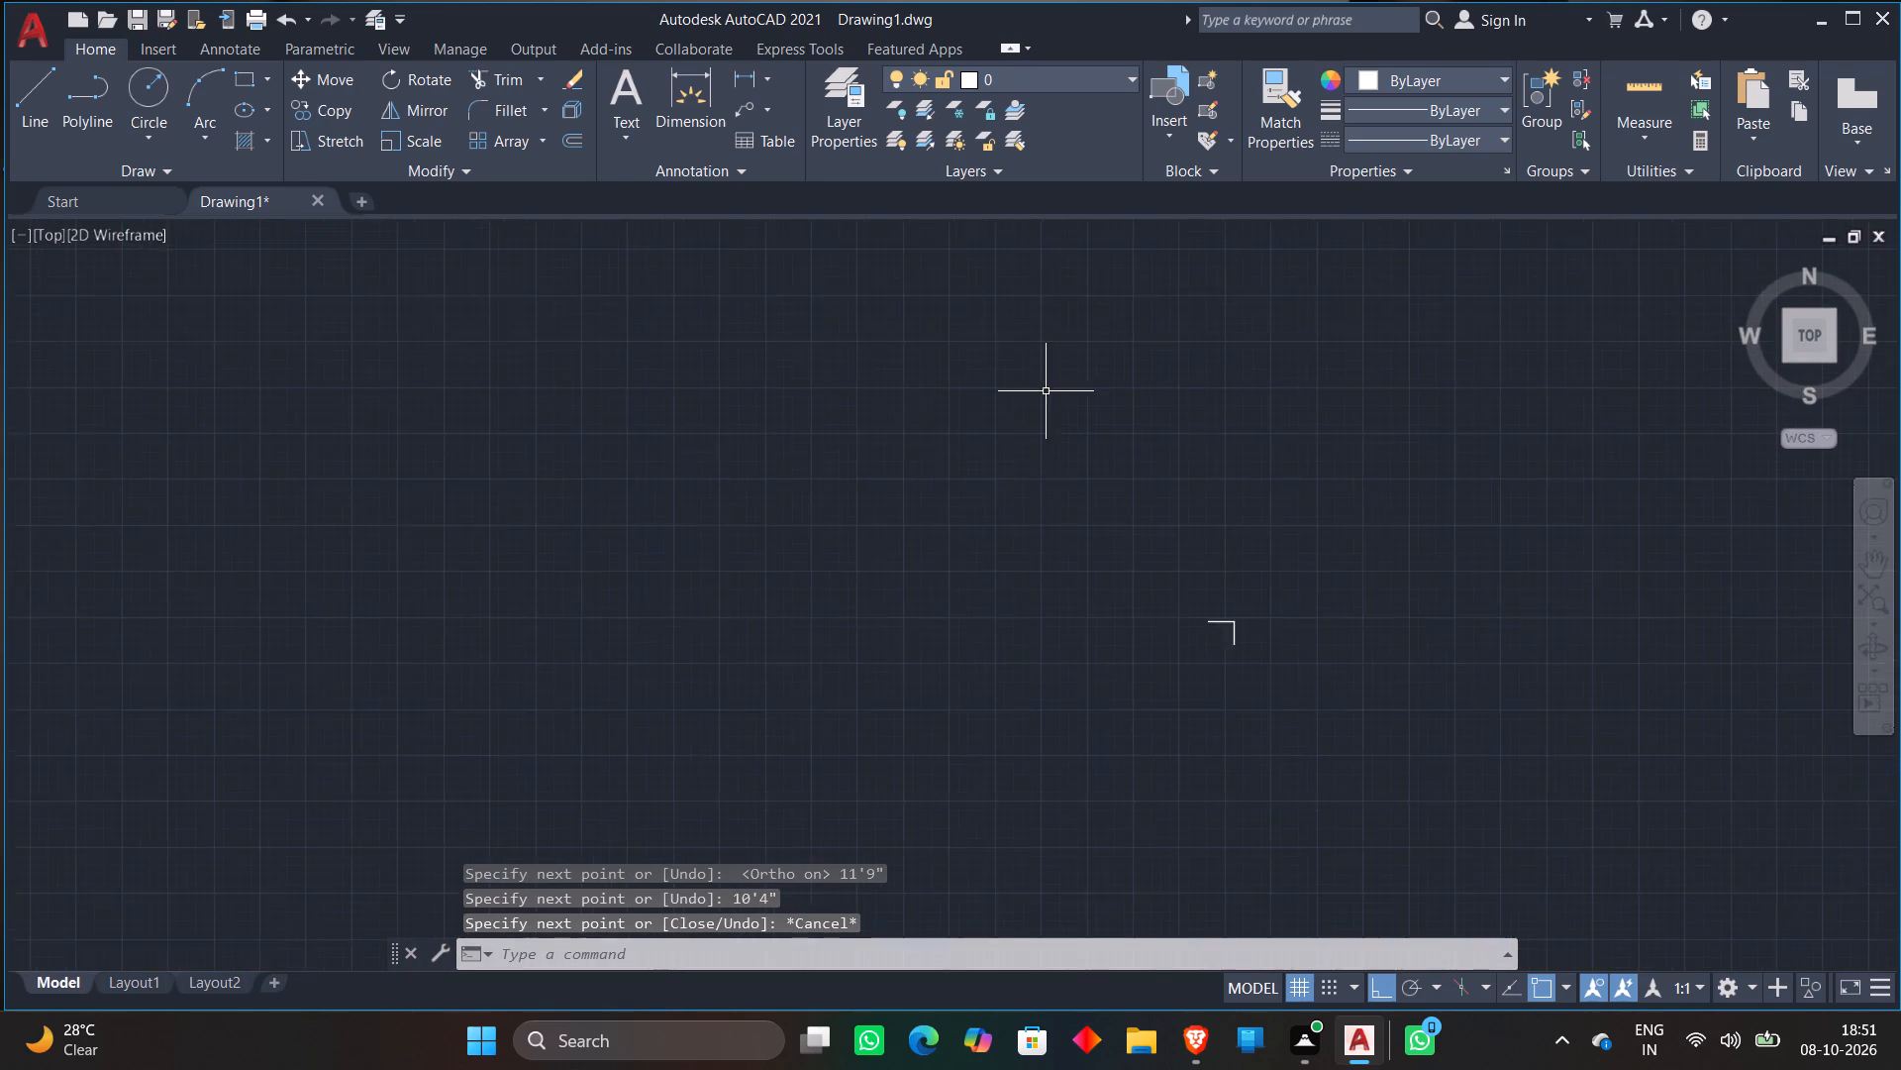
scroll(1230, 350, "down", 2)
middle_click_drag(1284, 383, 929, 483)
middle_click_drag(966, 540, 1016, 367)
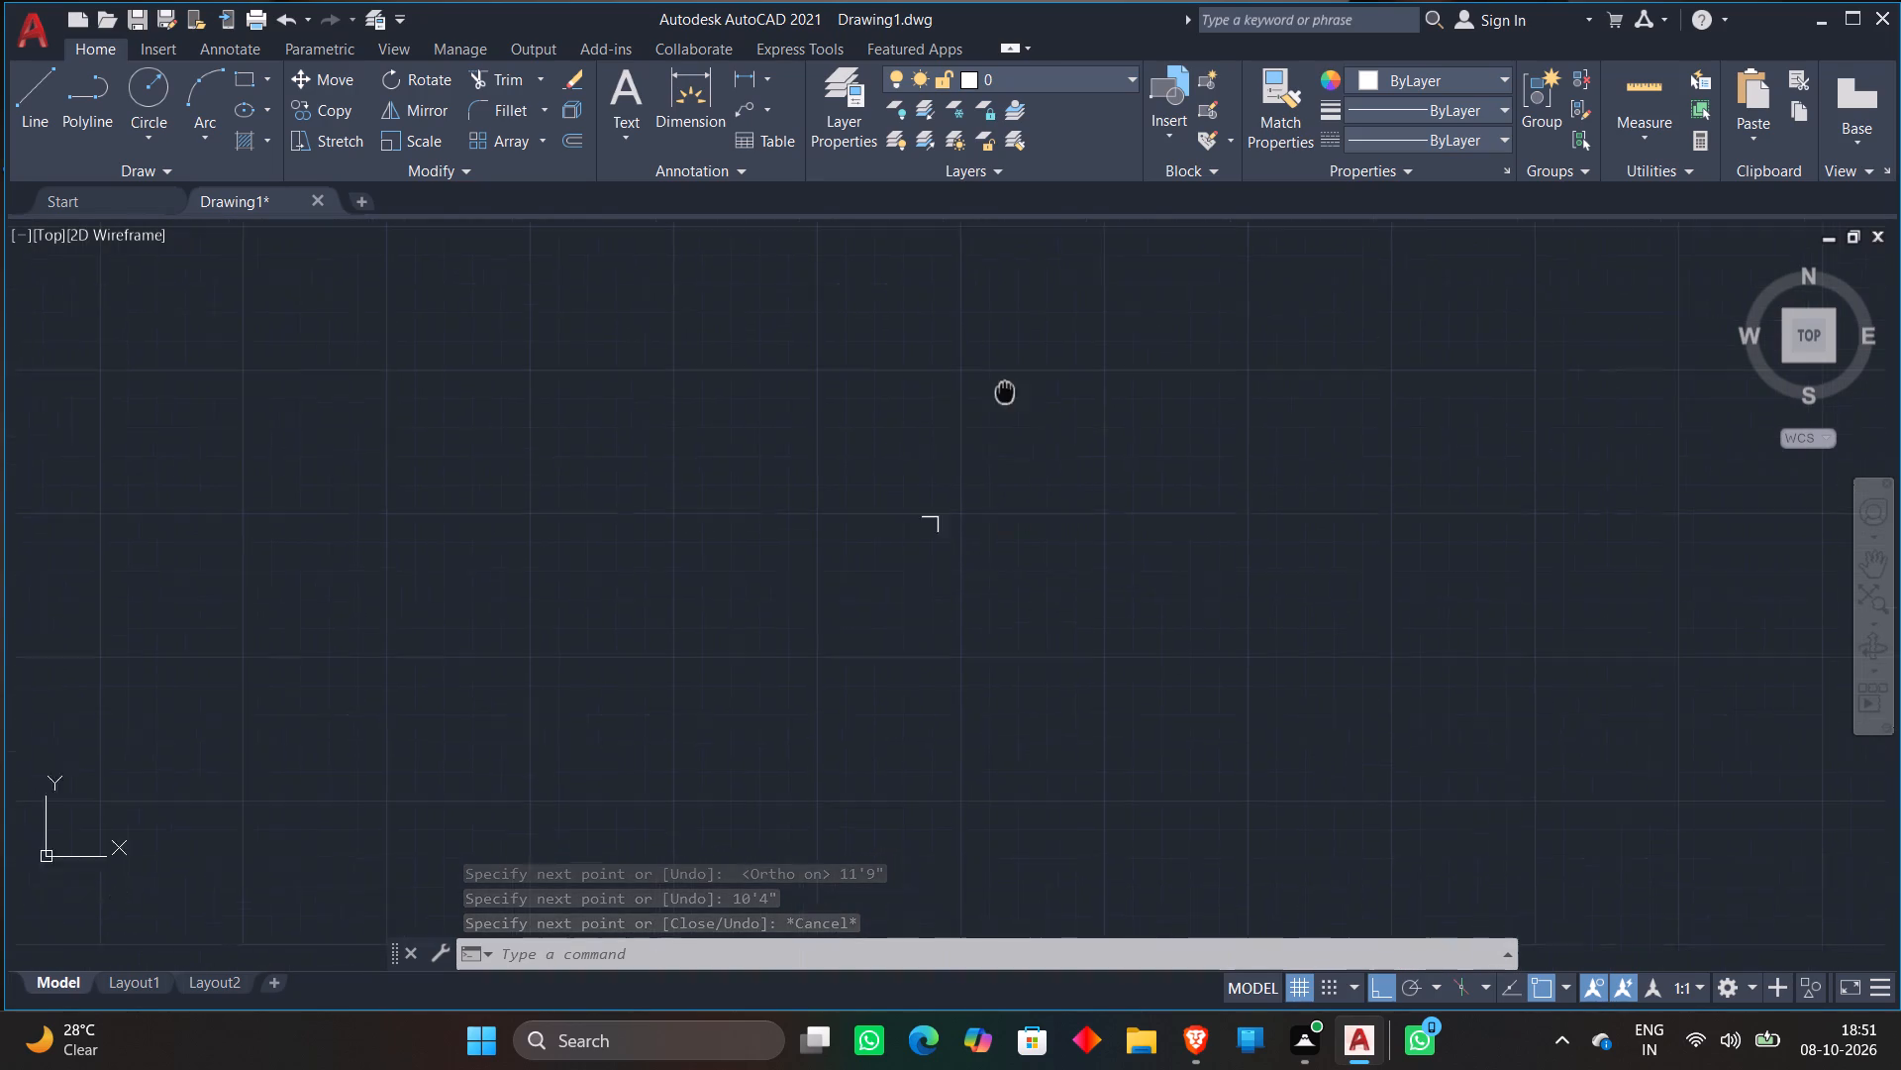
middle_click_drag(1016, 367, 1046, 272)
scroll(961, 416, "up", 4)
middle_click_drag(961, 409, 843, 905)
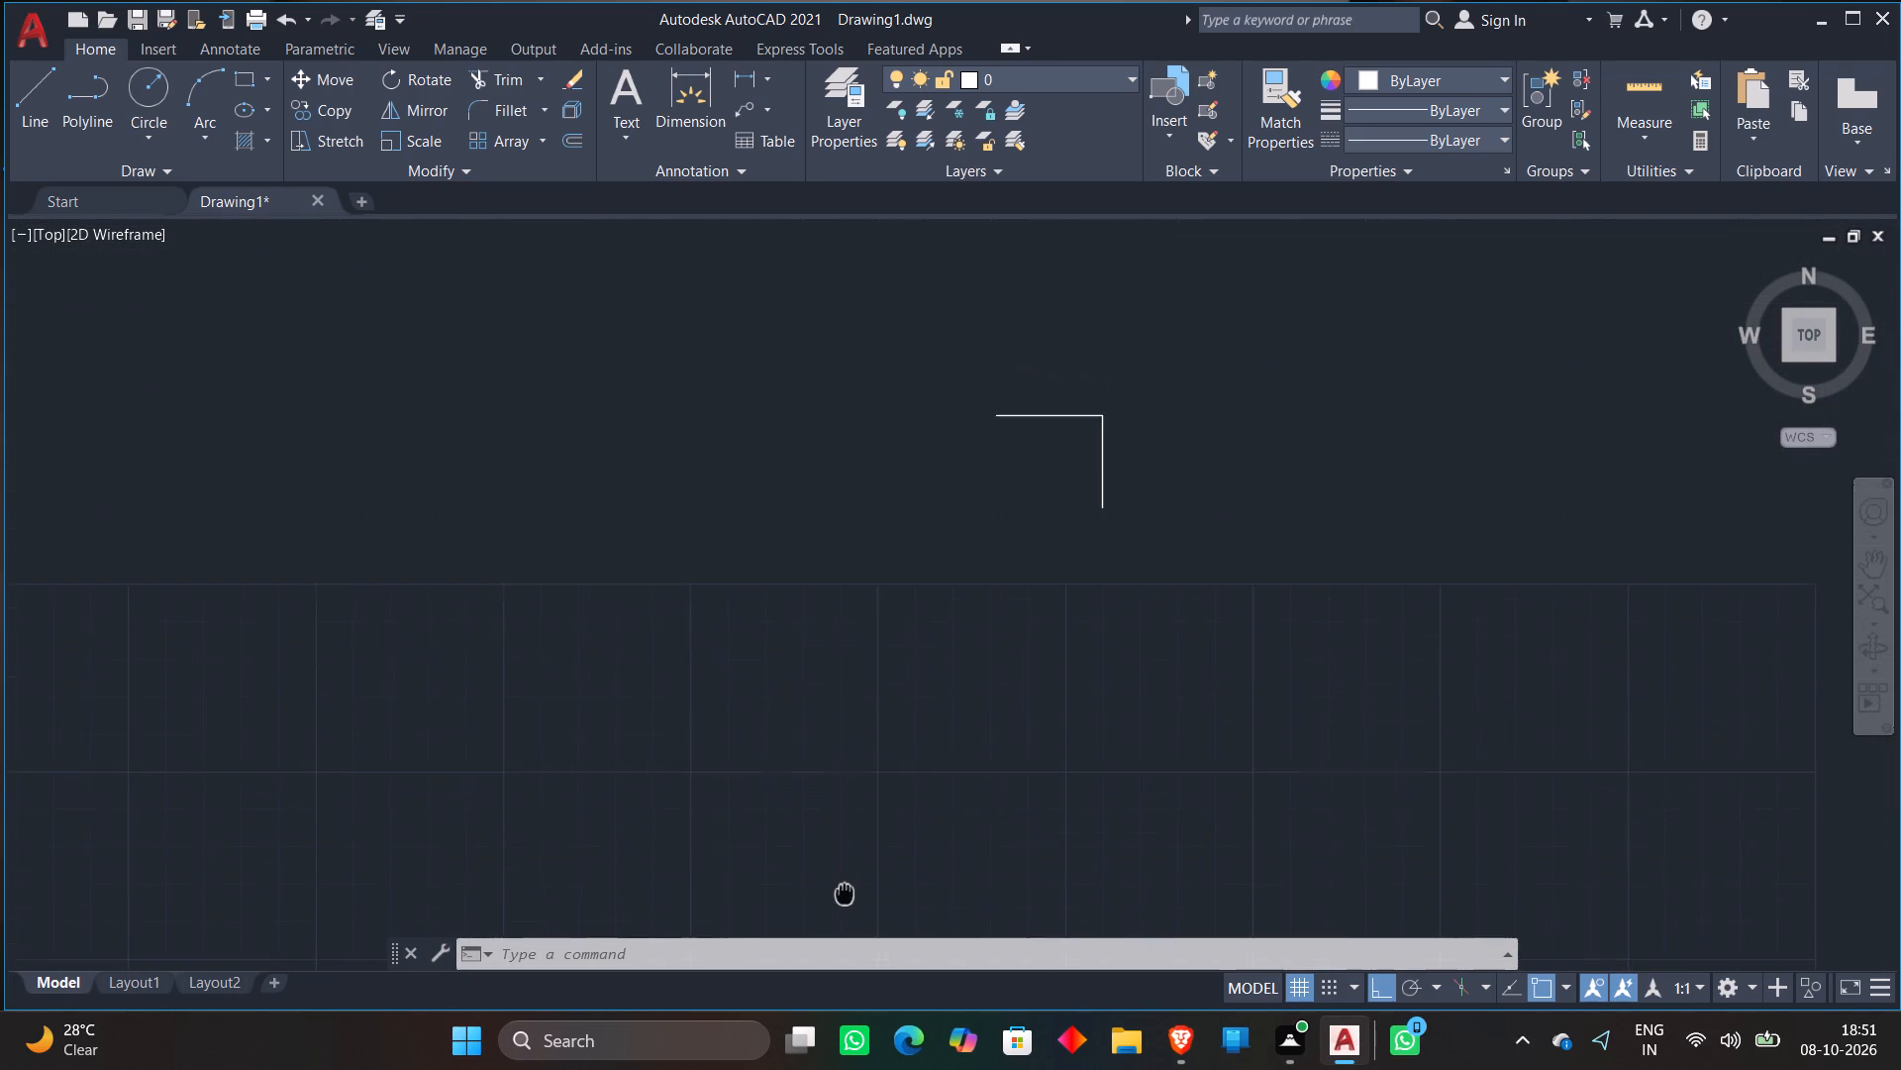
middle_click_drag(843, 905, 840, 902)
middle_click_drag(924, 626, 904, 657)
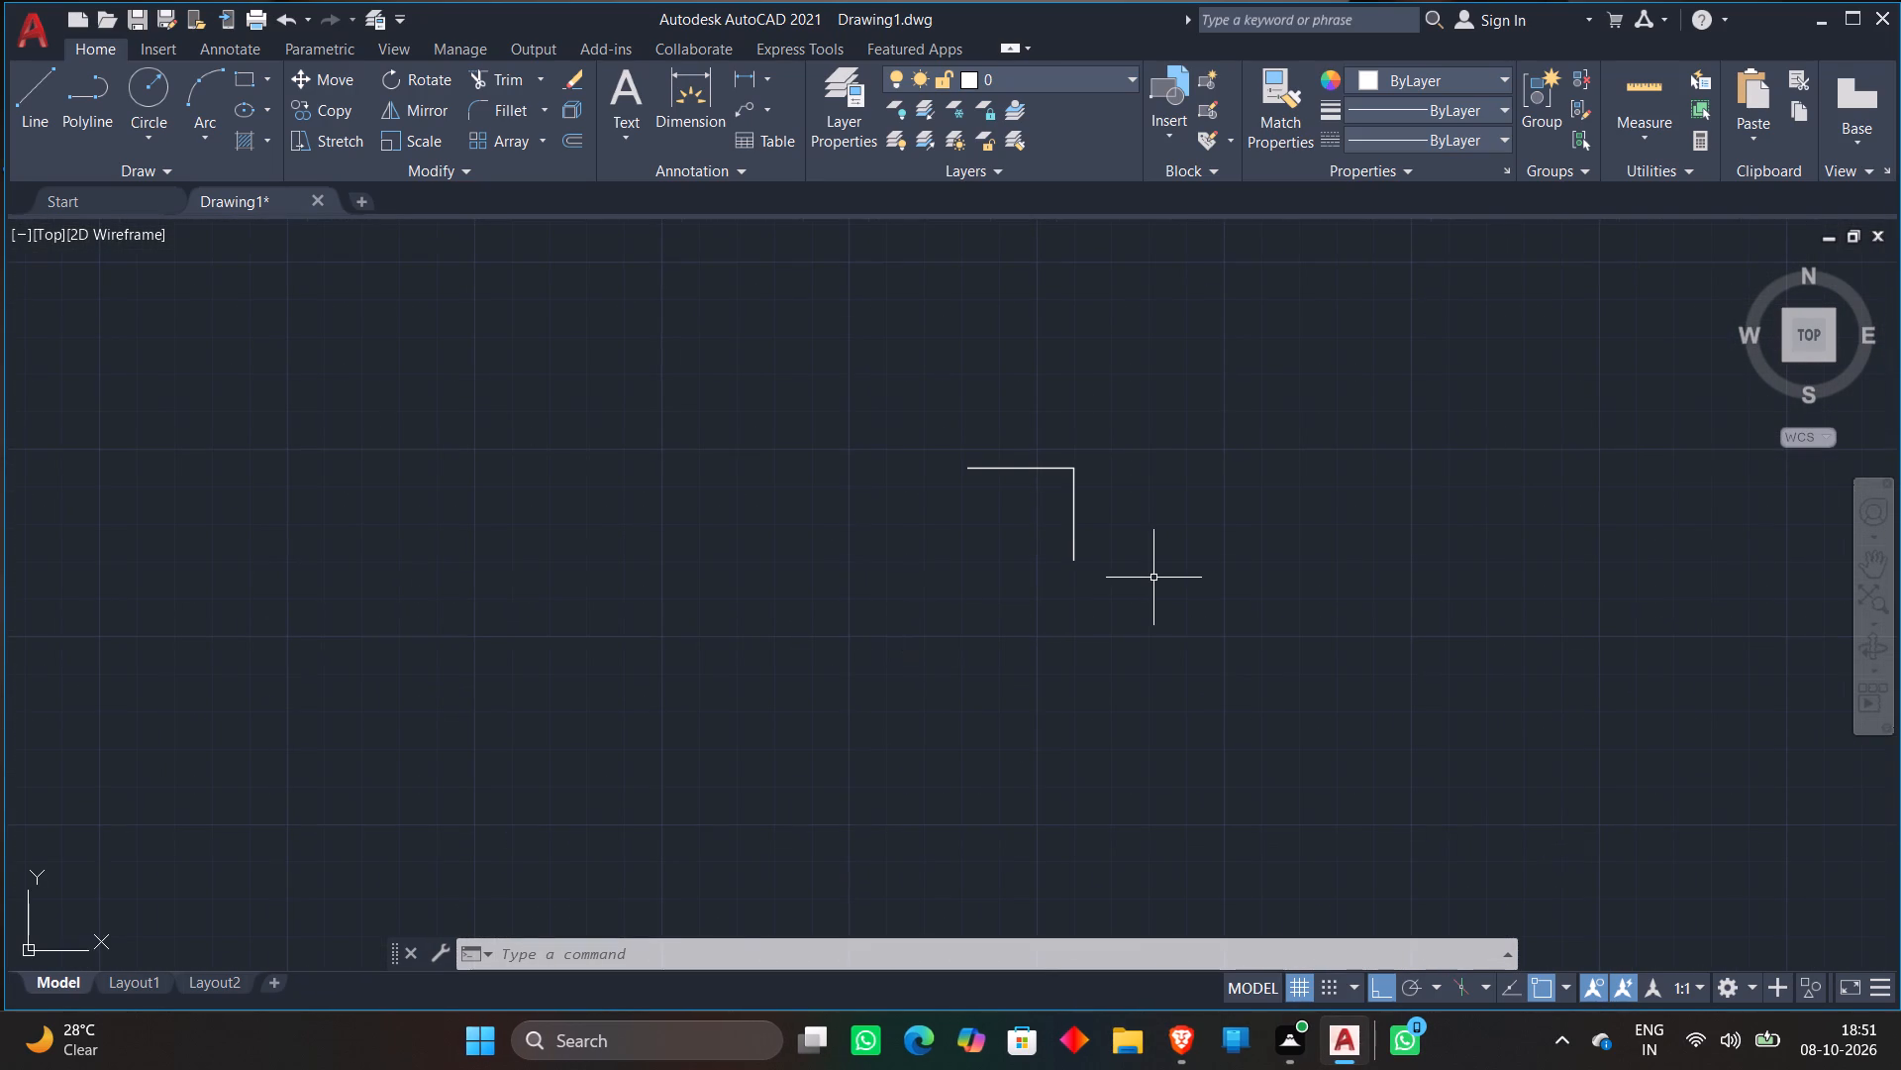
key("l")
key("Return")
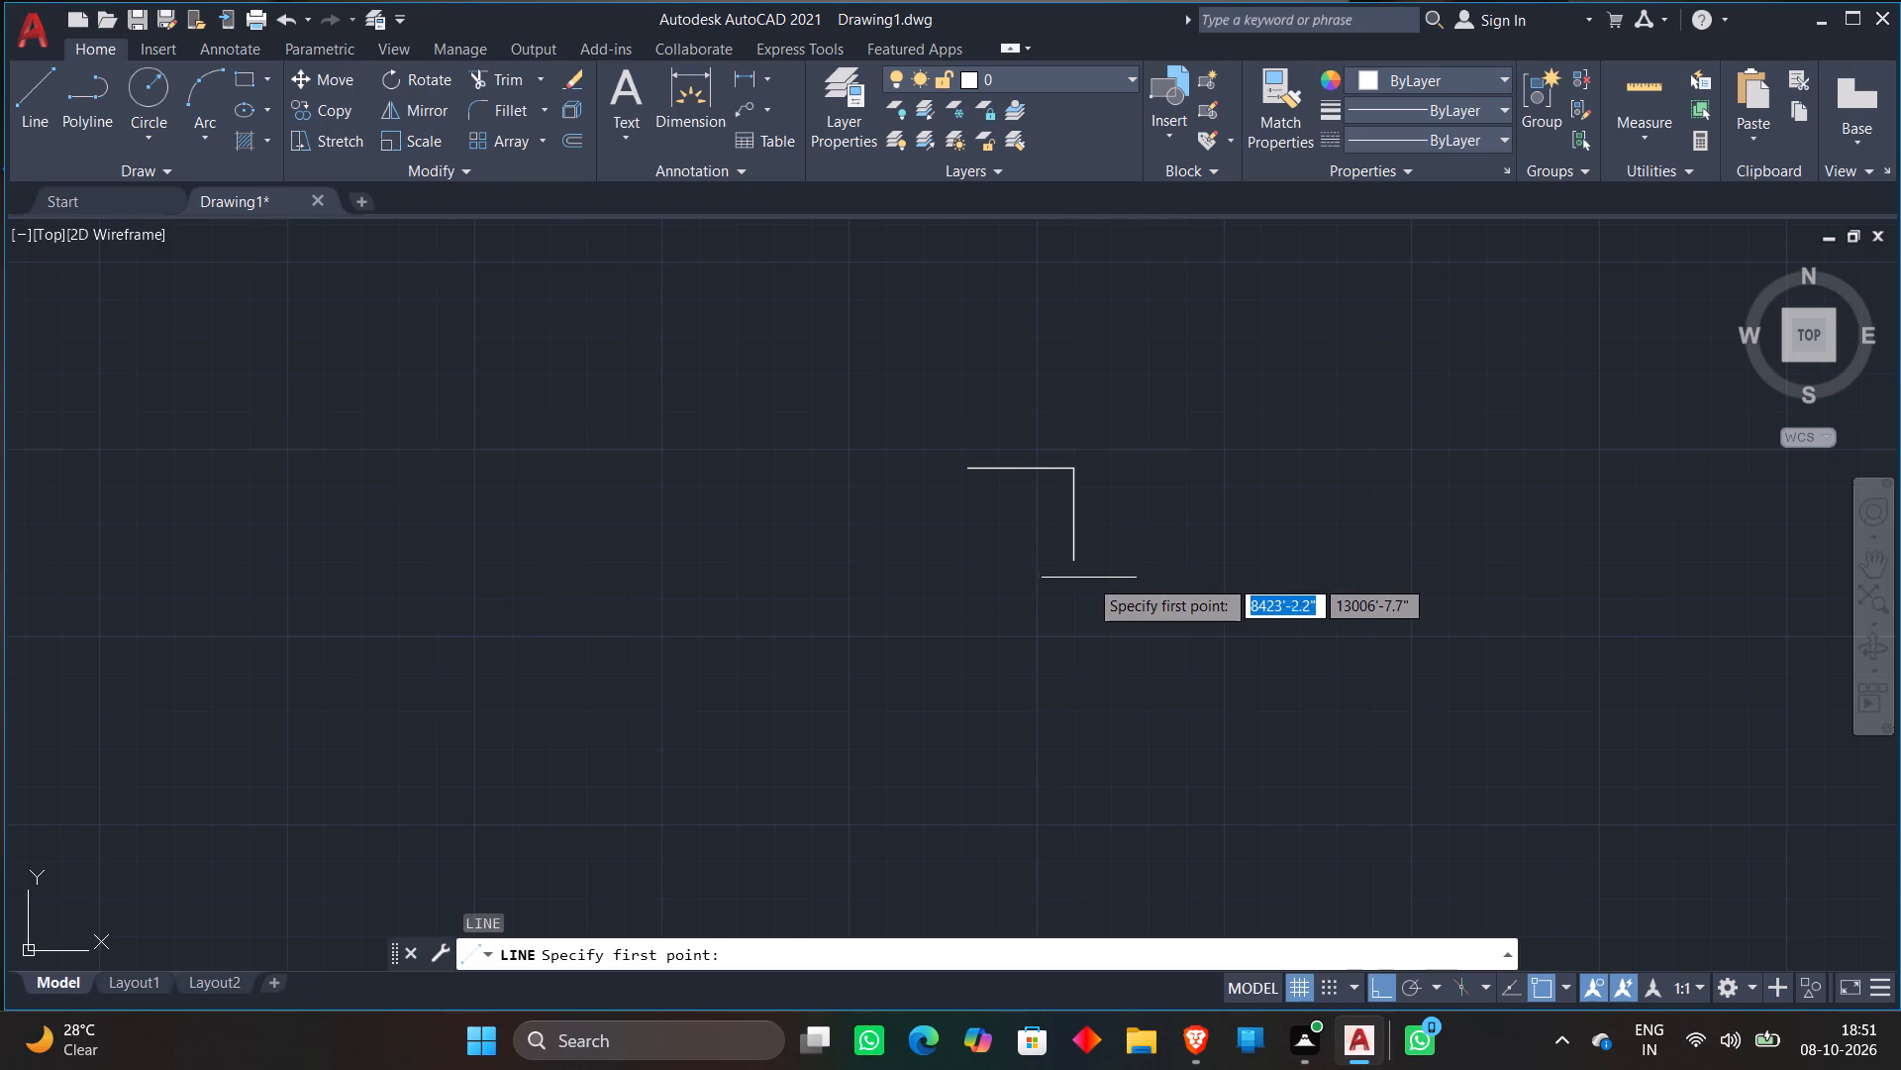
left_click(1073, 561)
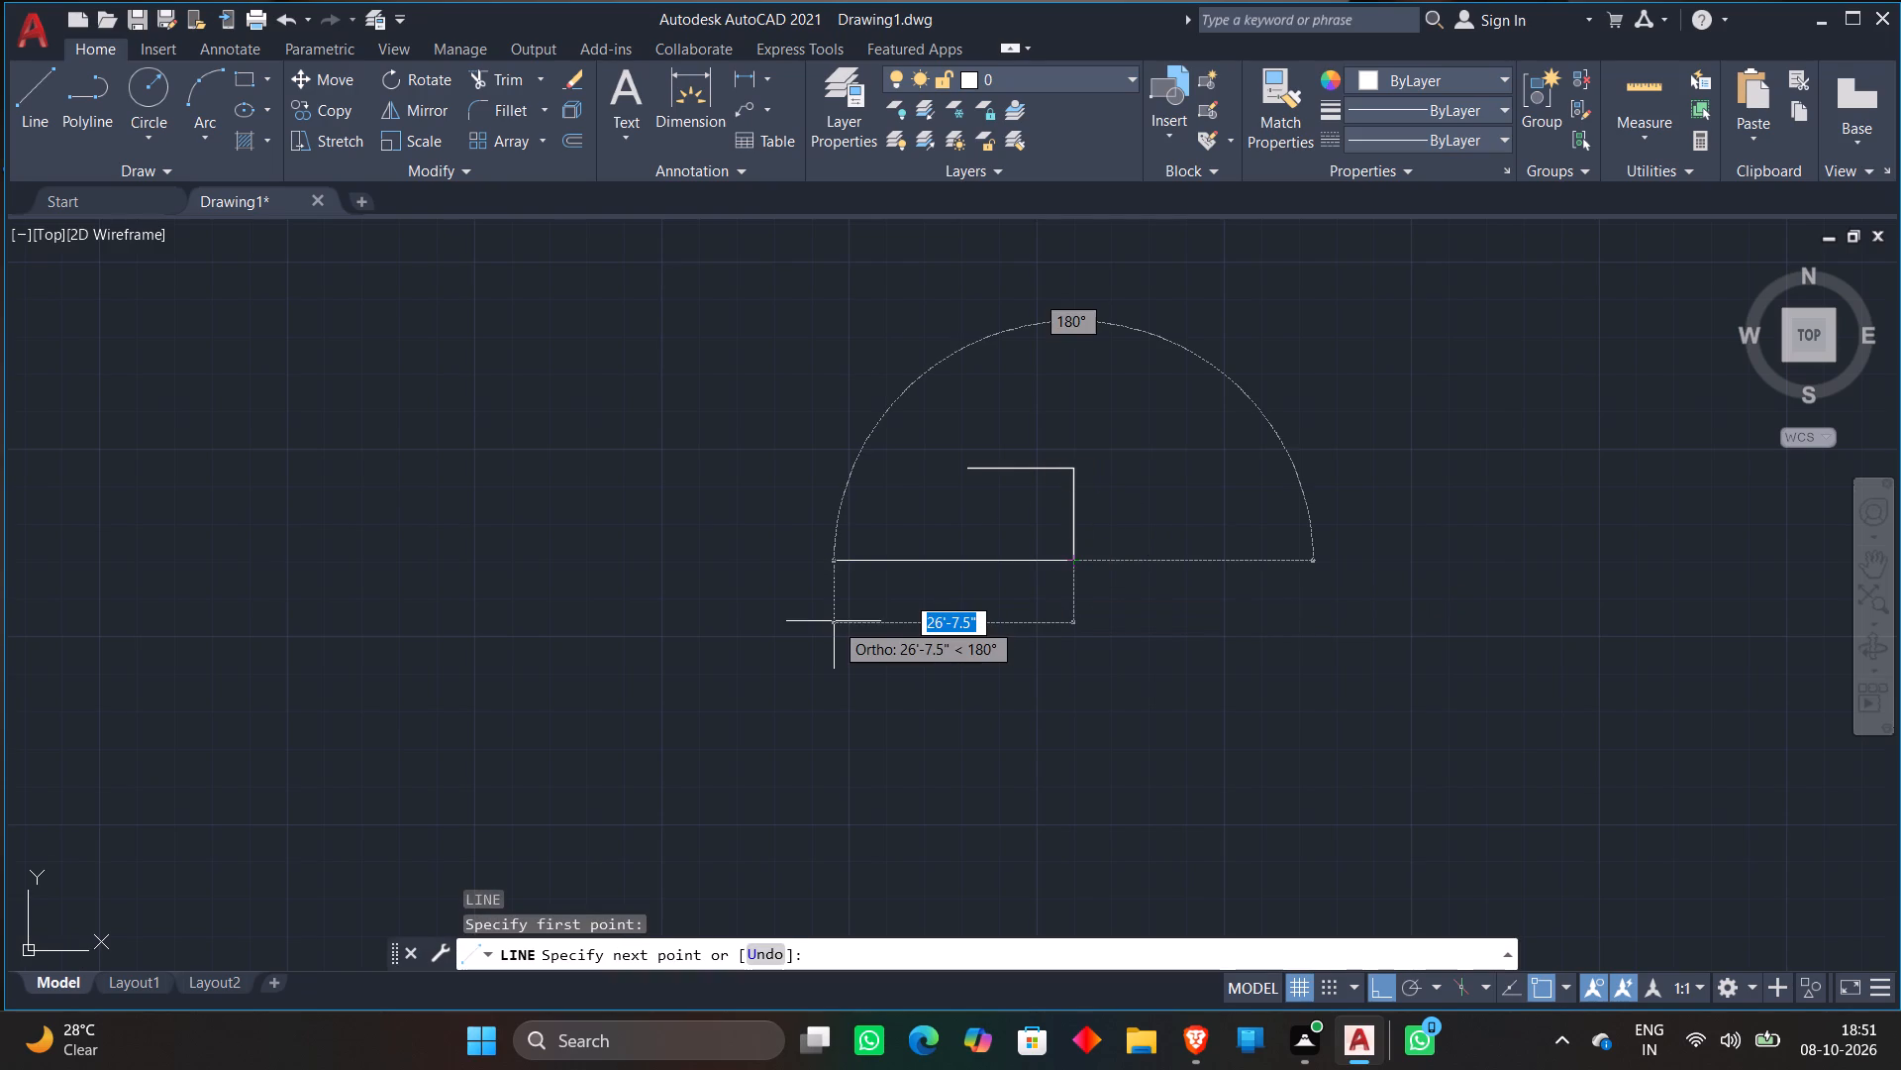
type("11")
type("'9")
key("shift+quotedbl")
key("Return")
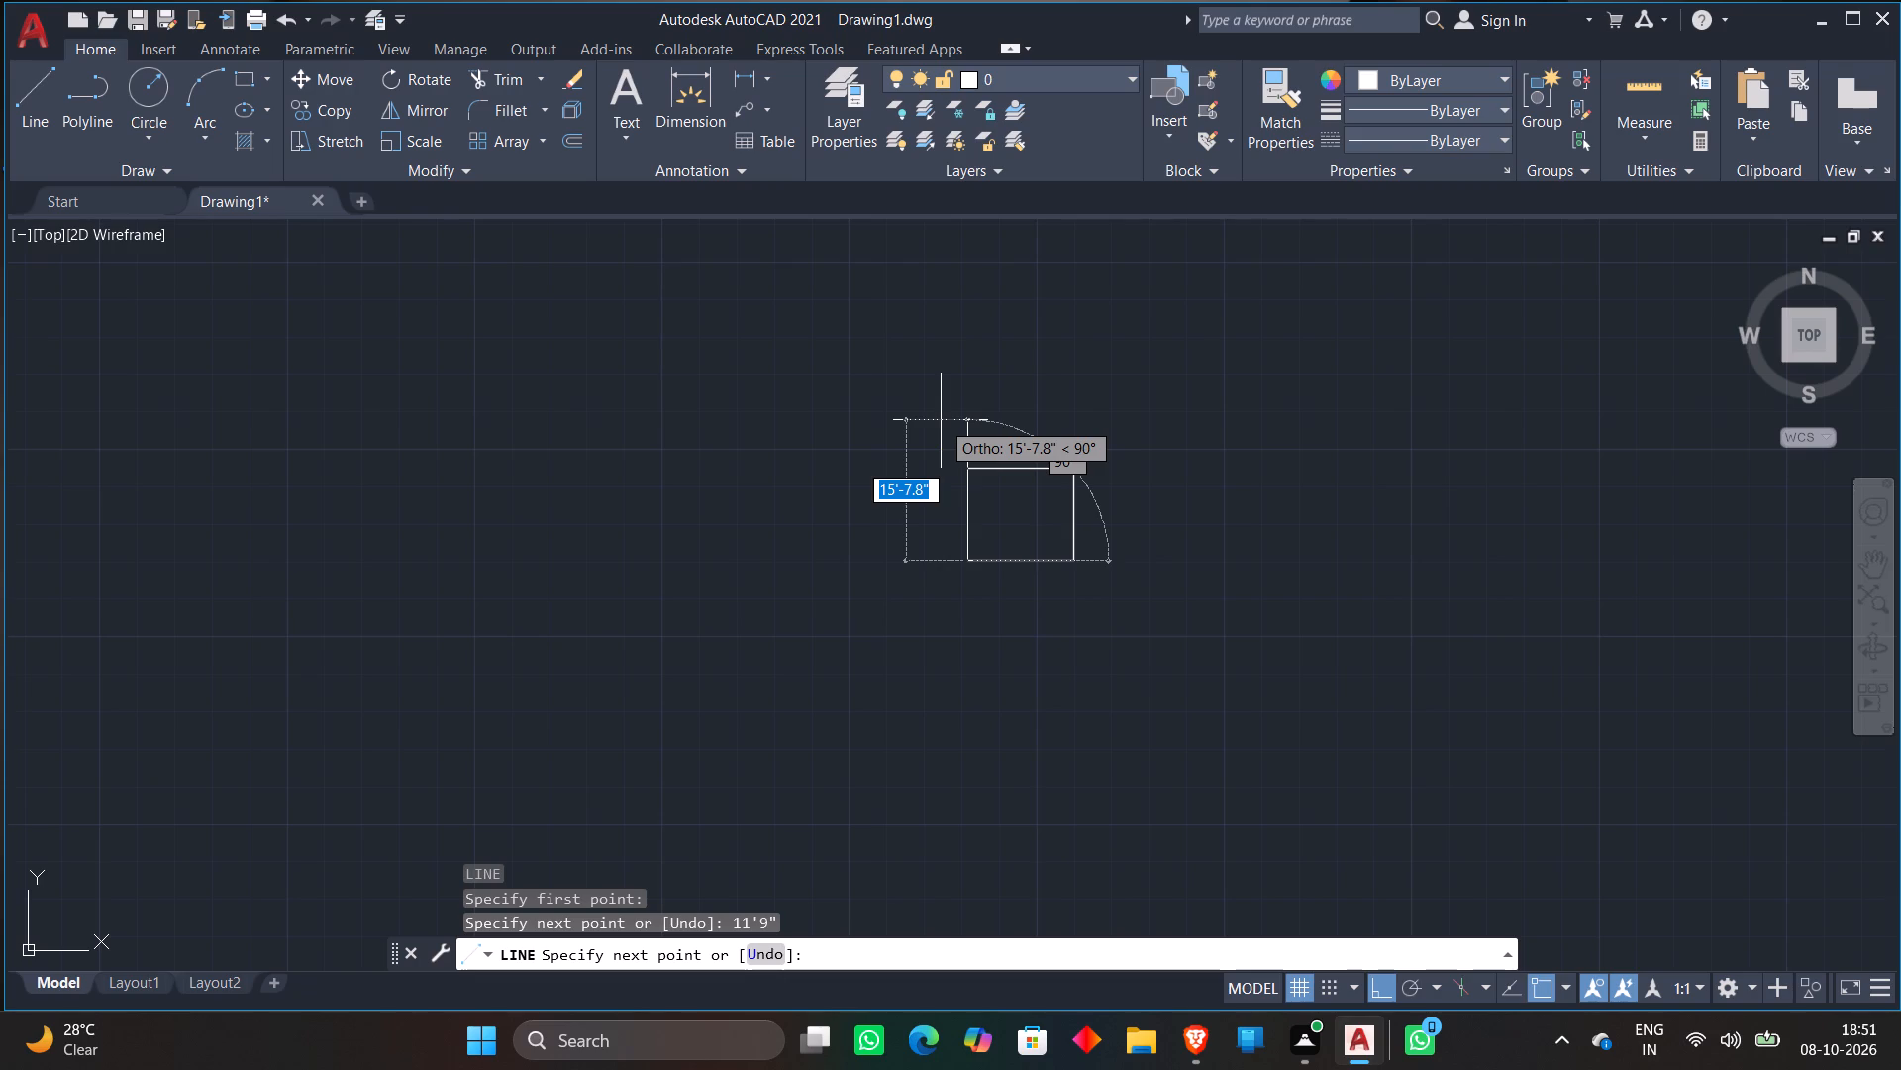
type("10'4\"")
key("Return")
key("Escape")
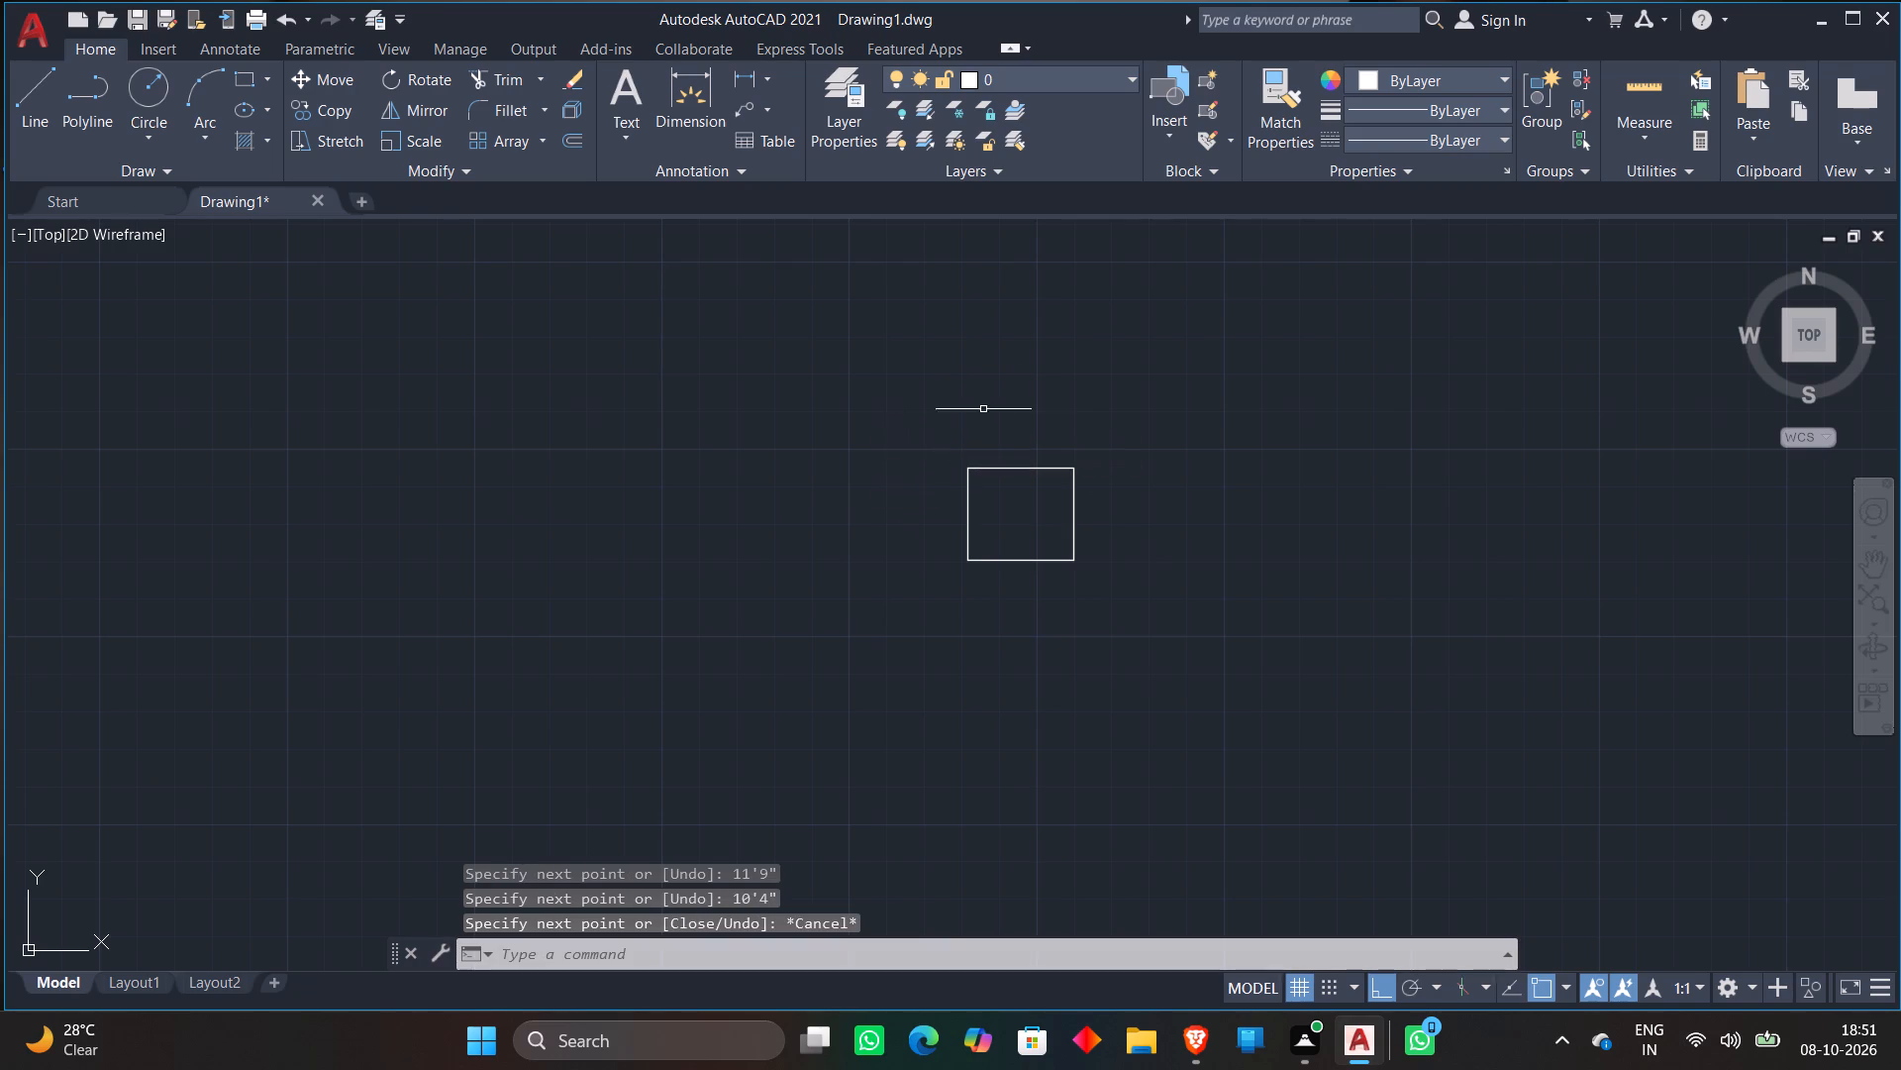
Offset all four sides of the room rectangle outward by 9" for the wall thickness.
key("o")
key("Return")
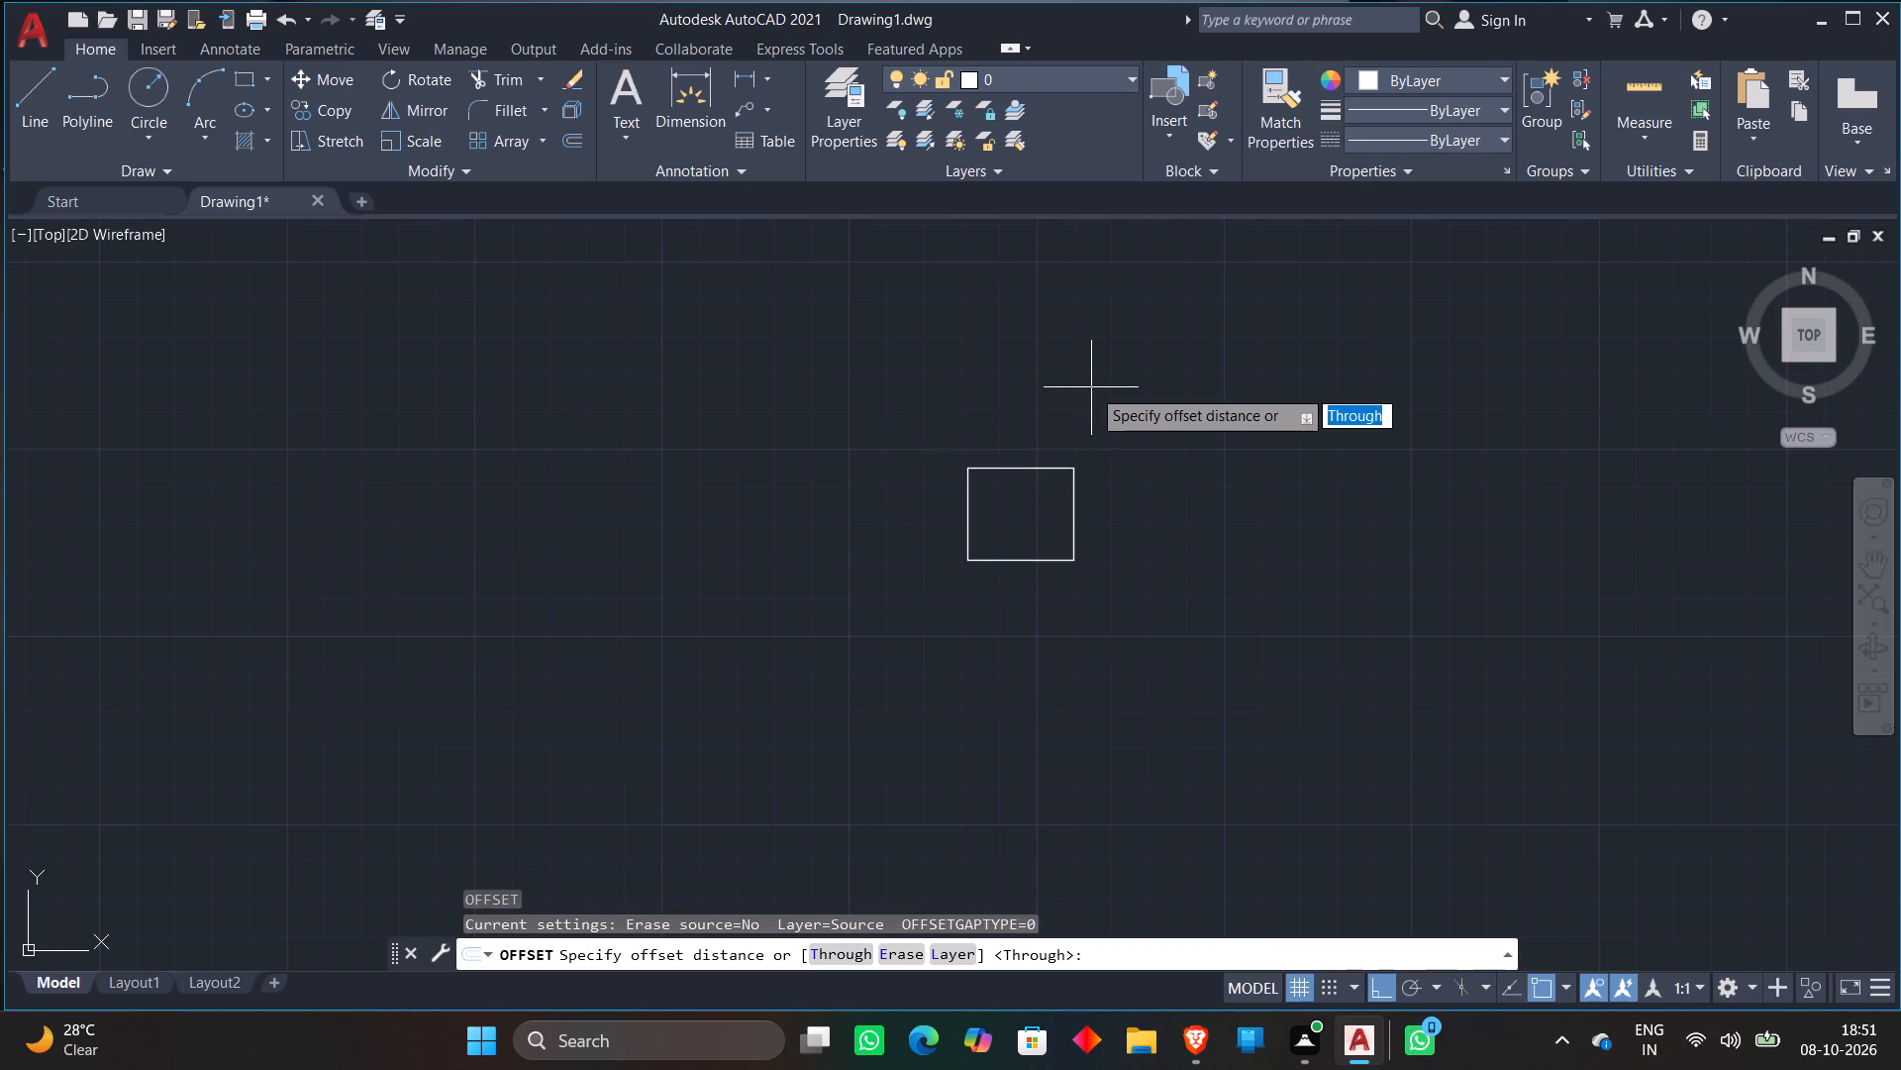
key("9")
key("shift+quotedbl")
key("Return")
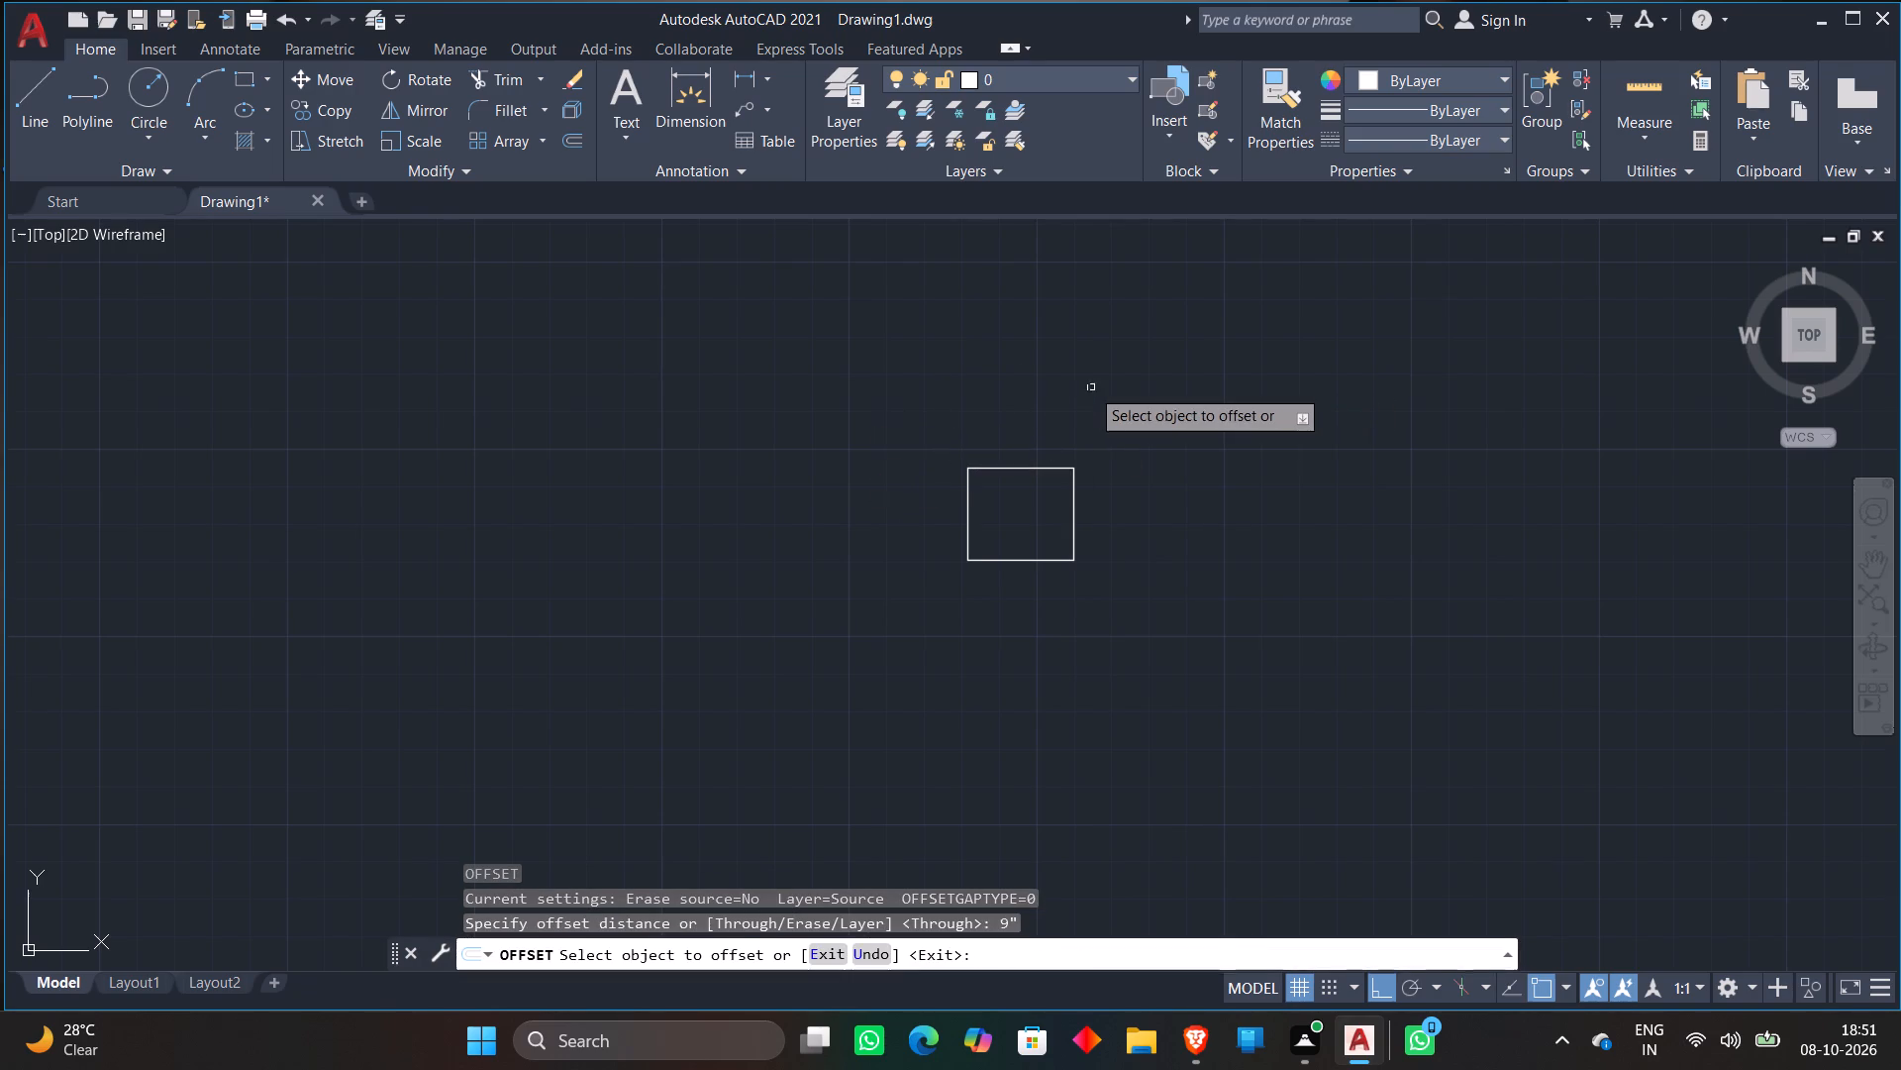
left_click(980, 469)
left_click(981, 425)
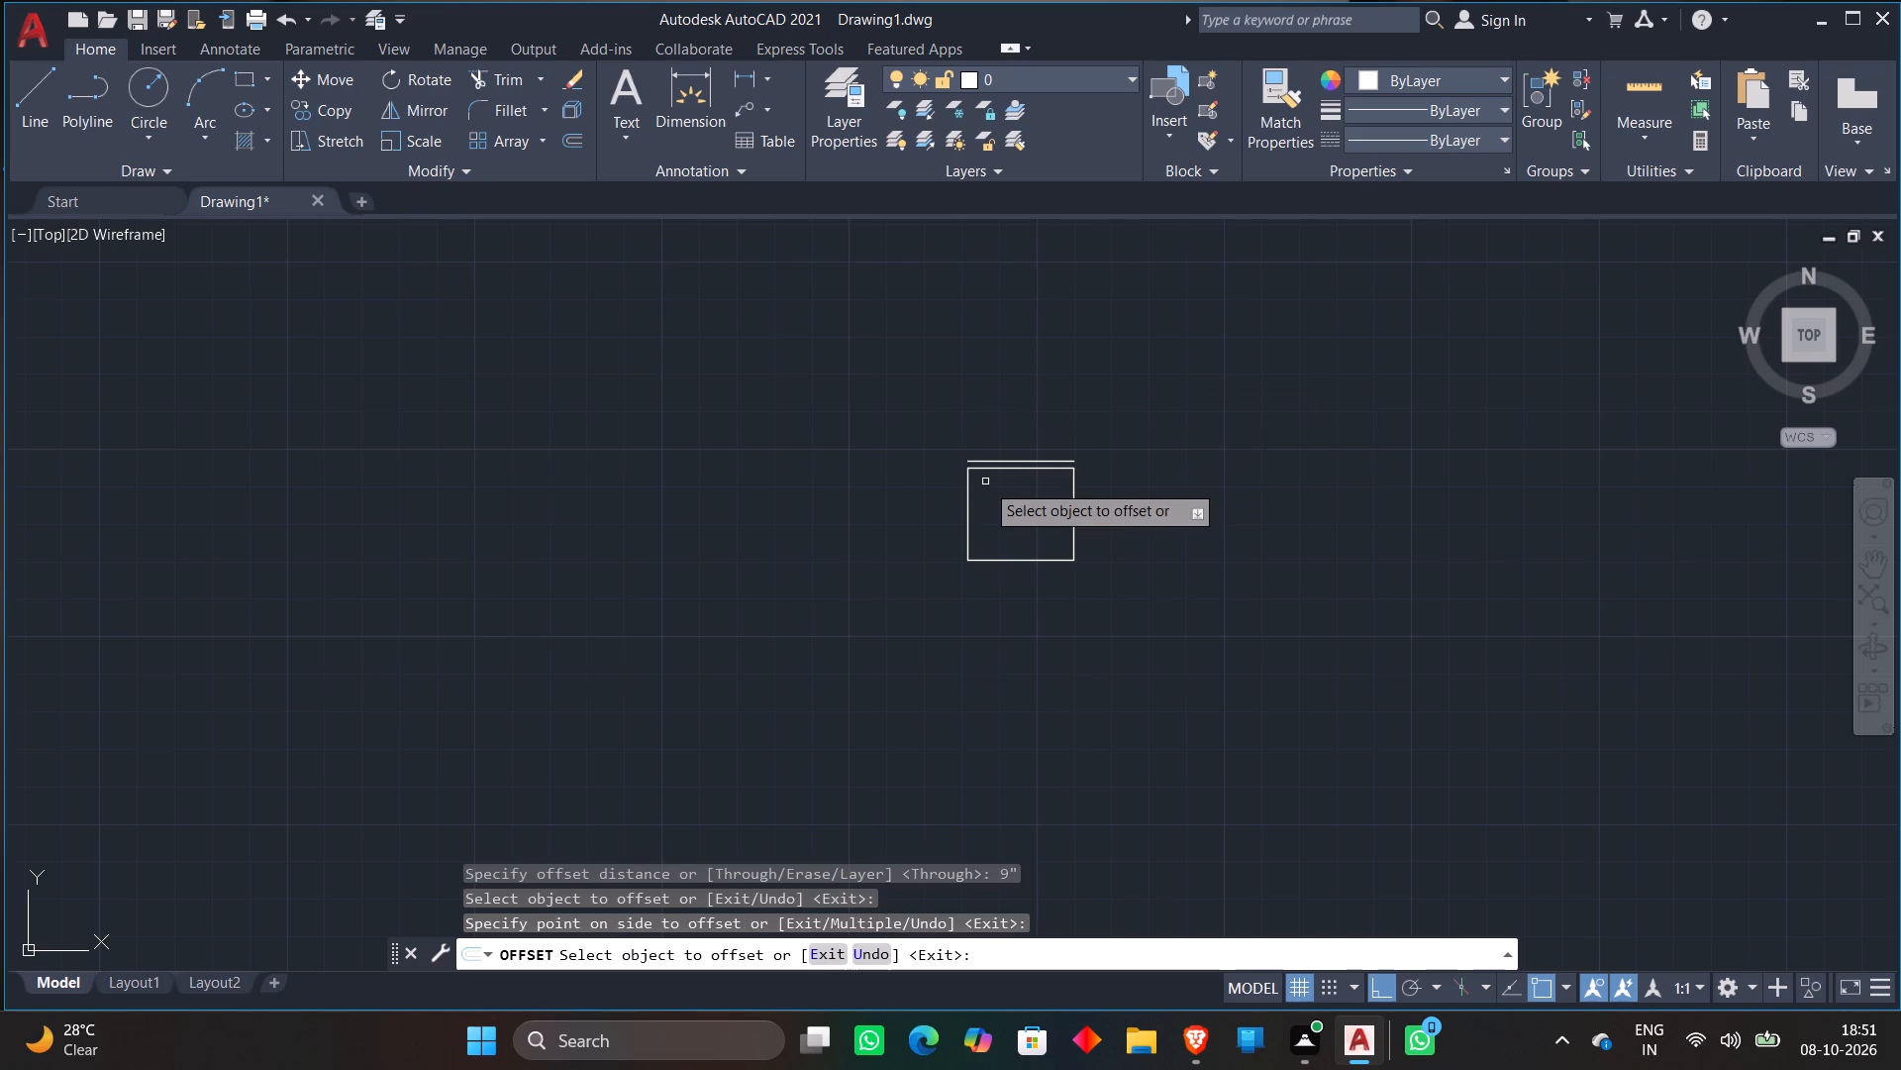
left_click(970, 526)
left_click(894, 567)
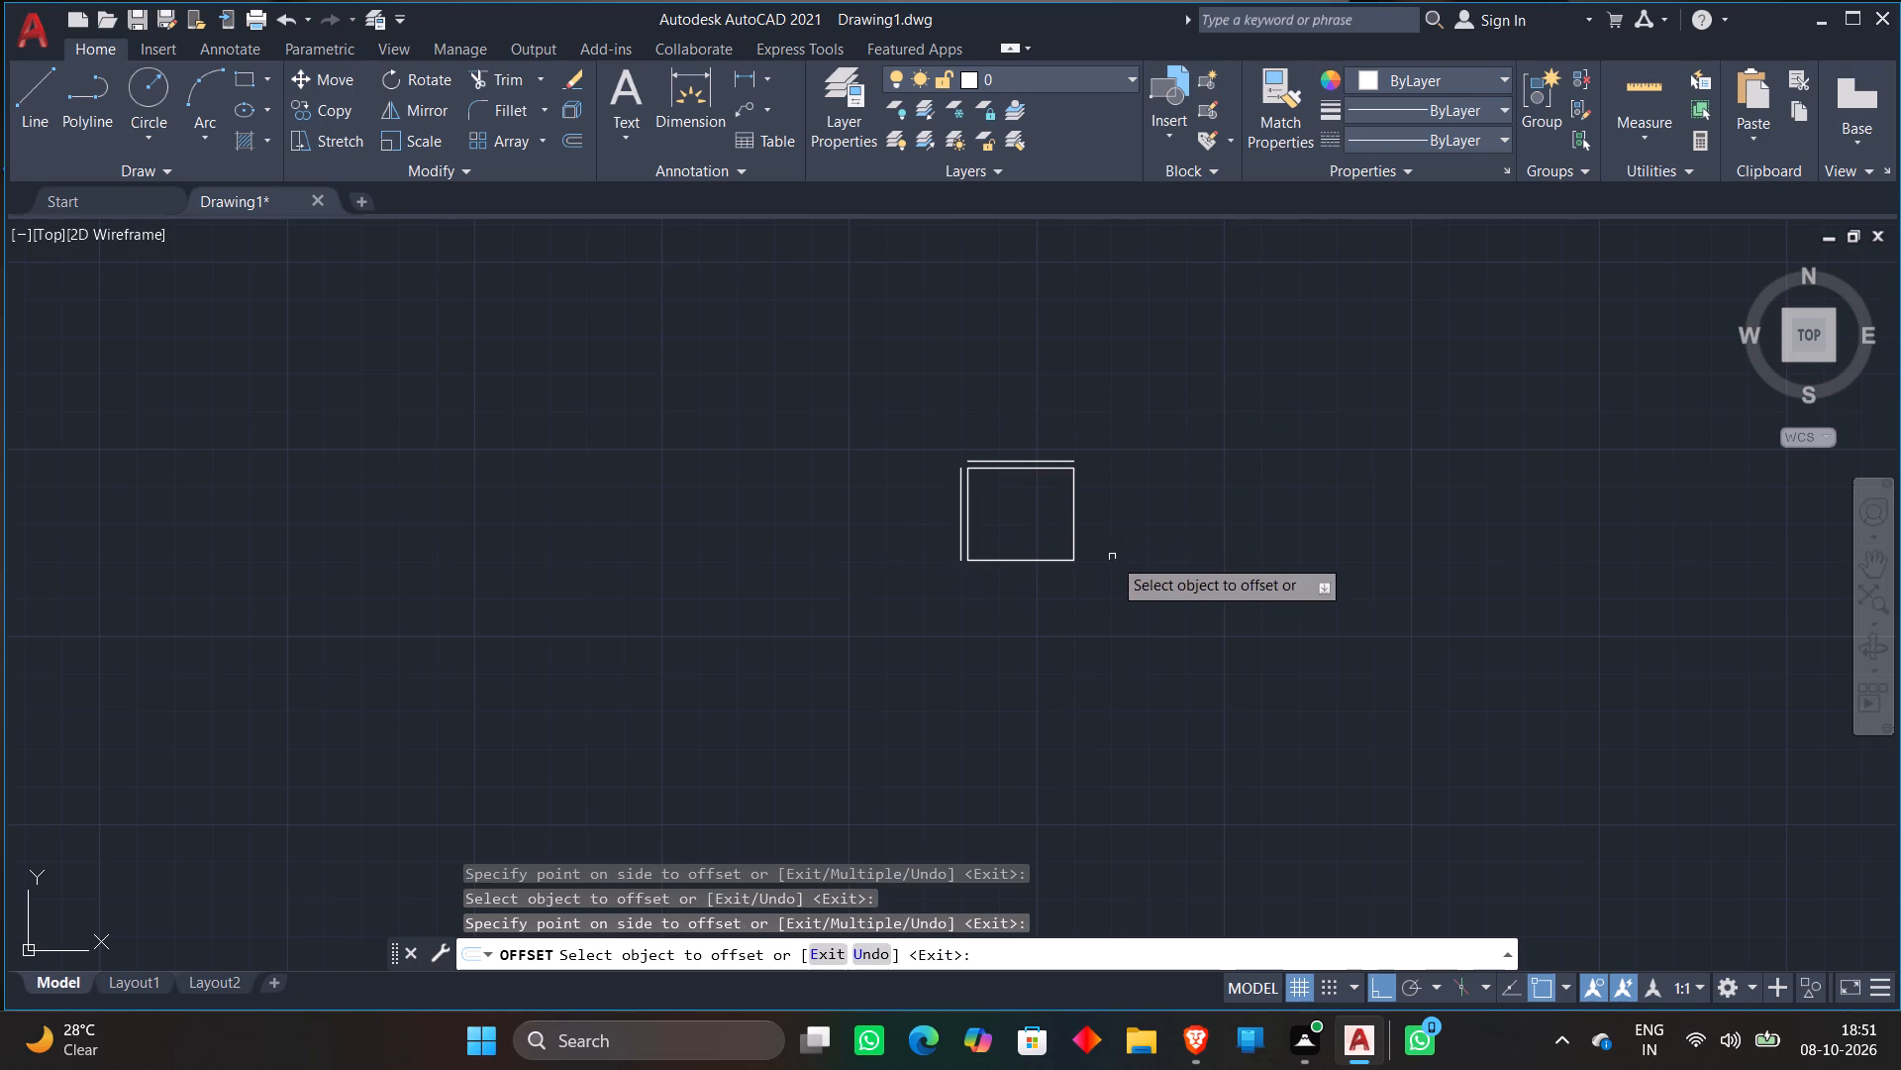
left_click(1041, 562)
left_click(1038, 578)
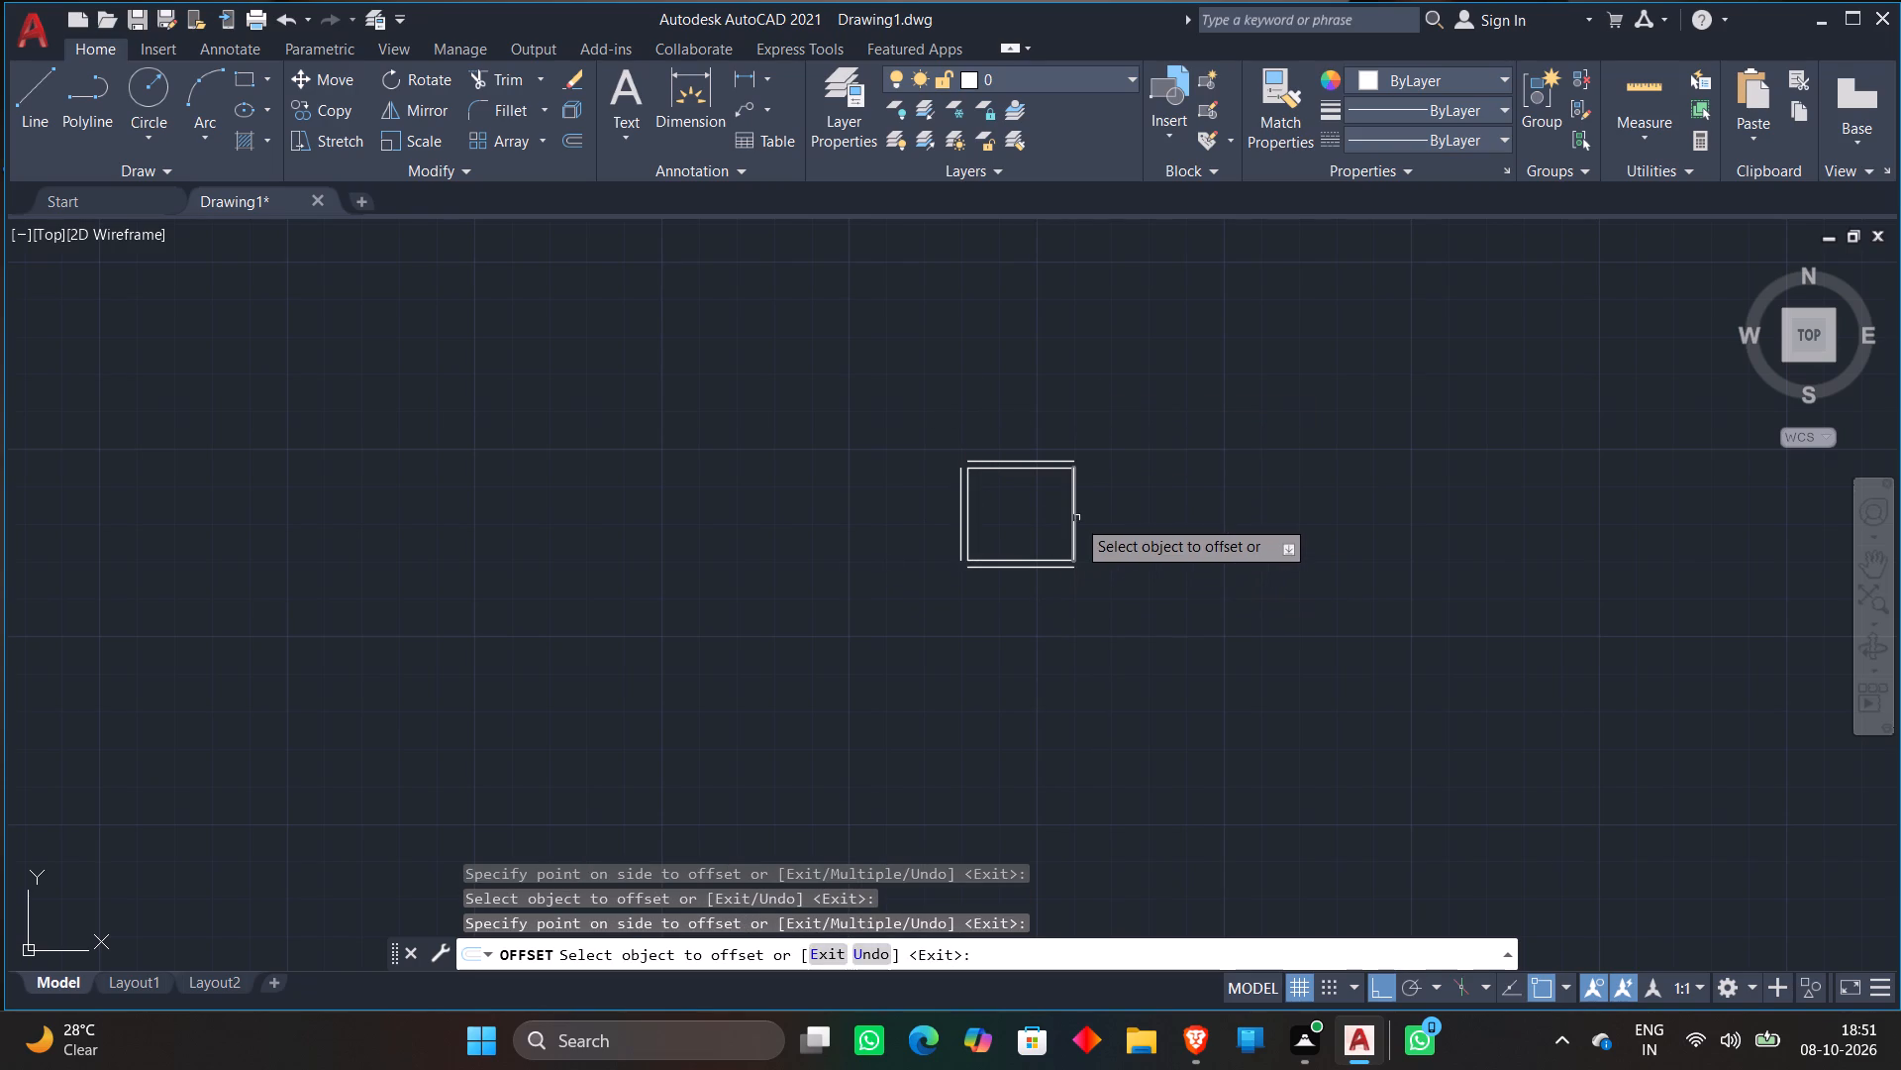
left_click(1075, 518)
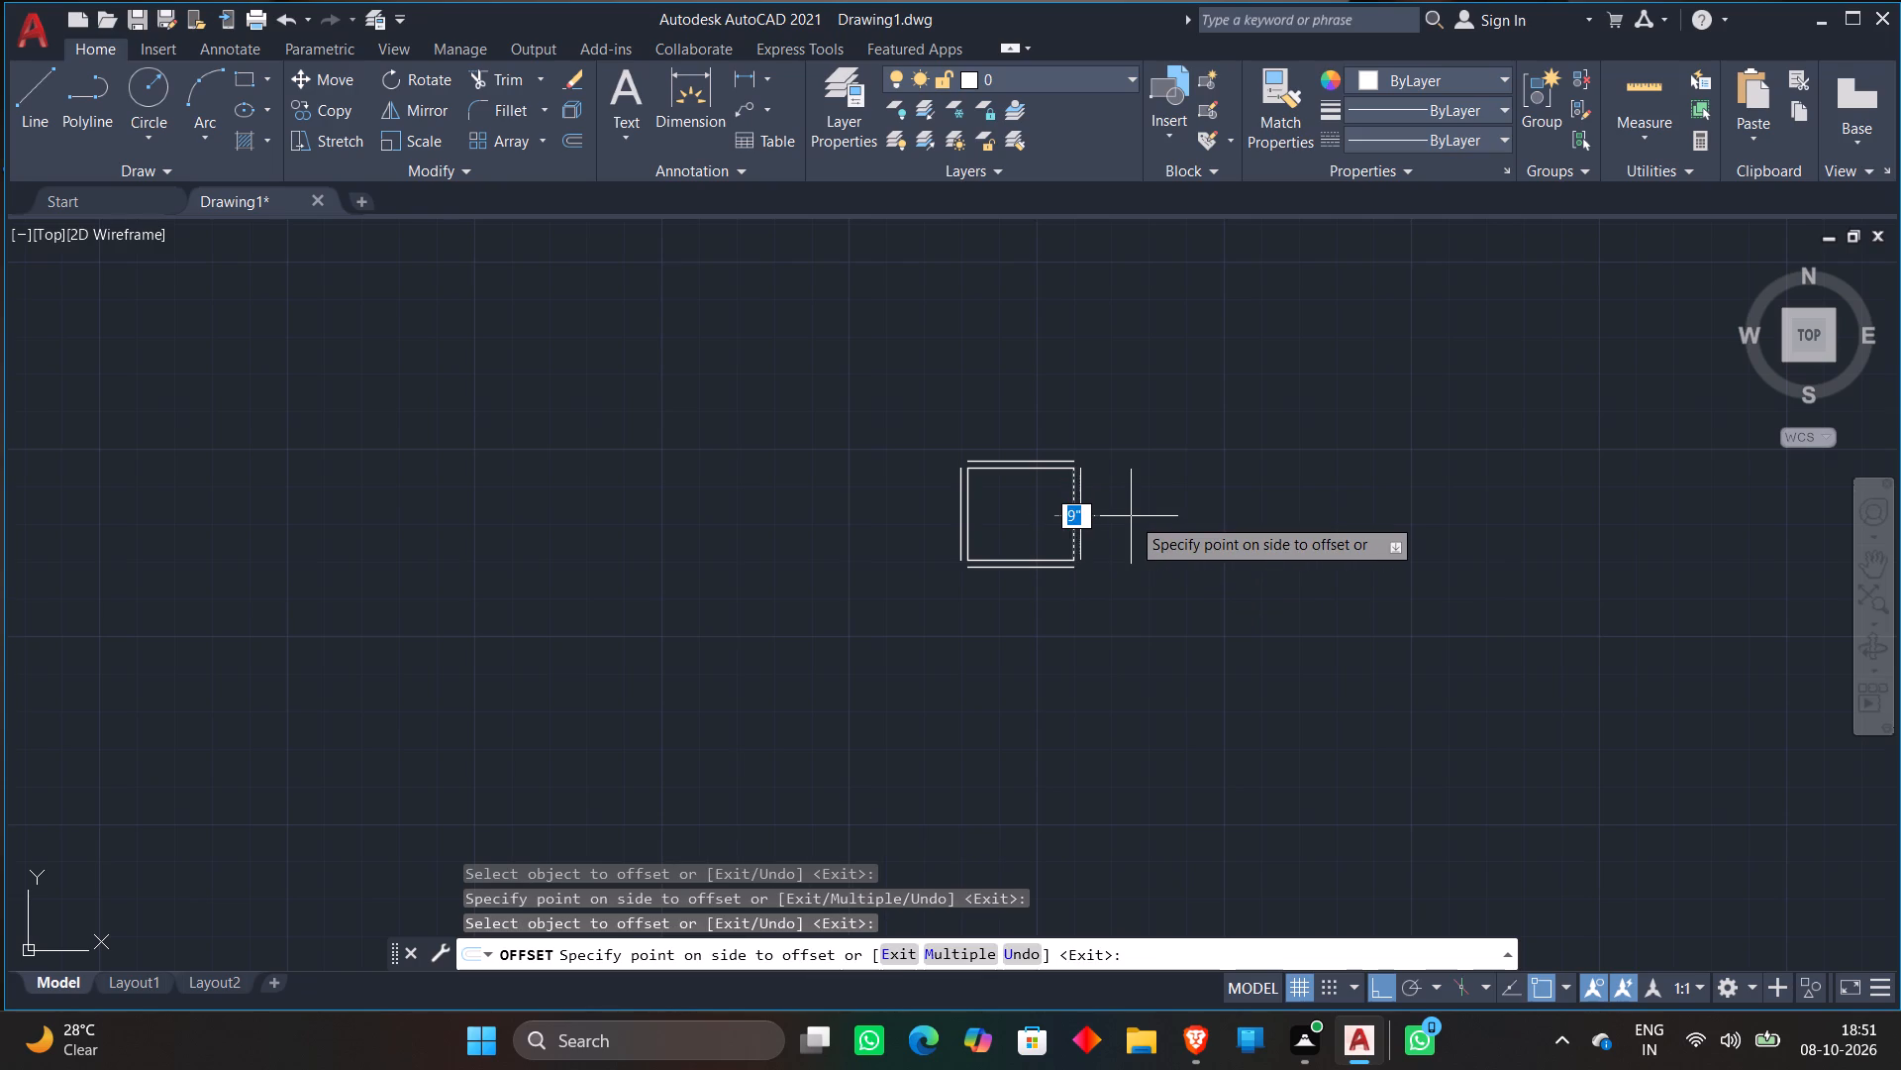
left_click(1131, 516)
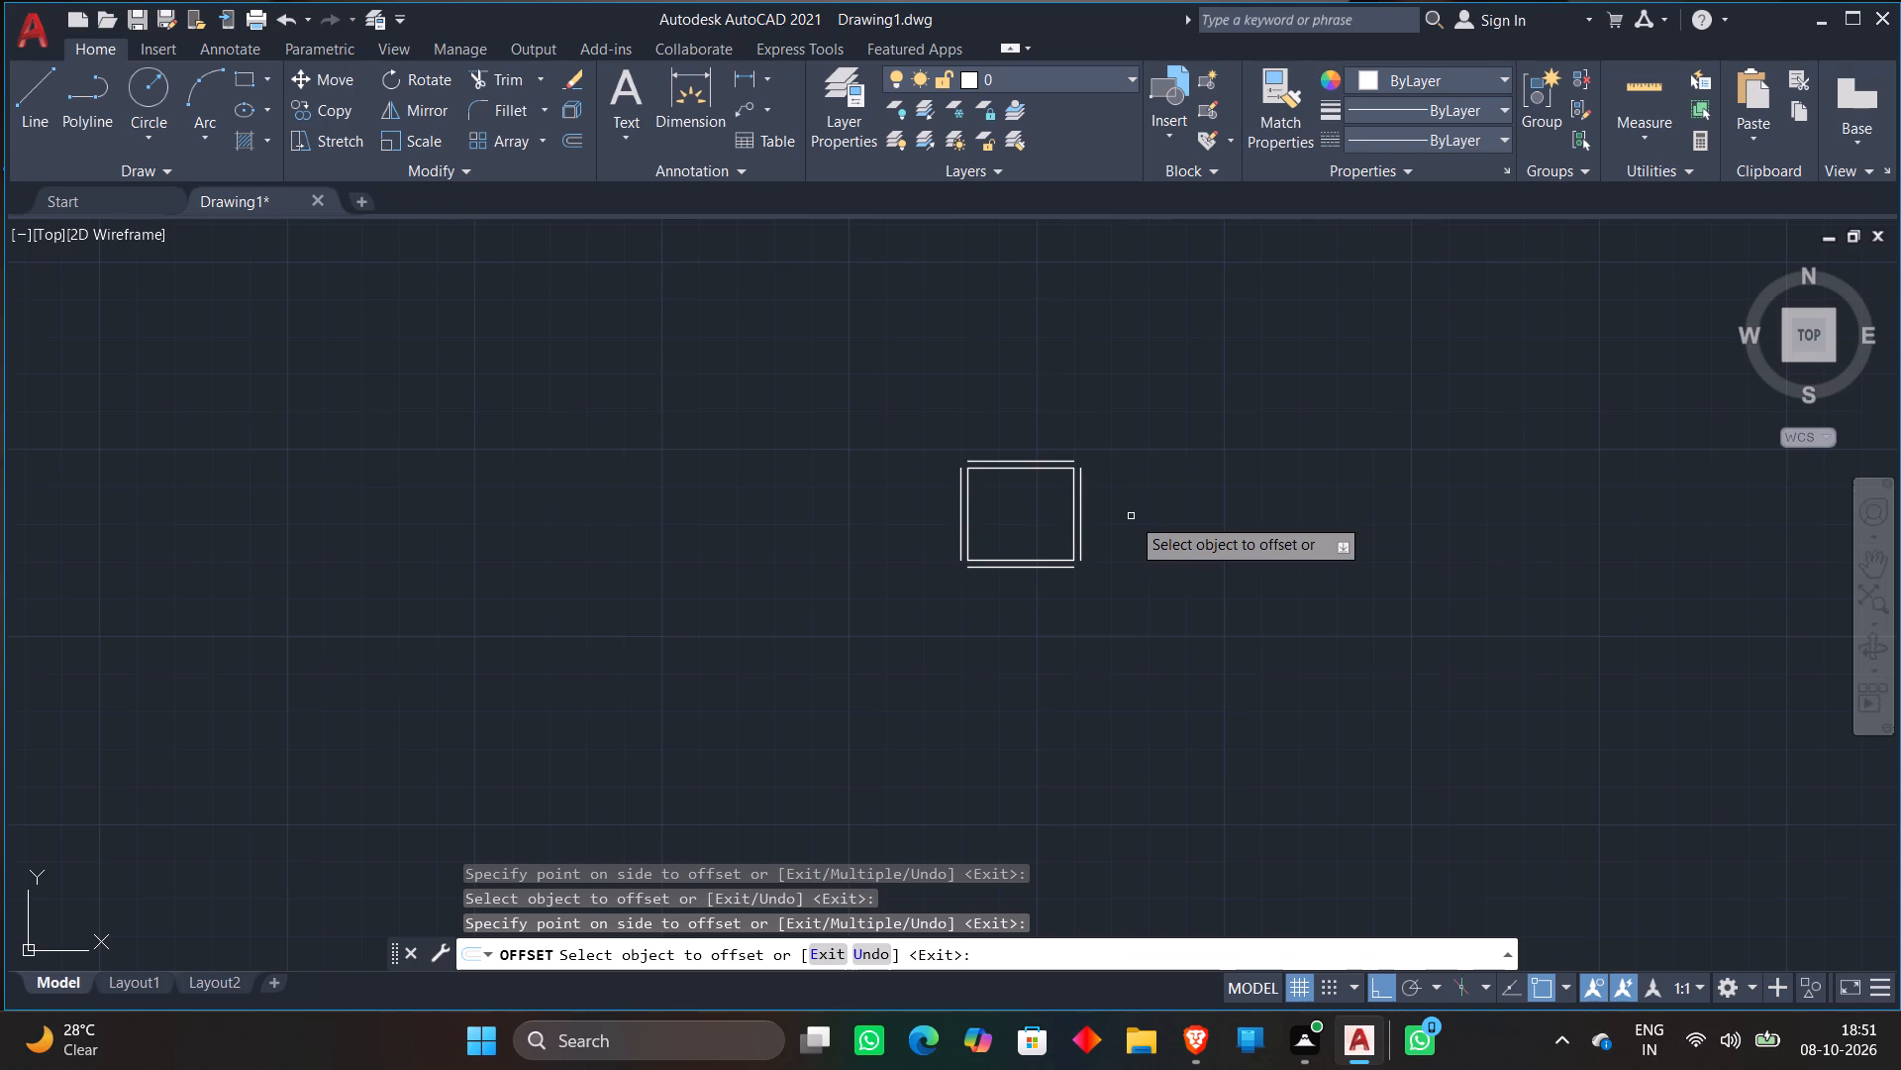
key("Escape")
From the left end of the room's lower outer wall line, draw connected lines 4' down, 8'6" right and 4' up.
key("l")
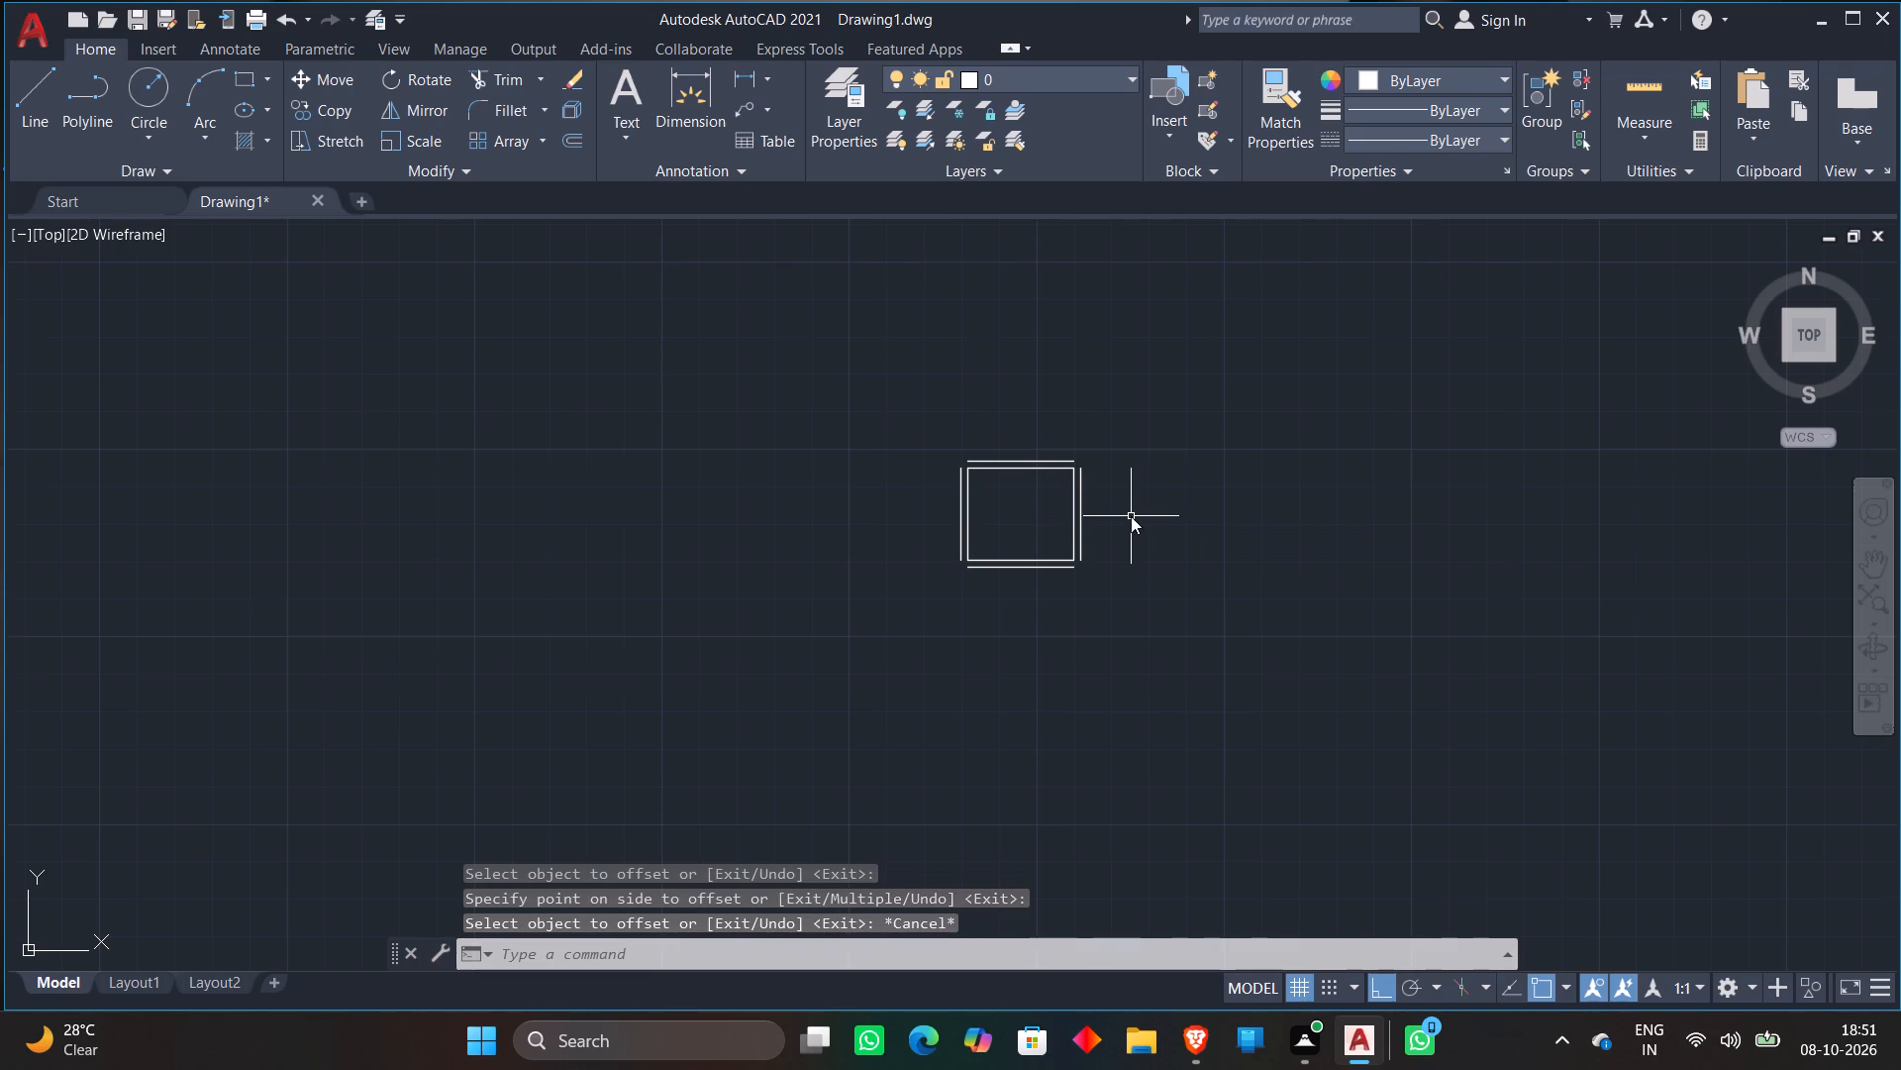
key("Return")
scroll(948, 547, "up", 3)
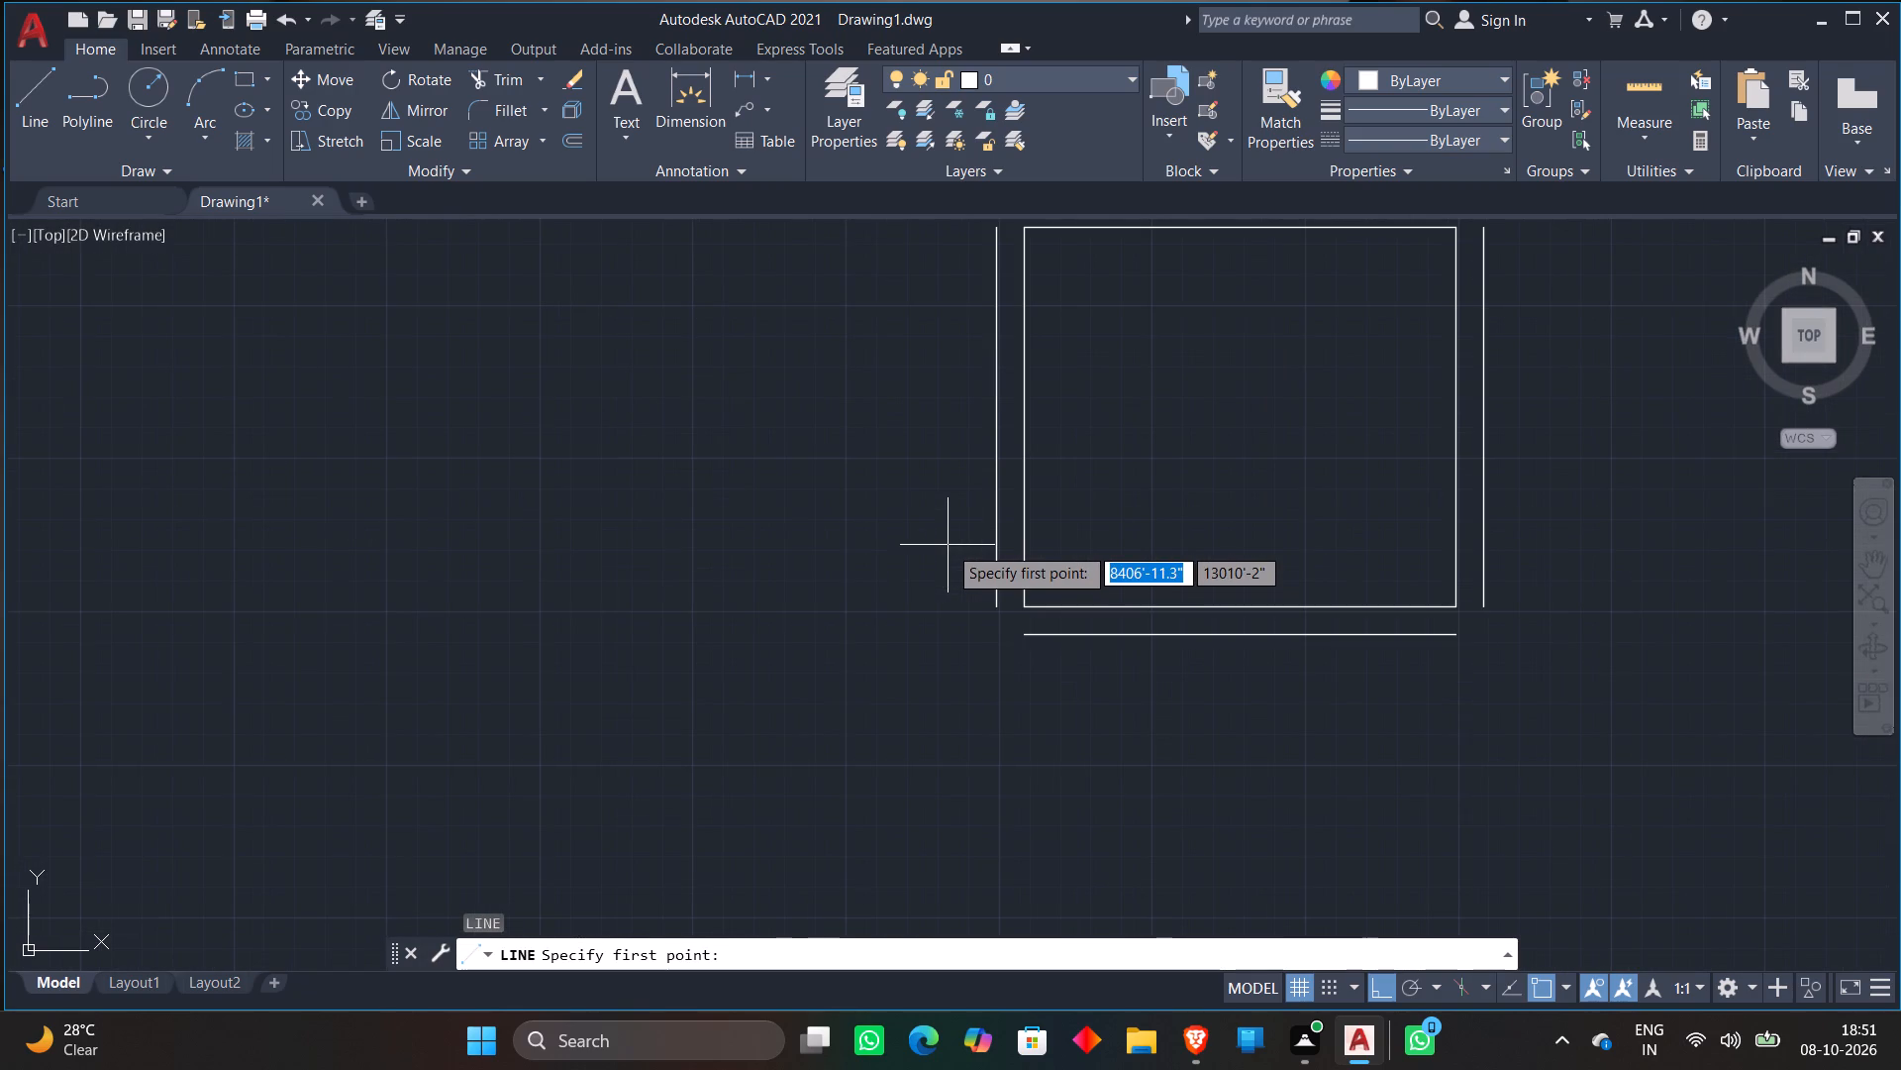
scroll(948, 554, "down", 1)
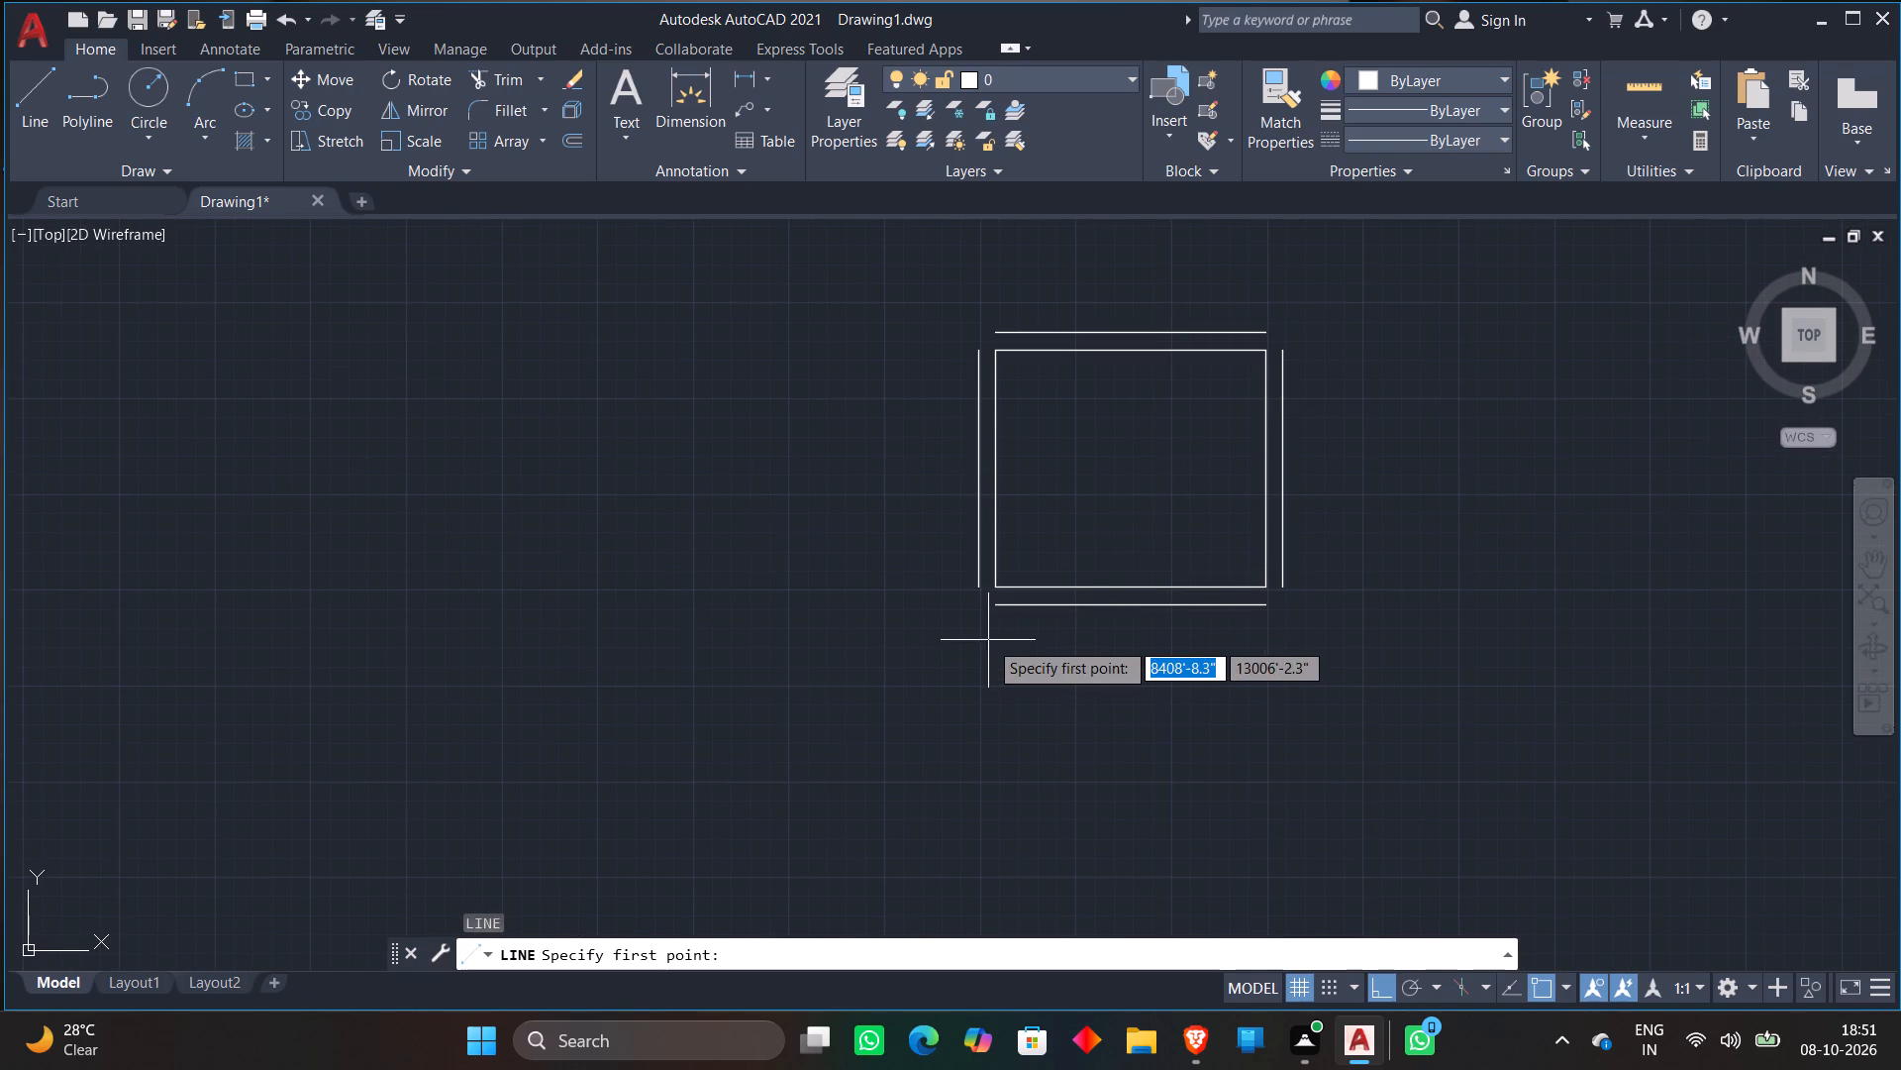
left_click(993, 613)
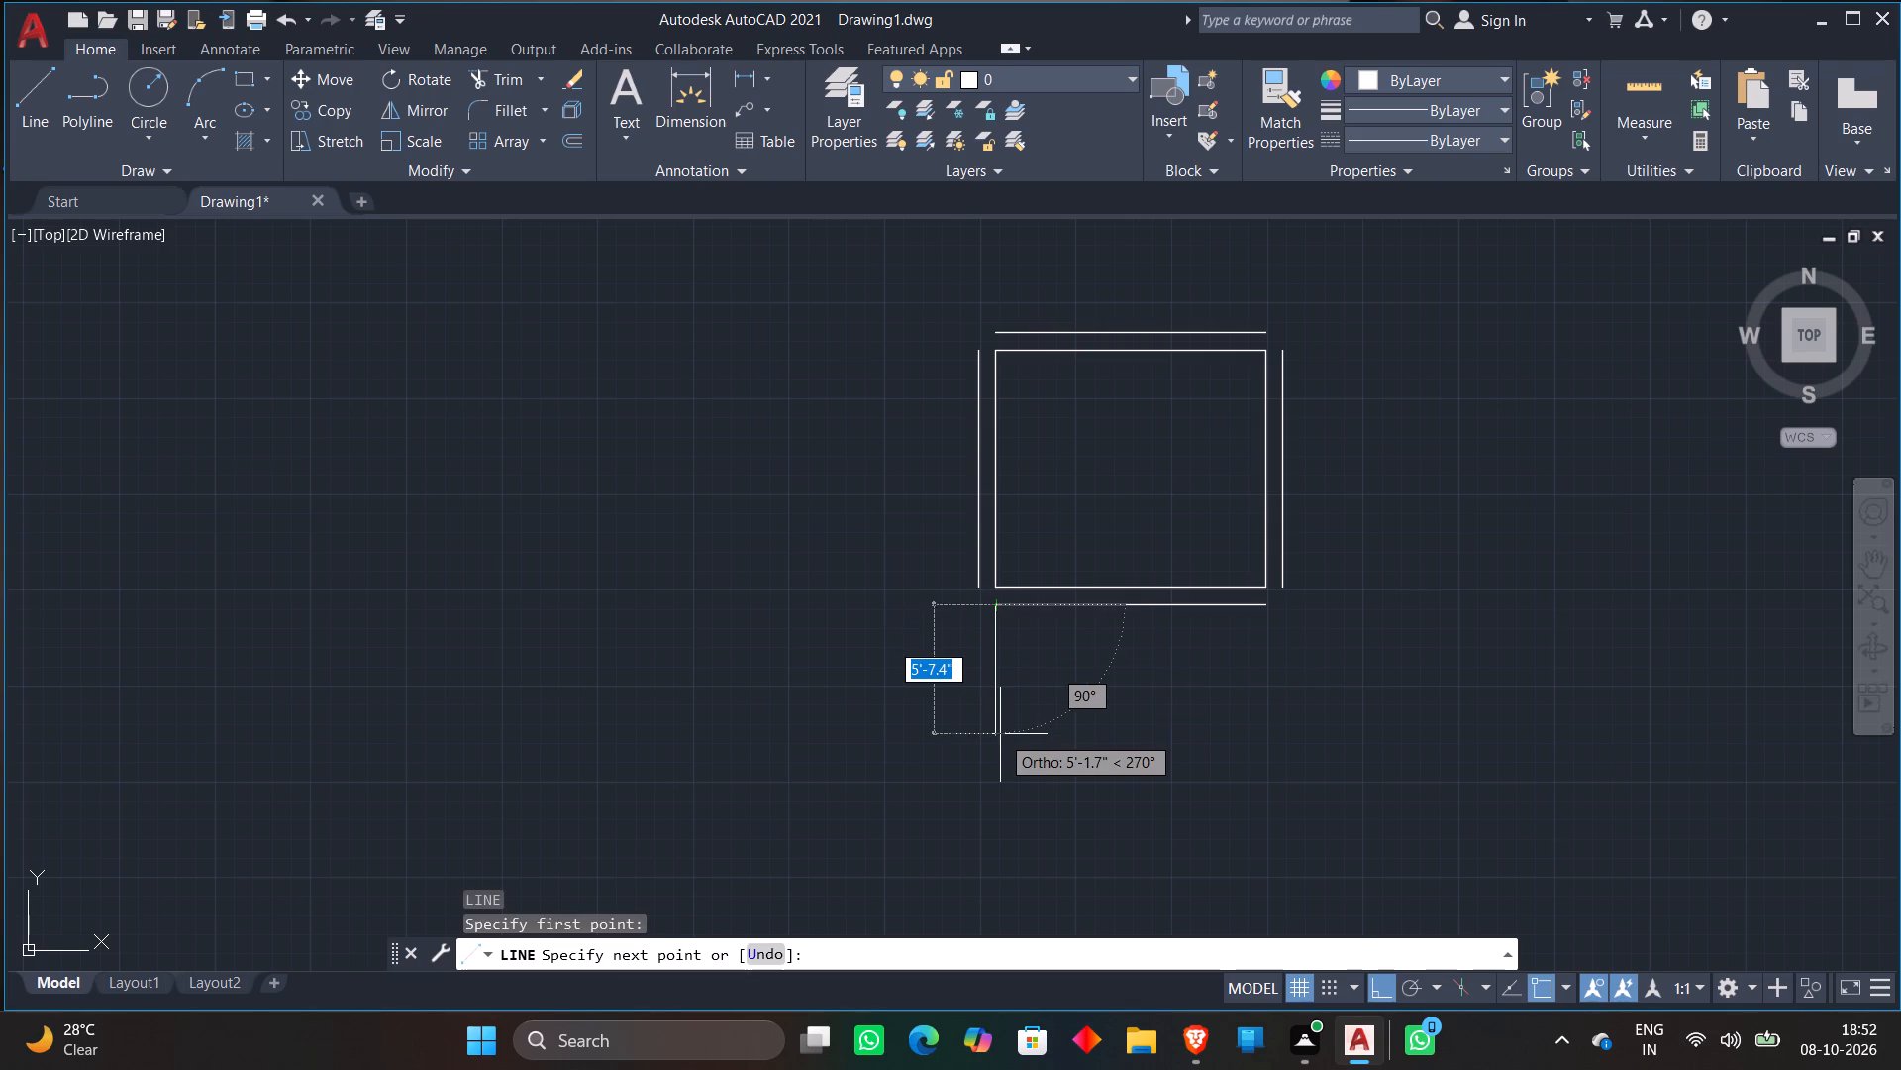
type("4'")
key("Return")
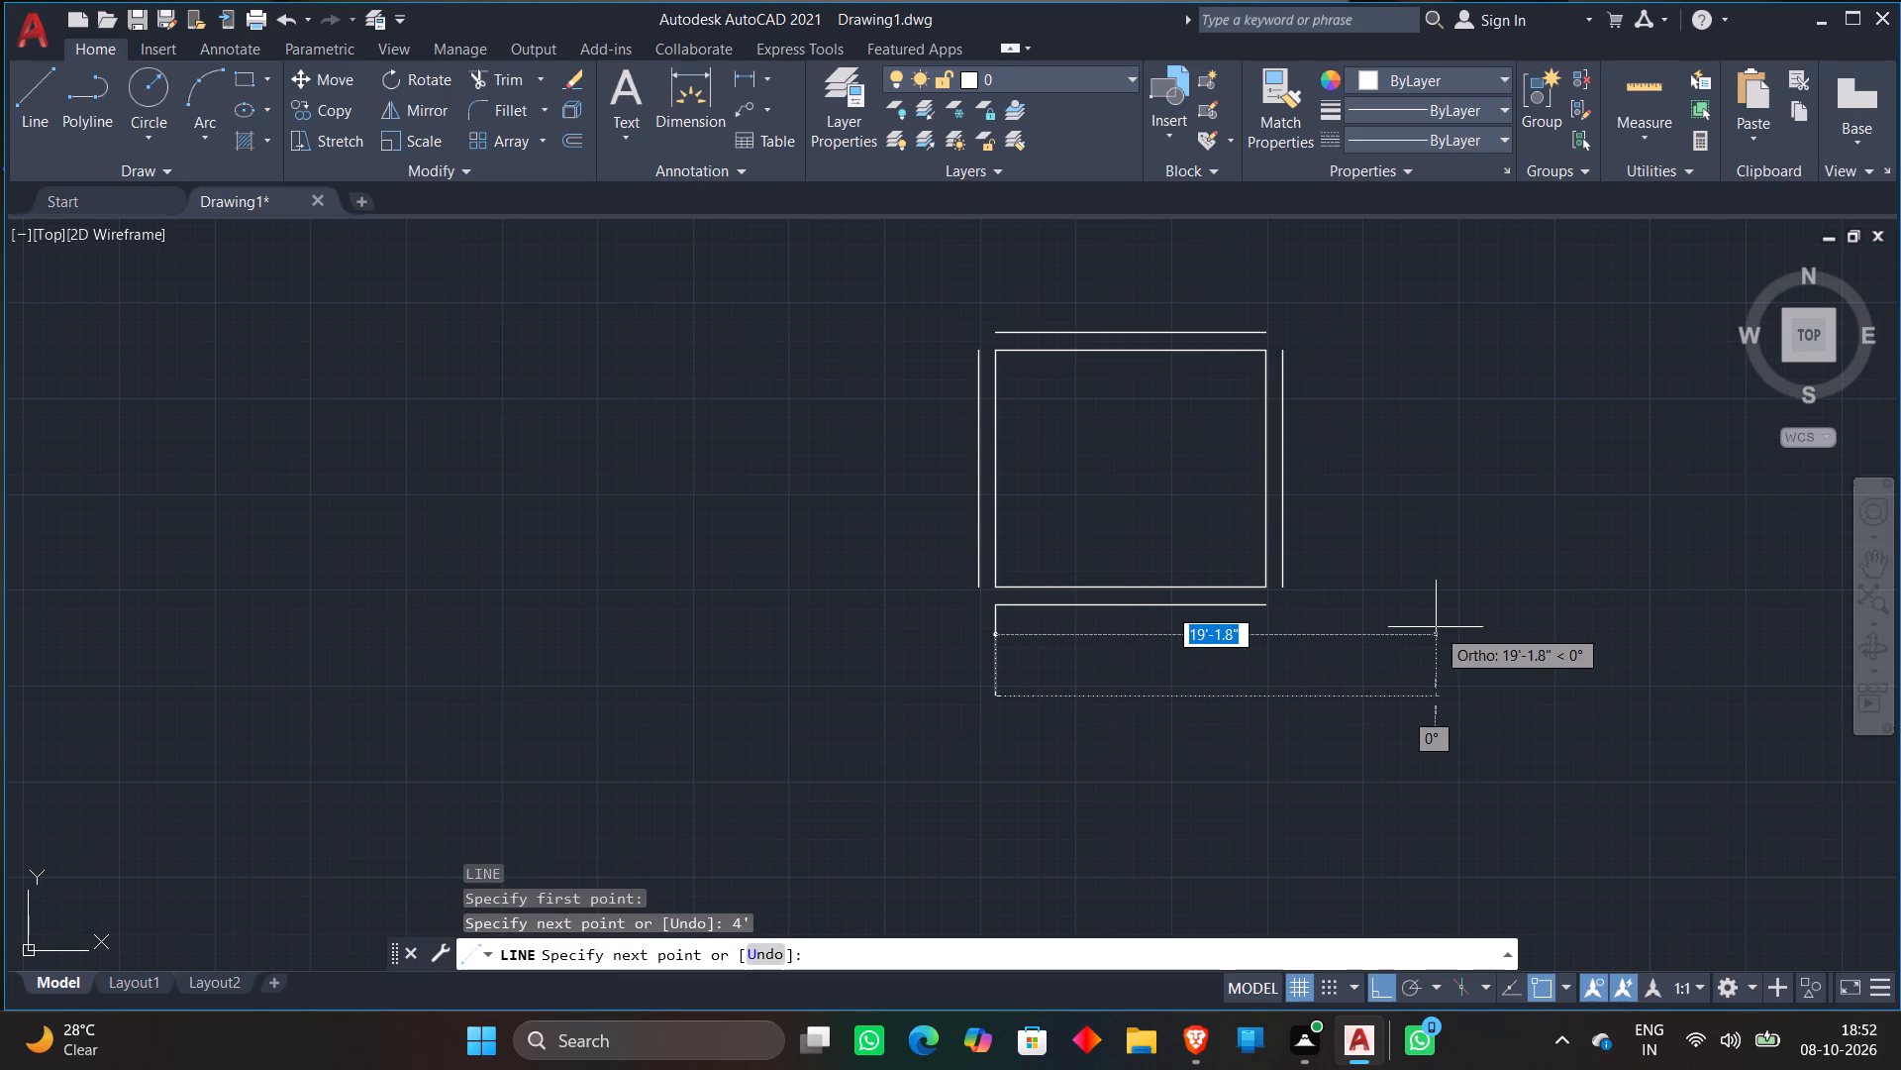
type("8'+")
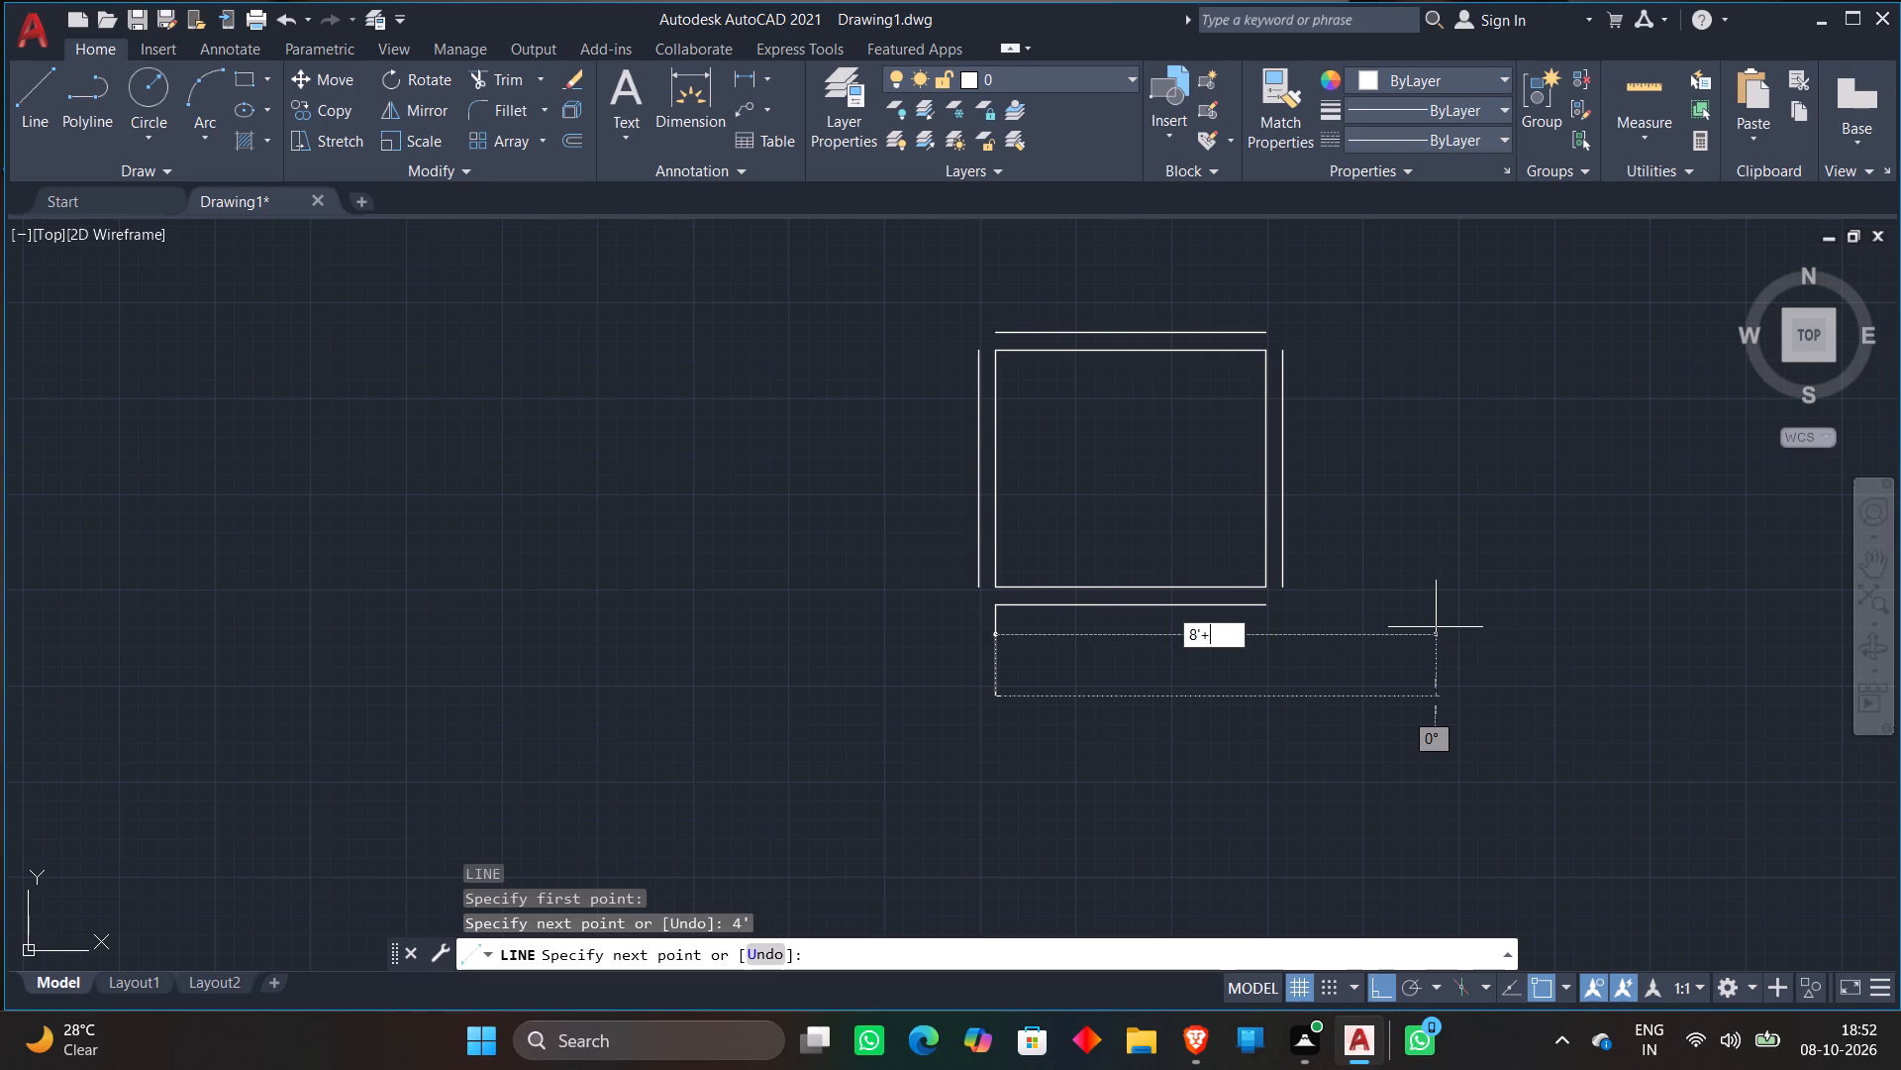
key("BackSpace")
key("6")
key("shift+quotedbl")
key("Return")
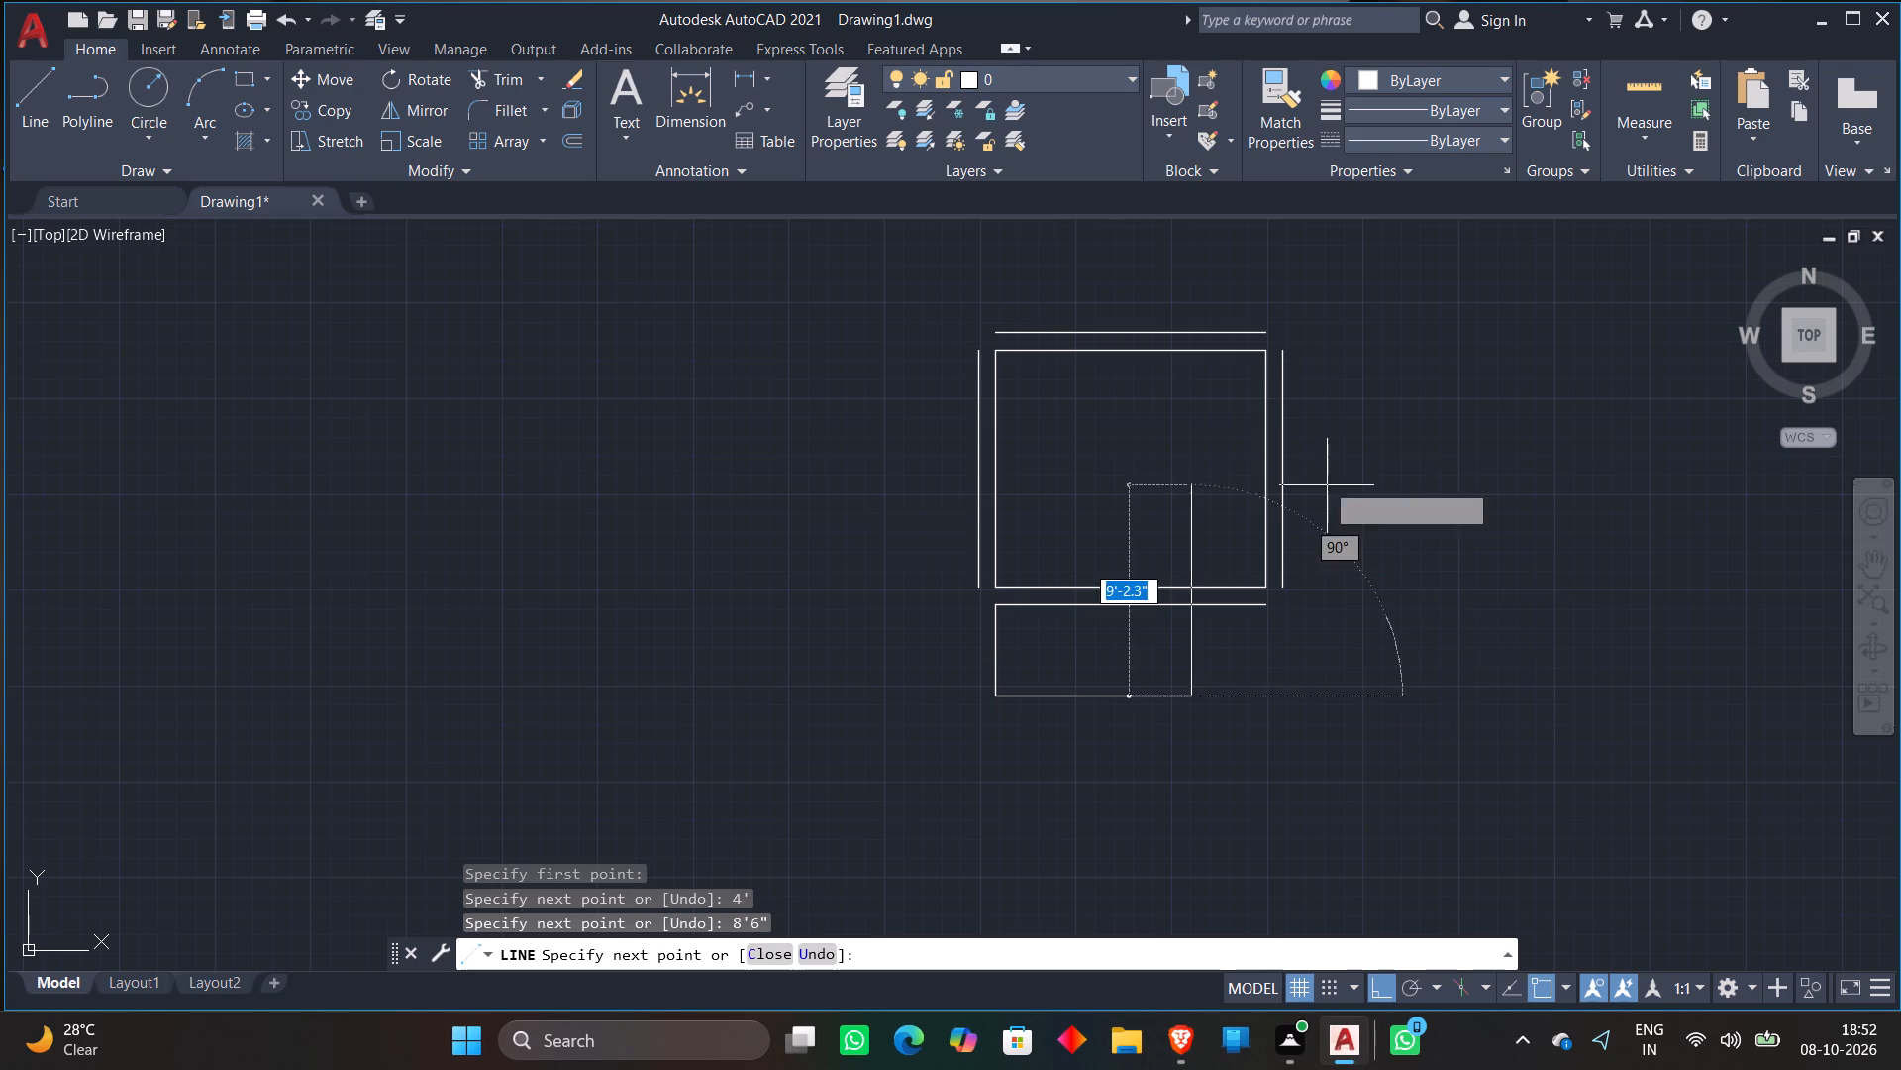
type("4'")
key("Return")
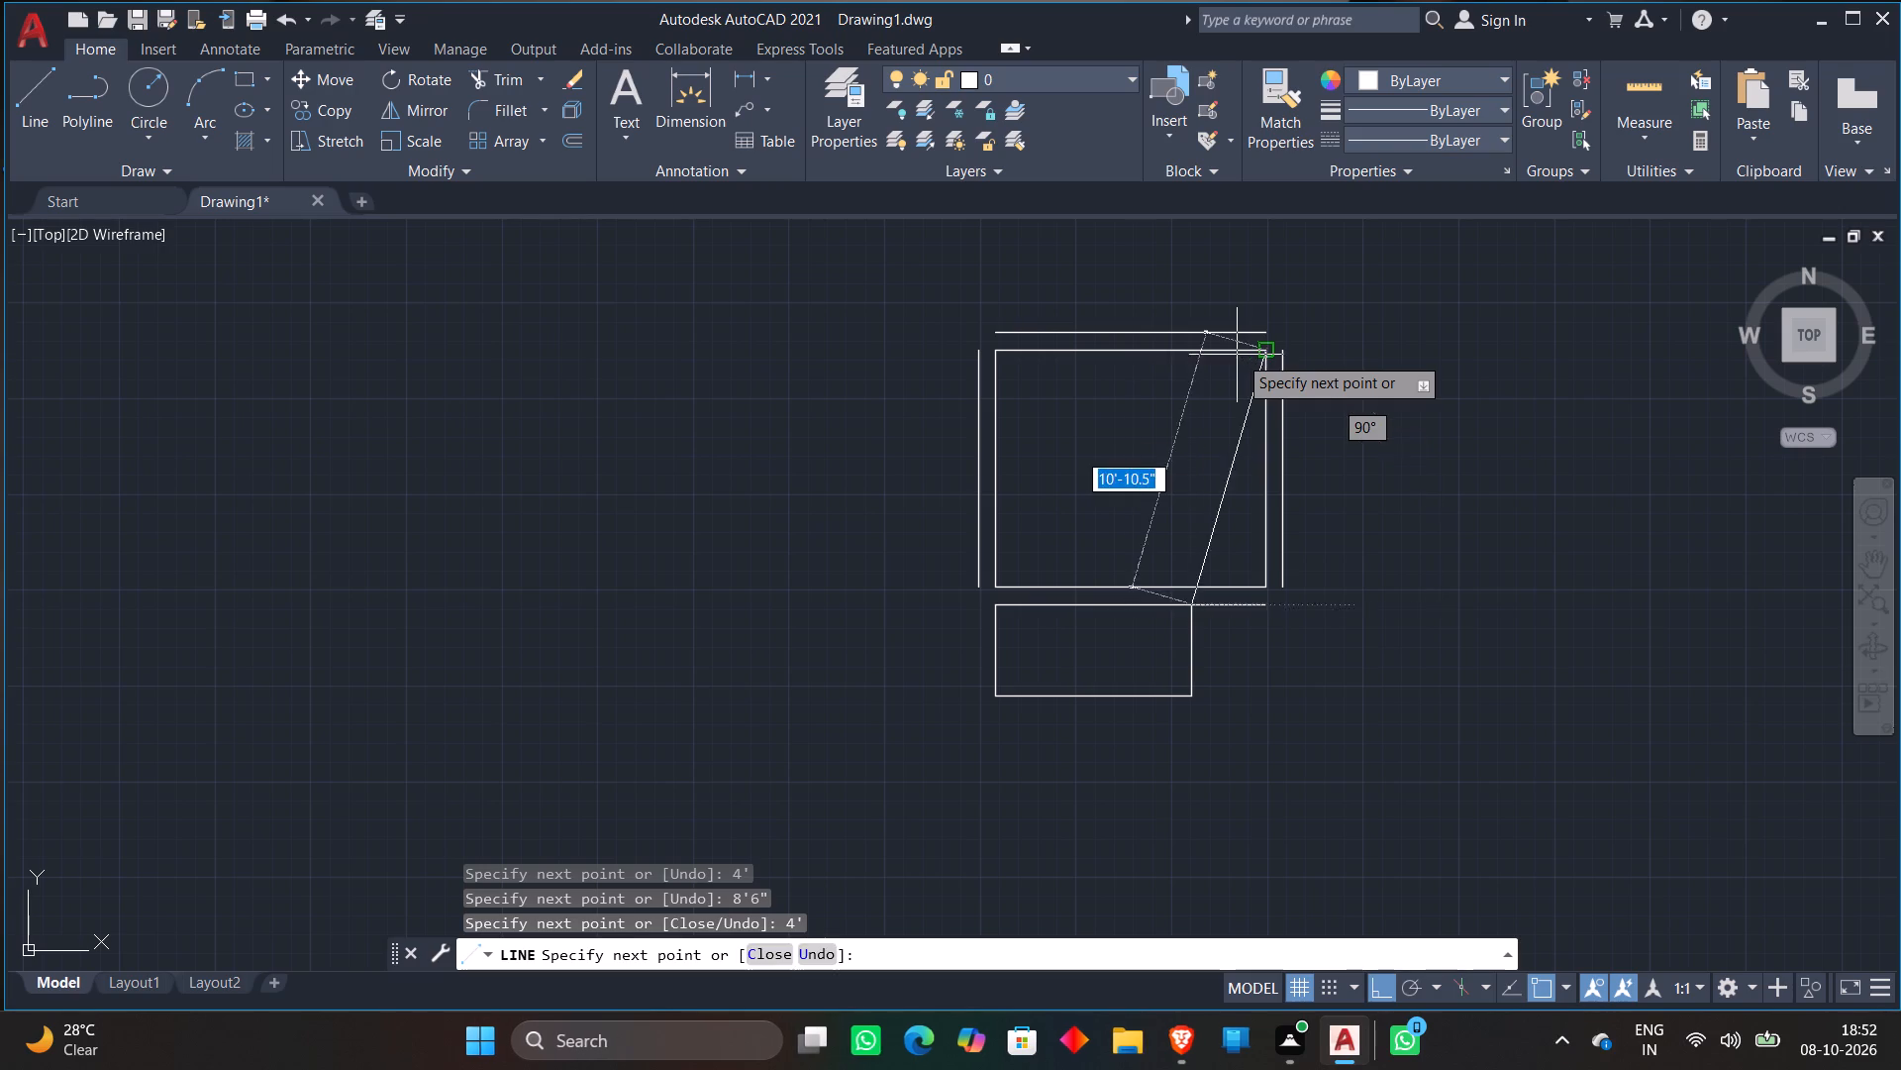
key("Escape")
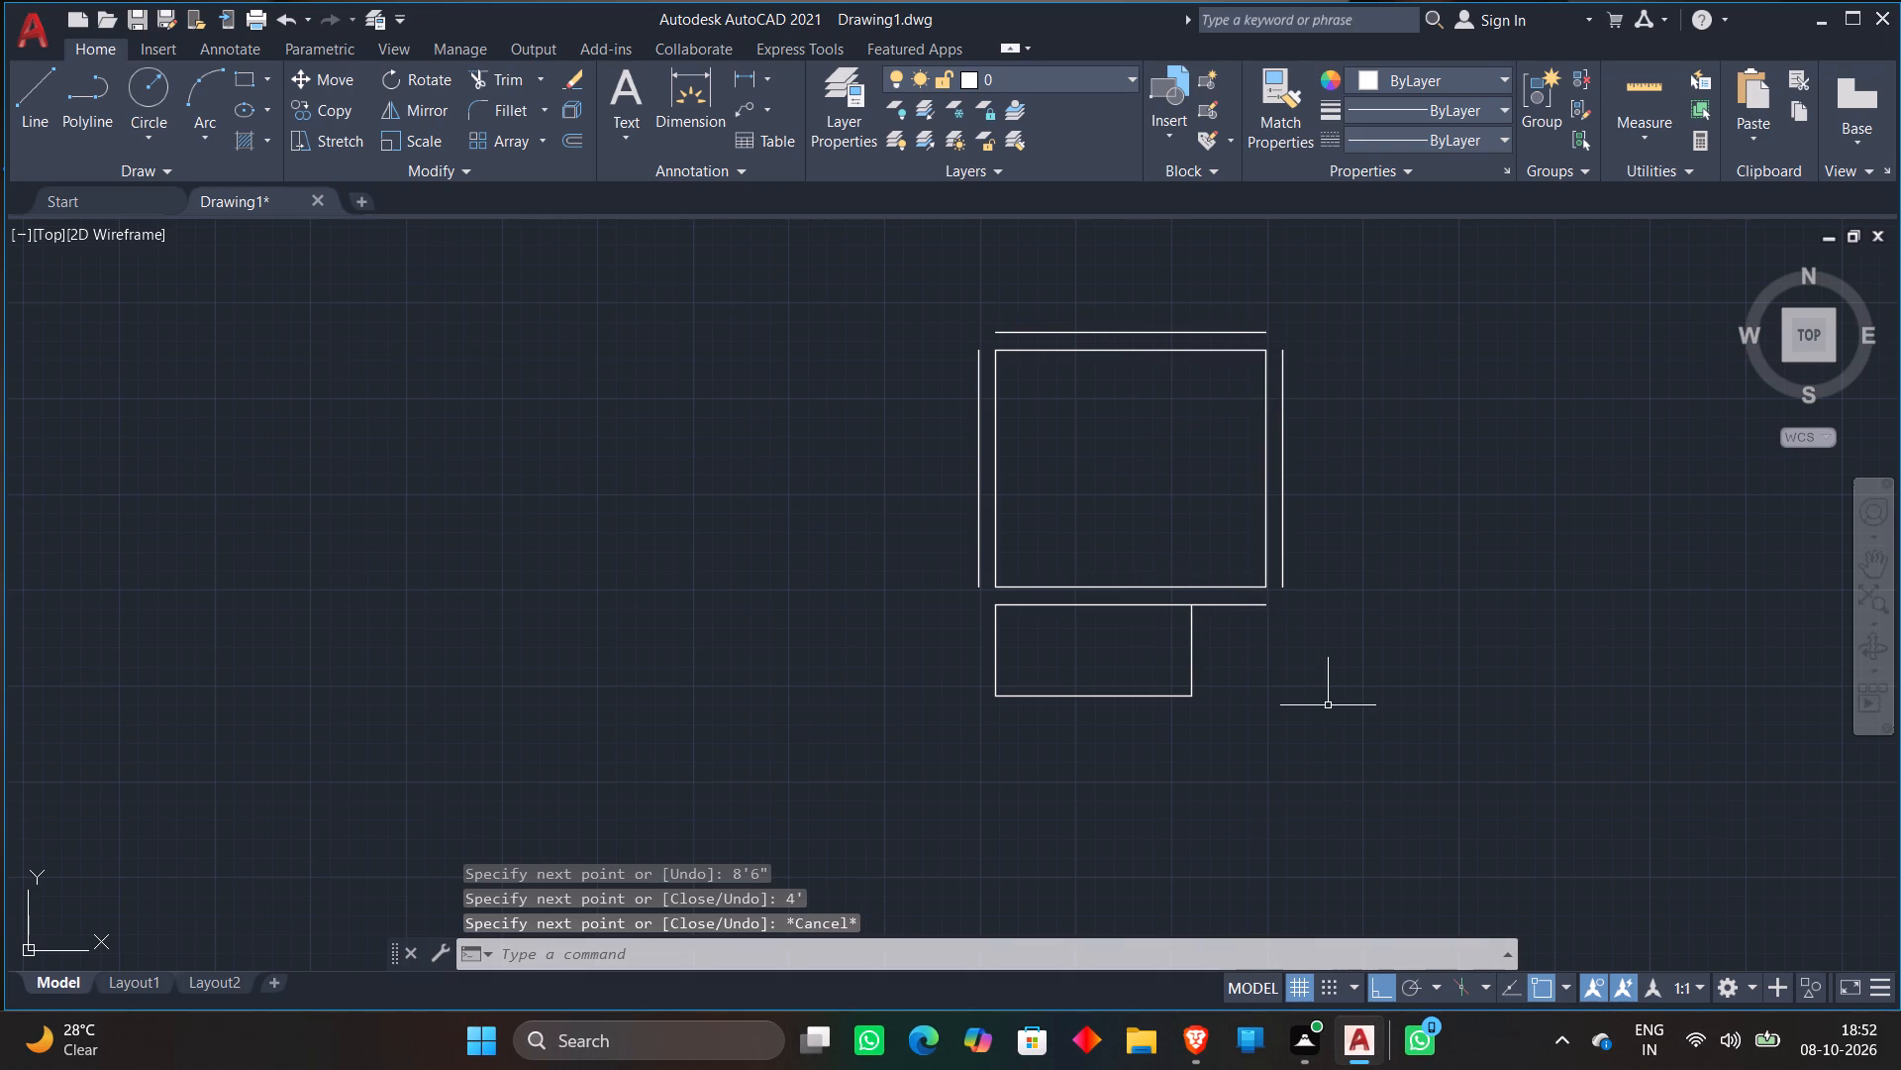
Offset the left and bottom sides of the small lower room outward by 9".
key("o")
key("Return")
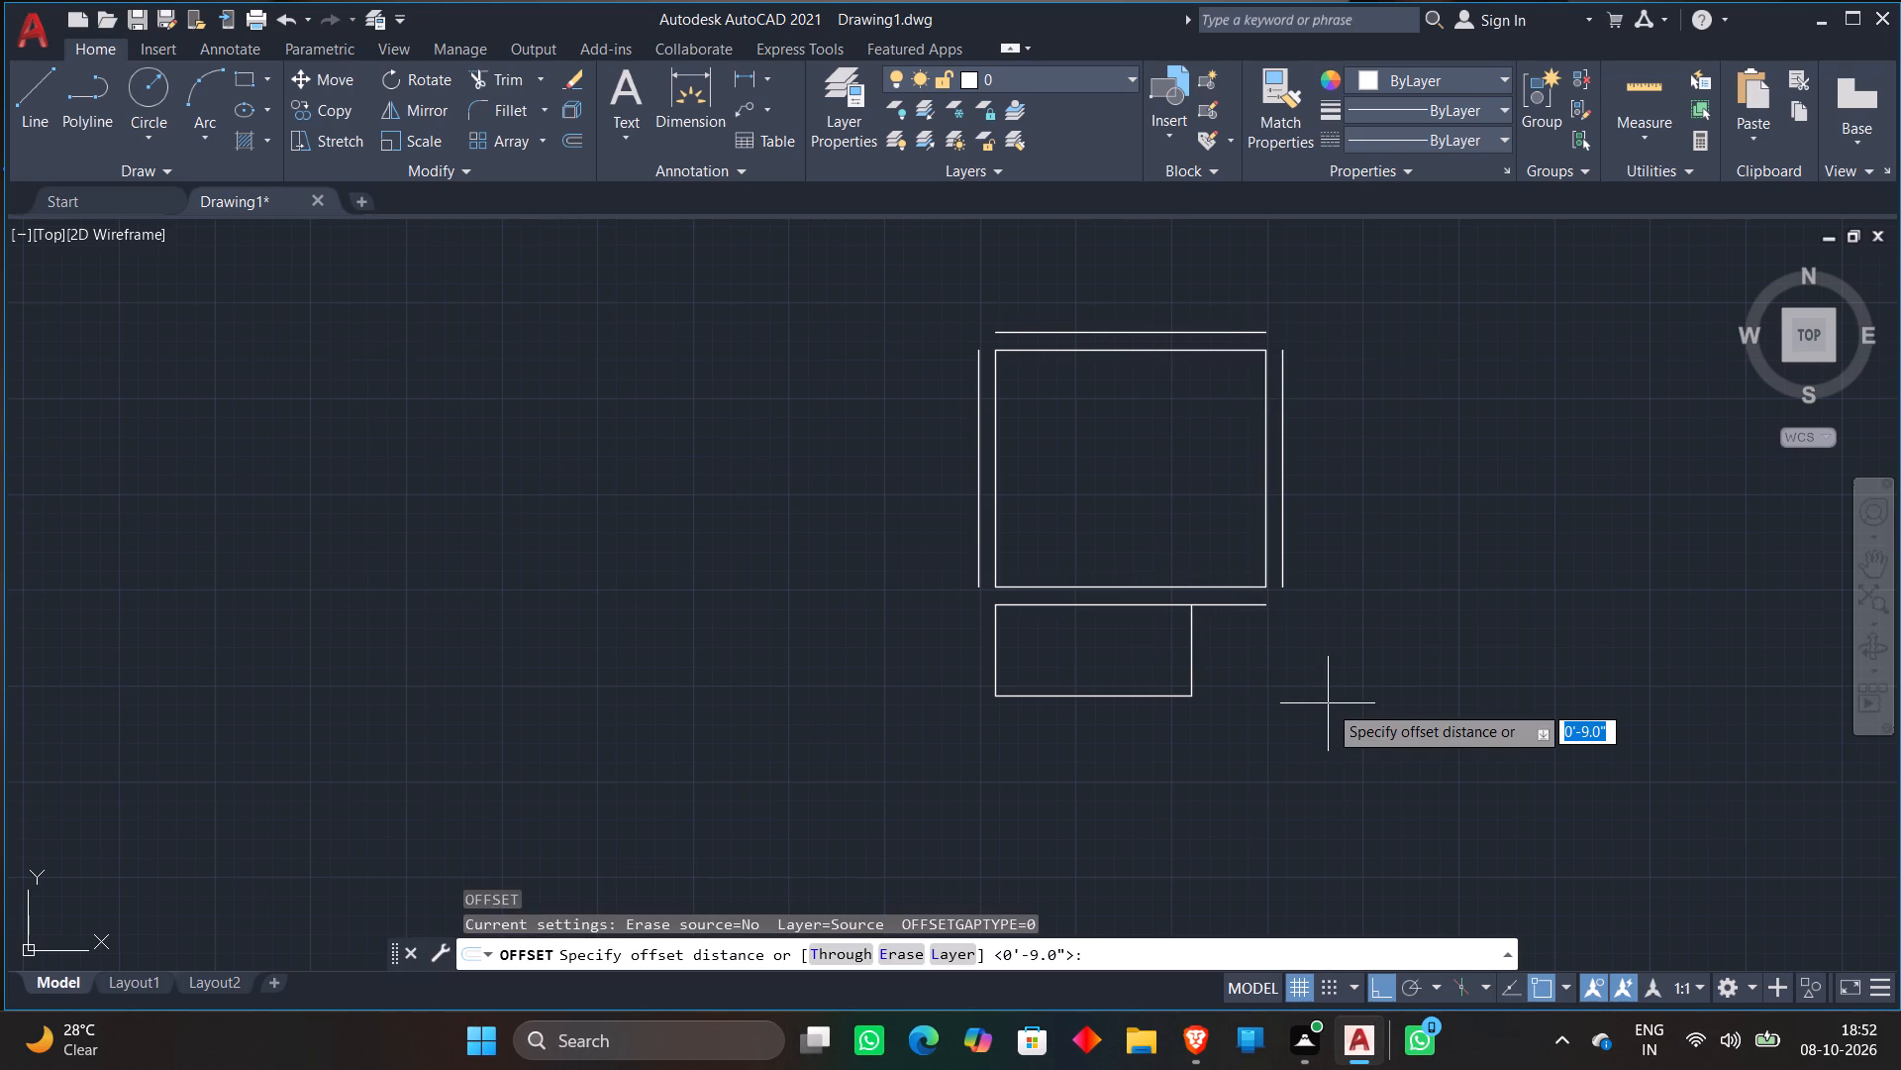
key("9")
key("shift+quotedbl")
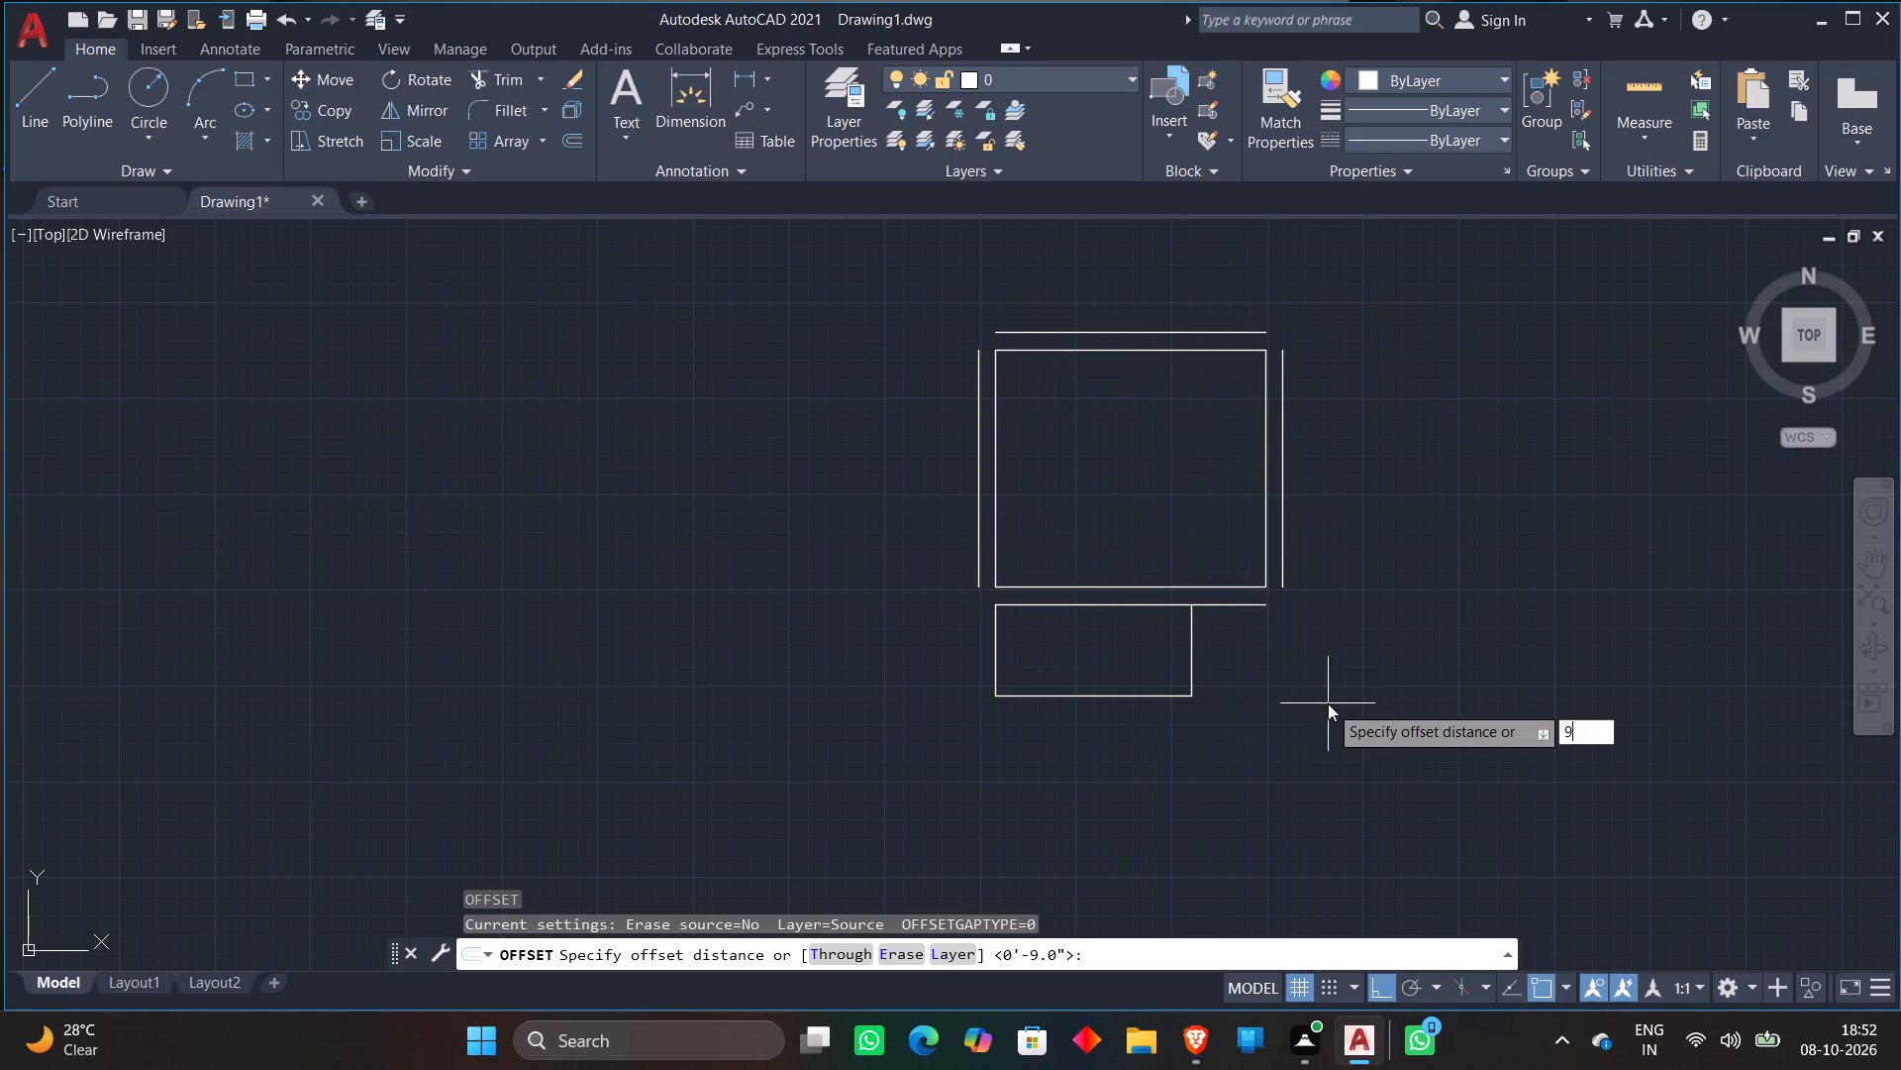
key("Return")
scroll(1213, 695, "up", 1)
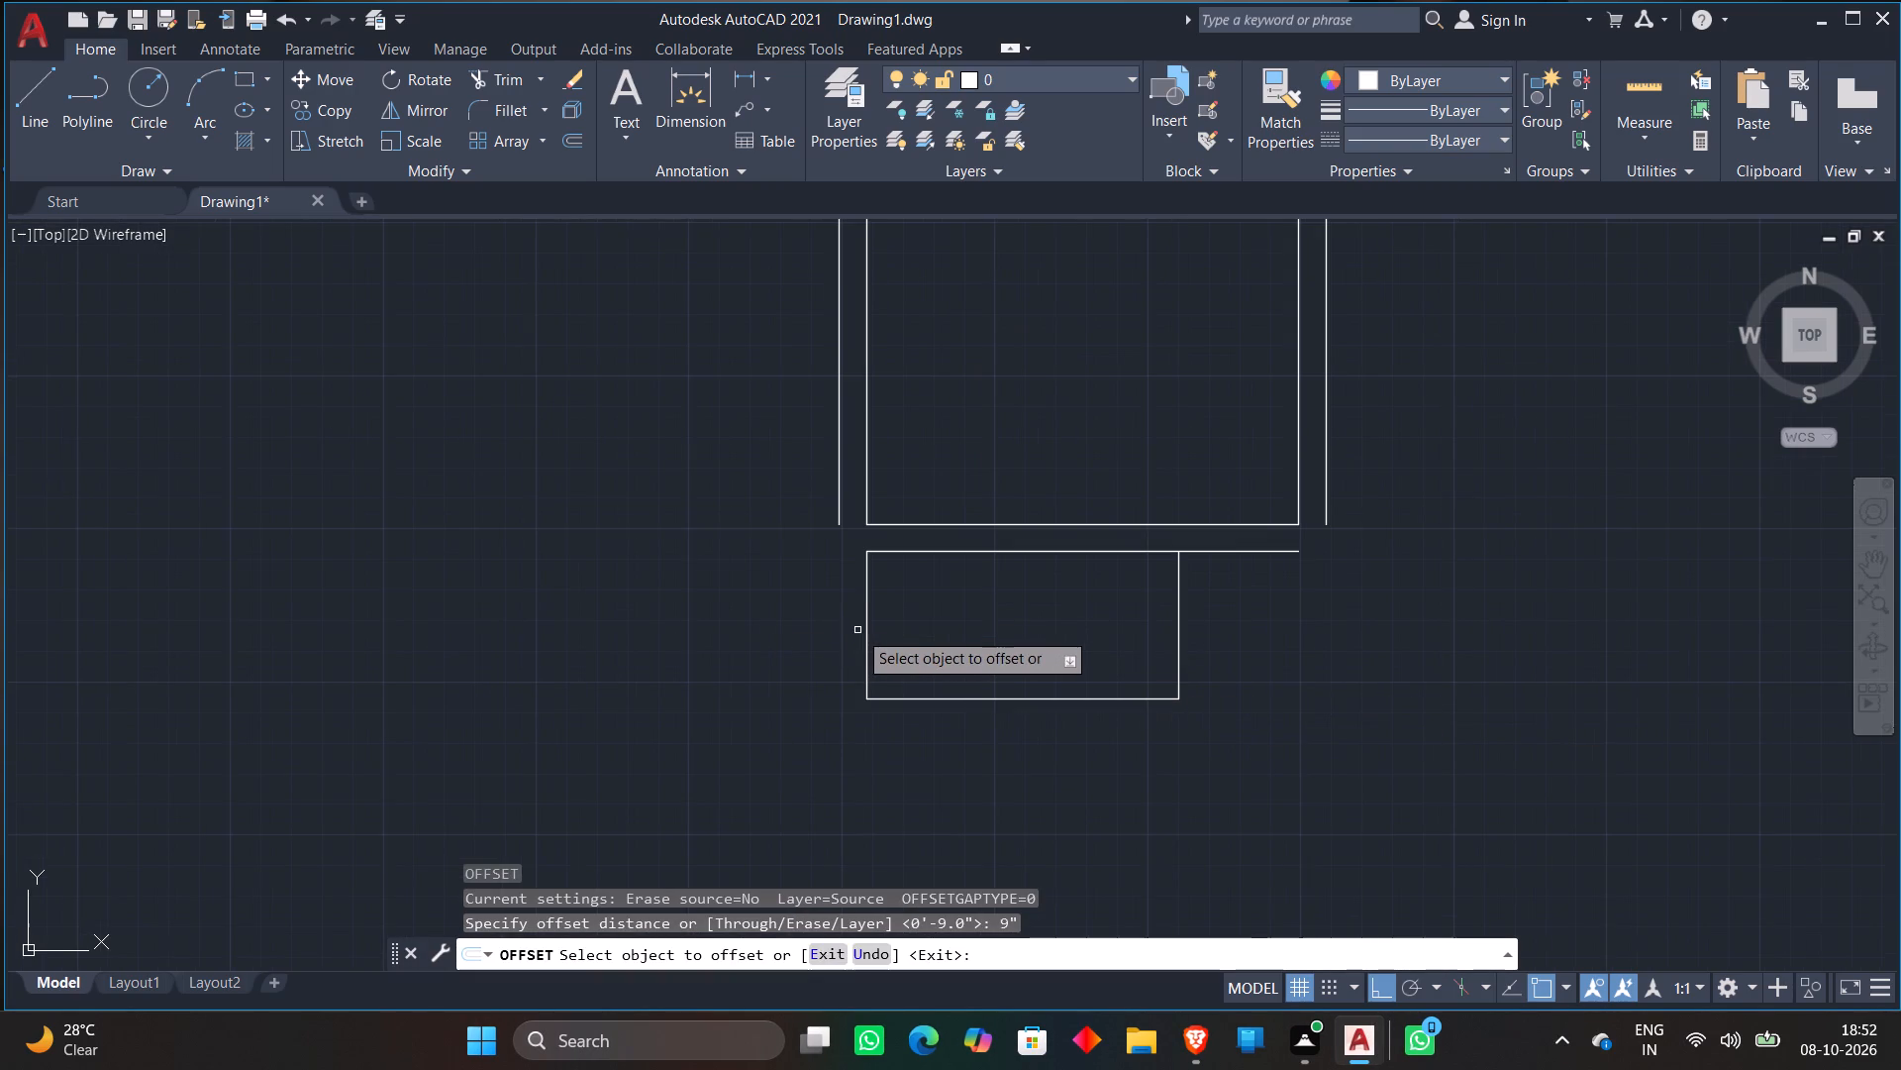
left_click(865, 639)
left_click(804, 648)
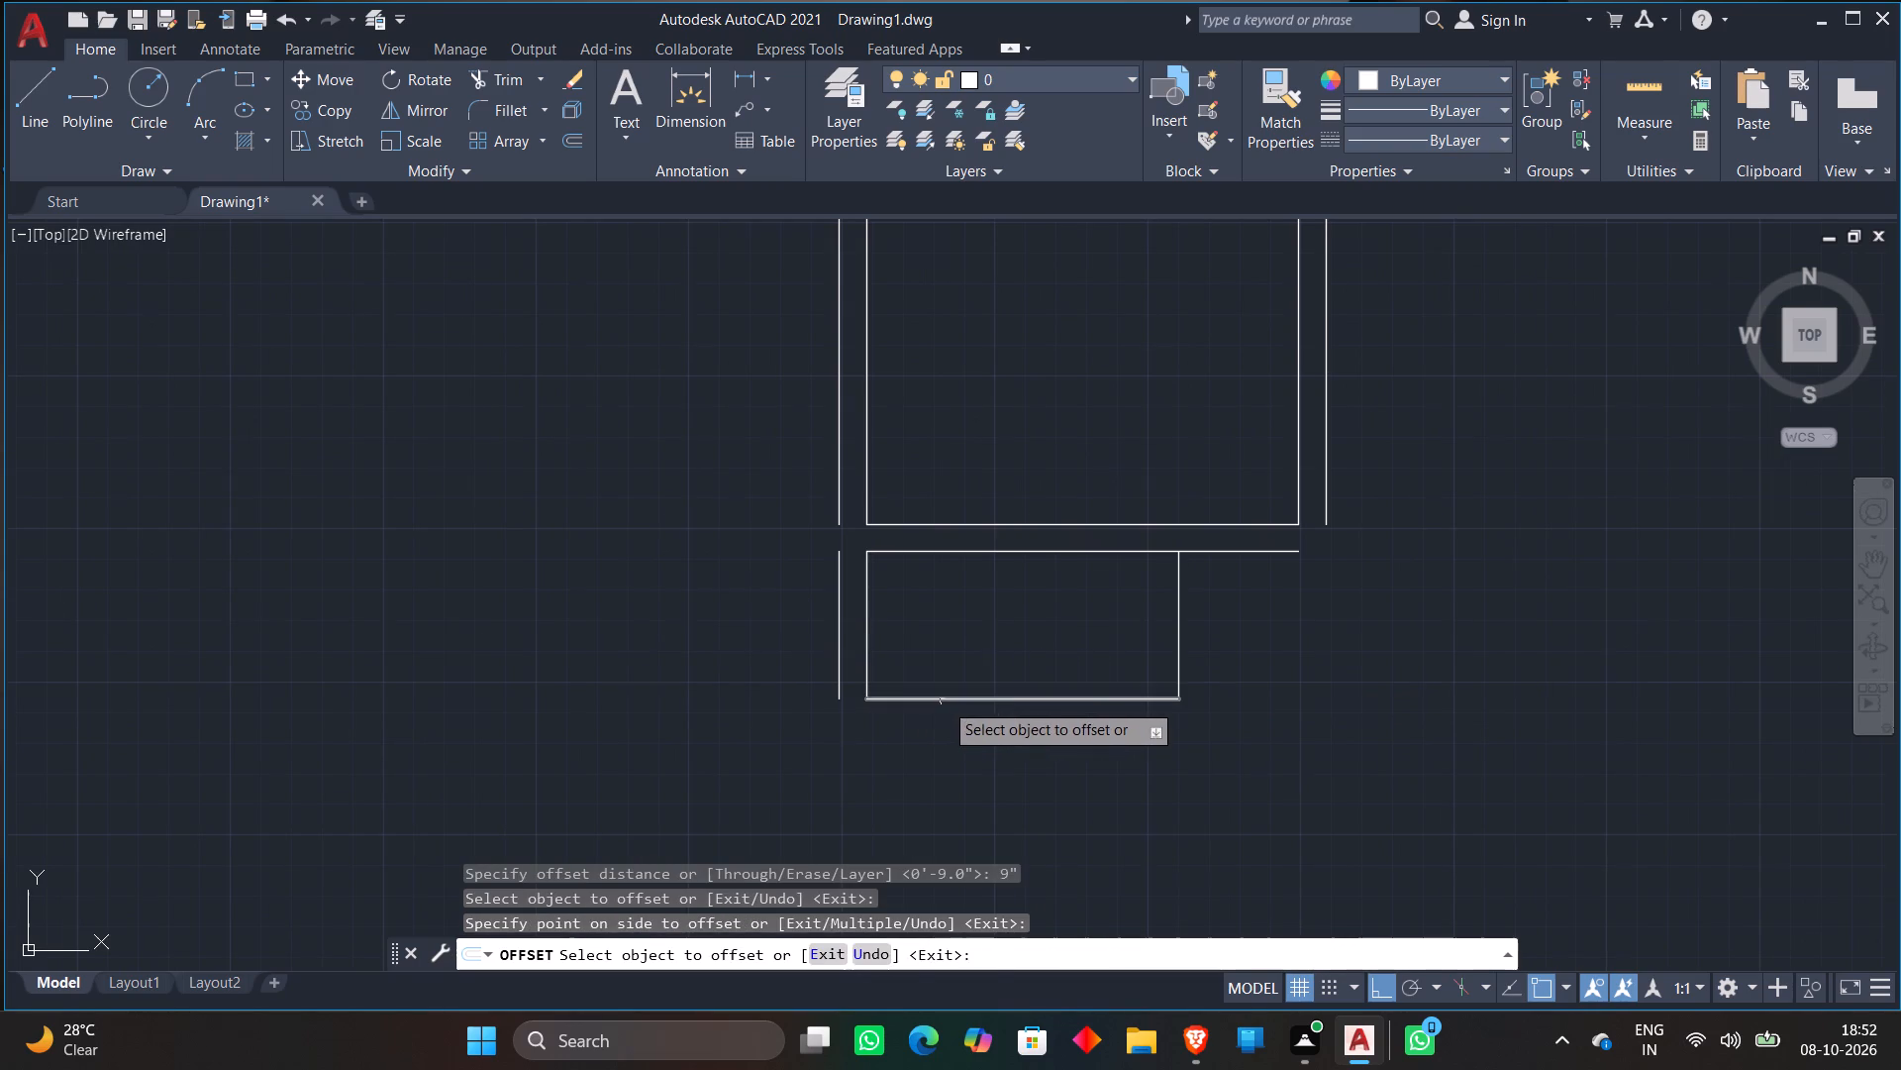
left_click(944, 701)
left_click(933, 759)
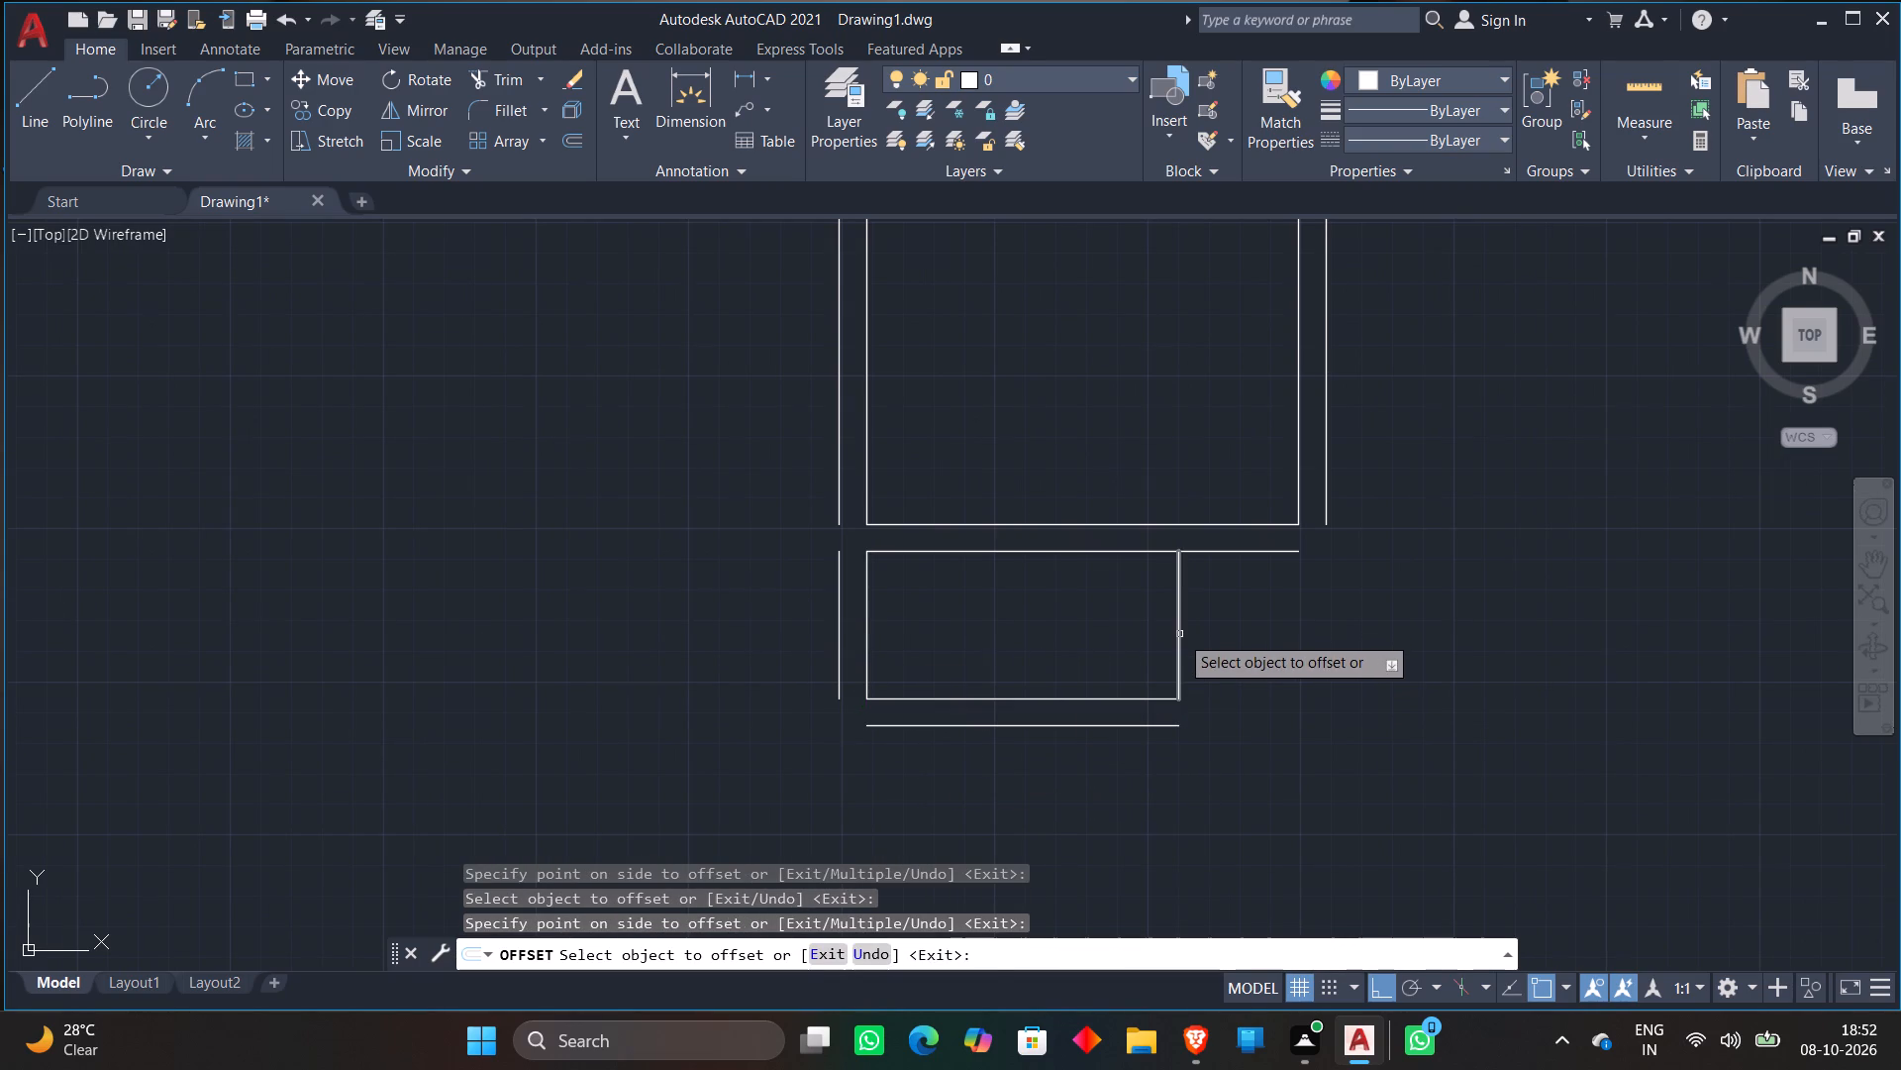
Offset the right side of the small lower room outward by 4" as a partition wall.
left_click(1179, 634)
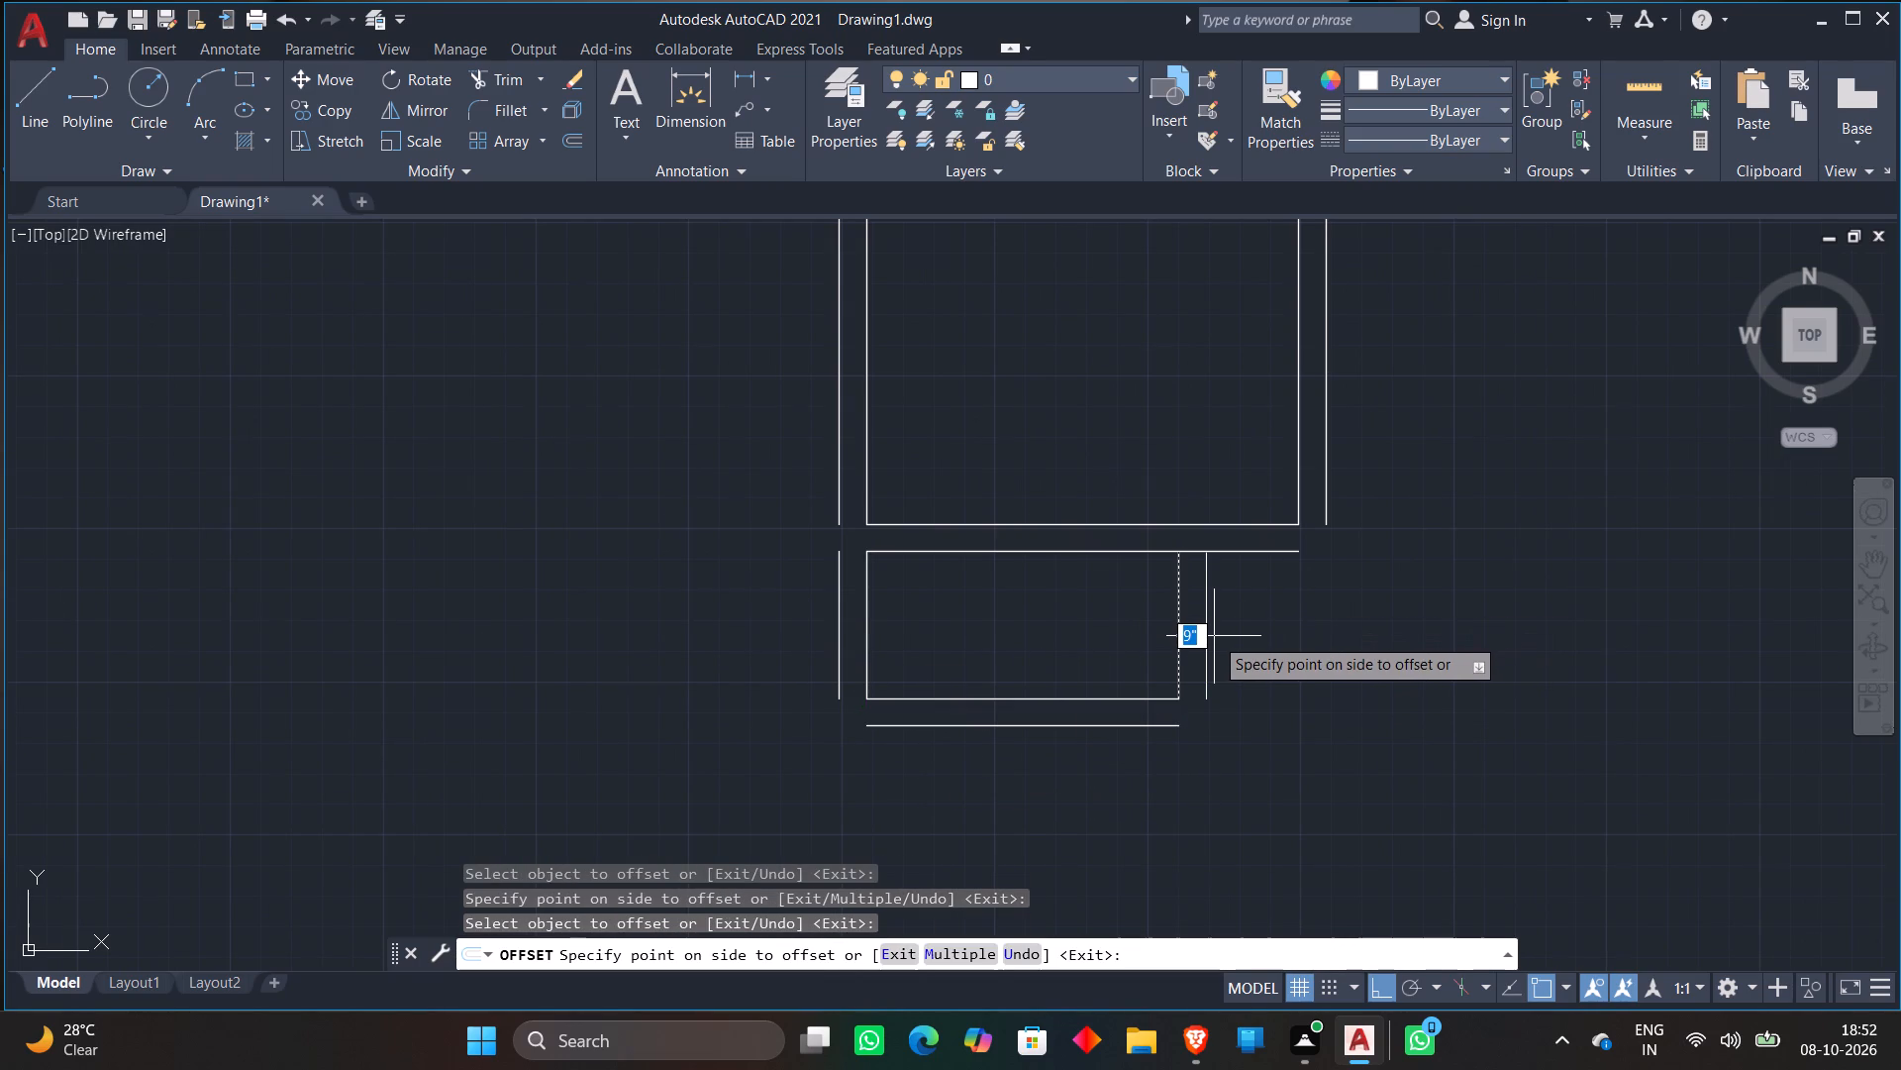
key("BackSpace")
key("4")
key("shift+quotedbl")
key("Return")
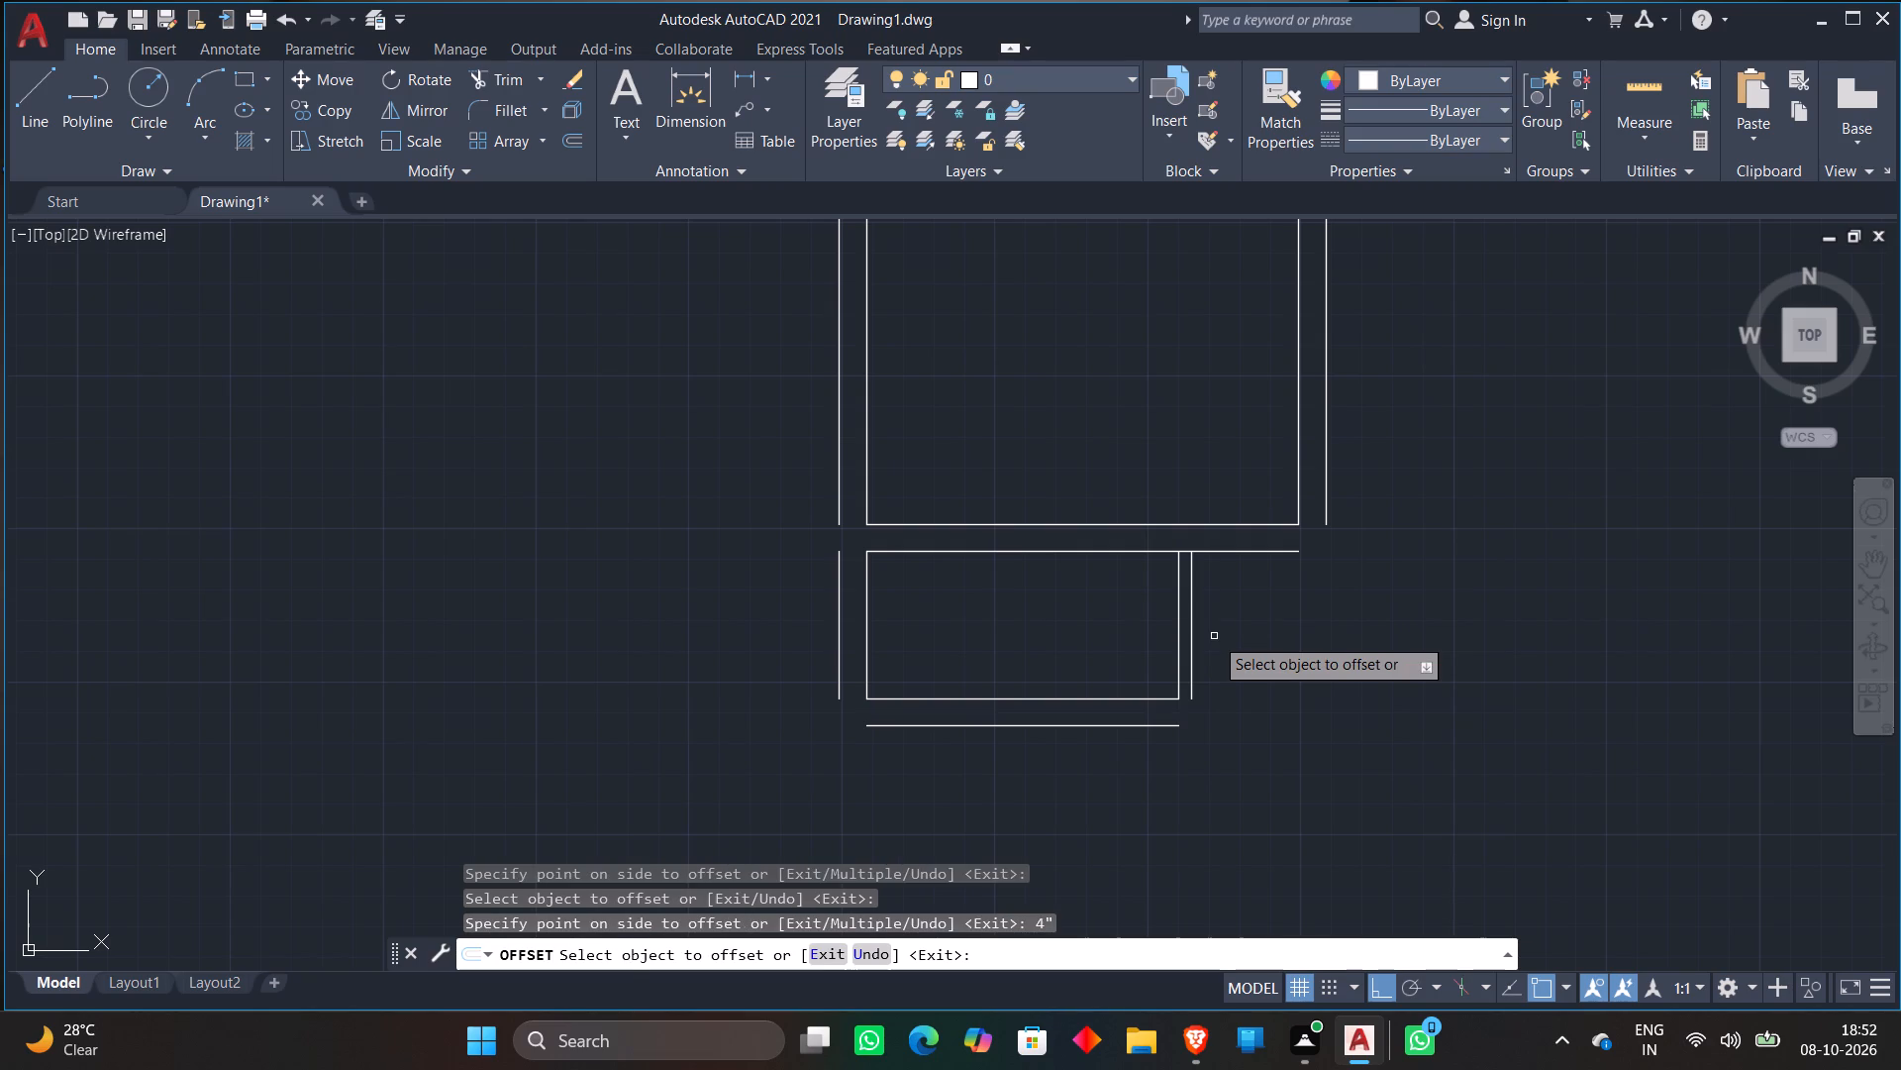
key("Escape")
Trim the horizontal wall line between the two lines of the small room's right partition wall.
type("tr")
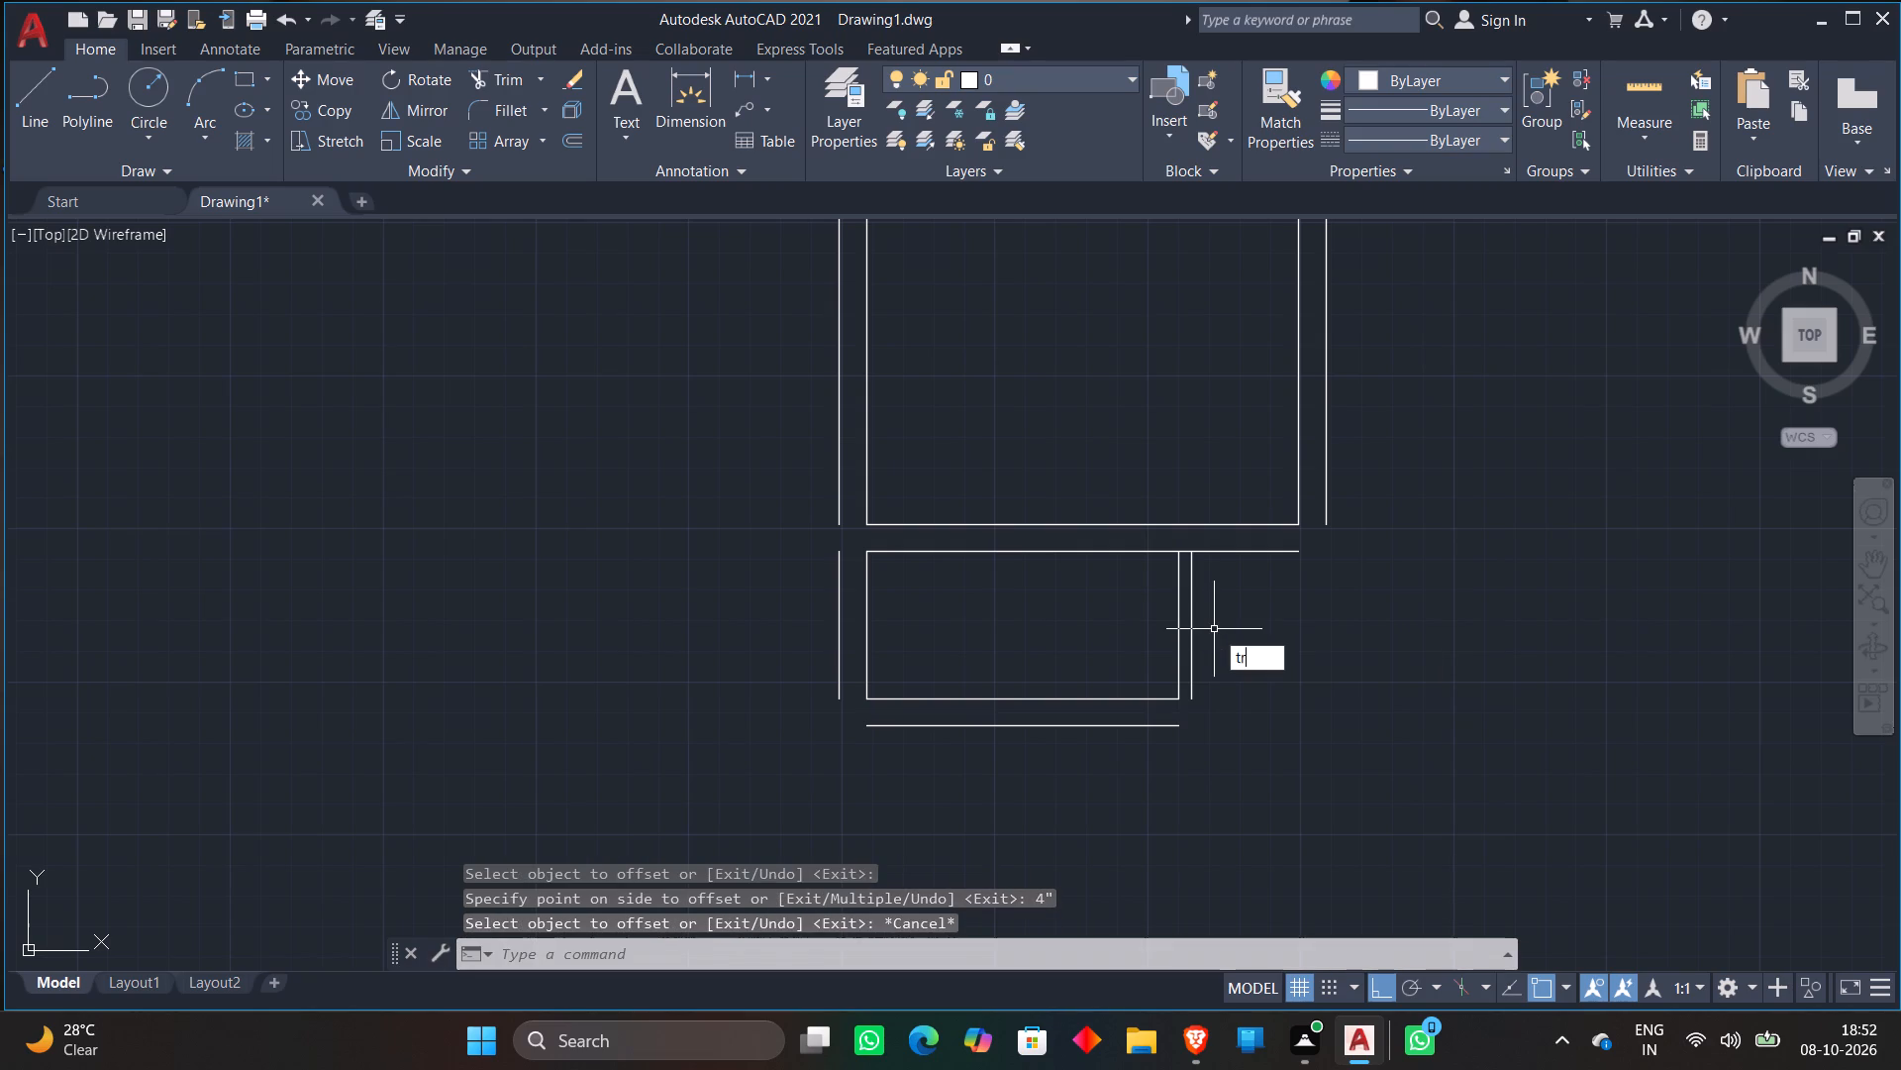
key("space")
scroll(1156, 530, "up", 2)
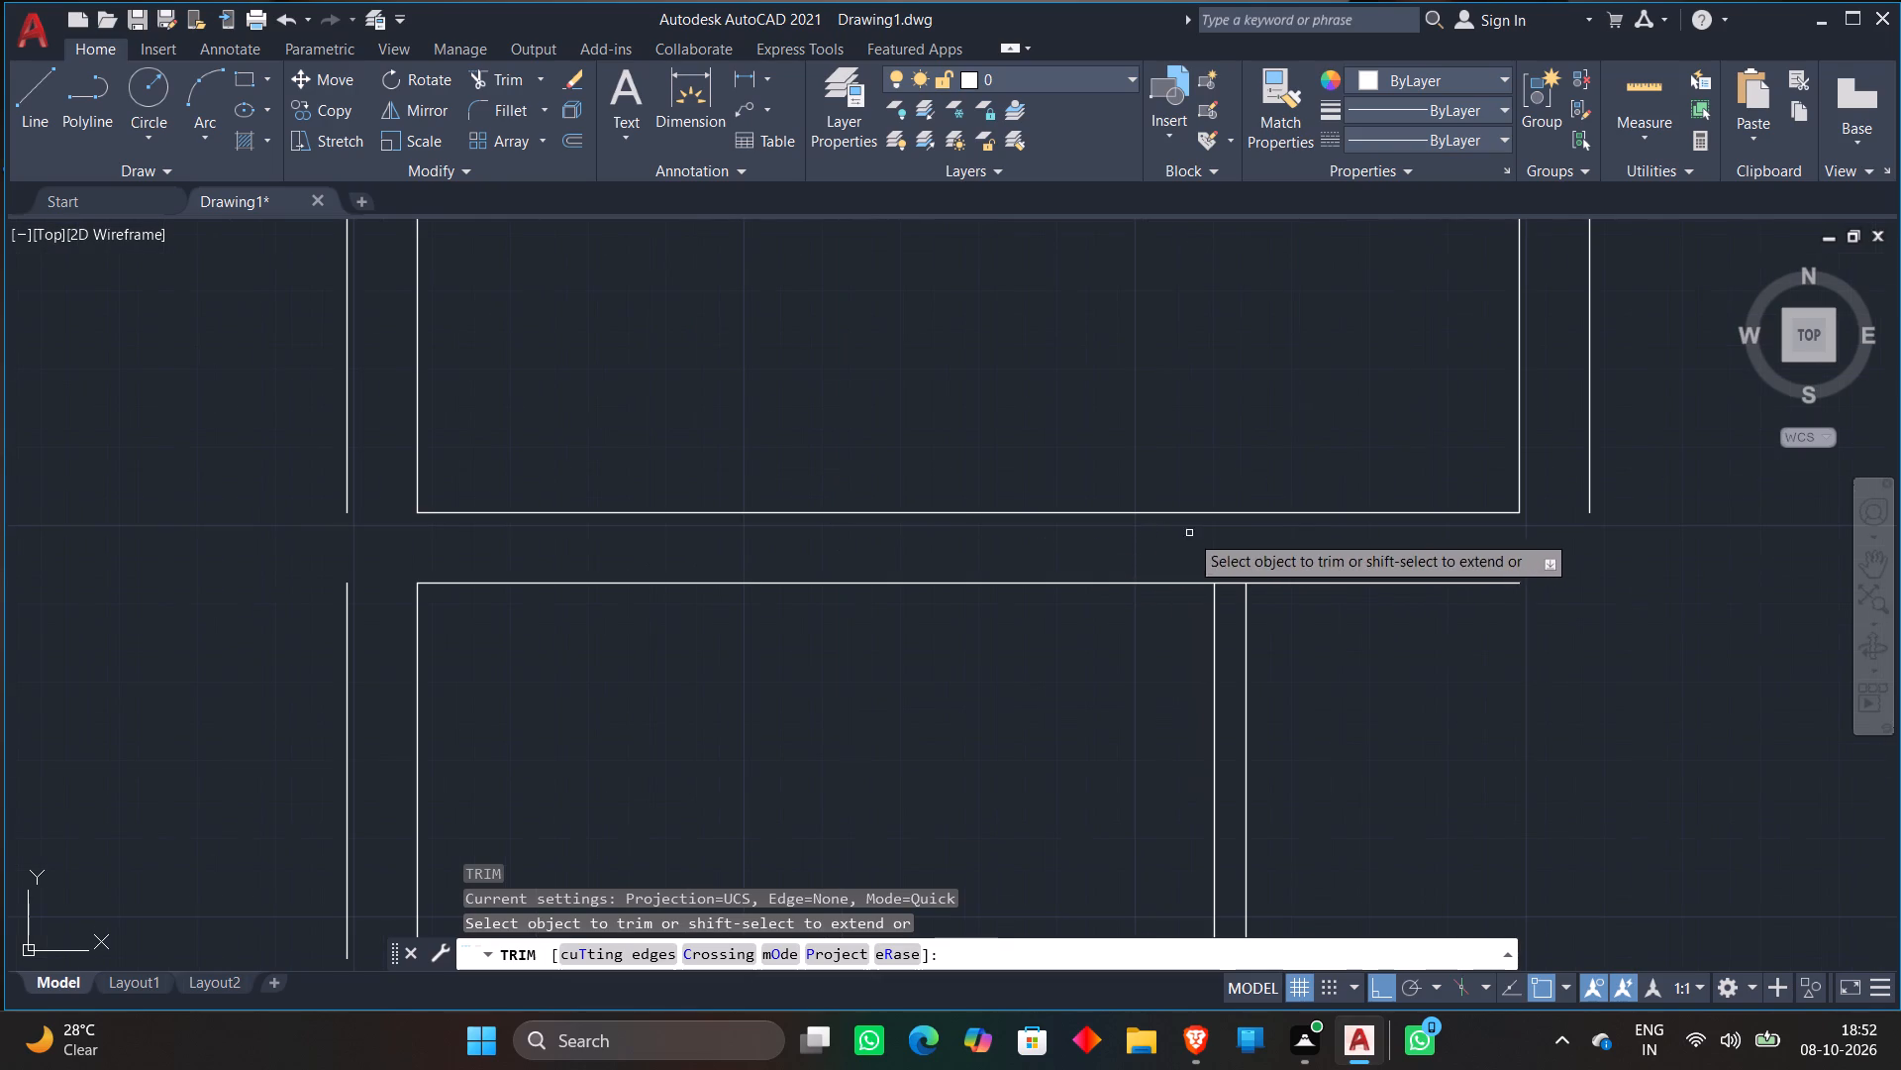
left_click(1223, 563)
left_click(1223, 601)
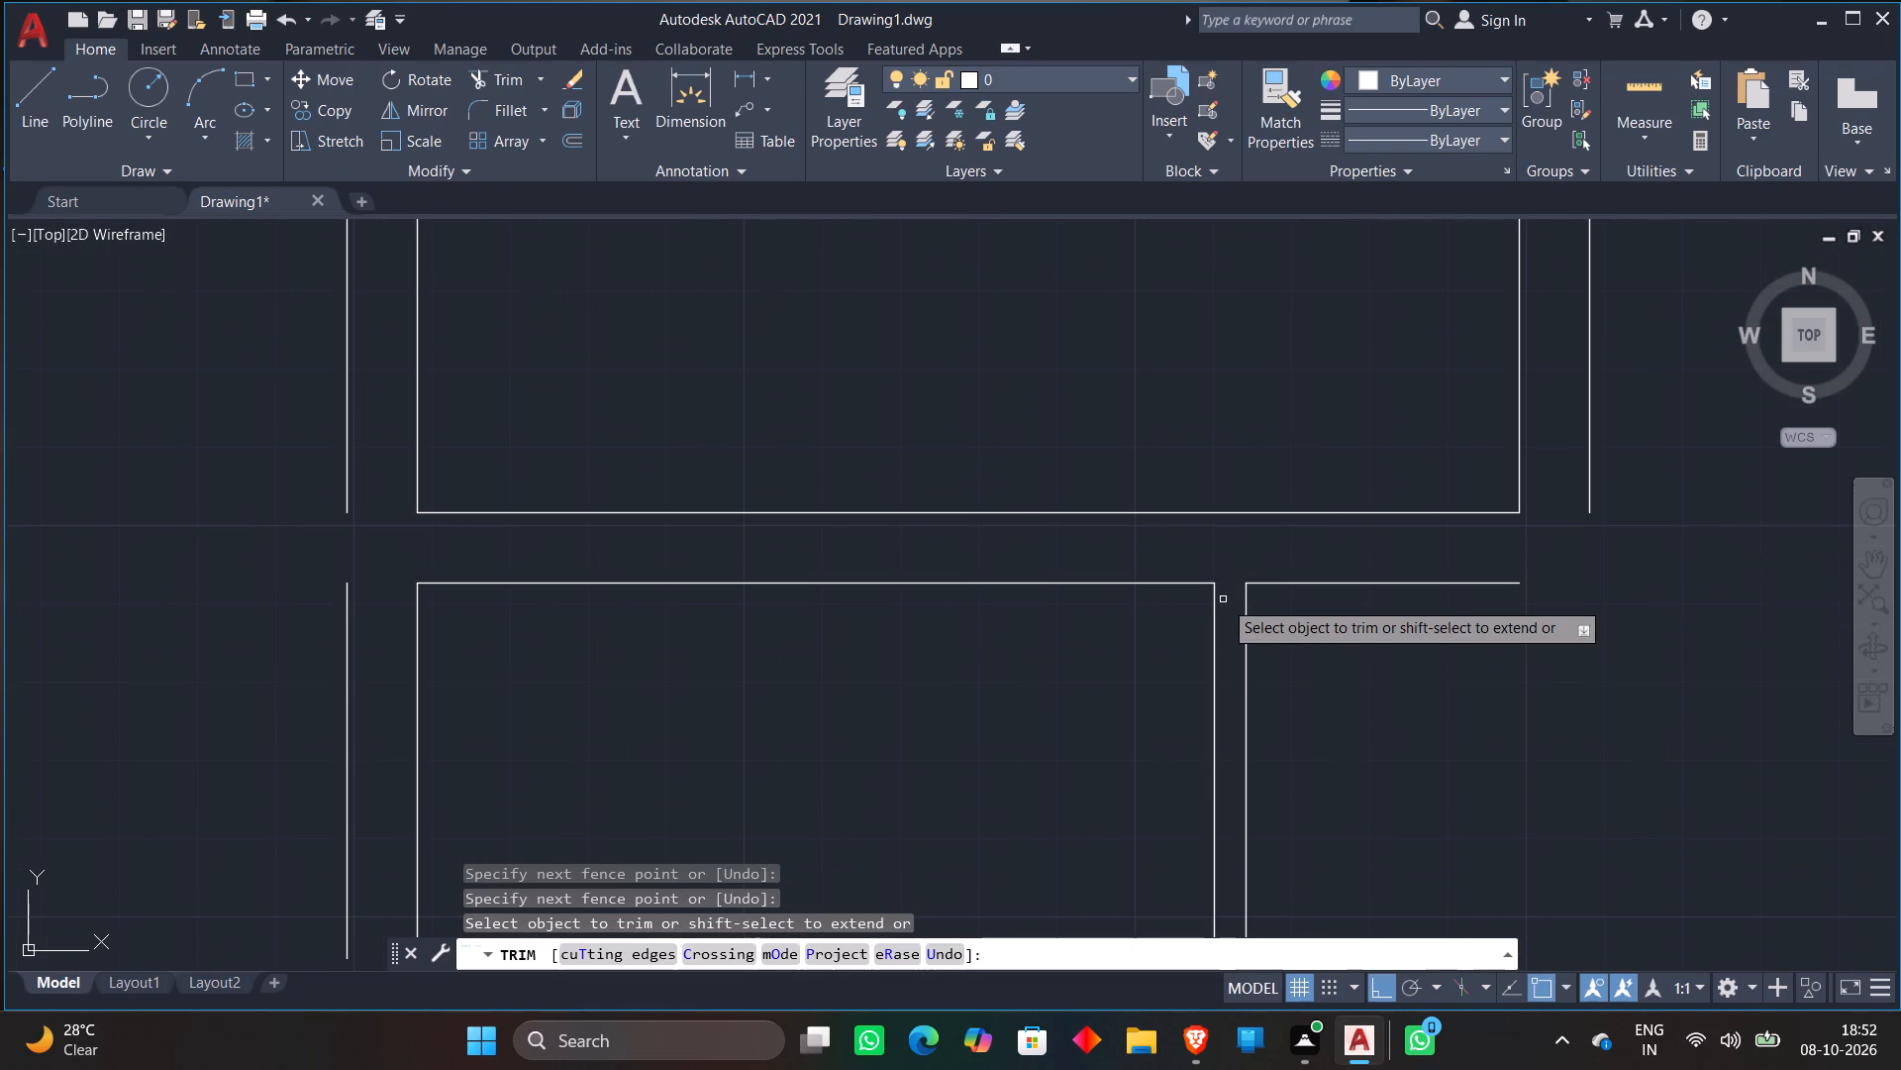
key("Escape")
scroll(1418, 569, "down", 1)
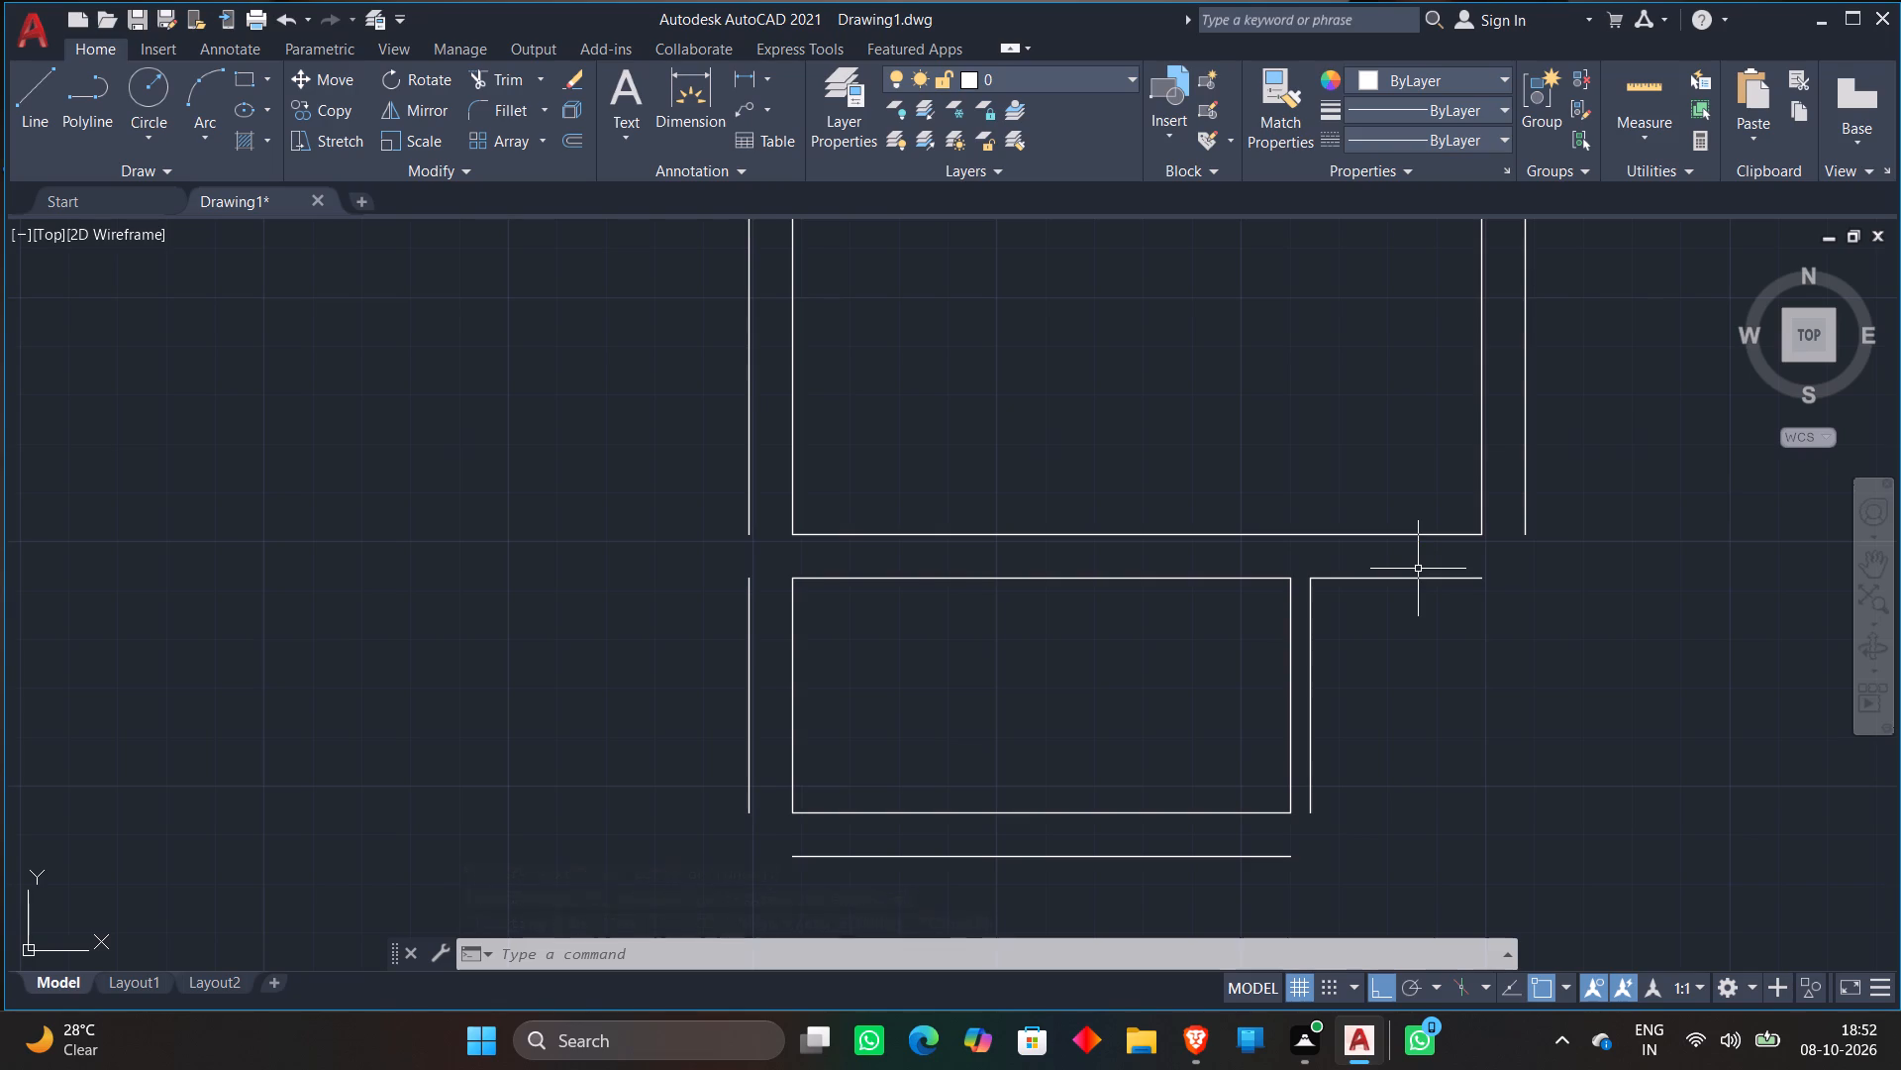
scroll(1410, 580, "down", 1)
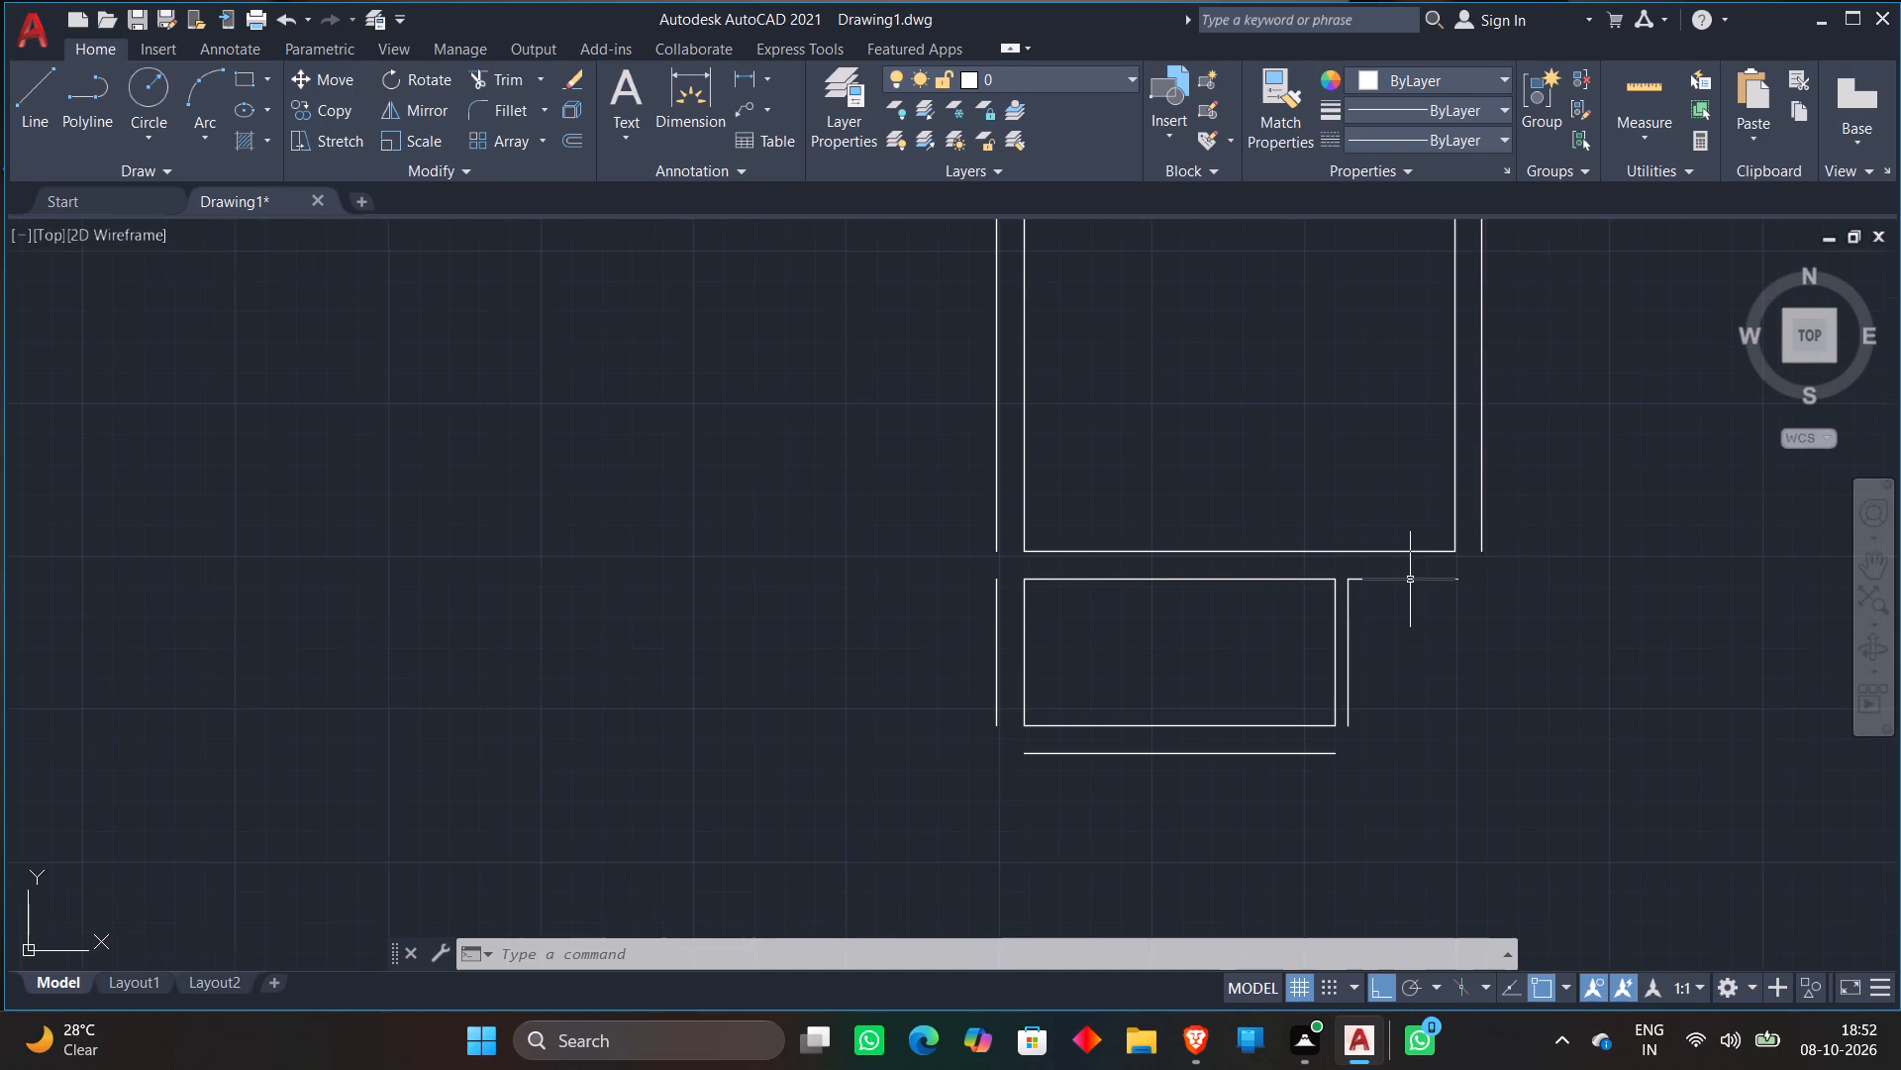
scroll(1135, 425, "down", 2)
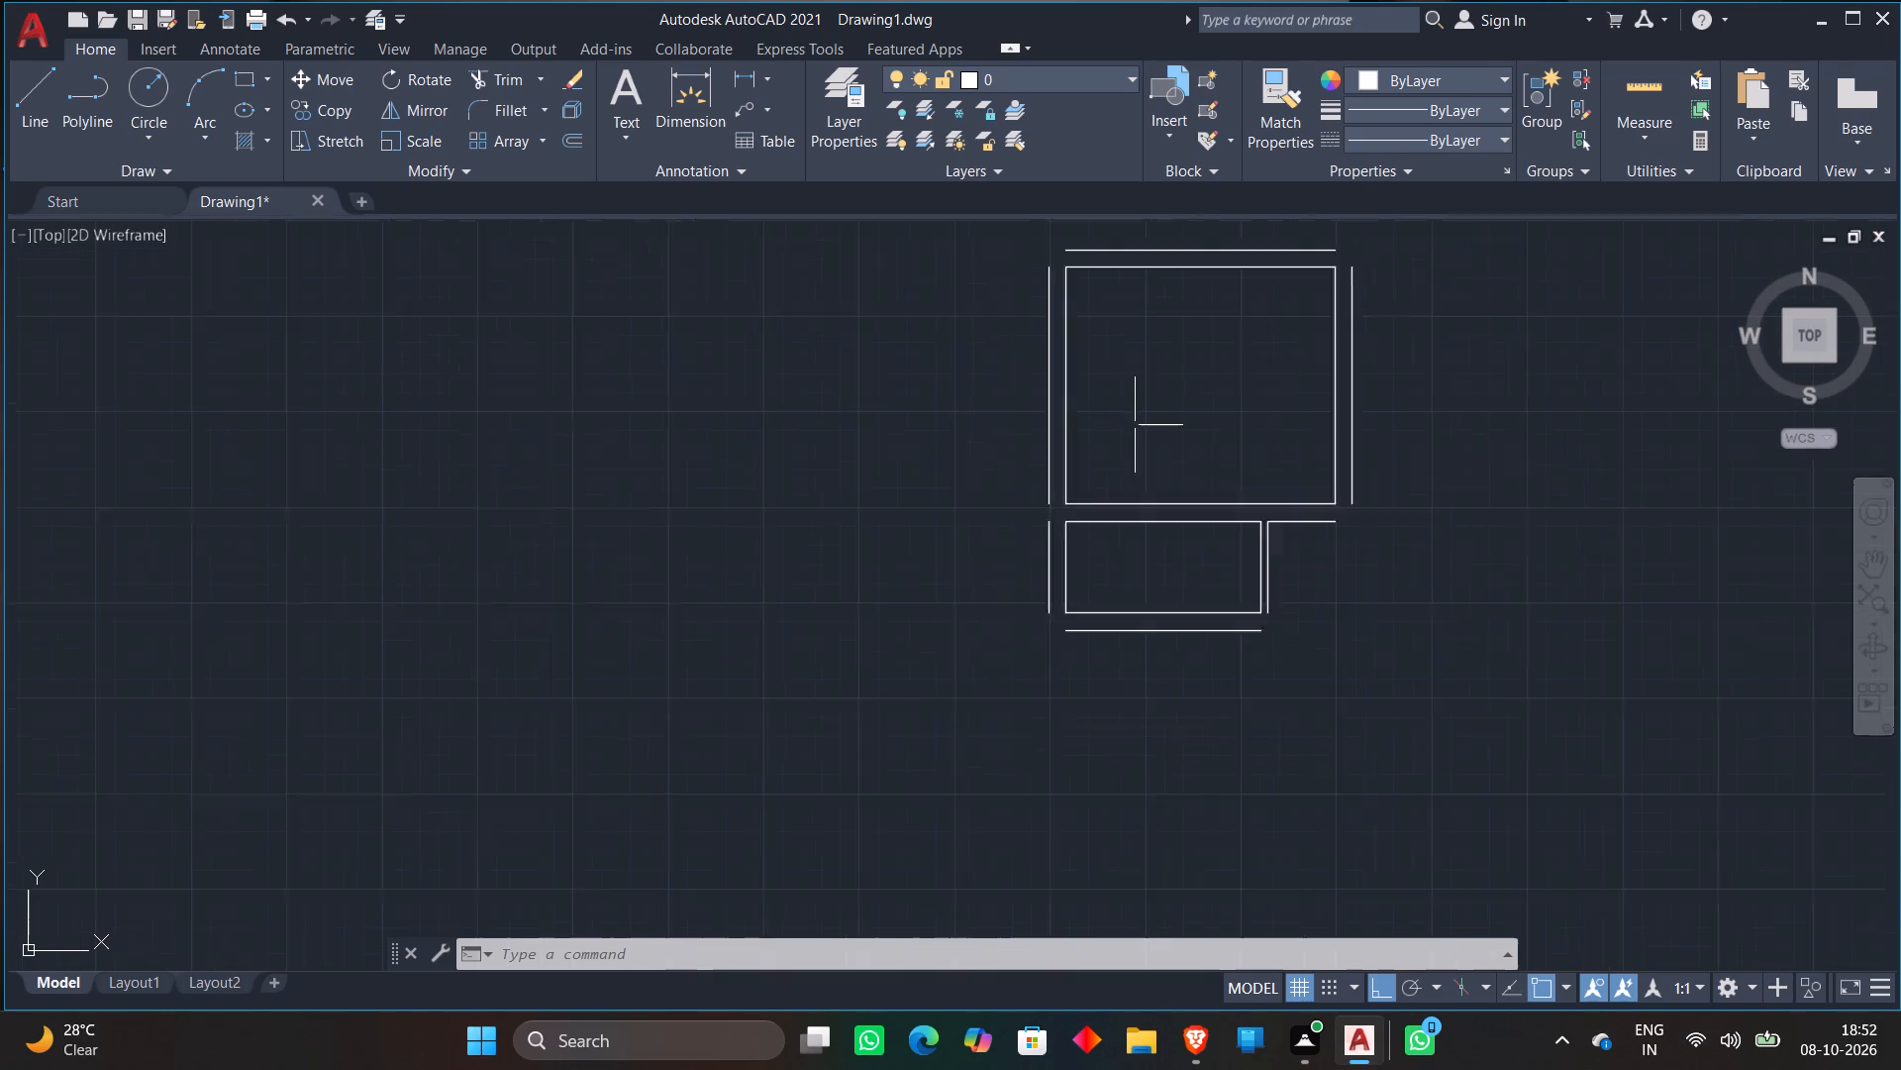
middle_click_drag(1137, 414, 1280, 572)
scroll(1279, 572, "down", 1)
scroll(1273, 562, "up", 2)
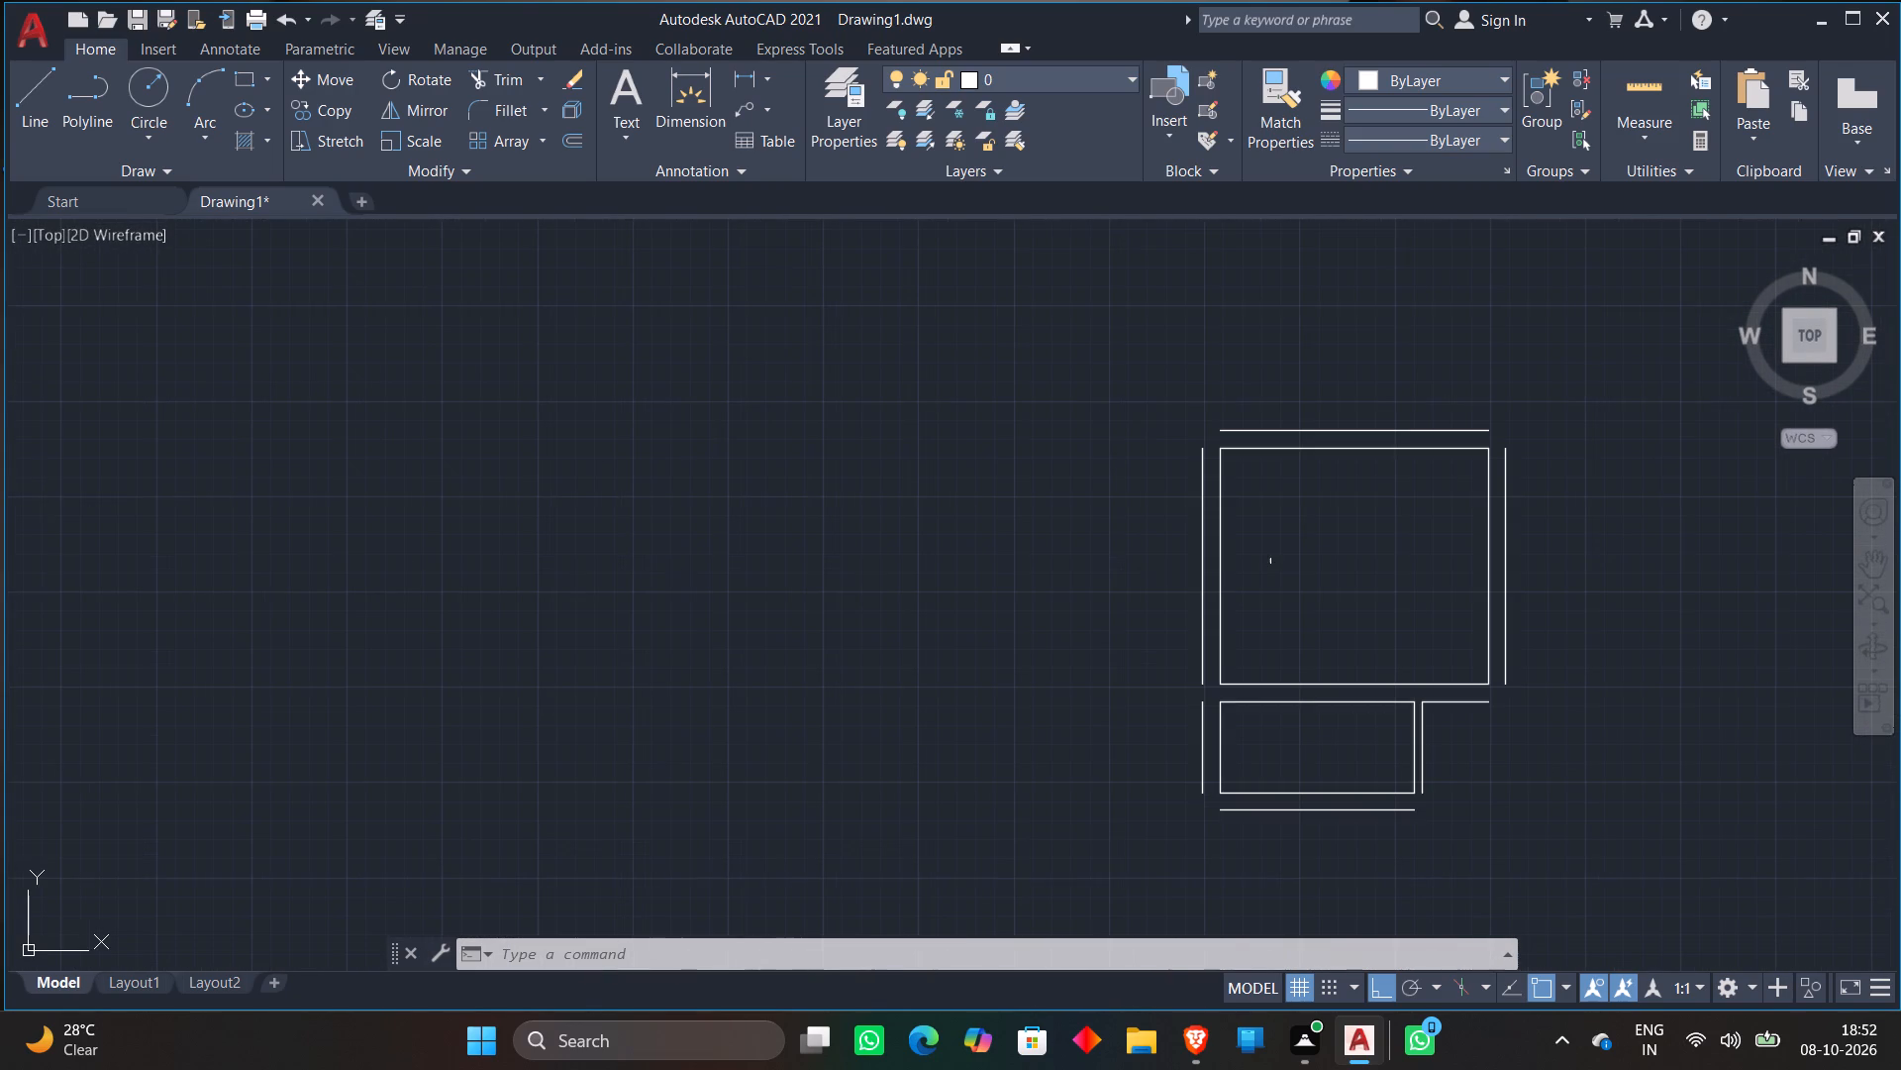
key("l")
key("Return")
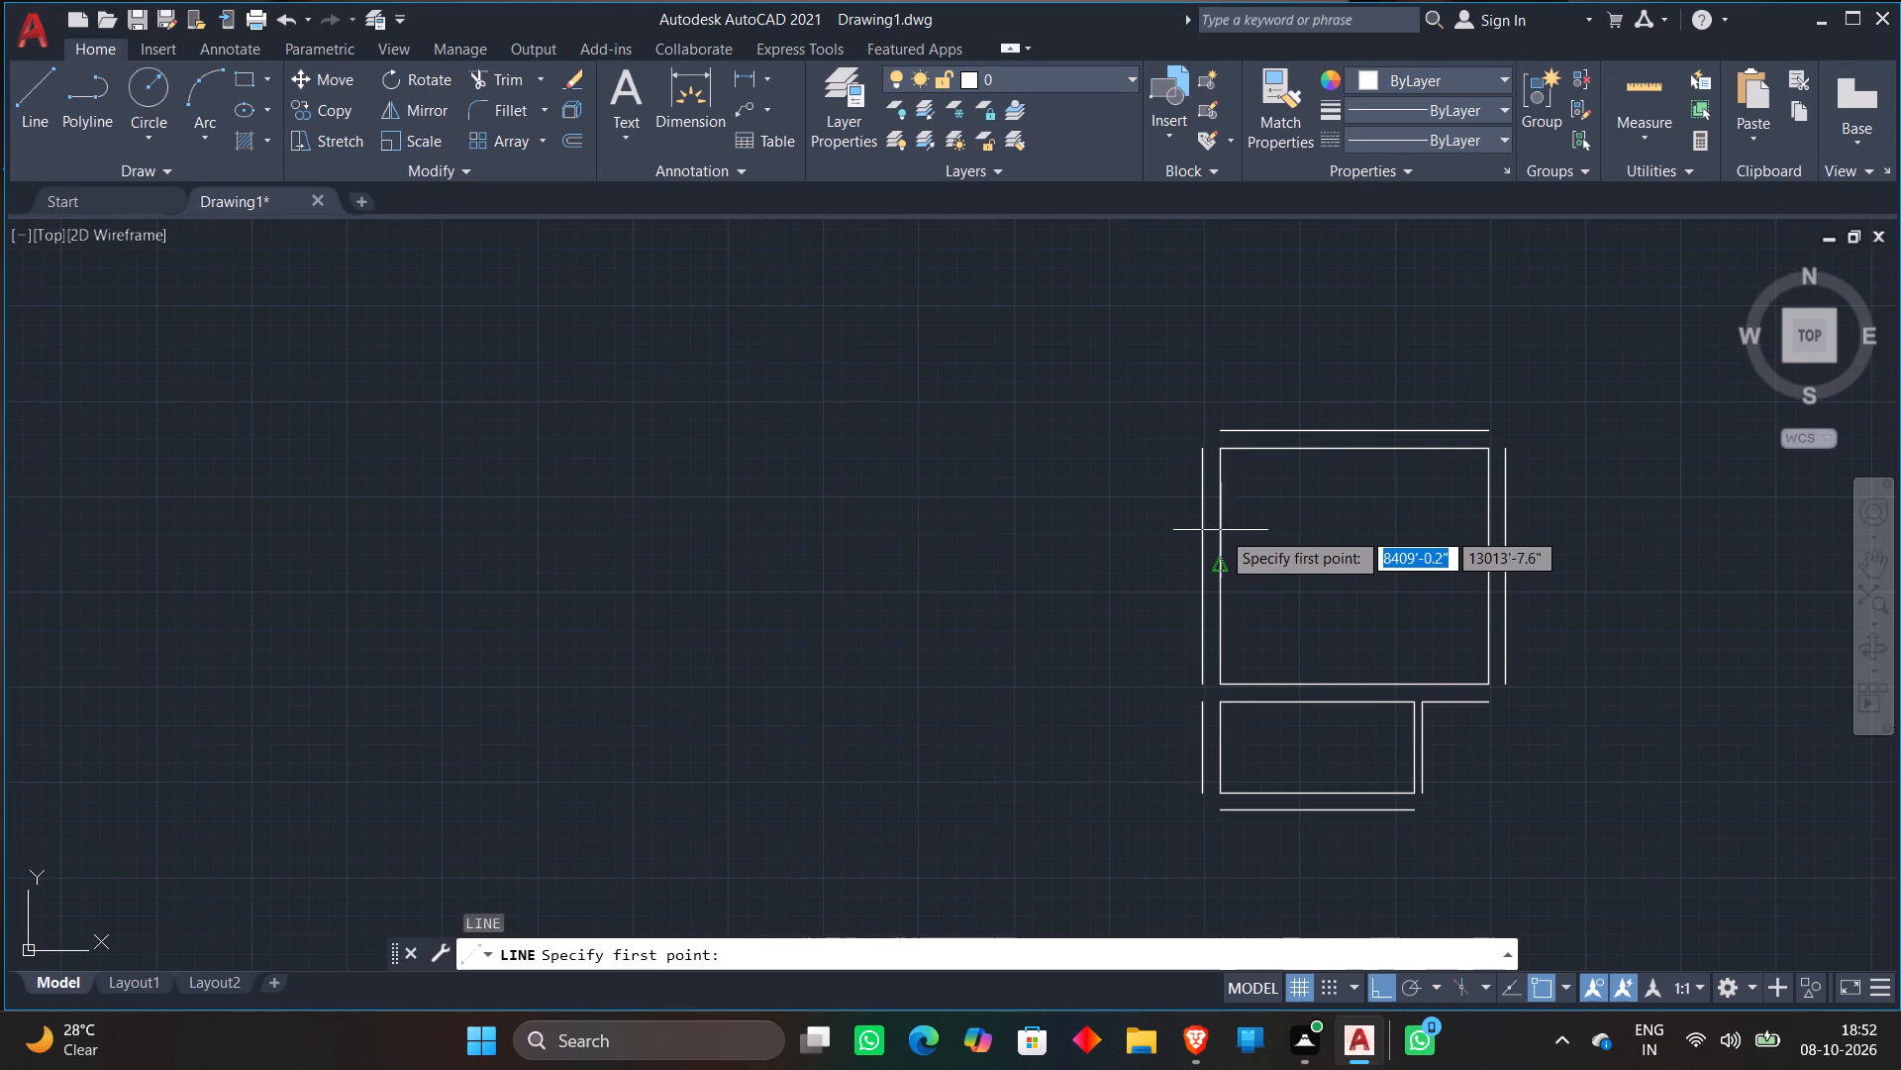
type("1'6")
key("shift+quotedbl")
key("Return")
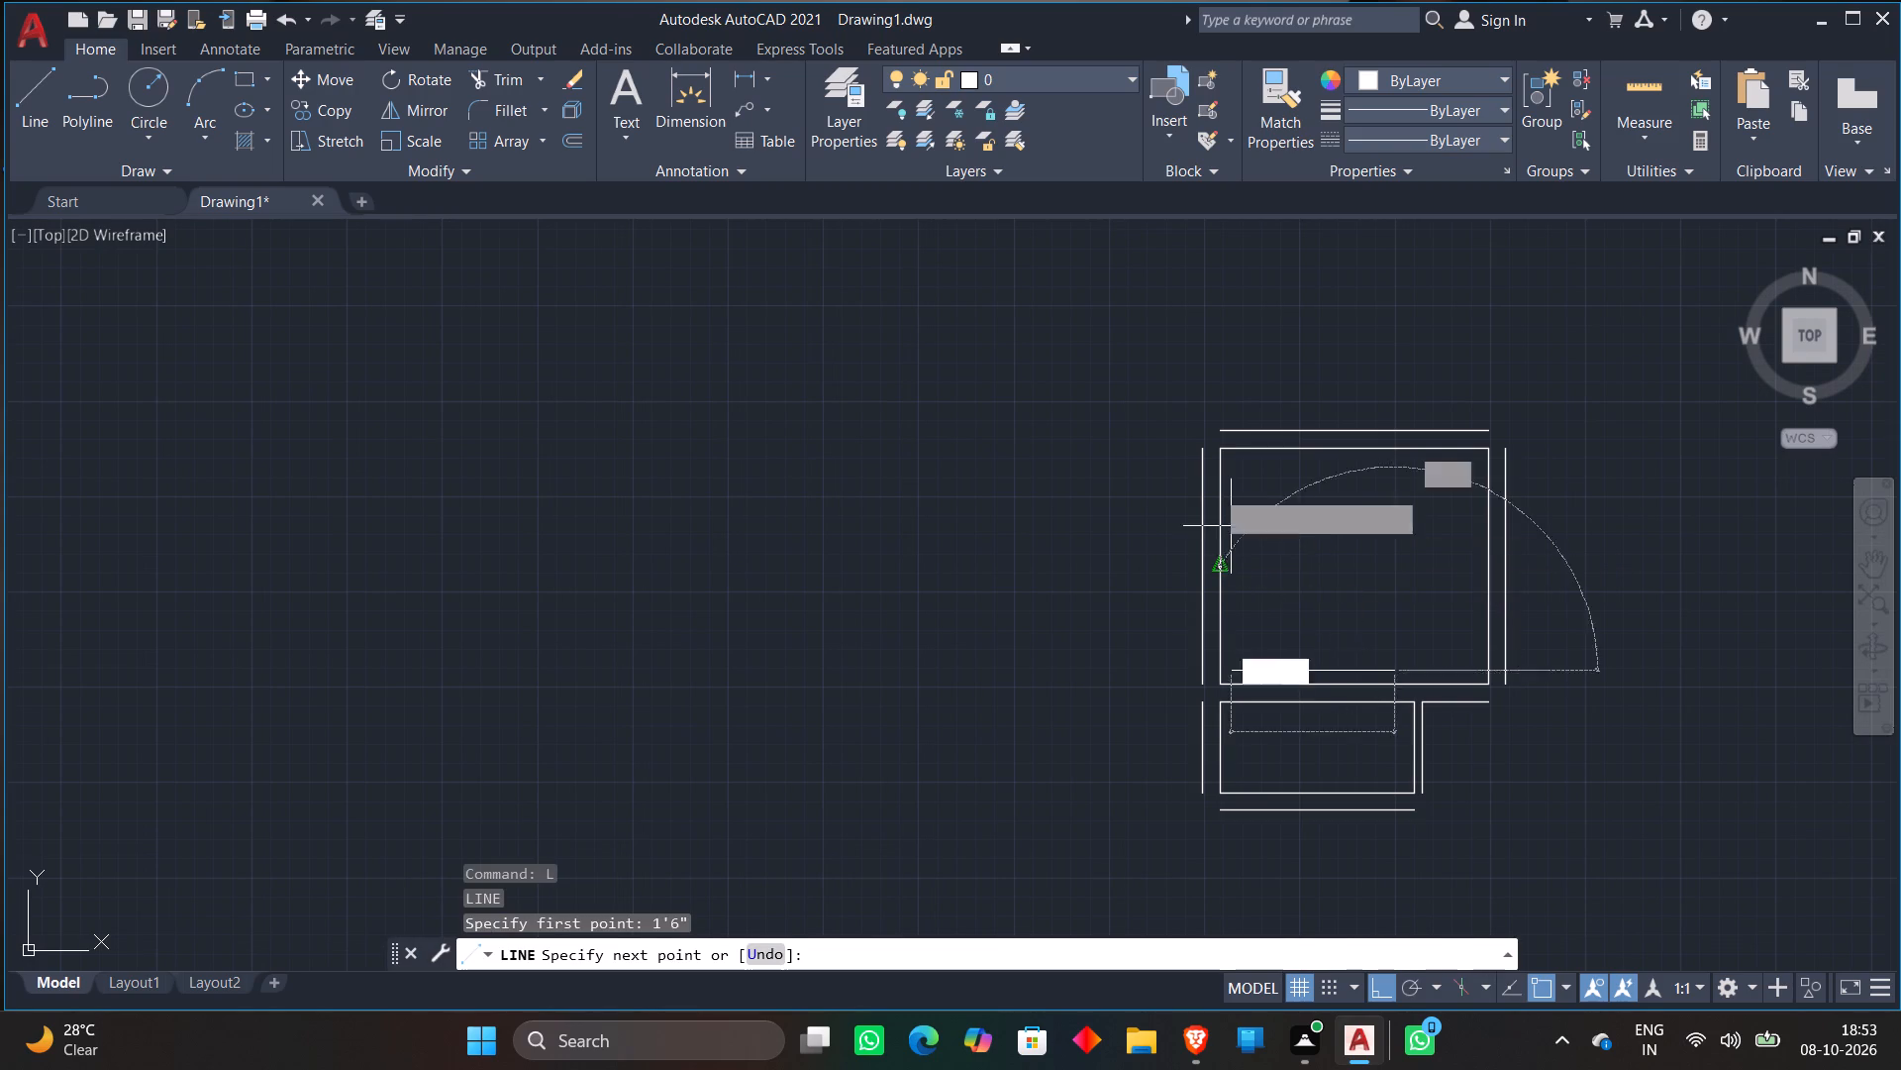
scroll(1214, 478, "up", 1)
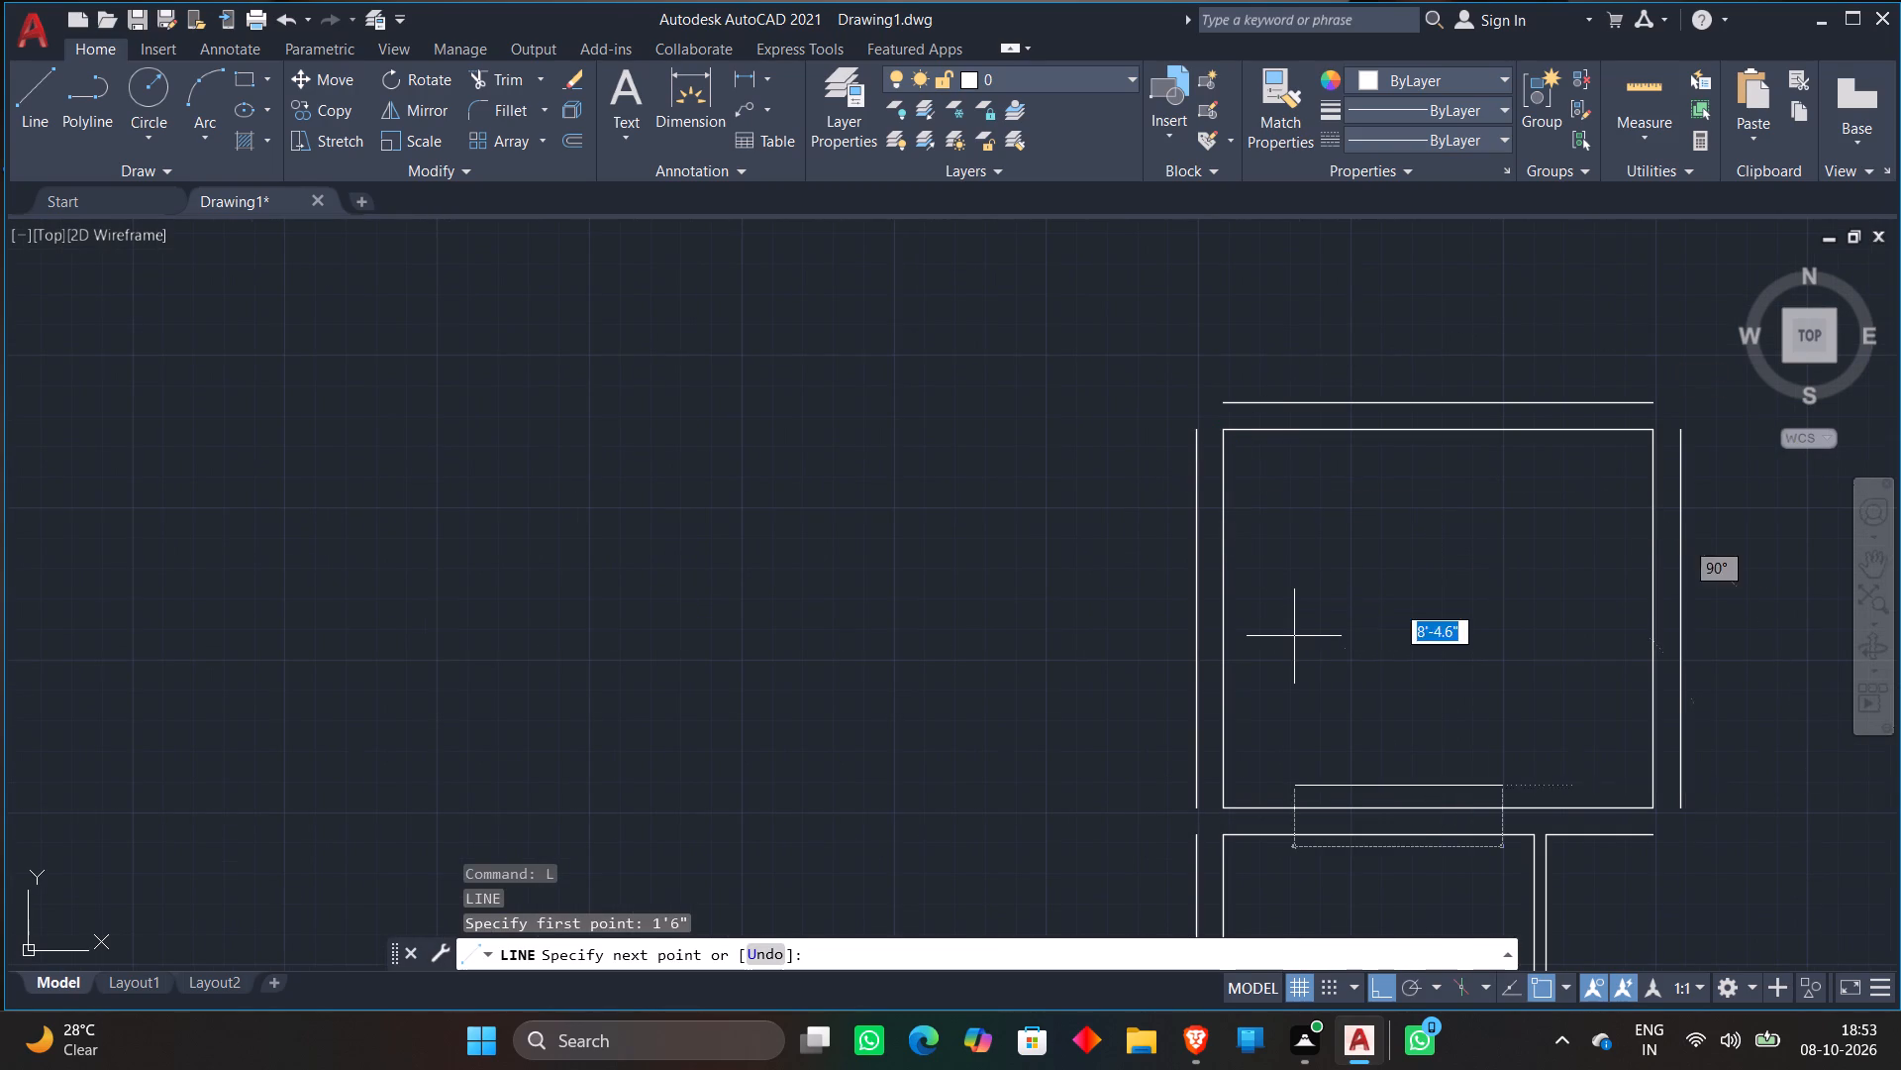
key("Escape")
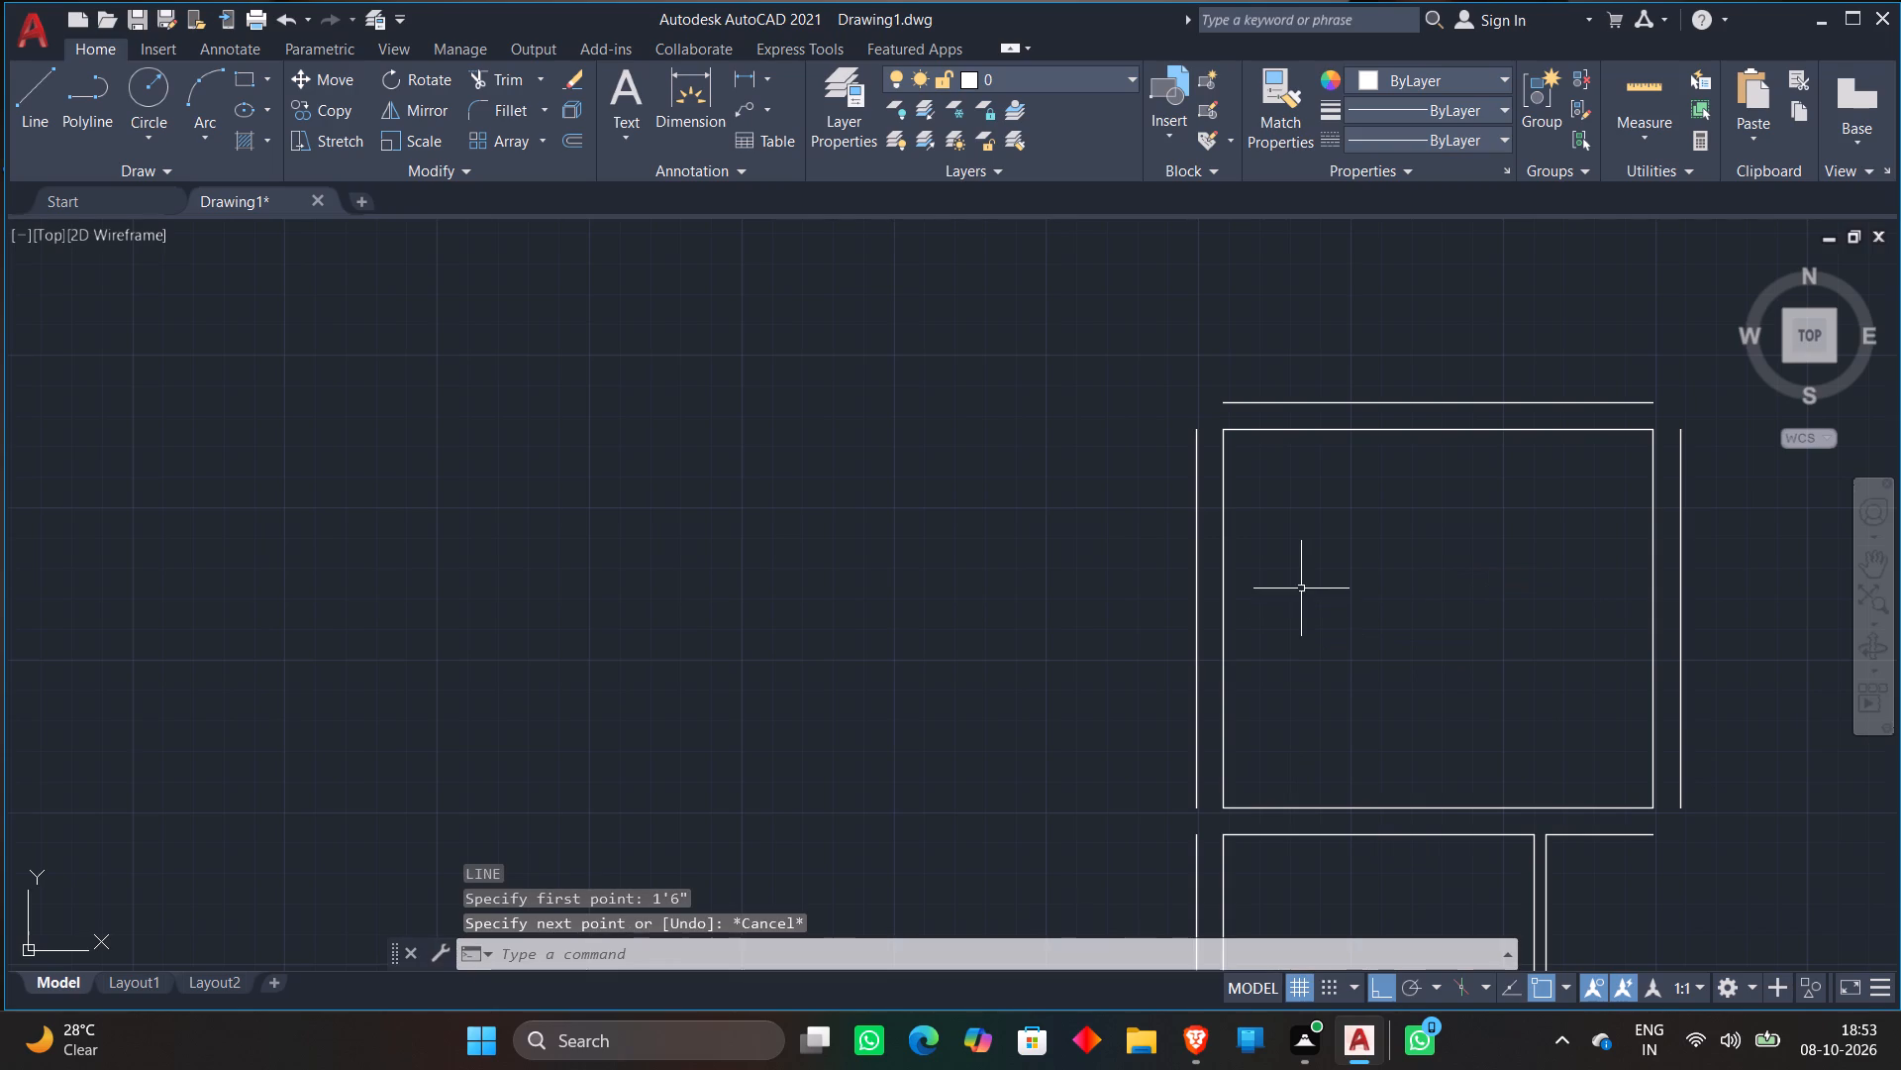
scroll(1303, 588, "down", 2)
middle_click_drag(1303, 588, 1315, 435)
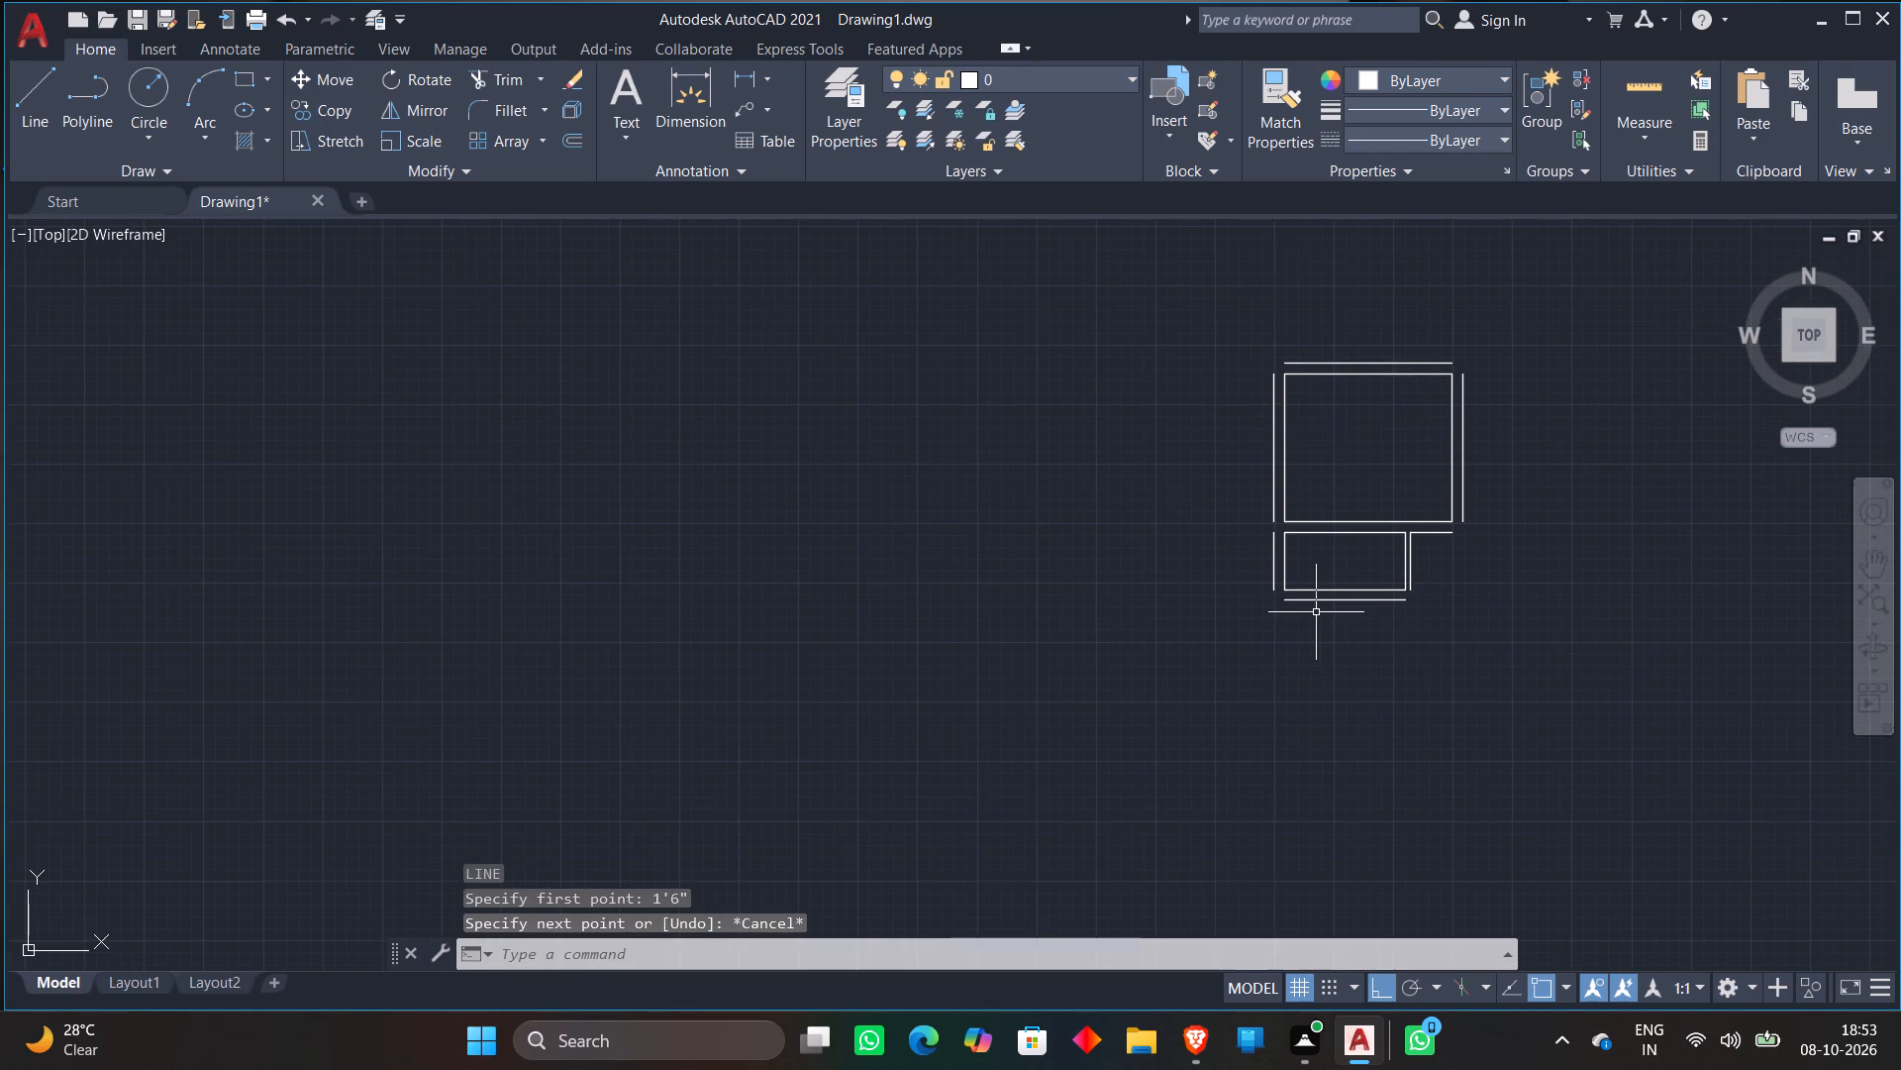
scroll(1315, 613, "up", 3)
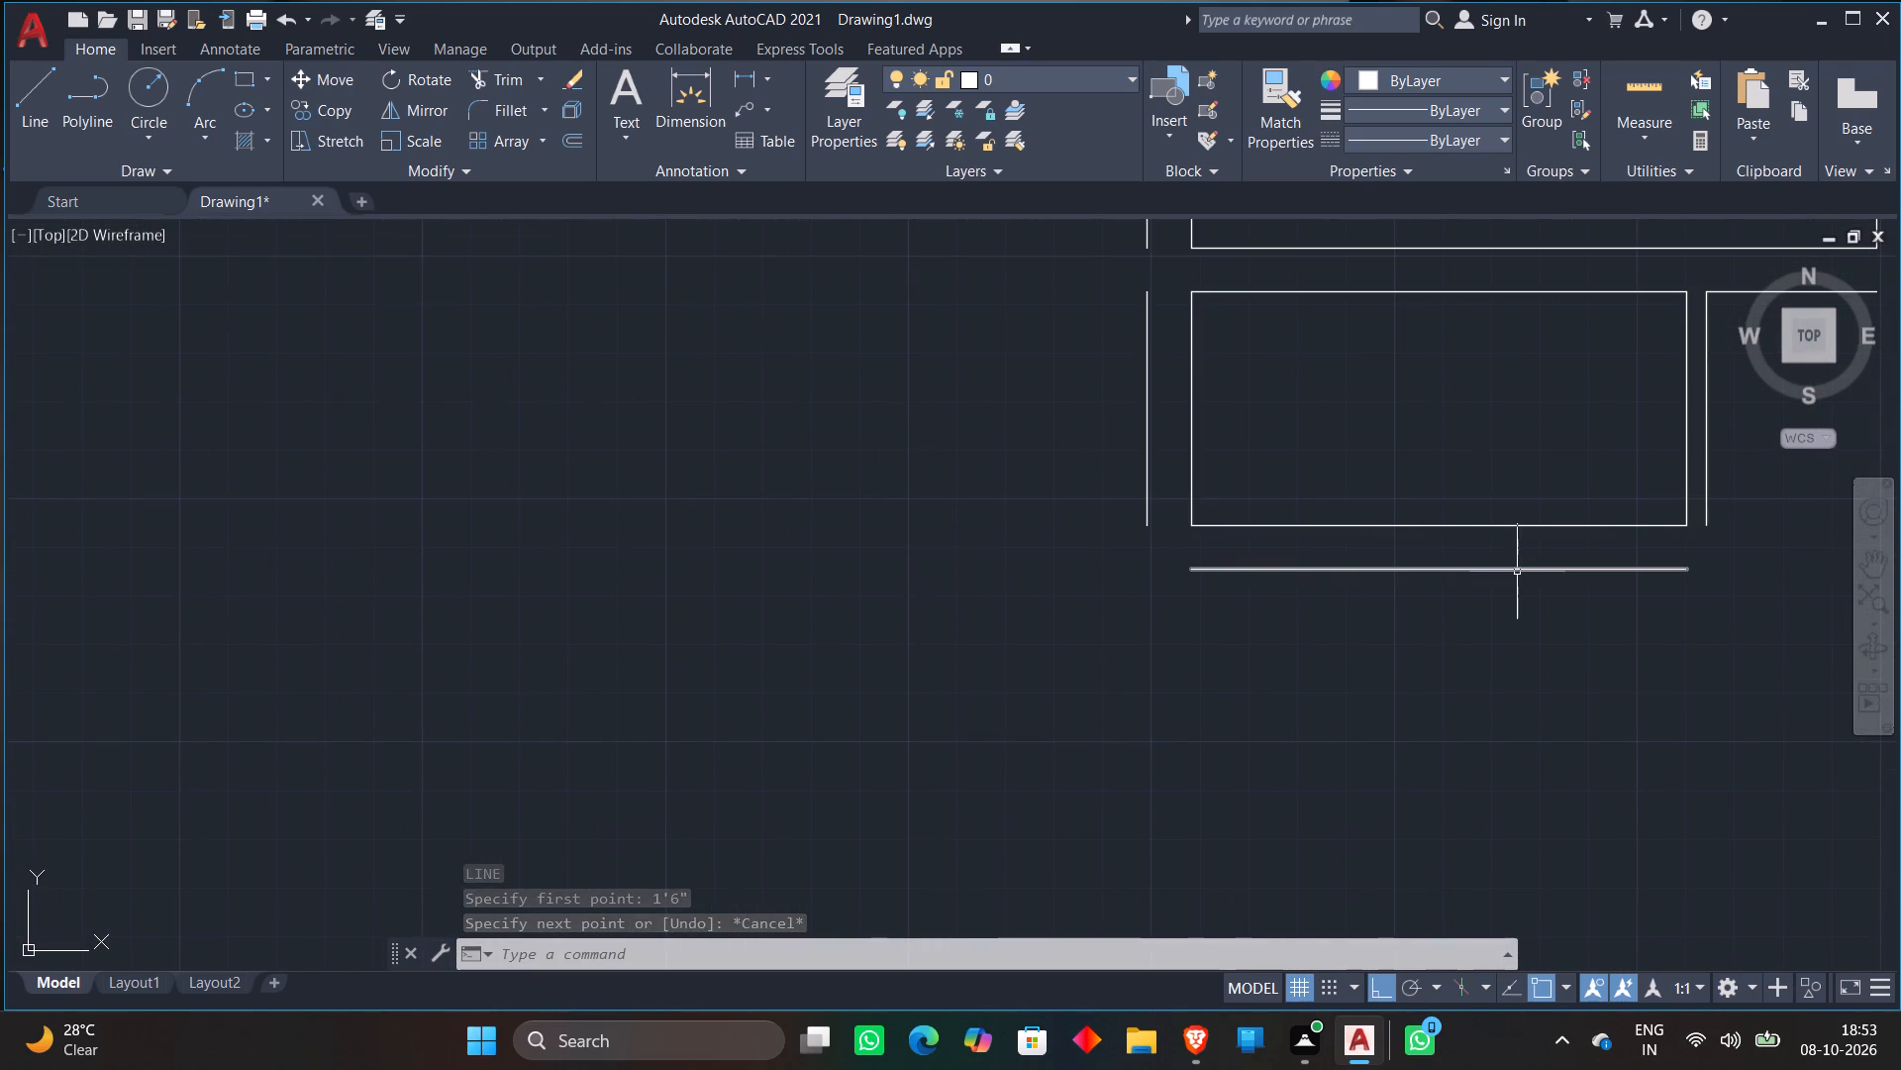
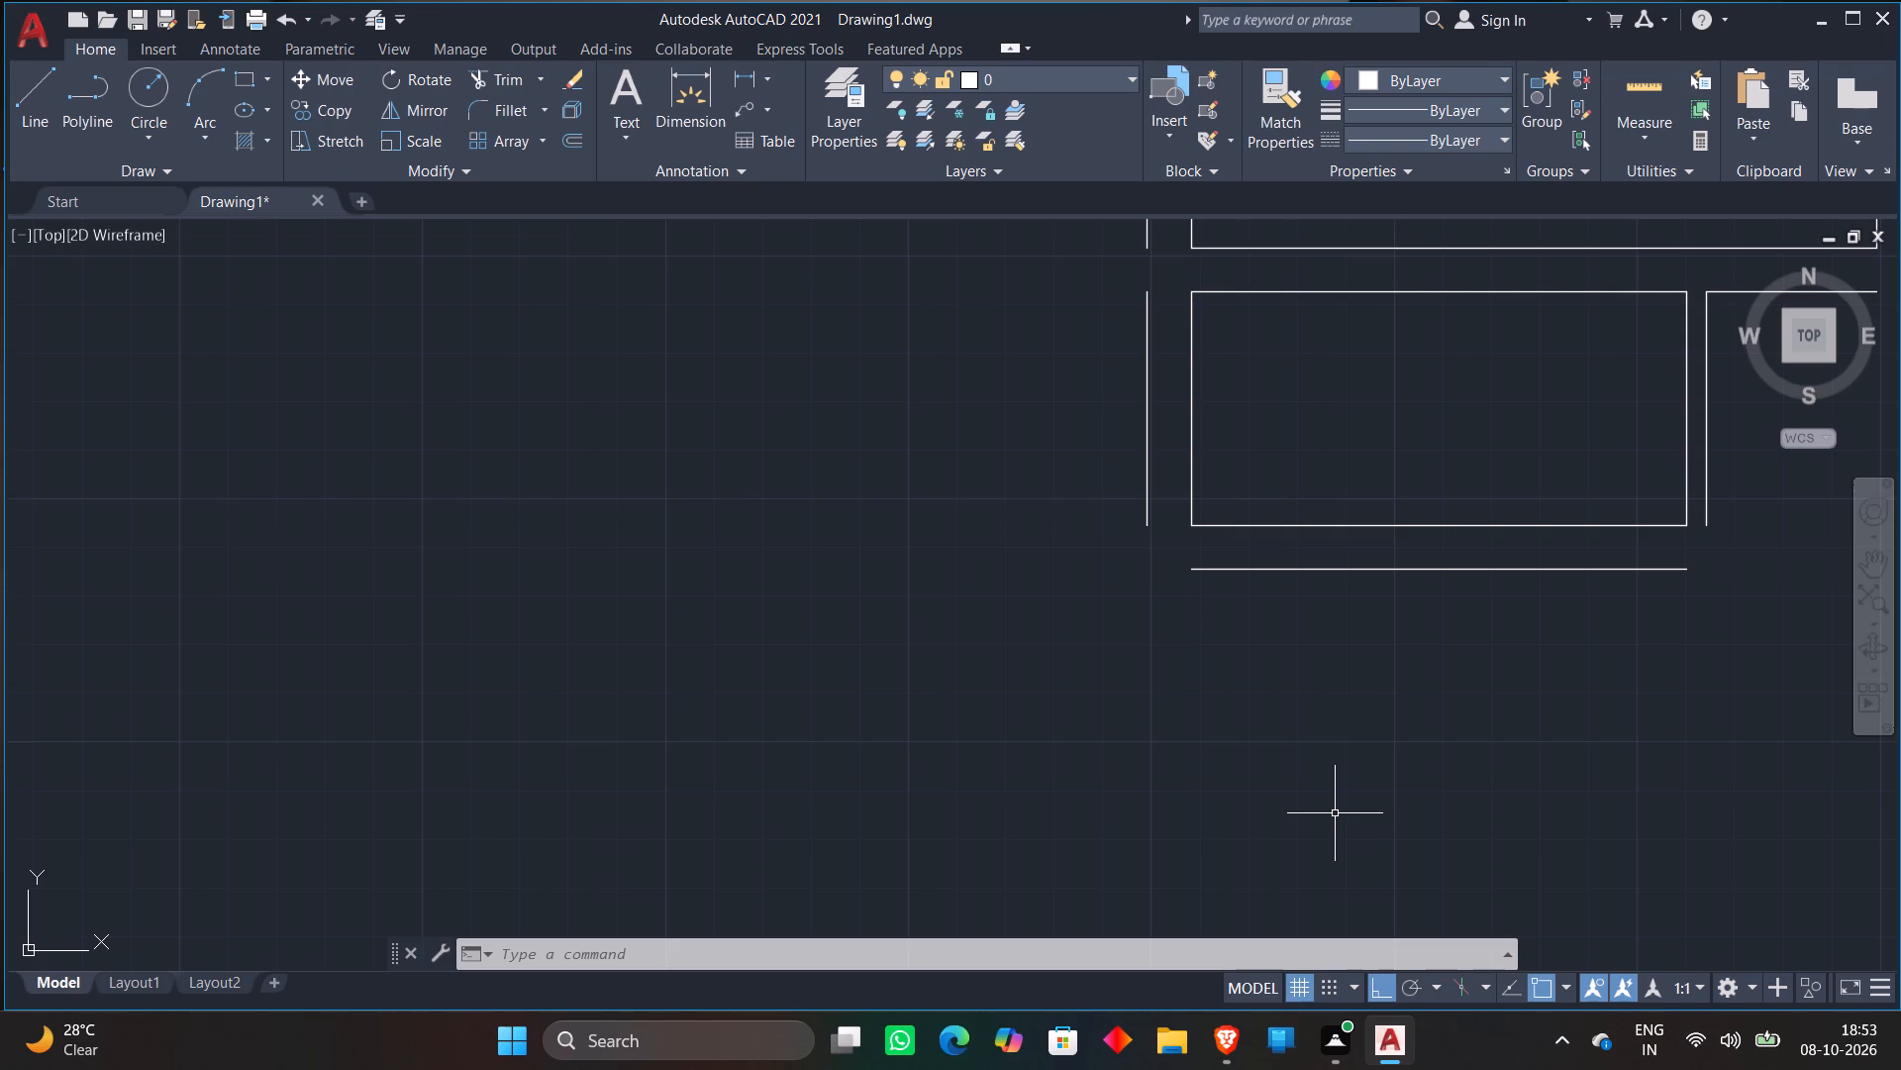
Erase the 9" offset wall line below the small lower room.
scroll(1334, 803, "down", 2)
scroll(1320, 721, "up", 3)
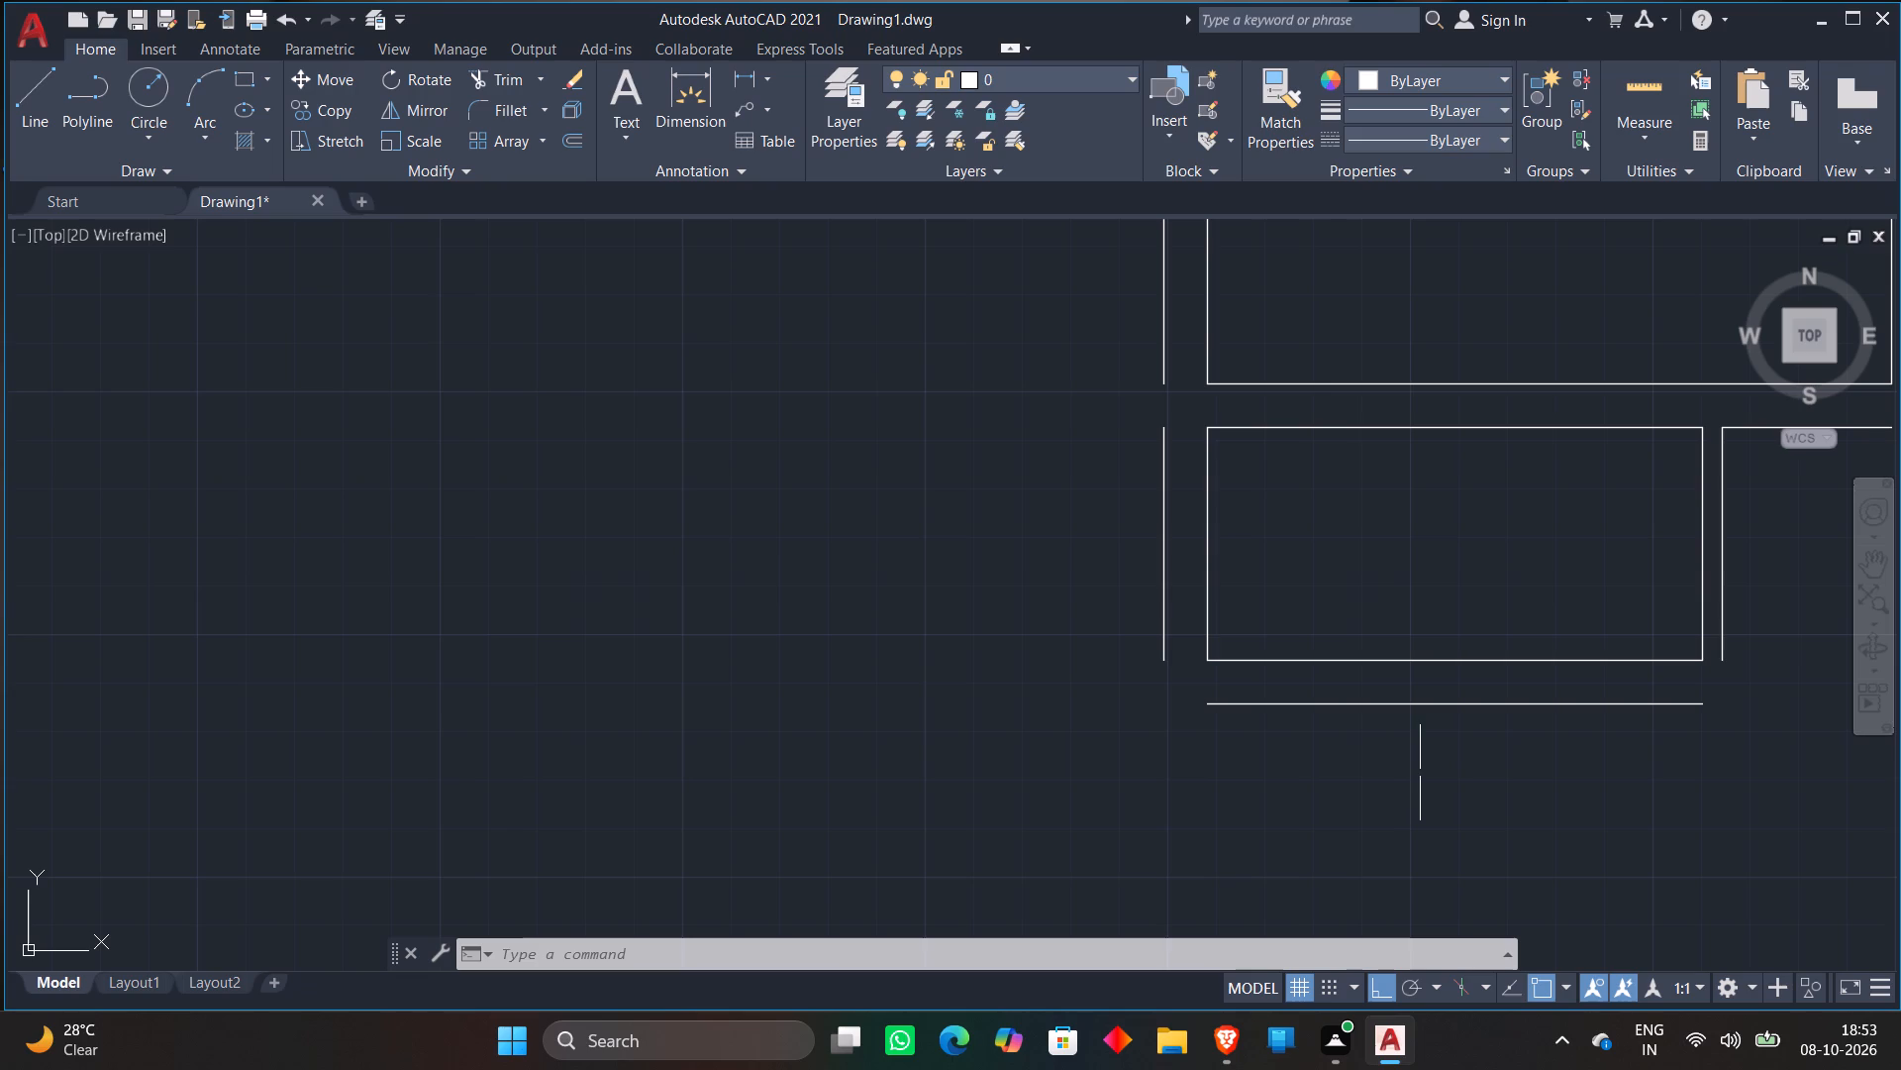
scroll(1420, 782, "up", 2)
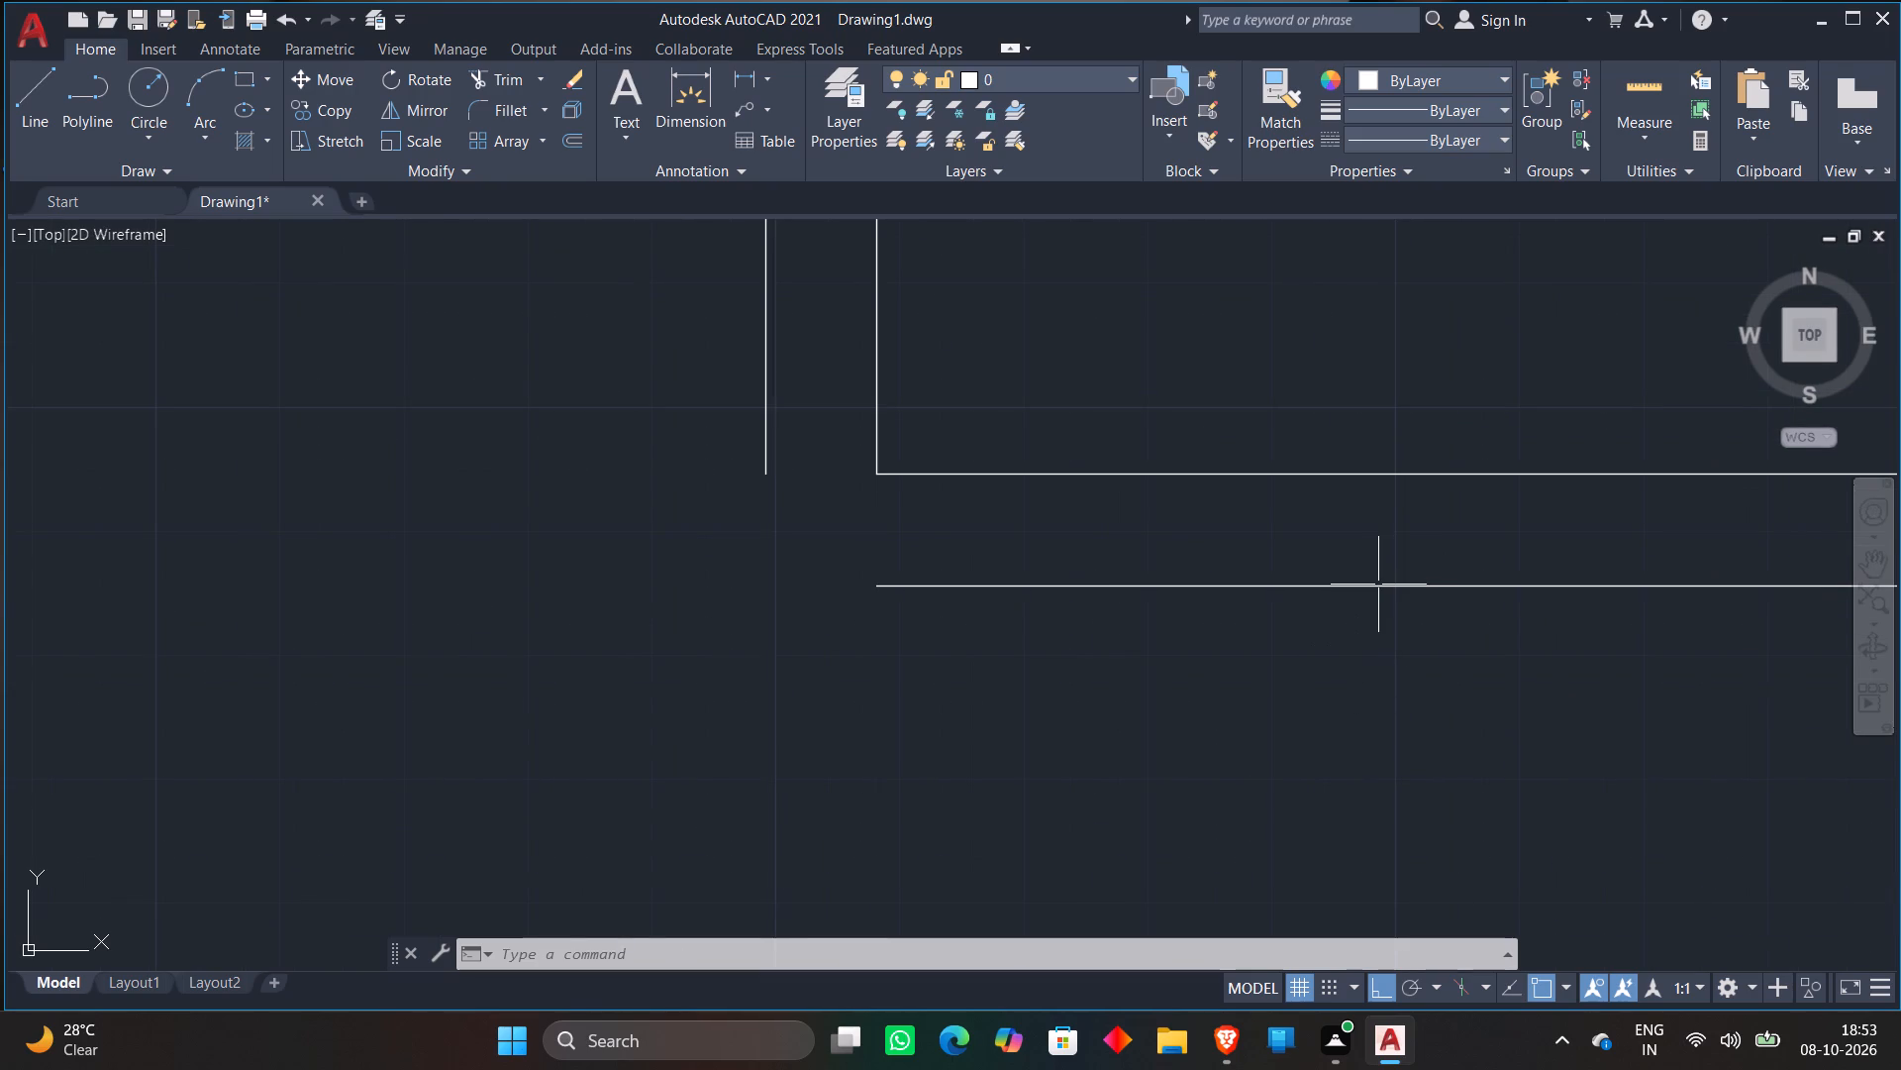
left_click(1378, 587)
scroll(1379, 587, "down", 1)
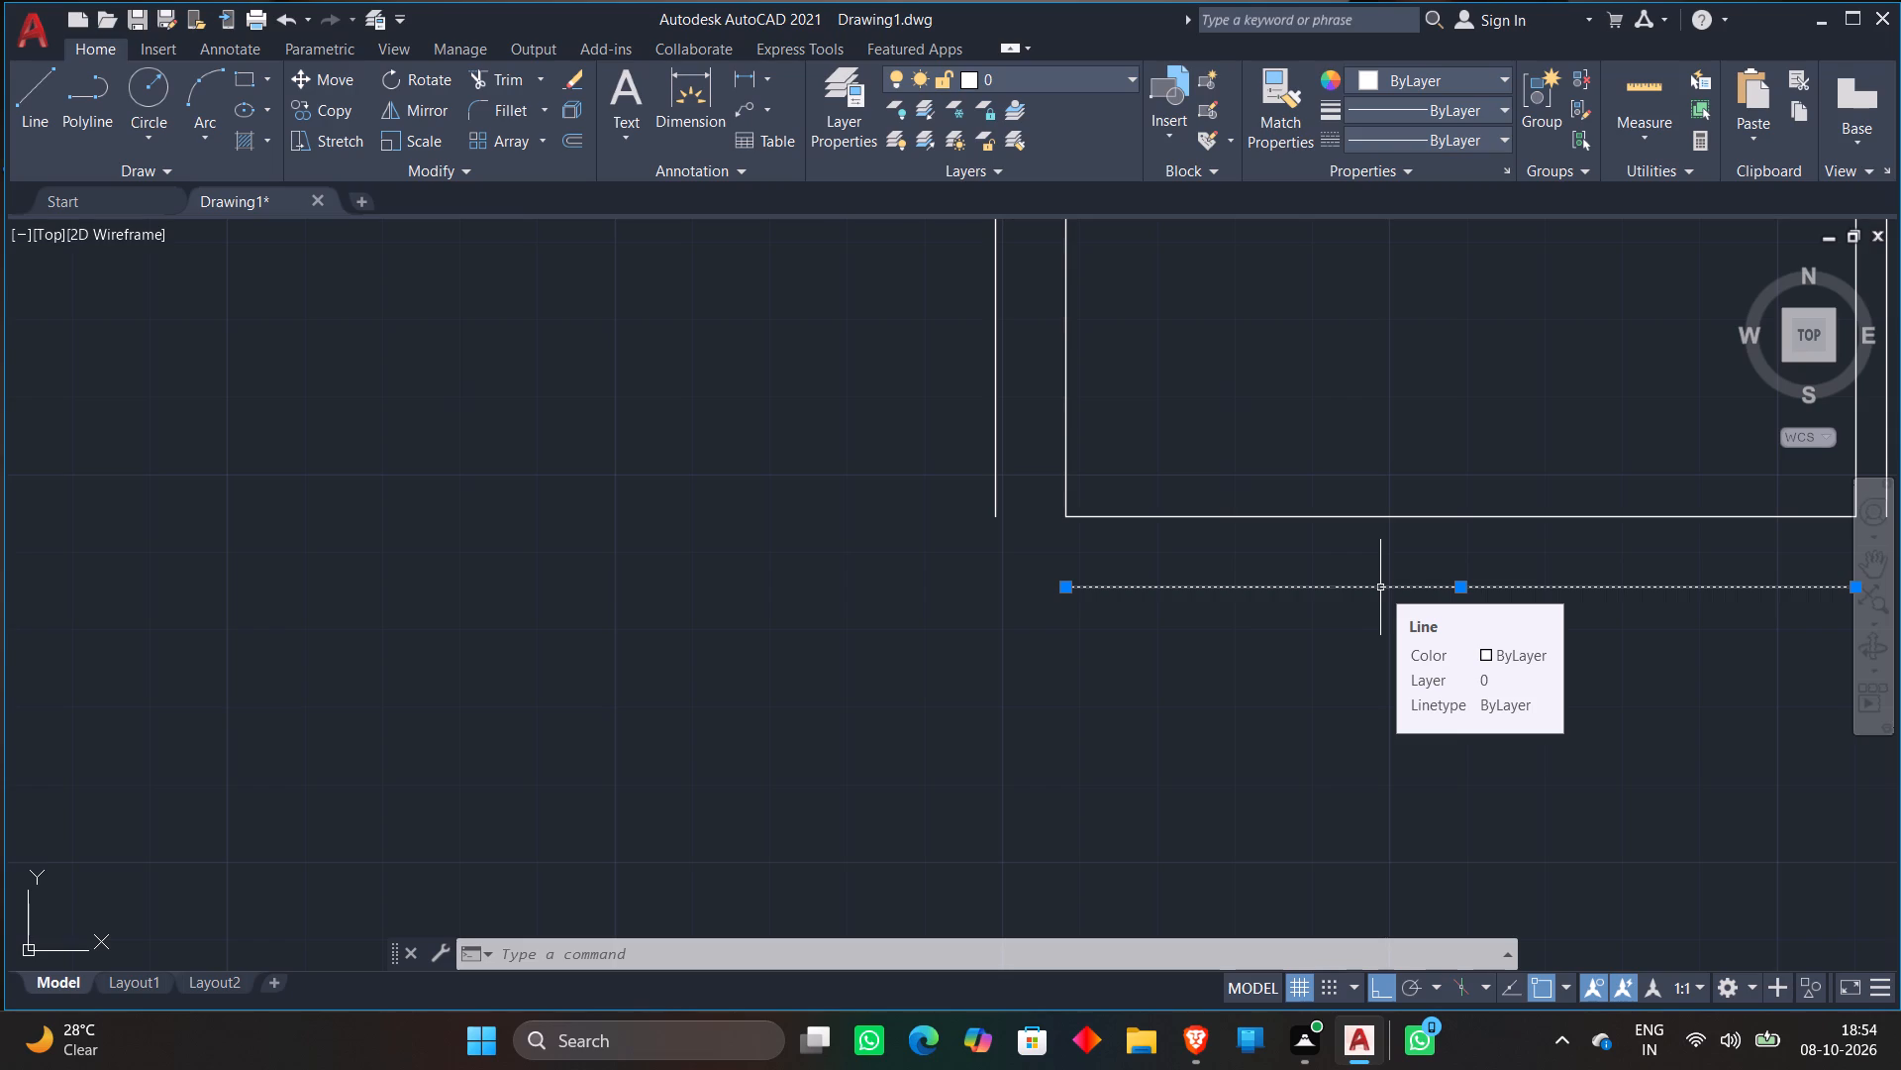
scroll(1199, 640, "down", 1)
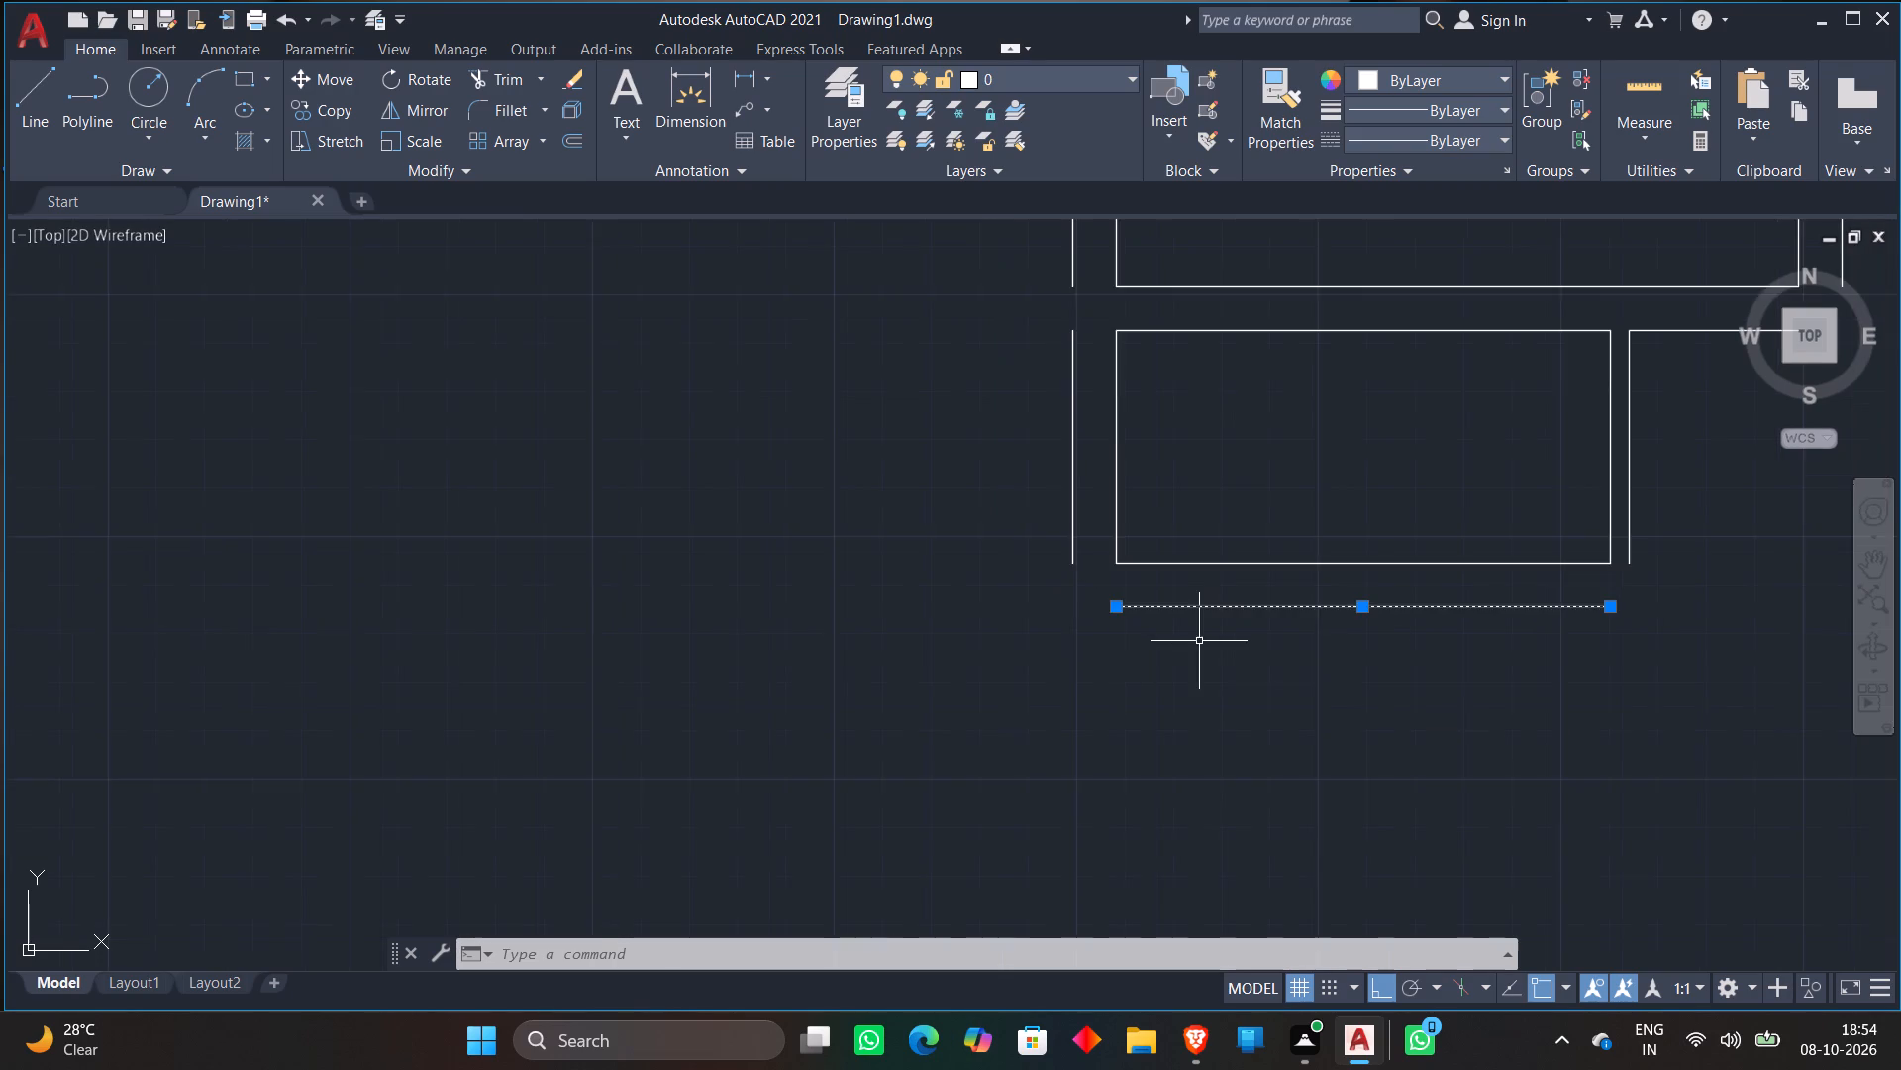
scroll(1194, 644, "down", 1)
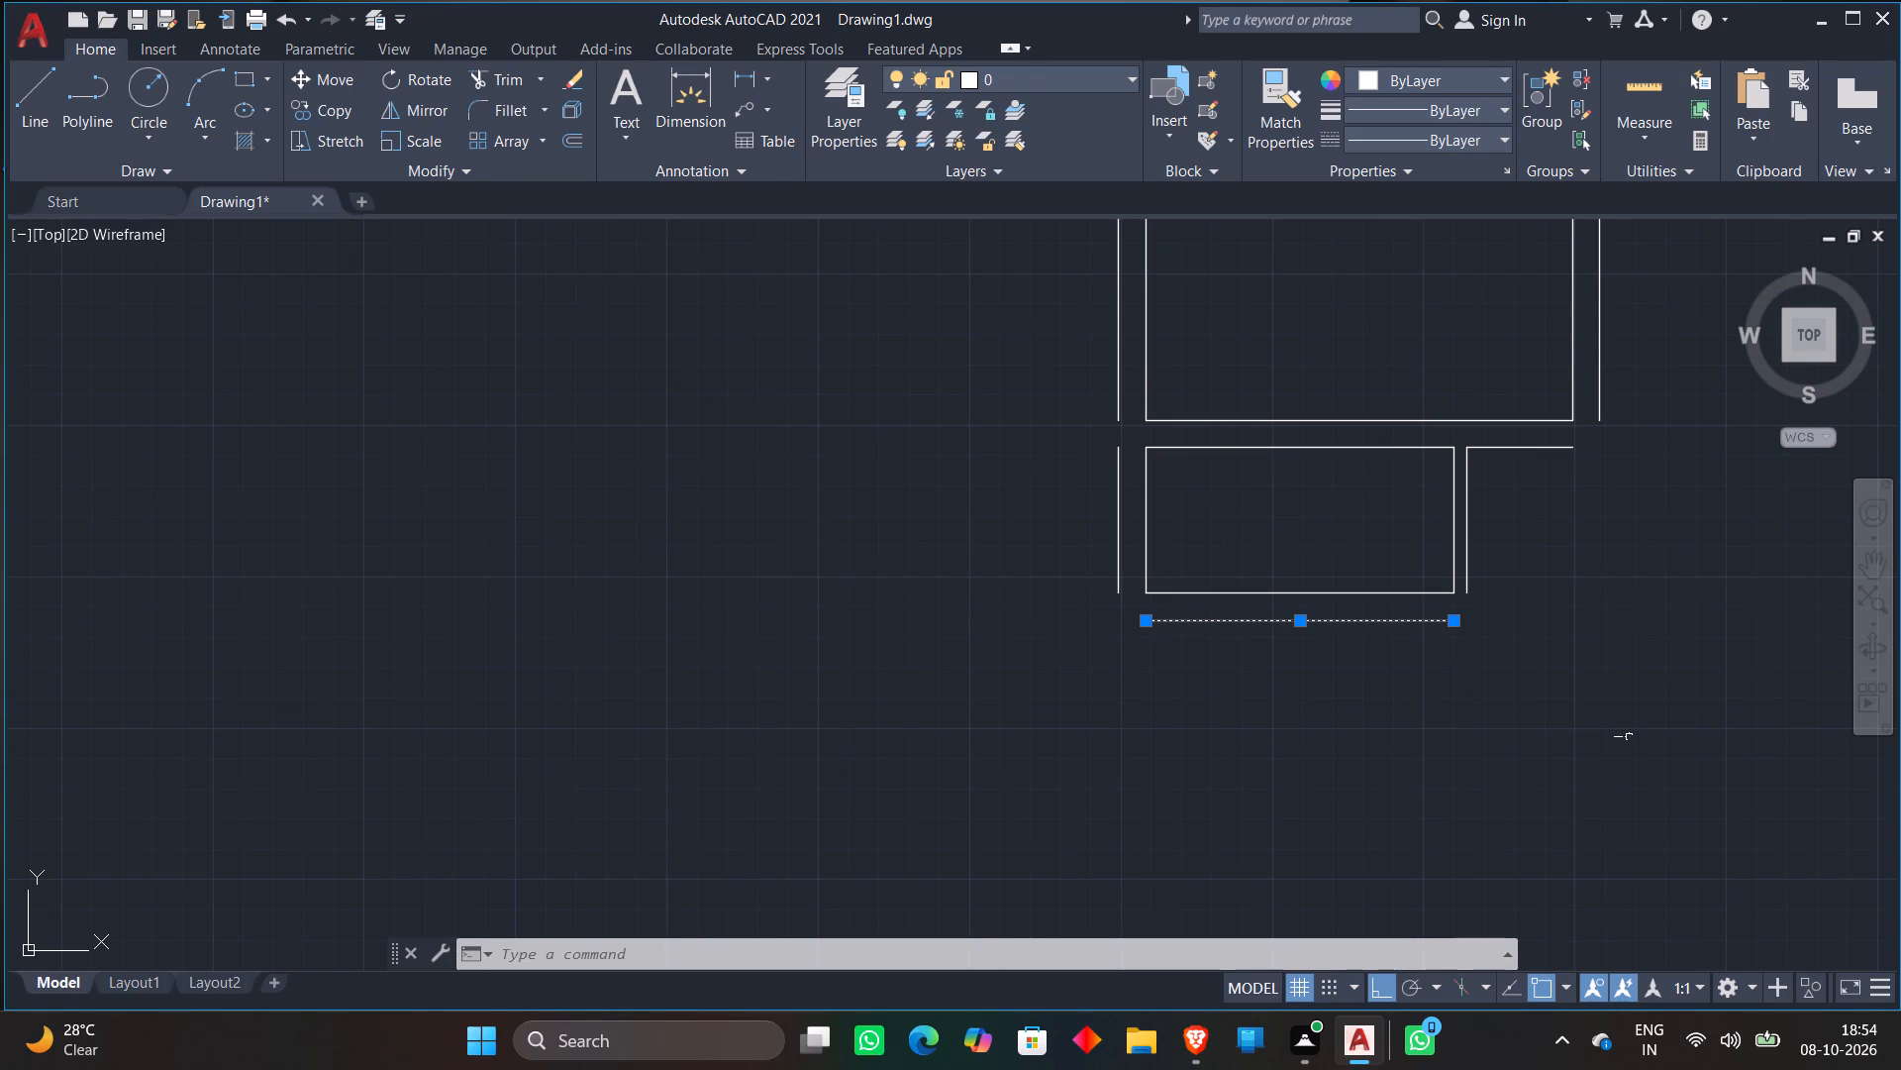
key("Delete")
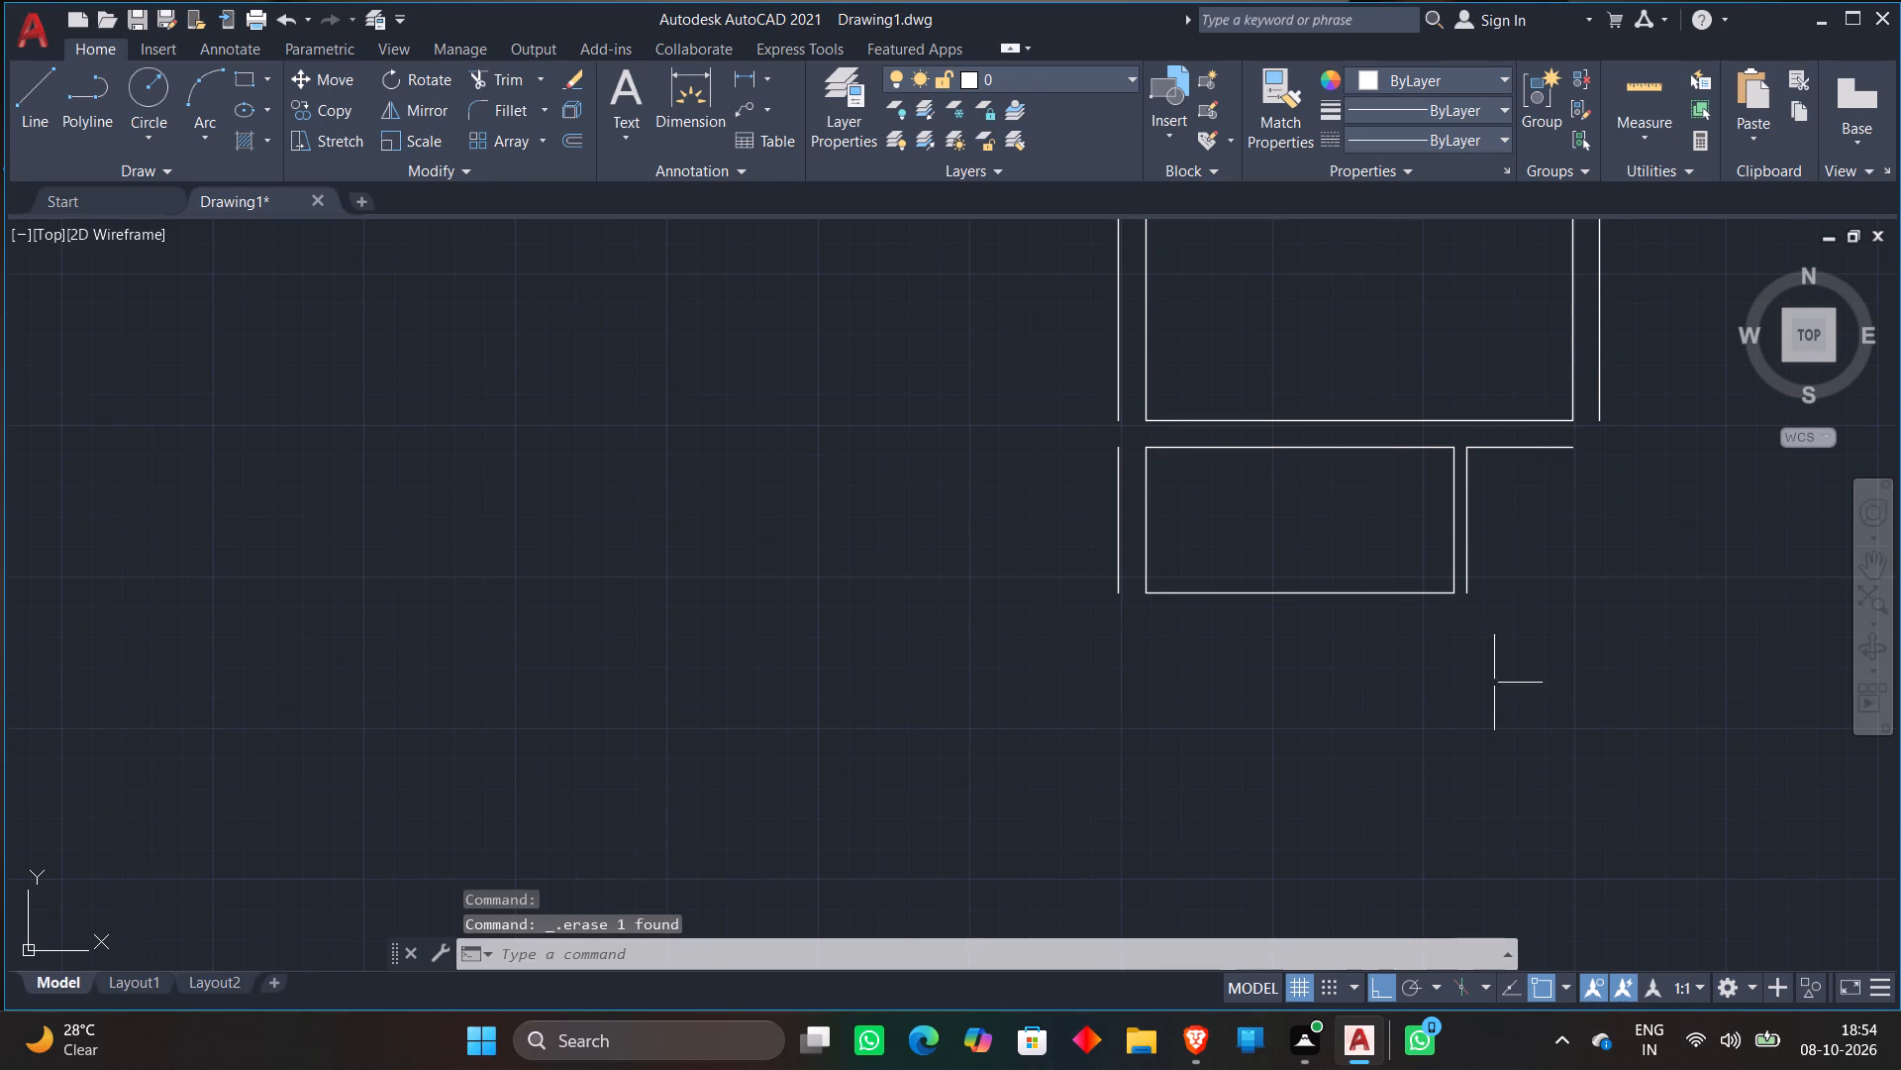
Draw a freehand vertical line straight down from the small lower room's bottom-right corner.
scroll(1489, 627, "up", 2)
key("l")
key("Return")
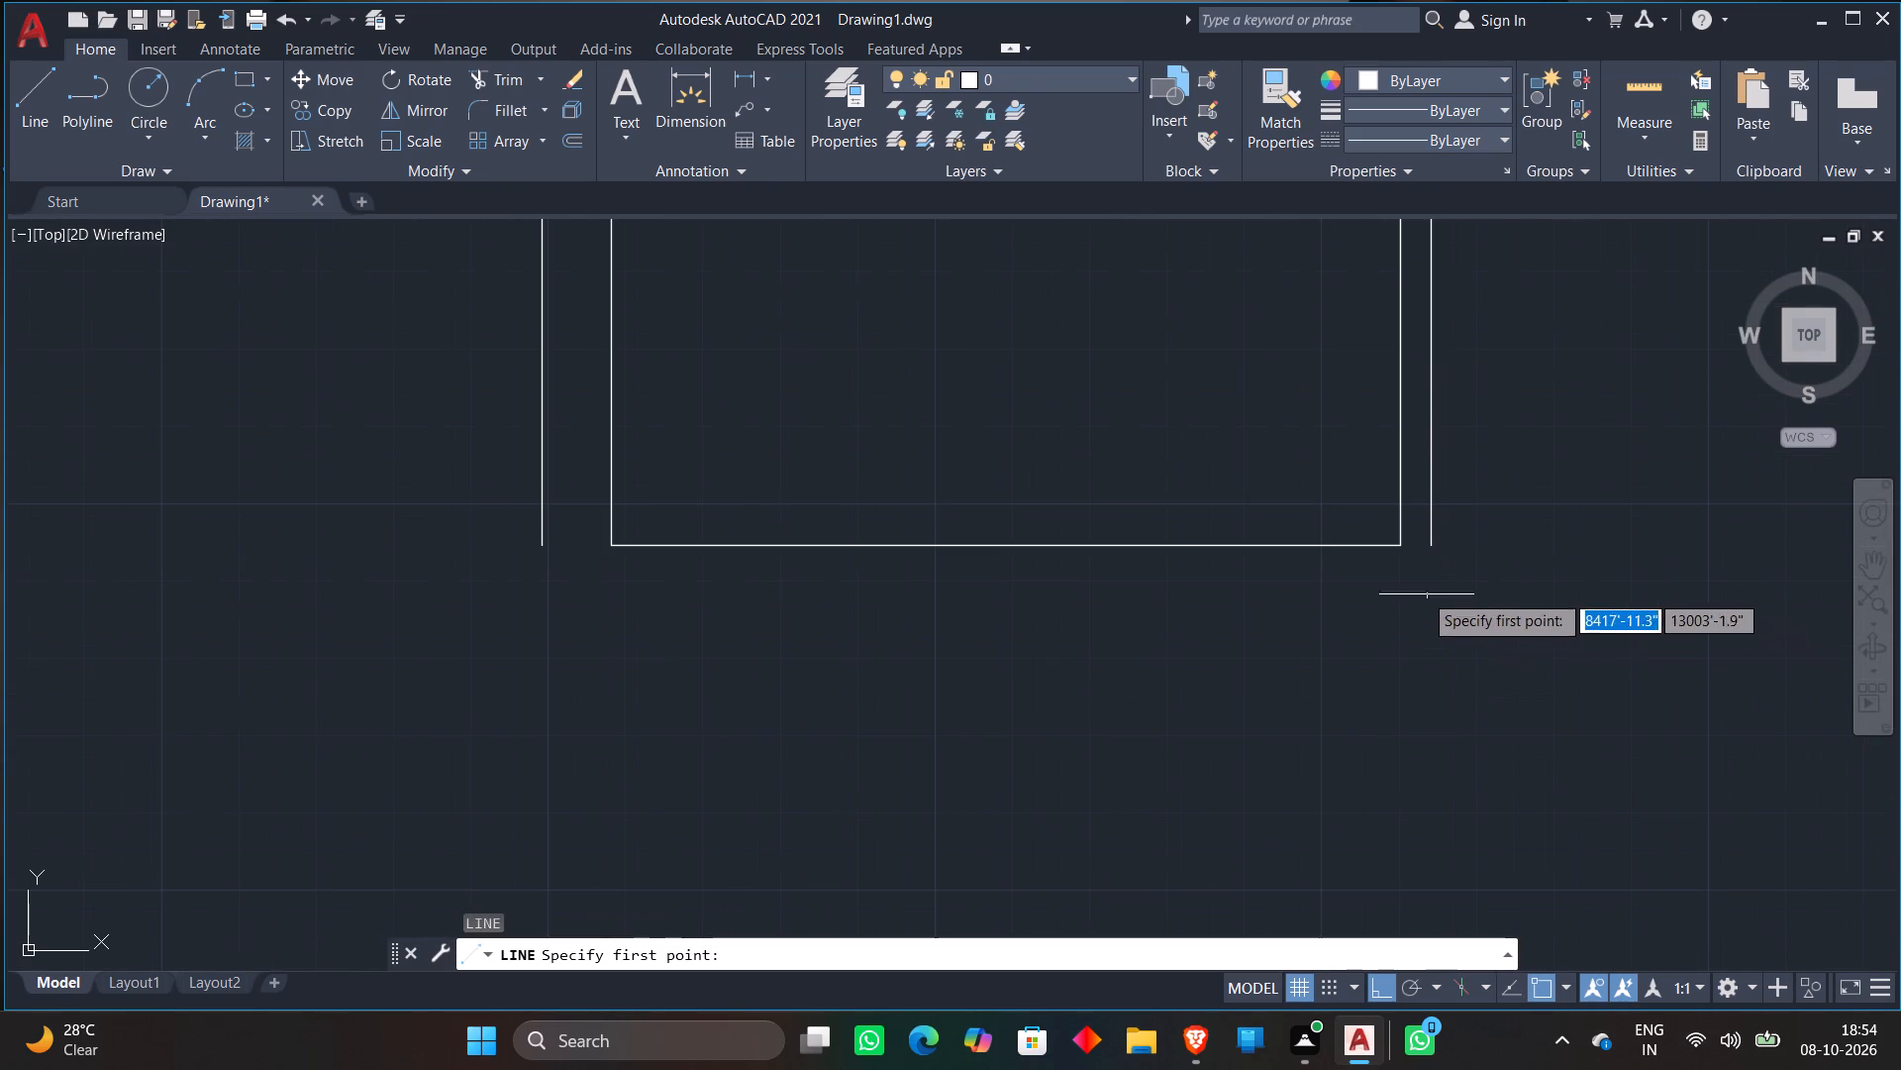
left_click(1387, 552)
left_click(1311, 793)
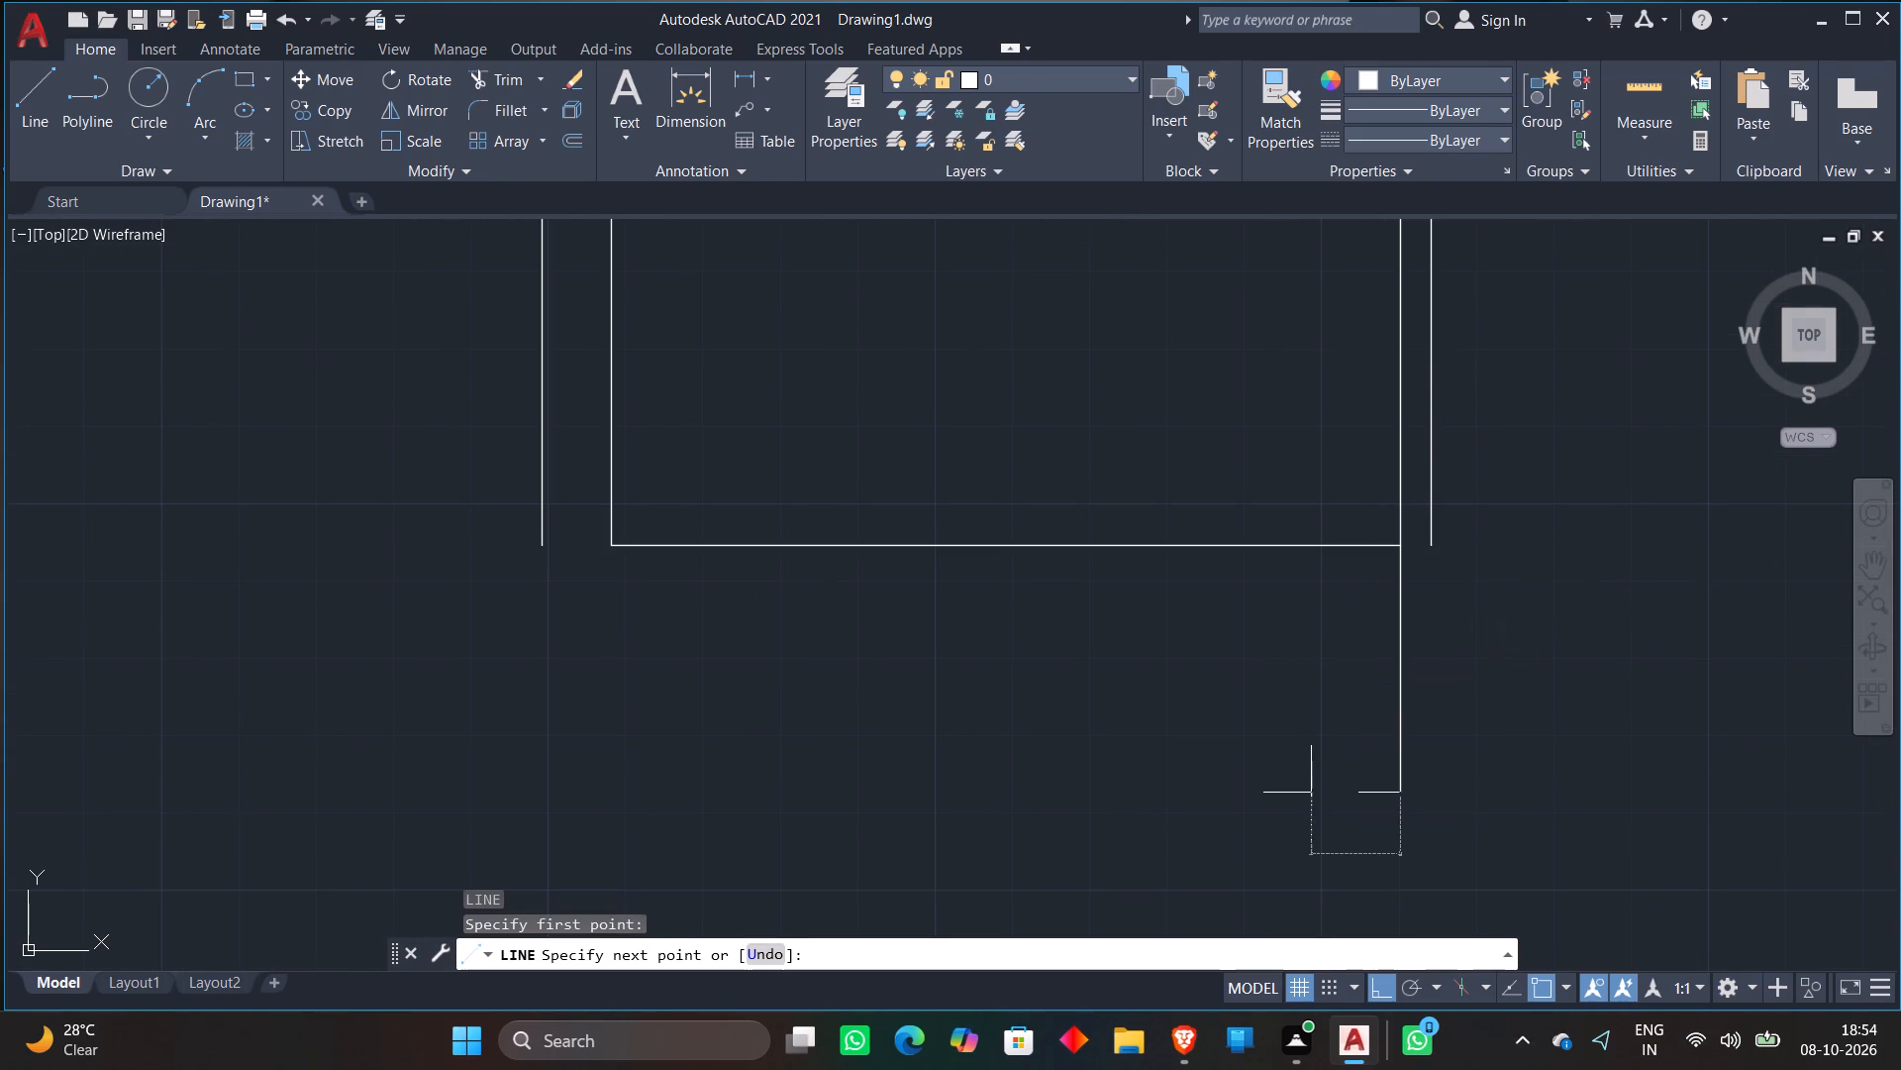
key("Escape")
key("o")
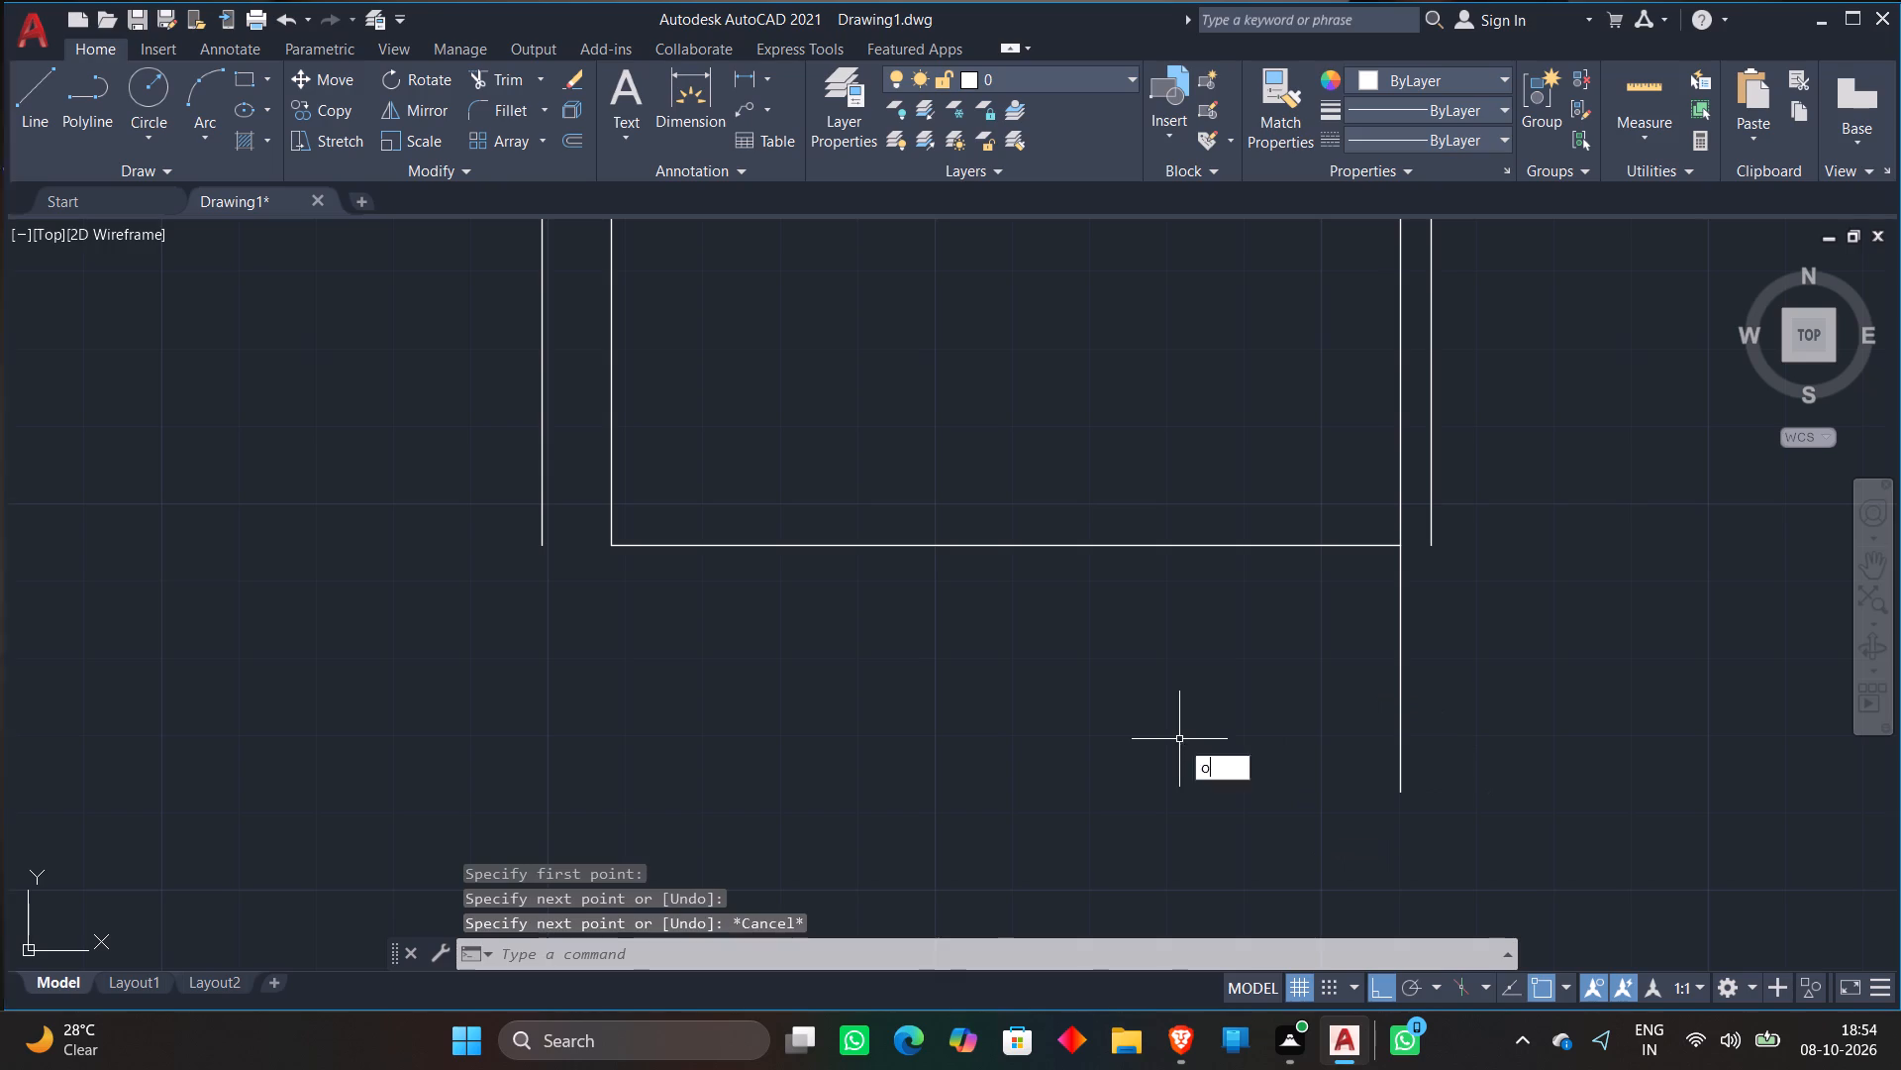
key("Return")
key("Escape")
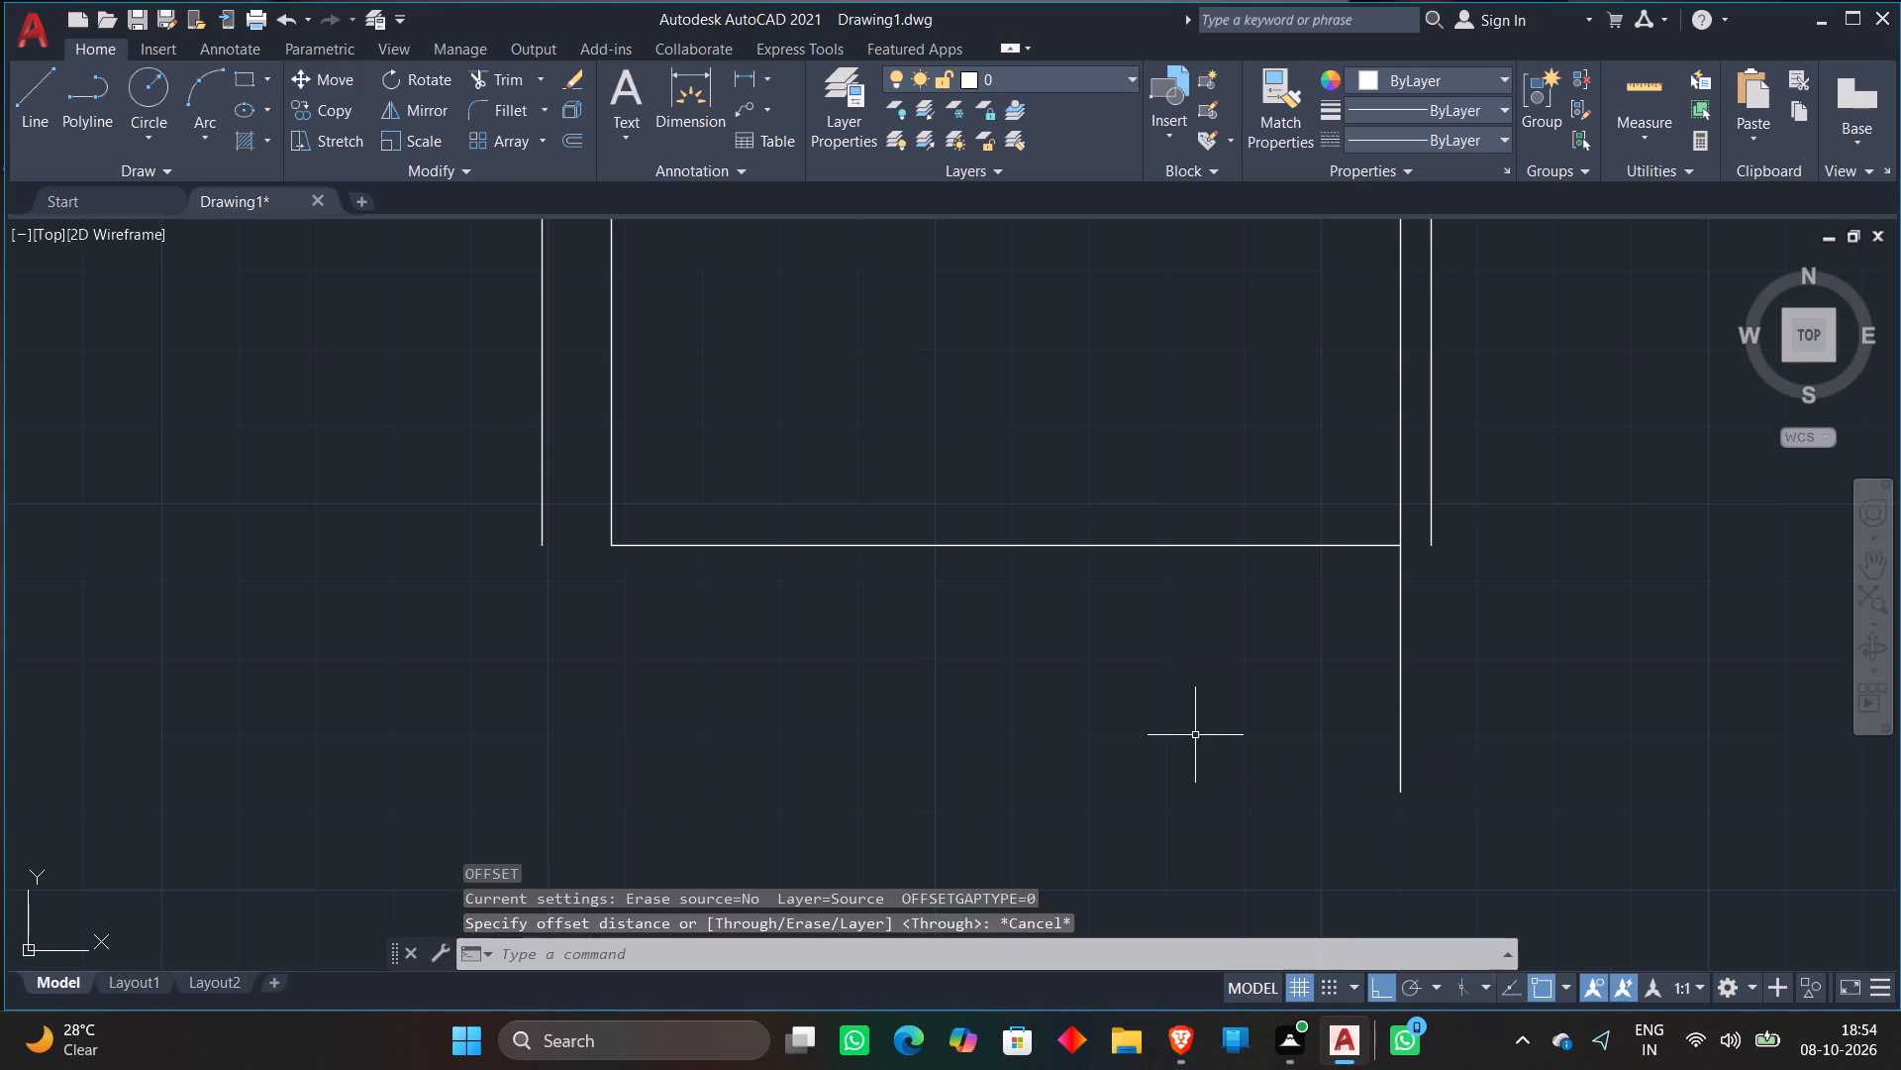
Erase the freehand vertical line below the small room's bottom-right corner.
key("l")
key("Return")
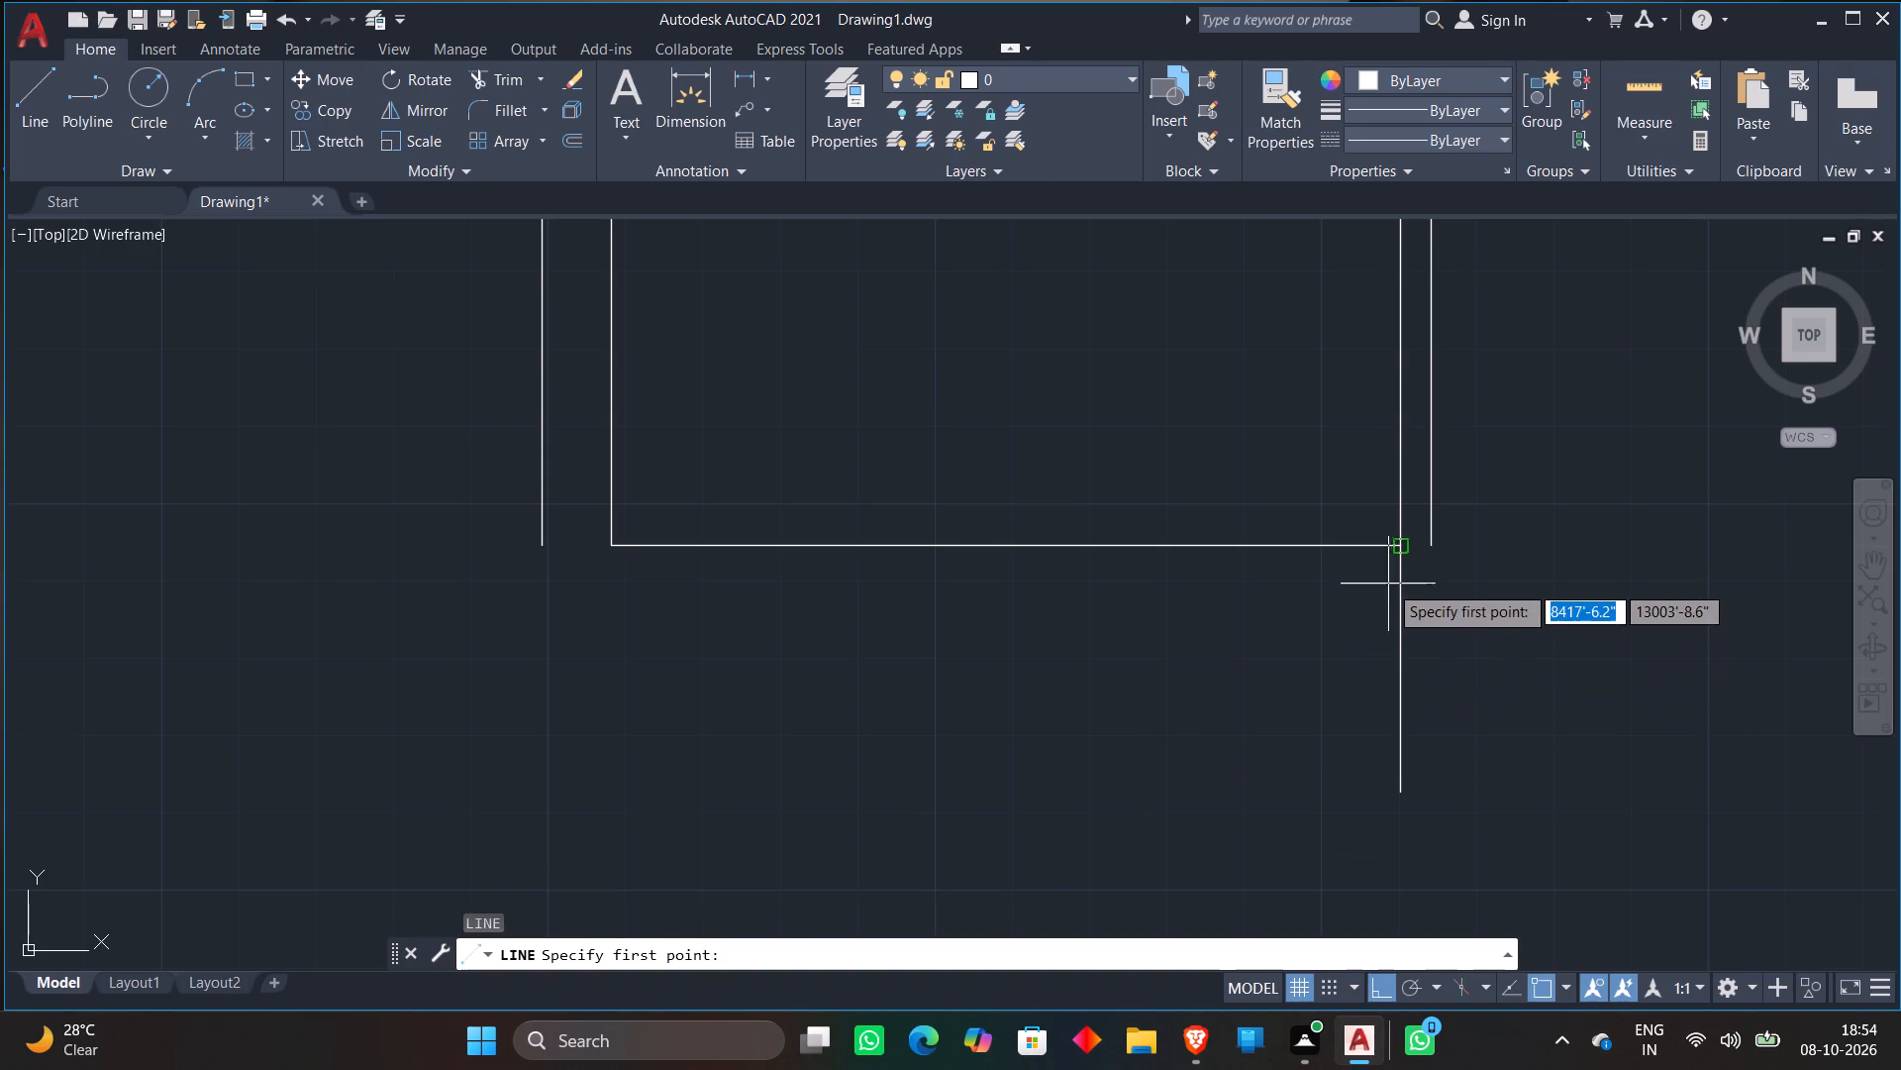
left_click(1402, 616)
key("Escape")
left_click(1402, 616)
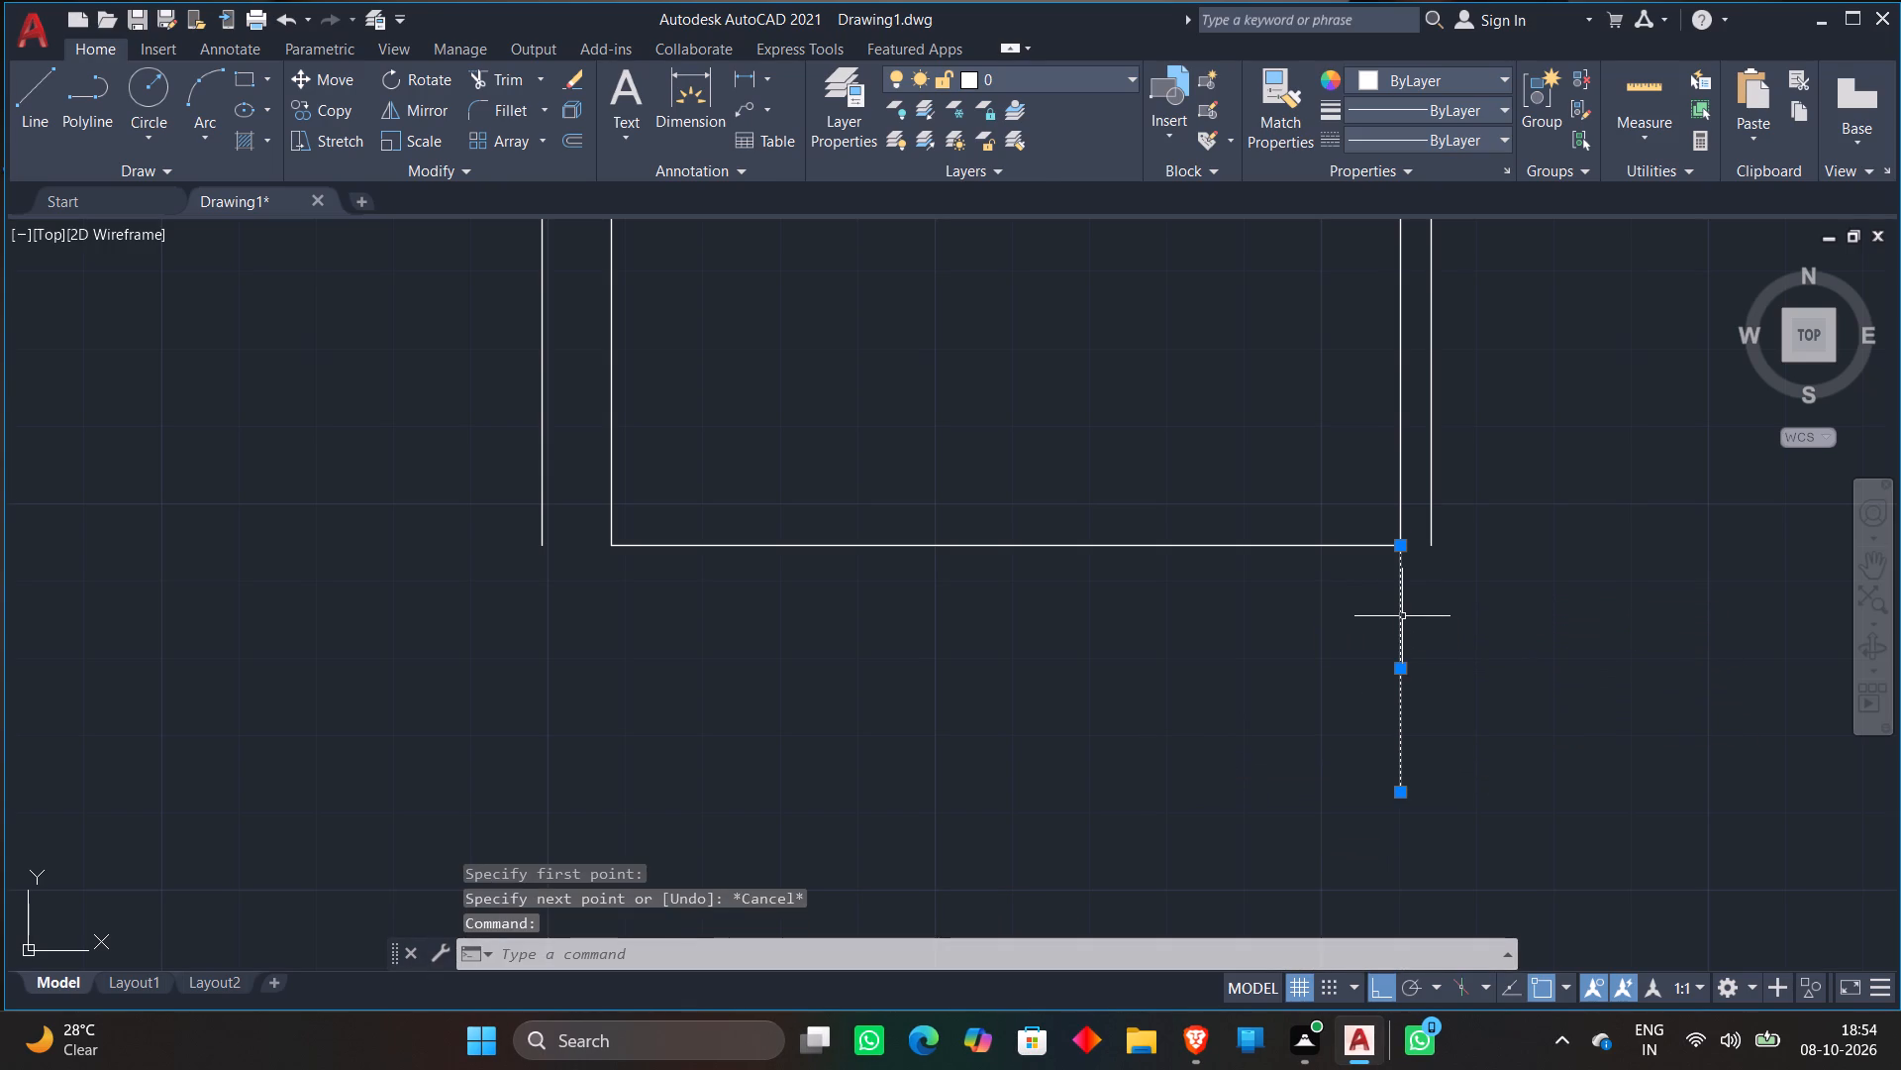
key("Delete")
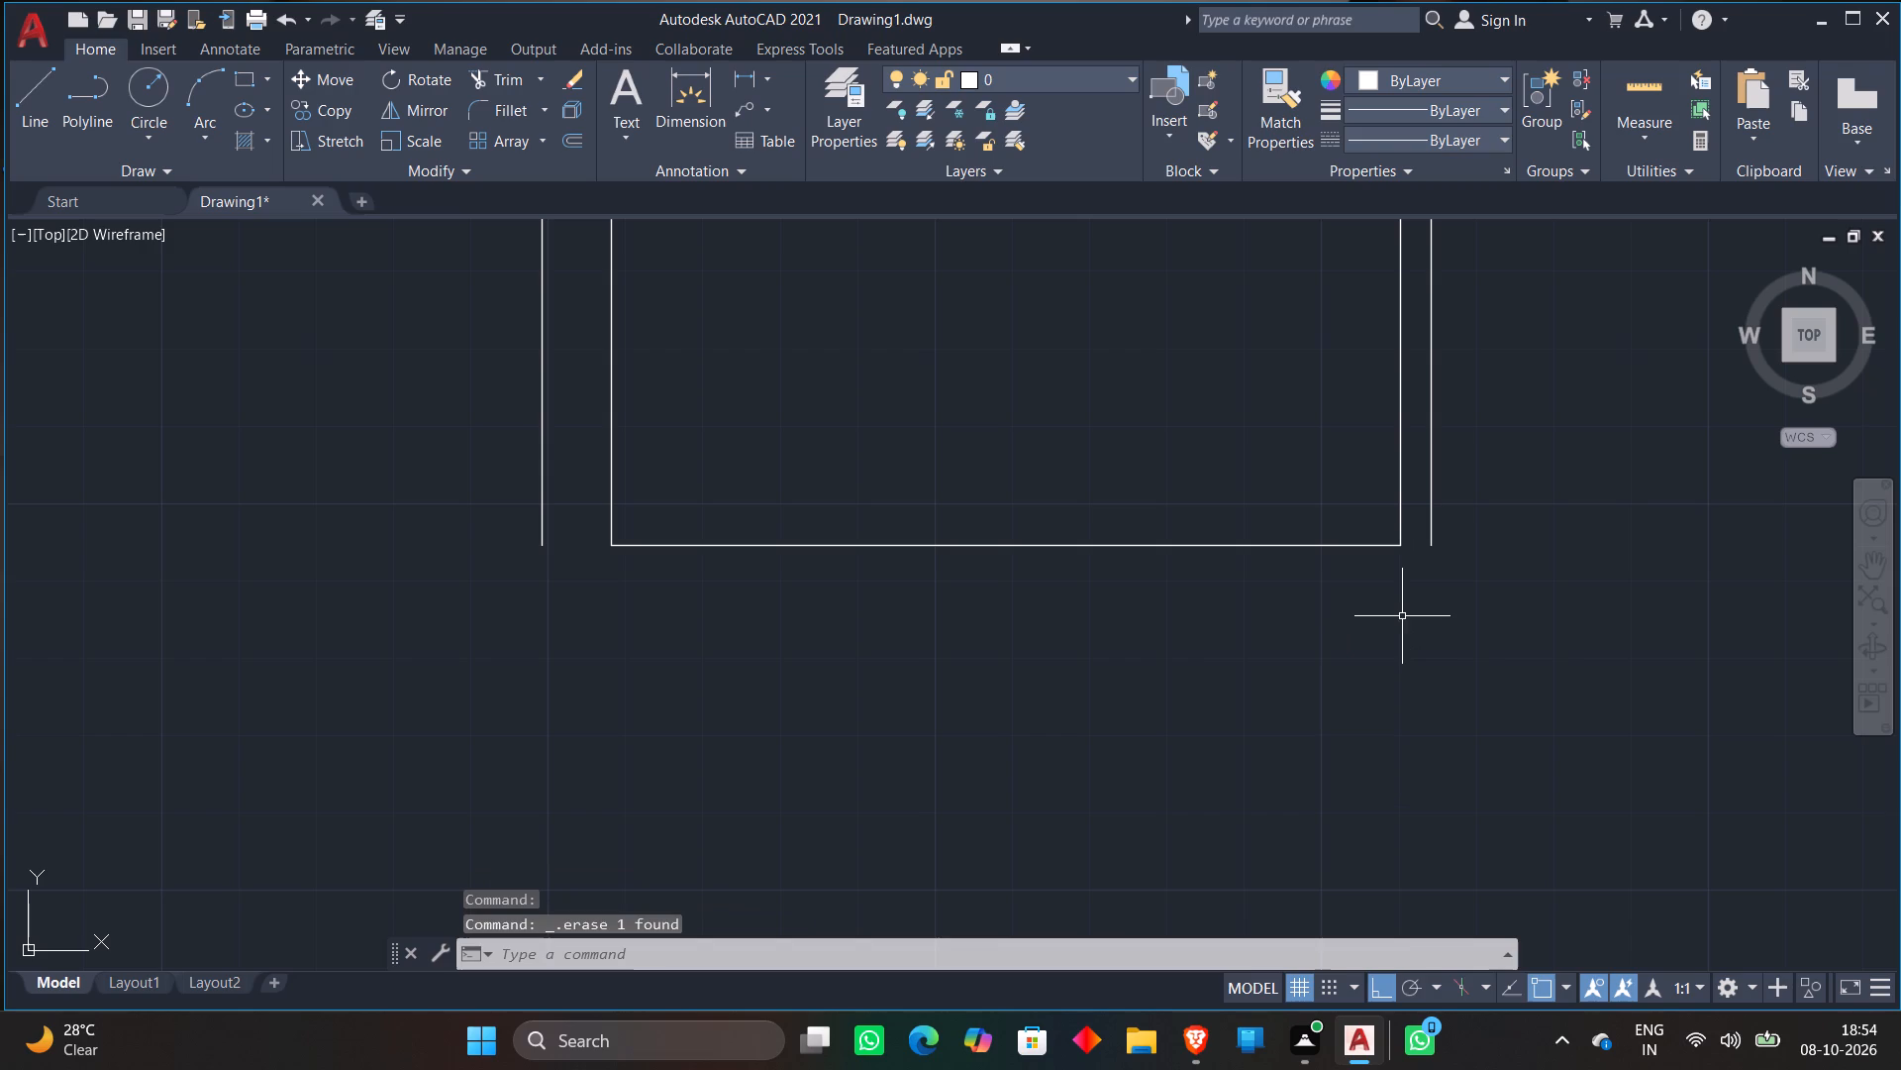
From the small lower room's bottom-right corner, draw connected lines 9" down and 10'6" left.
key("l")
key("Return")
left_click(1402, 541)
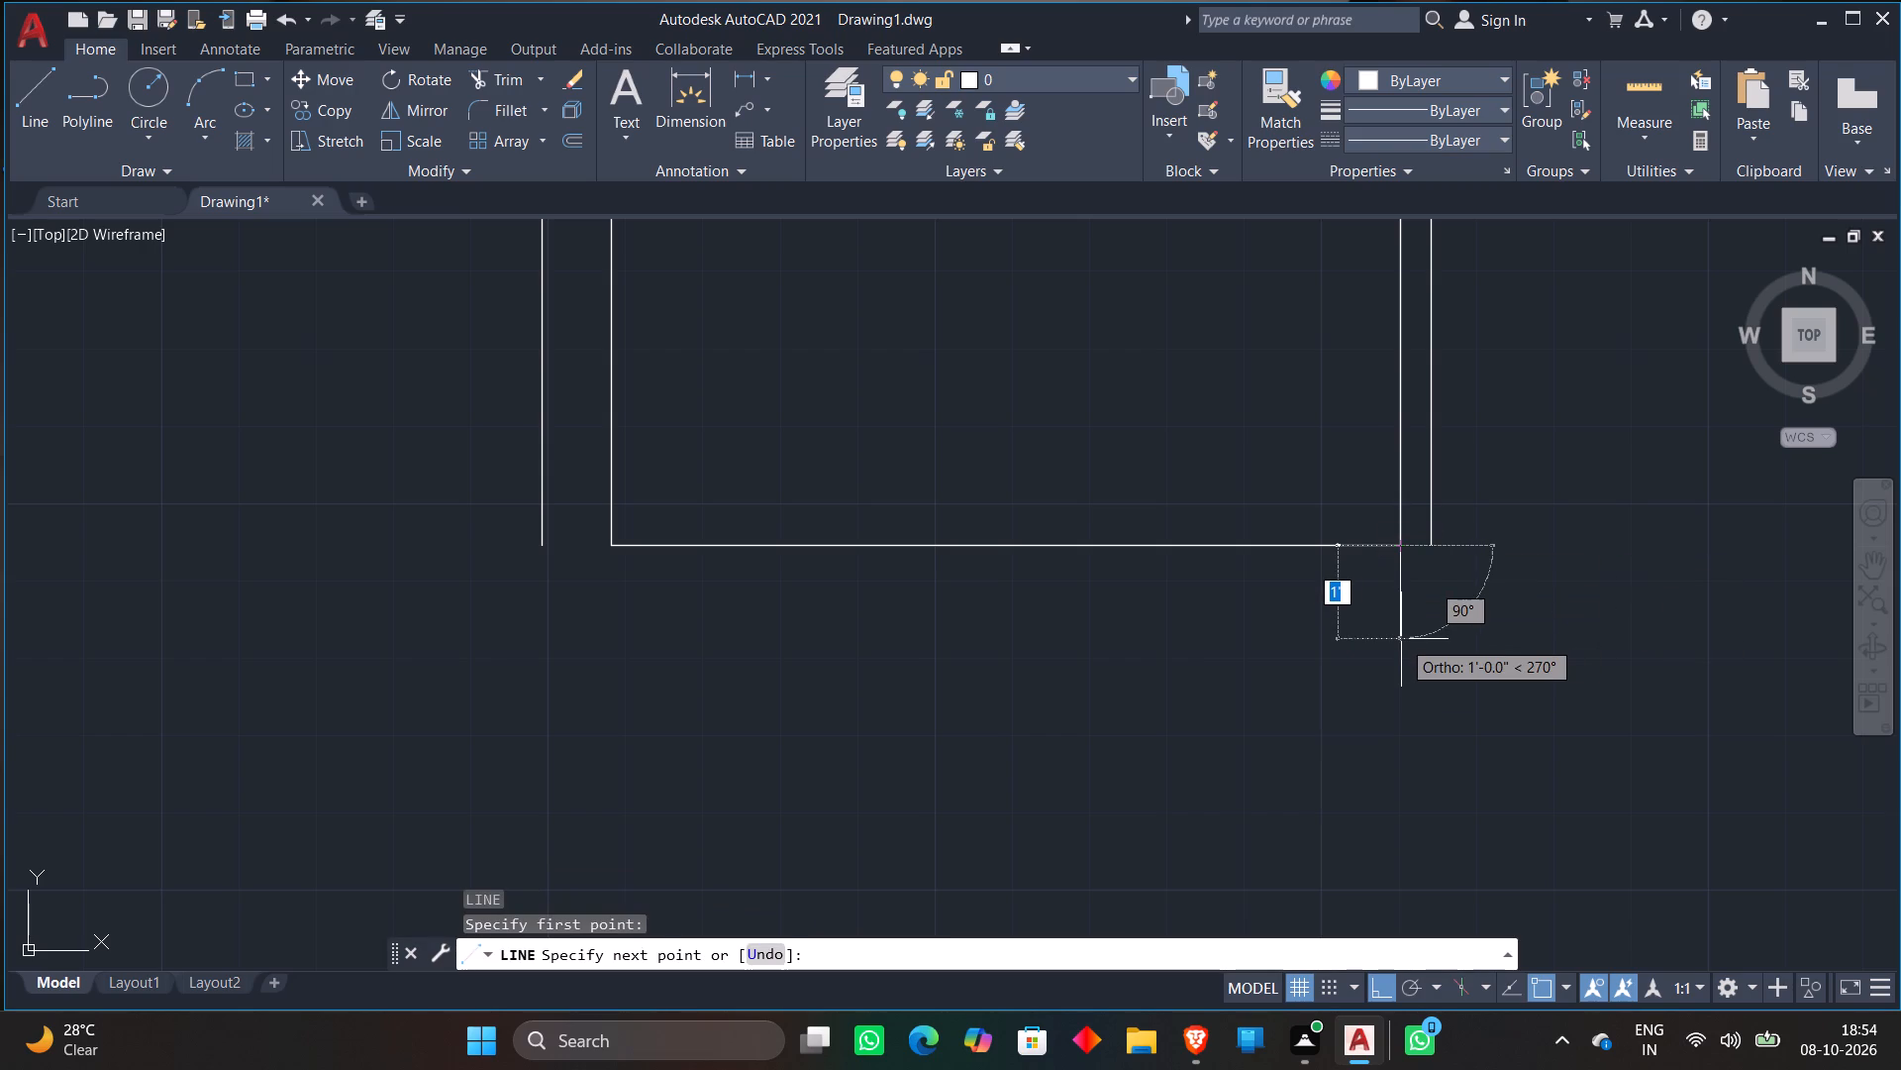
key("9")
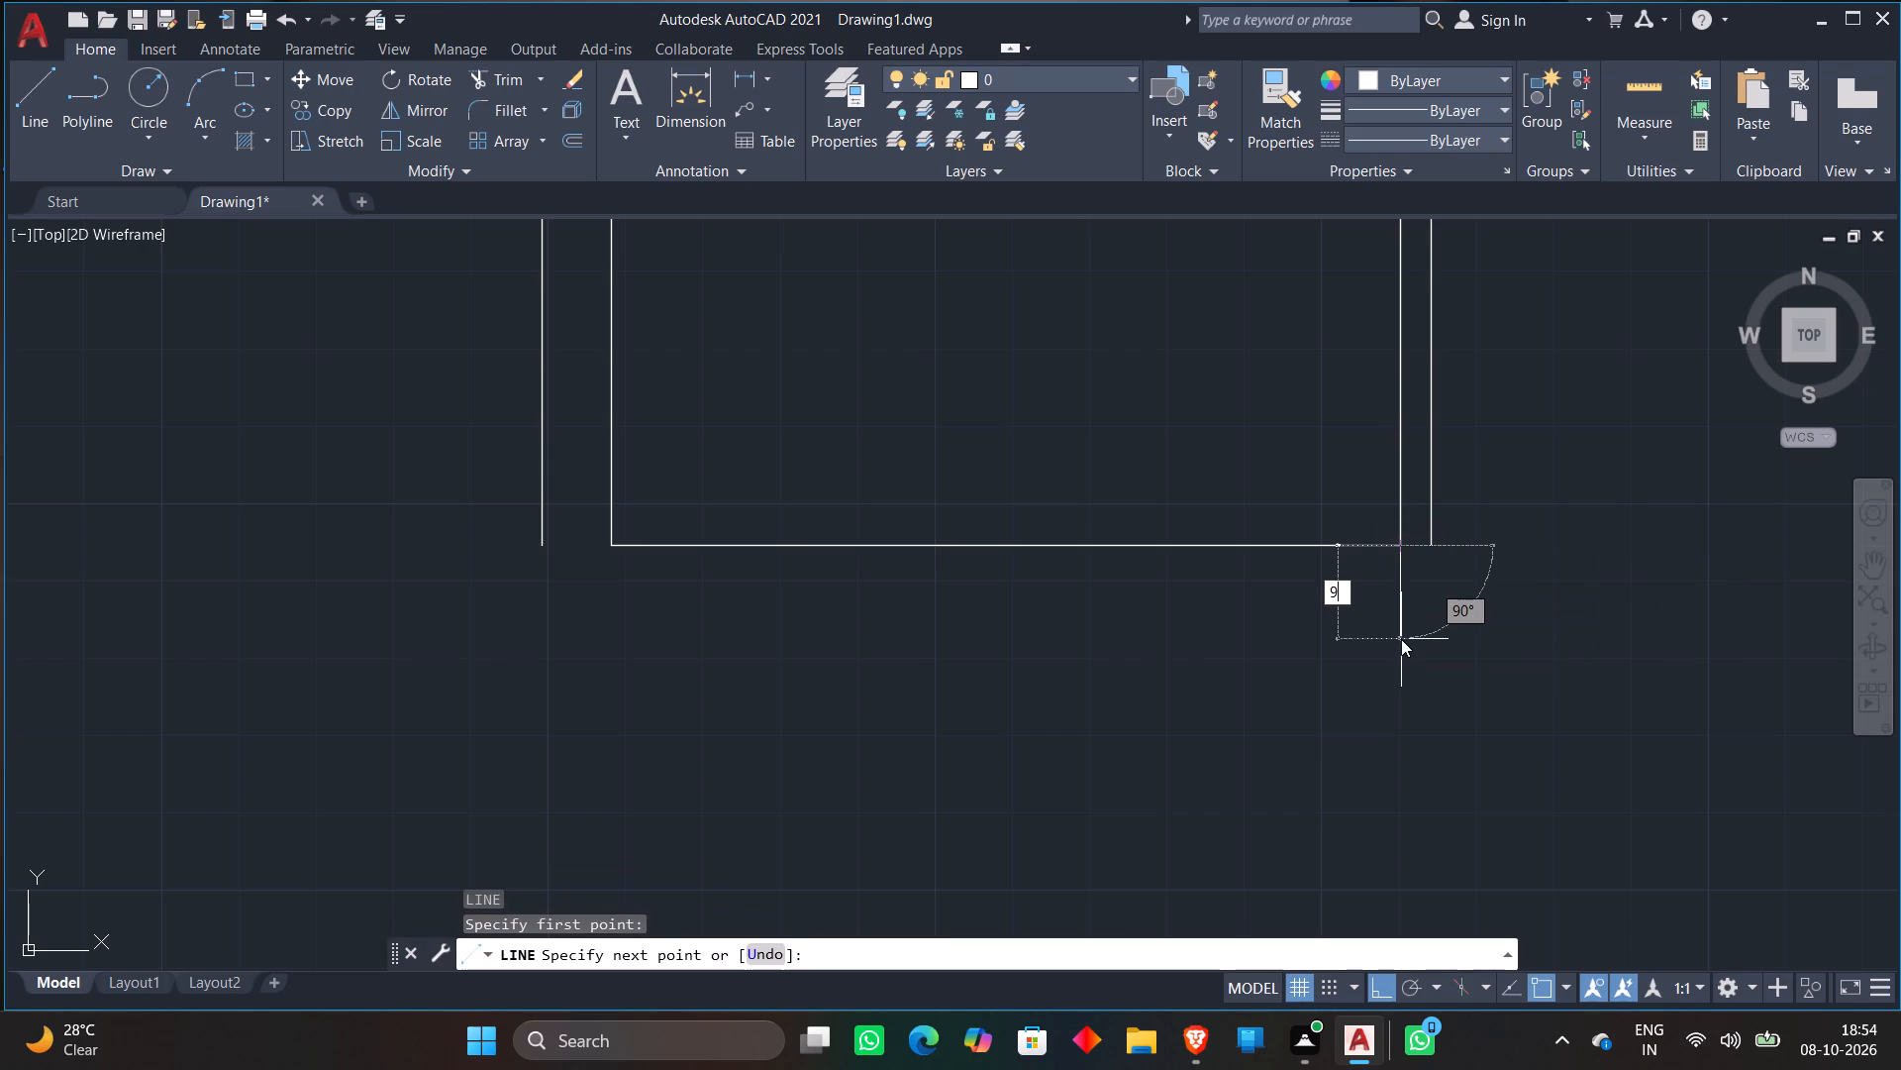
key("shift+quotedbl")
key("Return")
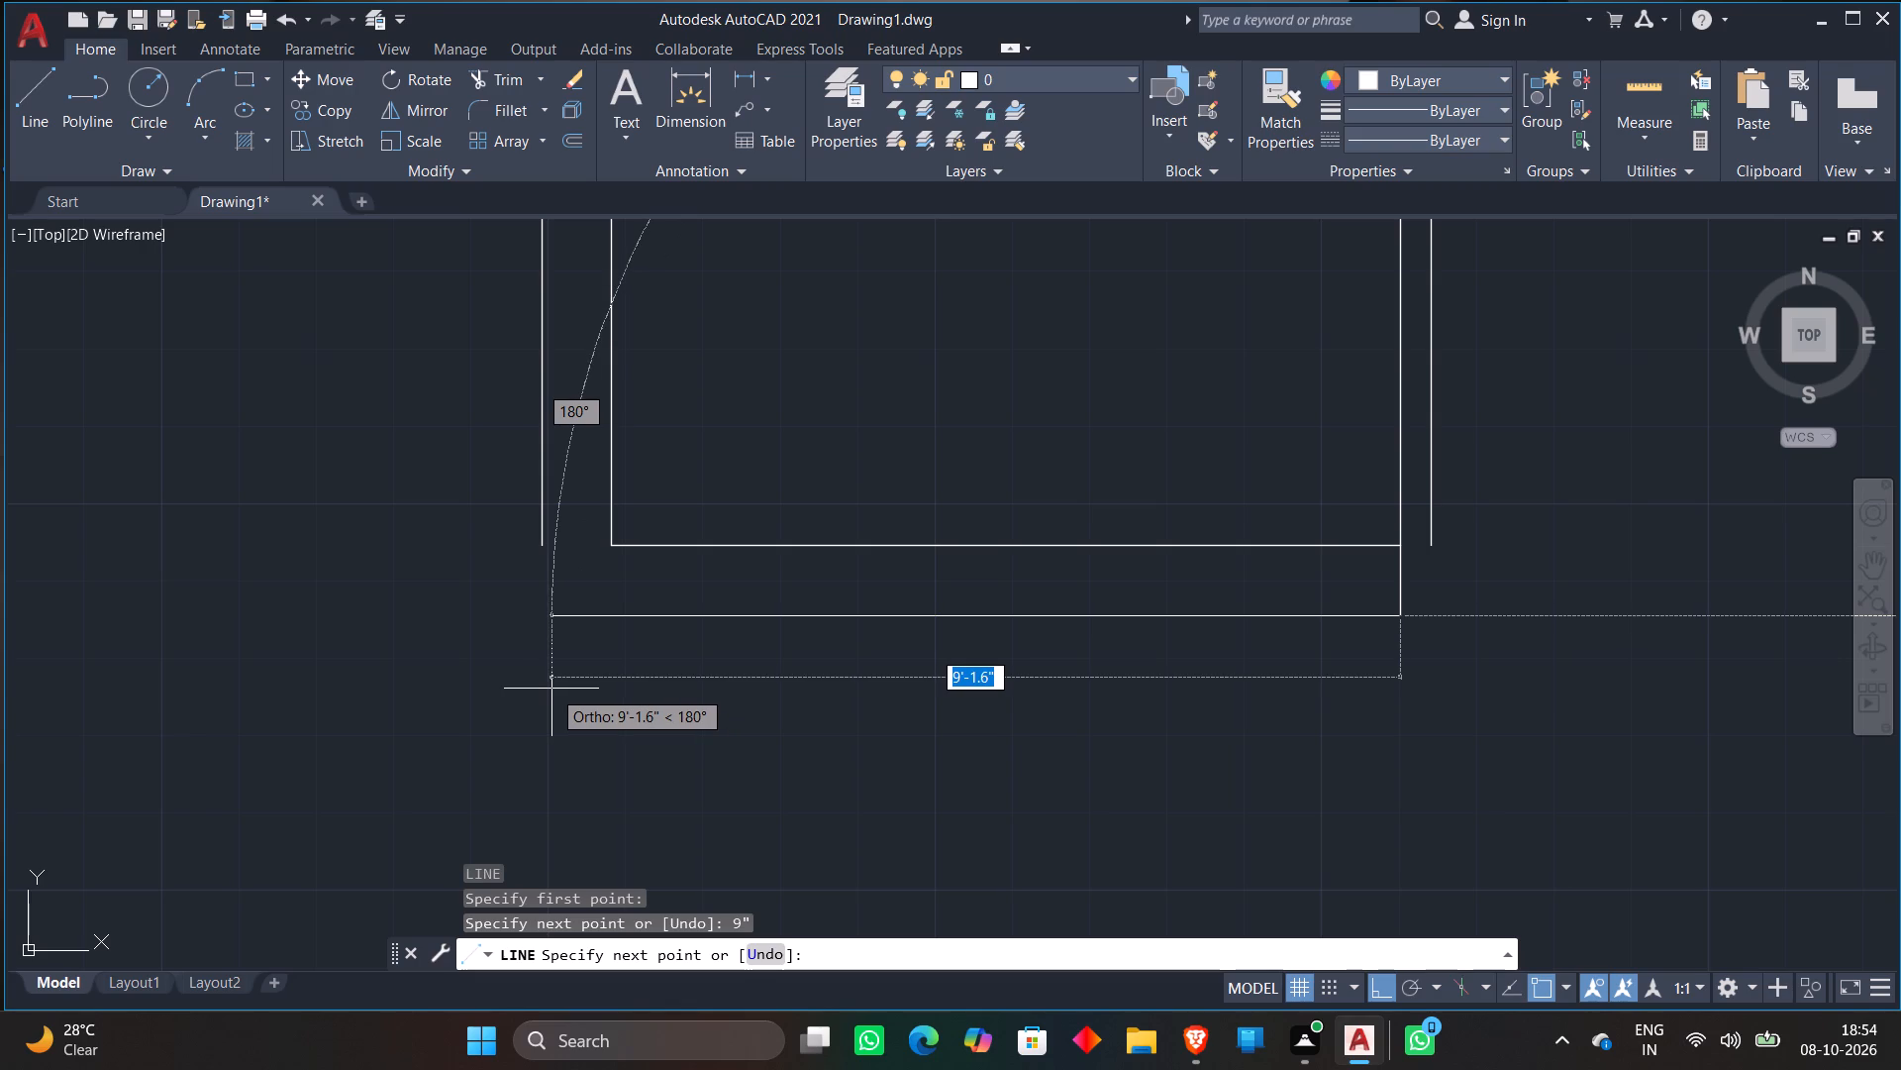
type("10'6")
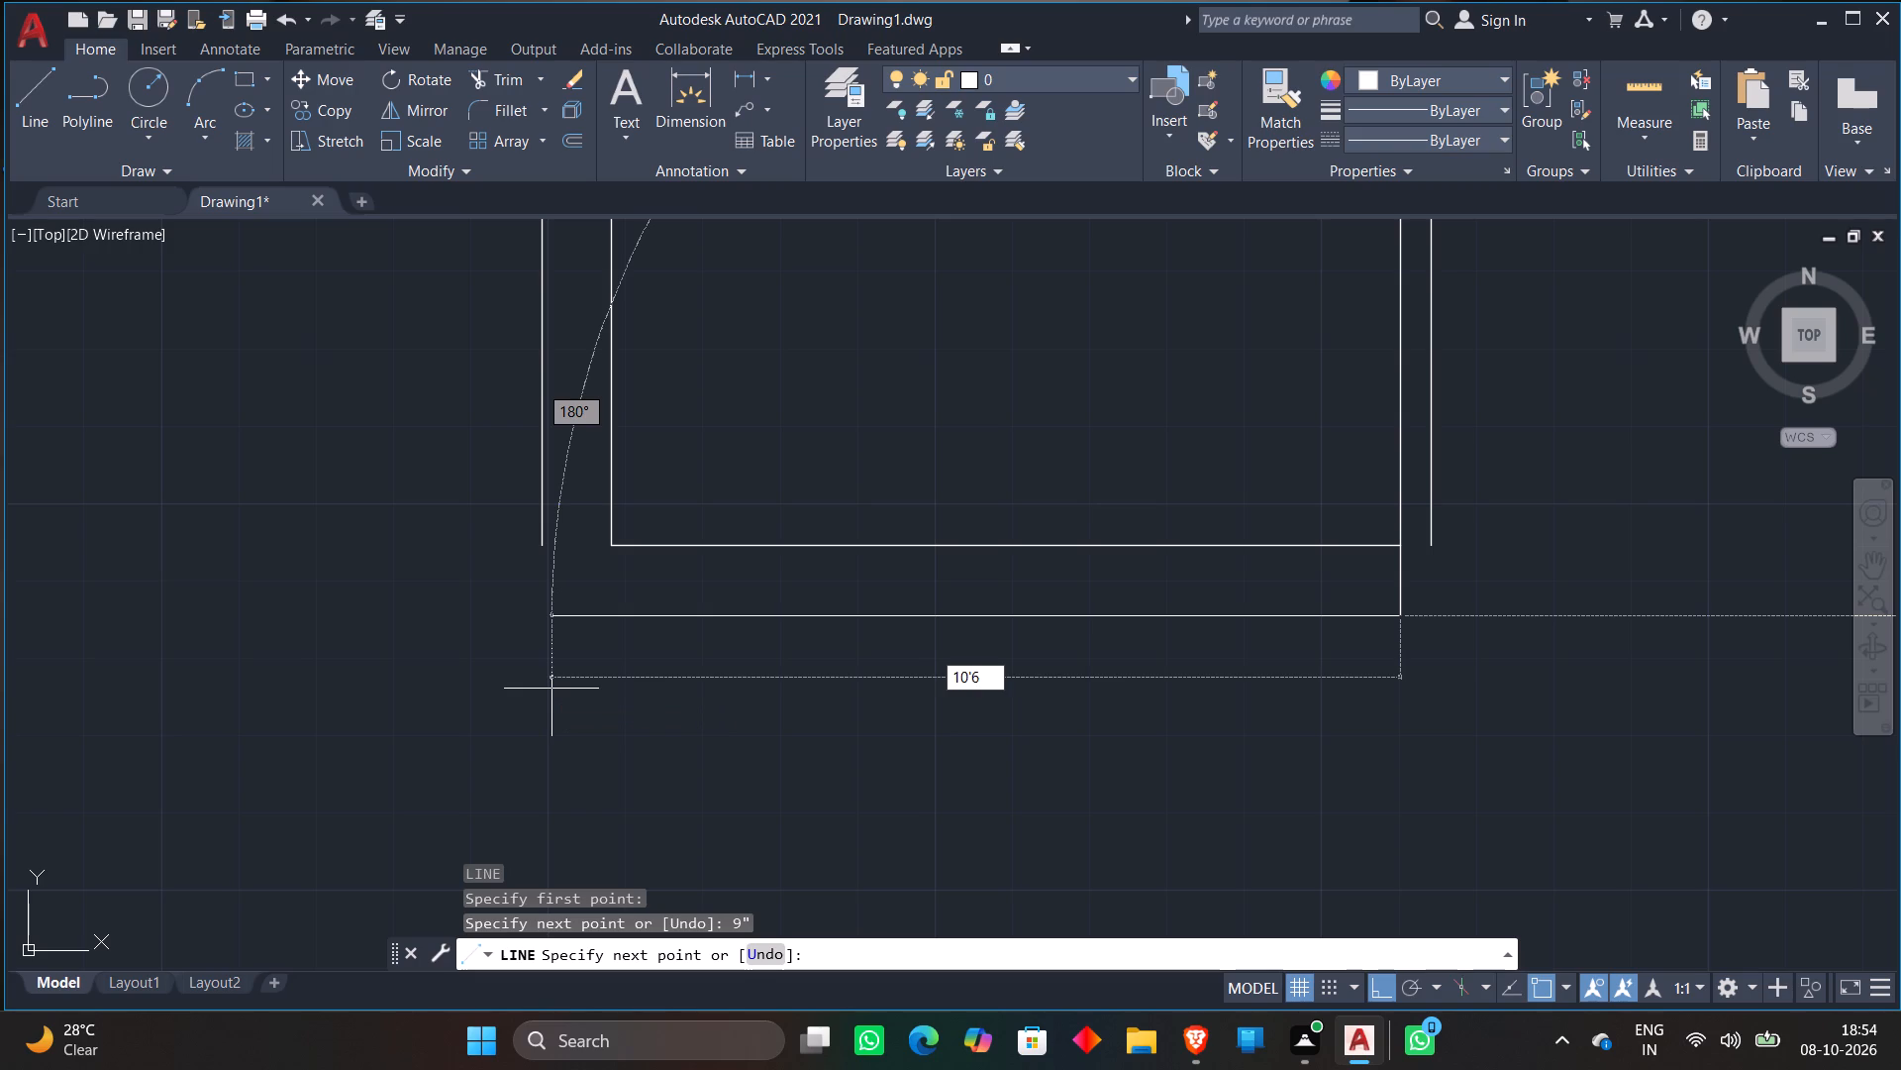
key("shift+quotedbl")
key("Return")
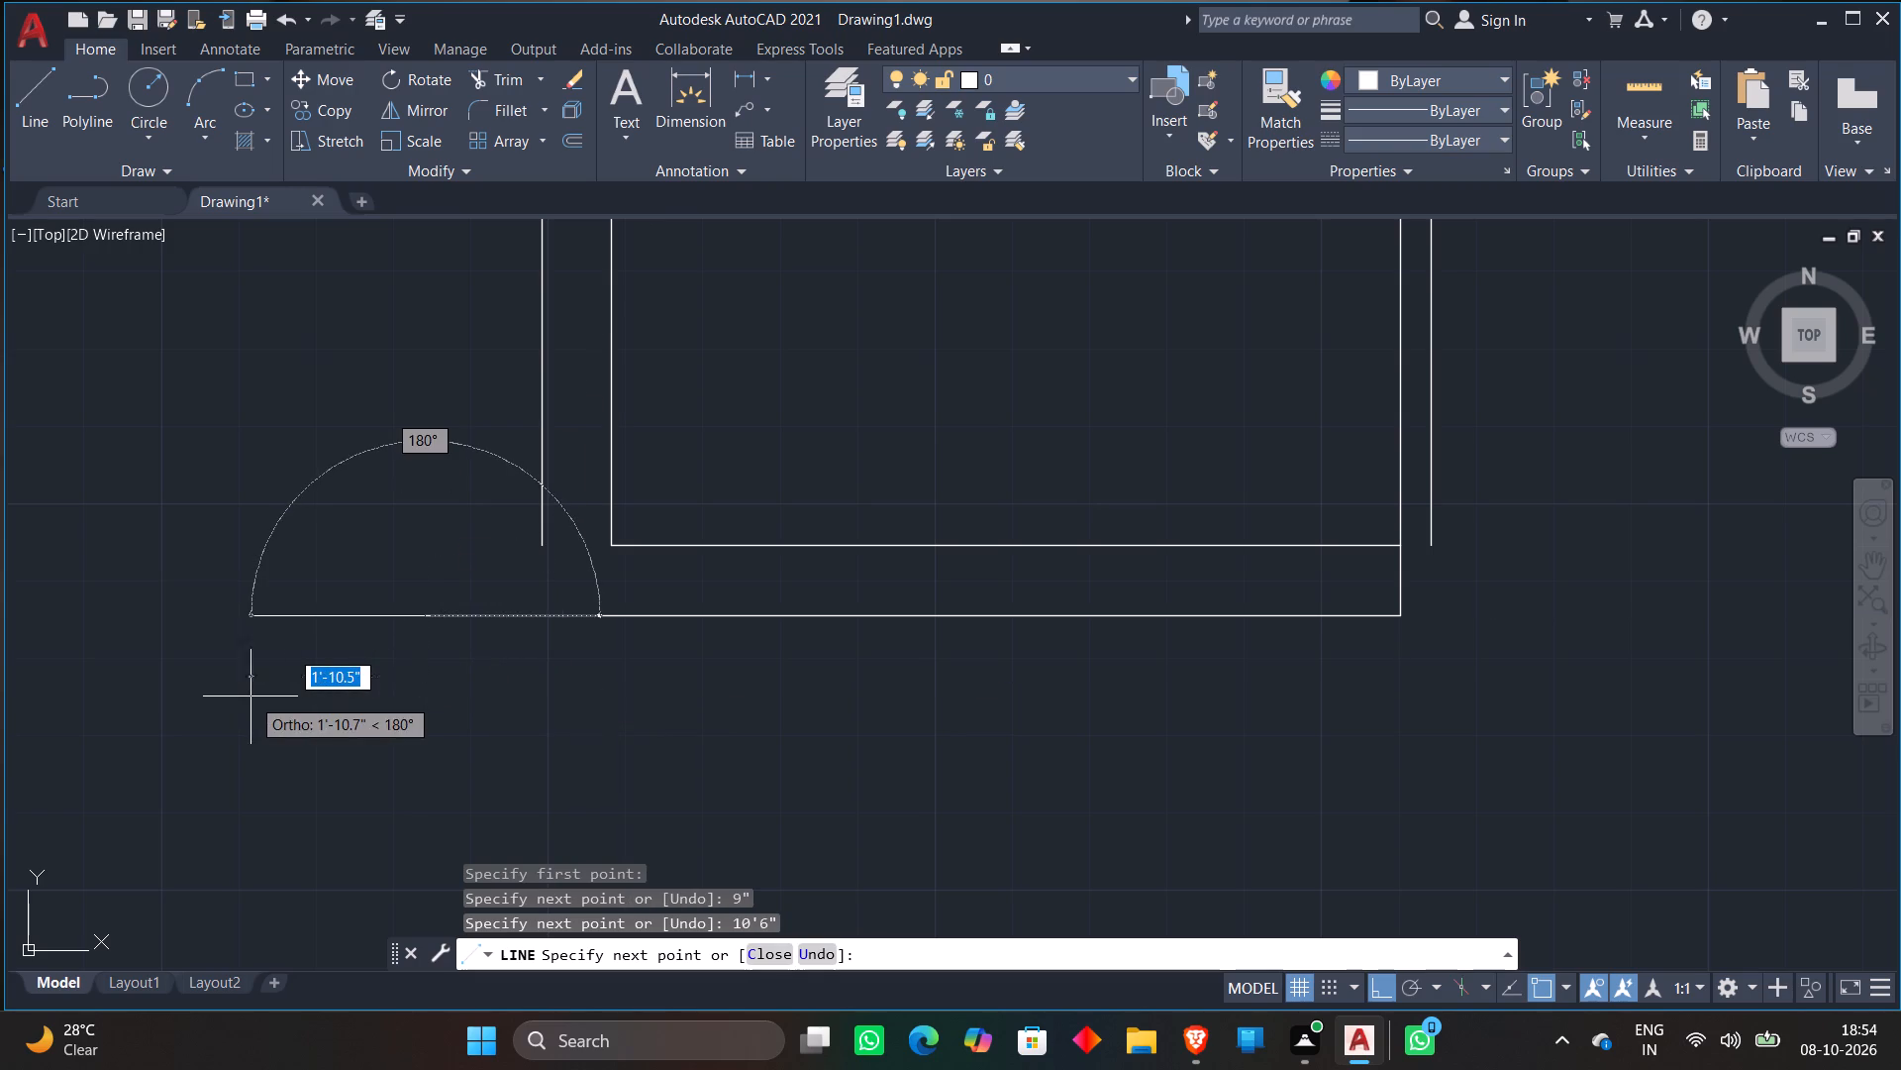
key("Escape")
Draw a vertical line up from the left end of the 10'6" line to above the upper room's top wall.
scroll(443, 561, "down", 1)
middle_click_drag(448, 555, 458, 667)
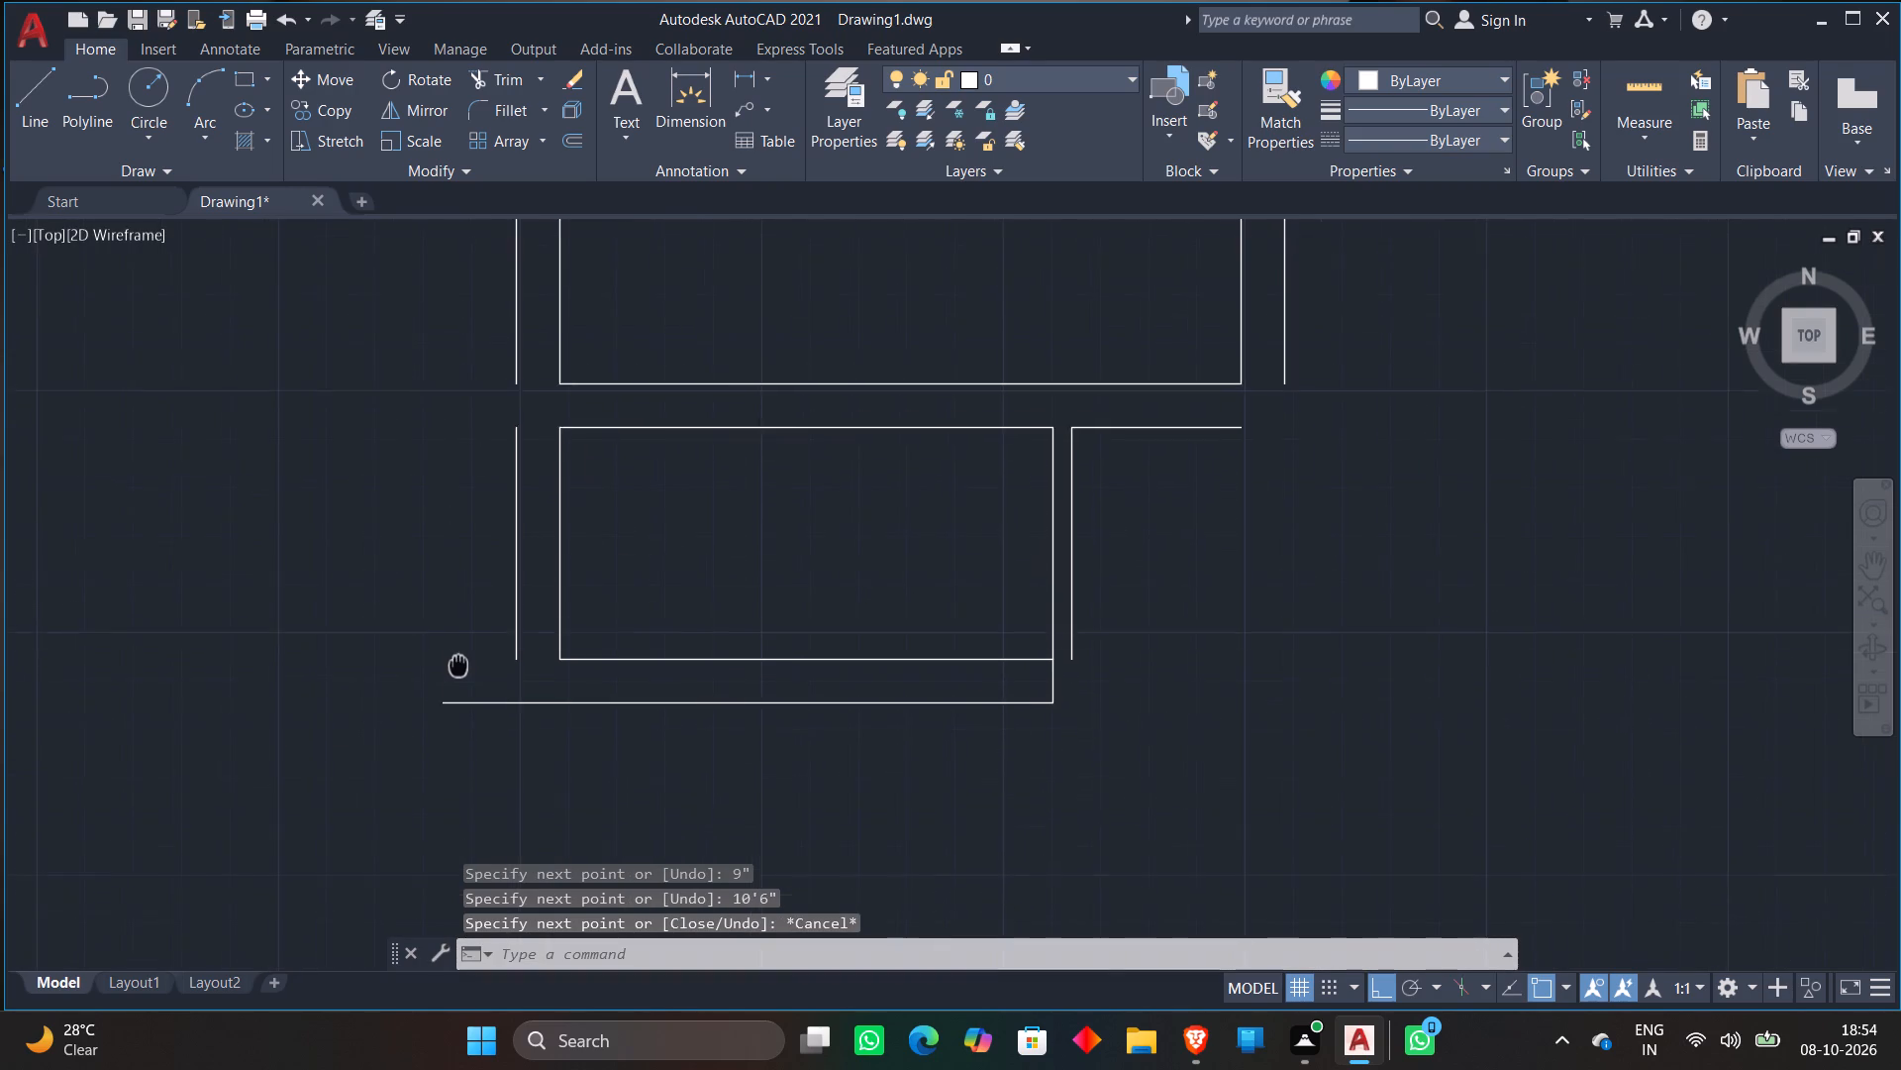
middle_click_drag(458, 667, 459, 703)
scroll(425, 624, "up", 2)
scroll(430, 615, "down", 2)
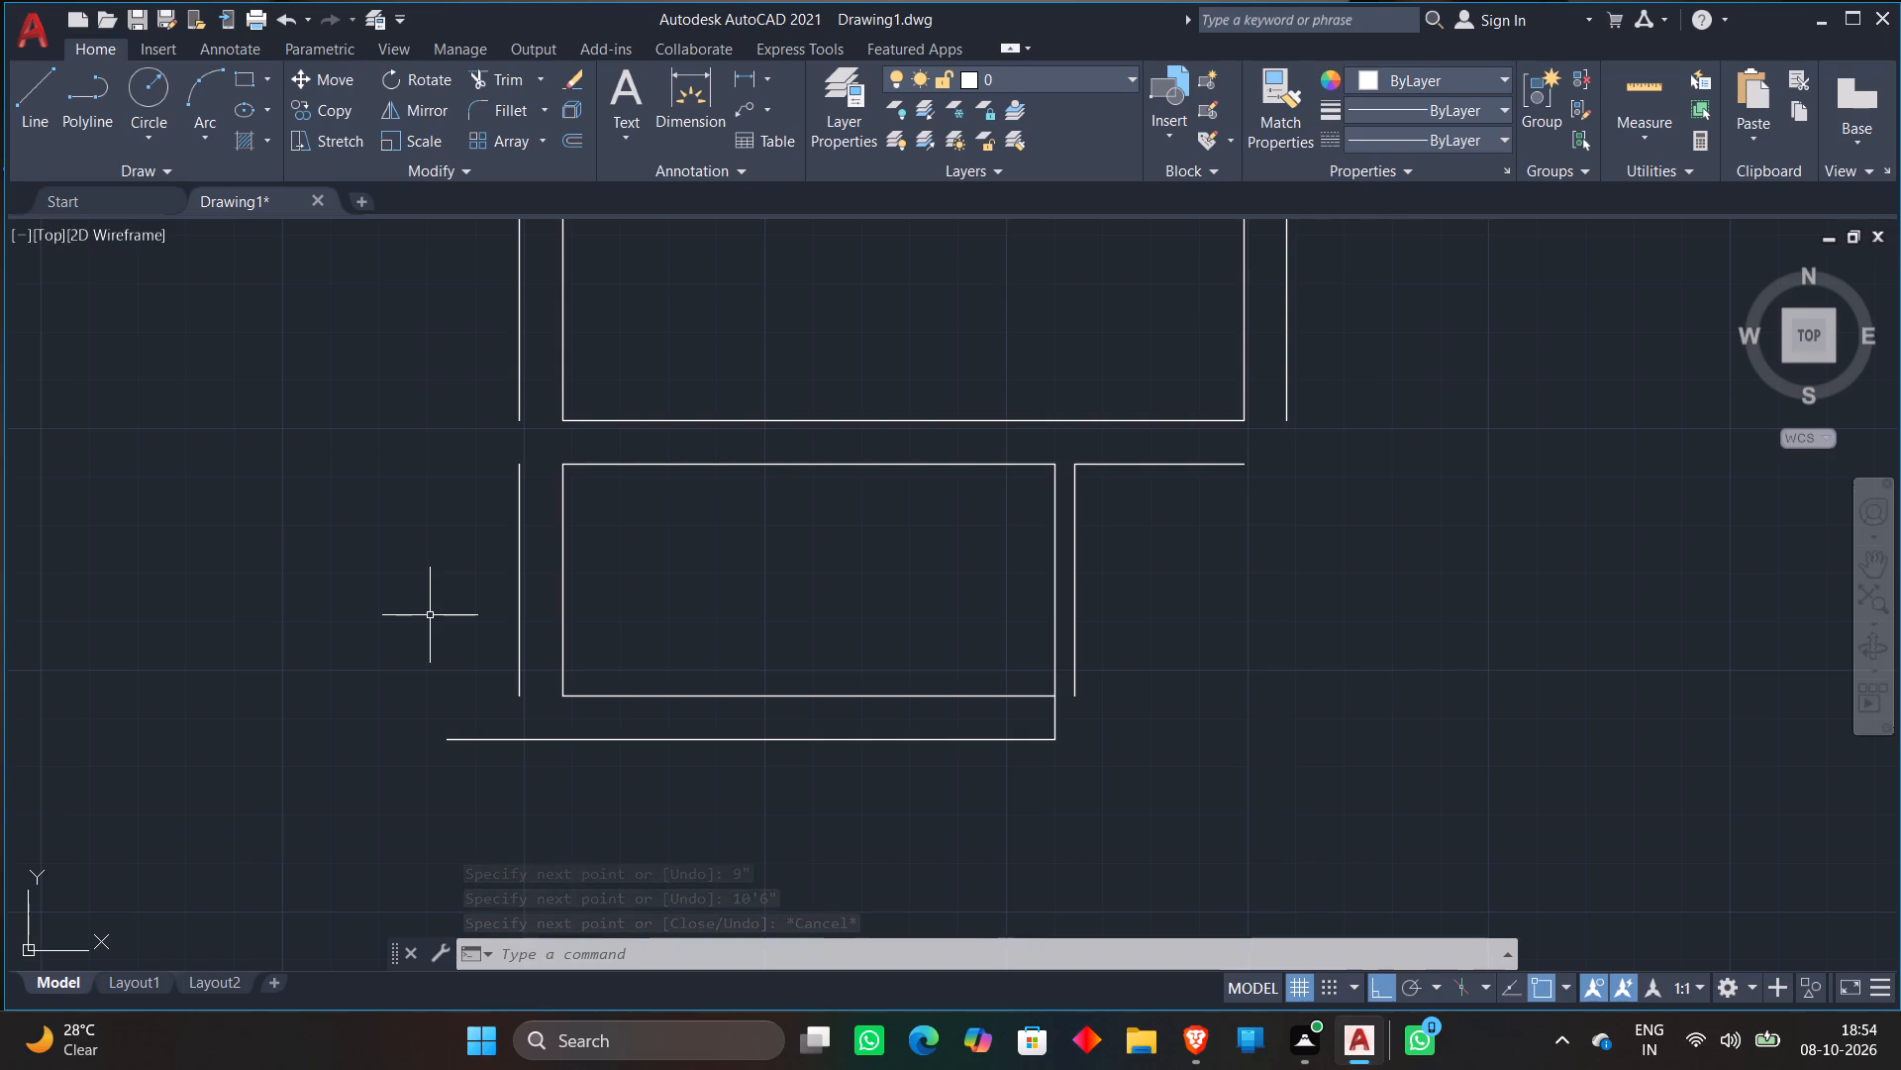
scroll(430, 615, "down", 1)
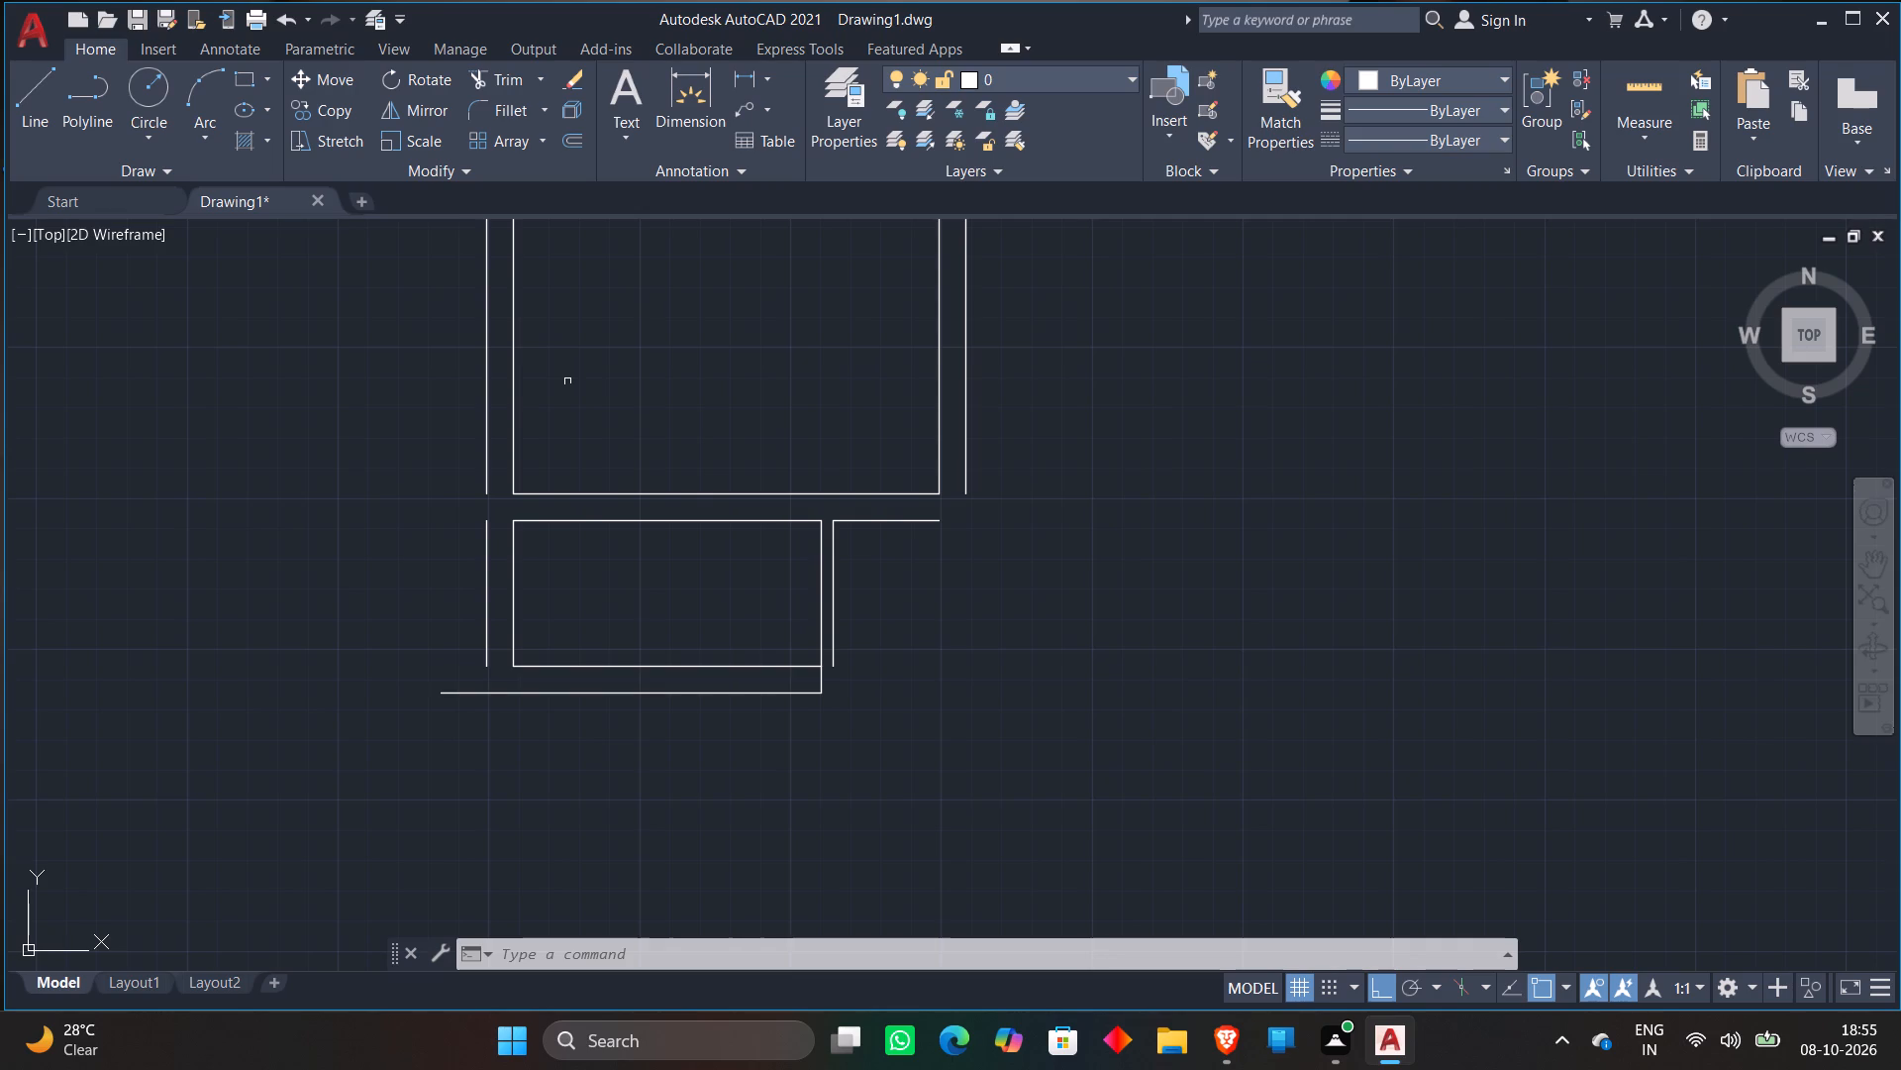
scroll(797, 591, "down", 2)
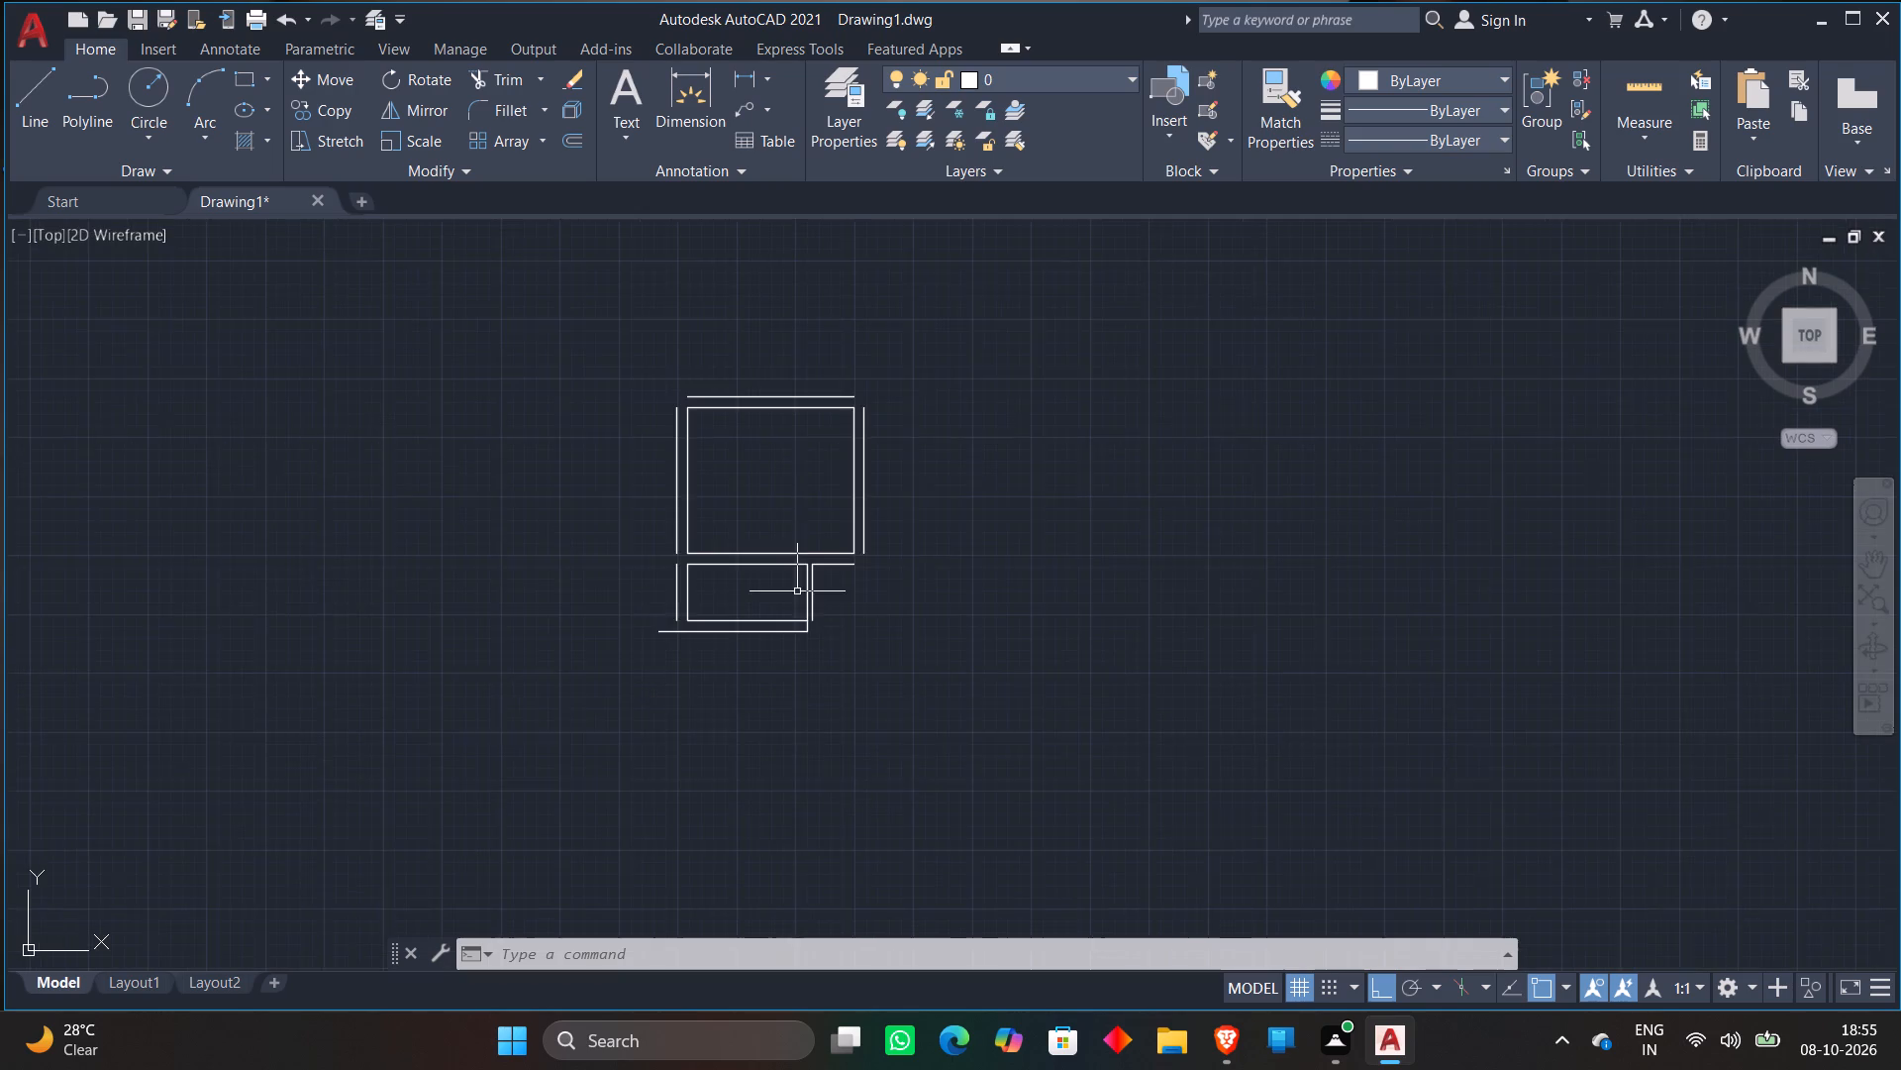
scroll(724, 632, "up", 2)
middle_click_drag(546, 729, 649, 957)
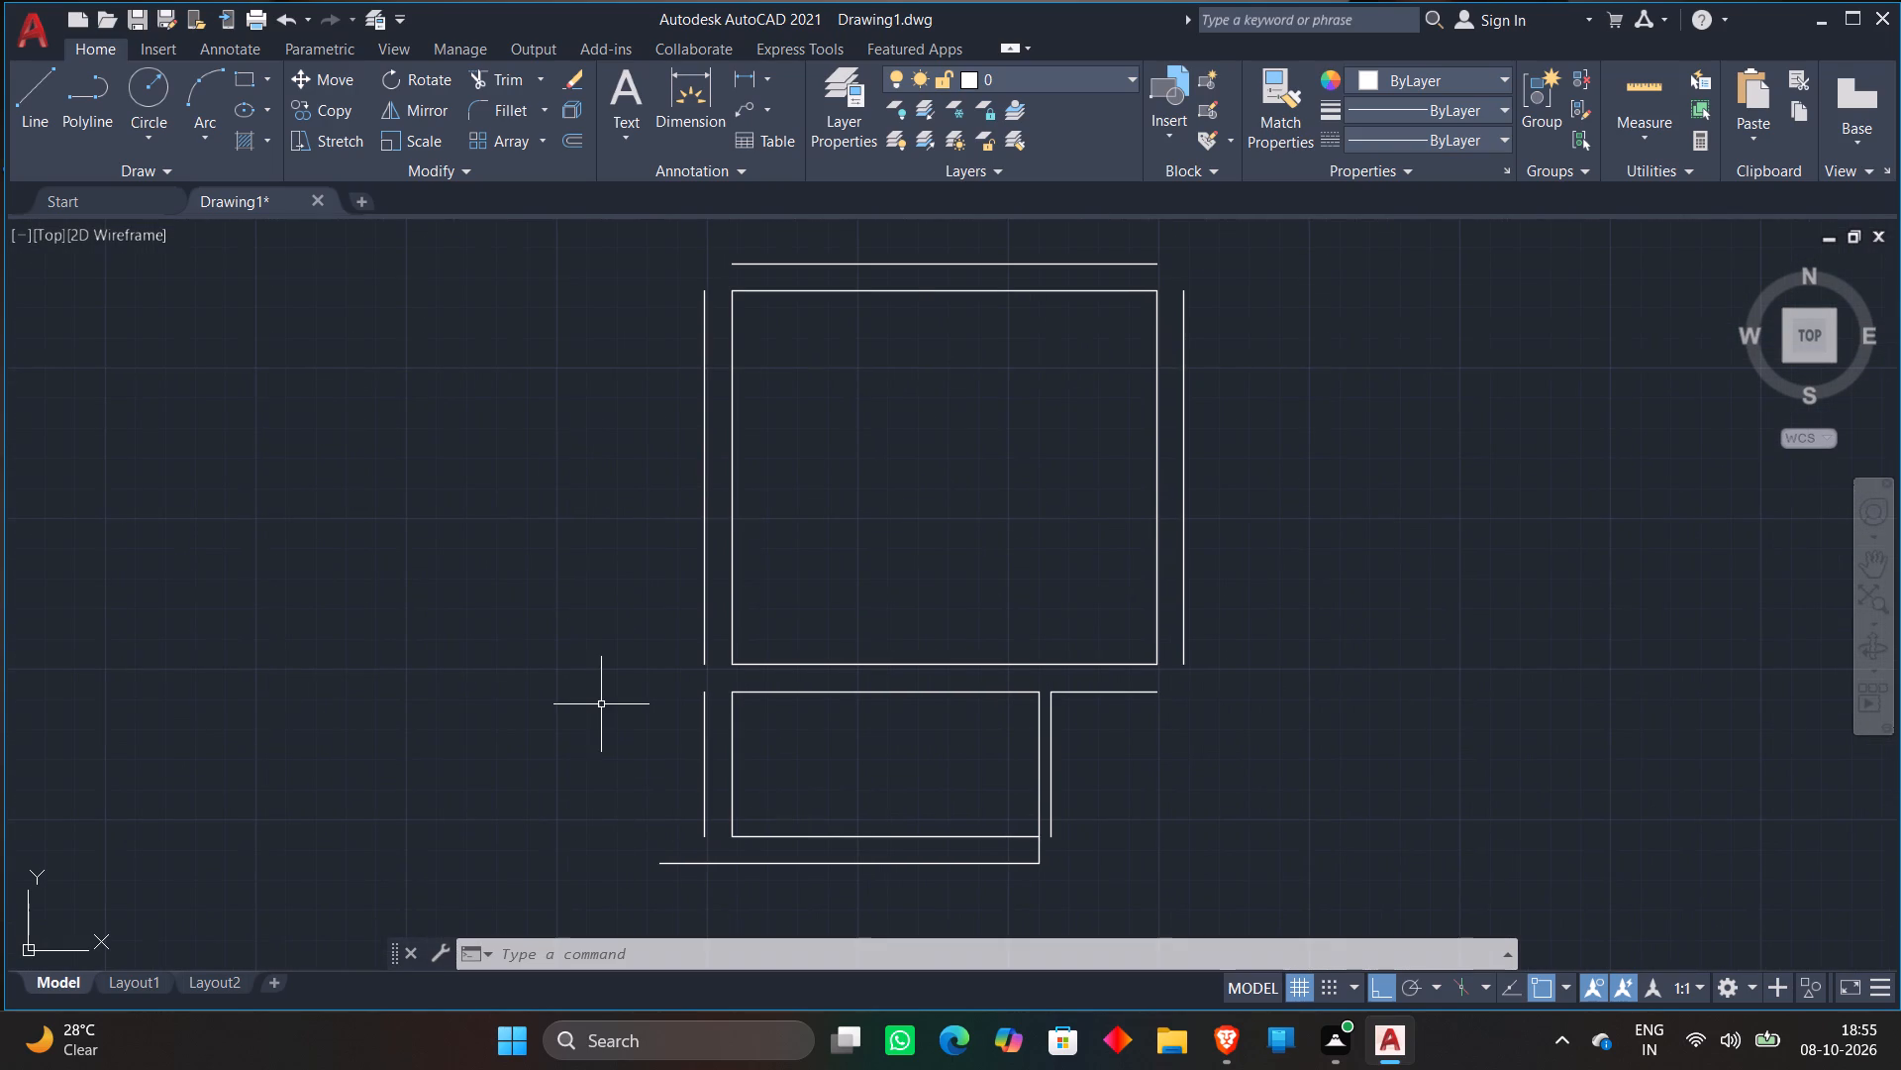
key("l")
key("Return")
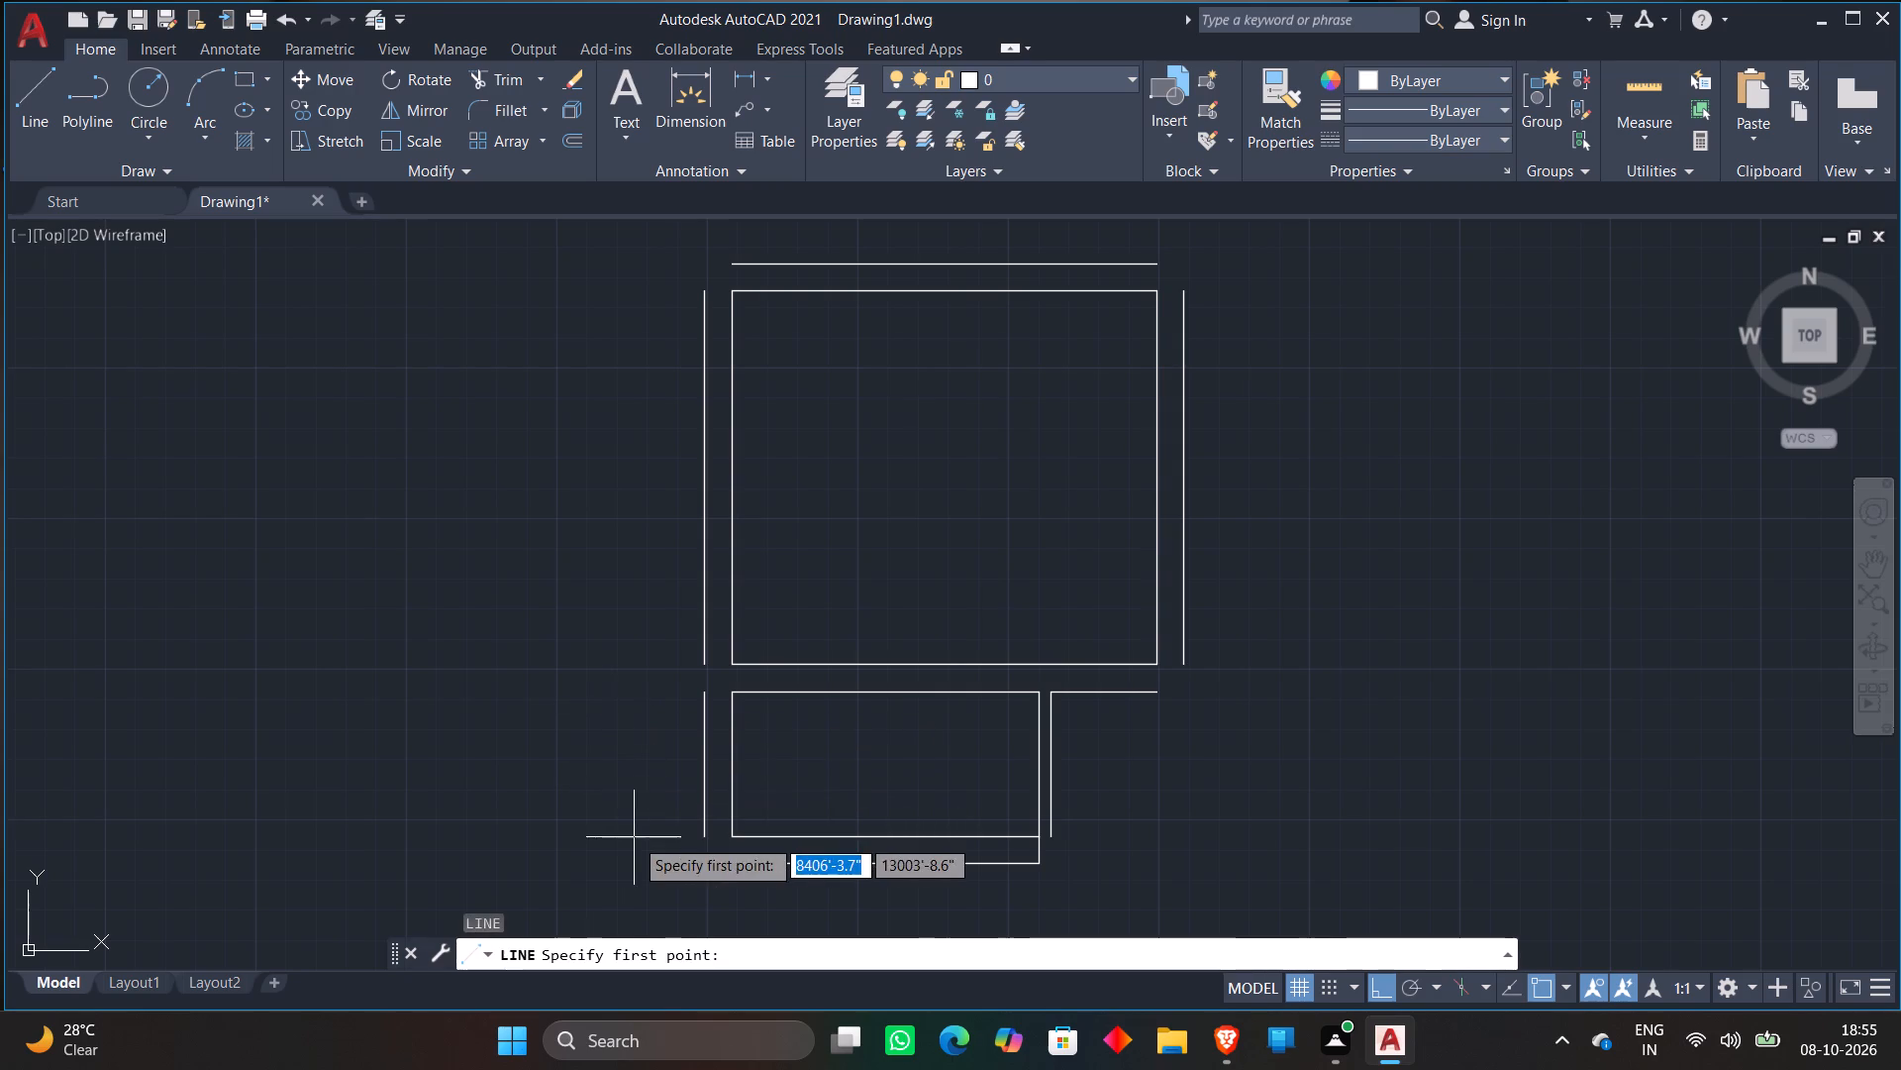
left_click(653, 867)
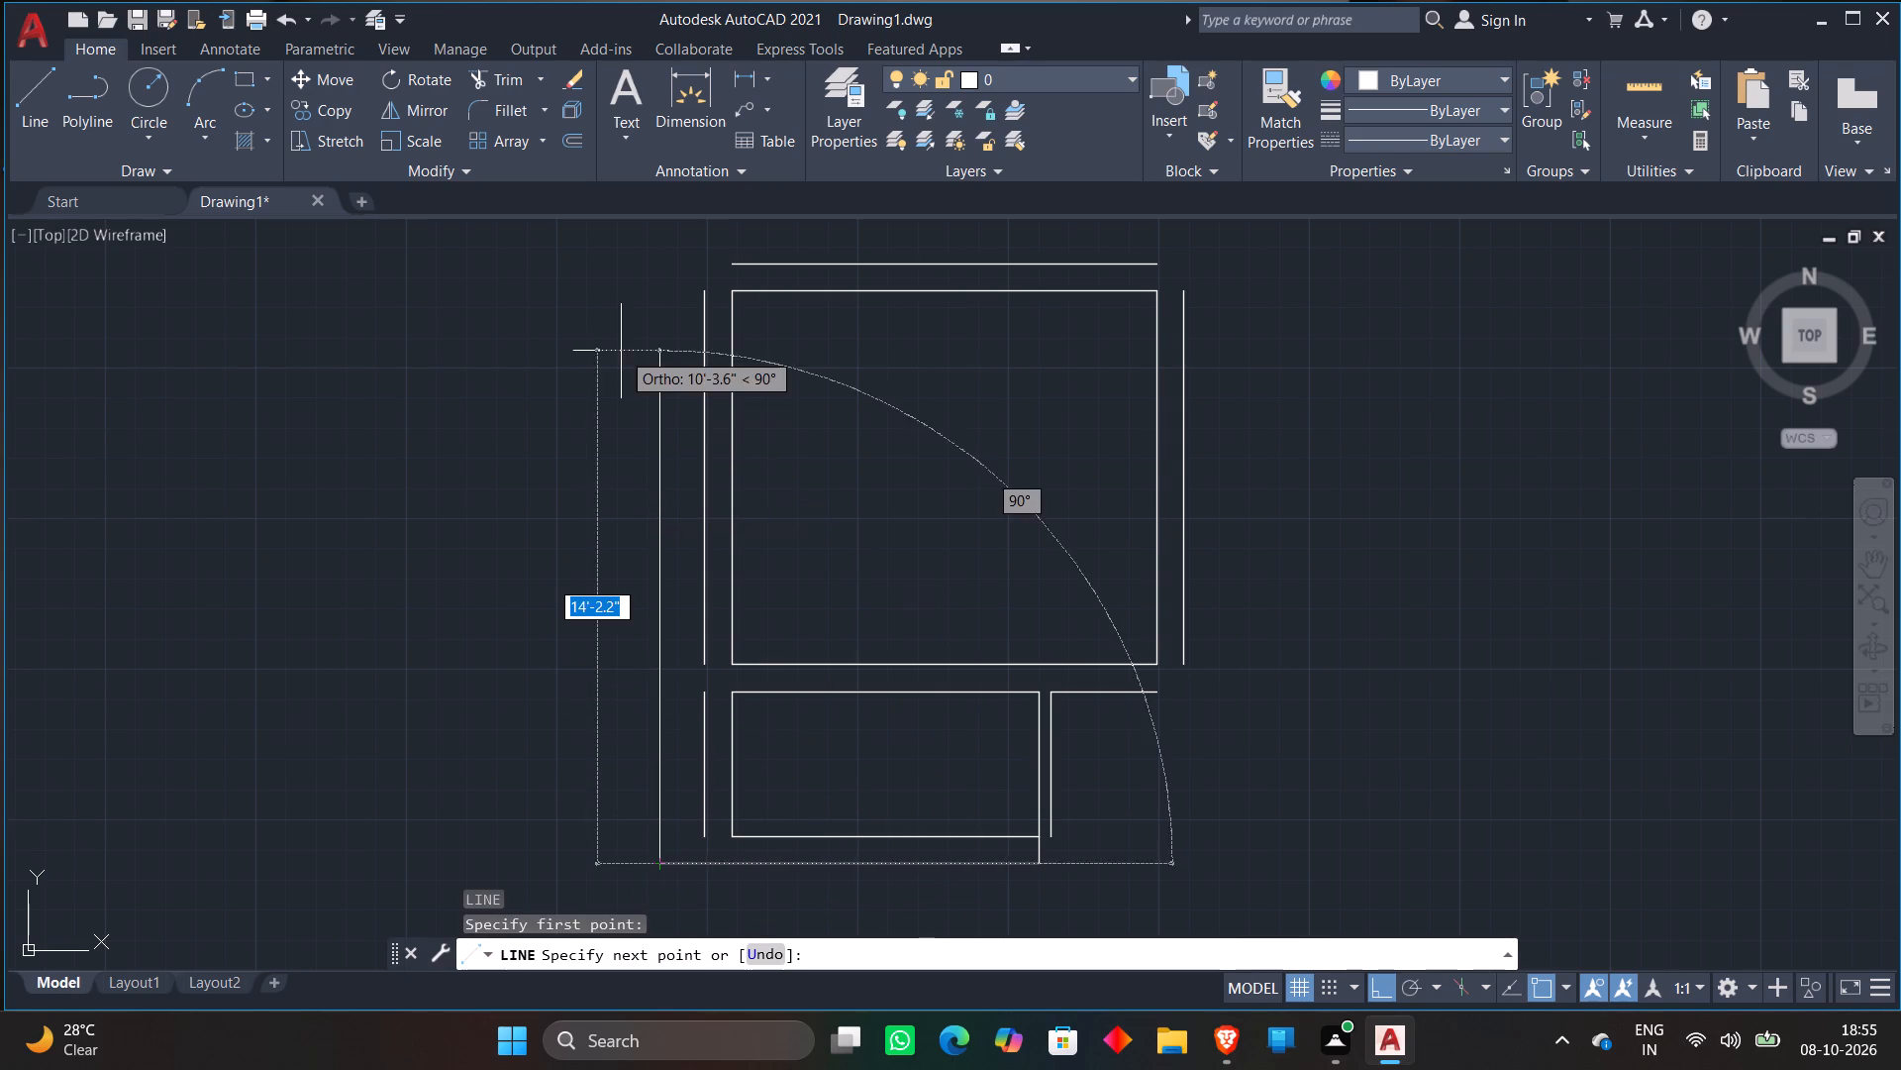
middle_click_drag(640, 260, 673, 410)
left_click(673, 350)
key("Escape")
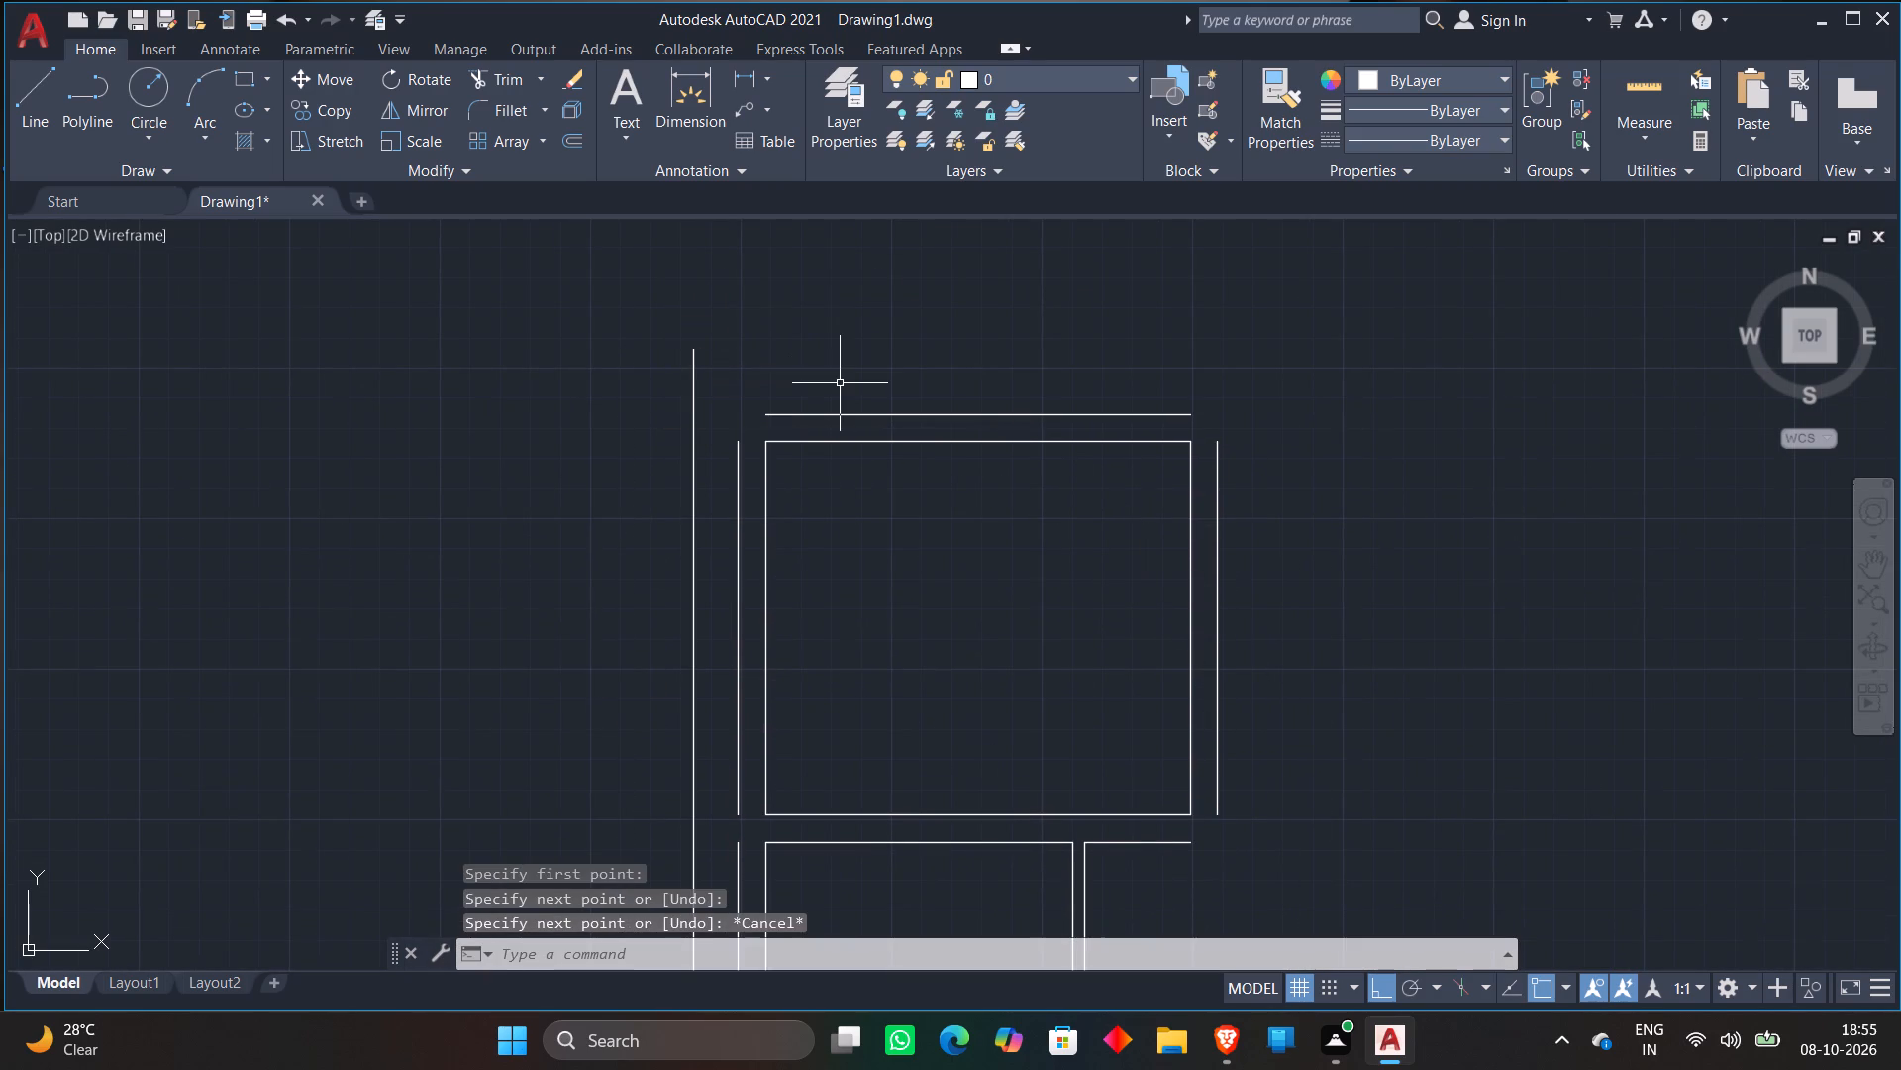
Extend both top wall lines, both lines of the wall between the rooms, and the small room's bottom line left to the long vertical line.
key("e")
key("x")
key("space")
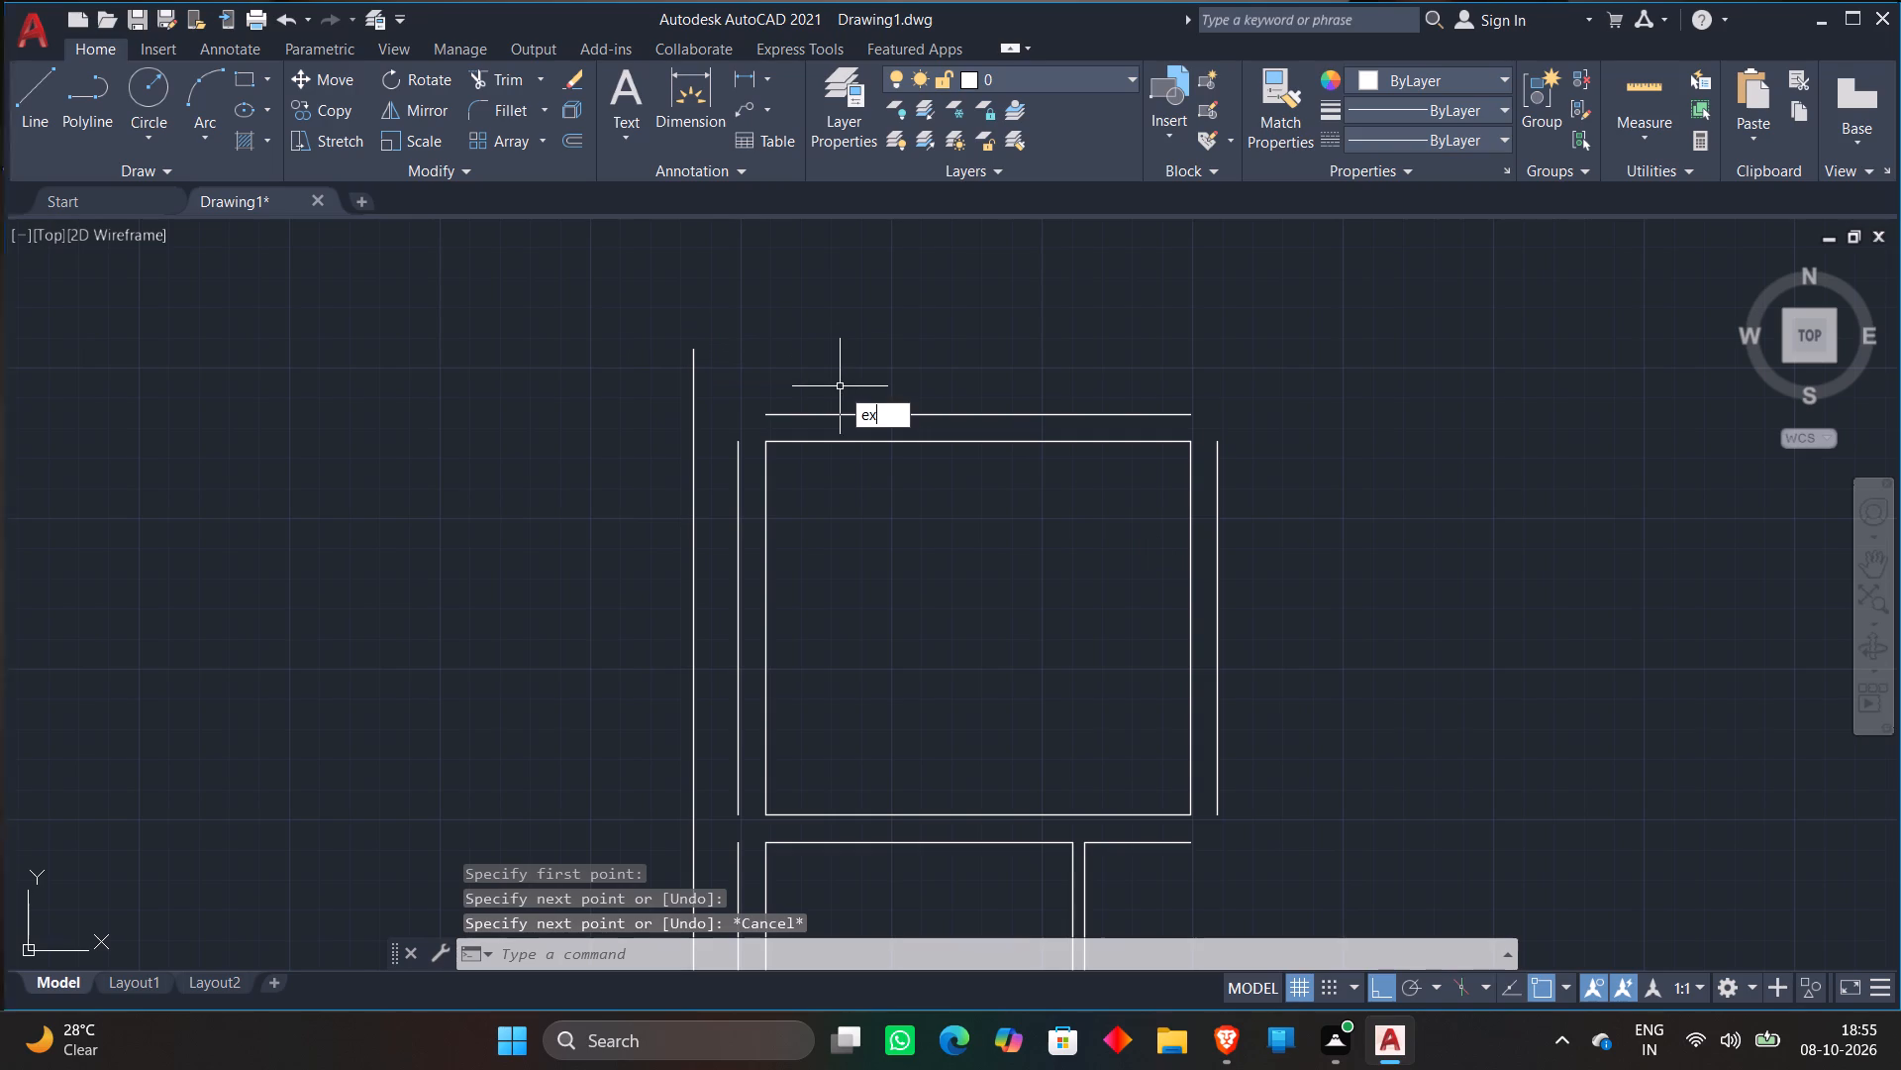
left_click(804, 418)
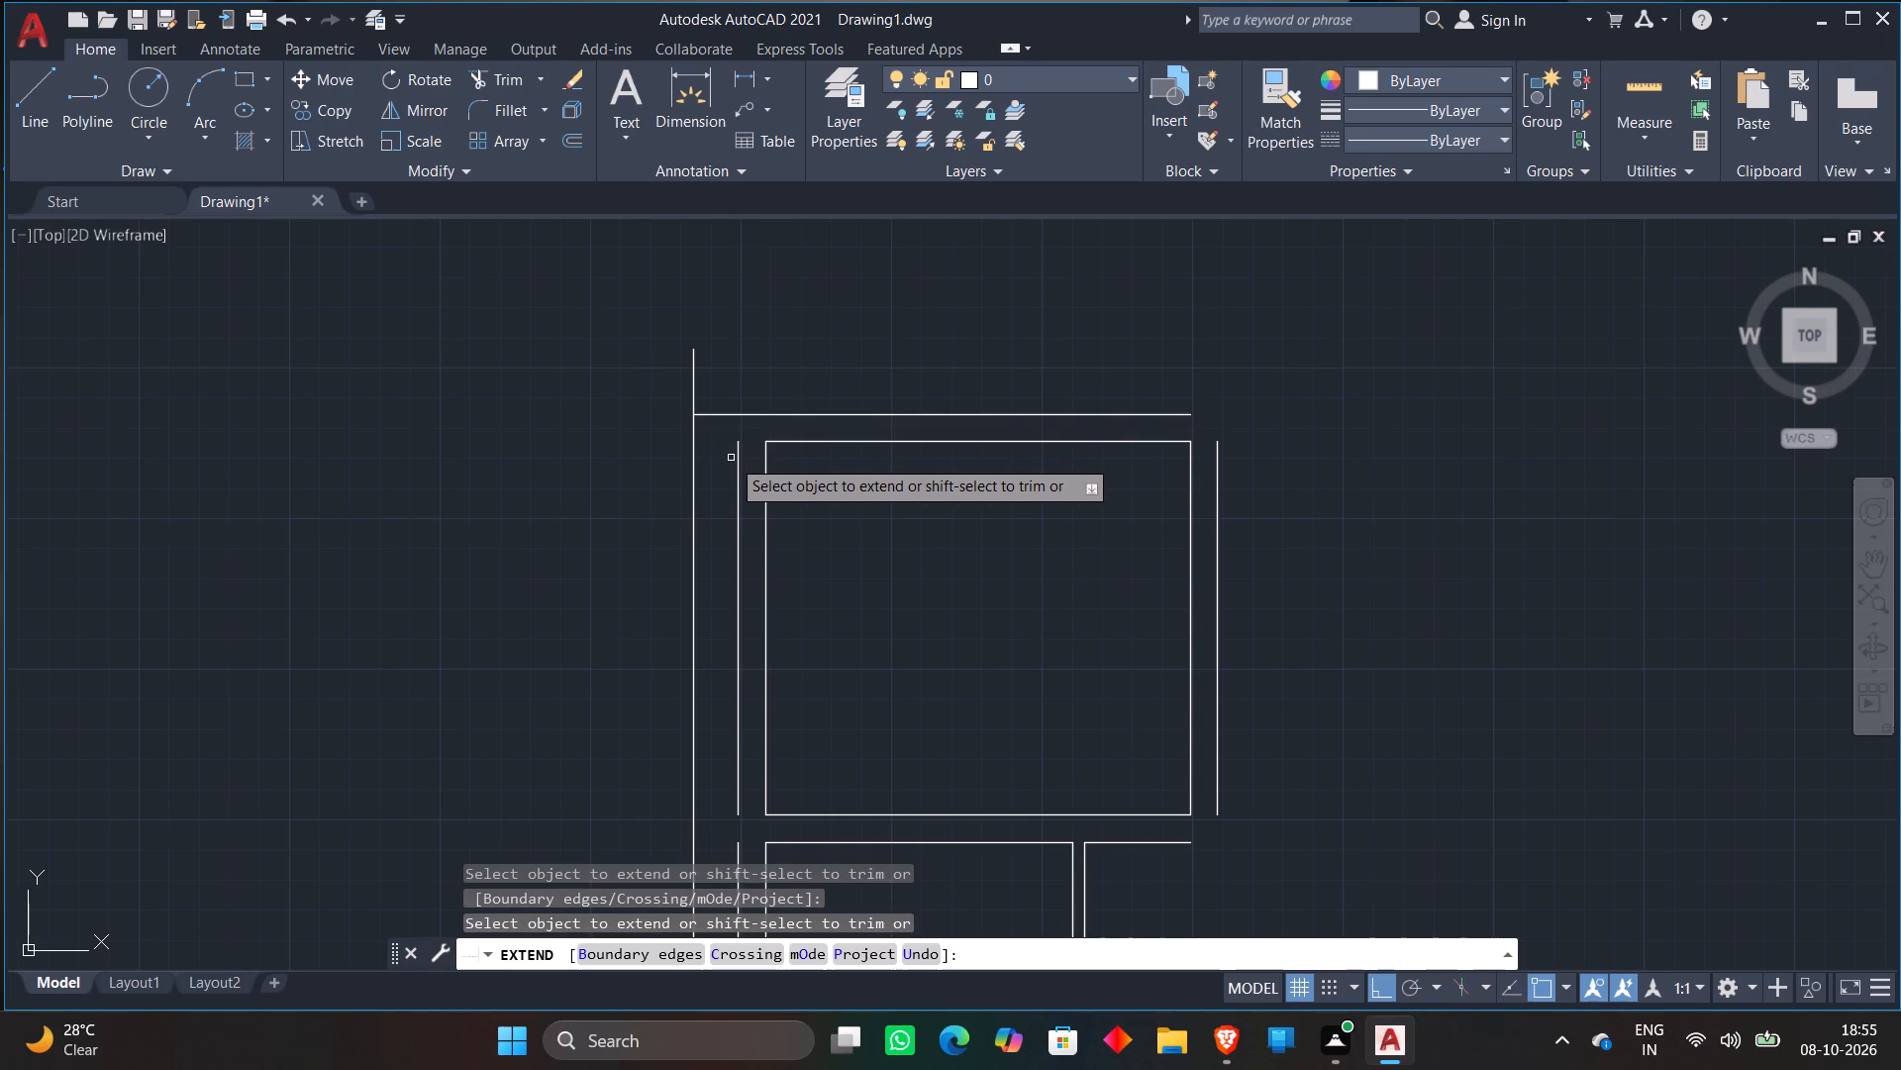
scroll(820, 267, "down", 1)
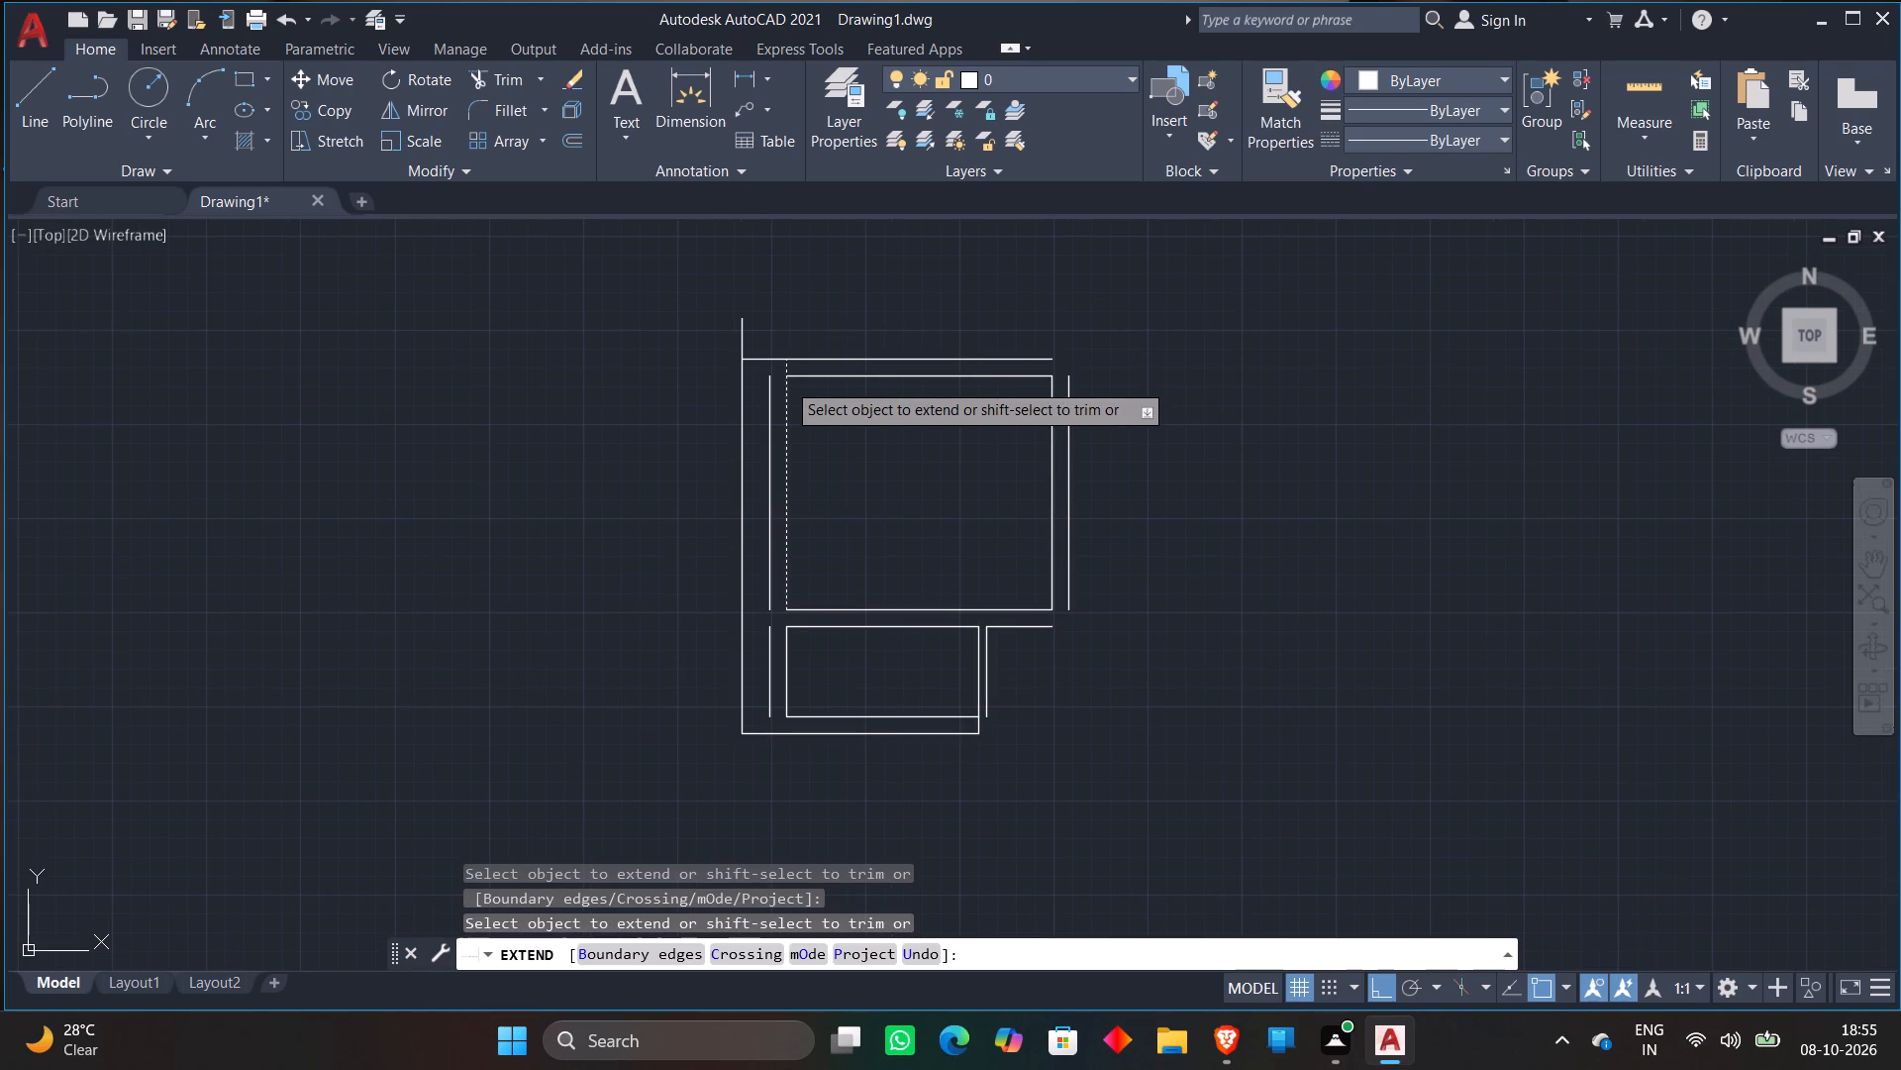
left_click(799, 378)
left_click(774, 375)
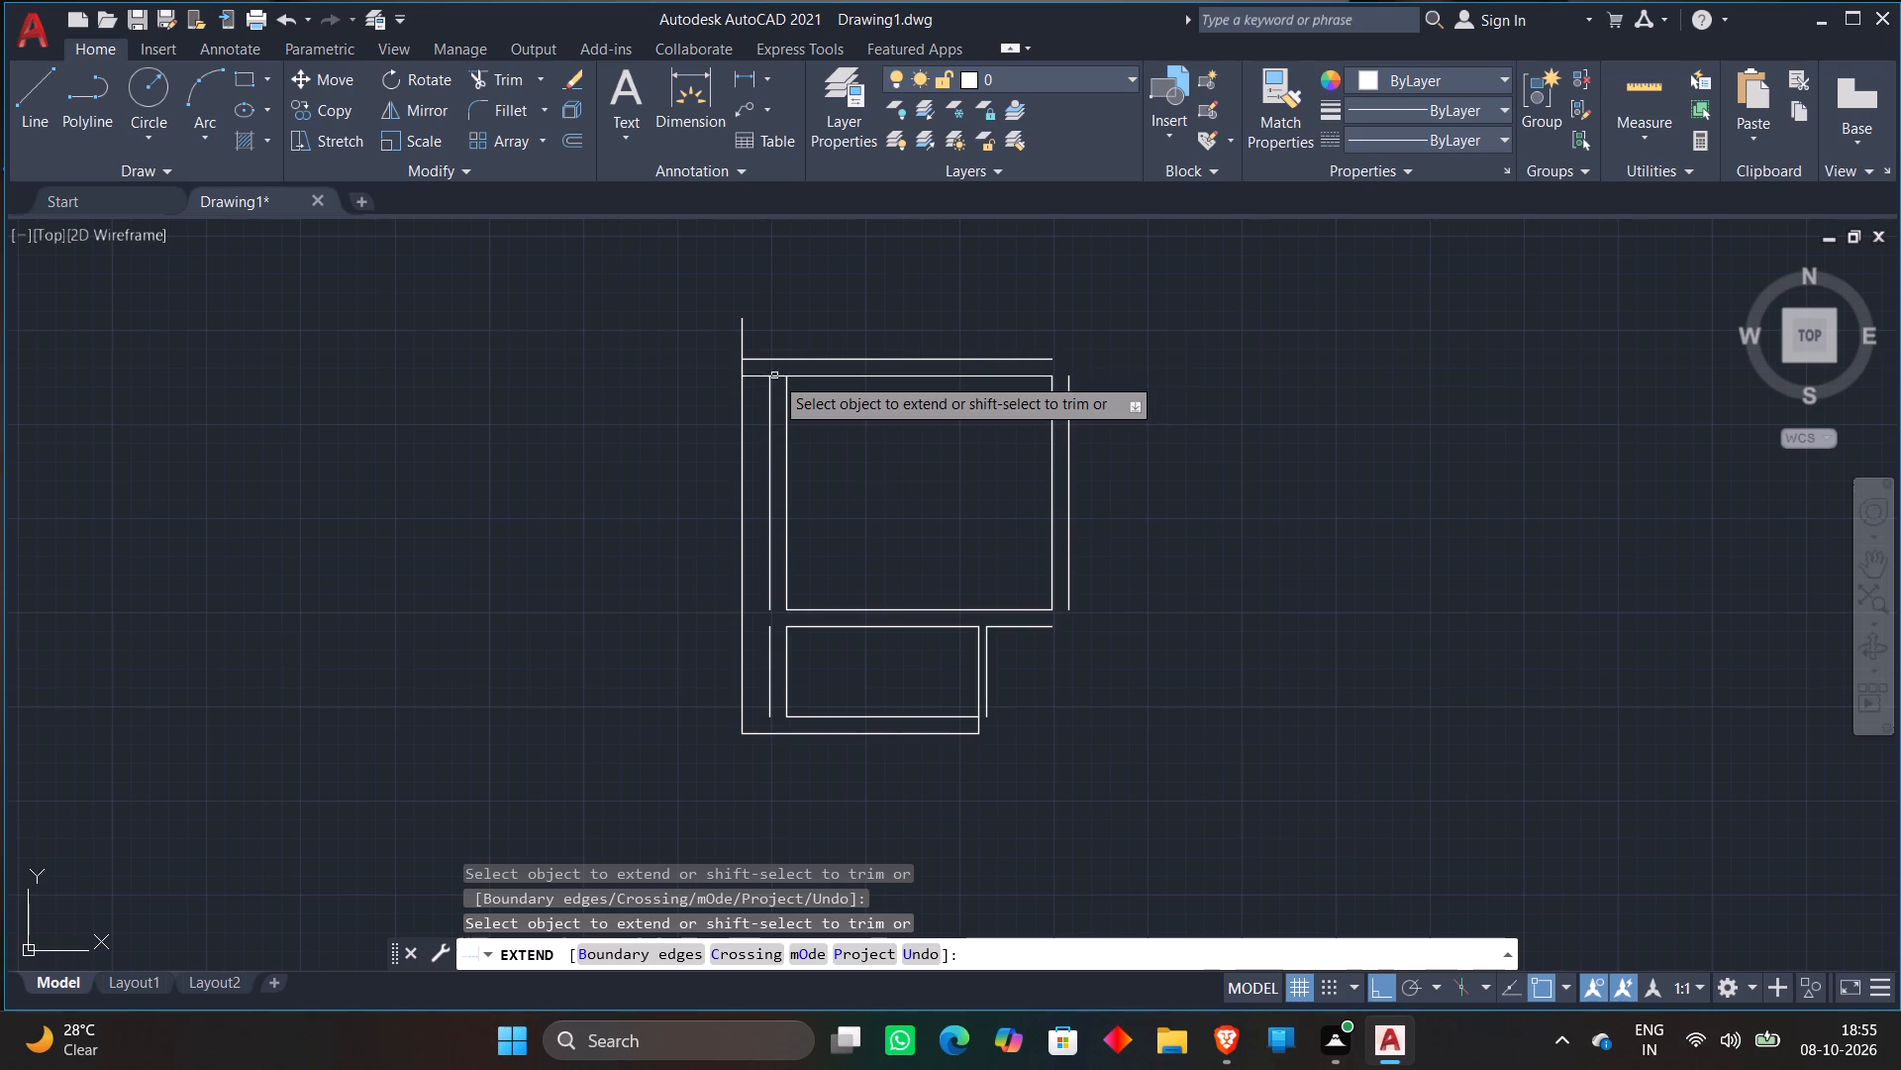
left_click(803, 609)
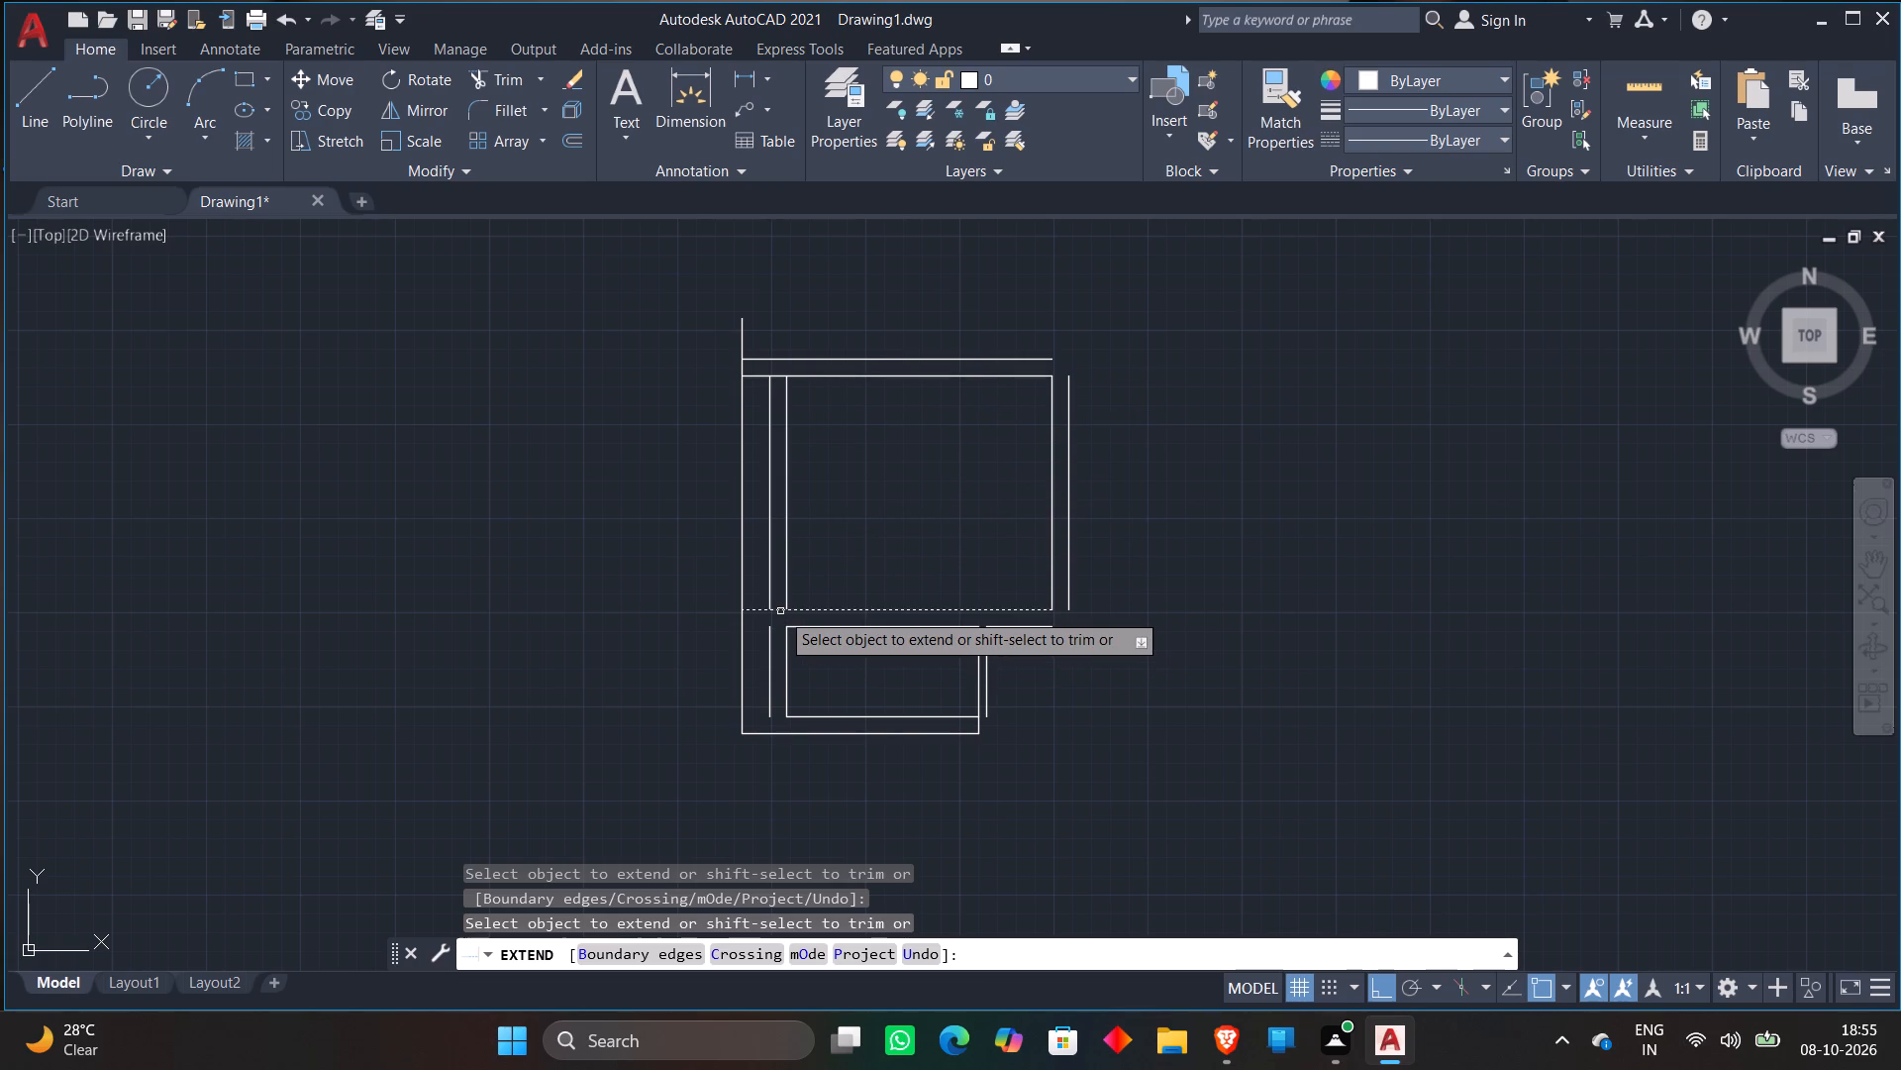
left_click(780, 611)
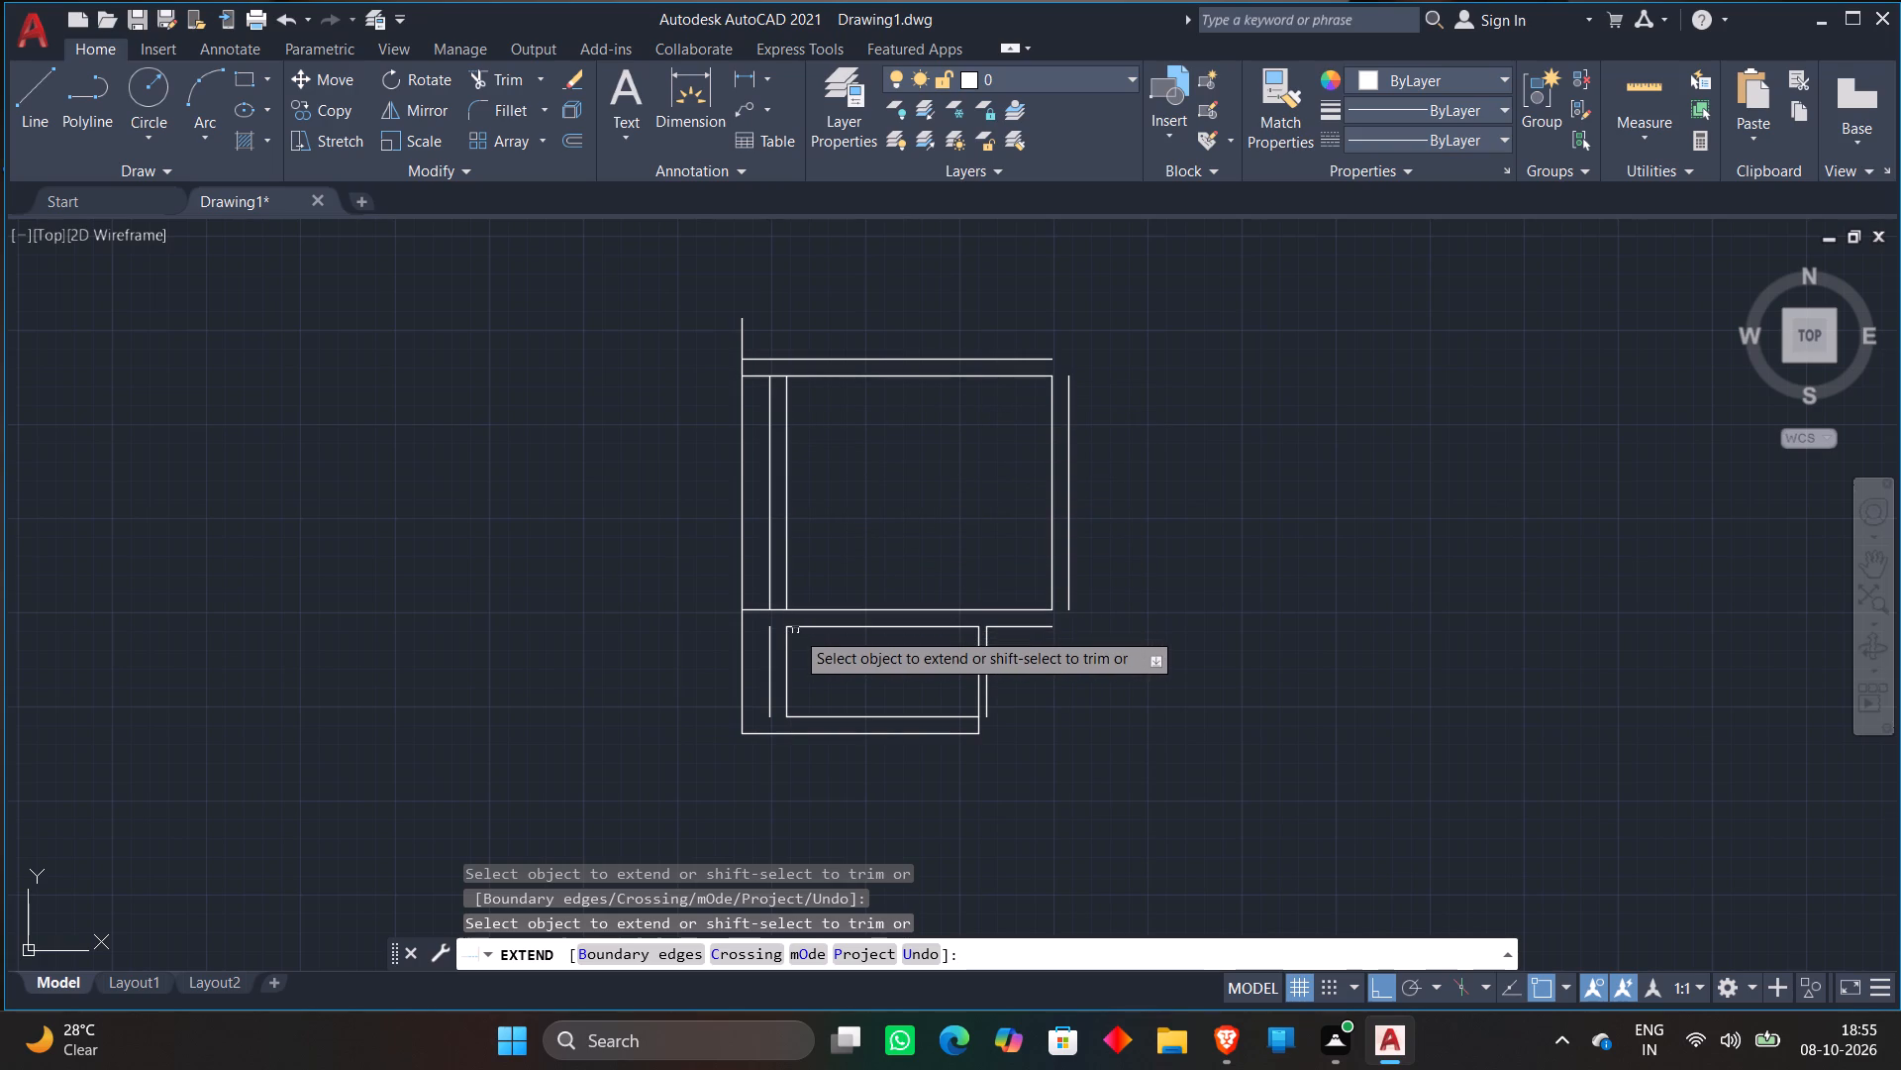
left_click(806, 629)
left_click(779, 627)
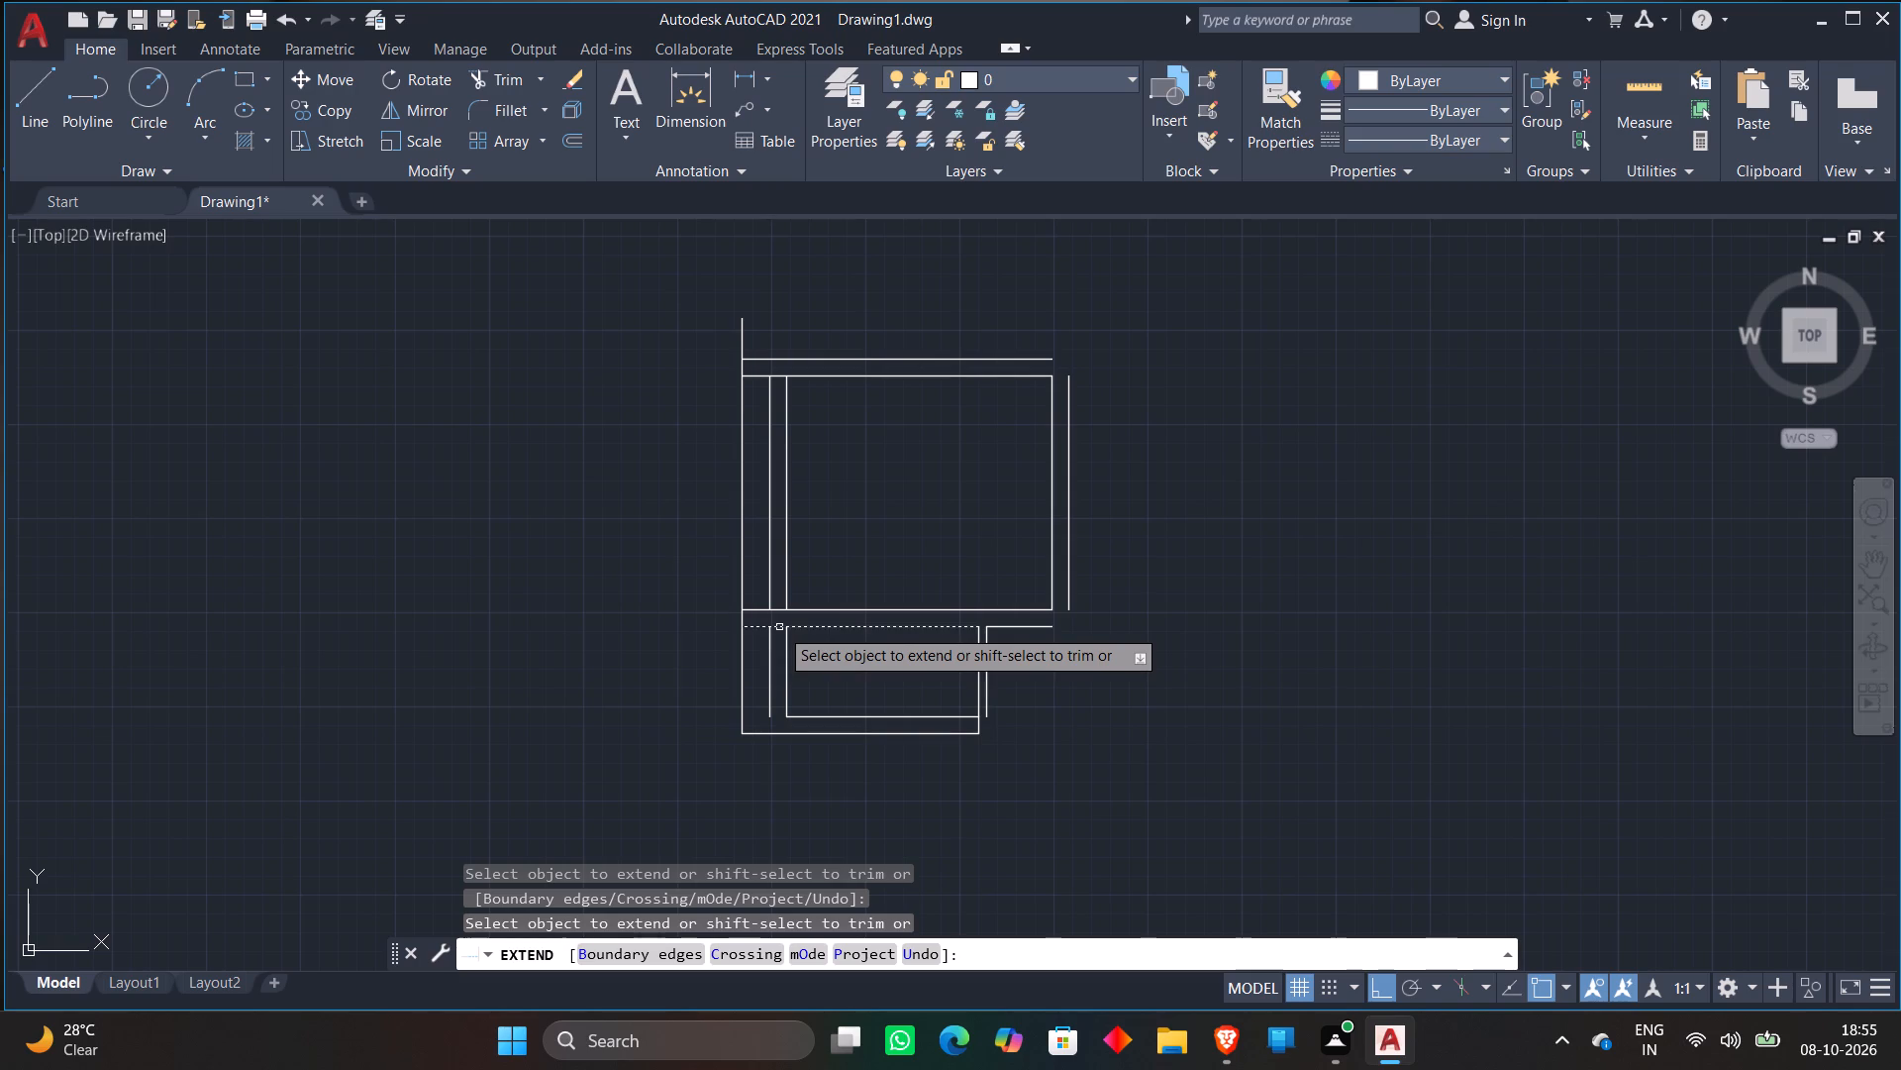
left_click(804, 716)
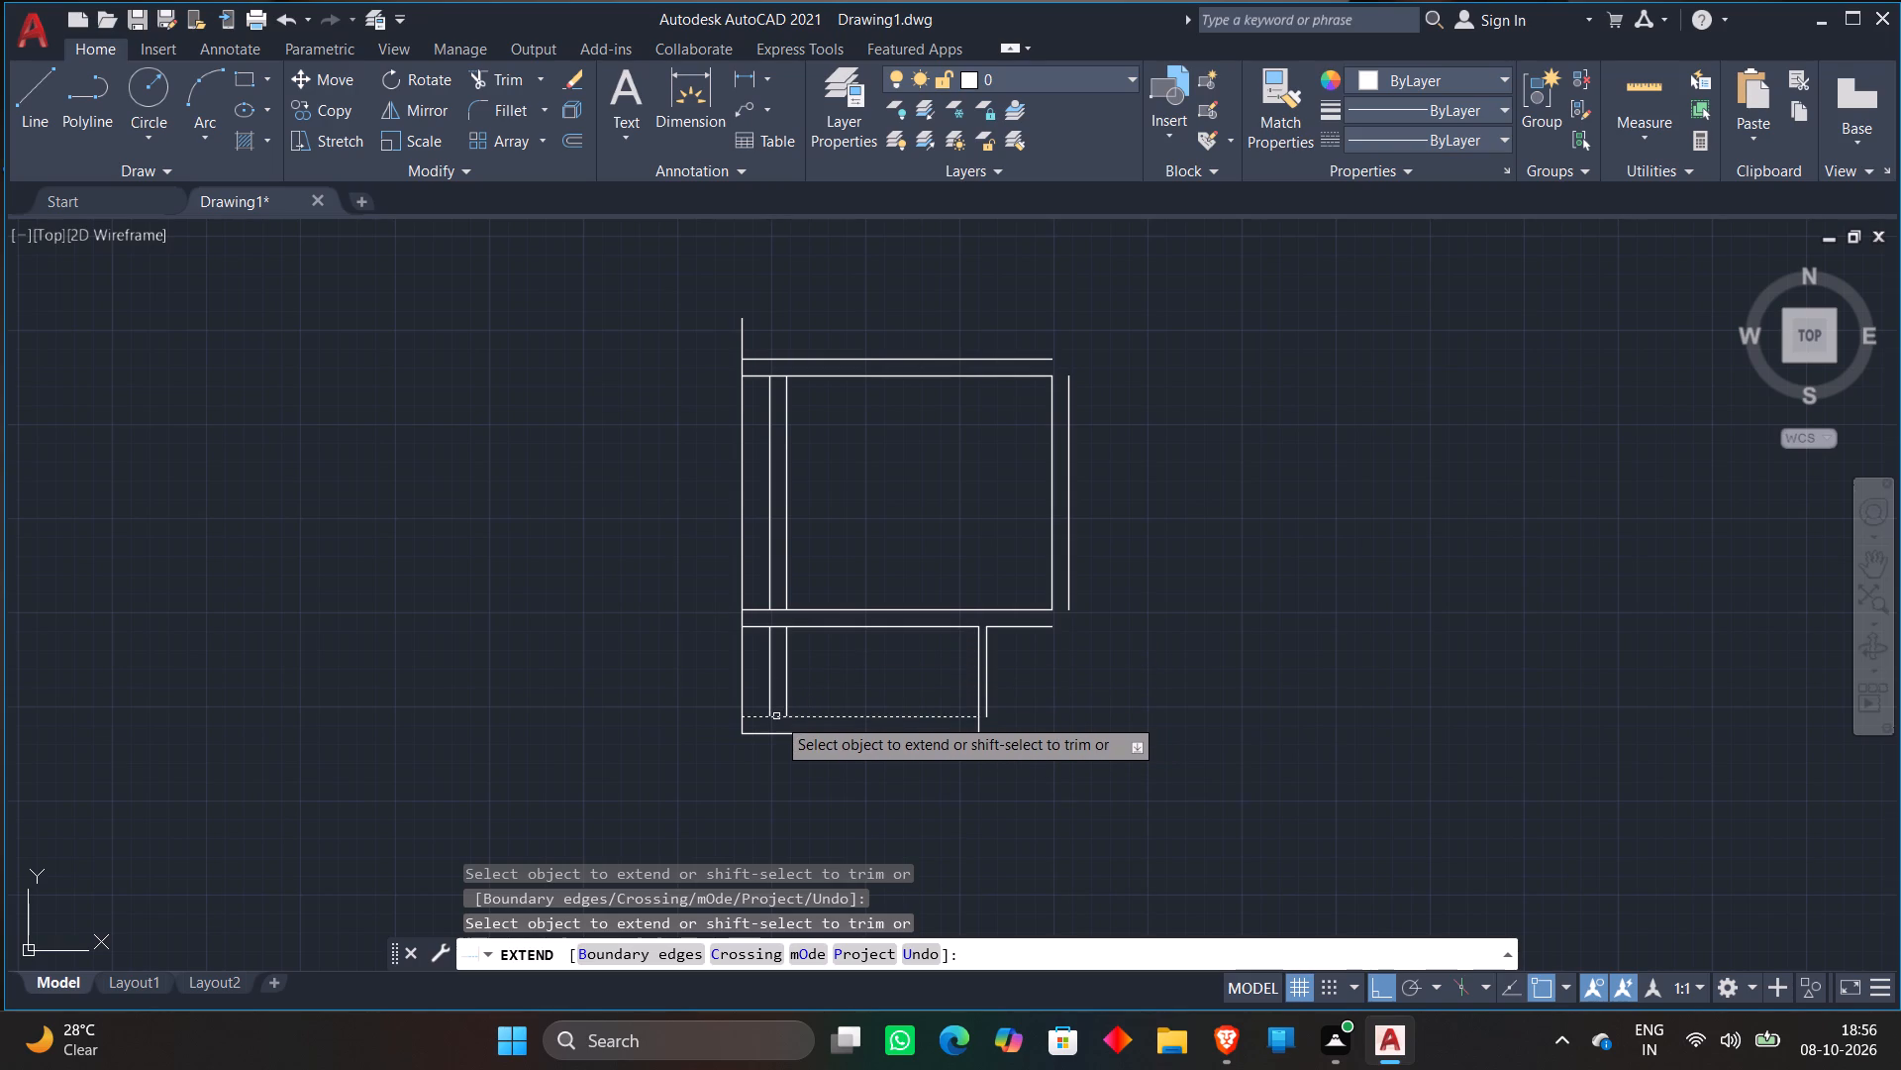
left_click(776, 716)
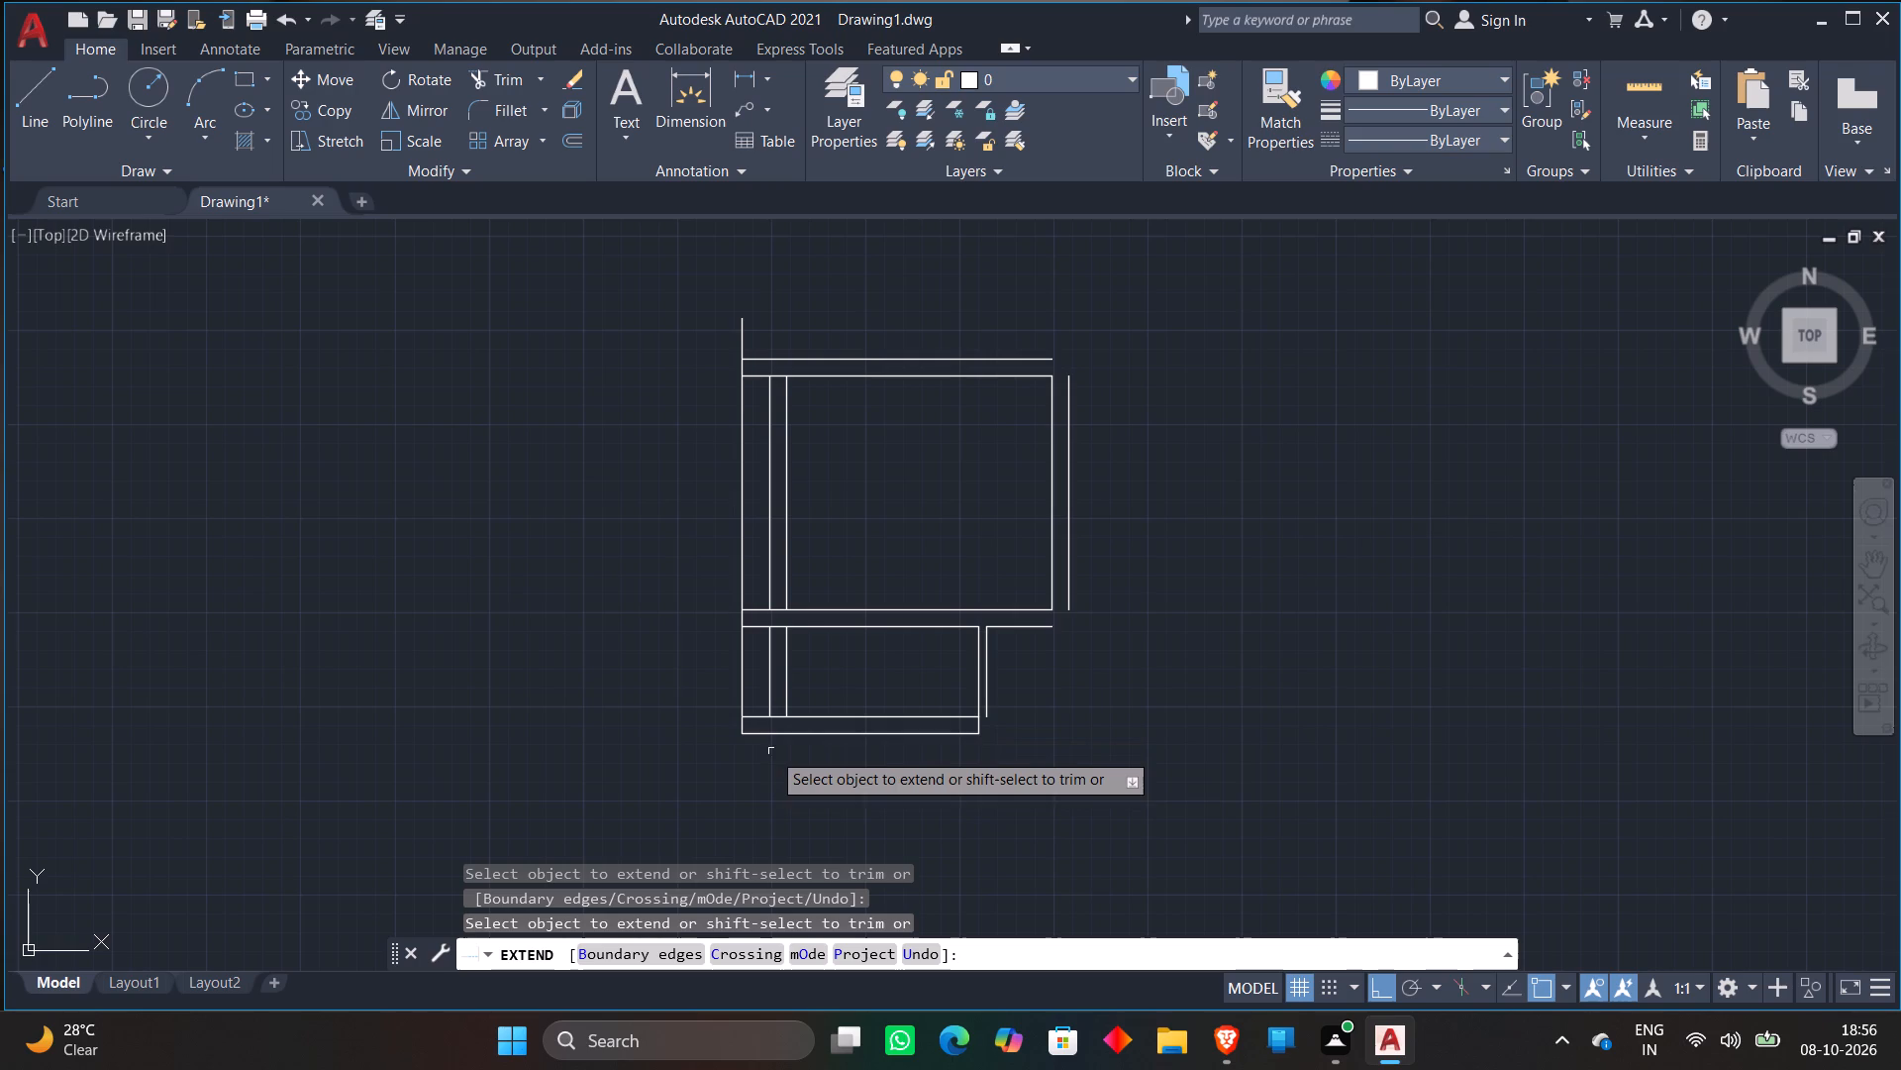
Extend both vertical lines of the small lower room's left wall down to the bottom outer wall line.
left_click(769, 702)
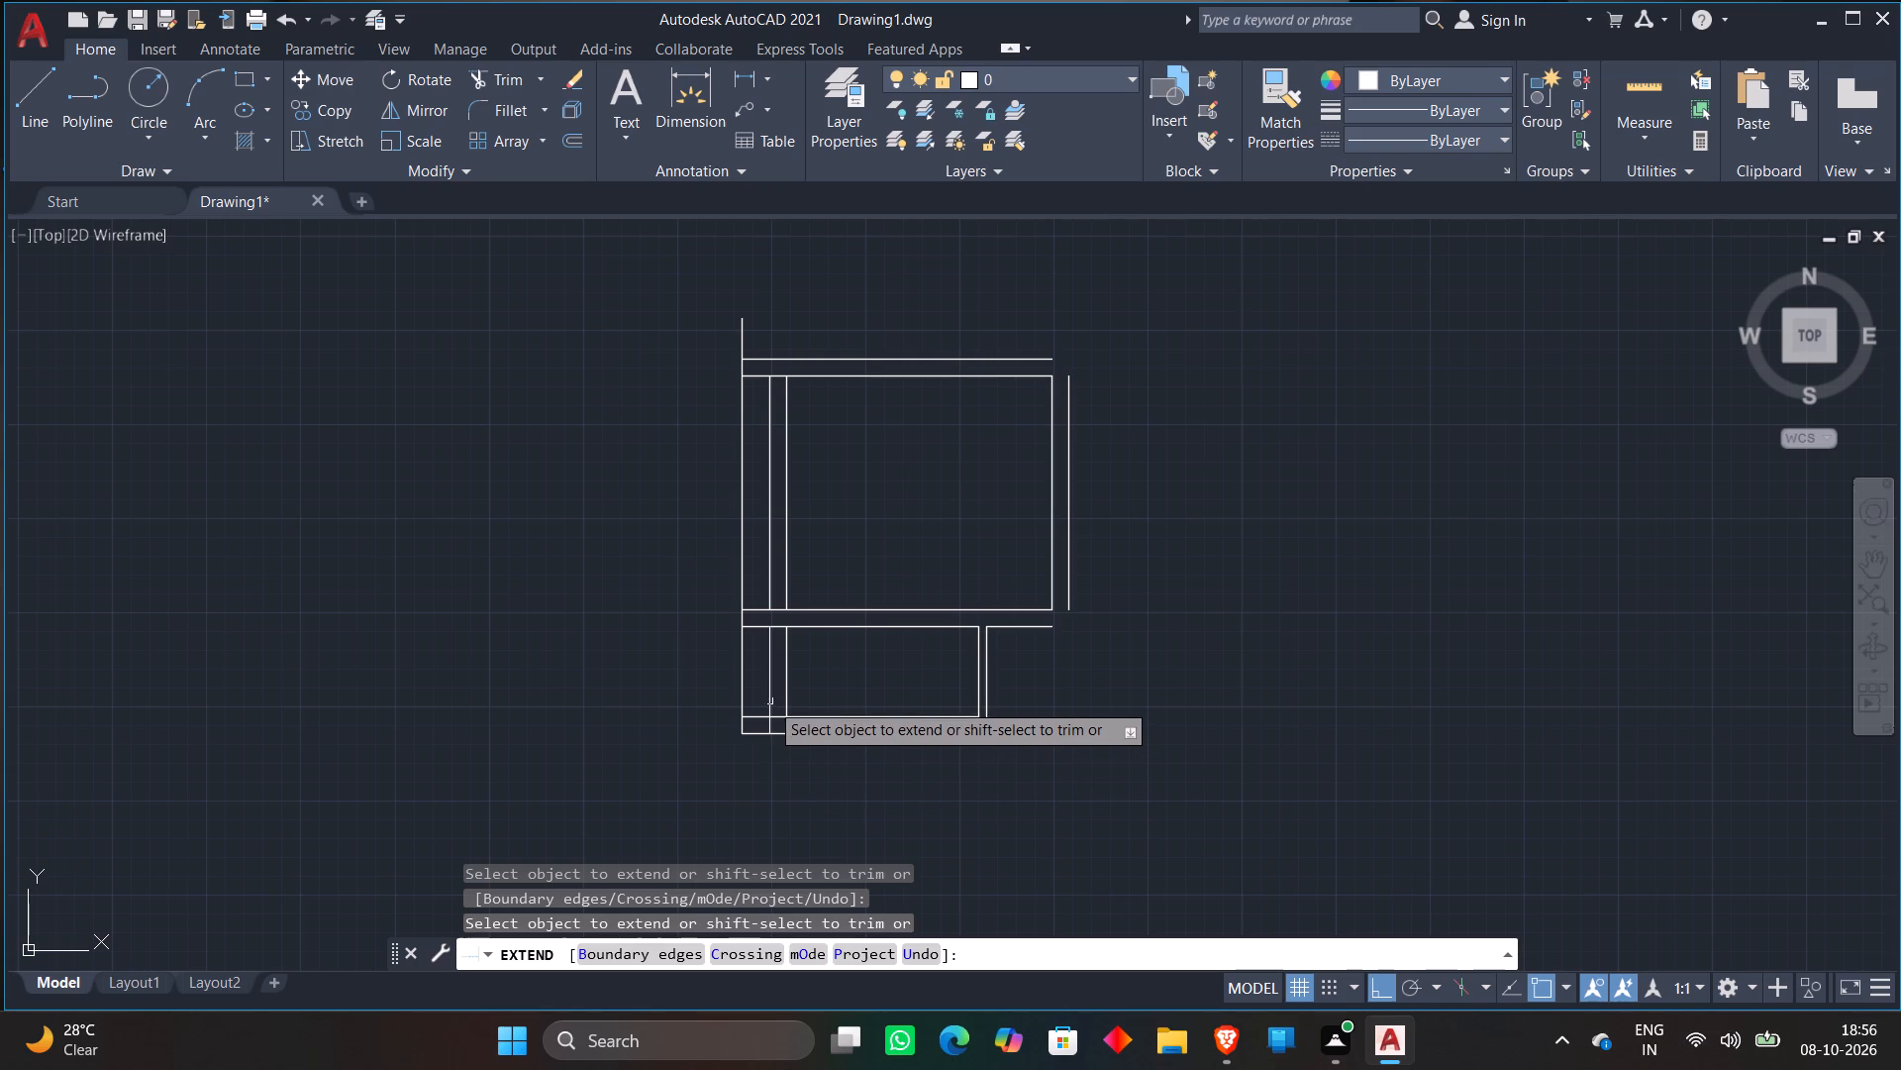
left_click(786, 698)
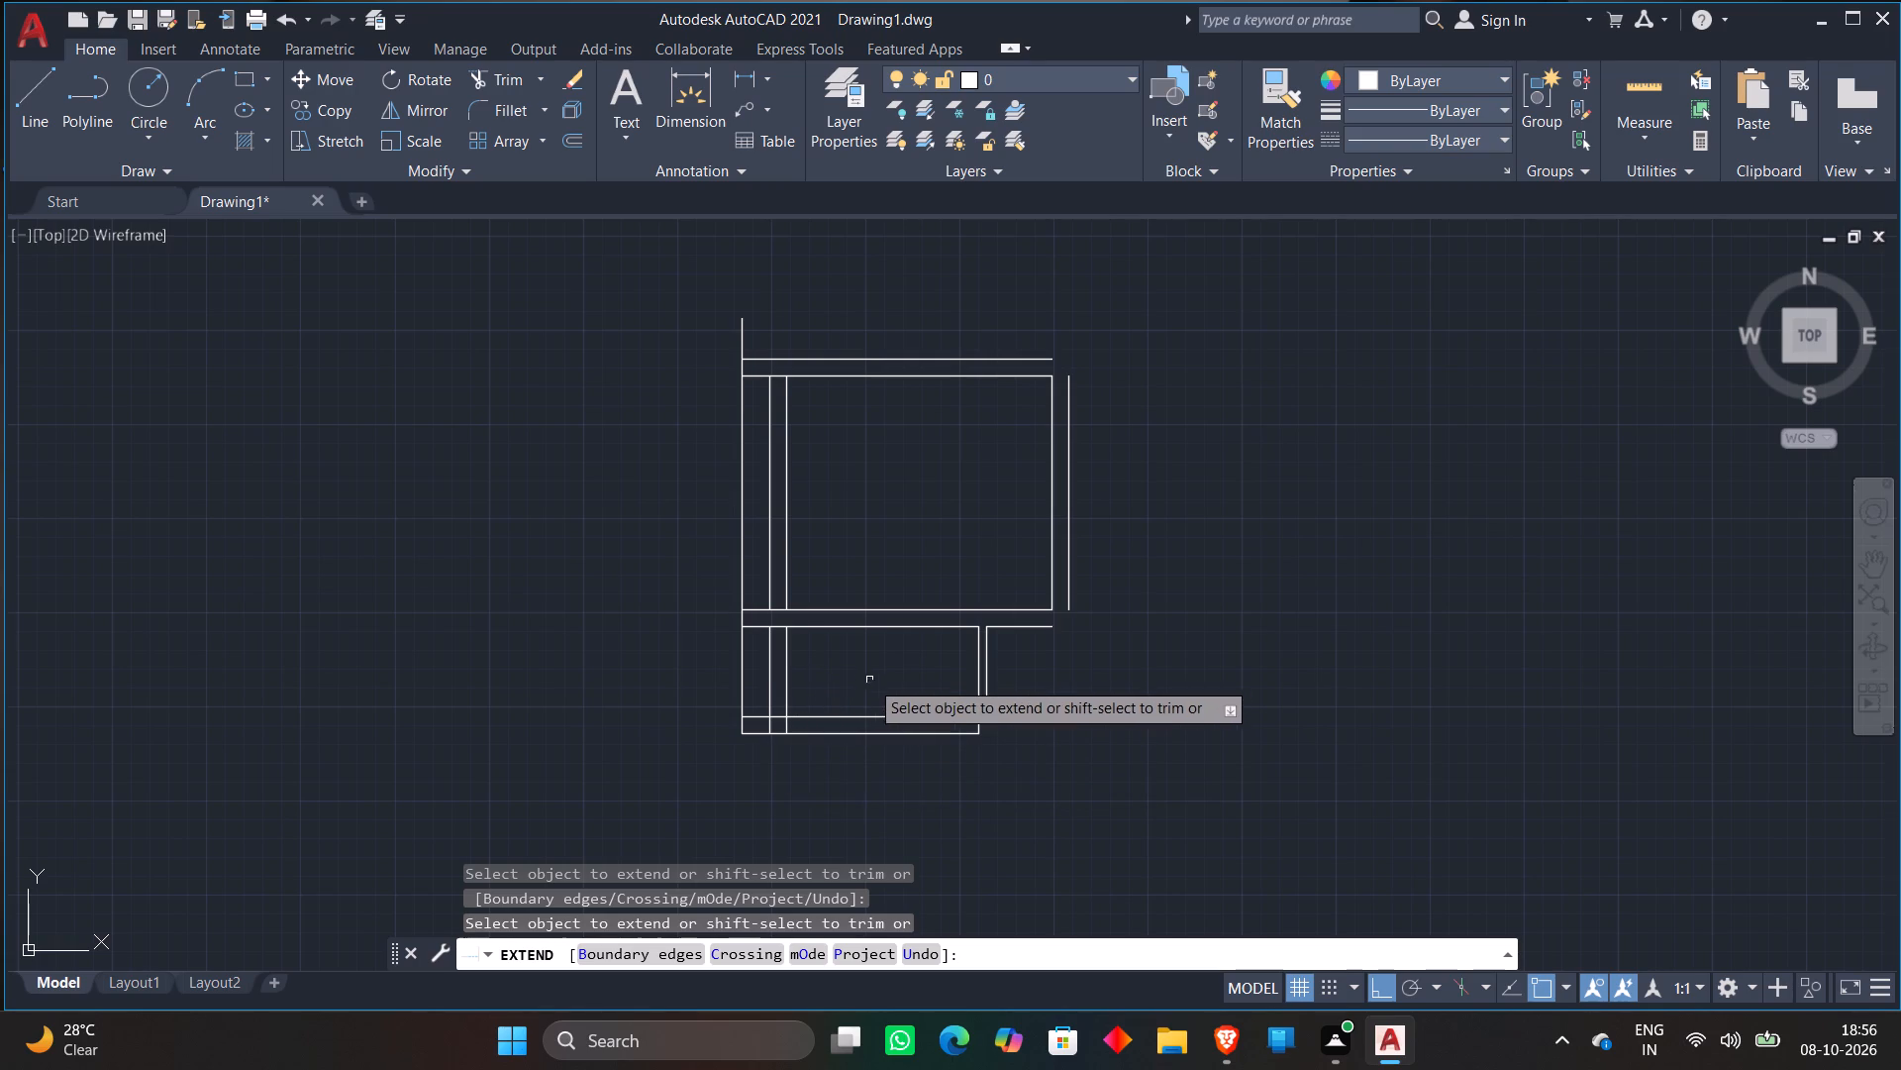
key("Escape")
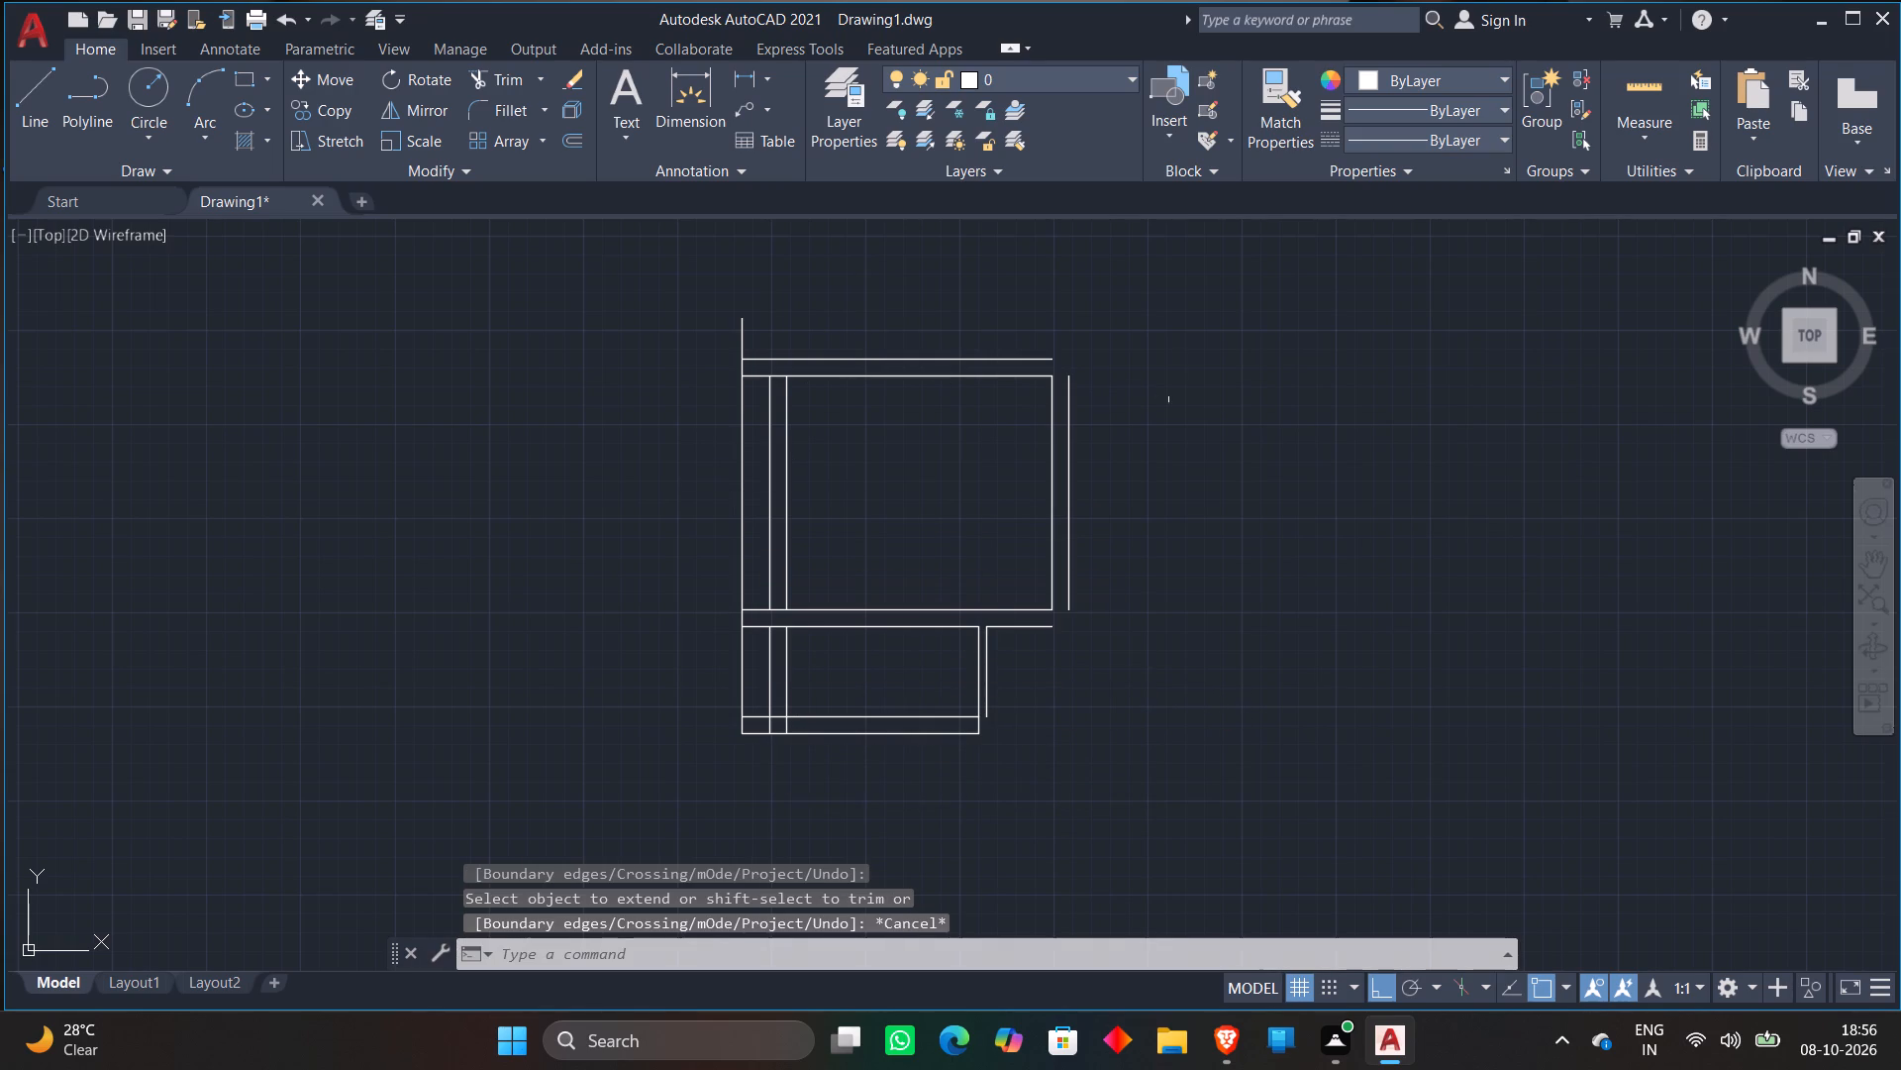
Fillet the upper room's outer top wall line and outer right wall line into a square corner with zero radius.
type("f")
key("space")
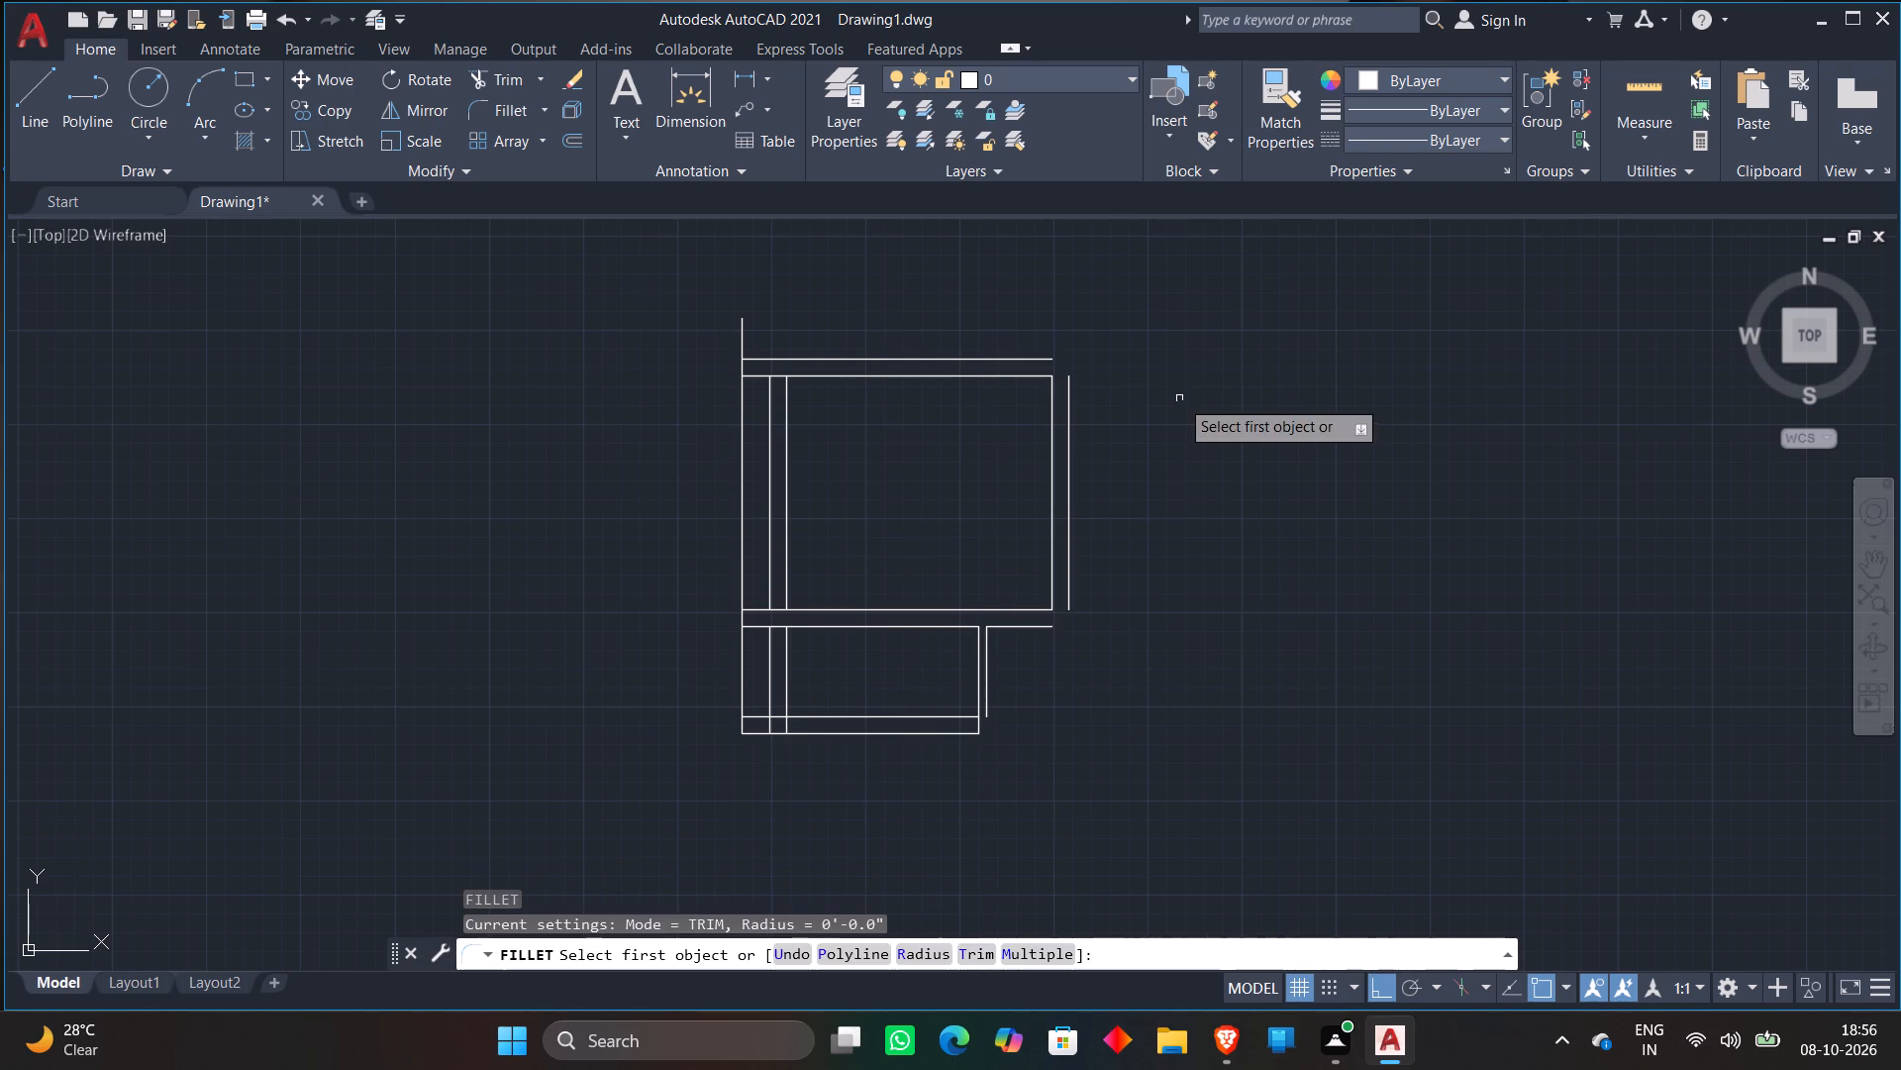
left_click(1045, 348)
left_click(1048, 359)
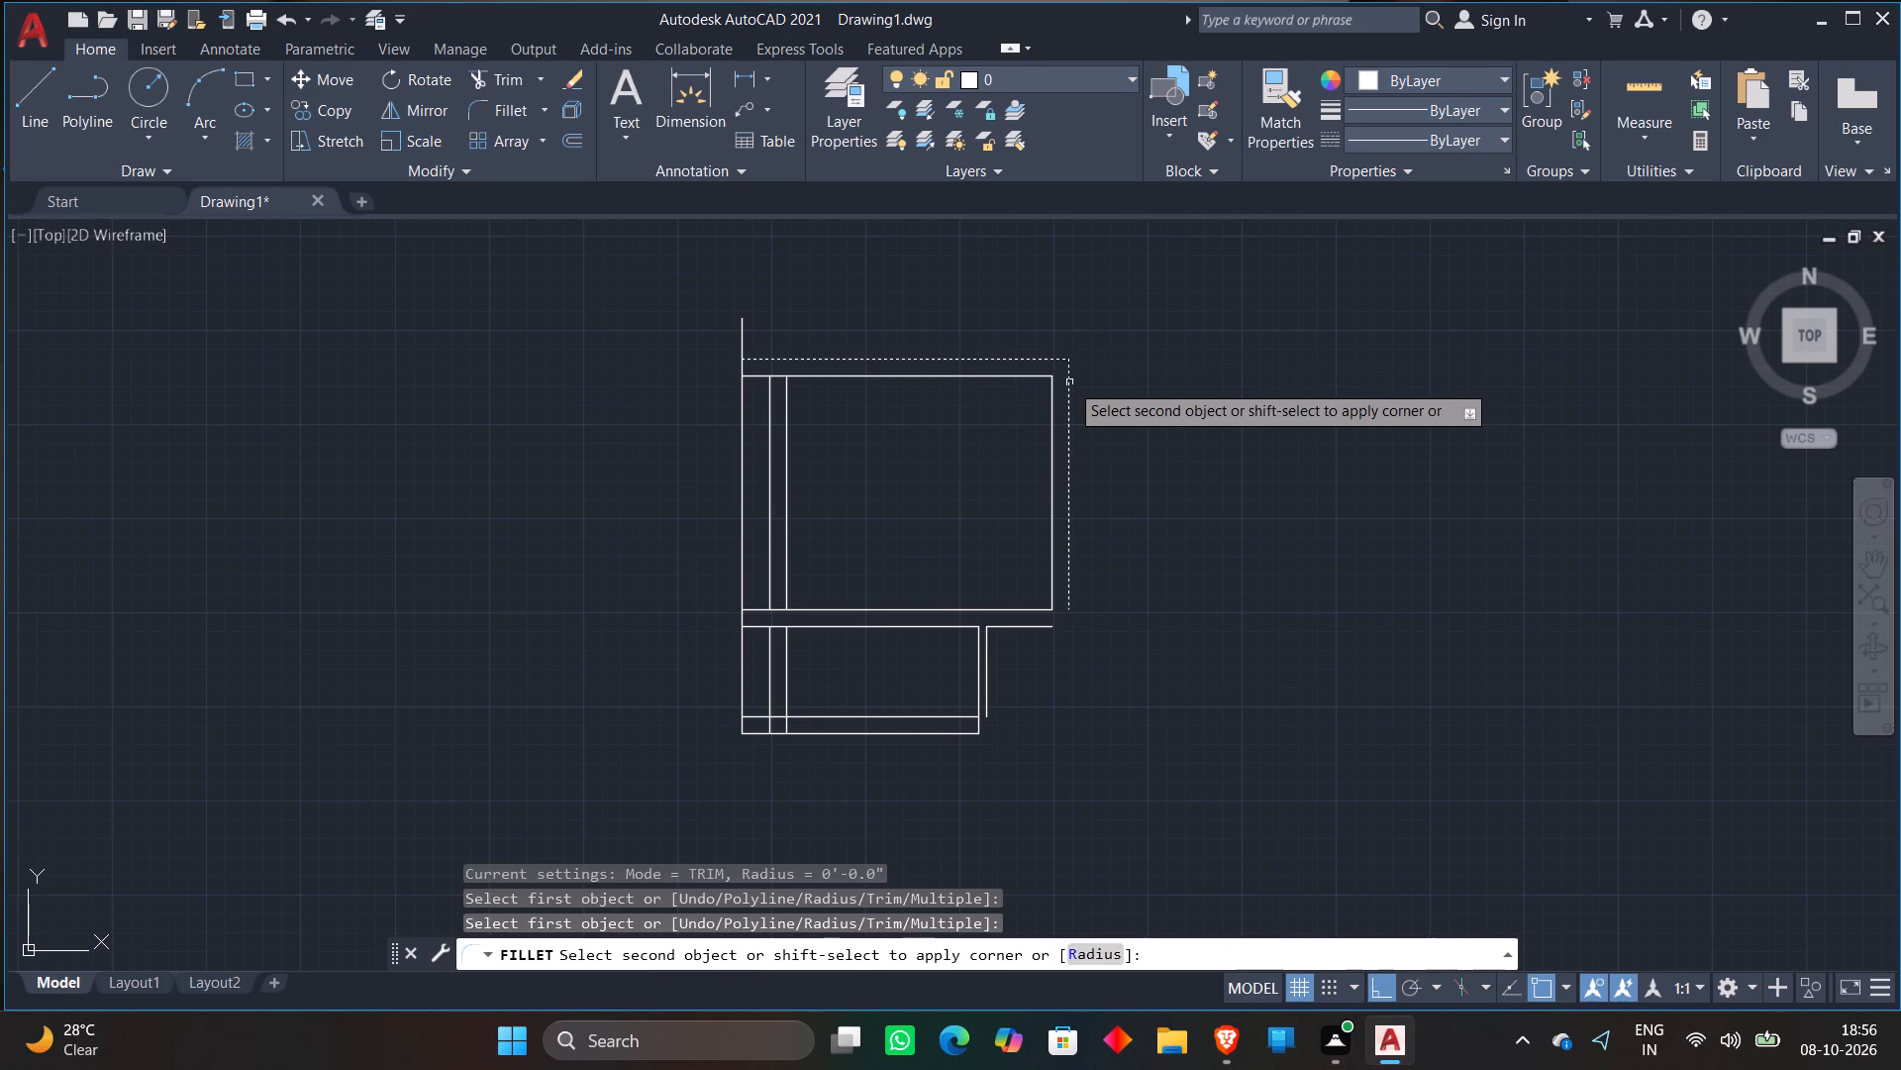
left_click(1069, 382)
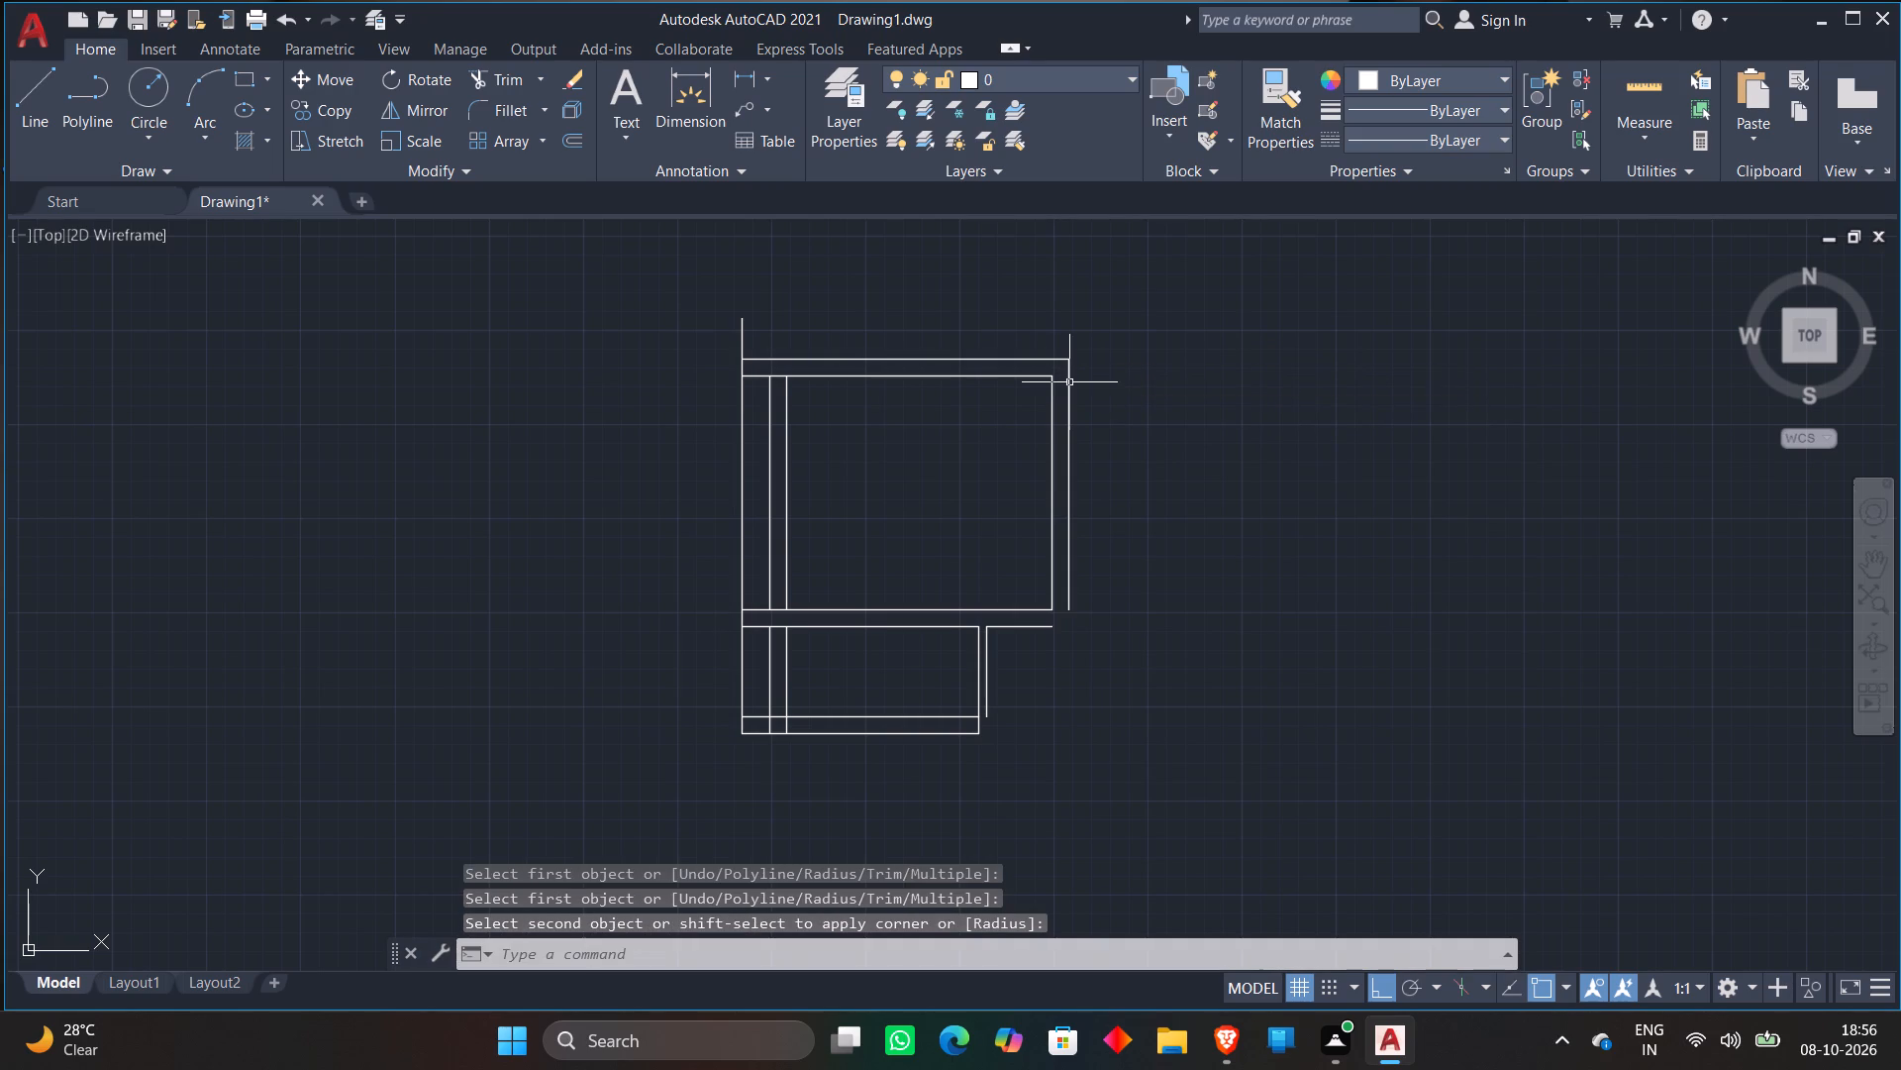
key("Escape")
Trim the upper room's inner top line and both lines of the wall between the rooms where they cross the double left wall.
scroll(857, 589, "up", 2)
scroll(795, 468, "down", 1)
middle_click_drag(795, 468, 882, 576)
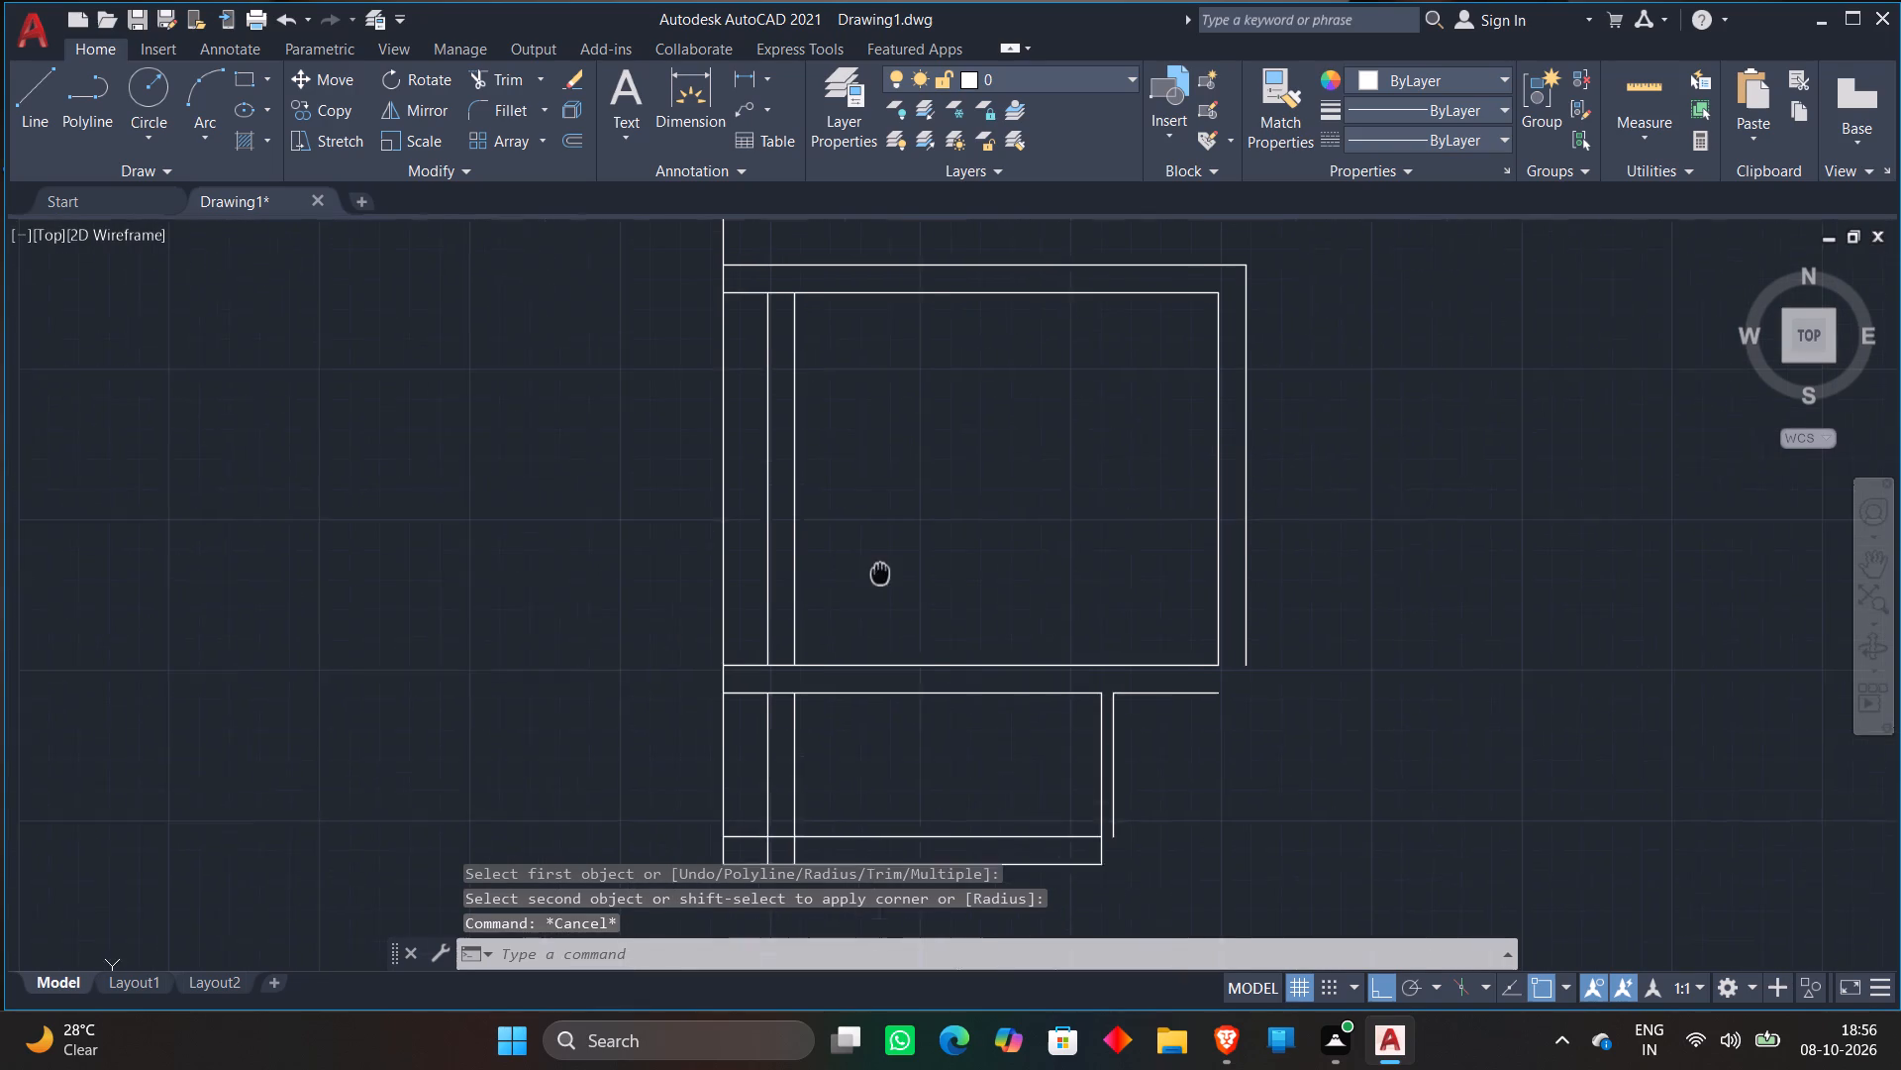
middle_click_drag(882, 576, 883, 577)
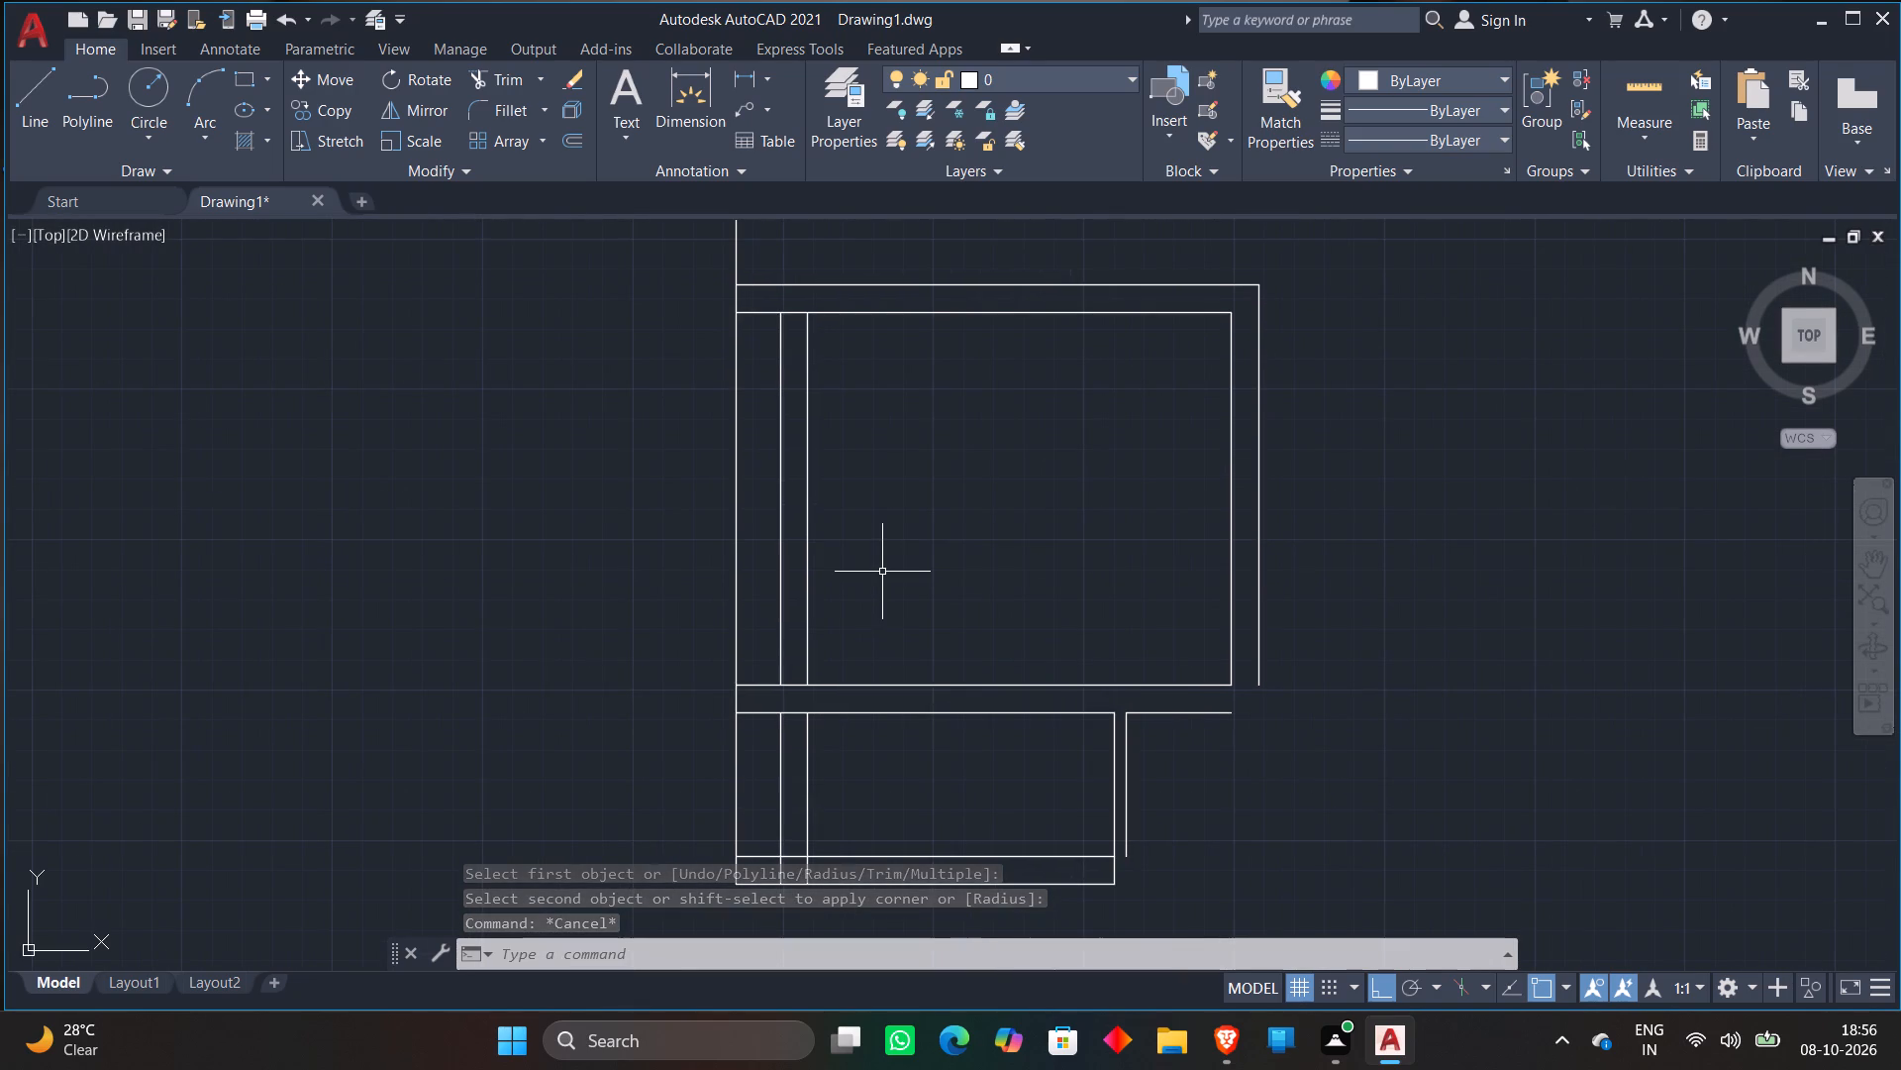
type("tr")
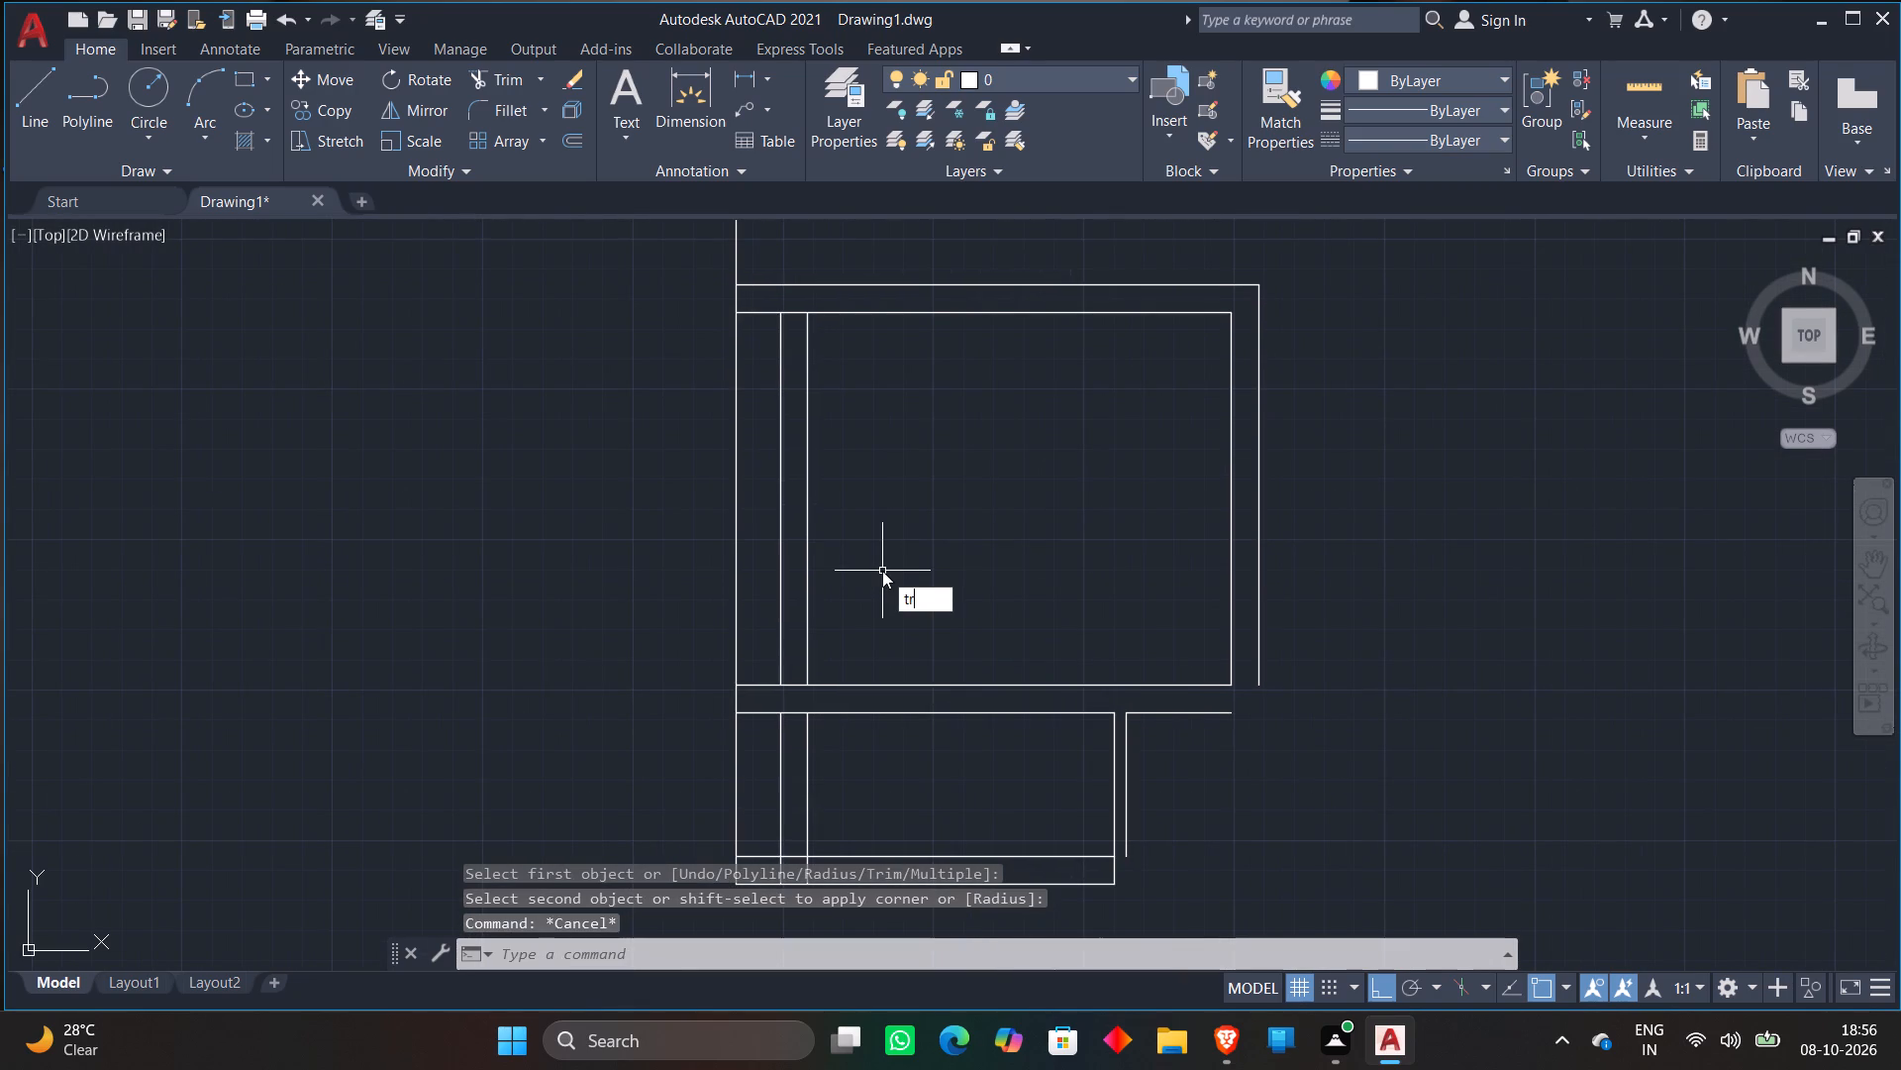
key("v")
key("v")
key("BackSpace")
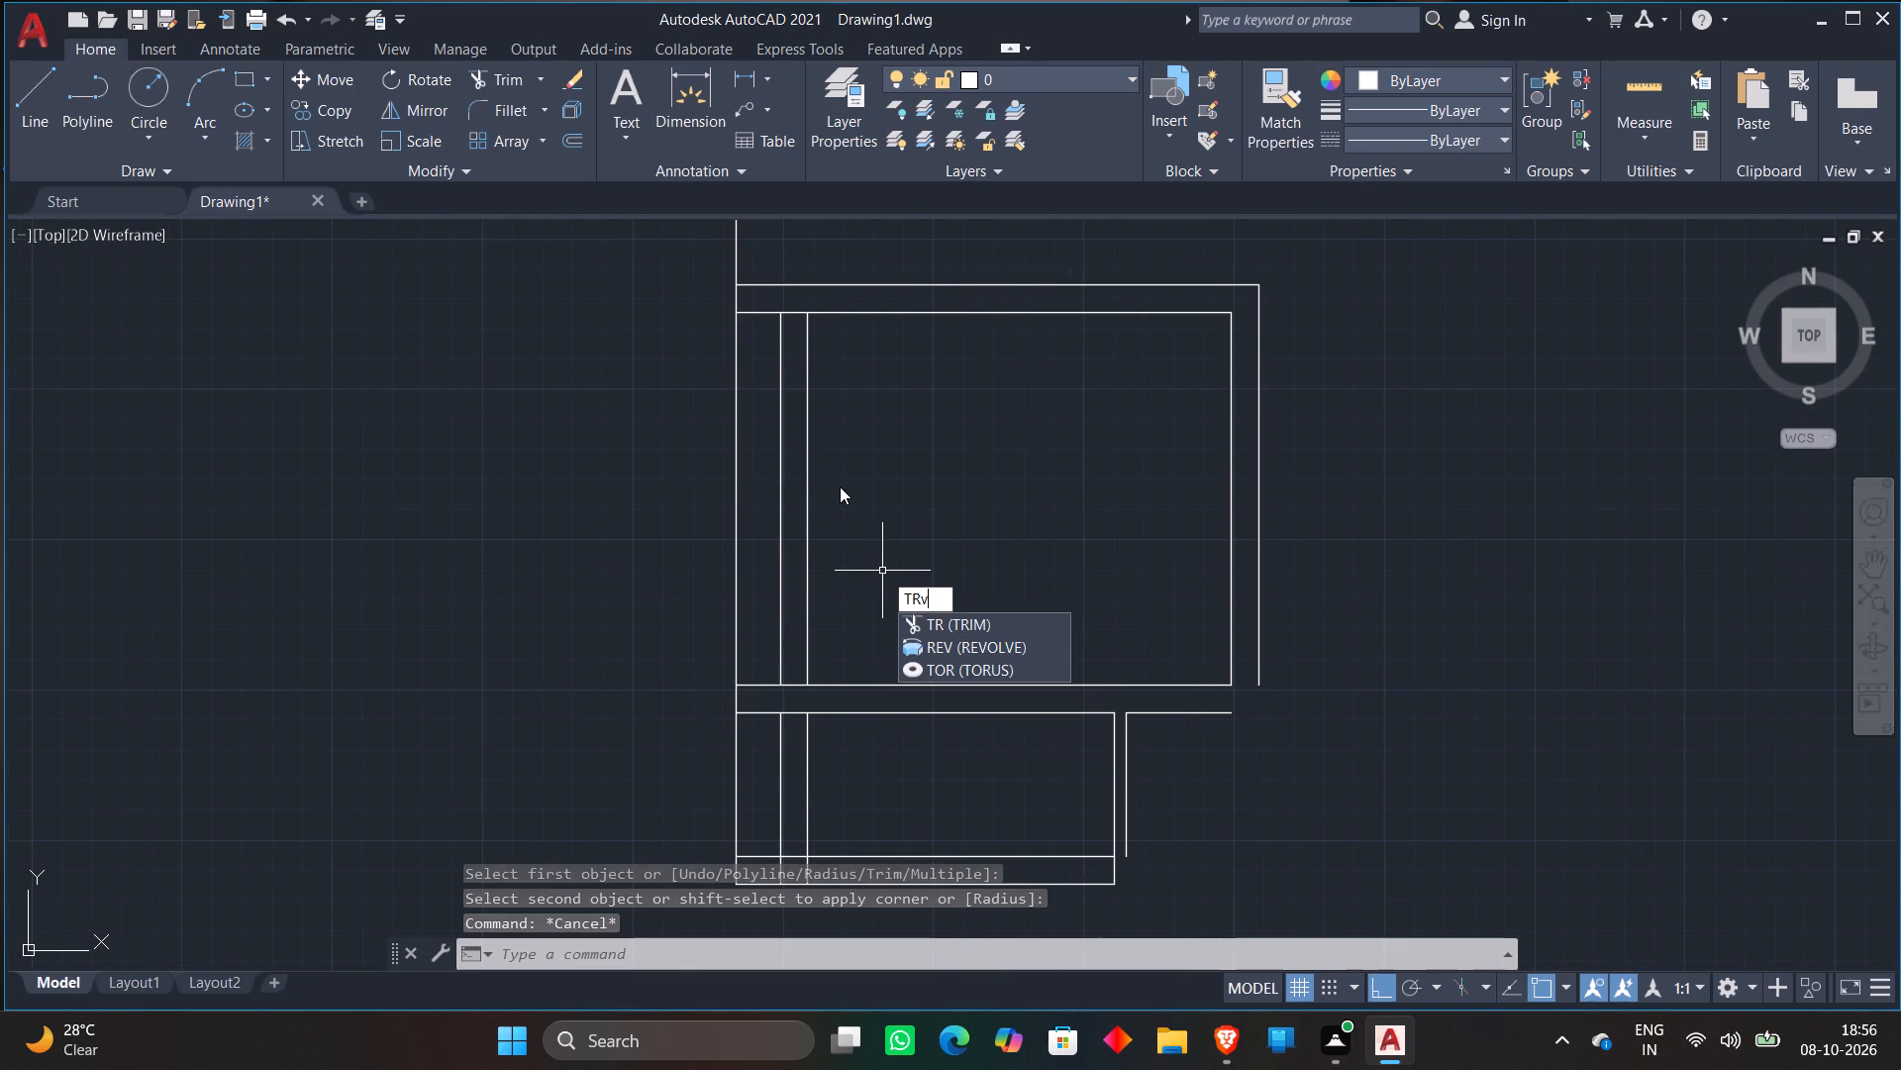
key("BackSpace")
key("space")
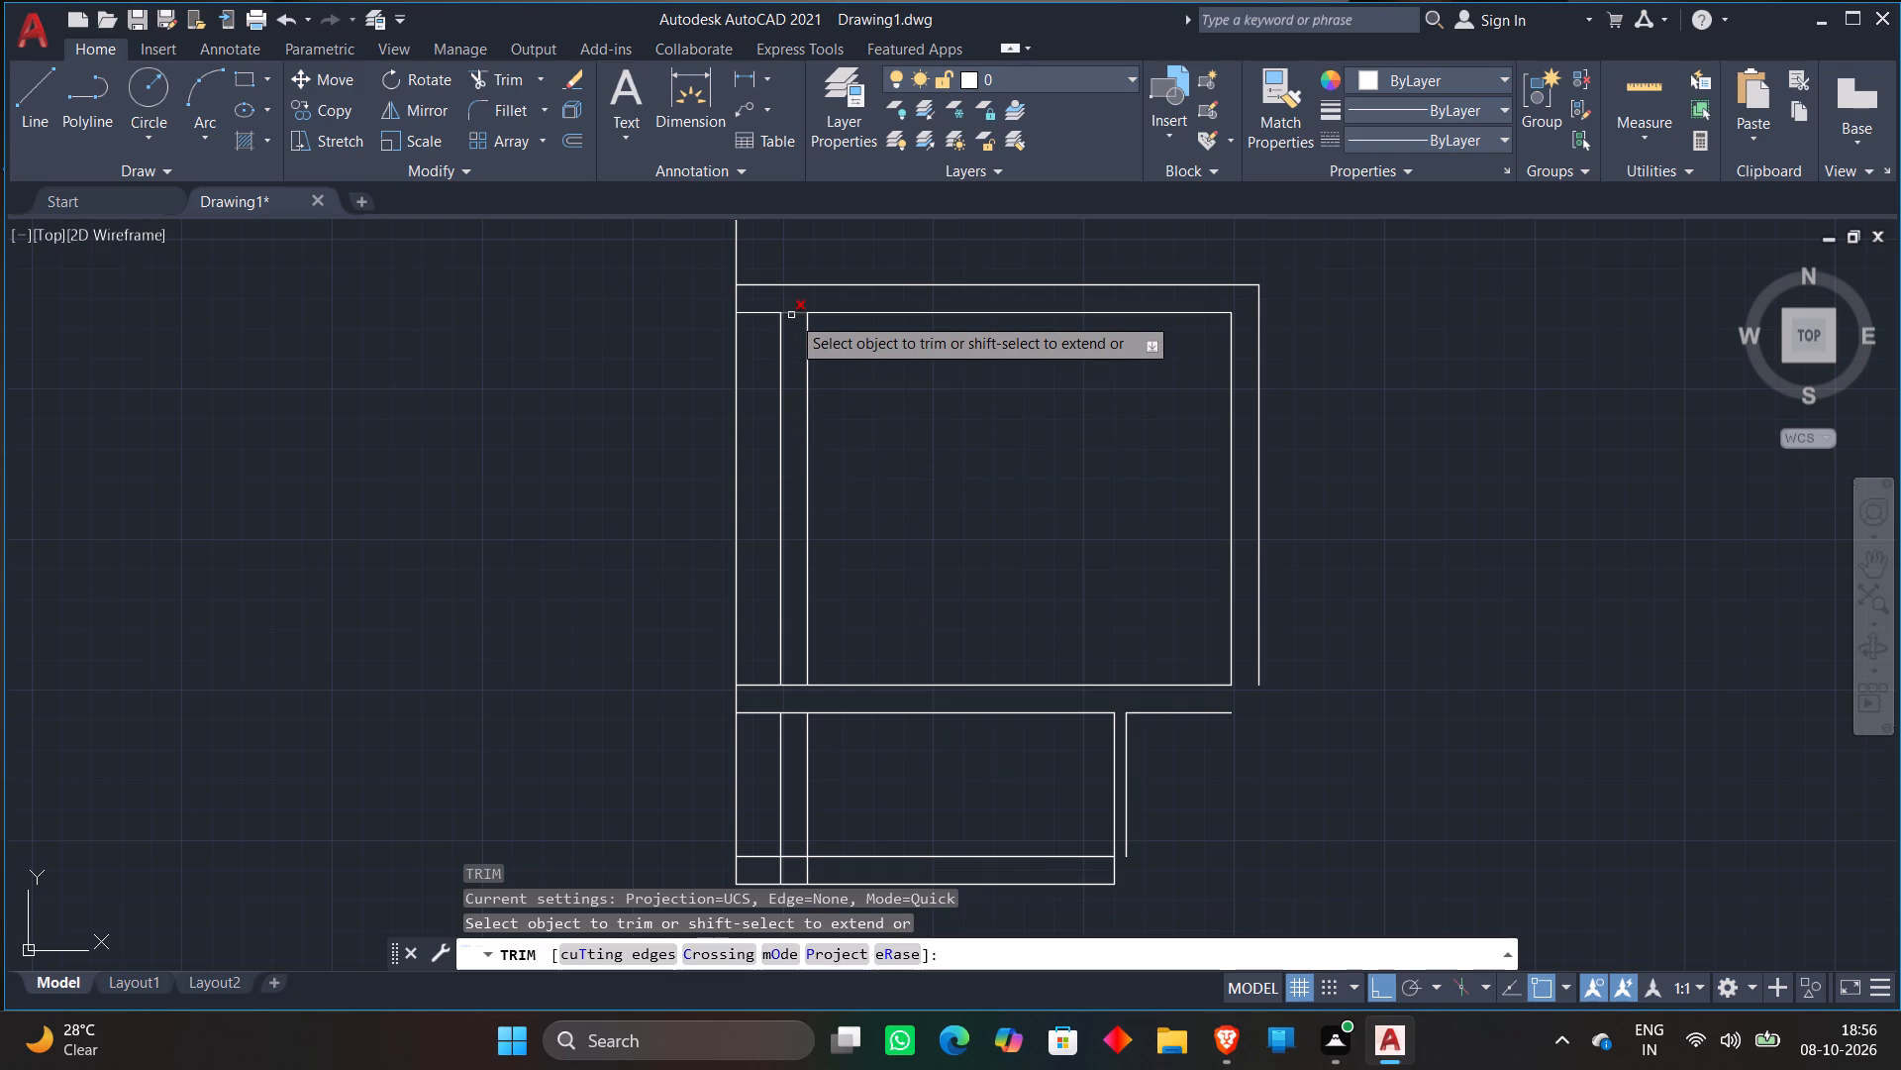
left_click(791, 315)
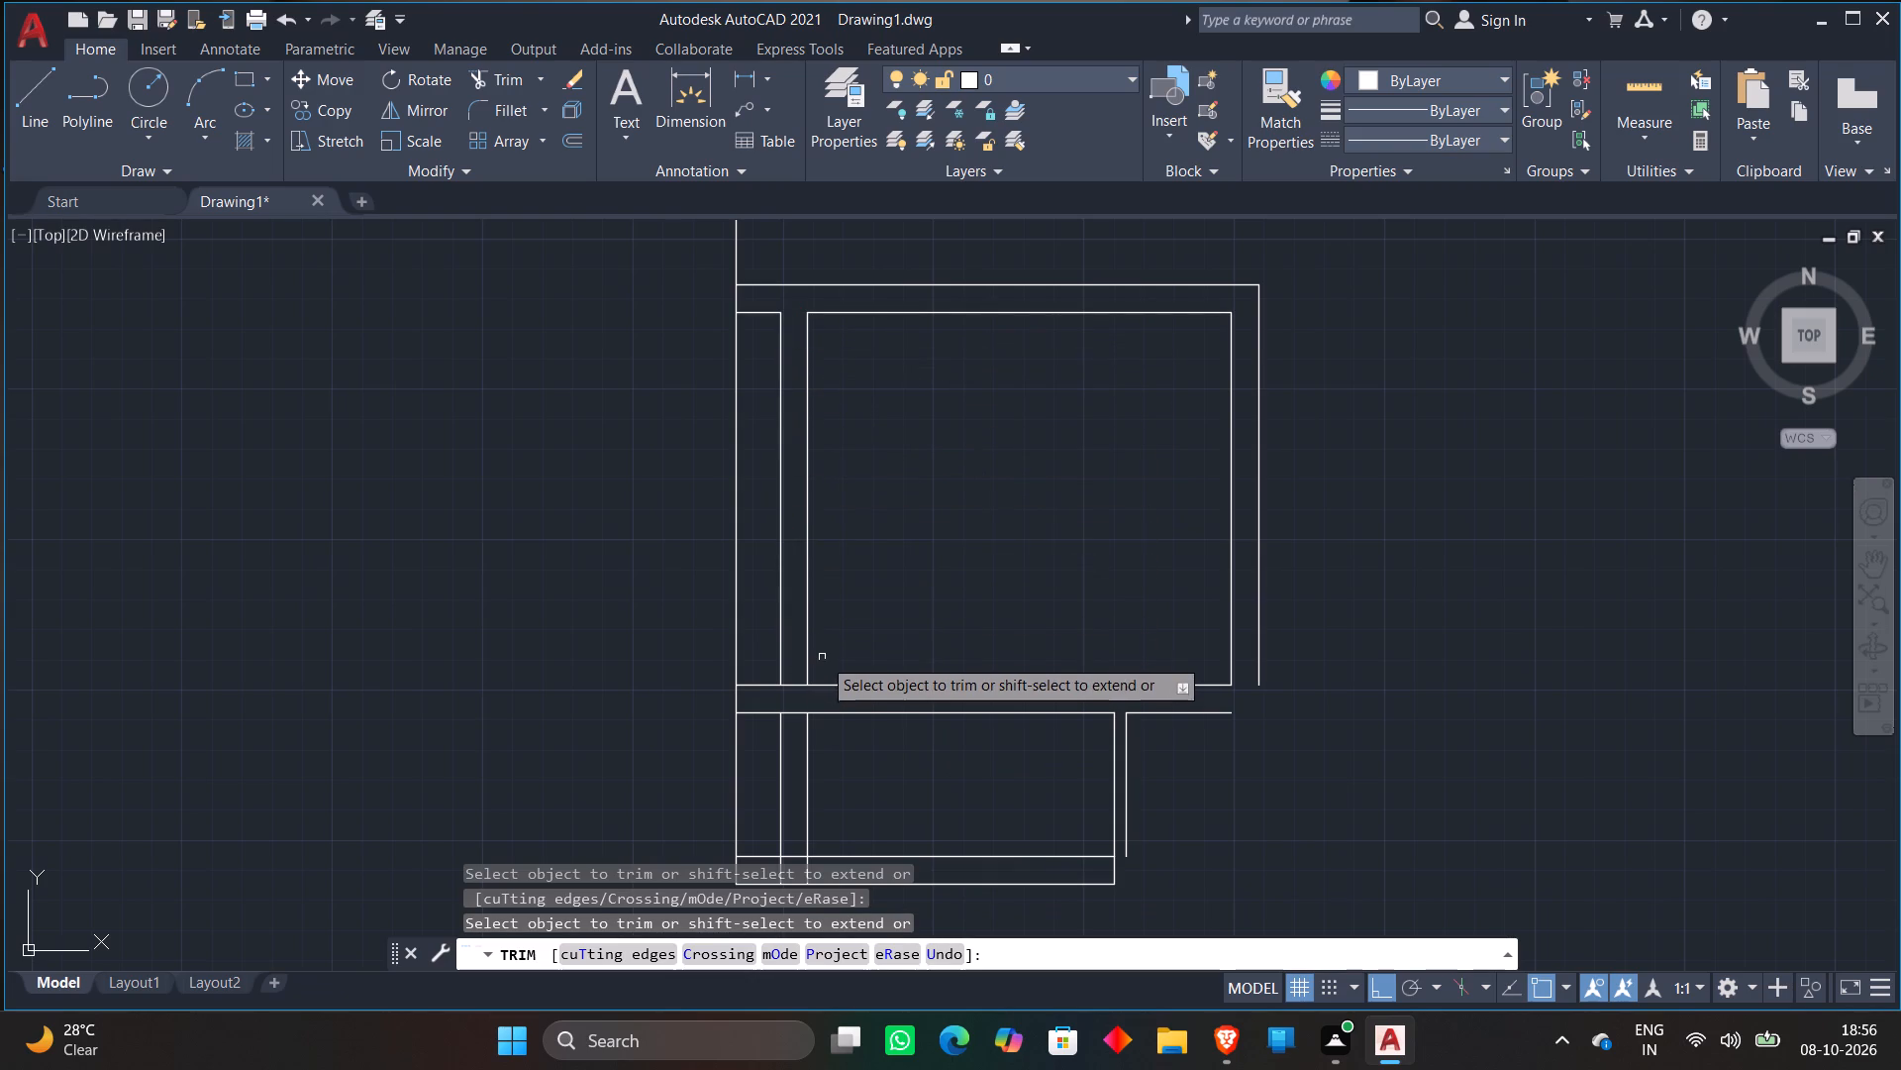
left_click(795, 676)
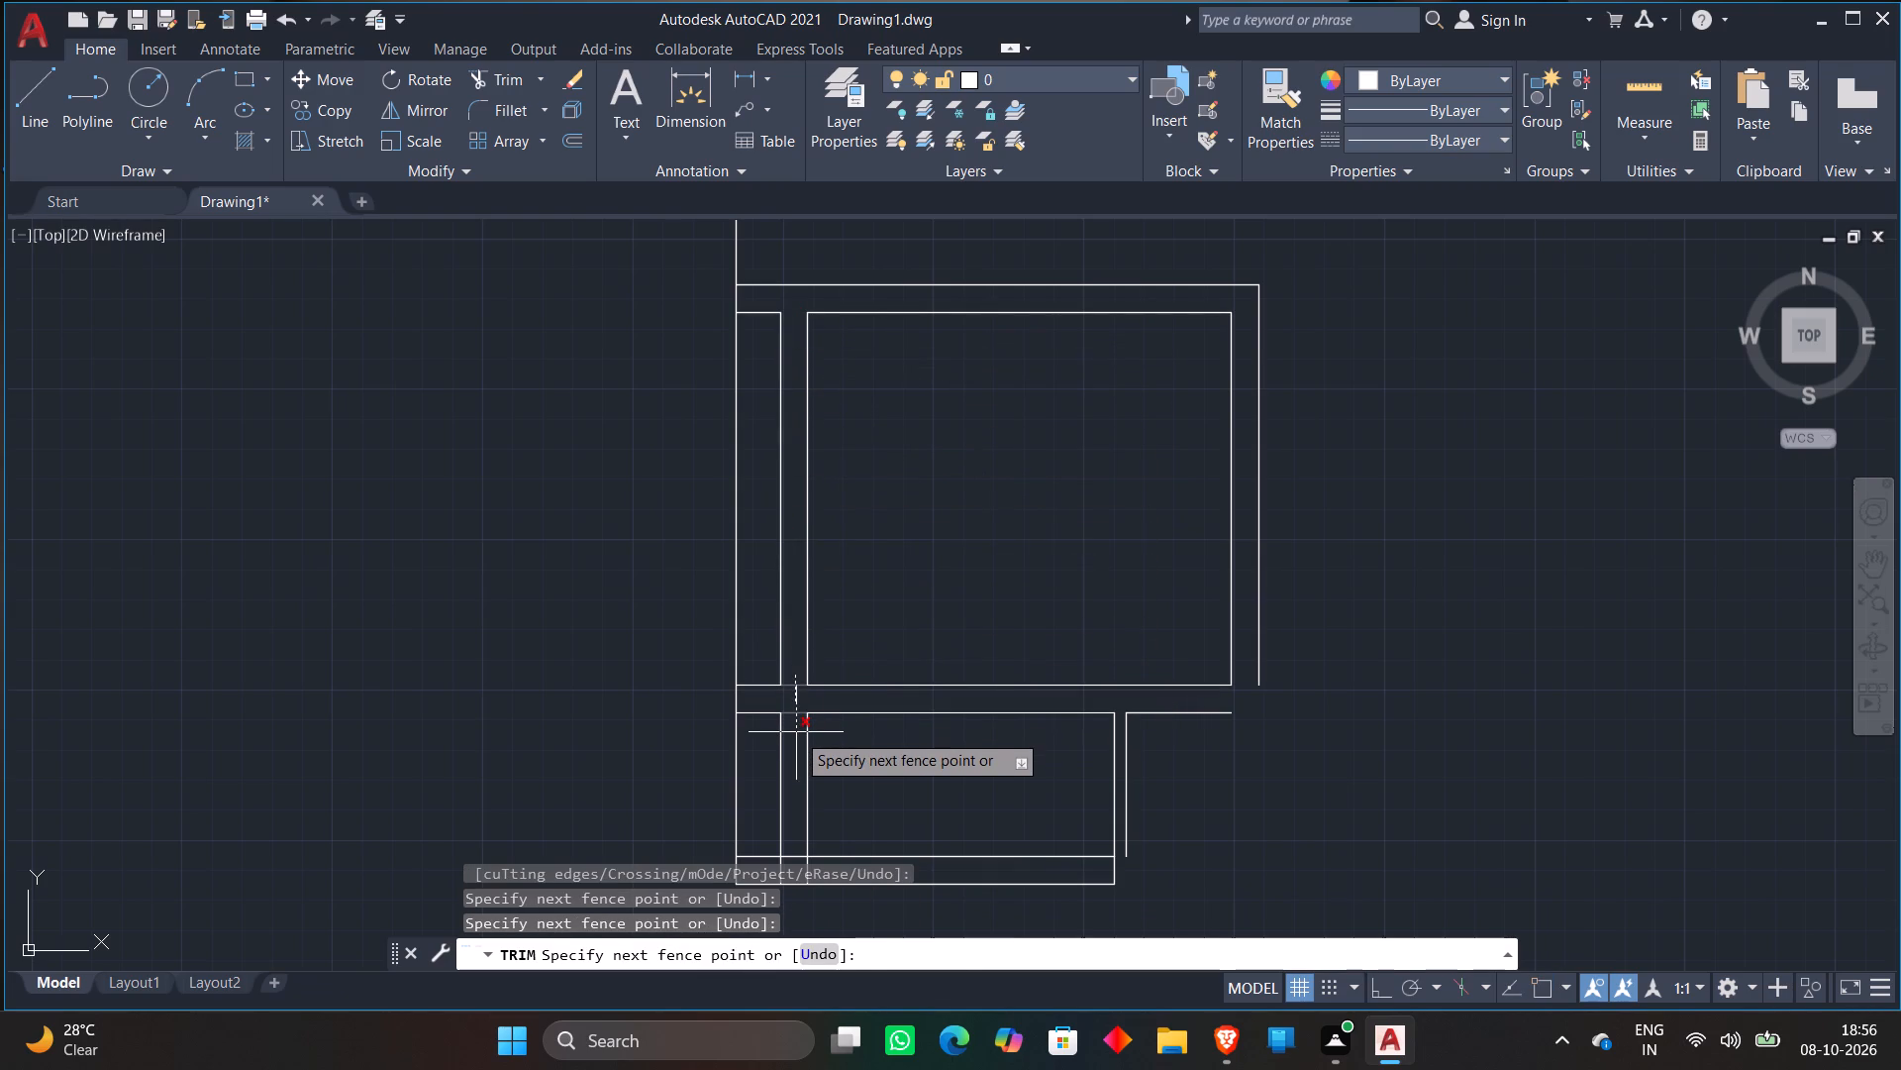
left_click(796, 732)
Trim the small room's left wall lines inside the bottom wall, and the inner bottom line between those two wall lines.
scroll(852, 581, "down", 2)
scroll(784, 725, "up", 3)
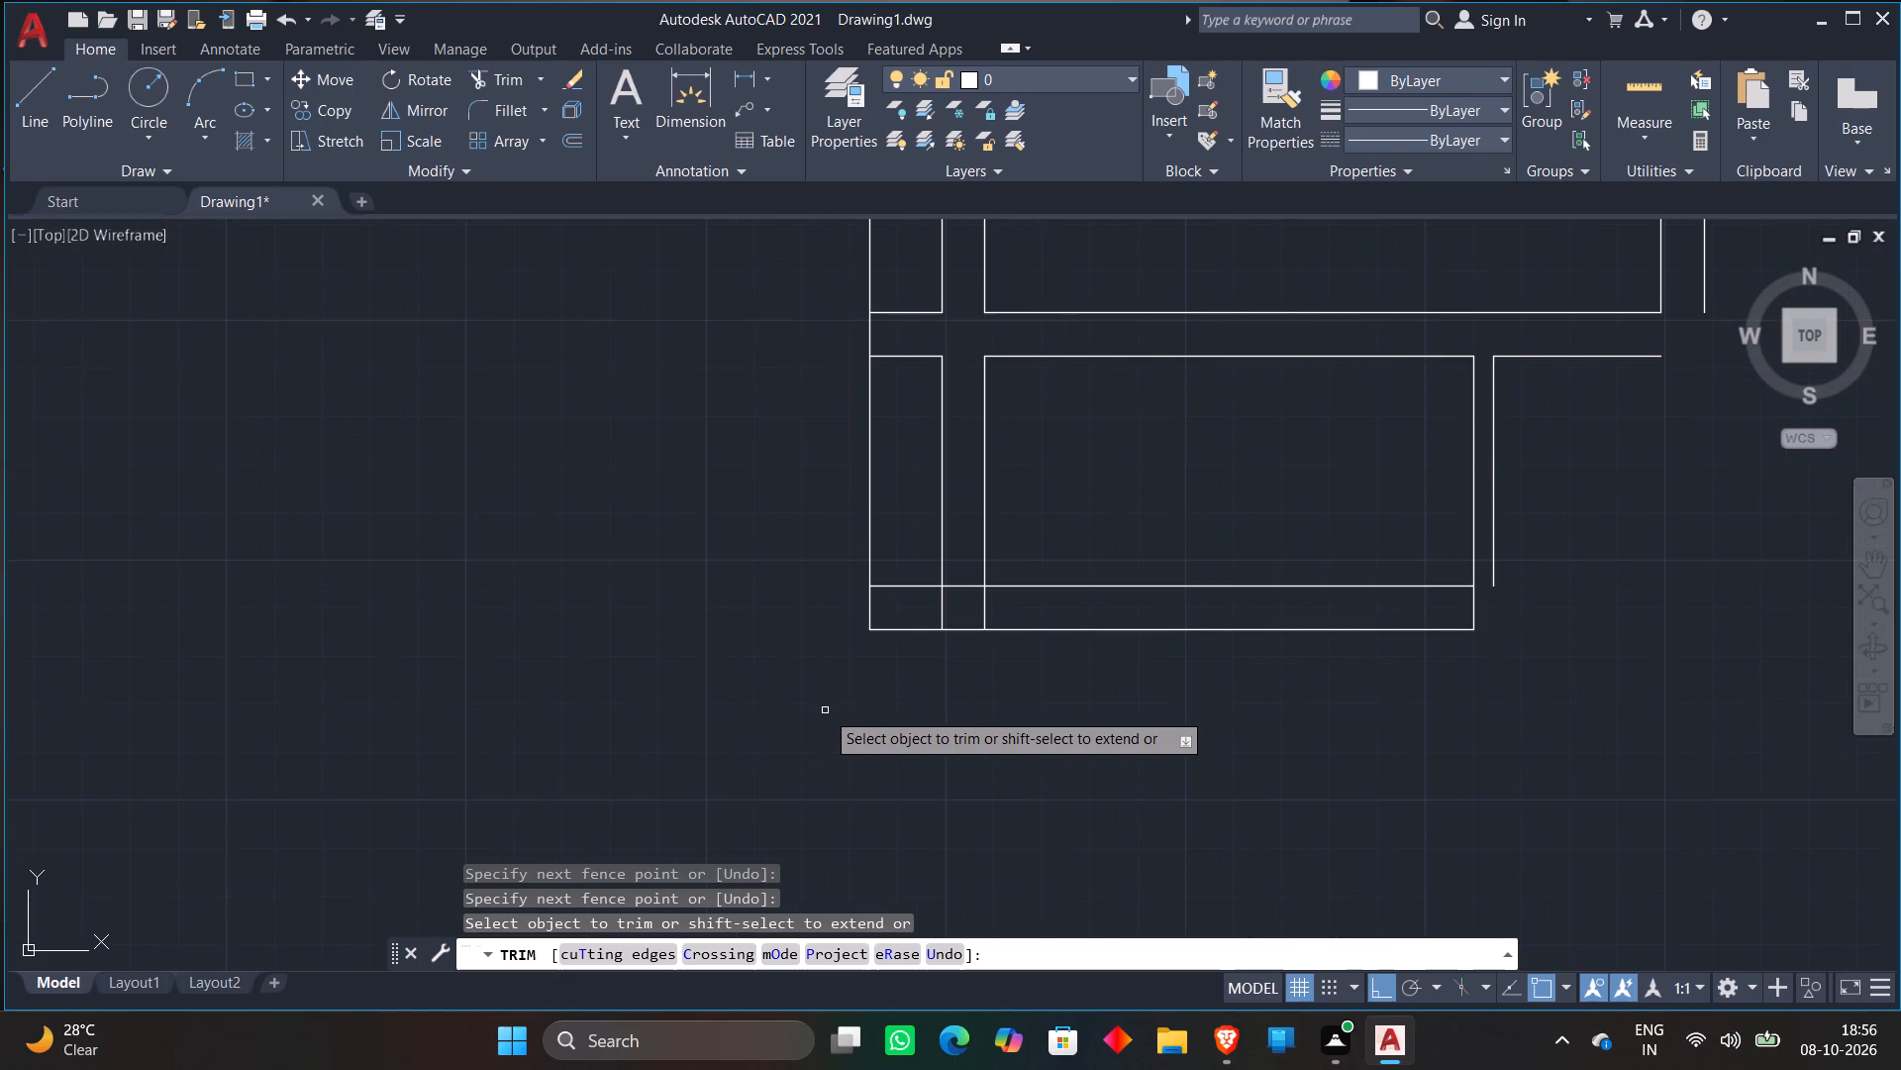
middle_click_drag(824, 710, 726, 770)
scroll(849, 702, "up", 2)
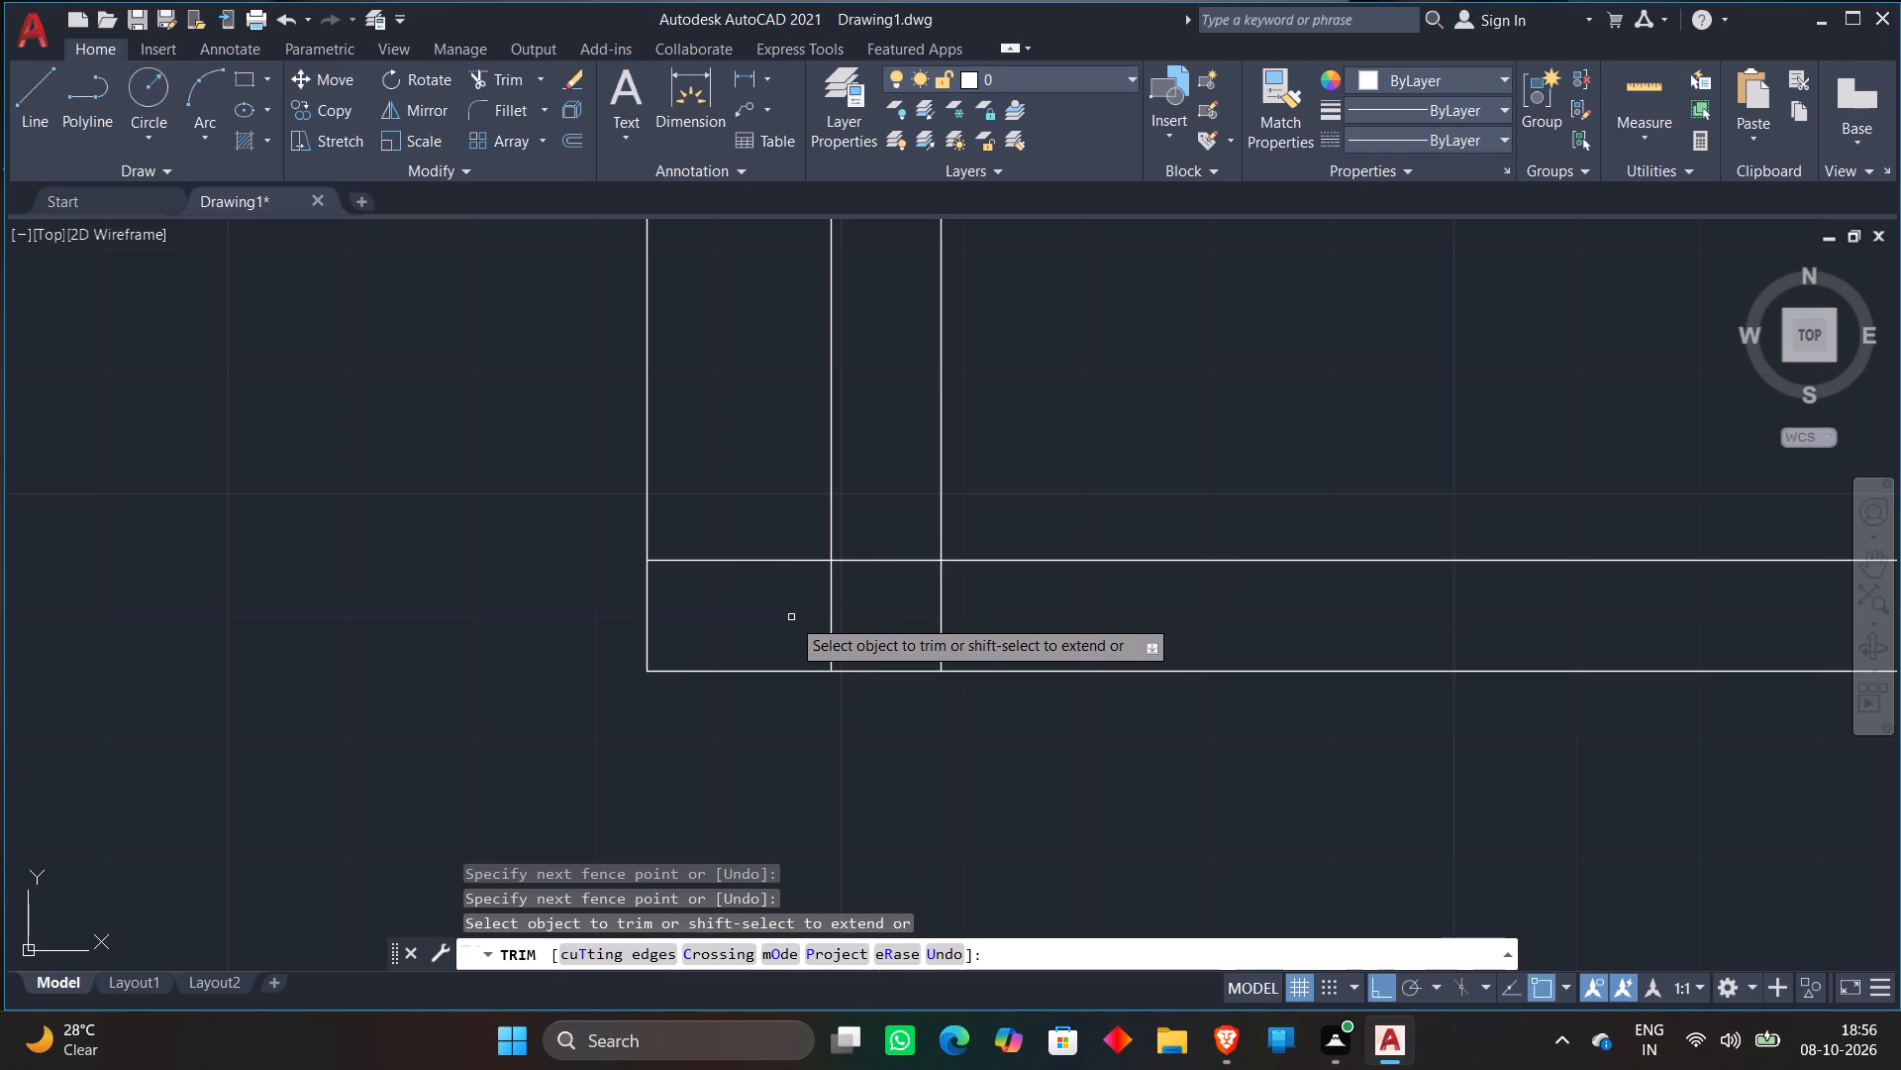
left_click(791, 617)
left_click(953, 614)
left_click(911, 539)
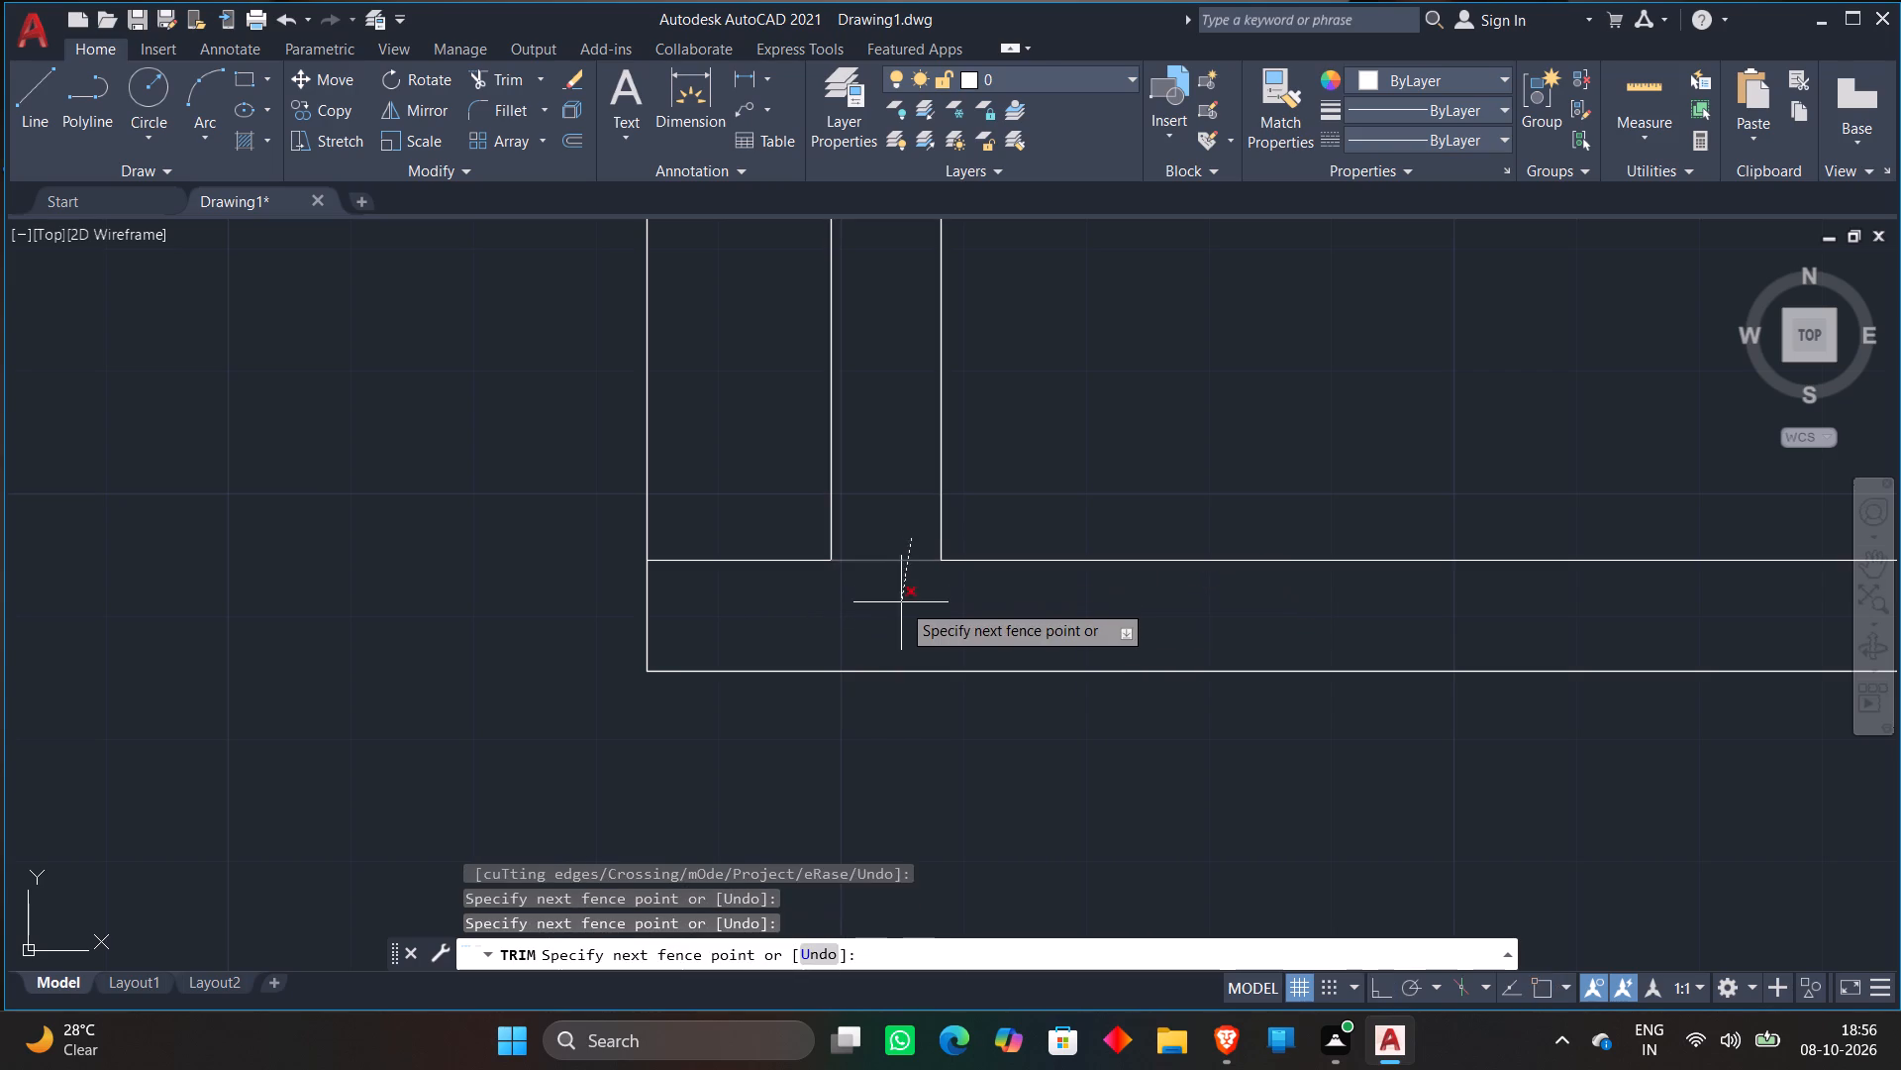
left_click(901, 602)
scroll(901, 599, "down", 1)
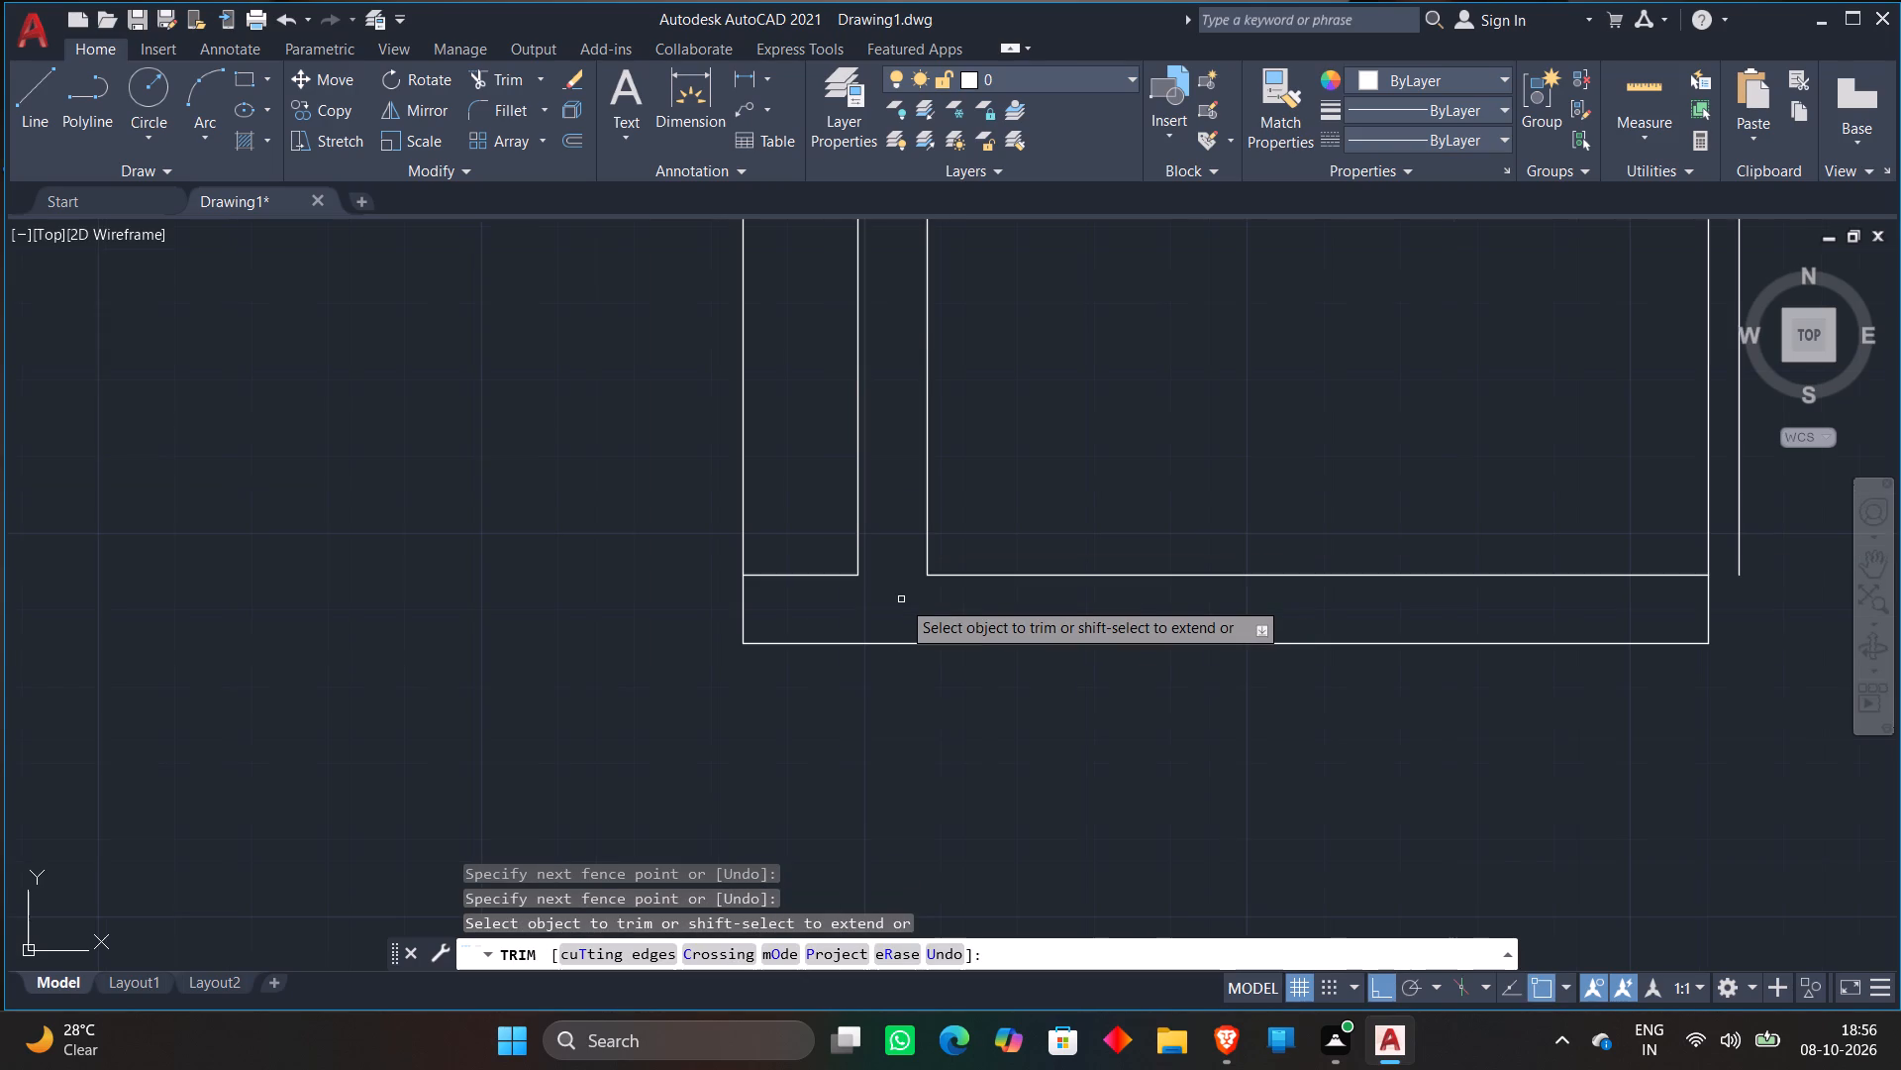
scroll(901, 599, "down", 1)
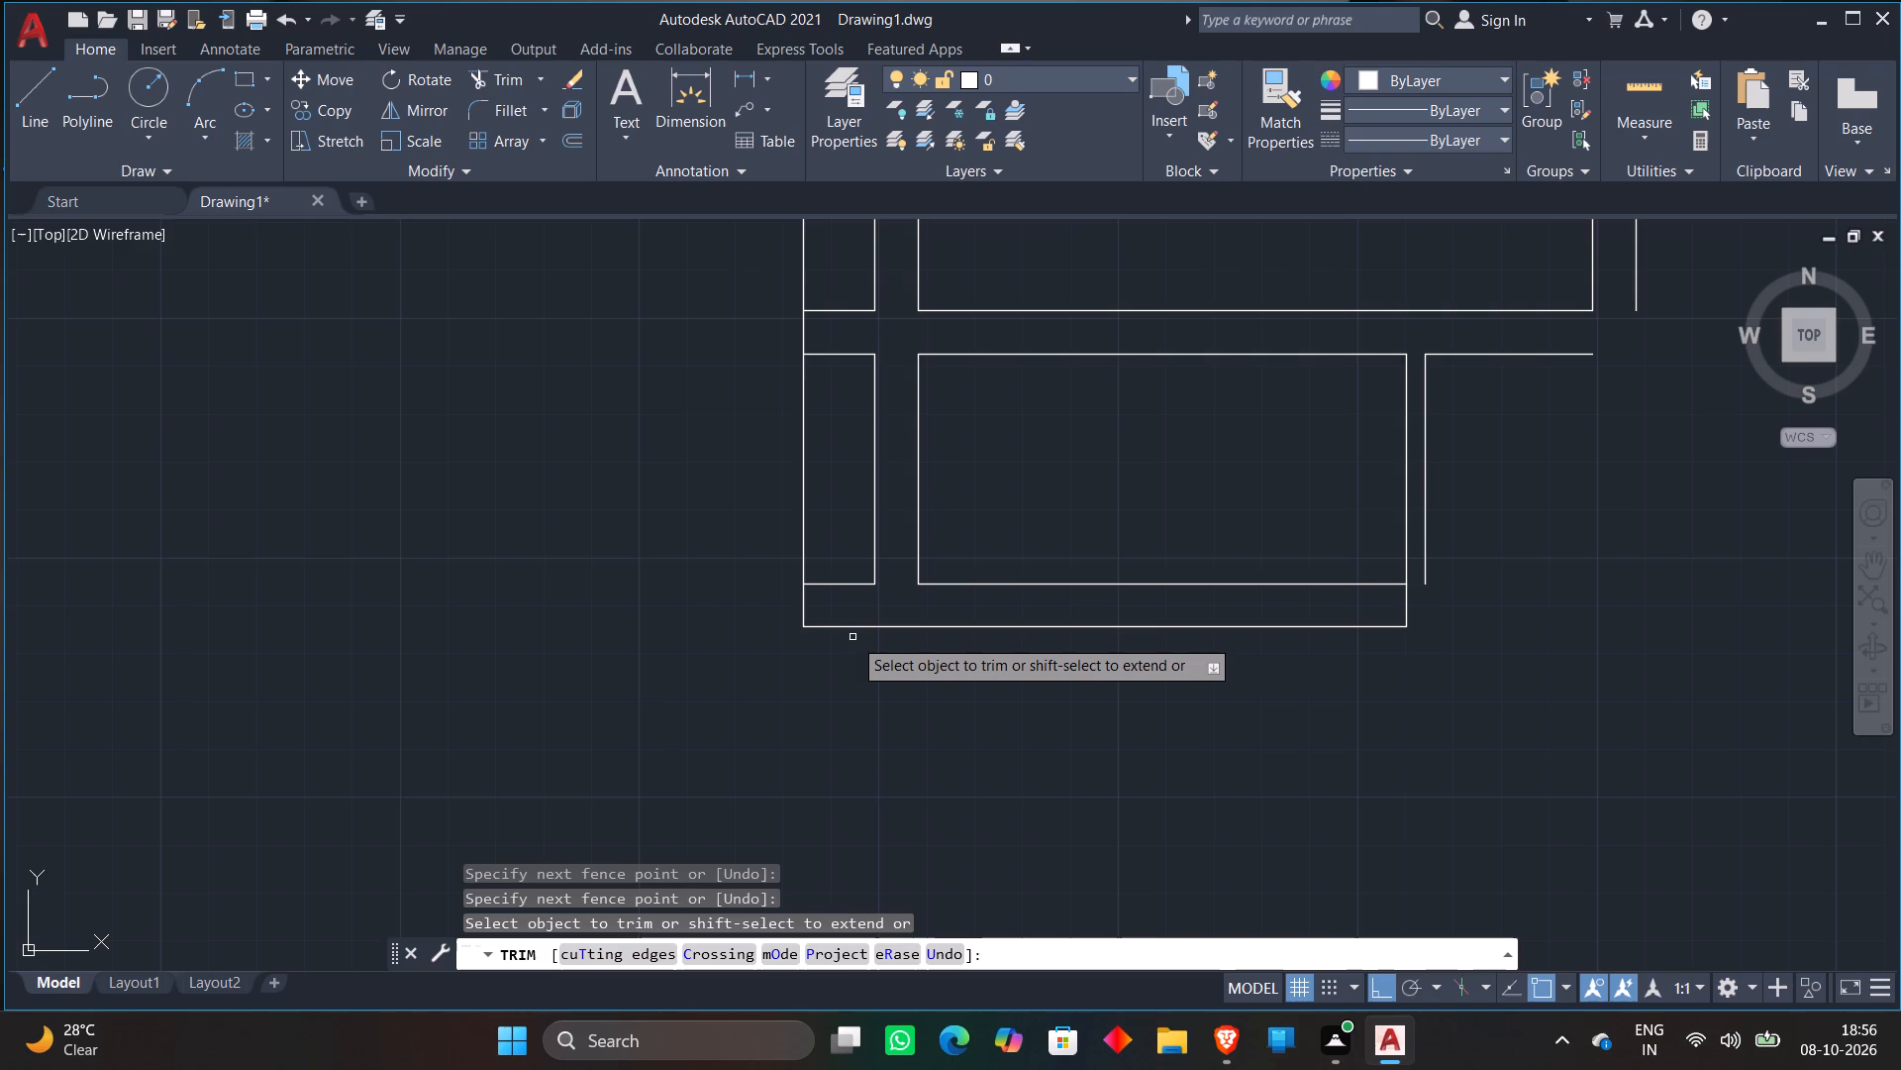
key("Escape")
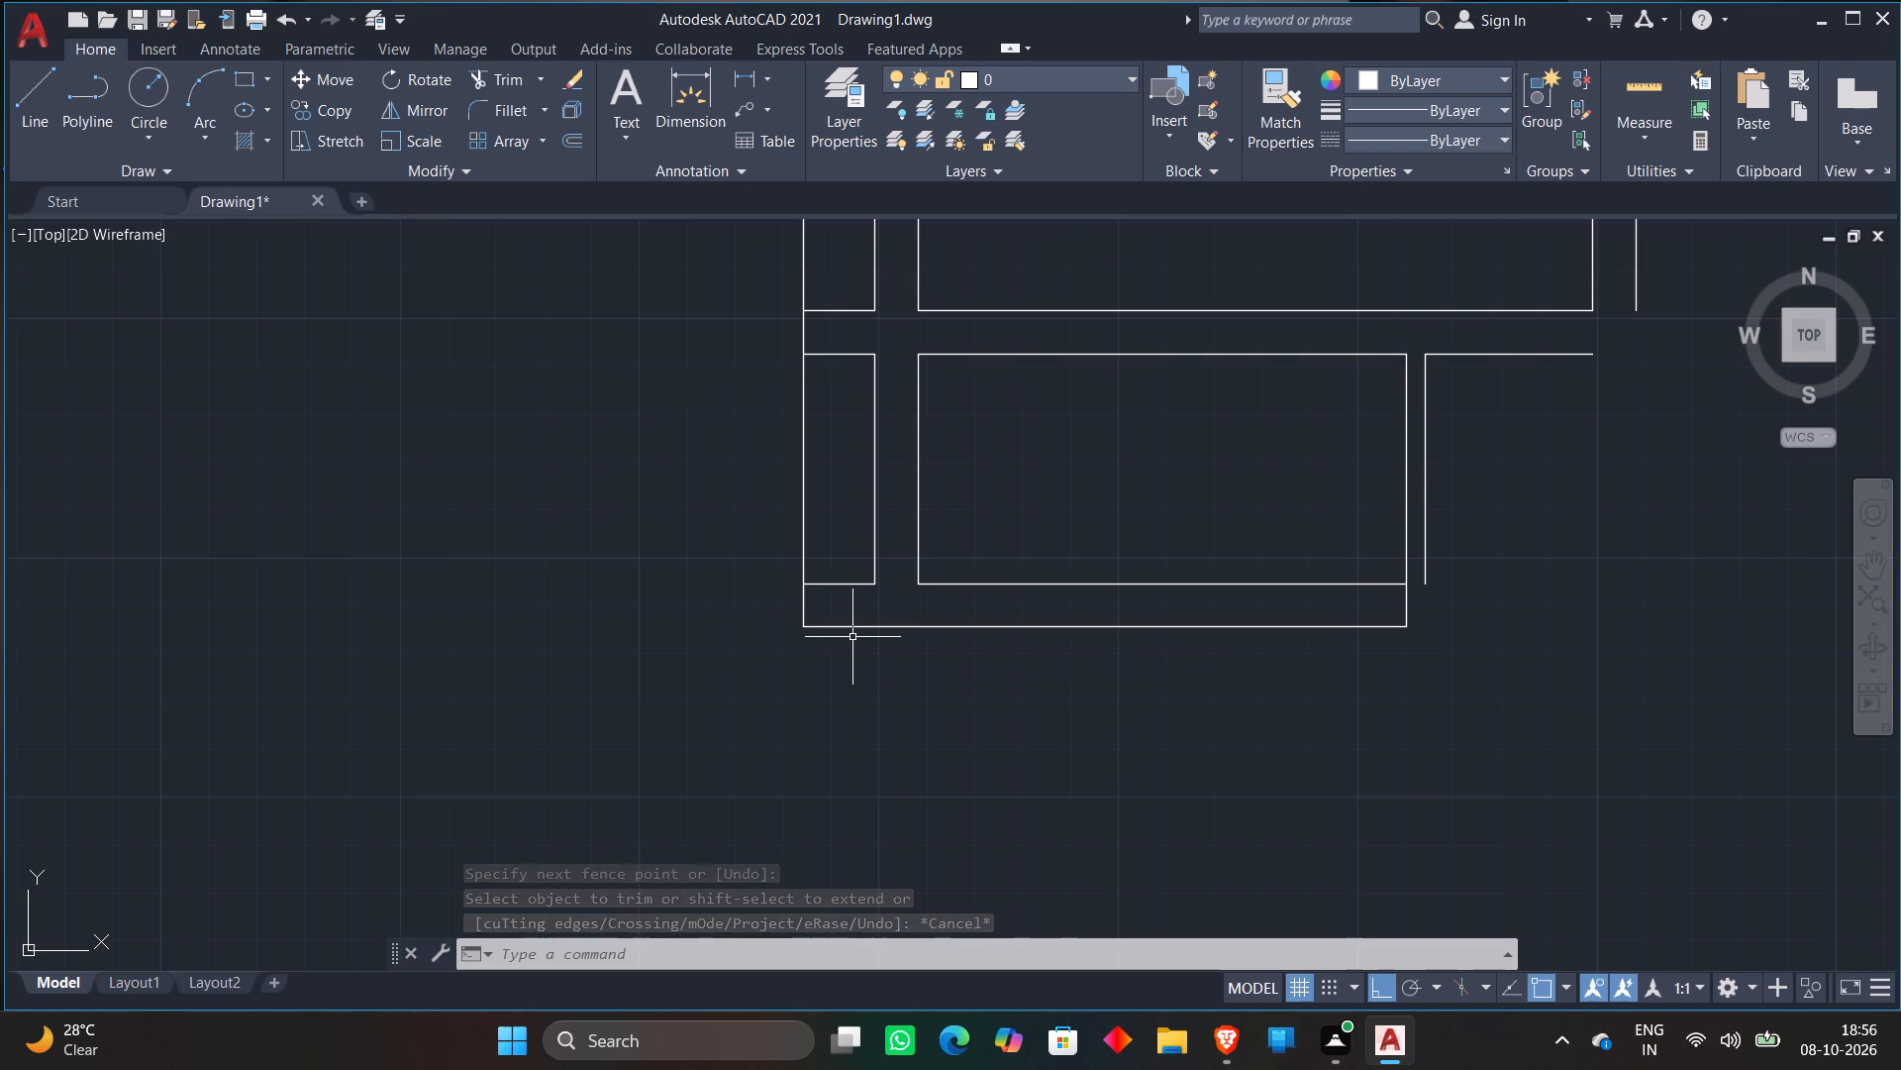
Offset the long vertical line at the plan's far left 9" outward to the left.
scroll(841, 634, "down", 3)
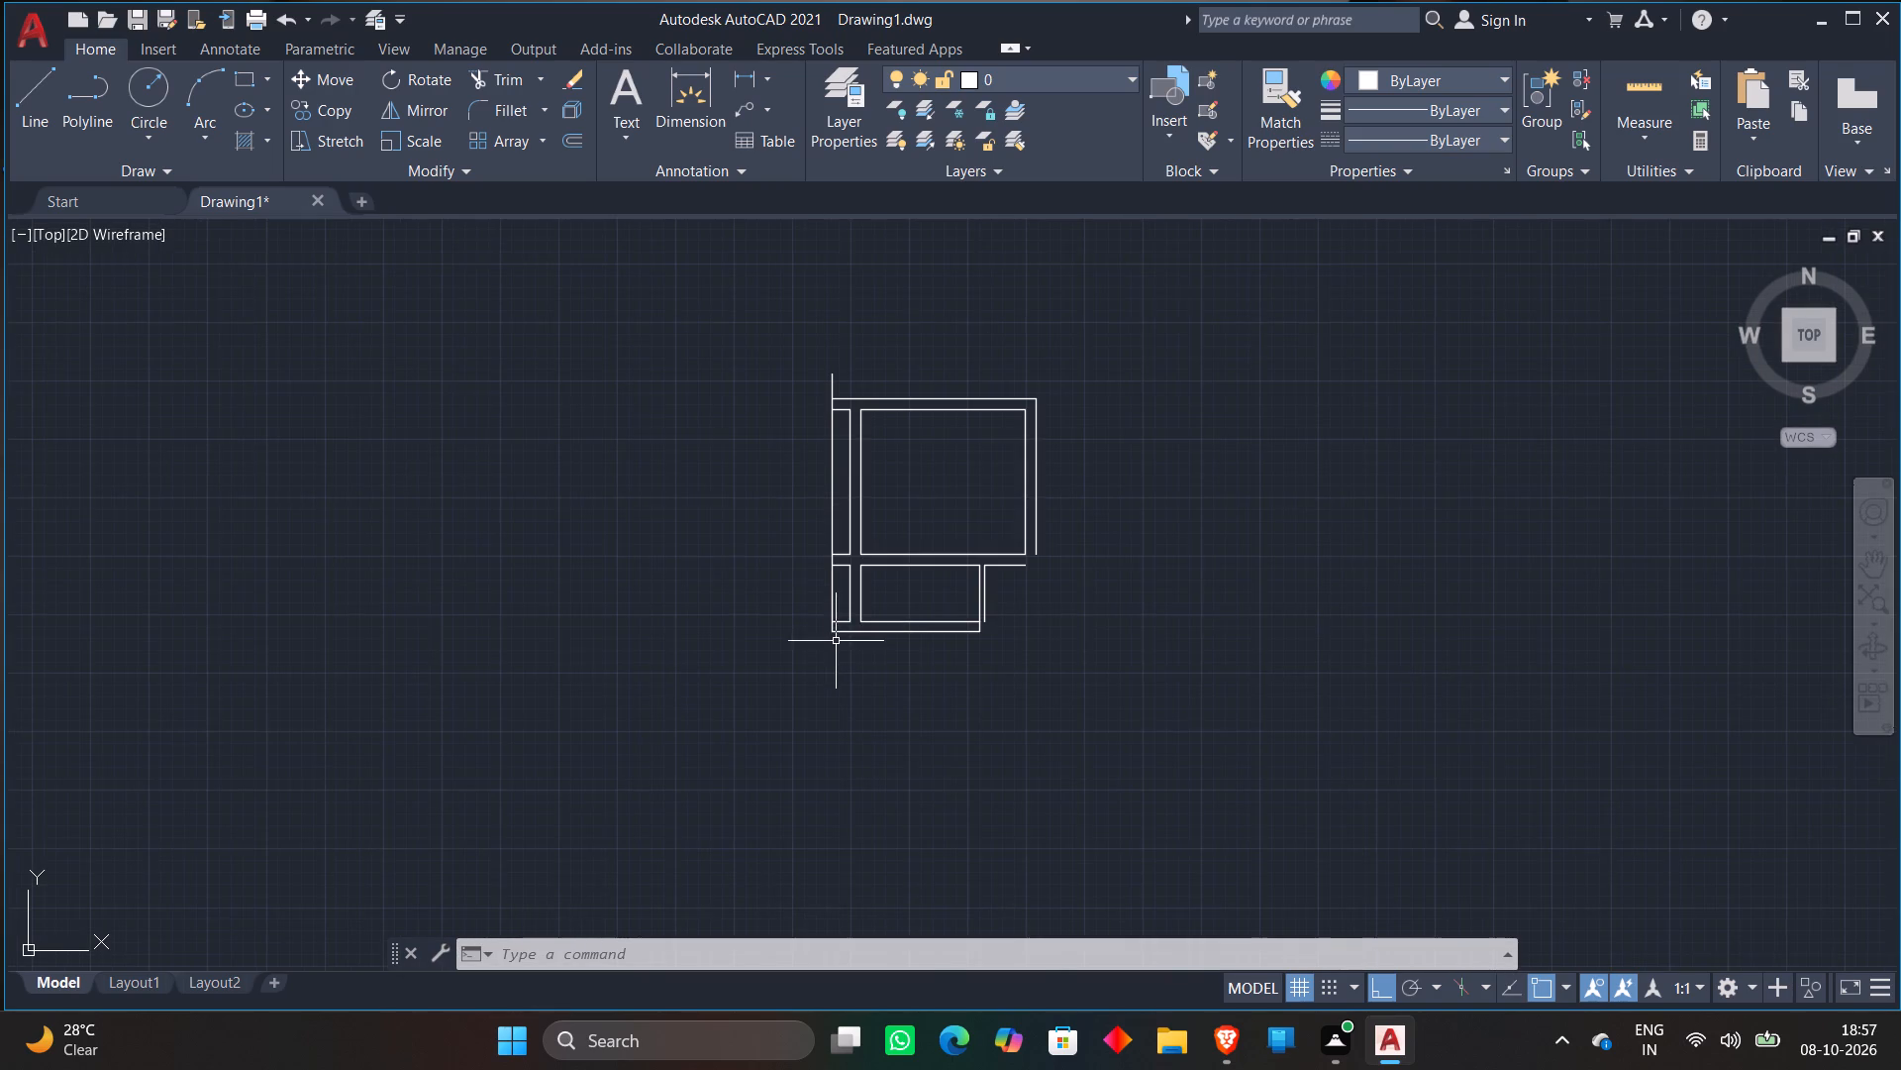
scroll(836, 641, "up", 2)
middle_click_drag(686, 648, 664, 748)
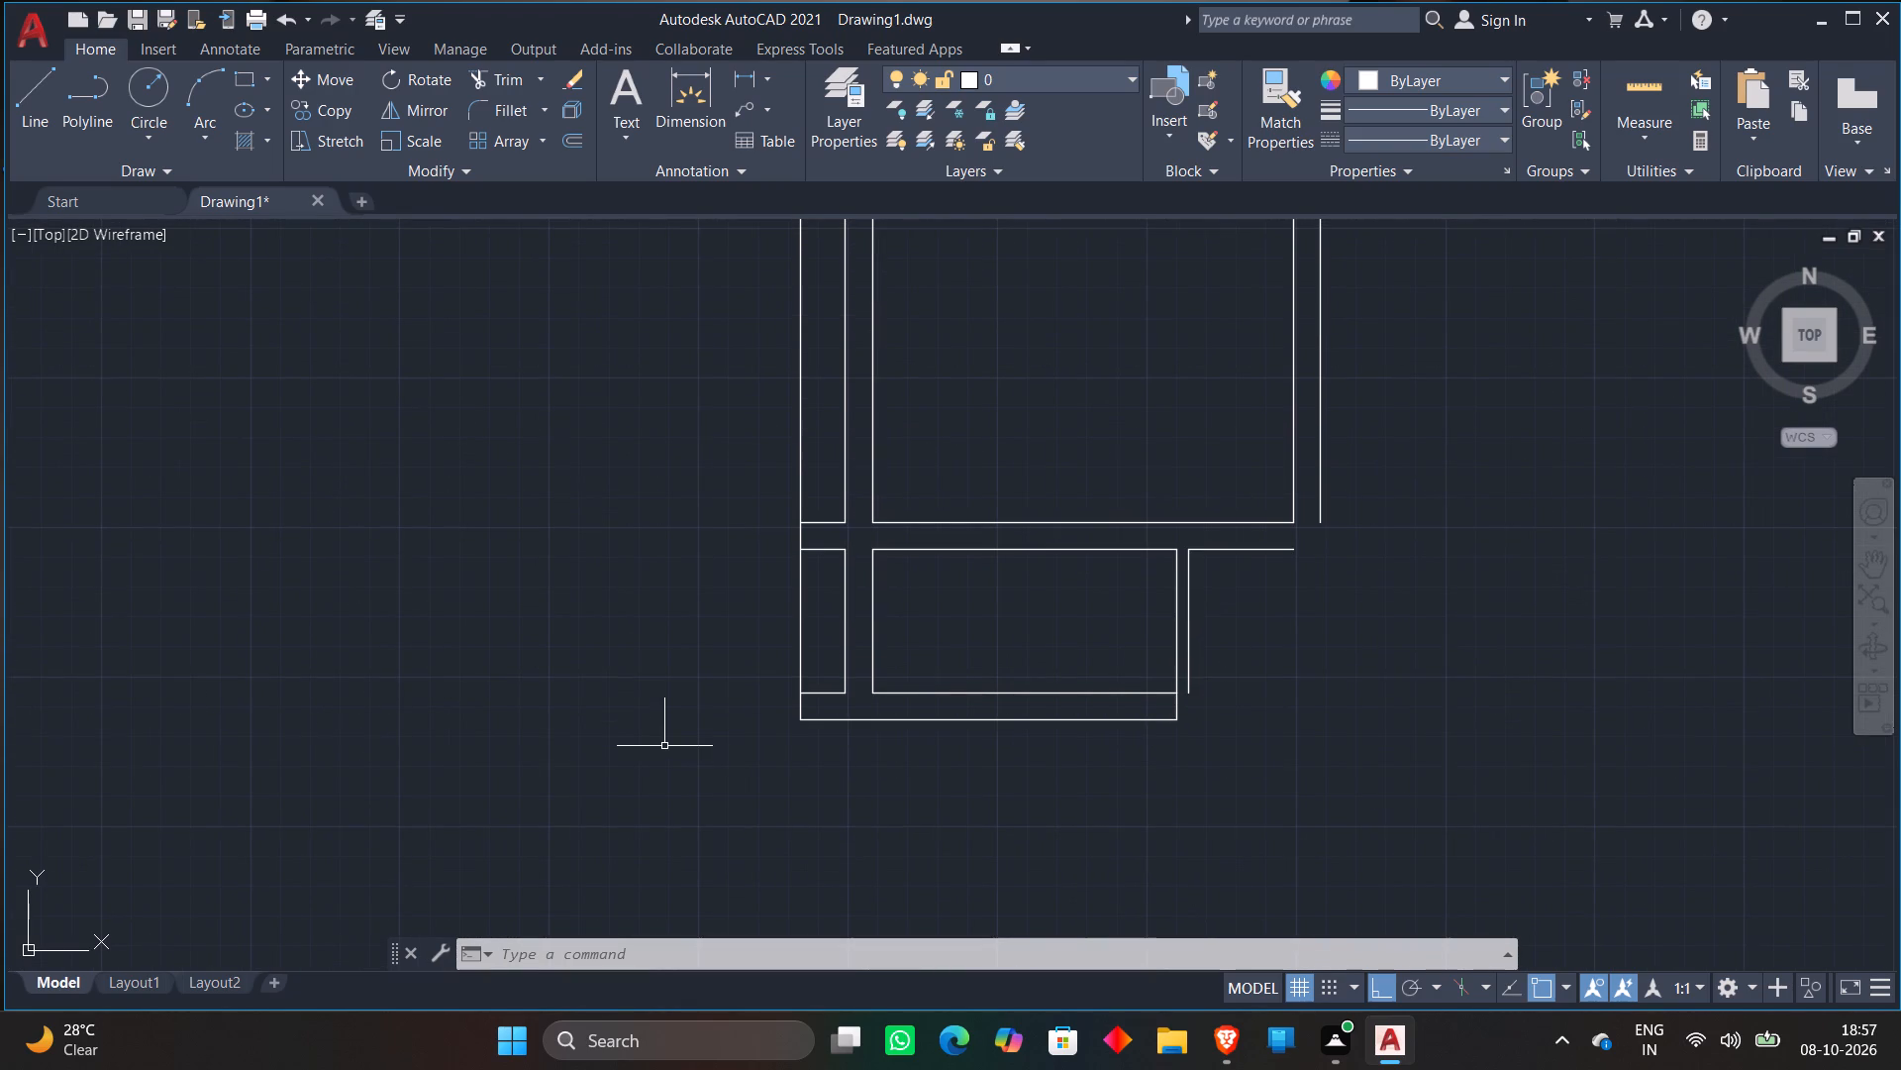
middle_click_drag(666, 695, 649, 772)
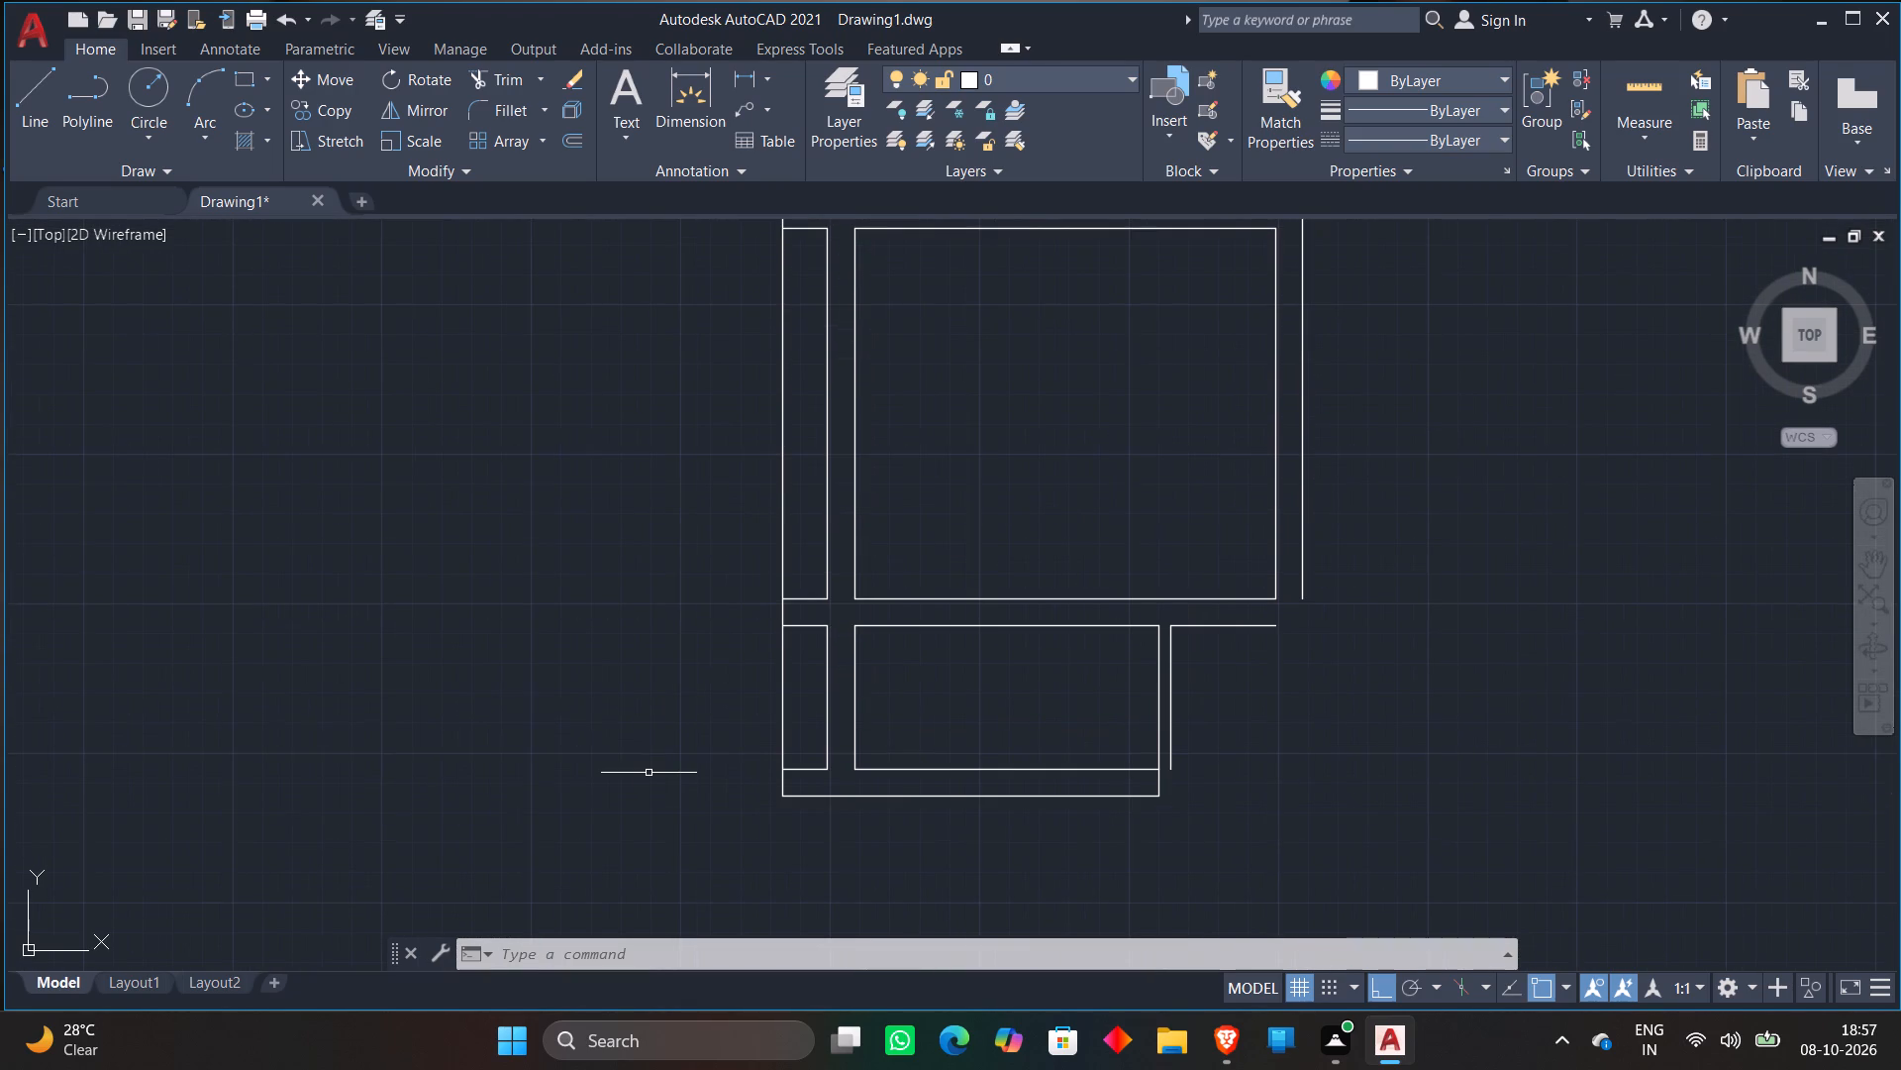
key("o")
key("Return")
key("9")
key("shift+quotedbl")
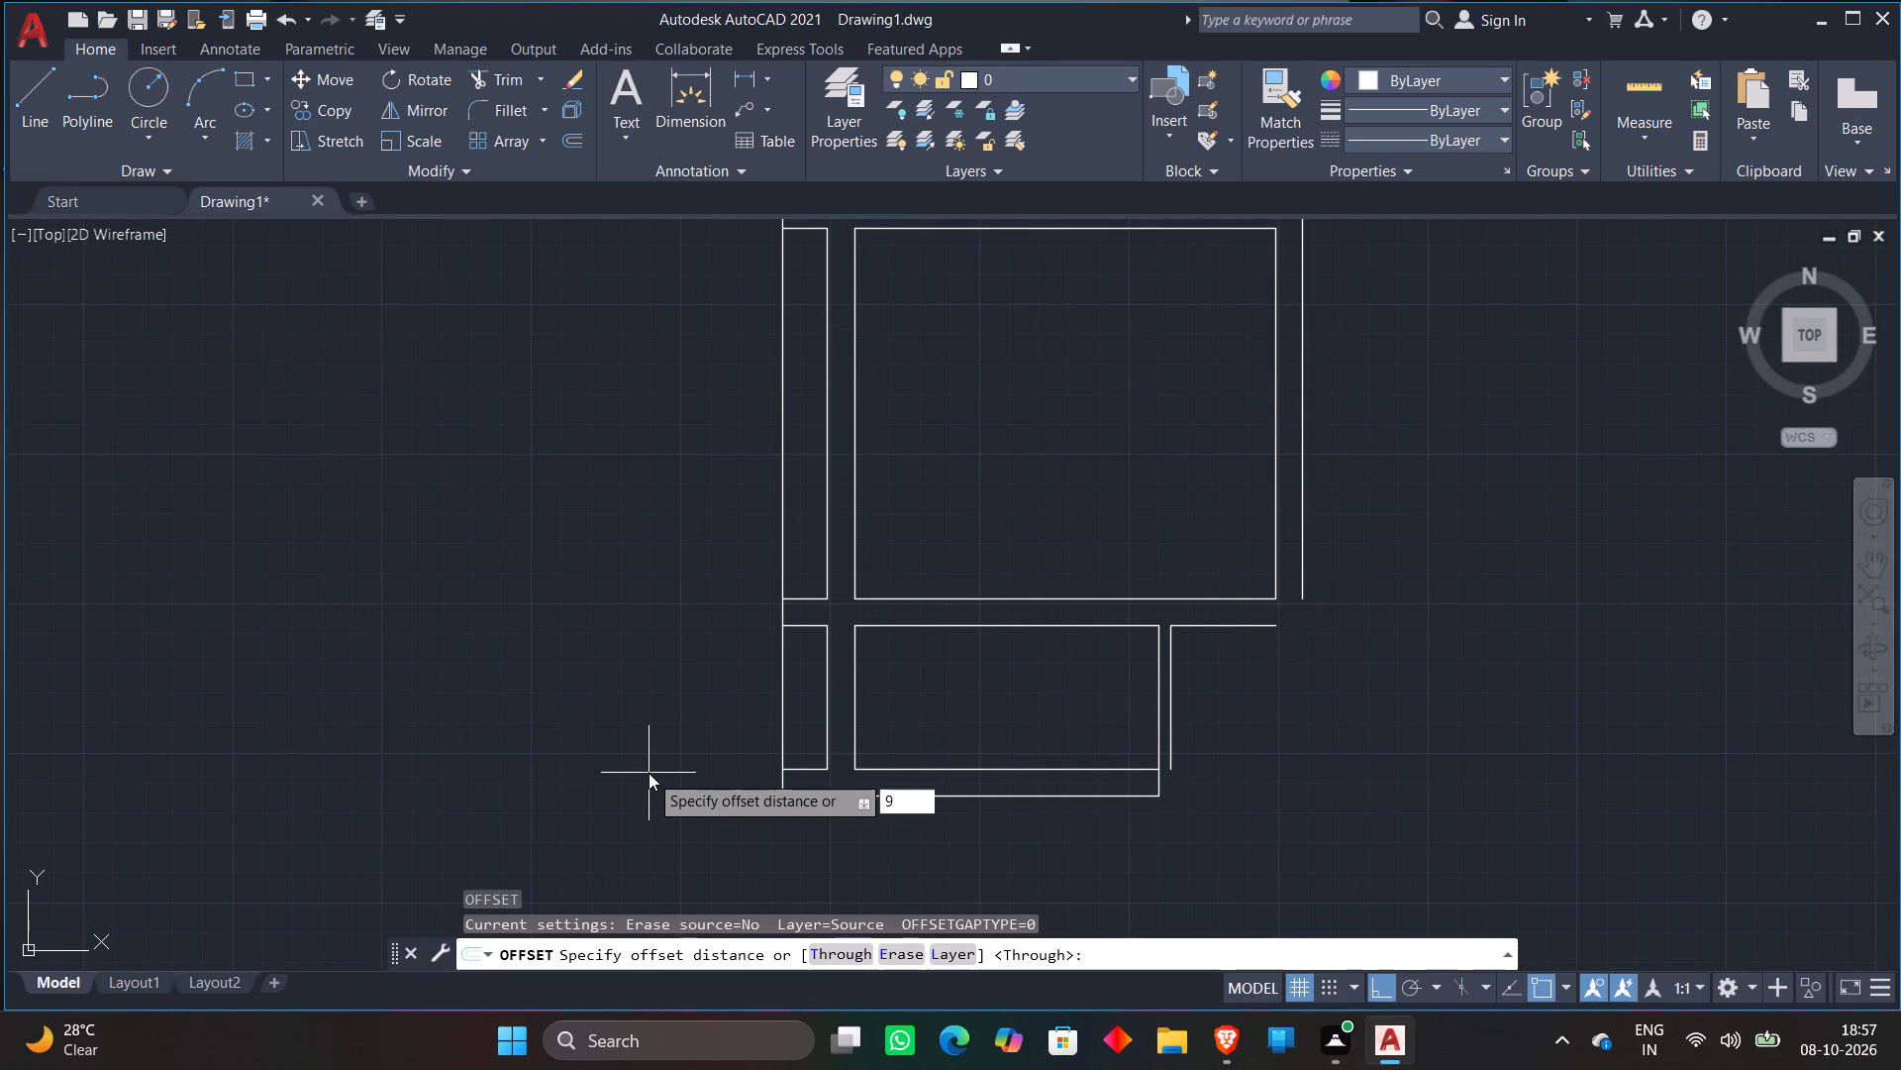
key("Return")
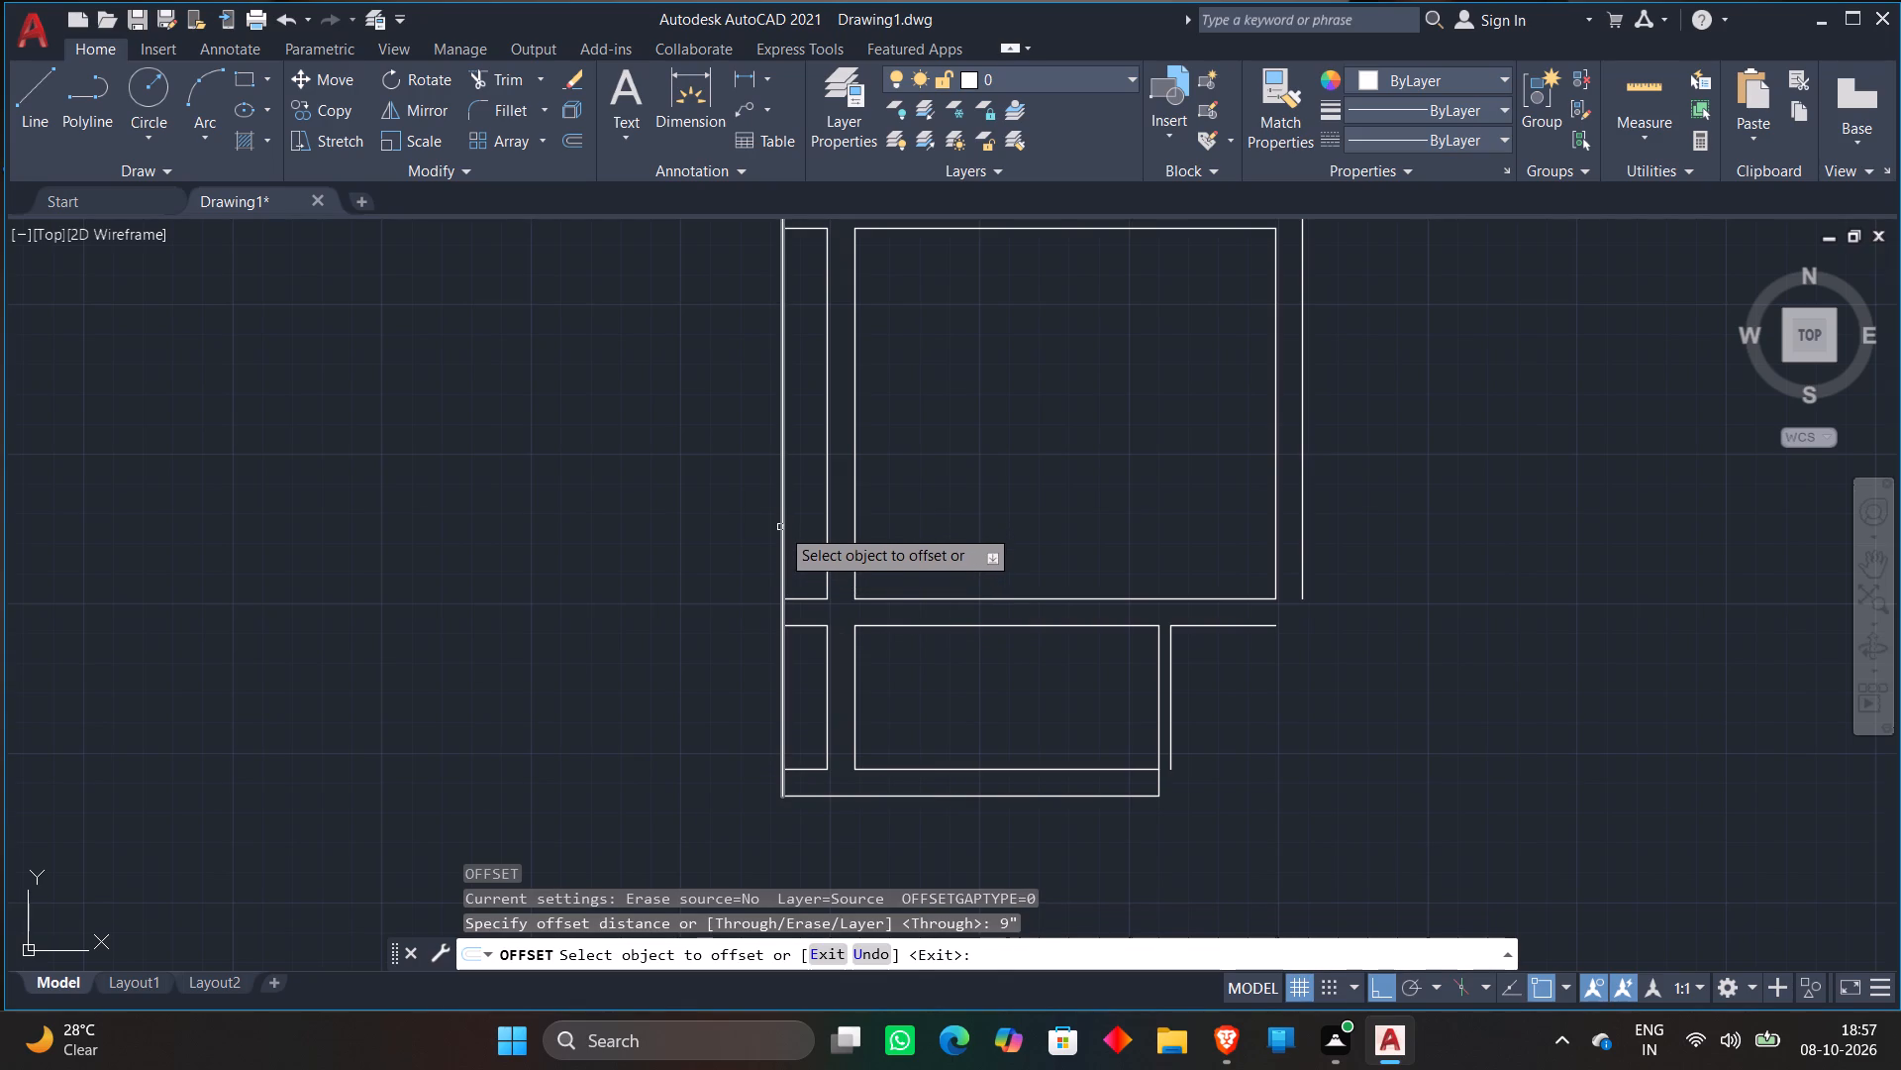
left_click(780, 527)
left_click(755, 538)
scroll(726, 522, "down", 2)
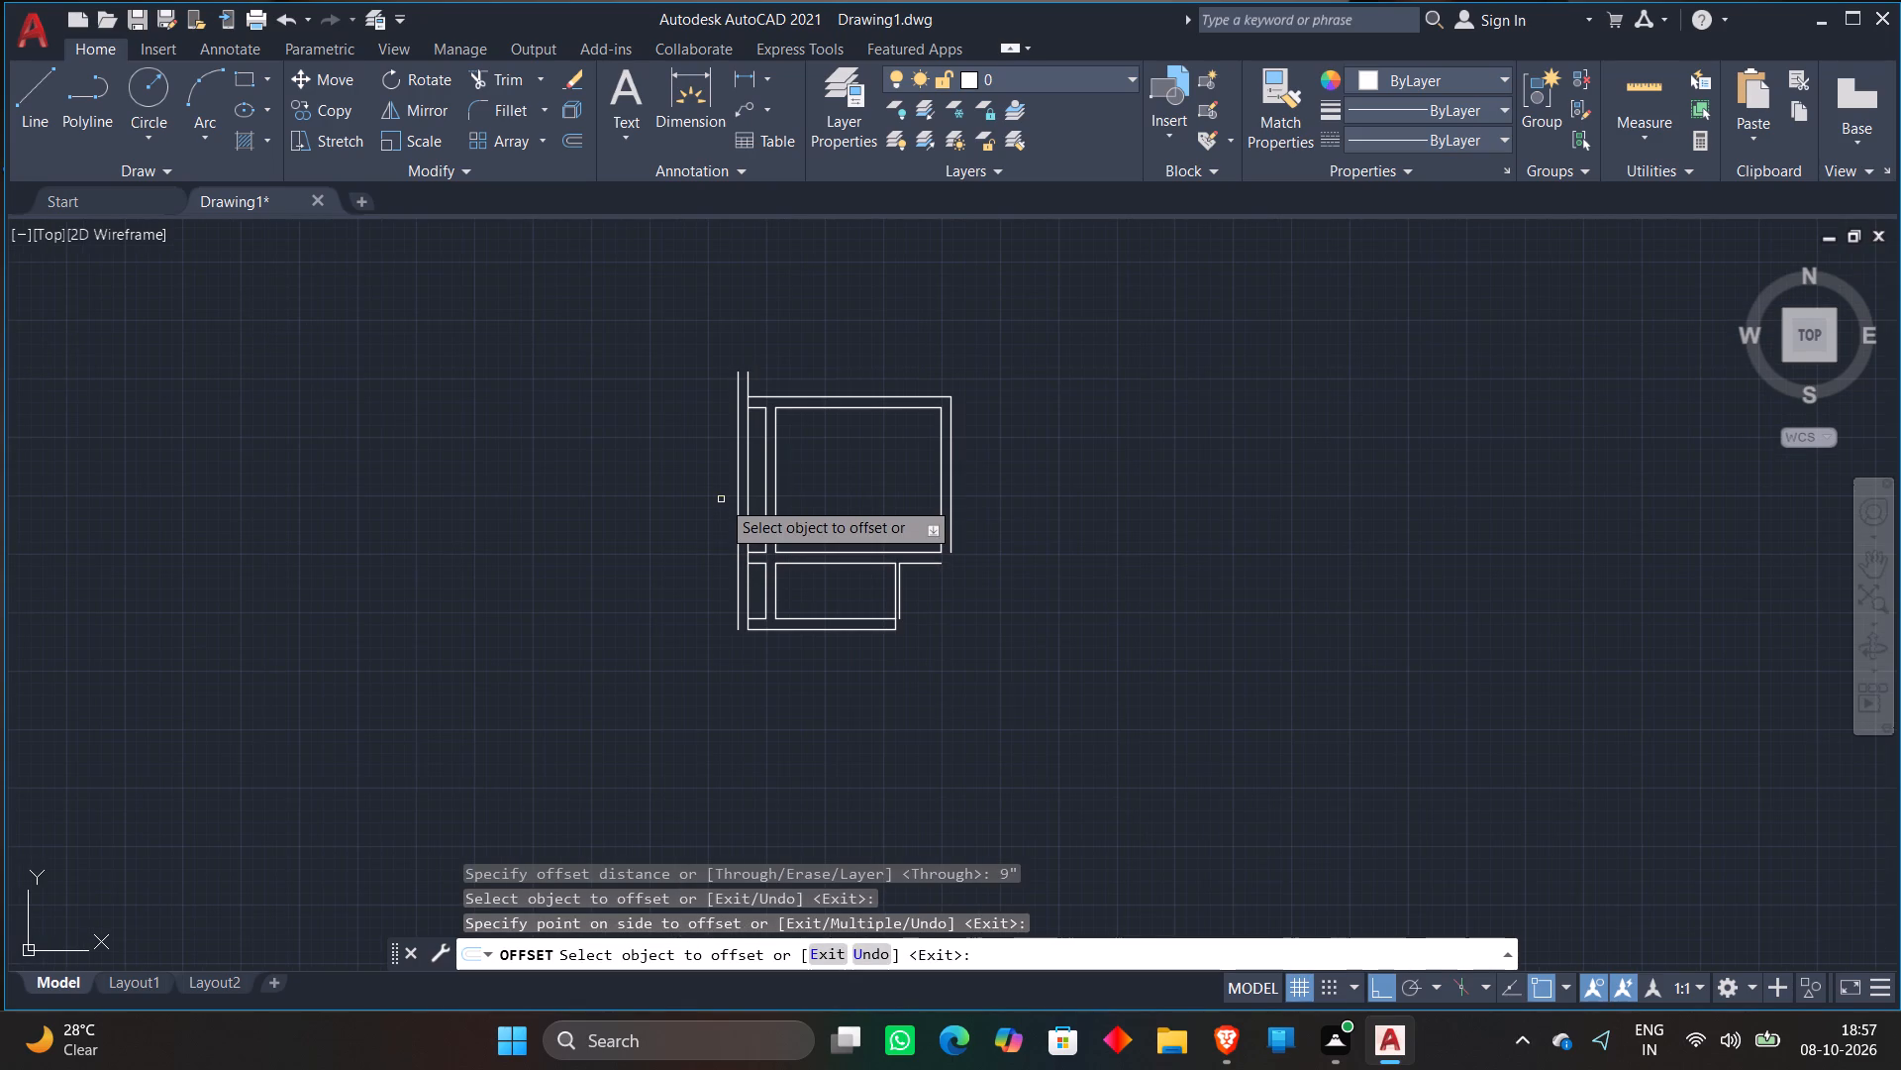
key("Escape")
Trim the inner long vertical line between the two top wall lines to open the wall junction.
type("tr")
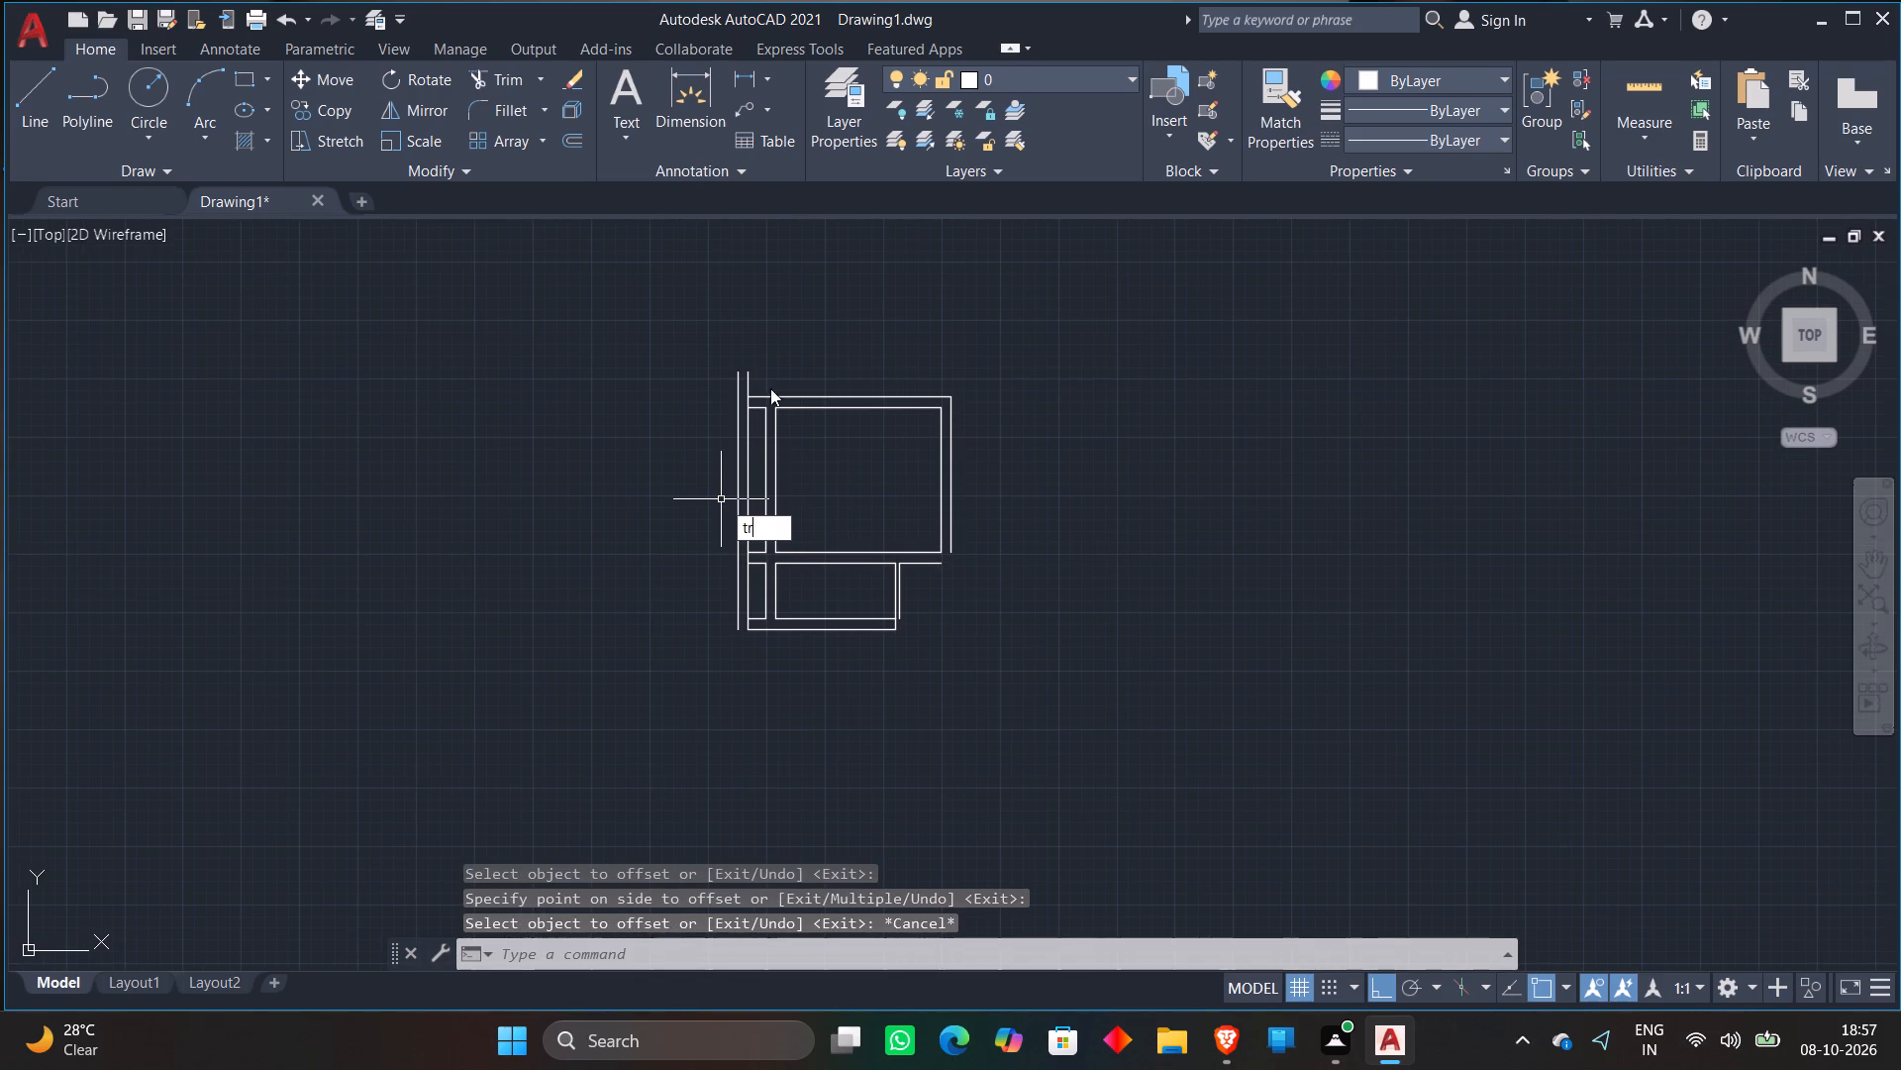
key("space")
scroll(763, 370, "up", 3)
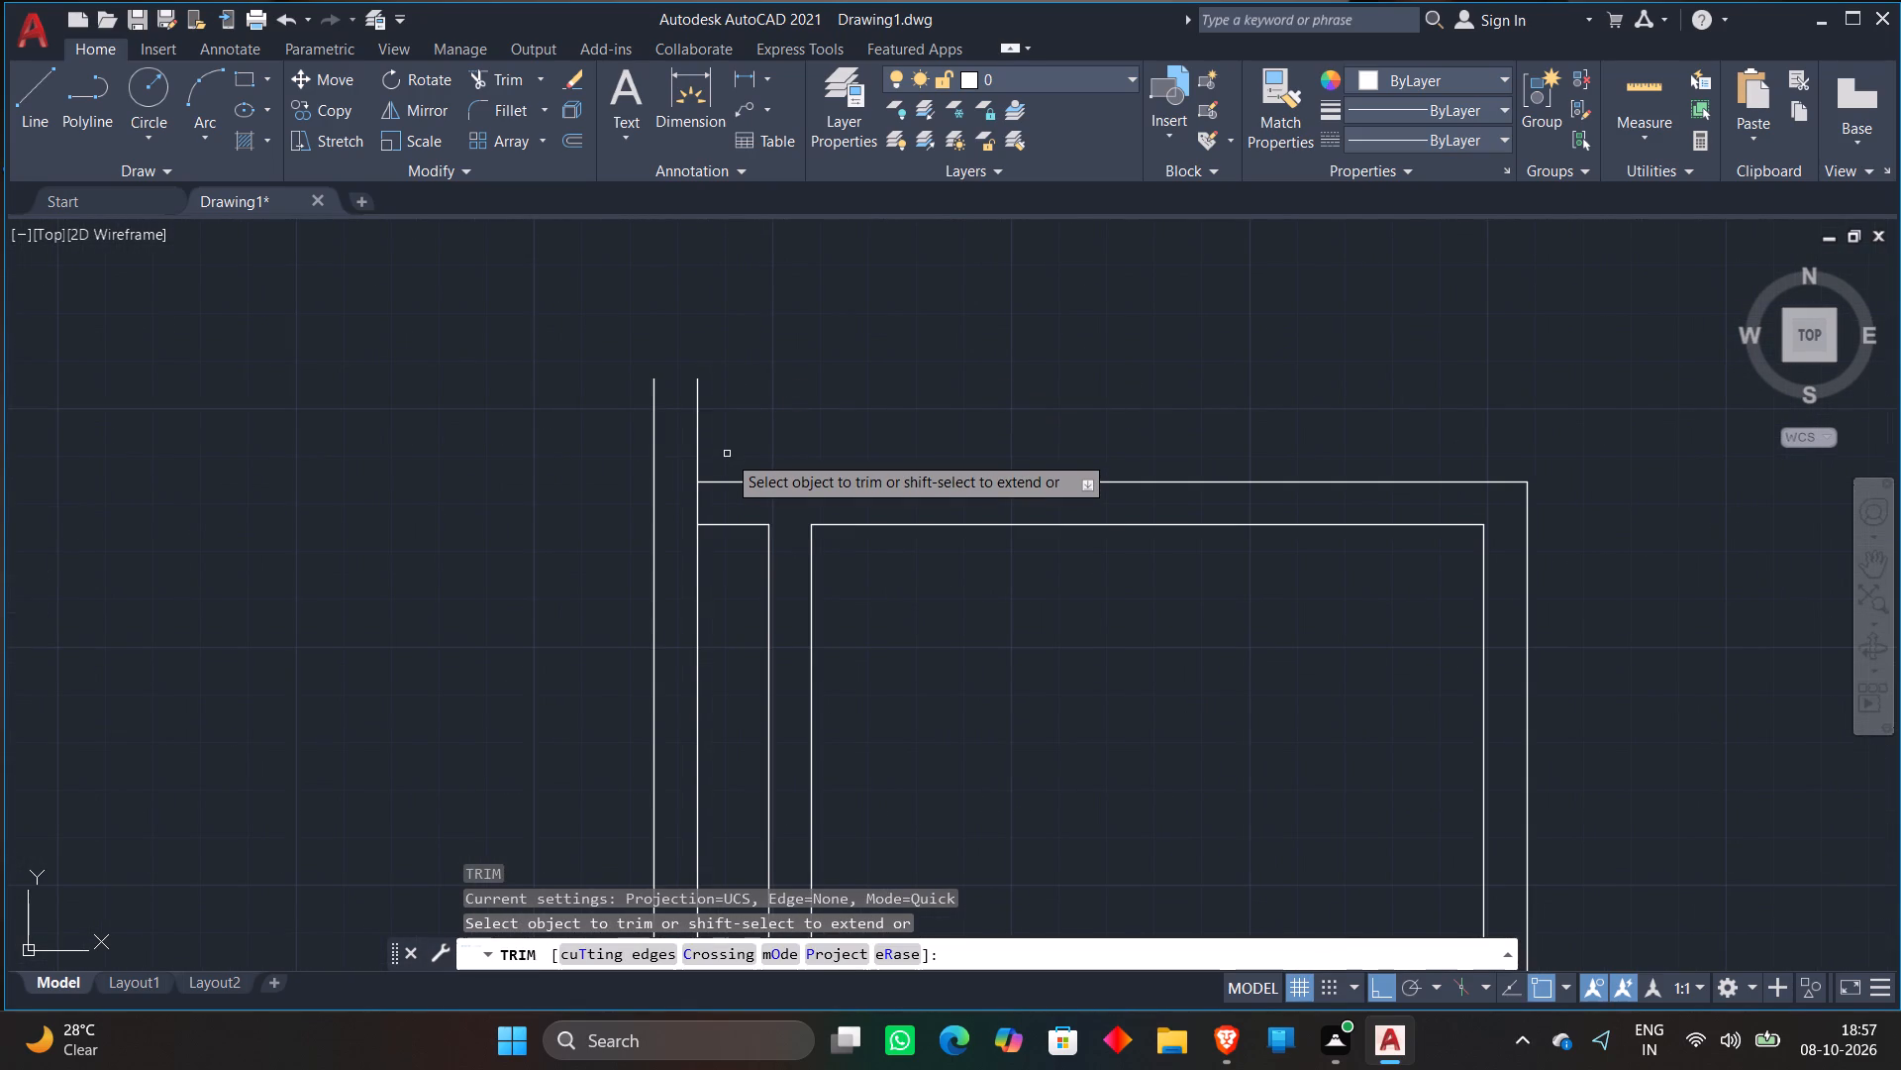
scroll(722, 493, "up", 2)
left_click(696, 515)
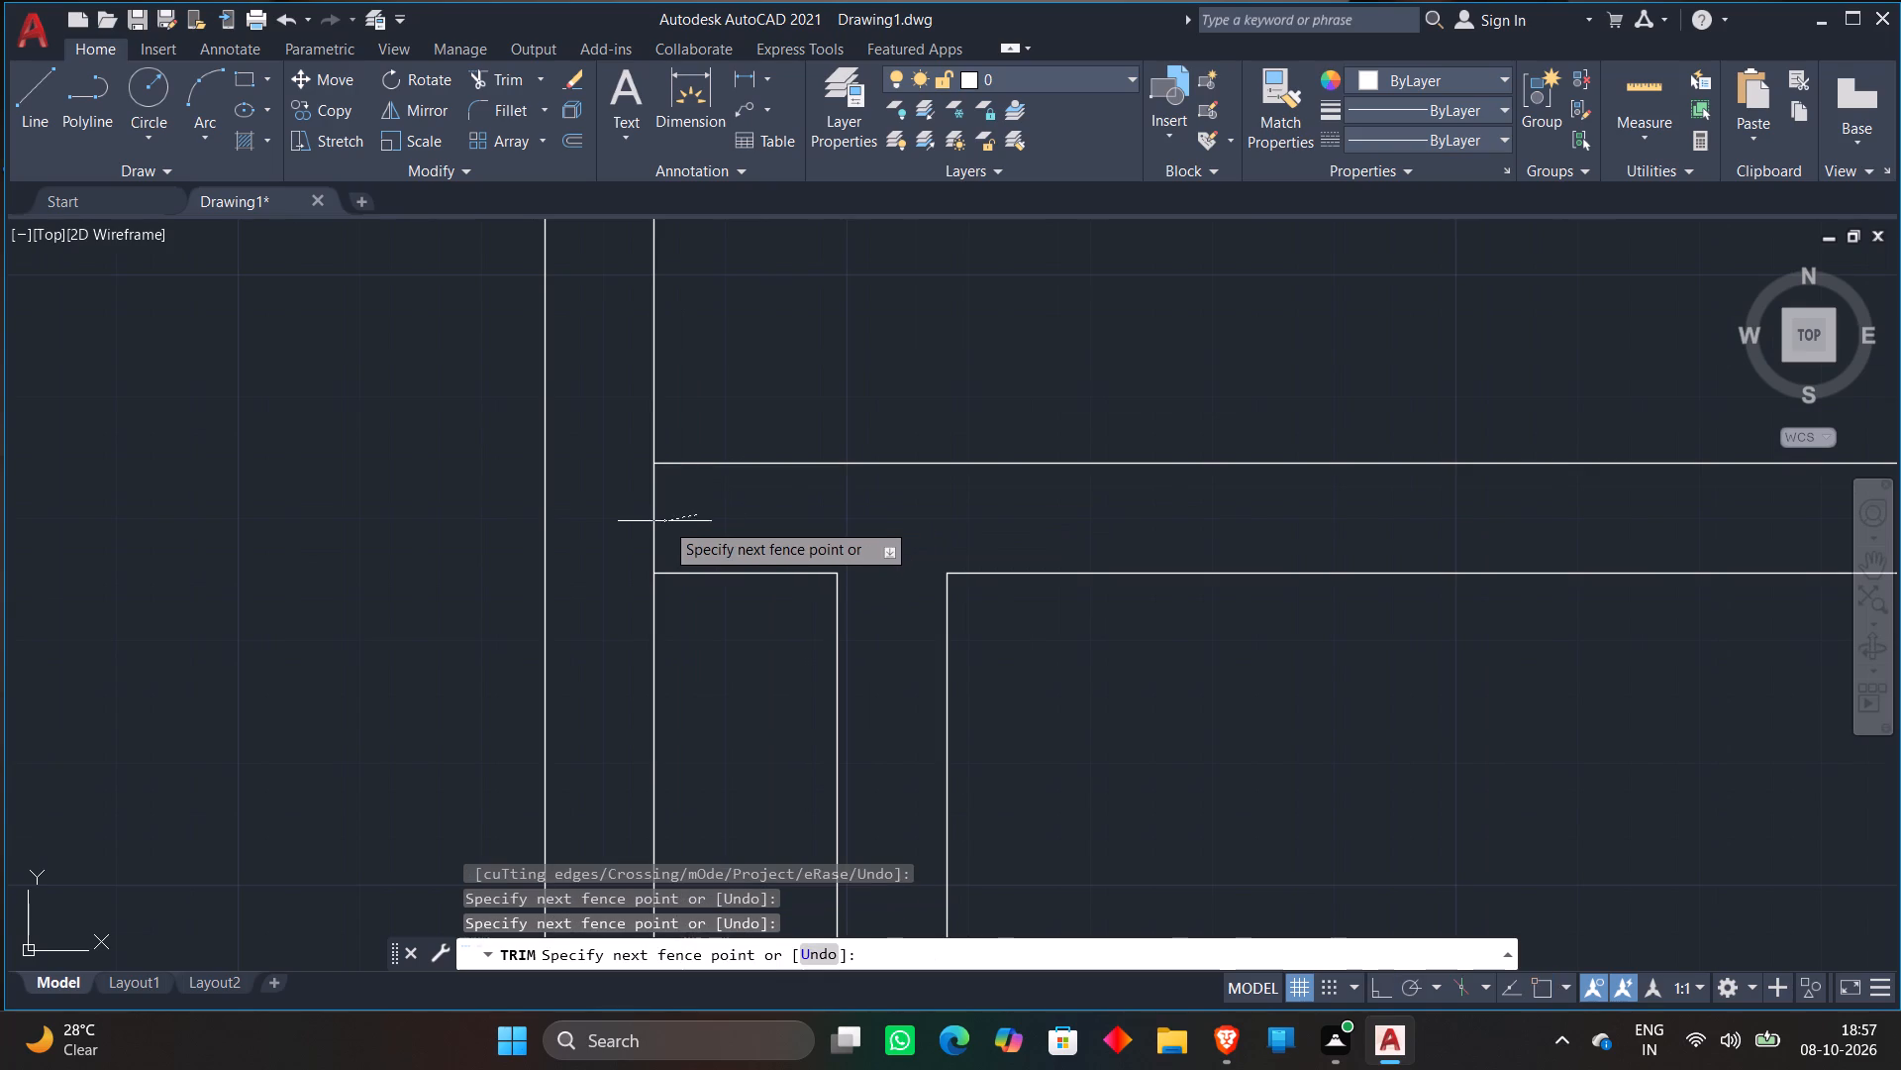
left_click(641, 533)
scroll(730, 309, "down", 3)
left_click(738, 324)
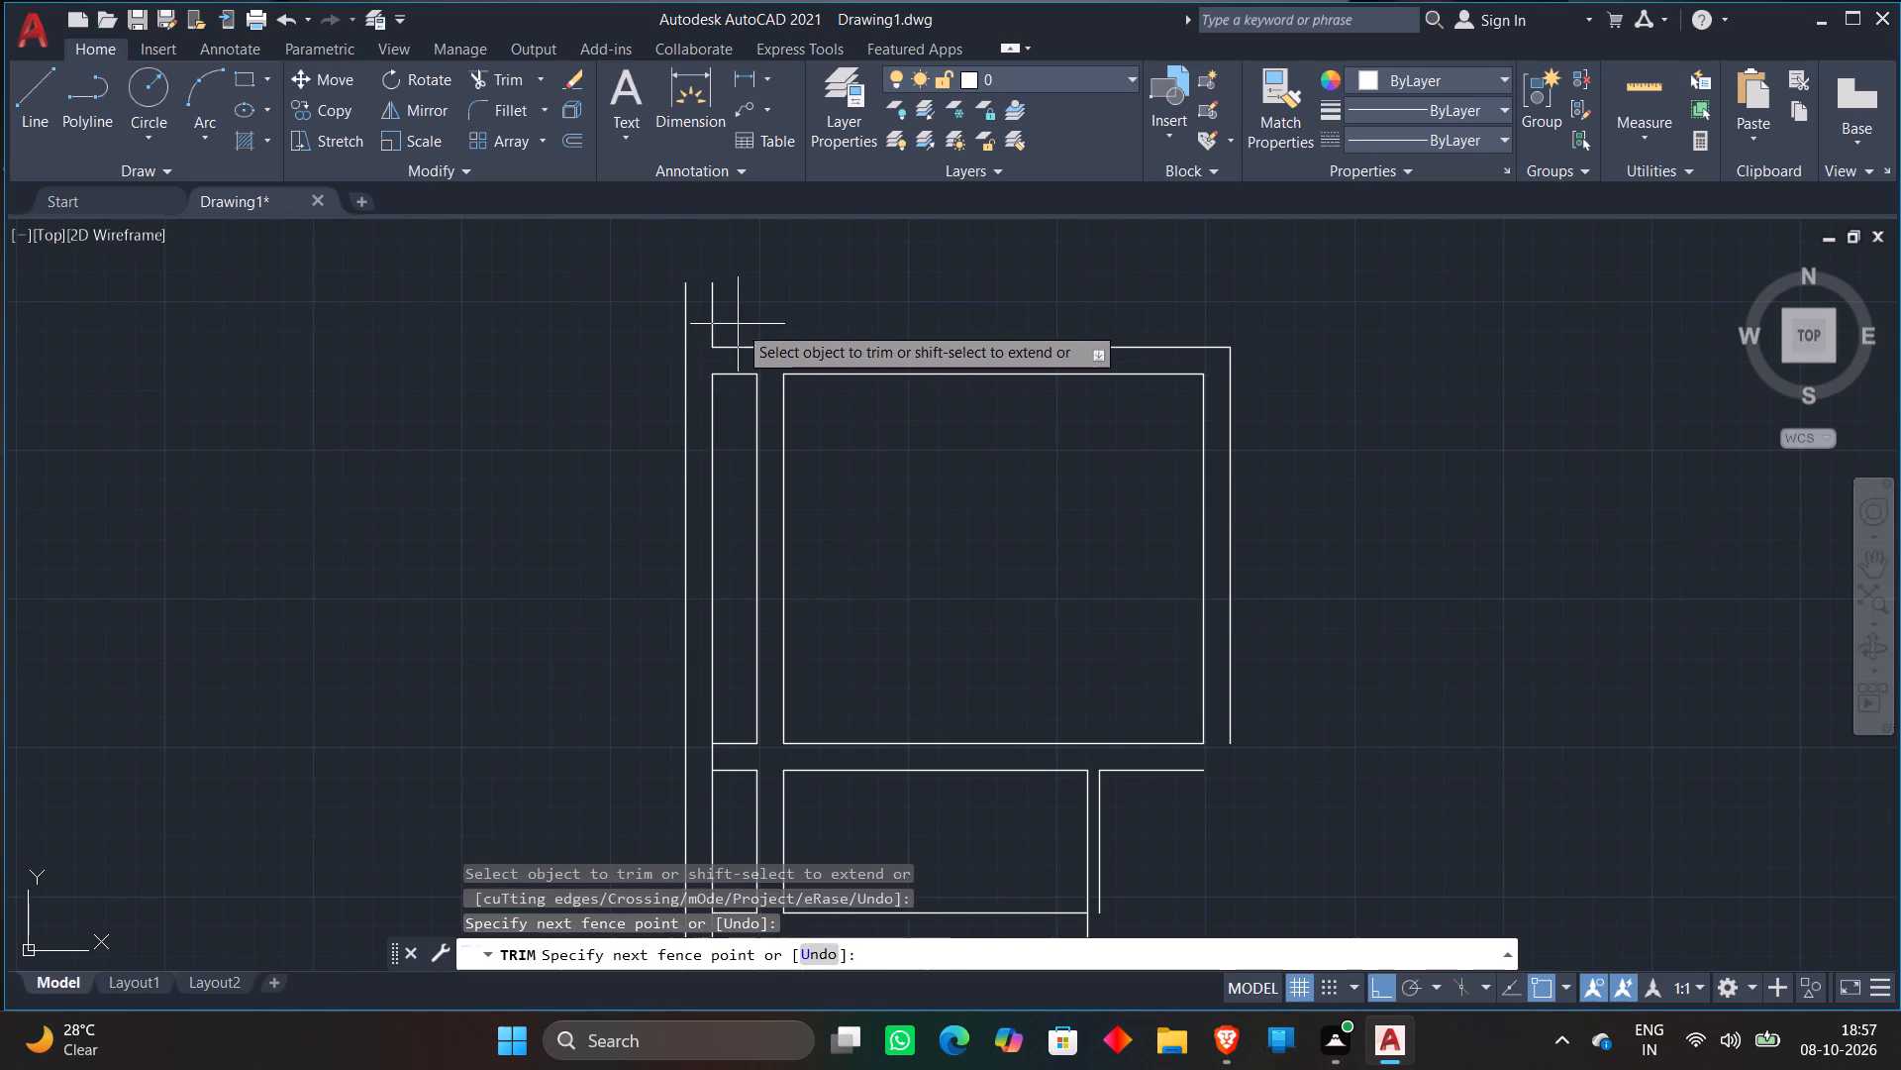
key("Escape")
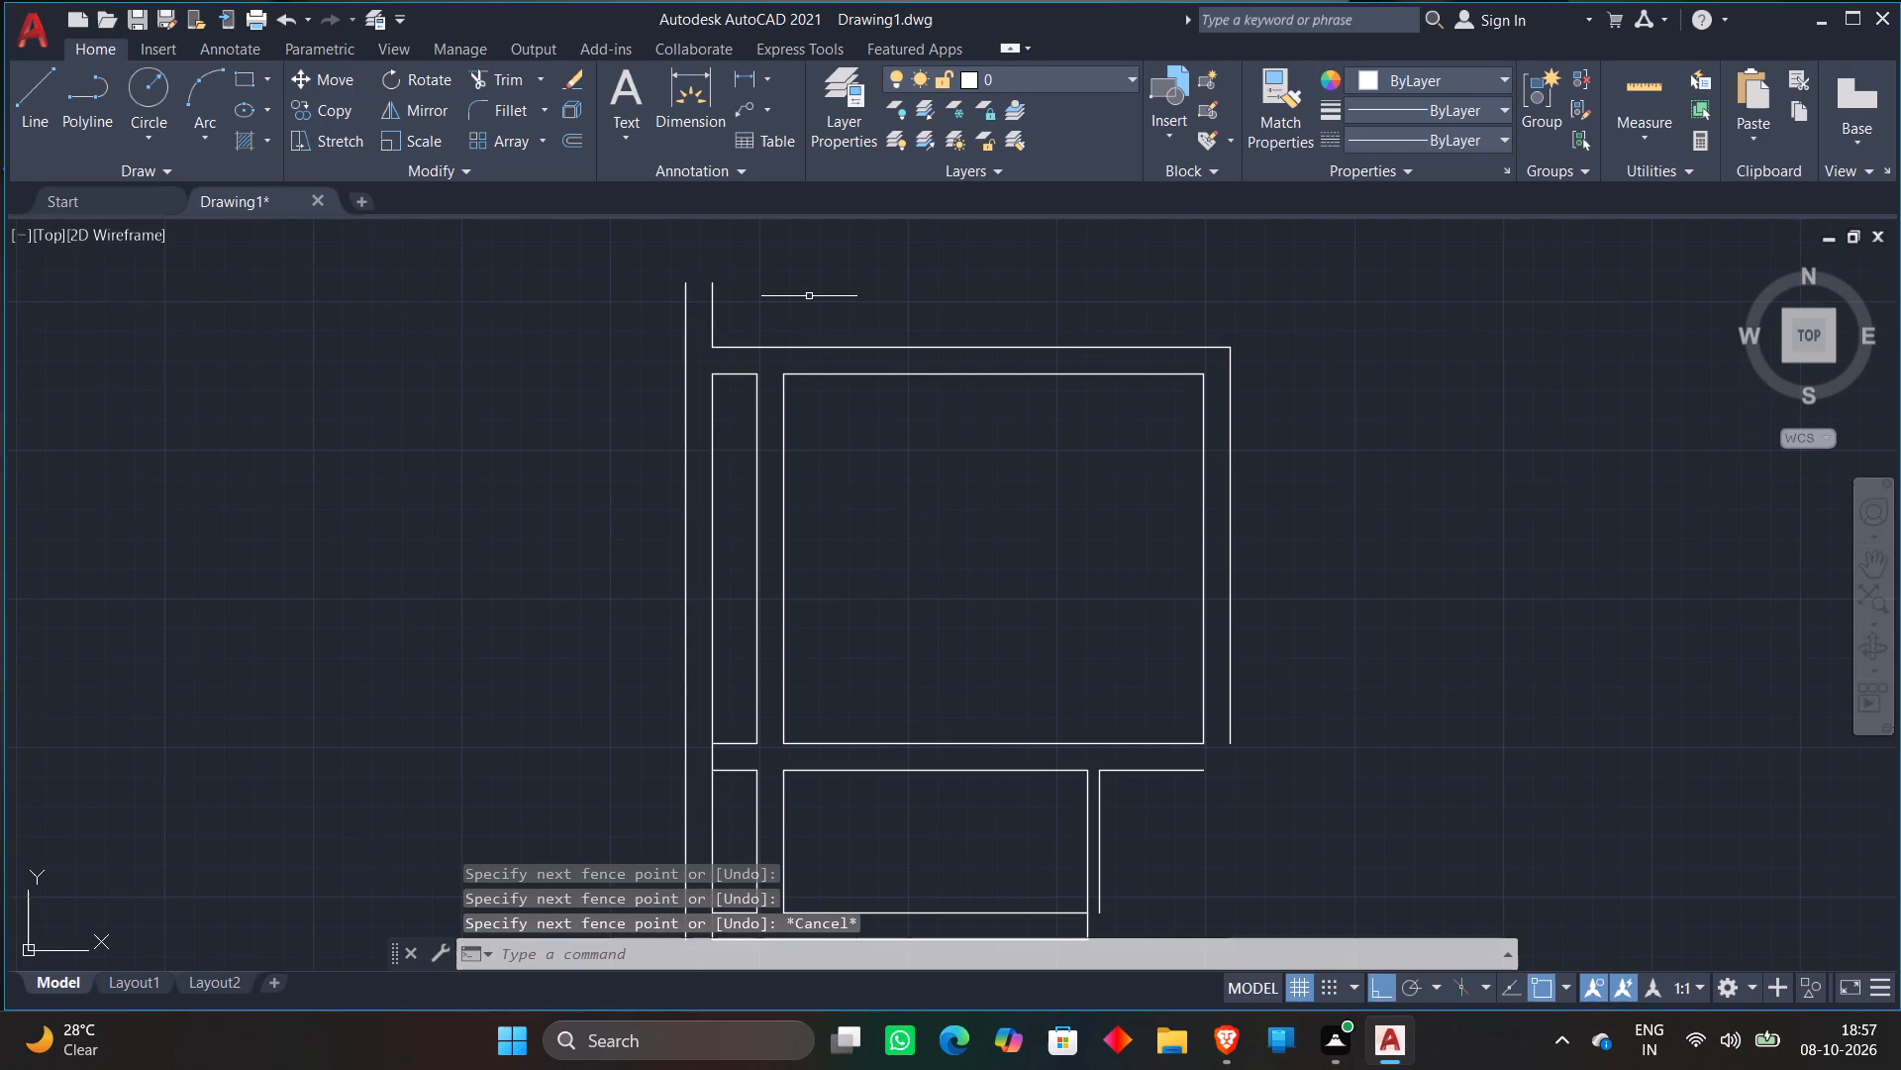
Extend the outer top wall line left to the outermost vertical line.
type("ex")
key("space")
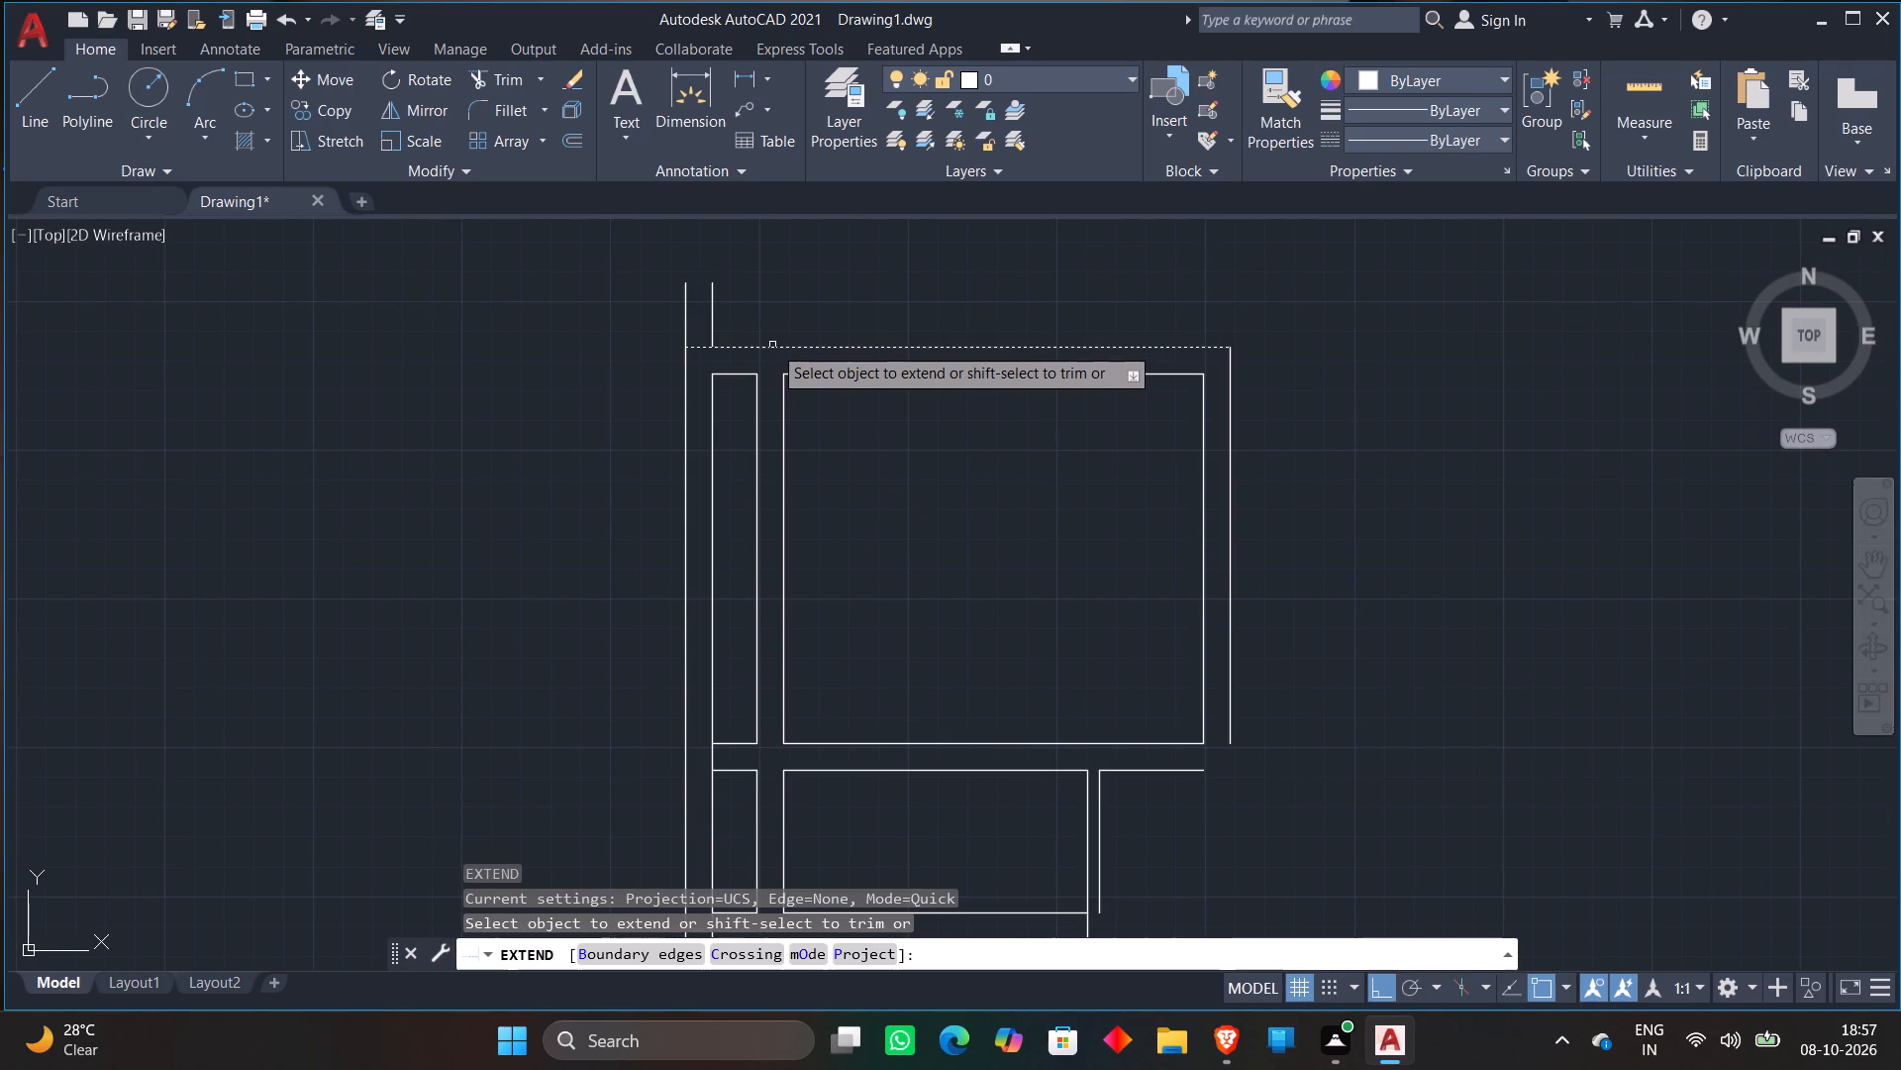
left_click(772, 345)
key("Escape")
Trim off both long vertical lines' ends that project above the outer top wall line.
type("tr")
key("space")
left_click(822, 285)
left_click(649, 305)
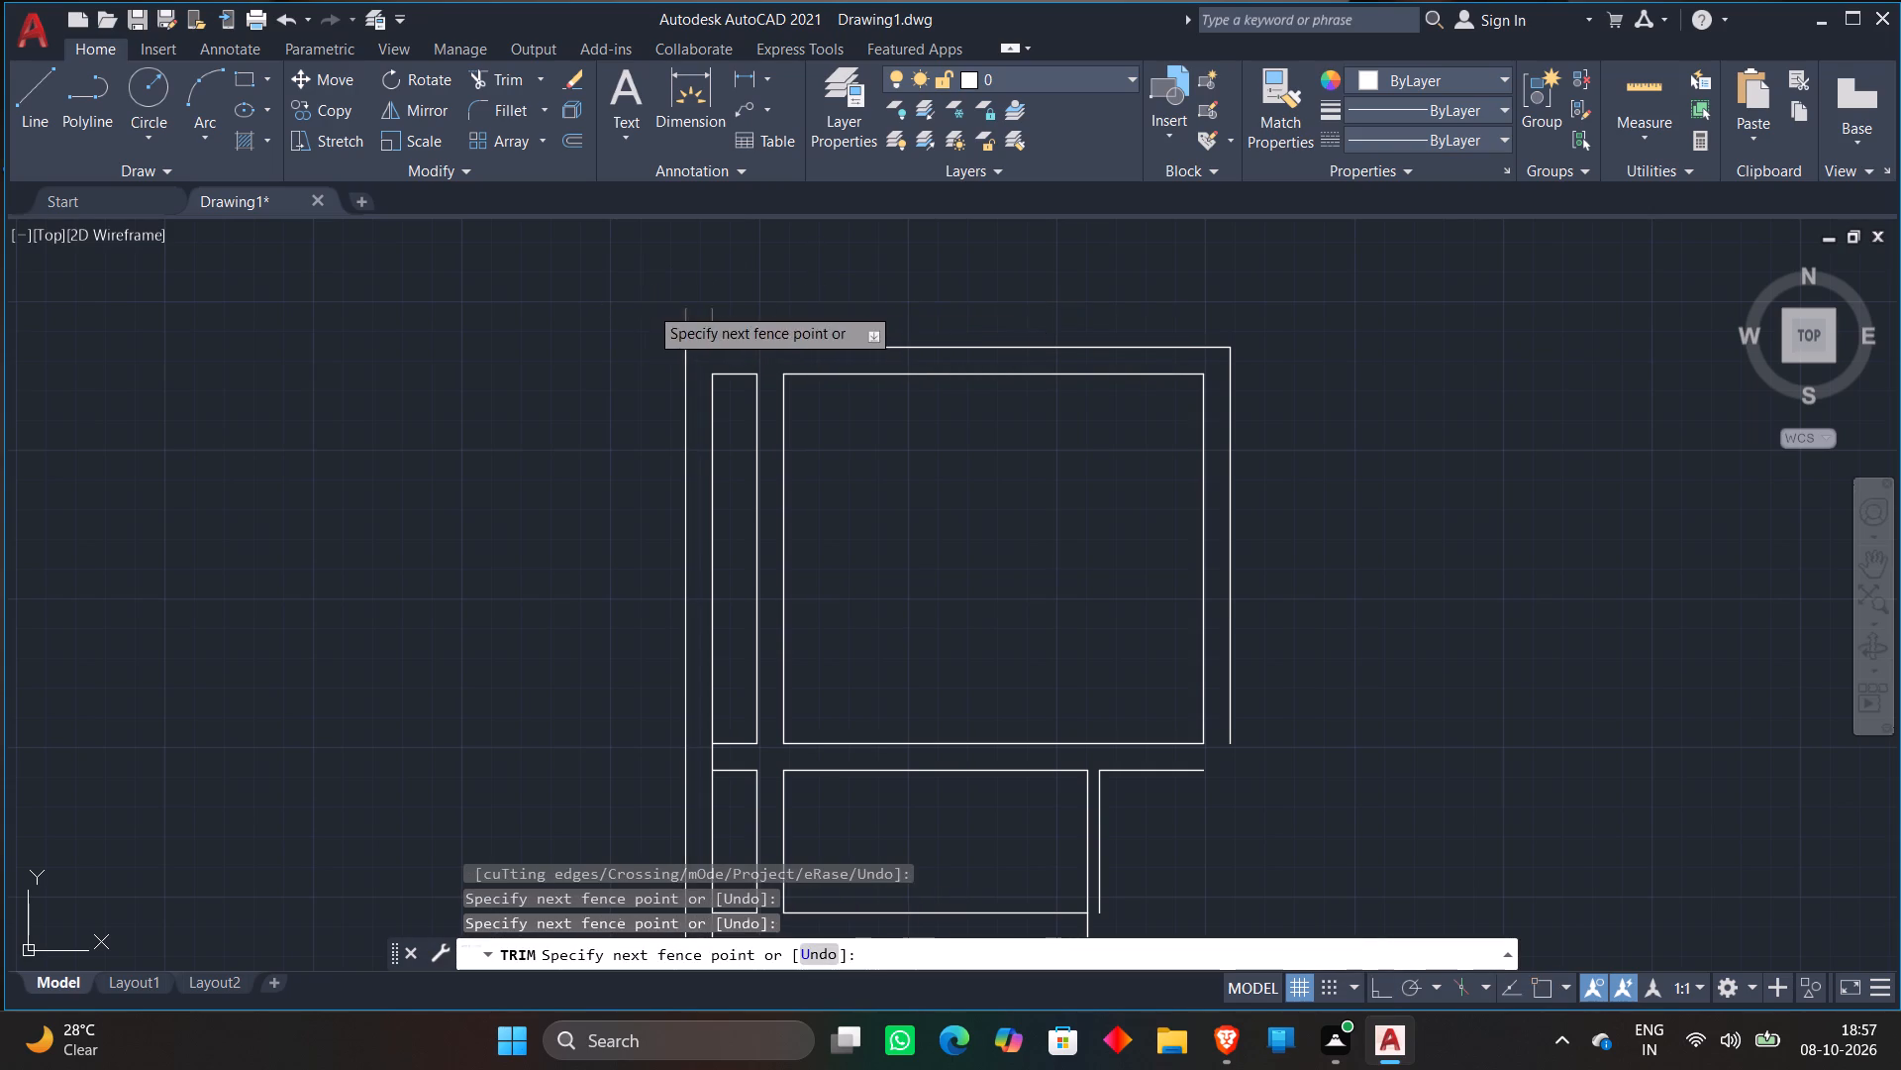
Trim the inner long vertical line within the wall between the rooms and within the bottom wall.
scroll(840, 262, "down", 1)
scroll(771, 563, "up", 2)
left_click(730, 588)
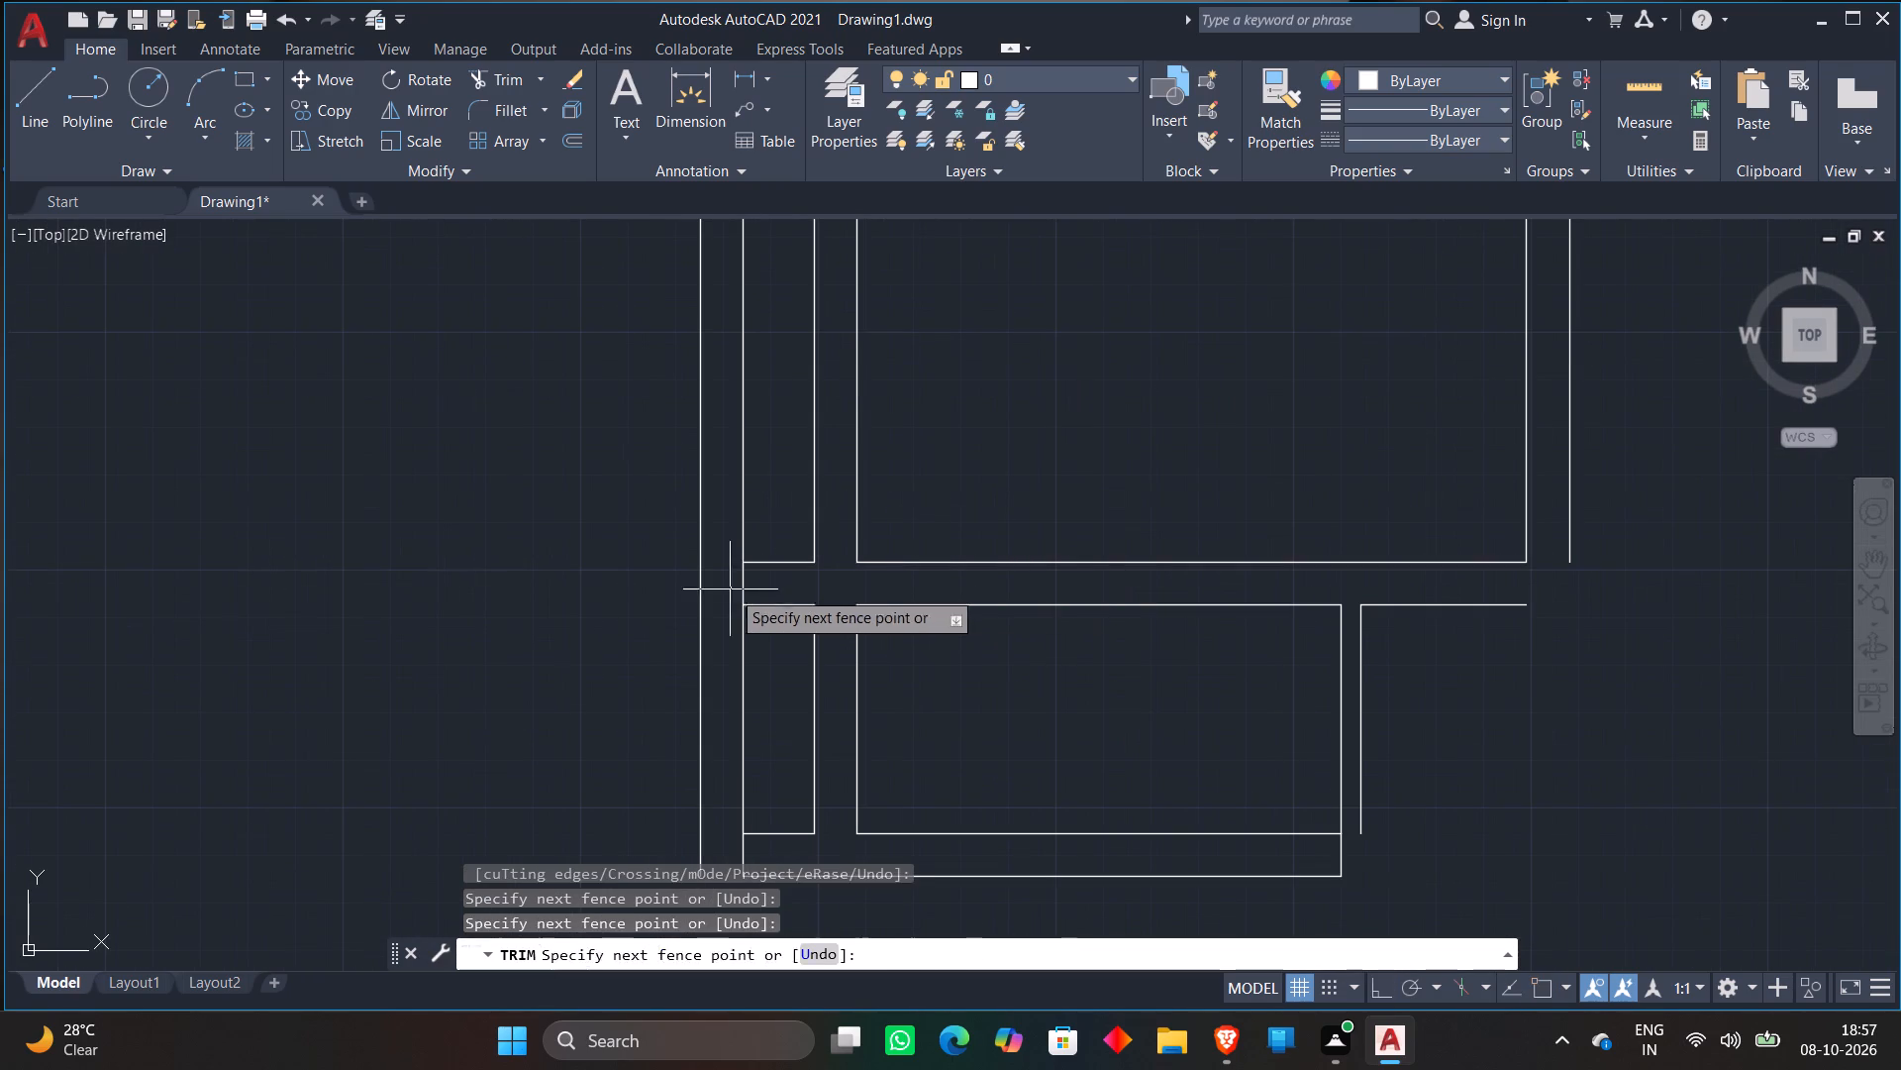
left_click(769, 593)
scroll(828, 432, "down", 2)
scroll(802, 597, "up", 1)
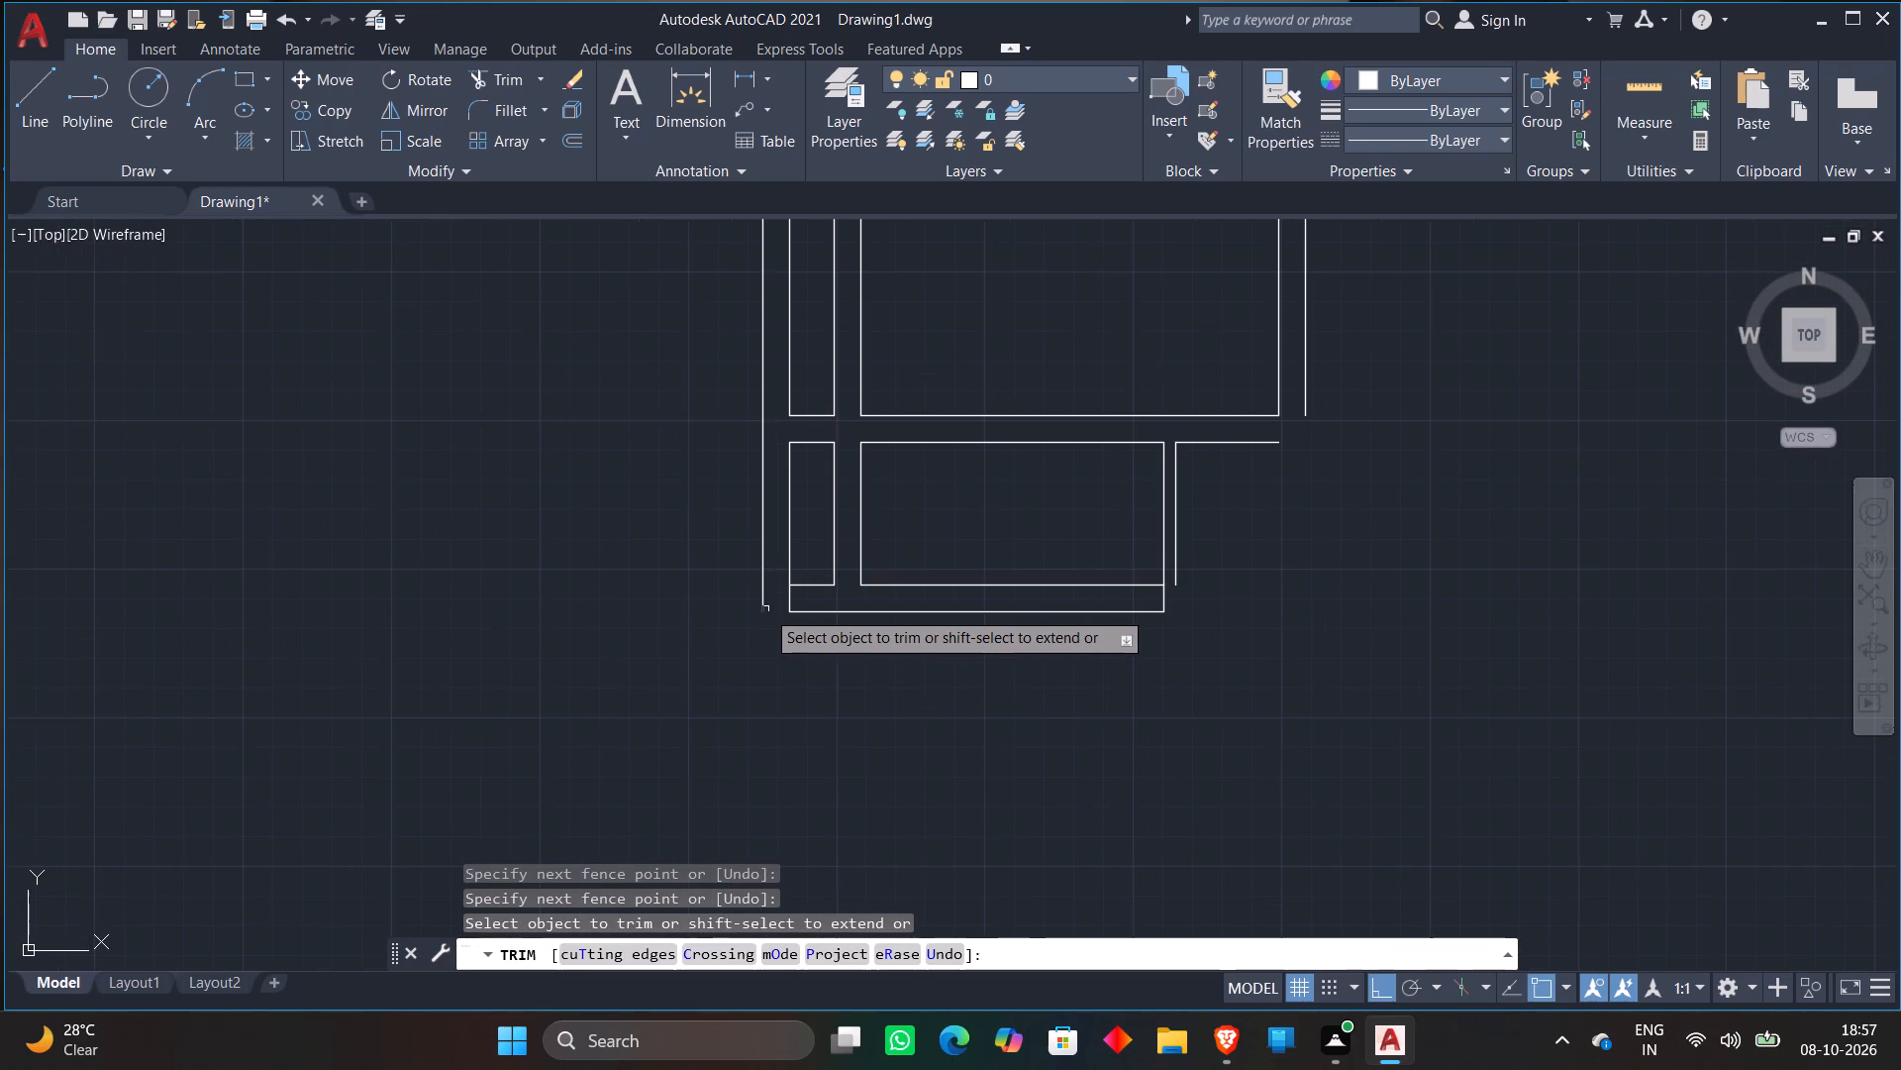
left_click(777, 601)
left_click(802, 601)
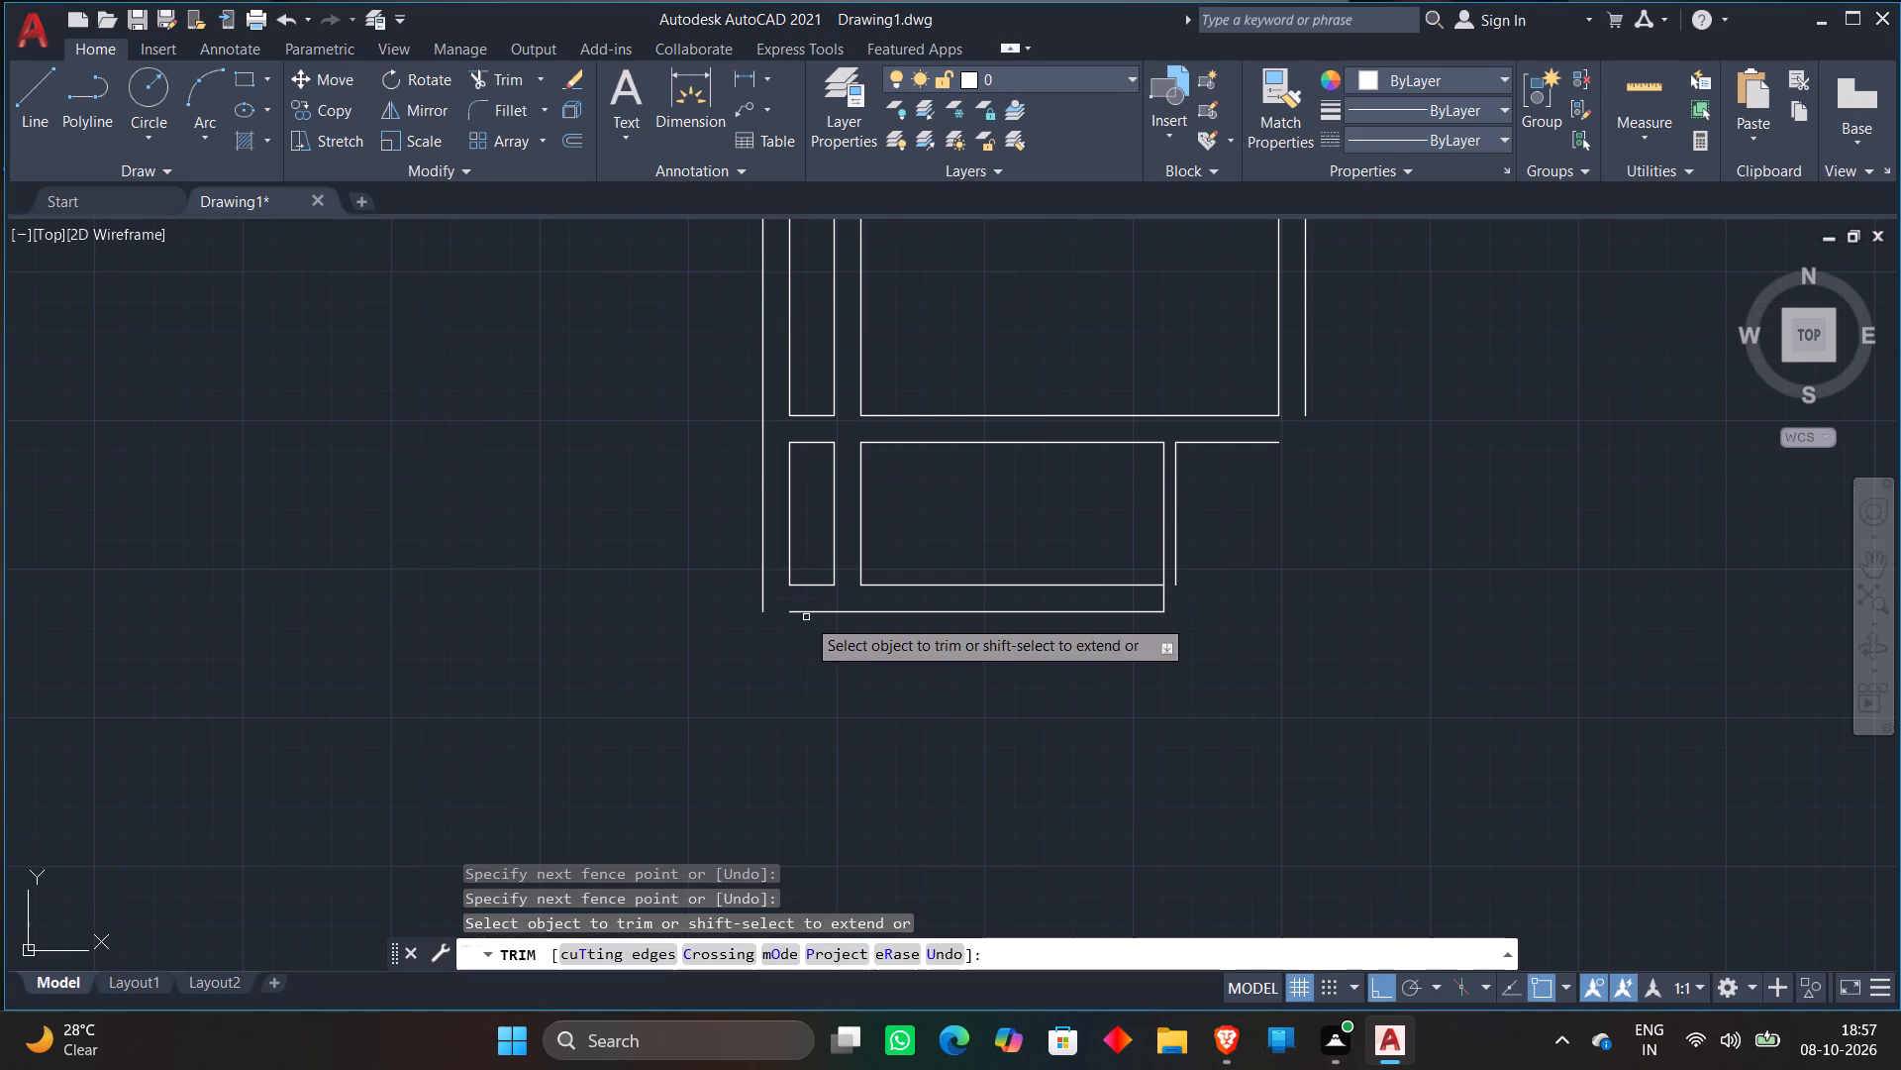
Draw a room below the bottom wall with lines 10'9" down, 10'6" right and 10'9" back up.
key("Escape")
key("l")
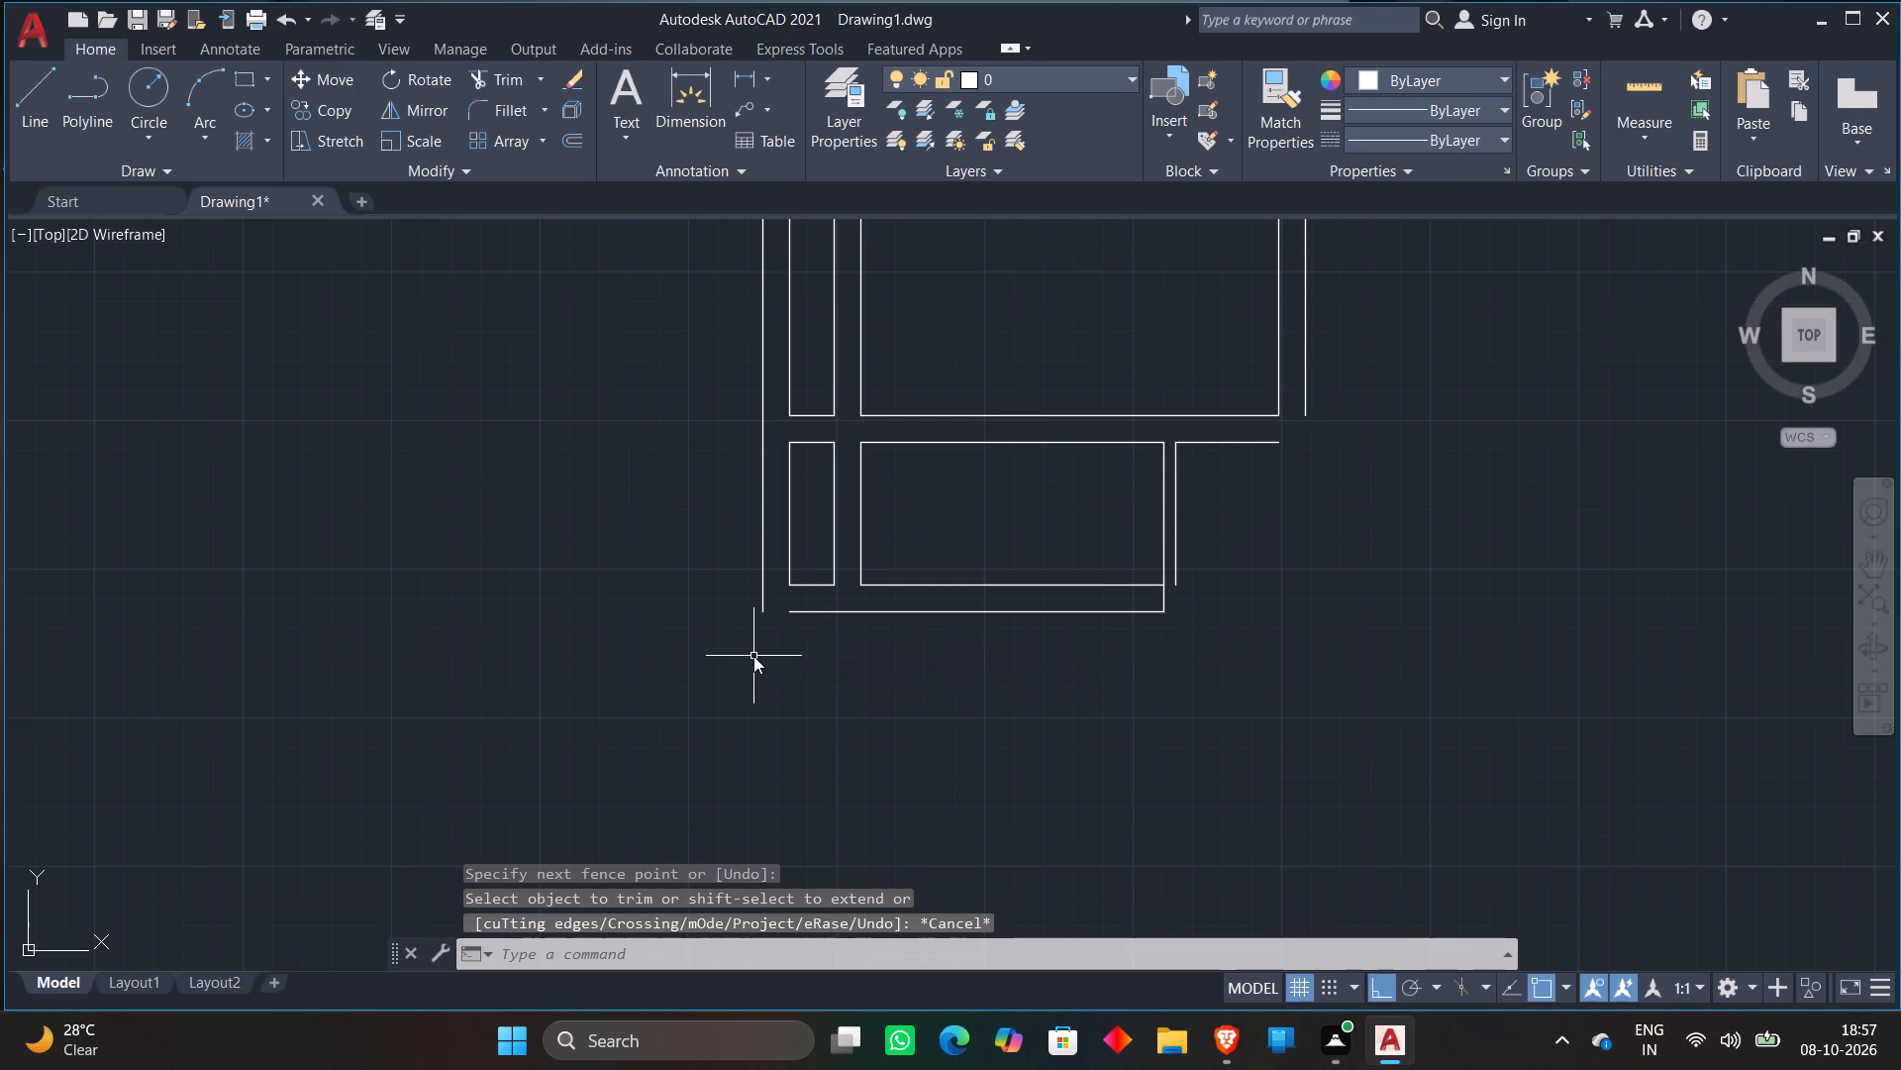
key("Return")
left_click(780, 615)
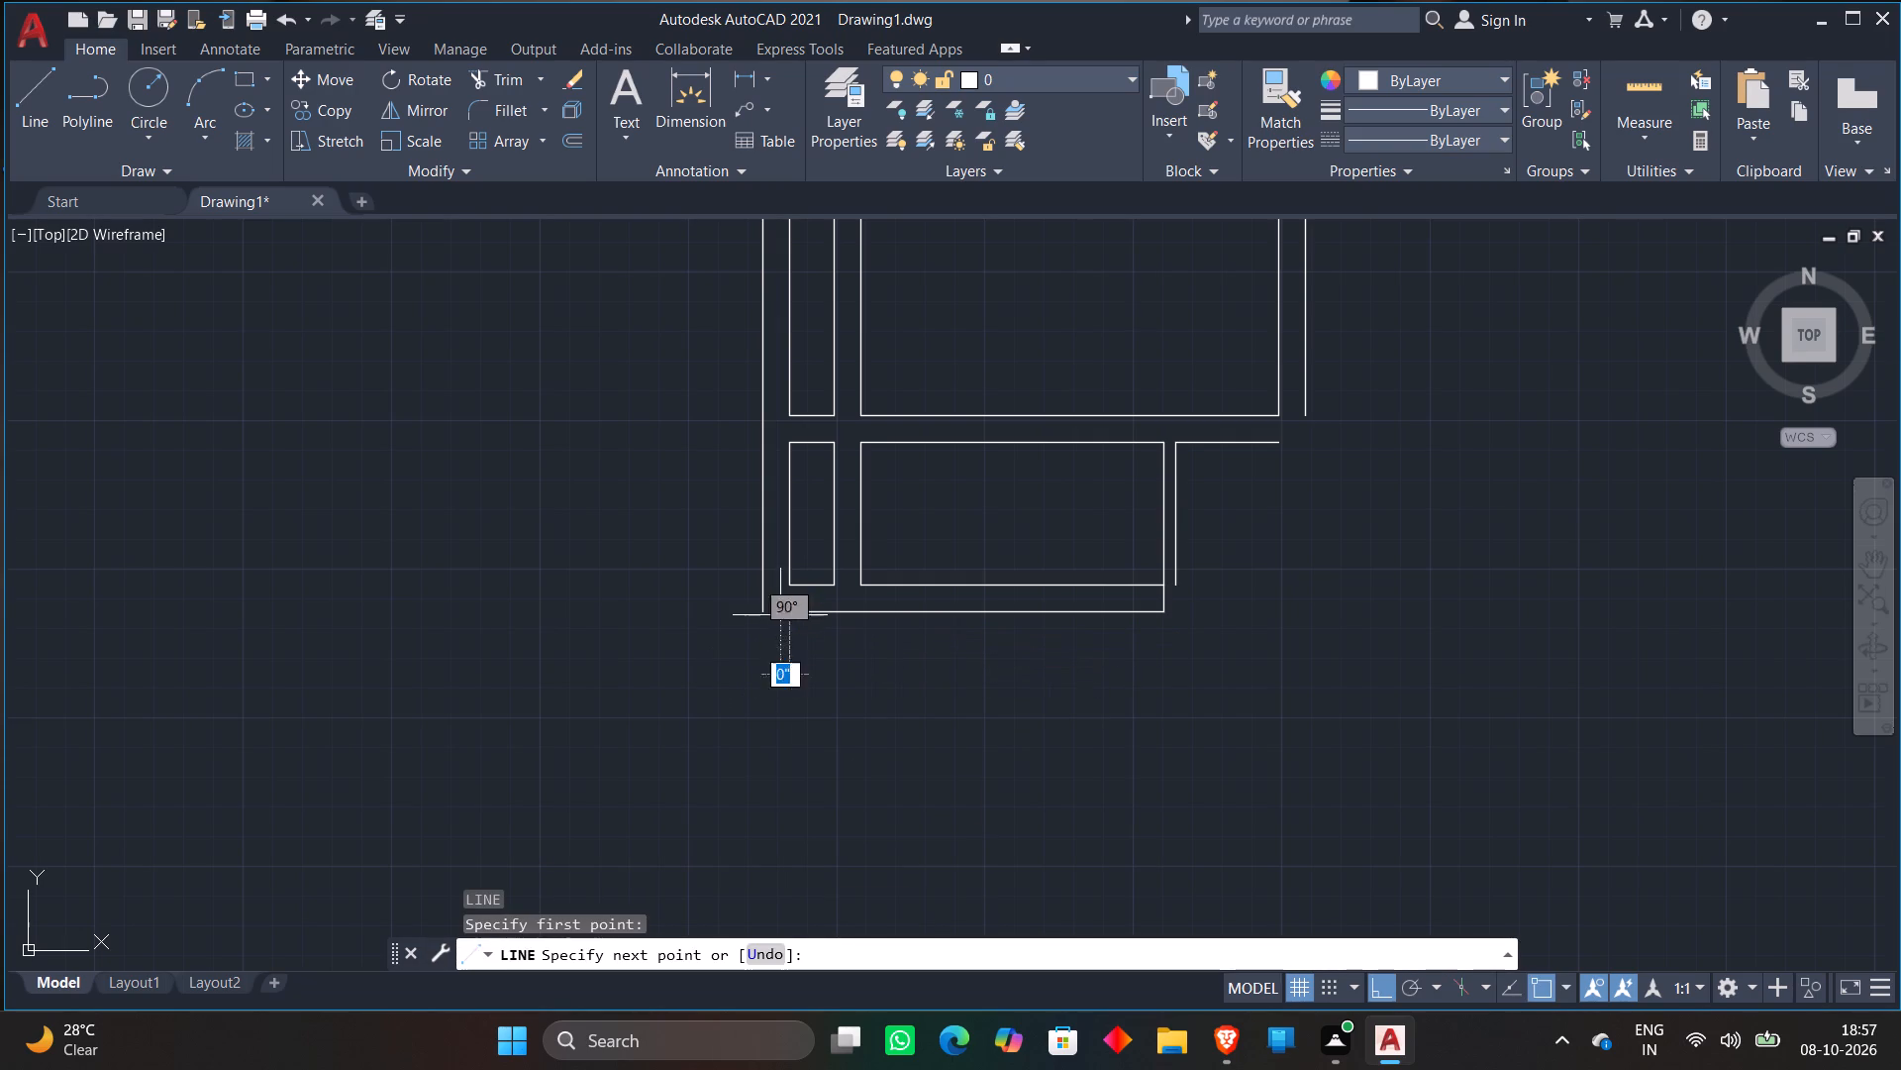
type("10'9")
key("shift+quotedbl")
key("Return")
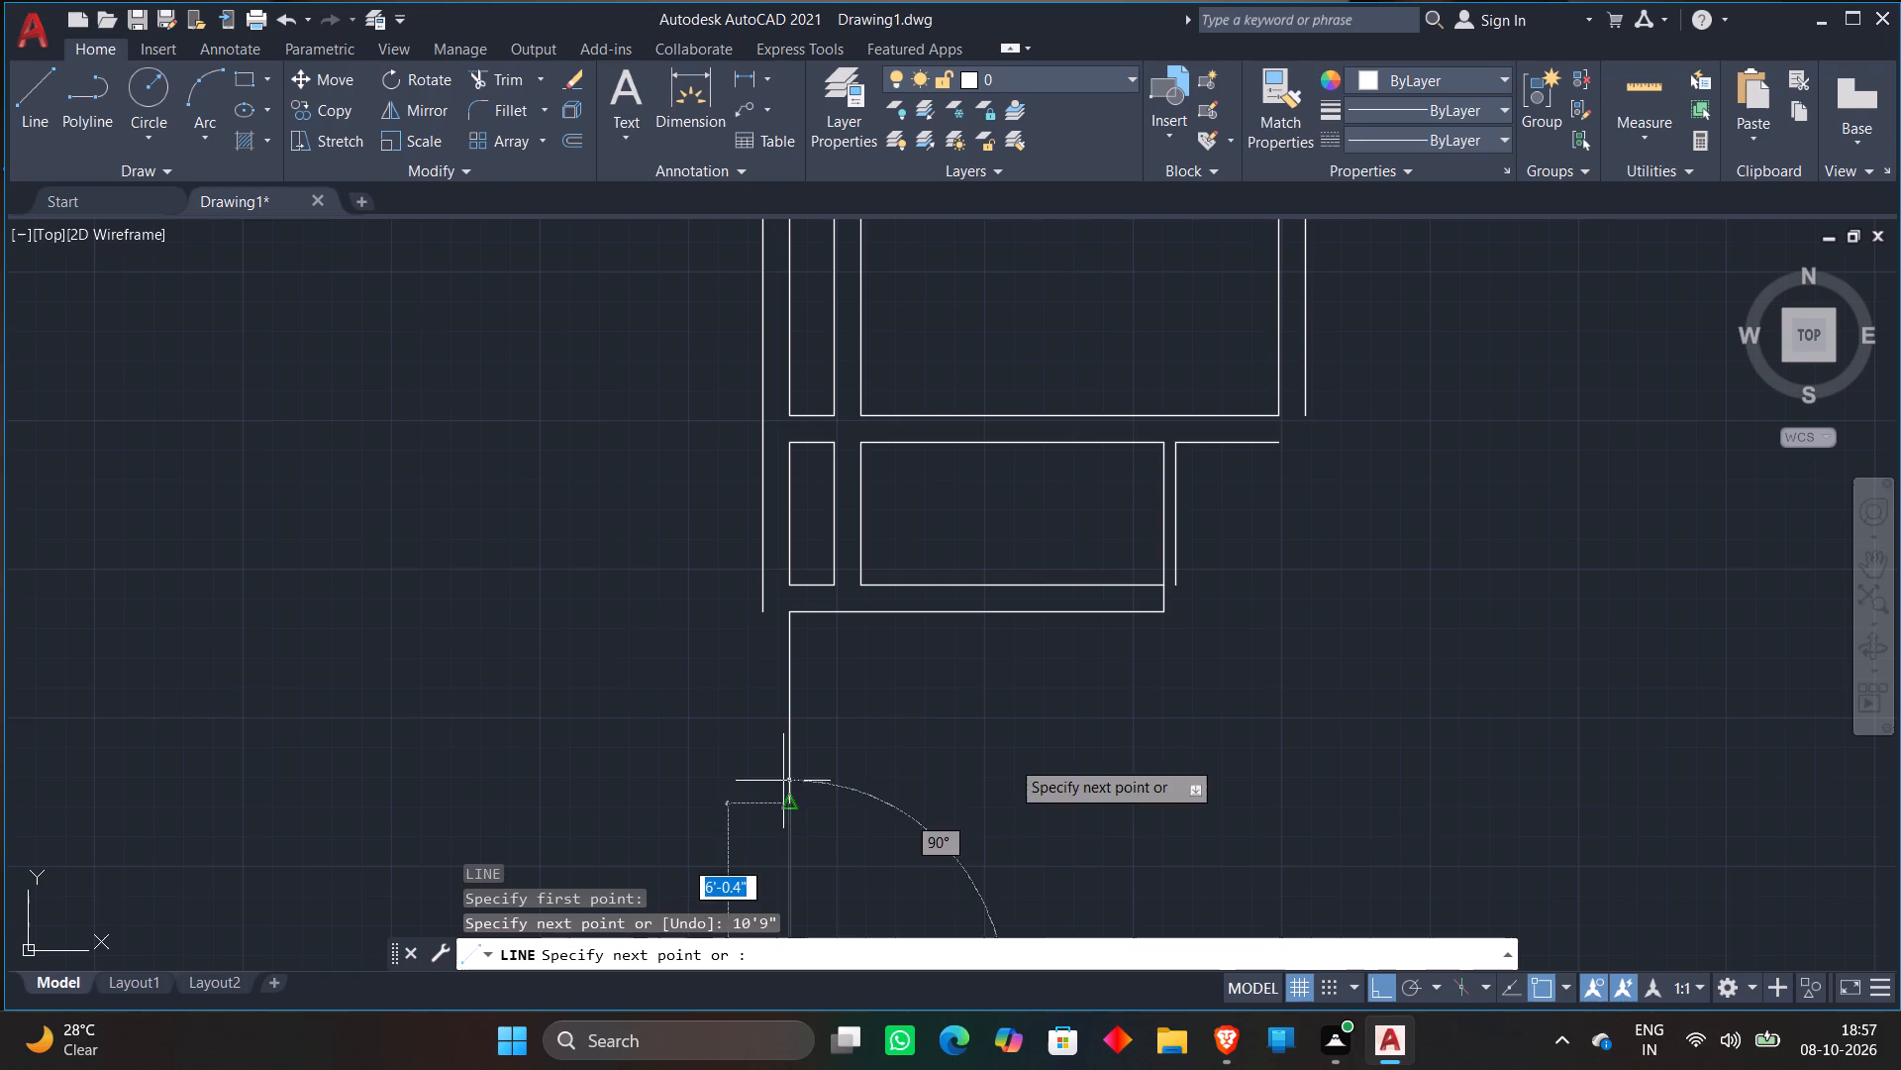
key("1")
type("0'6")
key("shift+quotedbl")
key("Return")
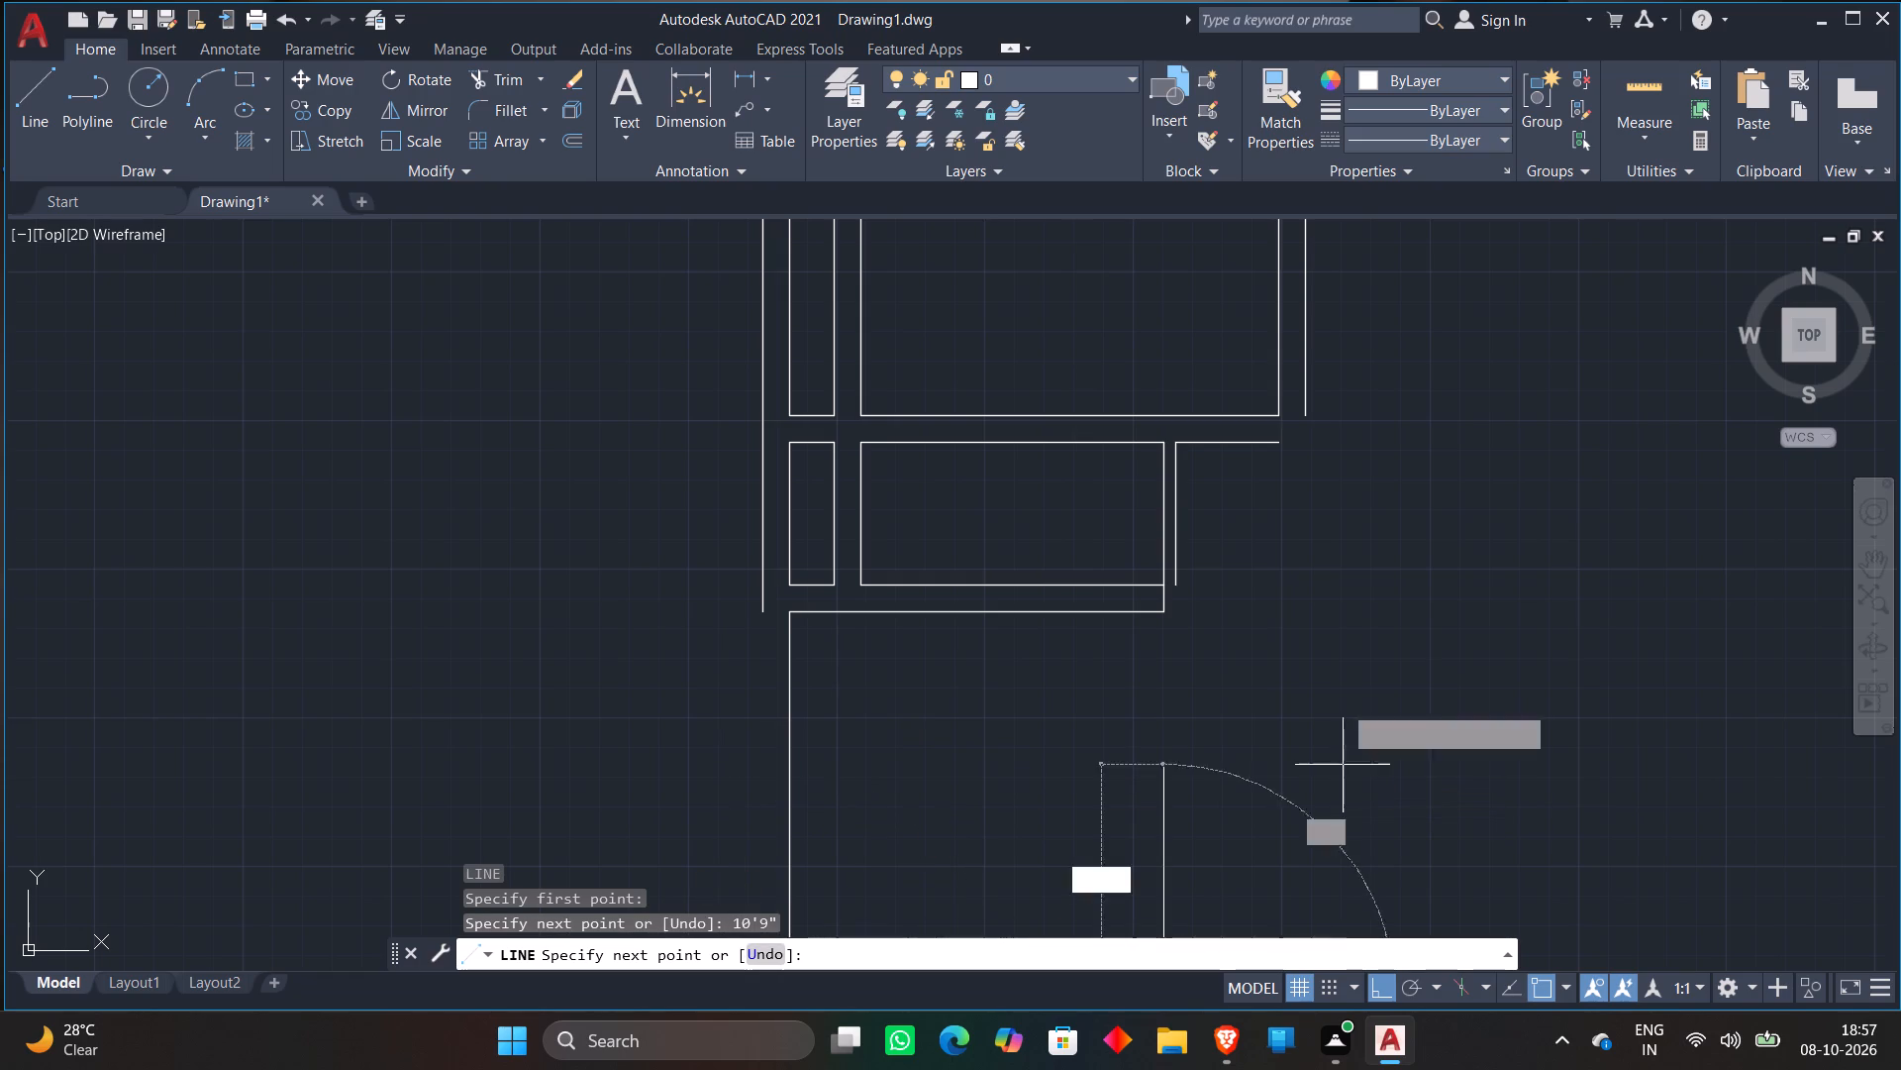
type("10'9\"")
key("Return")
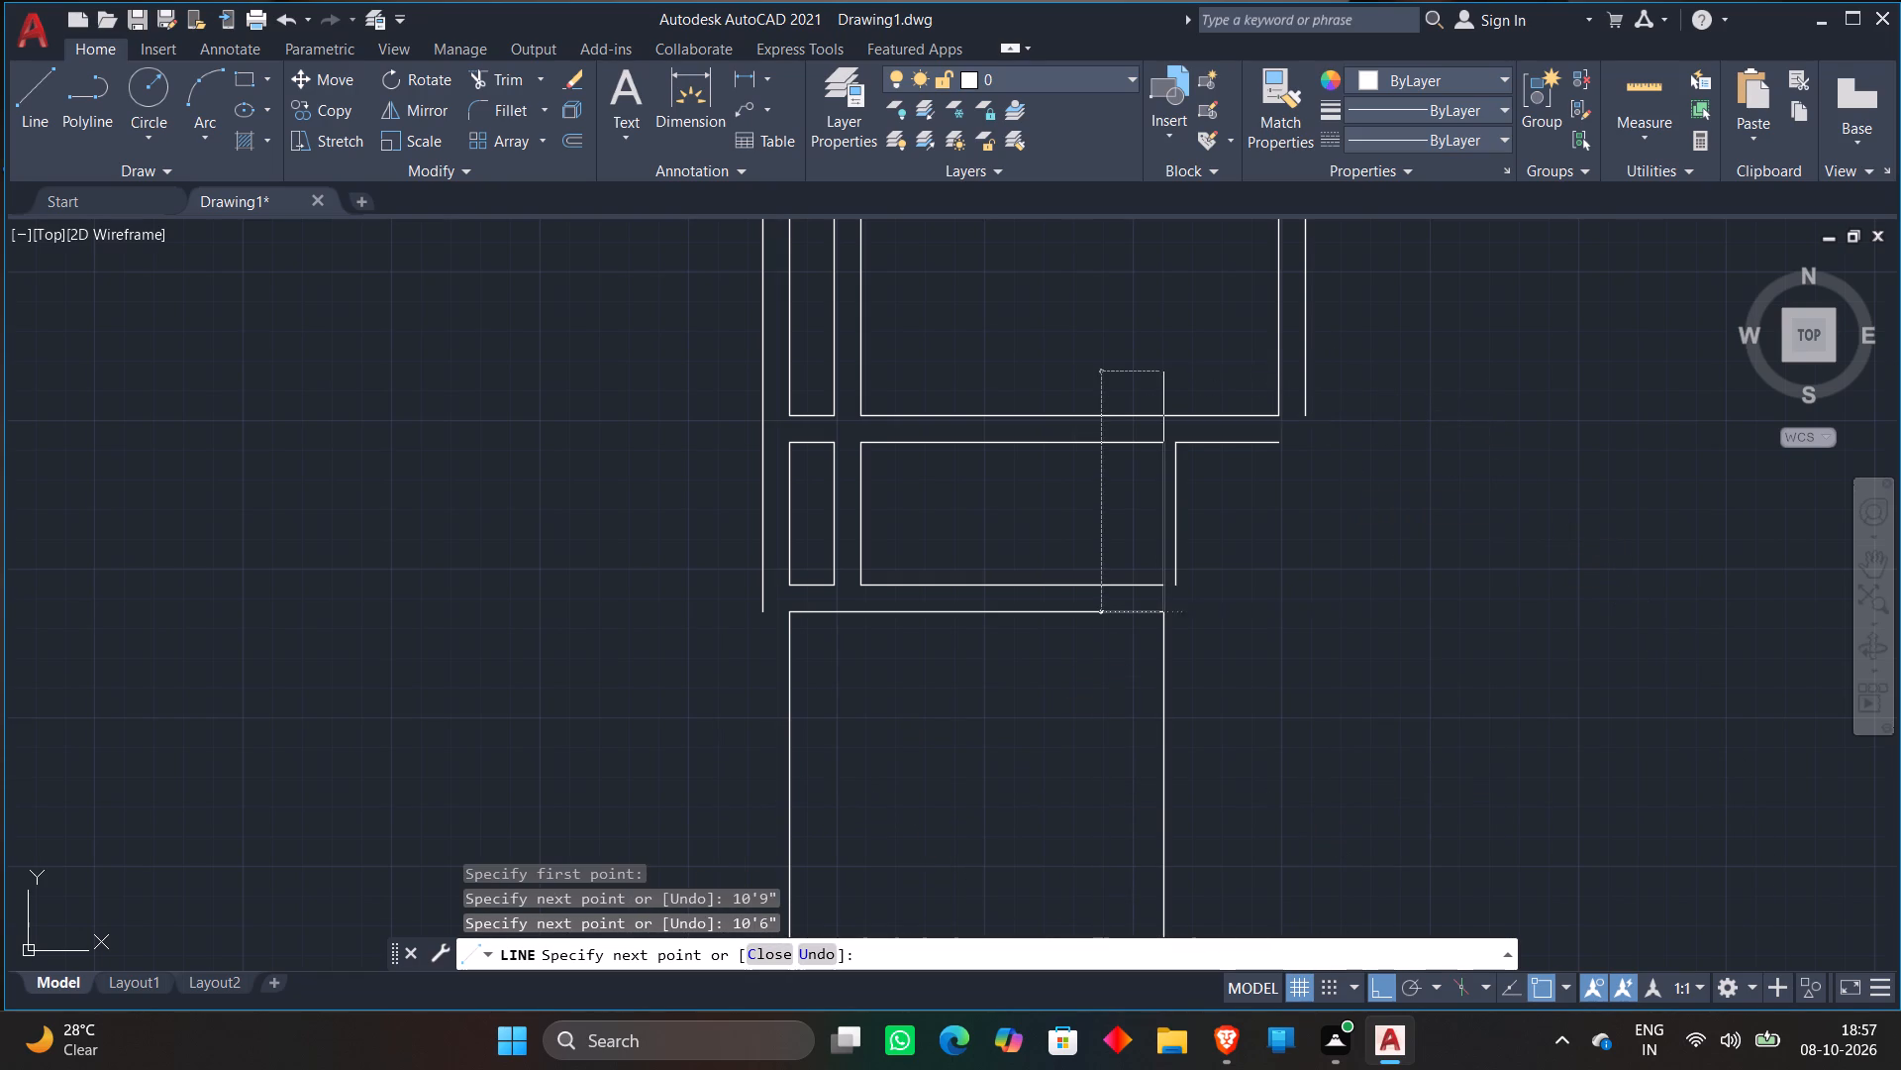
key("Escape")
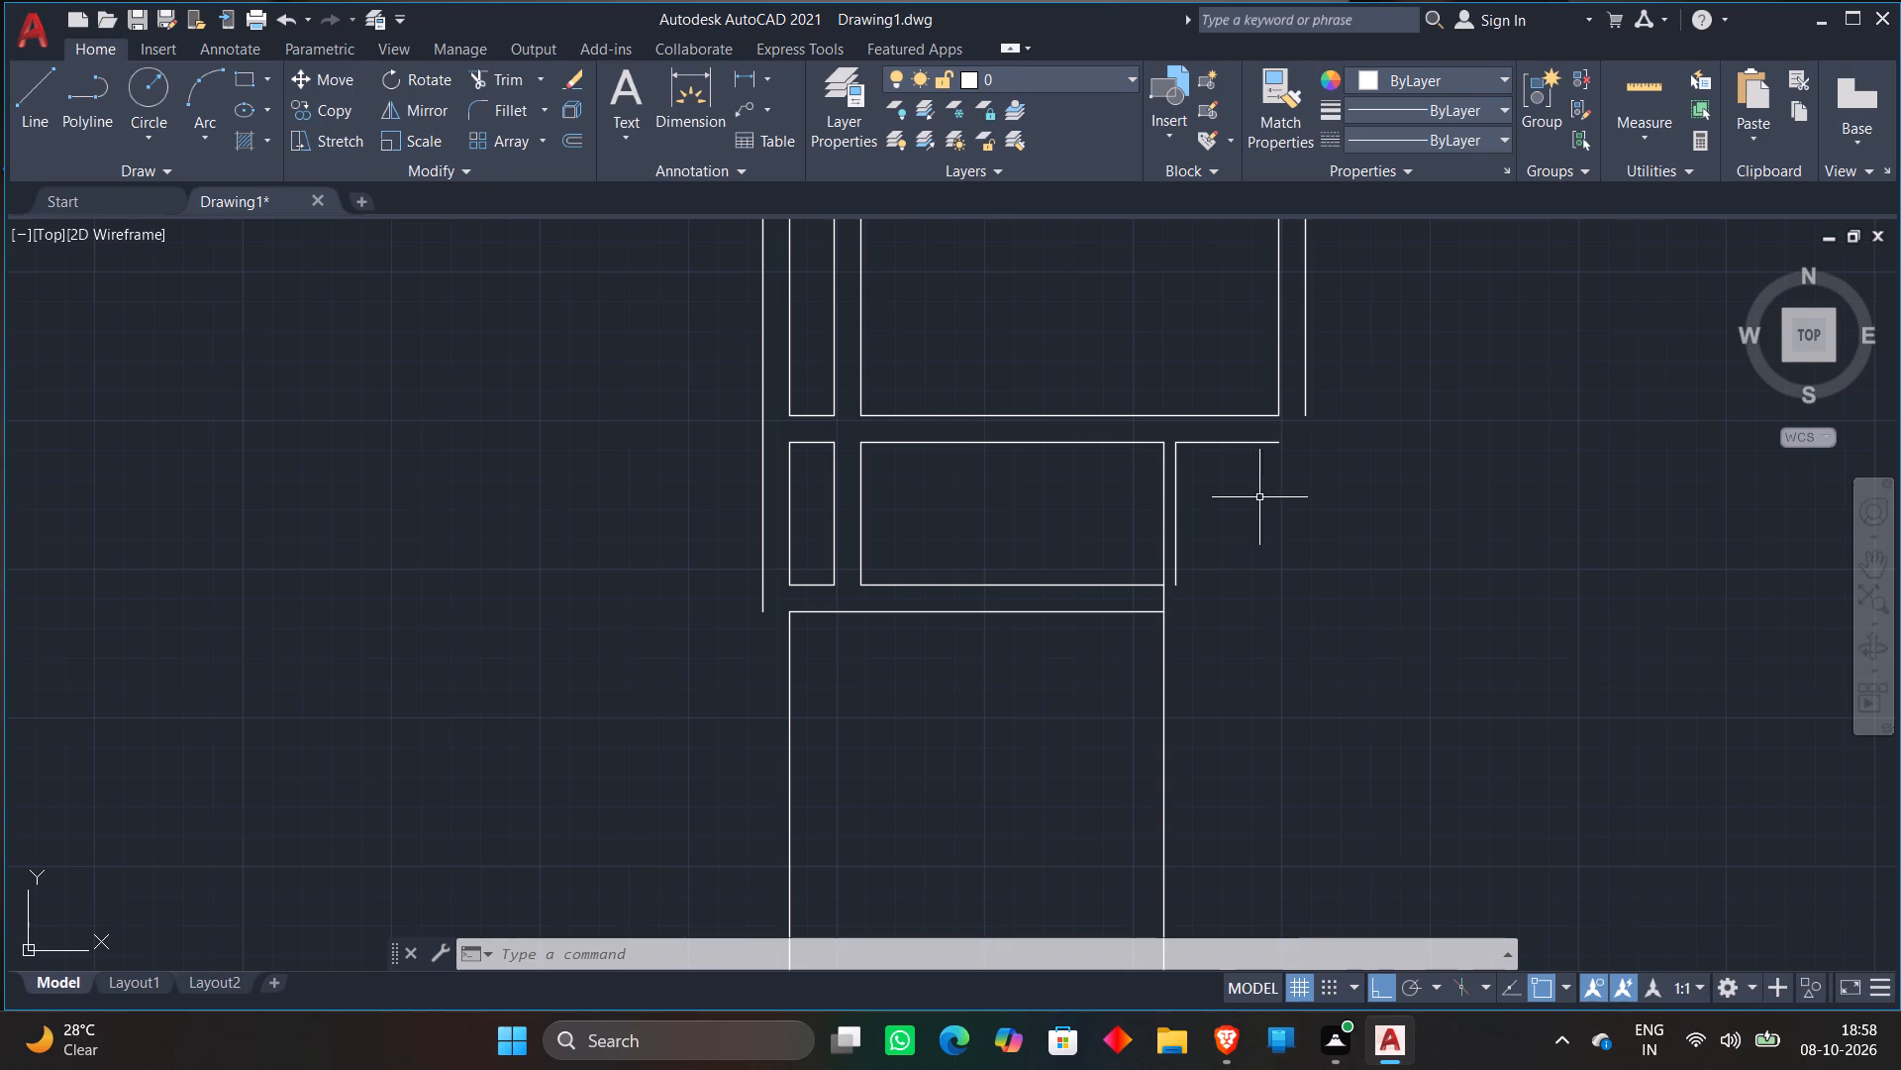
Trim the short vertical segment crossing the wall between the middle room and the new lower room at their right corner.
scroll(1259, 497, "down", 2)
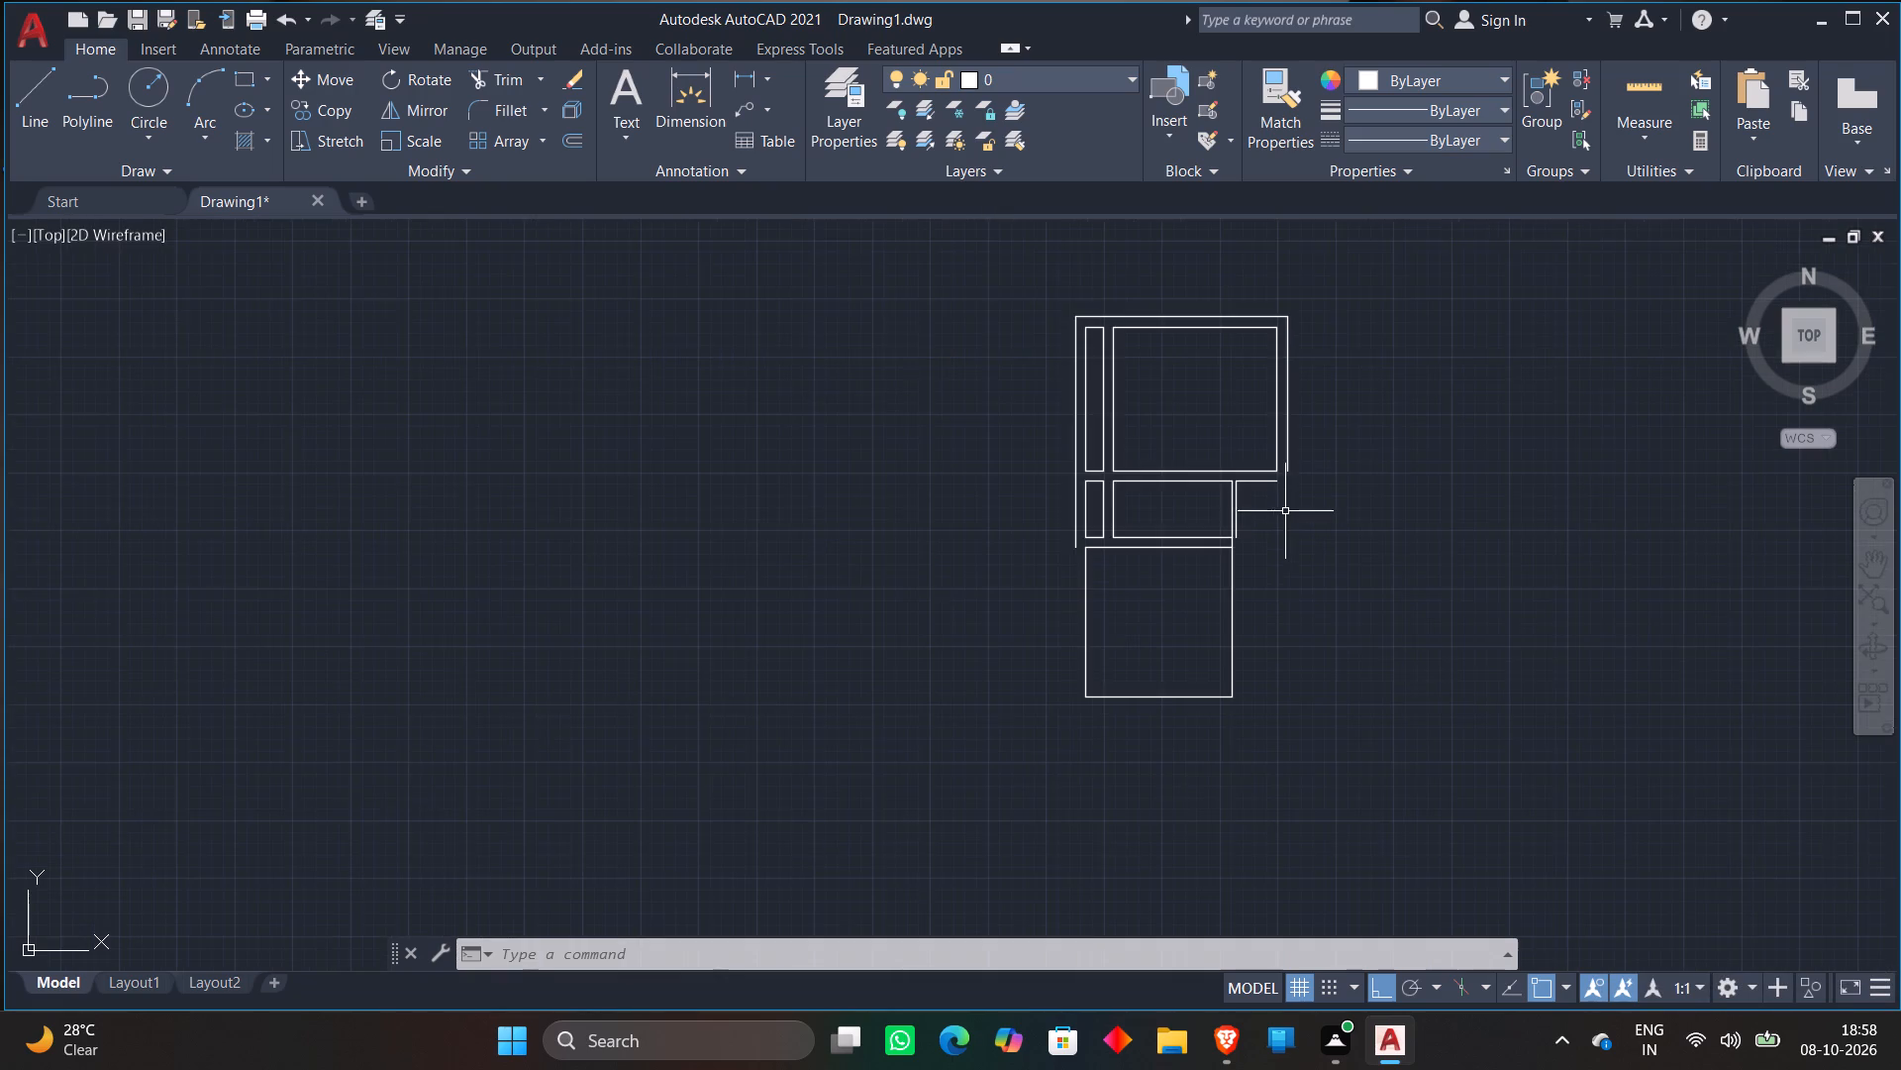
scroll(1276, 527, "up", 2)
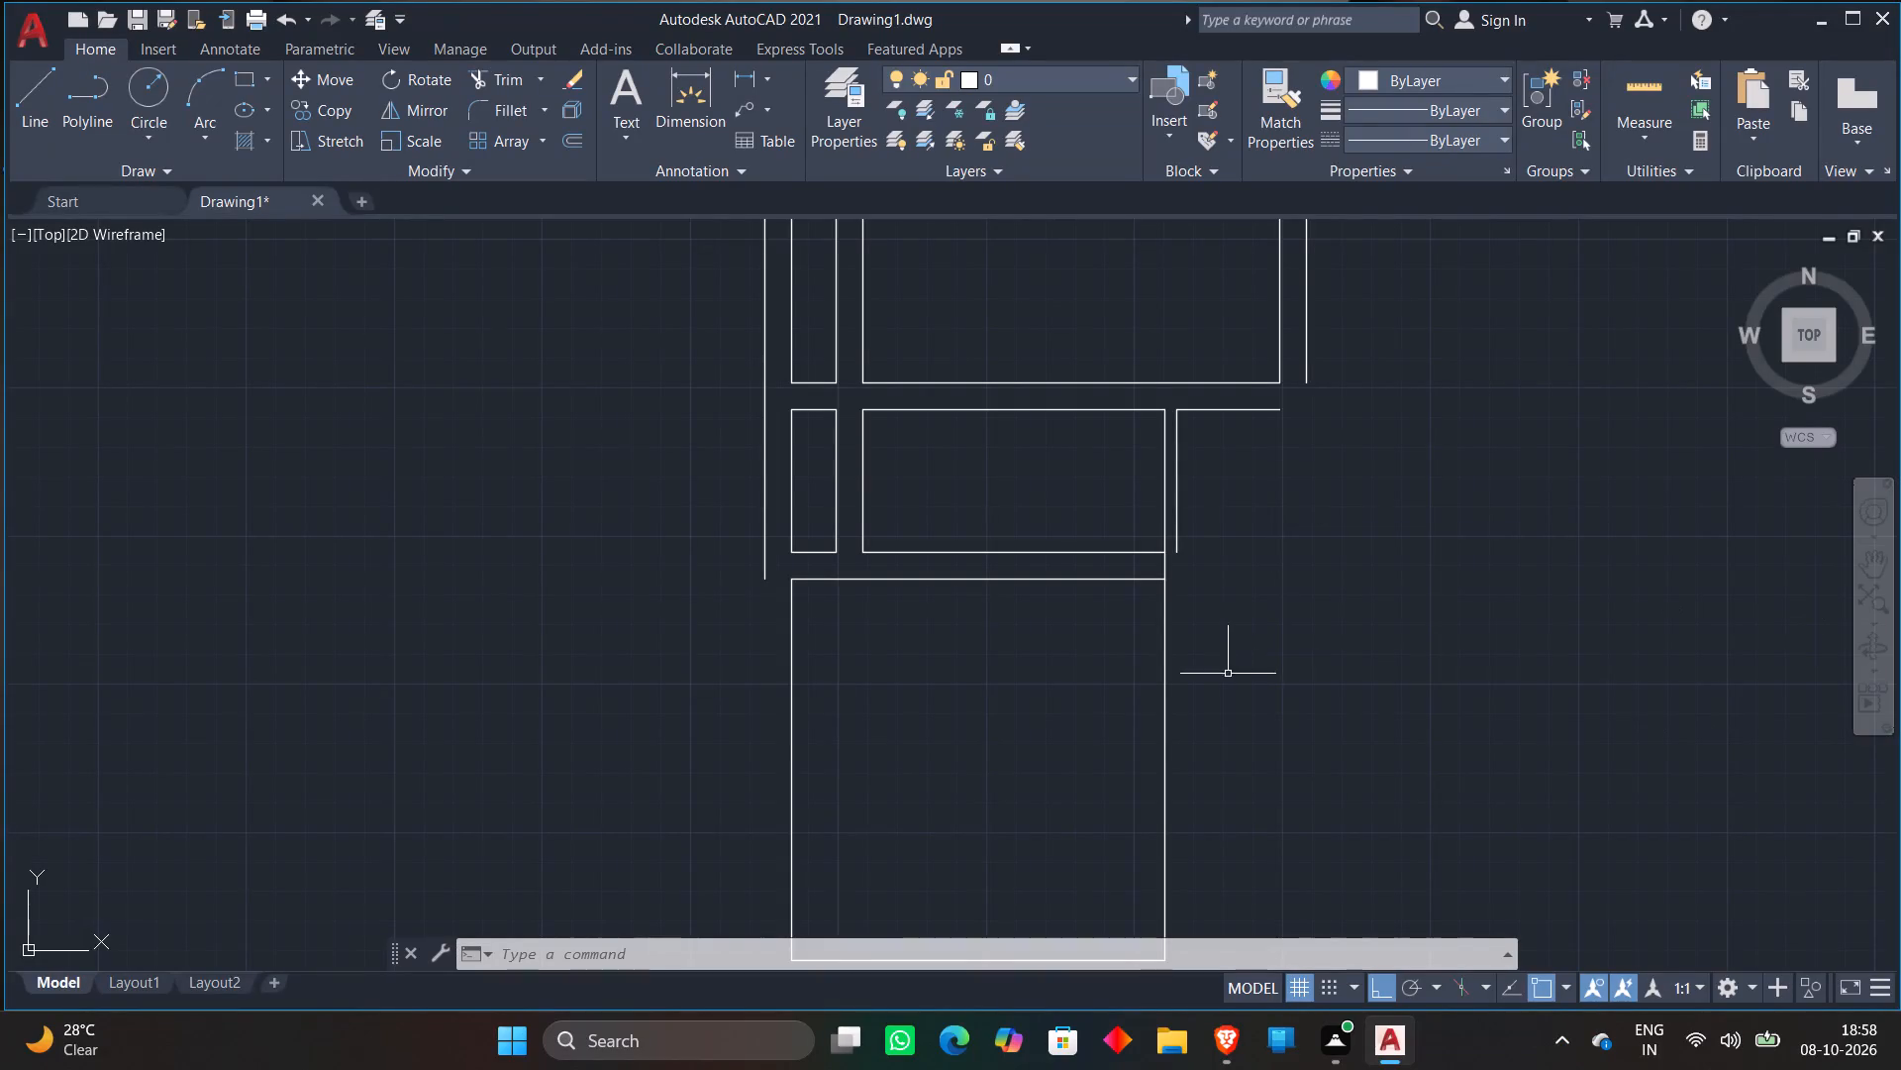
type("tr")
key("space")
scroll(1154, 564, "up", 2)
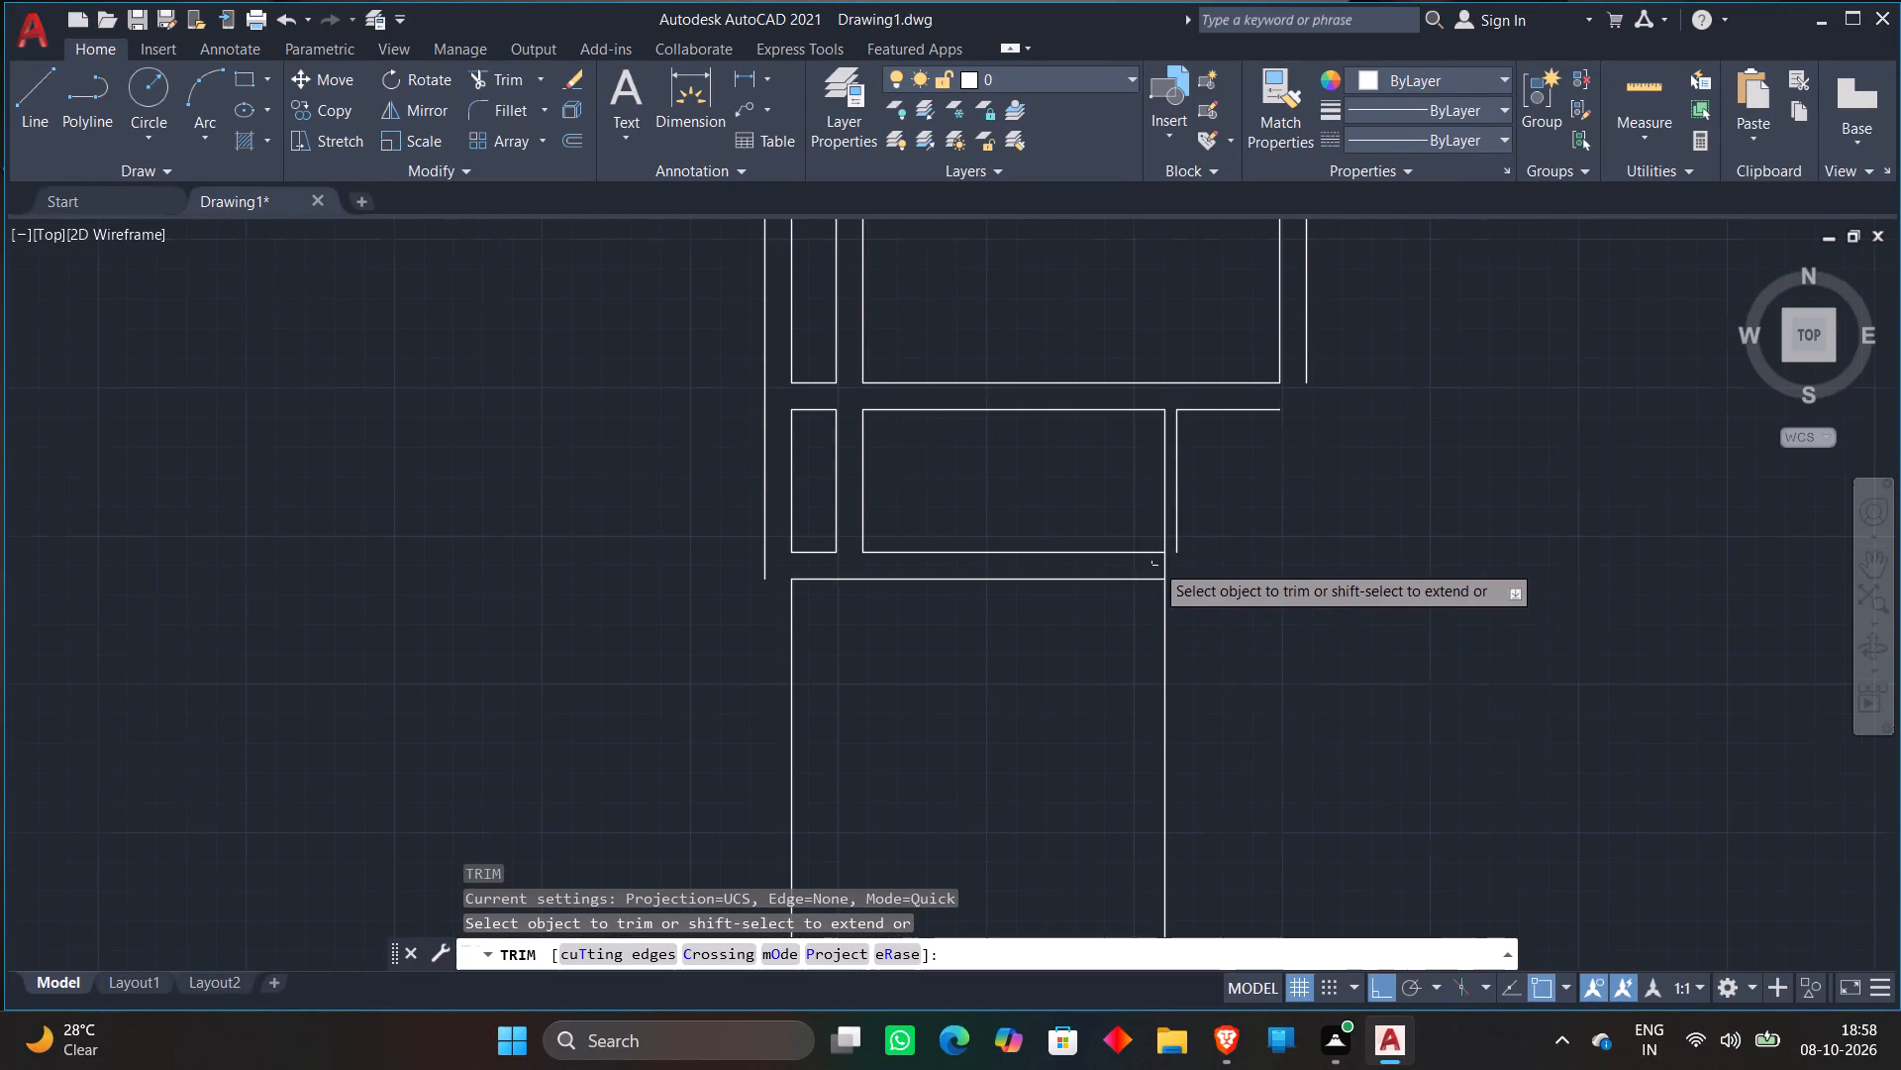
left_click(1158, 579)
left_click(1220, 572)
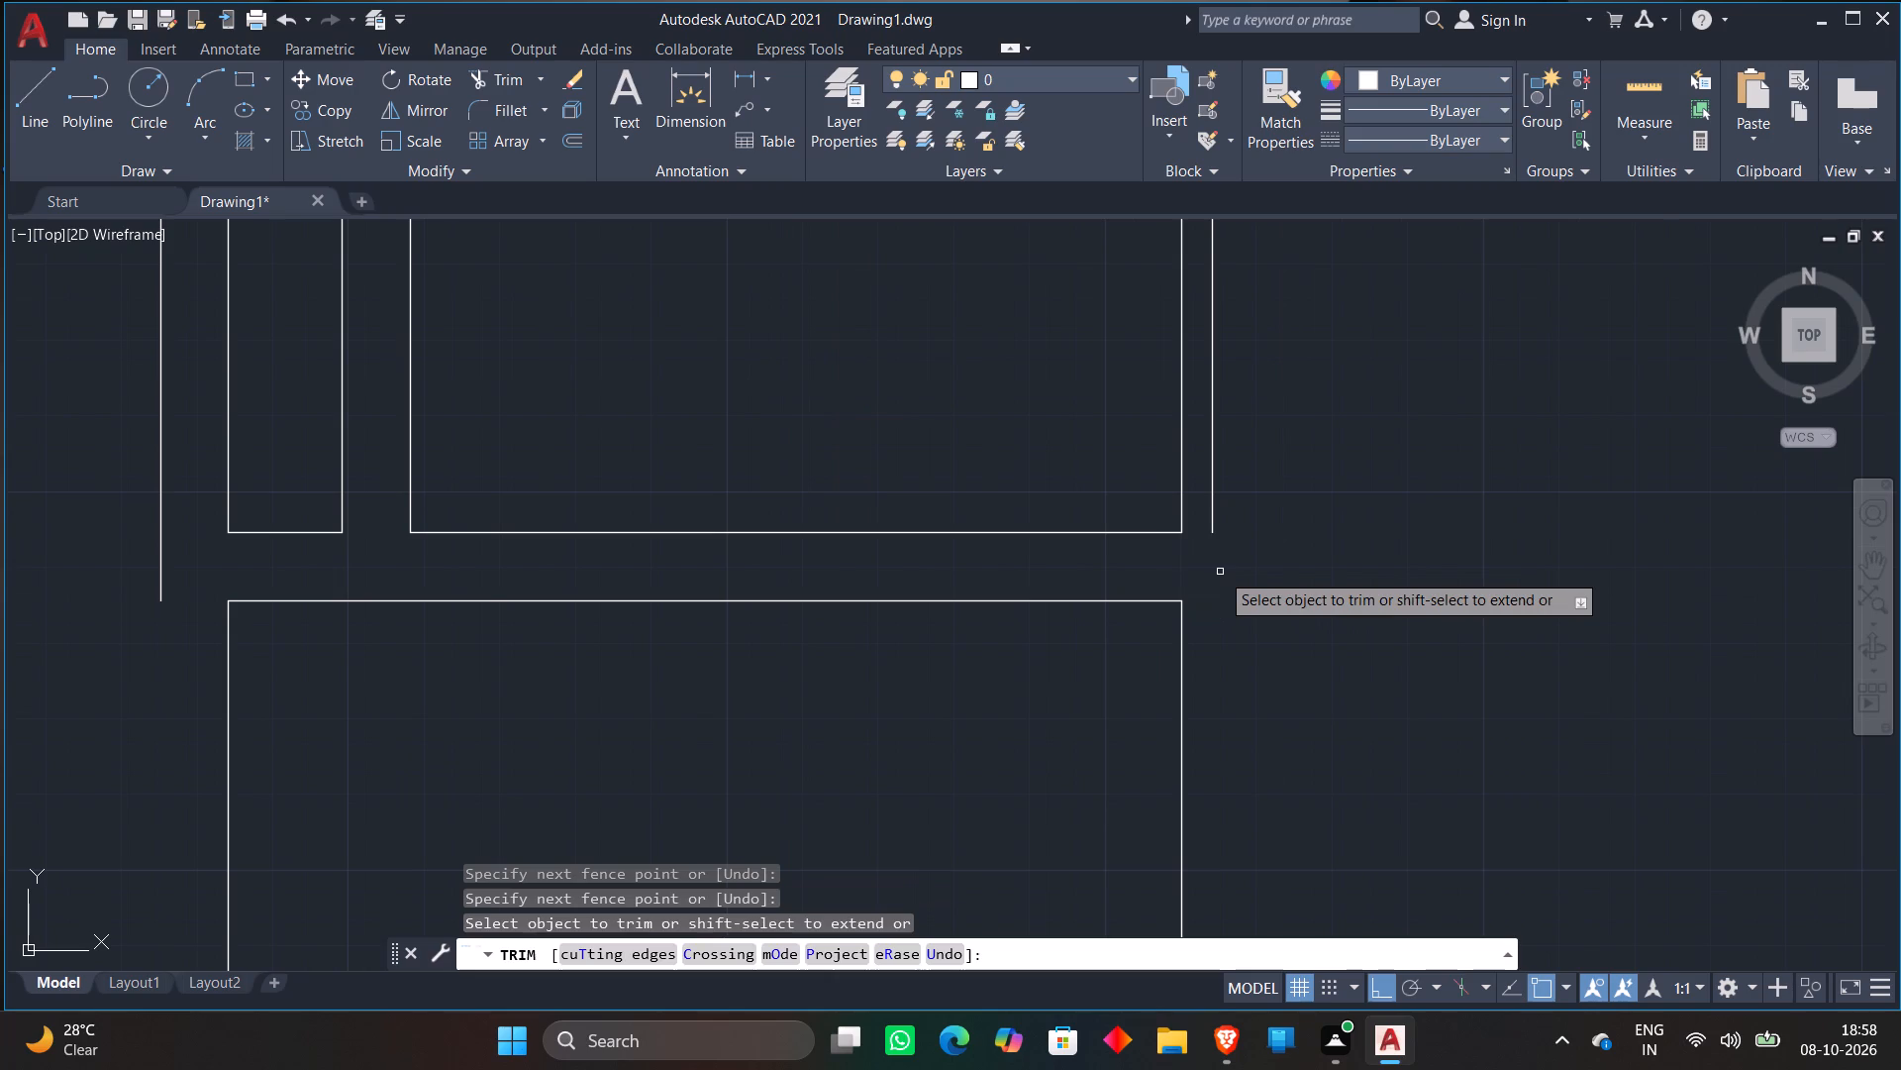
key("Escape")
Offset the lower room's right wall line 4" outward.
scroll(1226, 530, "down", 5)
scroll(1238, 566, "up", 2)
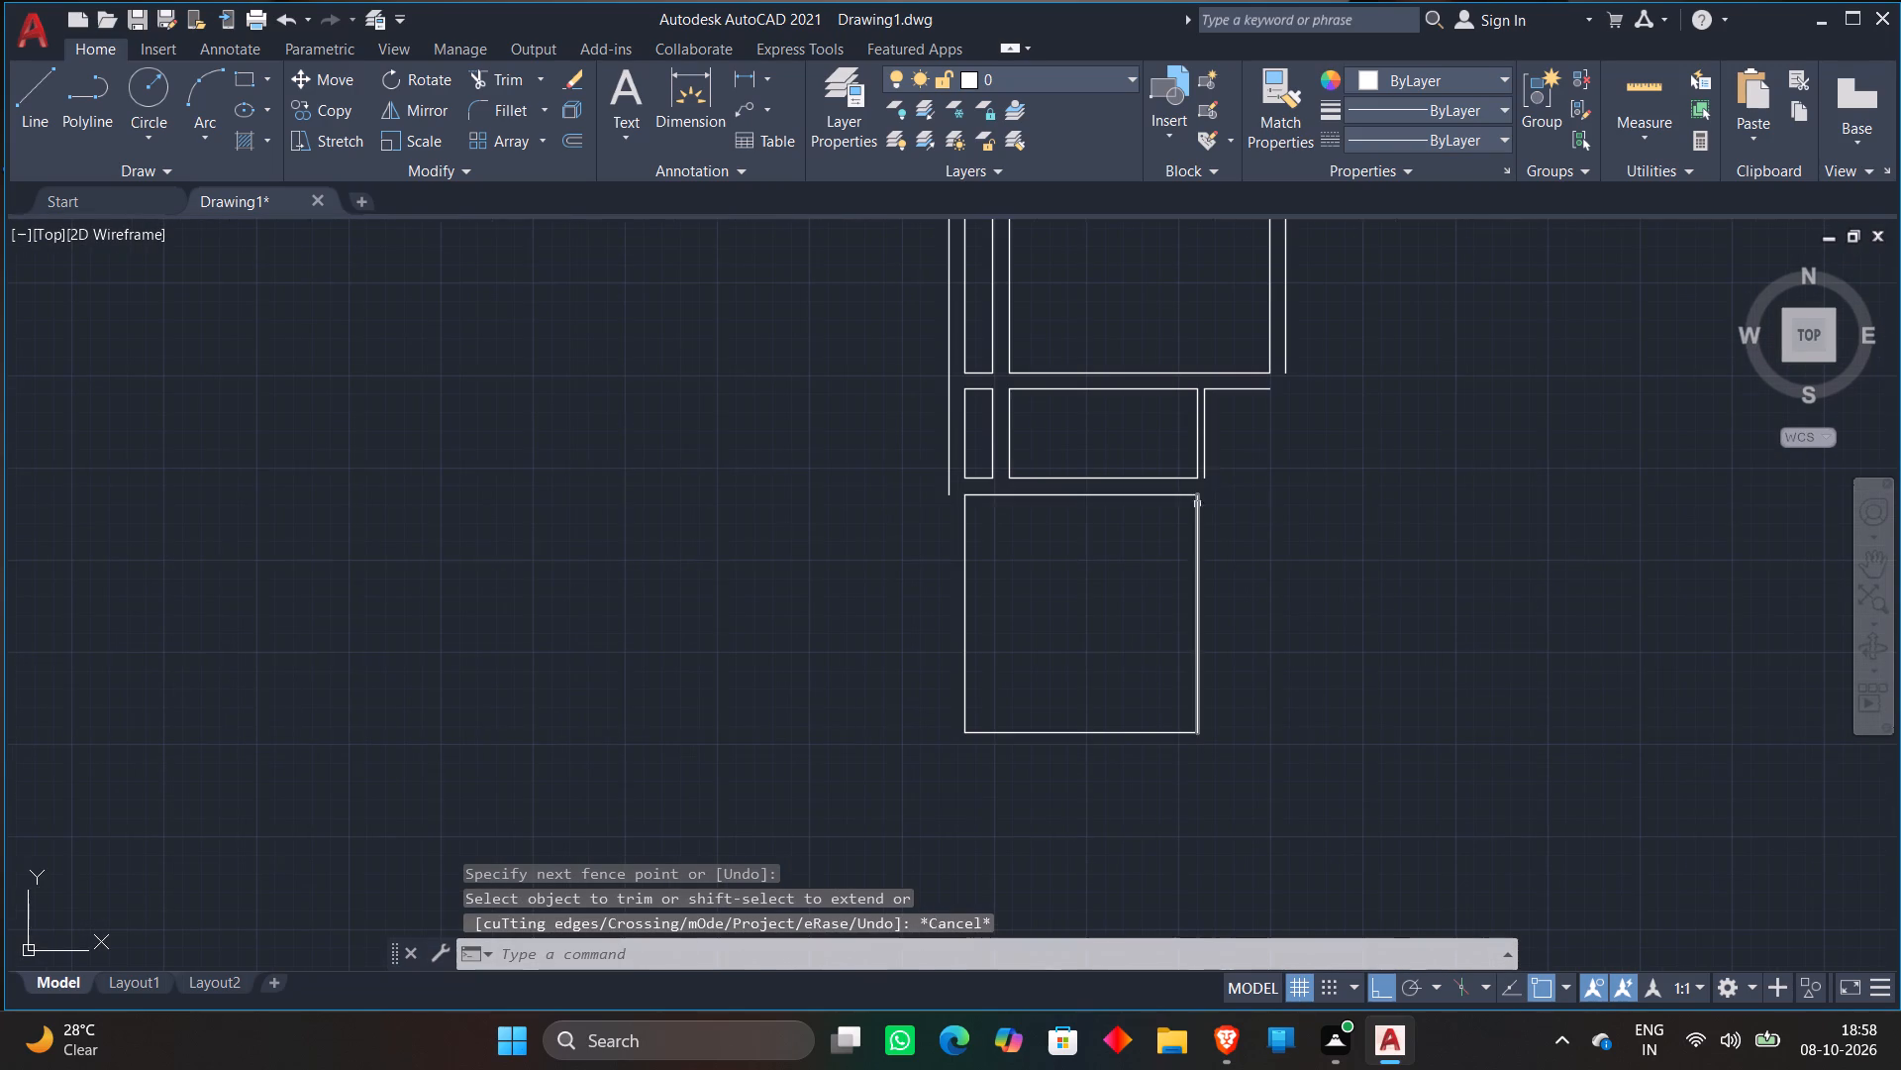
key("o")
key("Return")
key("4")
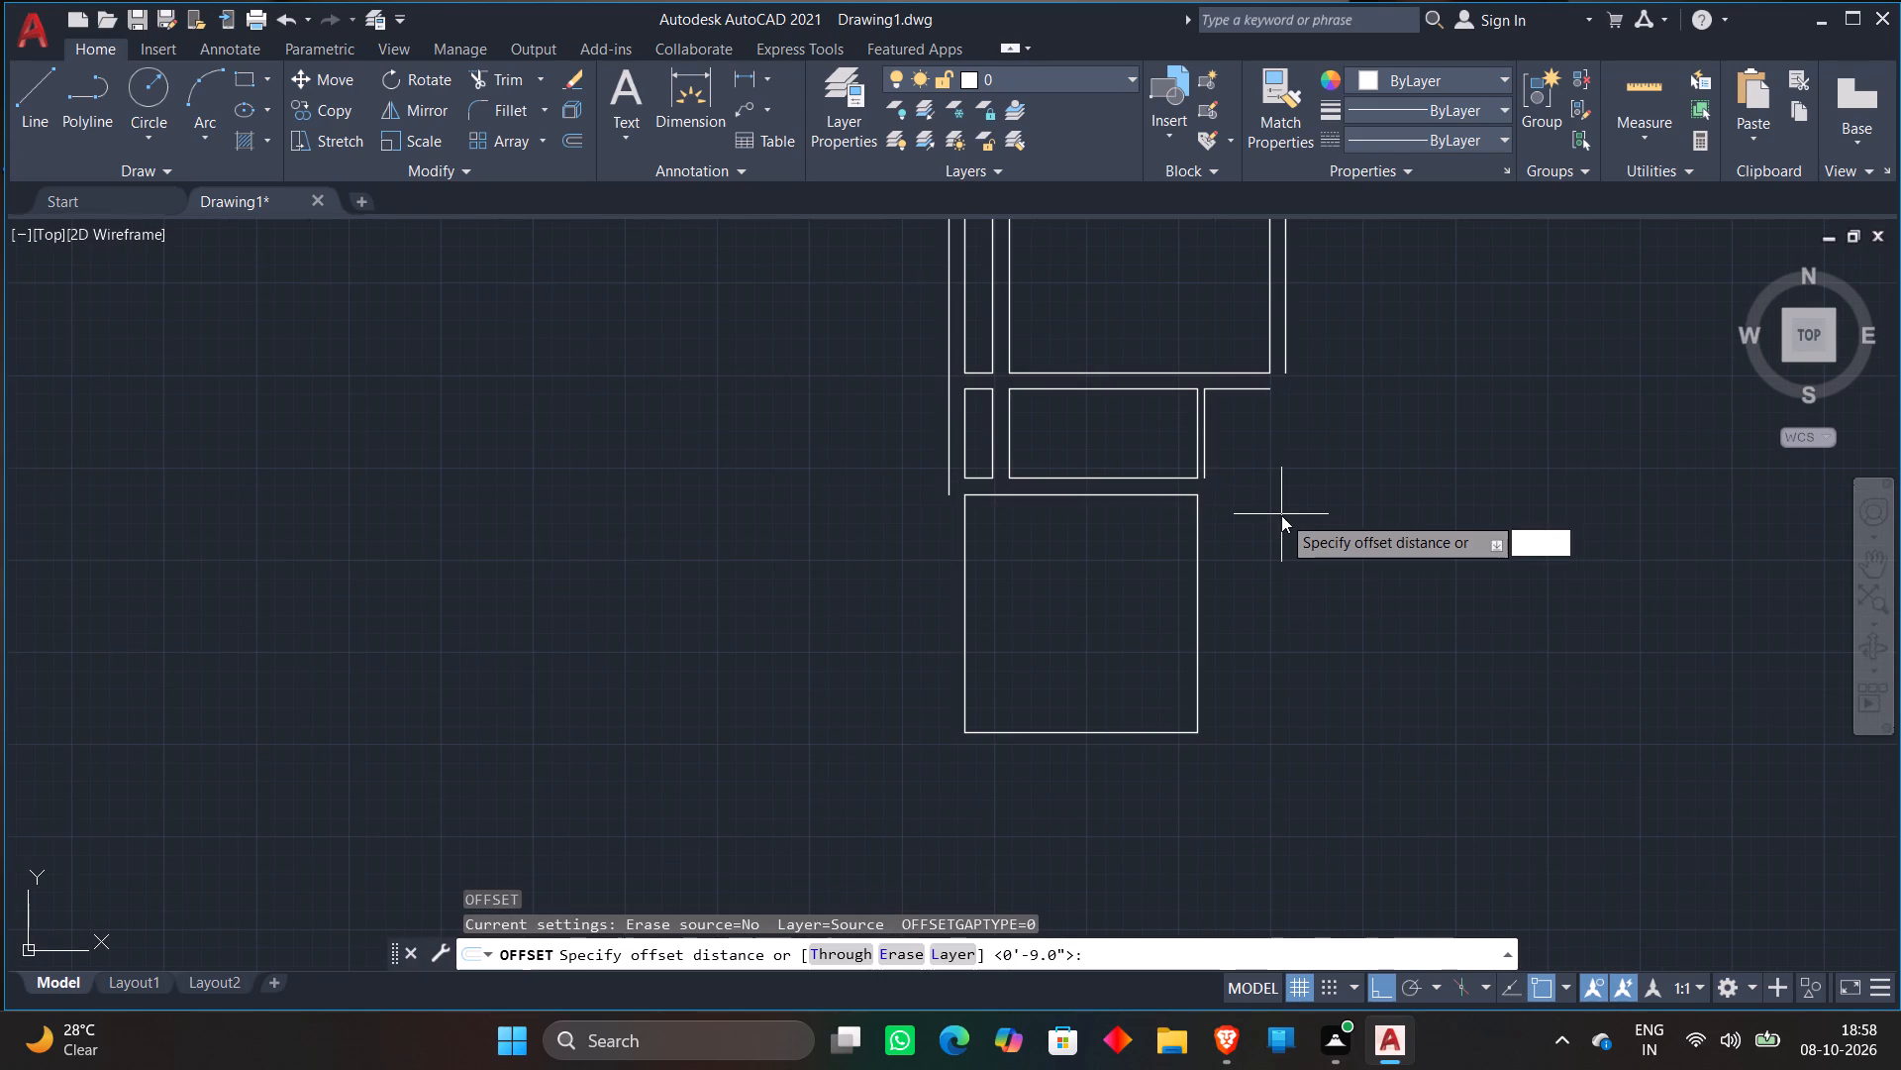
key("shift+quotedbl")
key("Return")
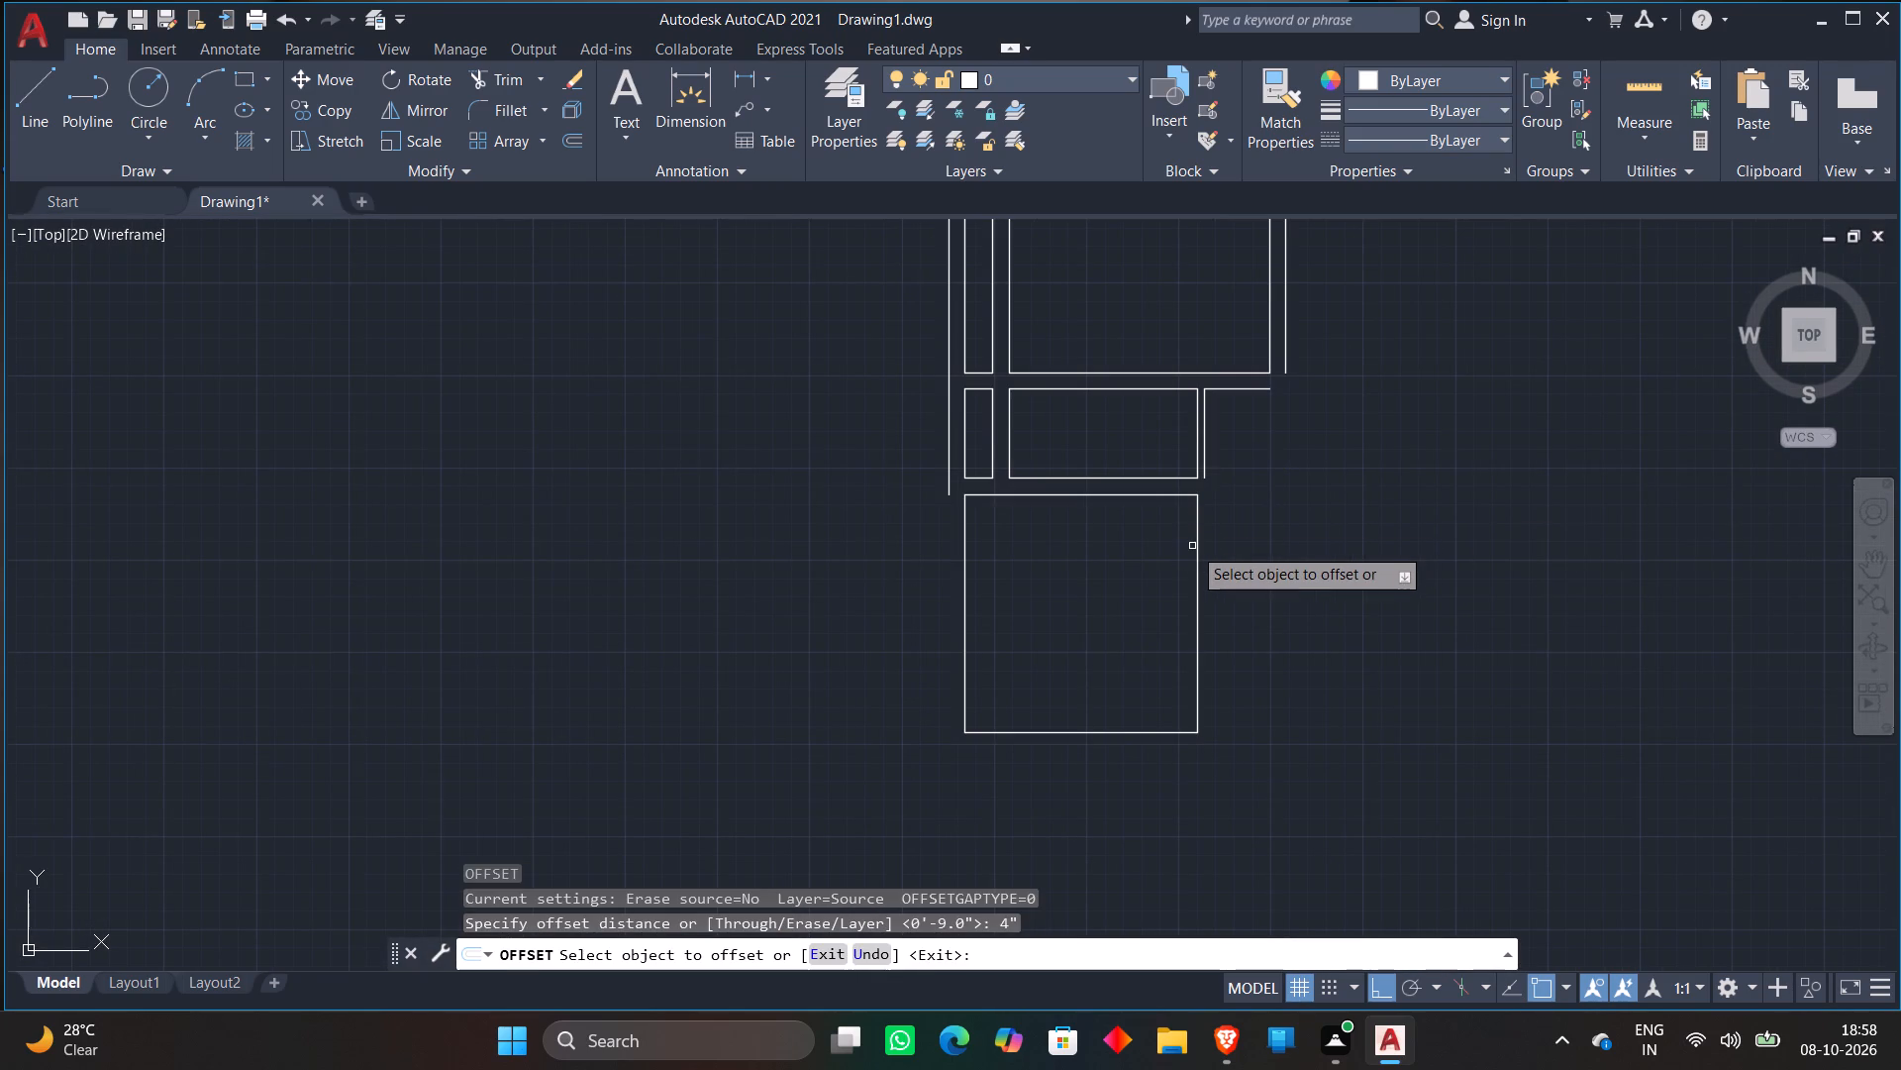
left_click(1197, 549)
left_click(1229, 549)
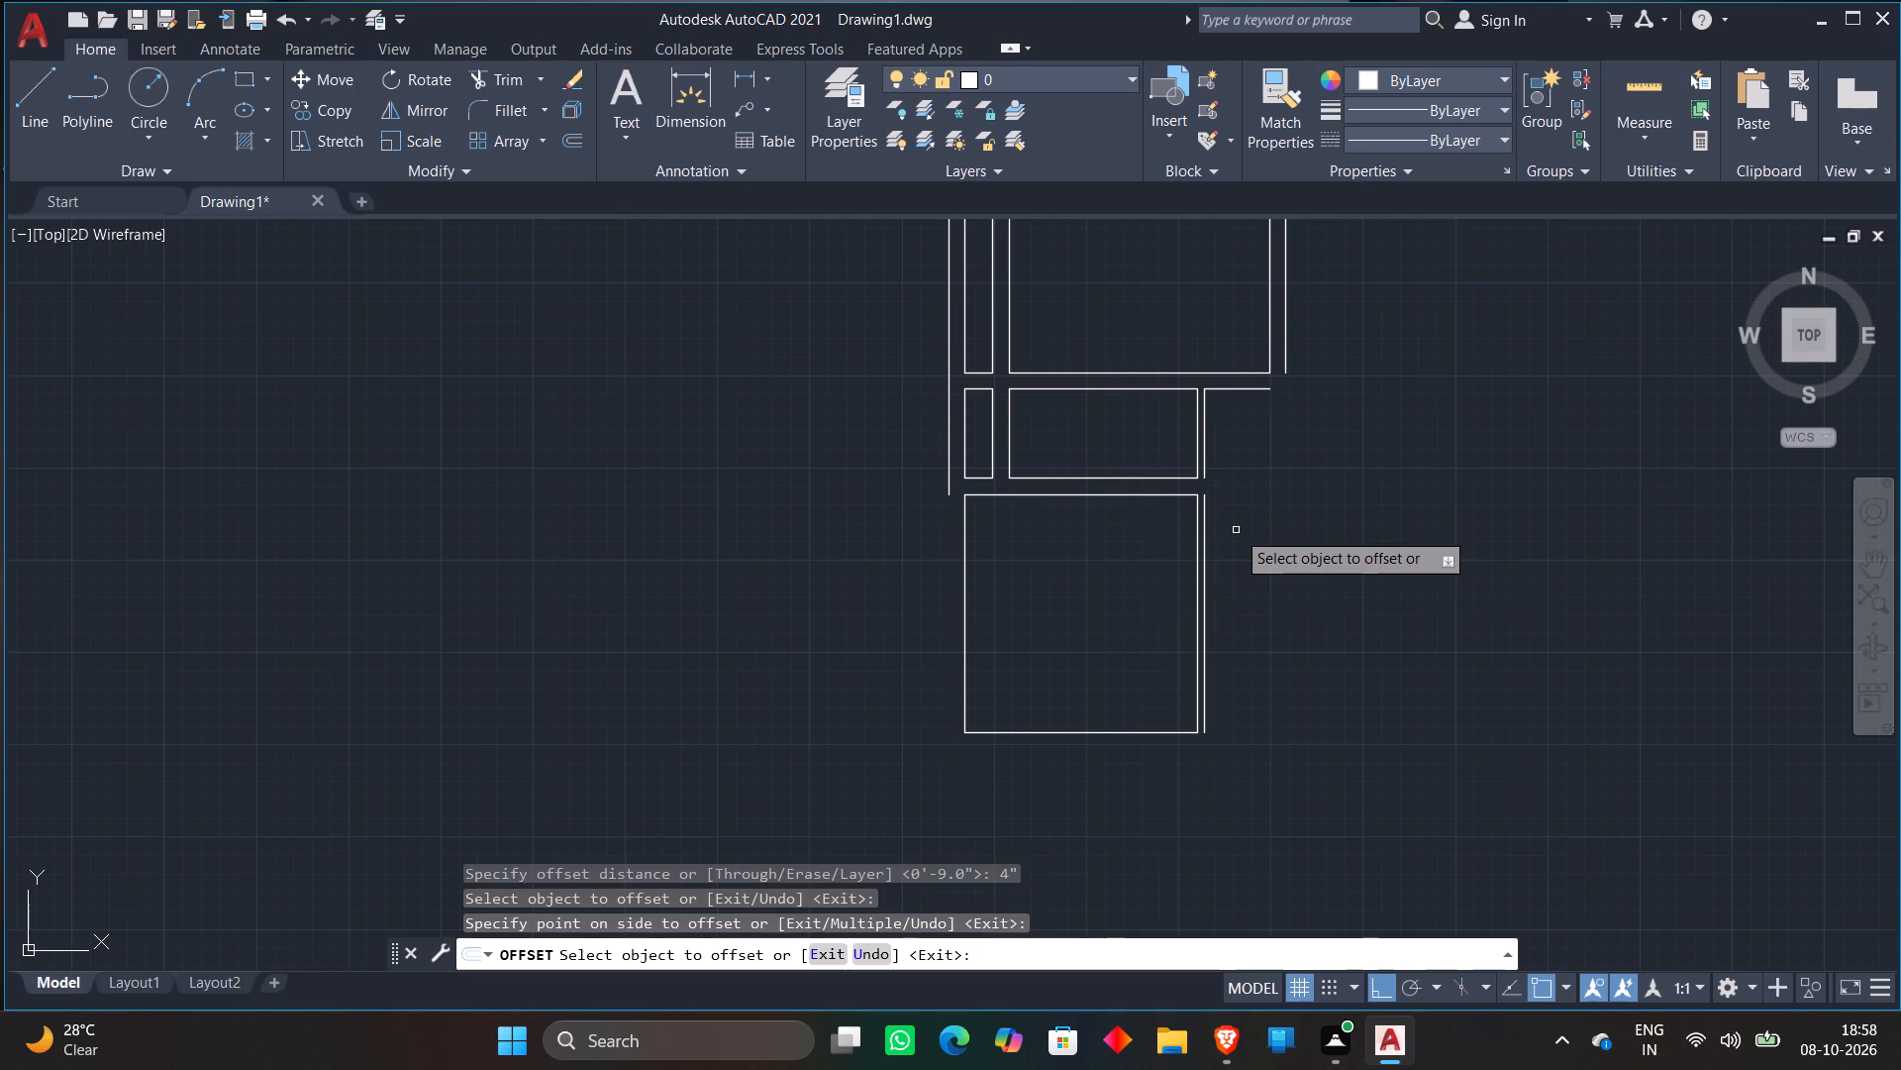
key("Escape")
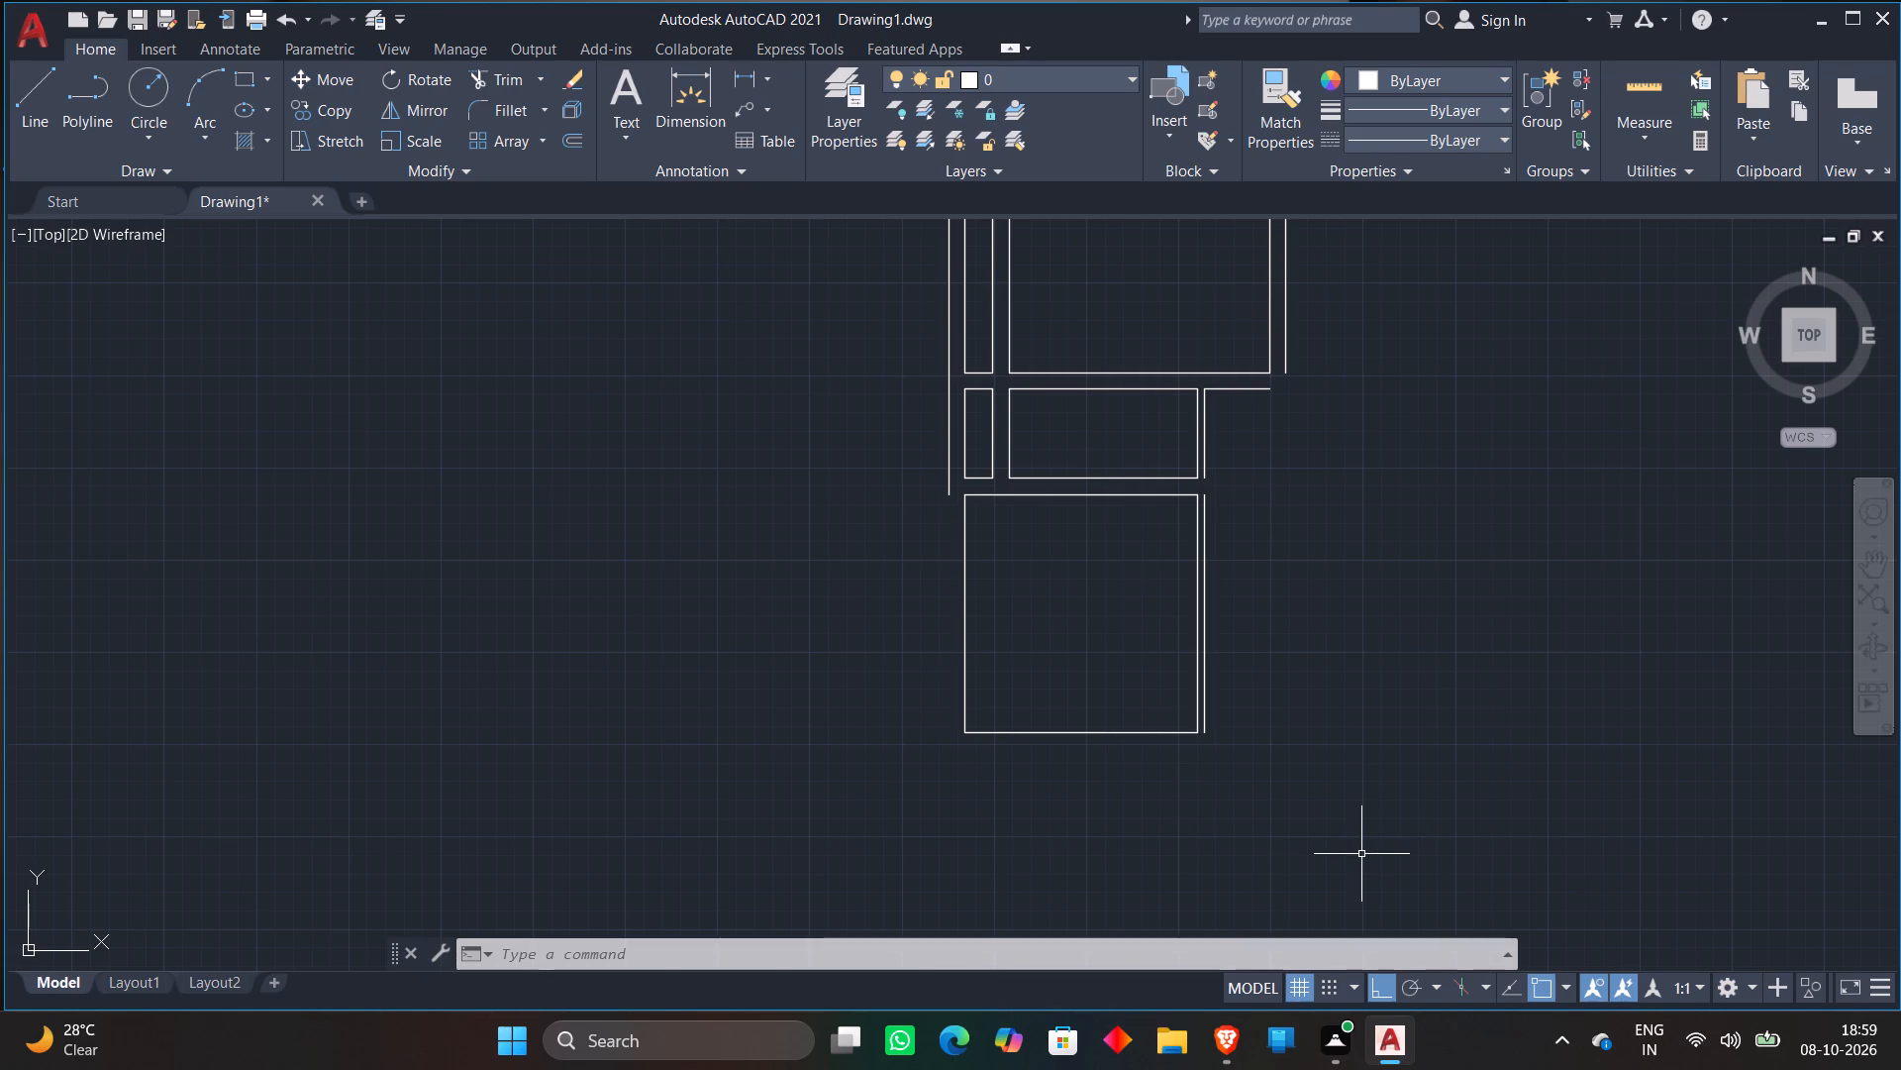
Extend the right vertical line of the narrow space down through the lower room to its bottom line.
scroll(1361, 852, "up", 1)
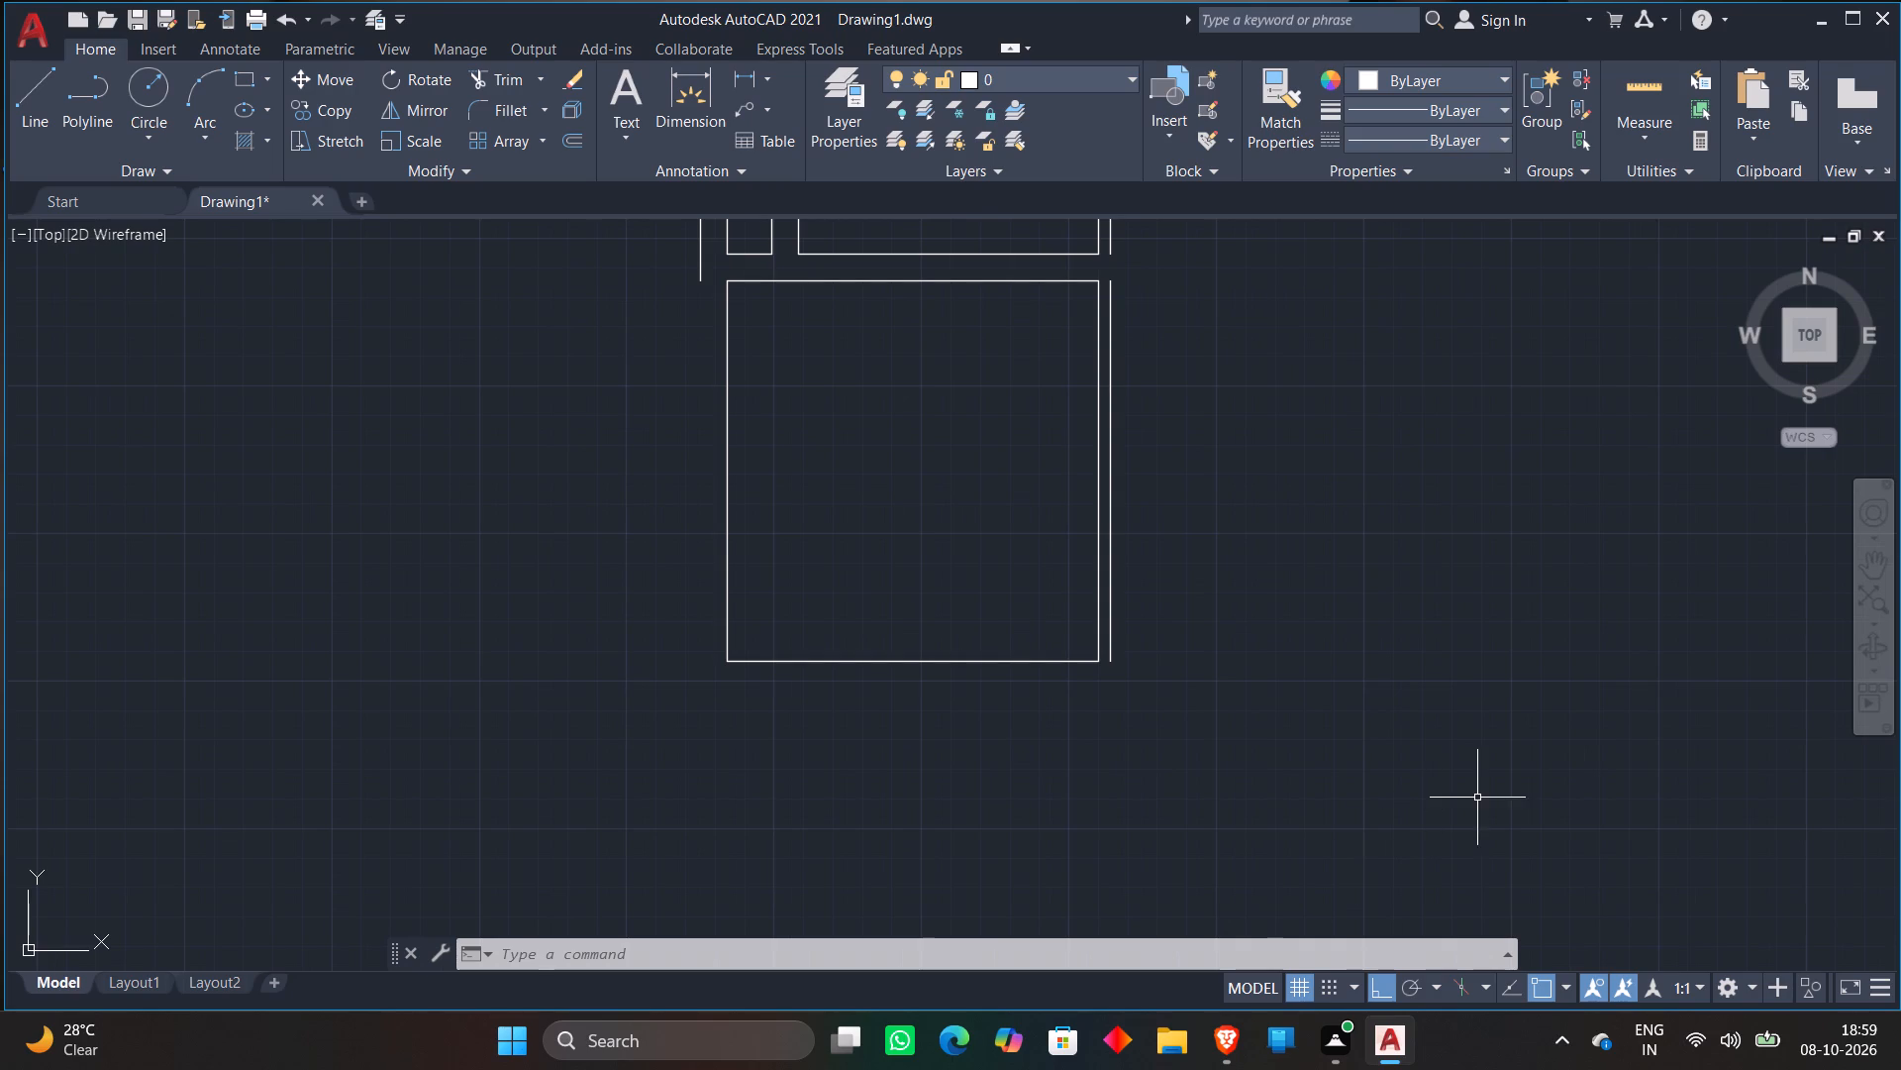
scroll(1519, 759, "up", 1)
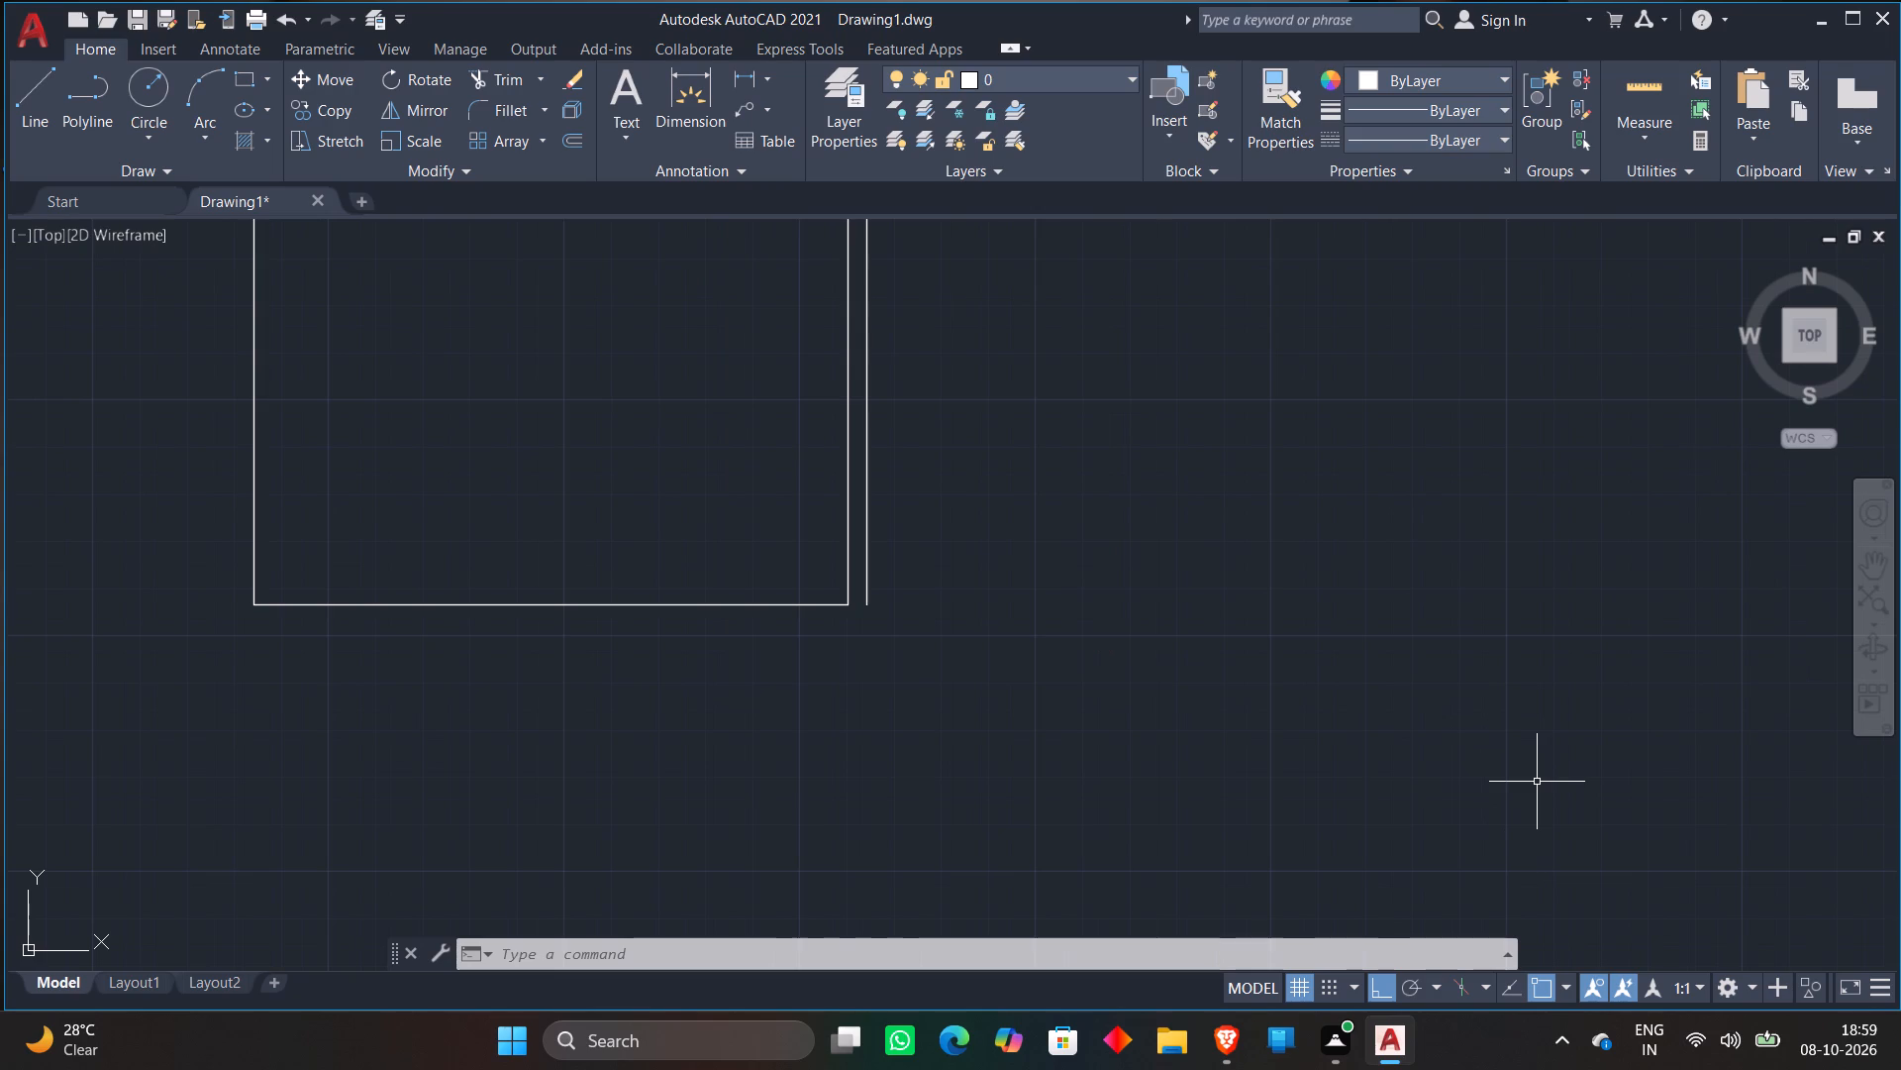
scroll(1537, 782, "down", 1)
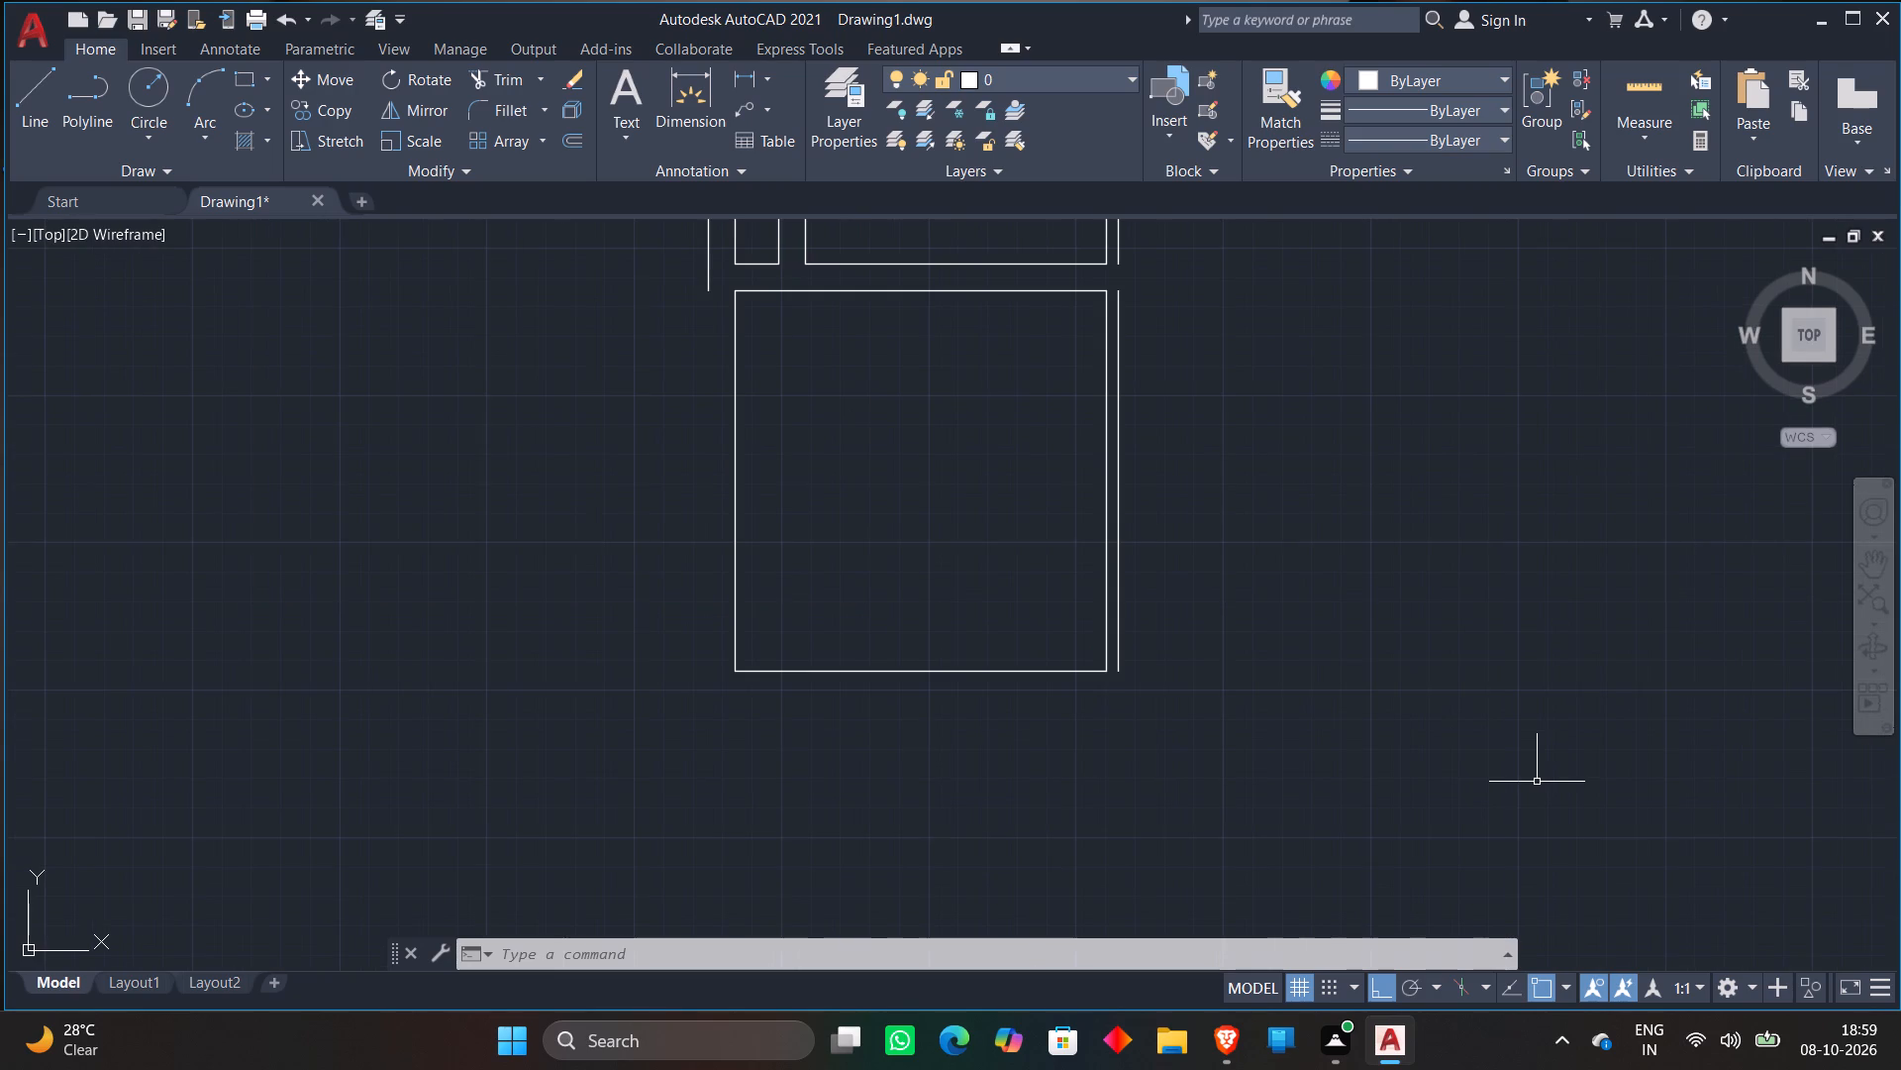
scroll(1265, 715, "down", 2)
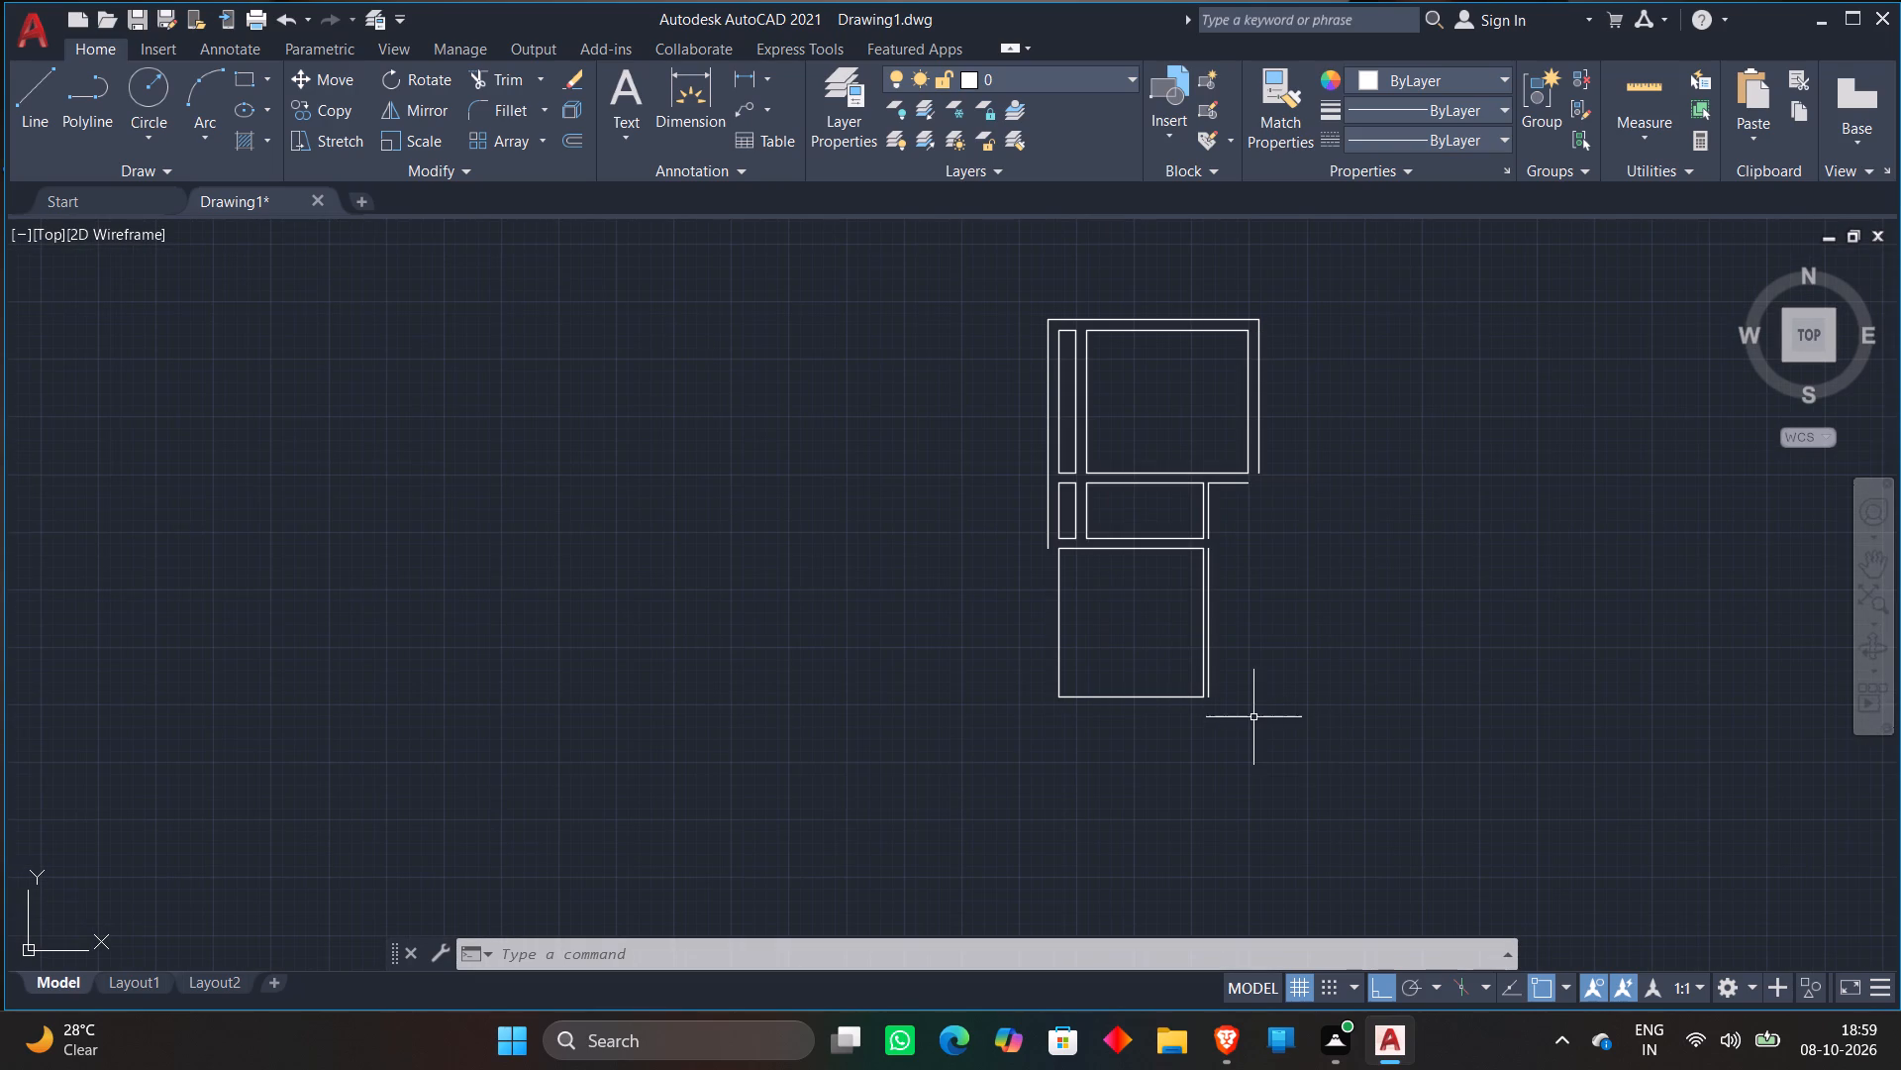
scroll(1240, 598, "up", 1)
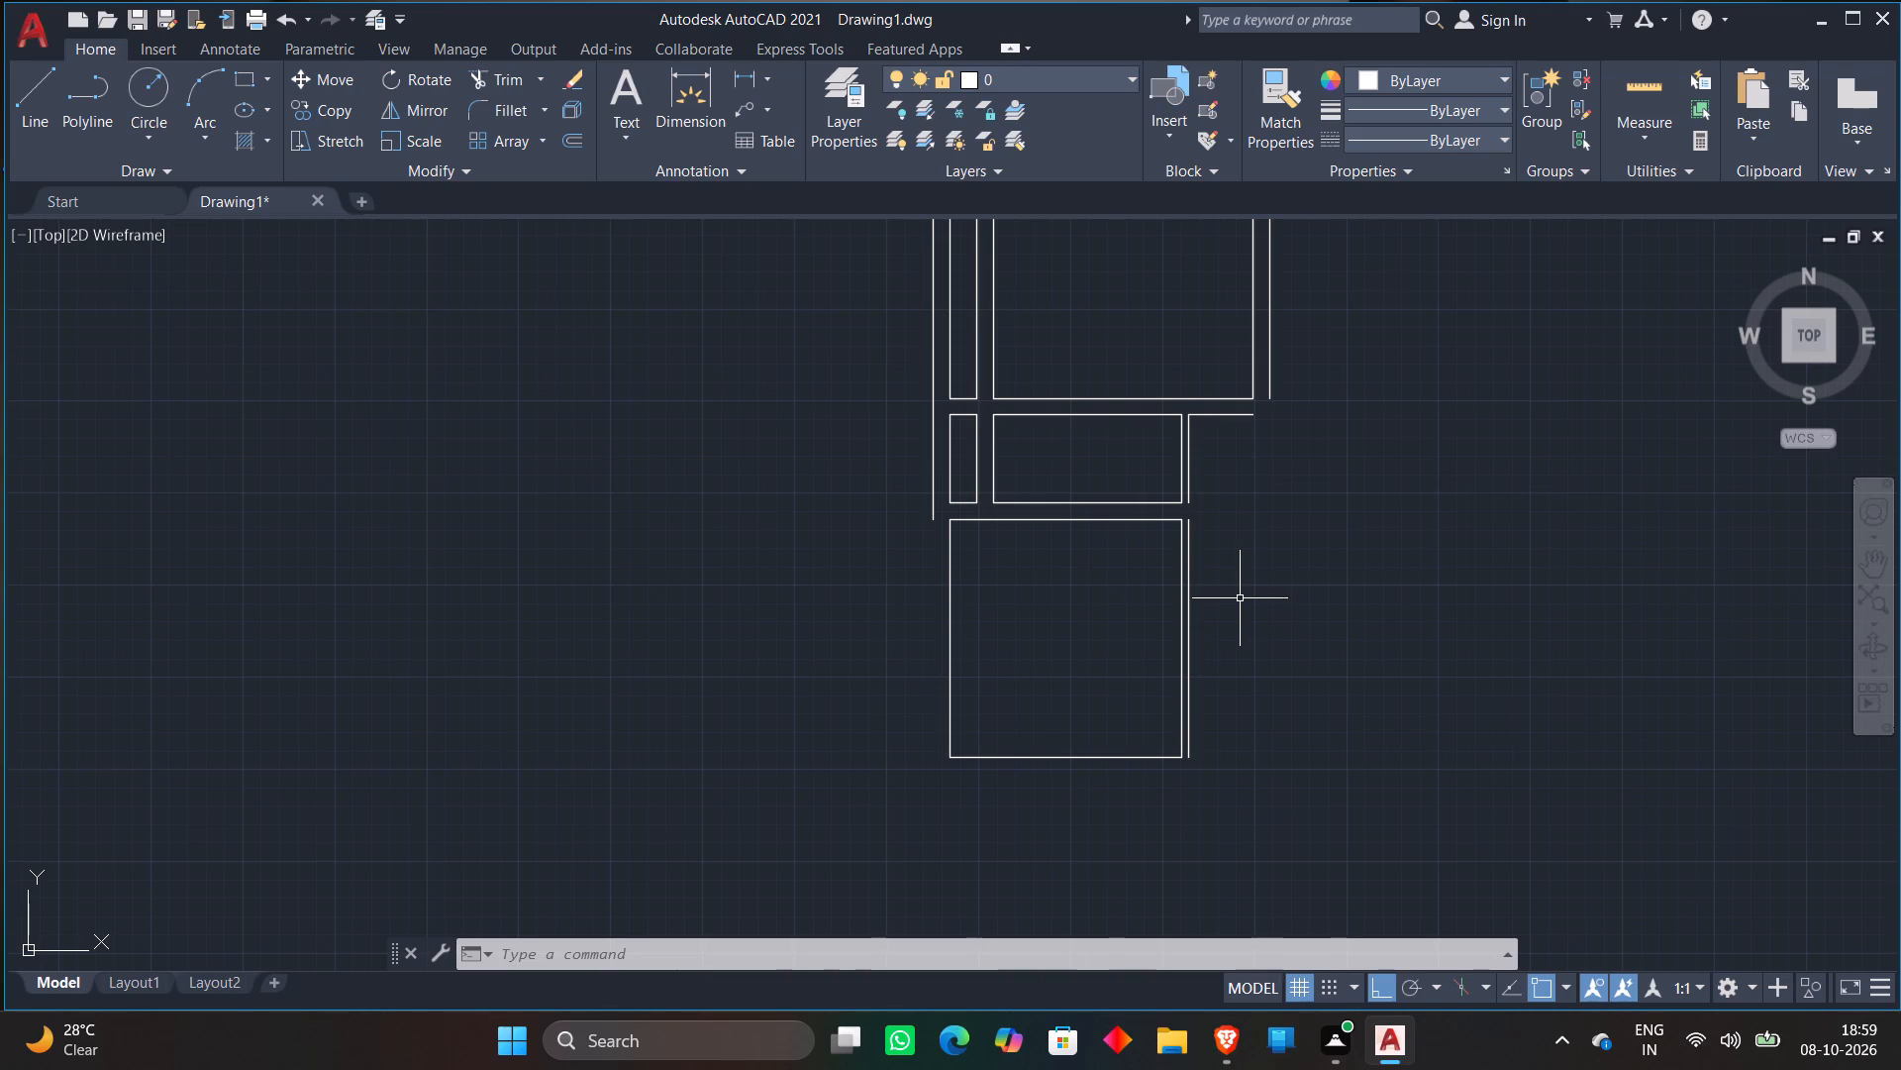
scroll(1240, 597, "up", 1)
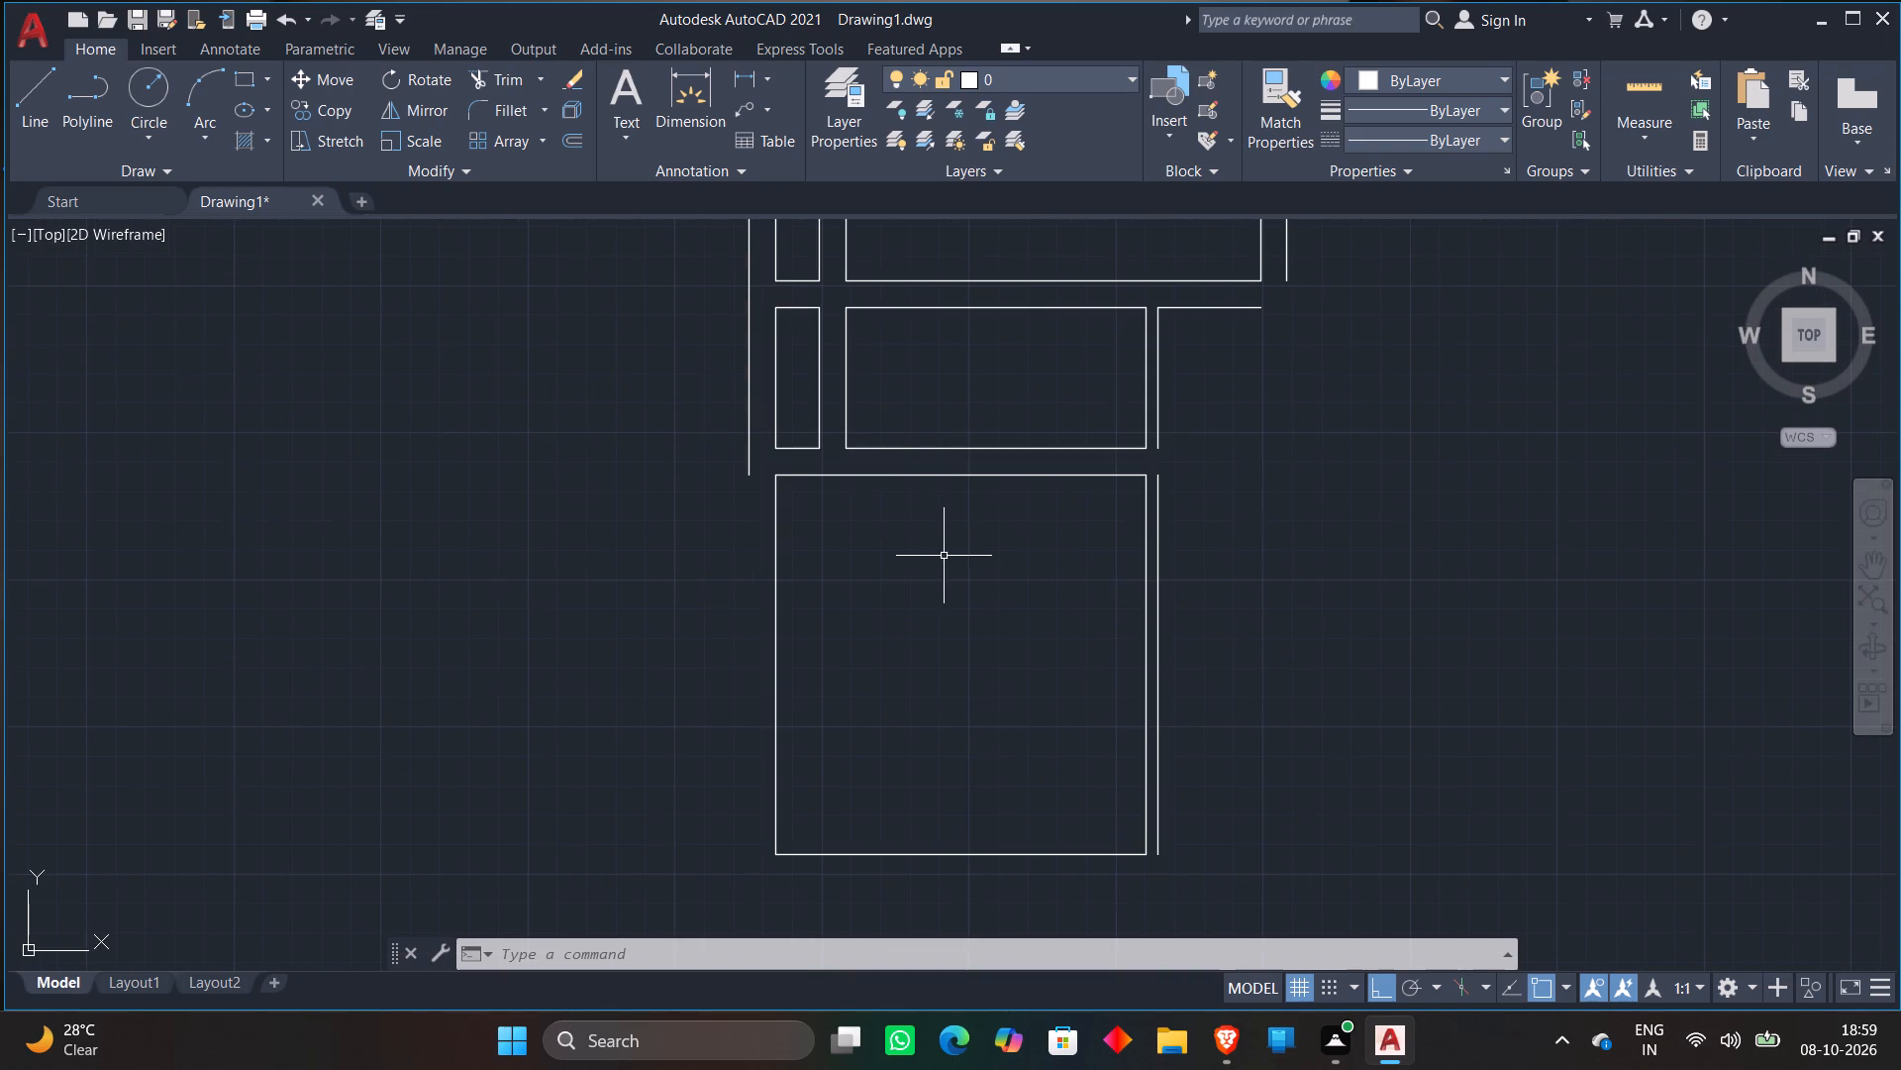
type("ex")
key("space")
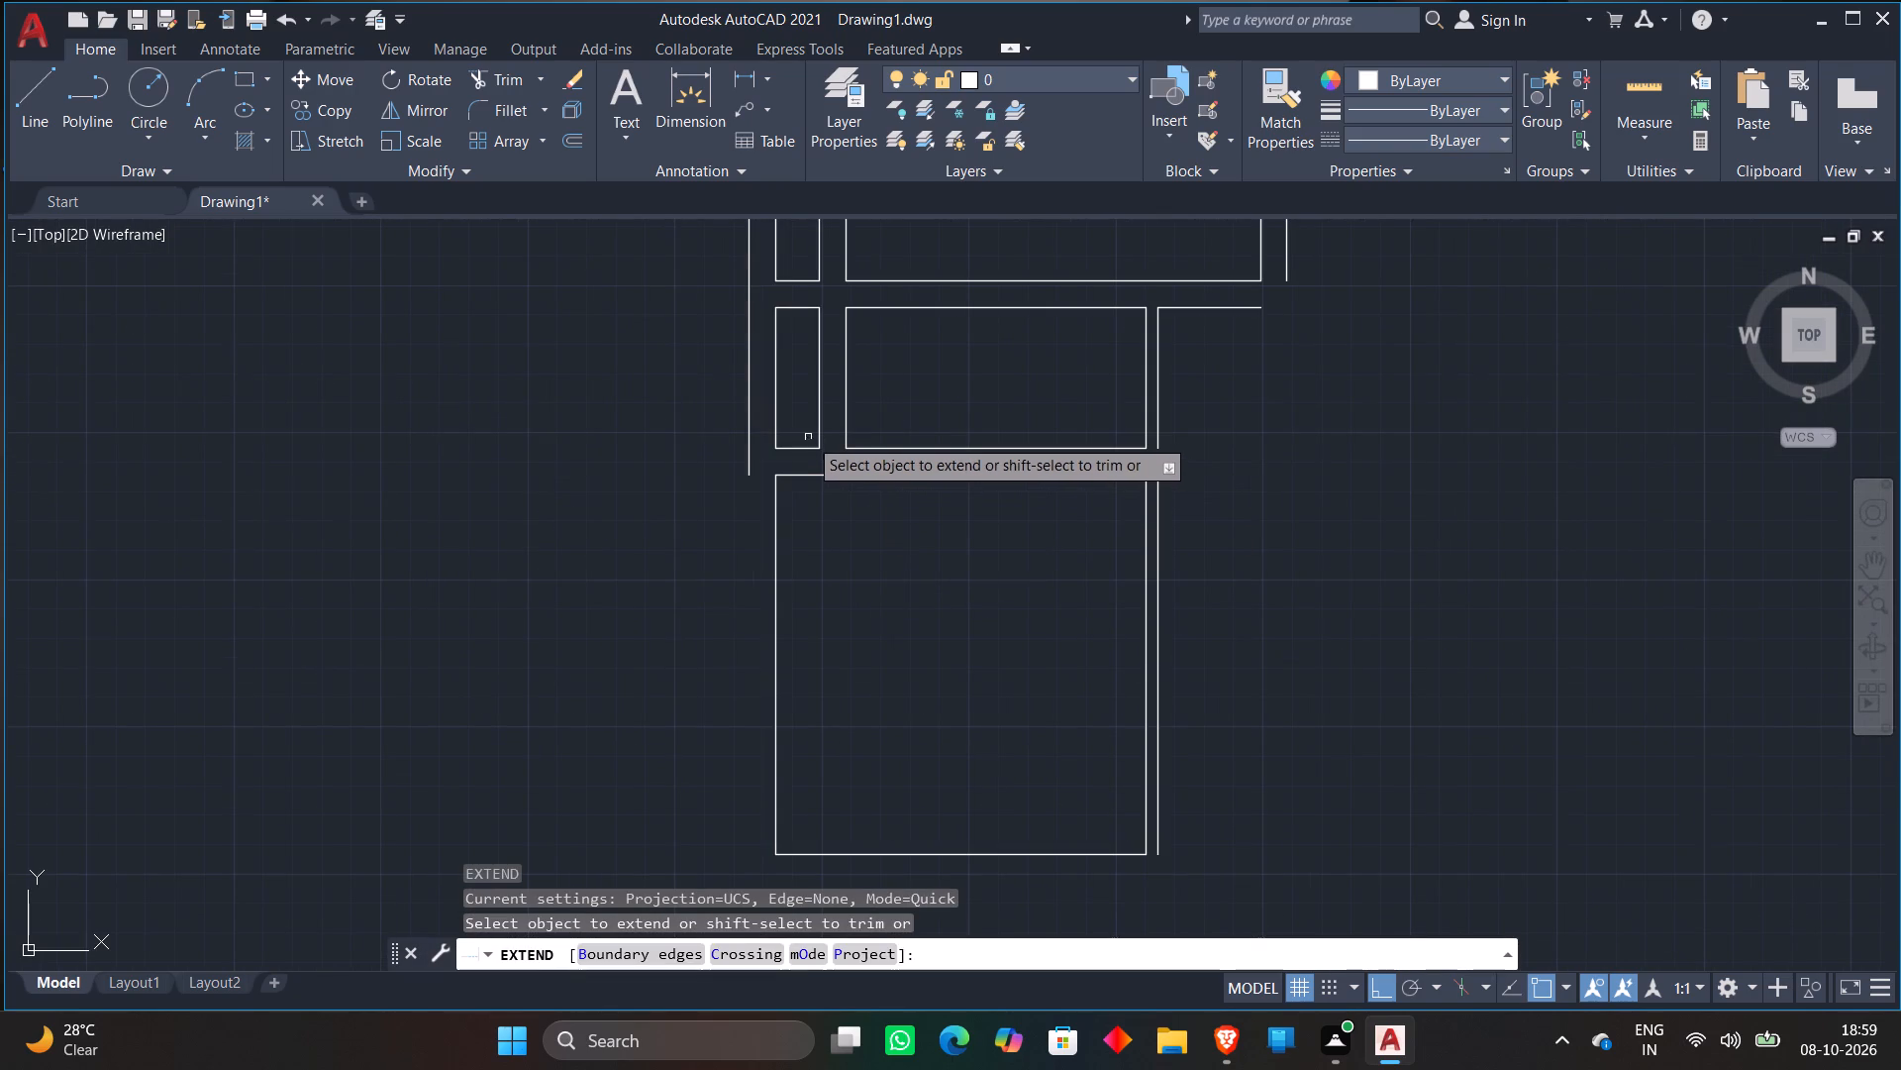
left_click(820, 434)
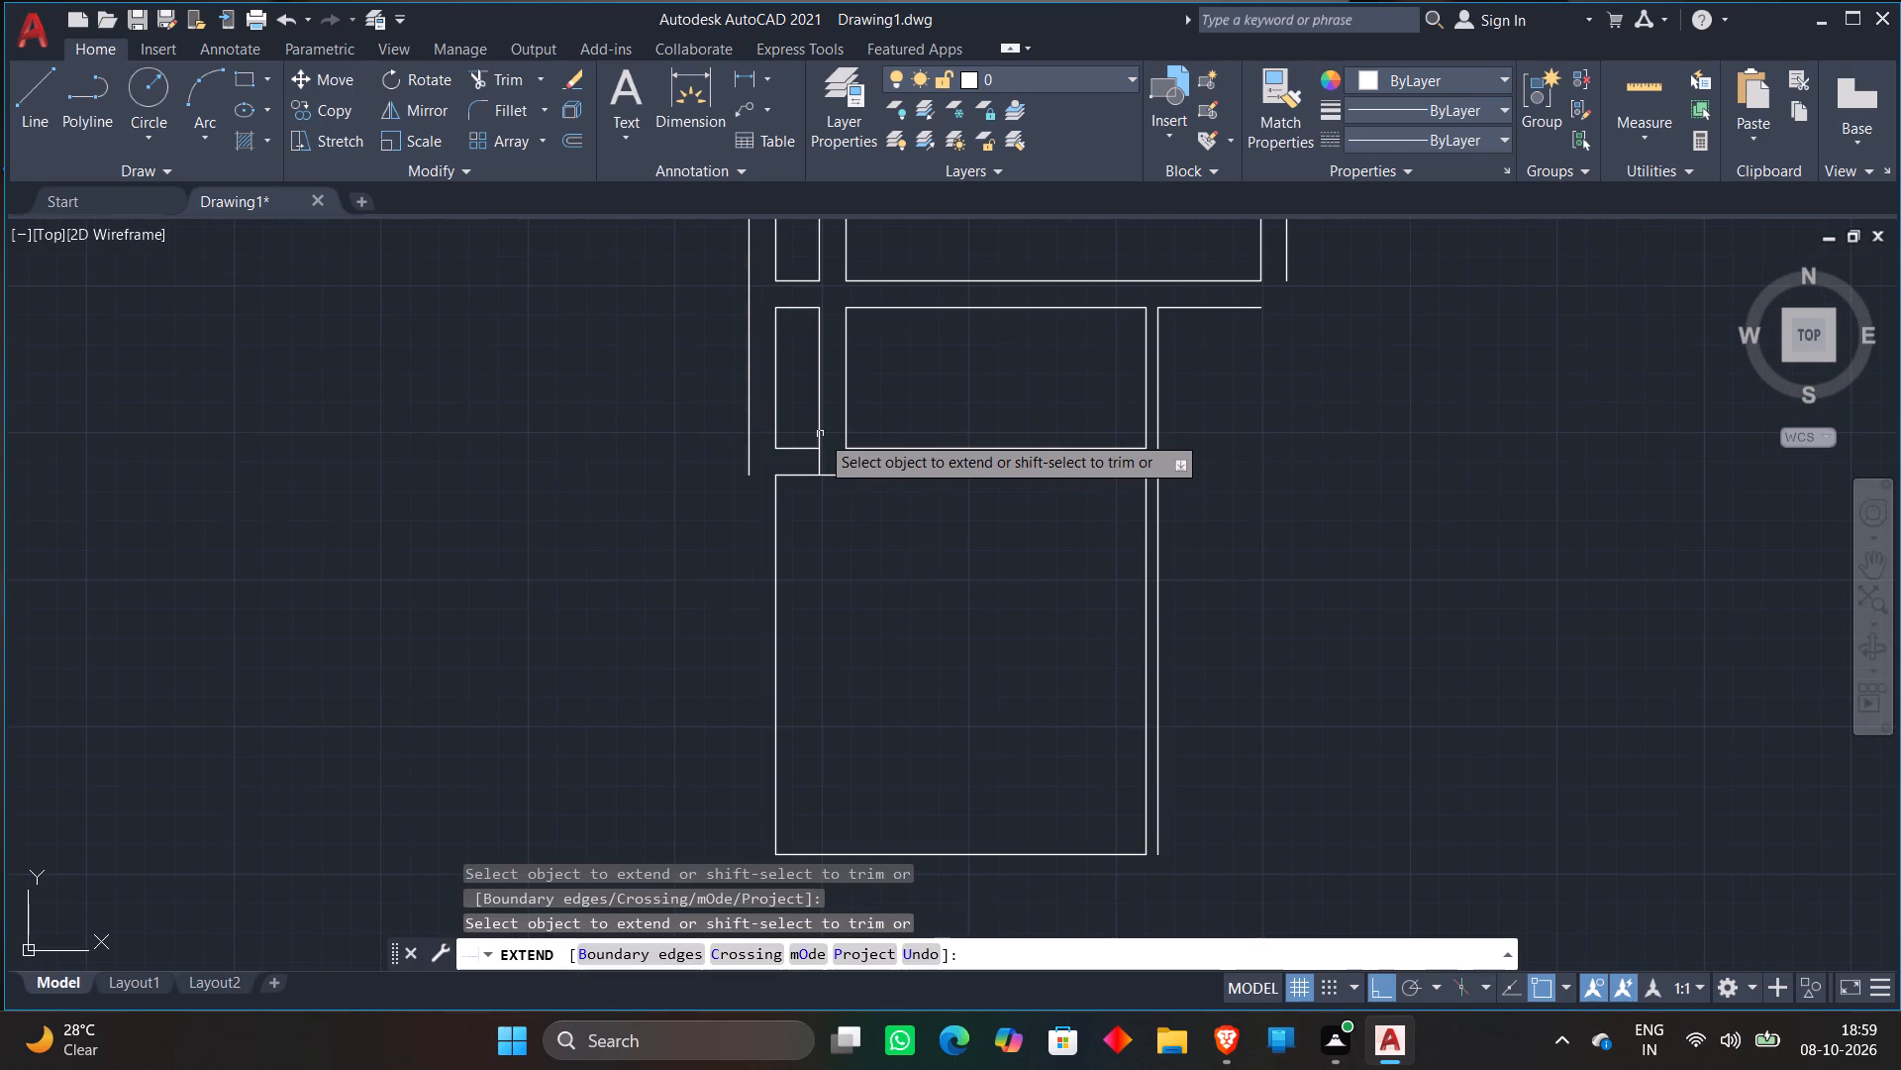
left_click(818, 465)
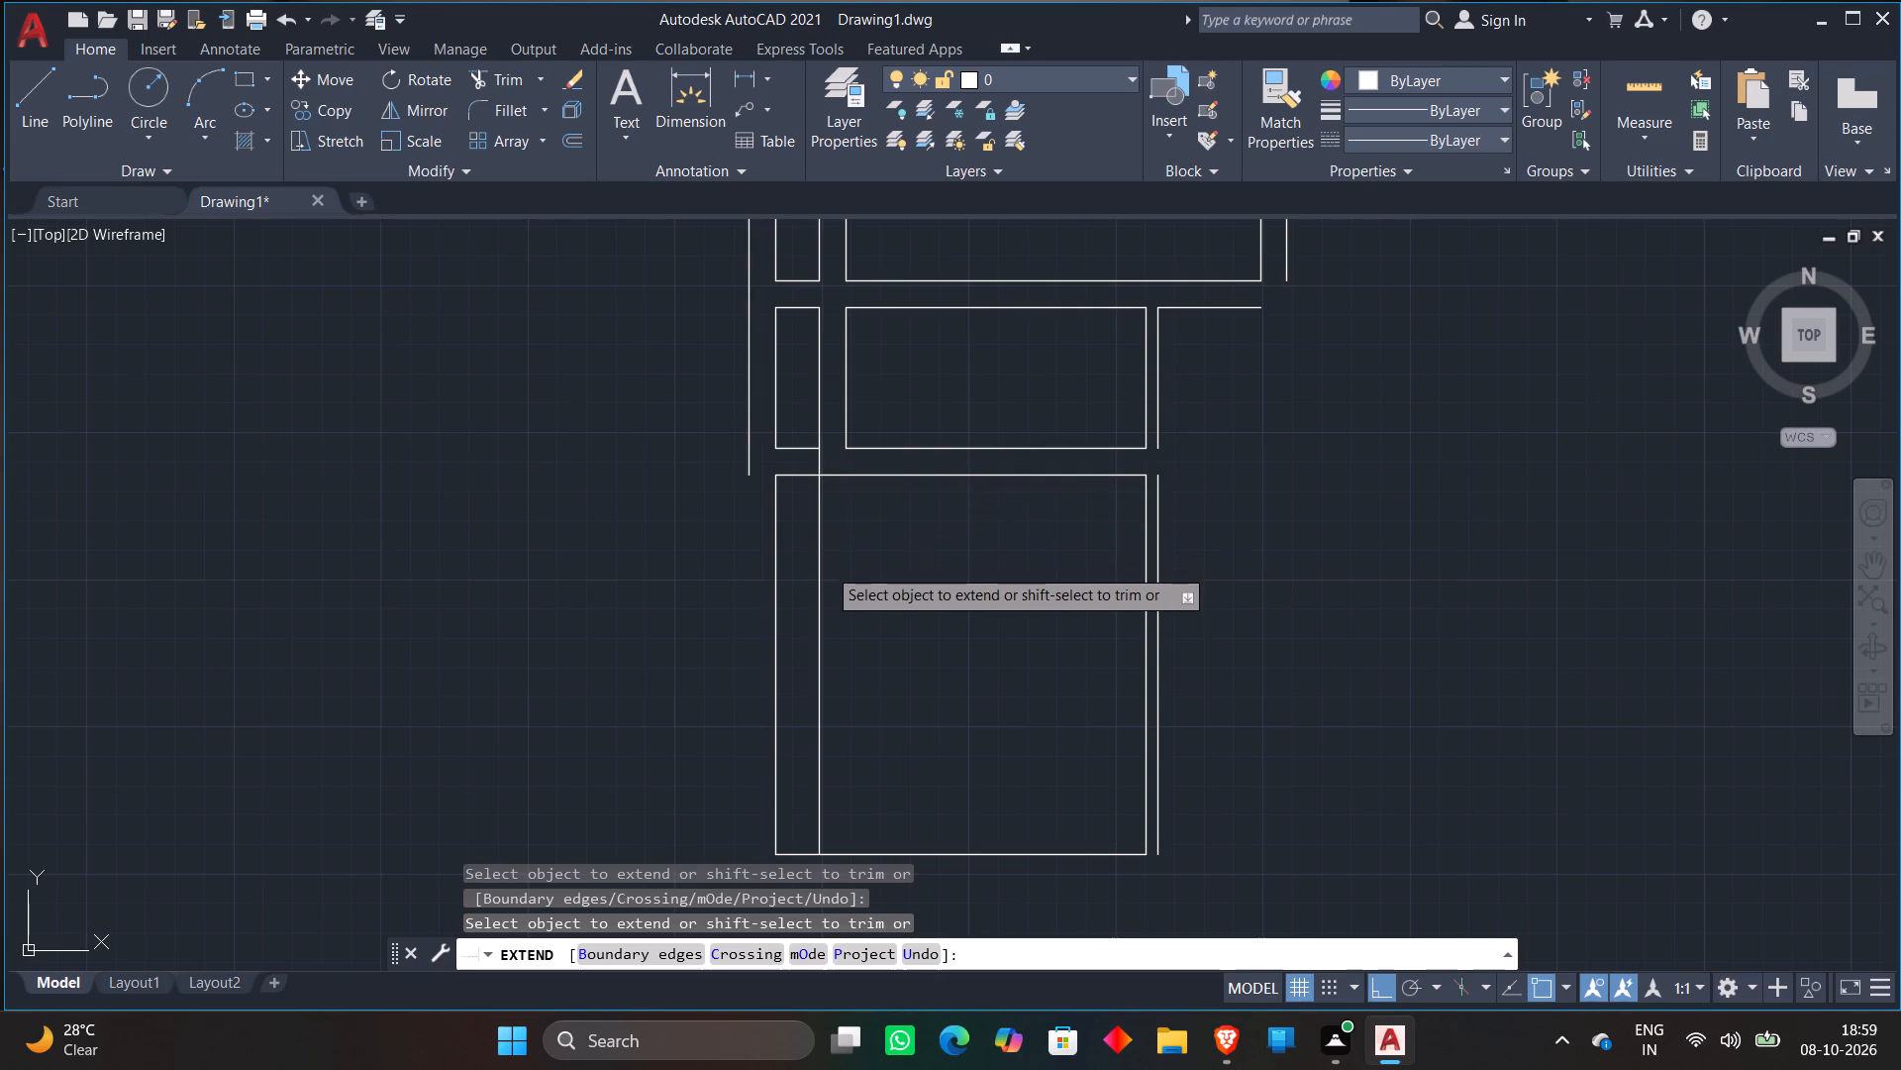
scroll(851, 575, "down", 2)
key("Escape")
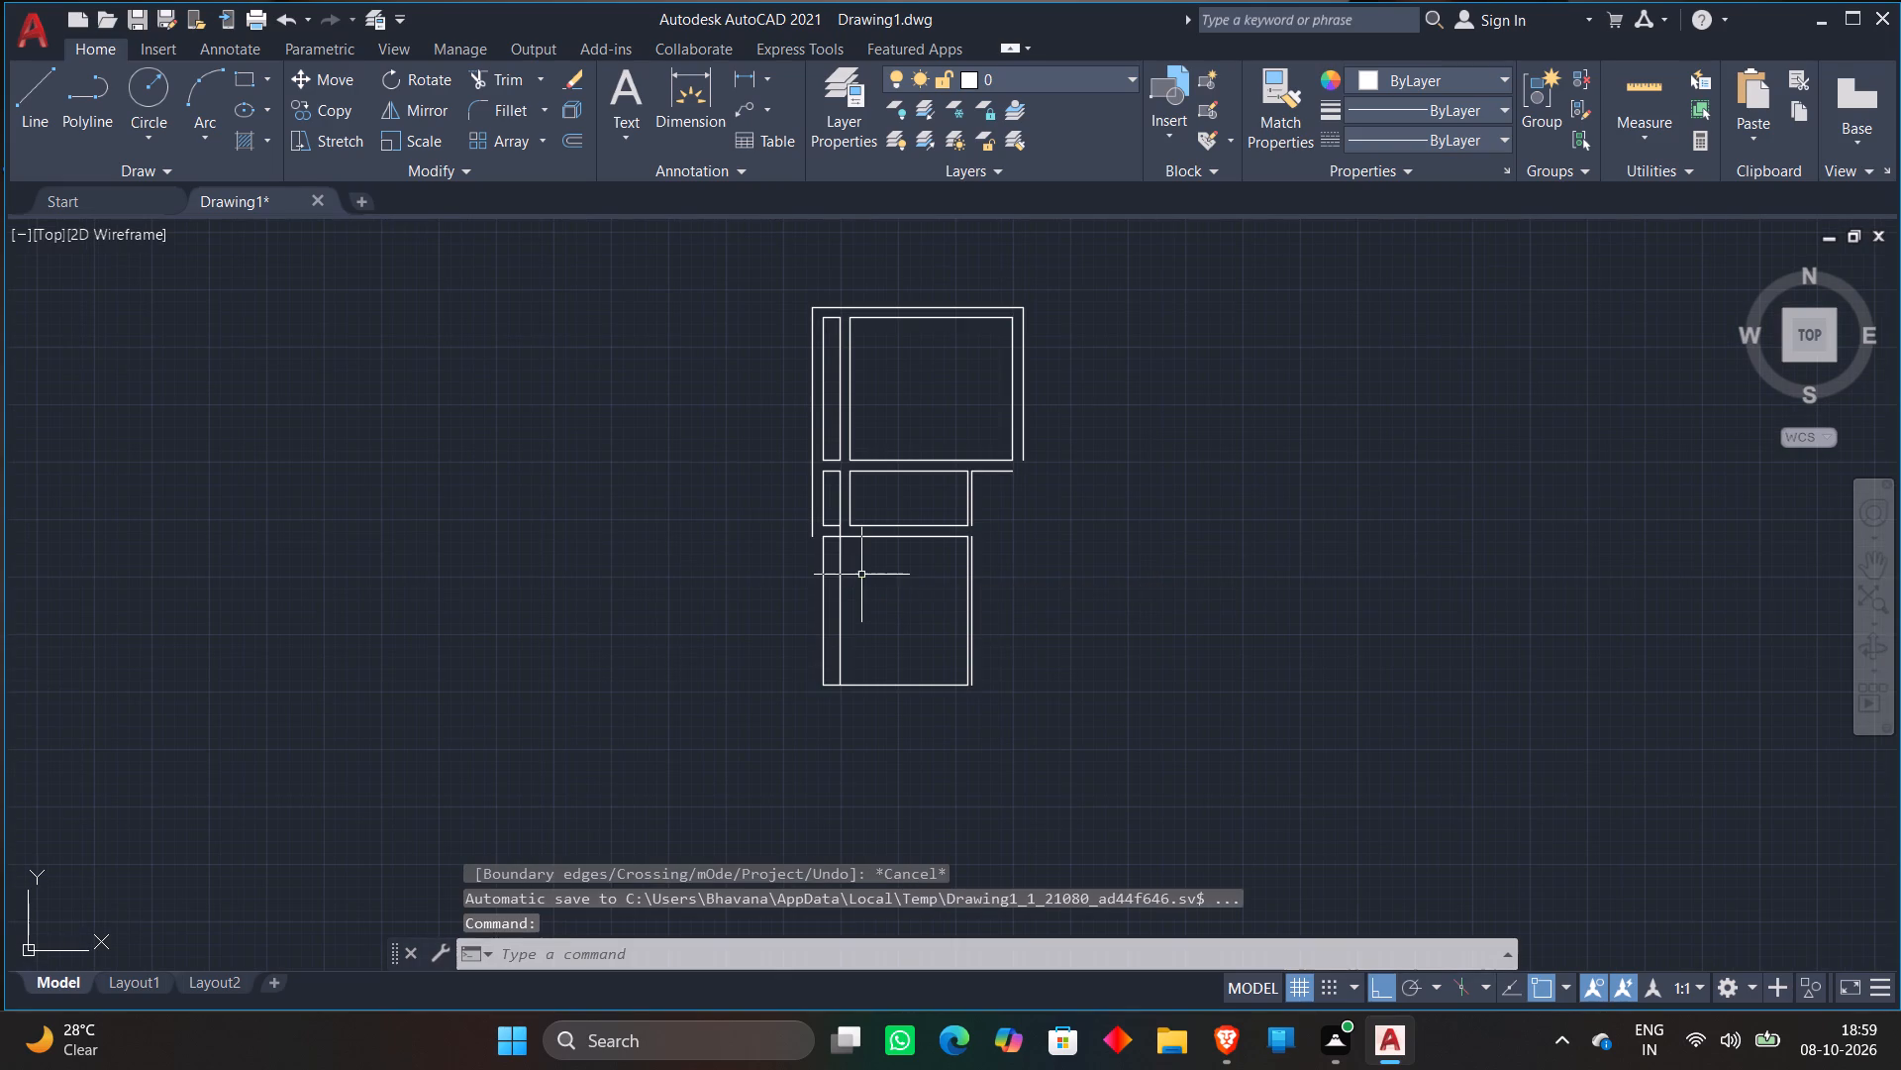
Offset the lower room's bottom line 4" downward.
middle_click_drag(862, 575, 863, 419)
scroll(870, 474, "up", 2)
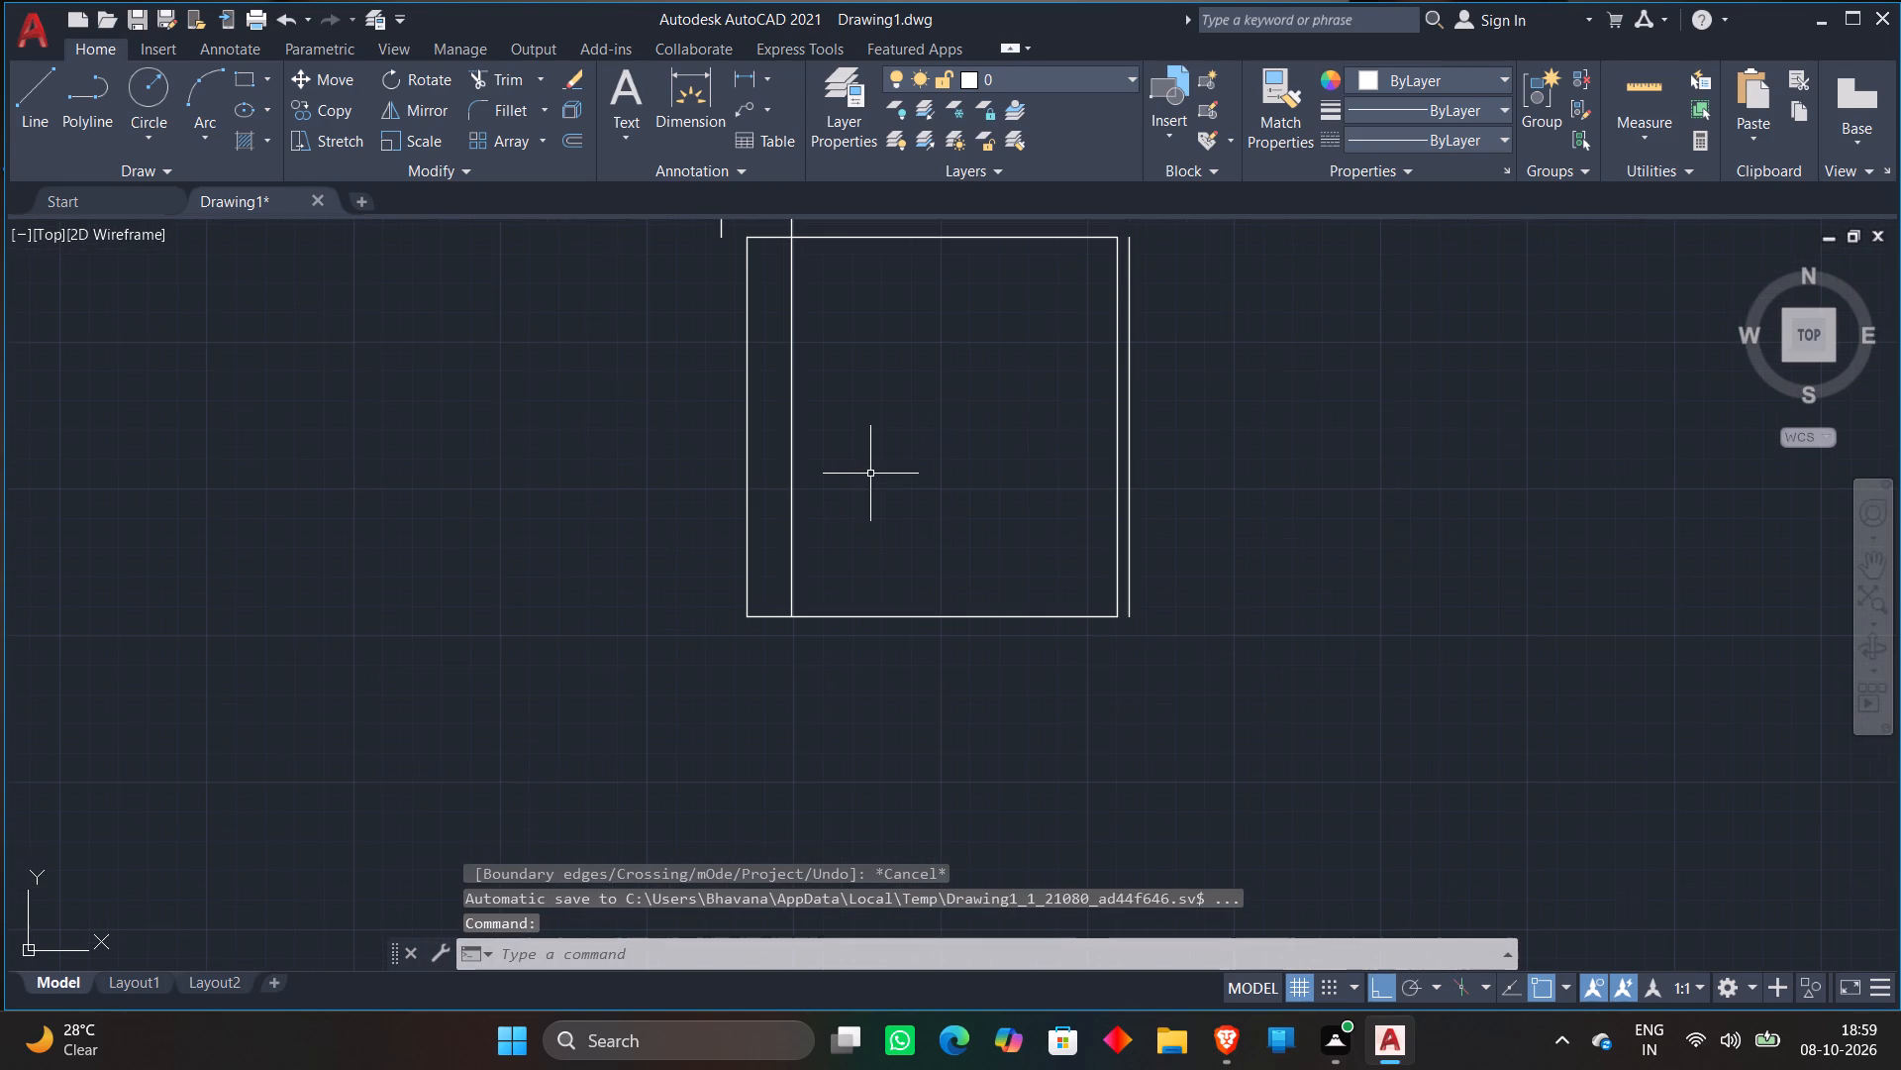
key("o")
key("Return")
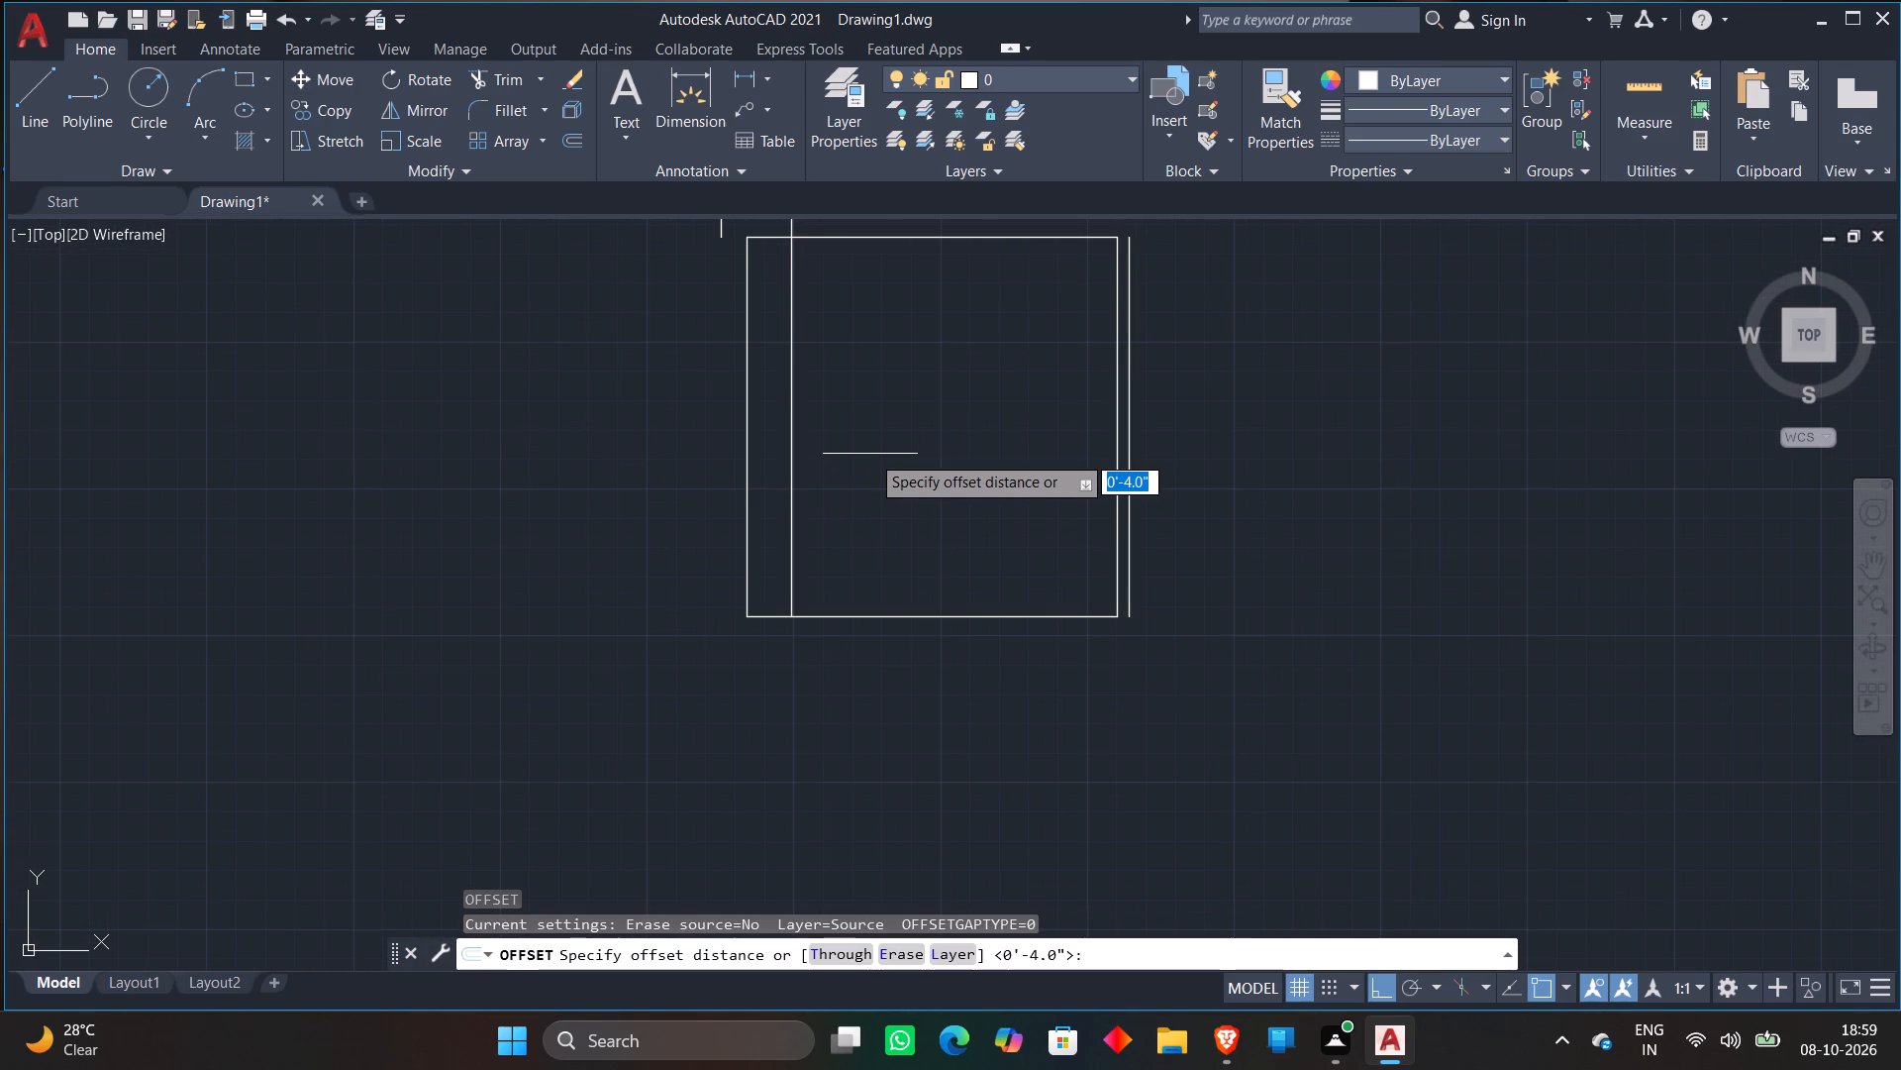
type("4\"")
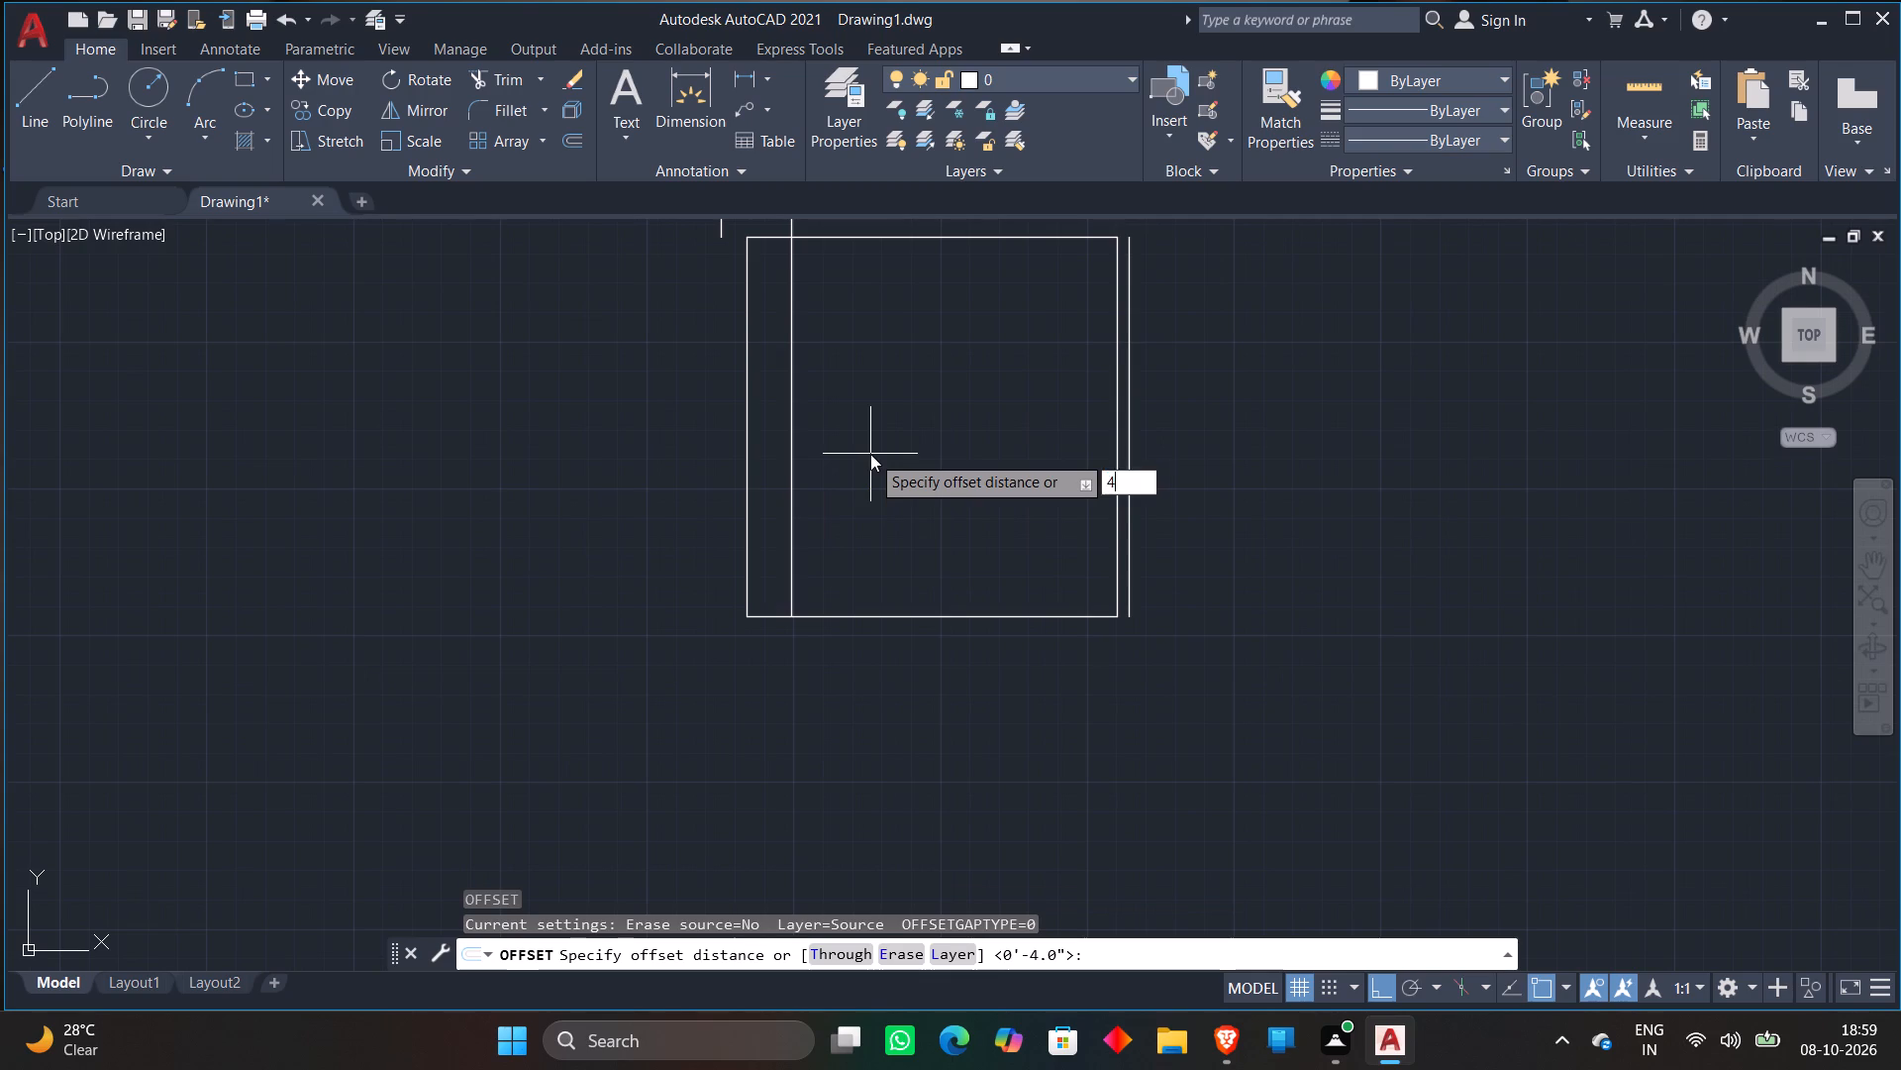
key("Return")
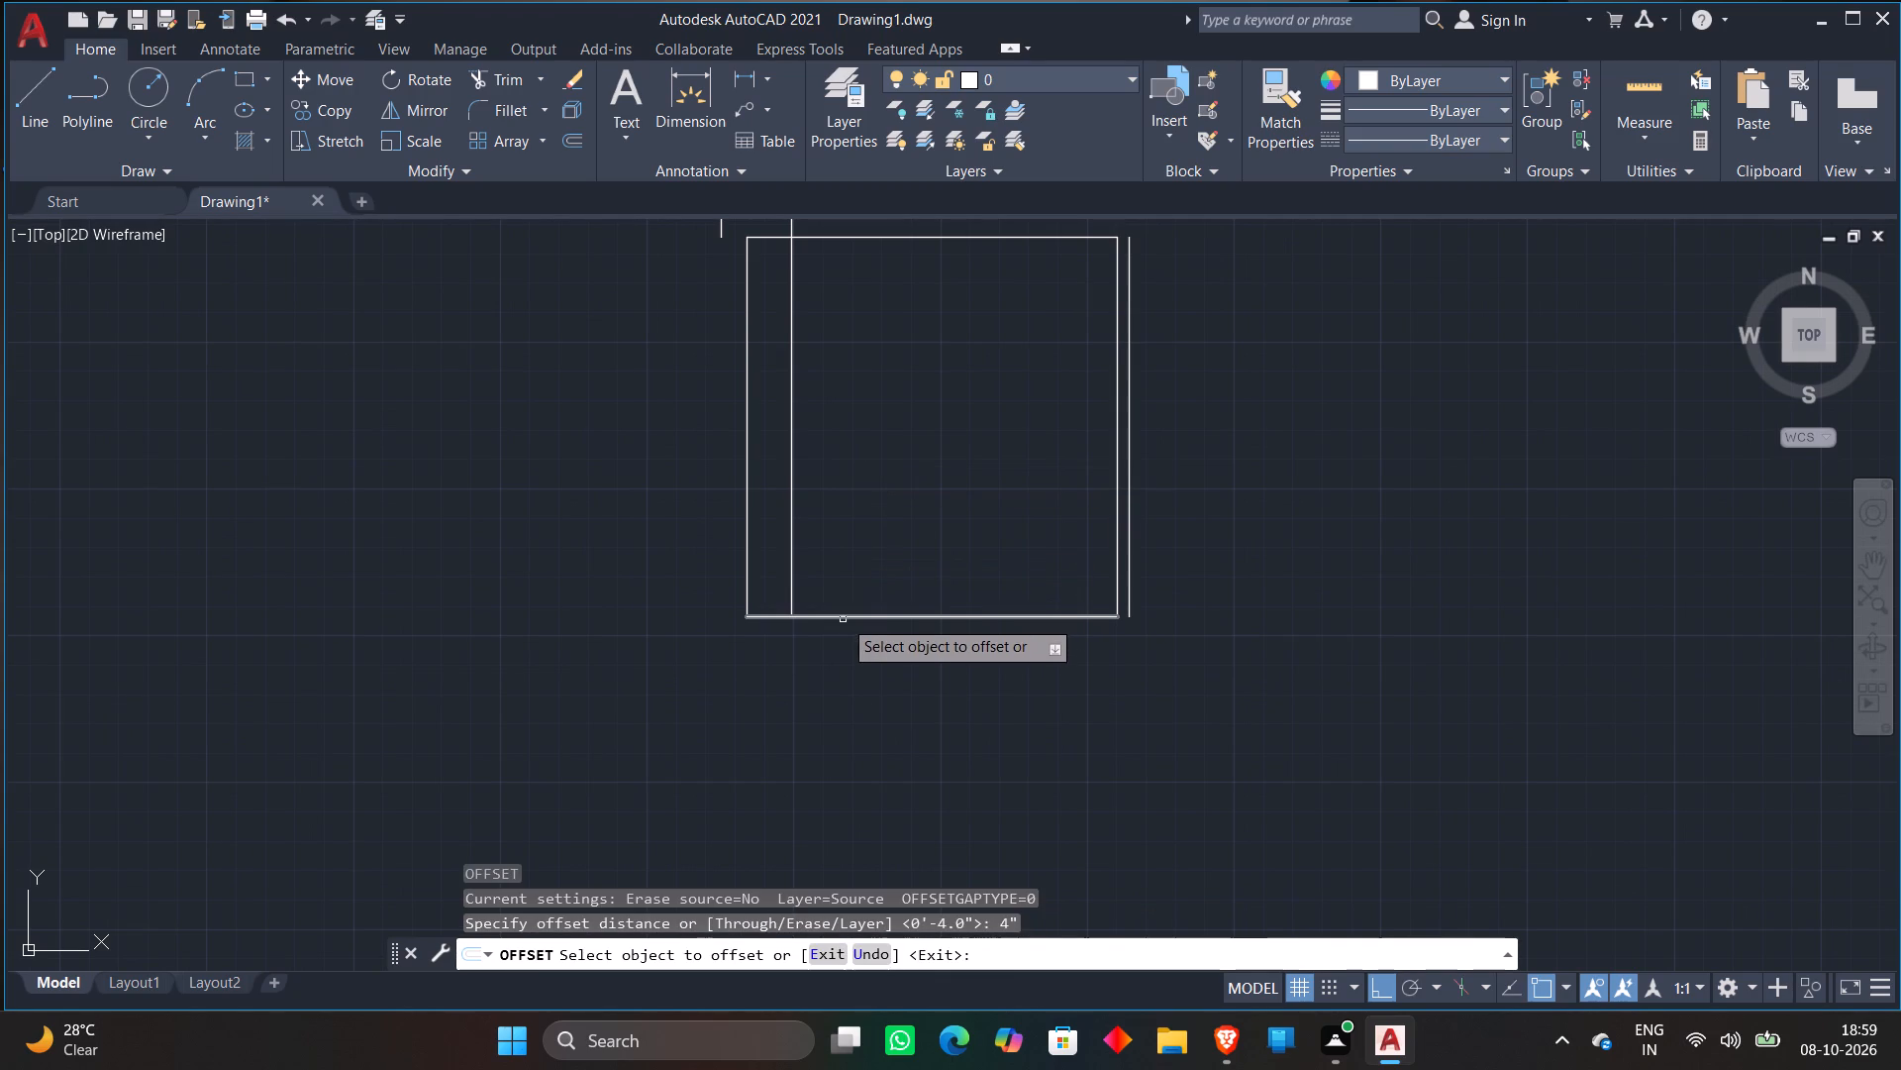
left_click(843, 617)
left_click(838, 680)
key("Escape")
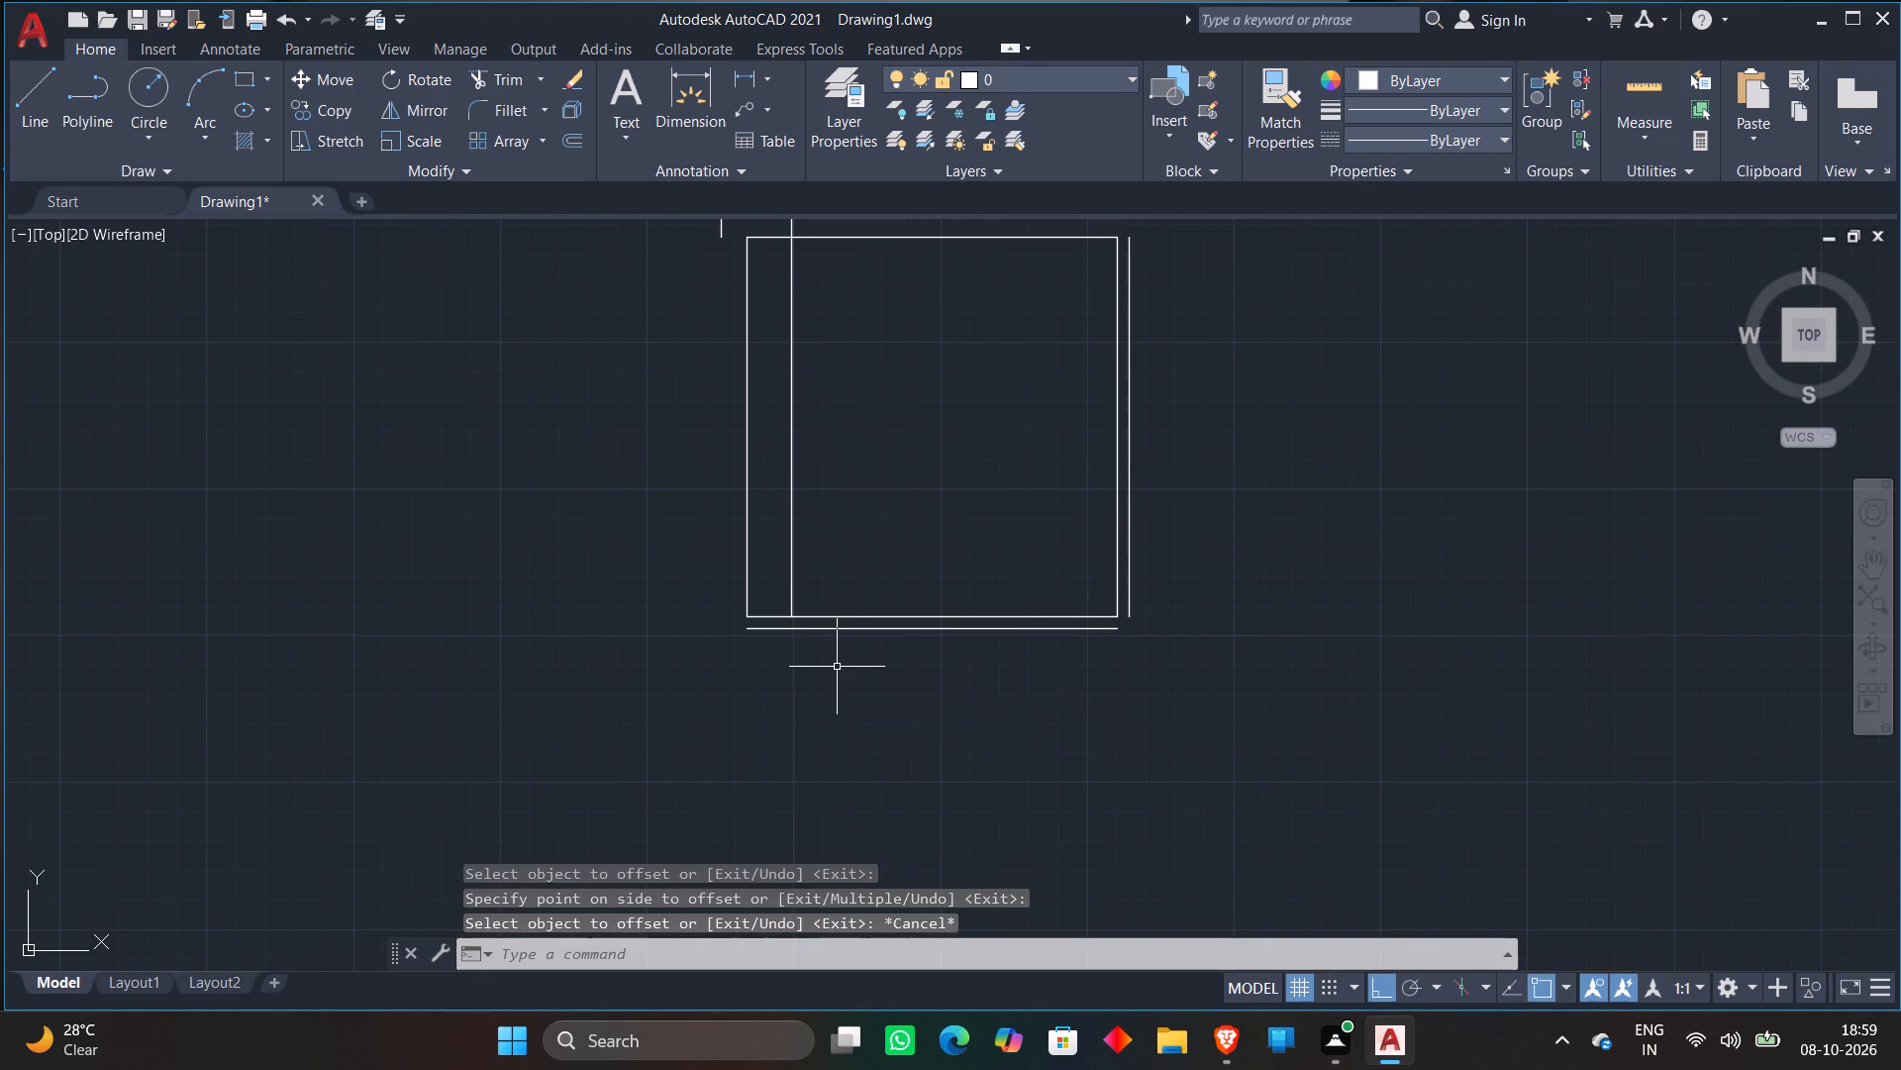
Extend the vertical line inside the lower room down to the outer bottom wall line.
type("ex")
key("space")
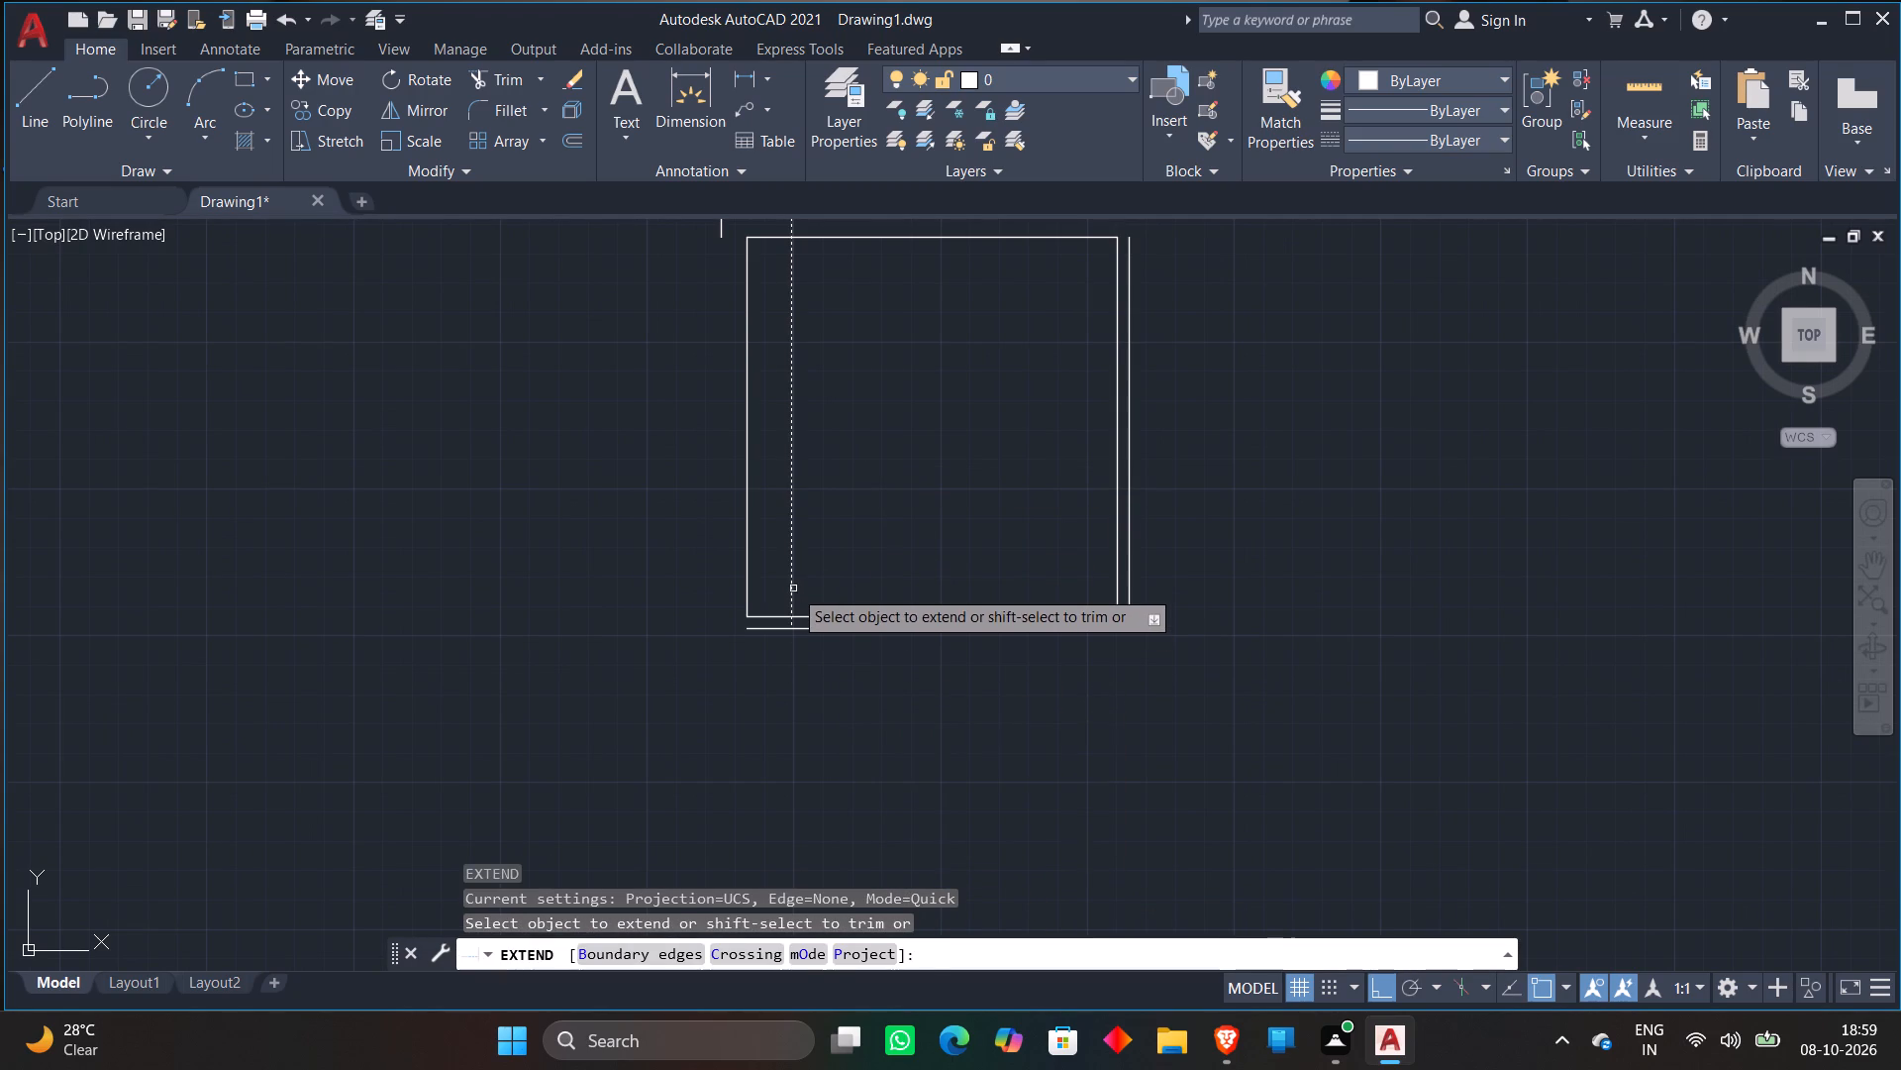
left_click(793, 588)
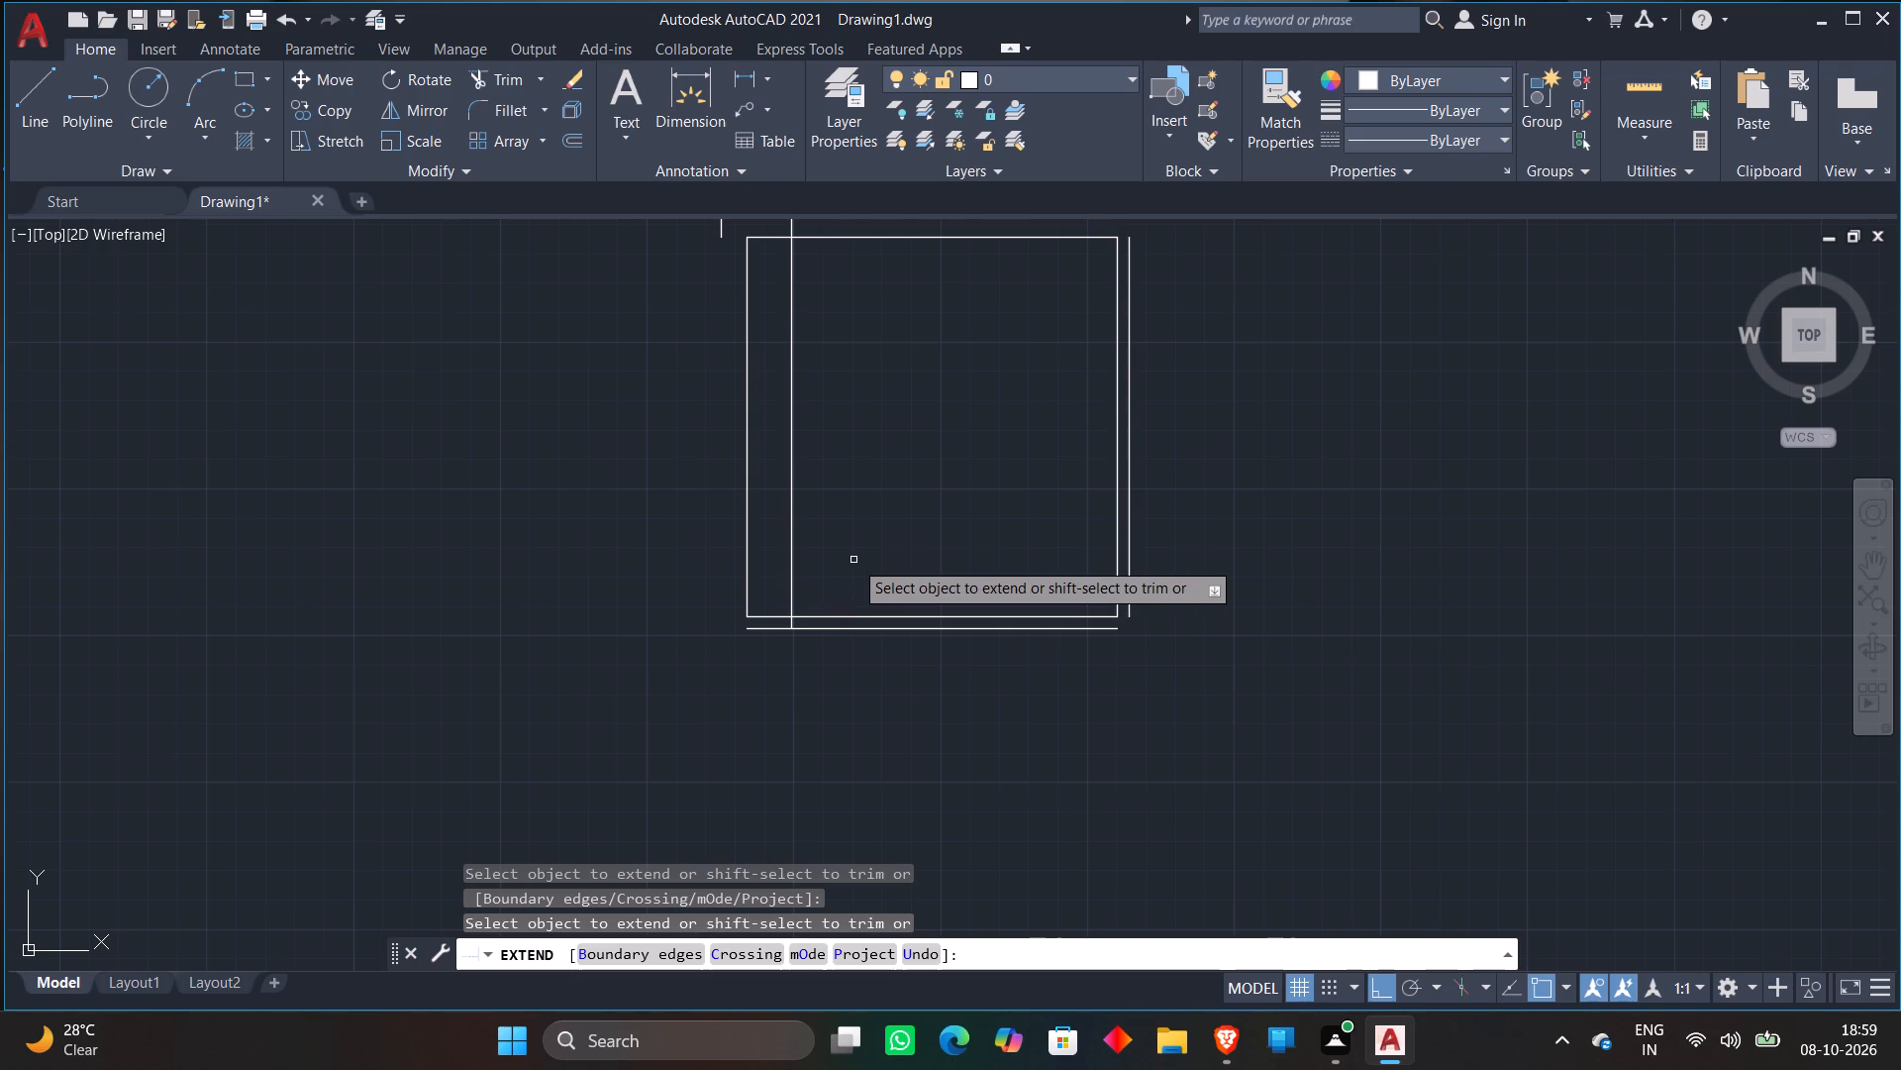
key("Escape")
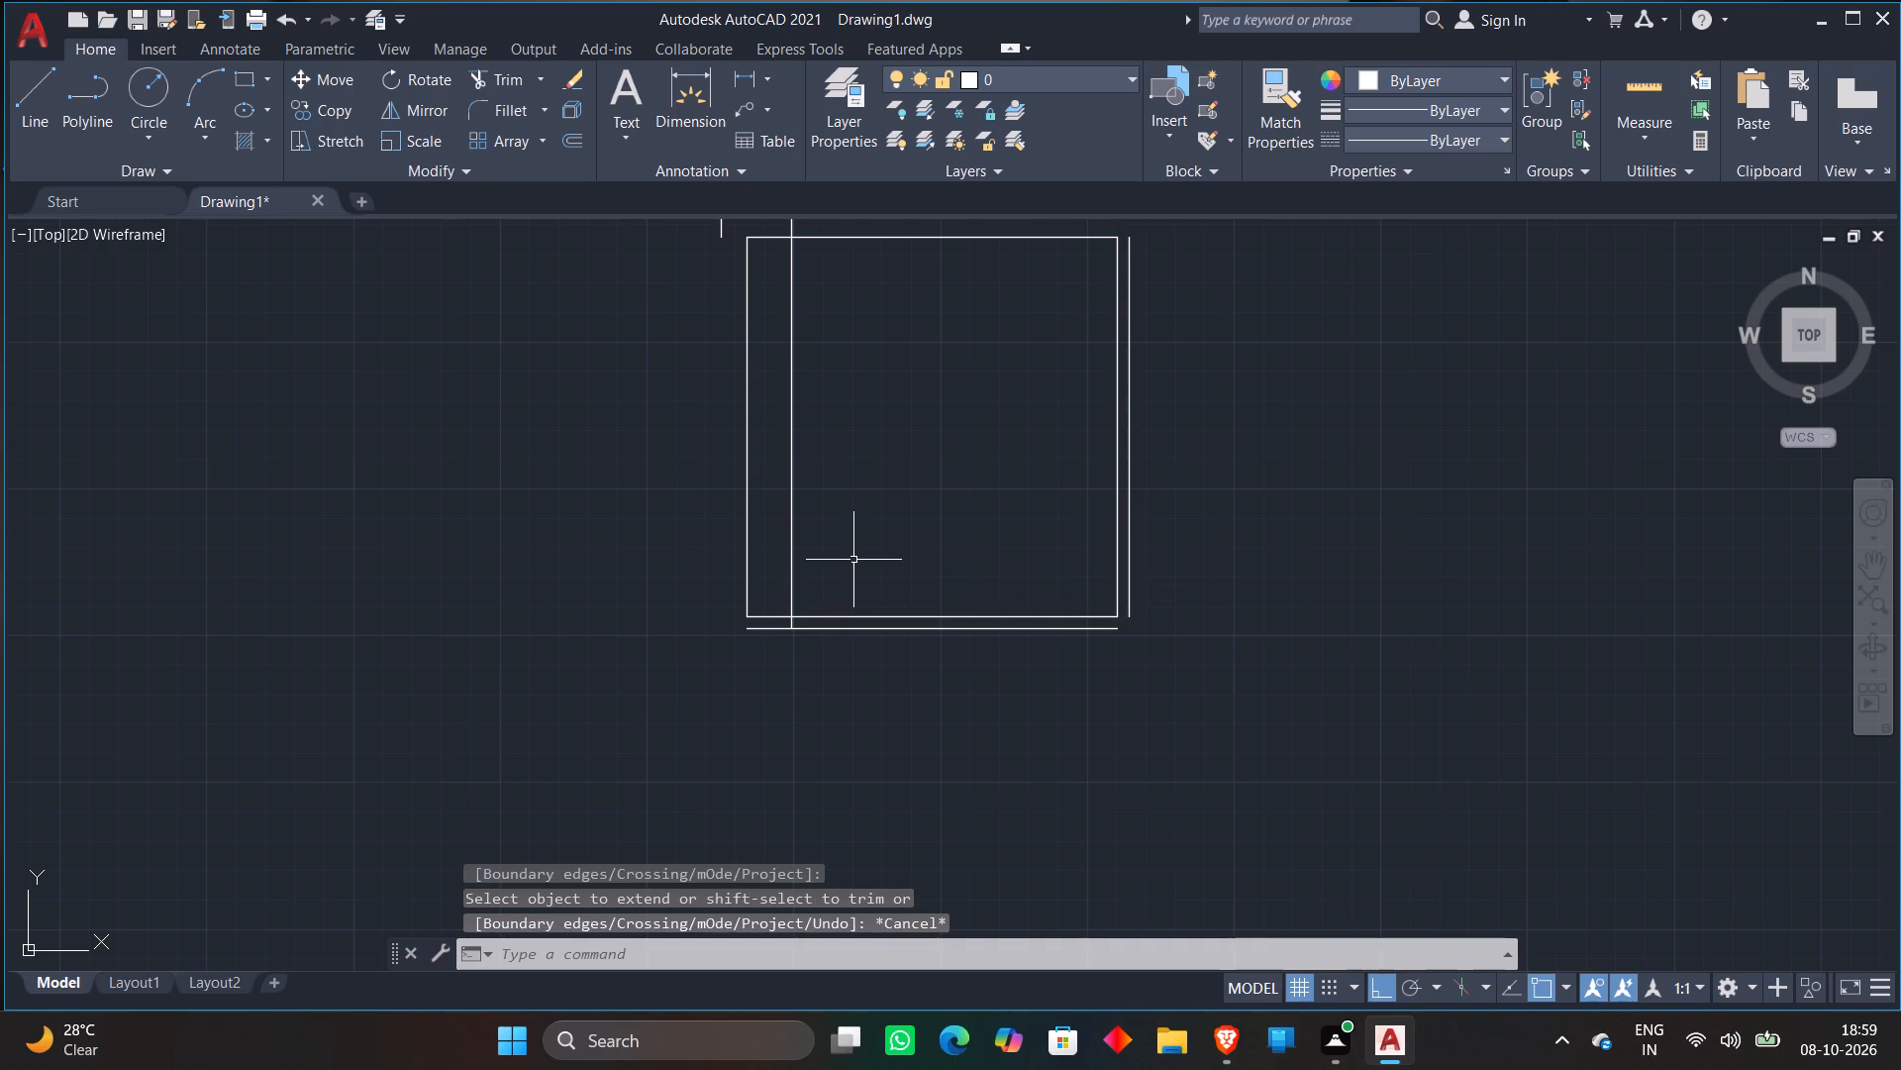
Offset the outer bottom wall line of the lower room 8' downward.
key("o")
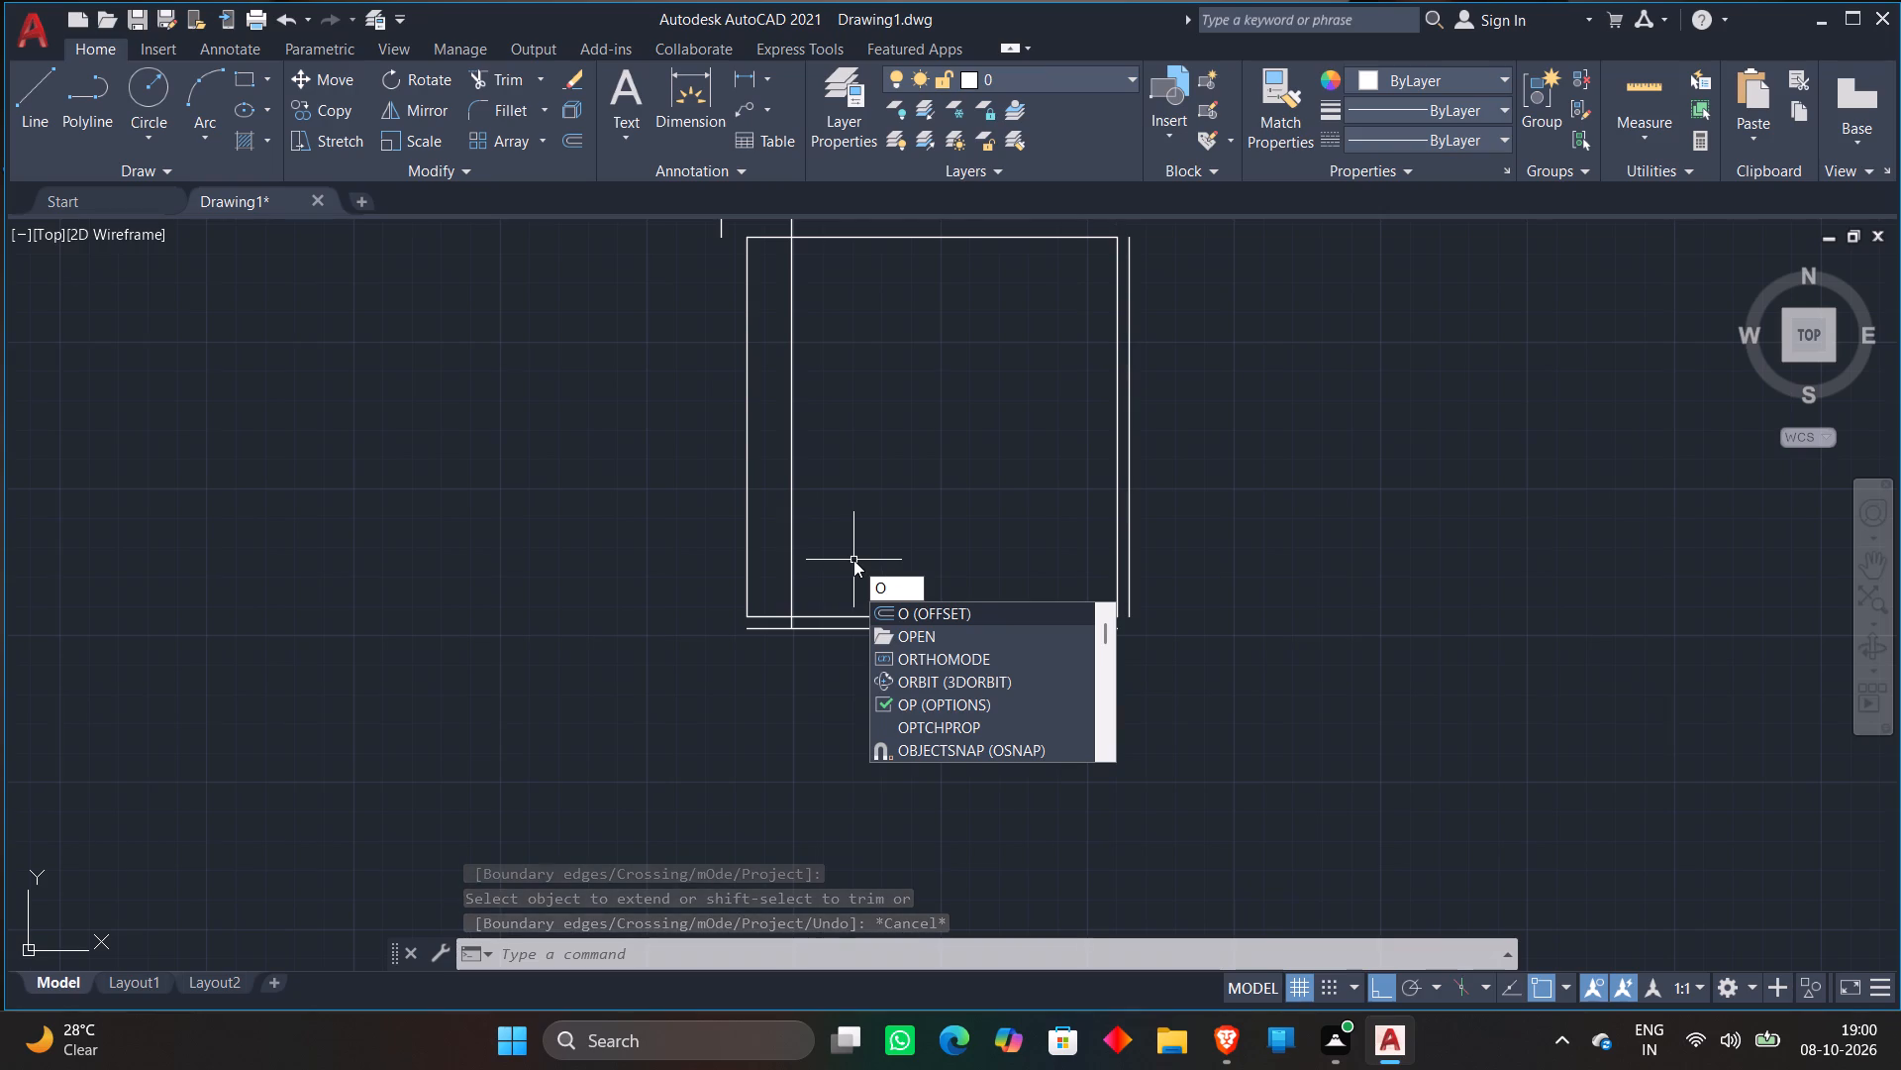
key("Return")
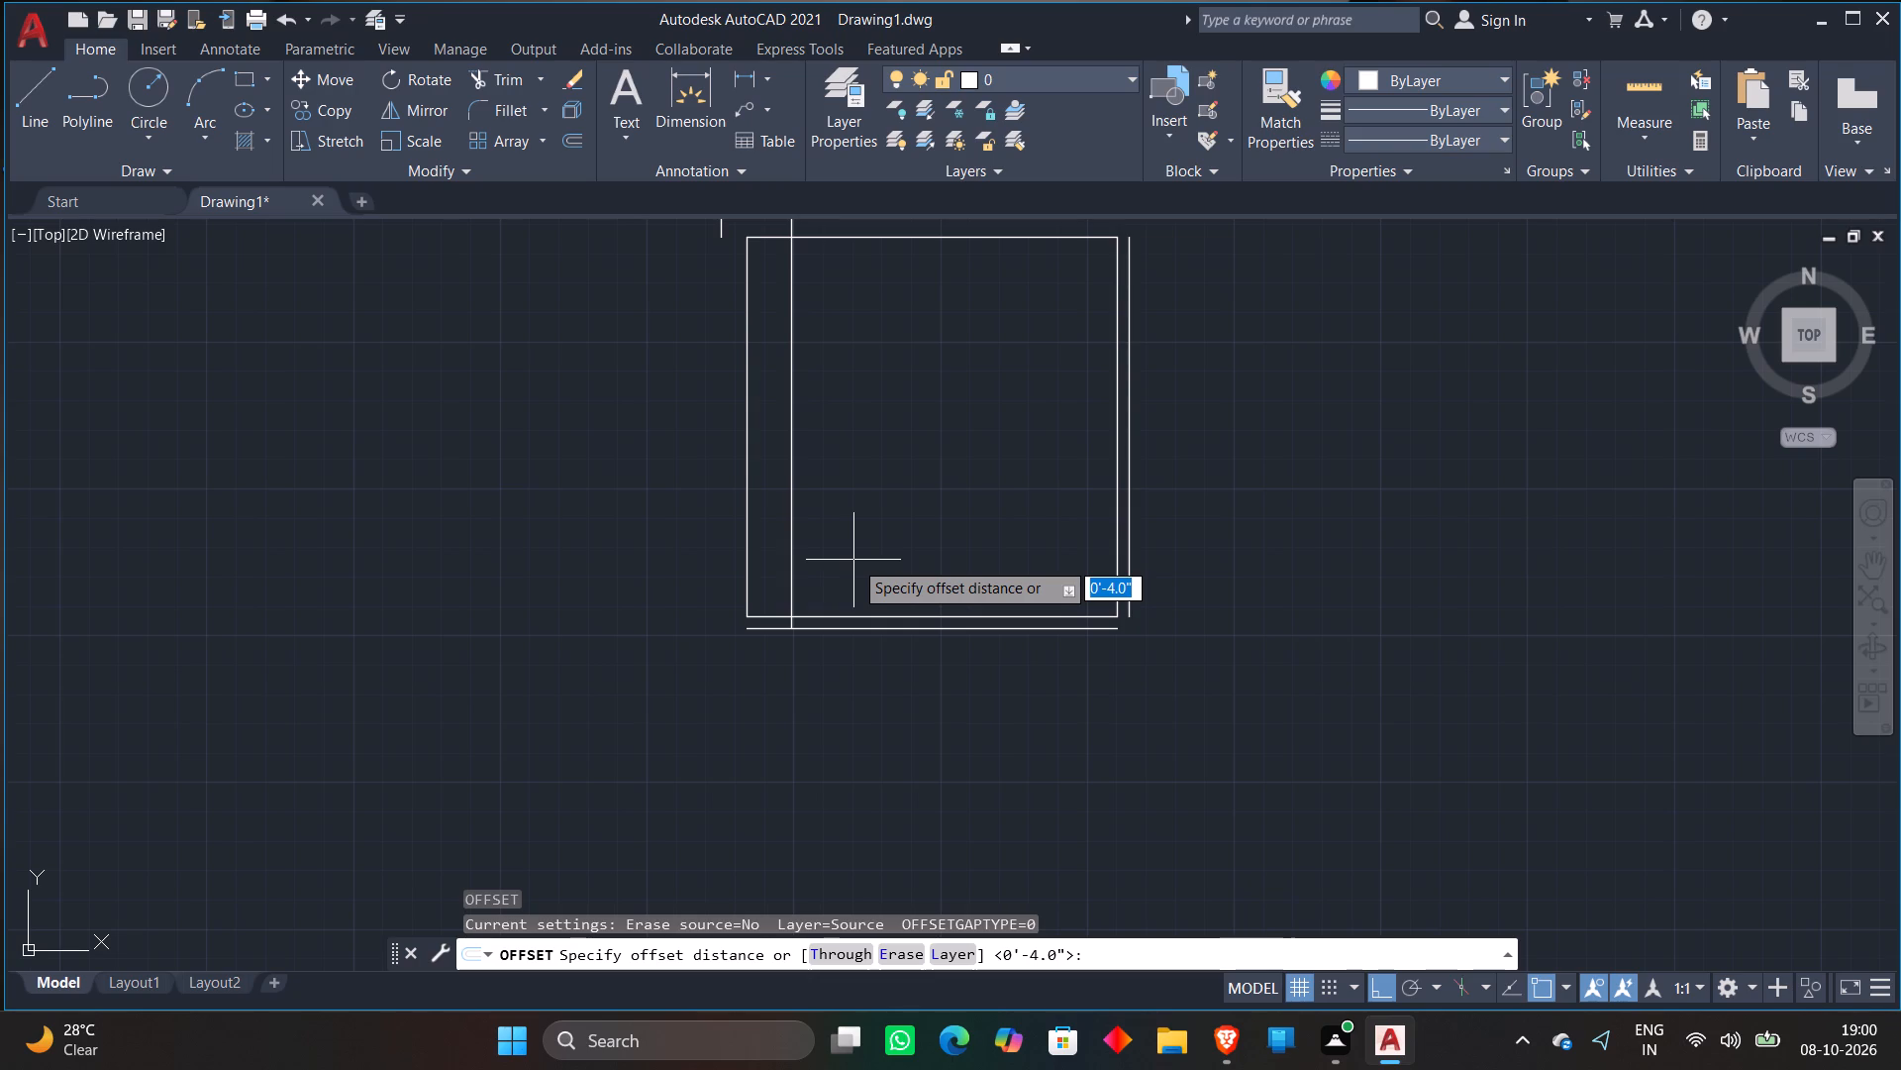
type("8'")
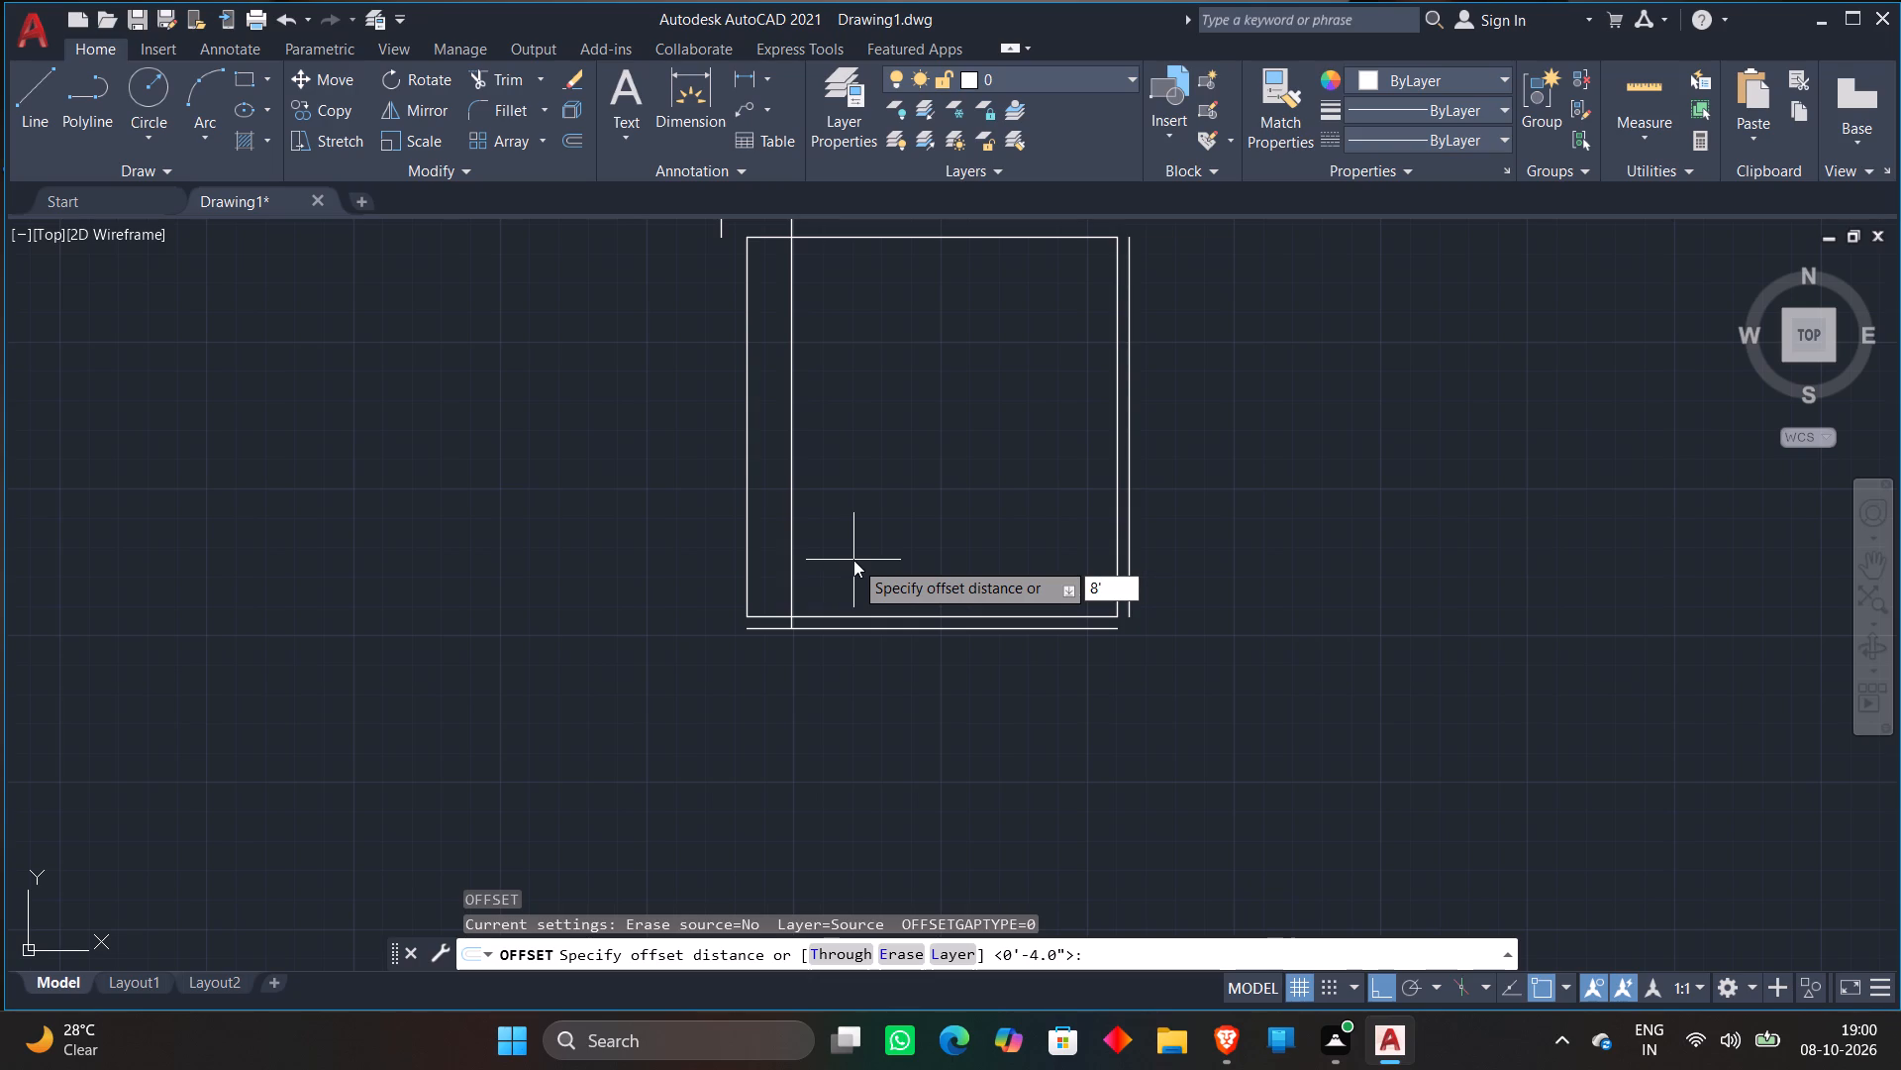
key("Return")
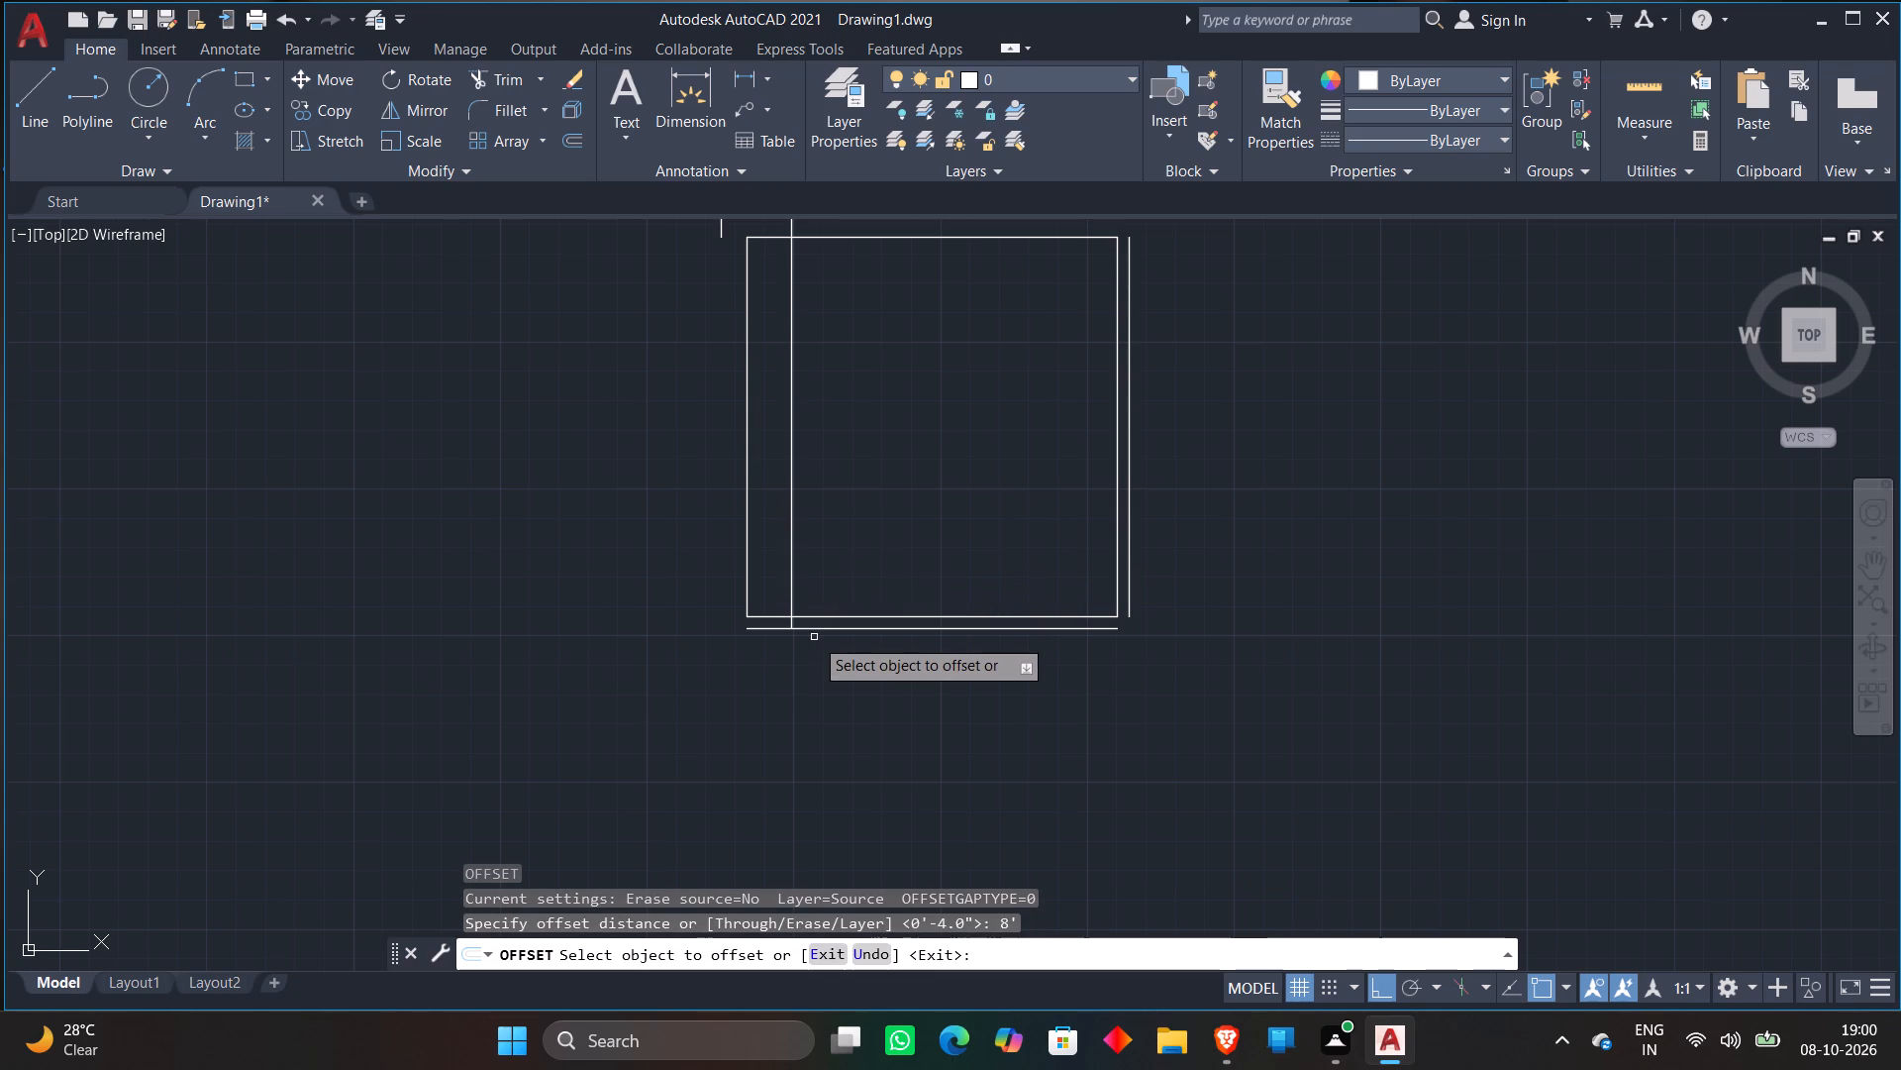
left_click(818, 628)
left_click(809, 753)
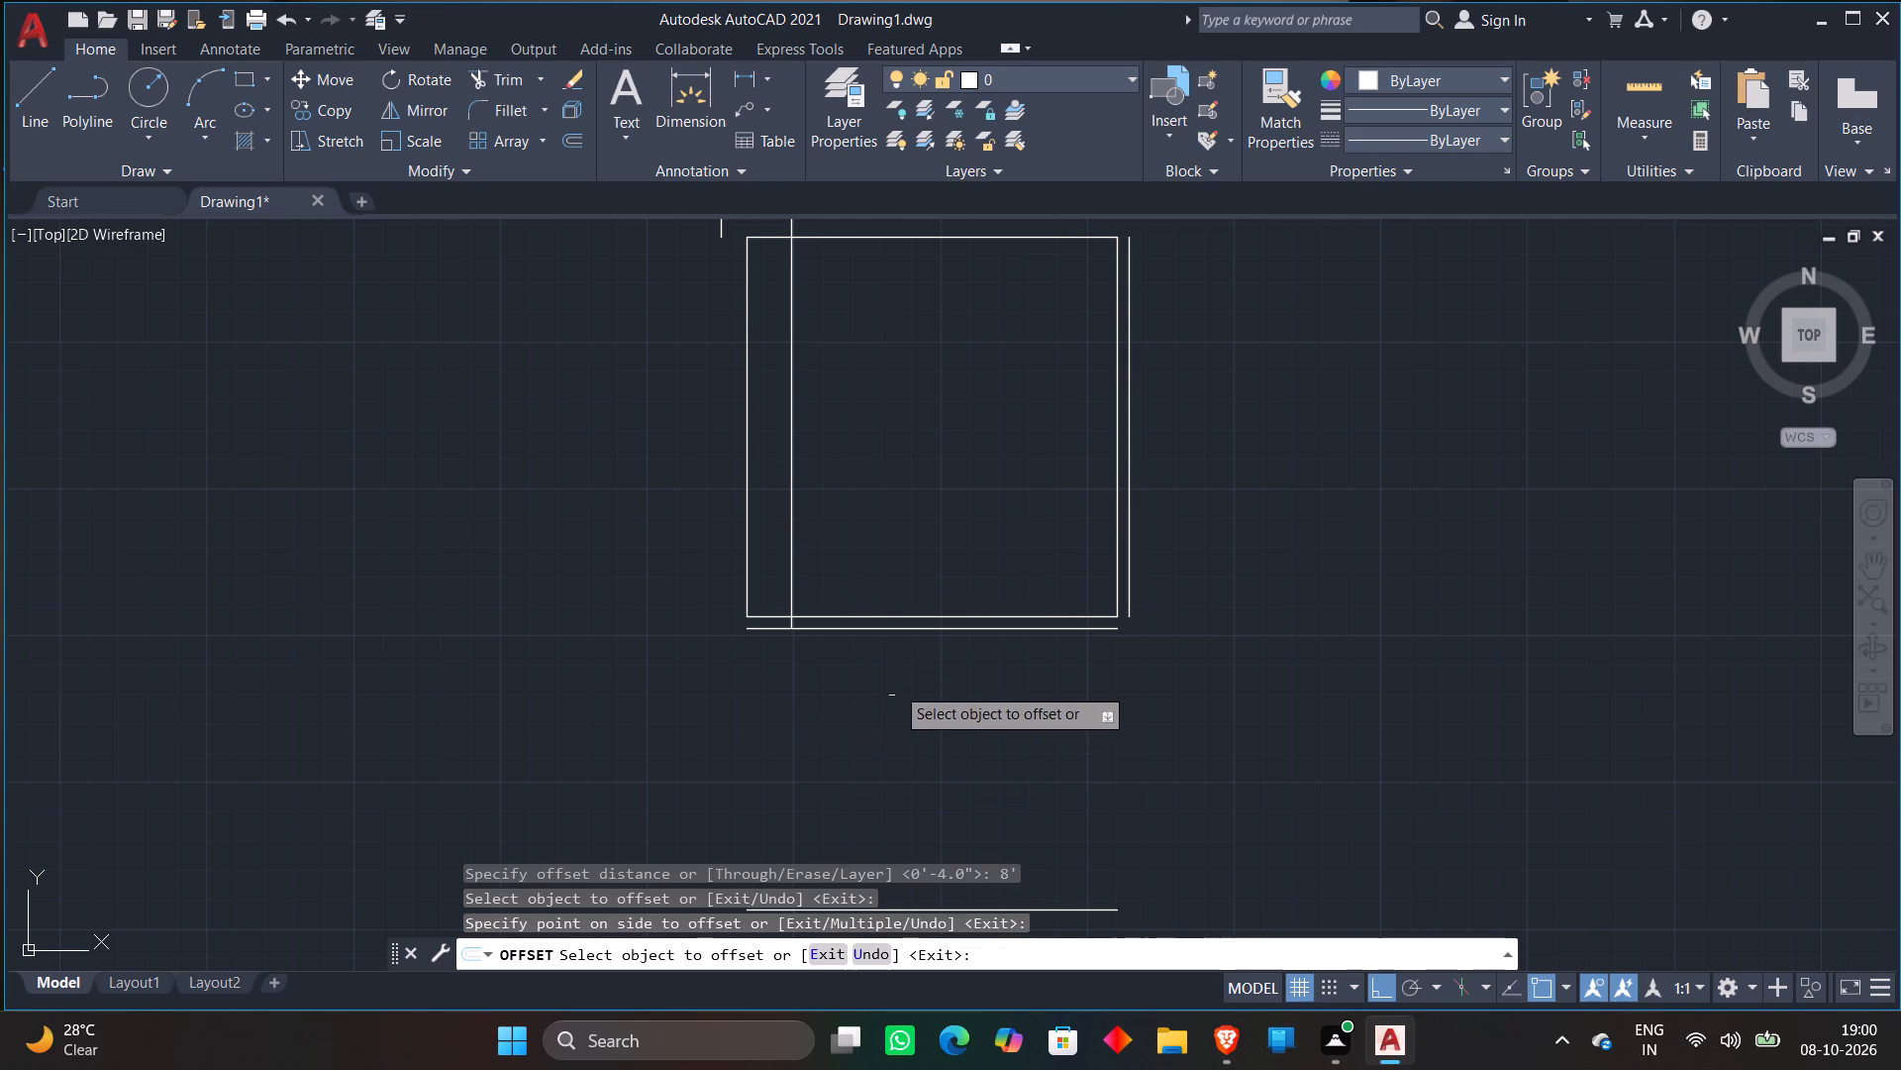
scroll(929, 638, "down", 3)
scroll(901, 689, "up", 1)
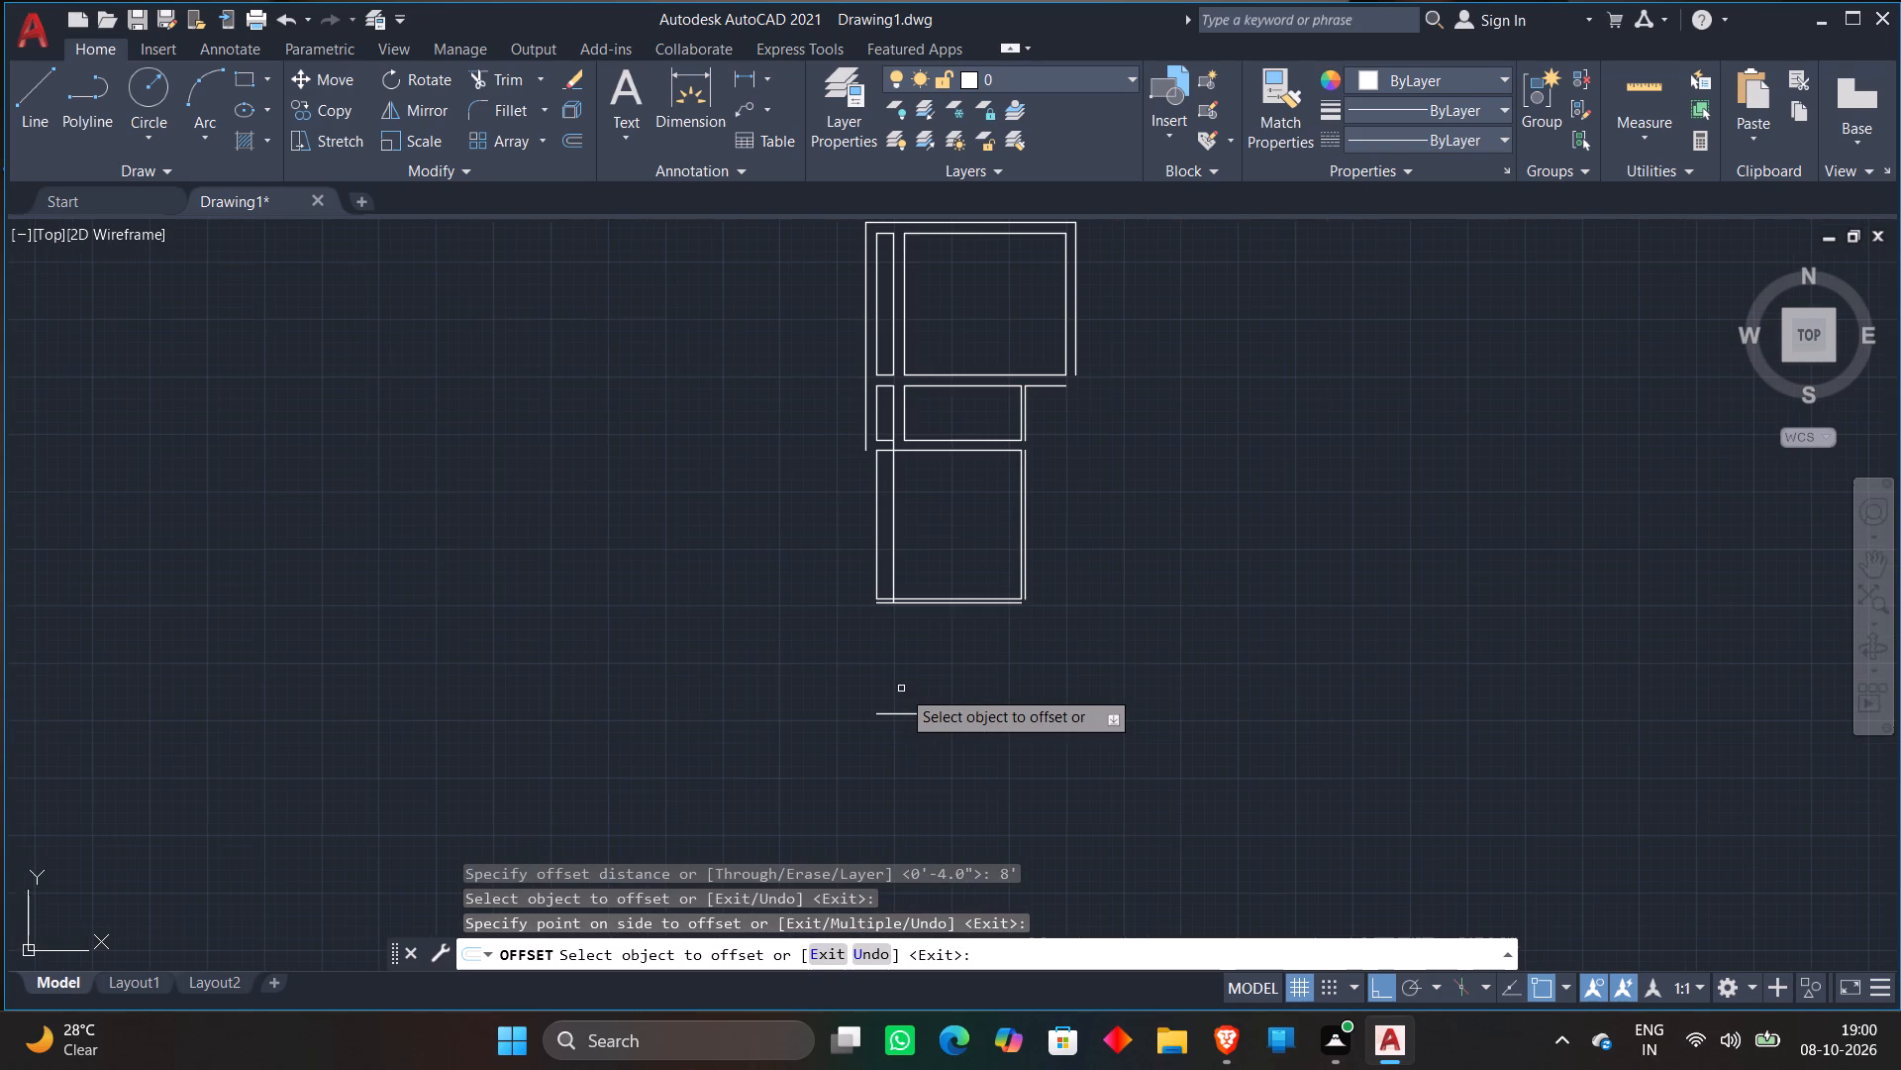
scroll(901, 689, "up", 1)
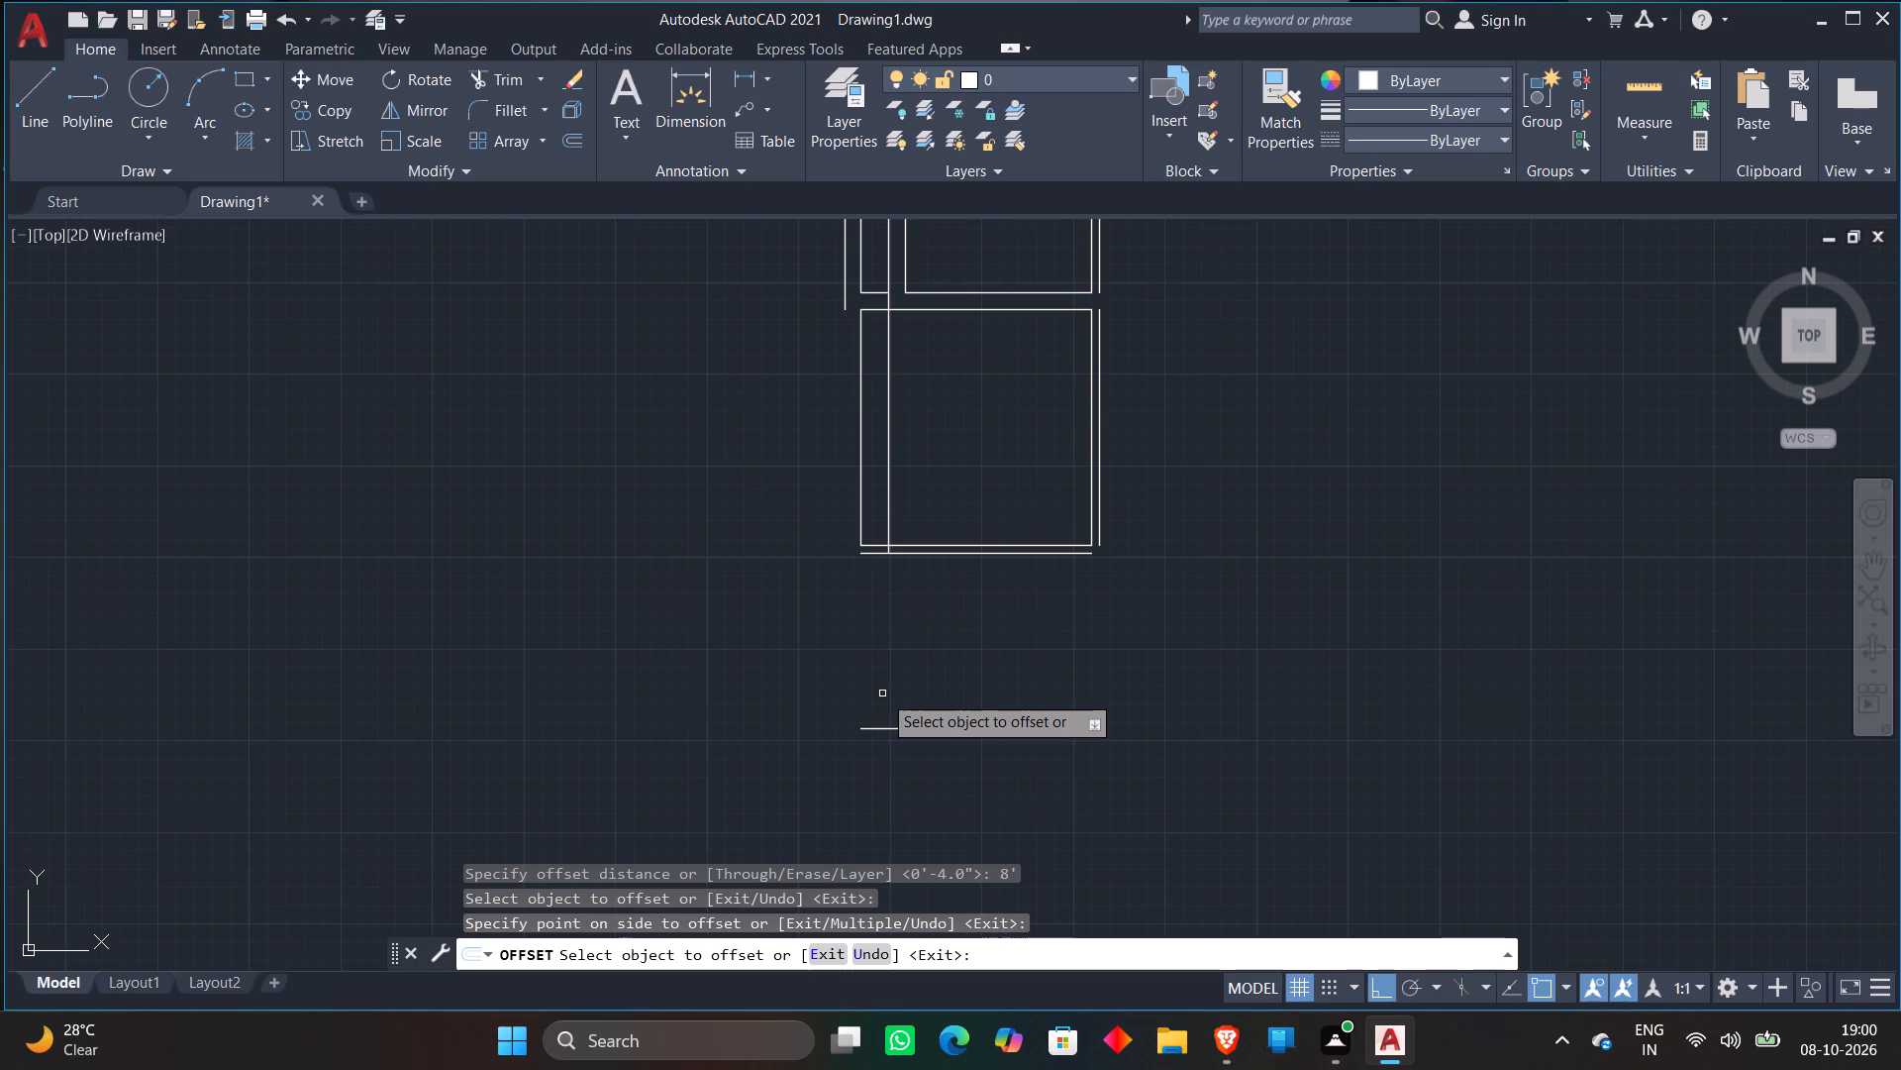
key("Escape")
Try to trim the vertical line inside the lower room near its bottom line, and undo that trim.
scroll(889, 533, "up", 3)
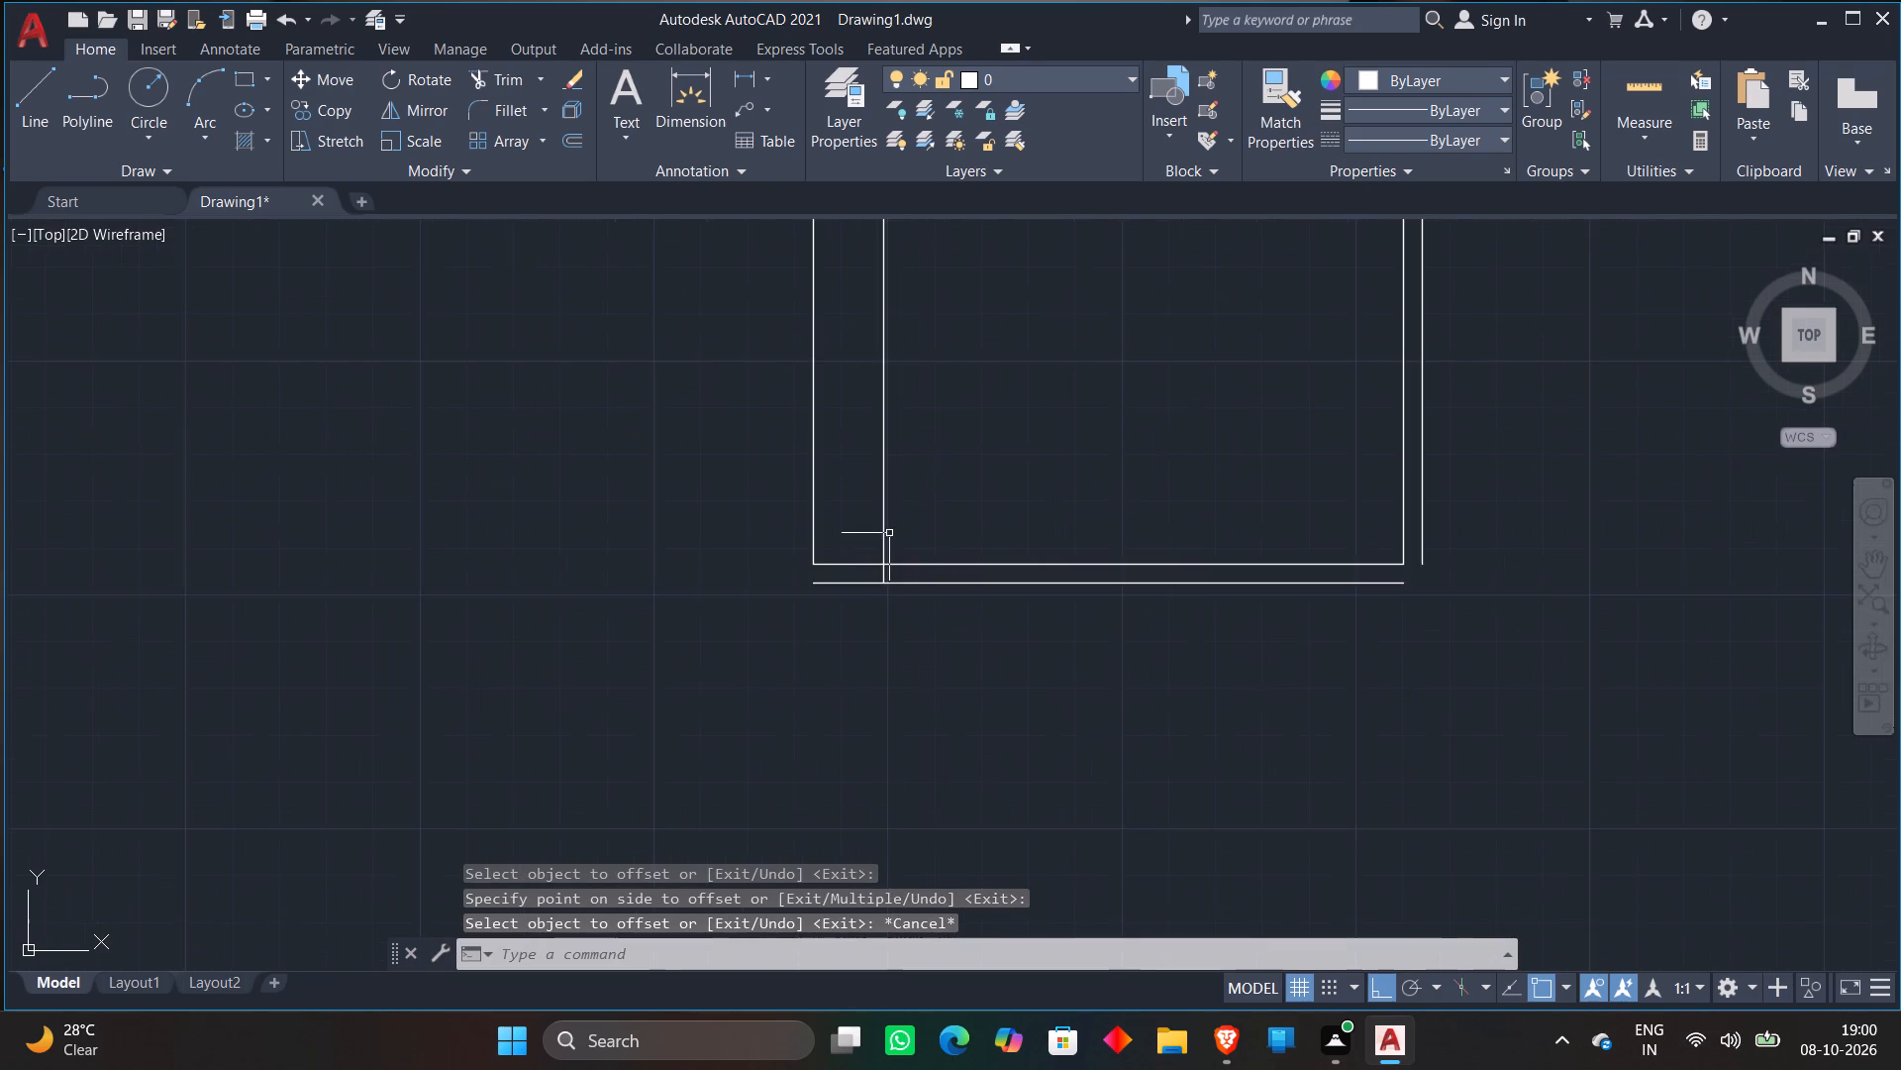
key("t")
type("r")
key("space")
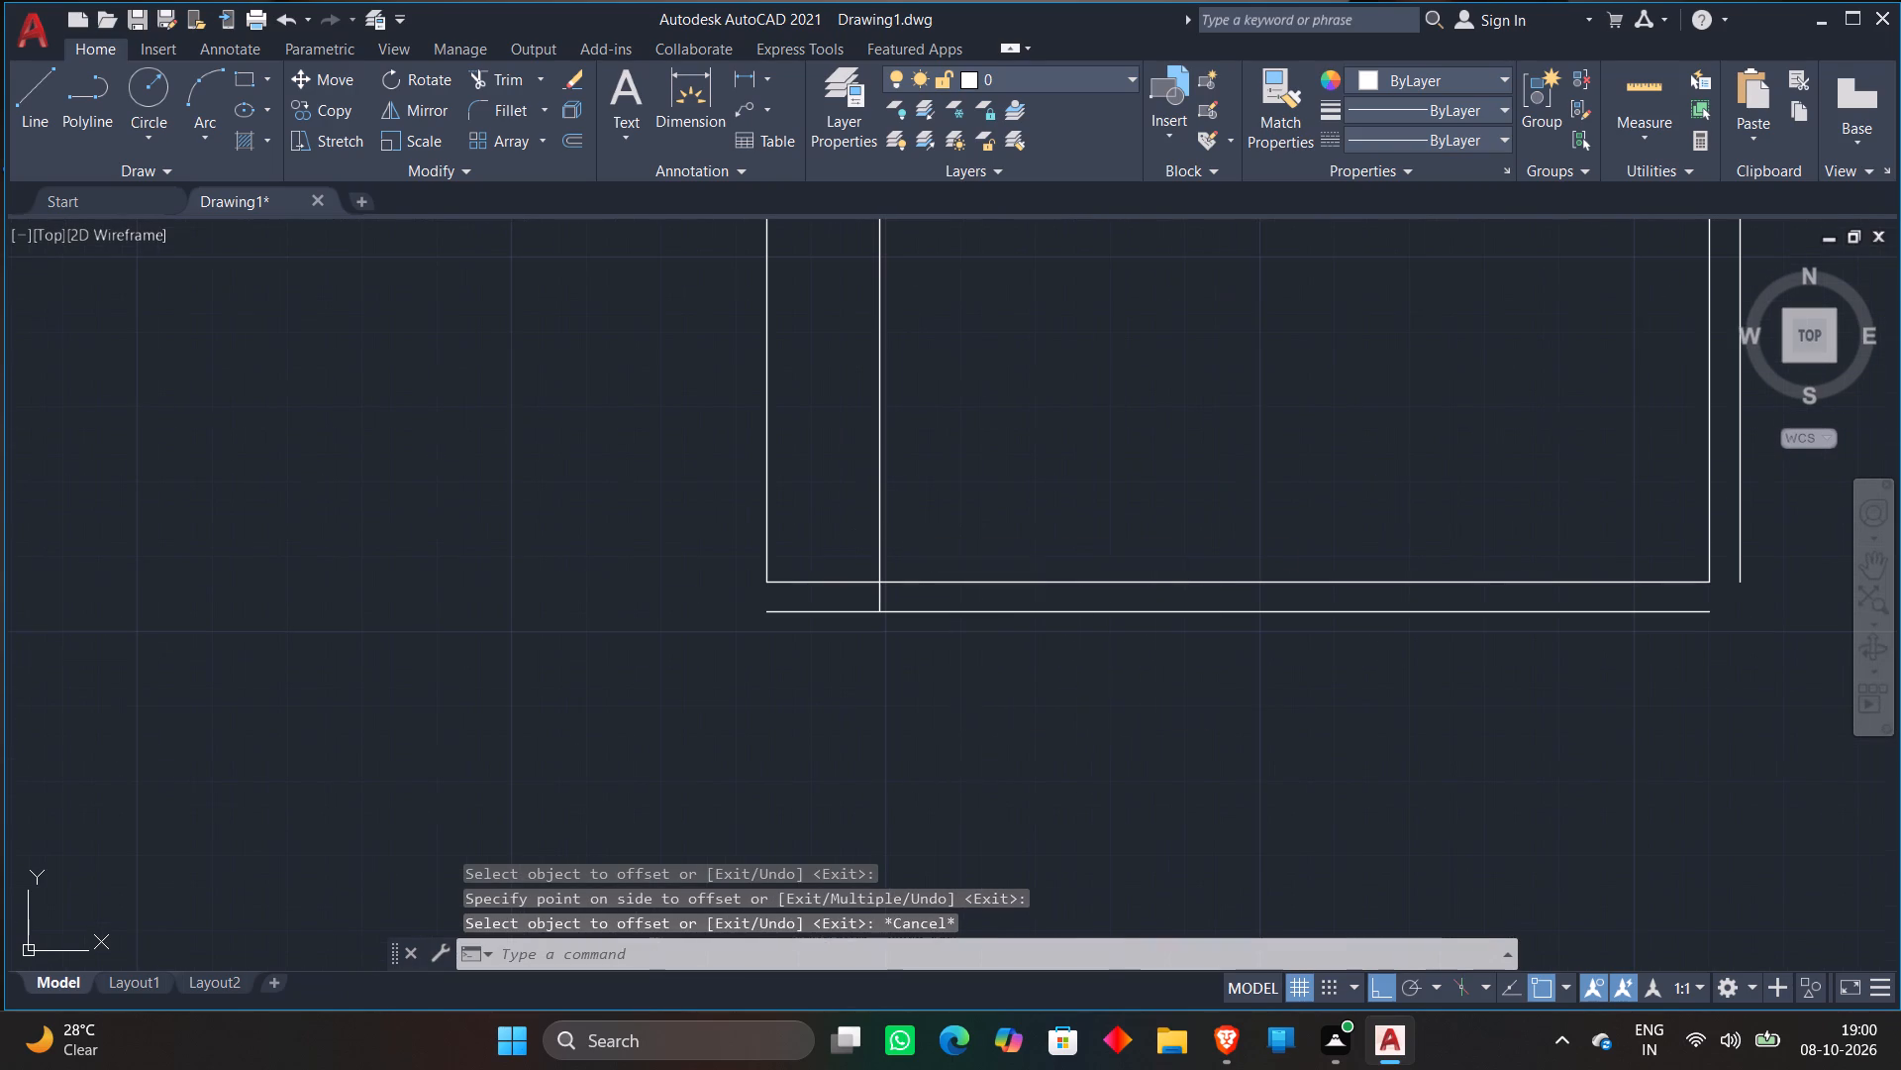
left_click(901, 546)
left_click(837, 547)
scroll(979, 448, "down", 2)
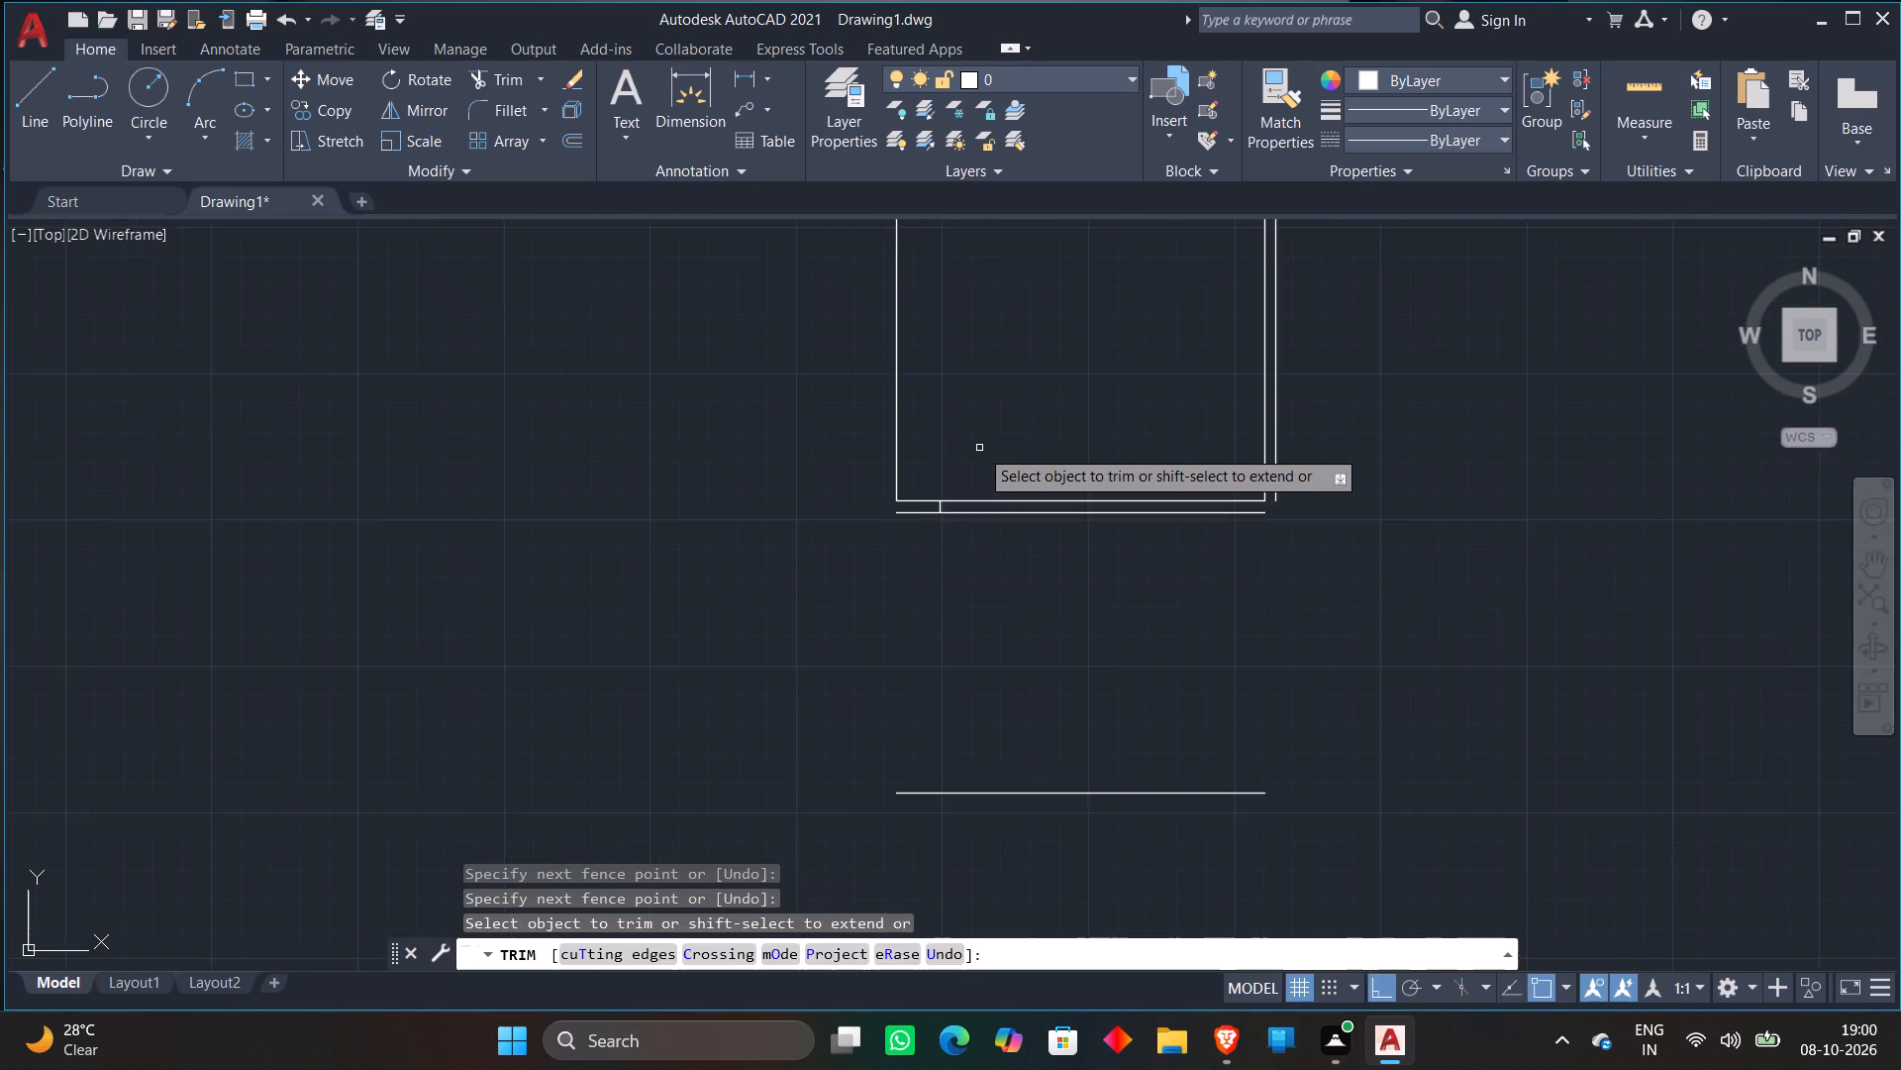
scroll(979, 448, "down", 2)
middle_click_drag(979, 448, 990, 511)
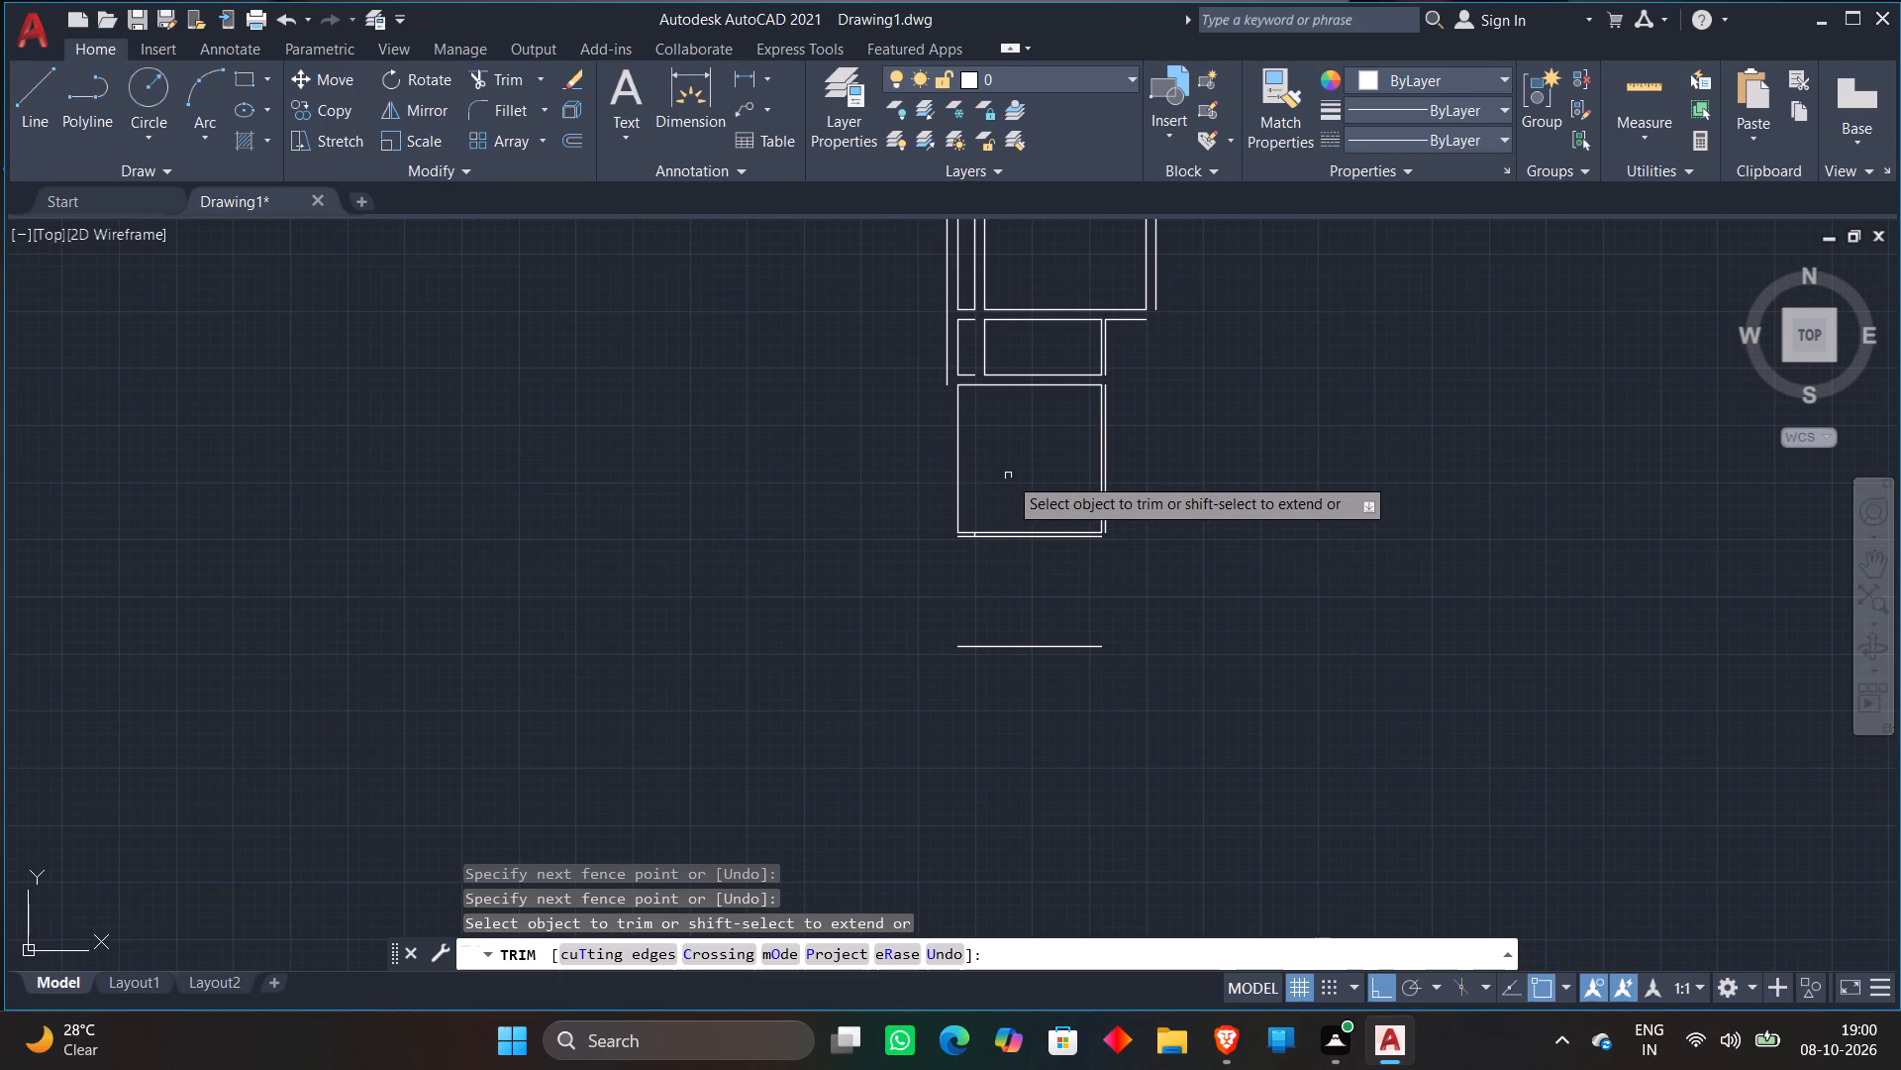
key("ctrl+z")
Trim the extended vertical line out of the wall gap above the lower room and out of the lower room itself.
scroll(1002, 460, "down", 3)
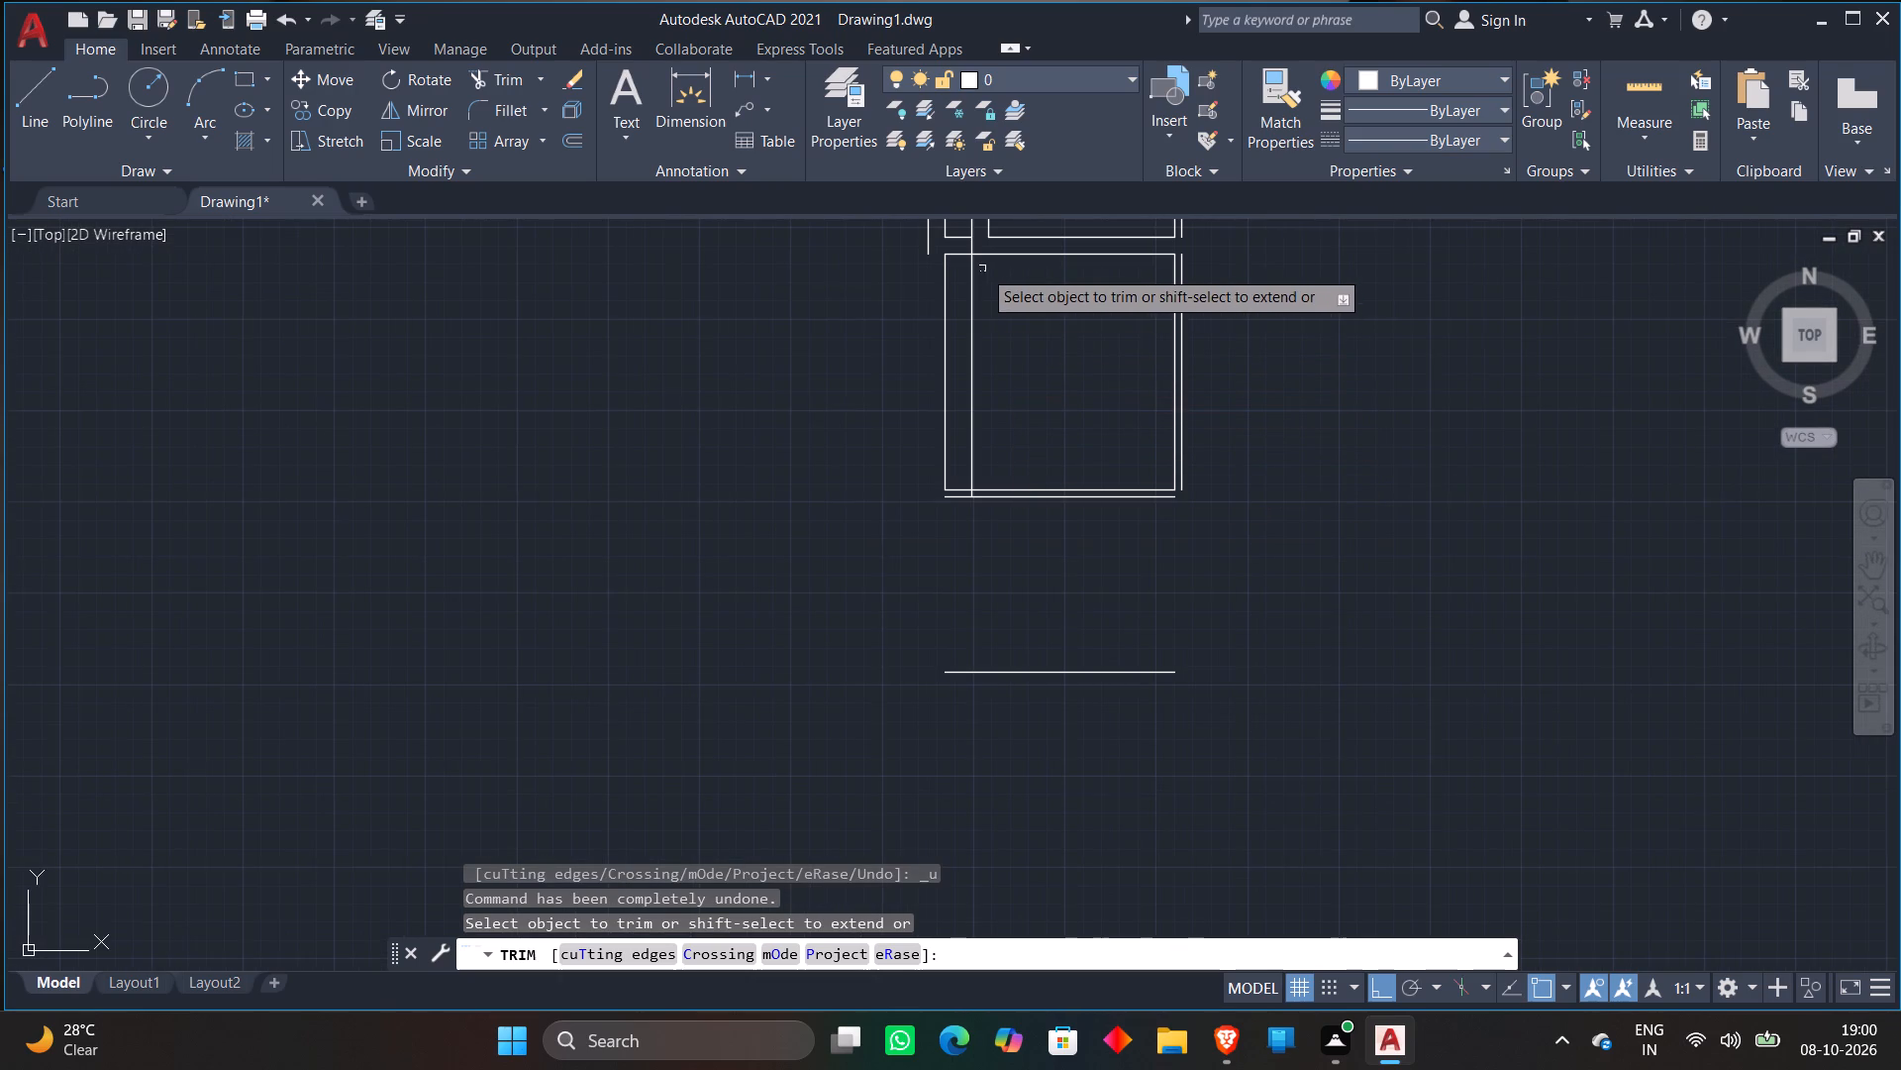
middle_click_drag(990, 295, 1006, 454)
scroll(1002, 394, "up", 3)
left_click(909, 453)
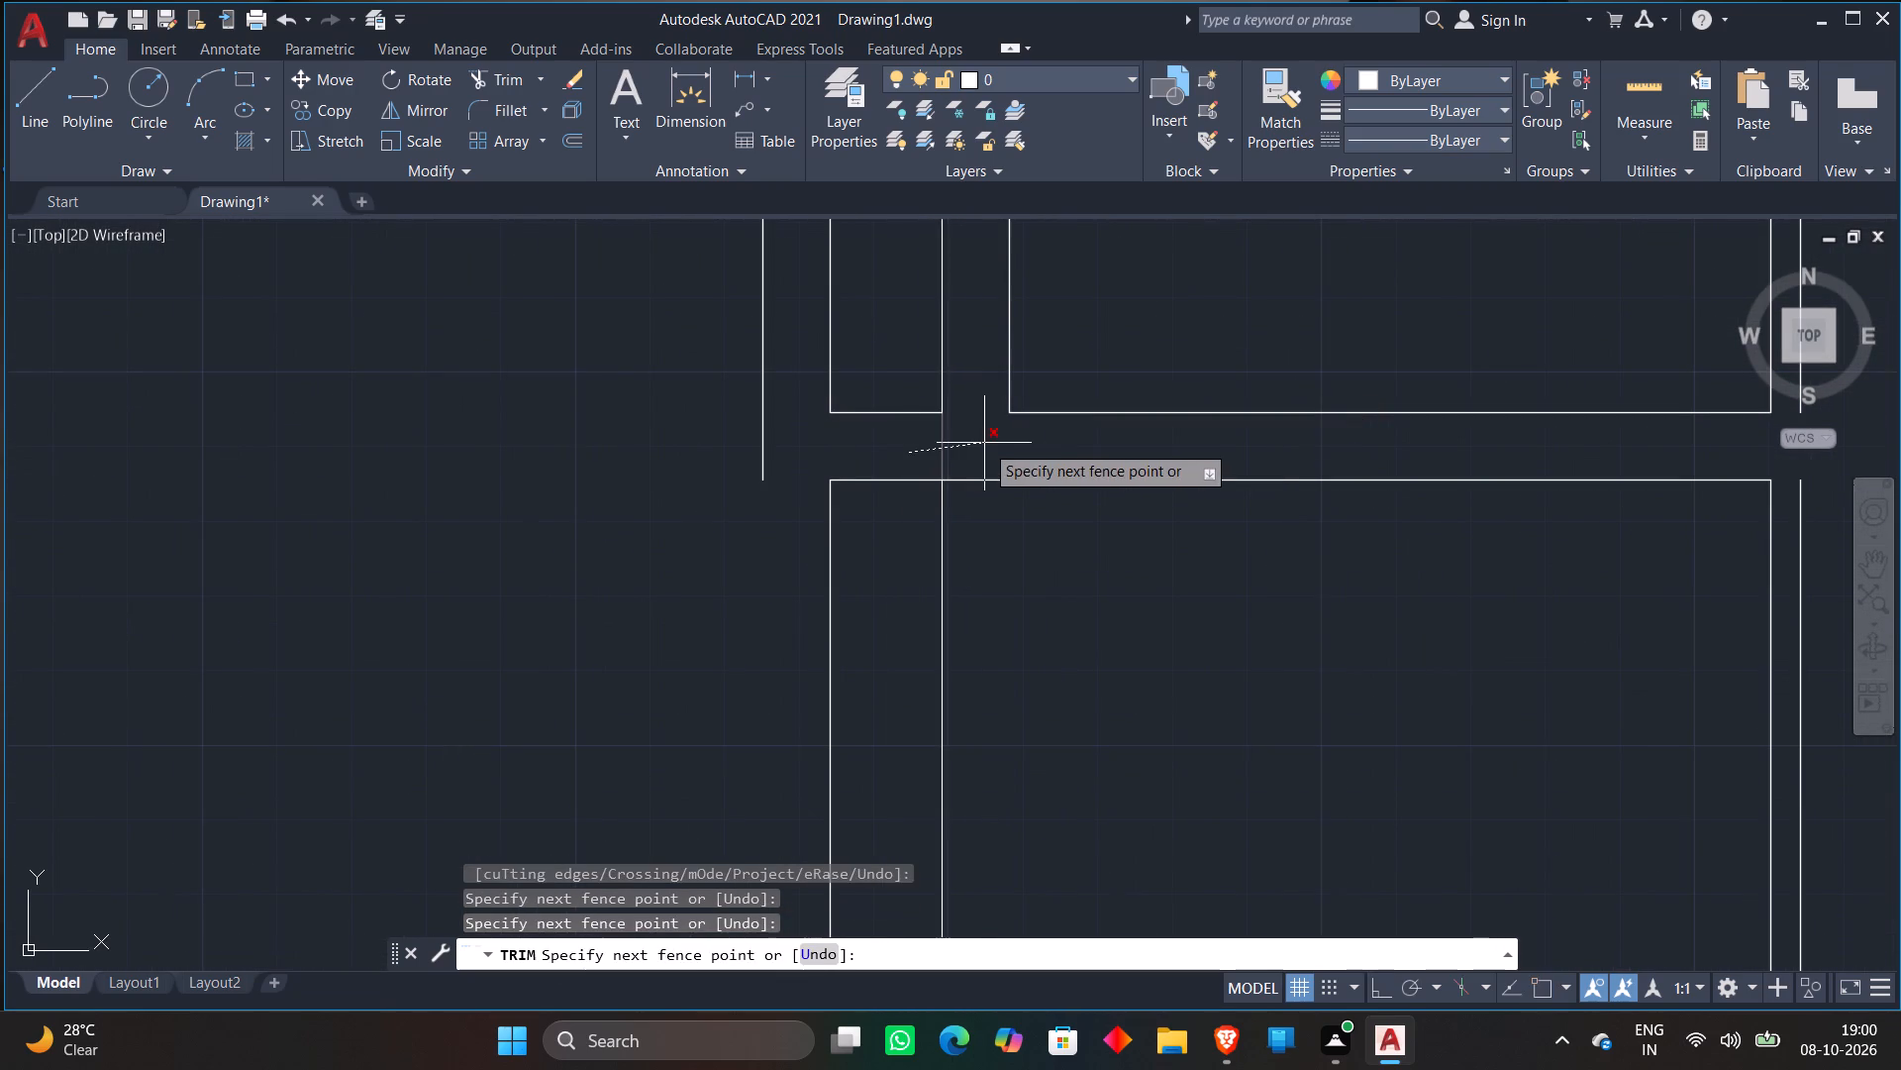
left_click(984, 443)
left_click(927, 514)
left_click(1012, 518)
scroll(1013, 516, "down", 3)
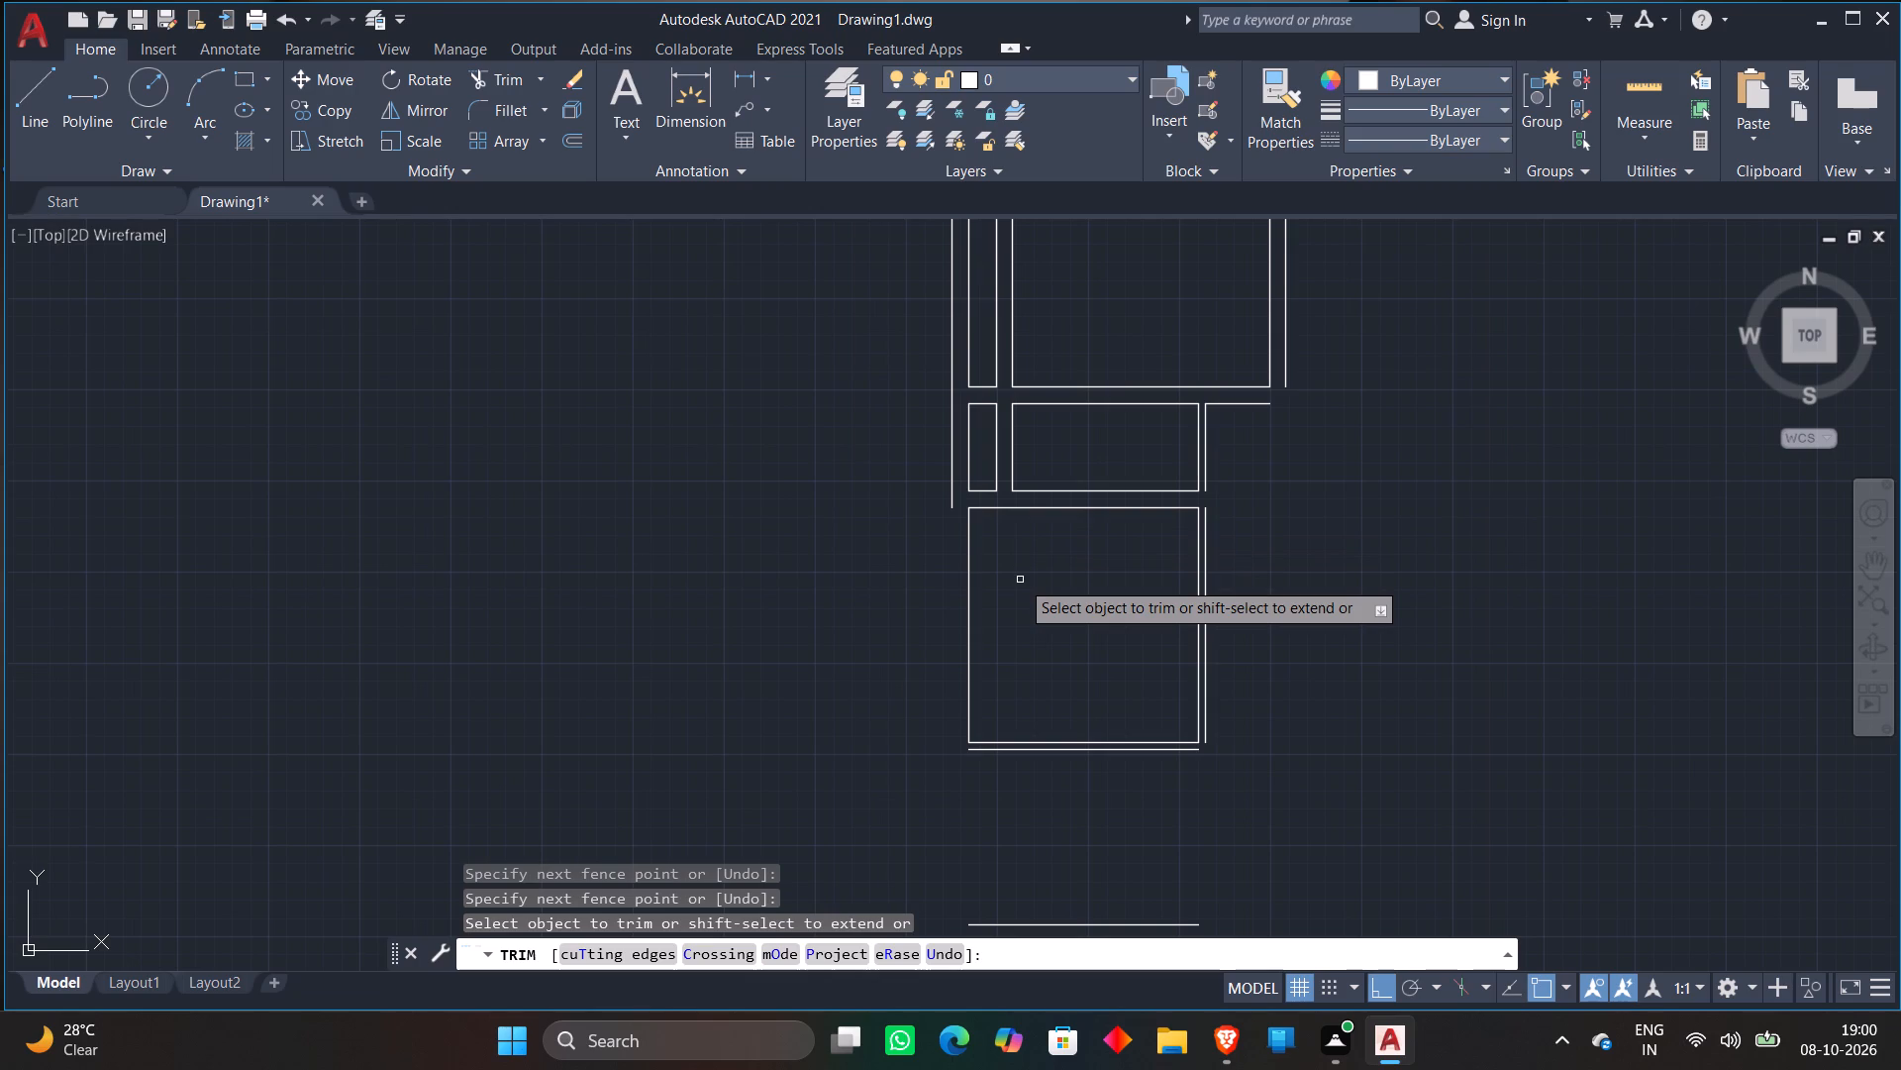
key("Escape")
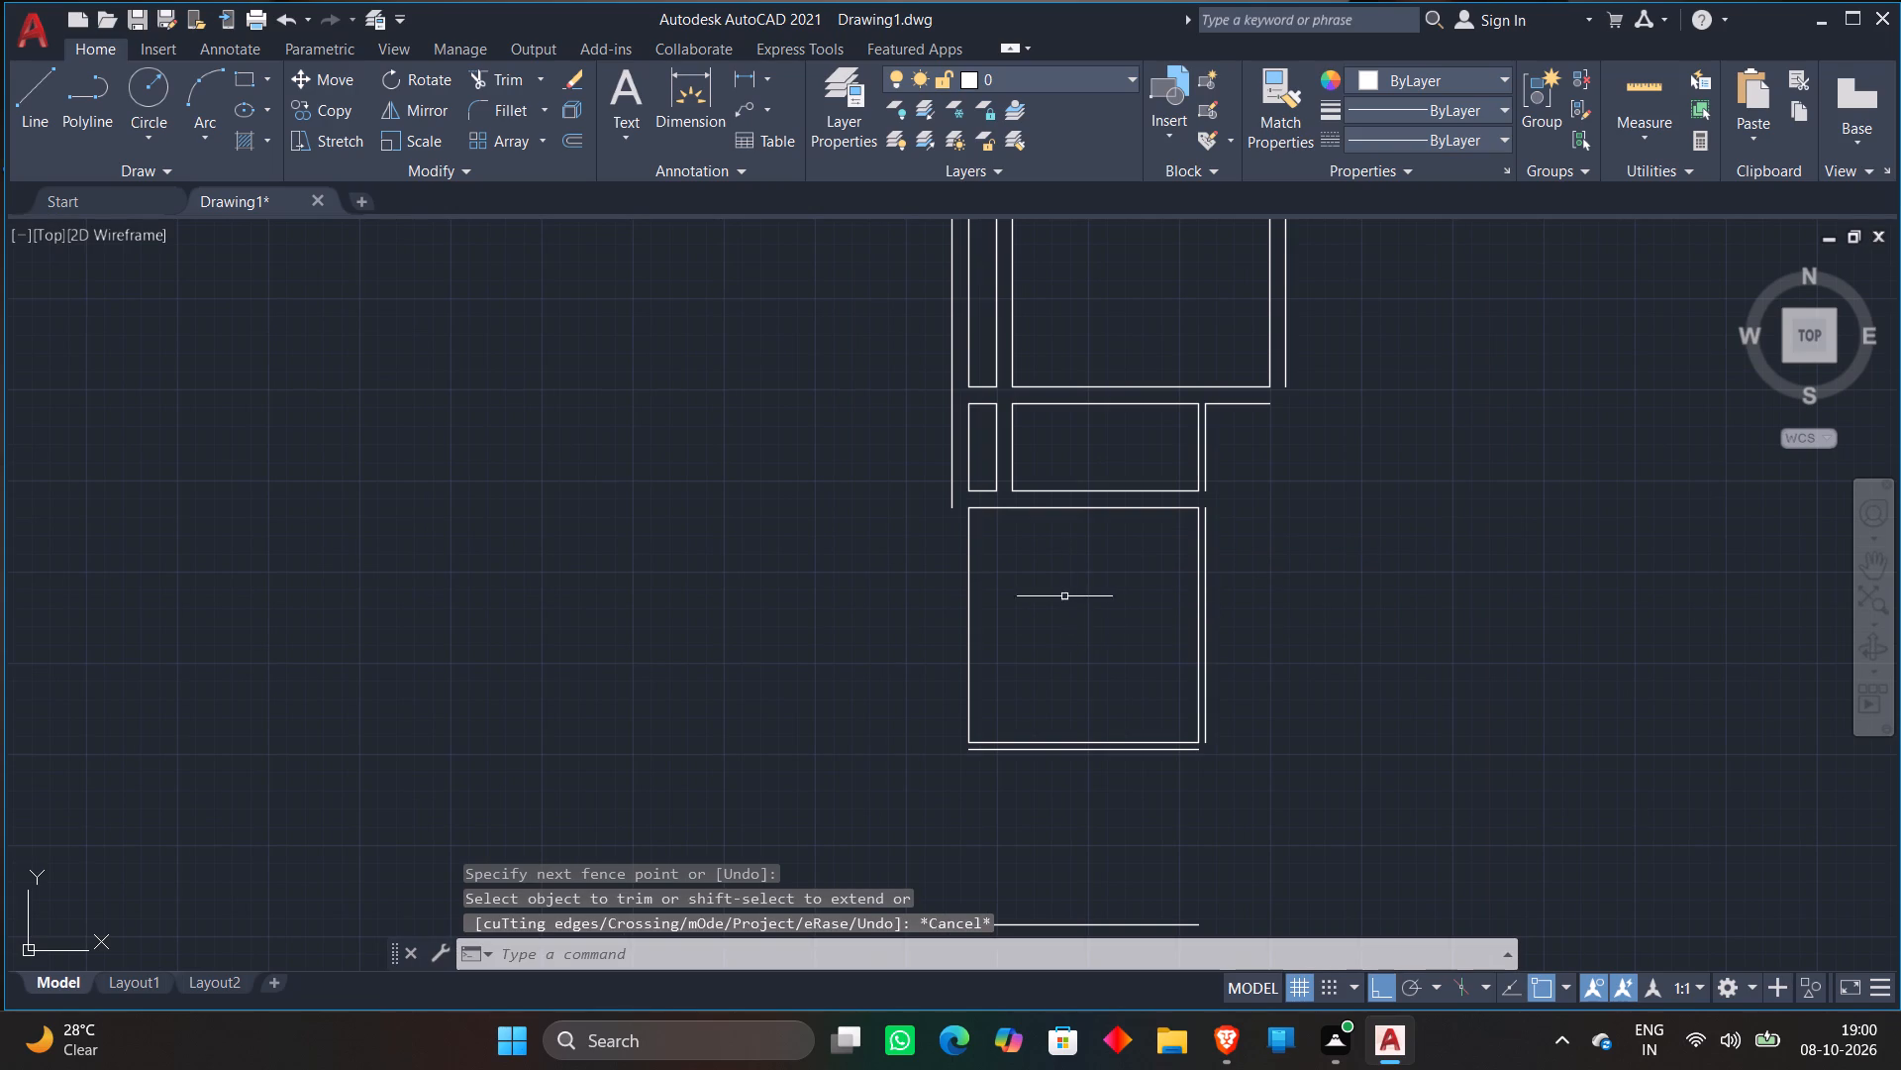
Check the length of the lower room's outer bottom wall line with a linear dimension, without placing it.
scroll(1047, 794, "up", 4)
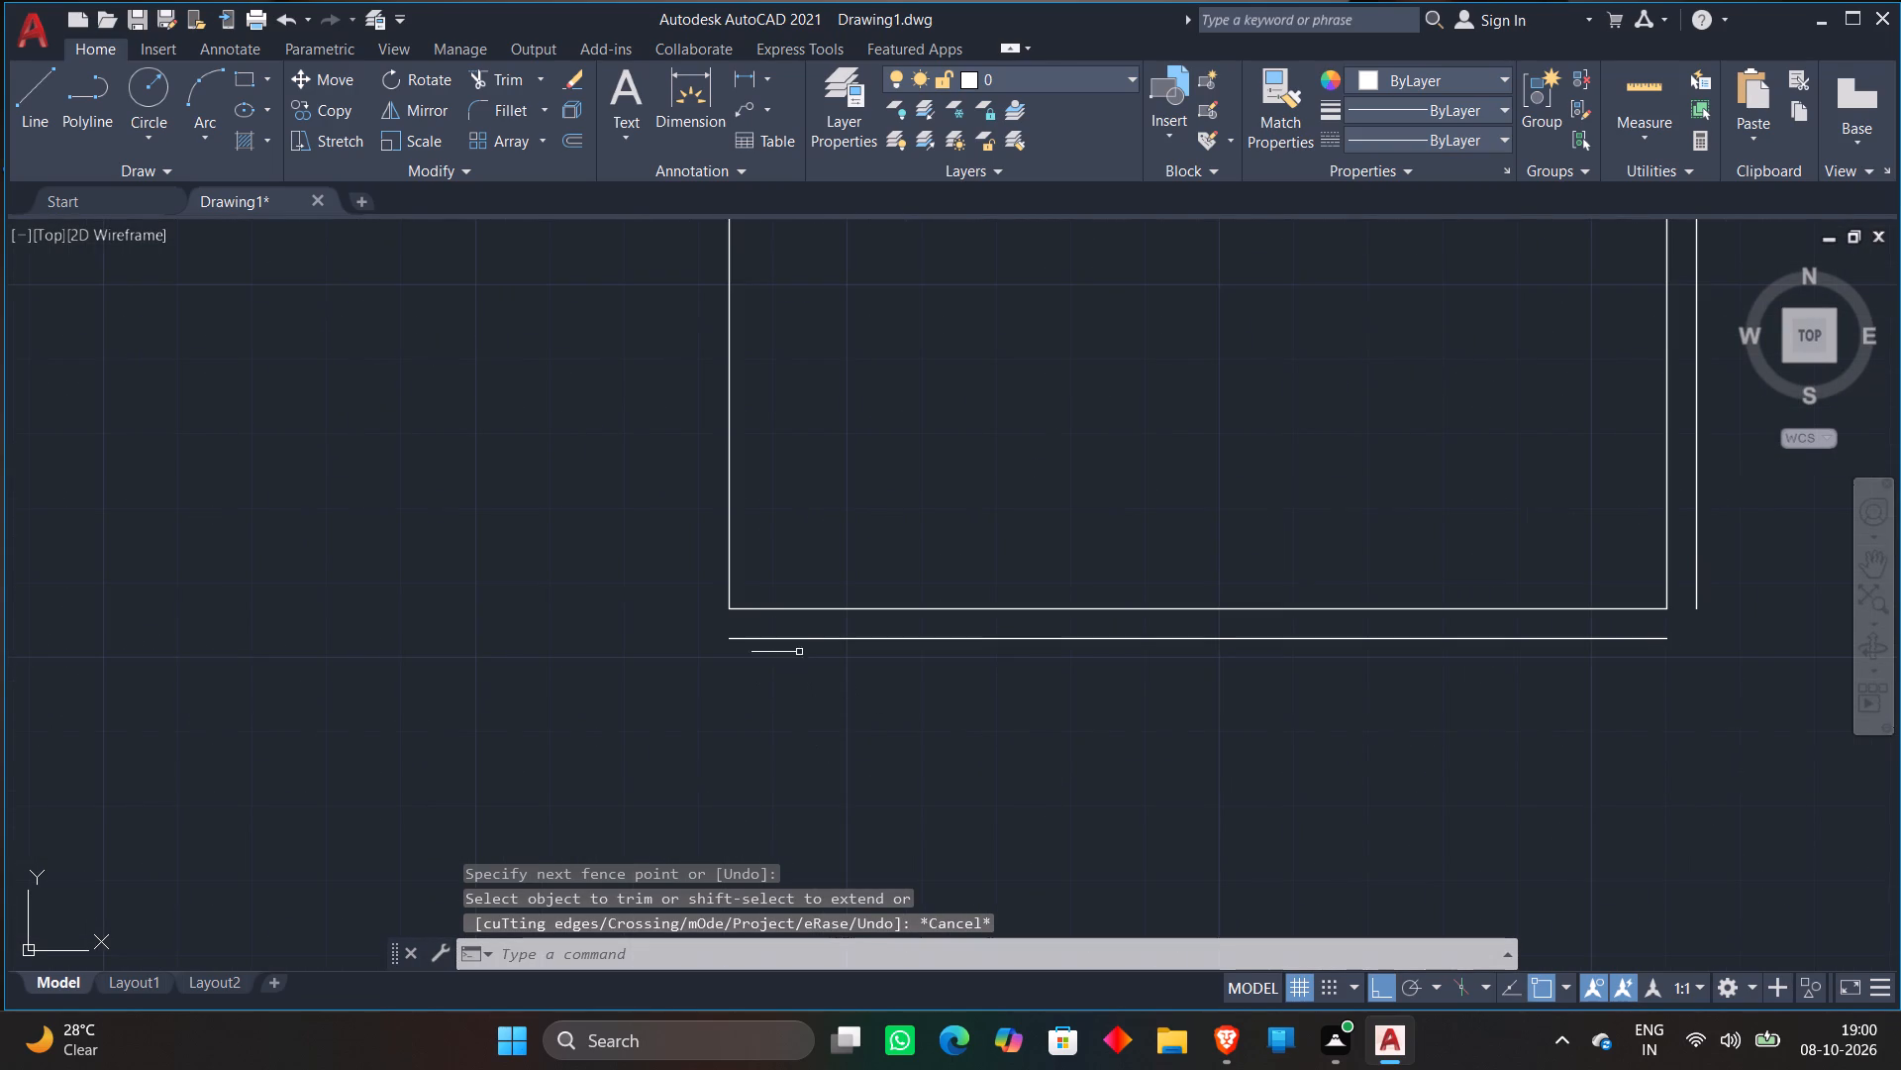
left_click(731, 80)
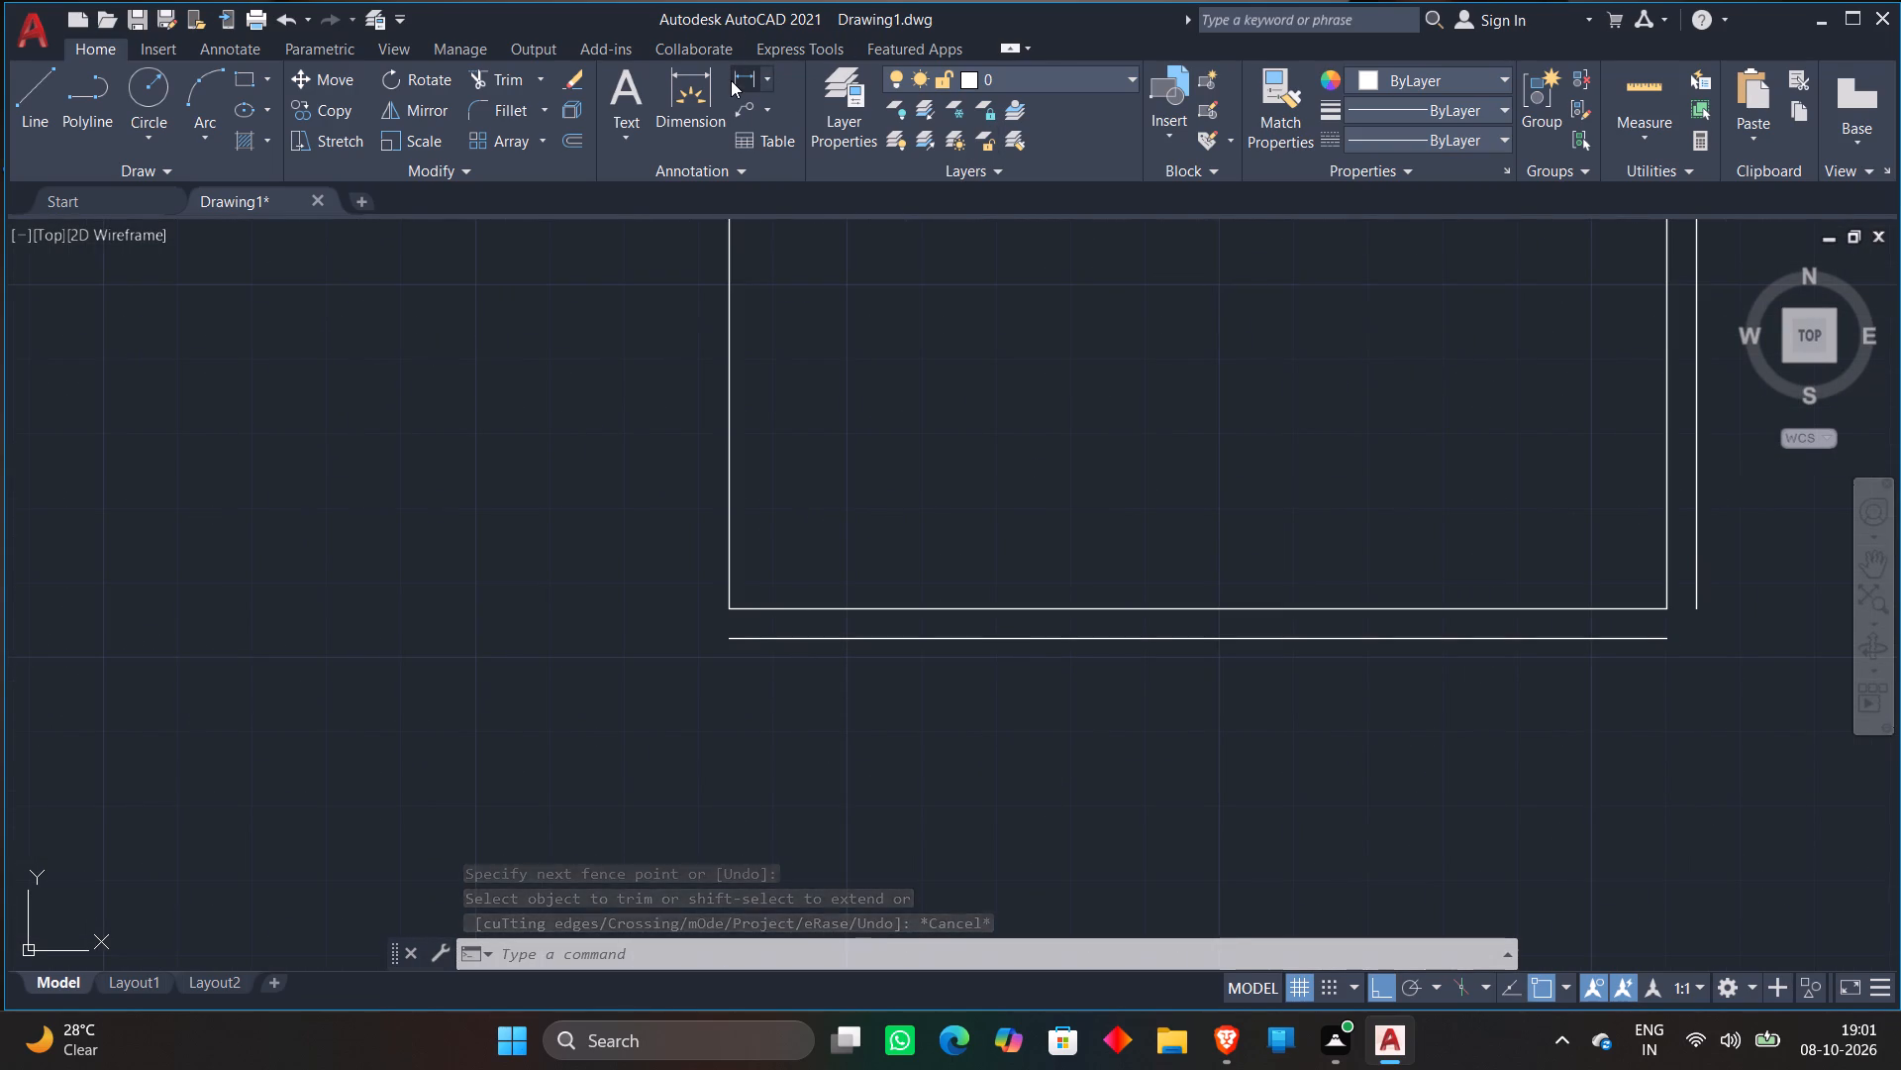
left_click(724, 641)
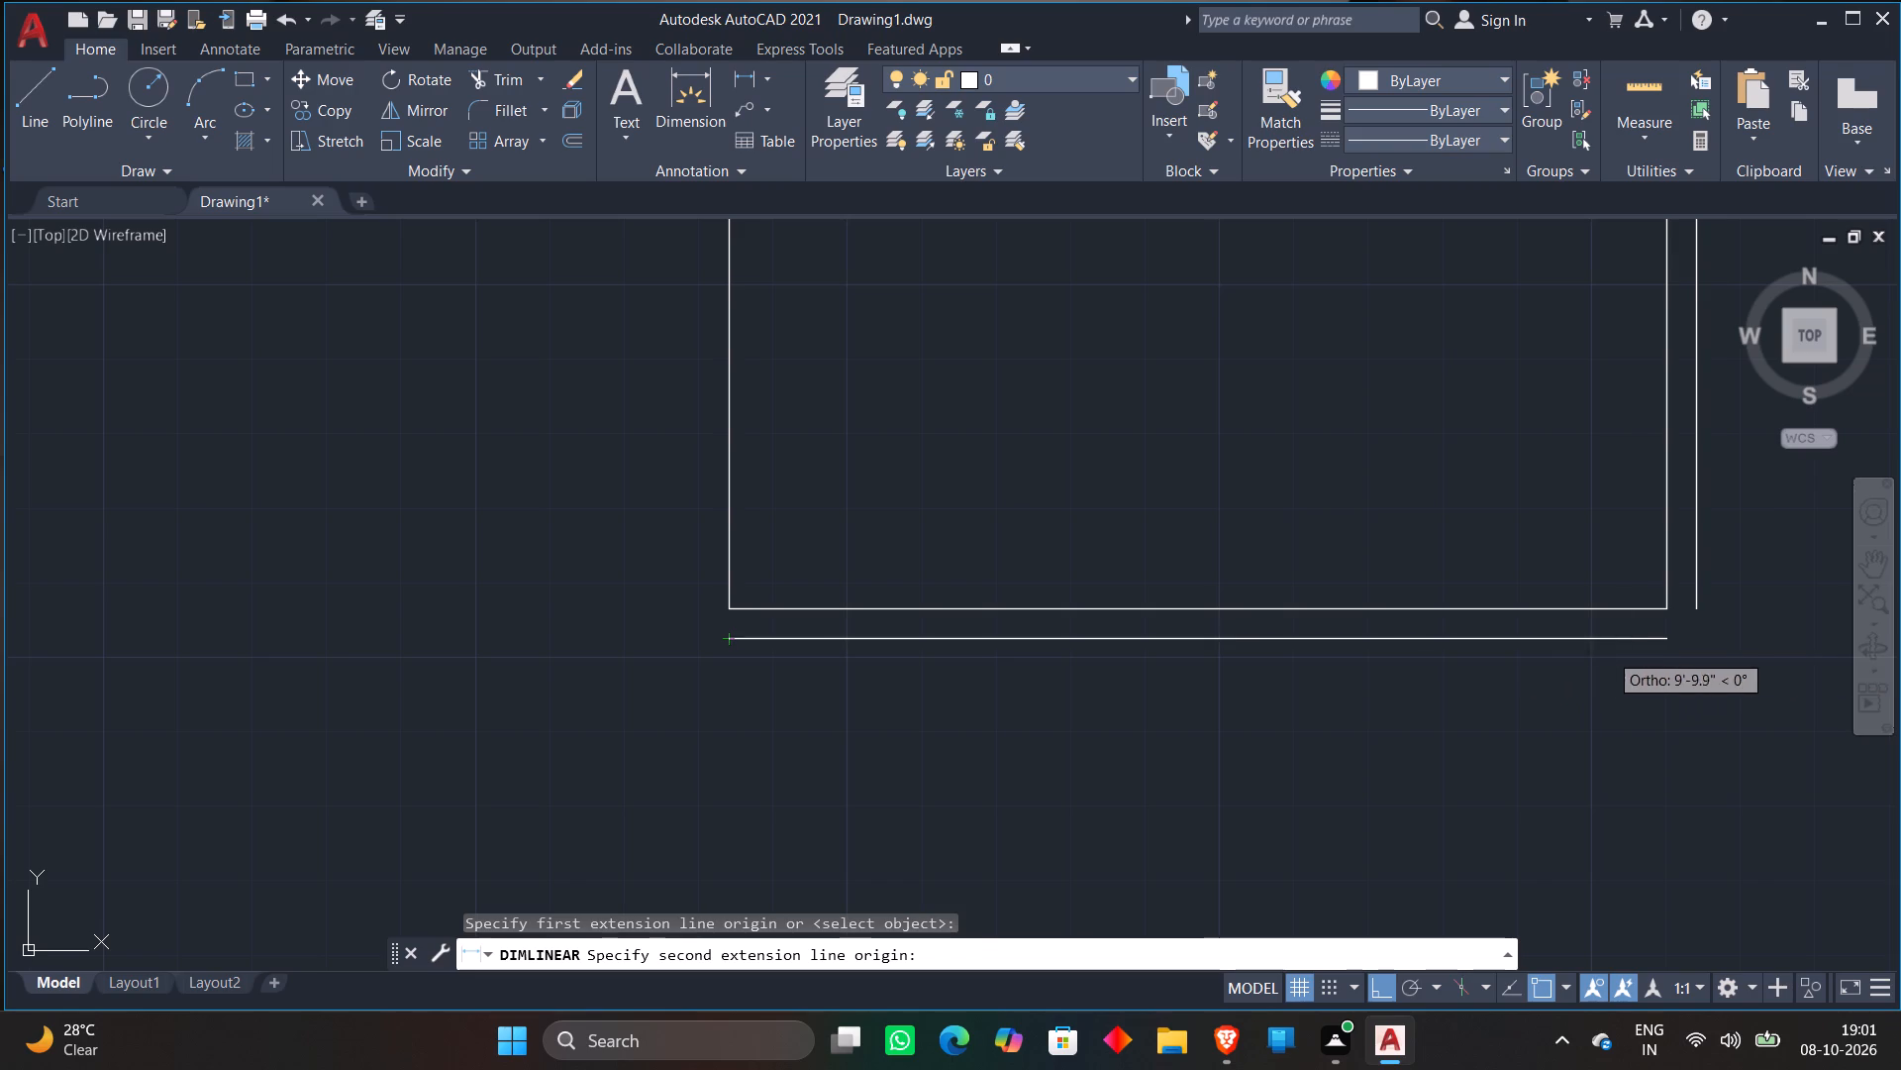
left_click(1672, 641)
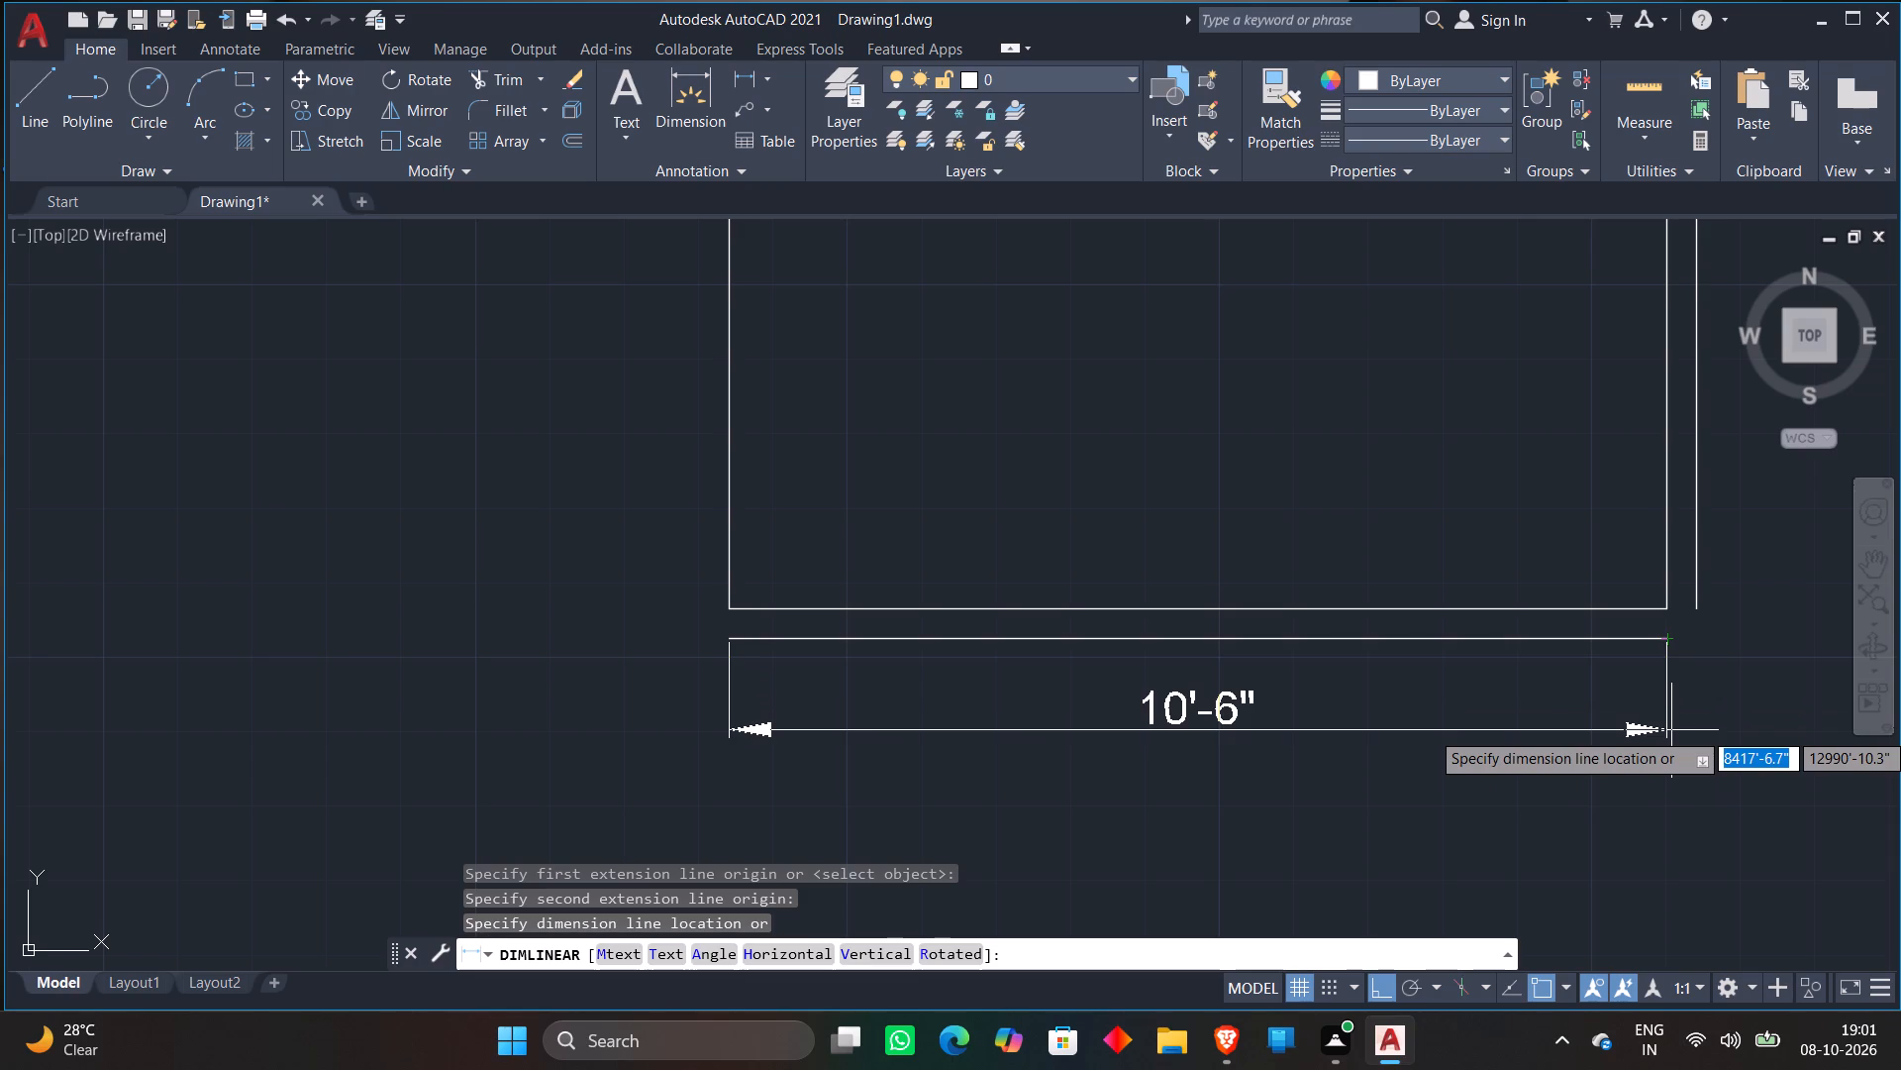
key("Escape")
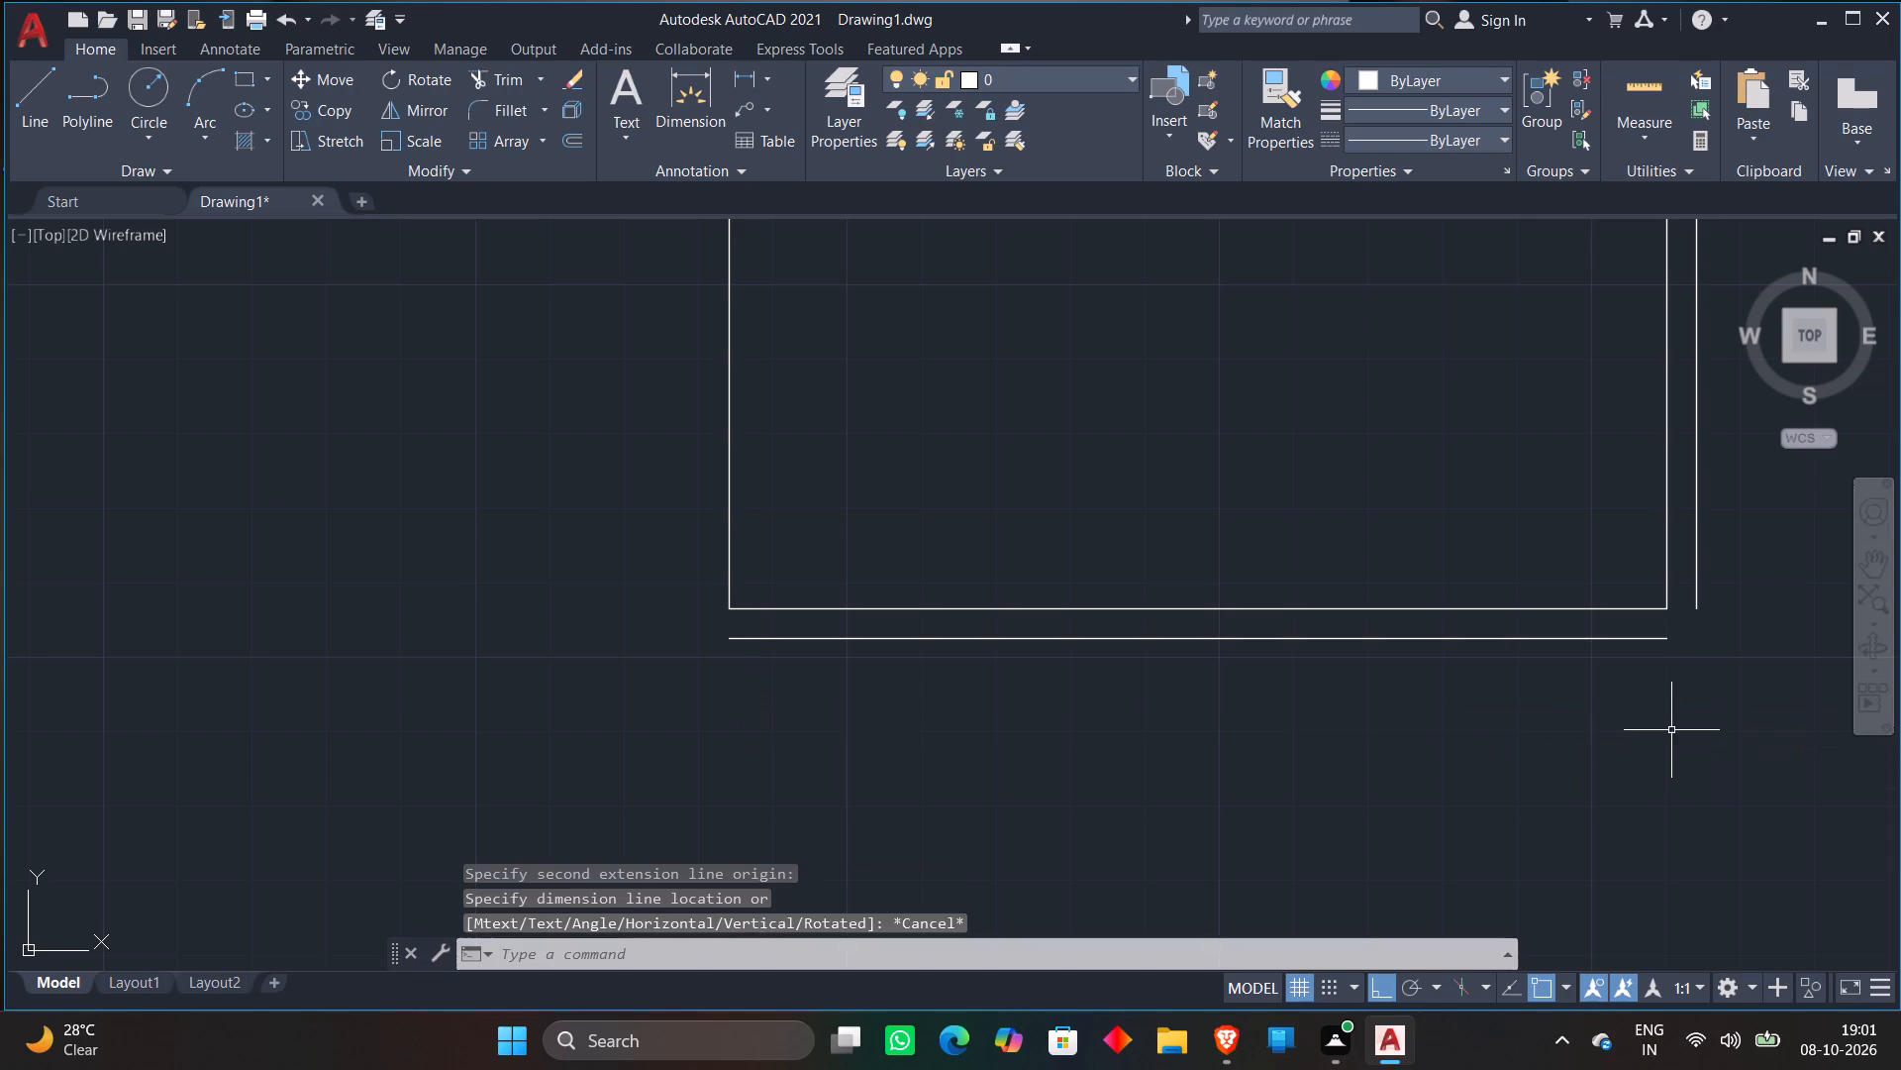
Shorten the lower room's outer bottom wall line by stretching its left endpoint 2'6" inward.
left_click(1535, 635)
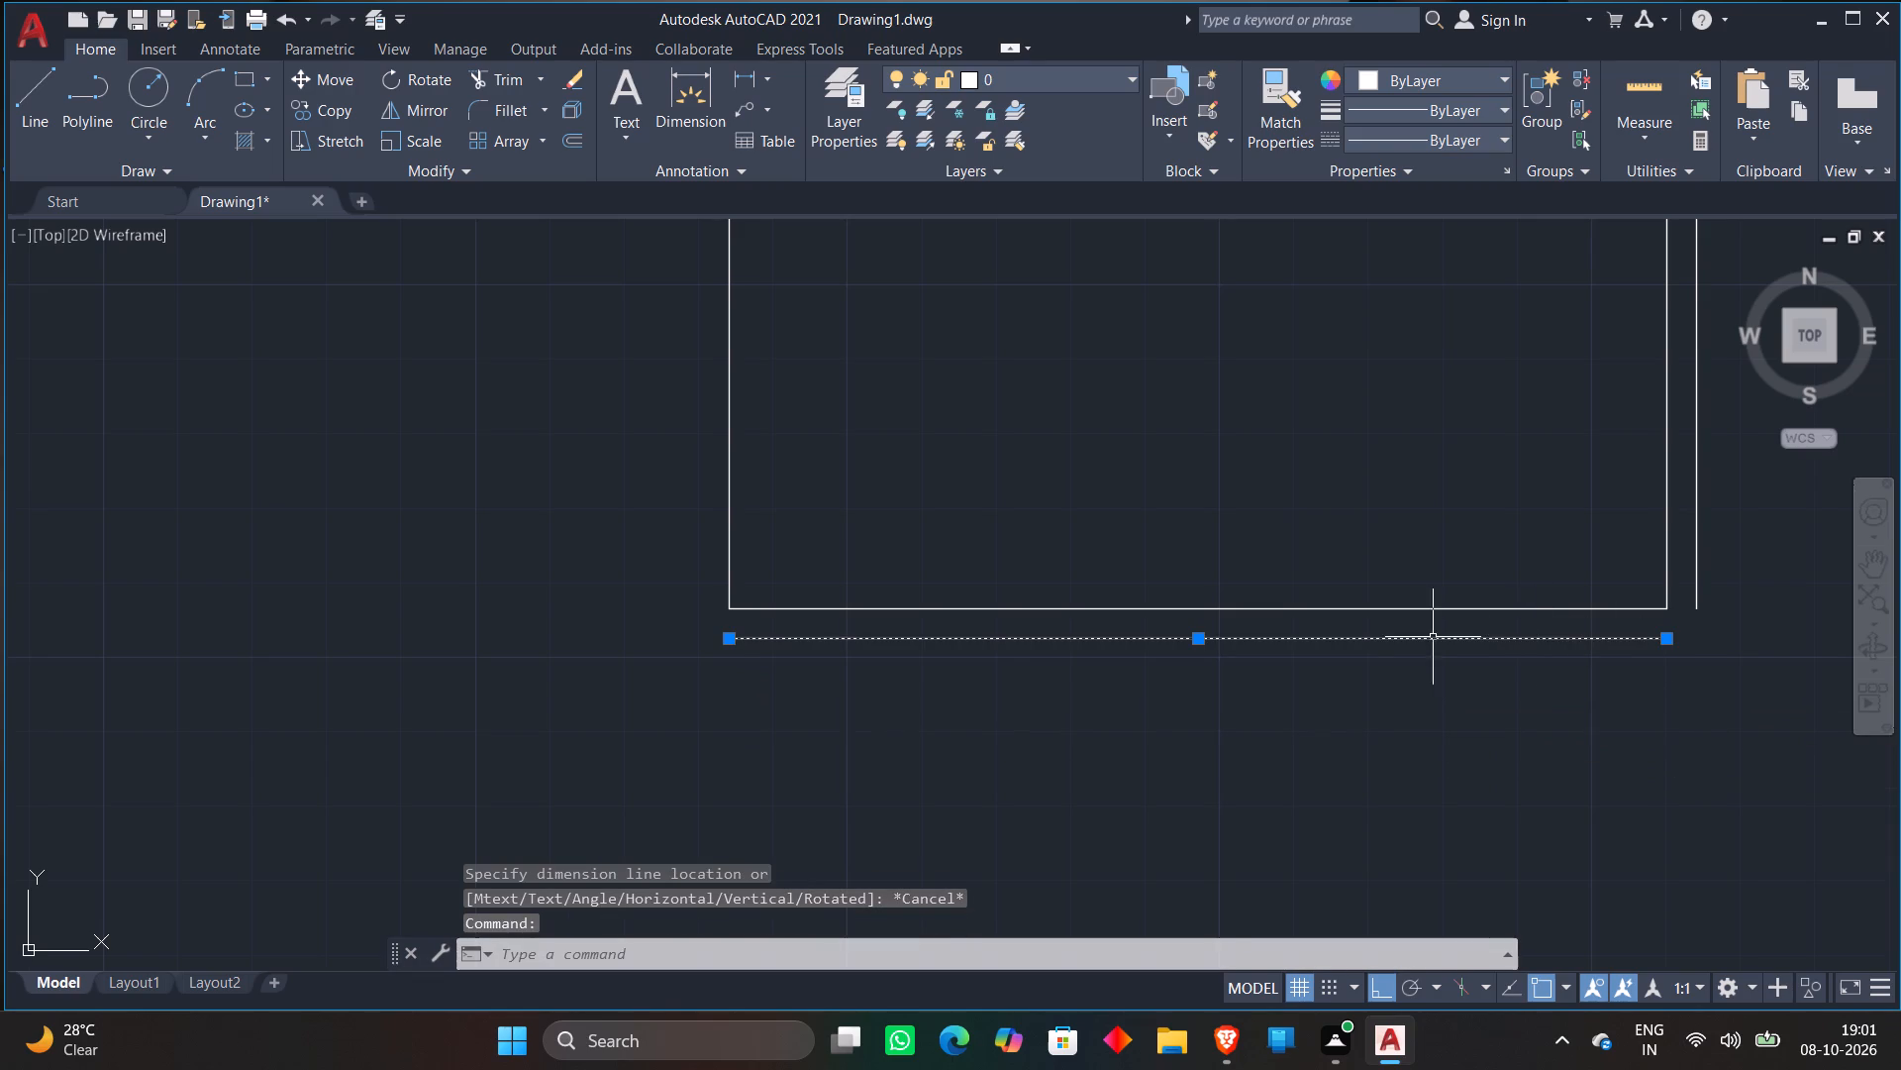
left_click(733, 644)
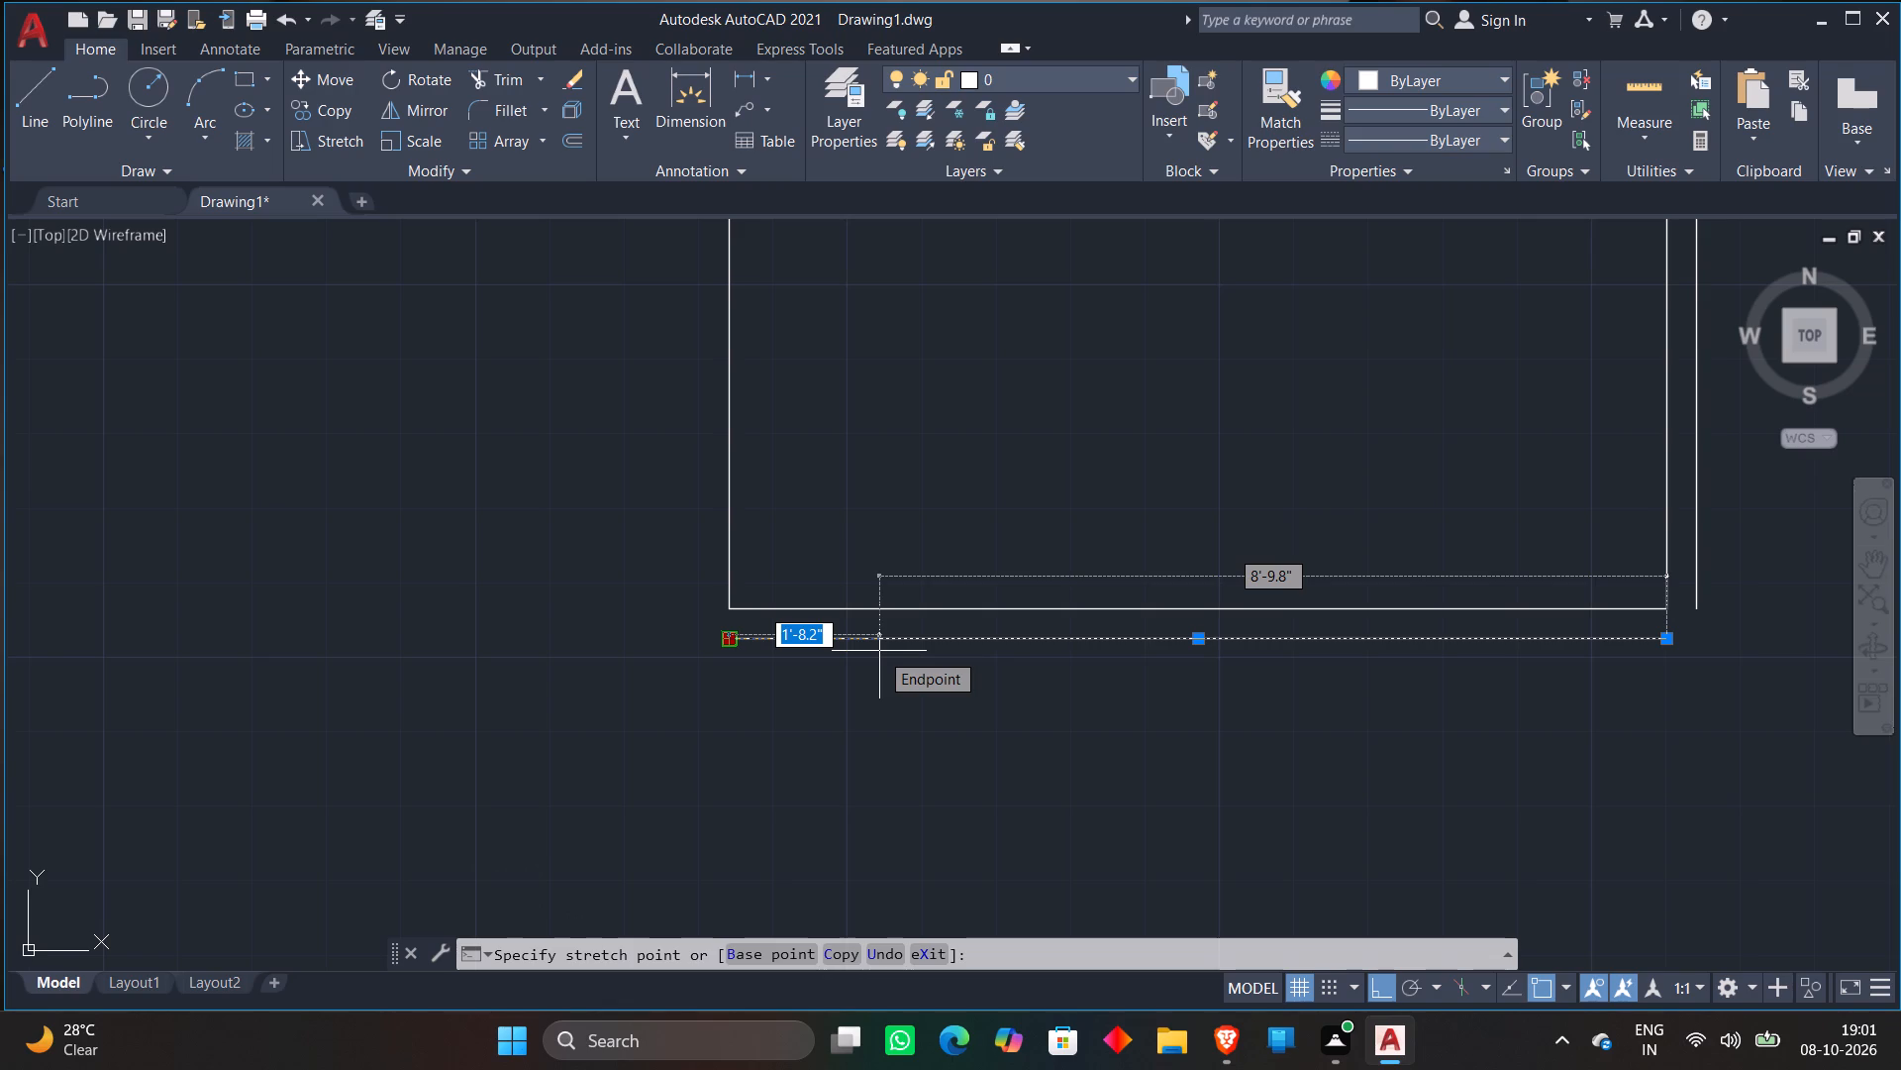
type("2.6")
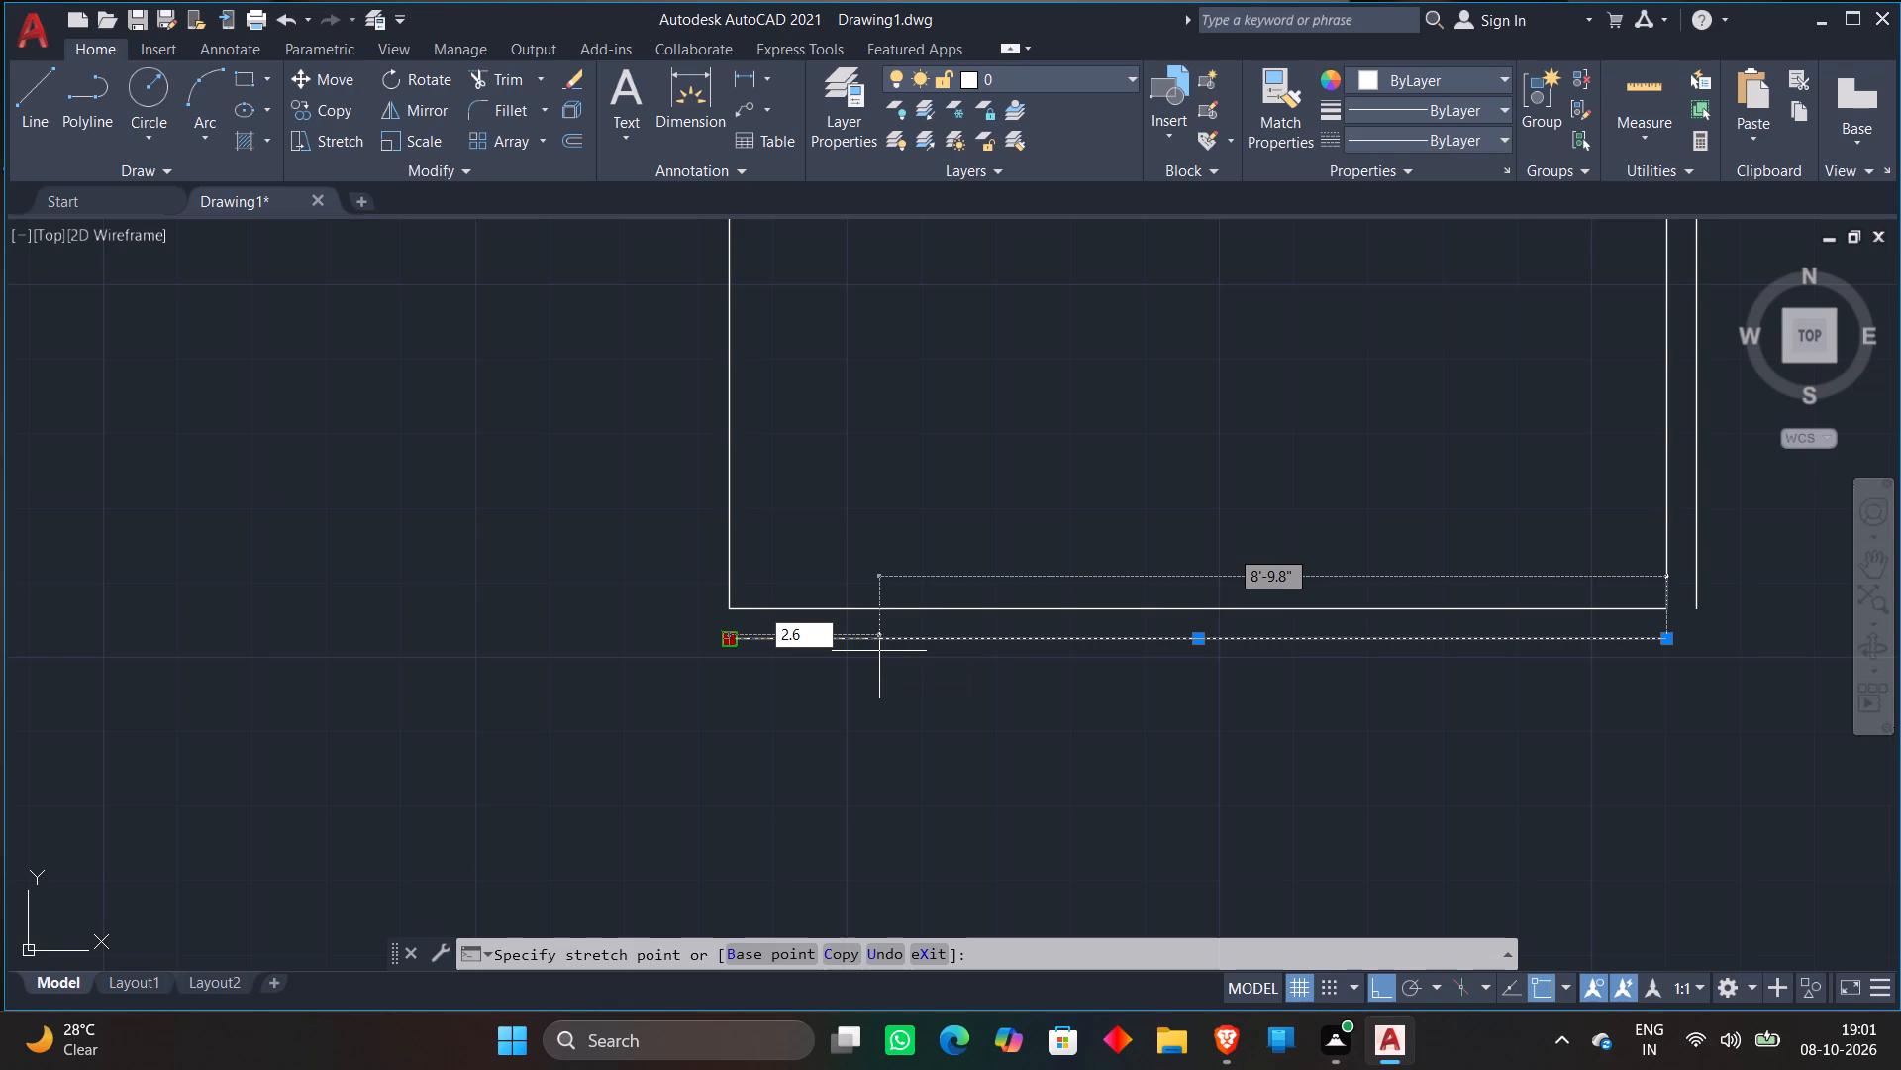
key("BackSpace")
key("BackSpace")
type("'6\"")
key("Return")
key("Escape")
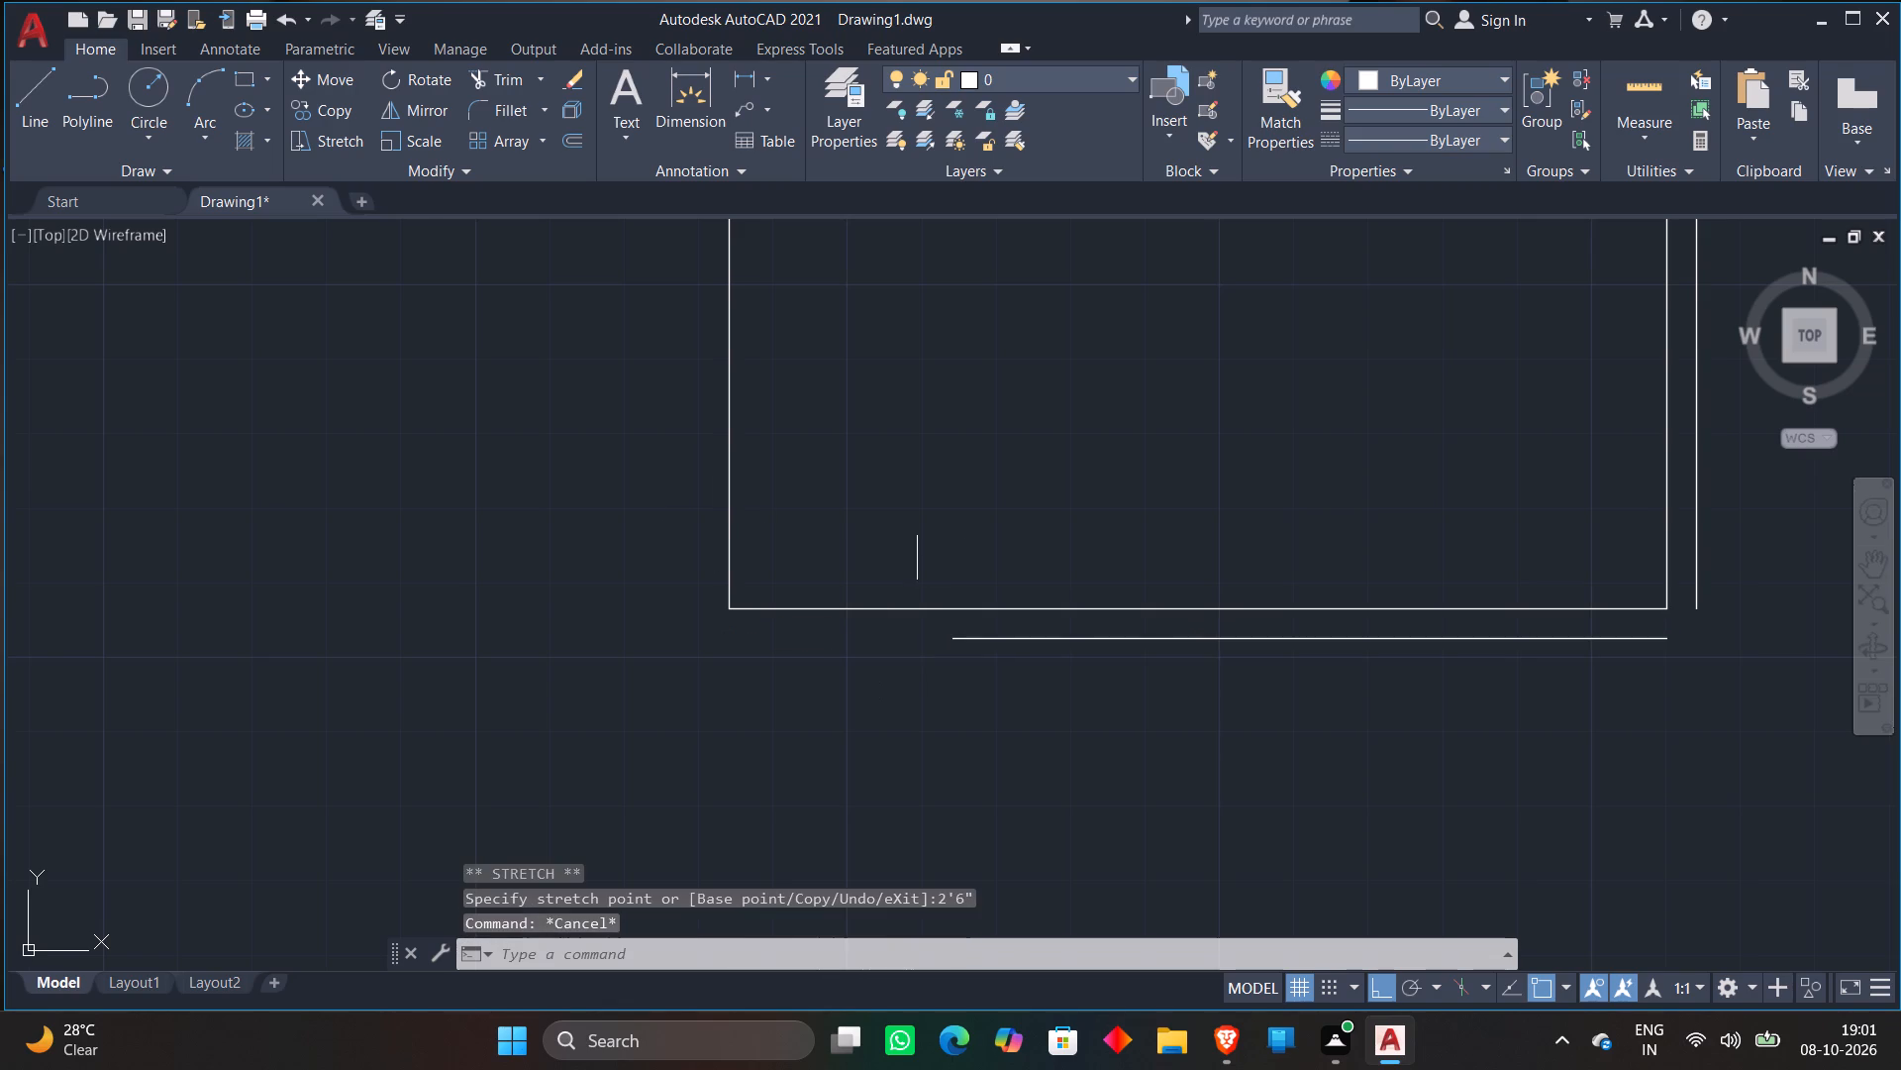
Check the length of the shortened outer bottom wall line with a linear dimension, without placing it.
left_click(739, 79)
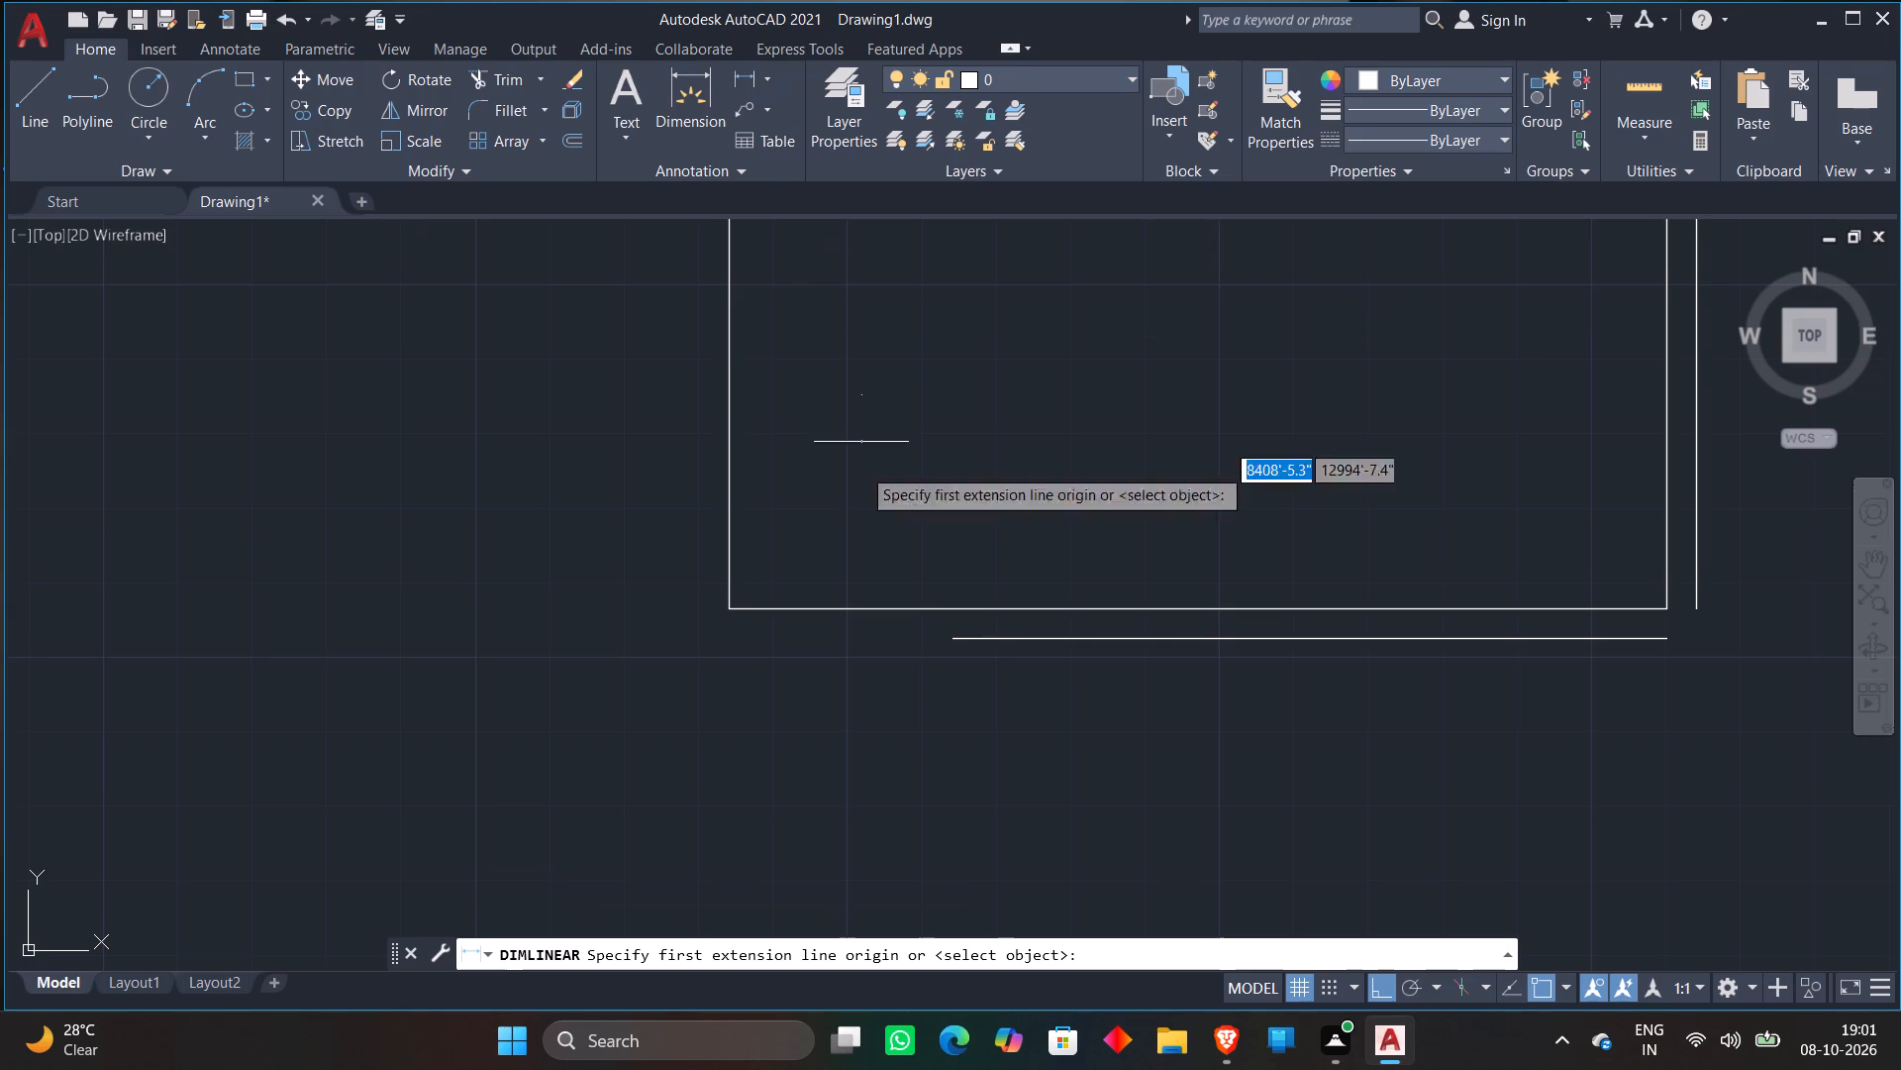
left_click(957, 640)
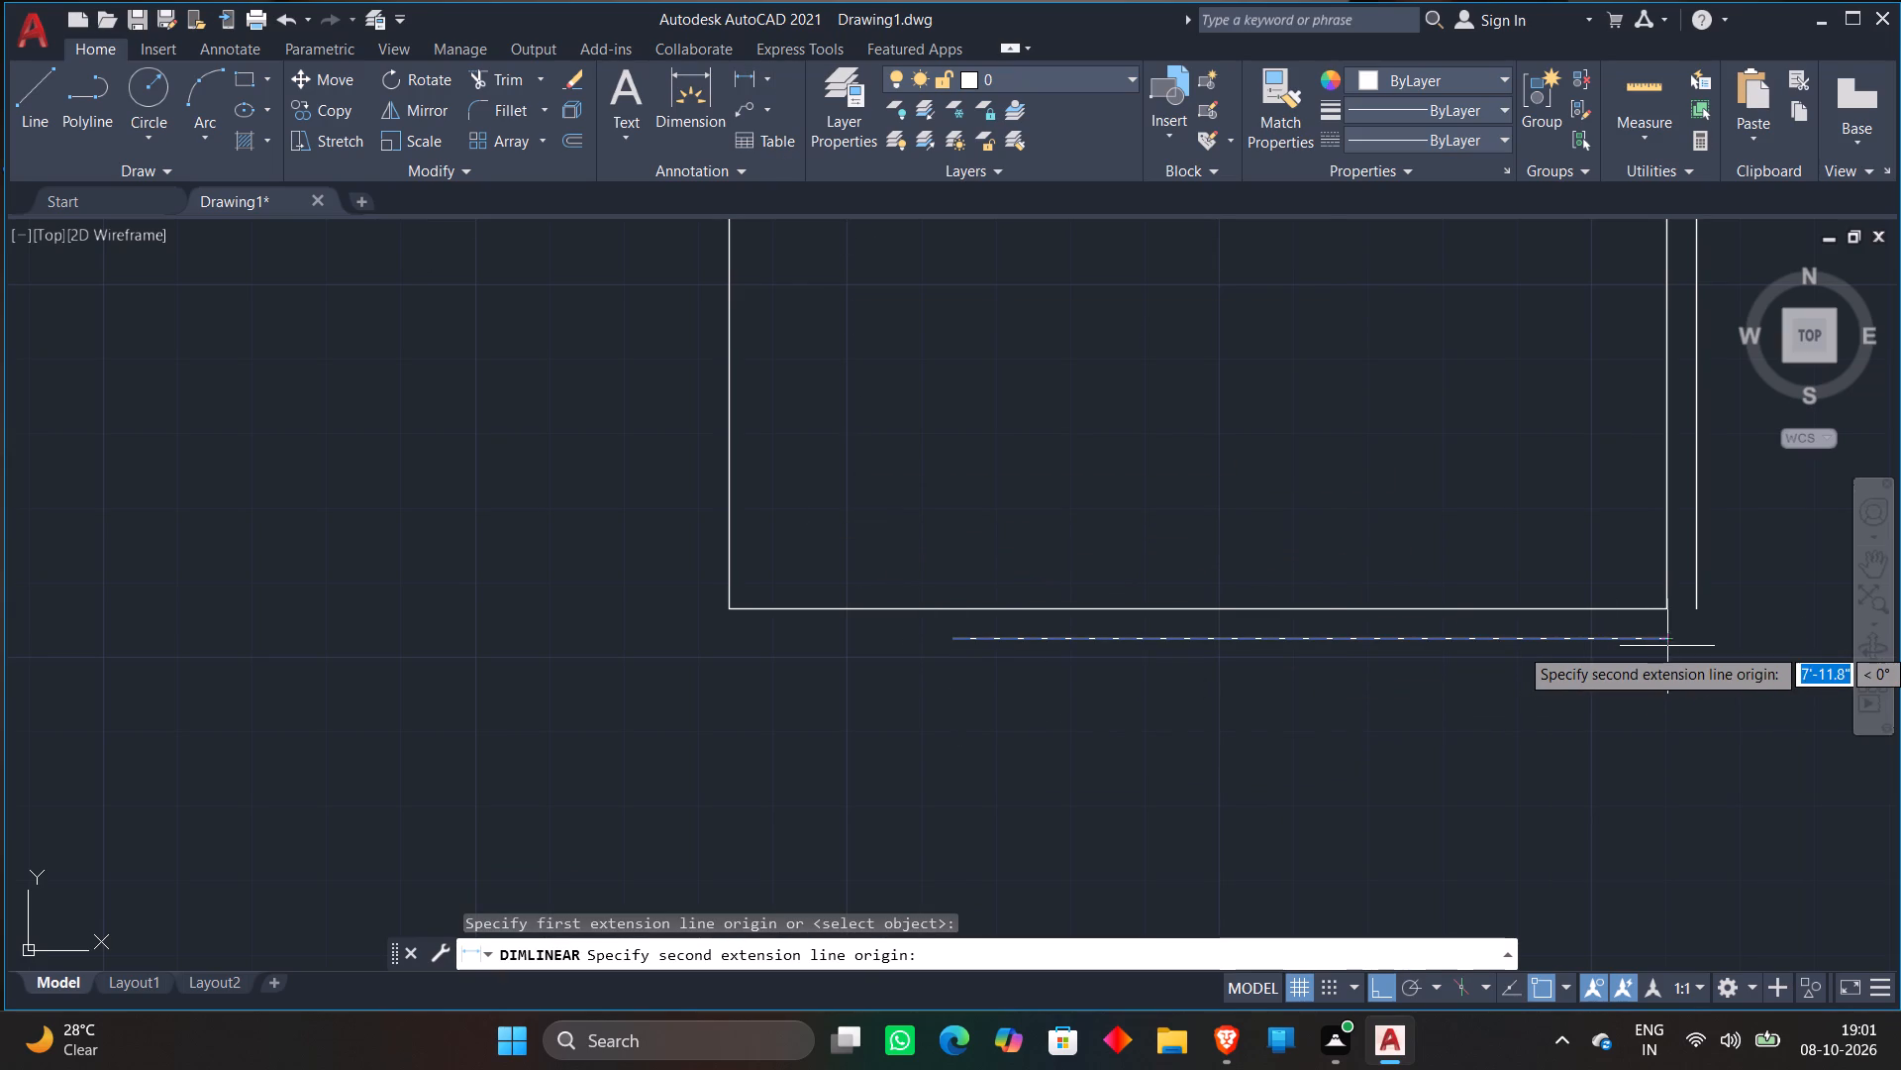
left_click(1669, 646)
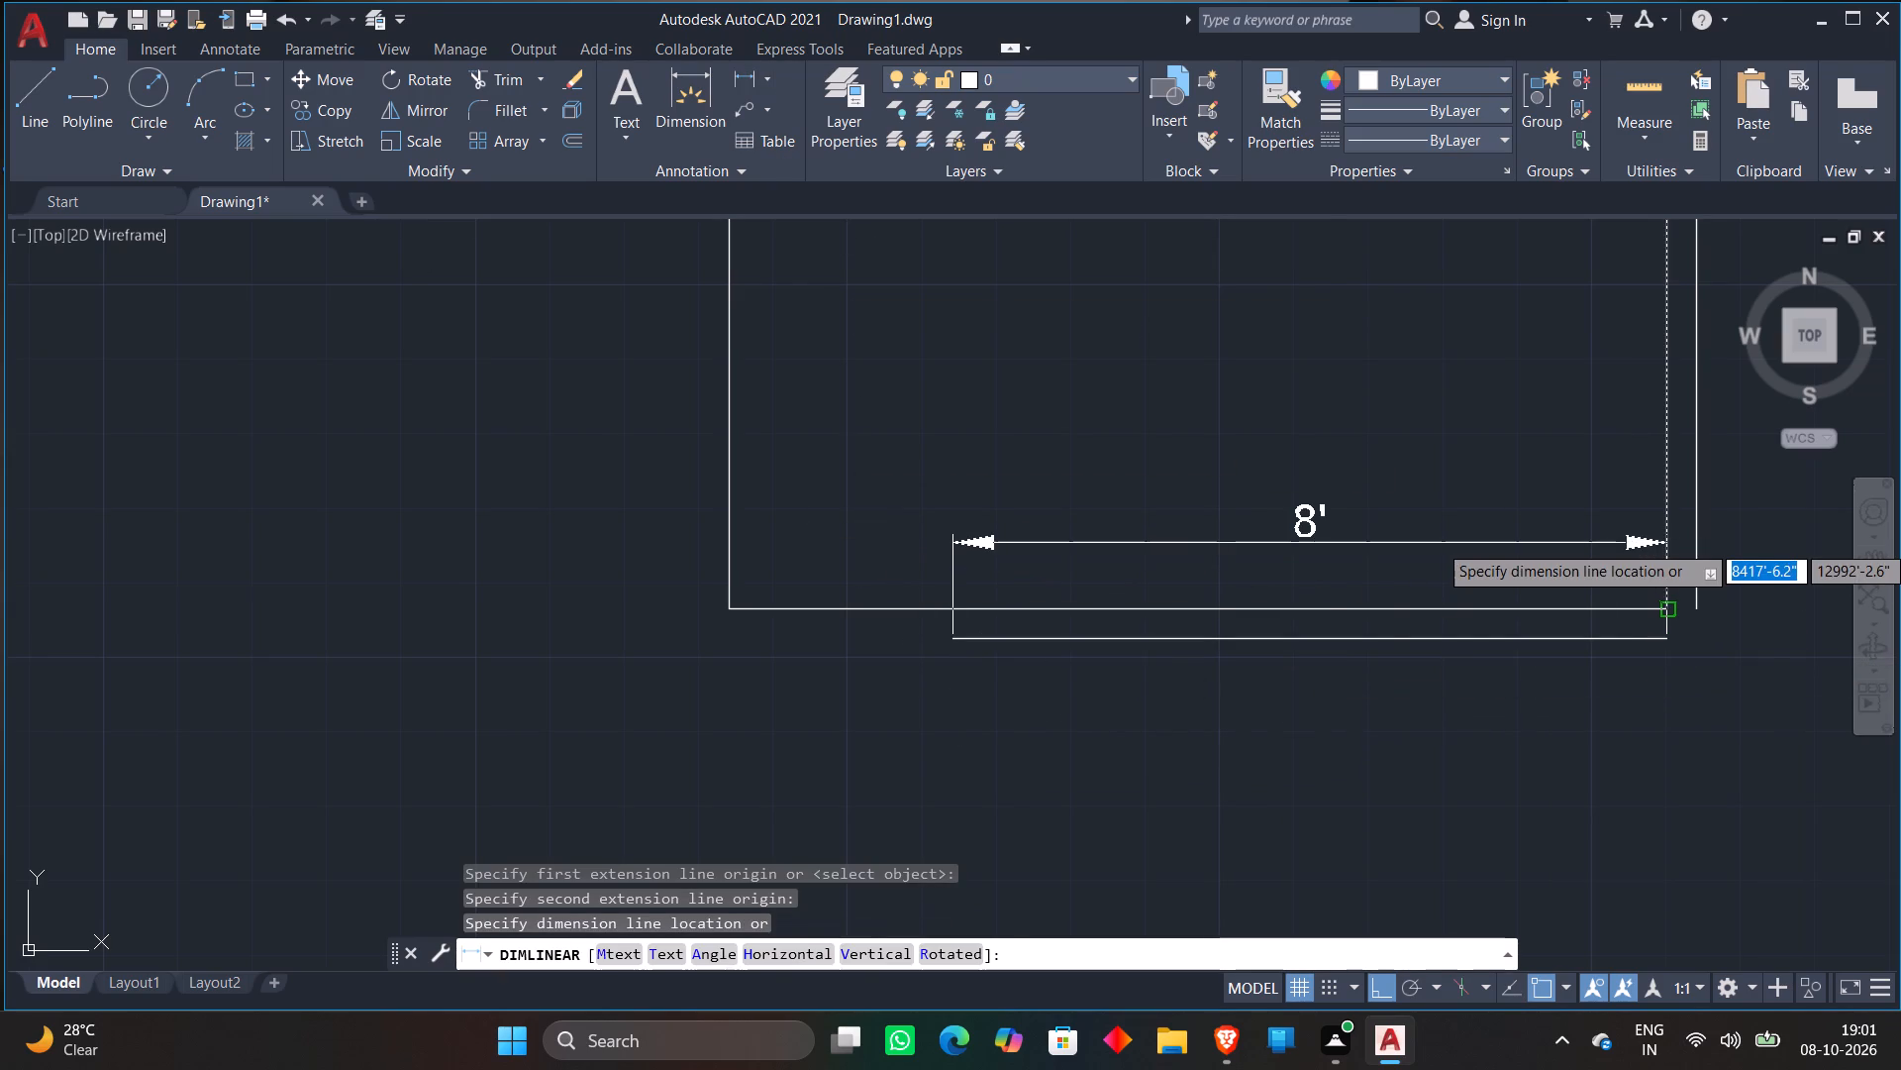
key("Escape")
Draw a vertical line 11'9" downward from the left end of the shortened outer bottom wall line.
key("l")
key("Return")
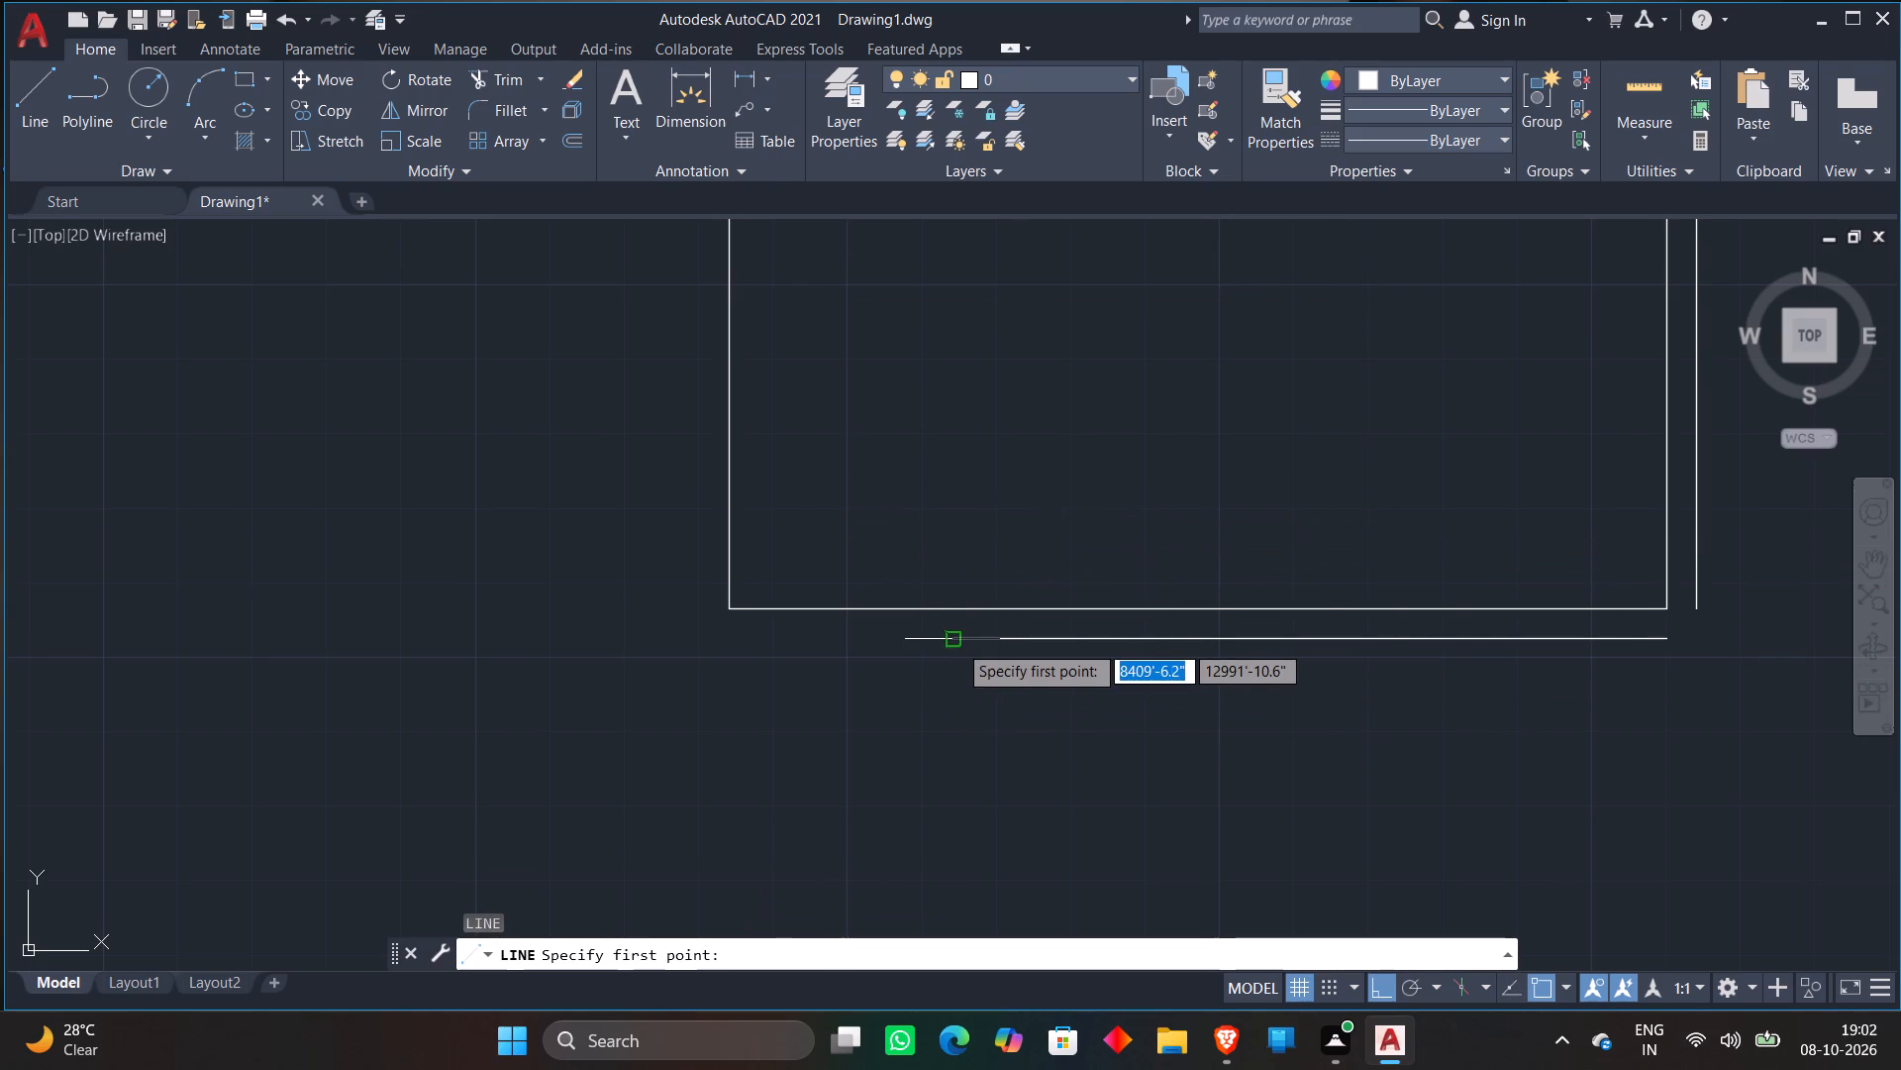
left_click(958, 644)
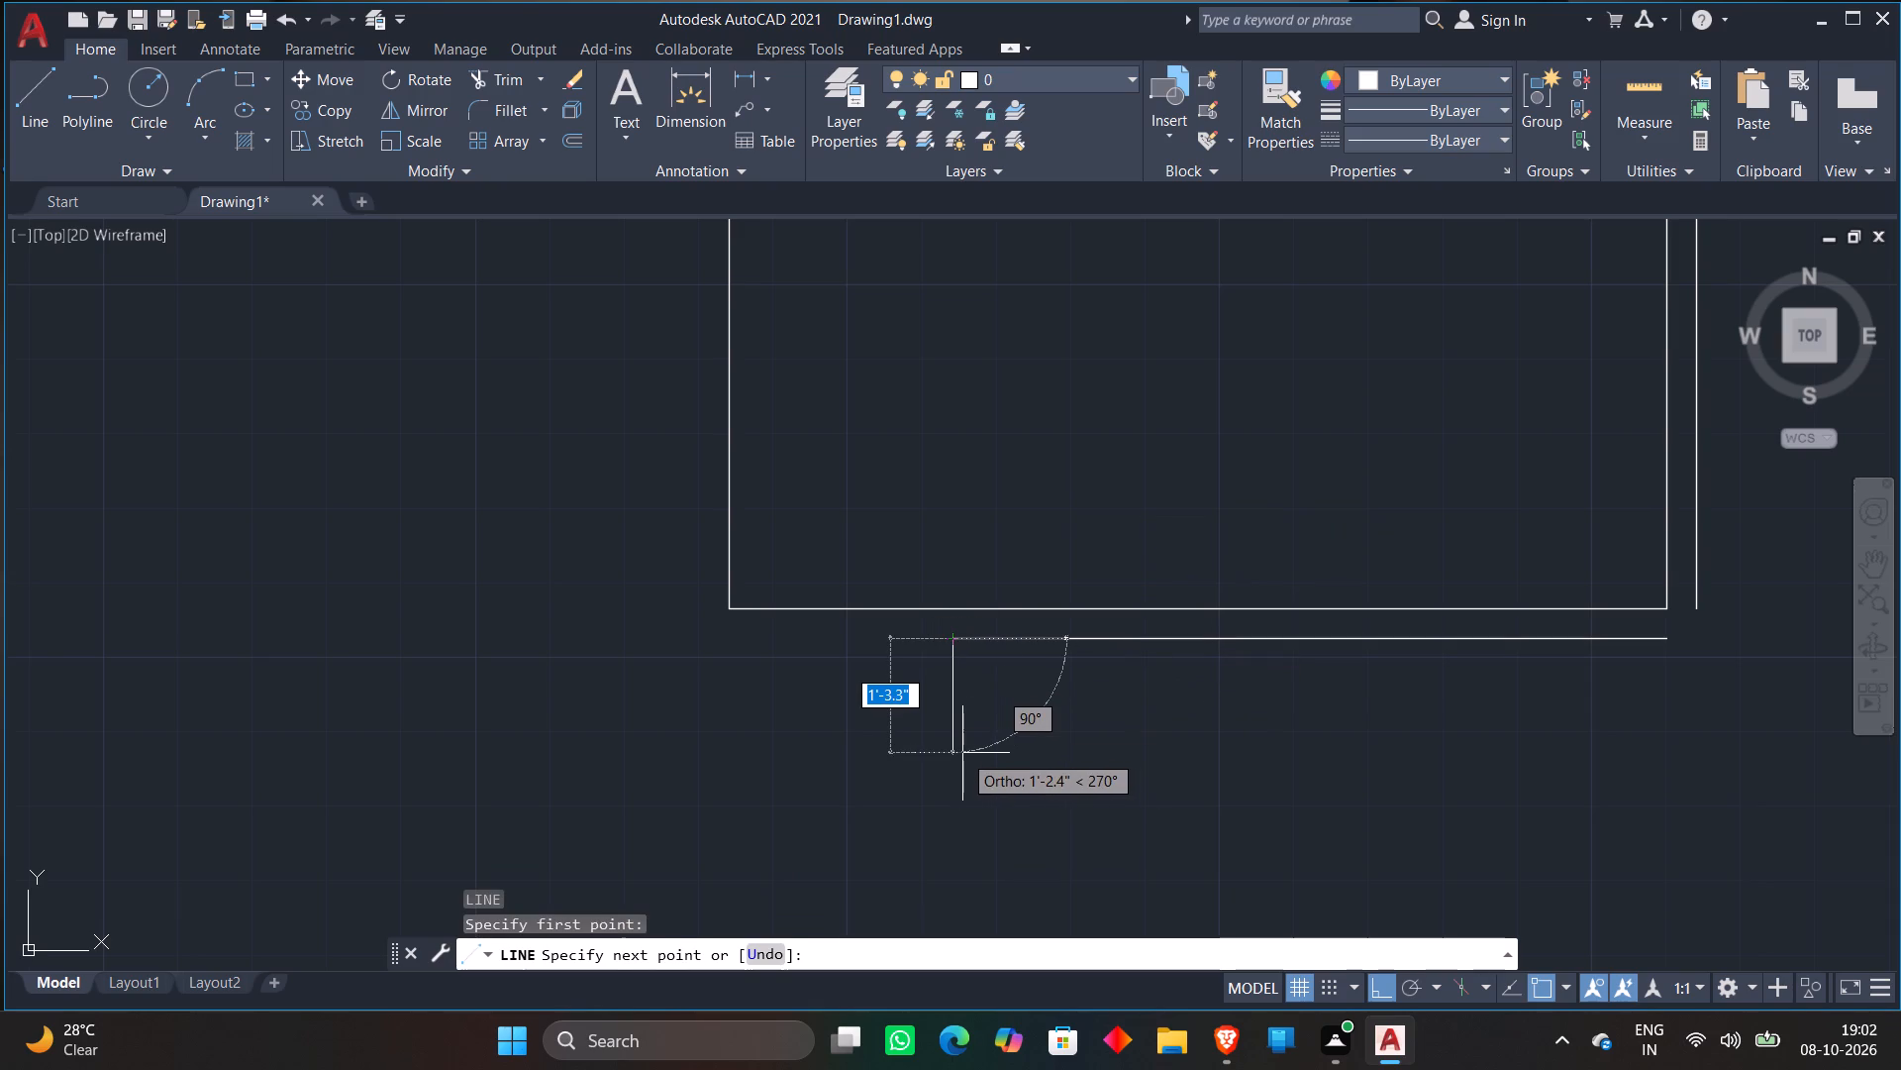
type("11'9\"")
key("Return")
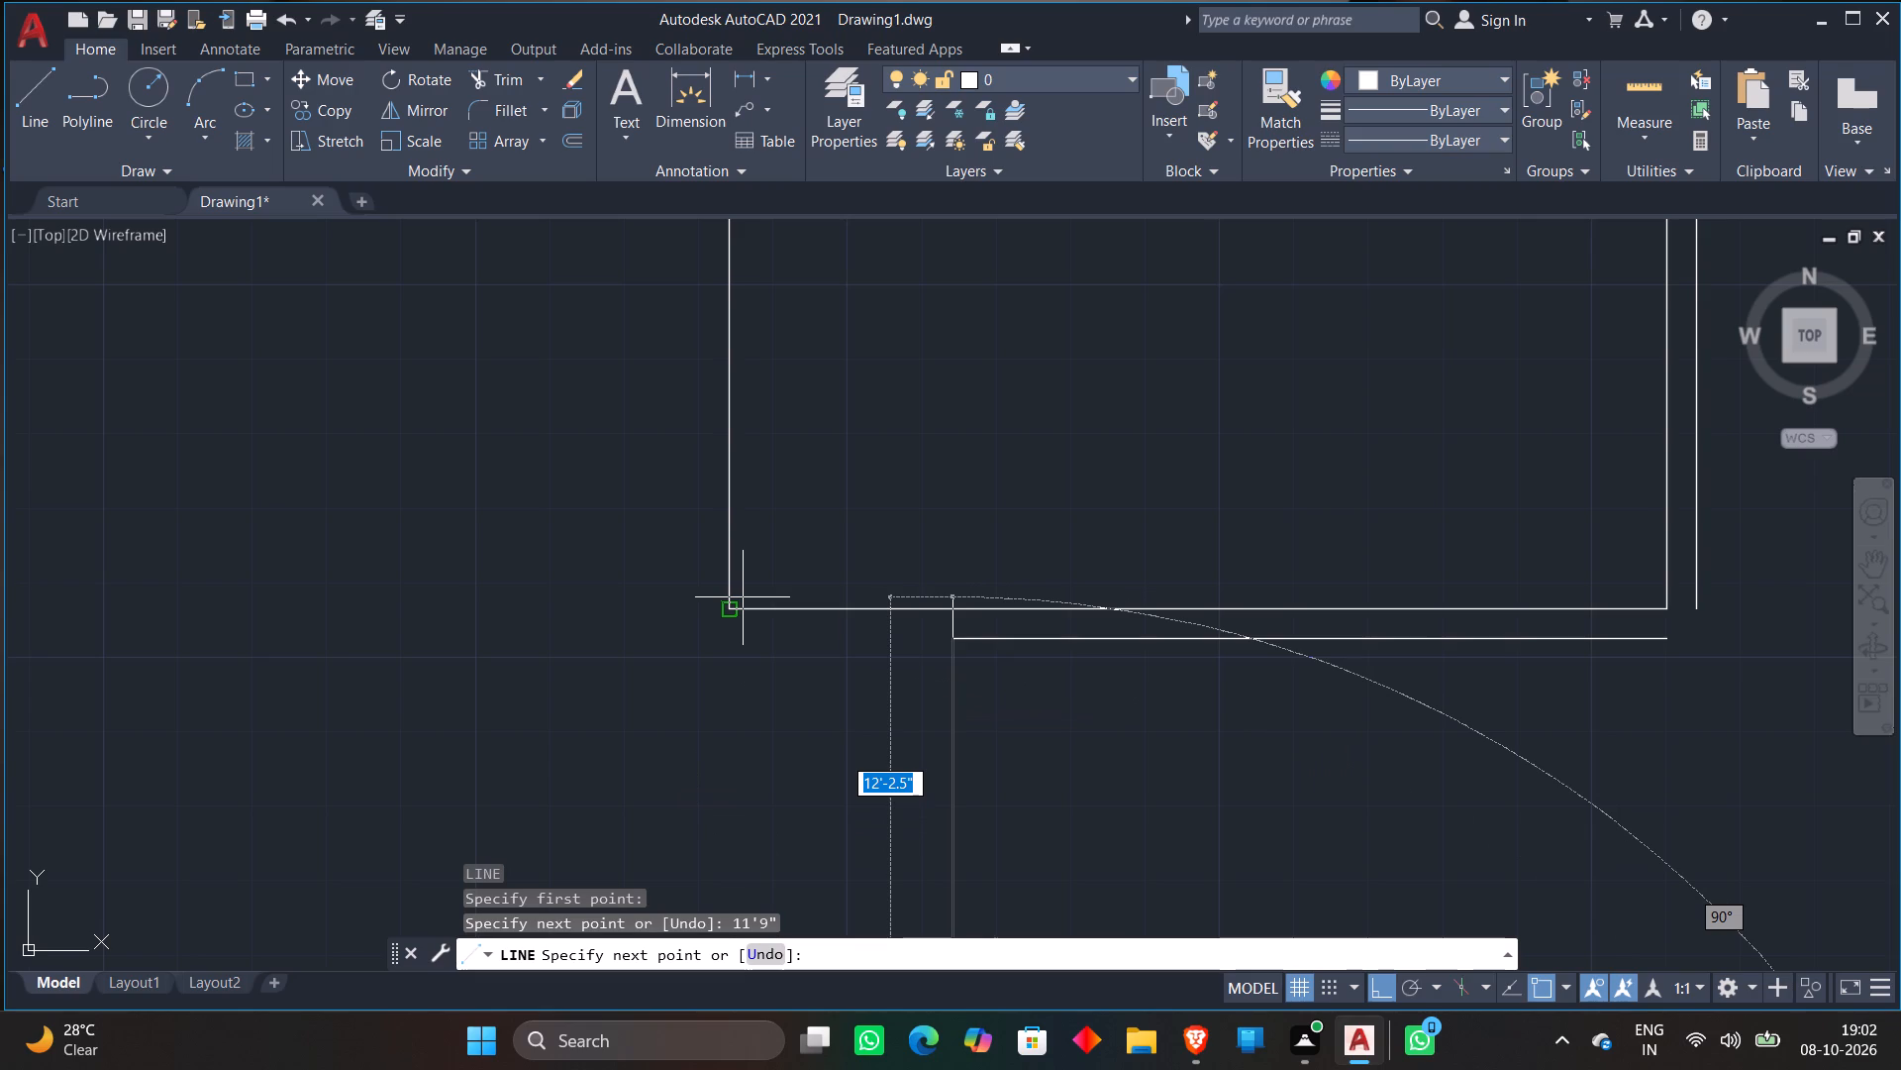
scroll(862, 566, "down", 1)
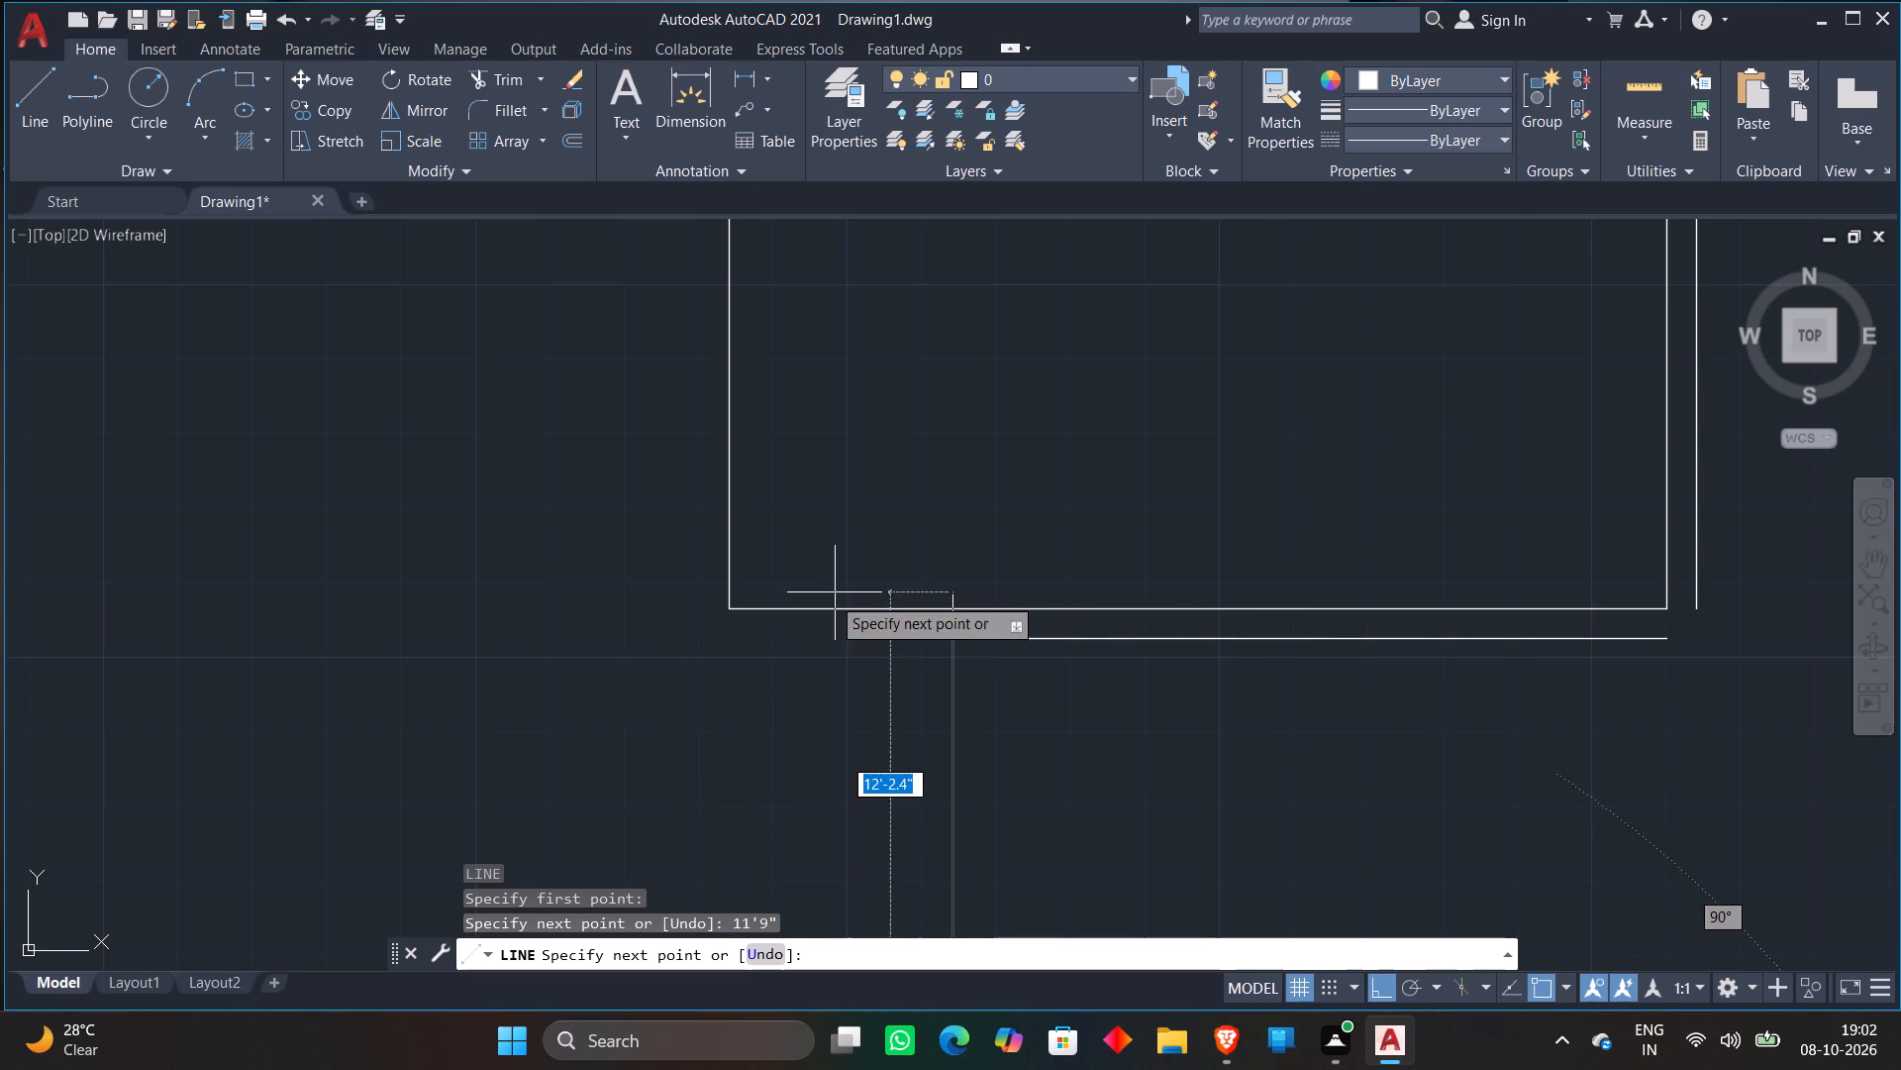
middle_click_drag(920, 514, 953, 338)
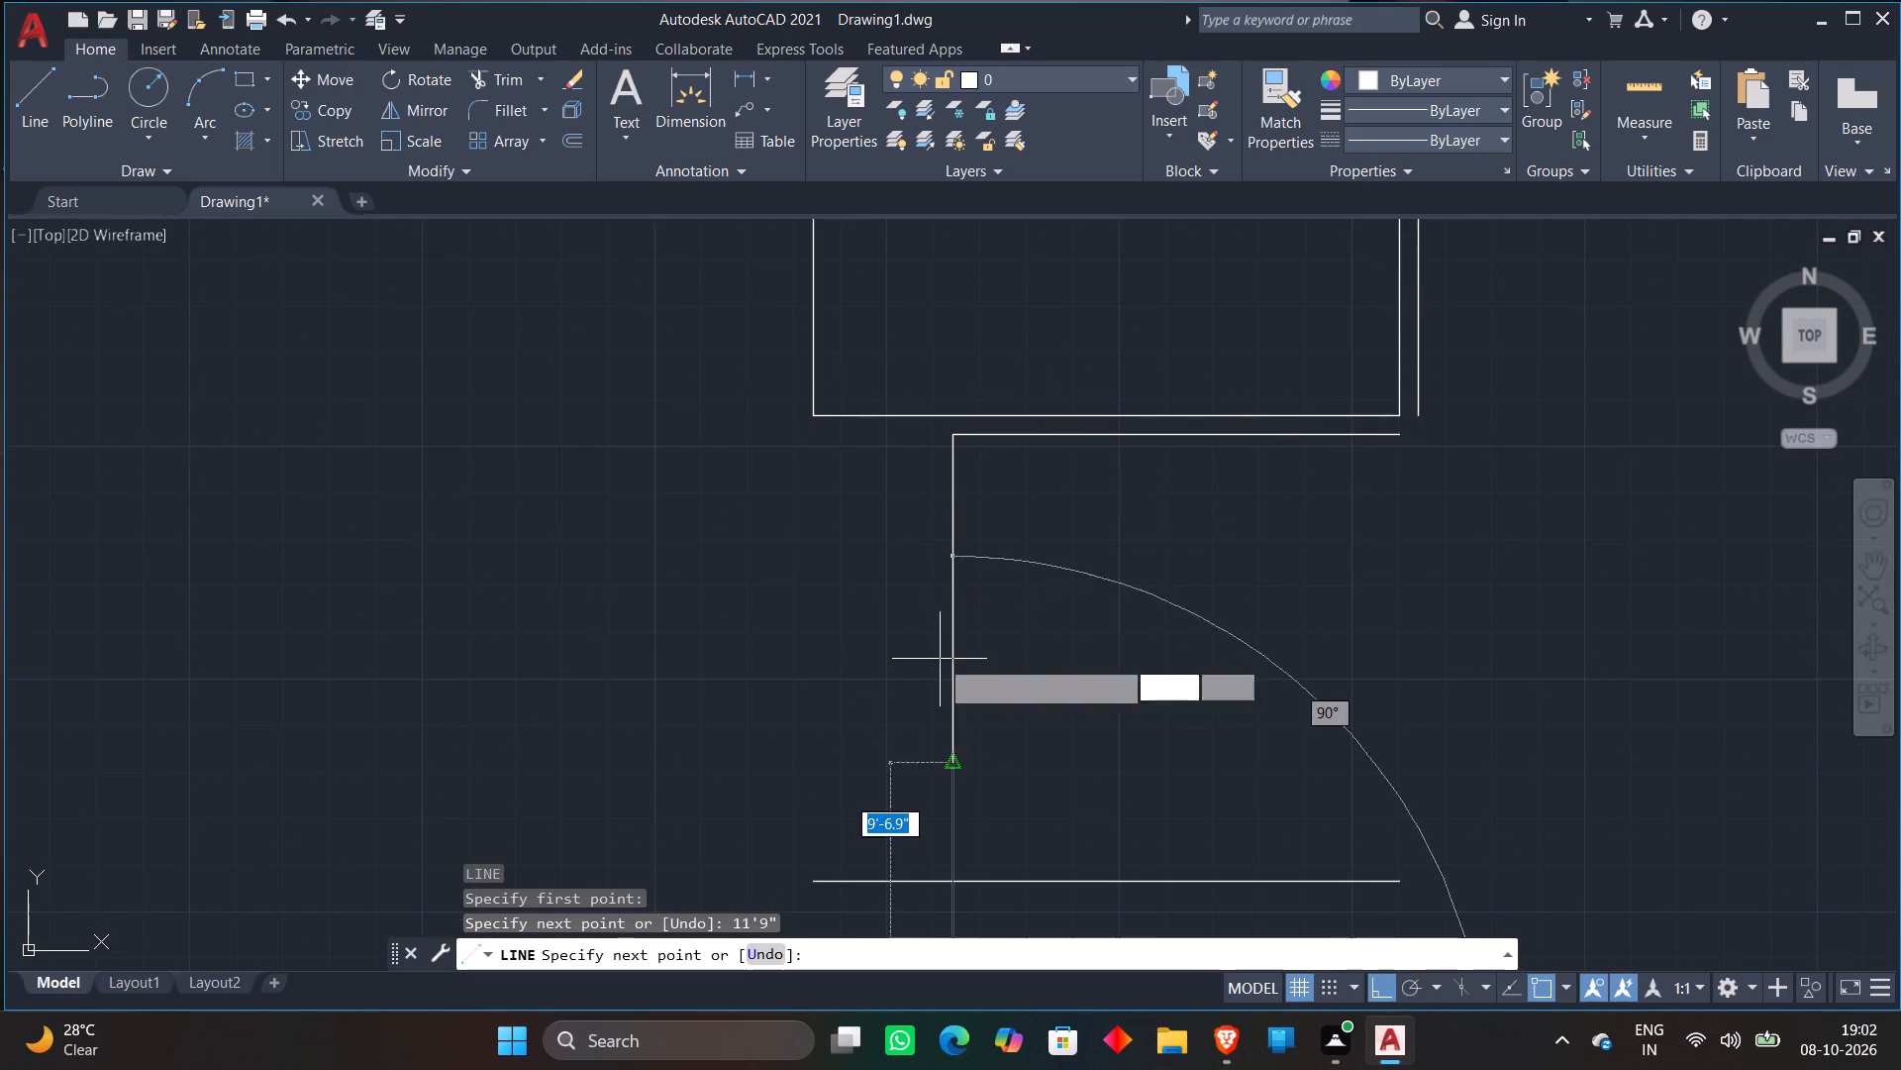
middle_click_drag(941, 662, 945, 565)
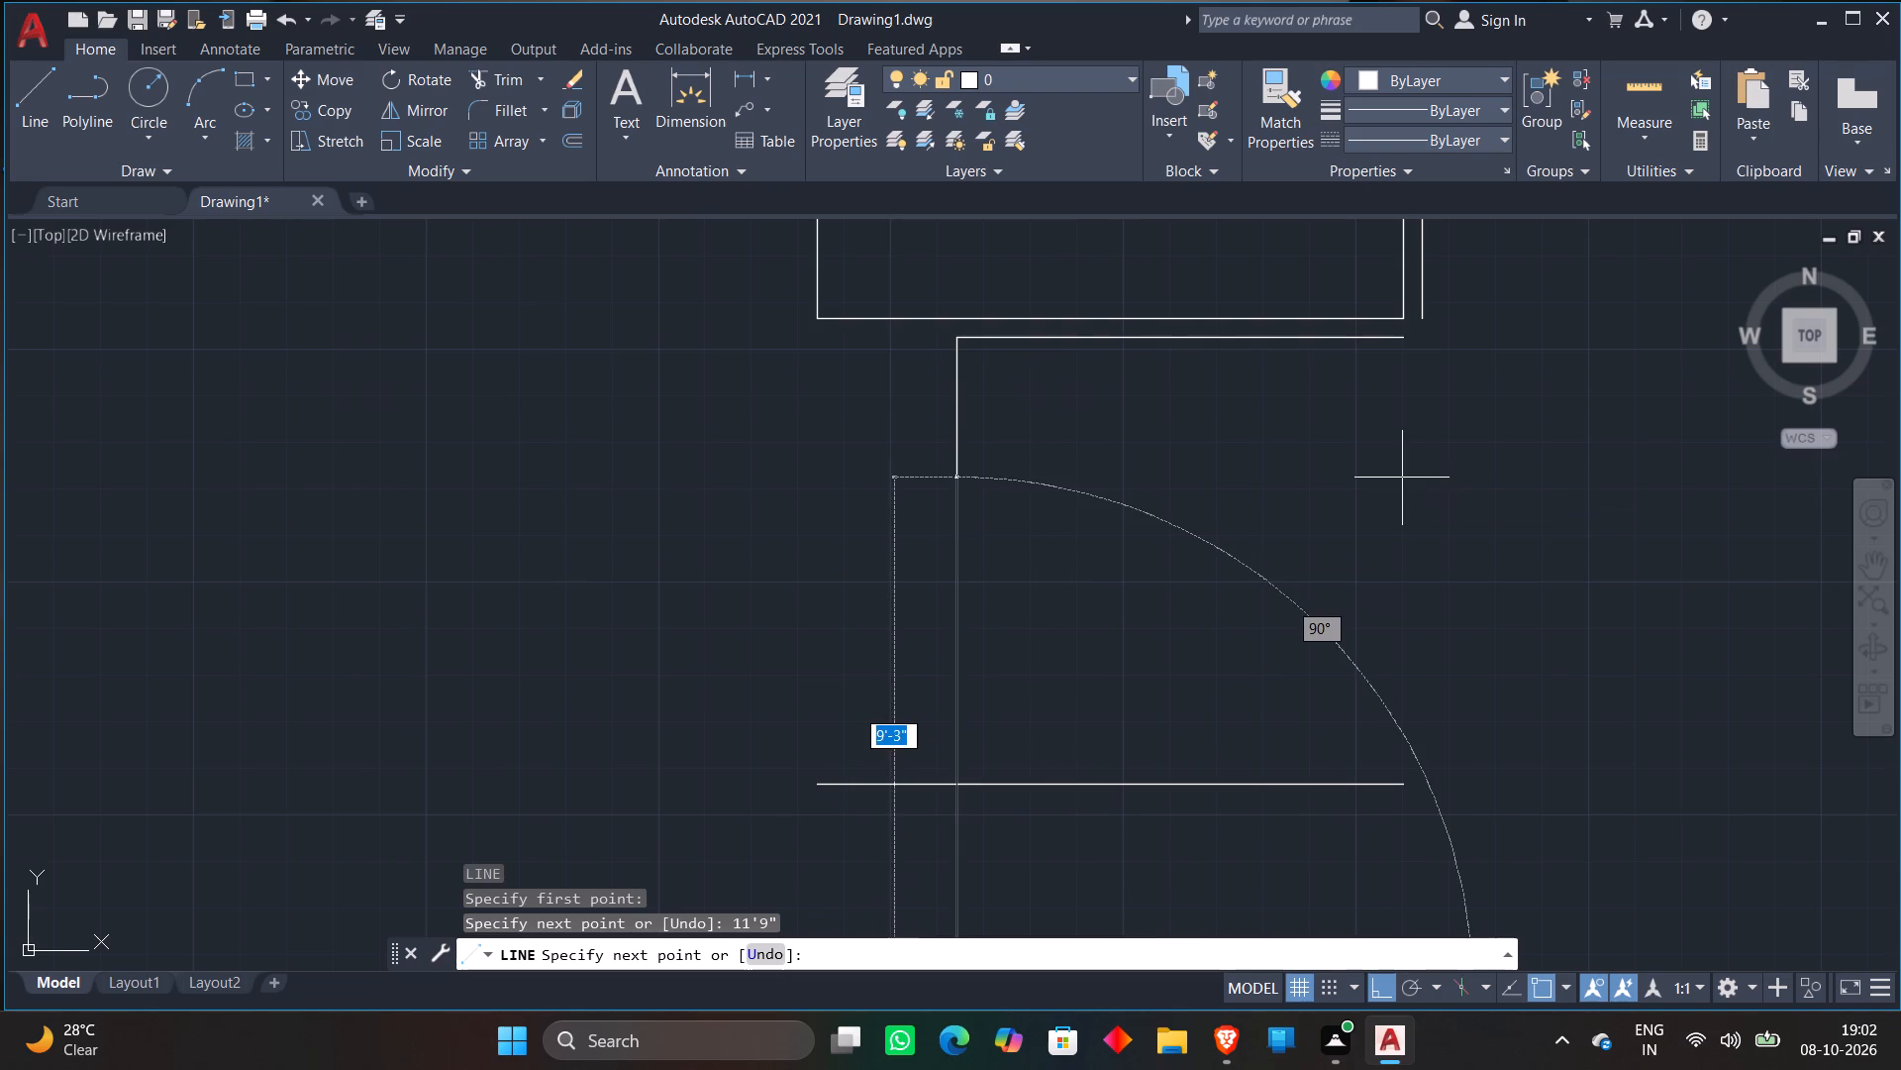
key("Escape")
Check the new vertical line's length with a linear dimension placed to its left, and erase that dimension.
scroll(1240, 484, "down", 2)
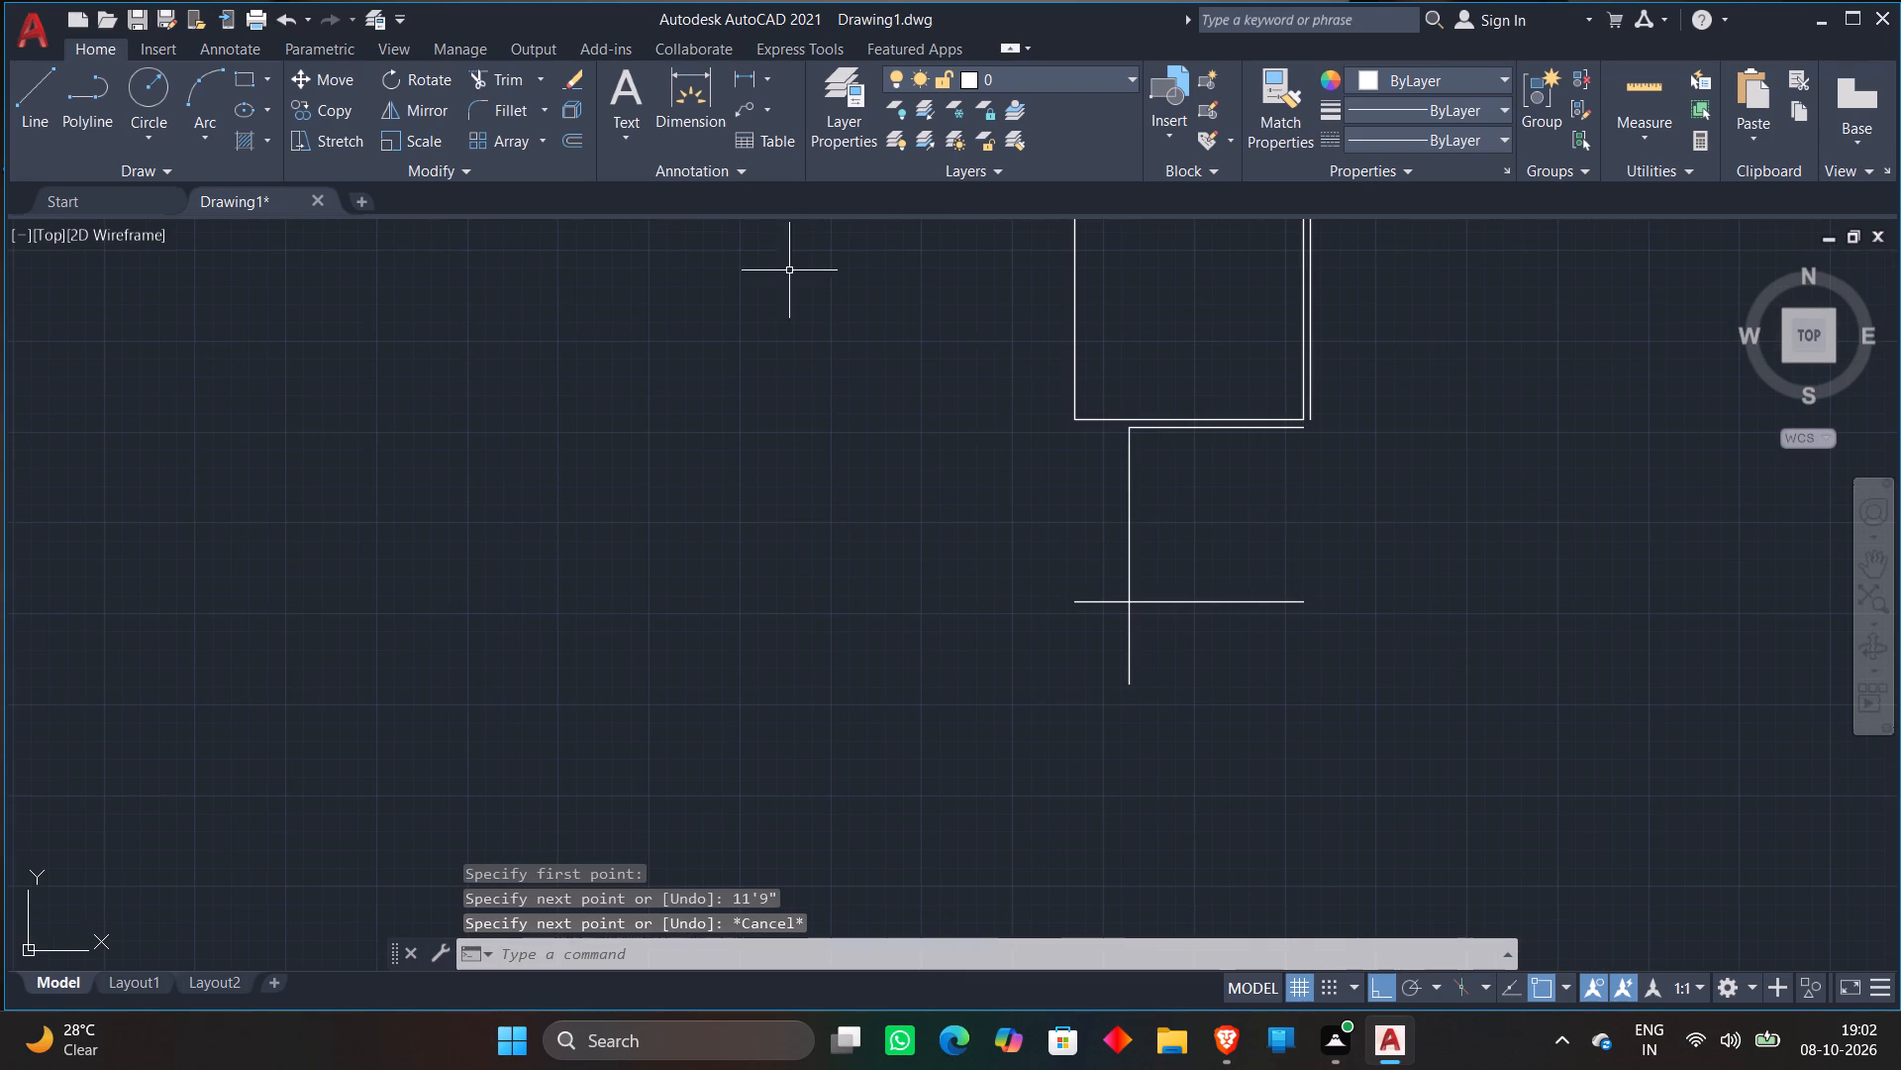
left_click(742, 82)
left_click(1134, 445)
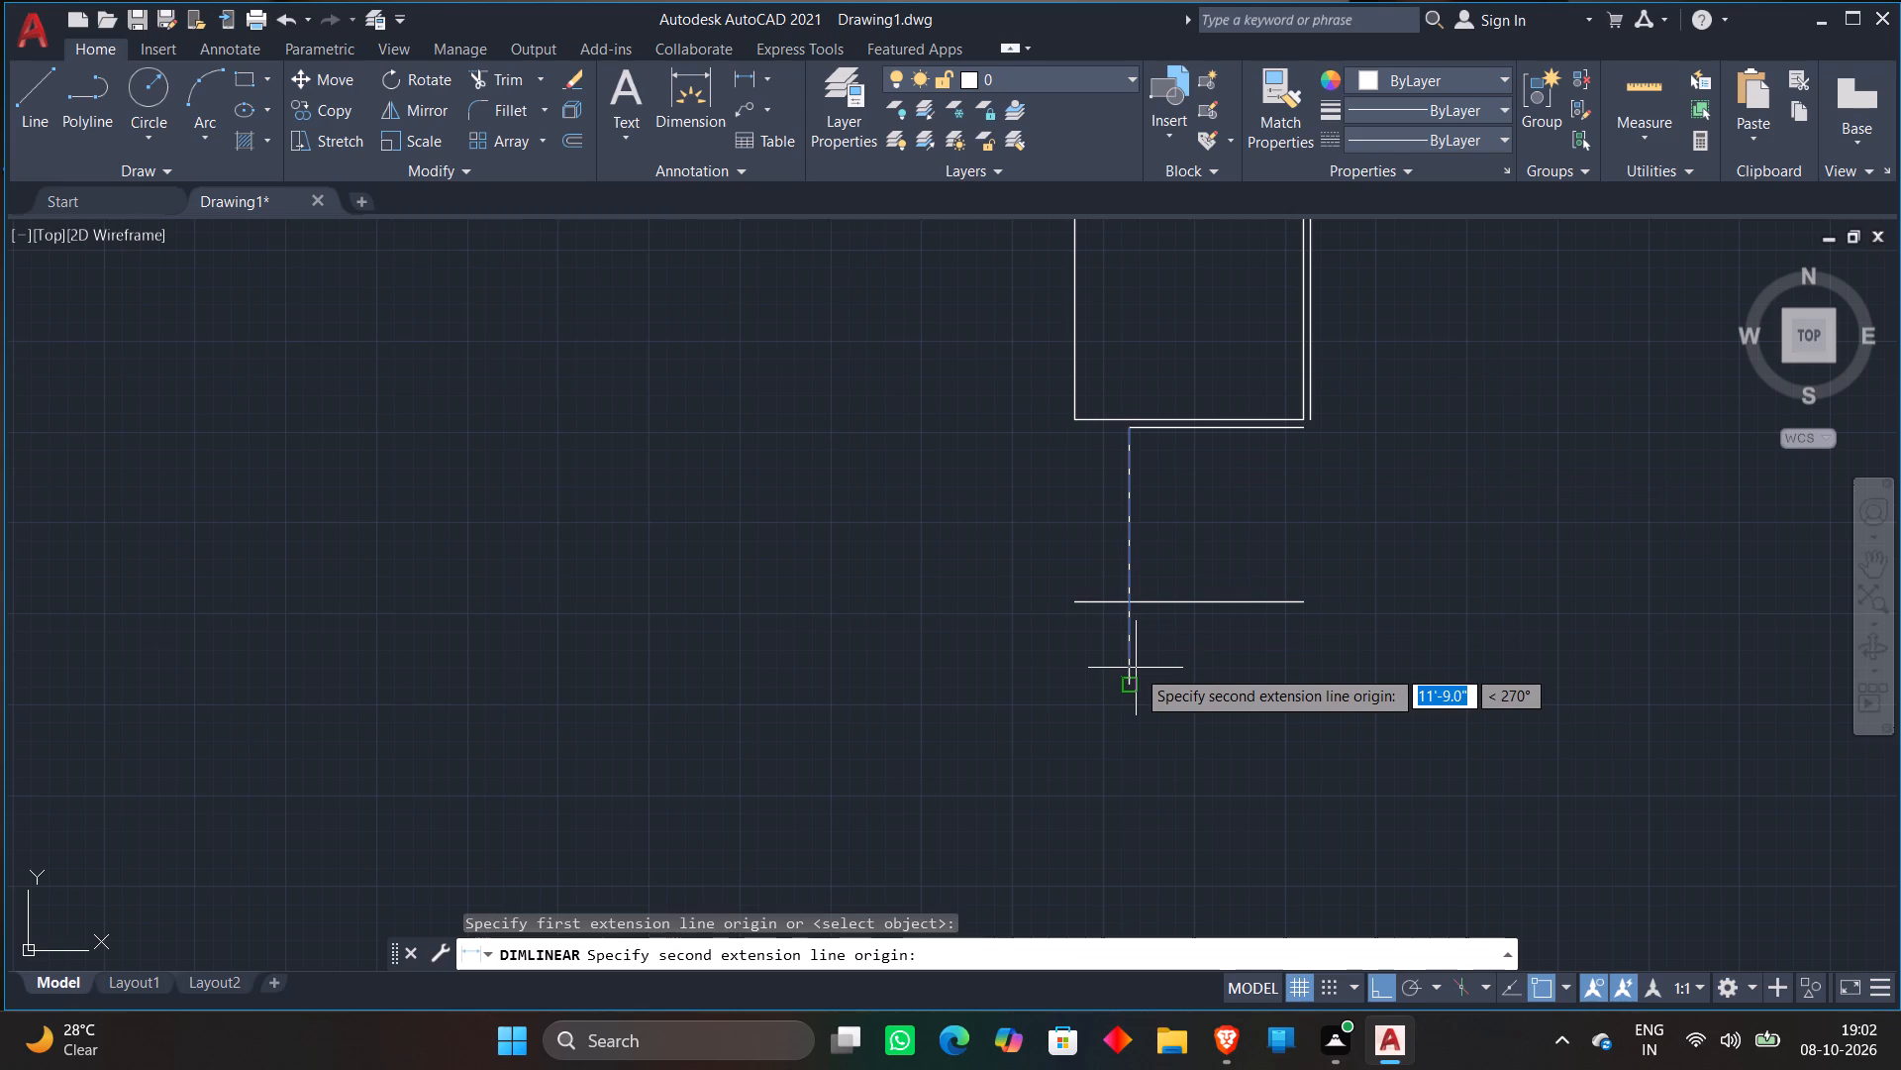
left_click(1136, 669)
left_click(1040, 671)
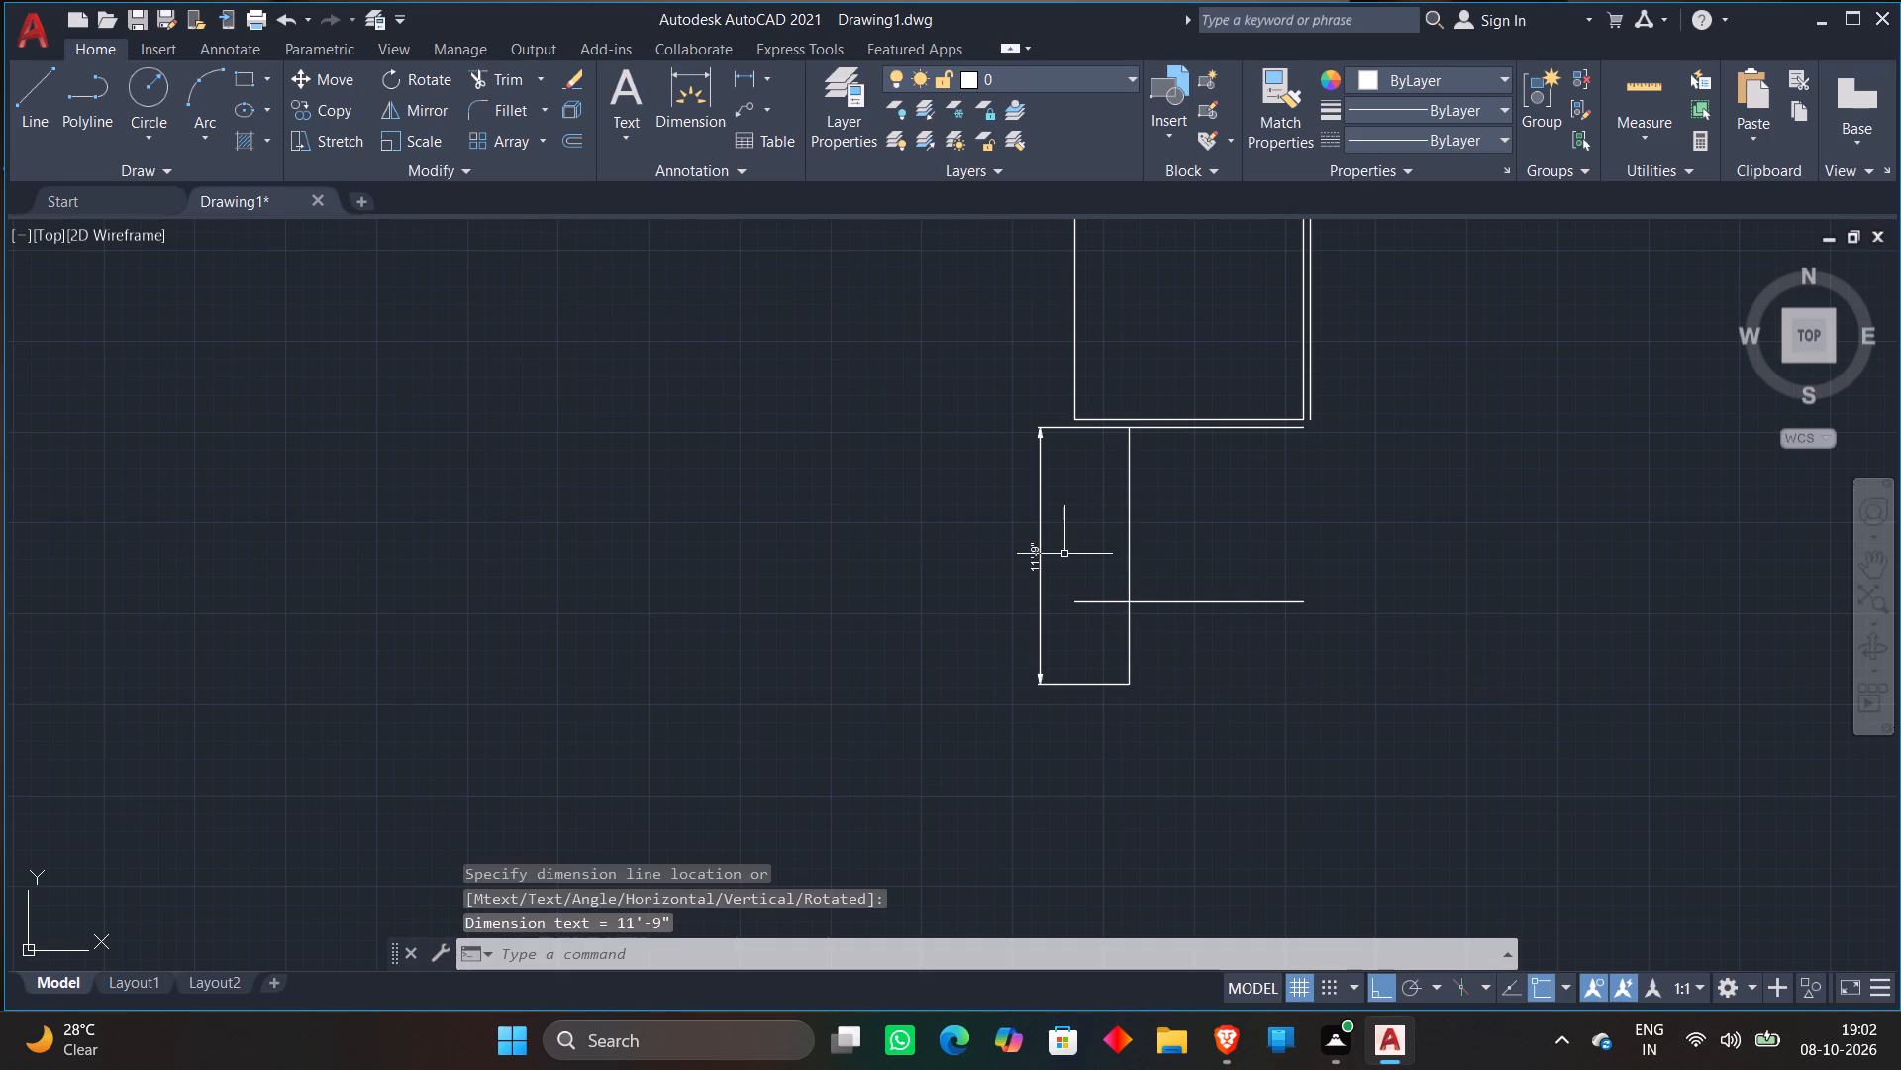
left_click(1044, 600)
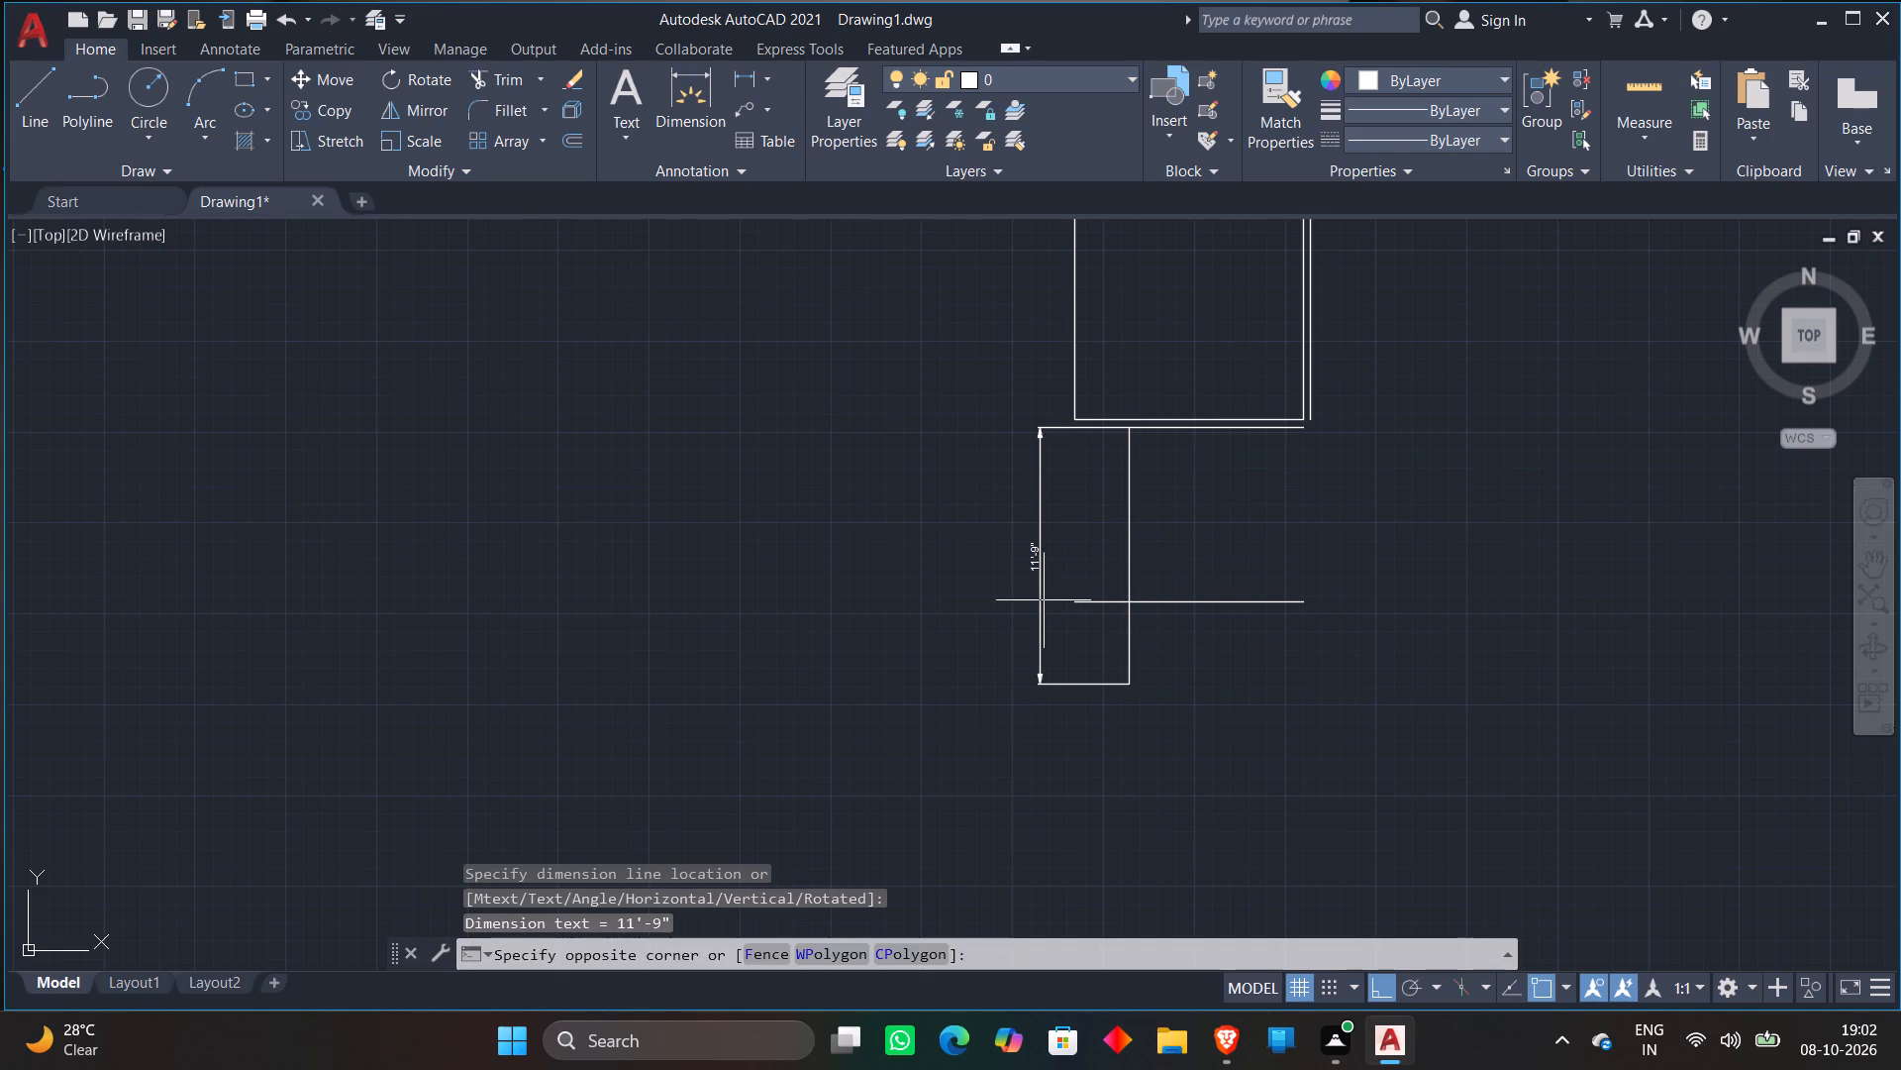
left_click(1040, 600)
key("Delete")
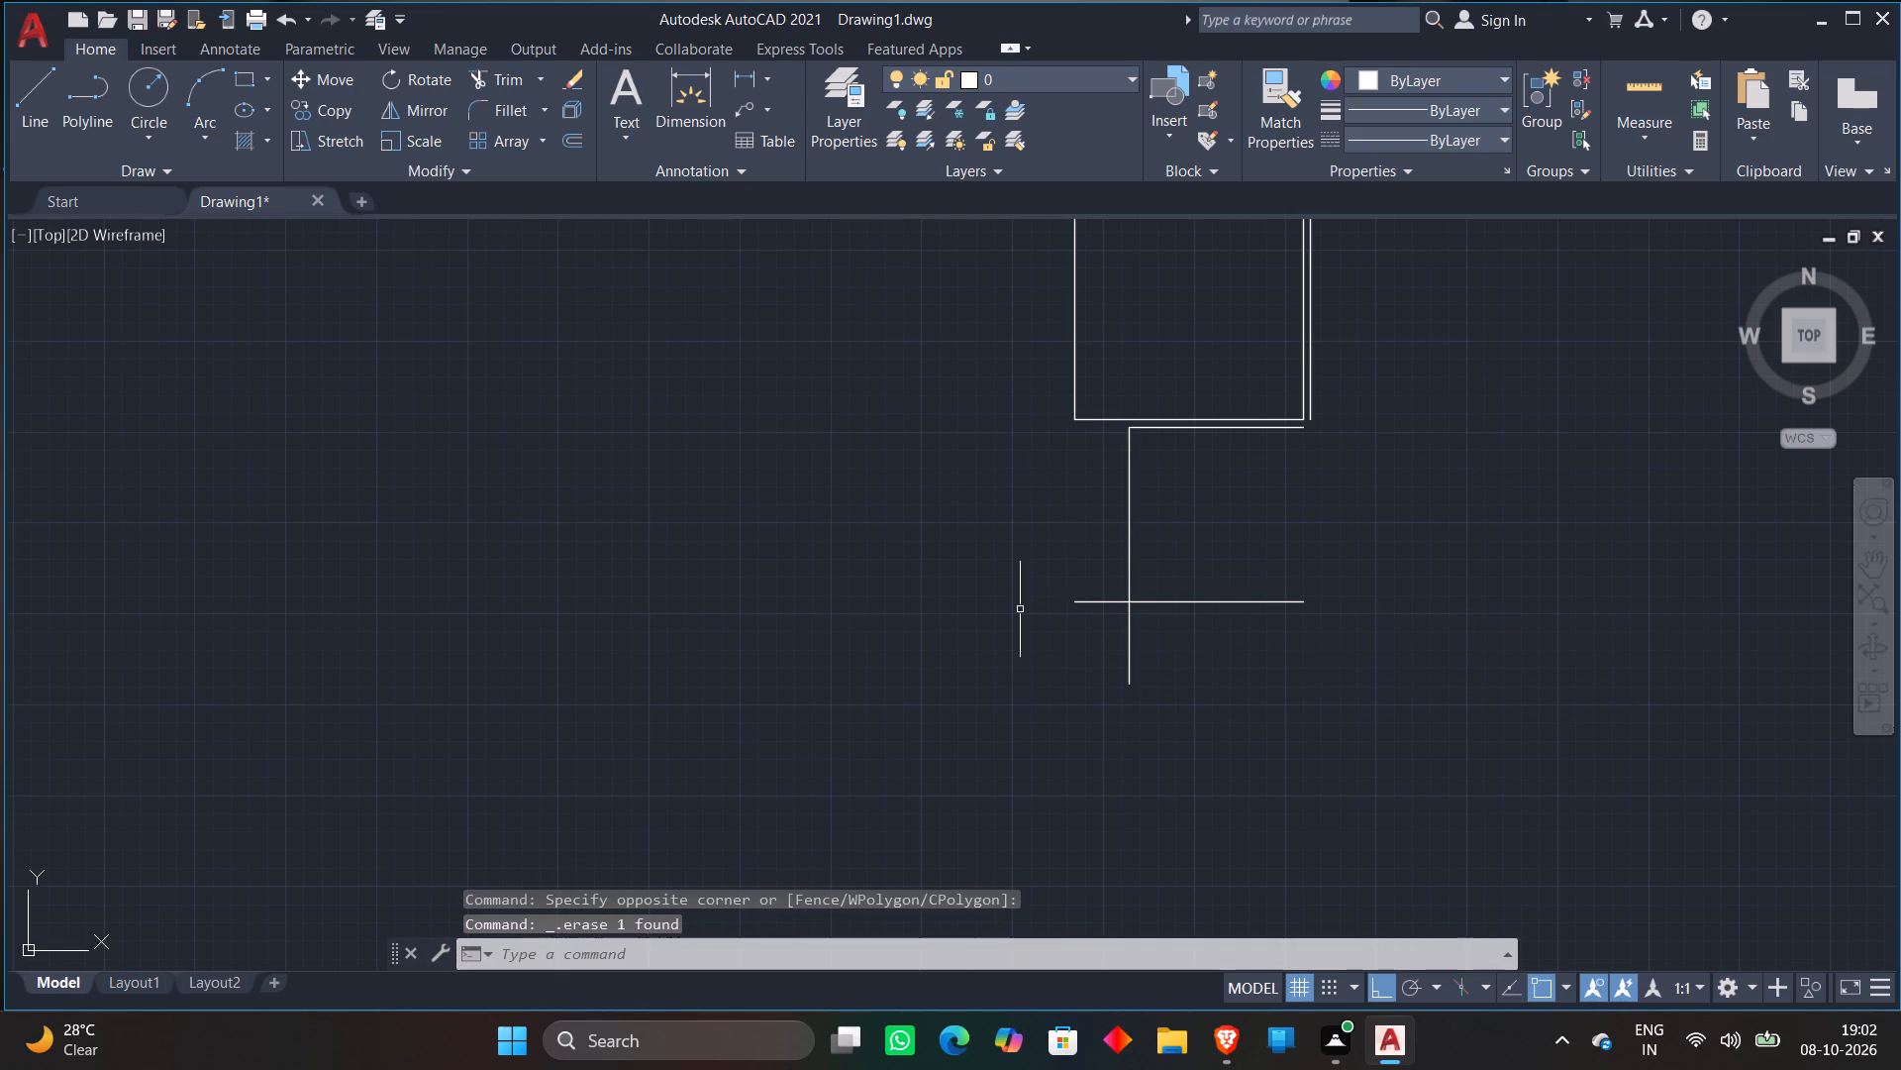
Trim away the horizontal line crossing the new vertical line, removing the portions on both sides of it.
key("t")
type("R")
key("space")
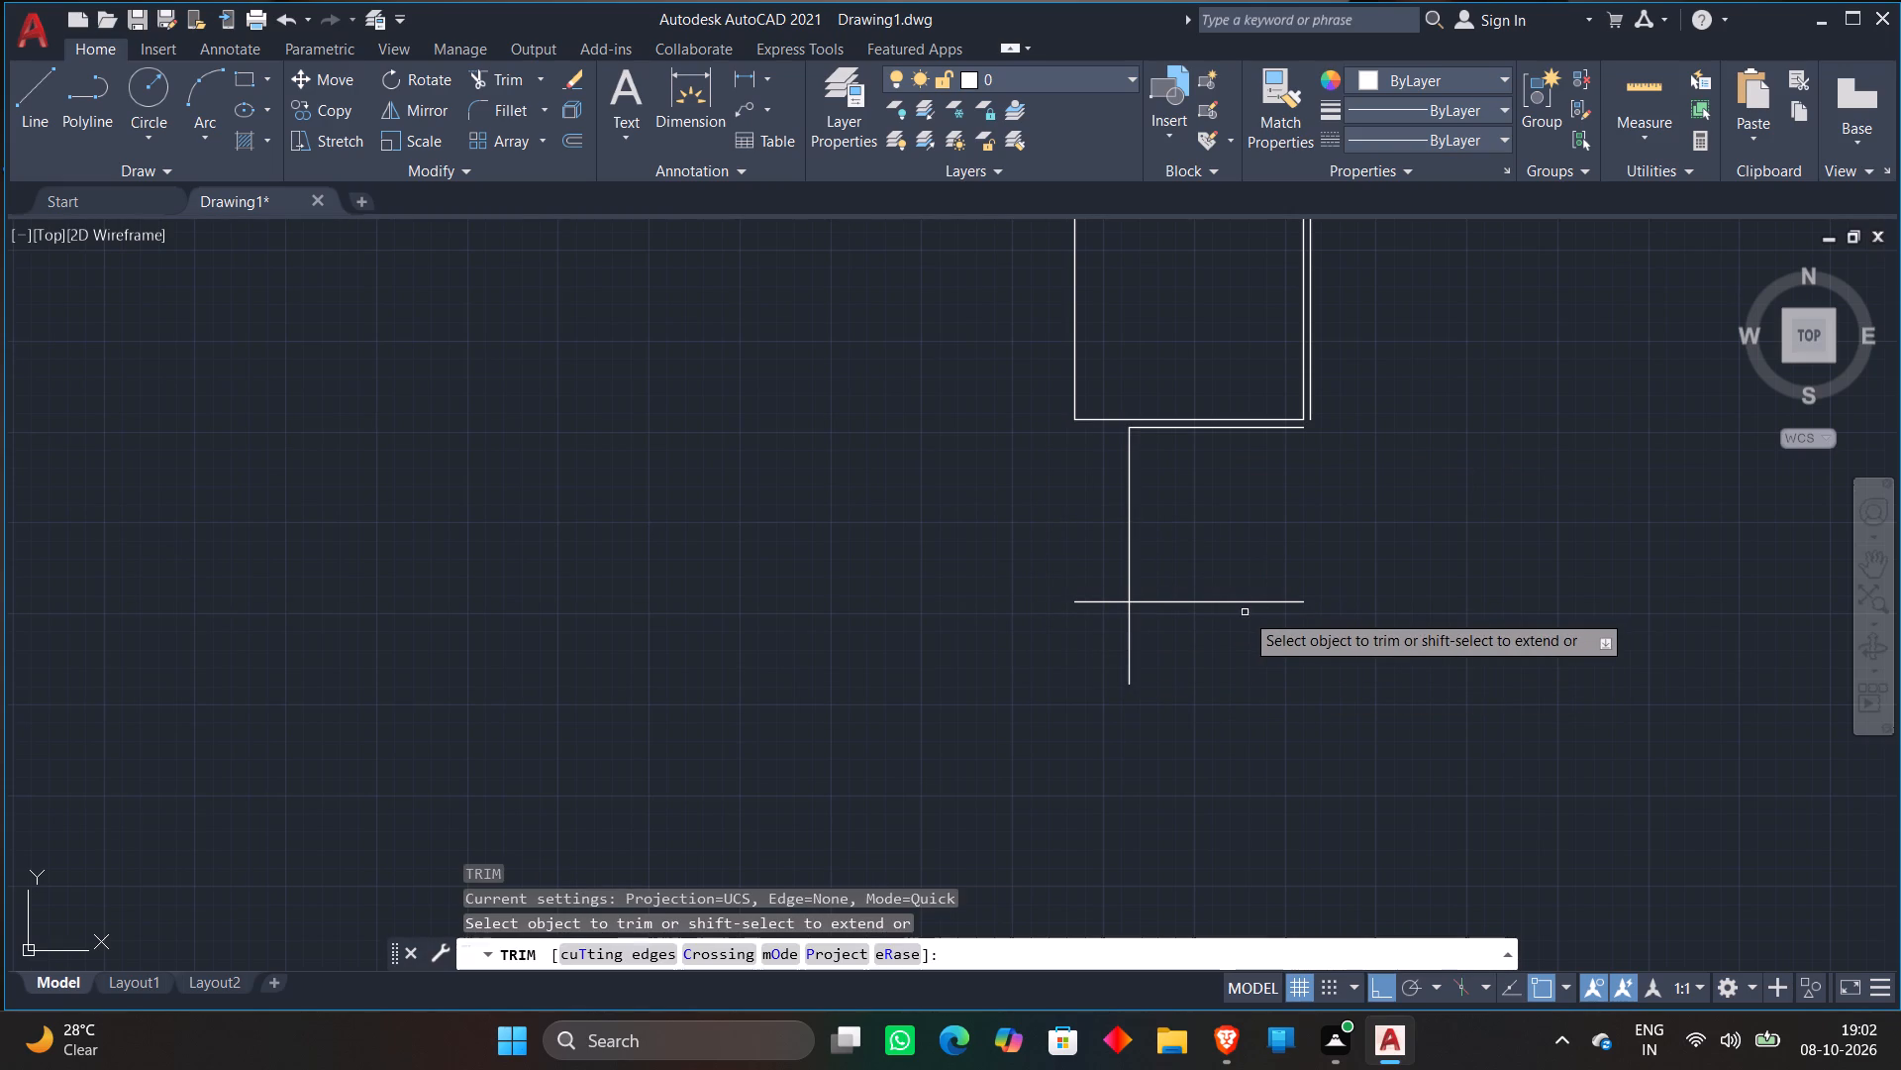
left_click(1230, 572)
left_click(1191, 655)
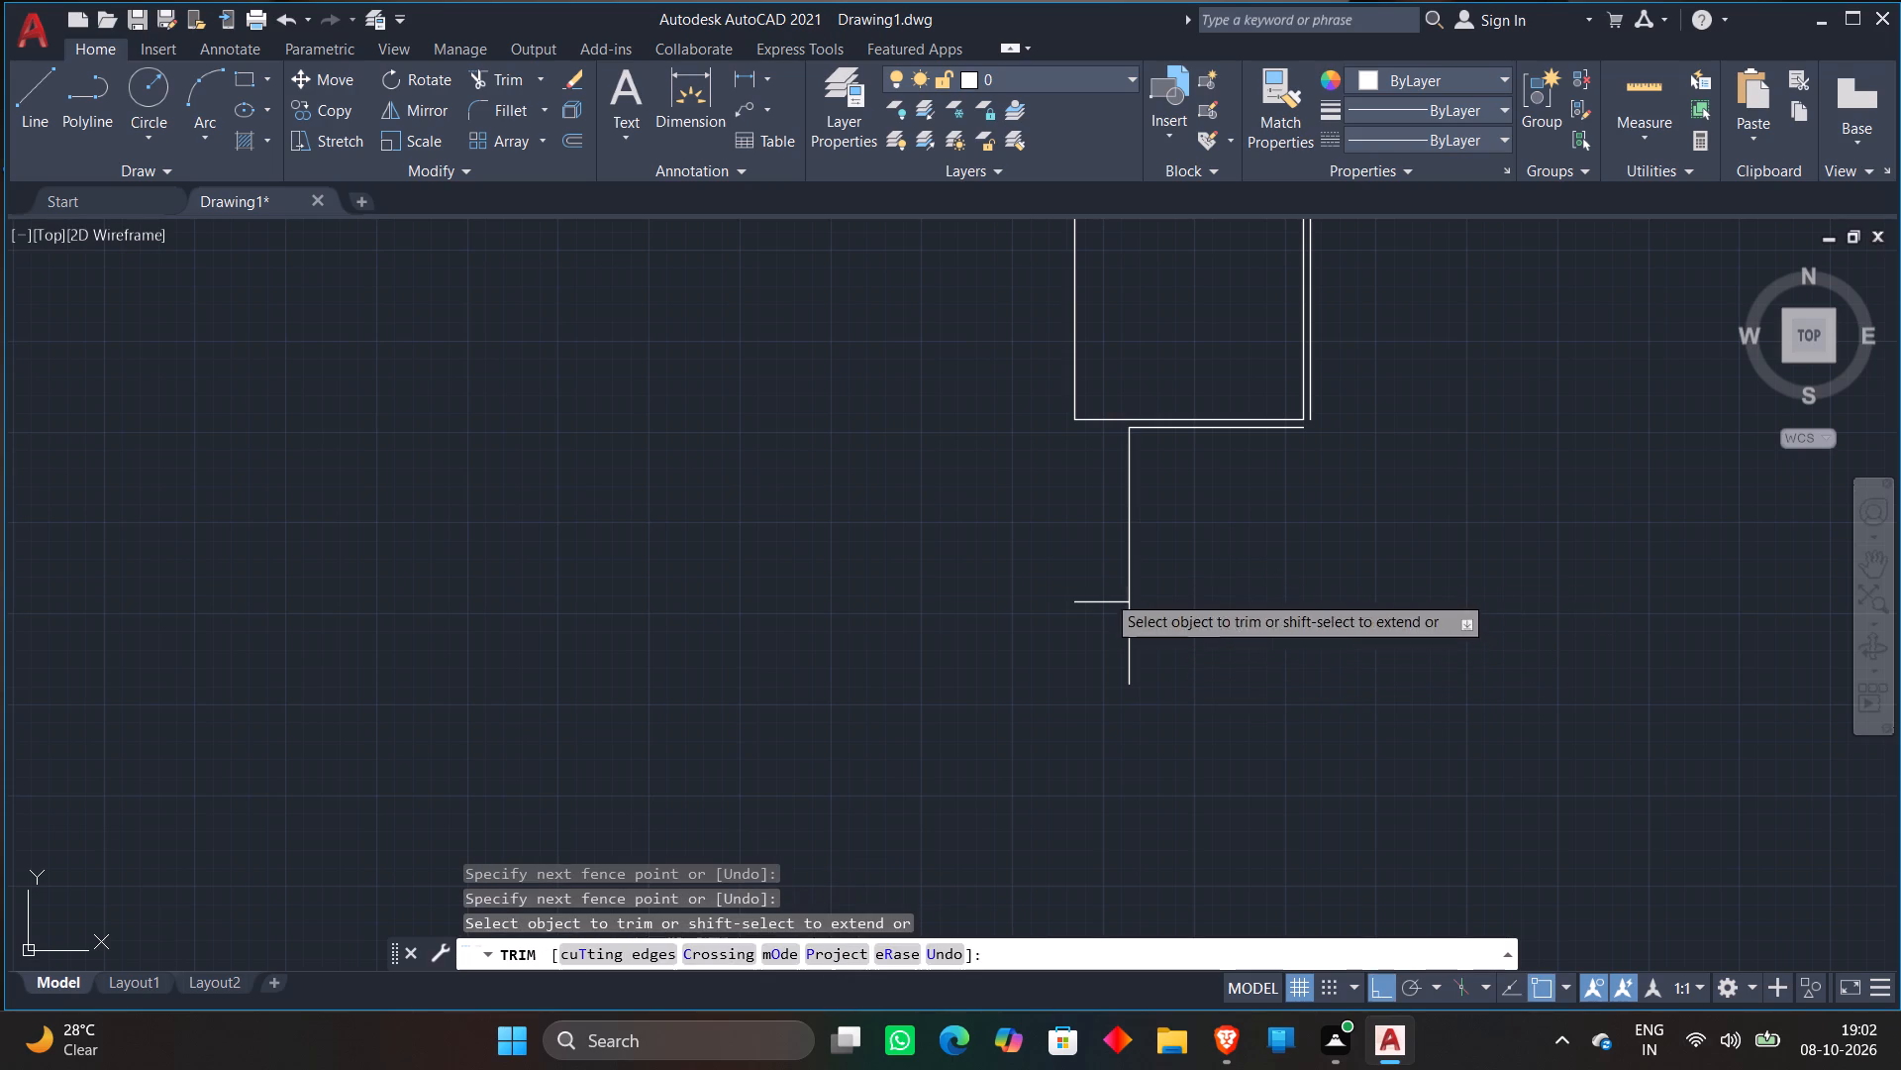
left_click(1095, 585)
left_click(1061, 647)
key("Escape")
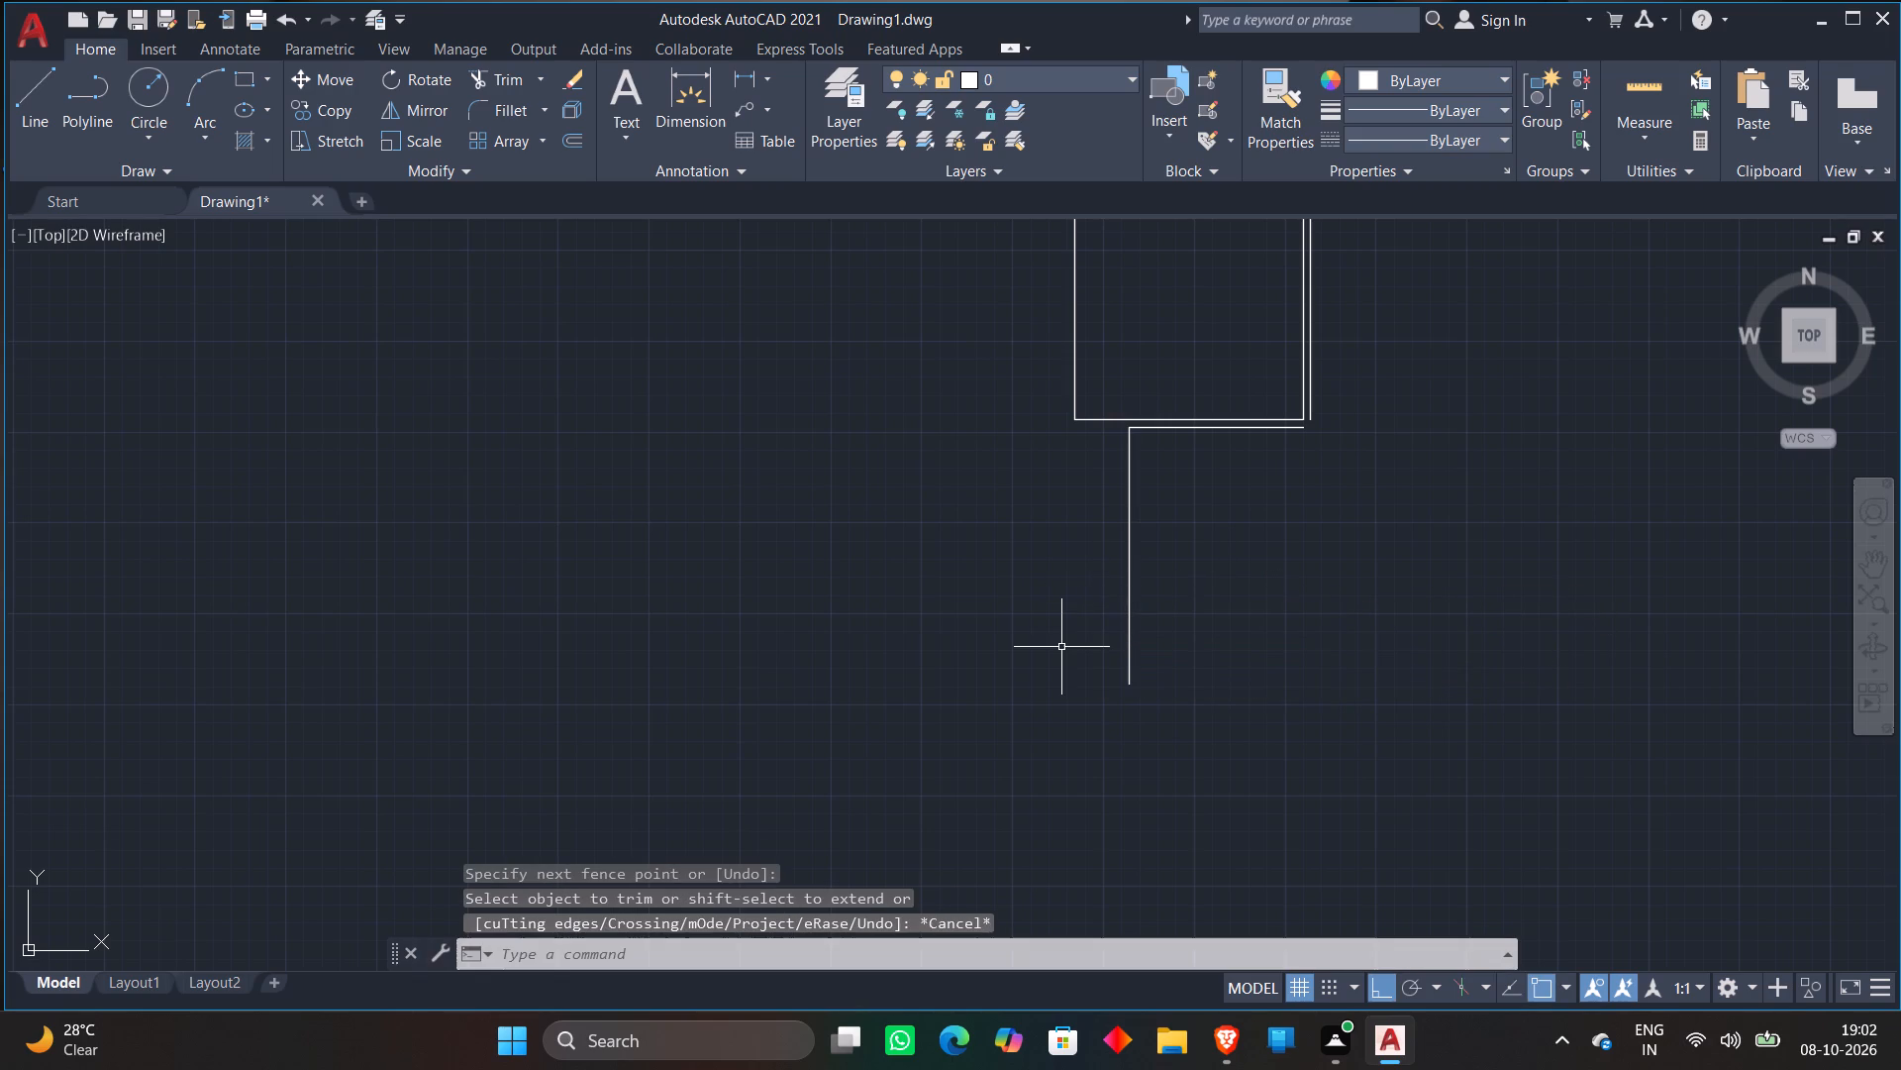
Offset the new room's vertical wall line 9" to the left to form the outer wall face.
key("o")
key("Return")
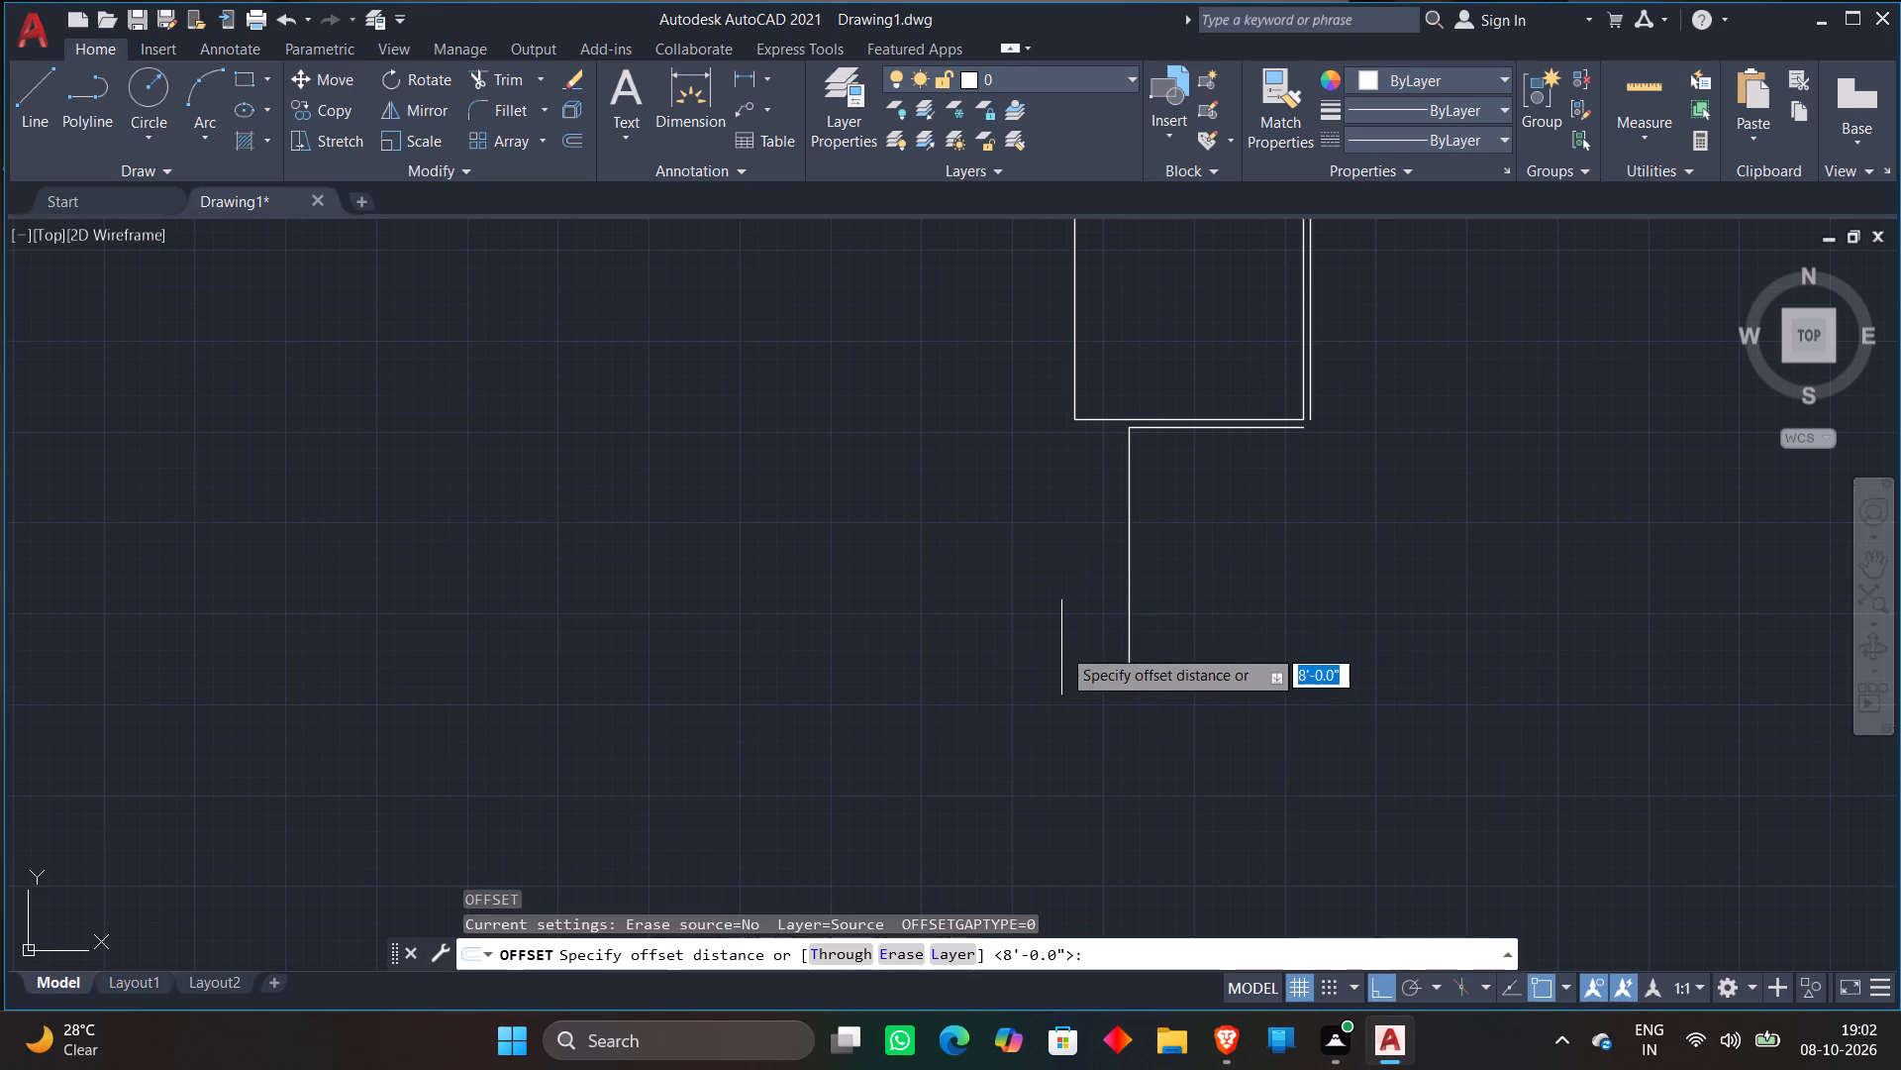
type("9+")
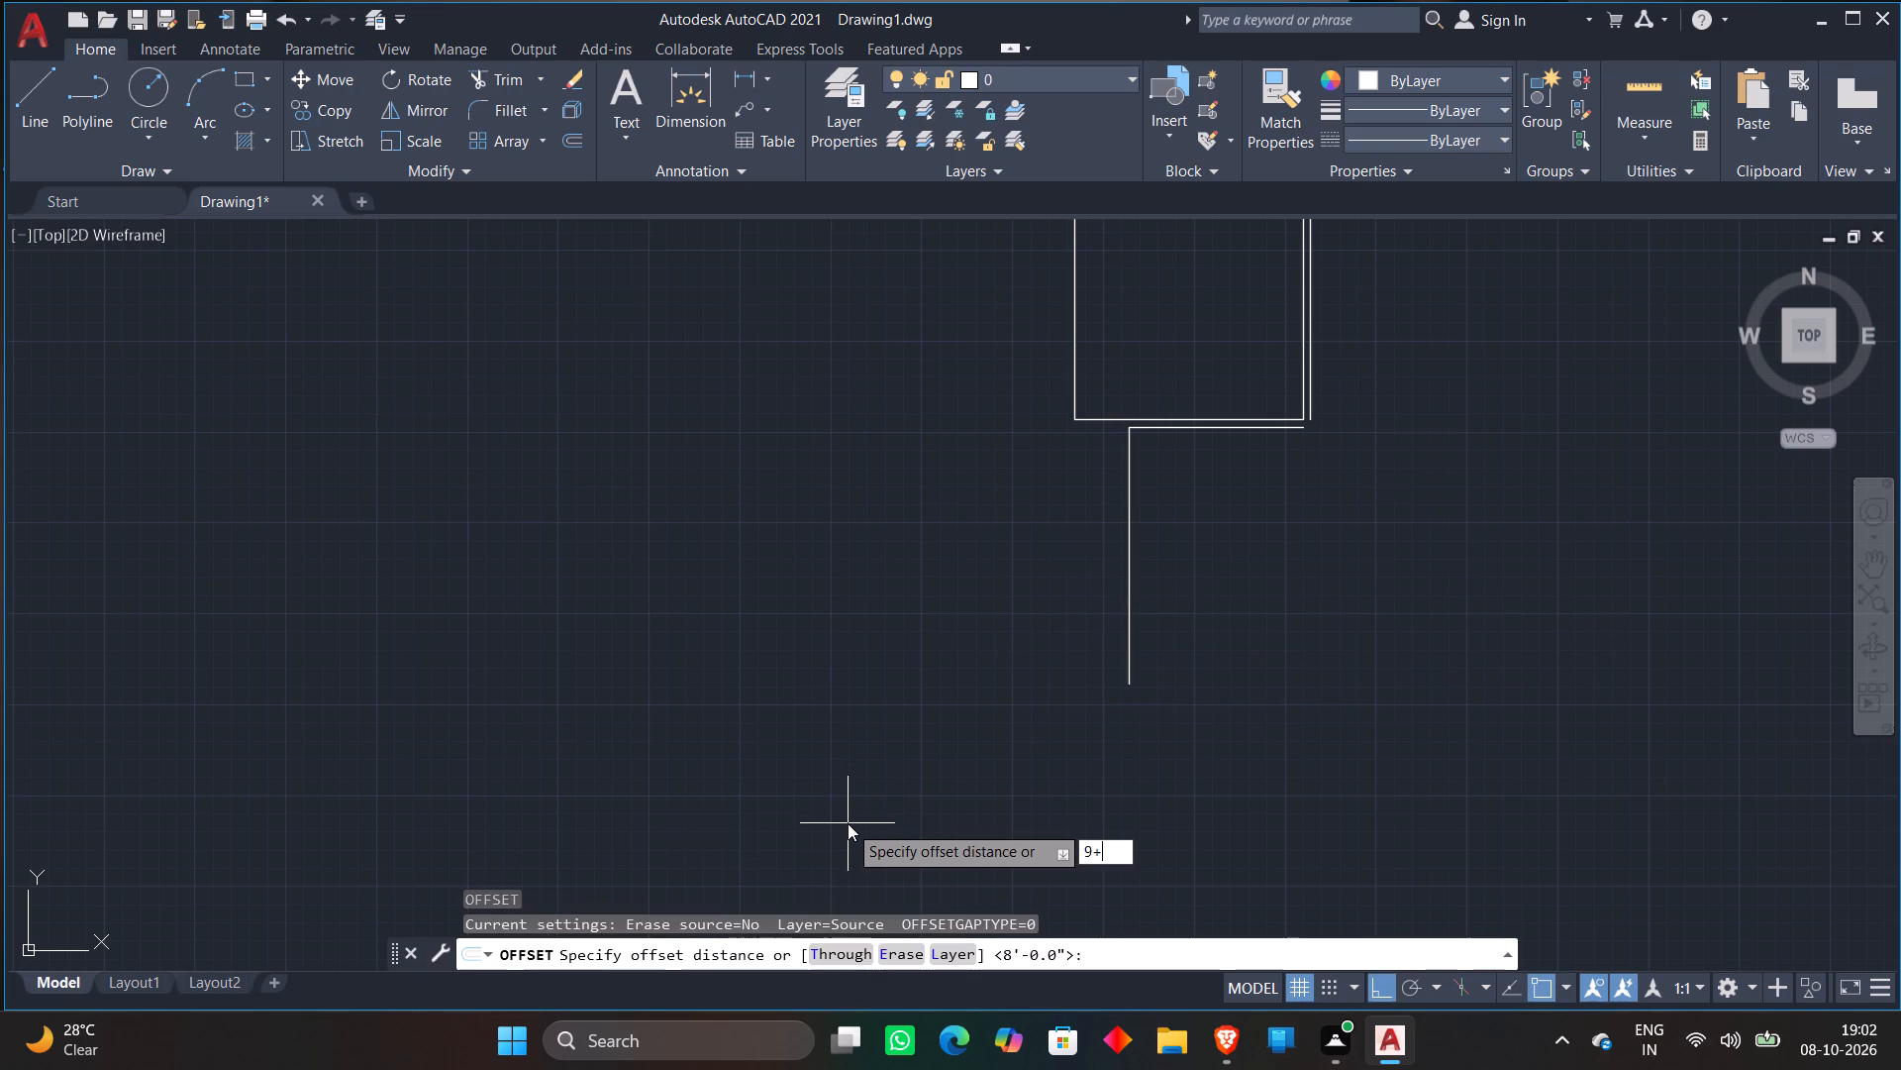
key("BackSpace")
key("shift+quotedbl")
key("Return")
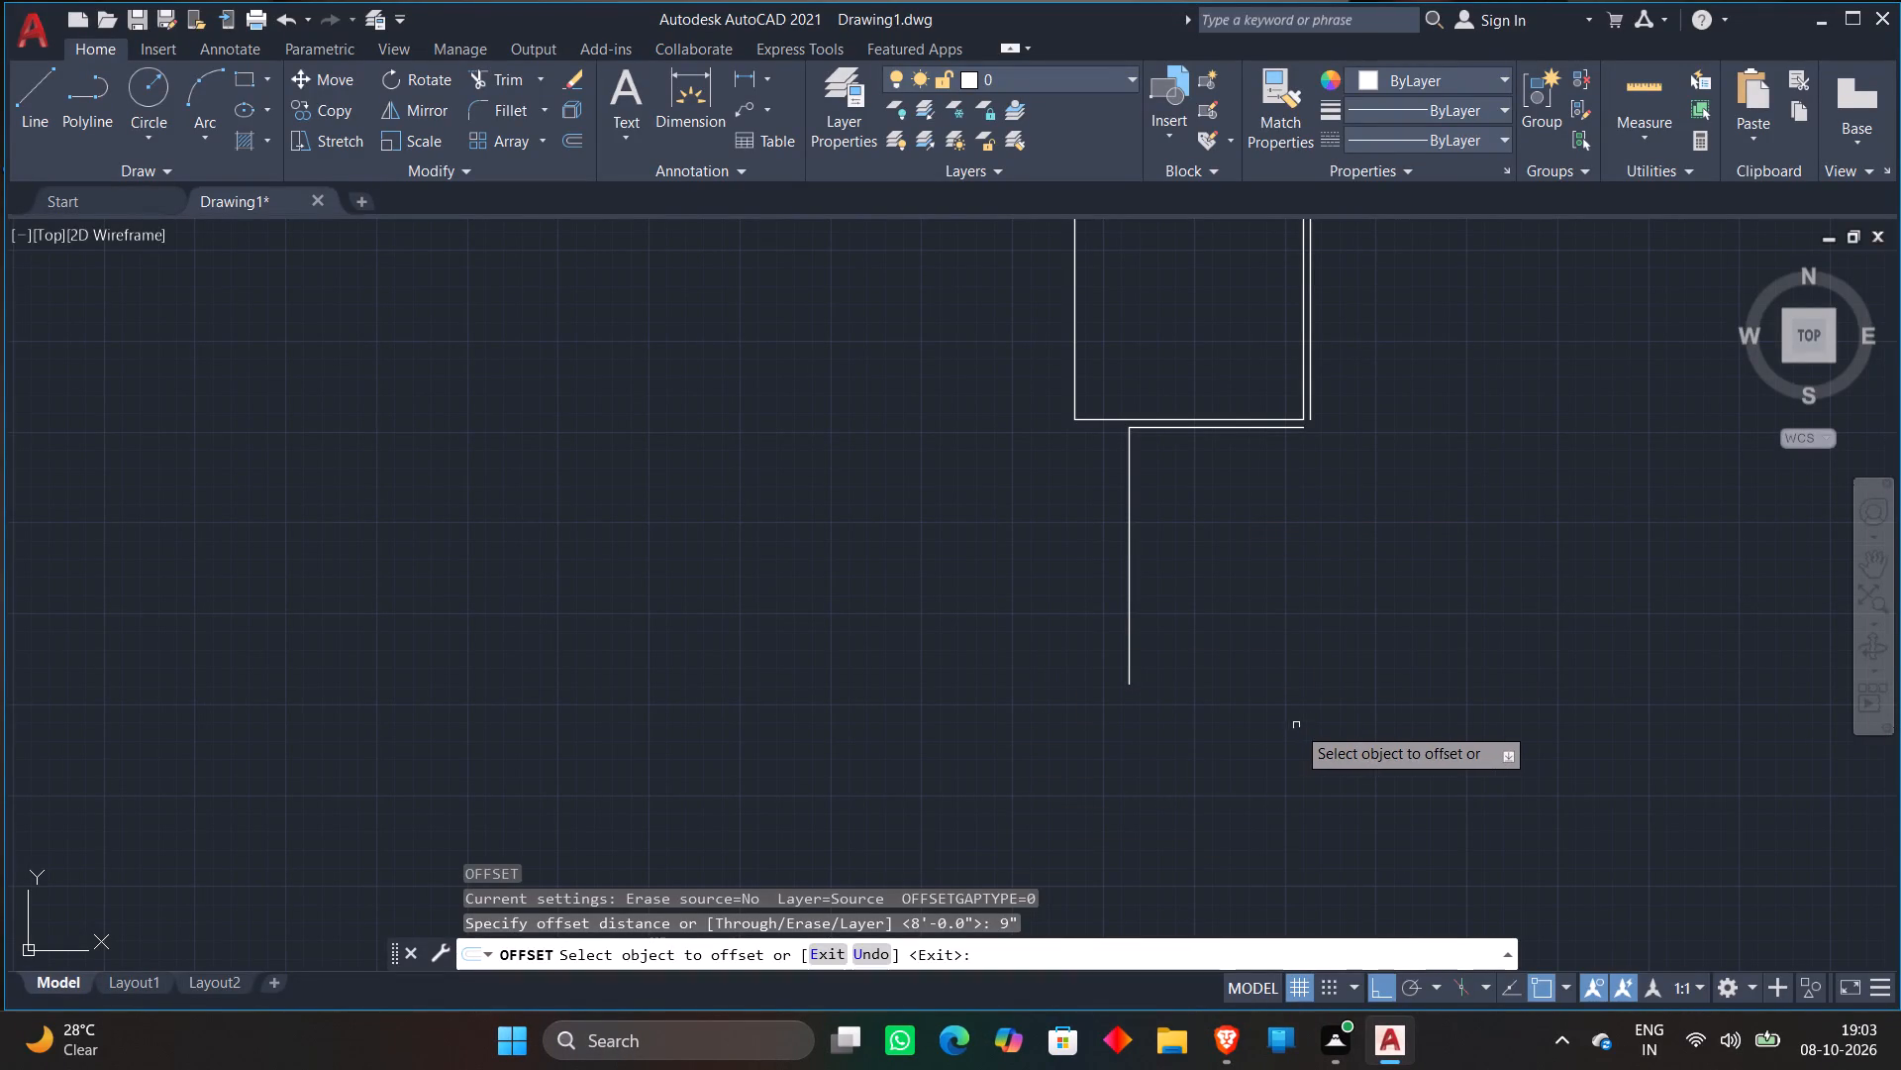
scroll(1293, 733, "up", 2)
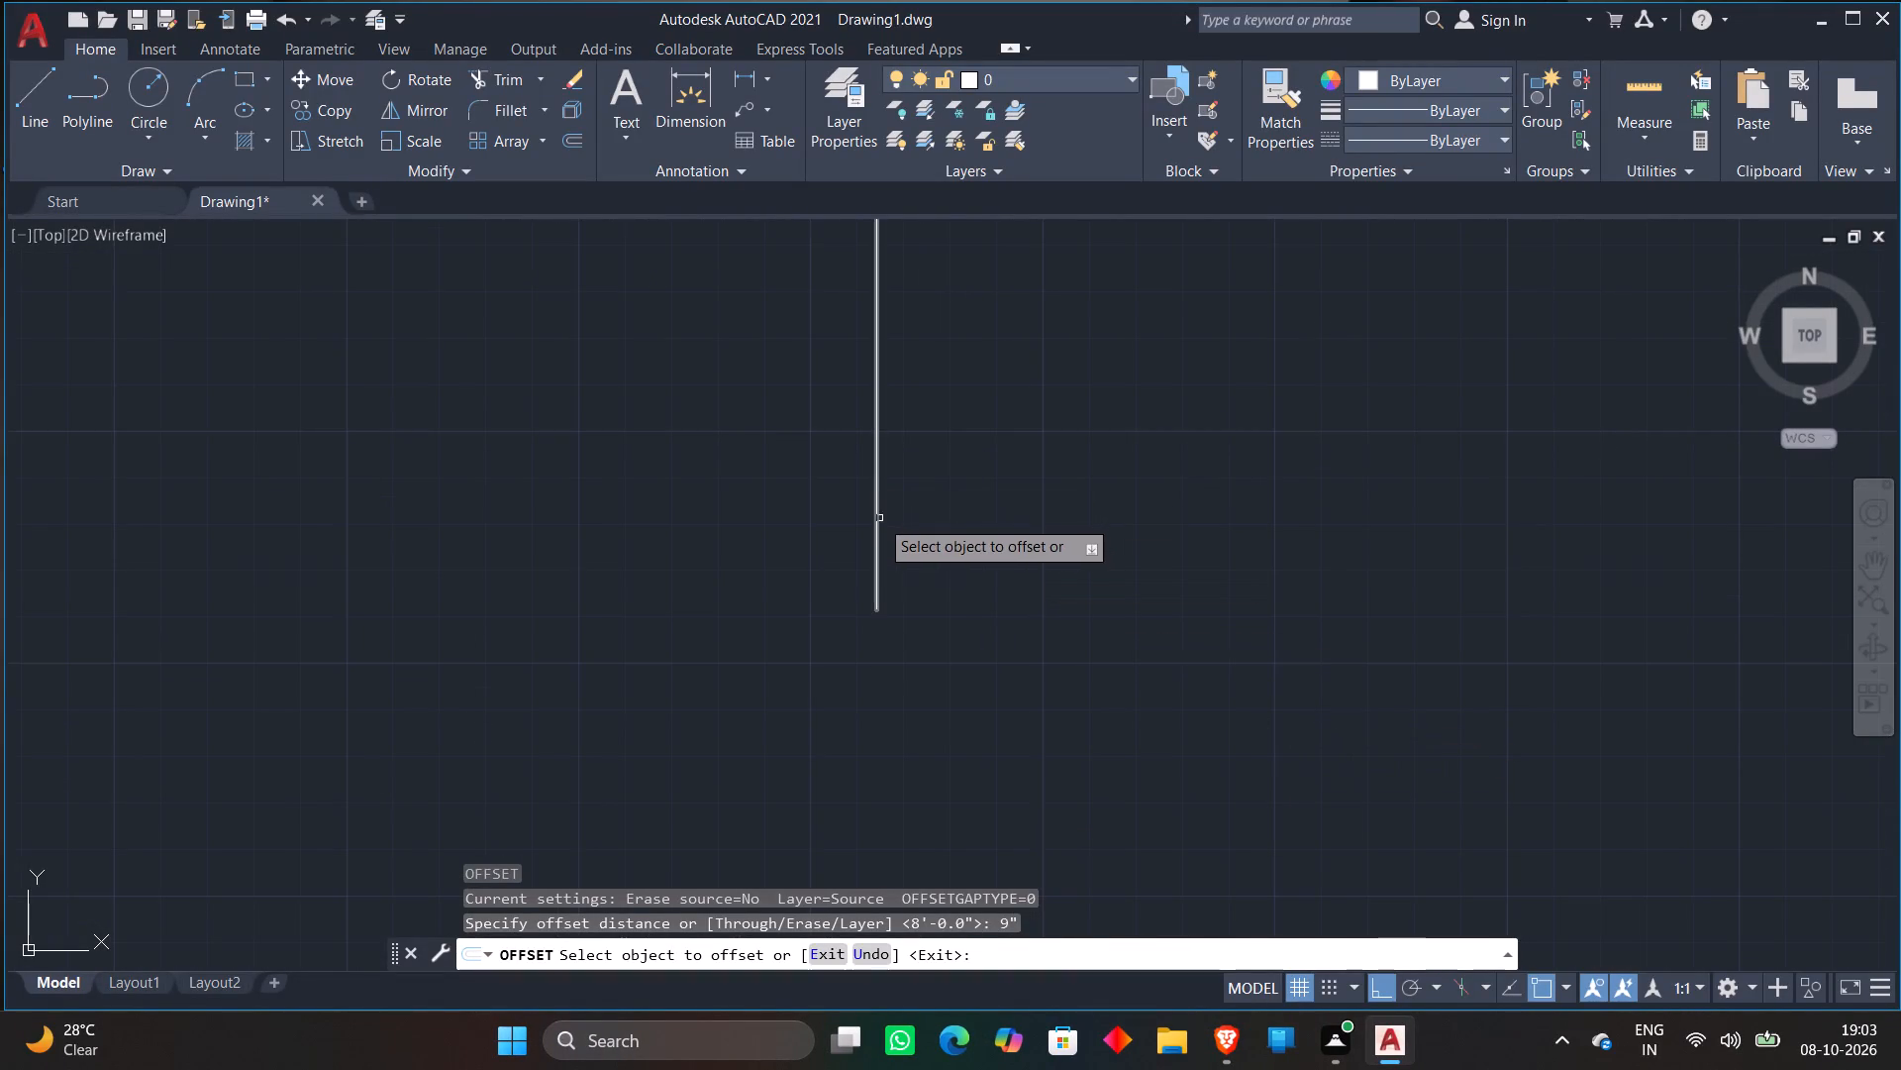
left_click(878, 519)
left_click(848, 524)
scroll(933, 540, "down", 2)
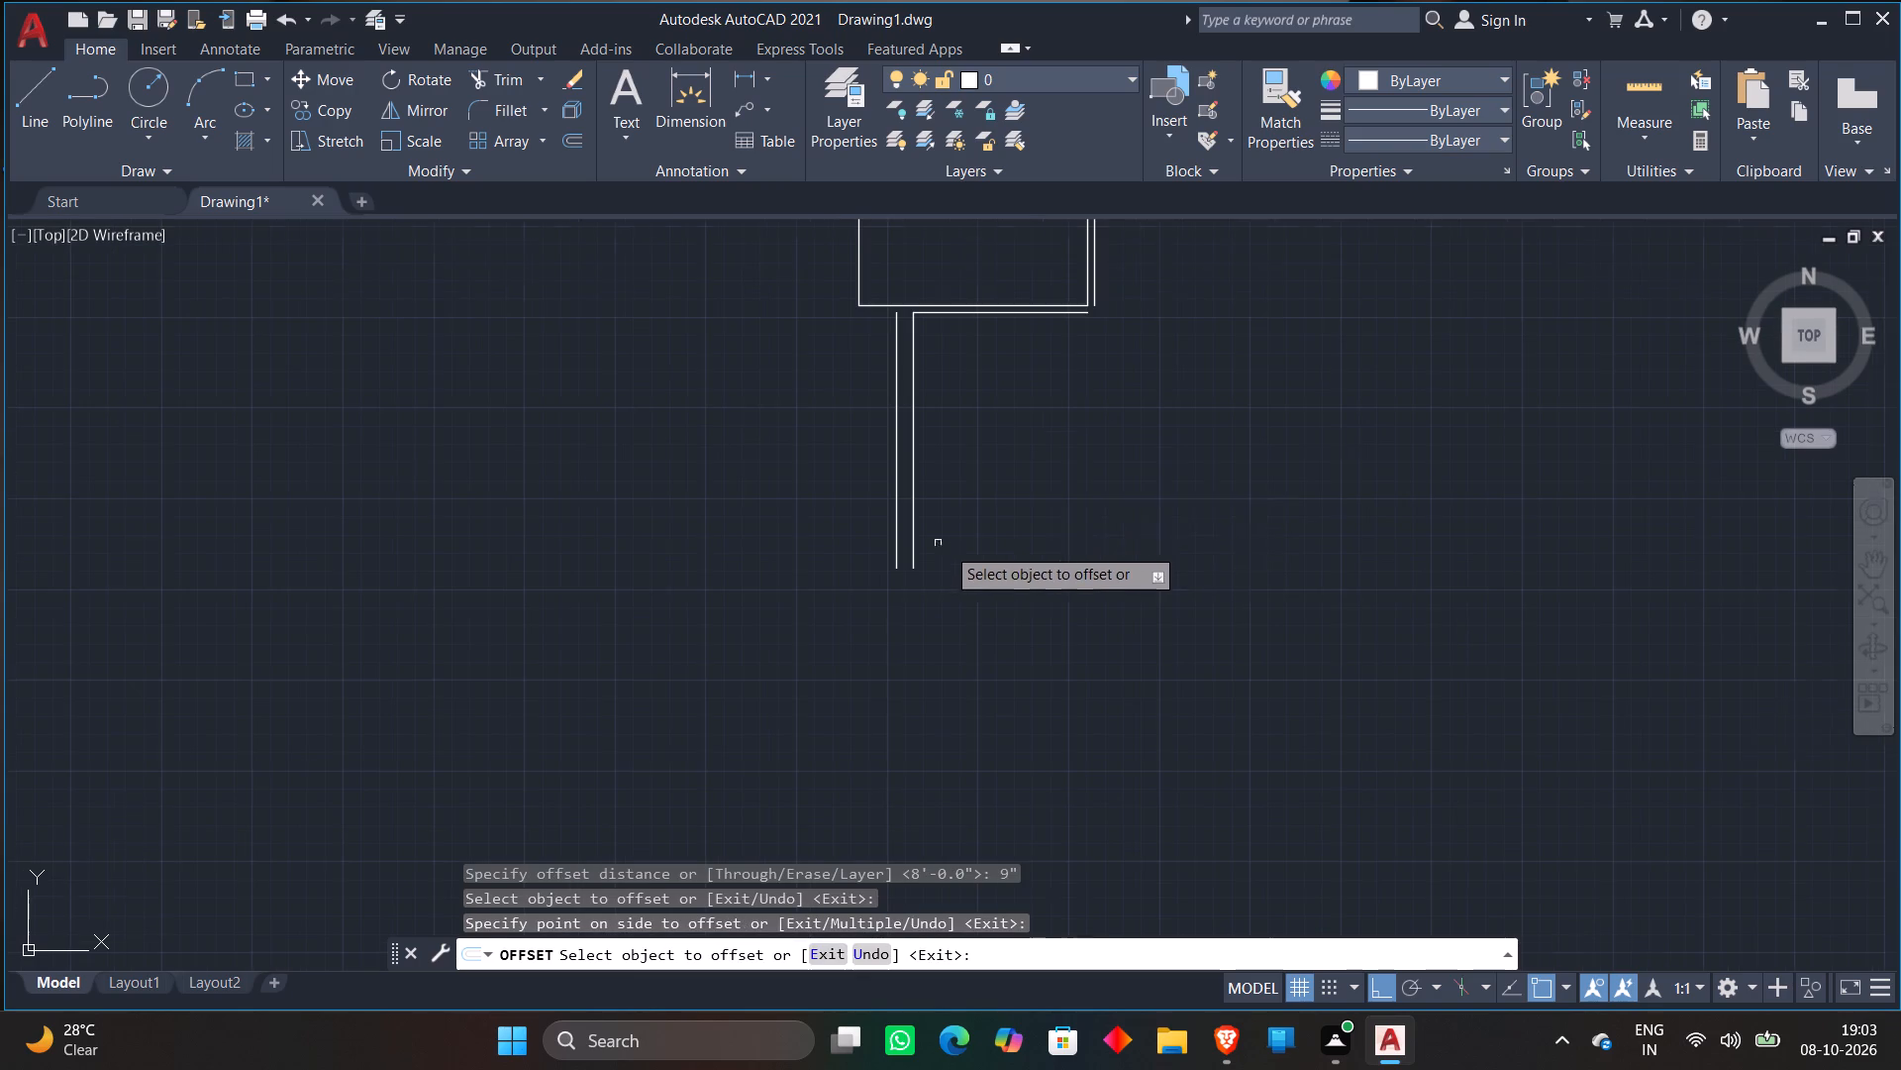
key("Escape")
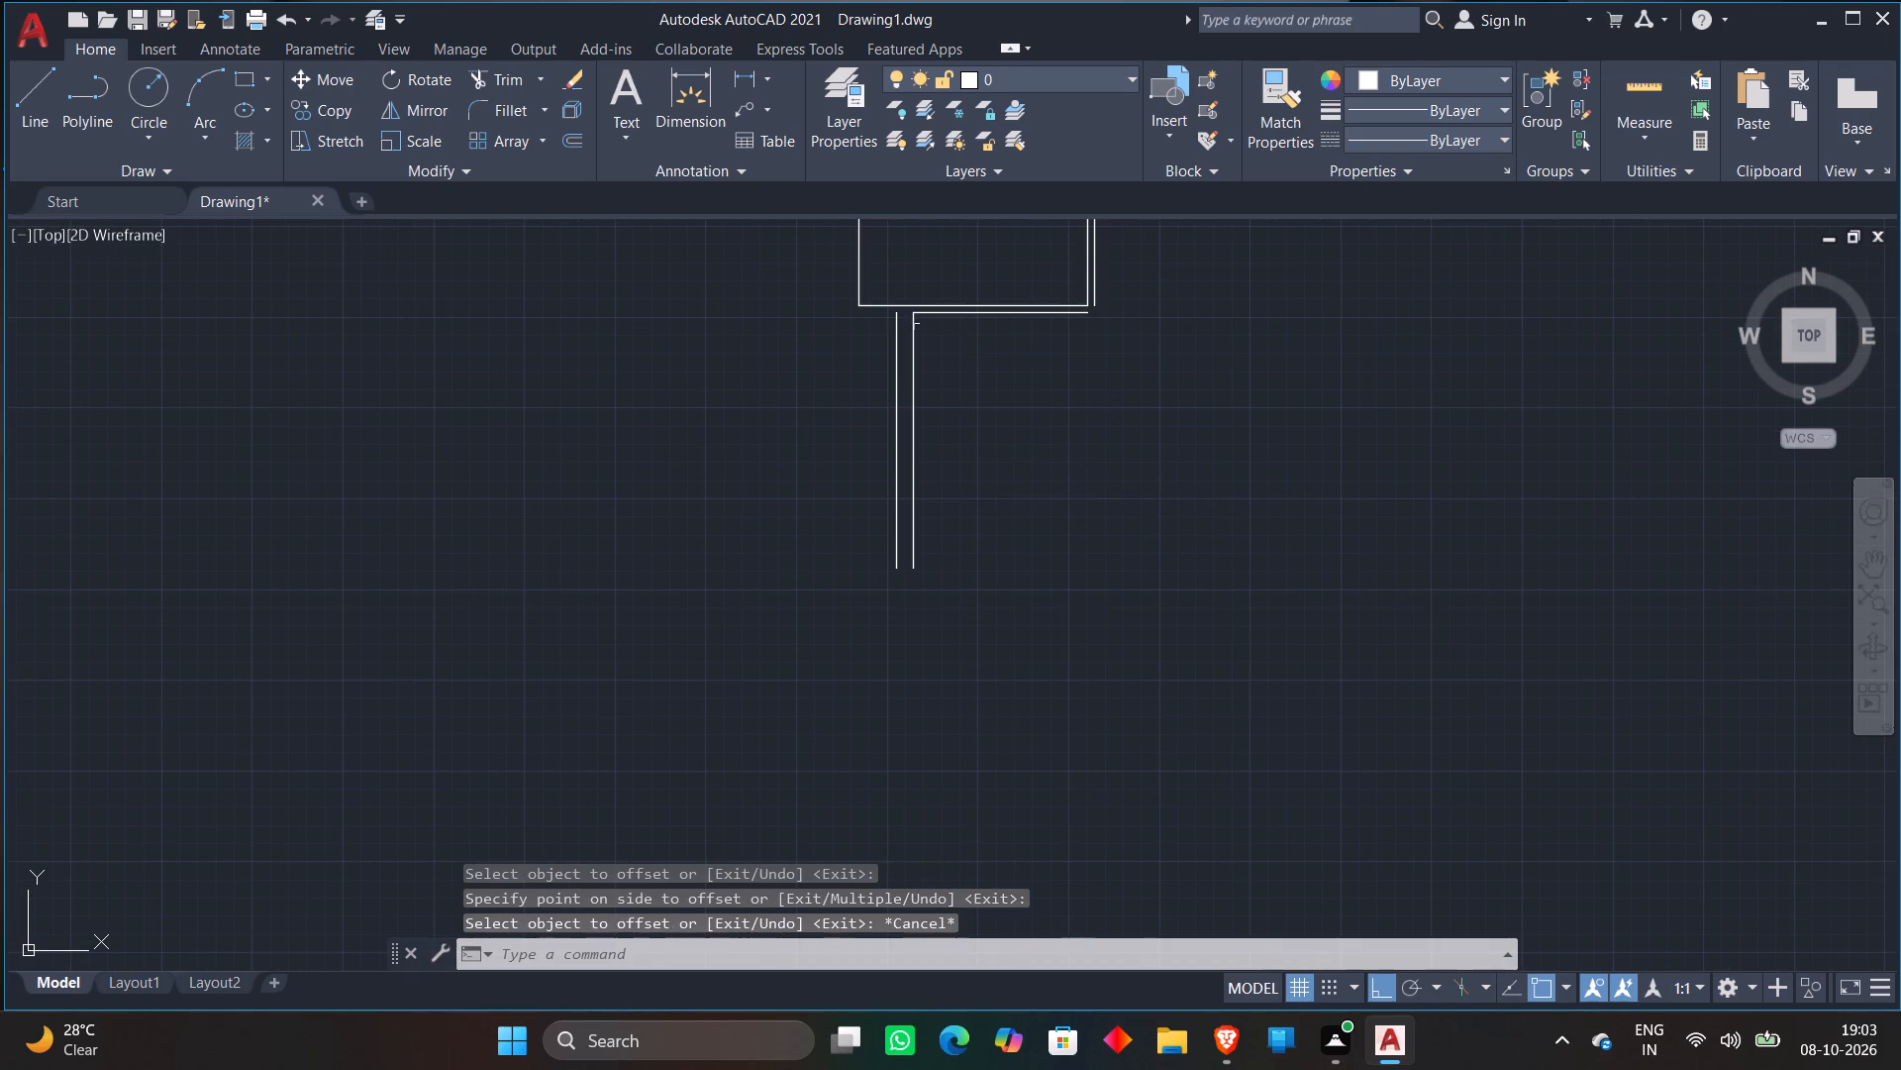
Draw an 8' horizontal line to the right from the bottom end of the inner vertical wall line.
key("l")
key("Return")
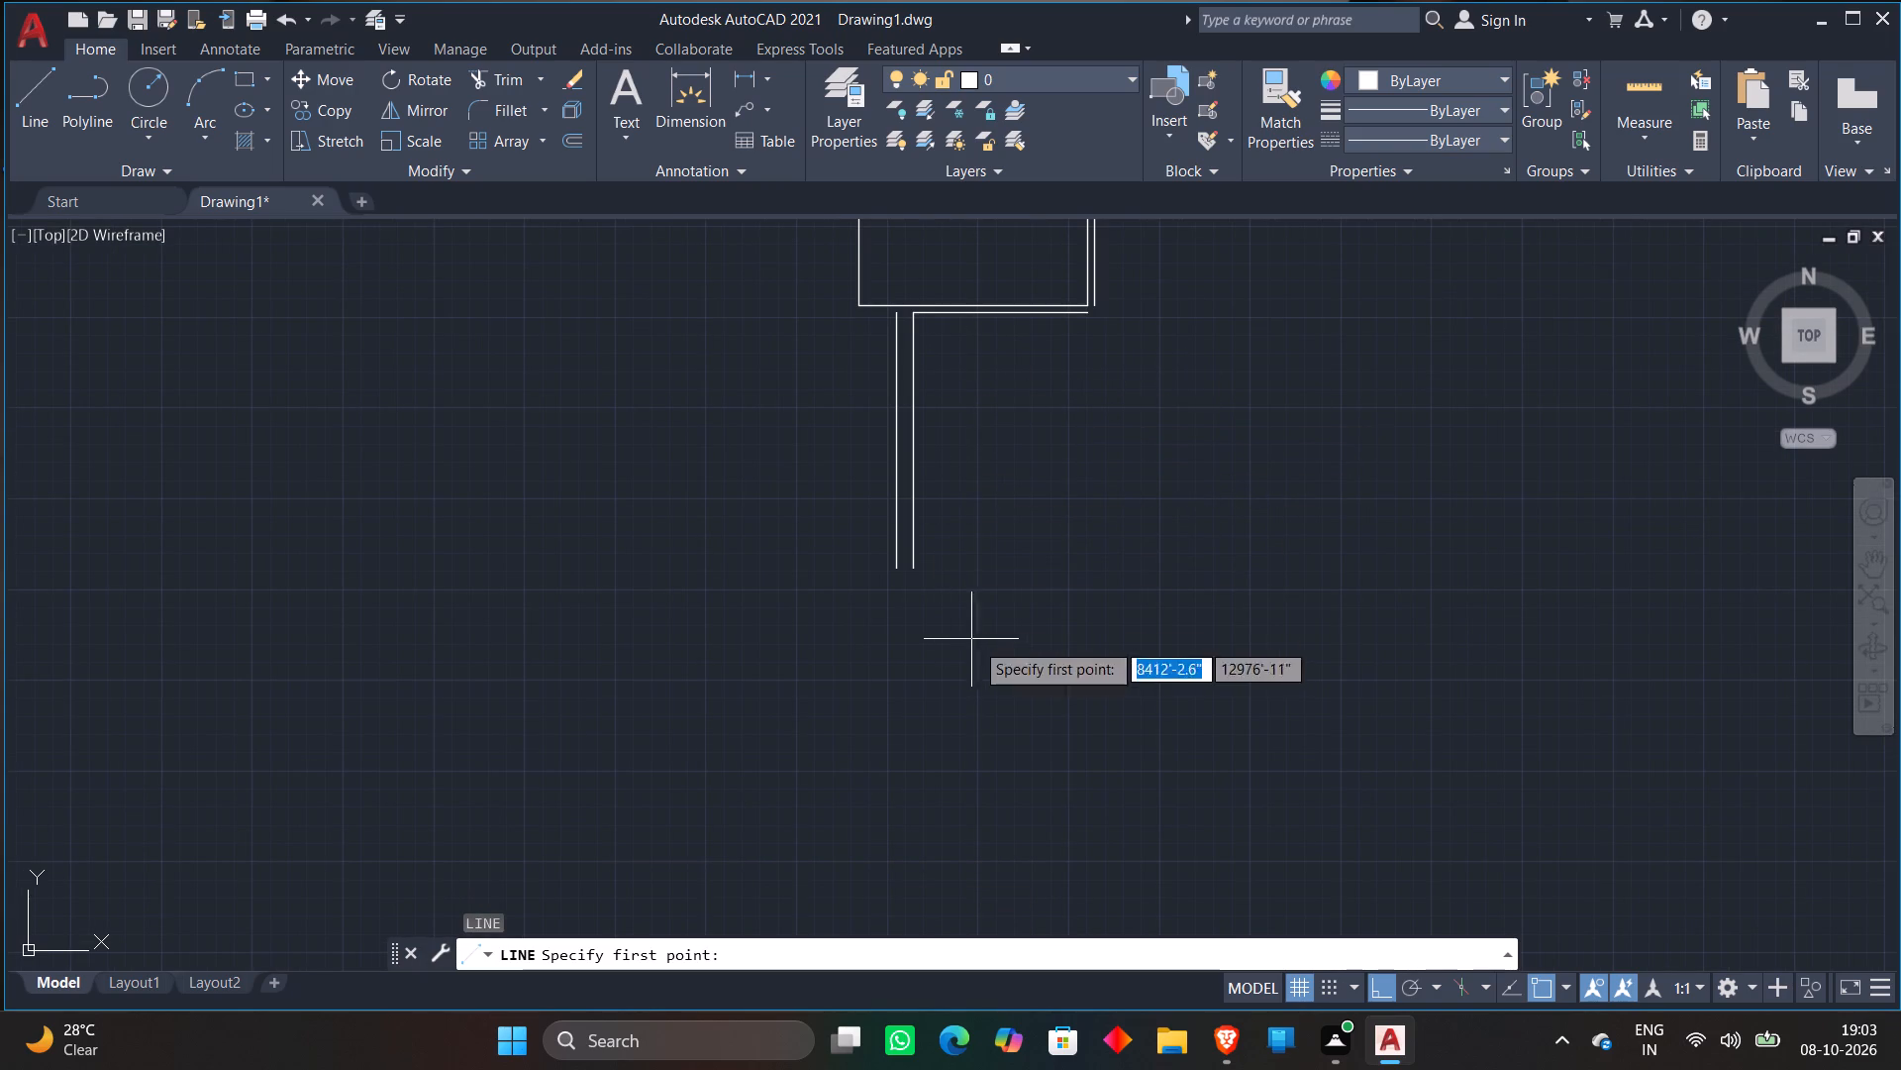
left_click(908, 577)
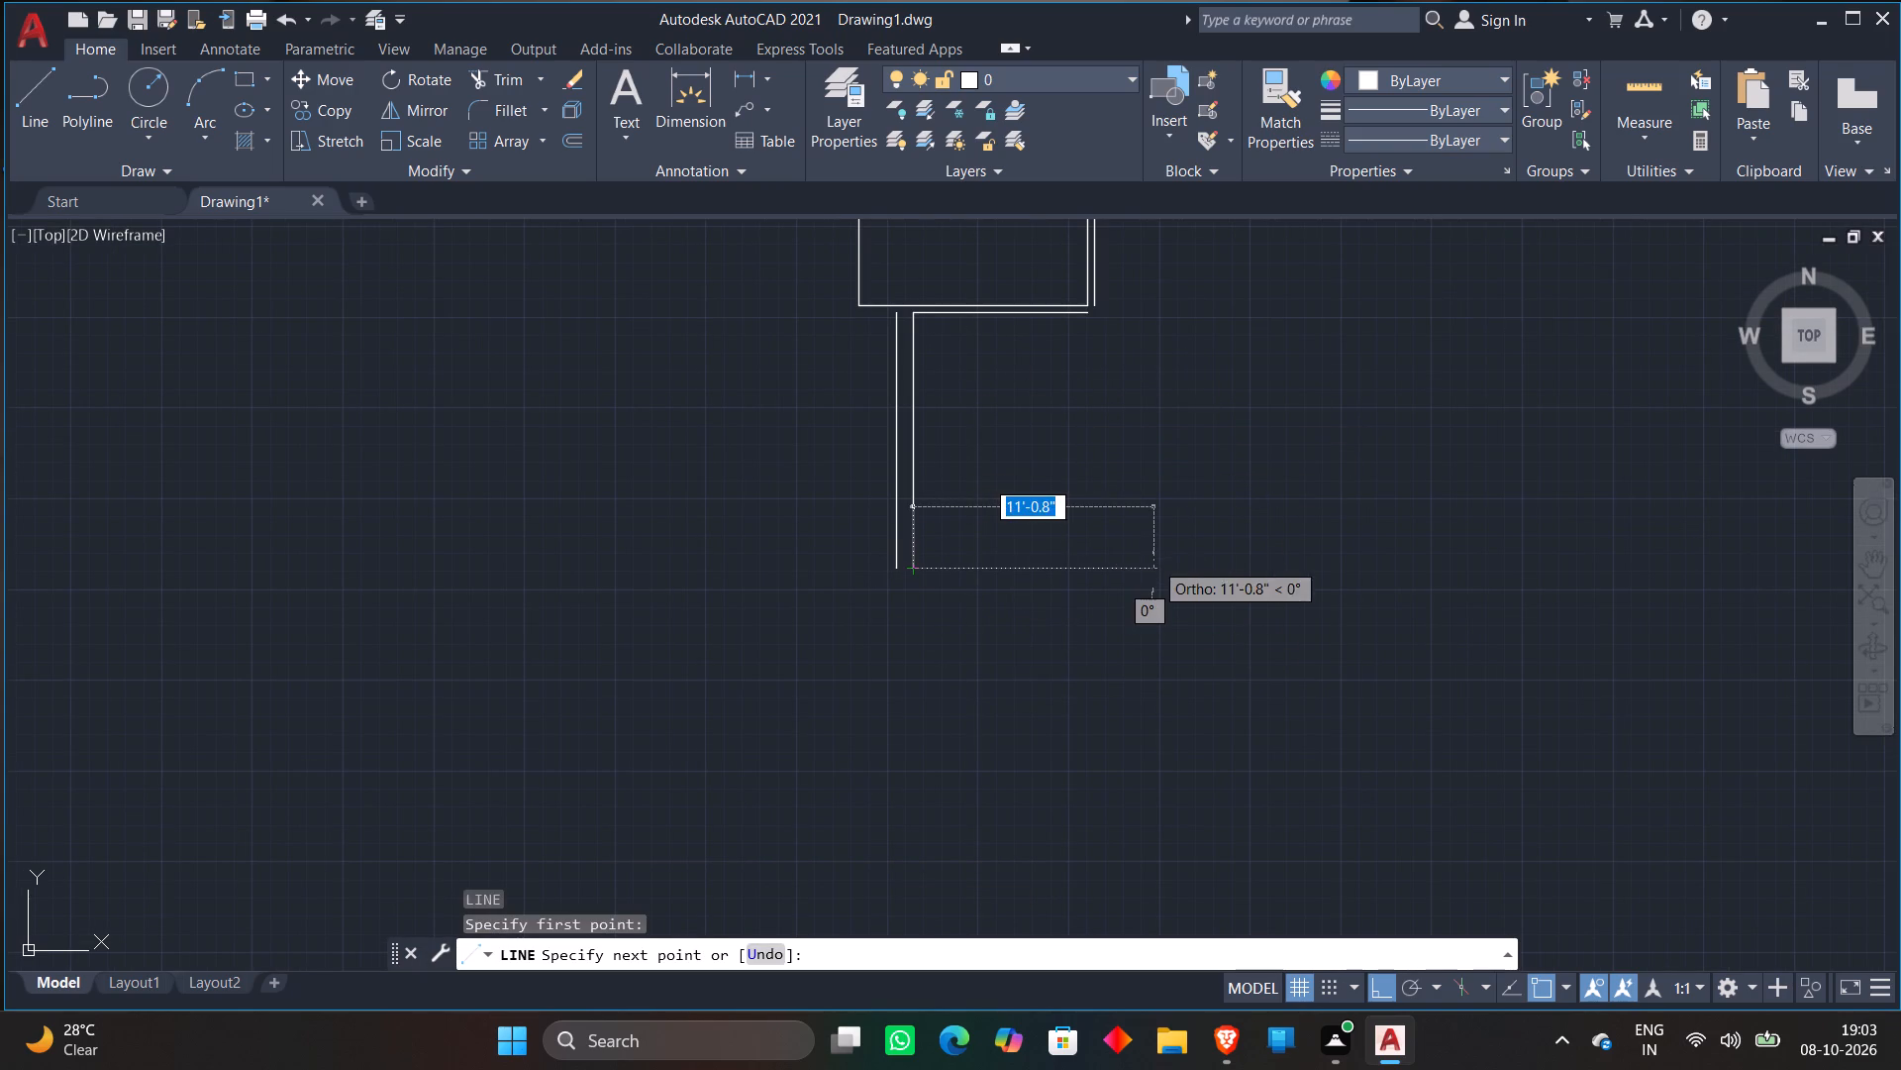
type("8'")
key("Return")
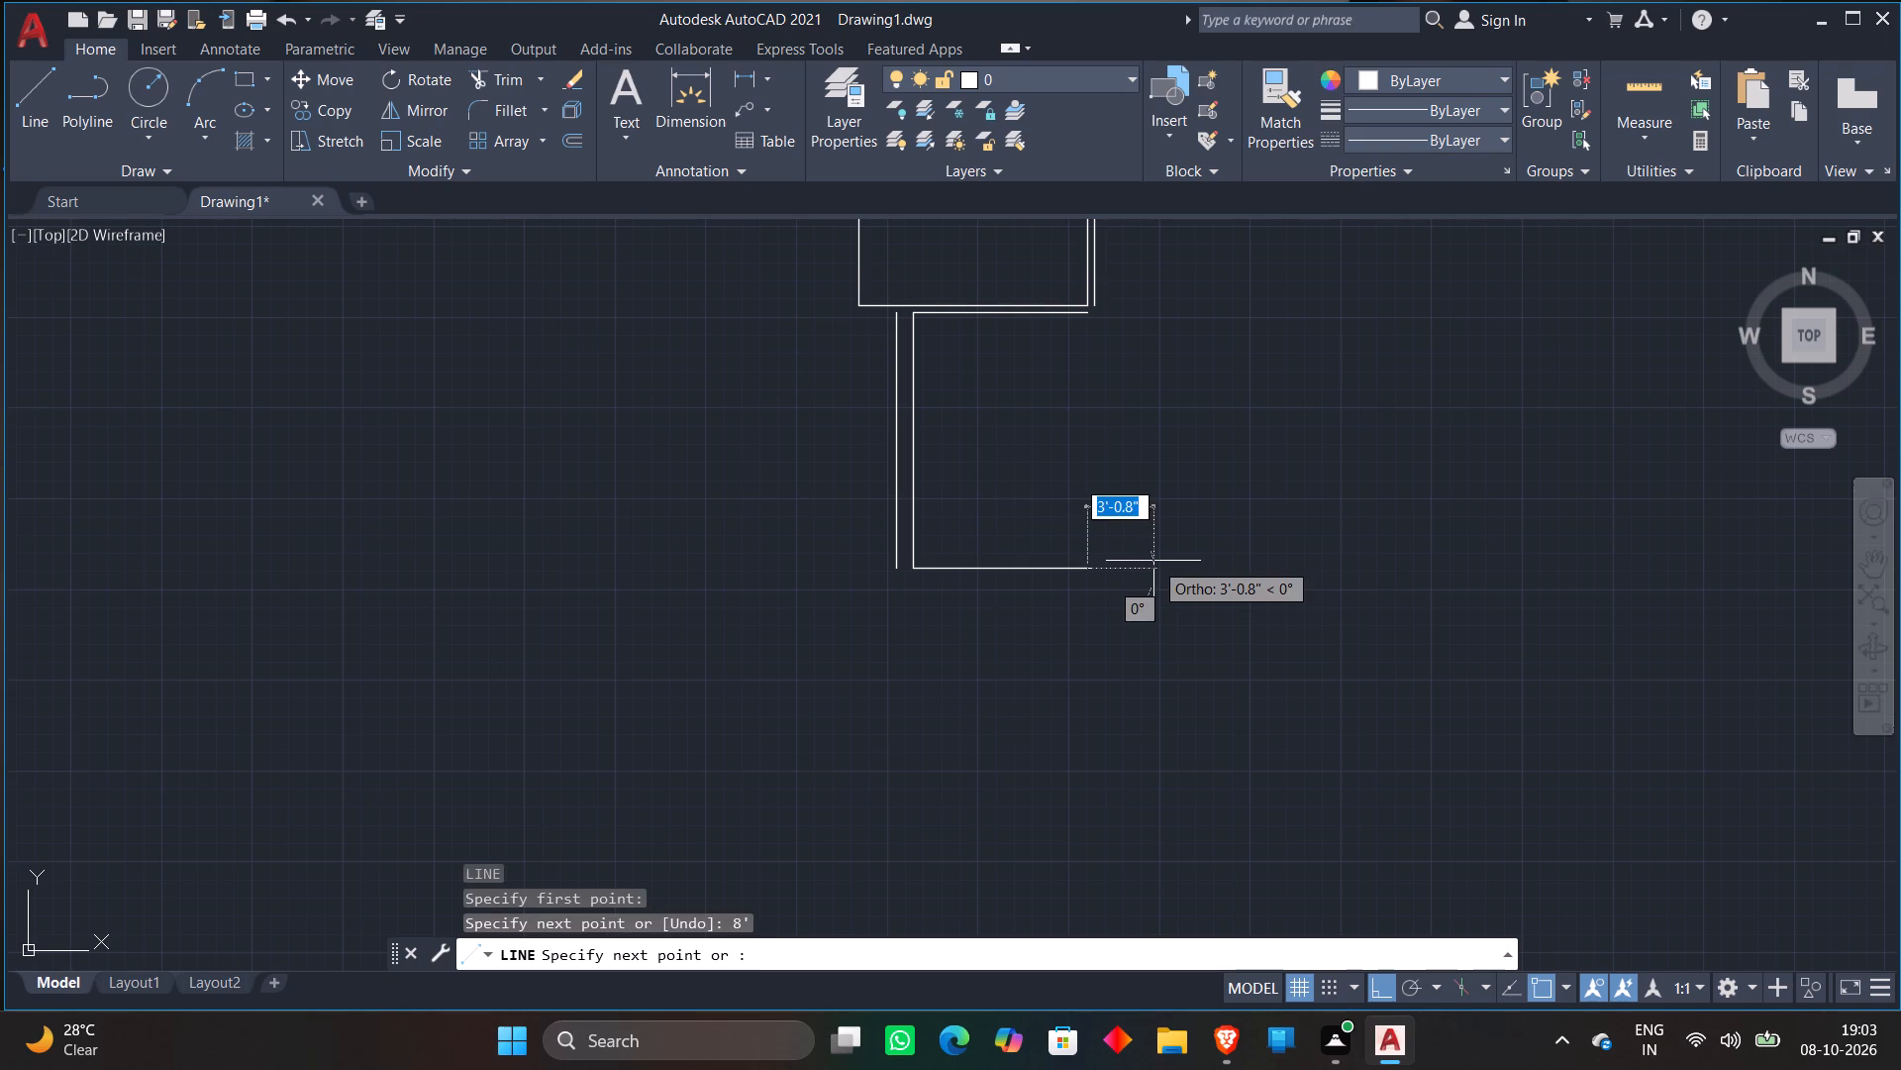
key("Escape")
Offset the new room's 8' bottom wall line 9" downward to form the outer wall face.
key("o")
key("Return")
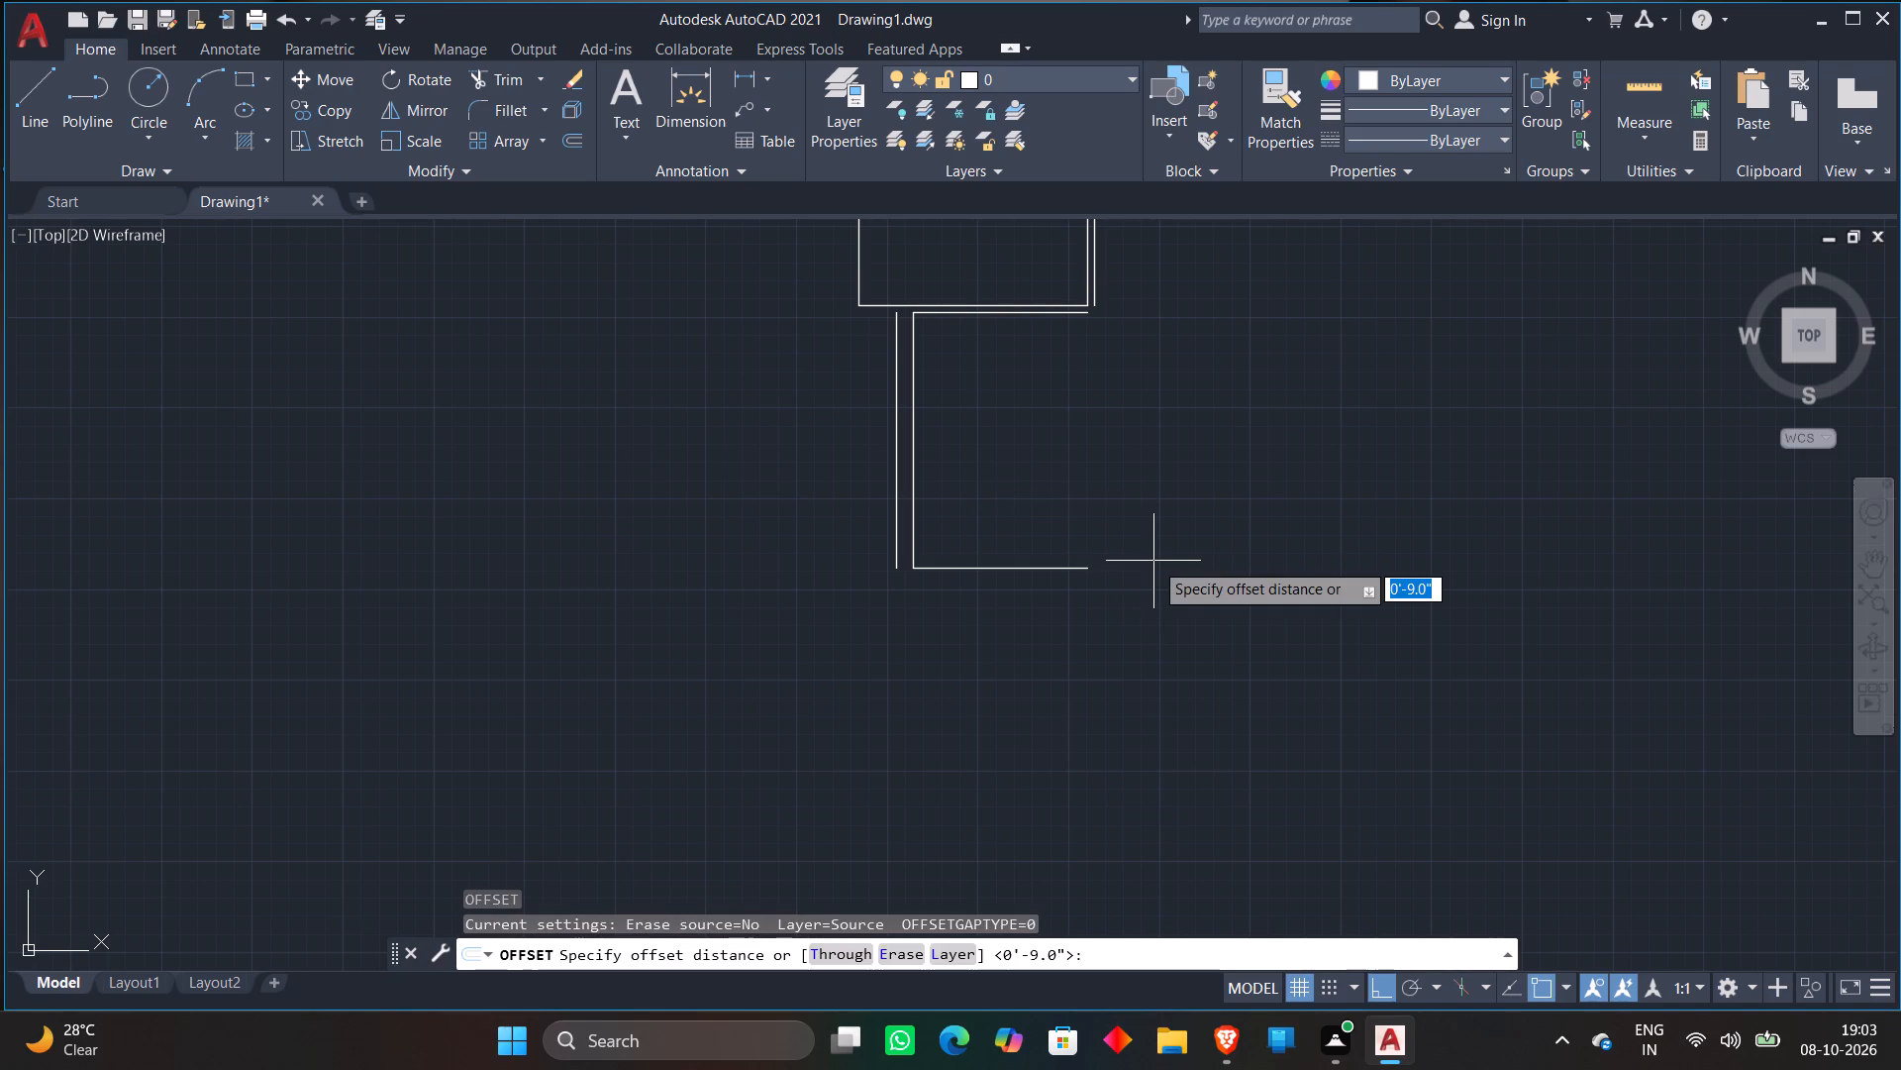
key("8")
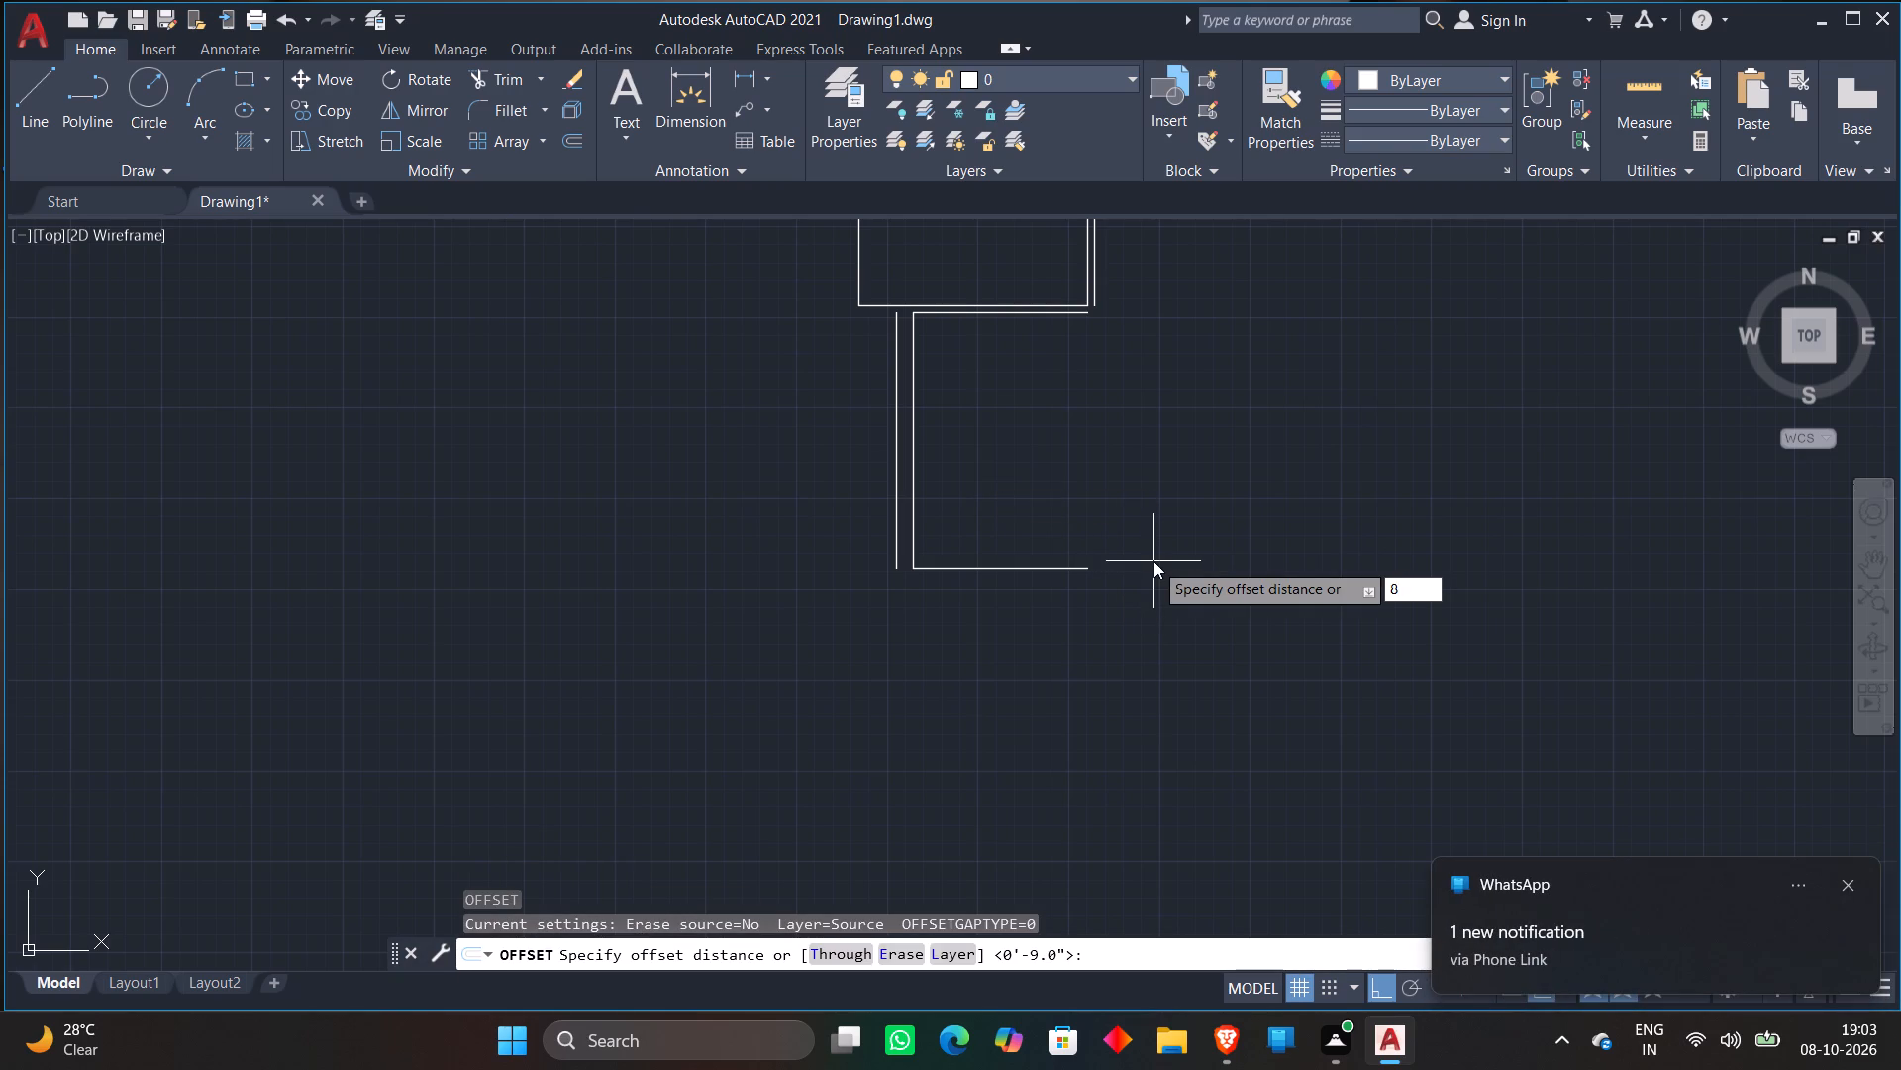
key("BackSpace")
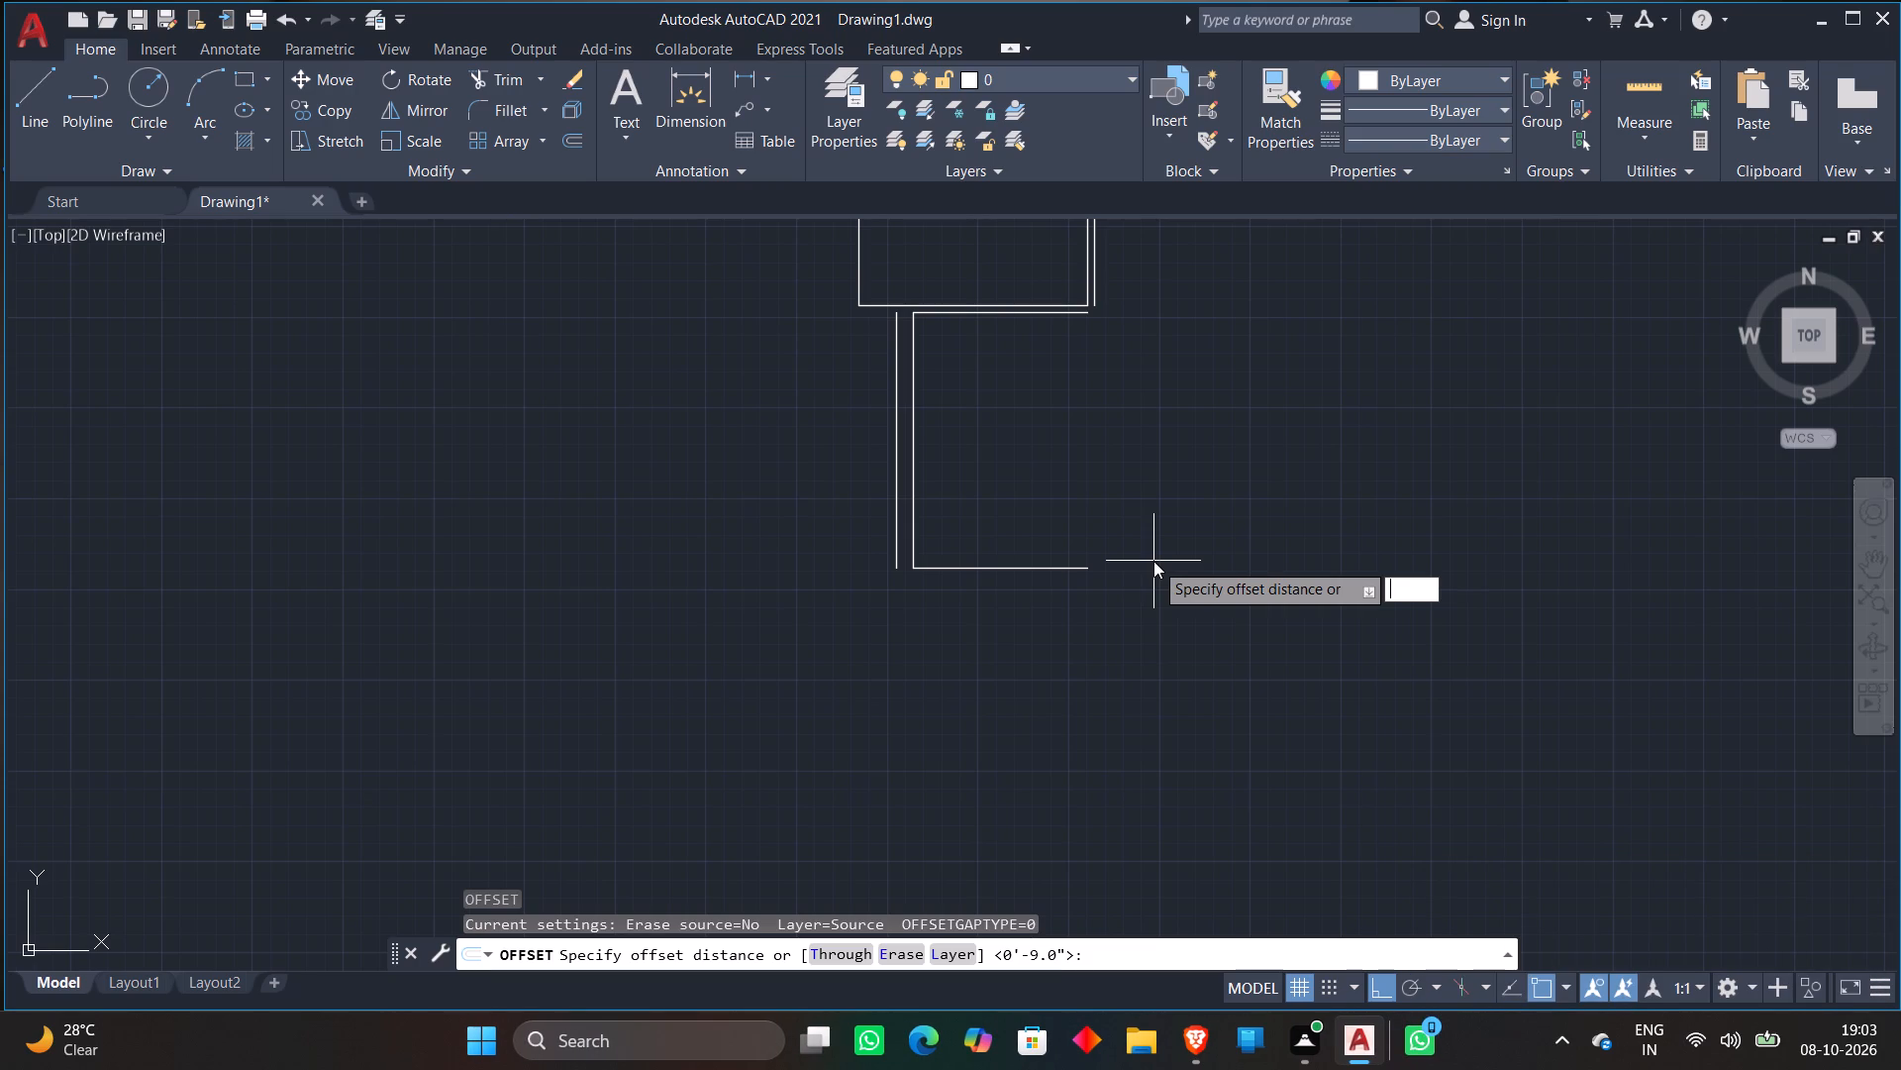
key("9")
key("shift+quotedbl")
key("shift+Return")
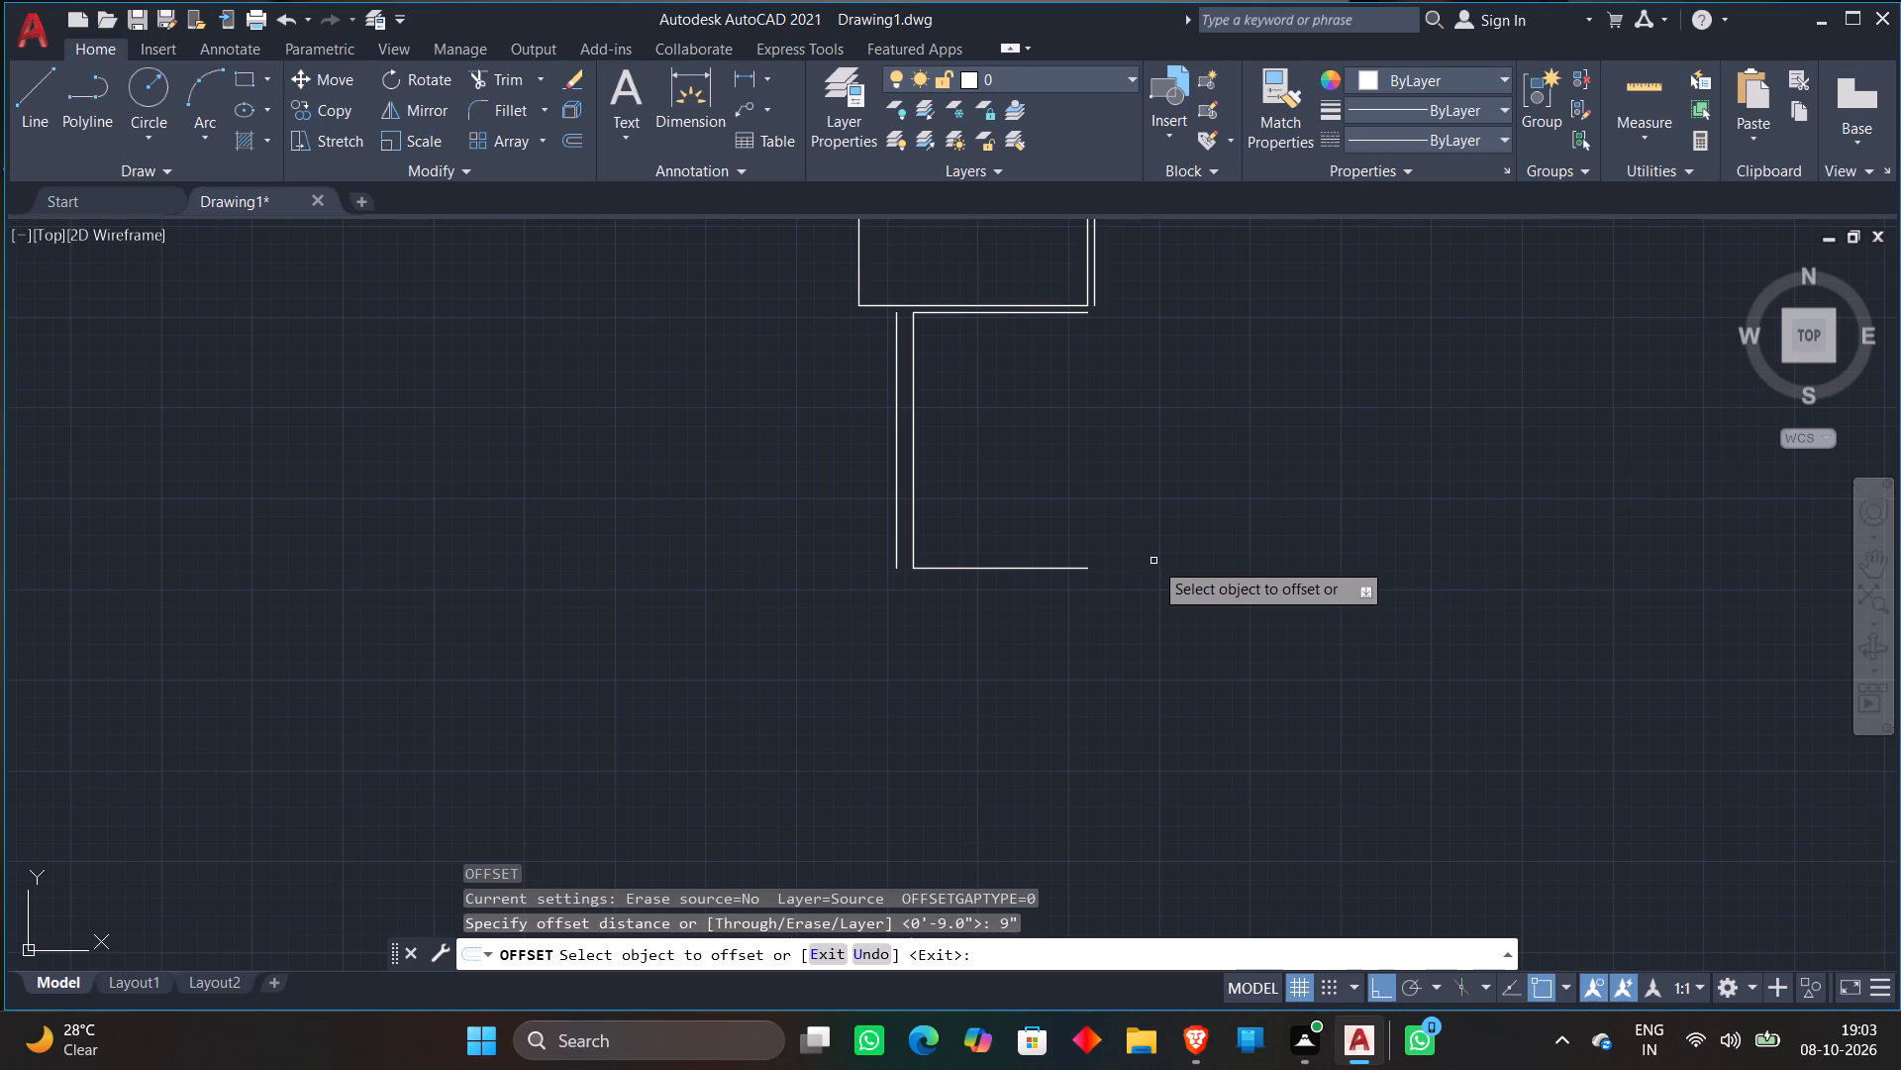
left_click(949, 569)
left_click(950, 618)
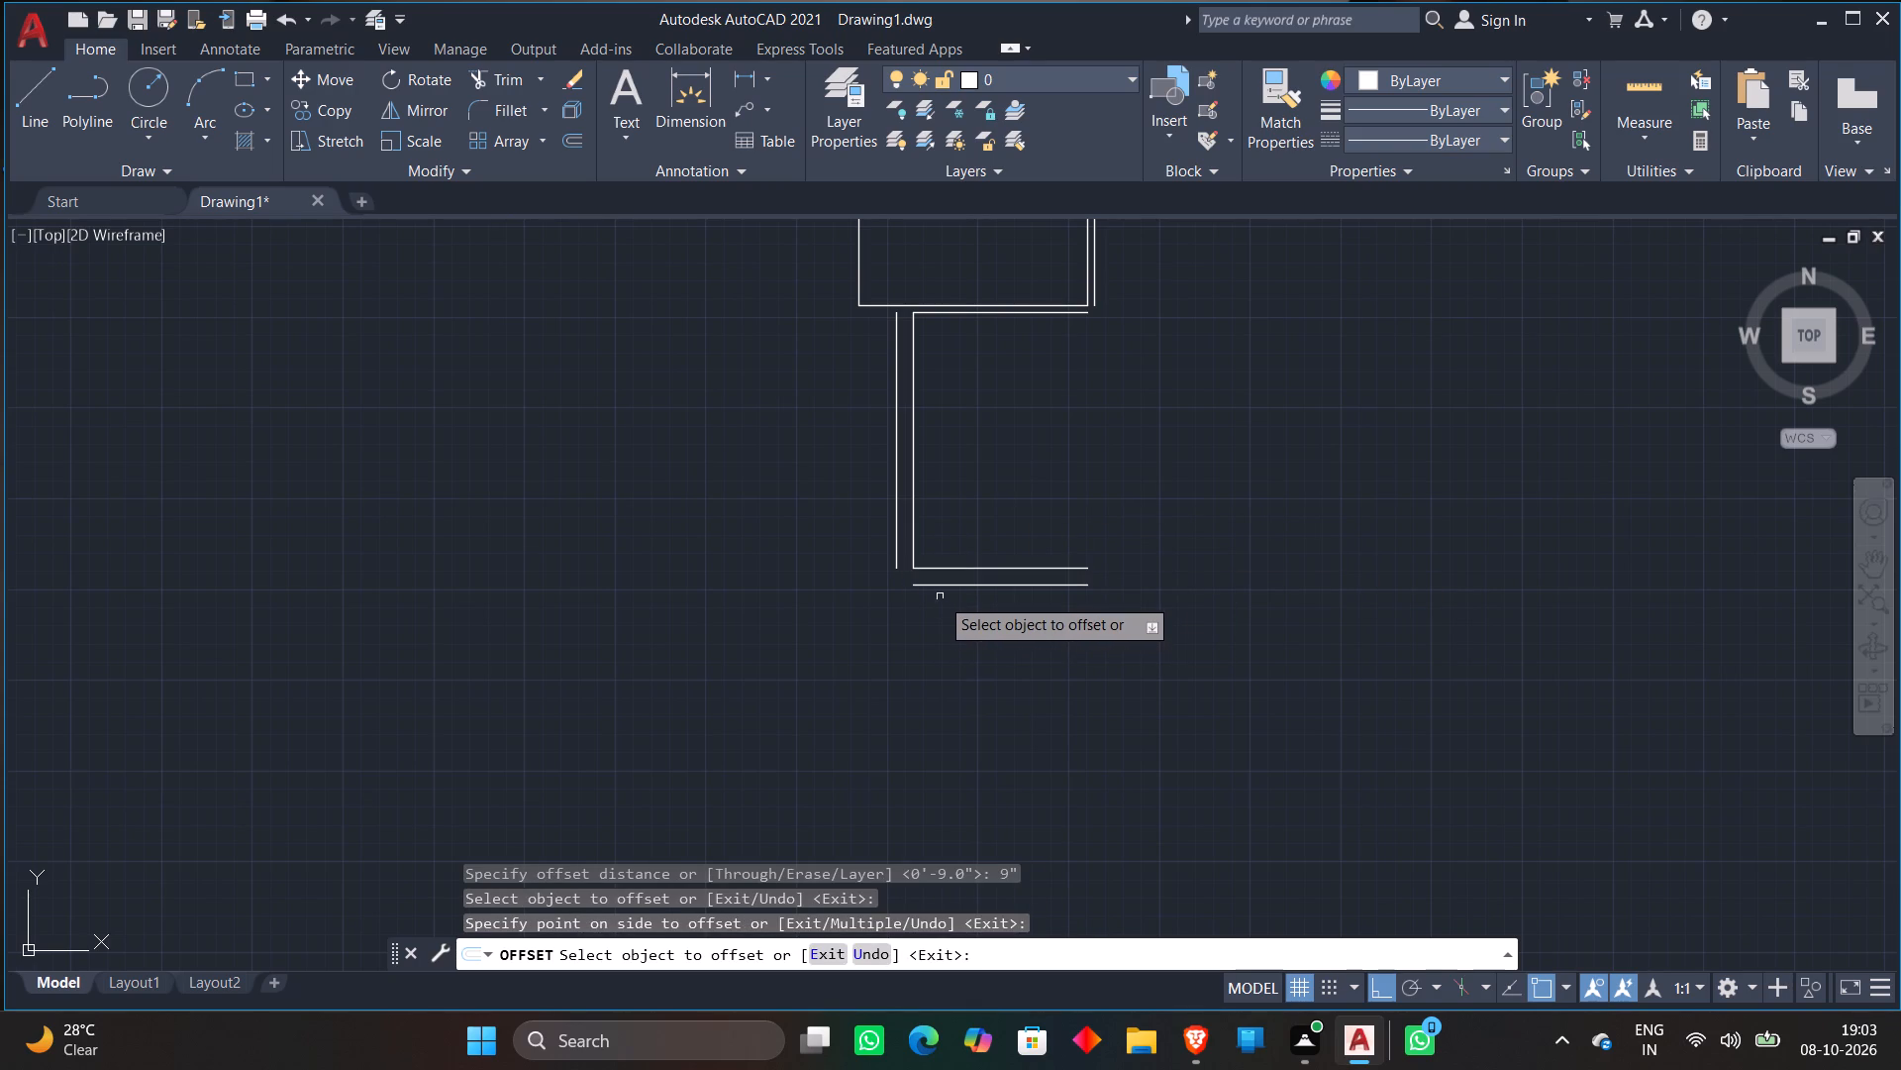
key("Escape")
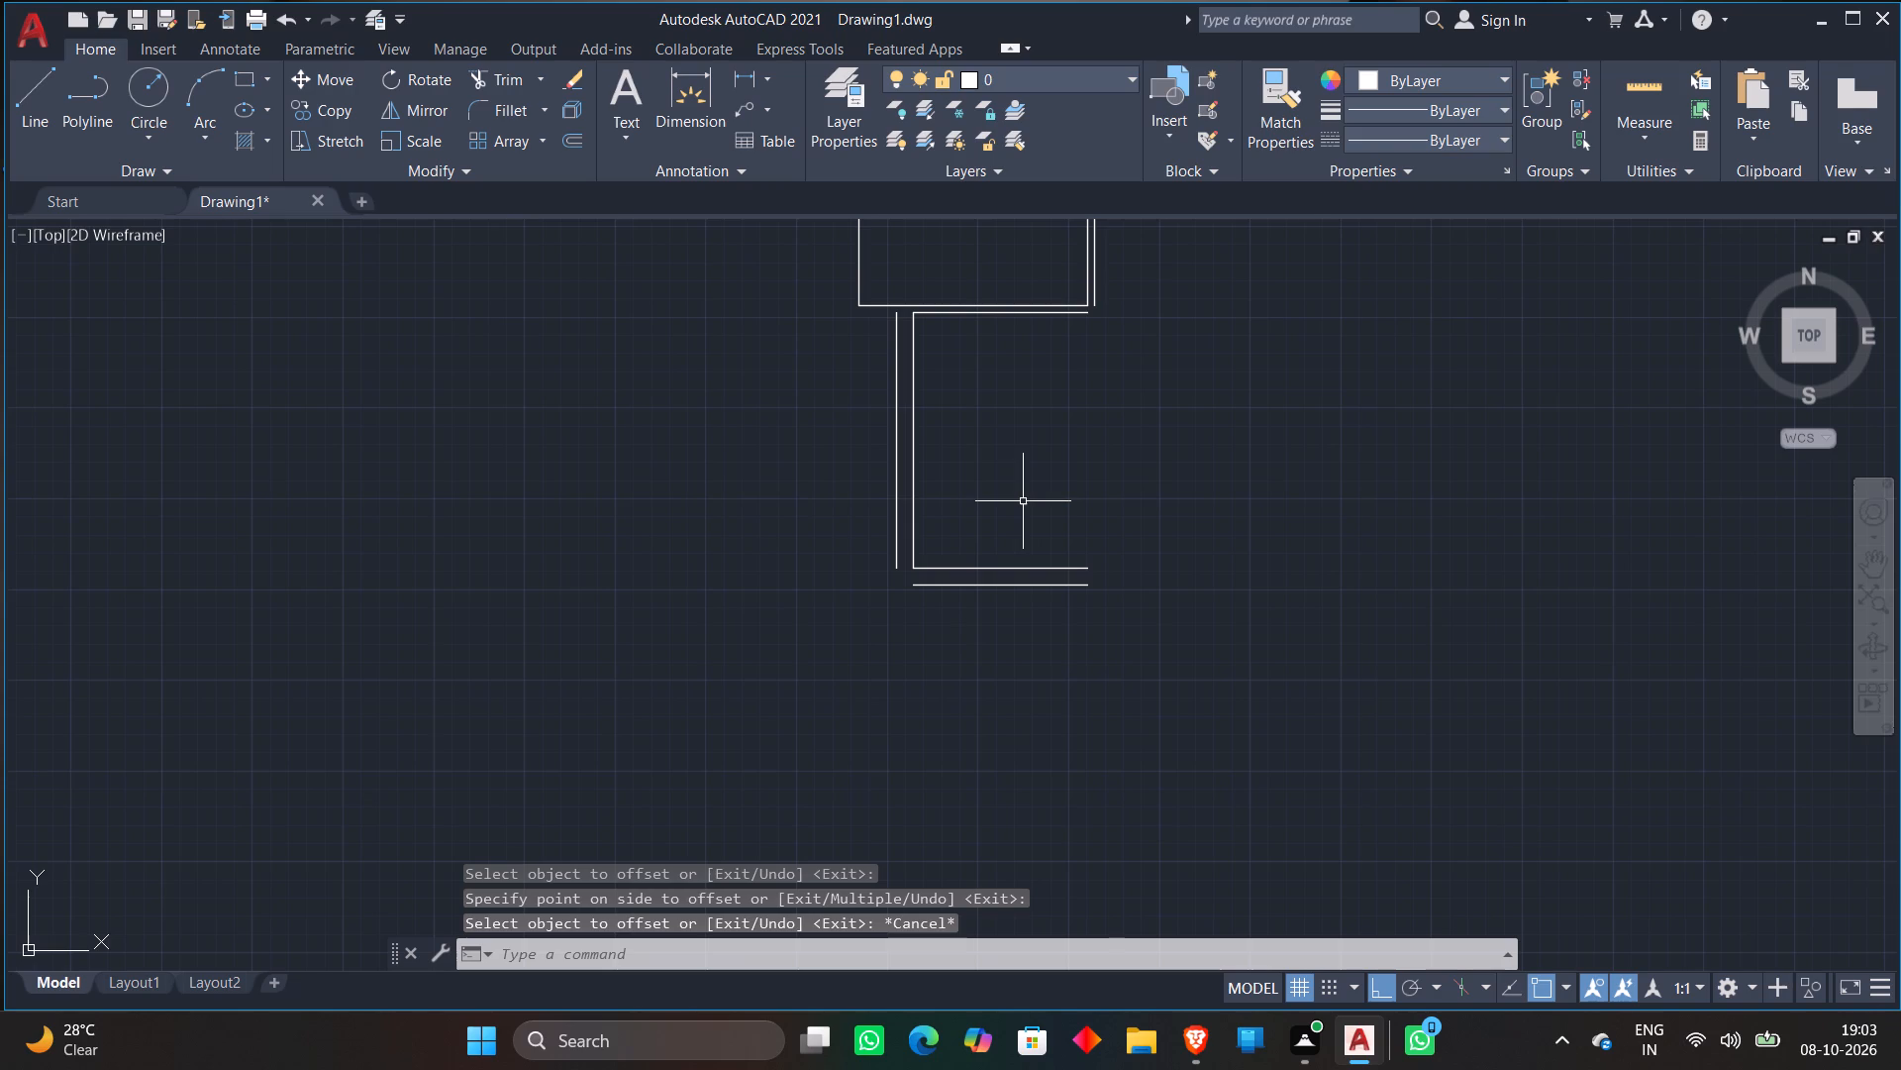
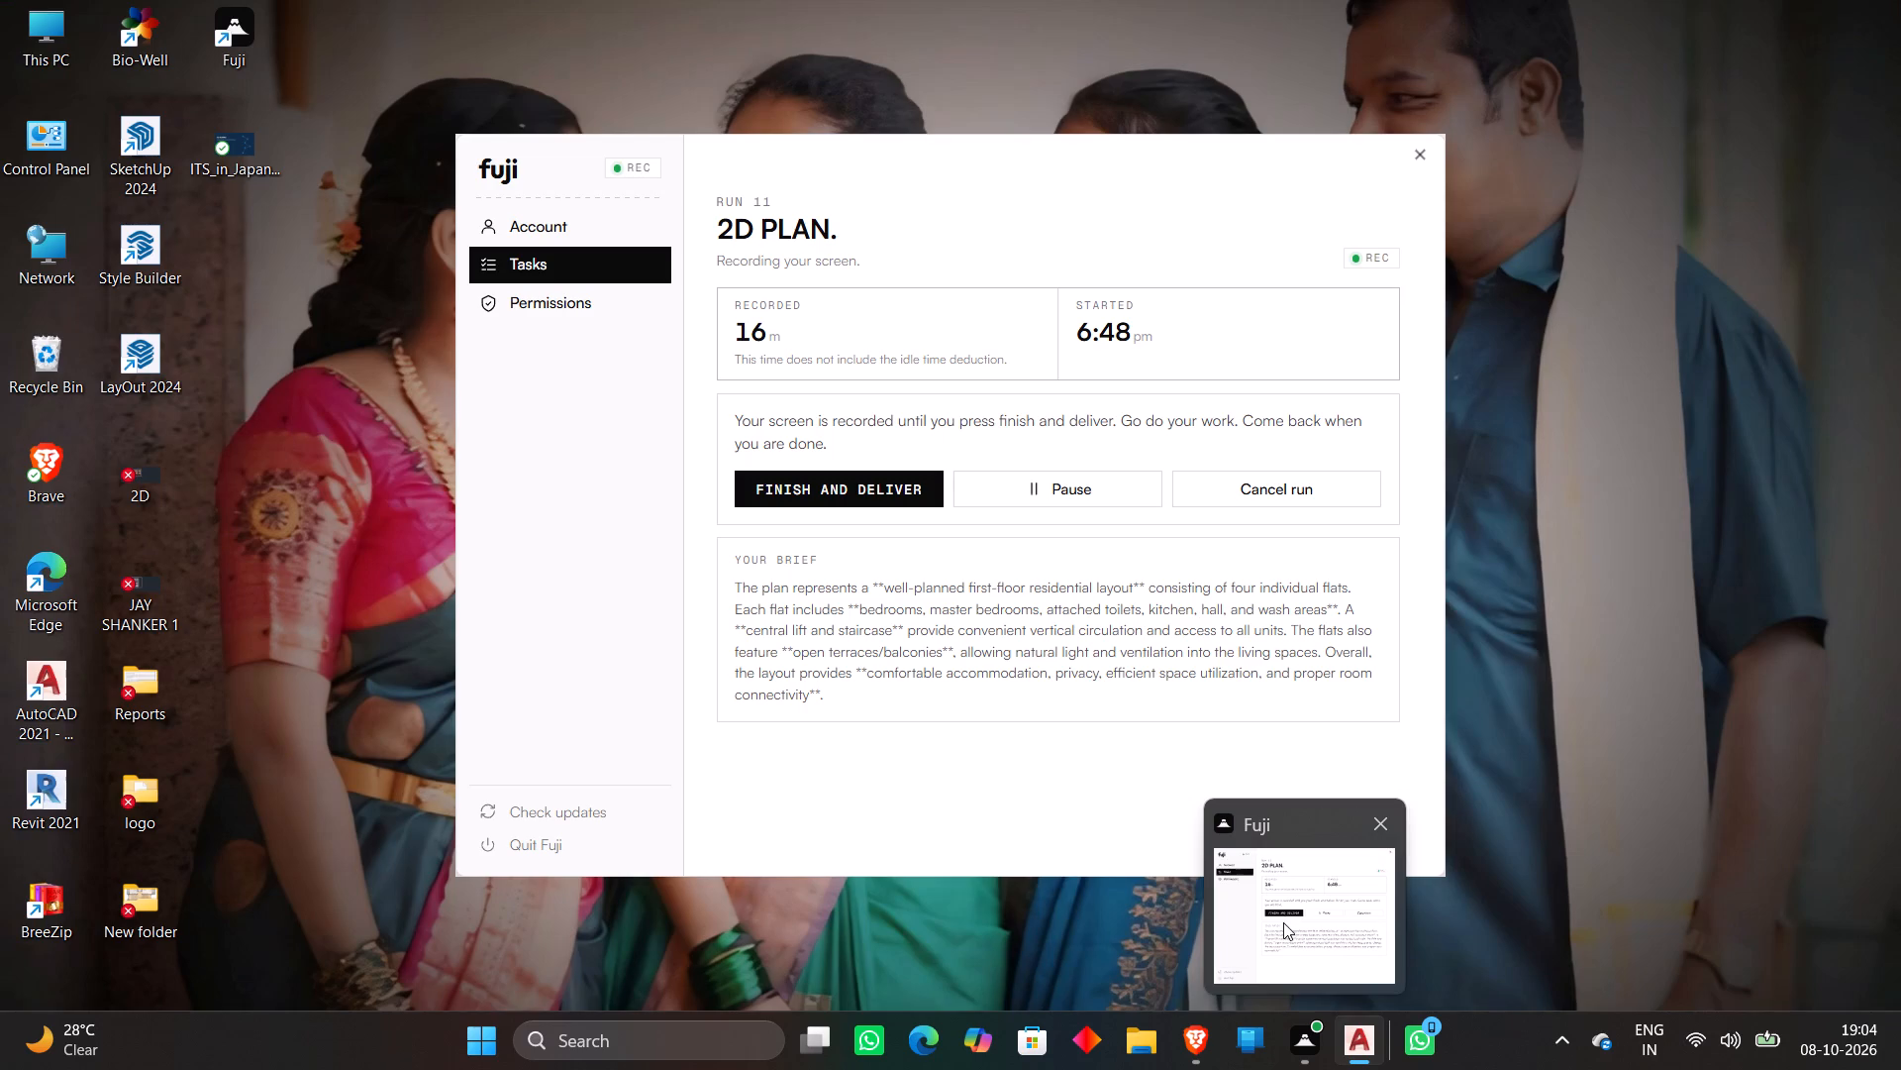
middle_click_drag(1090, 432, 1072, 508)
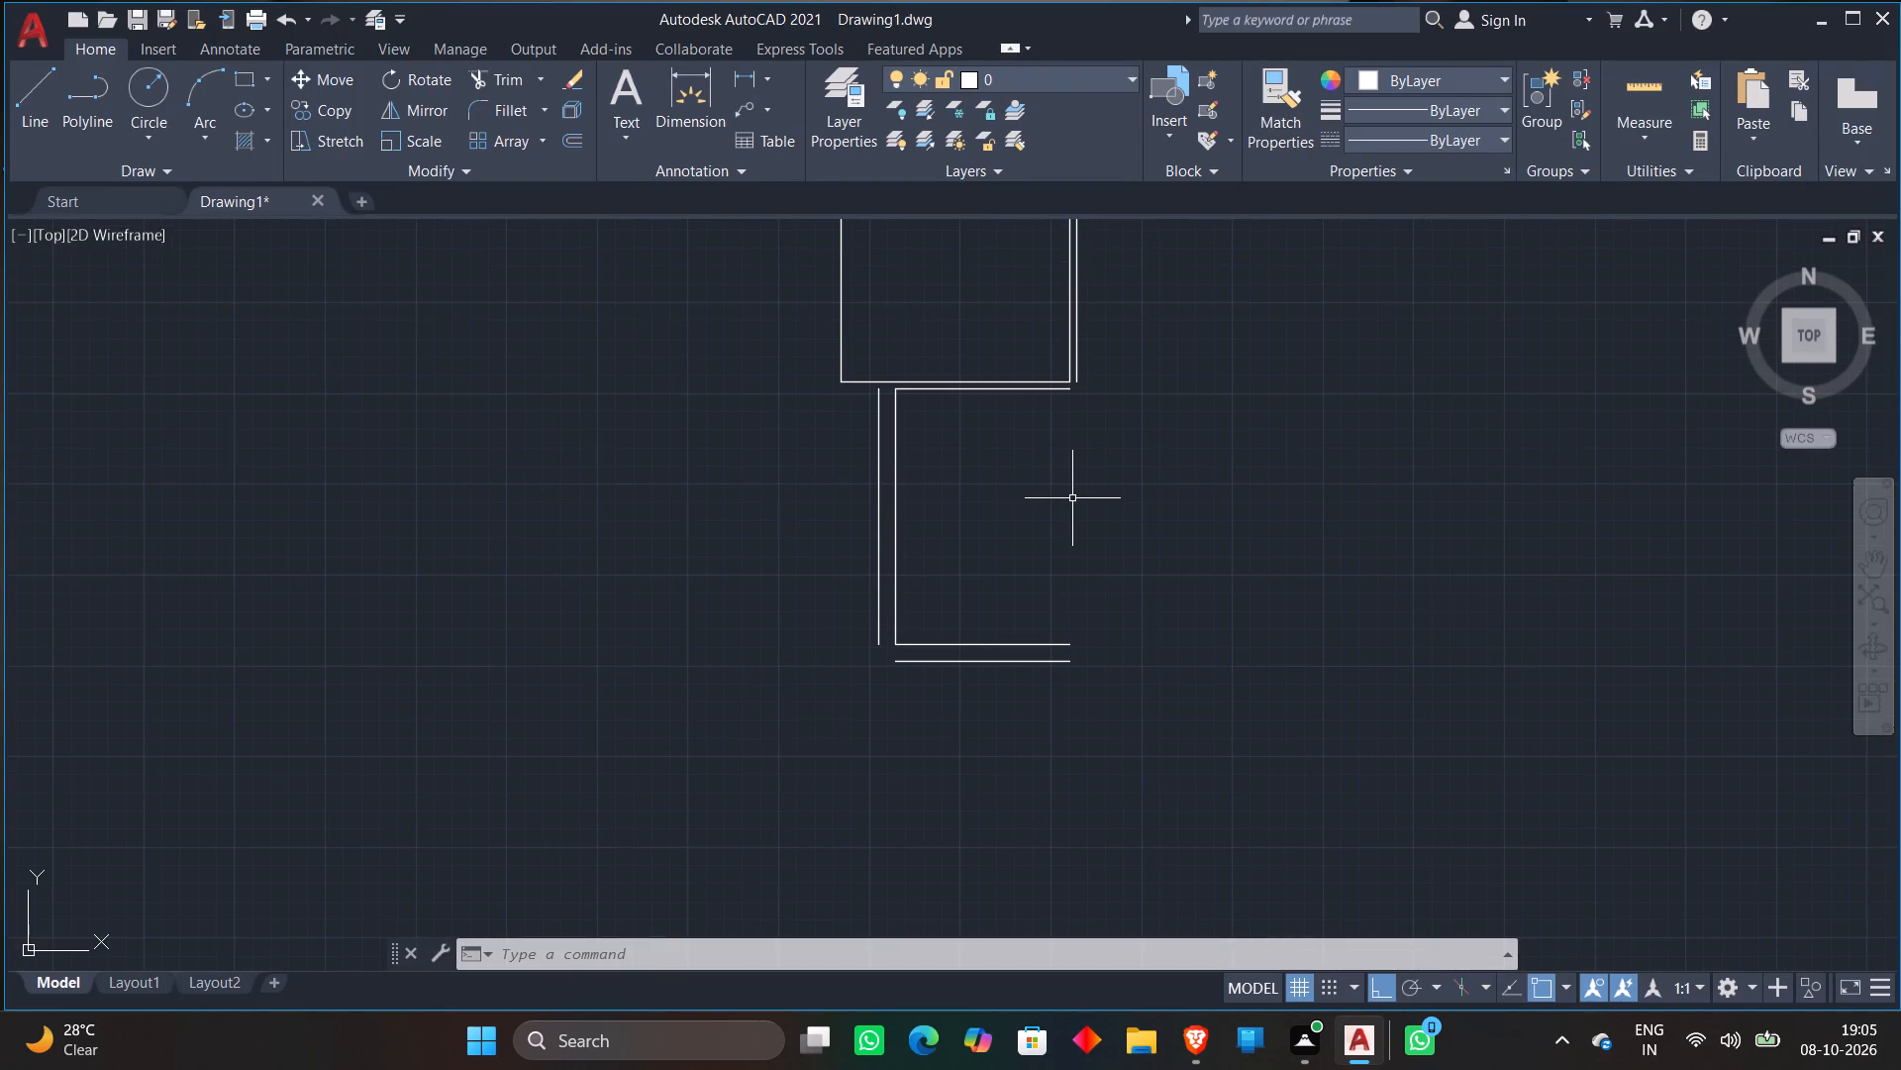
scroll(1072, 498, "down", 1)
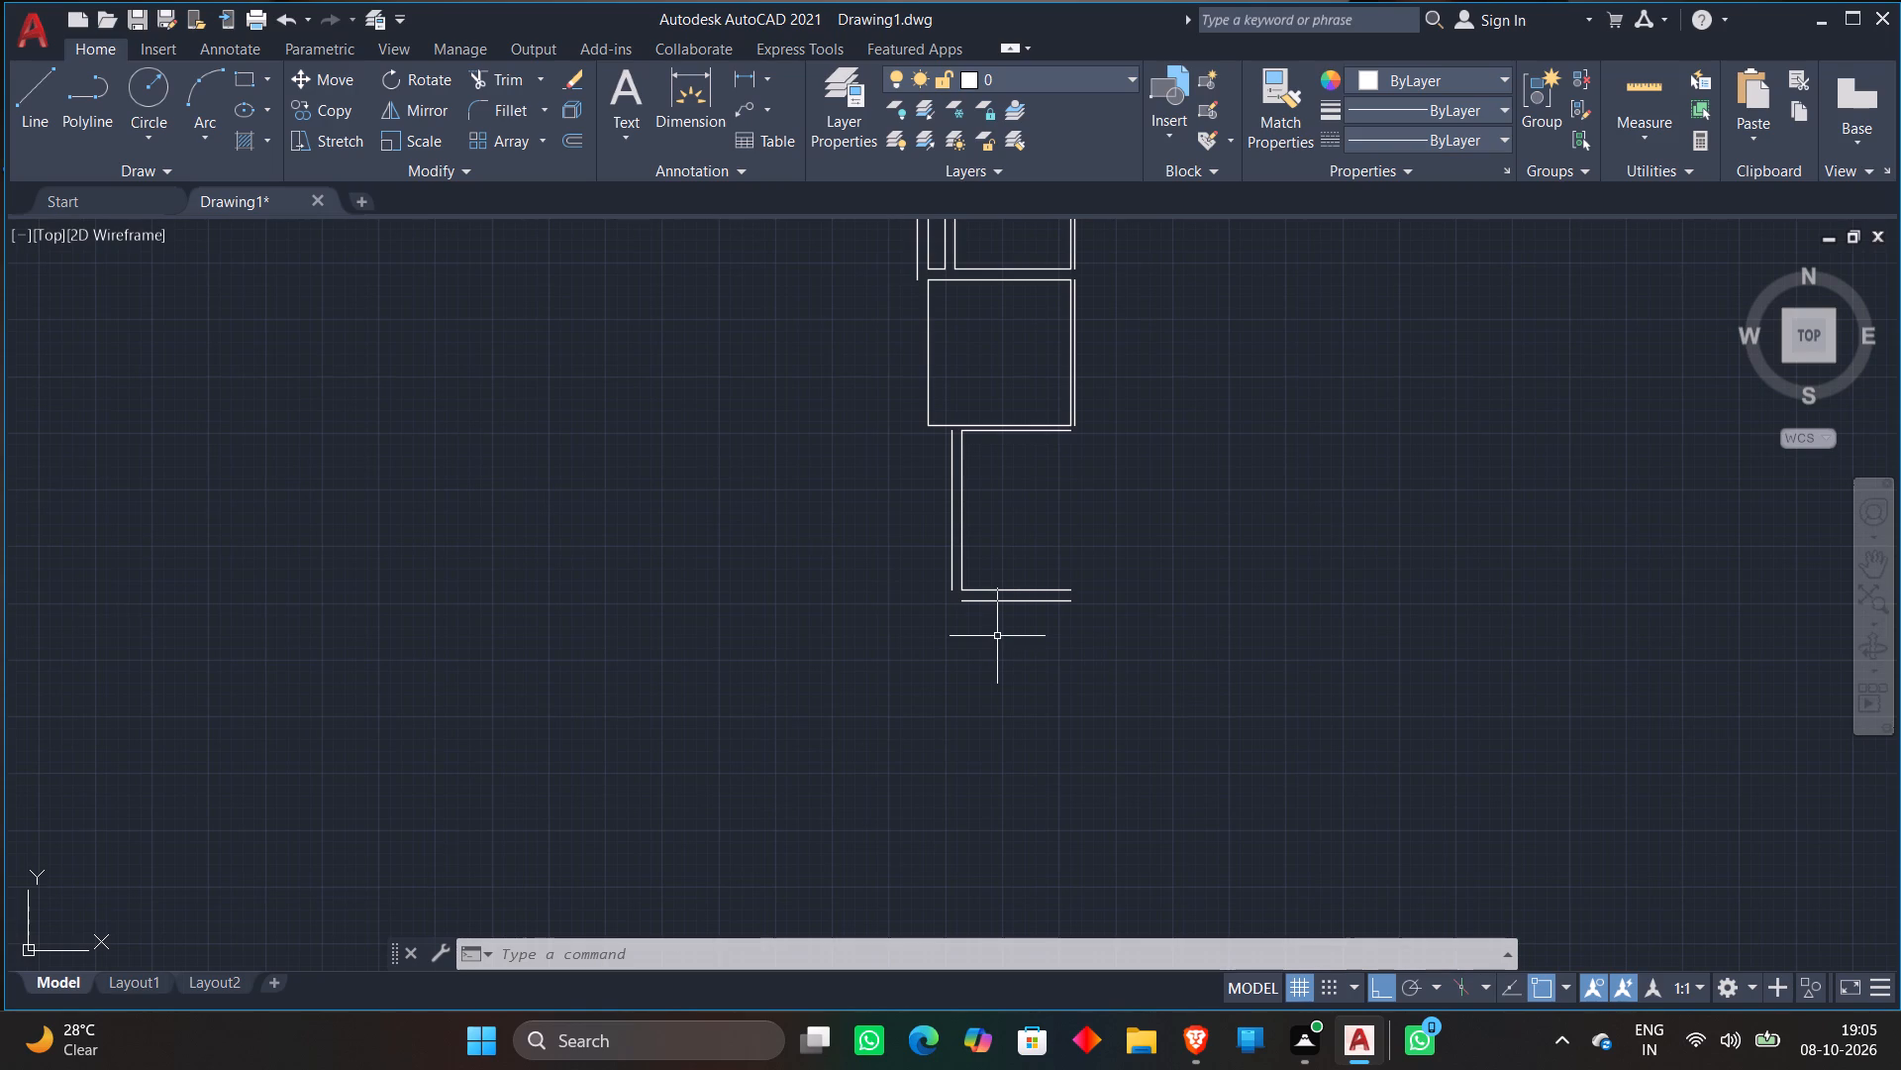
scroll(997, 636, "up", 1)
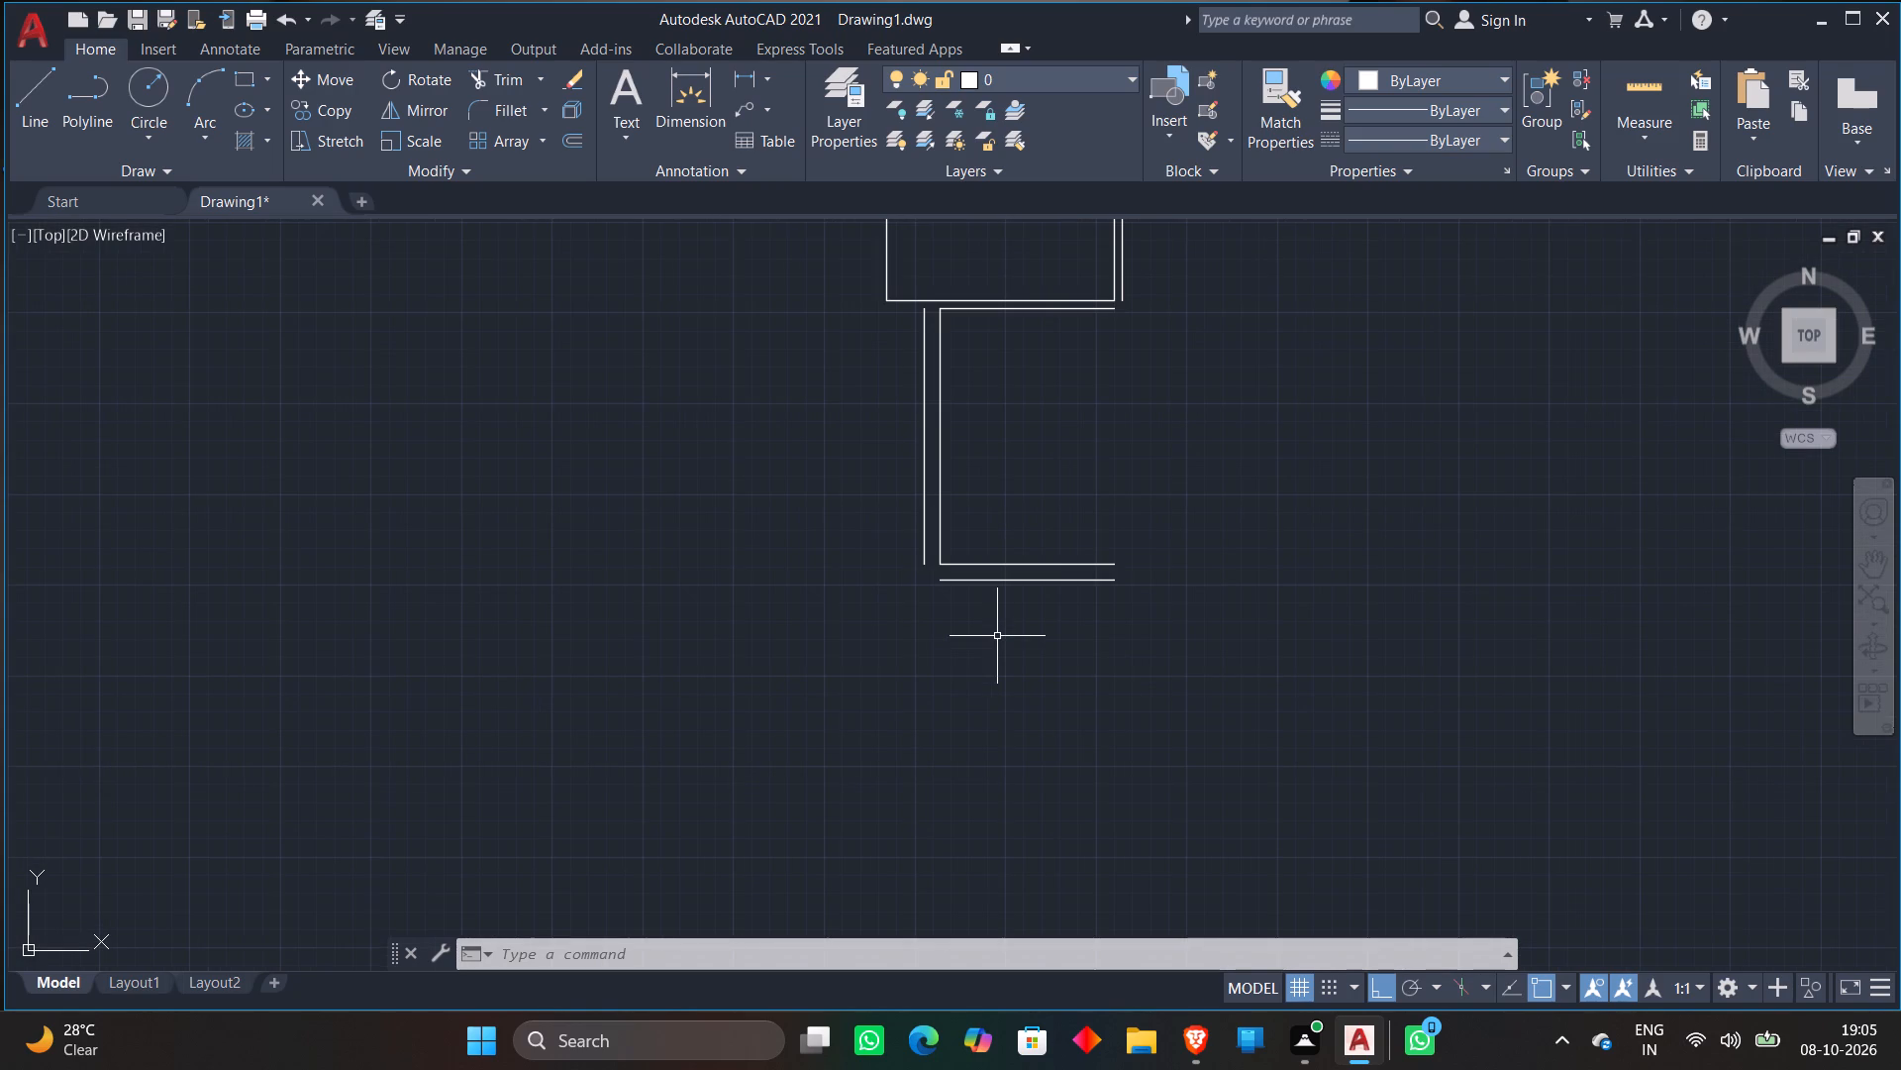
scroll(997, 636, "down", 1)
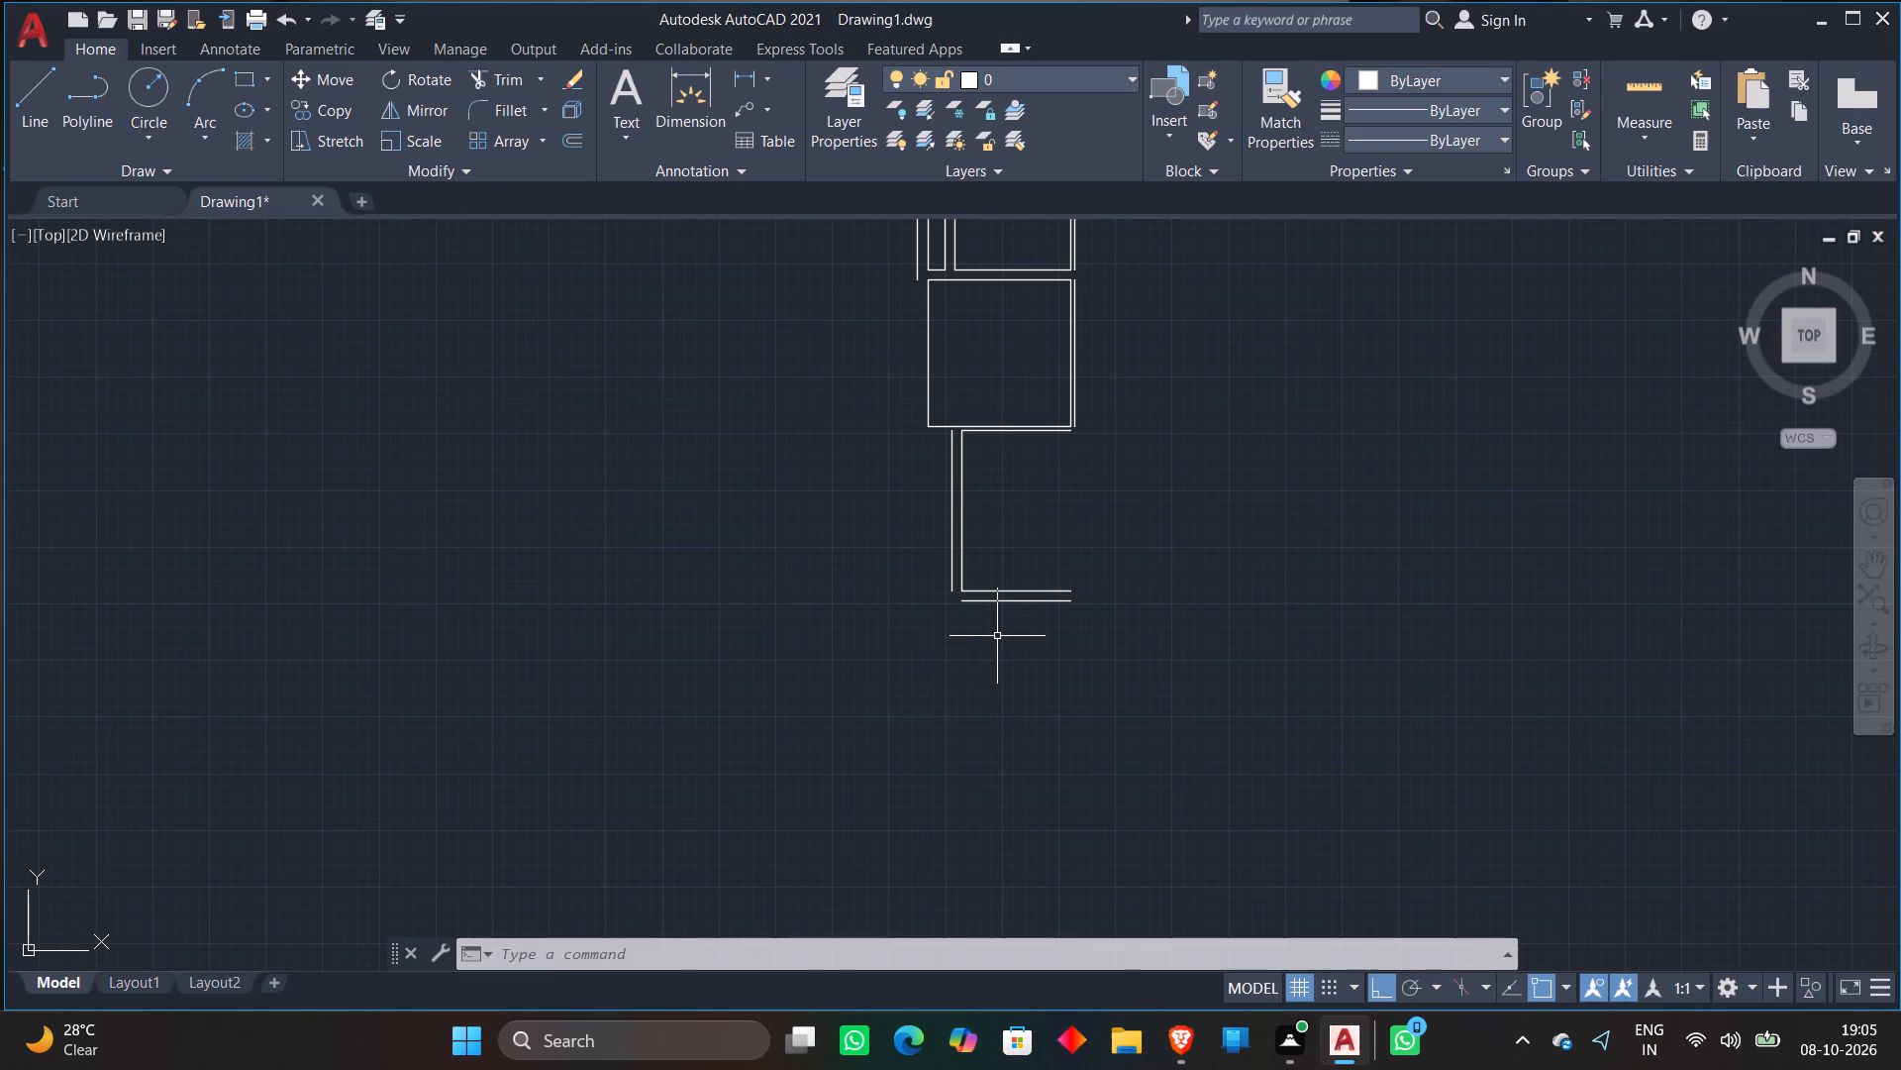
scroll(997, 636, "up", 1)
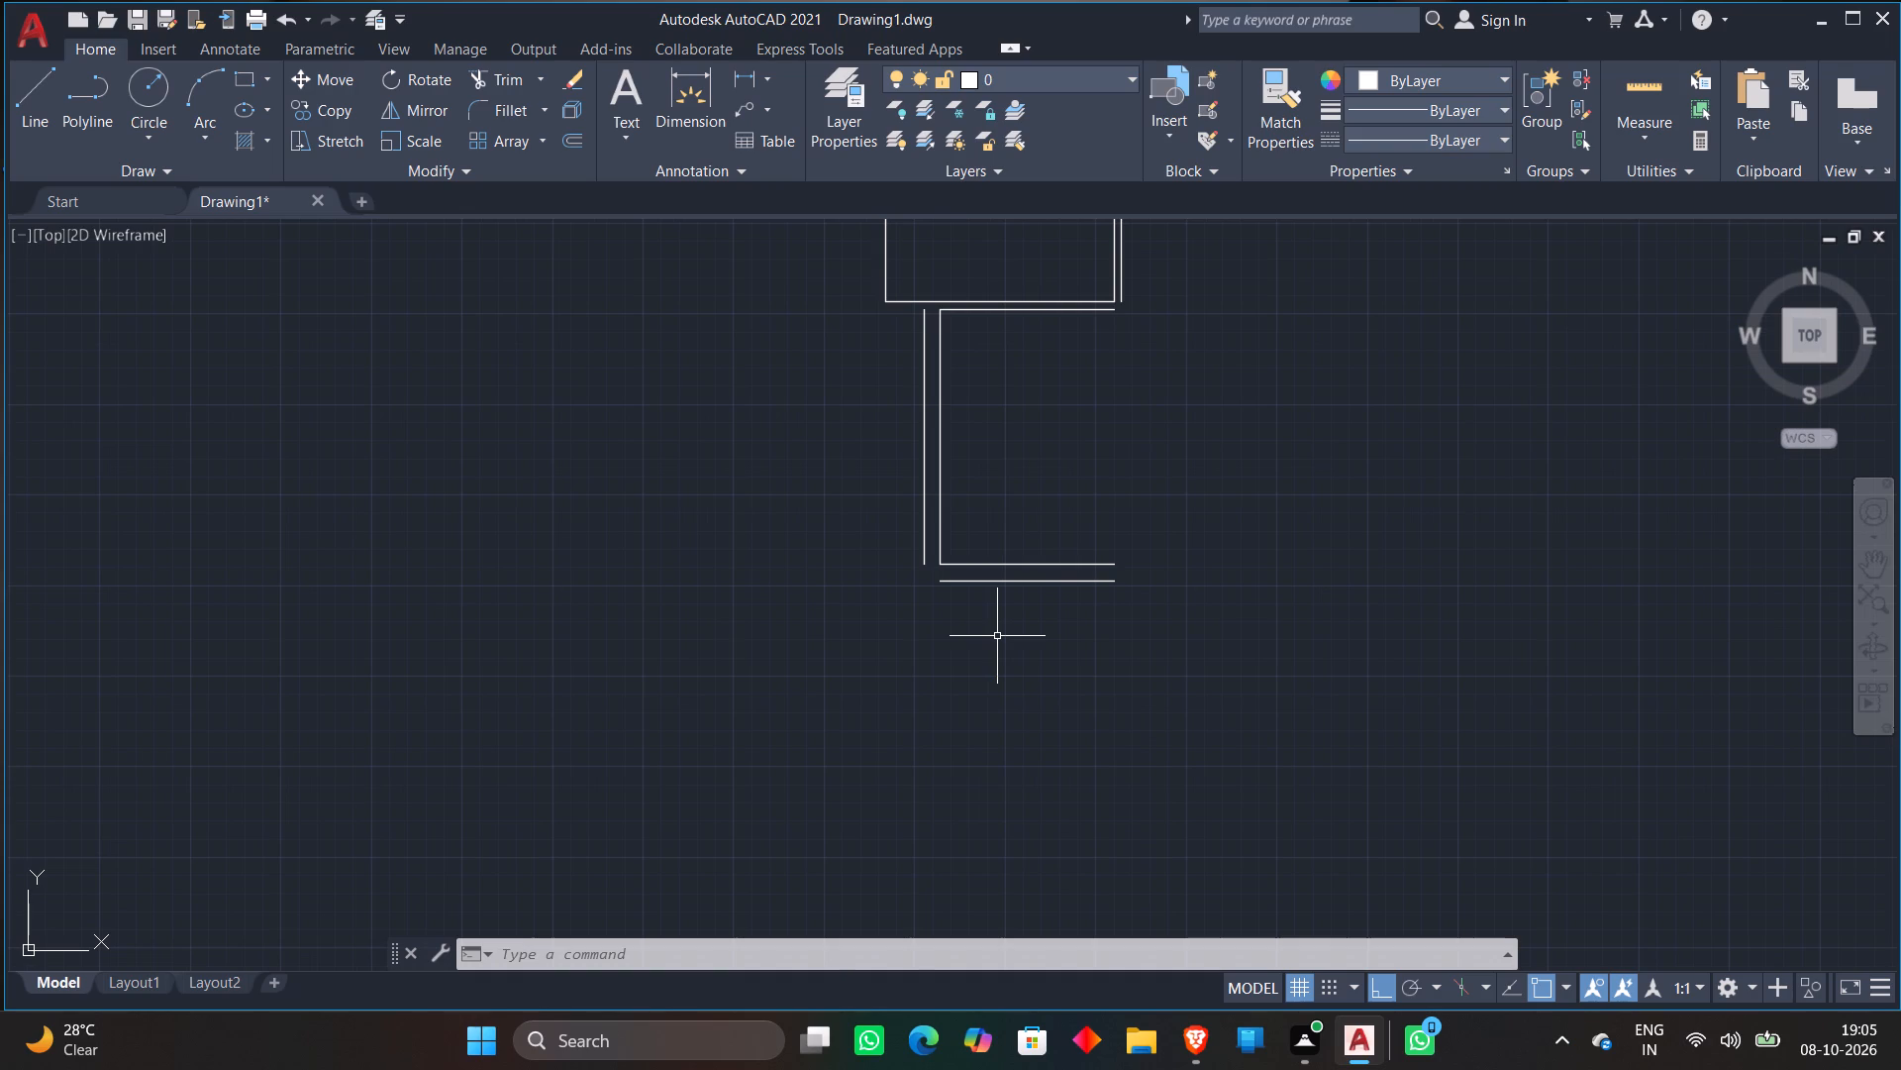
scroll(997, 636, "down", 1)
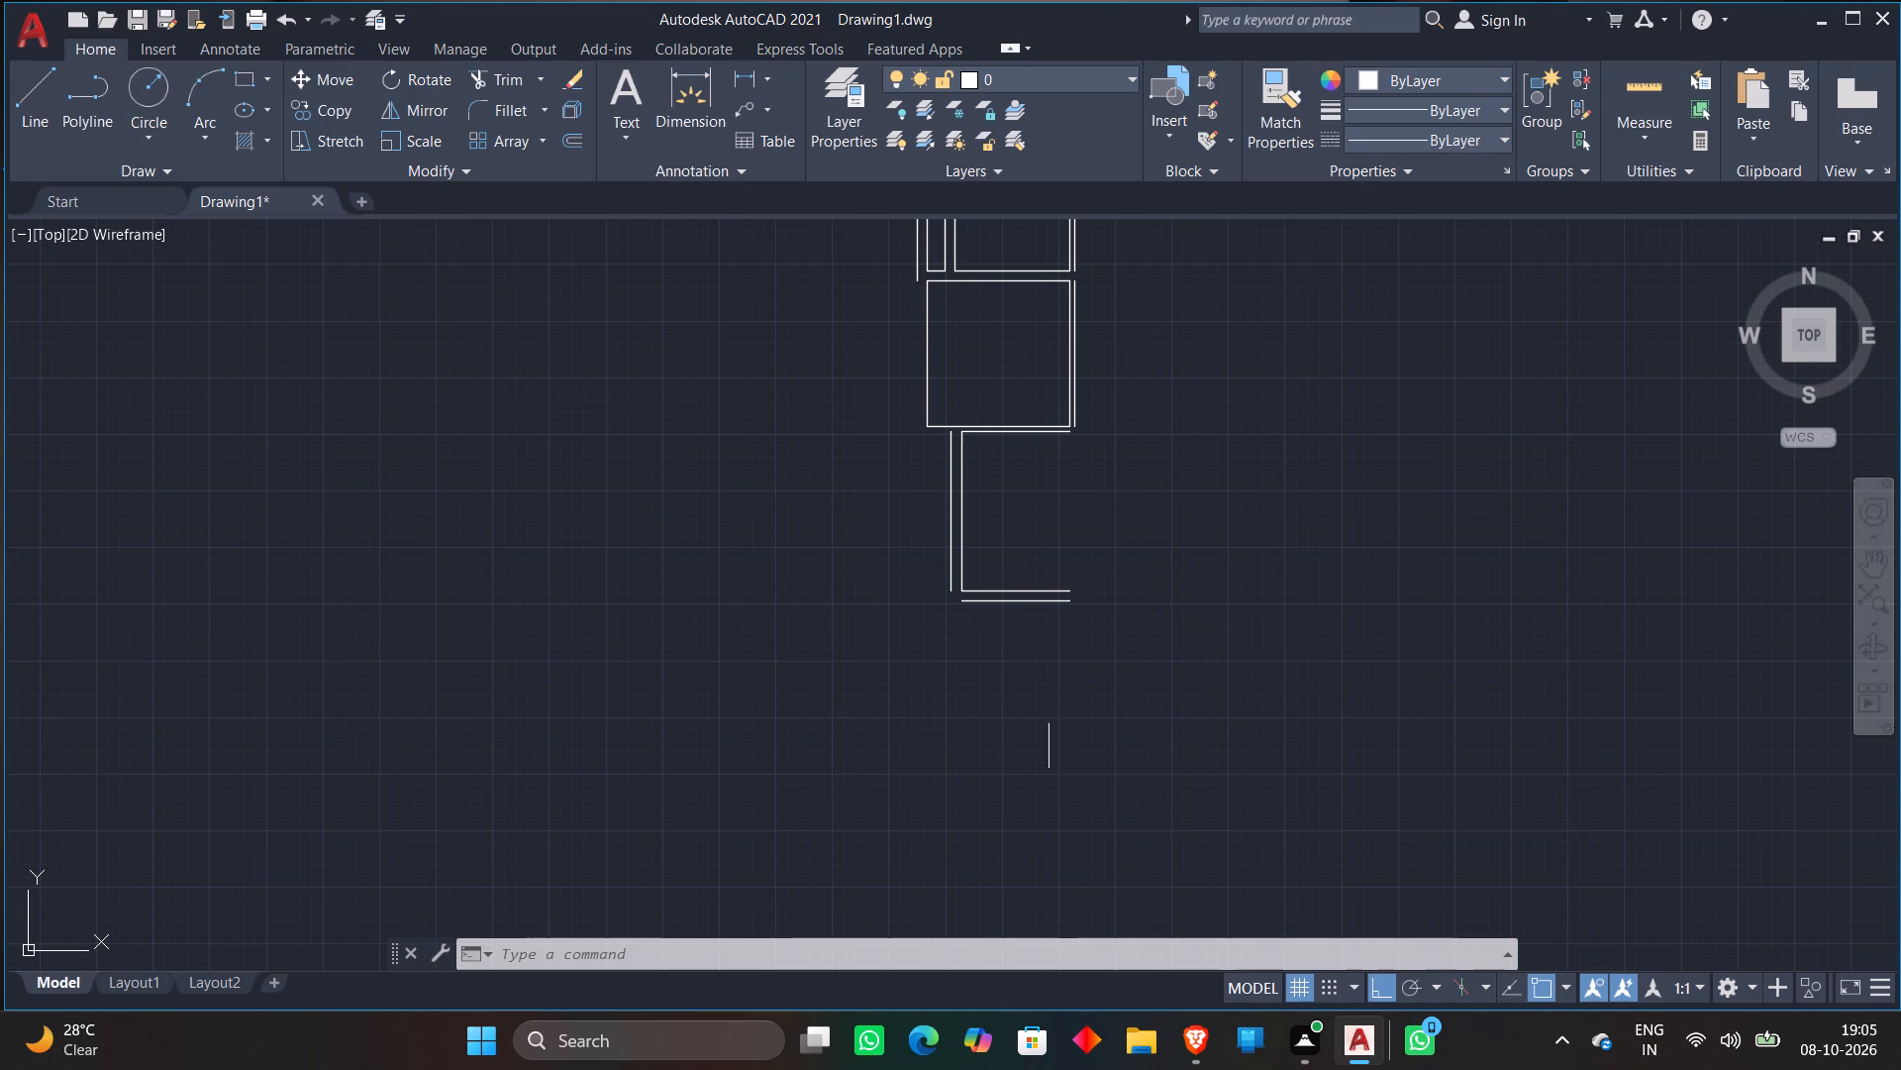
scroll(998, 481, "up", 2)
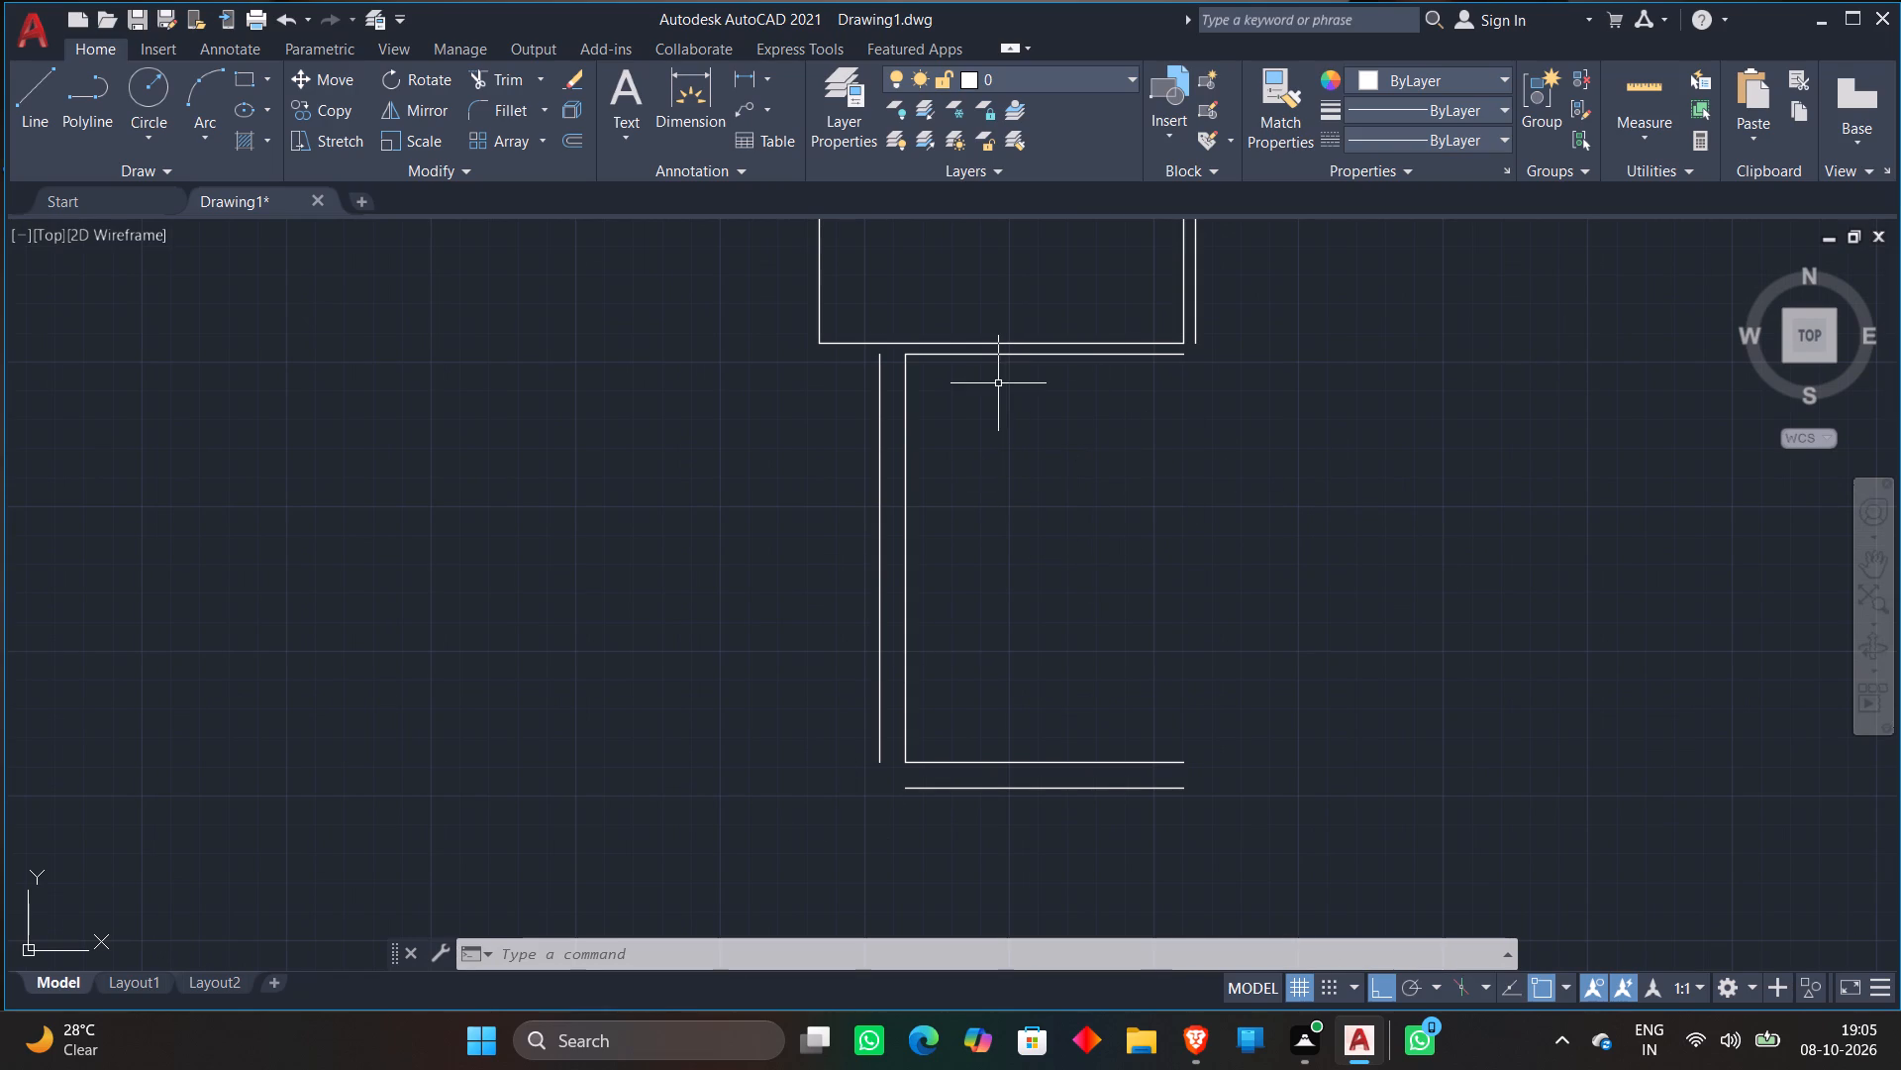
Offset the left wall line of the room above the new 8' room 9" to the left as its outer face.
scroll(998, 383, "down", 2)
middle_click_drag(1003, 316, 1024, 411)
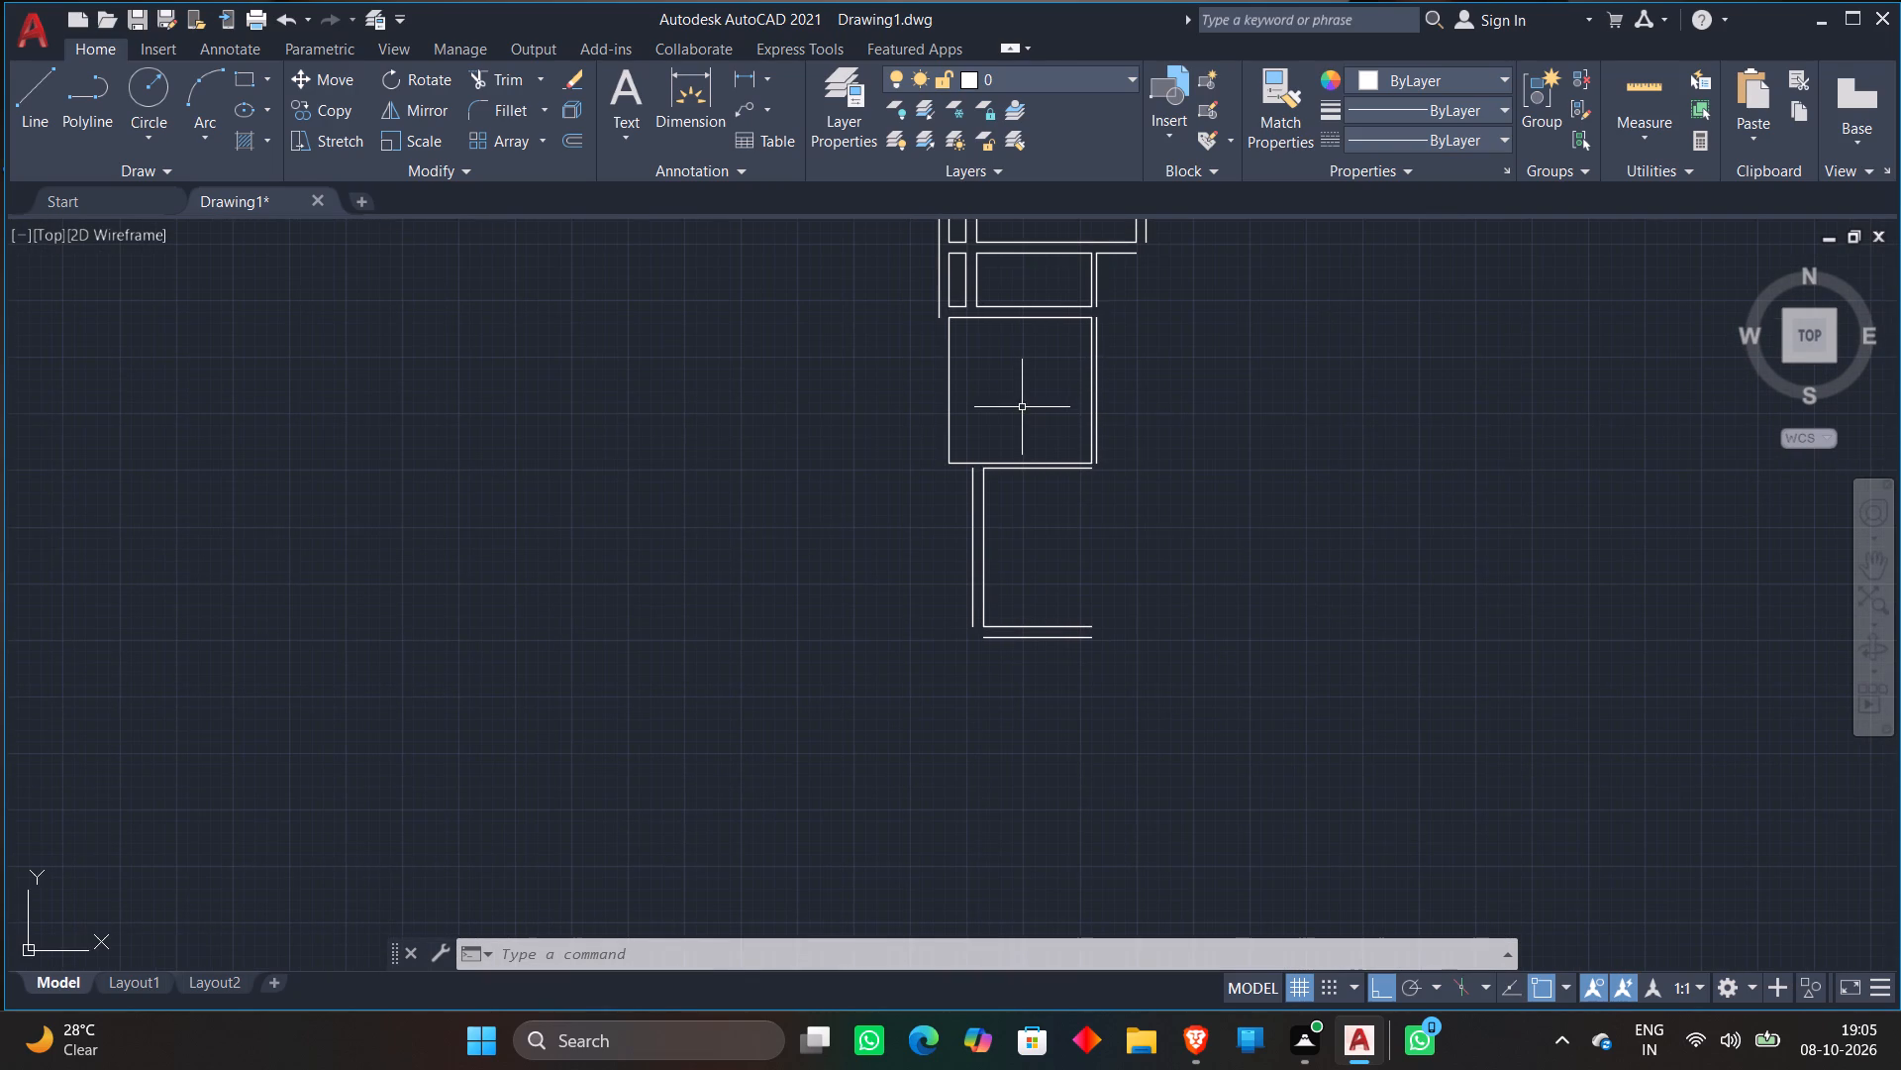
key("Escape")
key("o")
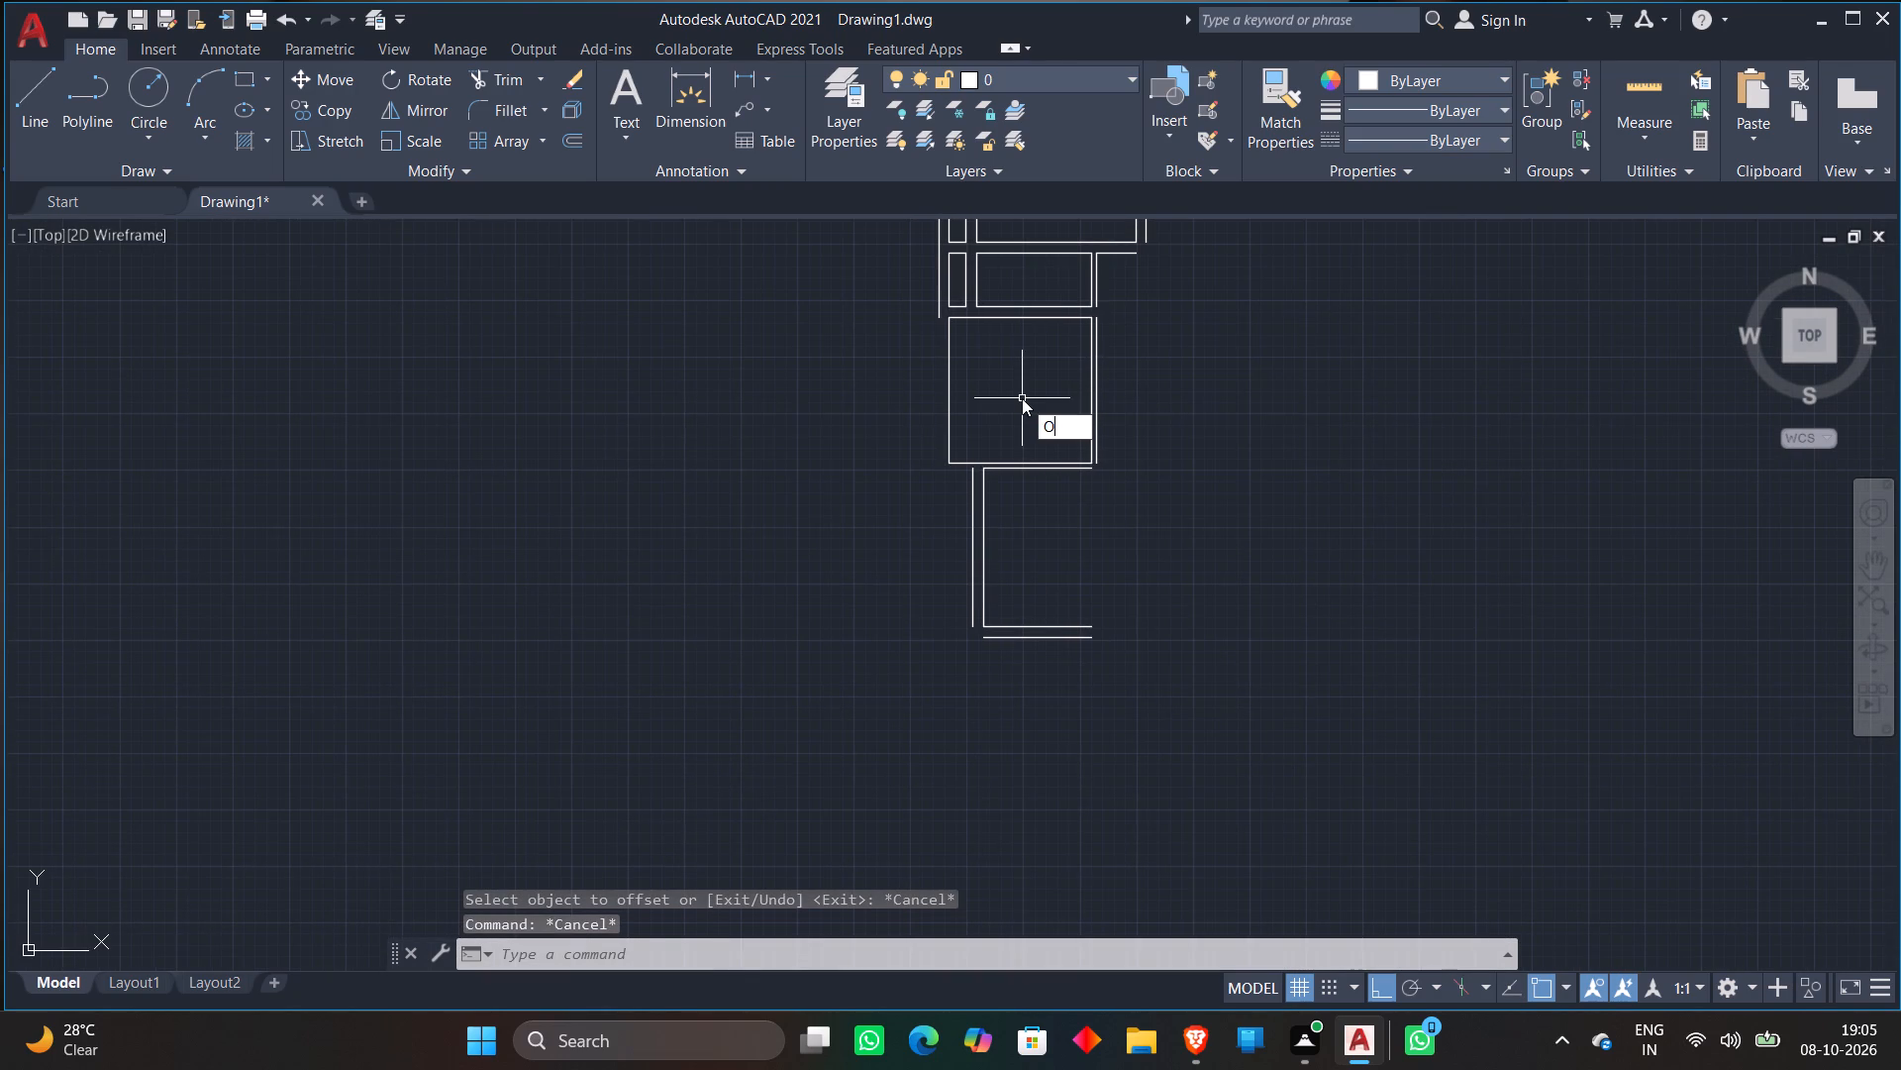
key("Return")
key("Return")
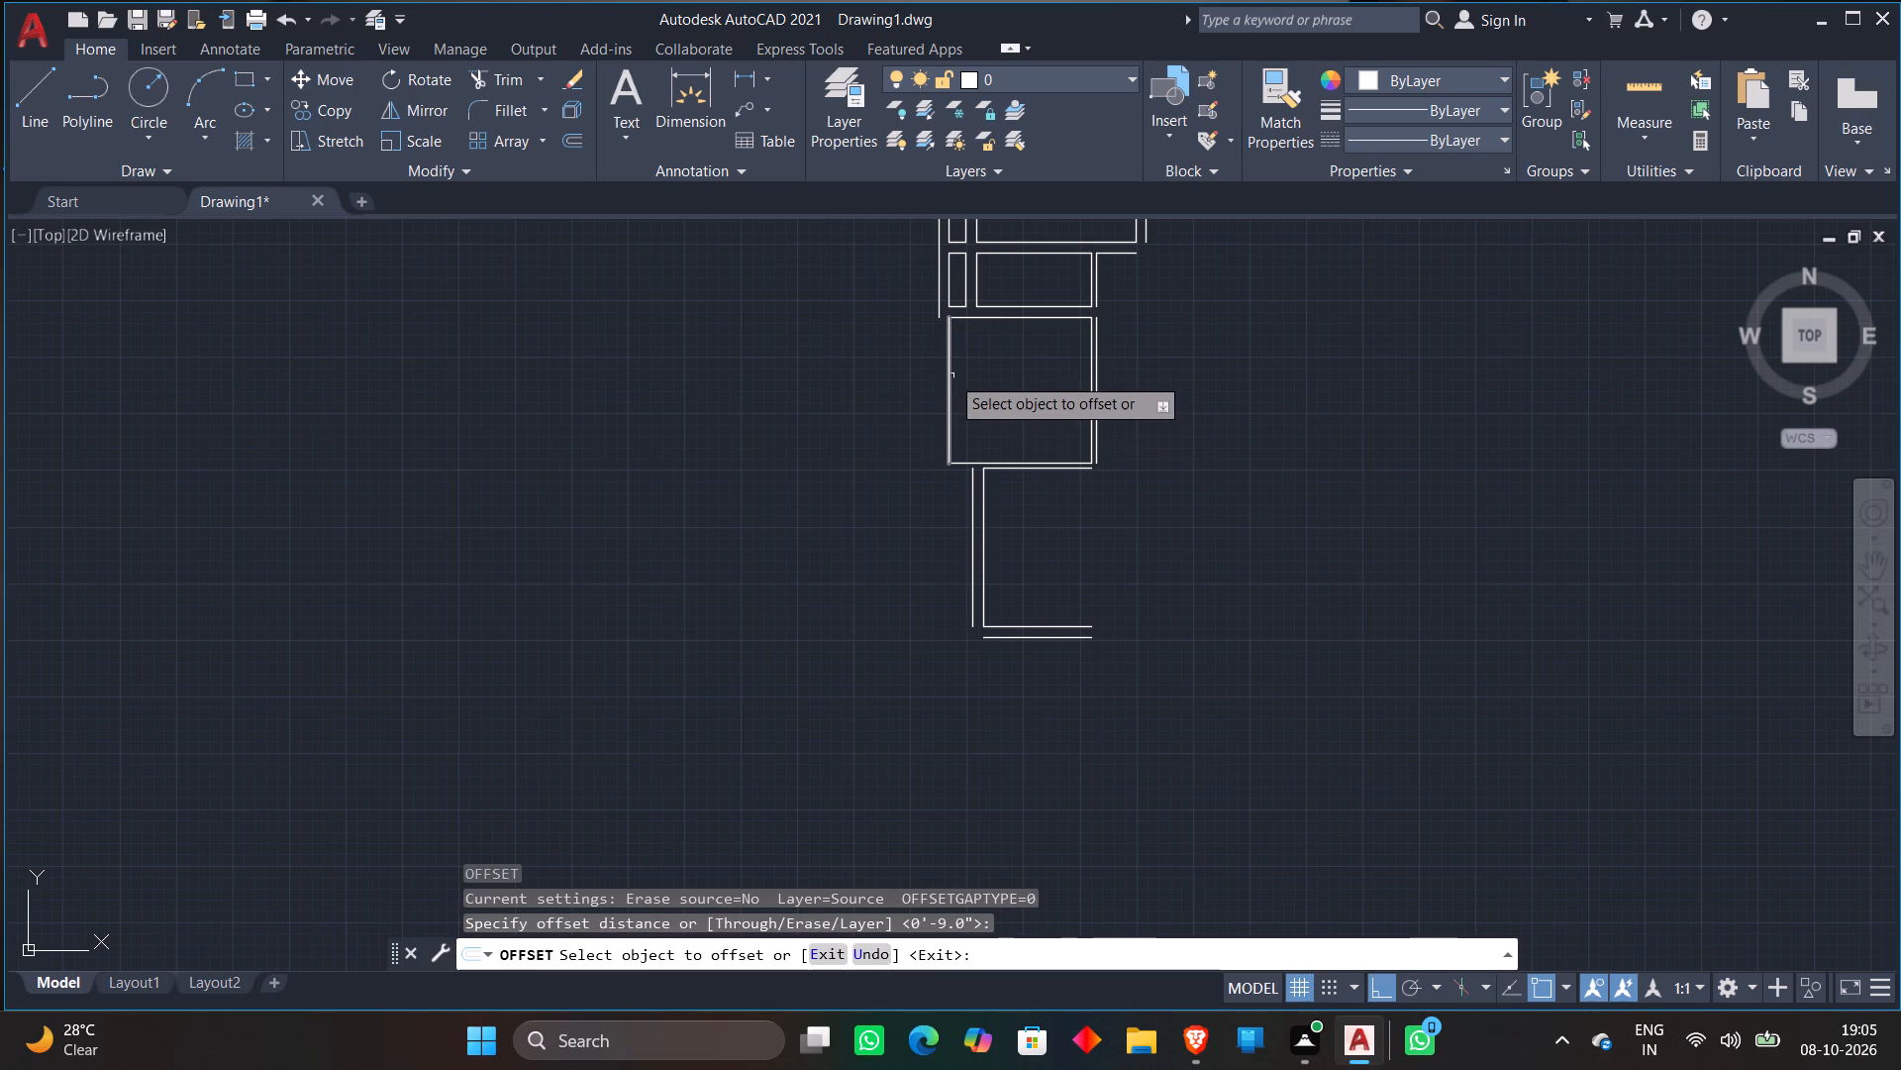
left_click(950, 375)
left_click(891, 380)
scroll(1003, 480, "up", 3)
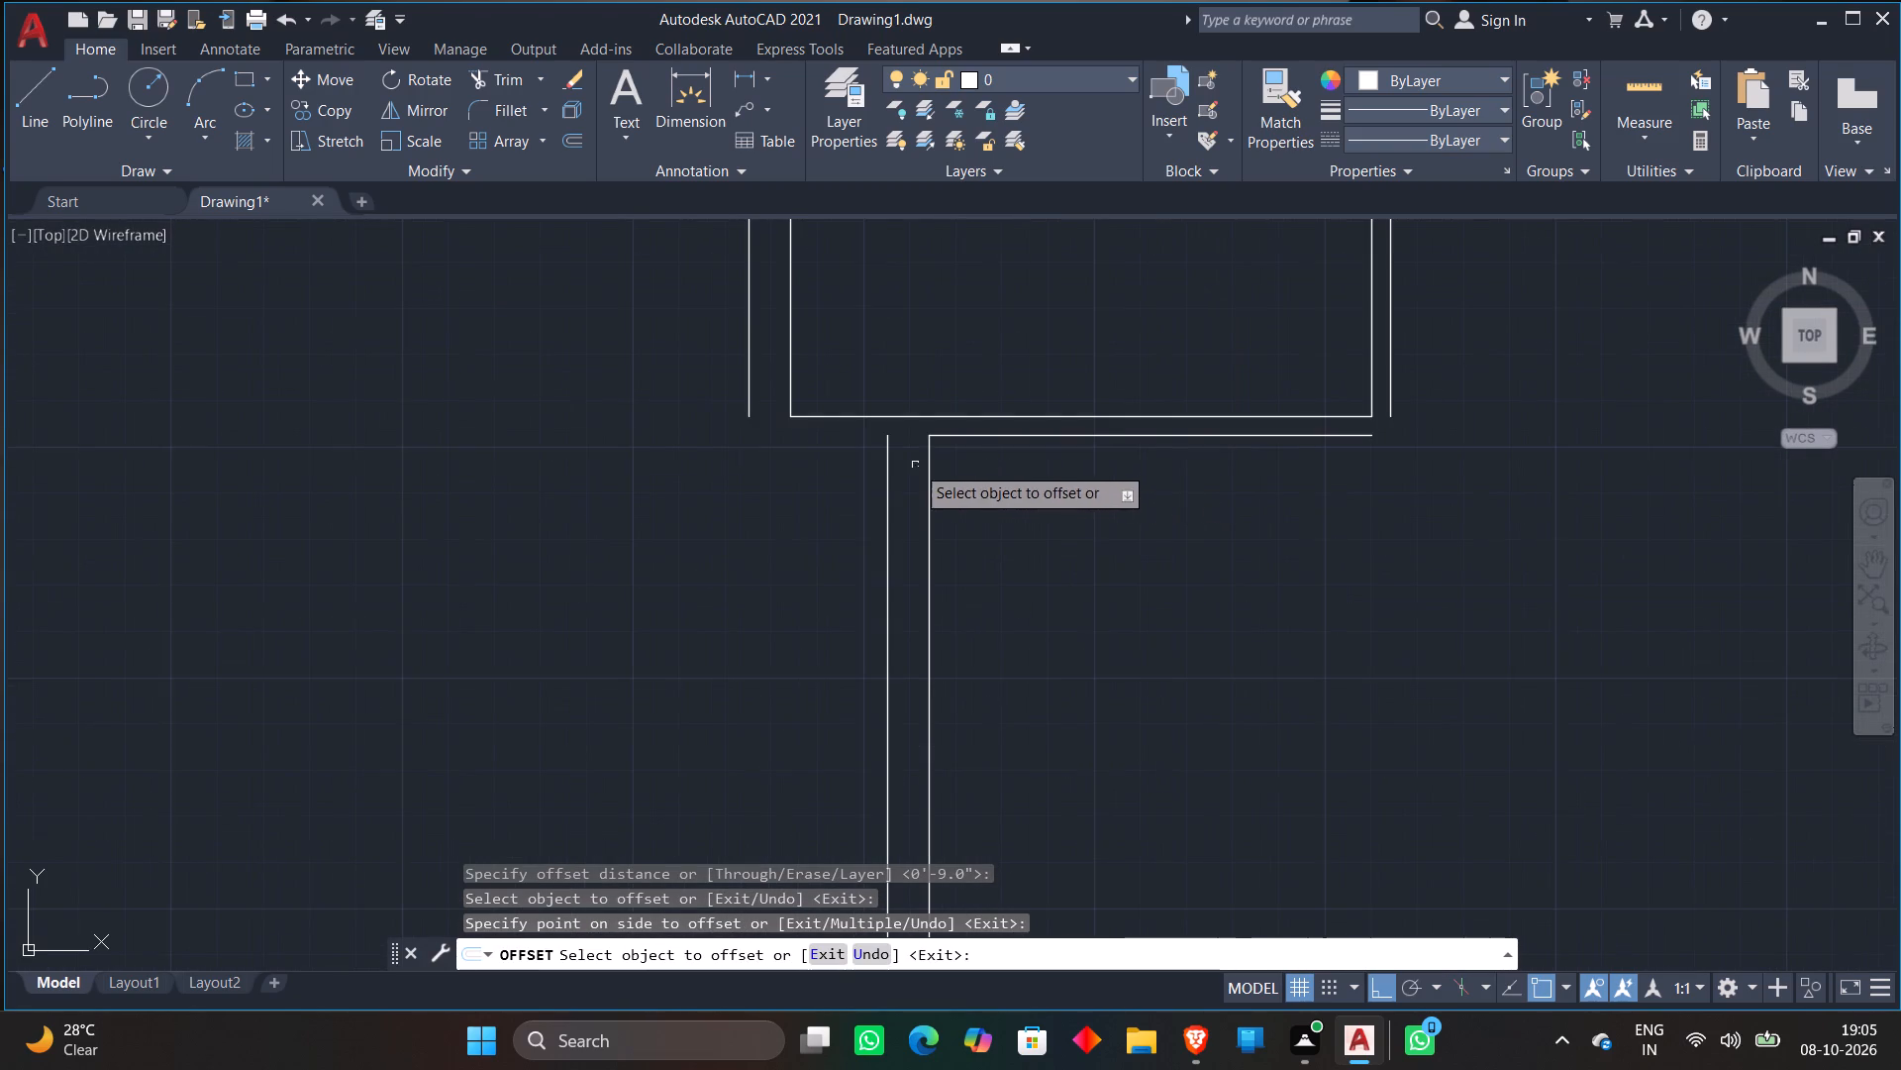
key("Escape")
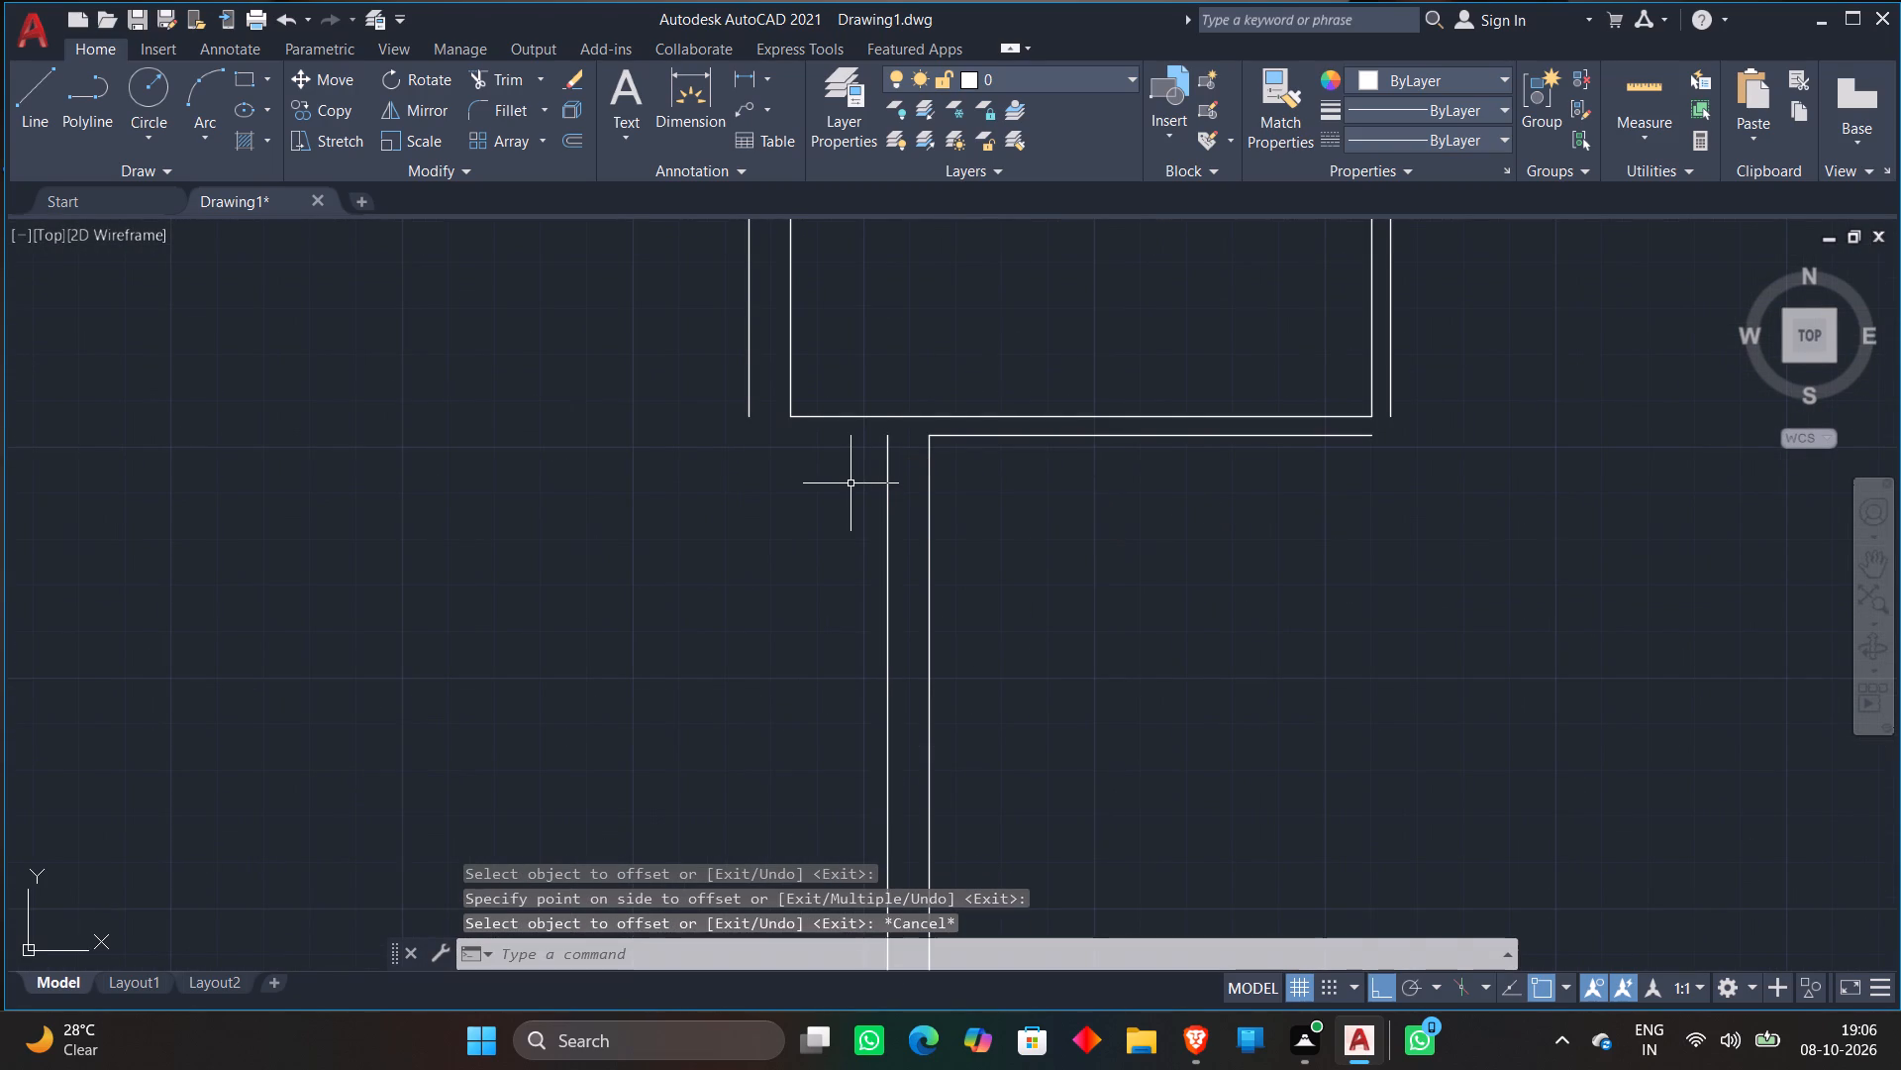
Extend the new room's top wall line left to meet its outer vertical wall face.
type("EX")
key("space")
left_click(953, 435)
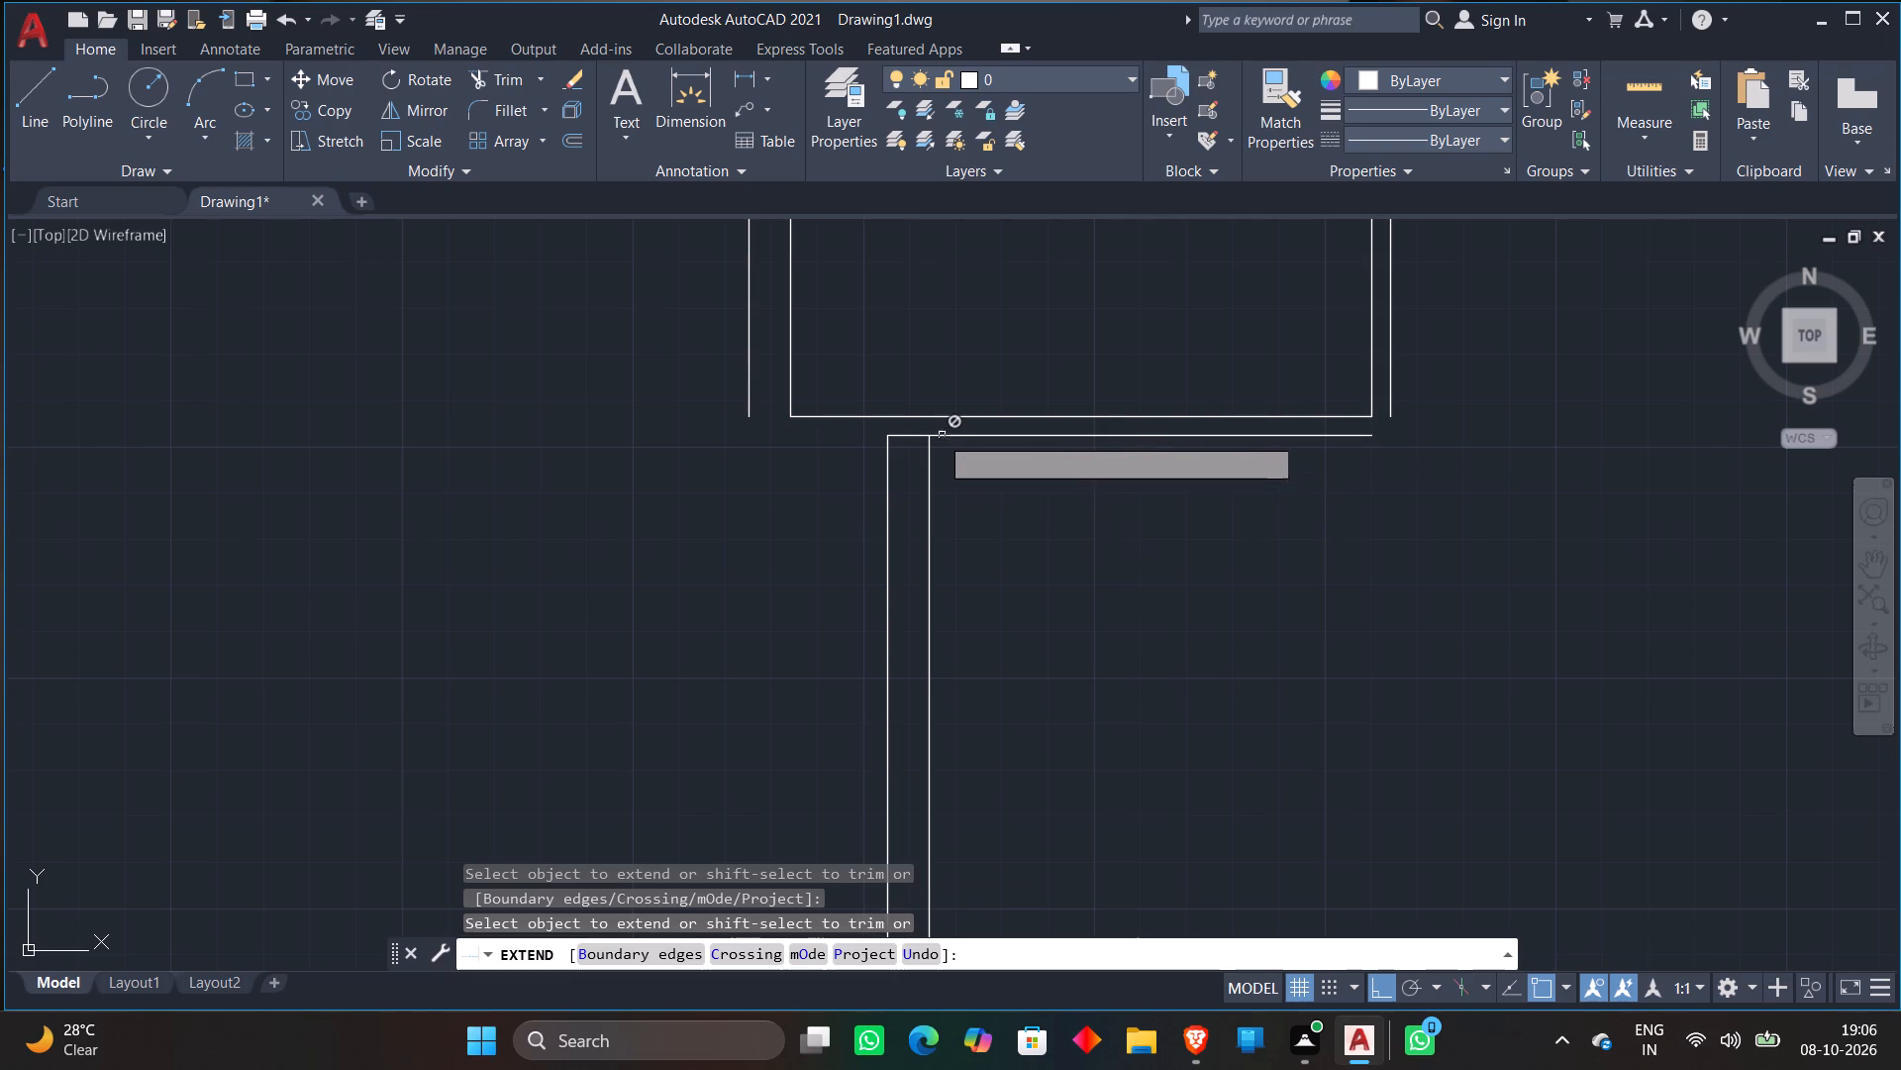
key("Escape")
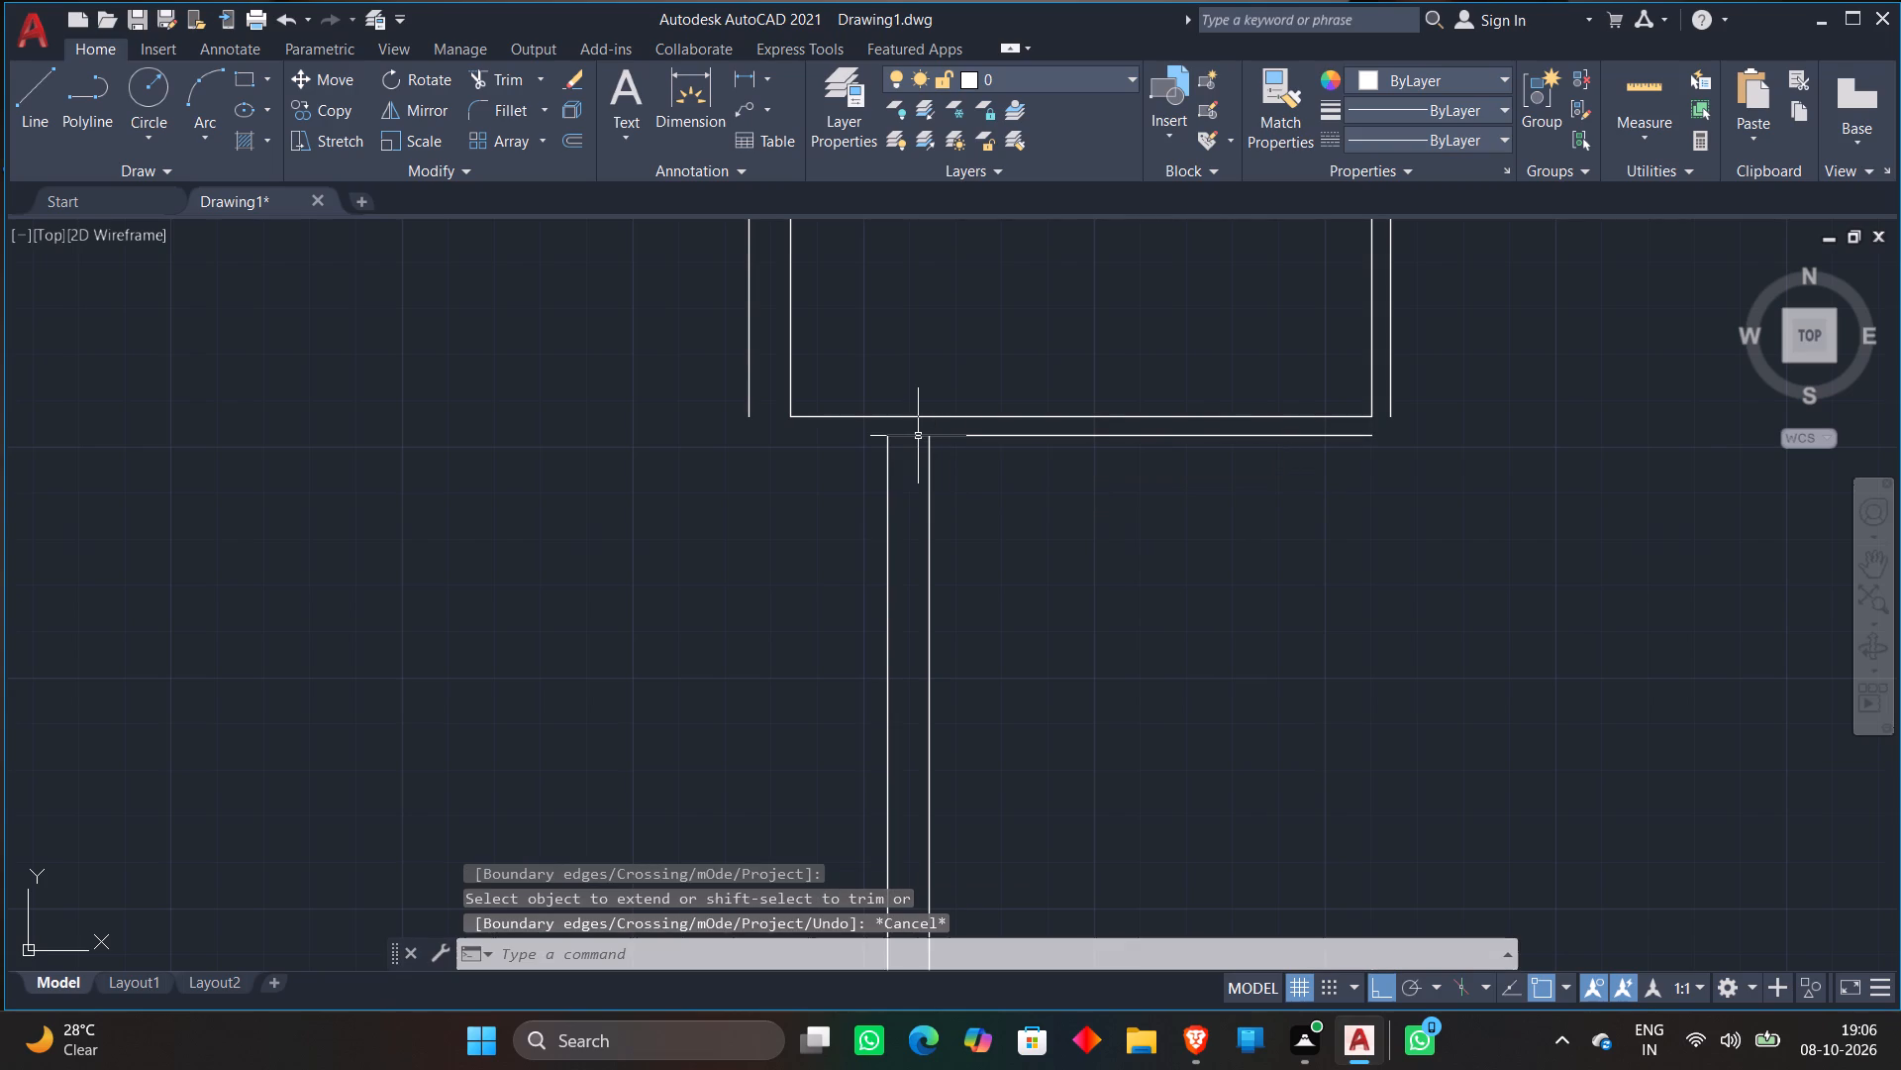
Draw a horizontal line left from the top end of the new room's outer wall face, past the upper room's outer wall line.
key("l")
key("Return")
left_click(875, 434)
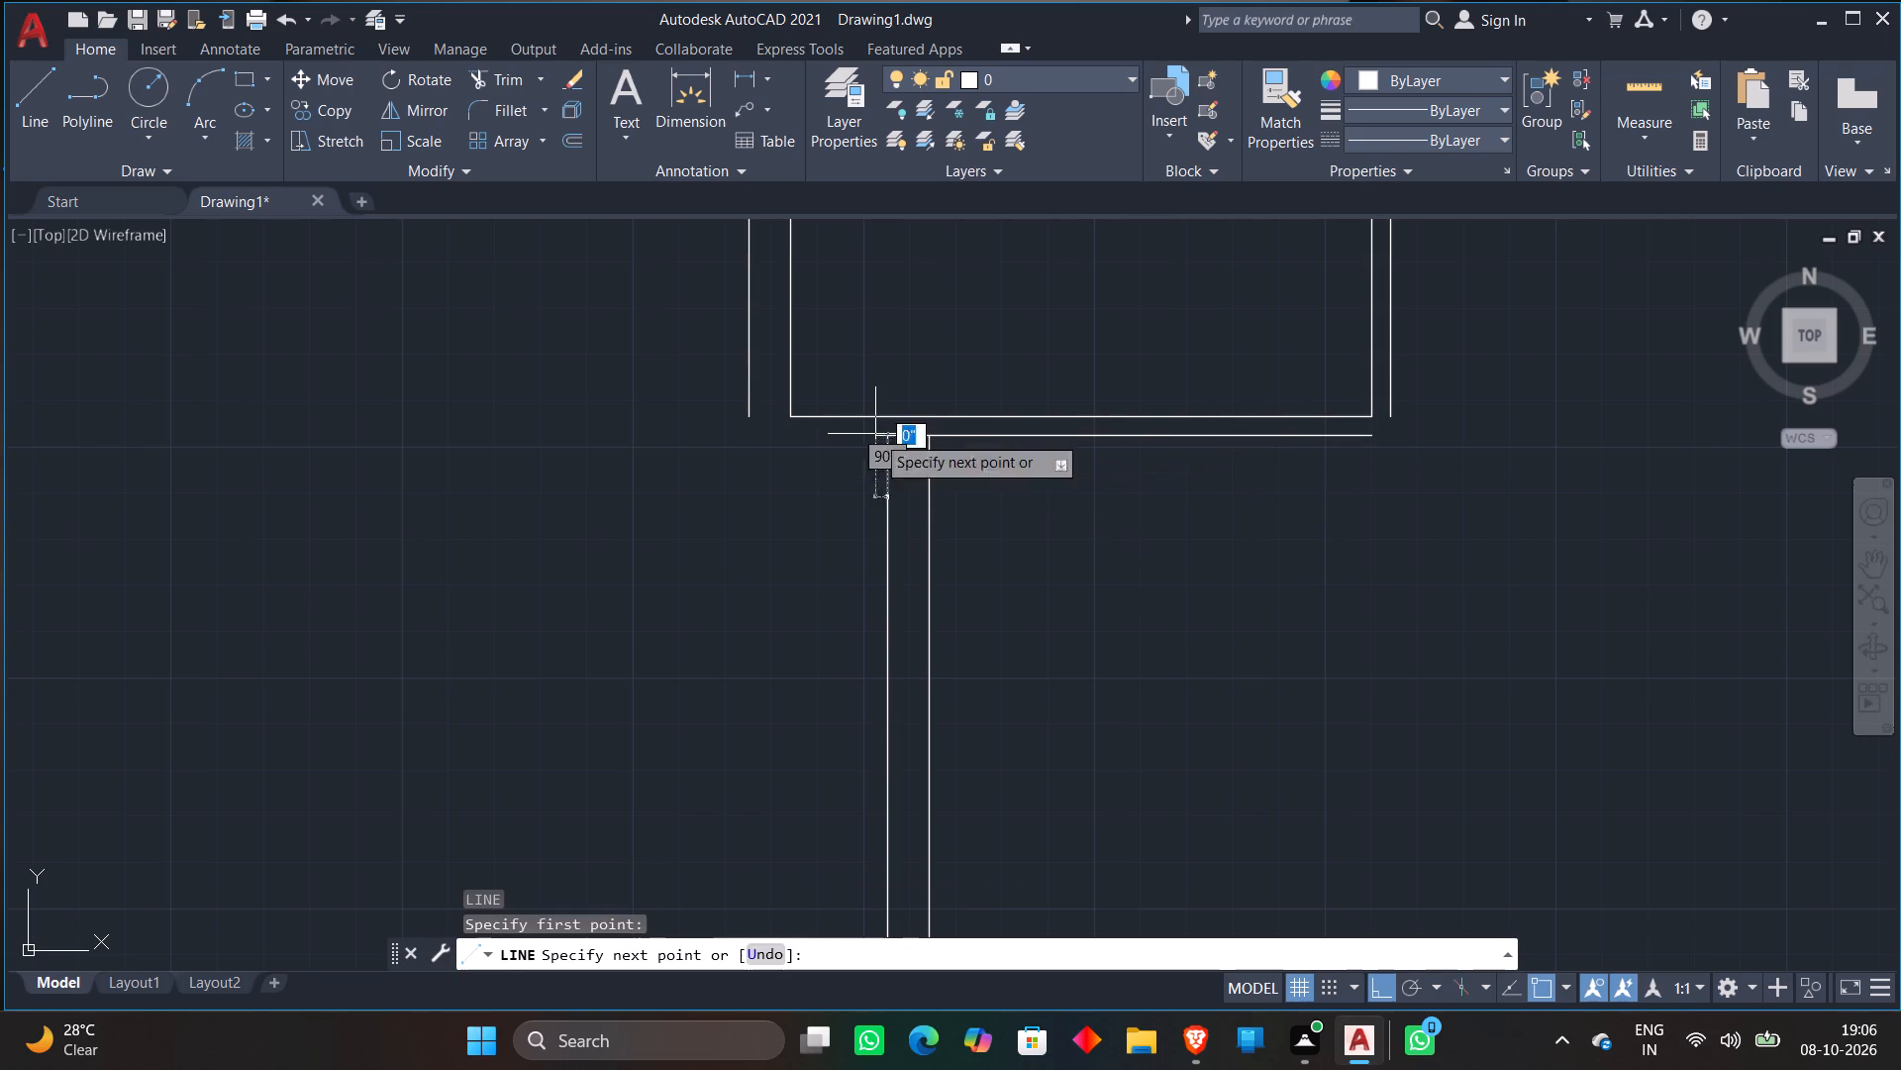
left_click(721, 443)
key("Escape")
Extend the upper room's left outer wall line down to the new horizontal line.
type("EX")
key("space")
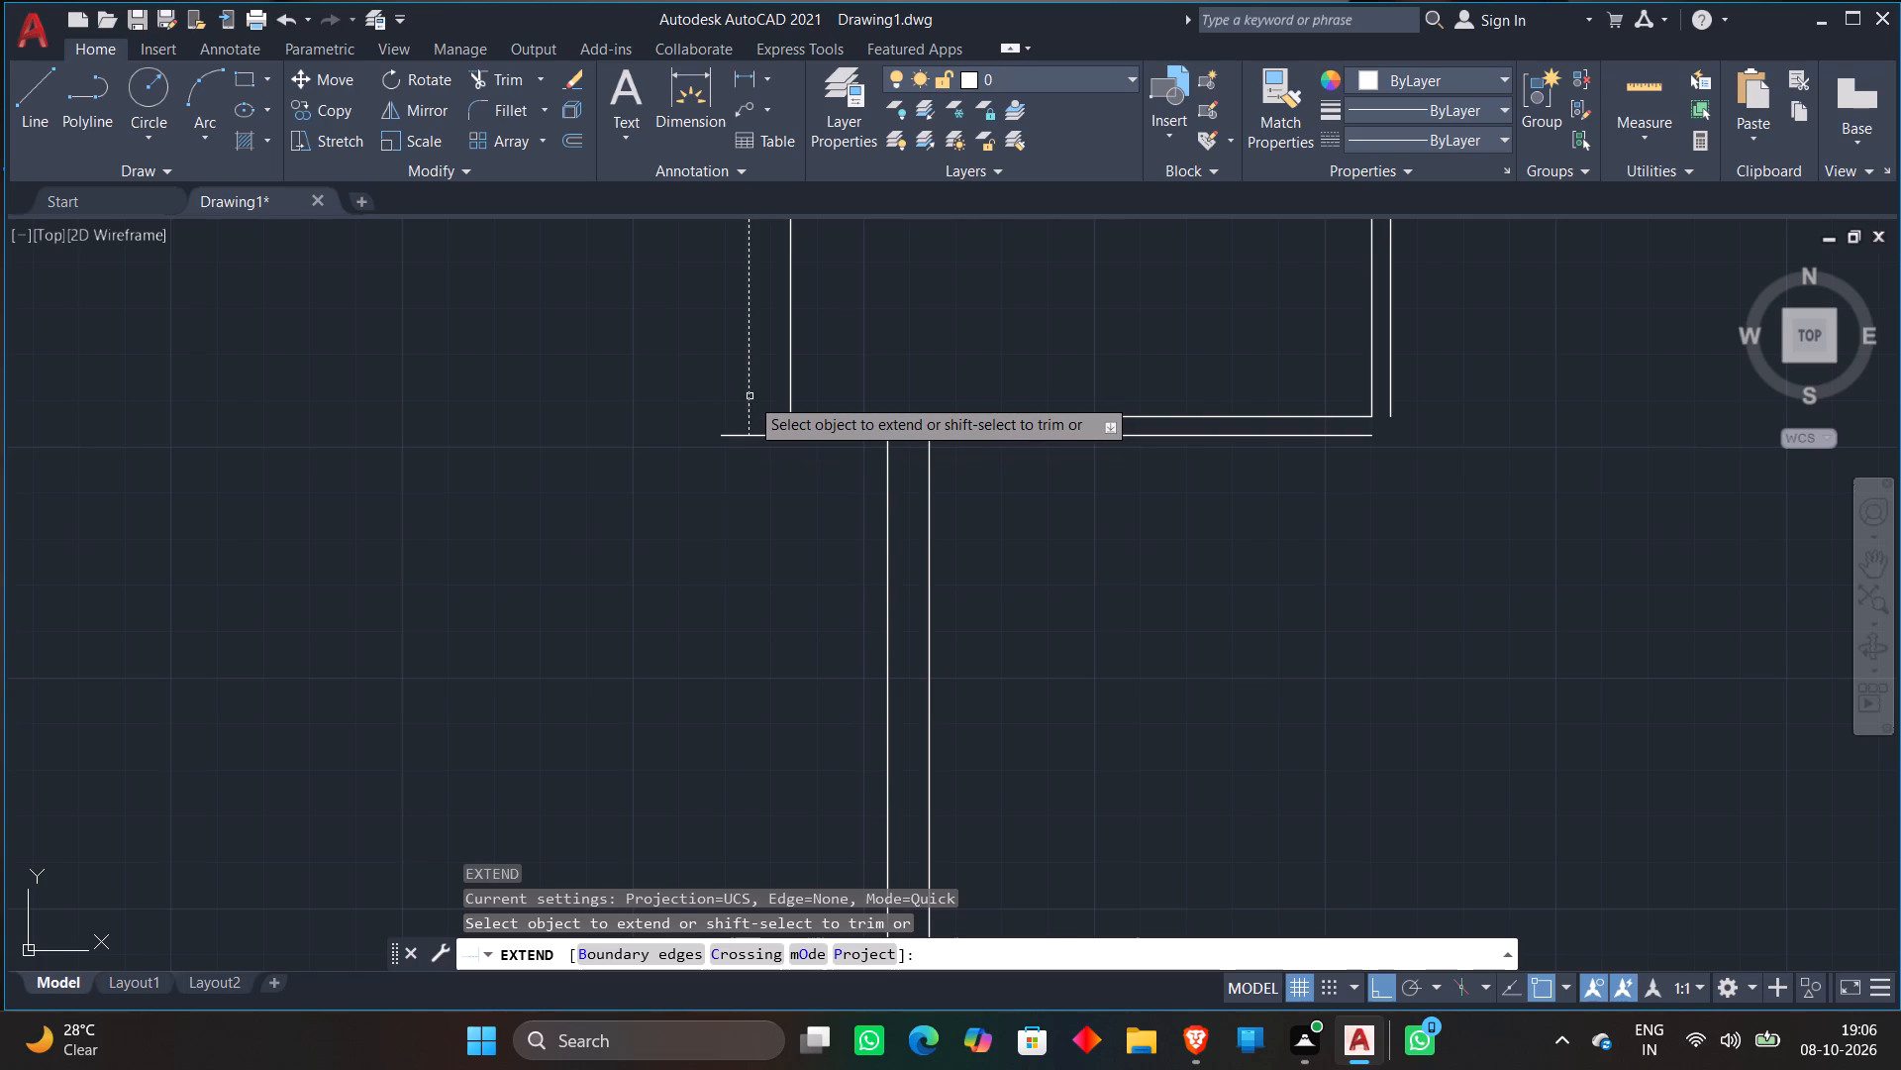
left_click(750, 396)
key("Escape")
Trim the horizontal line's overhang beyond the outer wall corner and its portion between the new room's two vertical wall faces.
type("TR")
key("space")
left_click(719, 410)
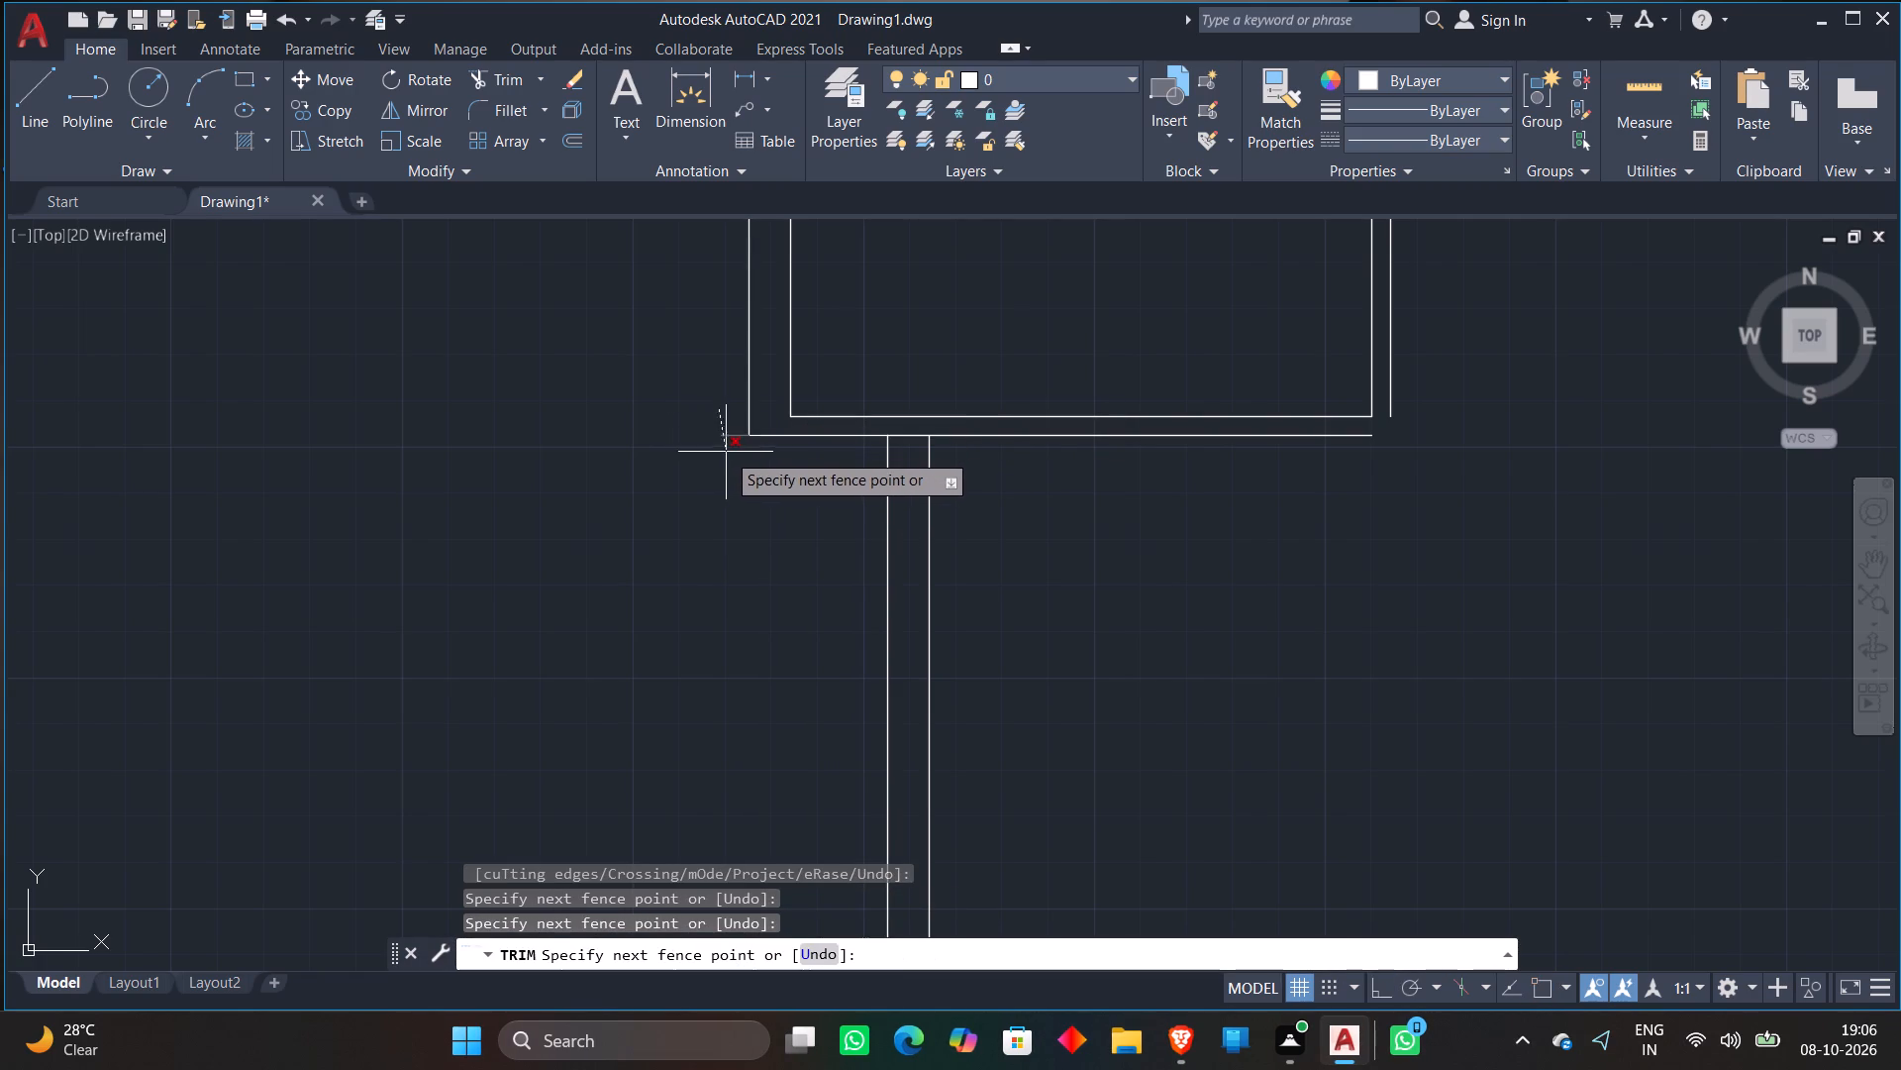
left_click(729, 453)
scroll(941, 449, "up", 3)
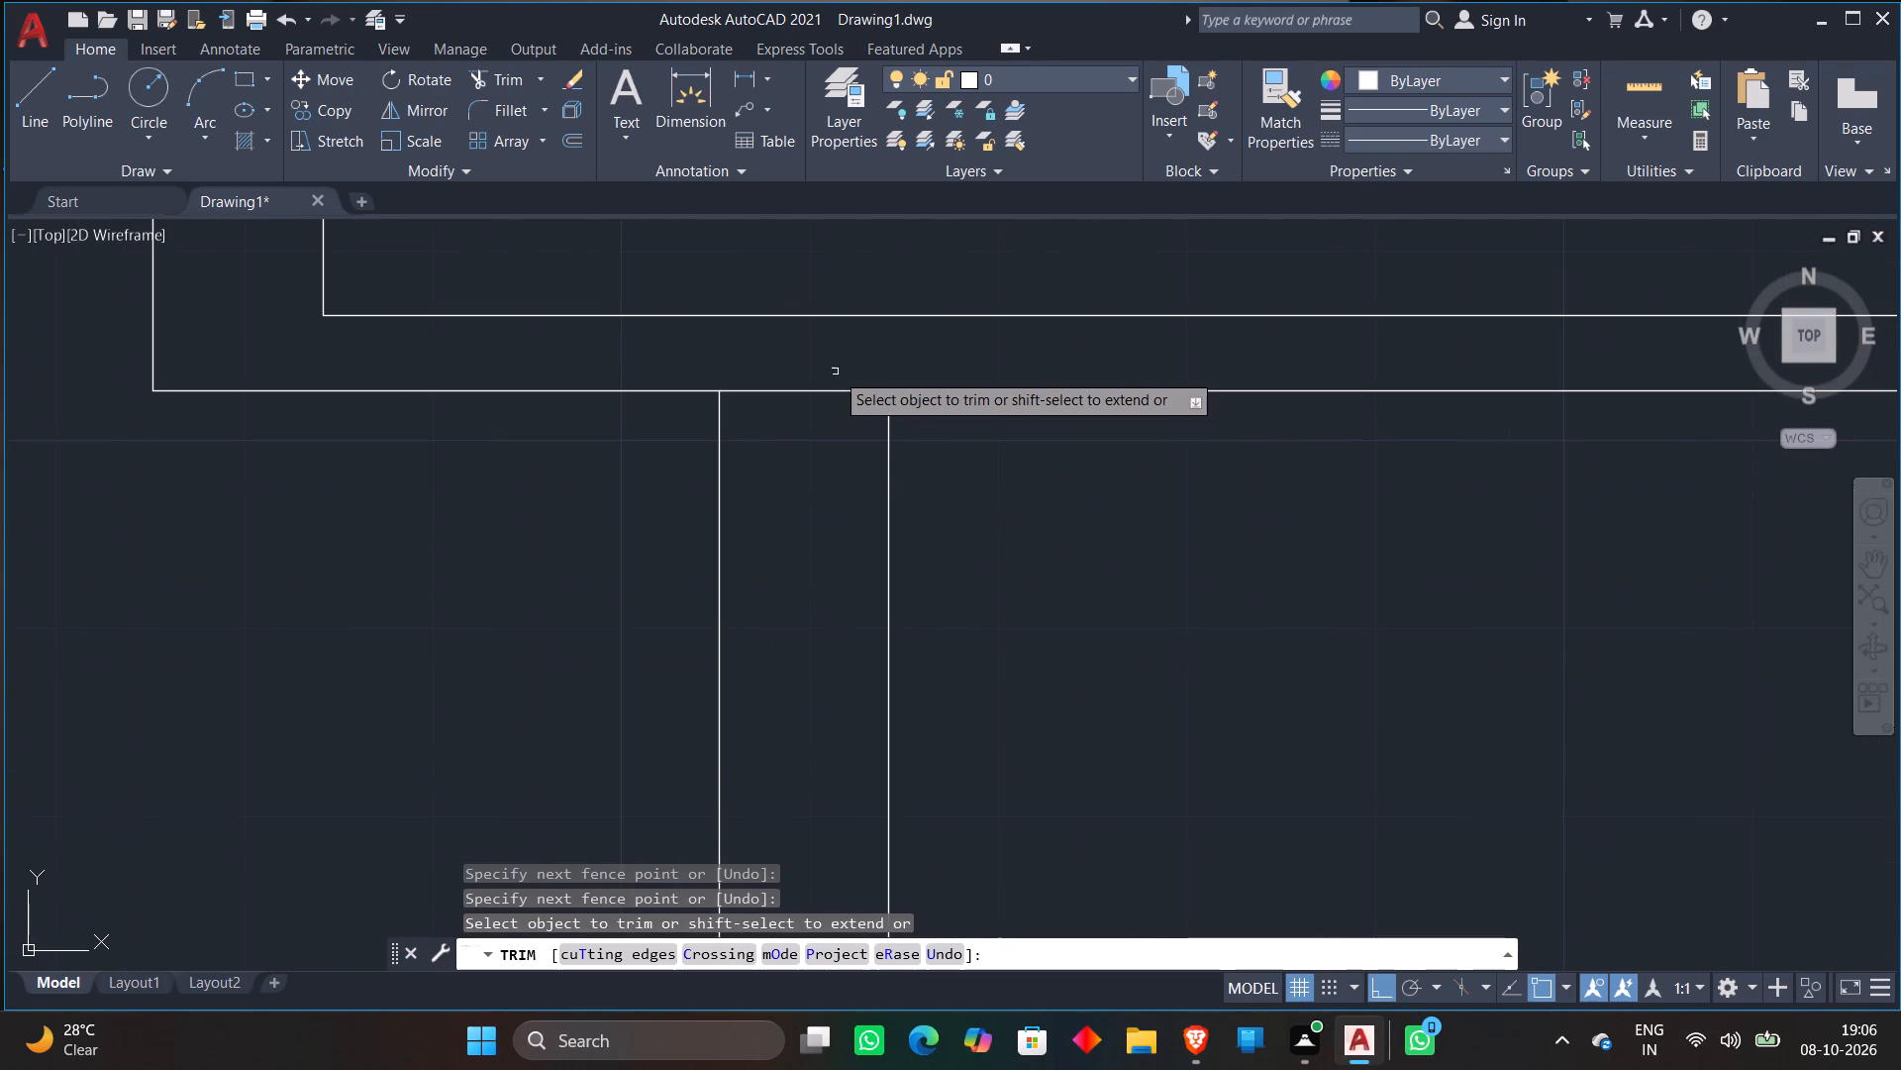
left_click(835, 372)
left_click(792, 438)
scroll(792, 438, "down", 4)
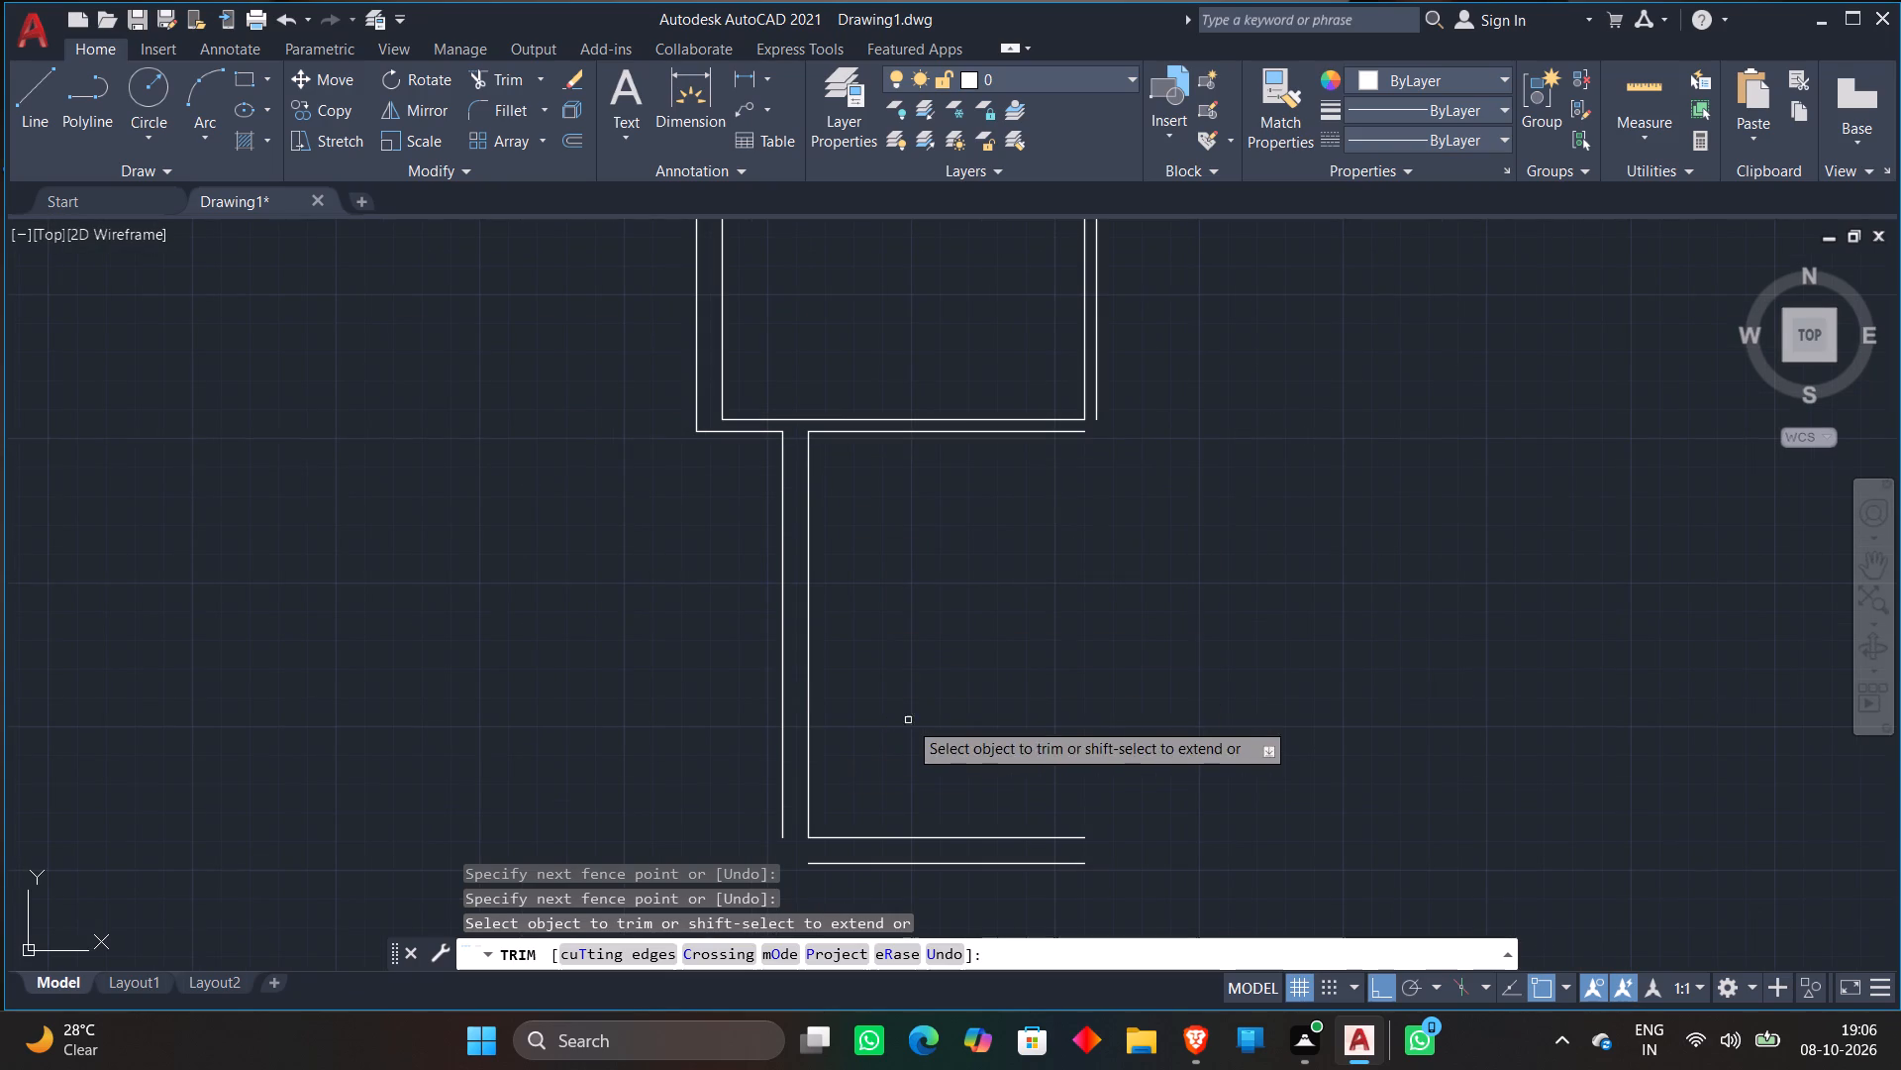
key("Escape")
Draw a 2'5" horizontal line to the left from the left end of the new room's outer bottom wall line.
scroll(997, 698, "down", 1)
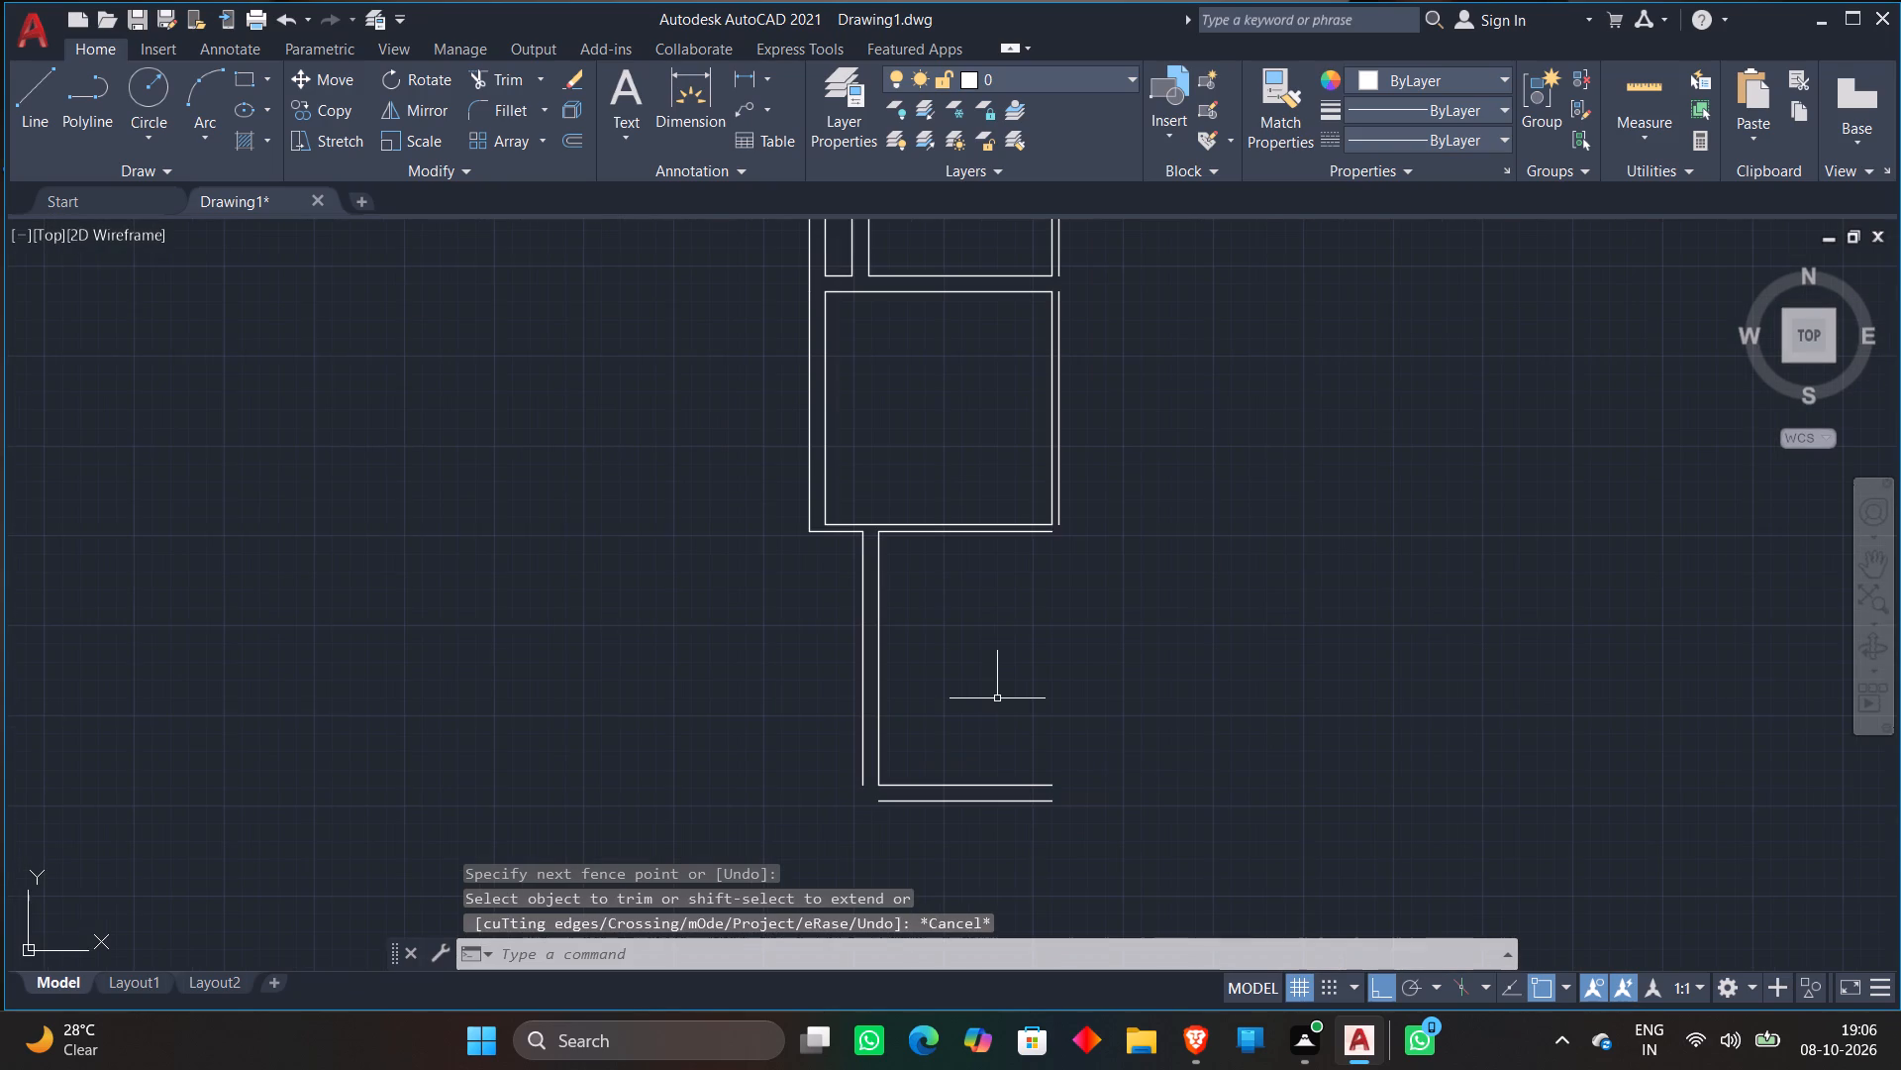
scroll(997, 698, "up", 1)
middle_click_drag(997, 698, 1055, 625)
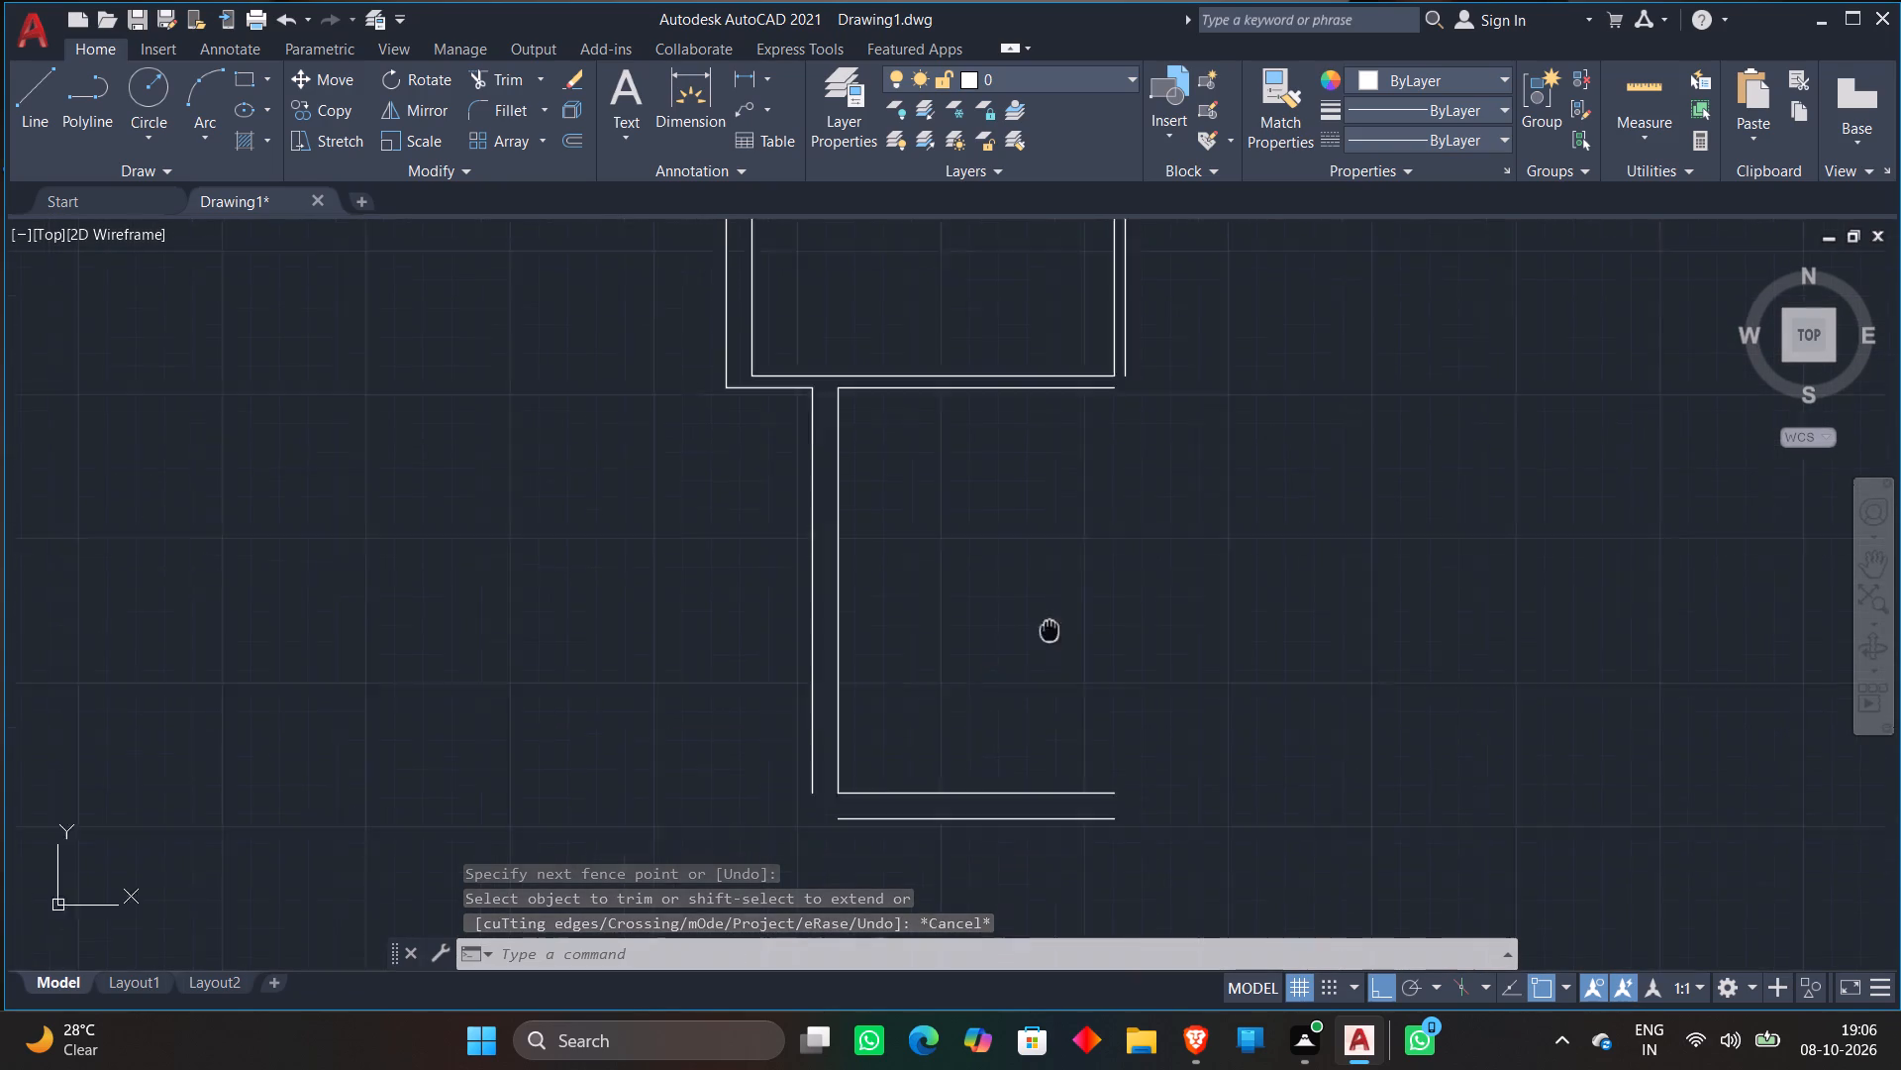
middle_click_drag(1055, 625, 1151, 537)
scroll(1043, 597, "up", 2)
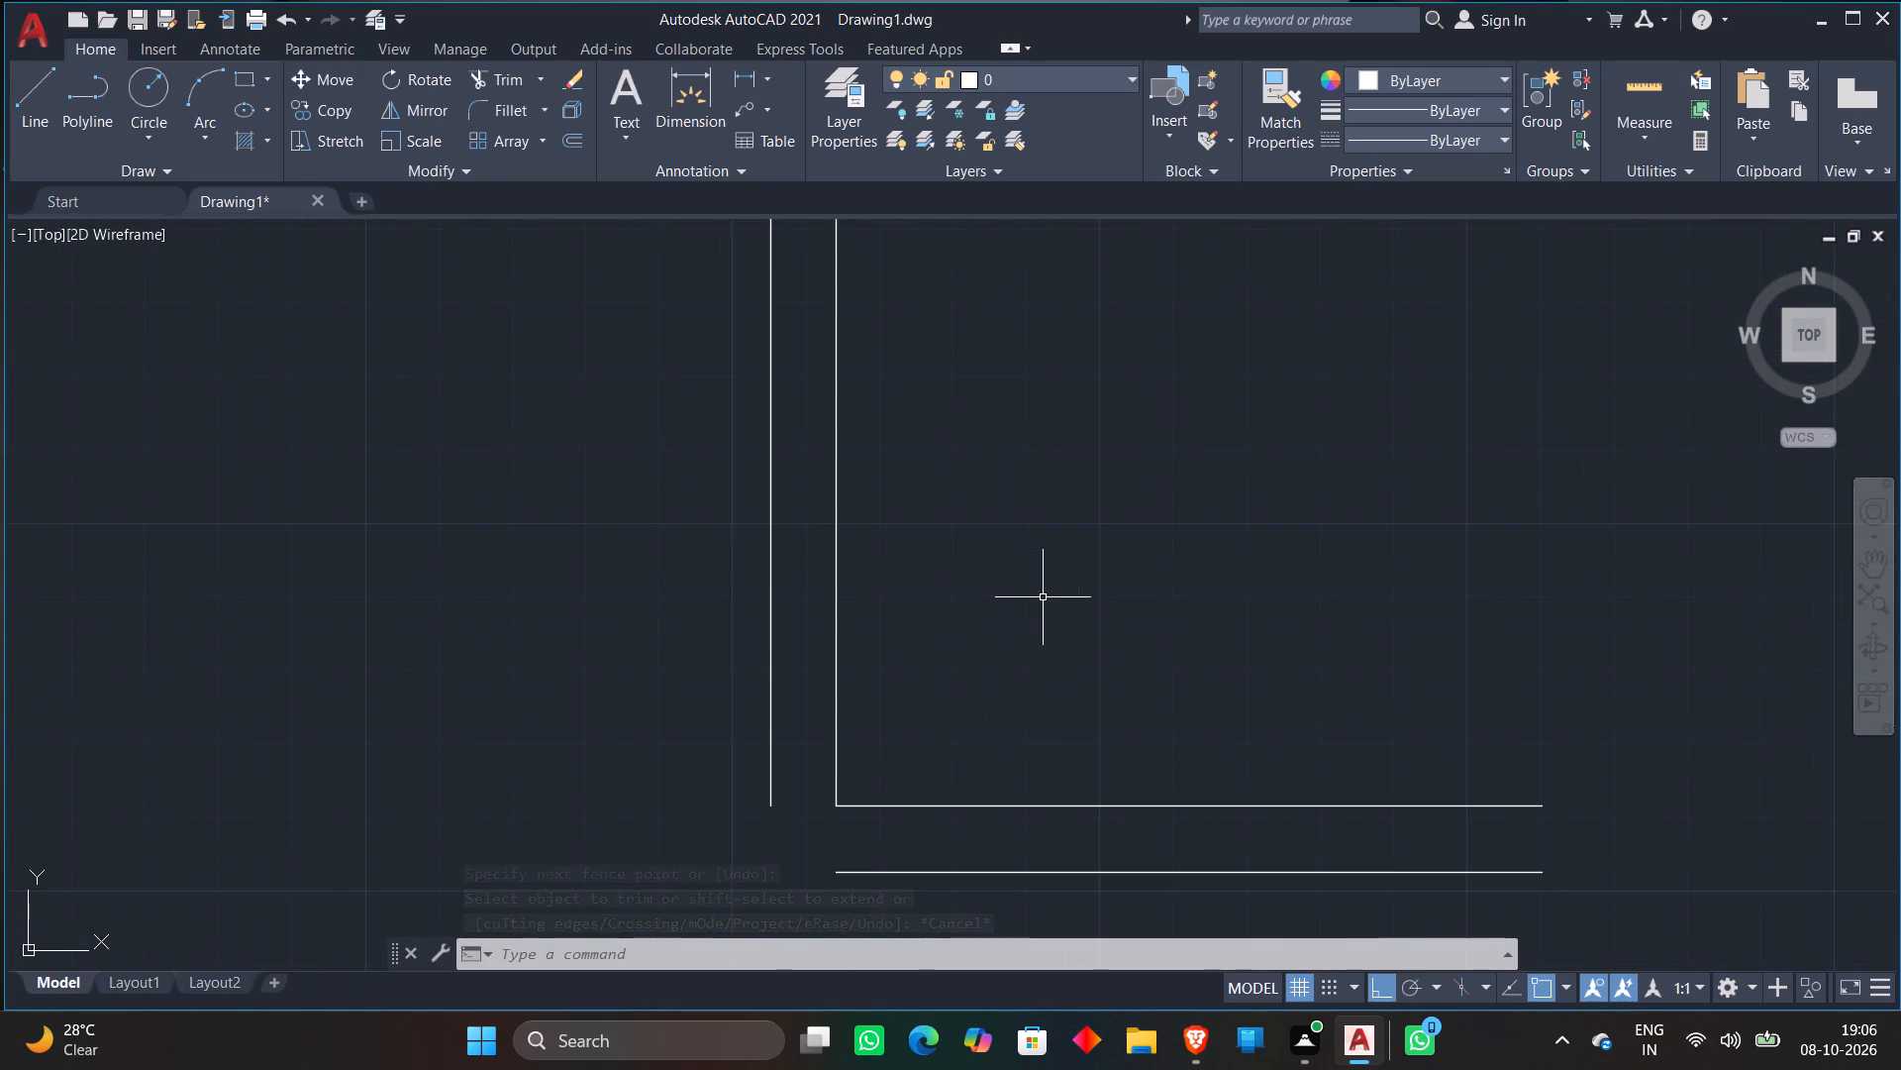
scroll(926, 598, "down", 1)
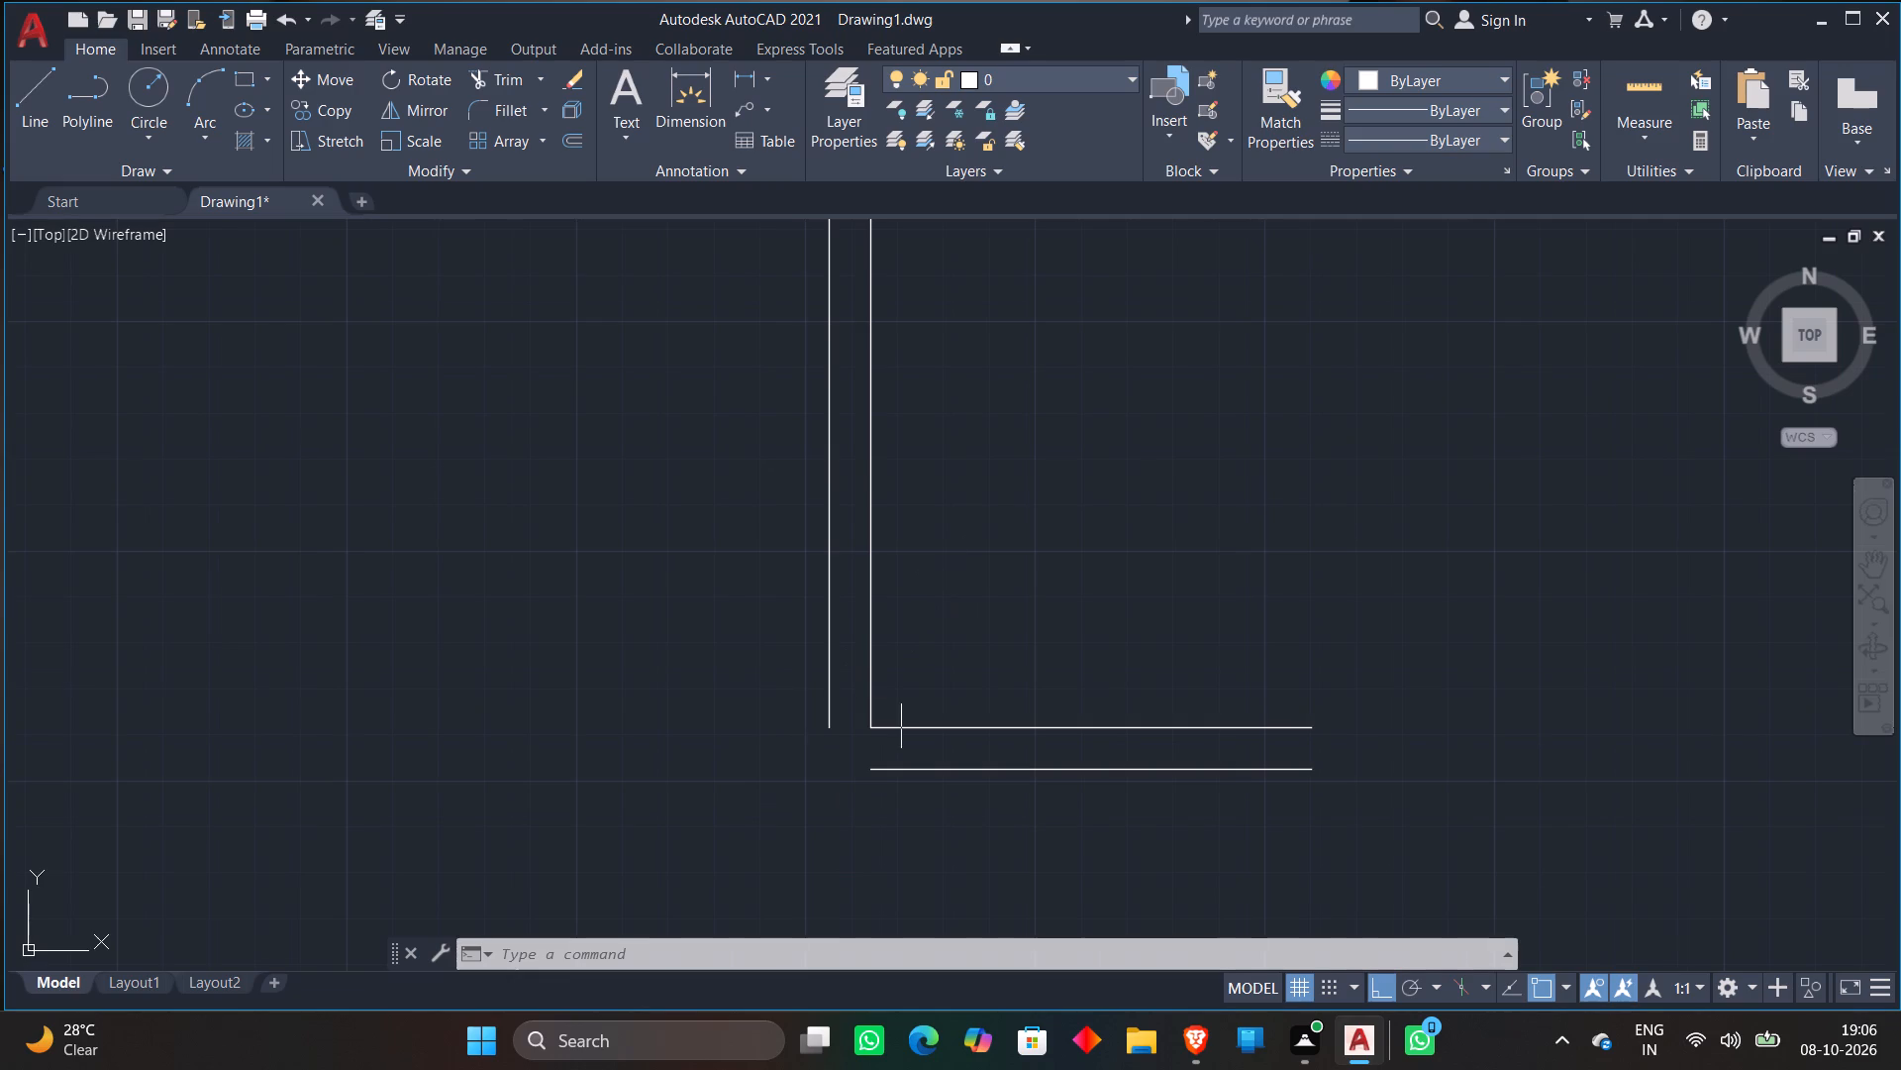
scroll(911, 686, "up", 1)
middle_click_drag(927, 660, 1193, 546)
key("l")
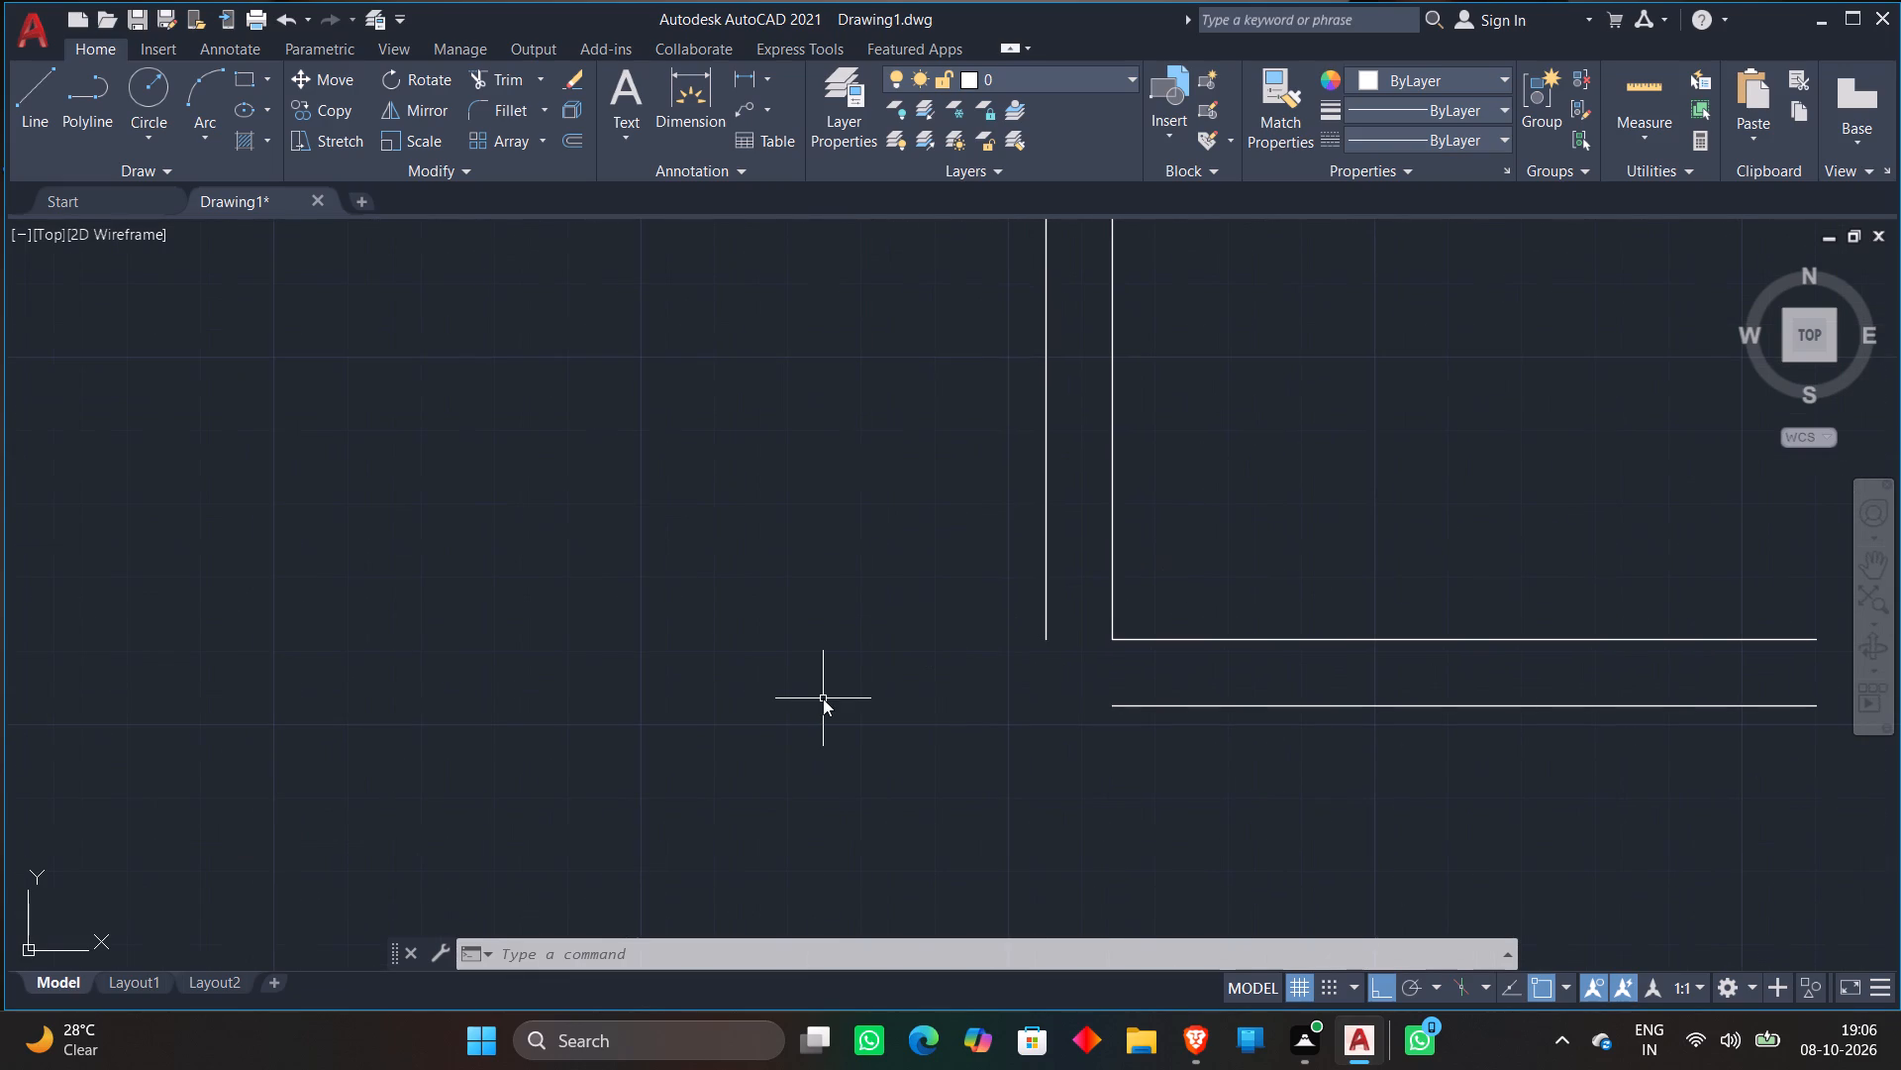
key("Return")
left_click(1104, 707)
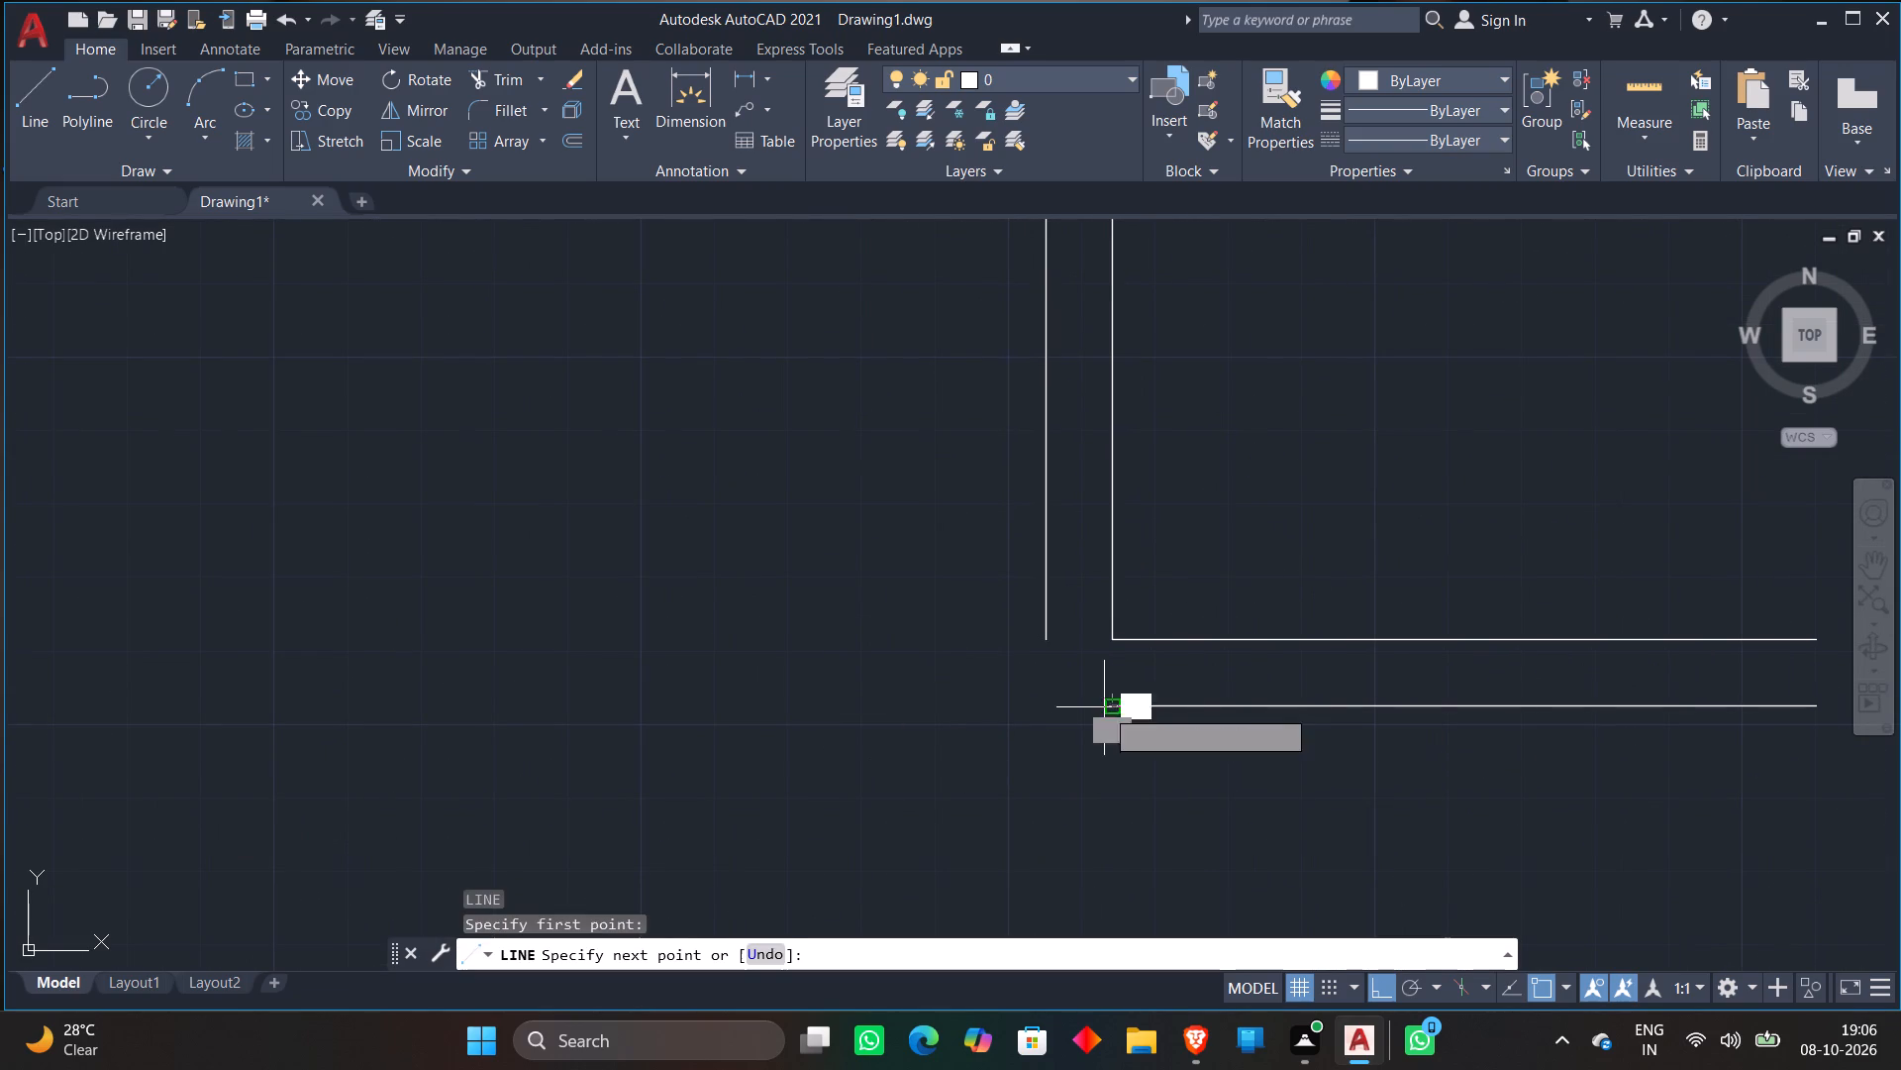
key("2")
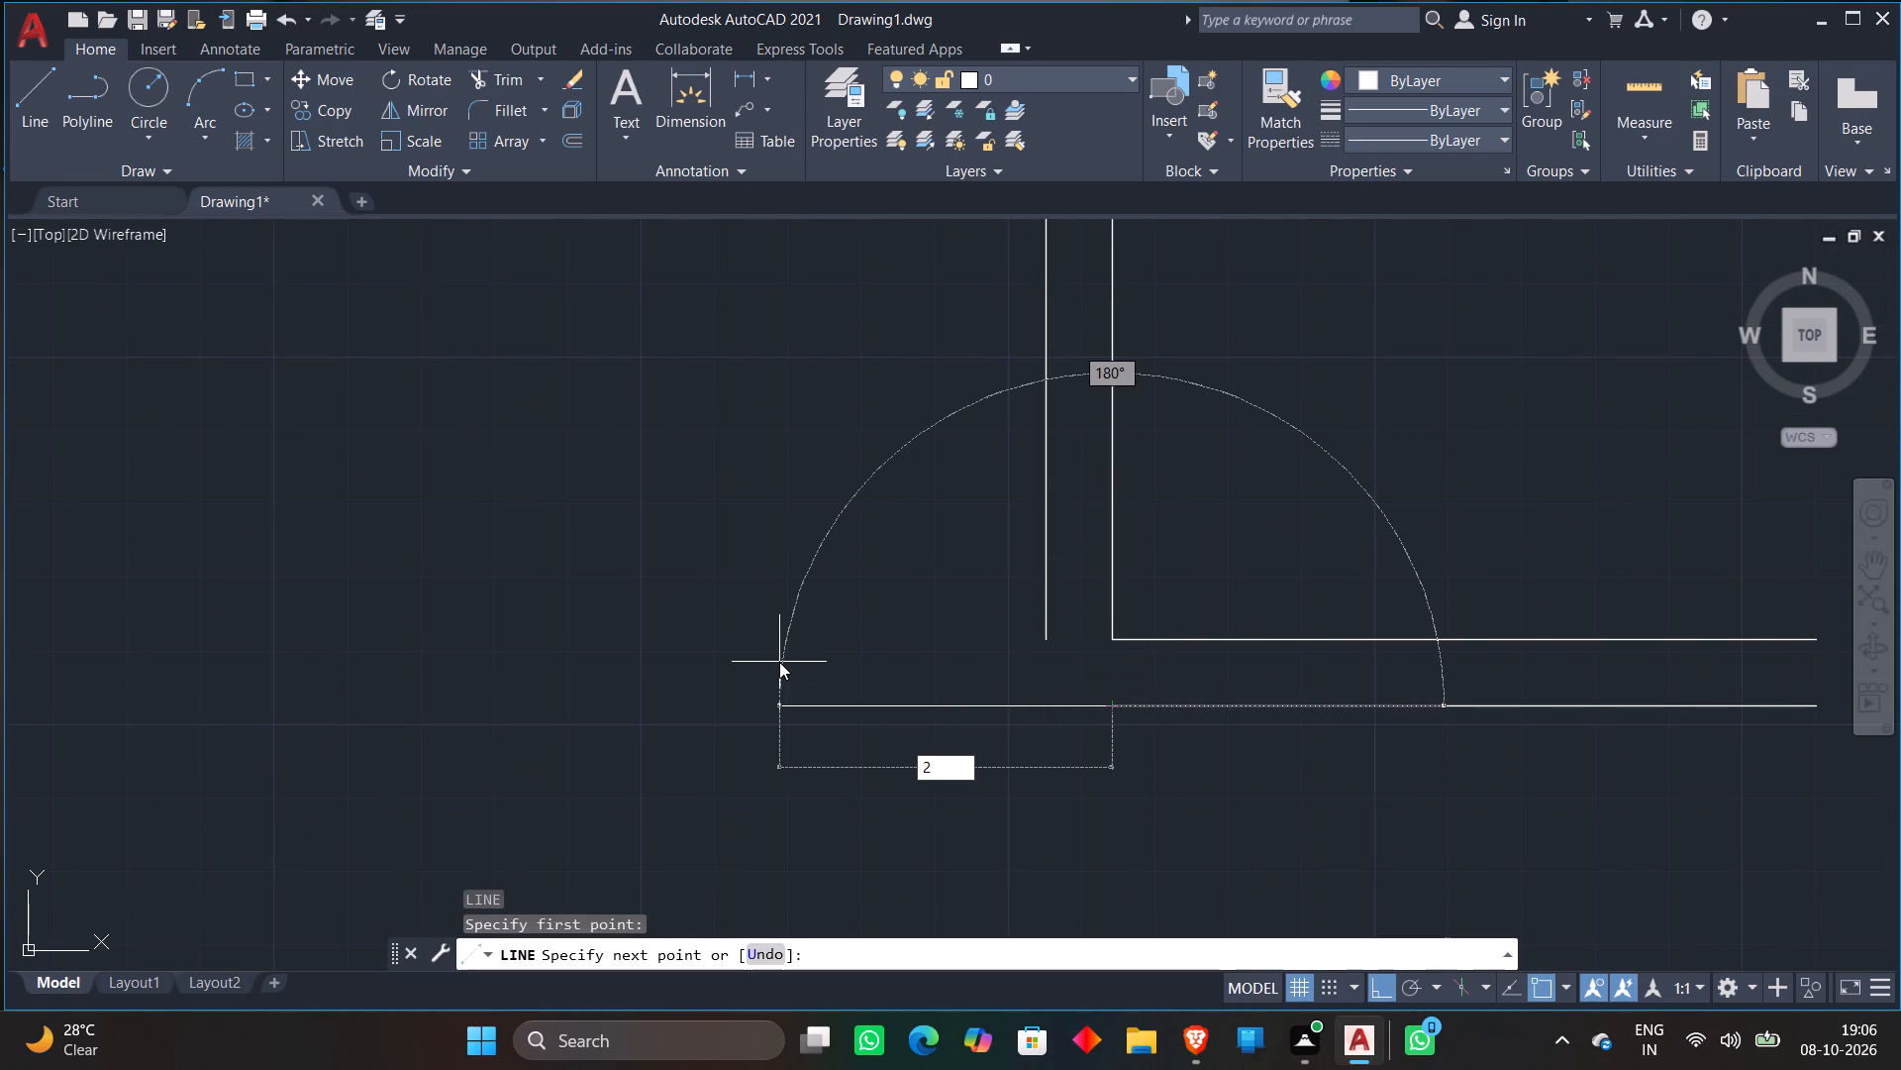
key("apostrophe")
type("5\"")
key("Return")
Continue the line 10'4" straight down from the end of the 2'5" segment.
scroll(773, 668, "down", 1)
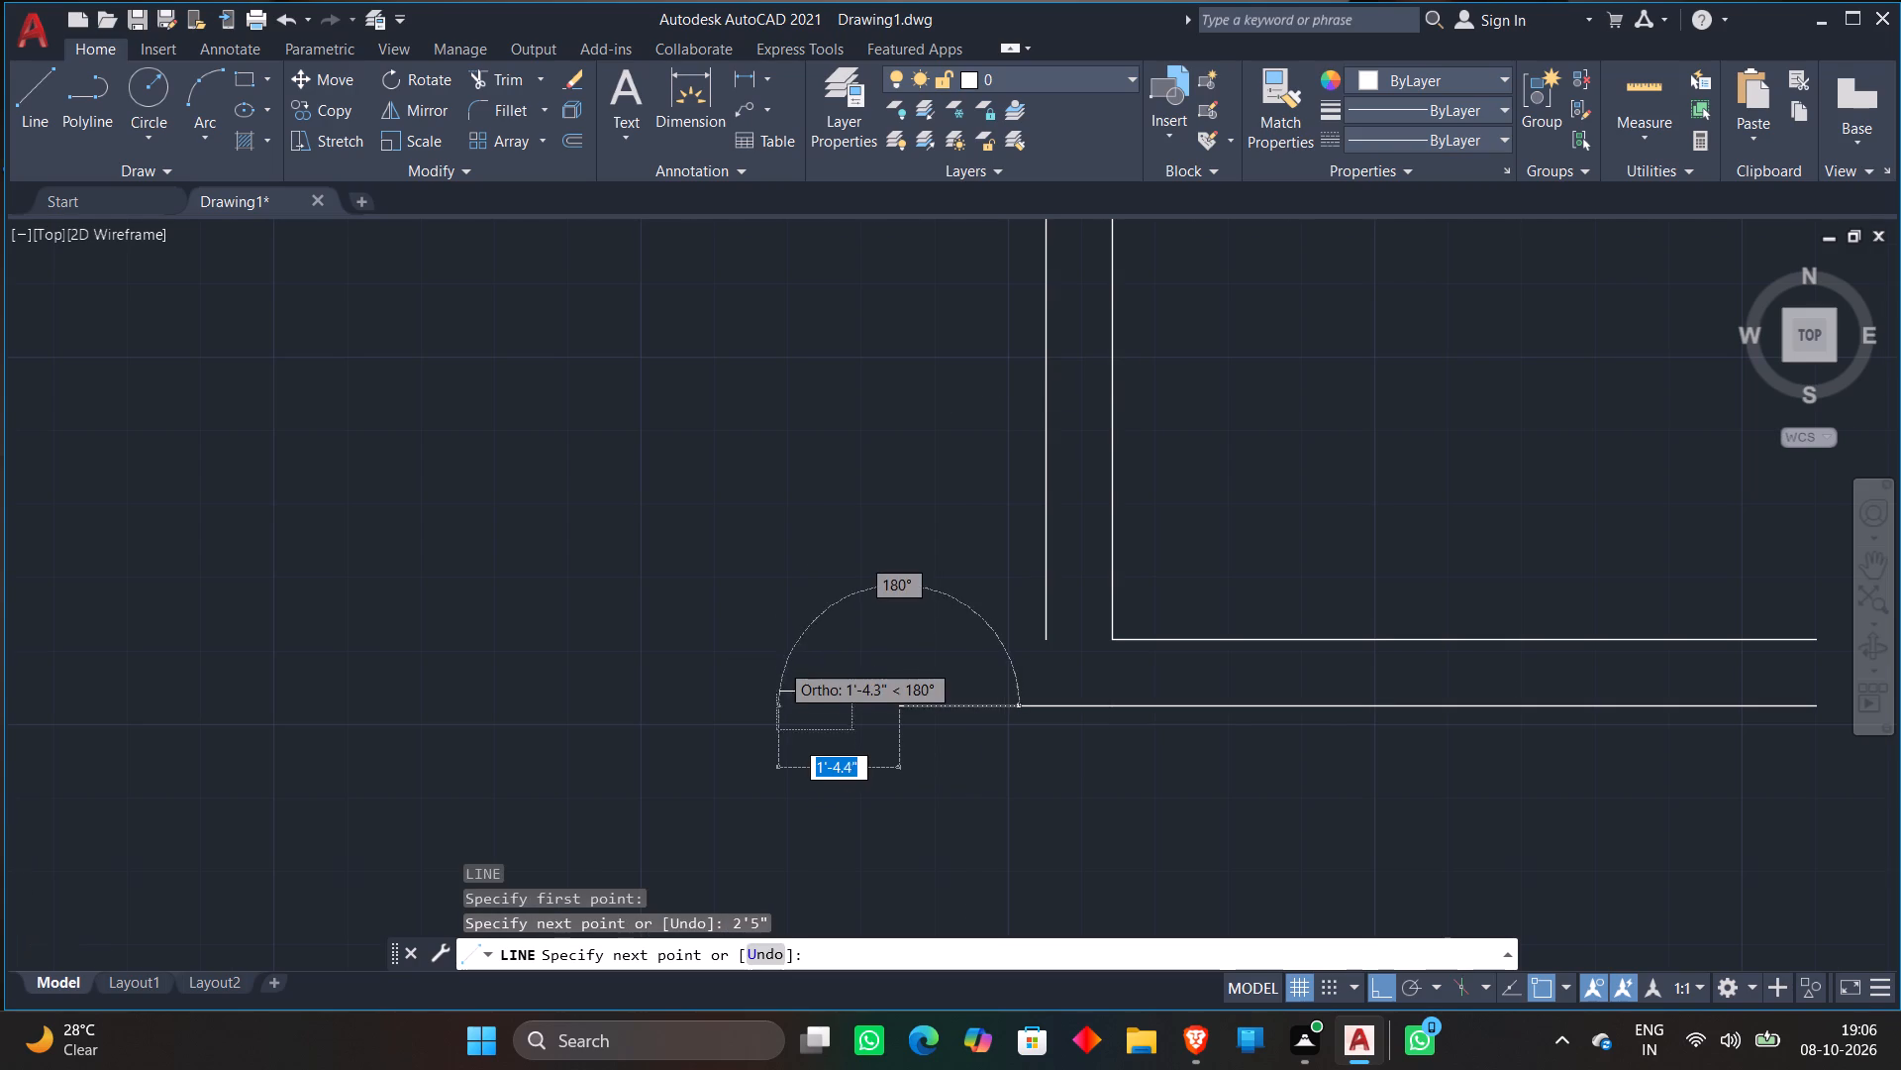
middle_click_drag(752, 669, 827, 379)
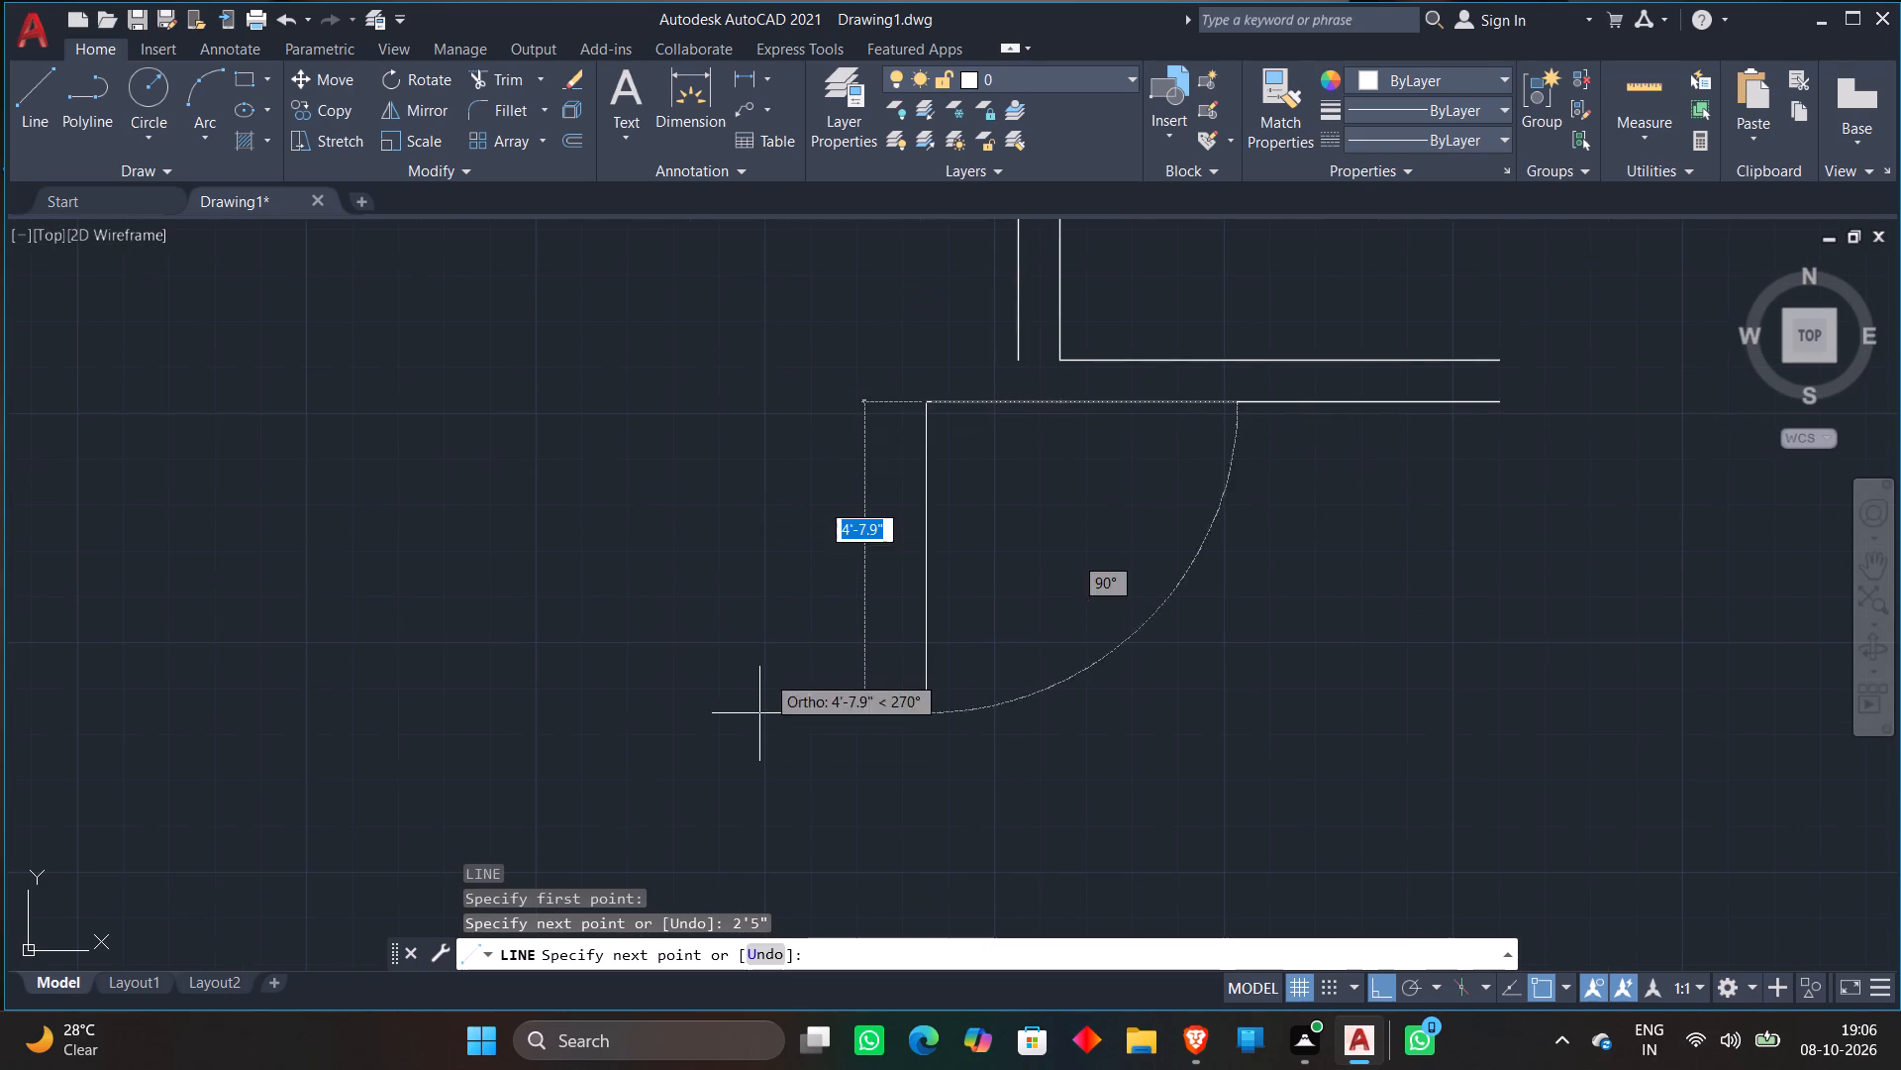
type("10'")
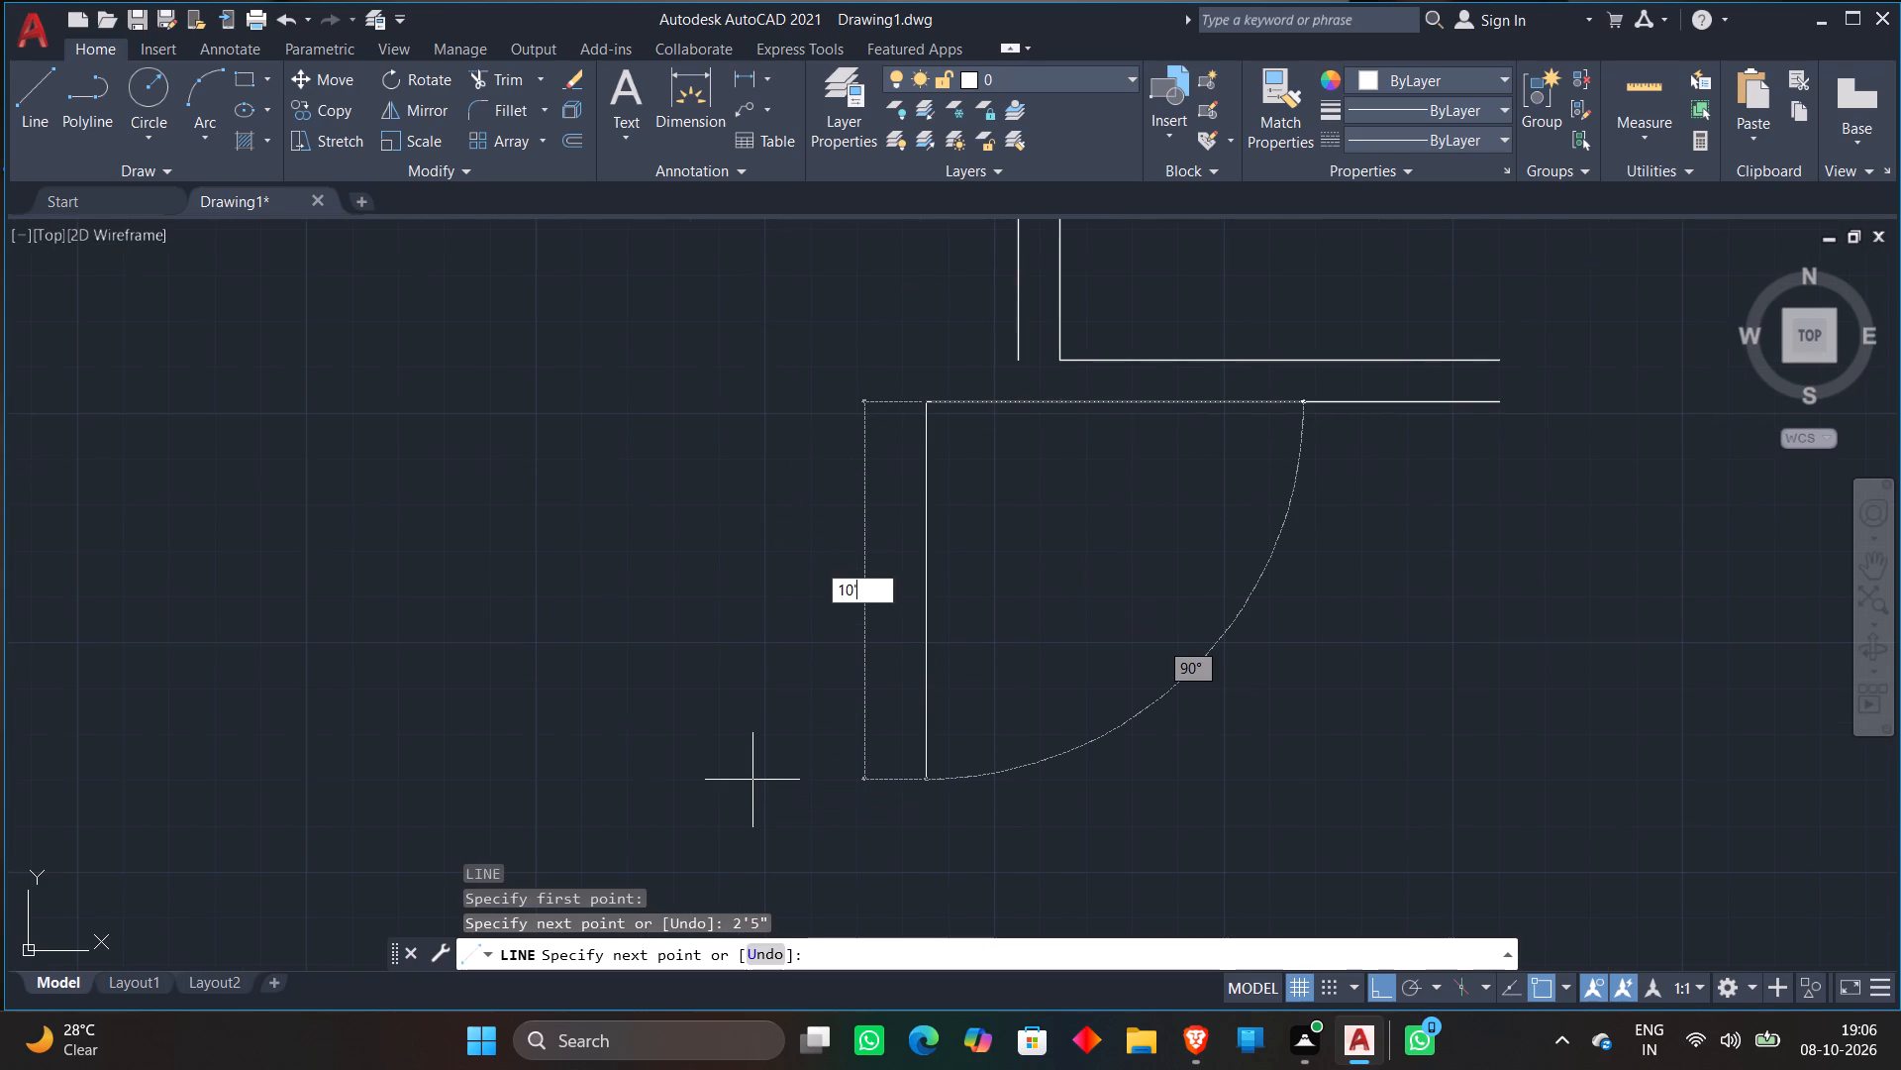
key("4")
key("shift+quotedbl")
key("Return")
Continue the line 3'5" horizontally to the right from the bottom of the 10'4" segment.
scroll(880, 673, "down", 2)
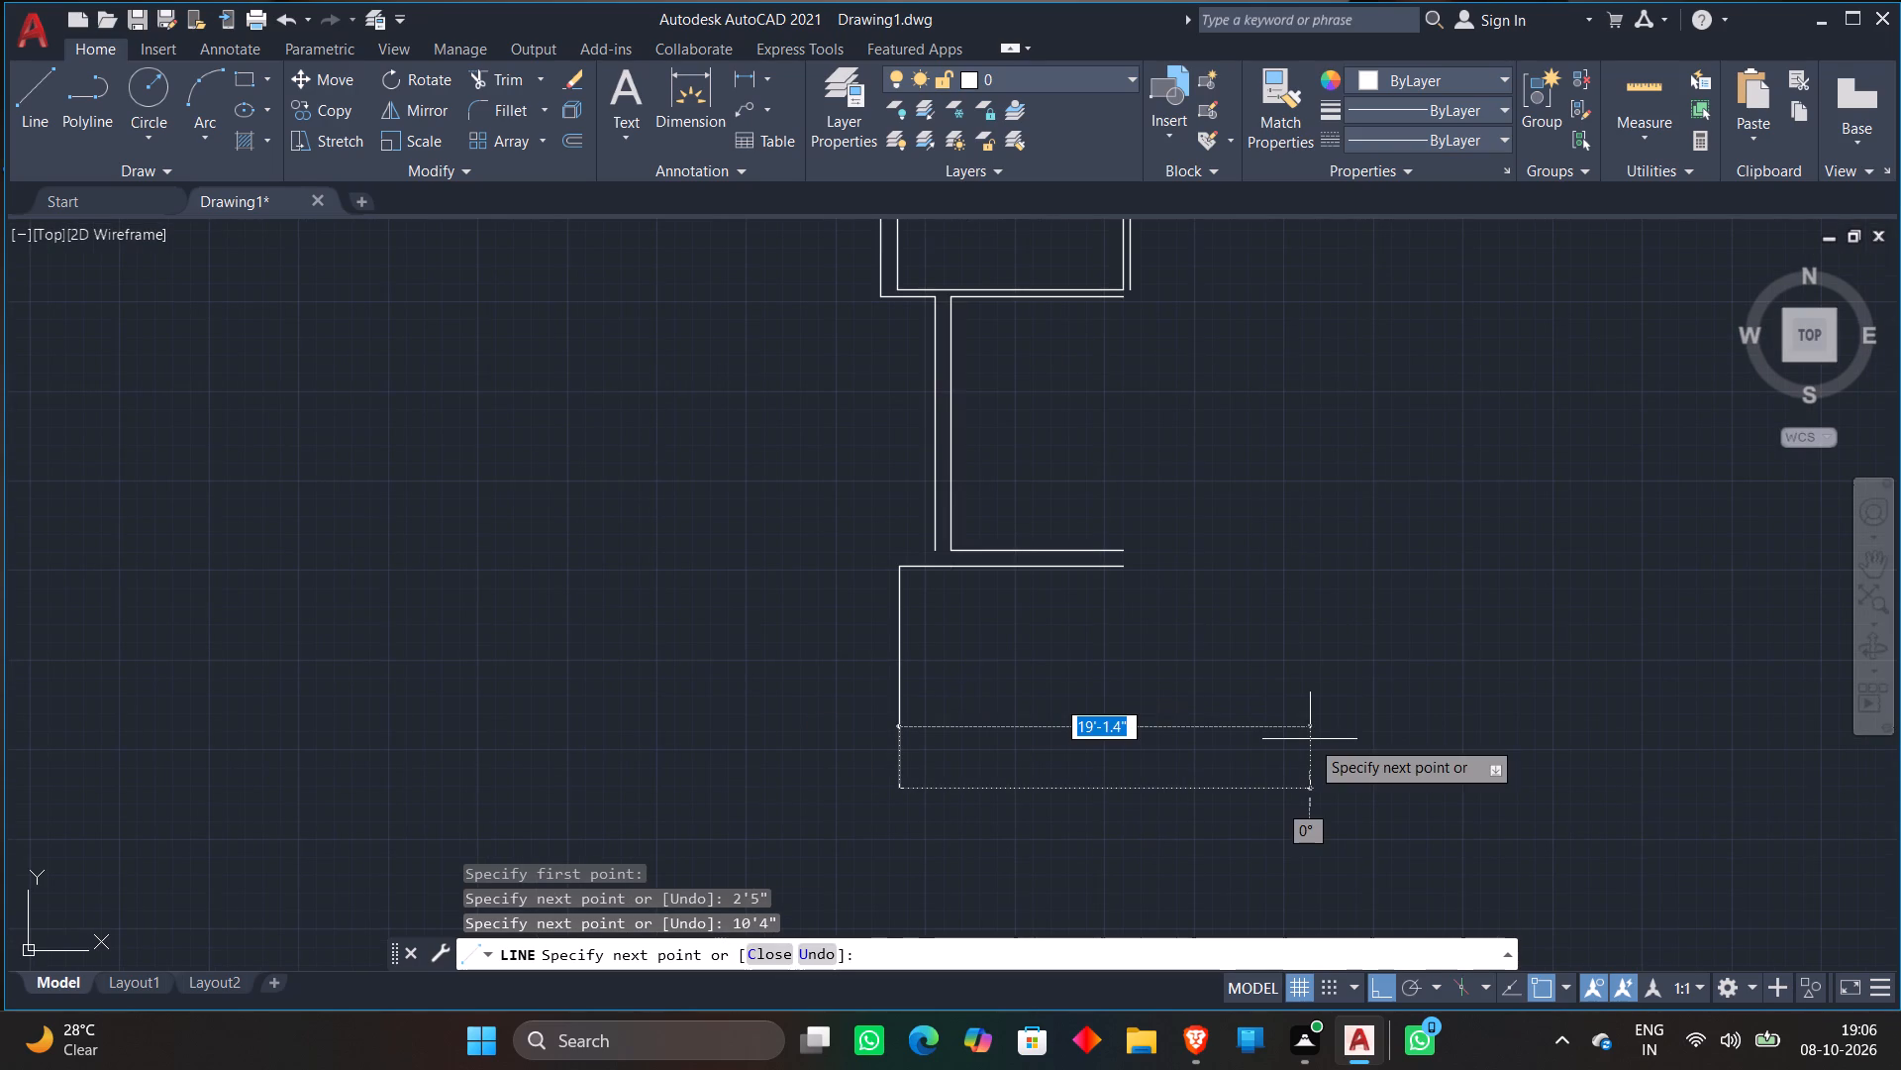
type("3'")
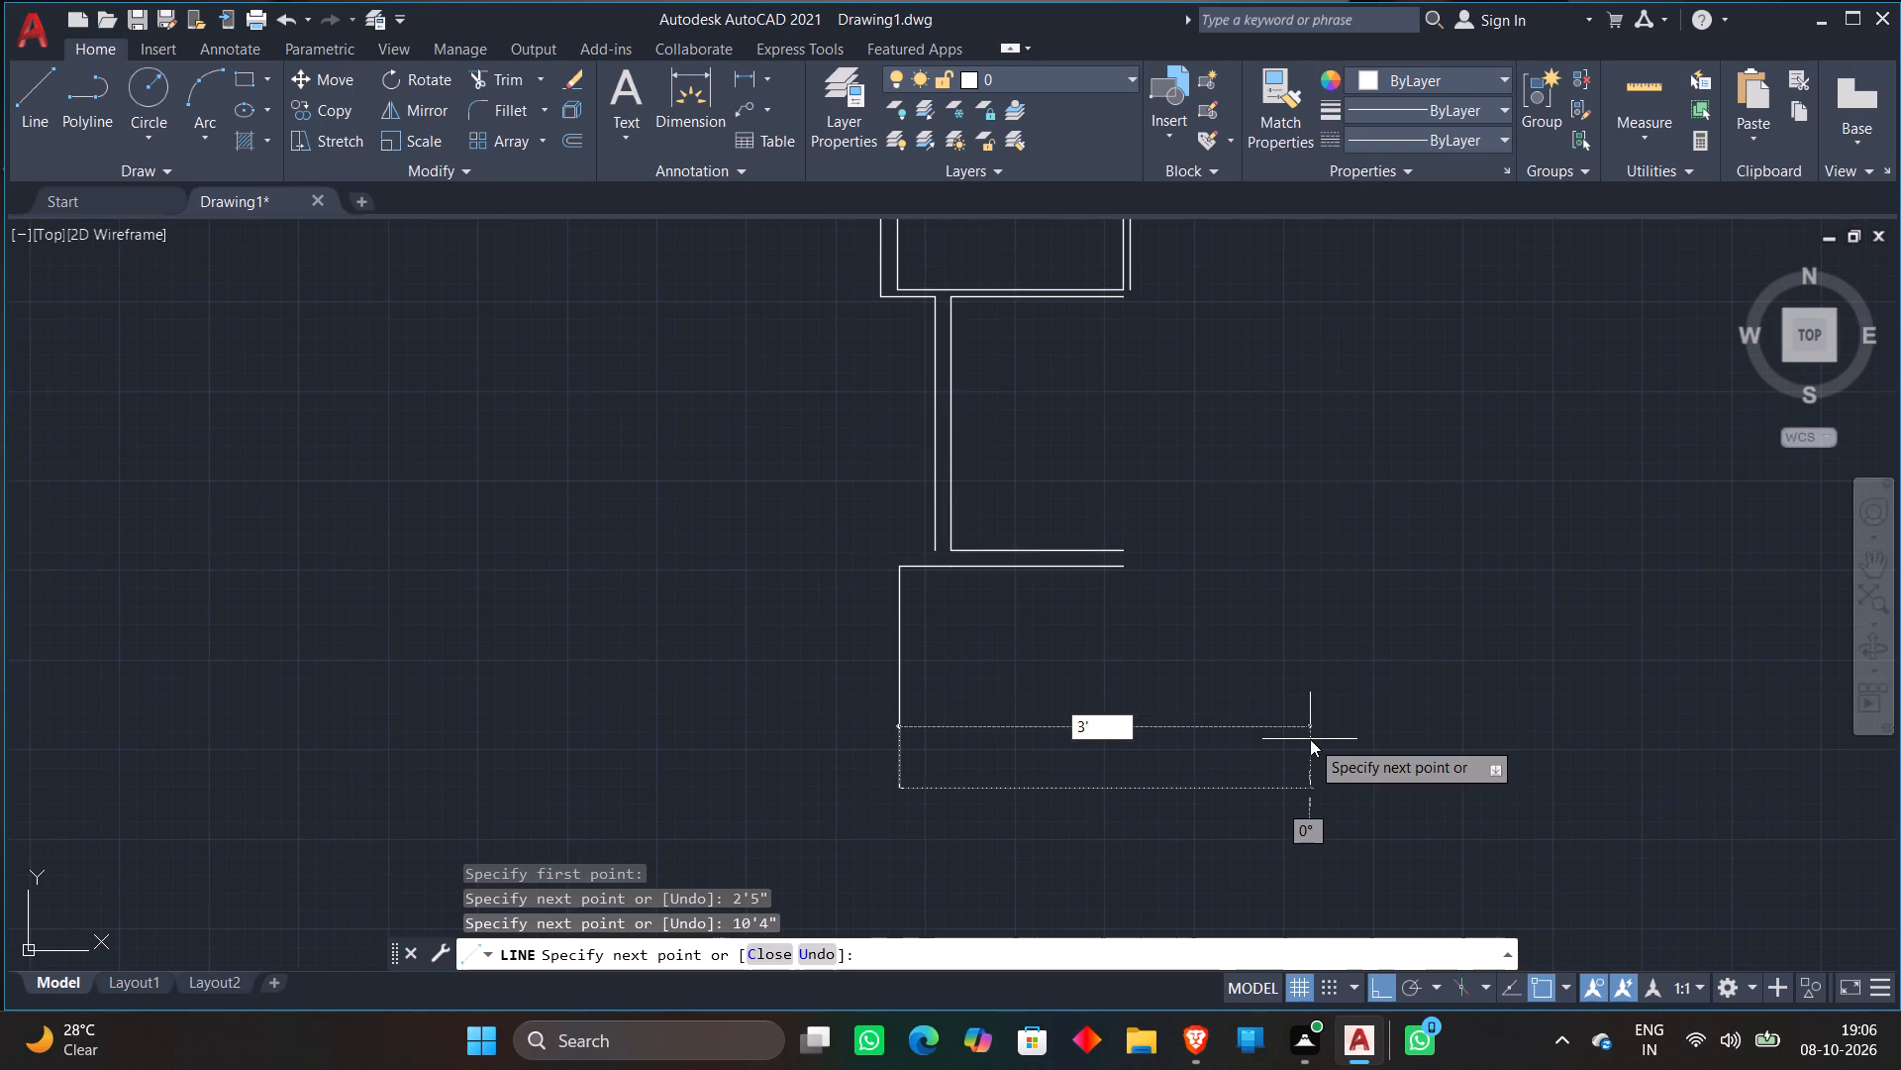
type("5\"")
key("Return")
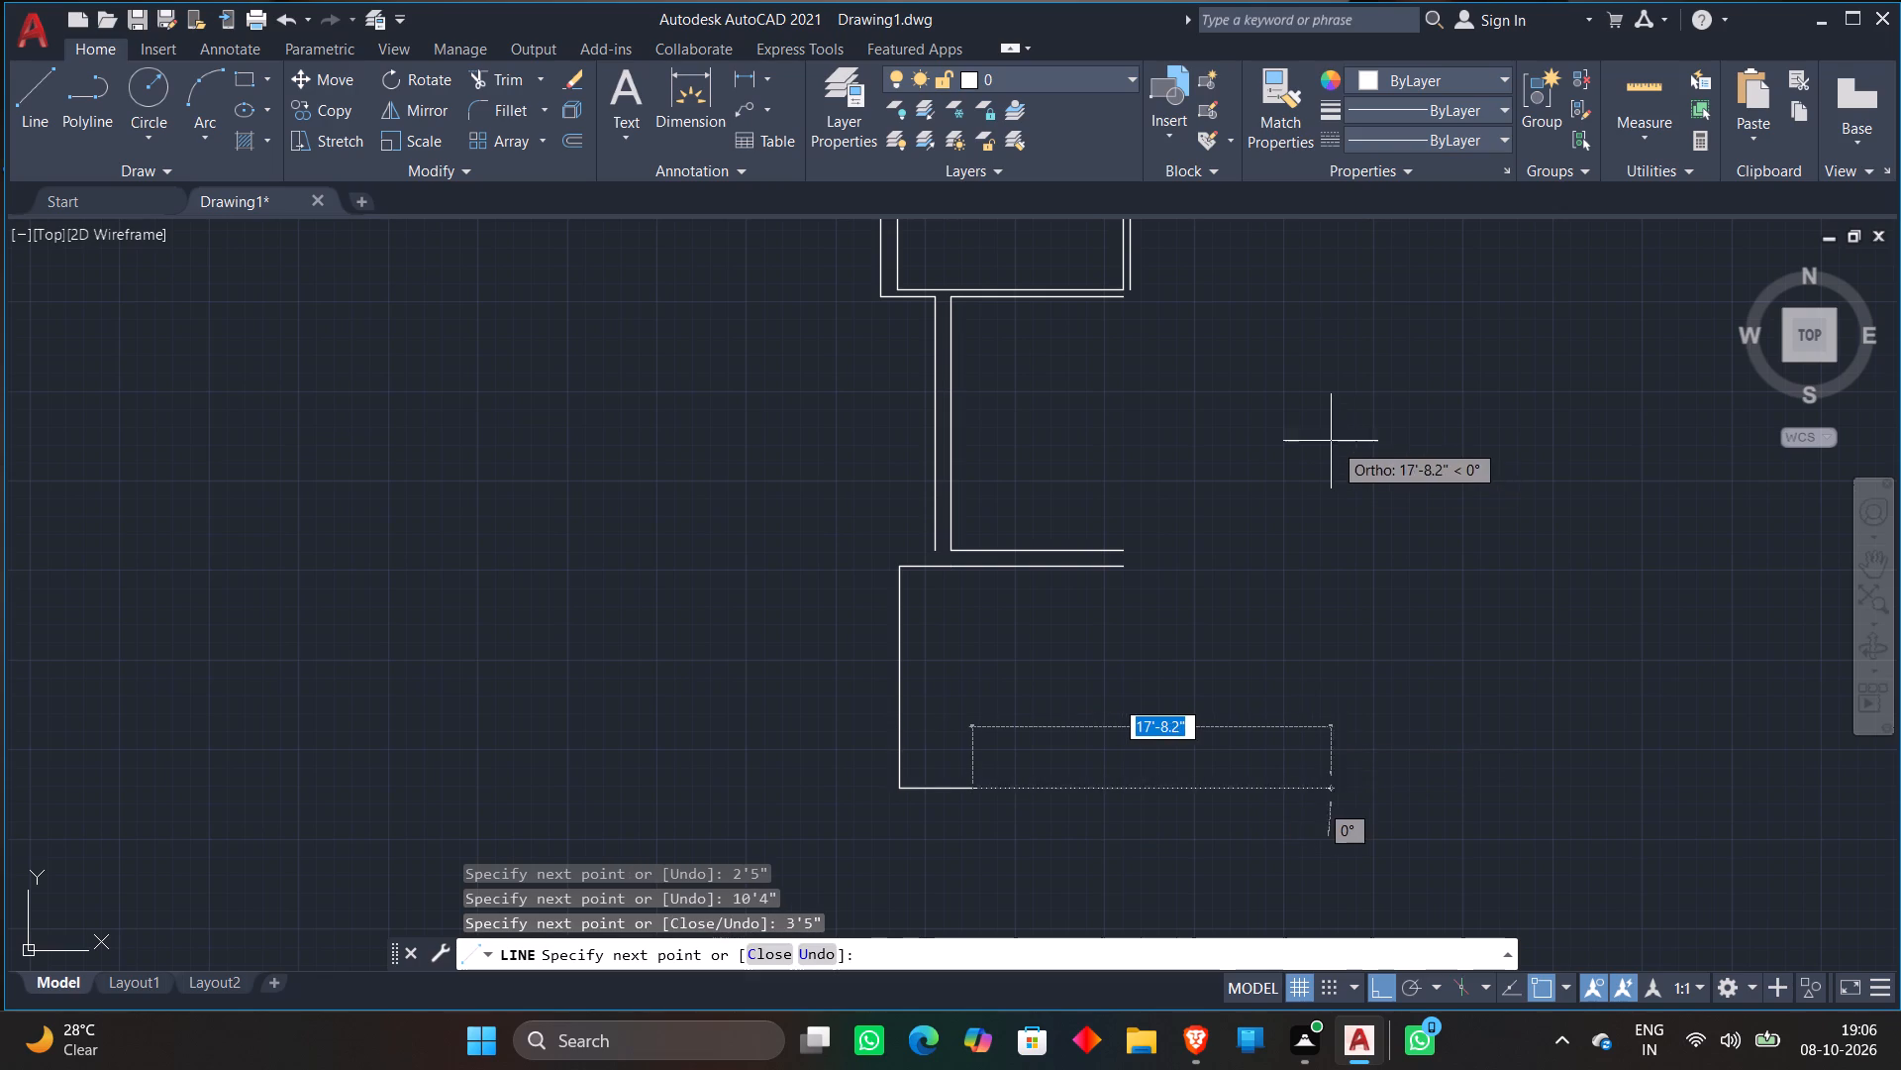
Close the narrow room's outline with a 10'4" line straight up from the end of the 3'5" segment.
type("10'4\"")
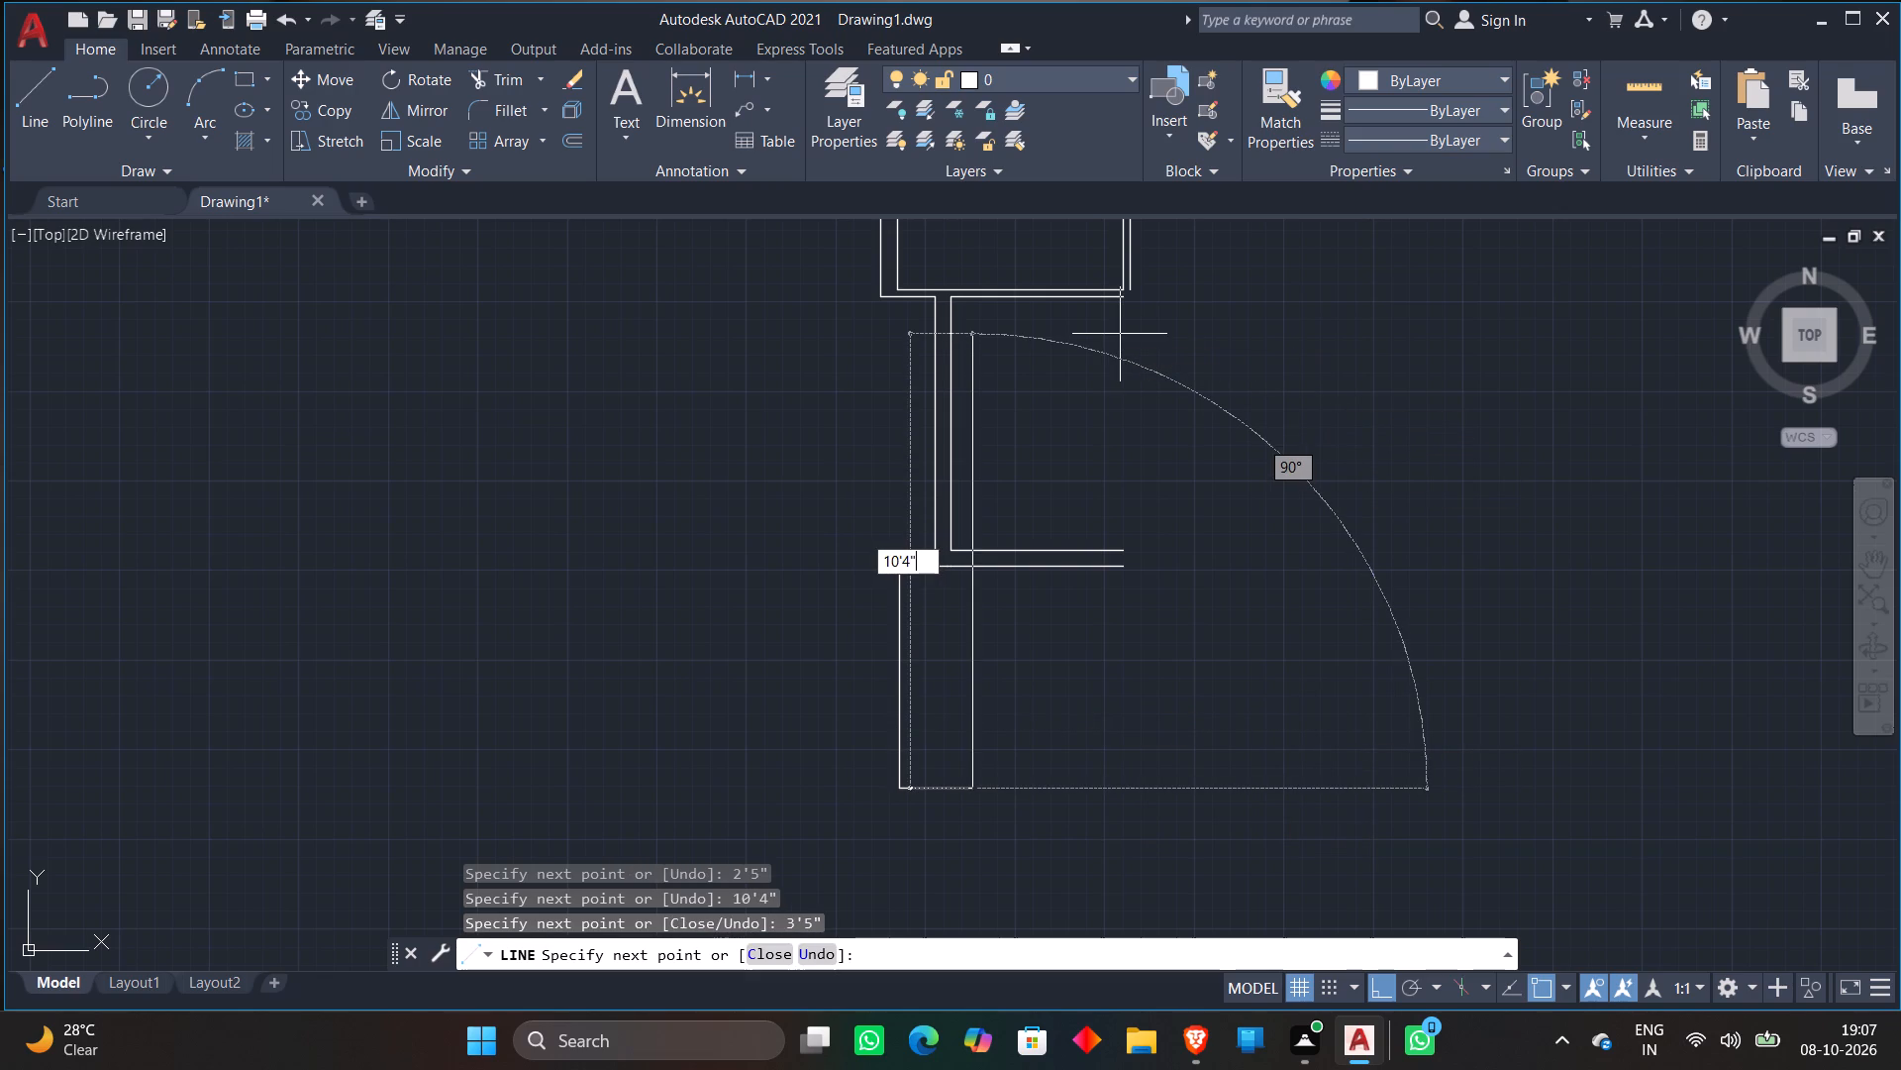
key("Return")
key("Escape")
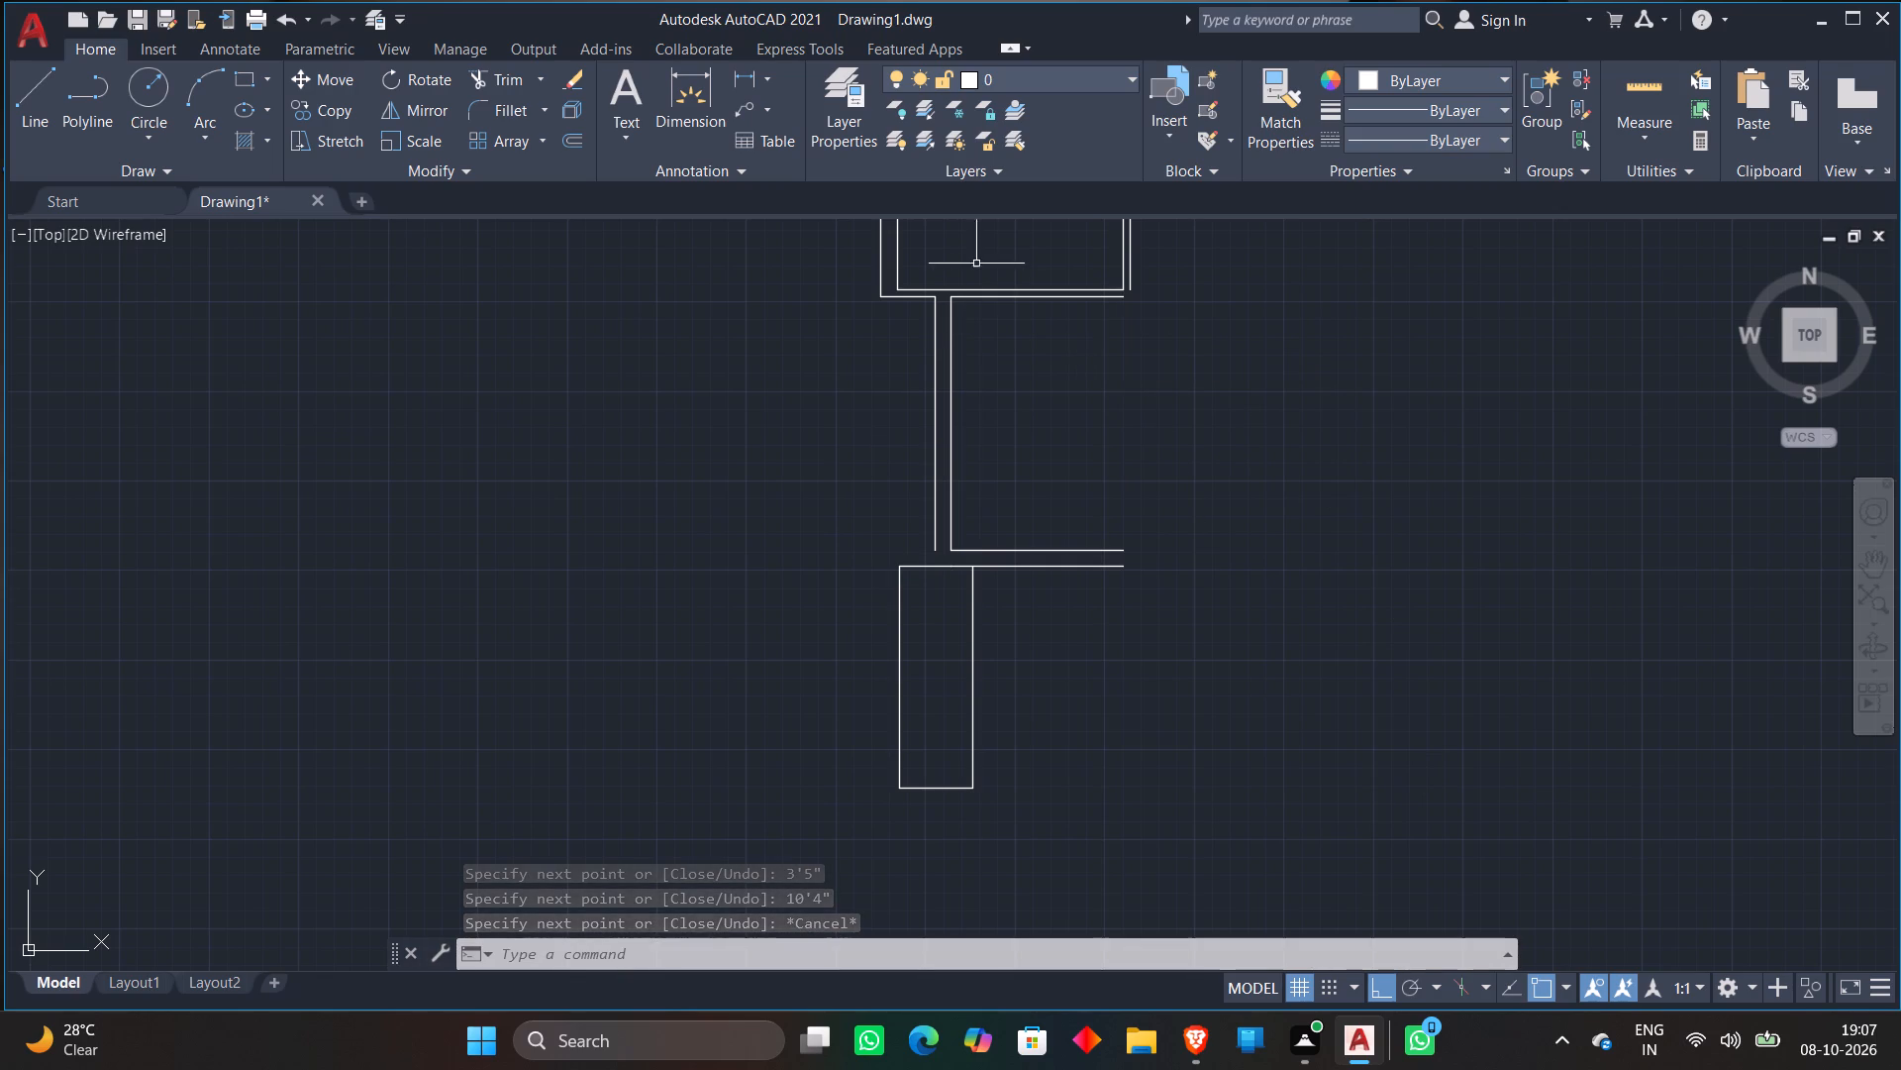
Offset the top, left, bottom and right lines of the narrow 3'5" room outward by 9".
scroll(1239, 337, "up", 1)
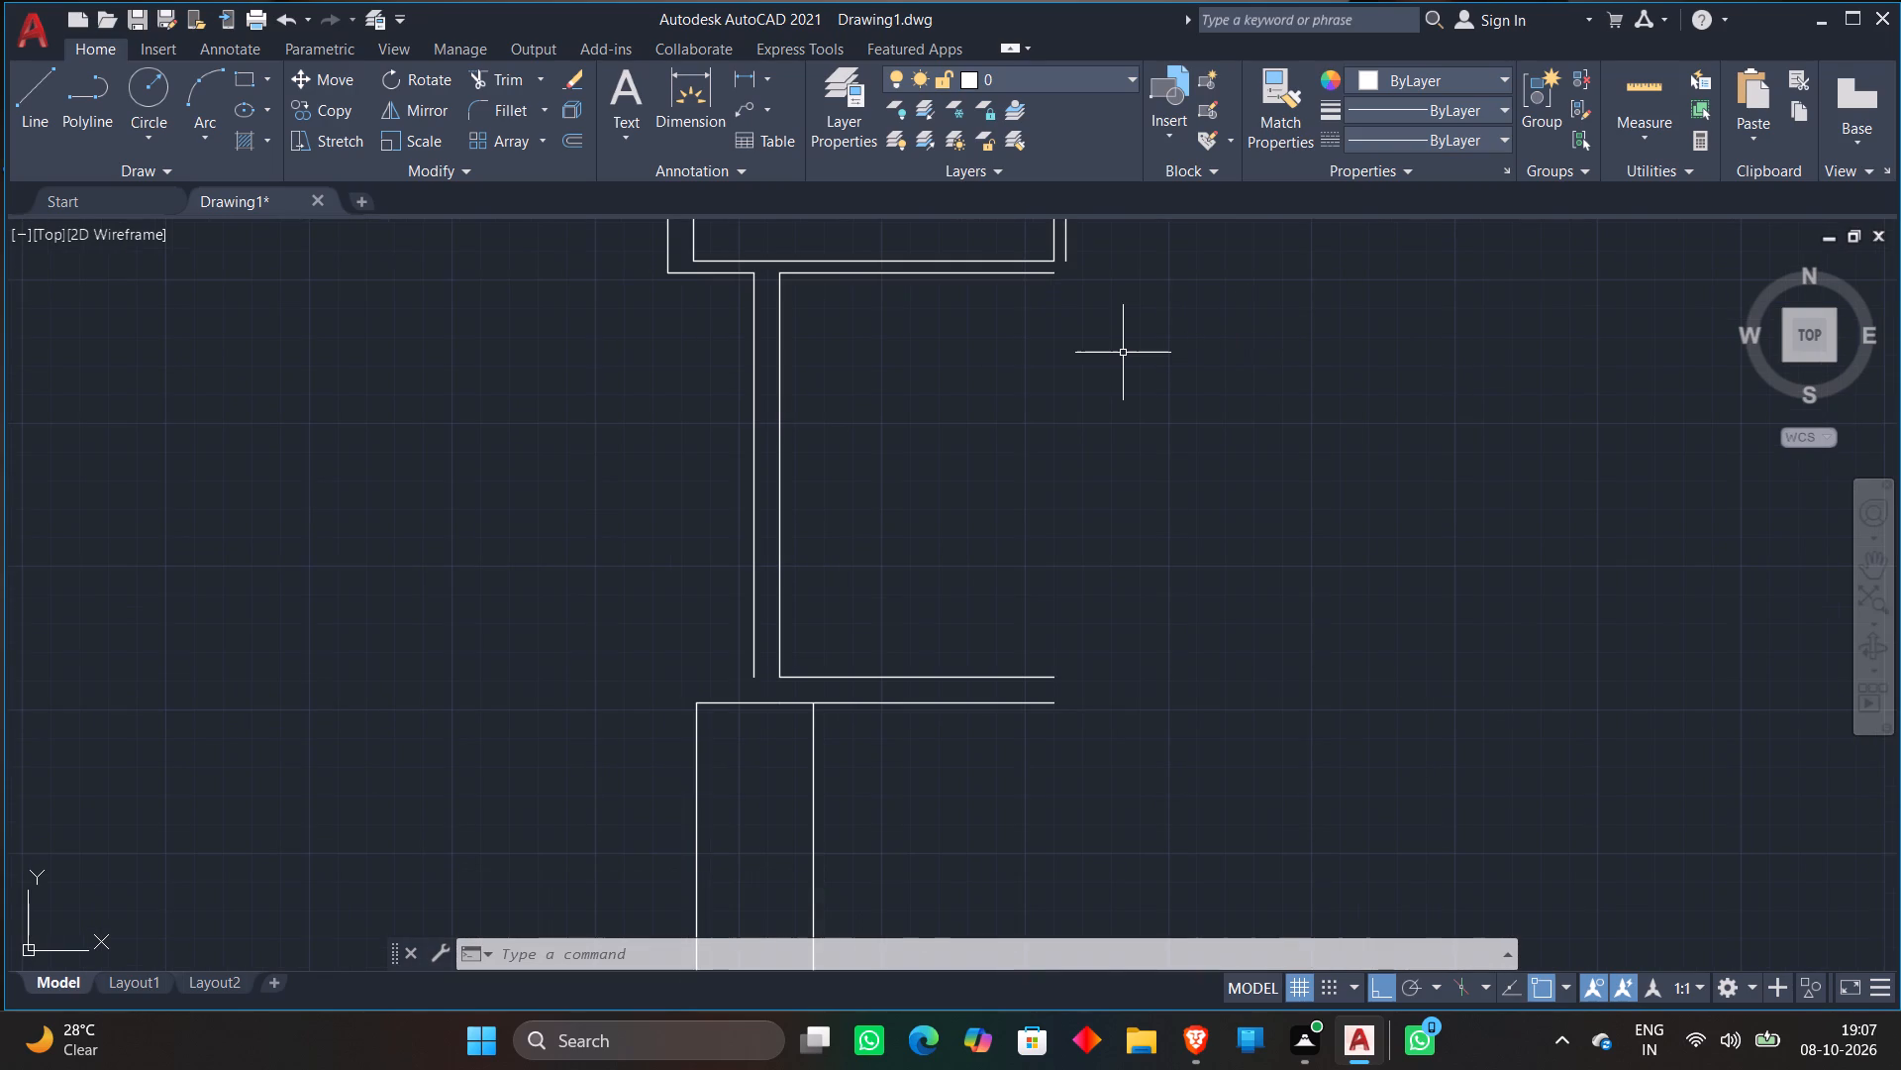
key("o")
key("Return")
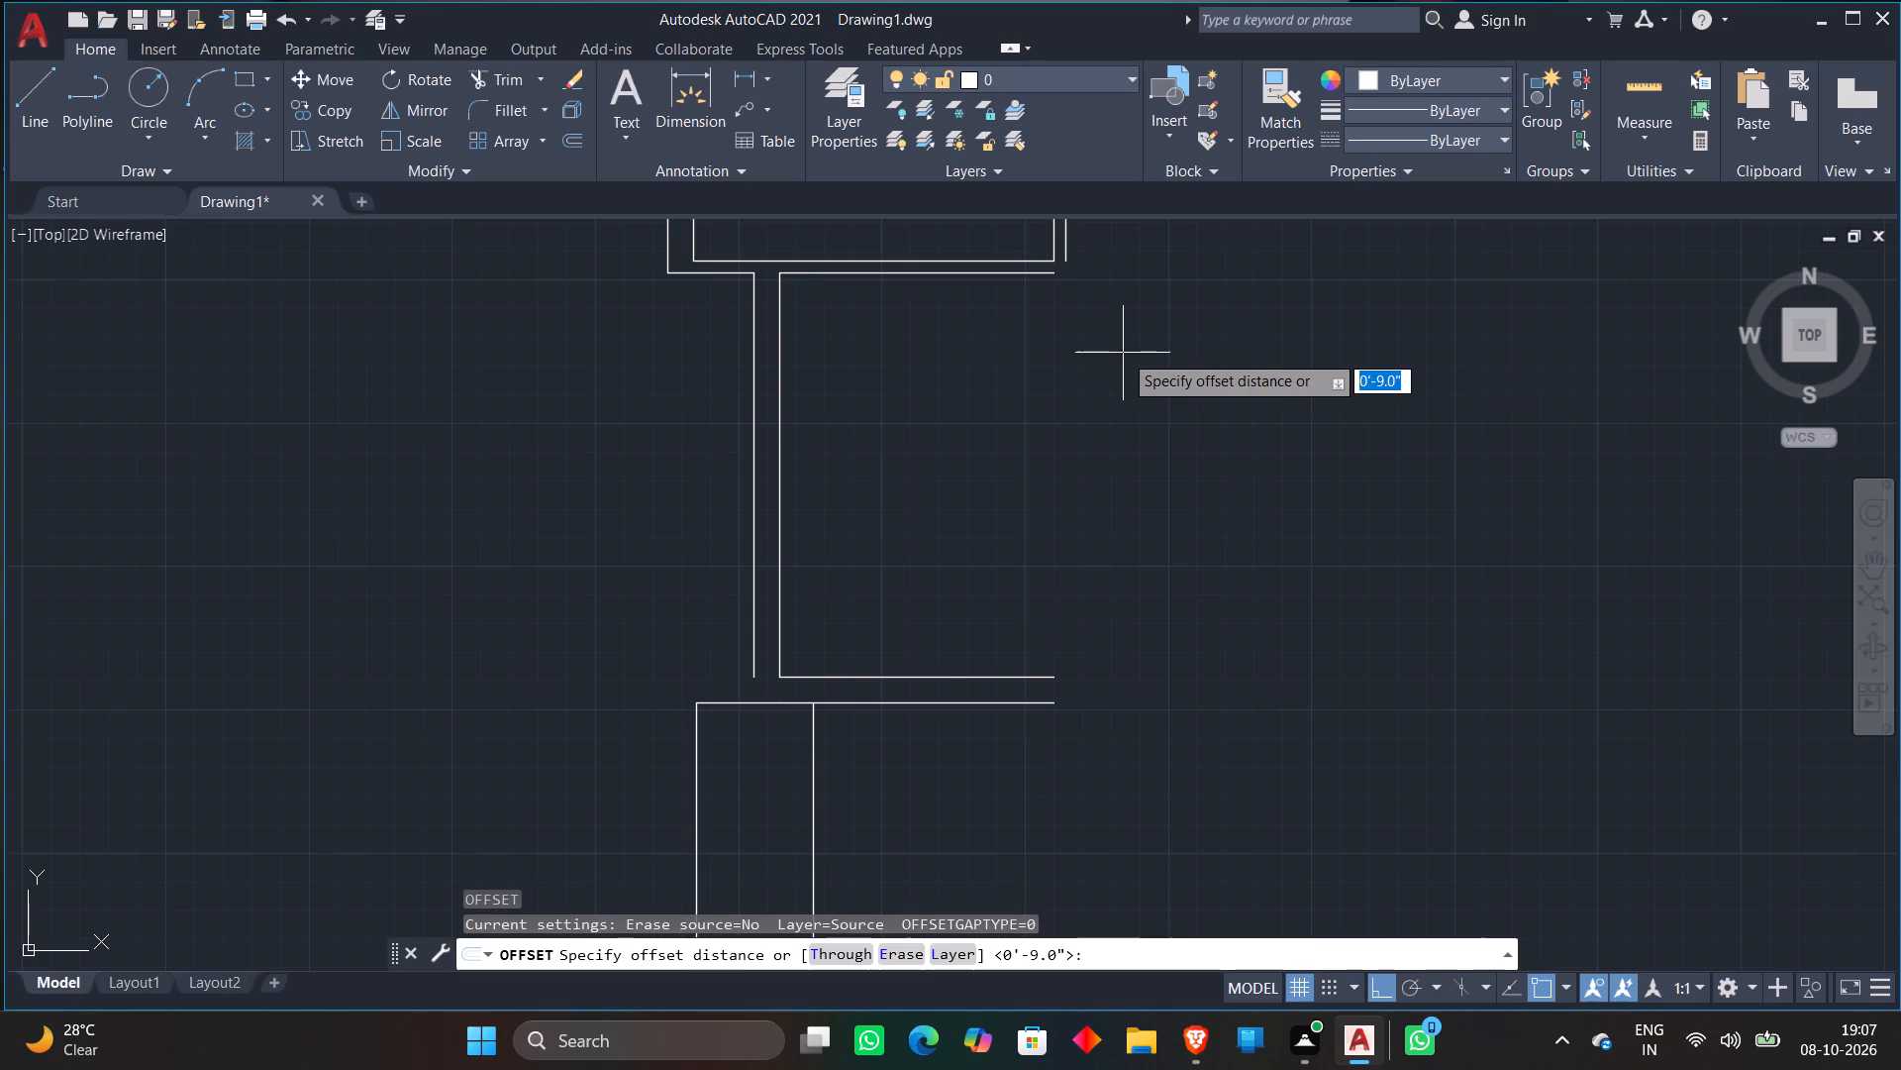
key("Return")
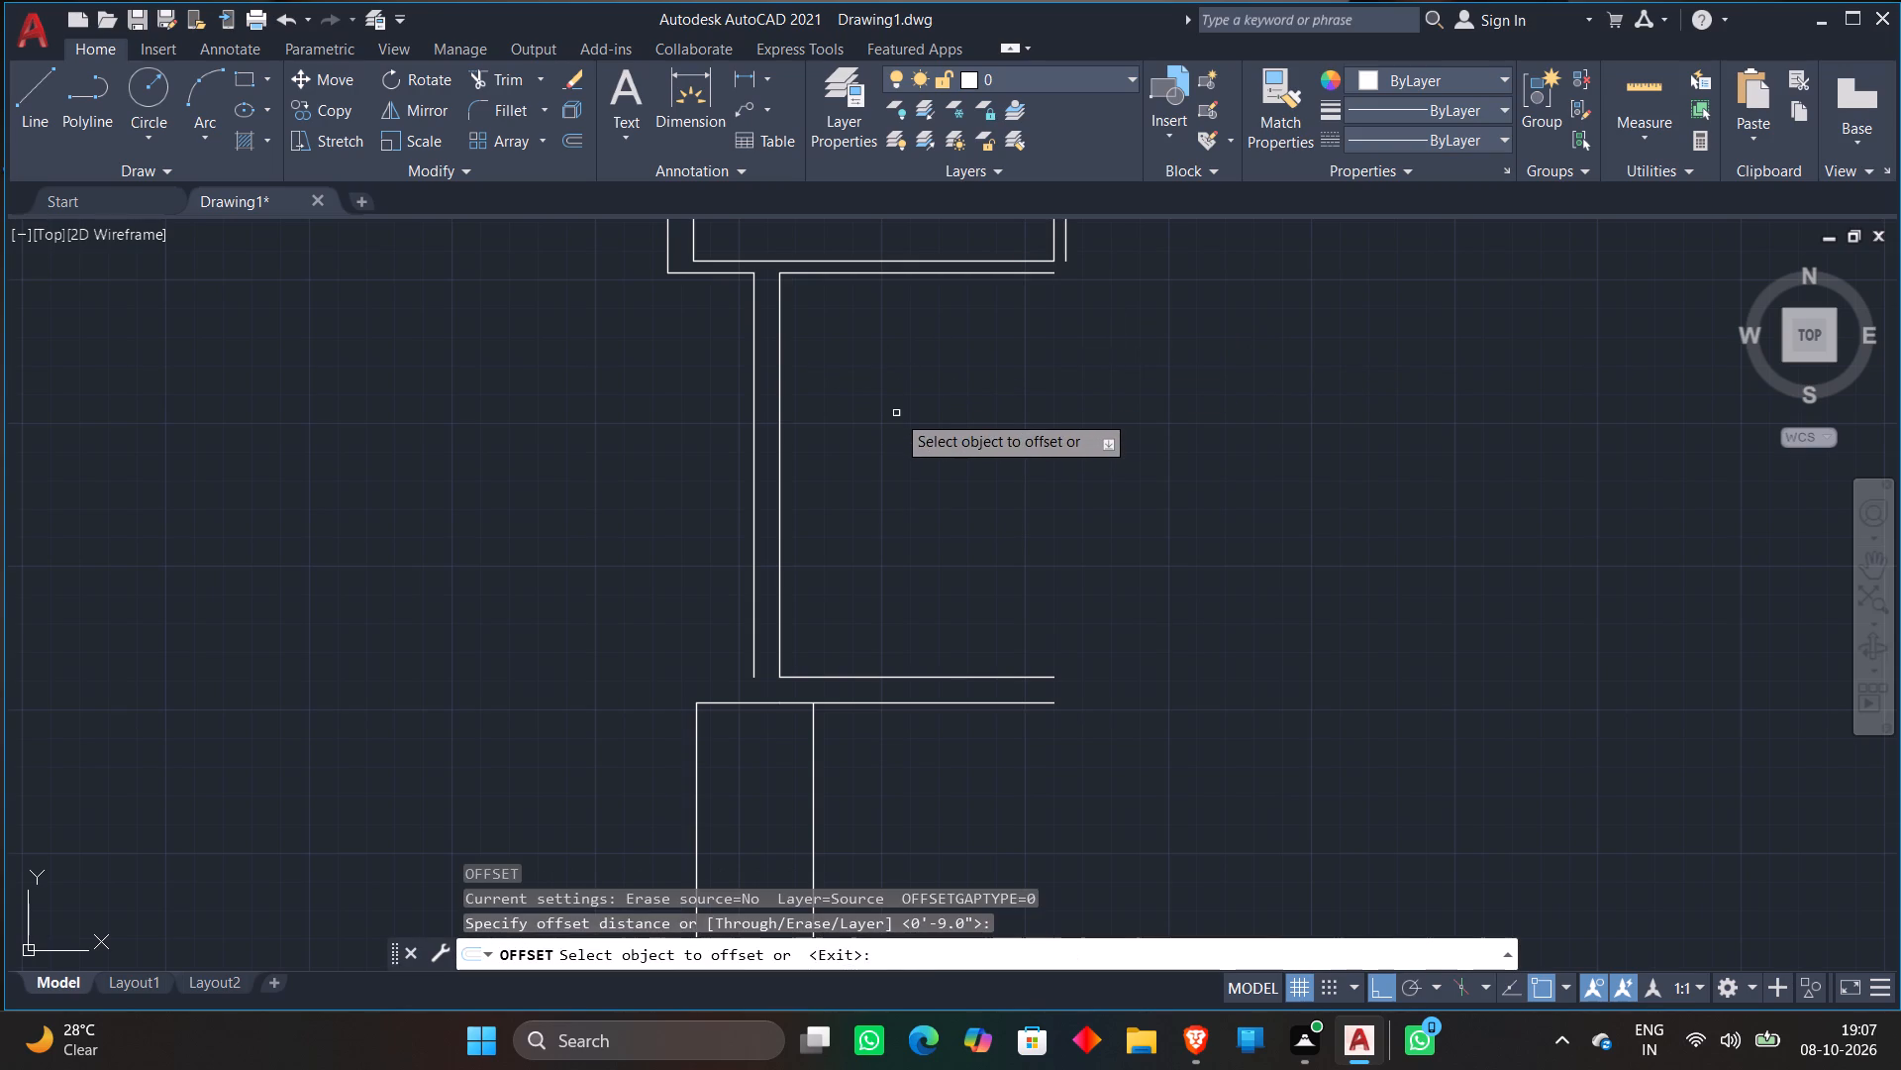
left_click(734, 700)
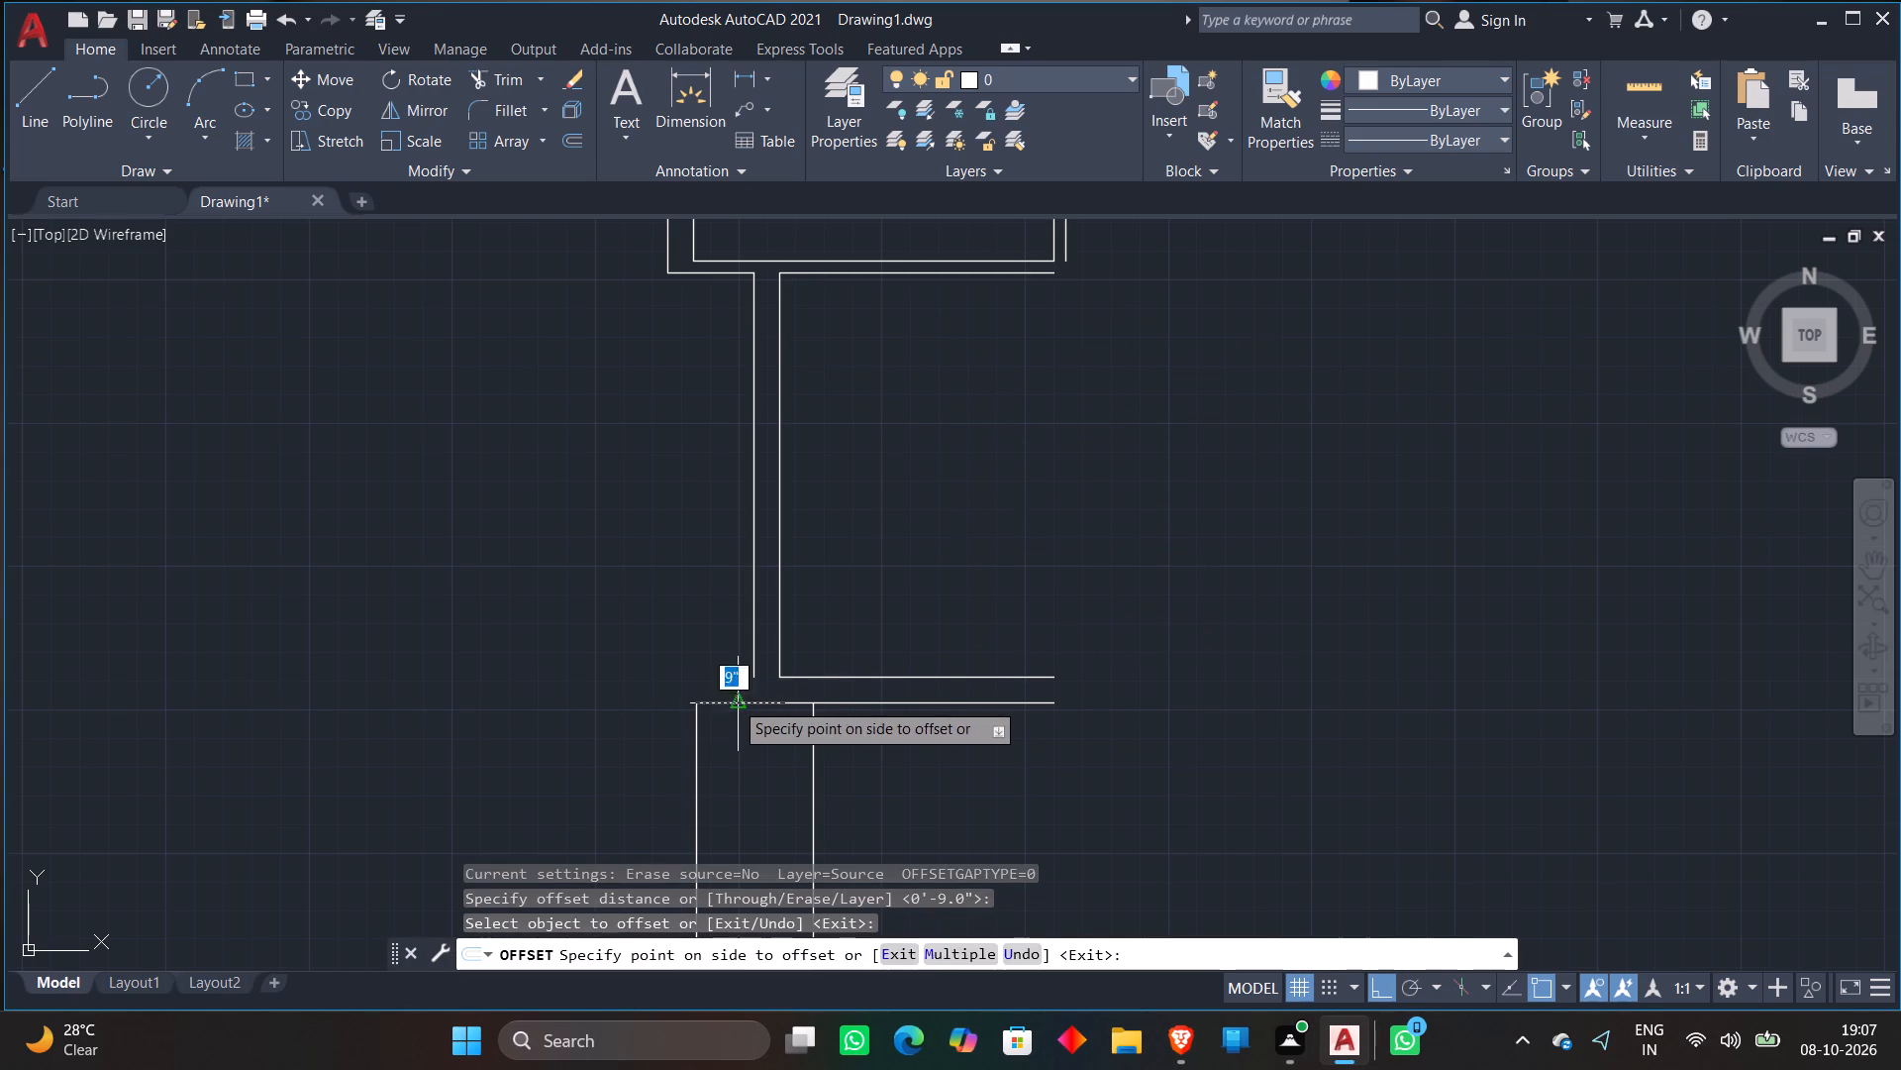
left_click(729, 673)
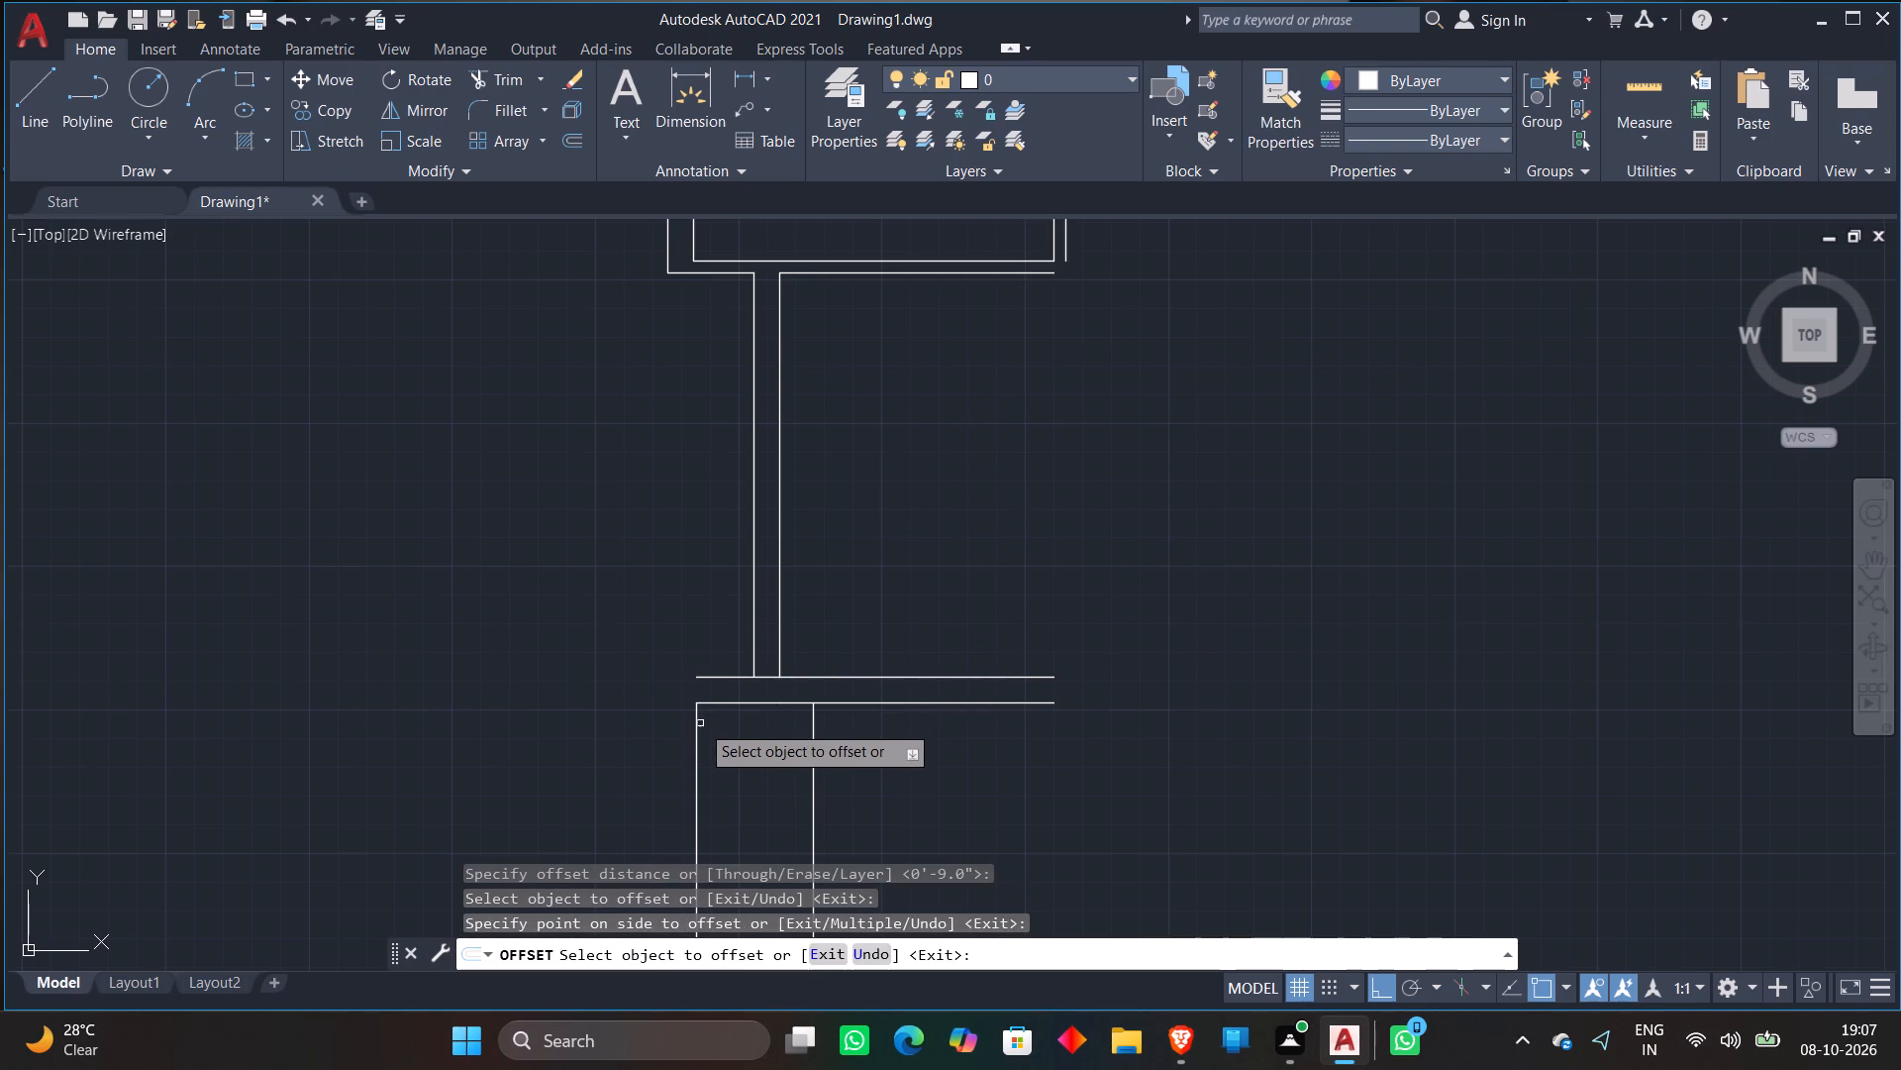
left_click(695, 729)
left_click(510, 704)
scroll(841, 520, "down", 2)
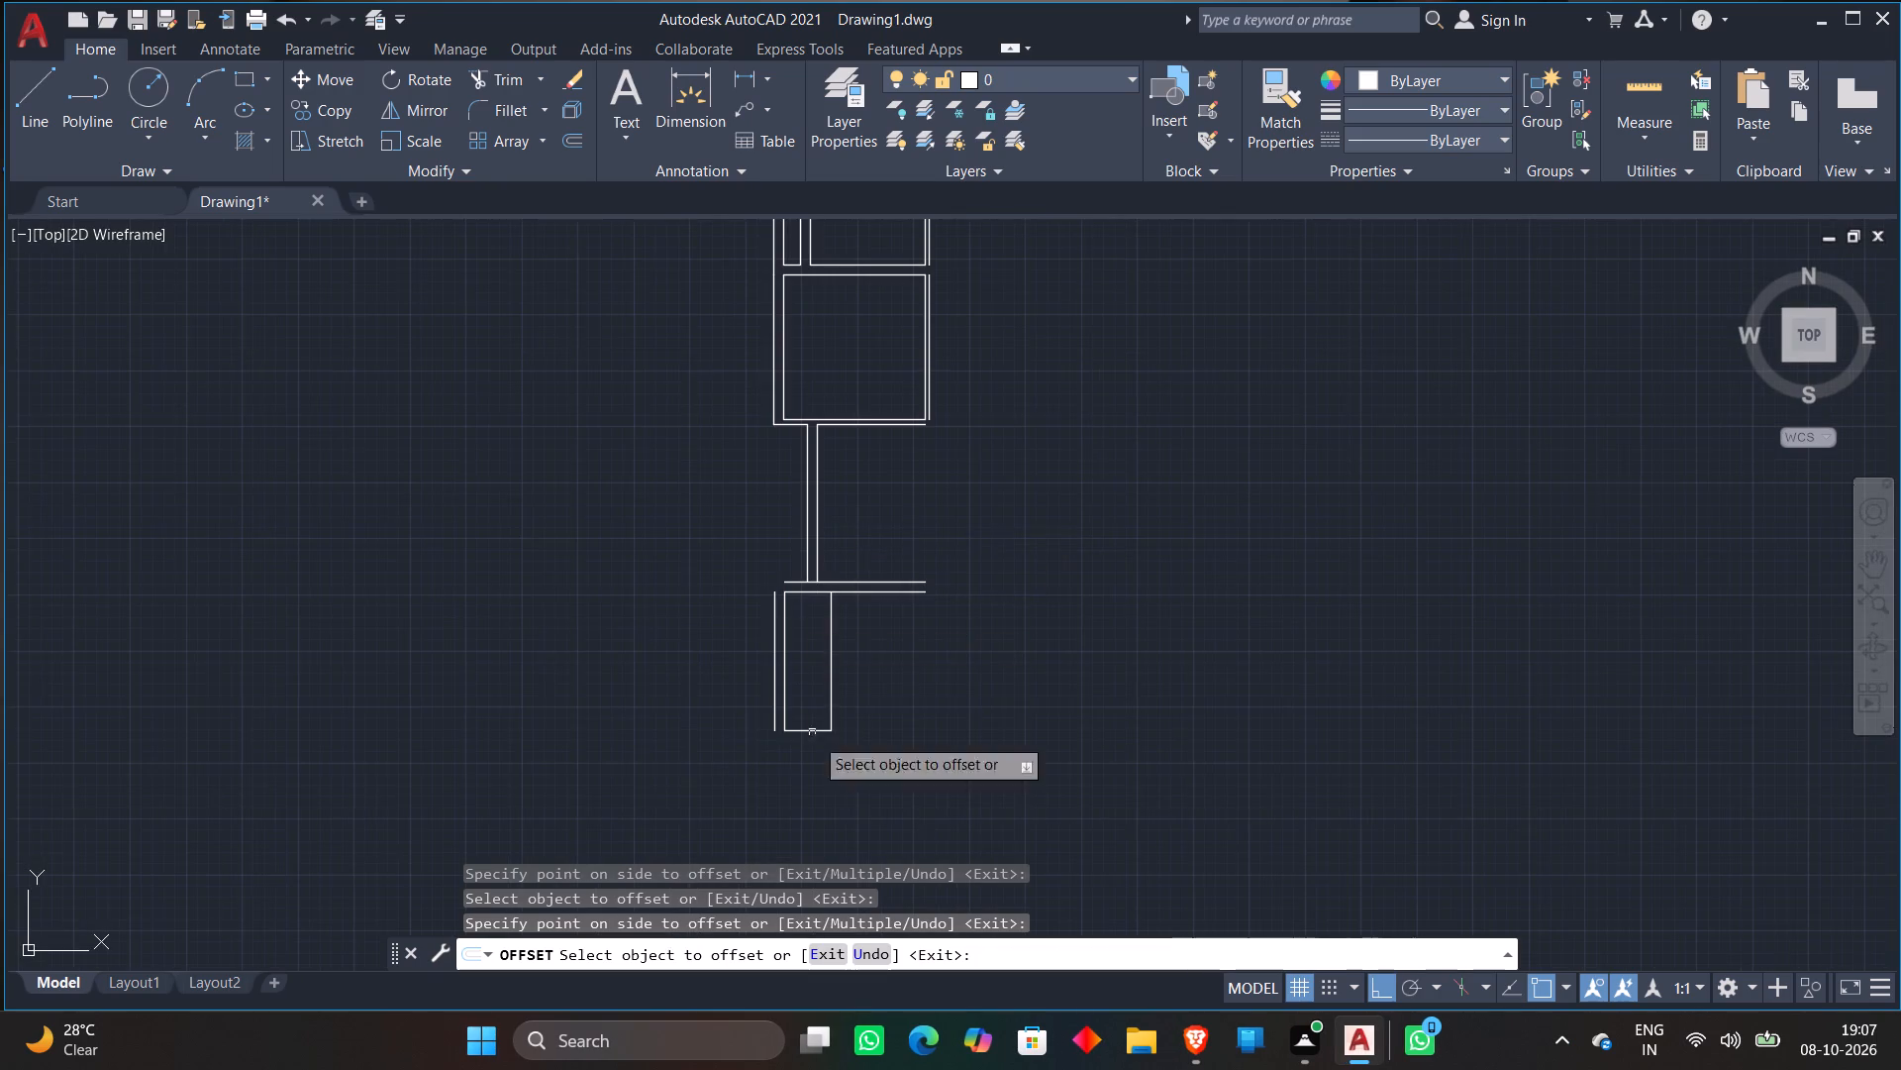
scroll(819, 771, "up", 3)
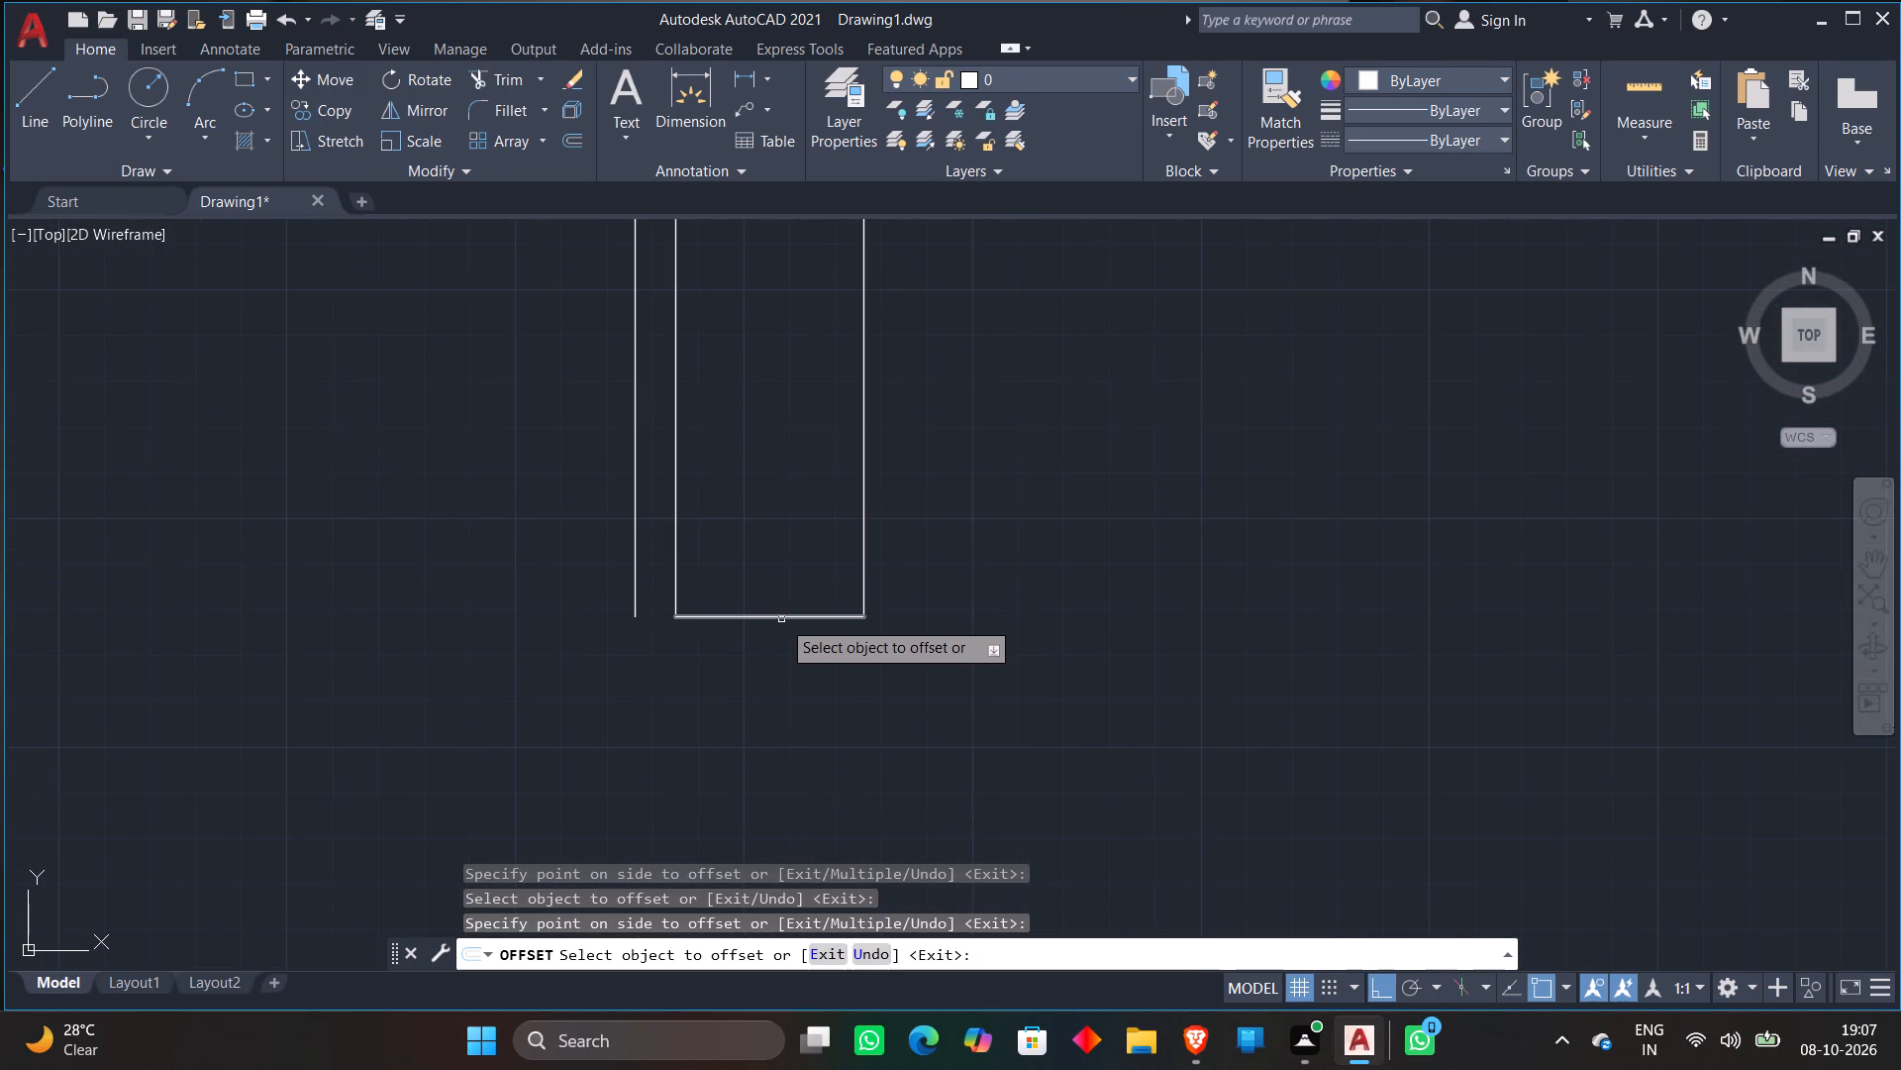
left_click(781, 619)
left_click(754, 708)
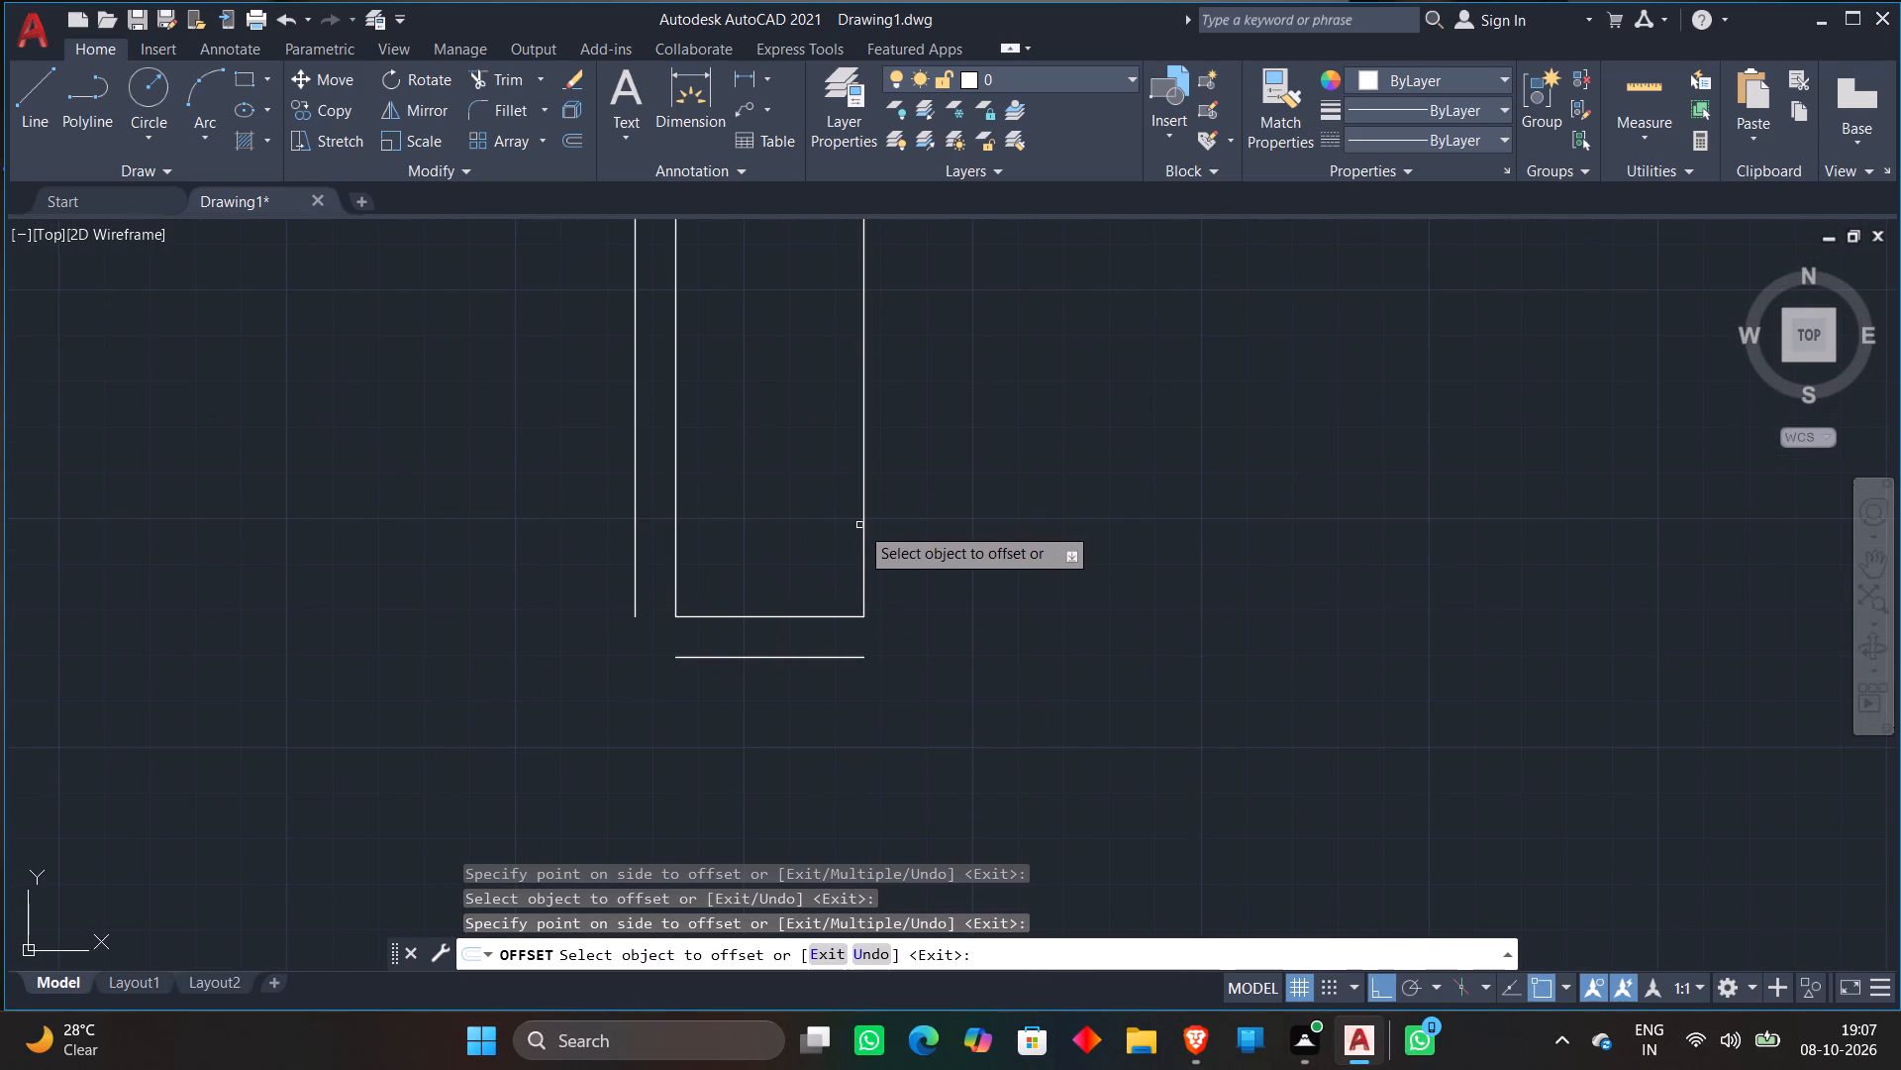
left_click(865, 530)
left_click(953, 530)
scroll(981, 469, "down", 3)
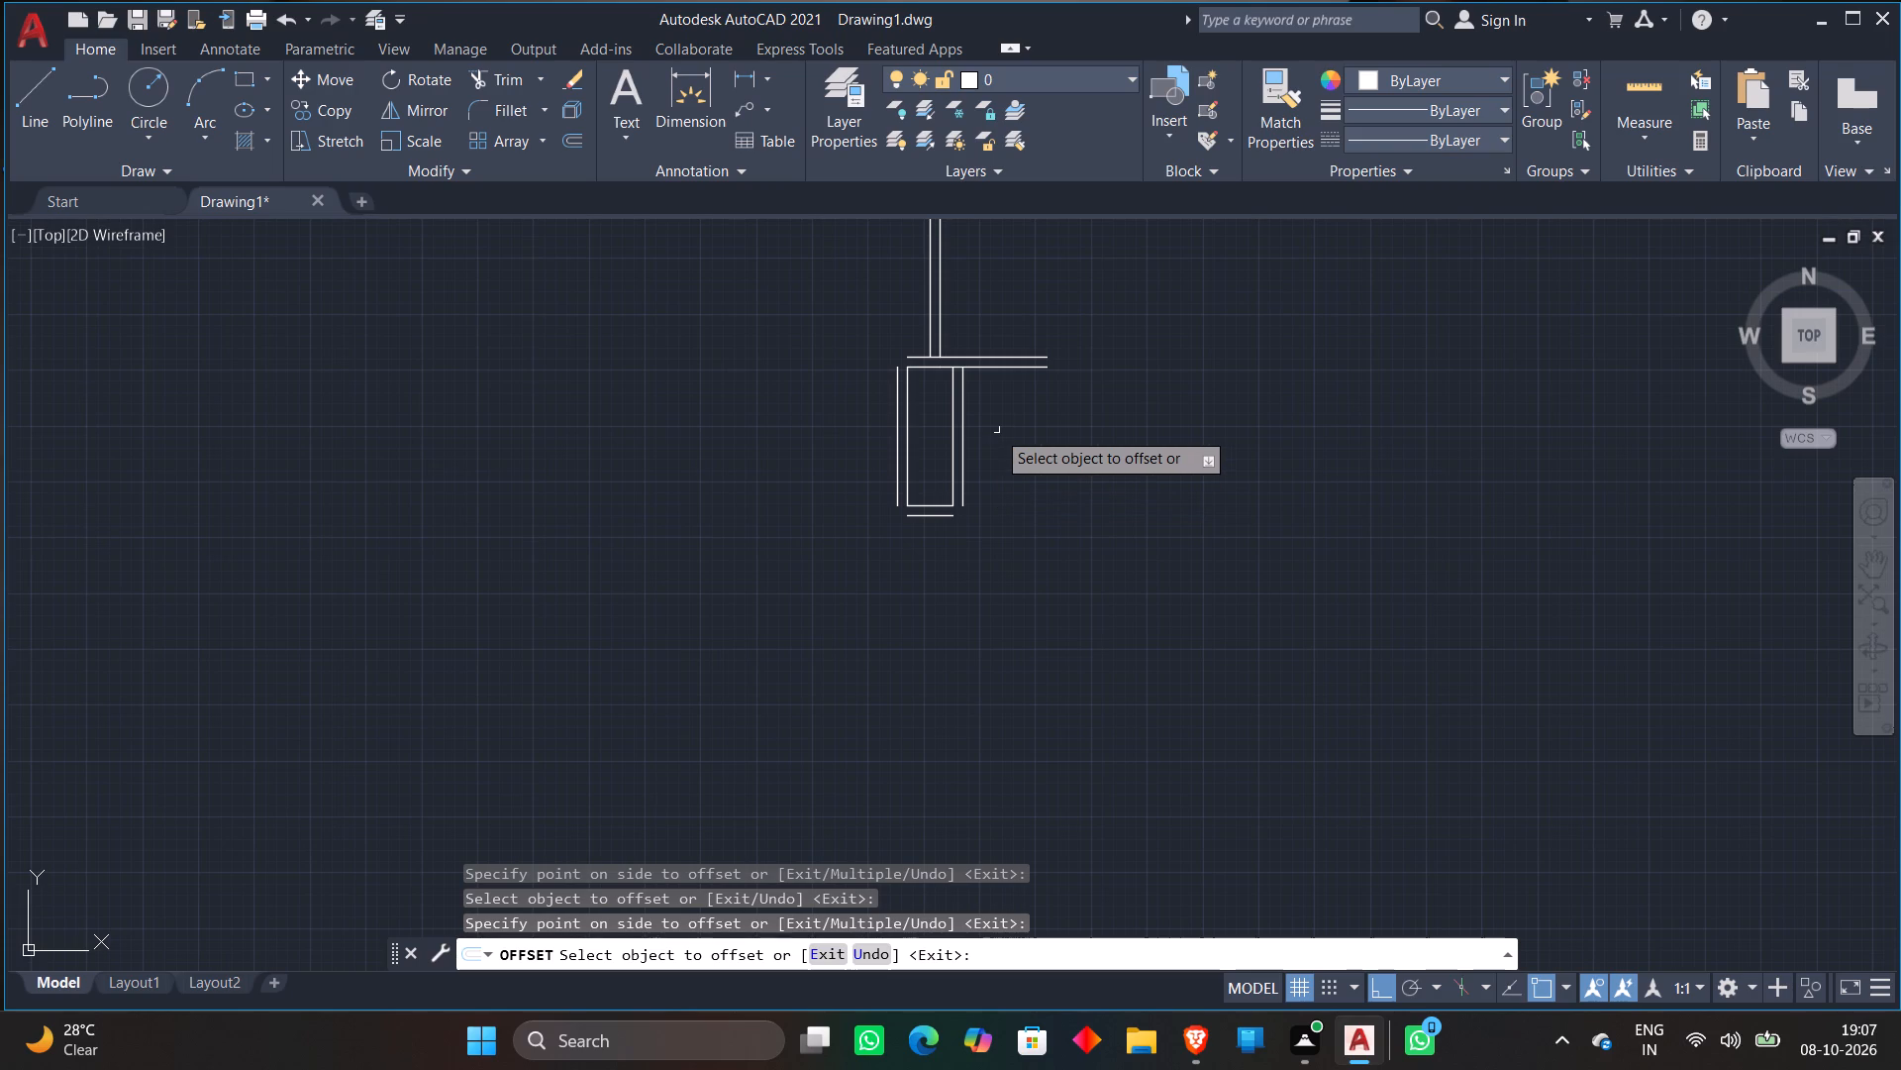
key("Escape")
Trim the narrow room's top inner line where it runs past the inner right wall line, across the wall and beyond.
type("TR")
key("space")
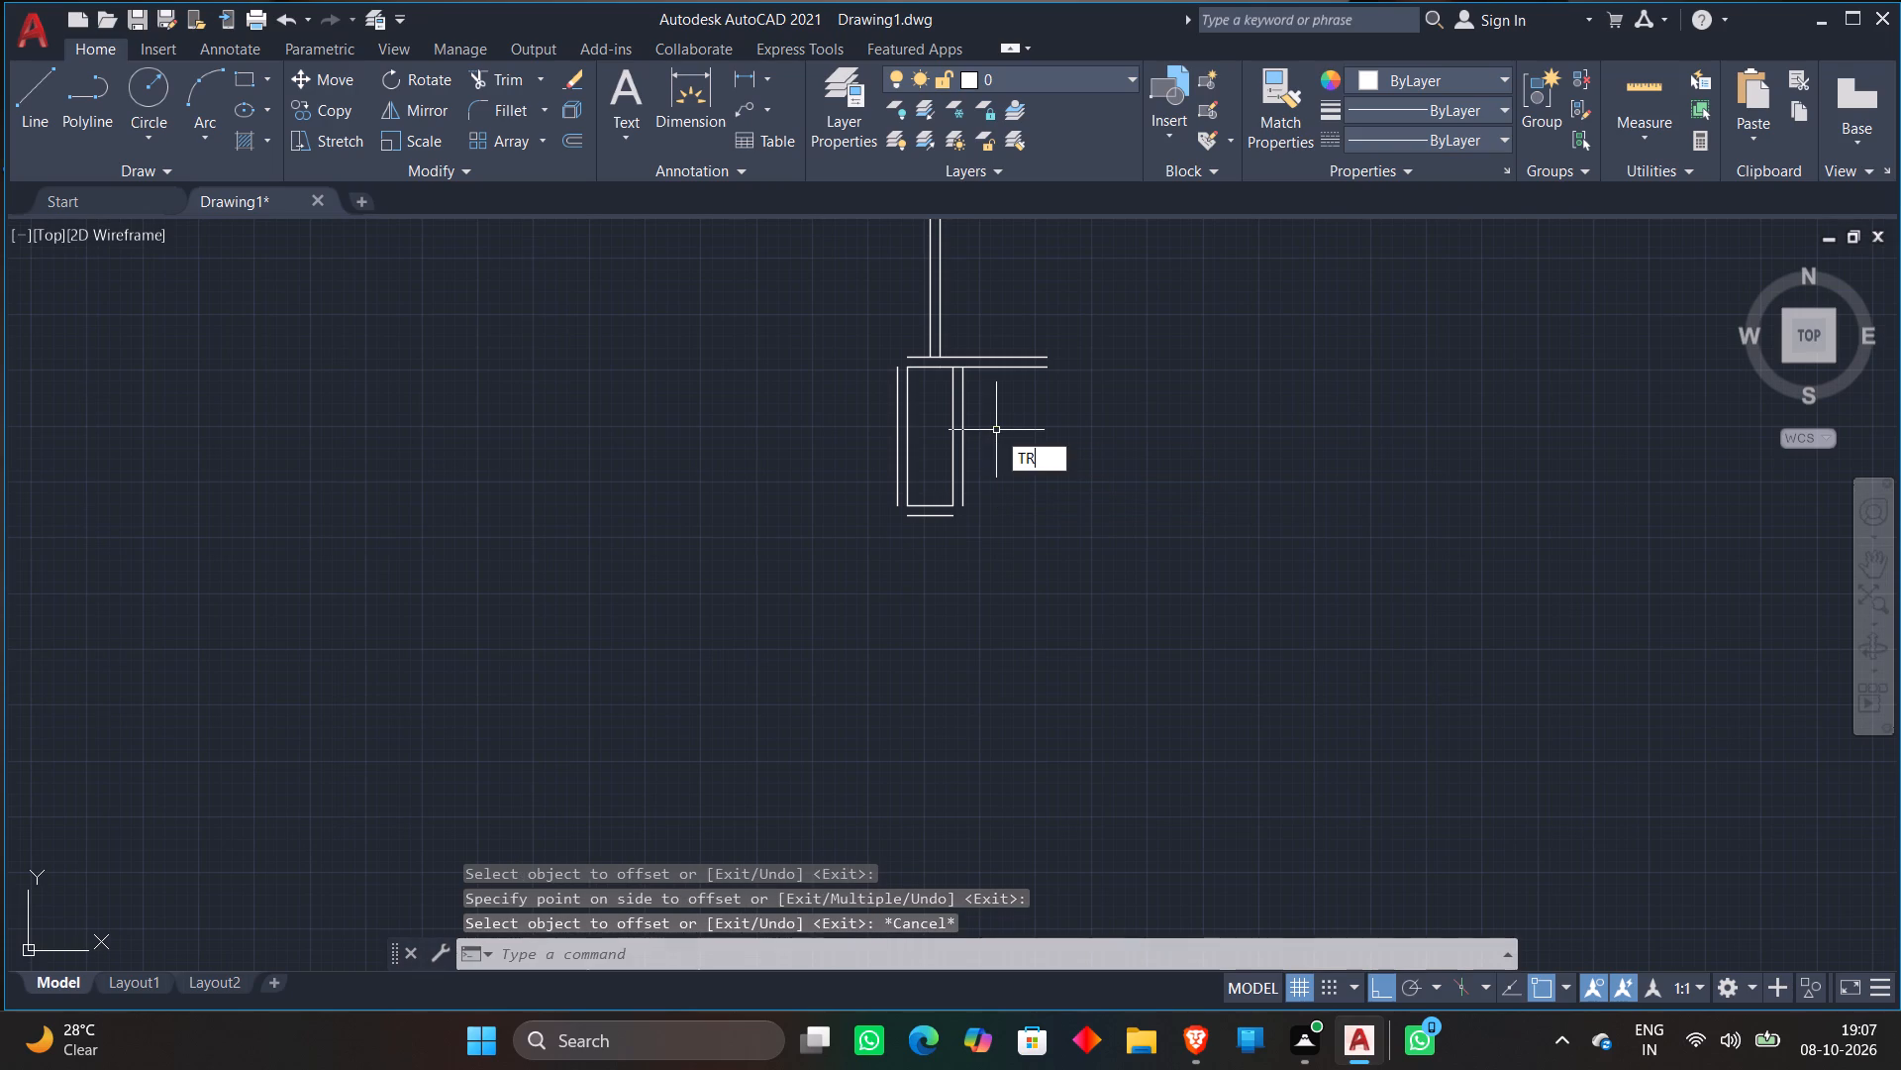
scroll(901, 337, "up", 3)
left_click(1123, 436)
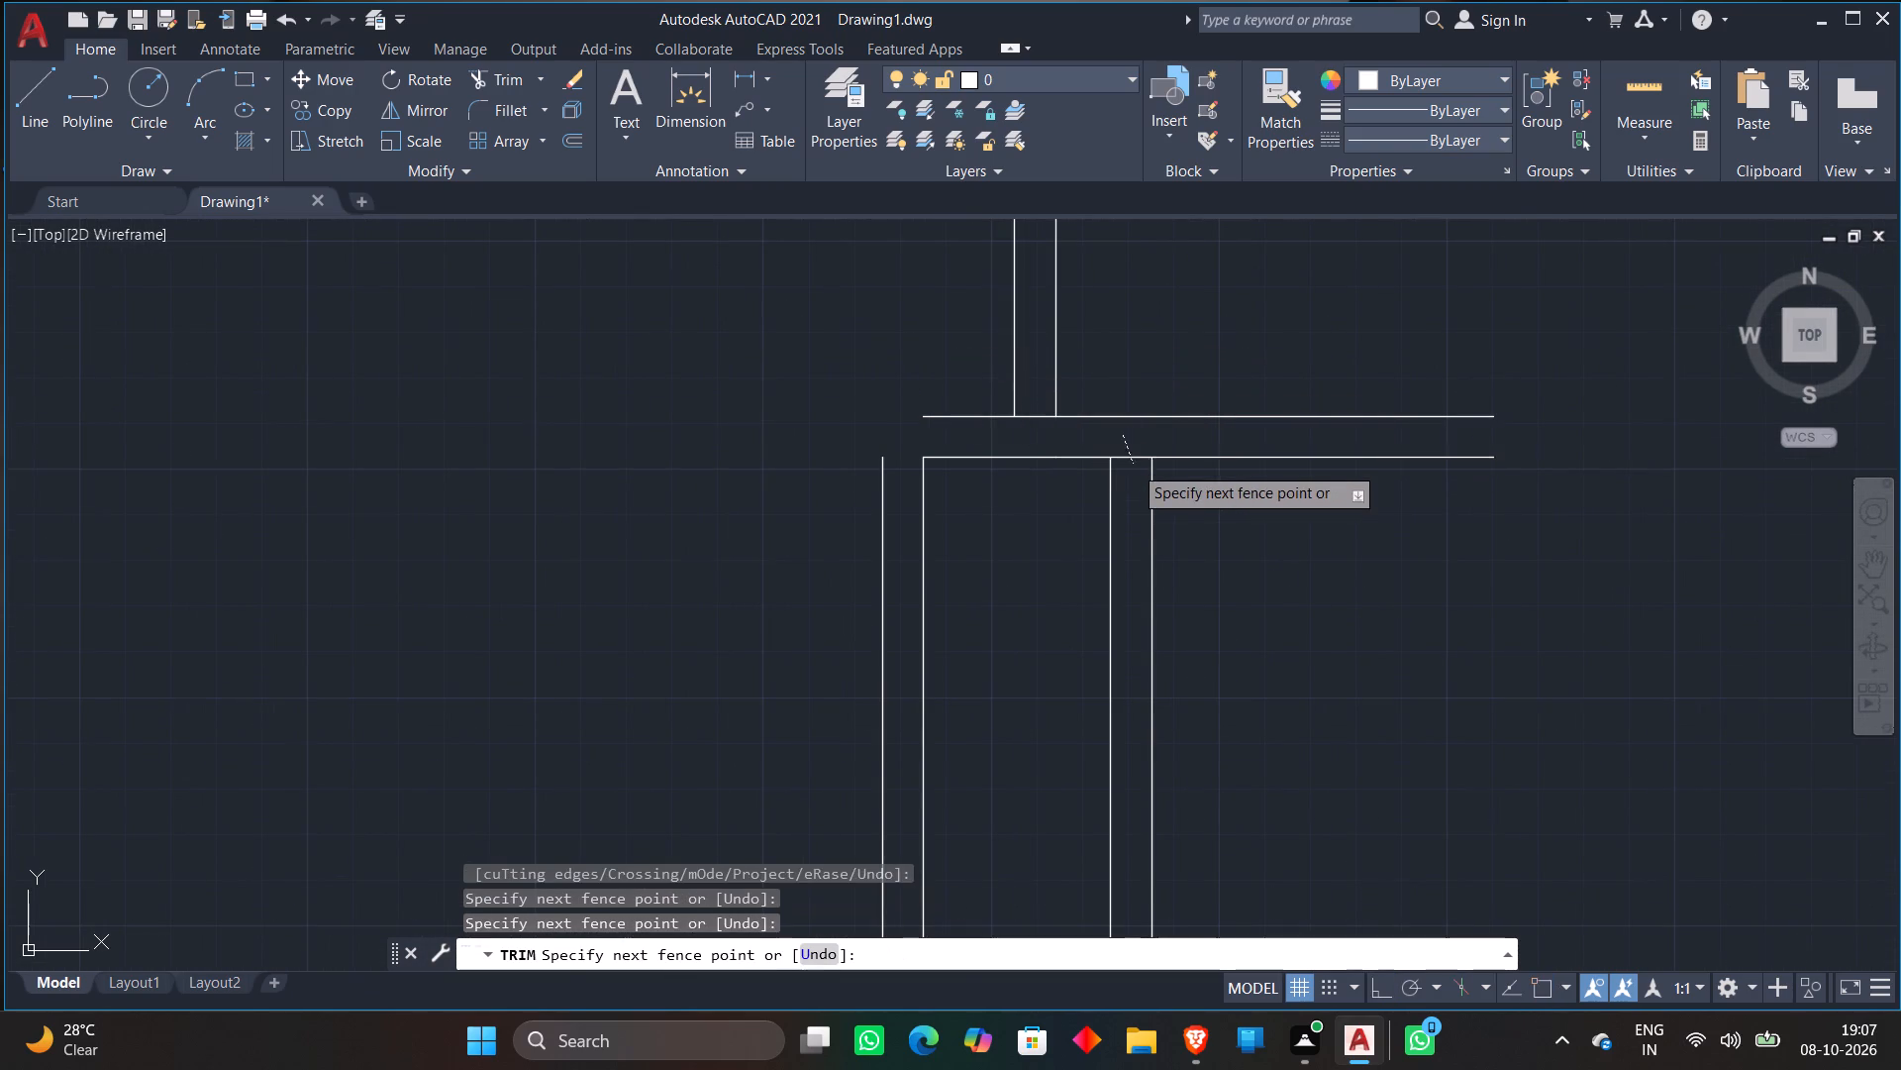
left_click(1133, 467)
left_click(1175, 454)
left_click(1214, 495)
scroll(1276, 459, "down", 3)
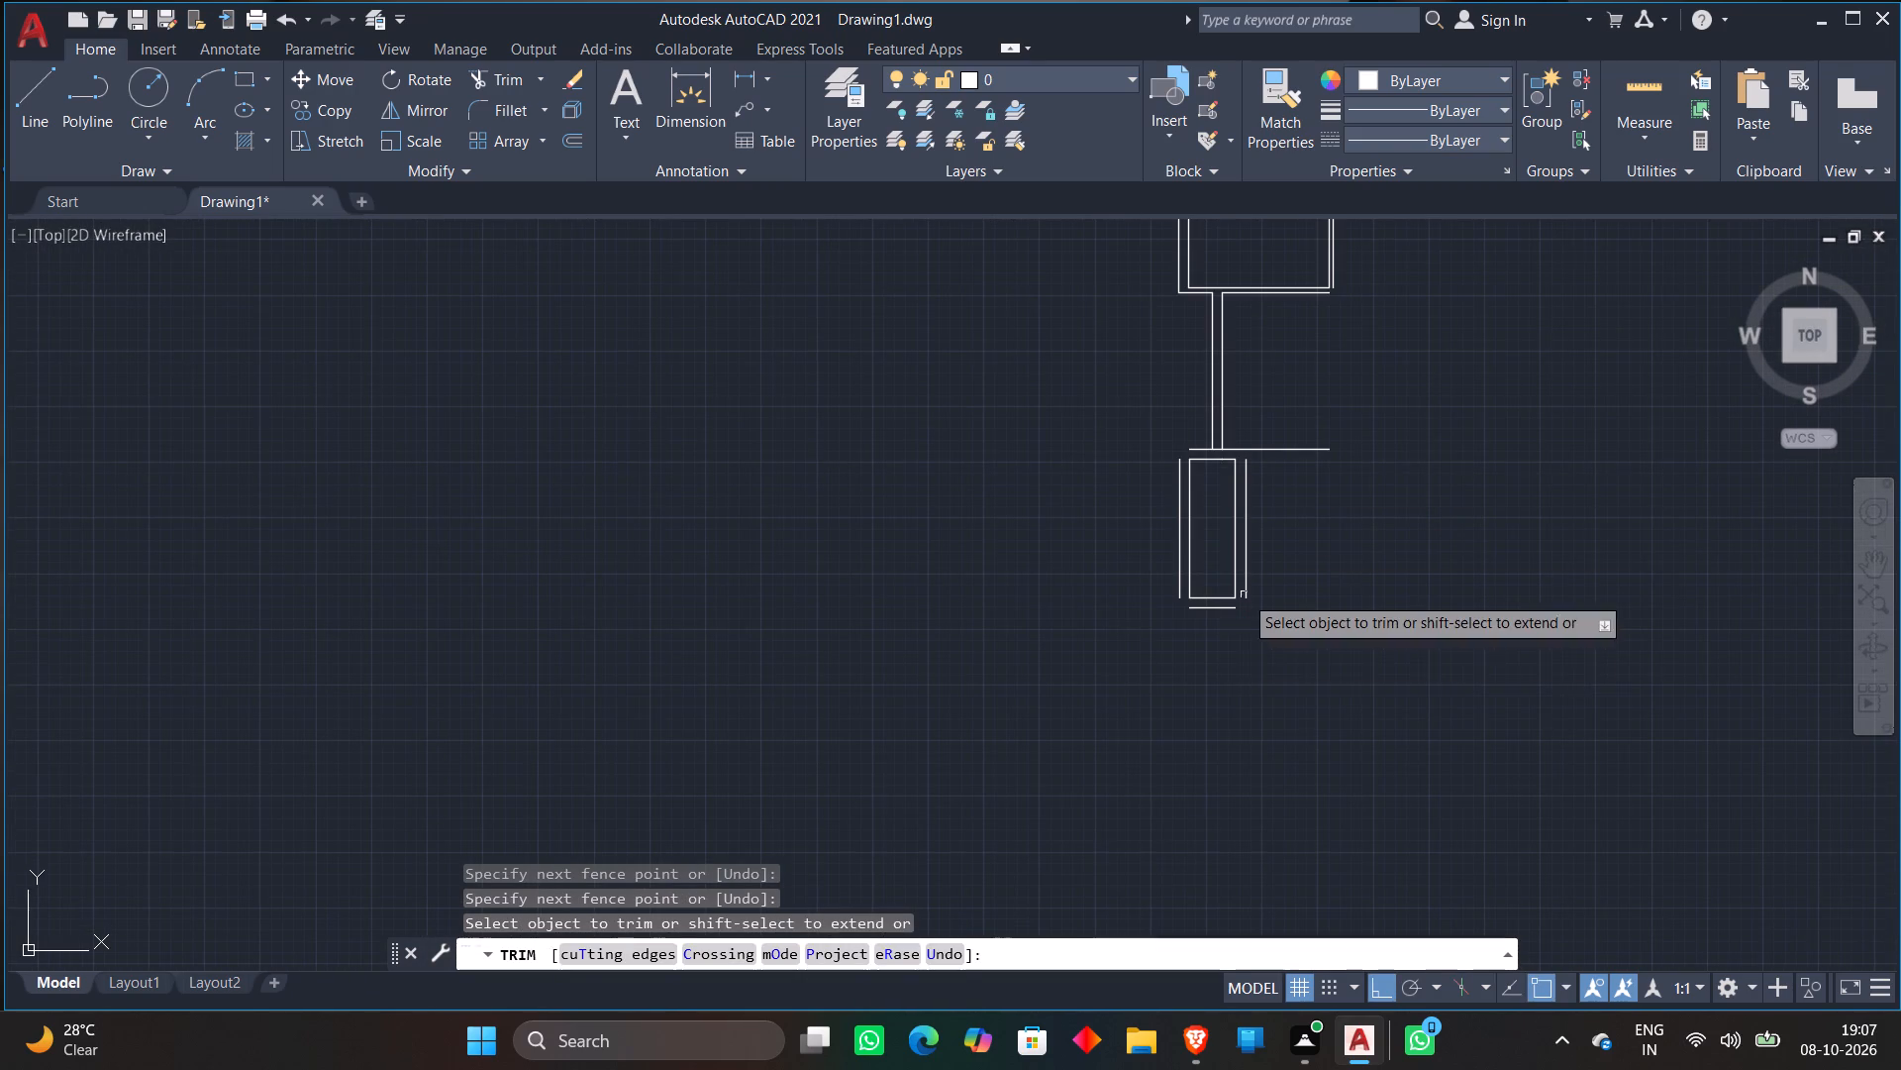
key("Escape")
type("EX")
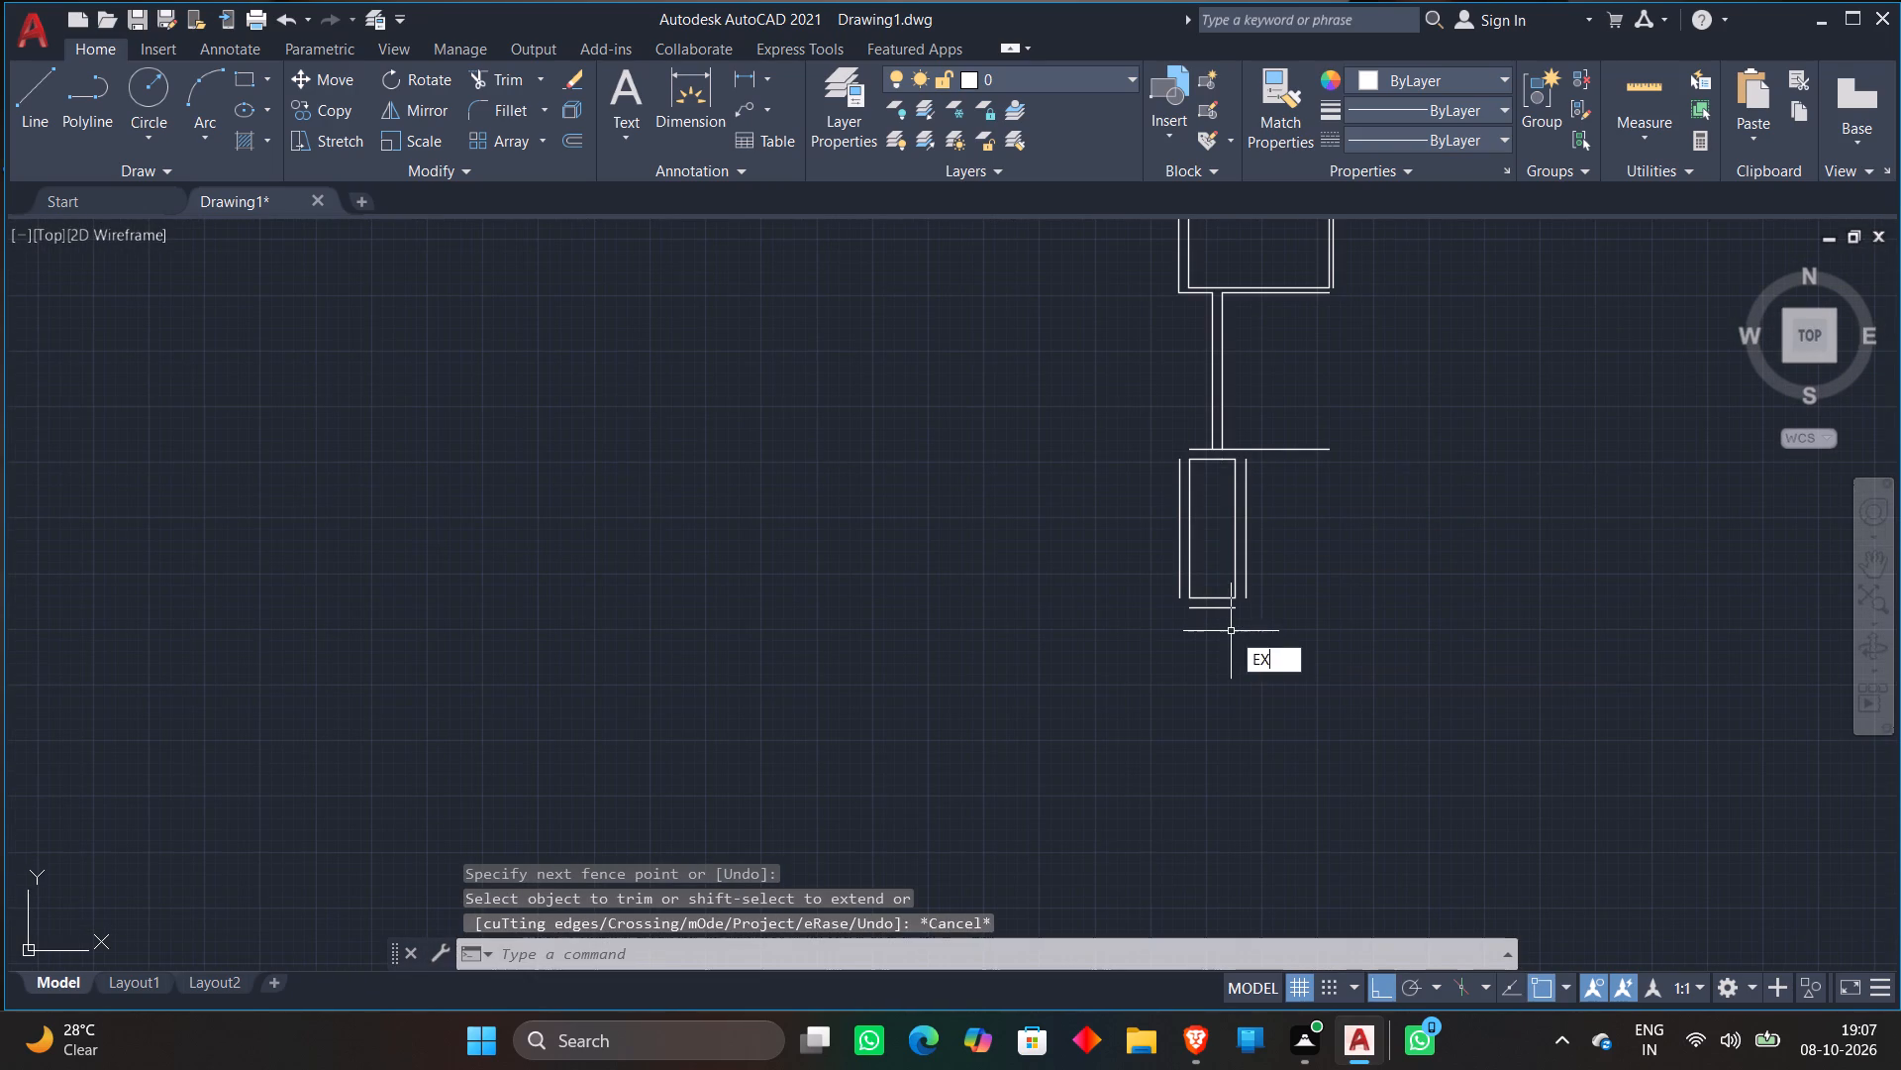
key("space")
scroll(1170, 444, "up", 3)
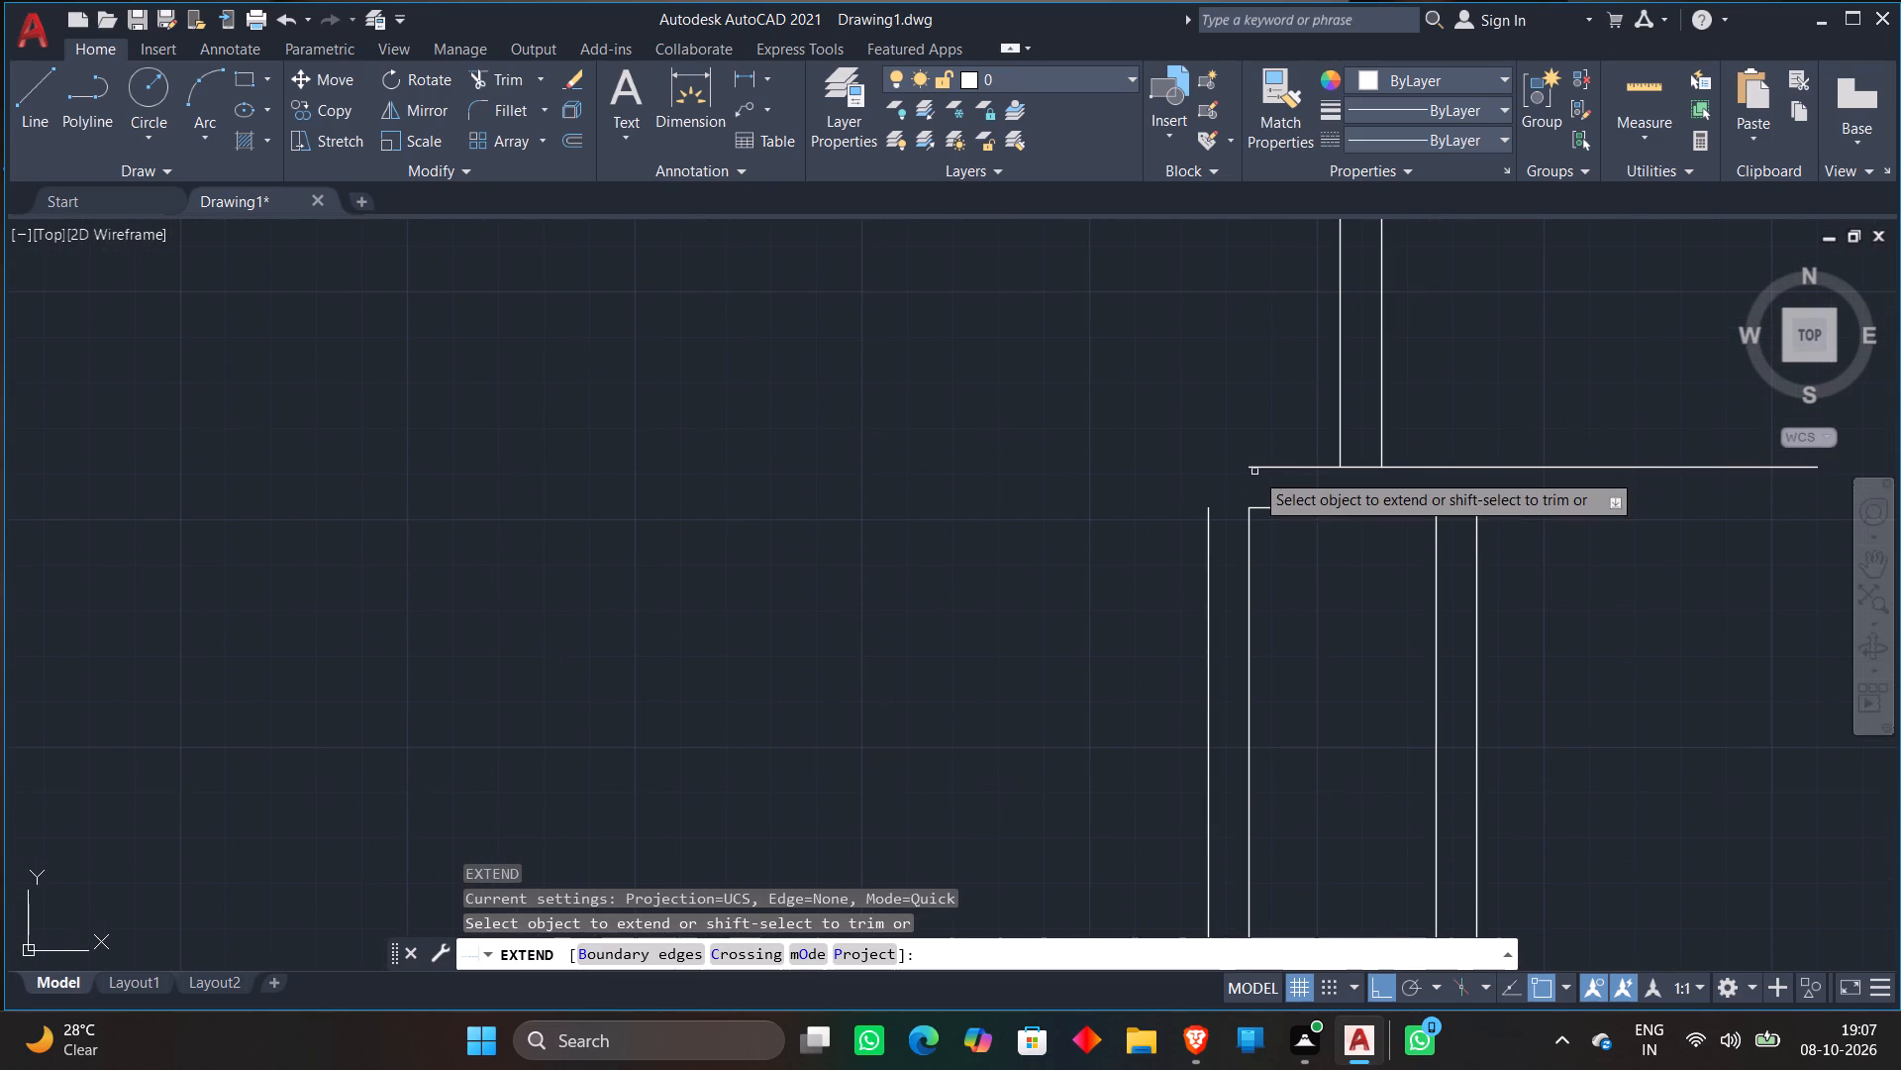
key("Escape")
Fillet the narrow room's outer wall lines with zero radius at its top-left and bottom-left corners.
type("F")
key("space")
left_click(1255, 469)
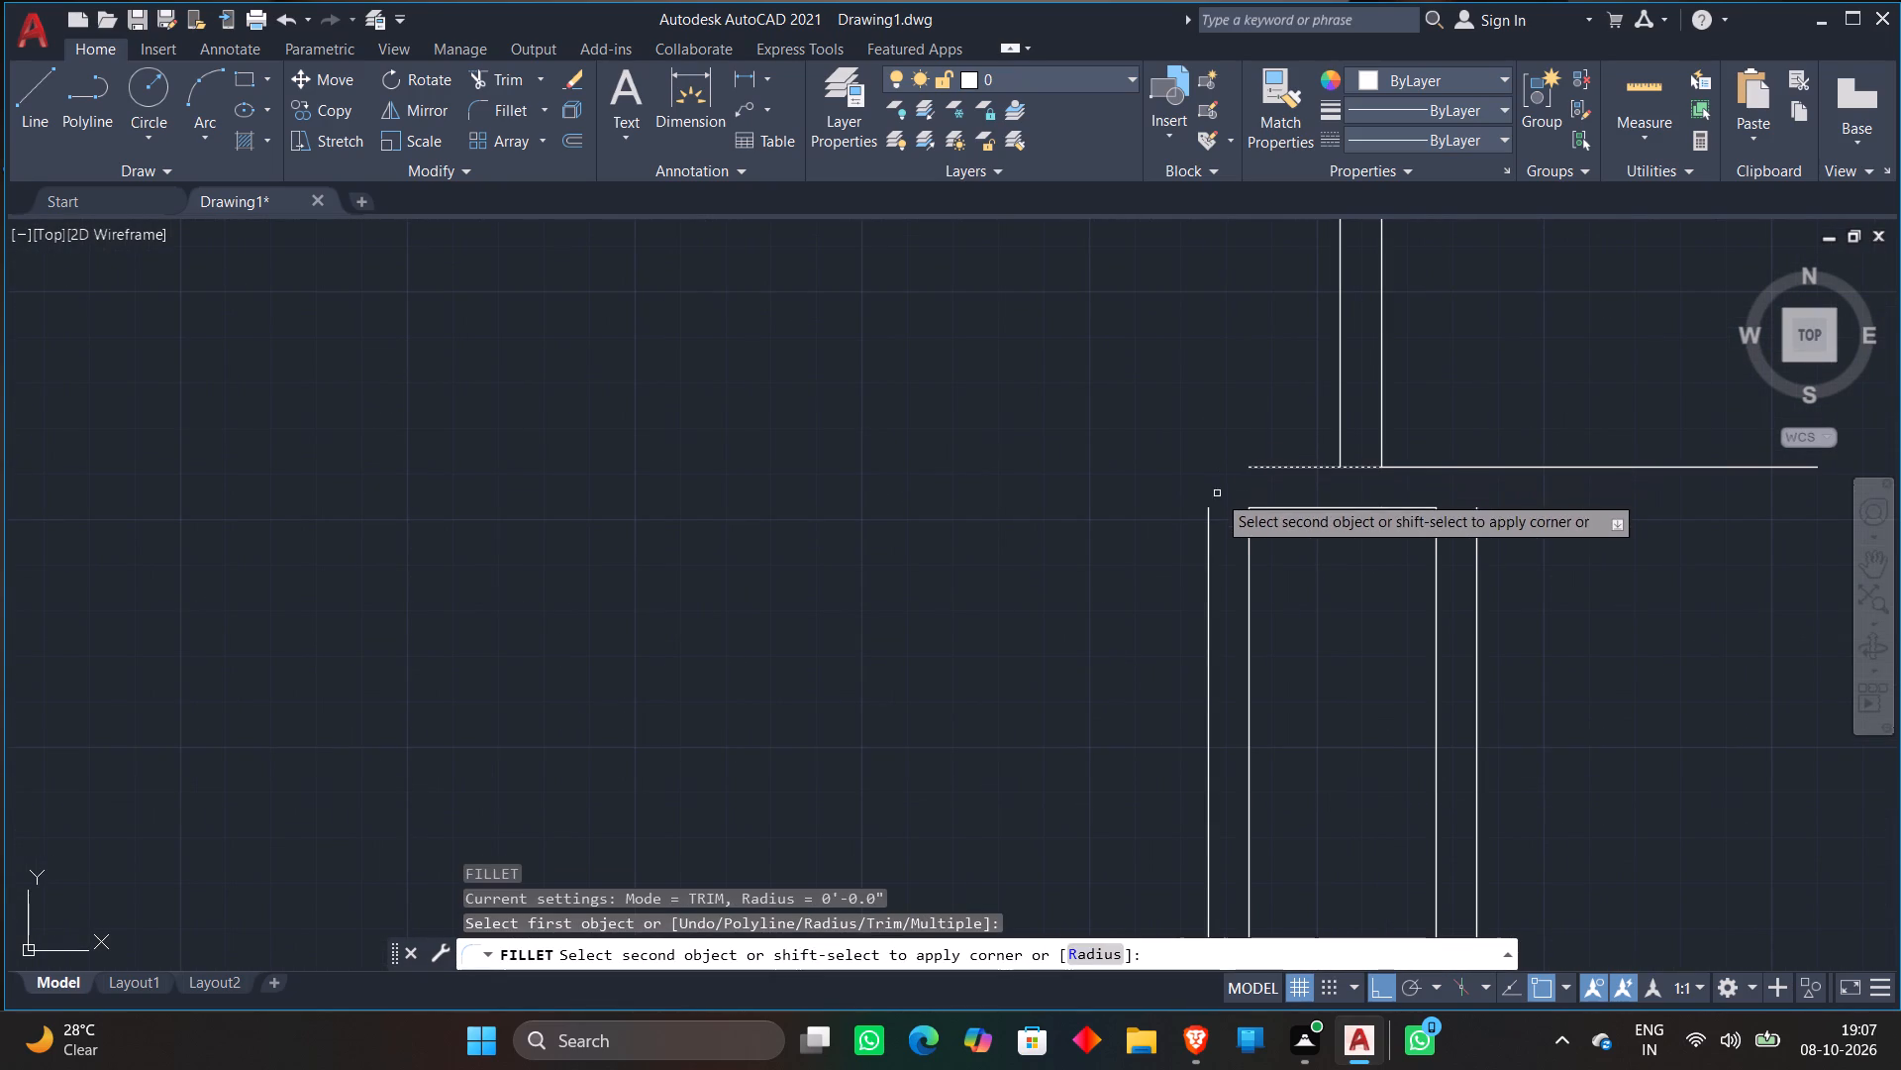
left_click(1208, 506)
scroll(1232, 413, "down", 2)
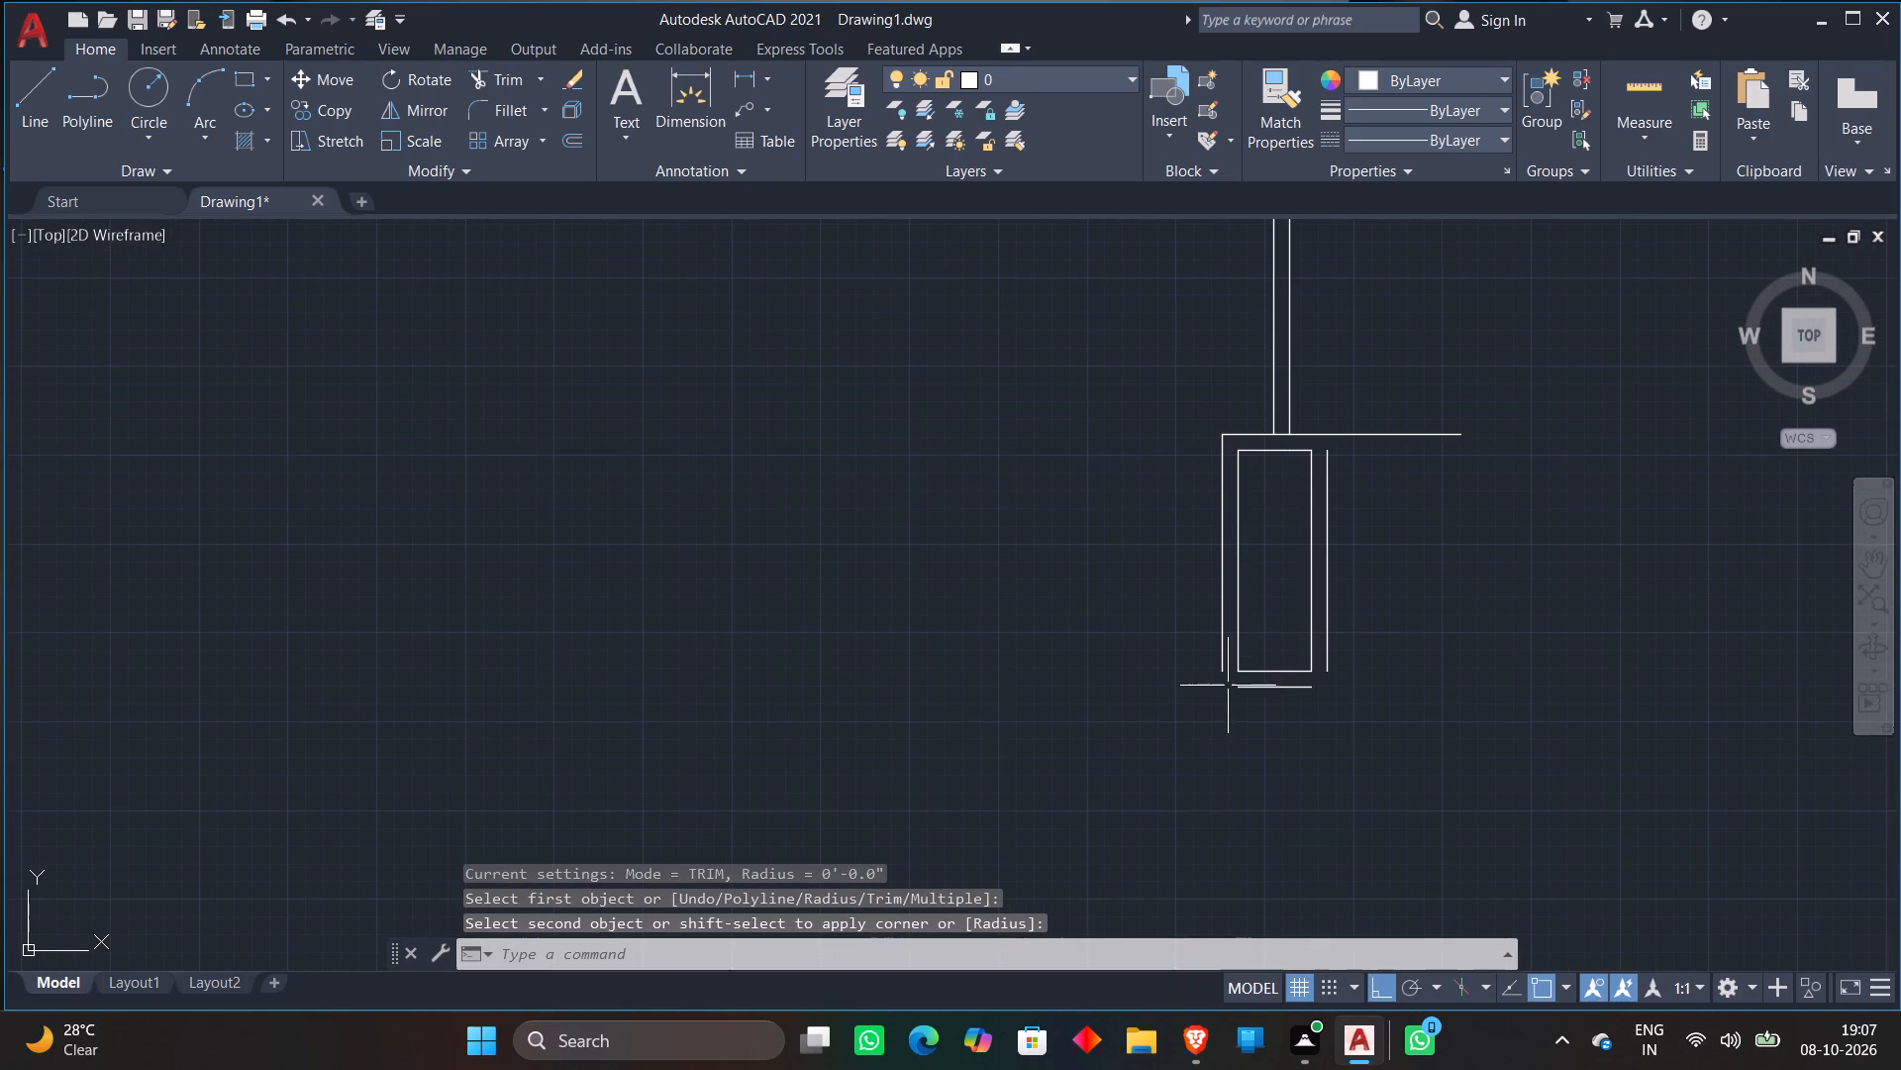
key("f")
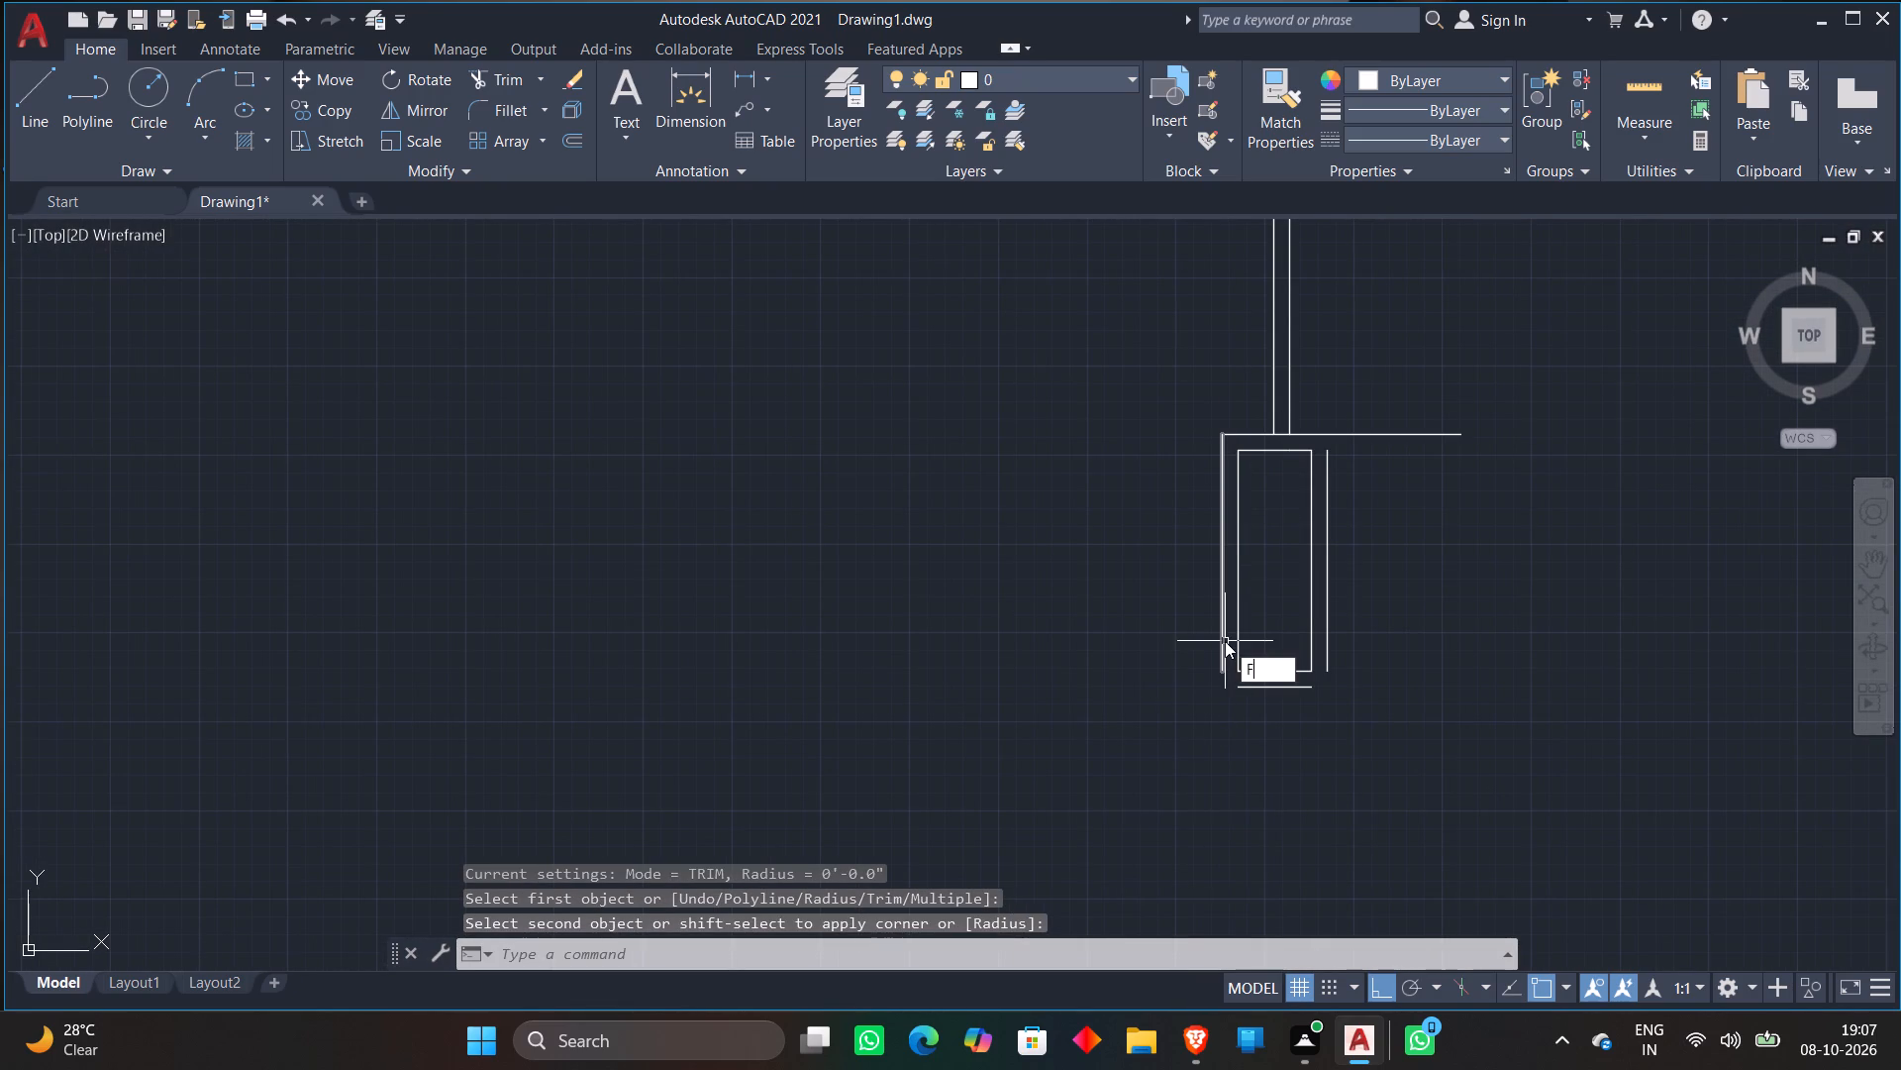
key("space")
scroll(1269, 641, "up", 2)
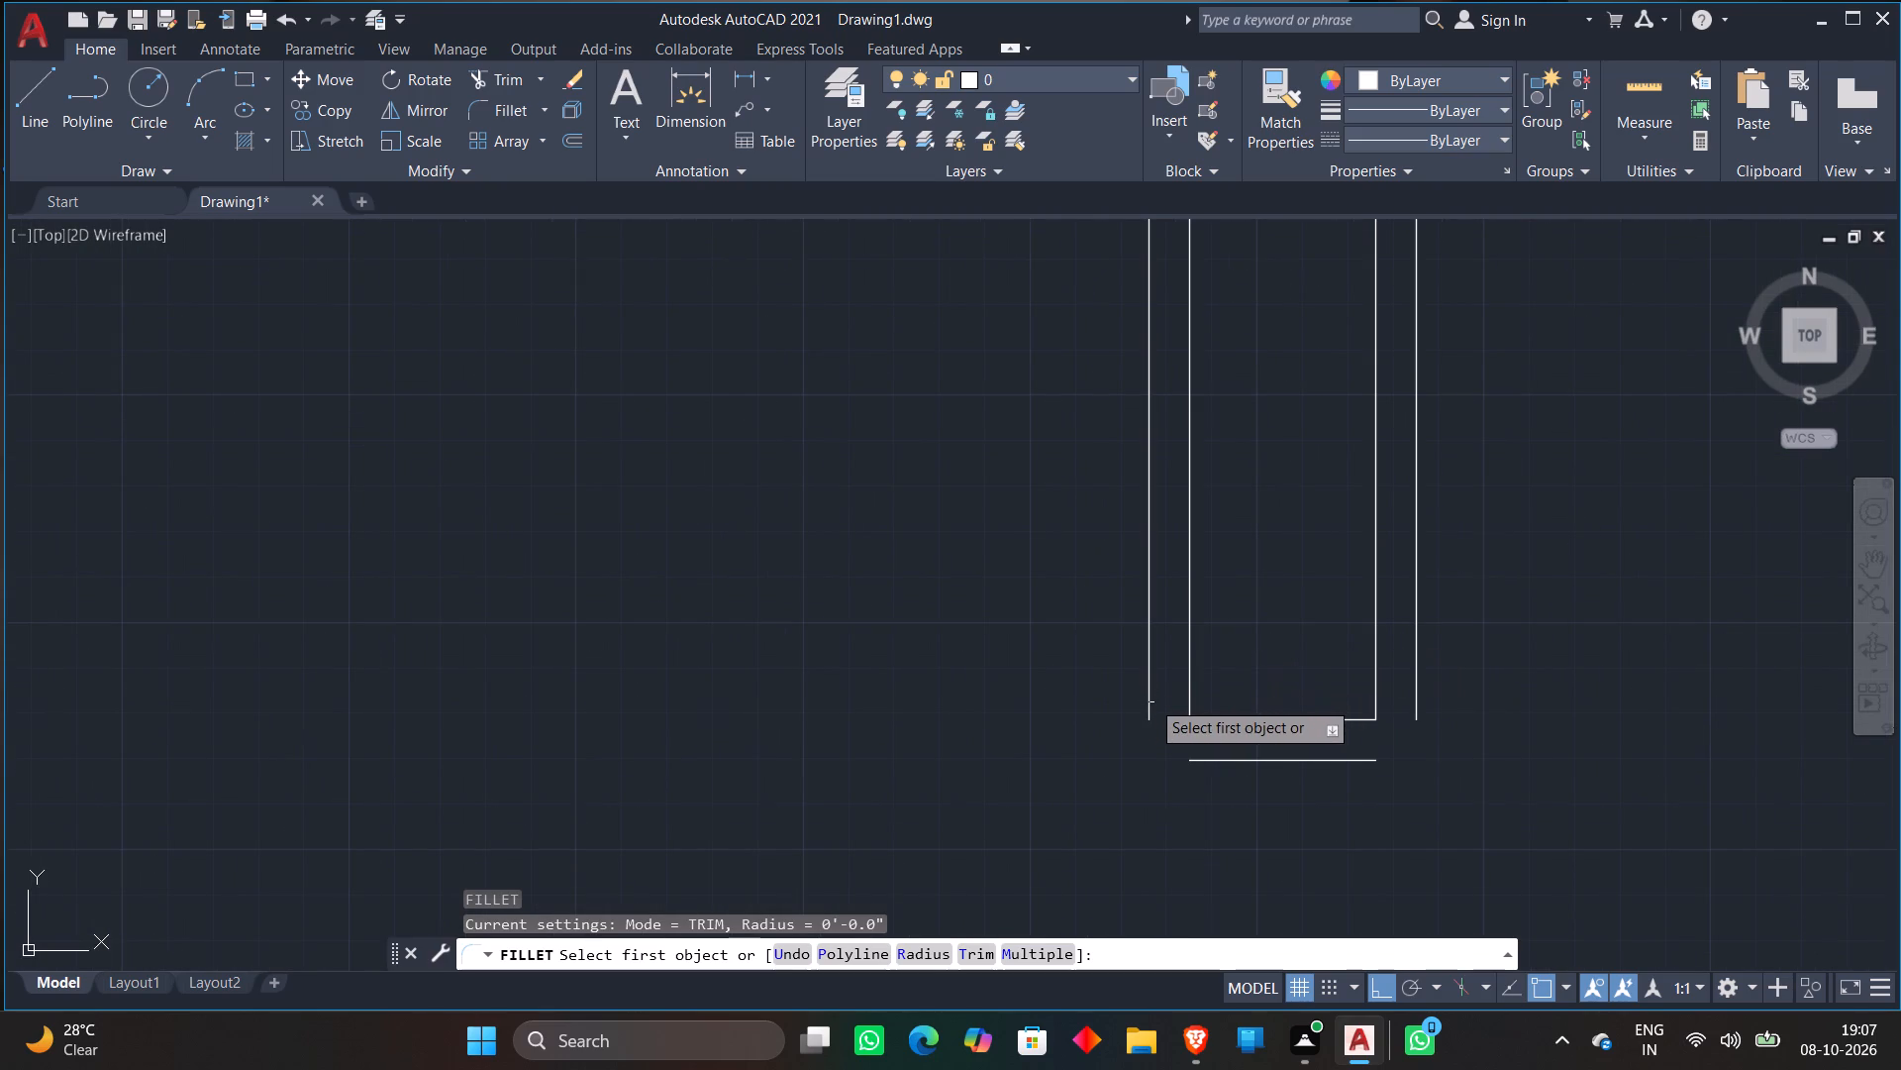
left_click(1151, 699)
left_click(1207, 758)
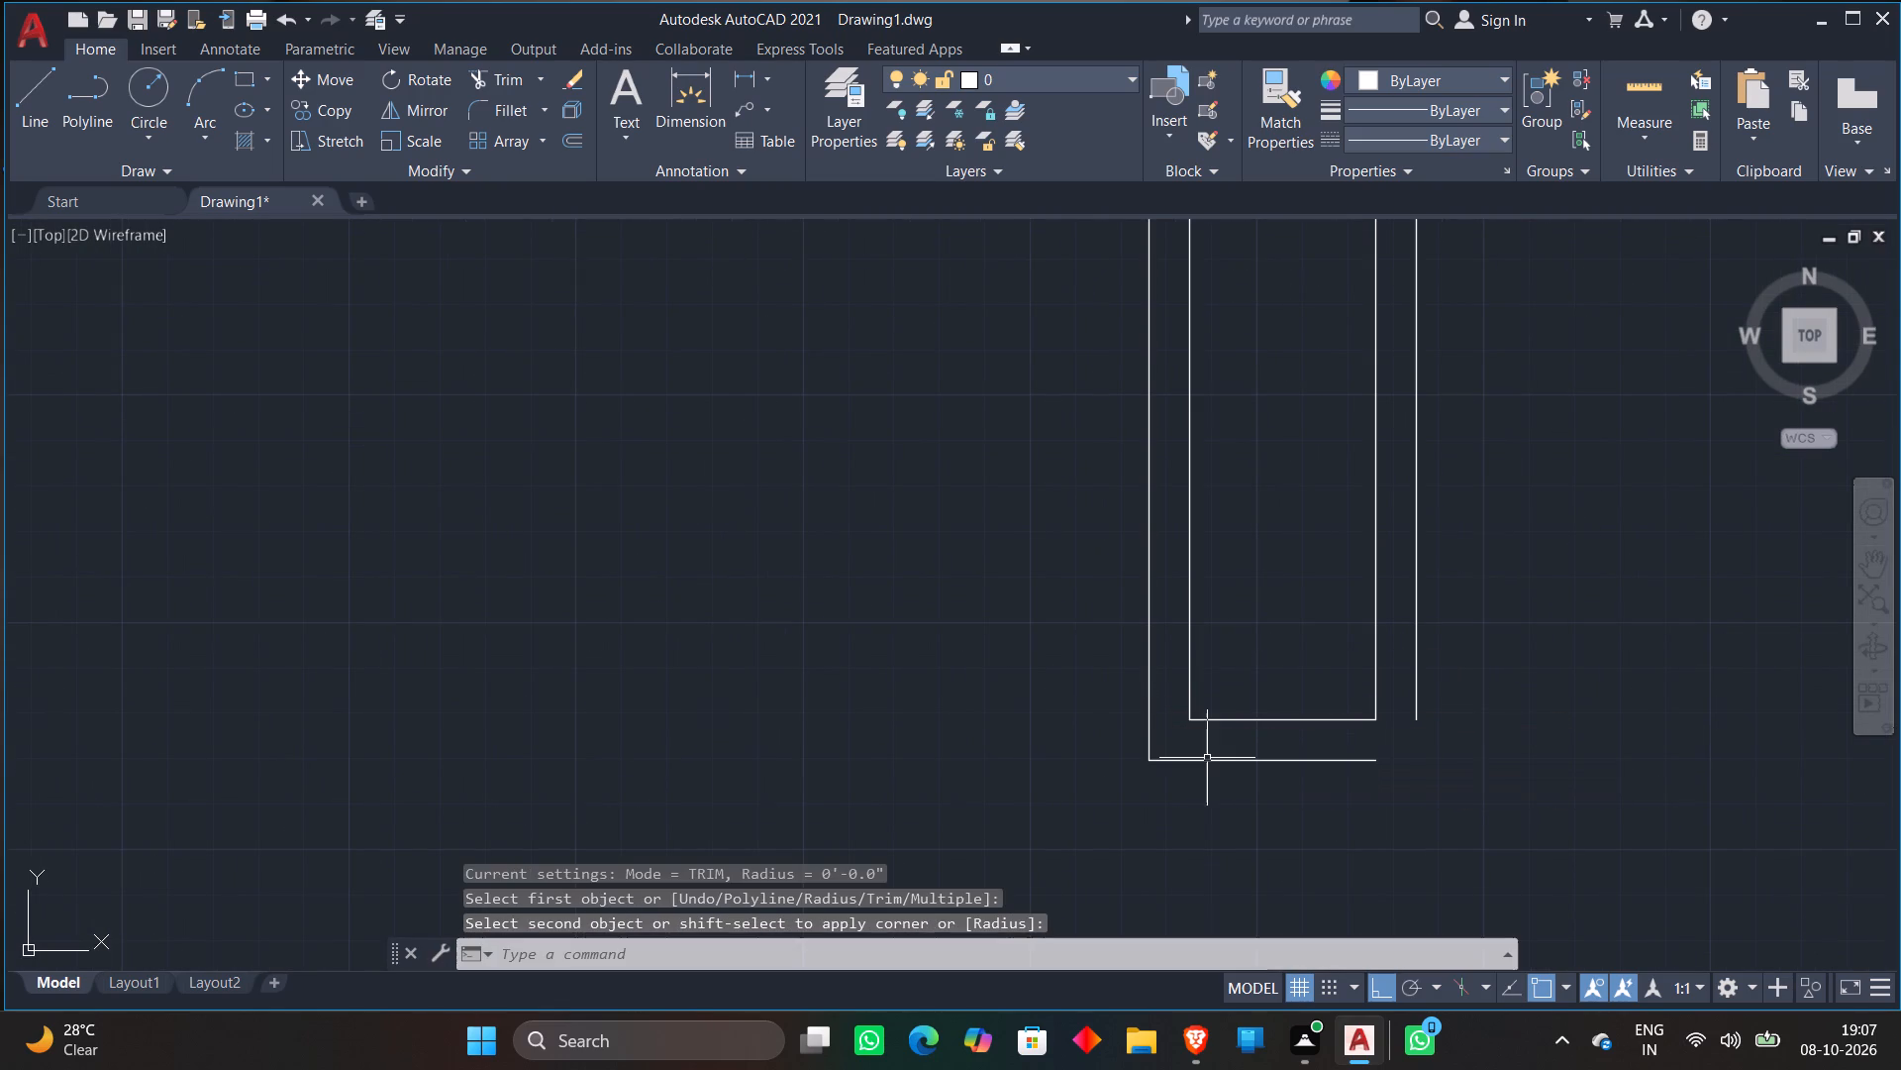
key("Escape")
Trim the narrow room's top outer line between the two faces of the vertical wall meeting it from above.
scroll(1743, 529, "down", 2)
middle_click_drag(1690, 512, 1393, 601)
type("TR")
key("space")
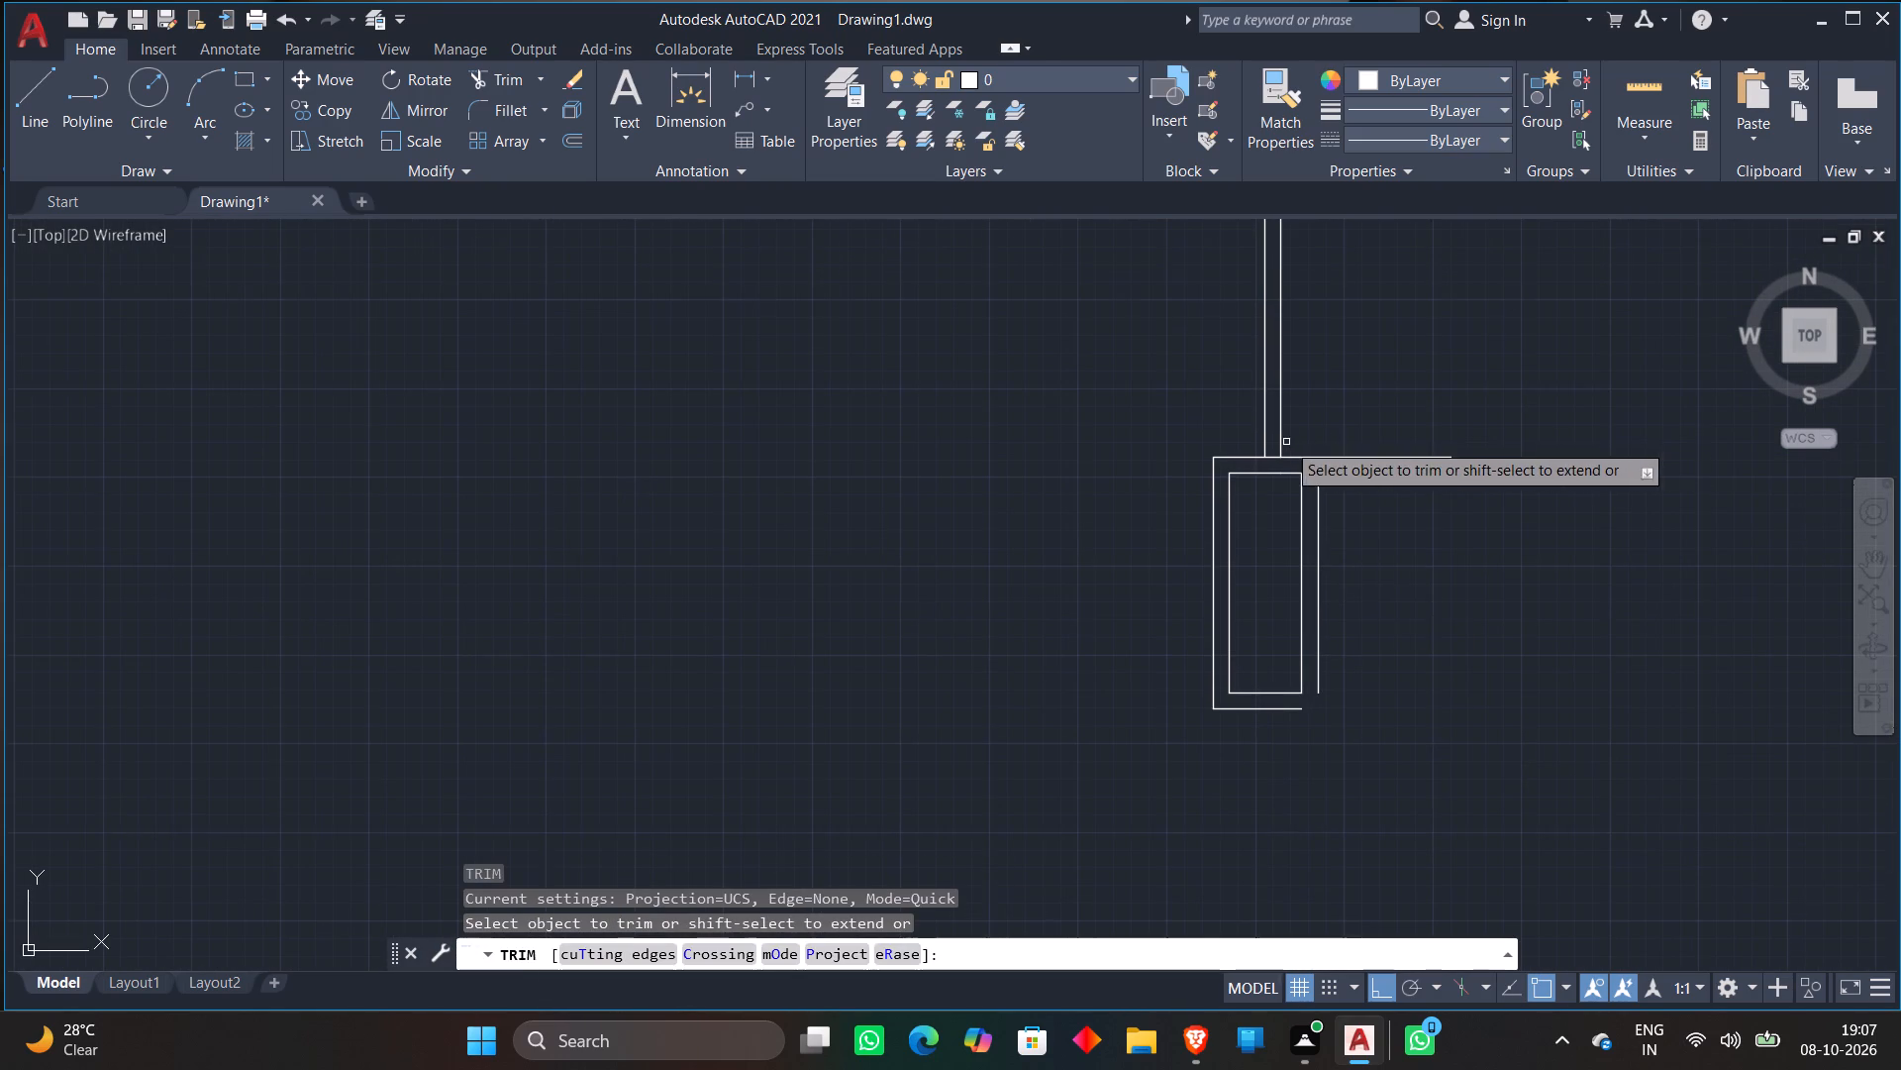
scroll(1286, 442, "up", 2)
left_click(1244, 467)
left_click(1247, 484)
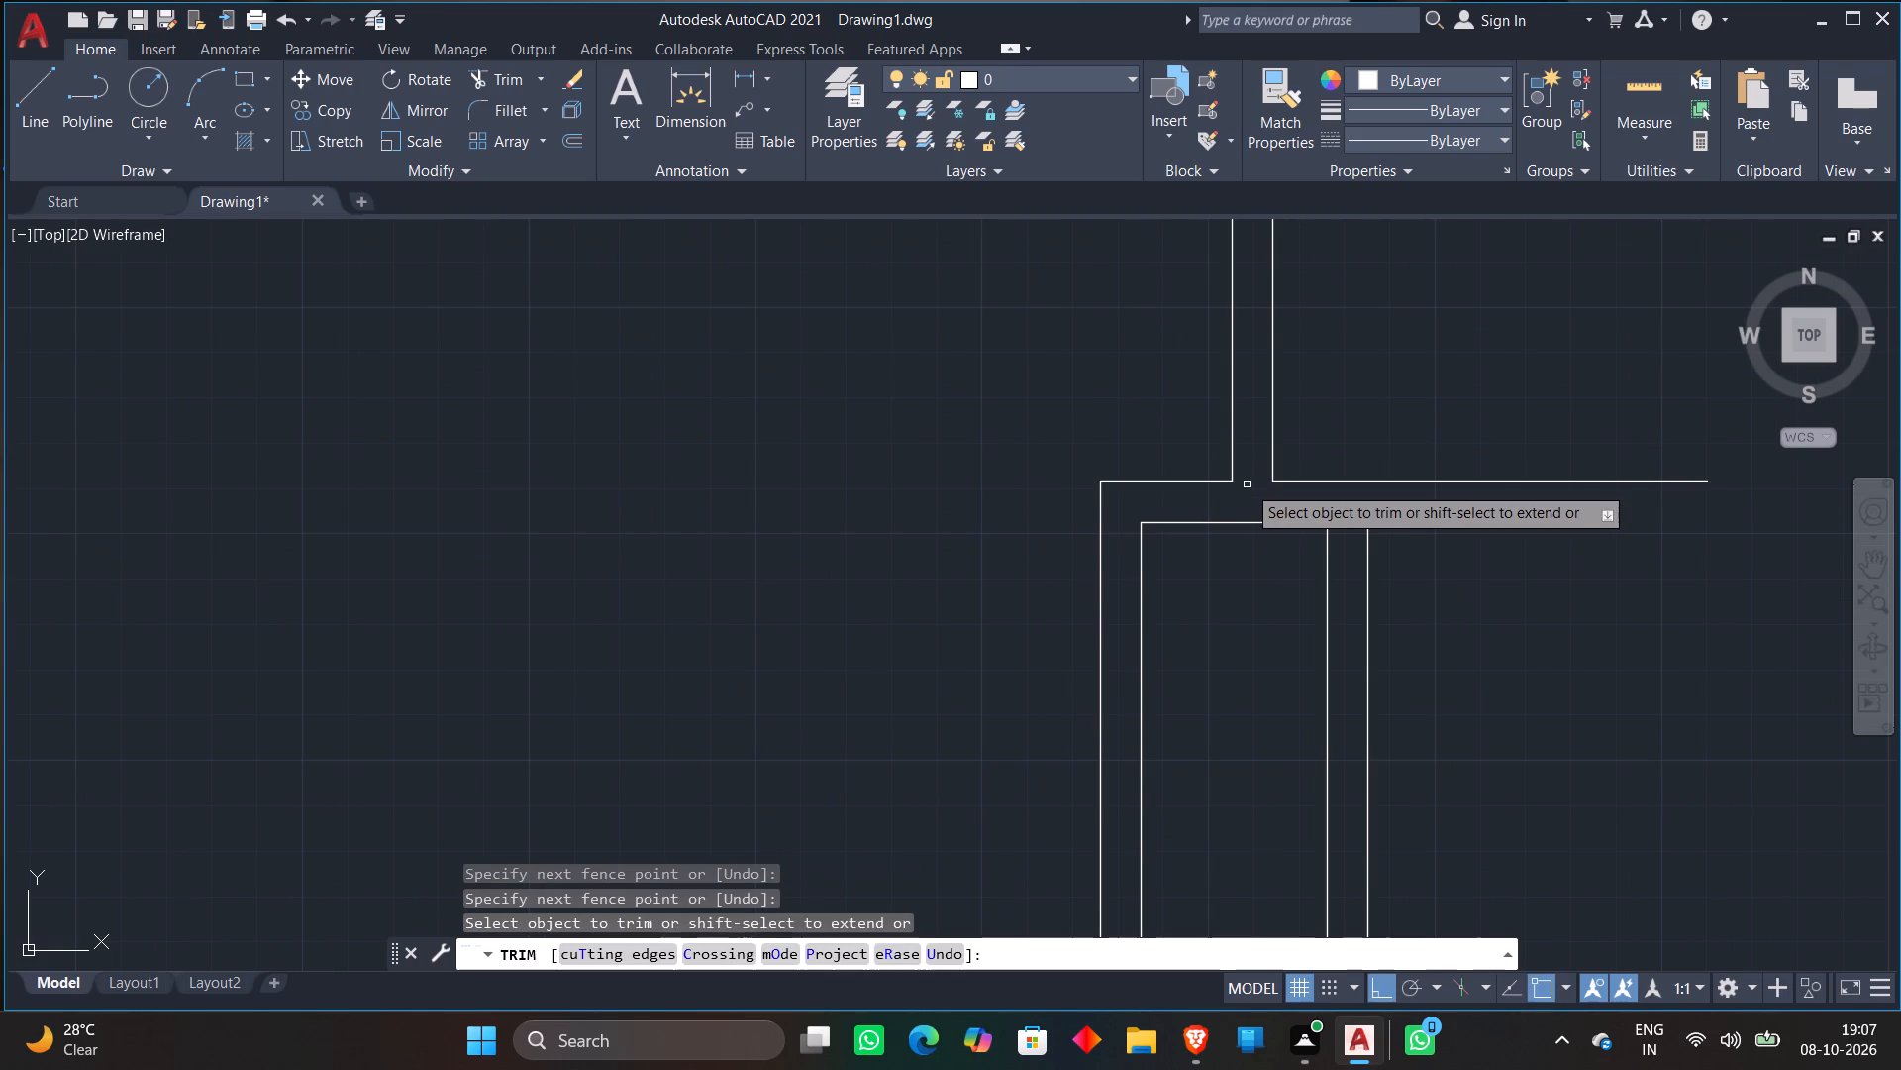
key("Escape")
Draw a 12'1" horizontal line to the right from the top end of the narrow room's outer right wall line.
scroll(1618, 381, "down", 3)
middle_click_drag(1601, 384, 1358, 431)
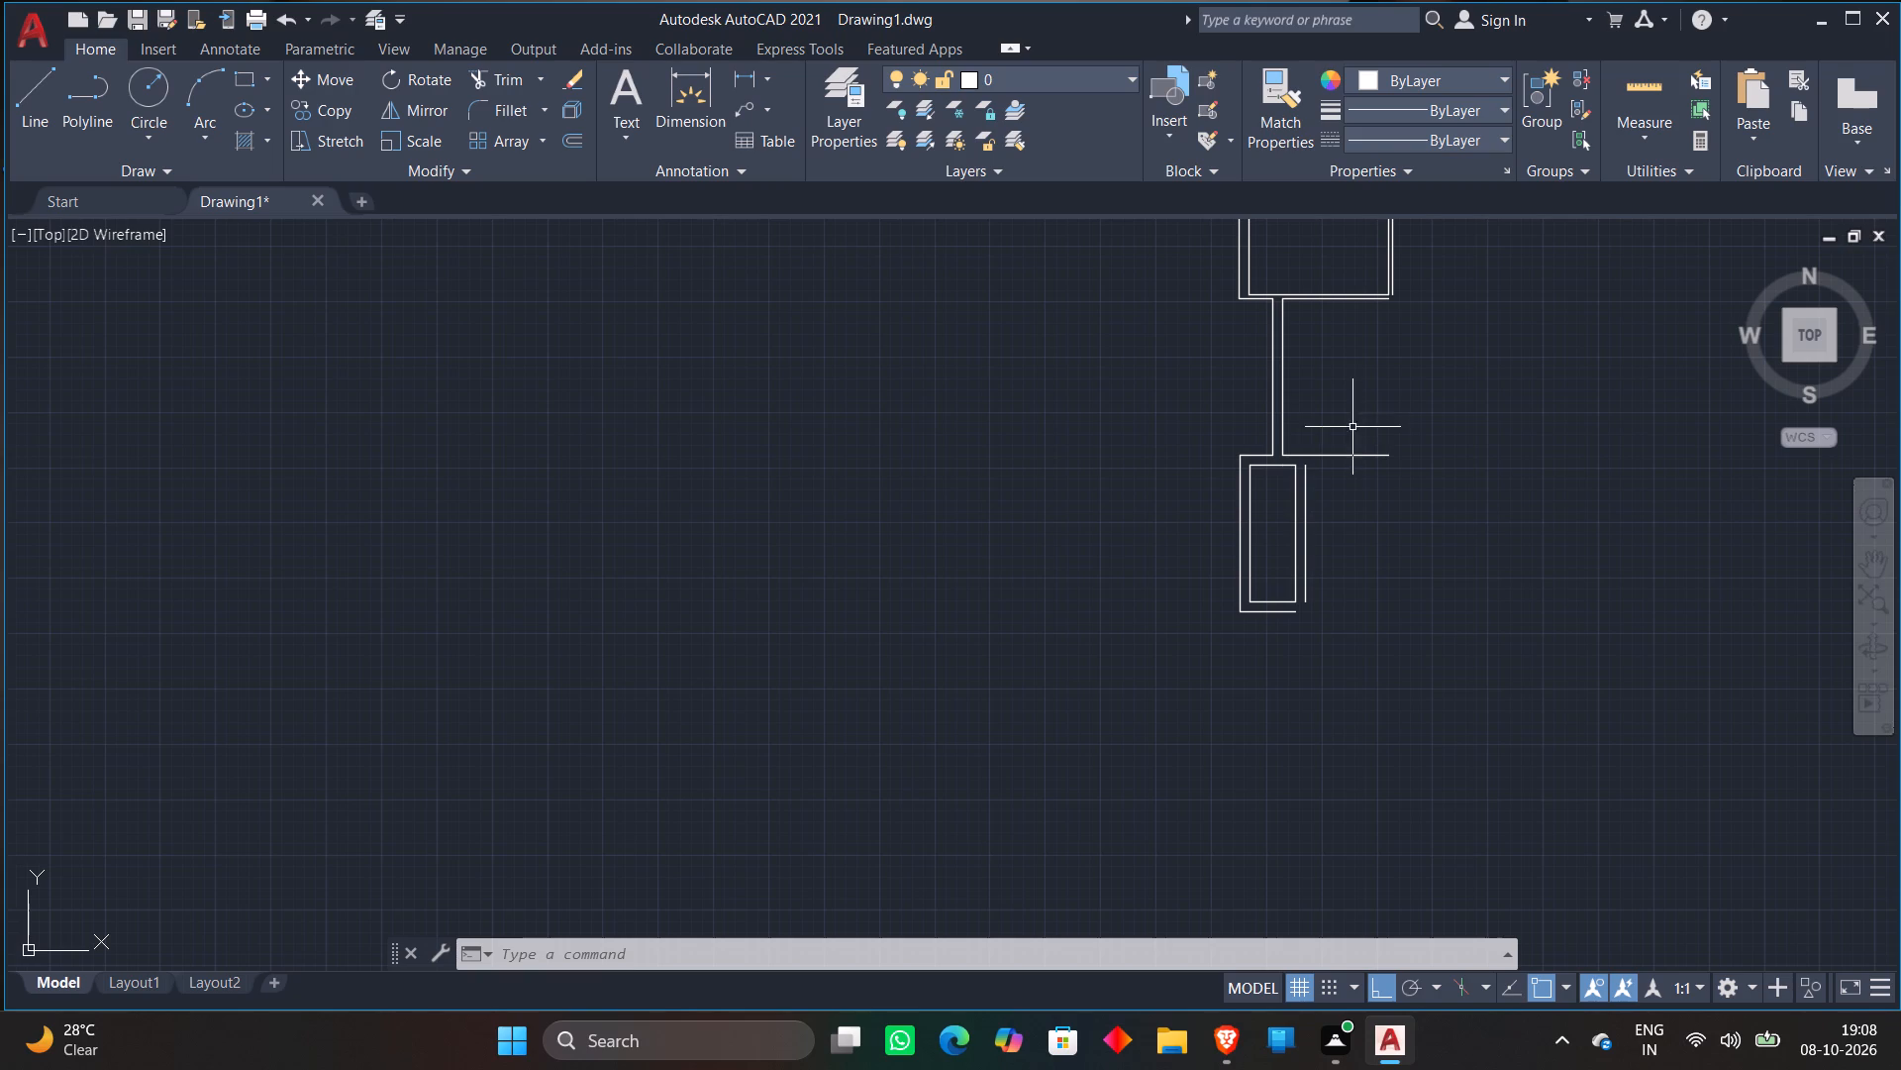
scroll(1390, 412, "up", 2)
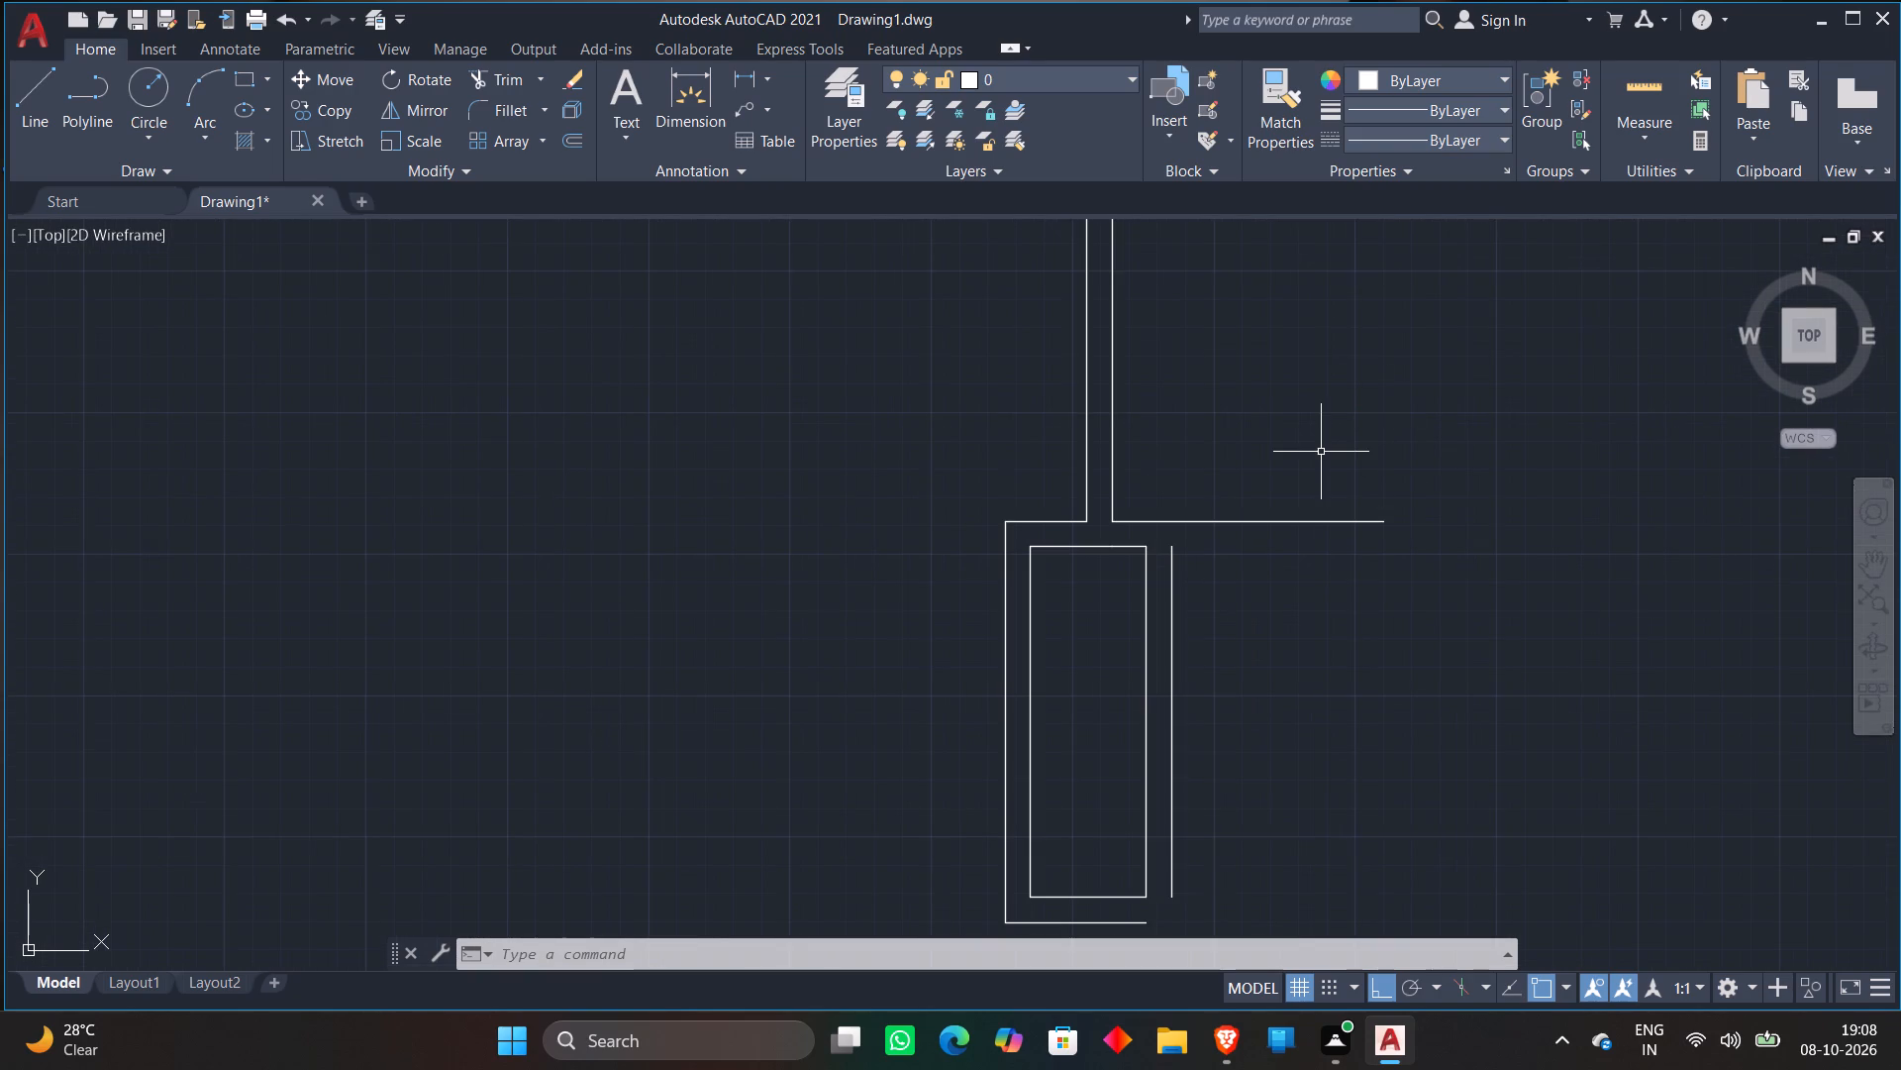
key("l")
key("Return")
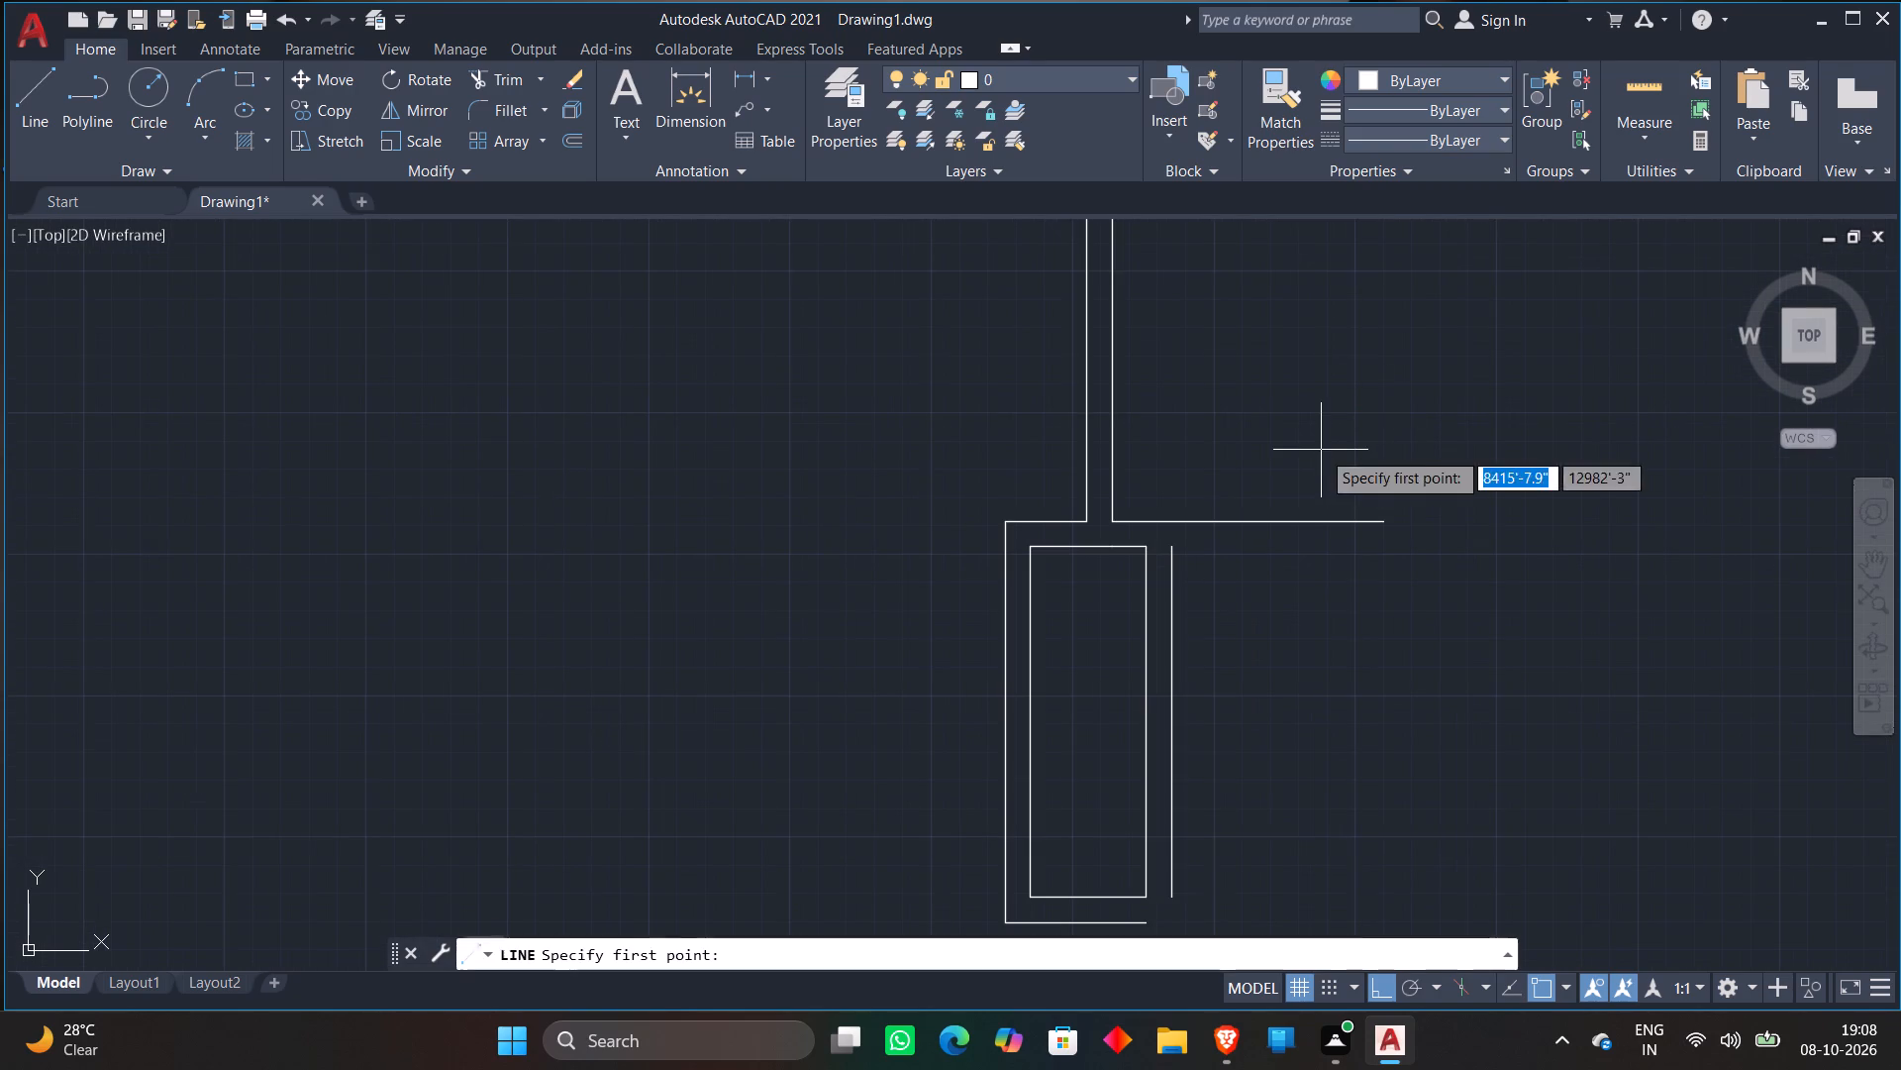
left_click(1176, 549)
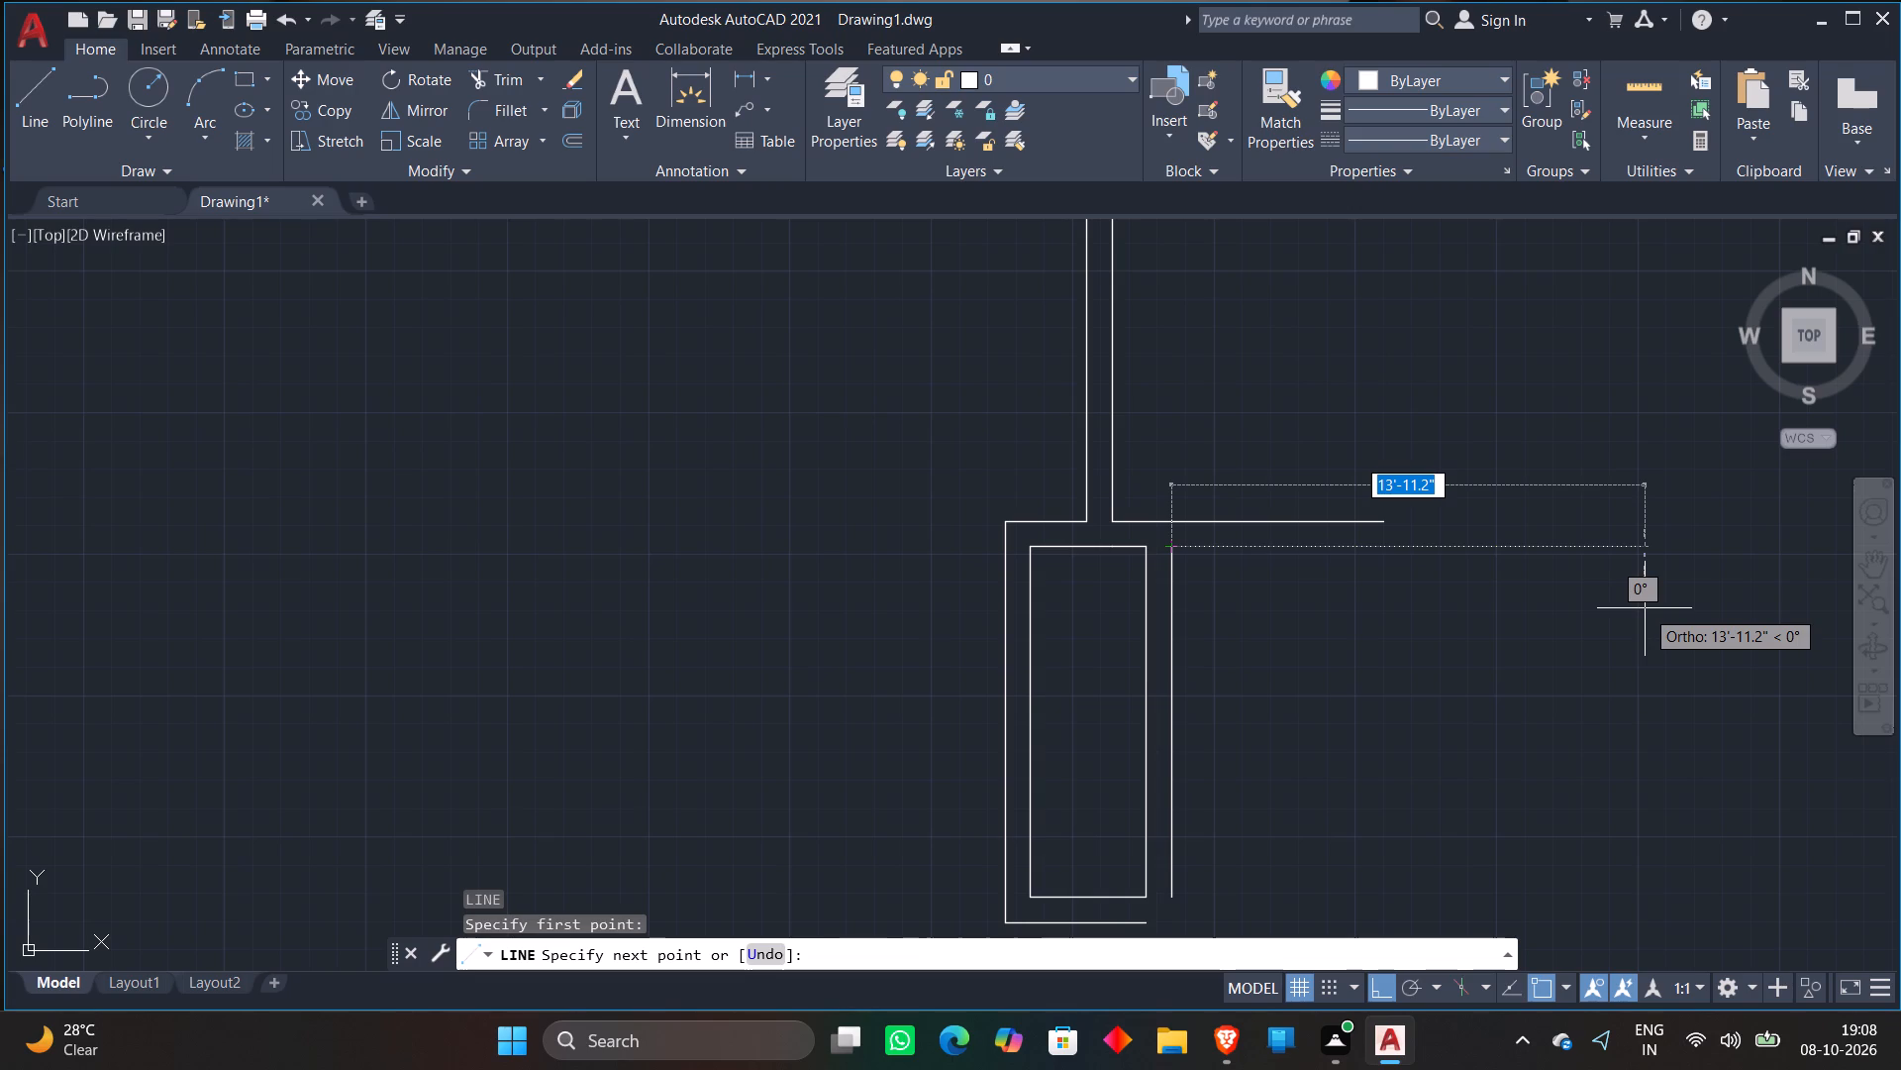
type("12'1\"")
key("Return")
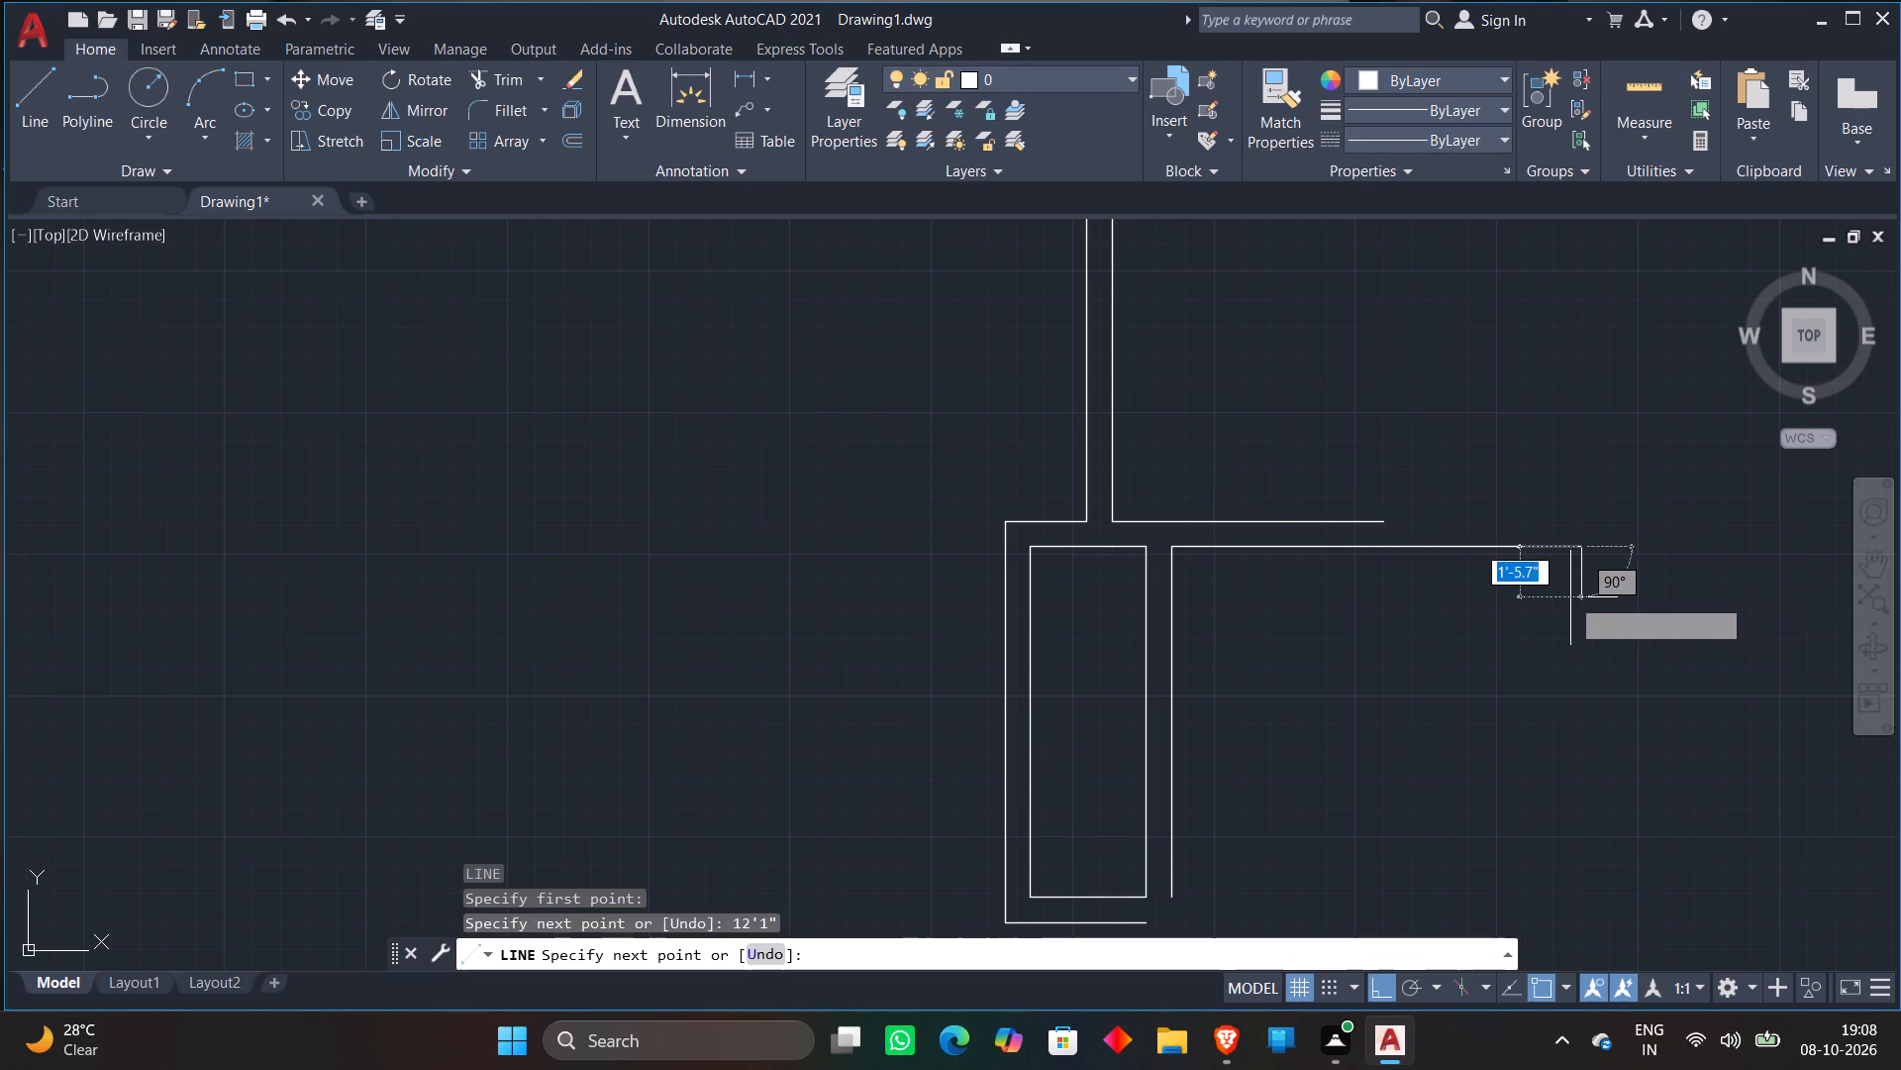
Continue the line 10'4" straight down from the end of the 12'1" segment.
middle_click_drag(1488, 815, 1450, 658)
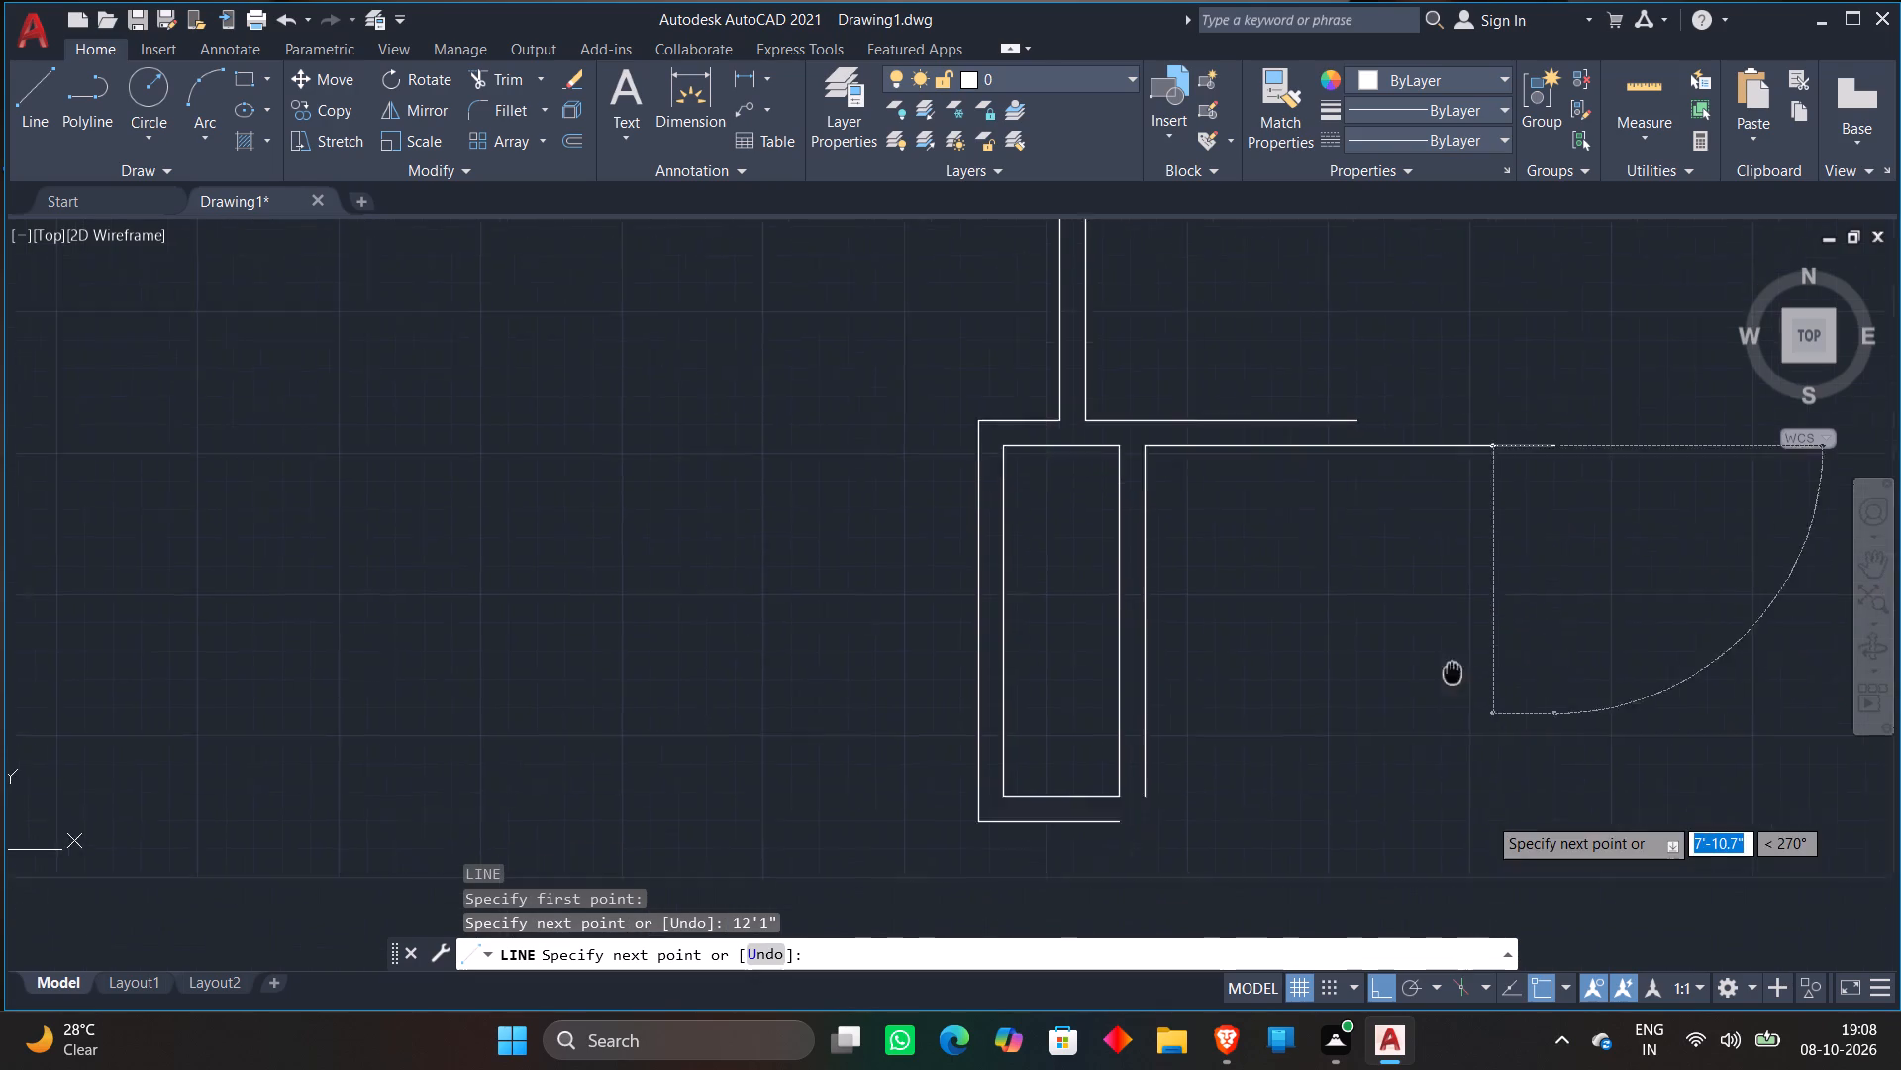
middle_click_drag(1450, 658, 1432, 577)
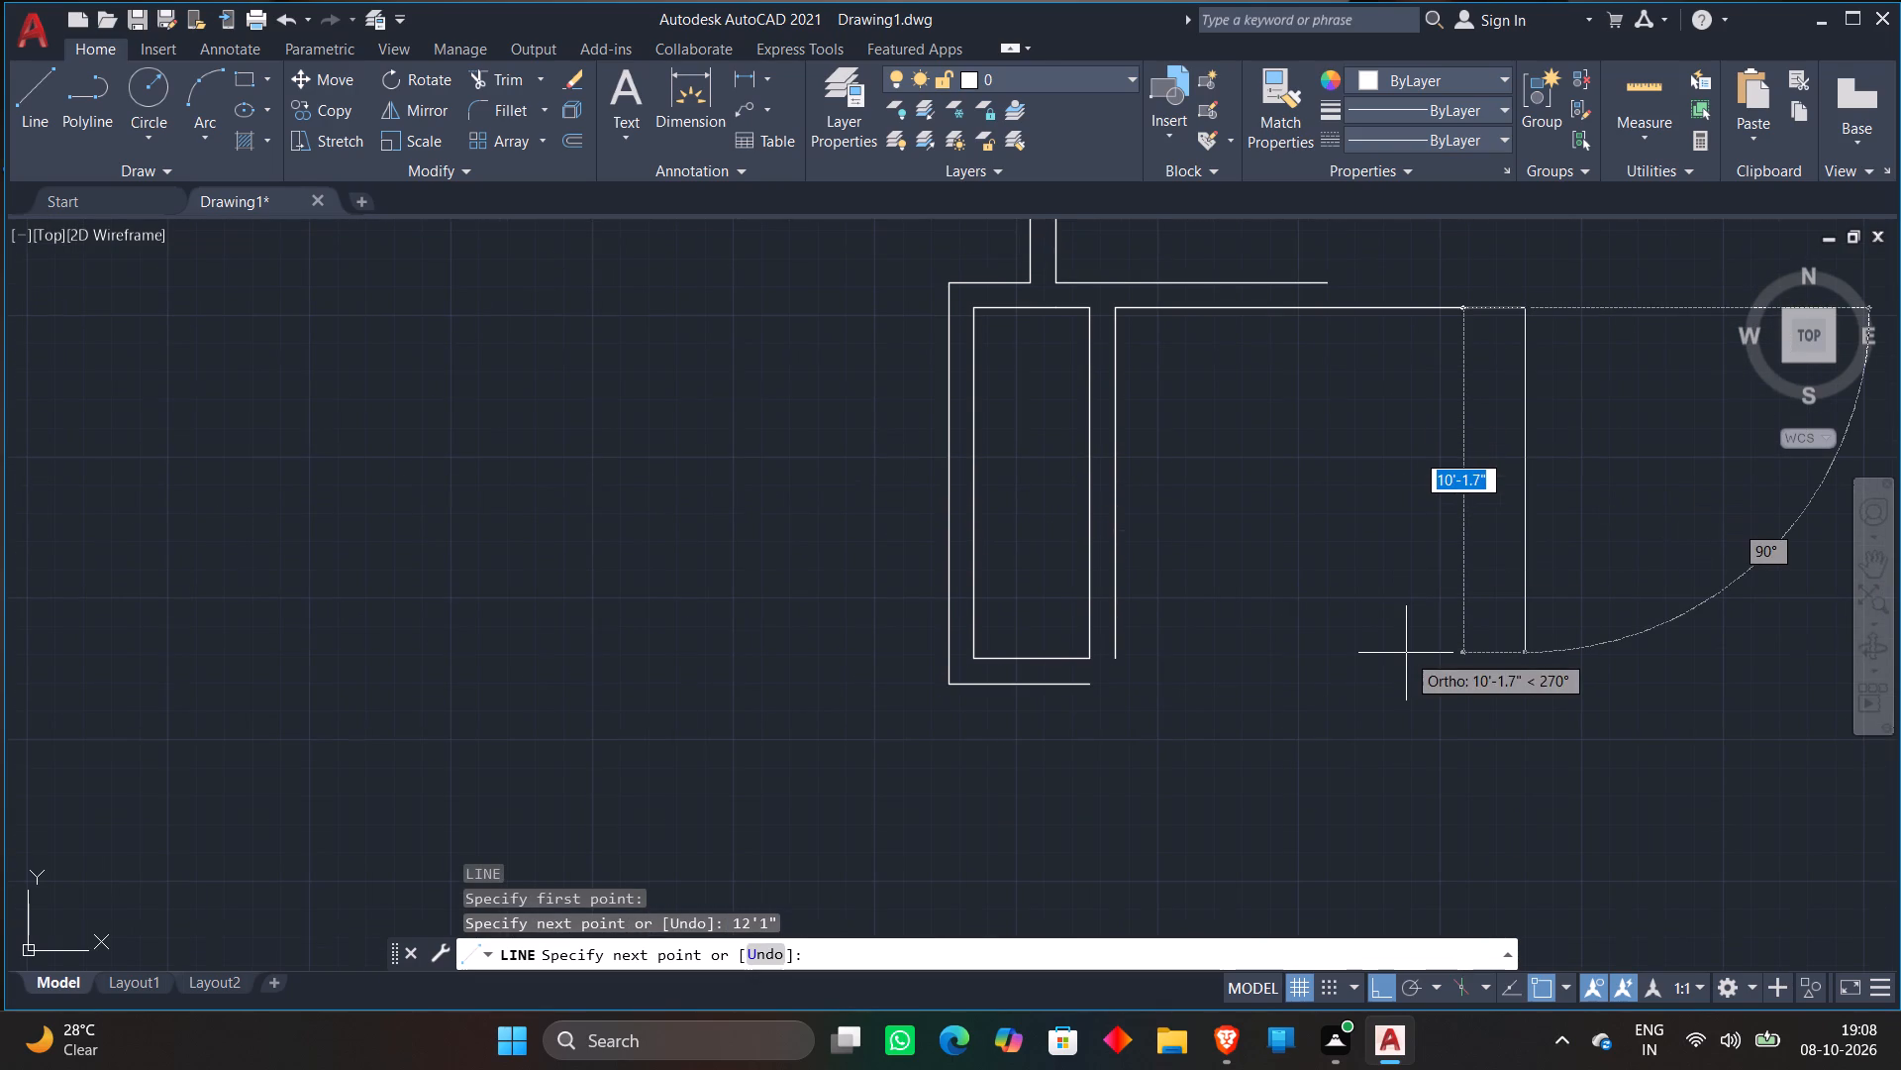
type("10'4\"")
key("Return")
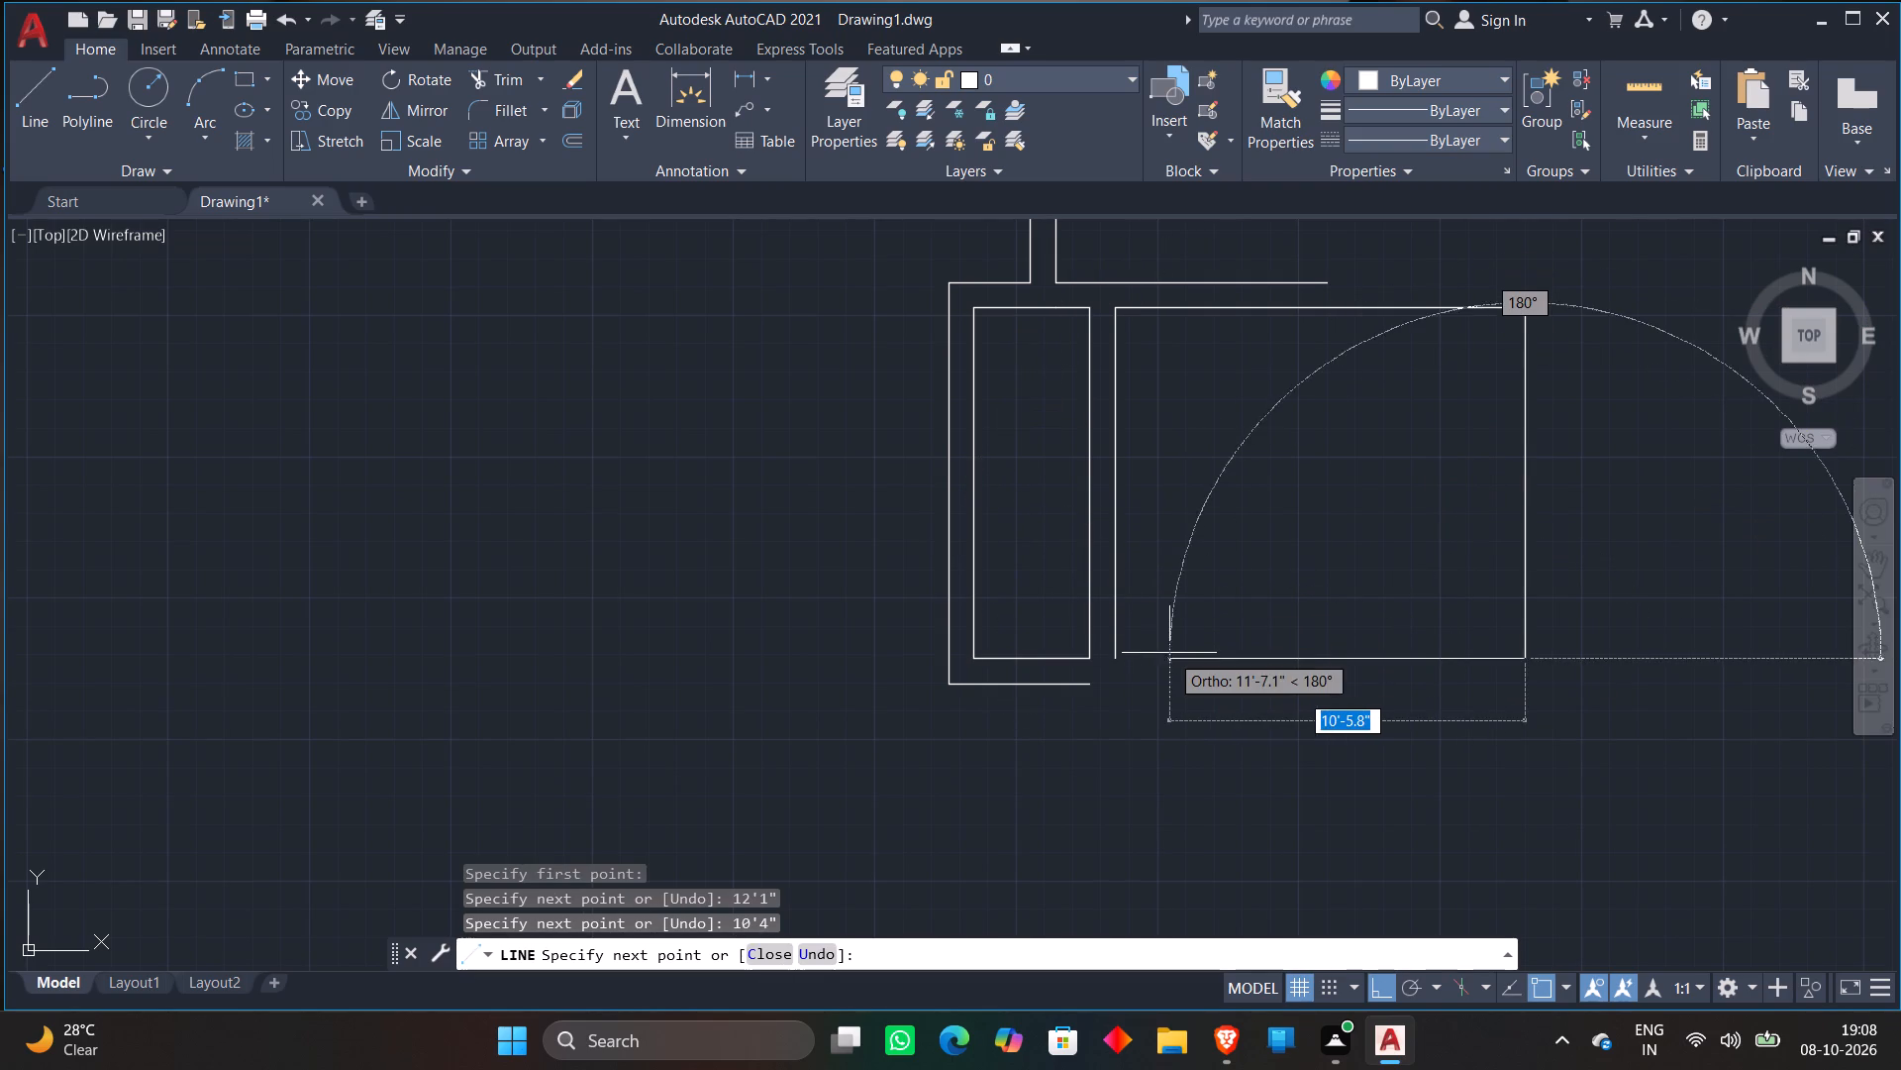
Close the adjoining room's outline with a horizontal line back to the bottom end of the narrow room's outer right wall line.
left_click(1119, 663)
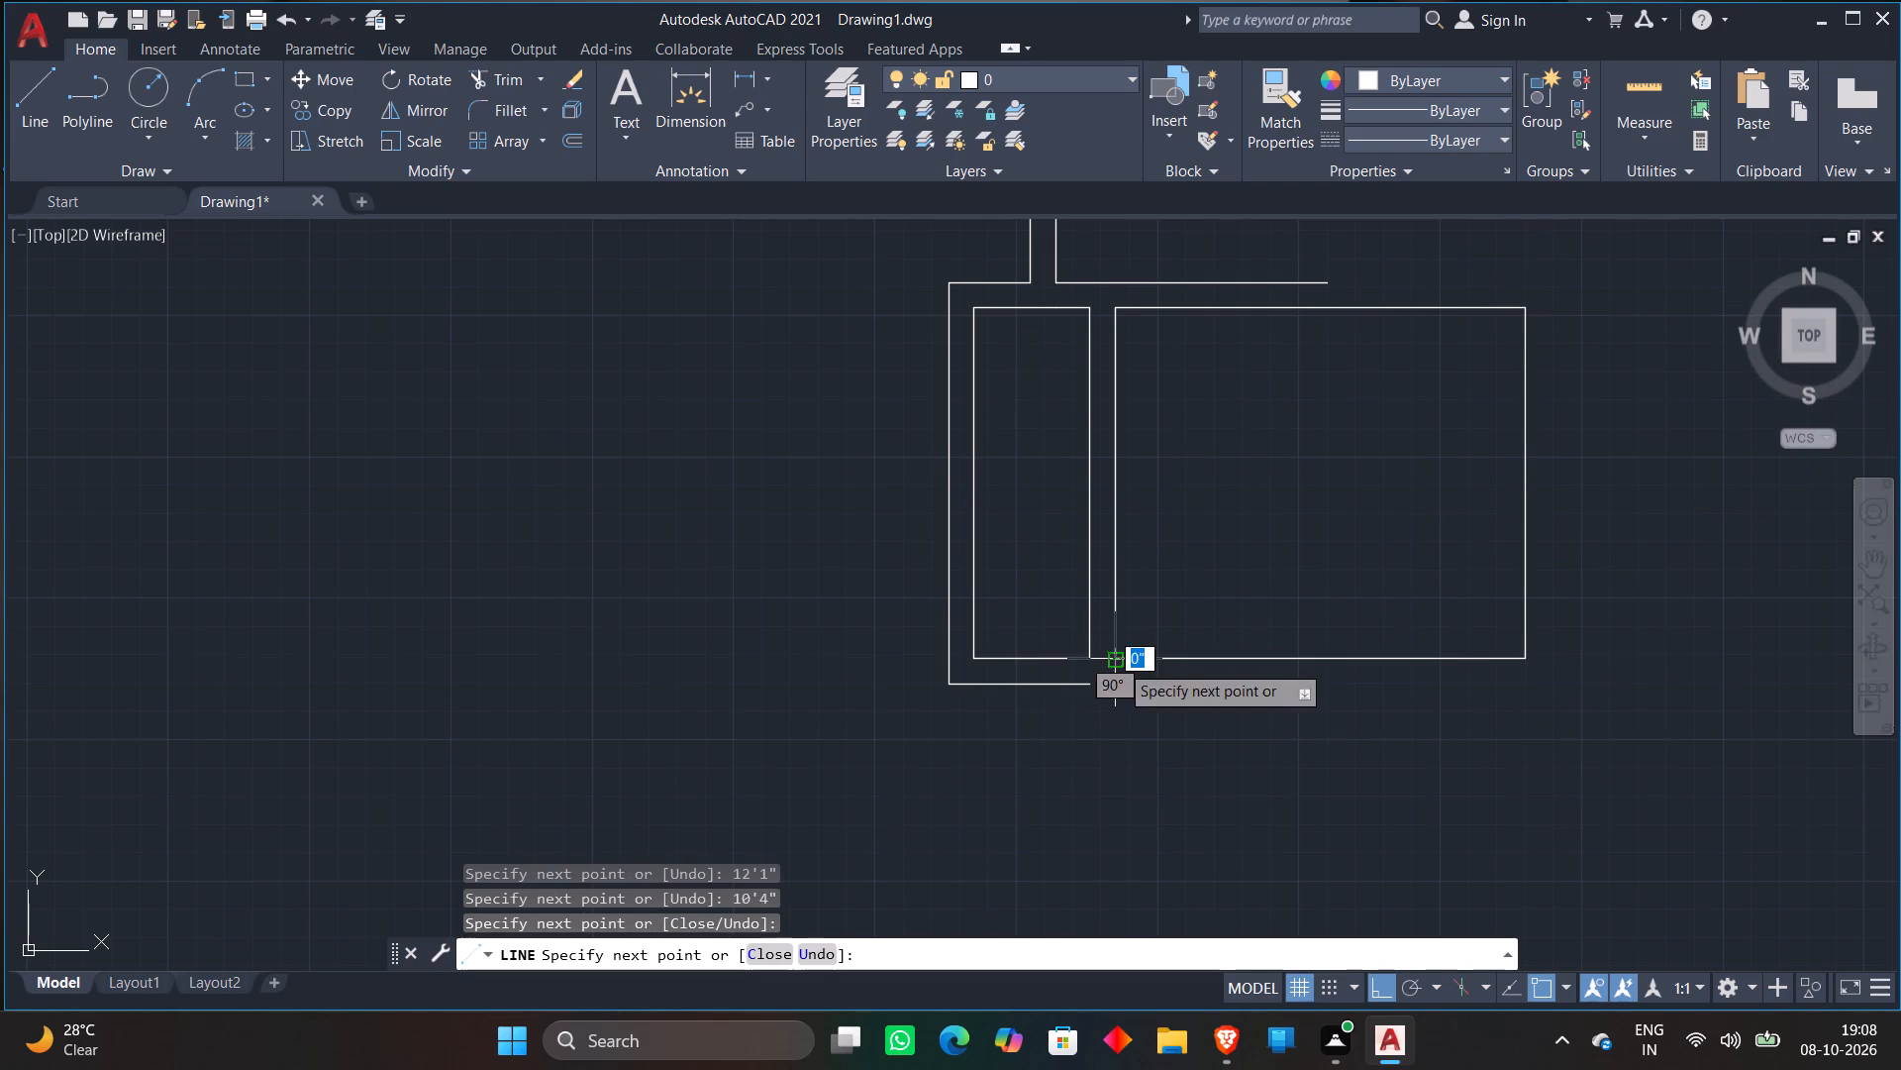
key("Escape")
Offset the top, bottom and right lines of the 12'1" by 10'4" room outward by 9".
scroll(1243, 562, "down", 1)
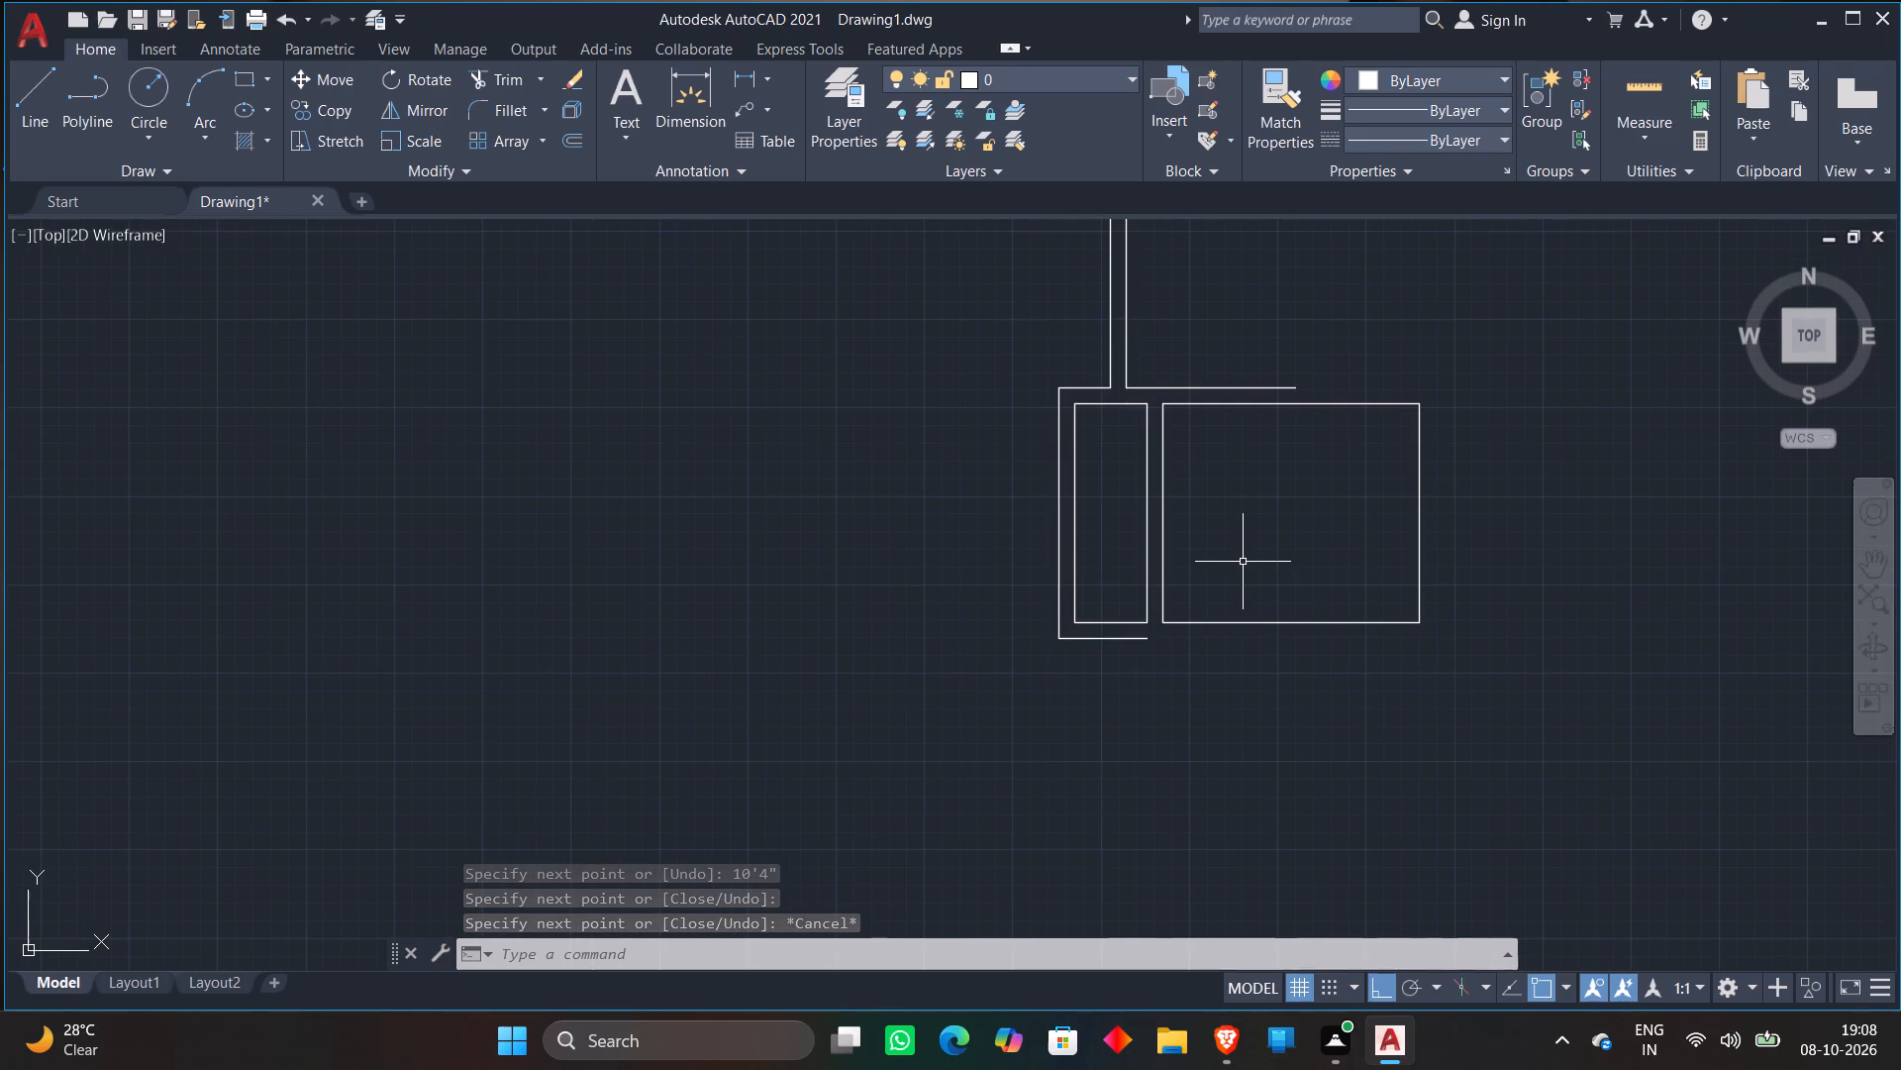
key("o")
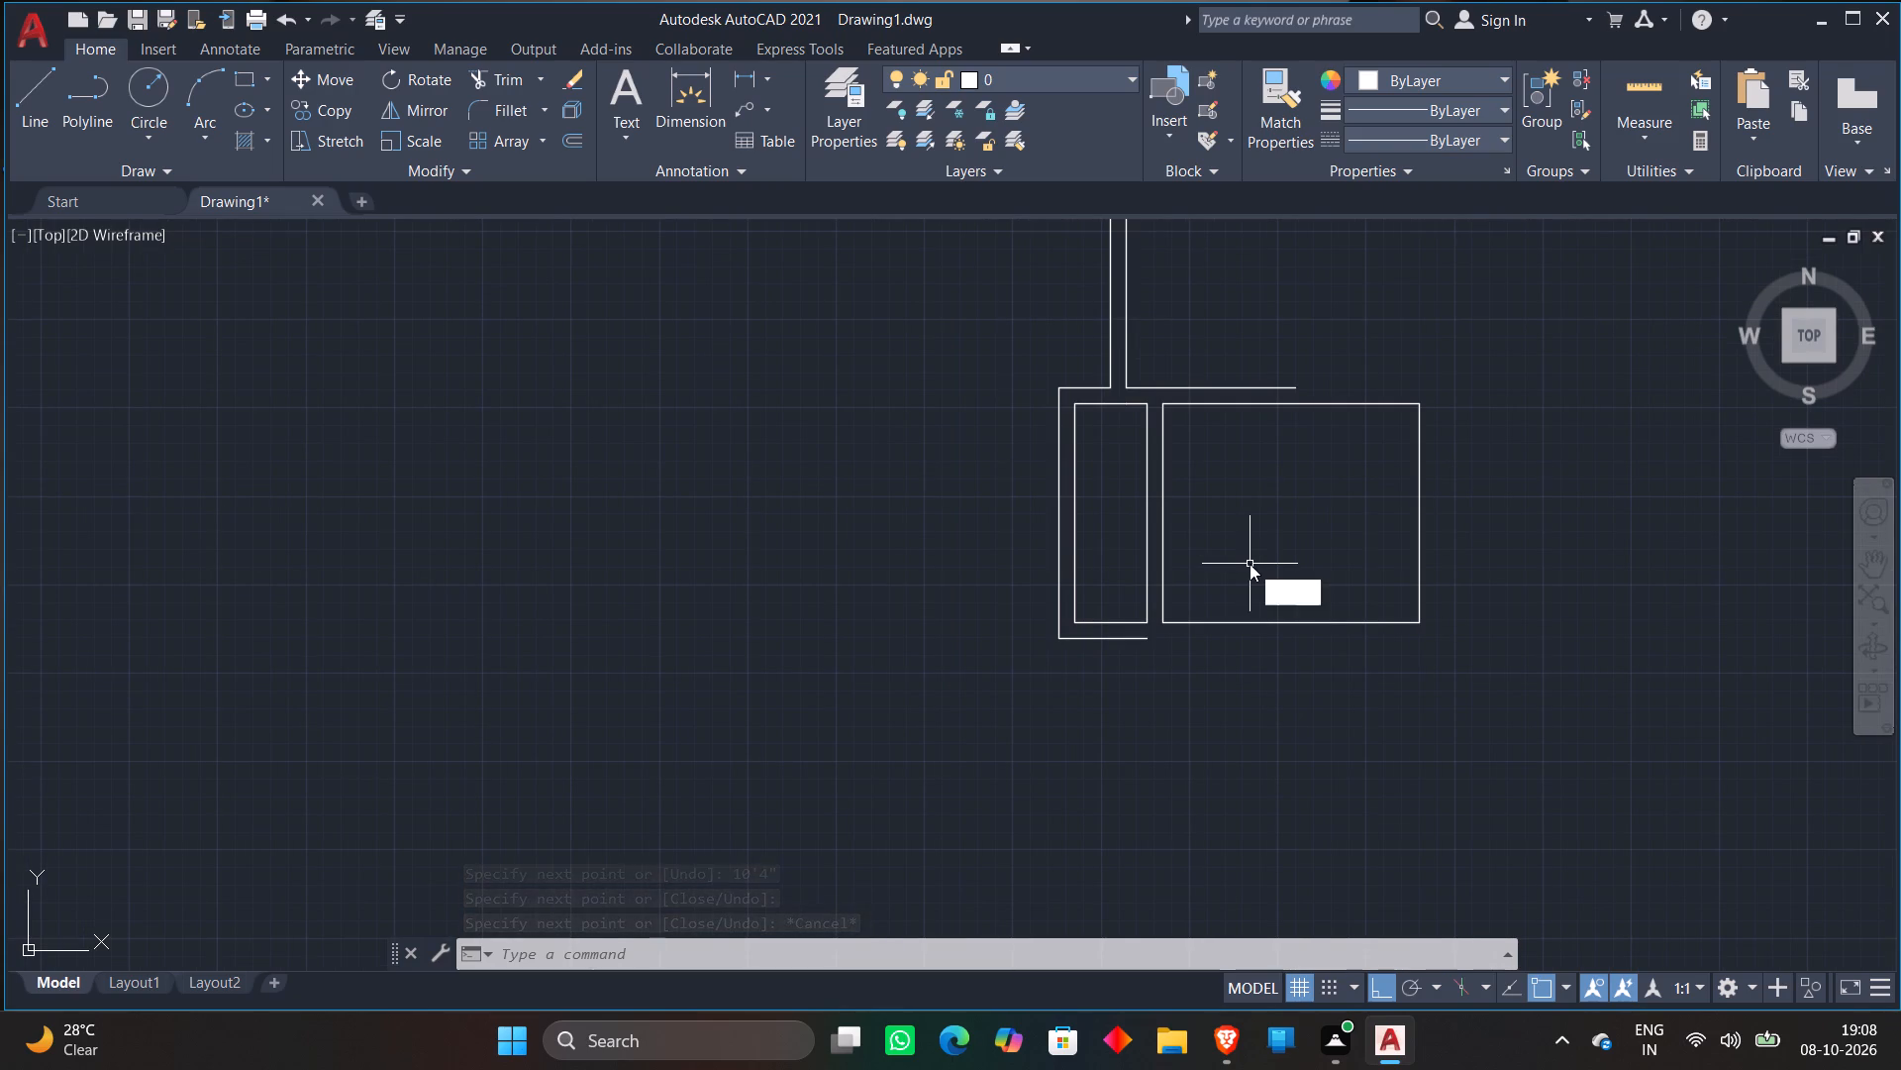
key("Return")
key("Return")
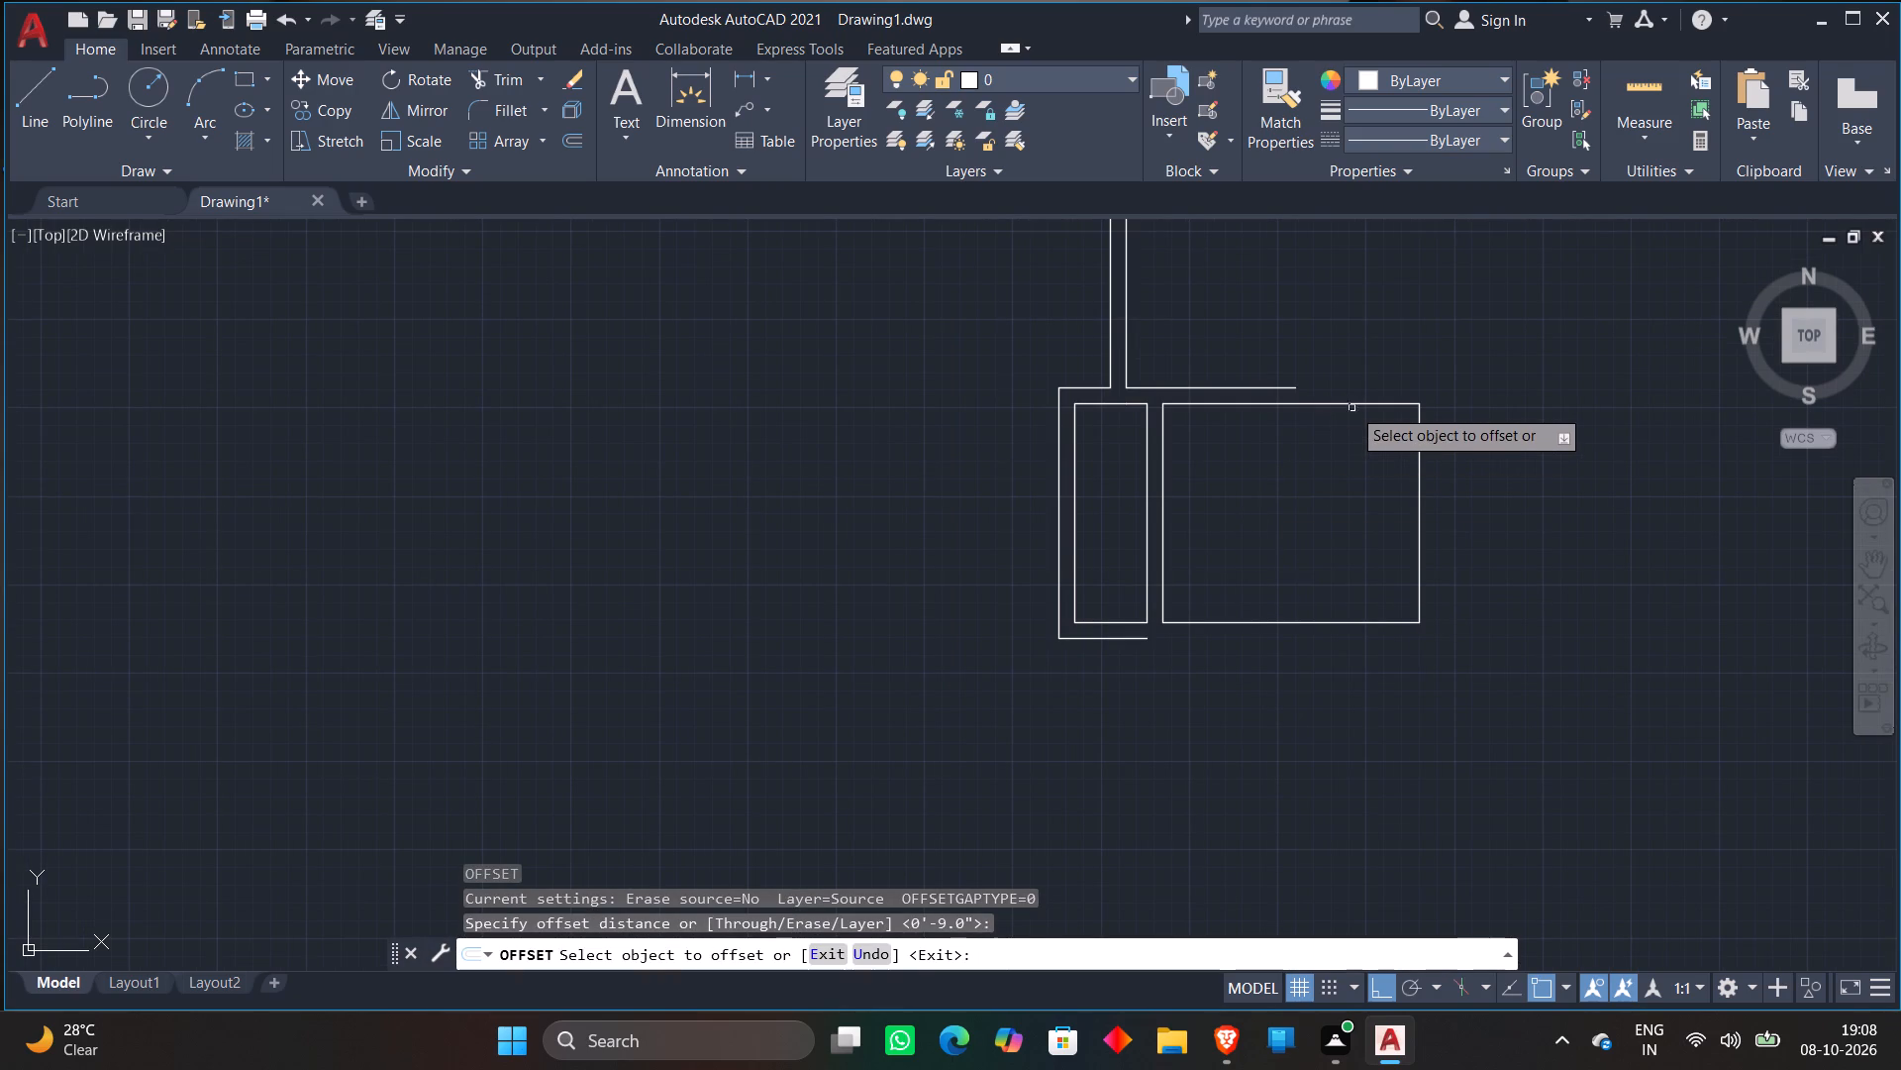
left_click(1351, 403)
left_click(1354, 368)
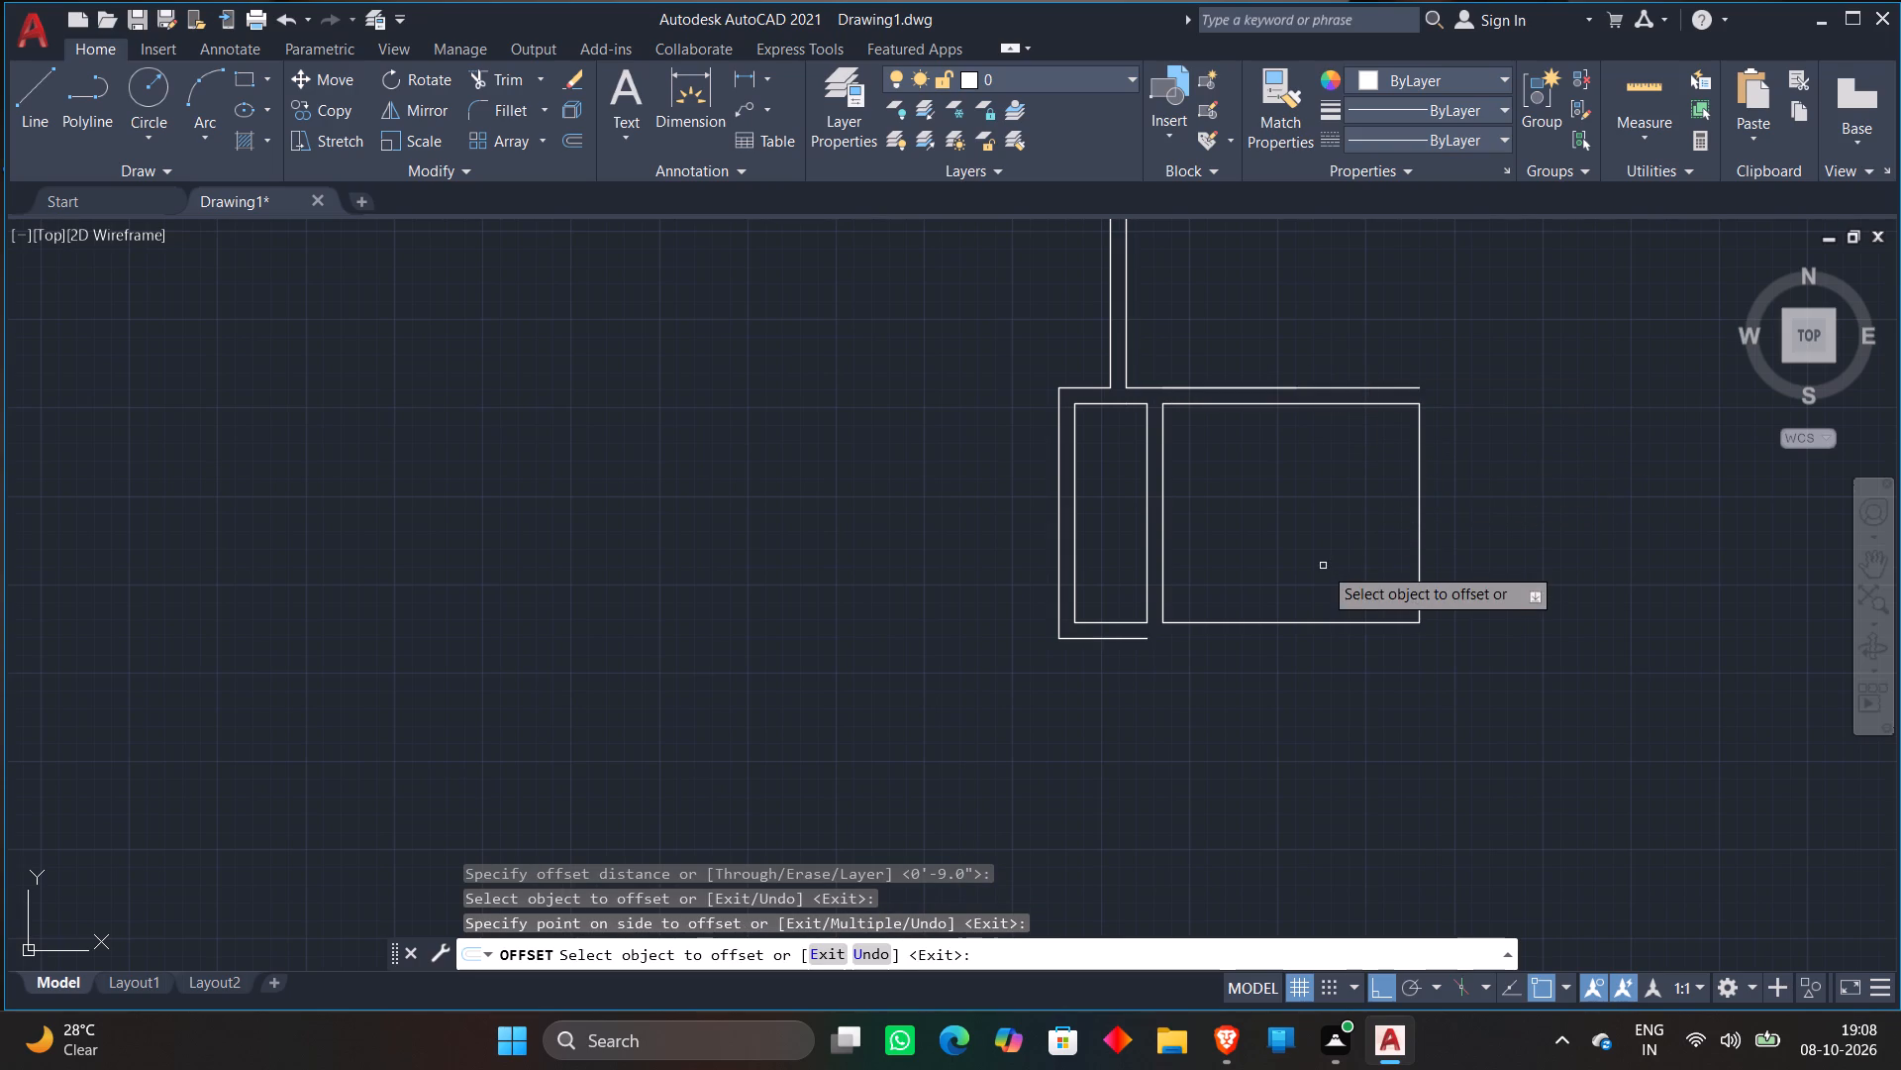
left_click(1284, 621)
left_click(1263, 659)
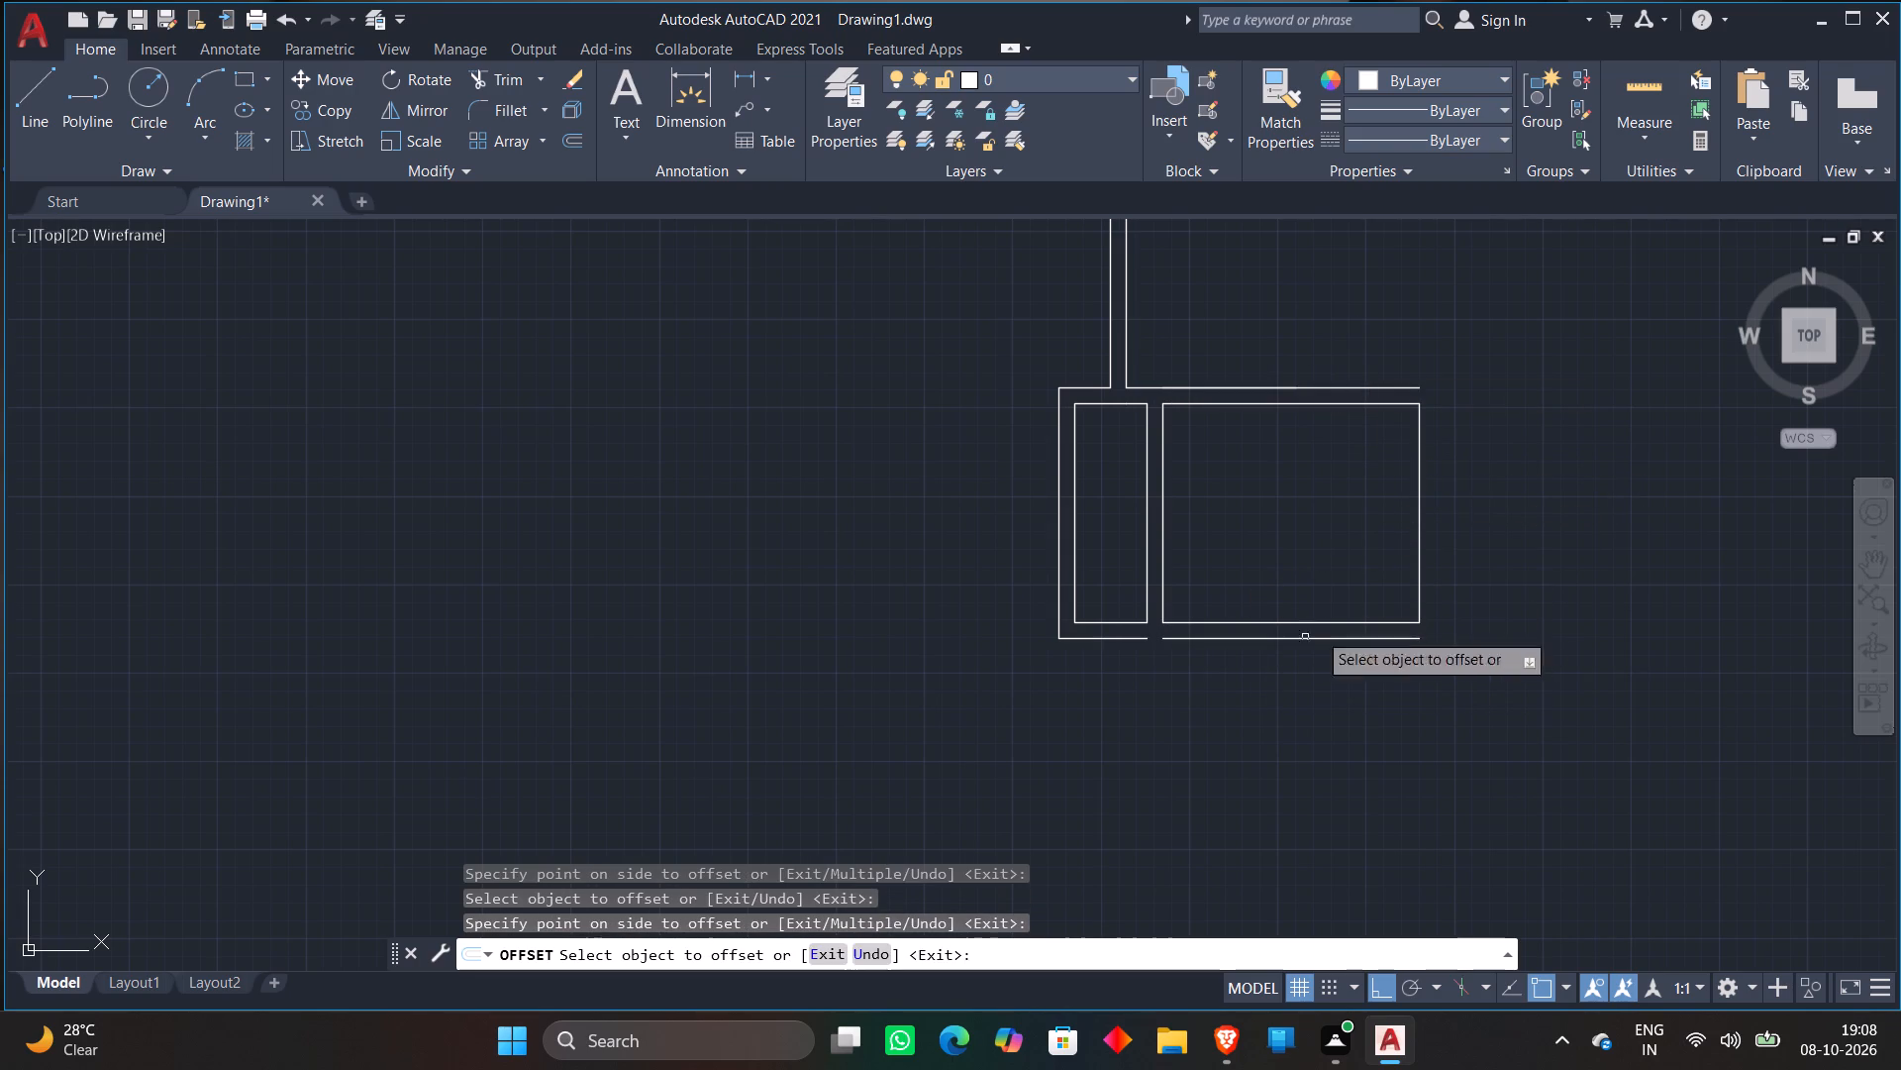
left_click(1422, 565)
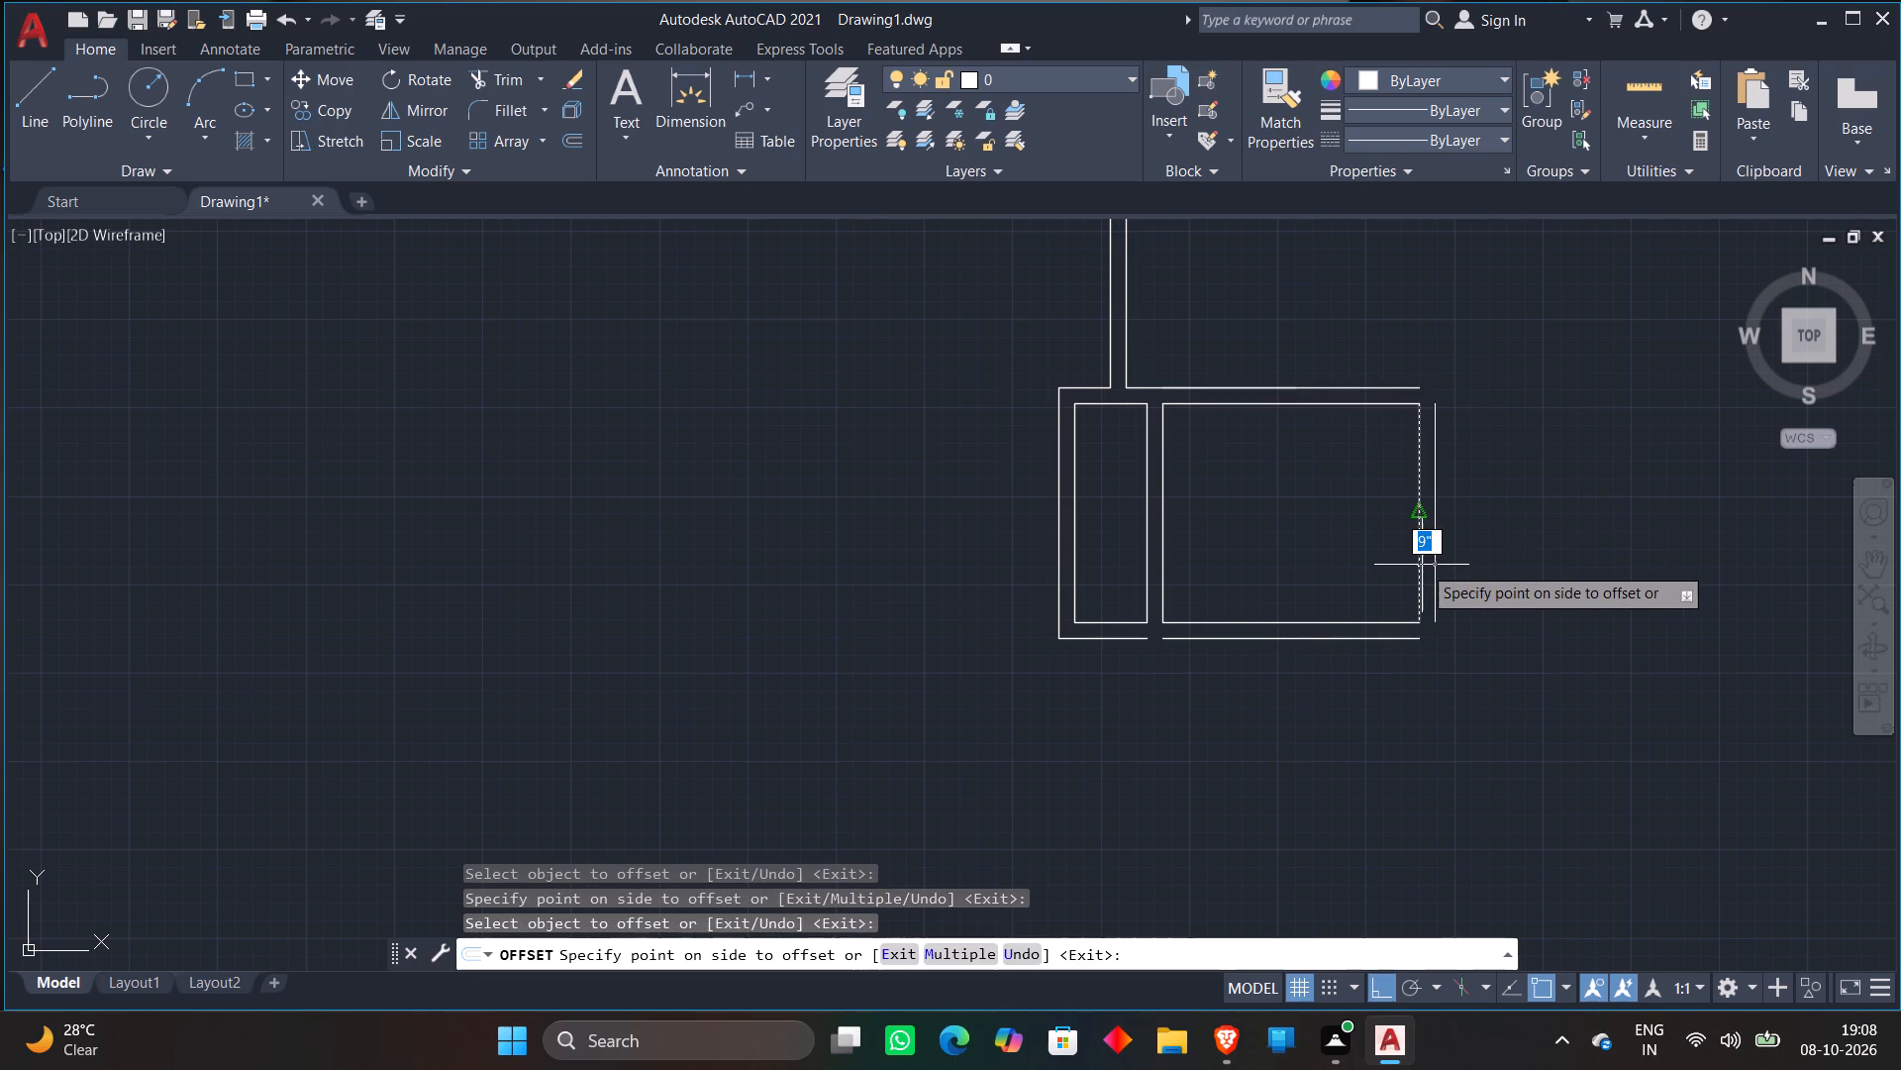
left_click(1454, 565)
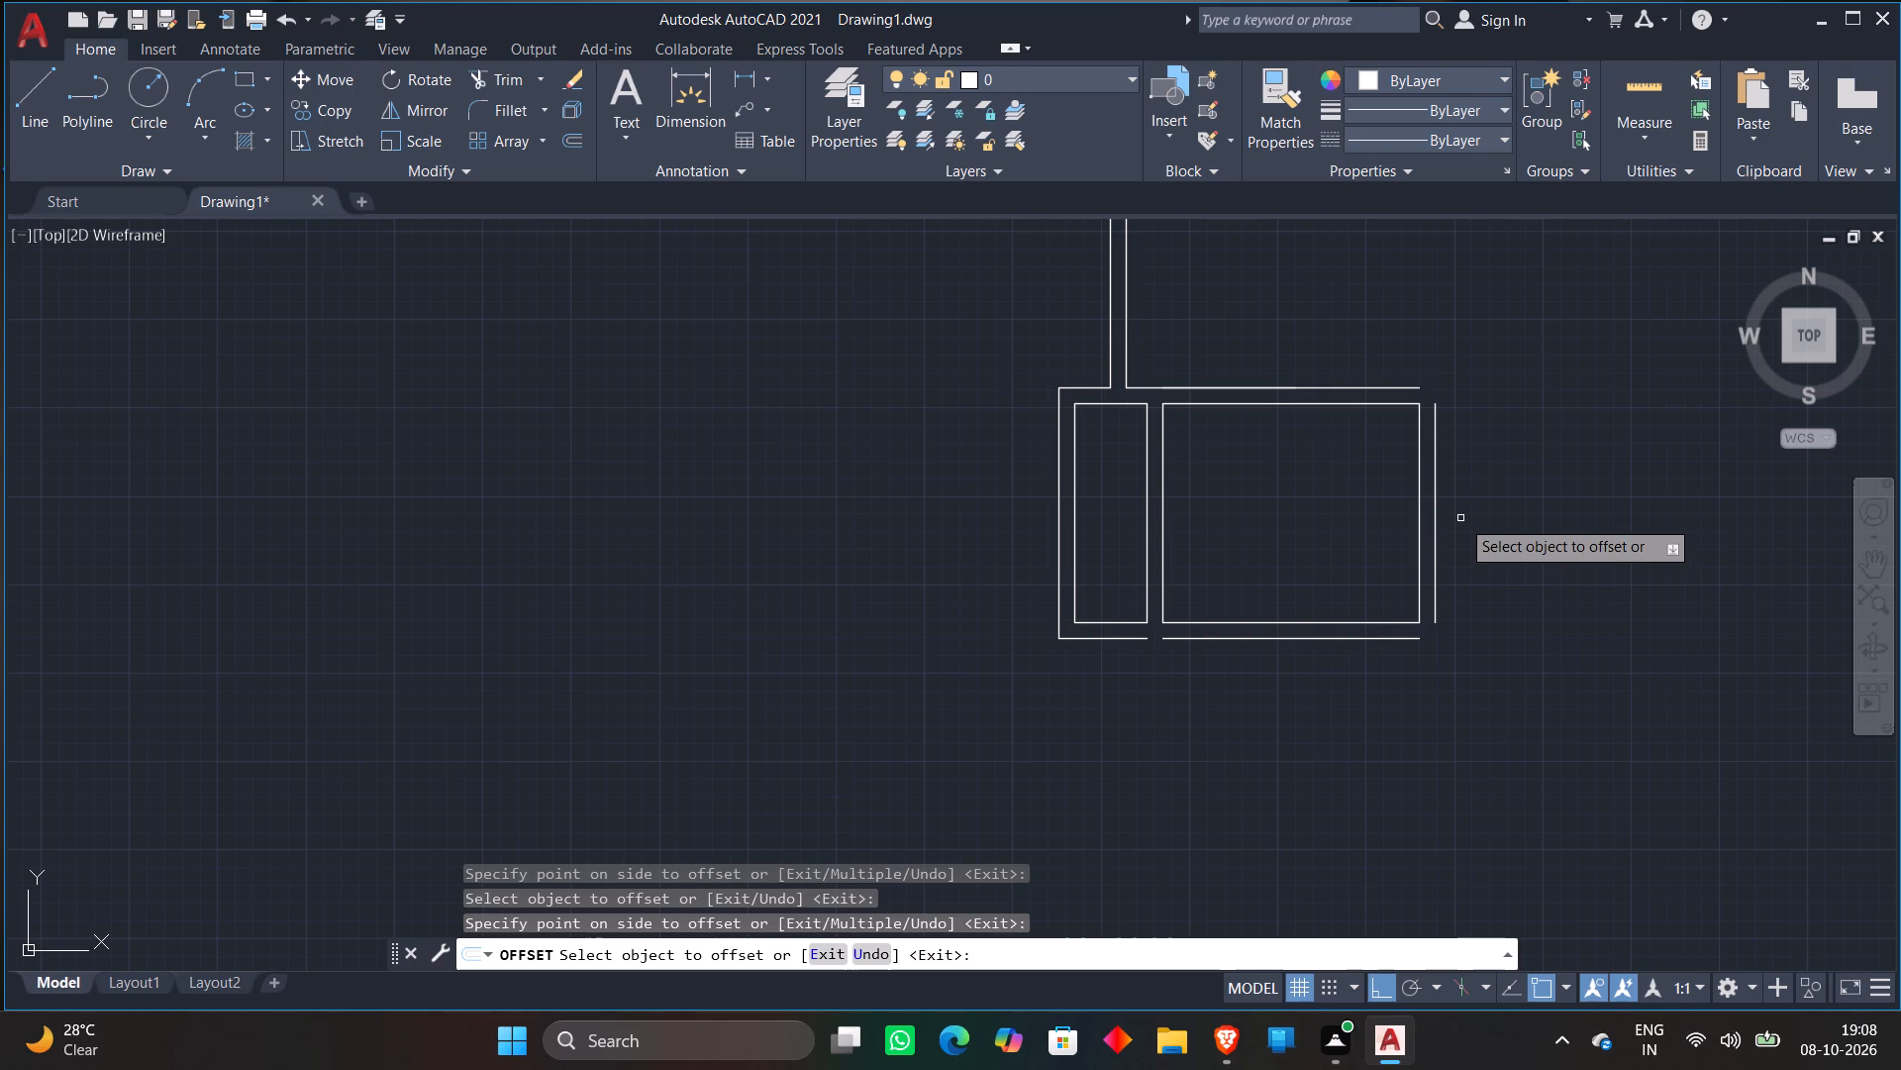
key("Escape")
Draw a 6' by 6' room of lines starting from the top end of the adjoining room's outer right wall line, using that wall as its left side.
middle_click_drag(1531, 381, 1248, 457)
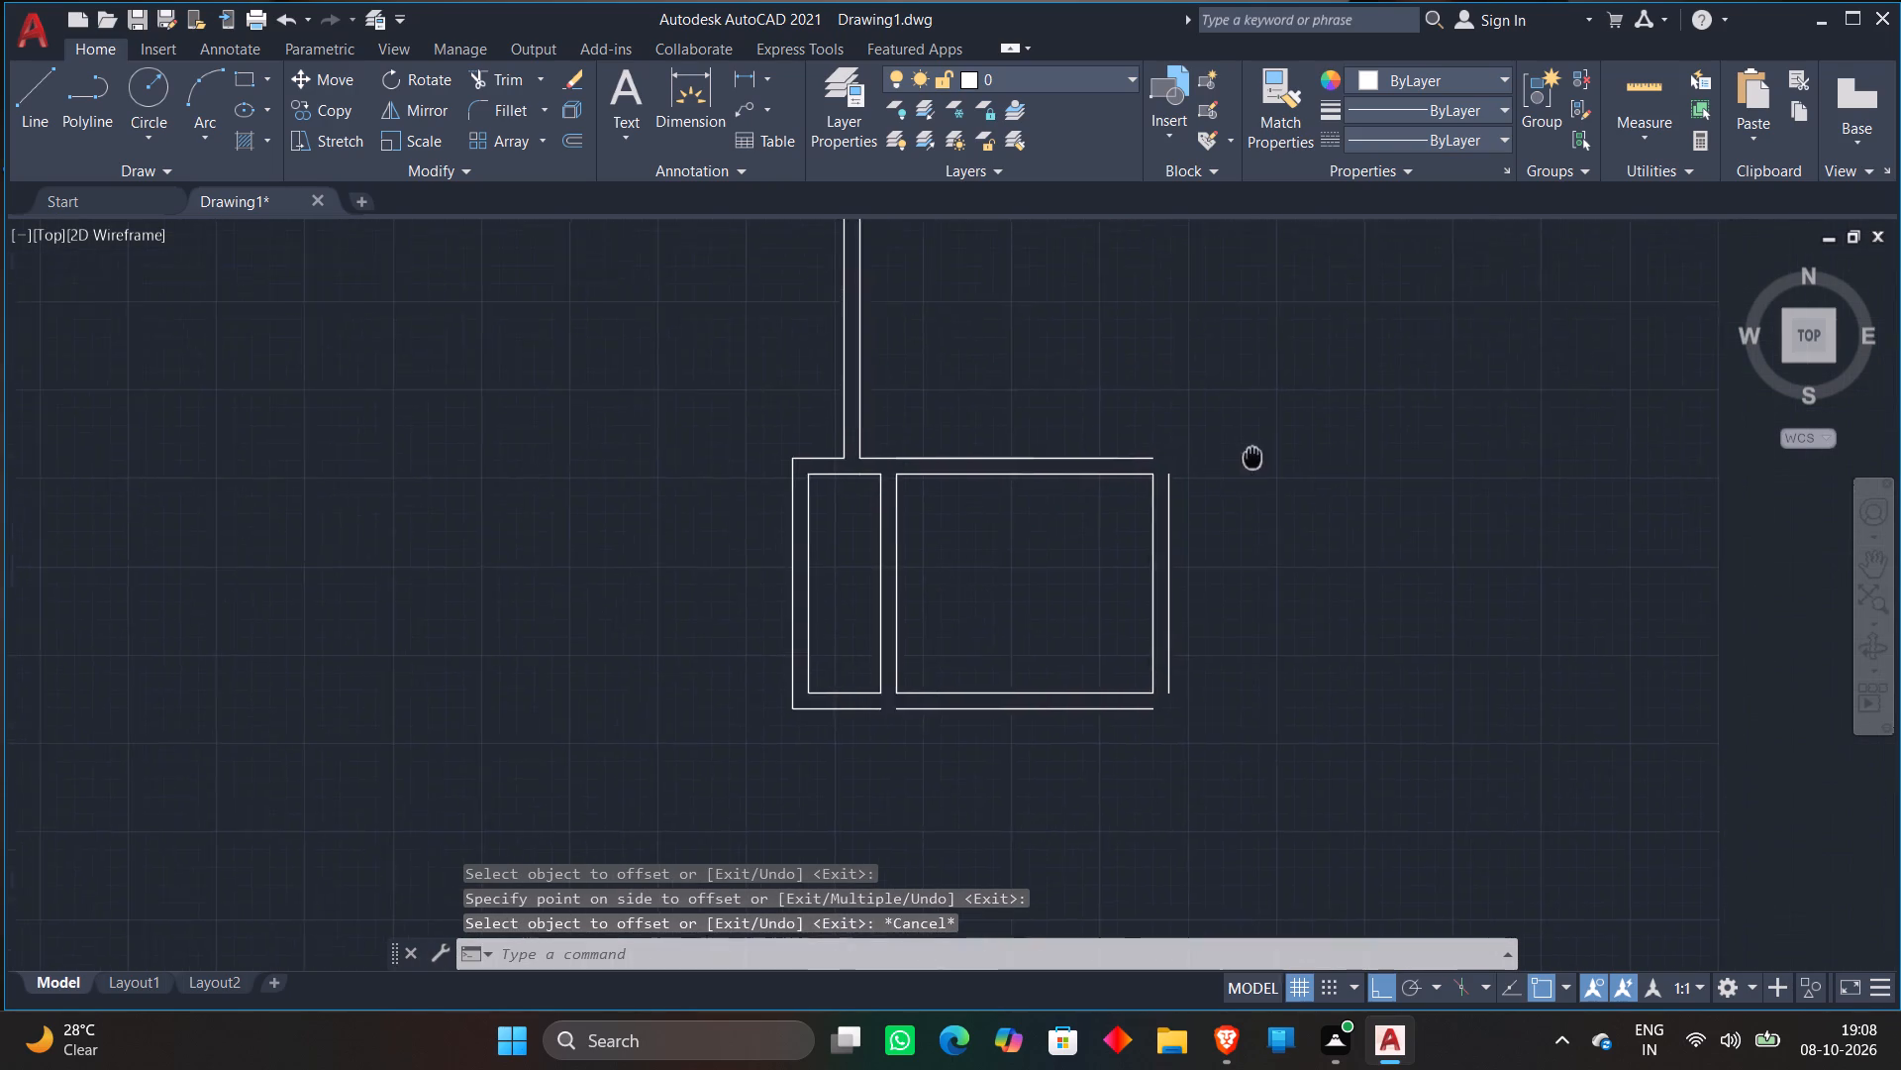
middle_click_drag(1248, 457, 1114, 488)
scroll(1114, 471, "up", 2)
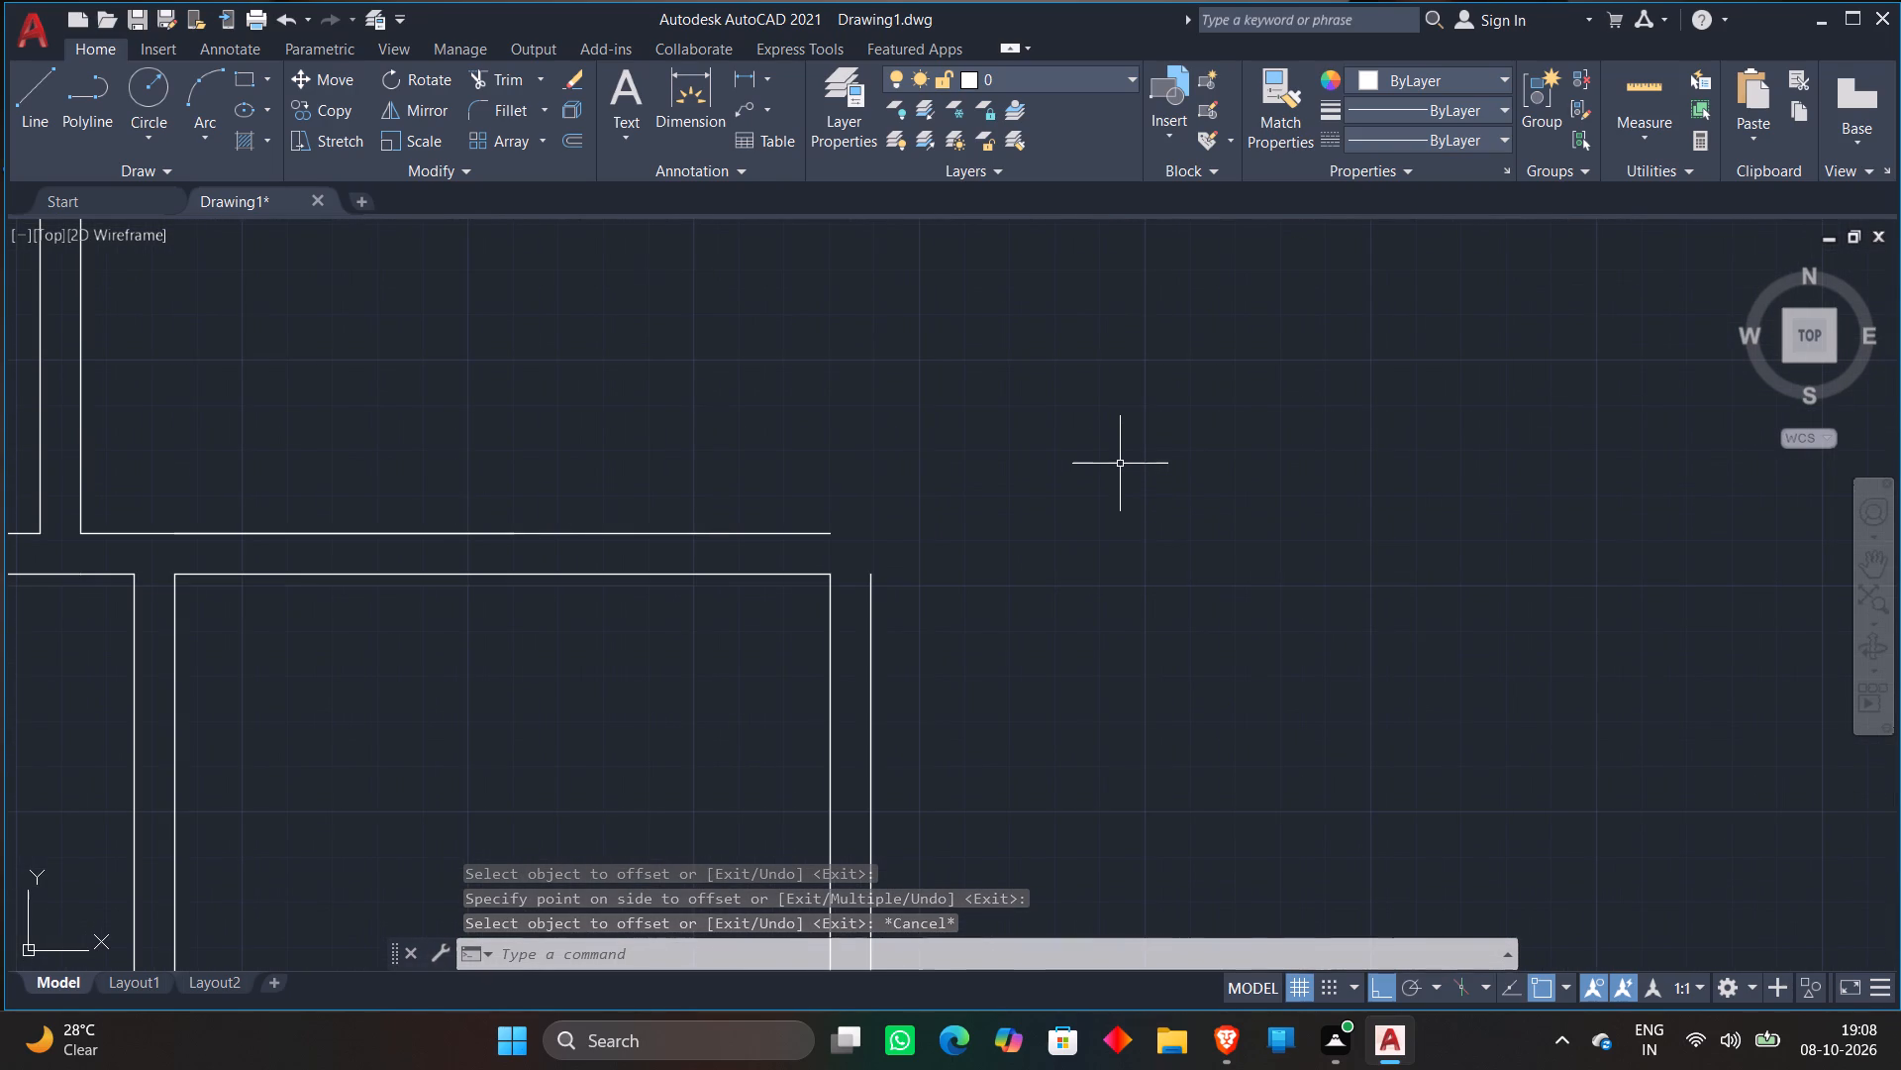
key("l")
key("Return")
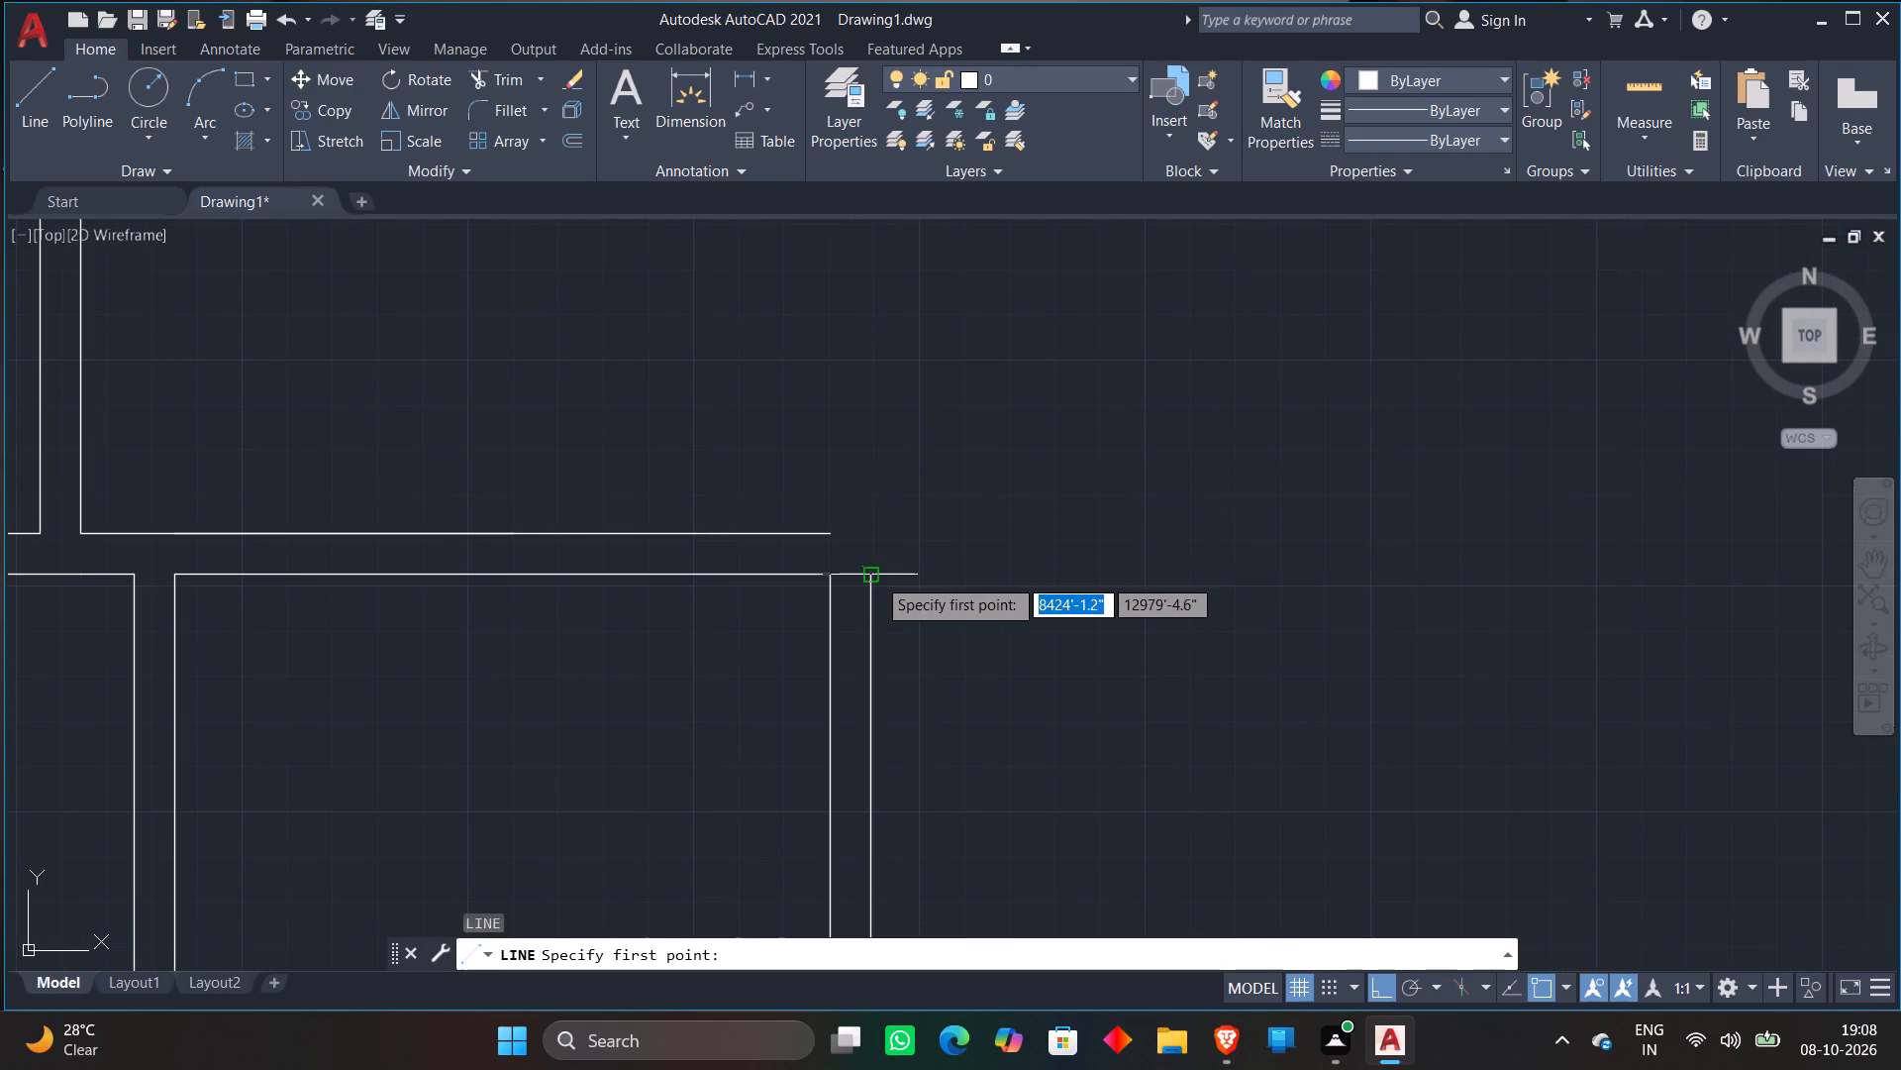
left_click(877, 576)
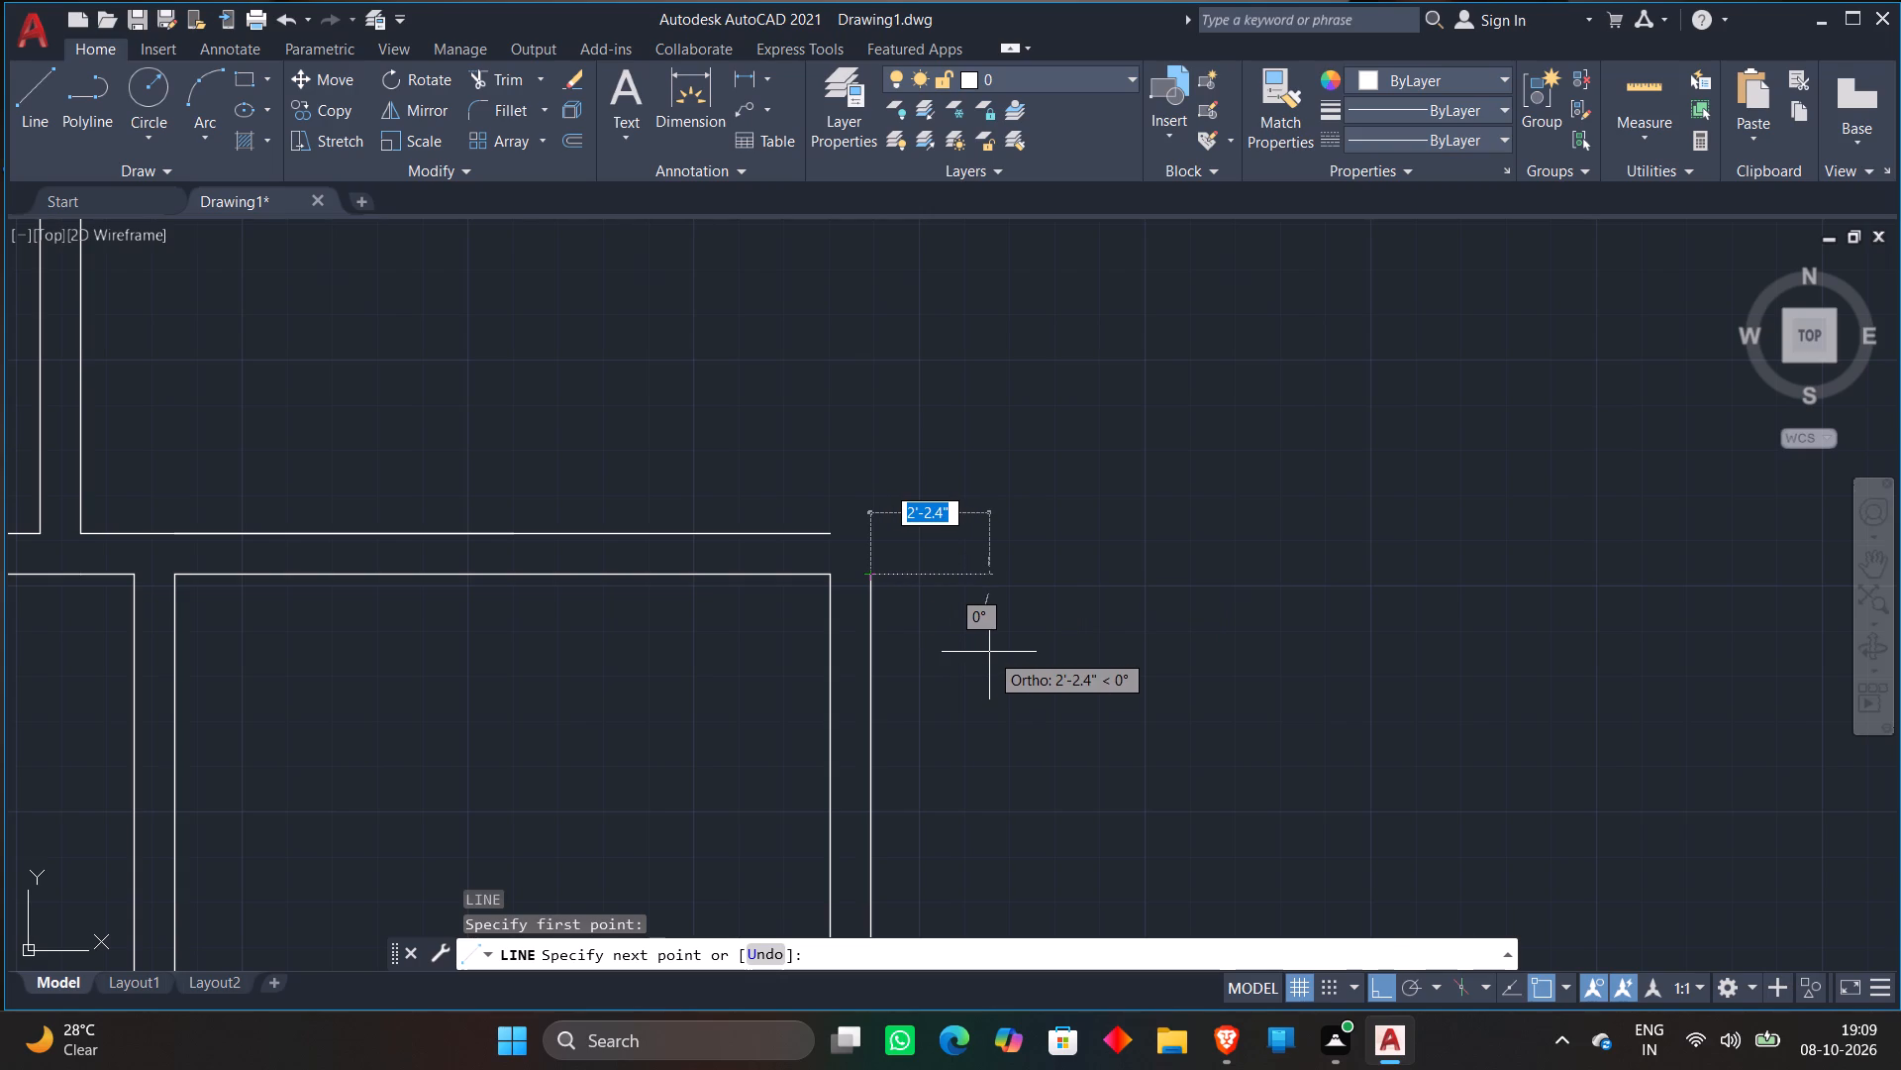
type("6'")
key("Return")
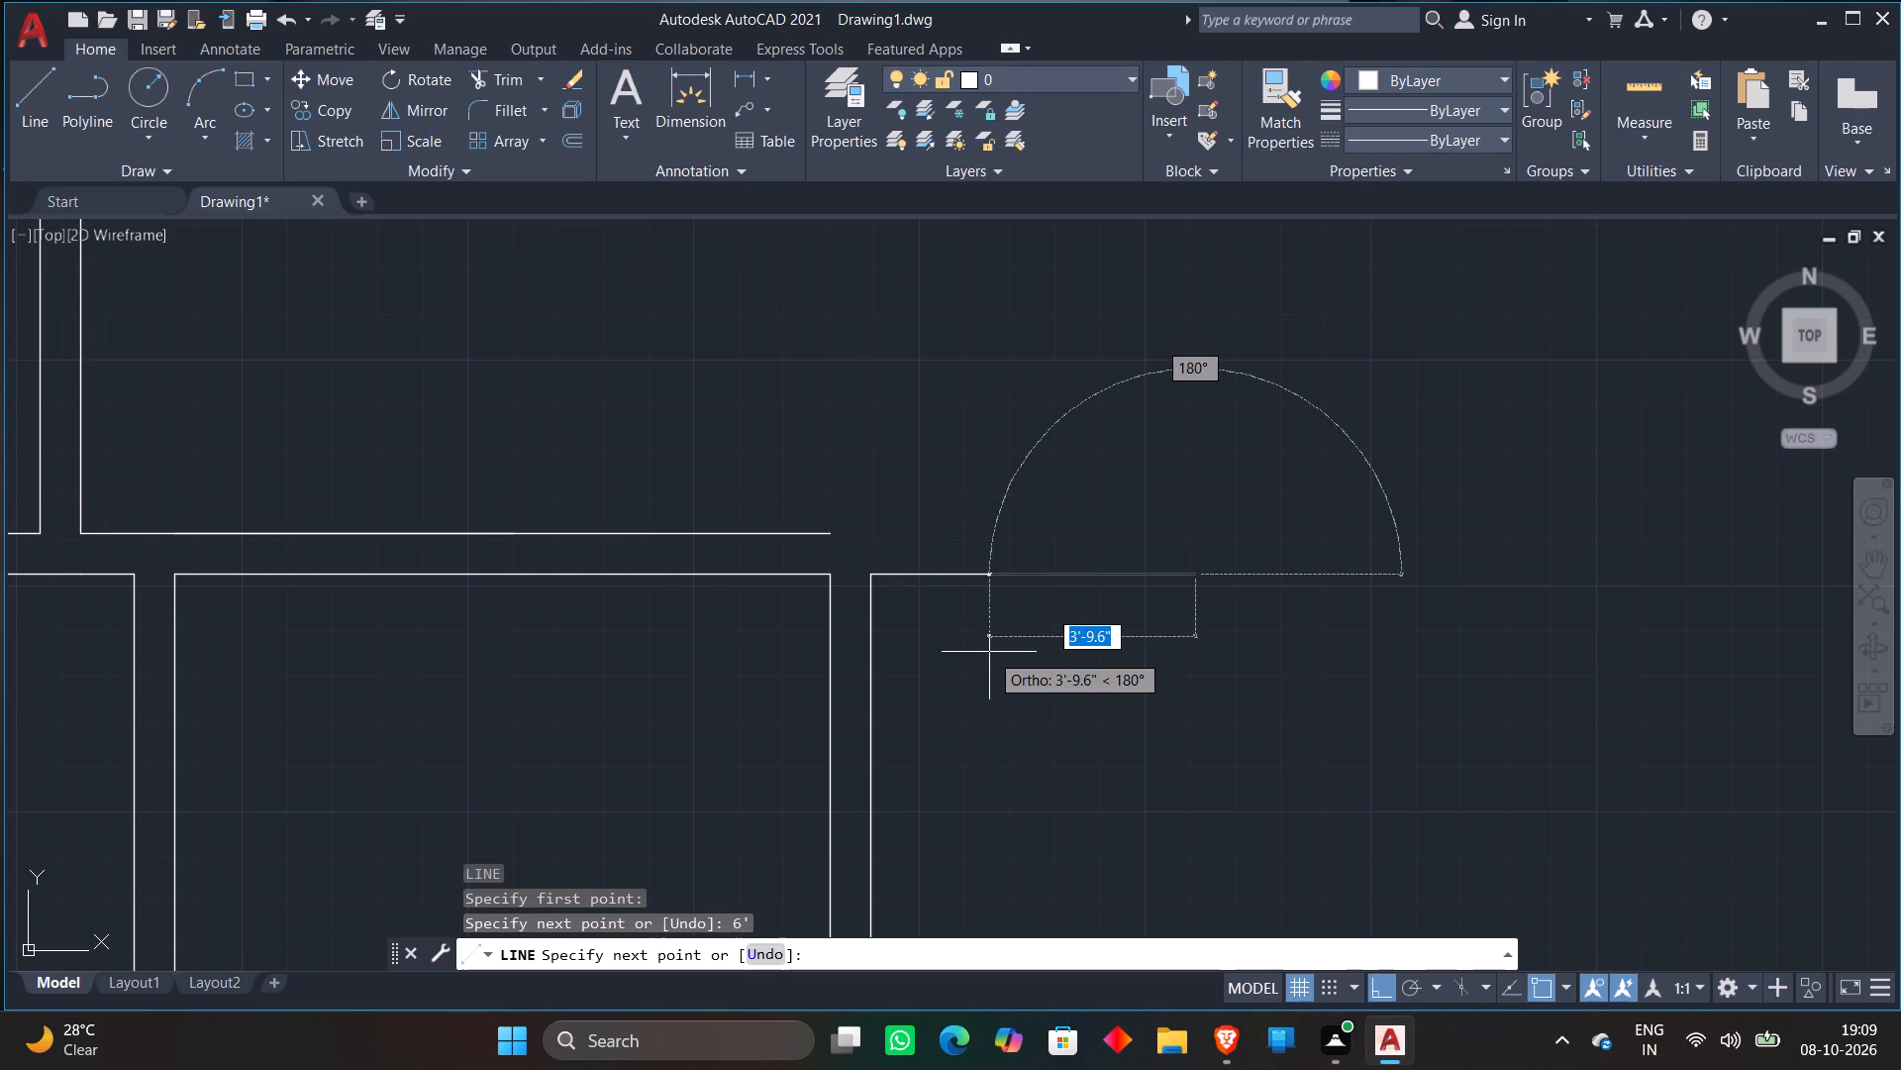
scroll(1420, 727, "down", 2)
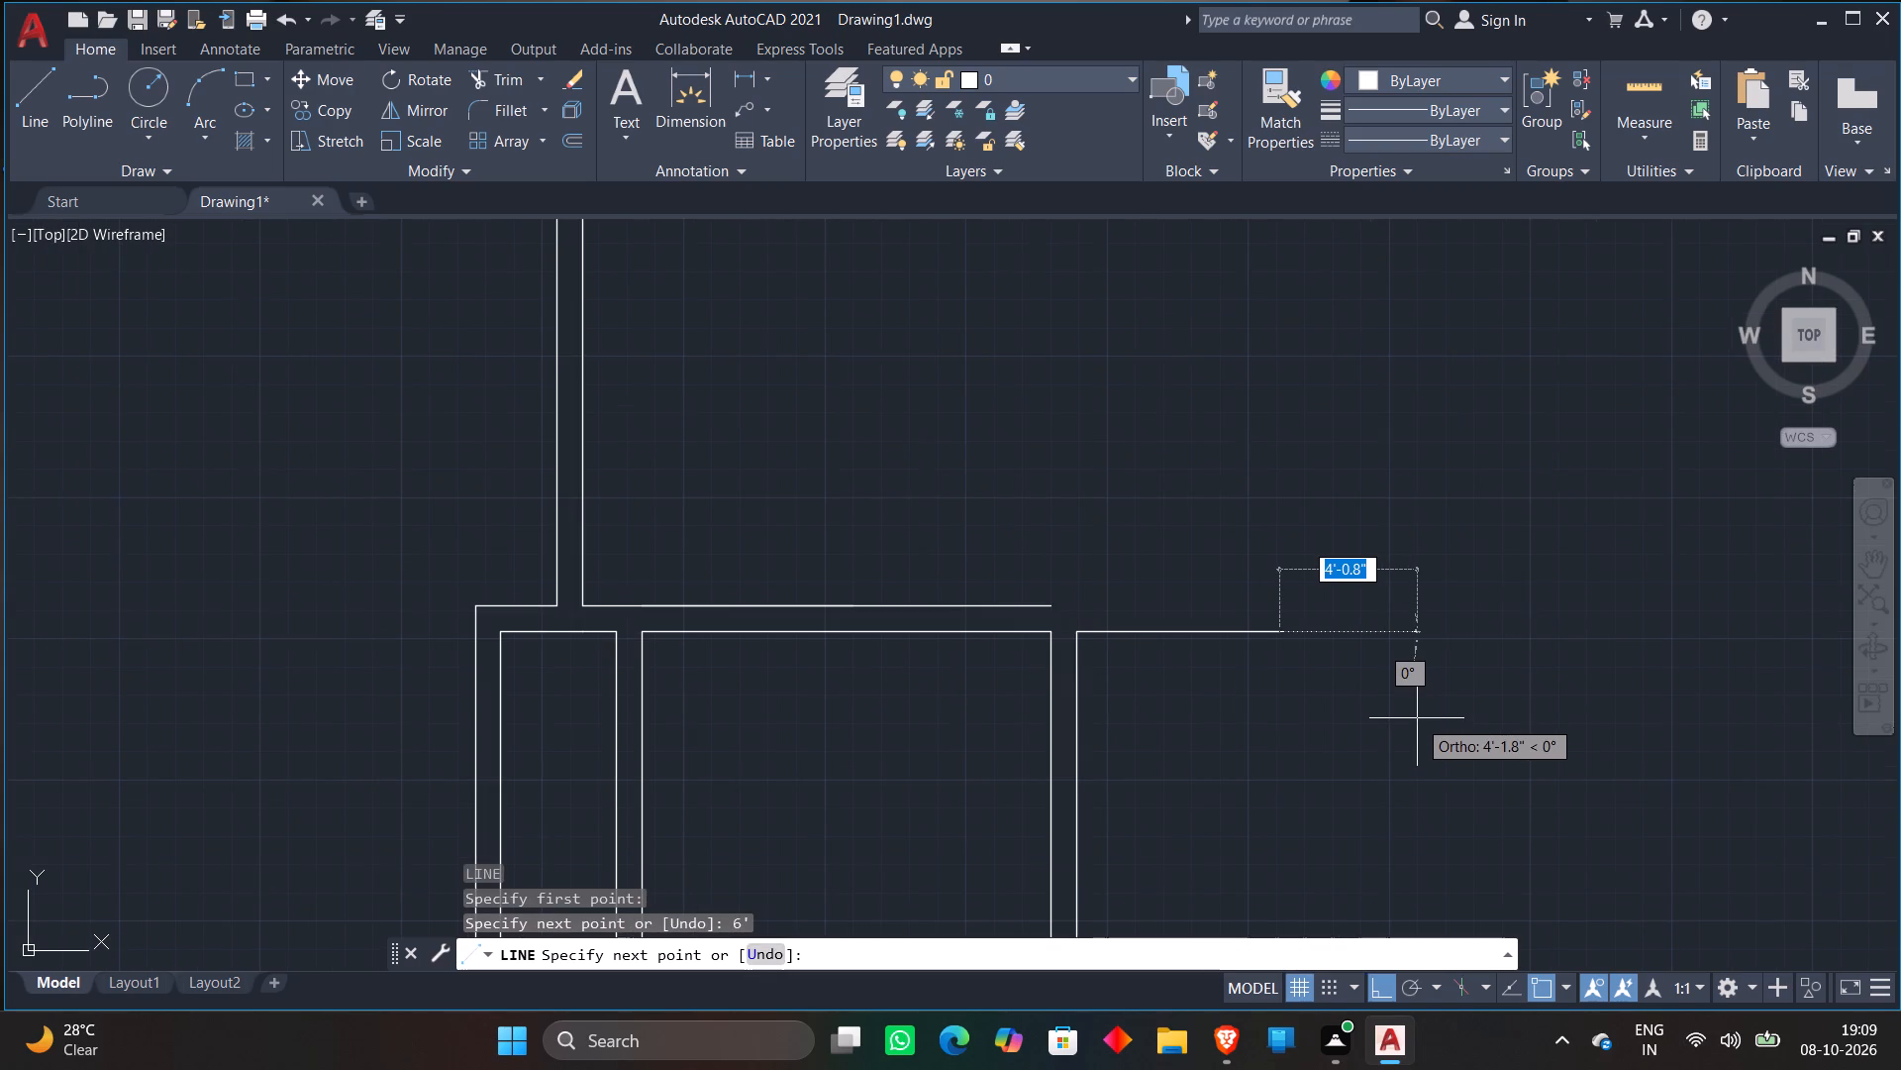
type("6'")
key("Return")
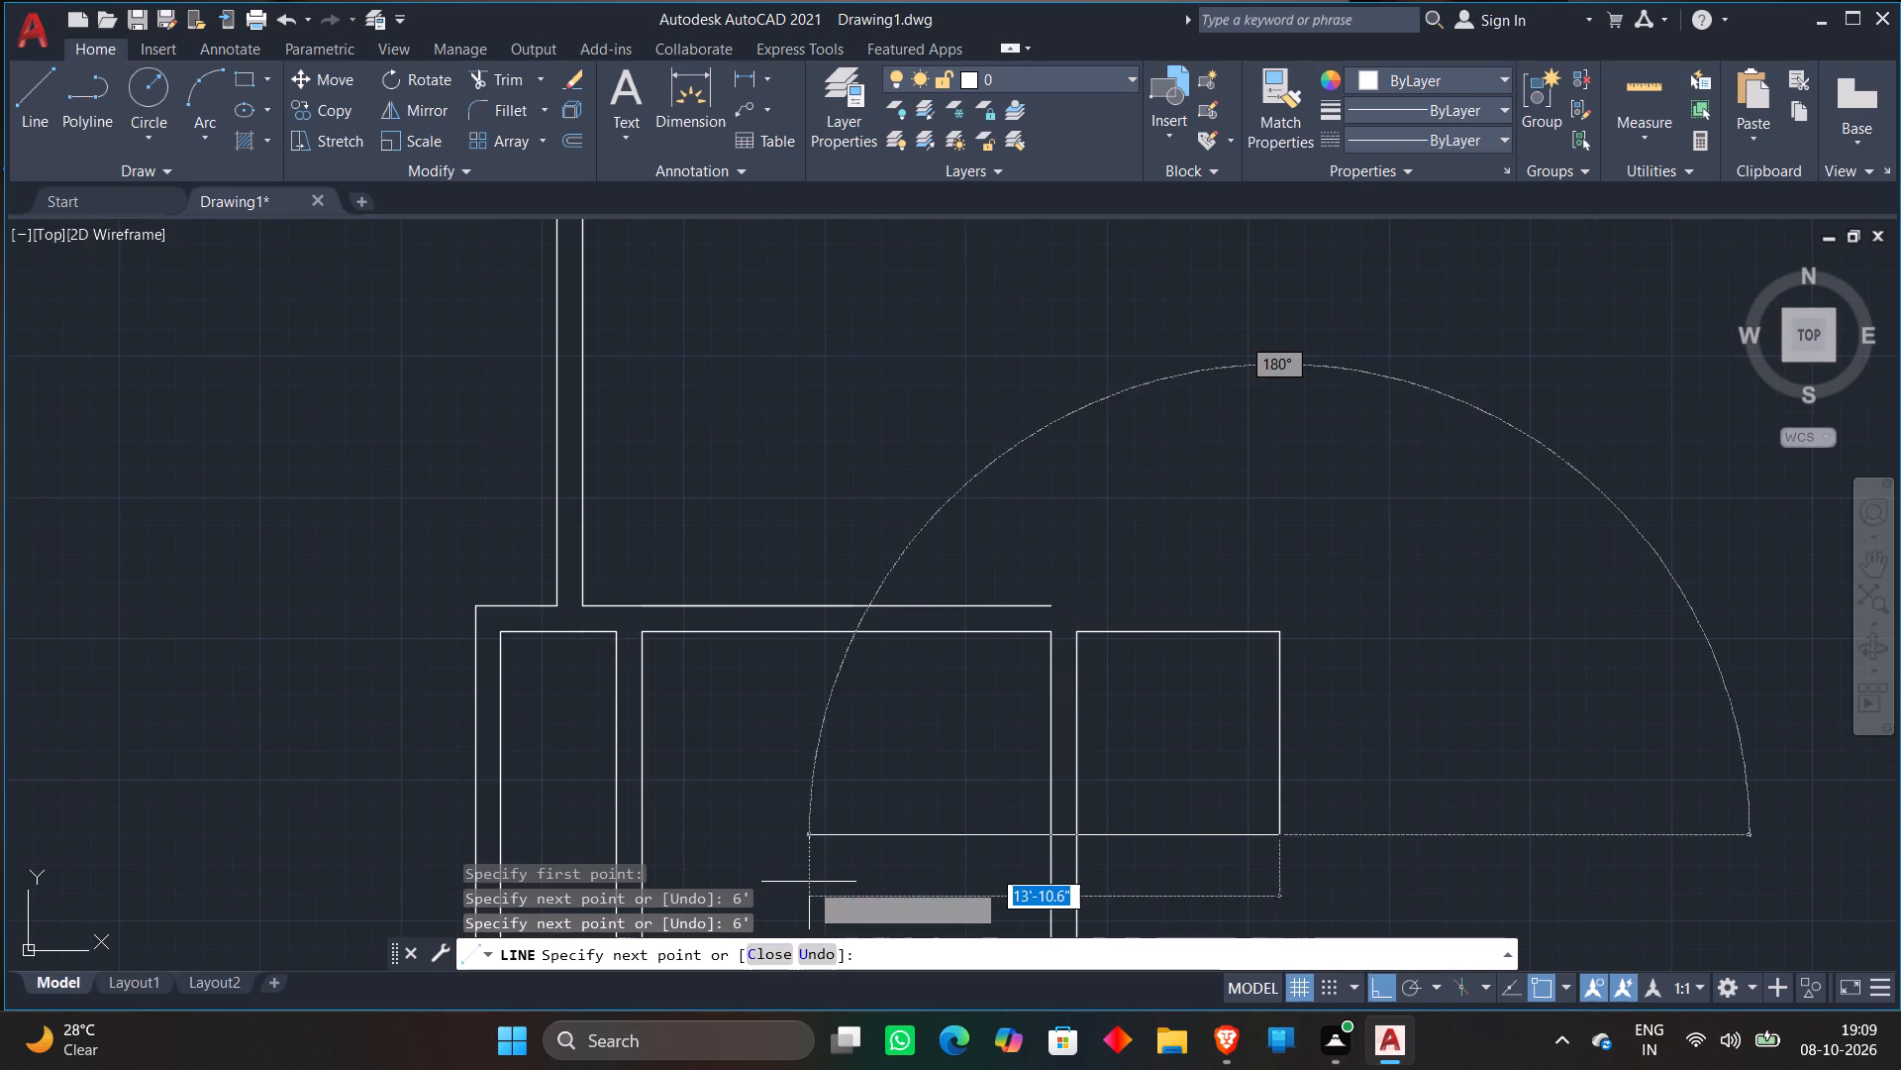
type("6'")
key("Return")
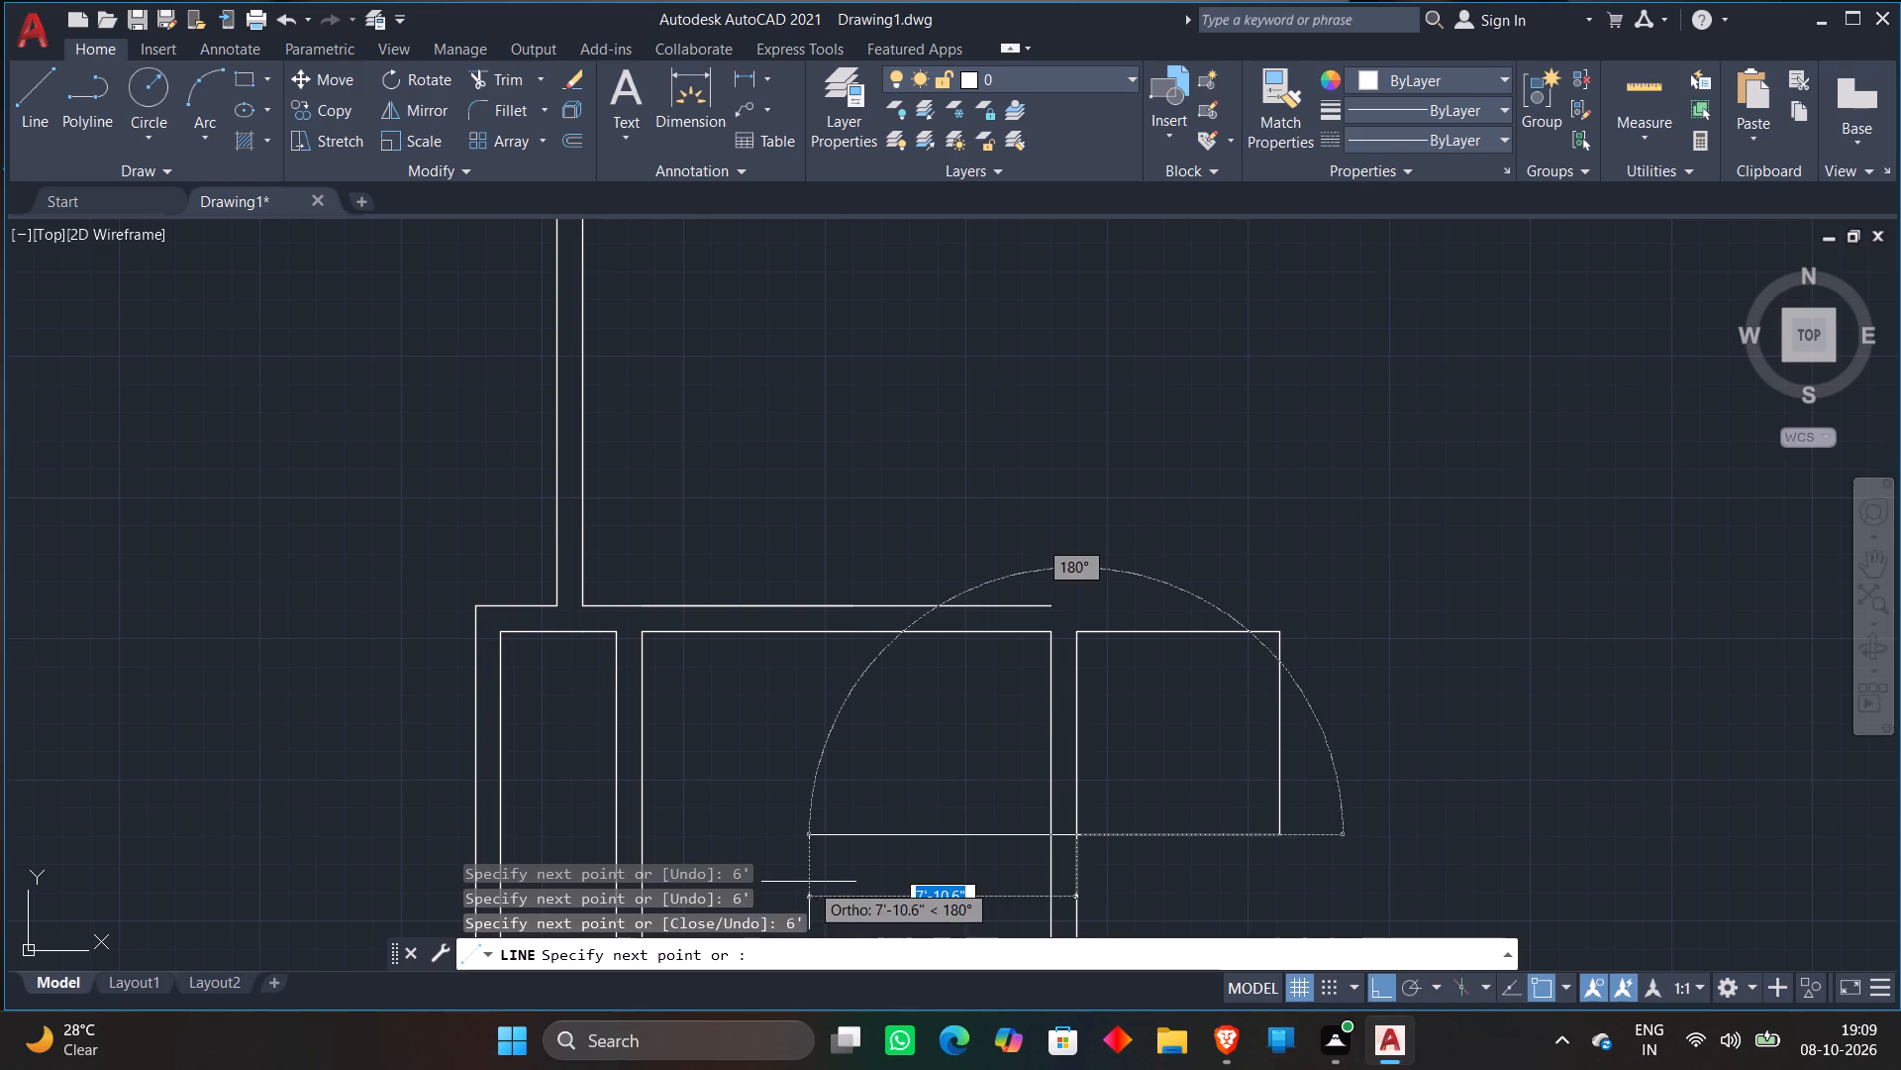
key("Escape")
Offset the top, right and bottom lines of the 6' square room outward by 9".
scroll(1249, 468, "down", 2)
key("o")
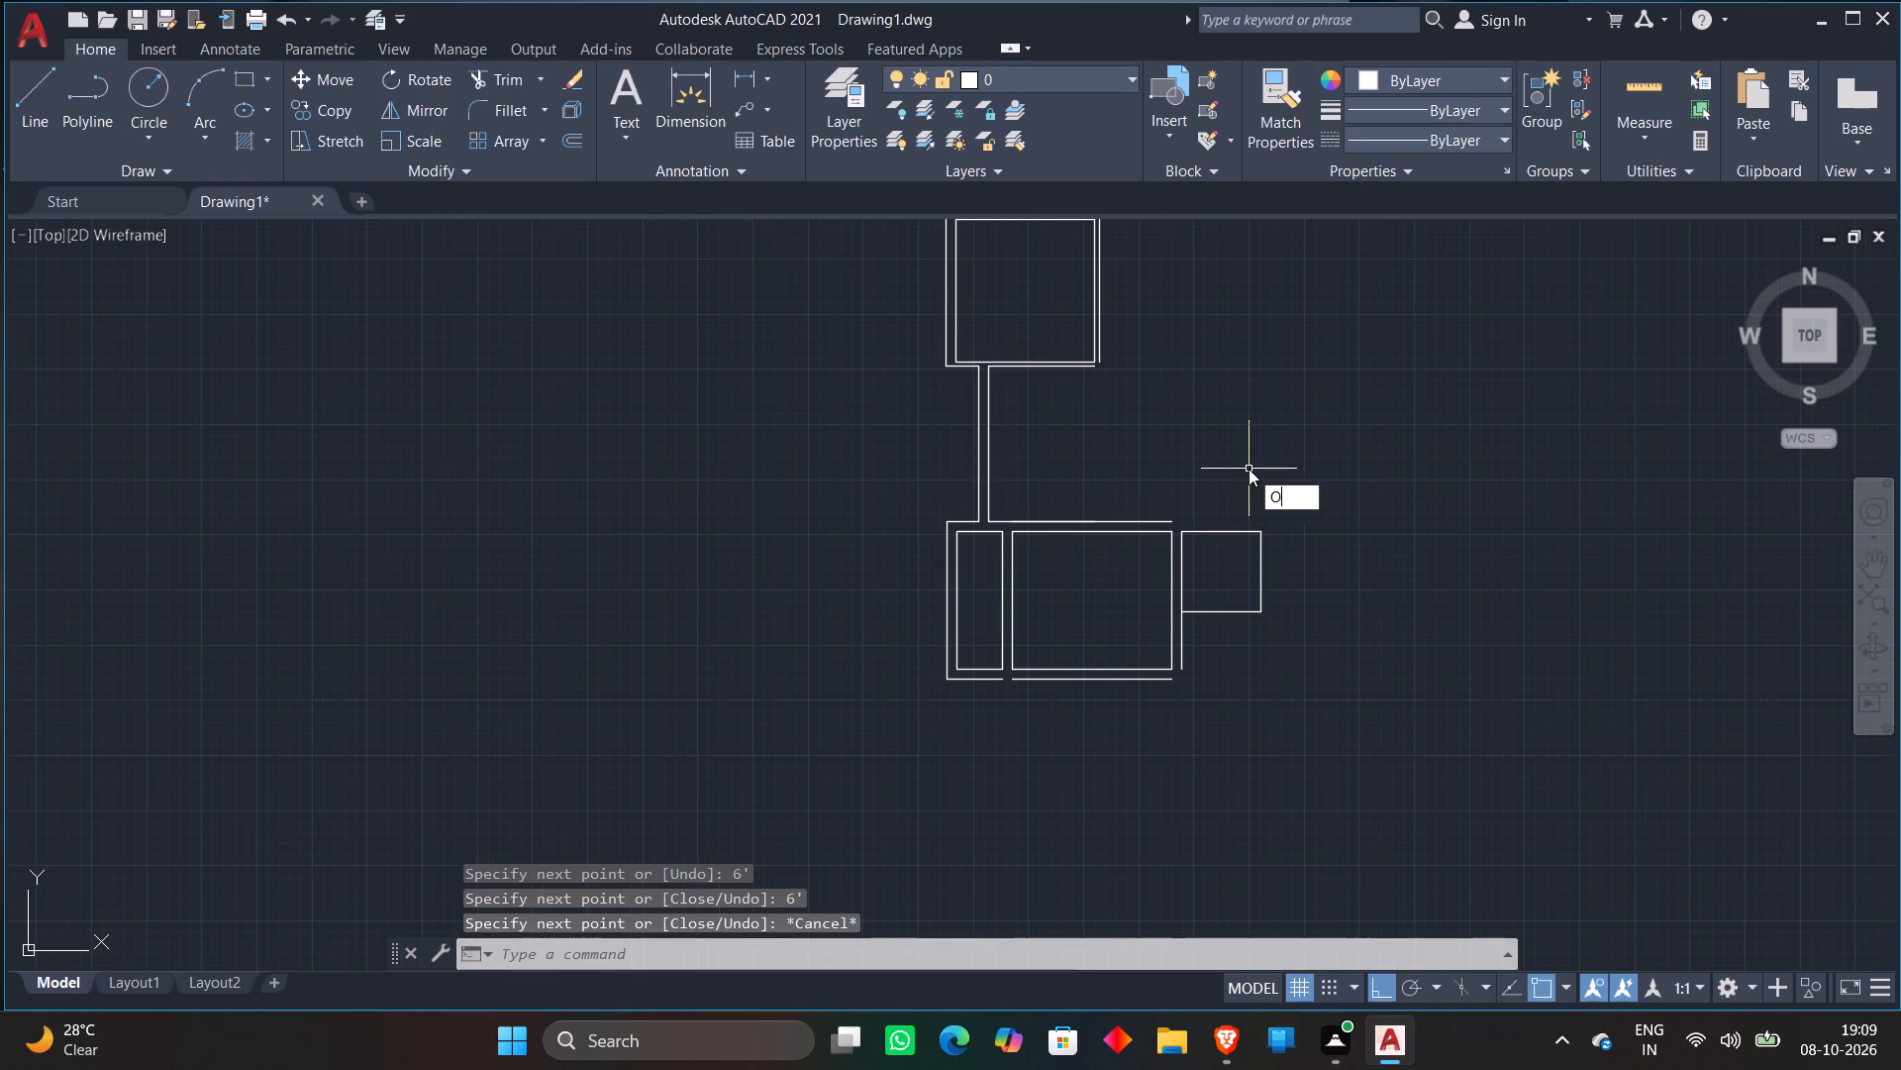
key("Return")
key("4")
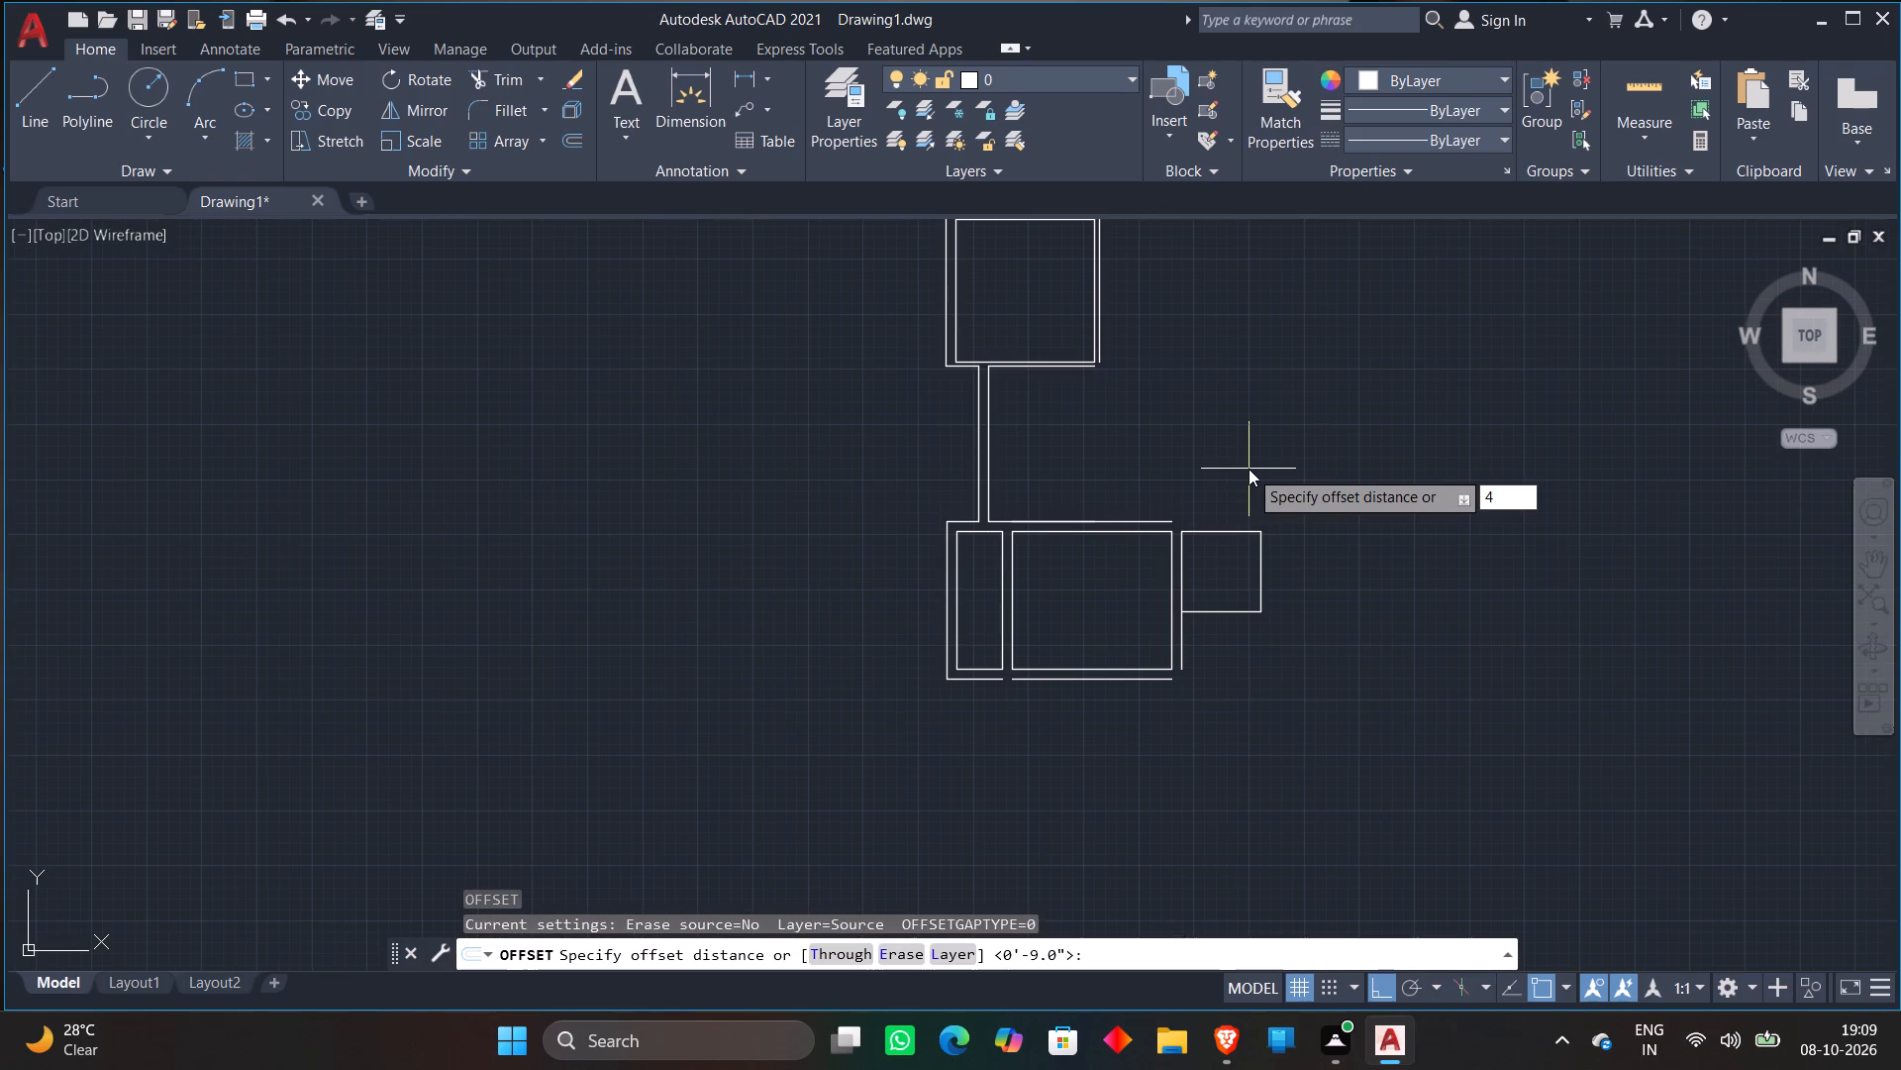
key("BackSpace")
type("9\"")
key("Return")
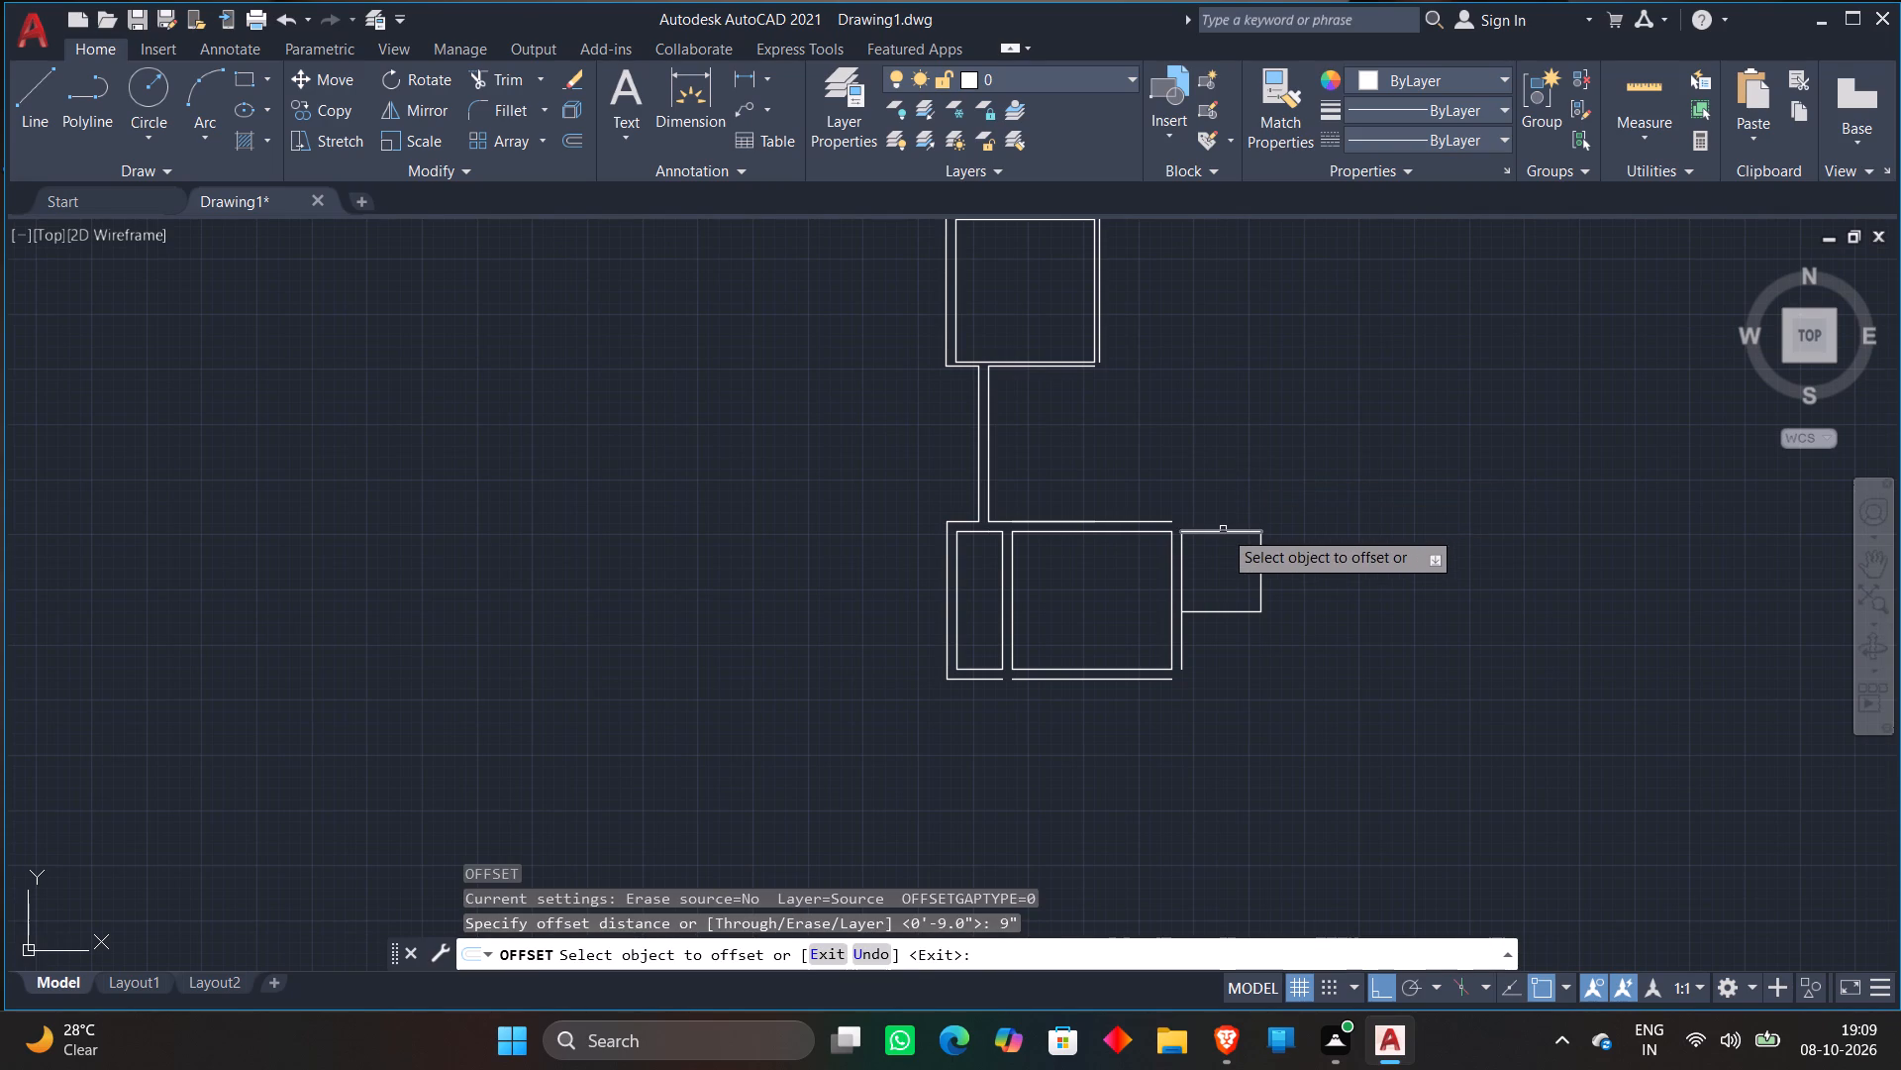
left_click(1223, 529)
left_click(1222, 512)
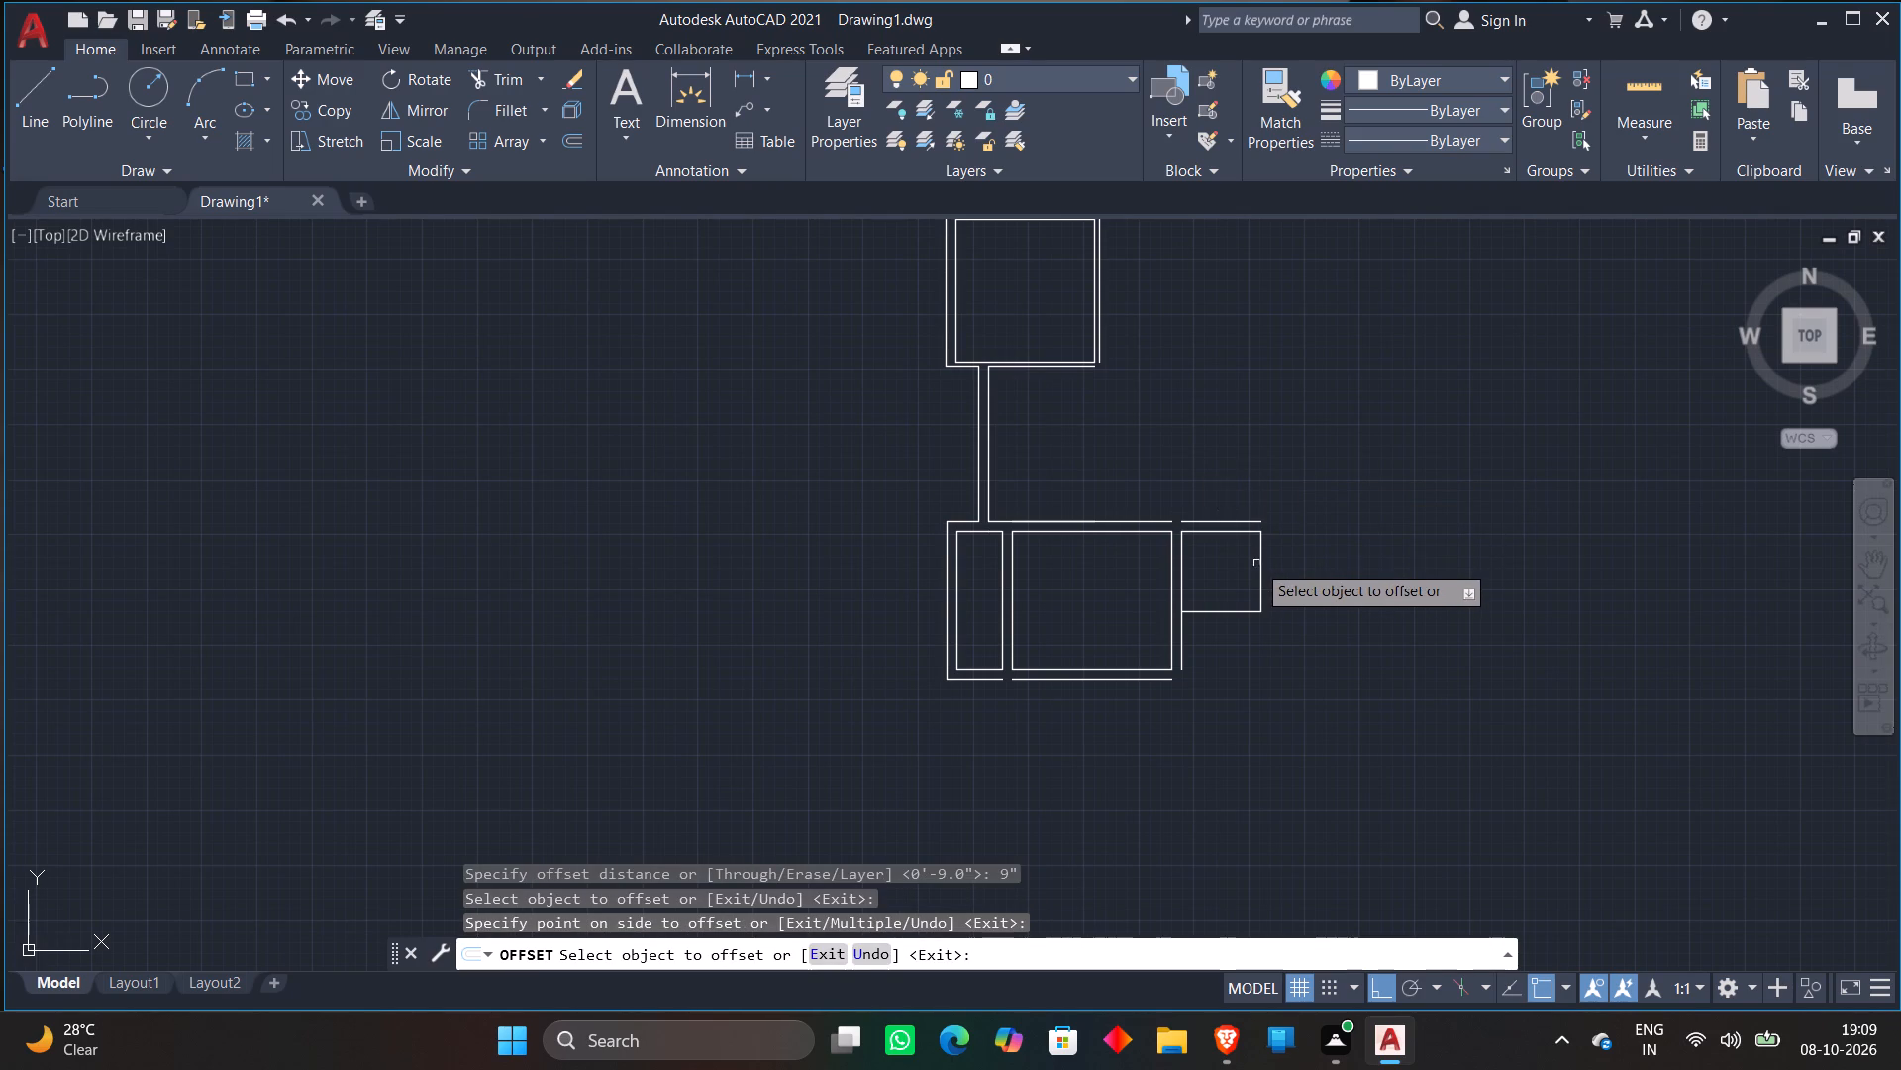
left_click(1261, 570)
left_click(1293, 571)
left_click(1251, 609)
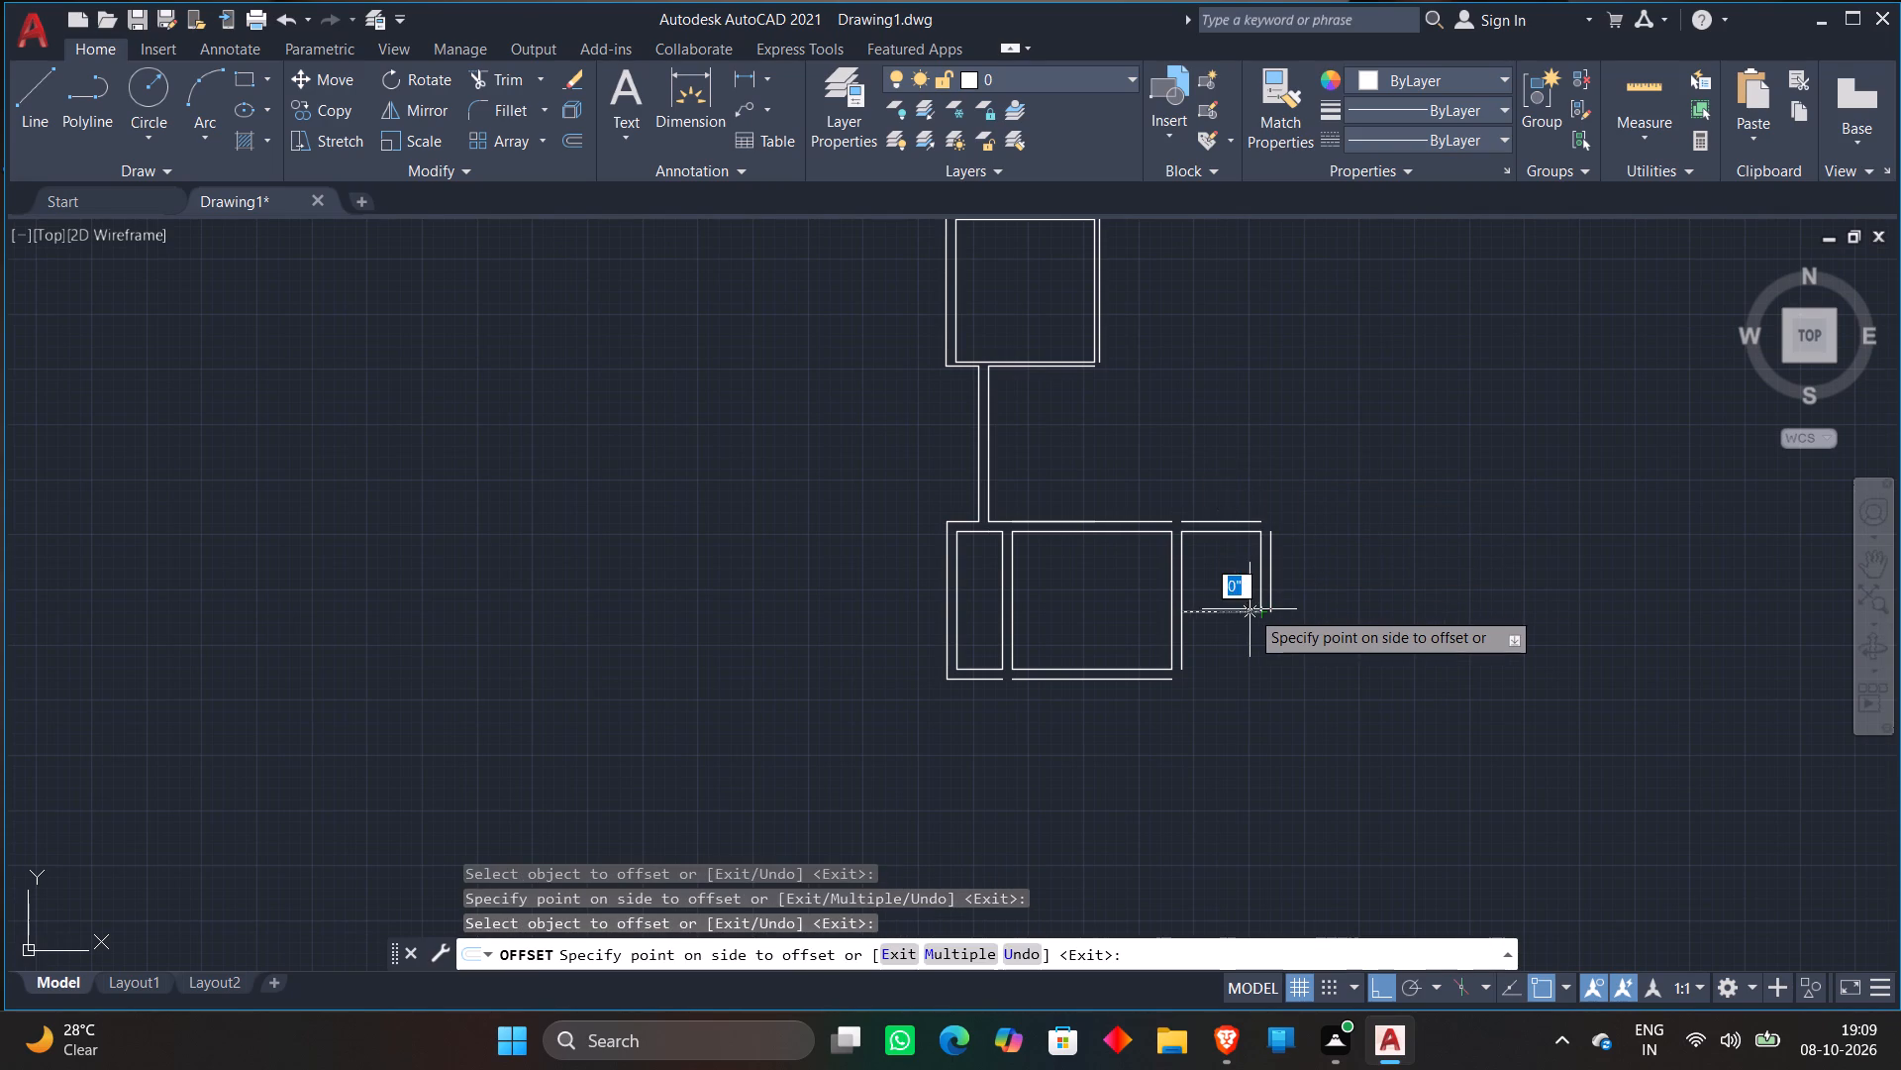
left_click(1250, 614)
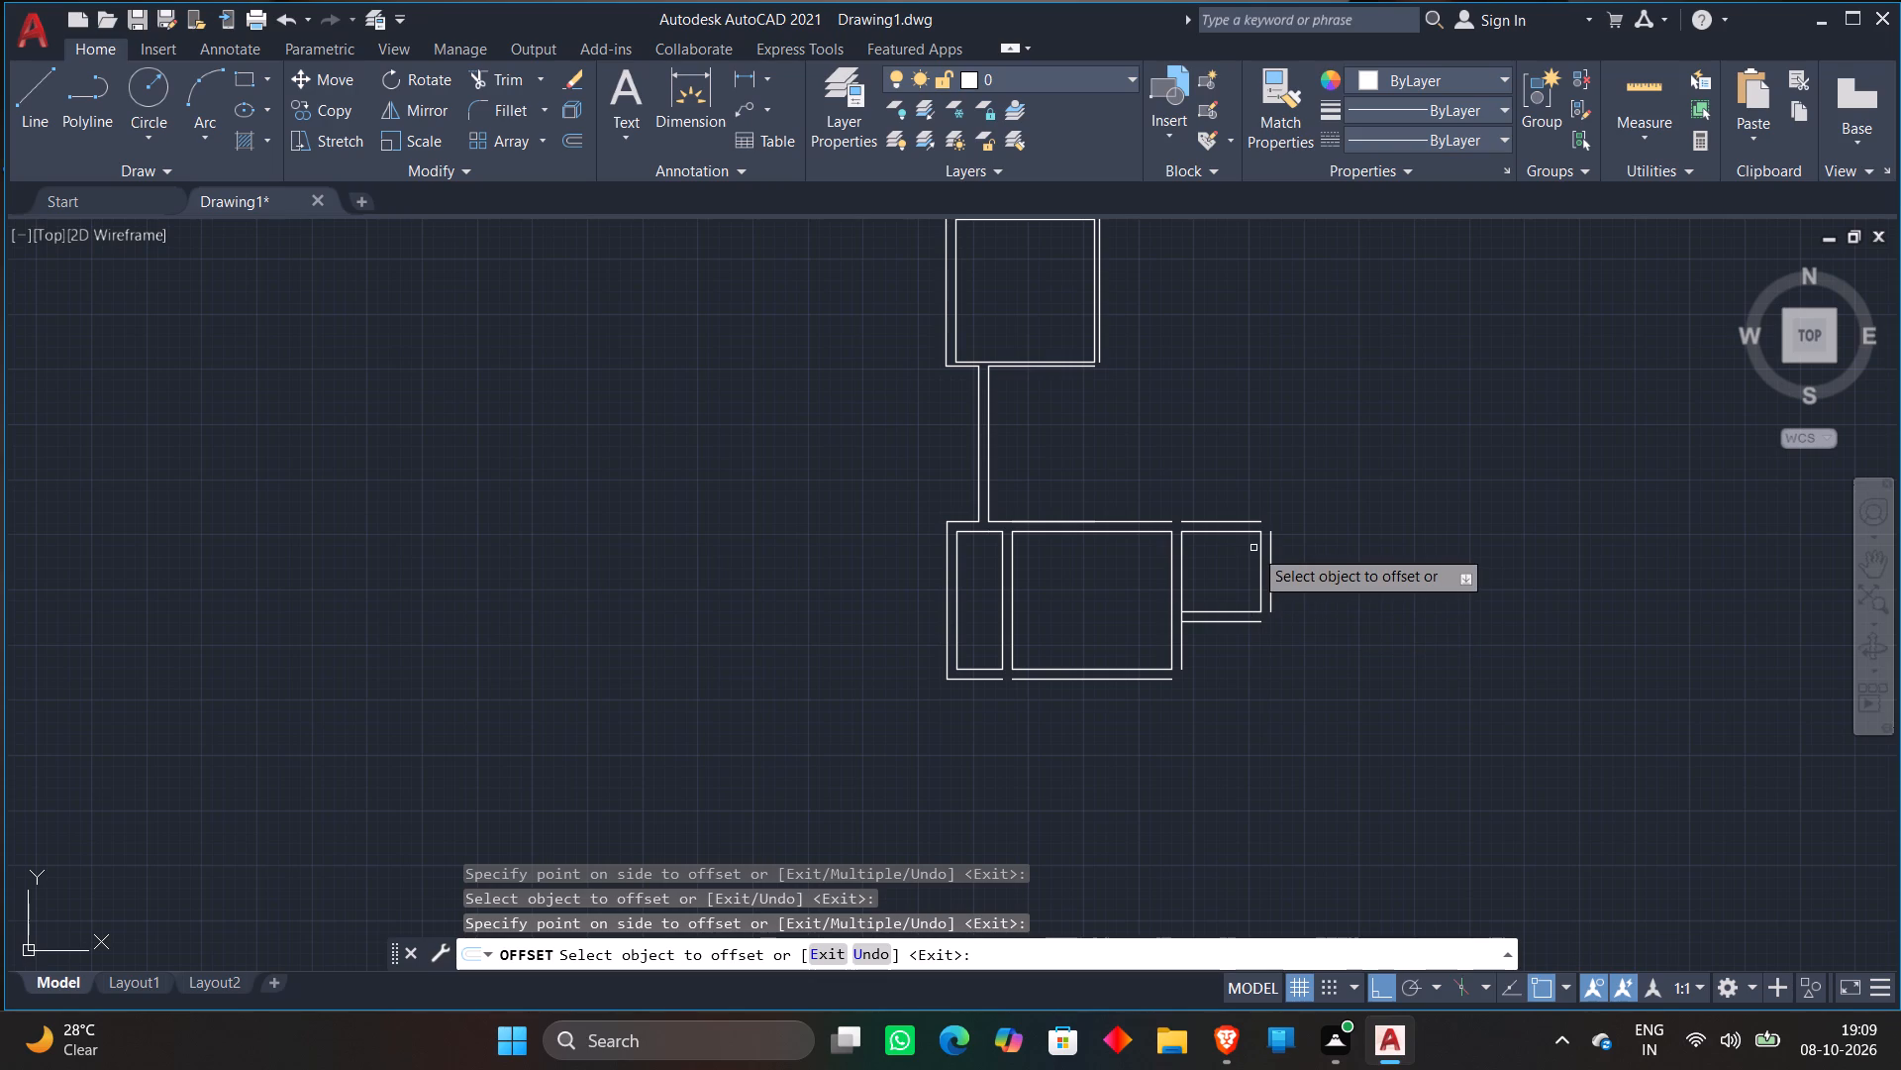
key("Escape")
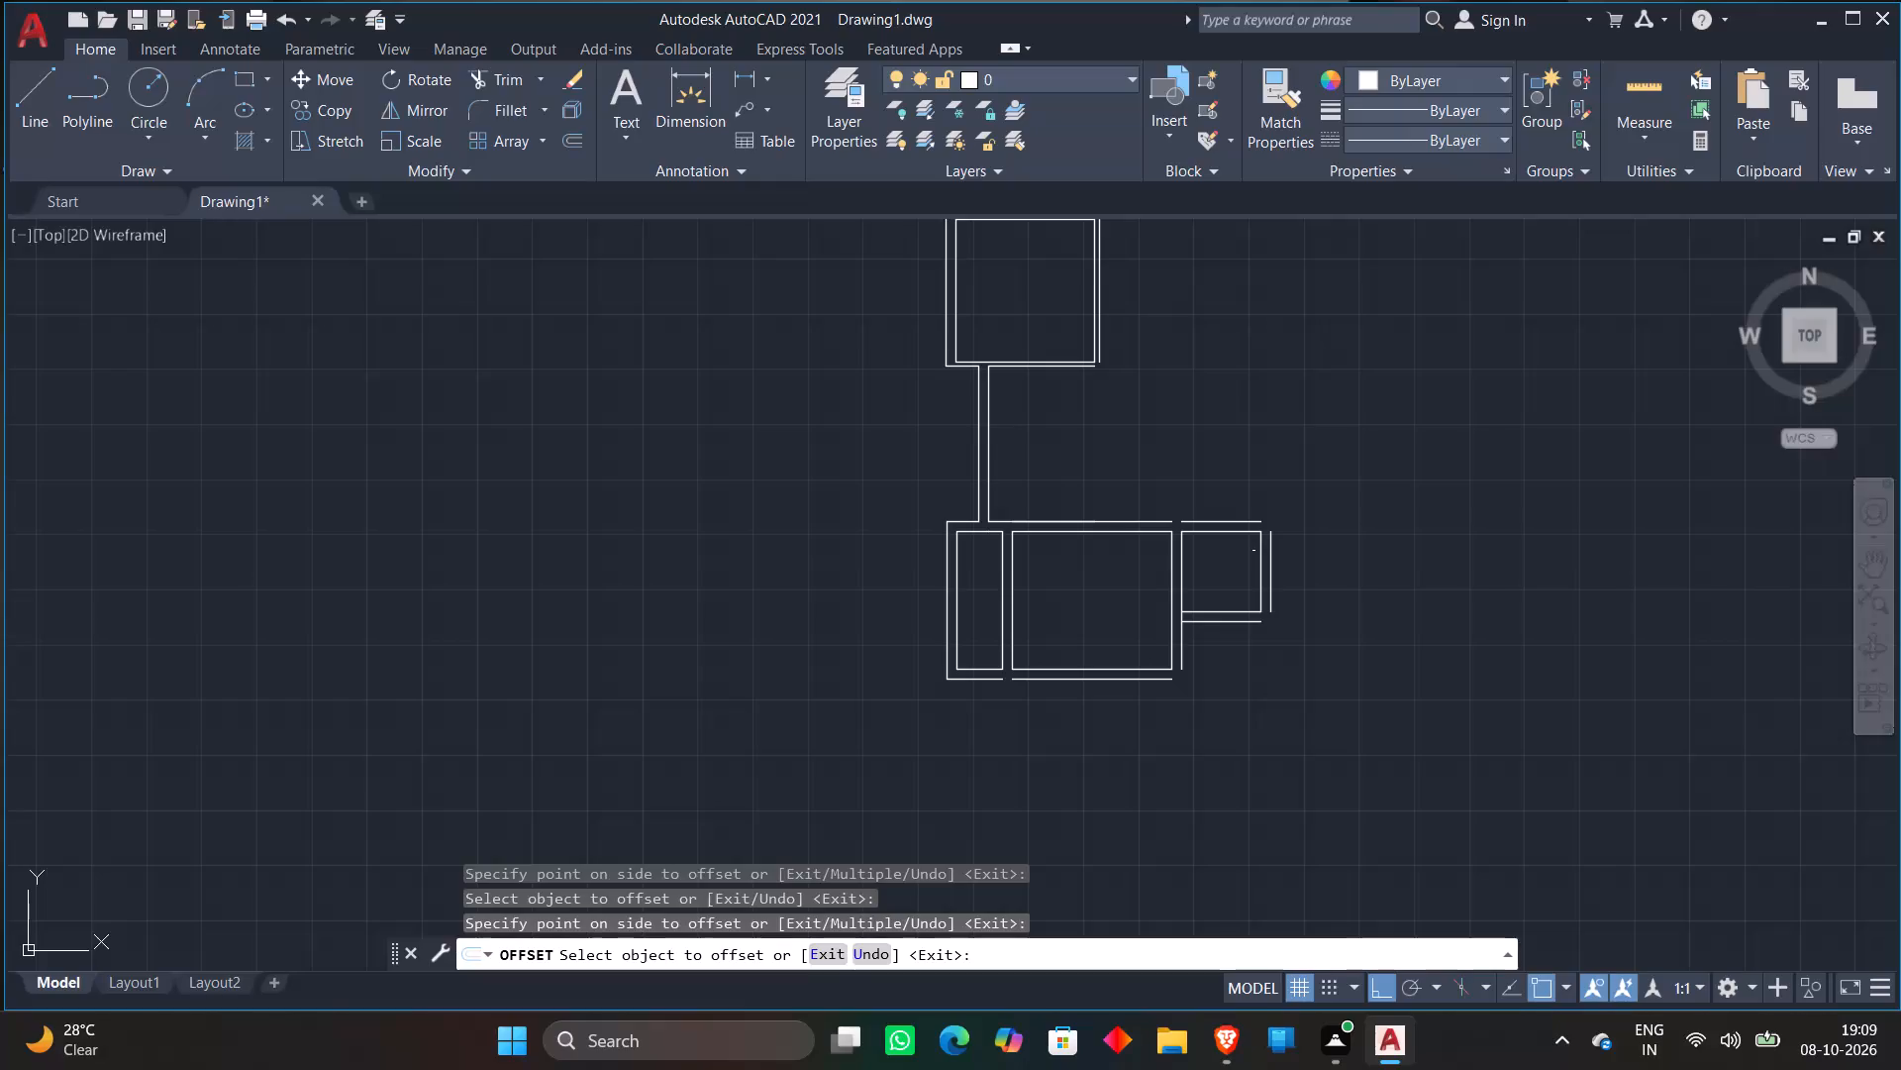
Draw a 1' vertical line straight down from the outer top-right corner of the plan's topmost room.
scroll(1019, 359, "down", 1)
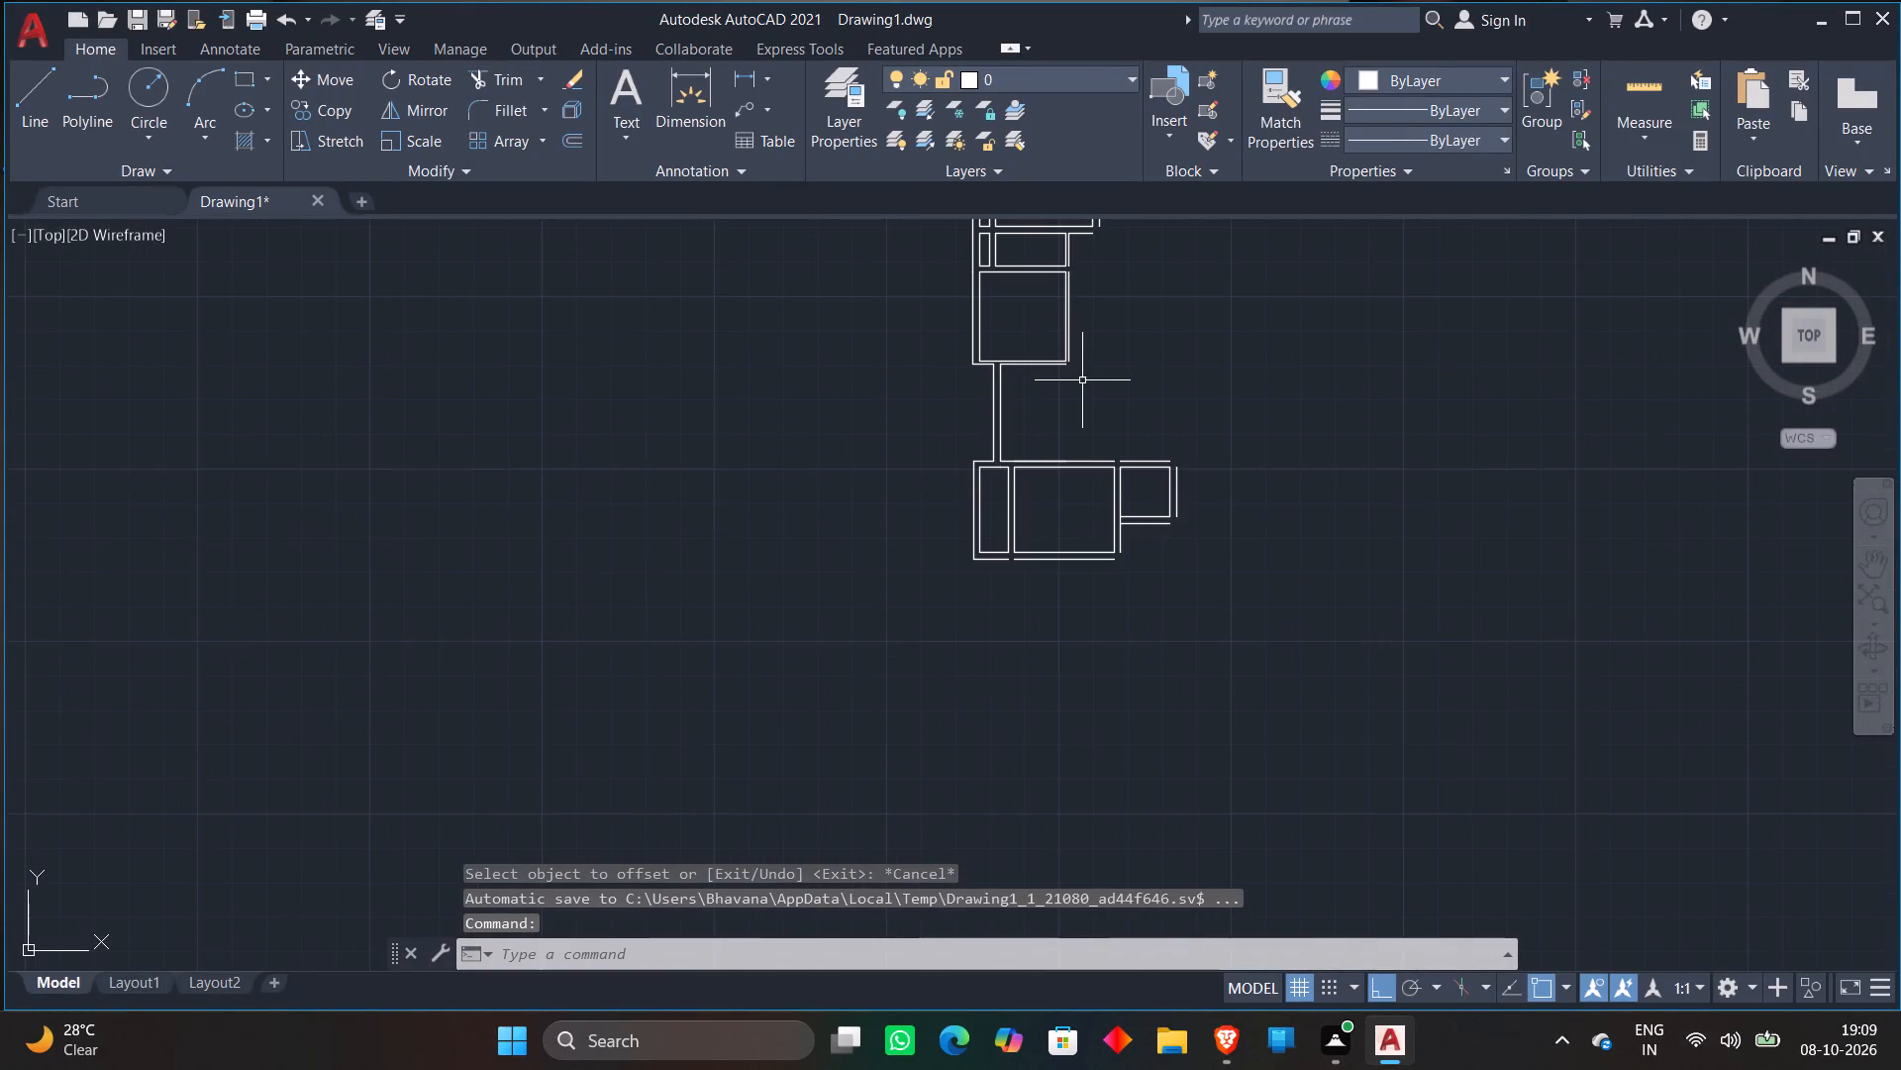
middle_click_drag(1082, 380, 1049, 494)
scroll(1103, 496, "up", 2)
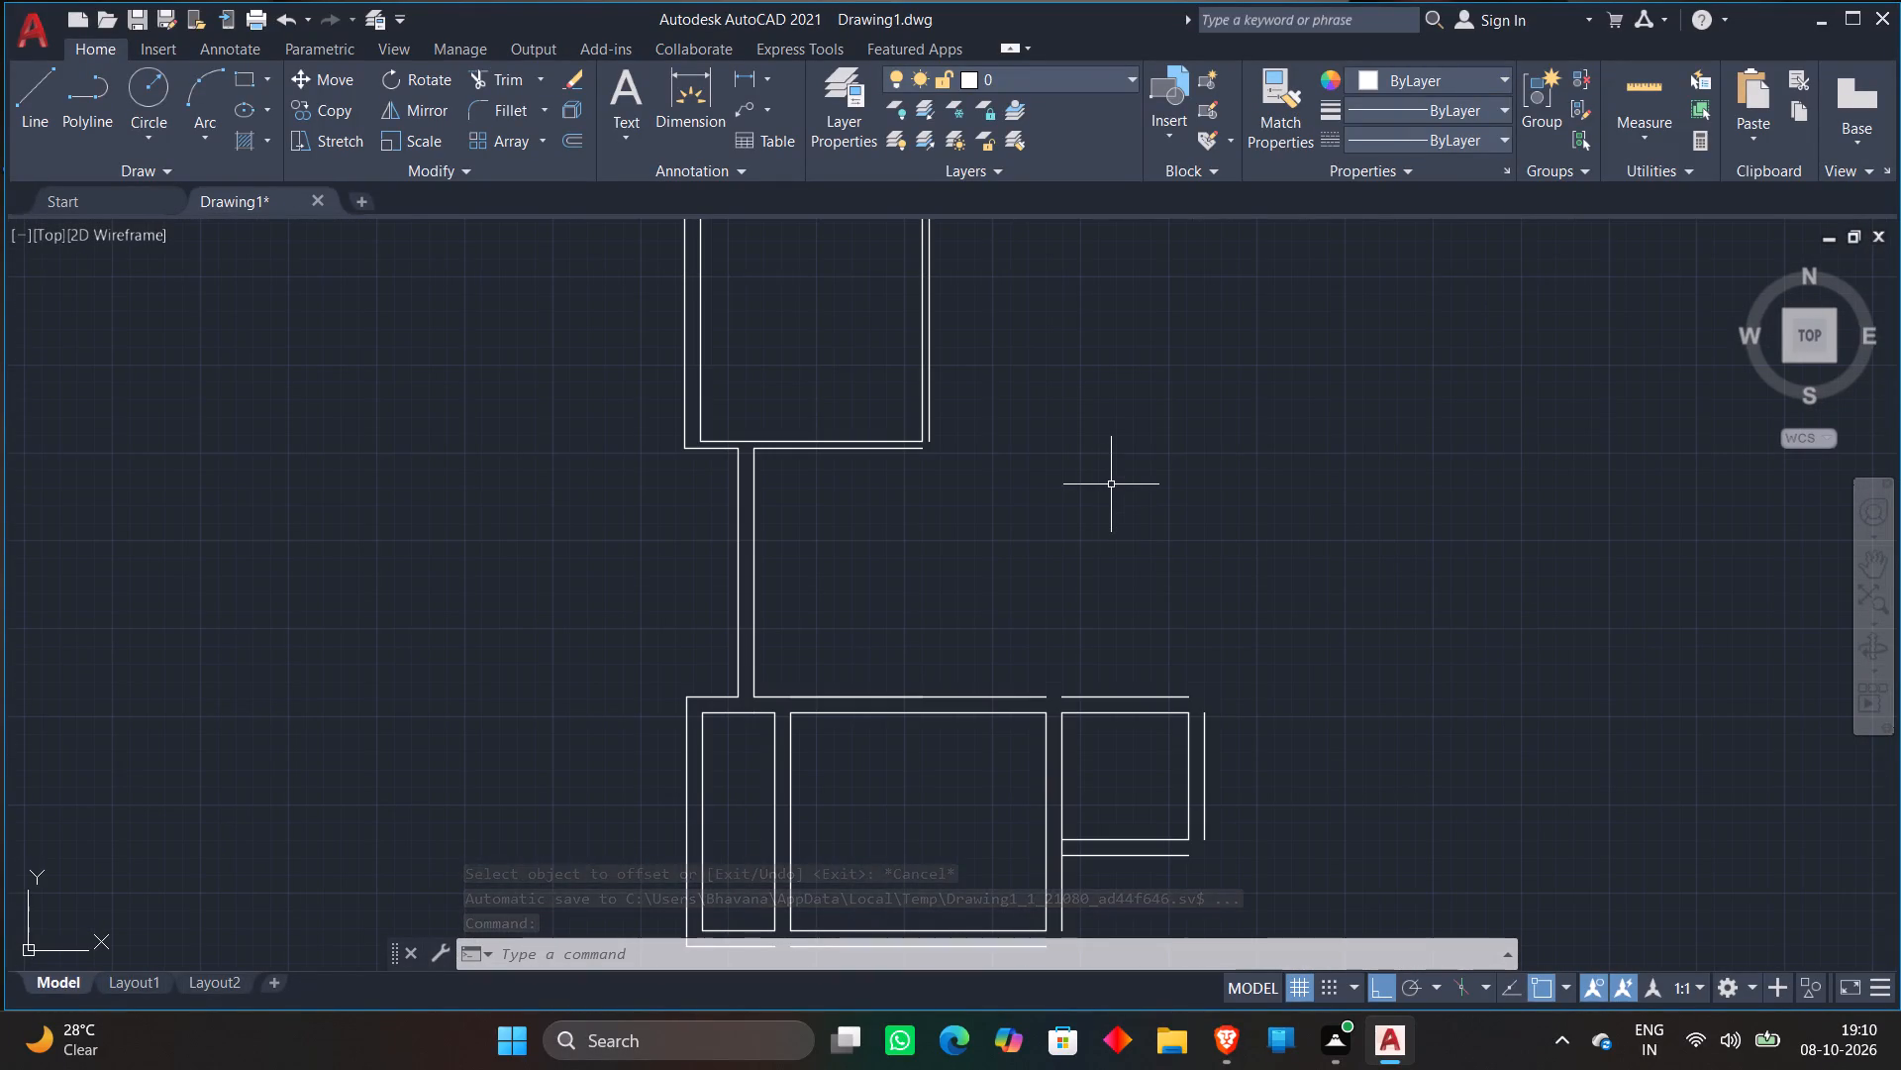
scroll(1111, 484, "down", 2)
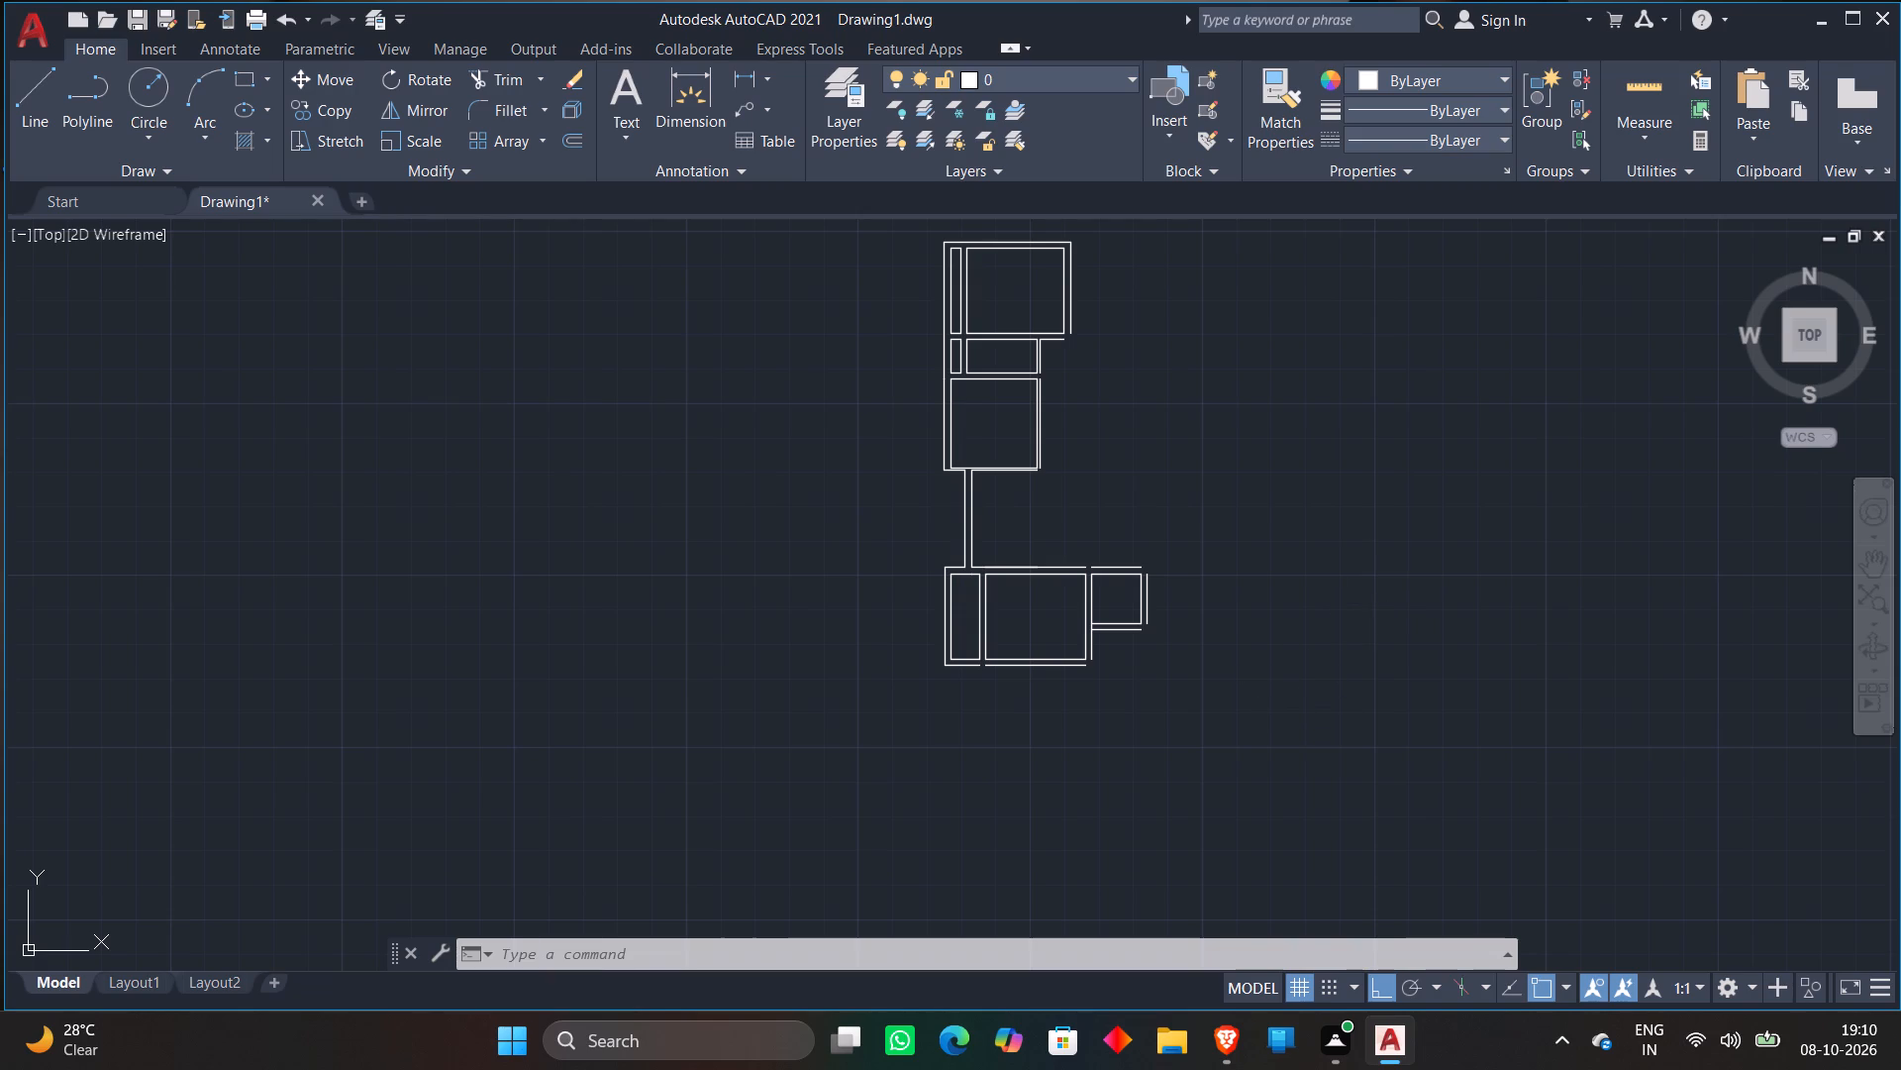
middle_click_drag(1062, 433, 1067, 481)
scroll(1064, 408, "up", 3)
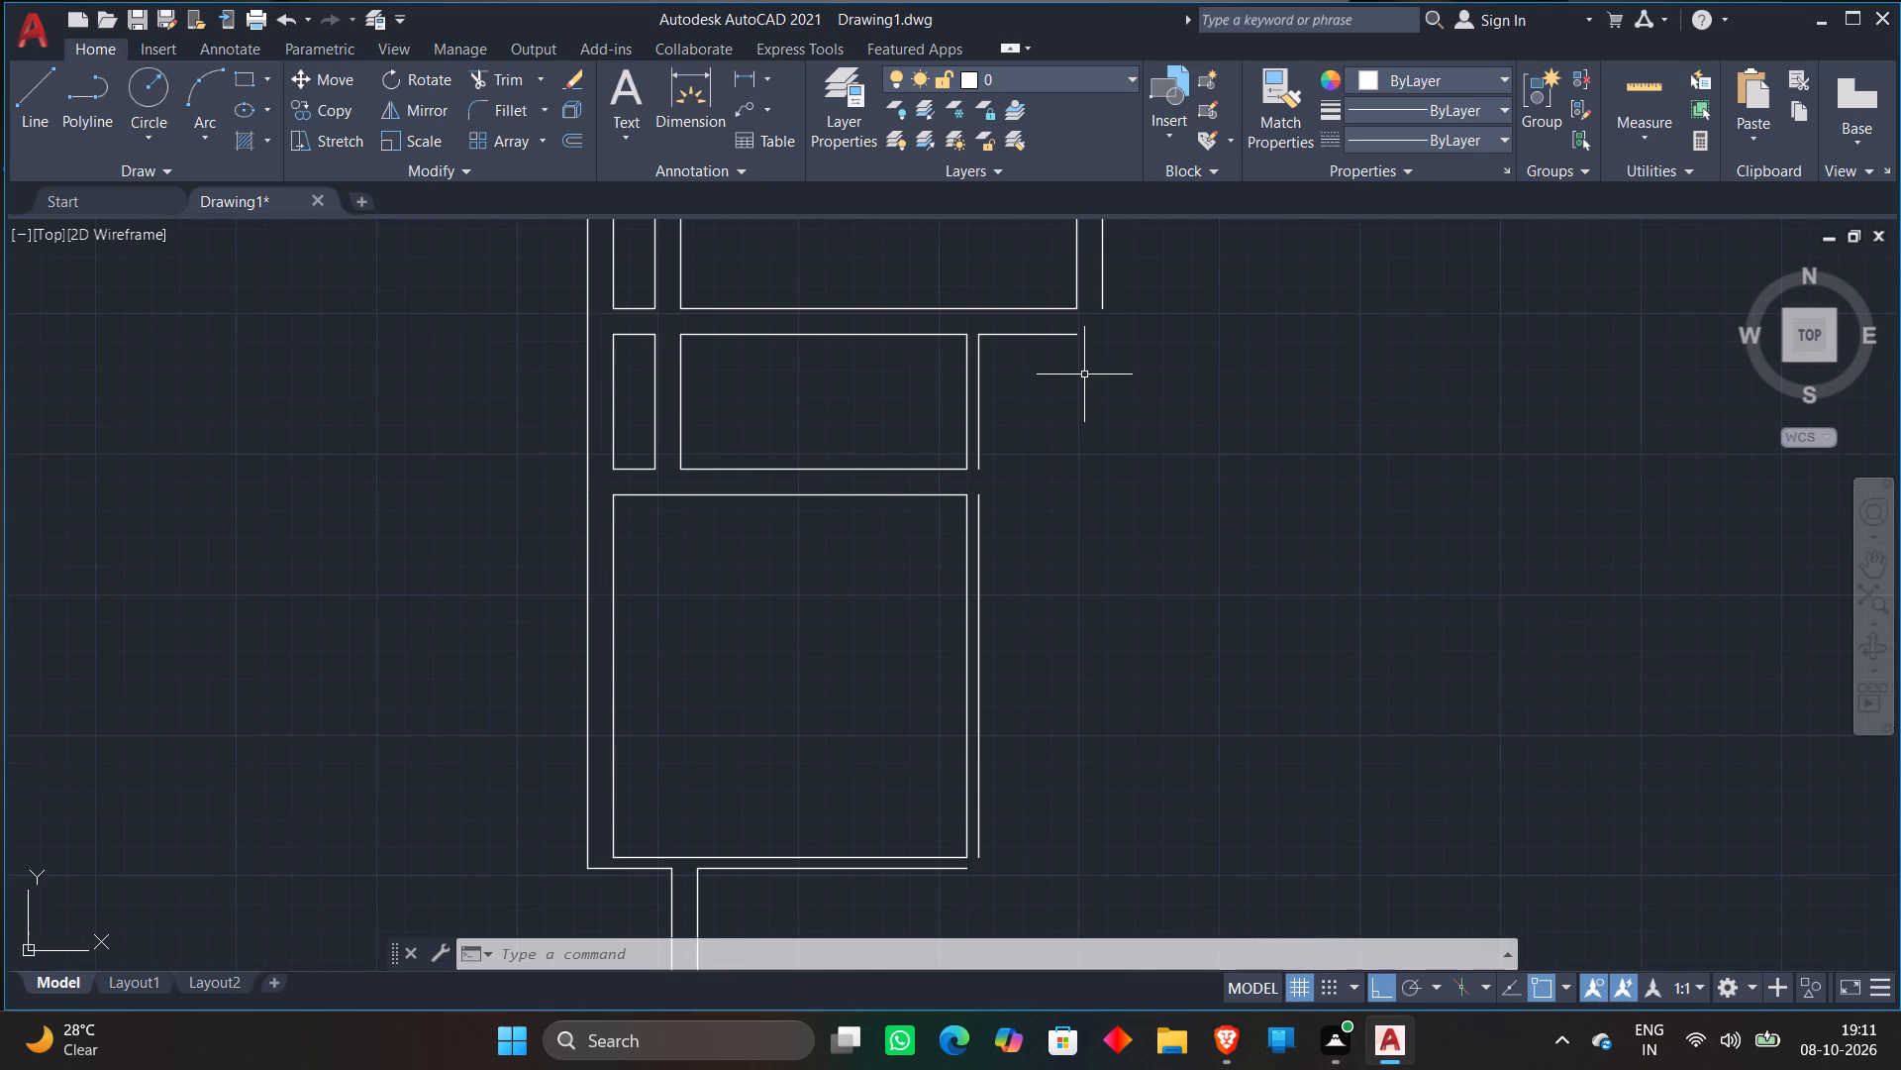
middle_click_drag(1101, 376, 1040, 616)
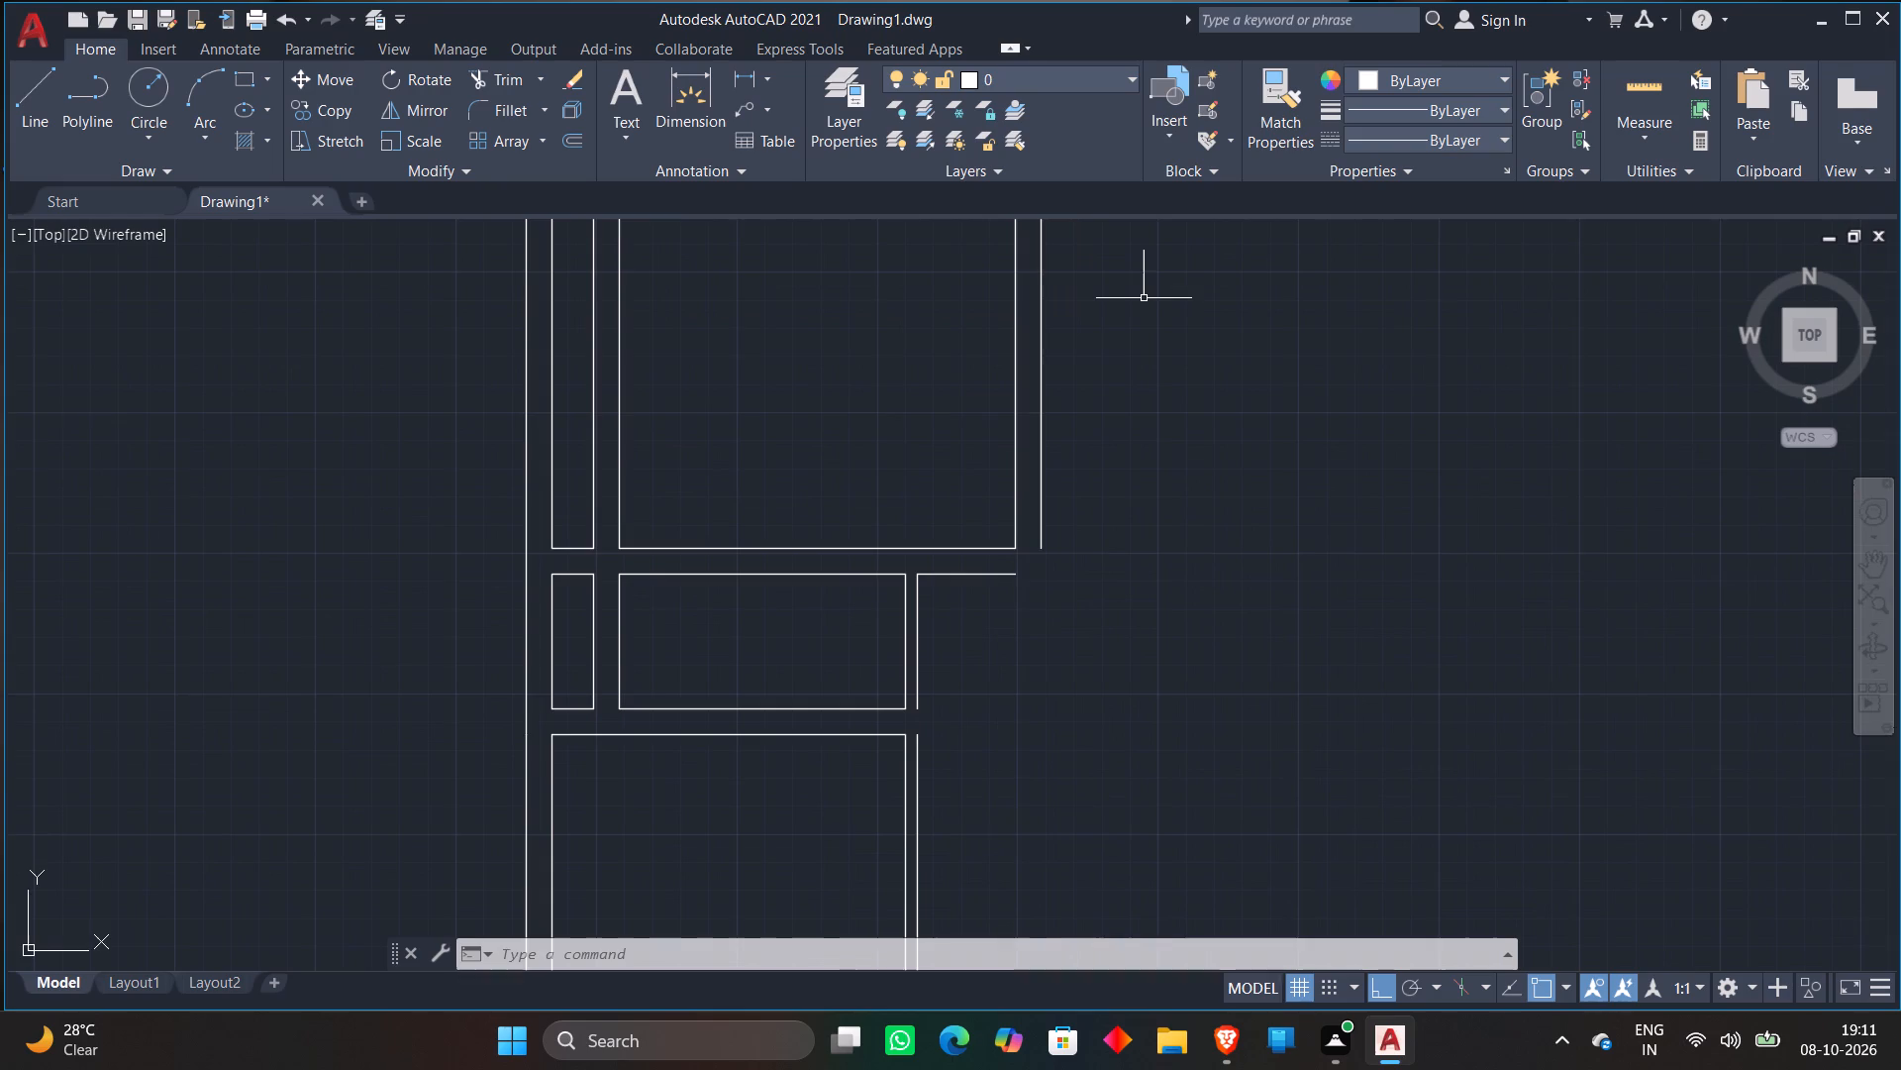
middle_click_drag(1144, 298, 1121, 509)
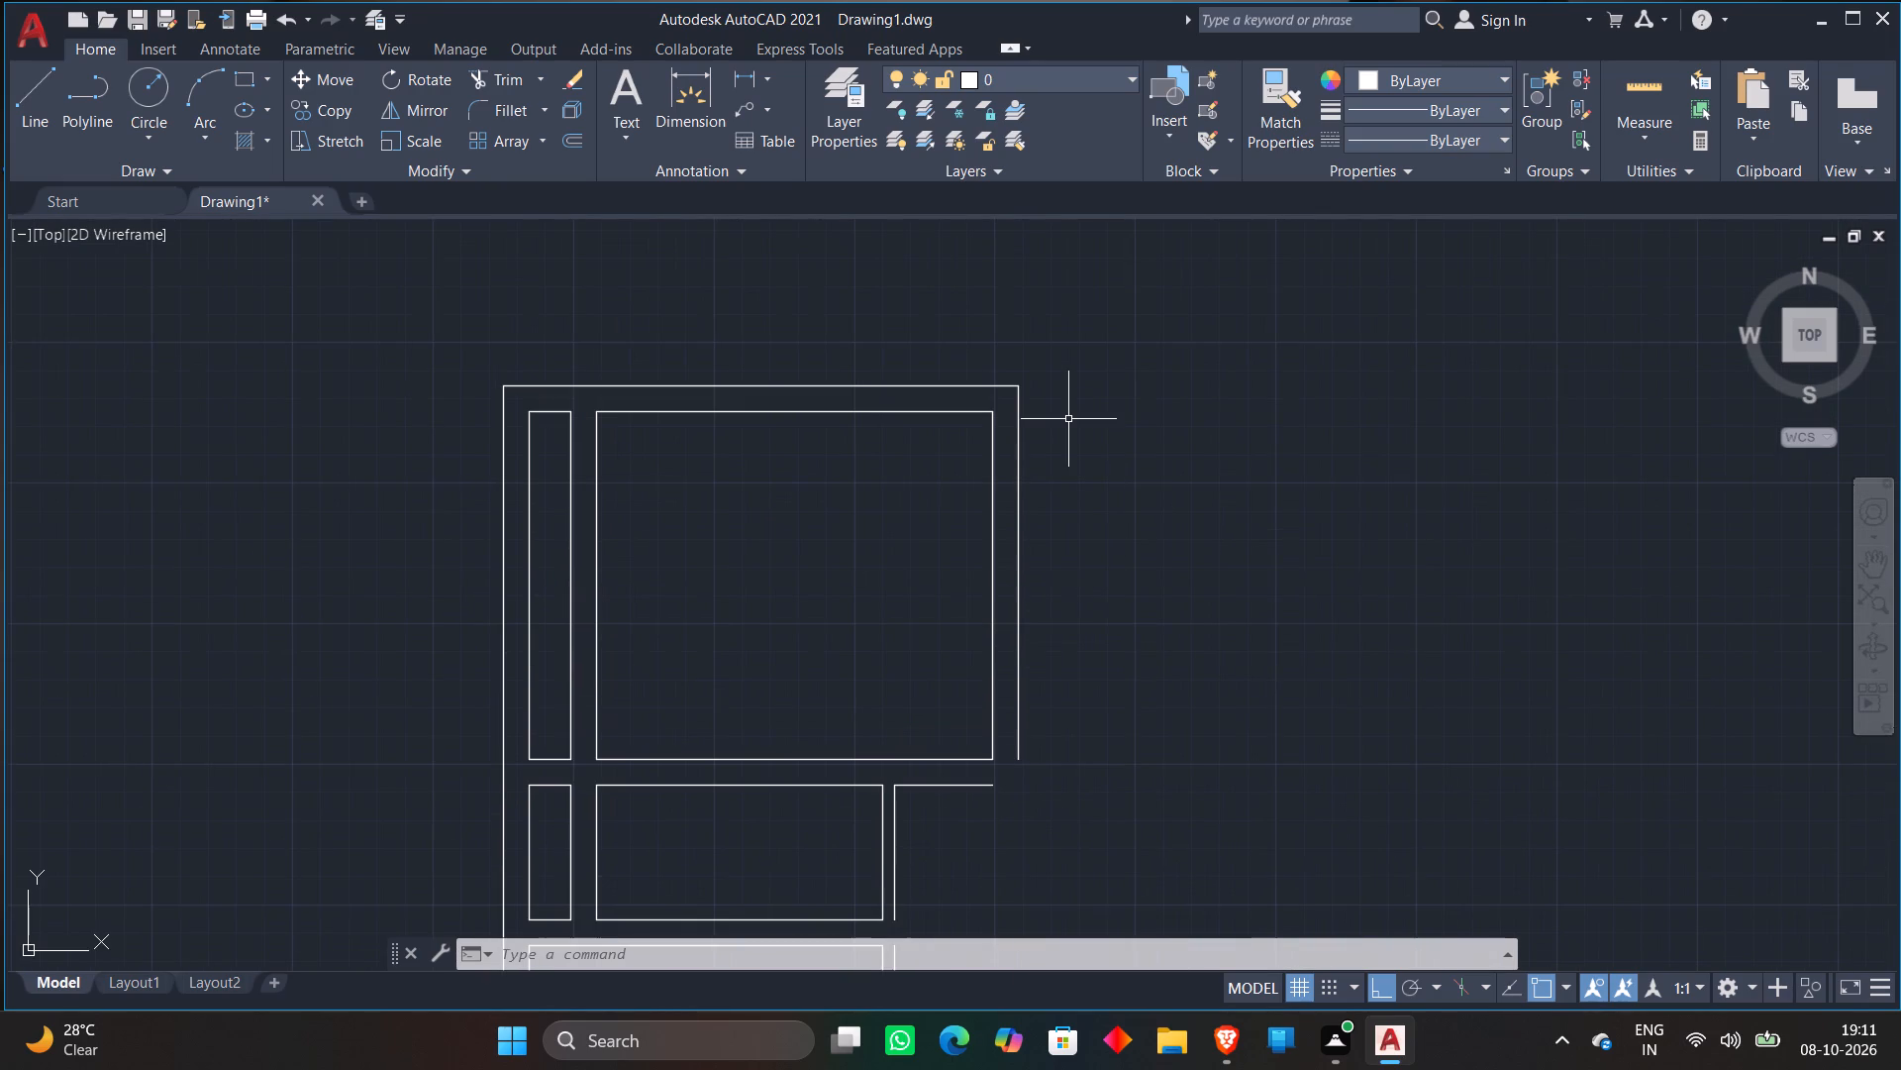
key("l")
key("Return")
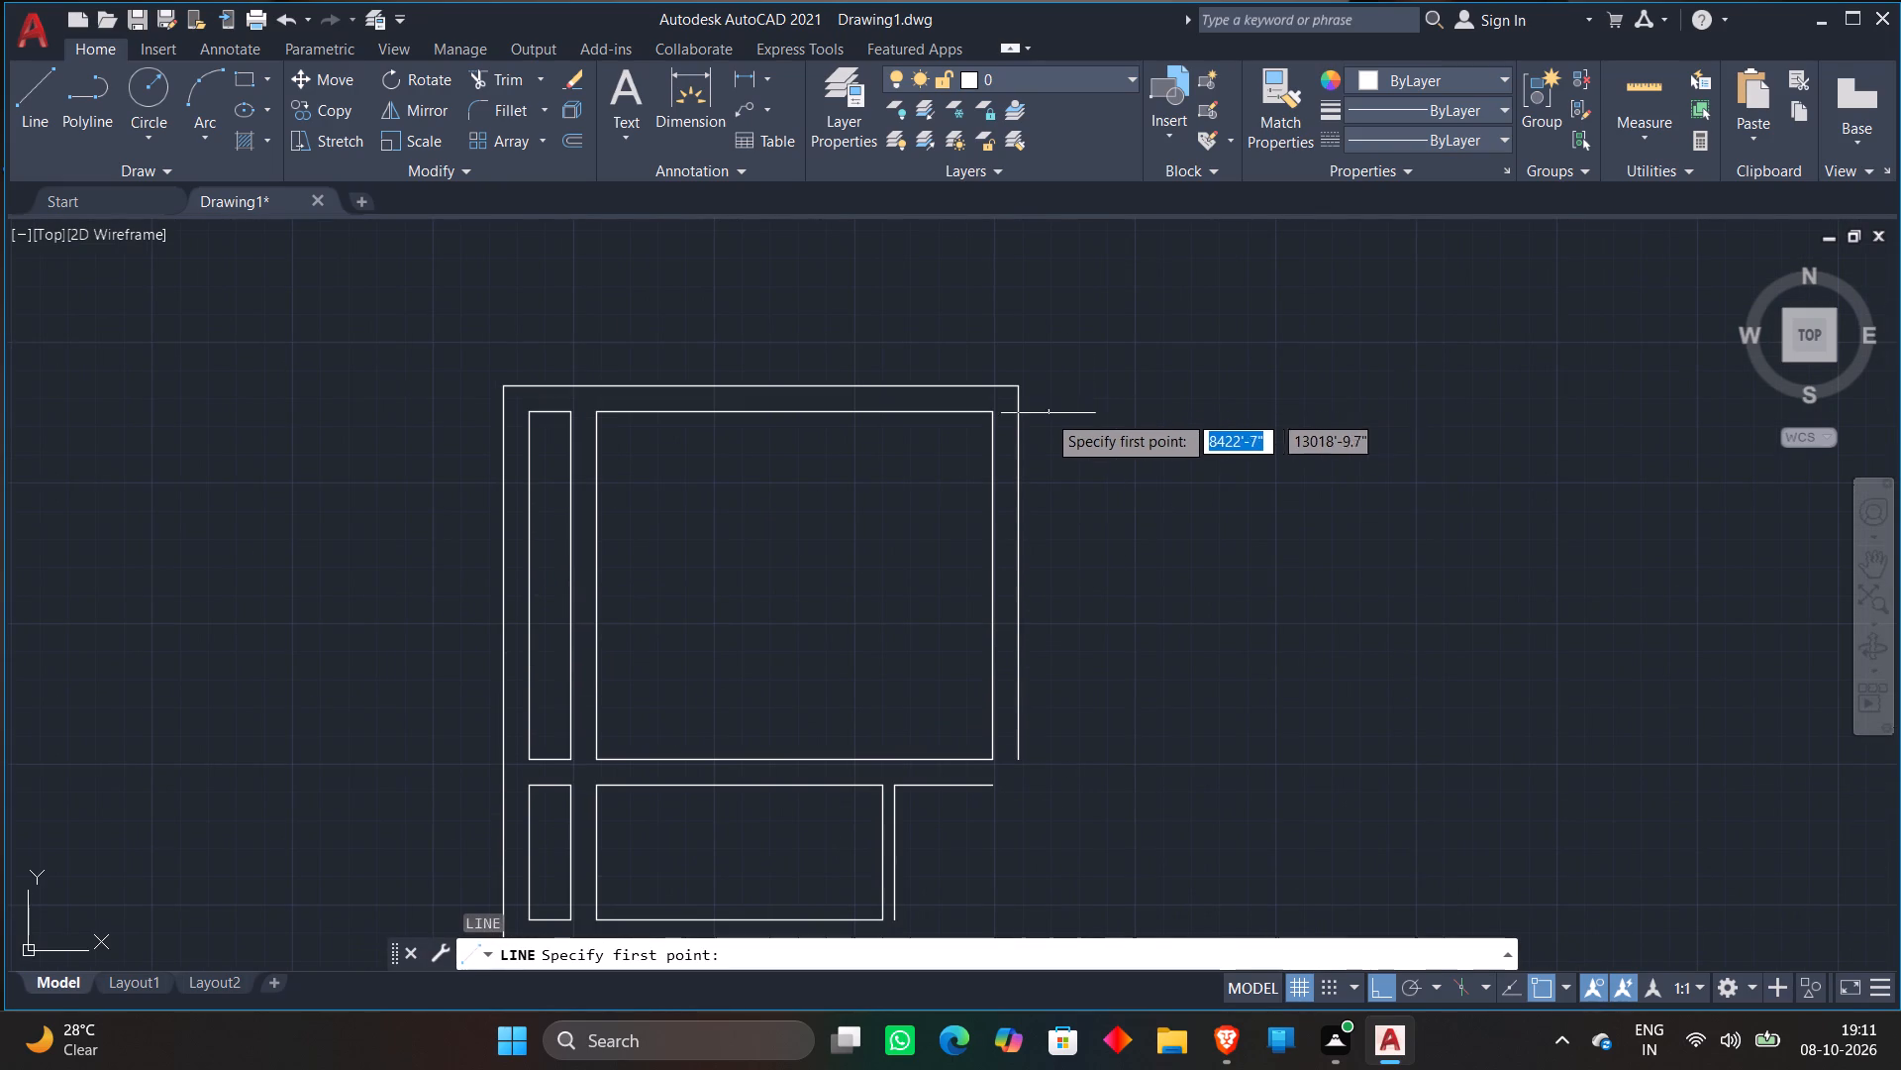
left_click(1006, 384)
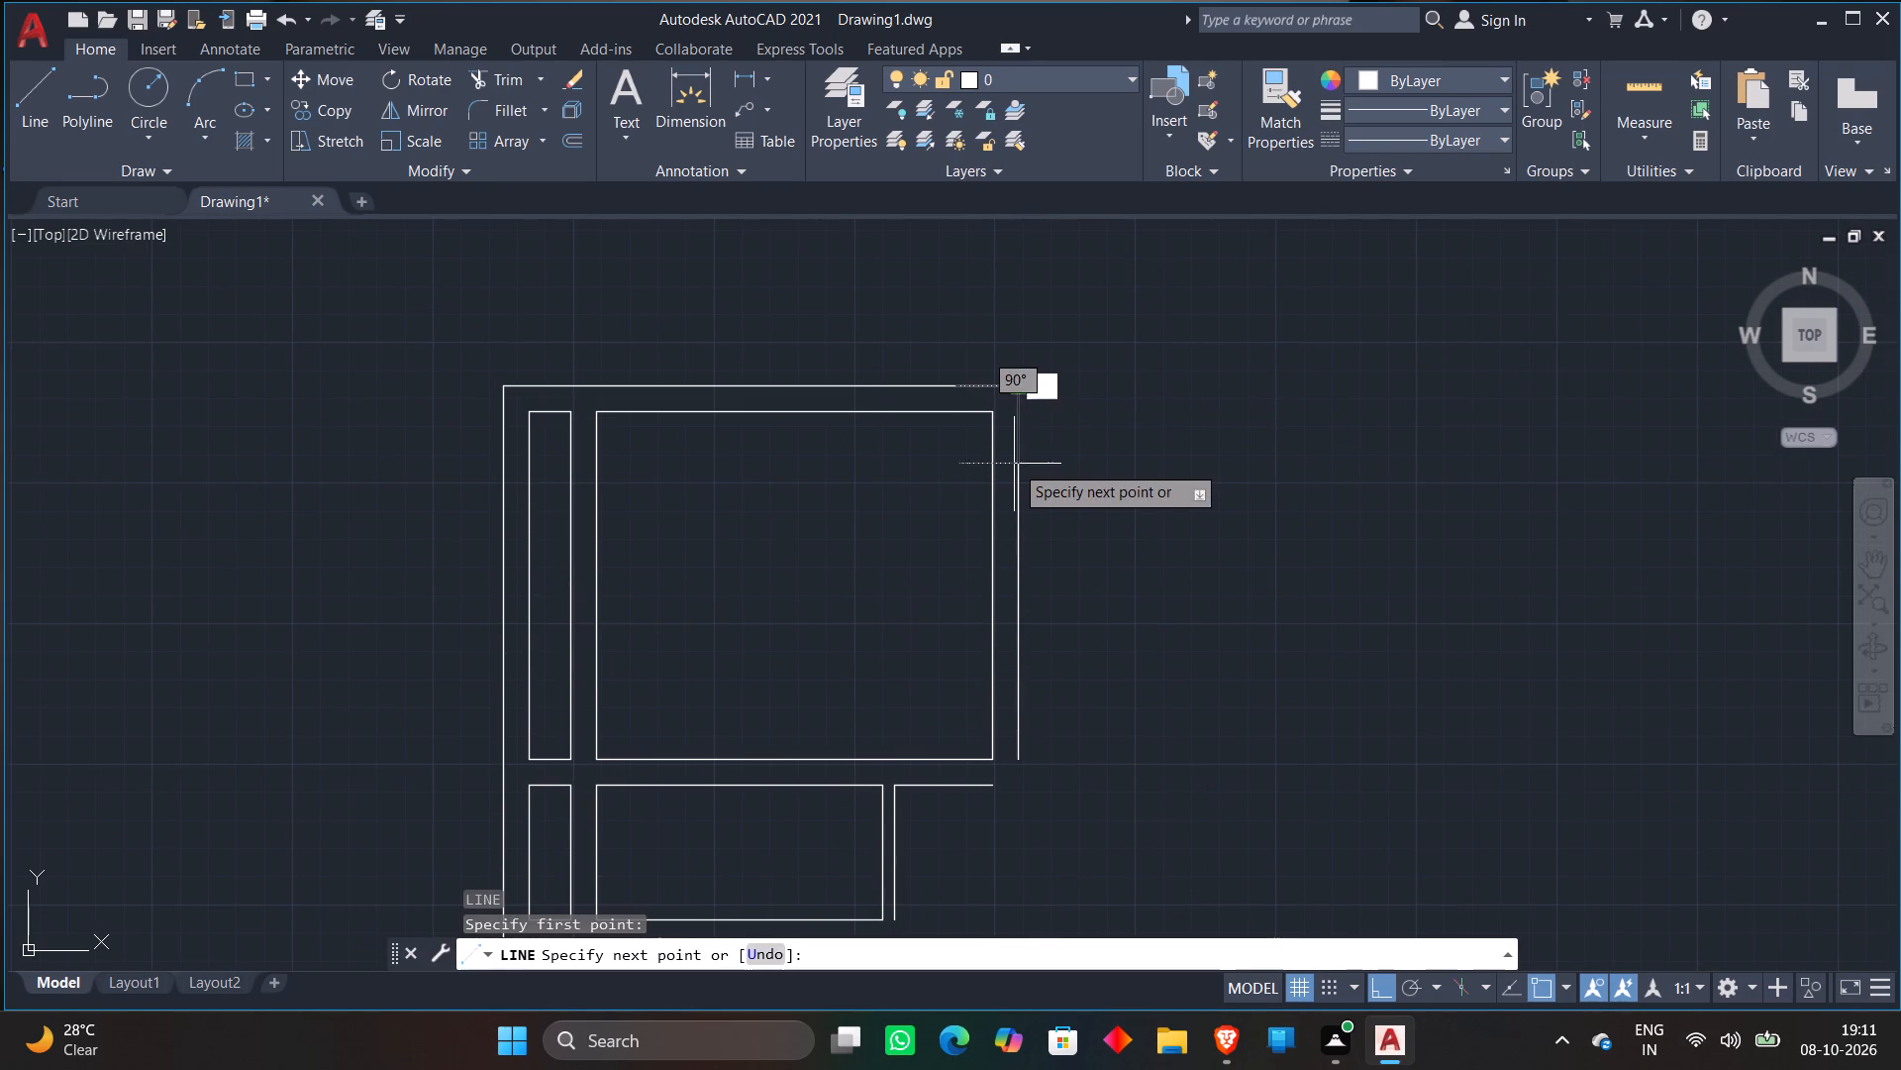
type("1'")
key("Return")
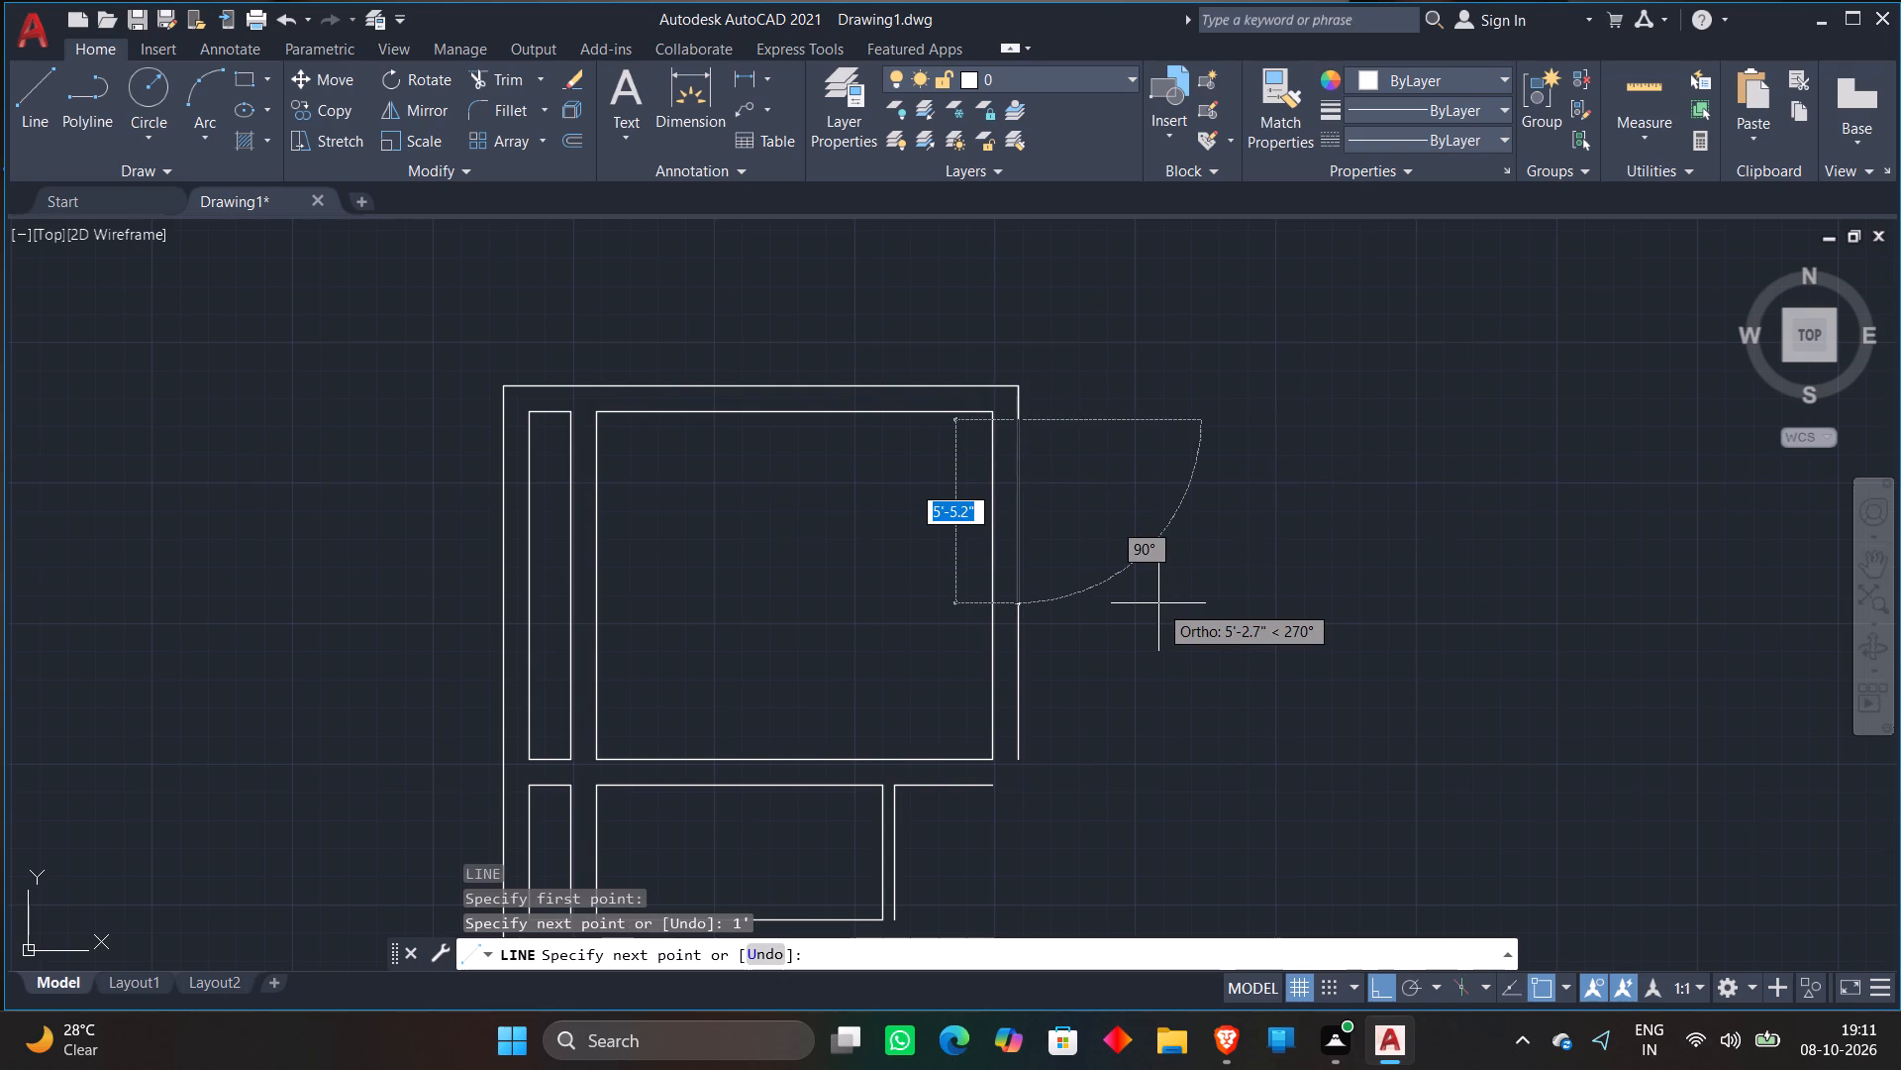
key("Escape")
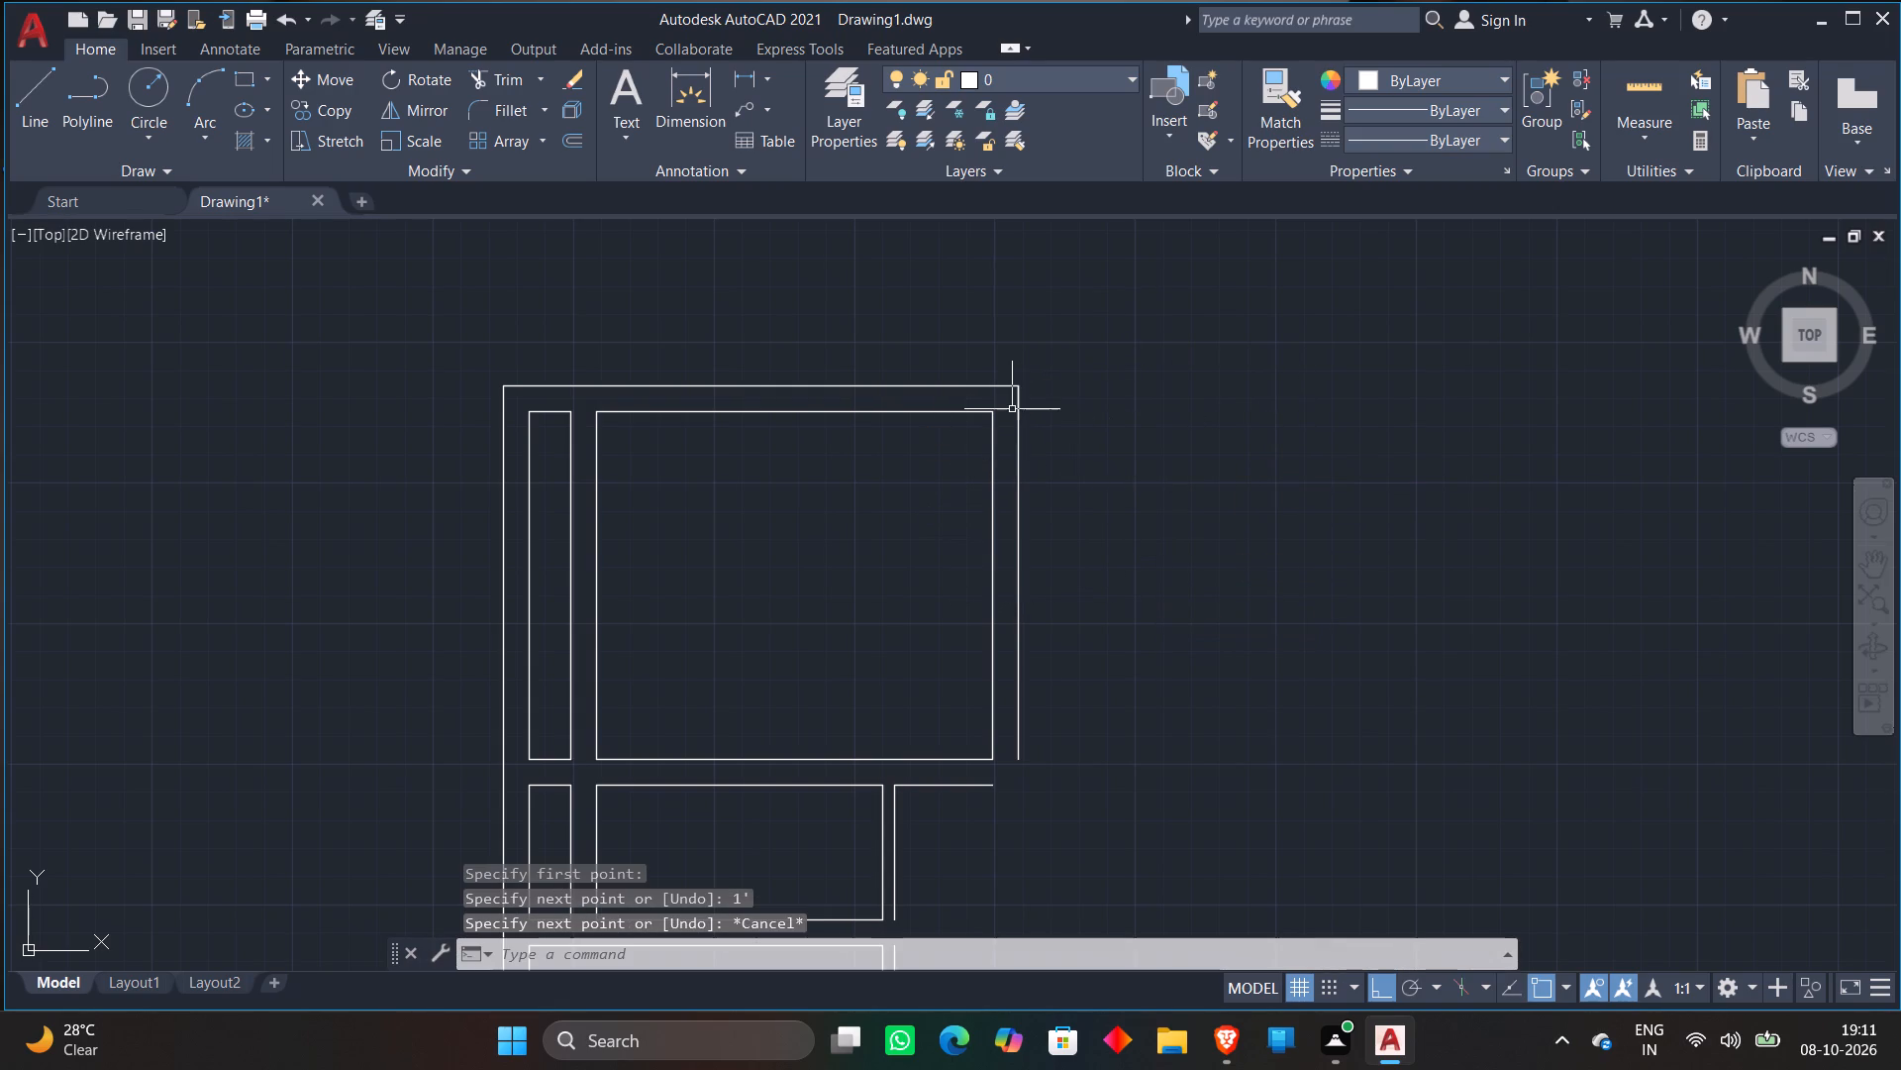
Delete the short 1' vertical line at the outer top-right corner of the topmost room.
left_click(1016, 408)
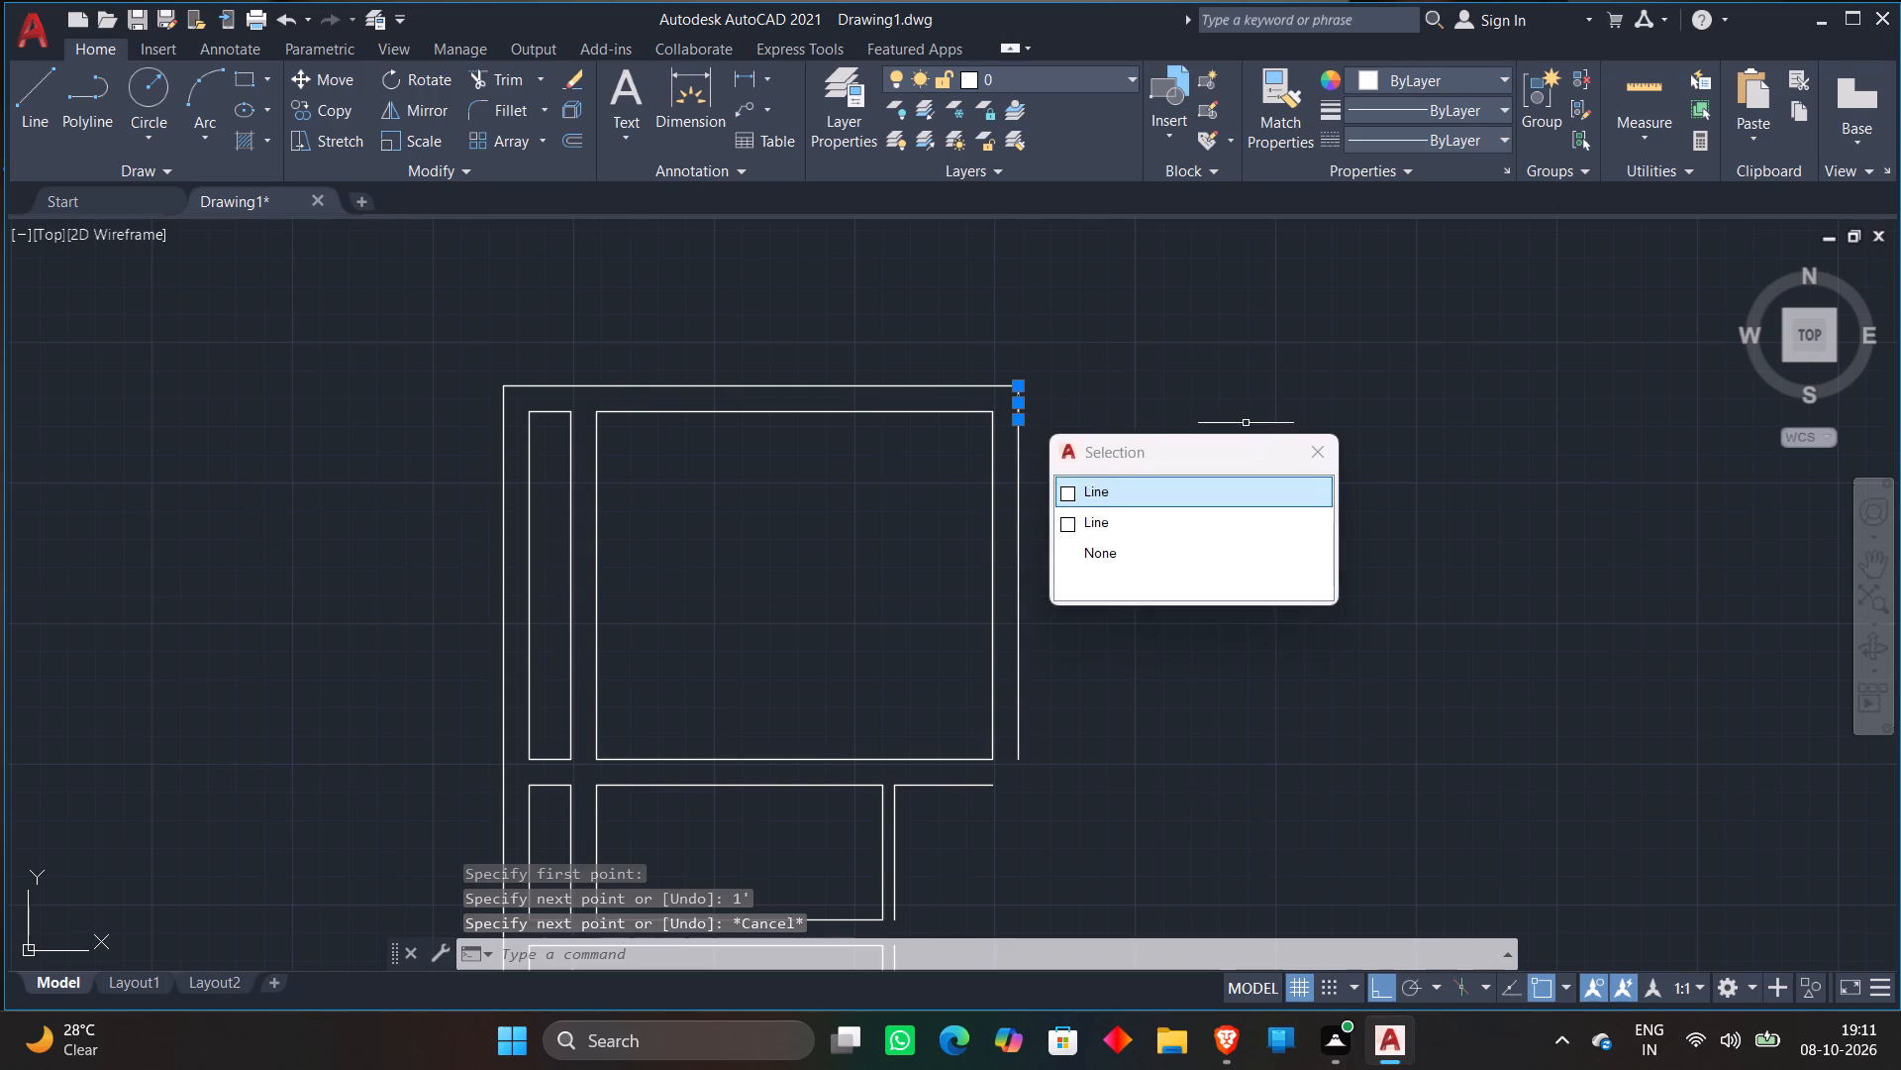
left_click(1315, 454)
key("Delete")
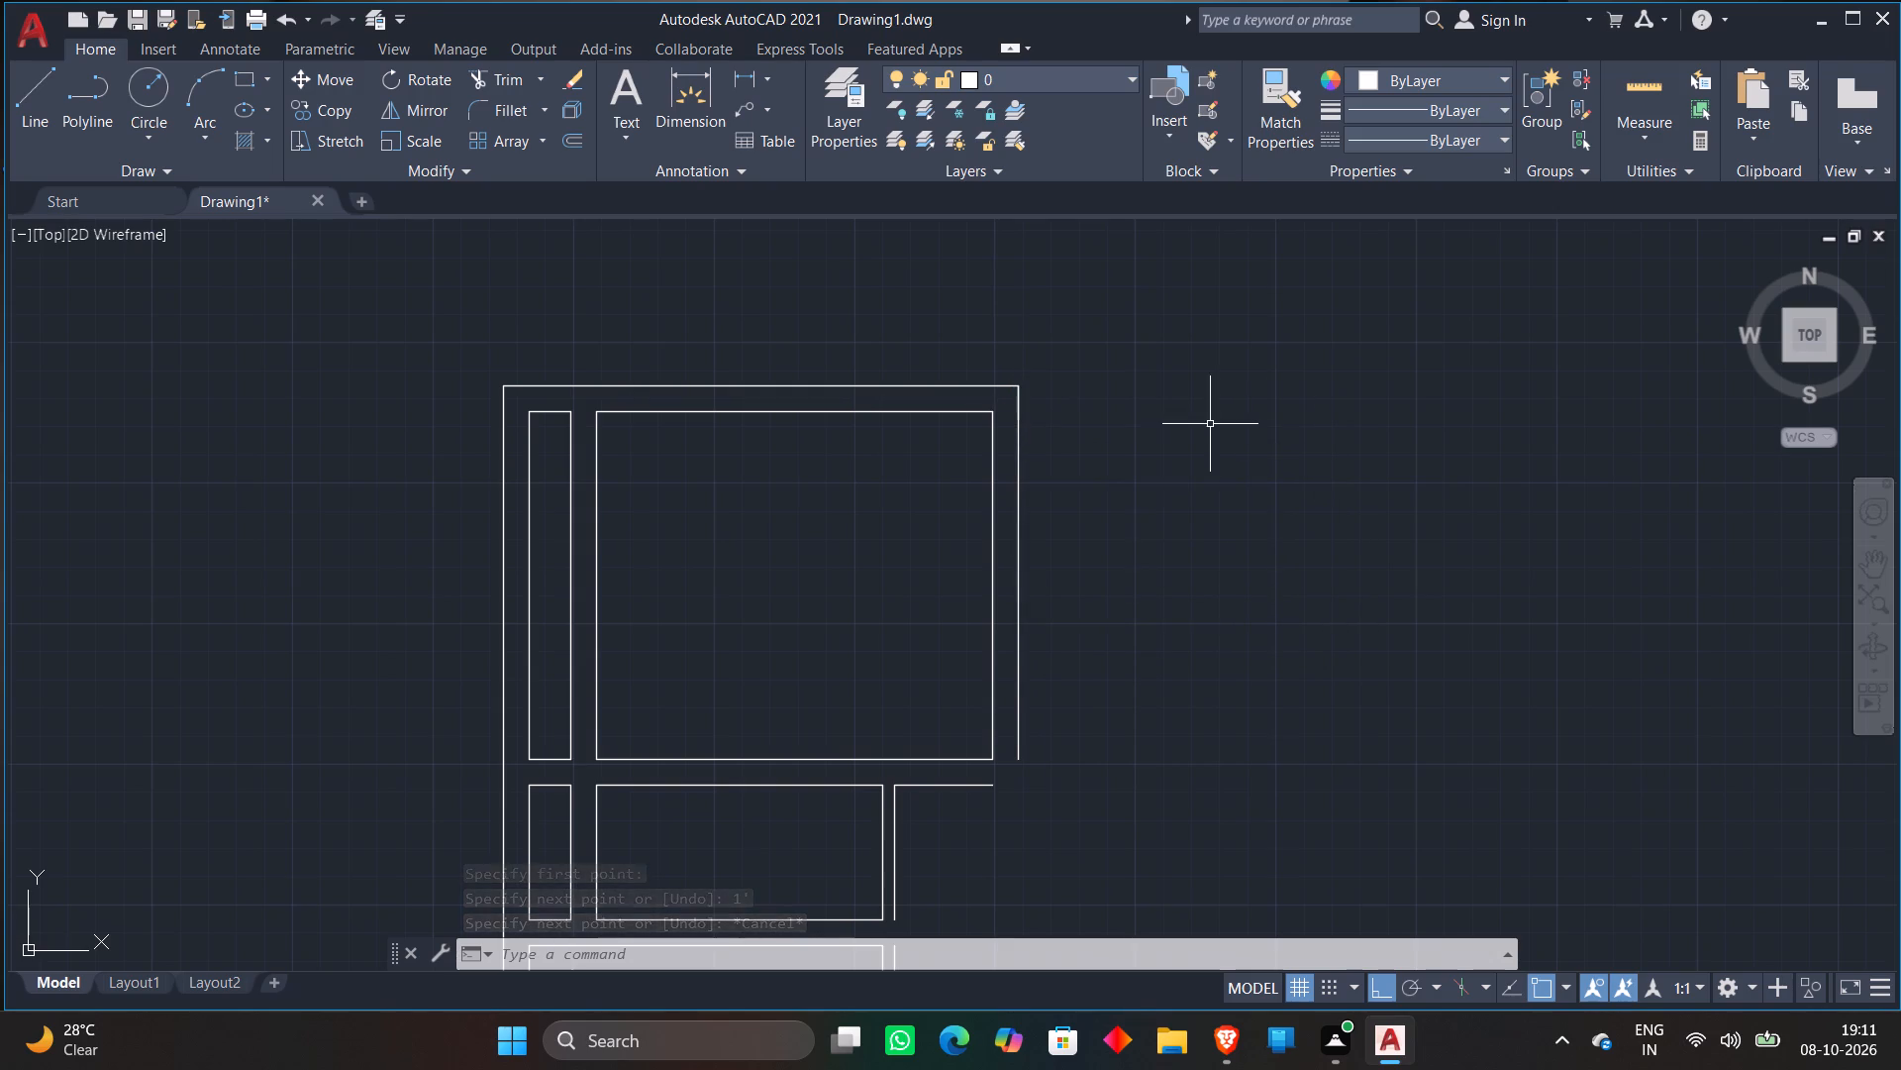
Draw connected lines from the topmost room's outer top-right corner: 2' down, 9'6" to the right, and 11'1" down.
key("l")
key("Return")
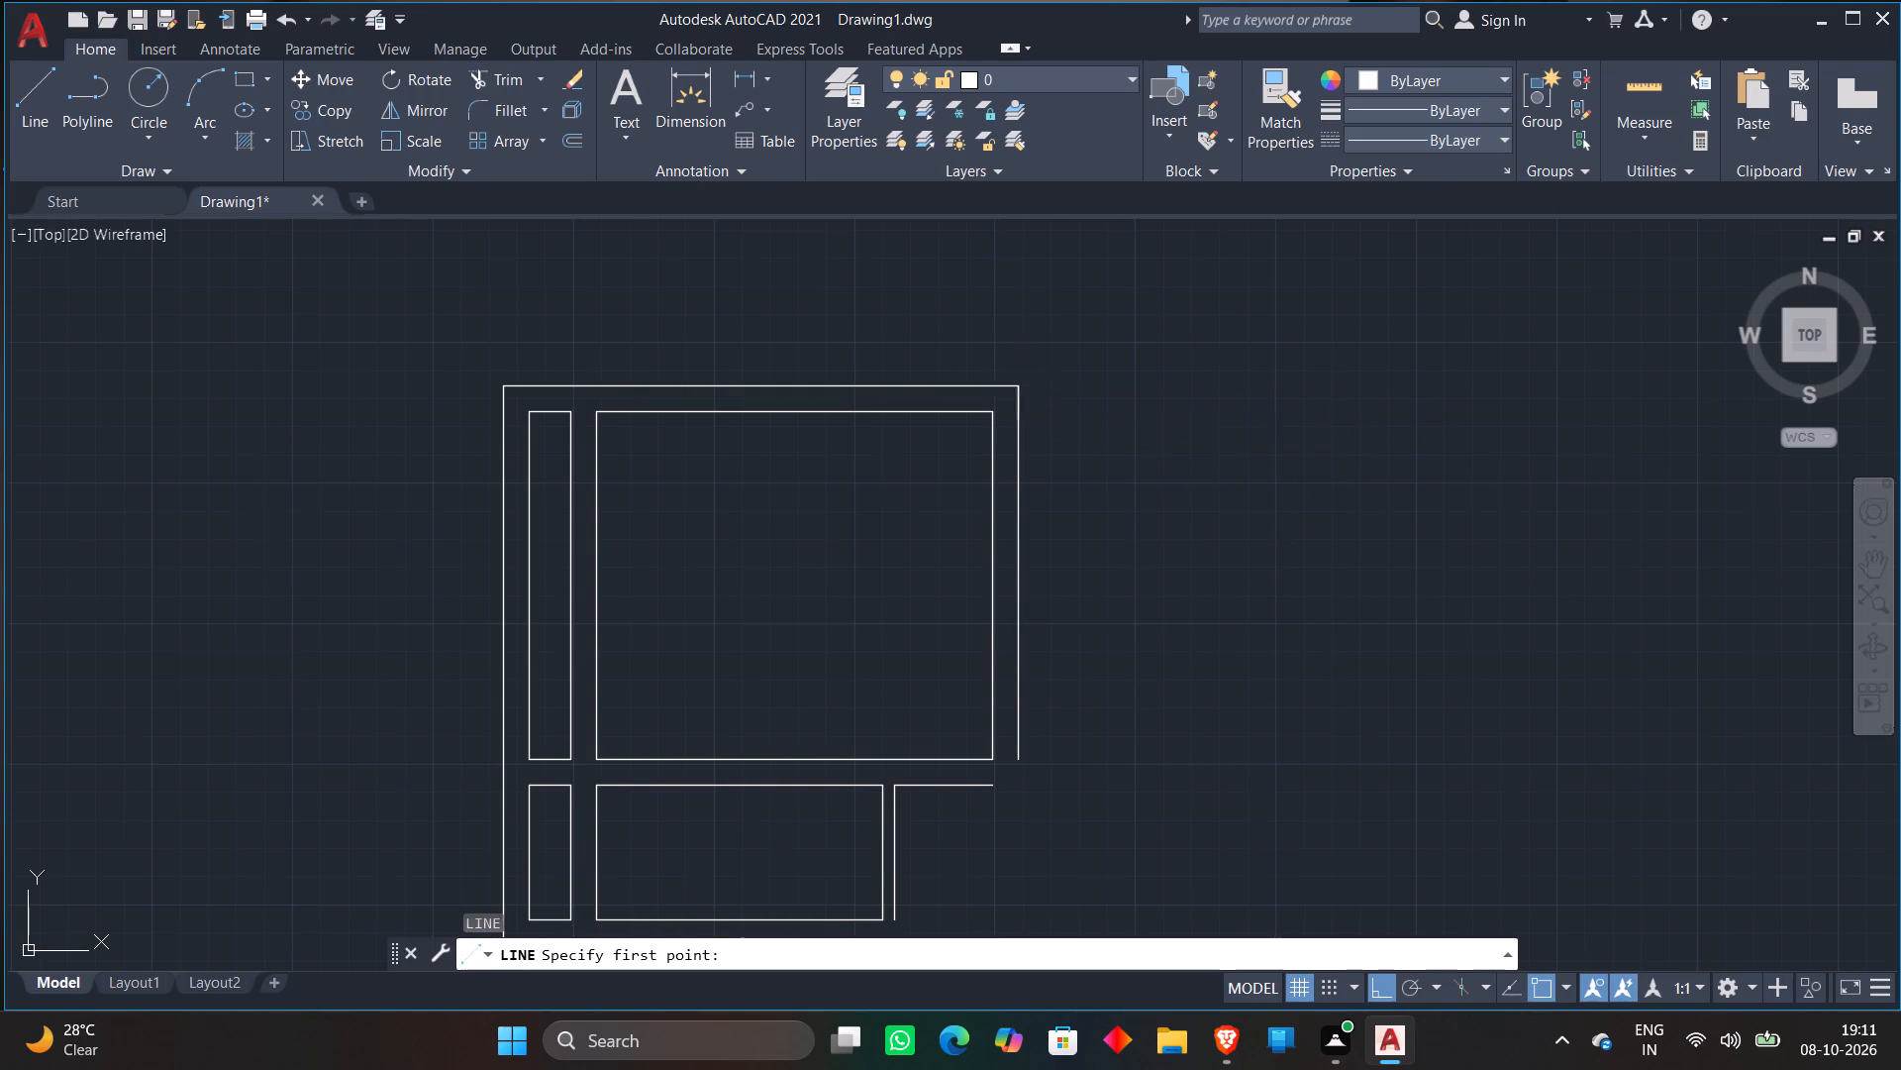
left_click(1016, 381)
type("2'")
key("Return")
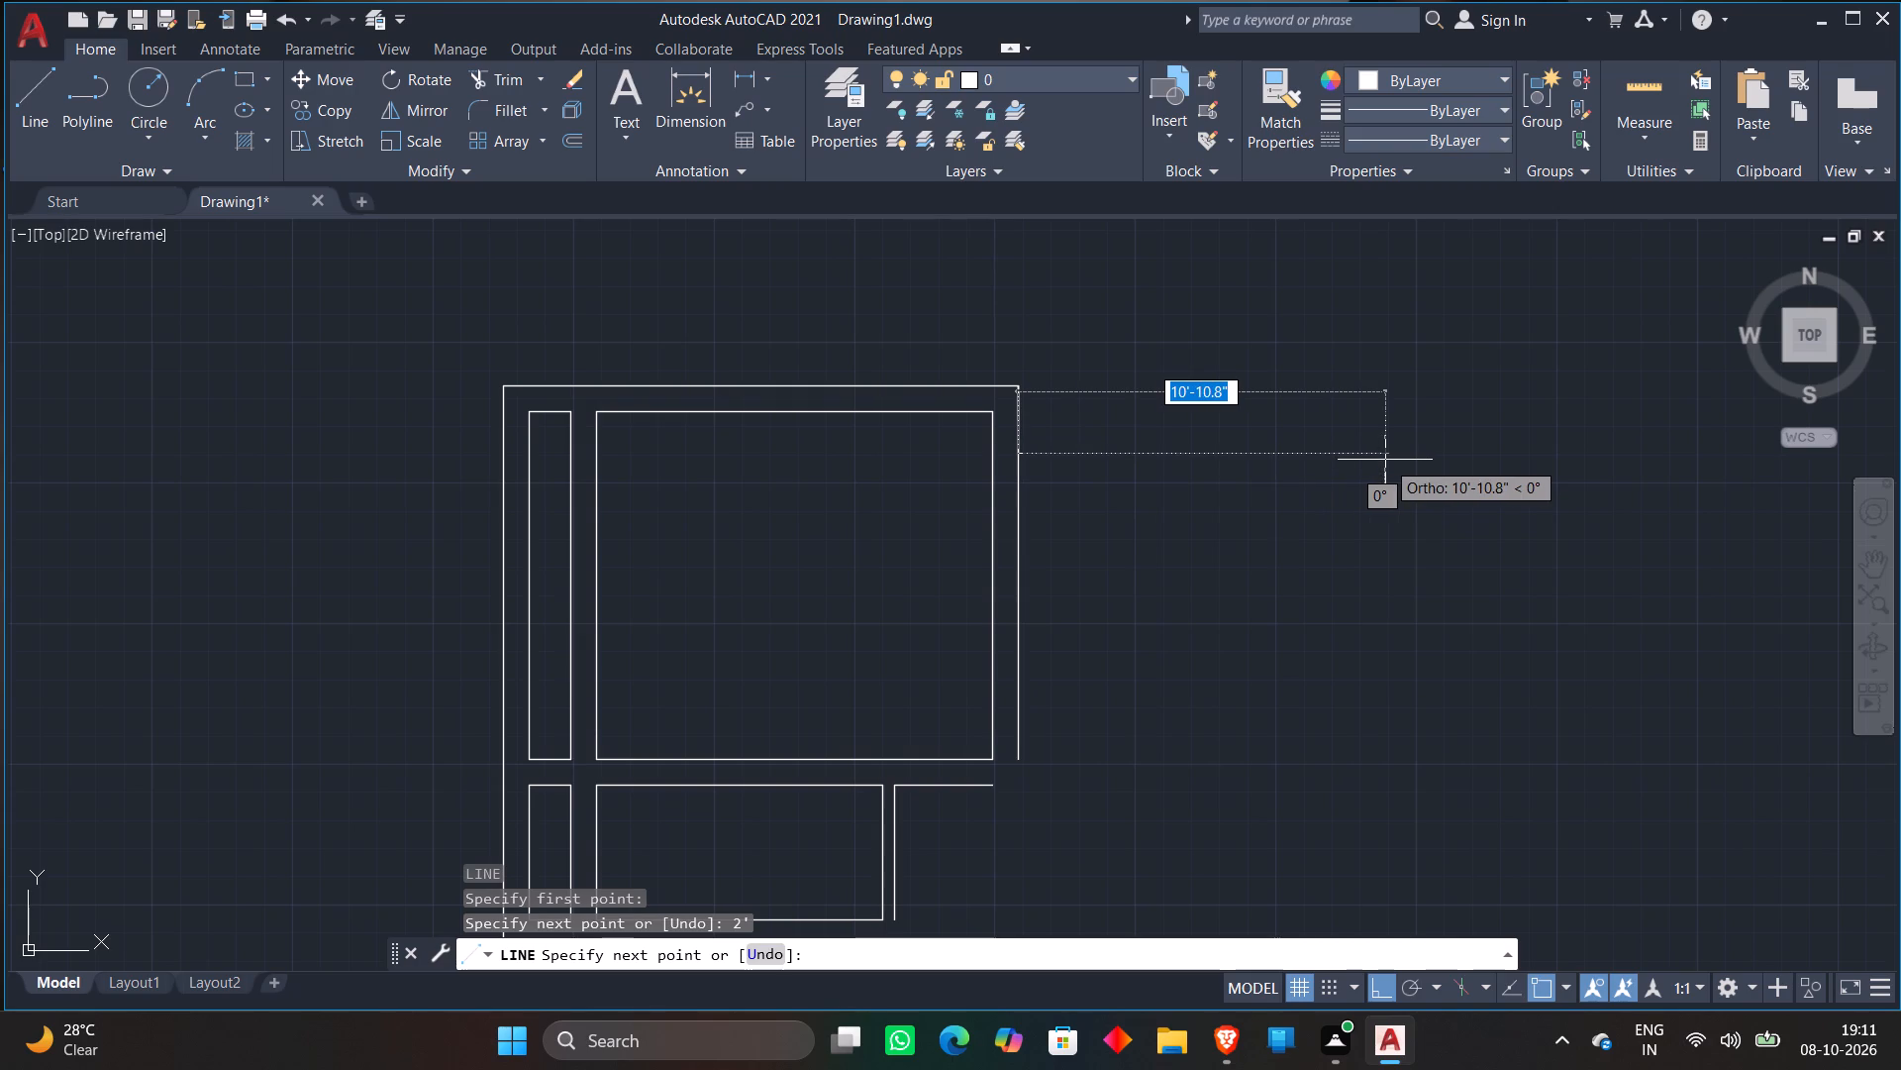
type("9'")
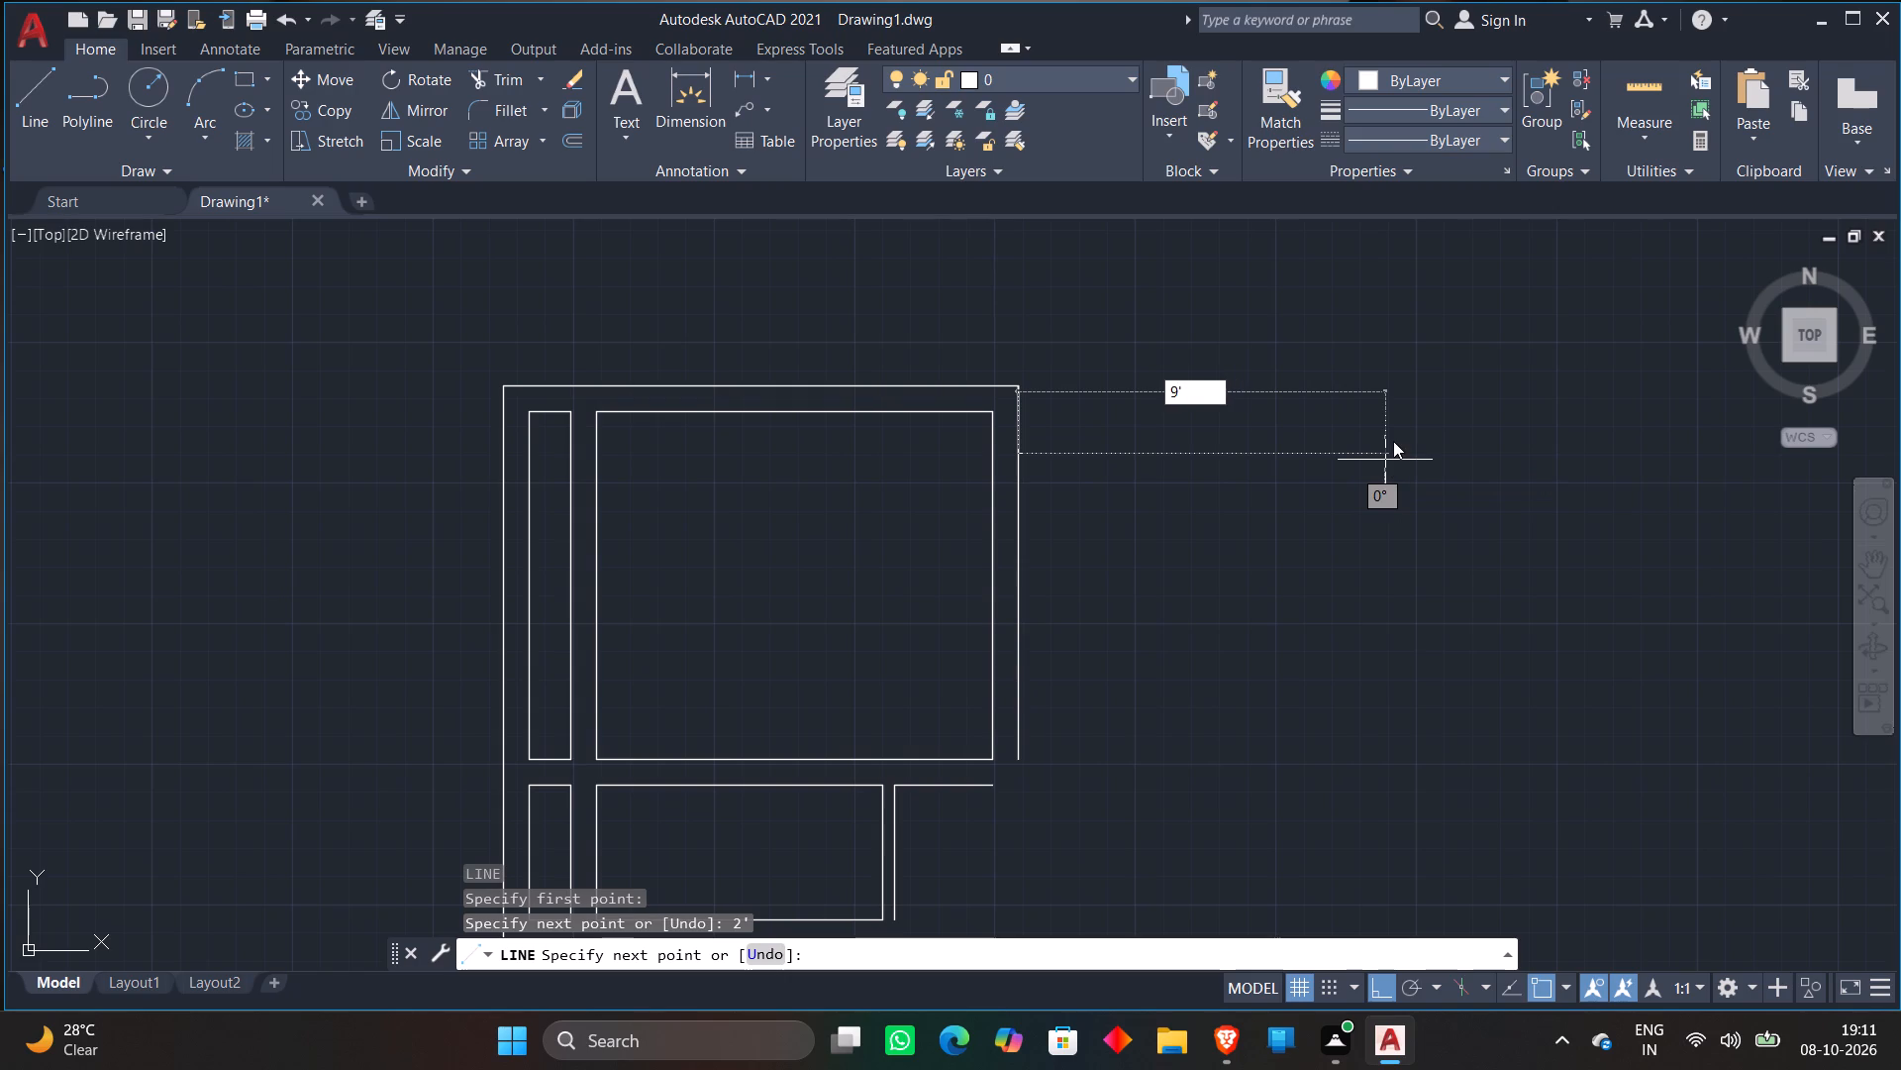
key("6")
key("shift+quotedbl")
key("Return")
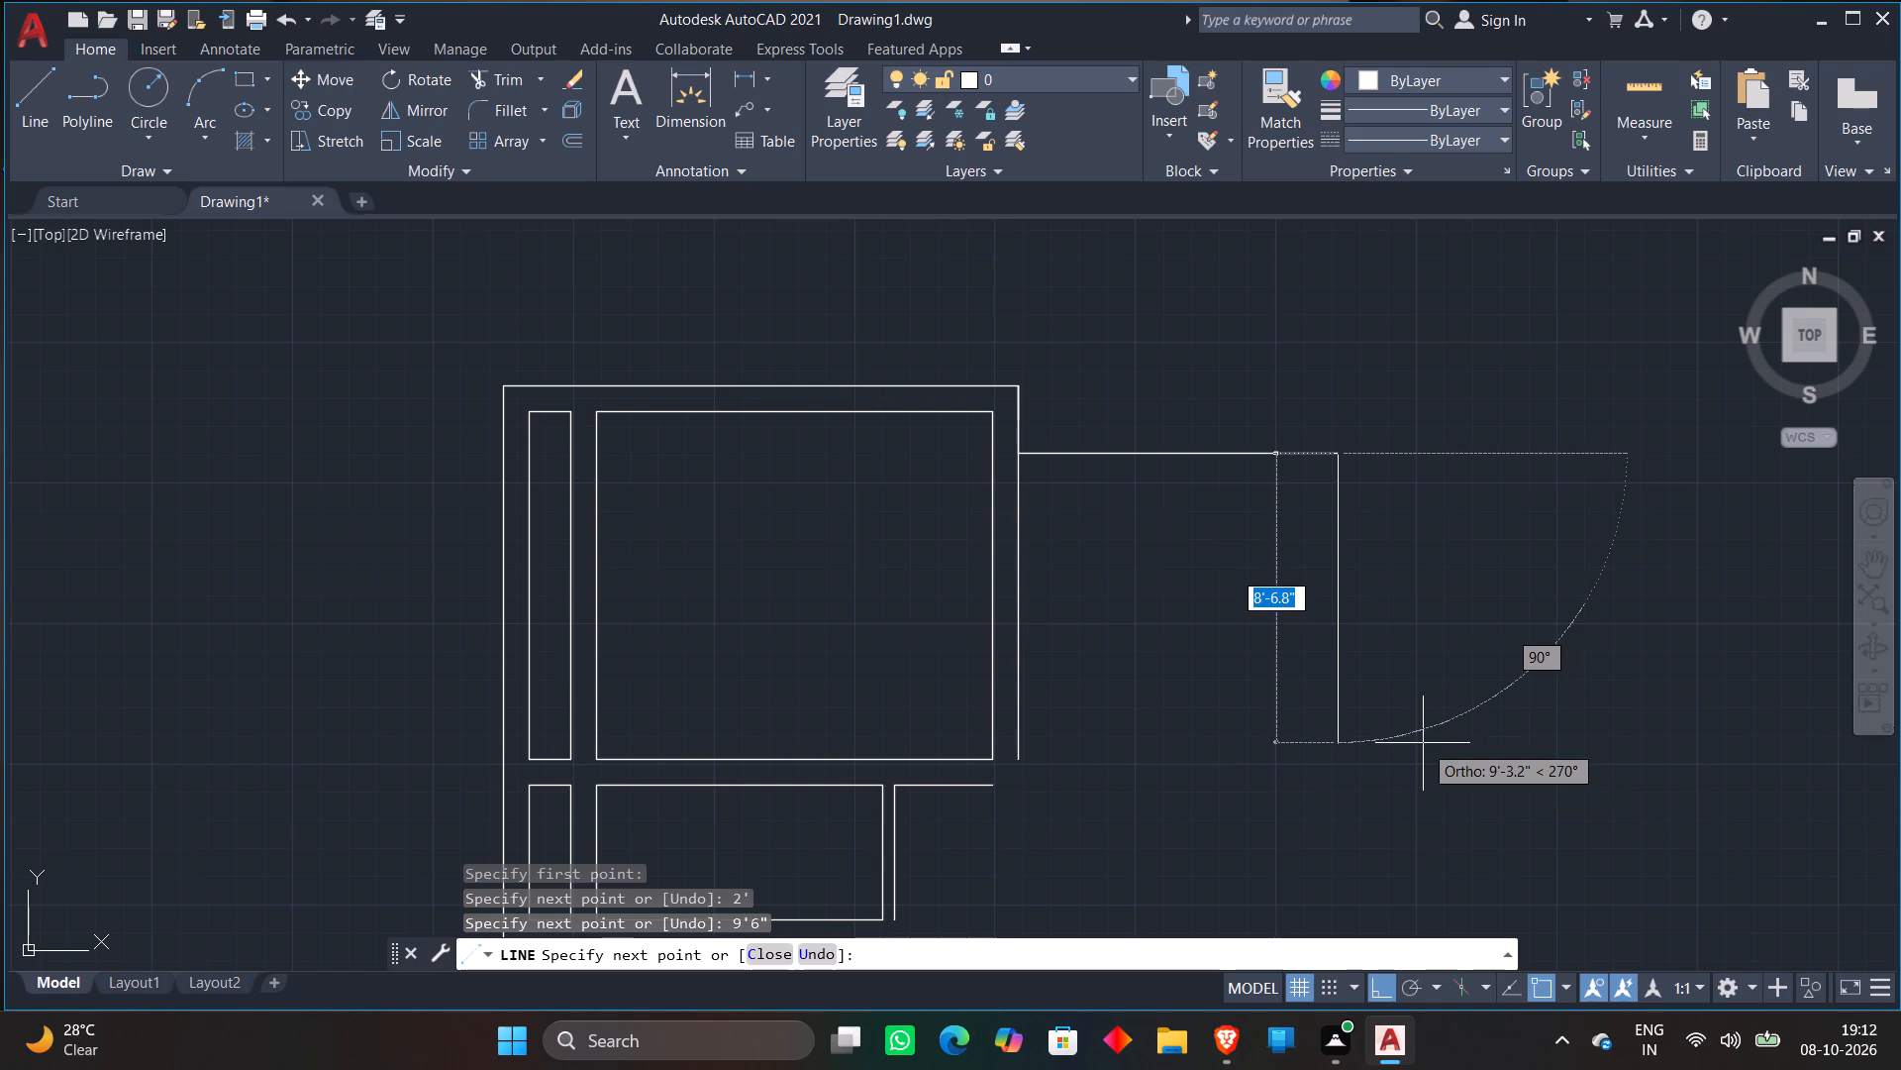
type("11'1\"")
key("Return")
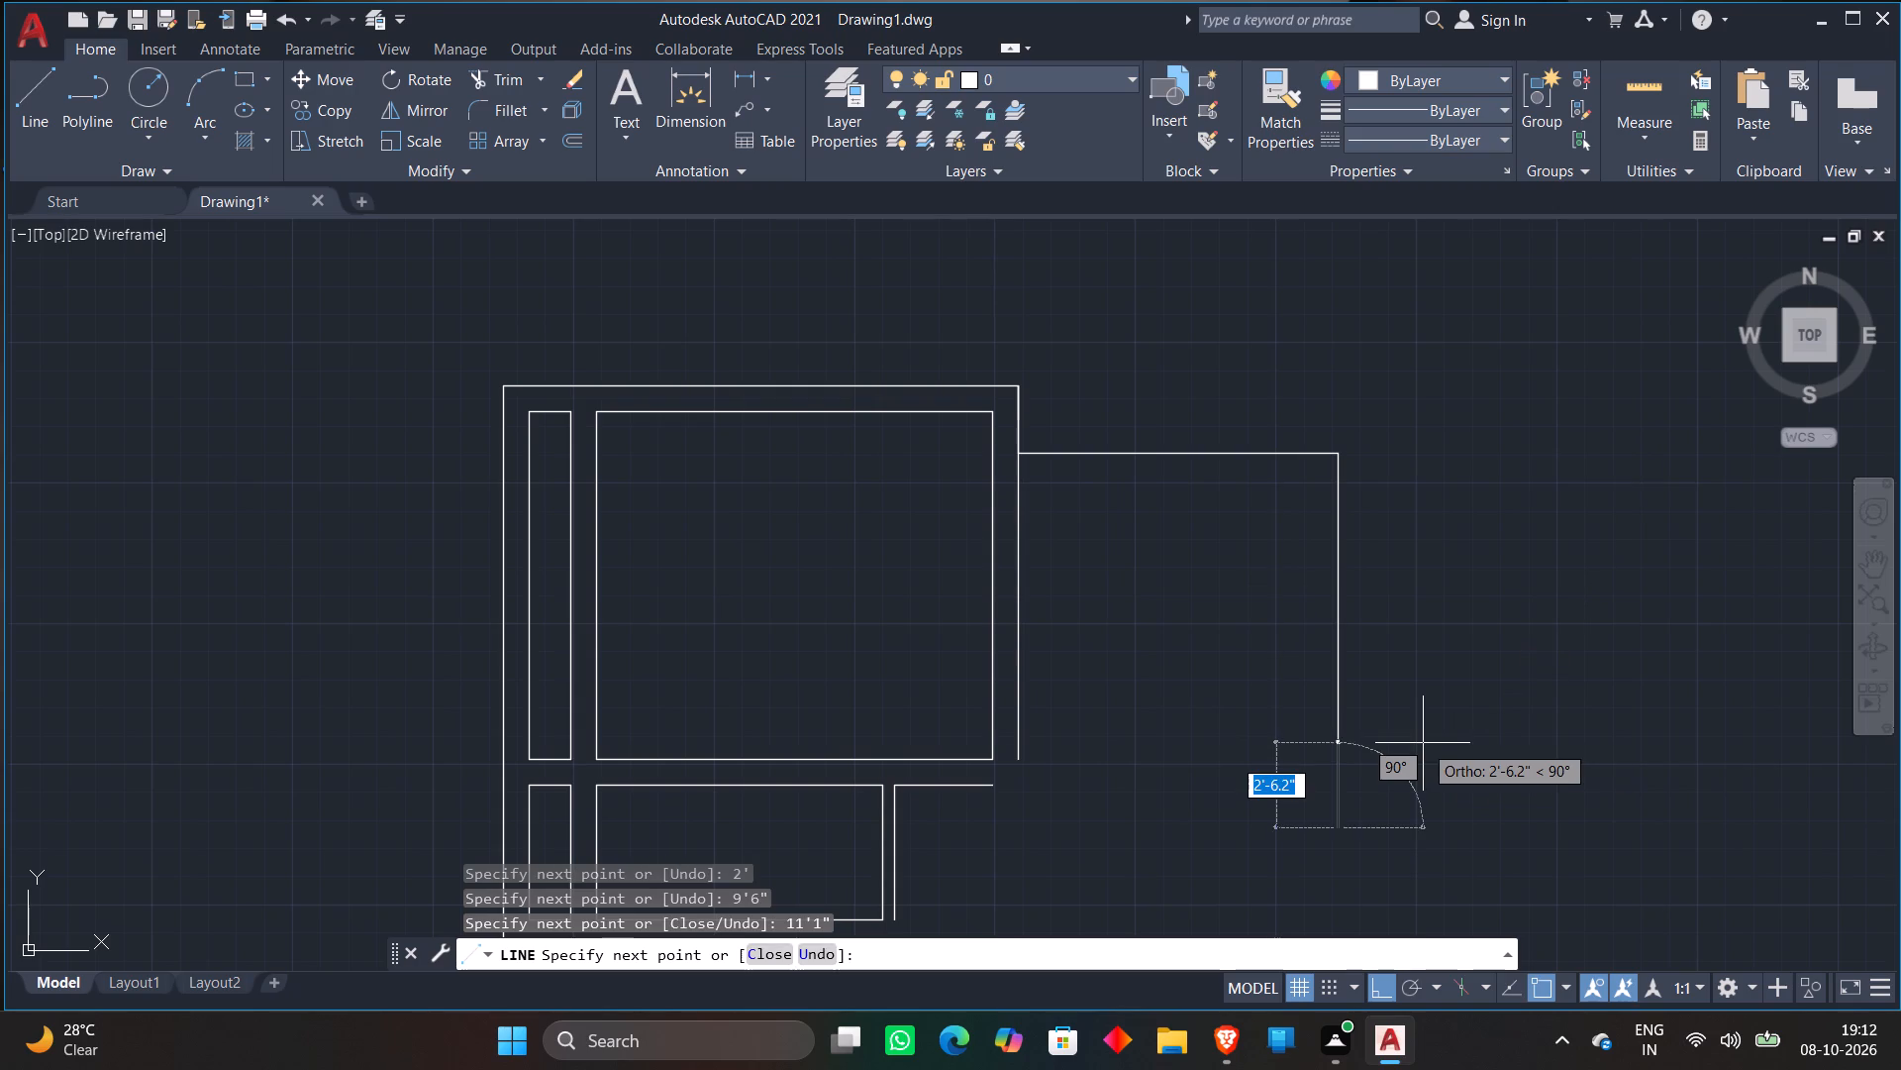
key("Escape")
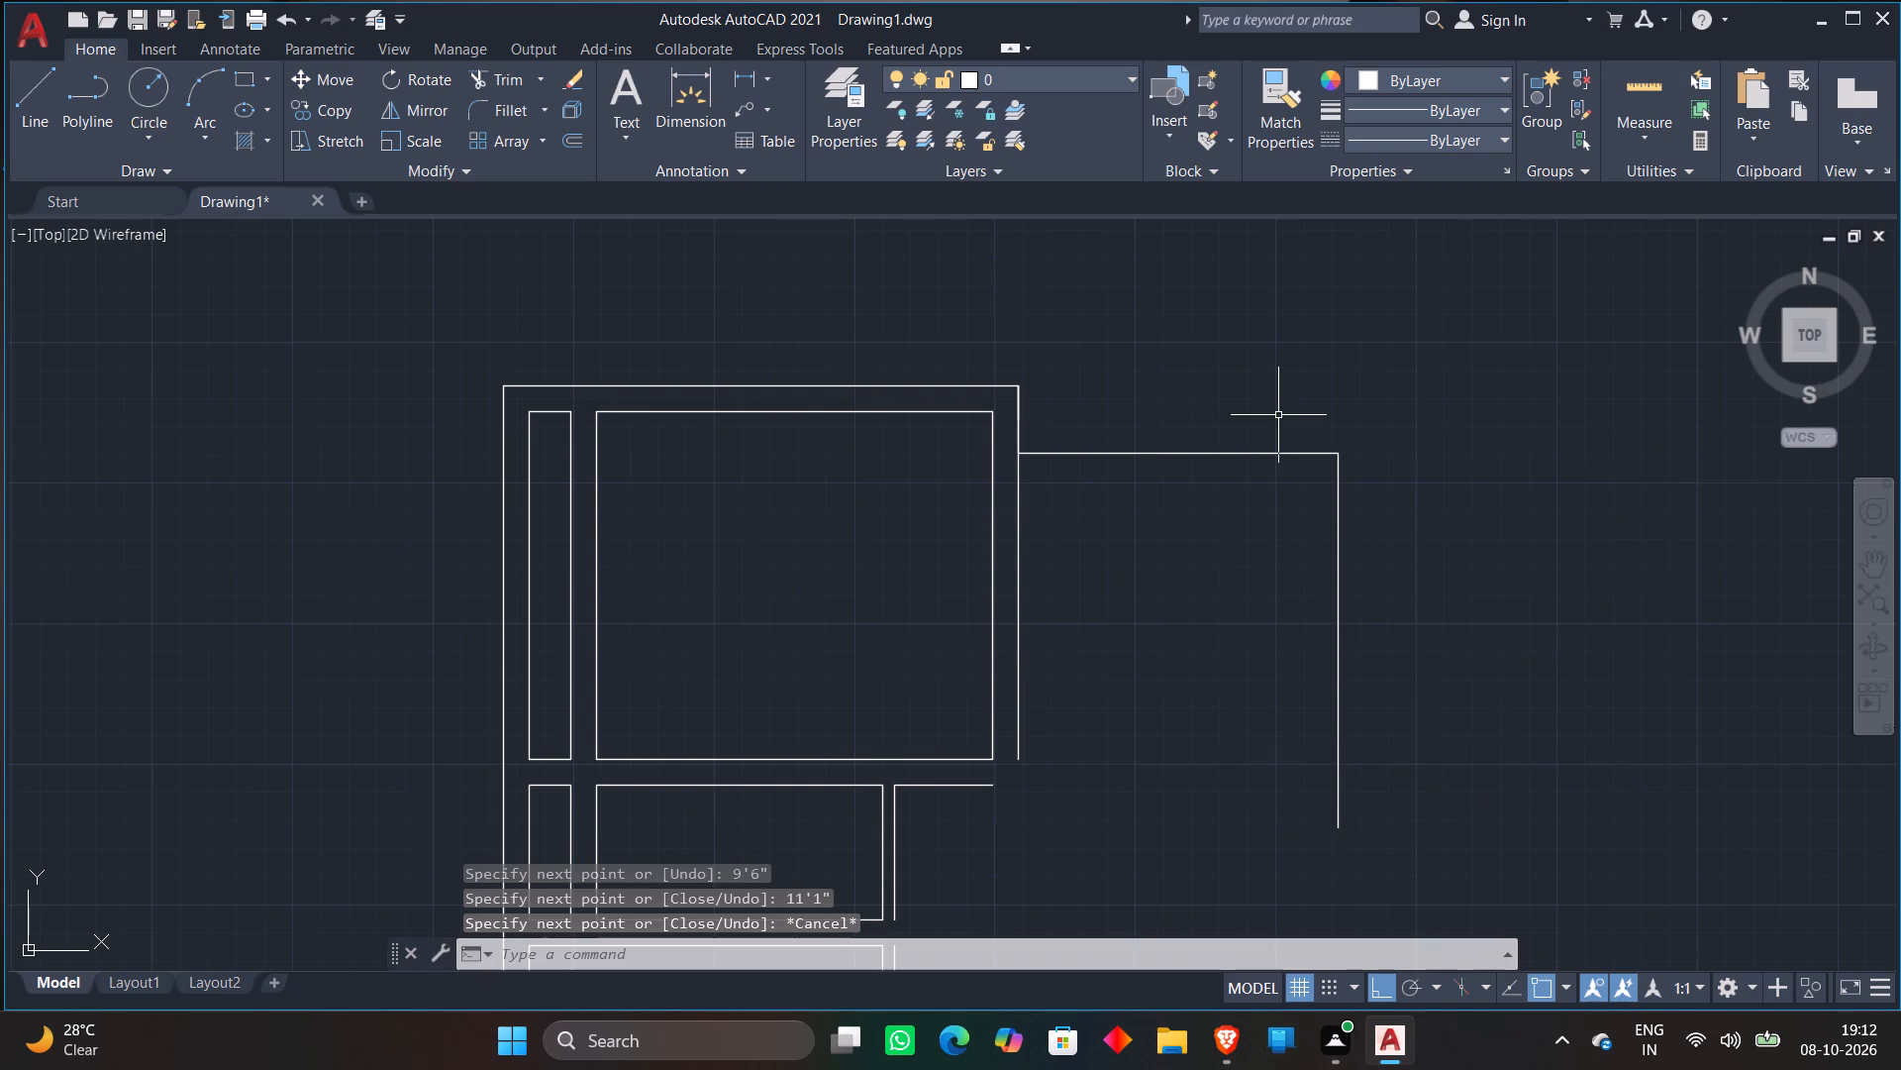
Offset the new 9'6" horizontal line downward and the new 11'1" vertical line outward to the right by 9".
key("o")
key("Return")
key("Return")
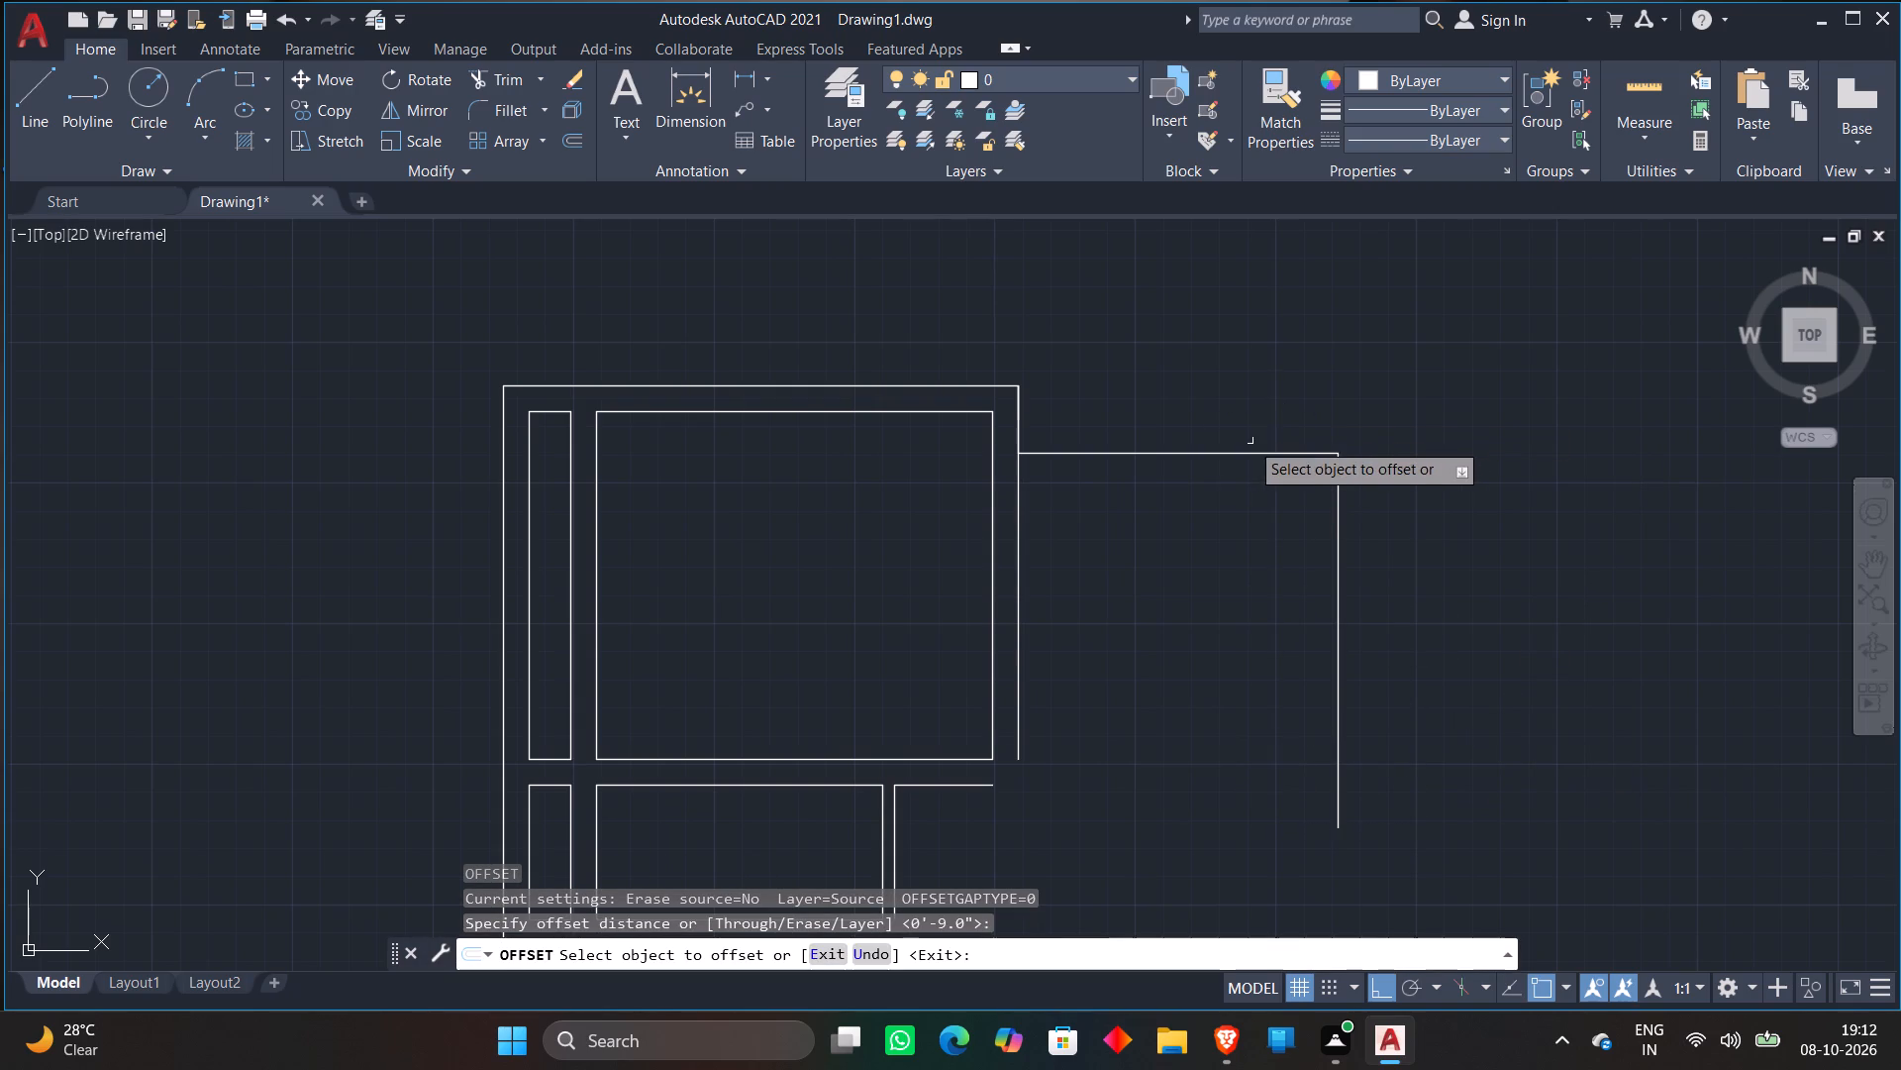
left_click(1251, 454)
left_click(1247, 523)
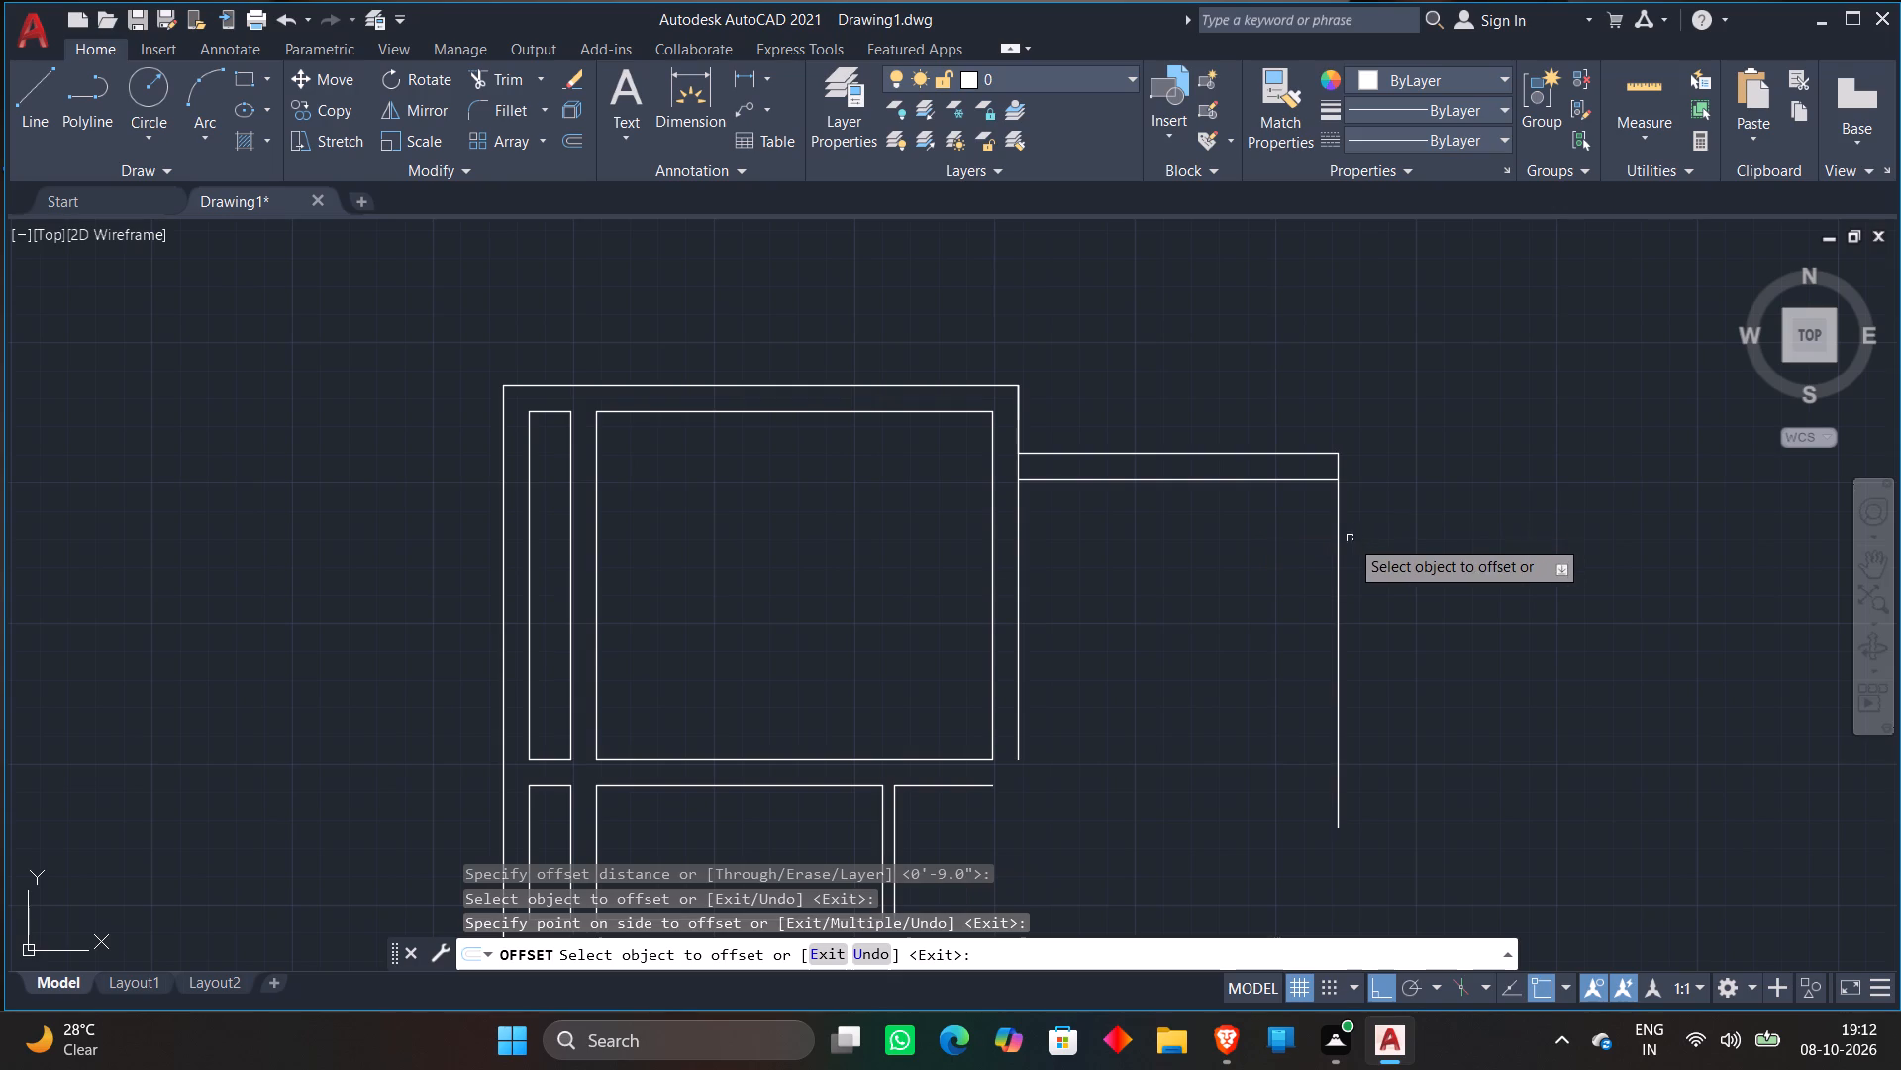
left_click(1341, 553)
left_click(1515, 585)
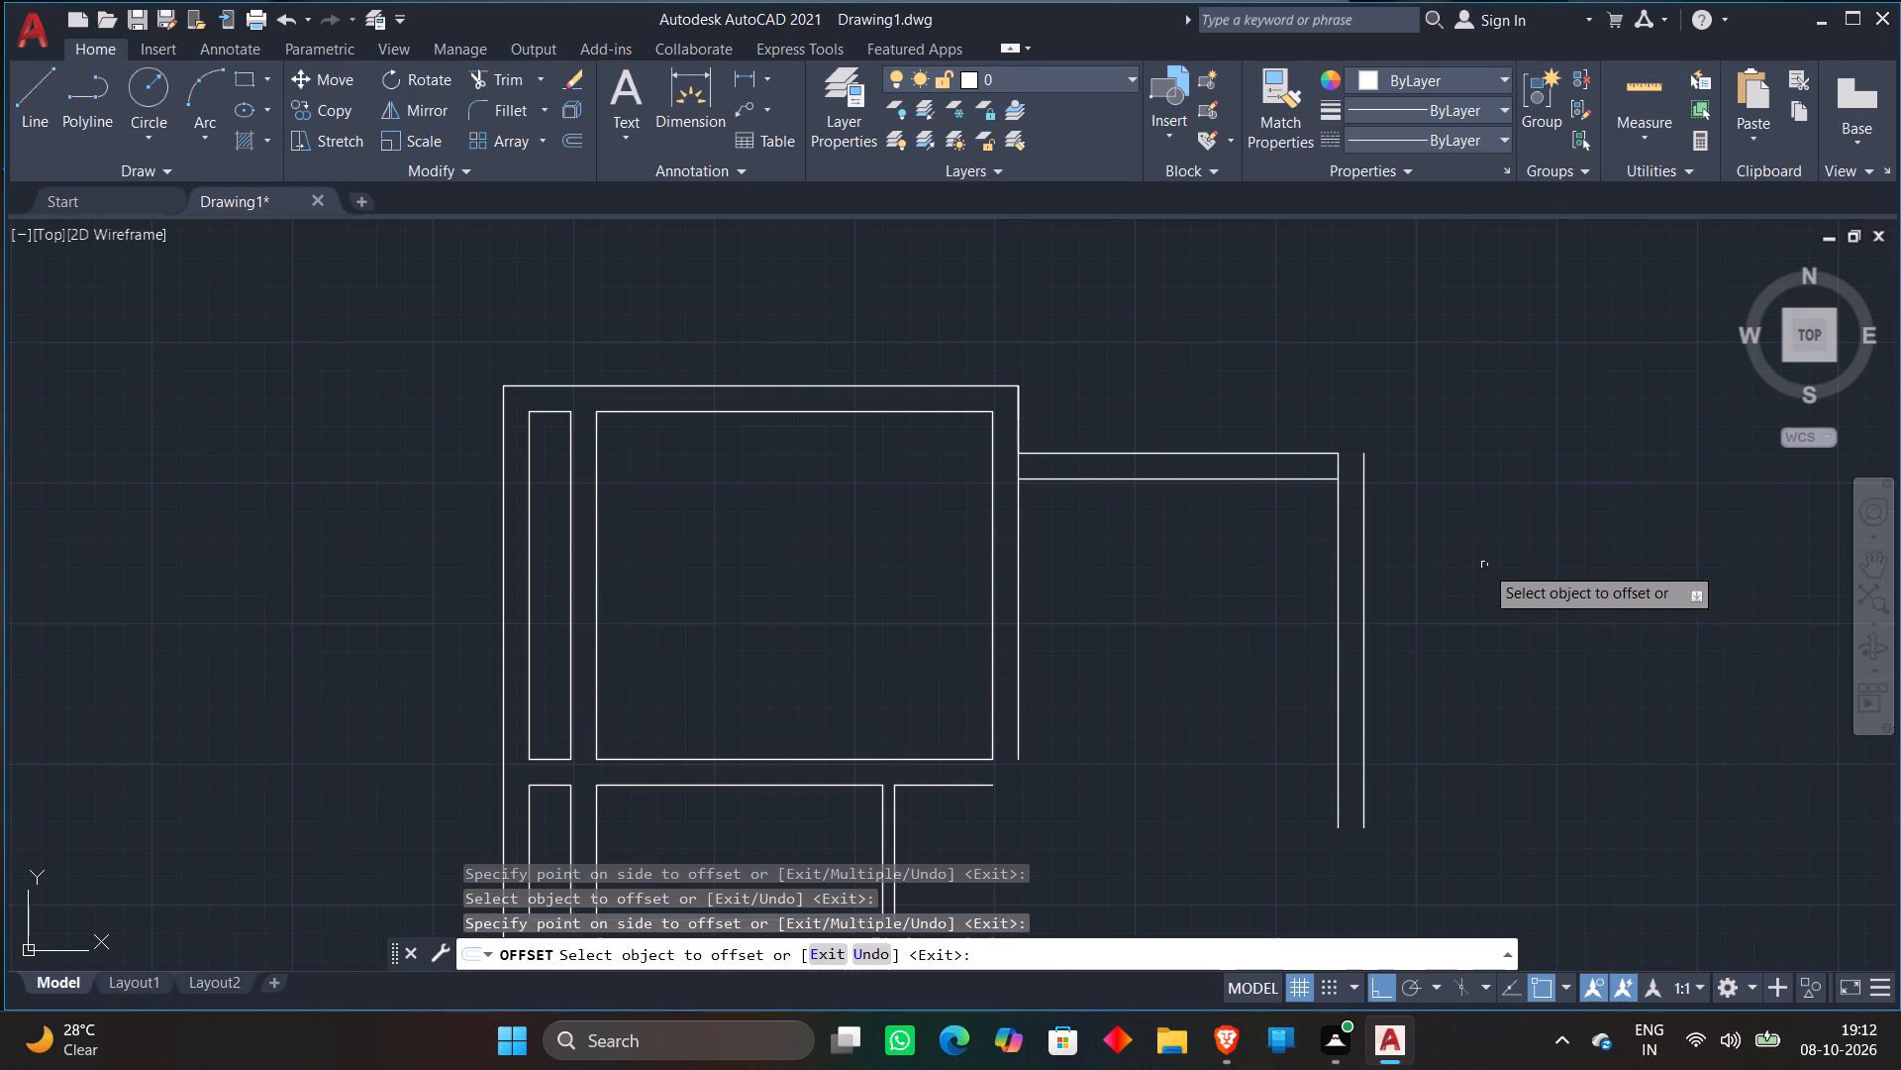
key("Escape")
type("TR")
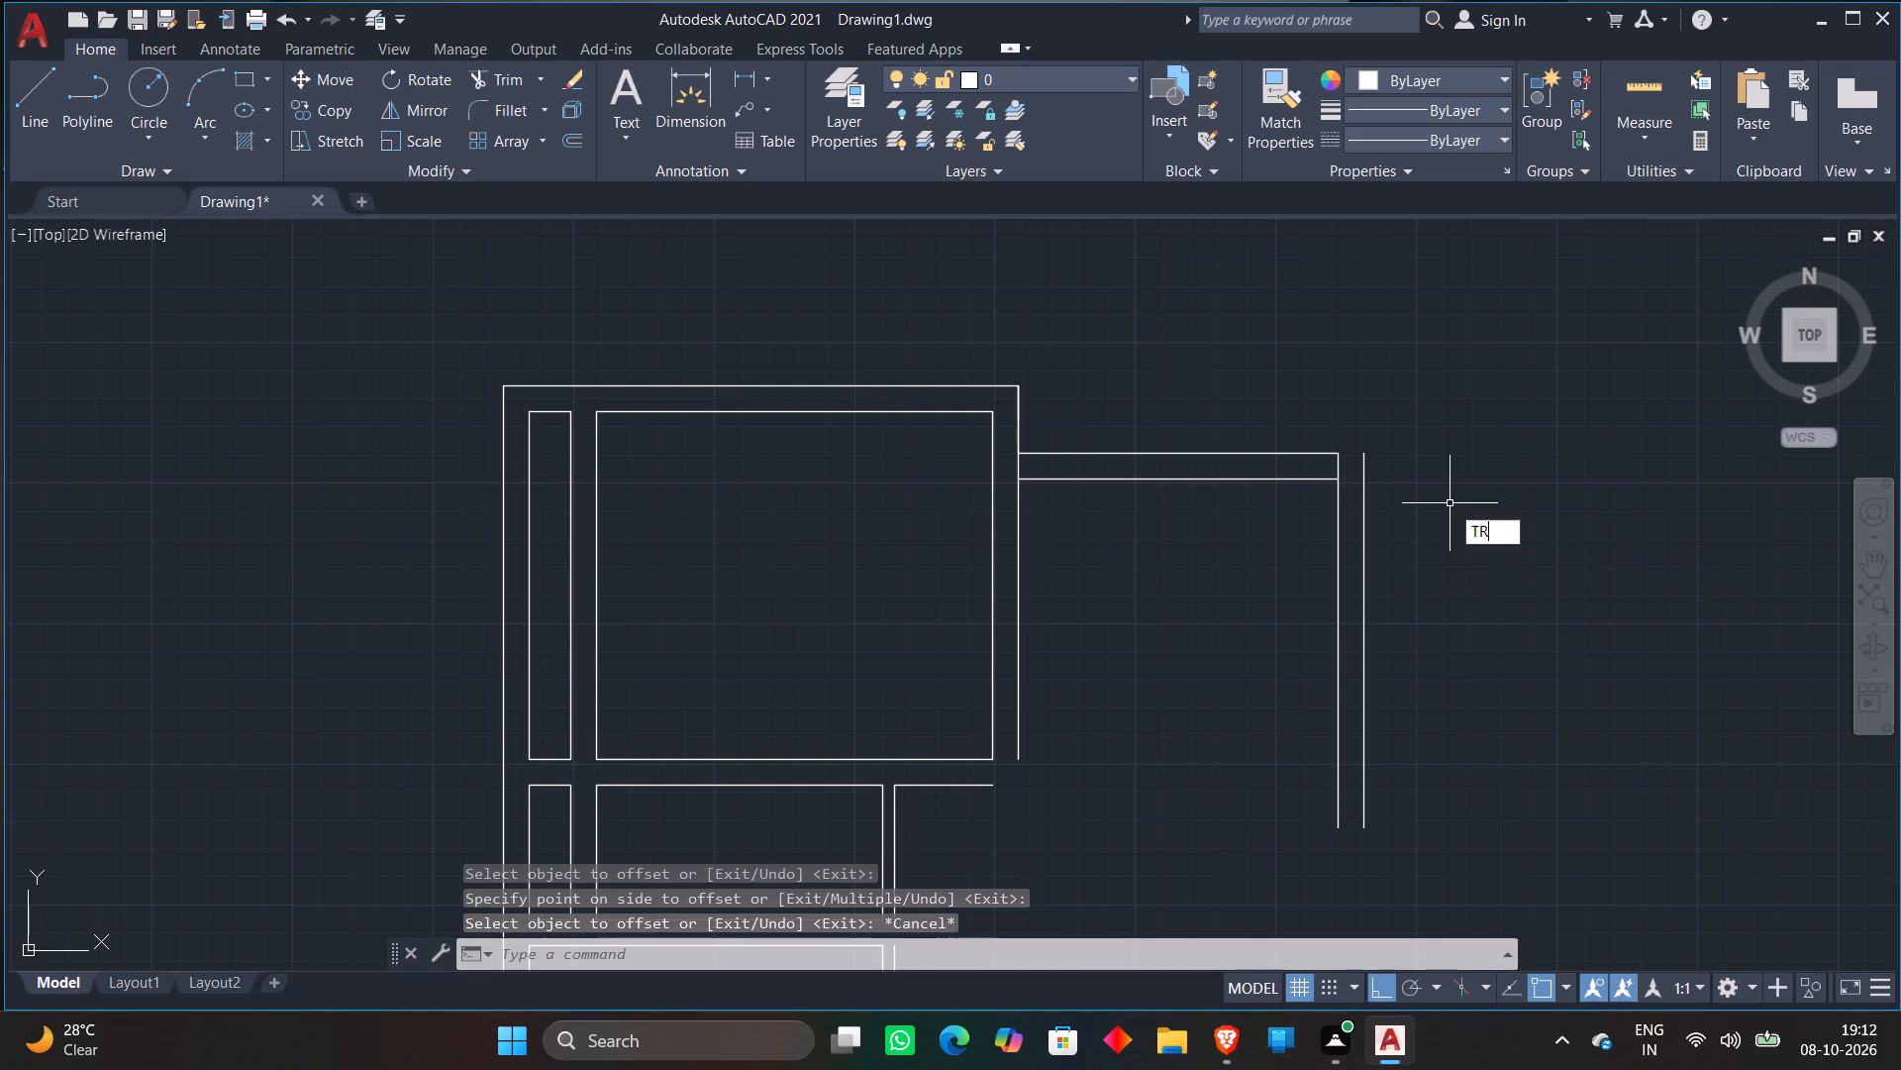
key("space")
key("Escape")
Close the new room's top-right wall corner by extending the top line to the outer right line and trimming the inner line's excess.
type("EX")
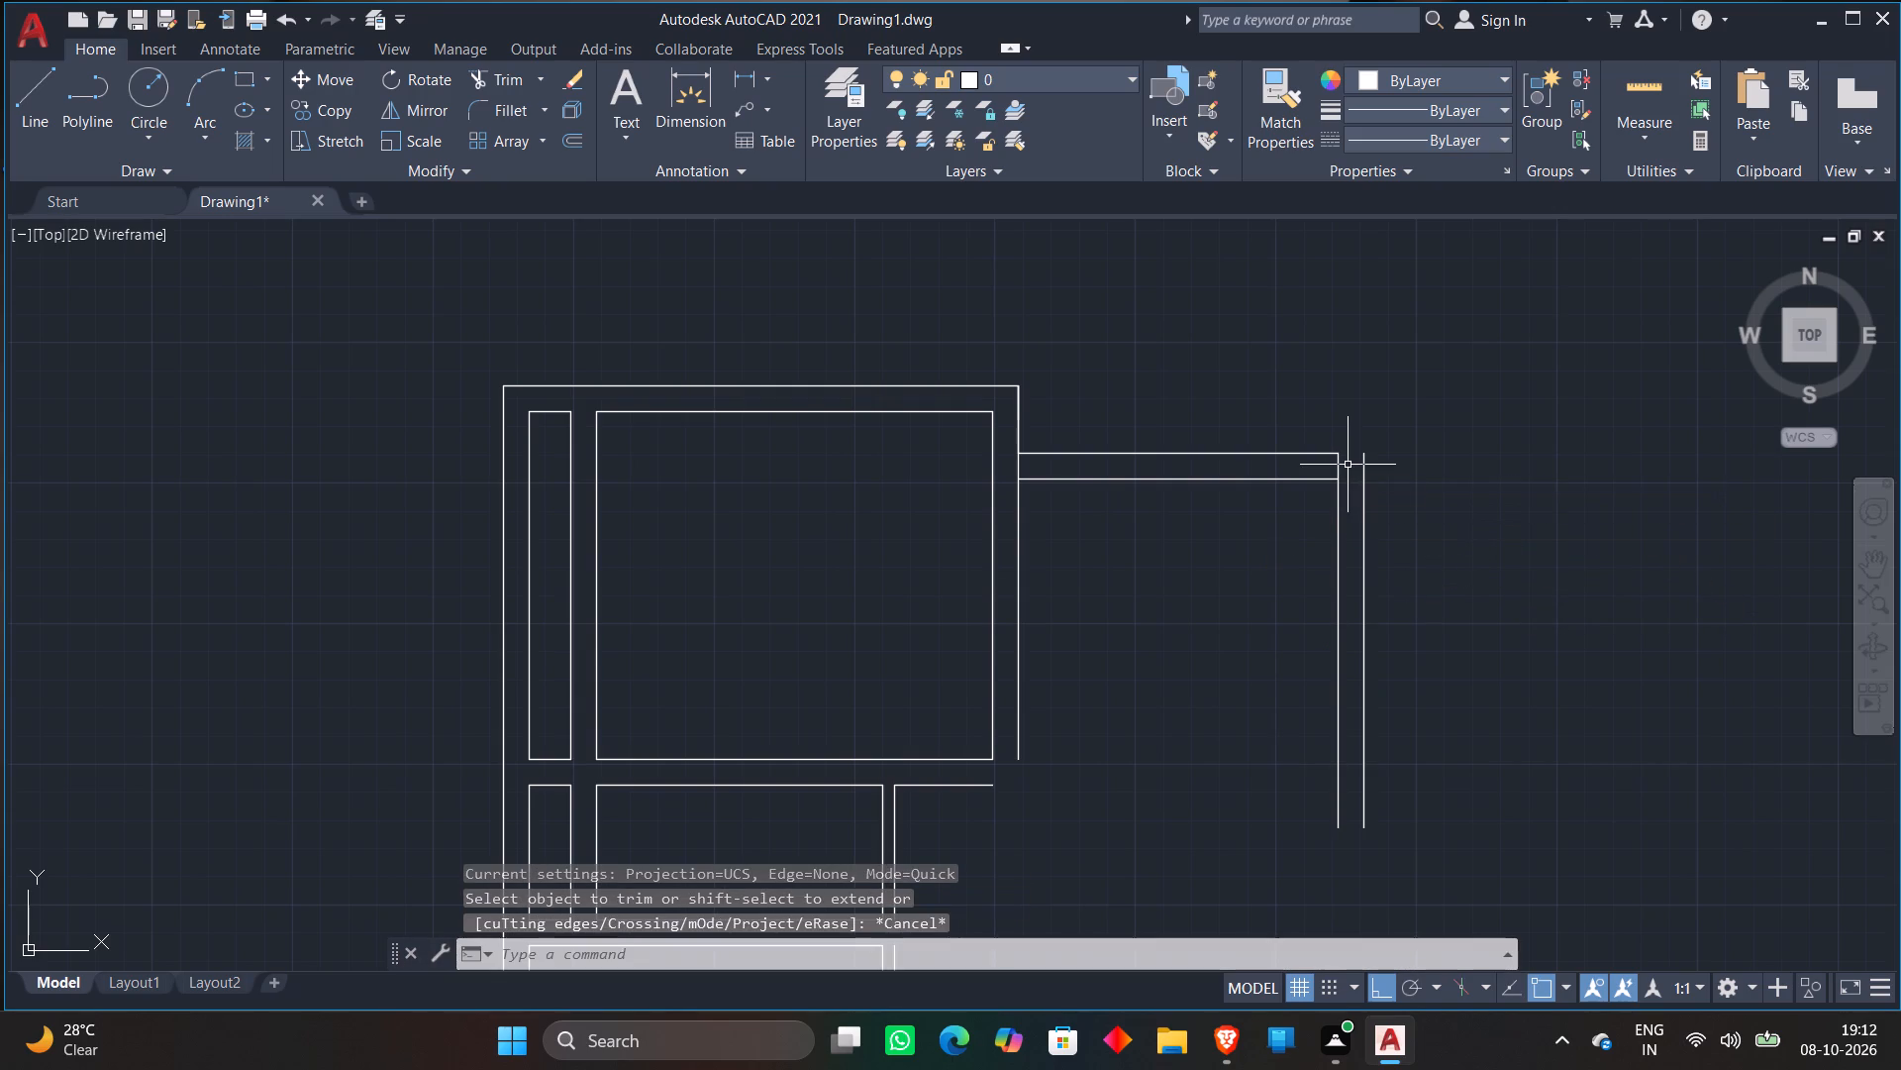
key("space")
left_click(1330, 455)
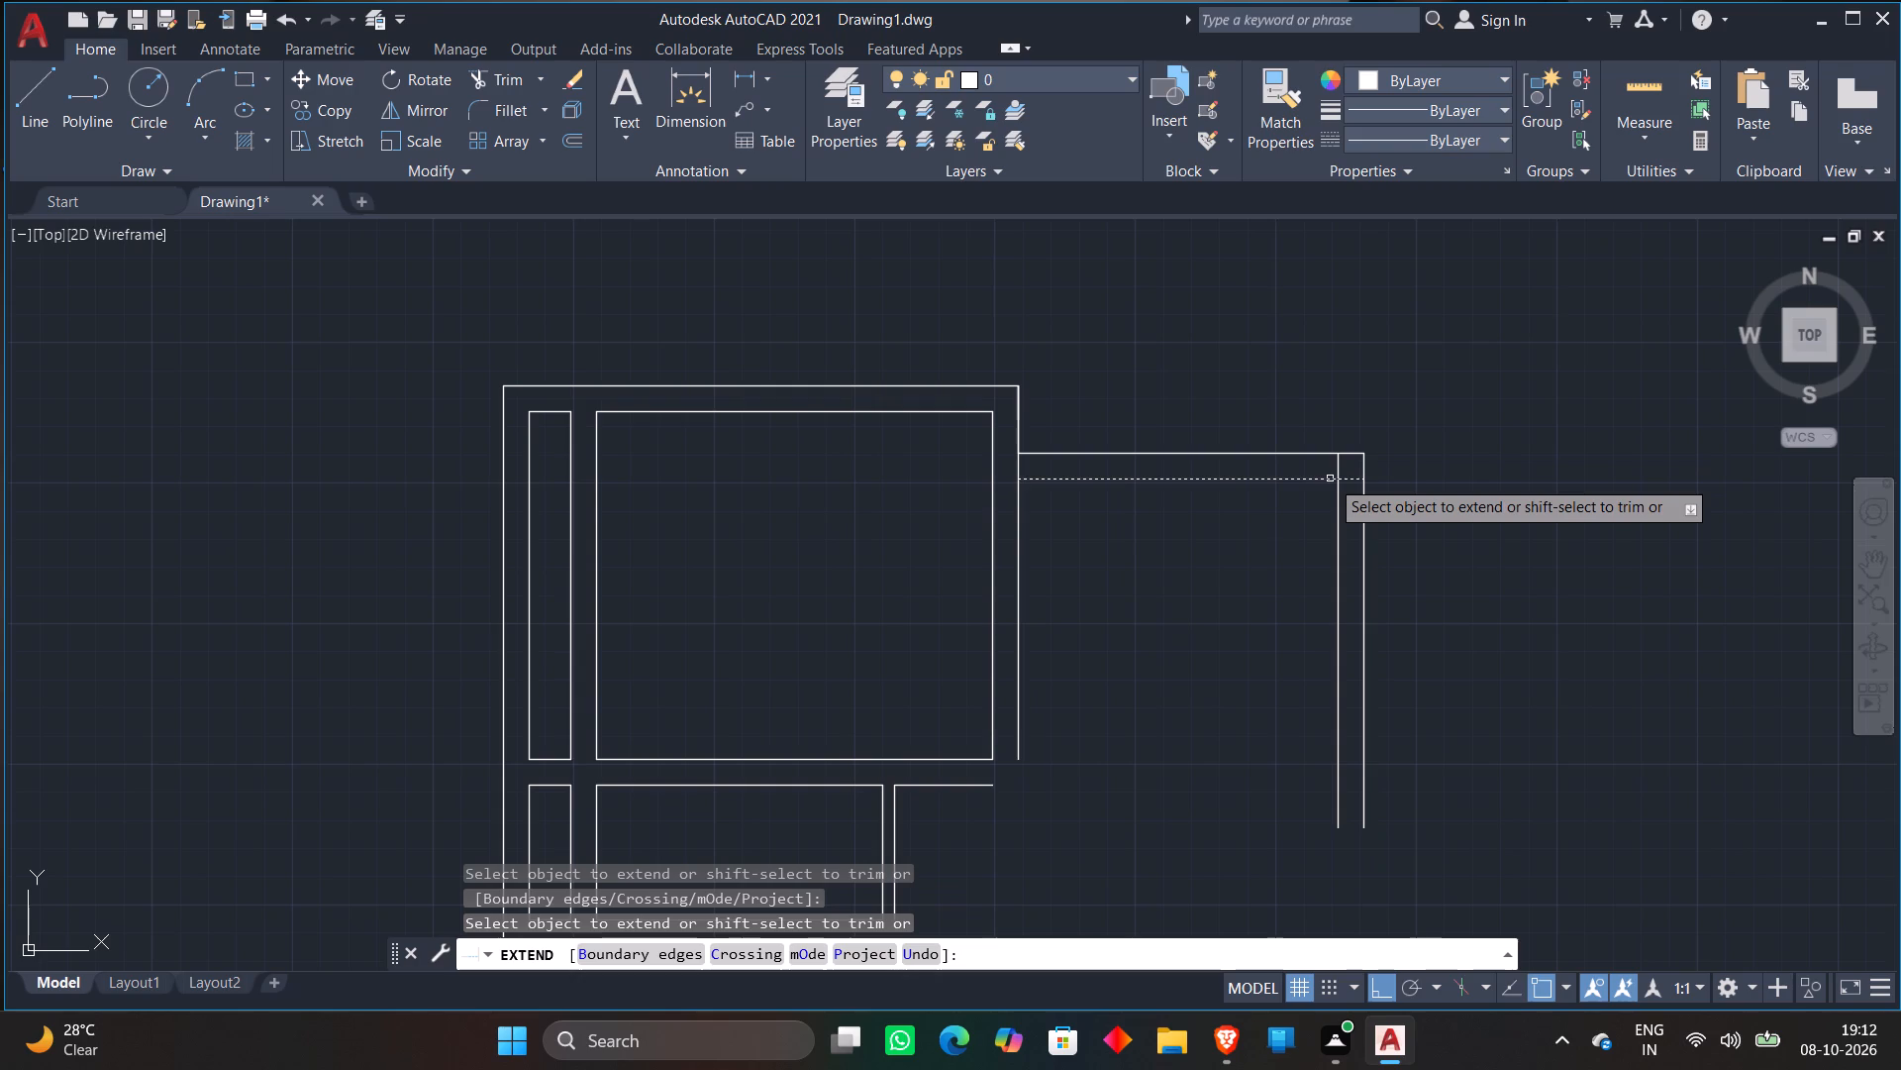
key("Escape")
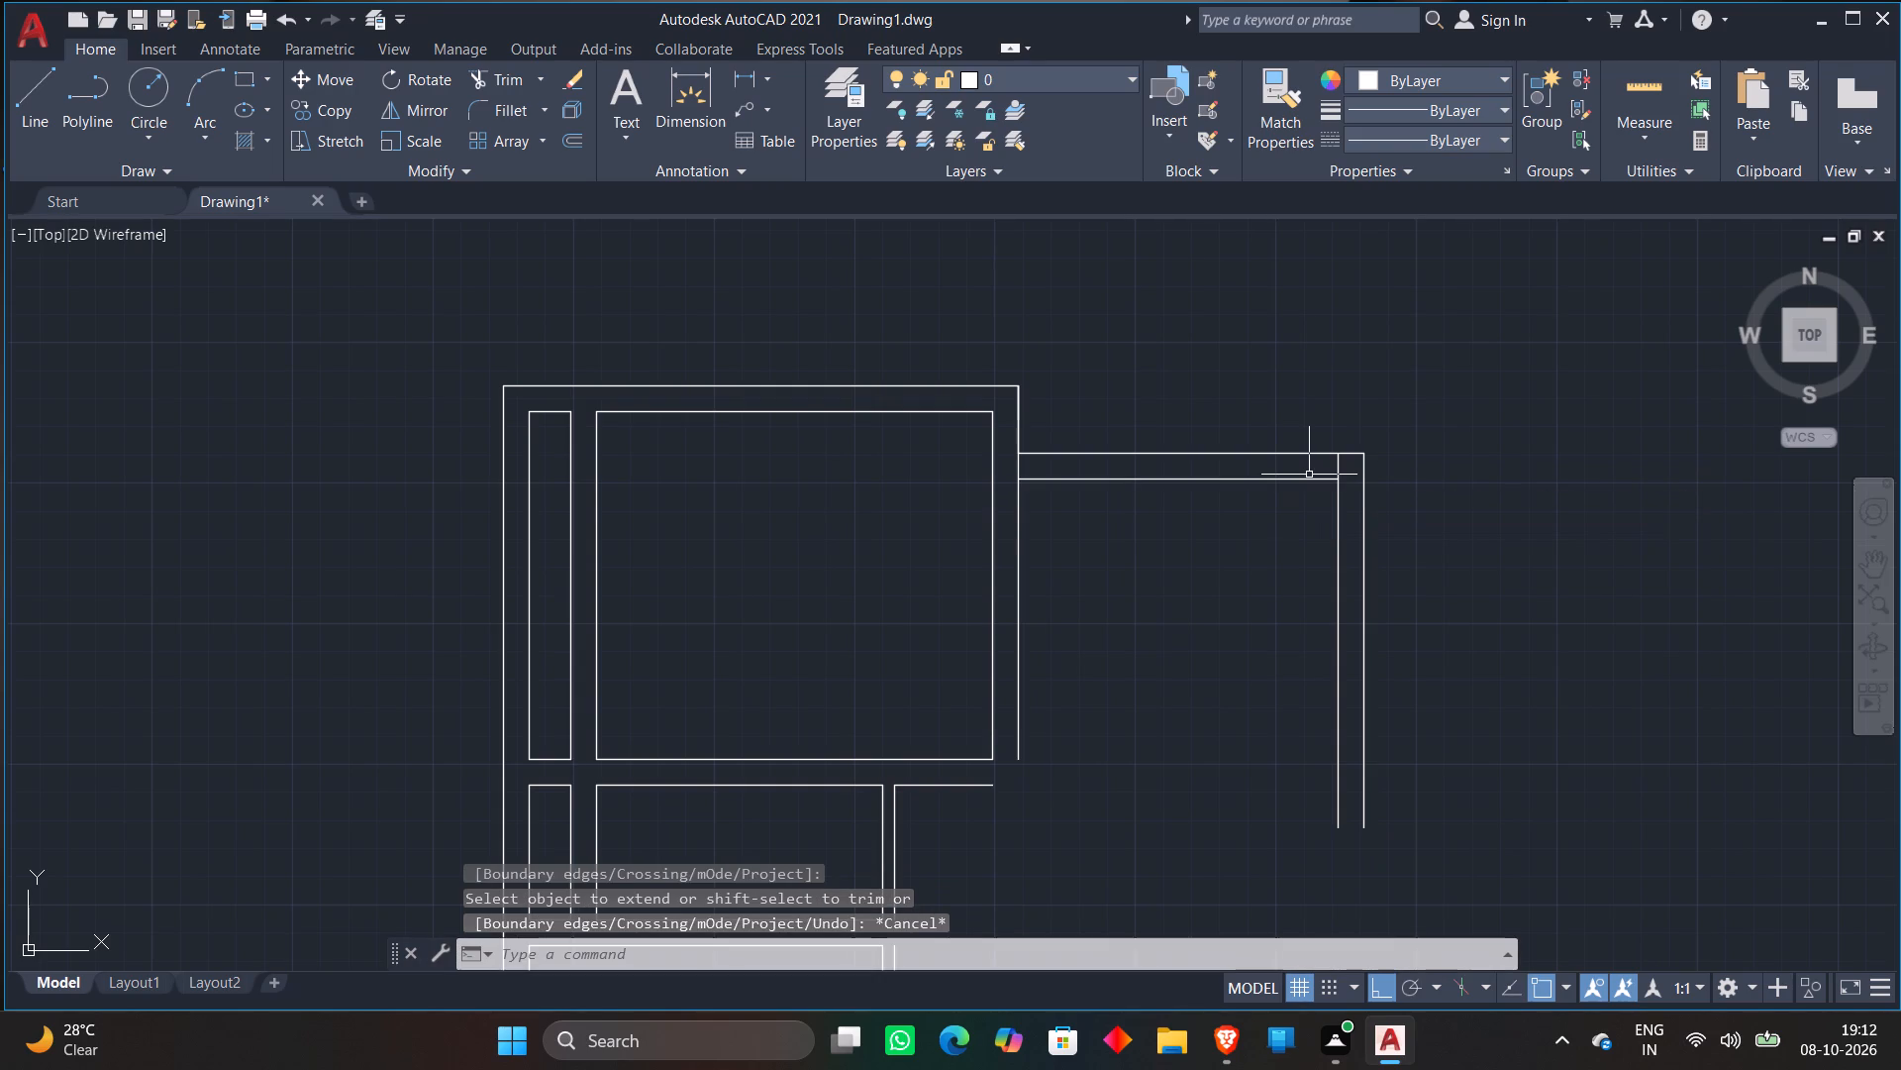
type("TR")
key("space")
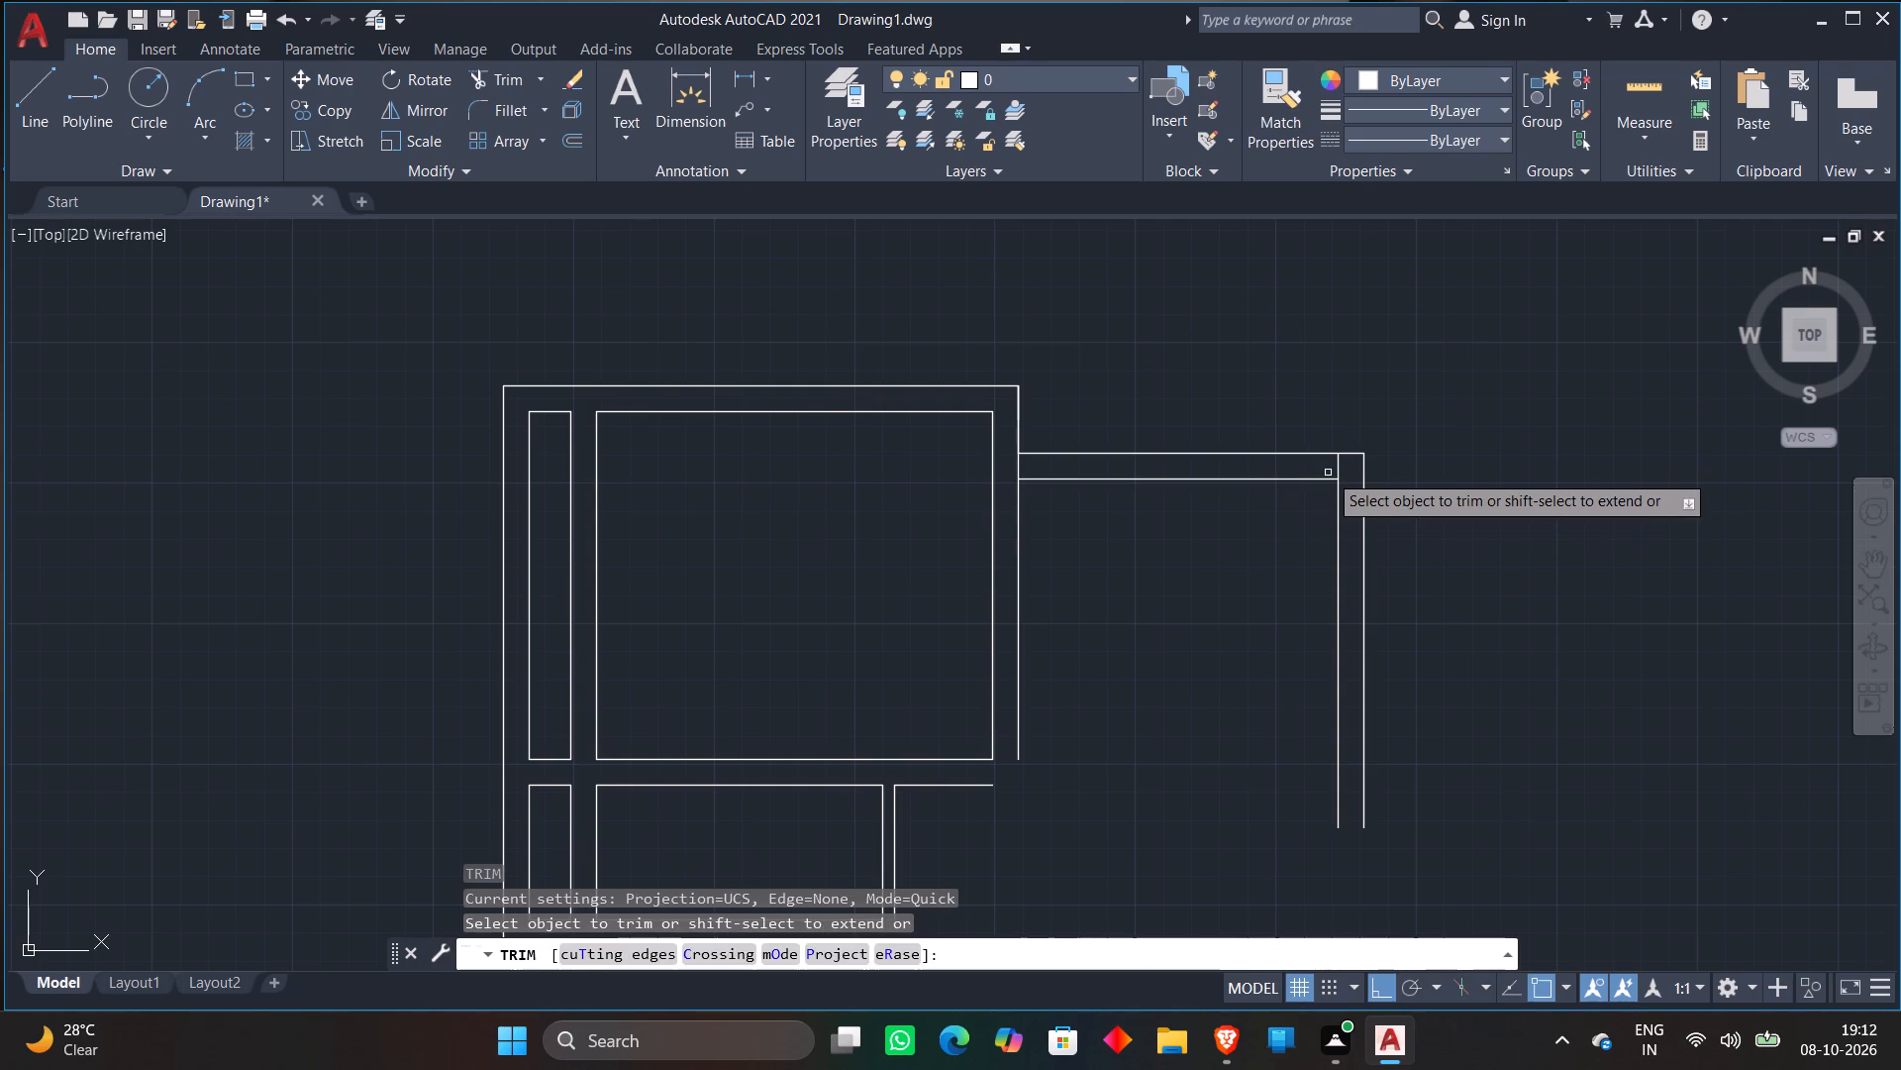
left_click(1328, 473)
left_click(1344, 481)
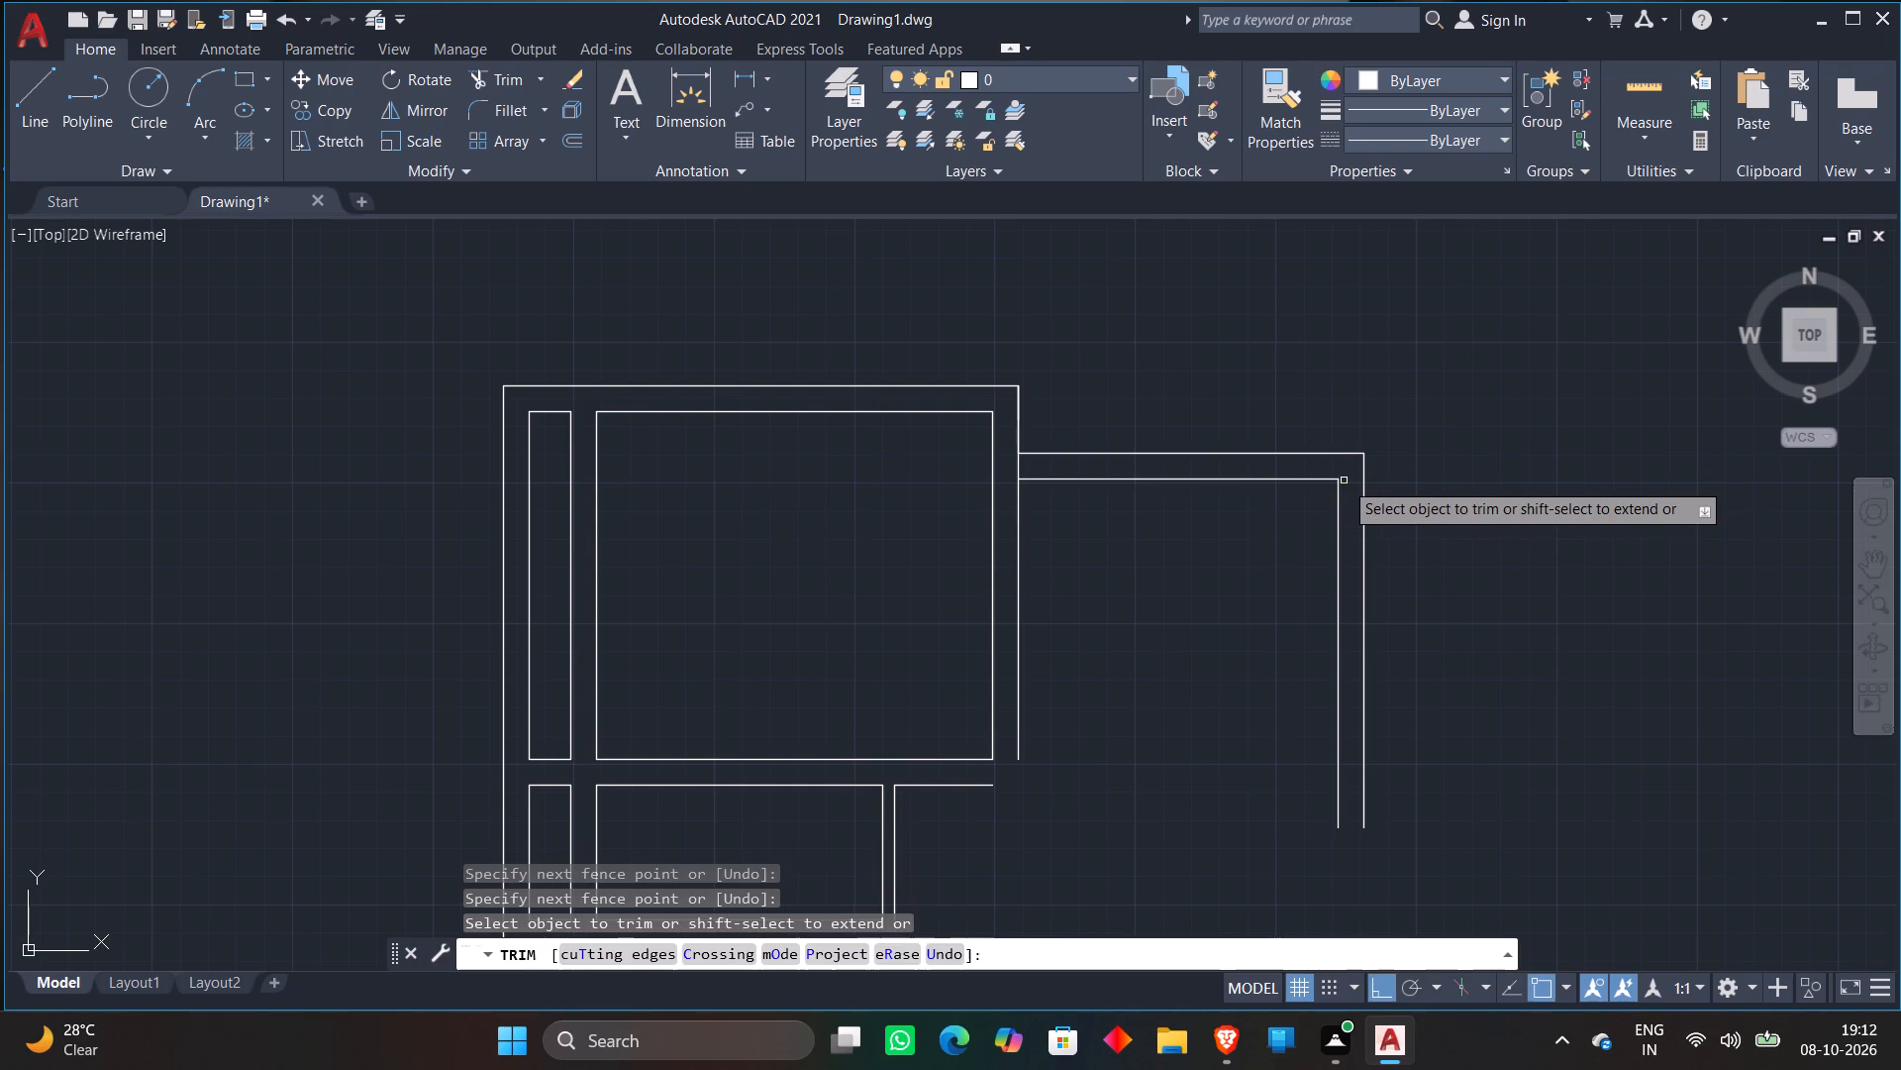
key("Escape")
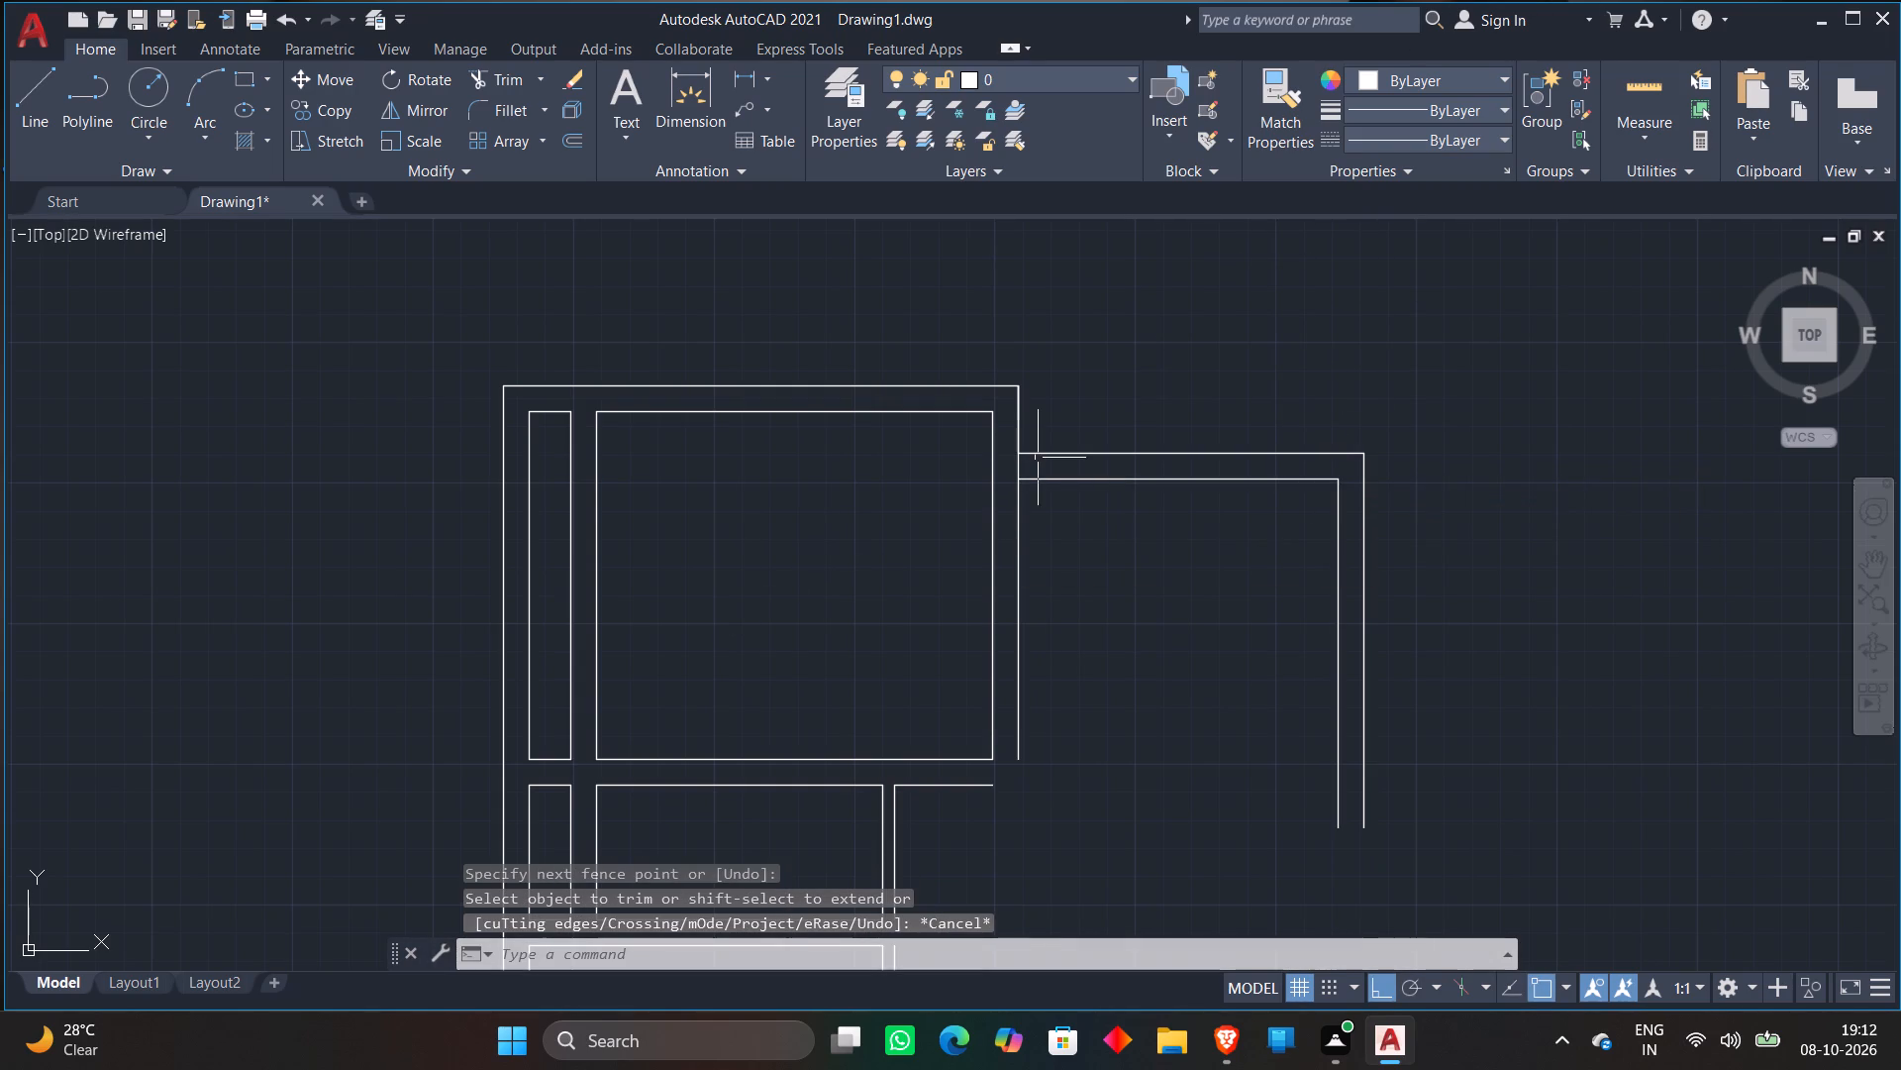
Trim the vertical line between the two horizontal wall lines where the new top wall meets the topmost room.
type("TR")
key("space")
scroll(1017, 475, "up", 2)
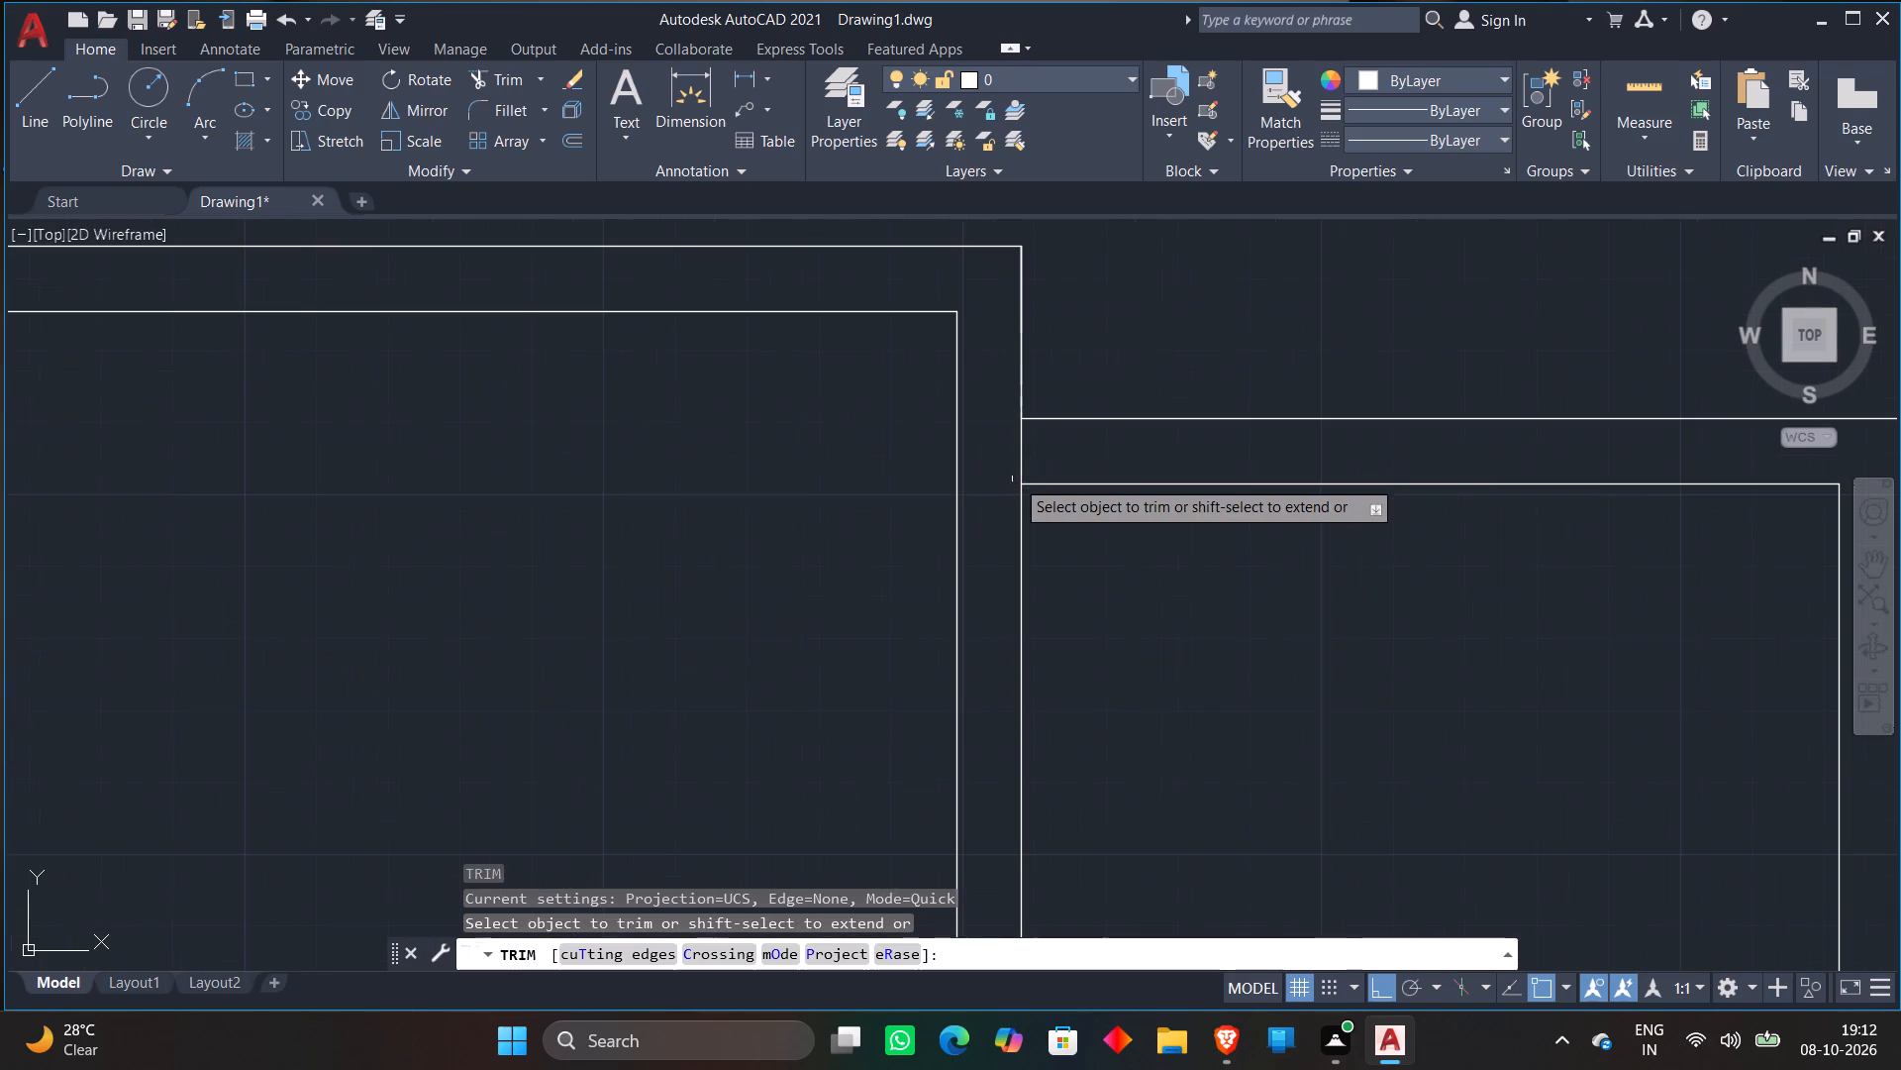
left_click(1012, 447)
left_click(1071, 469)
key("Escape")
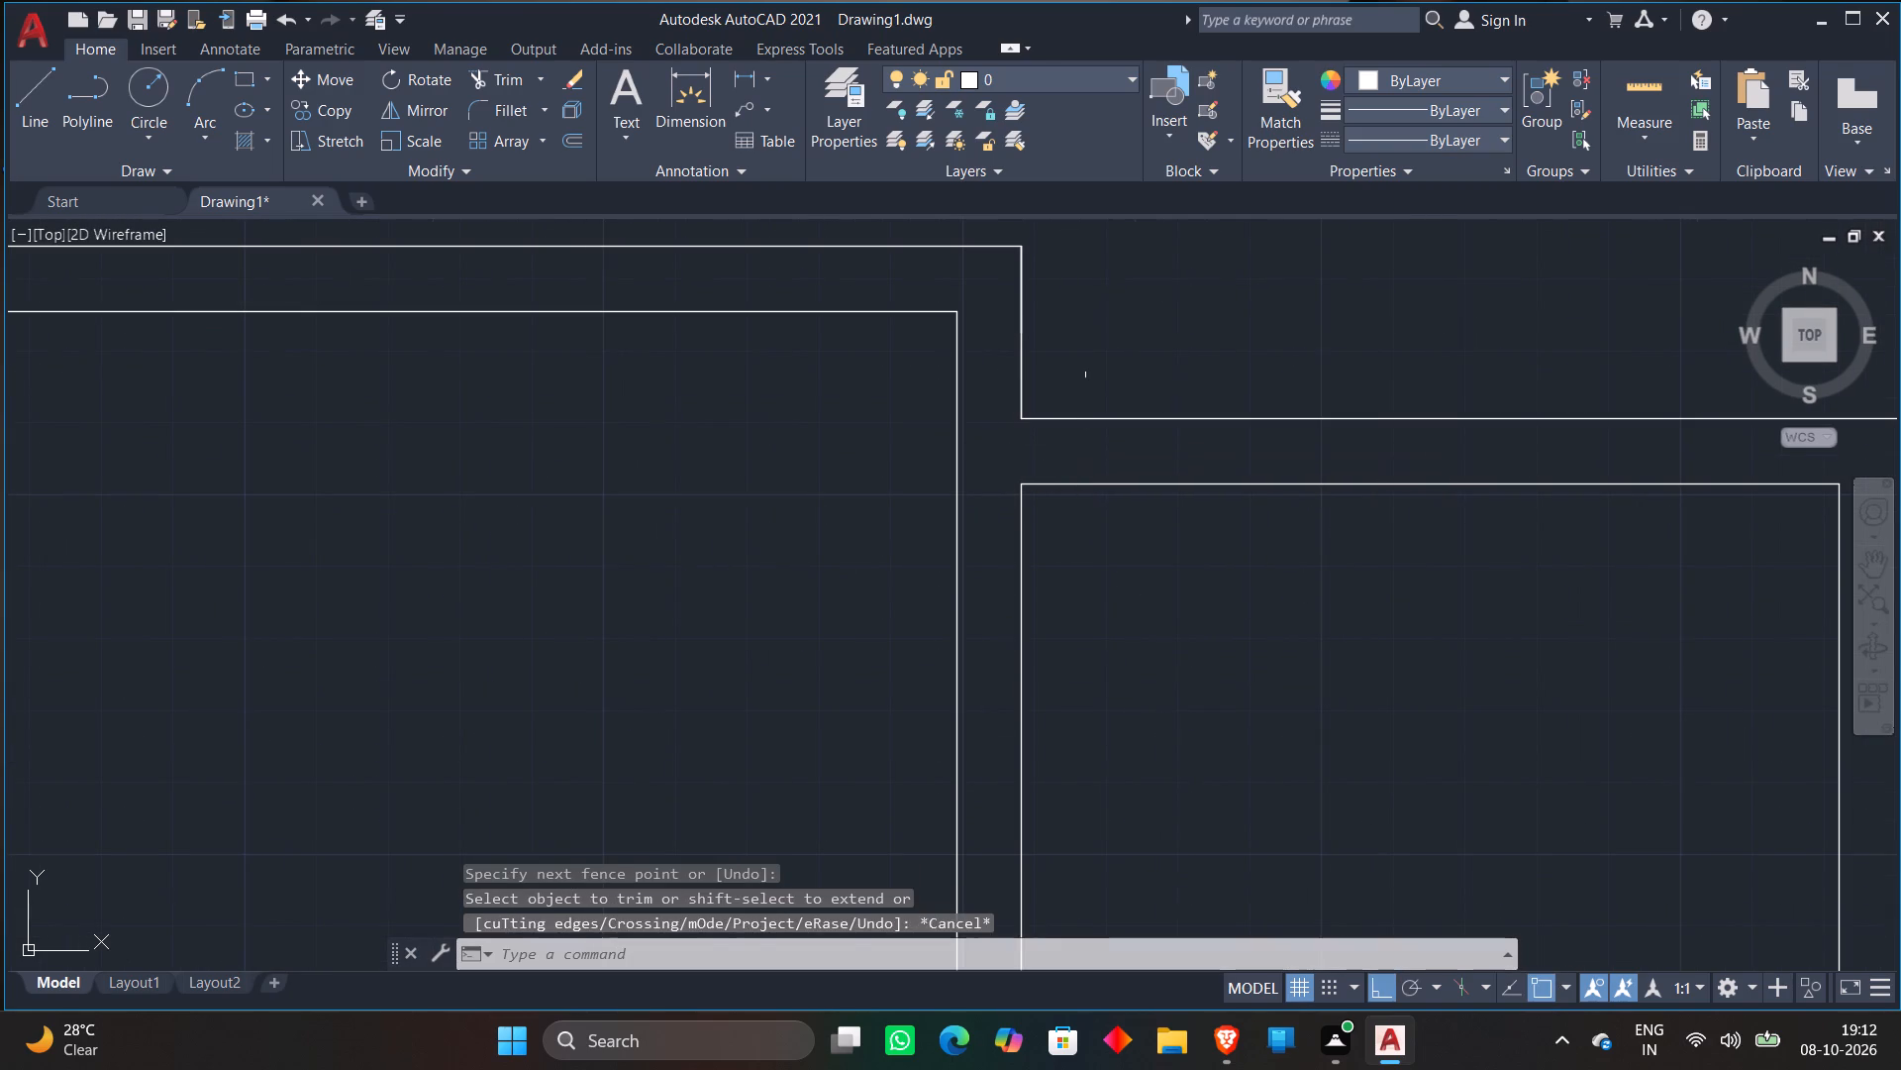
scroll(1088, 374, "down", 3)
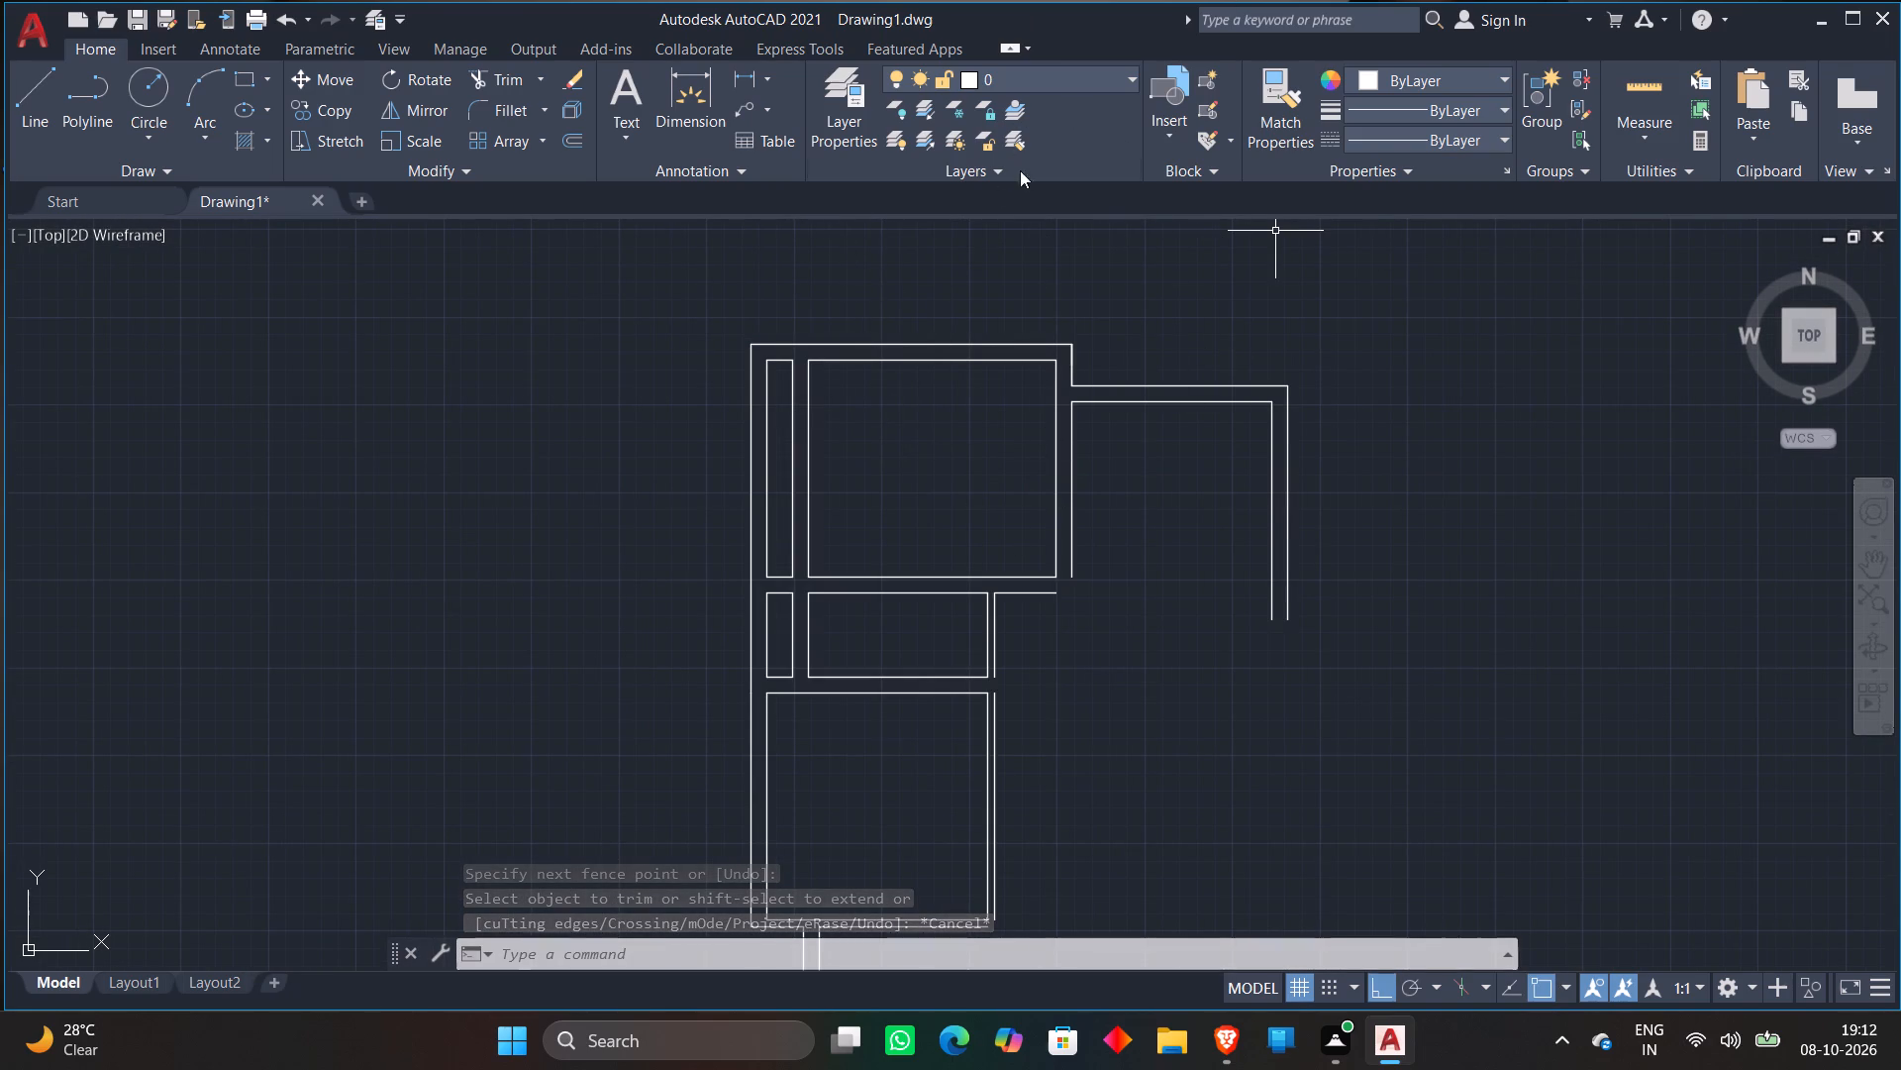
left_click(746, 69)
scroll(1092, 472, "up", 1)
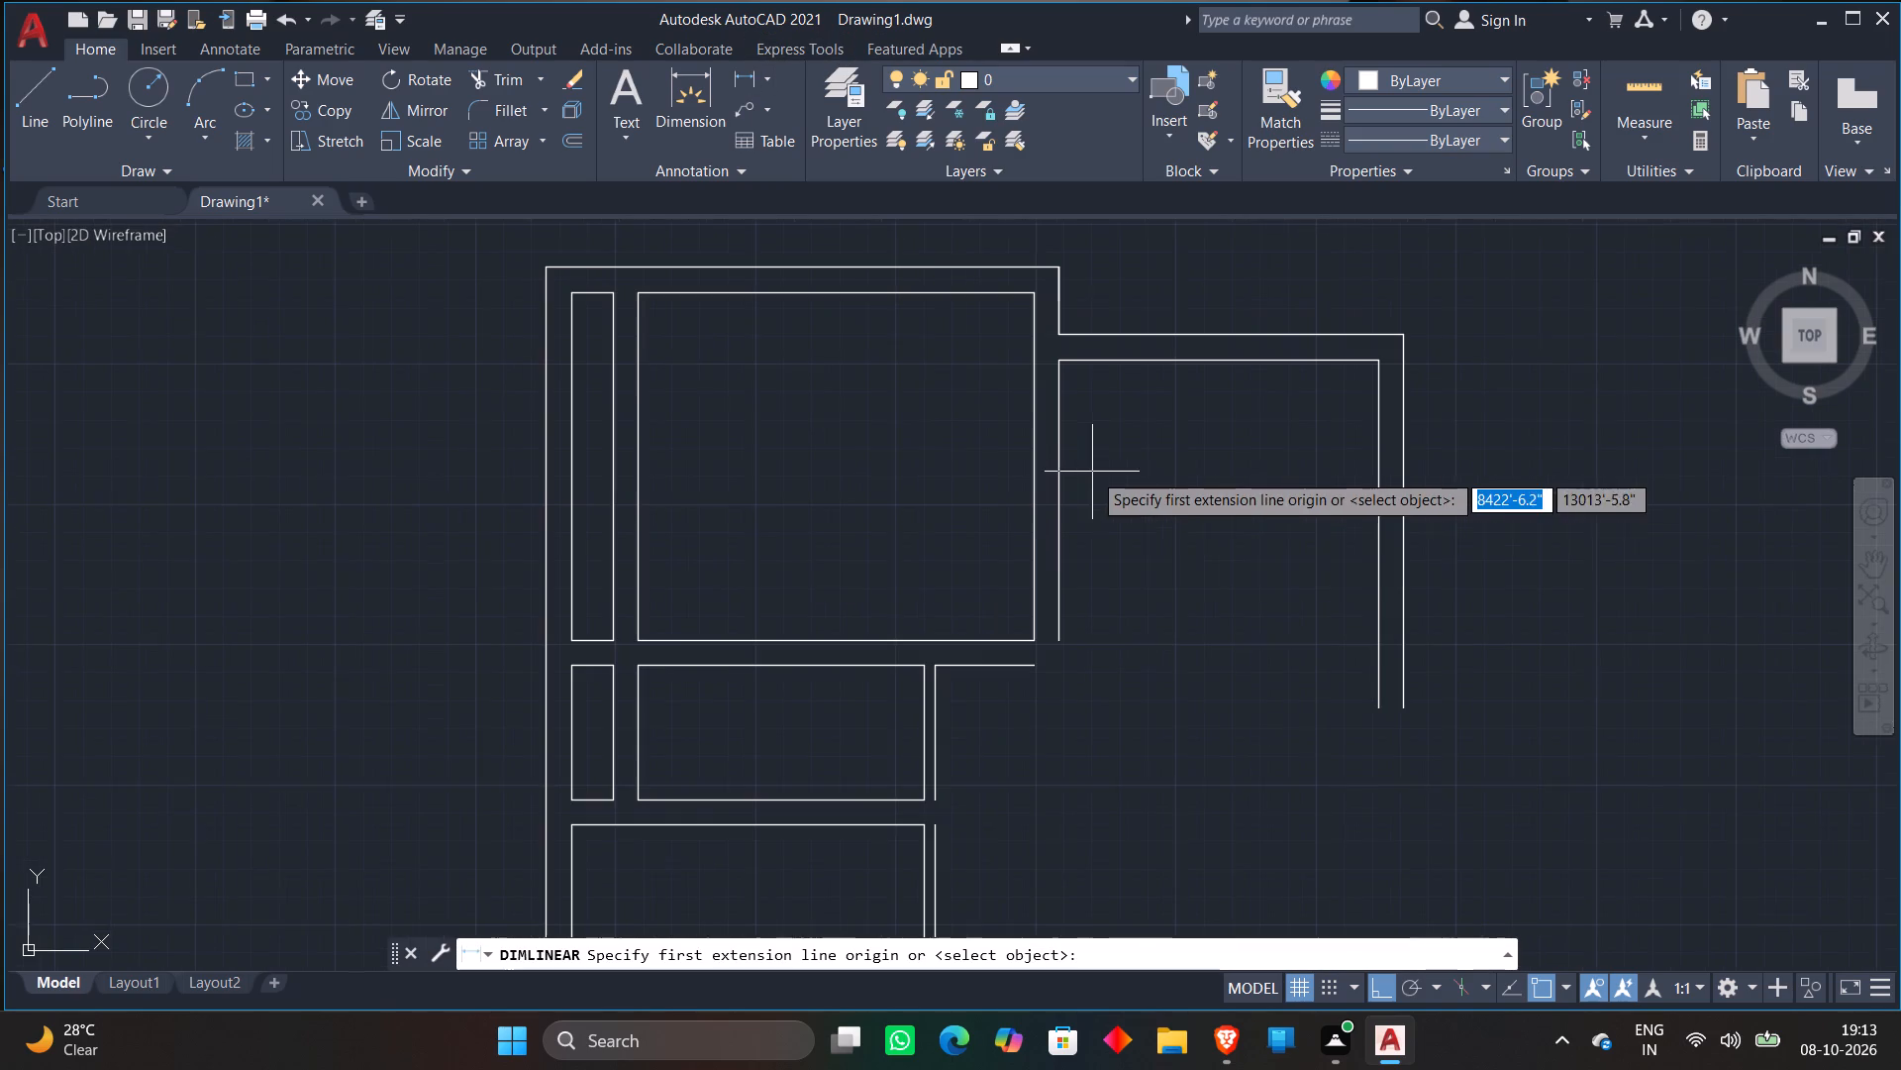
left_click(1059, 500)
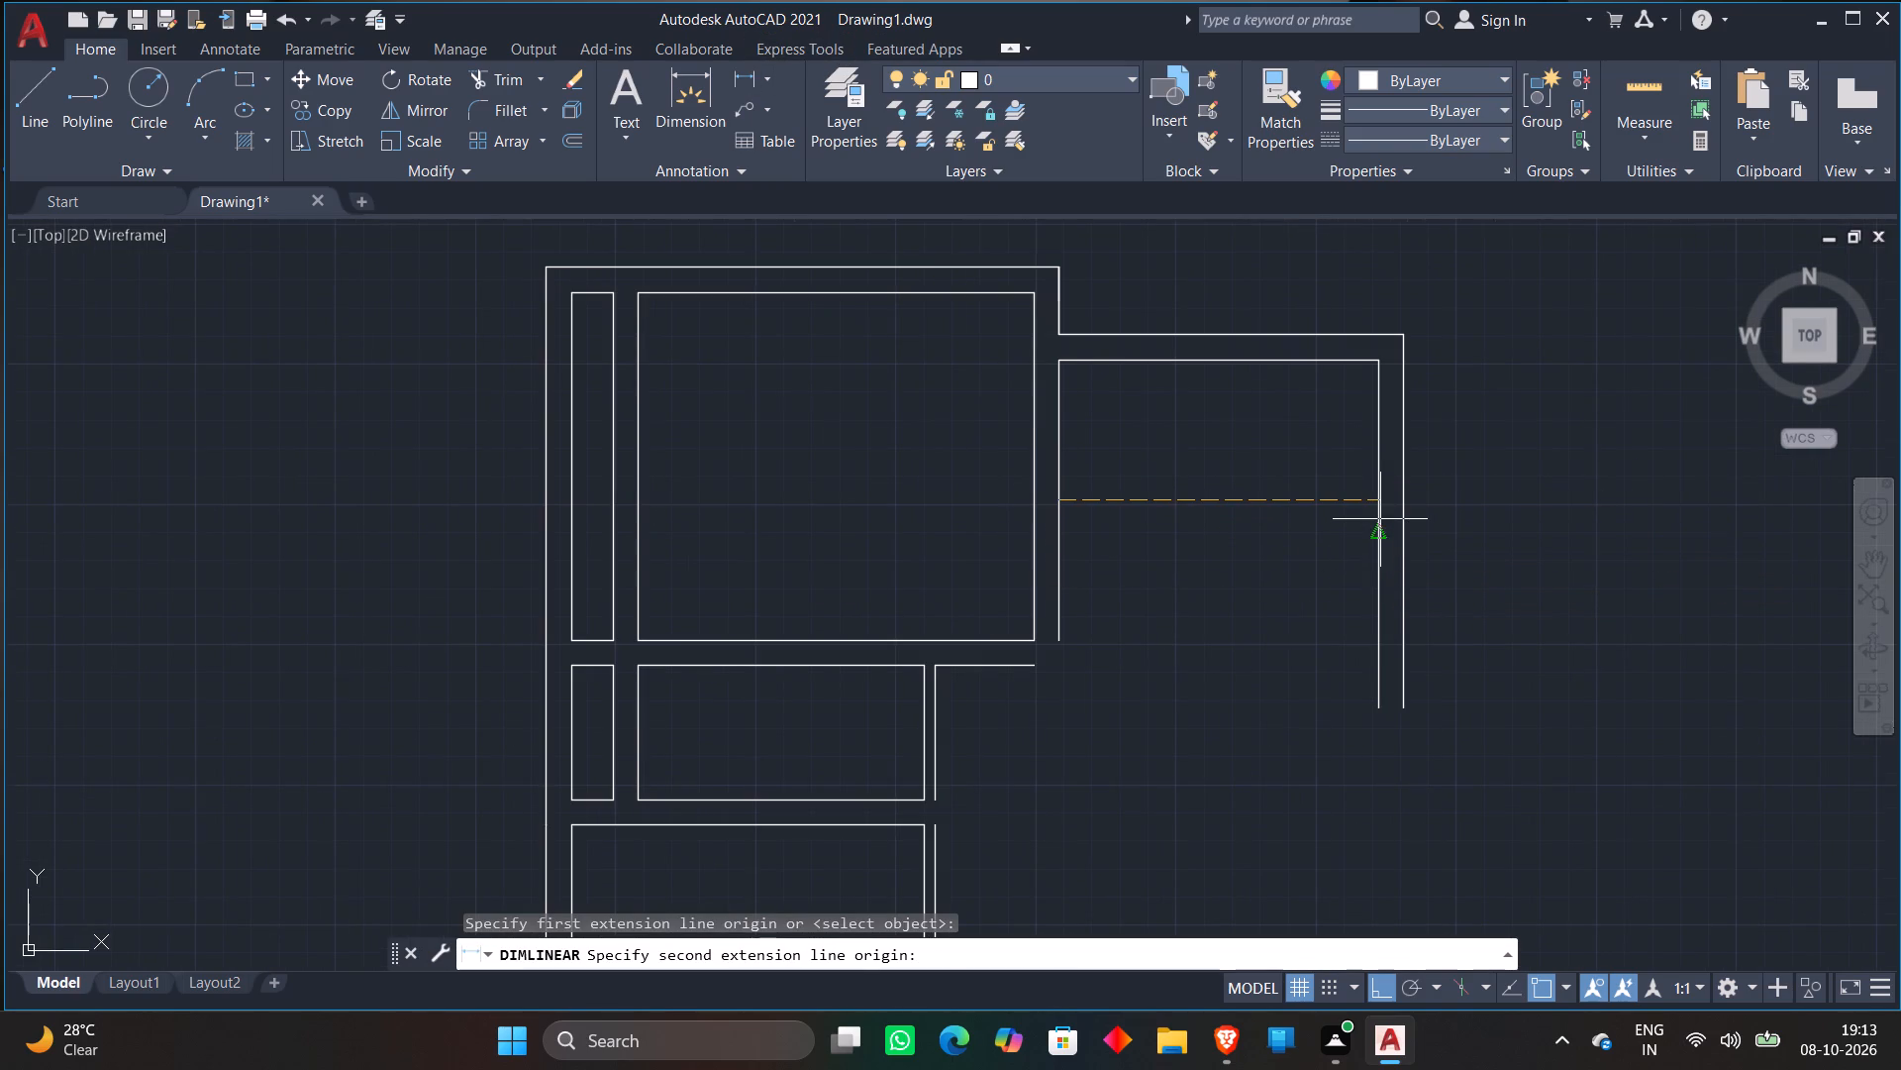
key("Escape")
Draw a vertical line about 2'-10" straight down from the bottom end of the topmost room's outer right wall line.
key("l")
key("Return")
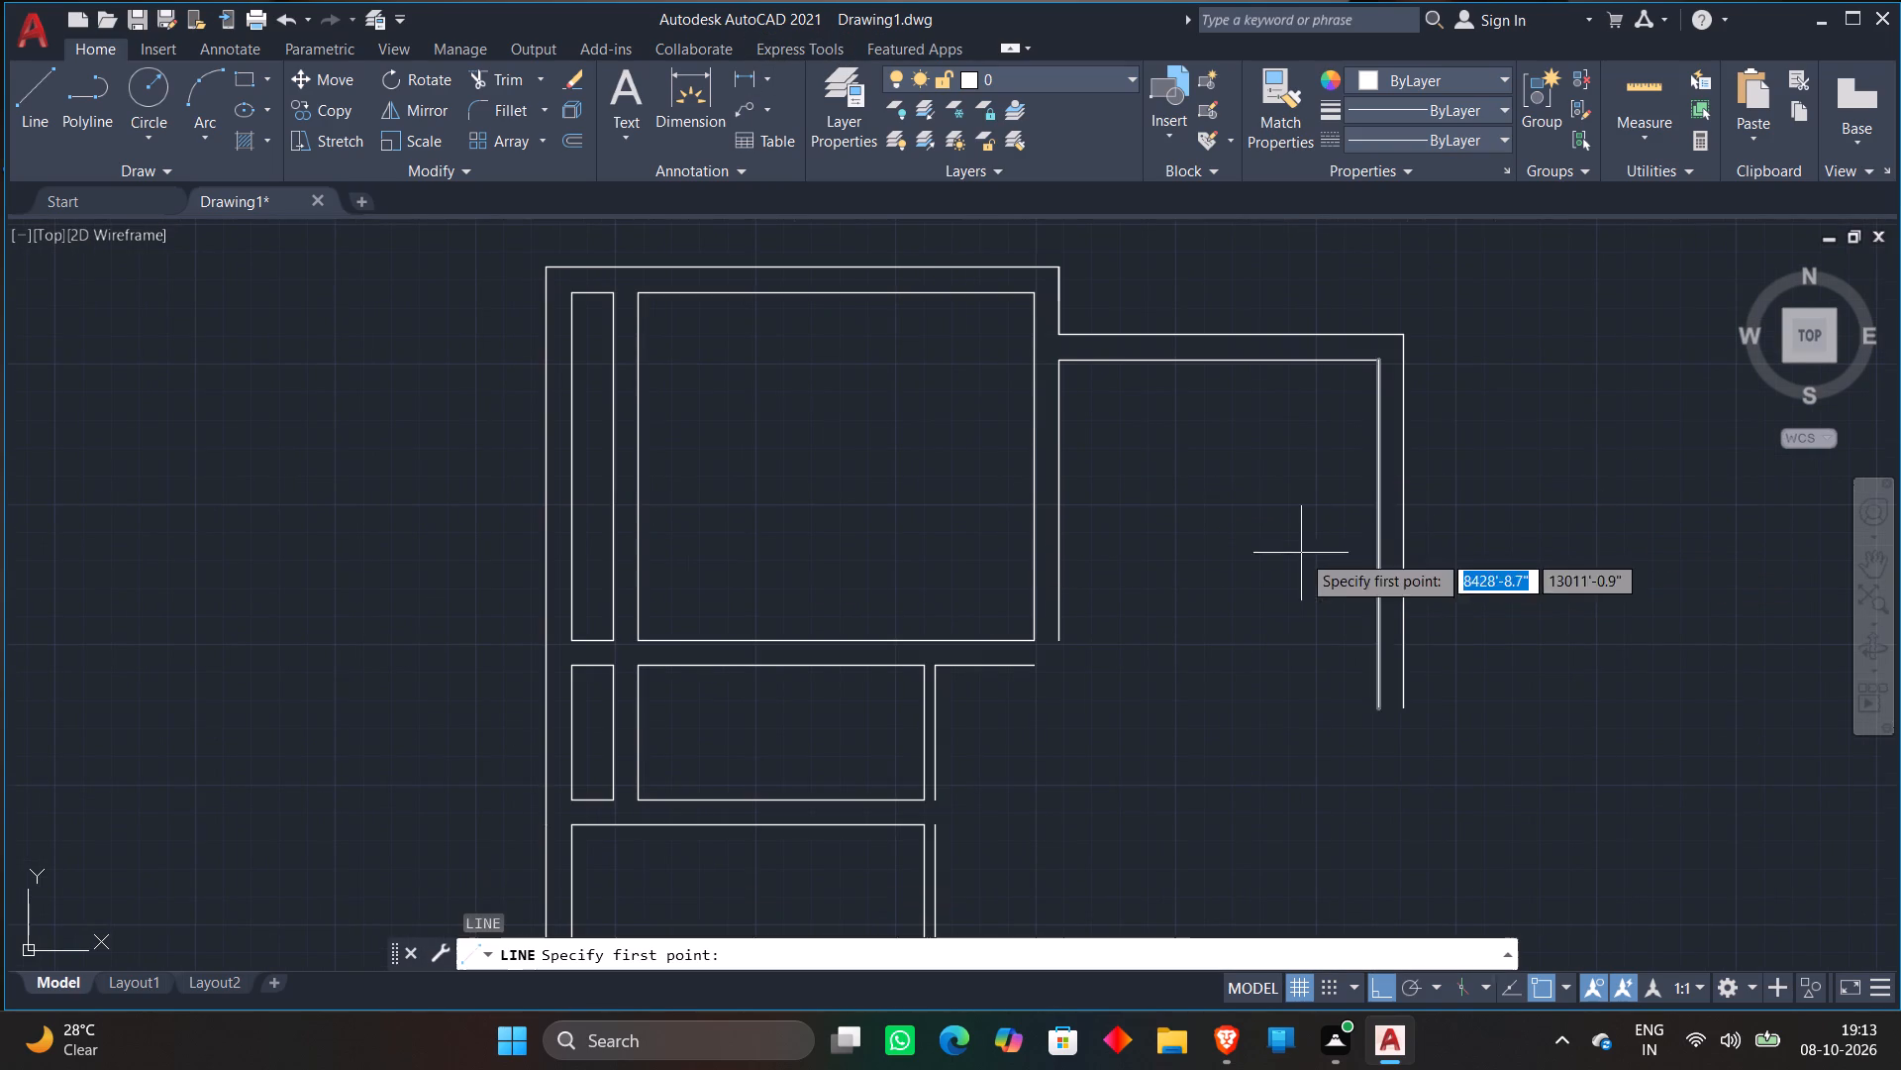
left_click(1059, 642)
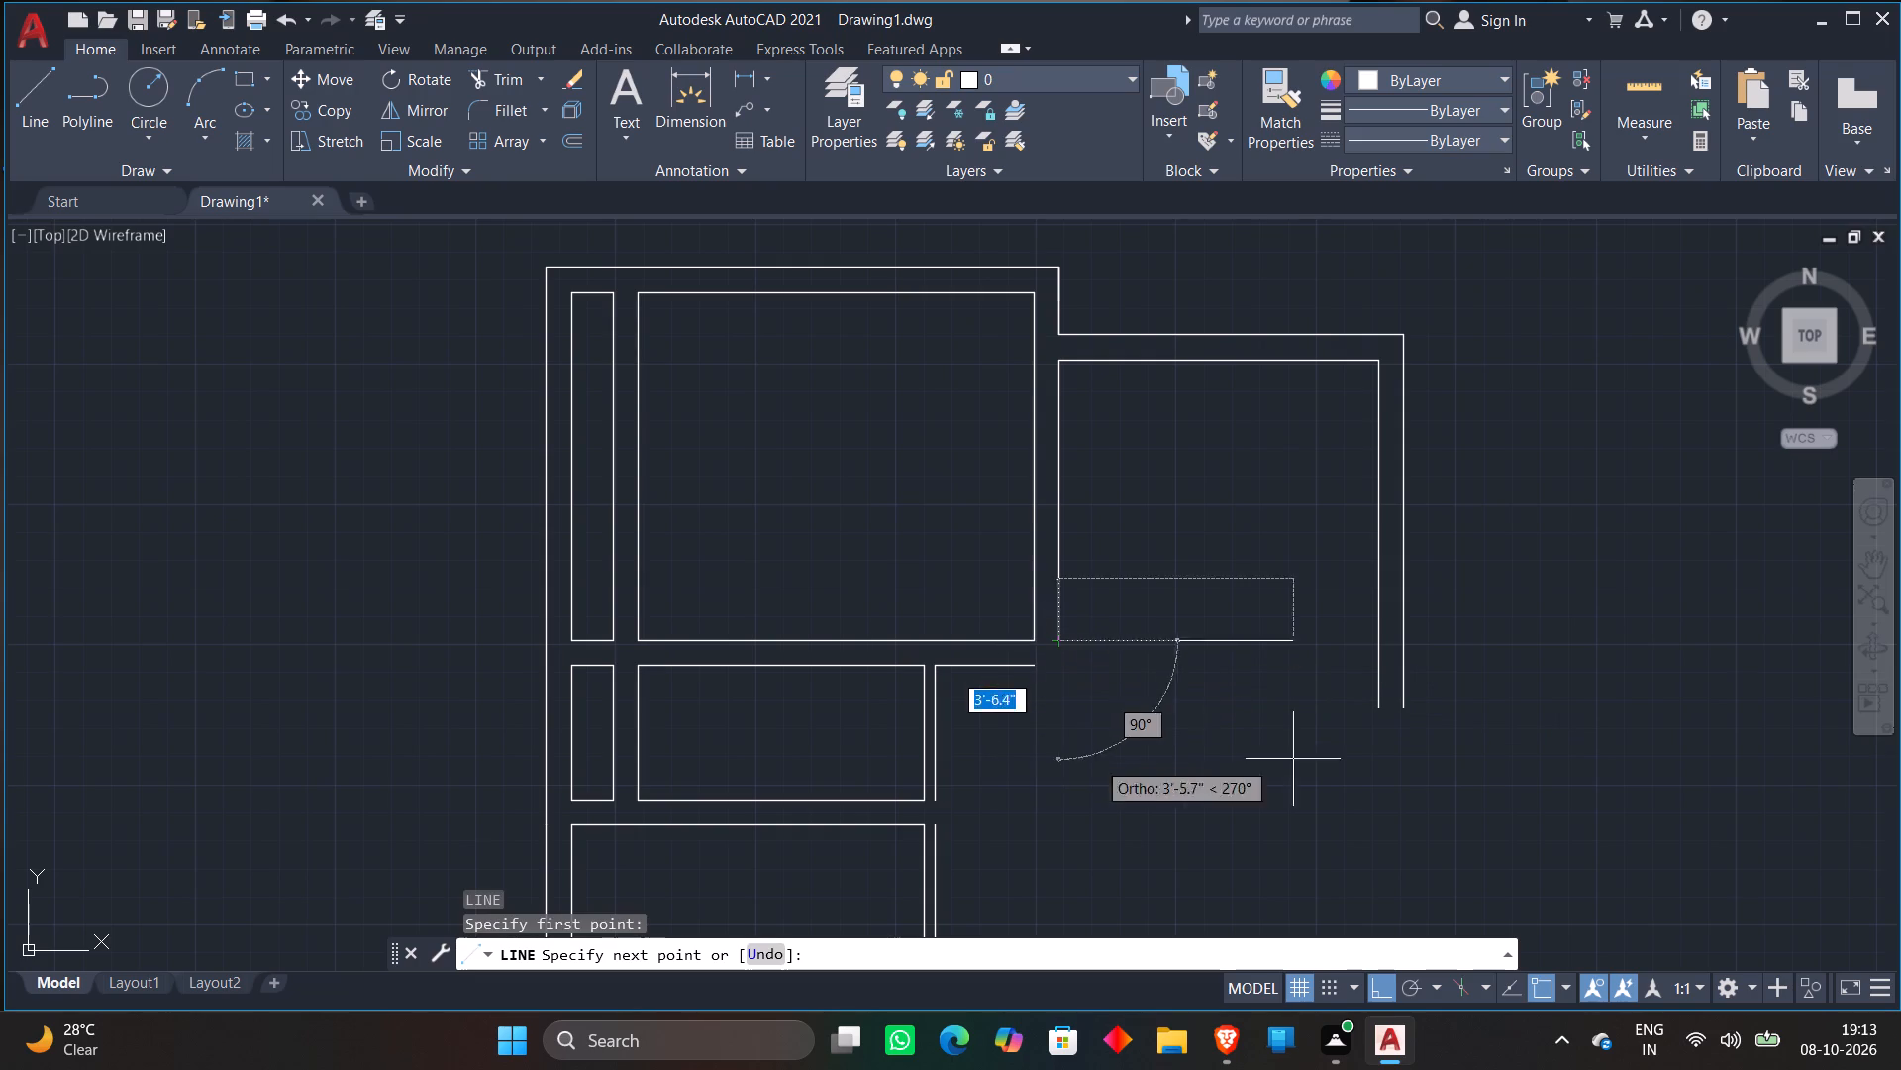
left_click(1096, 737)
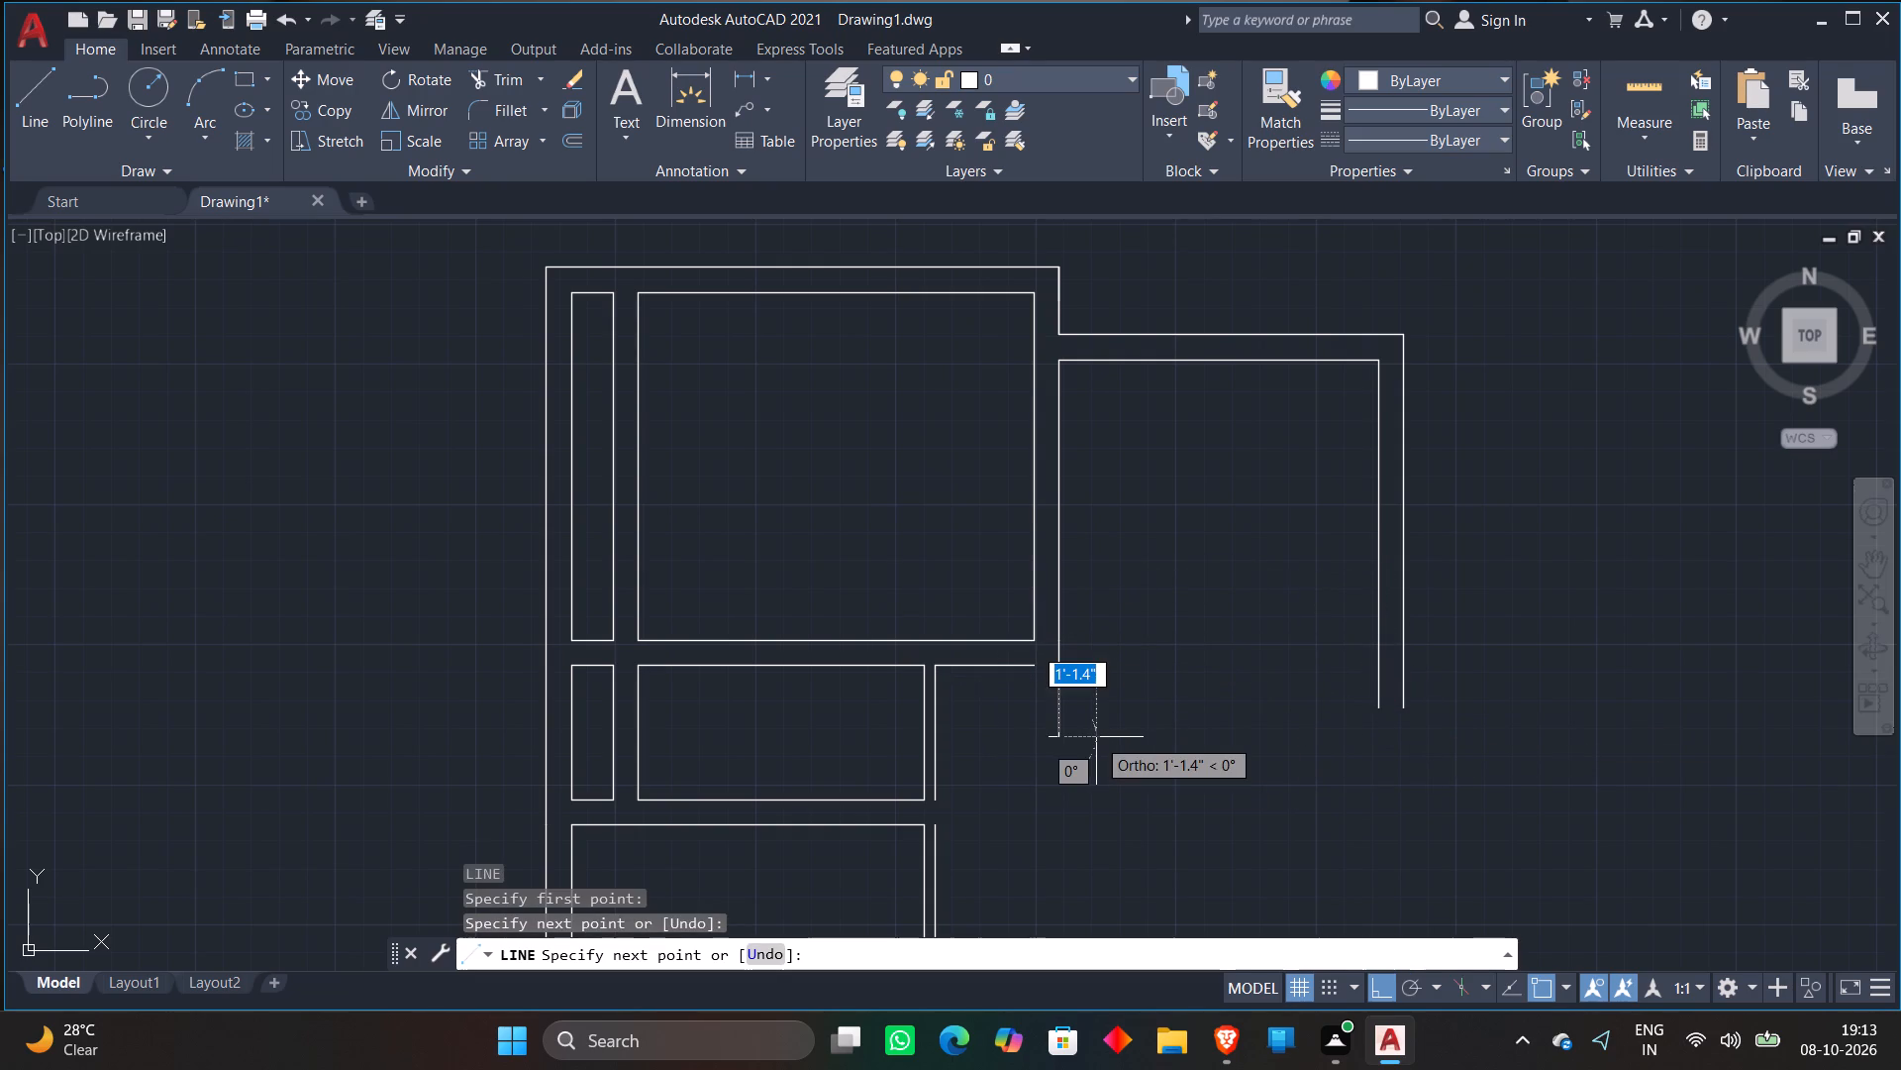
key("Escape")
Draw a horizontal line from the bottom end of the new room's inner right wall leftward past its left wall line.
key("l")
key("Return")
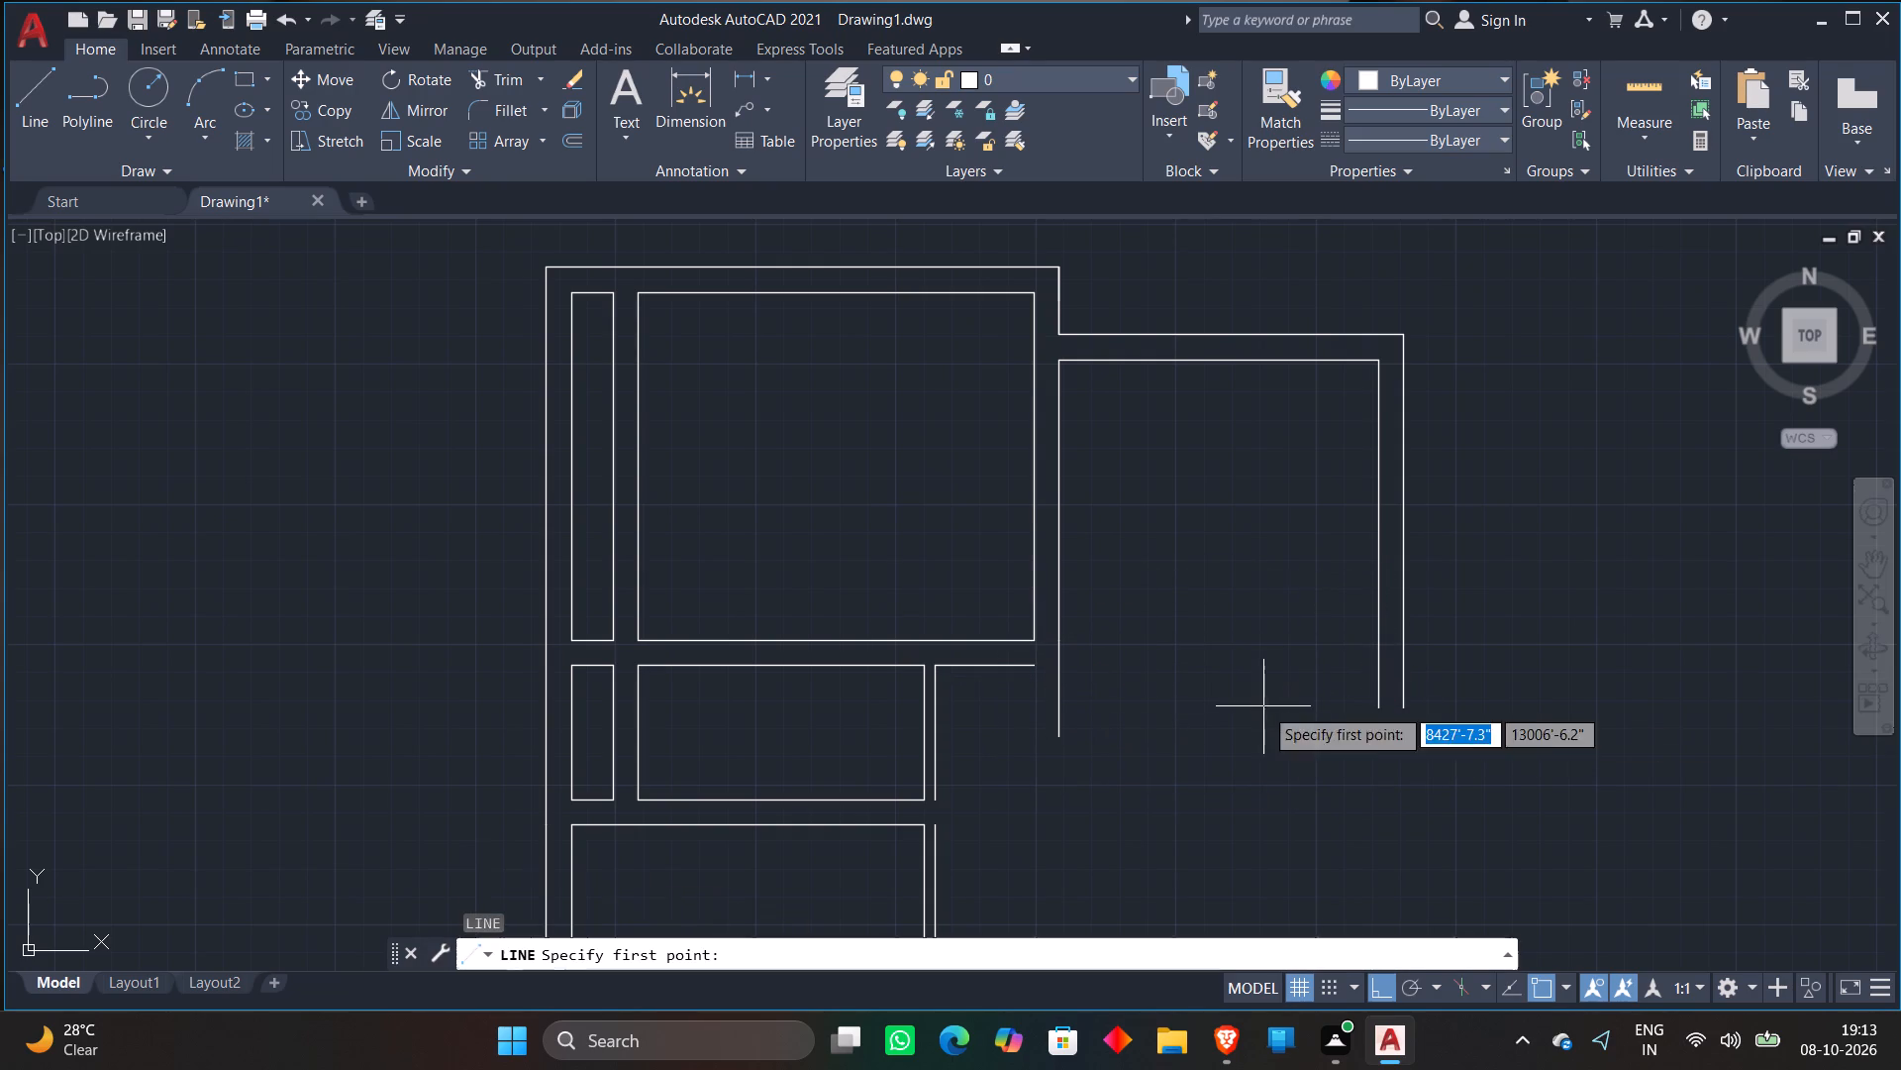
left_click(1366, 714)
left_click(993, 696)
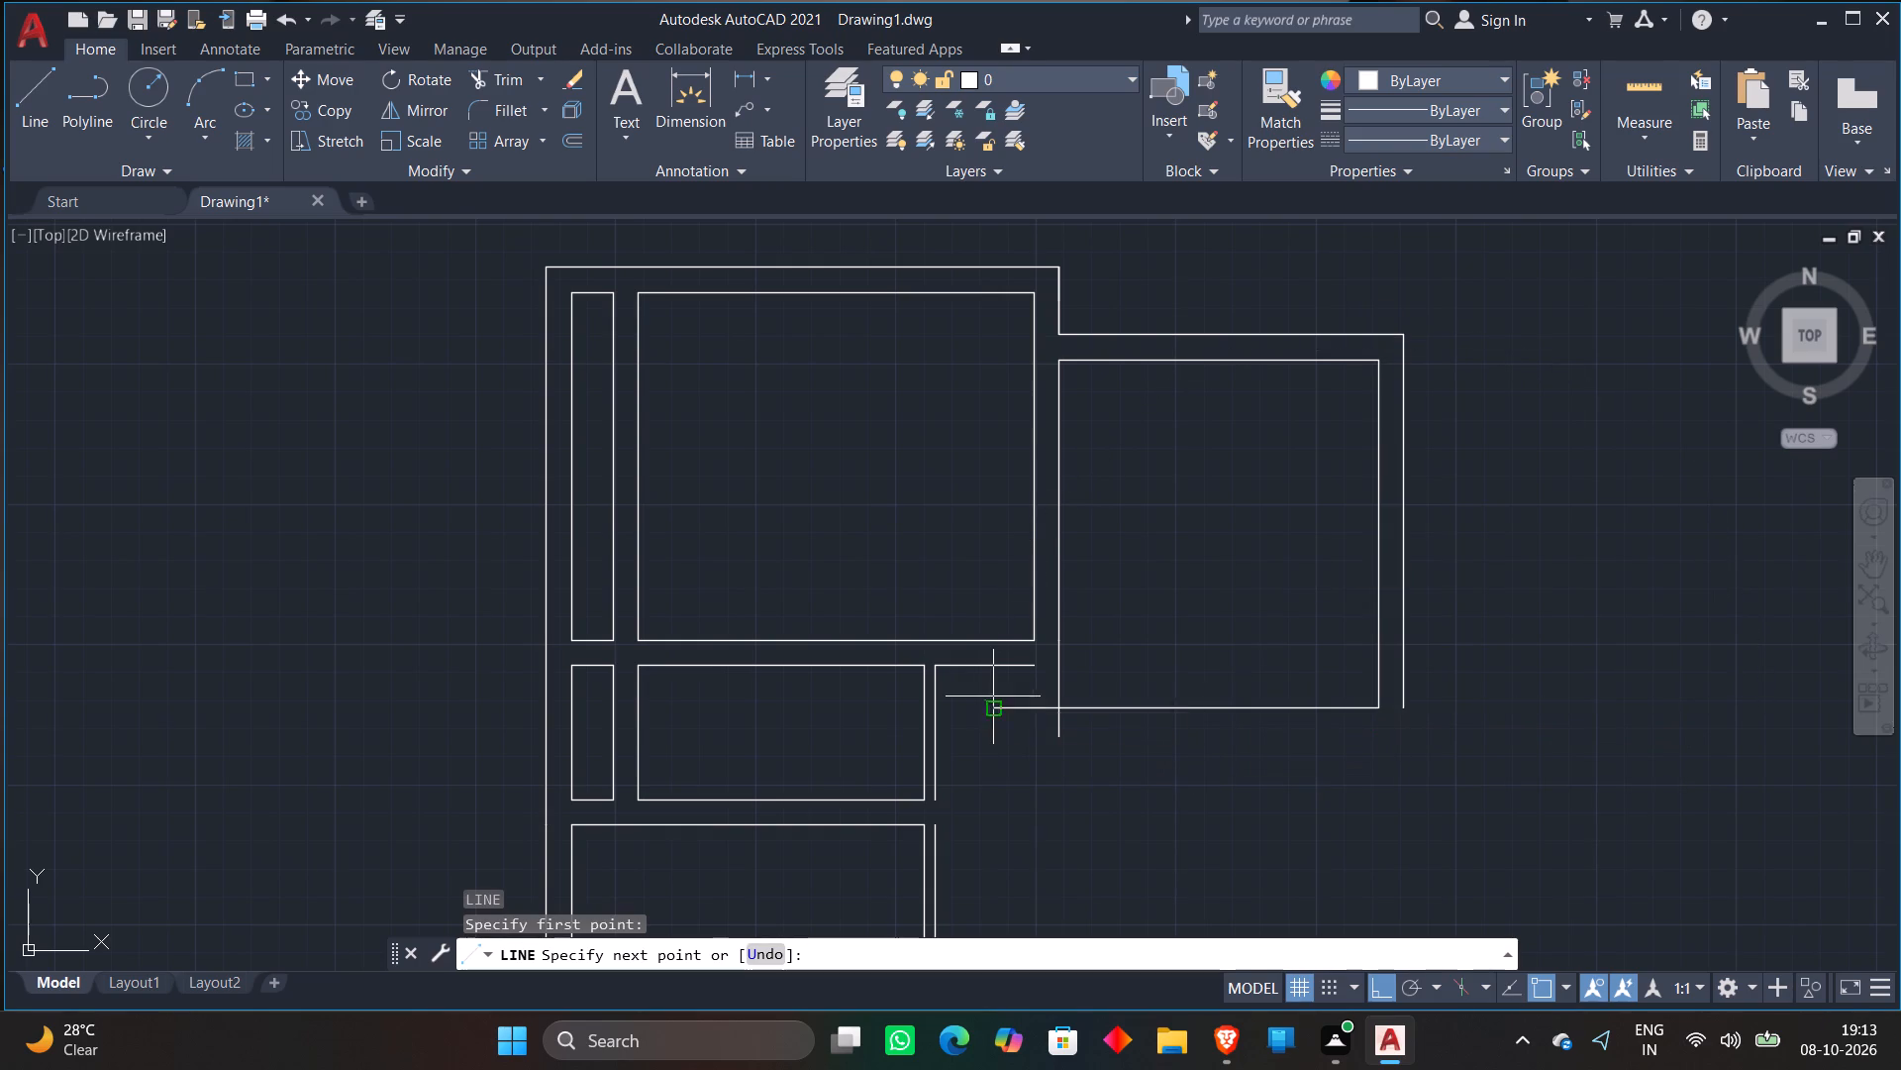
key("Escape")
Trim the overhanging ends of the bottom and left lines at the new room's bottom-left corner.
key("t")
key("r")
key("space")
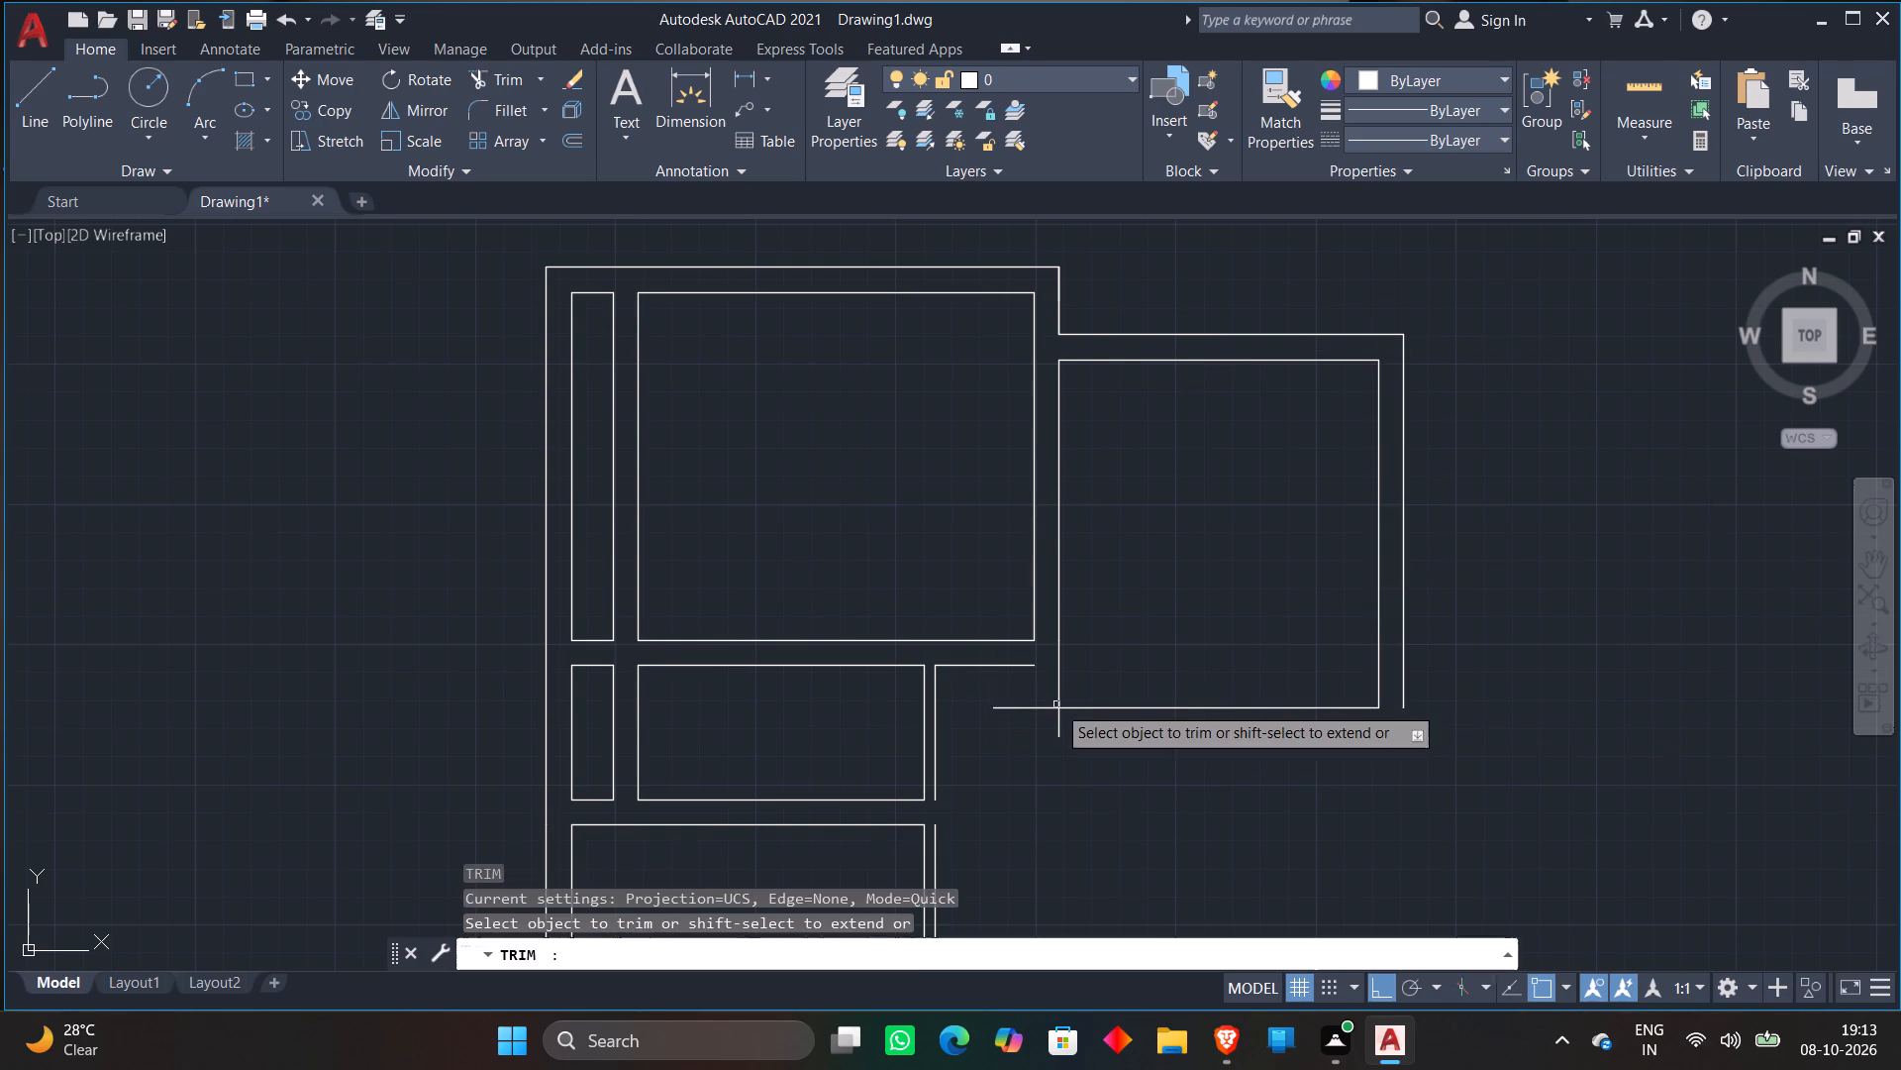
left_click(1034, 701)
left_click(1070, 736)
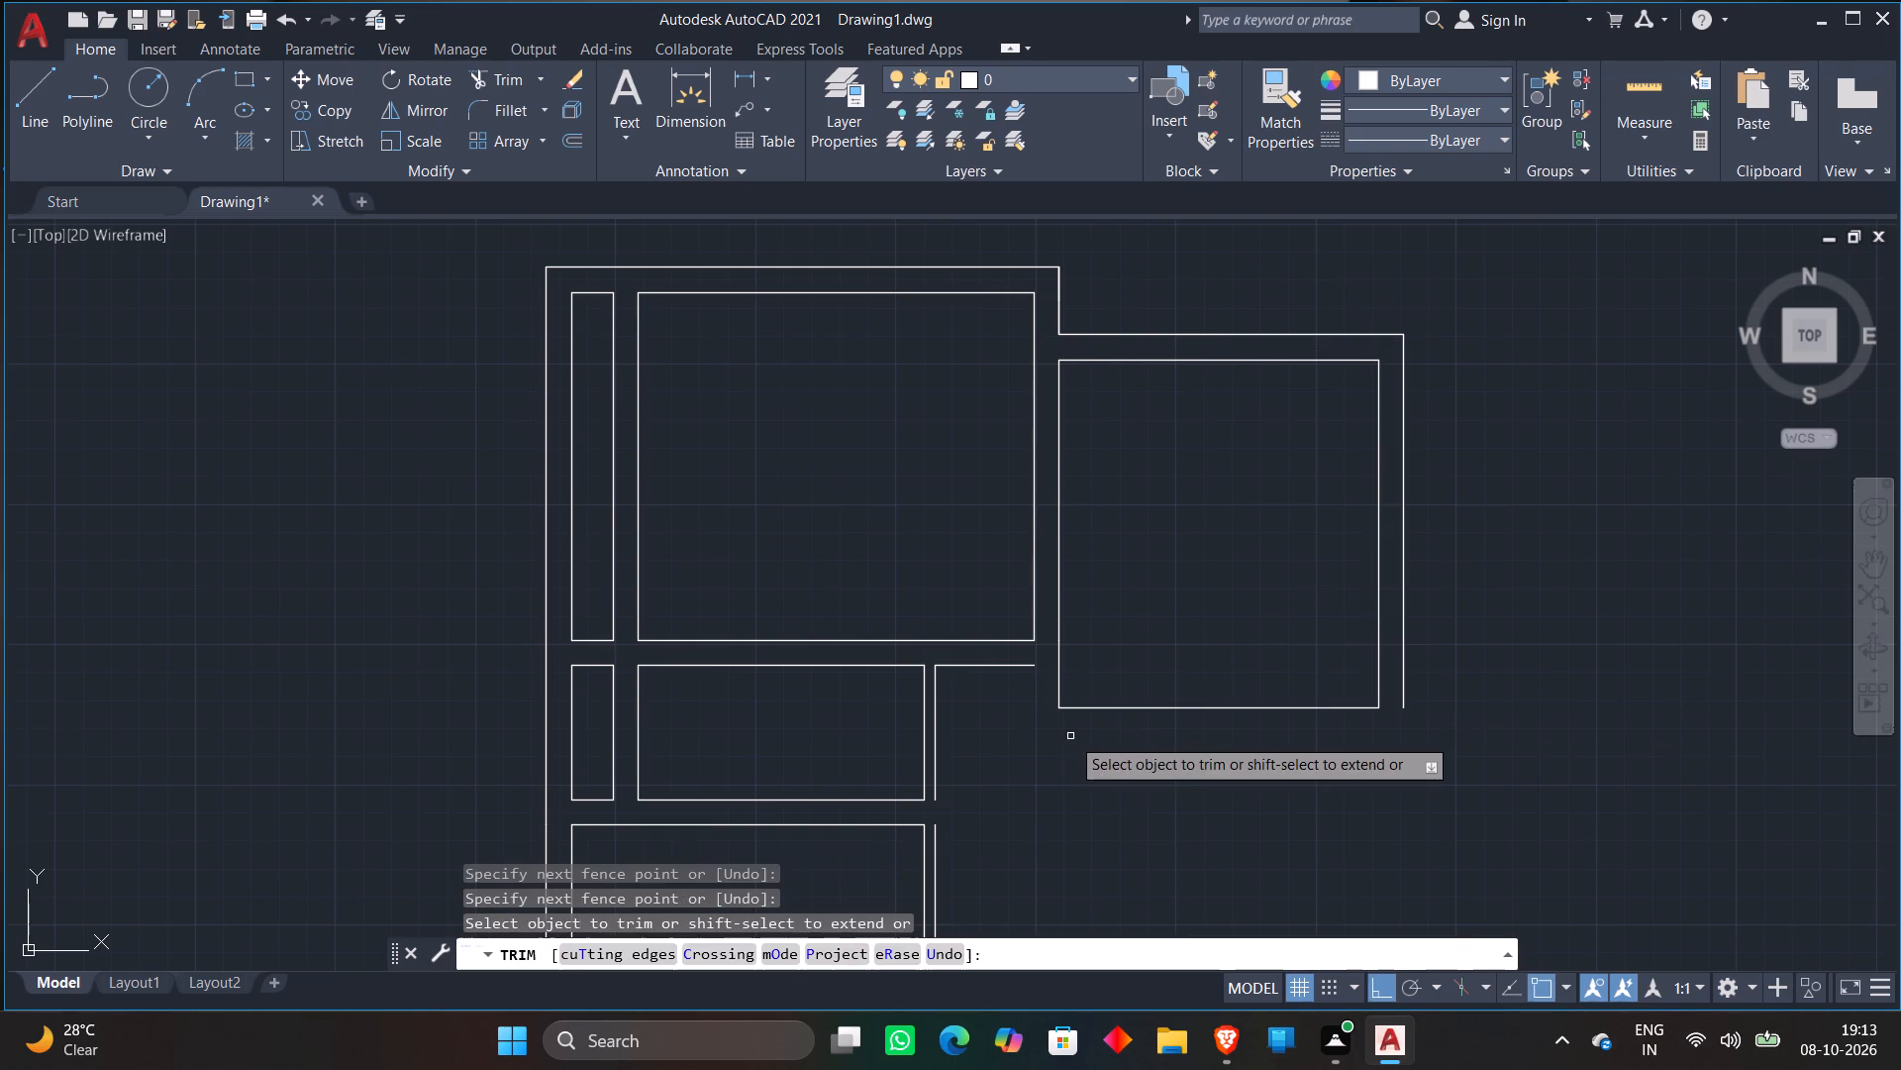
key("Escape")
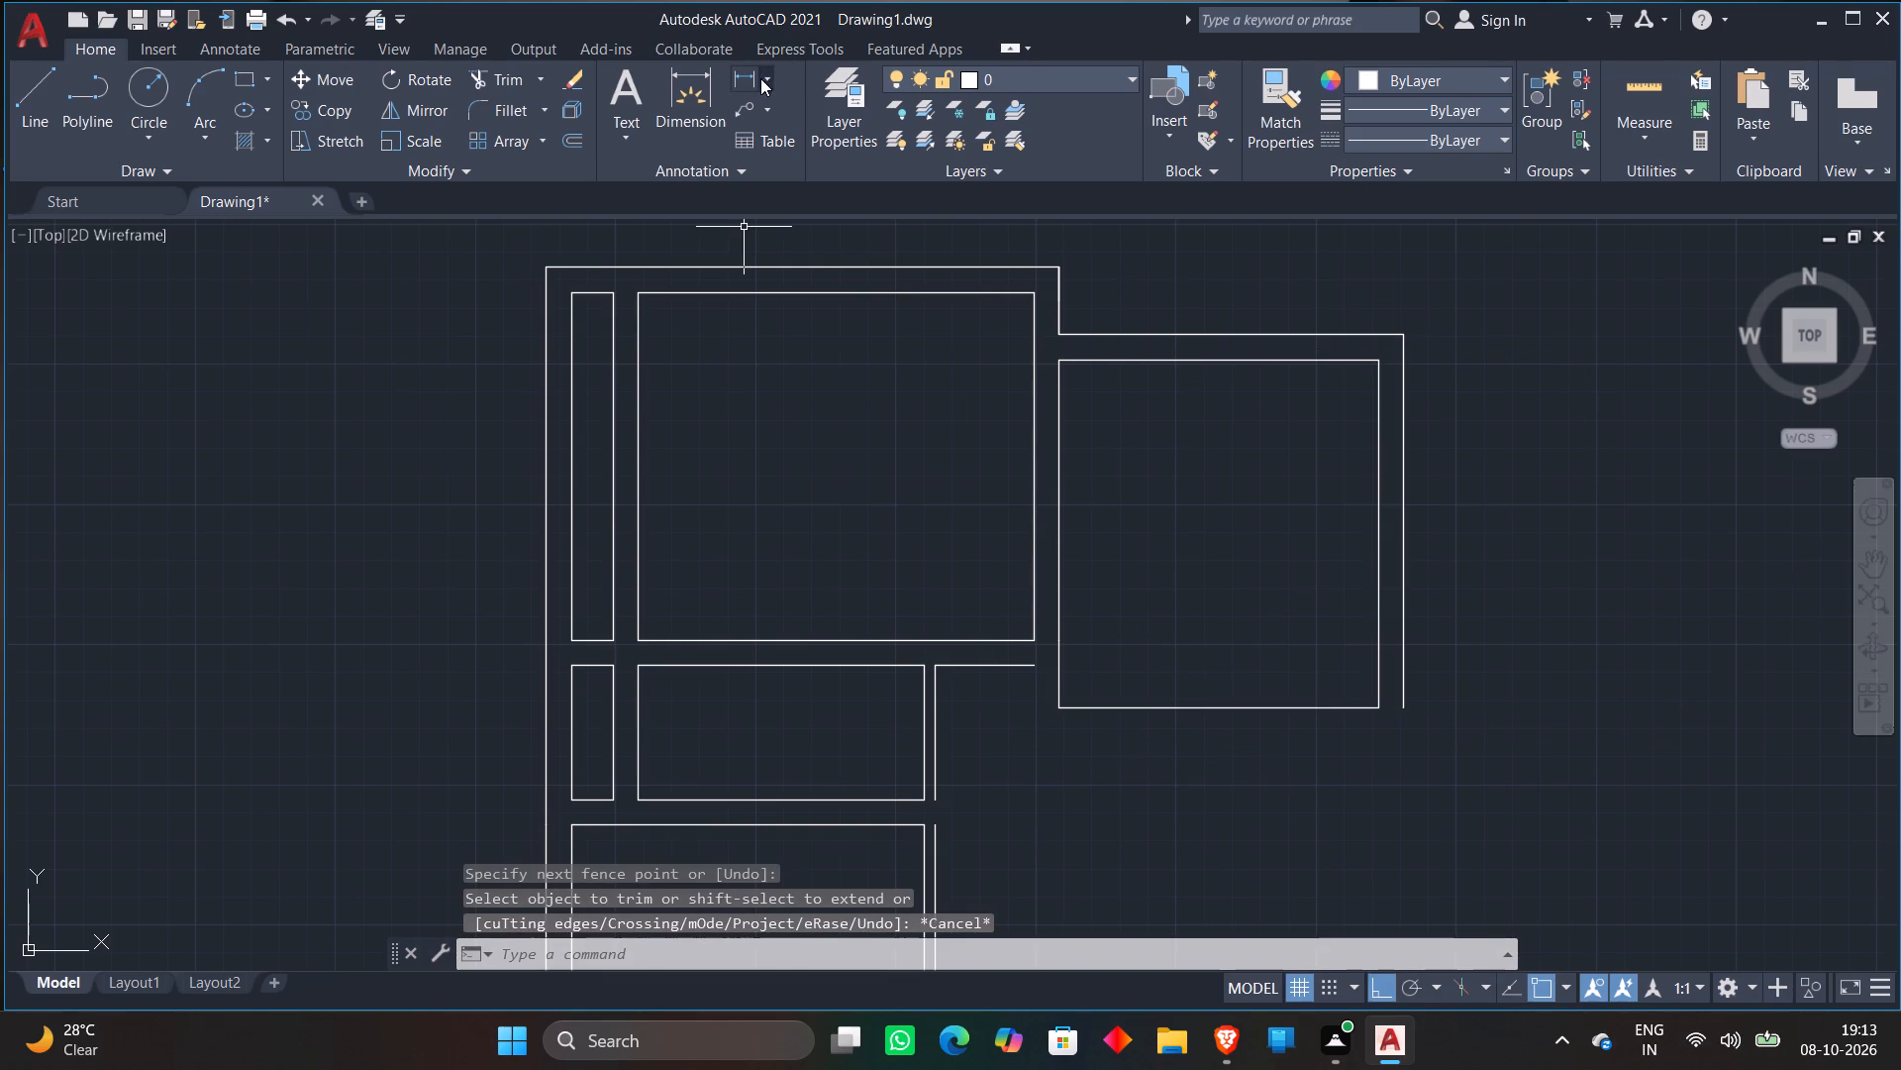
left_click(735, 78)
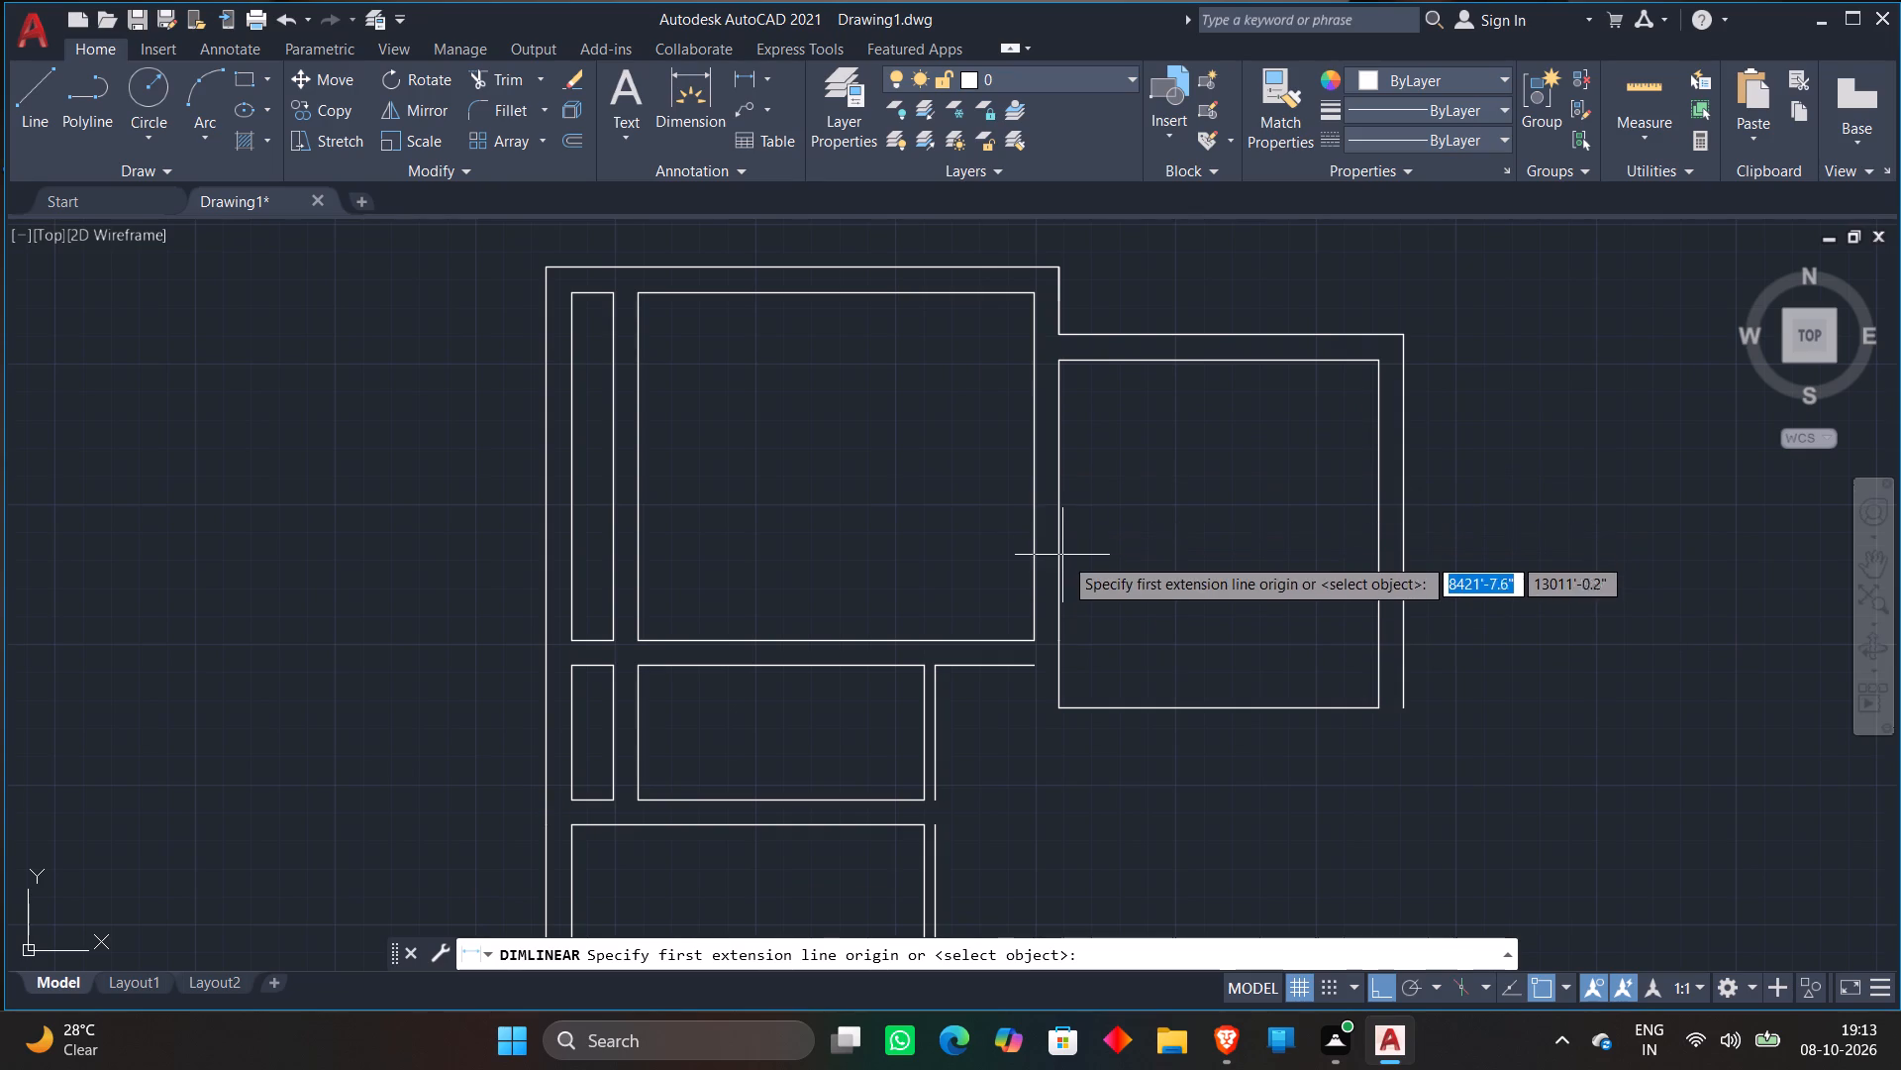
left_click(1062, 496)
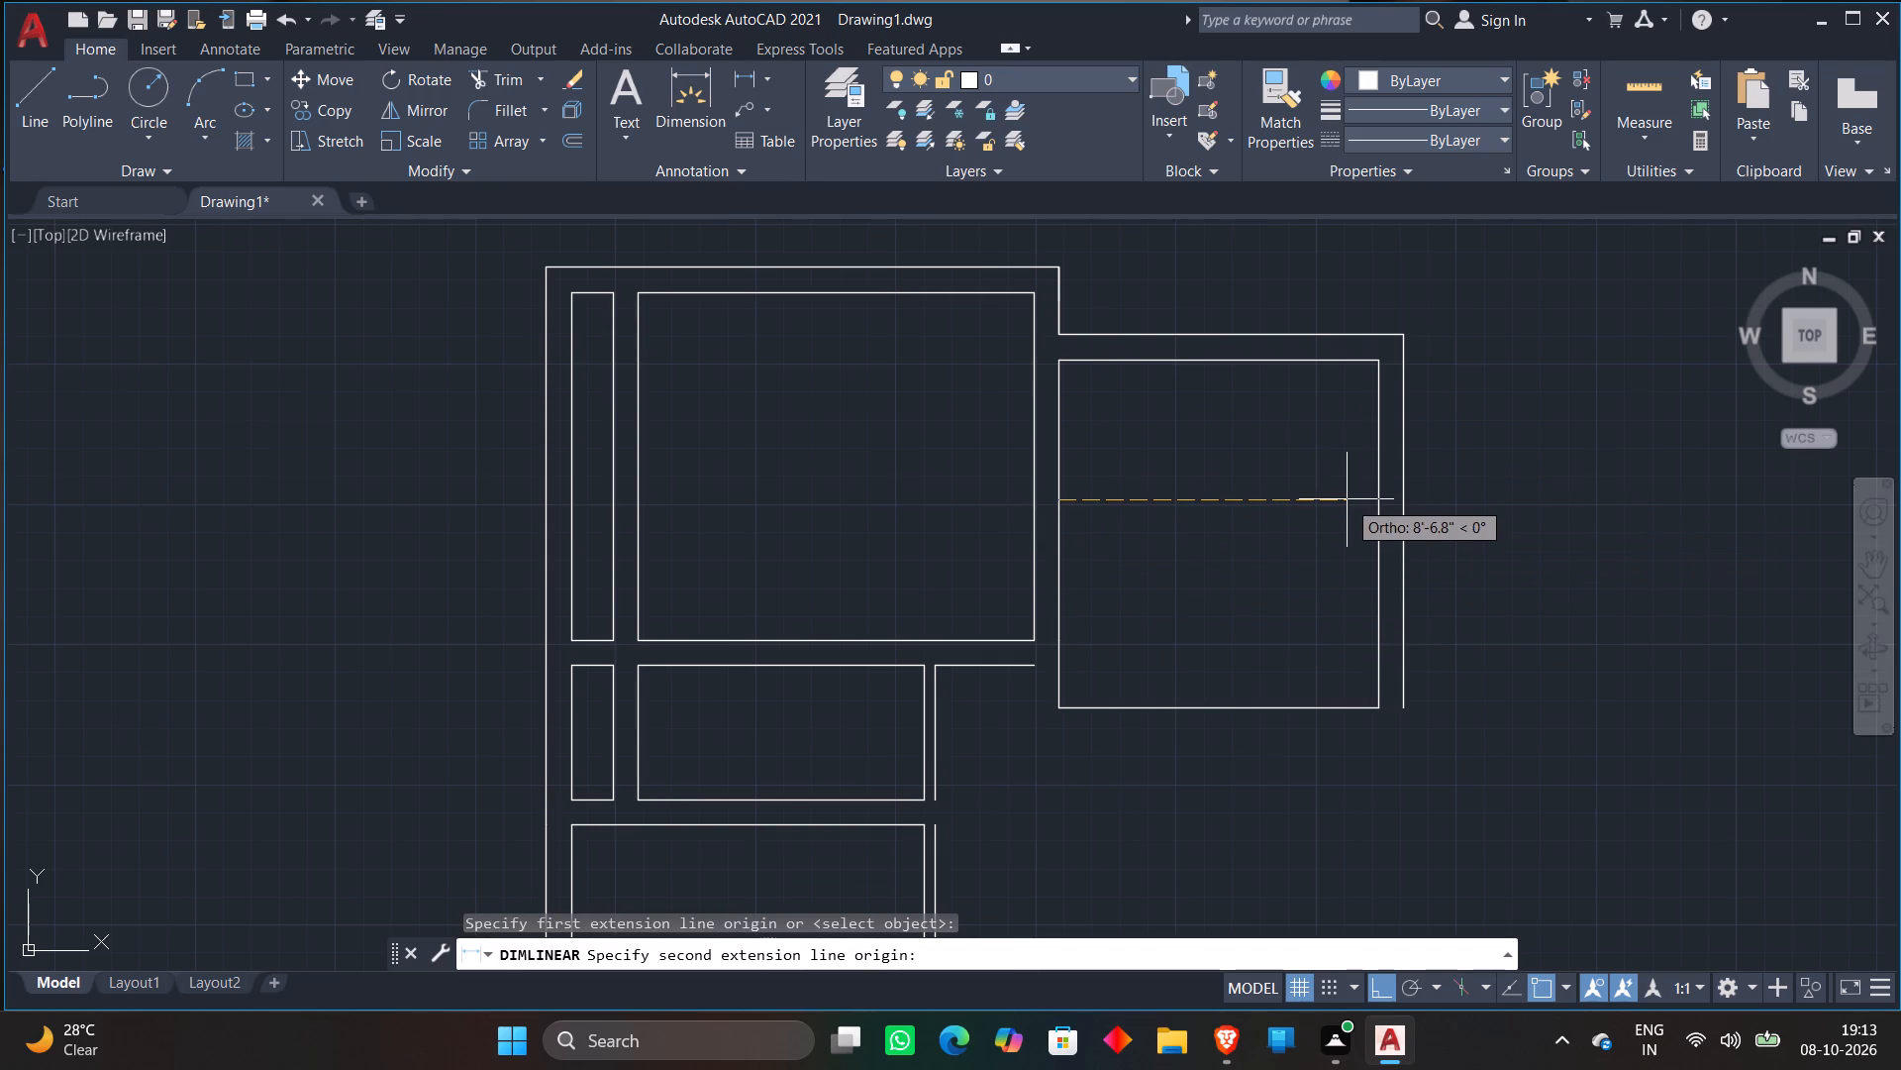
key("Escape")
Delete the upper line segment of the new room's left wall, keeping the short segment below it.
left_click(1057, 434)
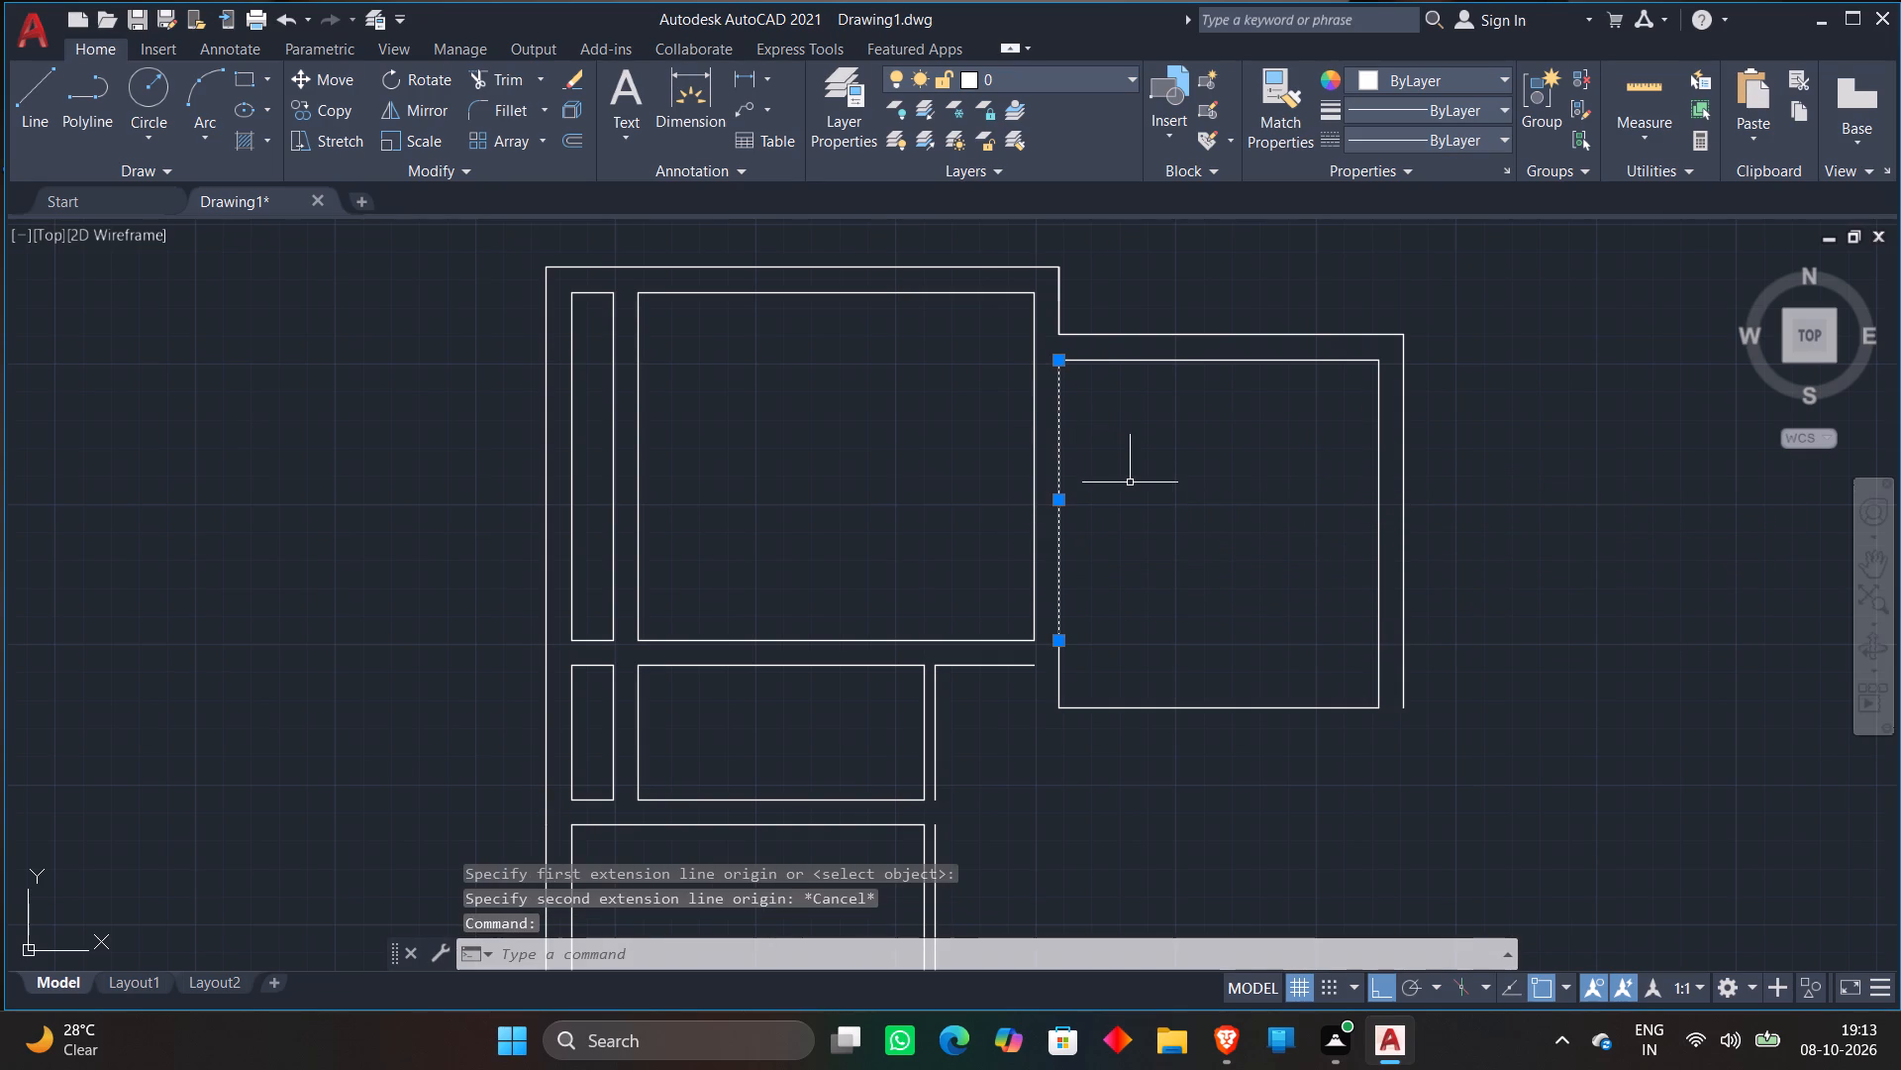
key("Delete")
Extend the short lower segment of the new room's left wall up to the room's inner top wall line.
key("l")
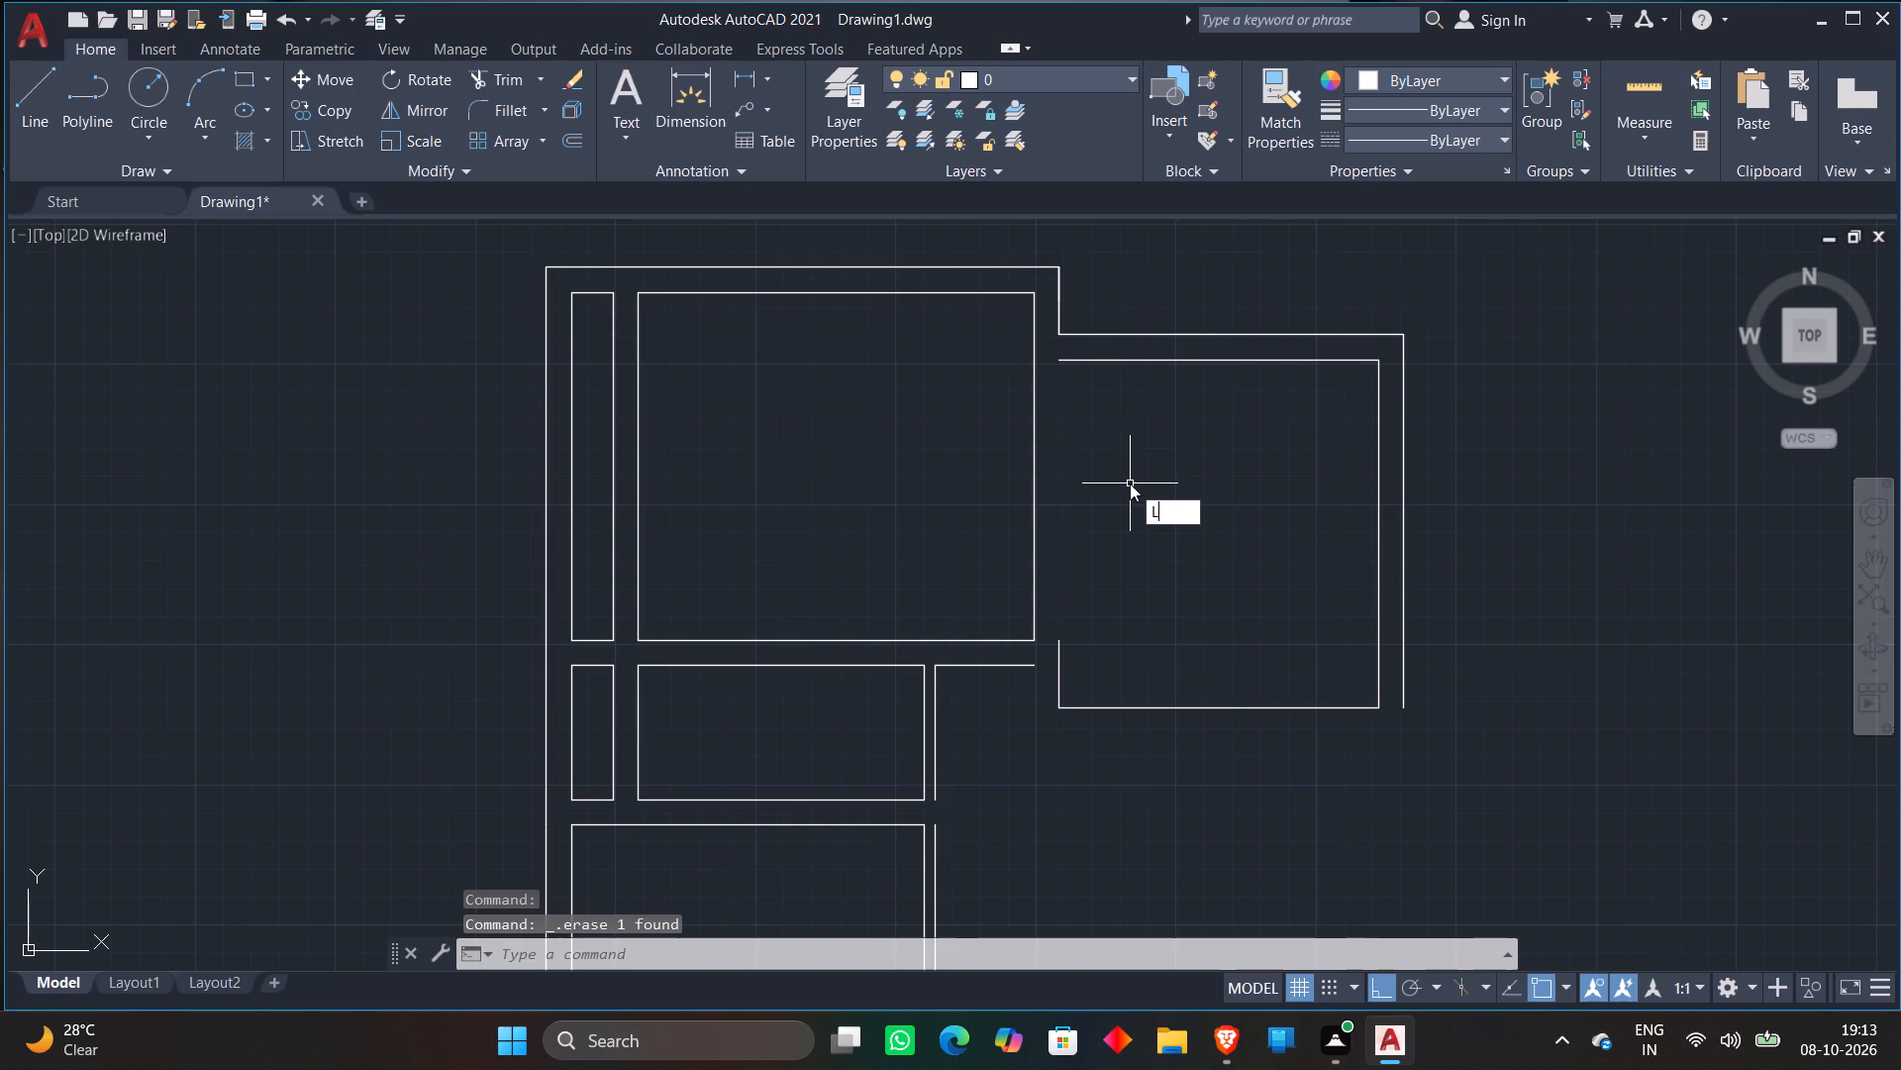
key("Escape")
type("EX")
key("space")
left_click(1056, 642)
key("Escape")
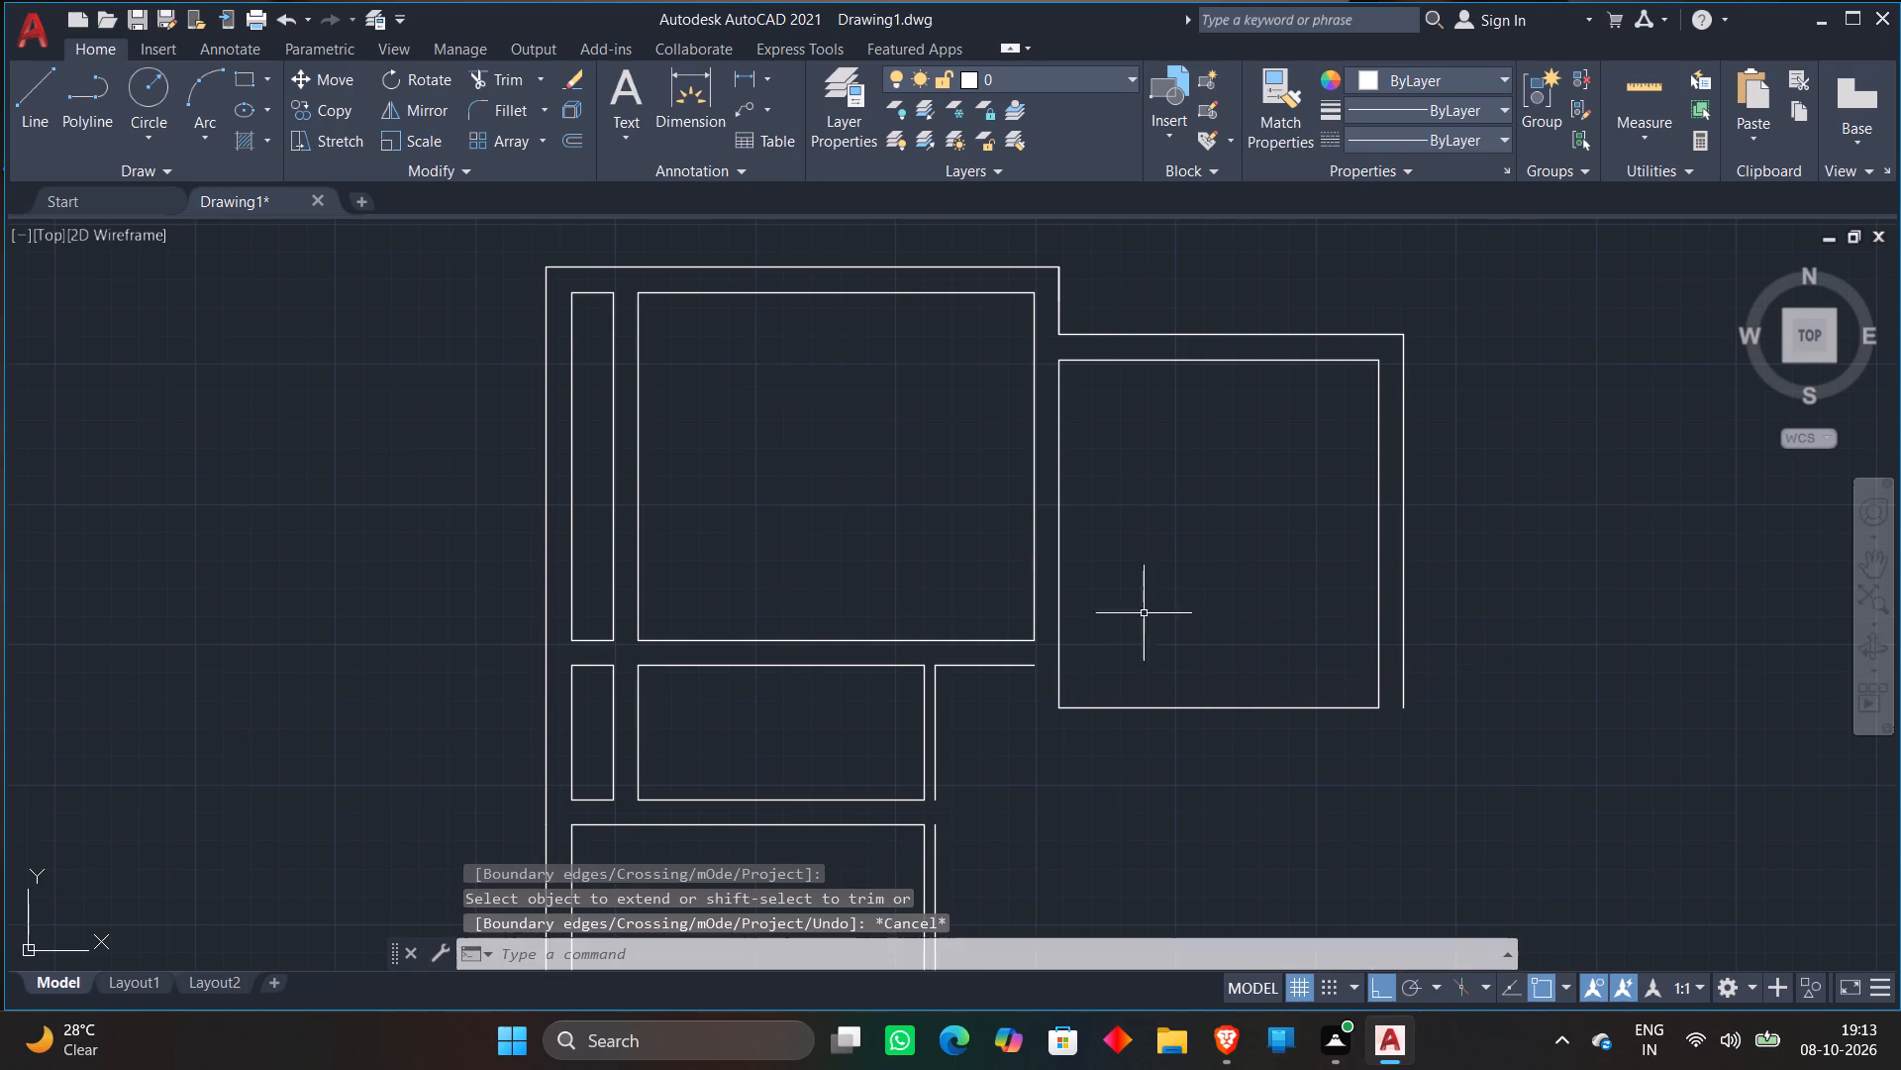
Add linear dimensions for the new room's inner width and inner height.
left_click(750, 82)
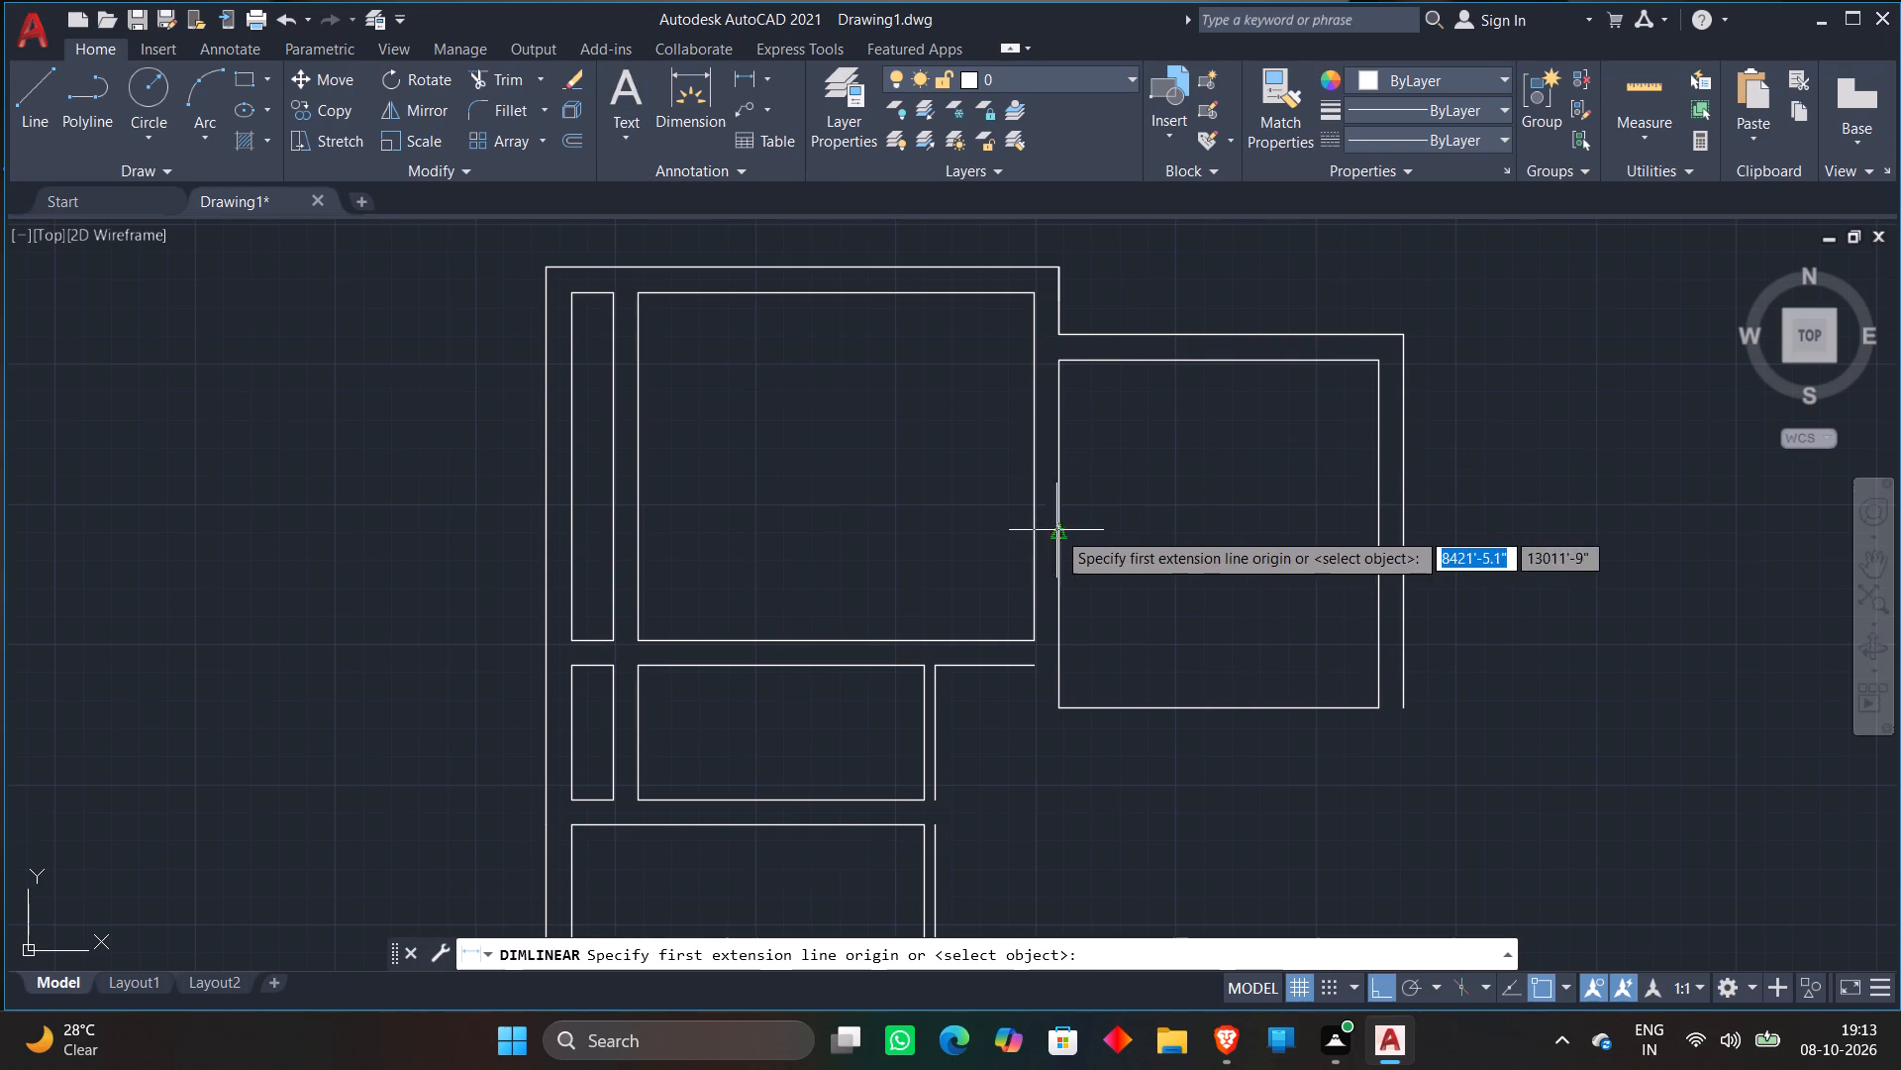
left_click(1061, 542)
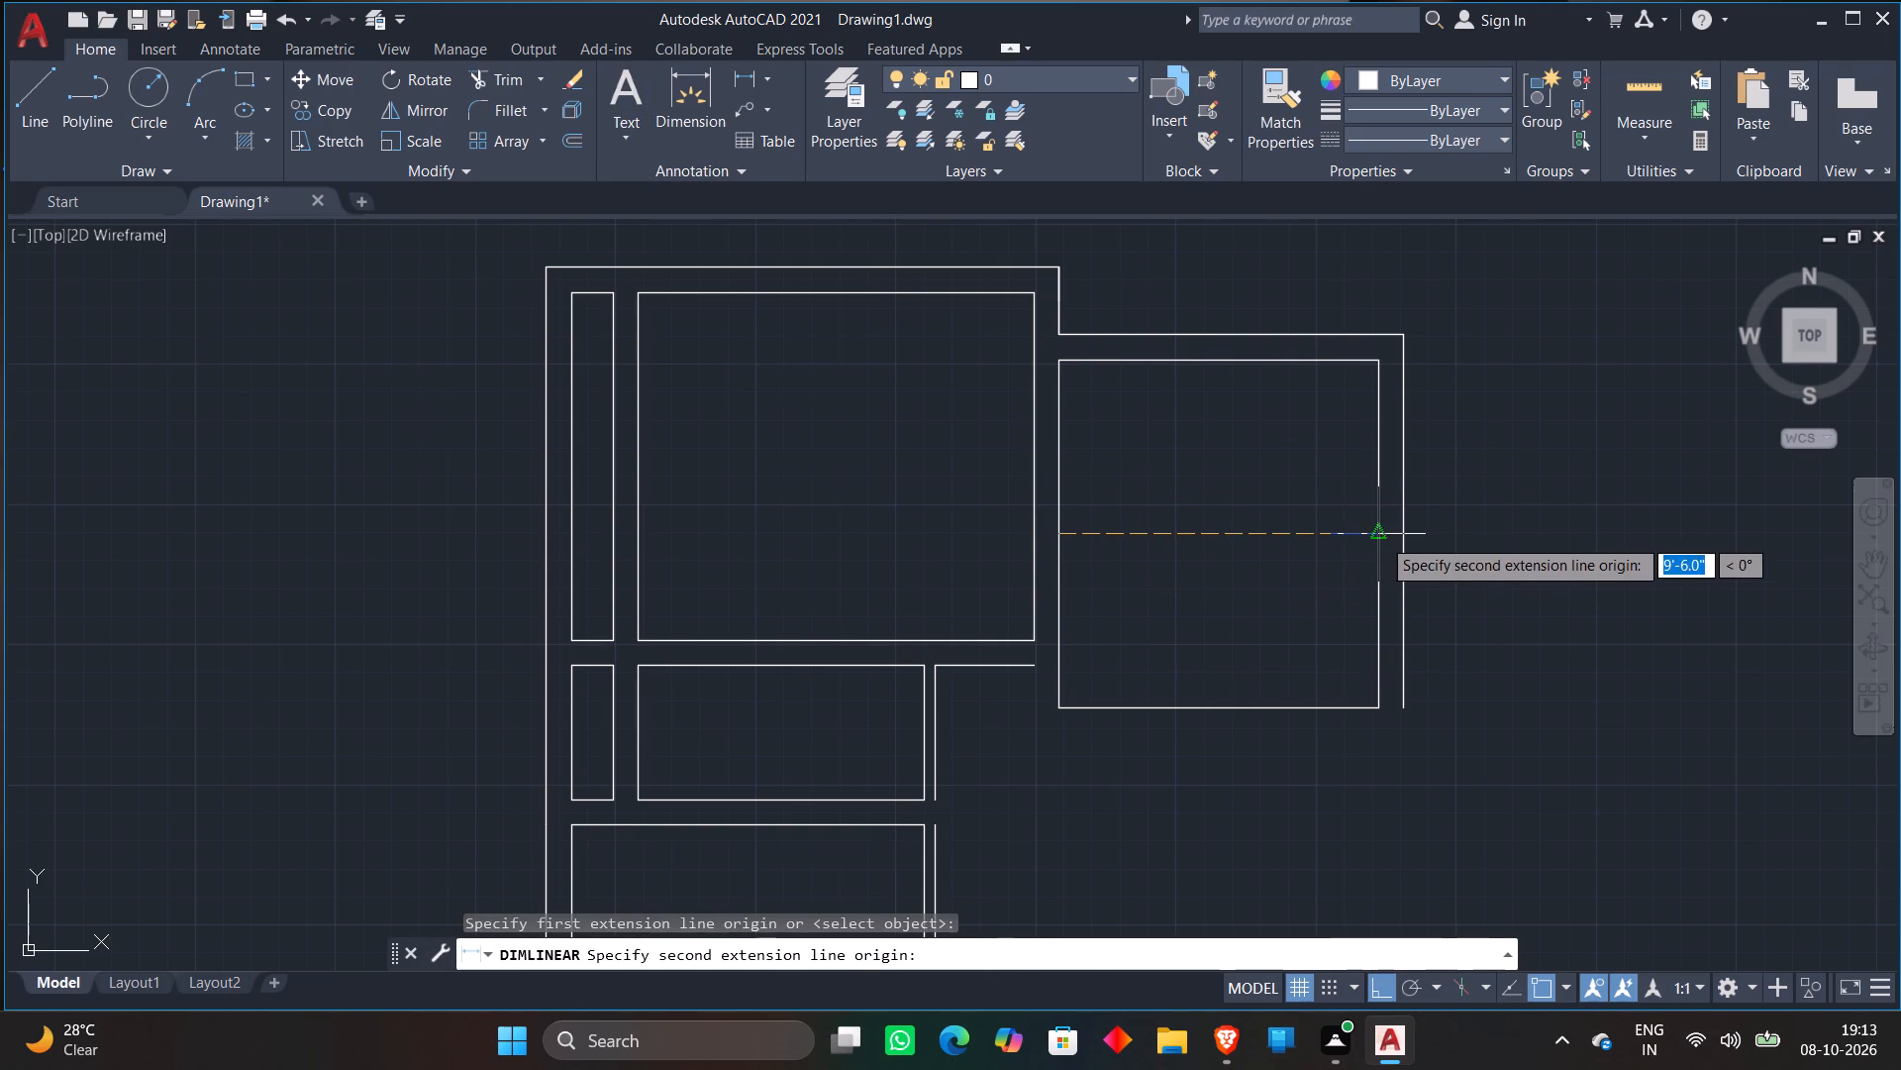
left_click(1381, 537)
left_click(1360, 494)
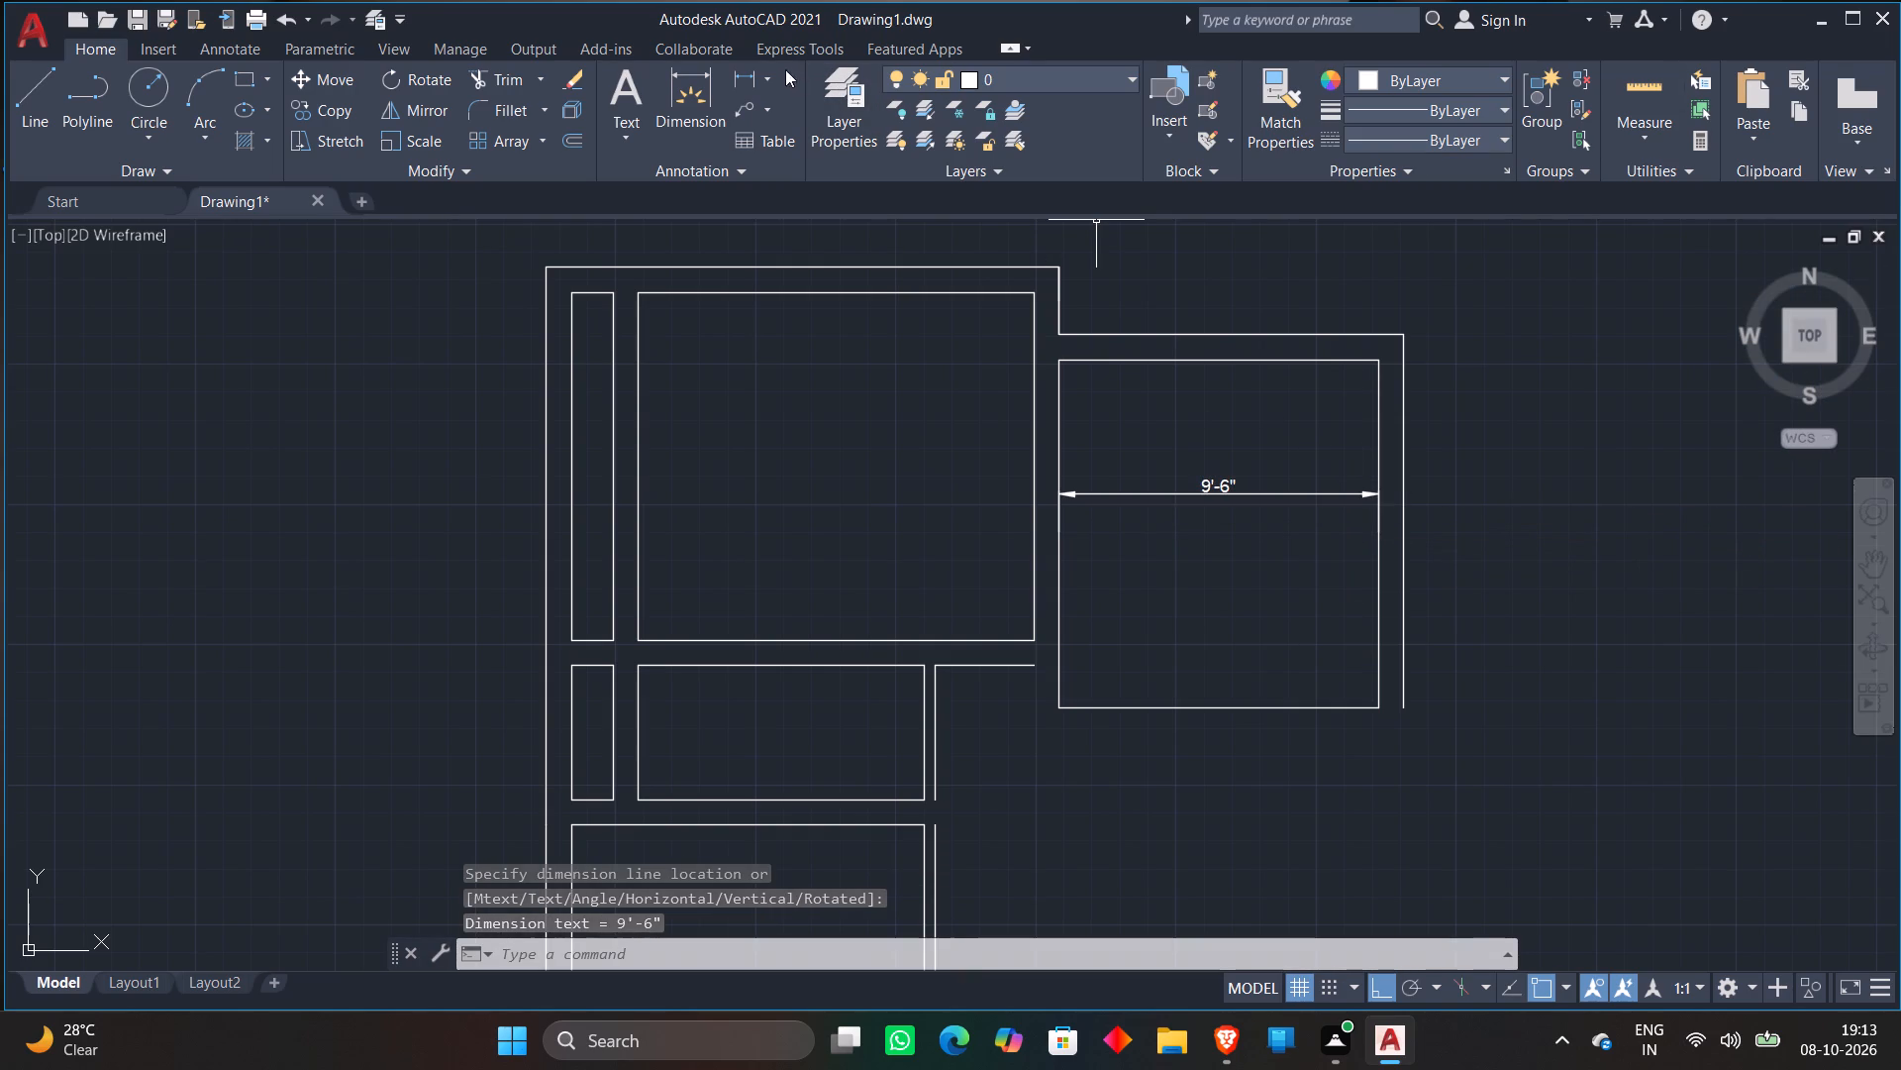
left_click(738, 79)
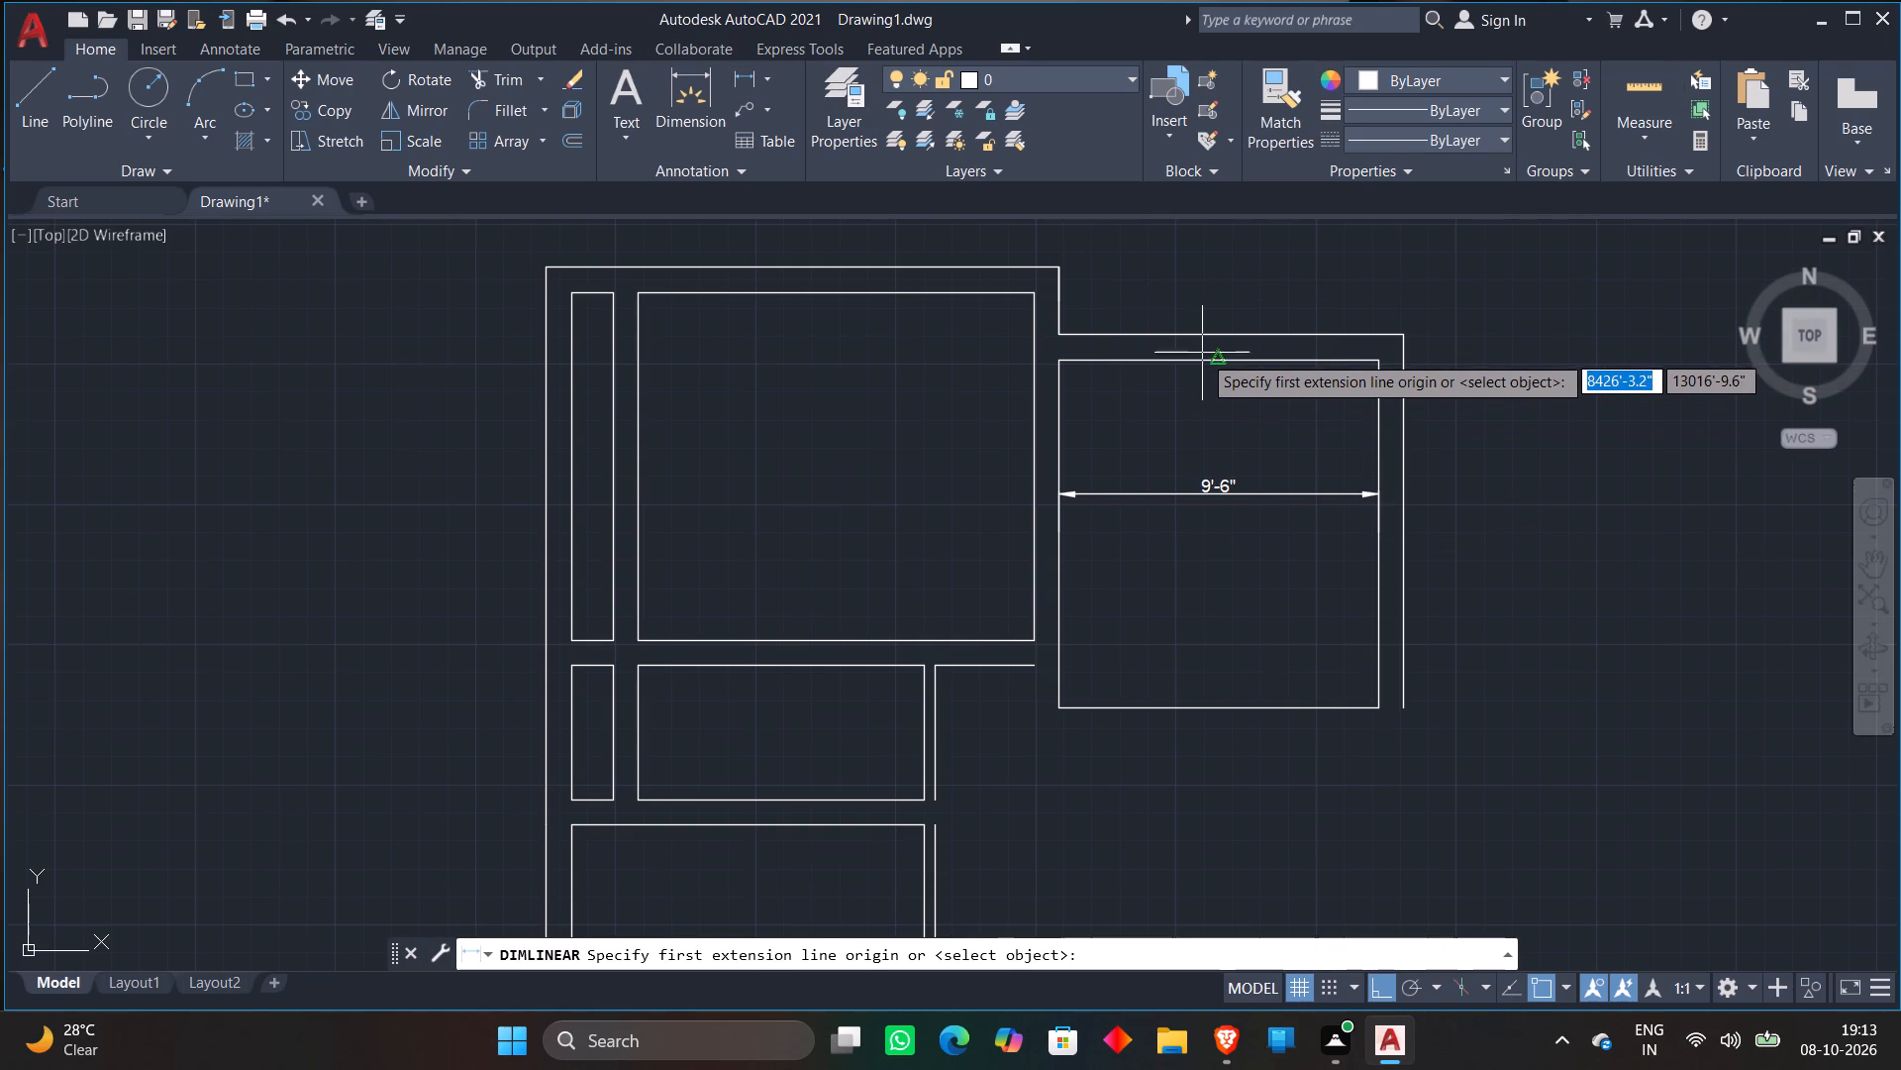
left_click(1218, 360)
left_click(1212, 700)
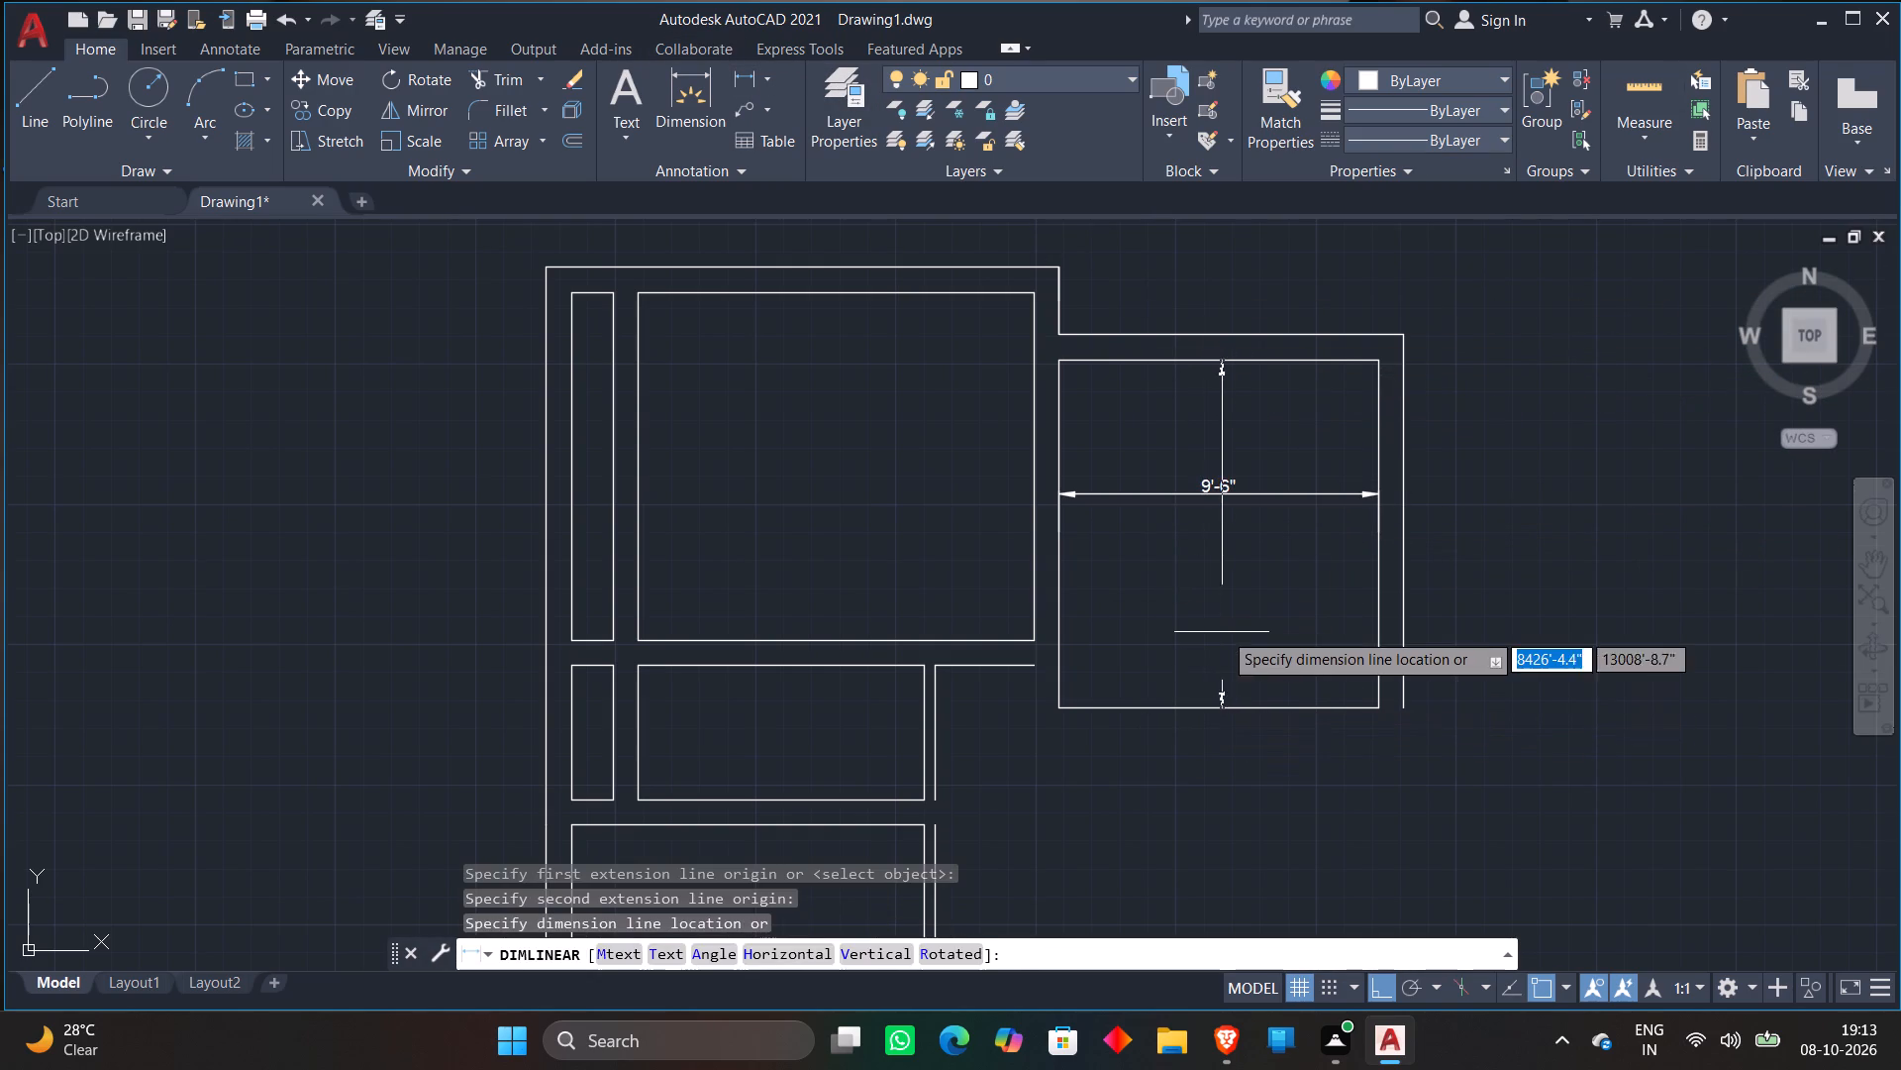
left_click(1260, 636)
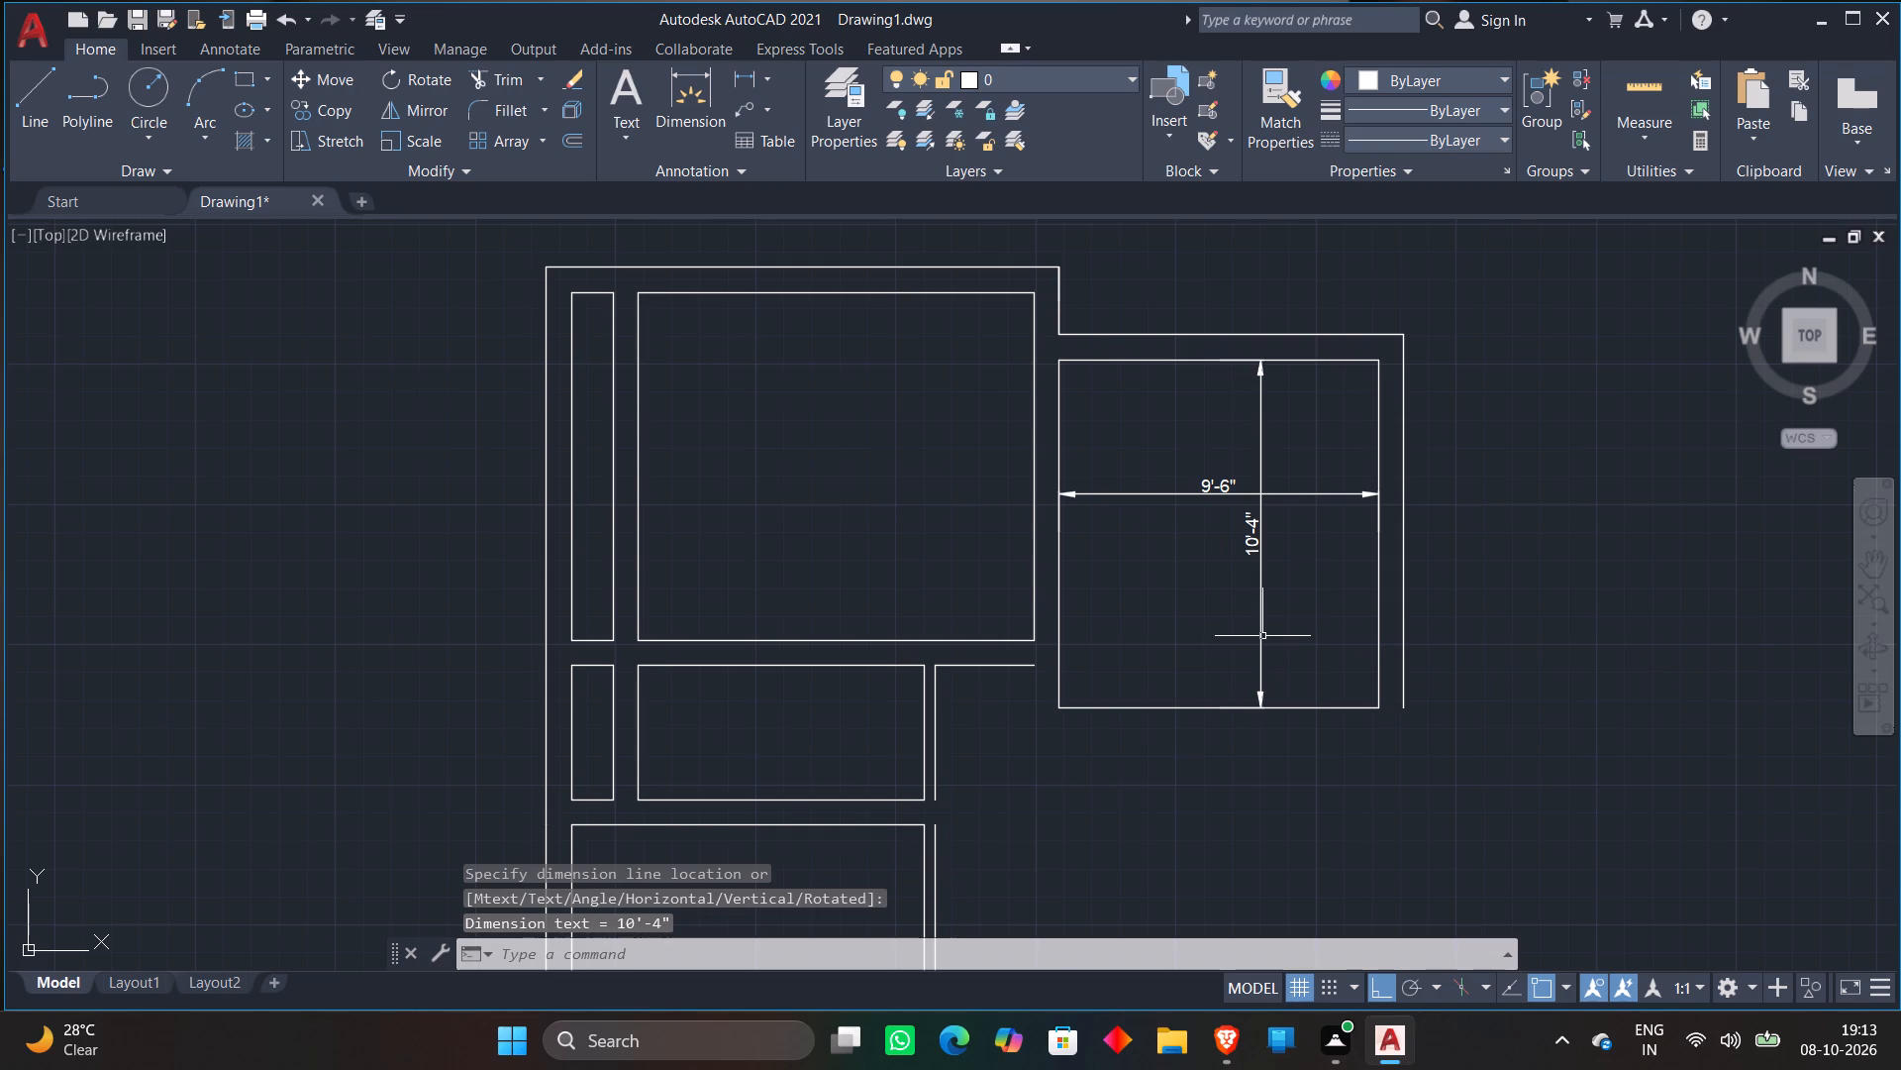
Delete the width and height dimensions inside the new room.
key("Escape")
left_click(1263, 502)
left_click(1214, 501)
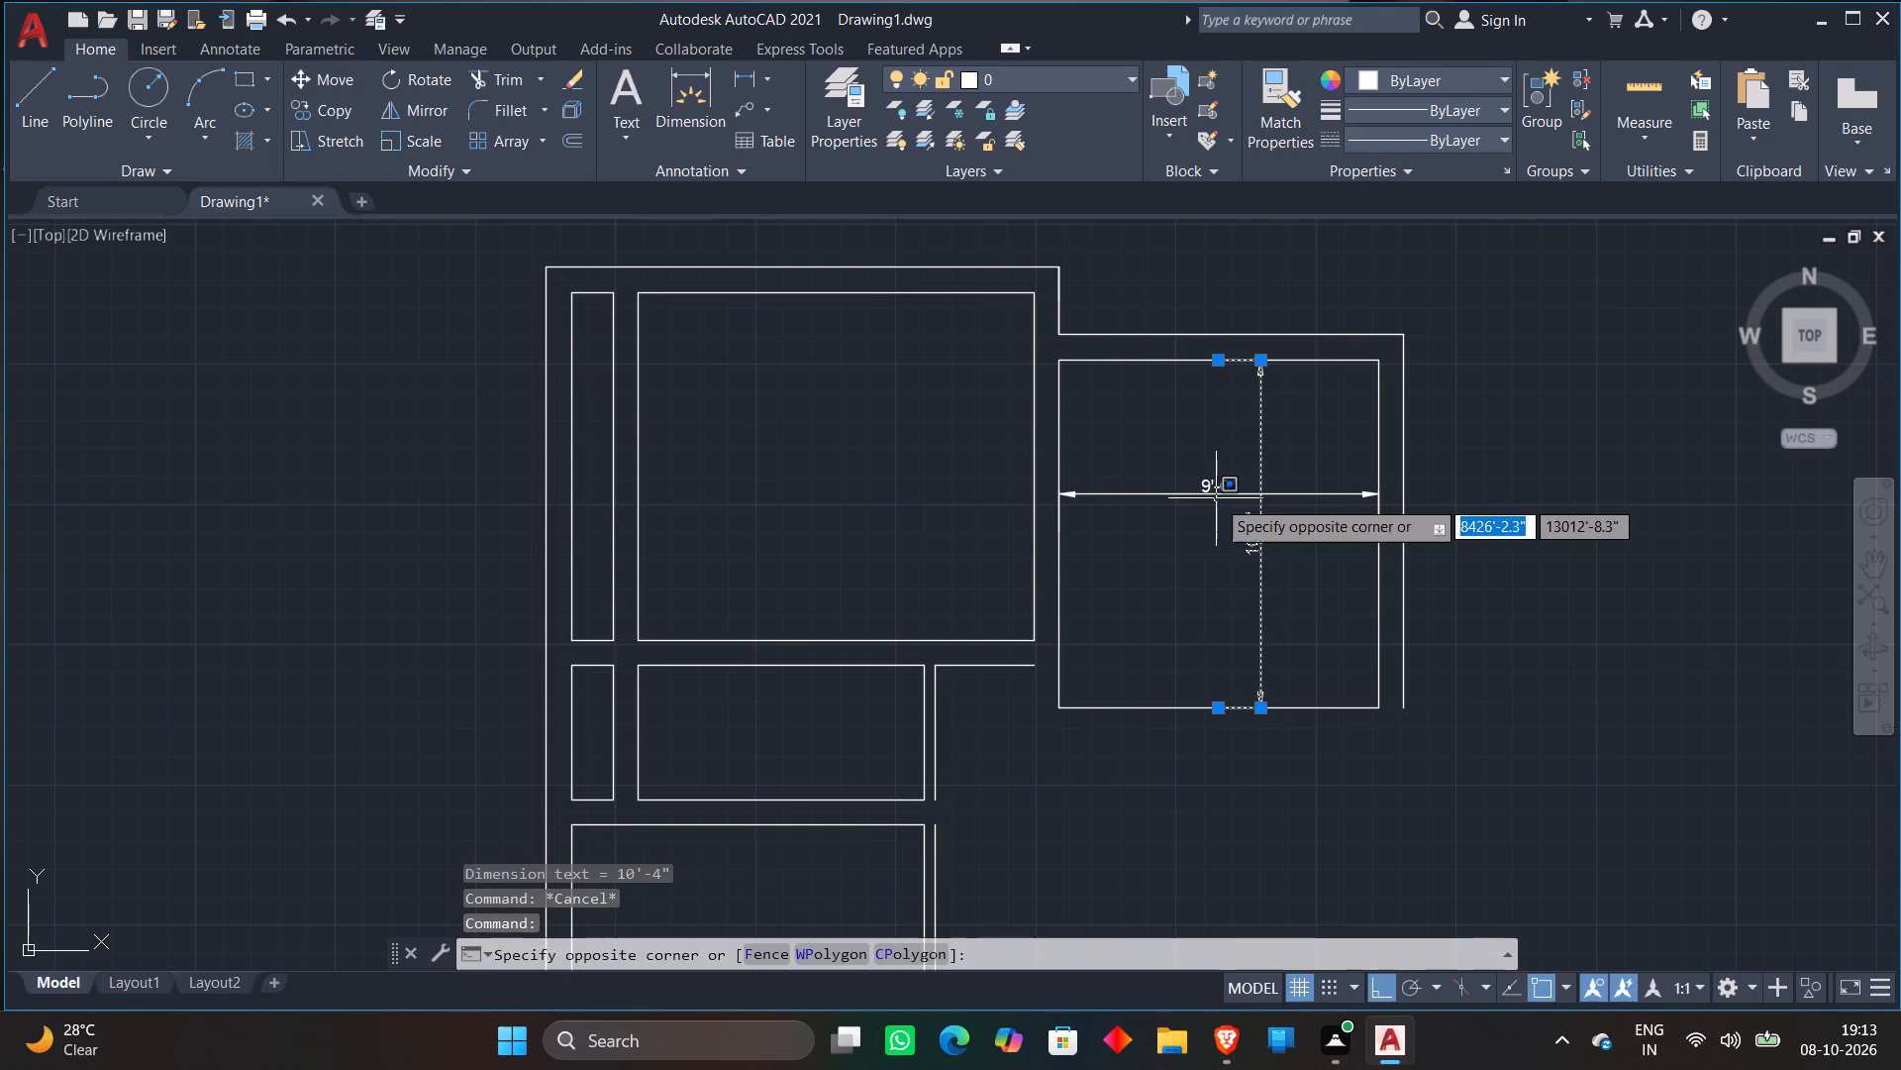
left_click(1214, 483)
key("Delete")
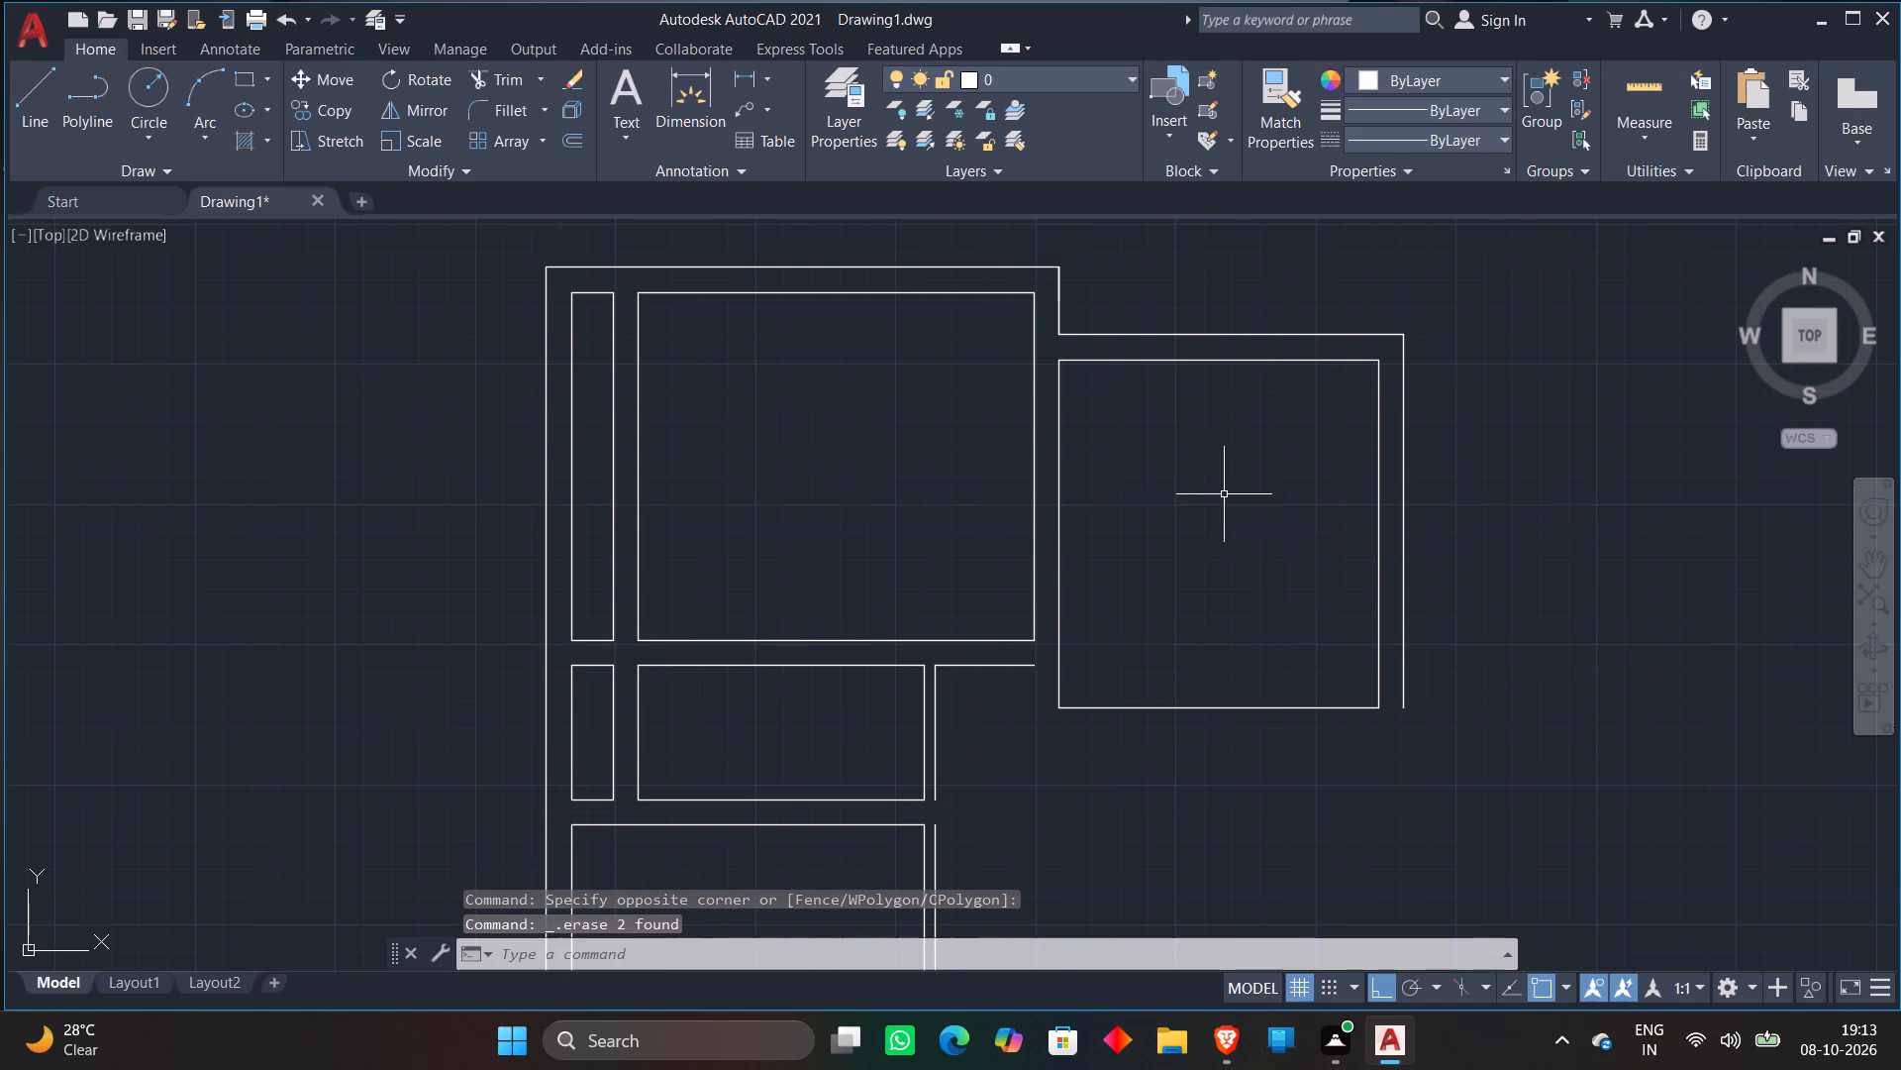
Offset the new room's bottom wall line 9" downward to form the outer wall face.
scroll(1224, 494, "down", 1)
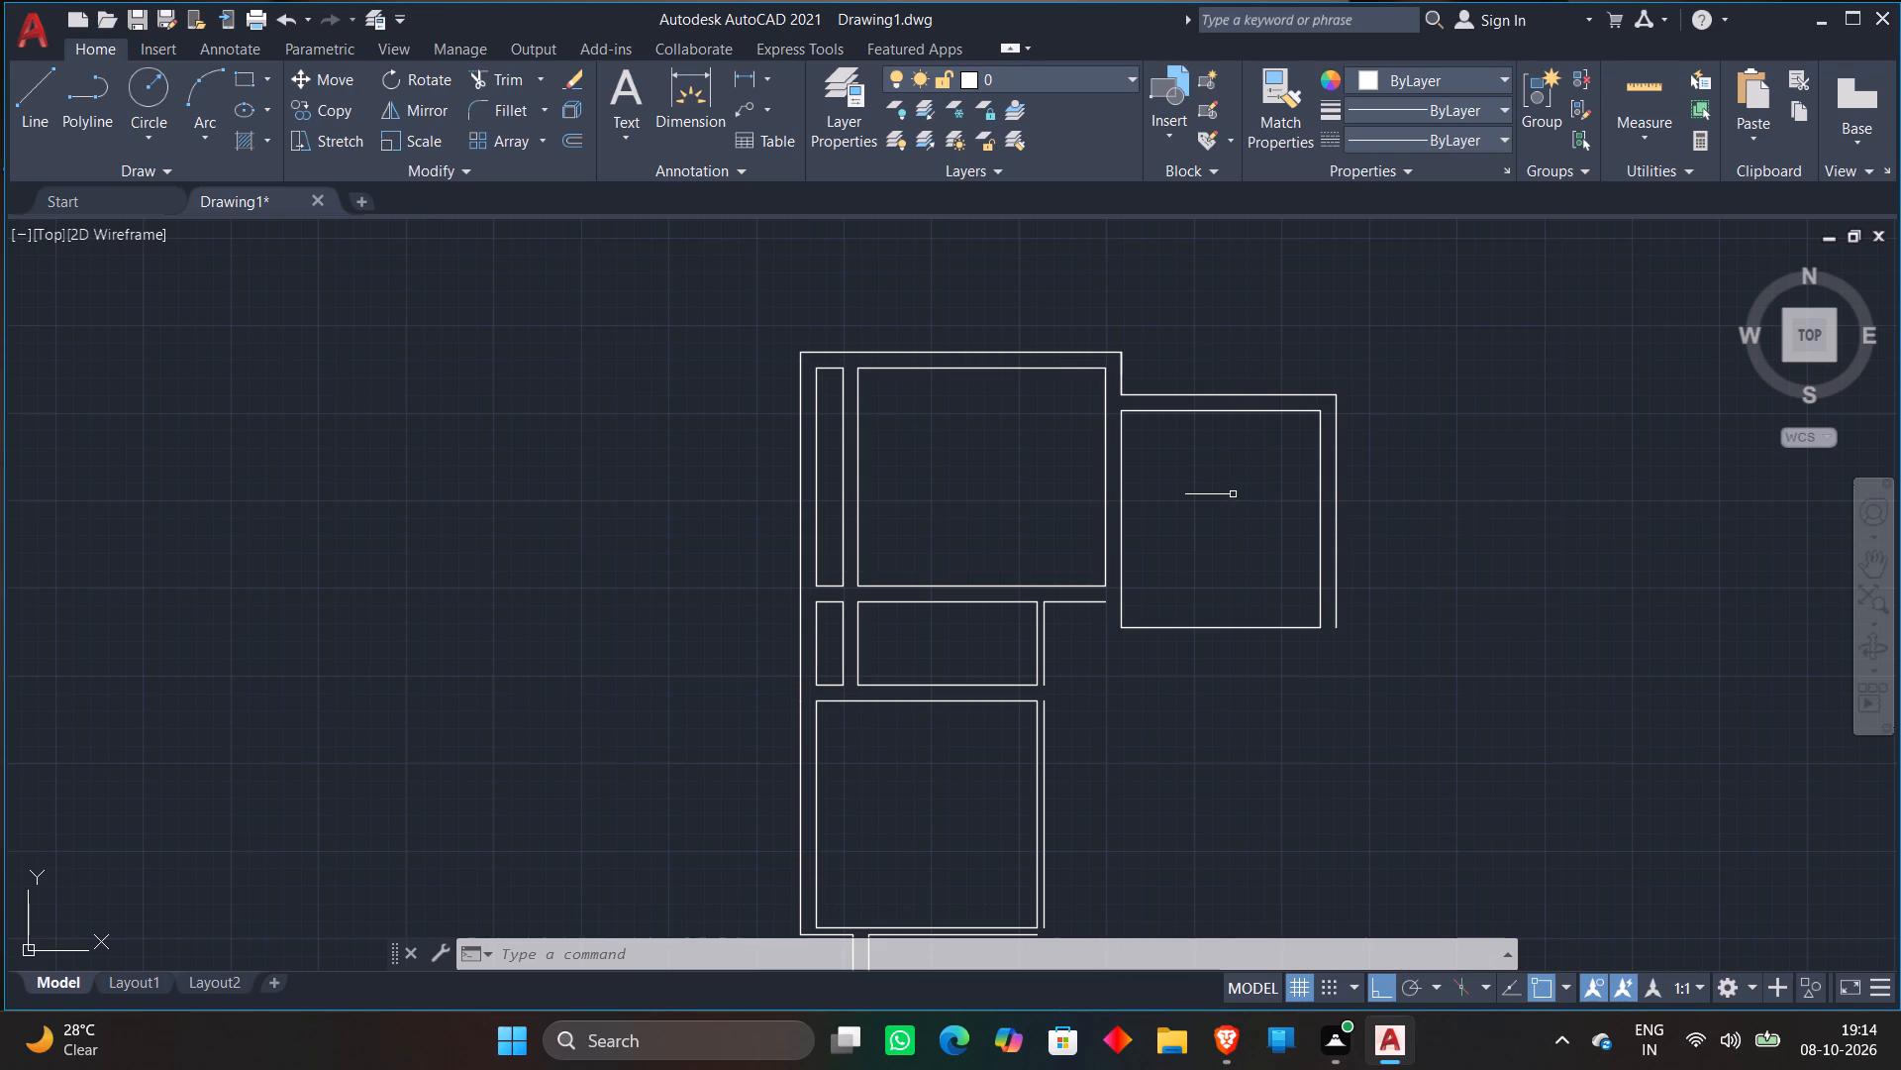
scroll(1233, 494, "up", 1)
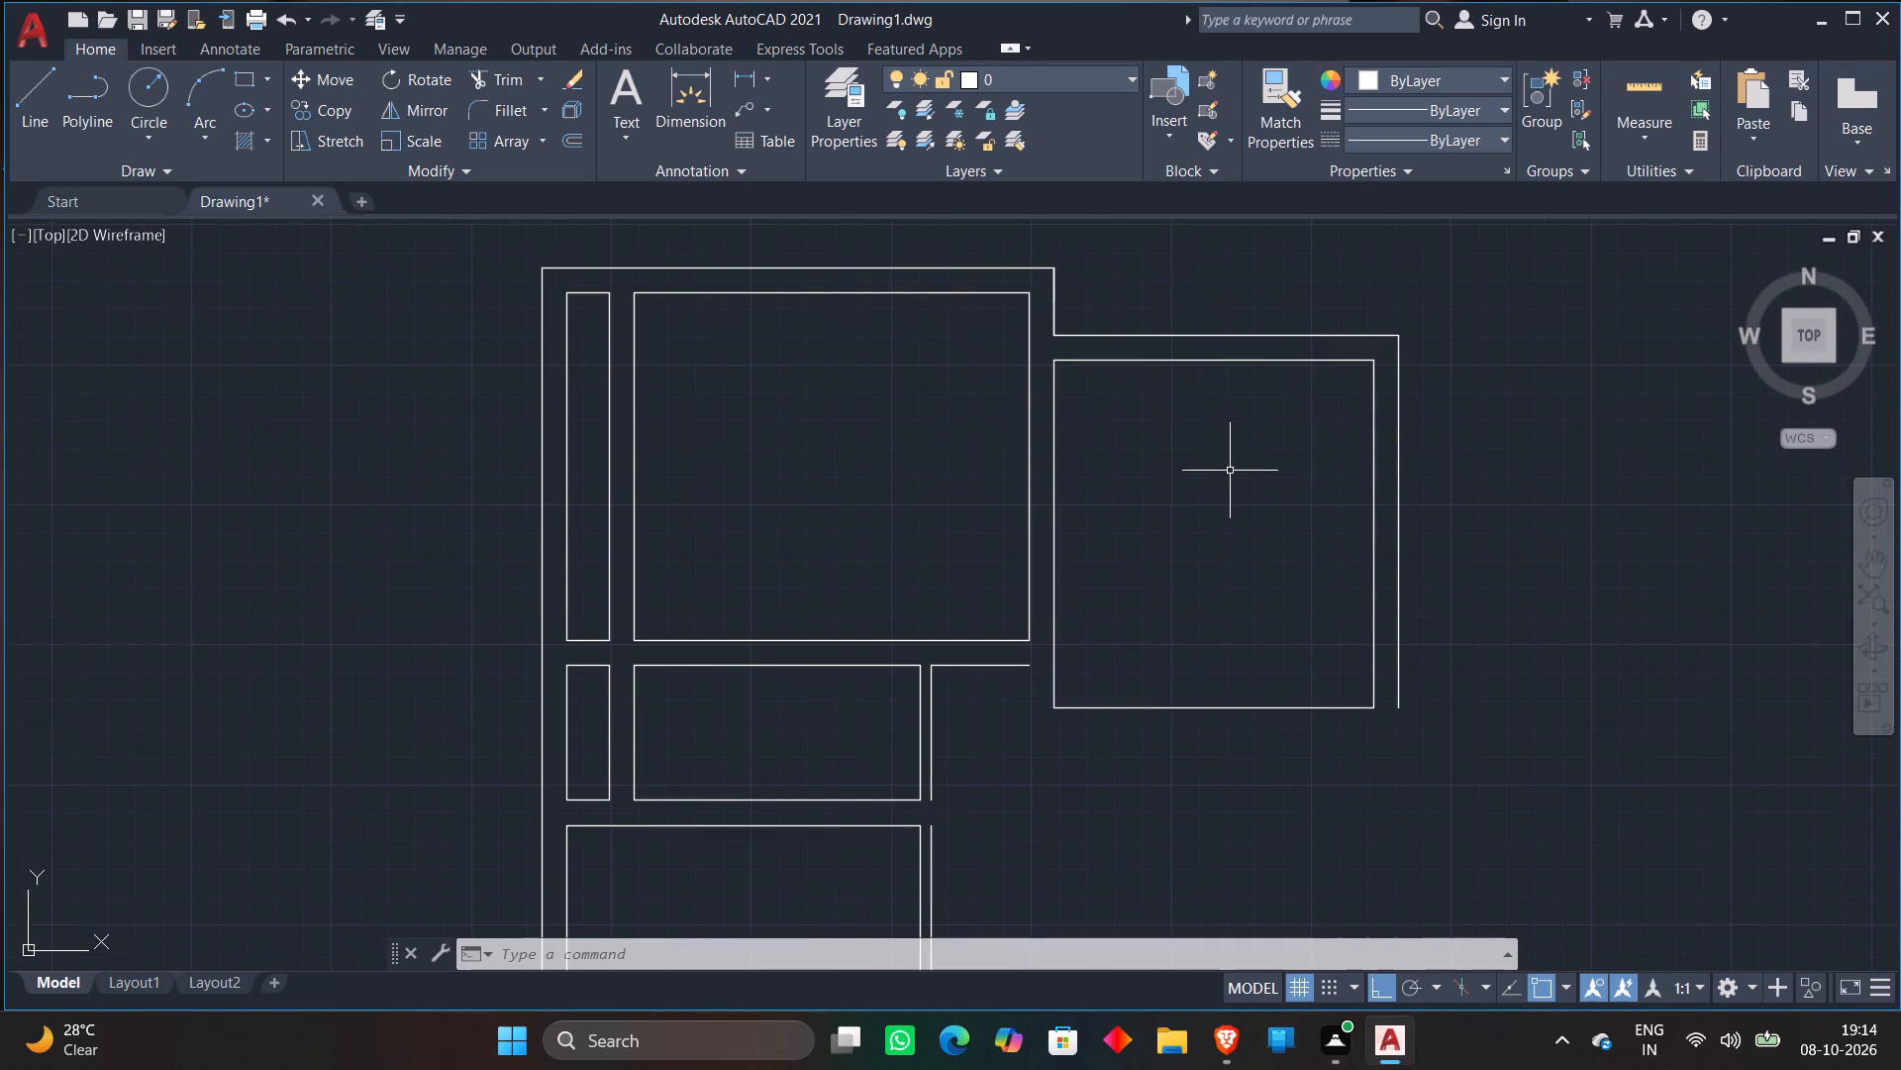
scroll(1181, 544, "down", 1)
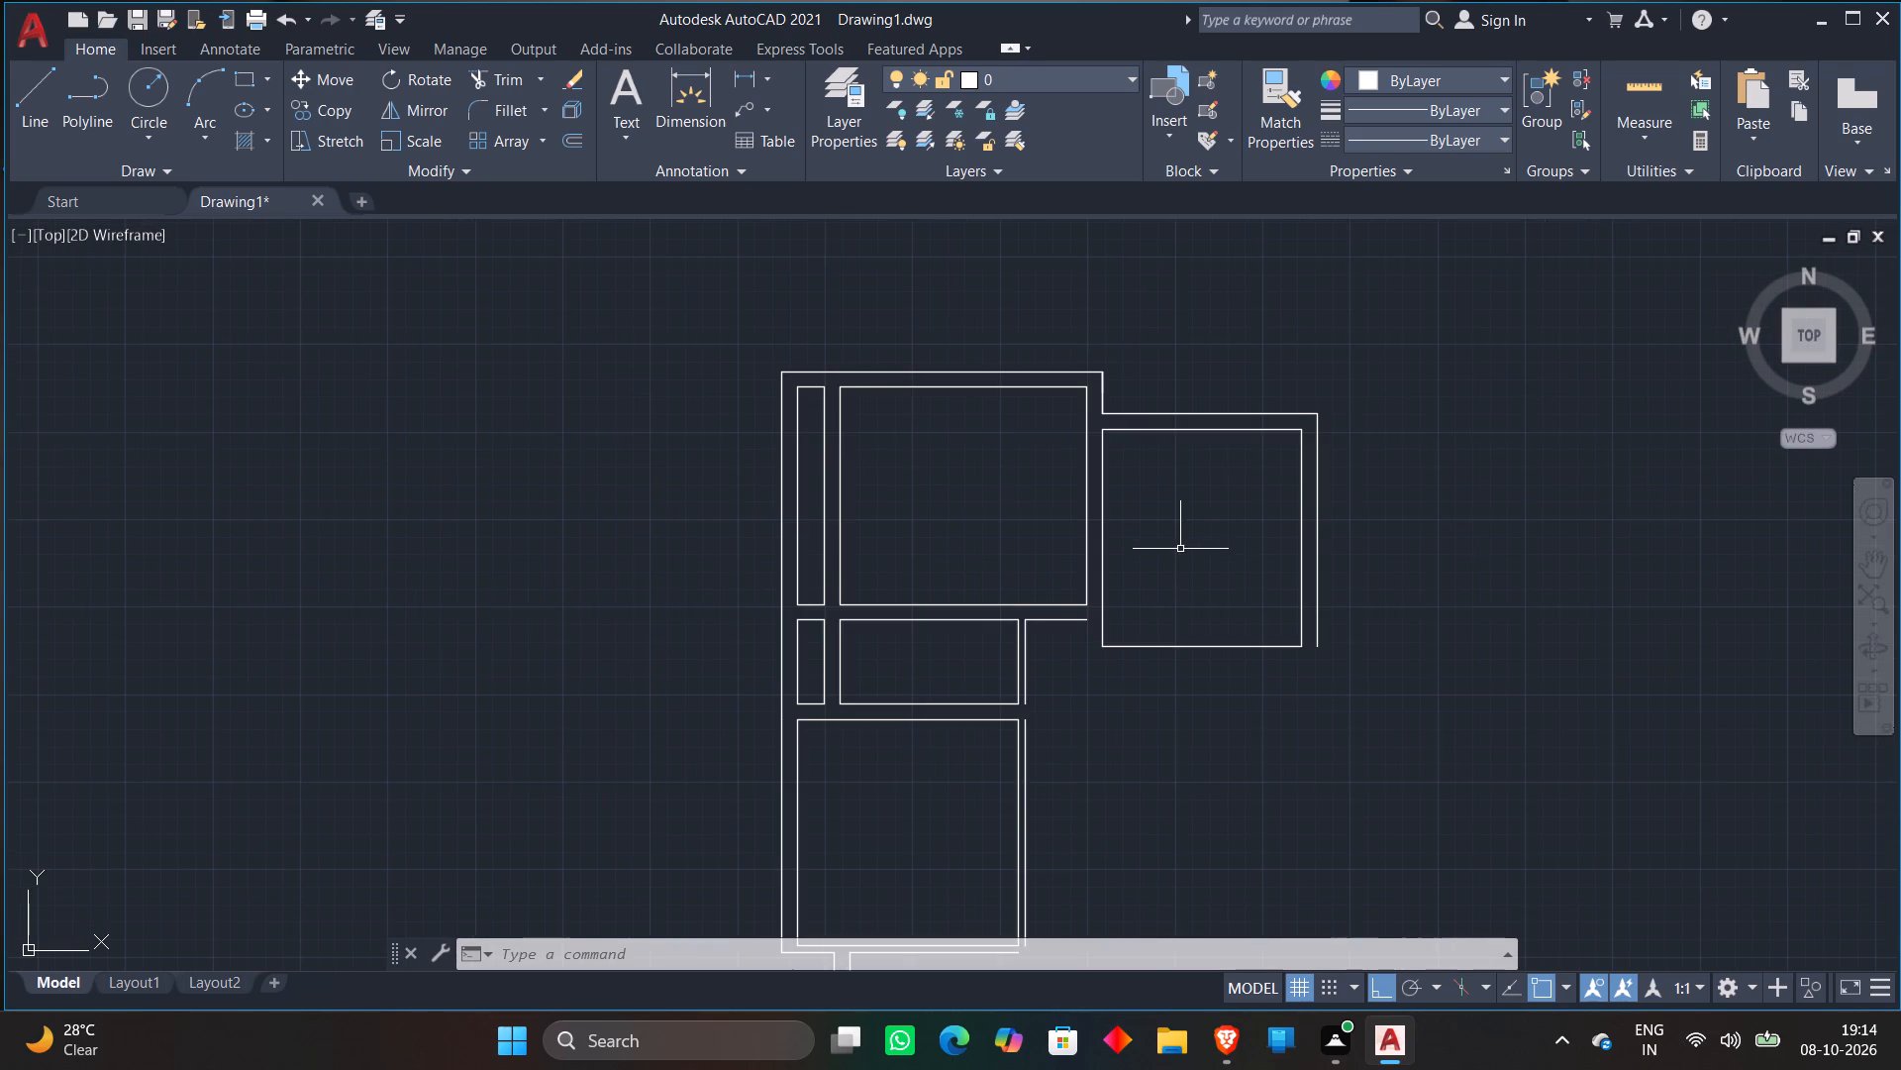
middle_click_drag(1180, 549, 1226, 461)
scroll(1226, 465, "up", 1)
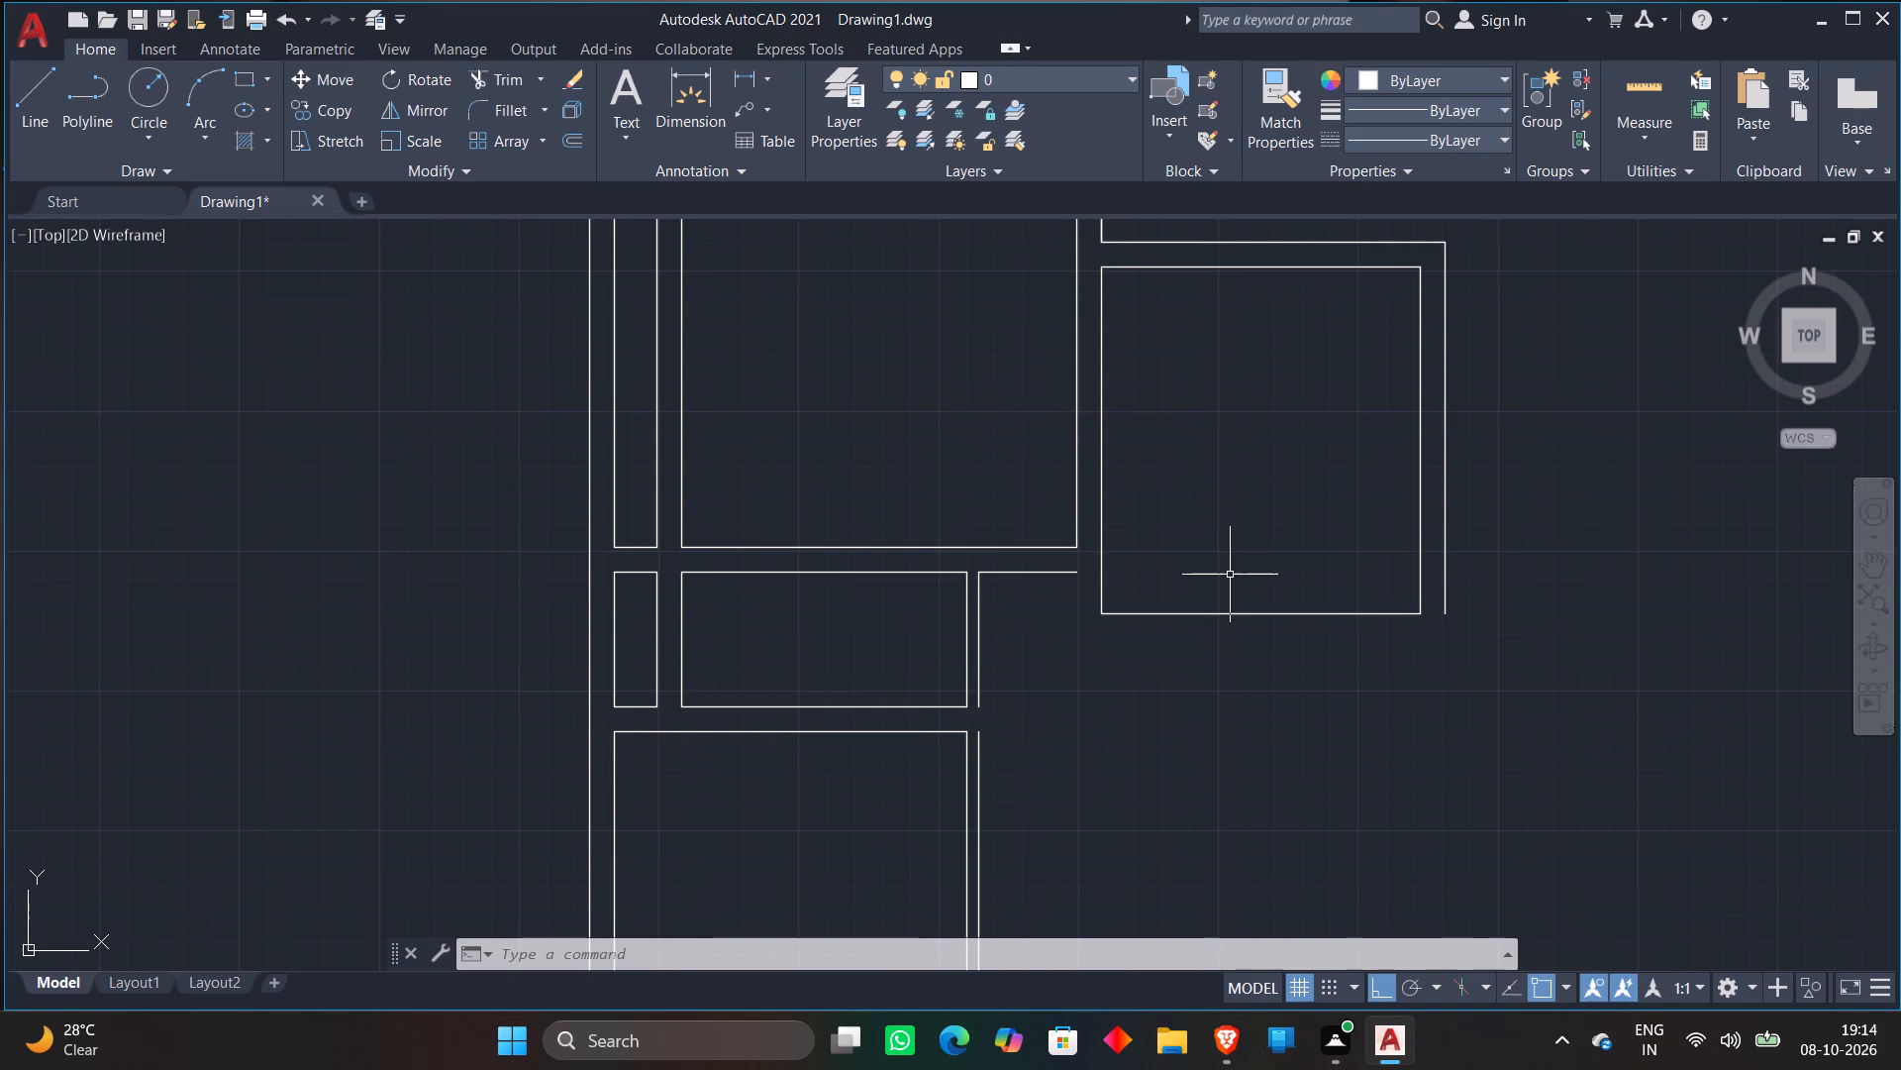
key("o")
key("Return")
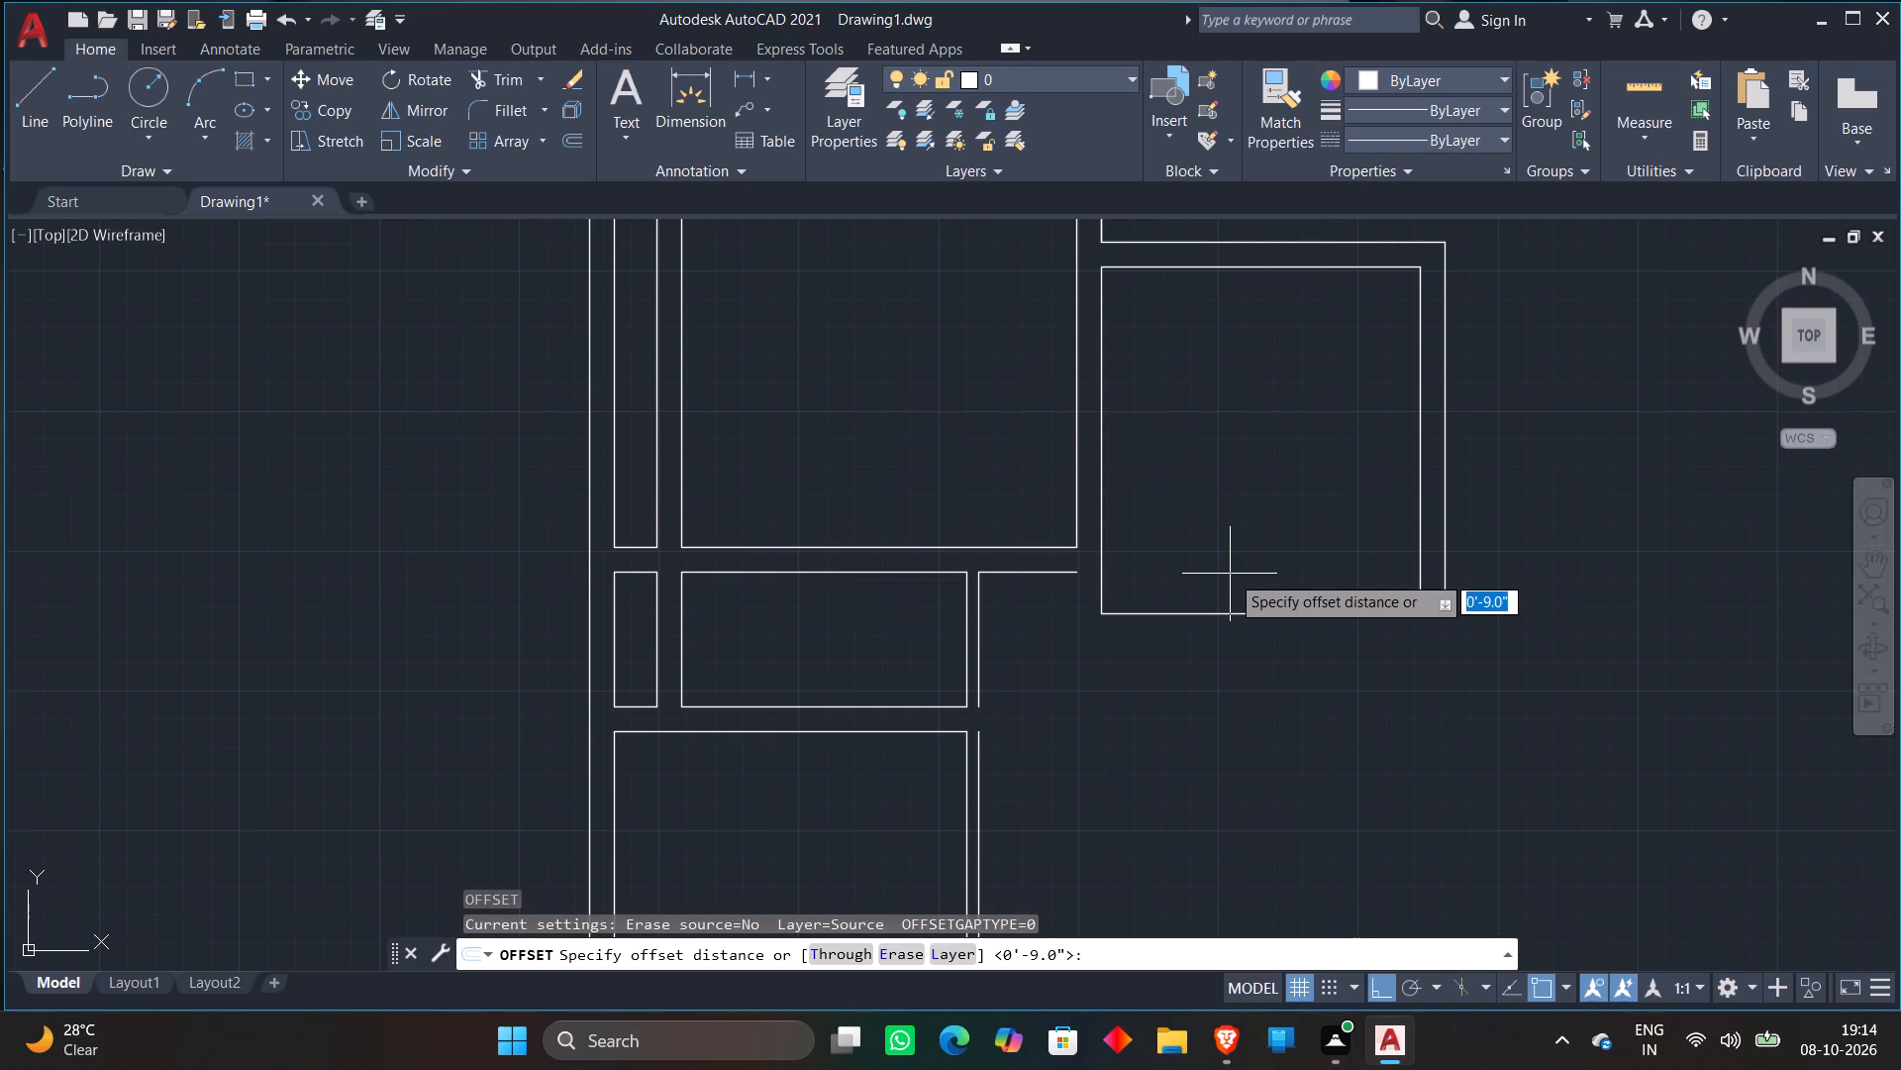
key("Return")
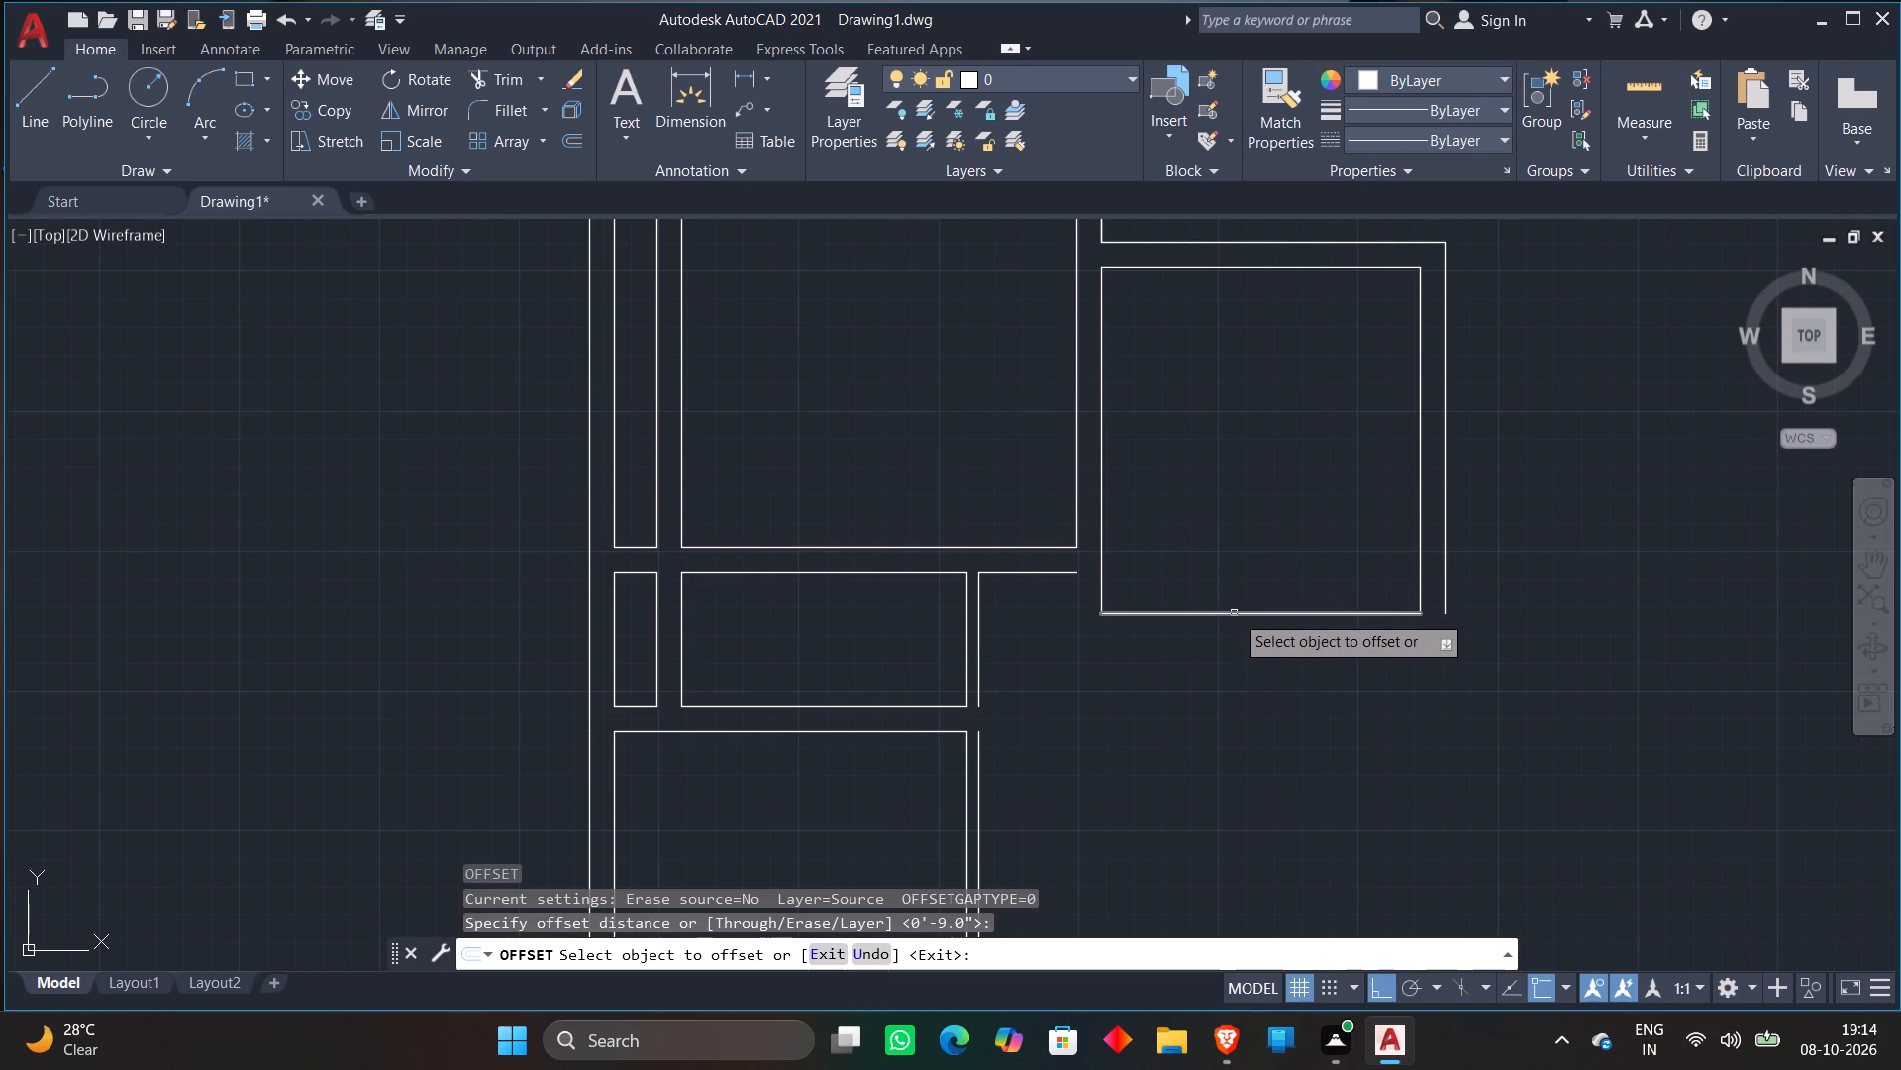
left_click(1234, 613)
left_click(1201, 739)
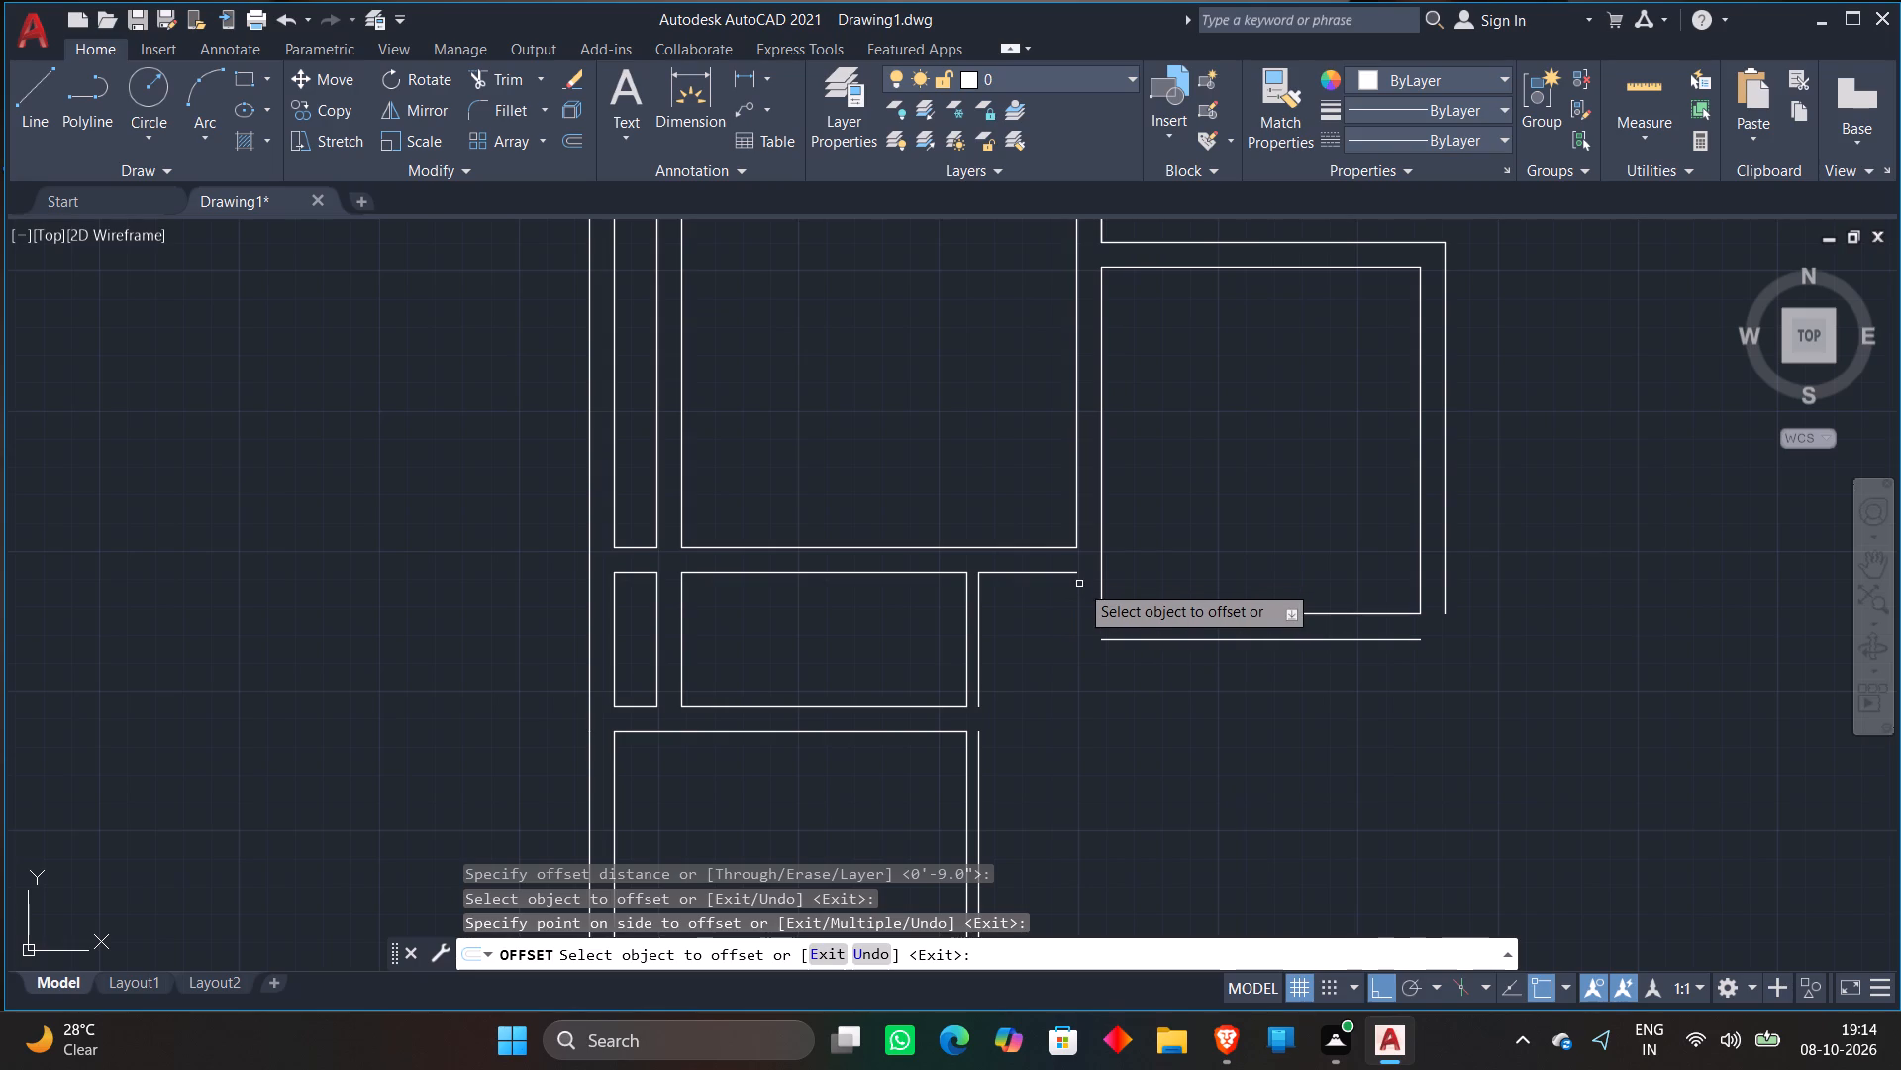
key("Escape")
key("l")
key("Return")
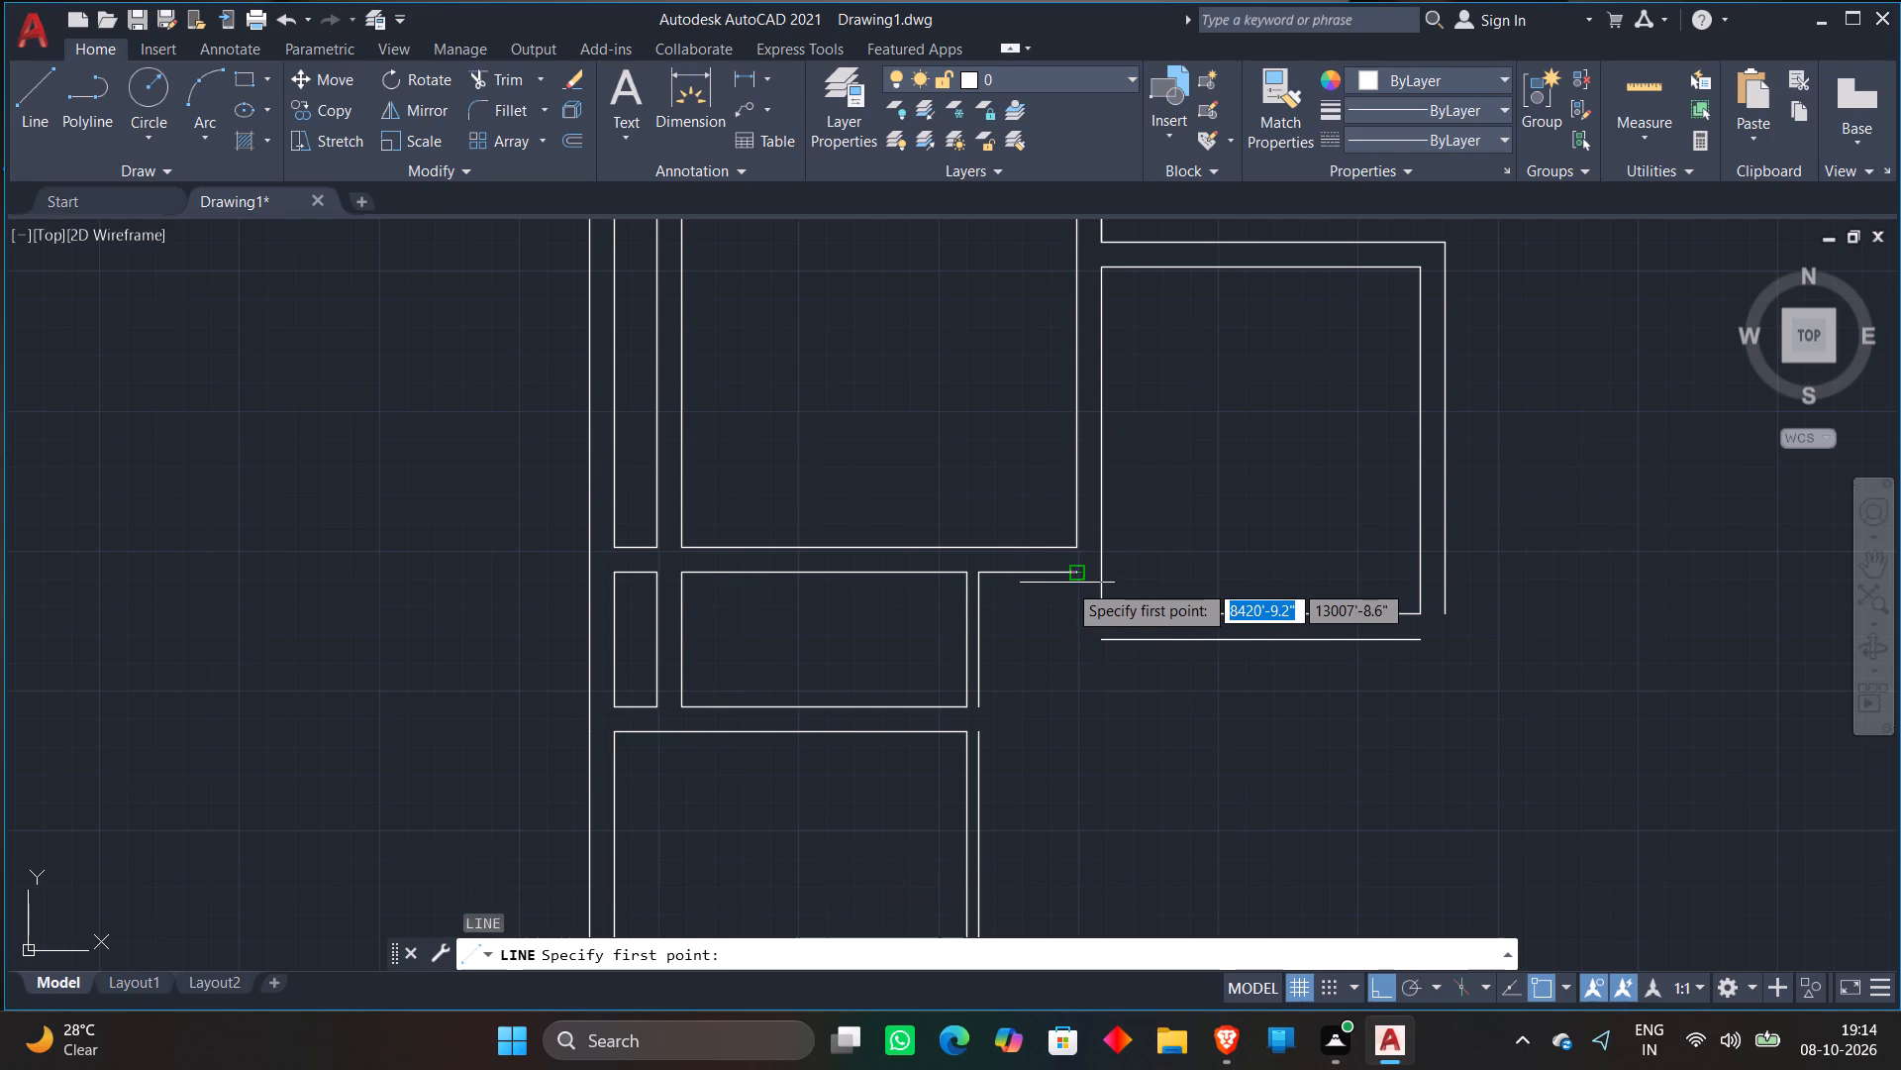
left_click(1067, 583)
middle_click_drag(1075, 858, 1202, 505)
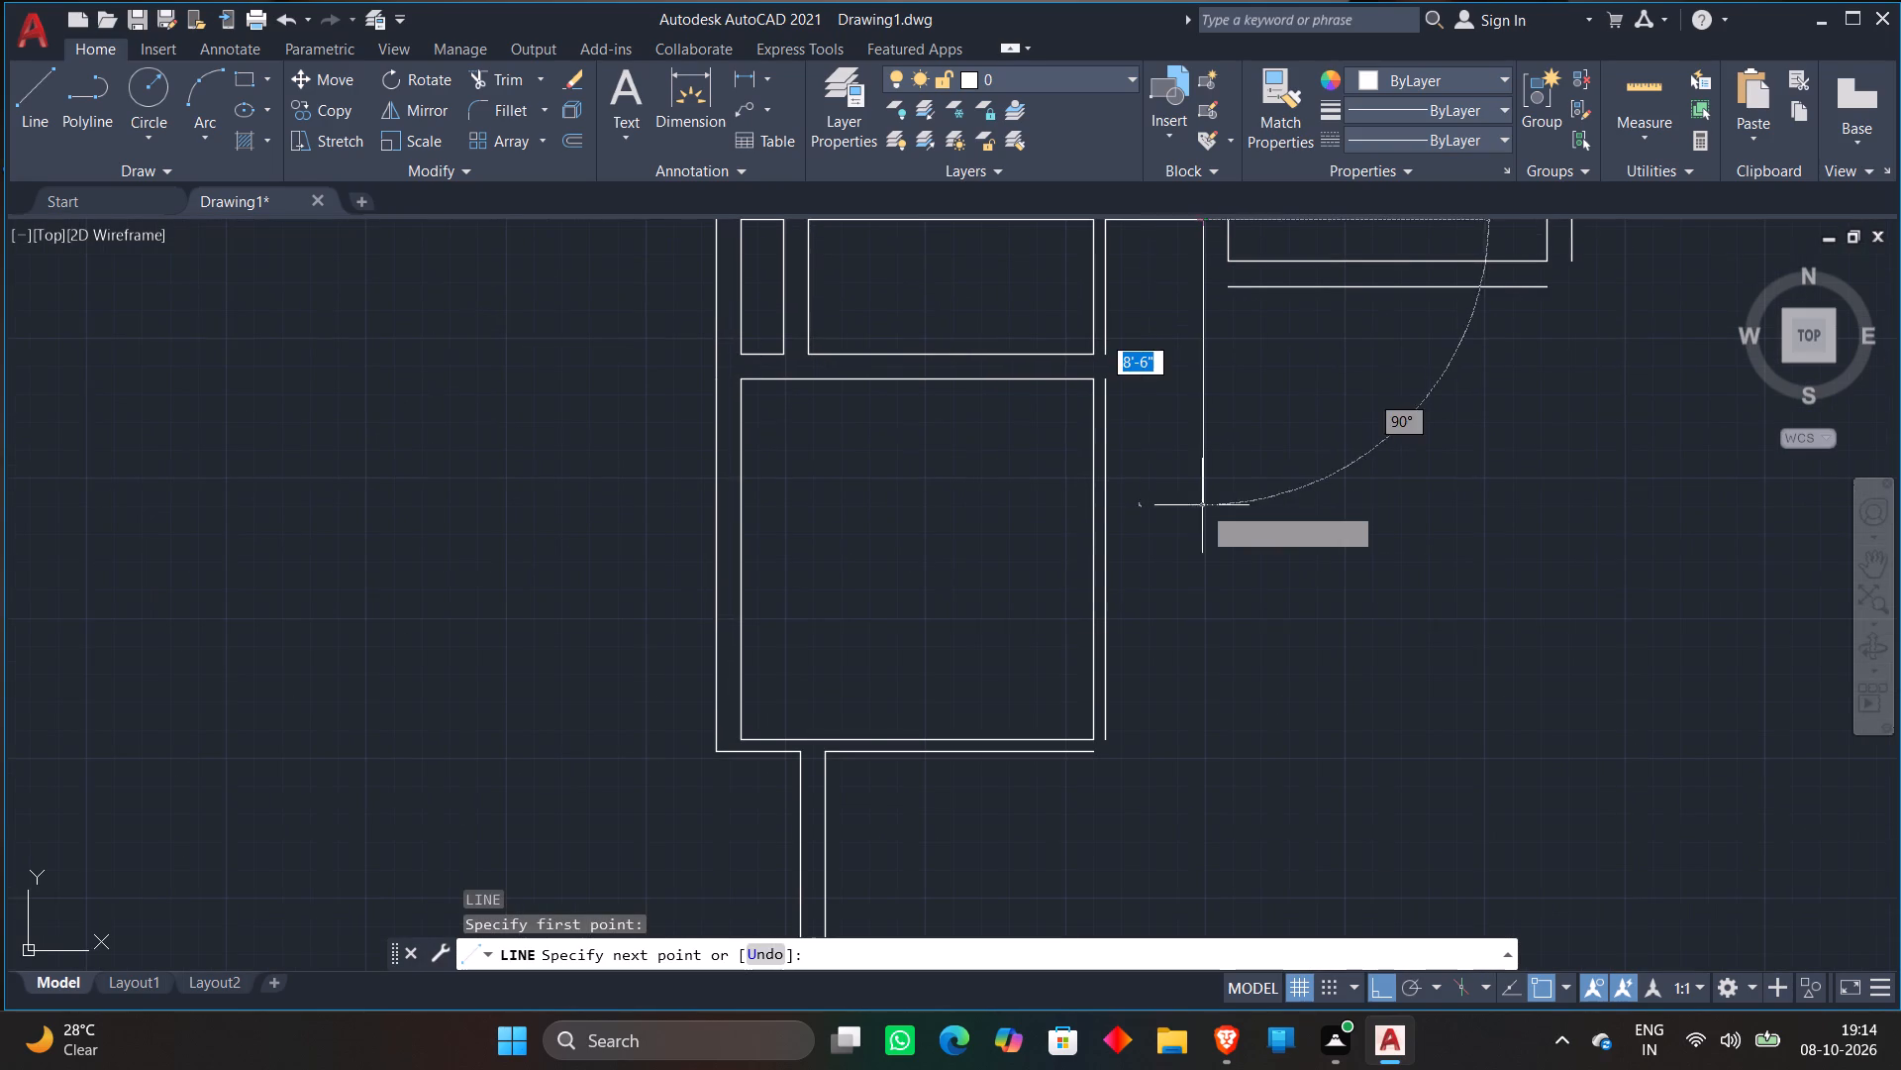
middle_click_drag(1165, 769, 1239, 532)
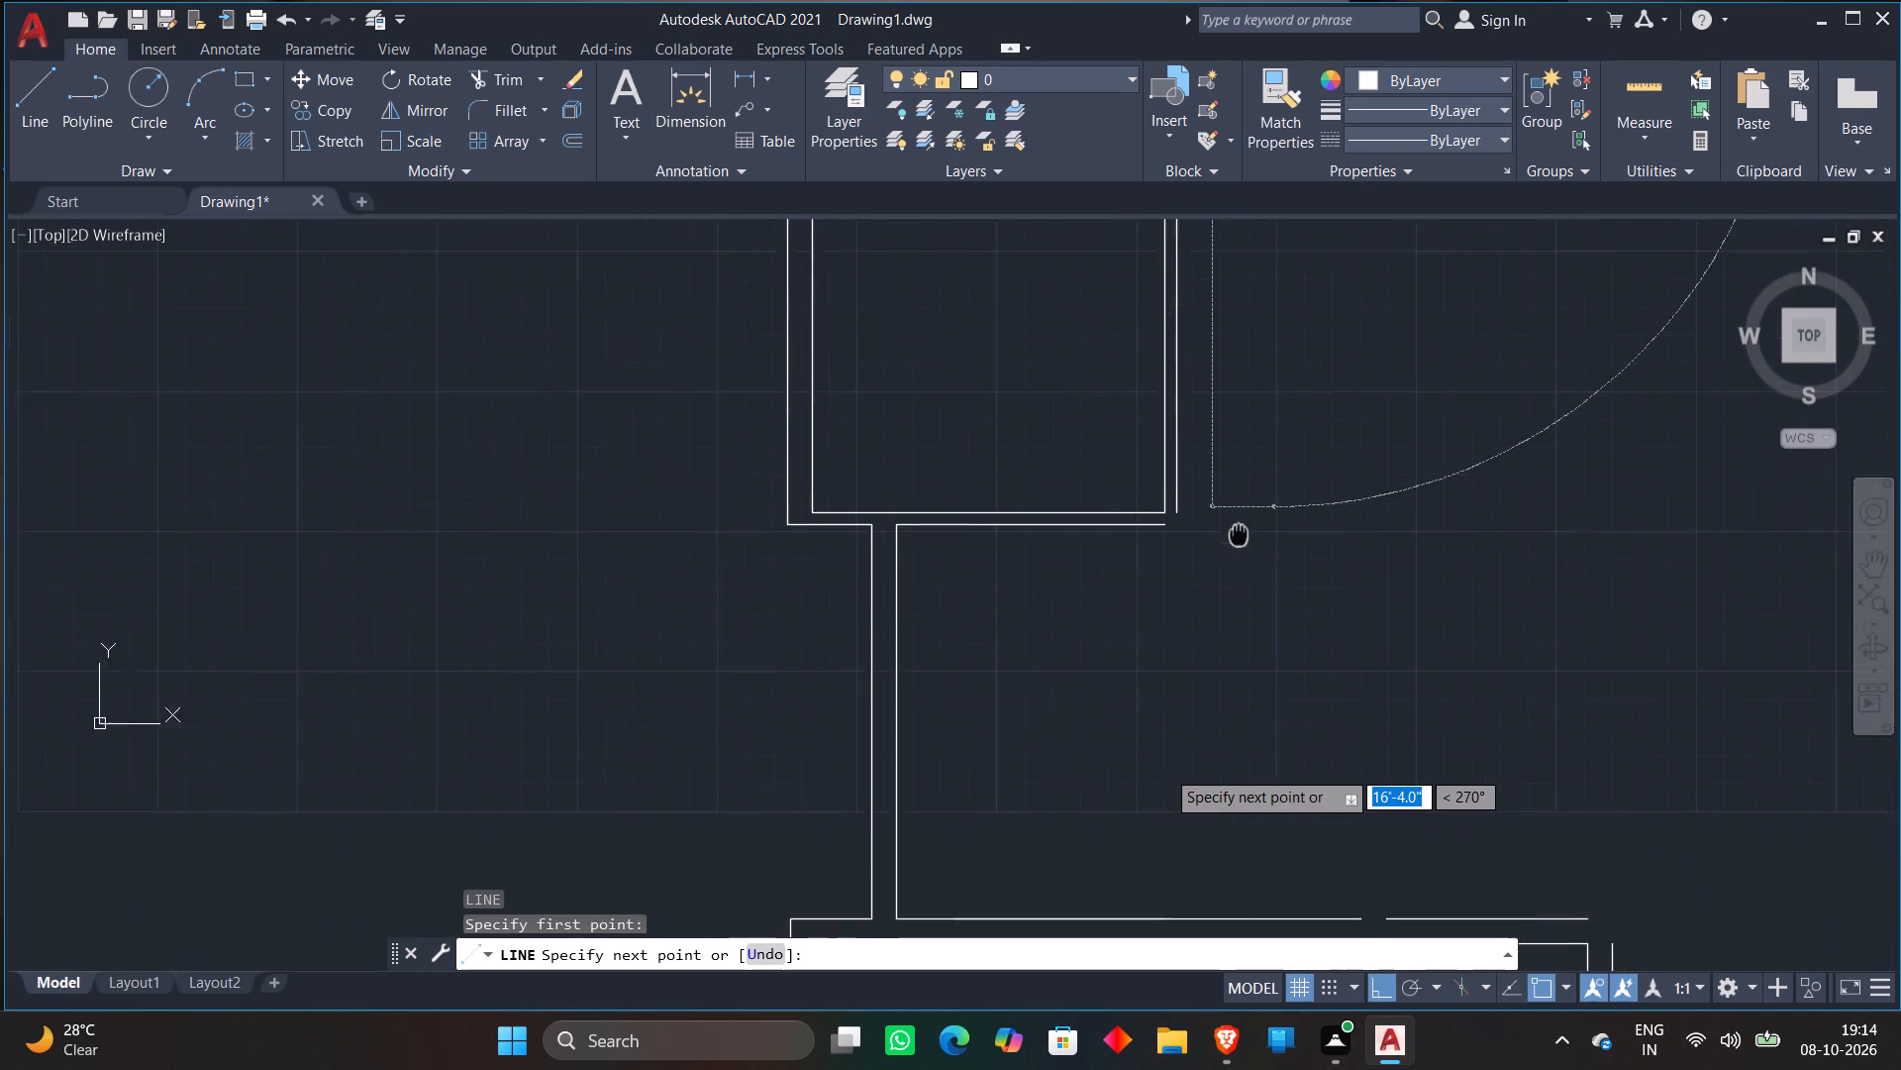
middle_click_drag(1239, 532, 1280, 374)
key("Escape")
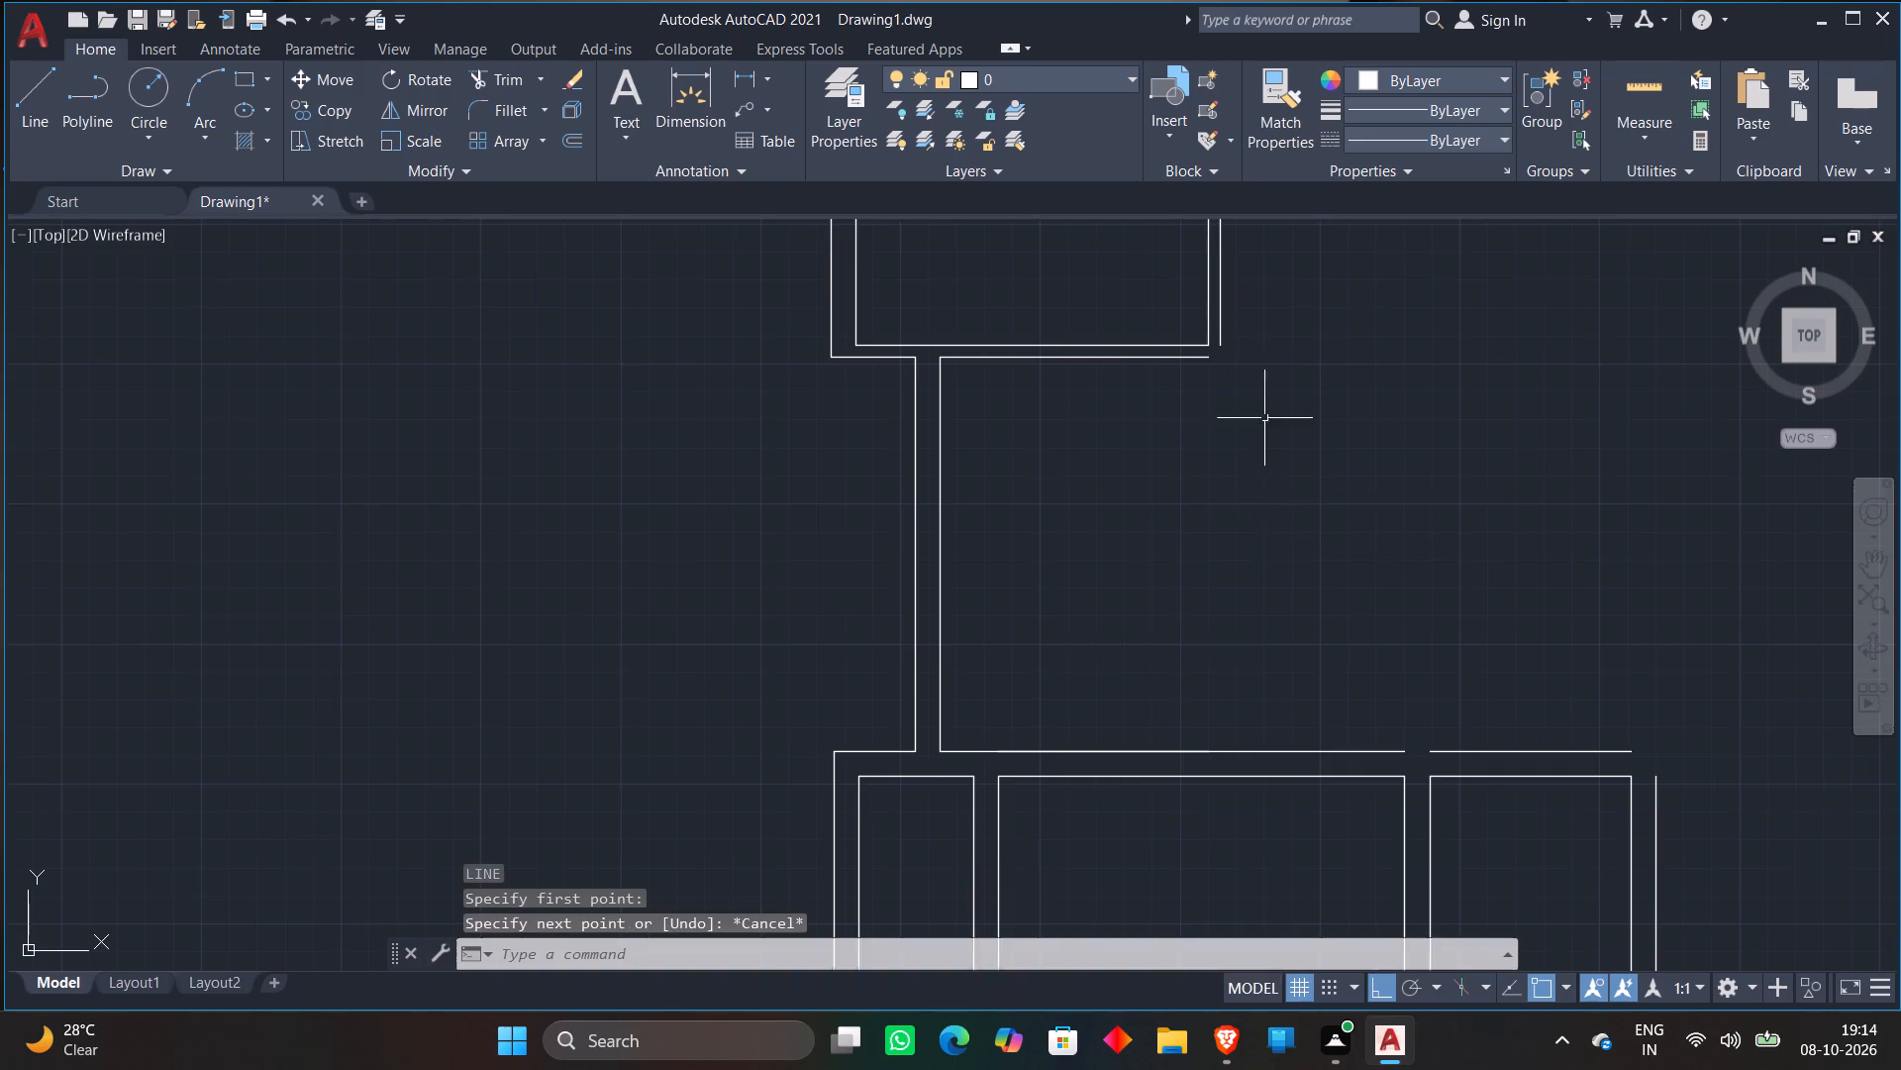
Extend the topmost room's inner right wall line down to the top wall line of the lowest rooms.
scroll(1264, 381, "down", 4)
type("EX")
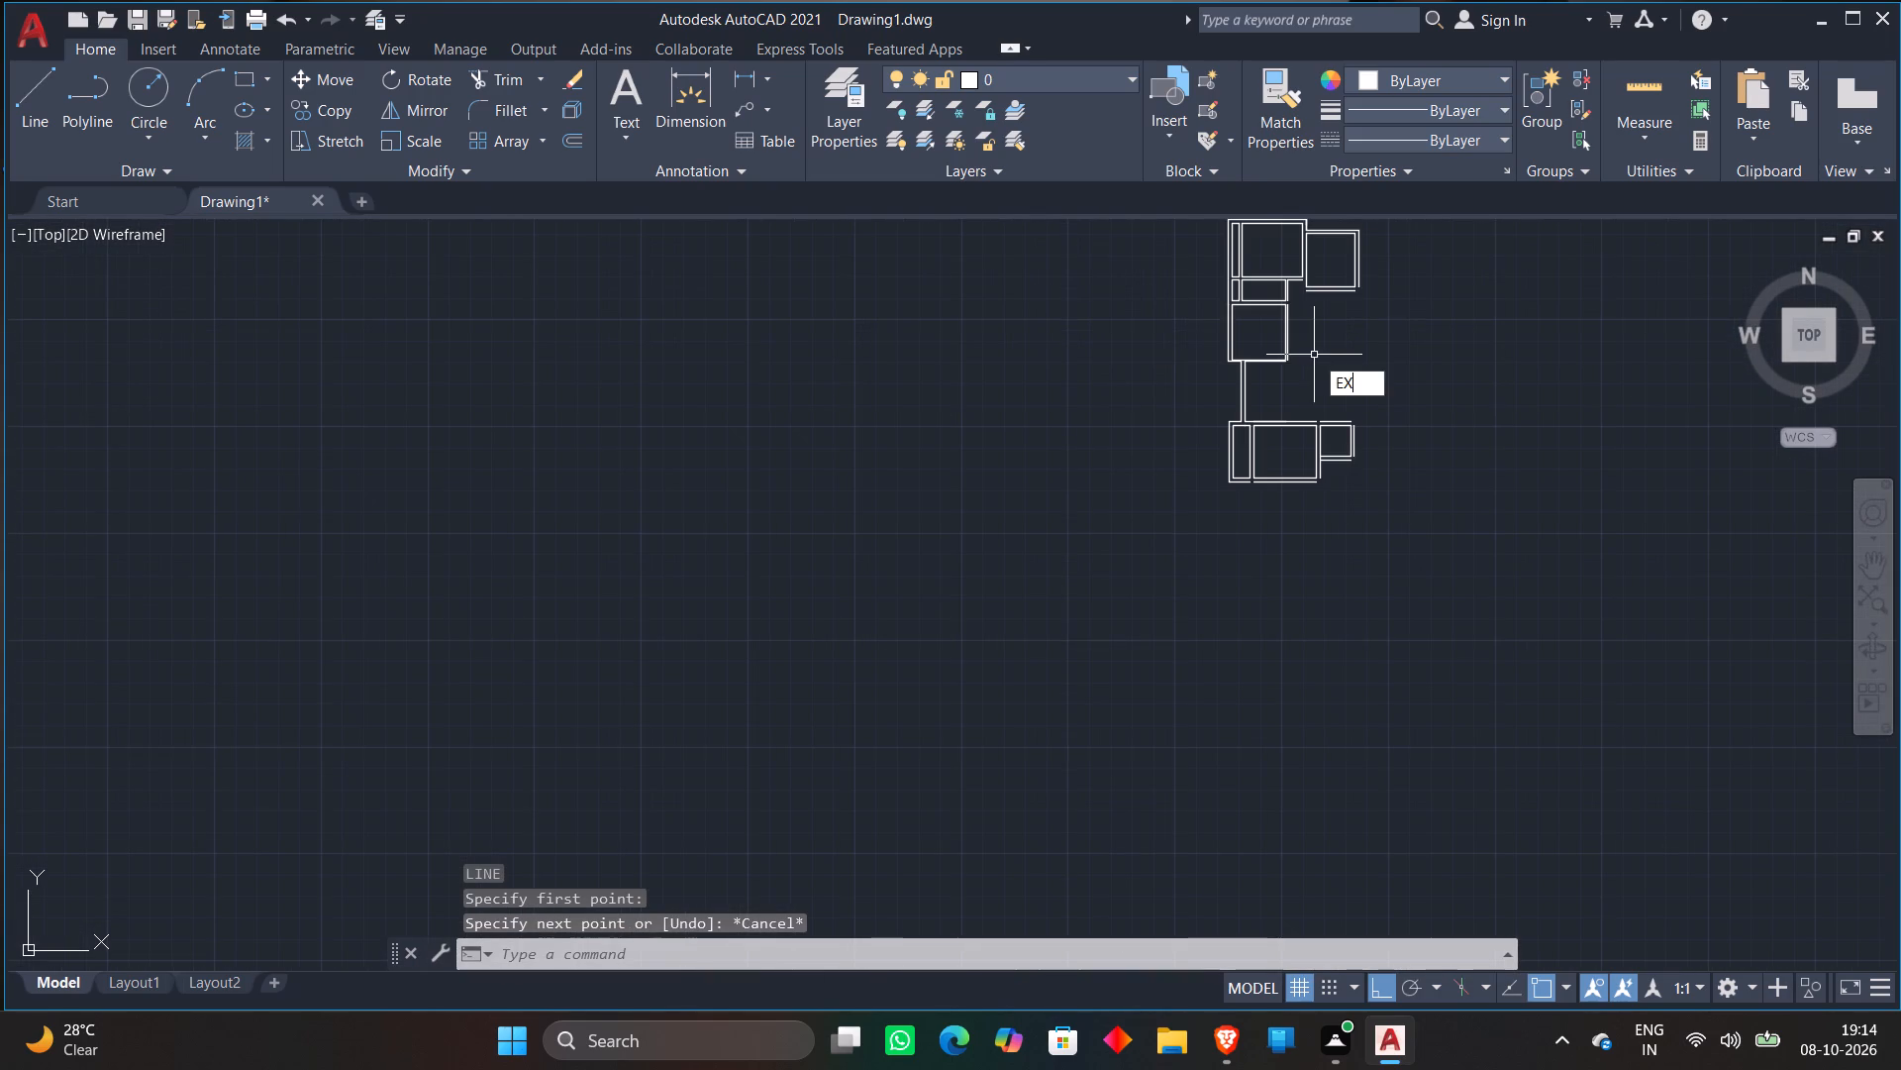
key("space")
scroll(1304, 284, "up", 3)
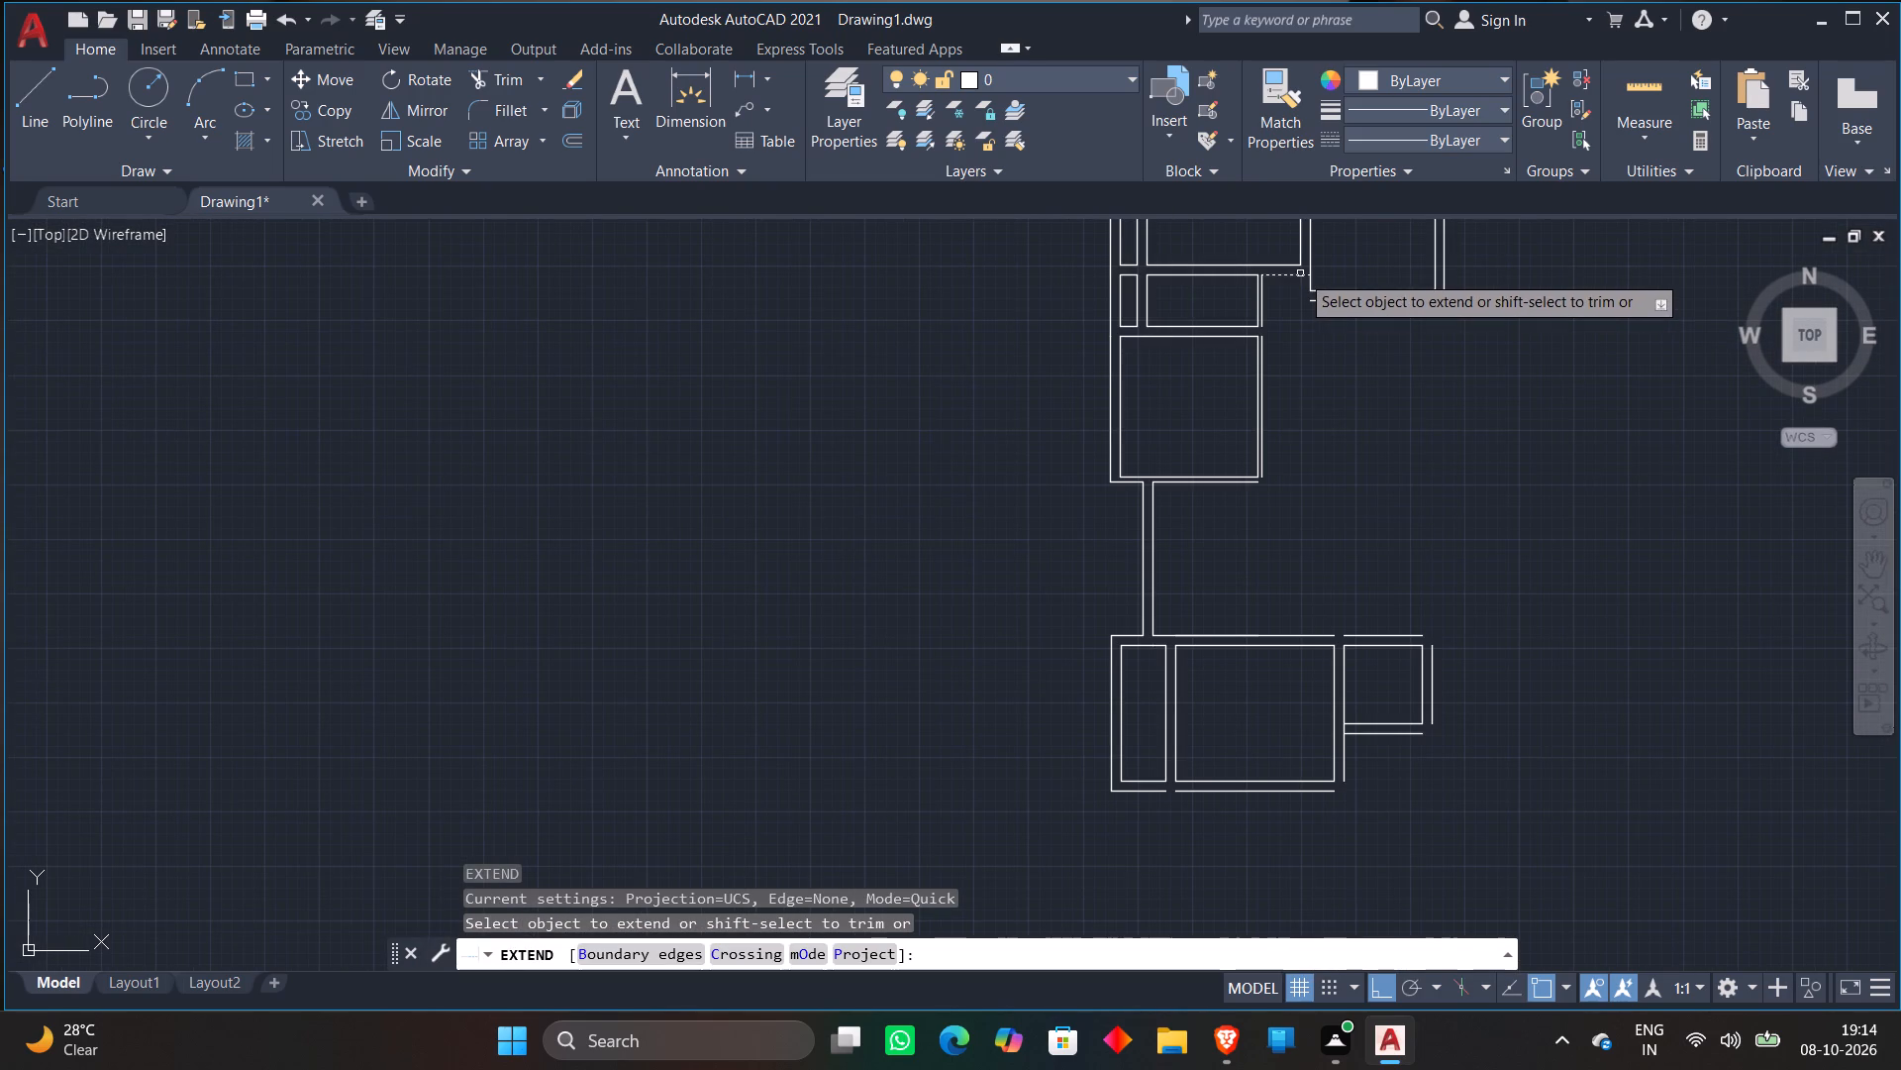
left_click(1301, 257)
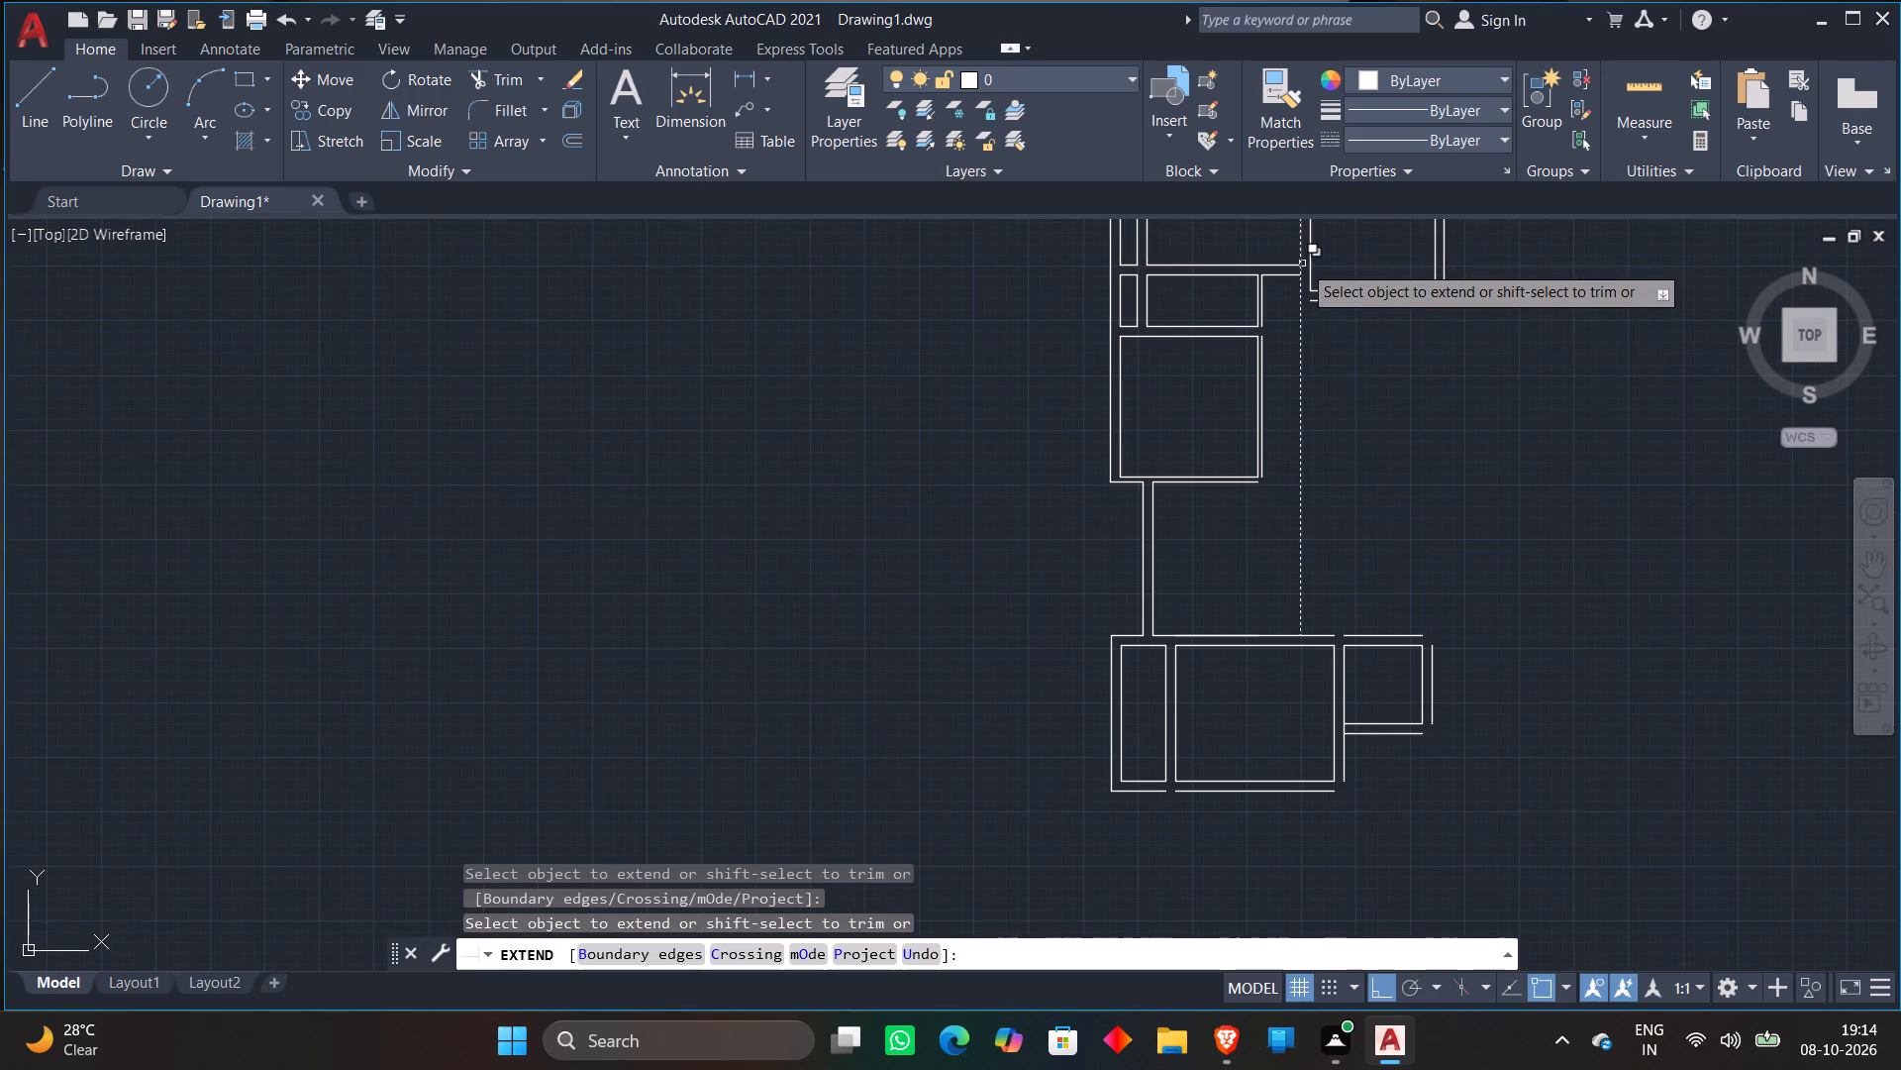
scroll(1300, 271, "up", 3)
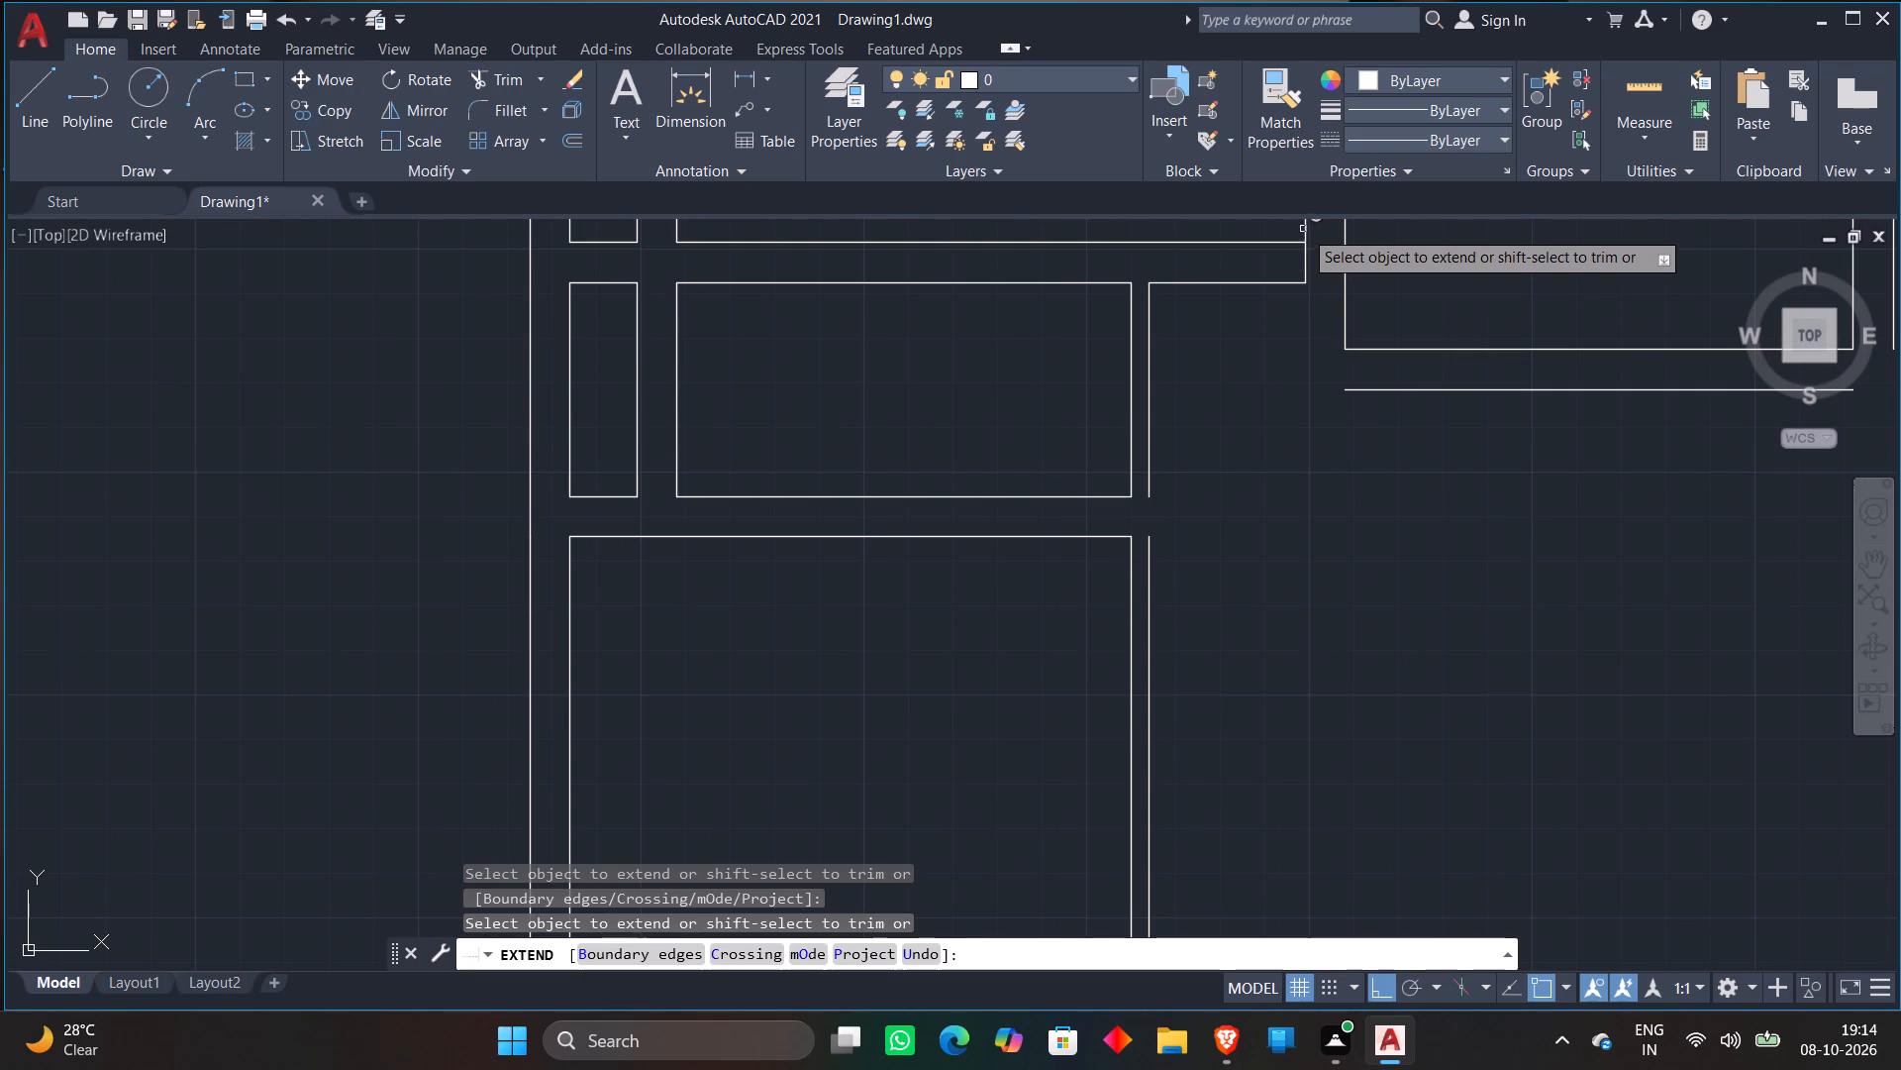
scroll(1305, 235, "down", 2)
middle_click_drag(1305, 235, 1295, 363)
scroll(1300, 312, "up", 3)
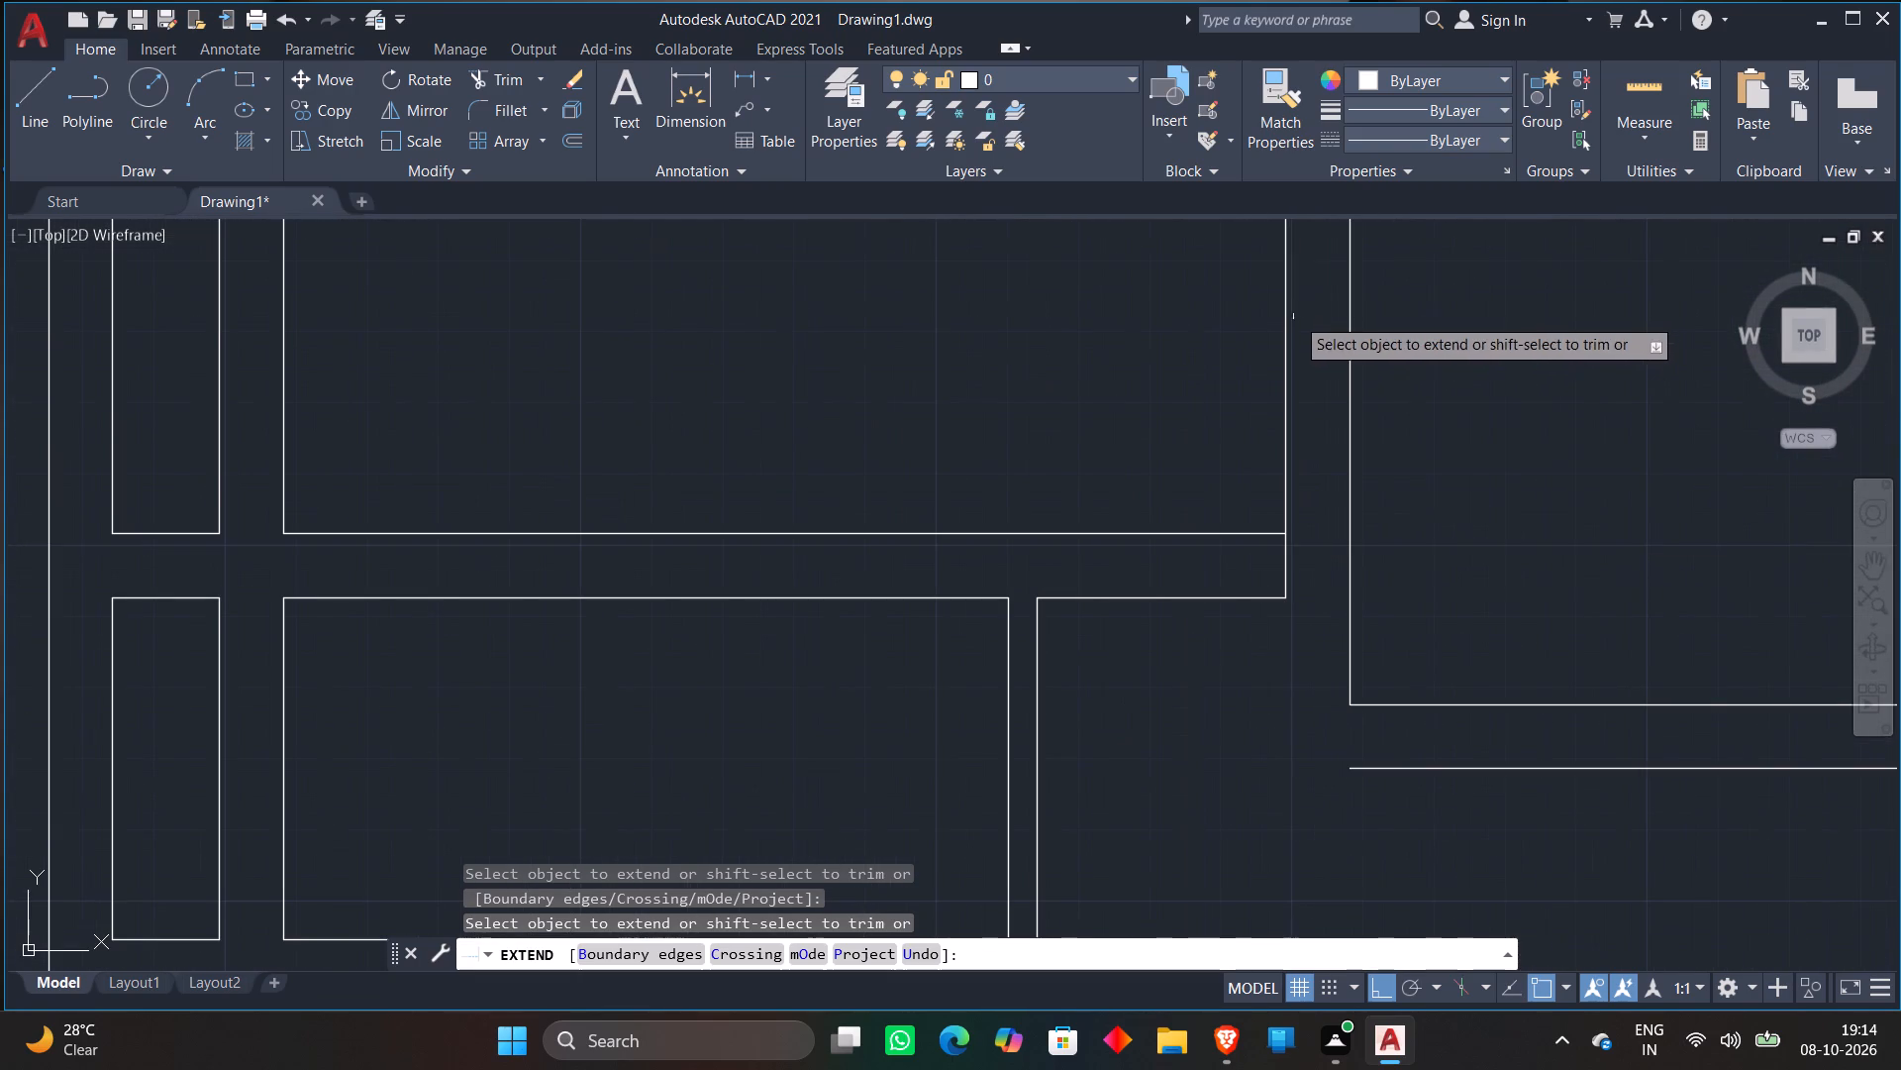
scroll(1285, 259, "down", 4)
left_click(1285, 259)
key("Escape")
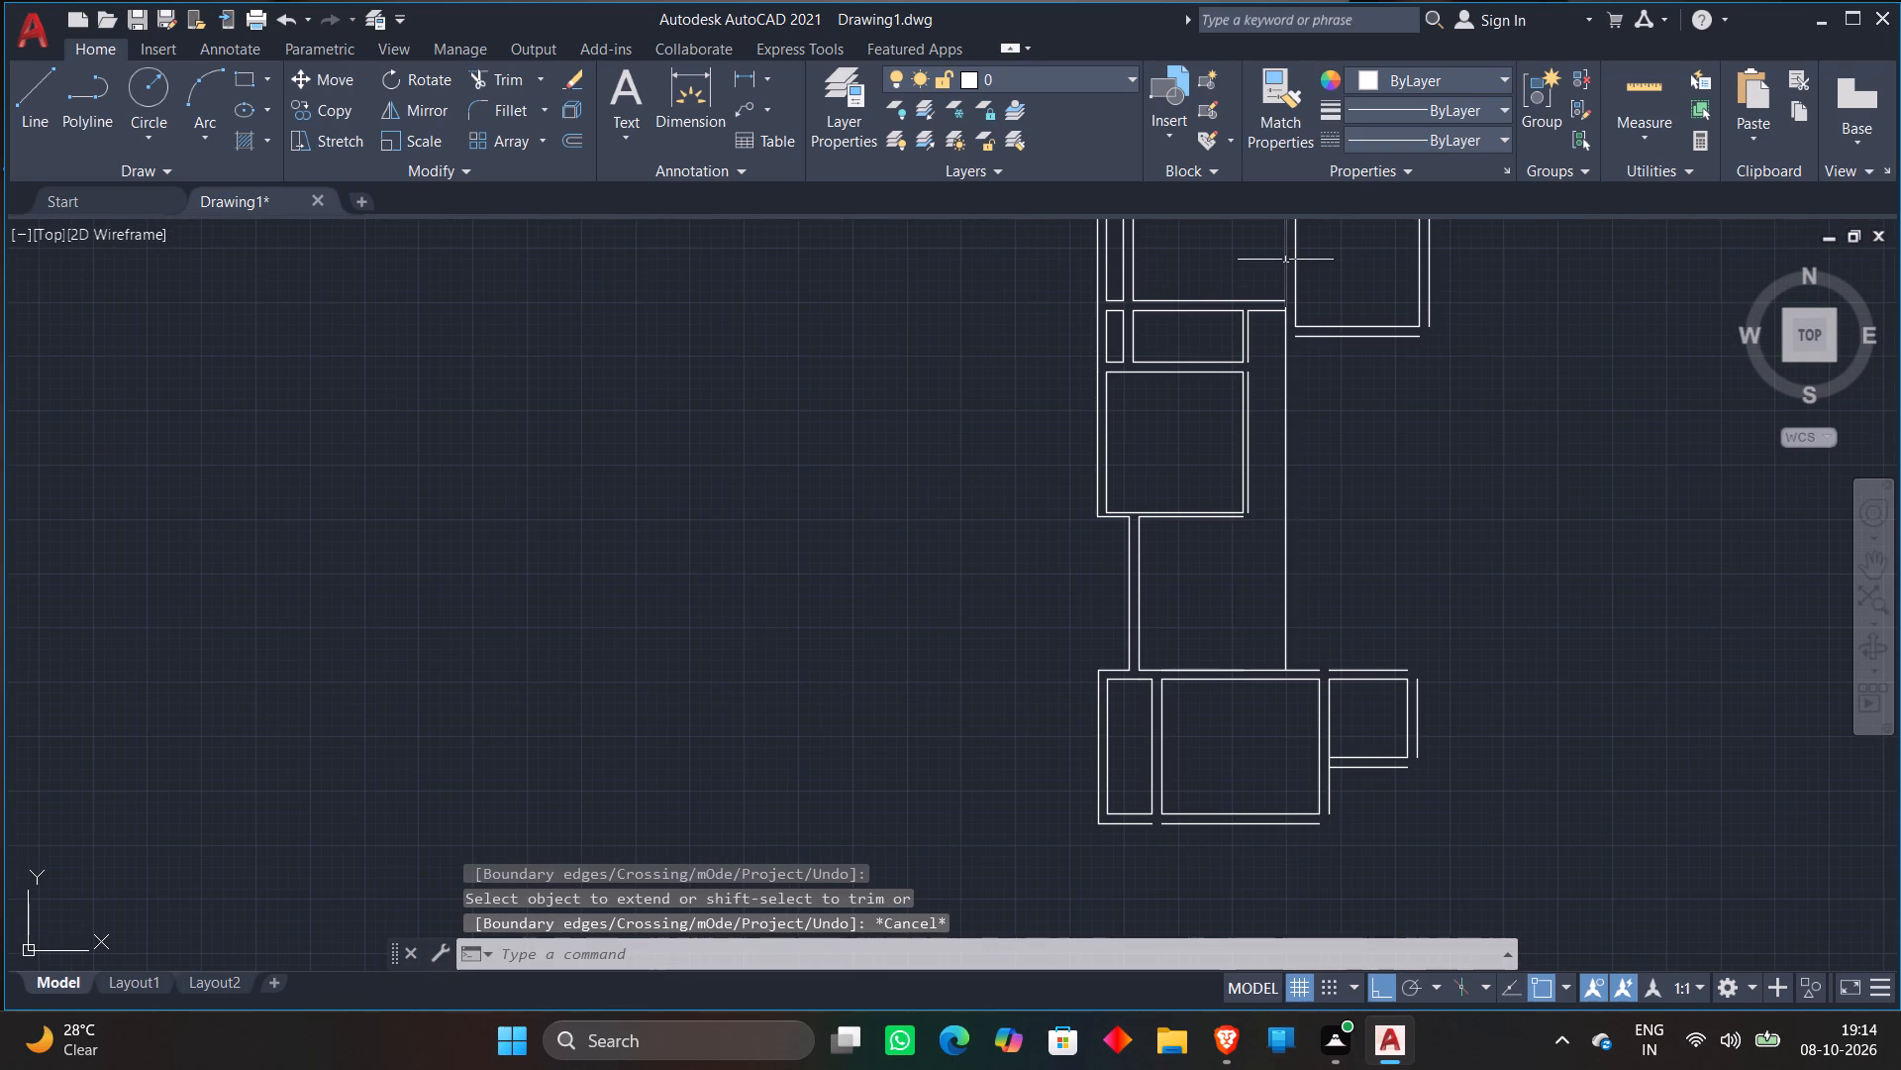
Trim the extended vertical line where it crosses the wall gap just below the topmost room.
type("TR")
key("space")
scroll(1285, 264, "up", 5)
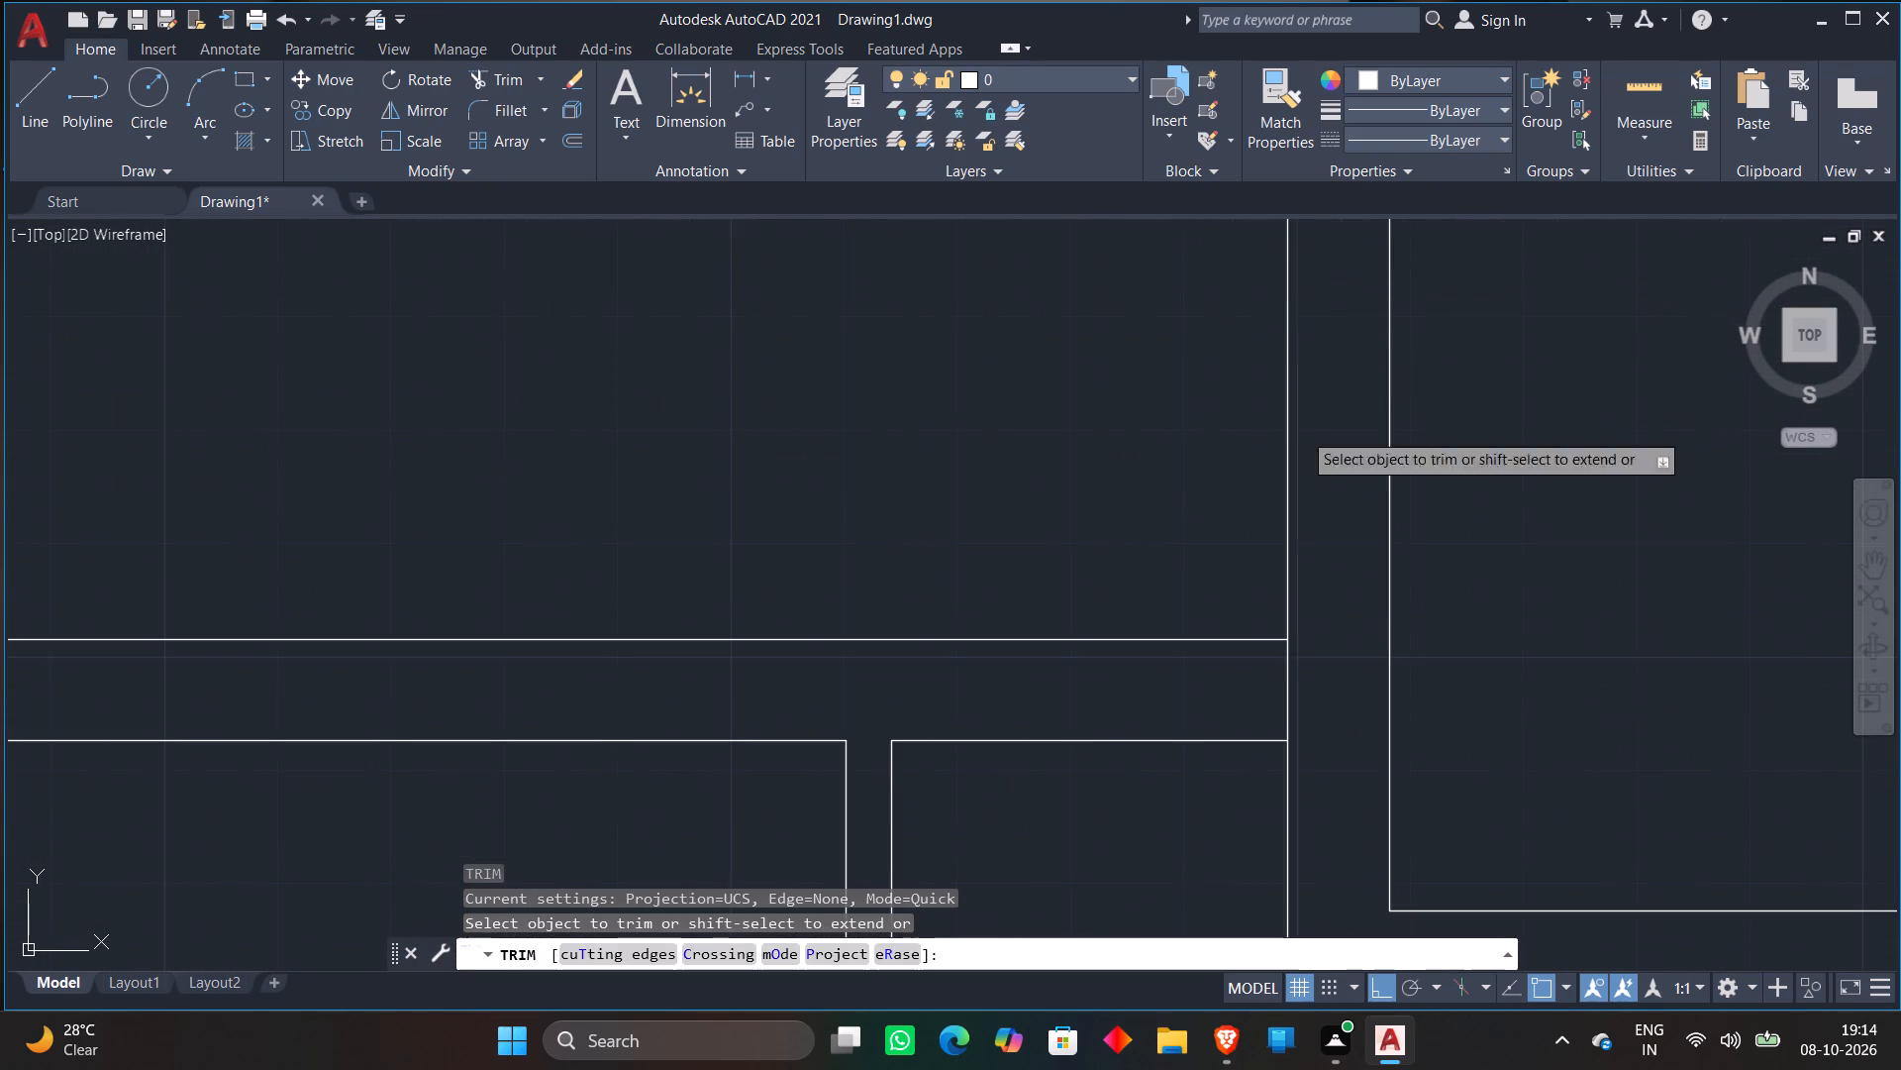
left_click(1305, 665)
left_click(1251, 683)
scroll(1231, 576, "down", 5)
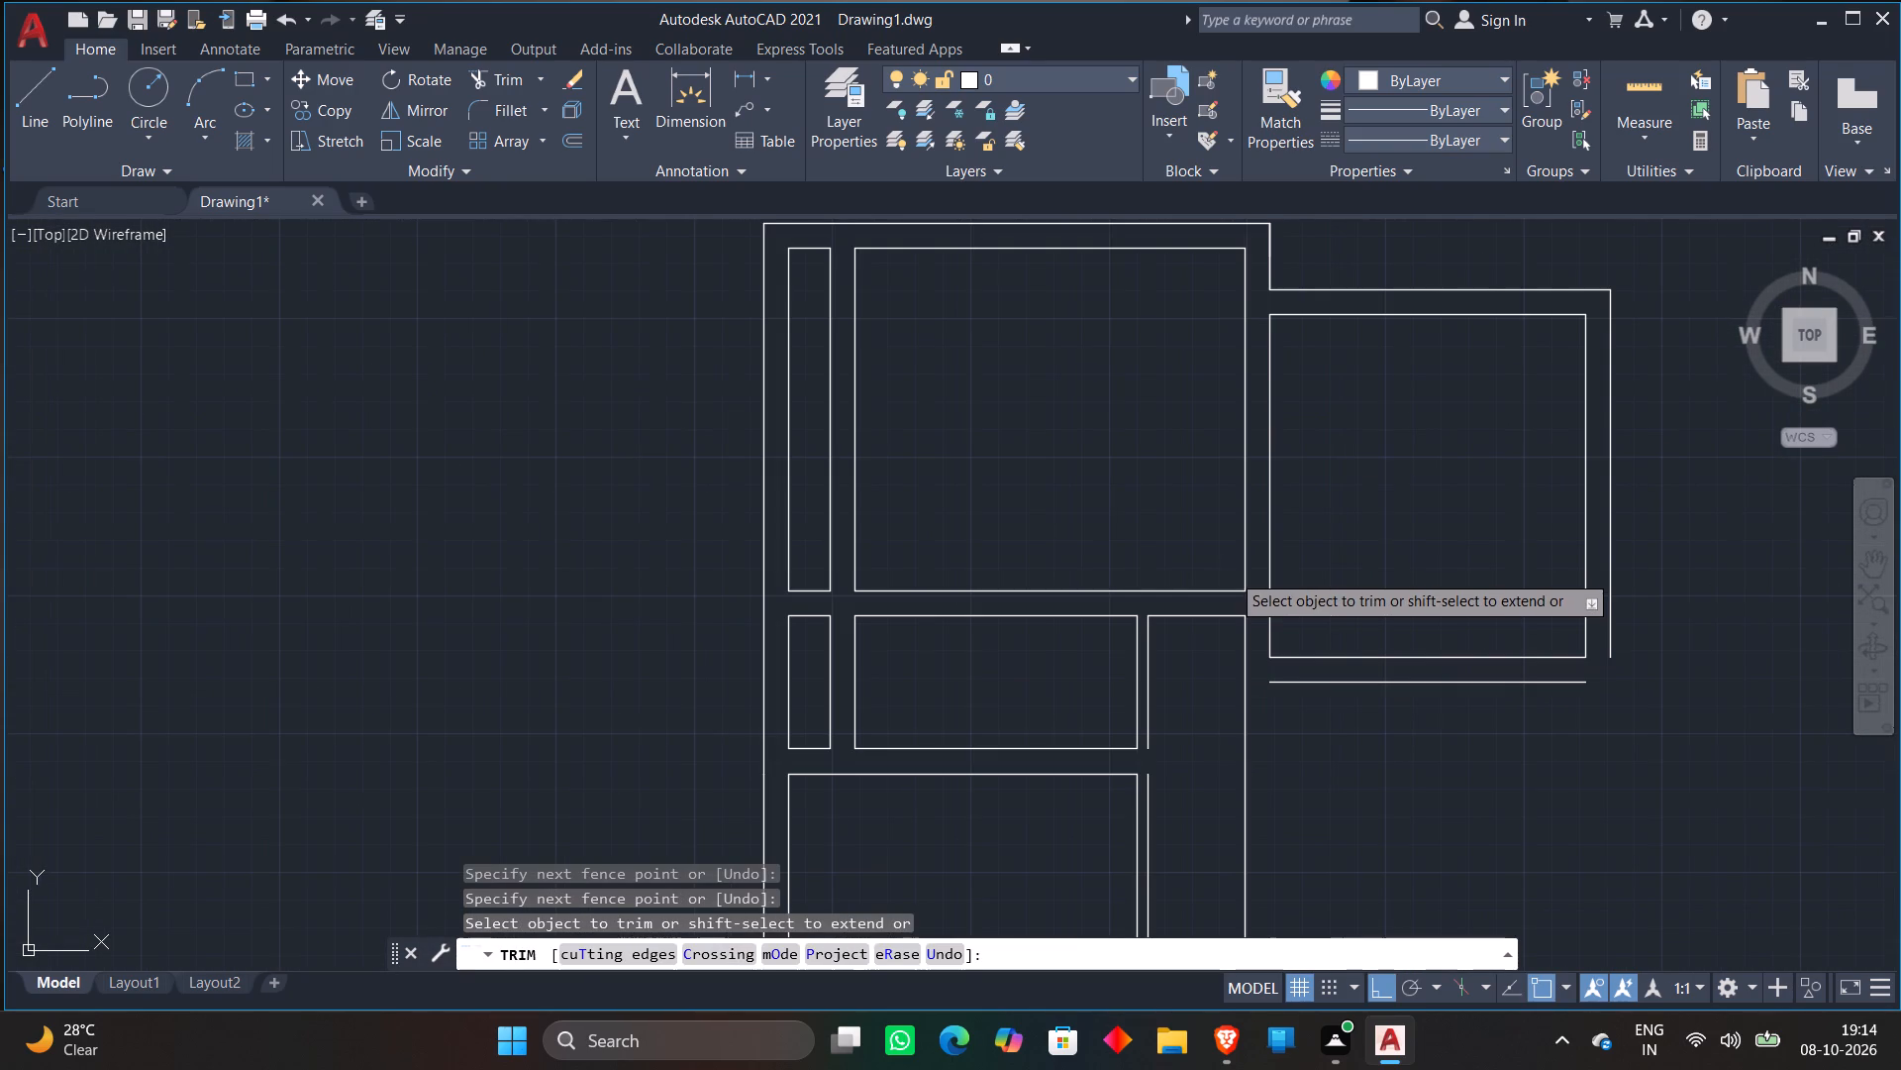
key("Escape")
Offset the side room's outer bottom wall line 6'9" downward for the spaces below it.
scroll(1228, 566, "down", 3)
scroll(1281, 642, "up", 4)
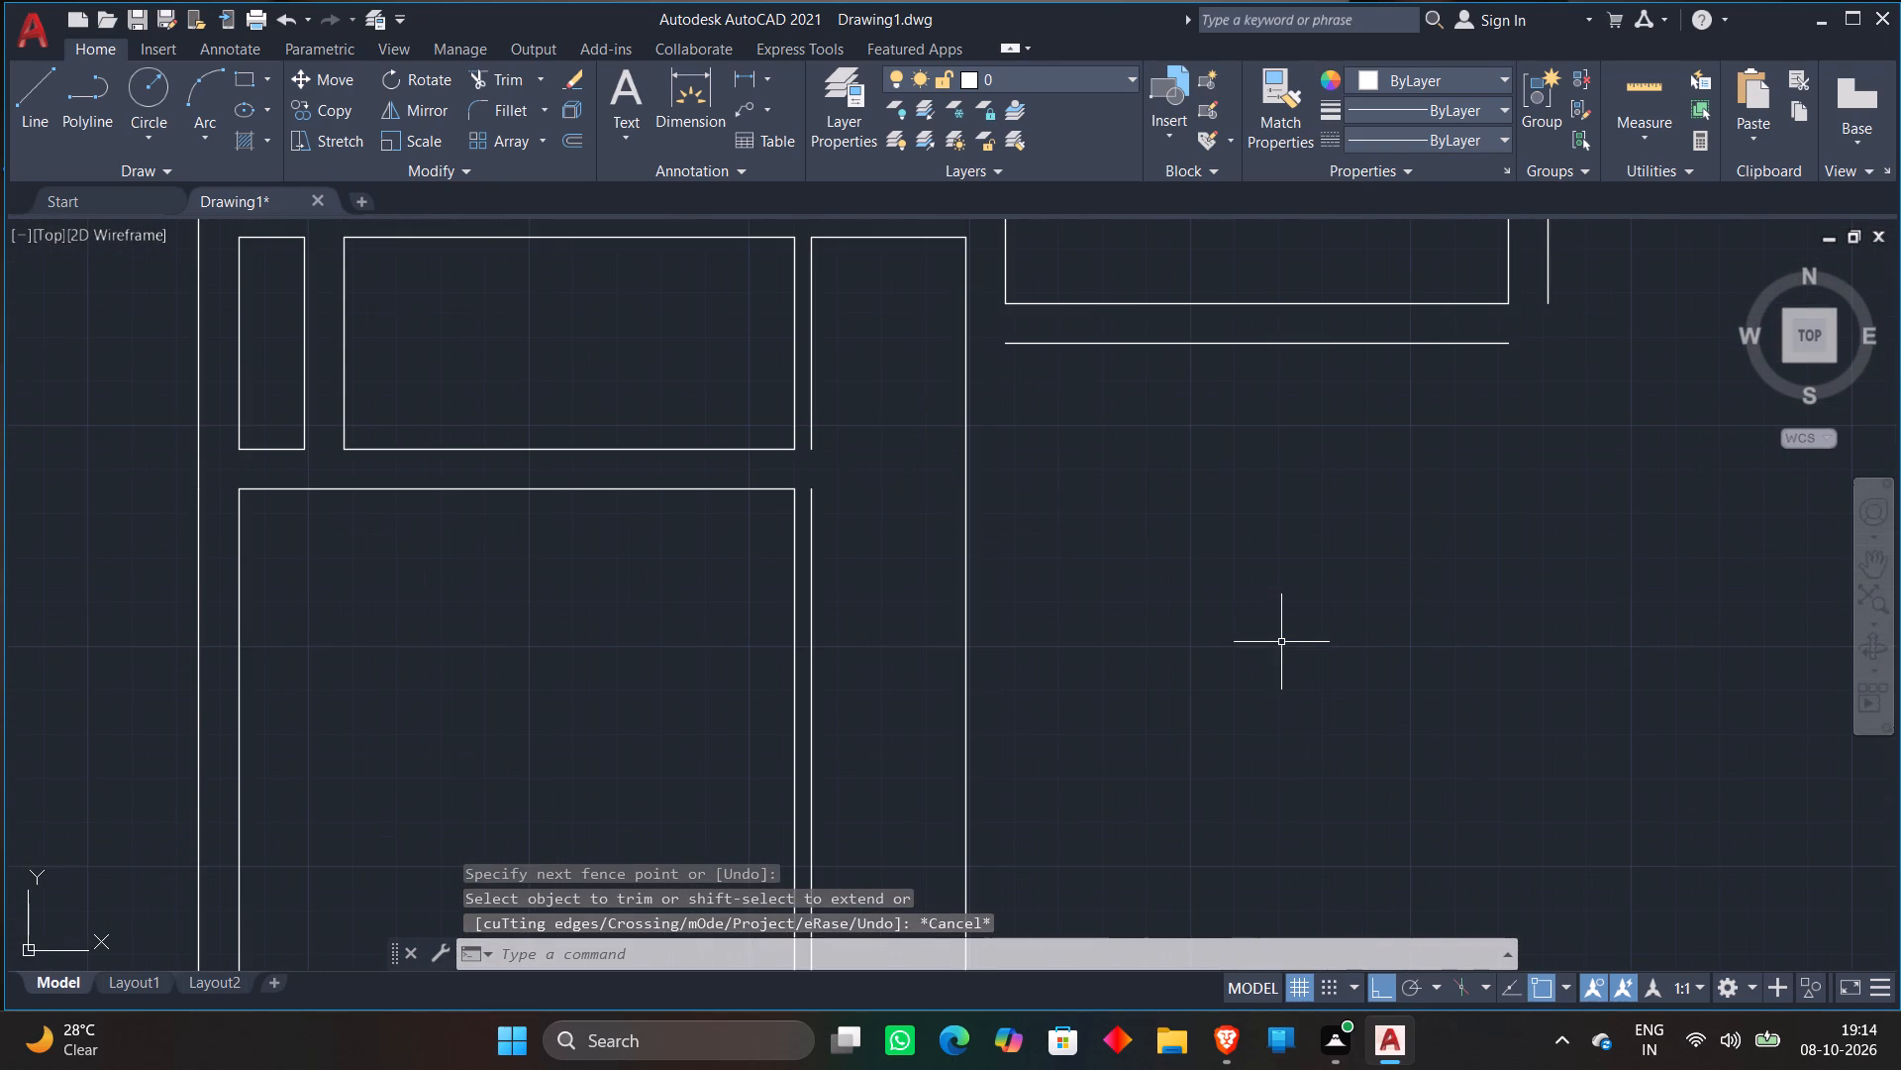
scroll(1329, 599, "down", 1)
scroll(1352, 544, "up", 2)
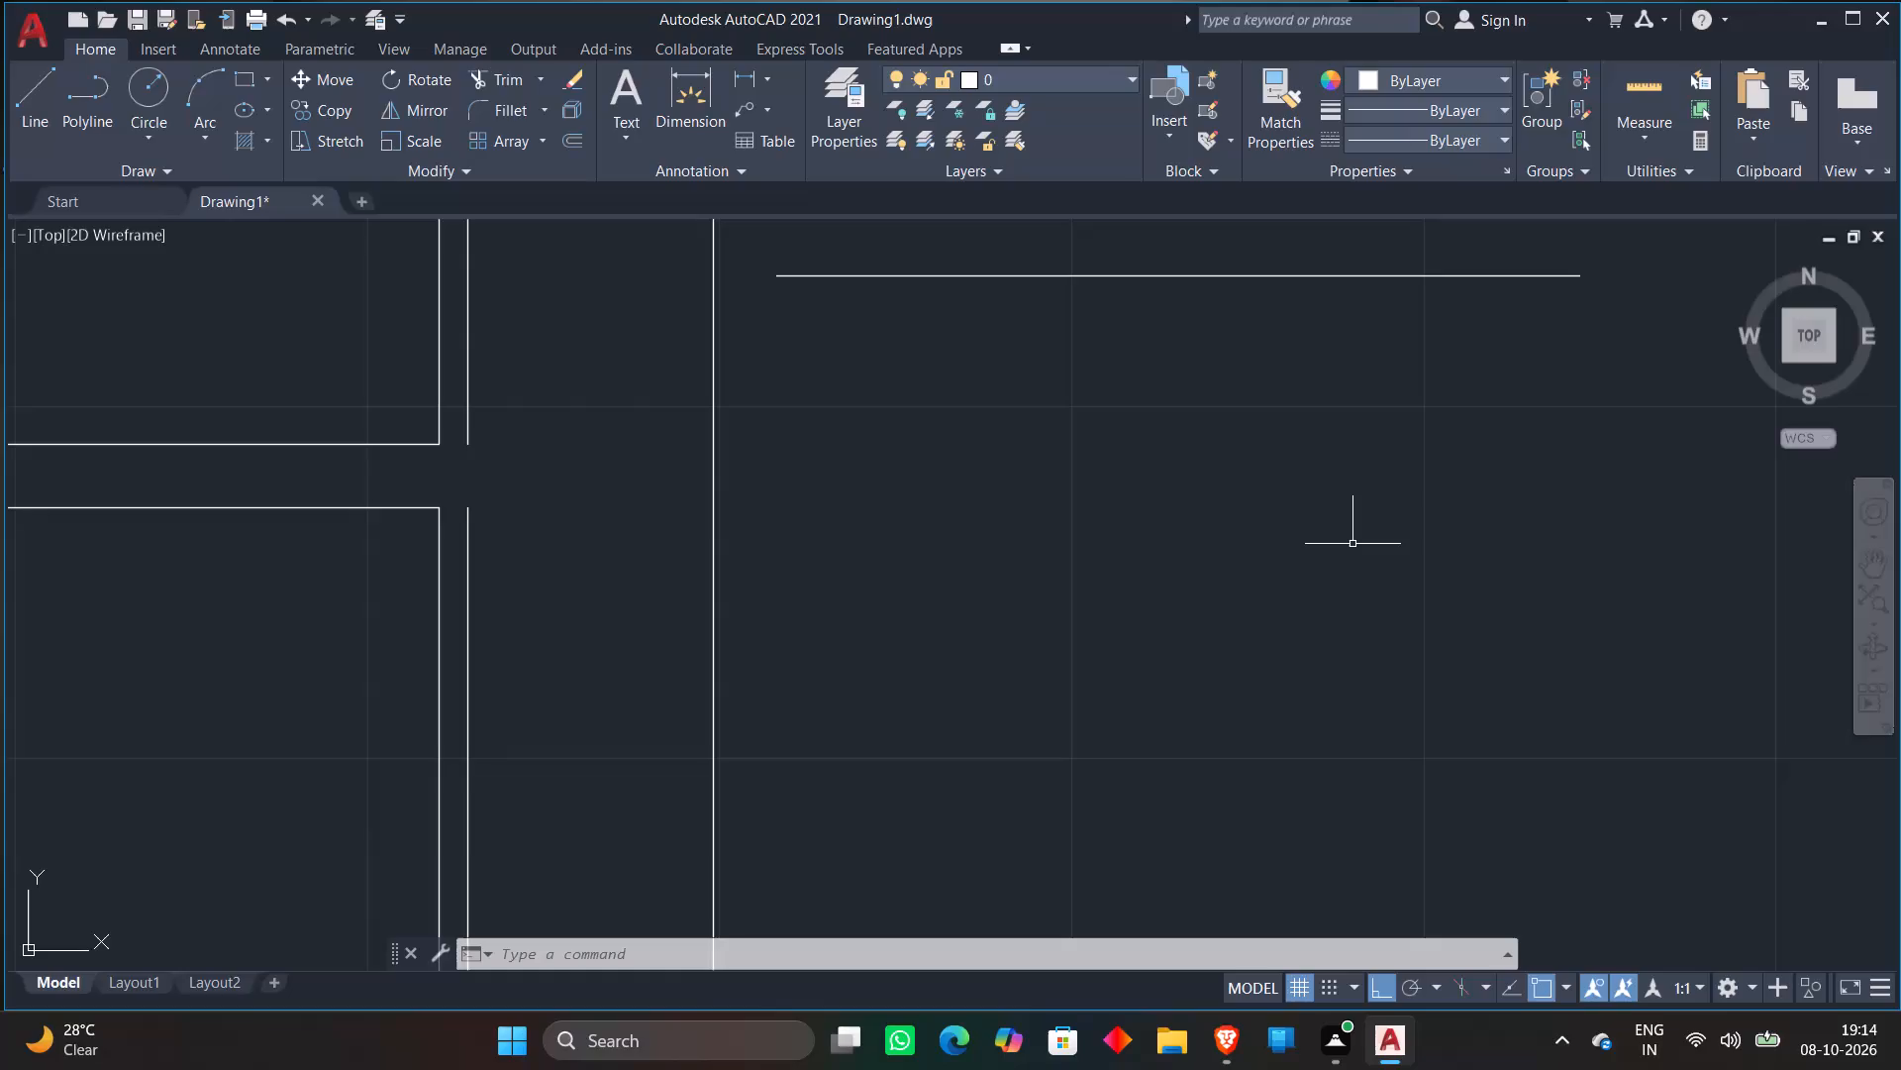
scroll(1344, 512, "down", 2)
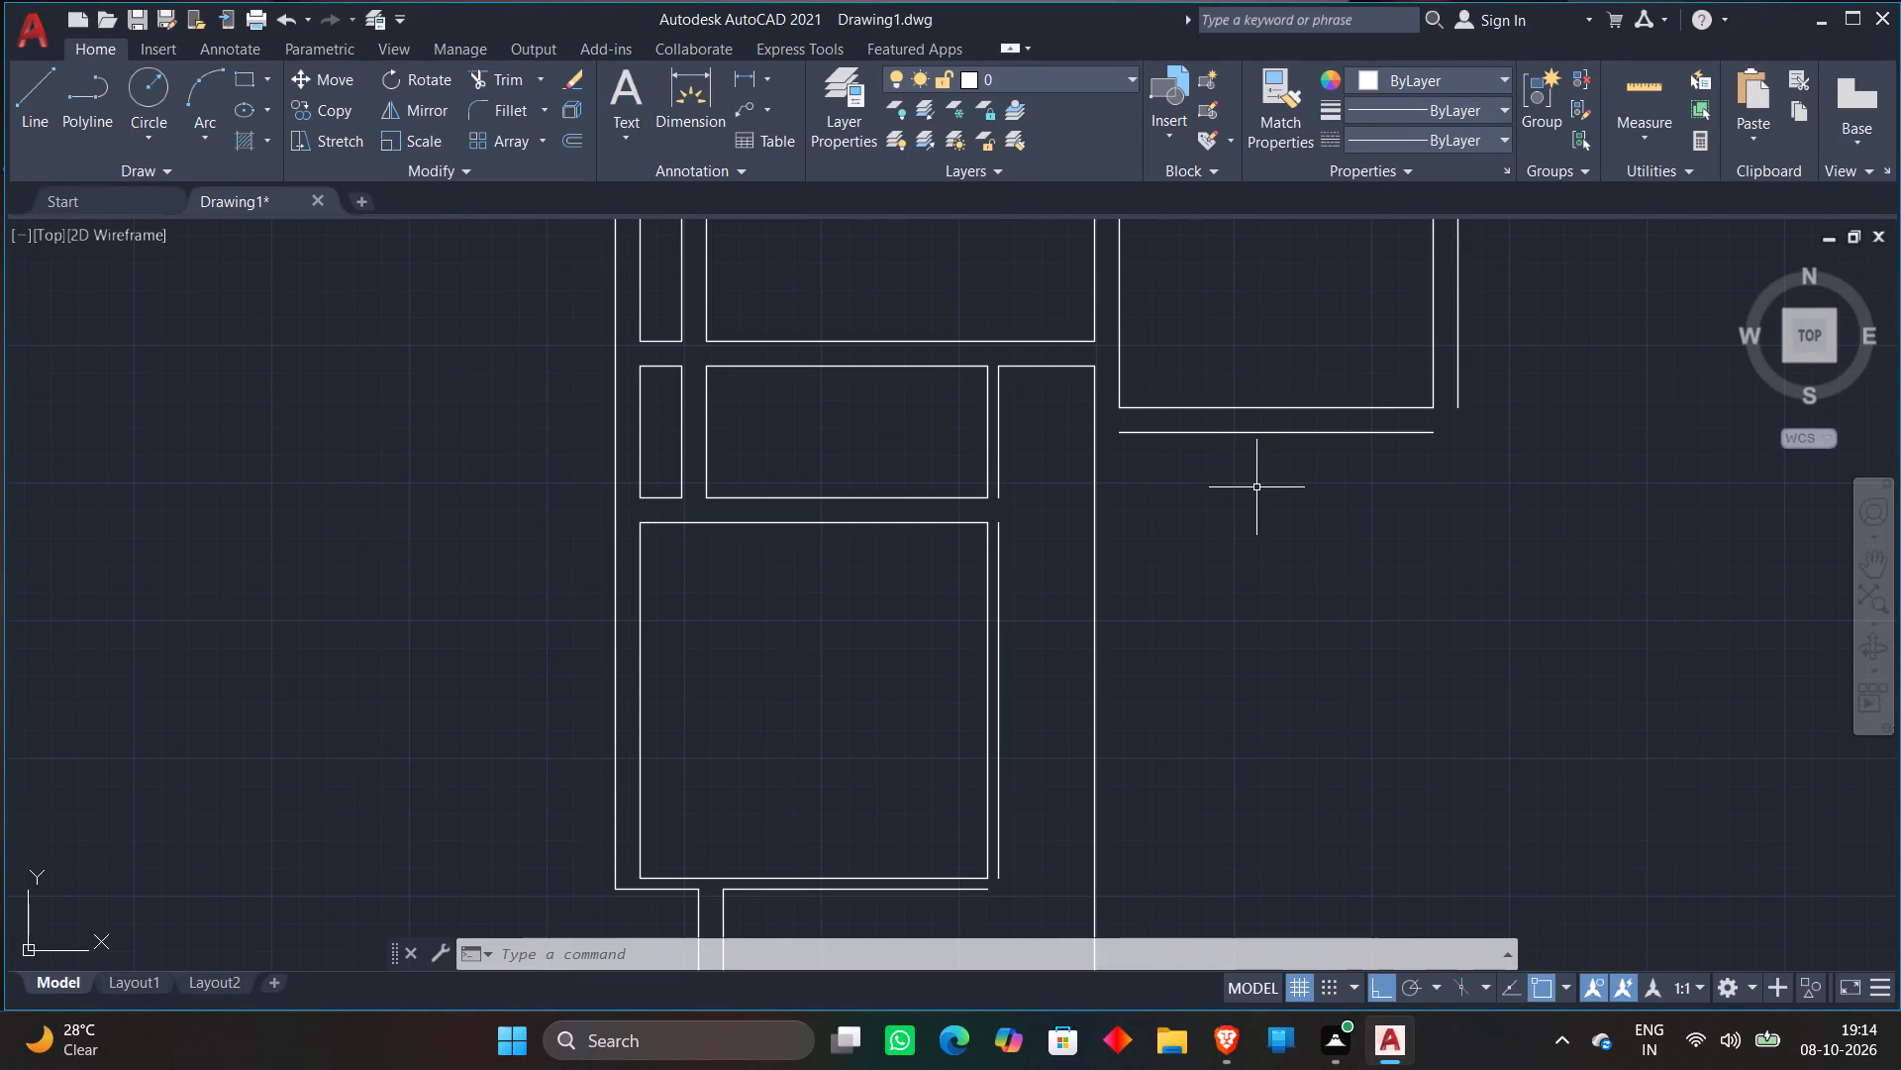
scroll(1257, 481, "down", 1)
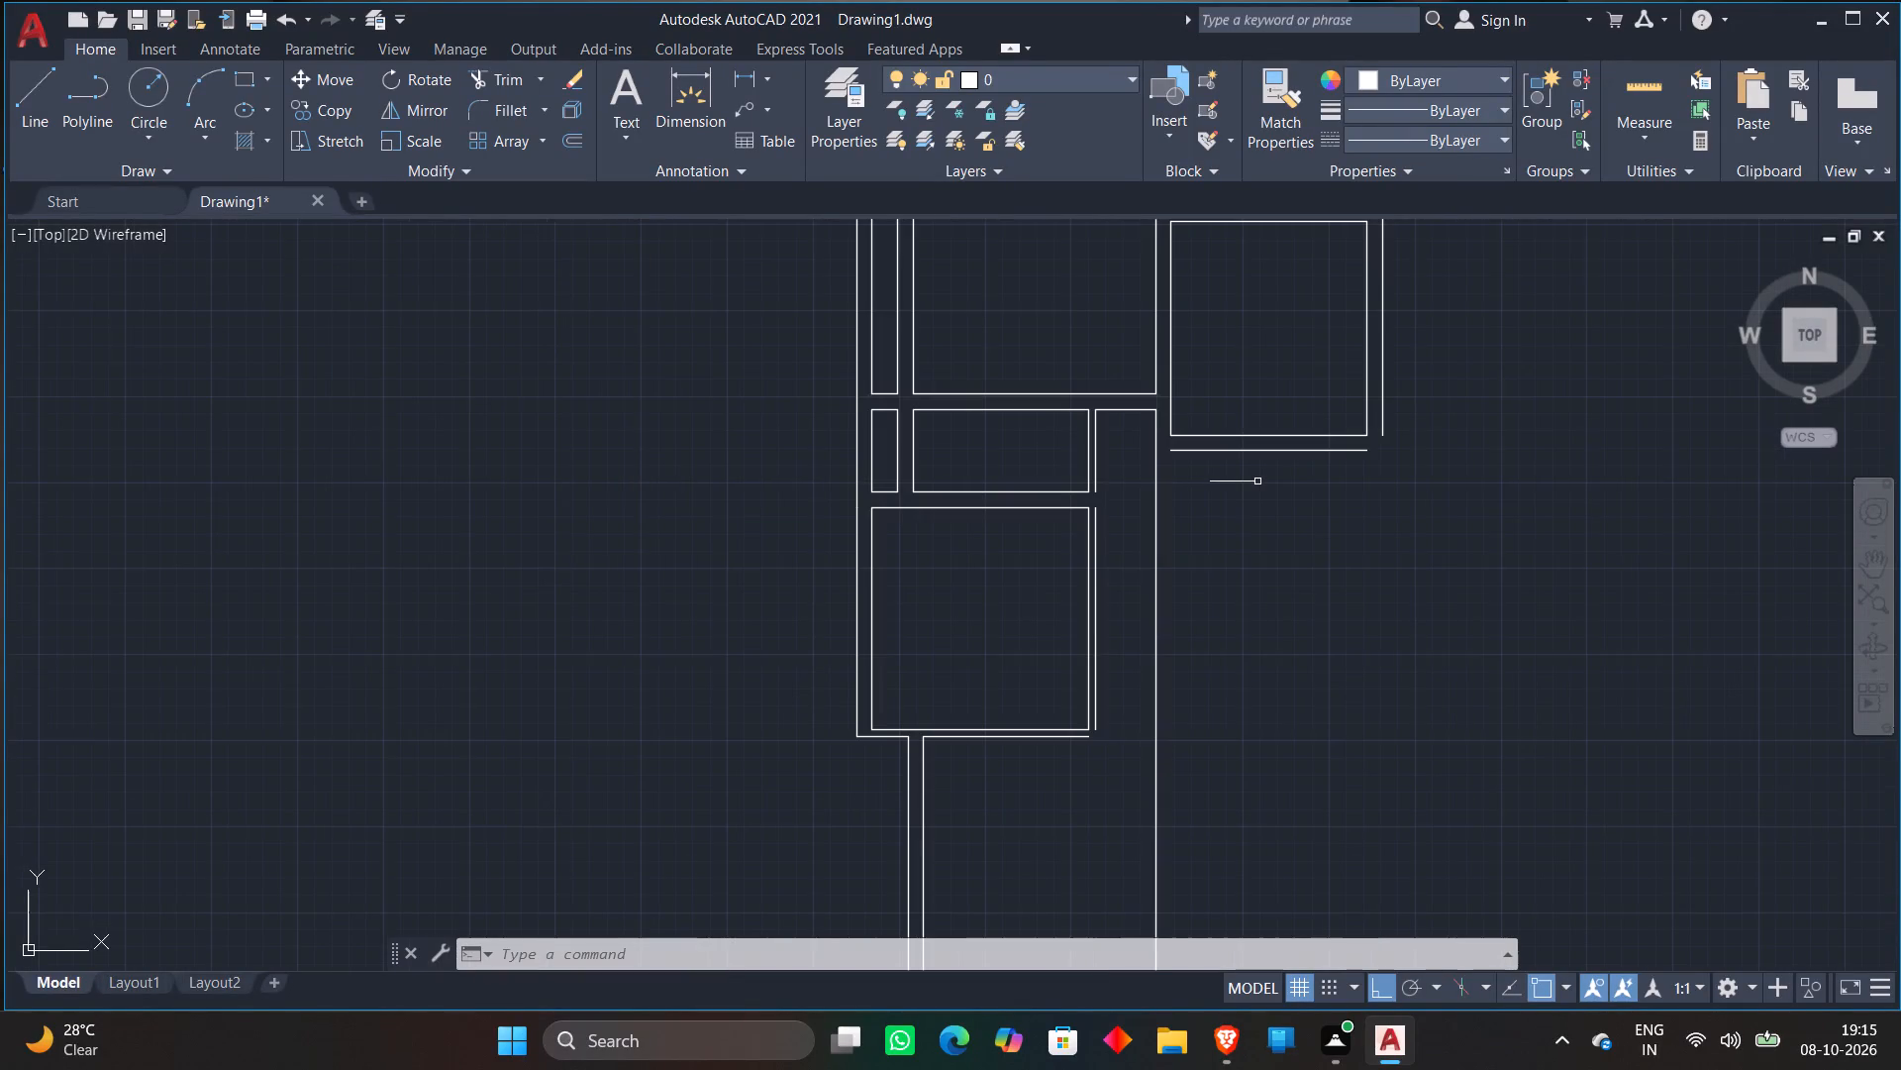
scroll(1257, 481, "up", 1)
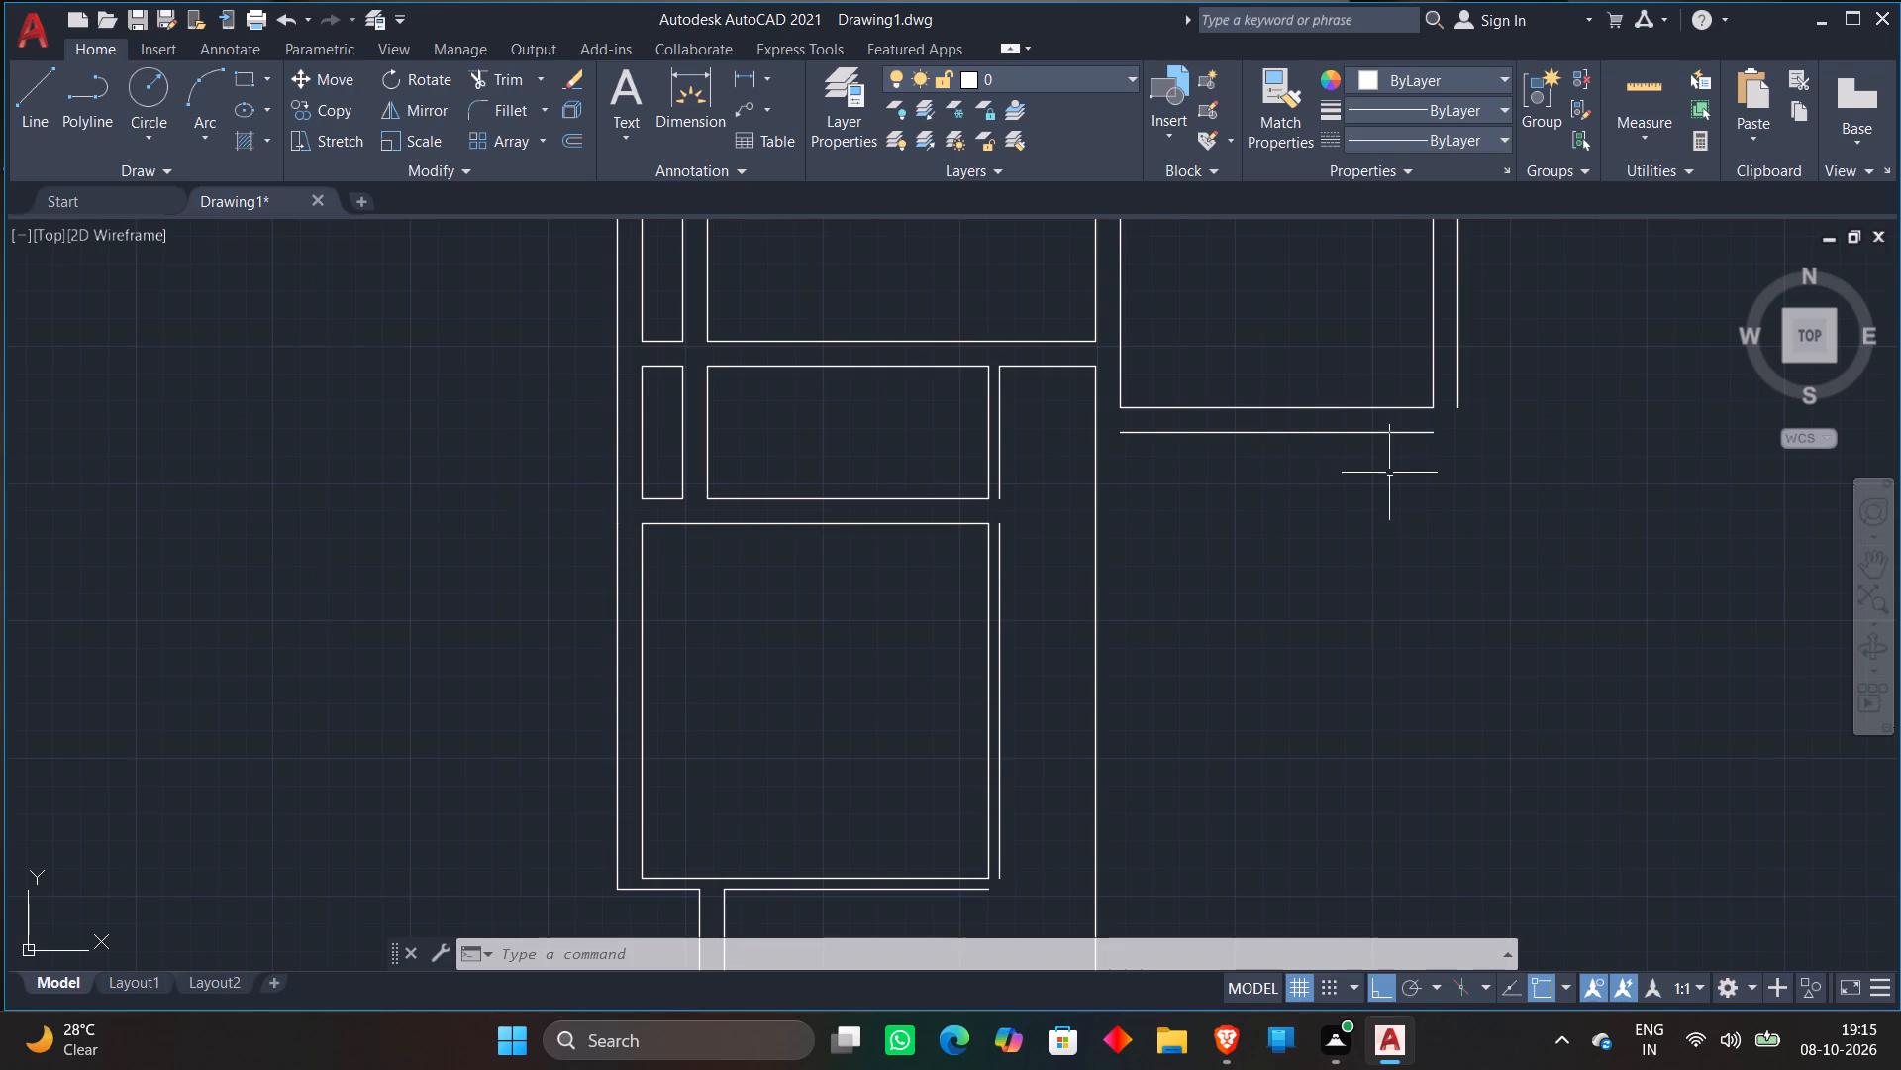
key("o")
key("Return")
type("6'9")
key("shift+quotedbl")
key("Return")
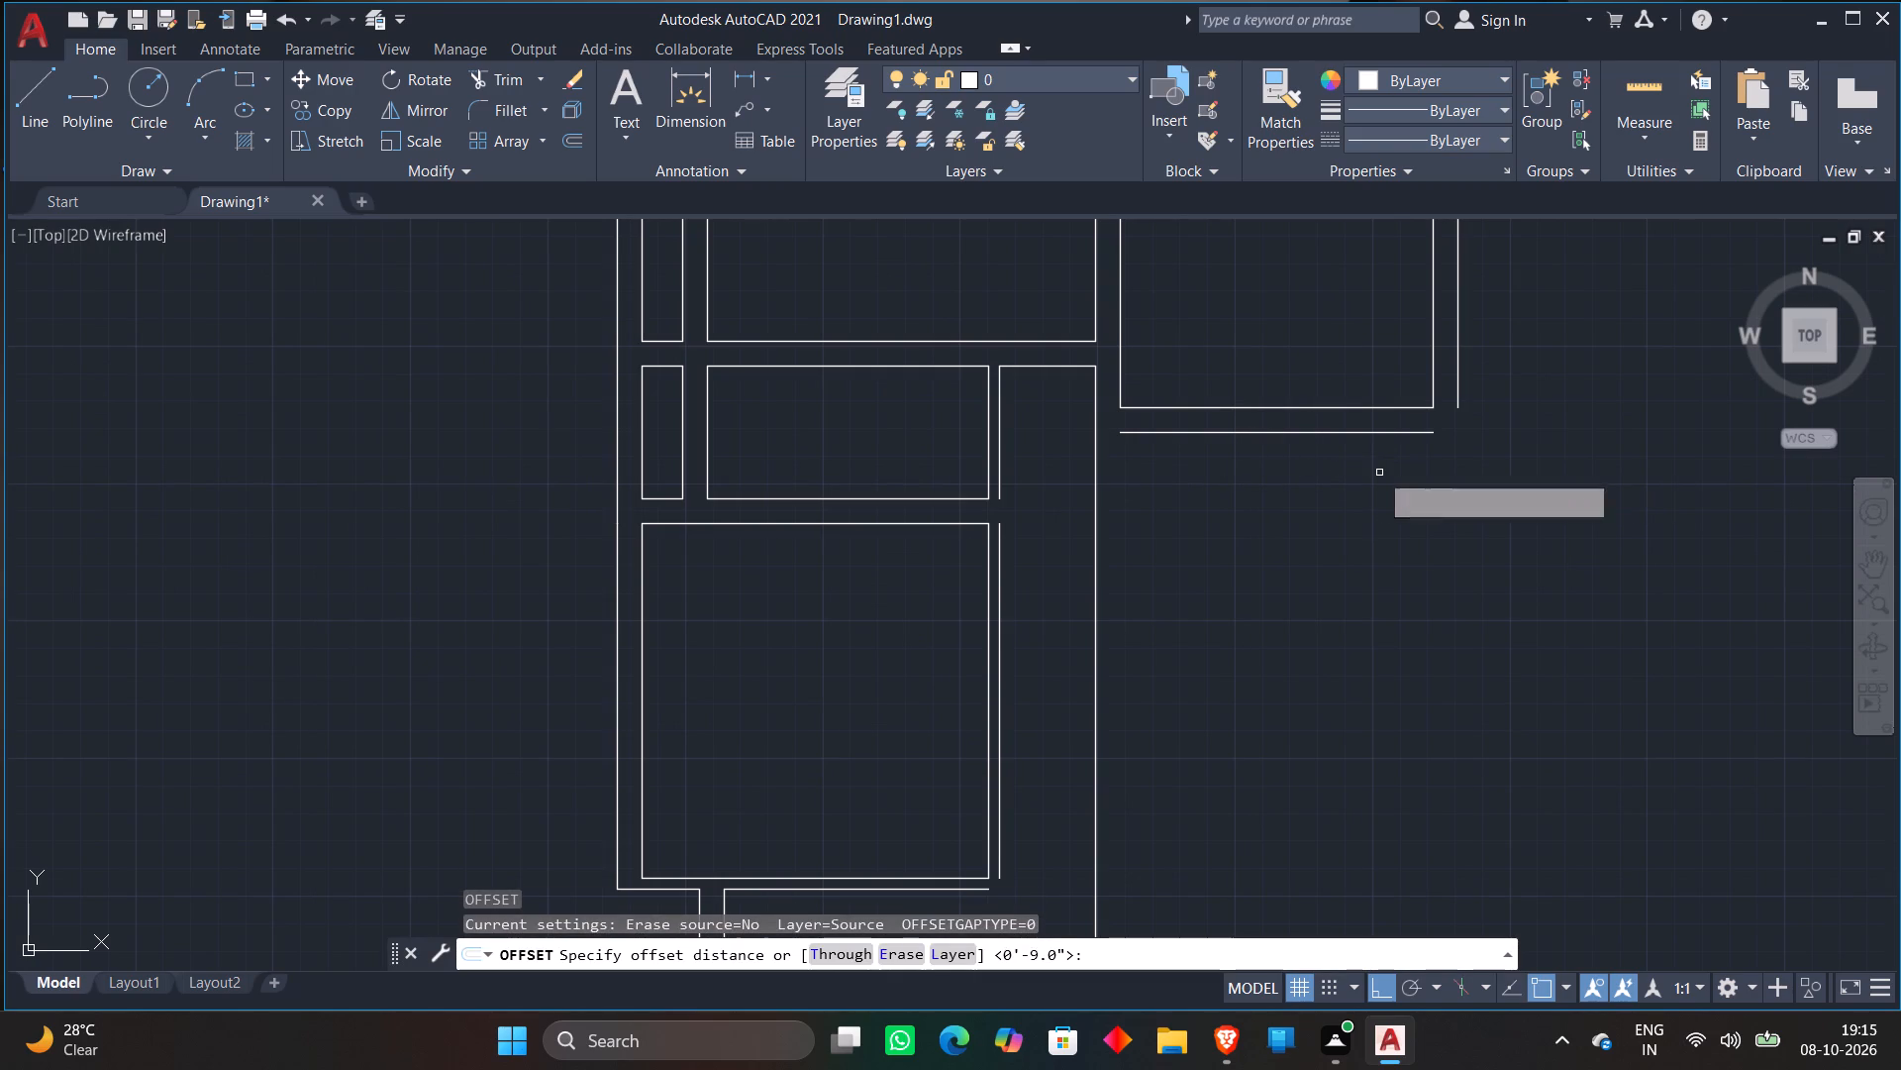
left_click(1296, 433)
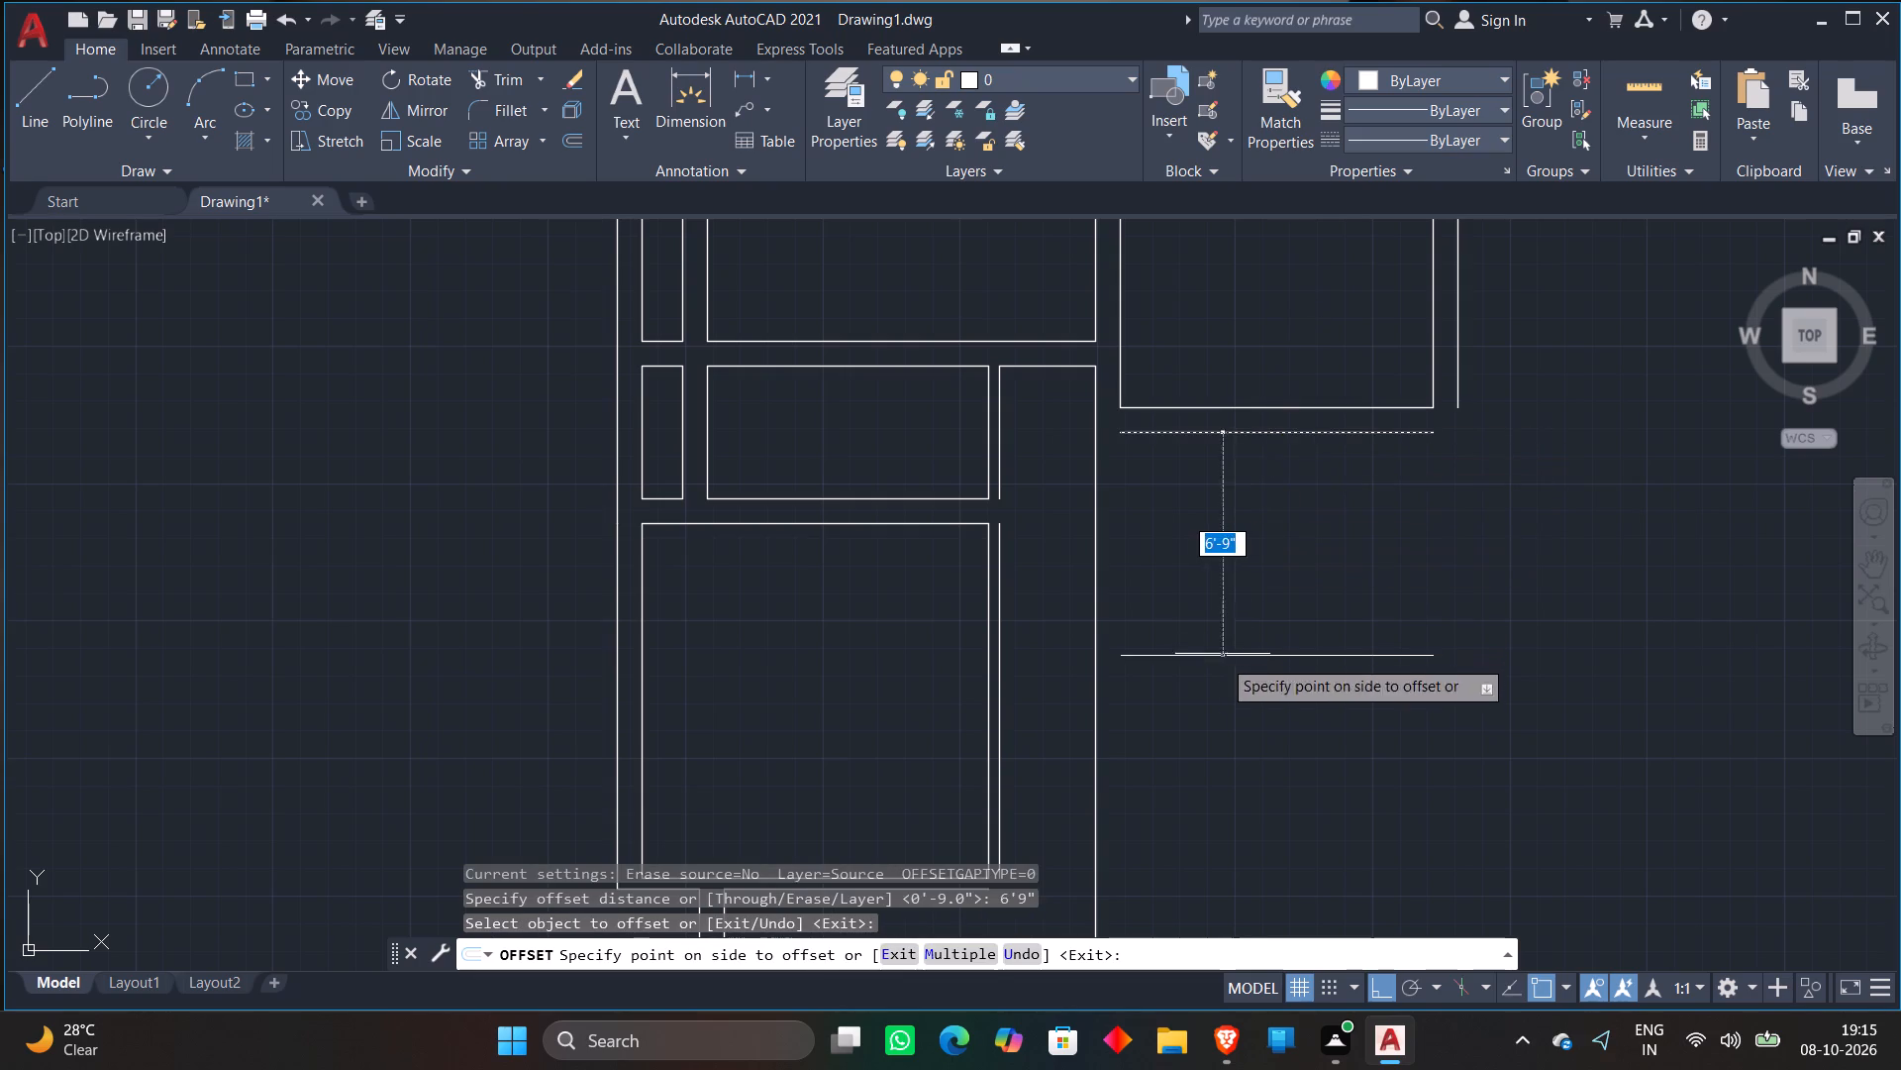
left_click(1222, 660)
key("Escape")
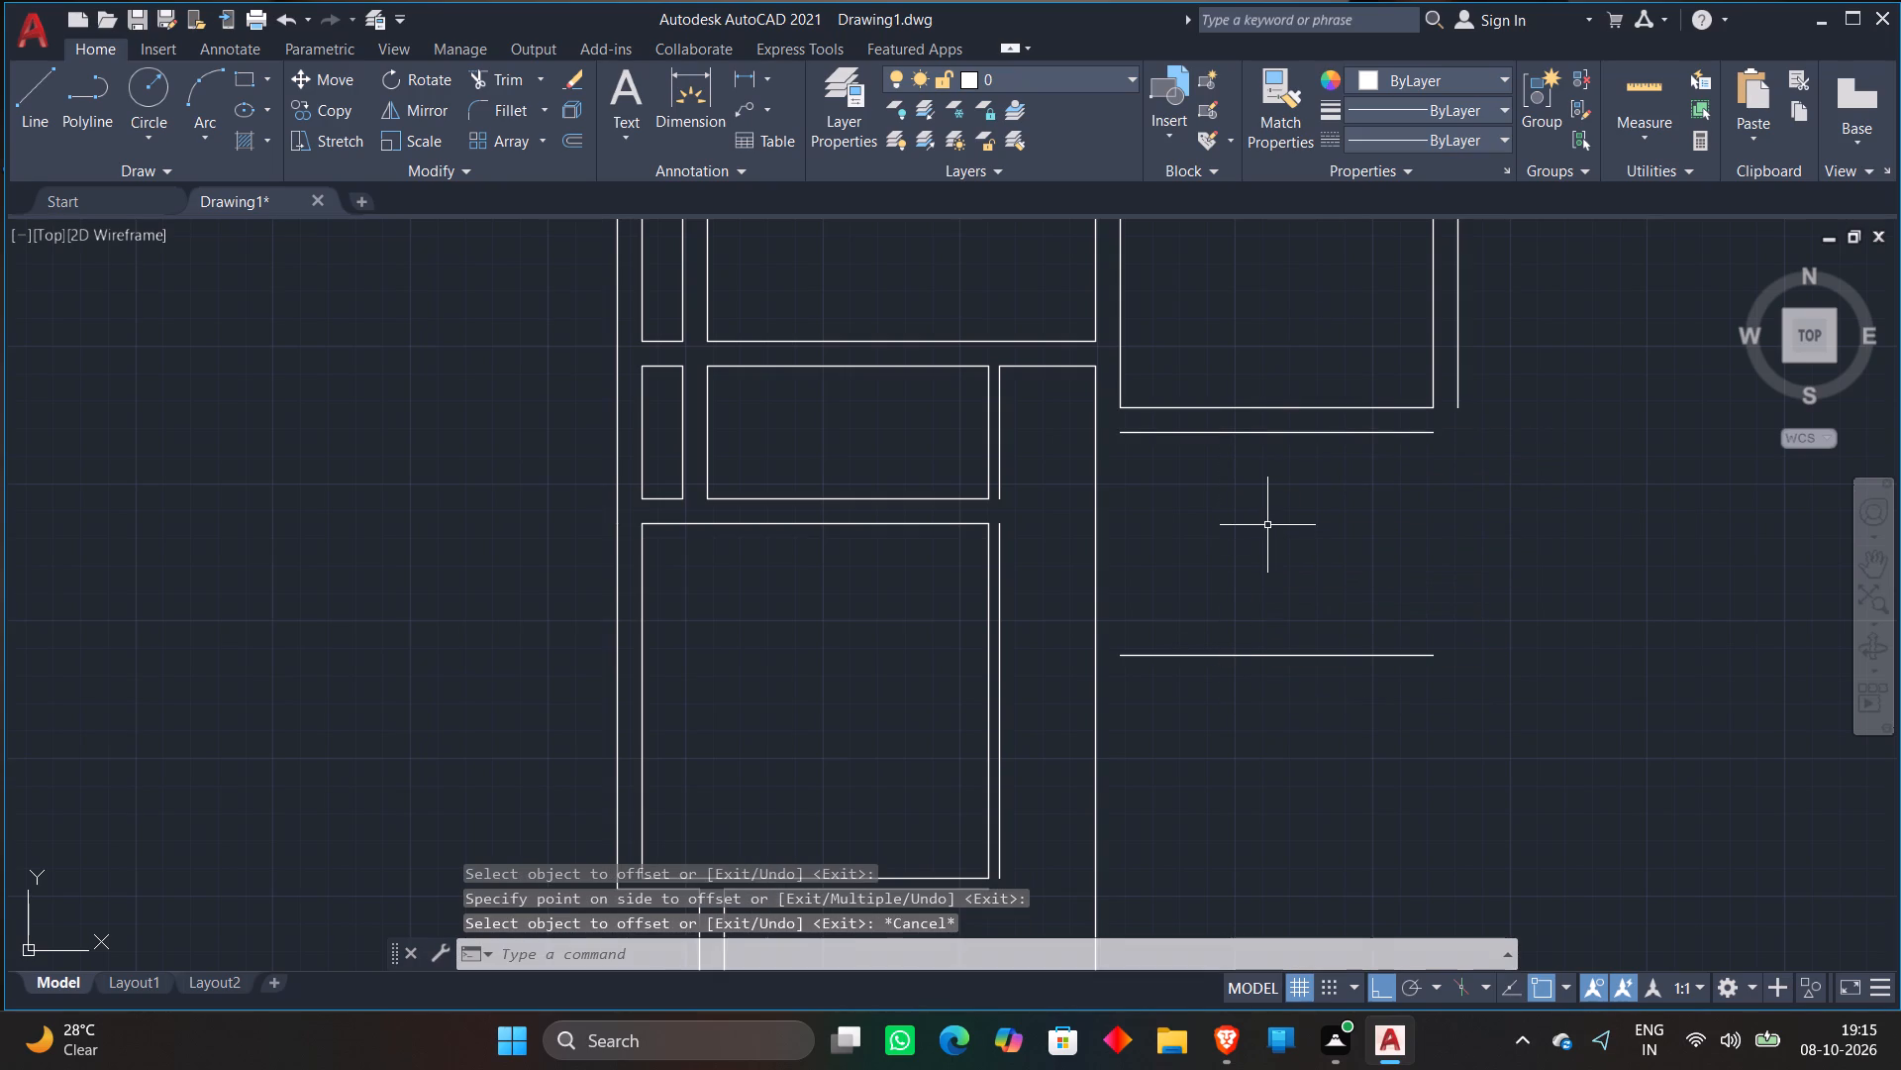
Draw a vertical line from the midpoint of the side room's outer bottom wall line down to the offset line.
key("l")
key("Return")
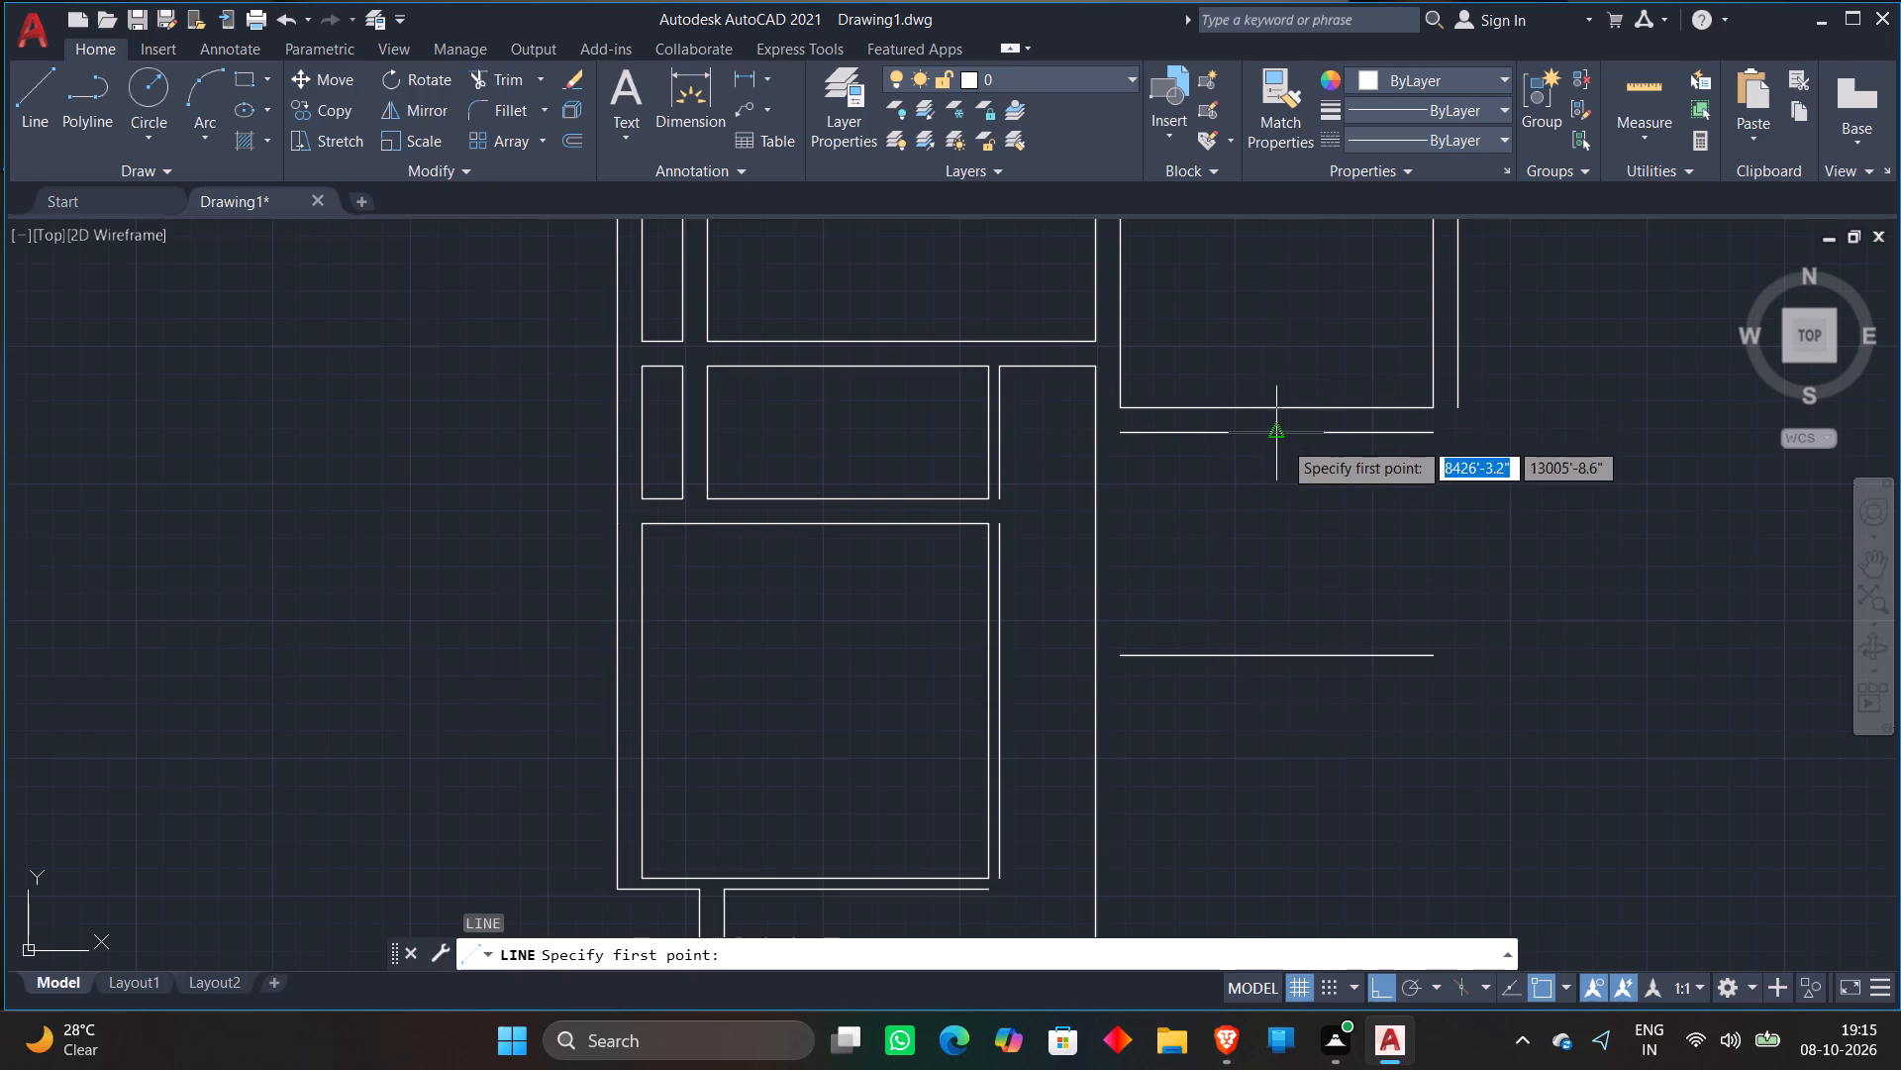
left_click(1282, 440)
left_click(1257, 655)
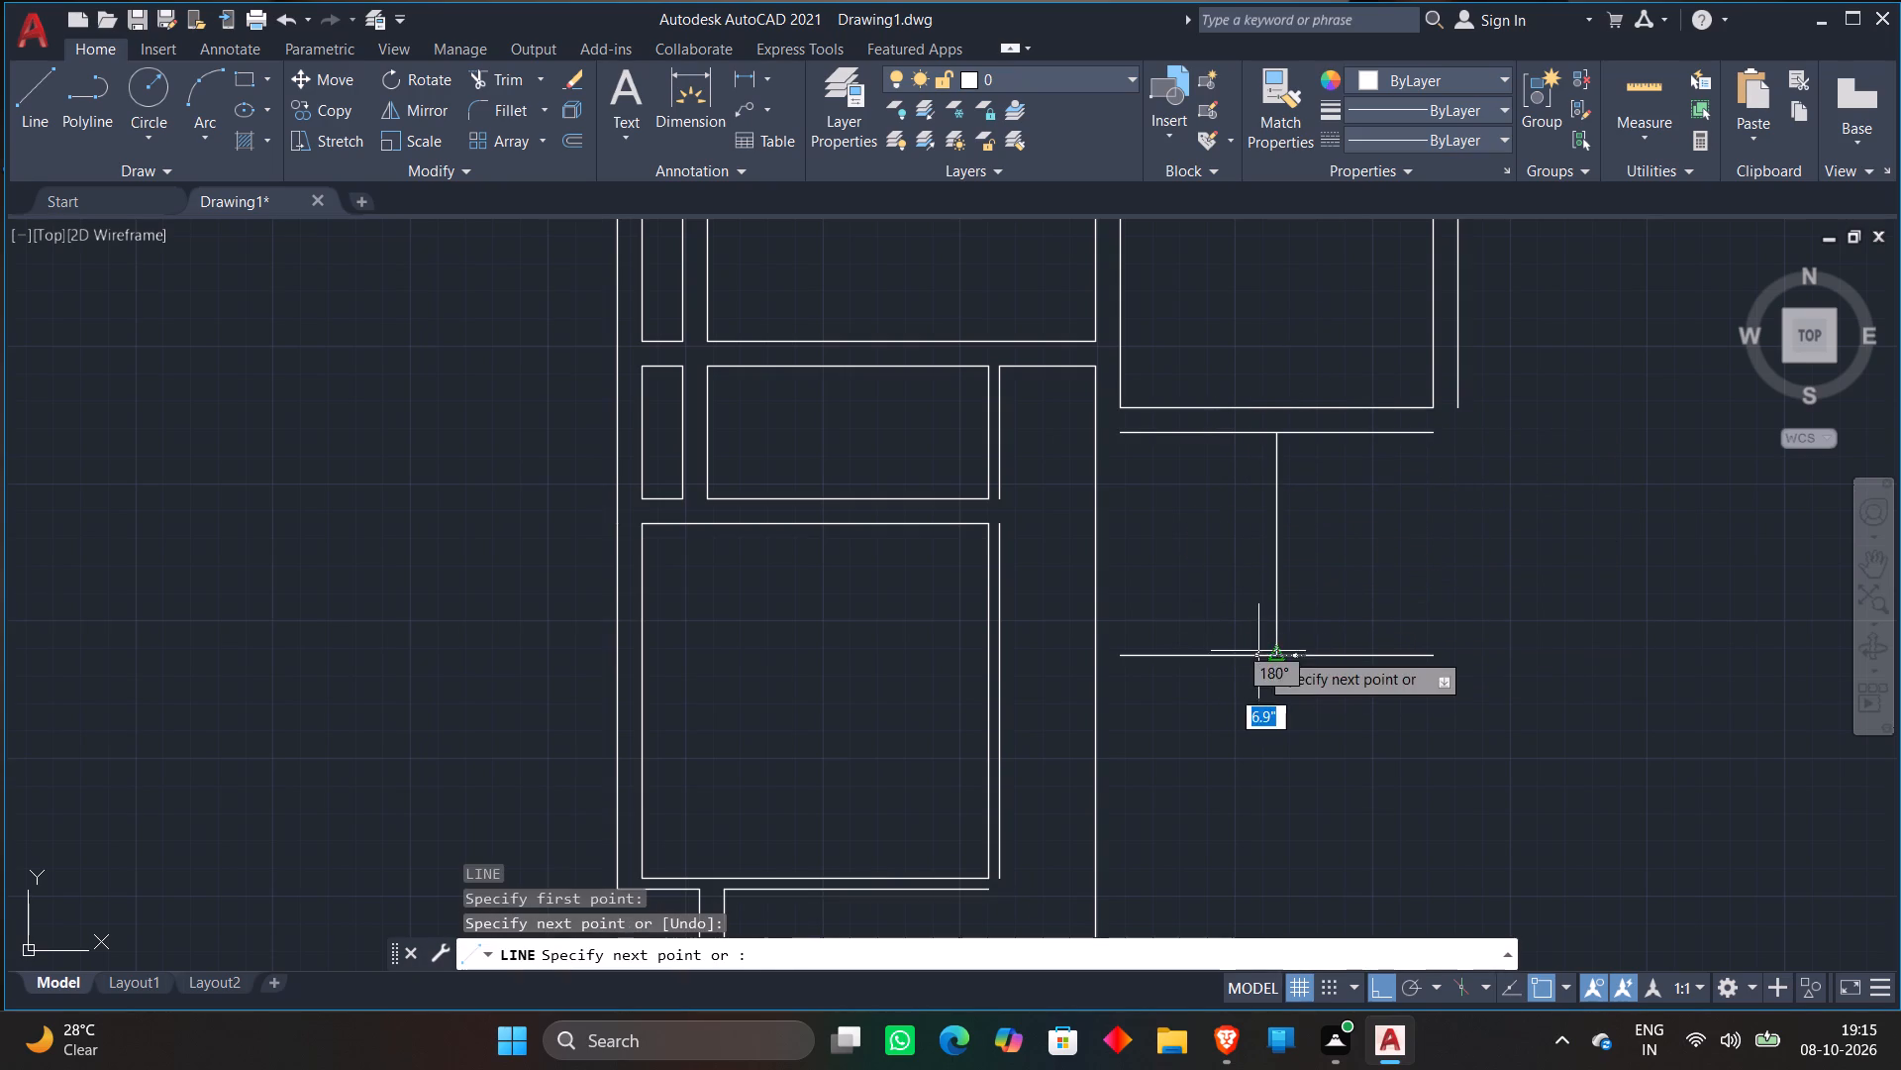
key("Escape")
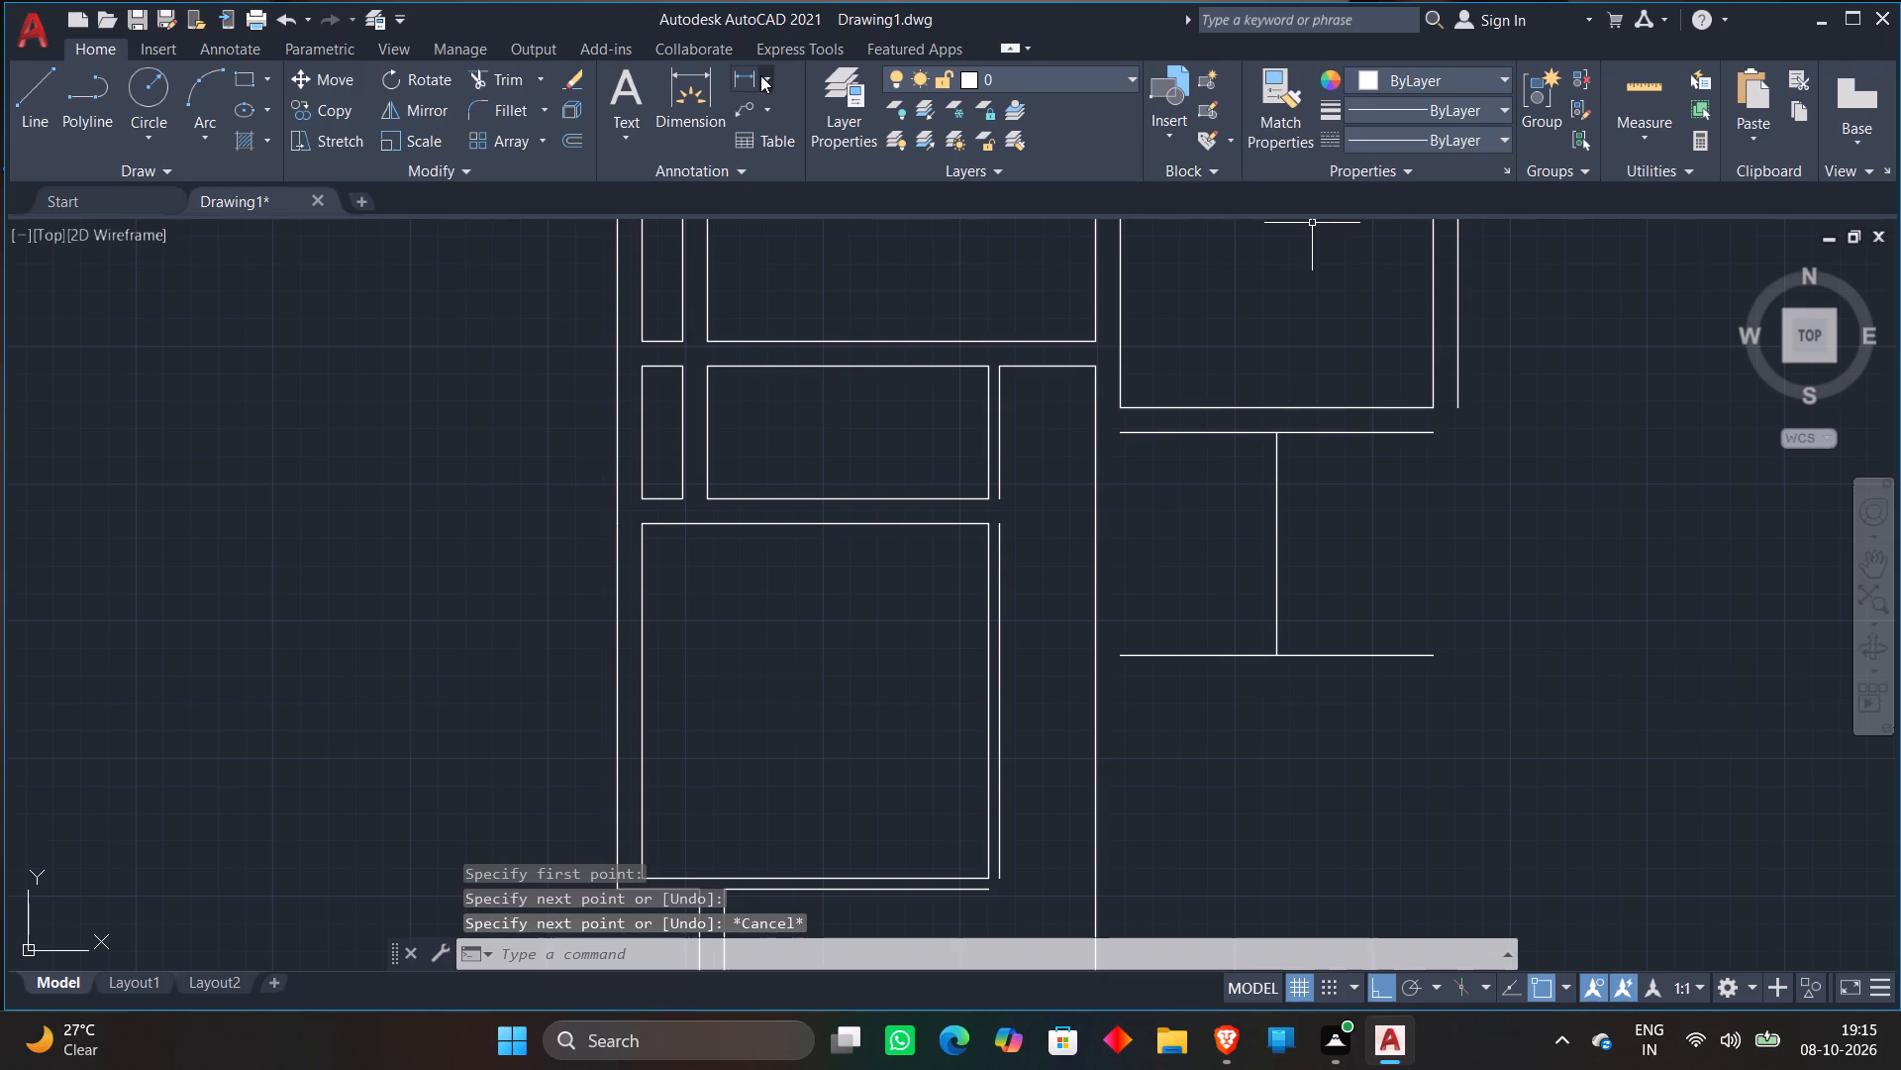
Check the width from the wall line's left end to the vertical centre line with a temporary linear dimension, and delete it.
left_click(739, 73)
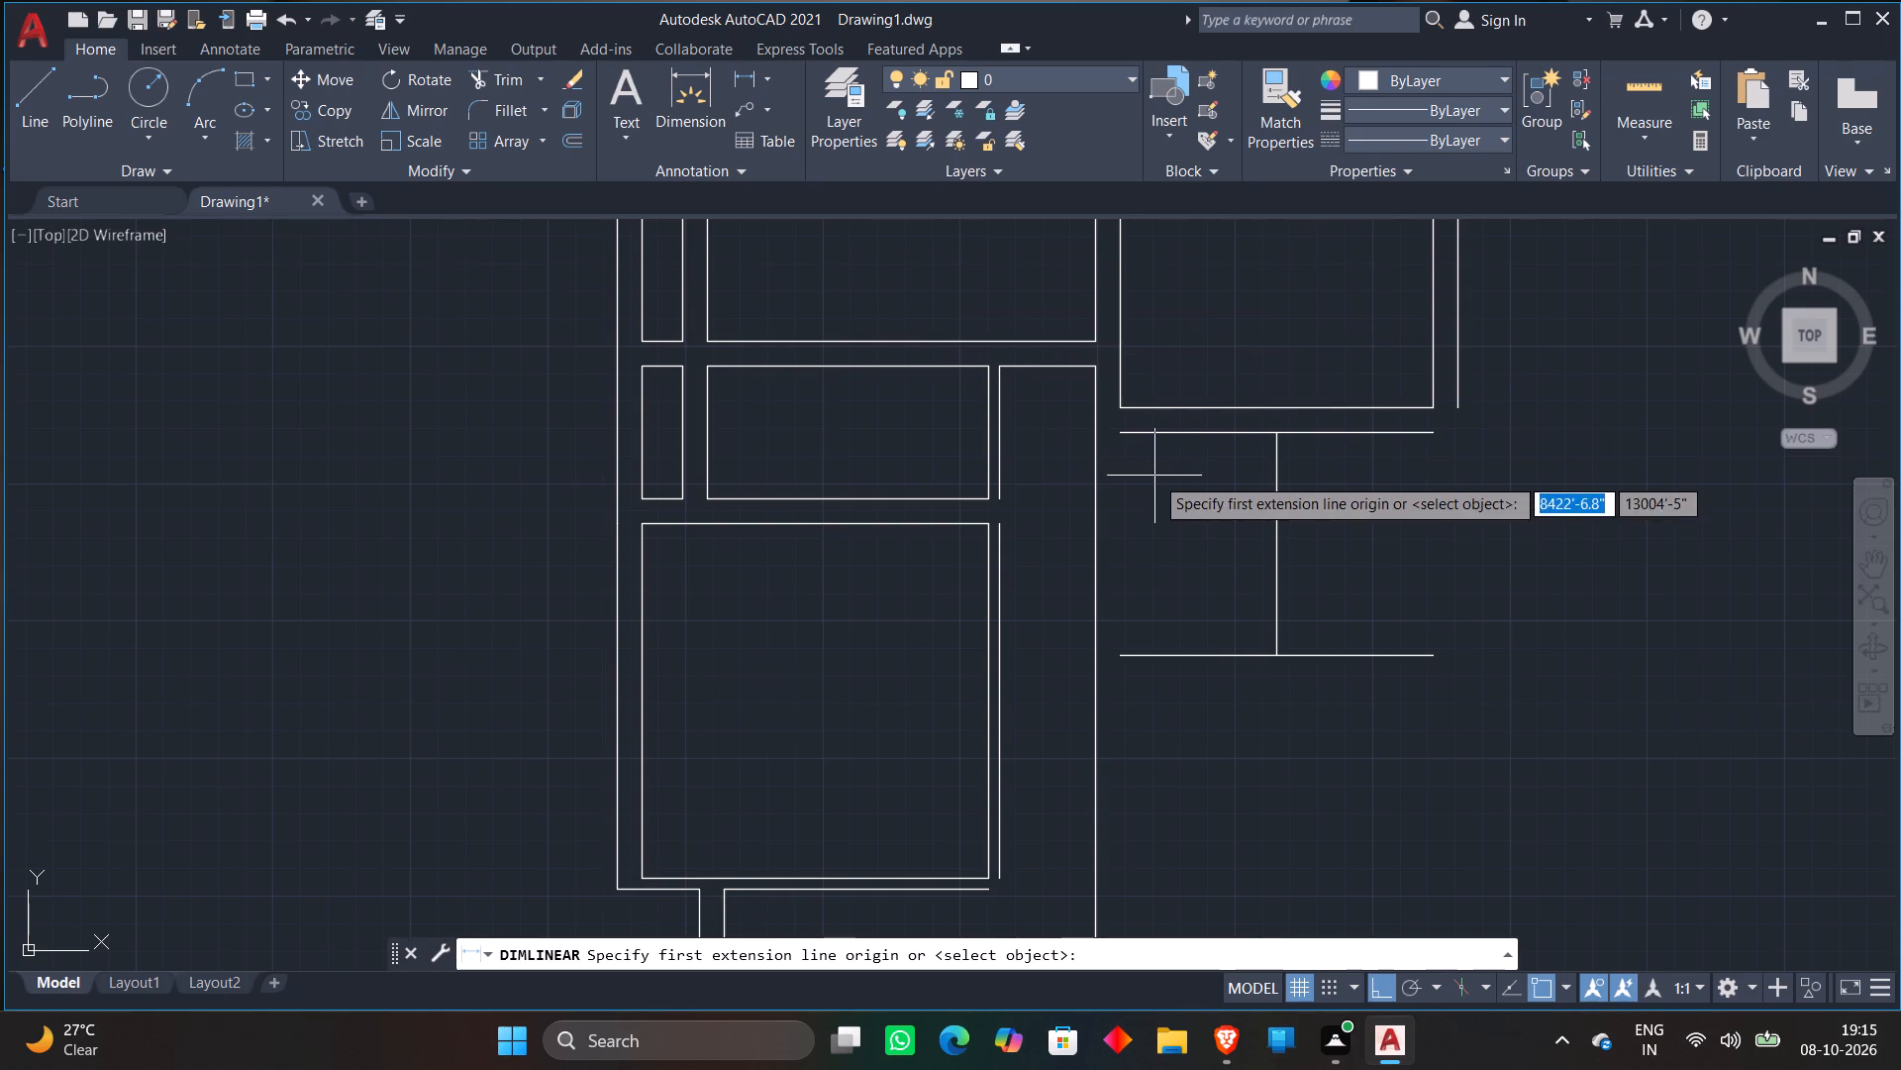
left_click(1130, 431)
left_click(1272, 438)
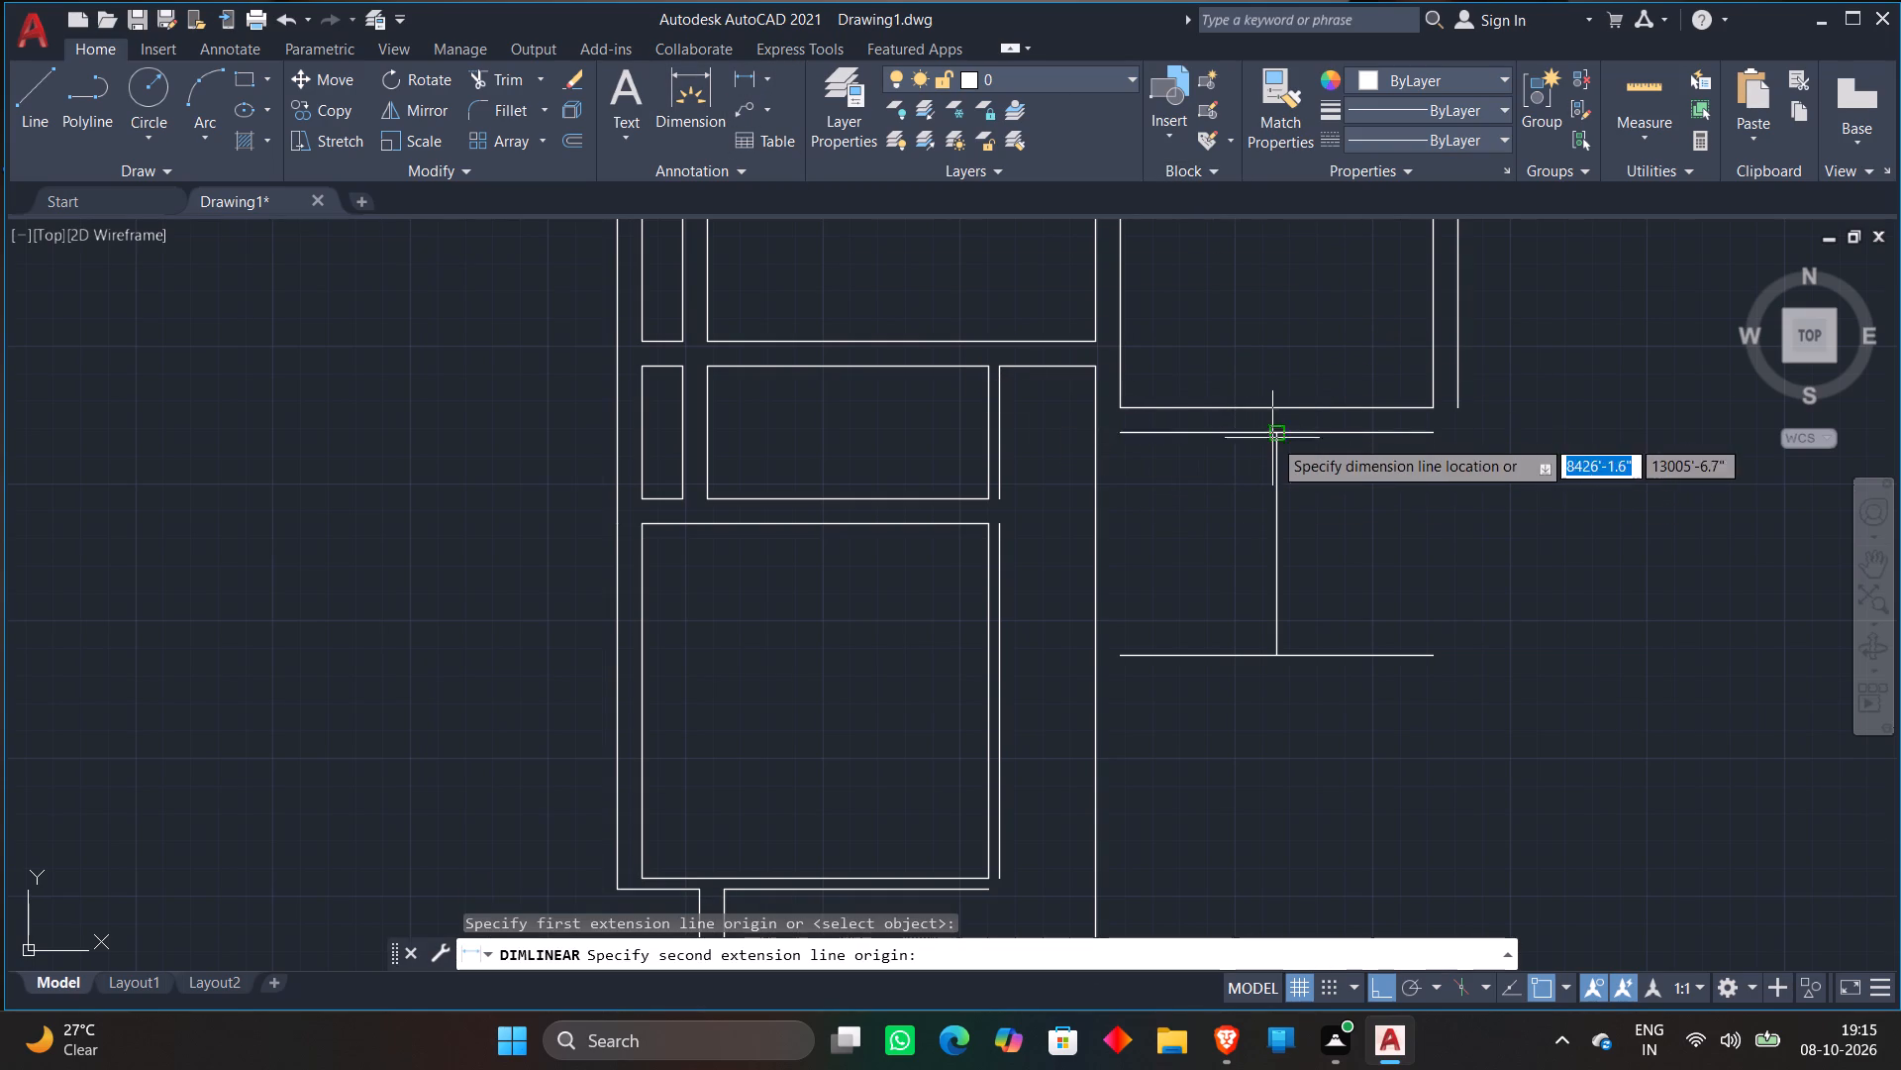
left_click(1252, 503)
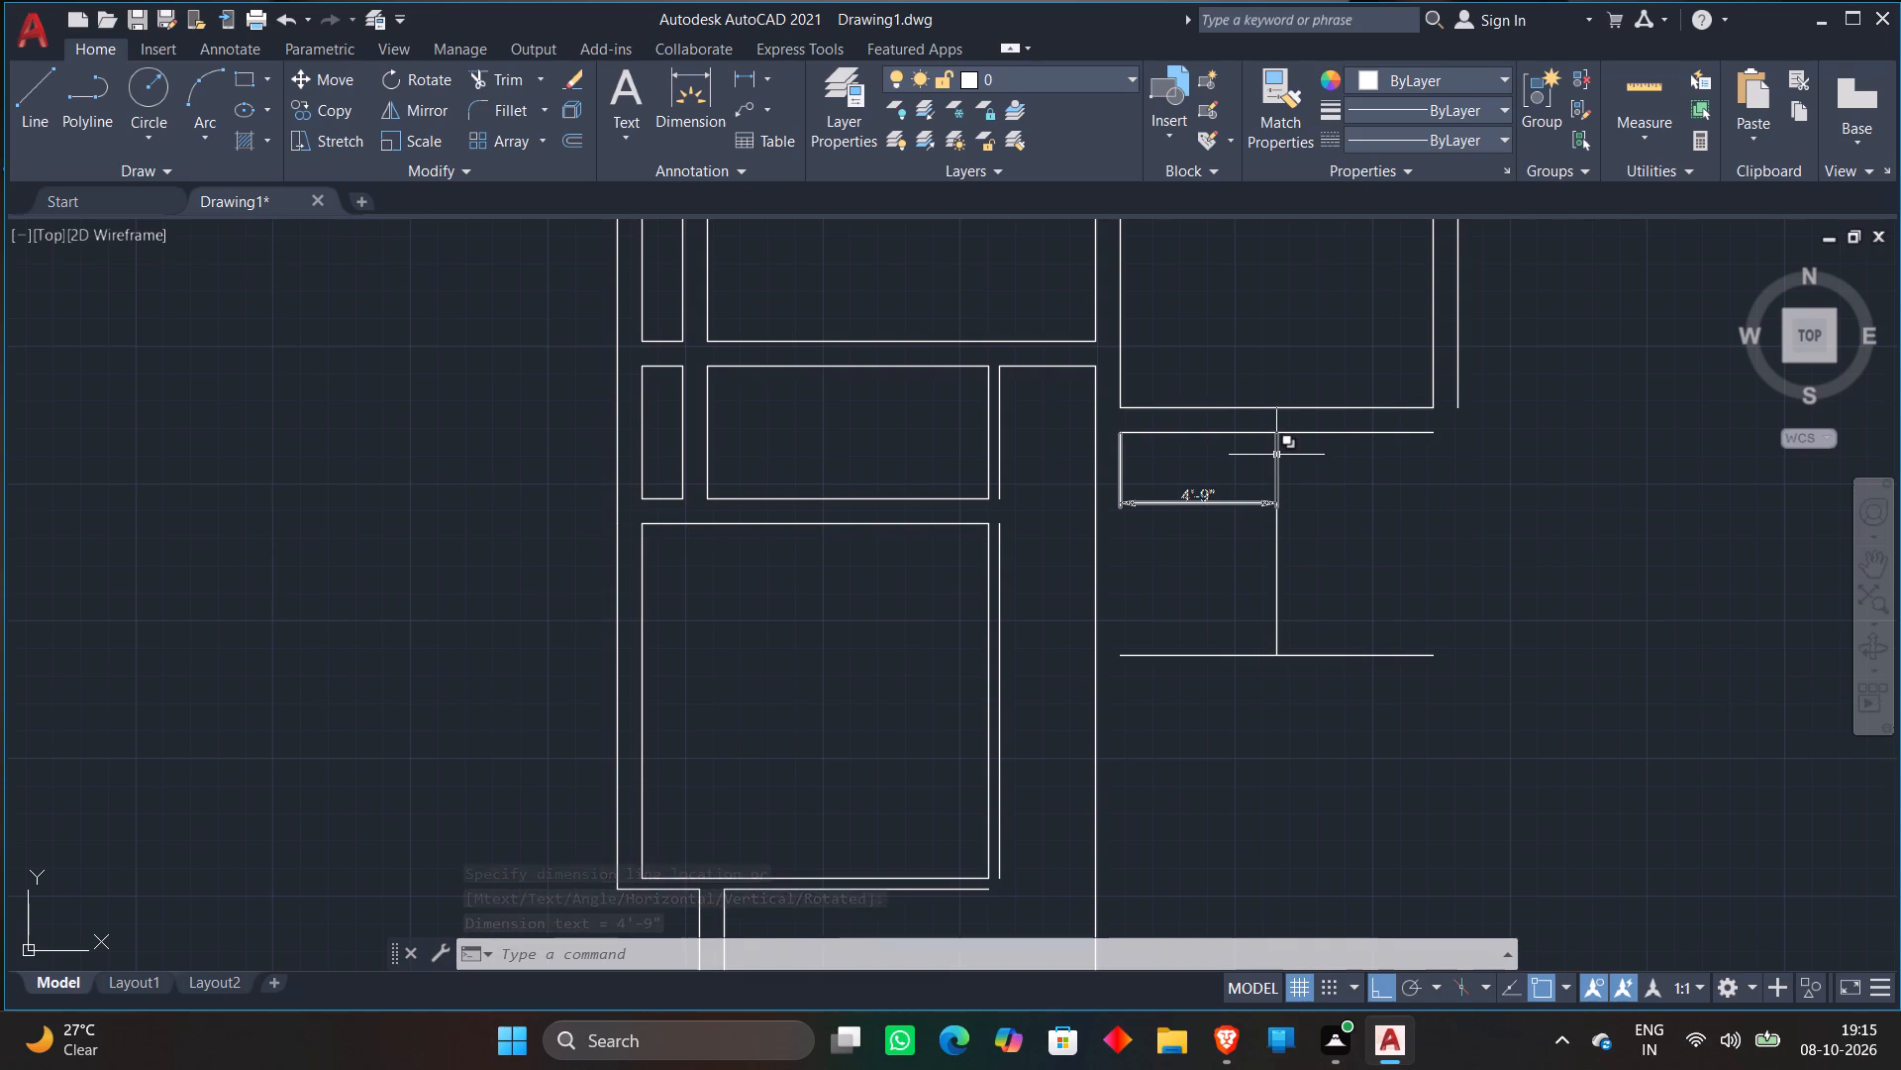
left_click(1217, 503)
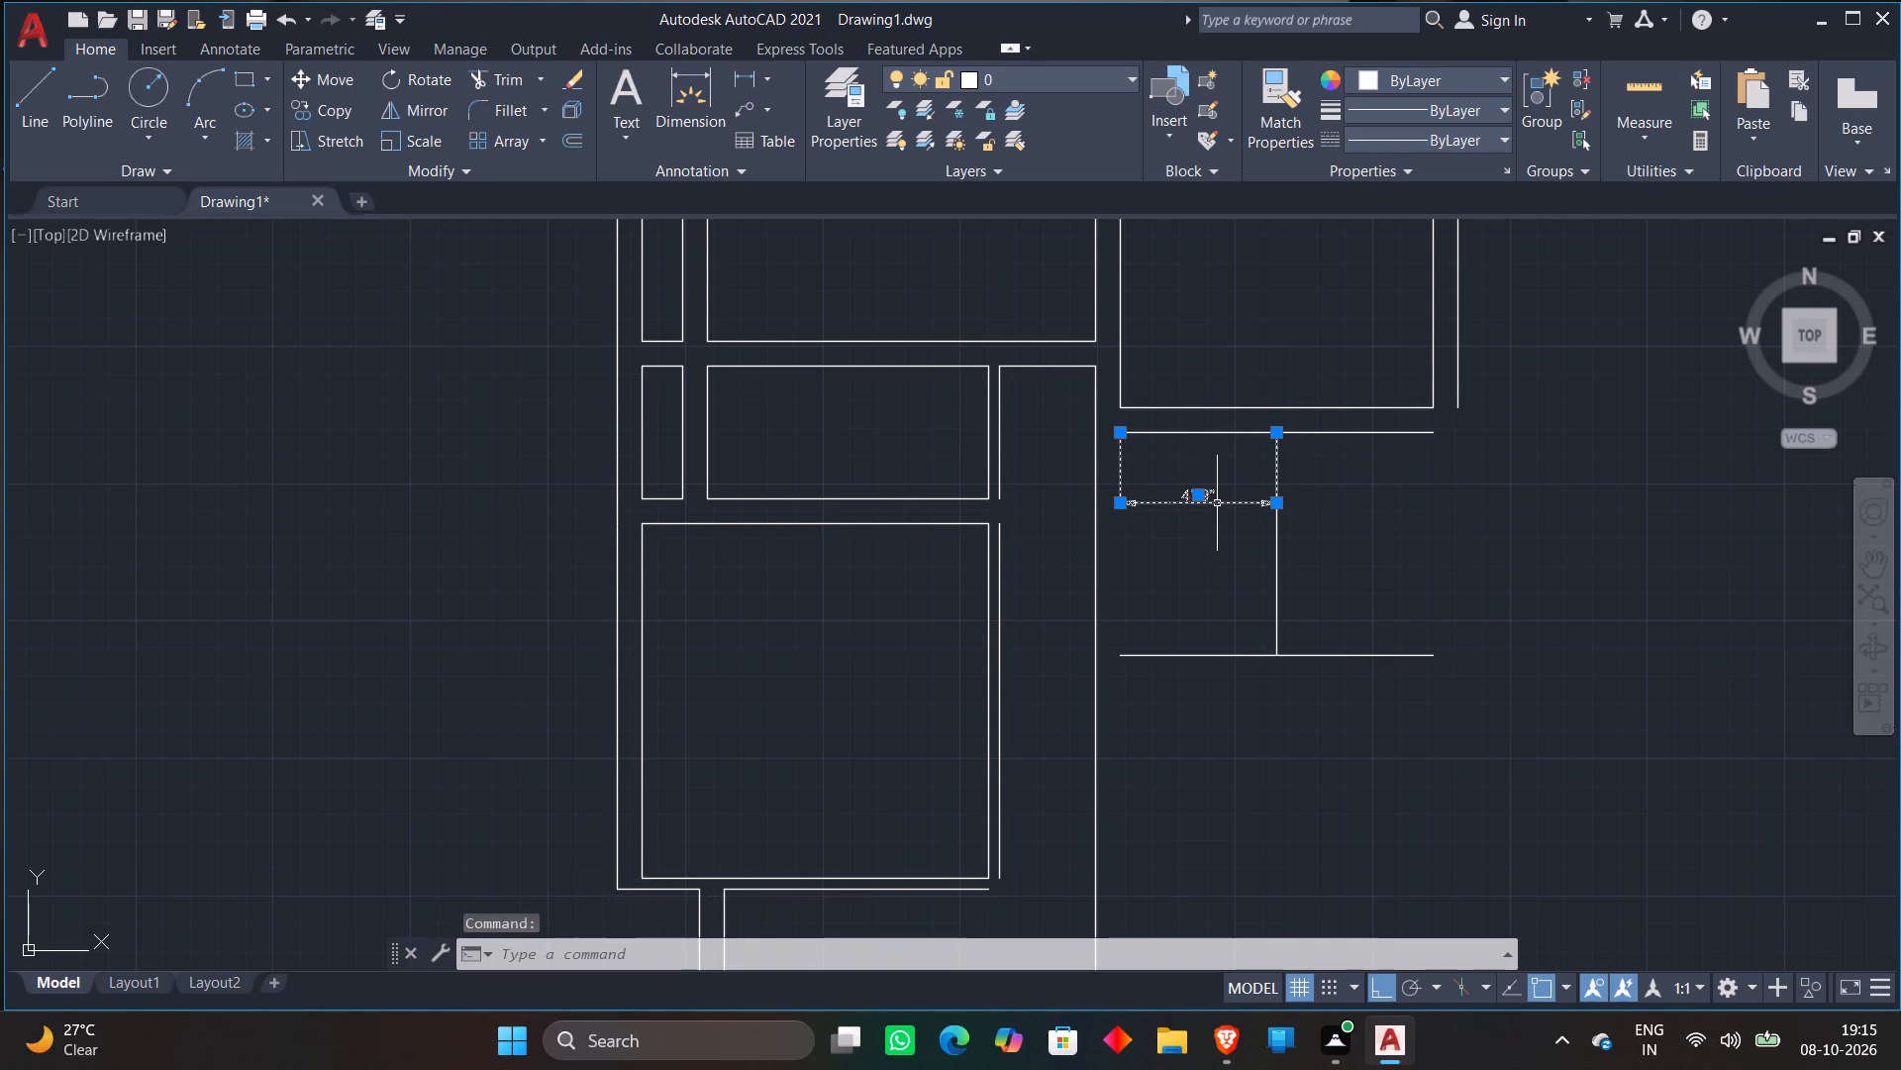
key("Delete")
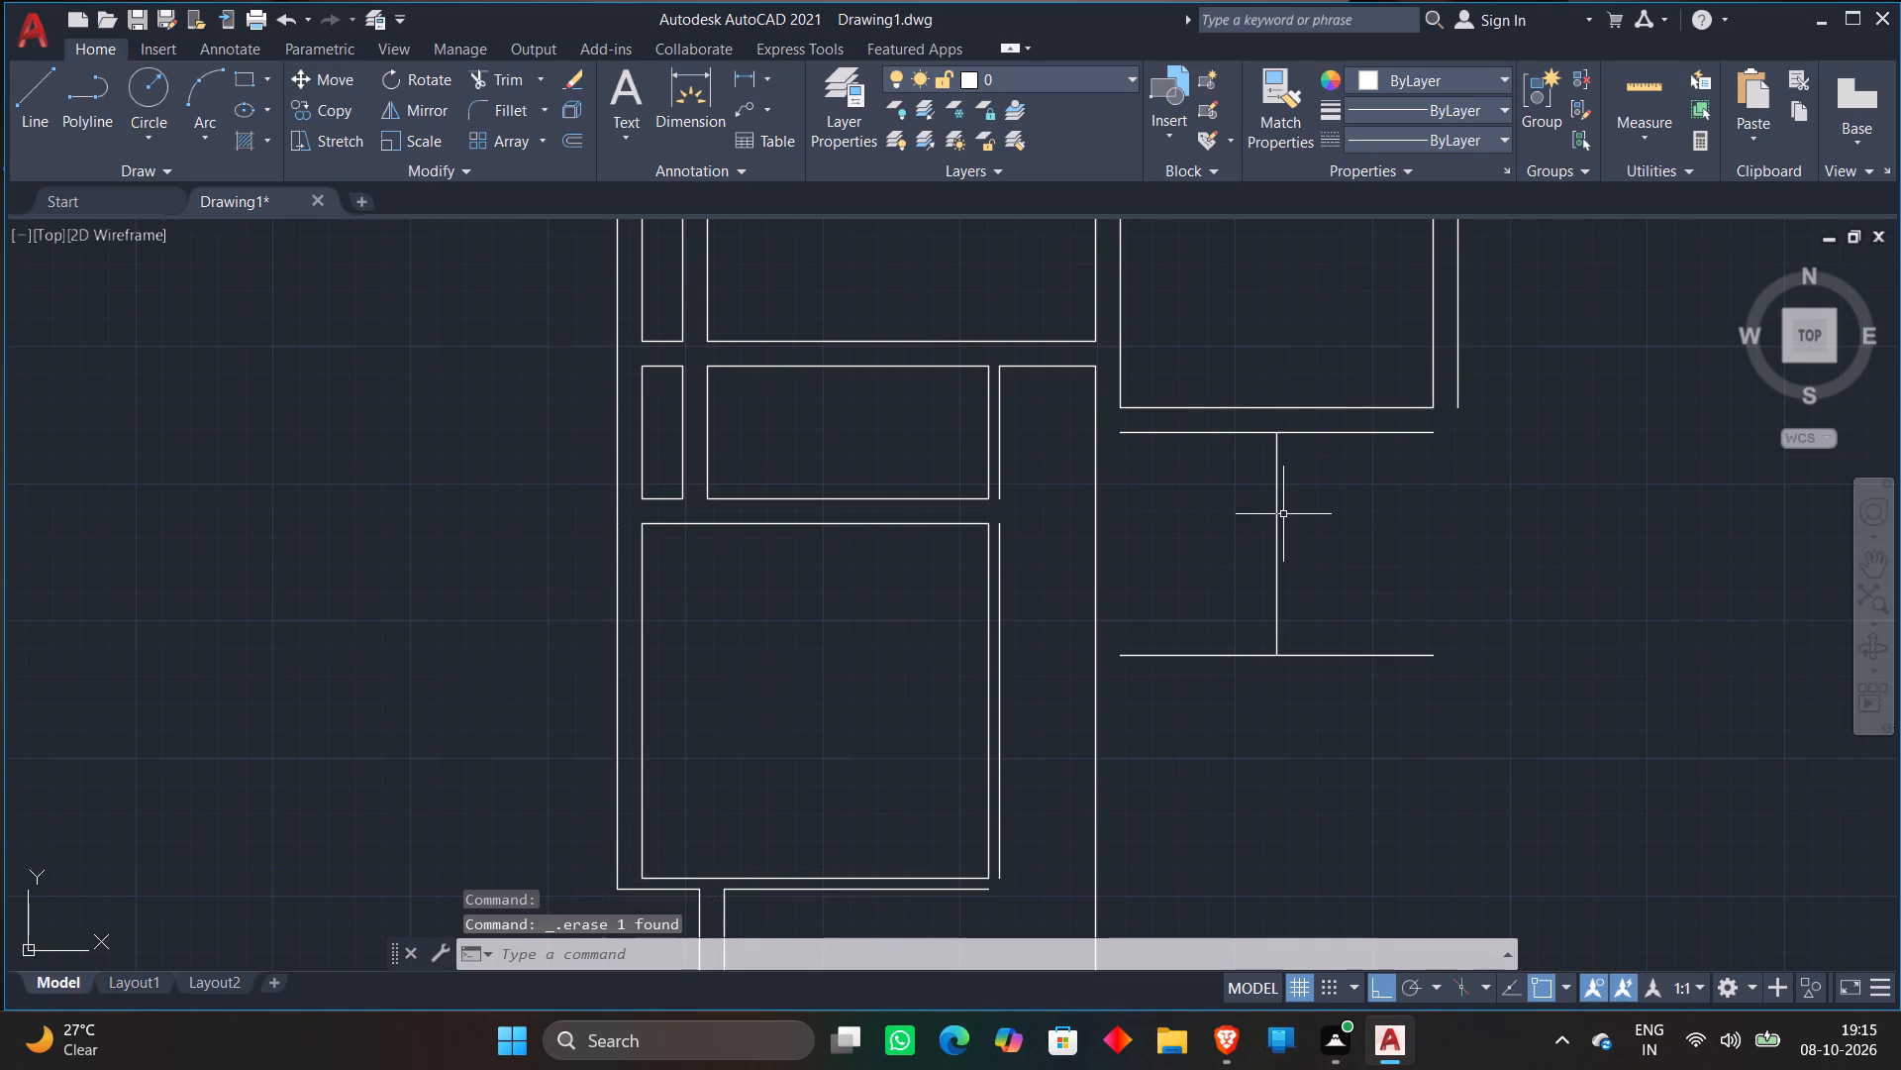
Offset the vertical centre line 3" to each side to form the partition wall faces.
key("o")
key("Return")
key("3")
key("shift+quotedbl")
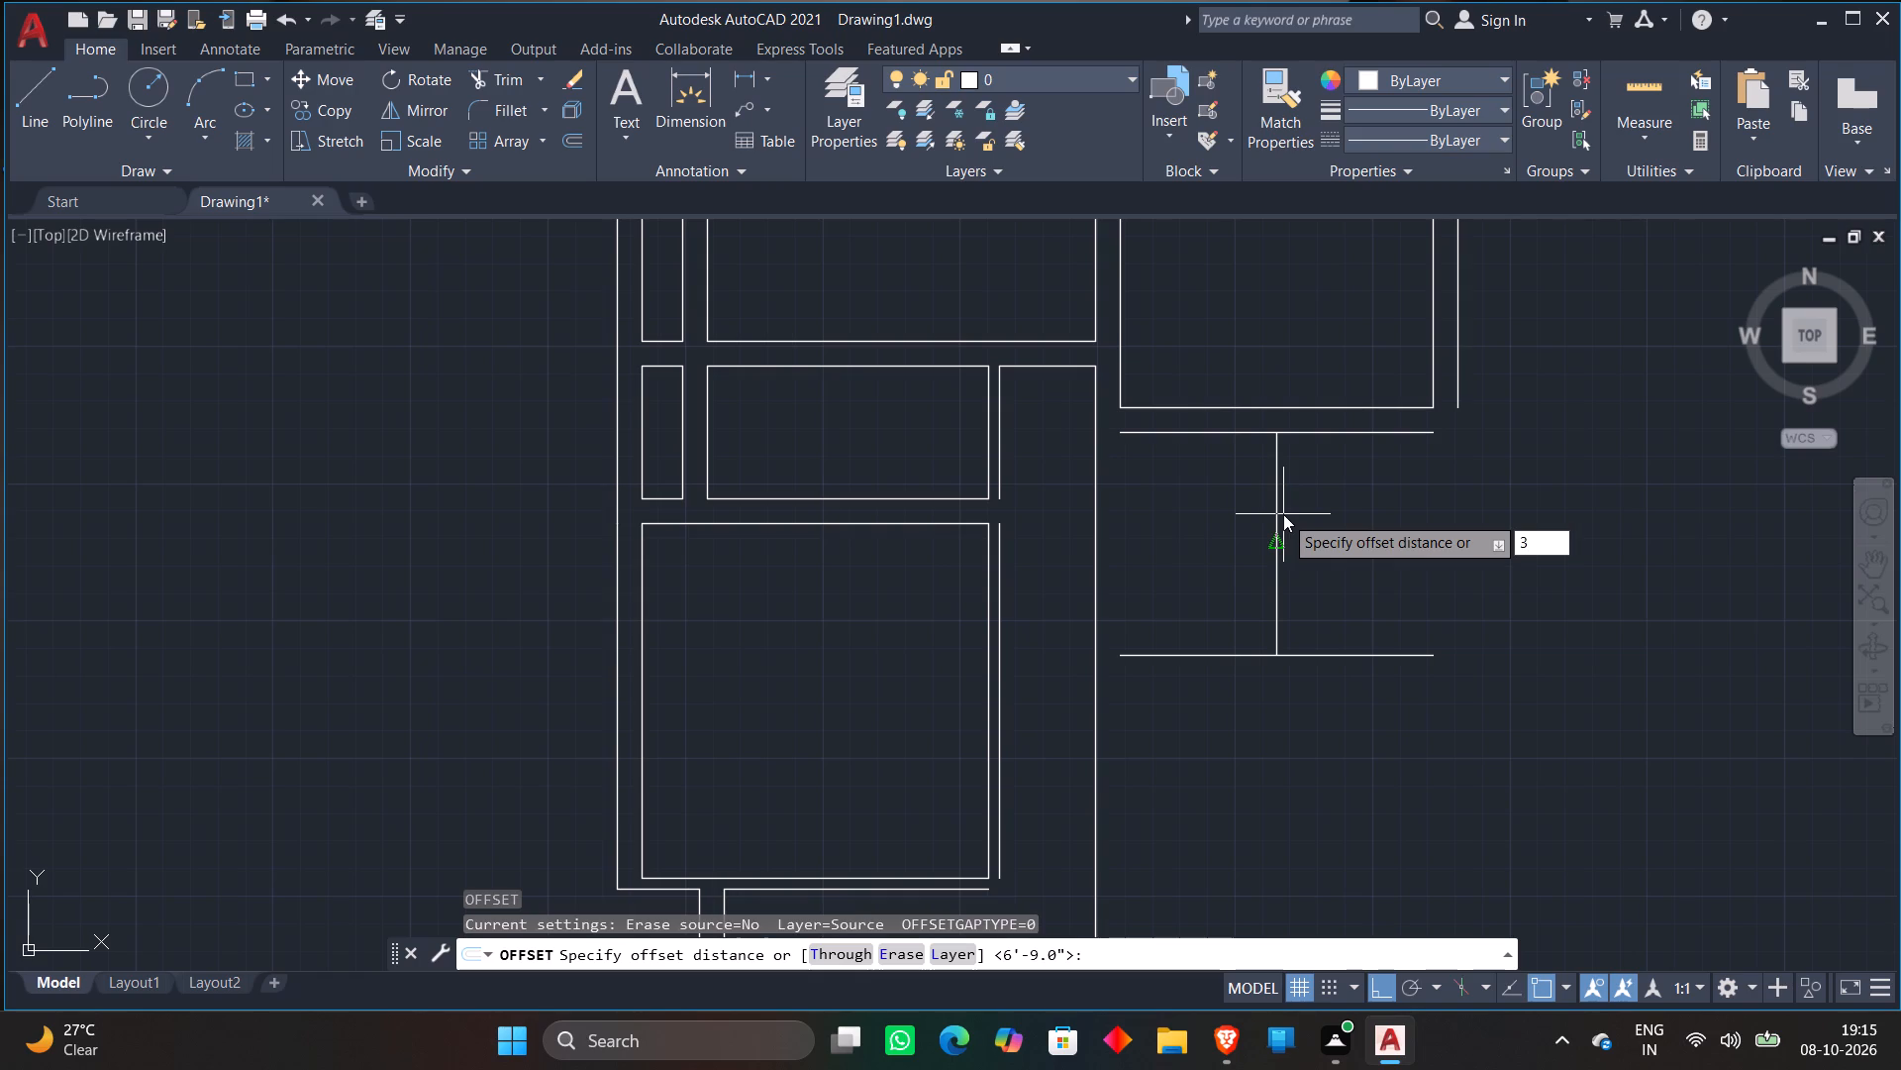
key("Return")
left_click(1277, 519)
left_click(1227, 534)
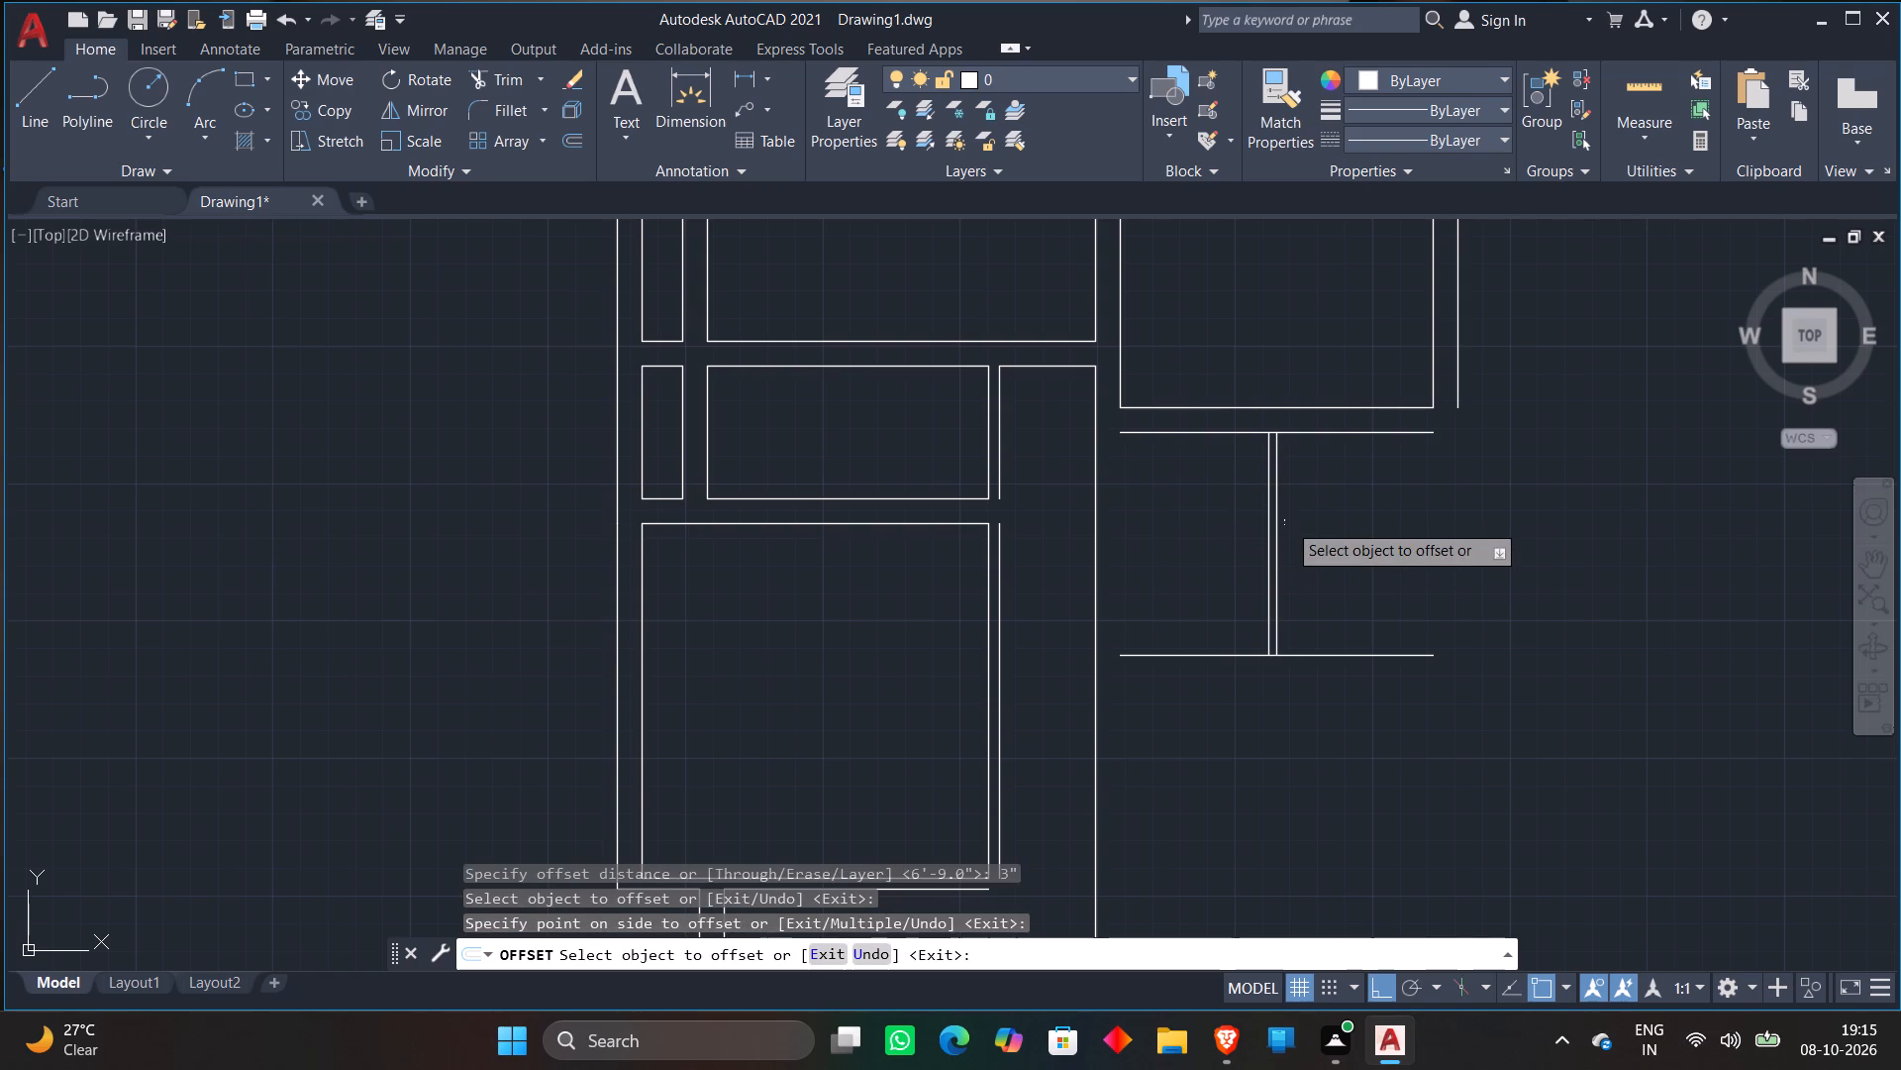
left_click(1276, 524)
left_click(1303, 527)
key("Escape")
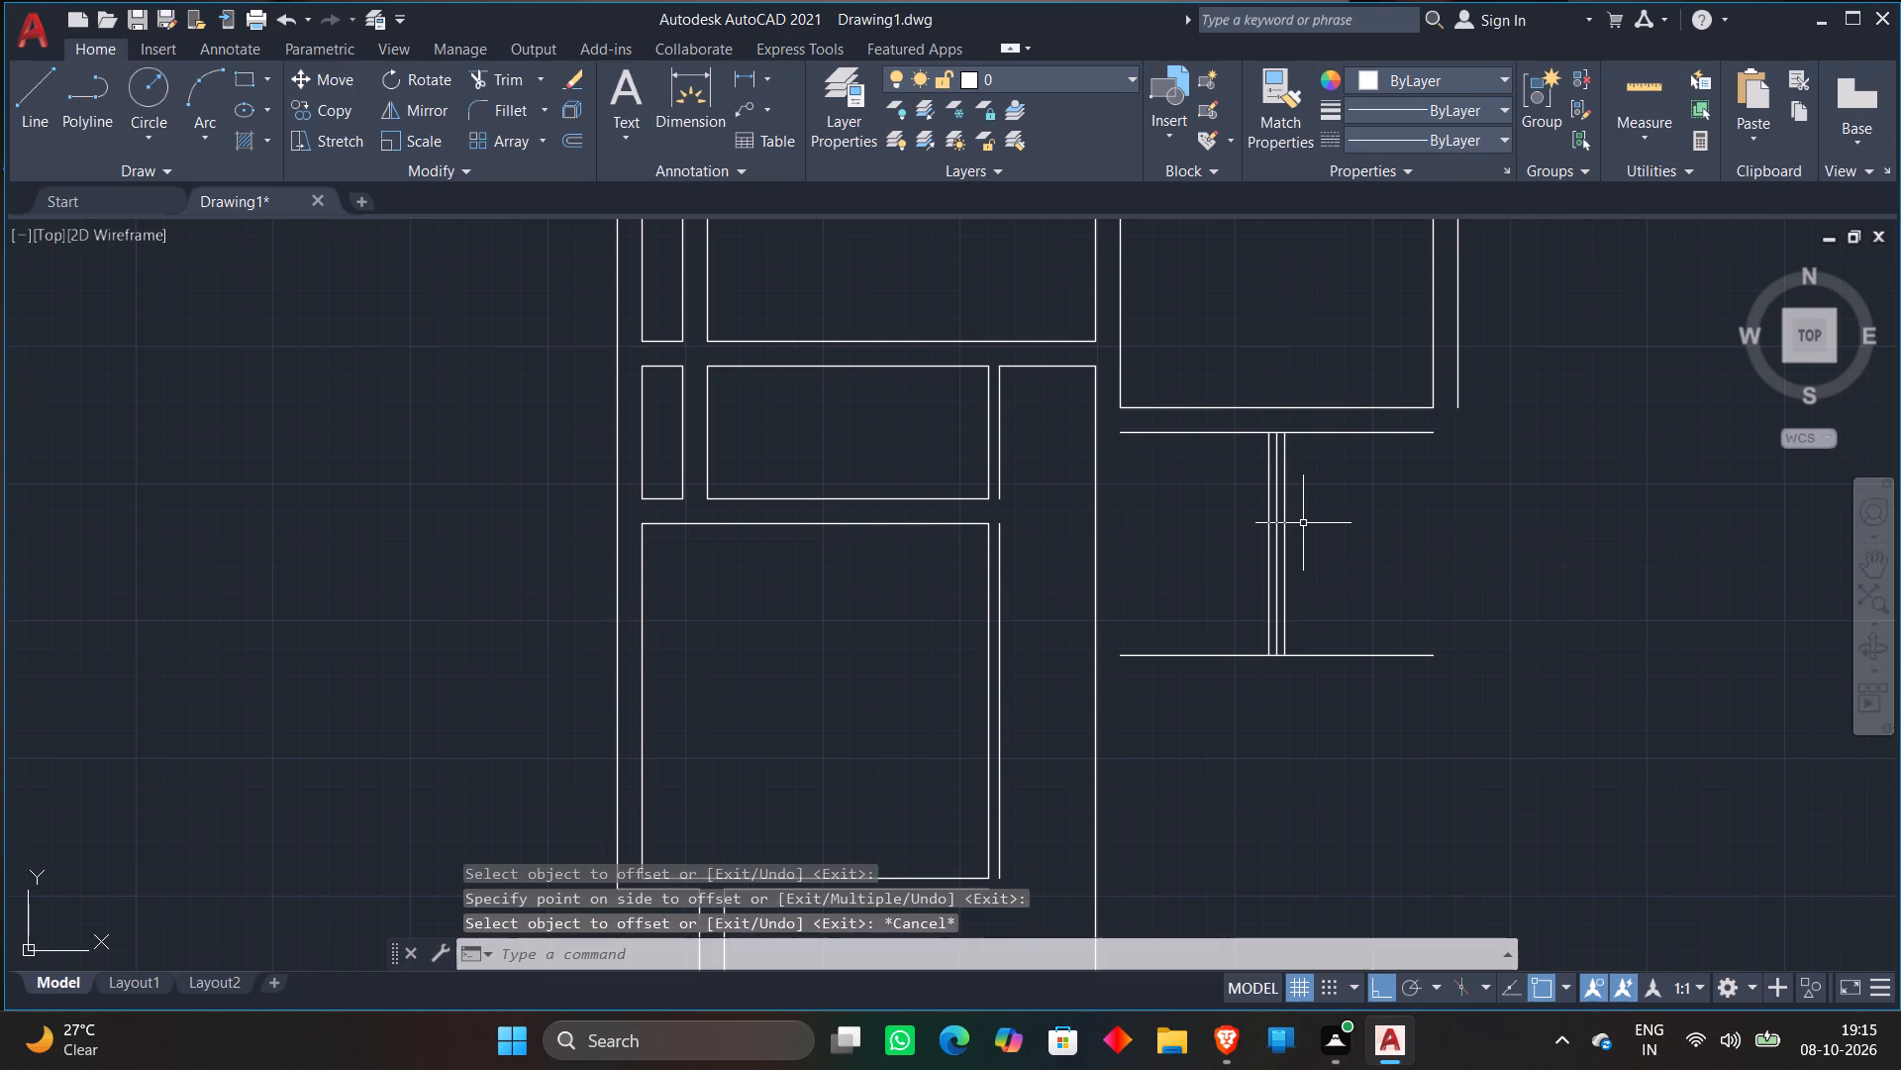
Trim away the partition's centre line and the top and bottom wall line pieces between its two faces.
type("TR")
key("space")
scroll(1281, 421, "up", 2)
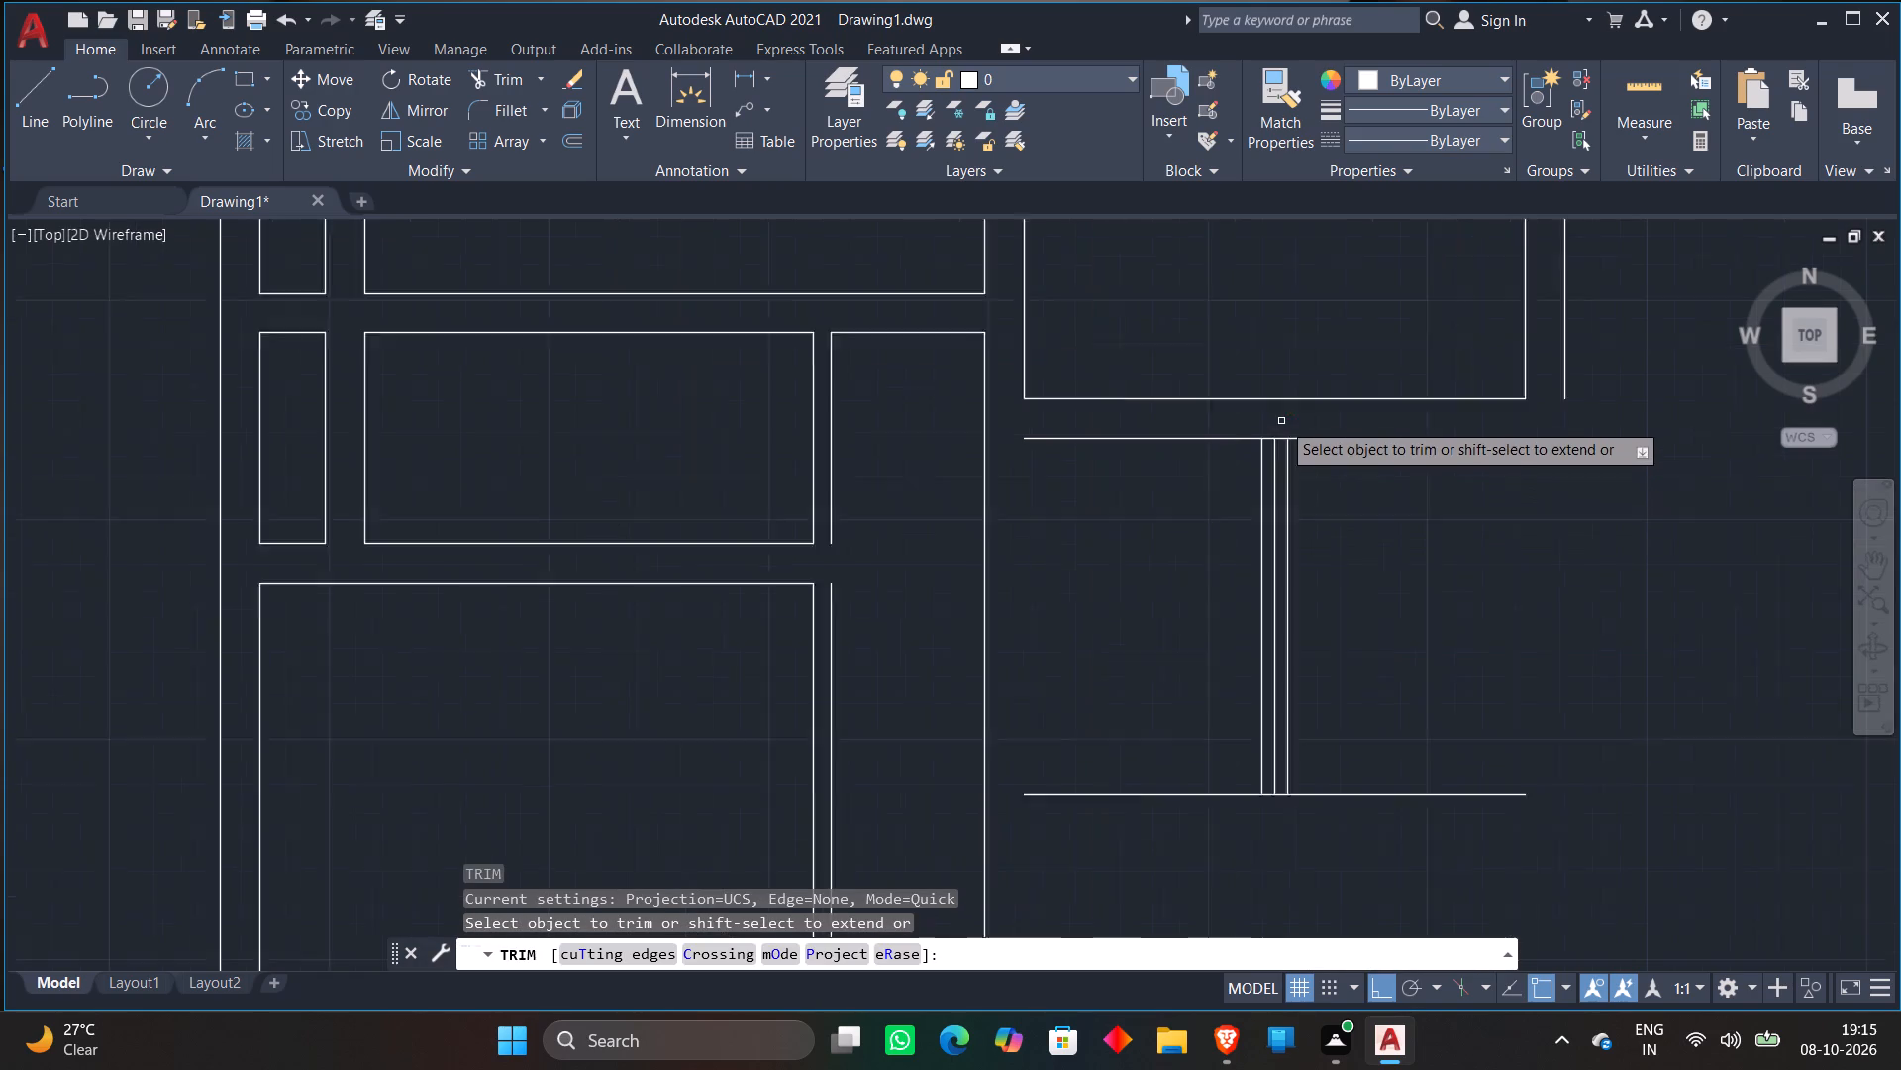
scroll(1281, 421, "up", 1)
left_click(1261, 430)
left_click(1264, 548)
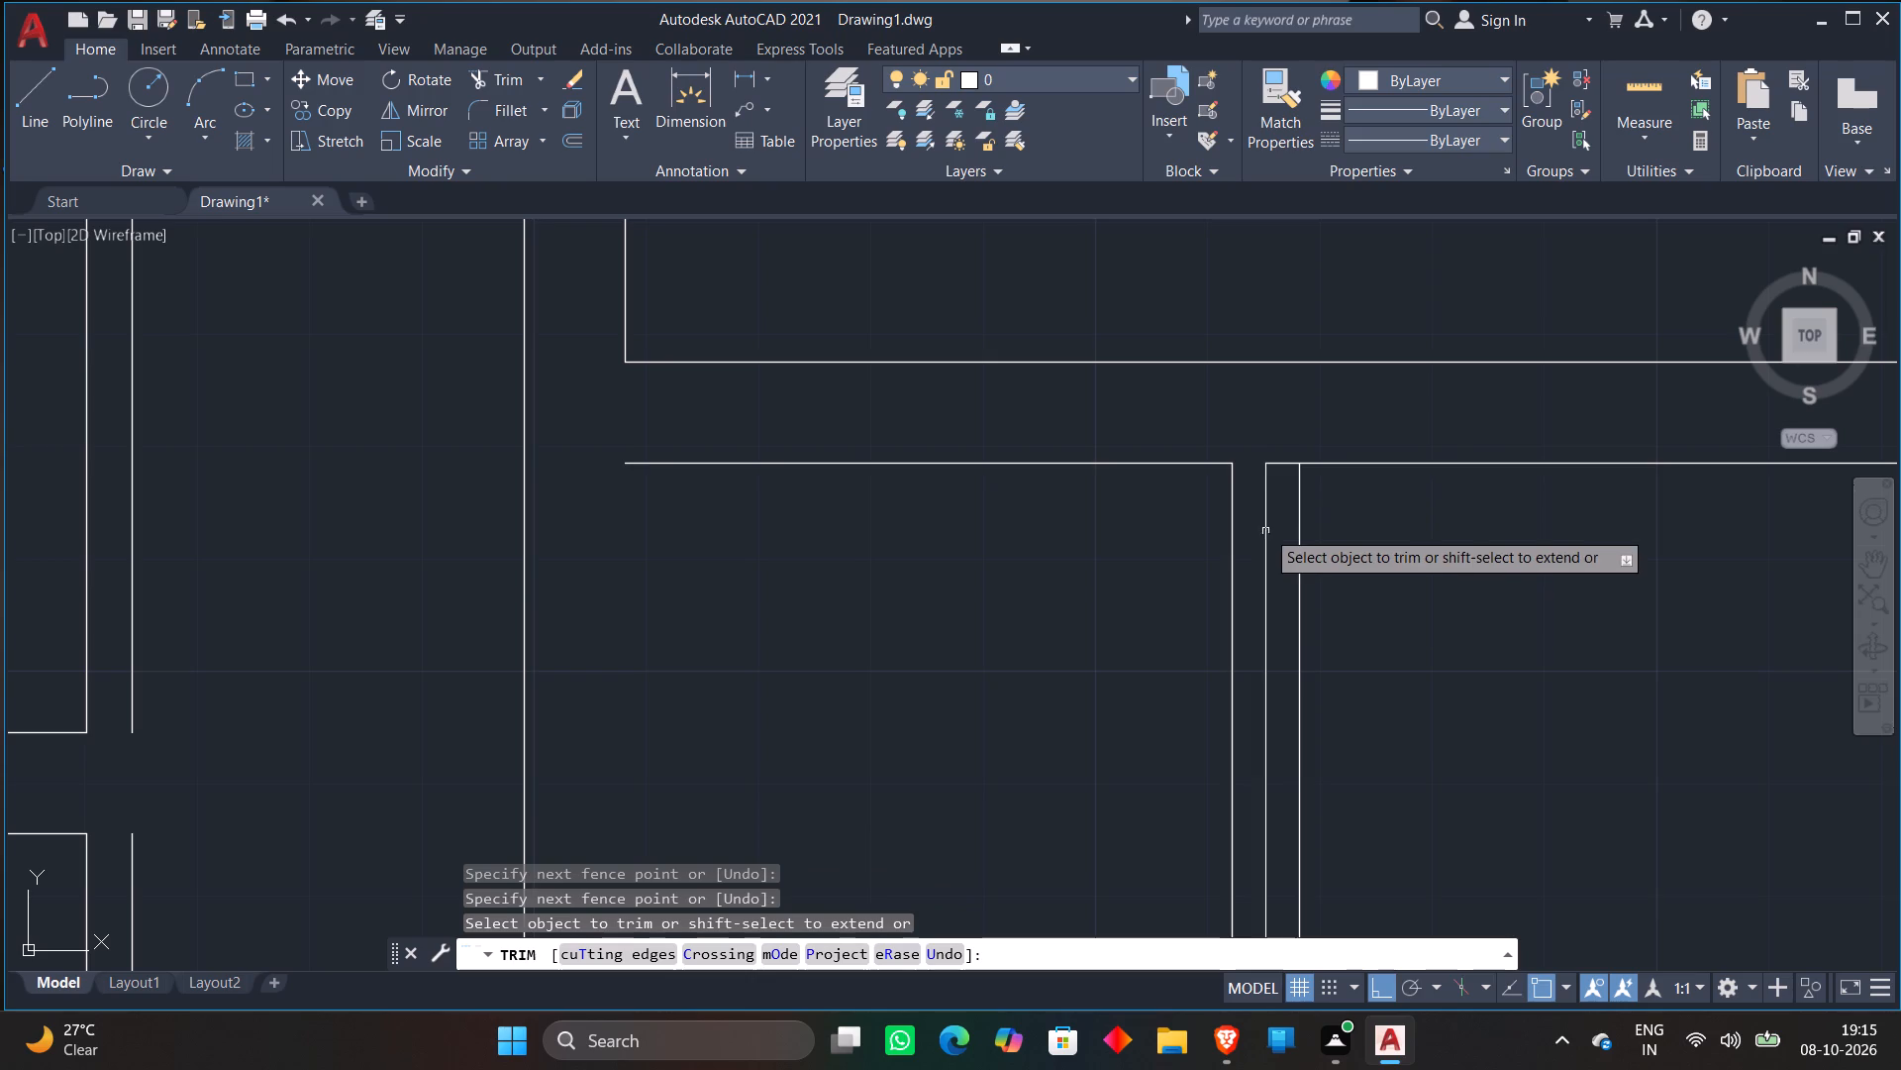
left_click(1287, 440)
left_click(1254, 535)
scroll(1301, 472, "down", 3)
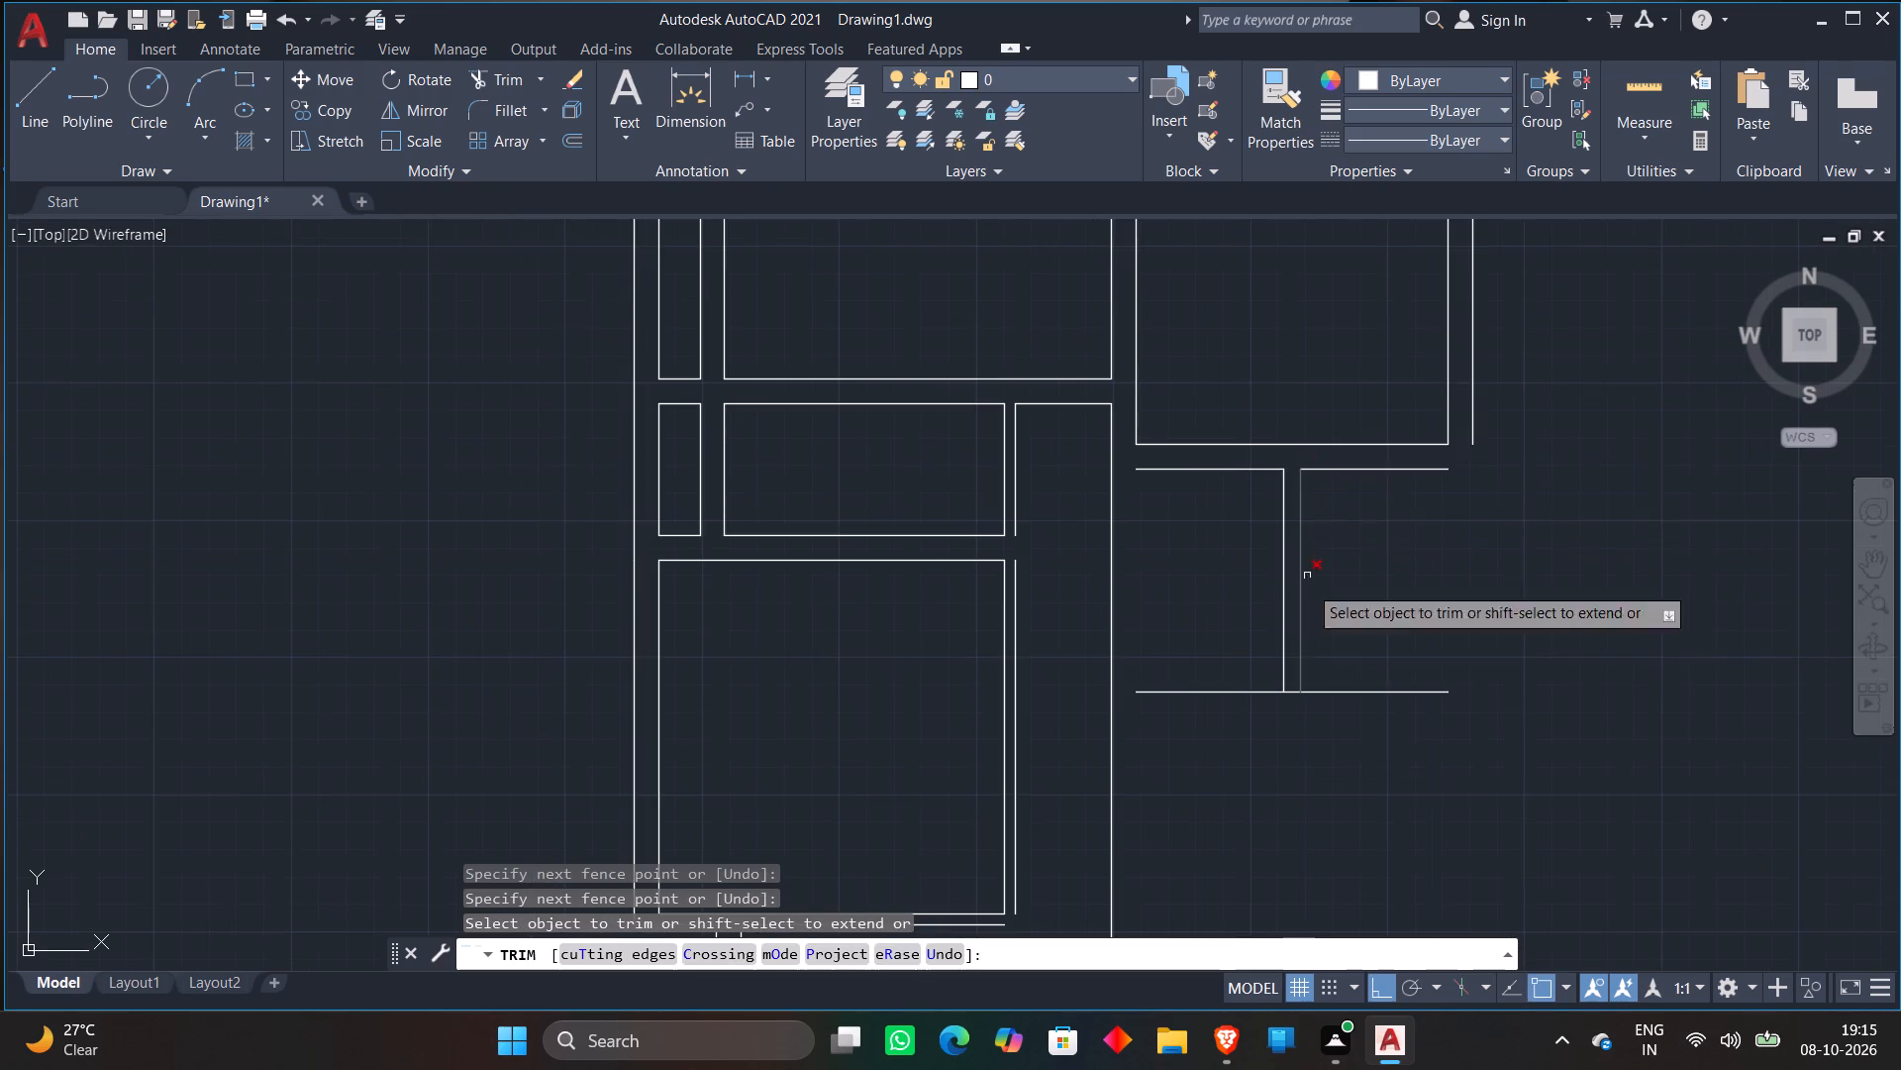
scroll(1312, 713, "up", 3)
left_click(1231, 616)
left_click(1223, 742)
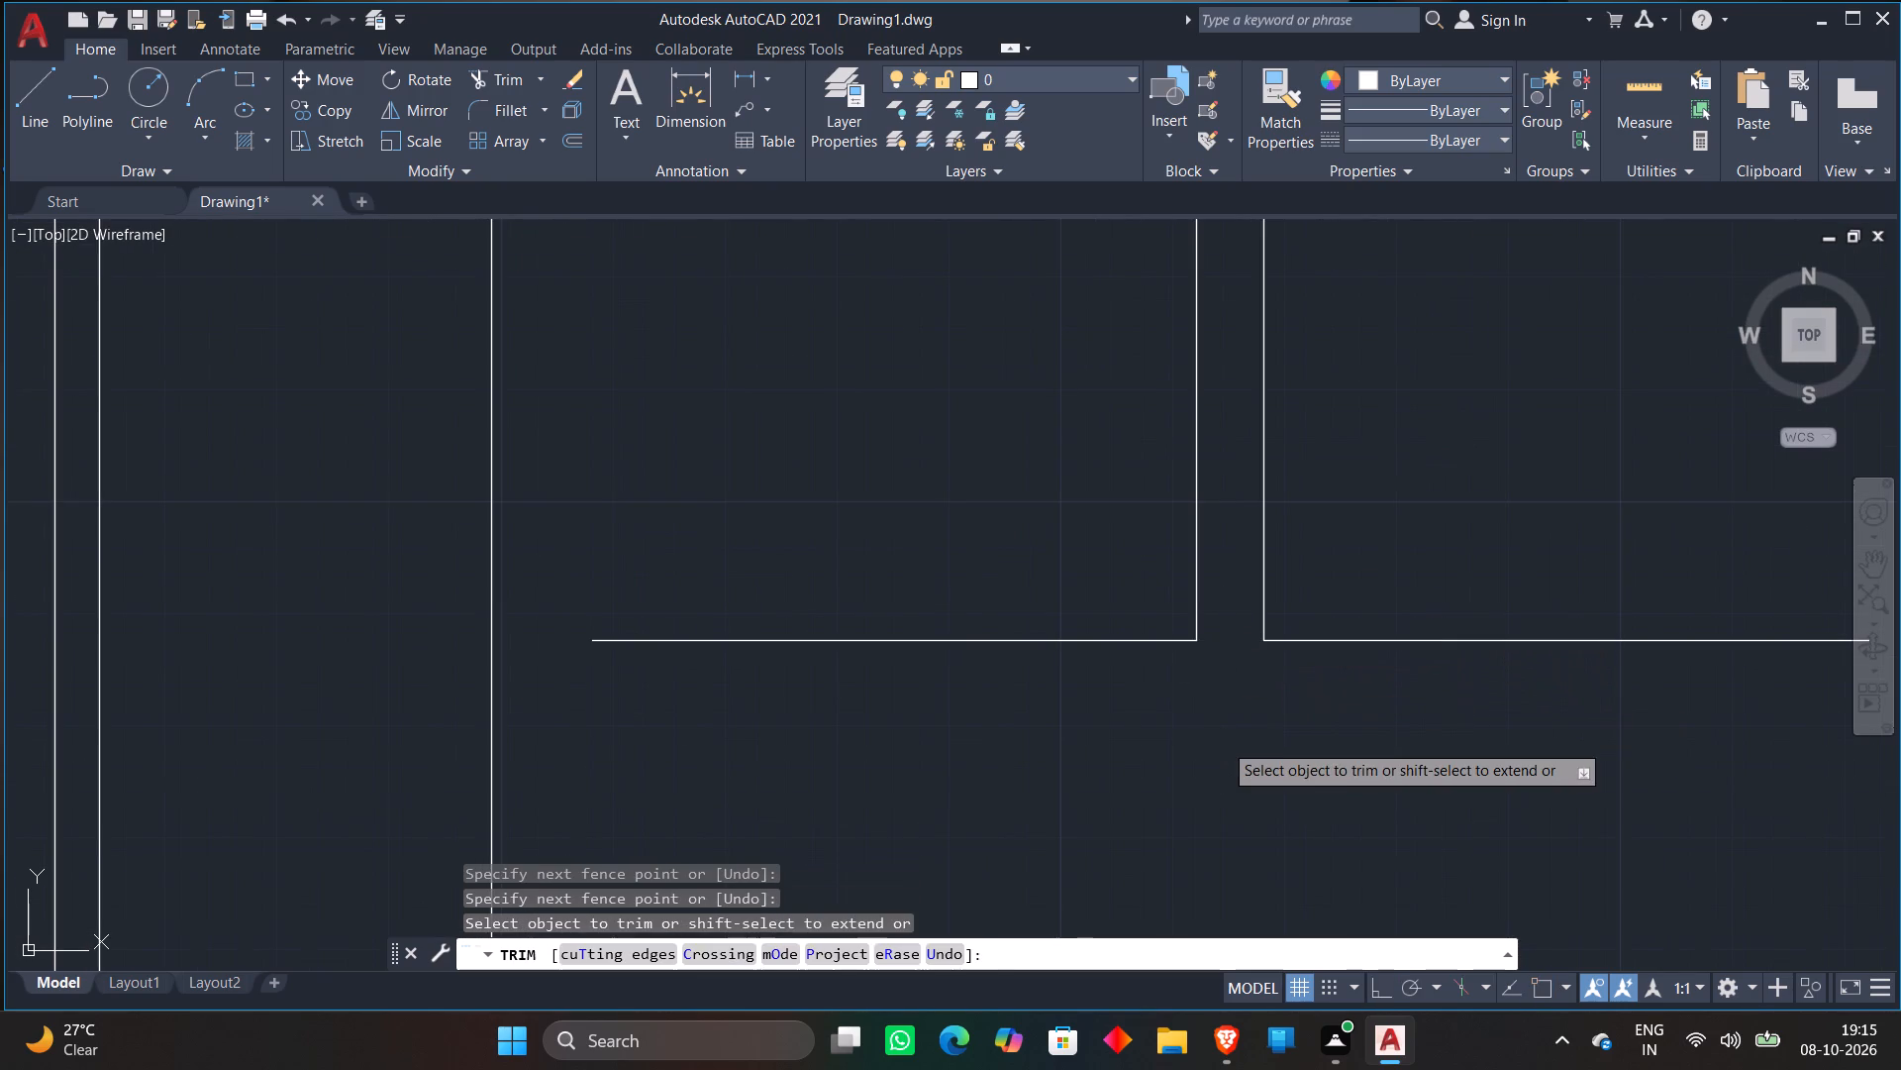
key("Escape")
Draw a vertical line closing the open left side of the space left of the partition, from top to bottom wall line.
scroll(1222, 695, "down", 3)
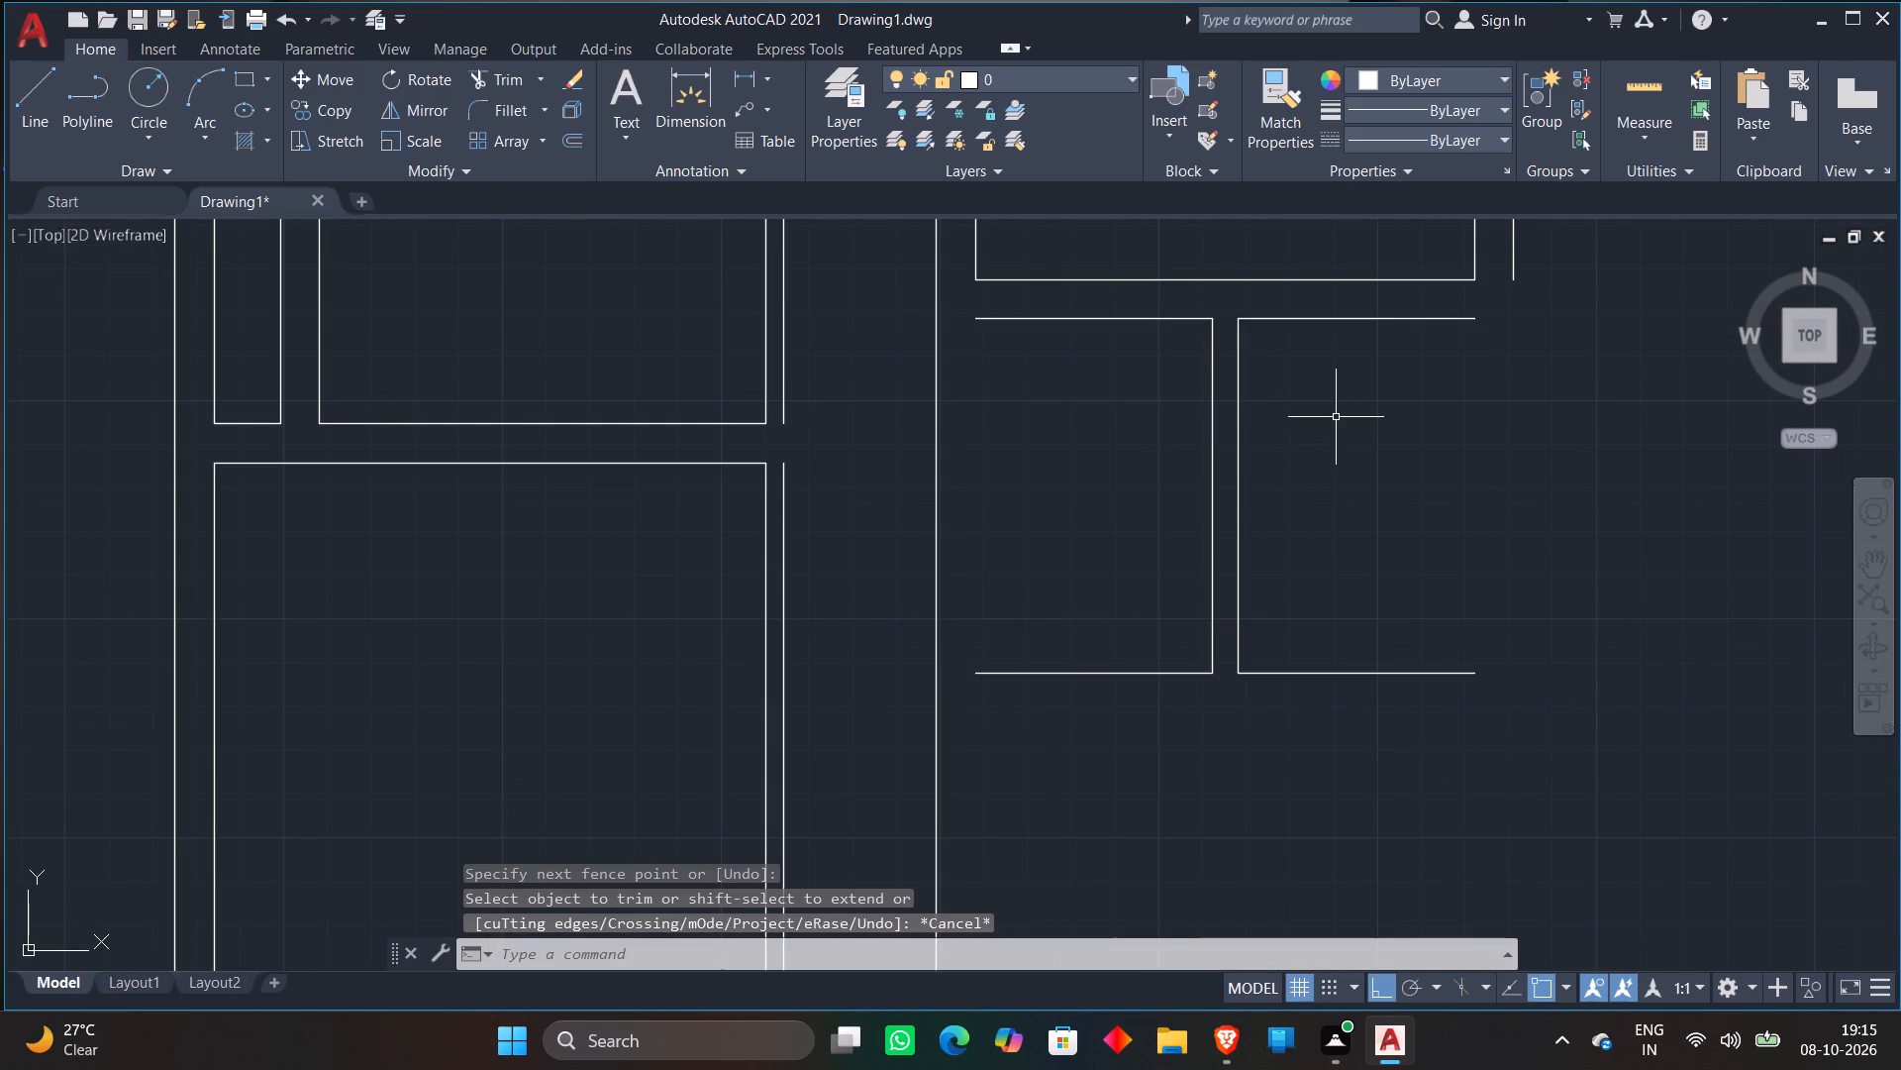
key("l")
key("Return")
left_click(965, 321)
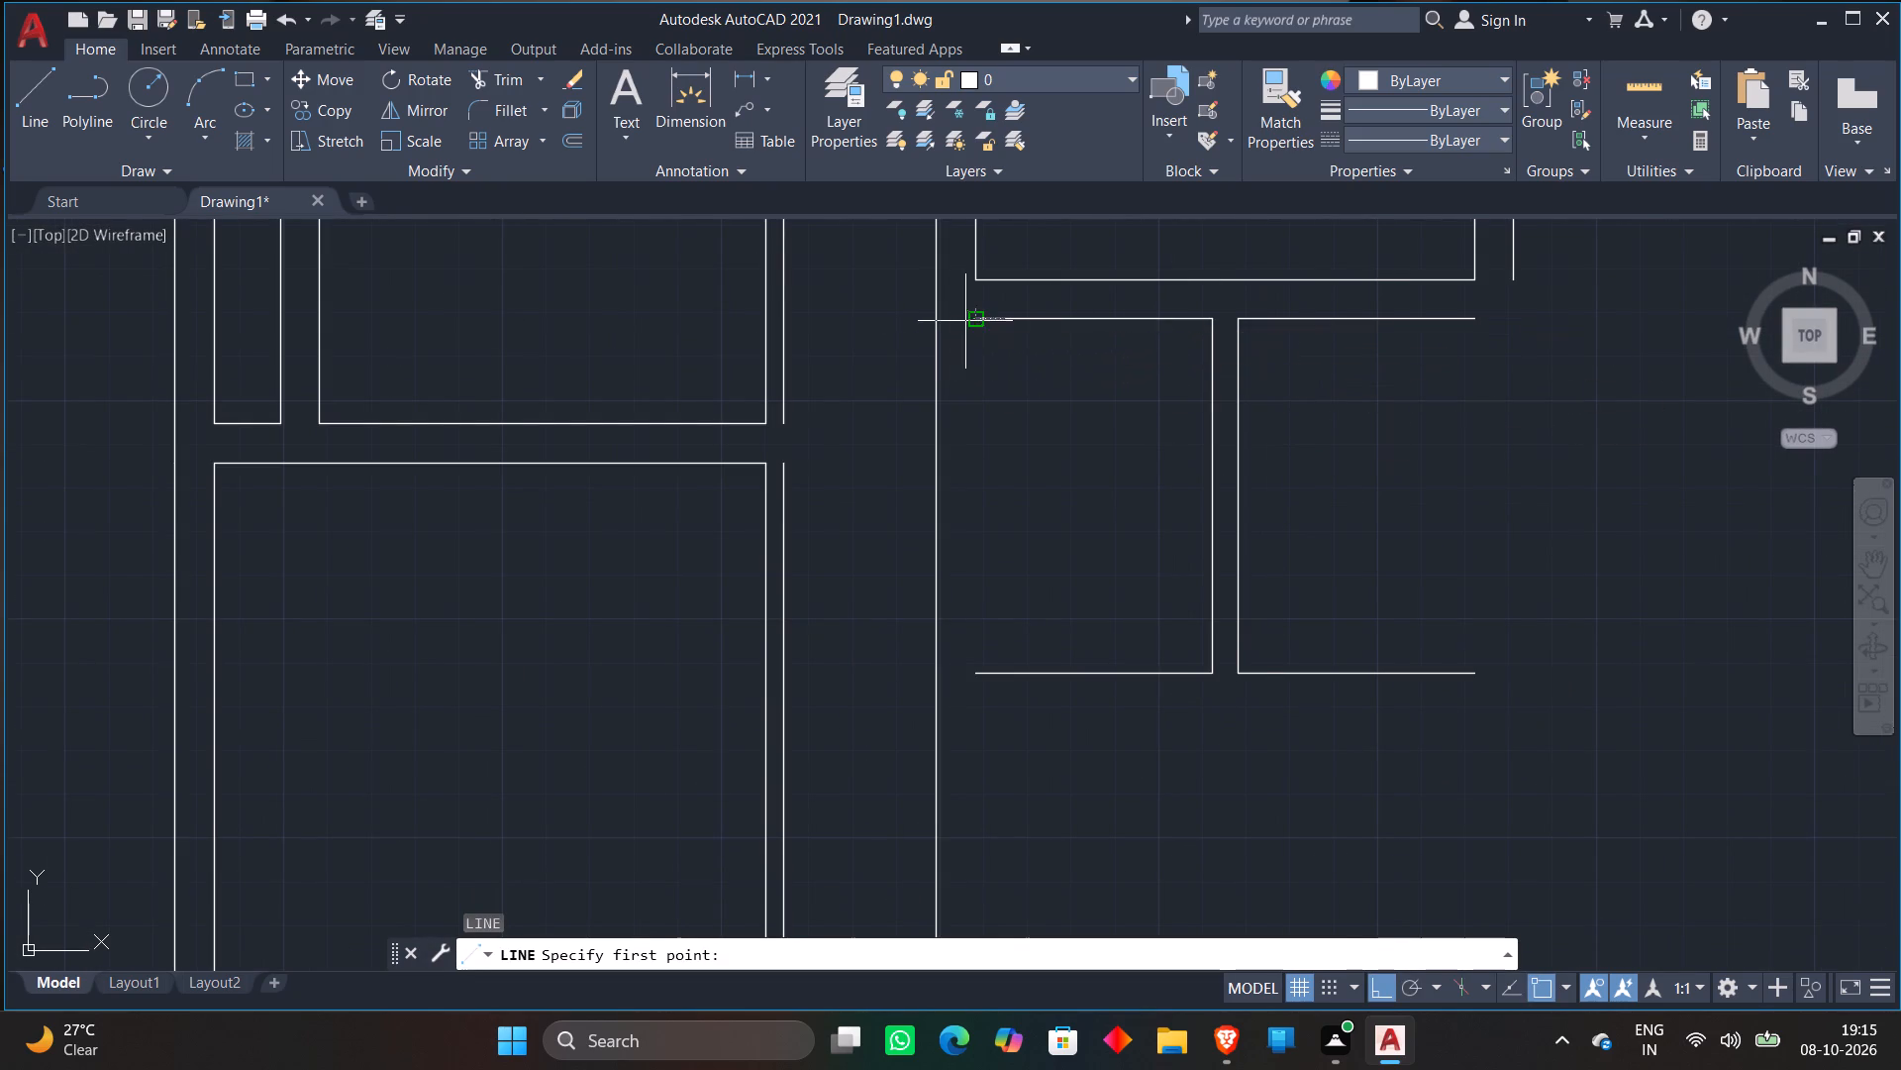
left_click(975, 677)
key("Escape")
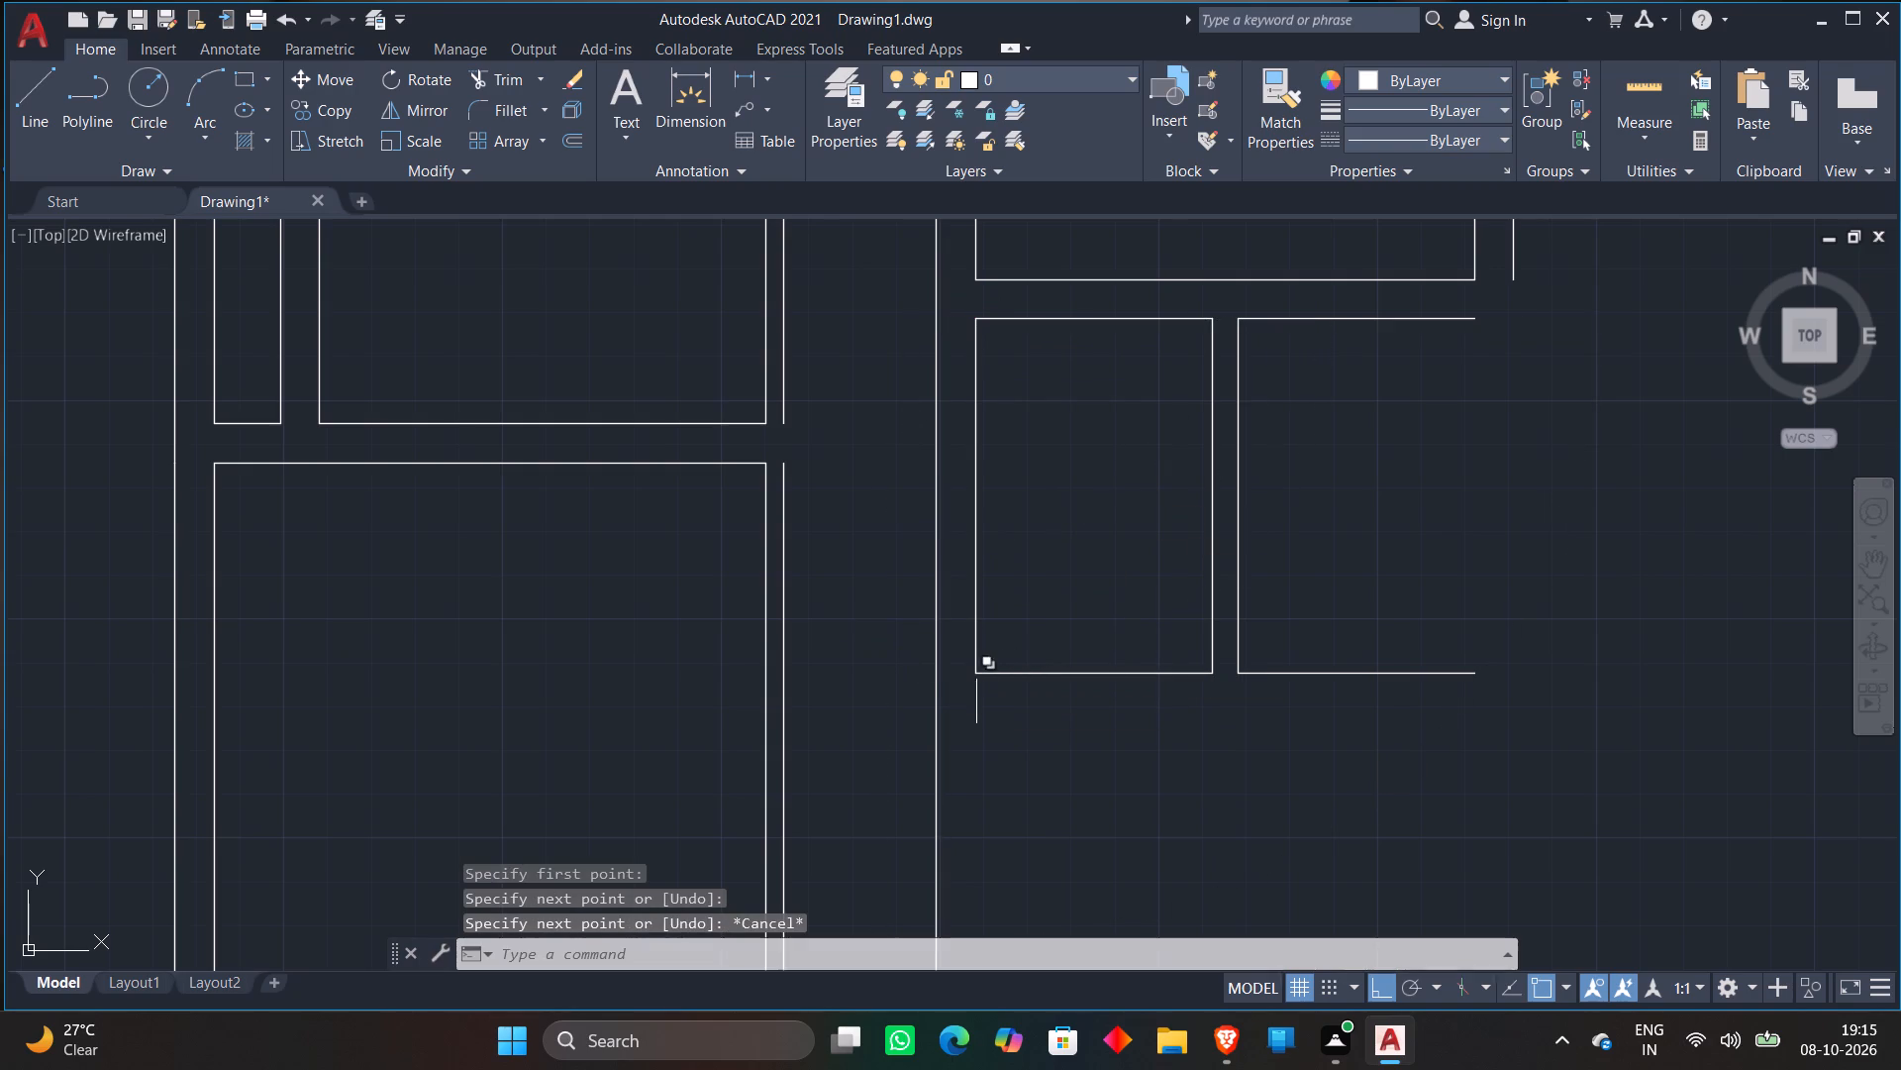
Draw a vertical line down the open right side of the space right of the partition, starting at its top wall line.
key("l")
key("Return")
left_click(1472, 329)
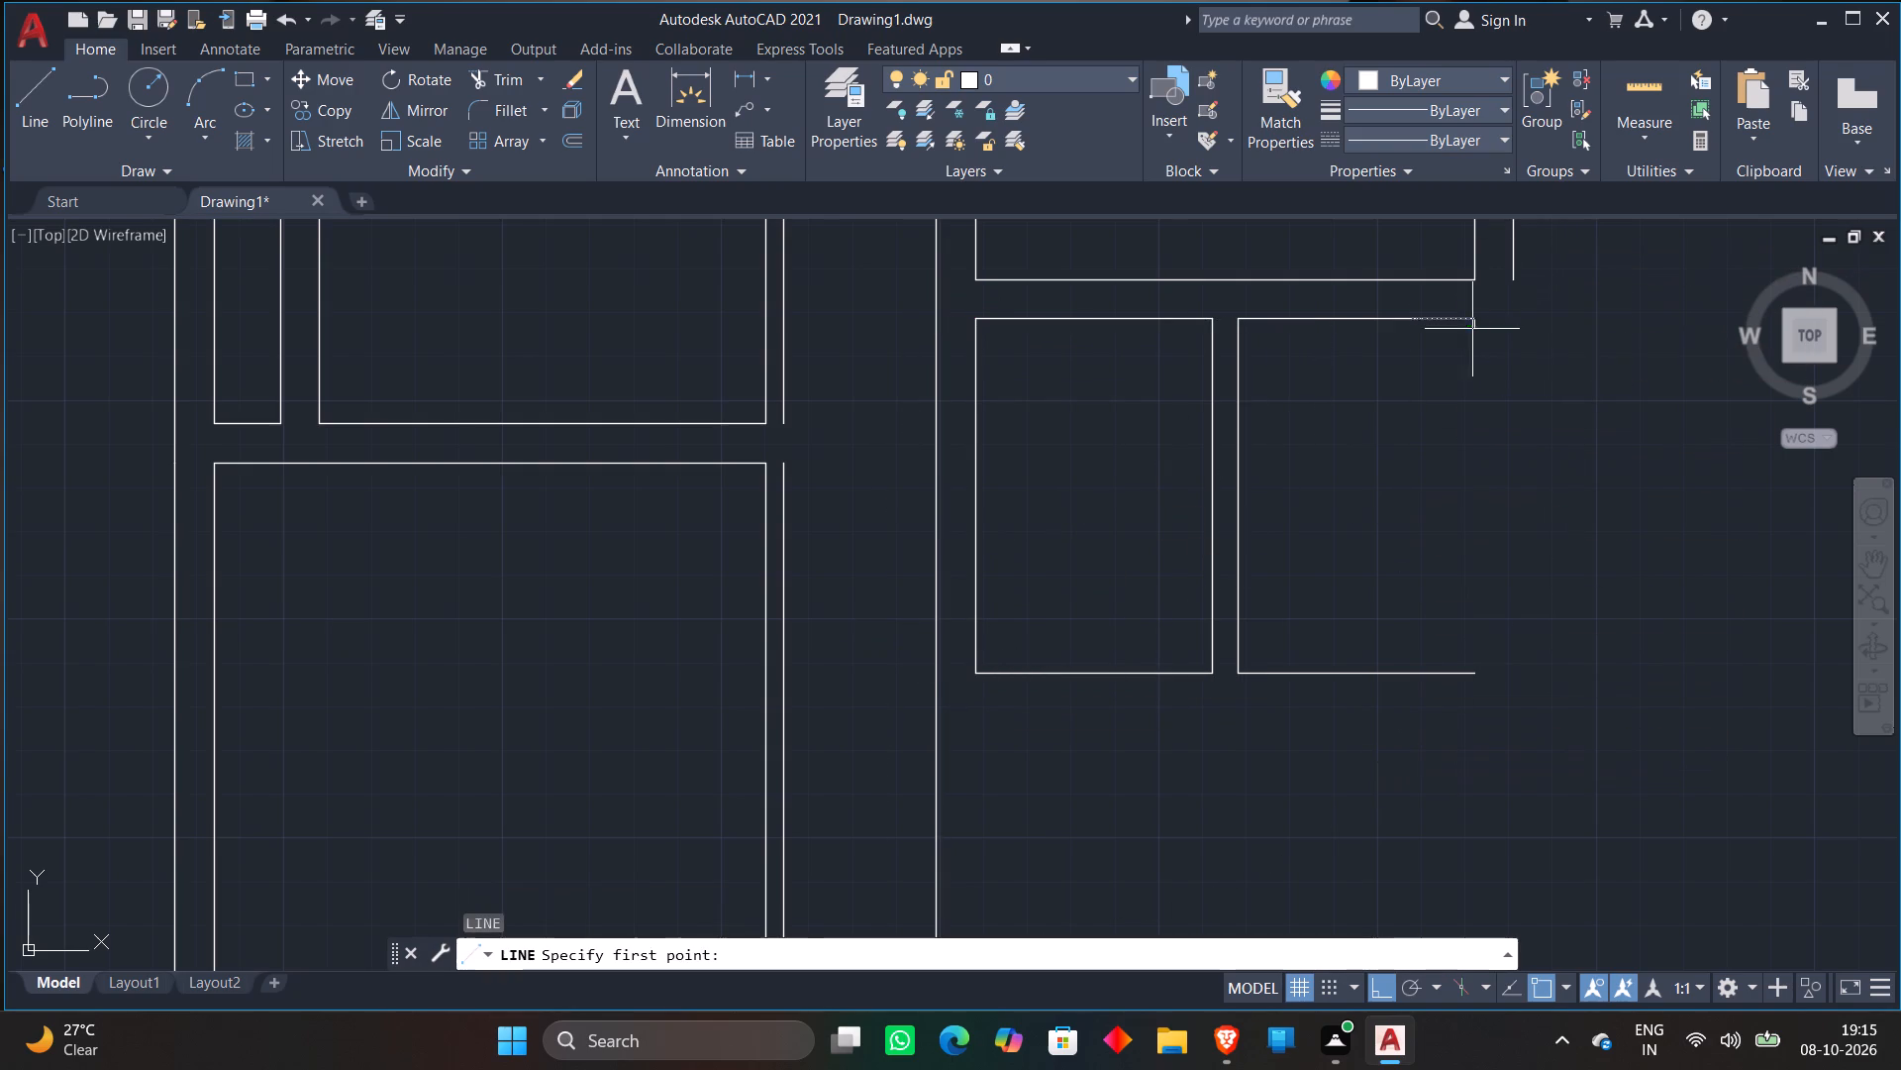
left_click(1480, 651)
key("Escape")
Add linear dimensions for the width and height of the small room left of the partition.
left_click(746, 74)
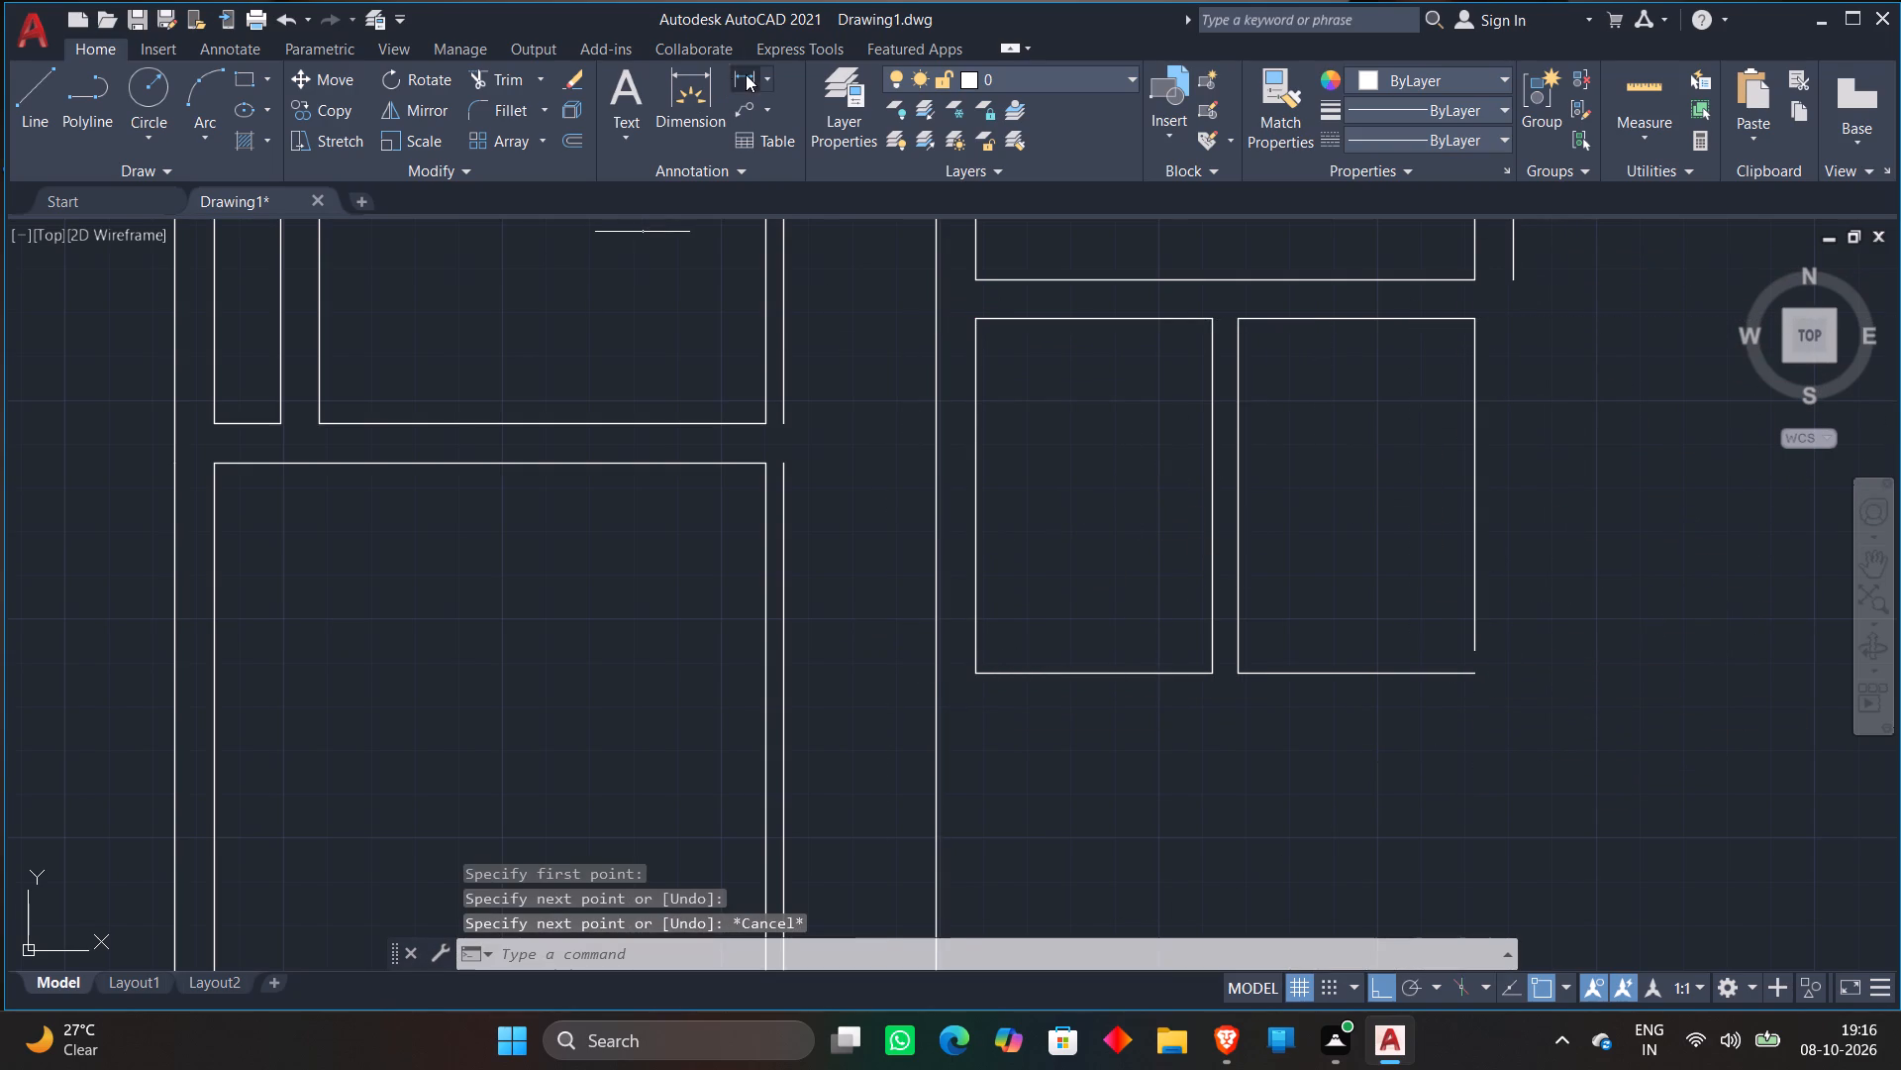
left_click(972, 501)
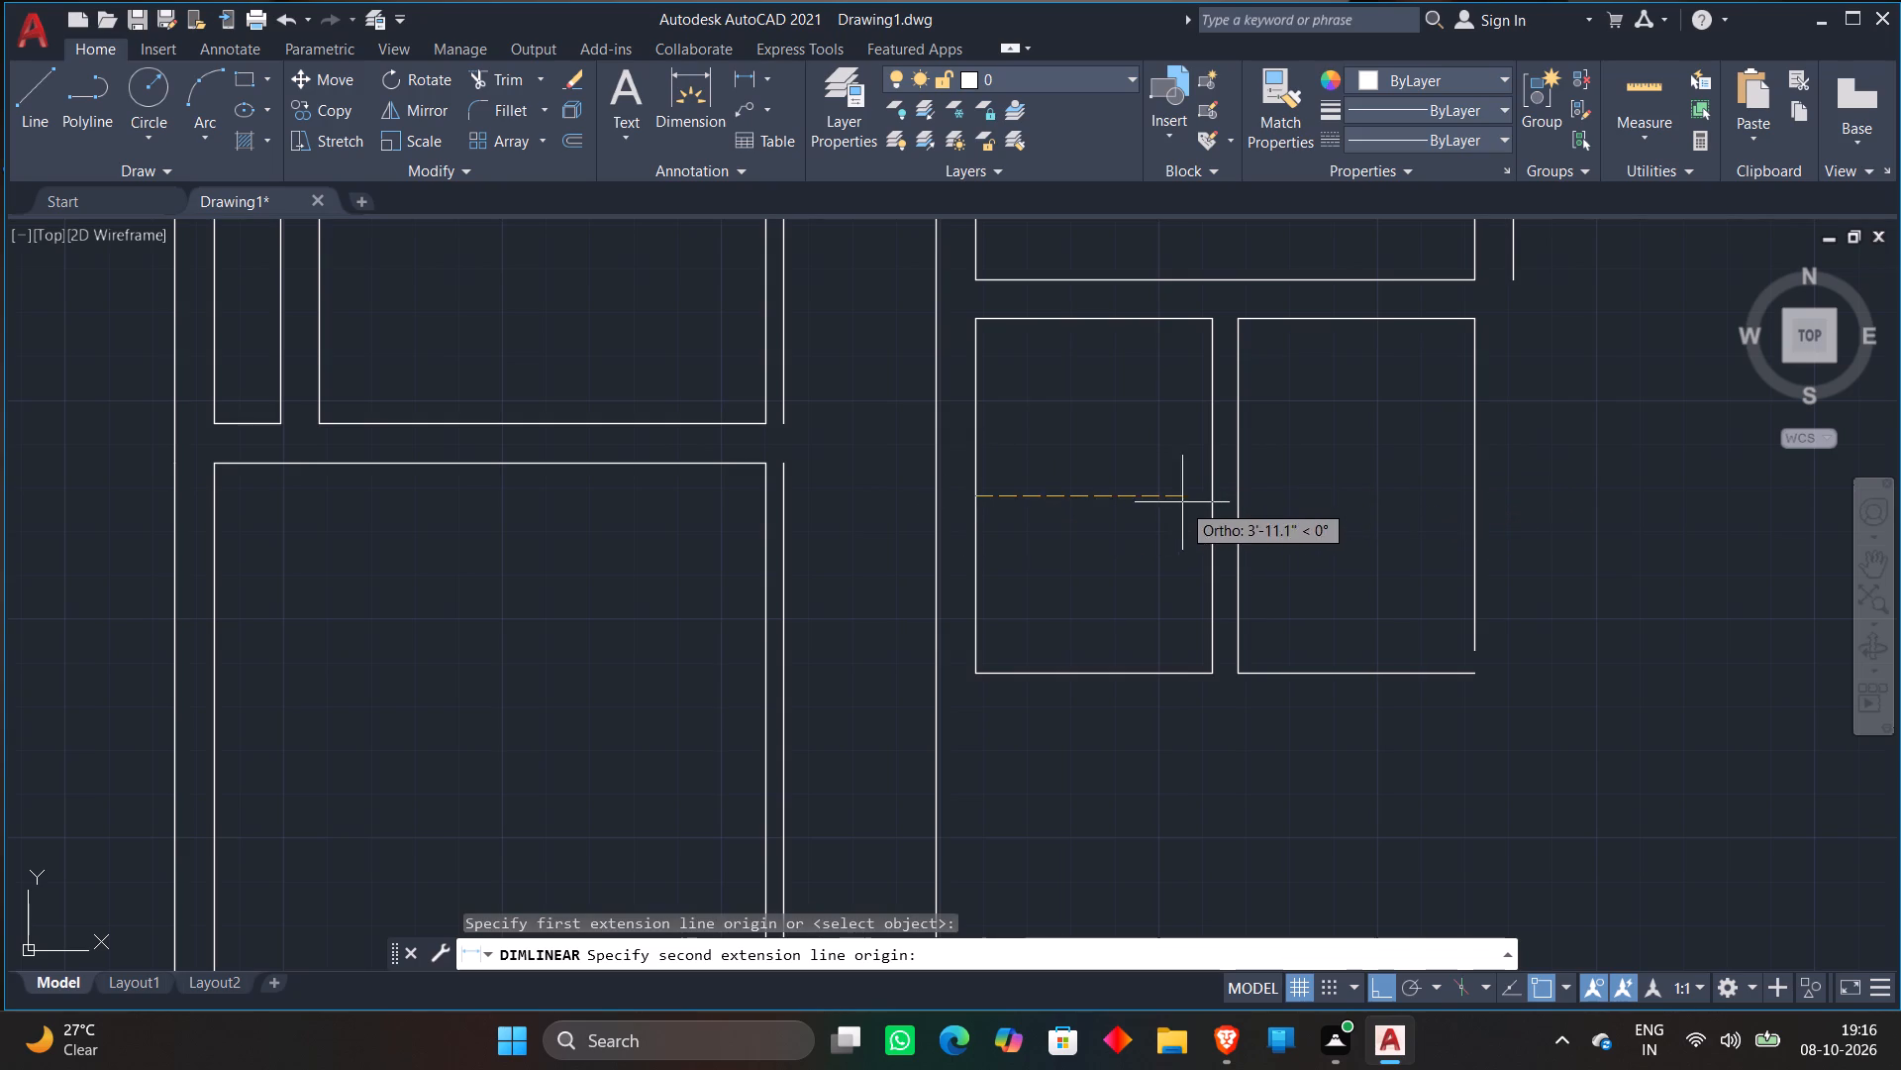
left_click(1205, 502)
left_click(1197, 443)
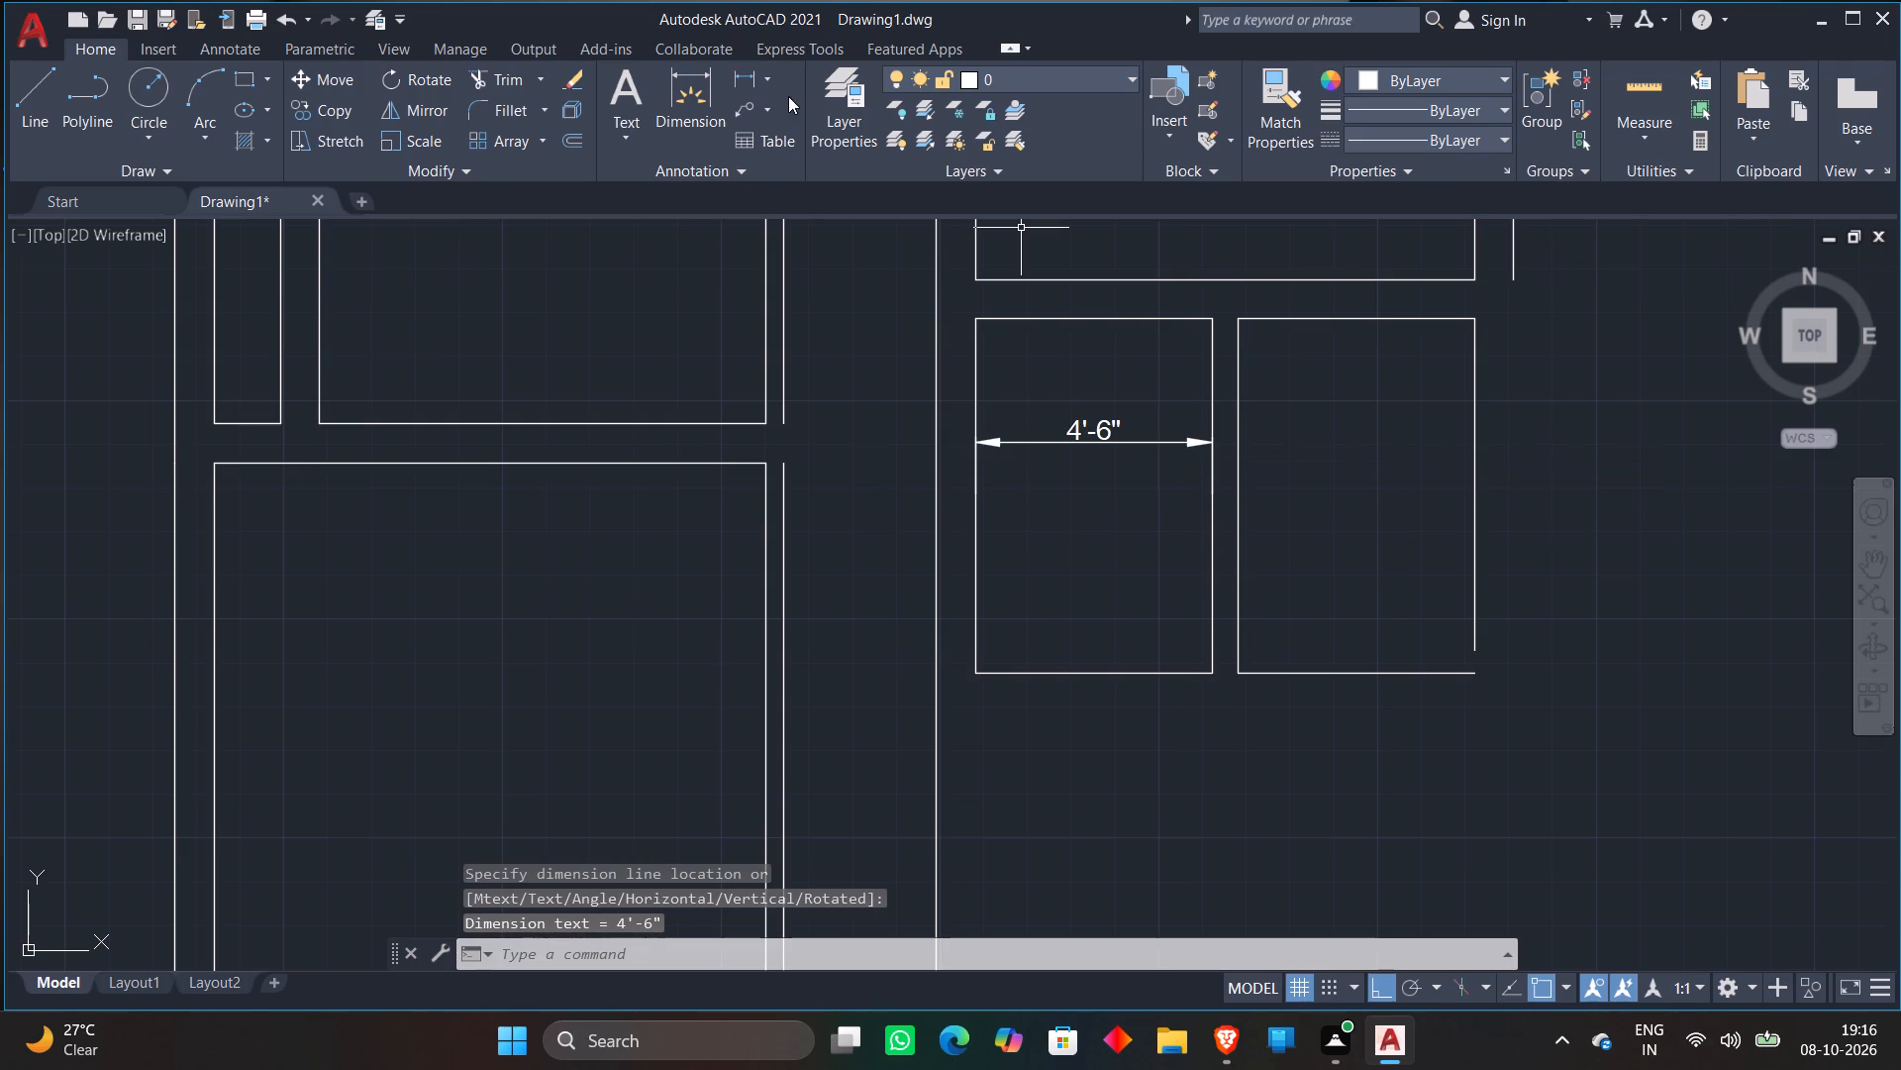
left_click(749, 72)
left_click(1092, 322)
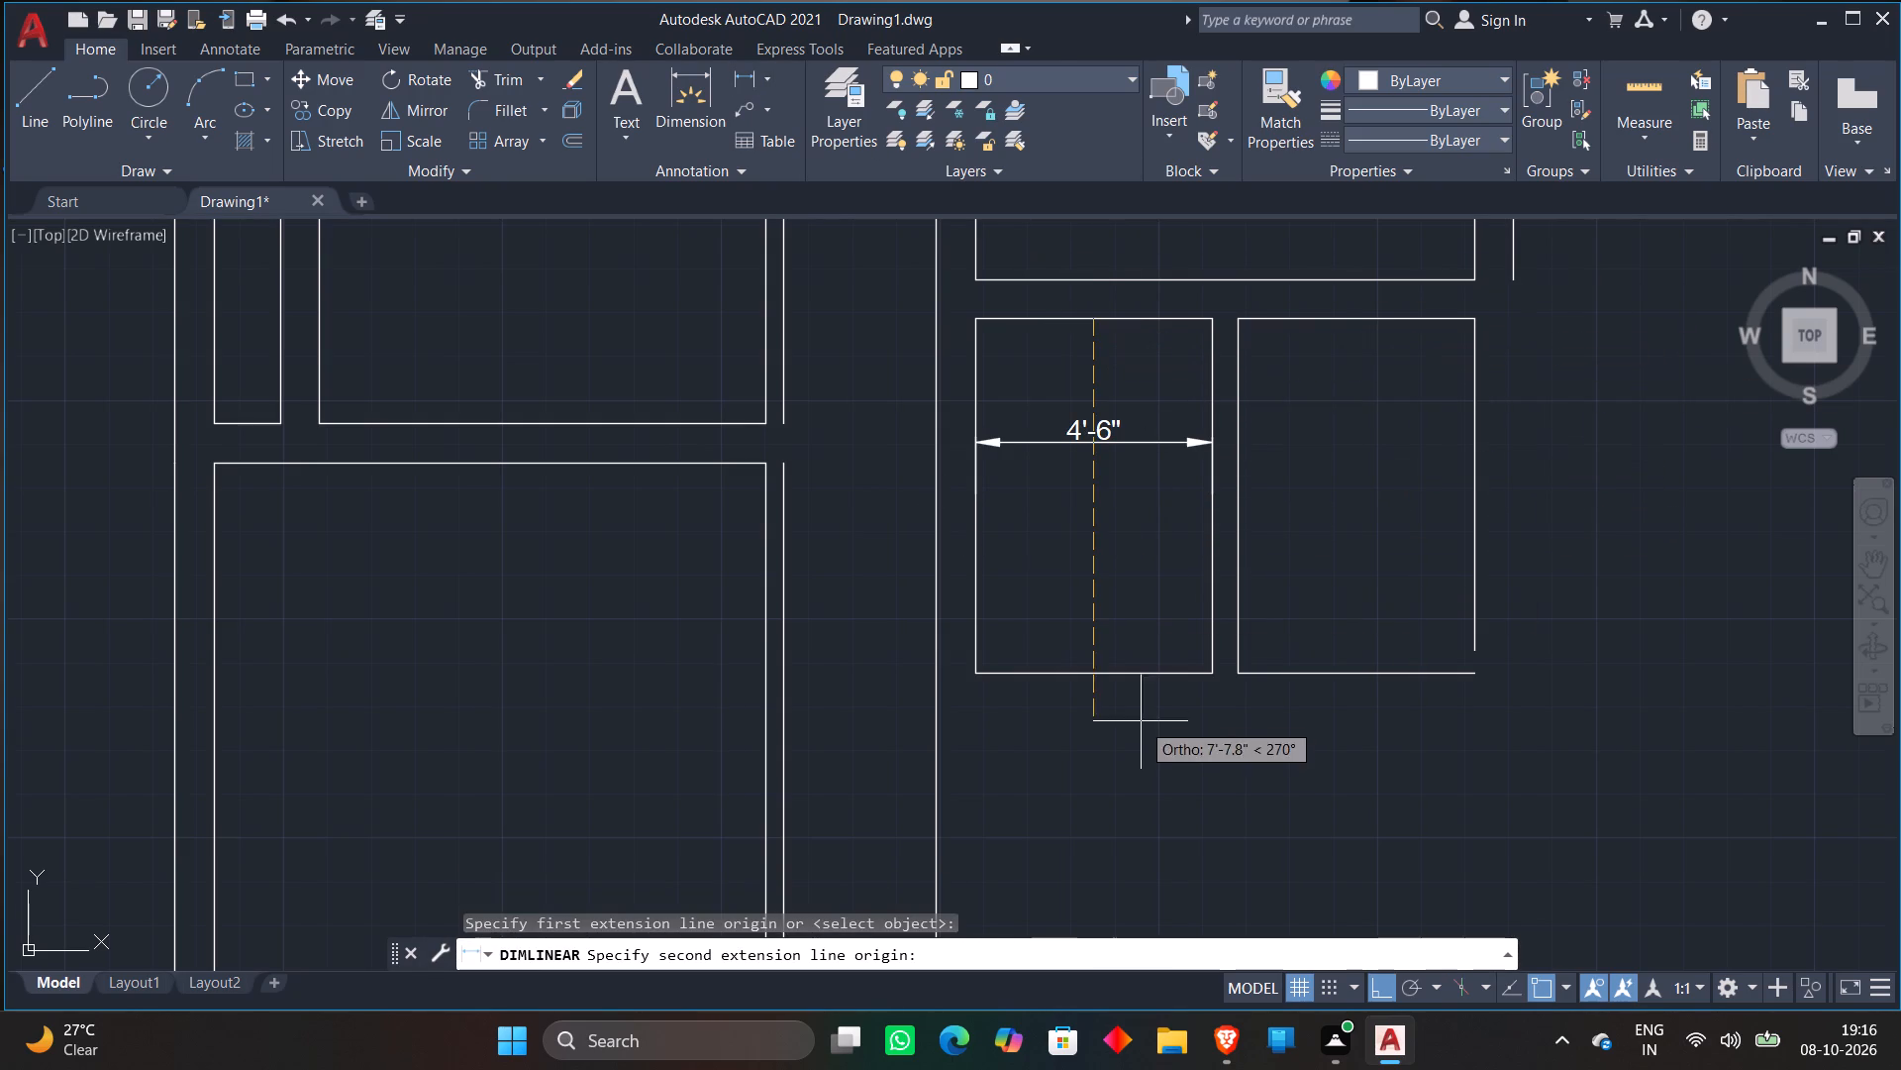
left_click(1126, 671)
left_click(1160, 657)
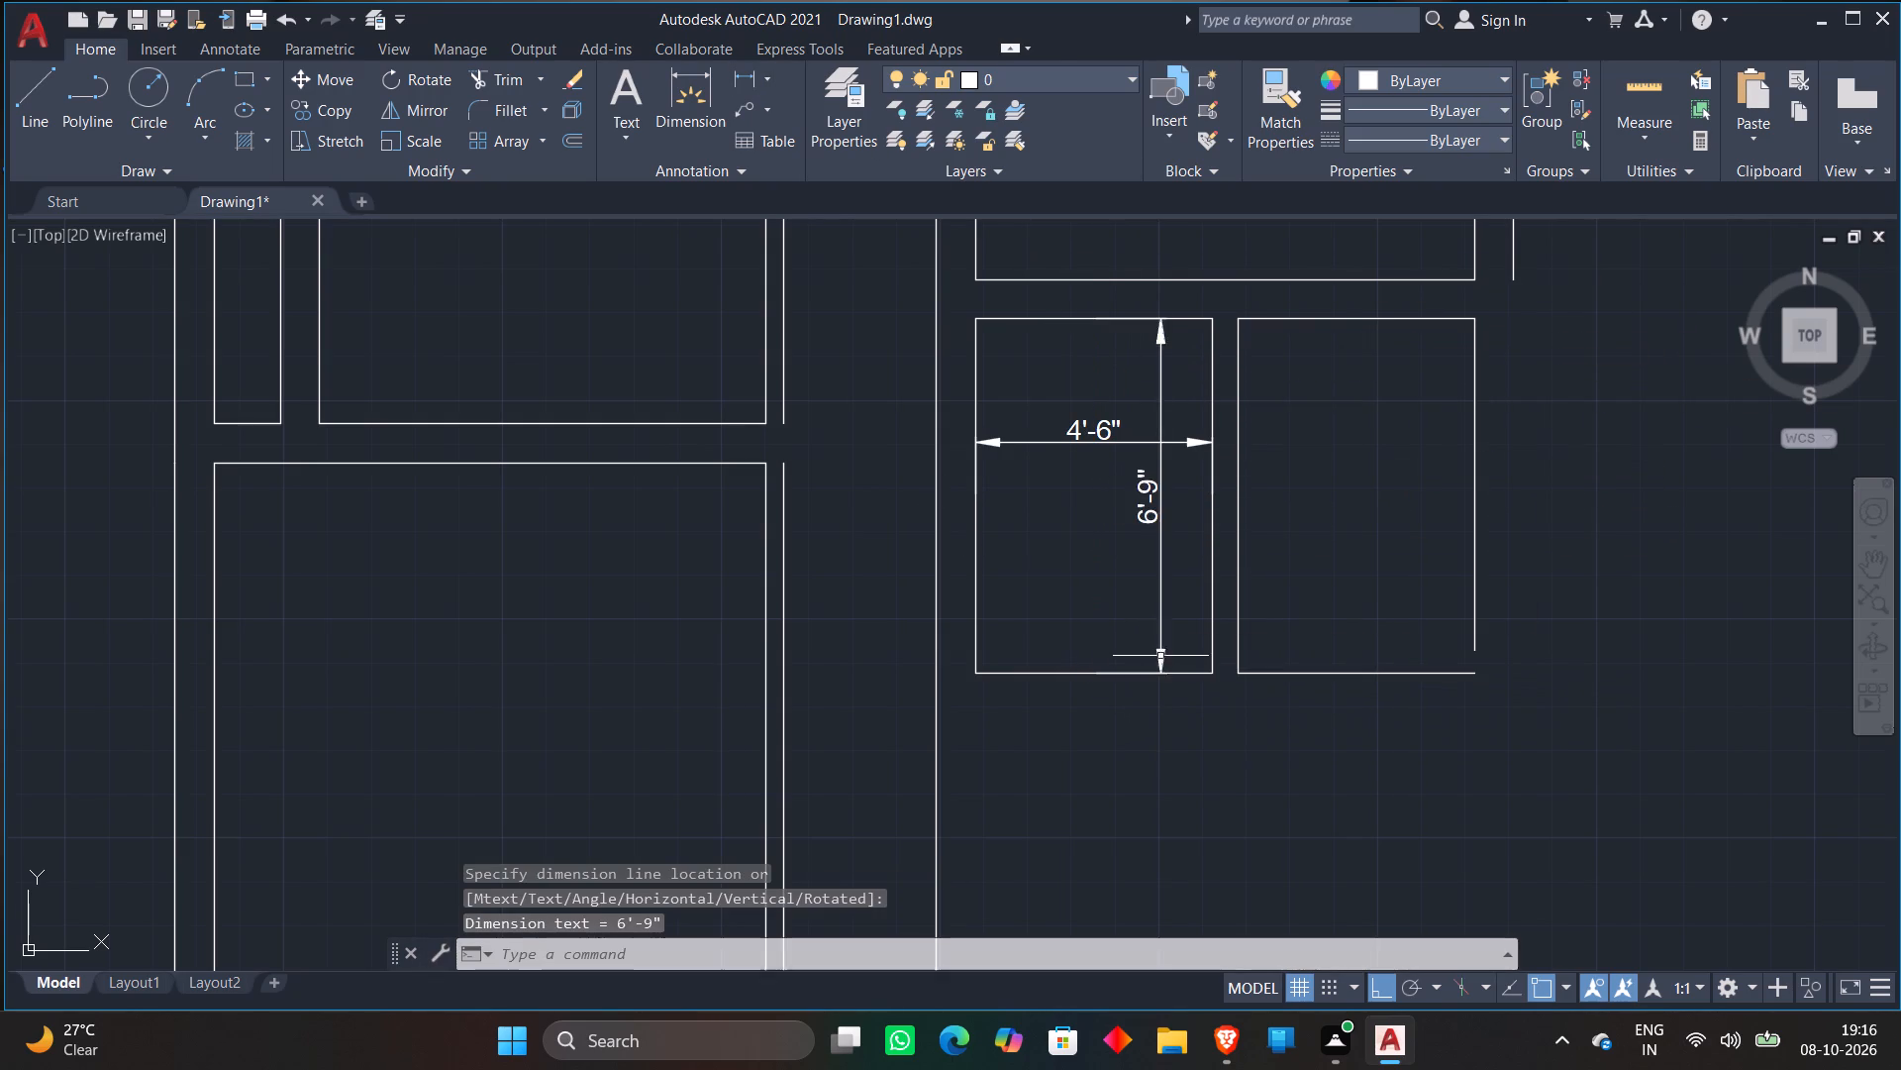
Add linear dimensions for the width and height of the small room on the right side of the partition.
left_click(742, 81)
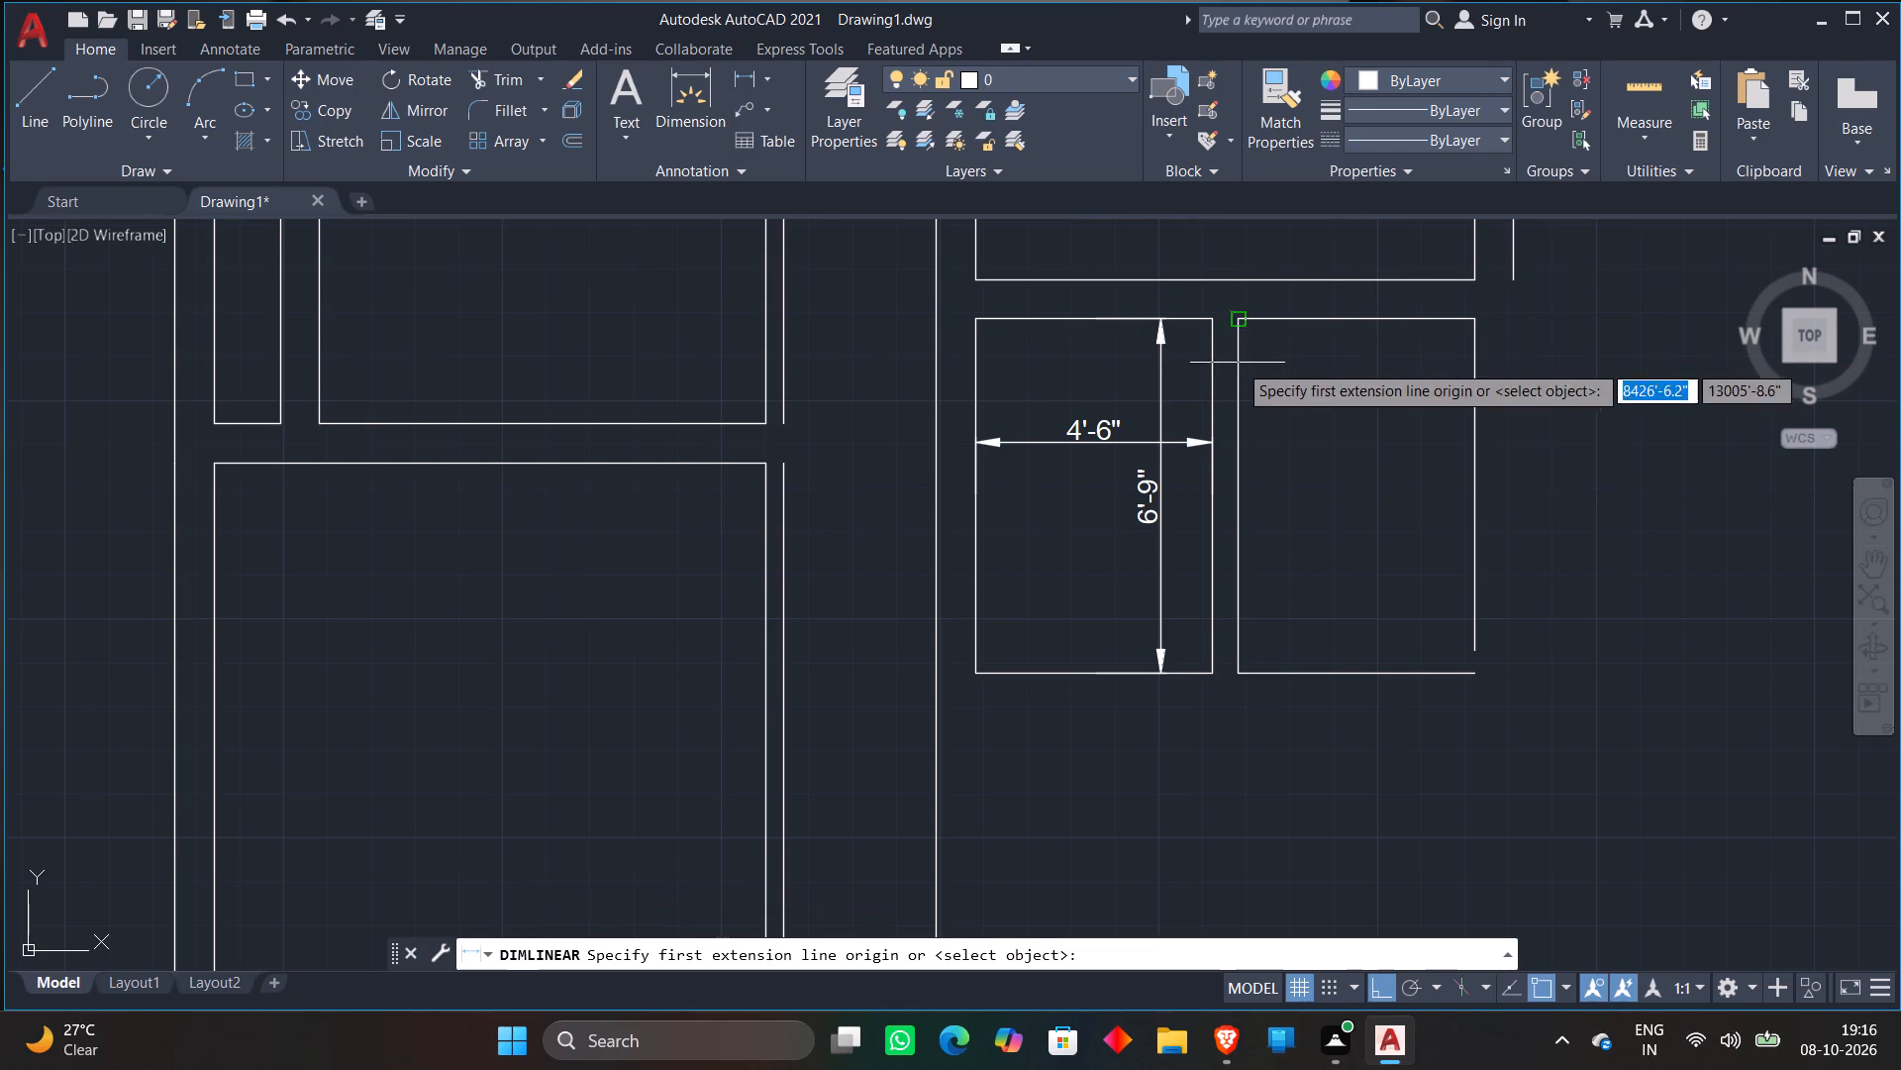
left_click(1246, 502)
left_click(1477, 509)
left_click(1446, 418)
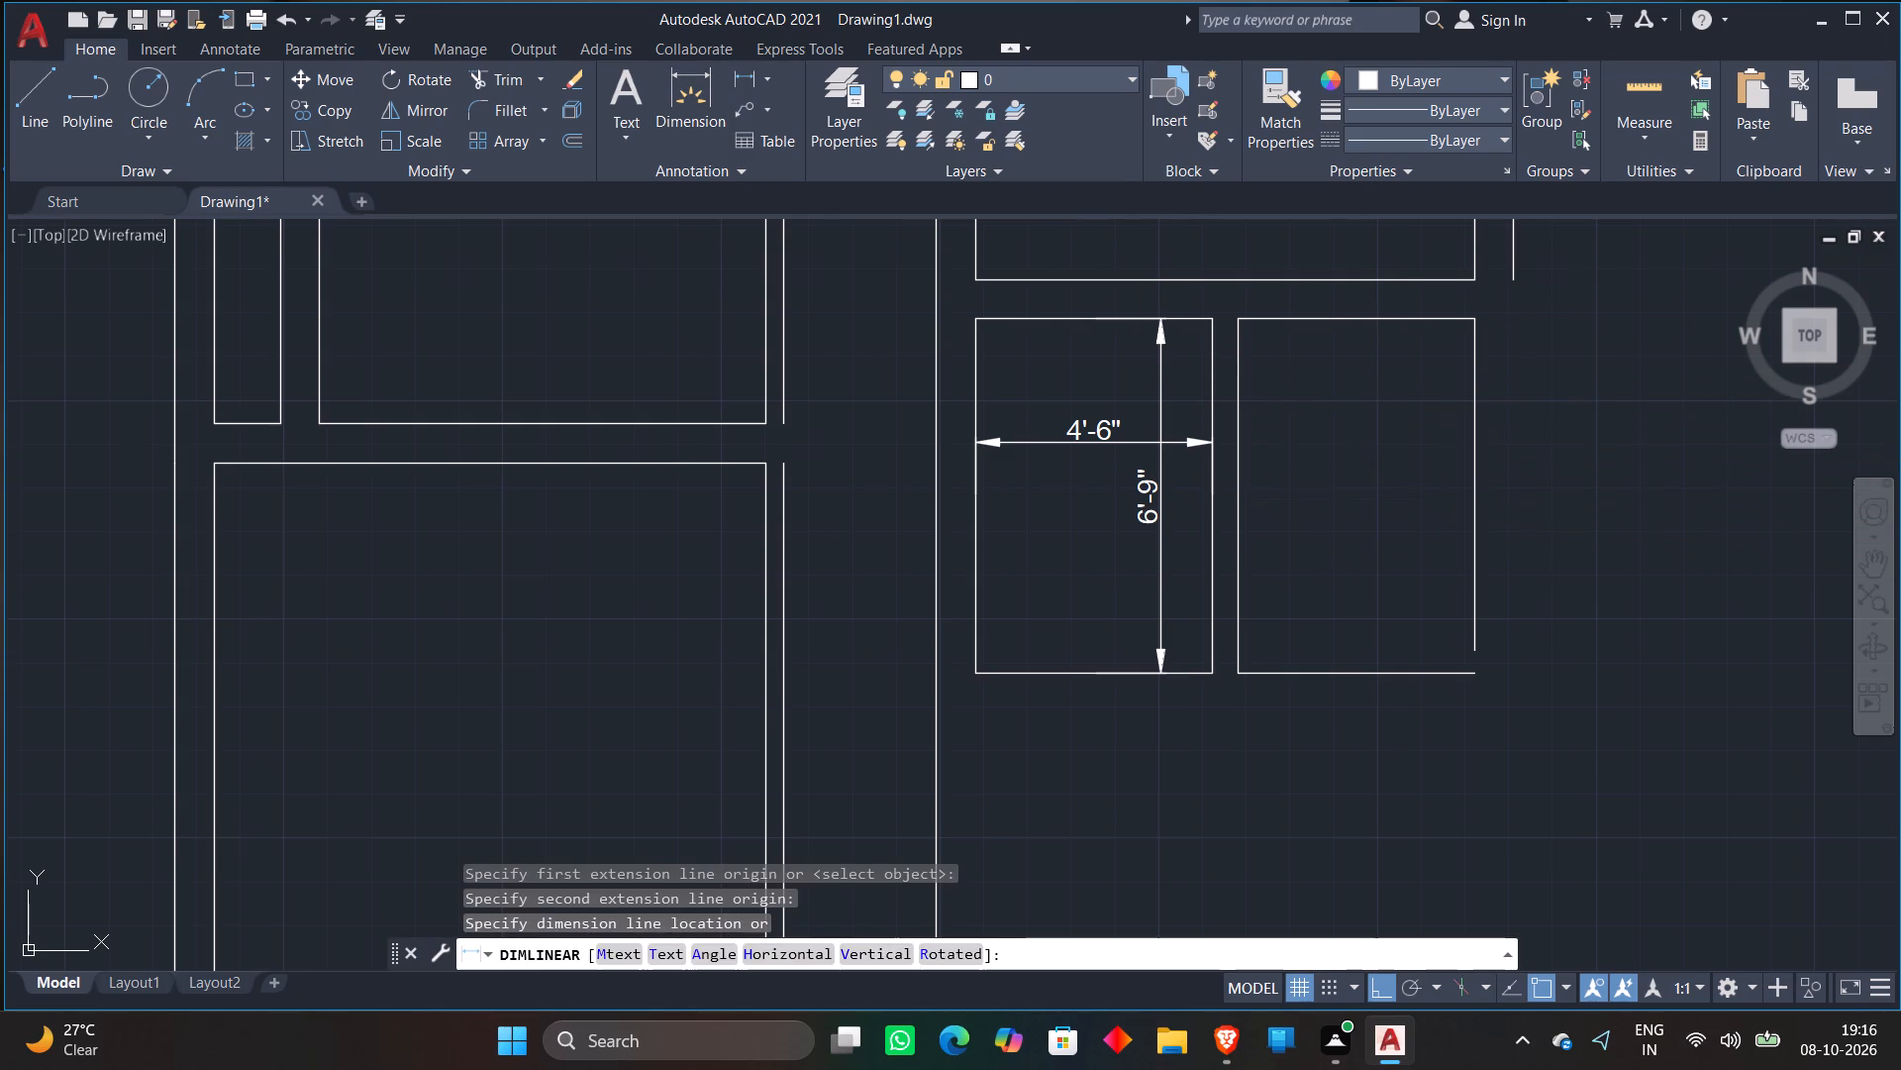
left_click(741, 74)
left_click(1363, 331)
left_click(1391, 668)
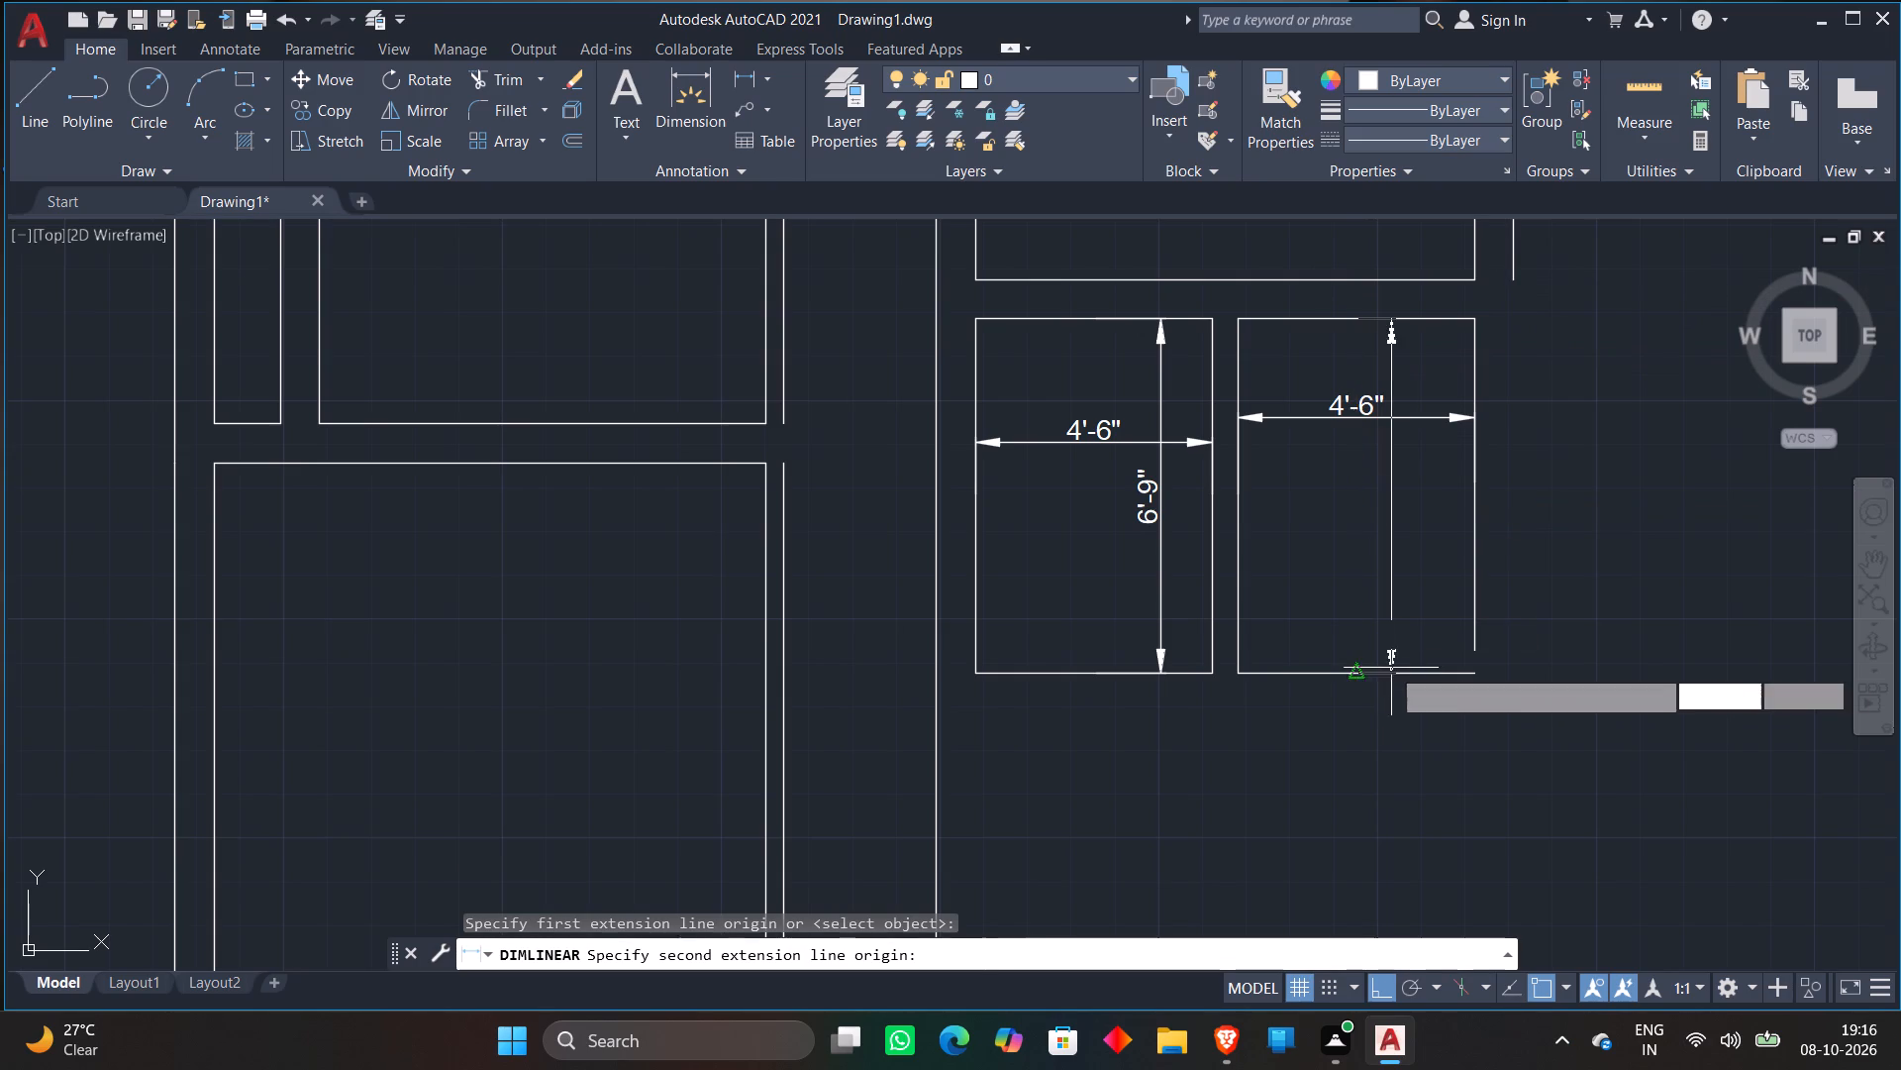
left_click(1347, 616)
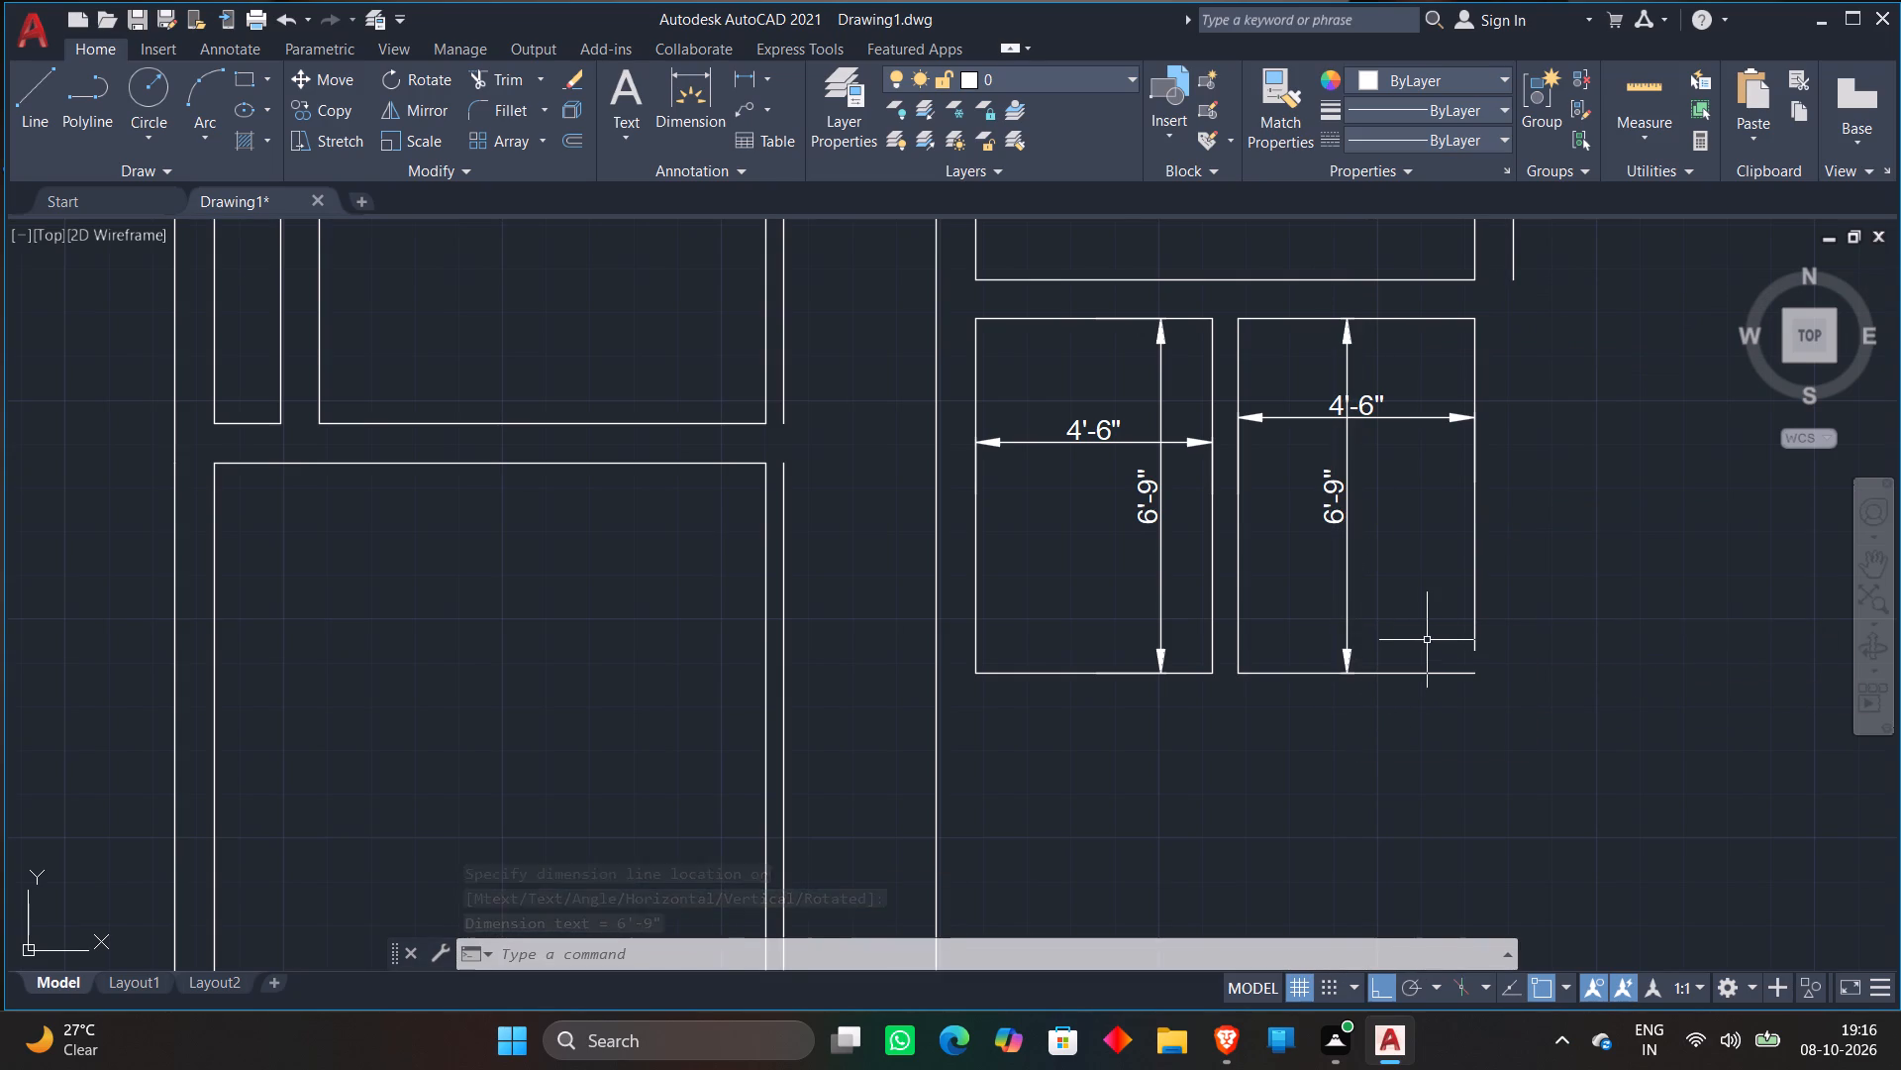
Delete the width and height dimensions of both small rooms.
scroll(1427, 640, "down", 1)
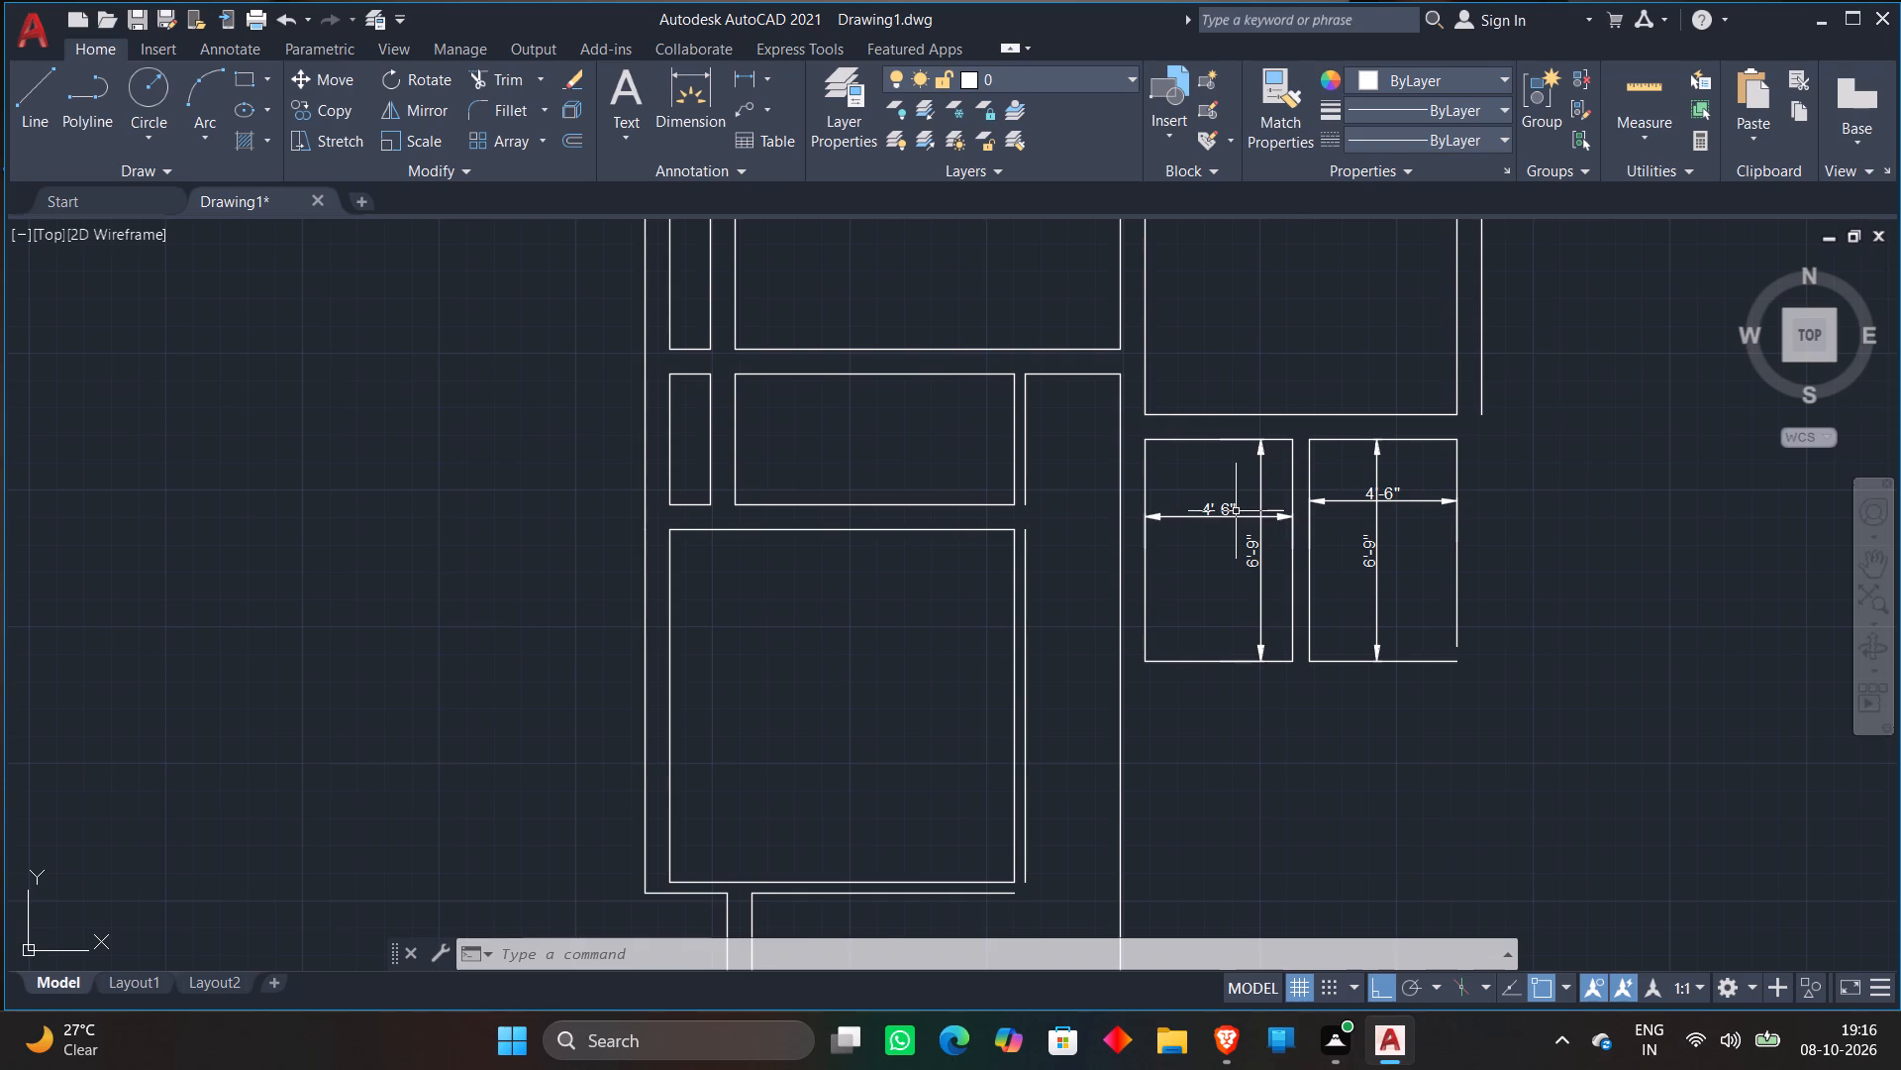
left_click(1236, 511)
left_click(1252, 535)
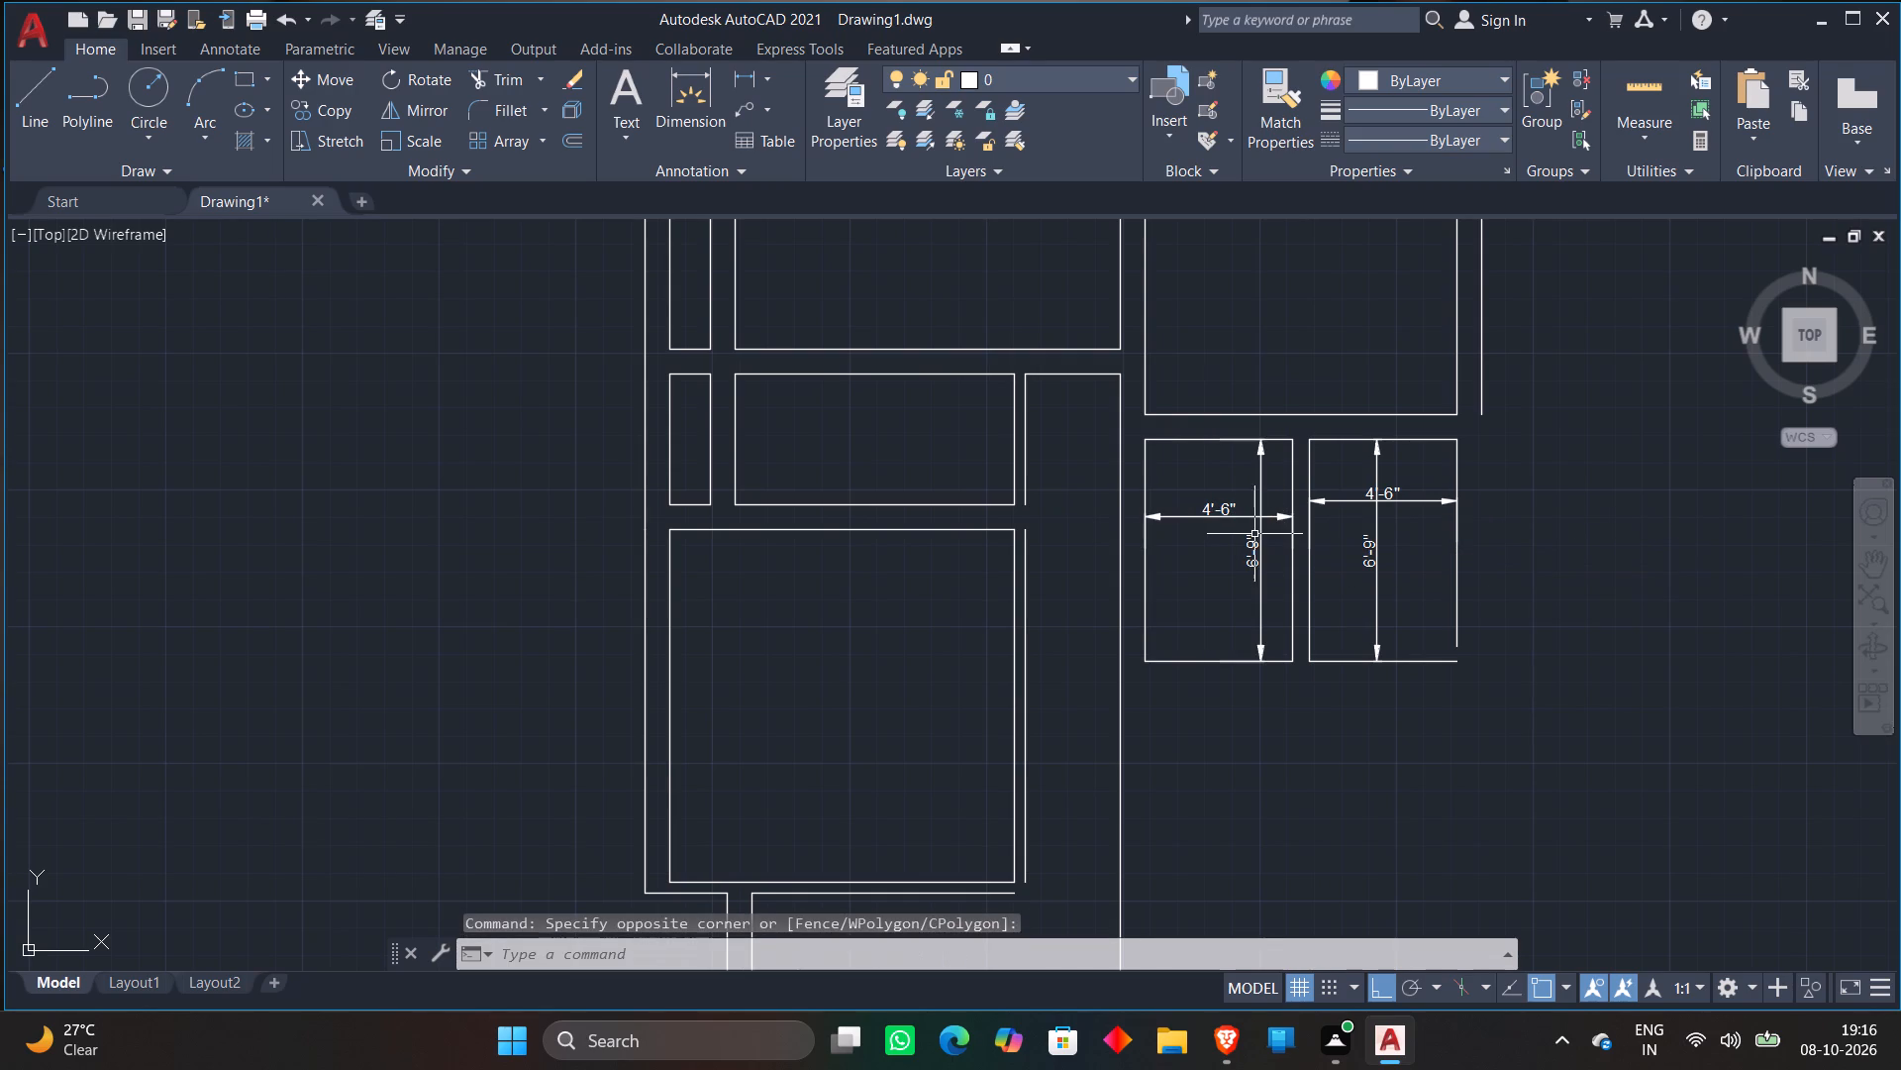
left_click(1259, 521)
left_click(1218, 519)
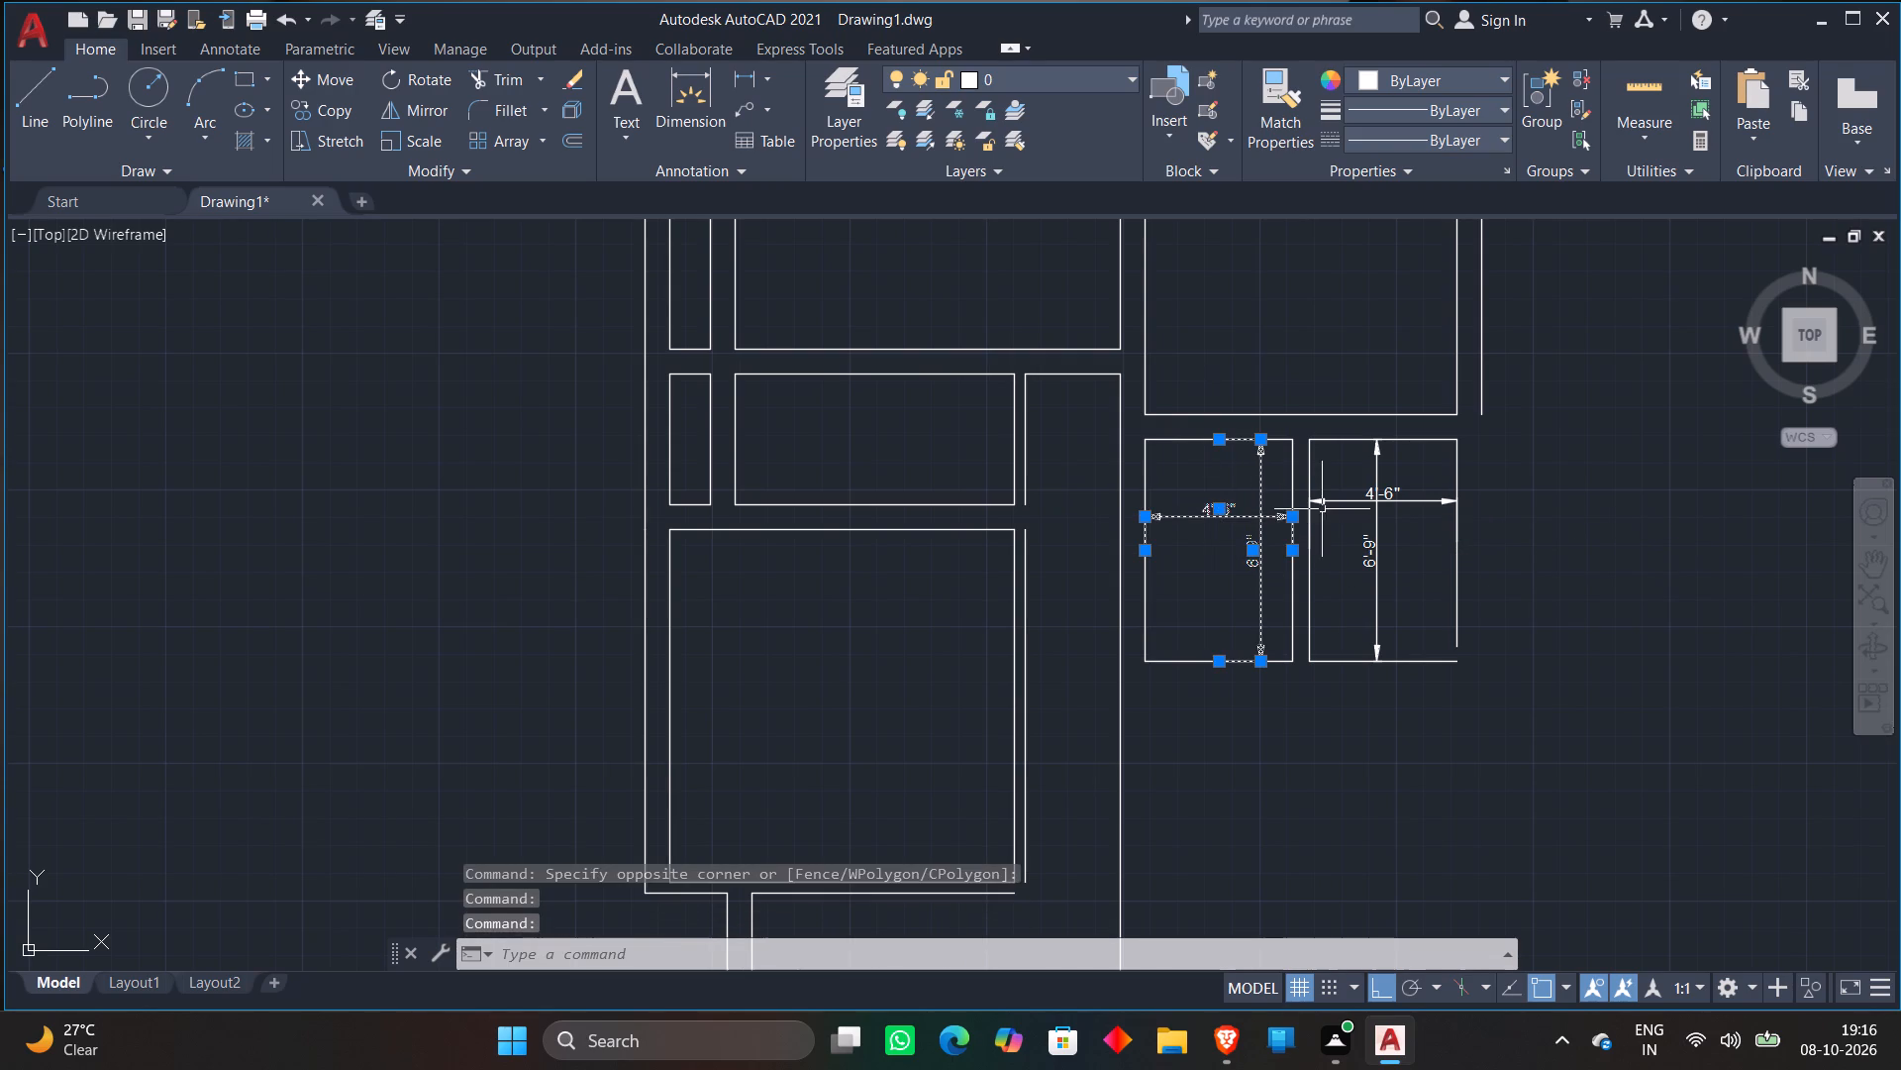
left_click(1390, 495)
left_click(1375, 473)
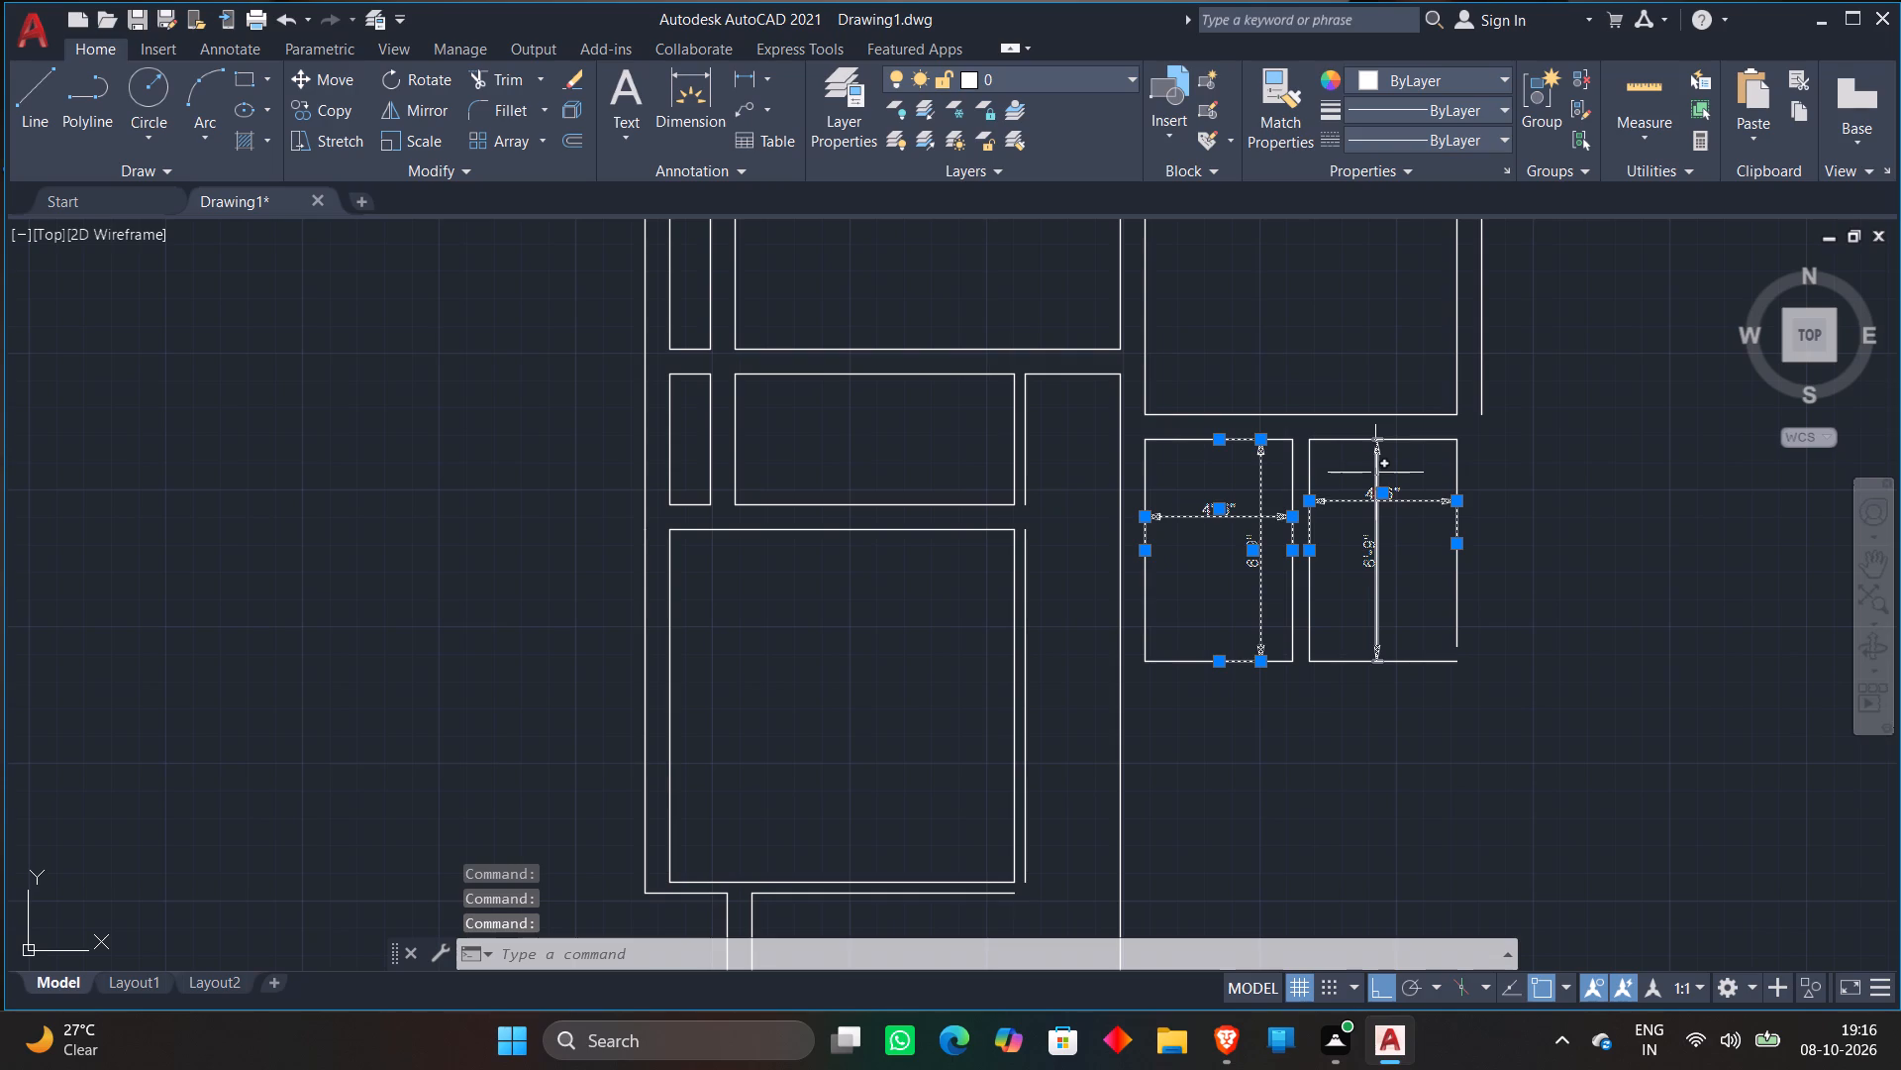
key("Delete")
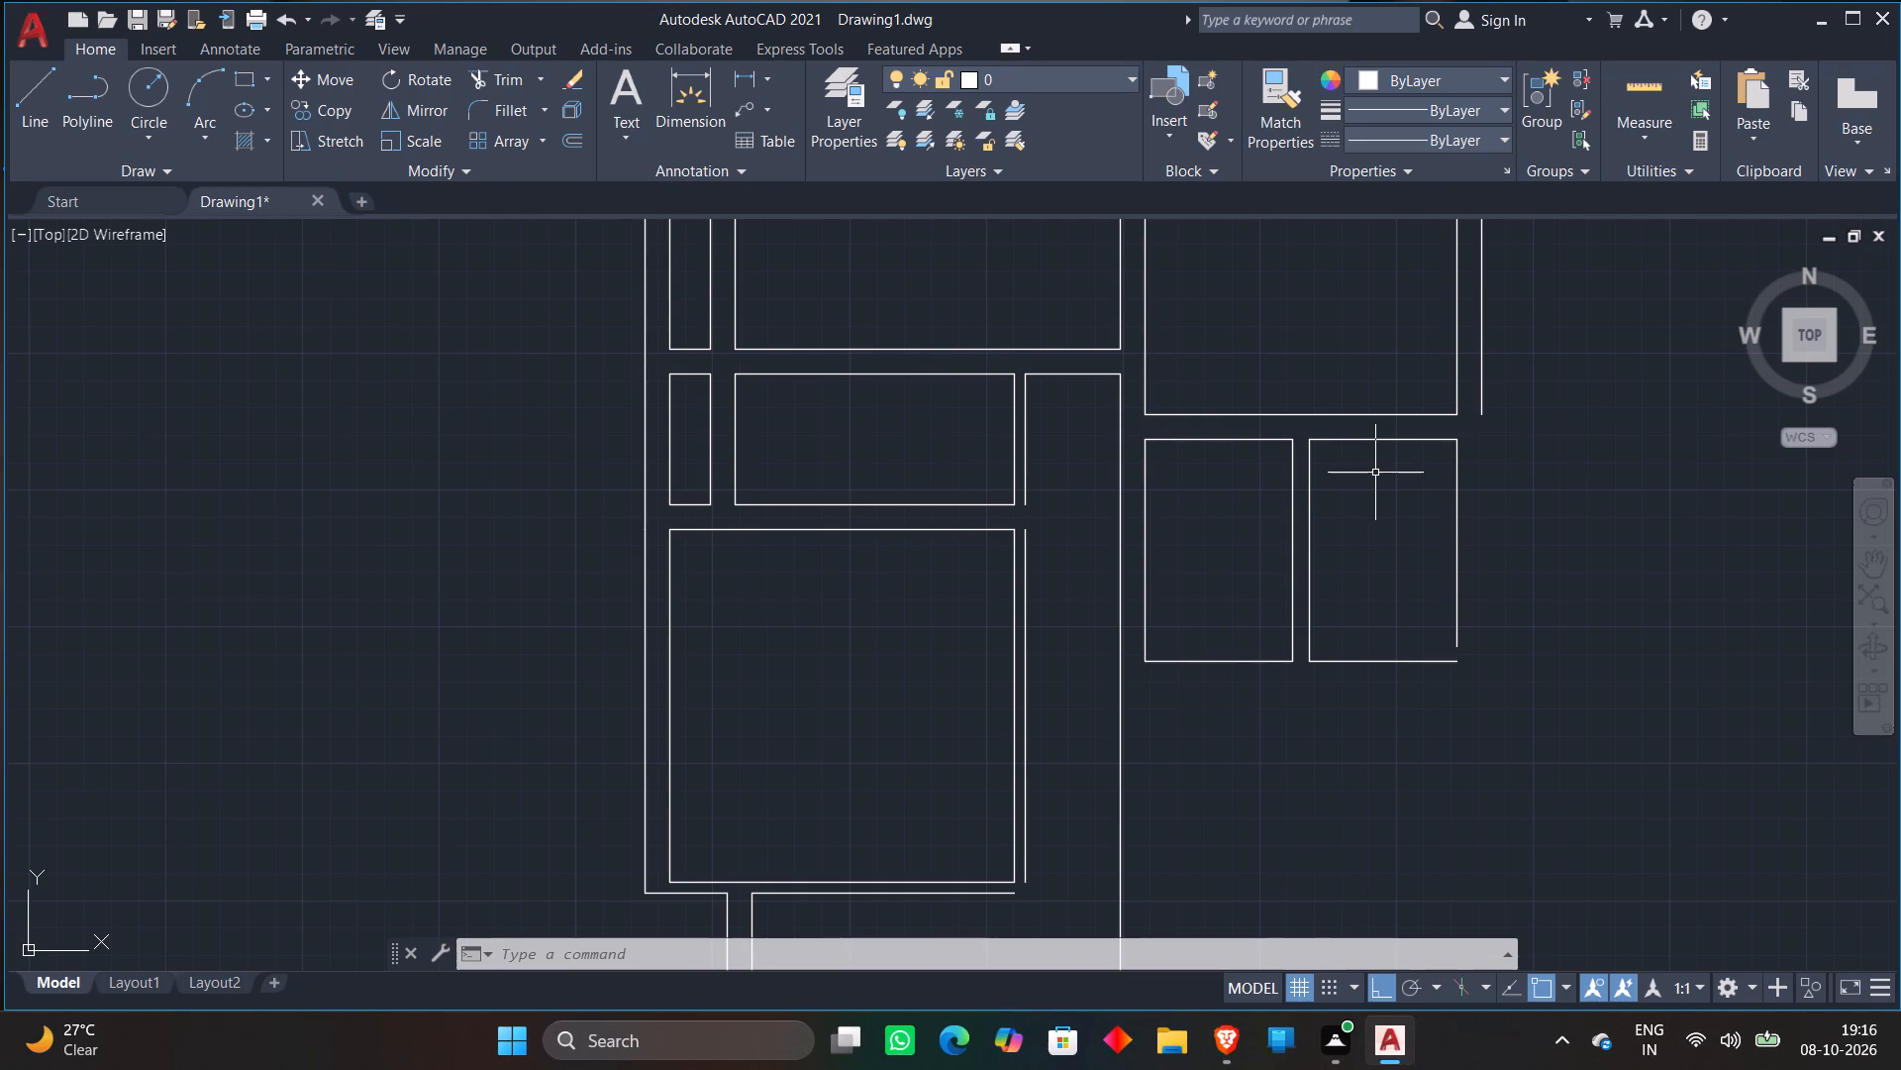
Extend the right wall line of the small room right of the partition down to its bottom wall line.
scroll(1446, 546, "up", 2)
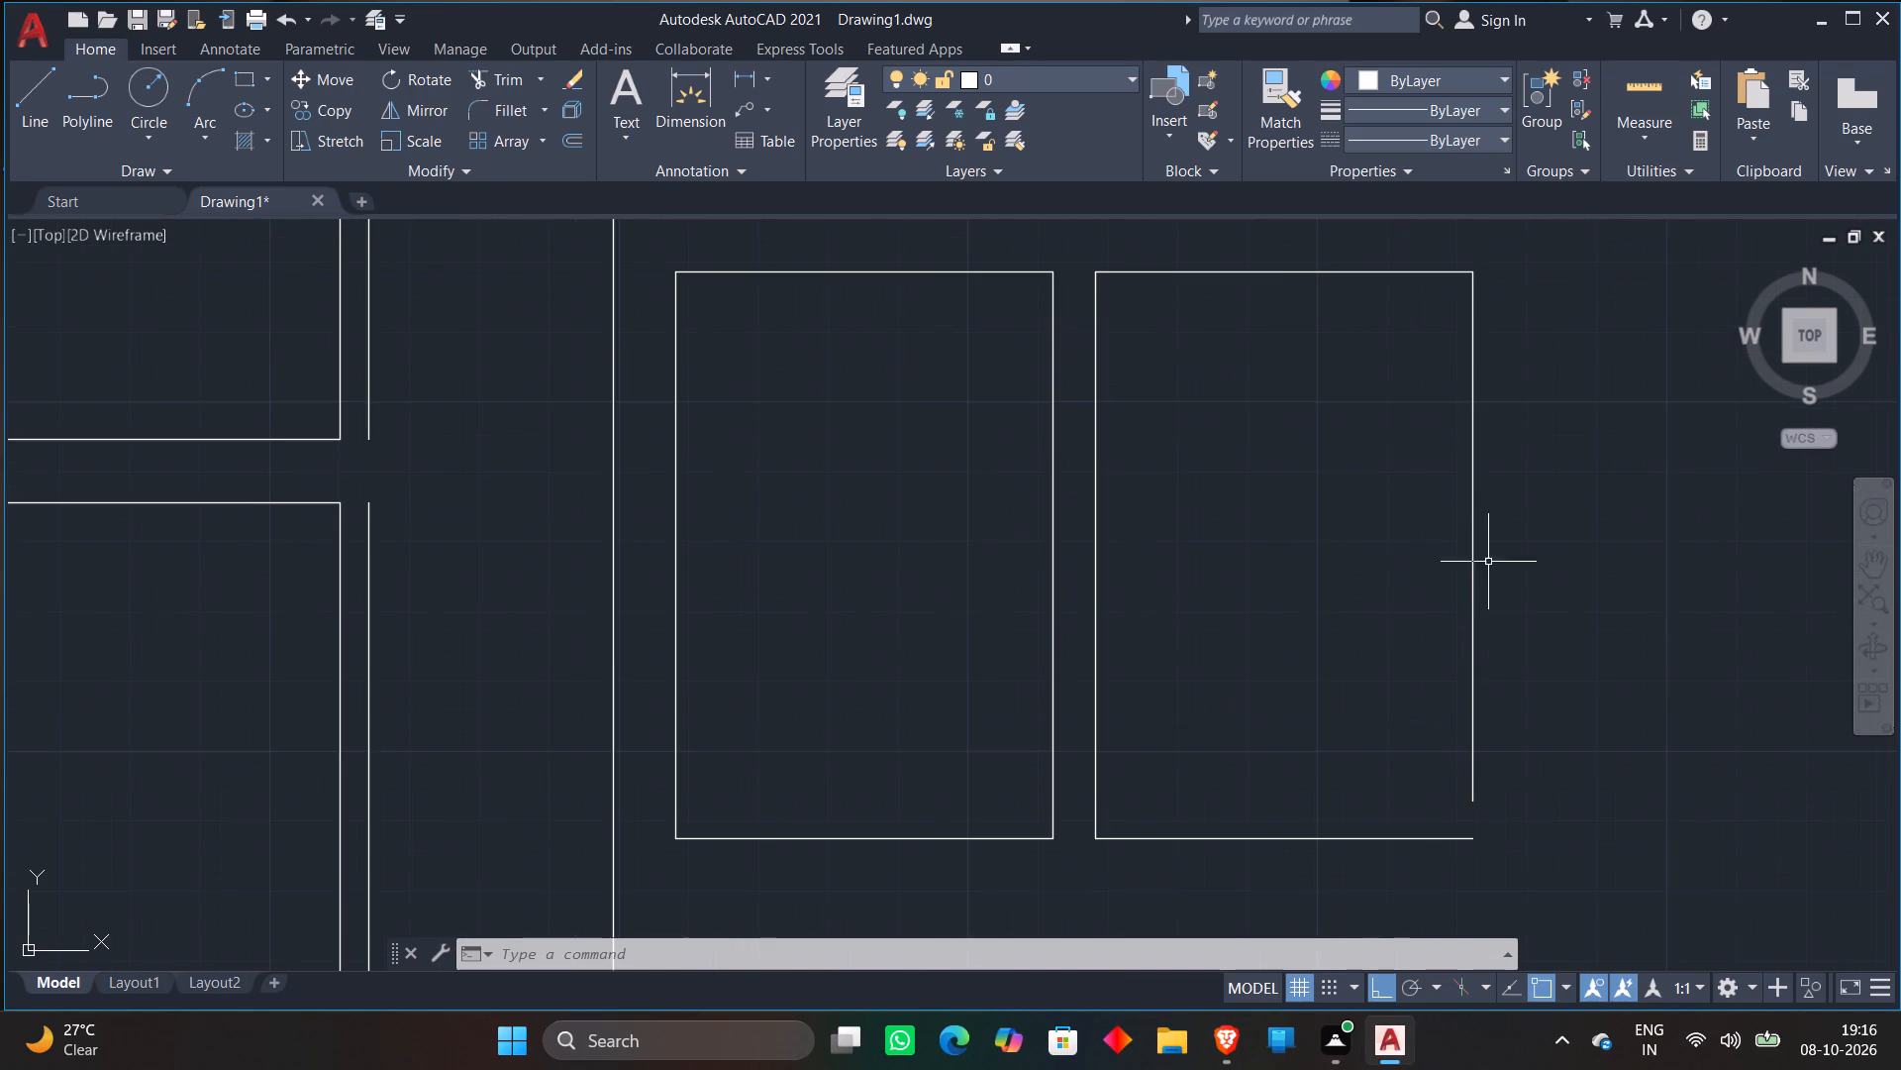
key("e")
key("x")
key("space")
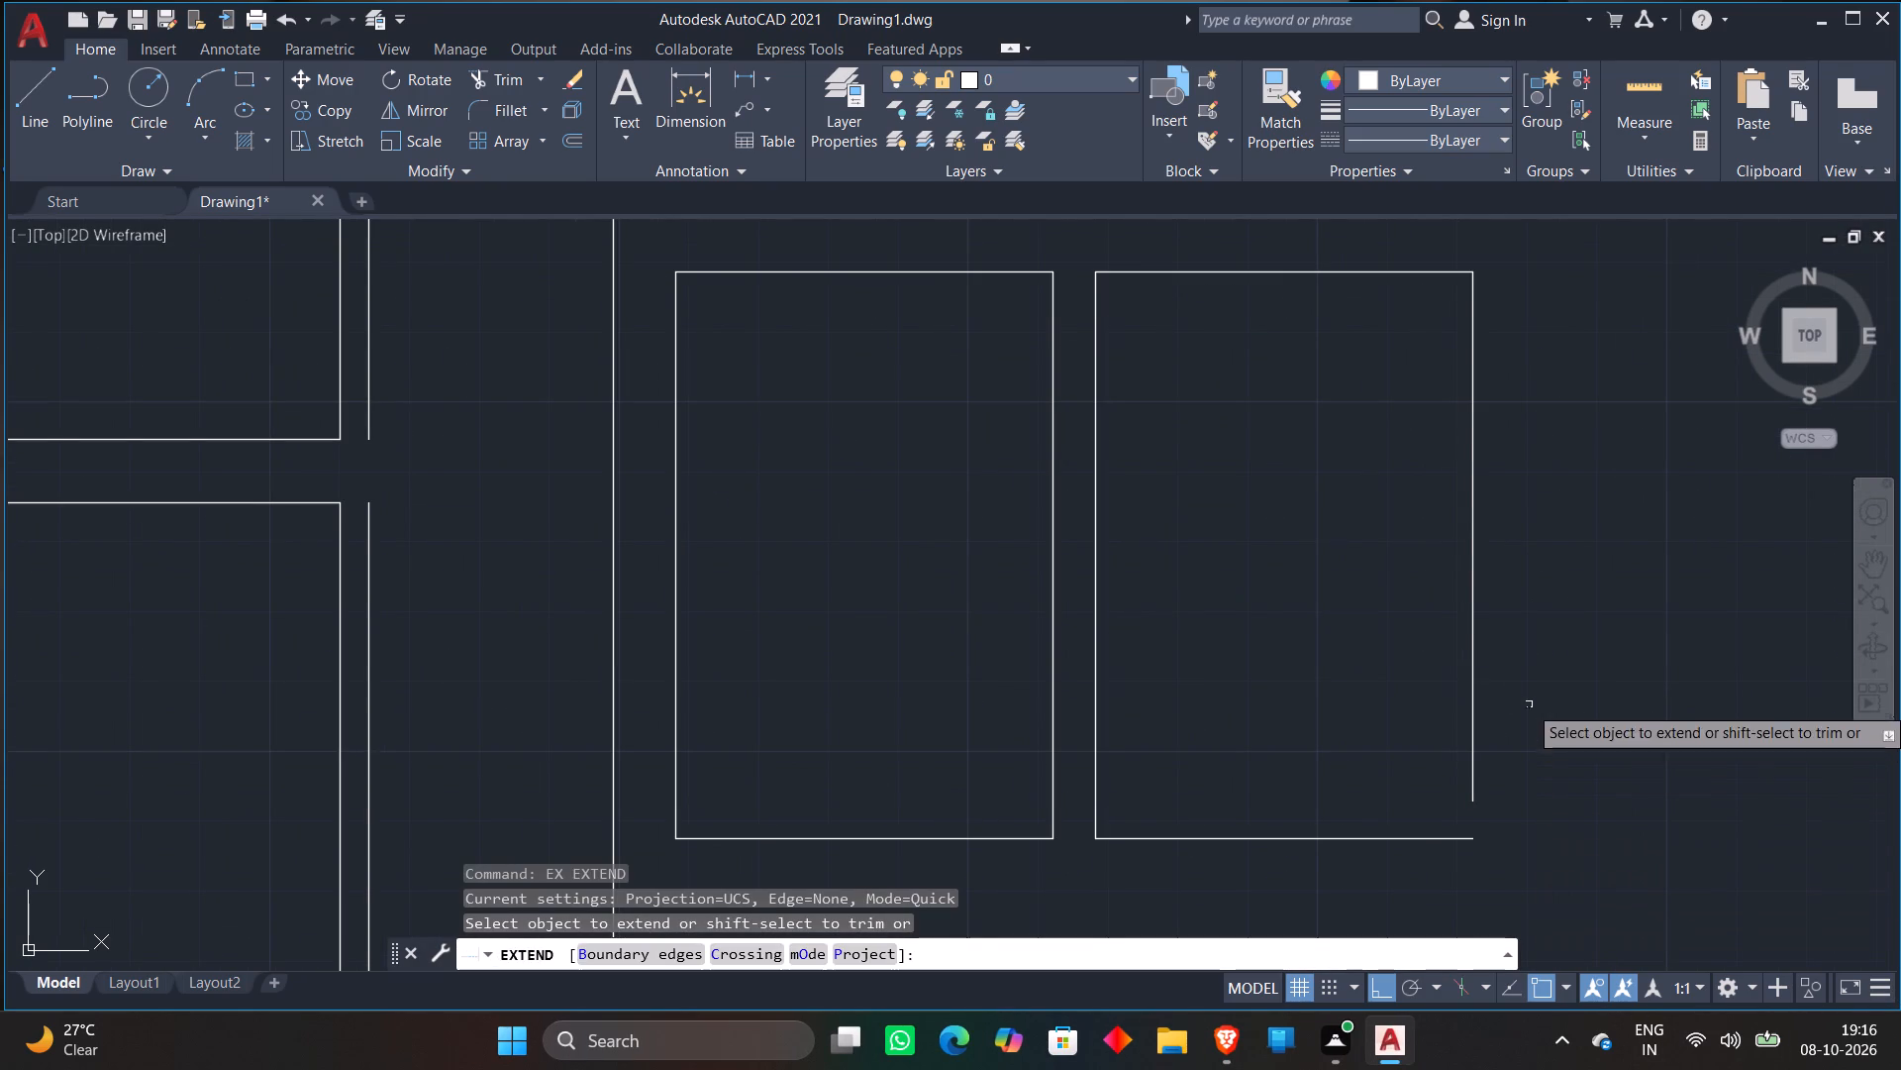
left_click(1475, 742)
key("Escape")
Extend the passage's left wall line upward across the gap between the narrow middle room and the large room below it.
scroll(1499, 730, "down", 4)
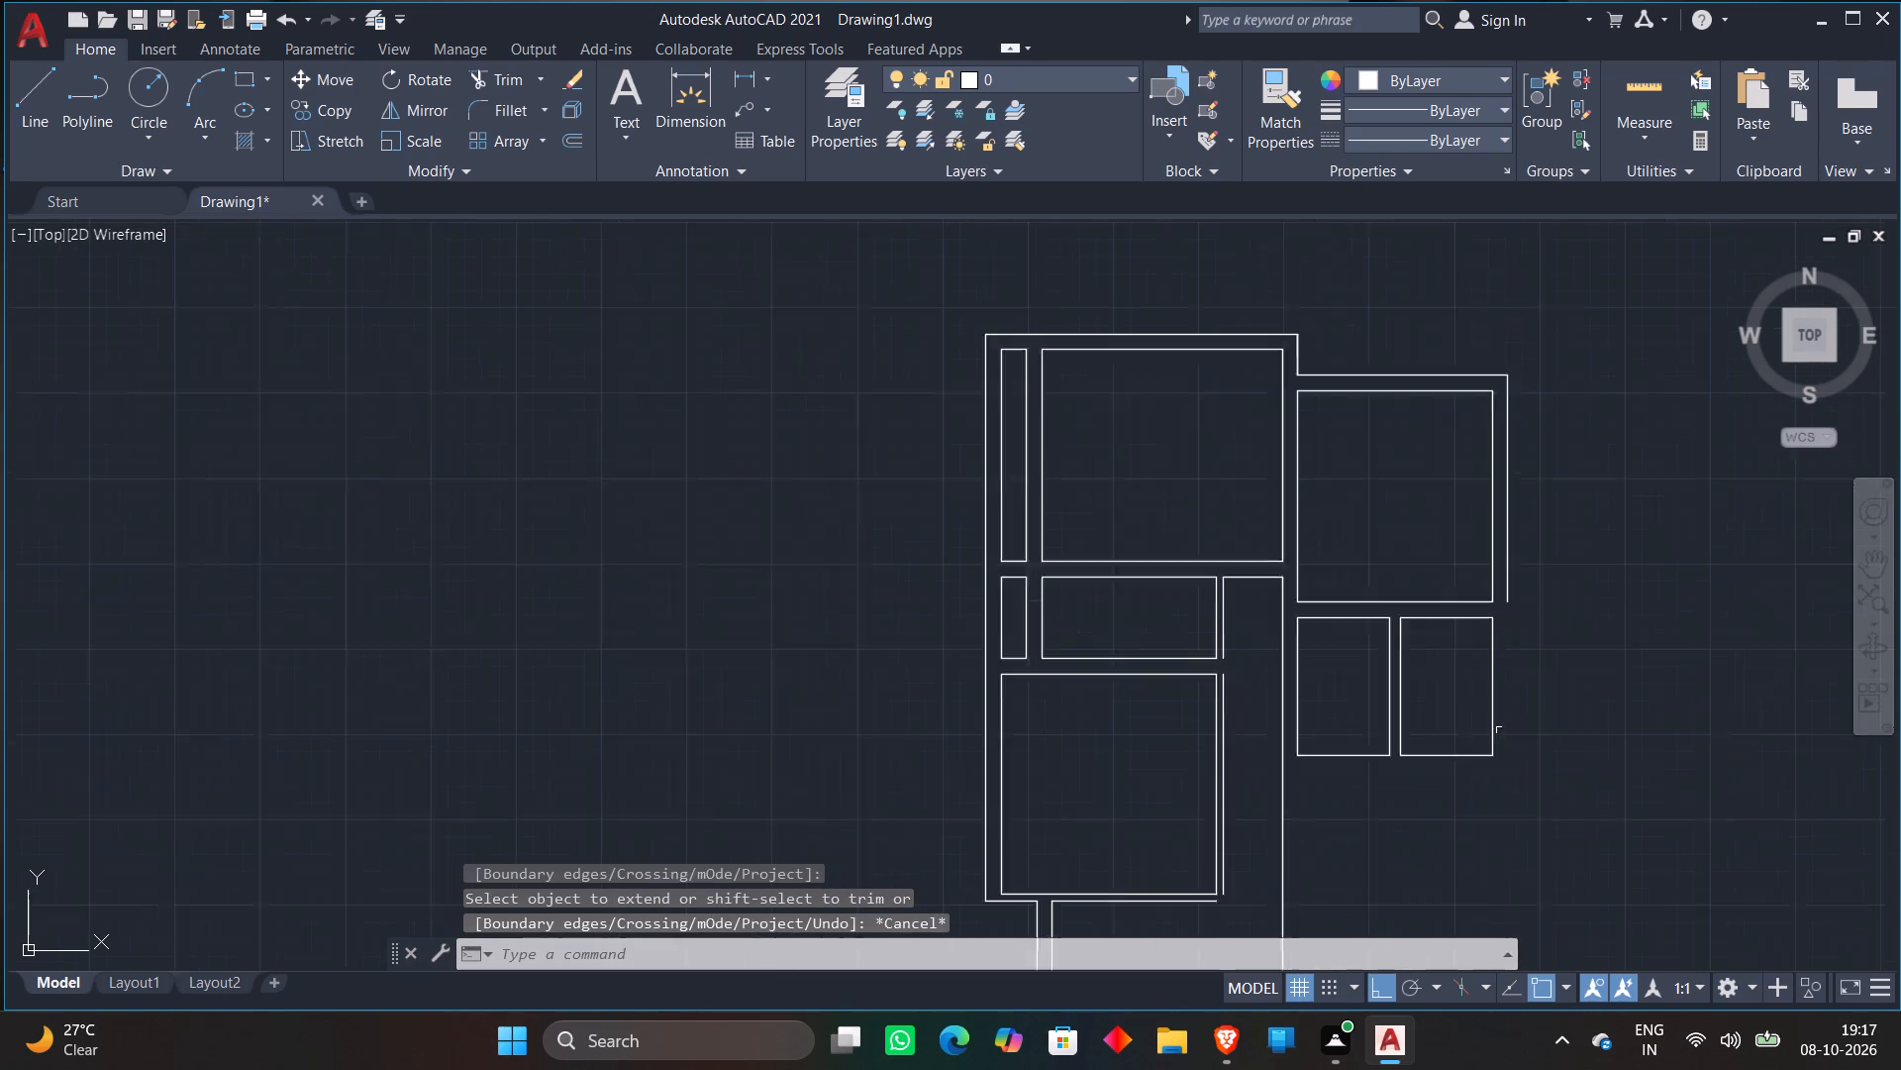
scroll(1514, 688, "up", 1)
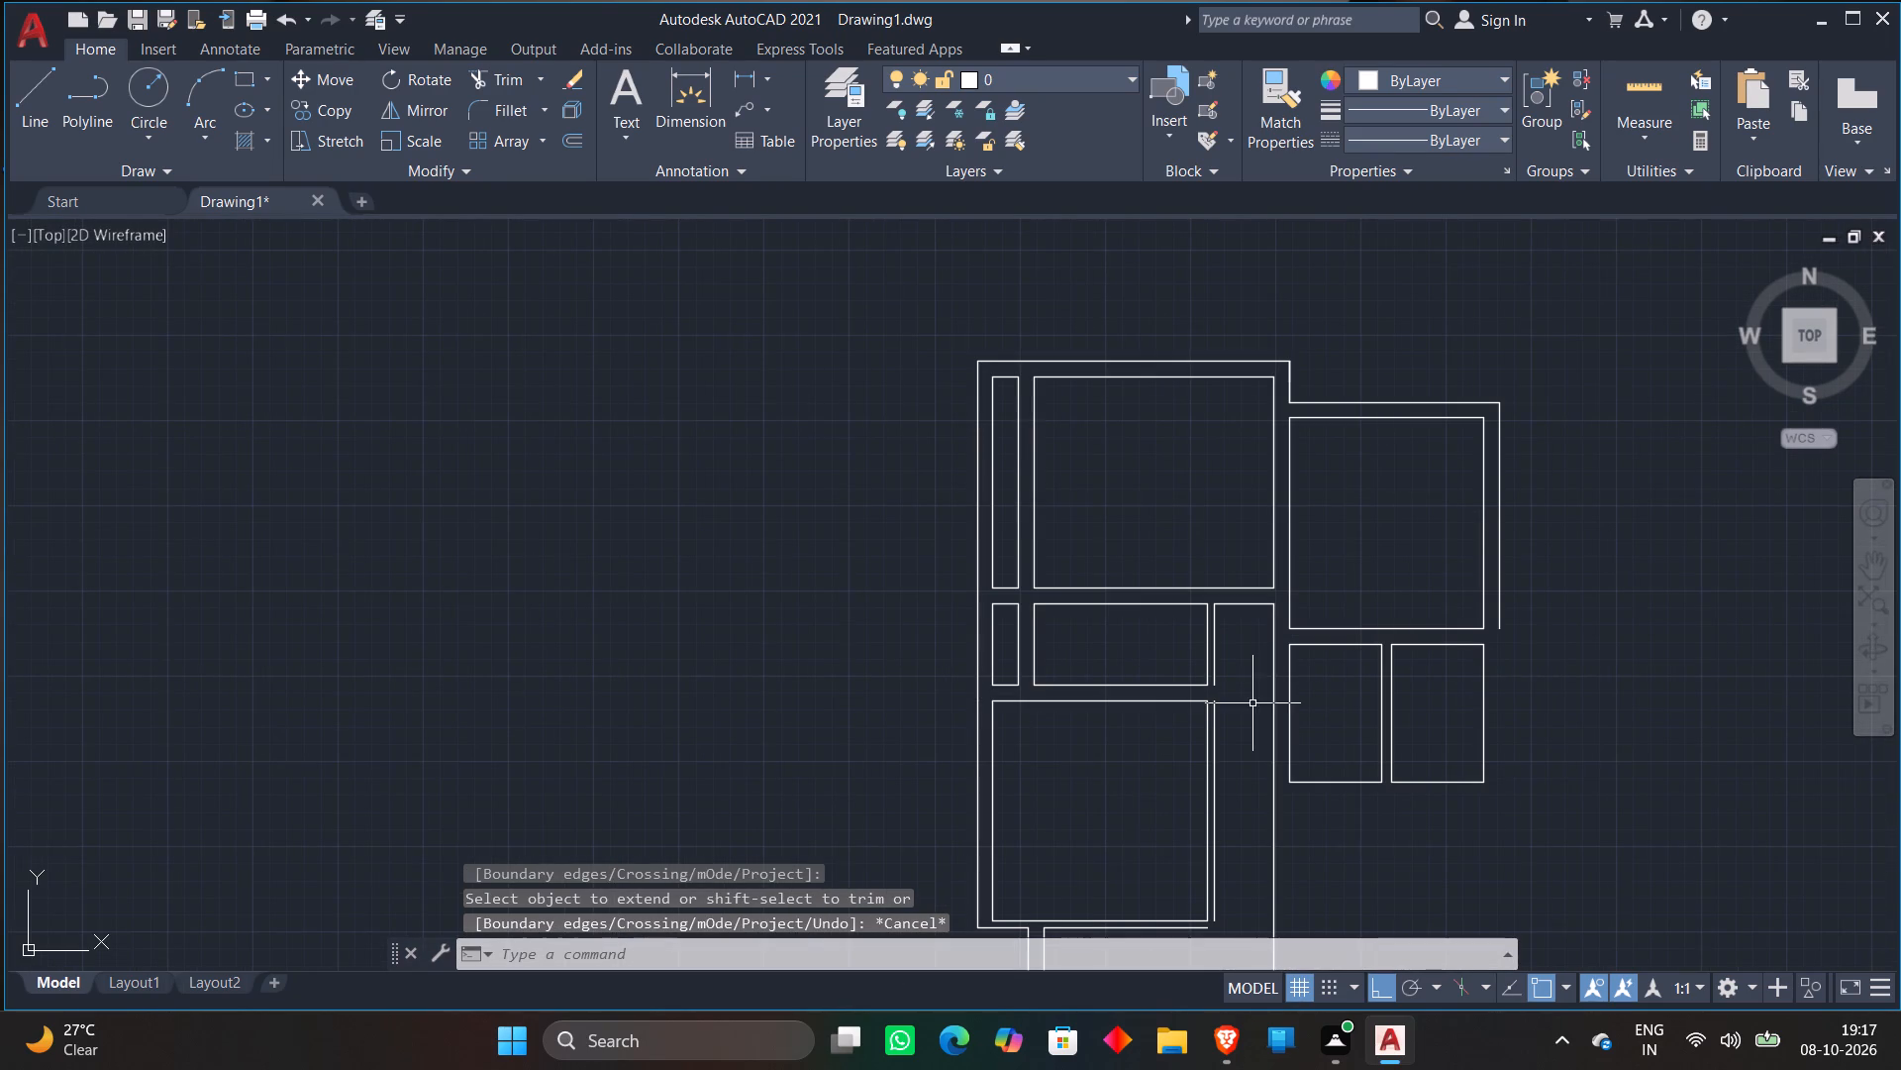
middle_click_drag(1252, 703, 1293, 549)
scroll(1287, 518, "up", 2)
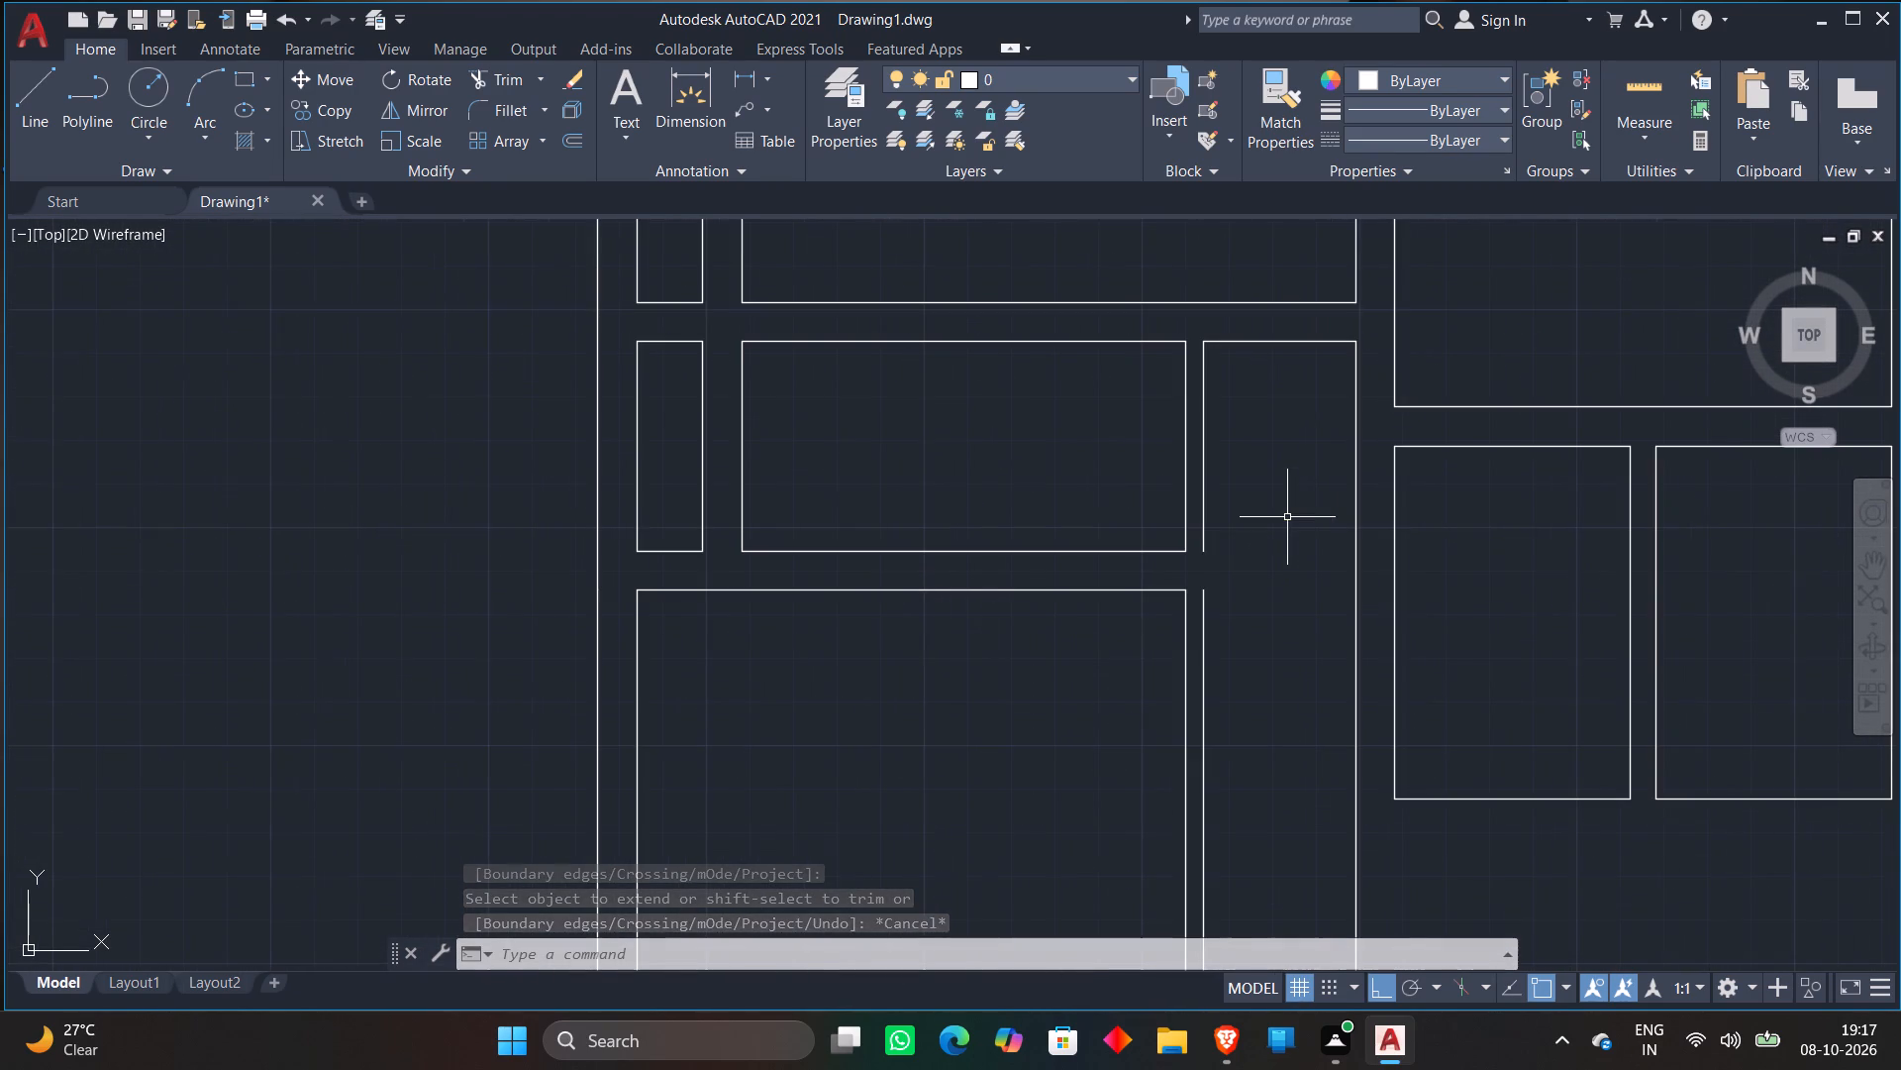
type("EX")
key("space")
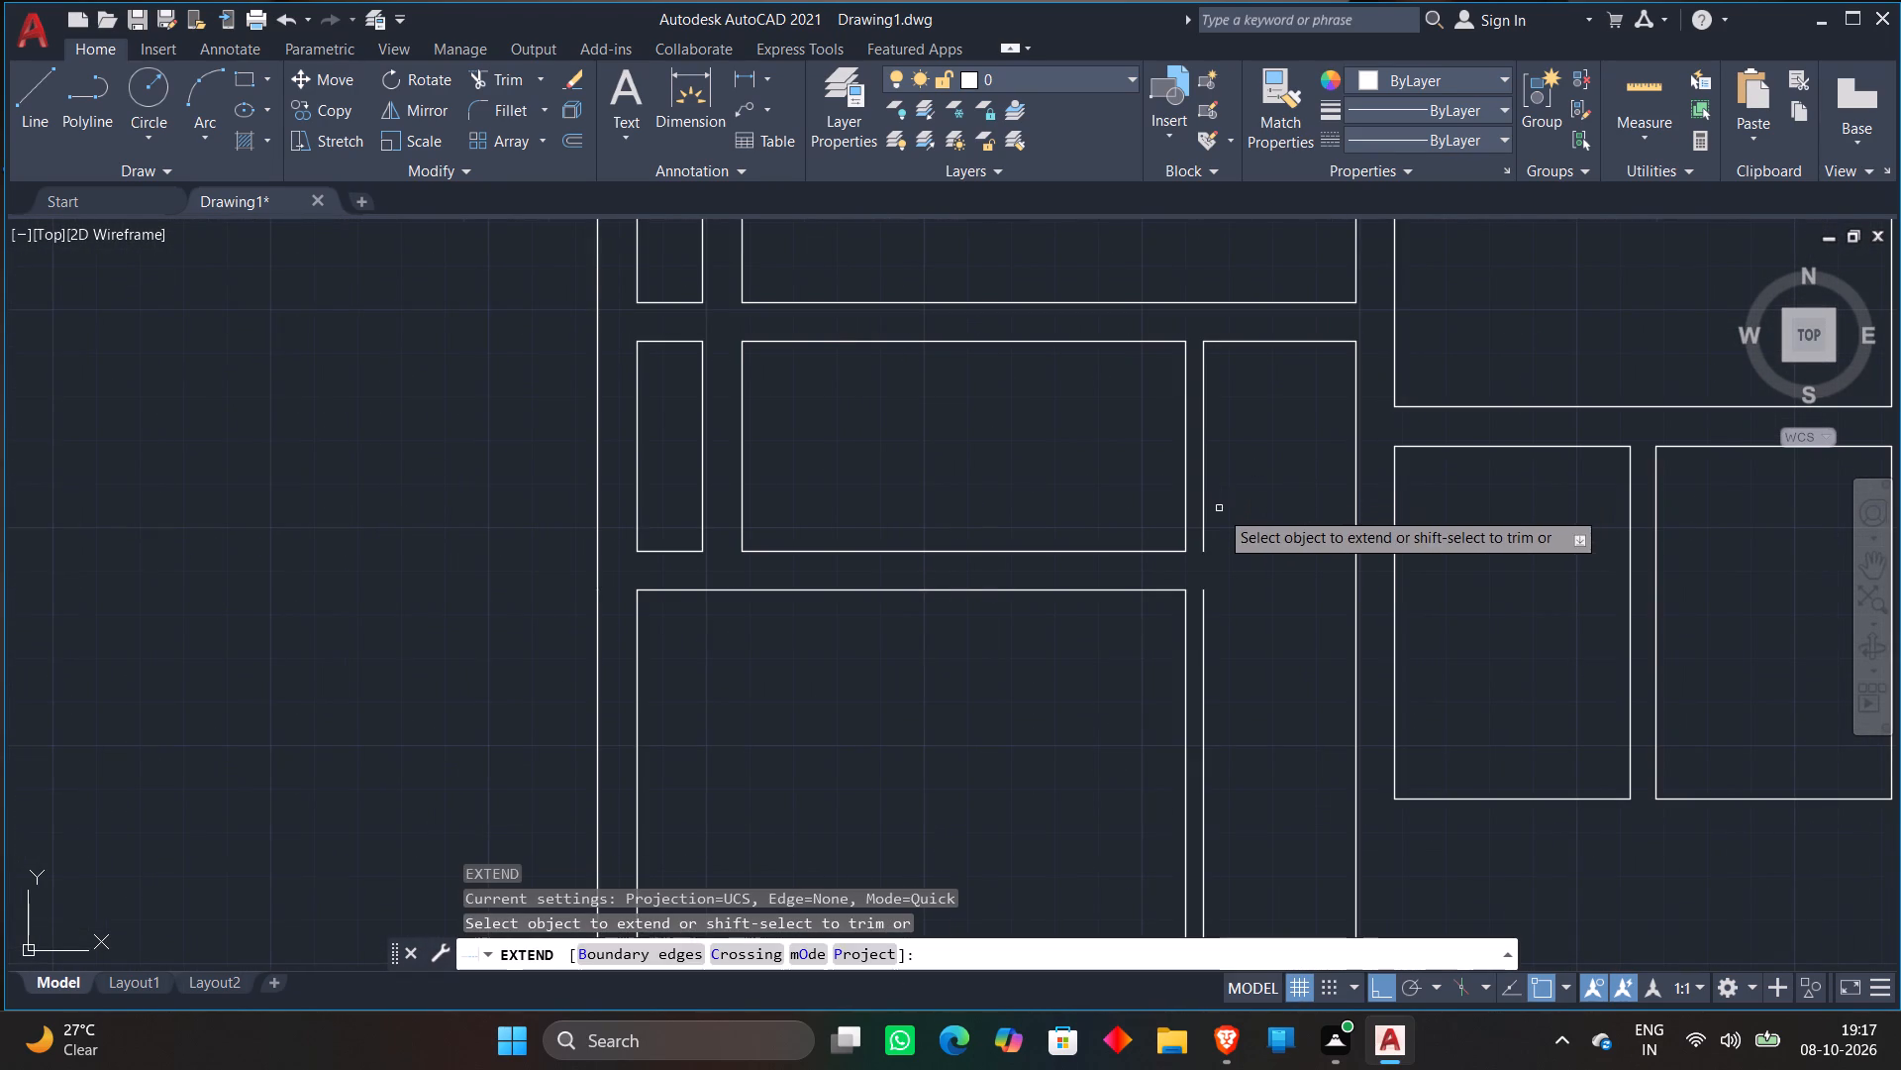
left_click(1202, 588)
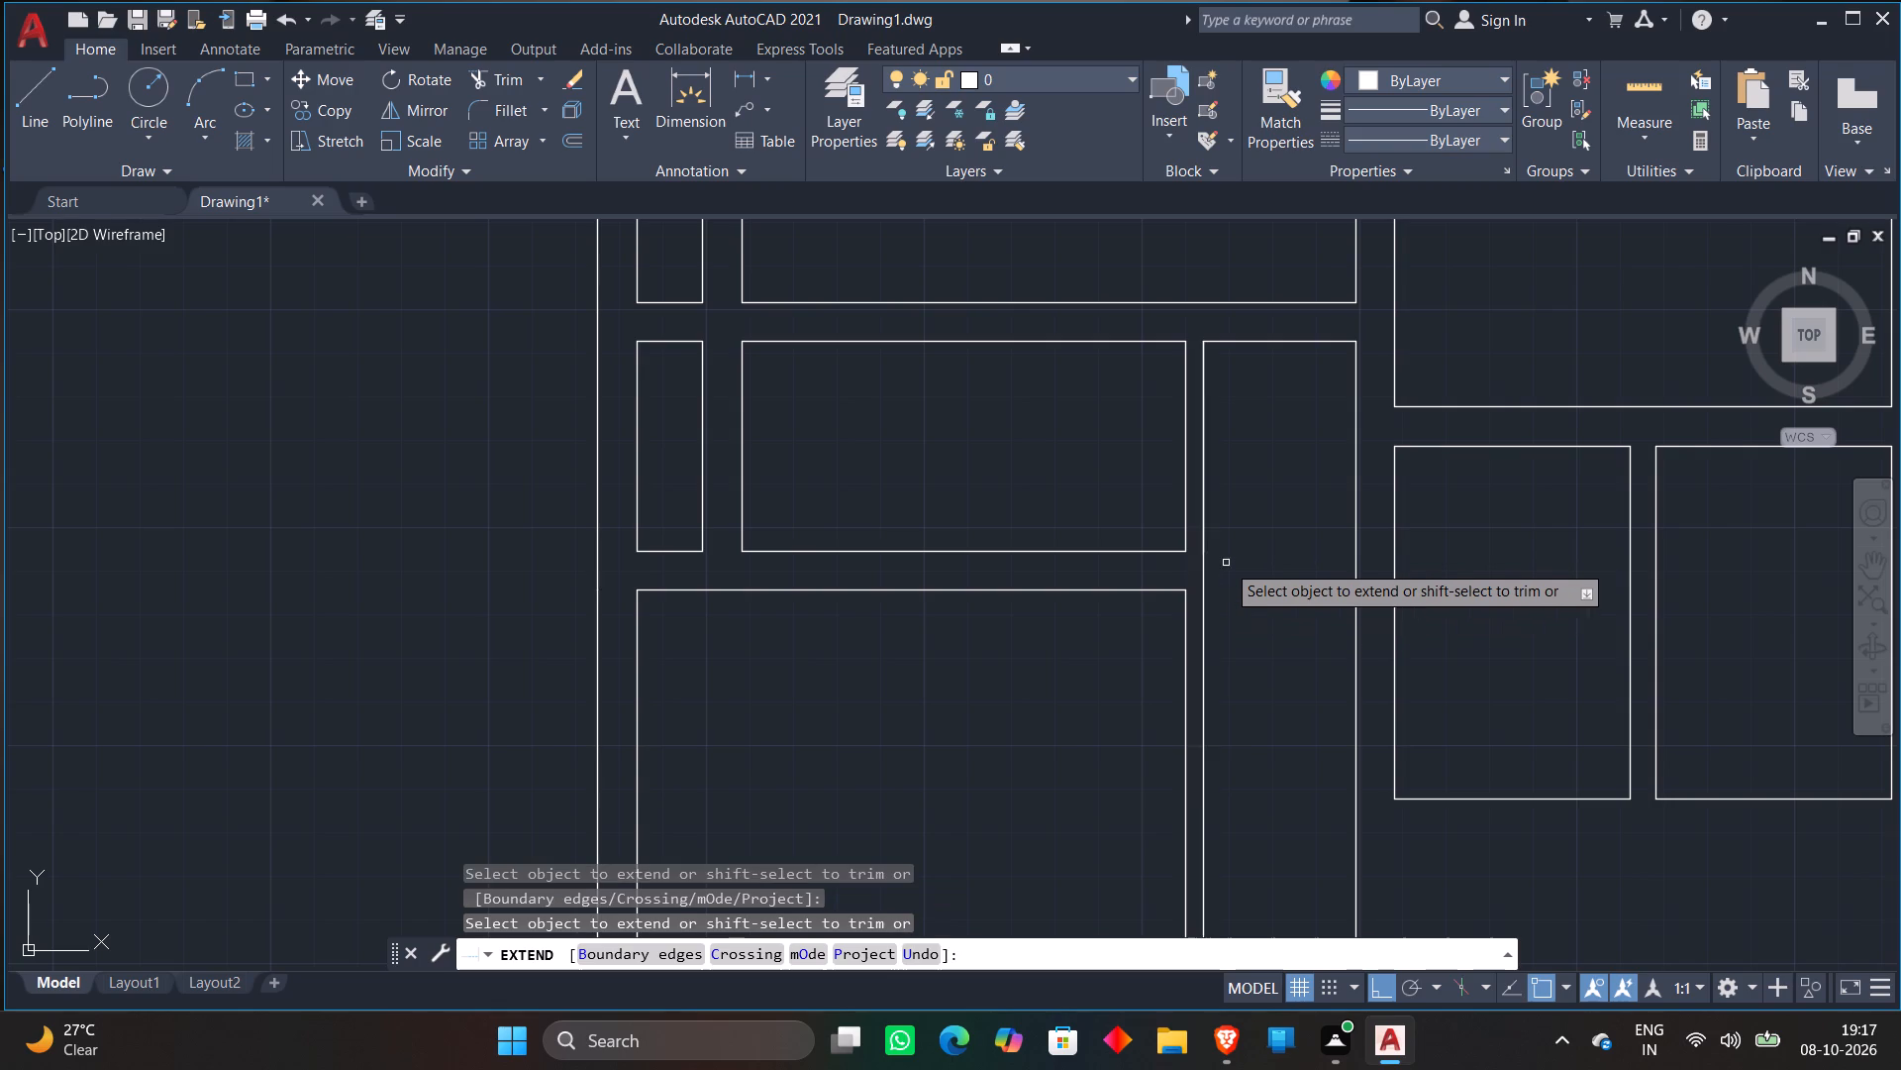
scroll(1234, 549, "down", 2)
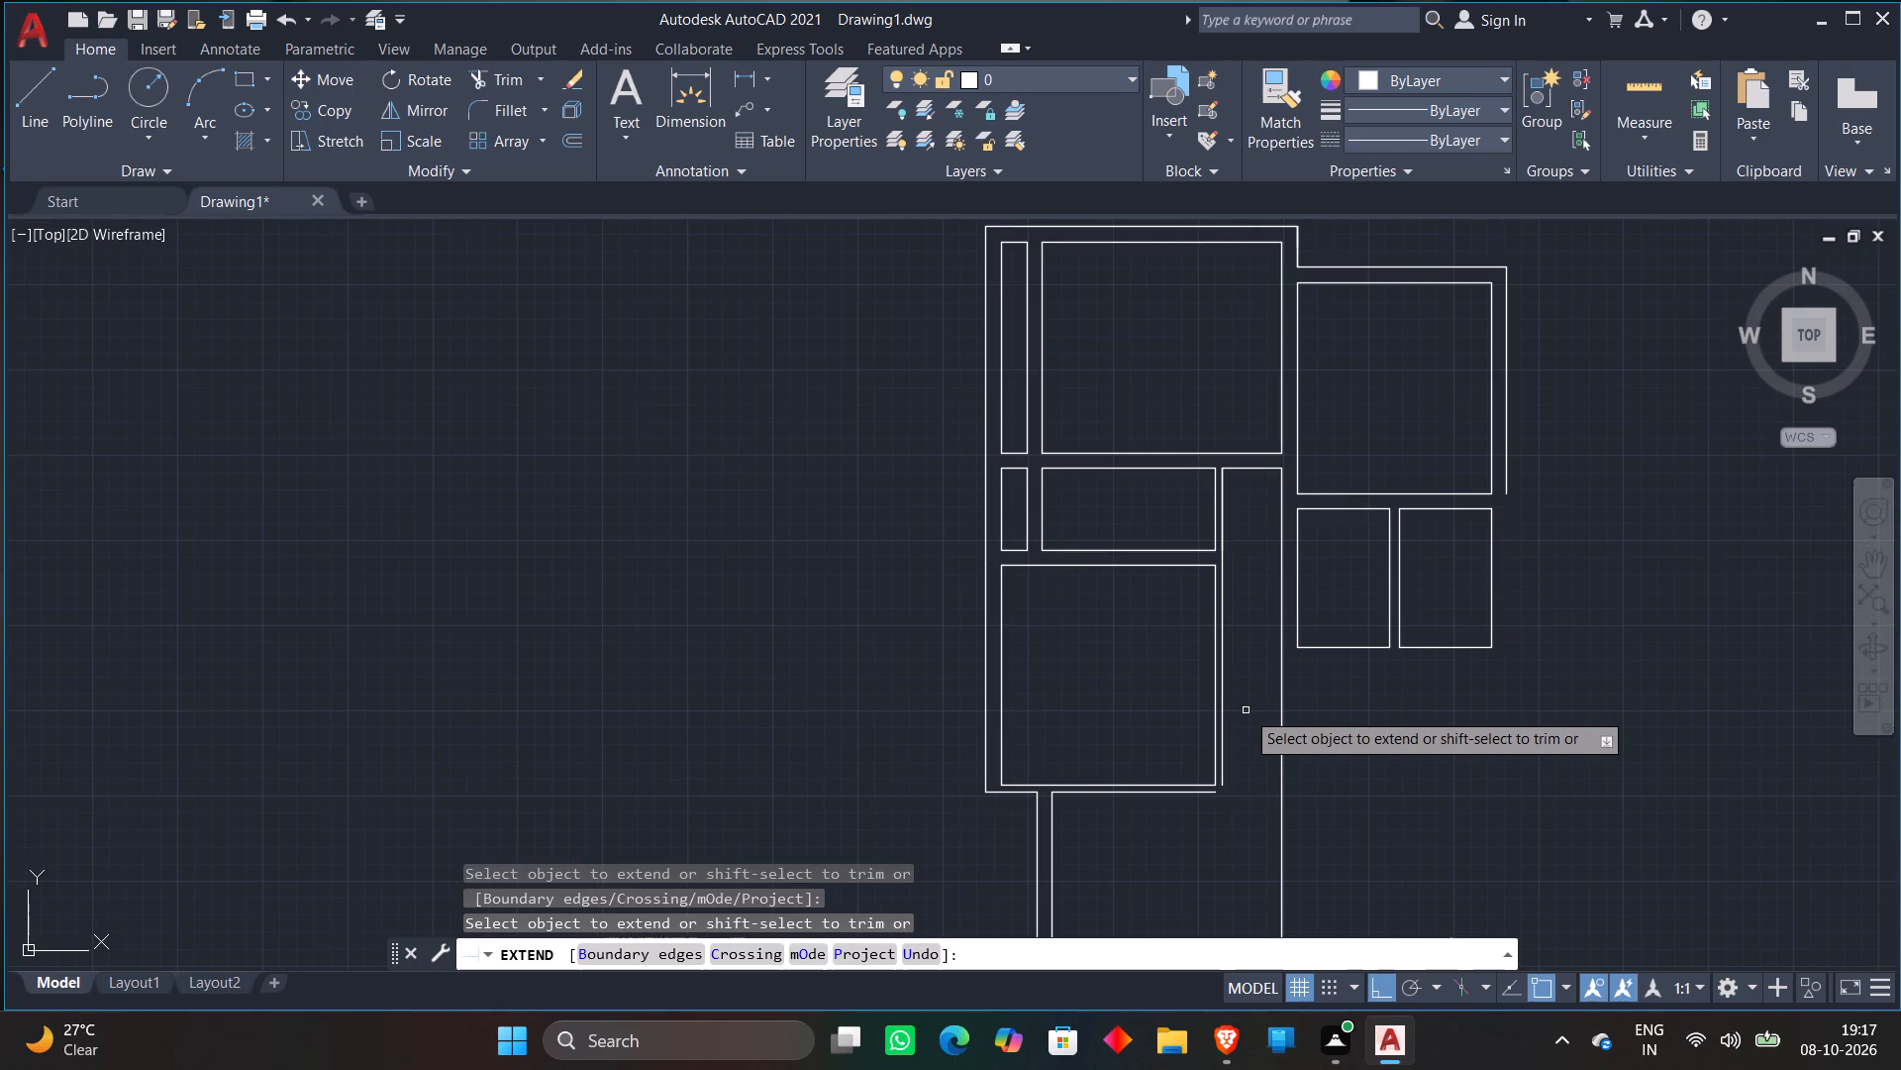
scroll(1232, 804, "up", 3)
key("Escape")
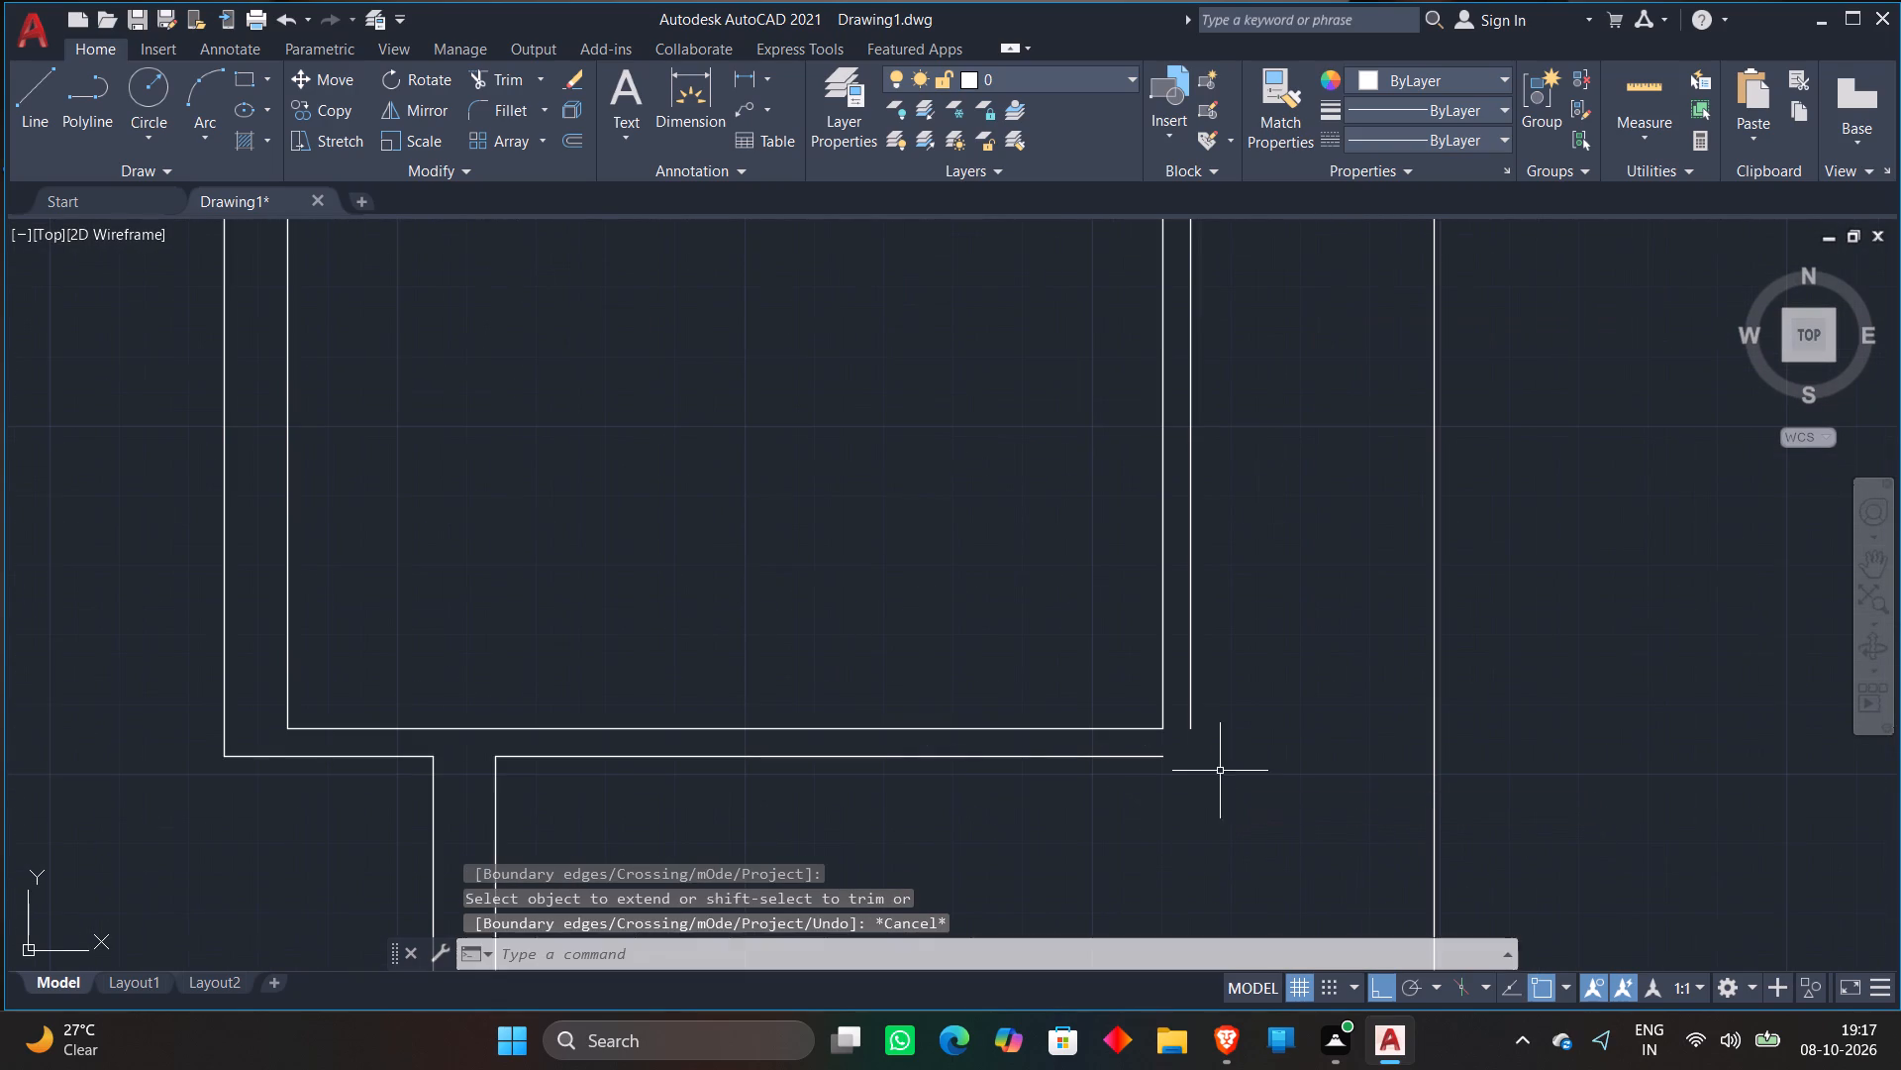
Draw a line continuing the large room's outer bottom wall line past its right wall, and extend the passage's left wall line down to it.
key("l")
key("Return")
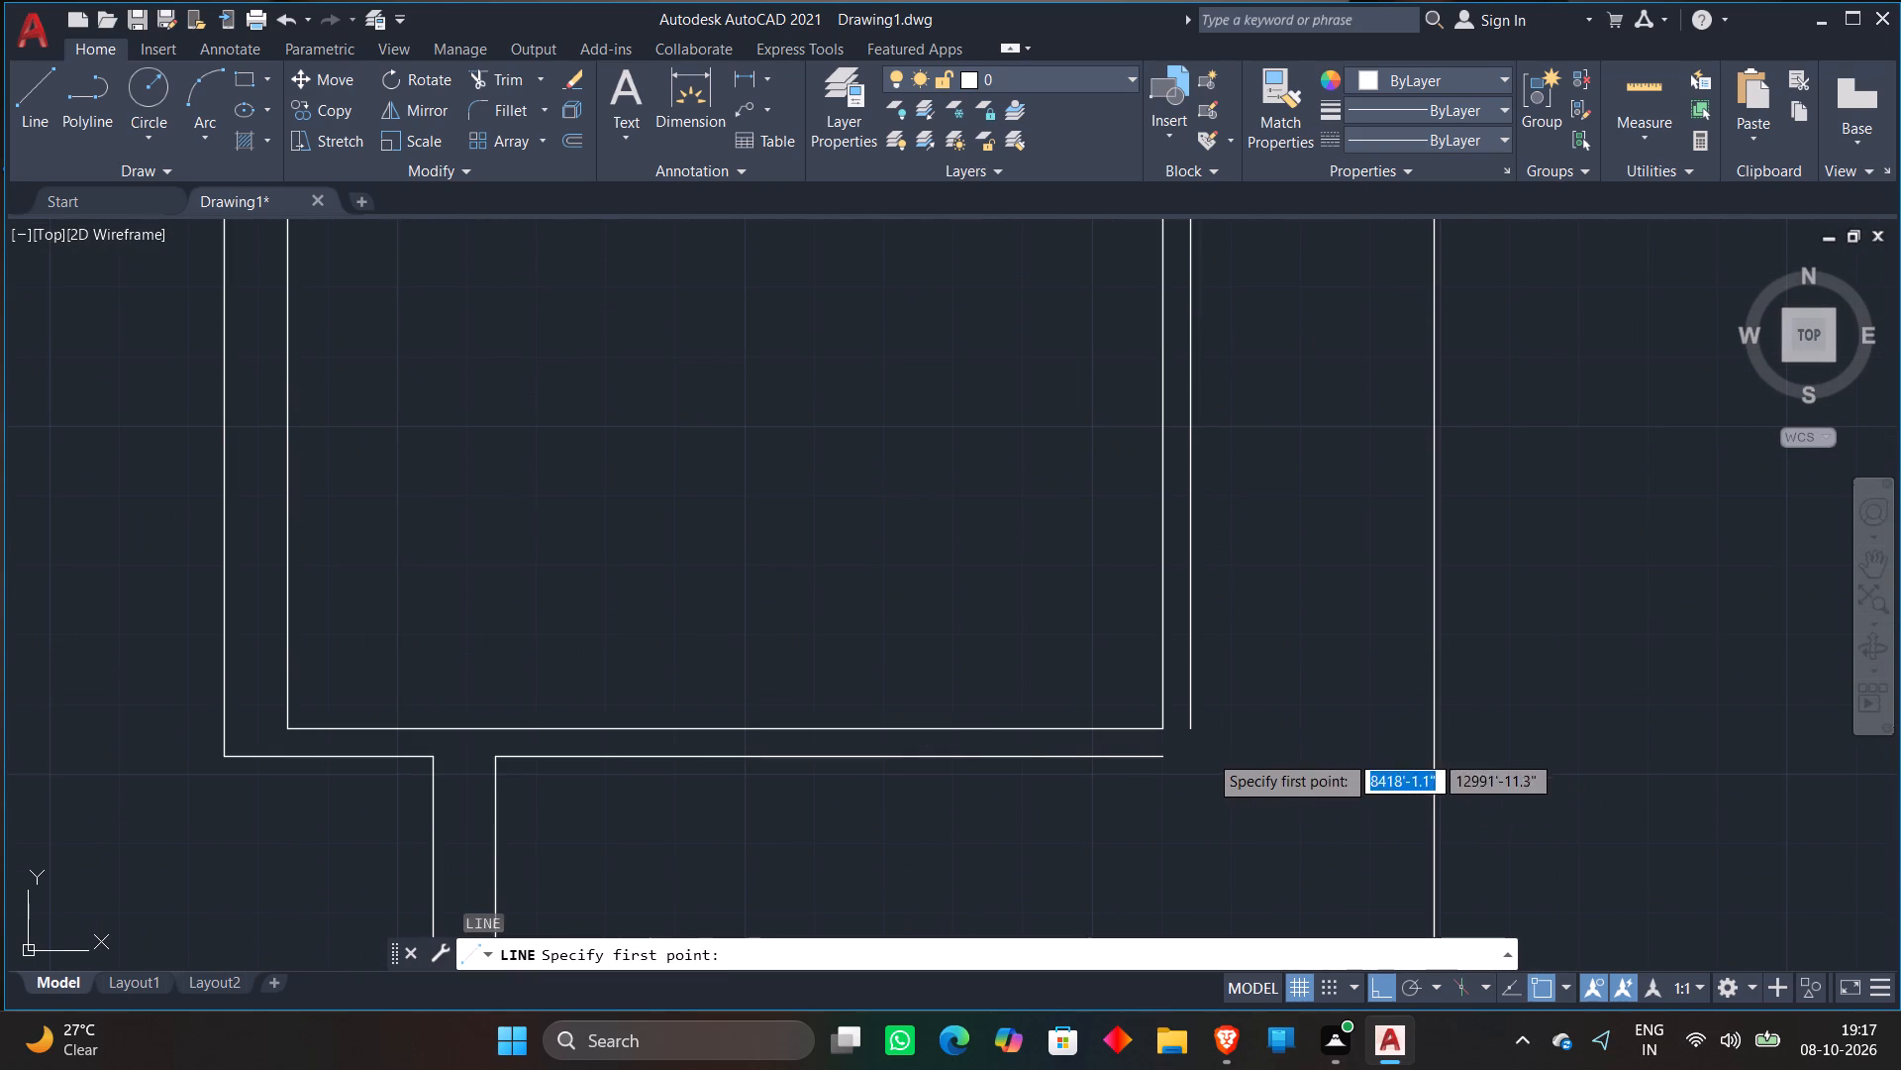
left_click(1164, 758)
left_click(1294, 764)
key("Escape")
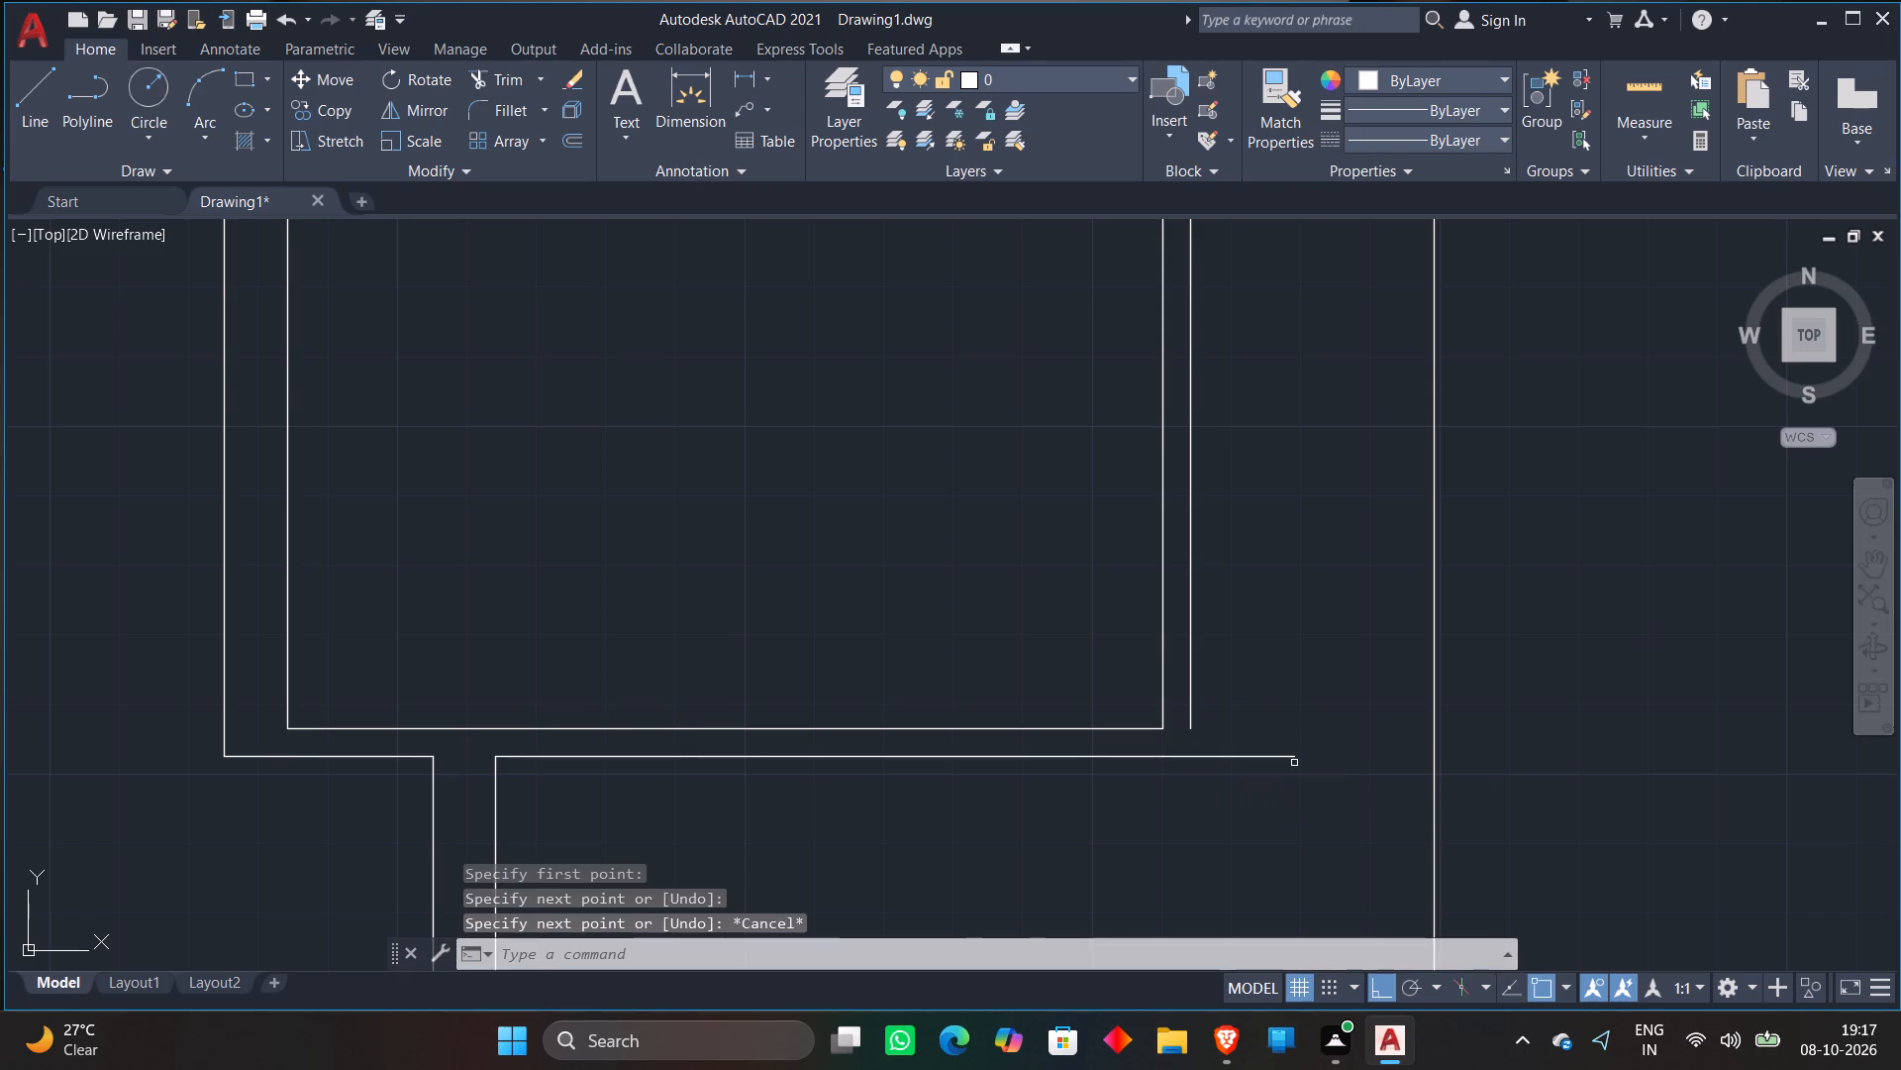
type("EX")
key("space")
left_click(1187, 700)
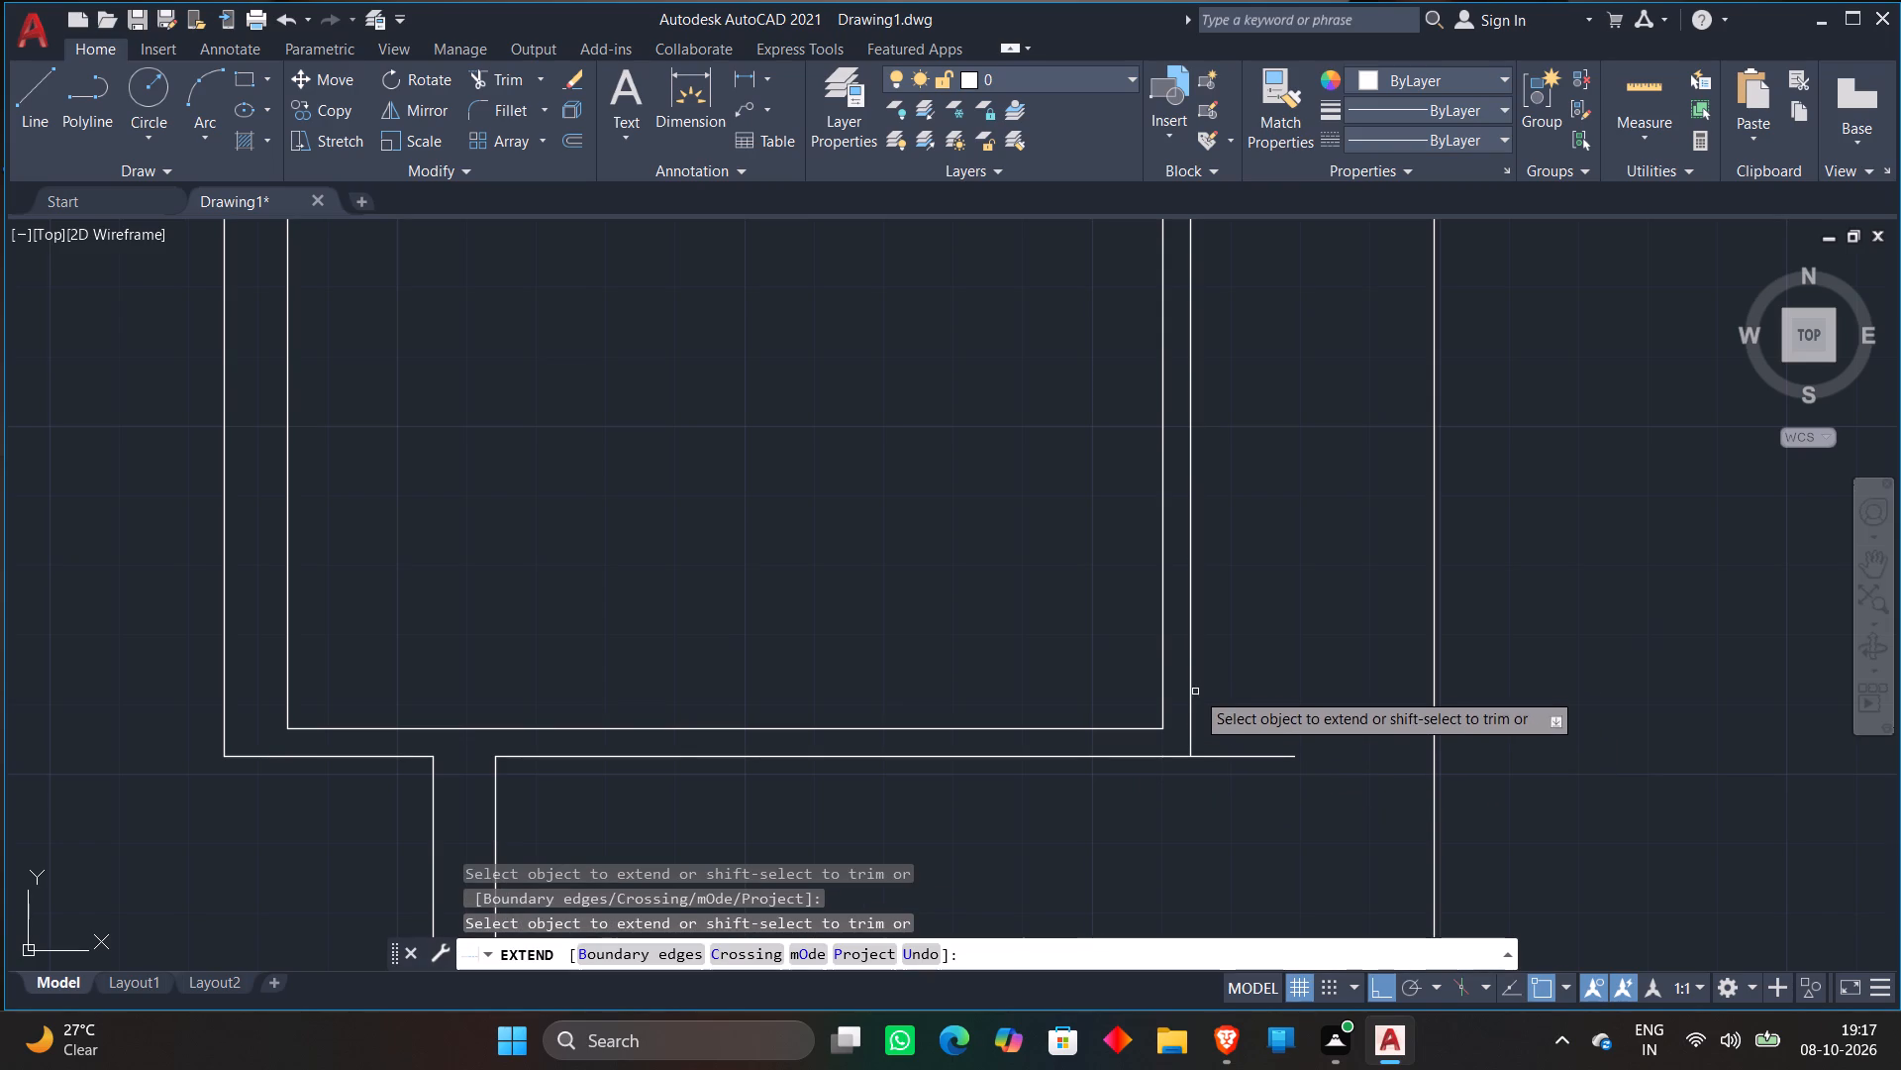
key("Escape")
Trim the part of the outer bottom wall line that overshoots the passage's left wall line.
type("TR")
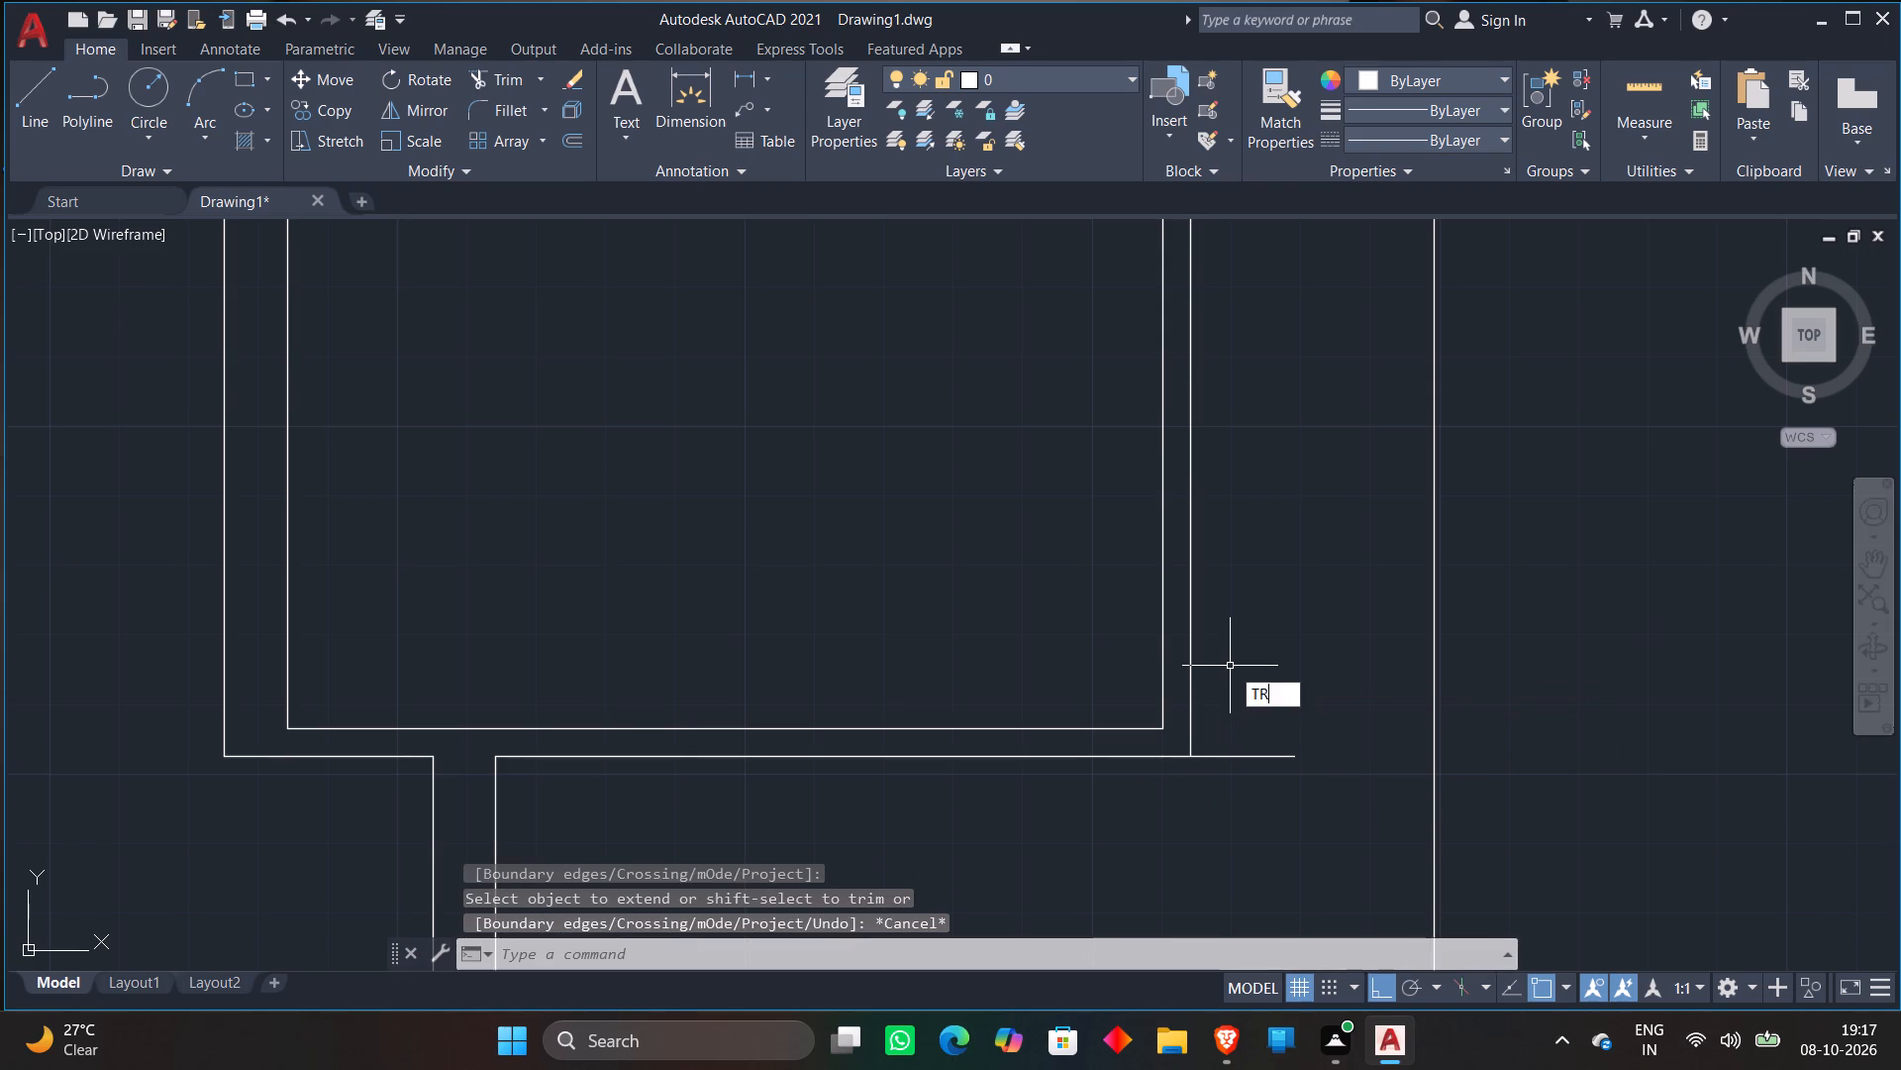
key("space")
left_click(1246, 718)
left_click(1234, 771)
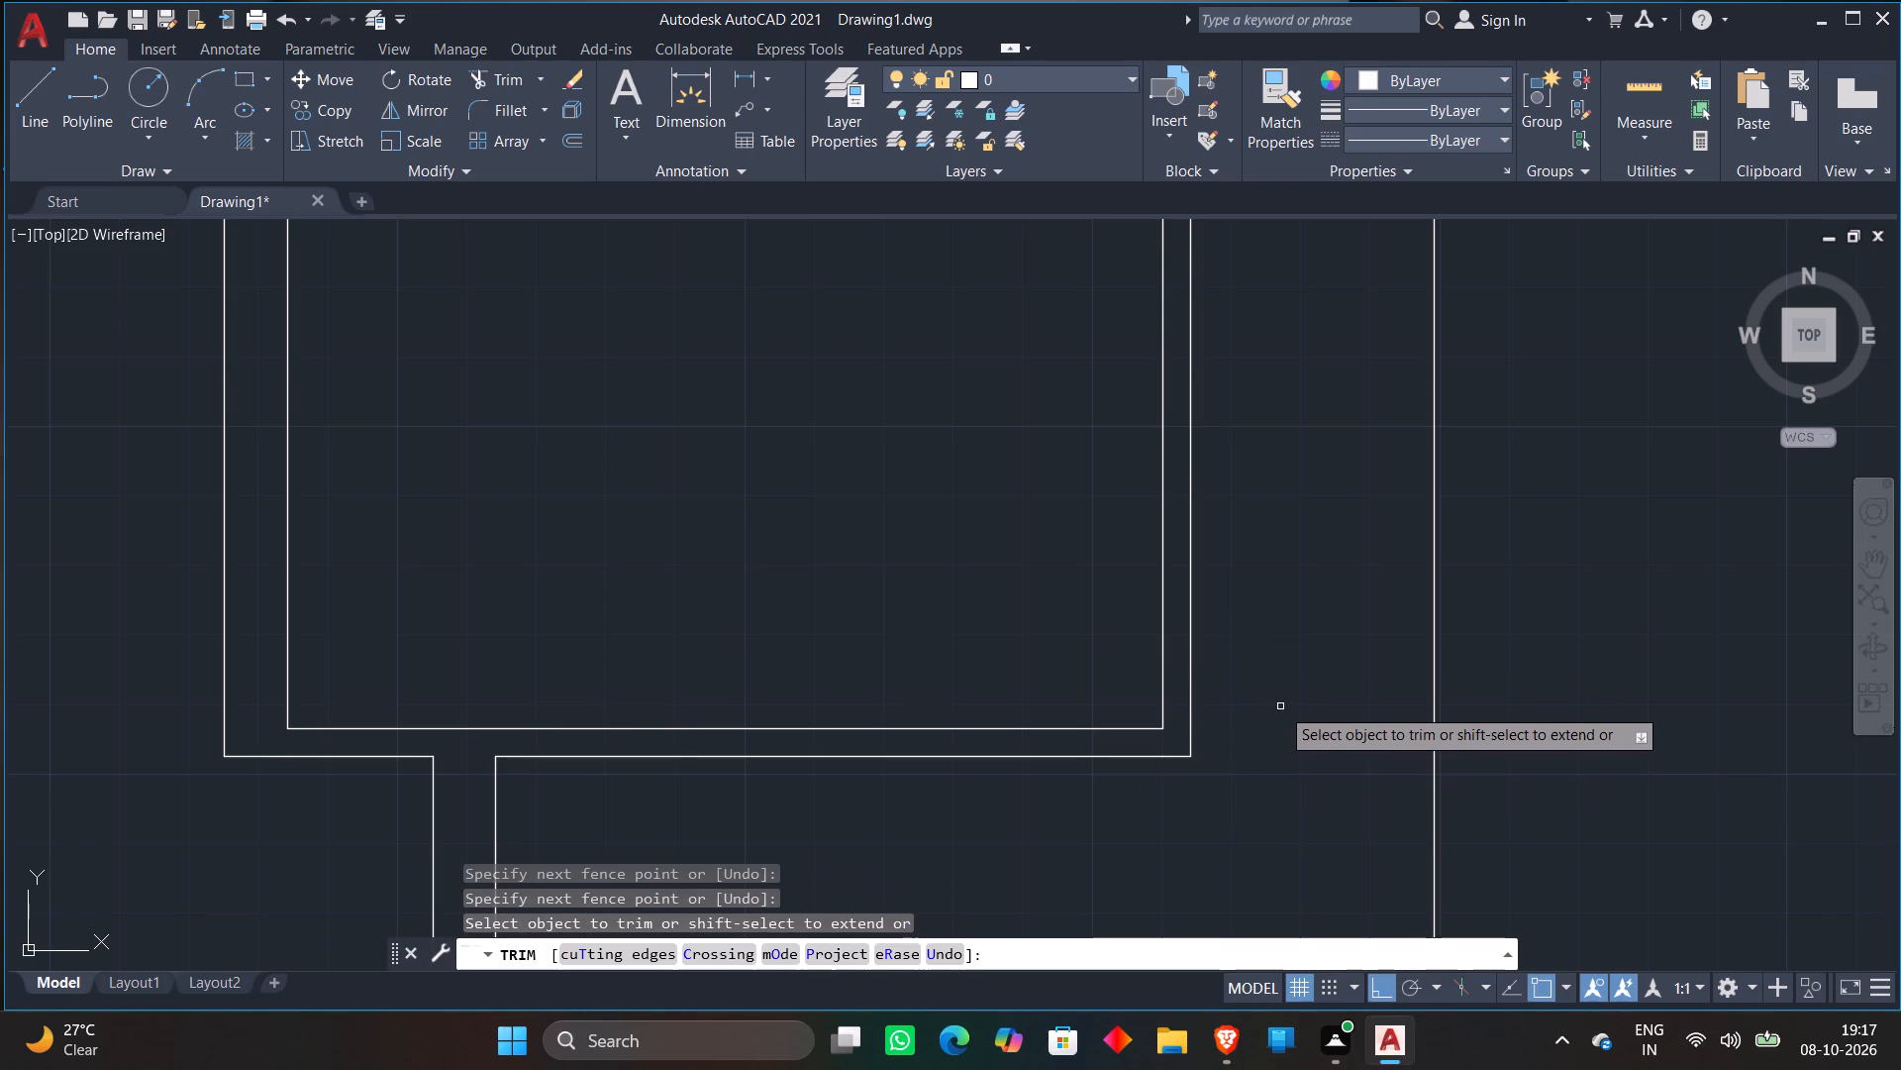
scroll(1277, 666, "down", 2)
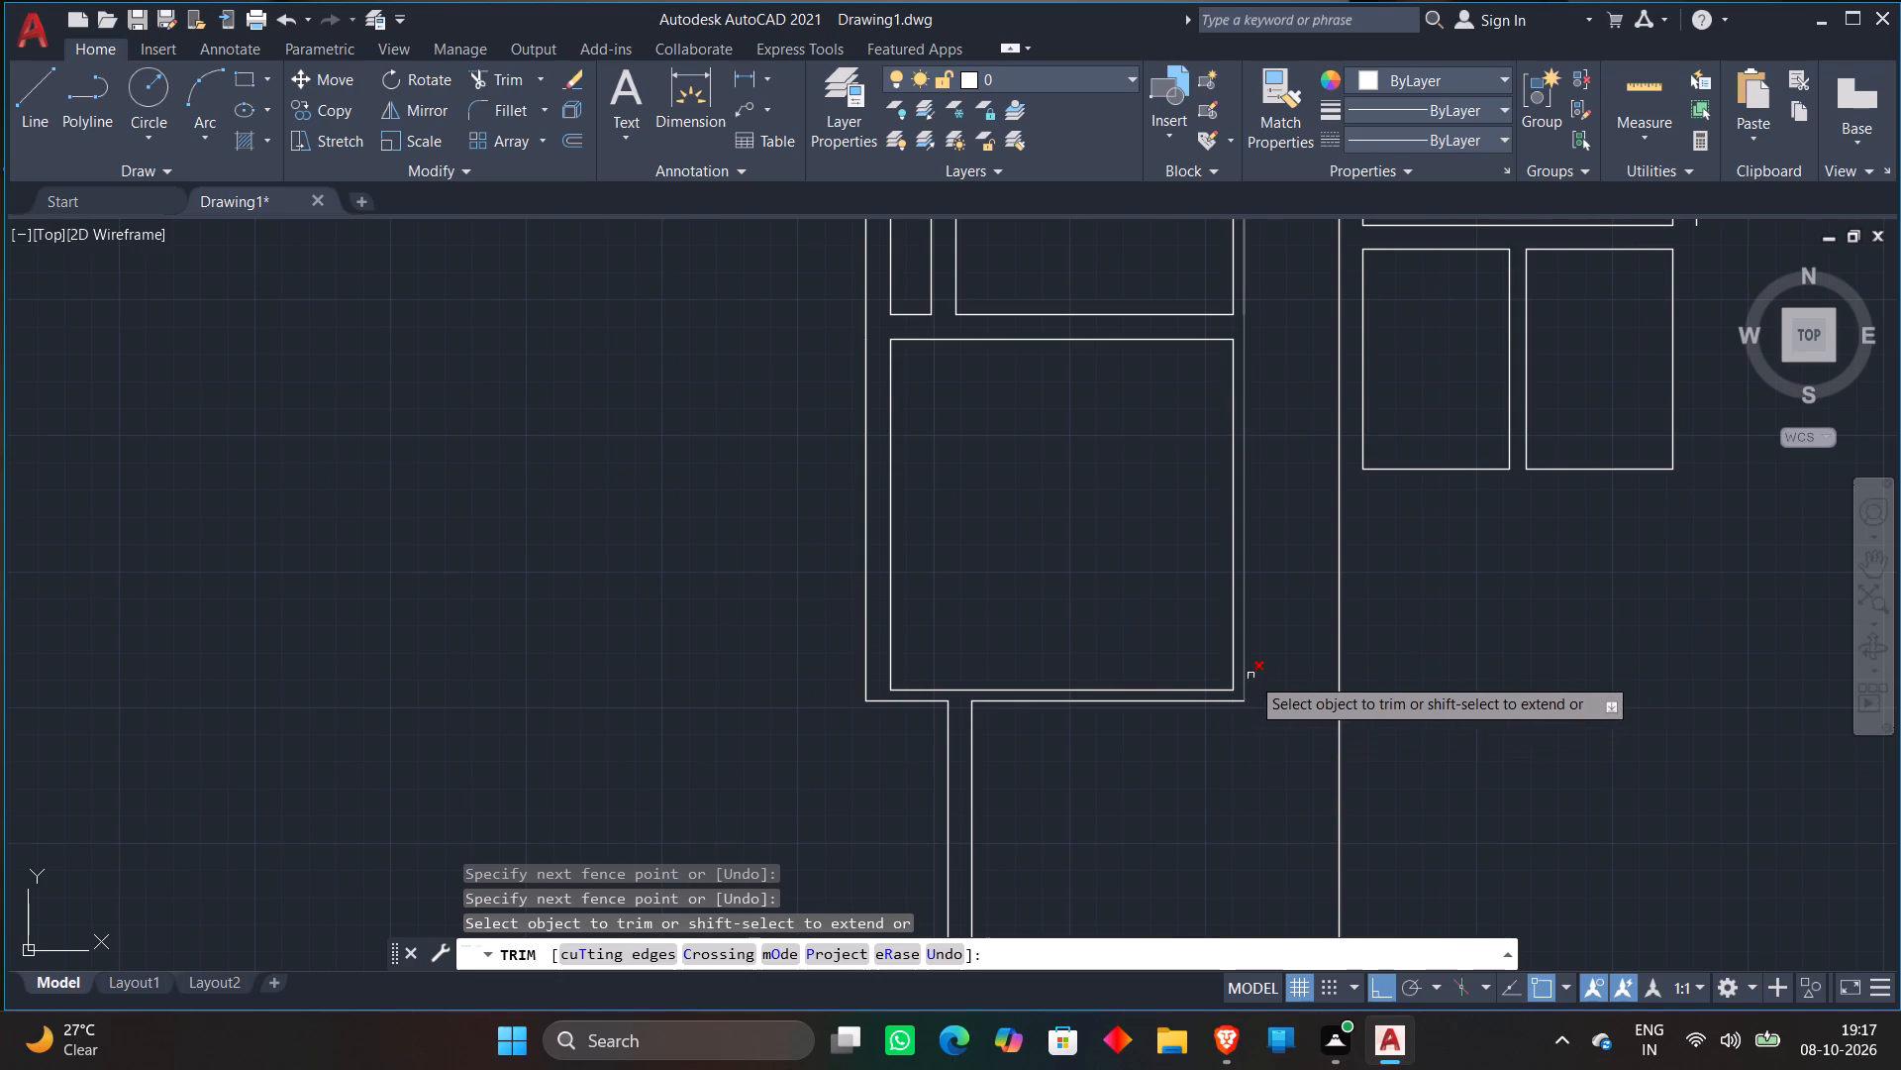
scroll(1213, 695, "up", 2)
key("Escape")
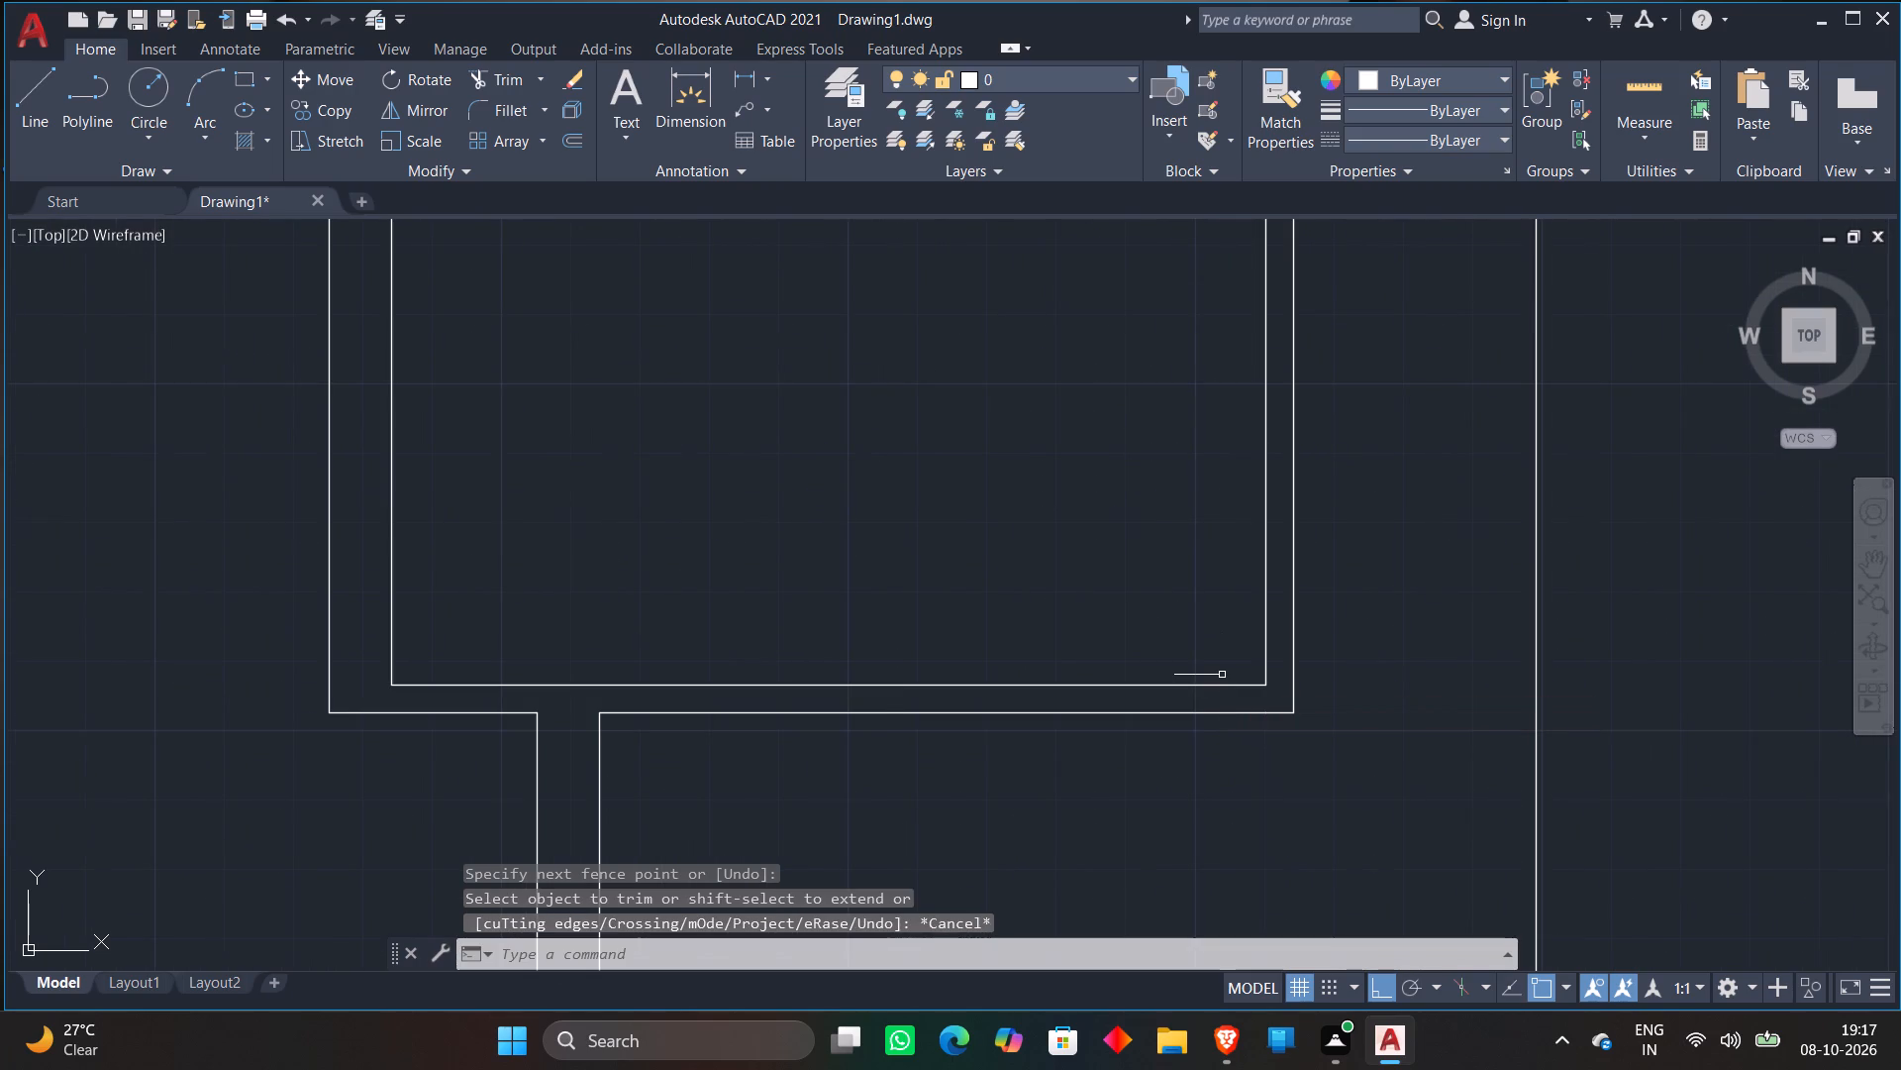
Extend the large room's inner bottom wall line across the right wall to the passage's left wall line.
type("EX")
key("space")
left_click(1235, 687)
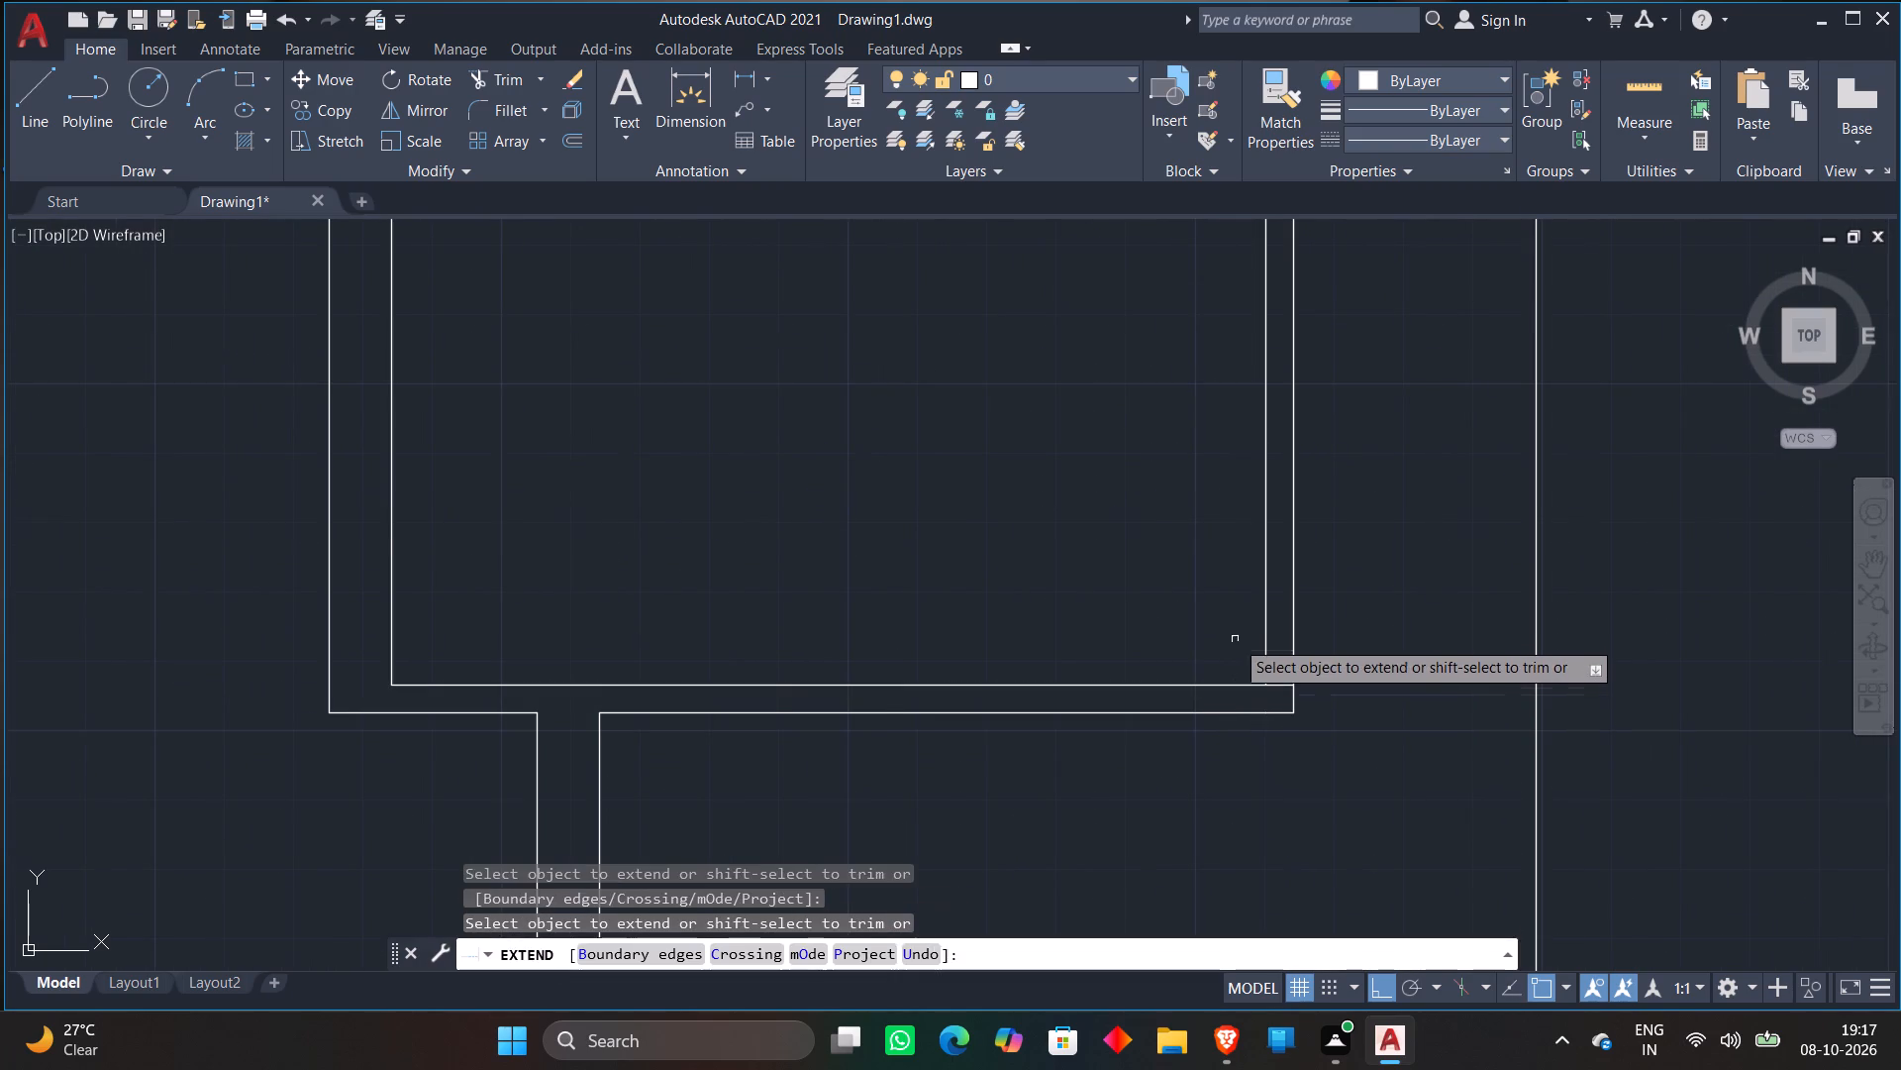
key("Escape")
Draw a vertical line from the large room's outer lower-right corner down past the top wall lines of the bottom room.
scroll(1230, 594, "down", 4)
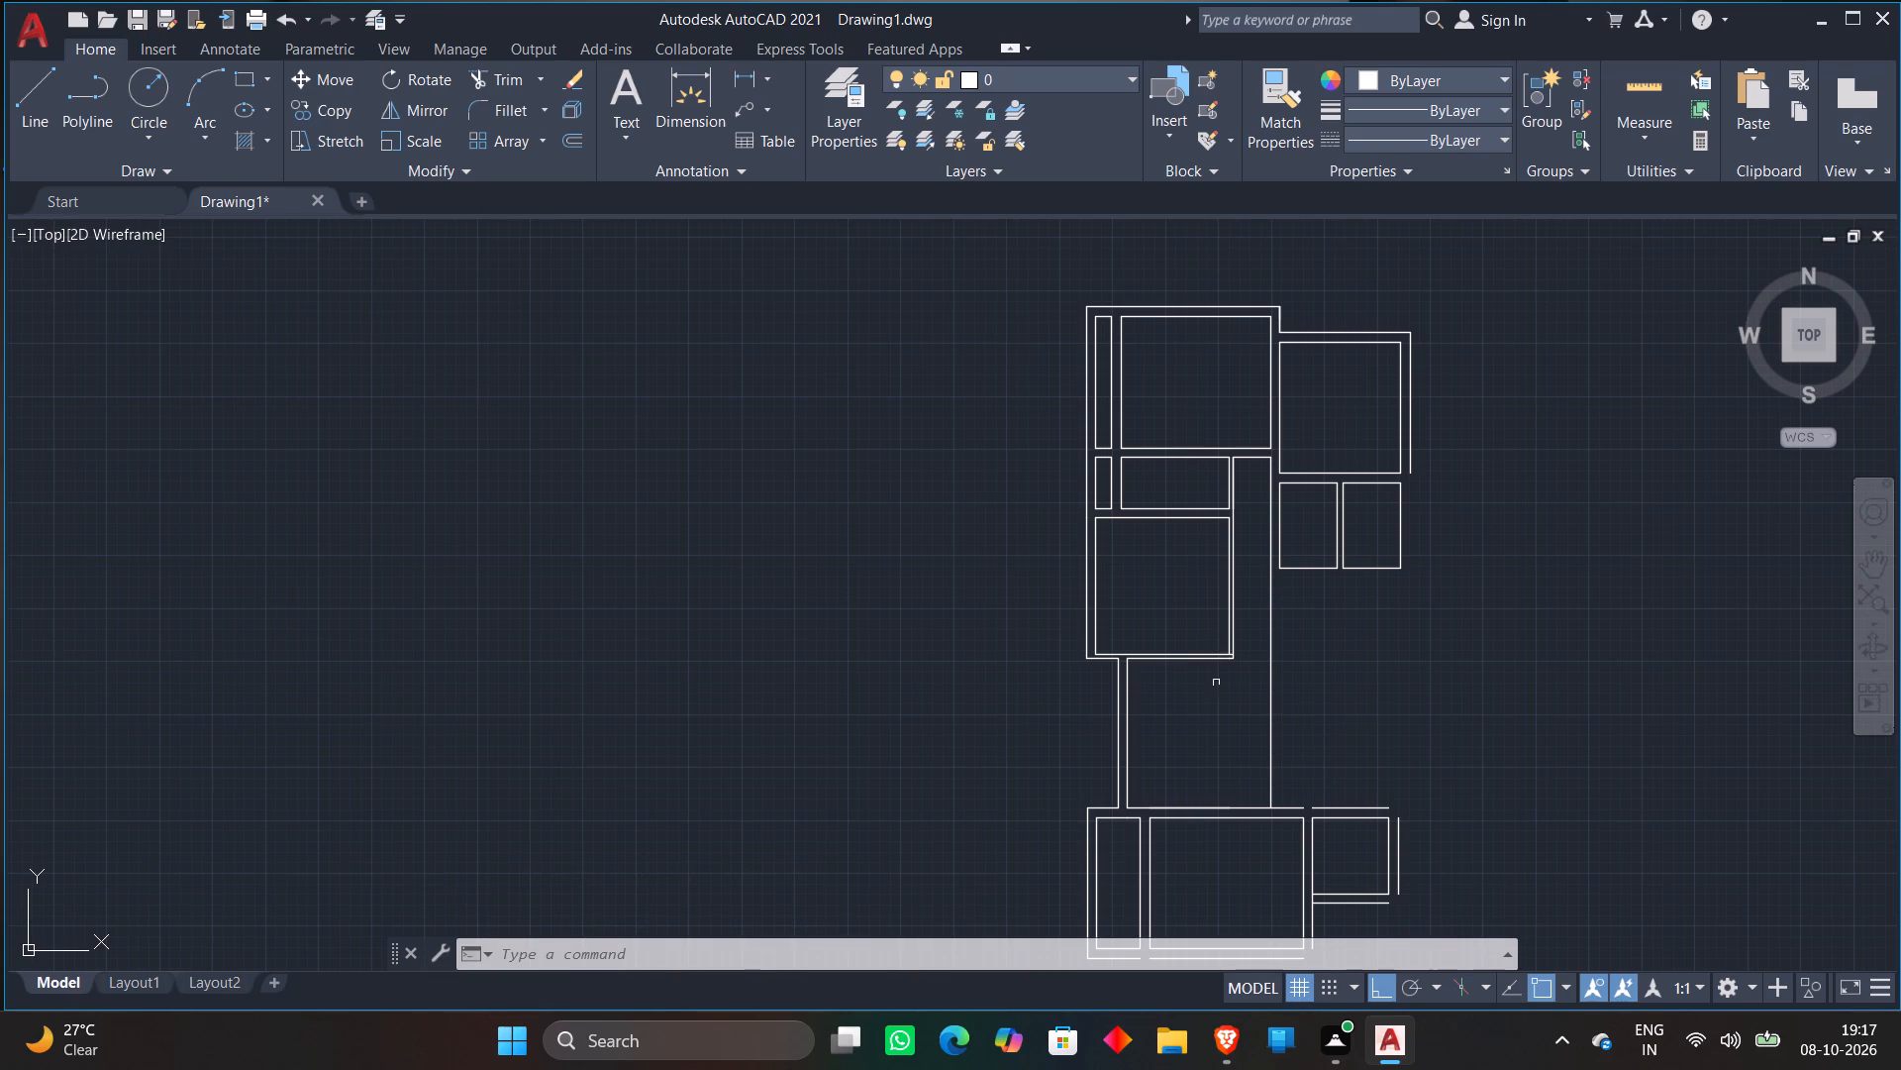
middle_click_drag(1216, 686, 1226, 623)
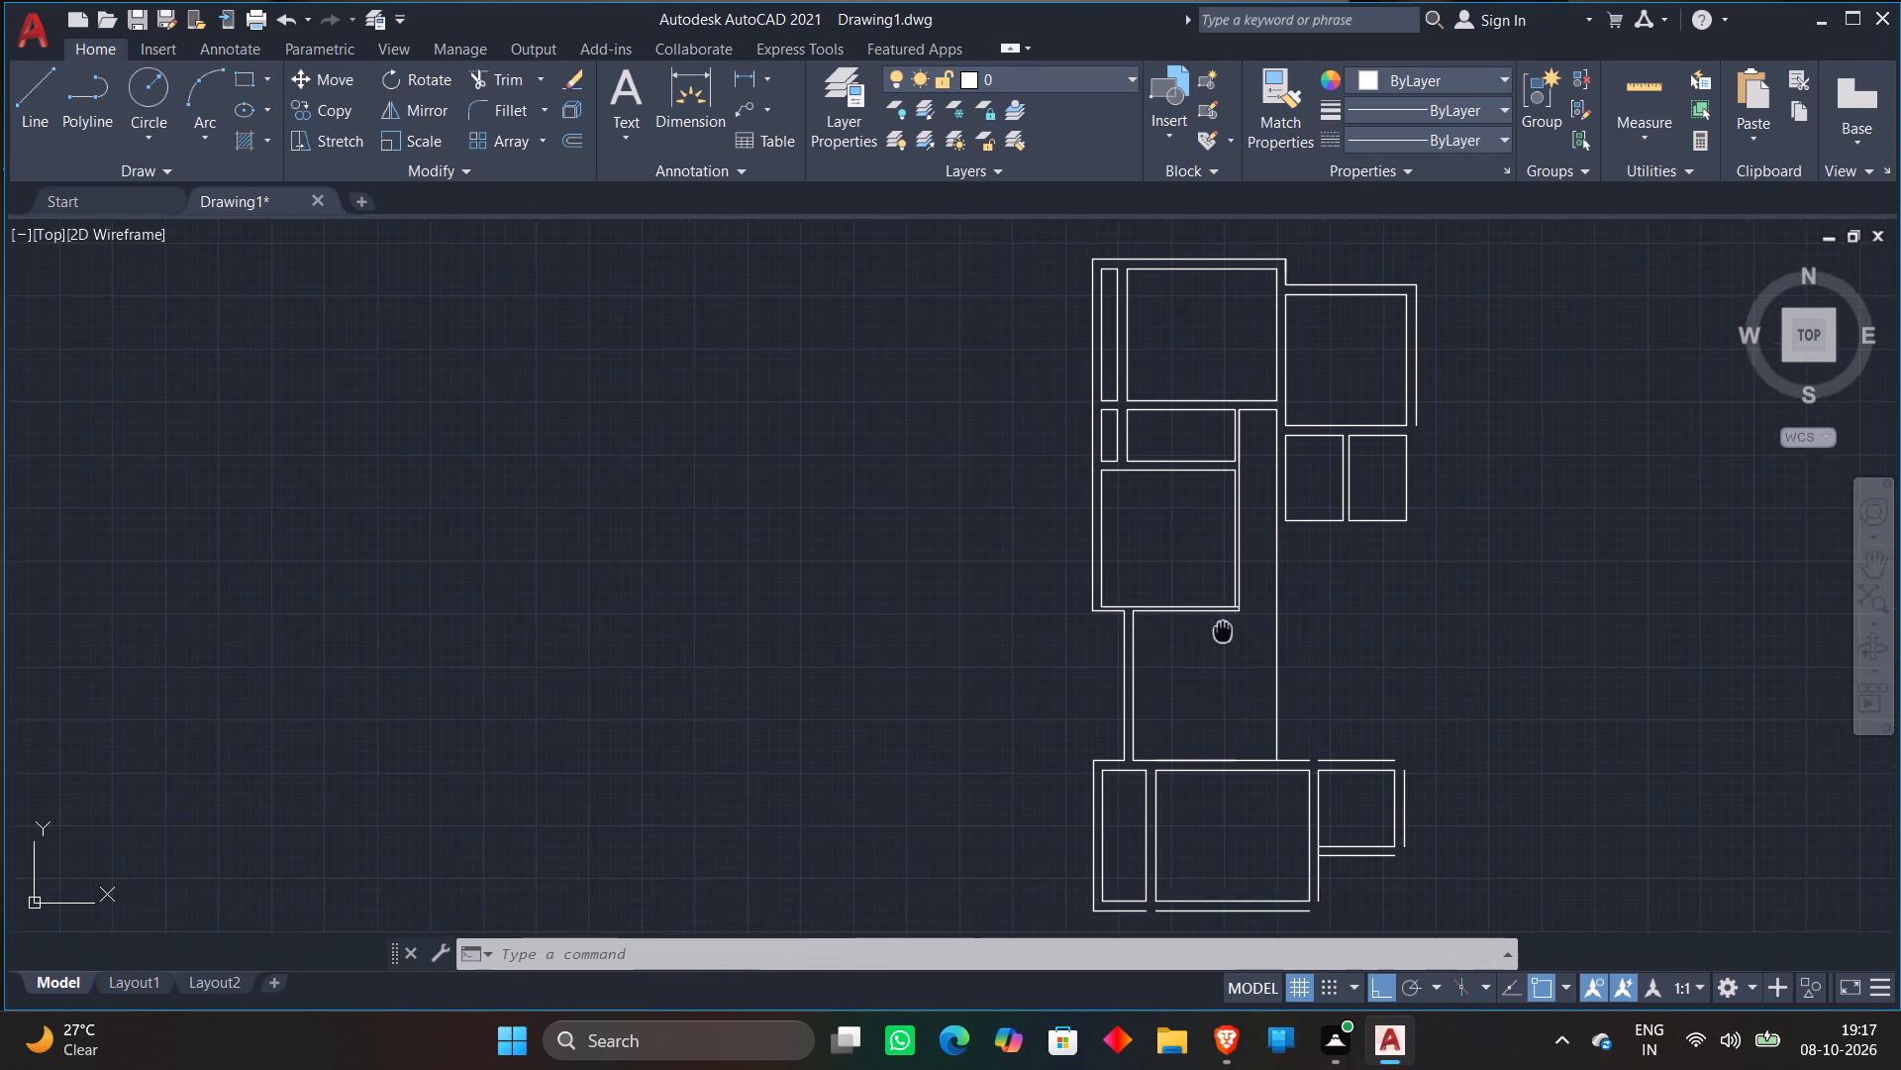
middle_click_drag(1226, 623, 1241, 585)
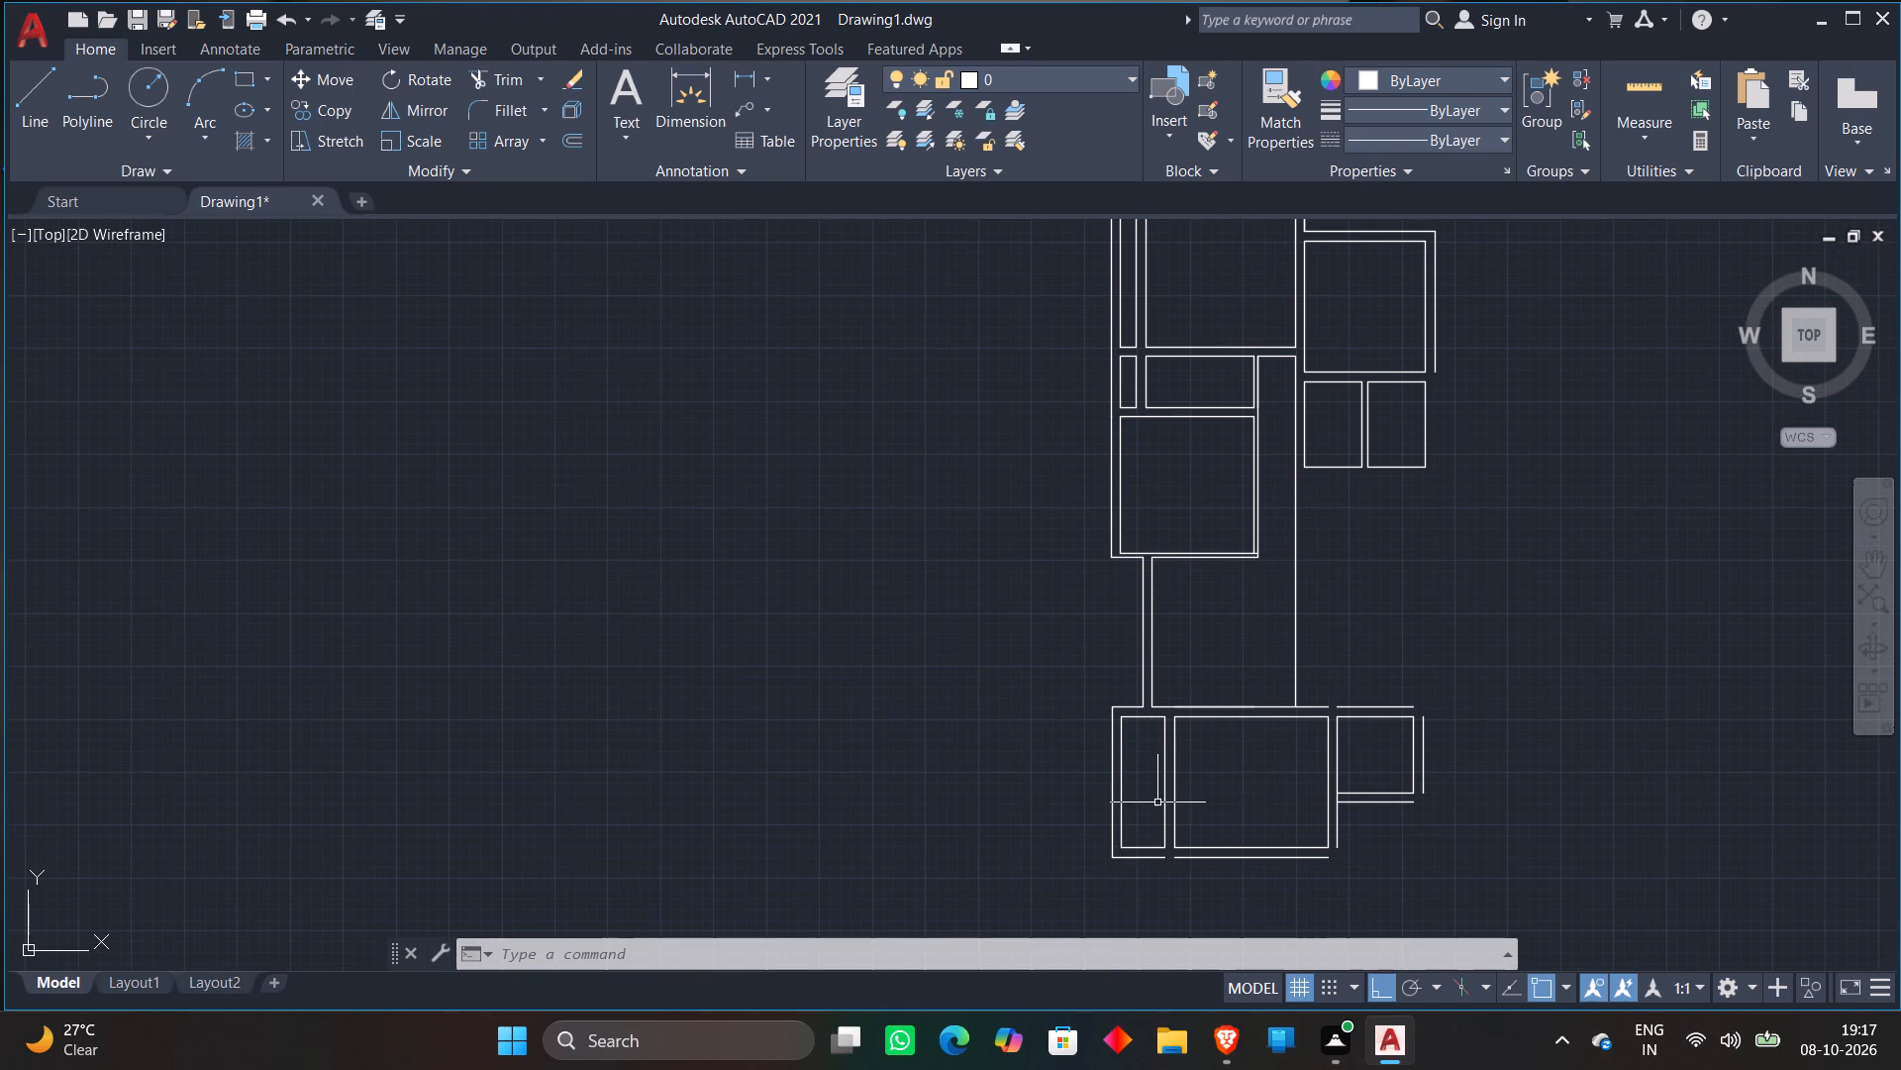
scroll(1275, 686, "up", 1)
key("l")
key("Return")
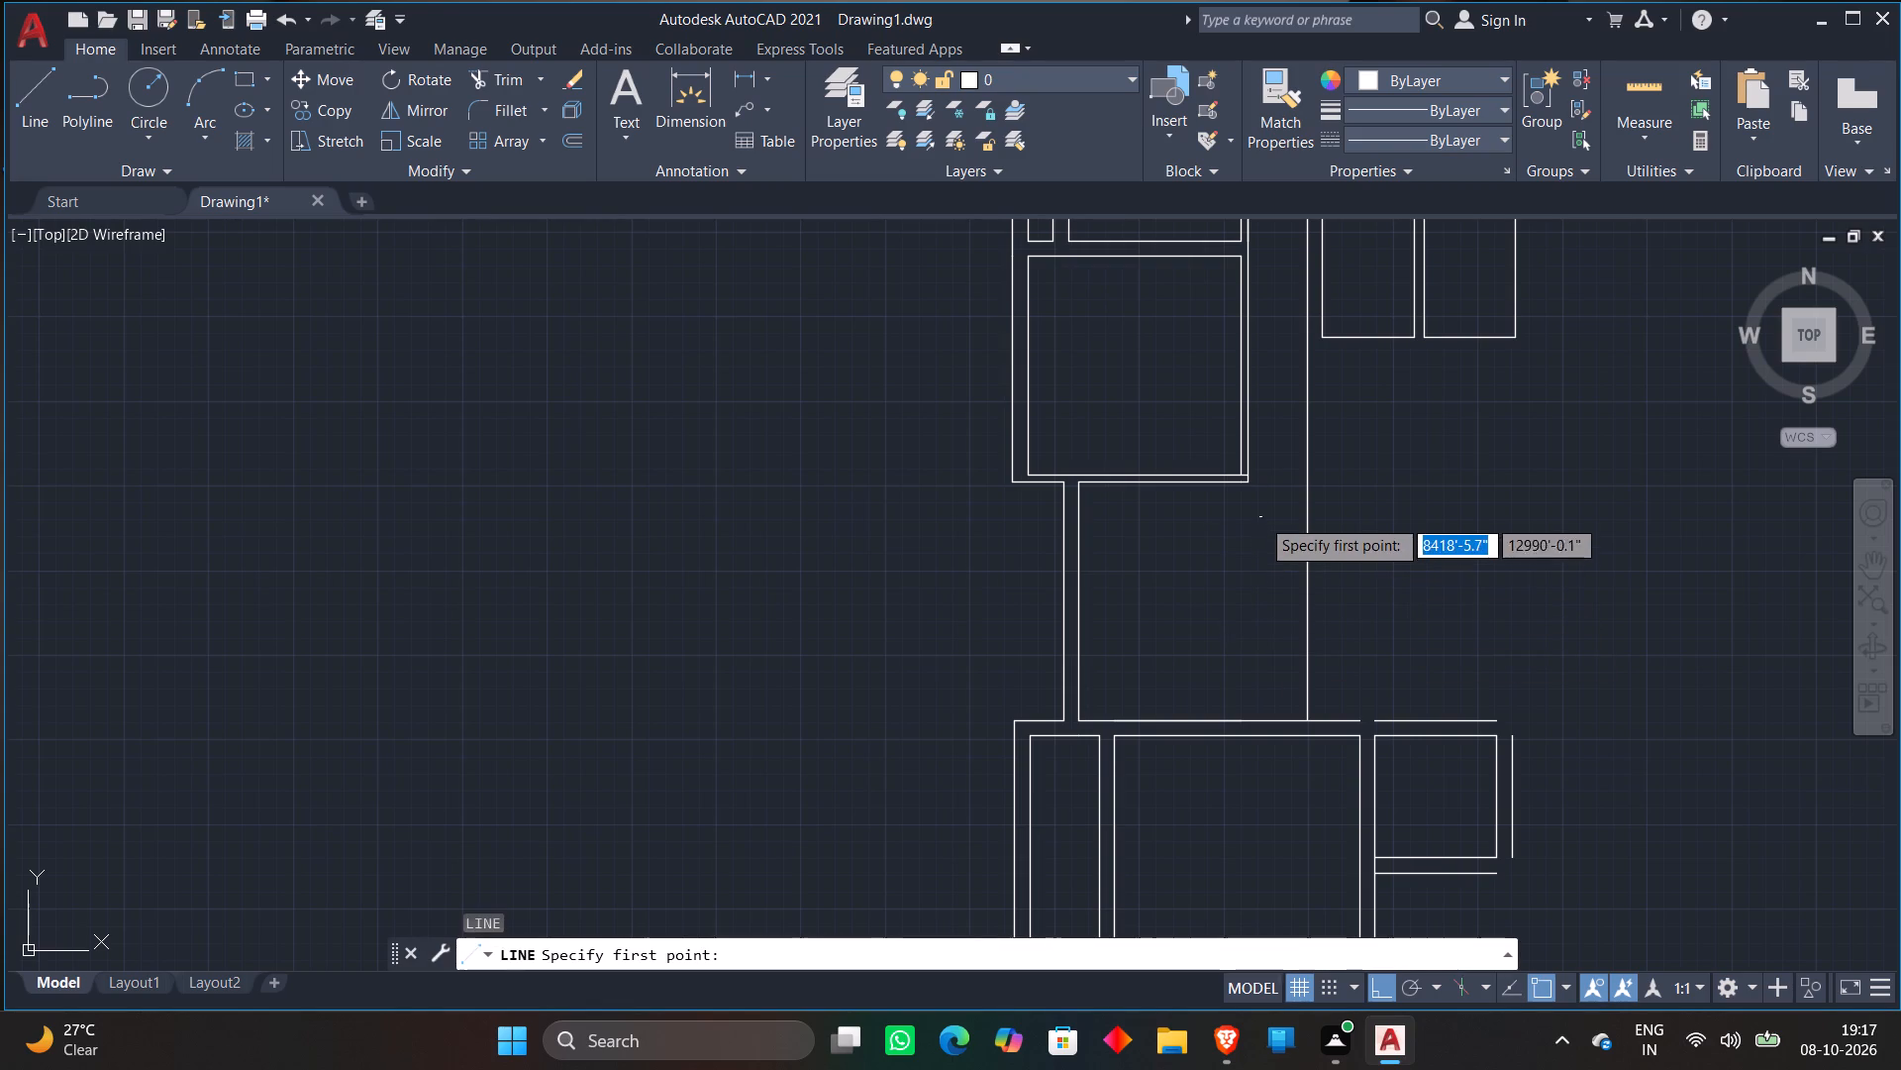
left_click(1257, 486)
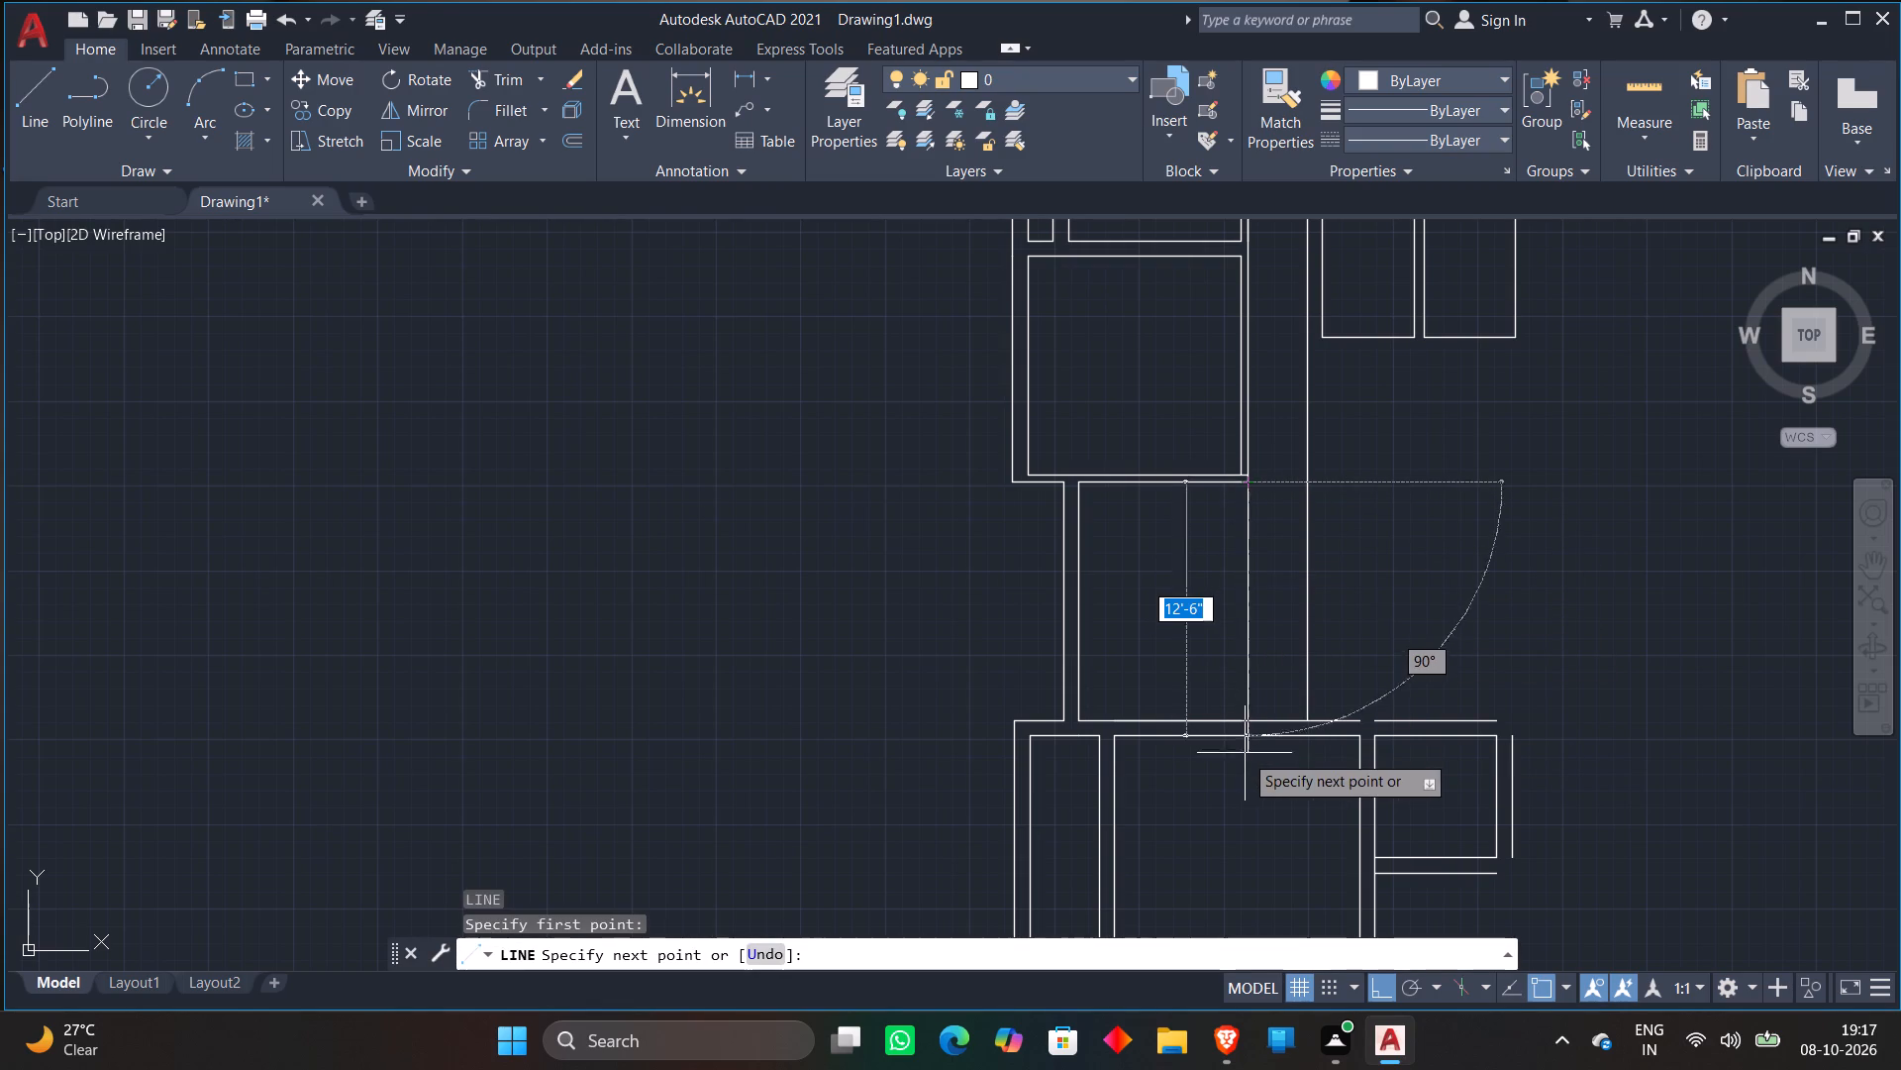
left_click(1245, 759)
key("Escape")
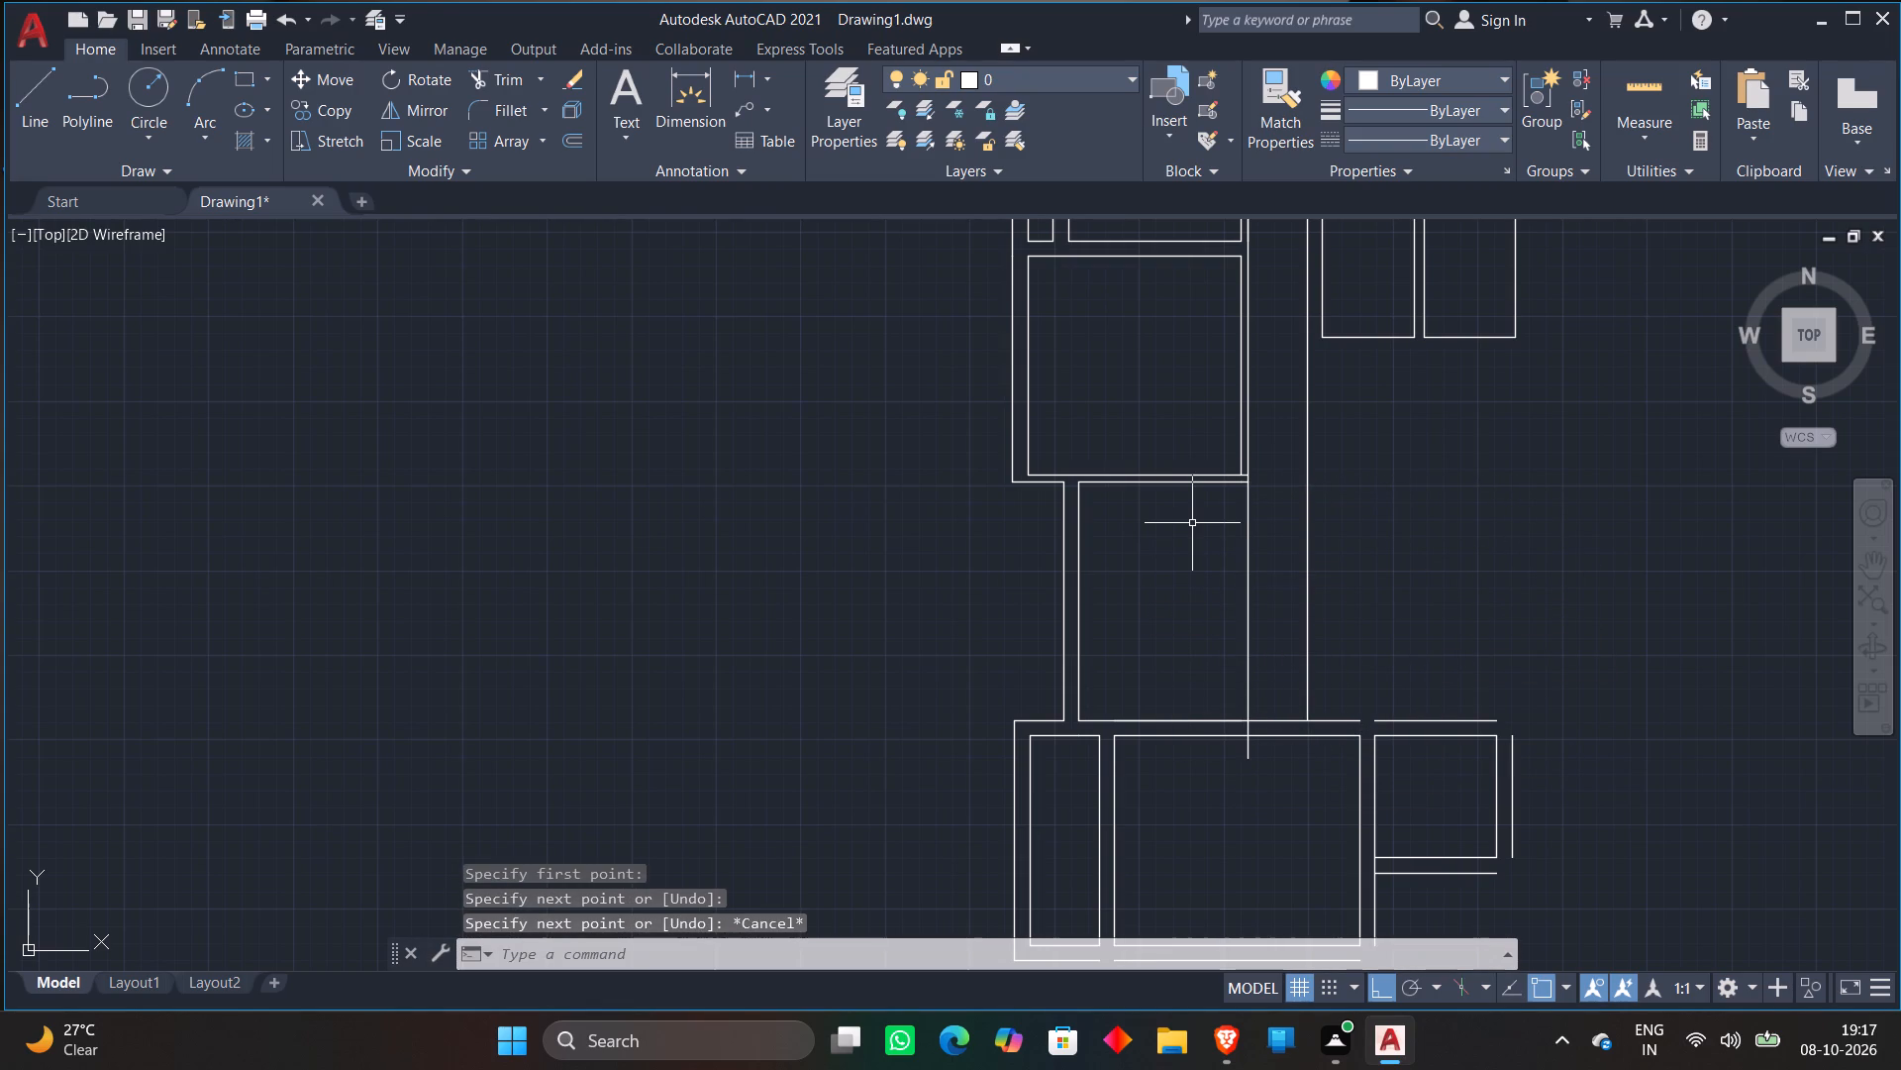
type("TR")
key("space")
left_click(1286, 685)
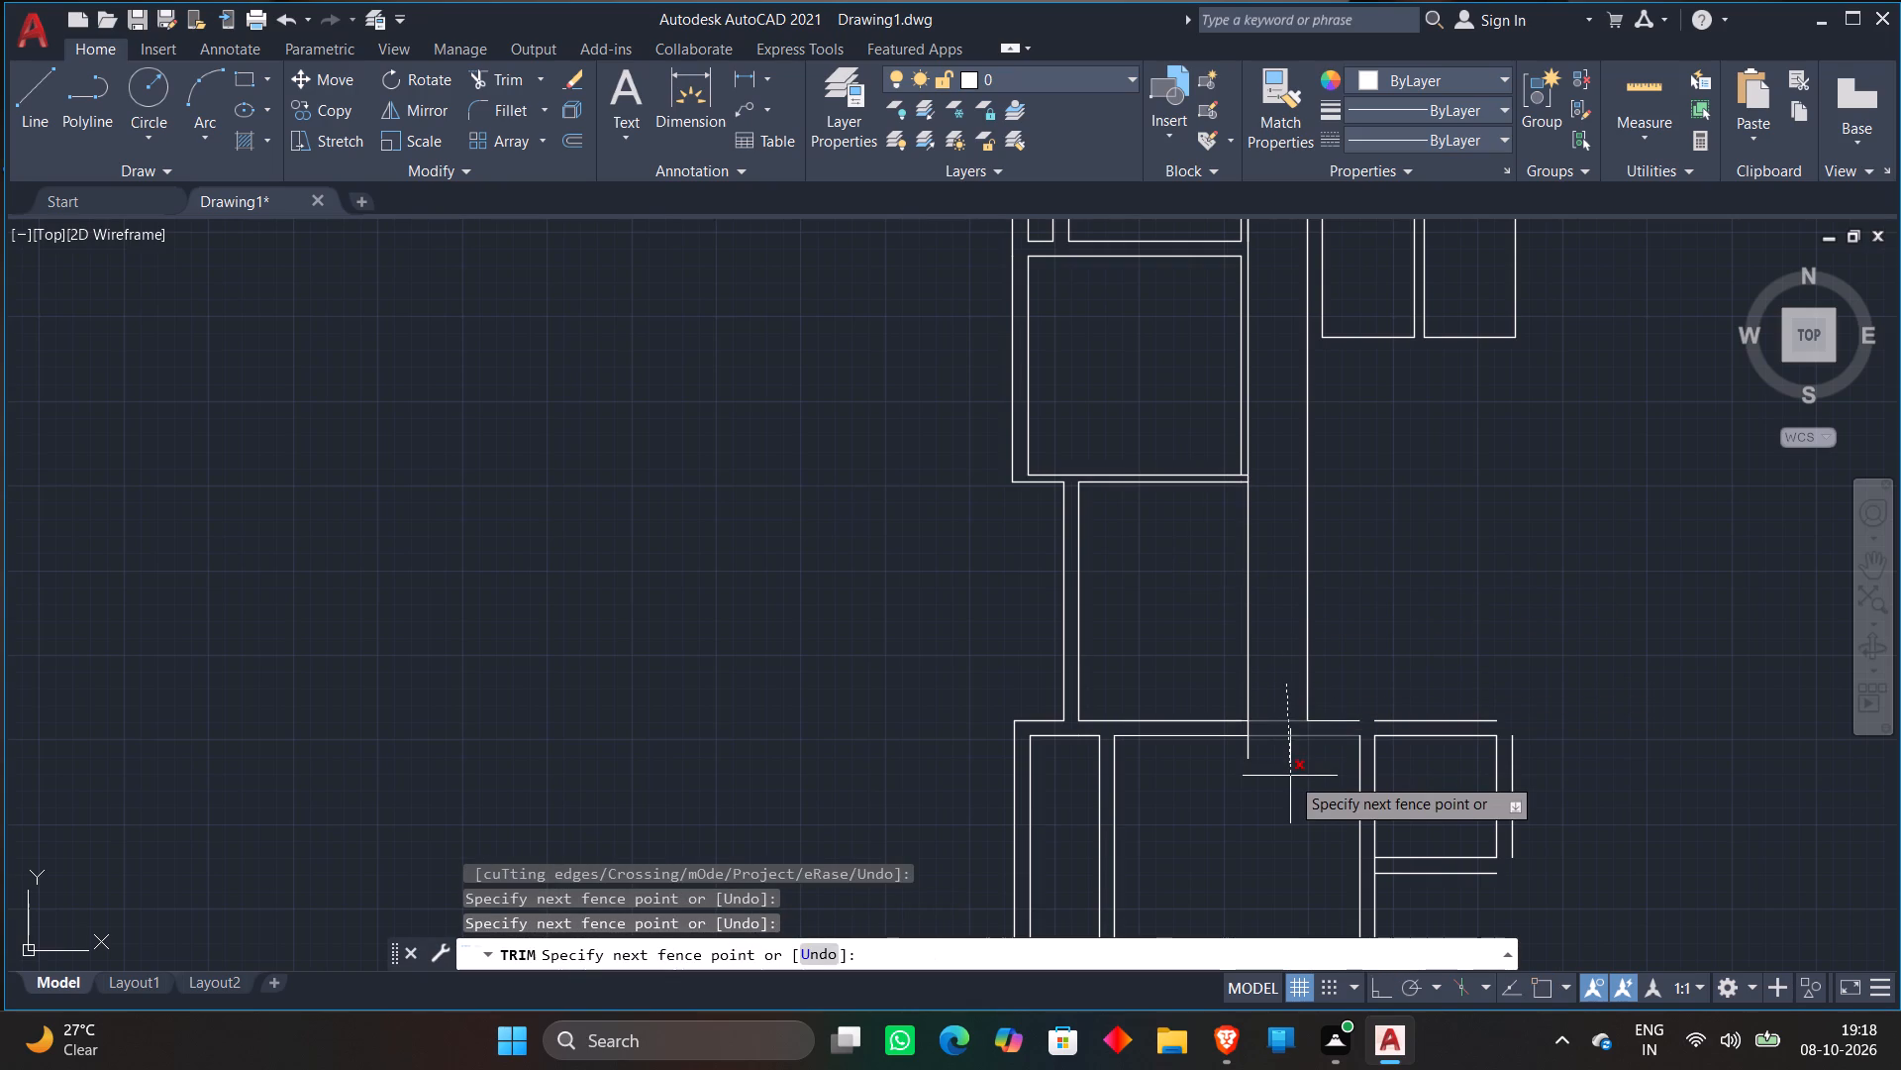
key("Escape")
Draw a short vertical line continuing the passage's right wall down past the bottom room's inner top wall line.
key("l")
key("Return")
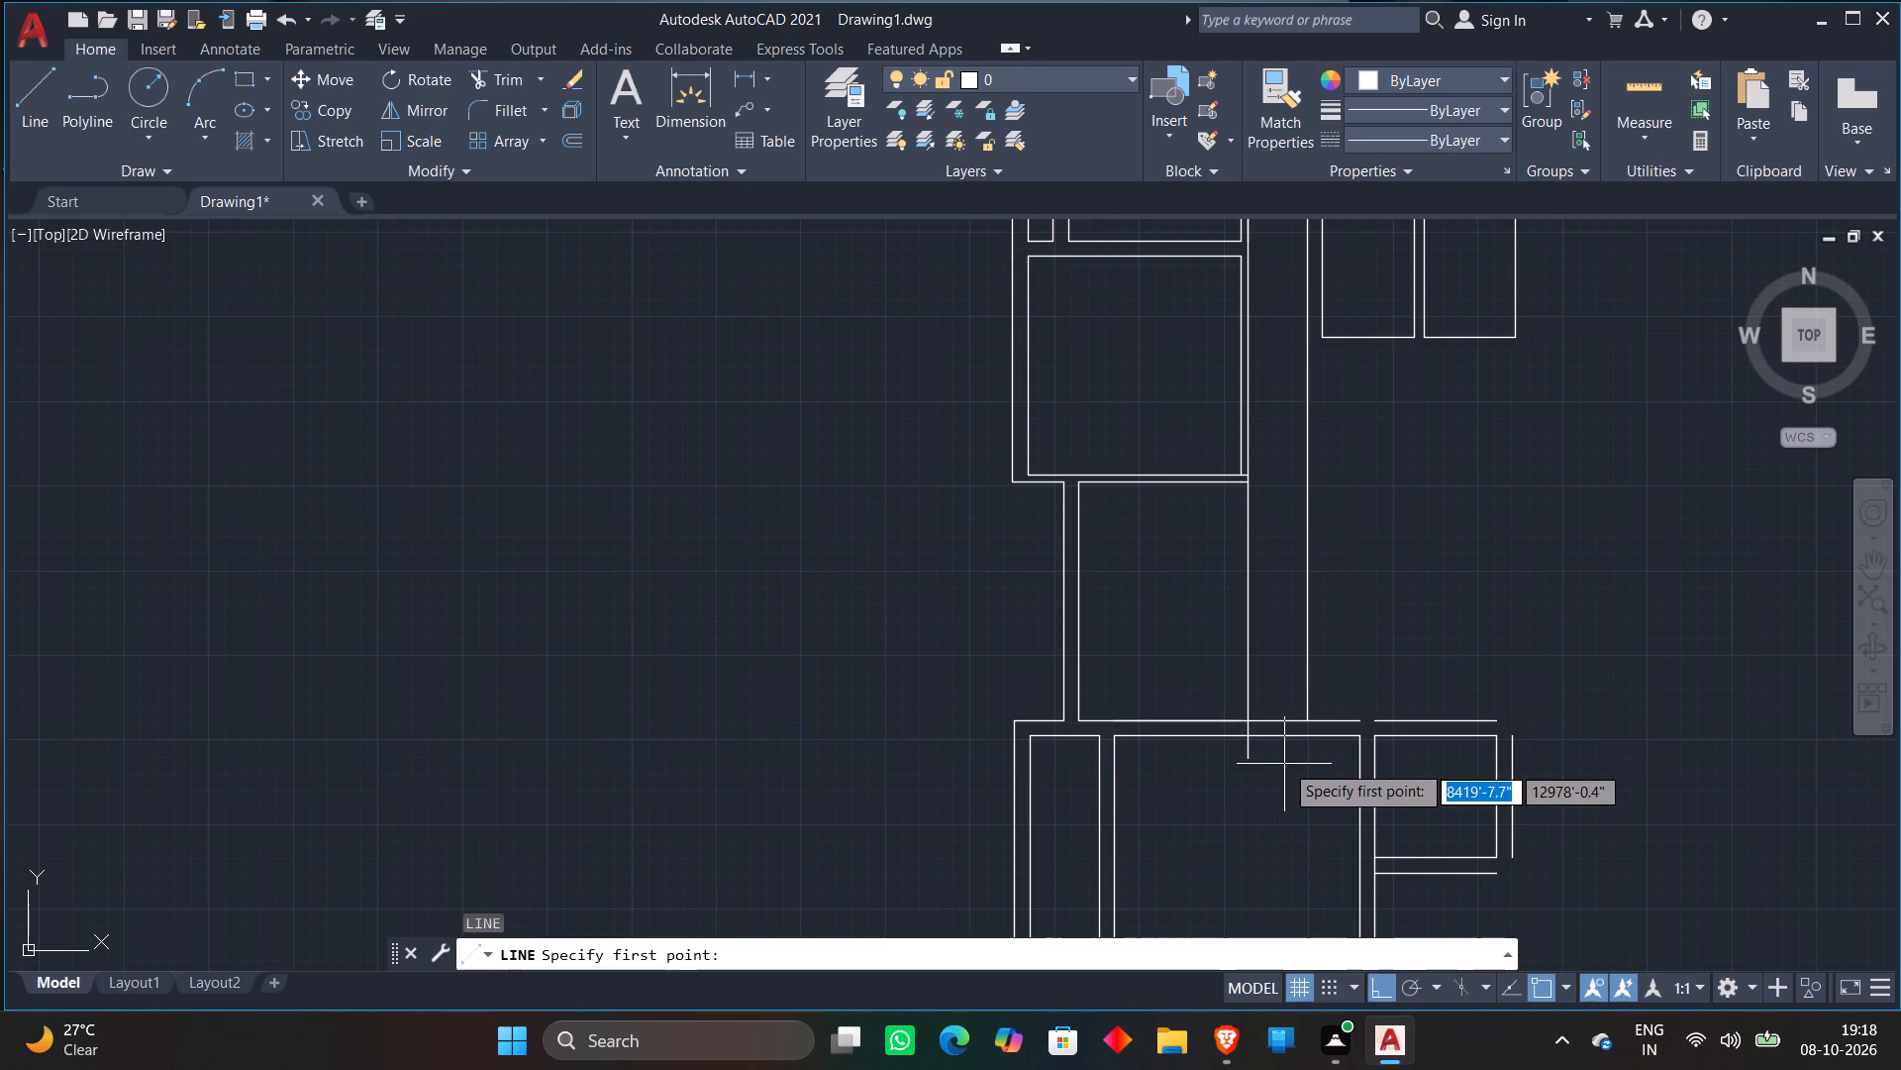
scroll(1405, 658, "up", 2)
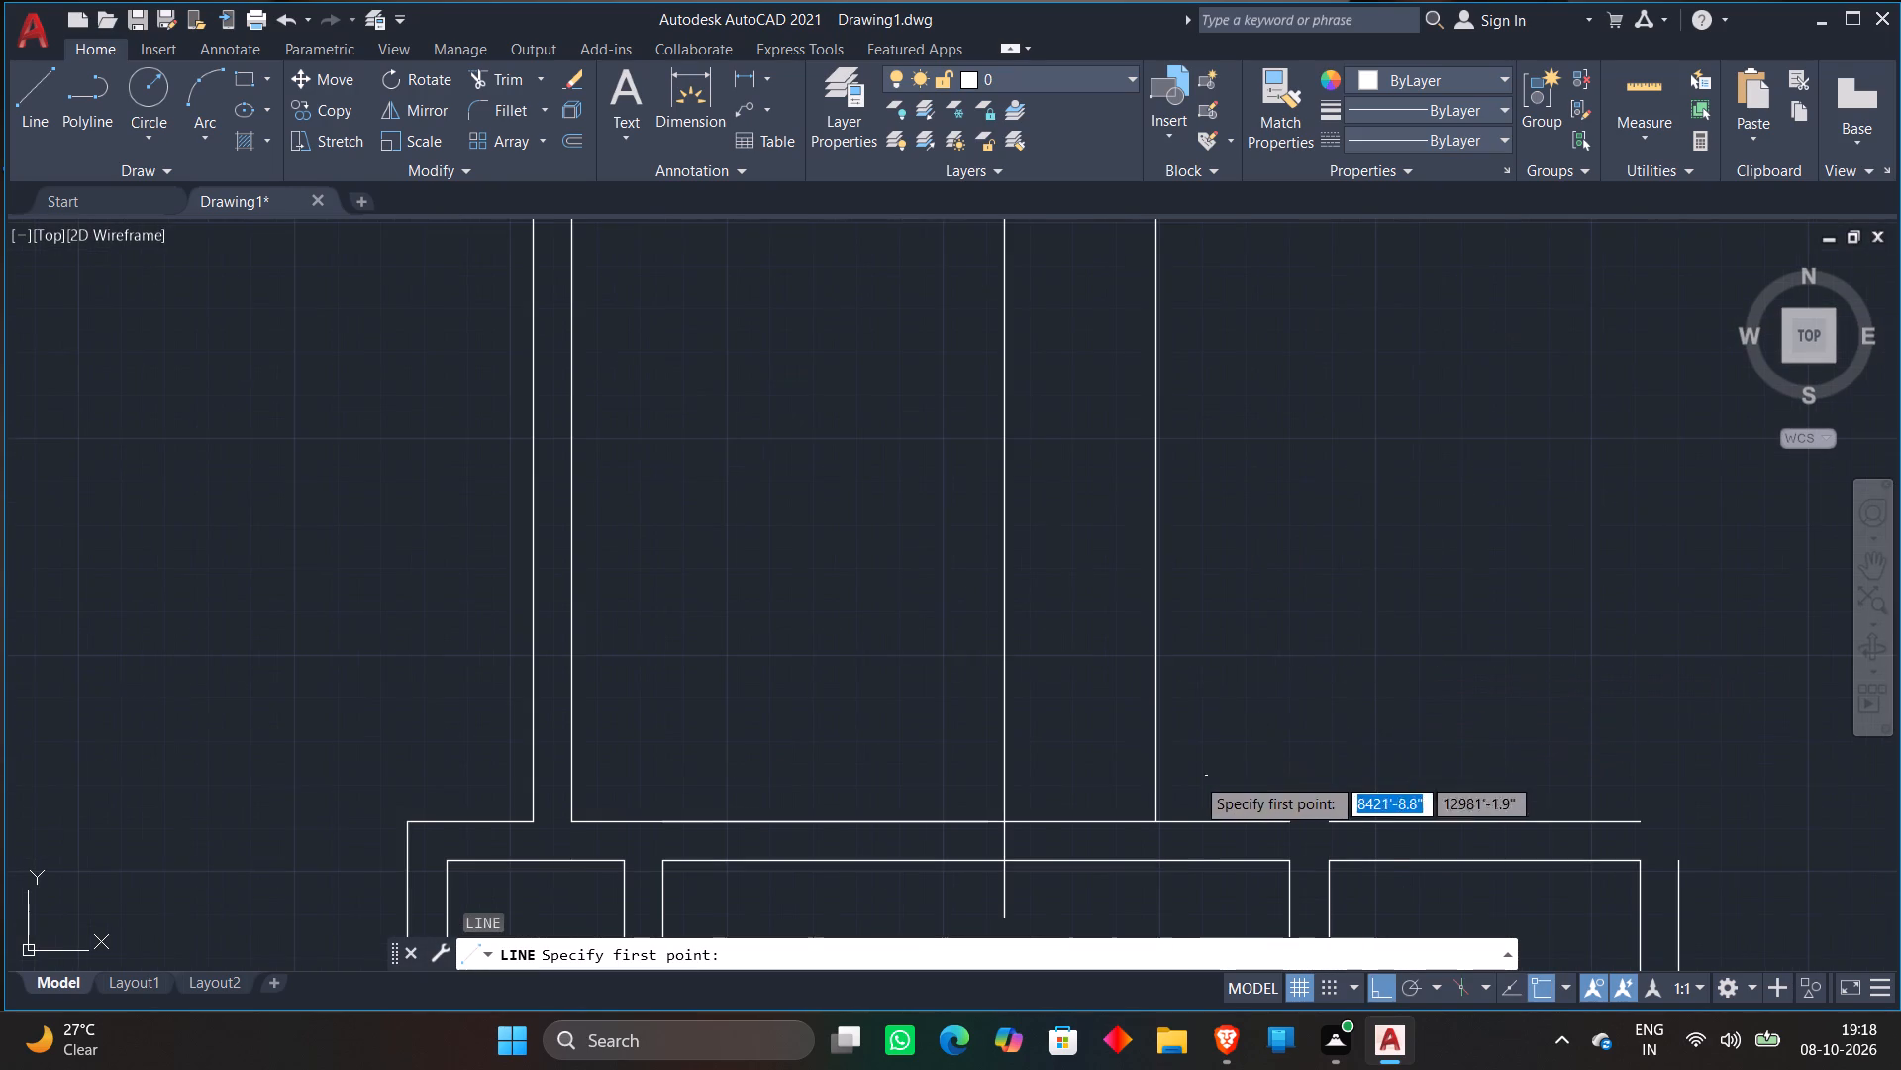
left_click(1154, 817)
left_click(1142, 890)
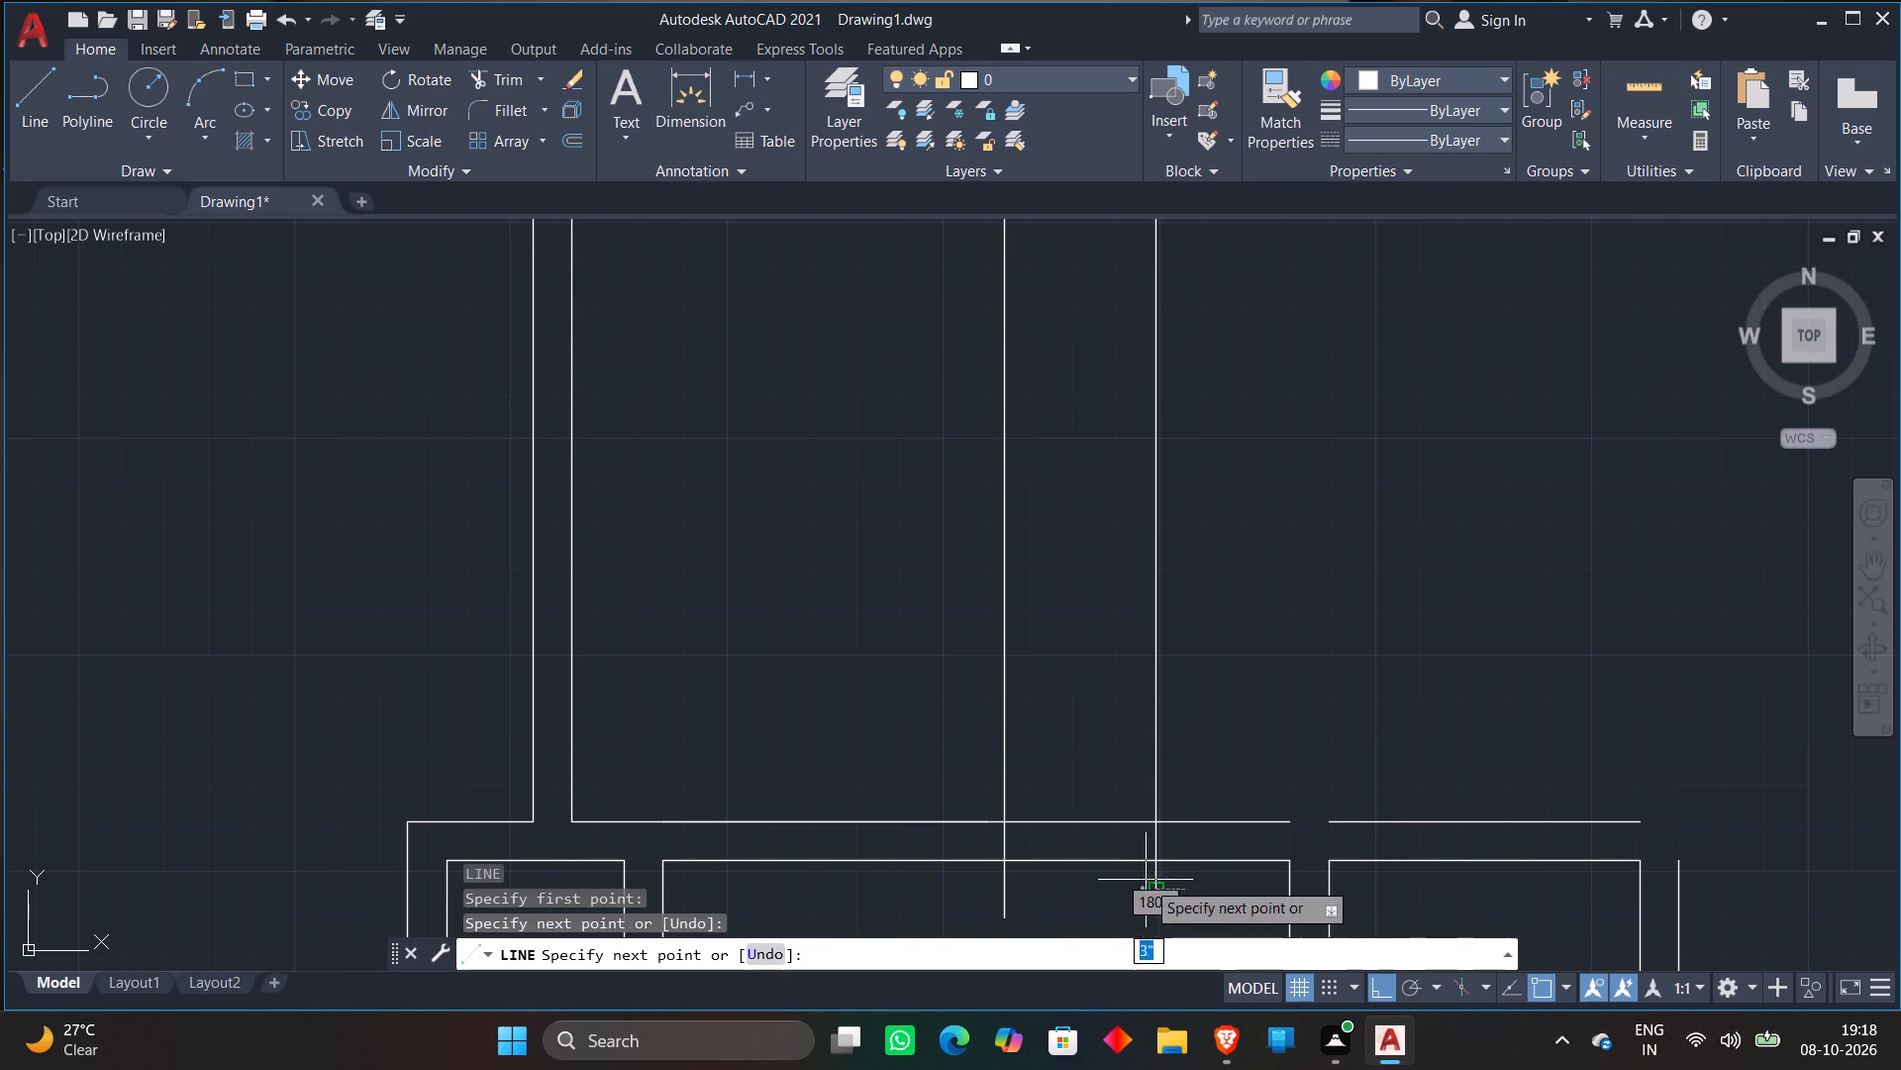
key("Escape")
Trim the bottom room's top wall lines between the passage walls, and the passage wall ends that overshoot below them.
type("TR")
key("space")
left_click(1127, 756)
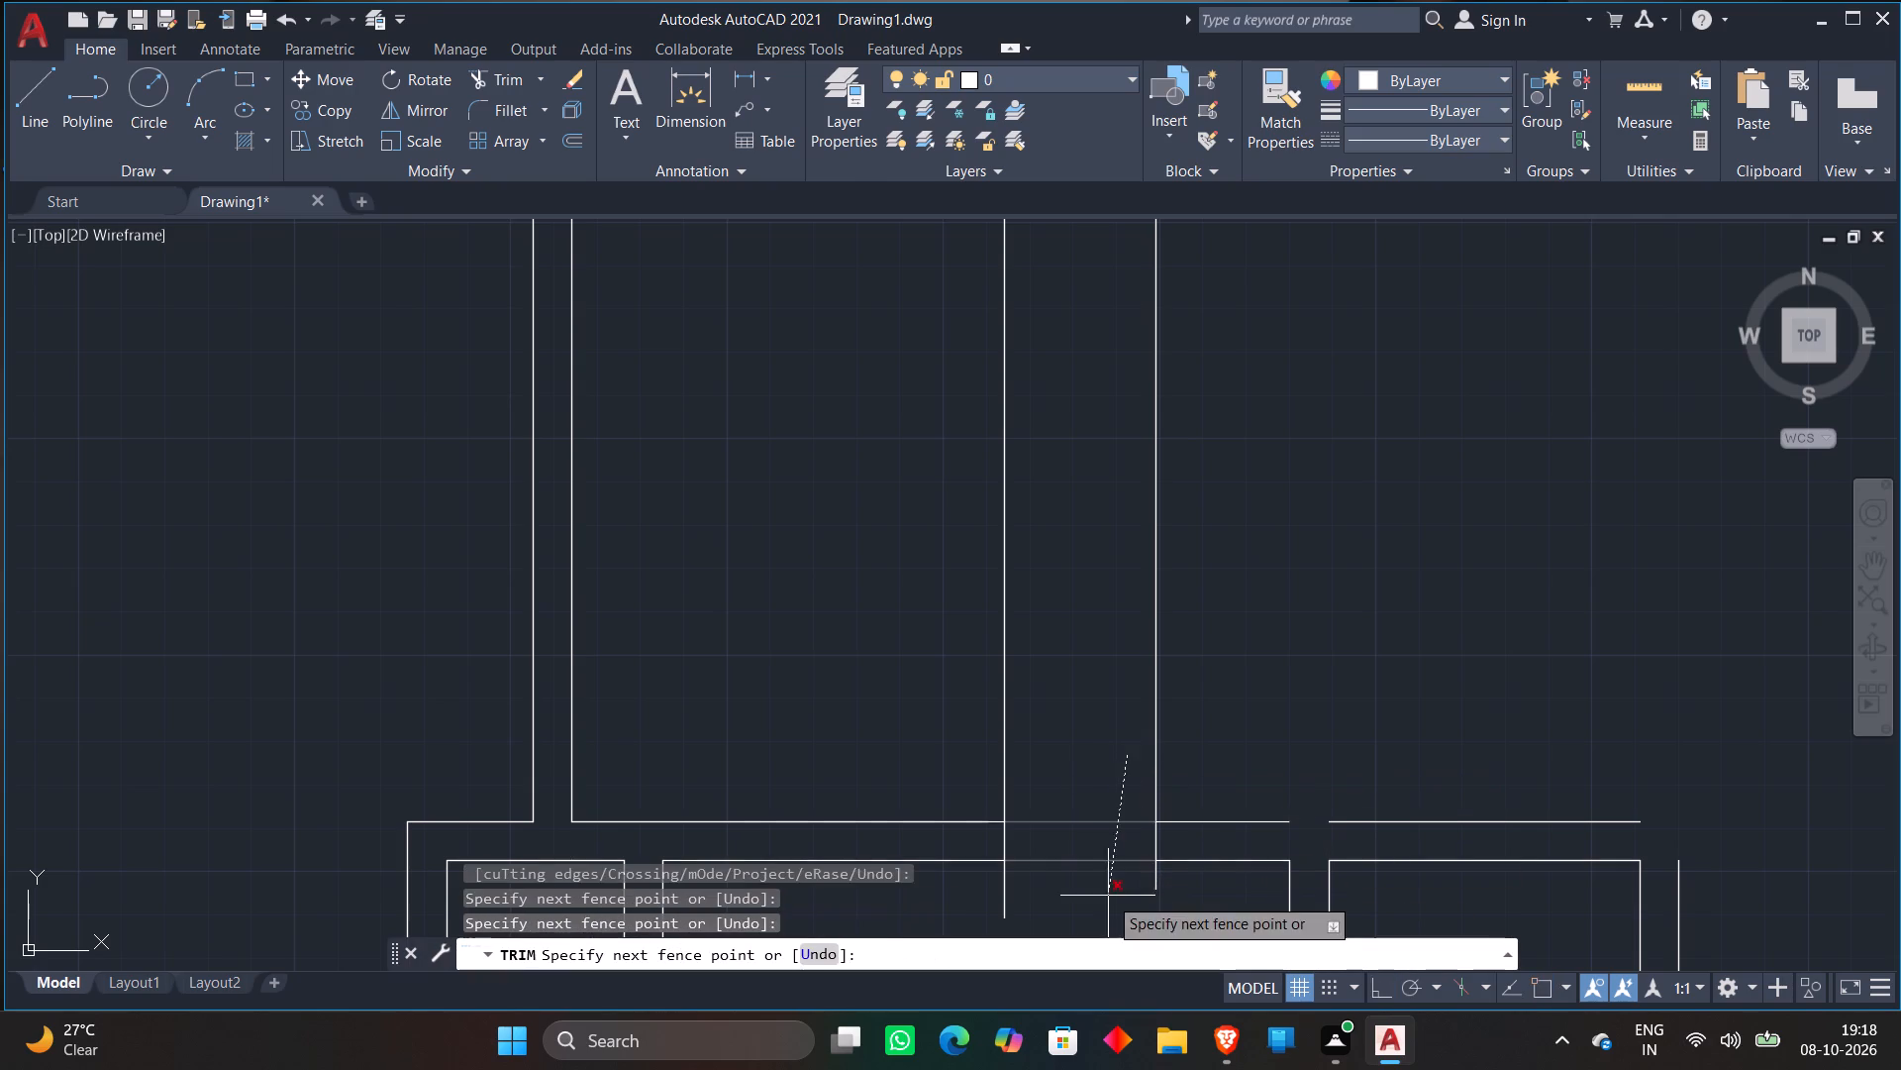
left_click(1108, 896)
scroll(1117, 691, "down", 1)
scroll(1055, 819, "up", 2)
left_click(960, 814)
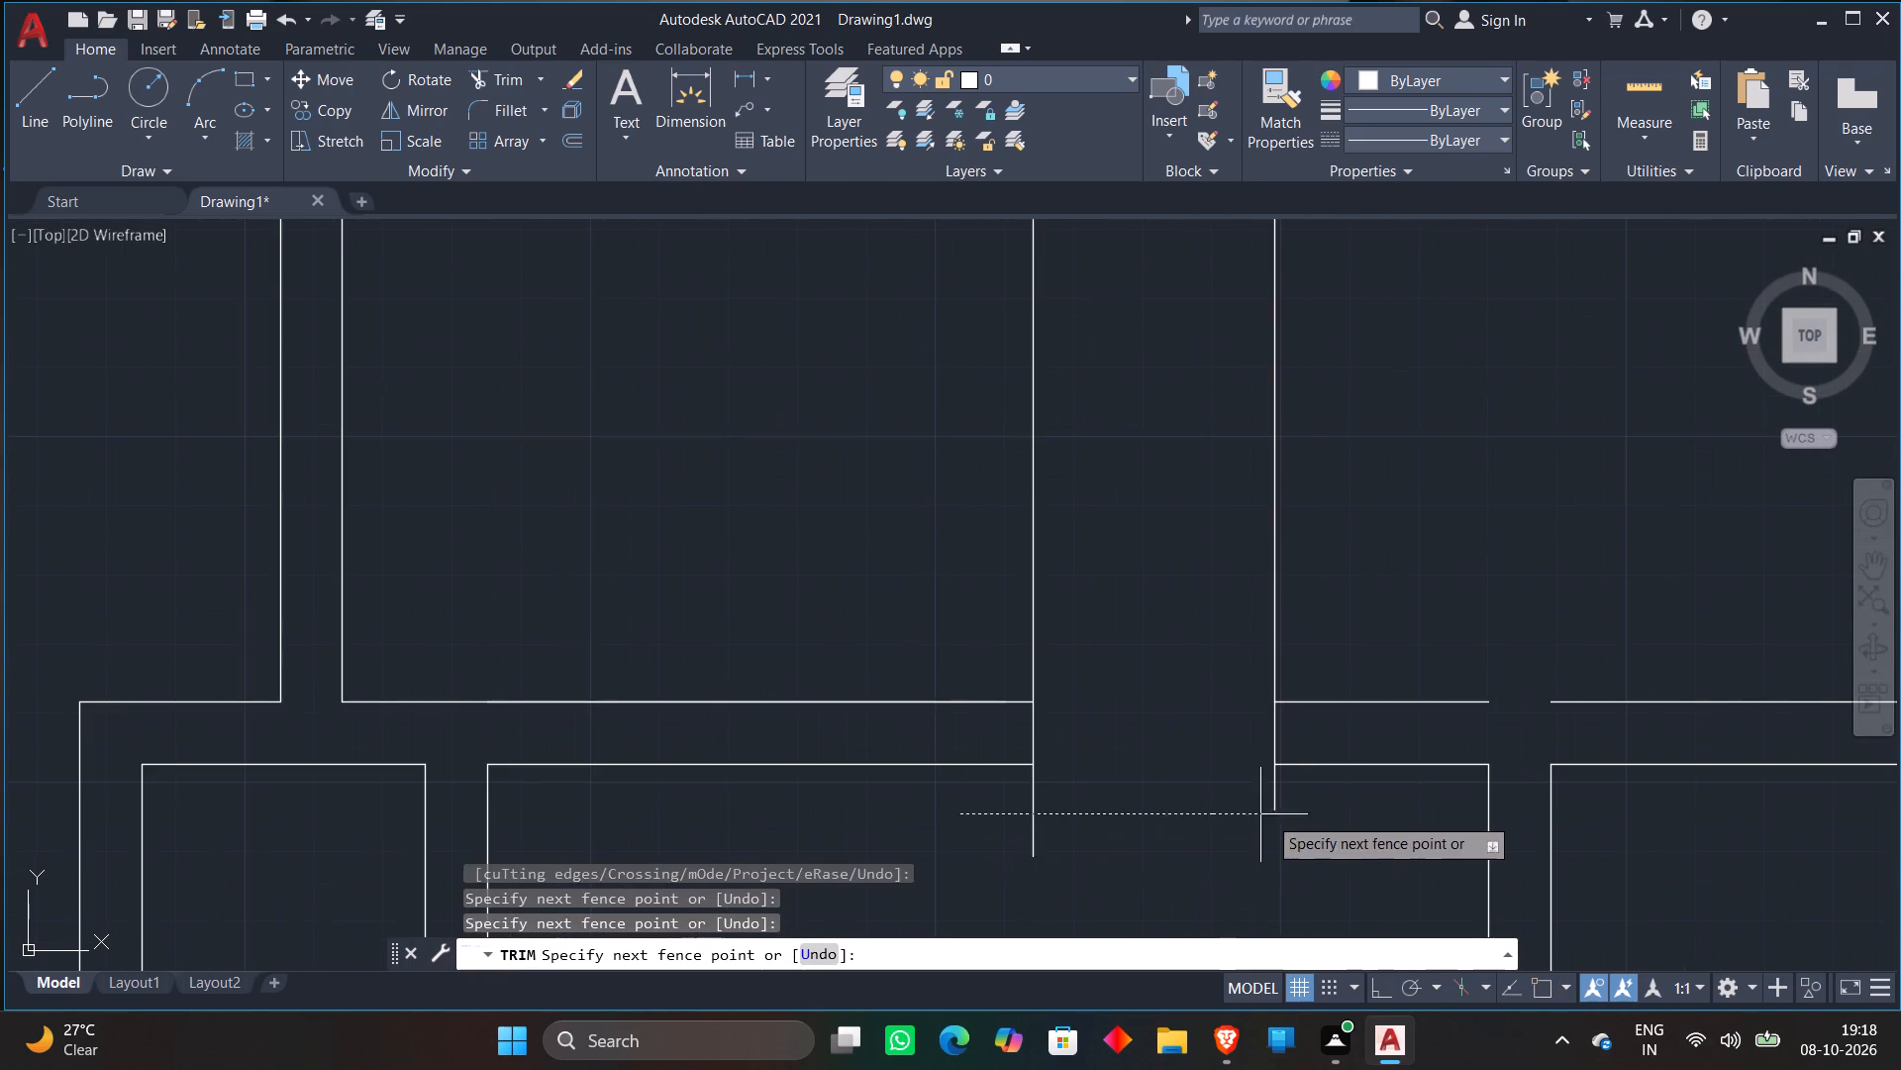
left_click(1310, 807)
Trim away the passage's left wall line between the large room's bottom wall and the bottom room's top wall.
left_click(826, 415)
left_click(1184, 416)
scroll(1179, 415, "down", 2)
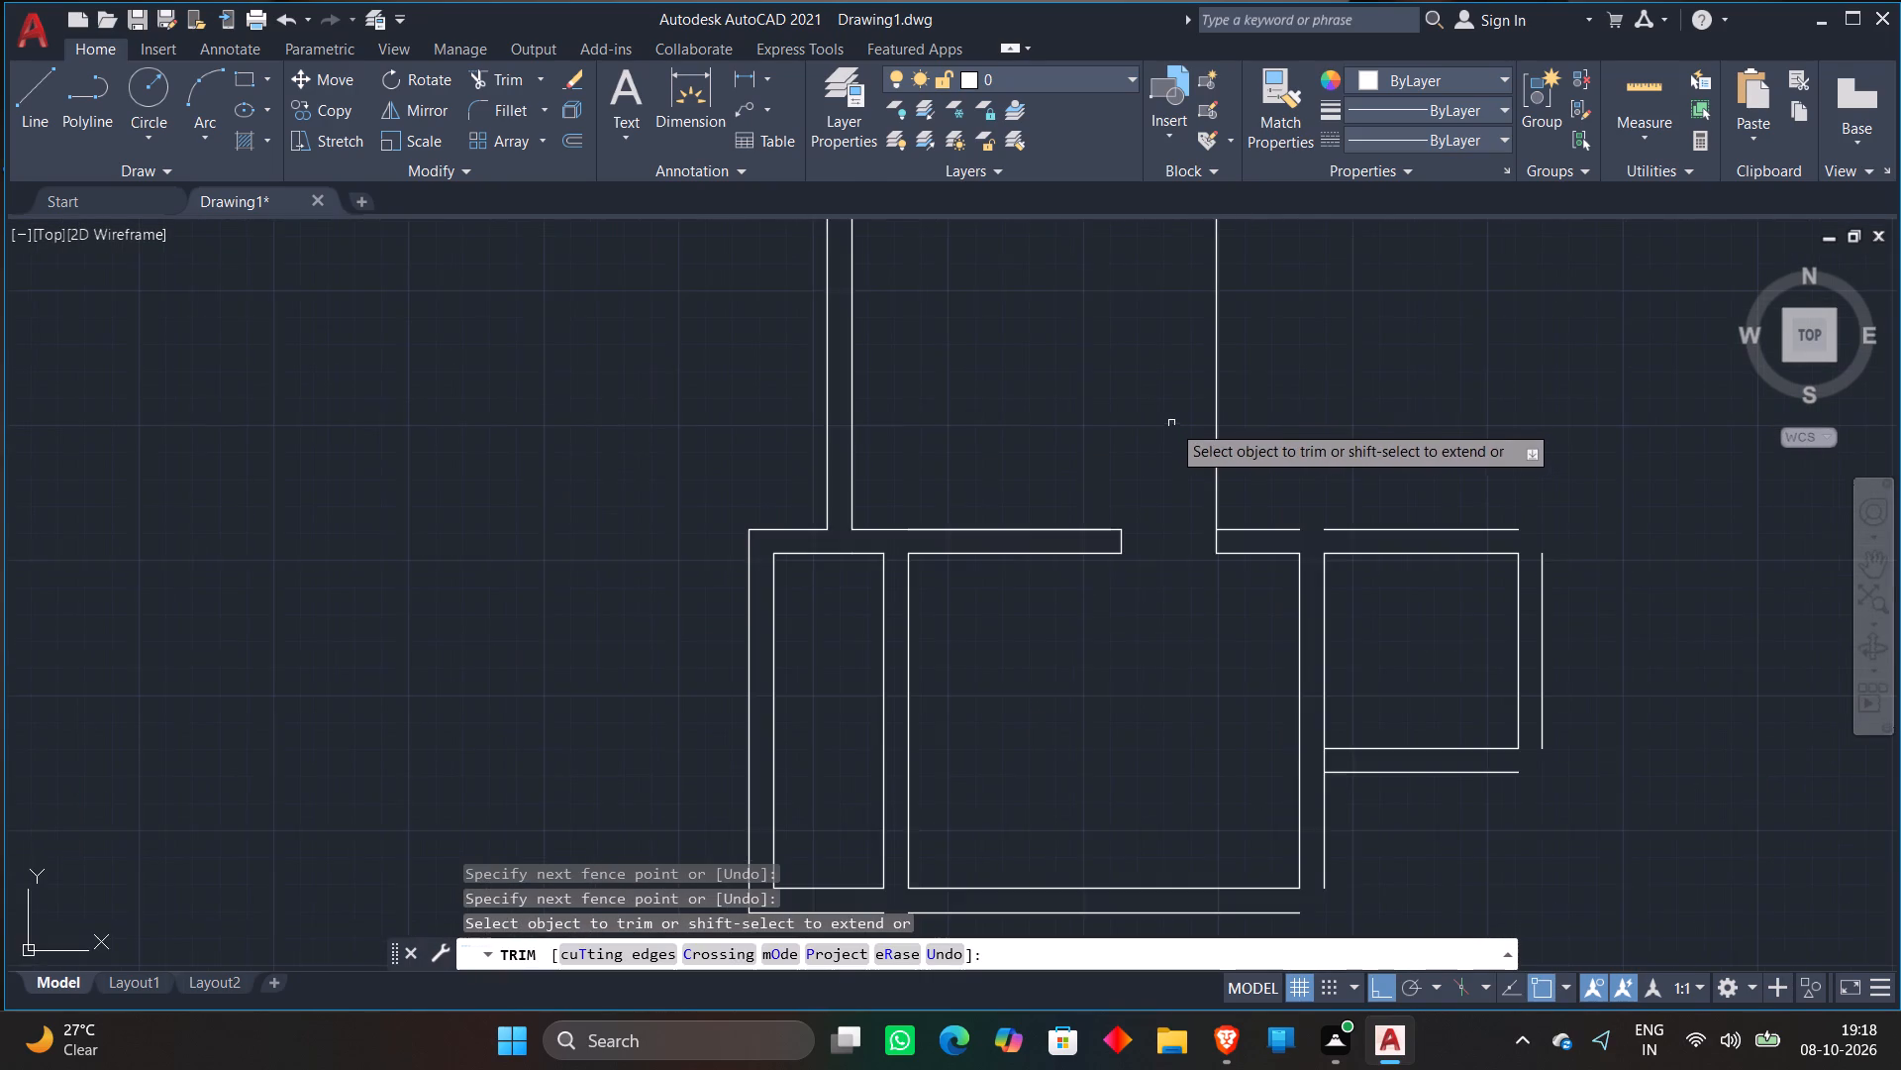
scroll(1159, 429, "down", 2)
middle_click_drag(1159, 429, 1148, 538)
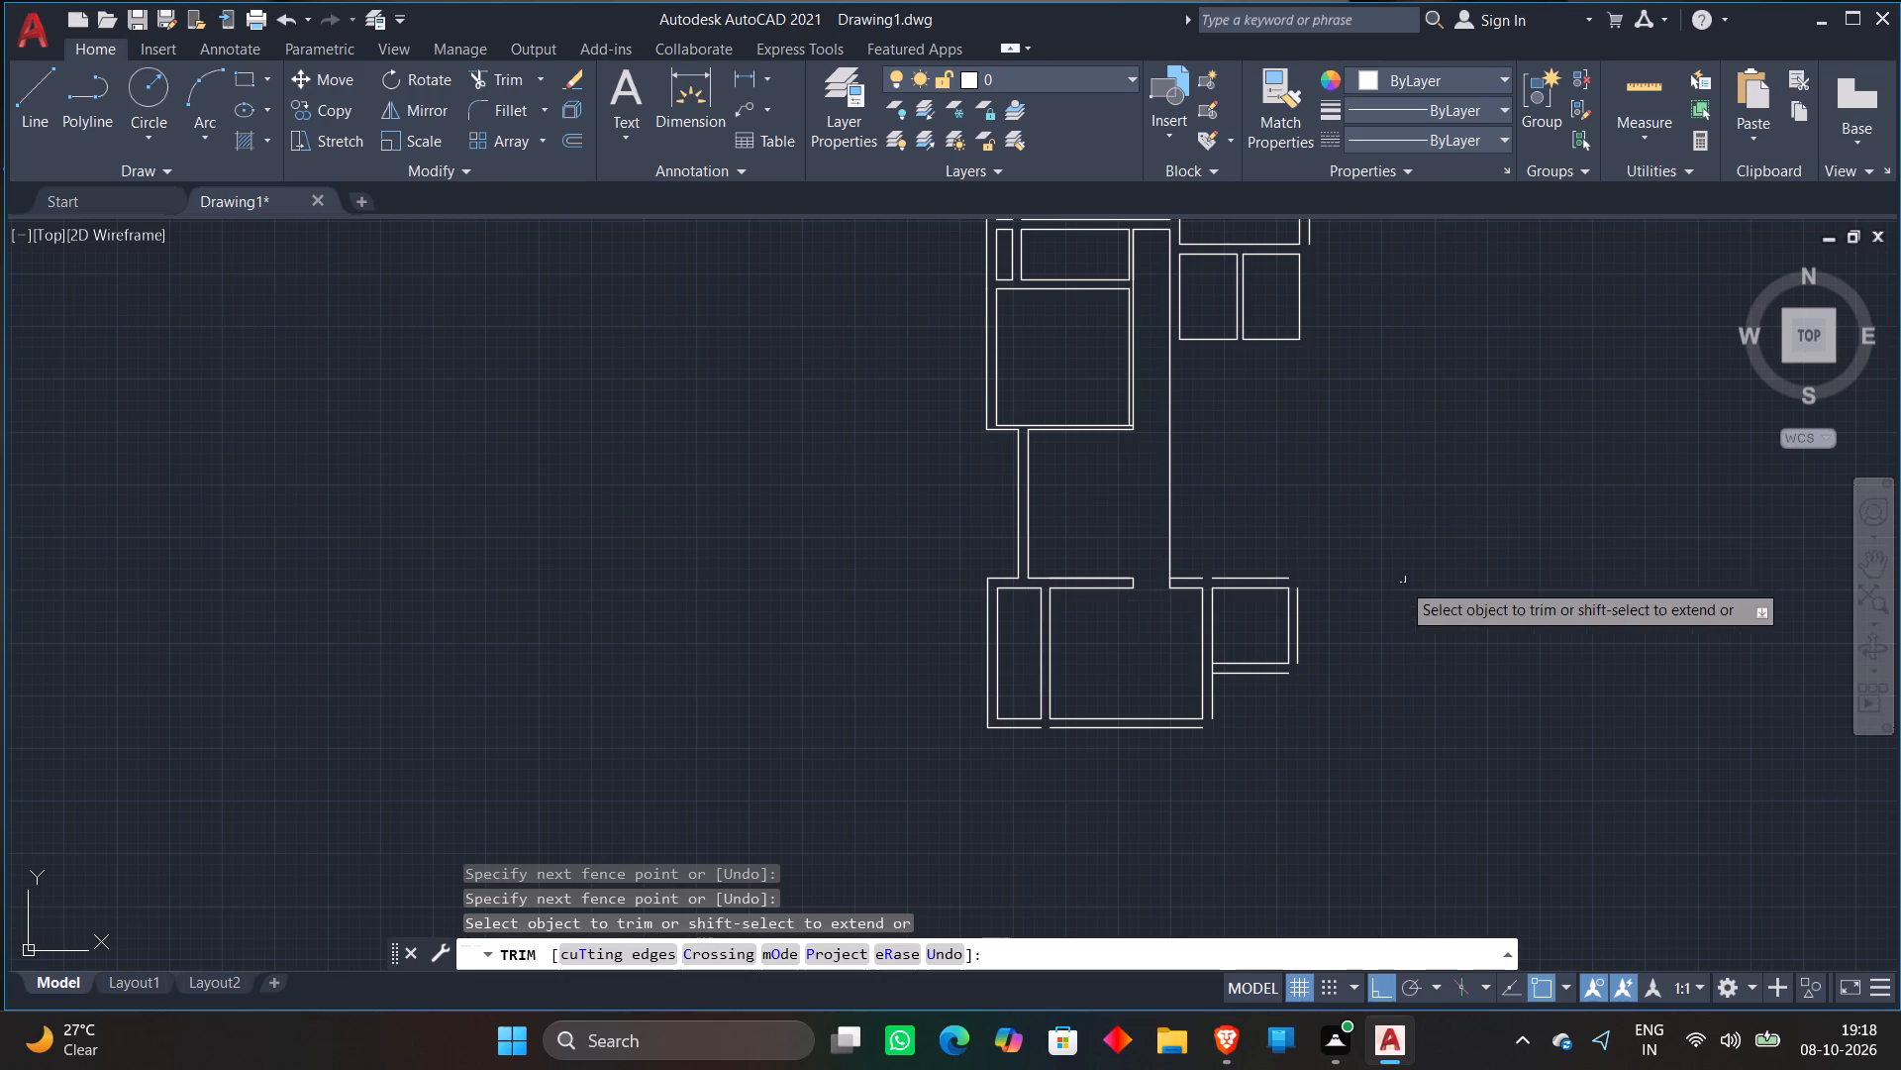
key("Escape")
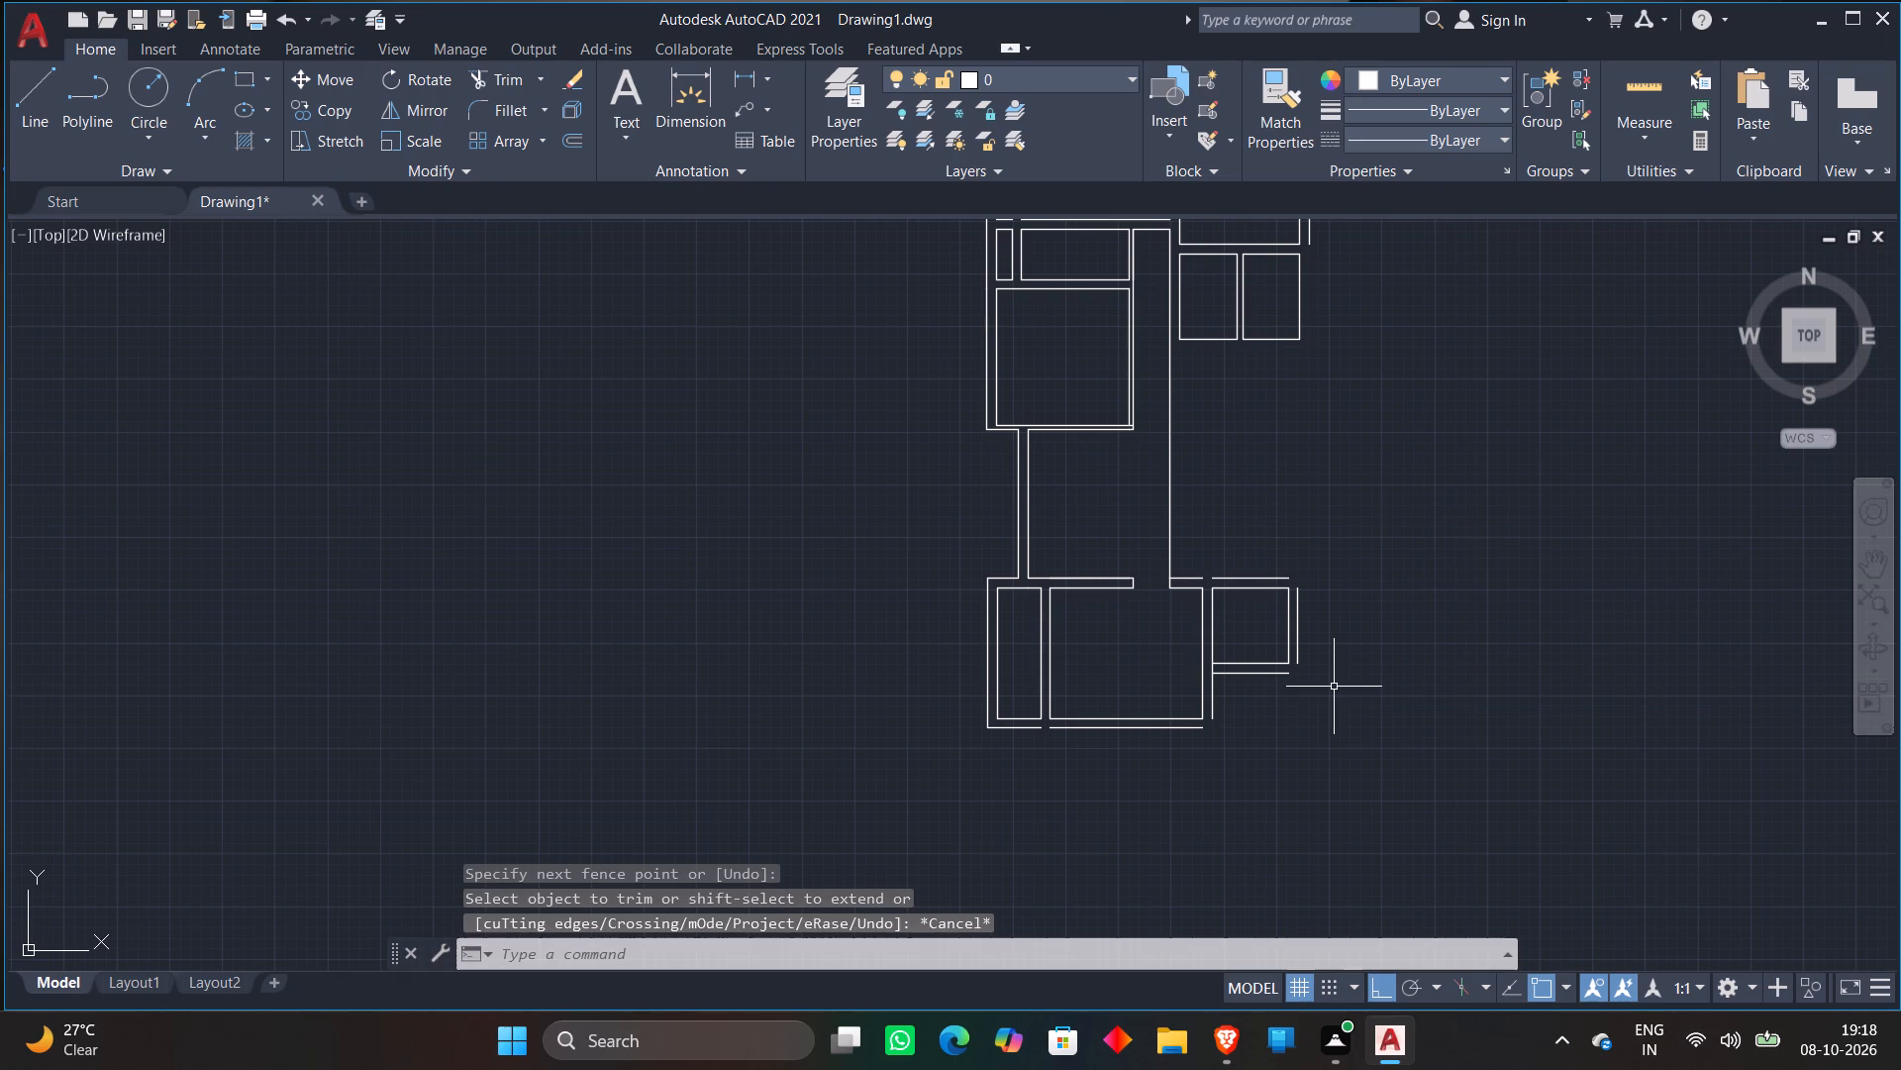
Extend the bottom room's outer bottom wall line across the gap below the partition wall.
type("EX")
key("space")
scroll(1060, 718, "up", 3)
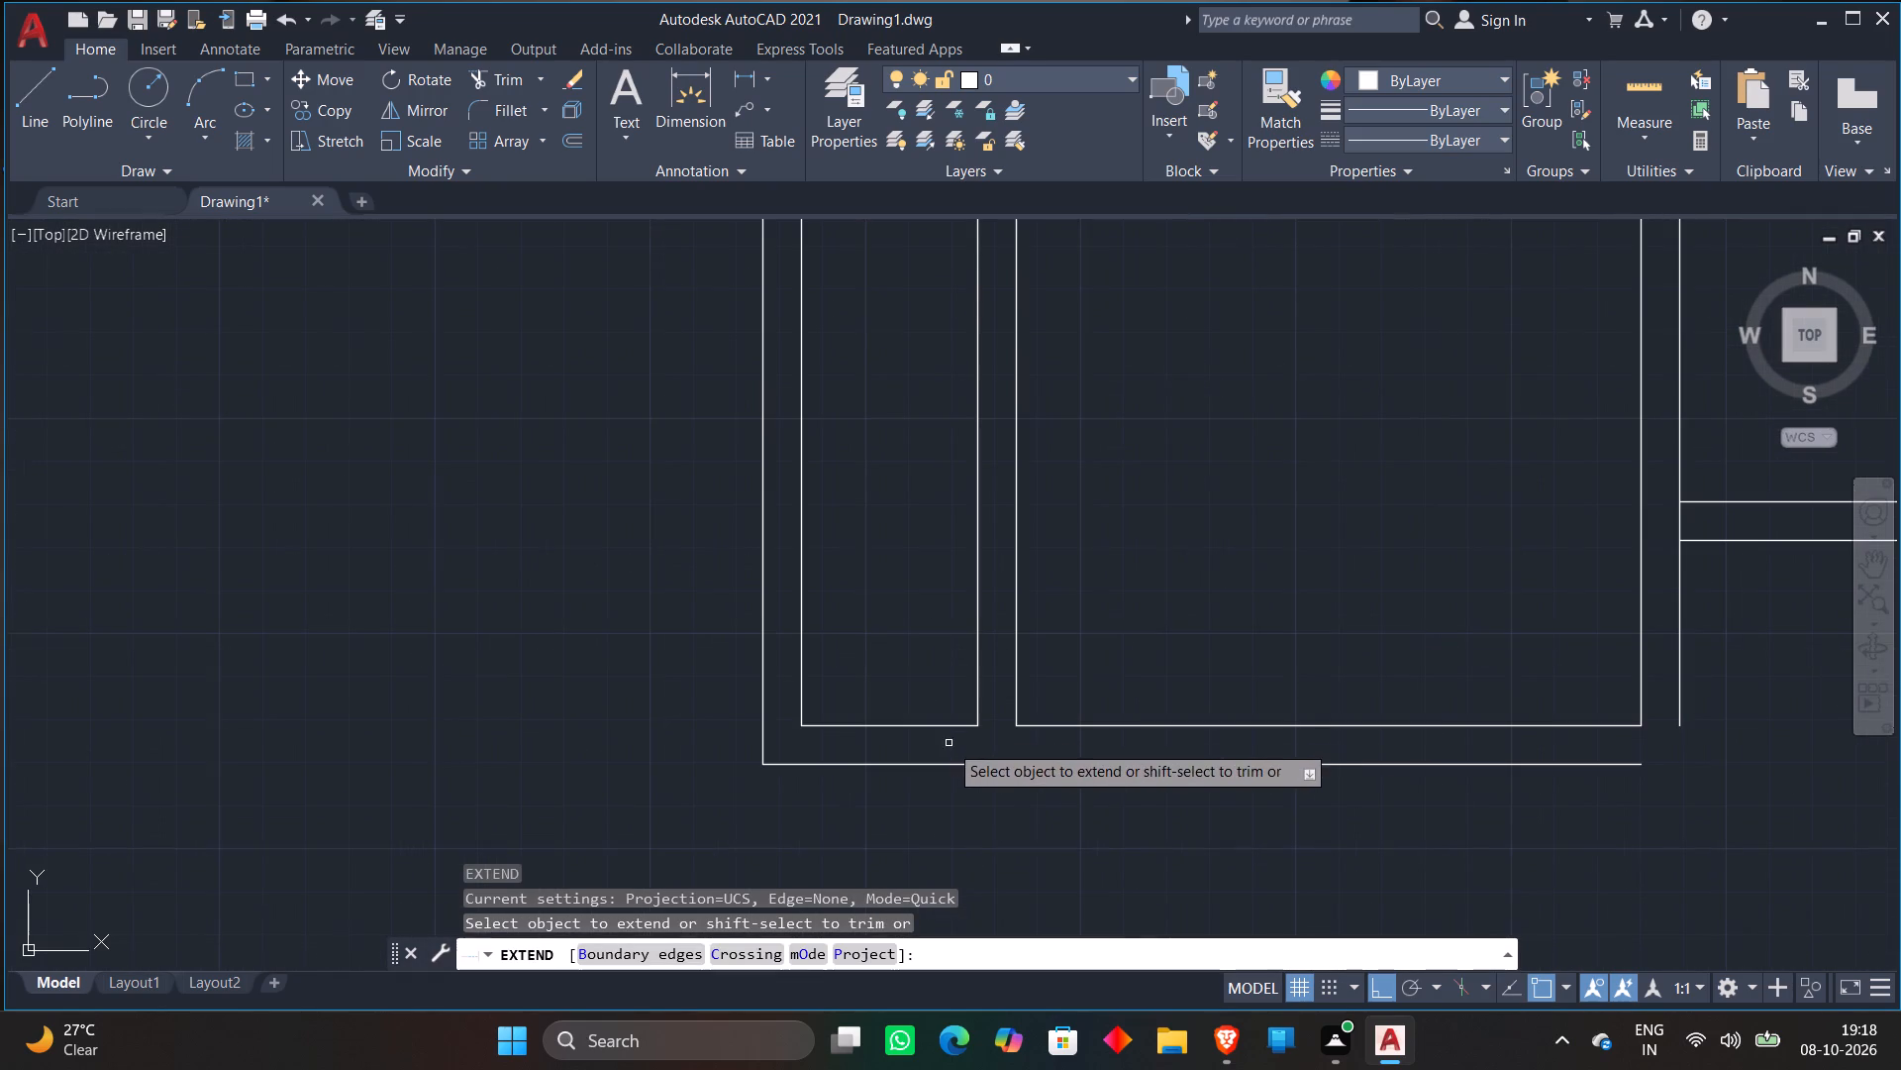
left_click(1017, 766)
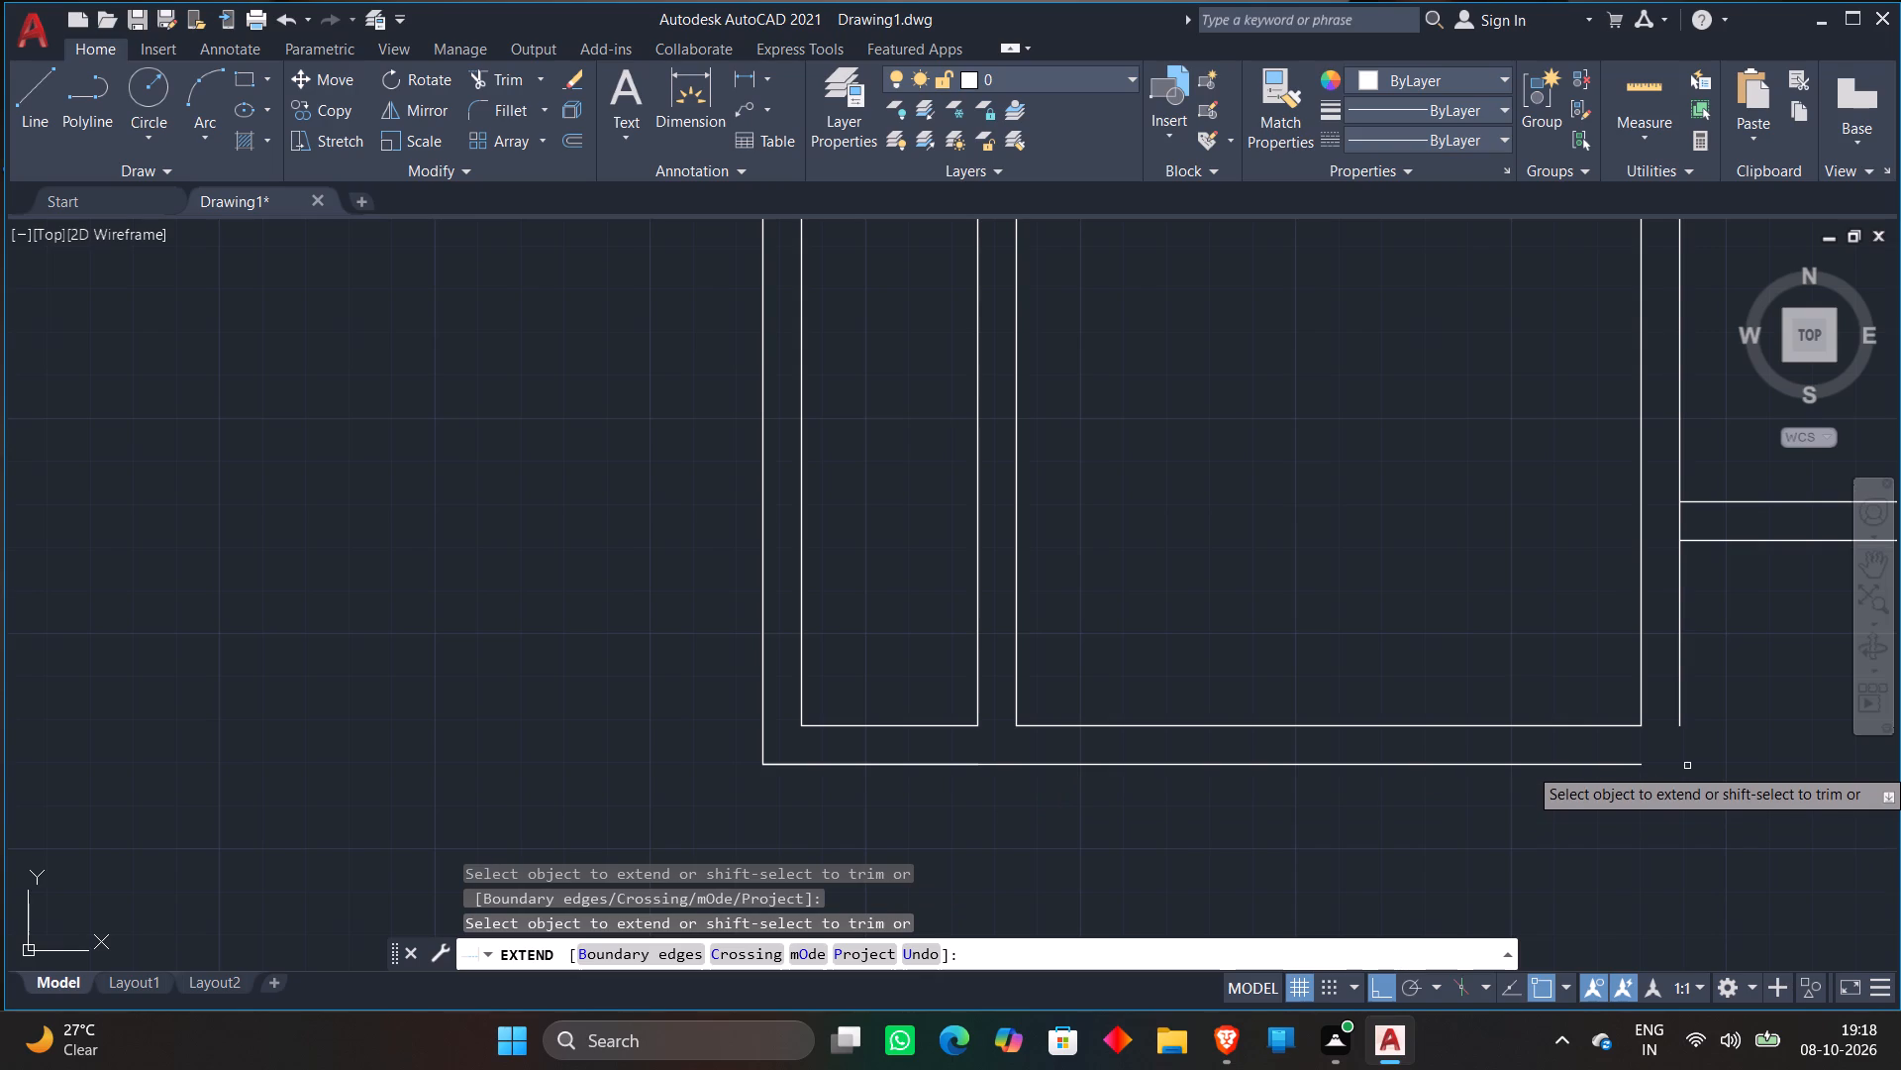
key("Escape")
Draw a short horizontal line from the bottom room's inner lower-right corner to its outer right wall line.
key("l")
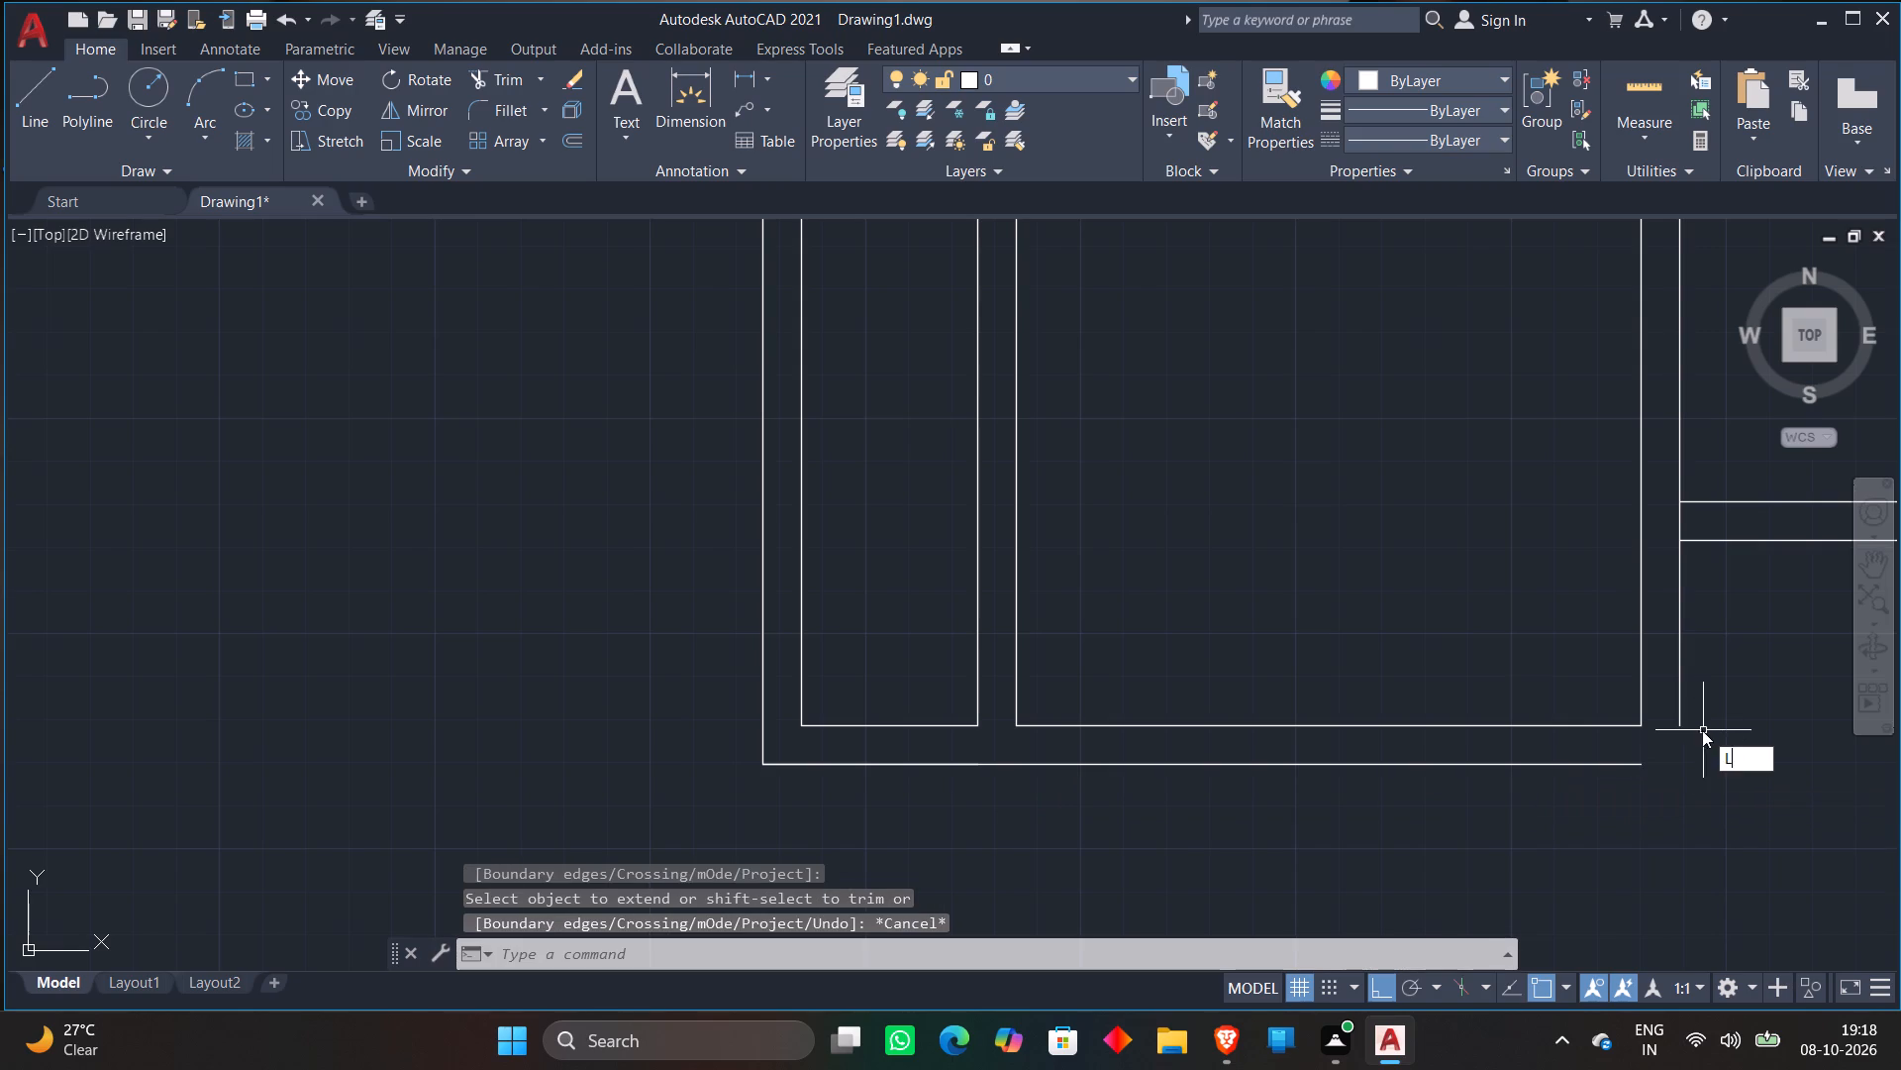
key("Return")
left_click(1651, 727)
left_click(1673, 727)
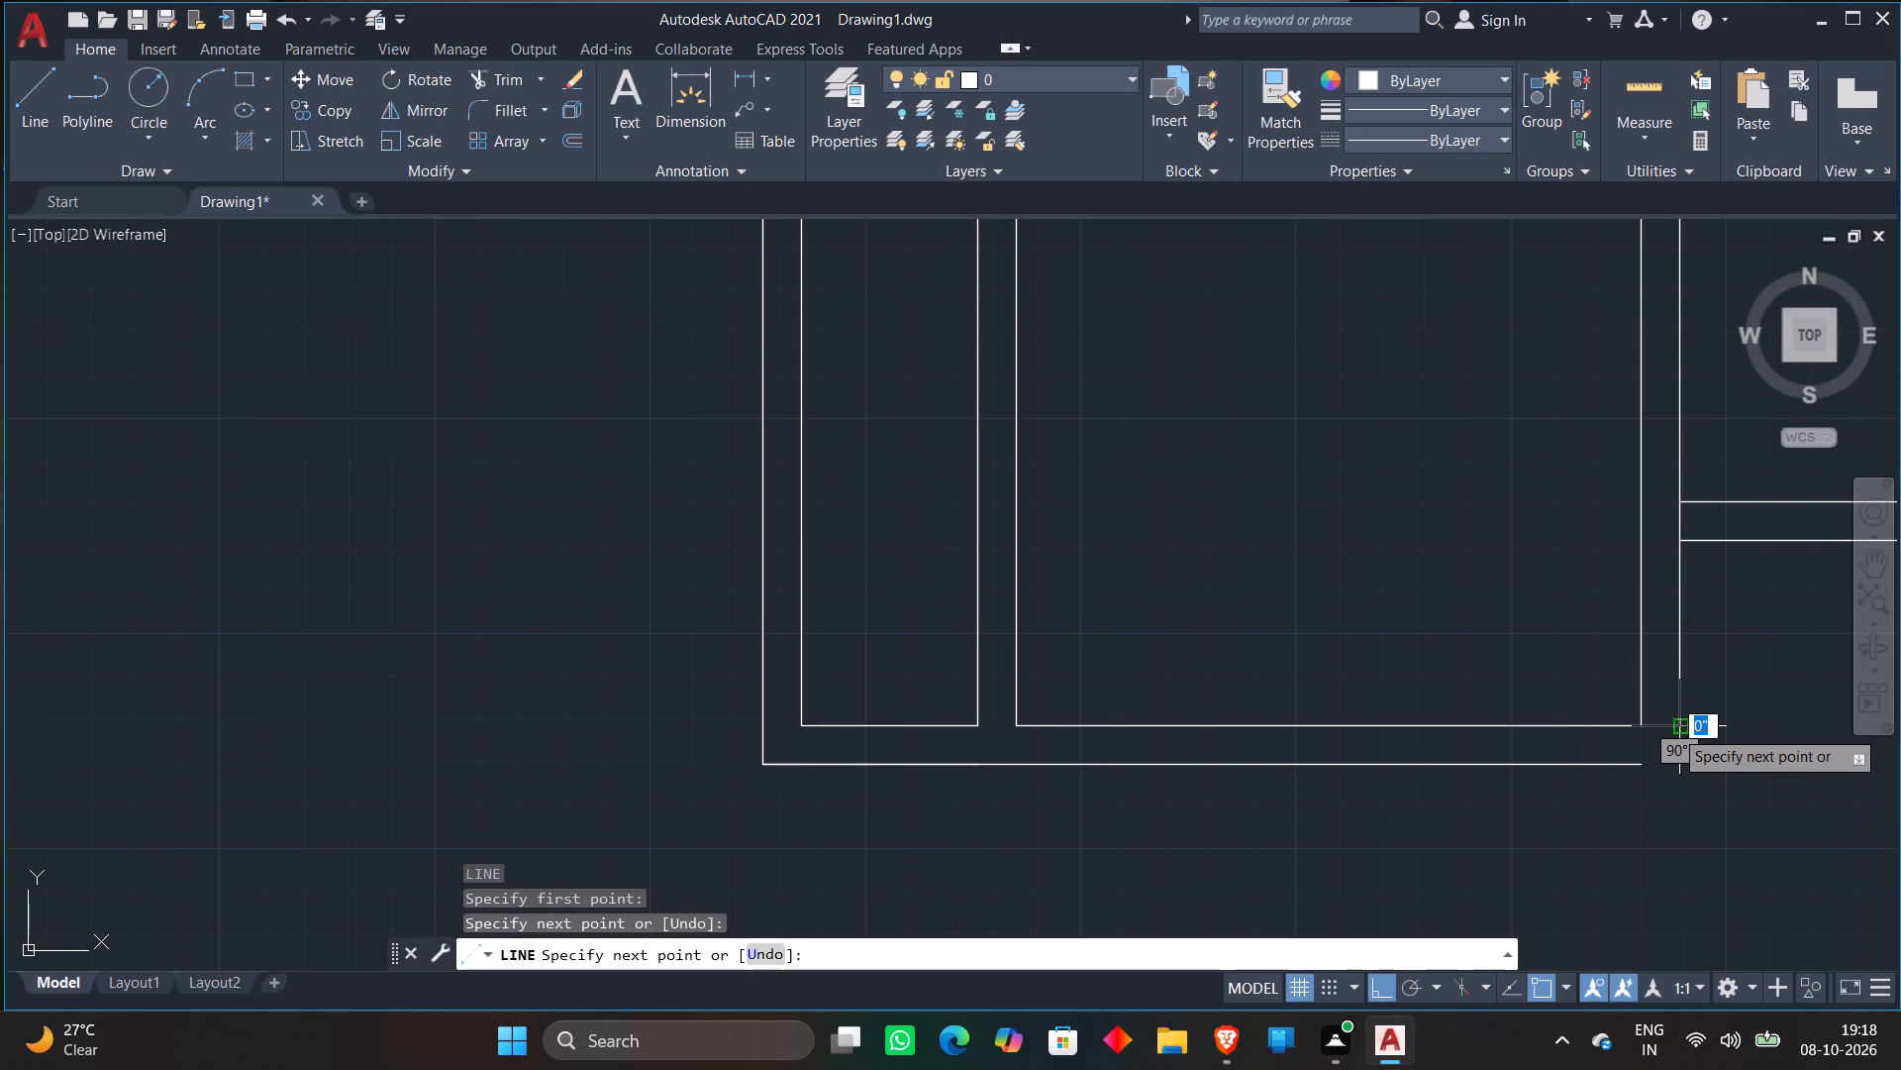
key("Escape")
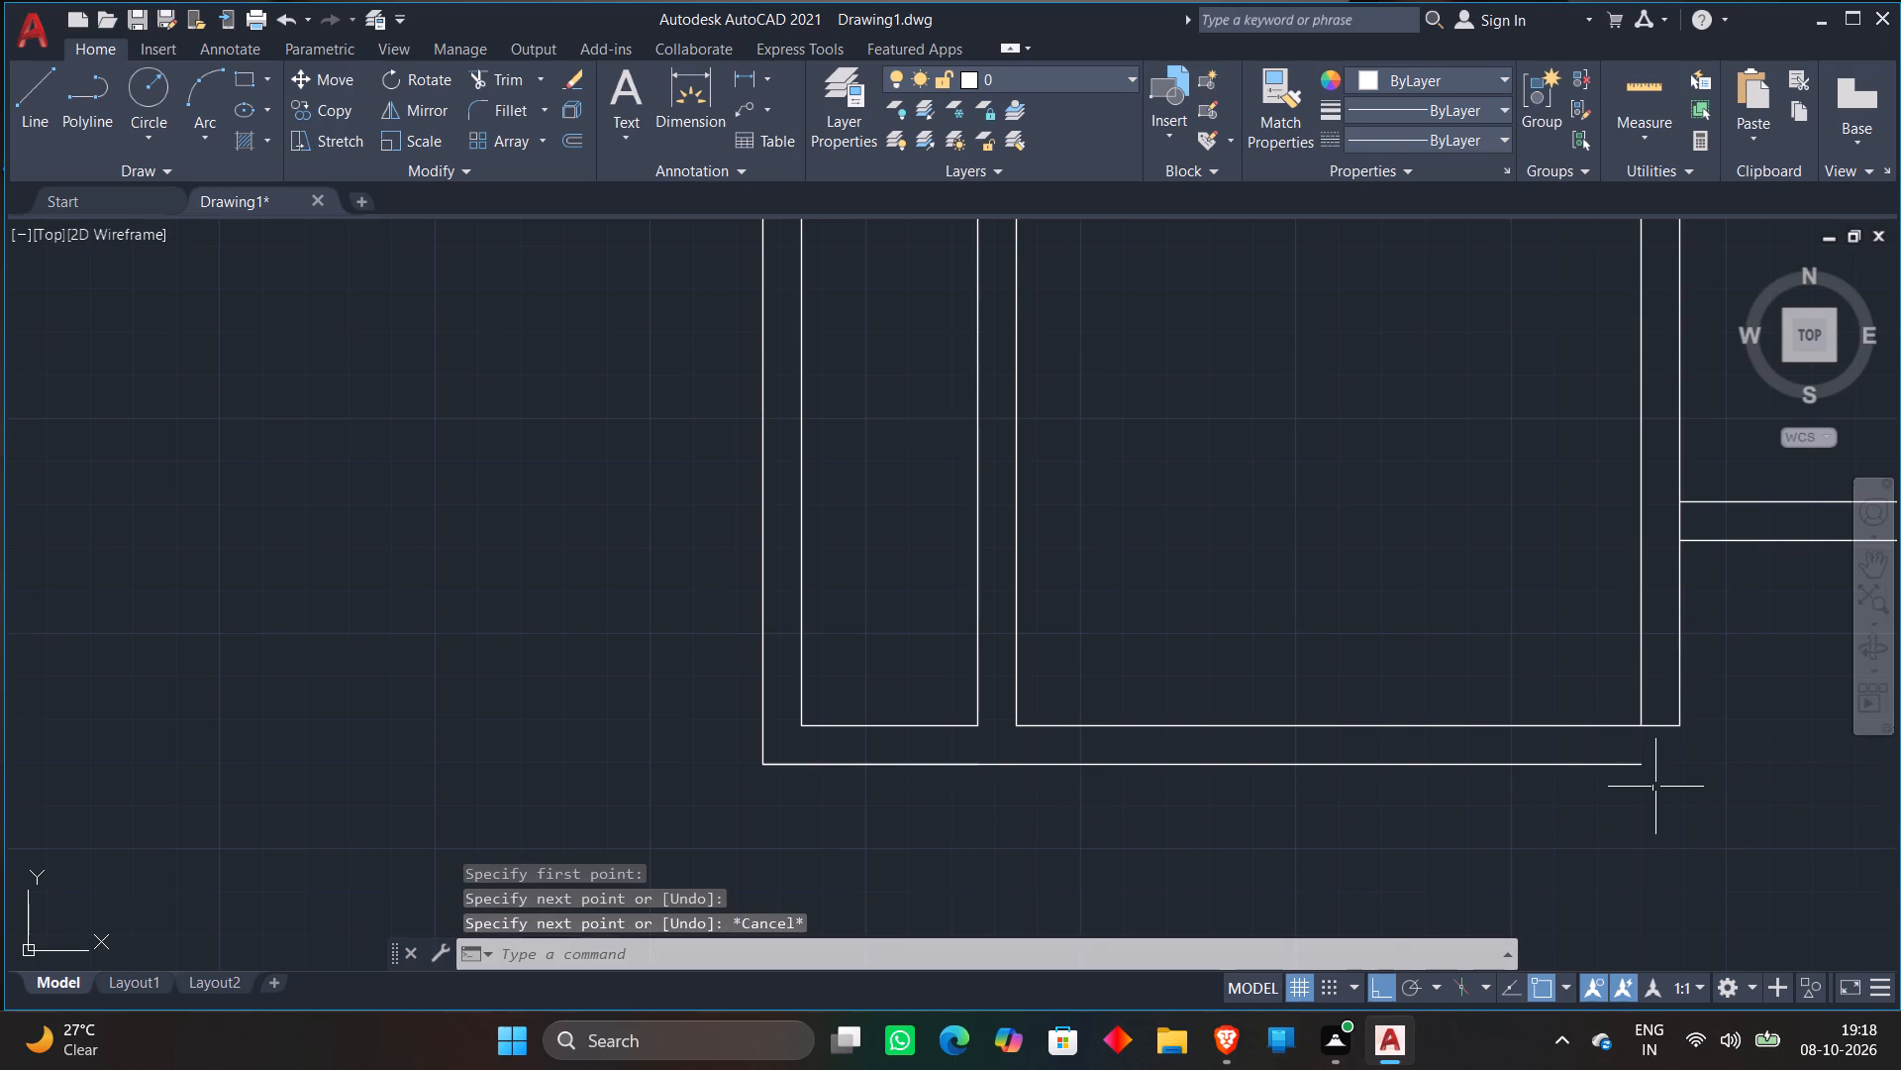
Draw a line continuing the bottom room's outer bottom wall past its right wall, and extend the outer right wall line down to it.
key("l")
key("Return")
left_click(1650, 766)
left_click(1722, 770)
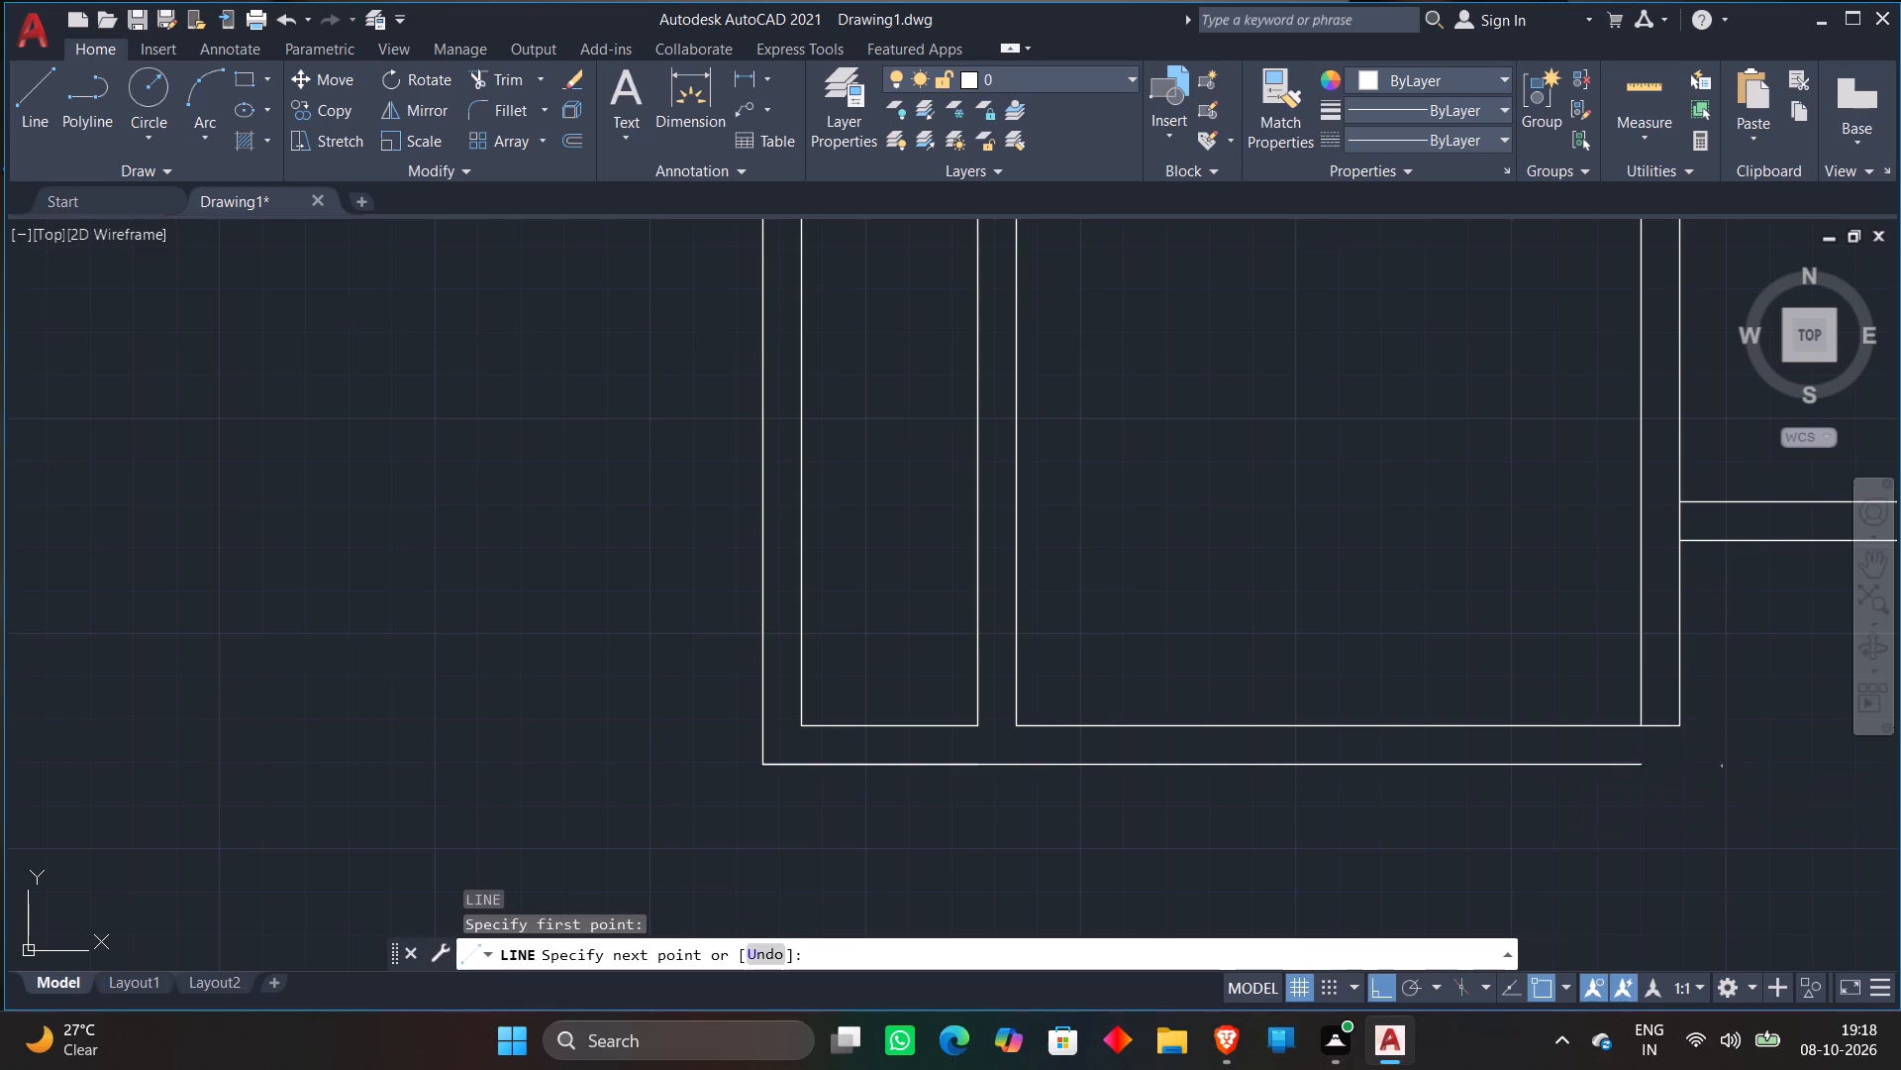
key("Escape")
type("EX")
key("space")
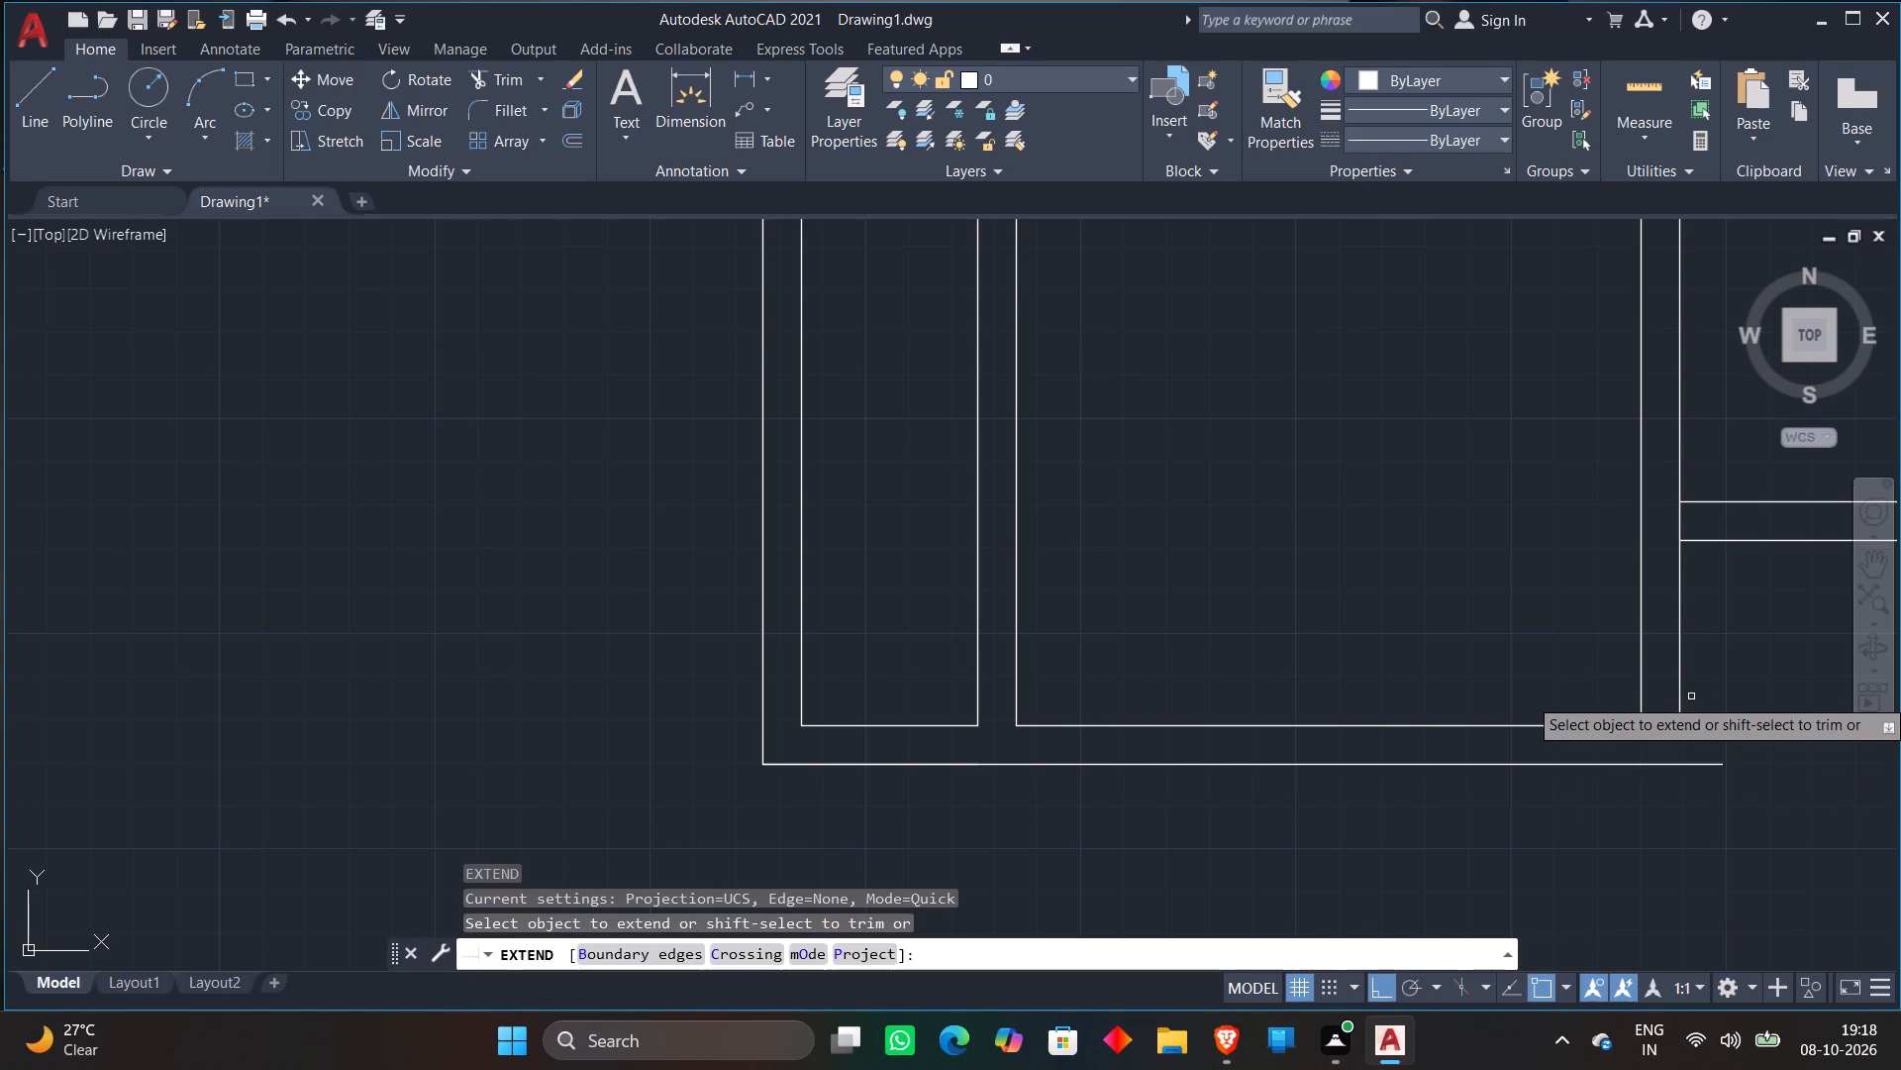
left_click(1677, 679)
key("Escape")
Trim the outer bottom wall line where it overshoots the bottom room's outer right wall line.
type("TR")
key("space")
left_click(1741, 729)
left_click(1691, 817)
key("Escape")
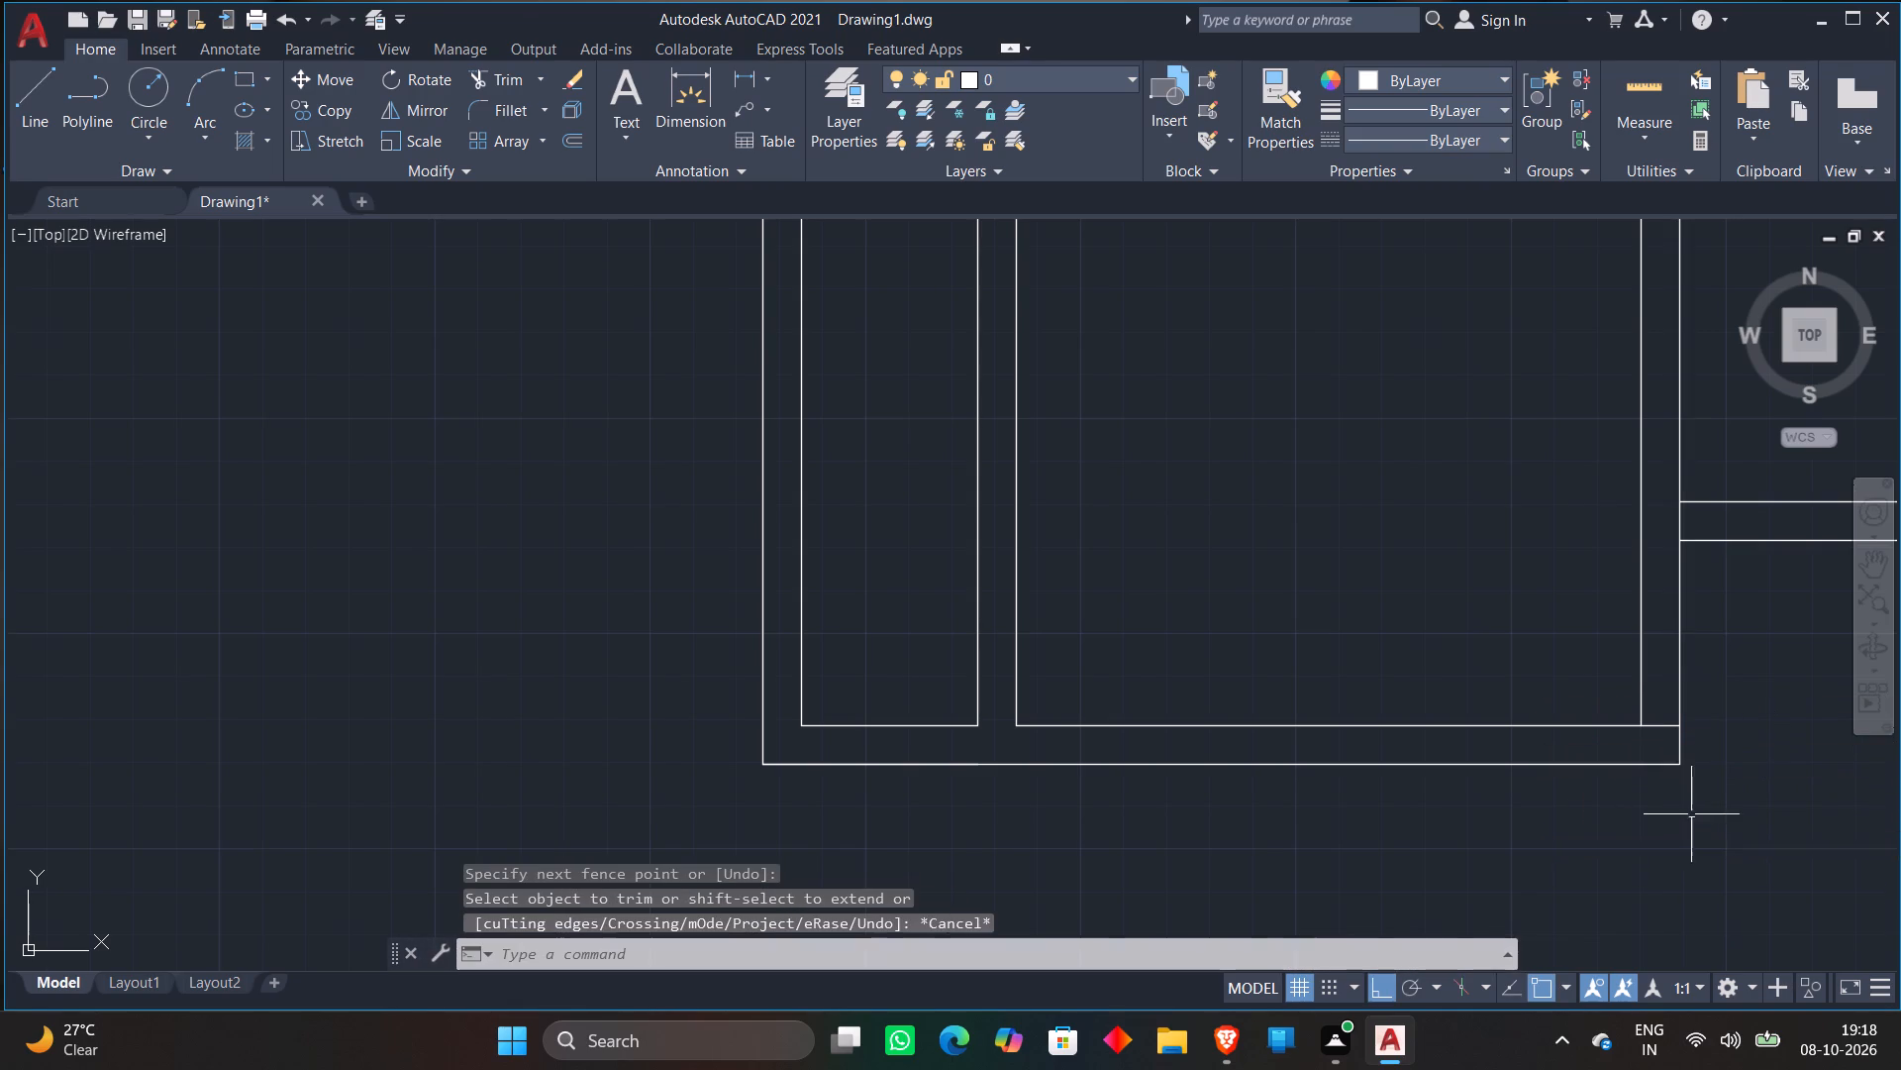
Draw a horizontal line from the large room's outer lower-right corner across the passage to beyond the two small rooms on the east side.
scroll(1693, 812, "down", 4)
middle_click_drag(1736, 800, 1569, 774)
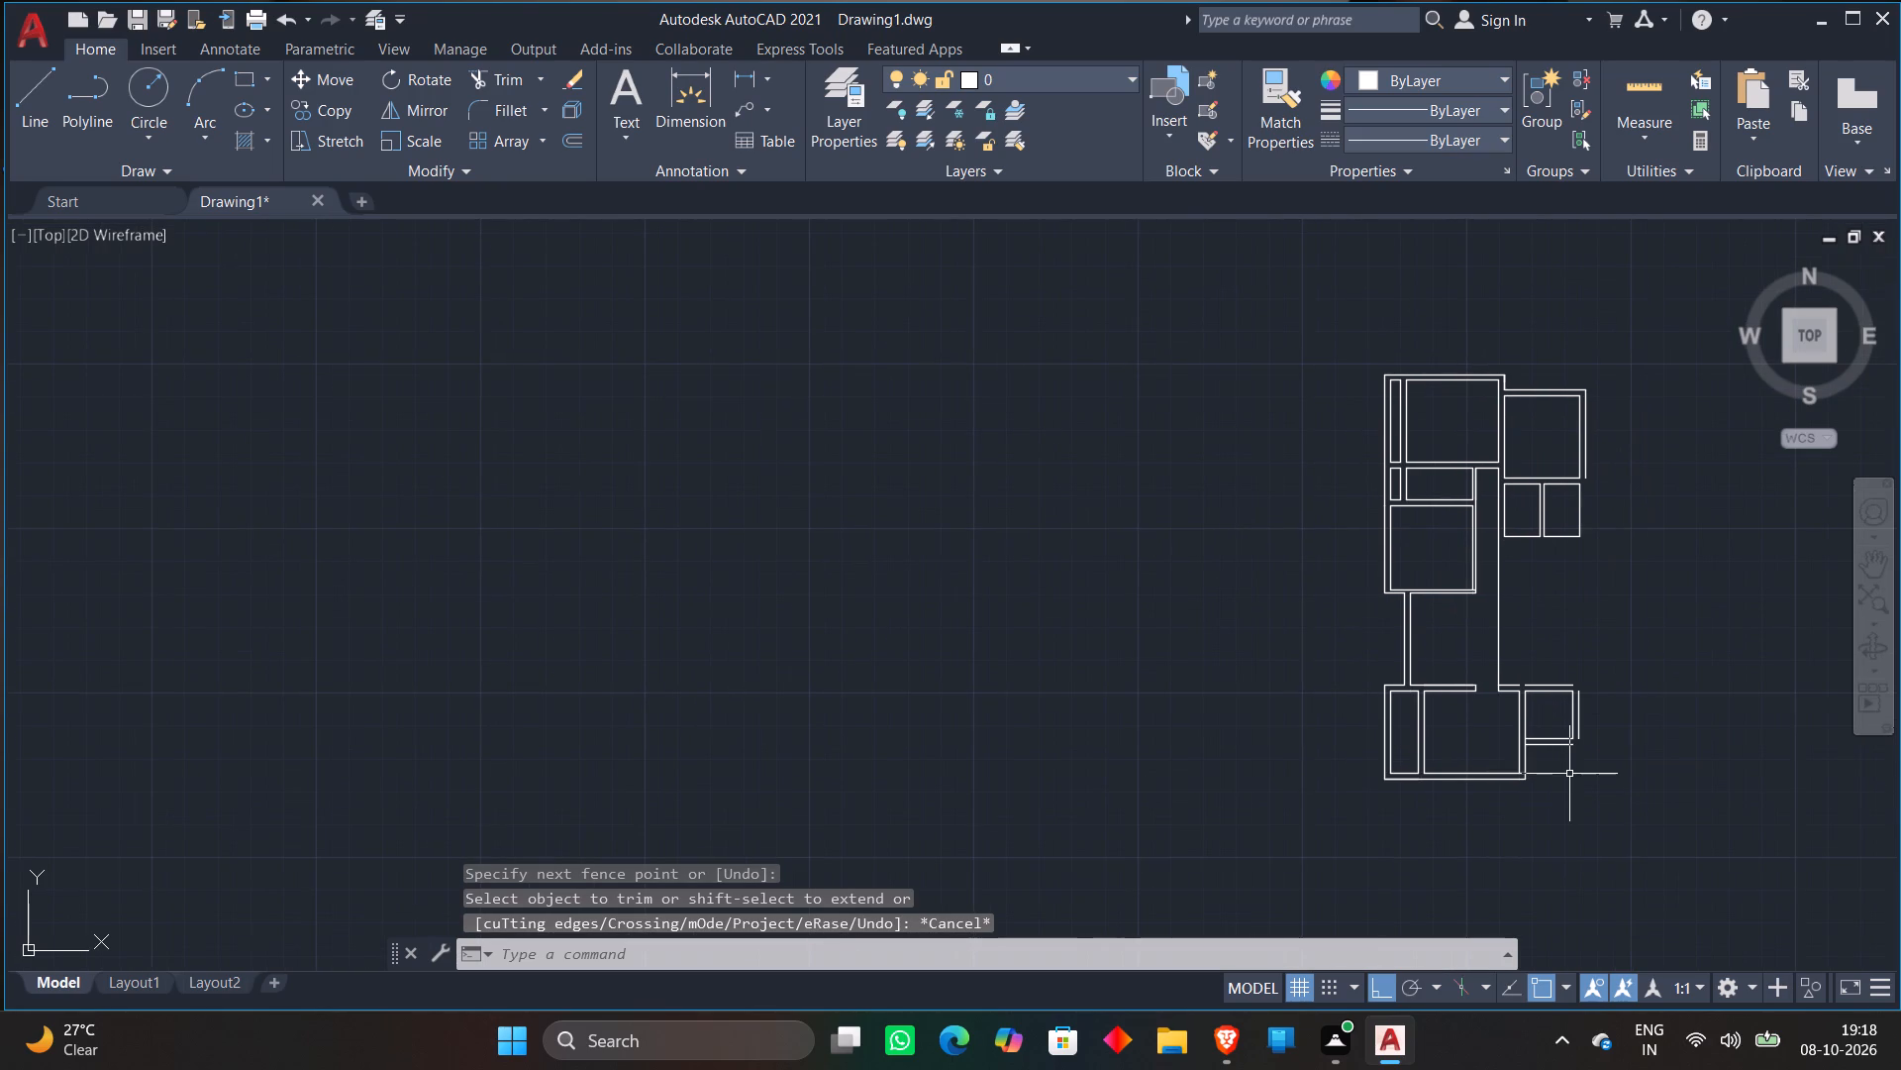
scroll(1595, 735, "up", 2)
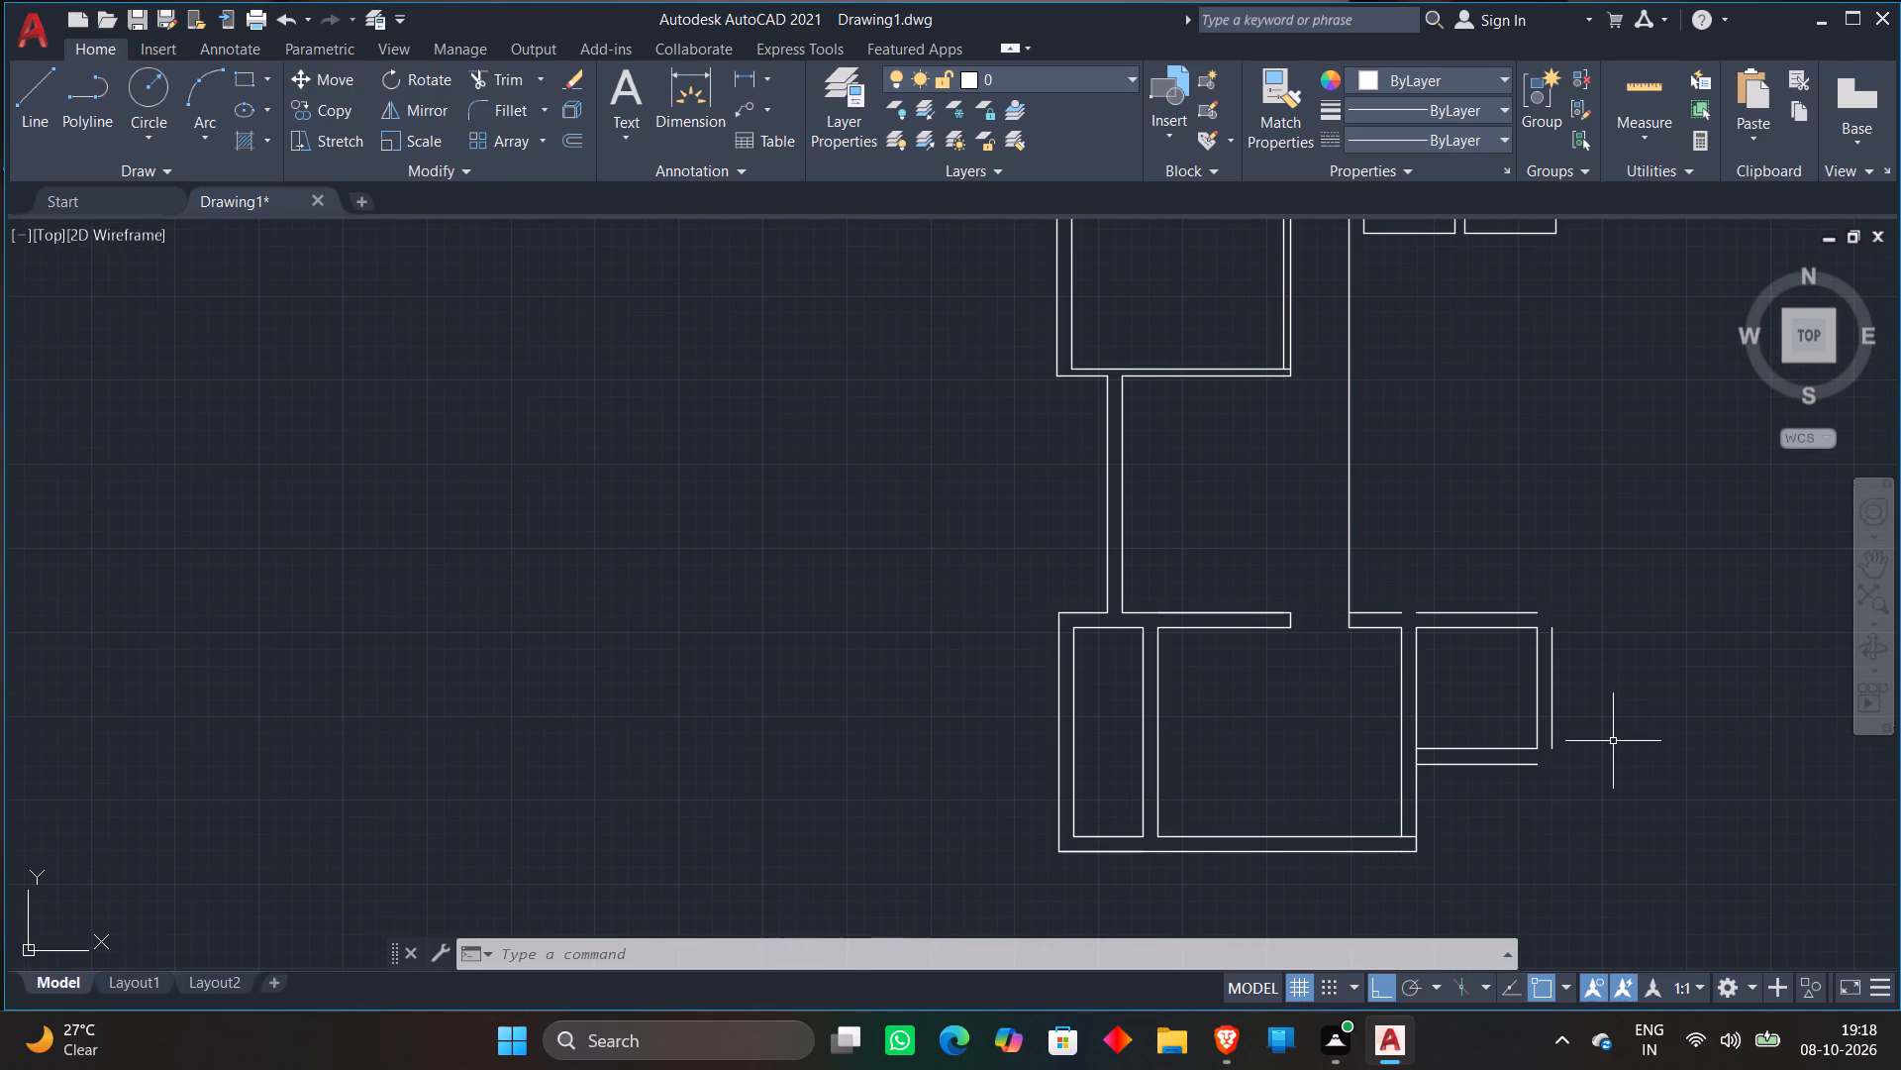
scroll(1621, 717, "down", 1)
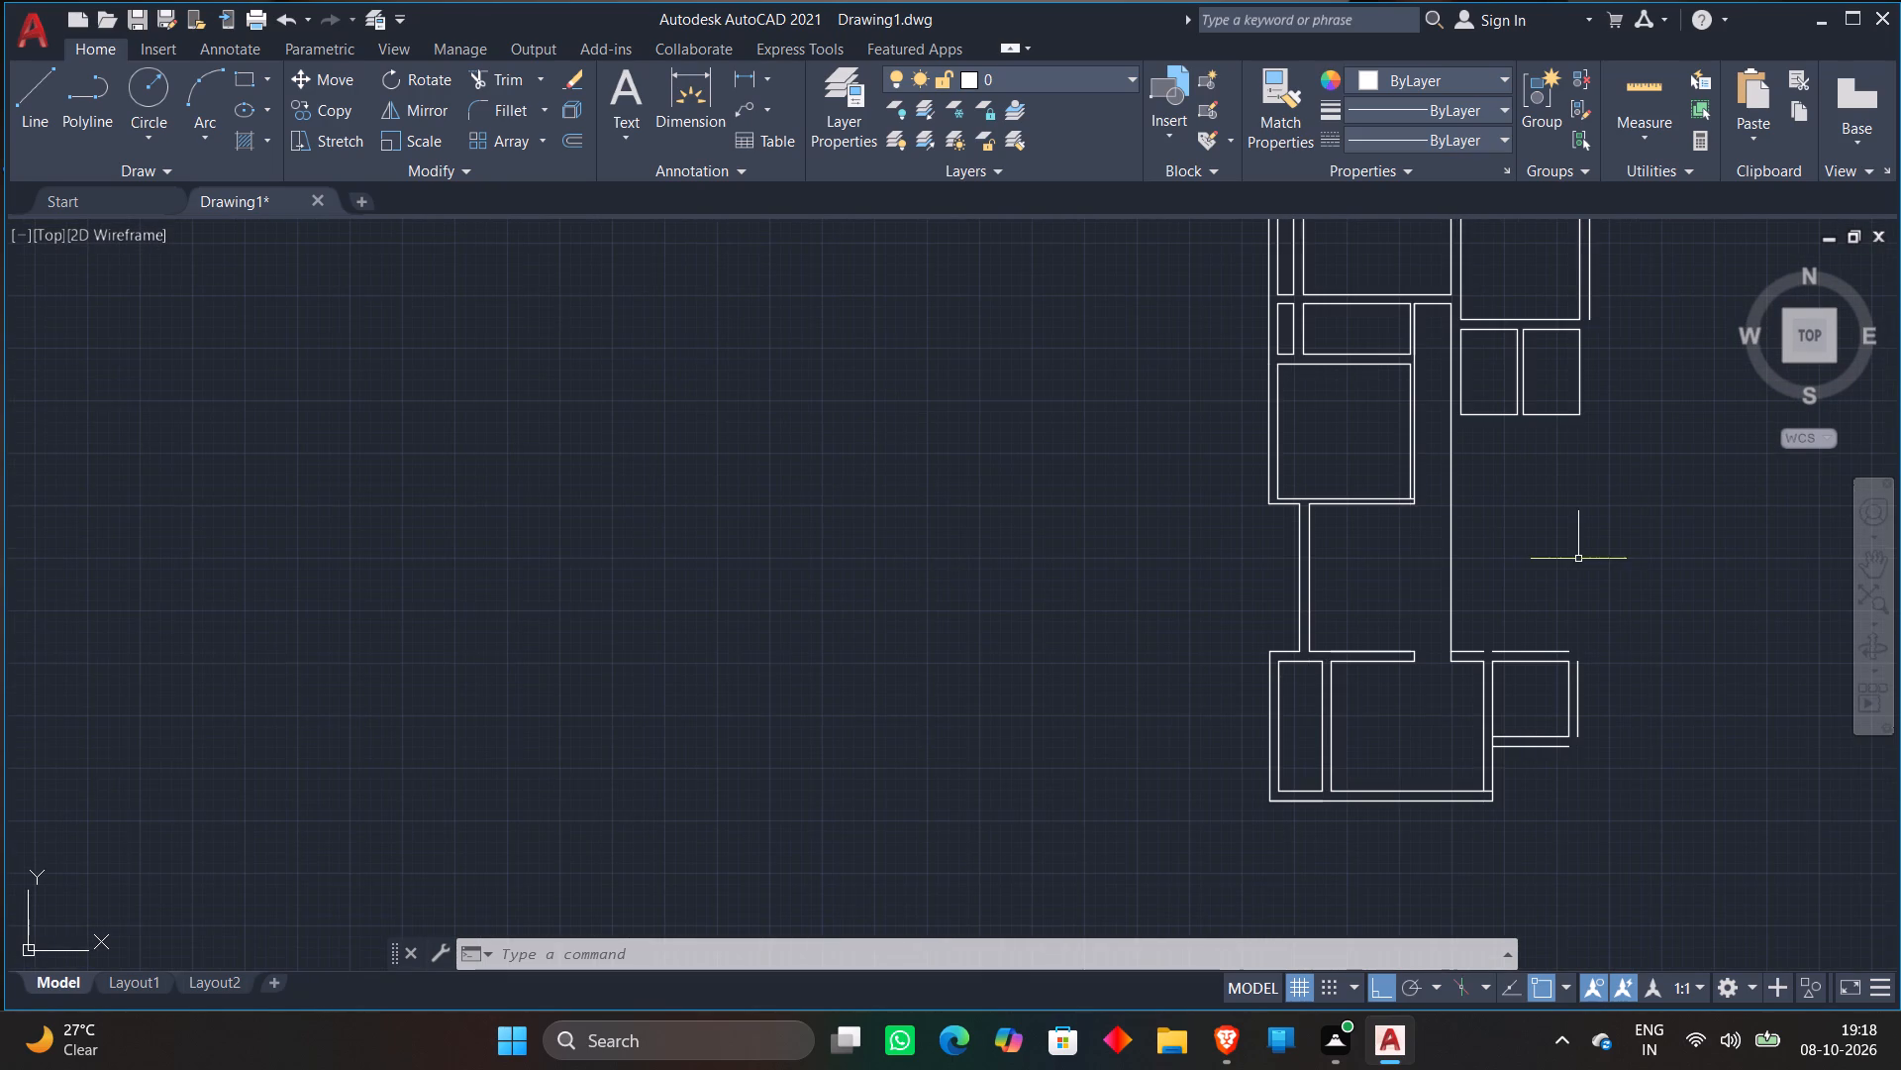
middle_click_drag(1576, 557, 1468, 687)
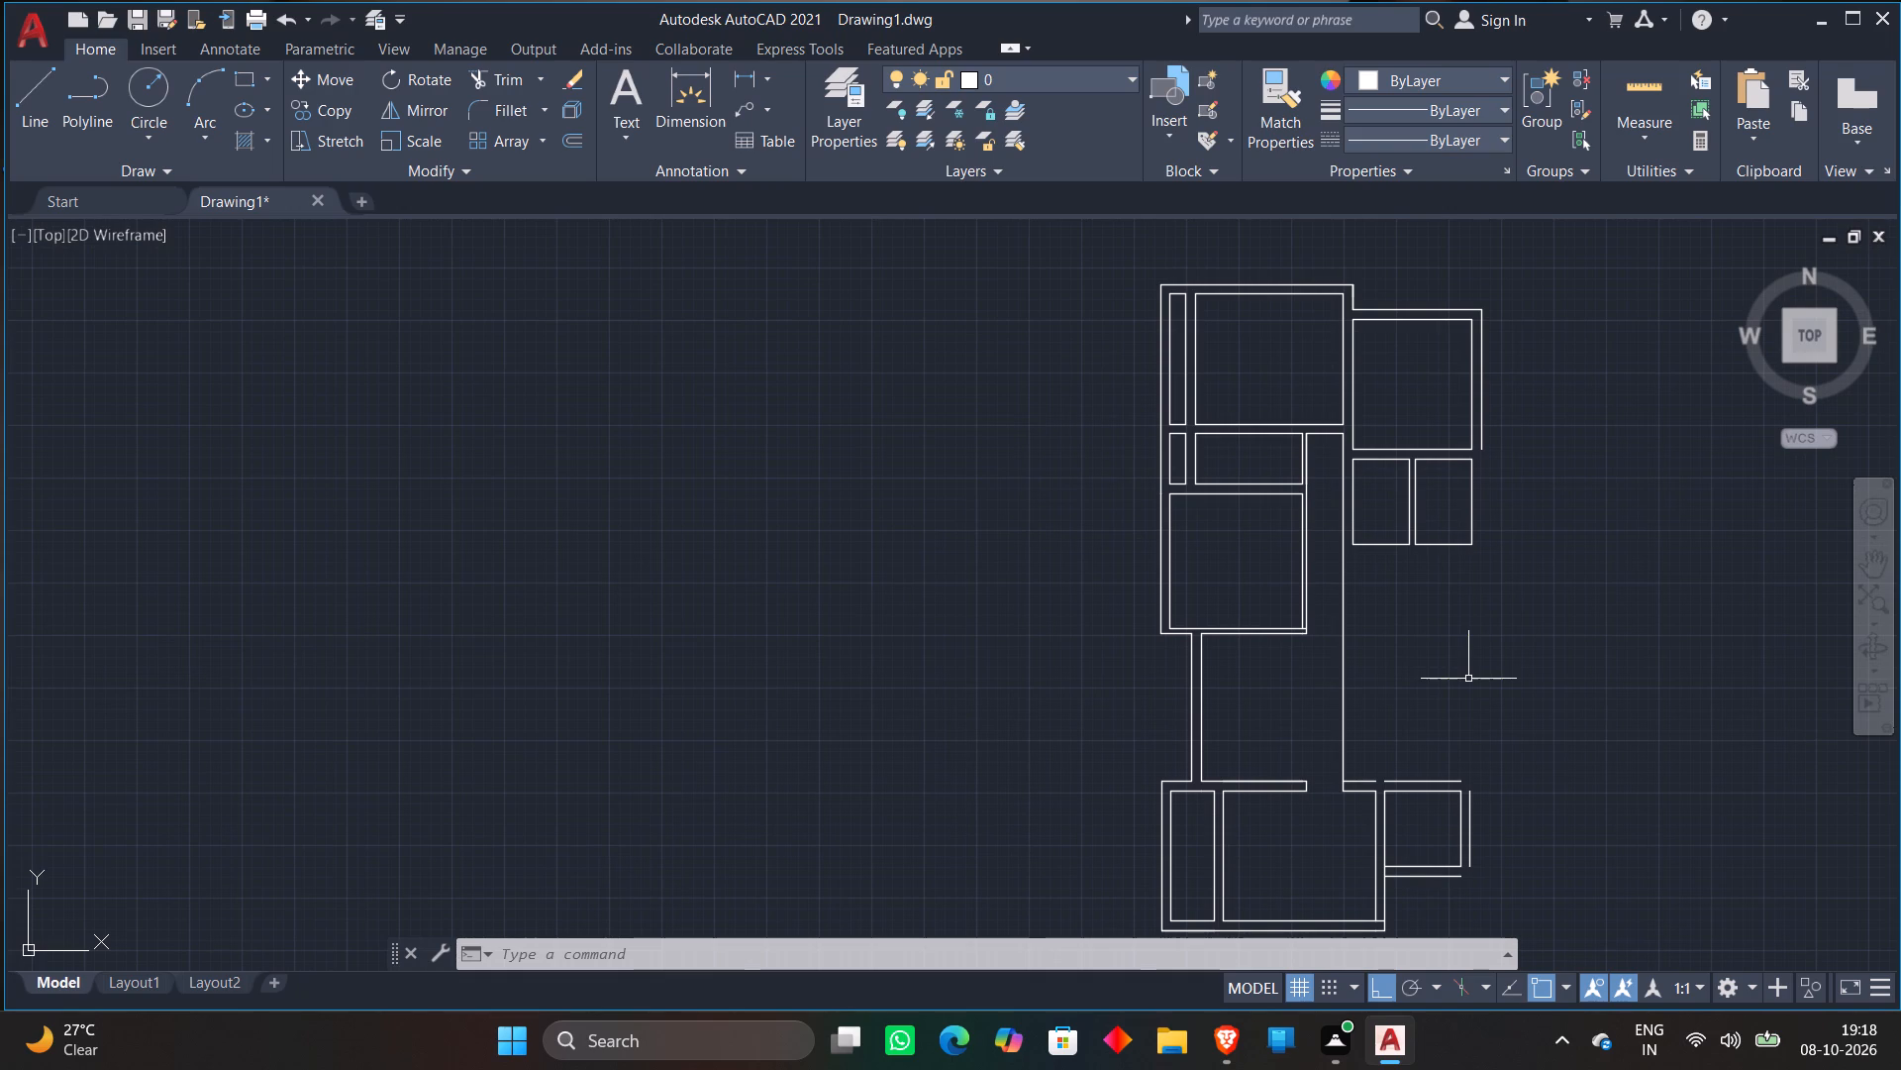
scroll(1376, 501, "up", 2)
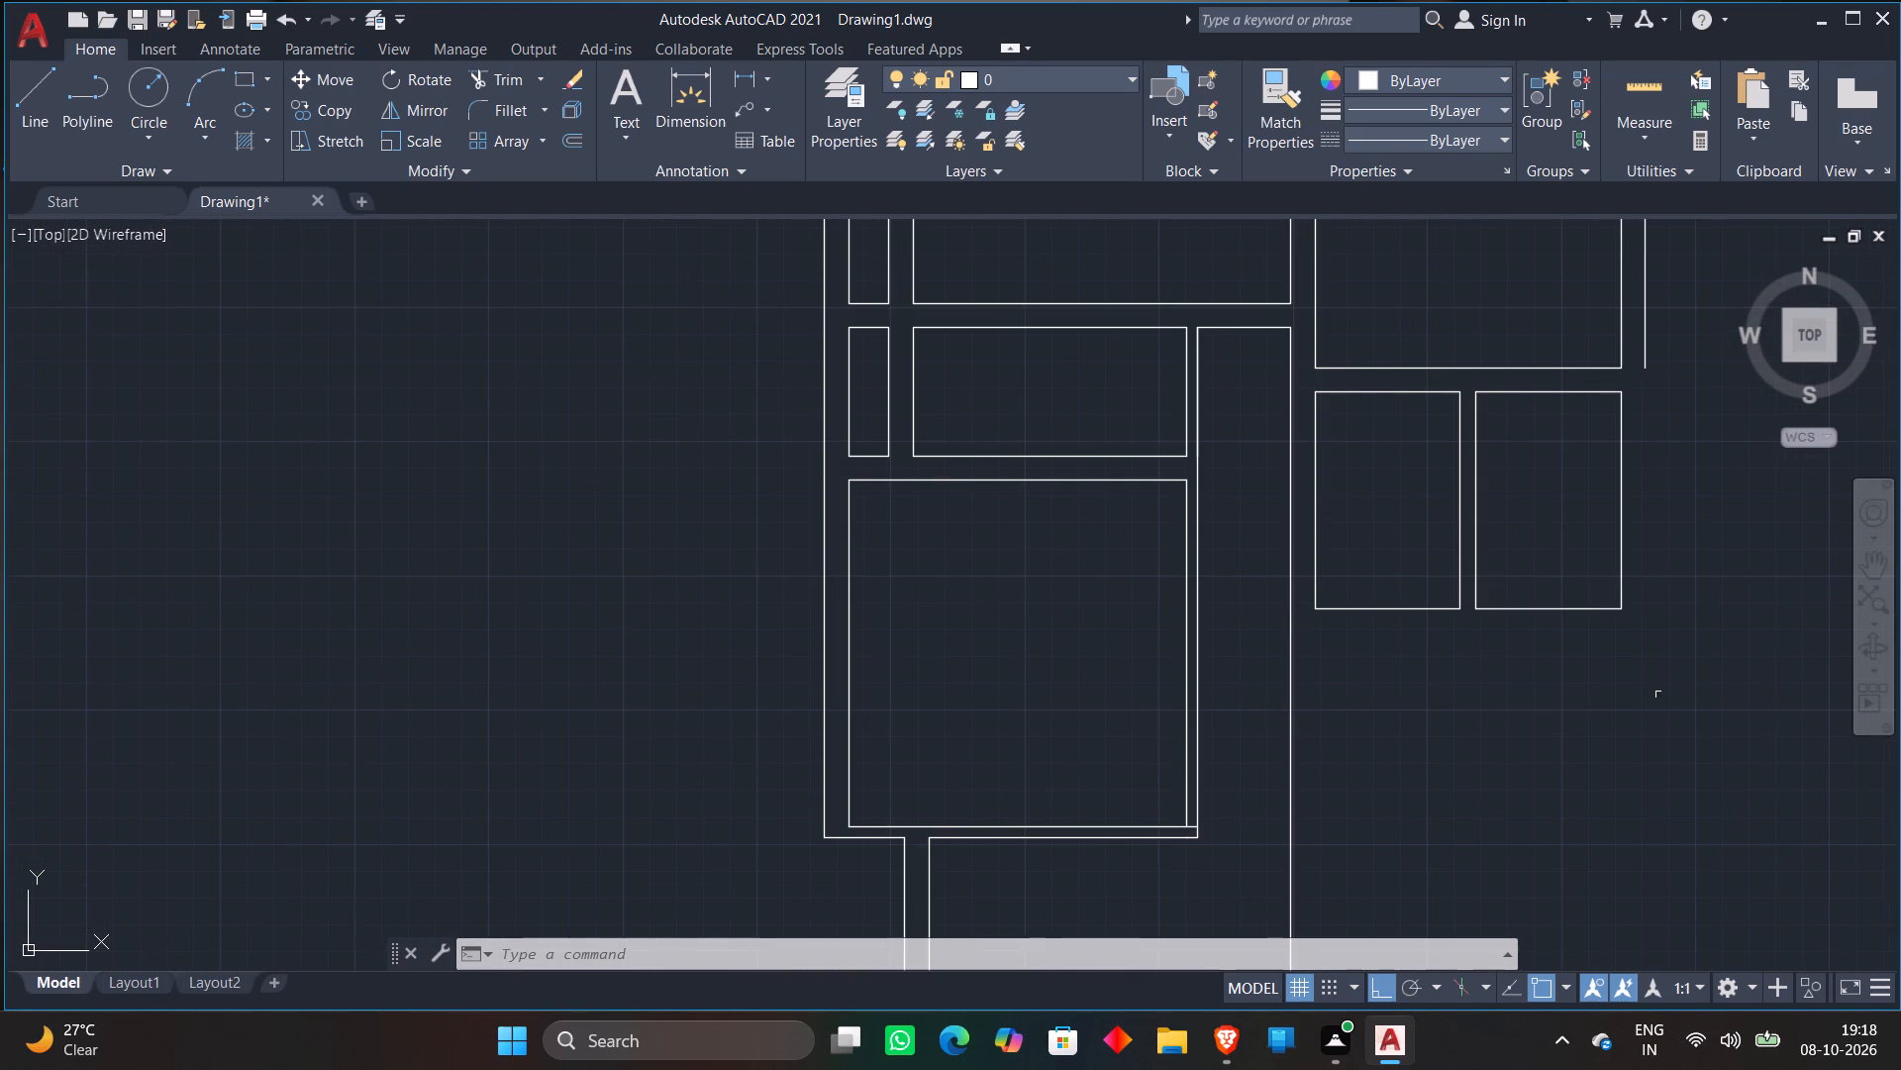
scroll(1687, 675, "down", 1)
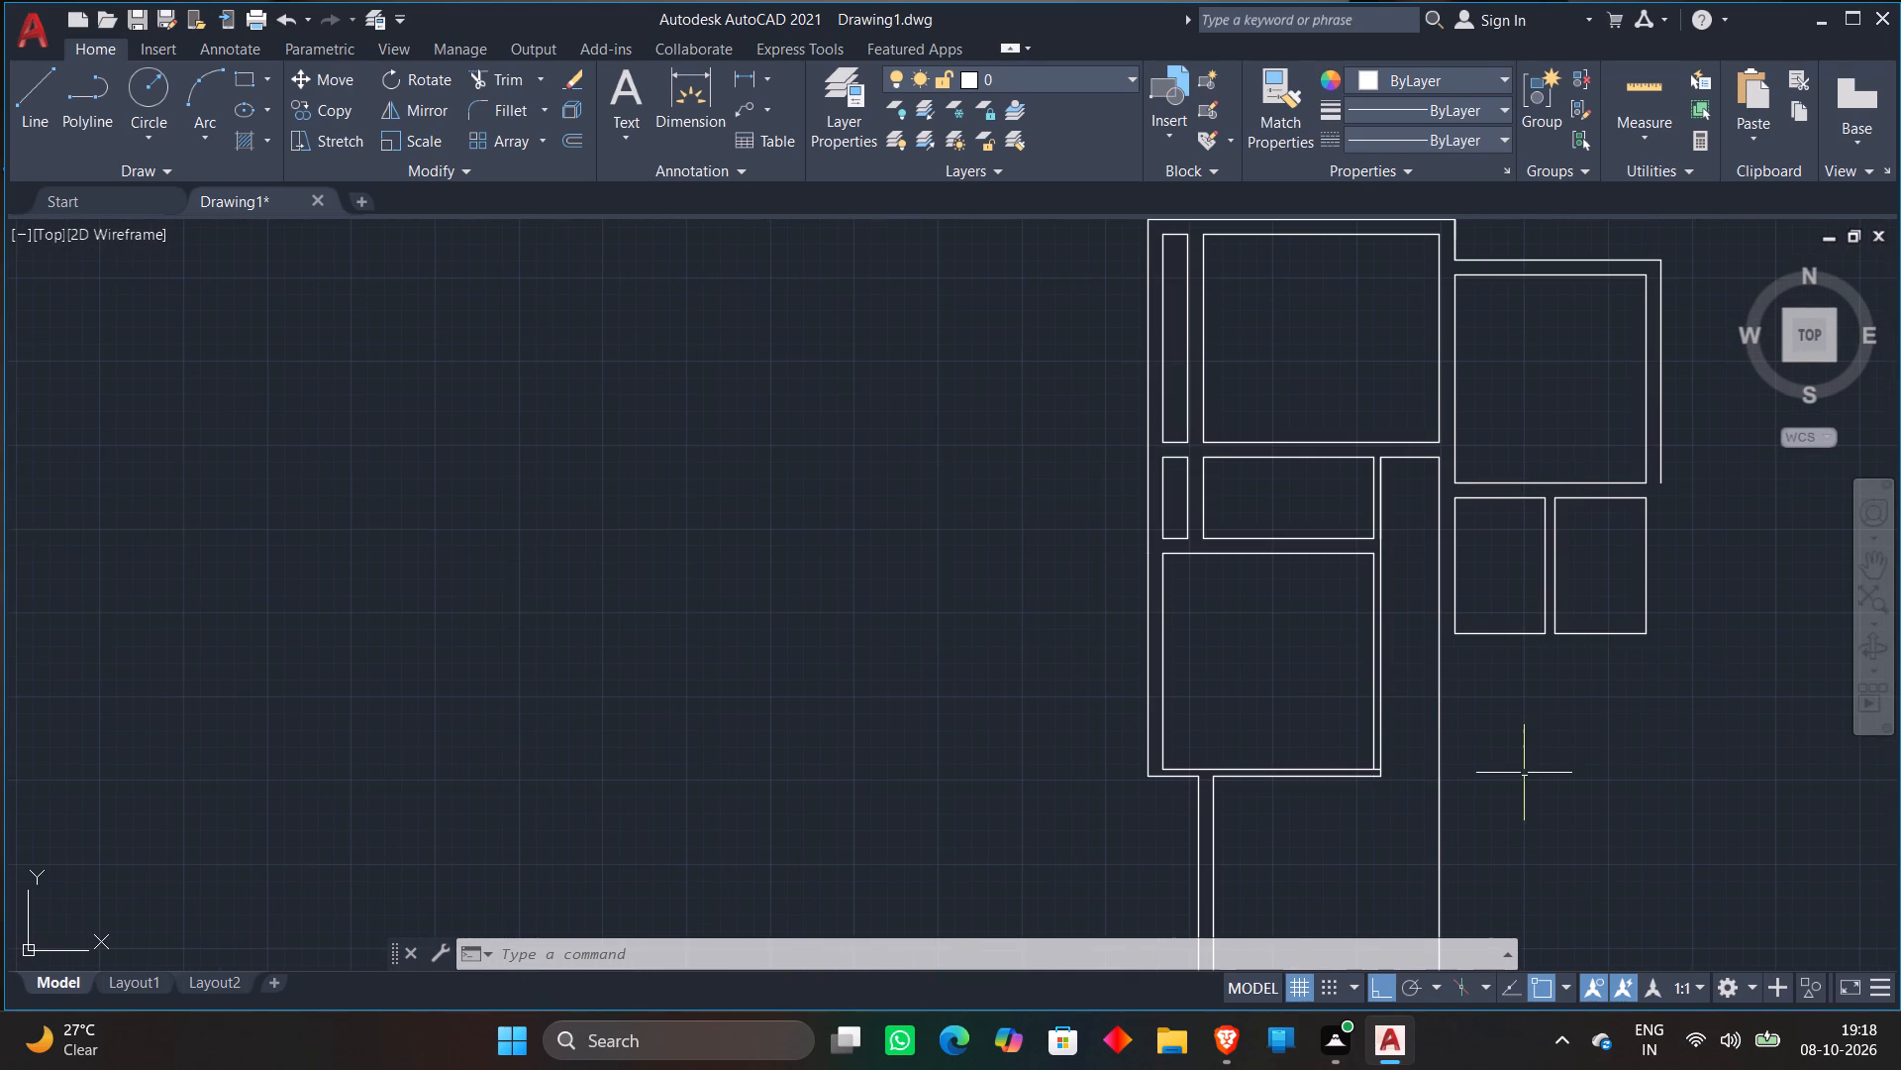
scroll(1517, 762, "up", 2)
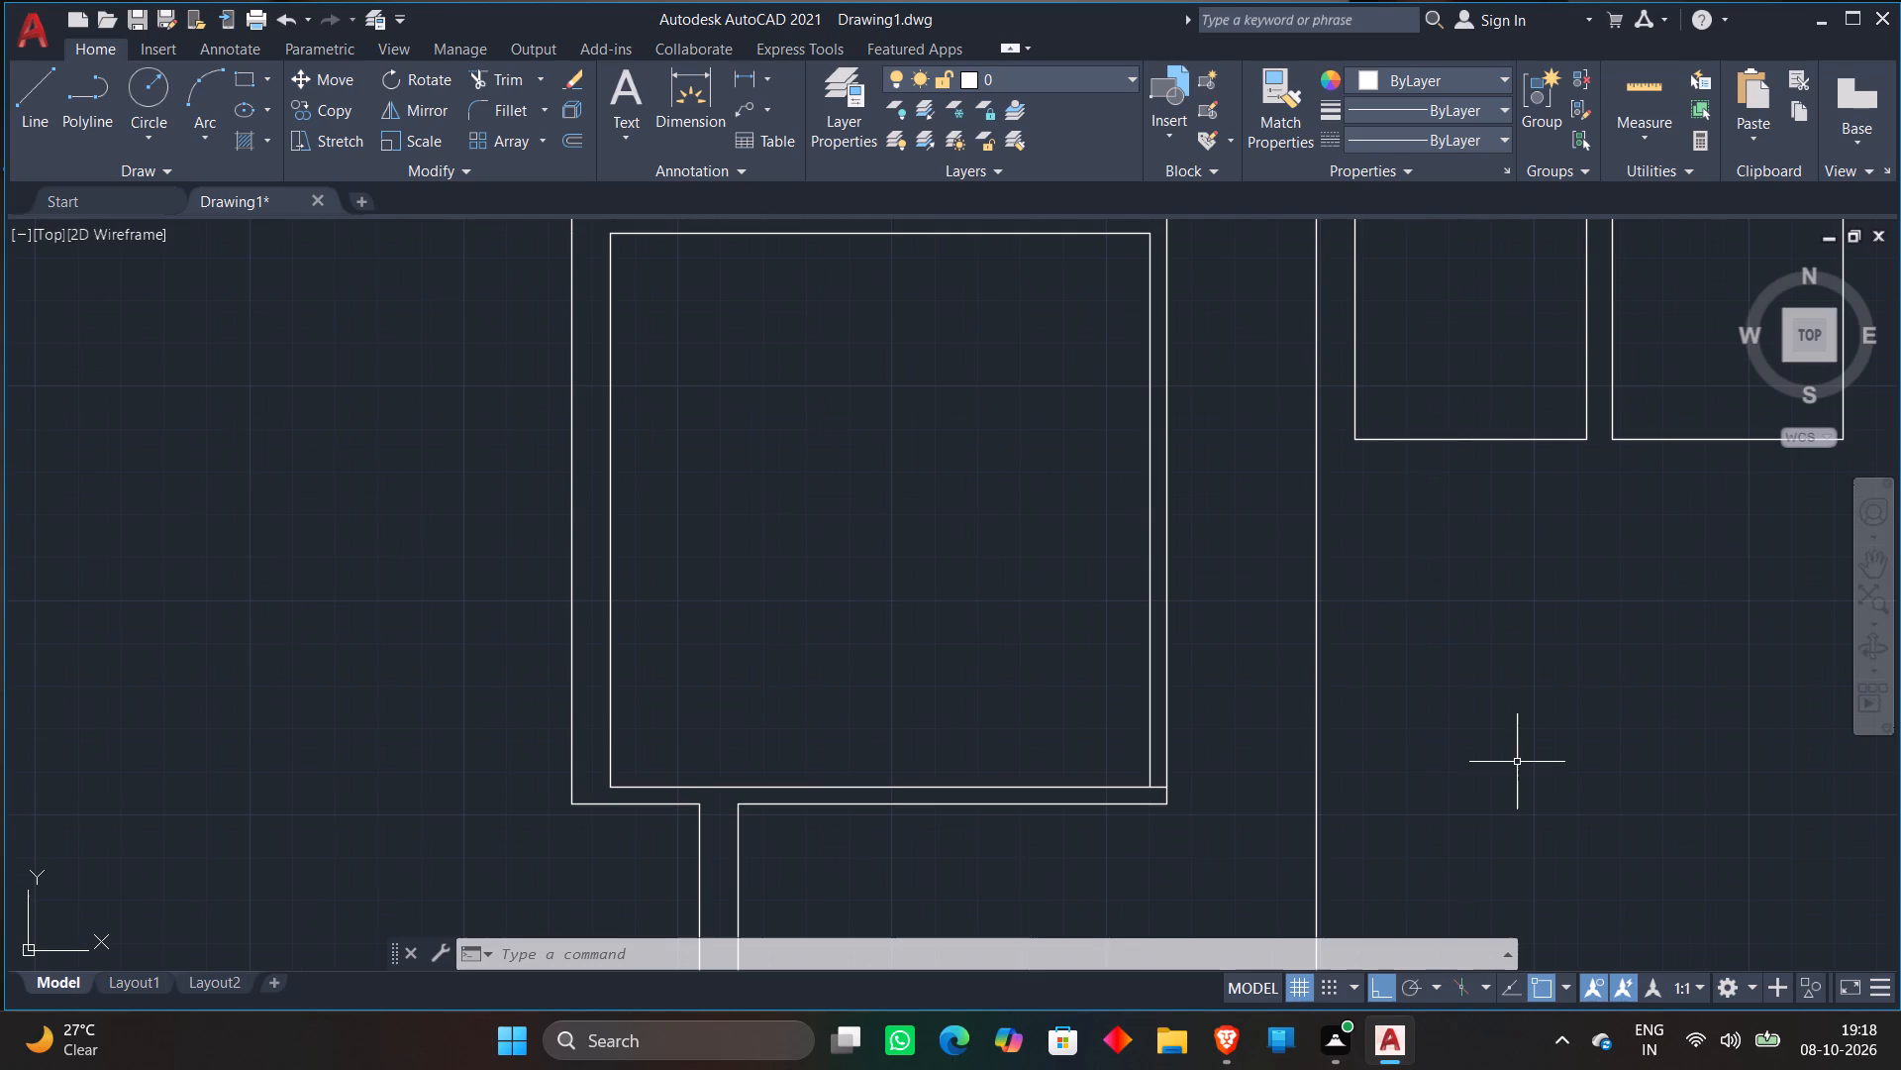
key("l")
key("Return")
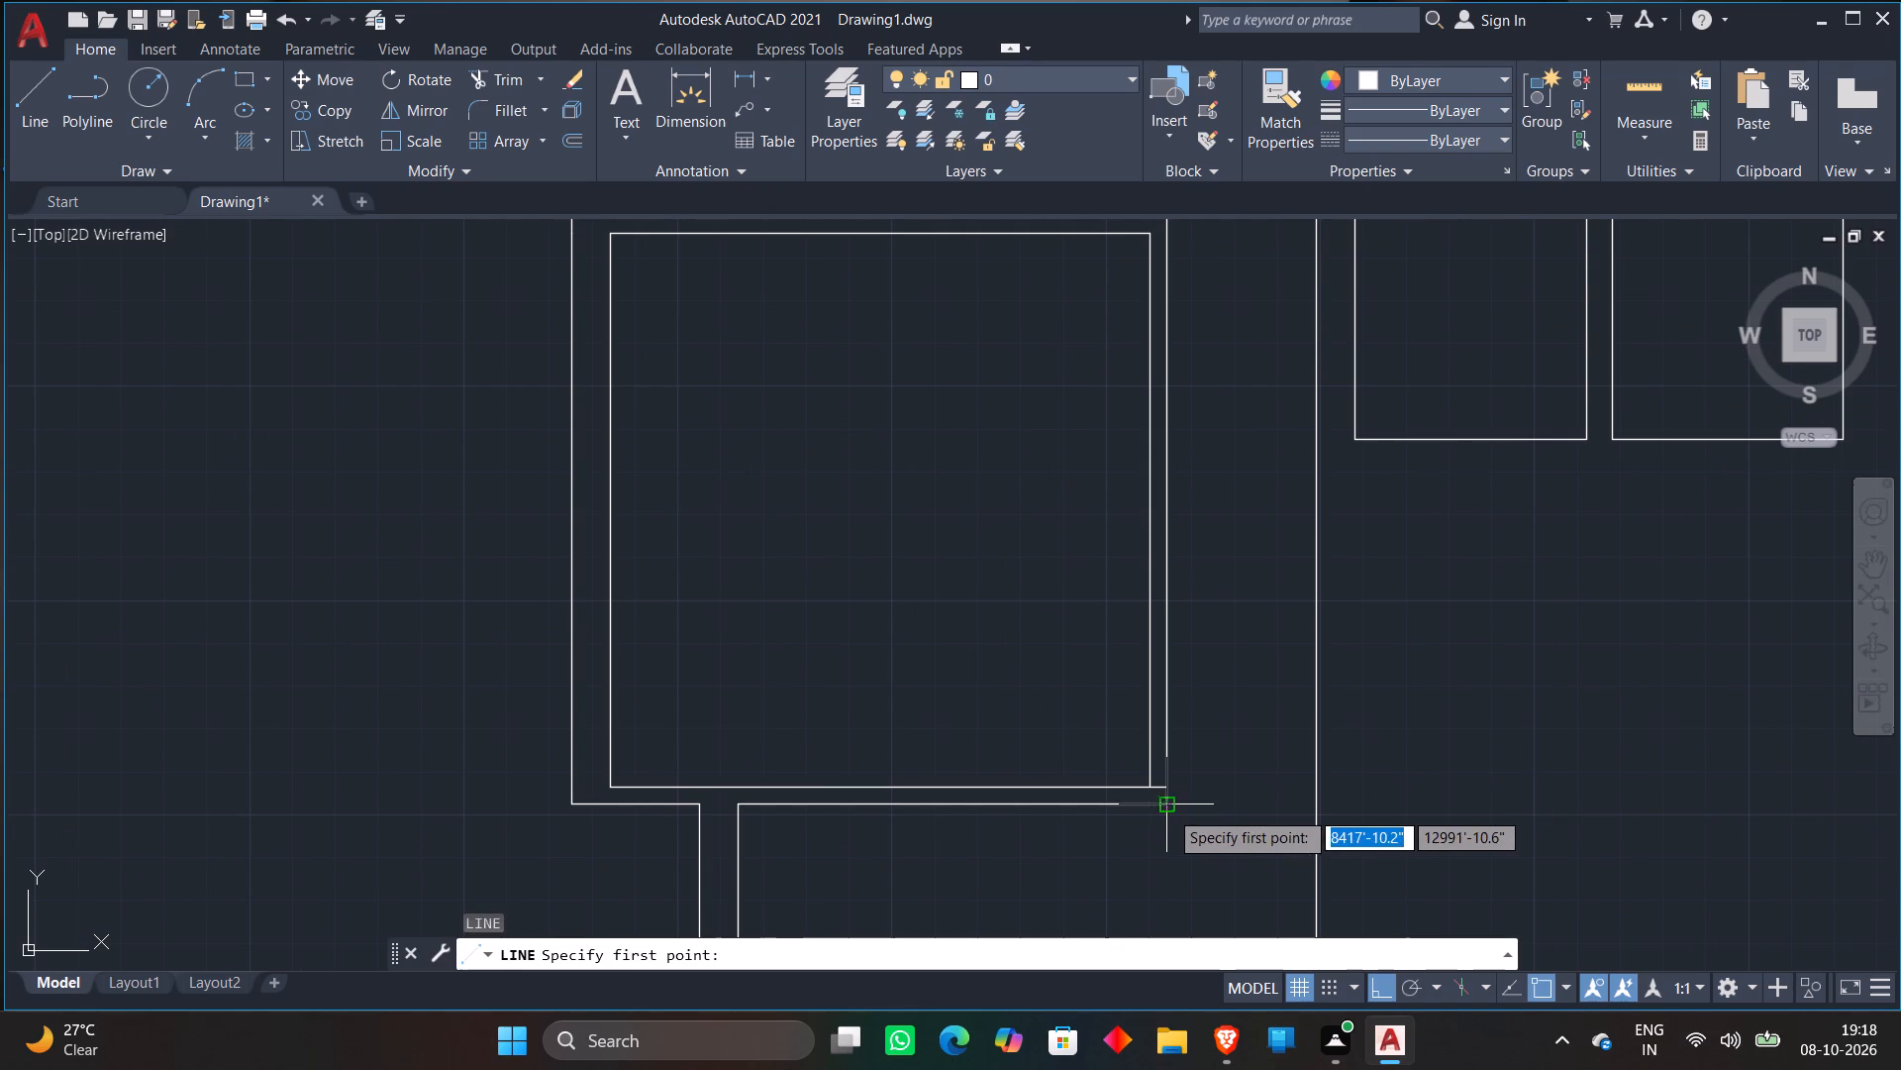
left_click(1168, 809)
scroll(1688, 824, "down", 2)
middle_click_drag(1688, 824, 1468, 789)
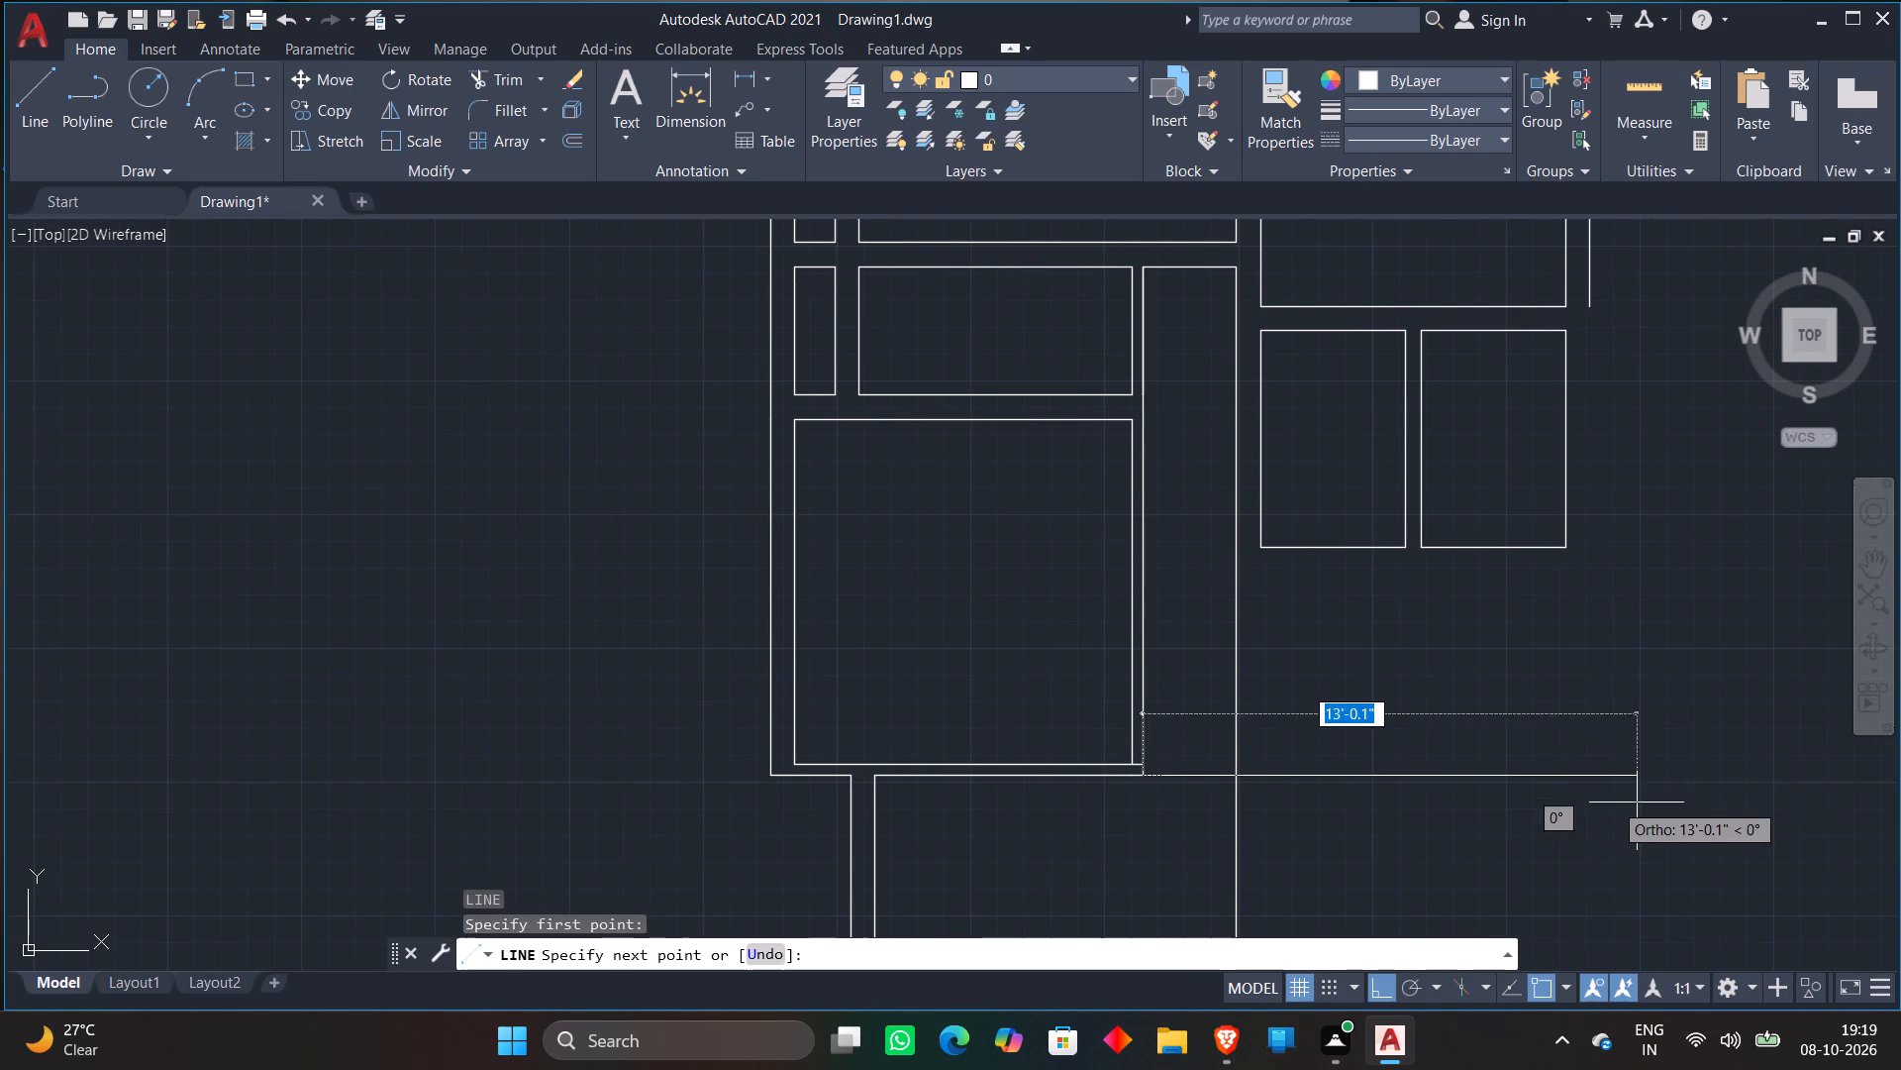
left_click(1676, 797)
key("Escape")
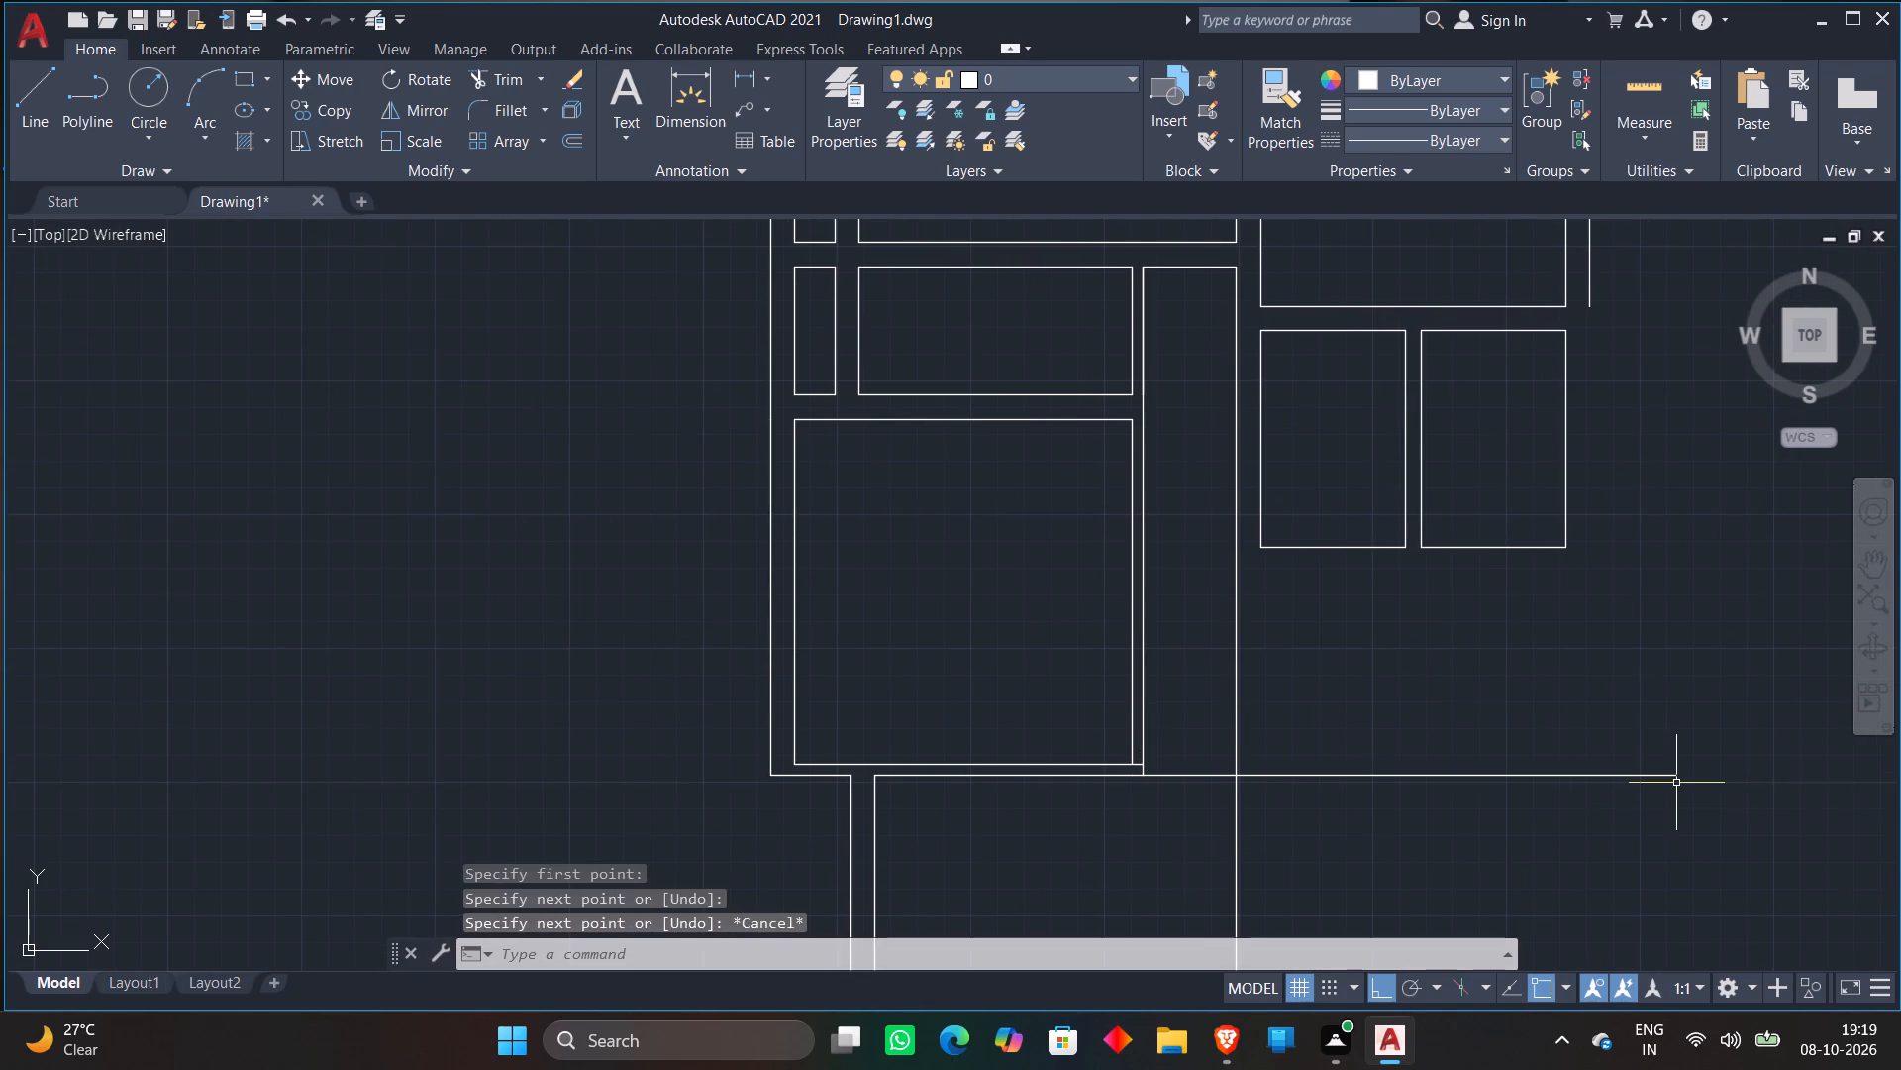
Offset the new horizontal line 9" upward to form a wall.
key("o")
key("Return")
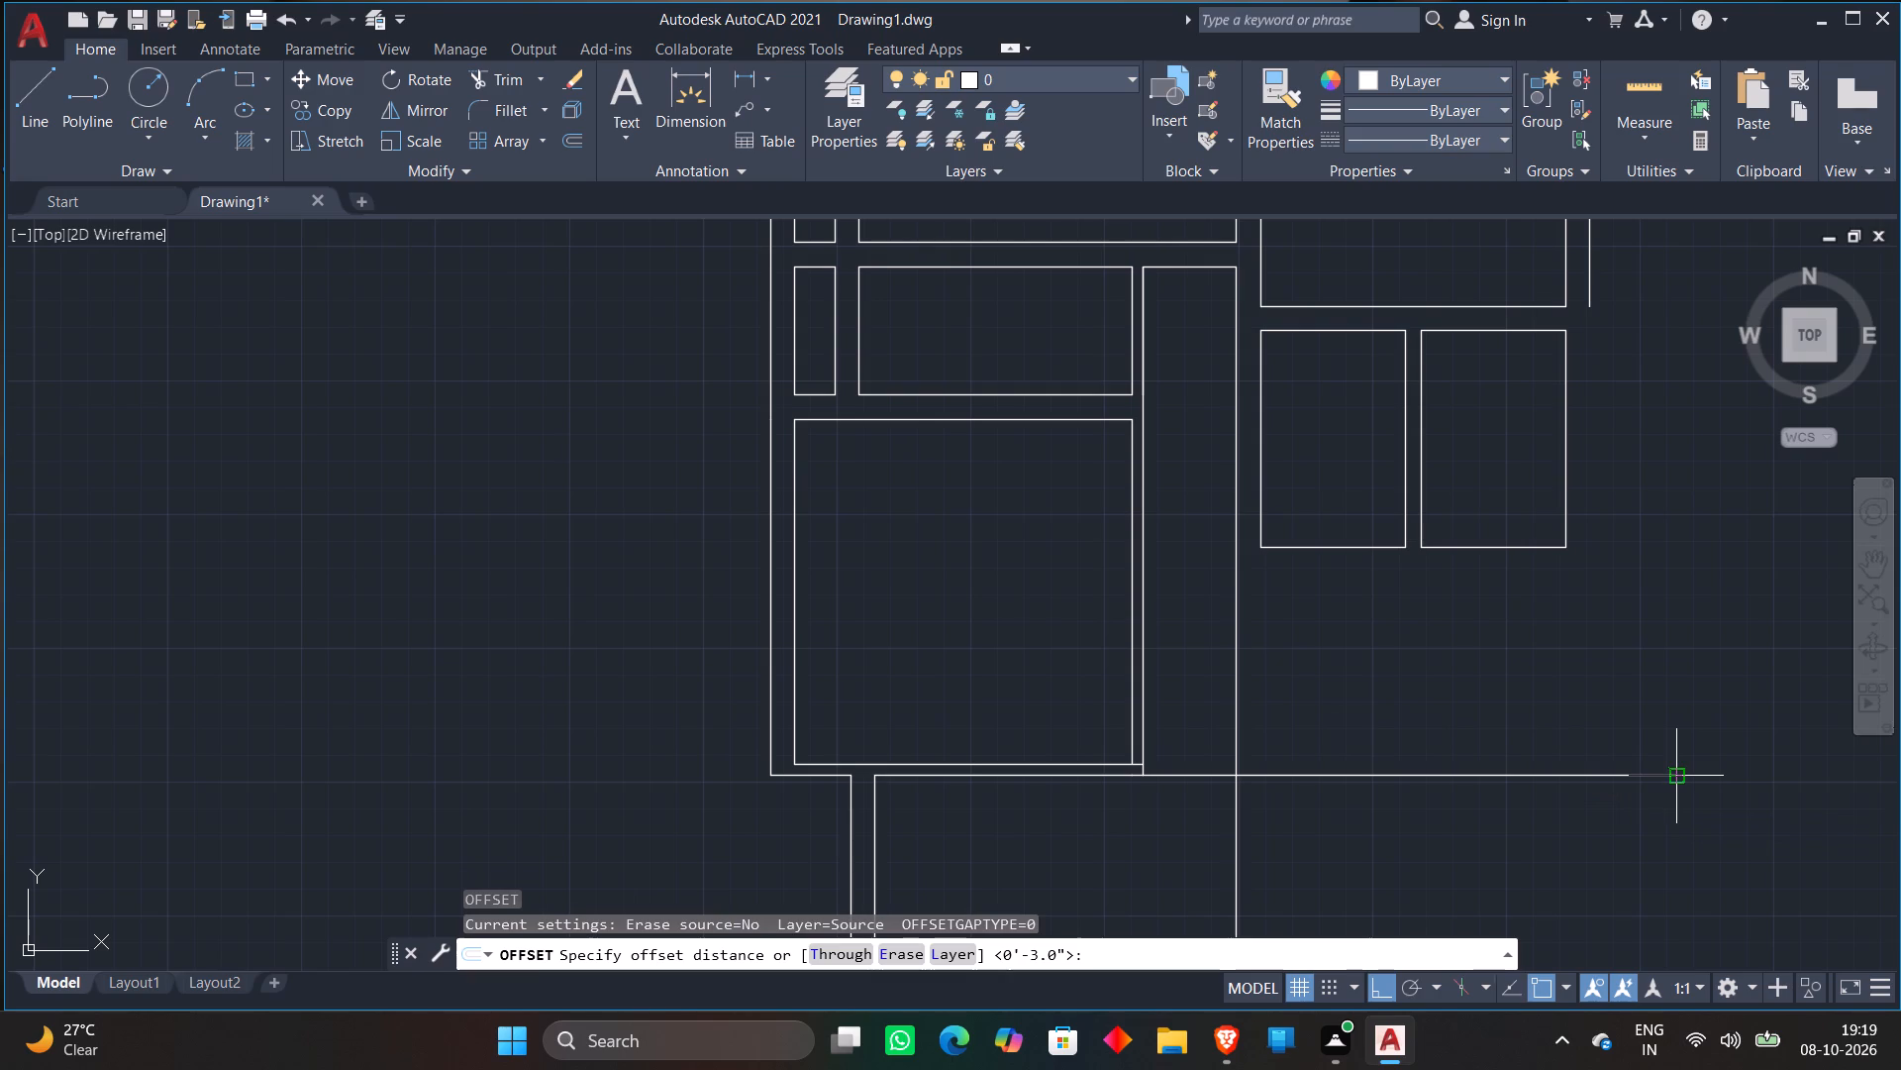
type("9\"")
key("Return")
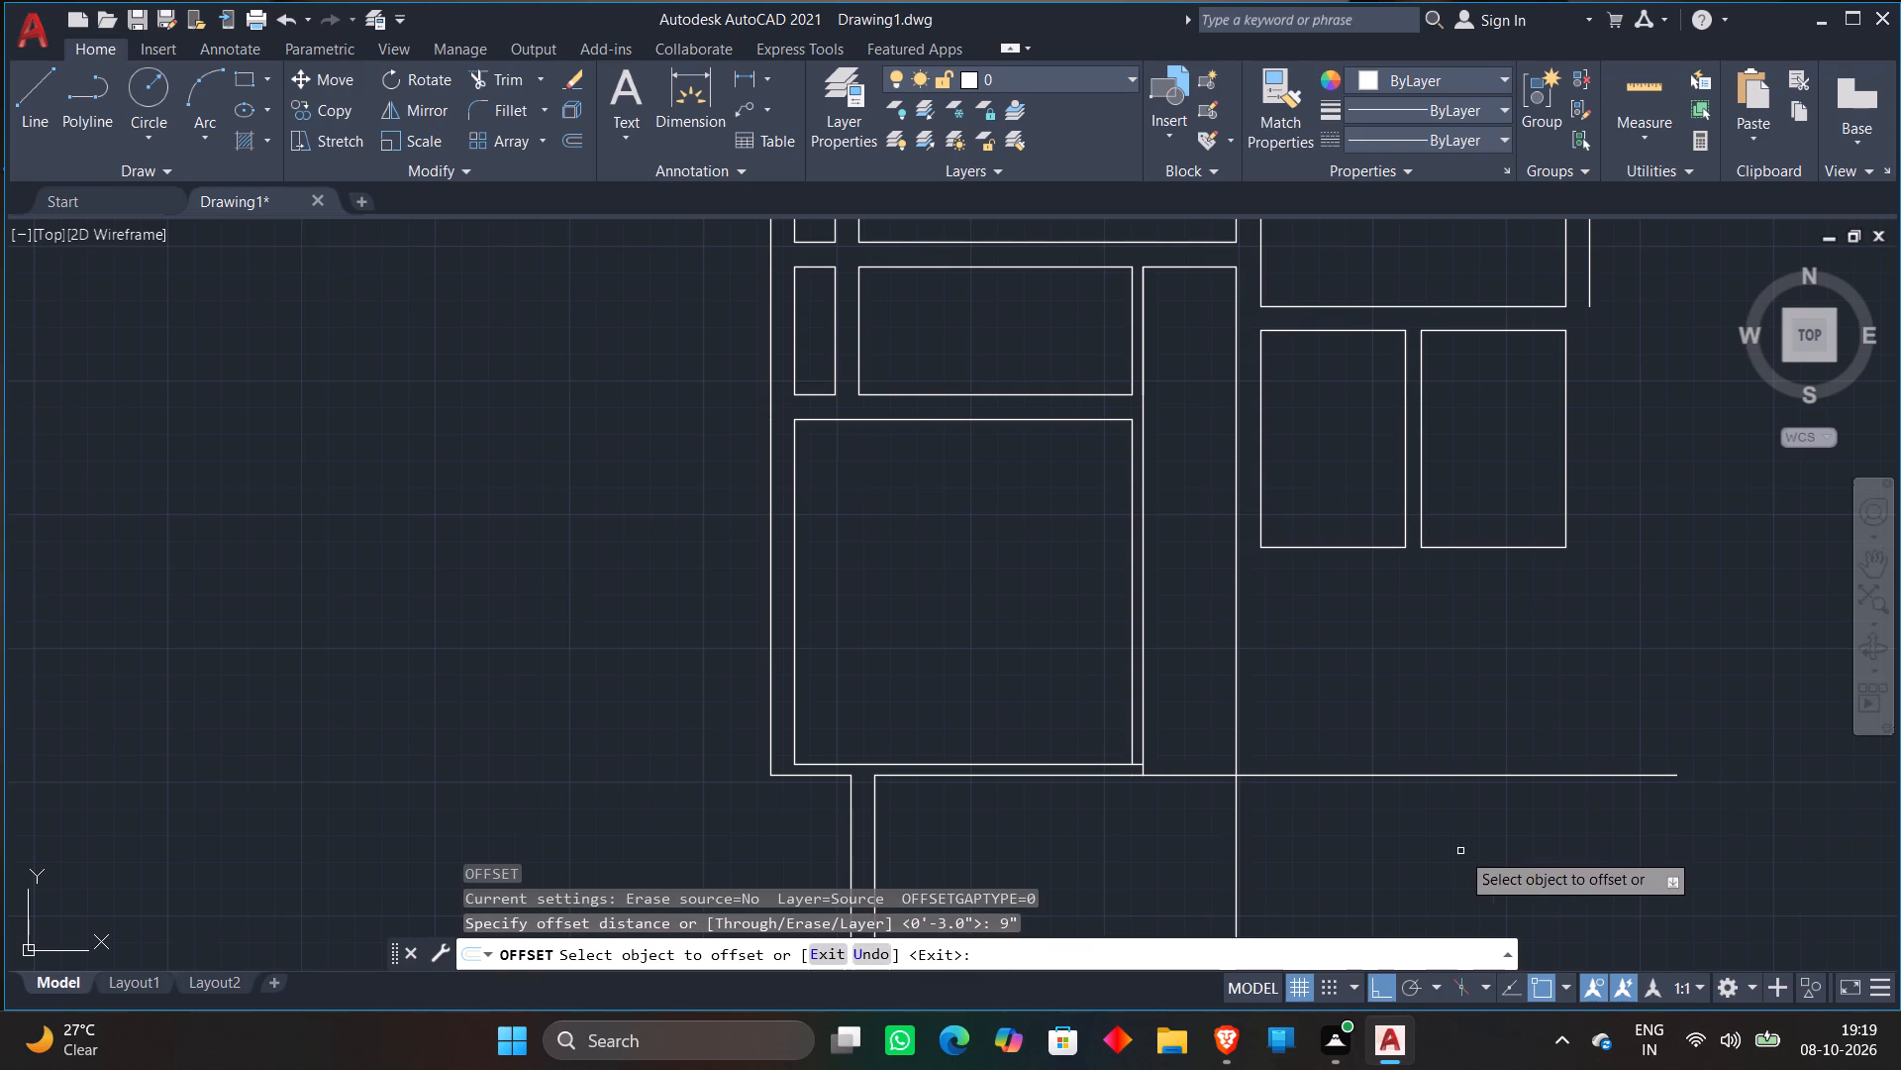
left_click(1481, 774)
left_click(1492, 721)
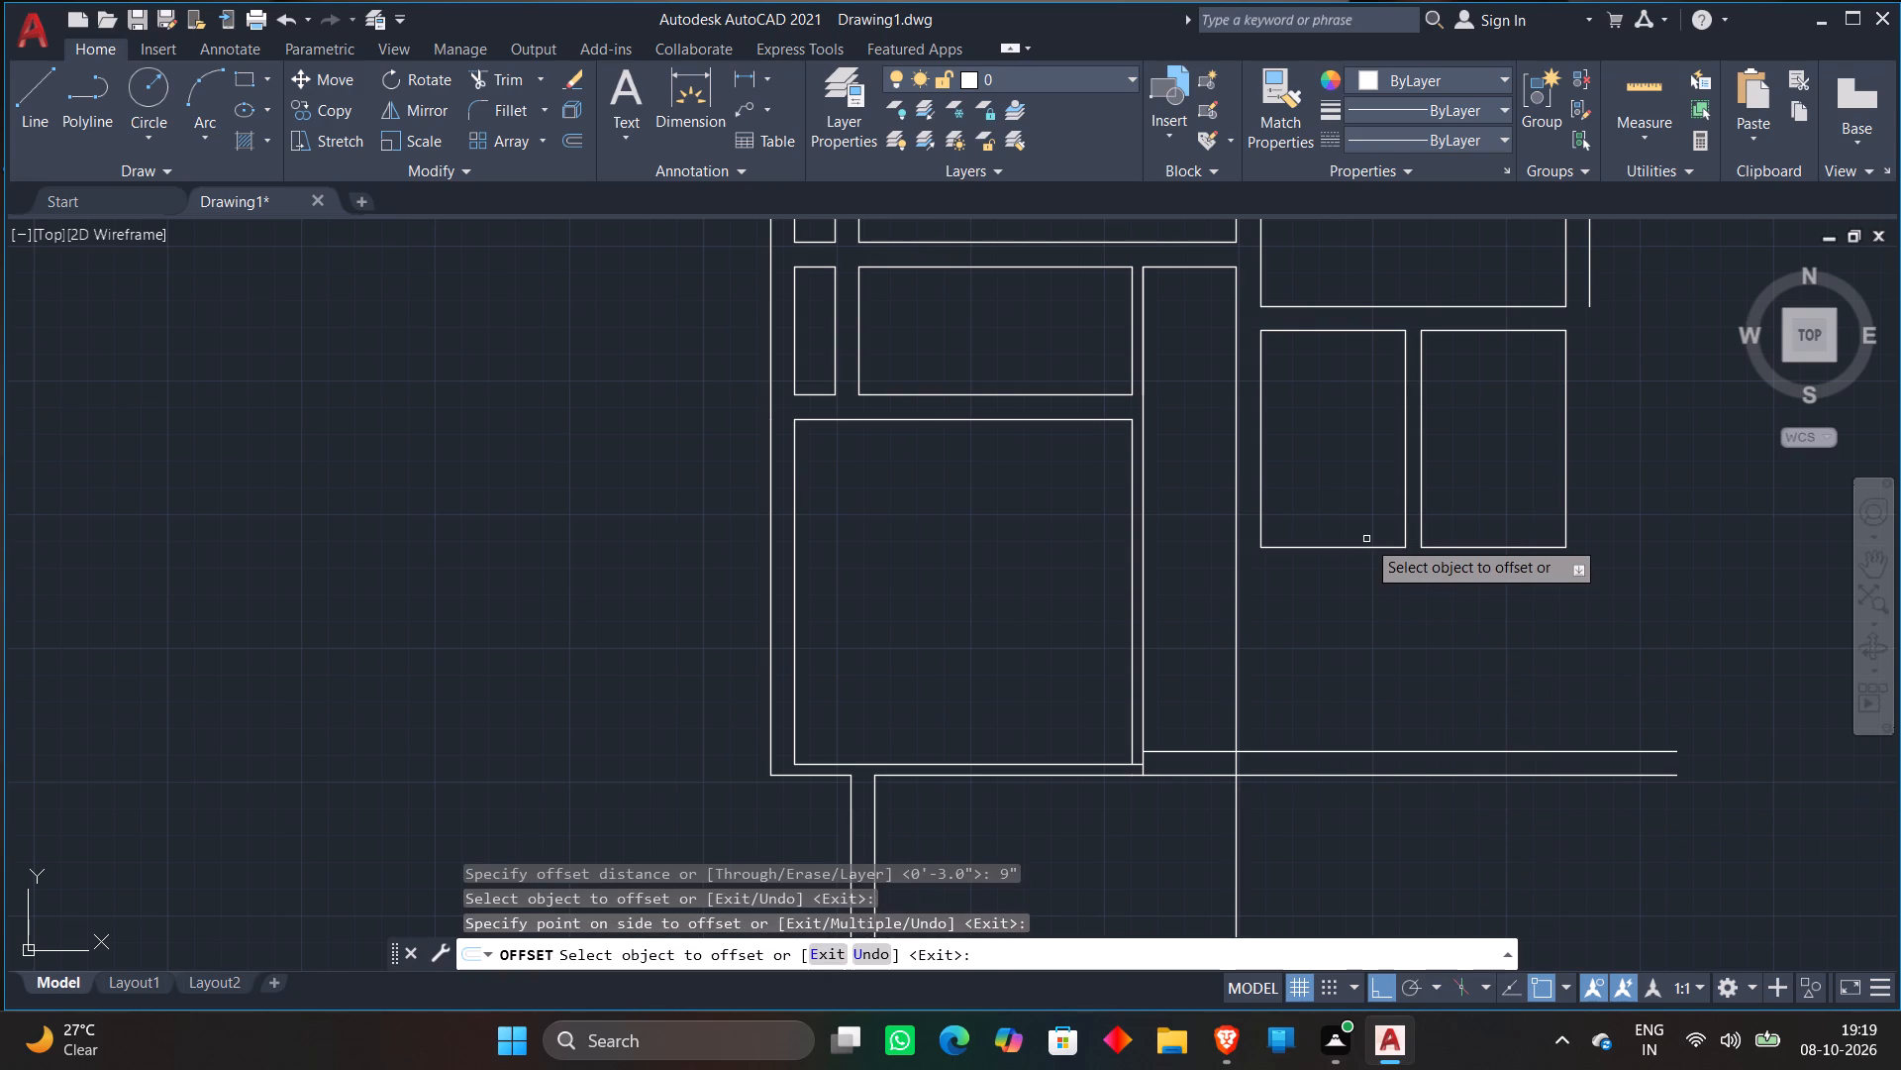
Offset the bottom wall lines of the two small east-side rooms 9" downward.
scroll(1366, 539, "up", 2)
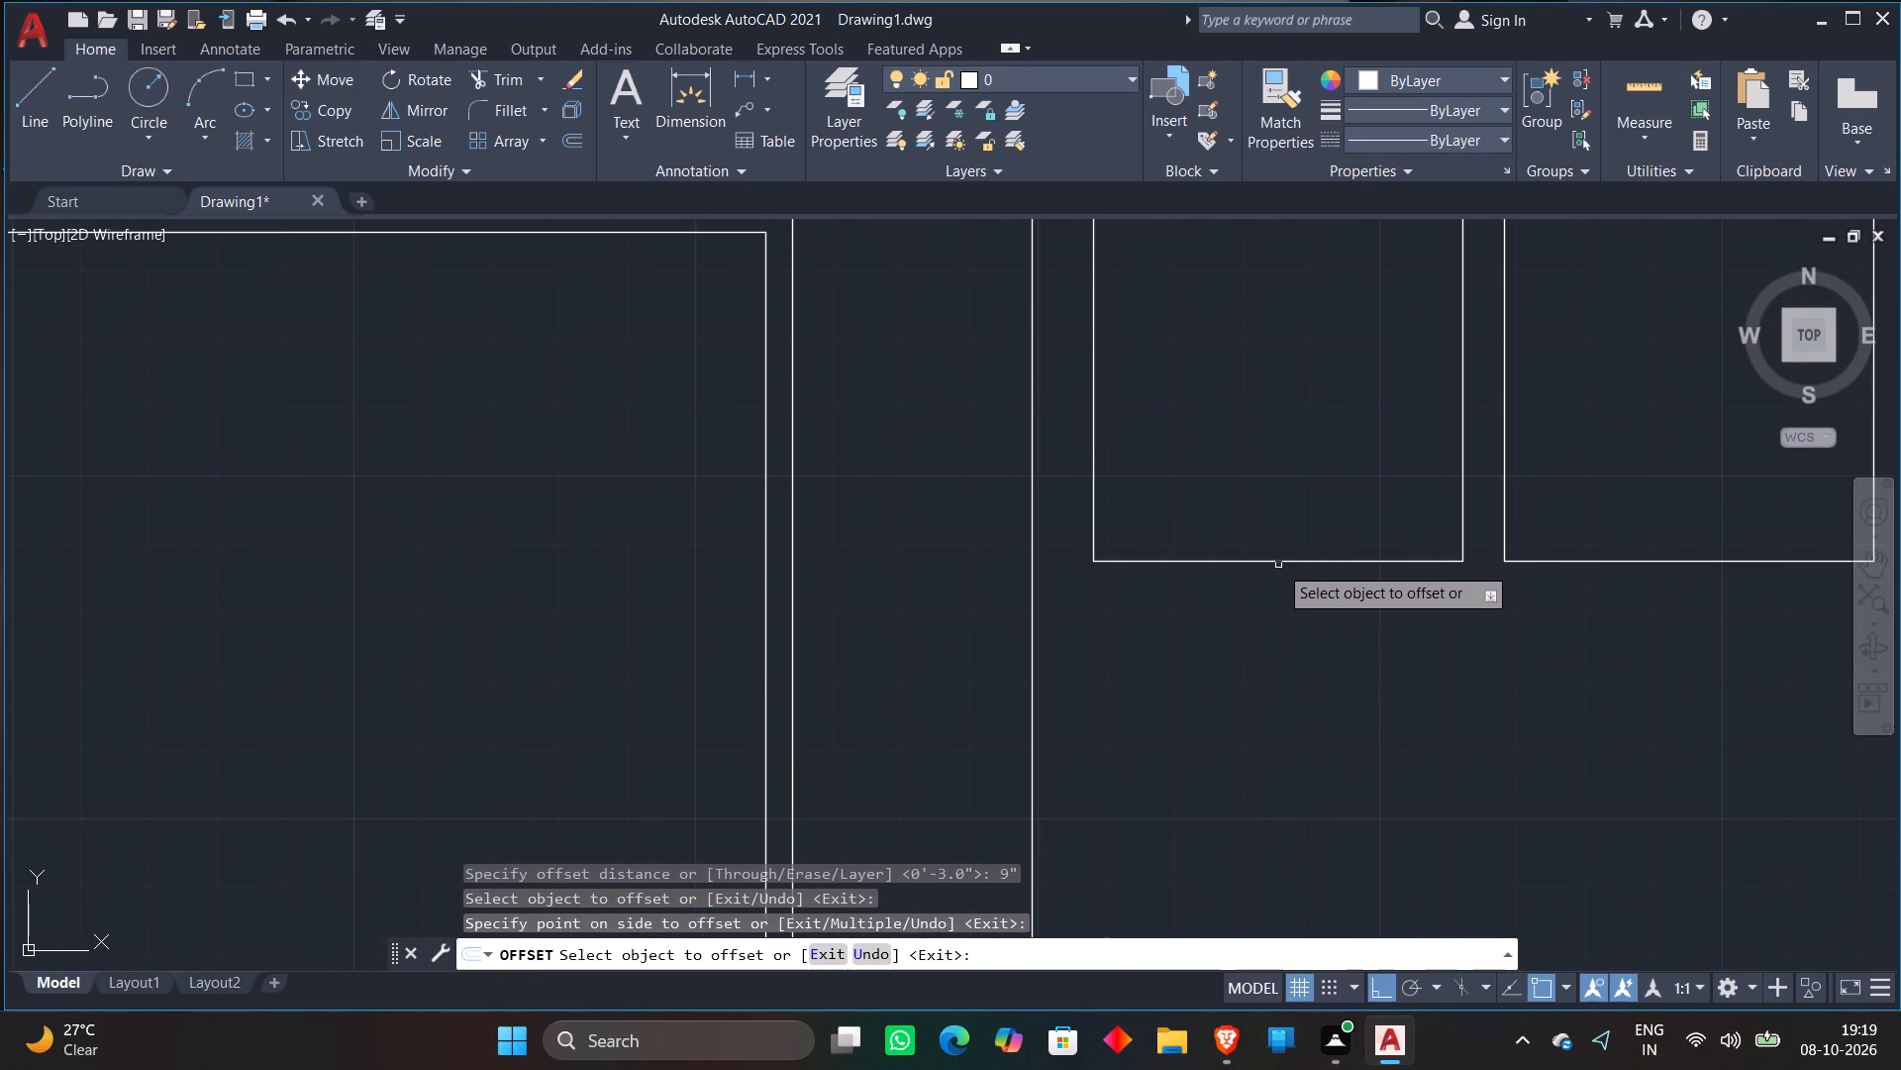
left_click(1278, 565)
left_click(1276, 634)
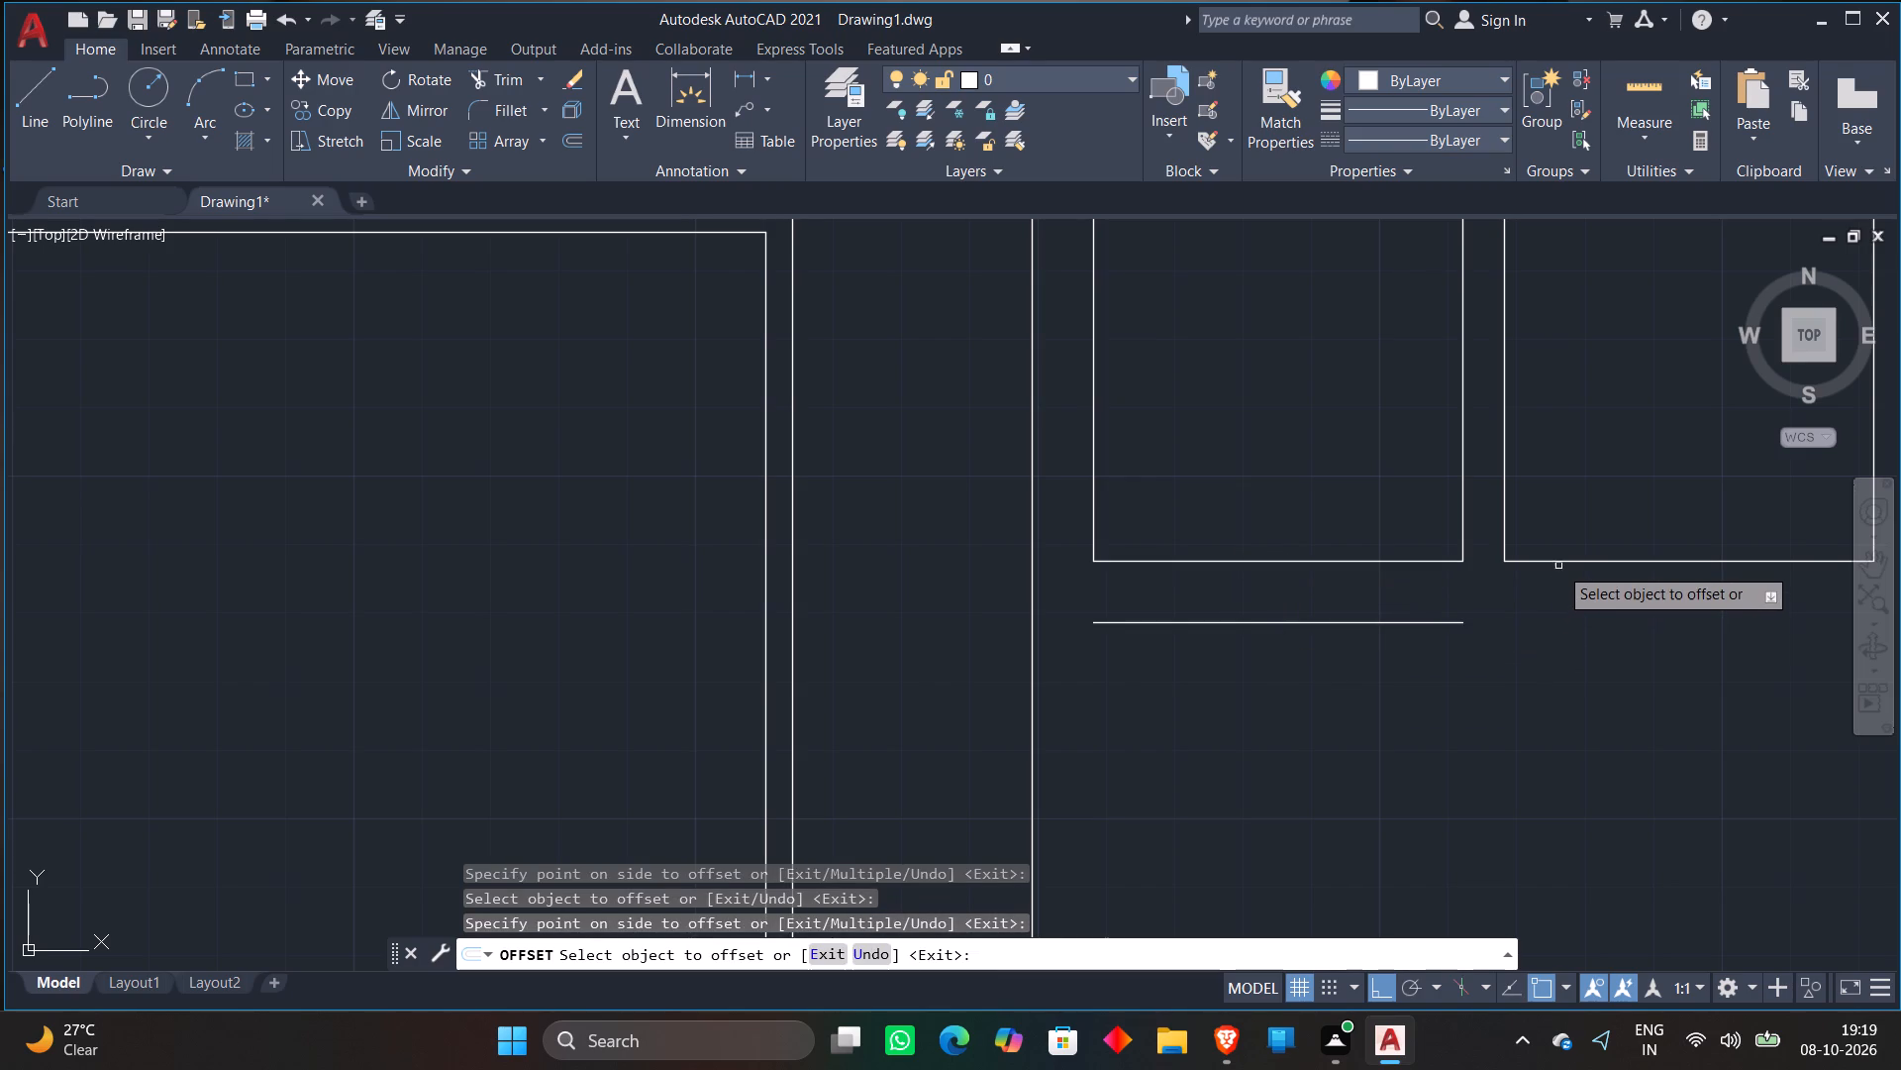
left_click(1558, 566)
left_click(1561, 565)
left_click(1561, 639)
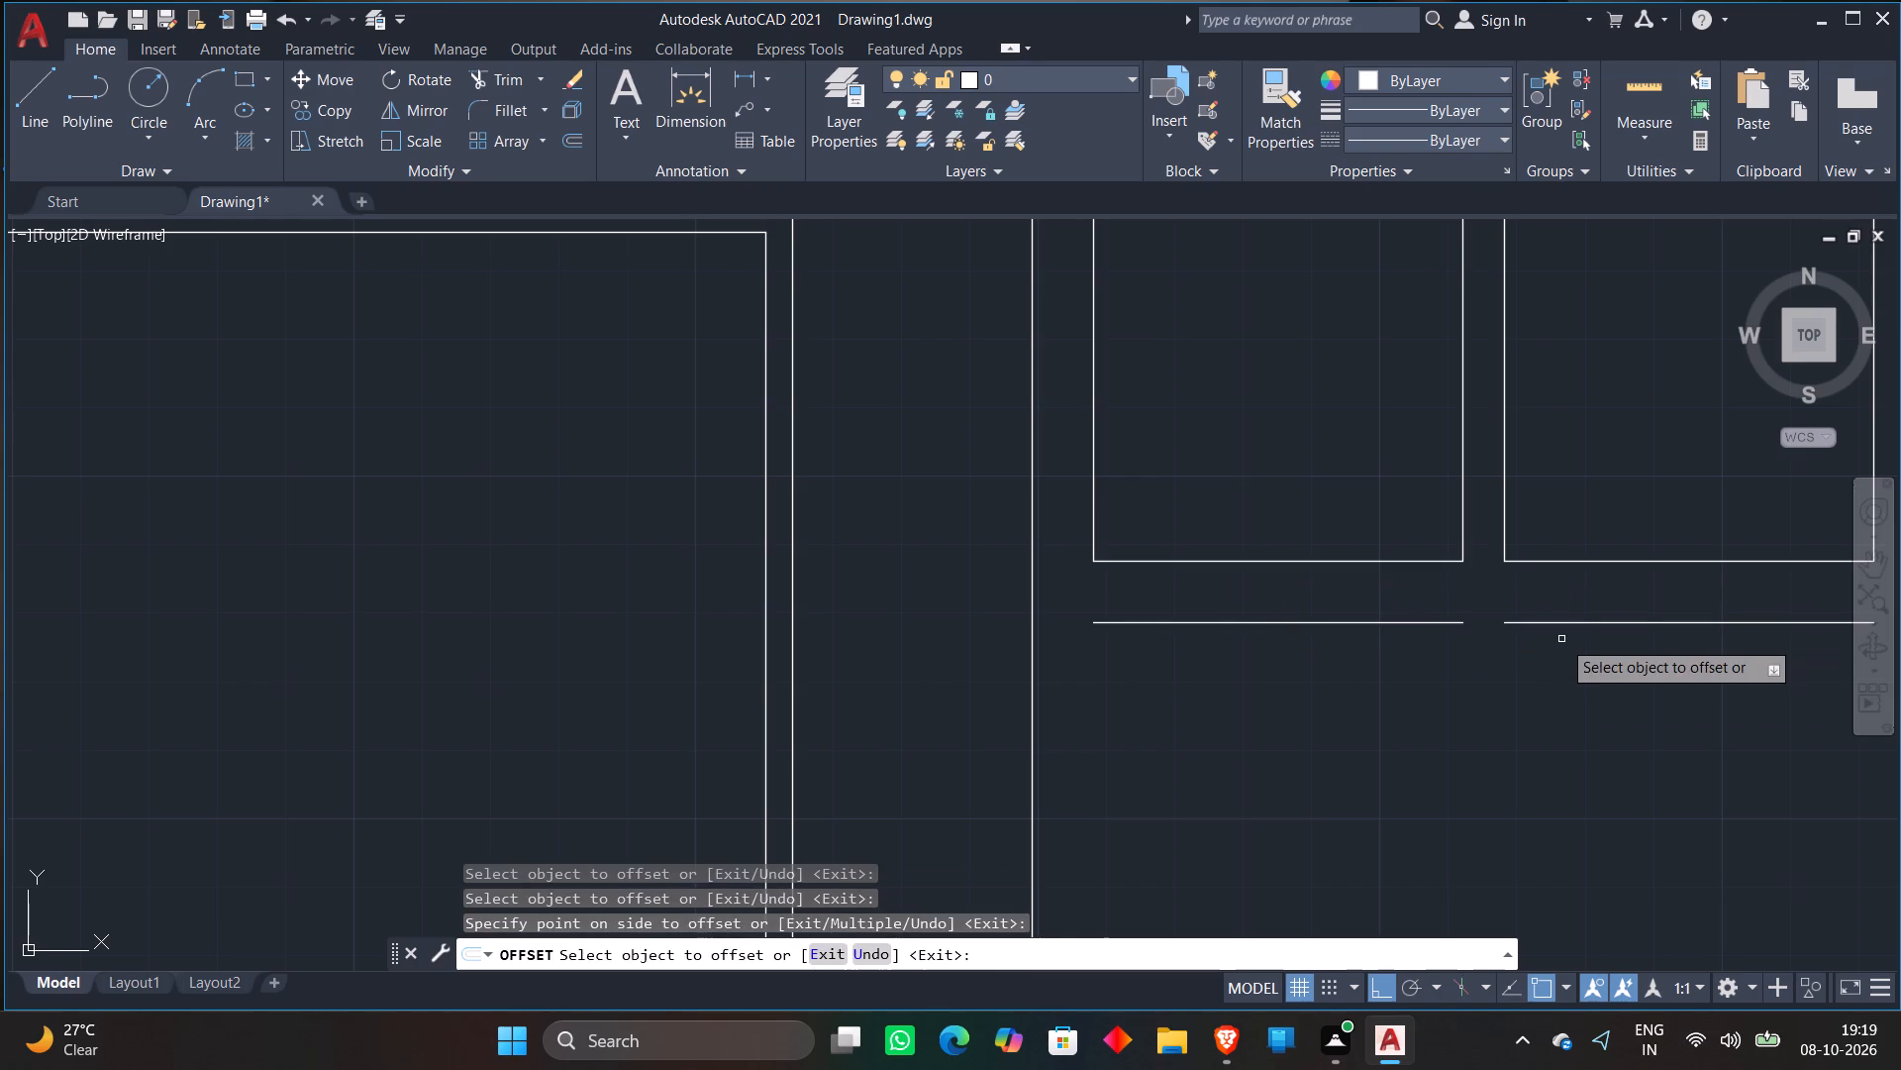
key("Escape")
Trim the two new horizontal wall lines where they cross the passage, between its left and right walls.
scroll(1561, 639, "down", 3)
type("TR")
key("space")
scroll(1438, 727, "up", 2)
left_click(1335, 737)
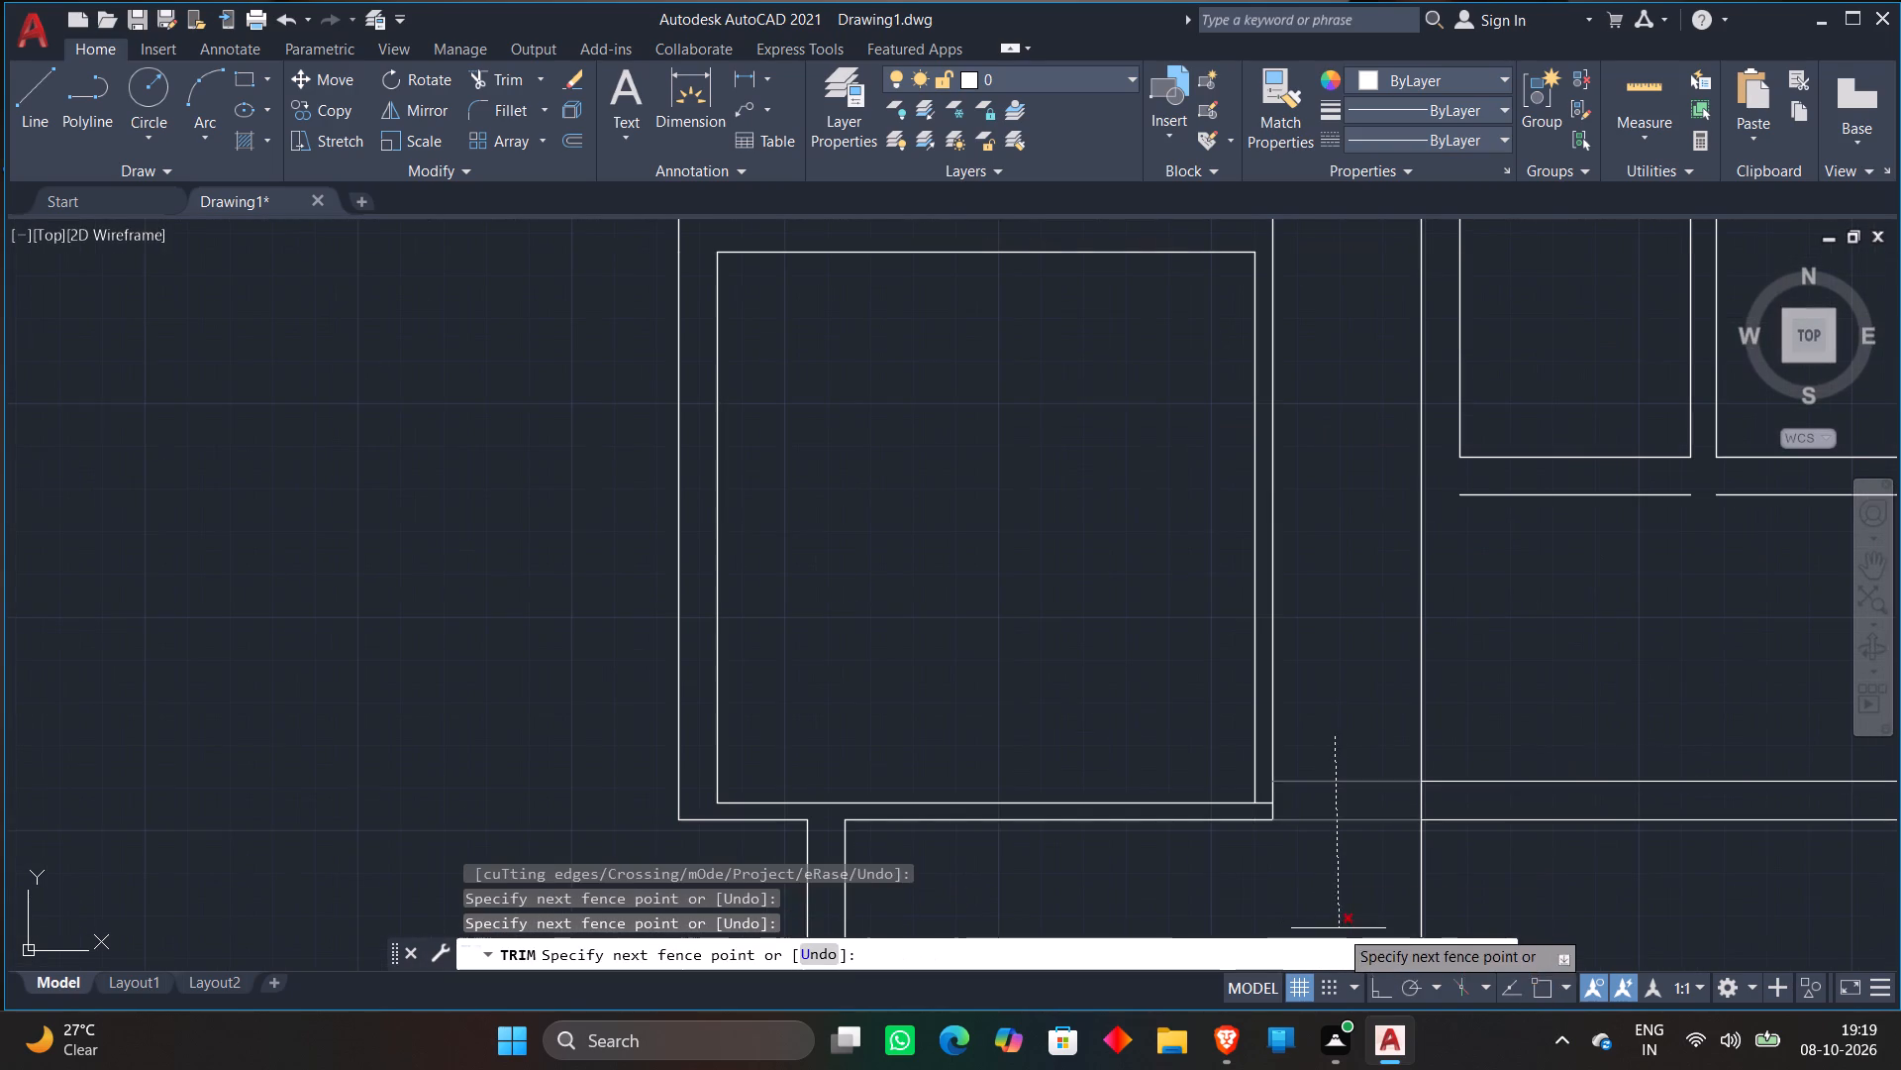
left_click(1337, 893)
scroll(1561, 738, "down", 1)
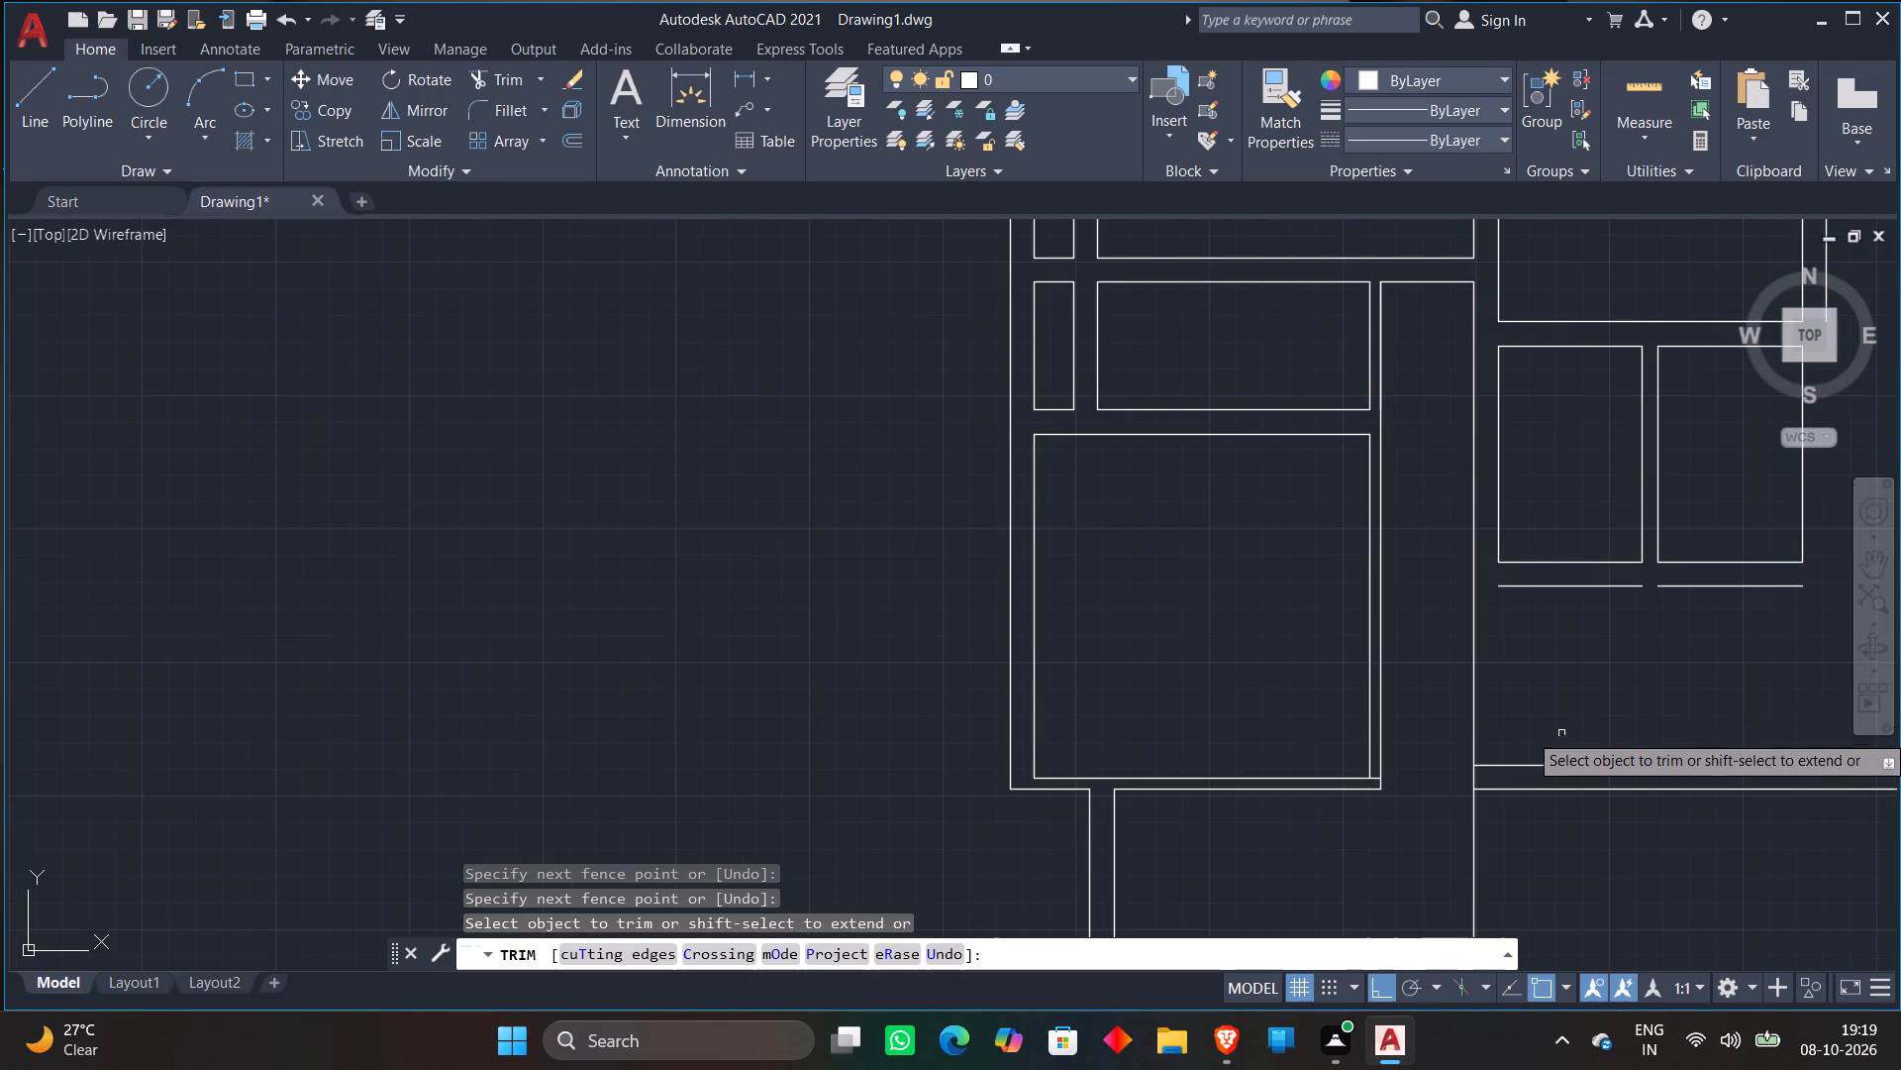
key("Escape")
middle_click_drag(1567, 699, 1408, 653)
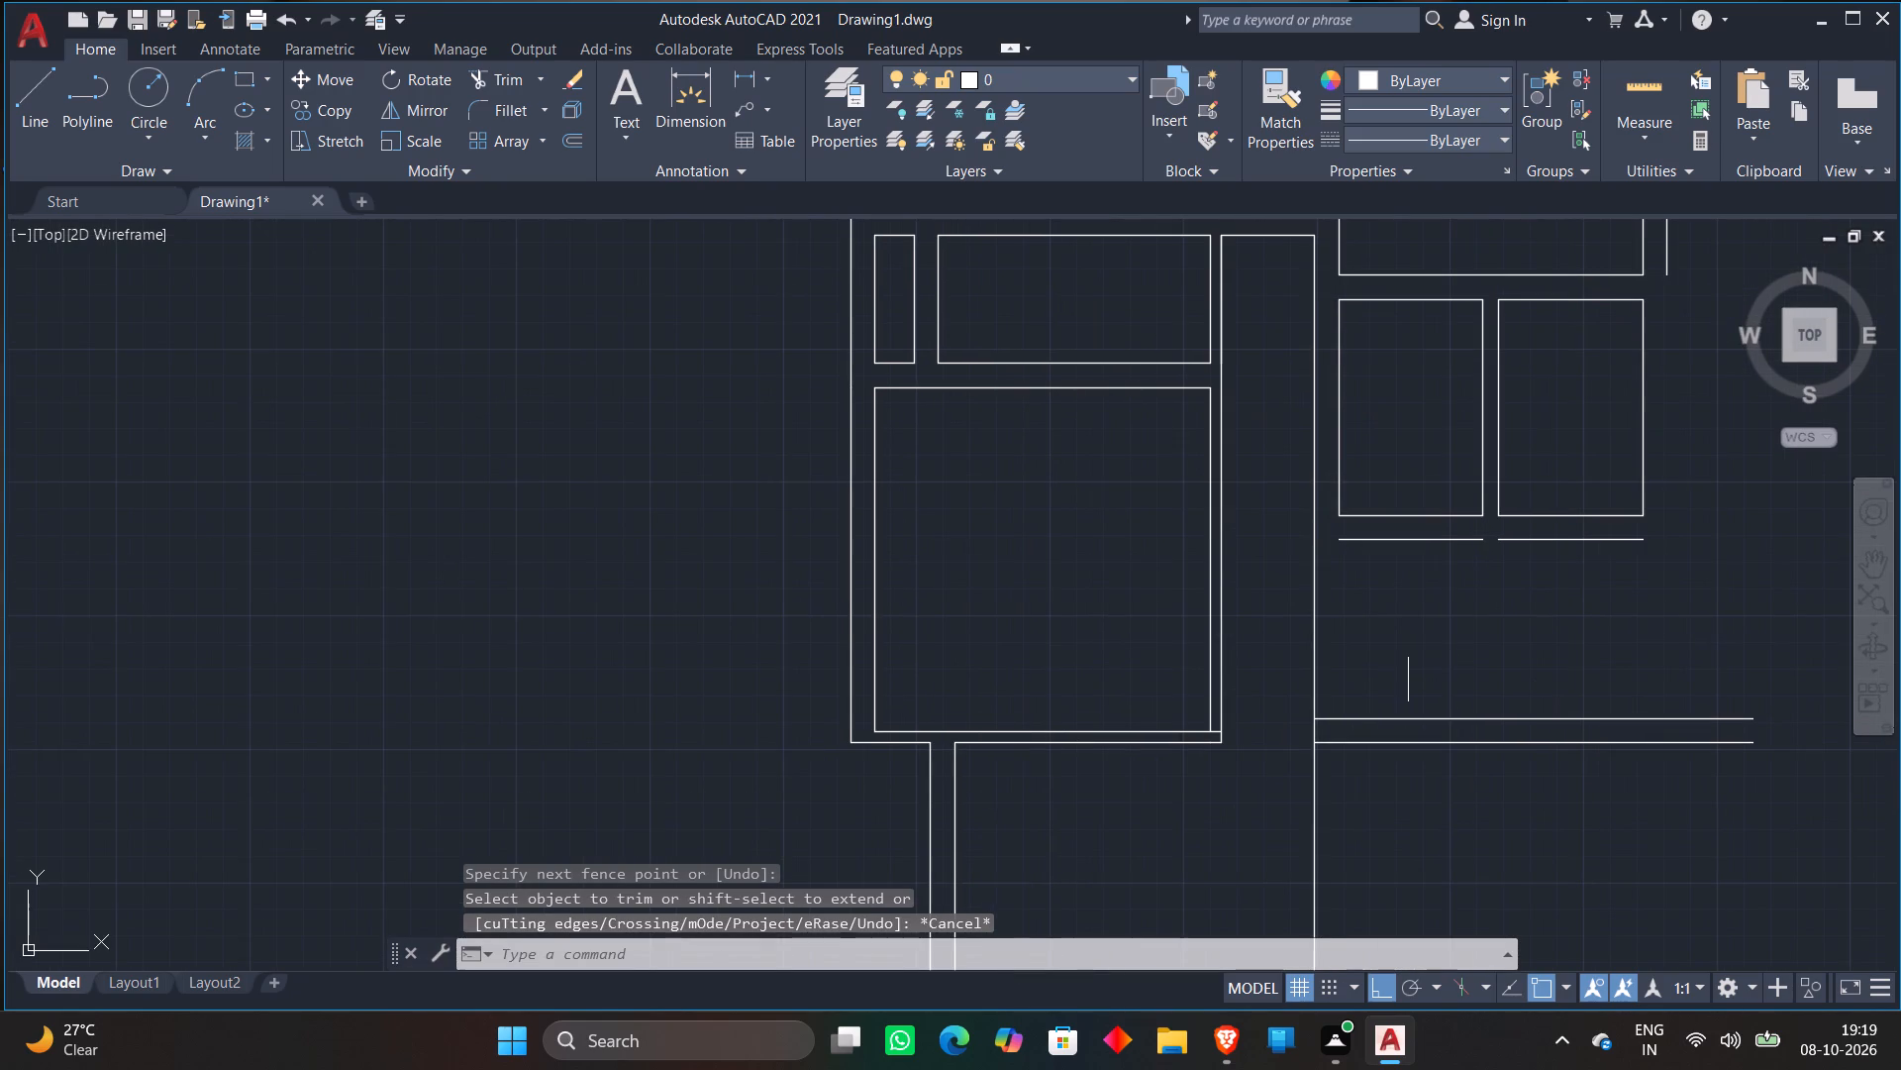
Draw a vertical line from the west end of the offset line below the two small rooms down past both horizontal wall lines.
key("l")
key("Return")
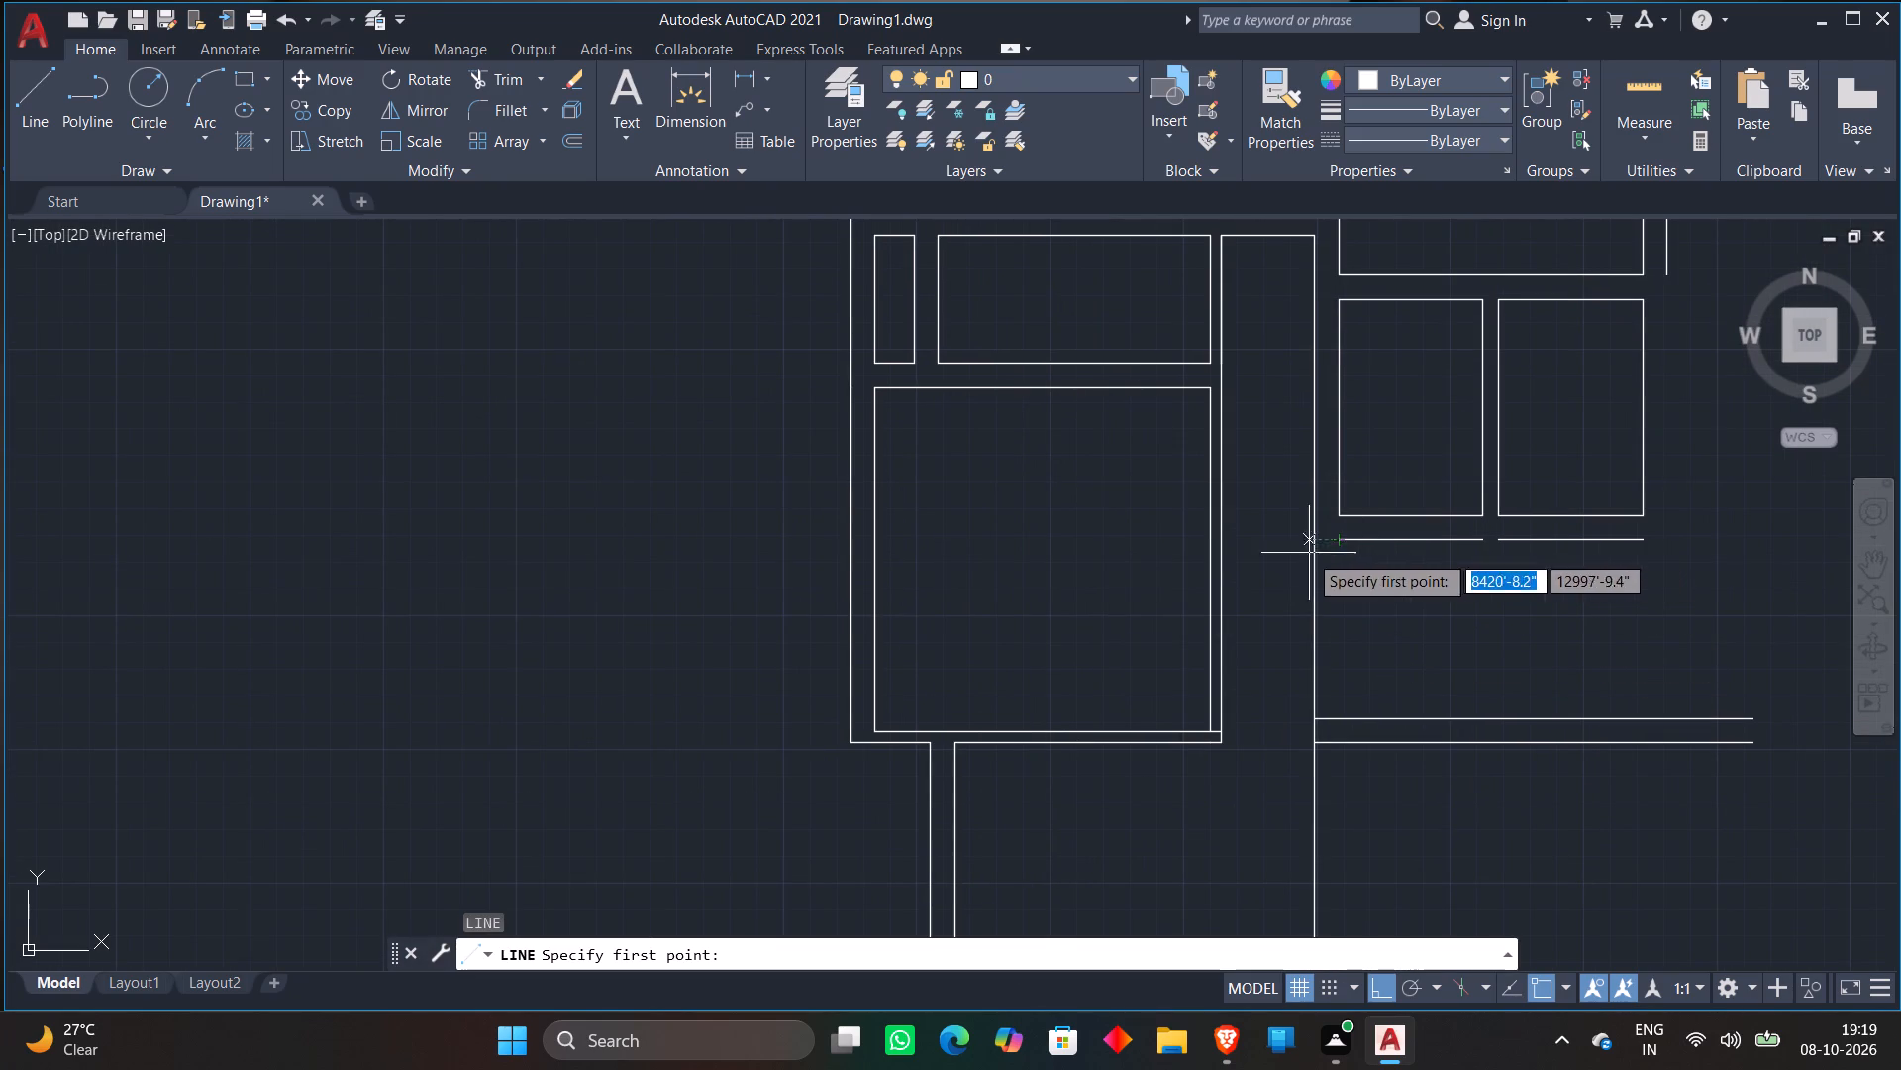
left_click(1339, 547)
left_click(1374, 818)
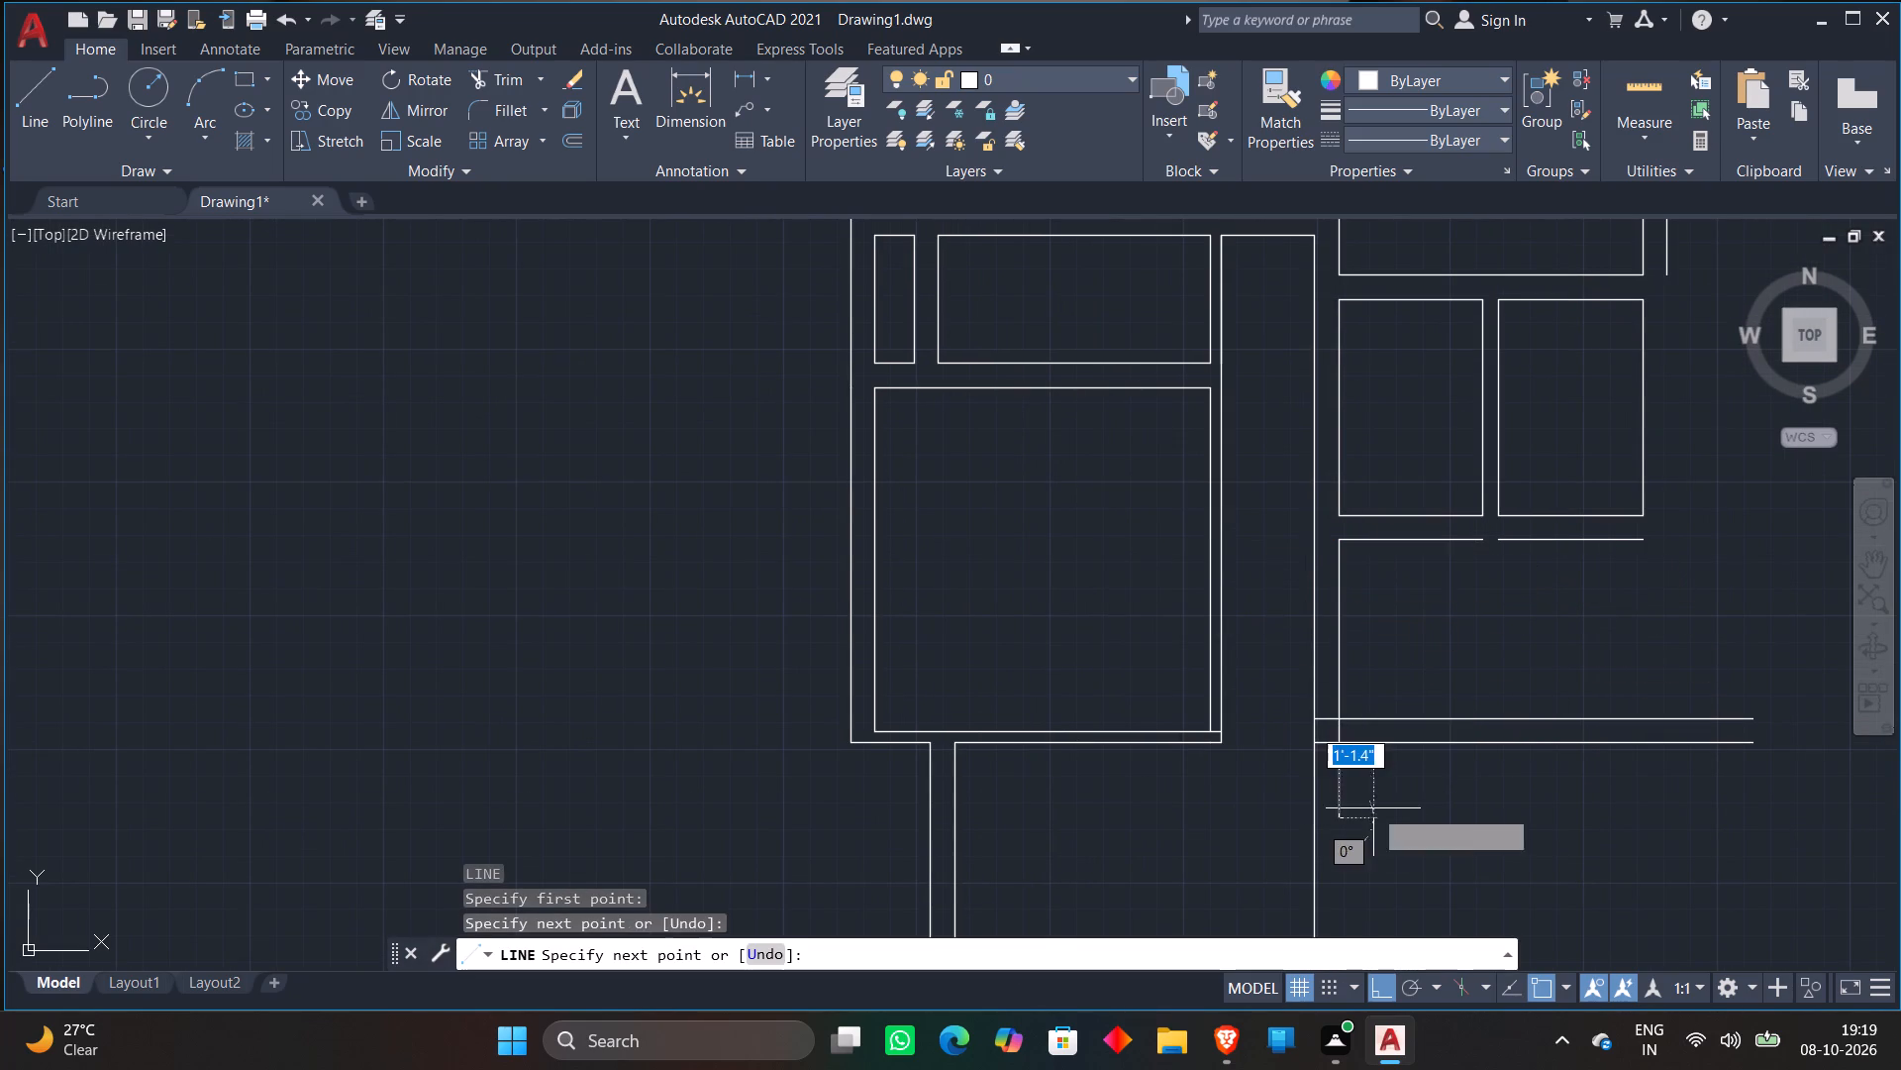
key("Escape")
Draw a short line closing the gap between the two offset lines below the small east-side rooms.
key("l")
key("Return")
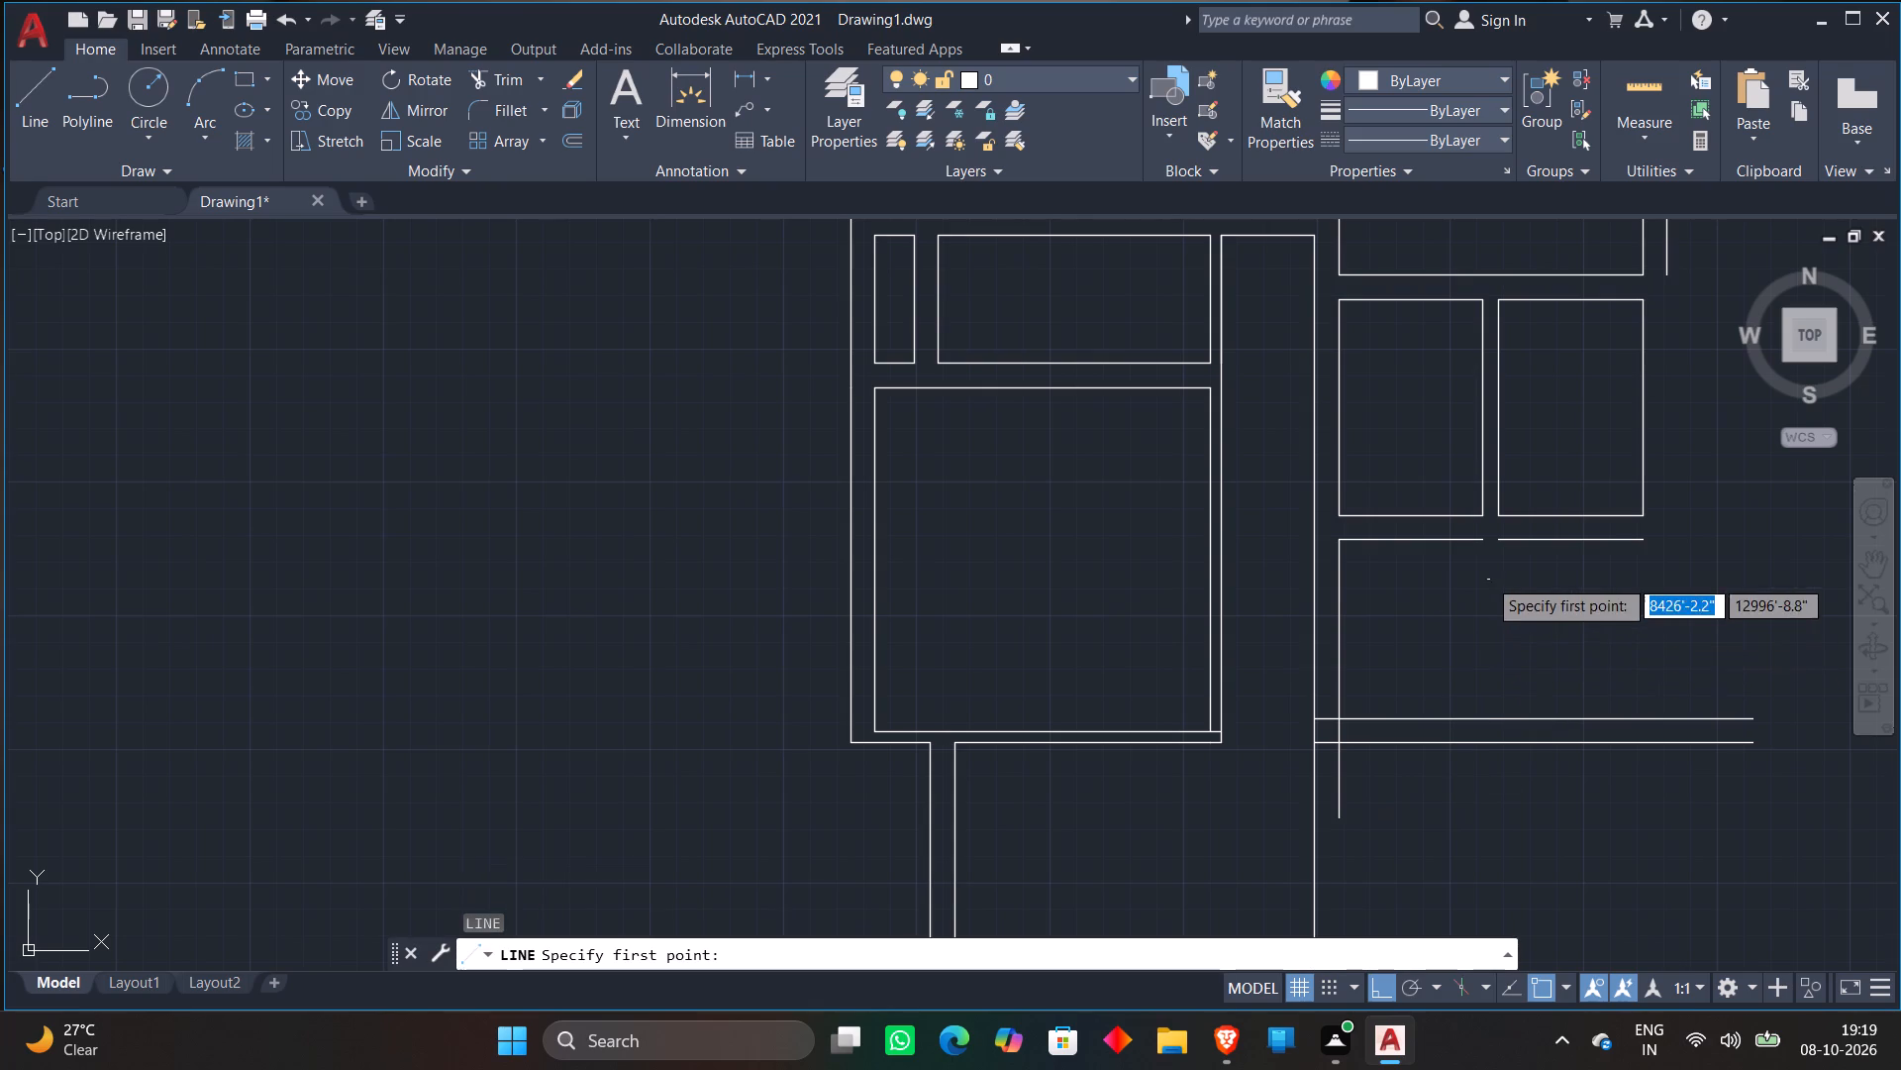
left_click(1479, 539)
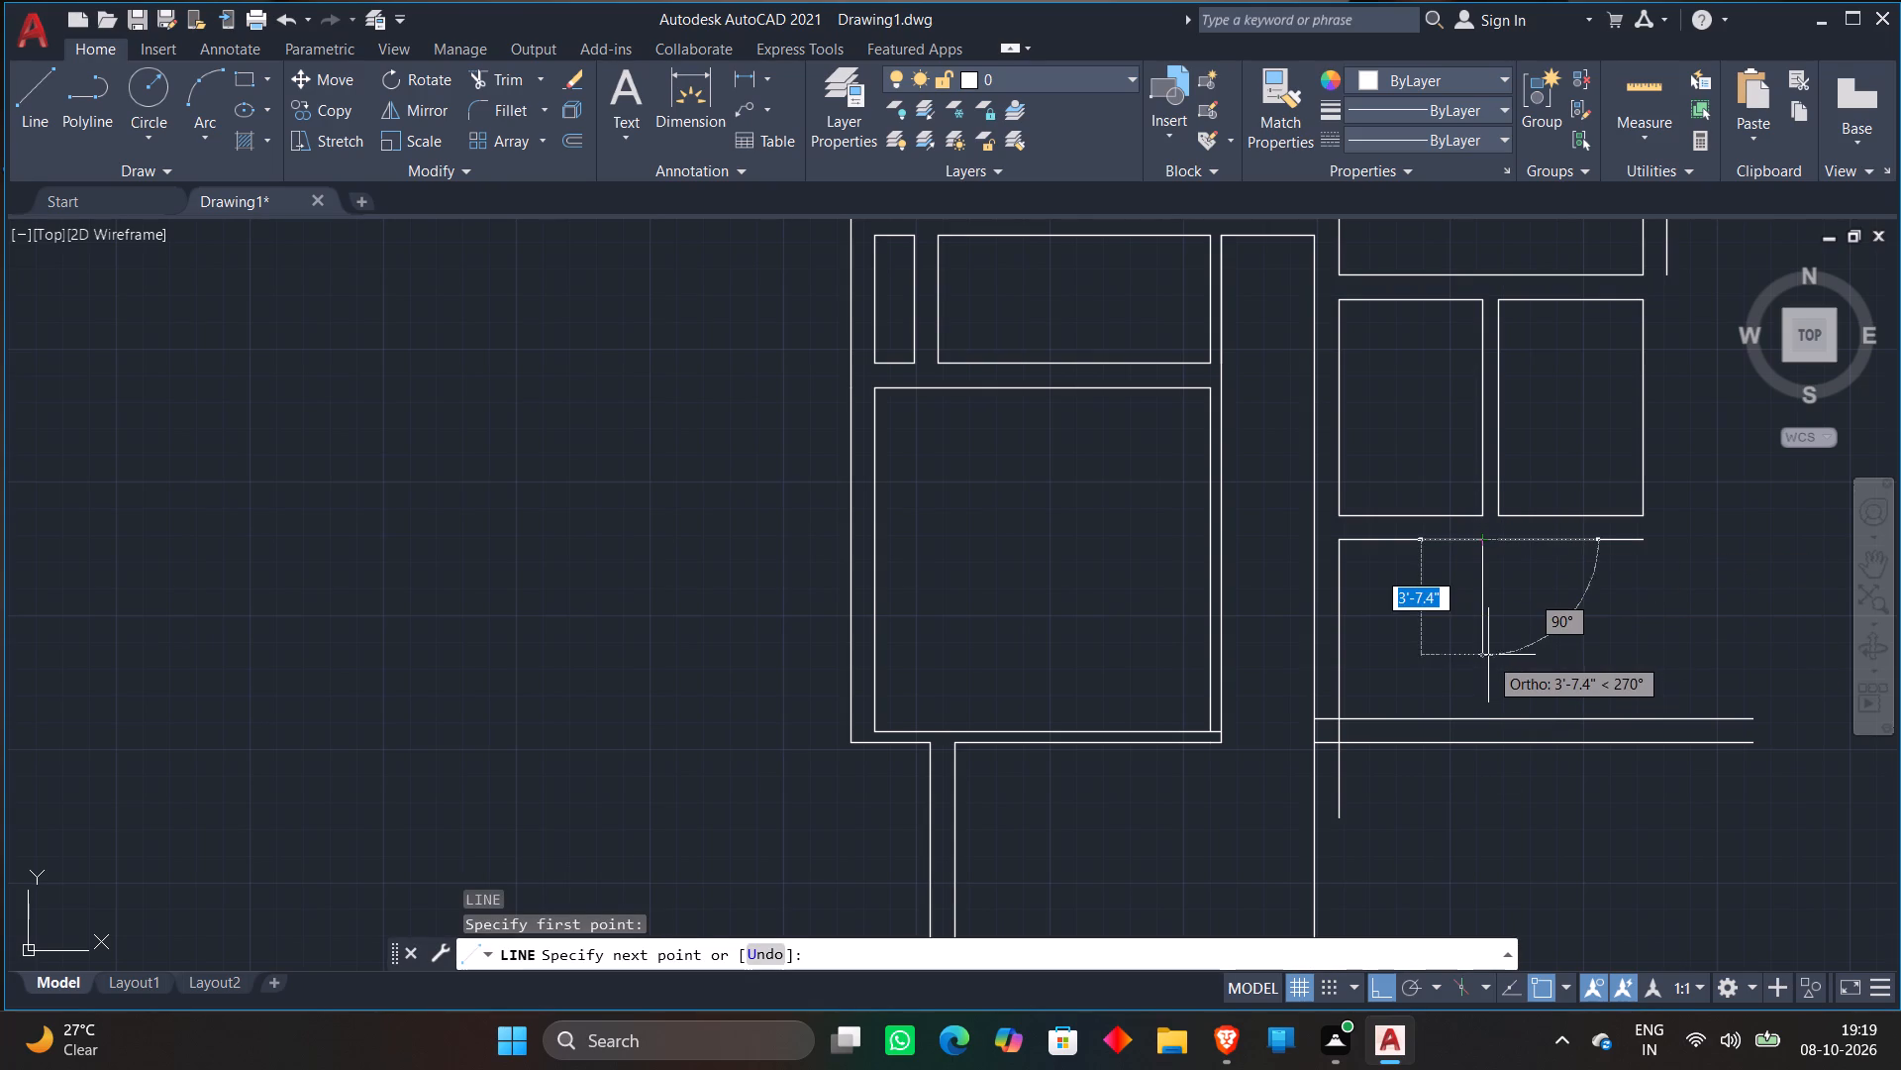
left_click(1513, 540)
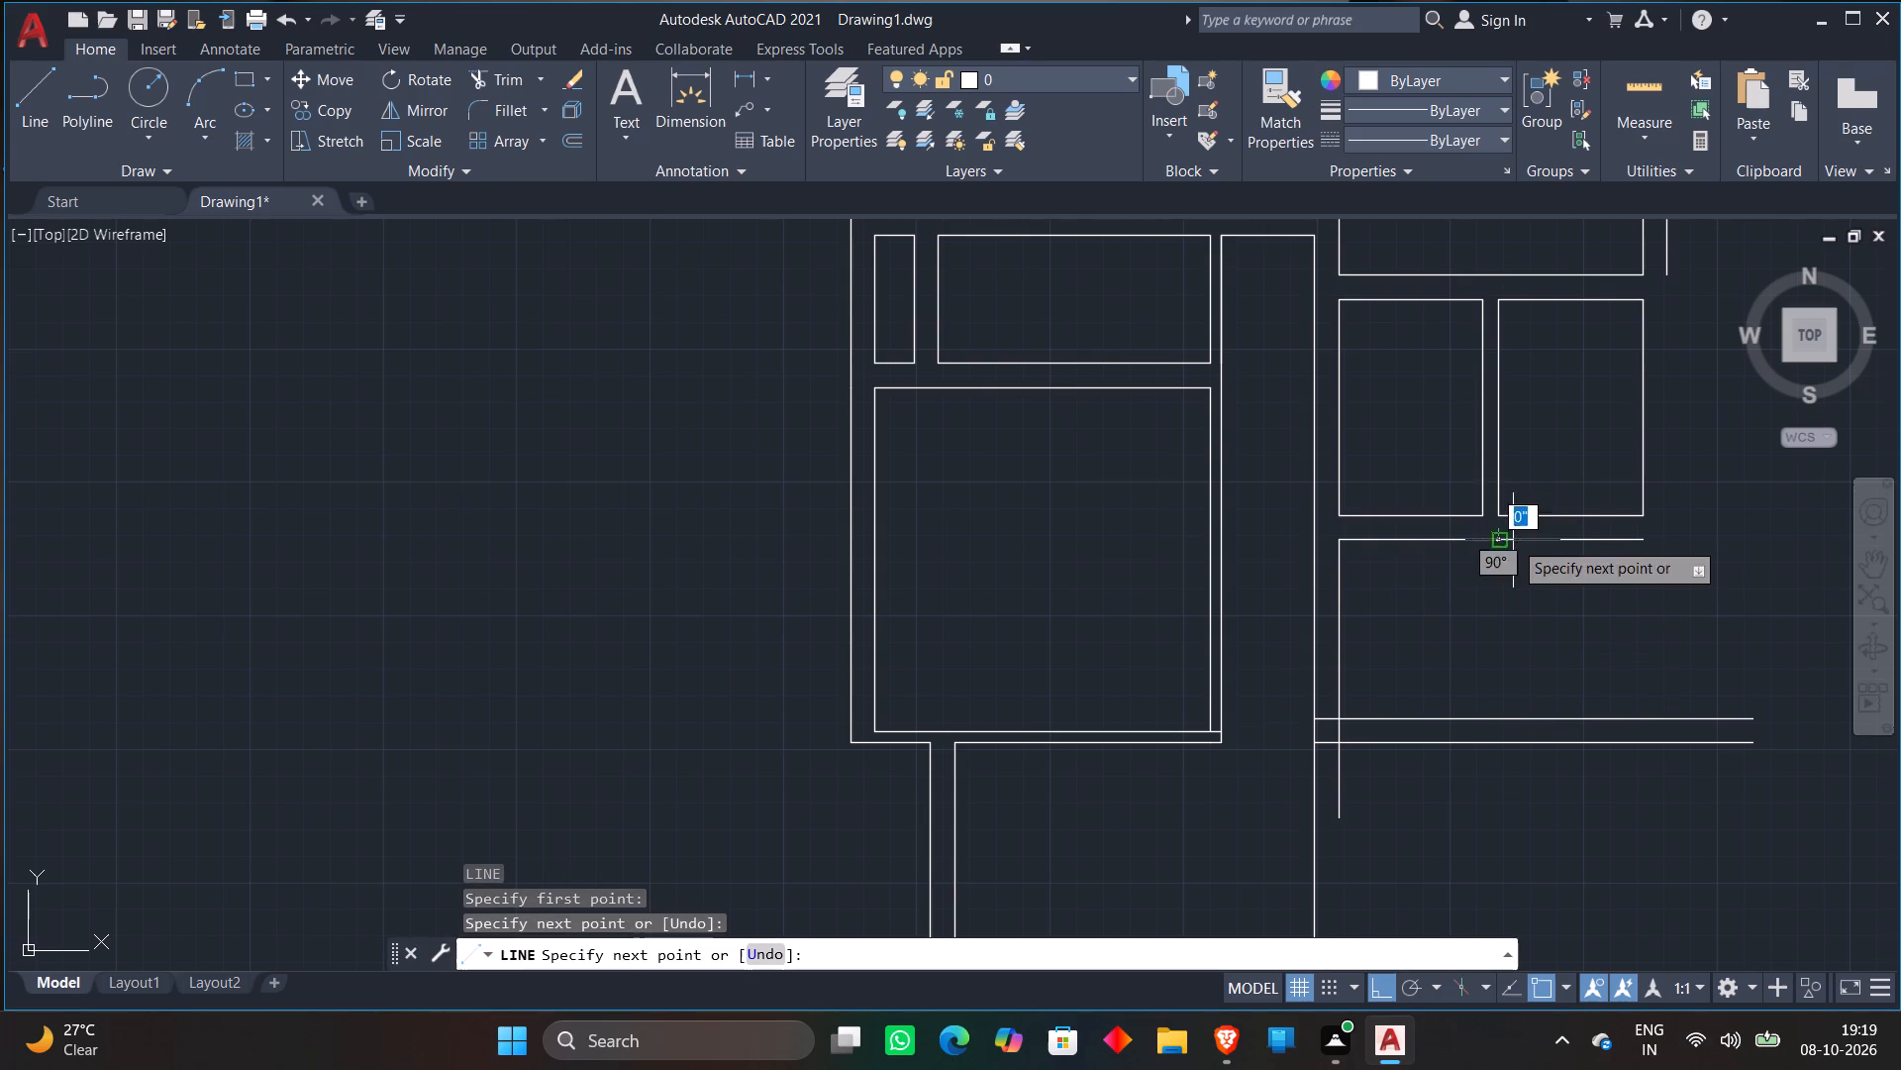
key("Escape")
Draw a vertical line from the east end of the offset line below the small rooms down past both horizontal wall lines.
key("l")
key("Return")
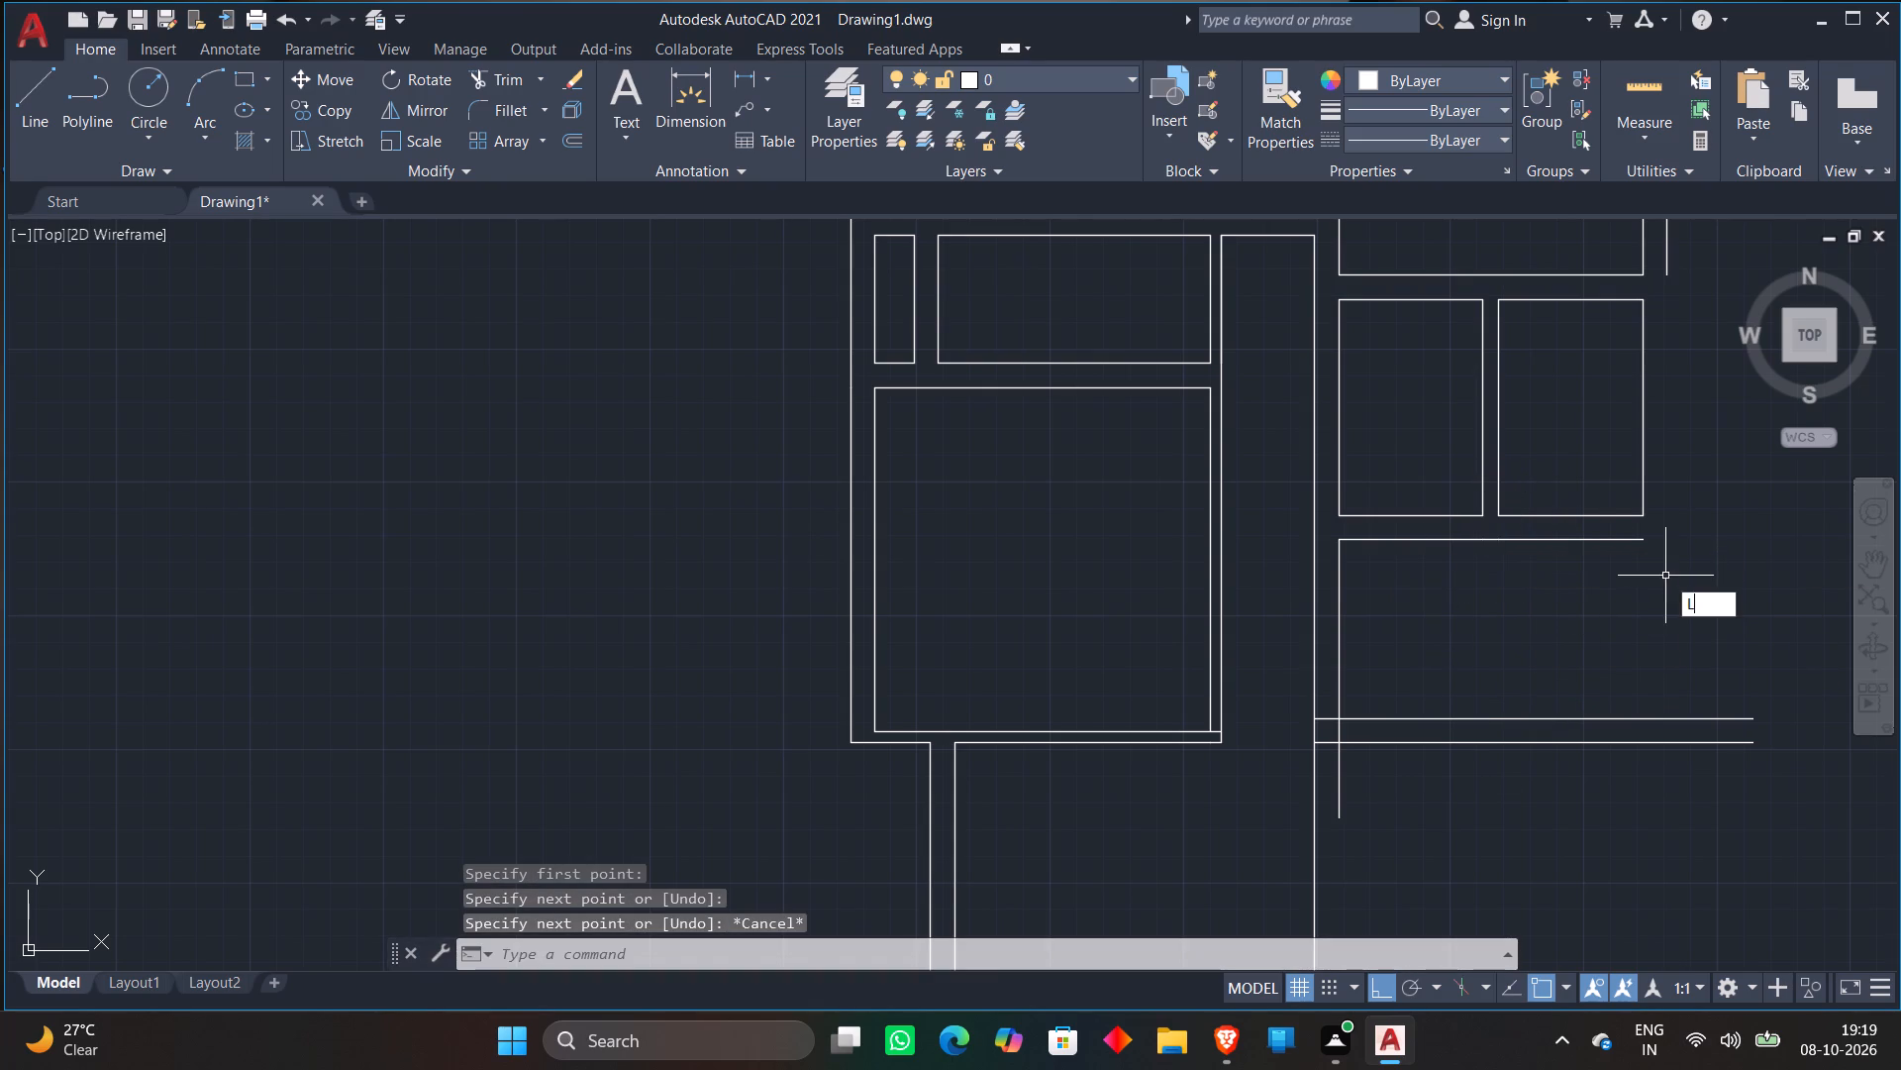
left_click(1644, 538)
left_click(1634, 812)
key("Escape")
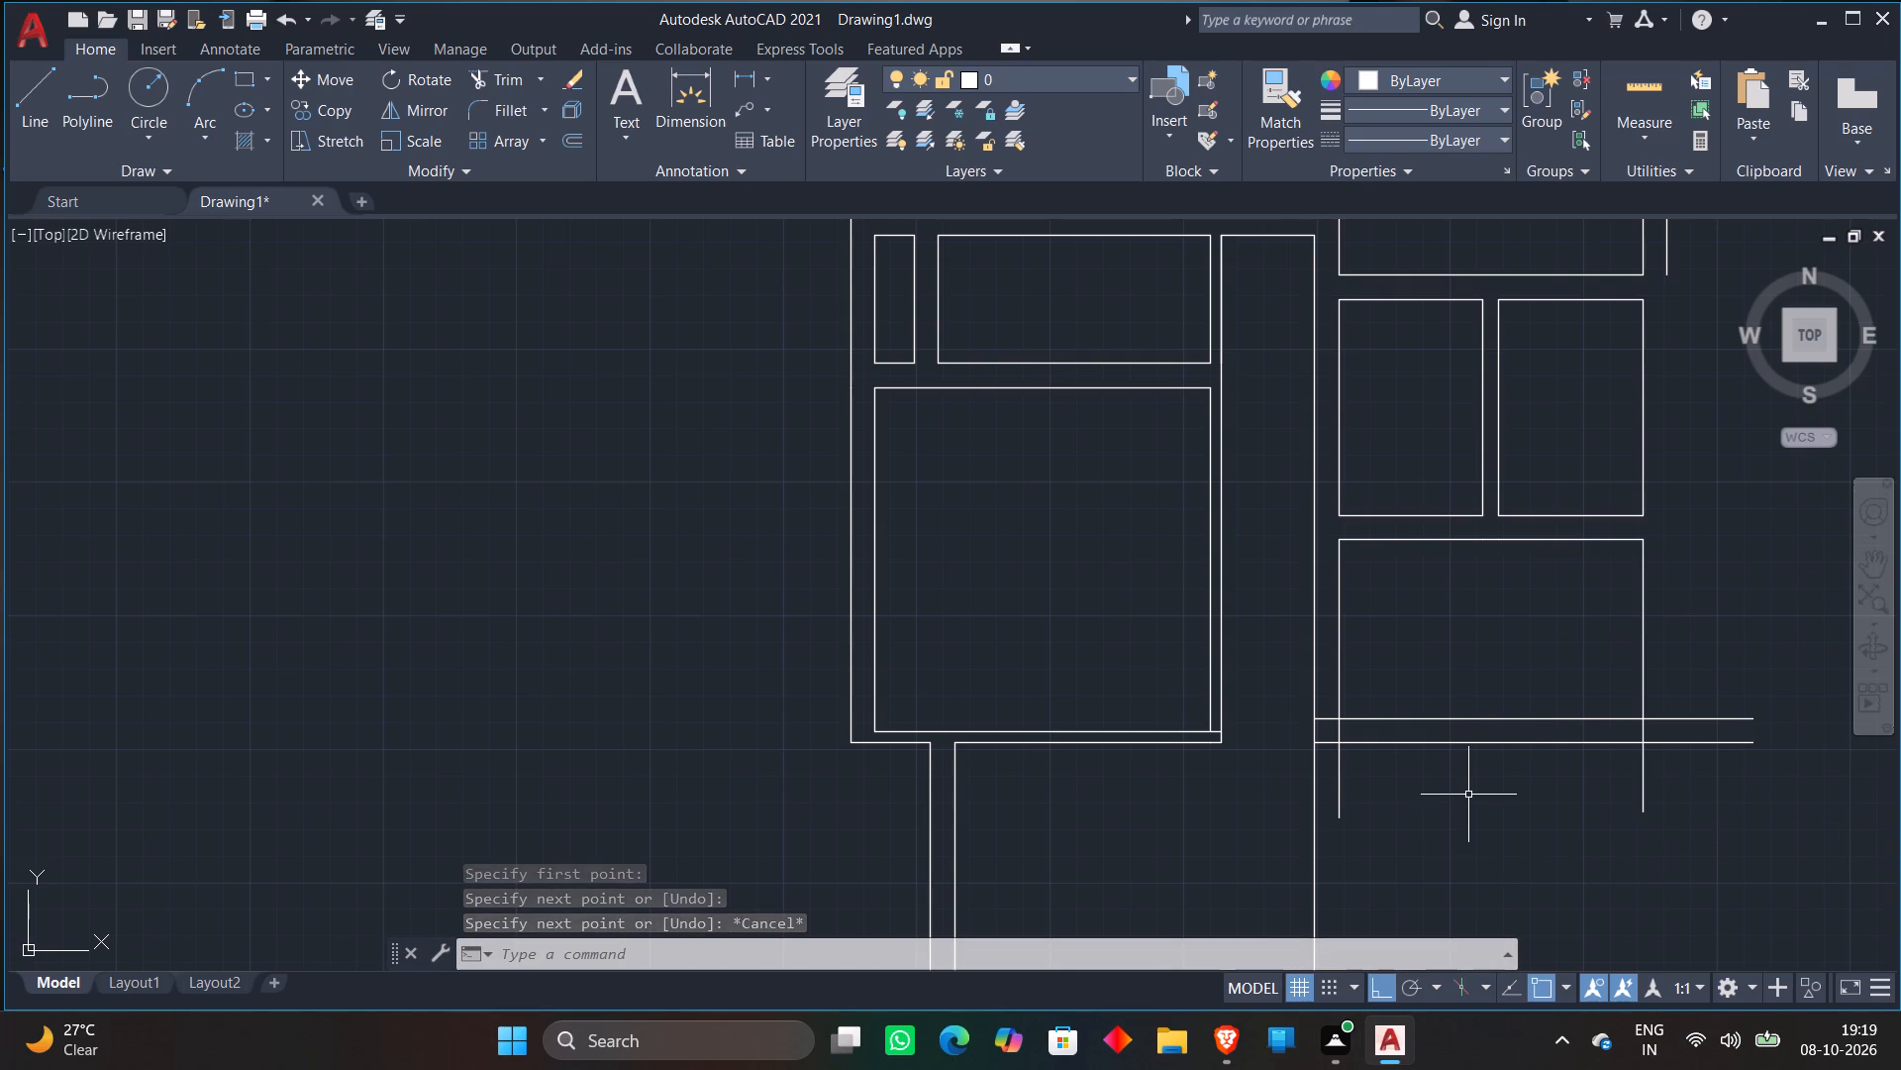
Extend the outer east wall line down to the lower of the two horizontal wall lines.
type("EX")
key("space")
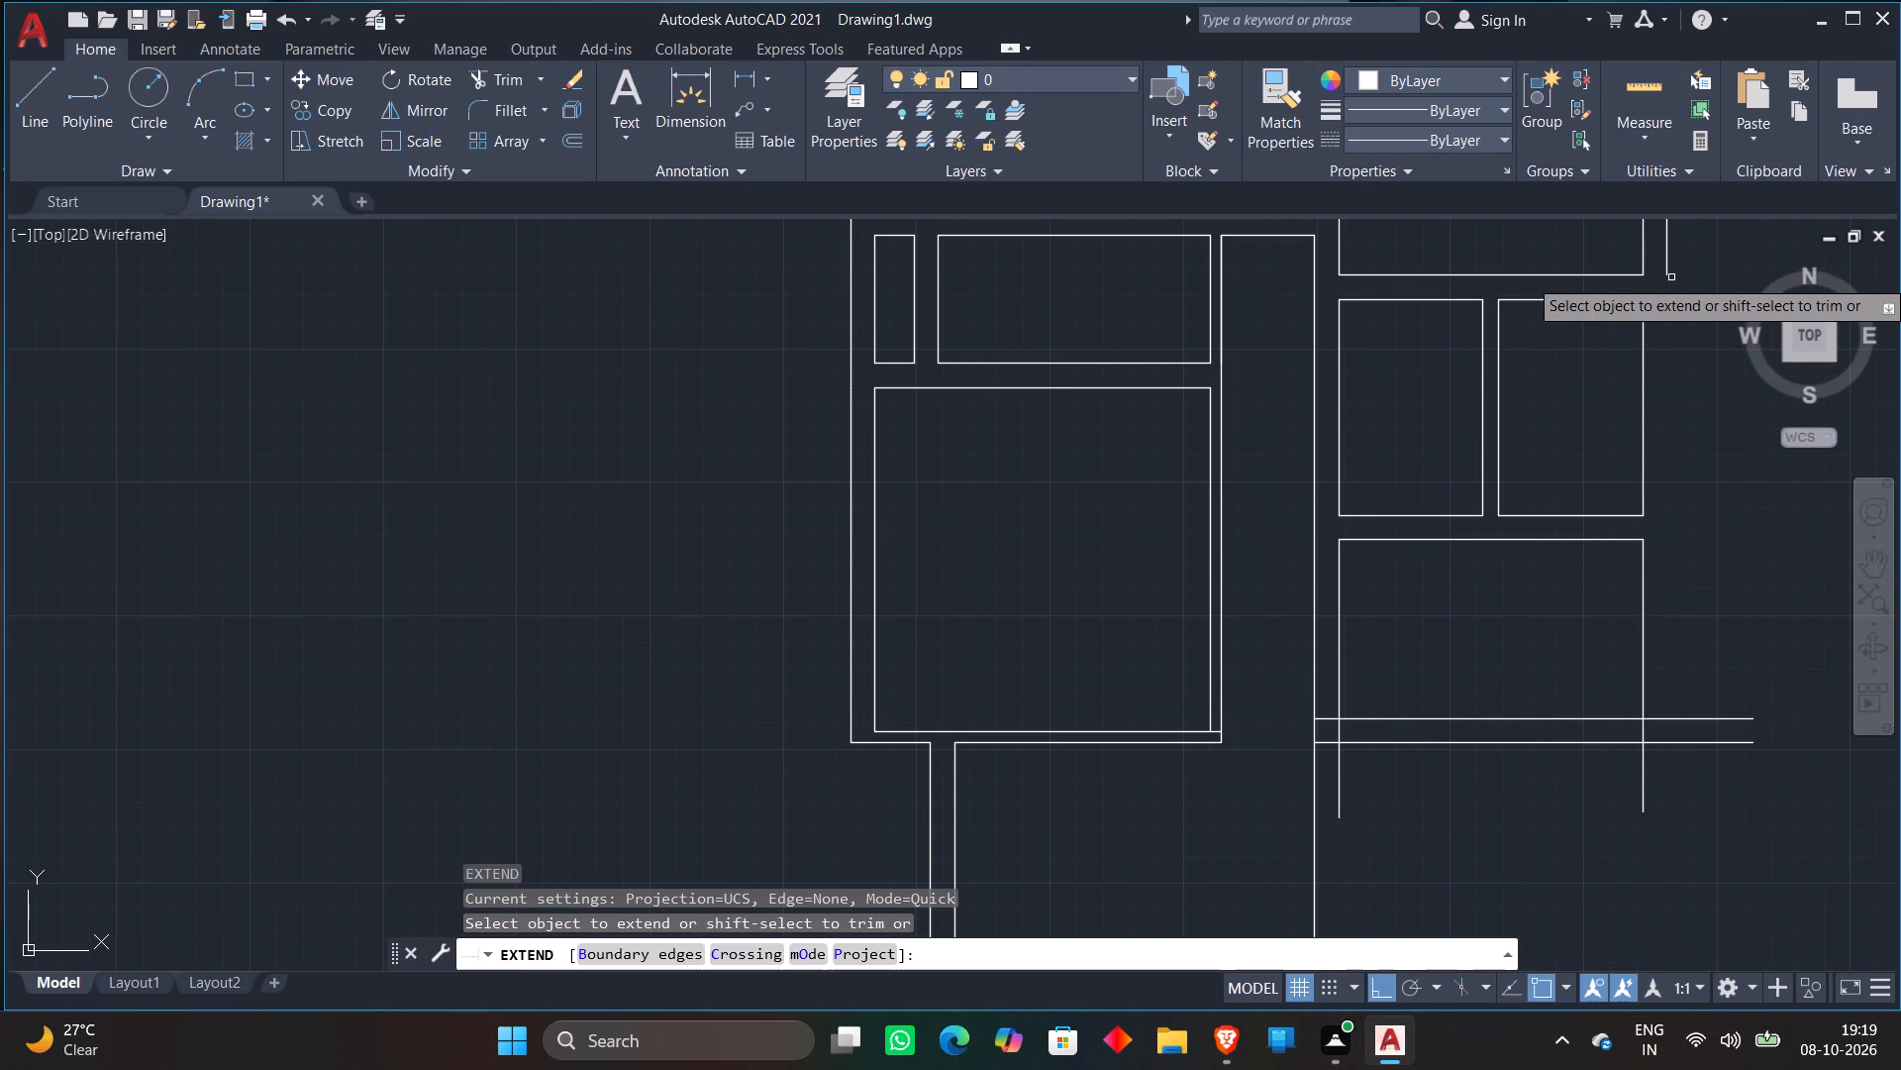
left_click(1666, 267)
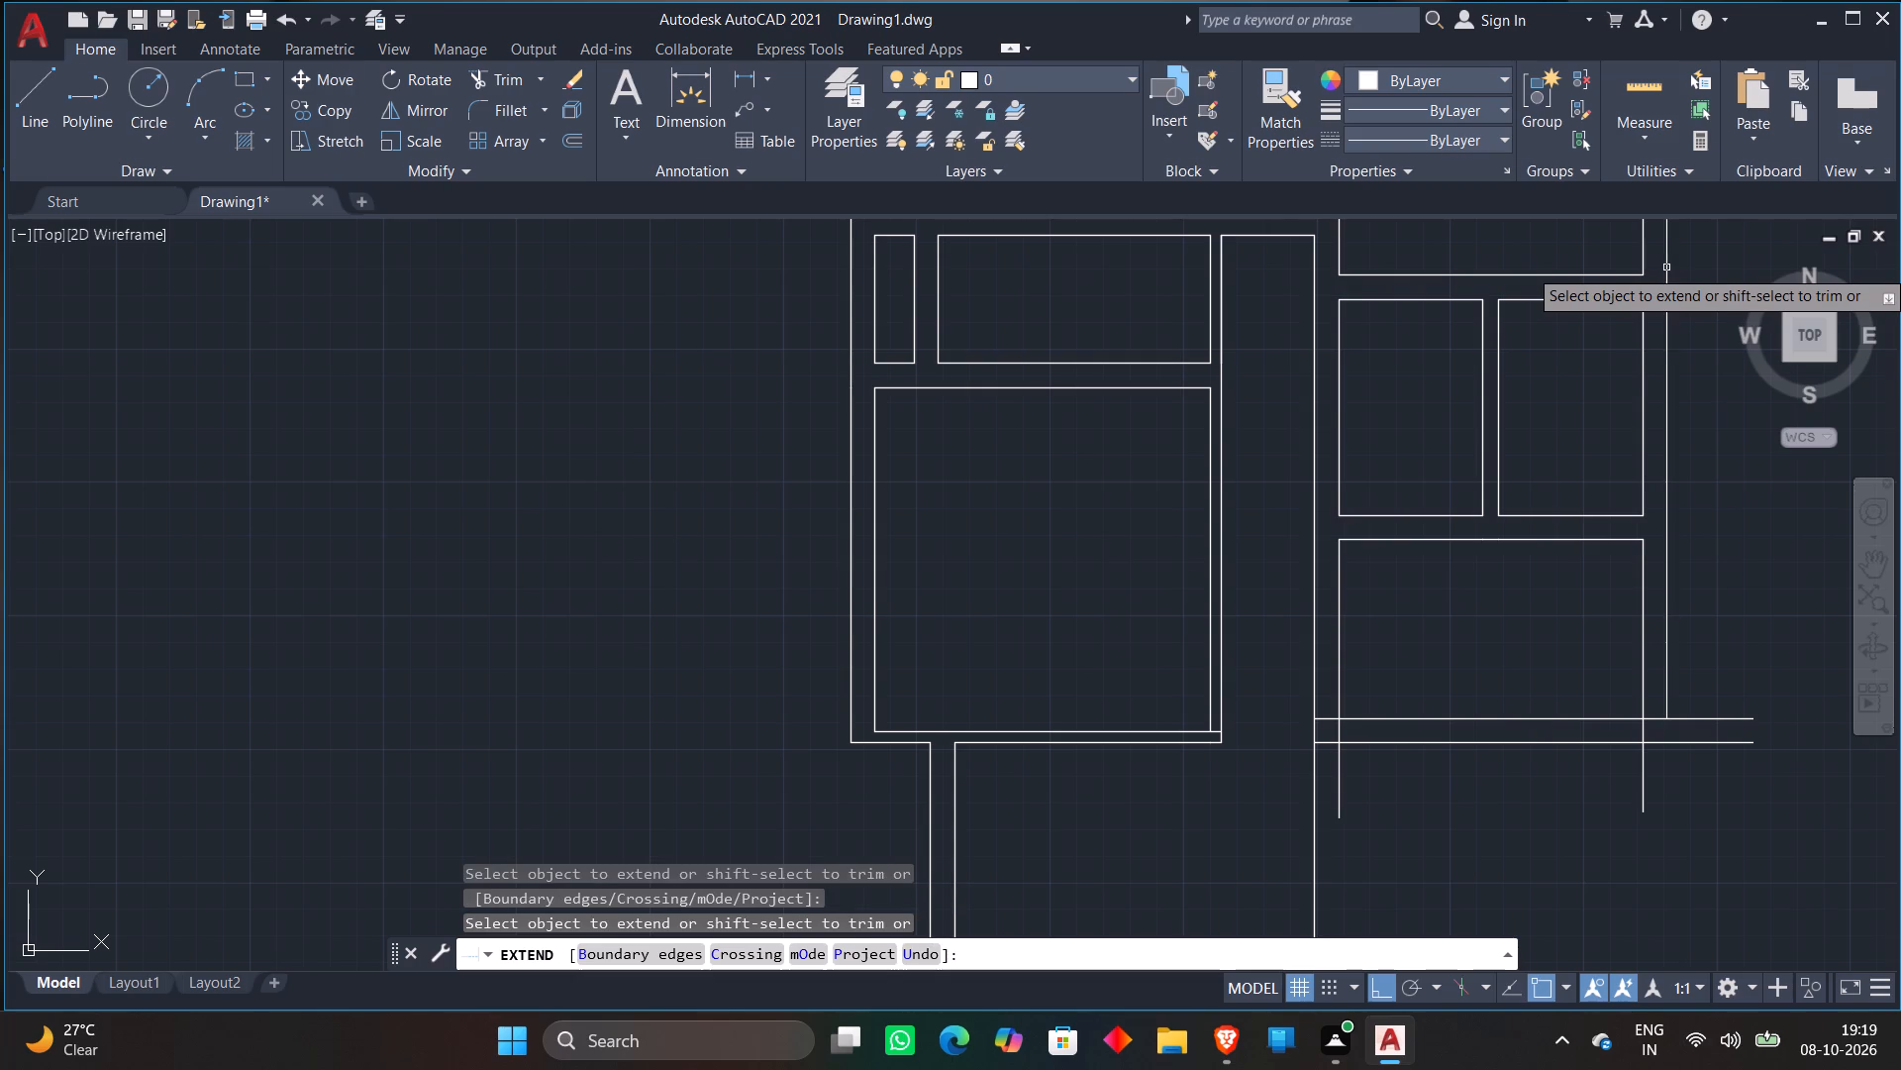
left_click(1665, 626)
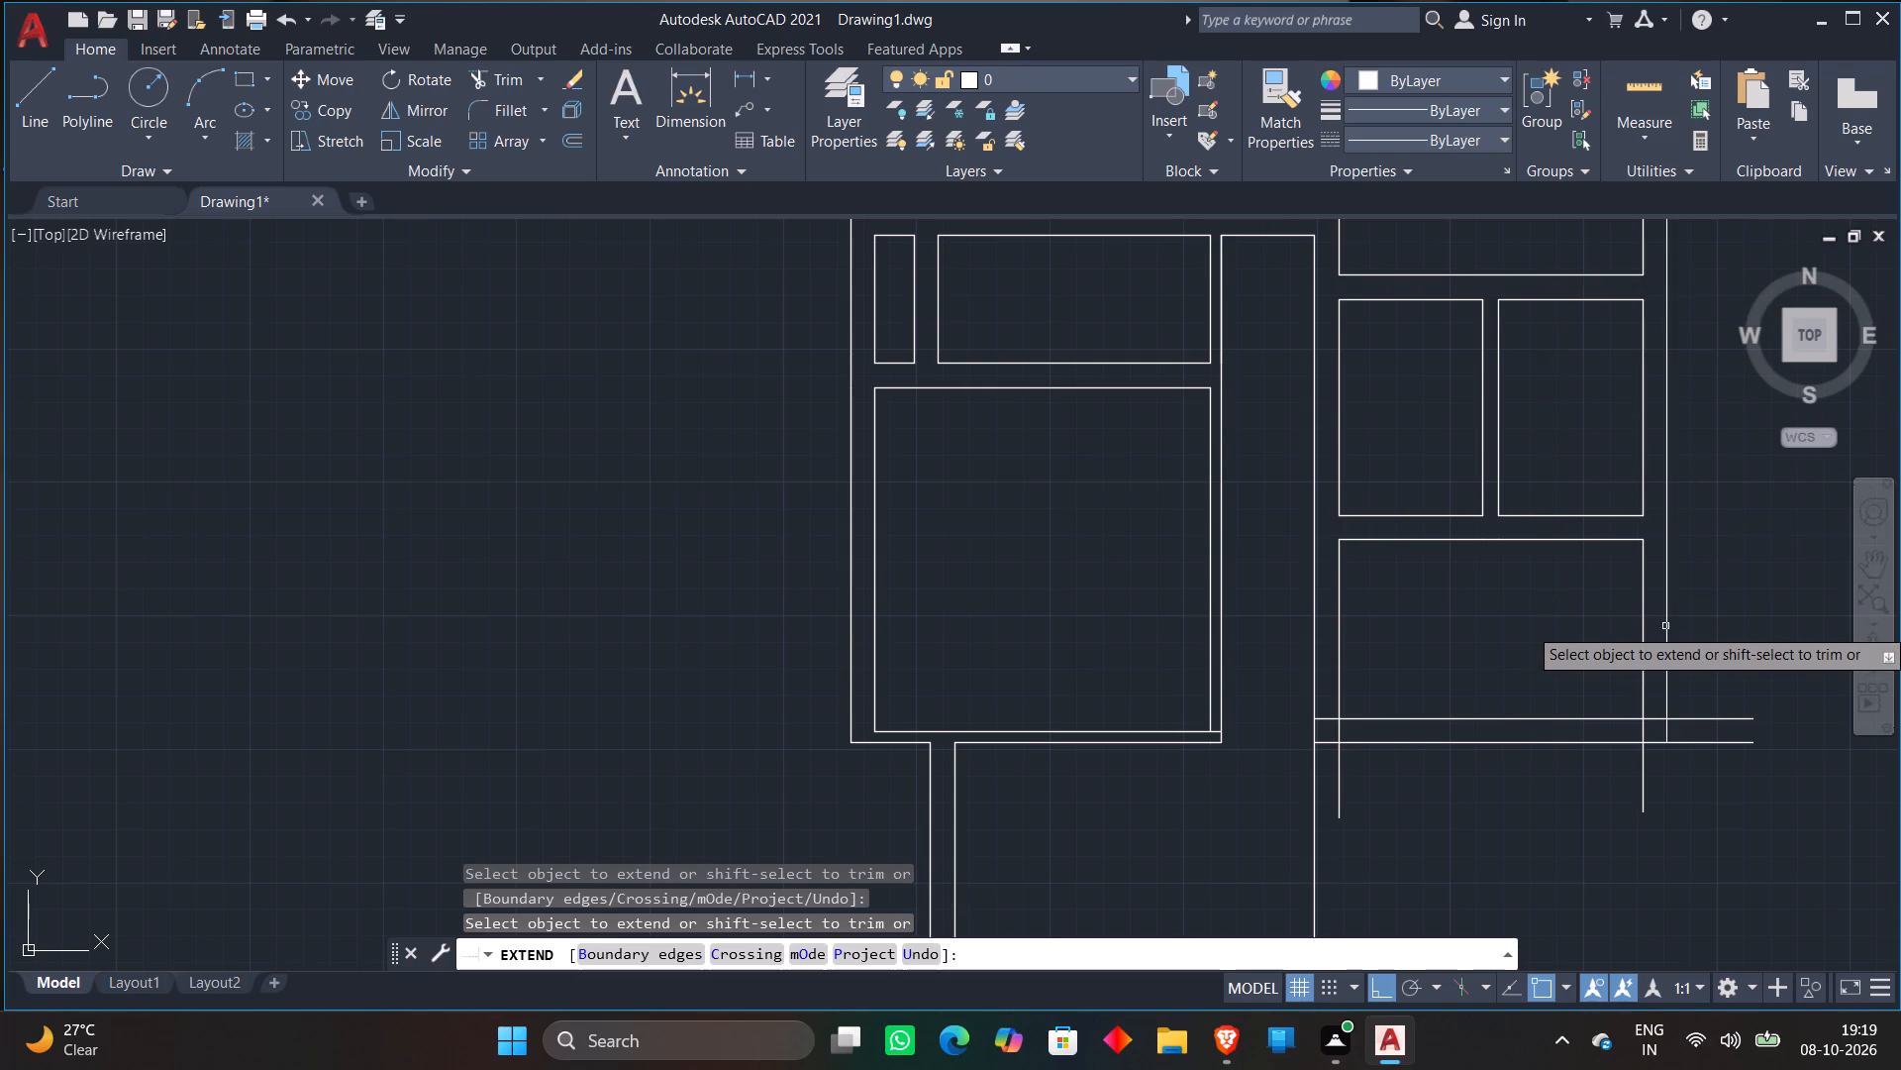
key("Escape")
Trim the overlapping wall lines at the new lower room's southwest corner, between its inner corner and the outer walls.
type("TR")
key("space")
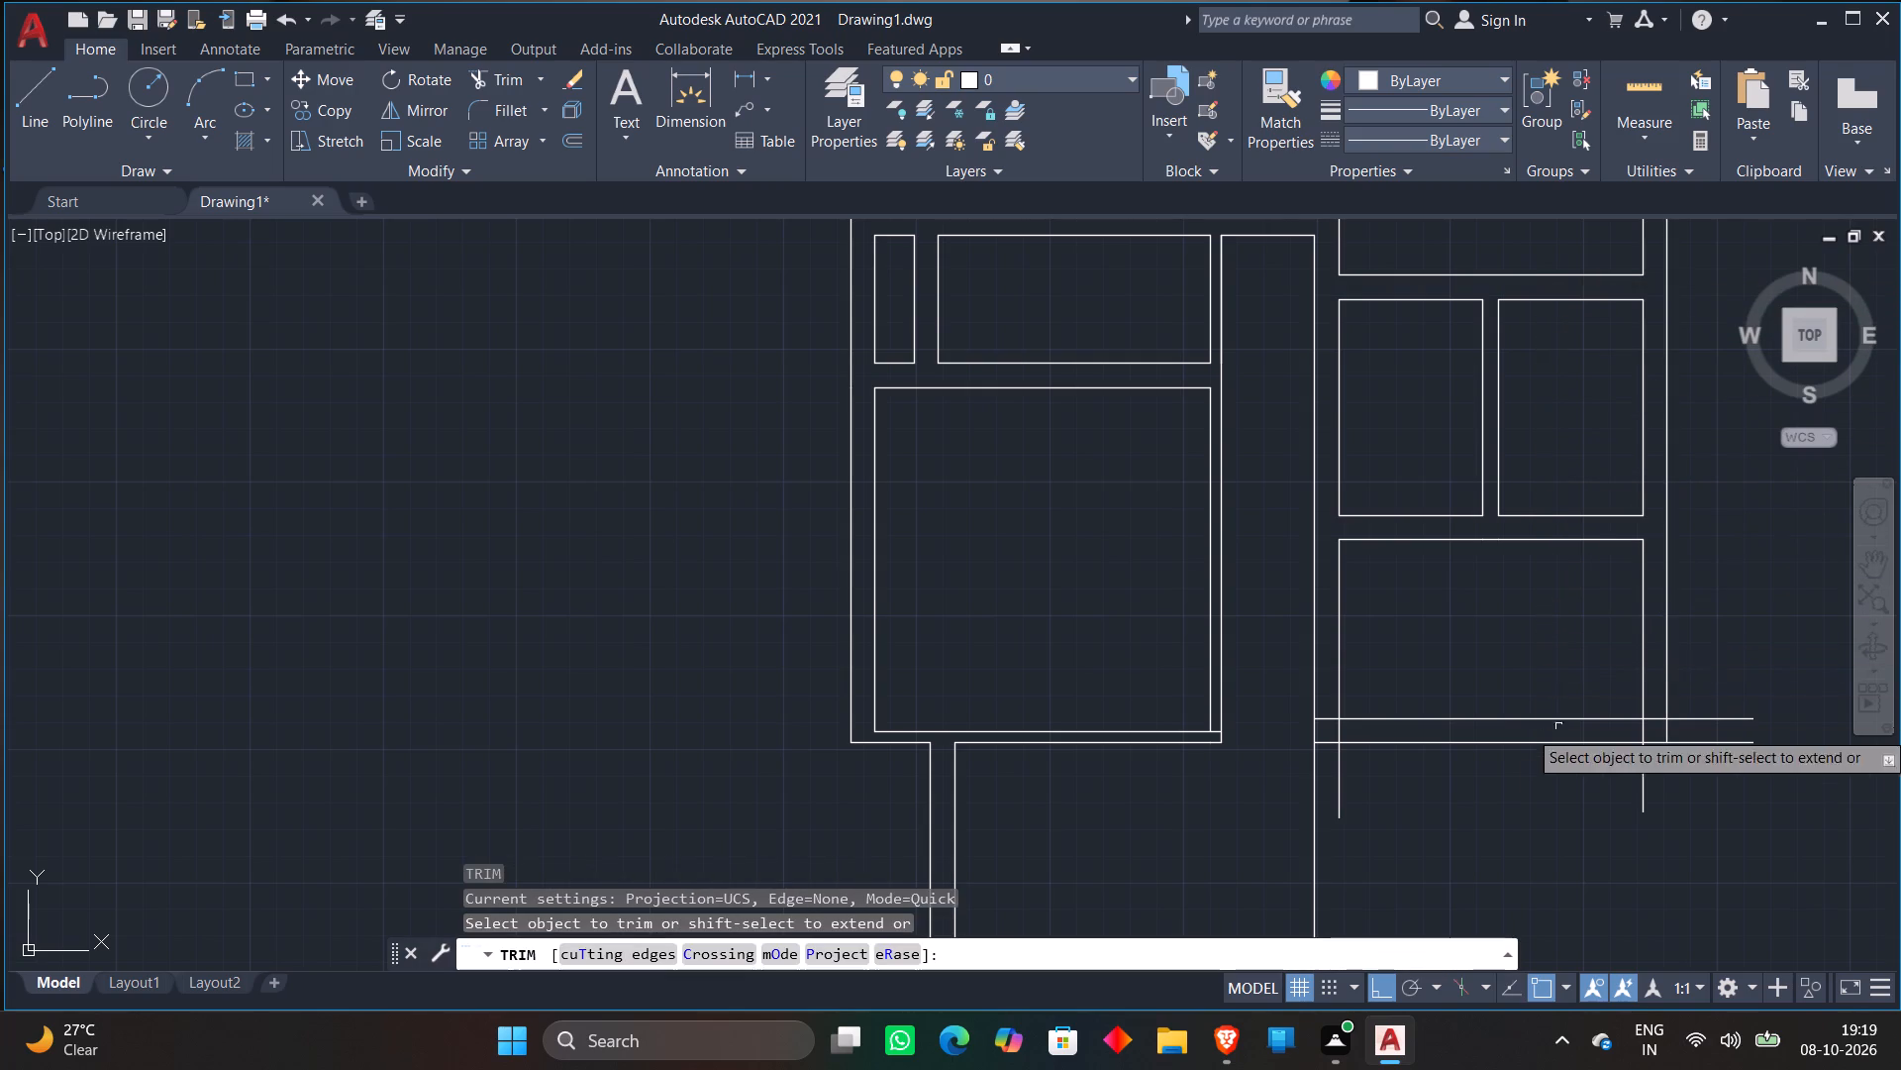
scroll(1453, 756, "up", 3)
left_click(905, 585)
left_click(1025, 683)
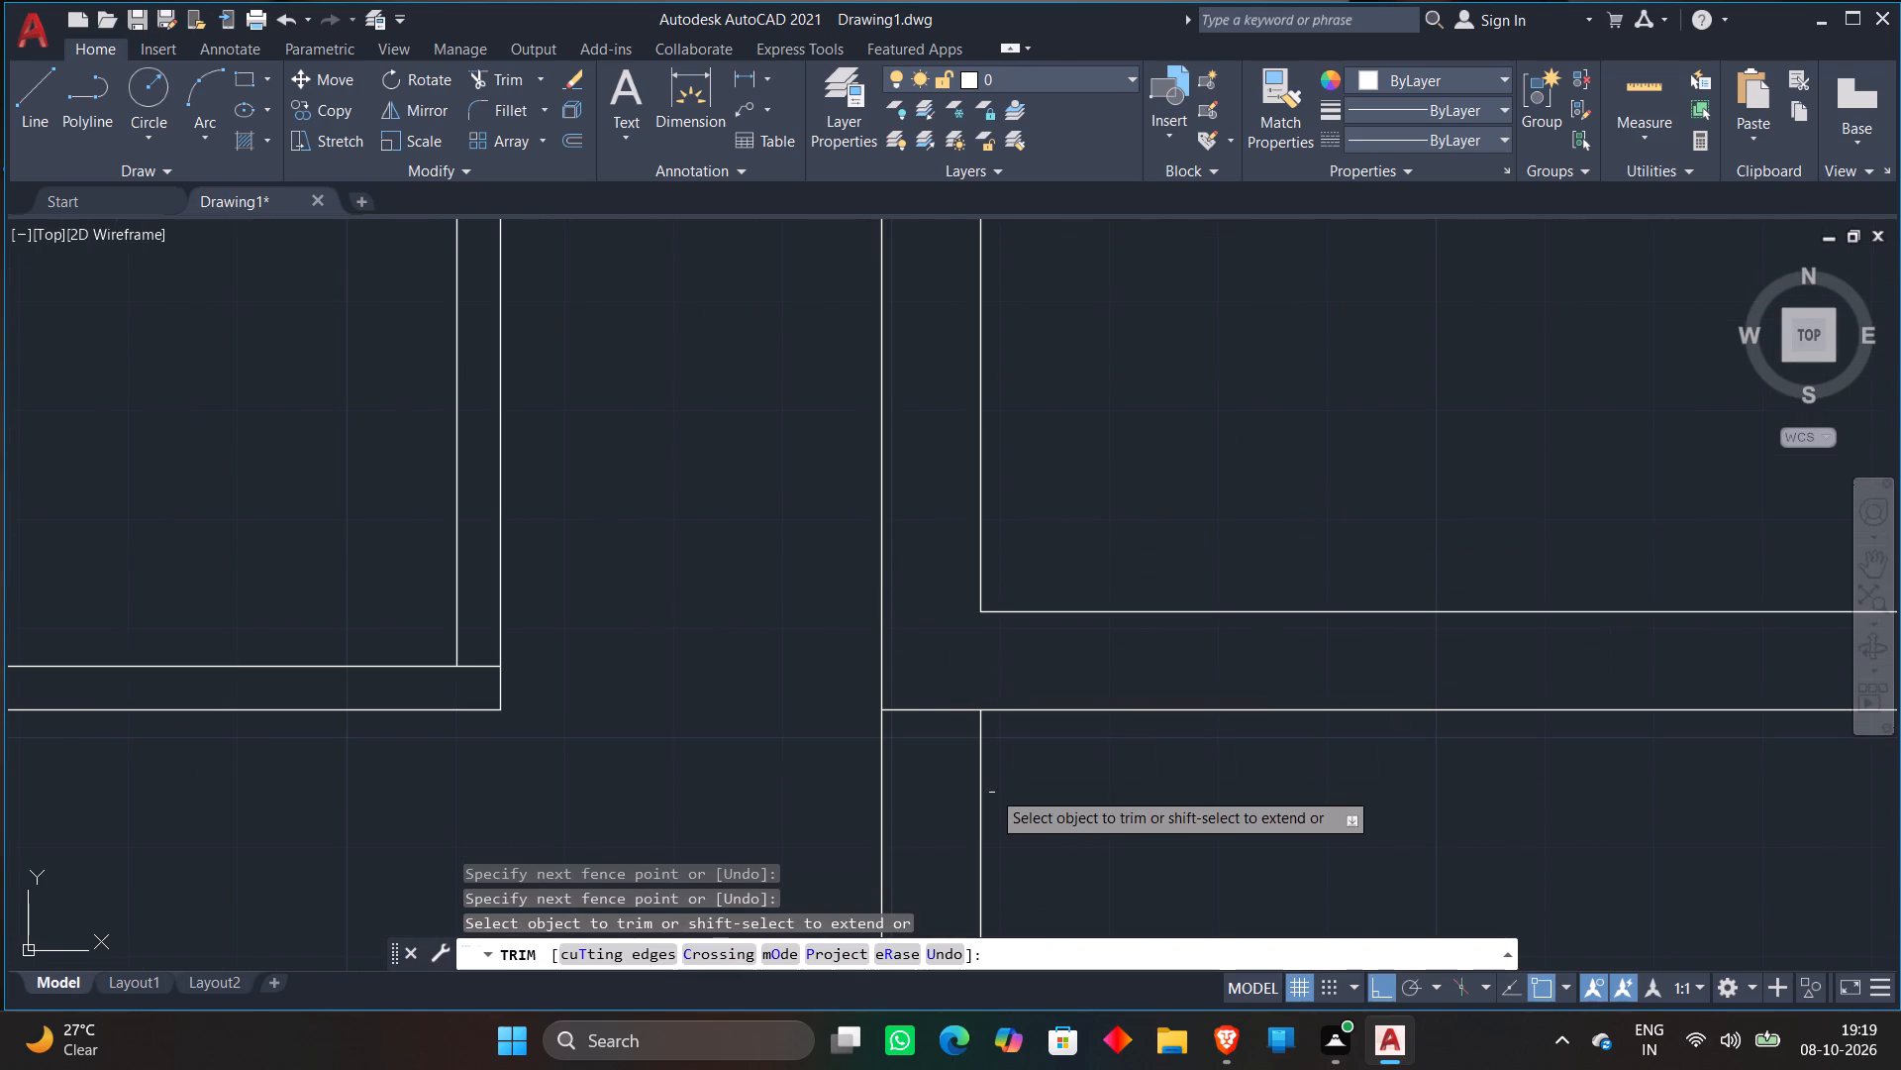
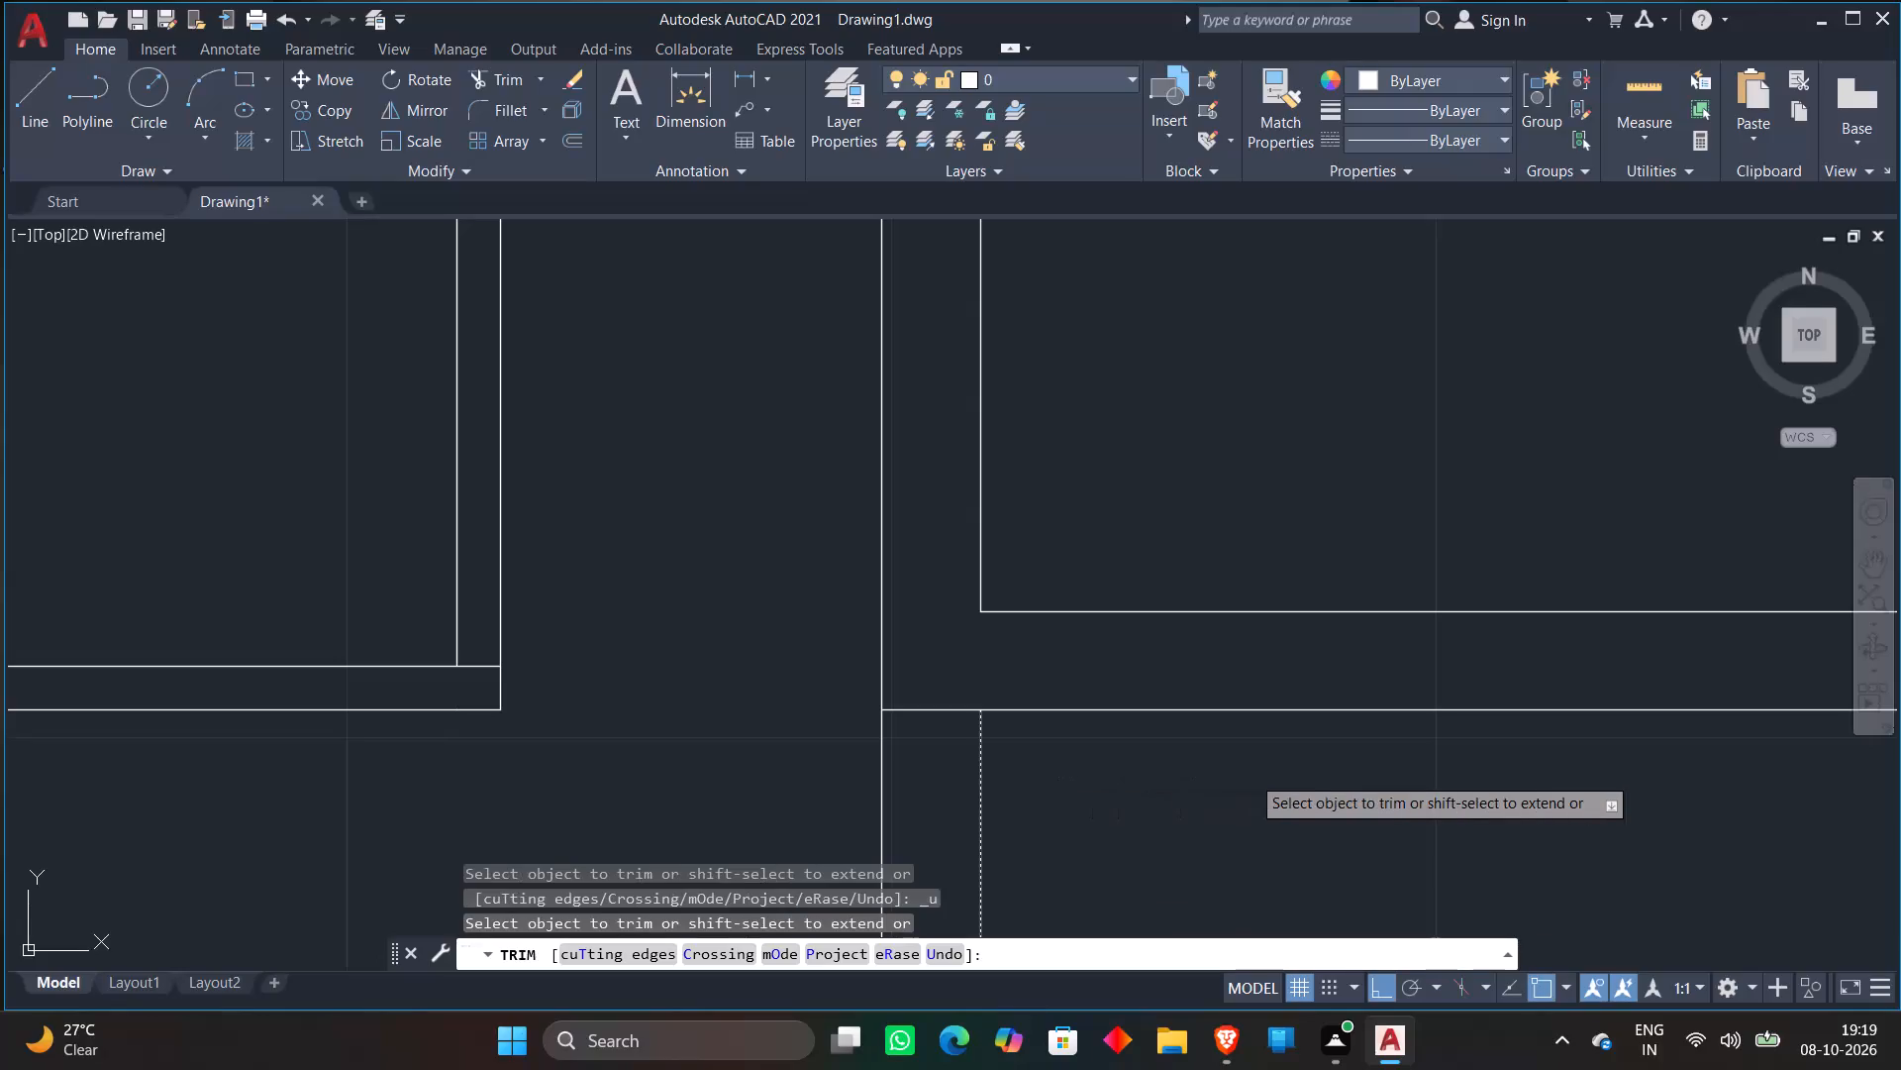
Trim the overlapping wall lines at the new lower room's southeast corner, including both horizontal stubs extending east past the outer wall.
scroll(1287, 782, "down", 3)
scroll(1533, 748, "up", 3)
left_click(1406, 769)
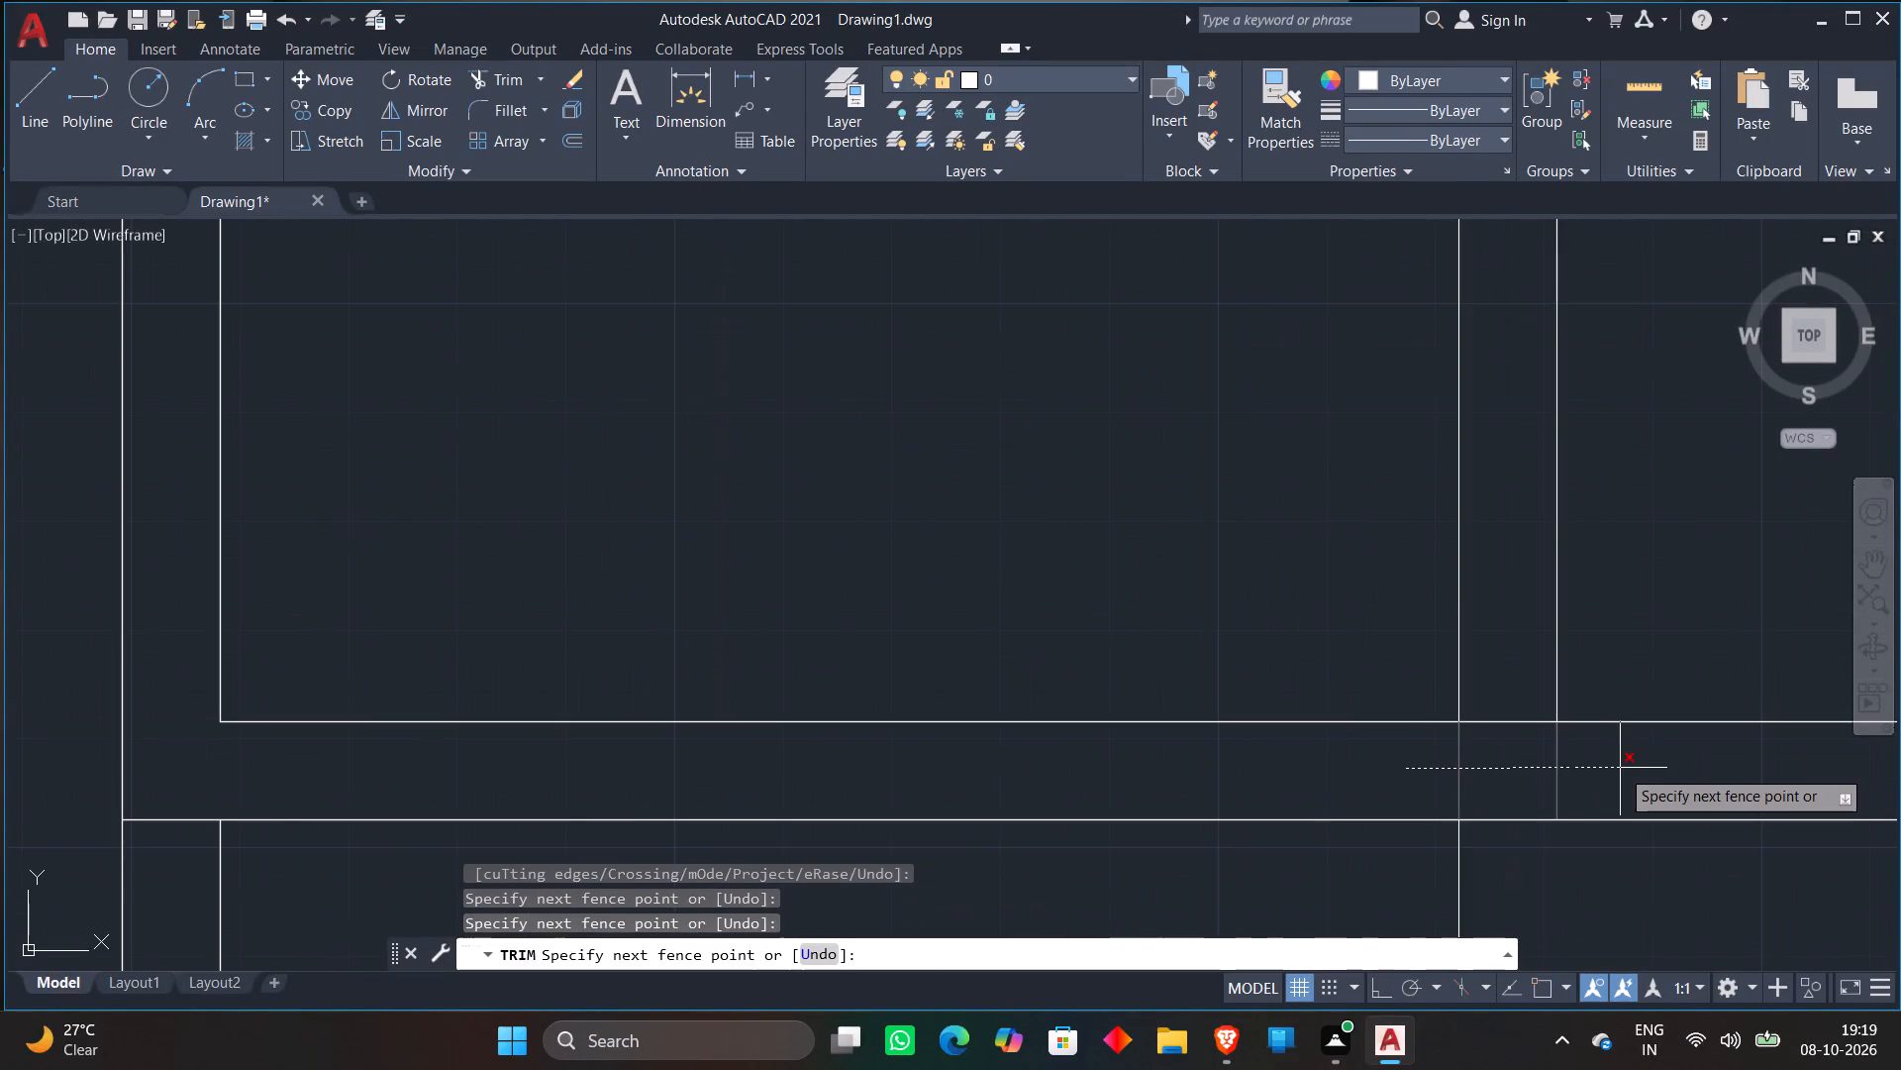
left_click(1512, 701)
scroll(1514, 701, "down", 3)
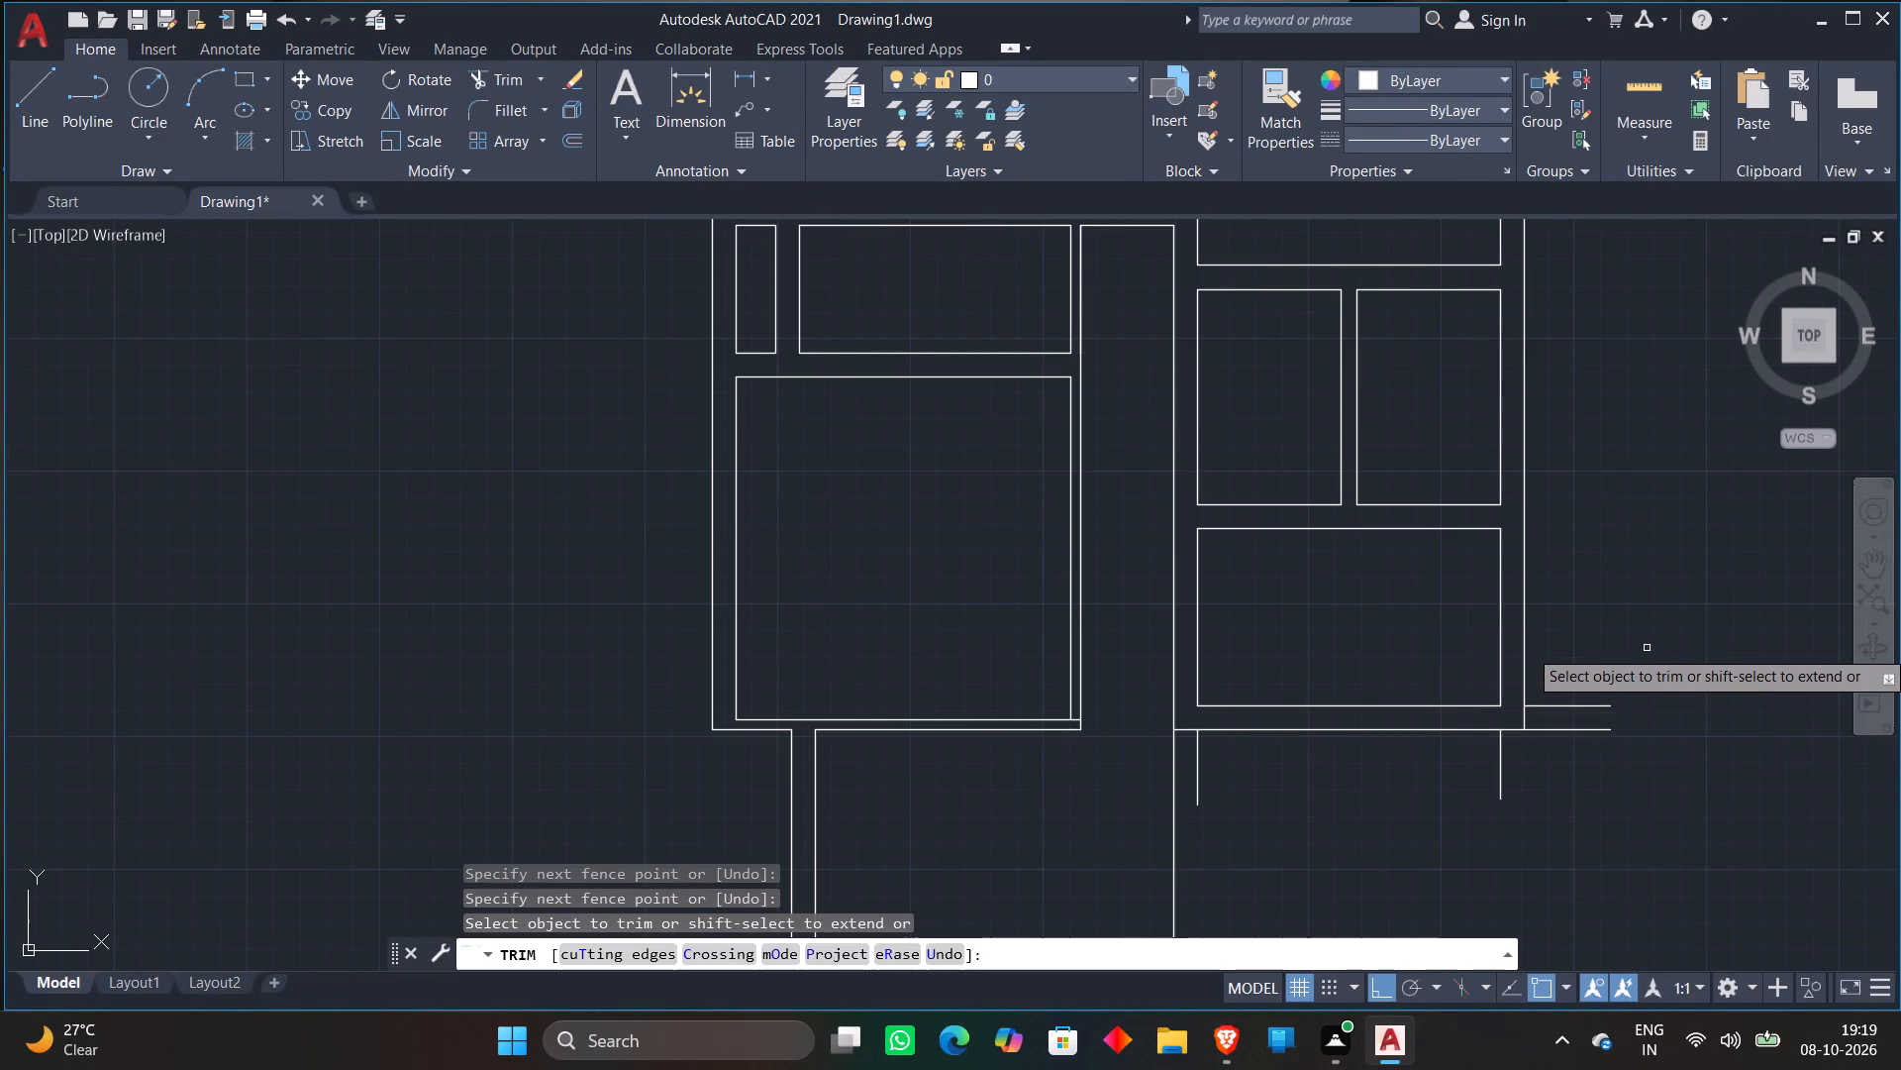
left_click(1599, 685)
left_click(1586, 802)
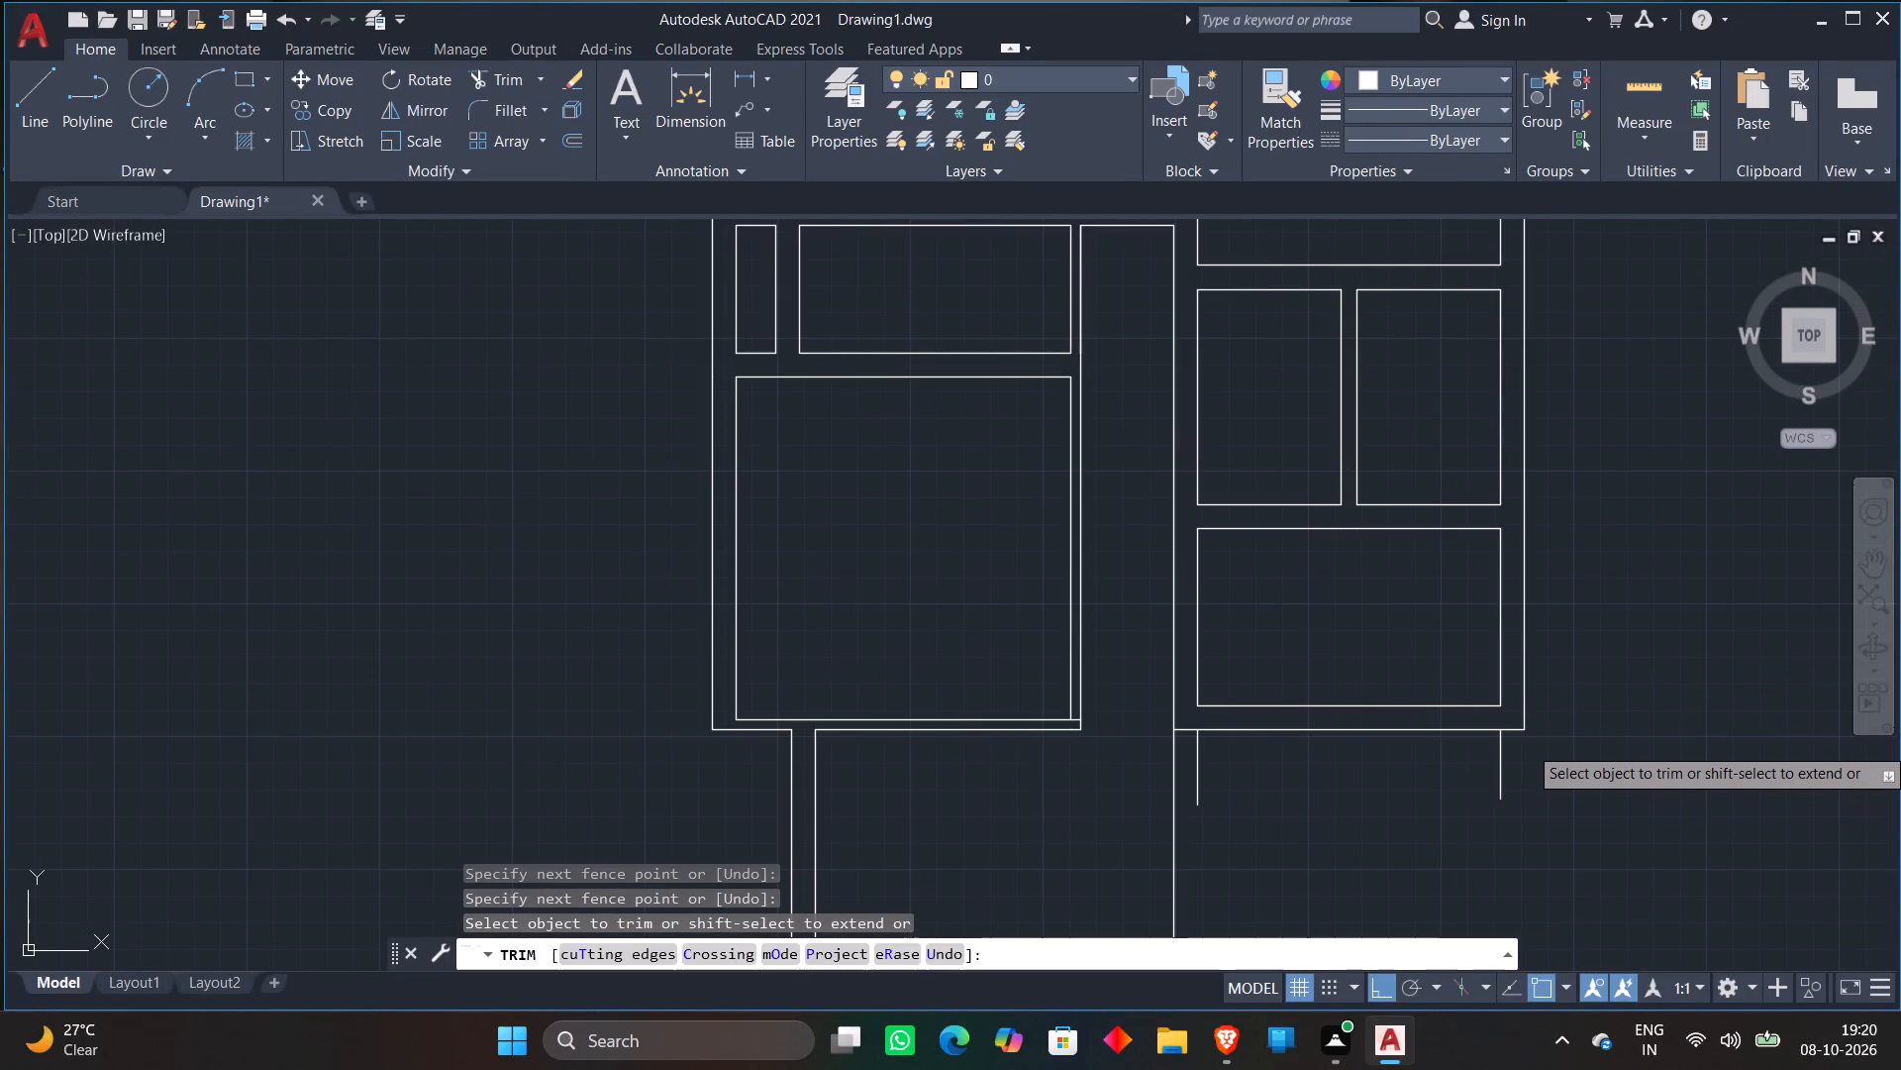
Trim both ends of the new room's outer bottom wall line back to the two short vertical lines below it.
scroll(1530, 745, "up", 1)
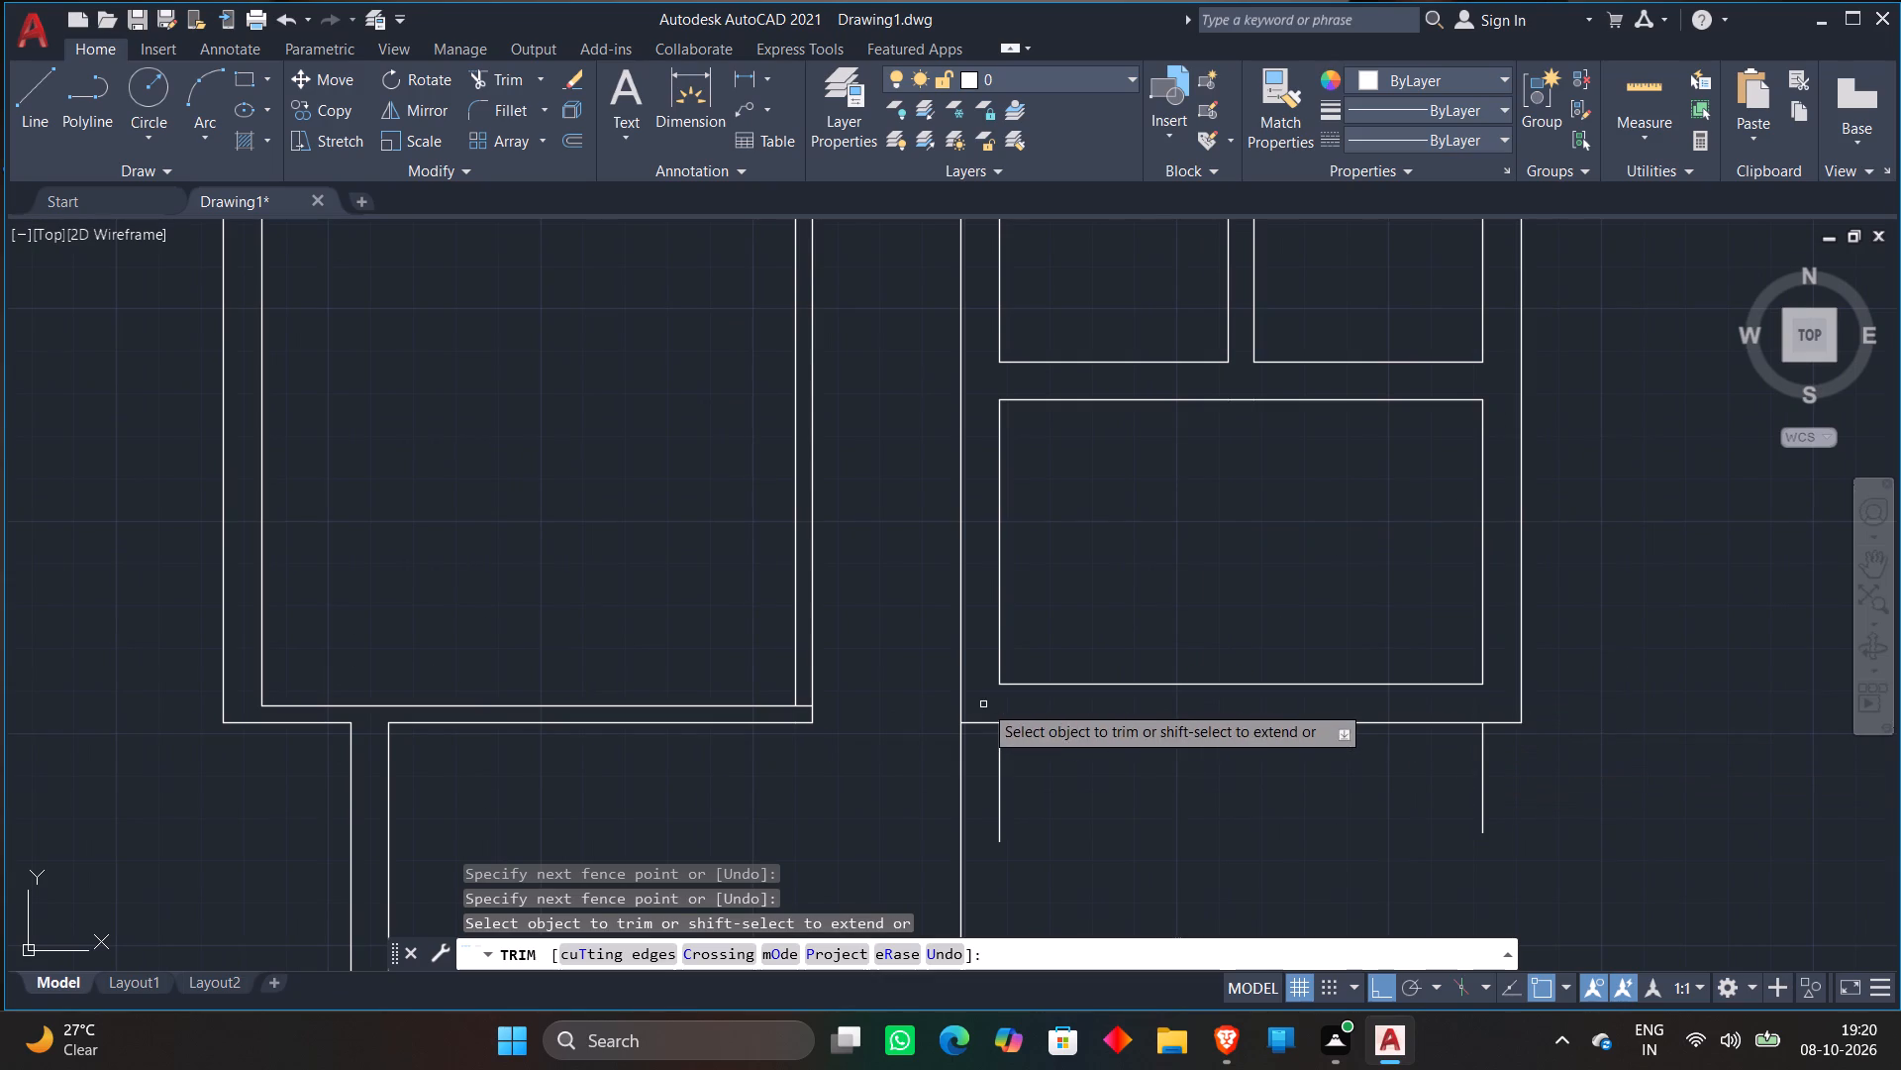
left_click(983, 703)
left_click(984, 758)
left_click(1504, 715)
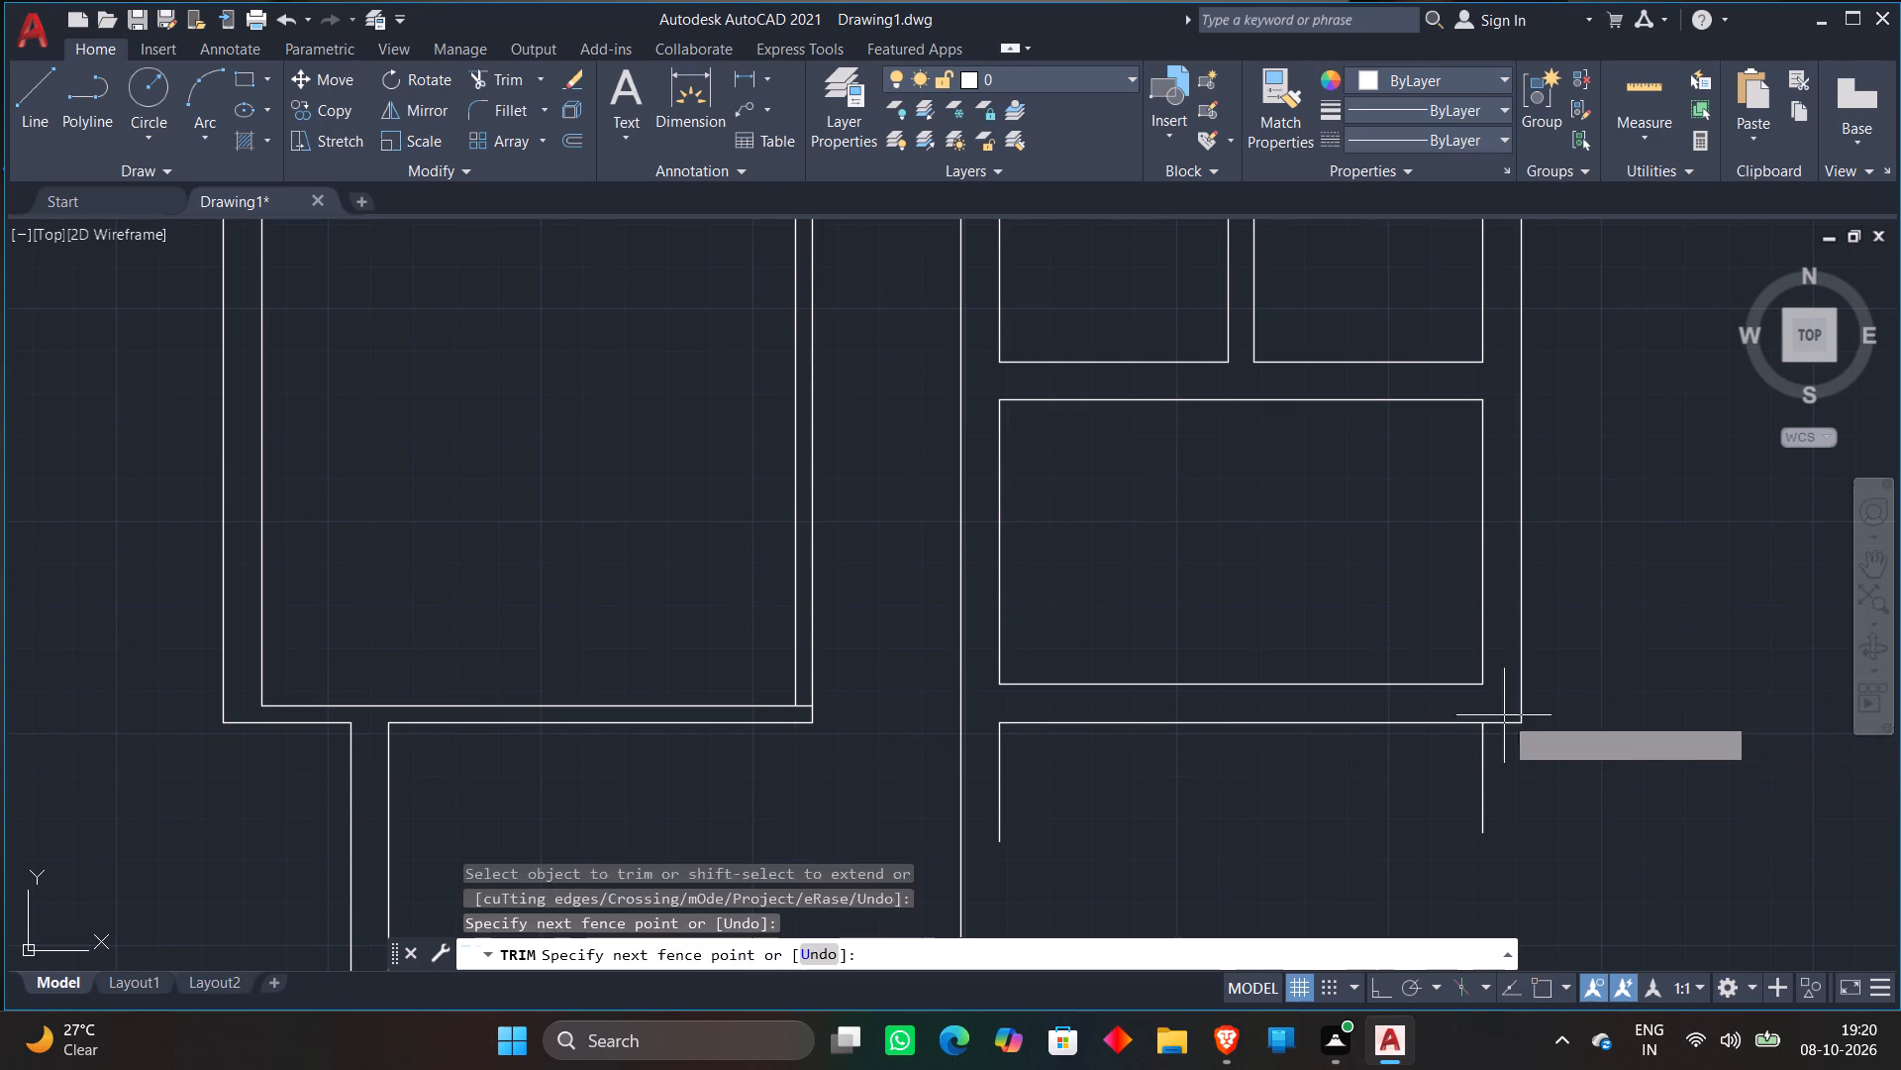
left_click(1503, 755)
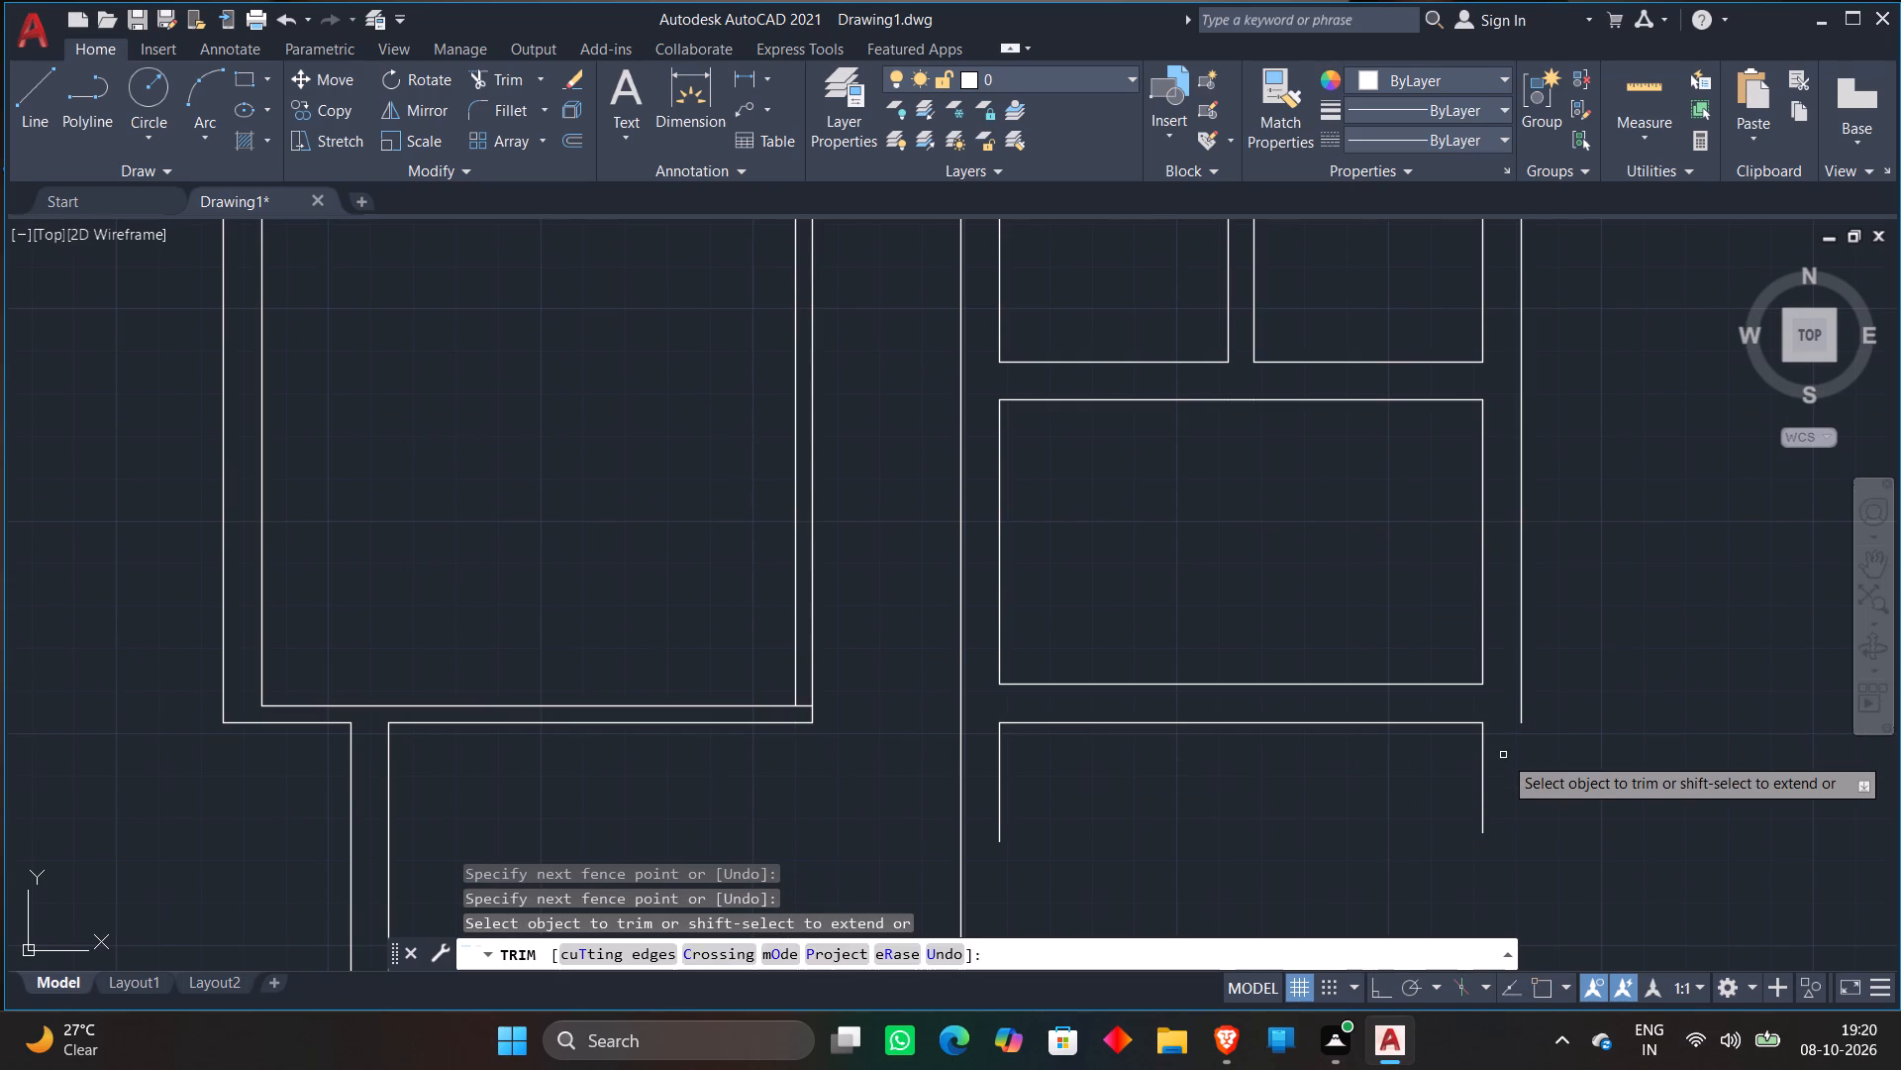
key("Escape")
Delete the two short vertical lines hanging below the new room's bottom wall.
middle_click_drag(1109, 815, 1136, 705)
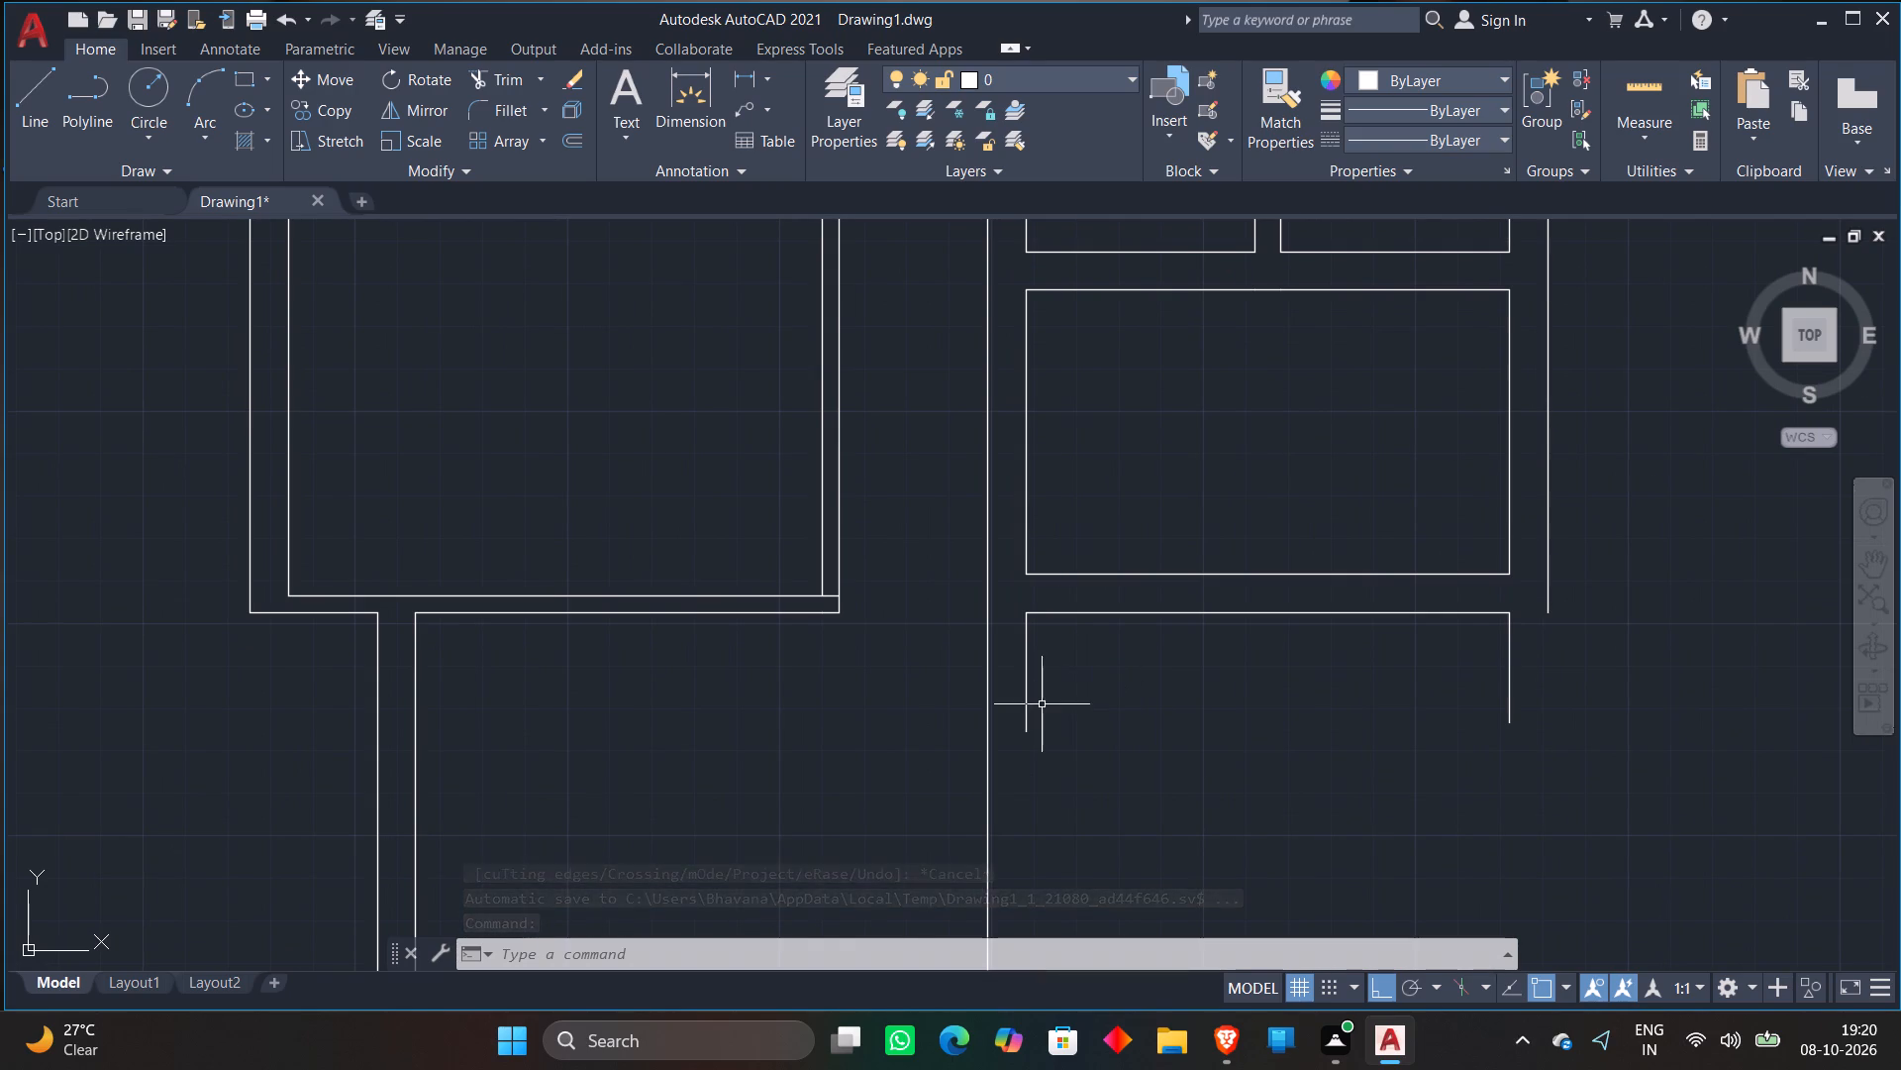
left_click(1026, 672)
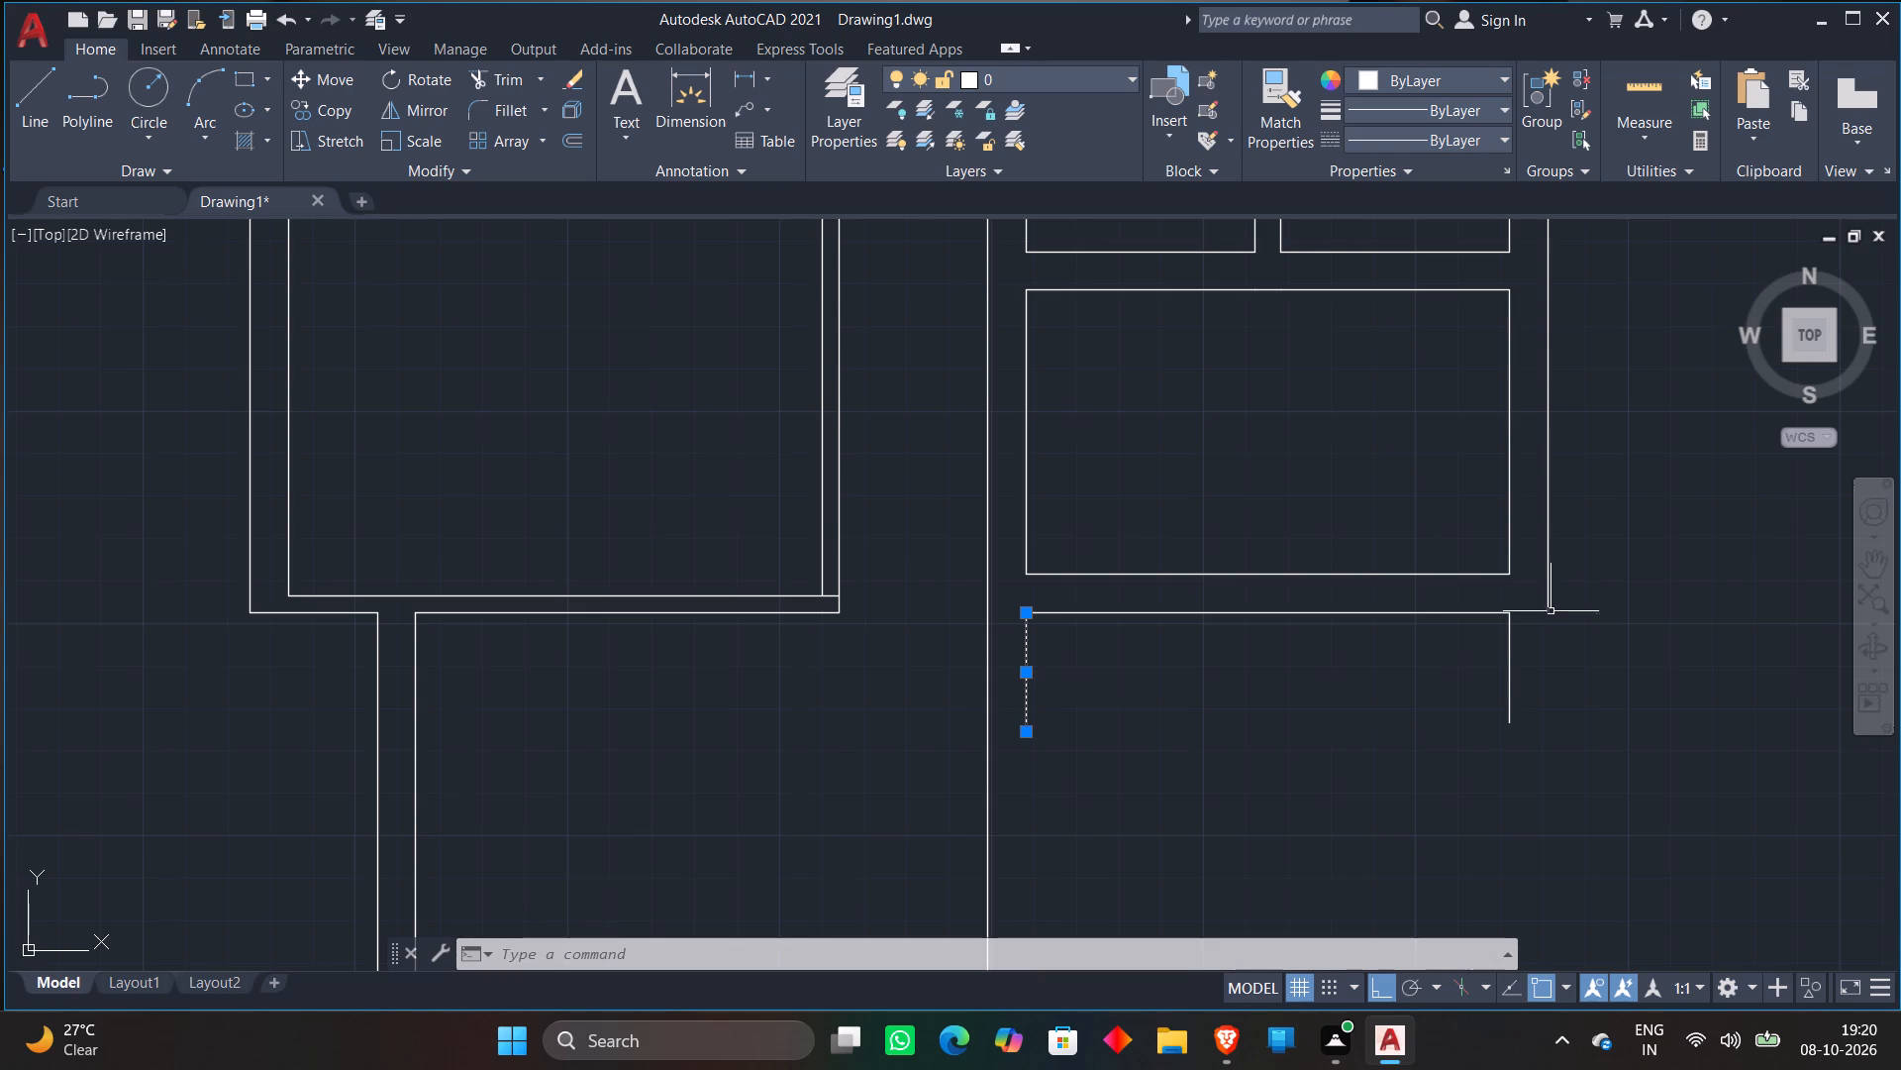
left_click(1507, 662)
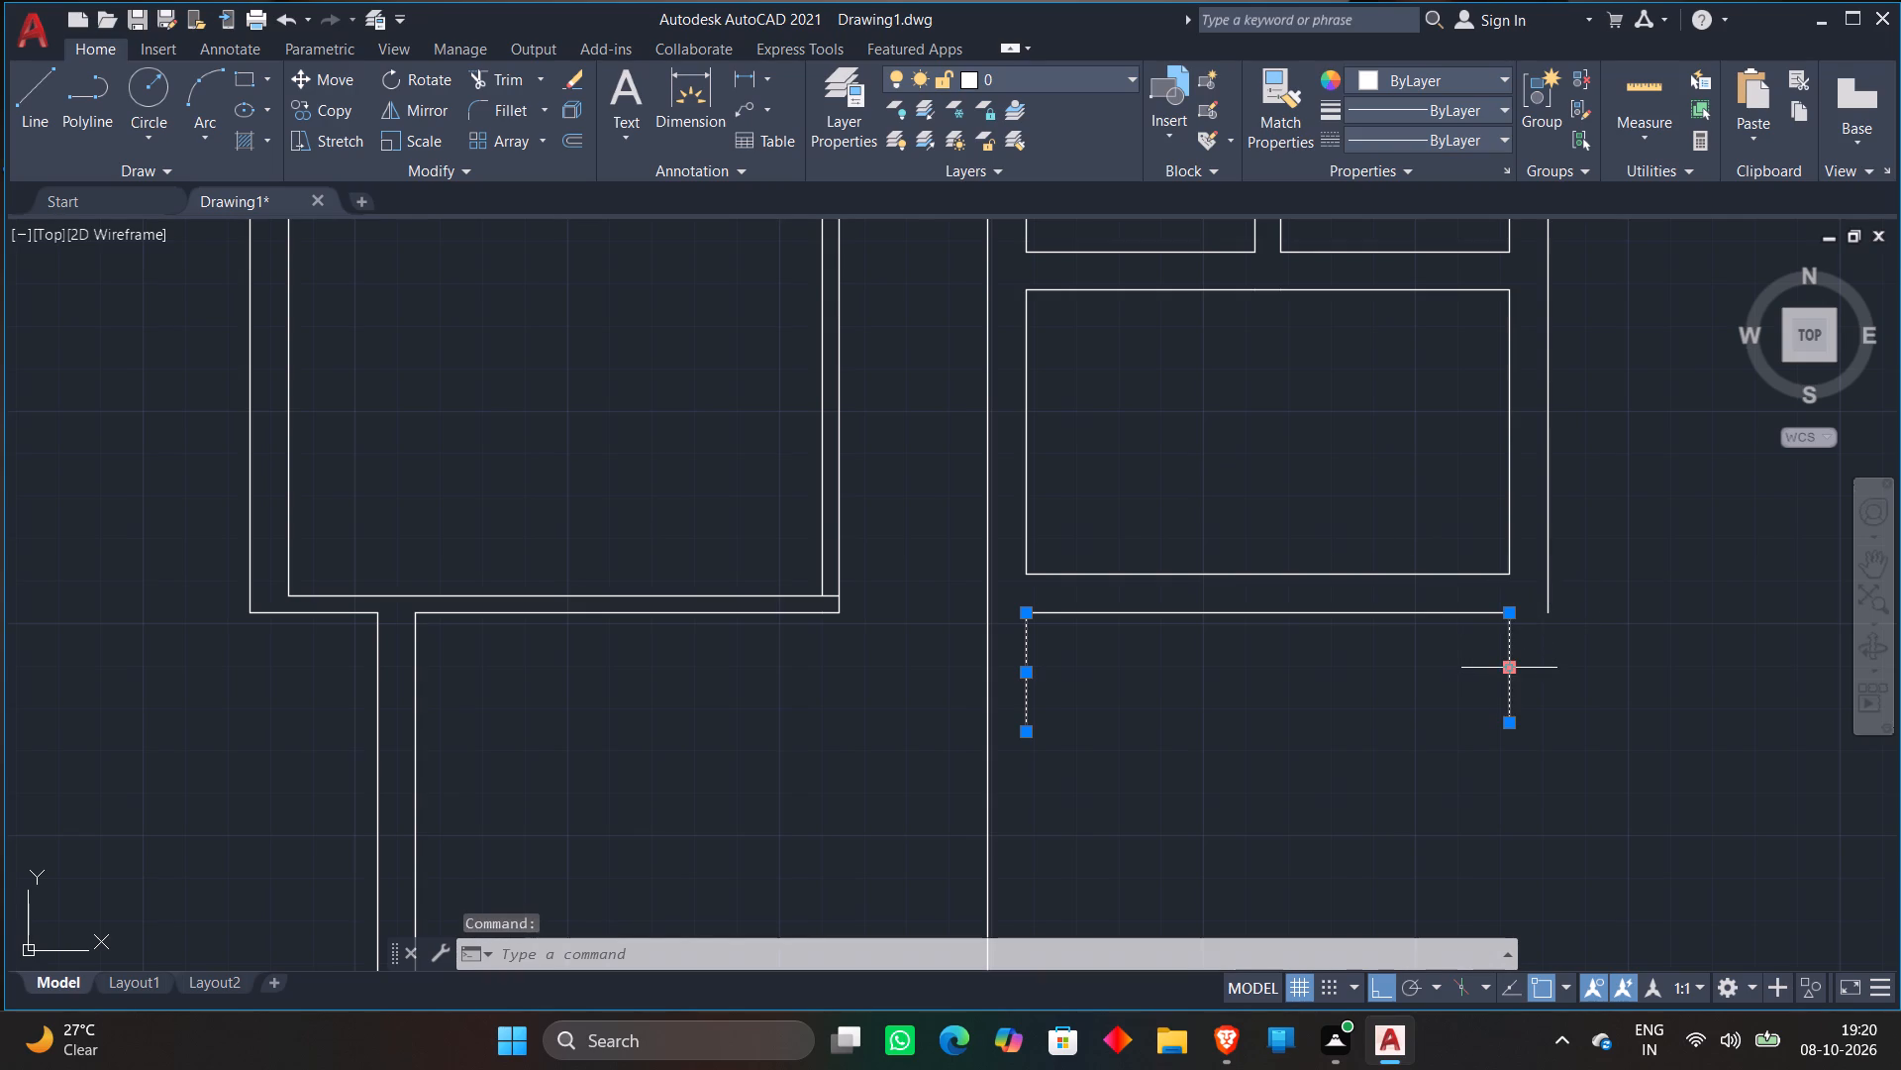
key("Delete")
Draw an 8' vertical line down from the west end of the new room's outer bottom wall line.
key("l")
key("Return")
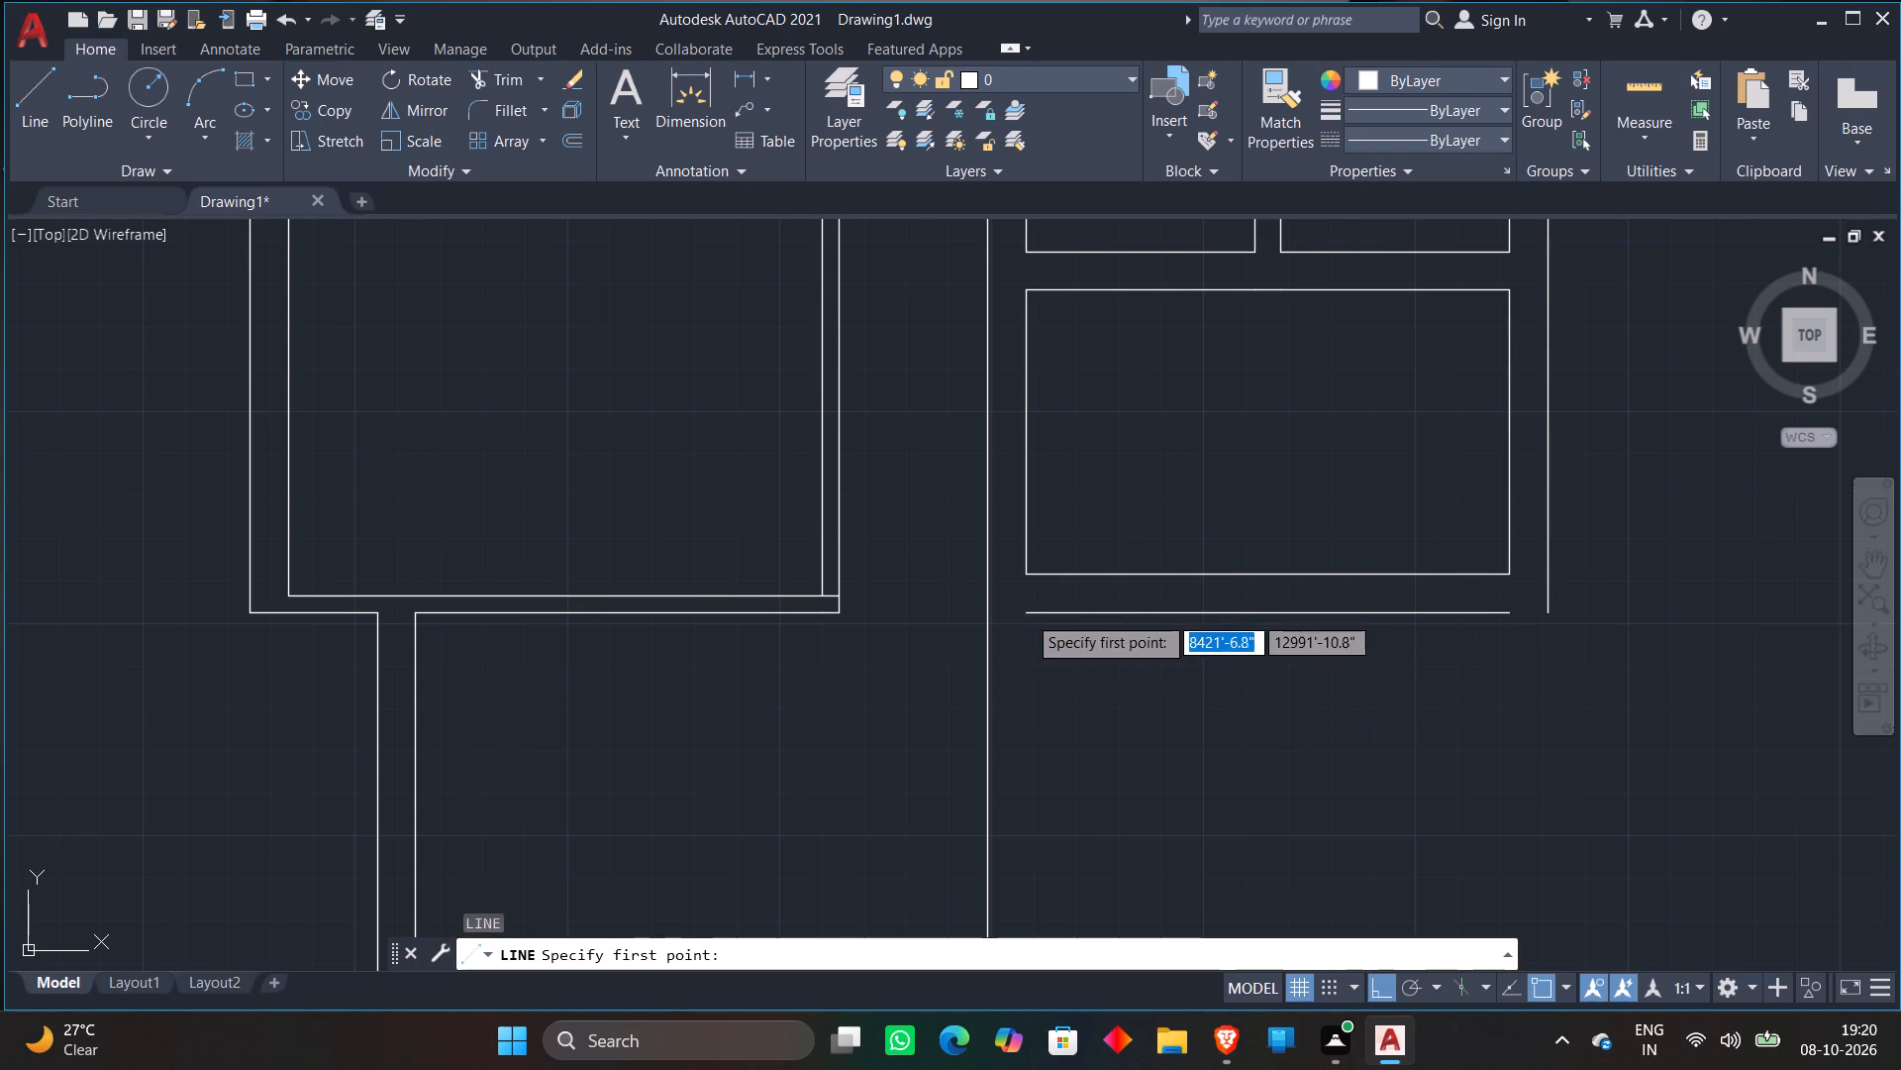
left_click(1025, 615)
scroll(1000, 841, "down", 1)
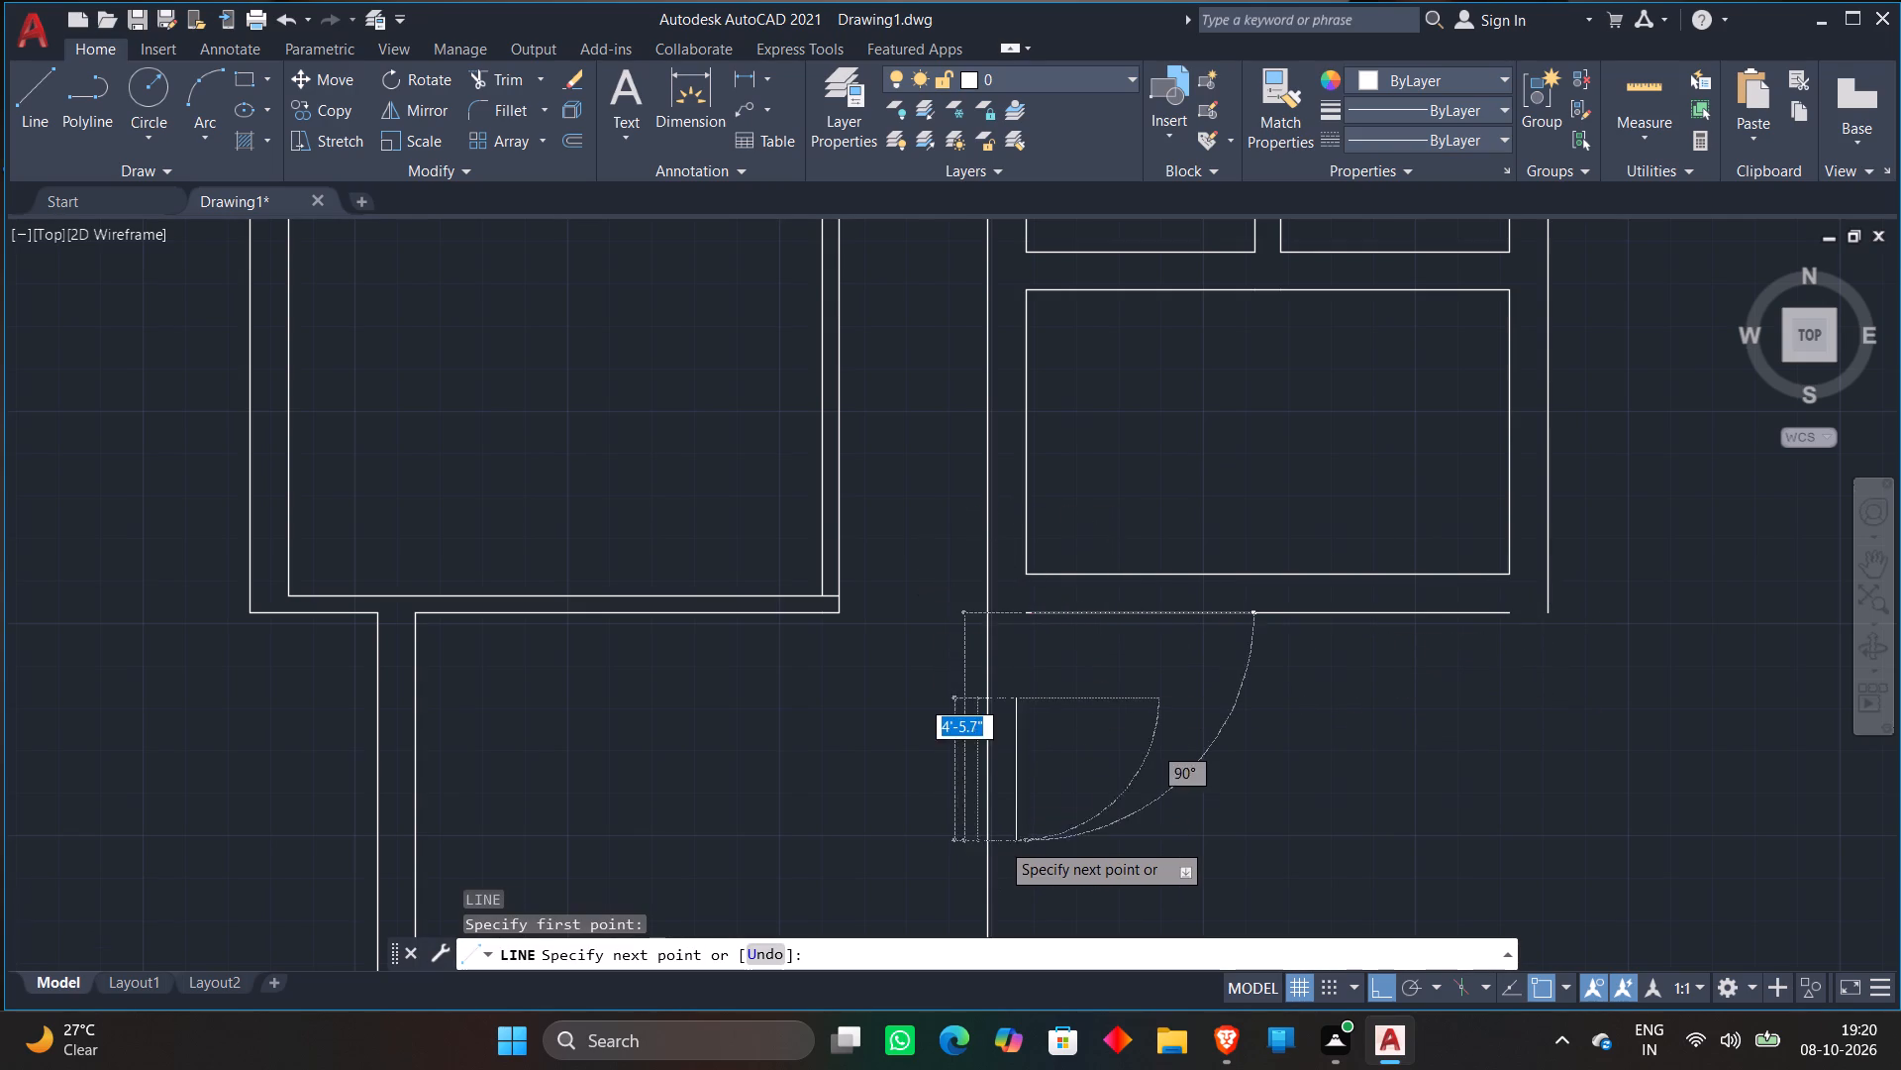
middle_click_drag(1000, 841, 1146, 597)
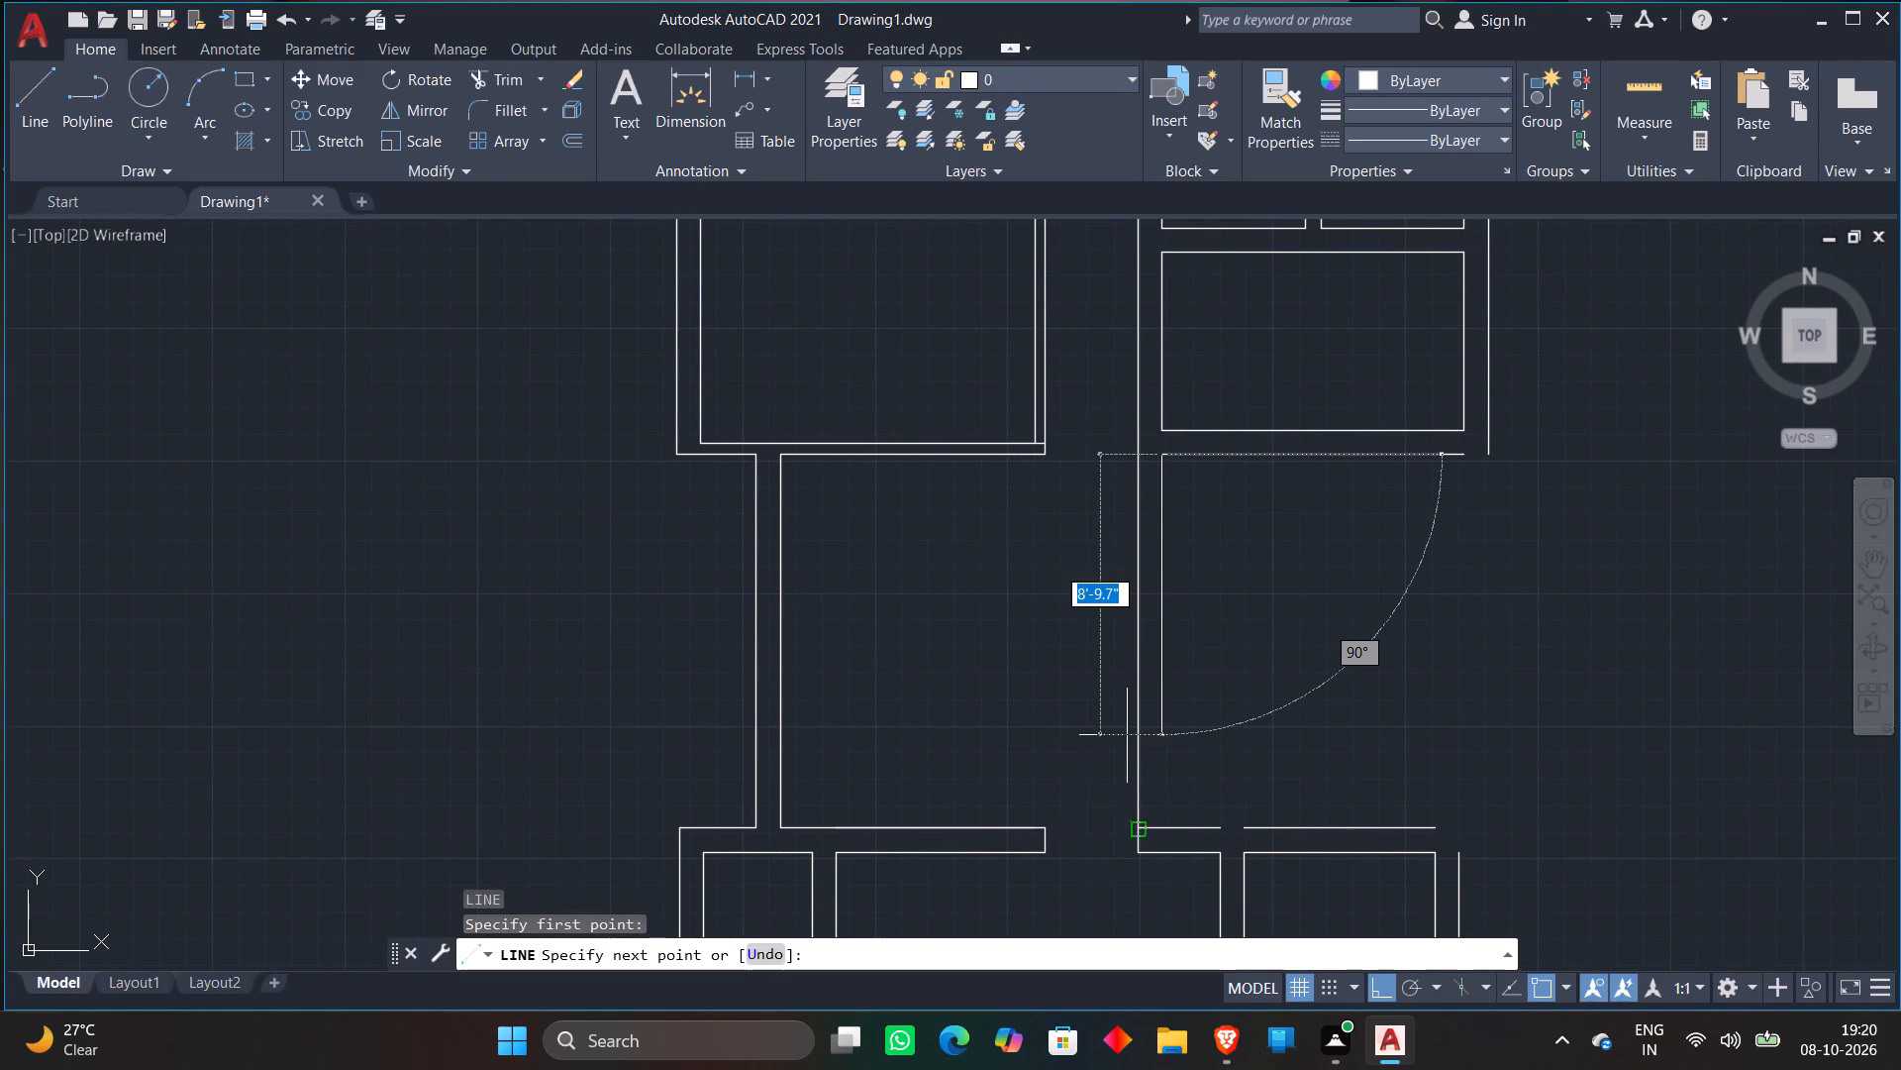
key("8")
key("apostrophe")
key("Return")
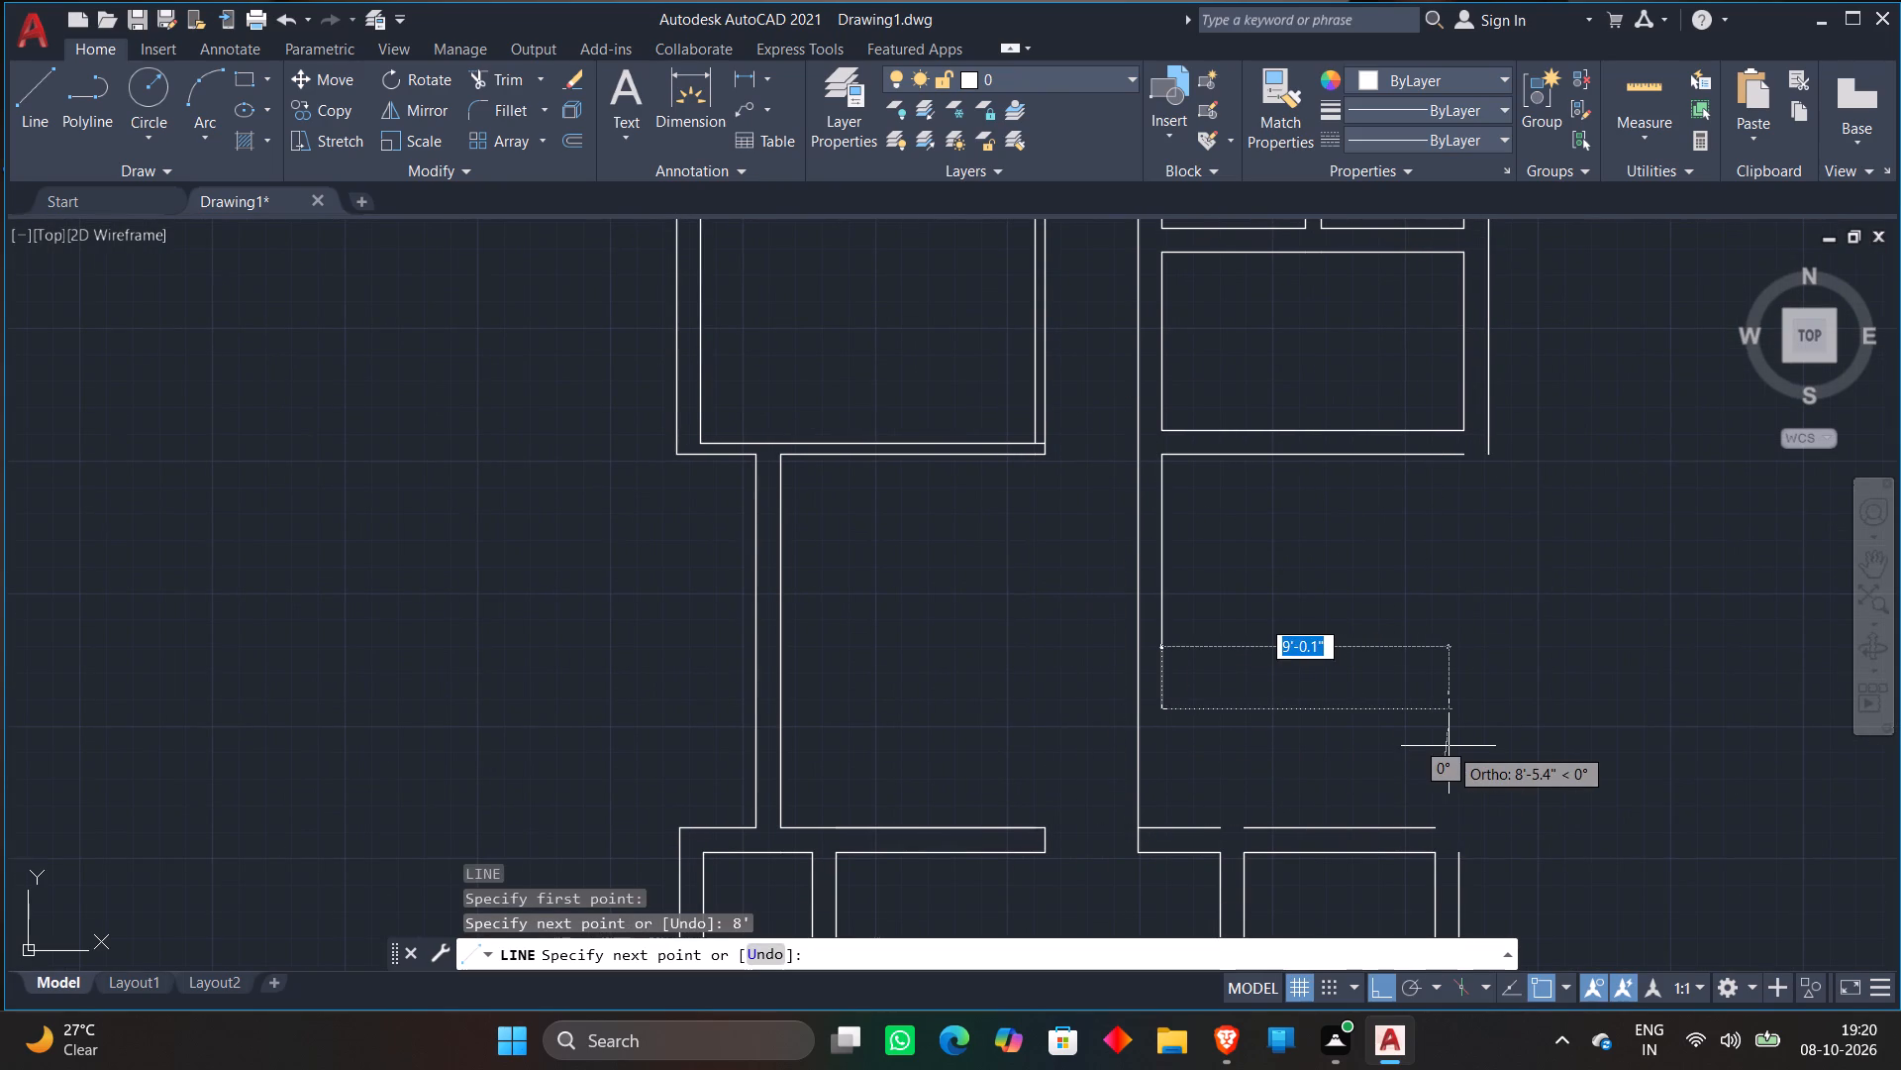
scroll(1461, 719, "down", 1)
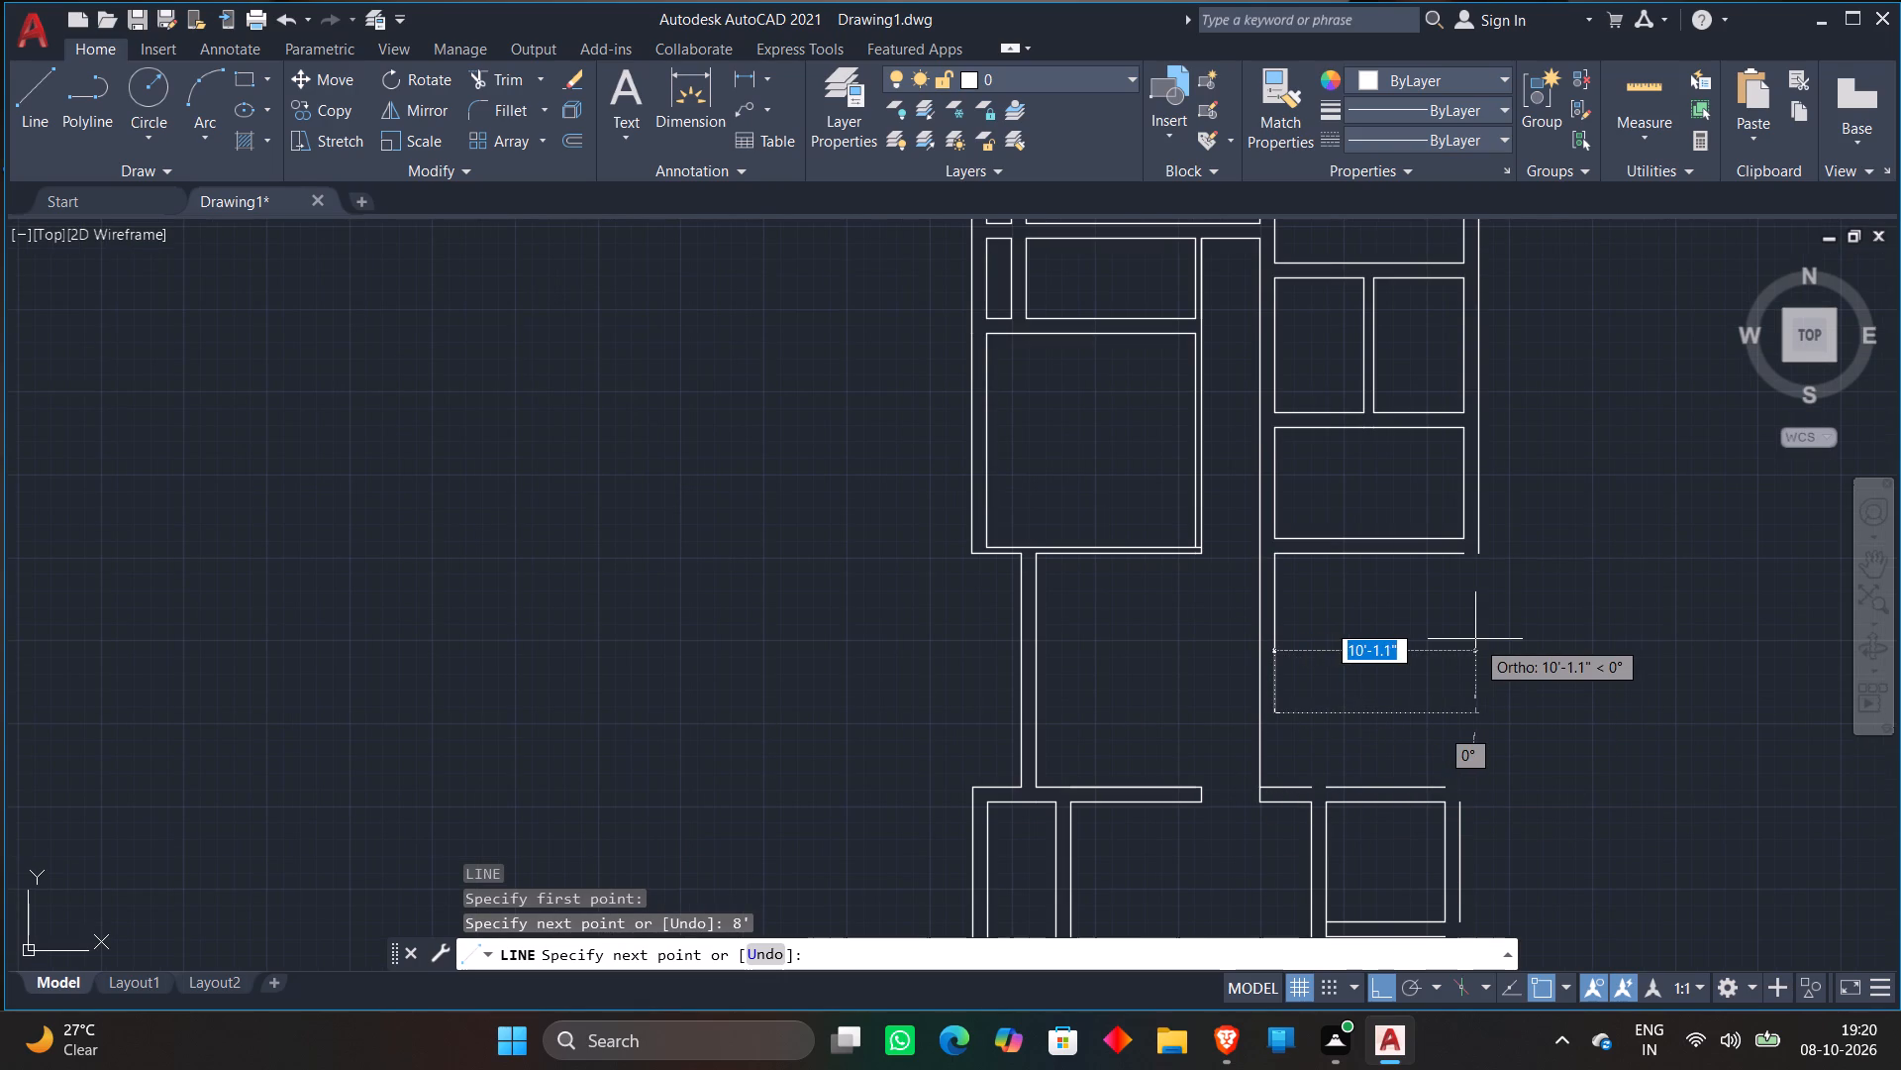
key("Escape")
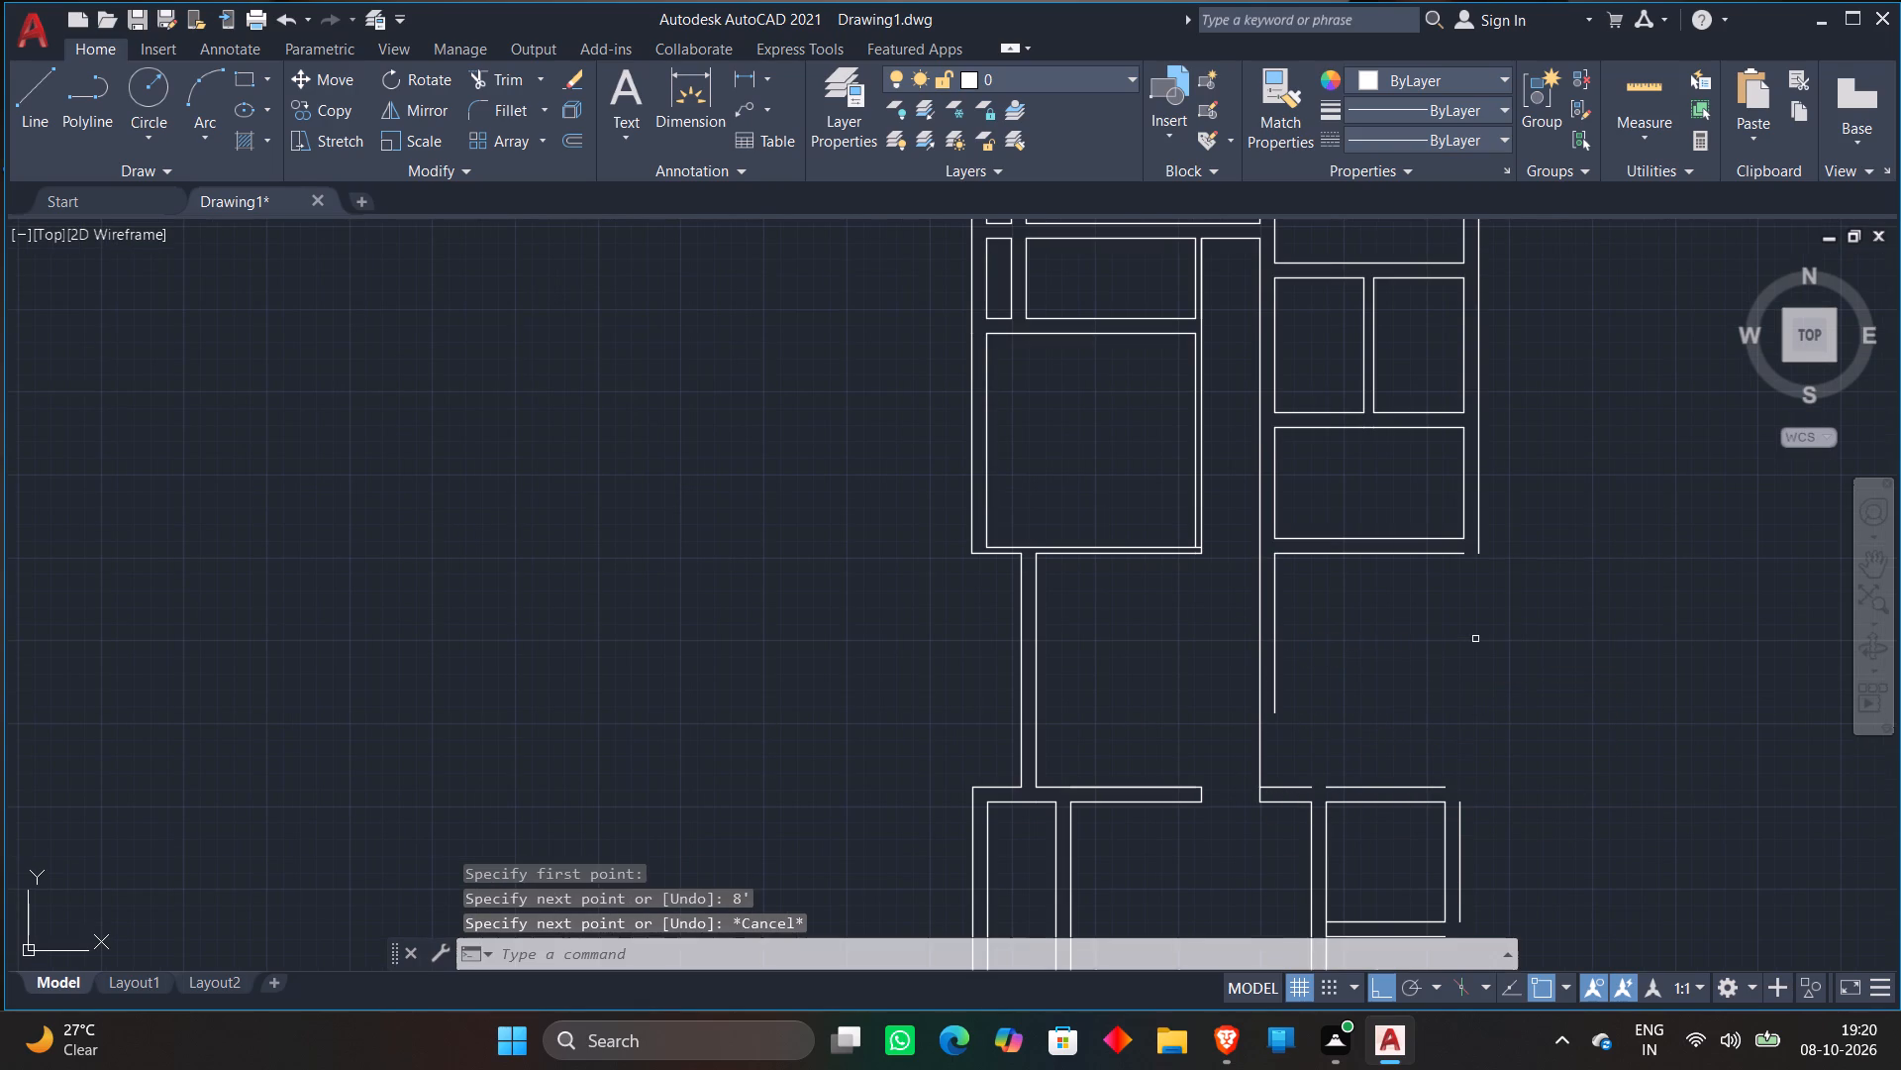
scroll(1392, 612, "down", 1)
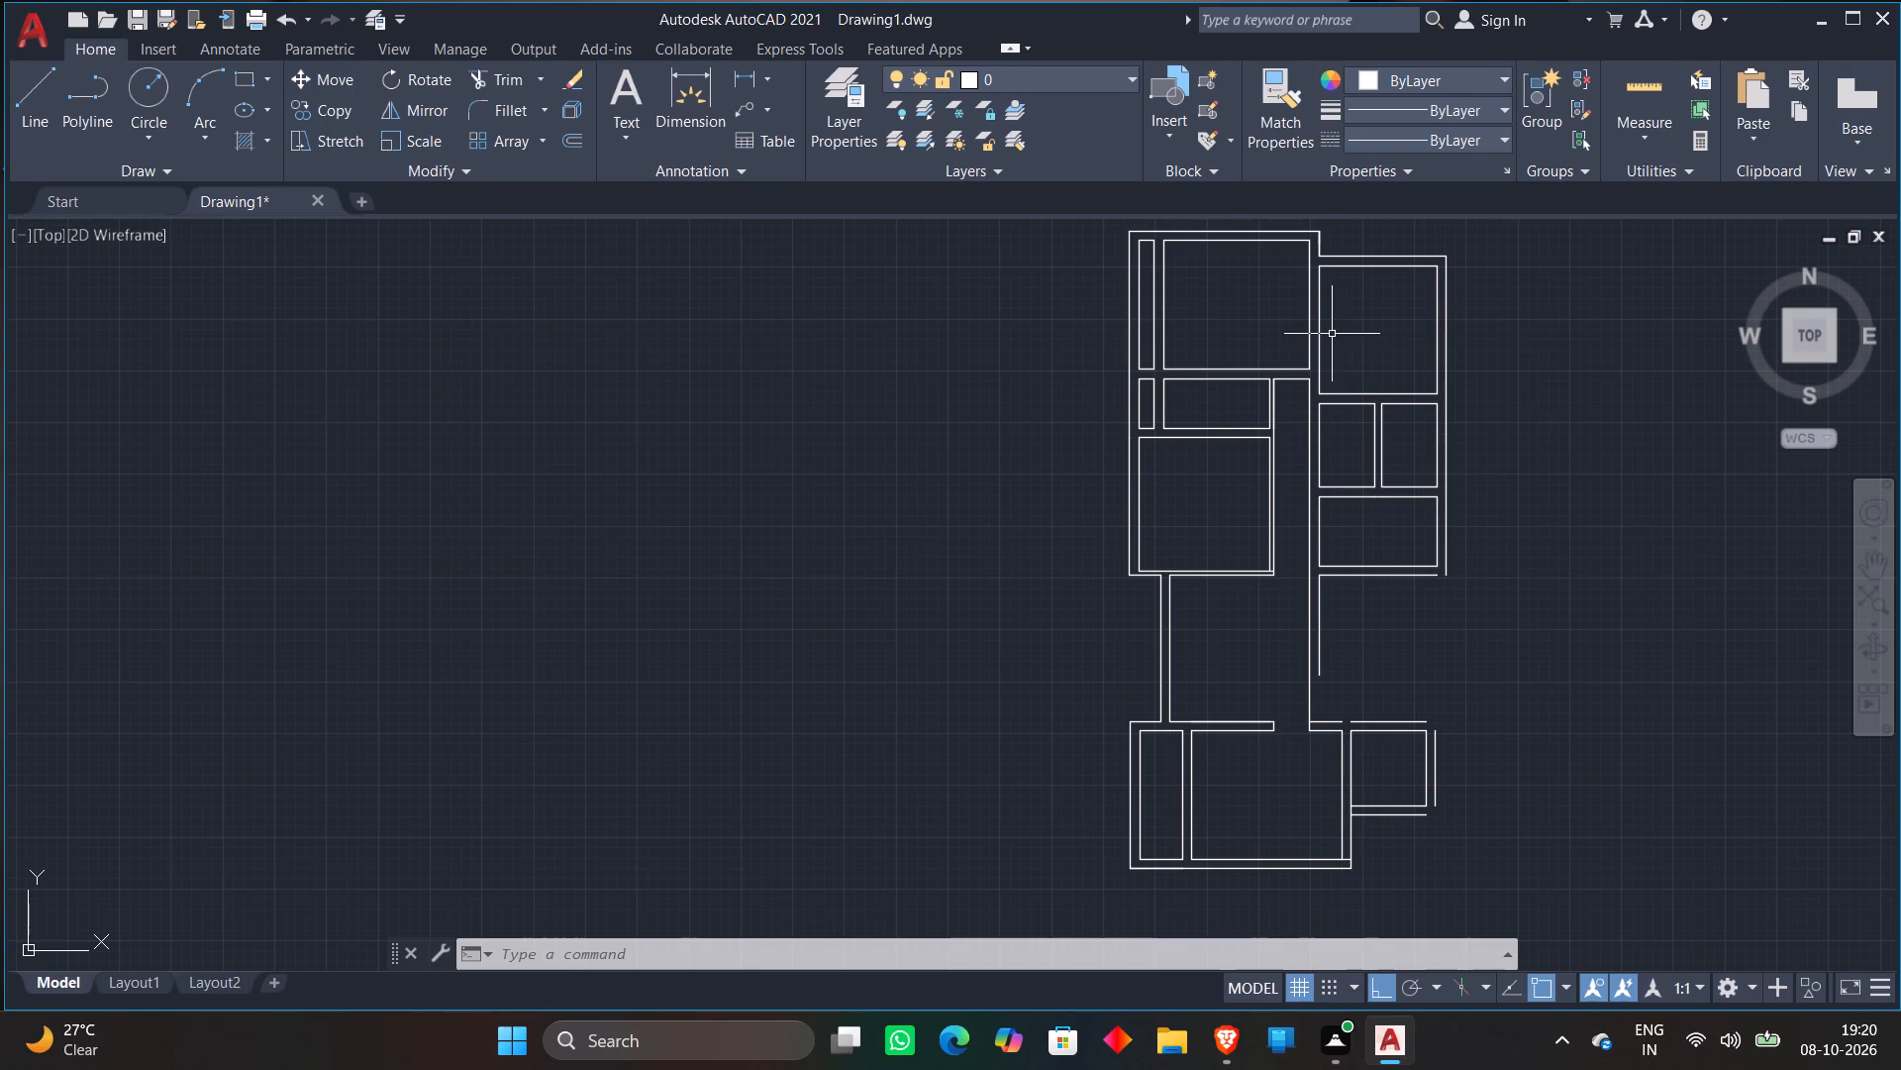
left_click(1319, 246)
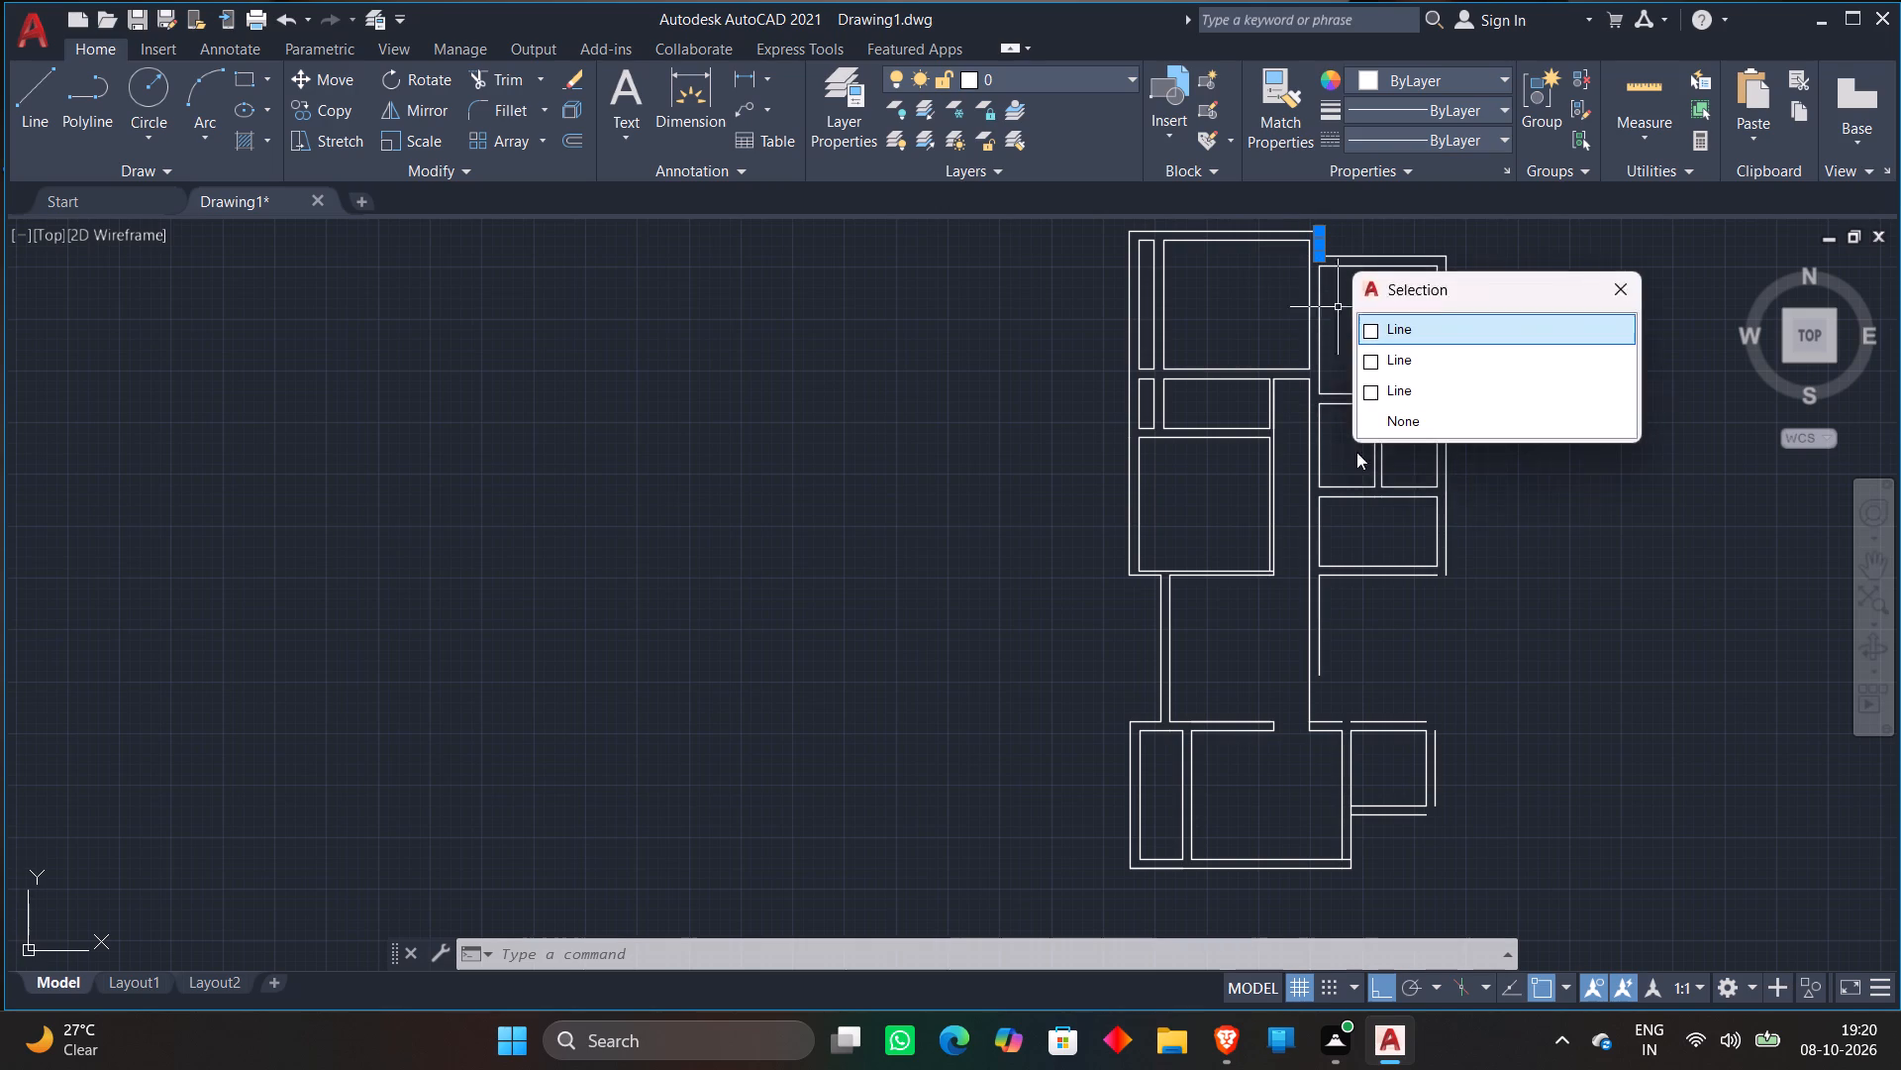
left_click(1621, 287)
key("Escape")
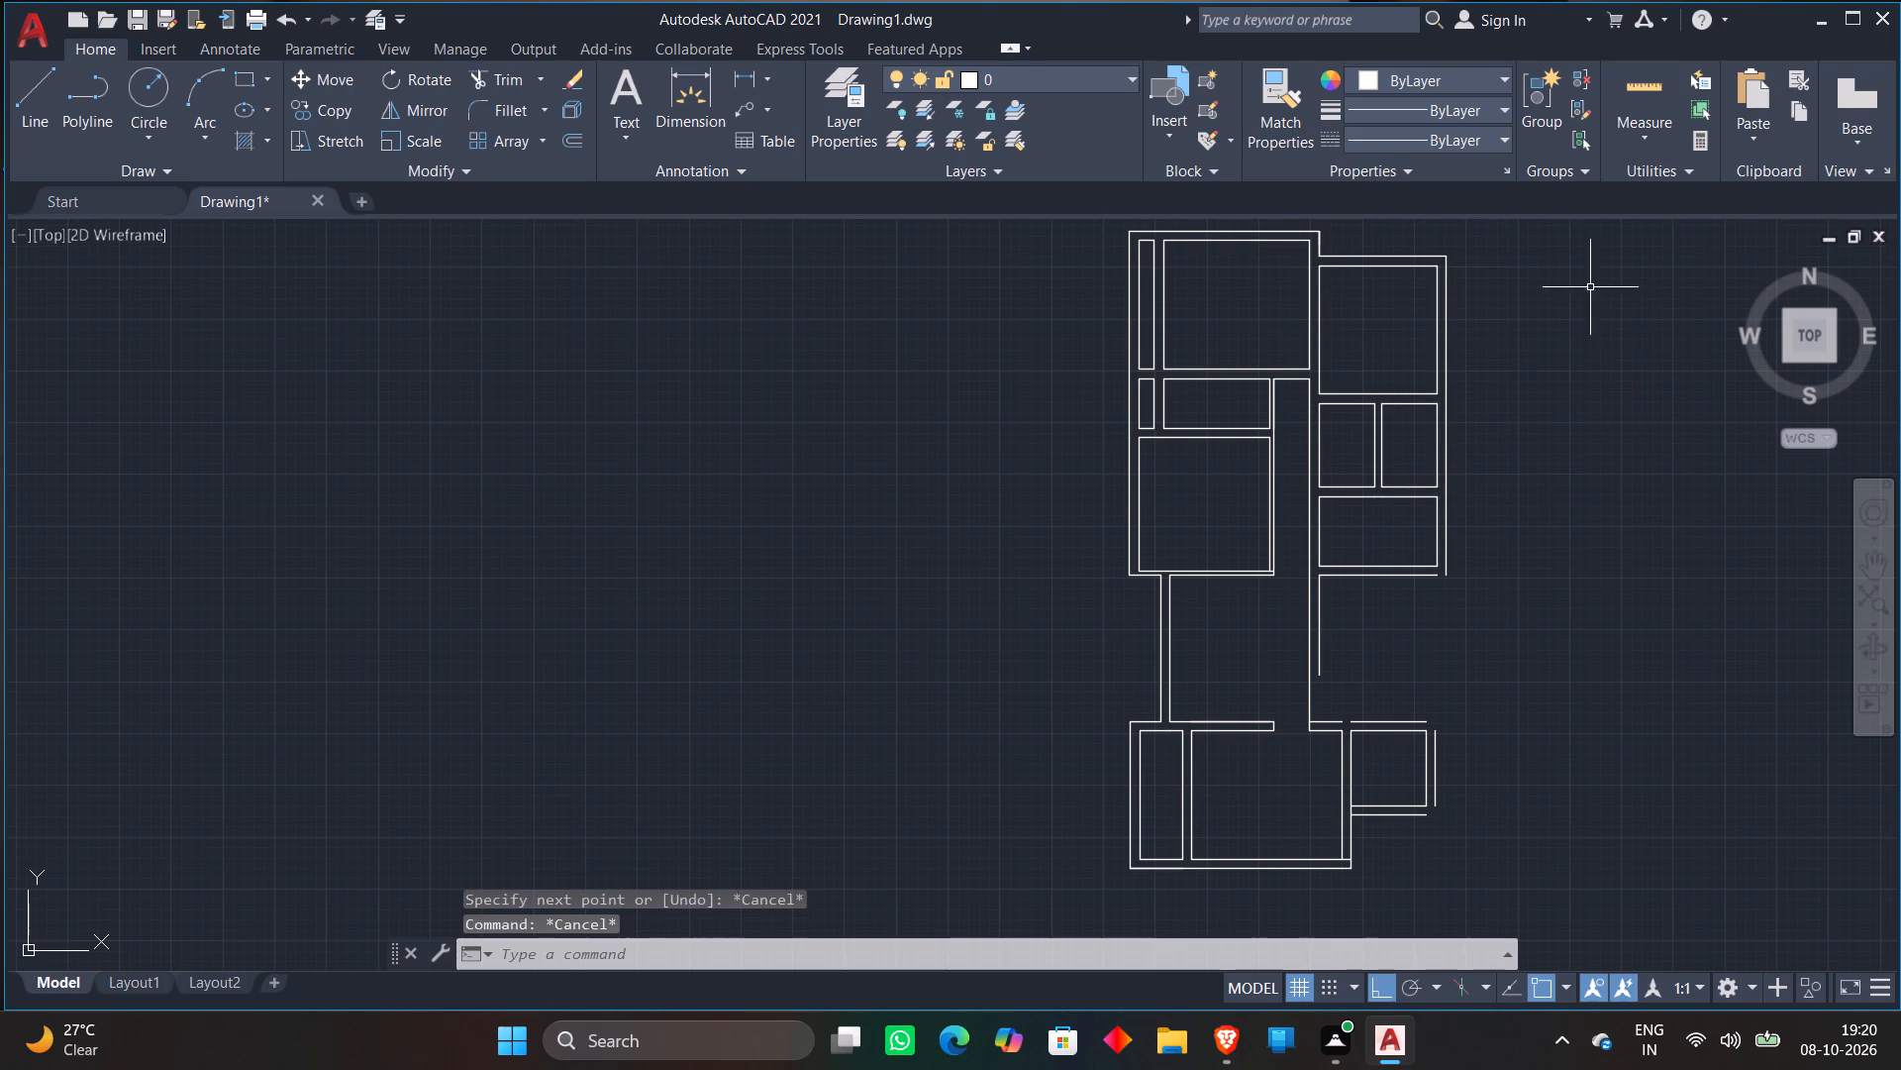
Move the east-side rooms and 8' line straight down about 3'-9", with object snap off, so the line meets the southern rooms' top wall.
left_click_drag(1328, 245, 1323, 362)
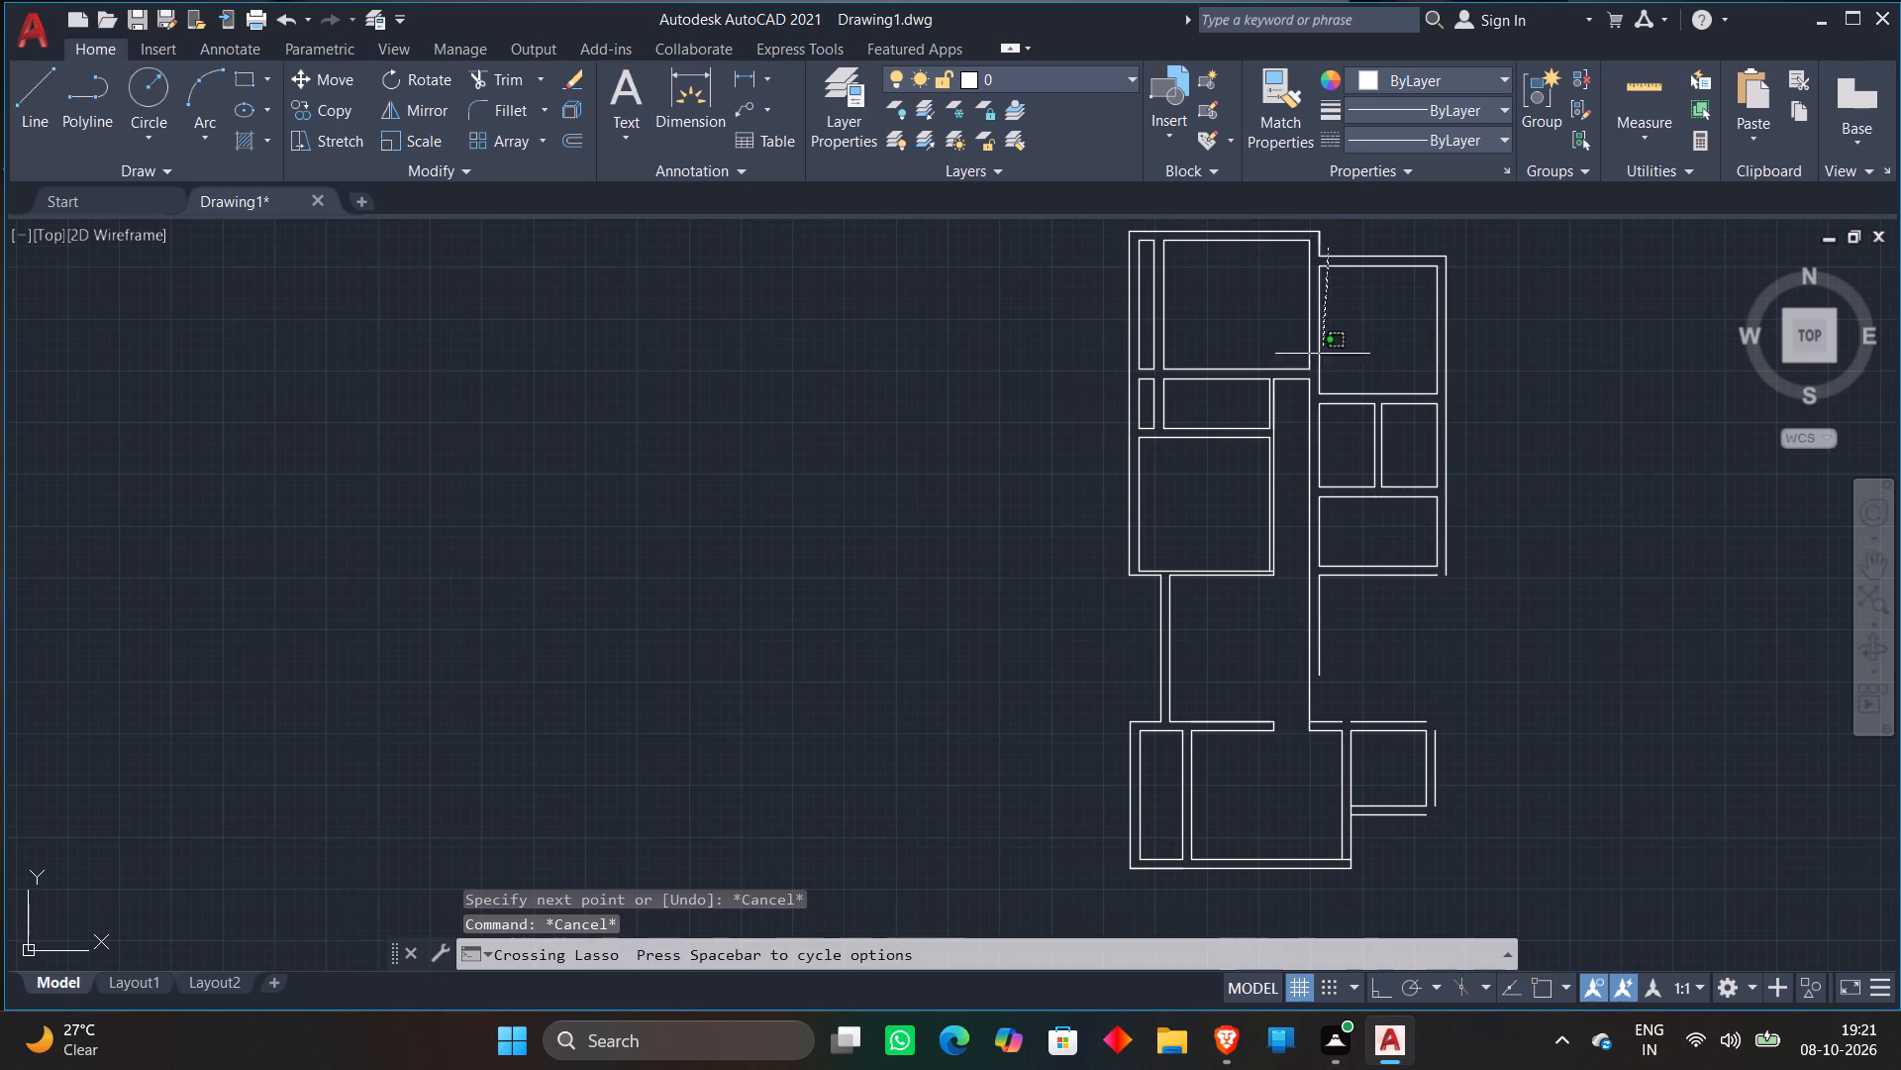
left_click_drag(1323, 362, 1569, 246)
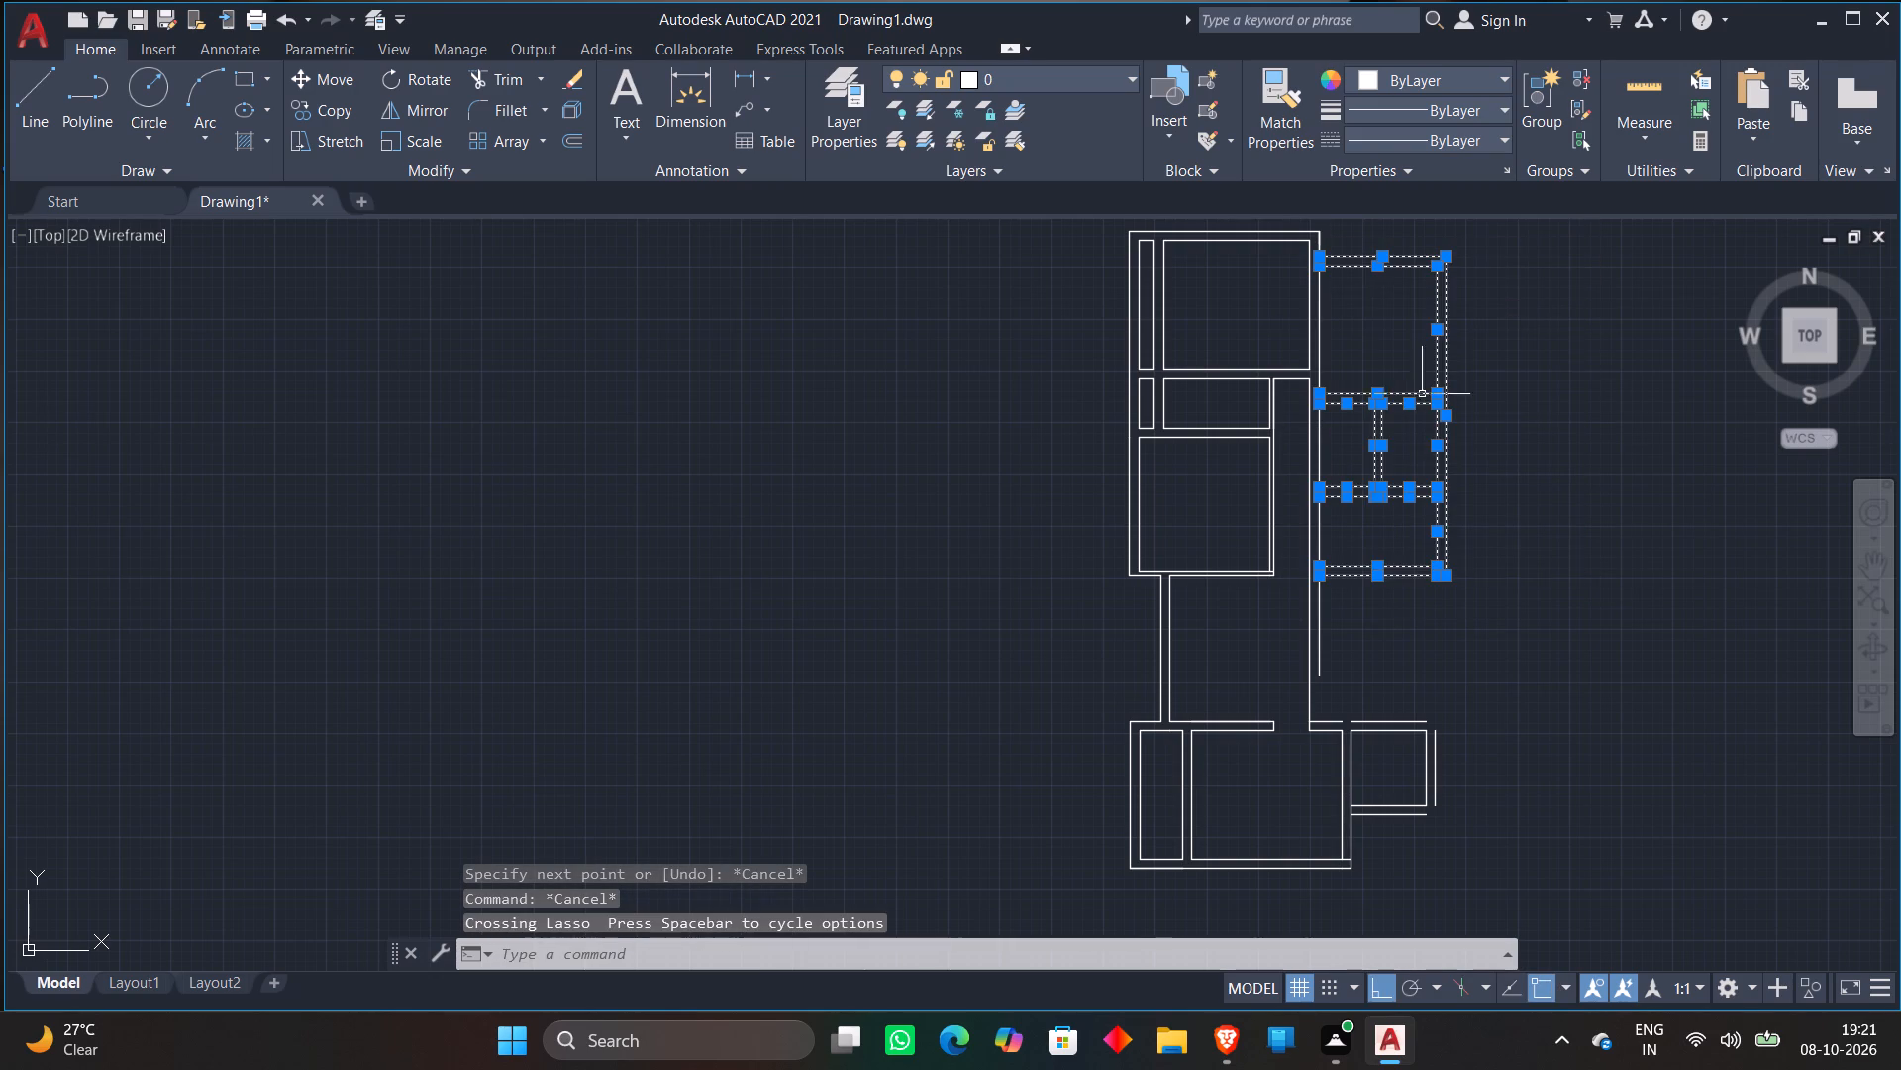
left_click(1319, 346)
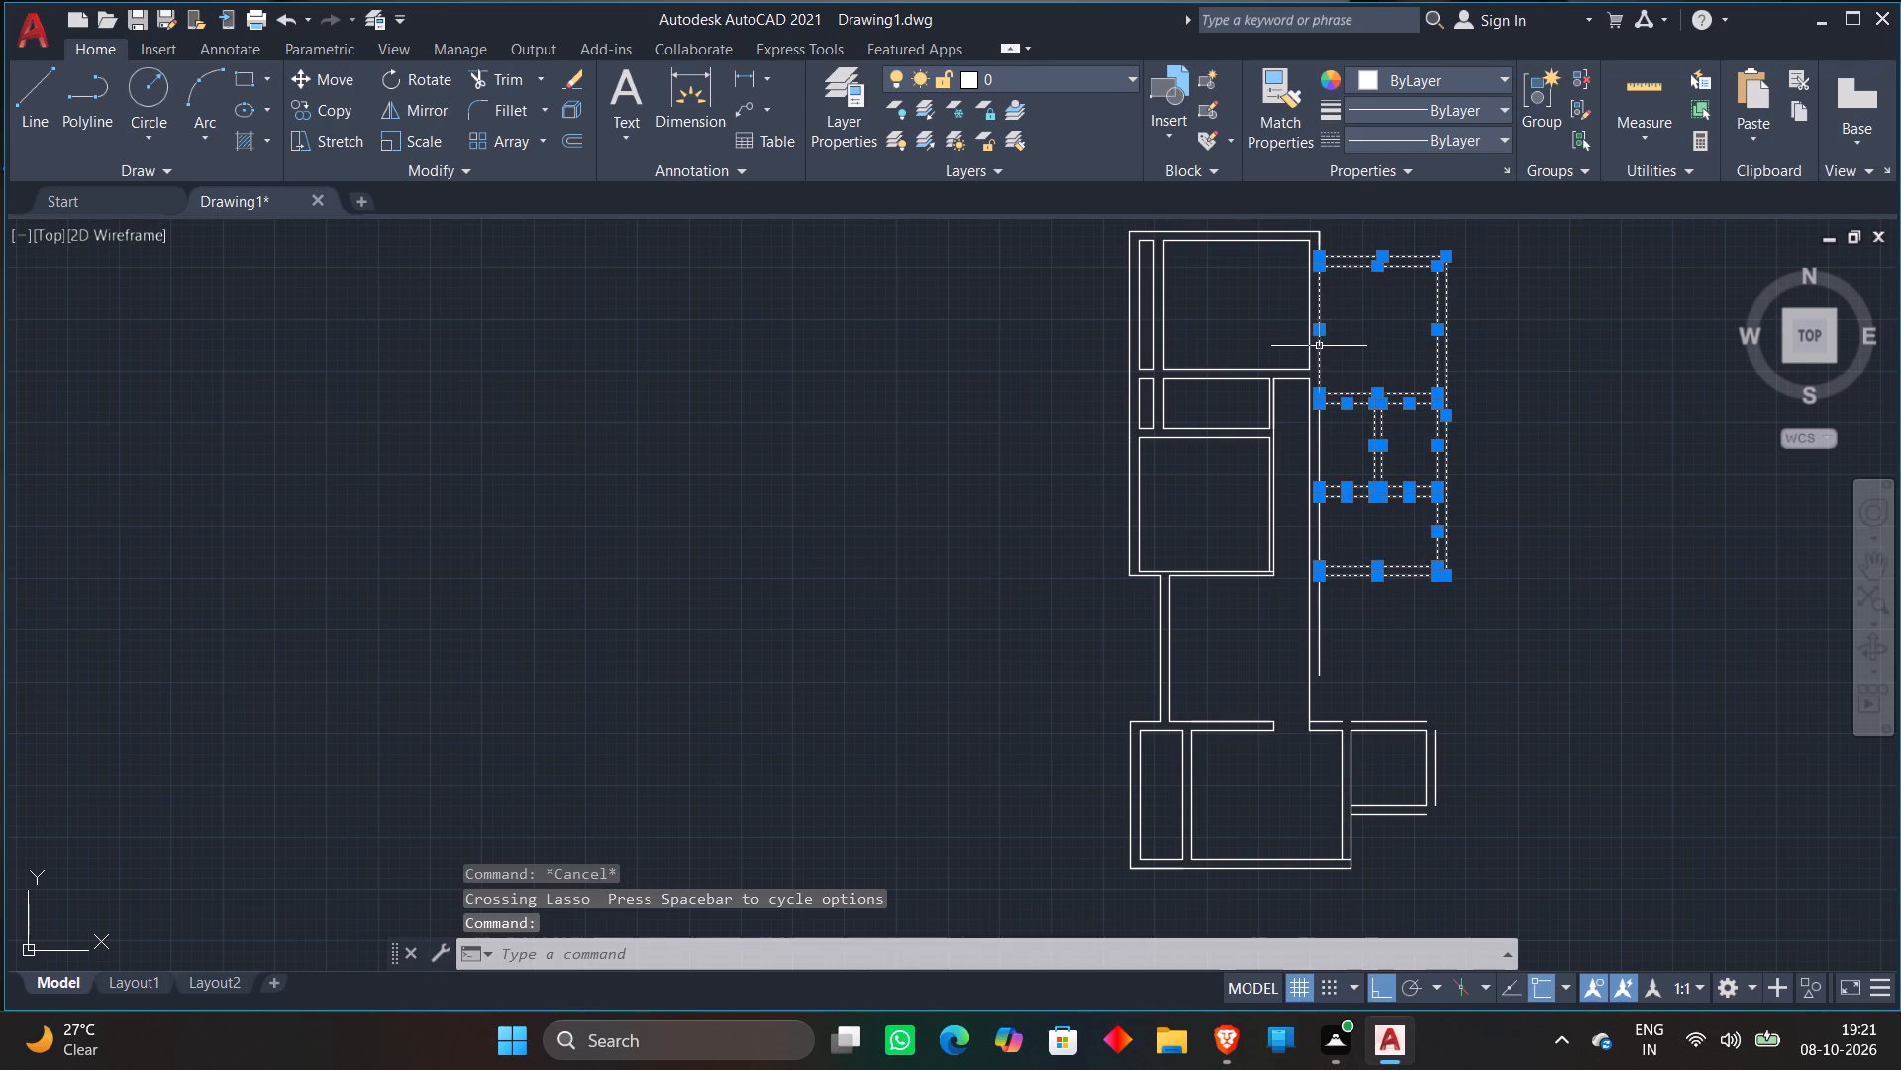
left_click(1320, 460)
left_click(1319, 527)
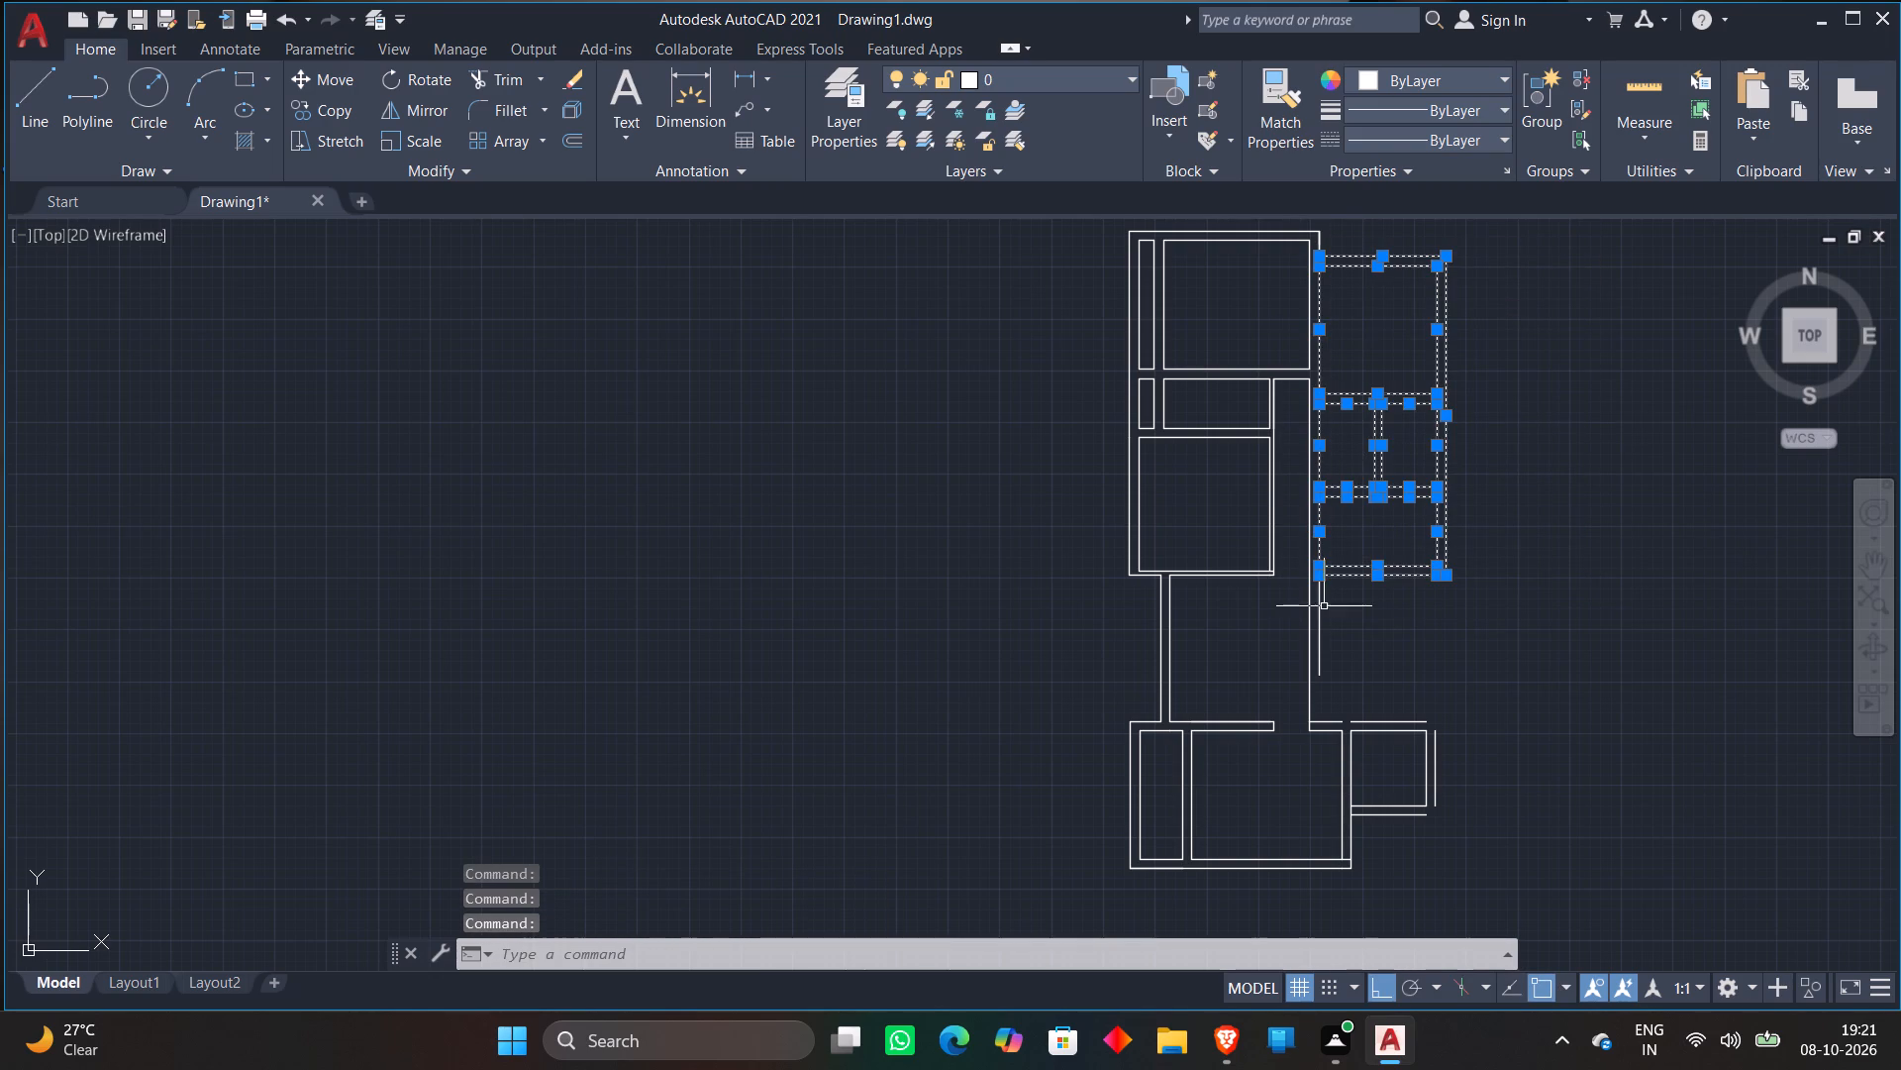
left_click(1321, 608)
middle_click_drag(1407, 650, 1449, 520)
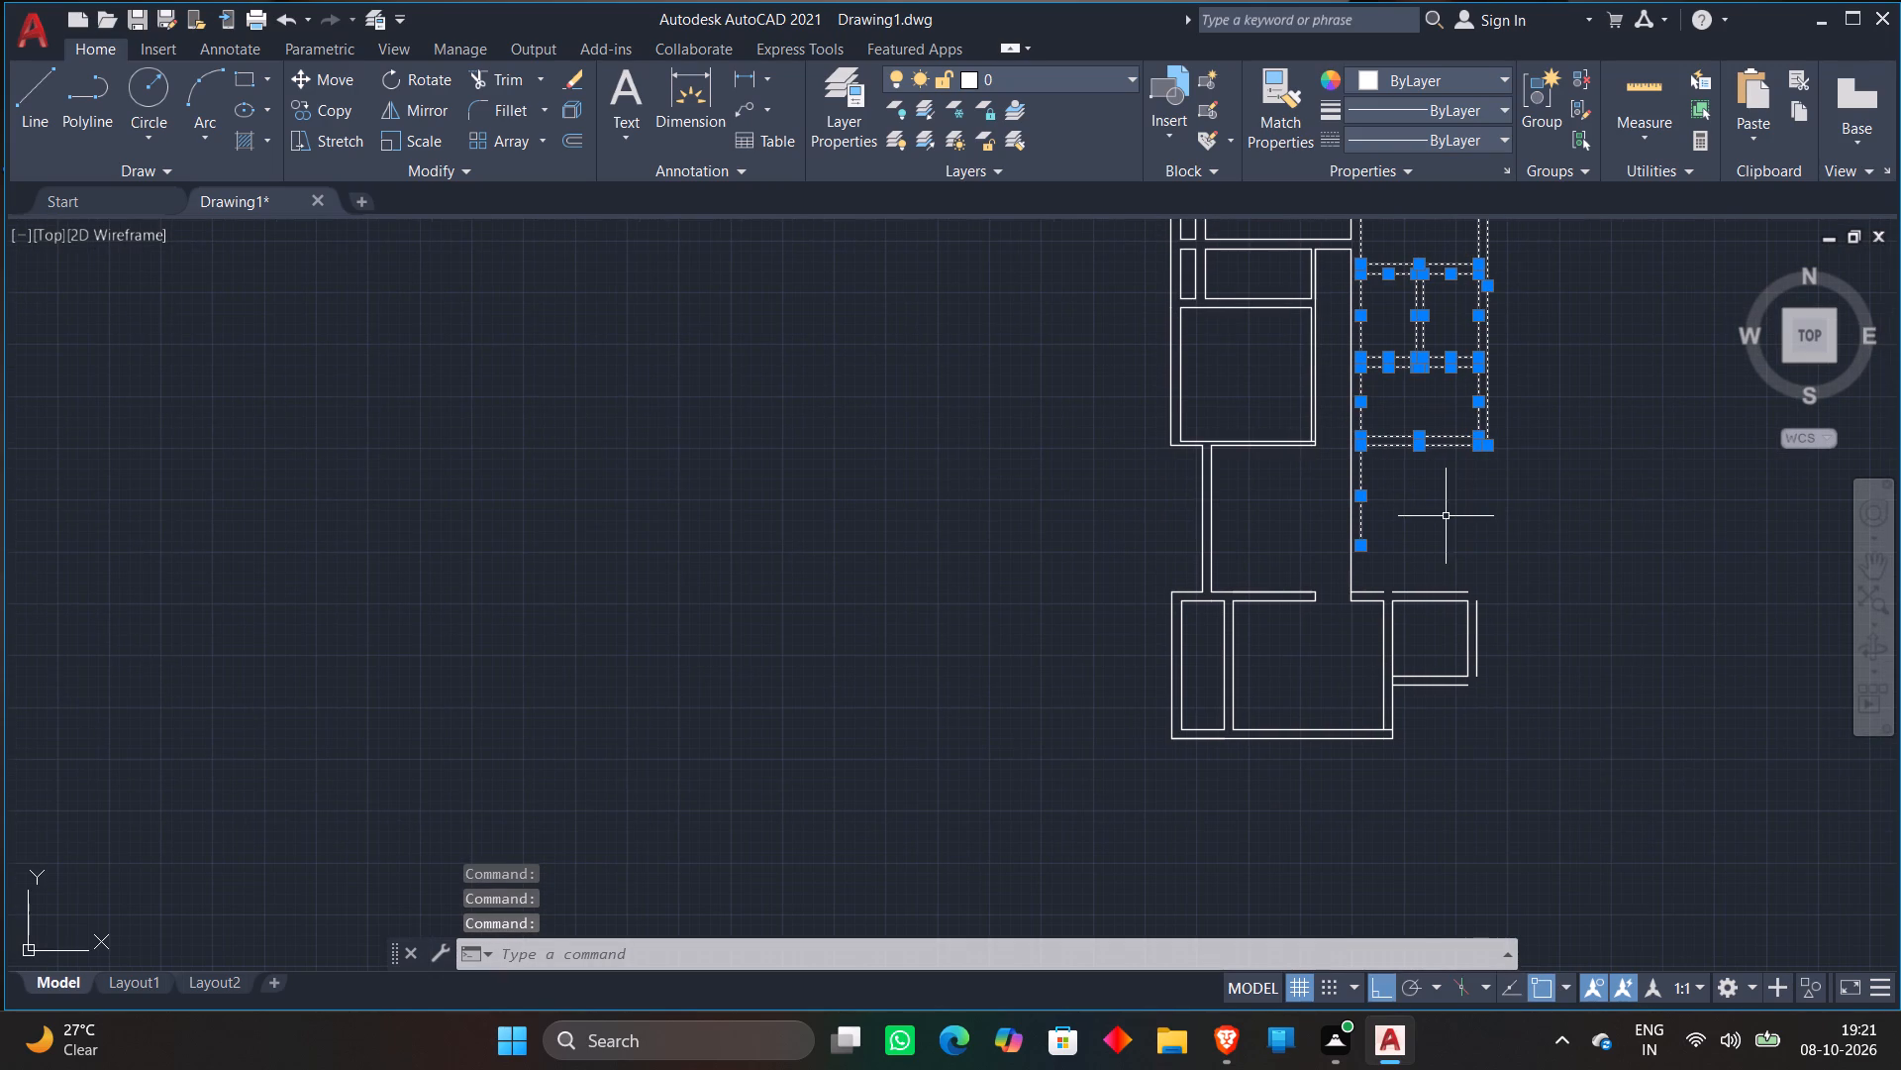
right_click(1446, 516)
left_click(1472, 613)
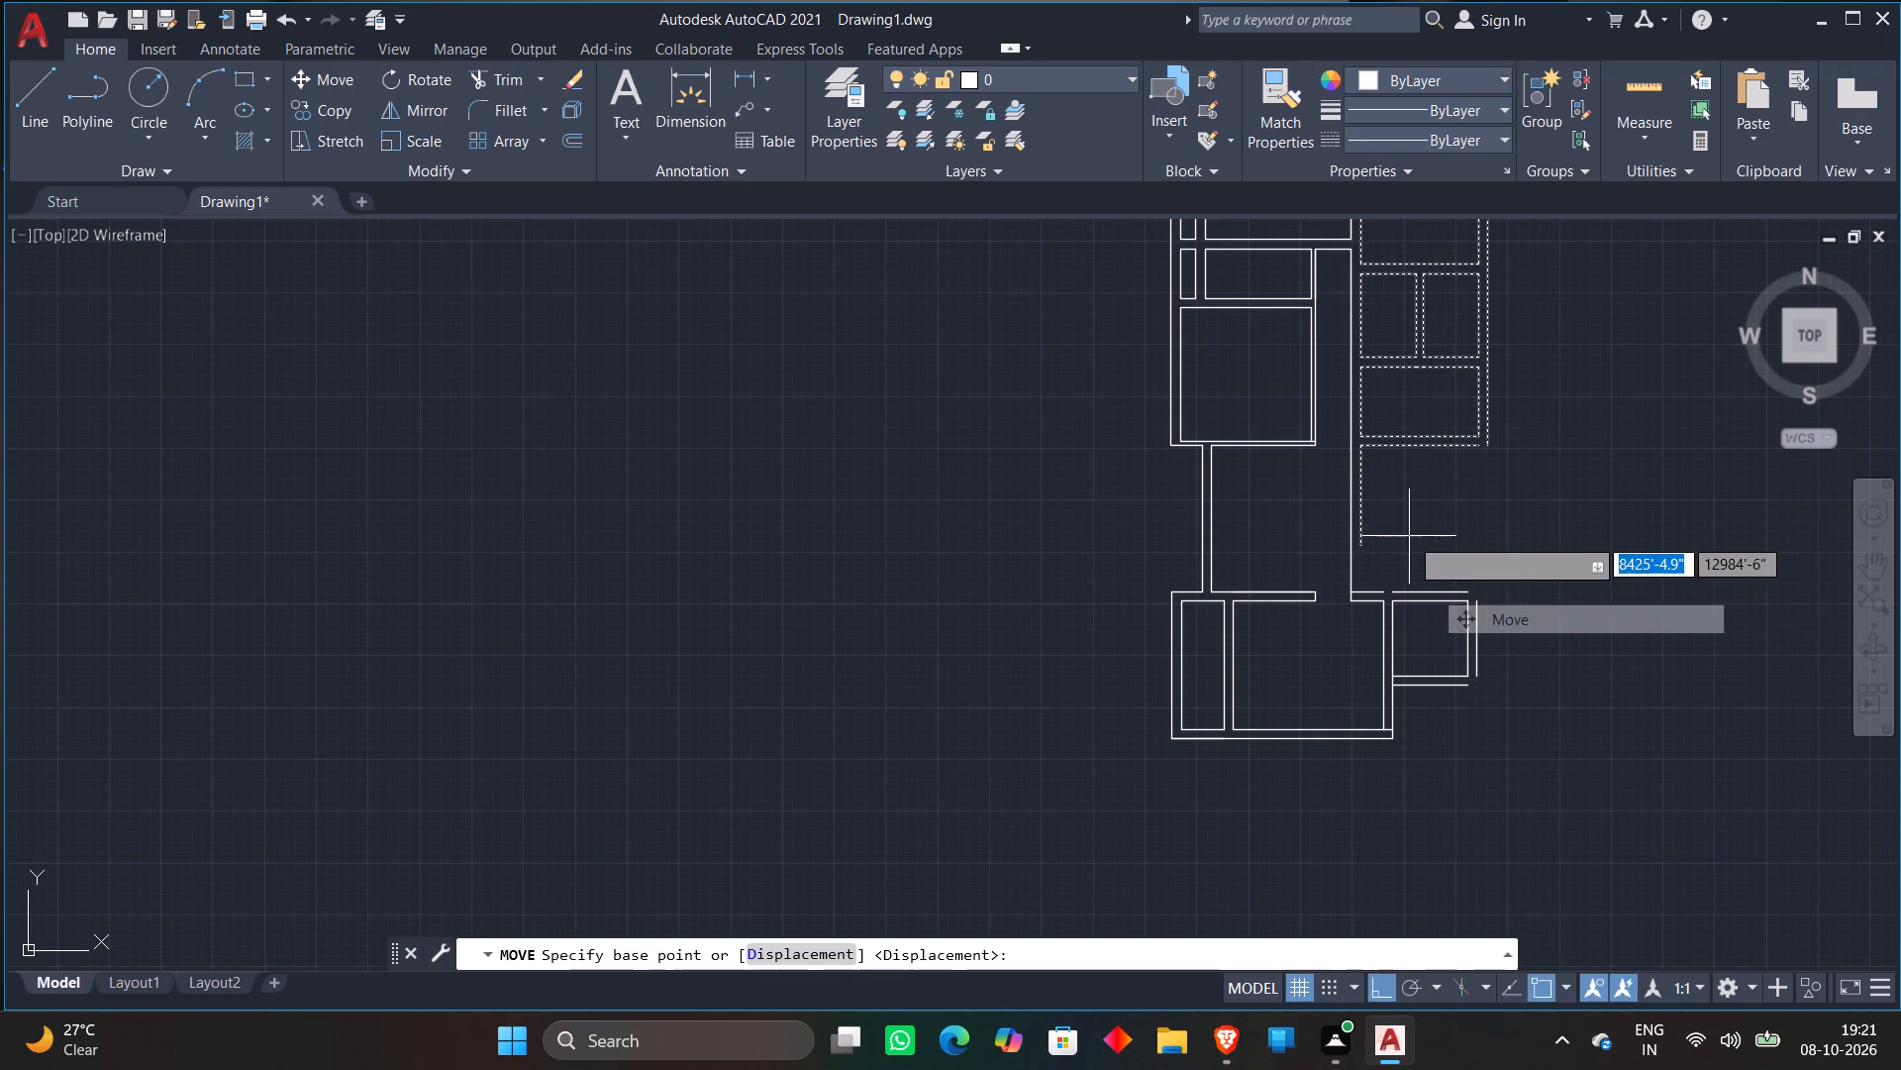
scroll(1402, 542, "up", 2)
left_click(1303, 555)
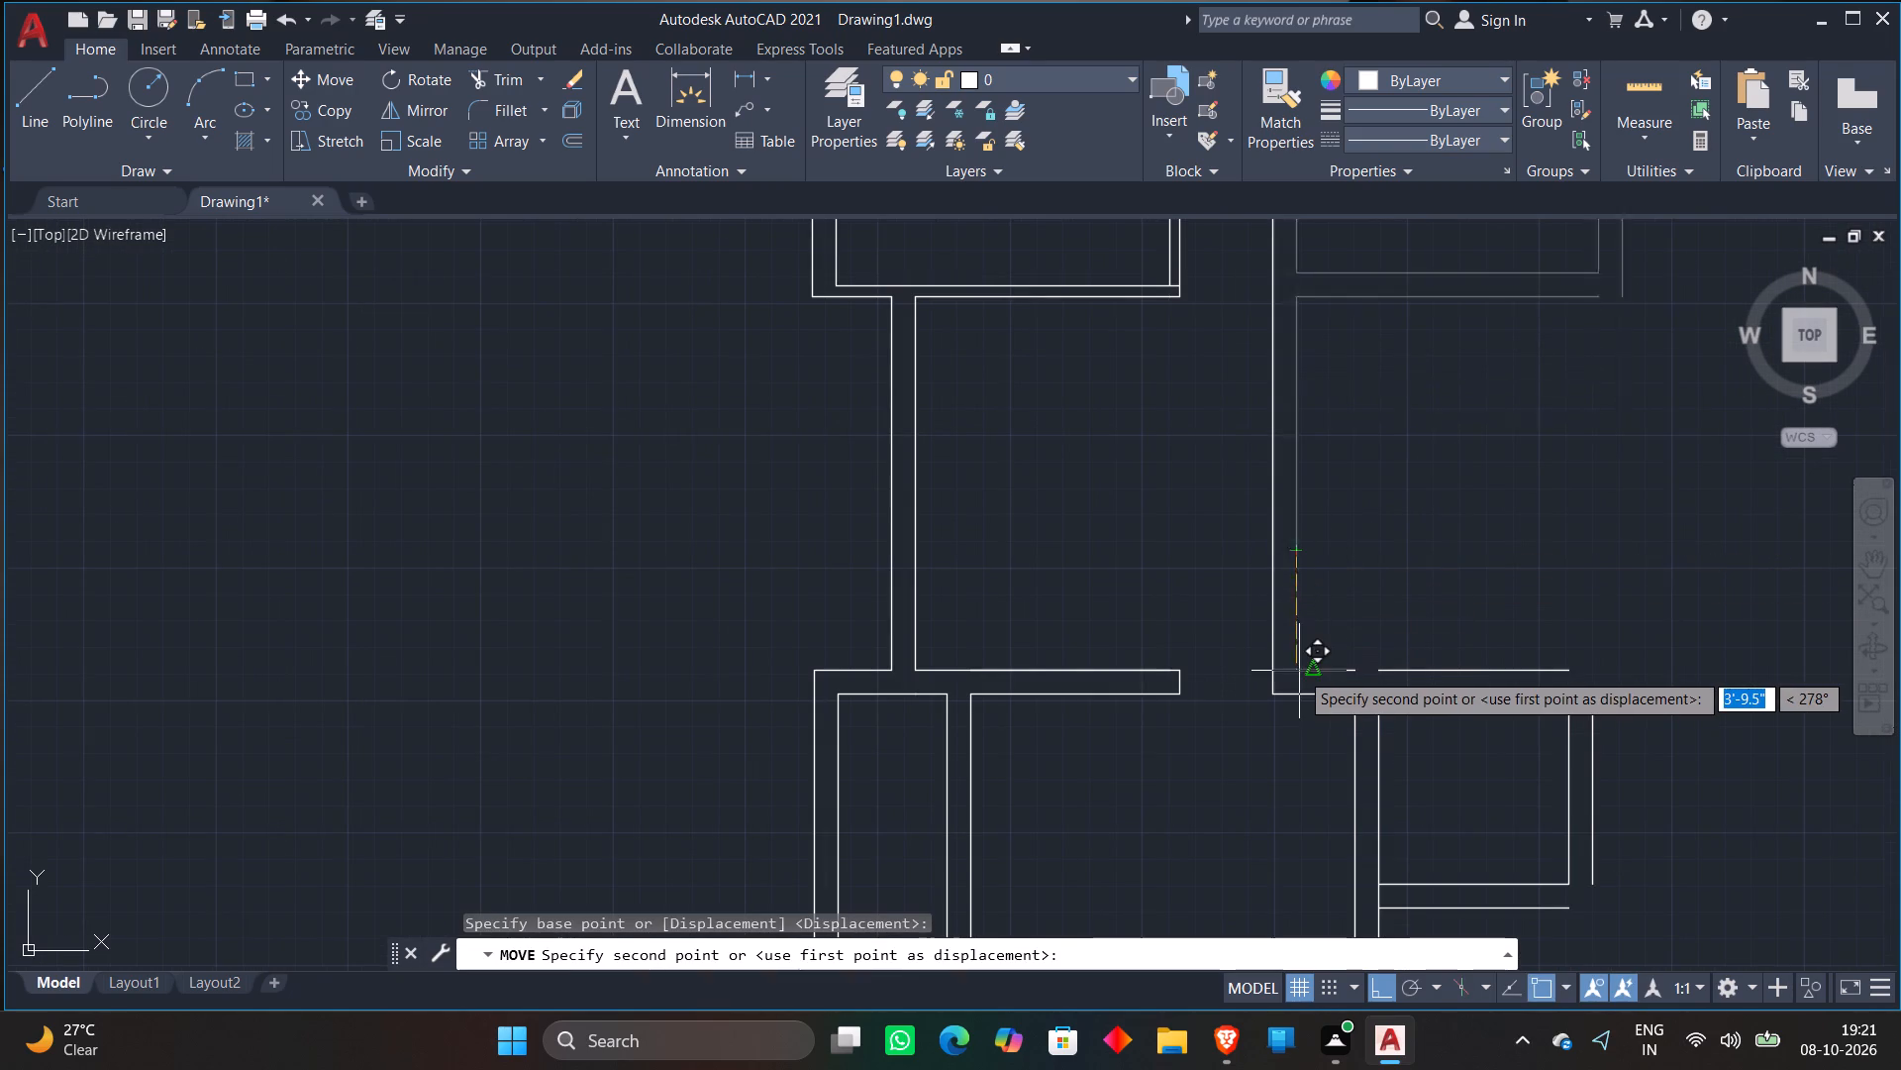
scroll(1299, 671, "up", 4)
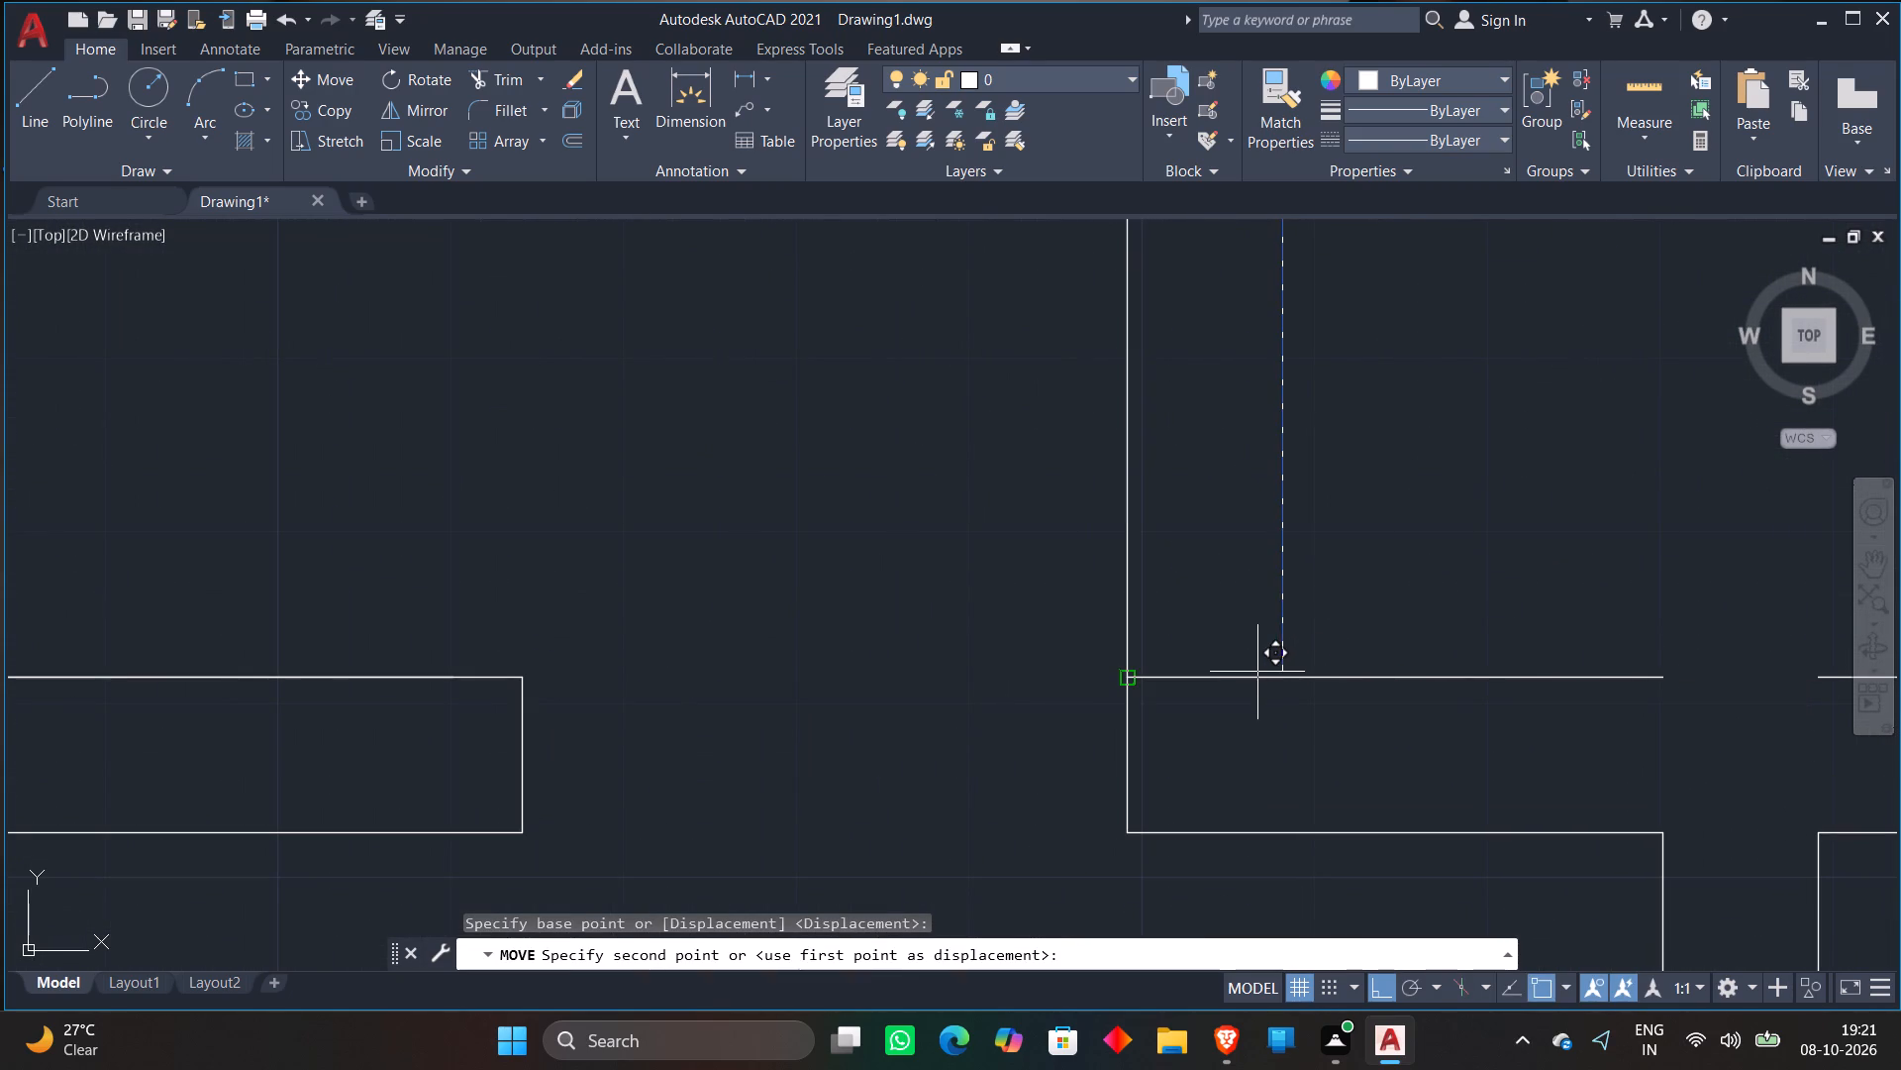
left_click(1541, 991)
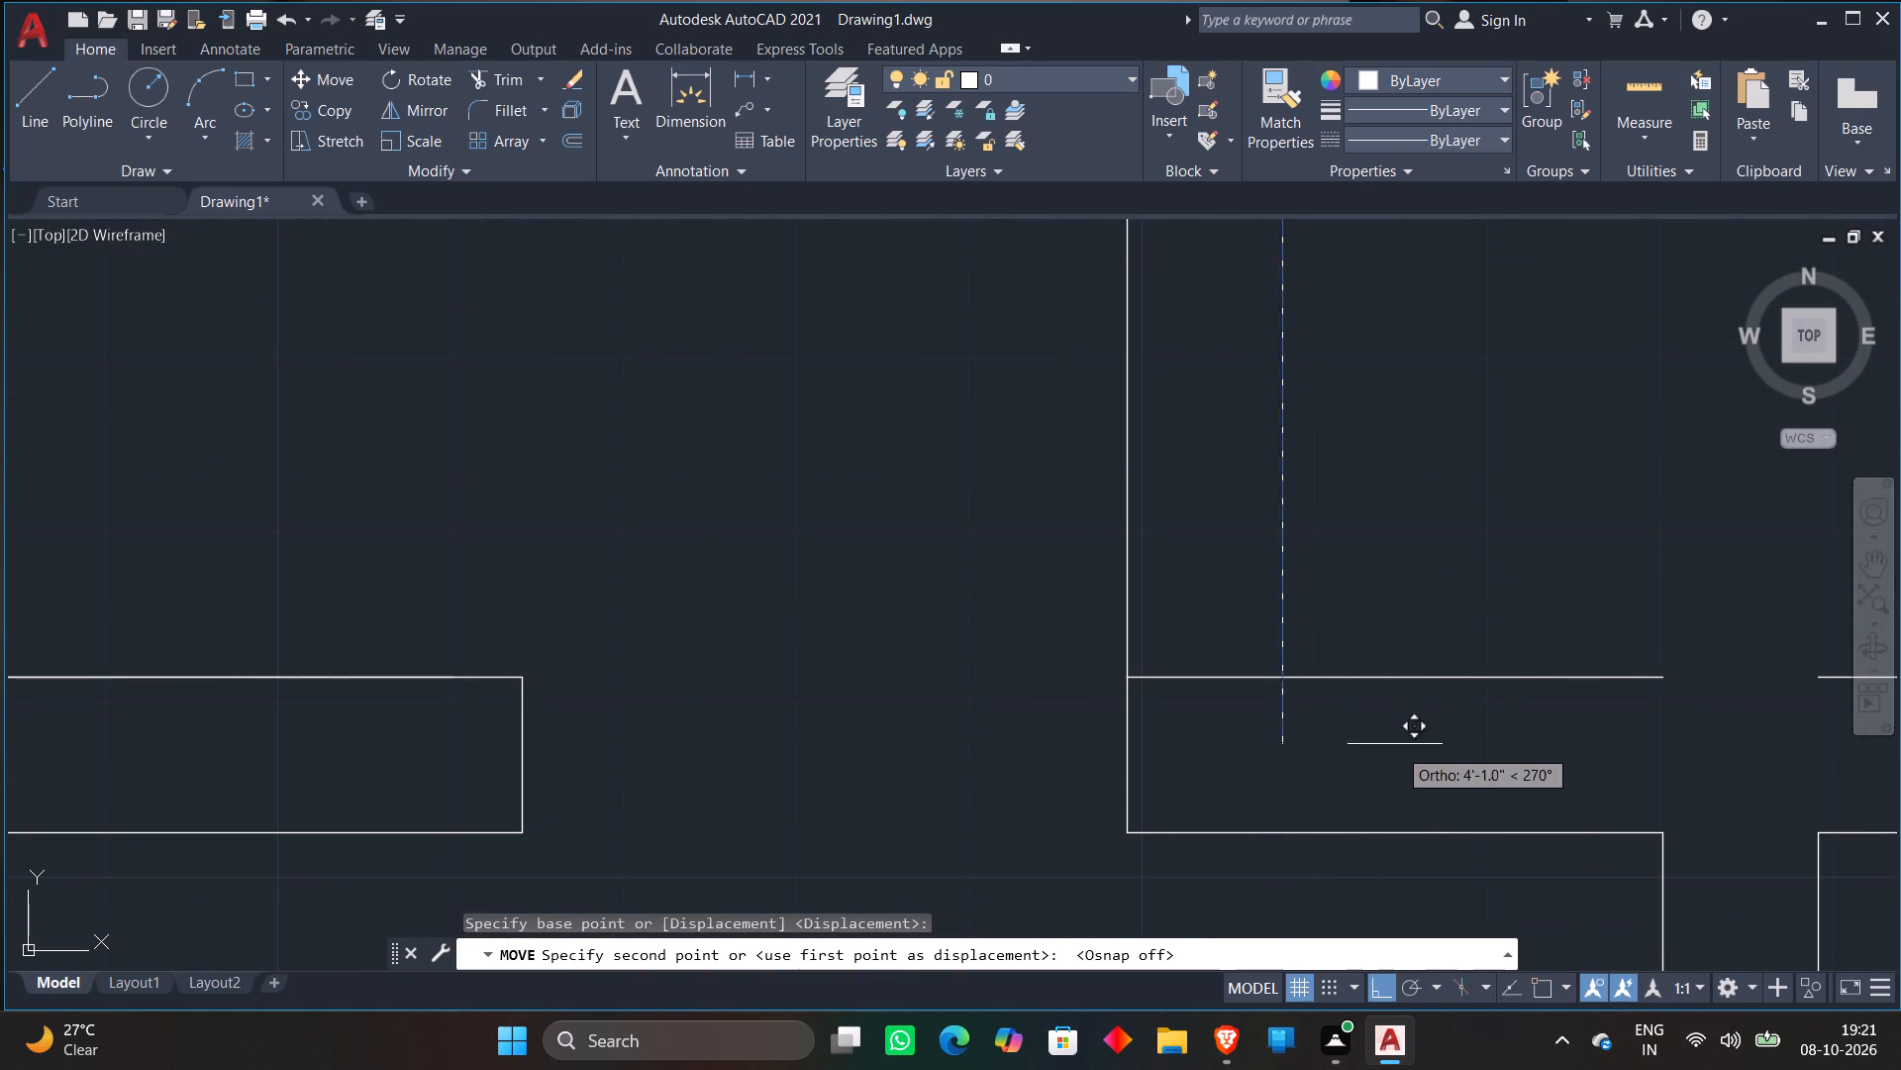
left_click(1279, 678)
key("Escape")
Examine the relocated east-side rooms and the open area between them and the small southeast room.
scroll(1465, 514, "down", 4)
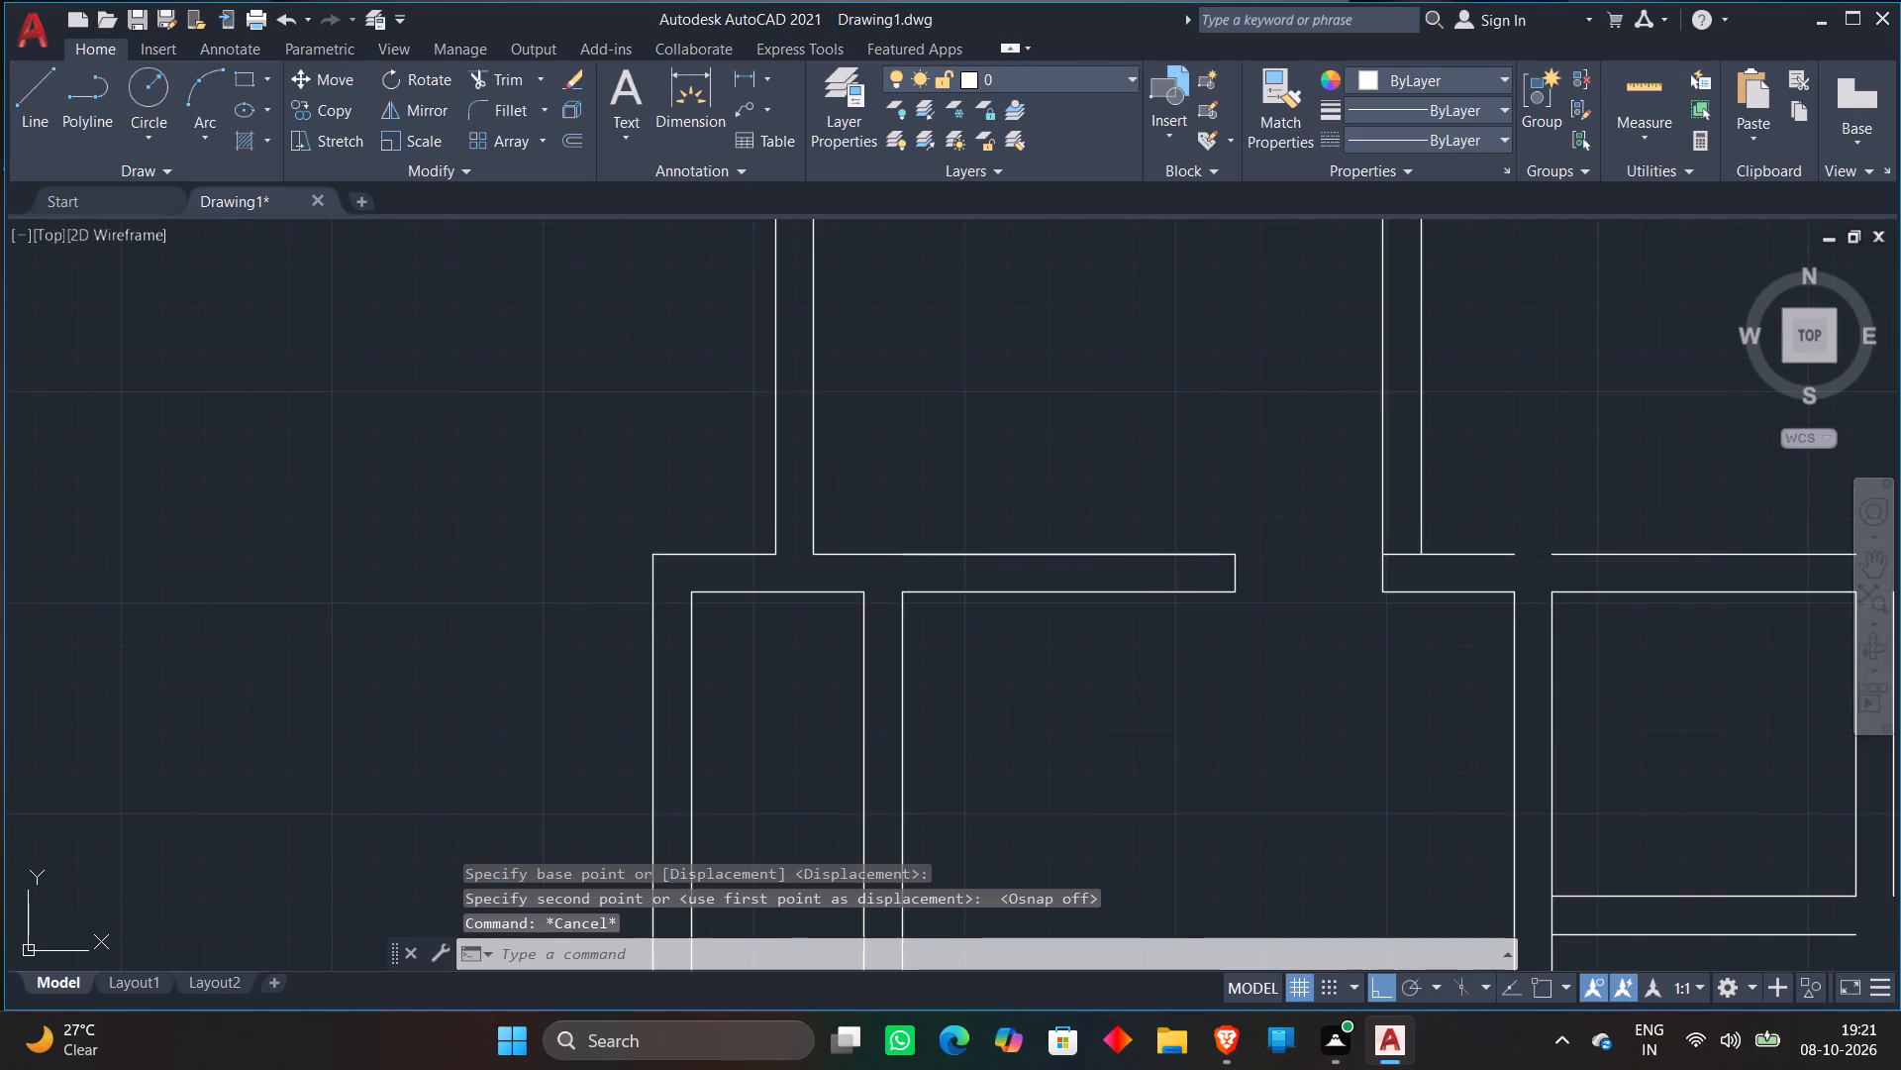
scroll(1477, 486, "down", 2)
middle_click_drag(1529, 420, 1372, 627)
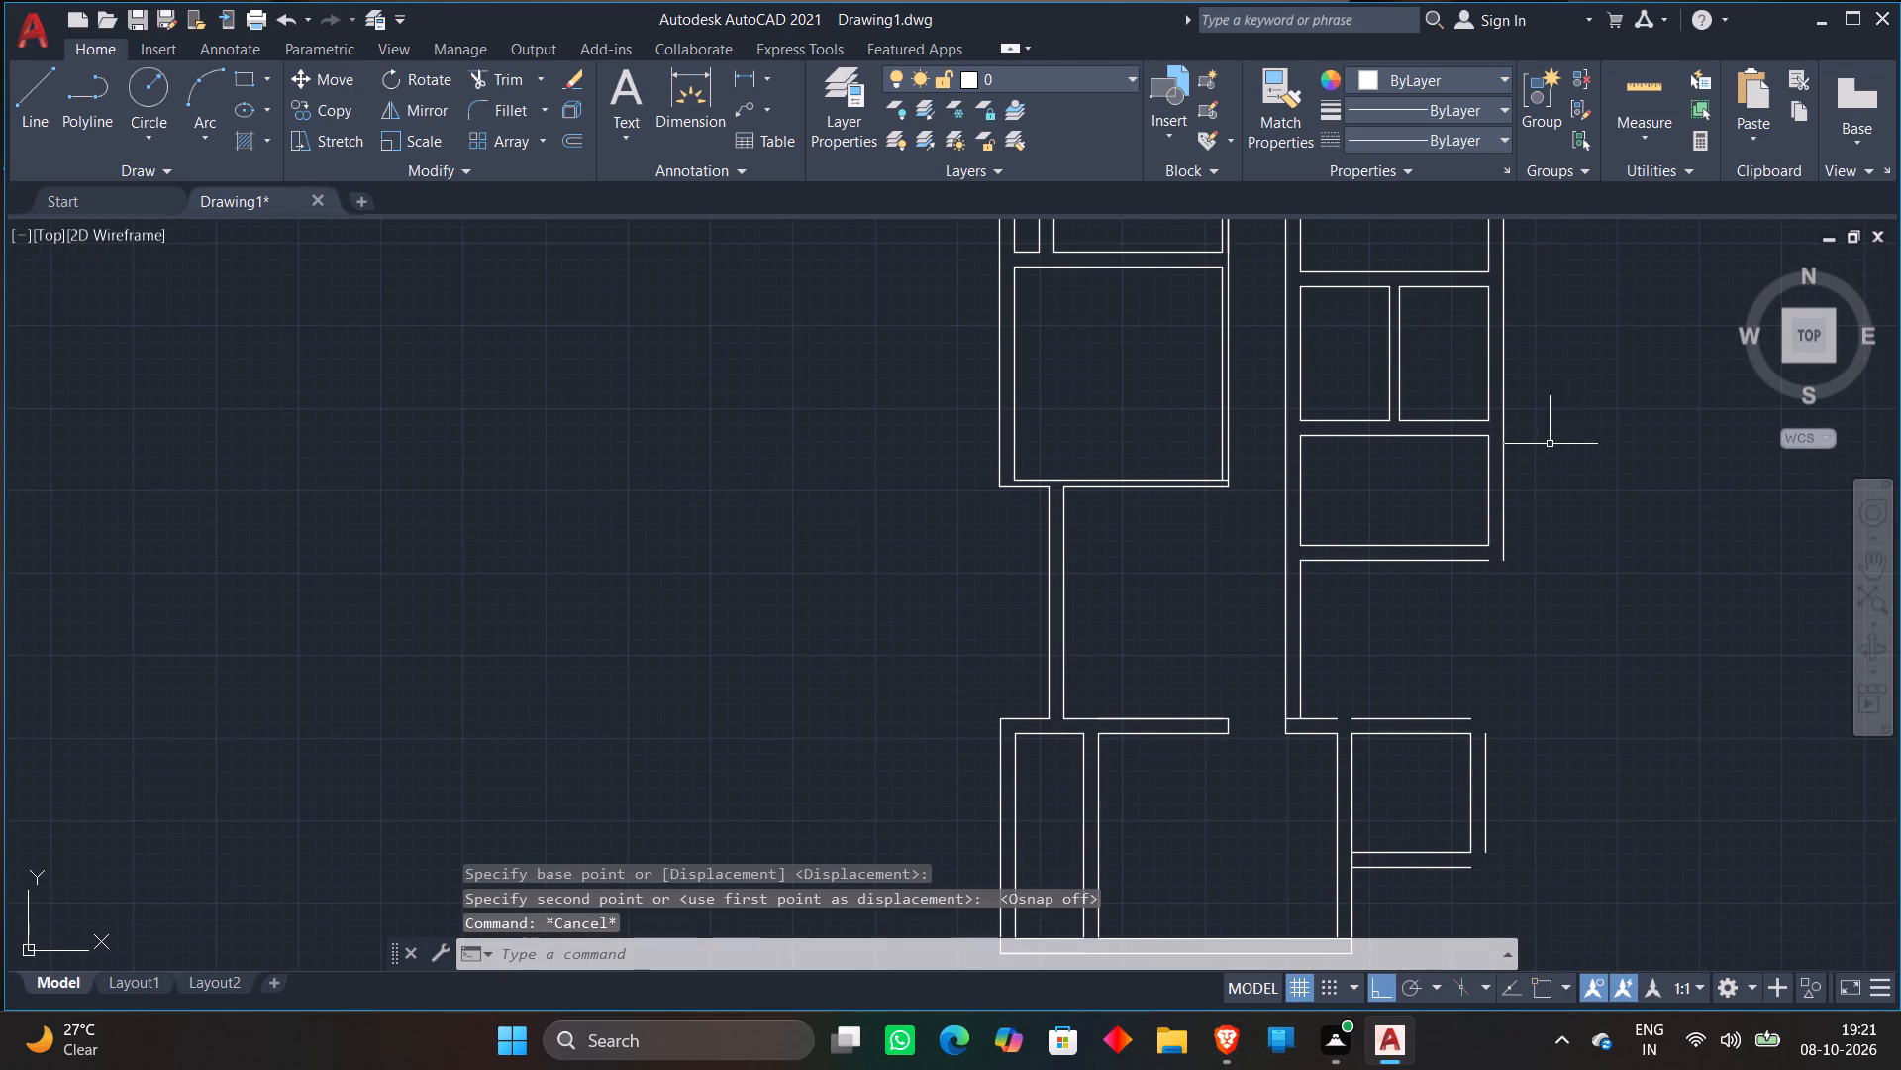
middle_click_drag(1613, 393, 1555, 613)
scroll(1544, 523, "down", 2)
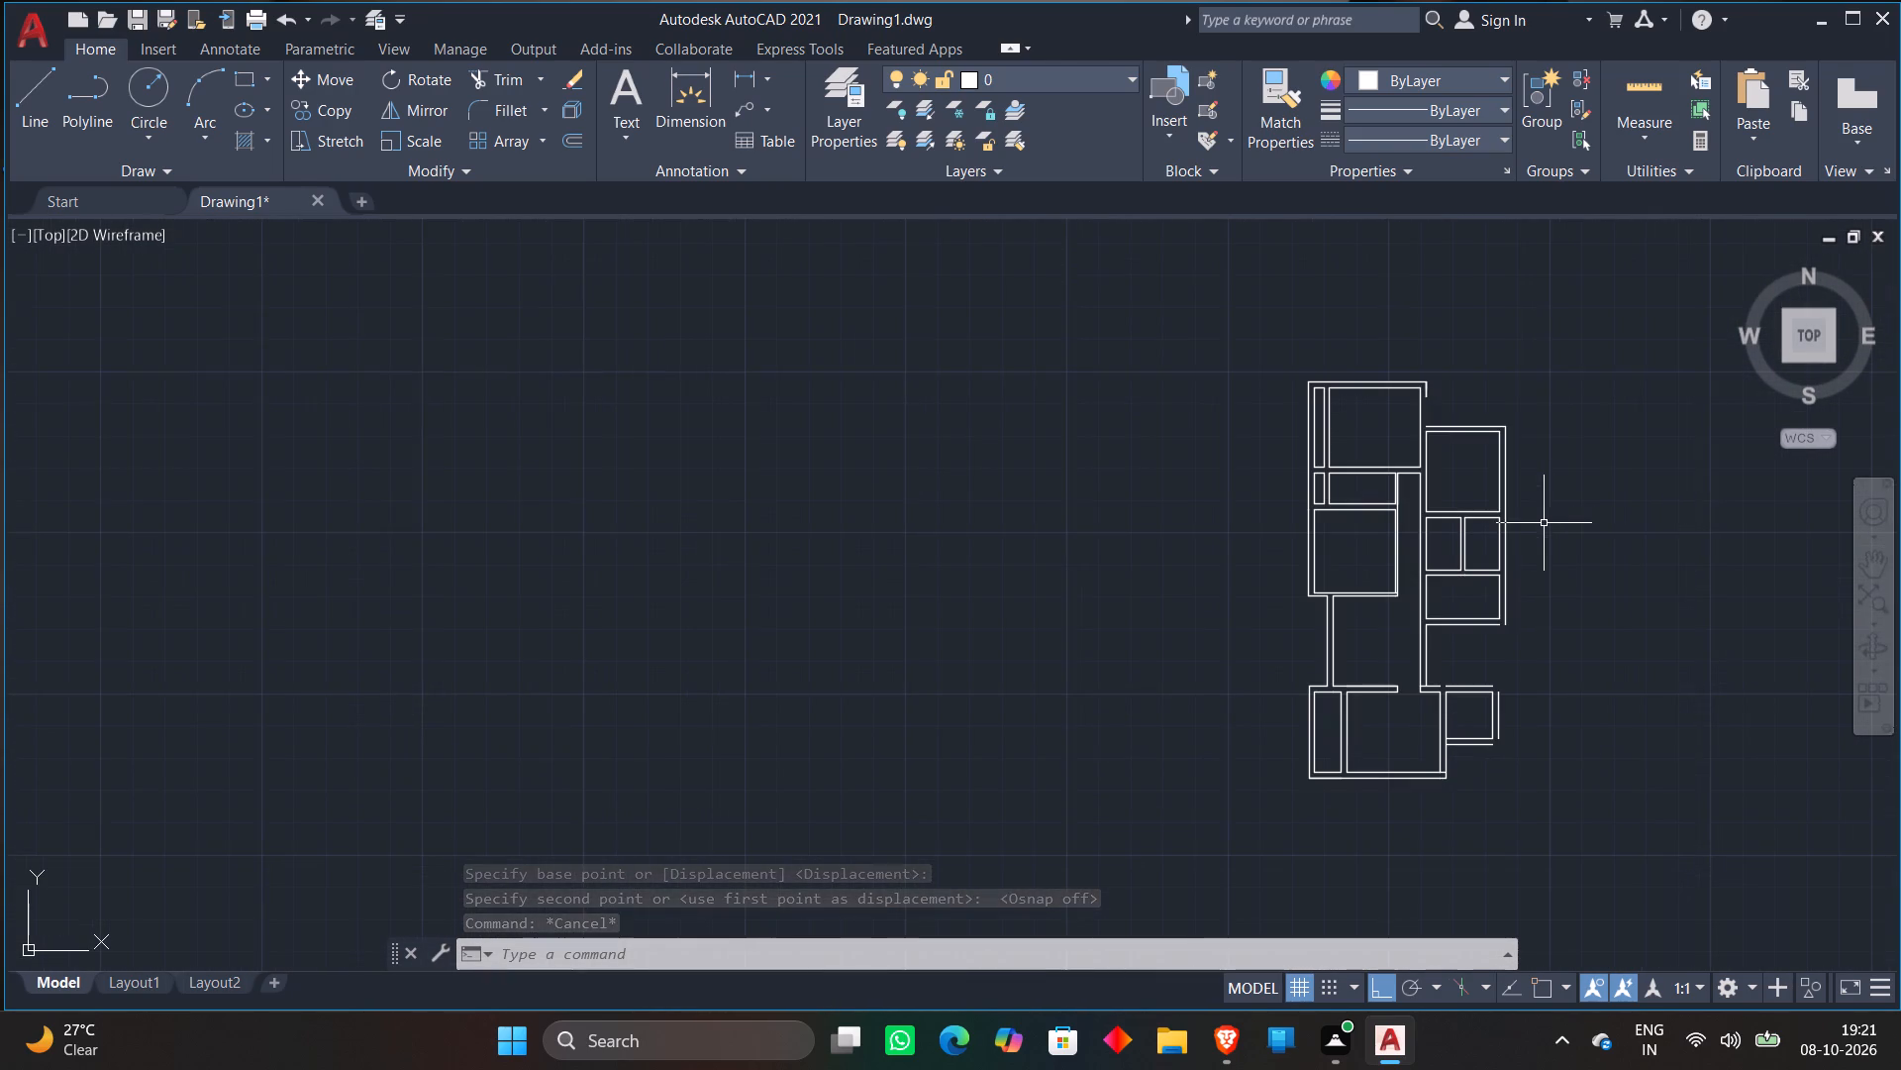
middle_click_drag(1548, 525, 1533, 459)
scroll(1472, 525, "up", 3)
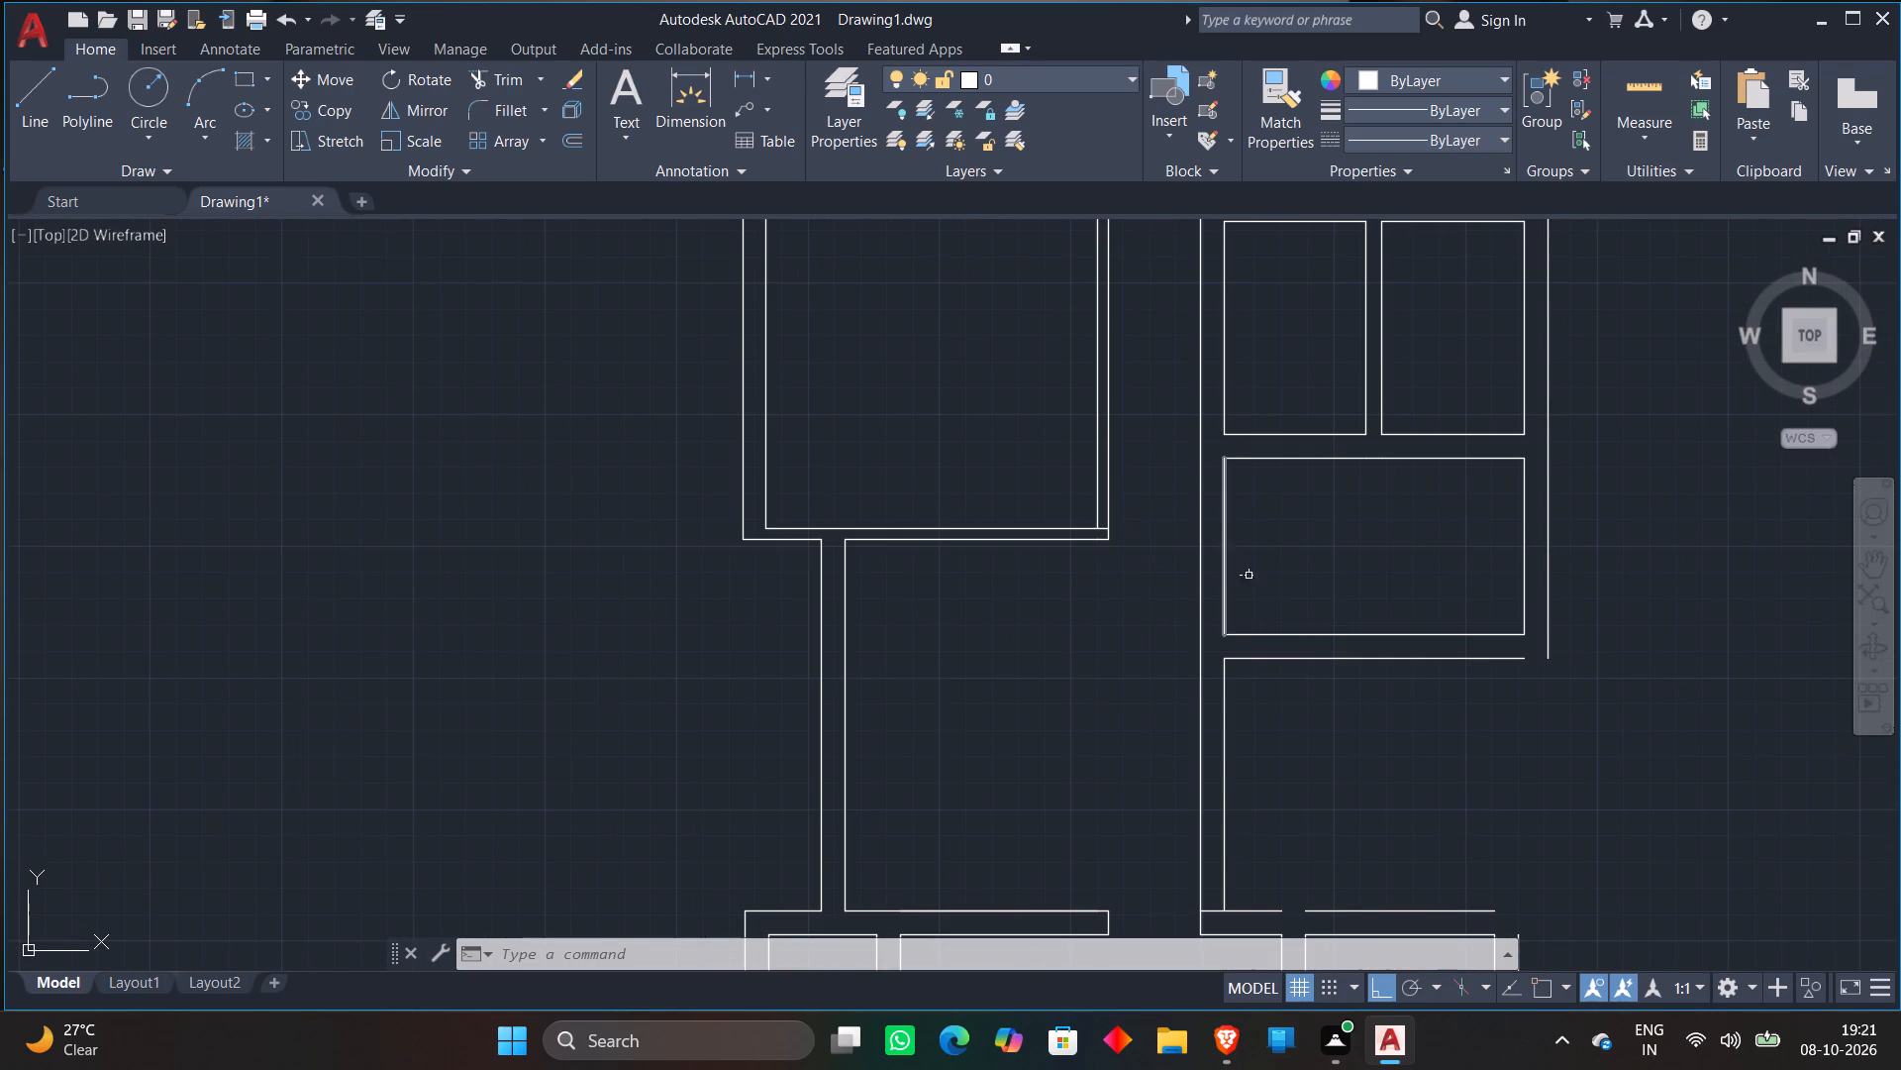
scroll(1356, 613, "down", 1)
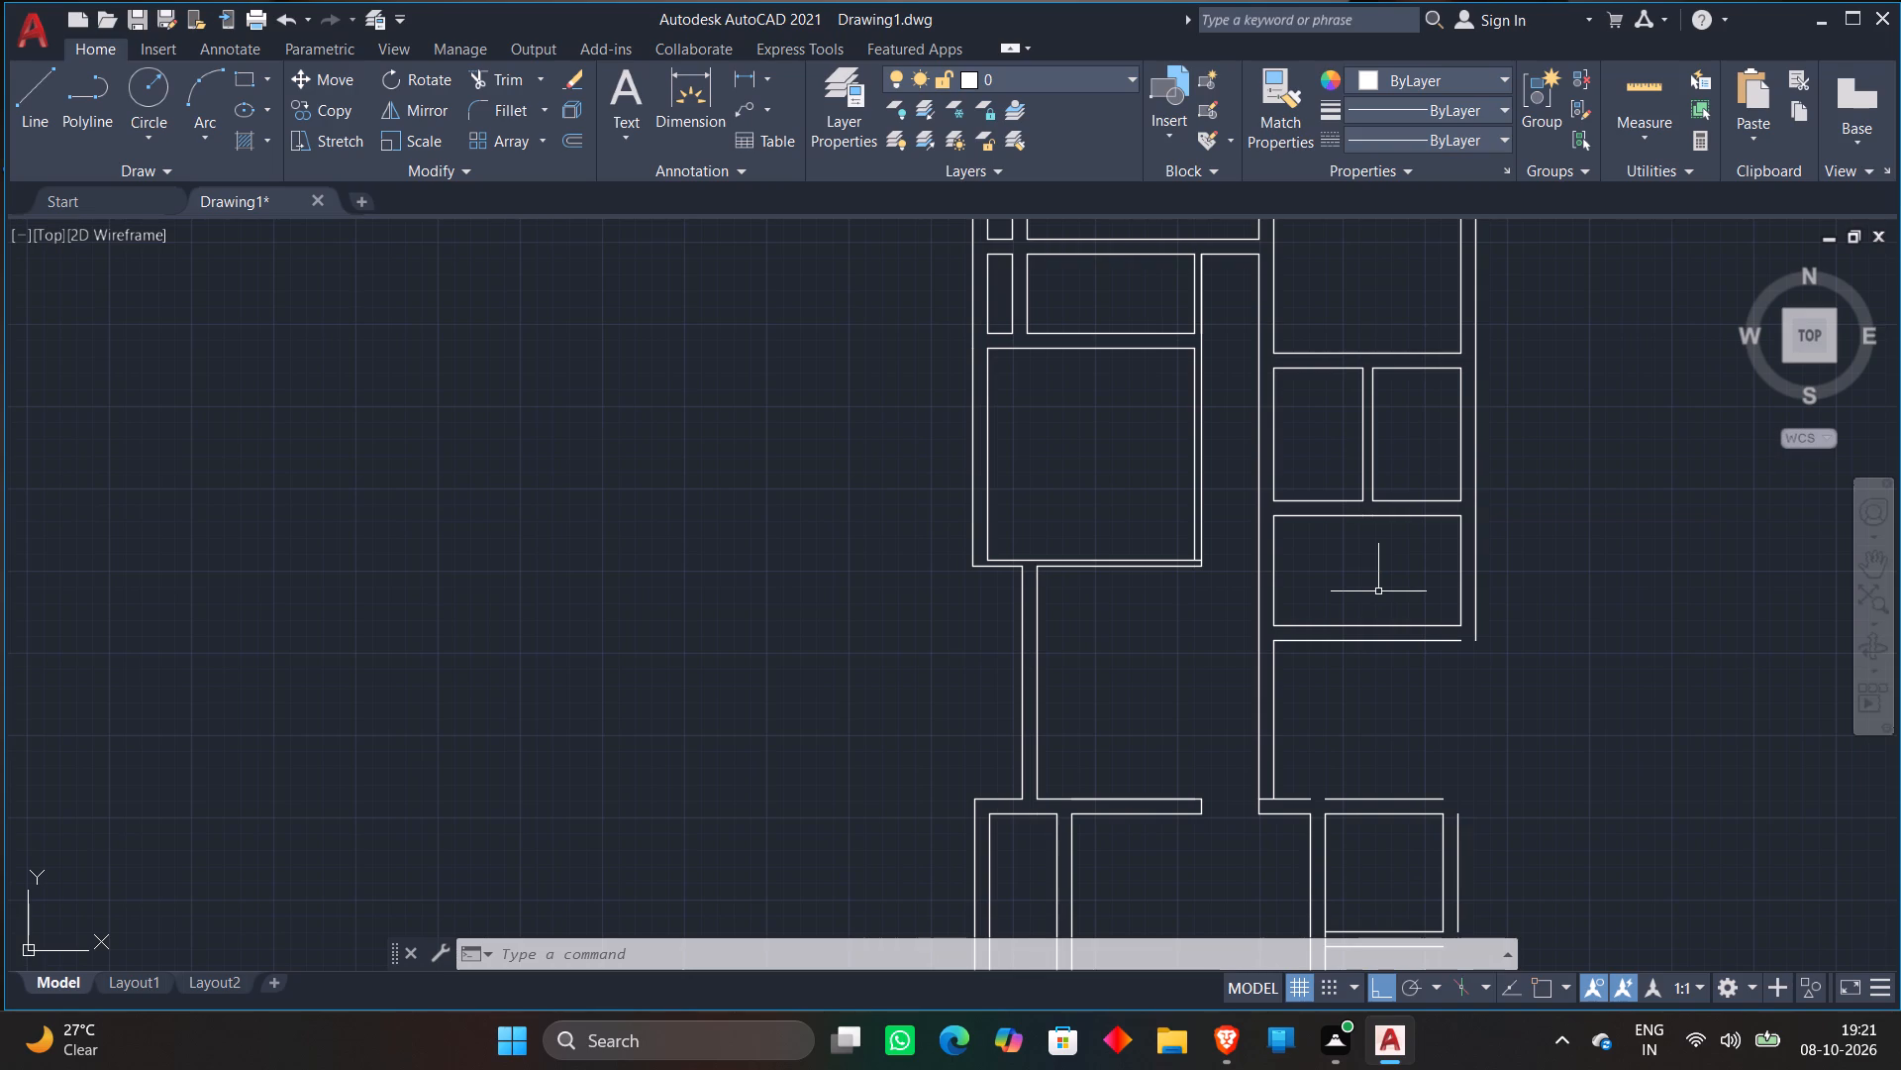
middle_click_drag(1388, 703, 1388, 565)
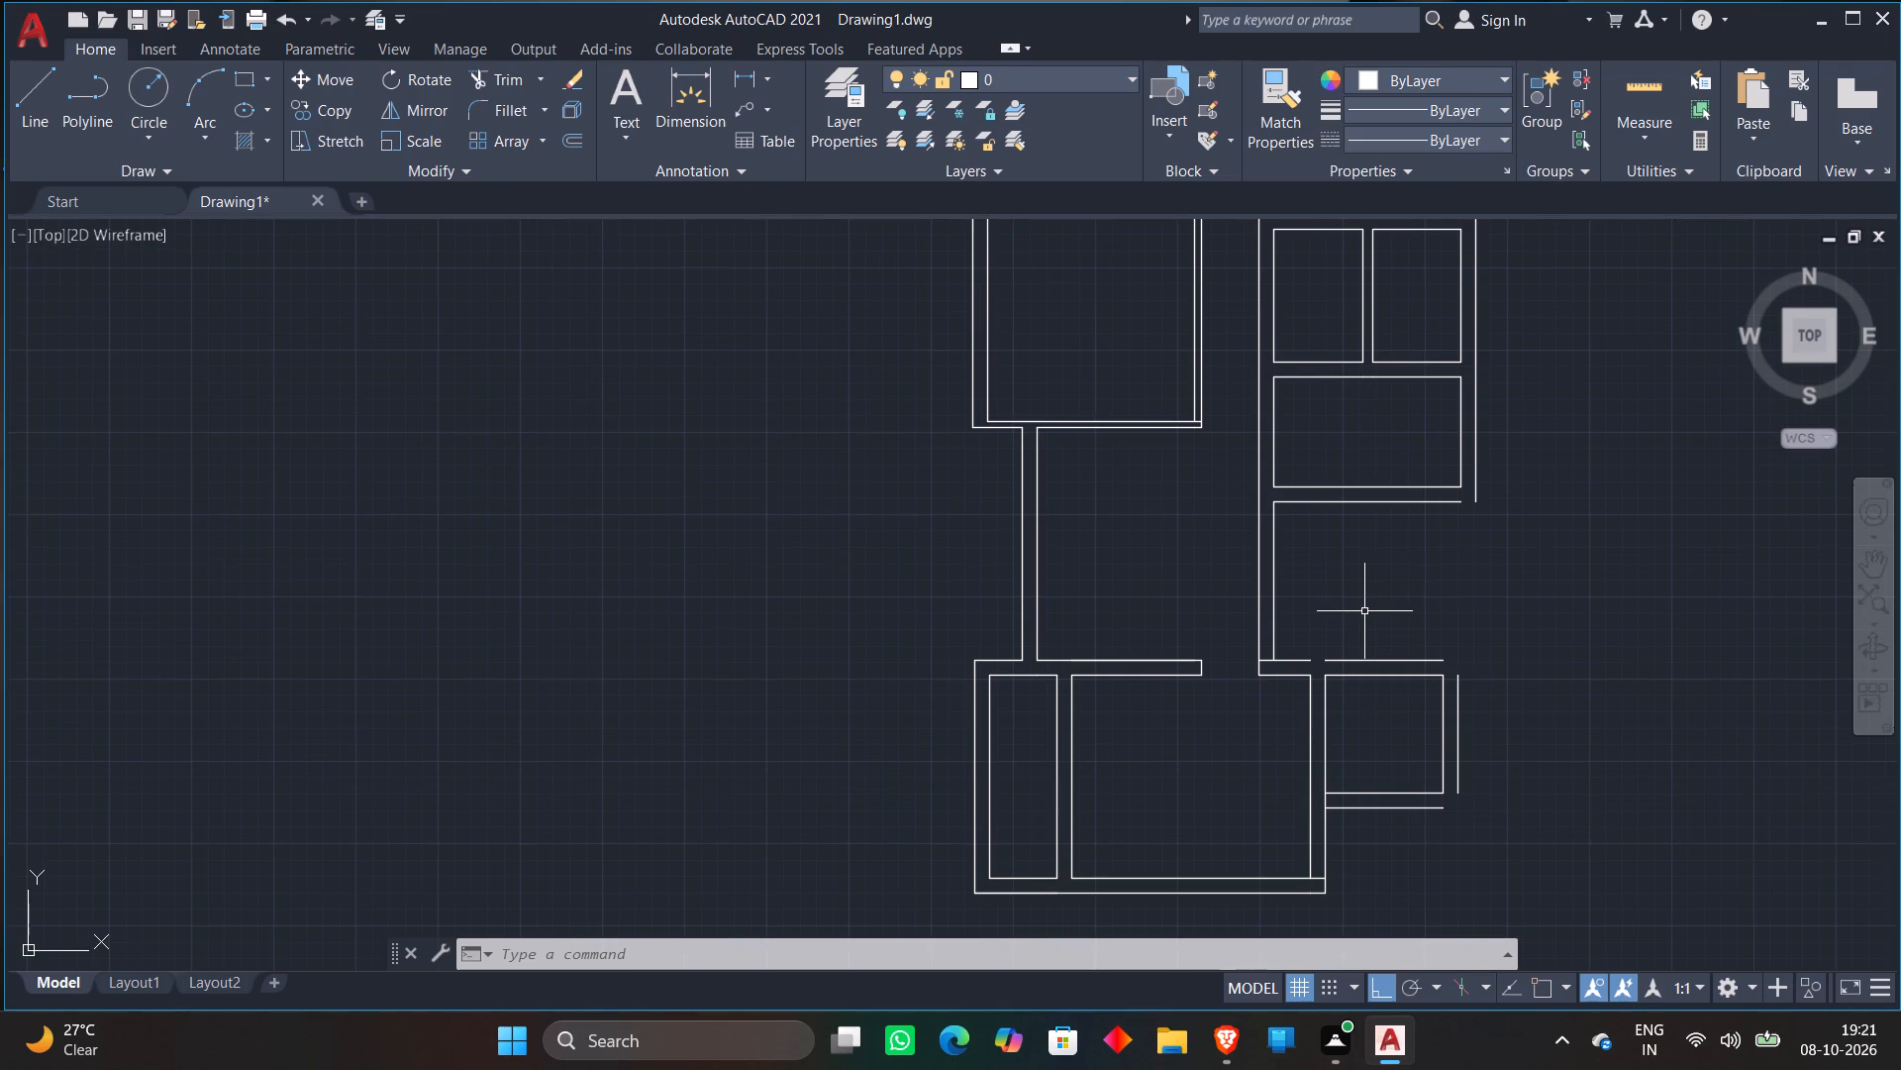
scroll(1333, 650, "up", 2)
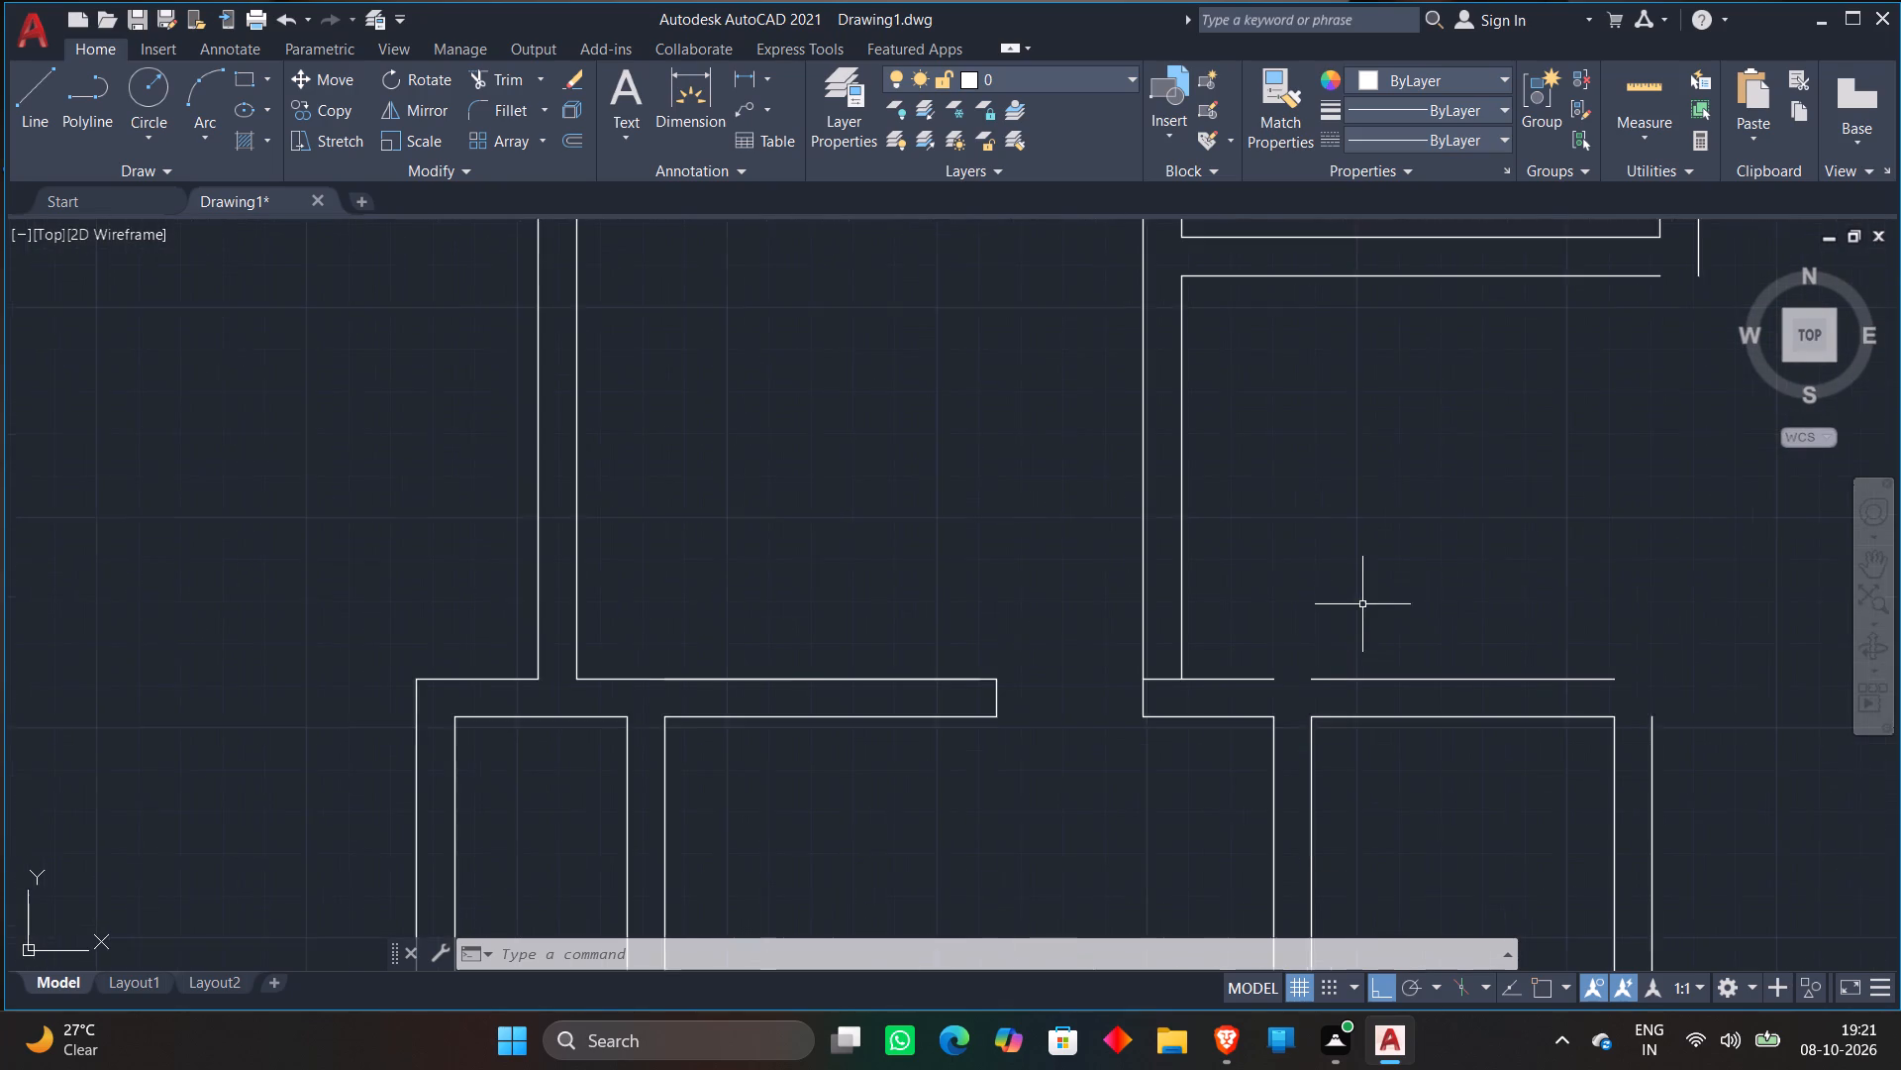
scroll(1362, 604, "down", 4)
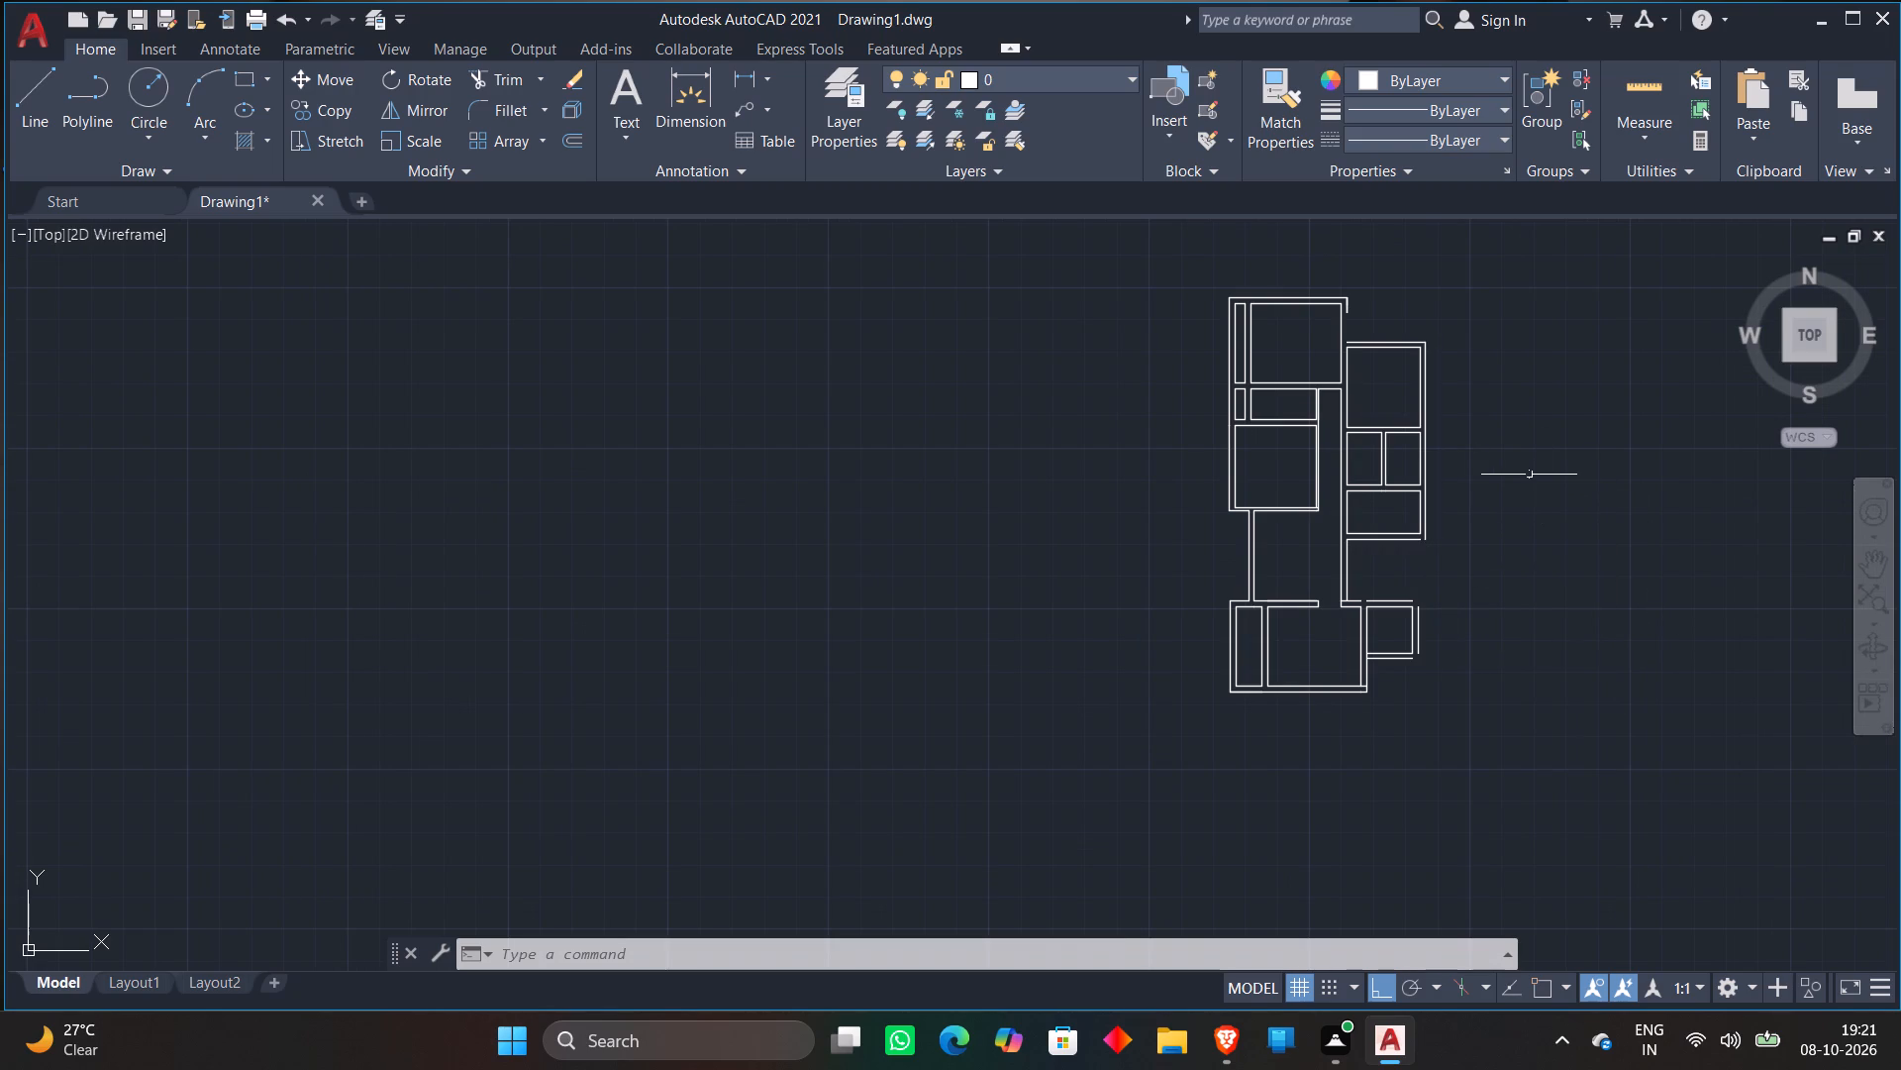
Undo the last move of the east-side rooms and the 8' line.
scroll(1467, 401, "up", 1)
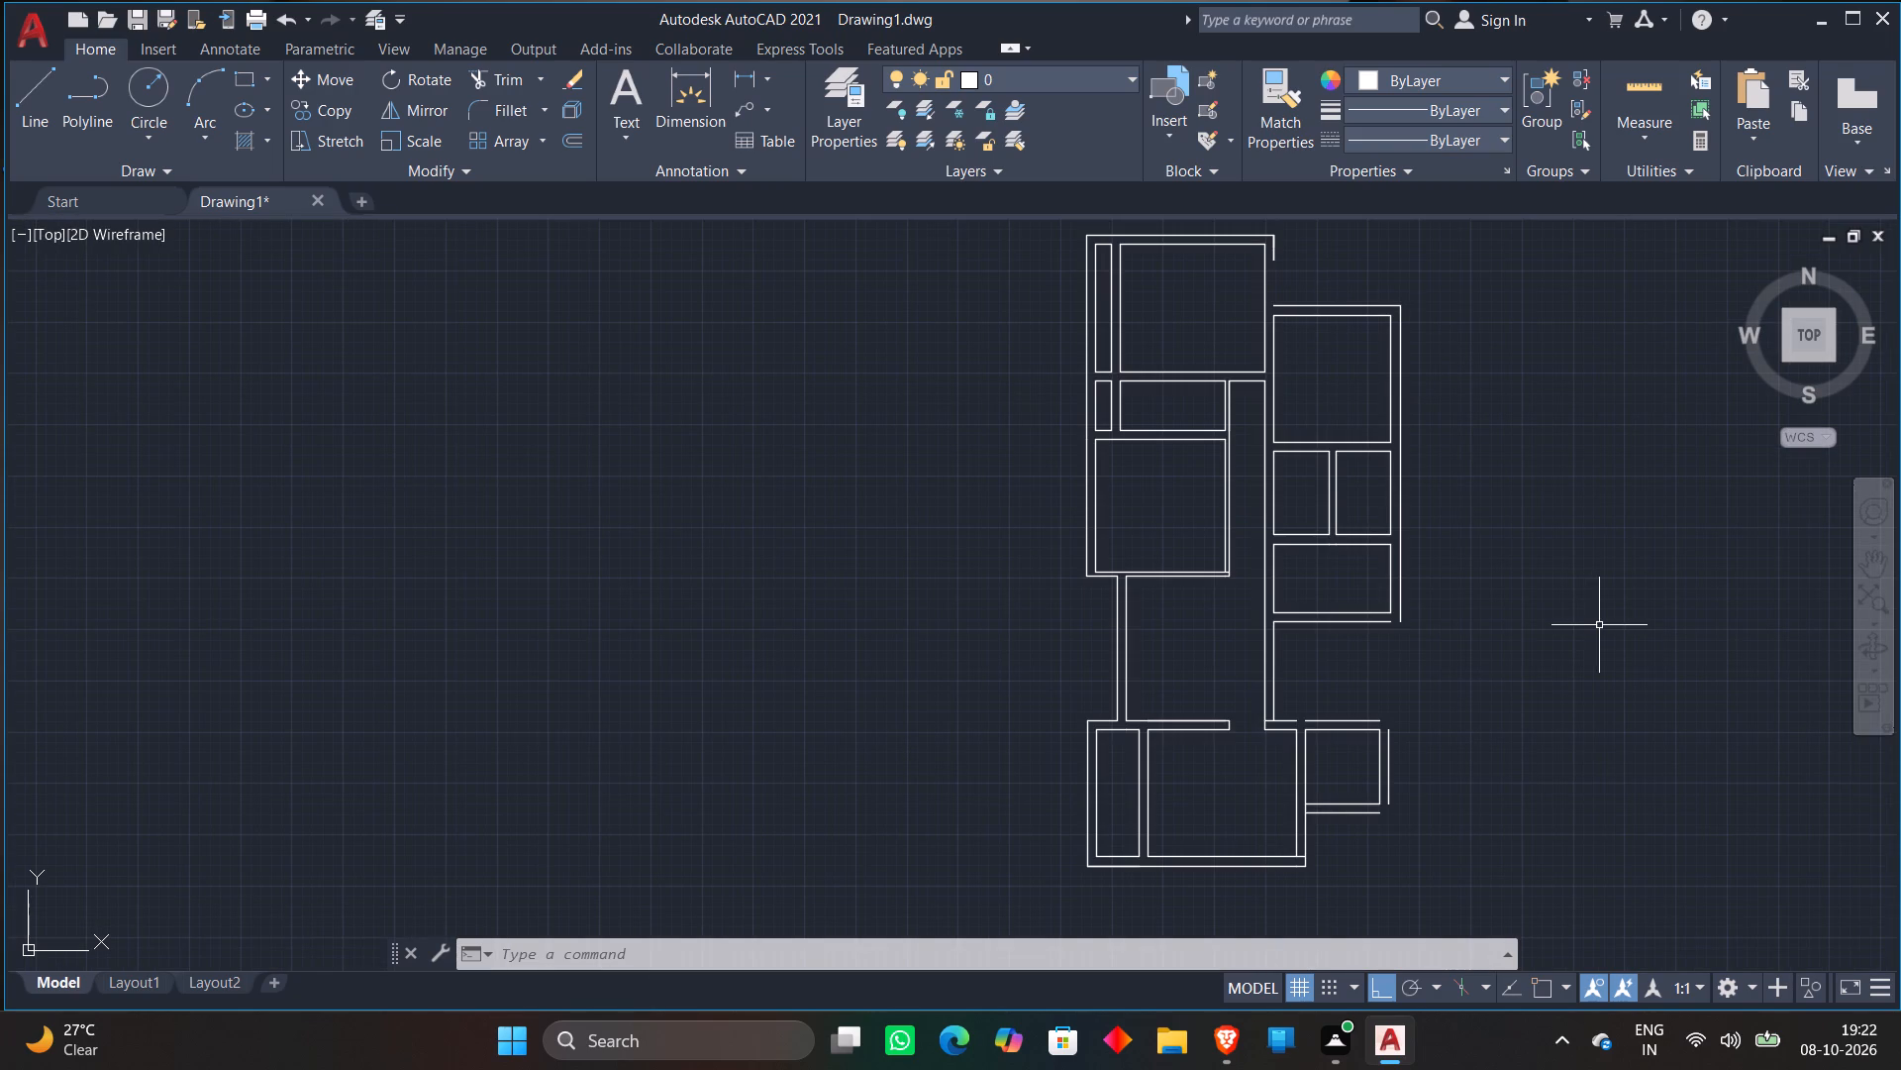
key("ctrl+z")
key("ctrl+z")
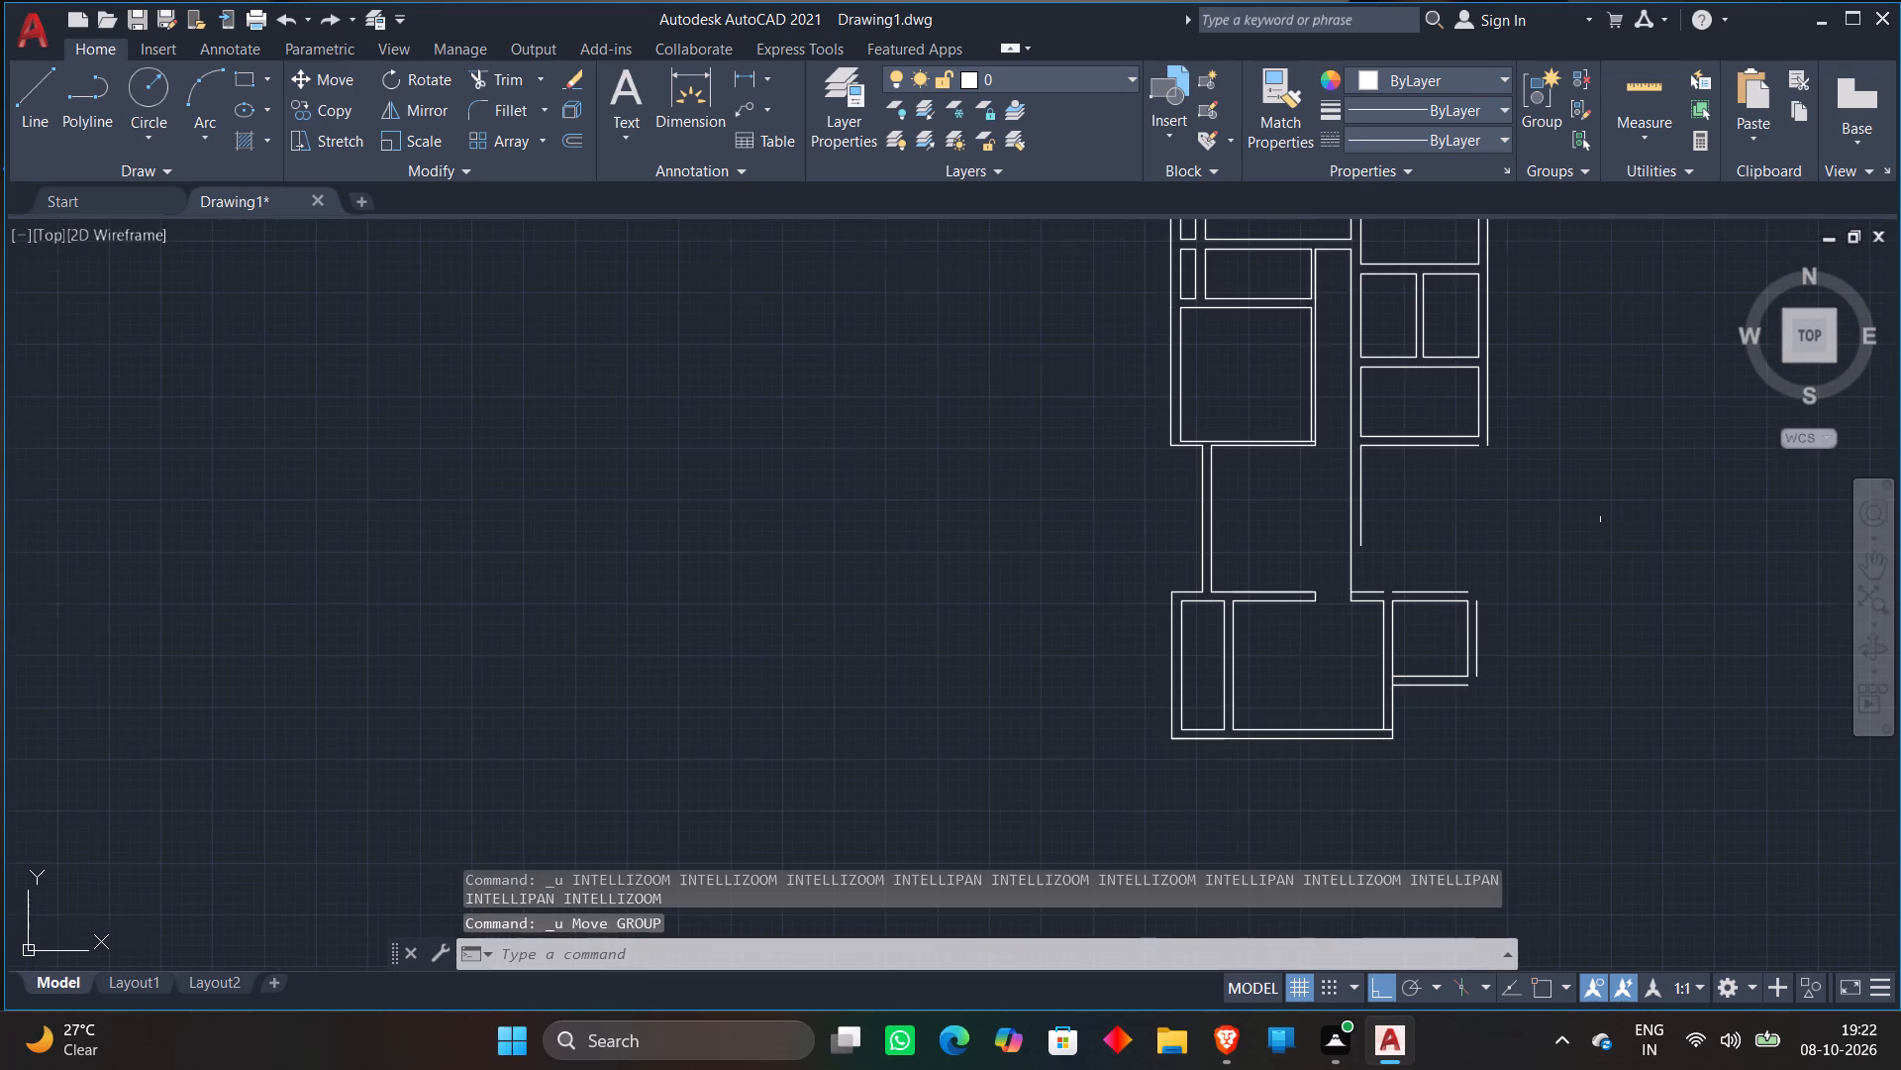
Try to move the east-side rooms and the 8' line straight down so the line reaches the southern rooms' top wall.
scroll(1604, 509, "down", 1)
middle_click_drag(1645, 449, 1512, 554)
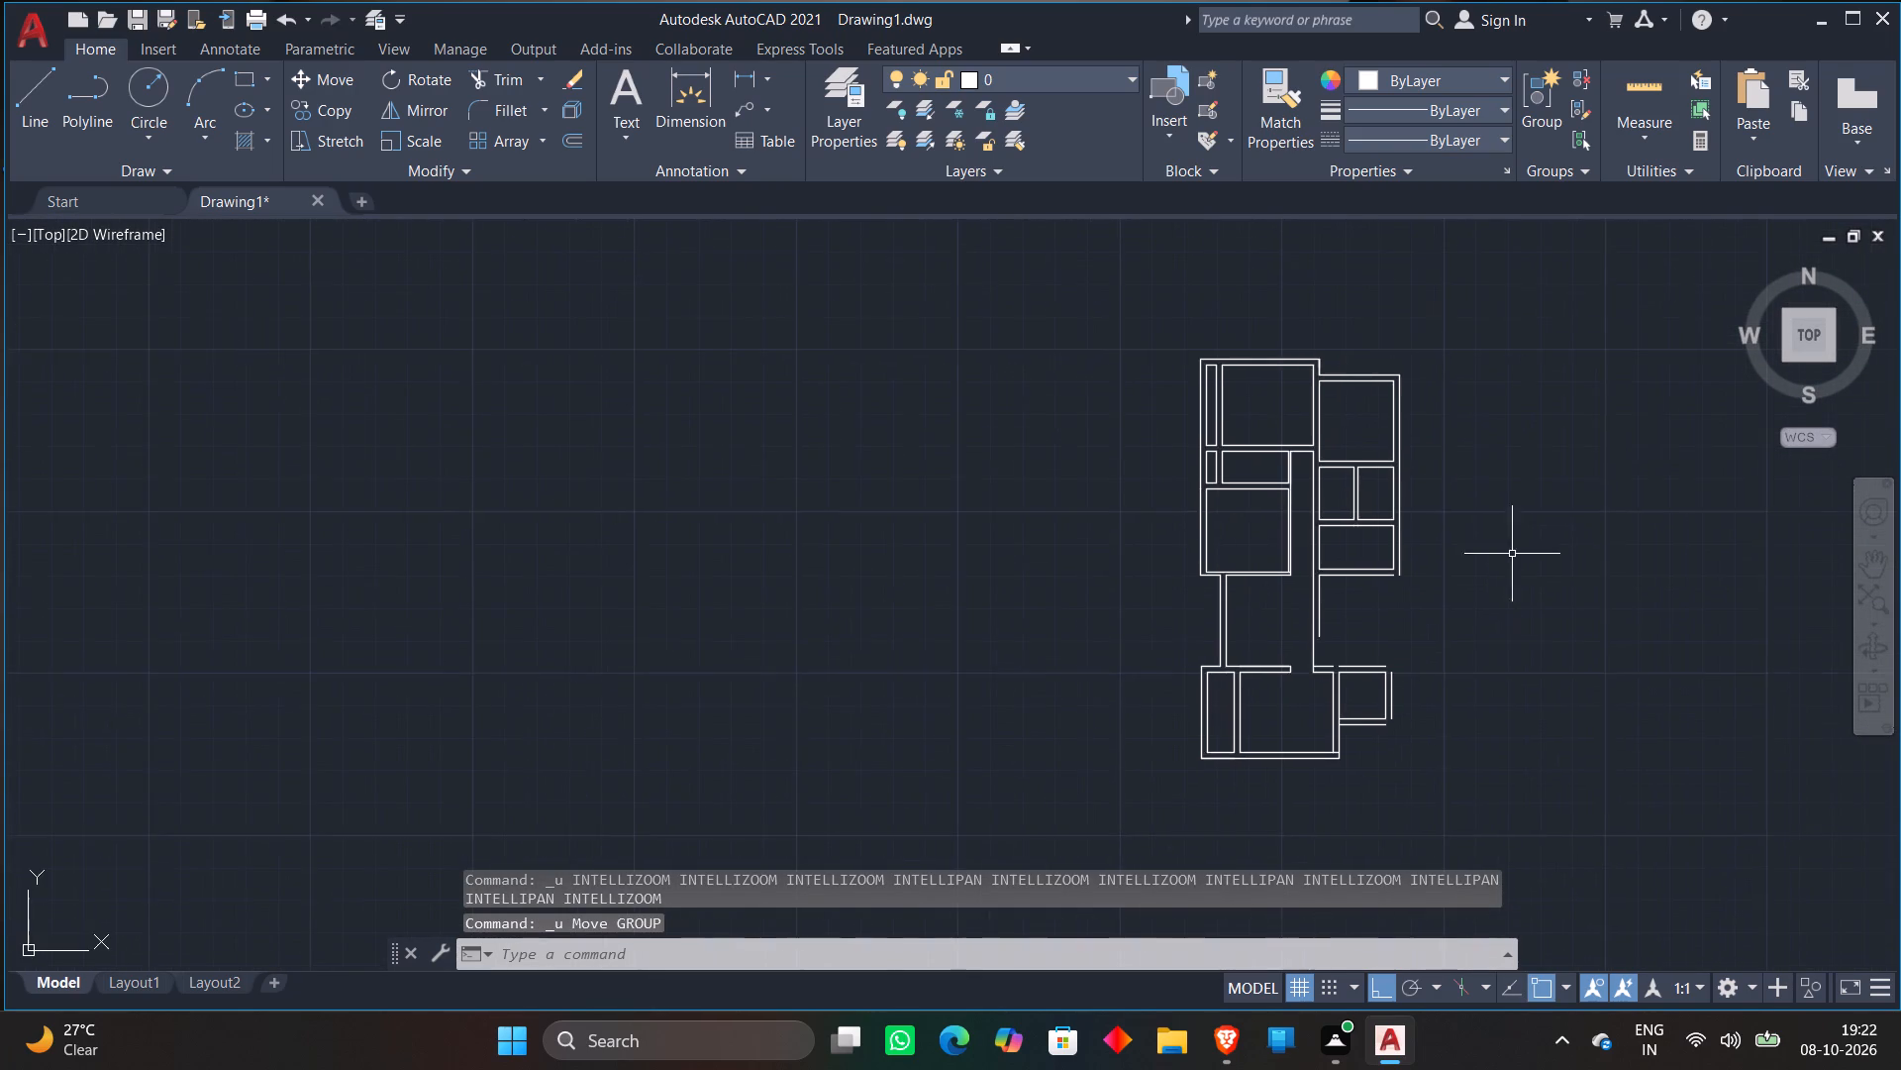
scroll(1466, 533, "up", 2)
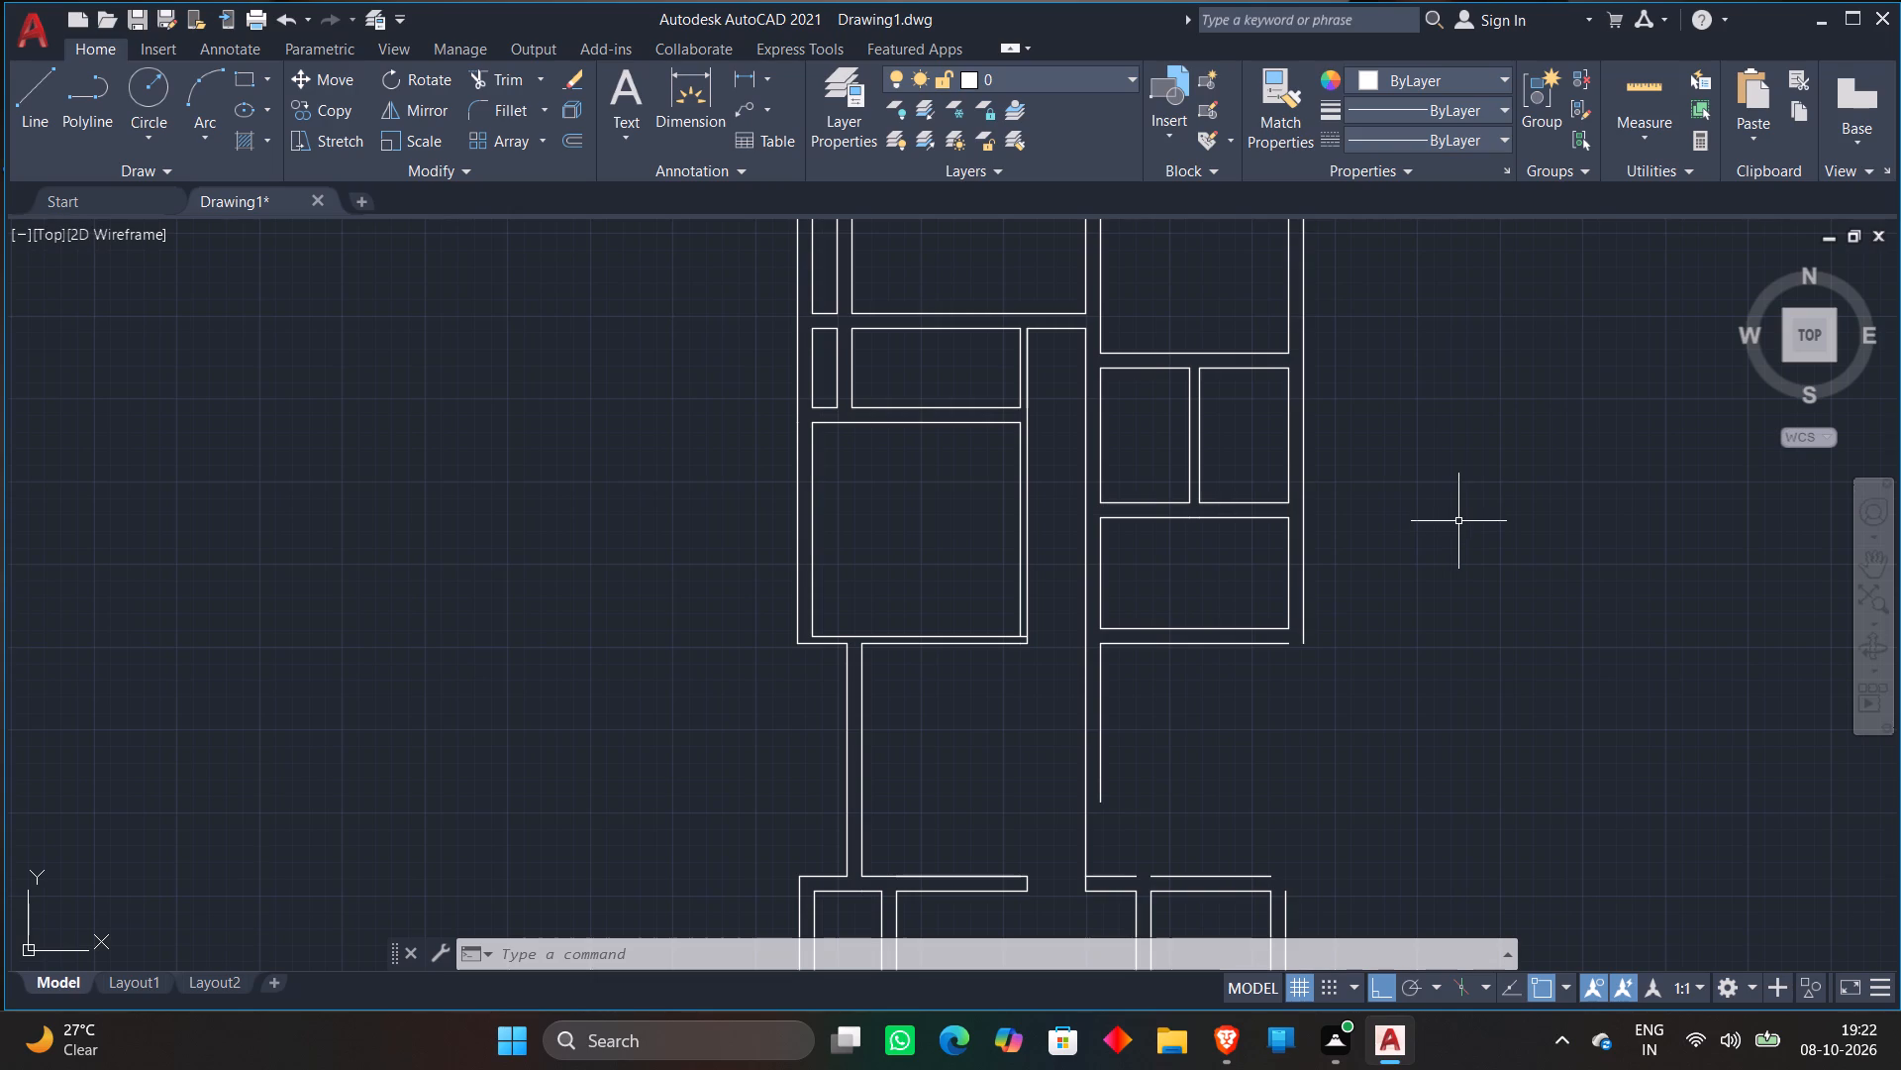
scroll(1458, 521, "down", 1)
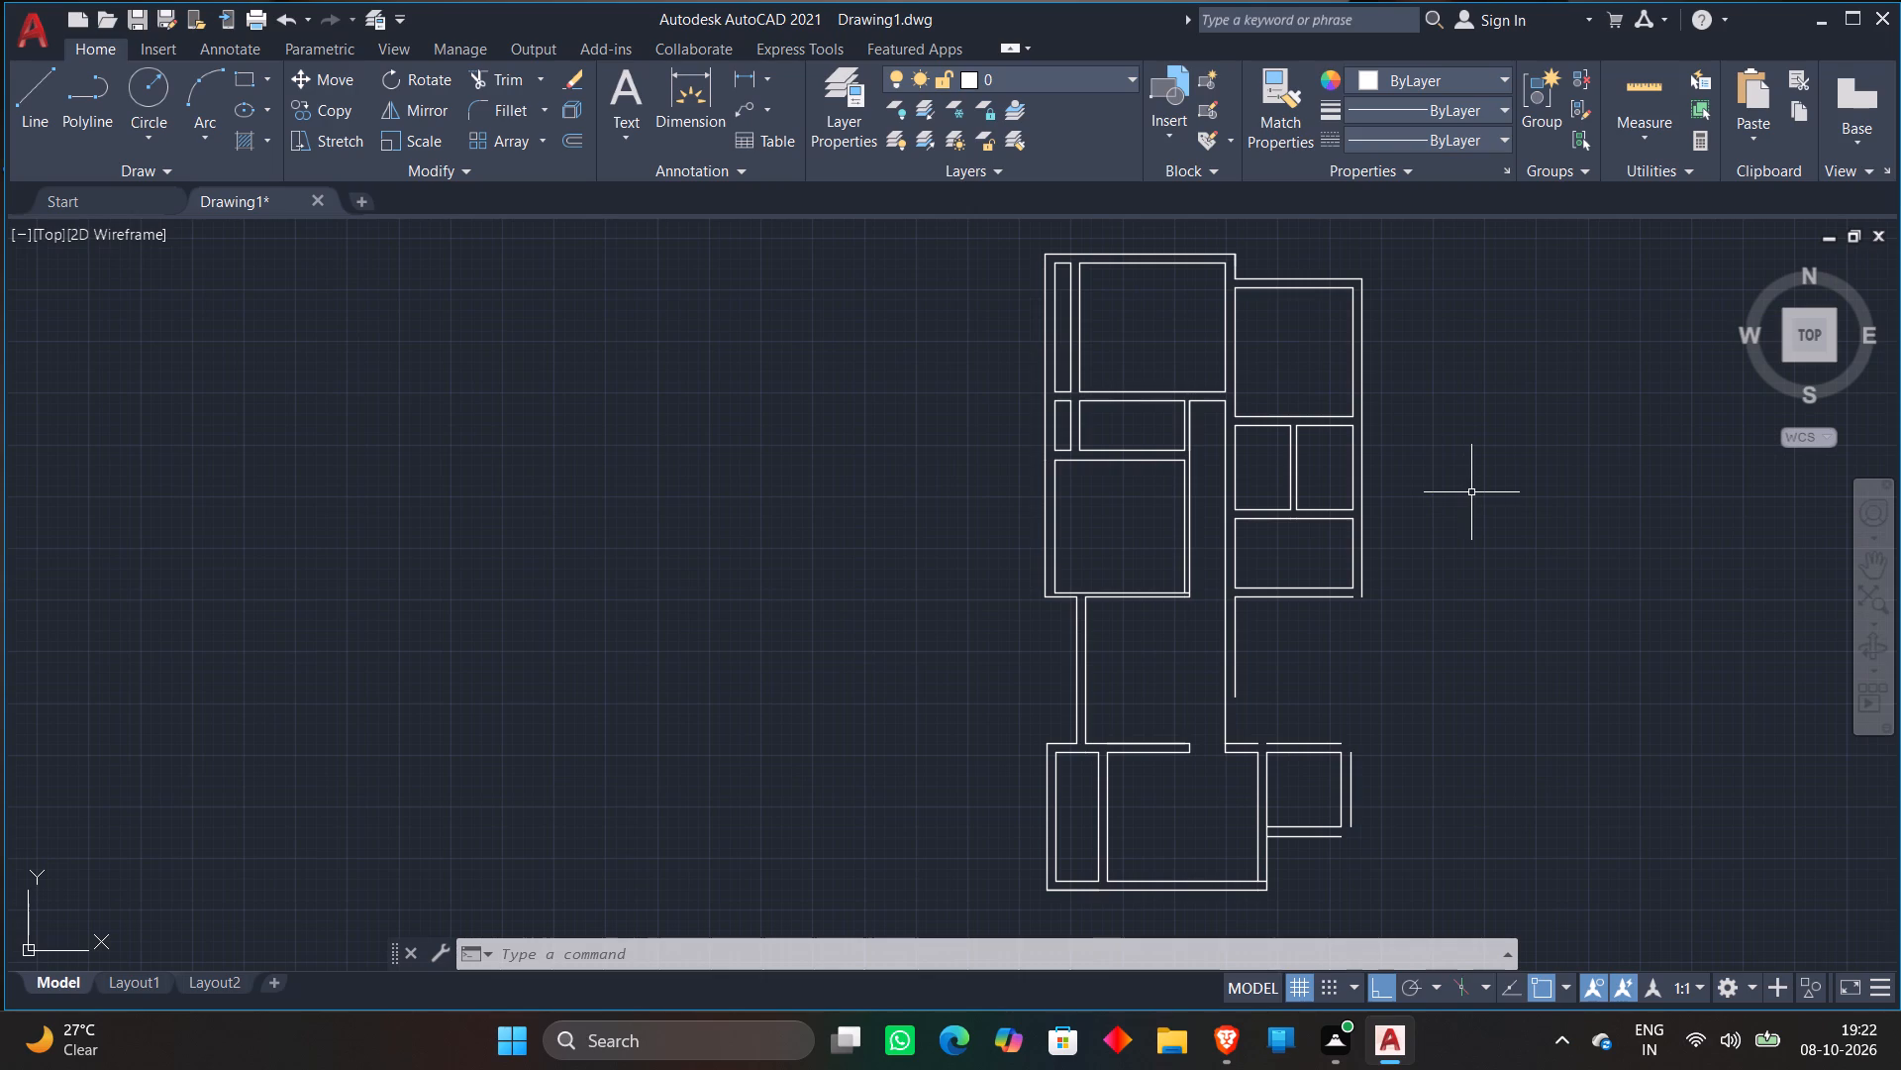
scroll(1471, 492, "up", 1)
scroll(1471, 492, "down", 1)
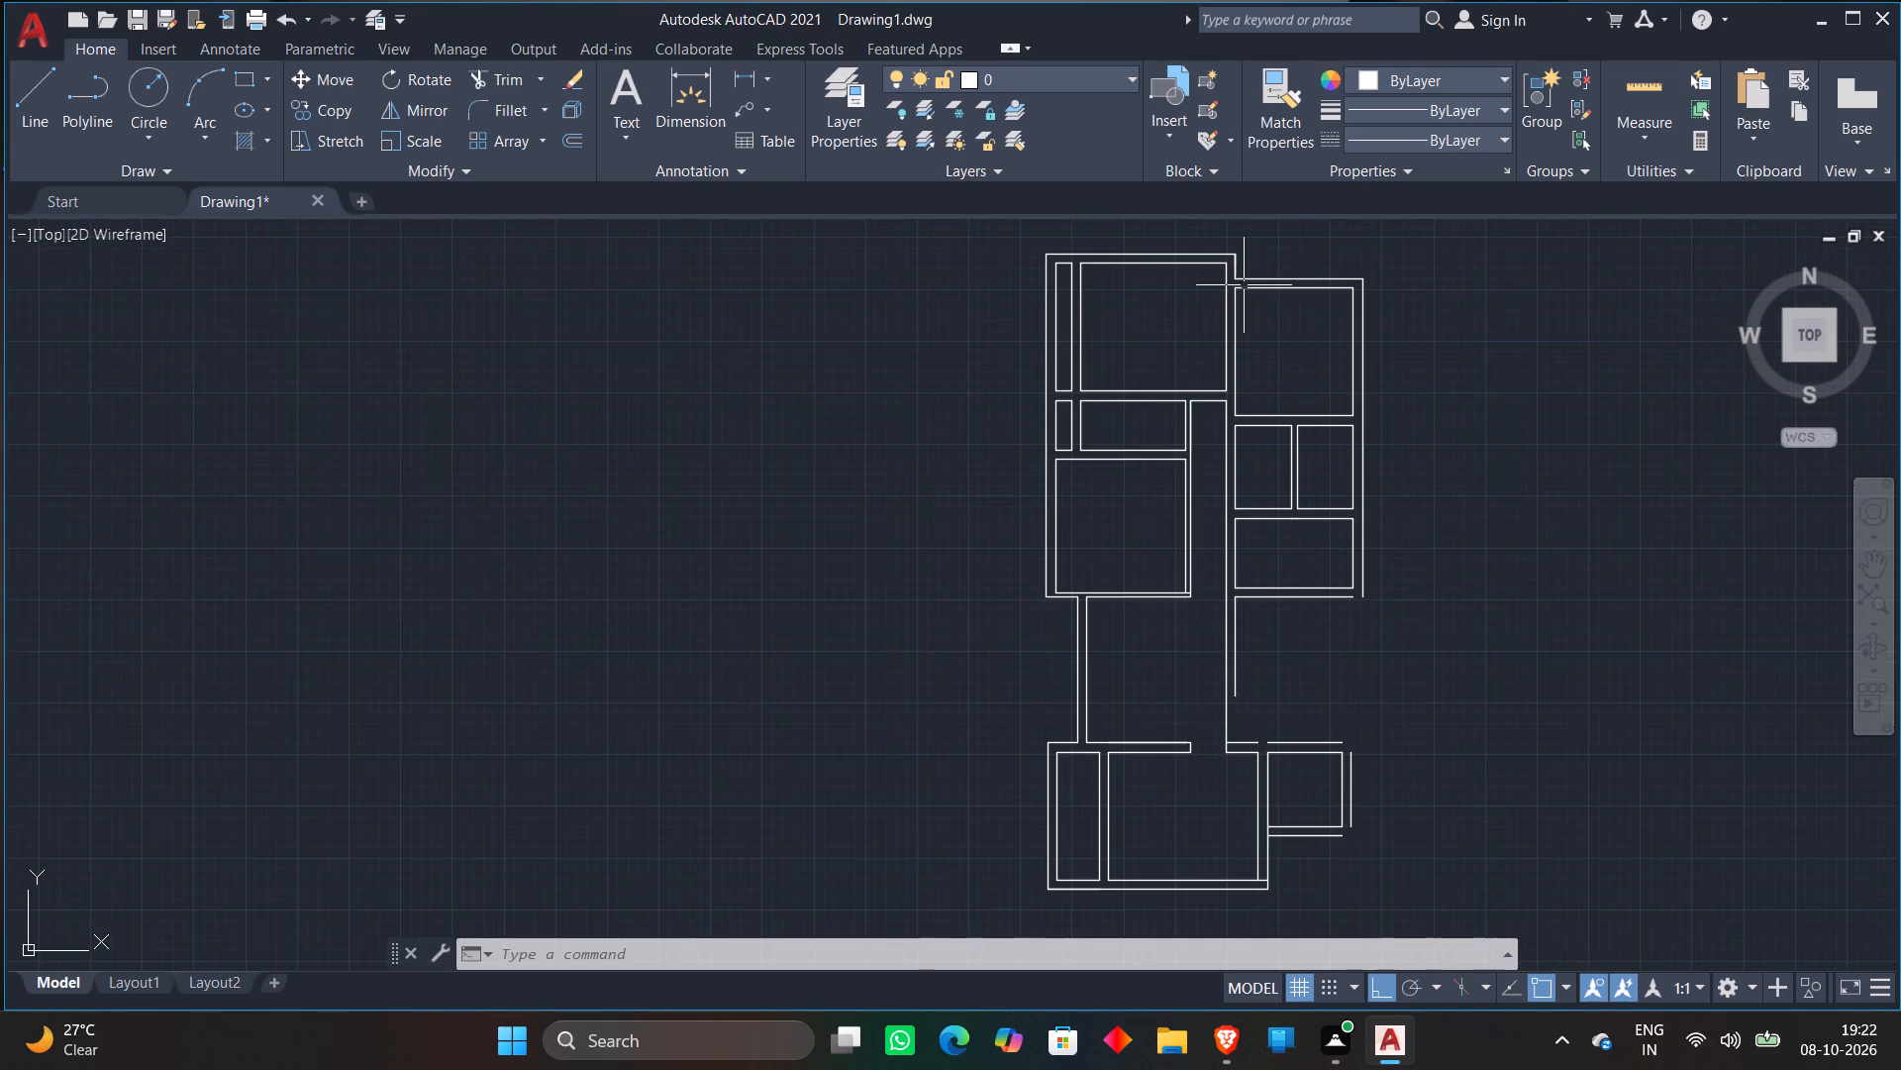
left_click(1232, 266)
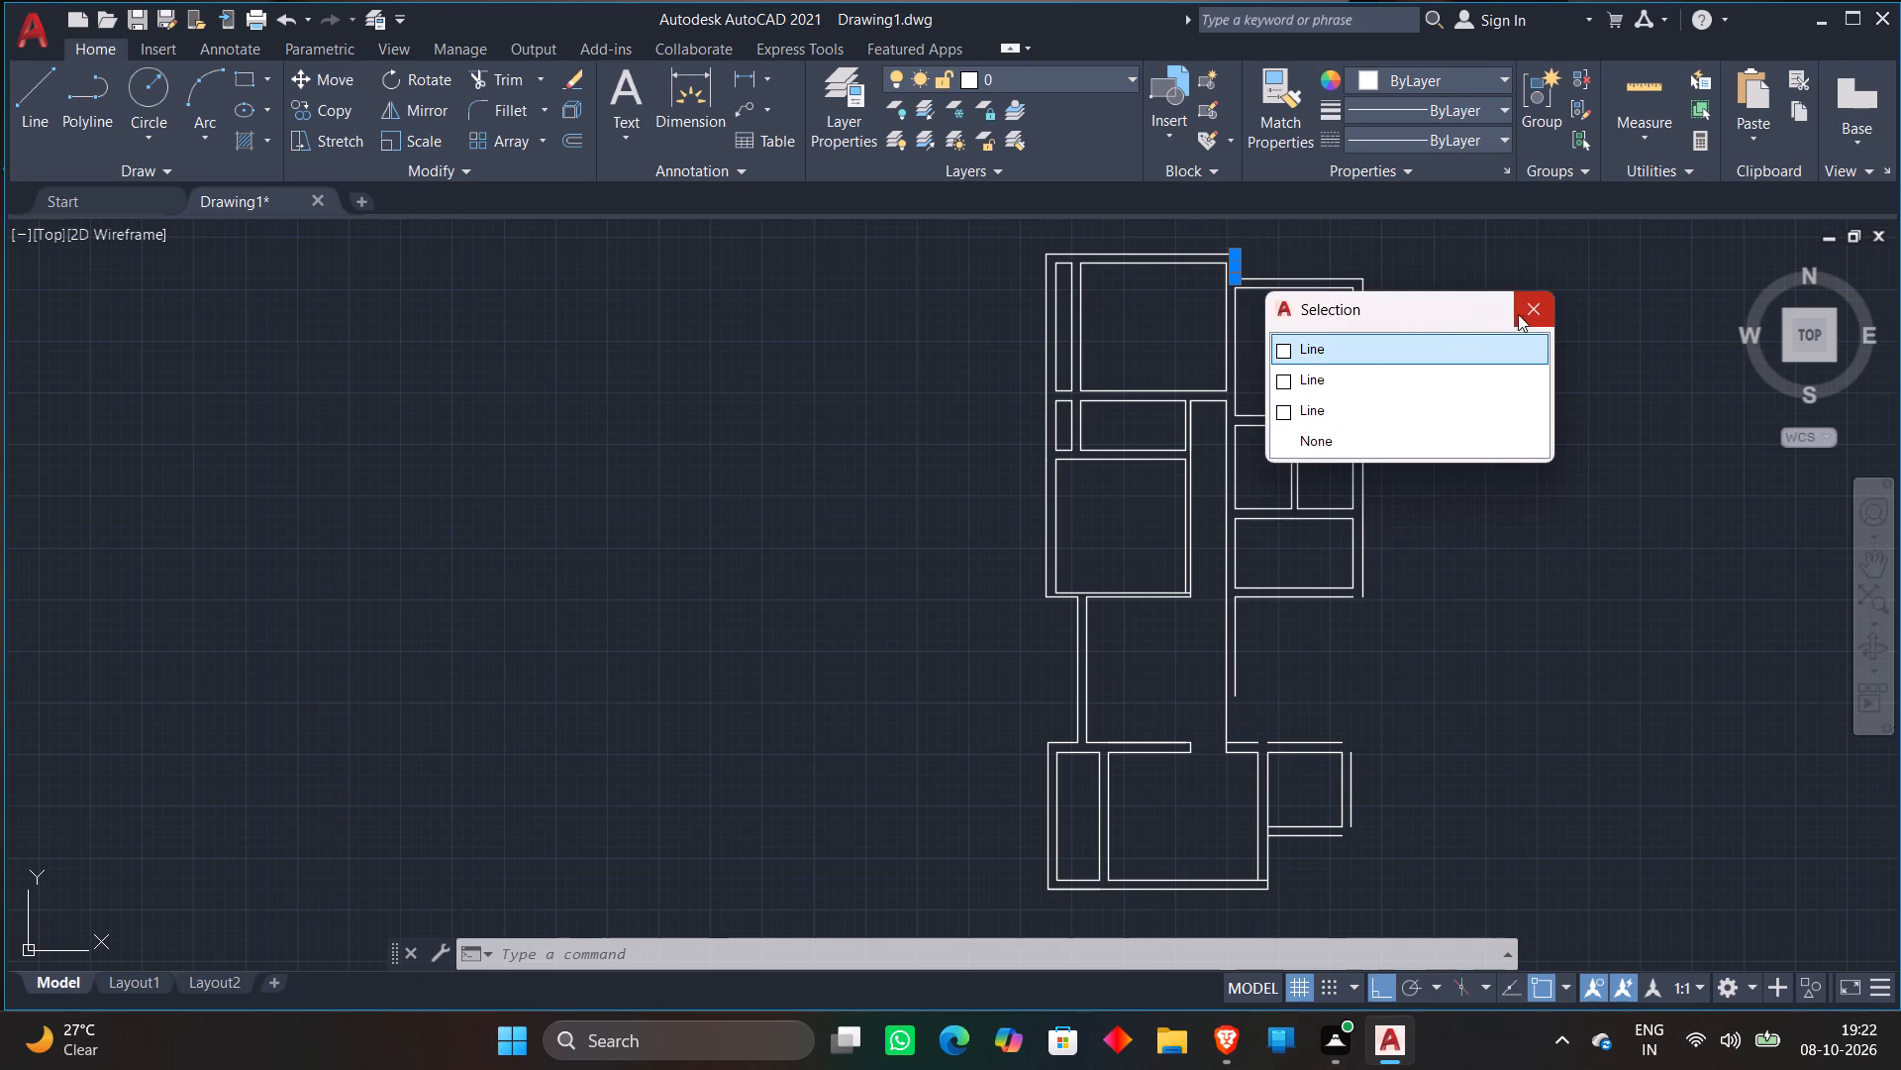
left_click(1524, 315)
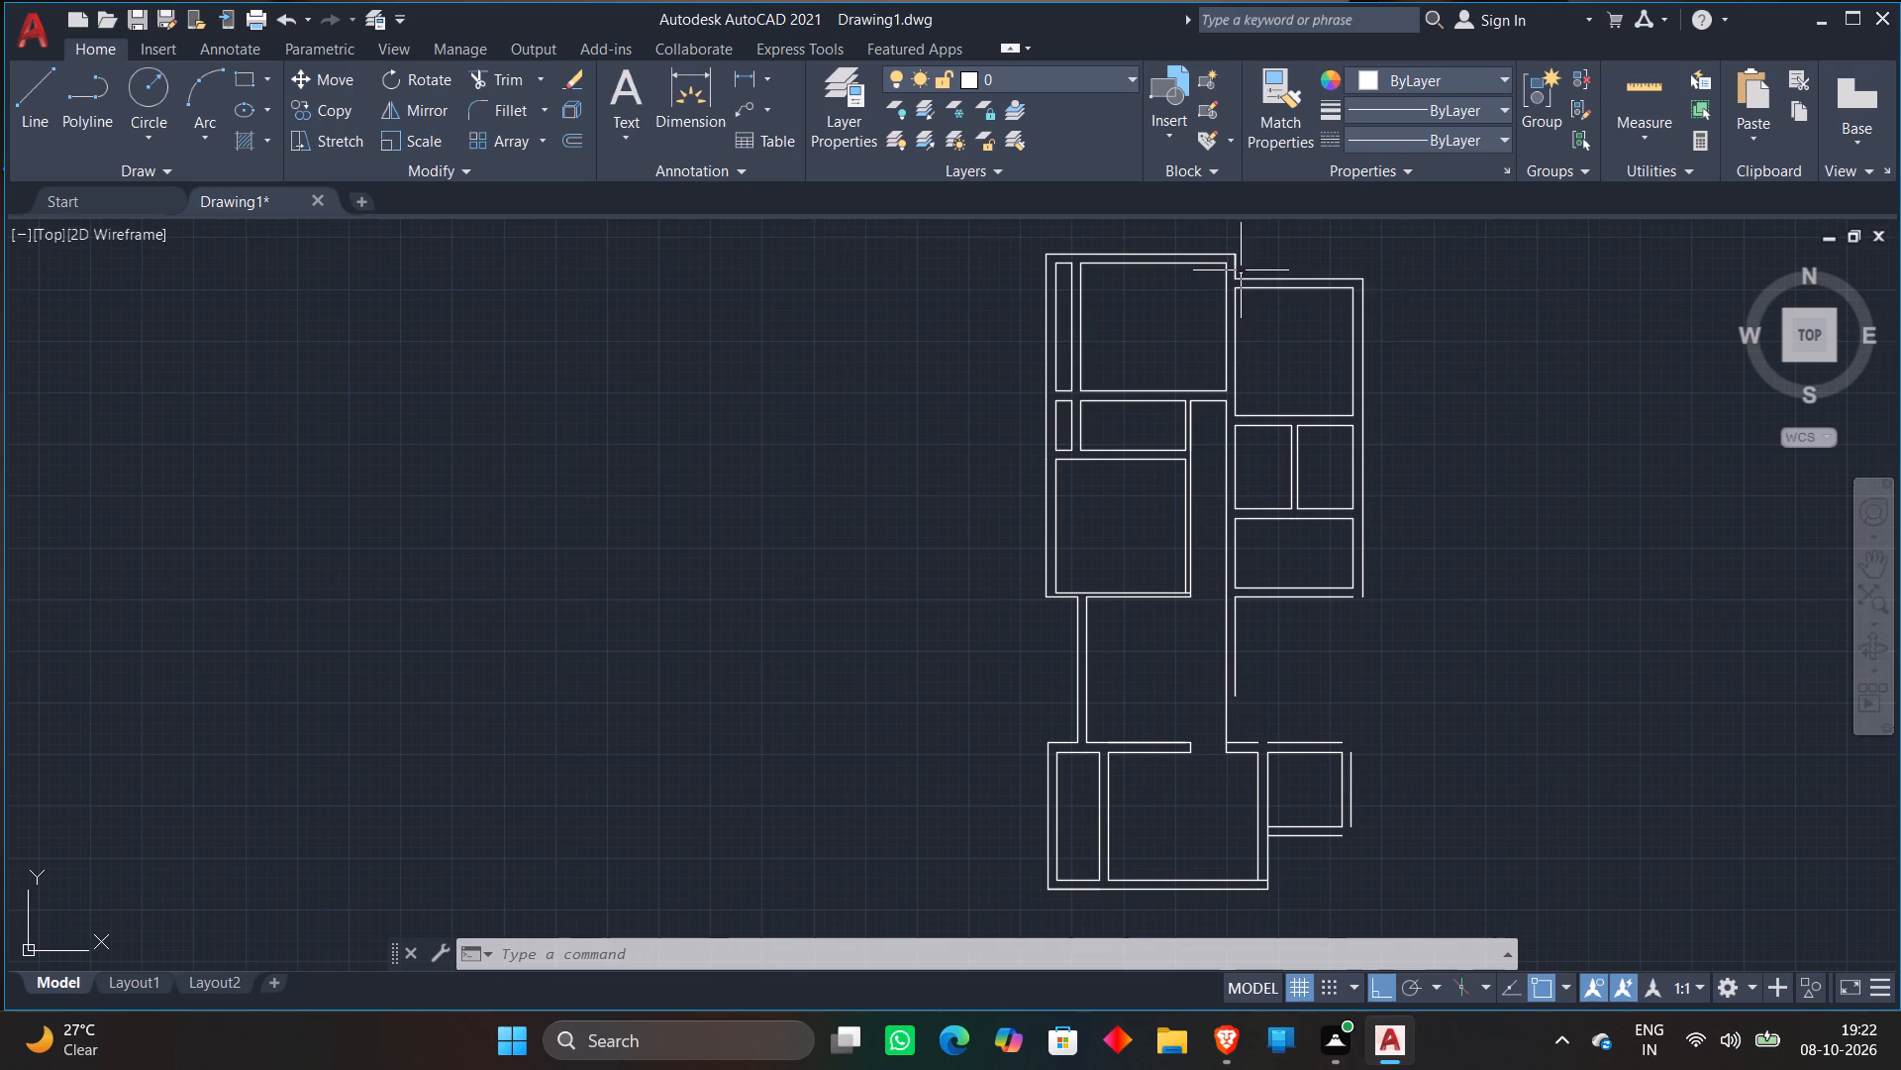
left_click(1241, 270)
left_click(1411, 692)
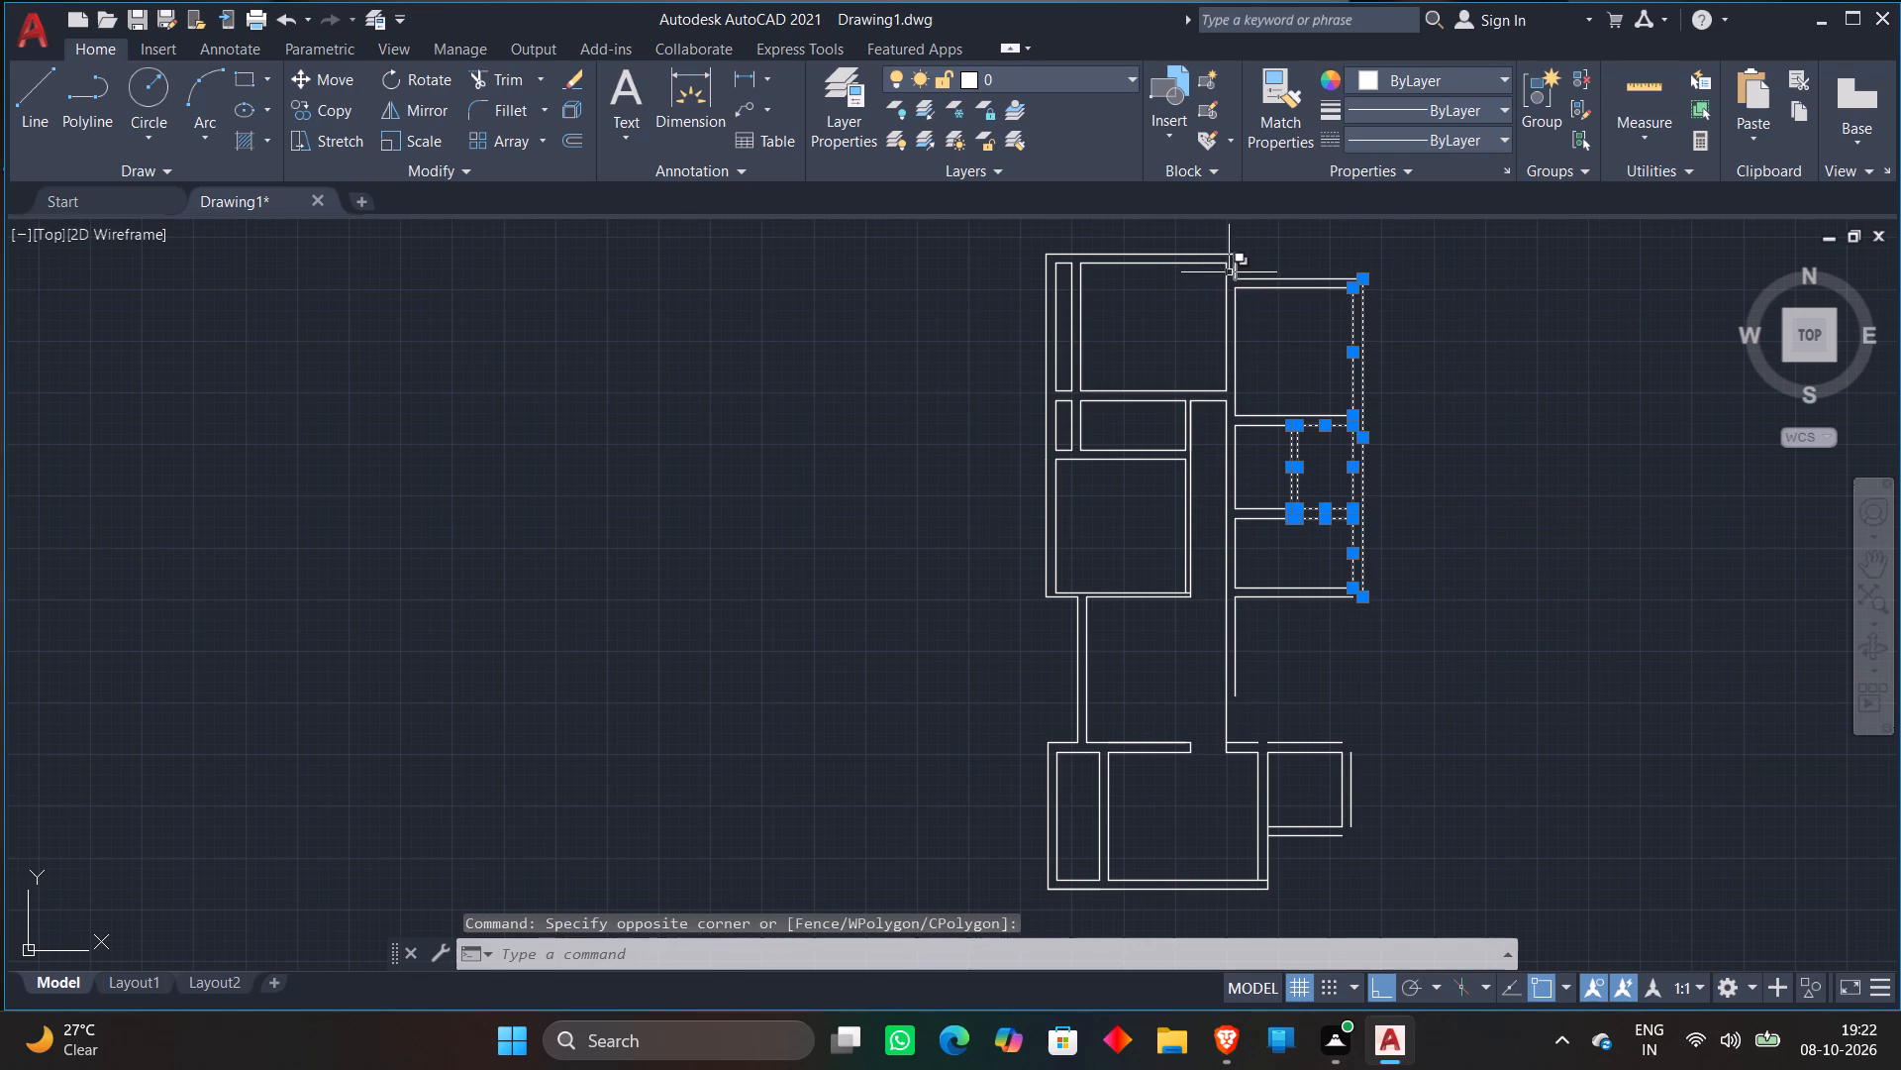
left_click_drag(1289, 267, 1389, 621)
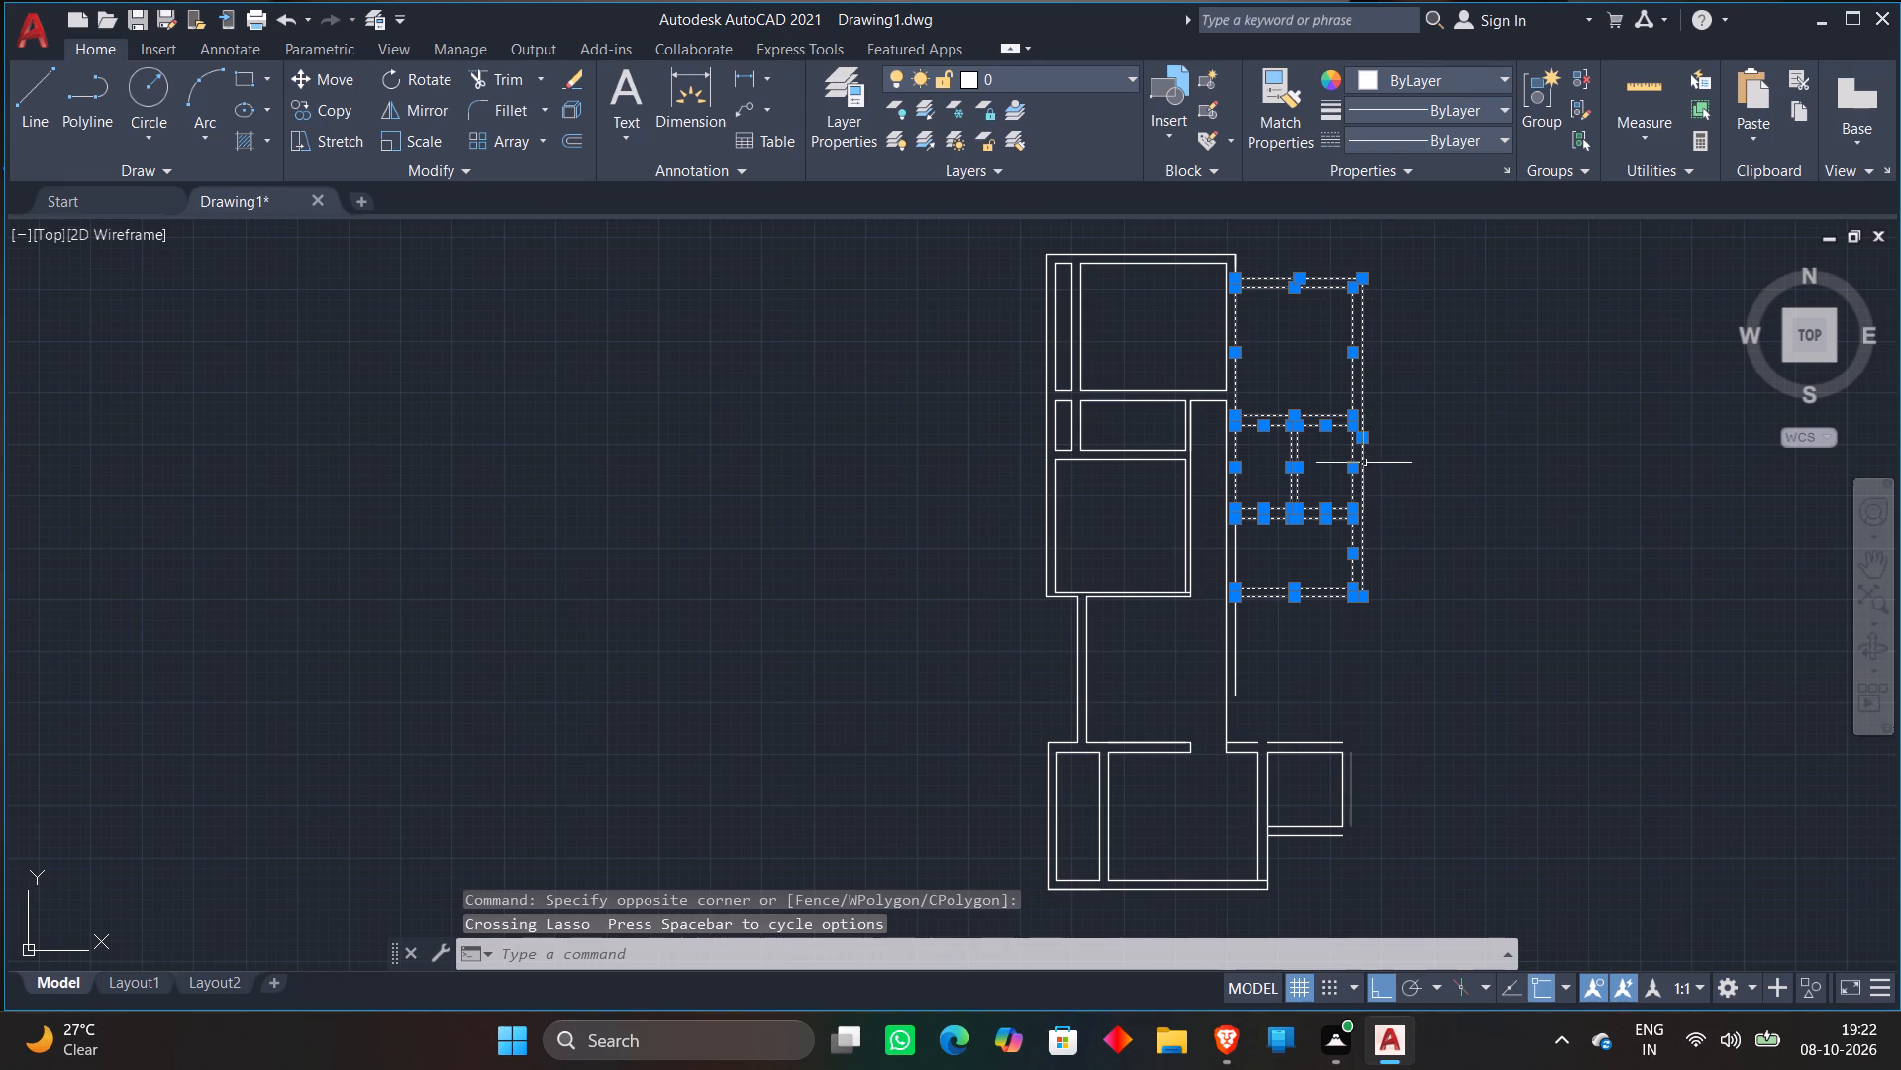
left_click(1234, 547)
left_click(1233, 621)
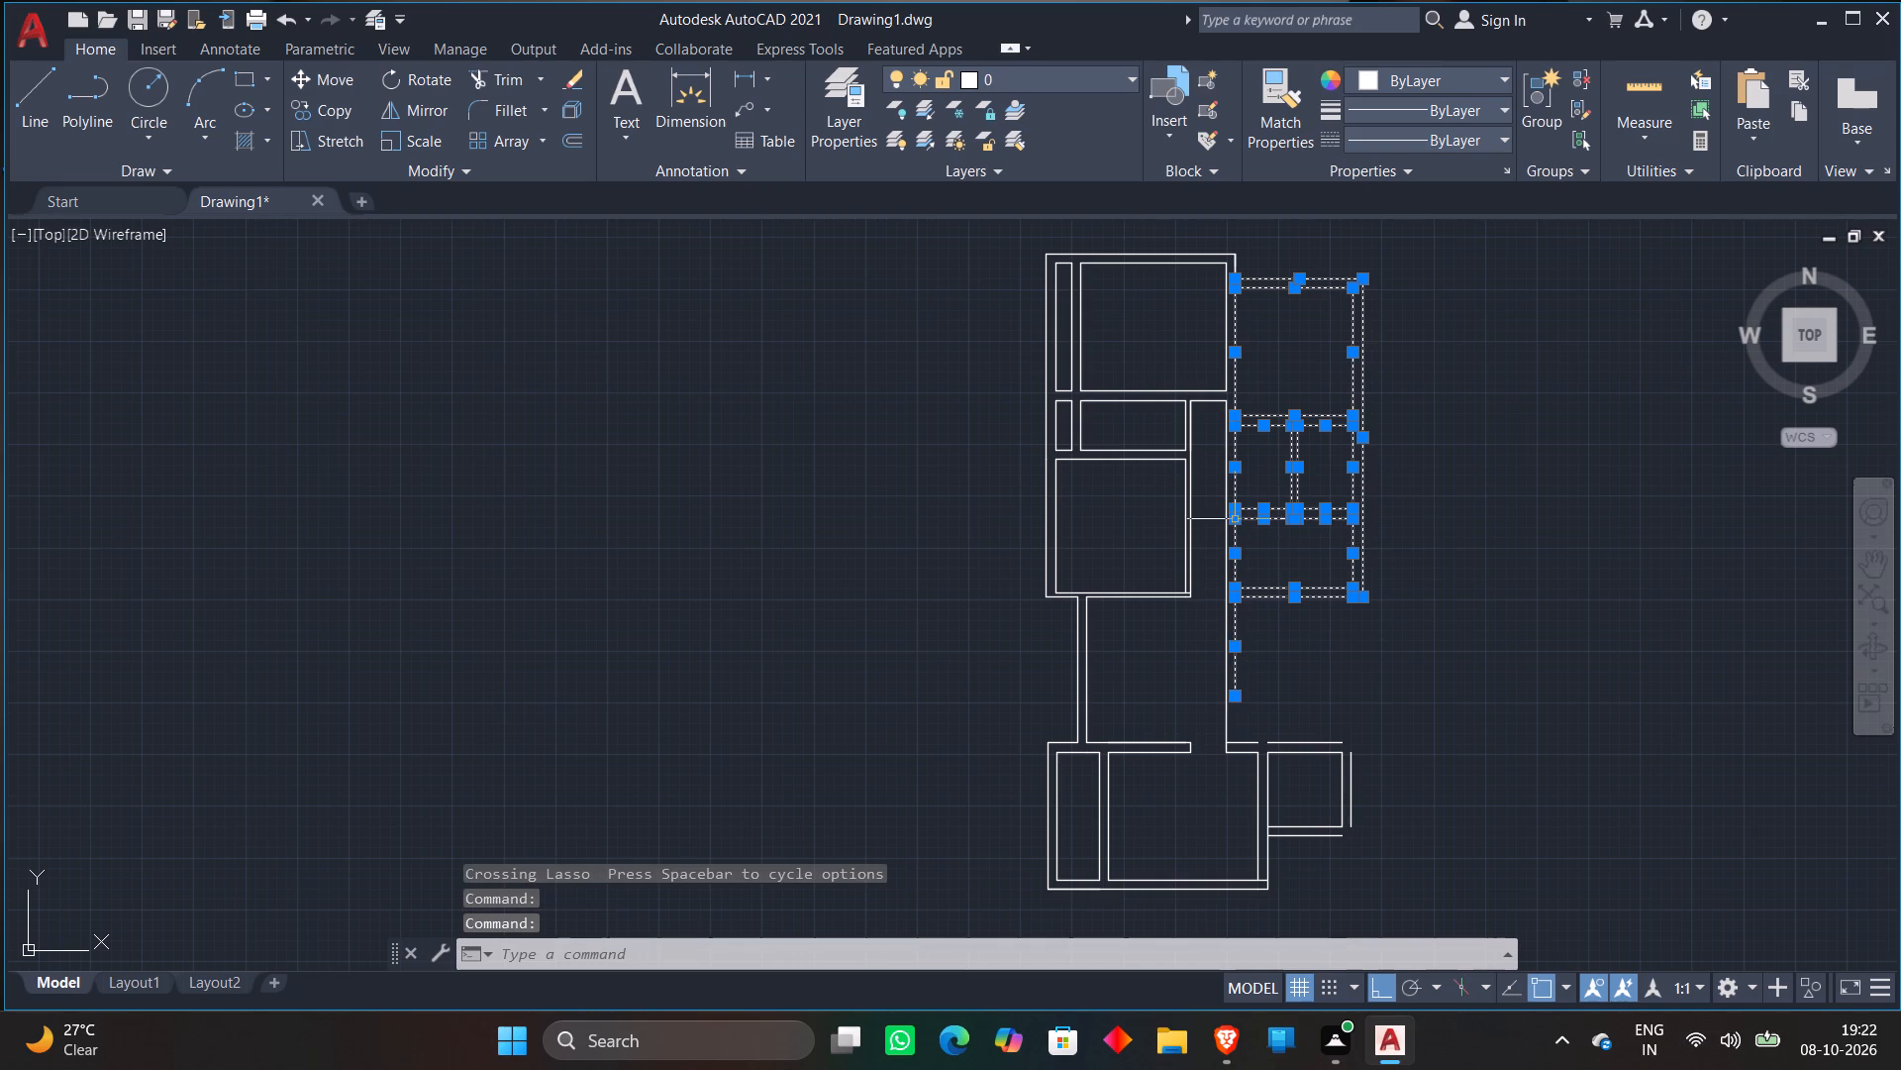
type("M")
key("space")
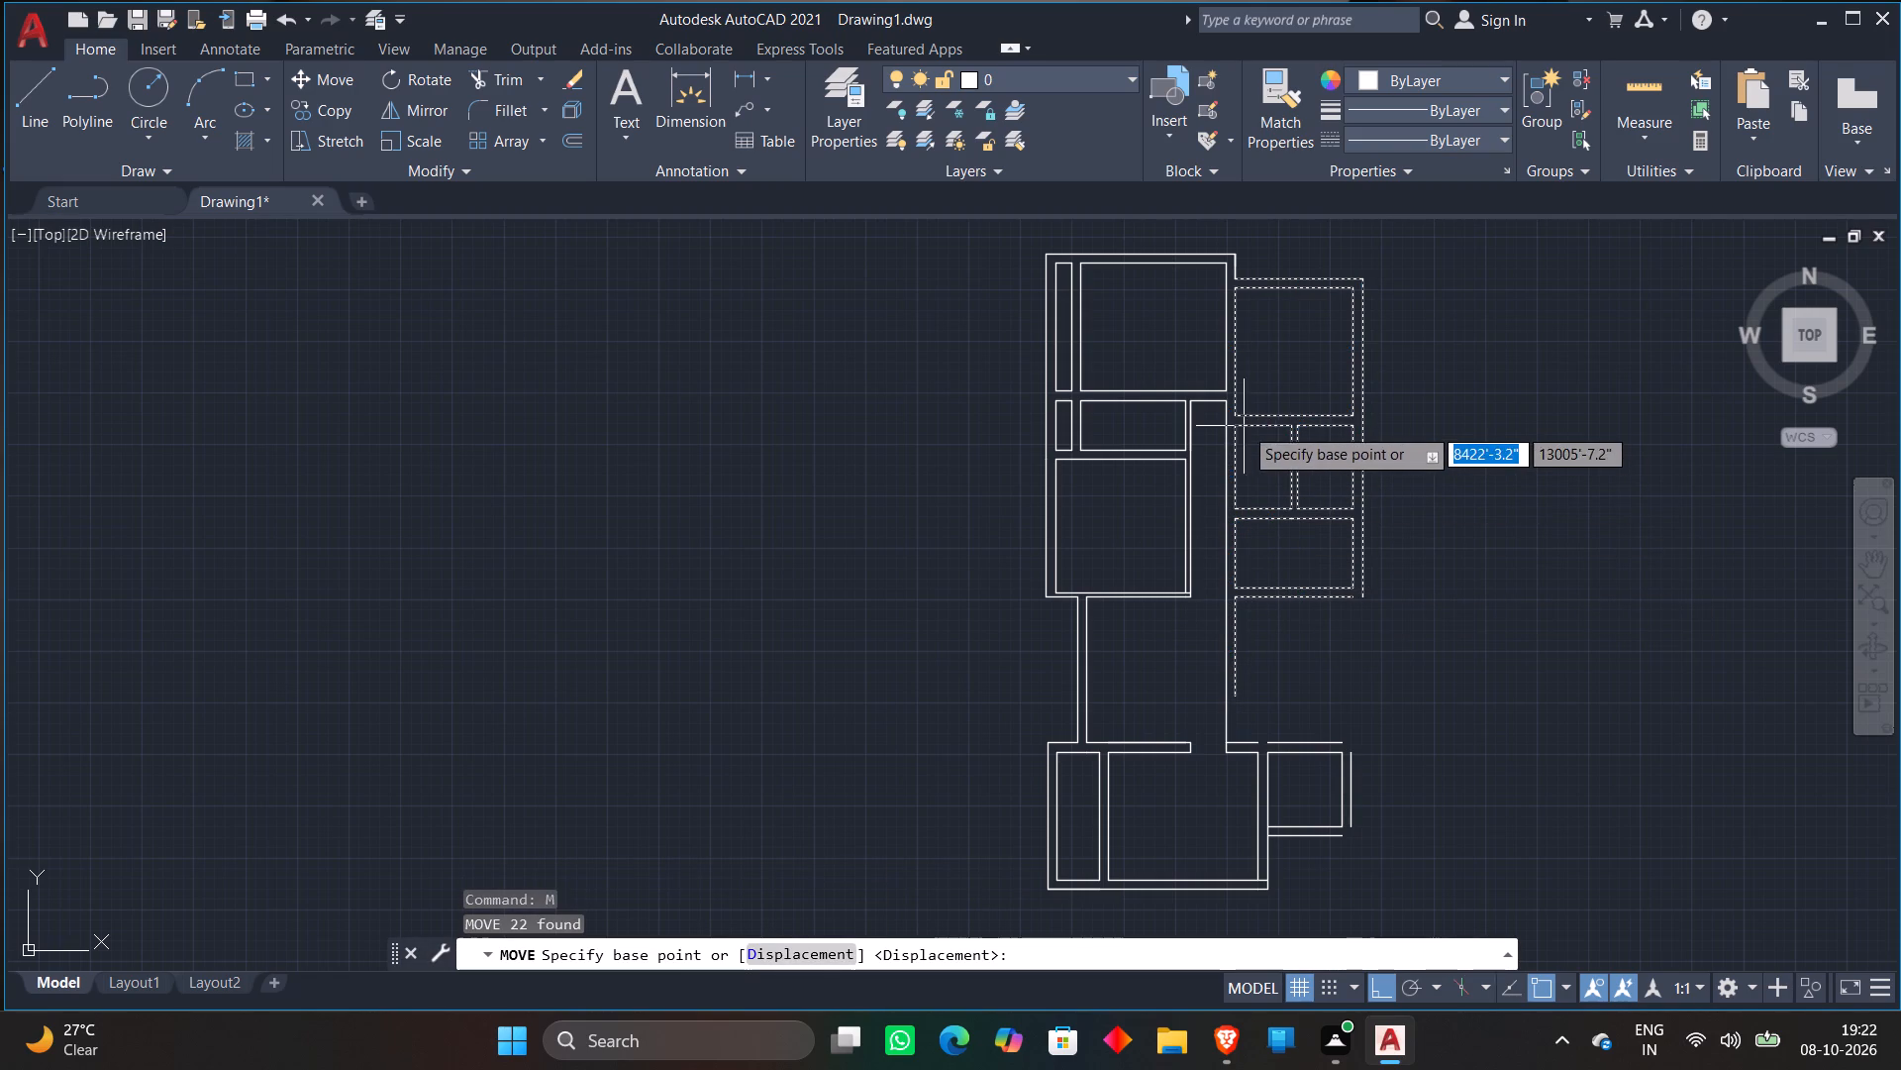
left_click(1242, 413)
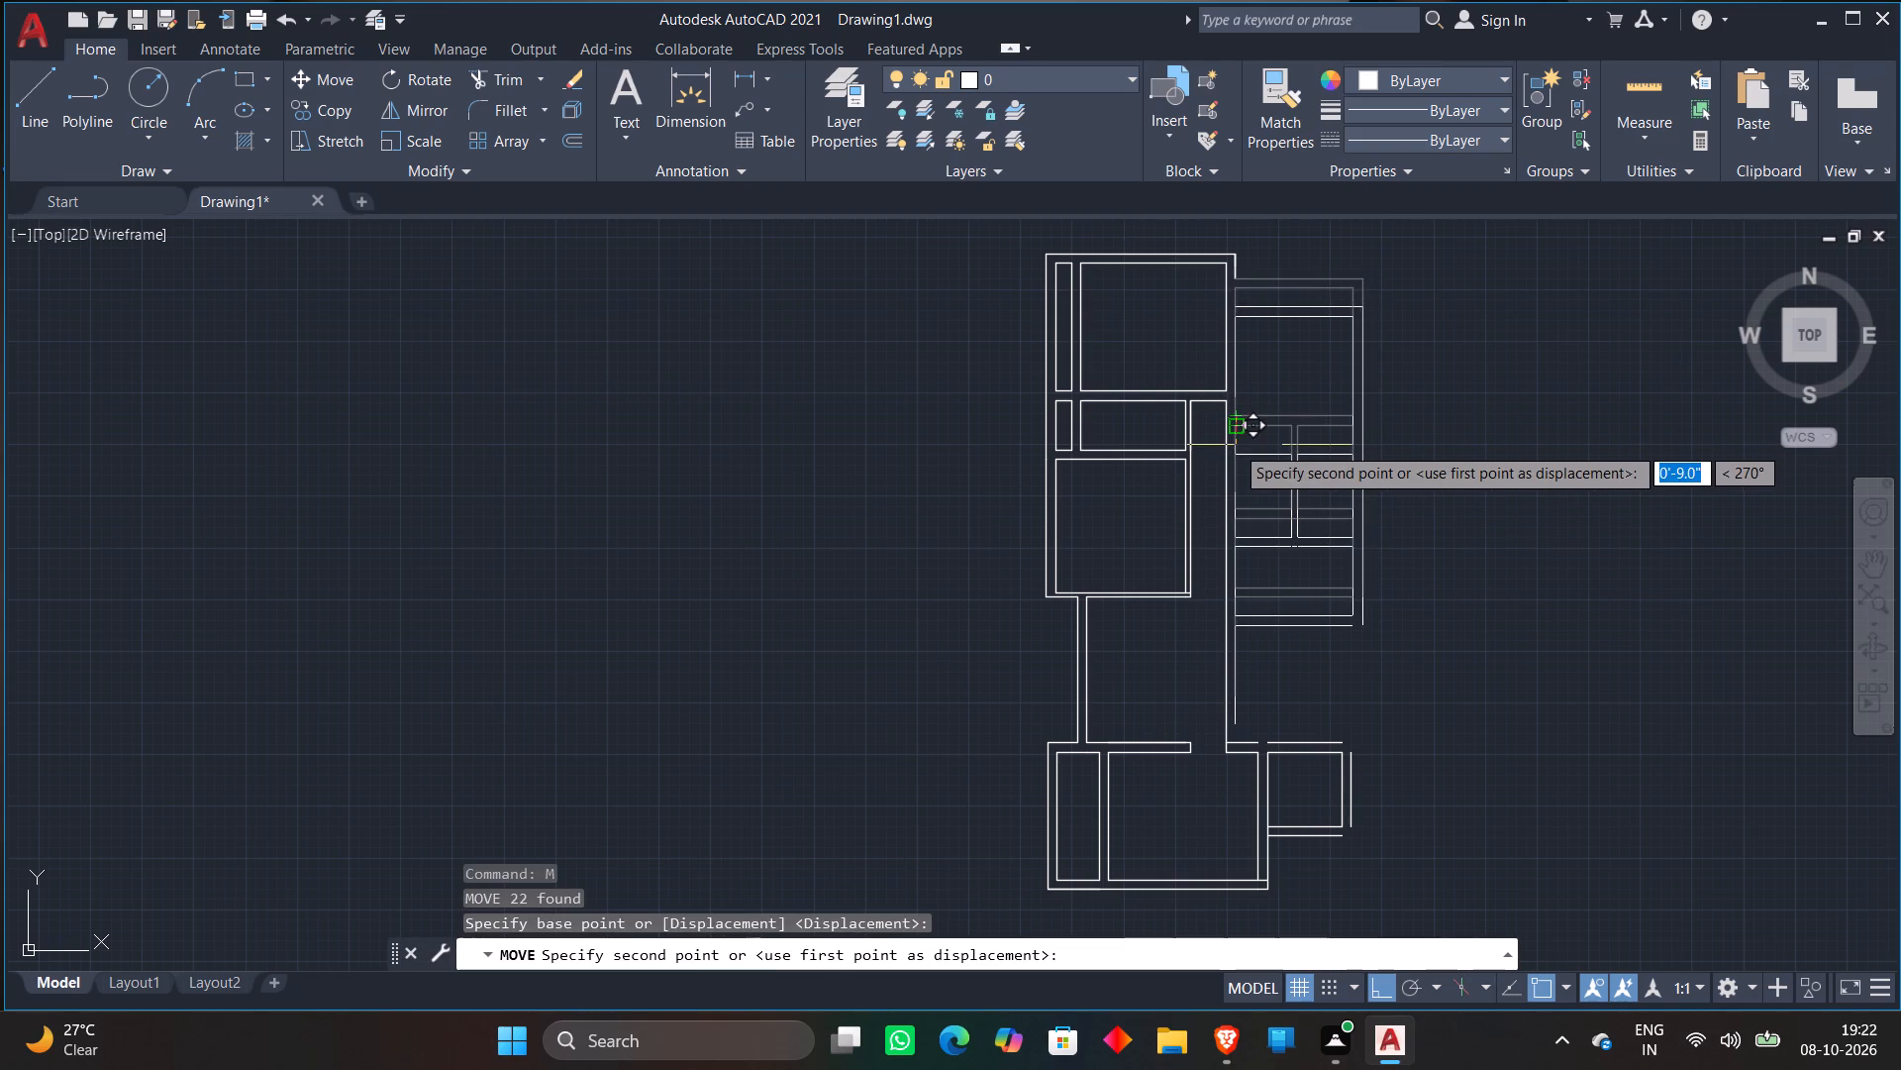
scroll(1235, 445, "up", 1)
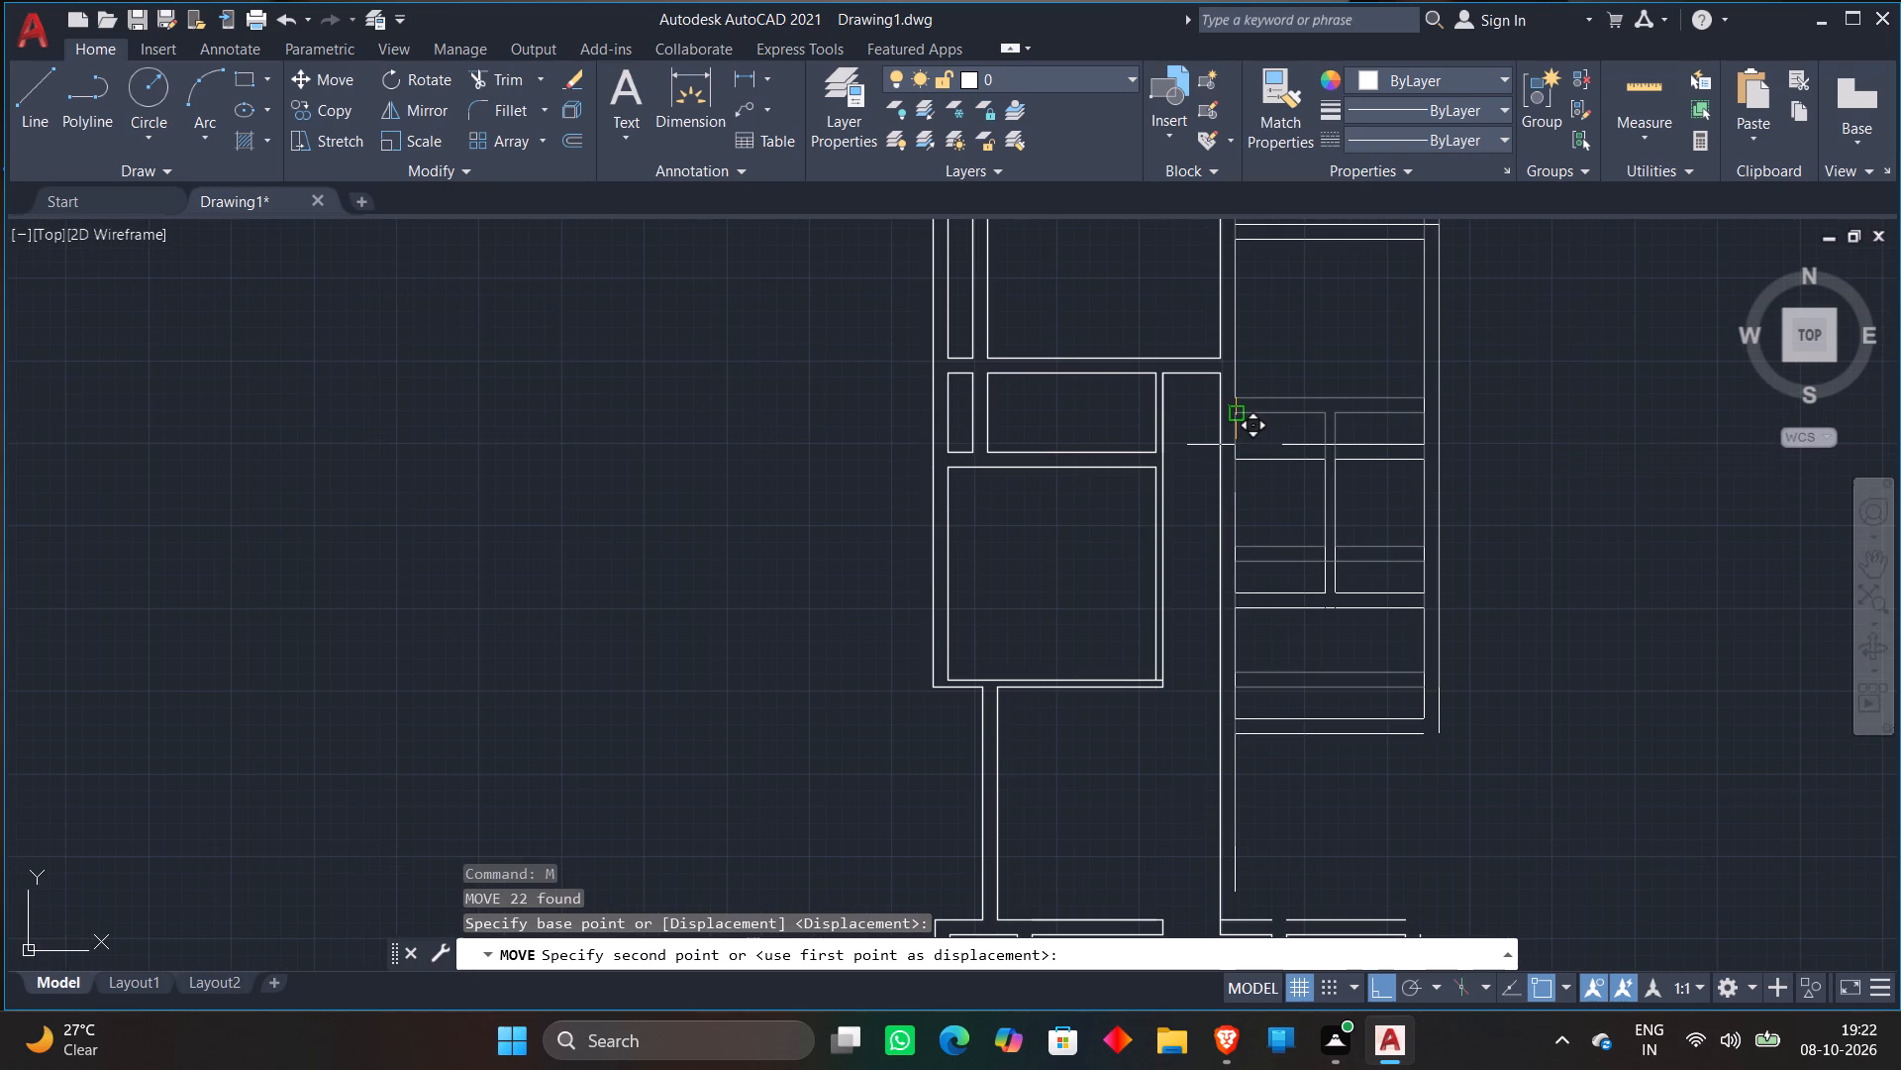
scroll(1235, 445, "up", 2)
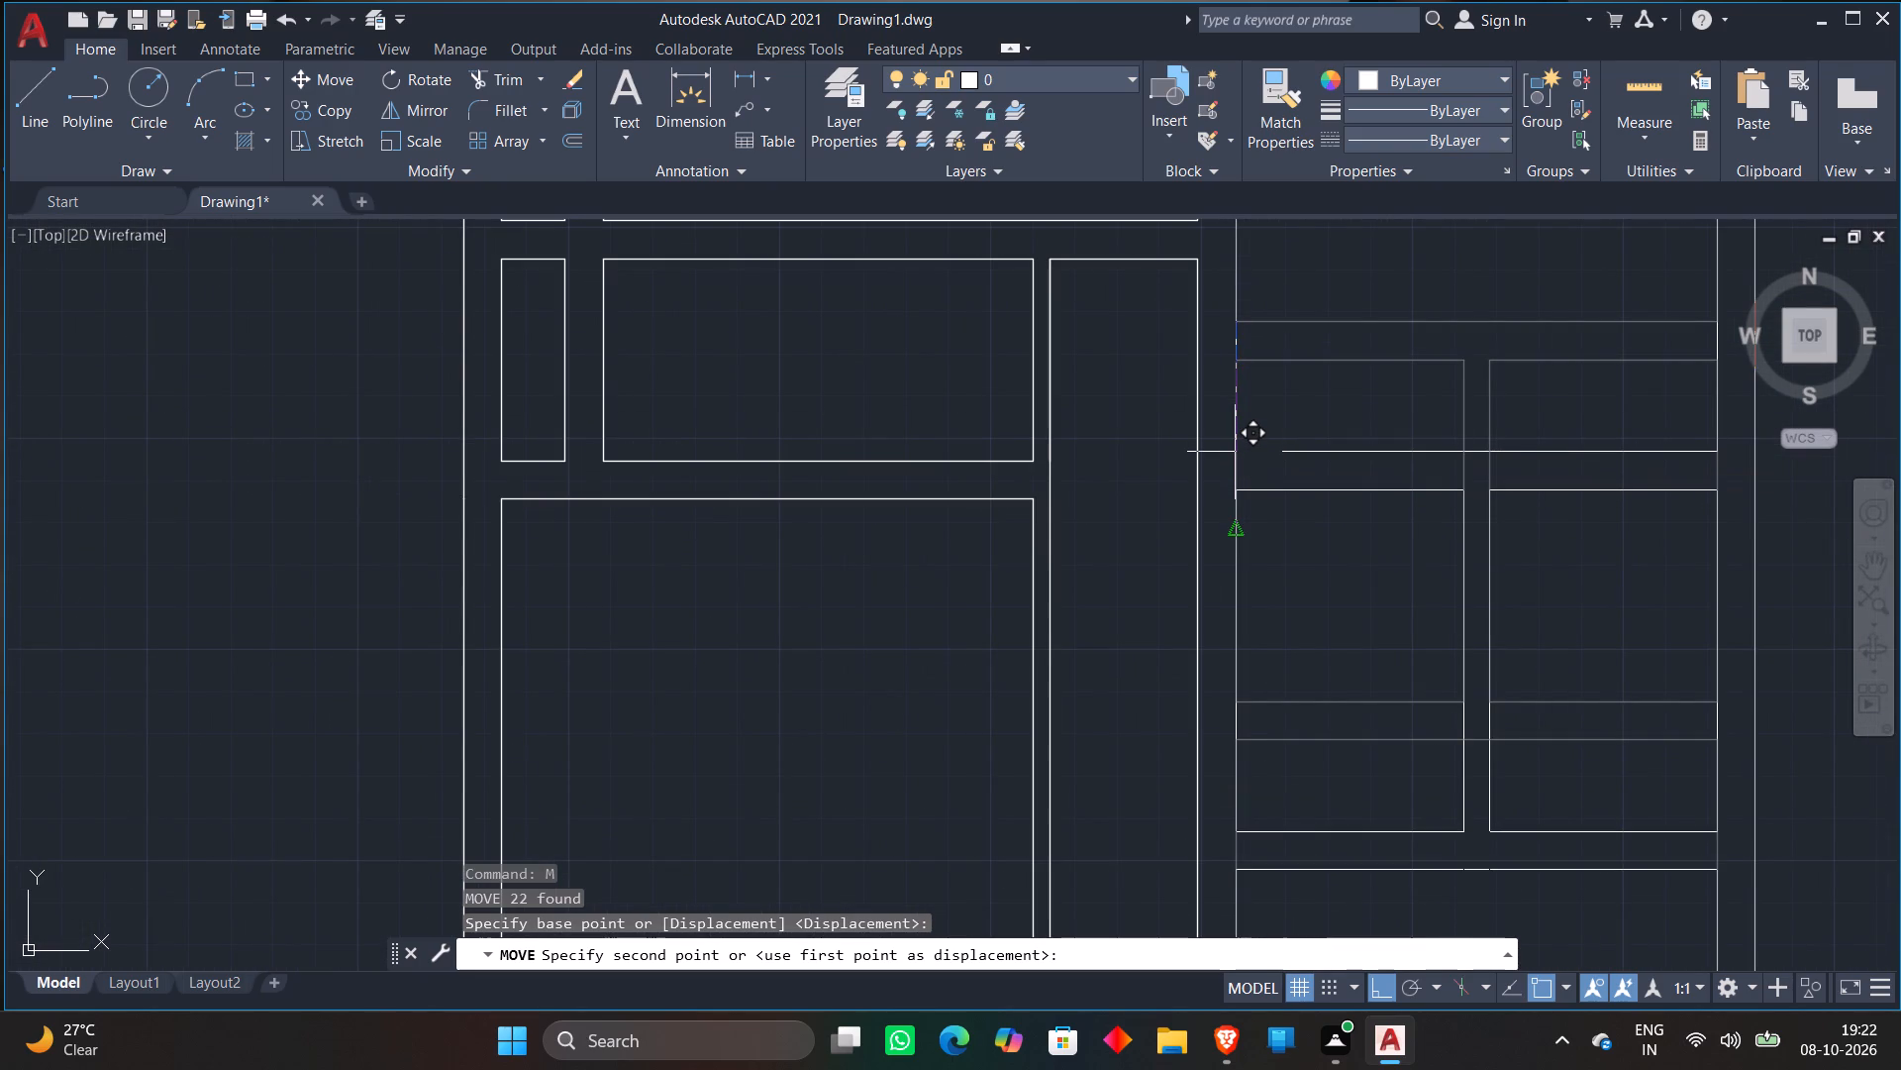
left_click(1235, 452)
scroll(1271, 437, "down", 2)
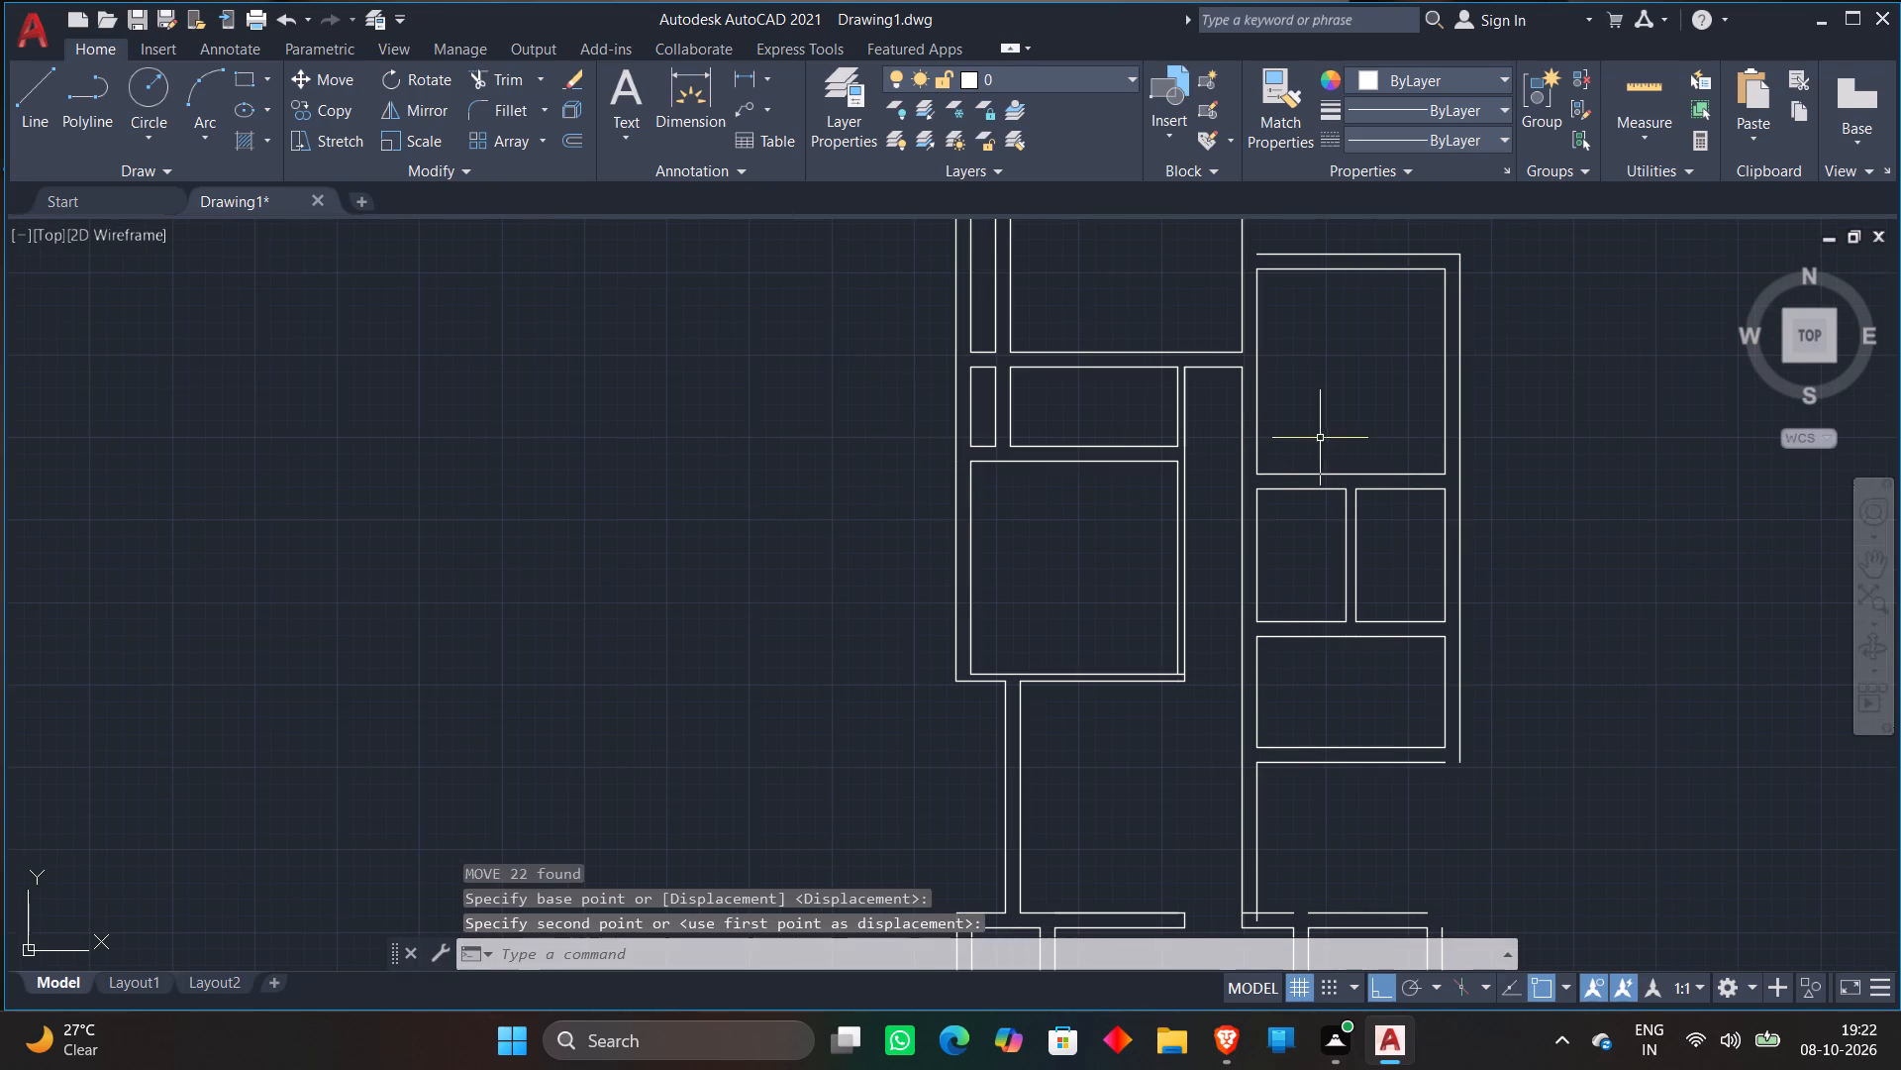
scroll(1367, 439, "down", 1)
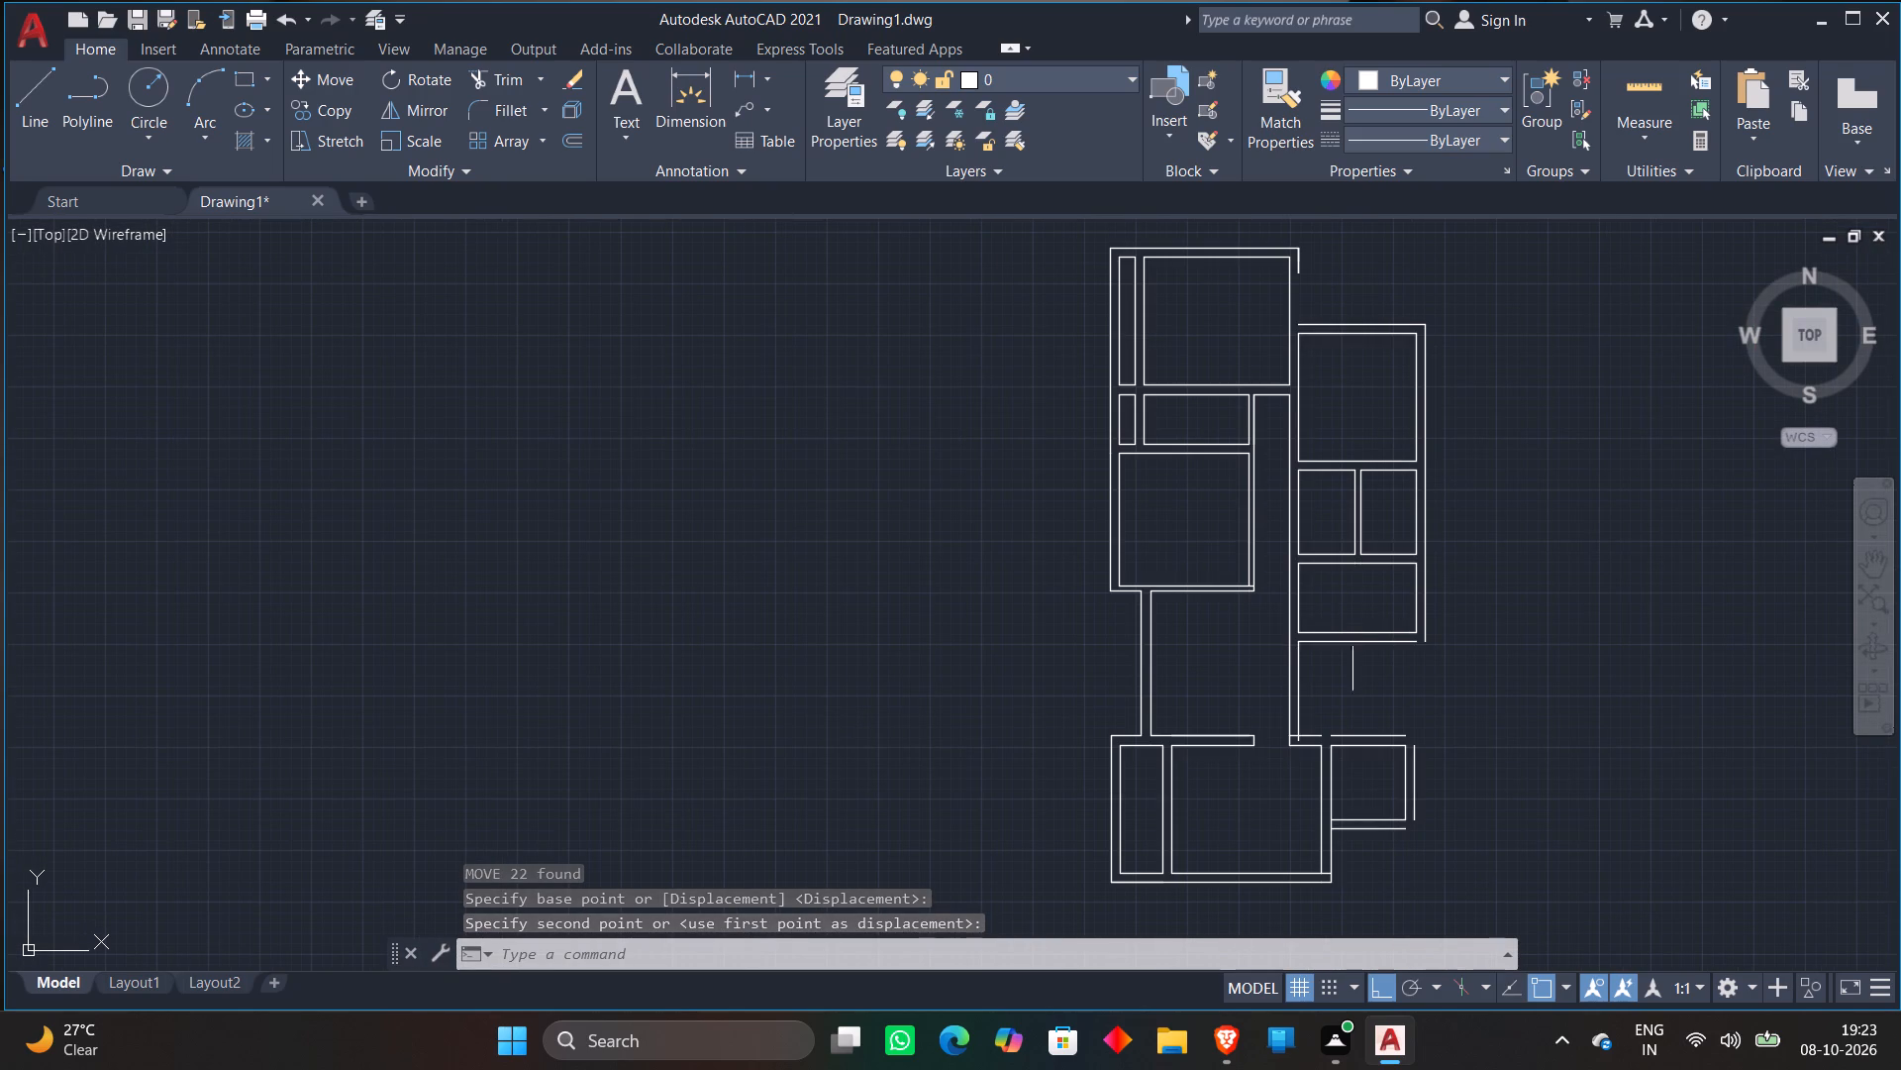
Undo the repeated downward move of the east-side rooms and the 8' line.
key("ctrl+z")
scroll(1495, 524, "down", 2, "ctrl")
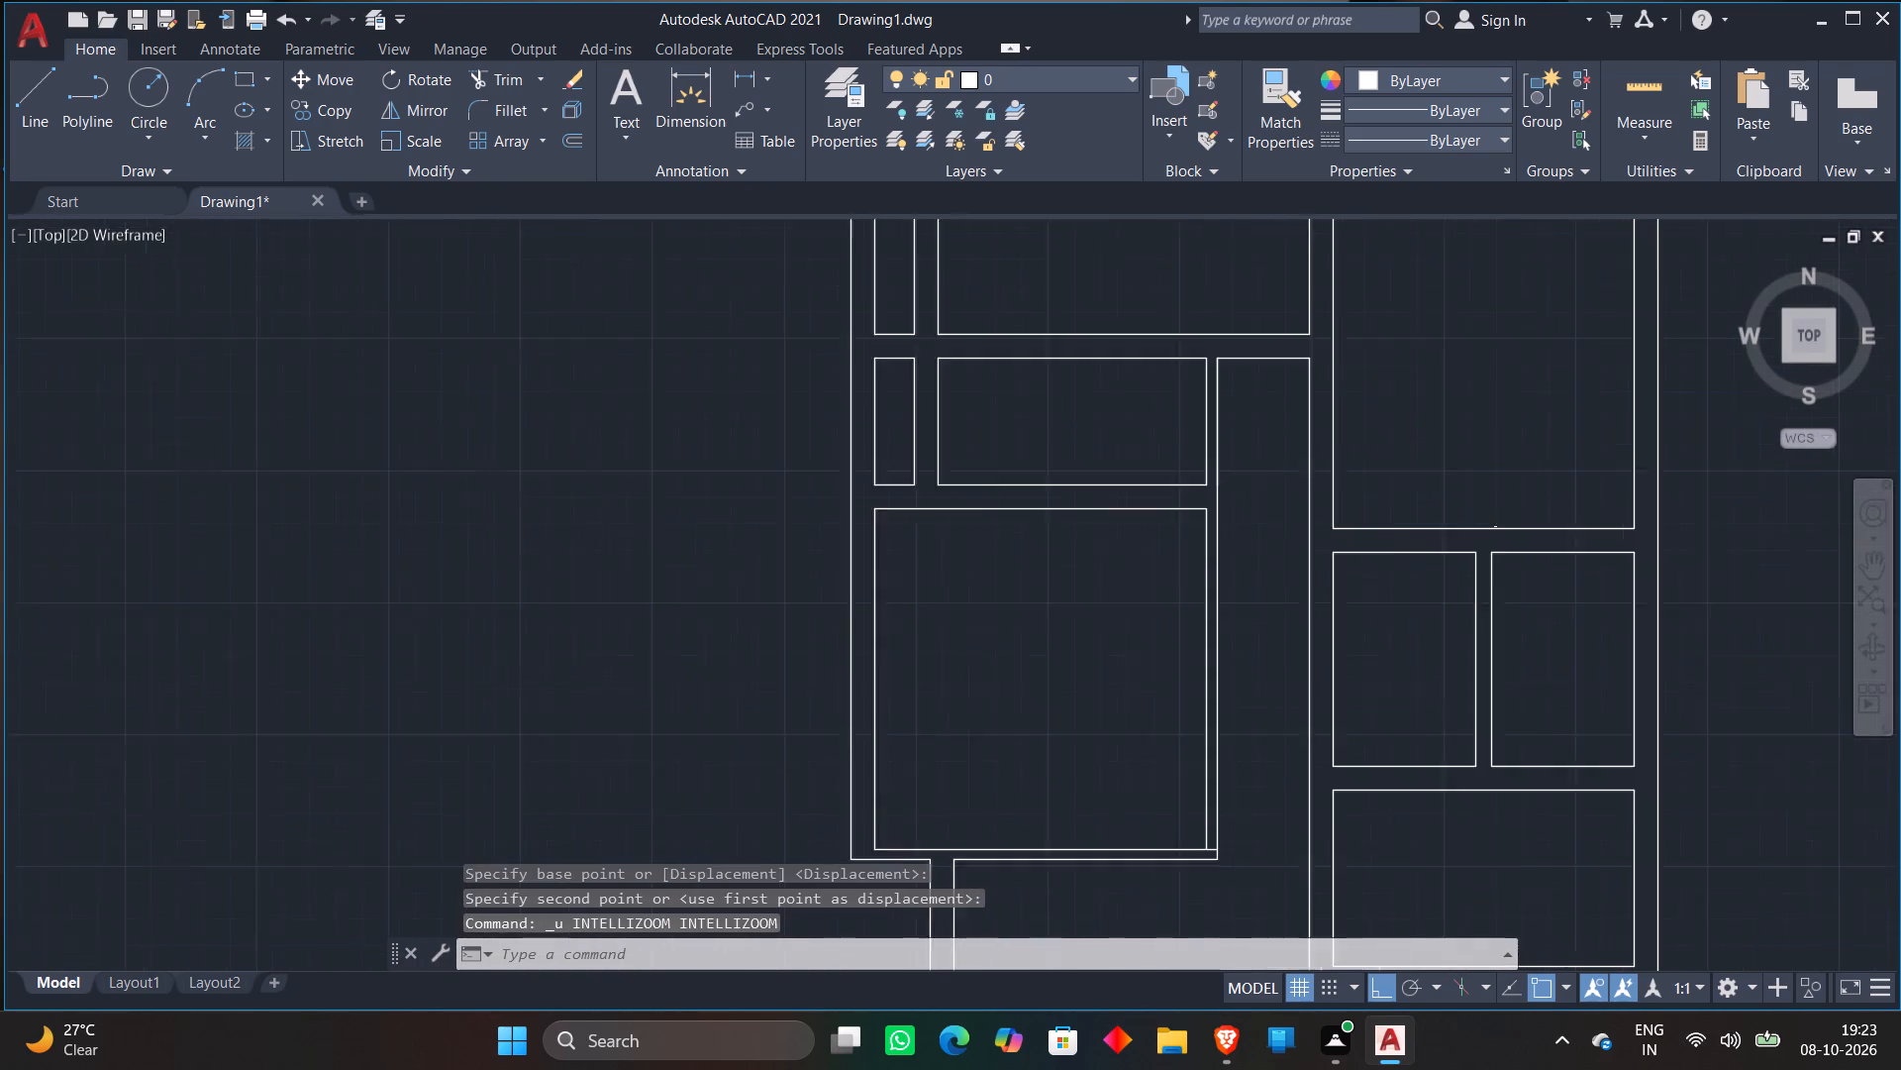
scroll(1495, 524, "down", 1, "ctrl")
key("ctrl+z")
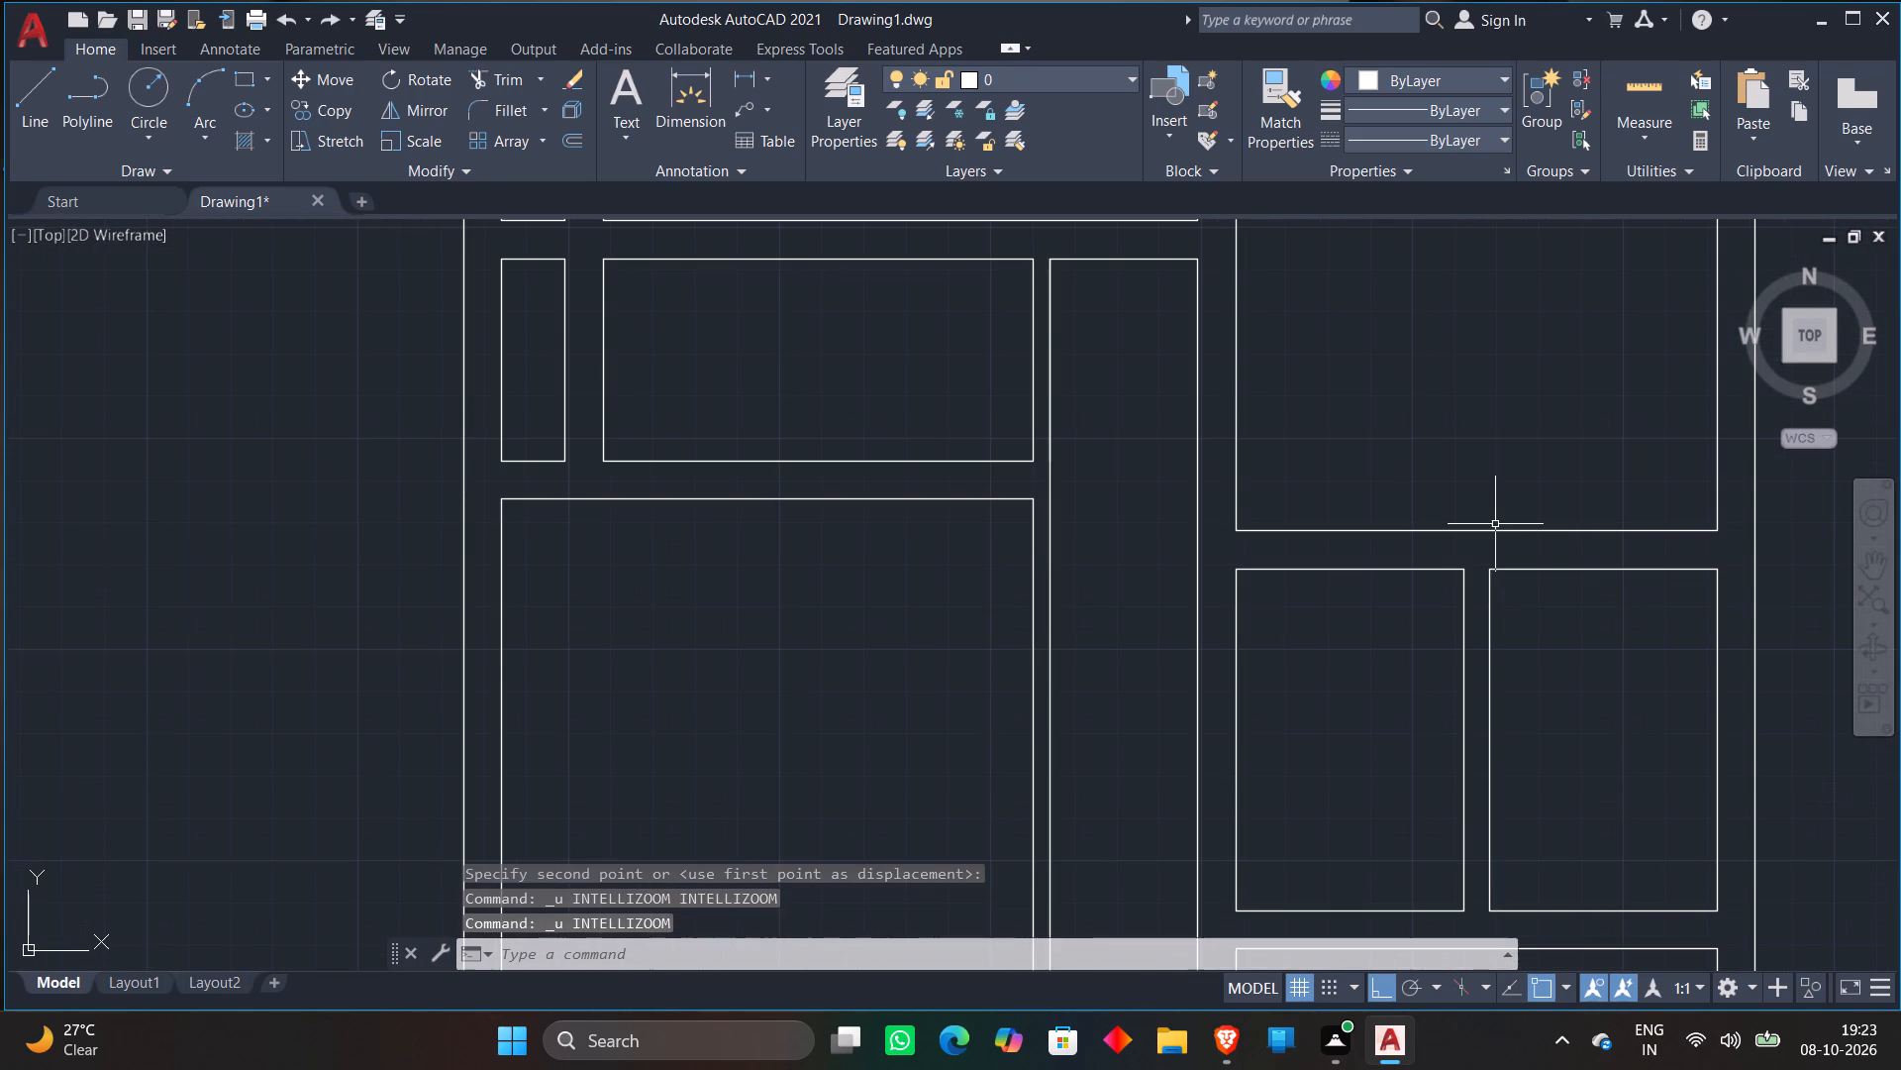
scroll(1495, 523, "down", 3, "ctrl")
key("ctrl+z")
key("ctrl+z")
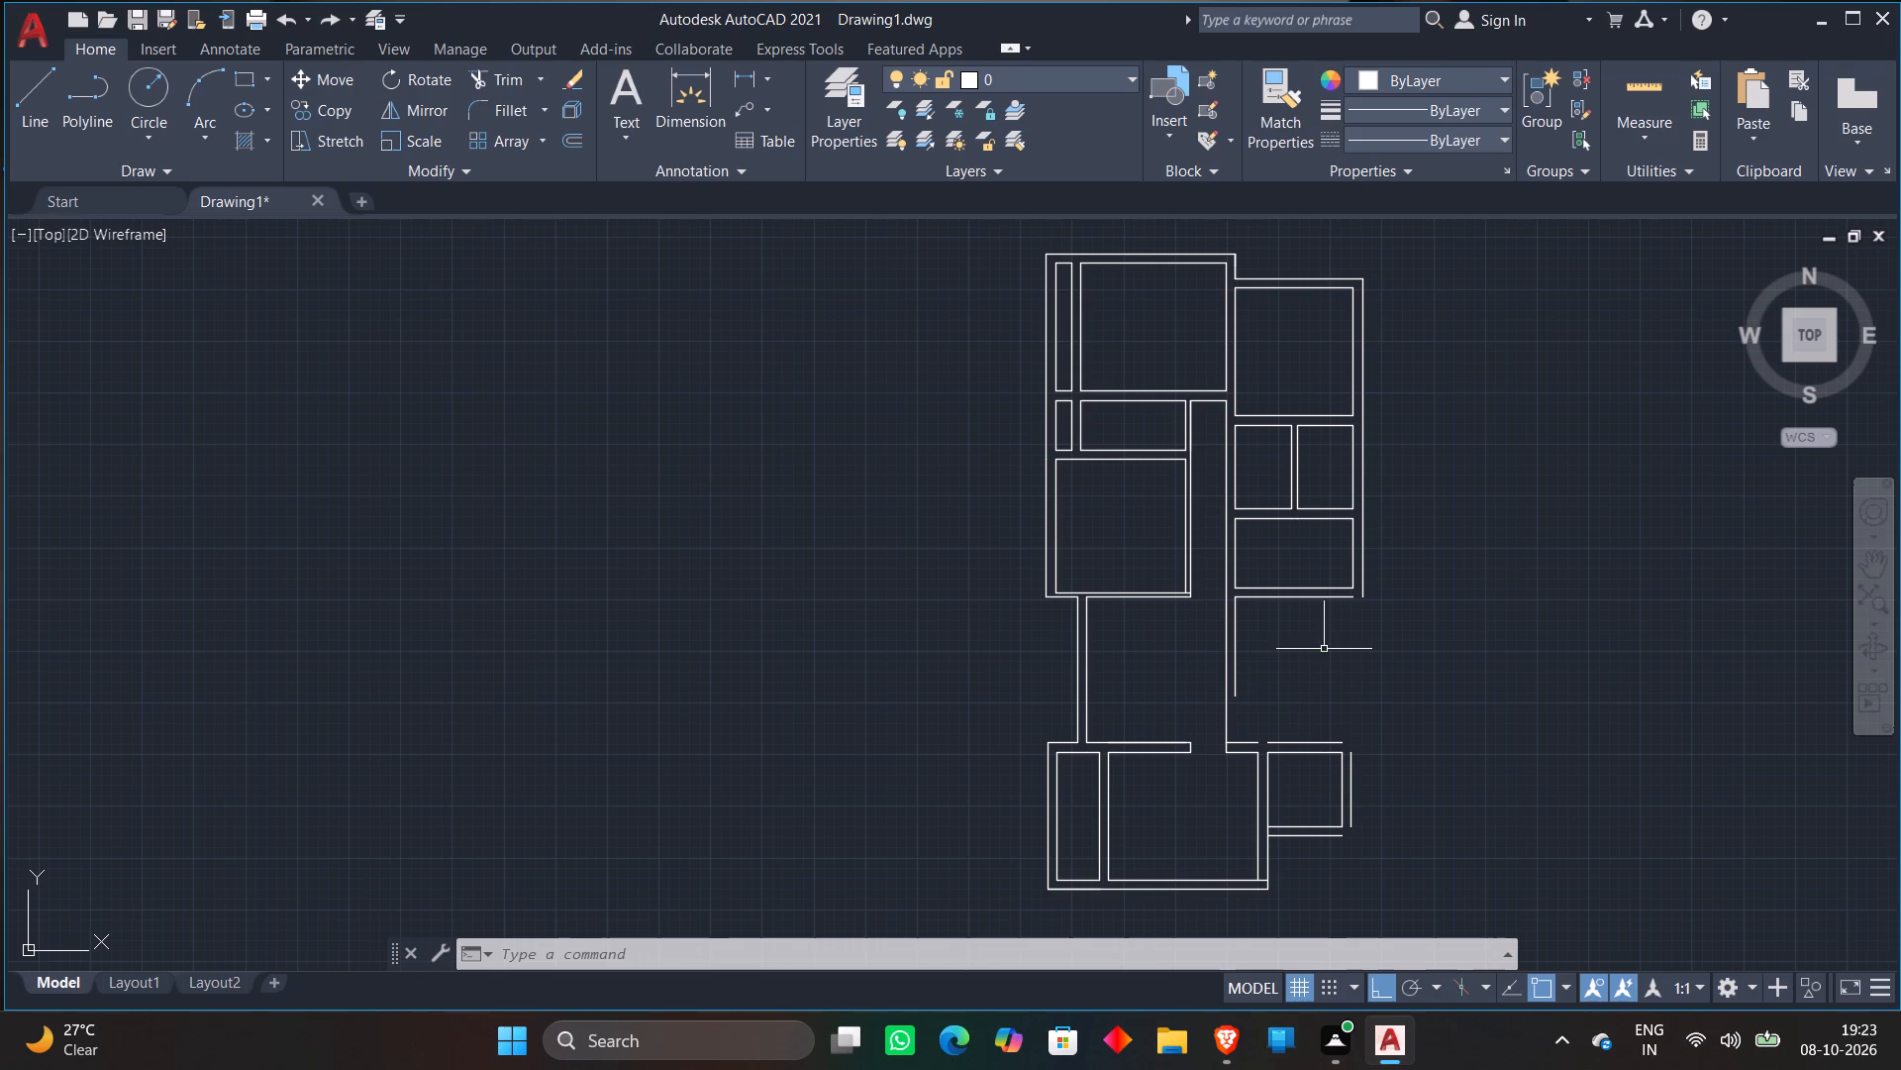
Examine the east-side rooms, their top corner against the northern room, and the gap between the 8' line and the southern rooms.
scroll(1309, 583, "up", 2)
scroll(1309, 586, "down", 1)
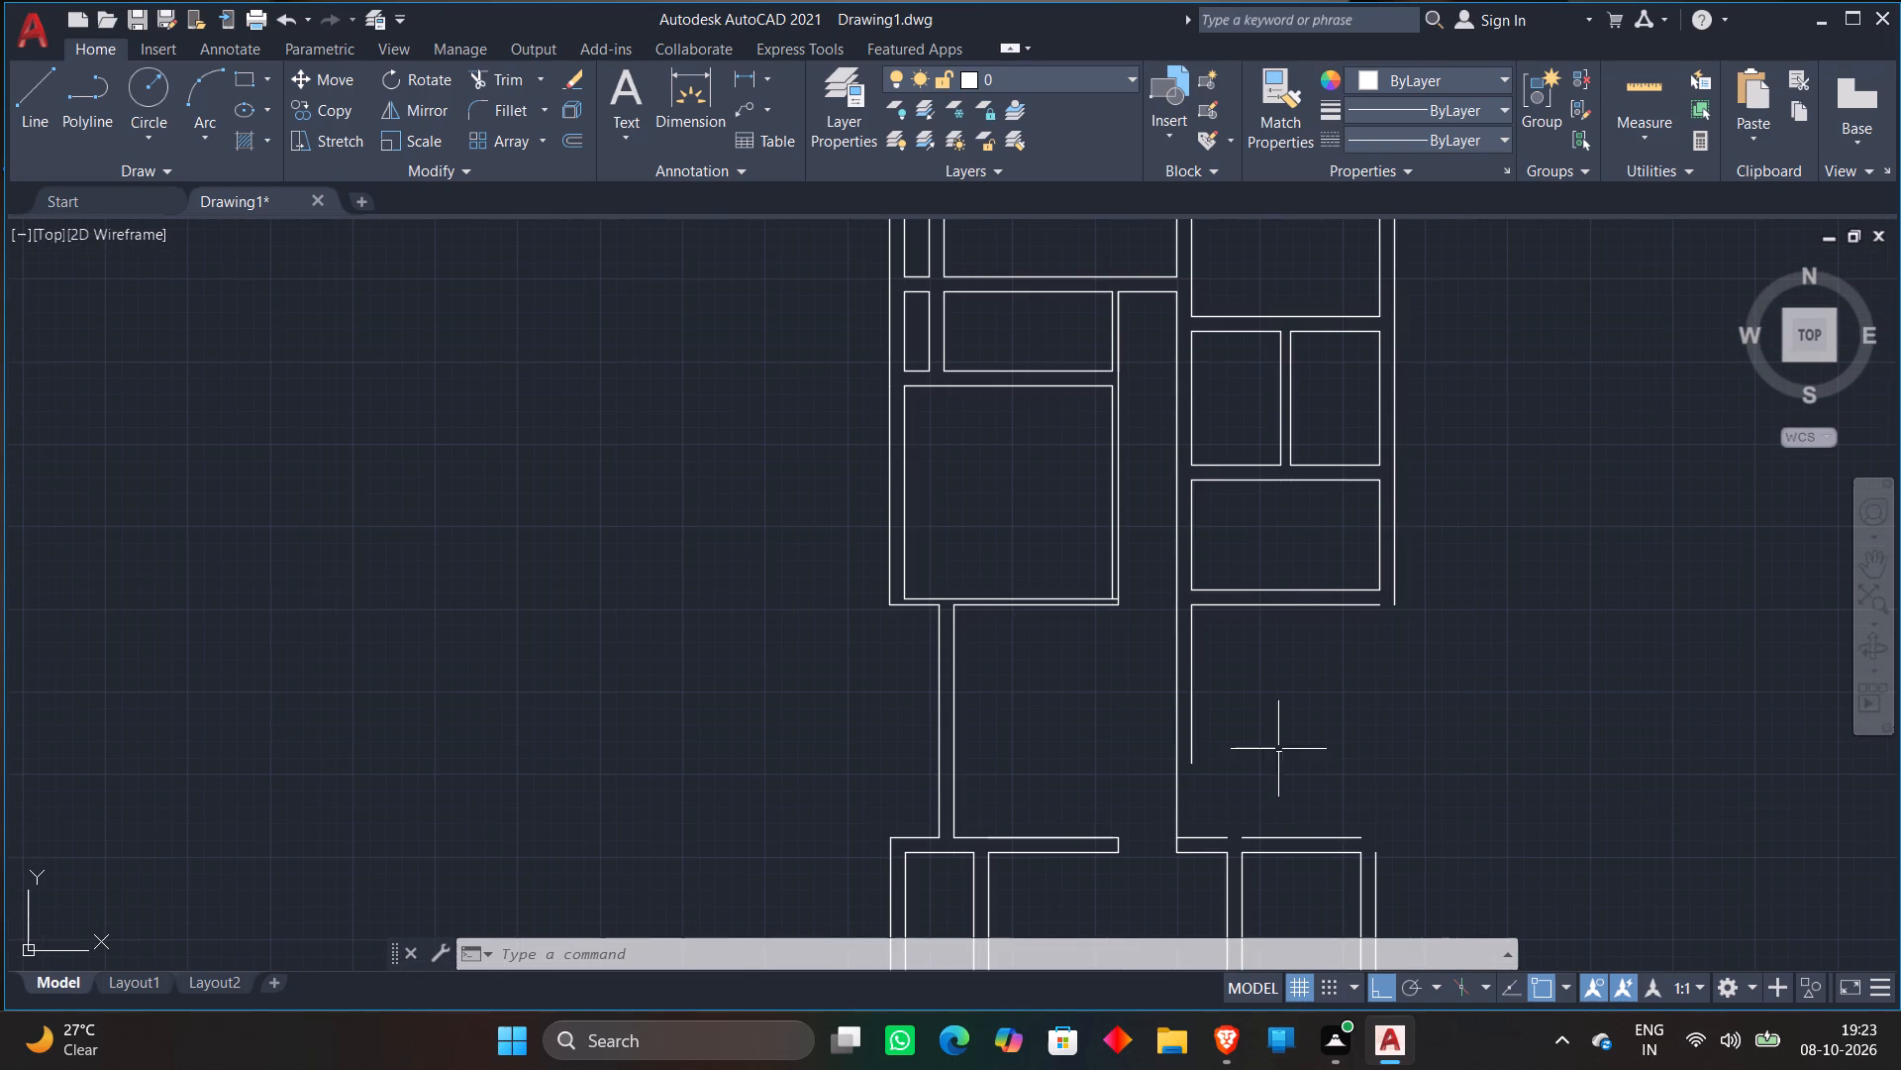
scroll(1202, 437, "down", 1)
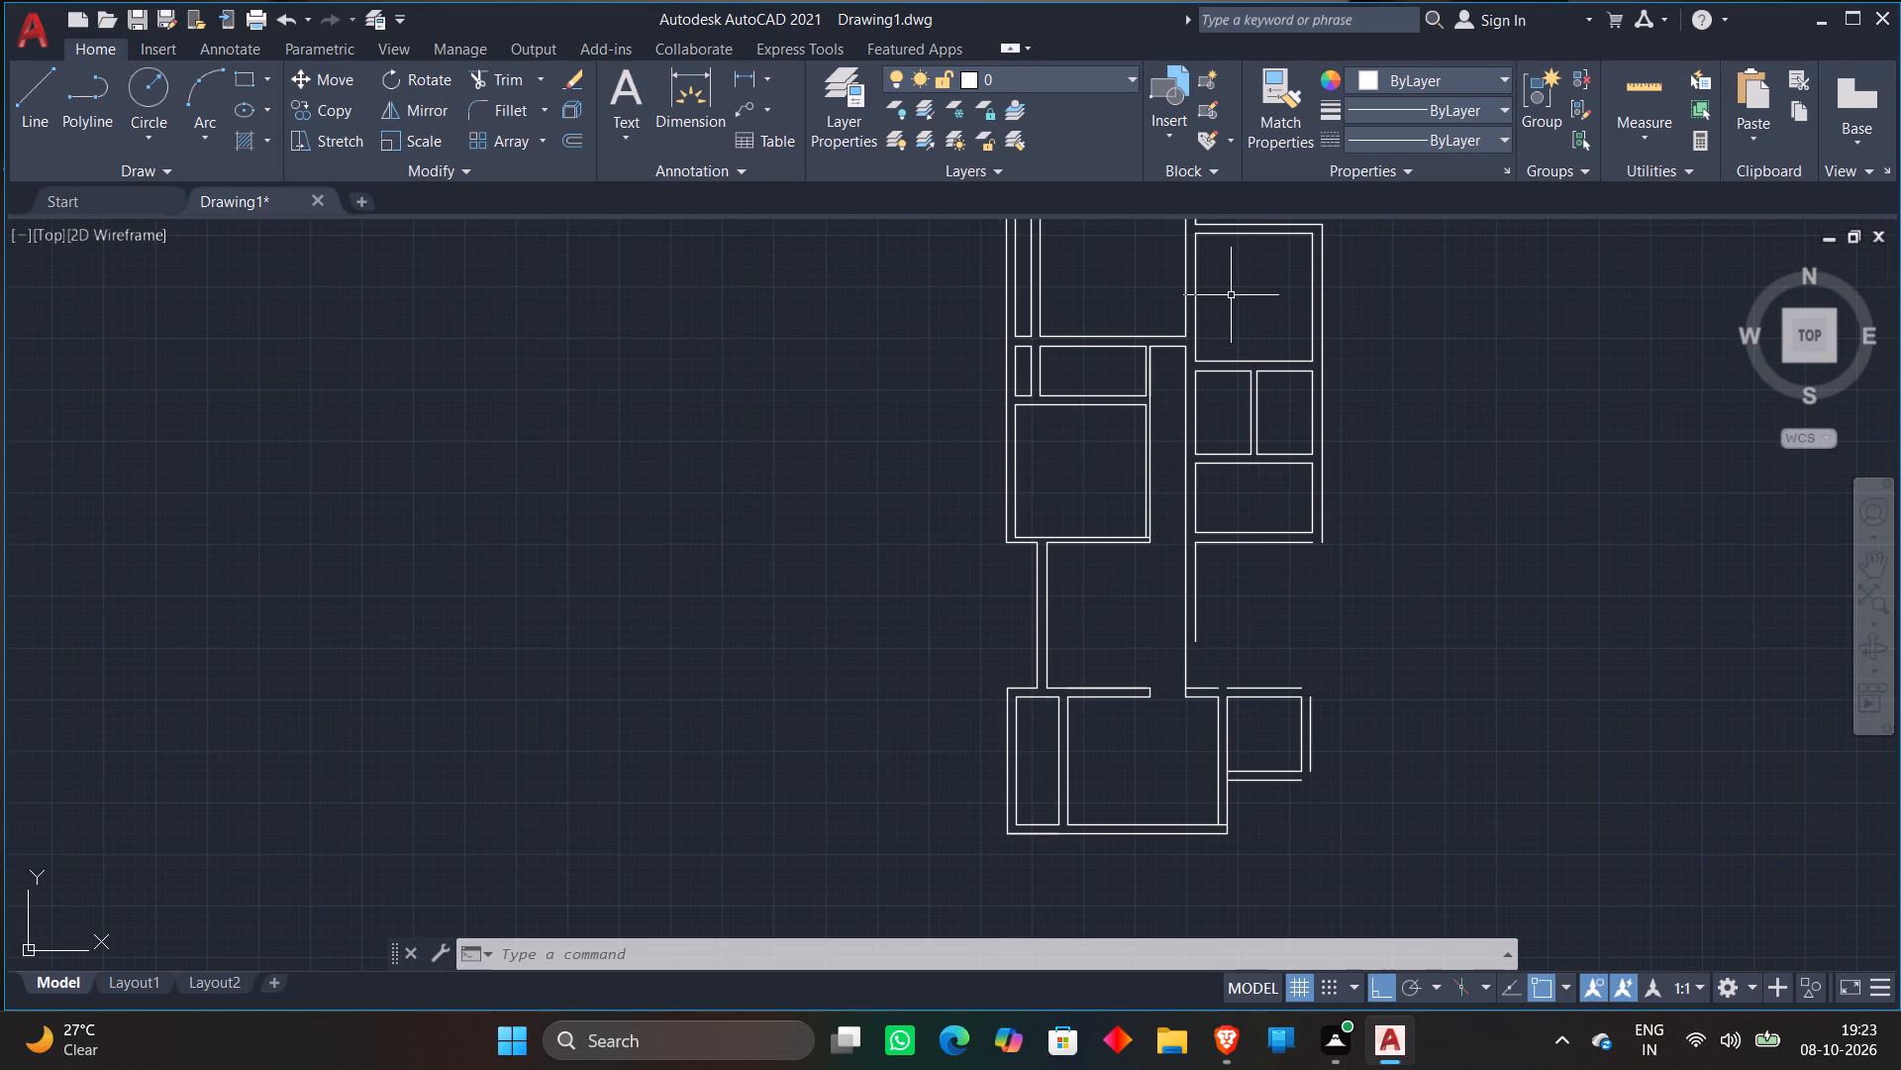
middle_click_drag(1231, 295, 1227, 372)
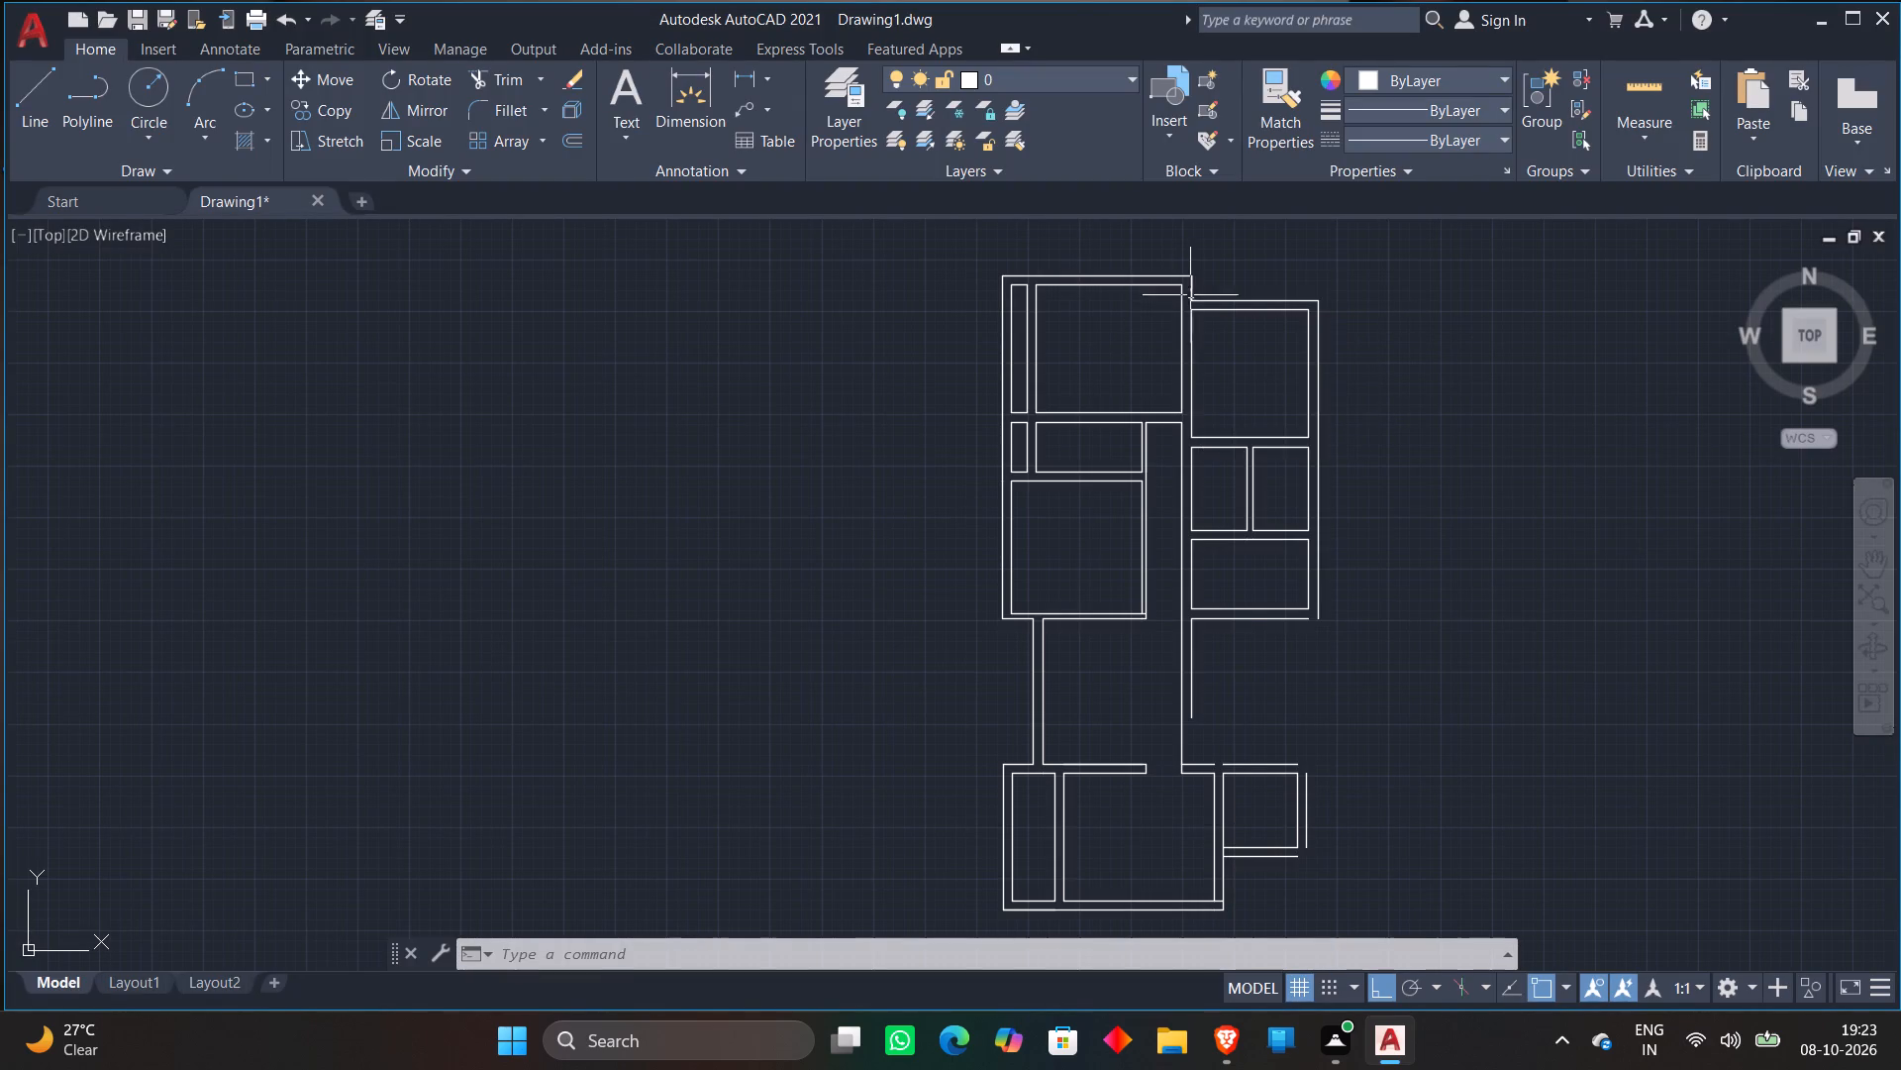
scroll(1196, 290, "up", 1)
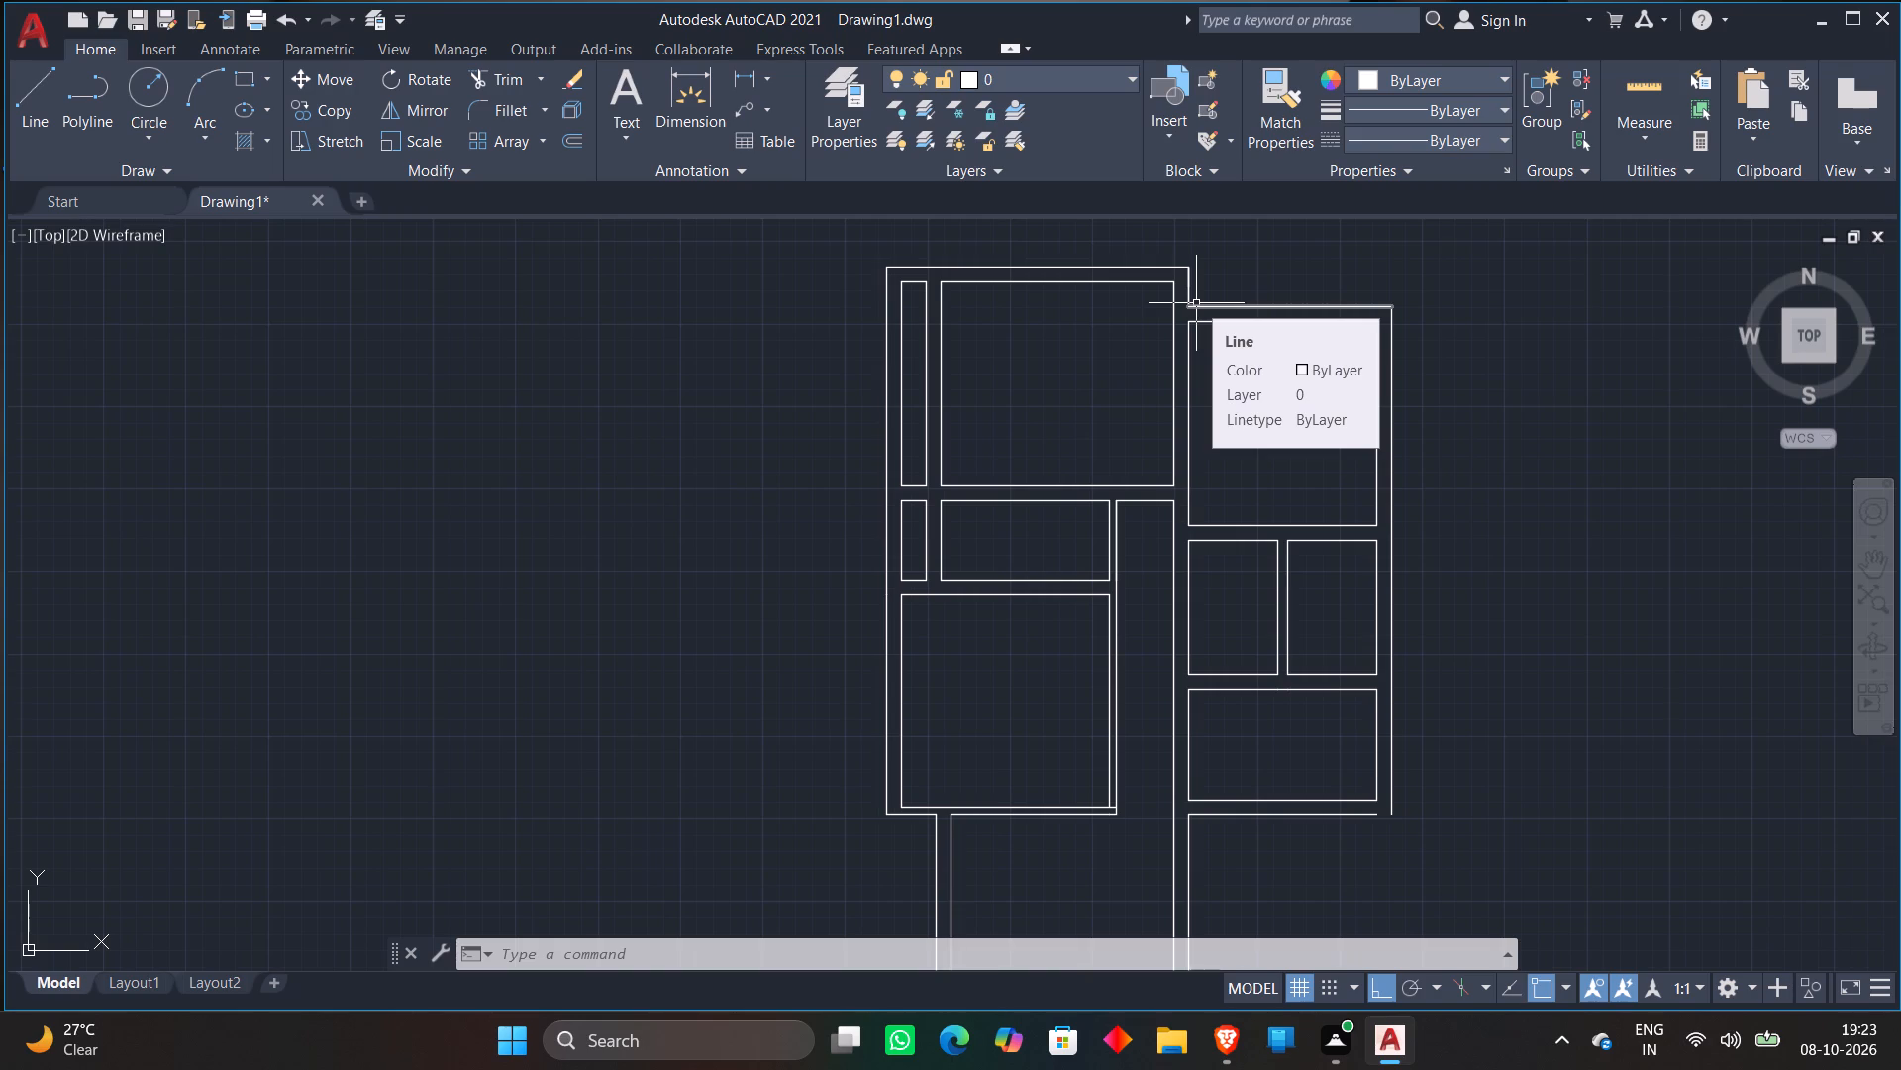
scroll(1315, 592, "down", 1)
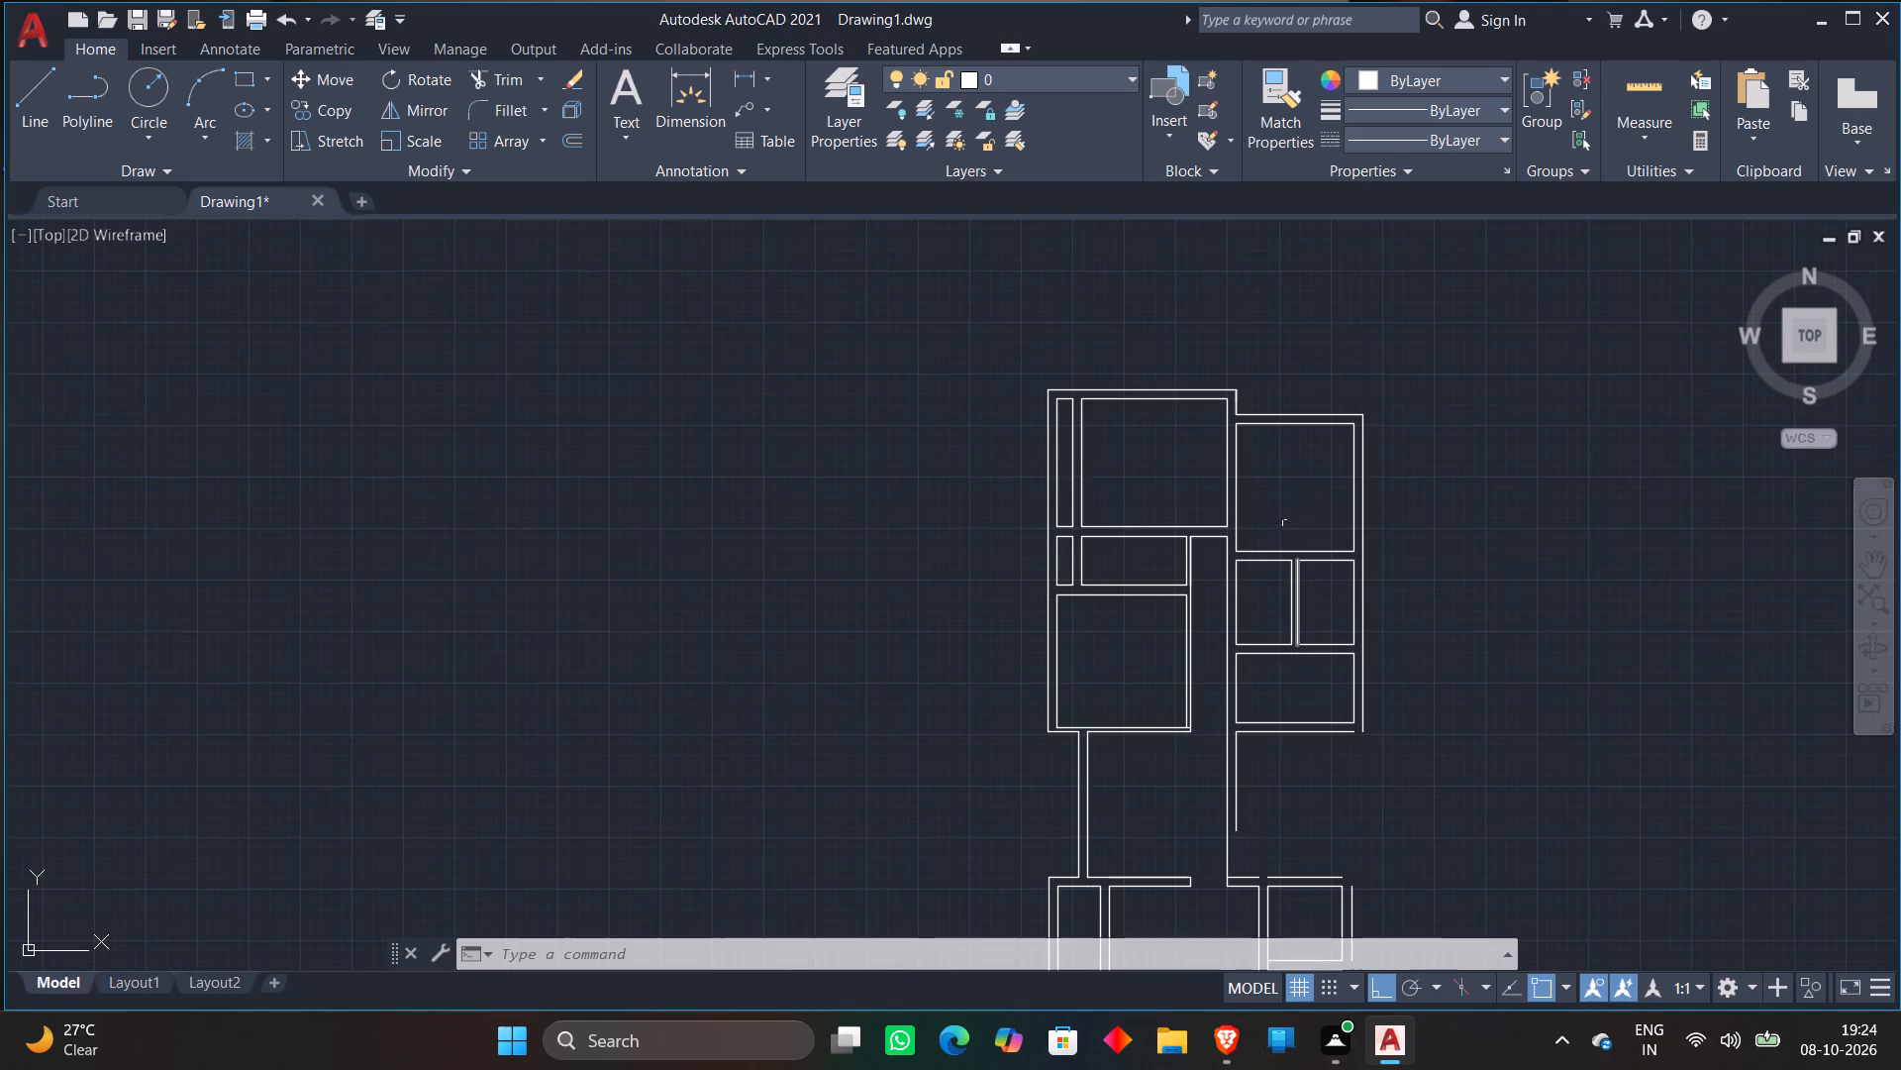
scroll(1255, 629, "up", 2)
middle_click_drag(1268, 635, 1285, 475)
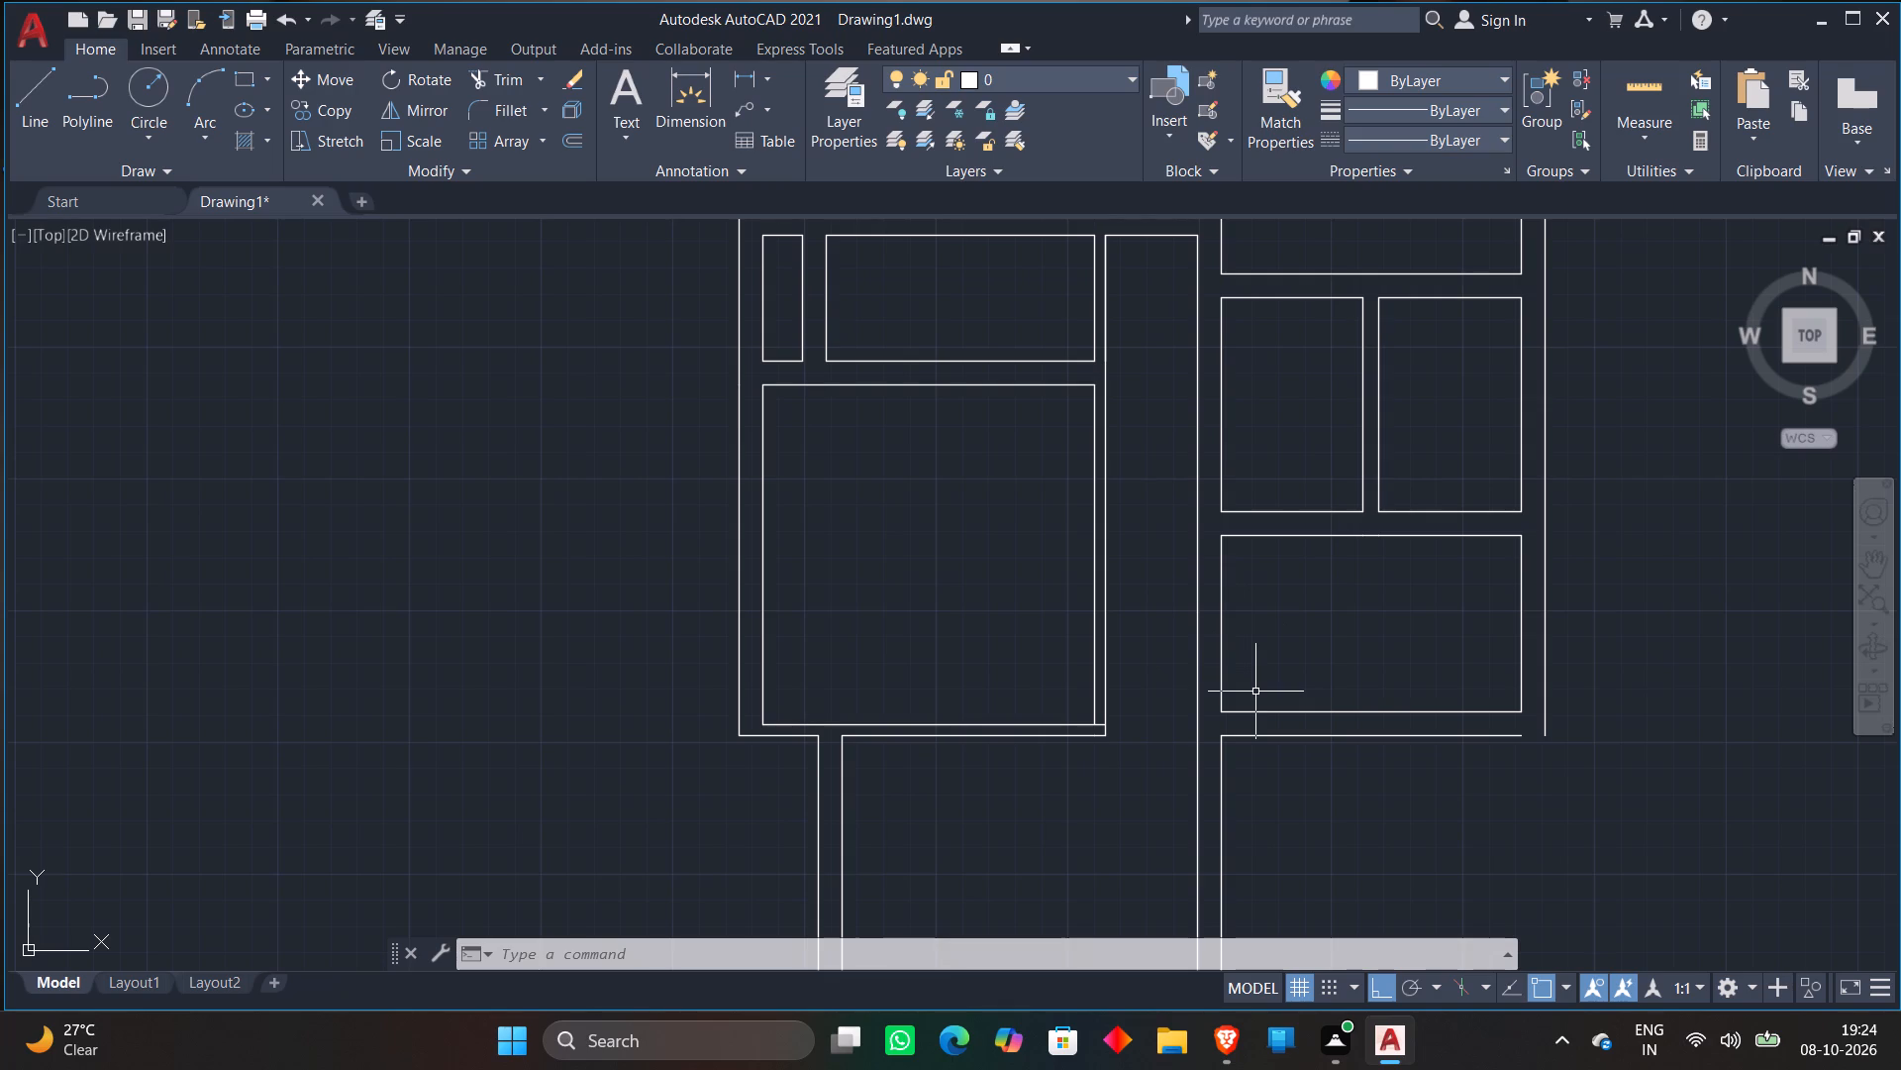
scroll(1255, 694, "down", 1)
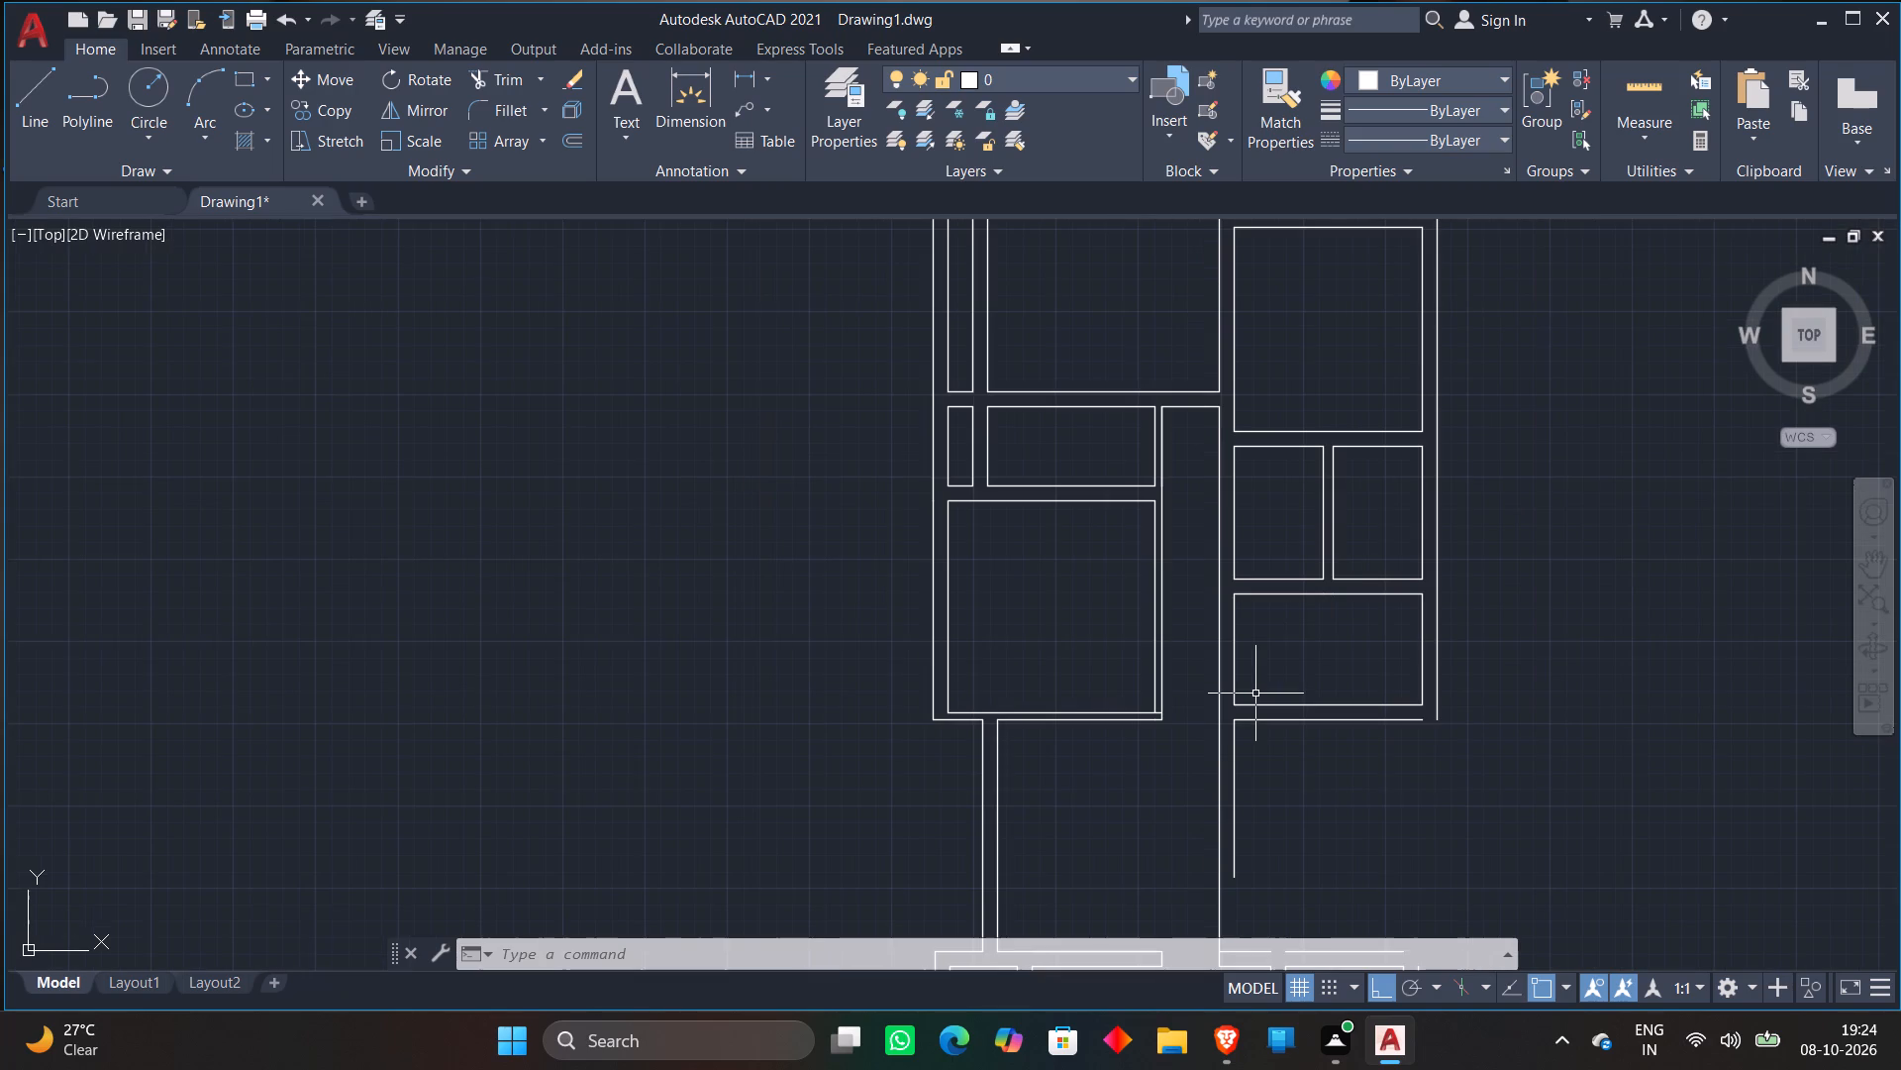
middle_click_drag(1278, 746, 1264, 578)
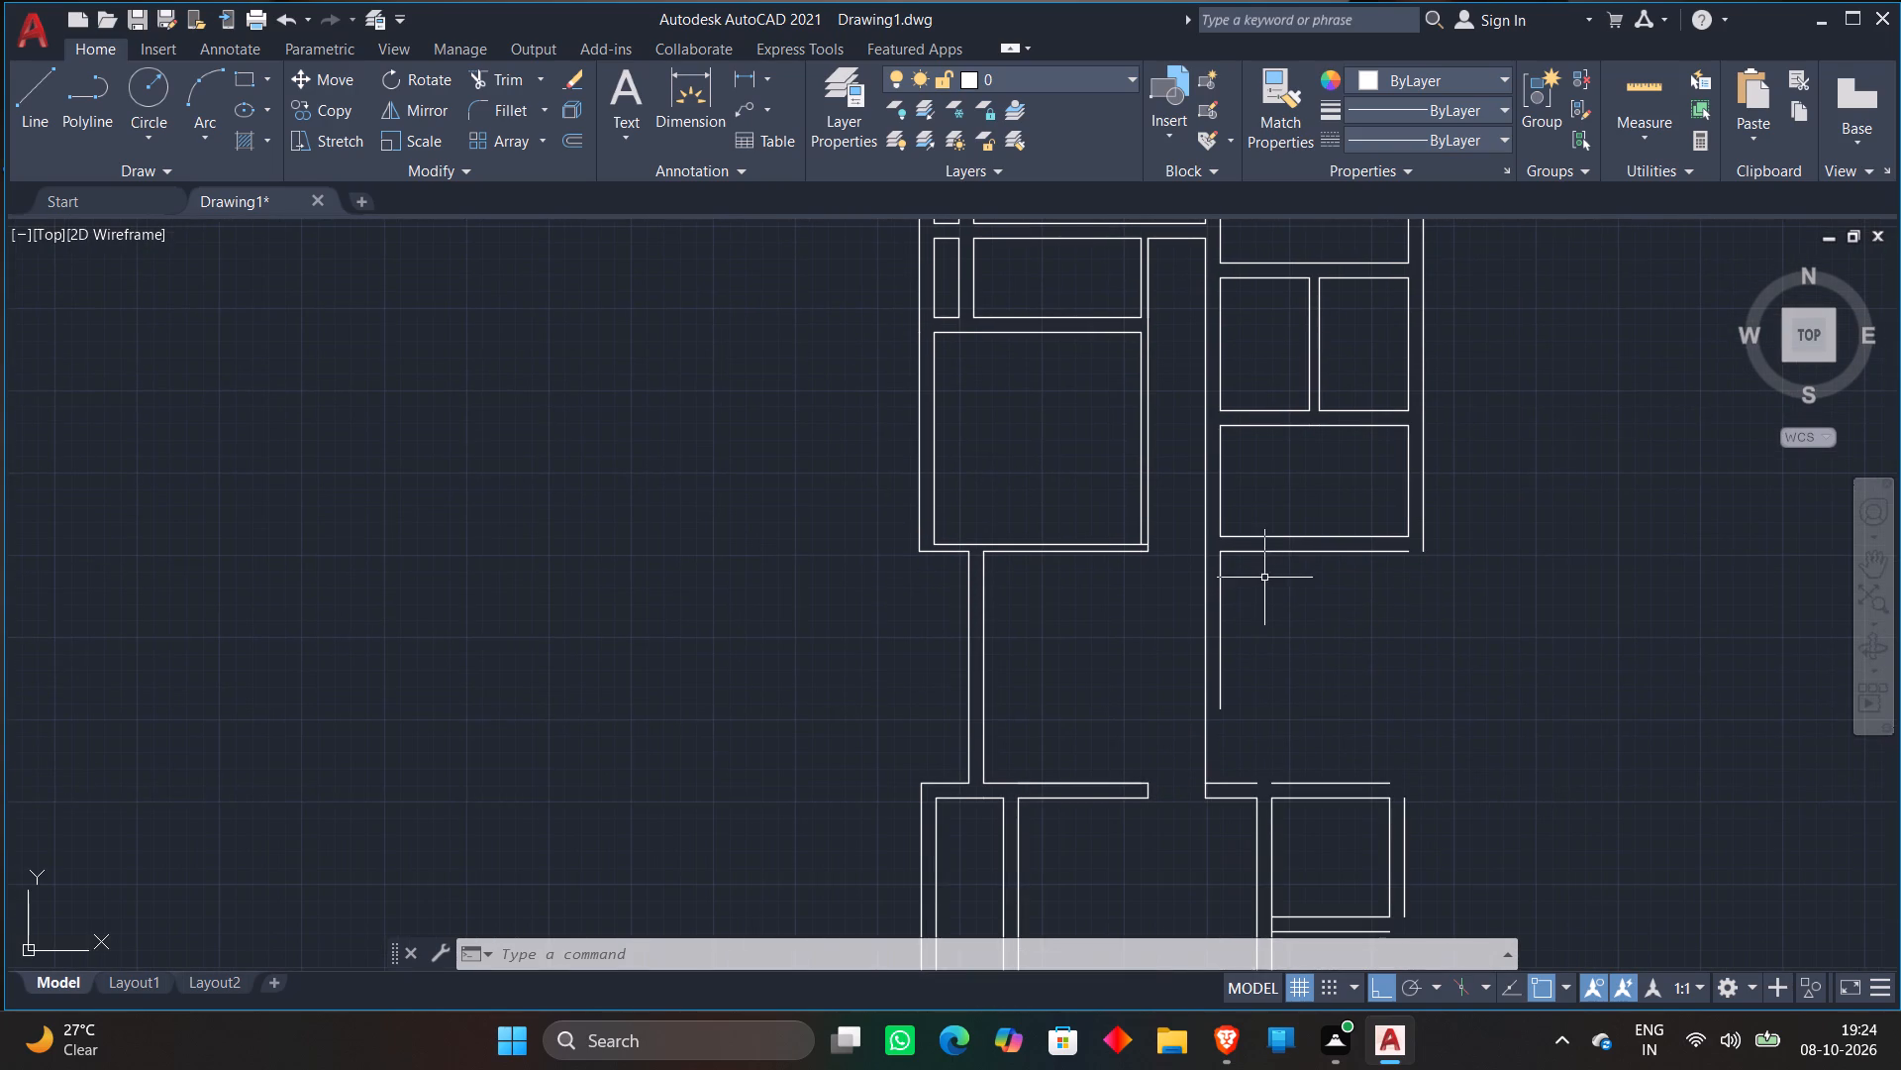
scroll(1269, 717, "up", 2)
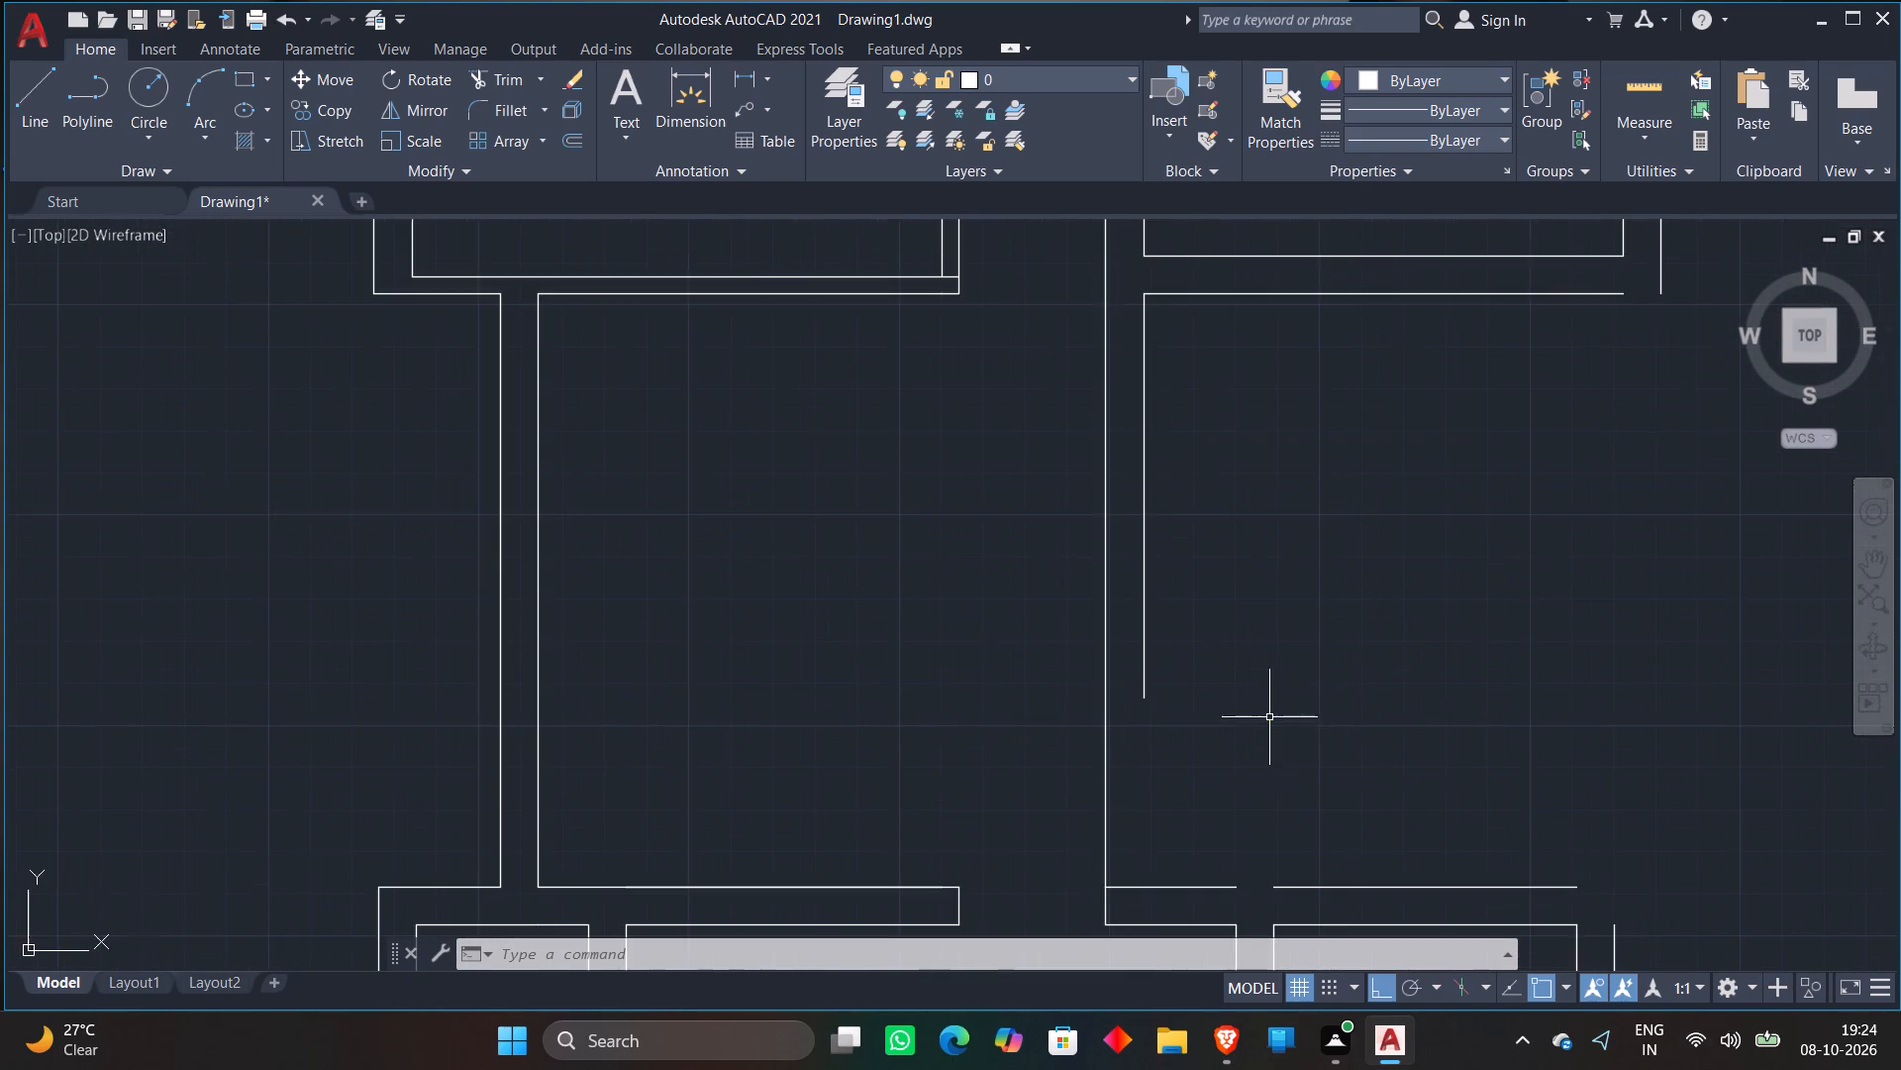
scroll(1280, 700, "down", 2)
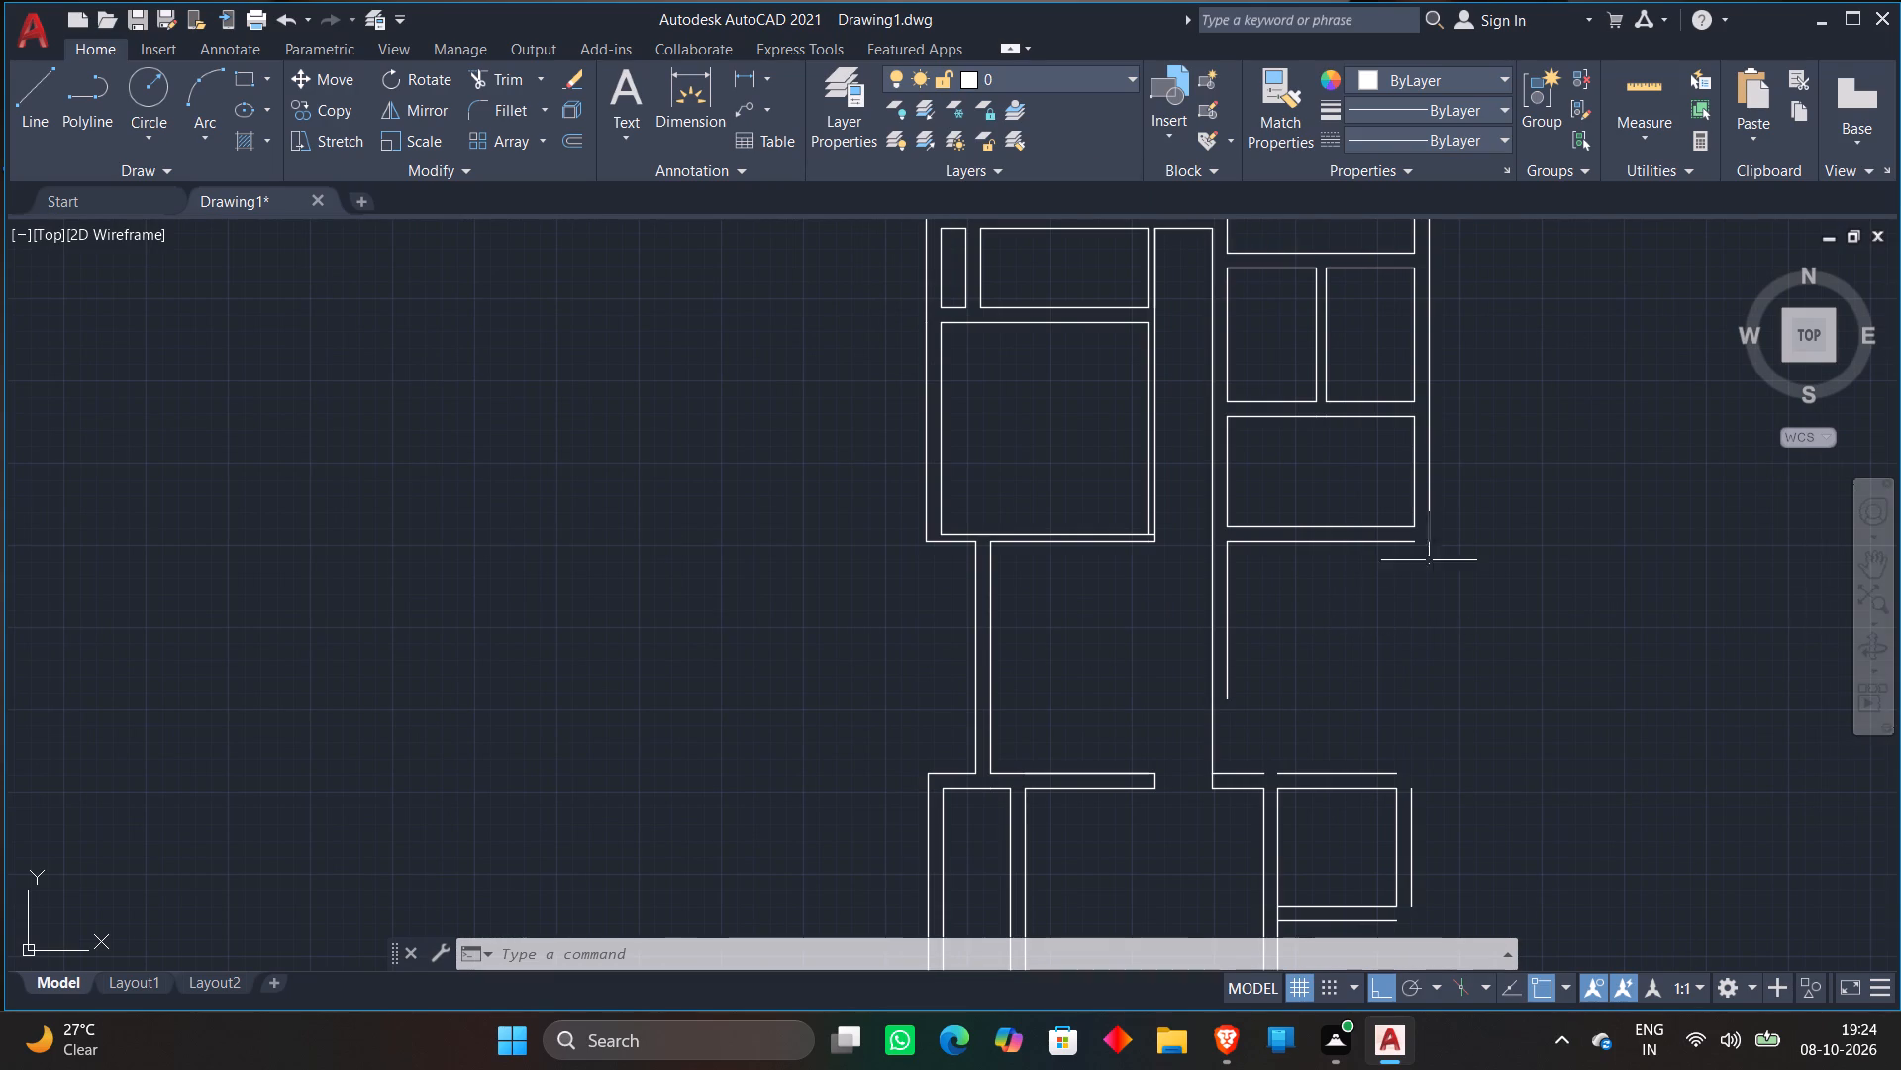
scroll(1341, 588, "down", 2)
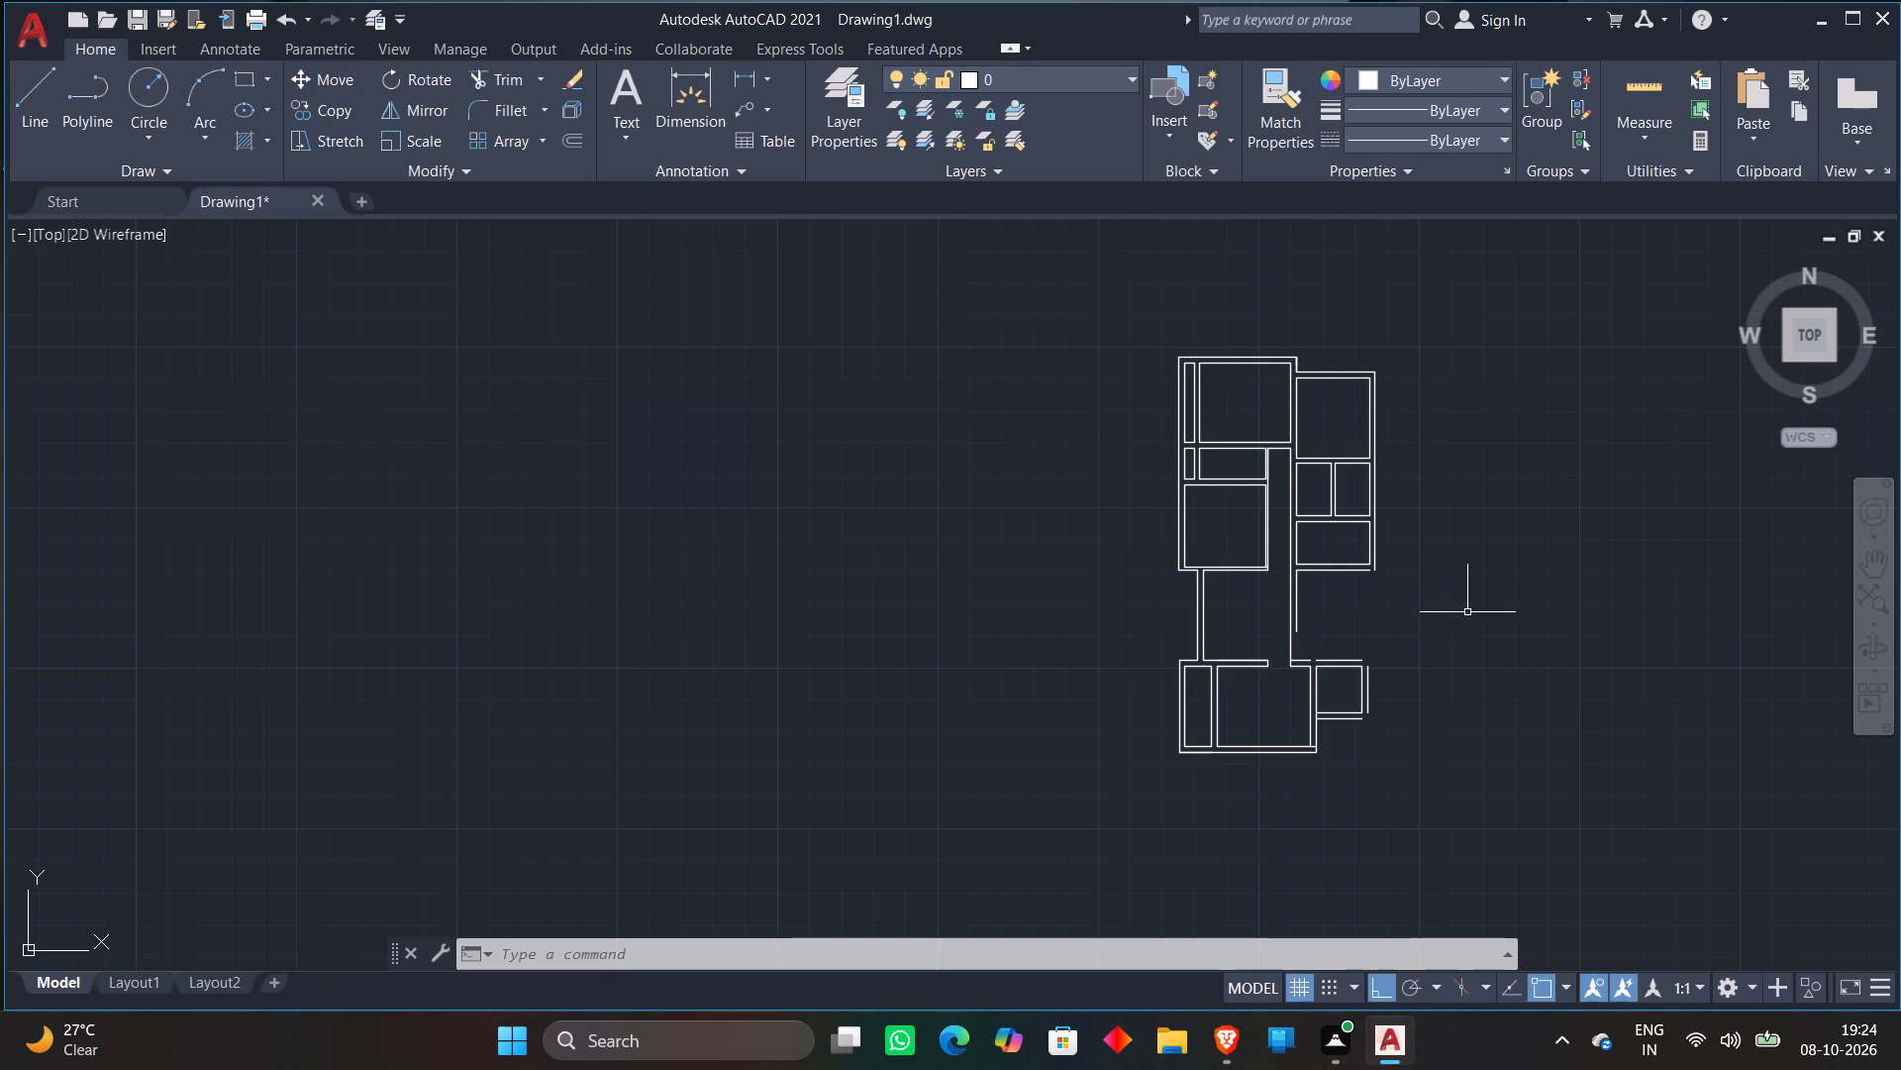
scroll(1489, 613, "down", 2)
scroll(1384, 570, "up", 2)
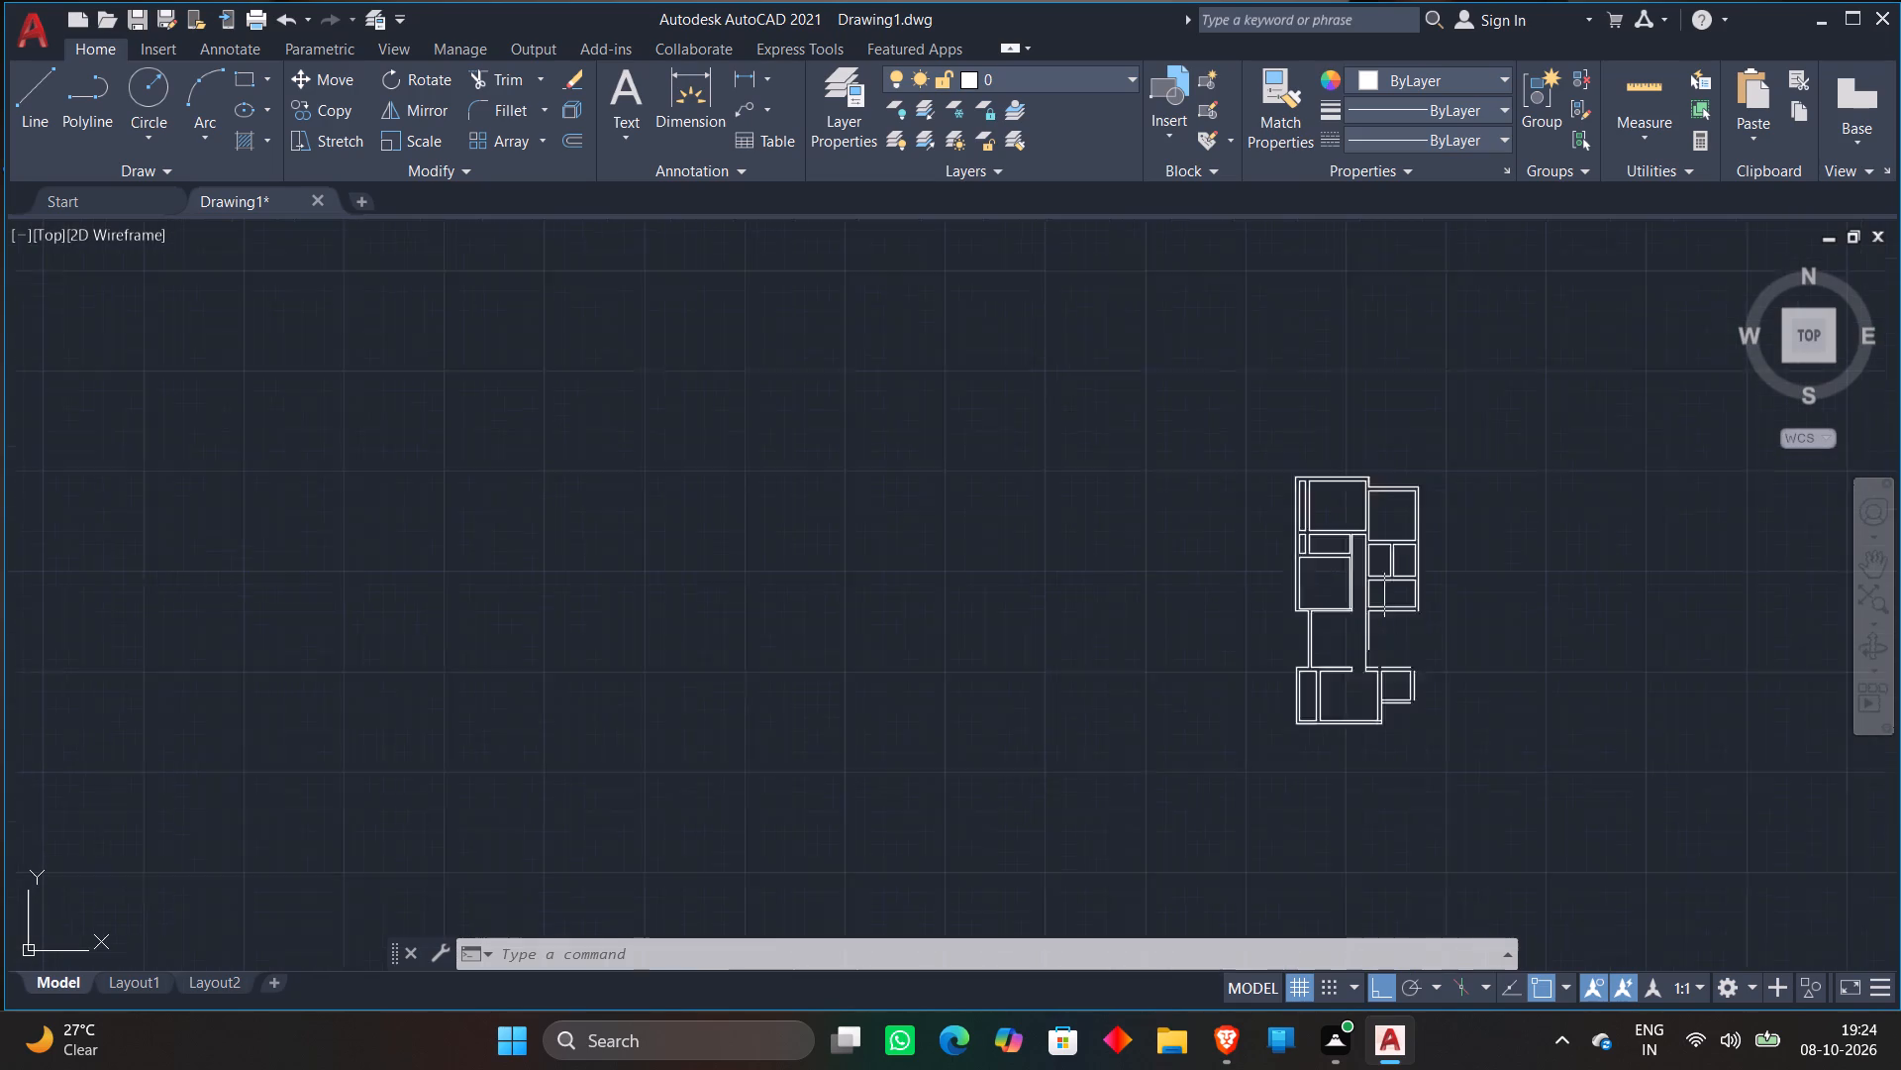
scroll(1384, 569, "up", 2)
scroll(1381, 568, "down", 2)
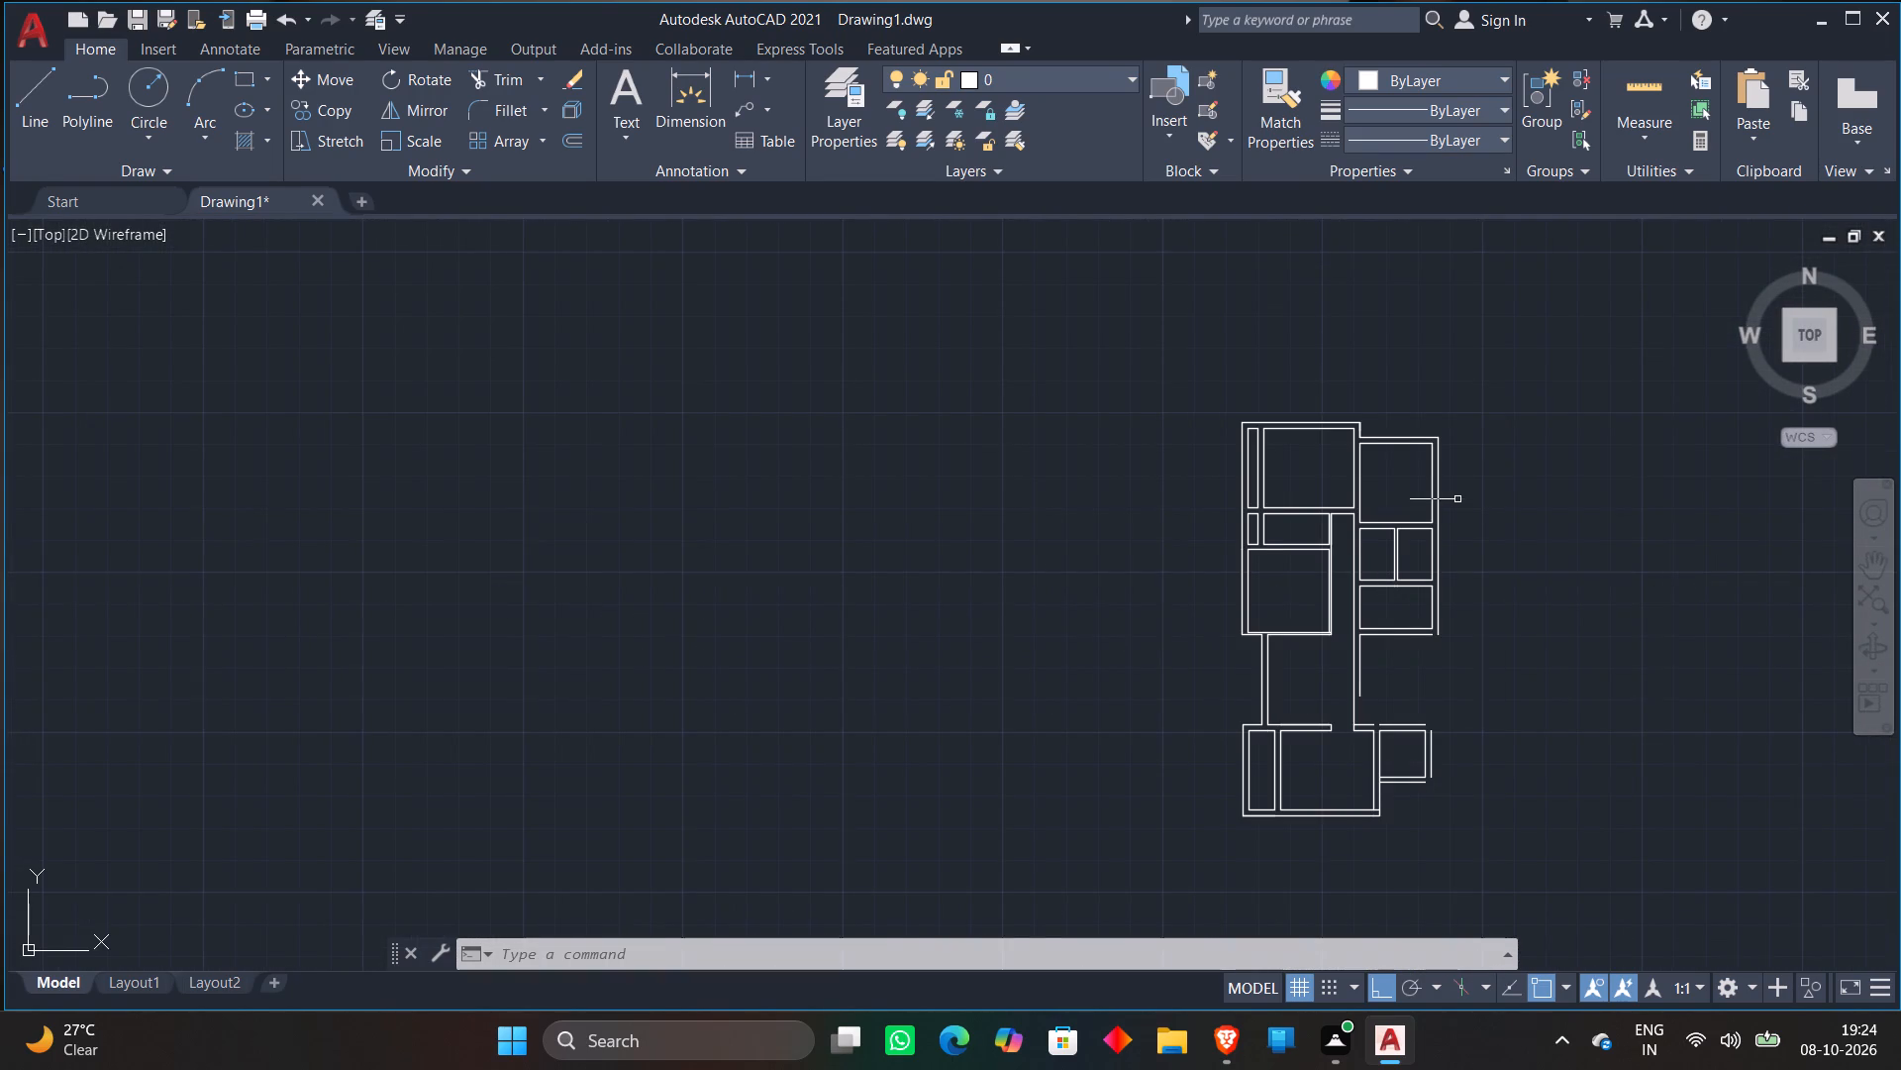
Move the east-side rooms and the 8' line straight down, with object snap off, so the line meets the southern rooms' top wall.
middle_click_drag(1460, 500, 1342, 408)
scroll(1326, 411, "up", 1)
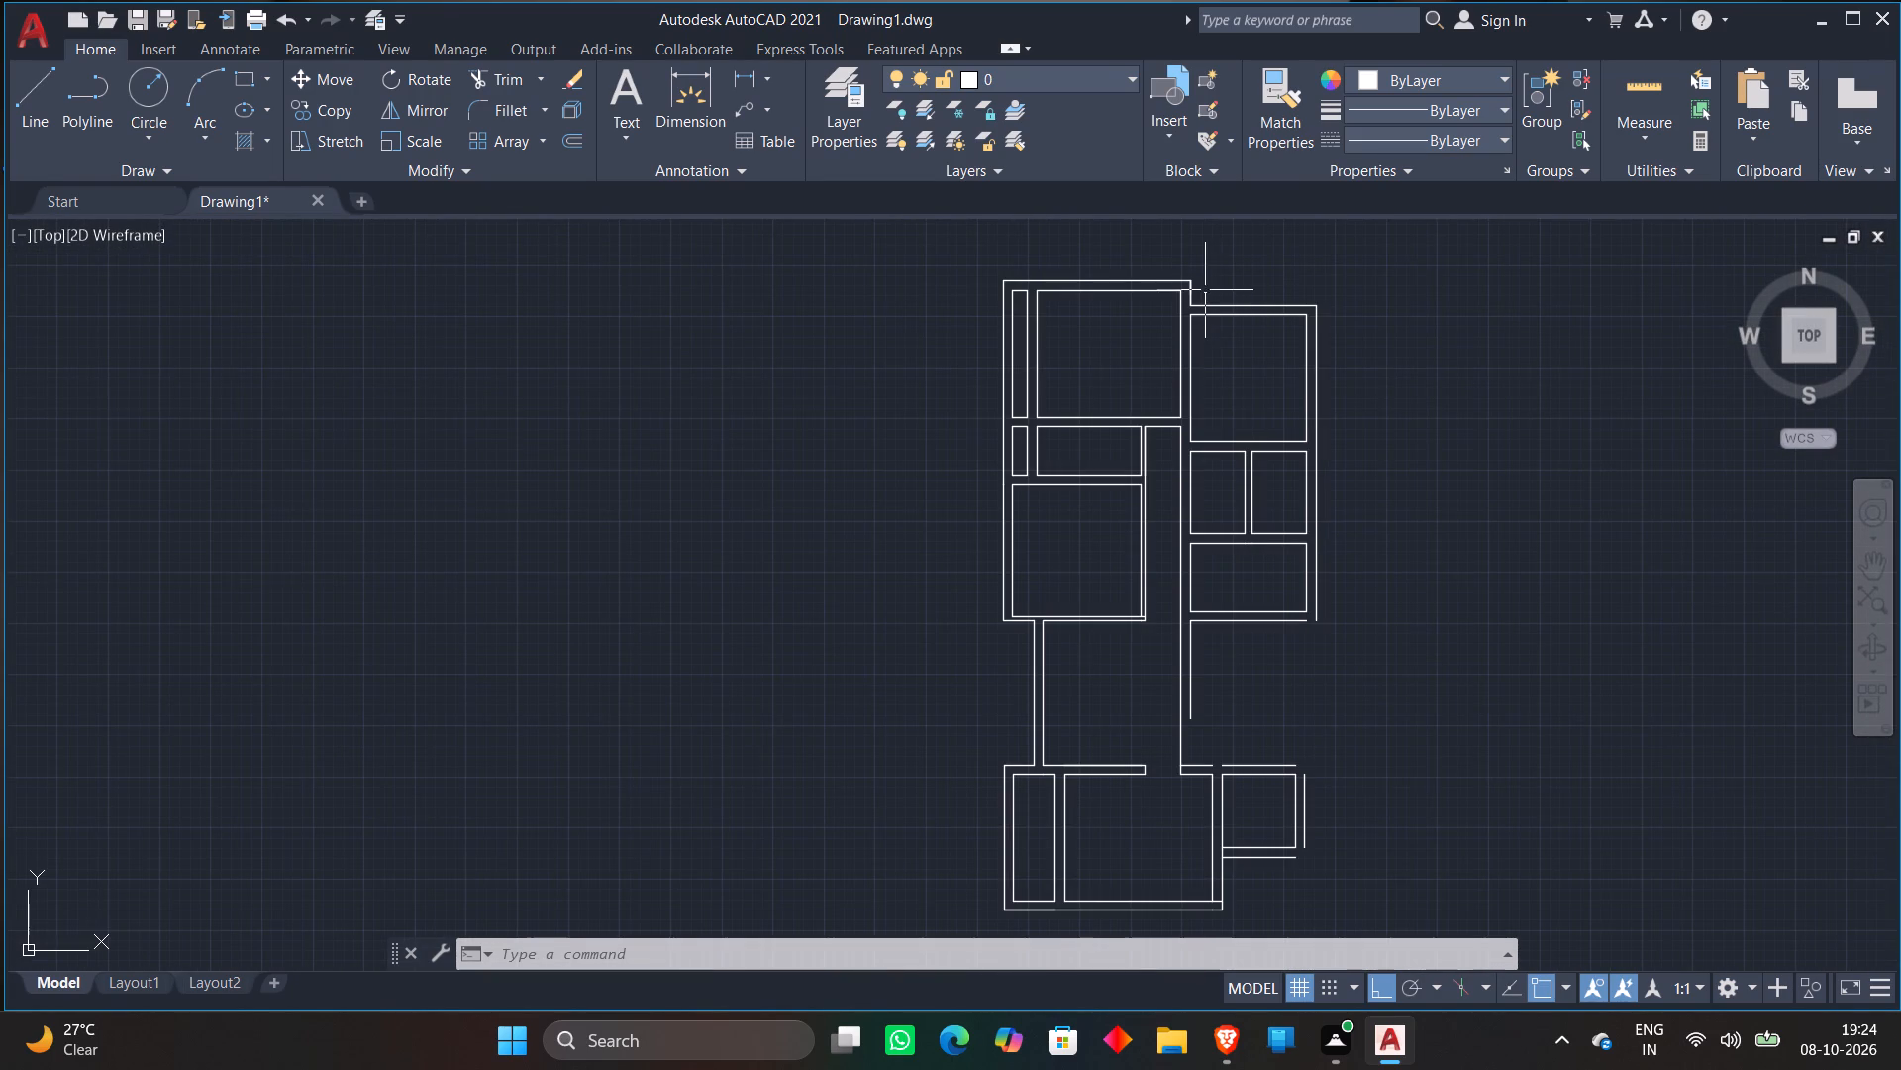
scroll(1197, 295, "up", 2)
left_click_drag(1307, 286, 1551, 985)
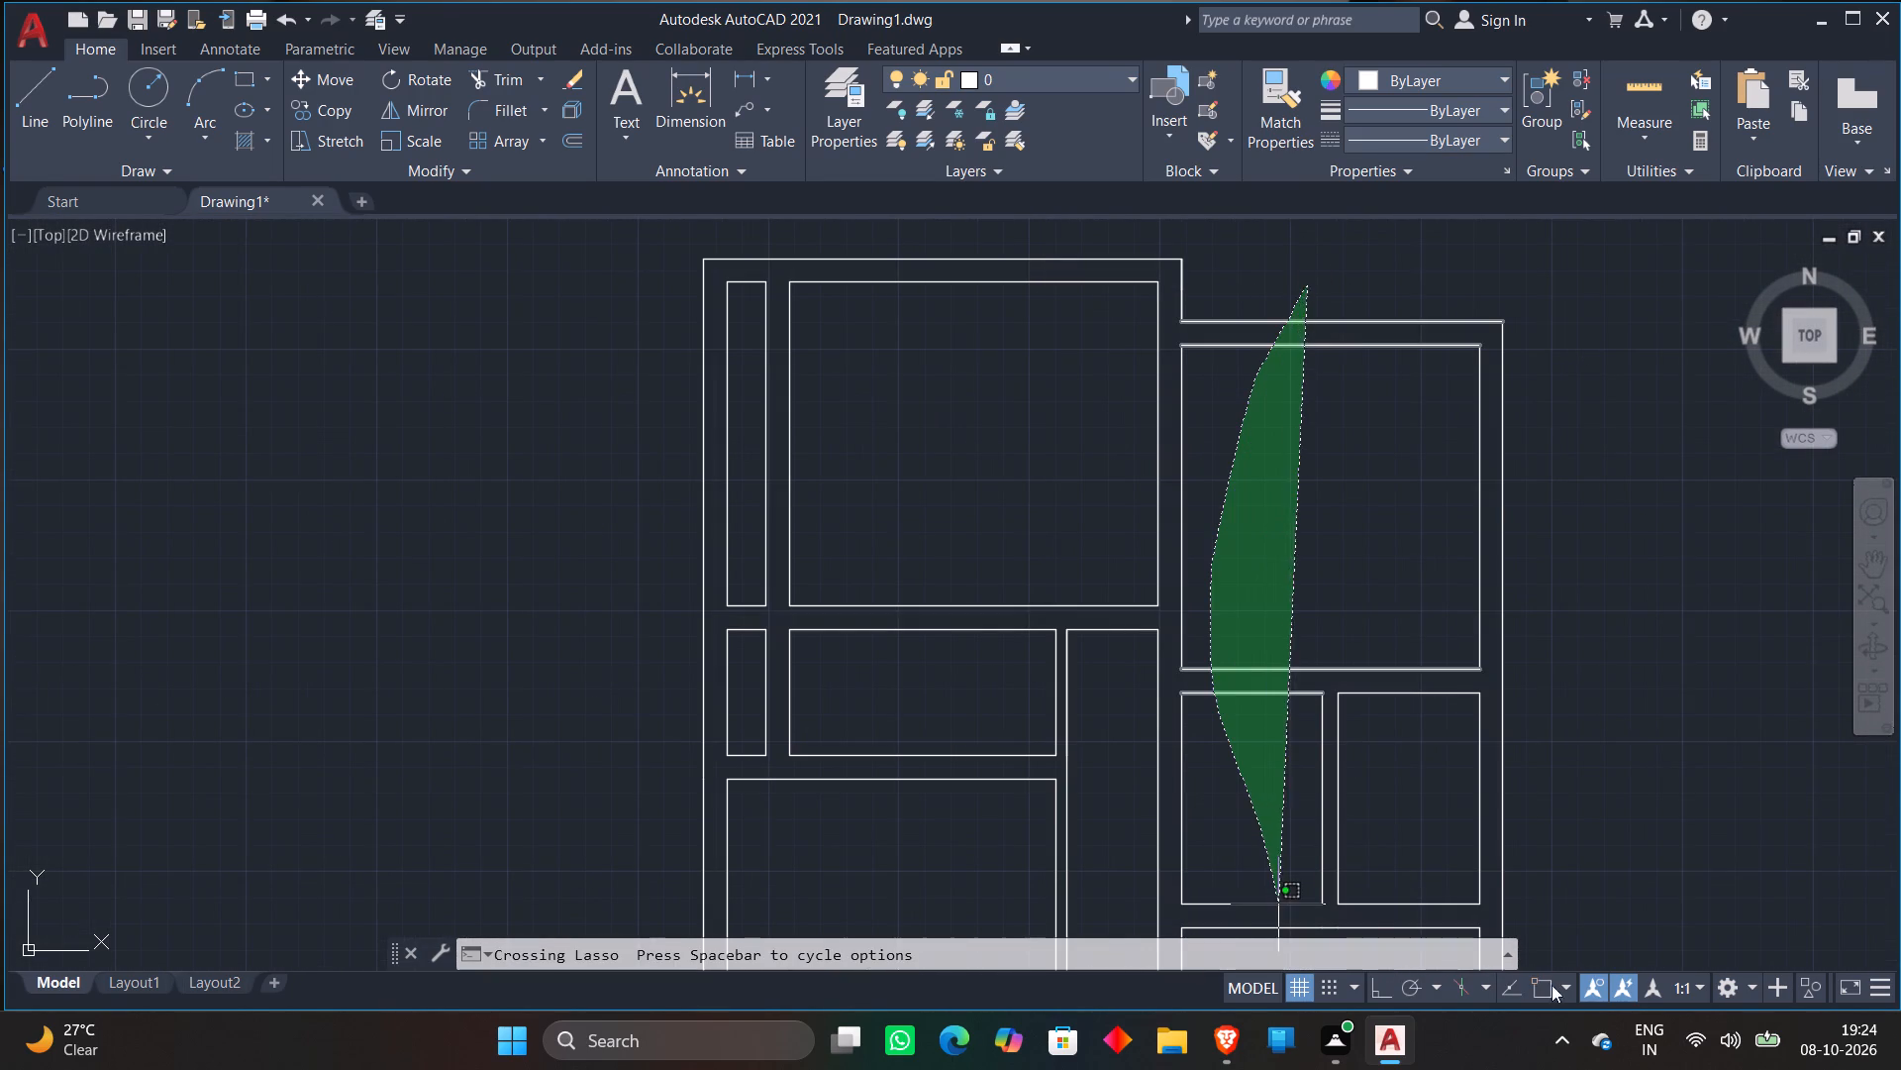
left_click_drag(1551, 985, 1510, 310)
scroll(1600, 410, "down", 2)
scroll(1454, 648, "up", 2)
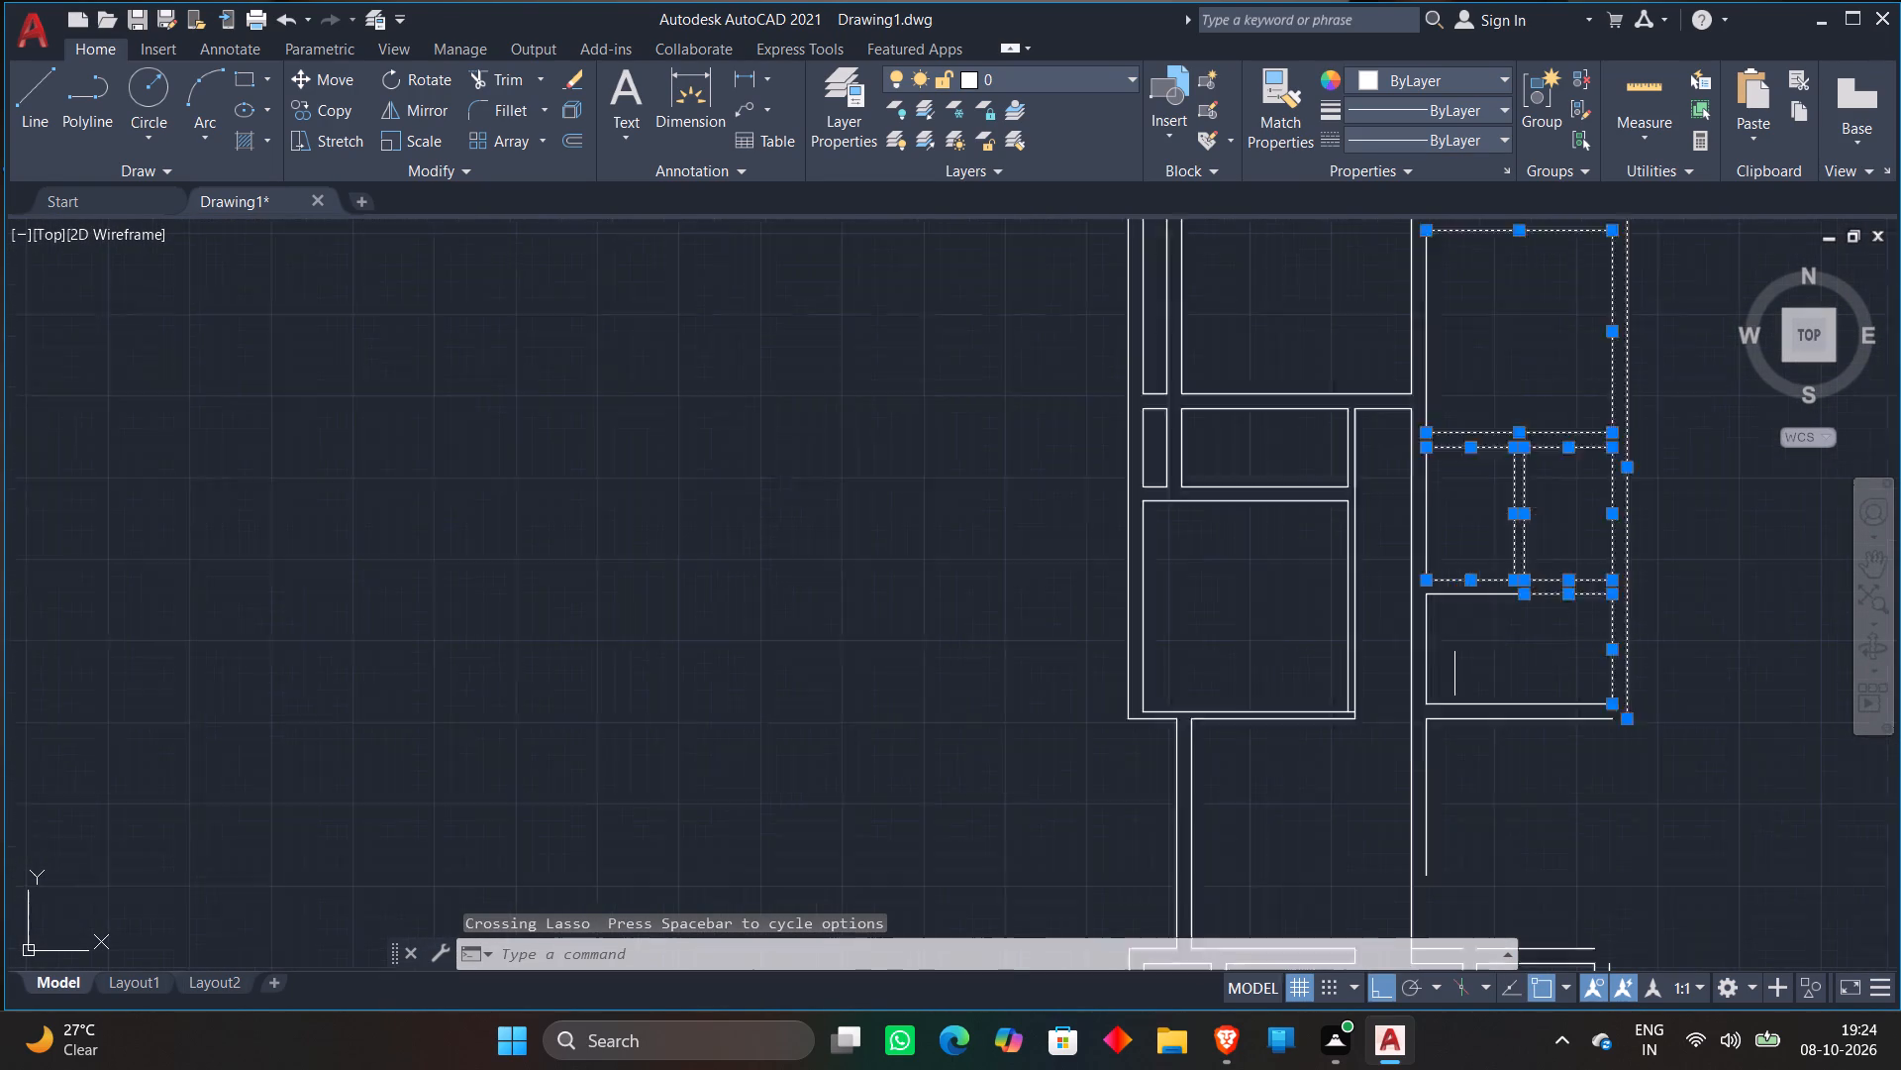
left_click(1409, 471)
left_click(1409, 642)
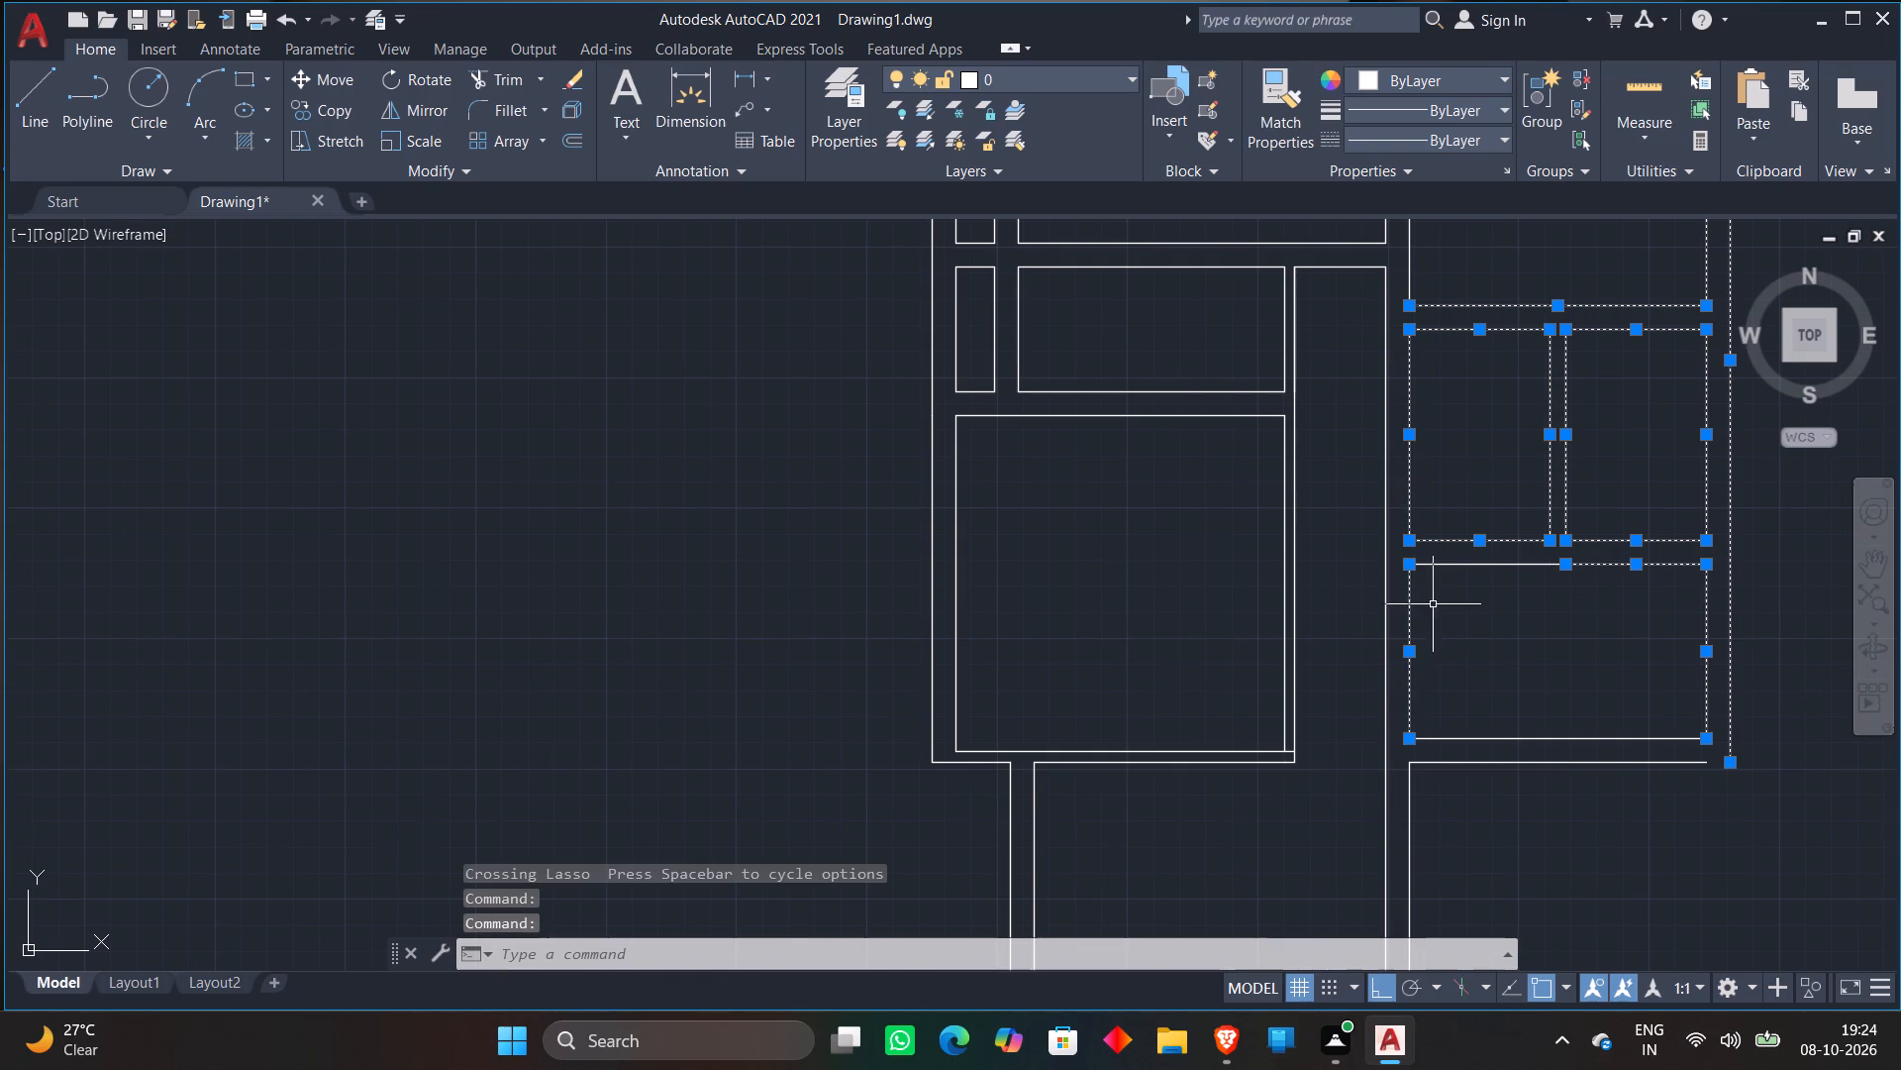
left_click(1457, 564)
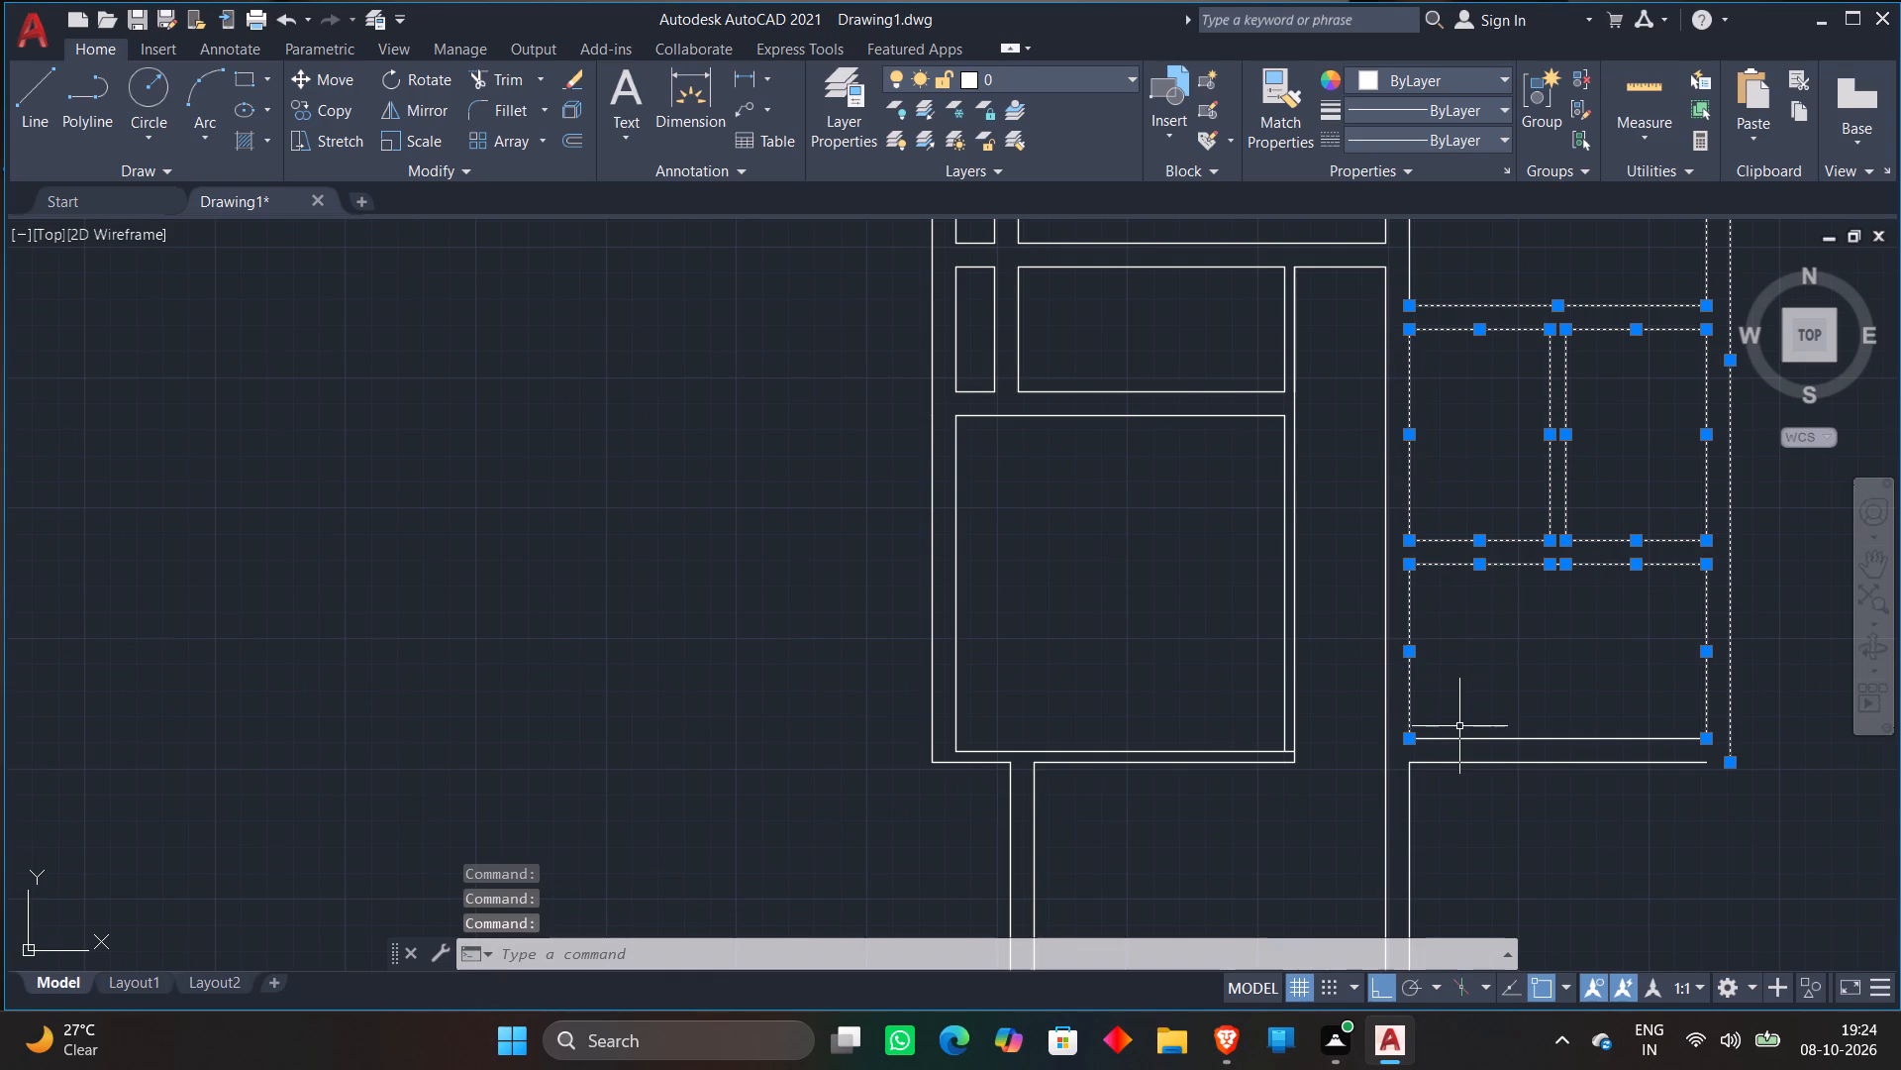
left_click(1460, 736)
left_click(1460, 765)
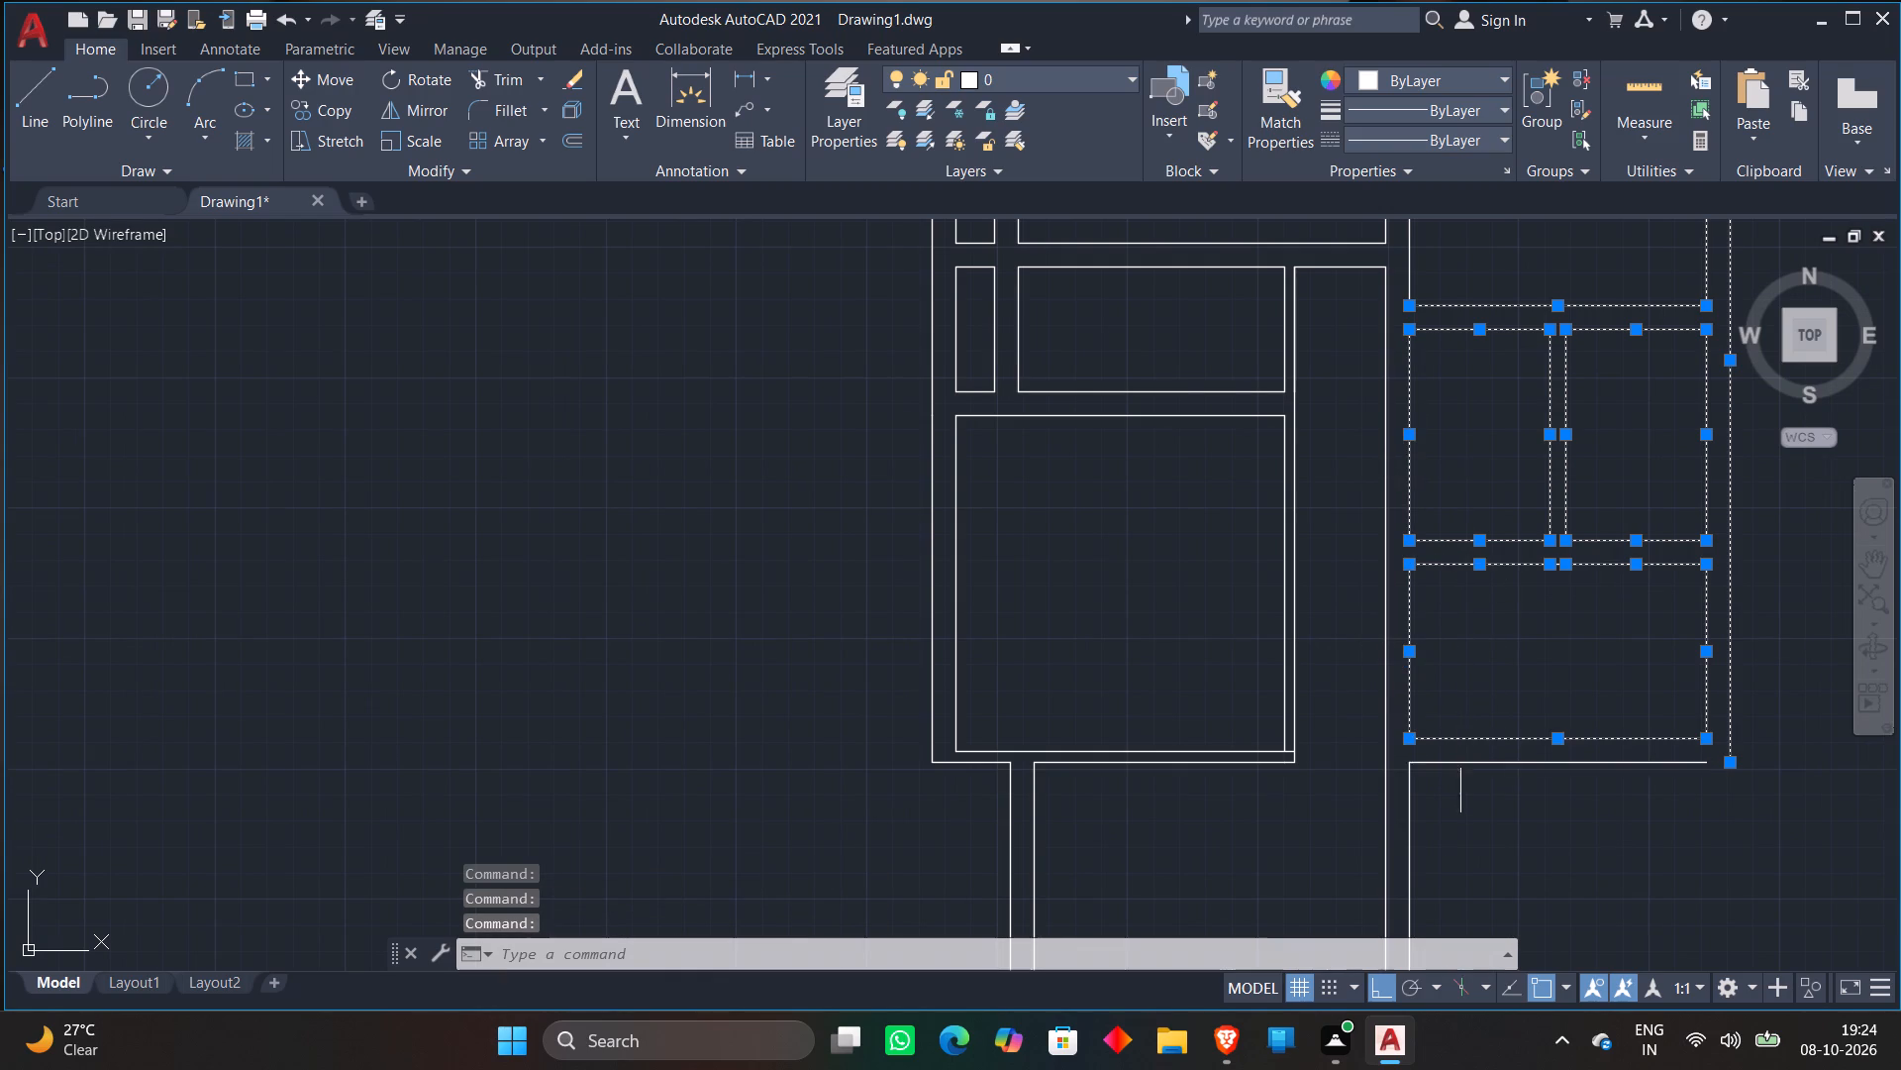
scroll(1487, 722, "down", 2)
left_click(1454, 777)
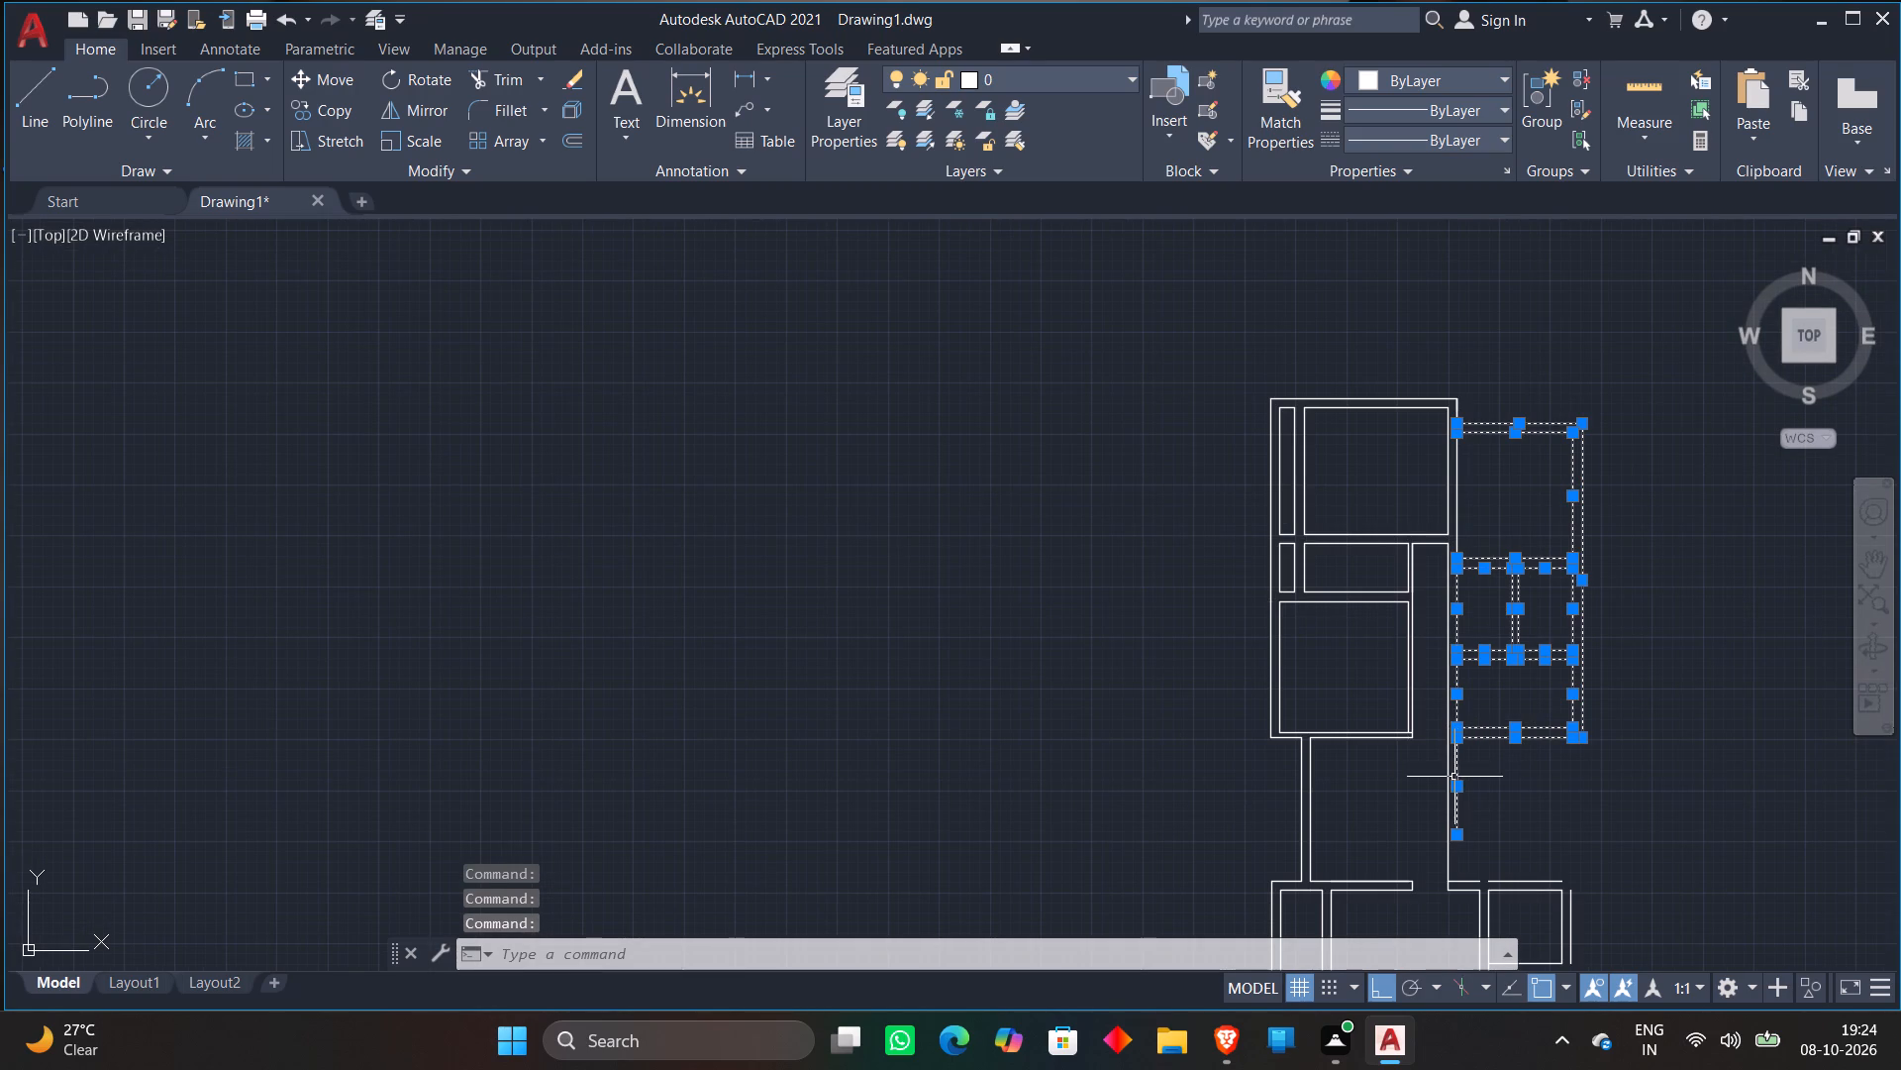
right_click(1570, 793)
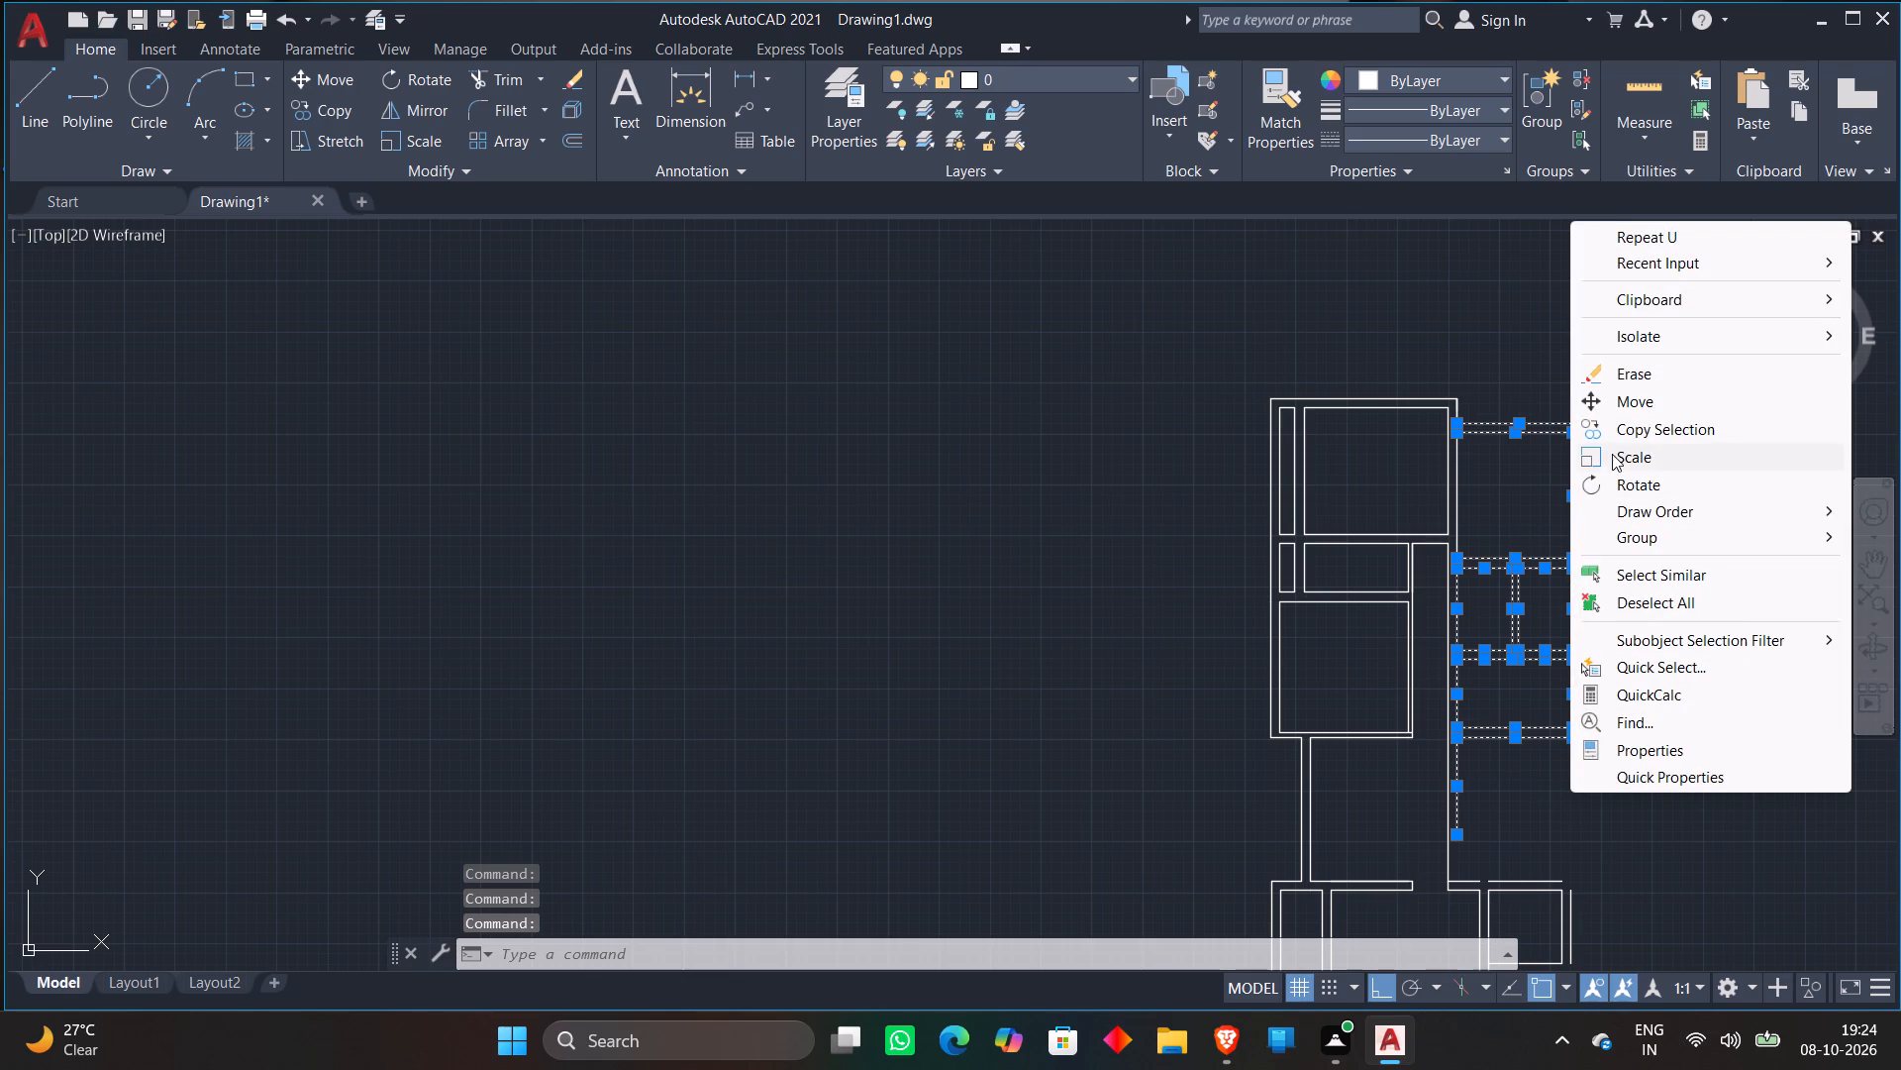
left_click(1617, 405)
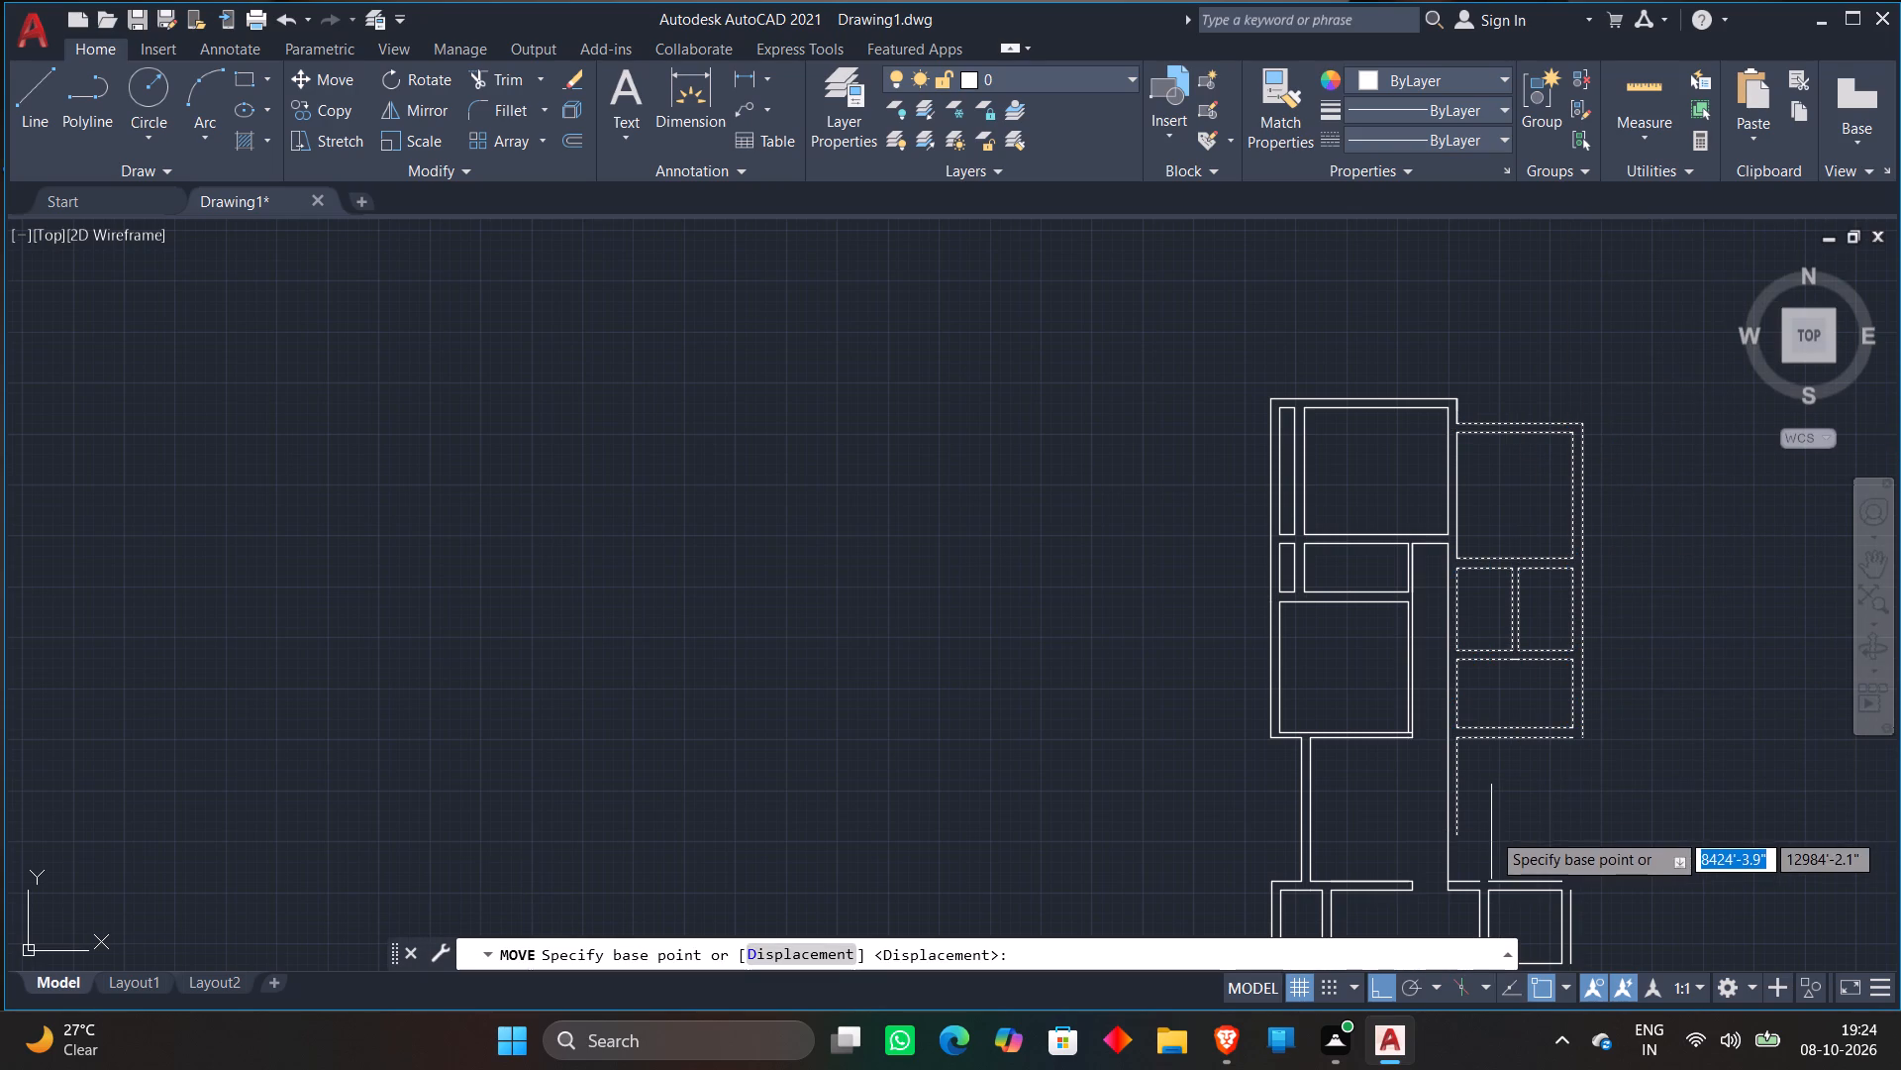
middle_click_drag(1491, 831, 1508, 563)
scroll(1515, 513, "up", 2)
left_click(1420, 658)
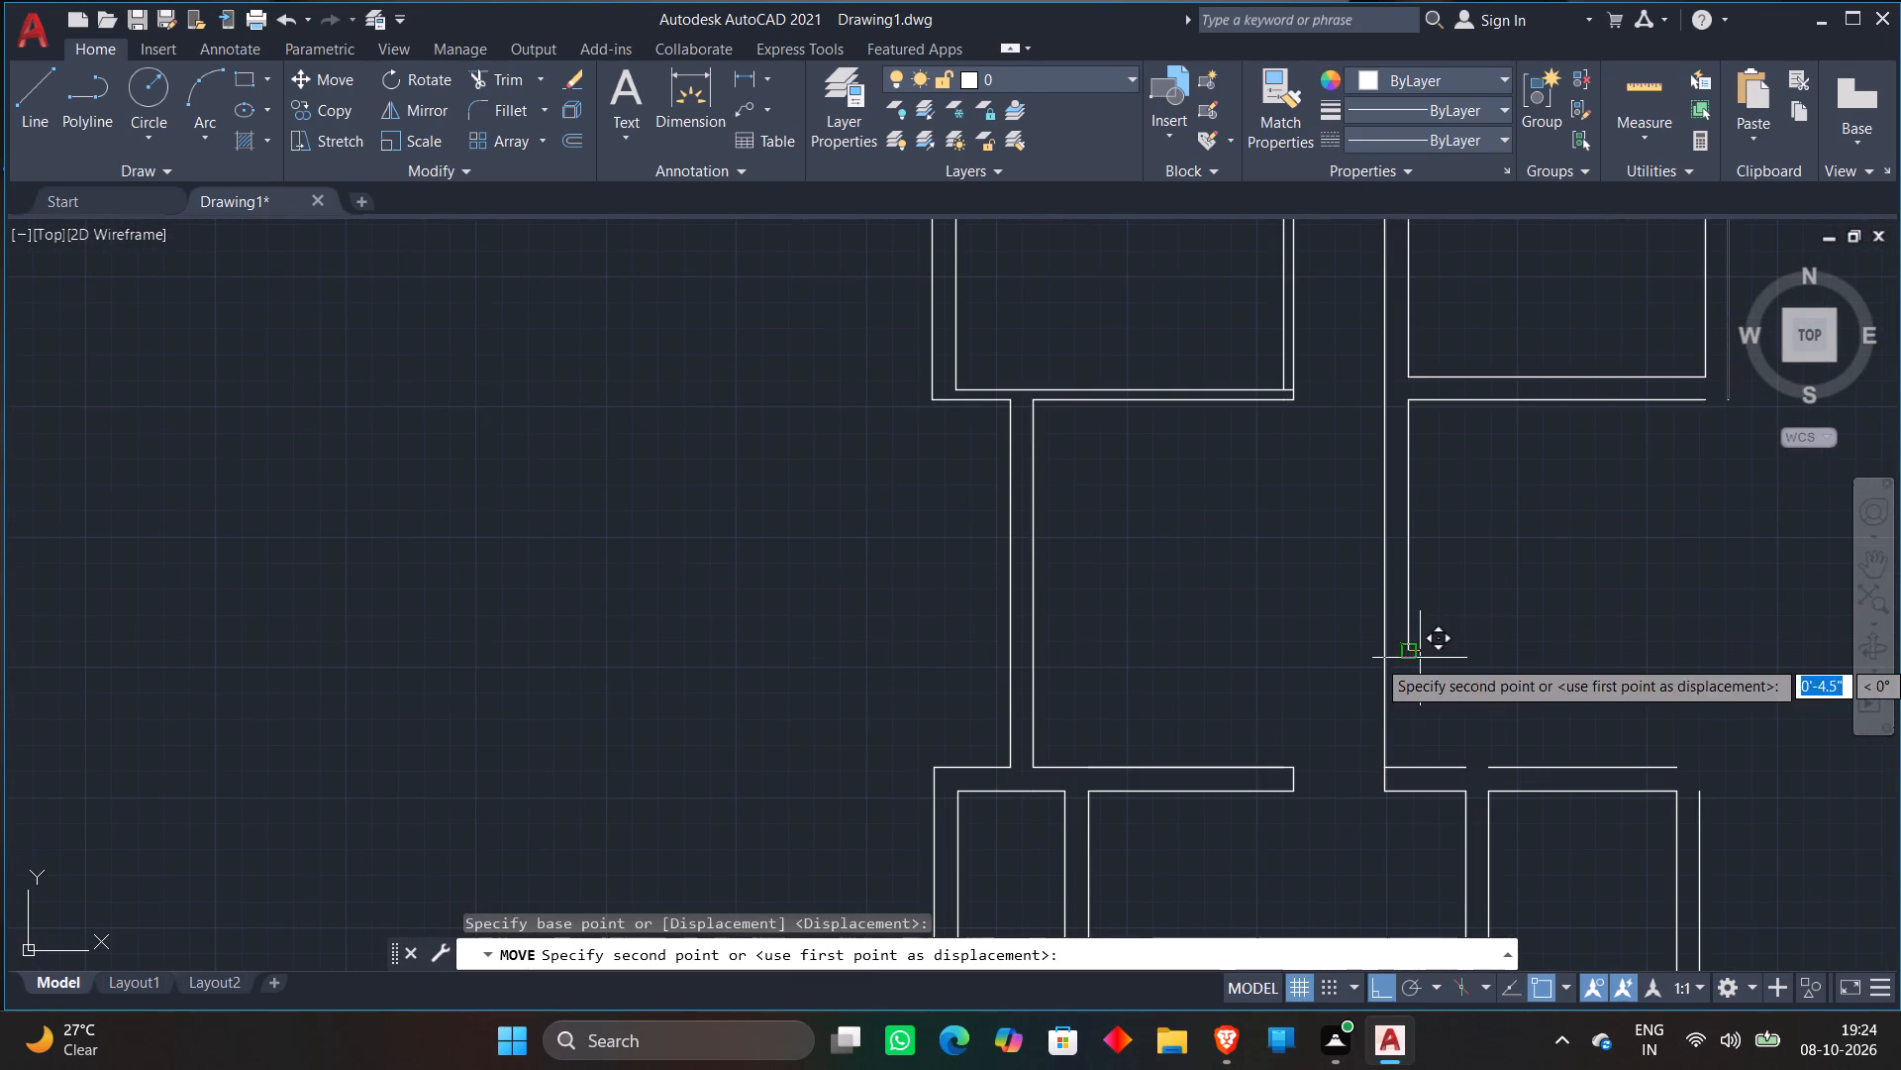
scroll(1417, 765, "up", 4)
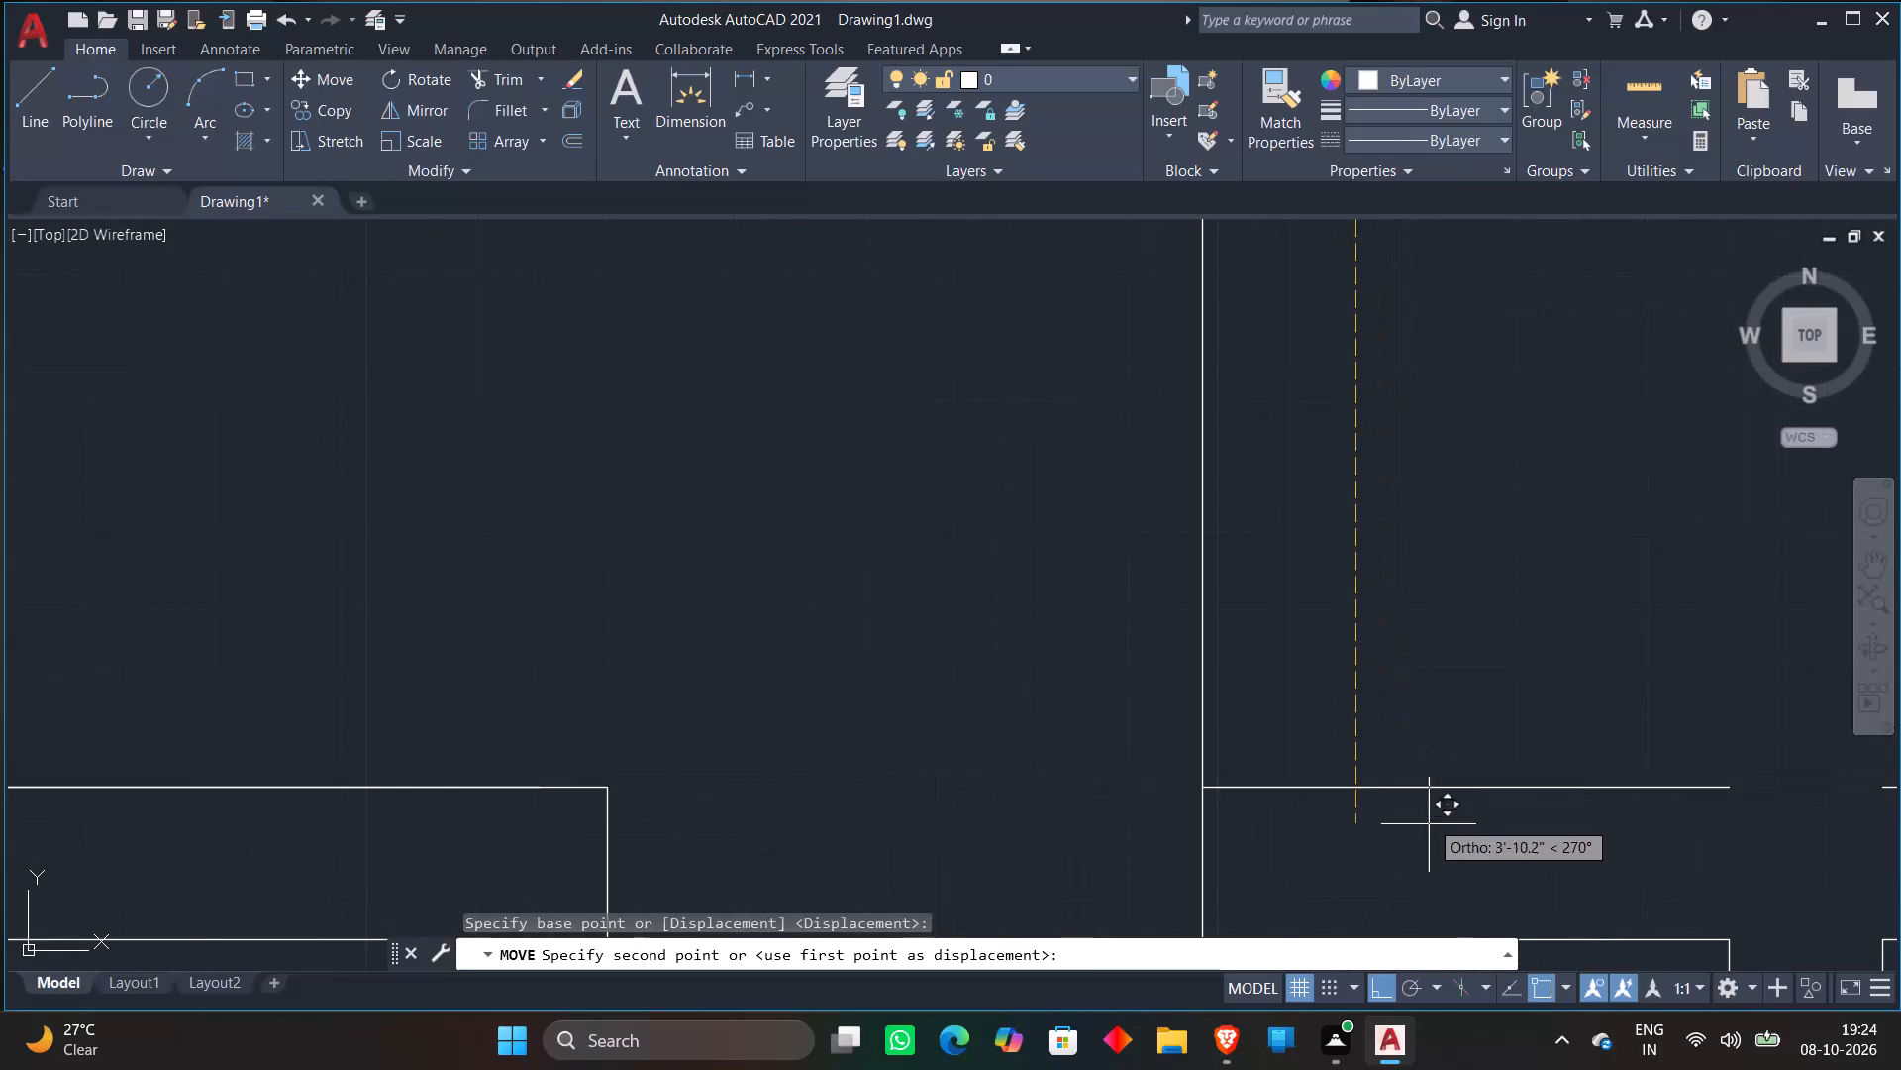
left_click(1537, 991)
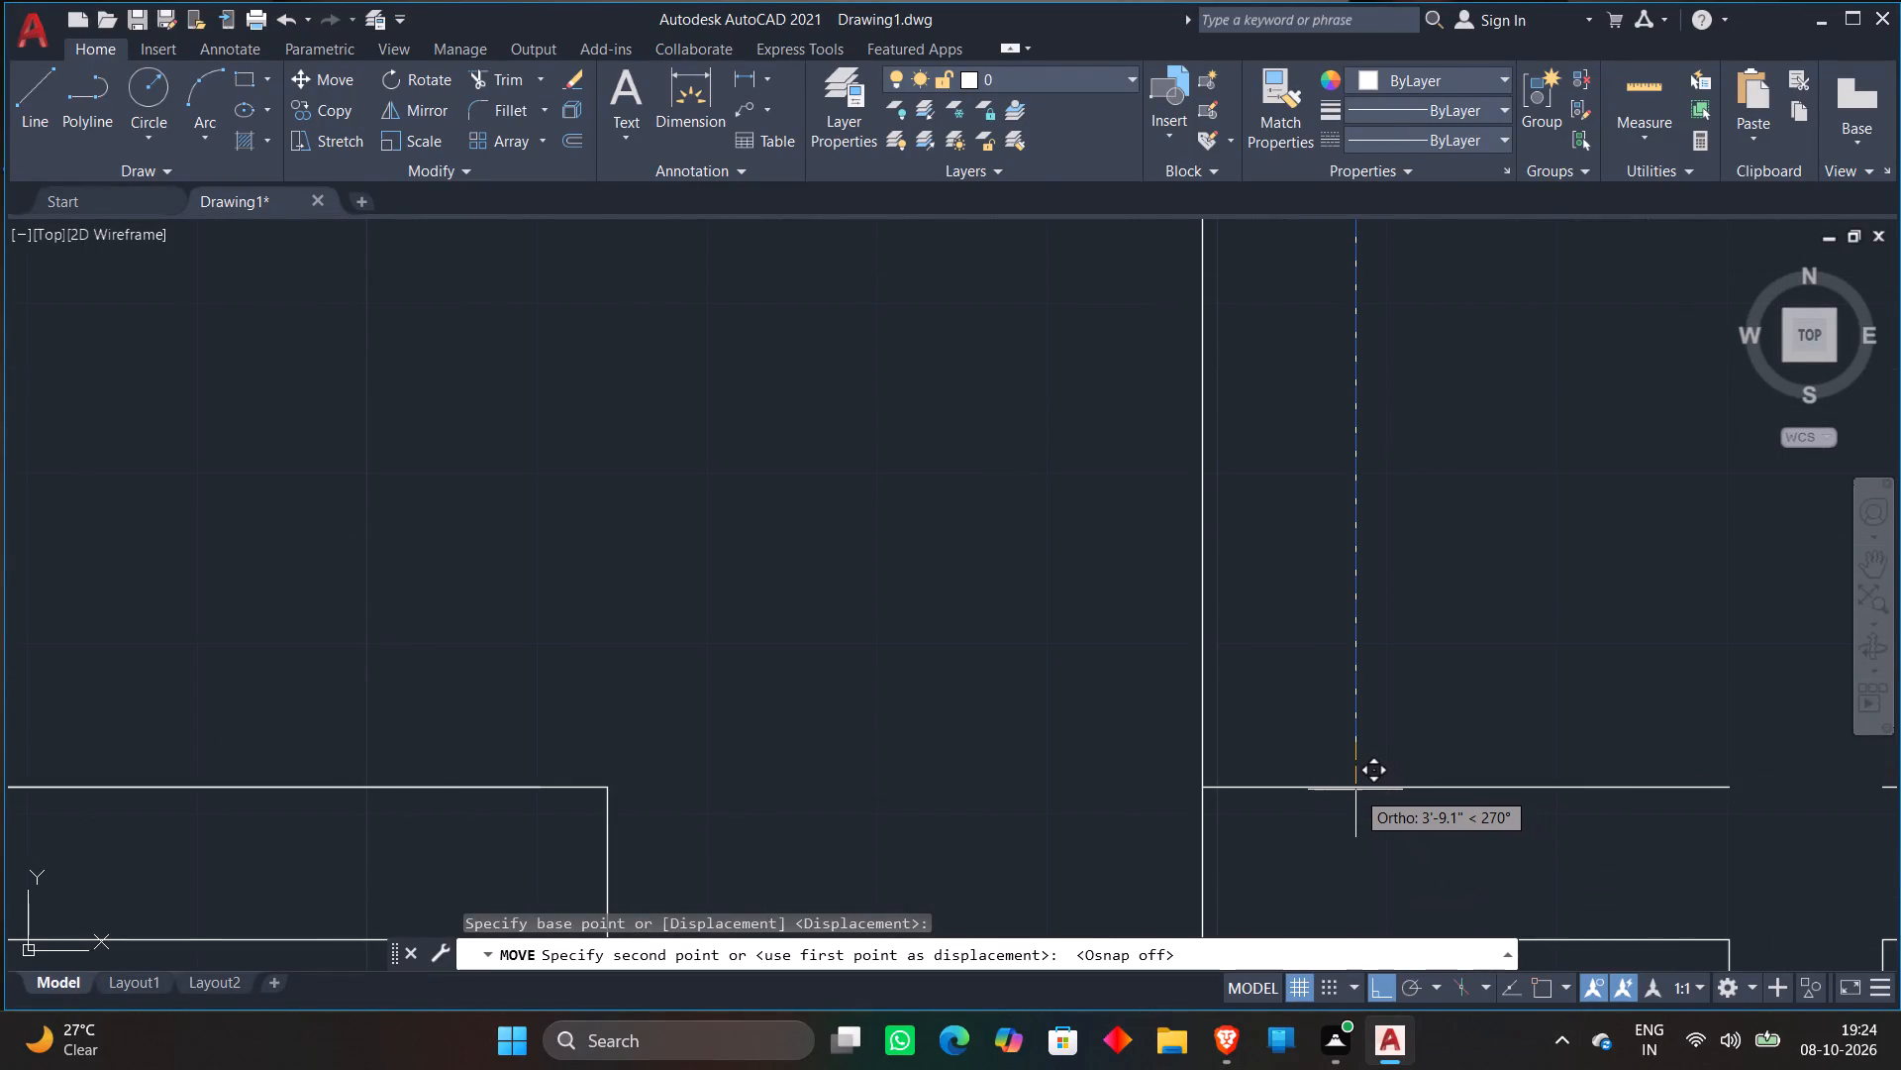
scroll(1355, 790, "up", 4)
left_click(1360, 781)
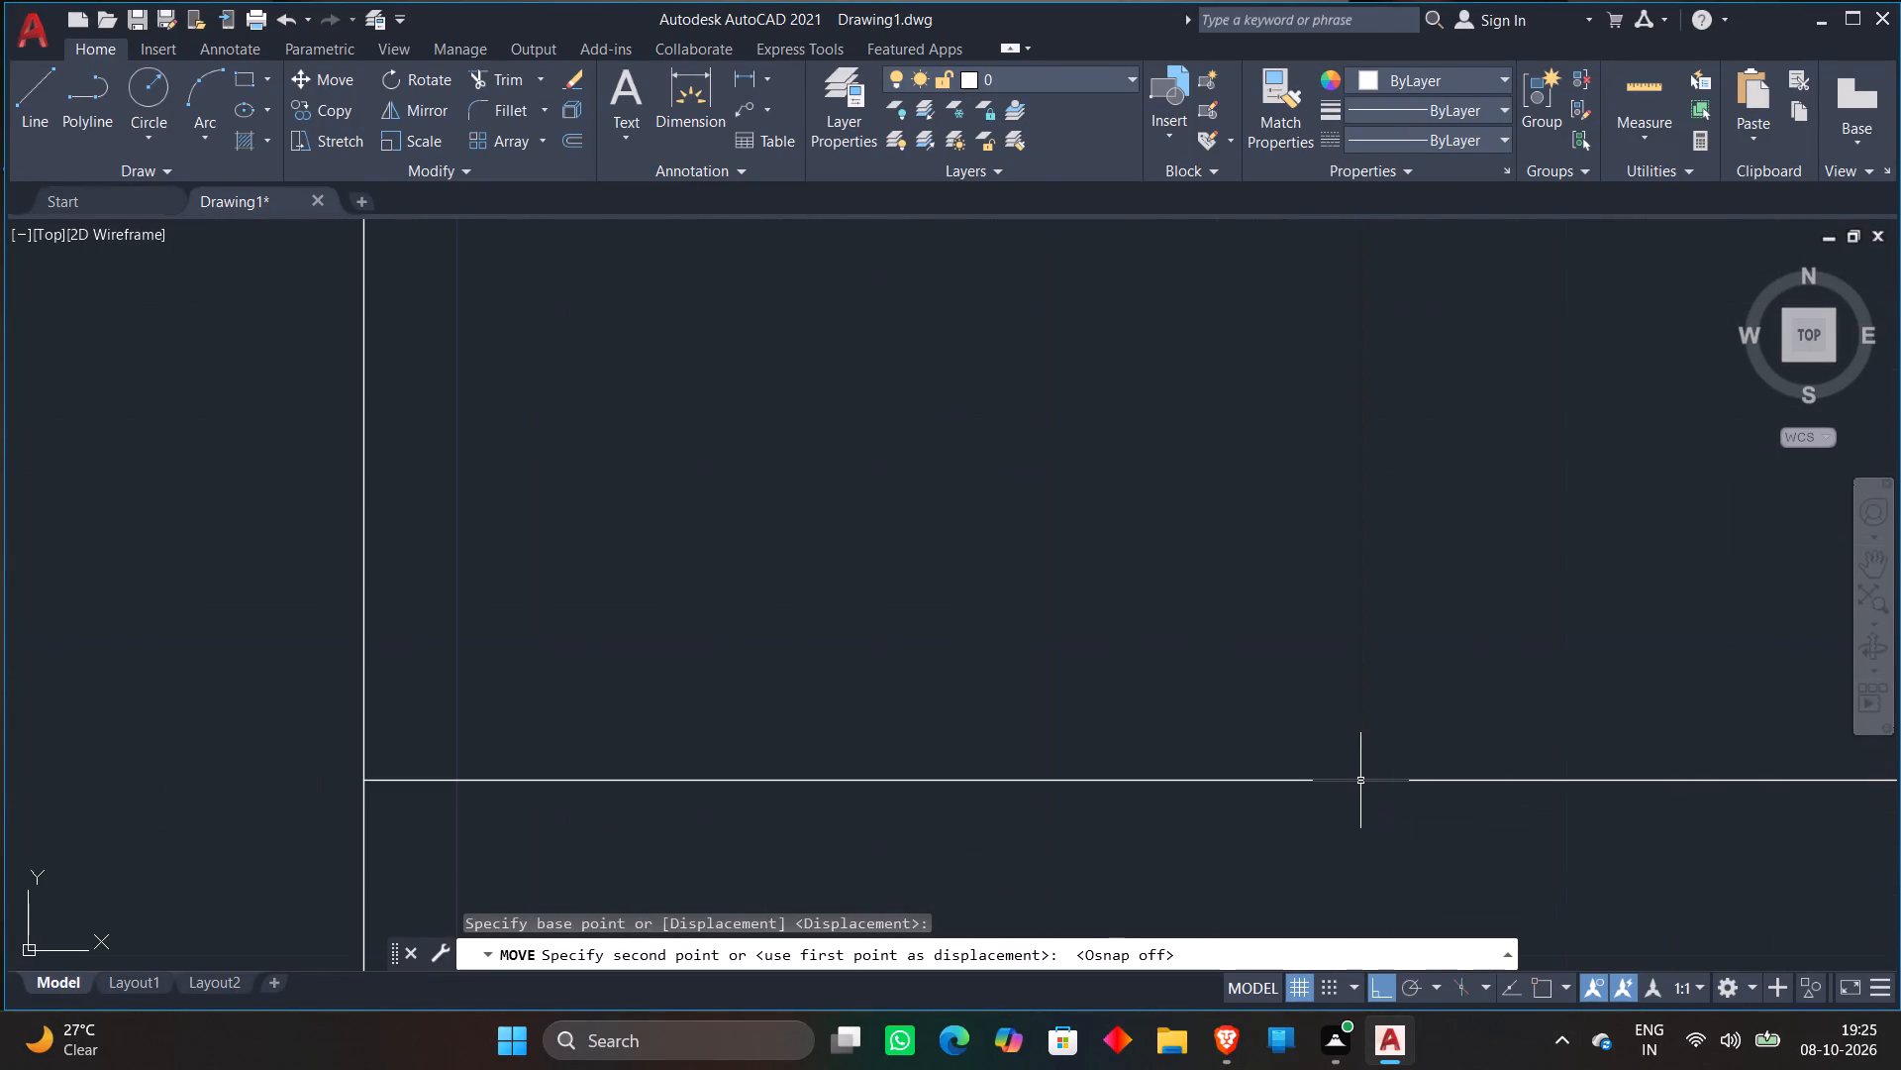
key("Escape")
Examine the moved east-side rooms, their wall lines, and their joins with the northern and southern rooms.
scroll(1535, 695, "down", 5)
scroll(1574, 619, "down", 2)
middle_click_drag(1611, 585, 1247, 865)
scroll(1320, 637, "down", 2)
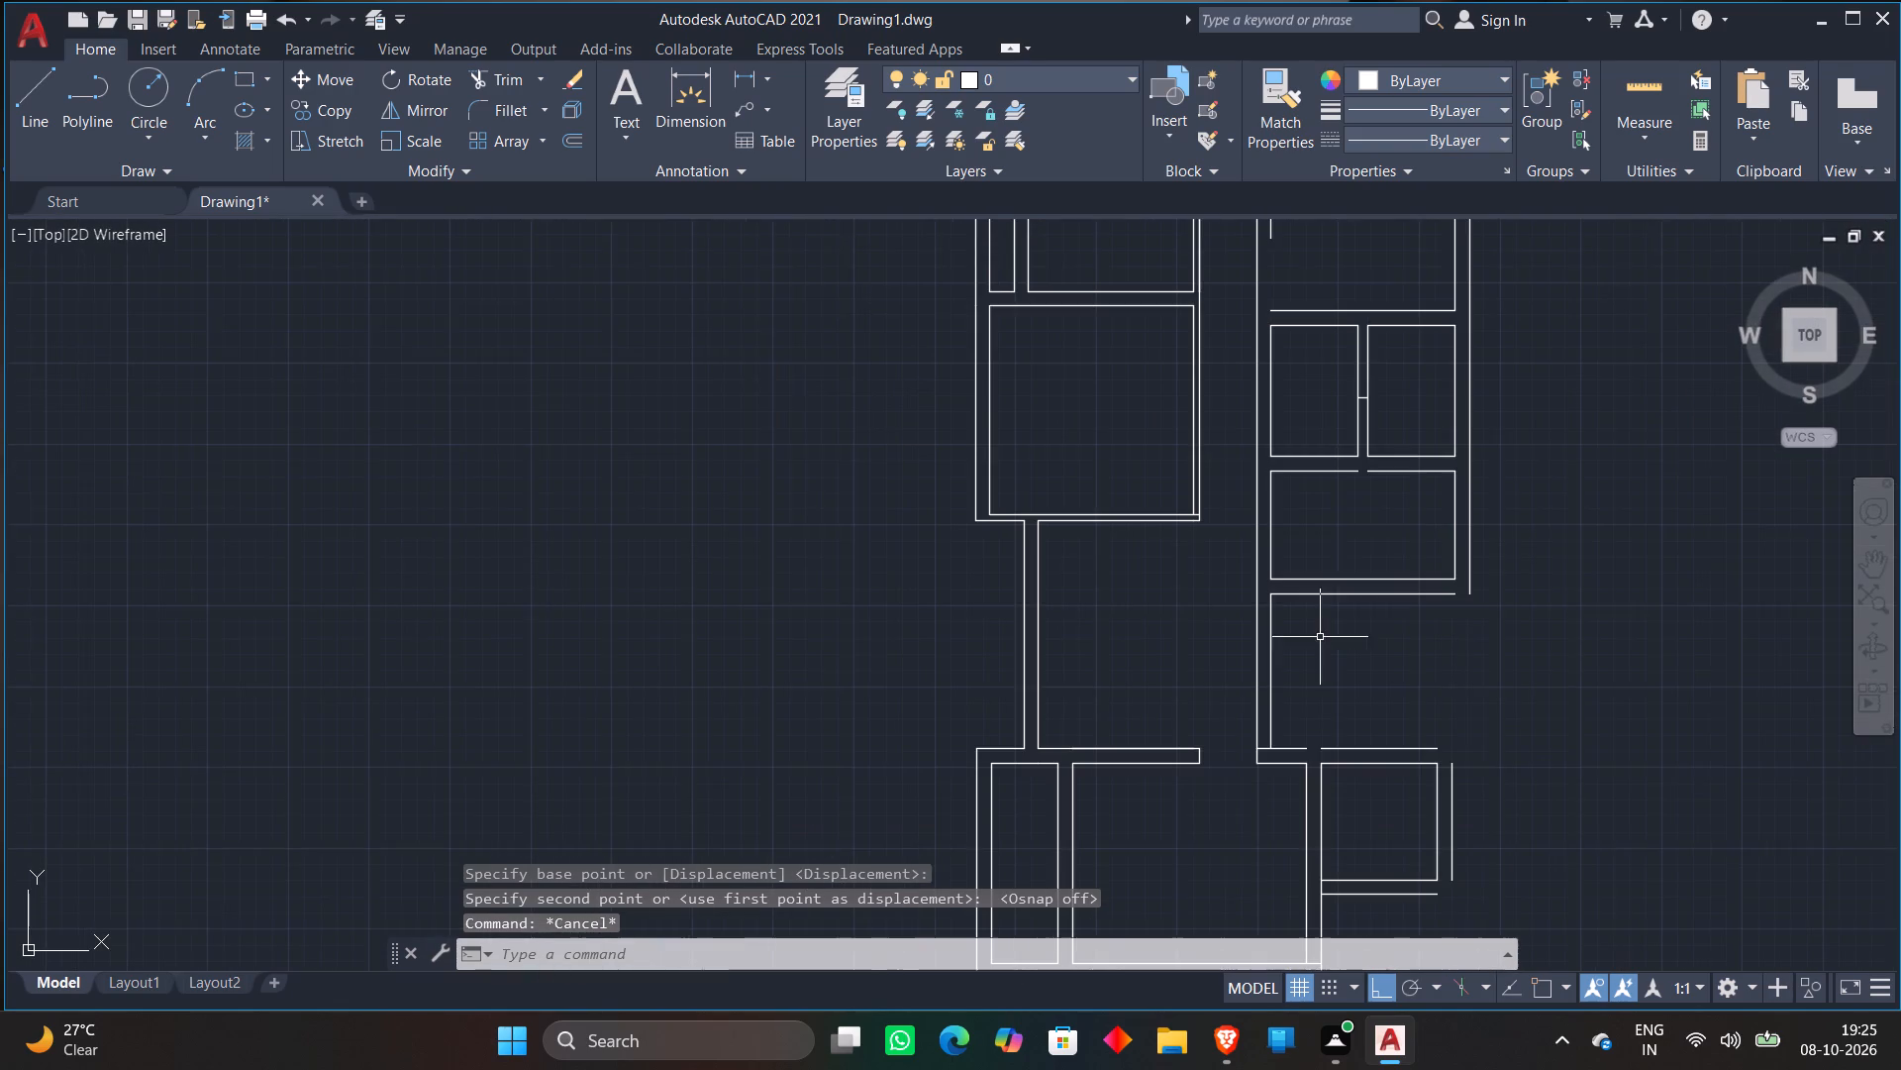
middle_click_drag(1351, 547, 1316, 630)
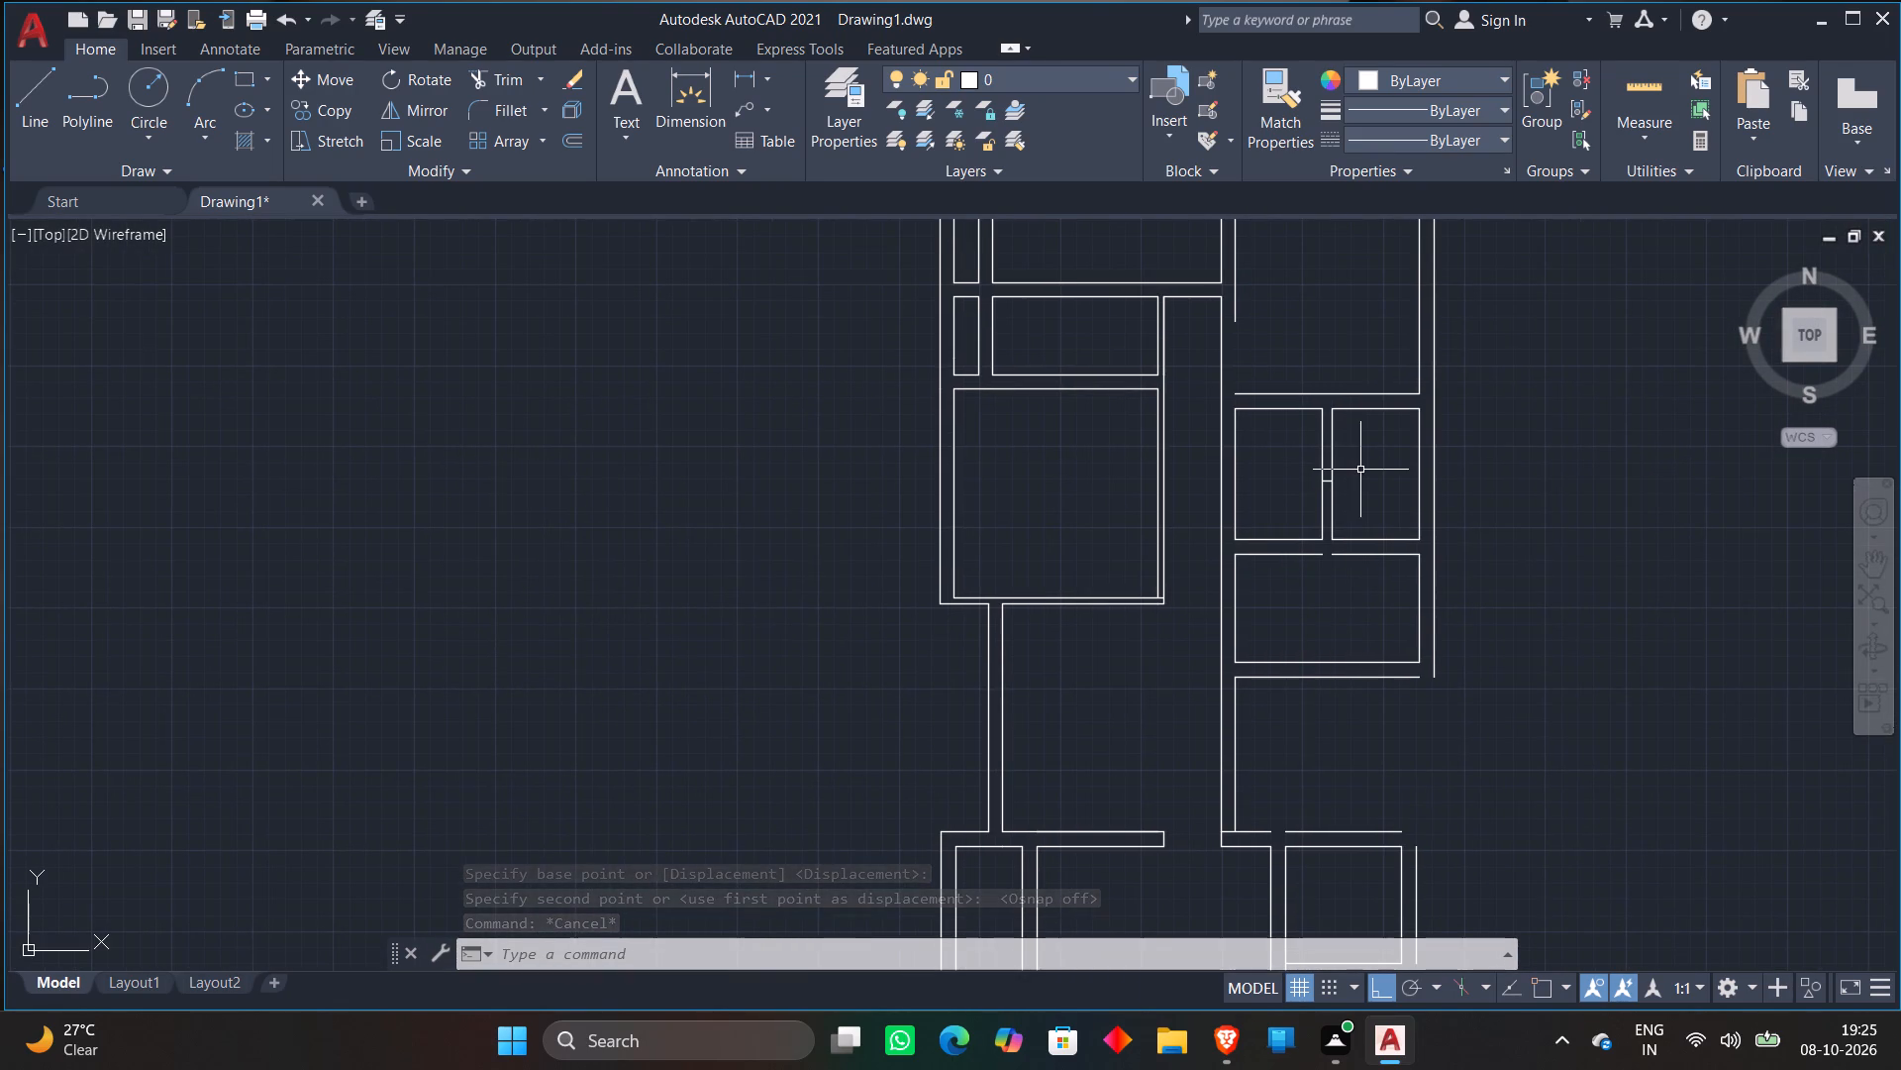
scroll(1370, 461, "up", 1)
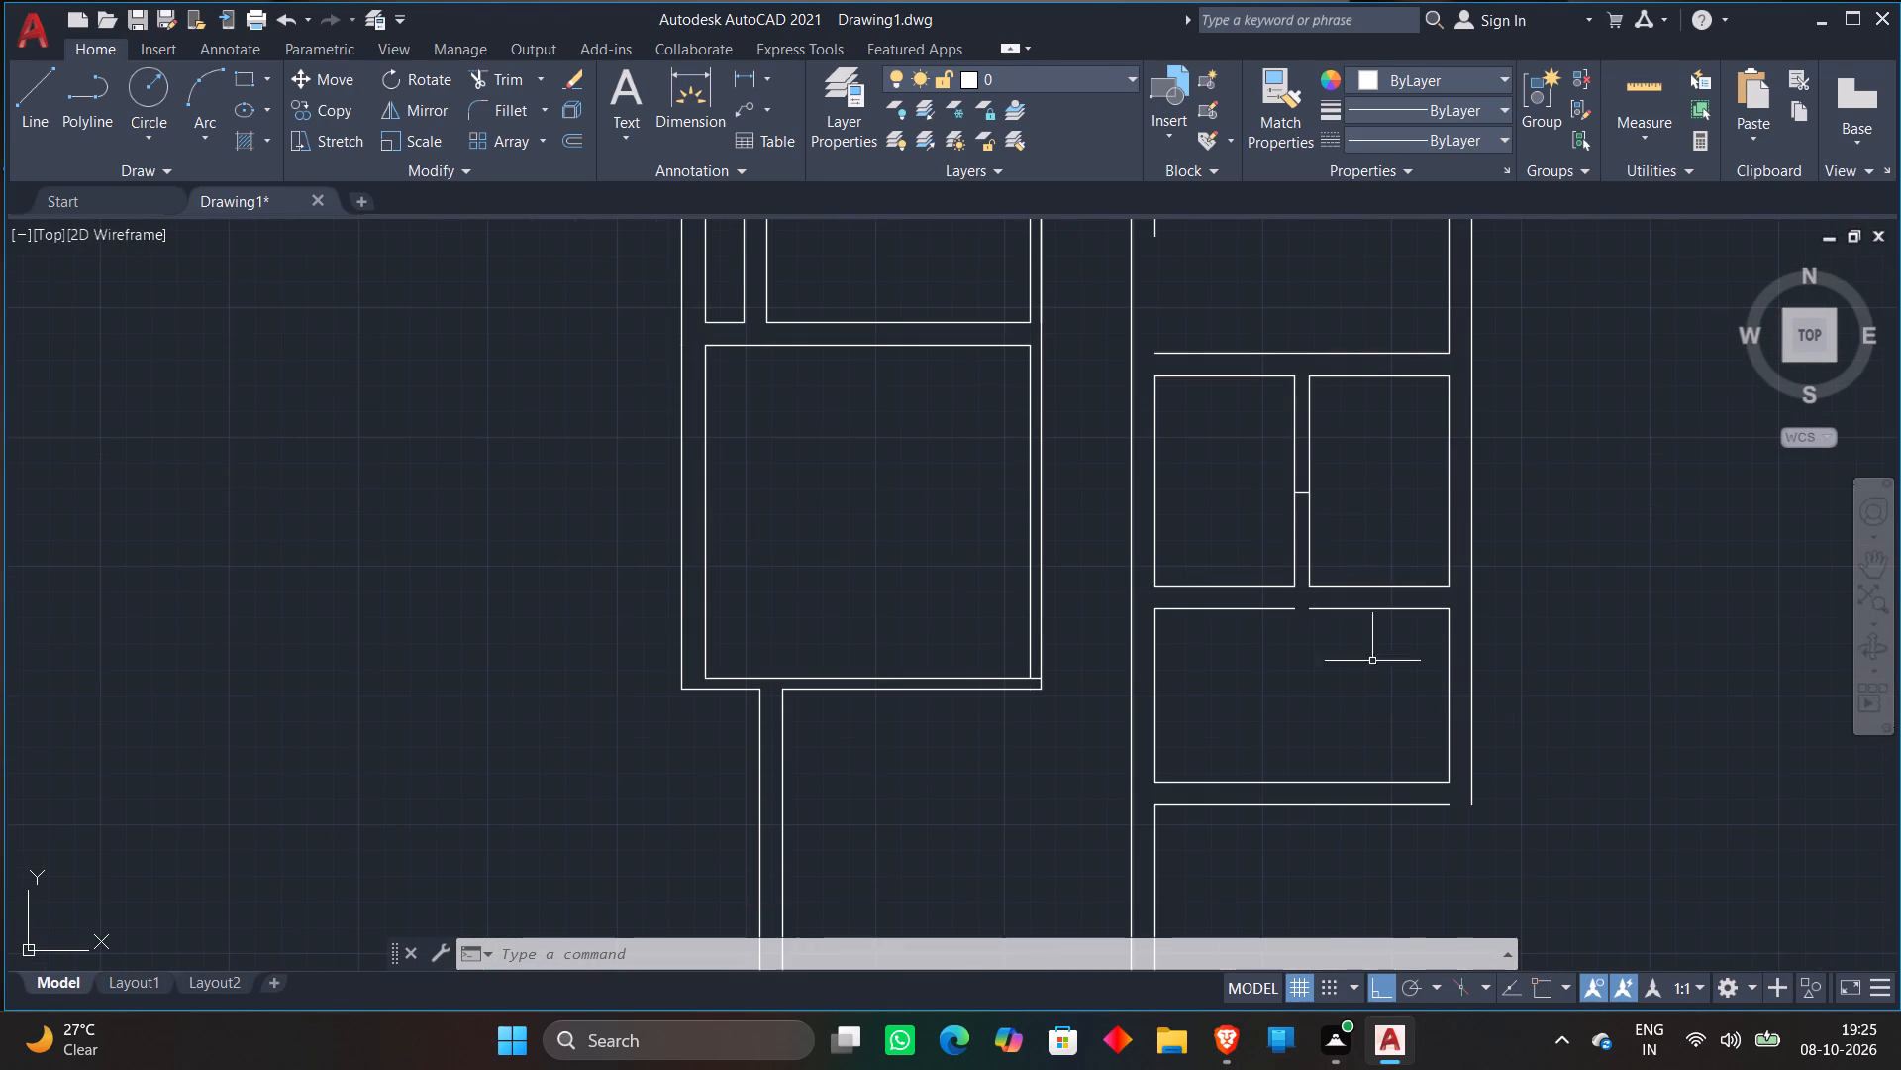
scroll(1378, 573, "down", 2)
scroll(1323, 727, "up", 3)
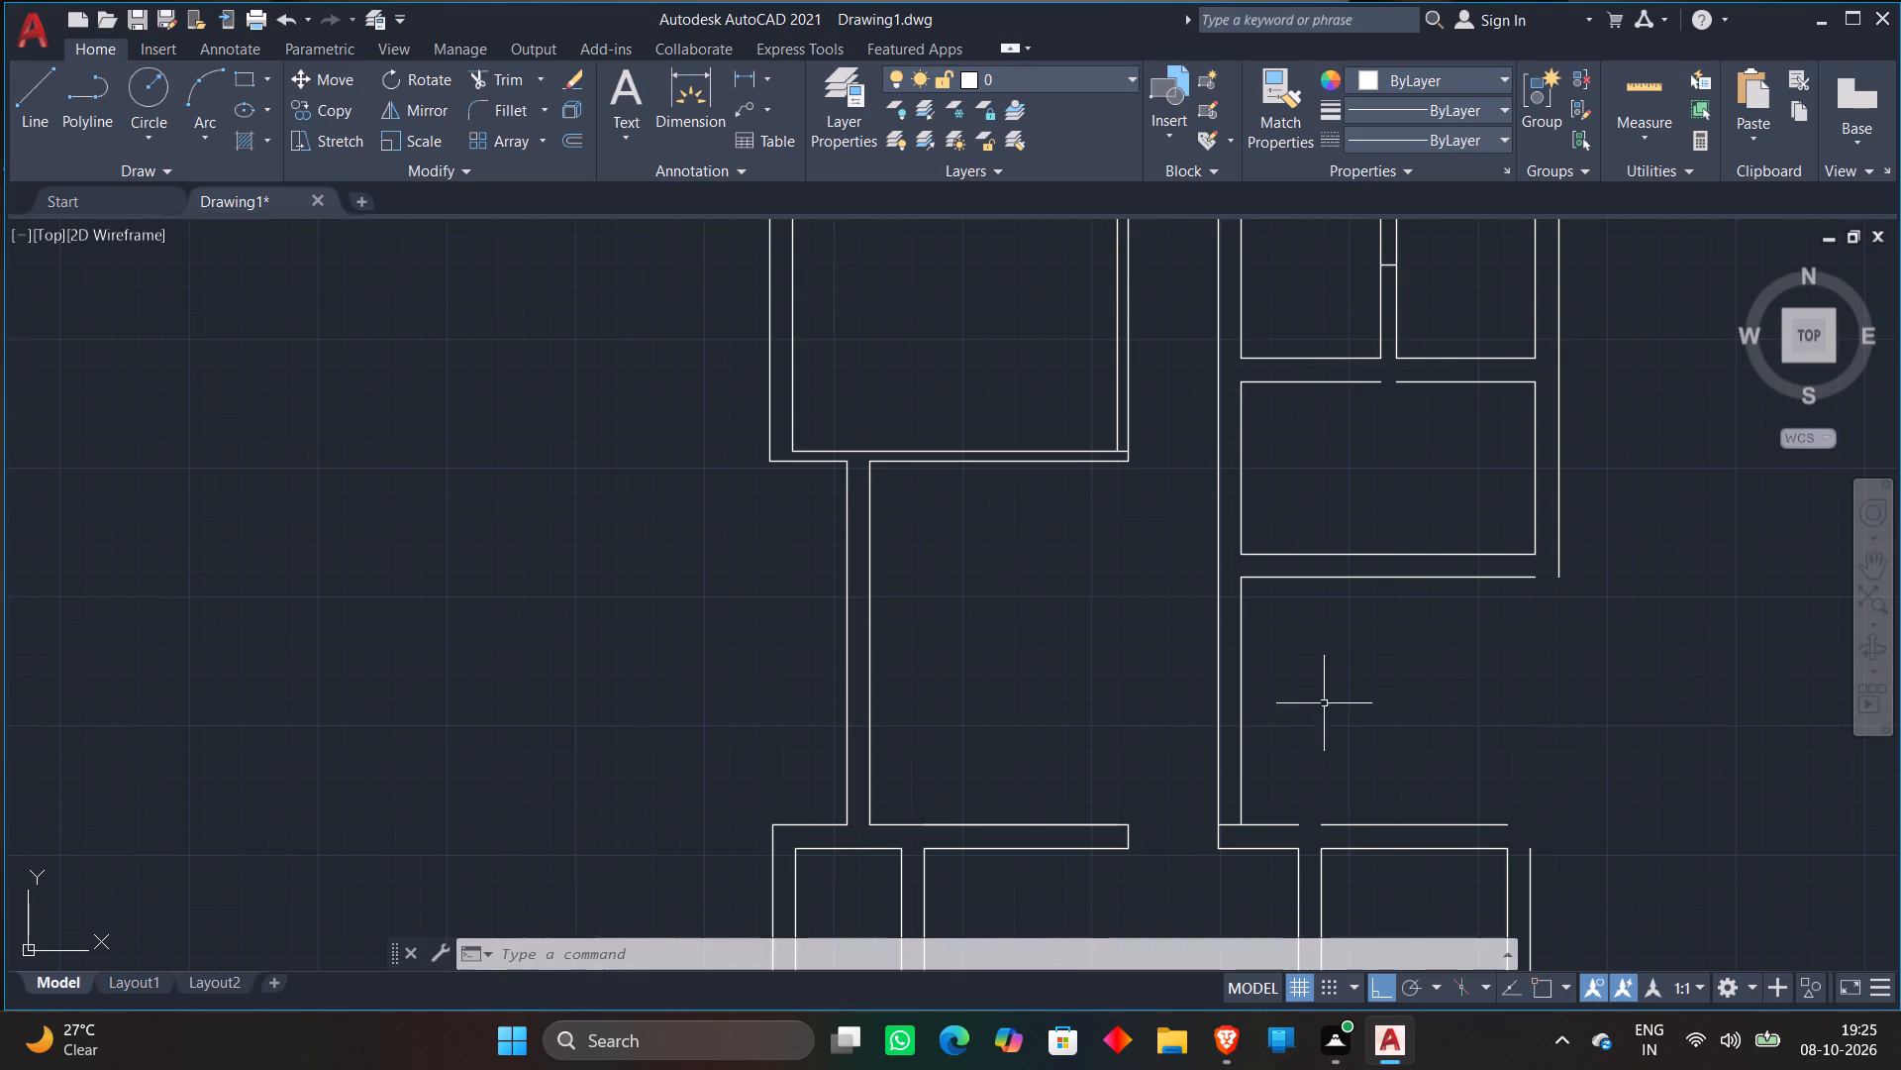
scroll(1327, 698, "down", 2)
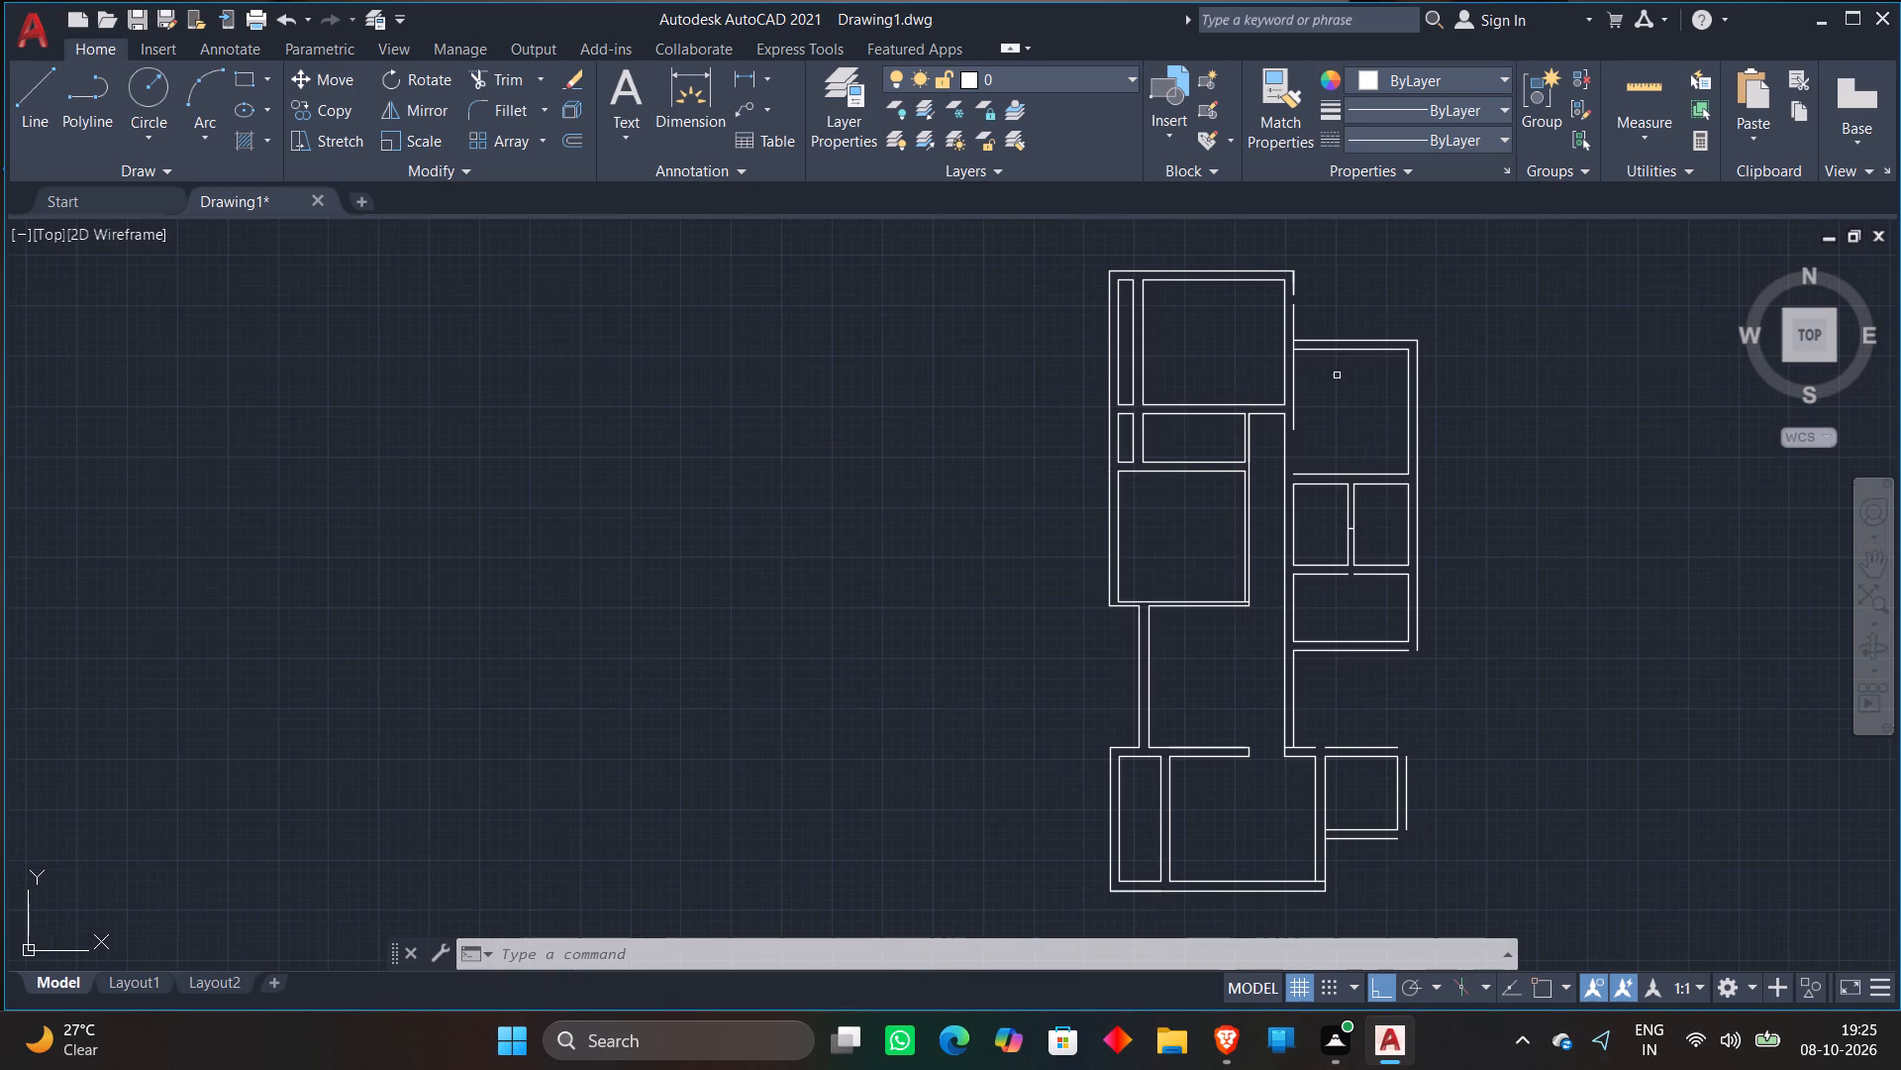
scroll(1351, 310, "up", 1)
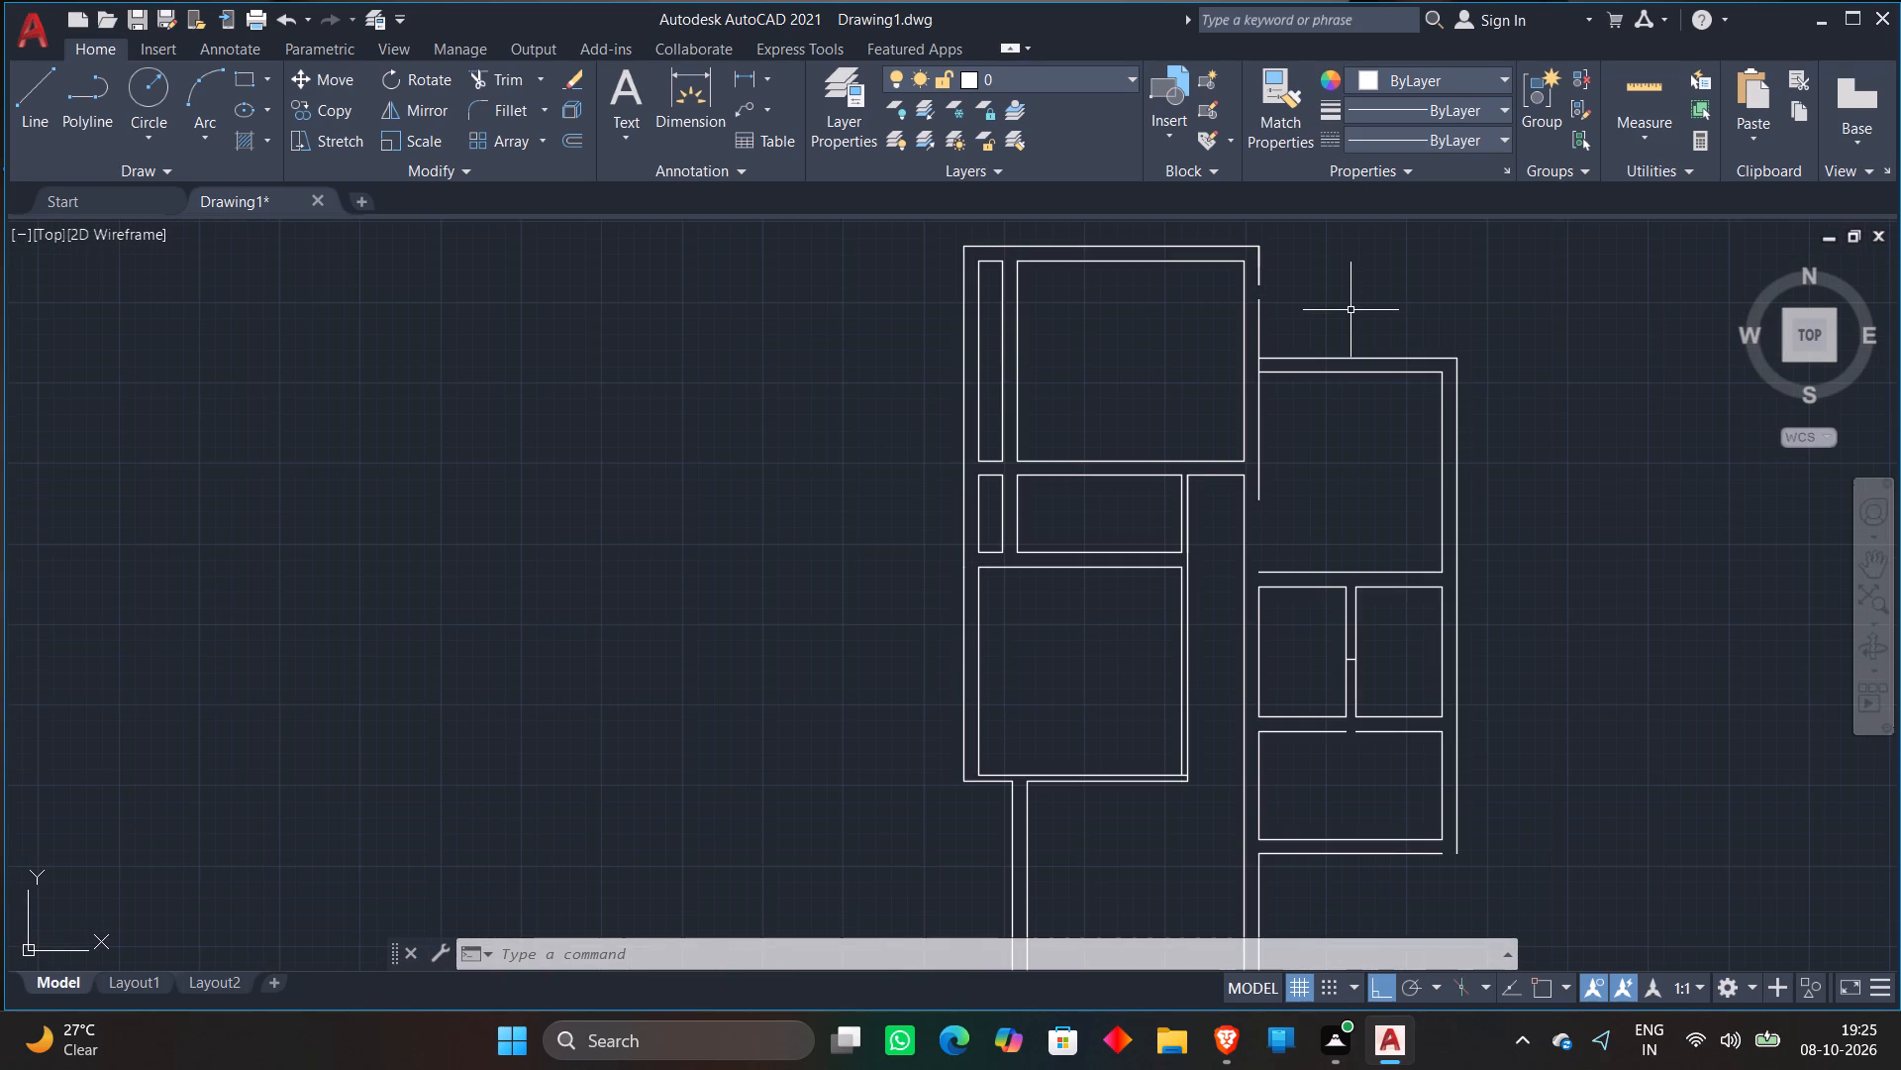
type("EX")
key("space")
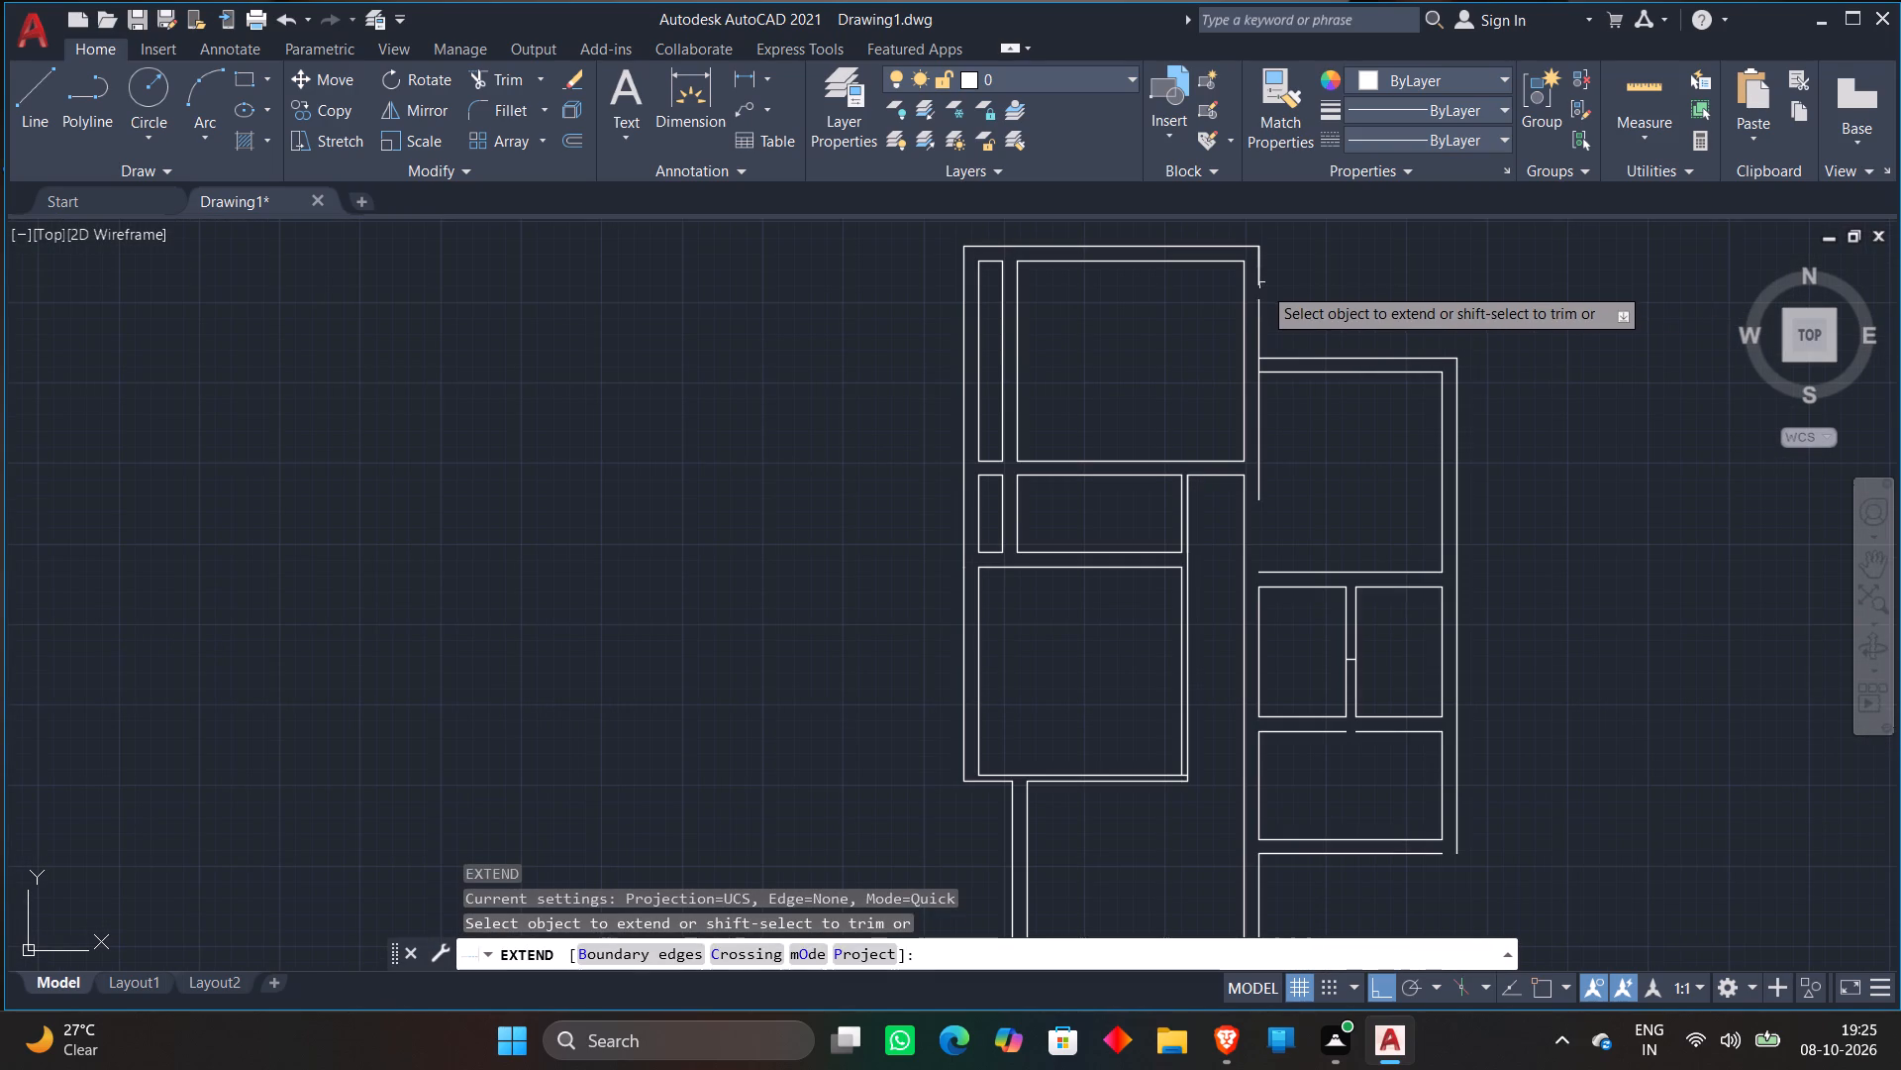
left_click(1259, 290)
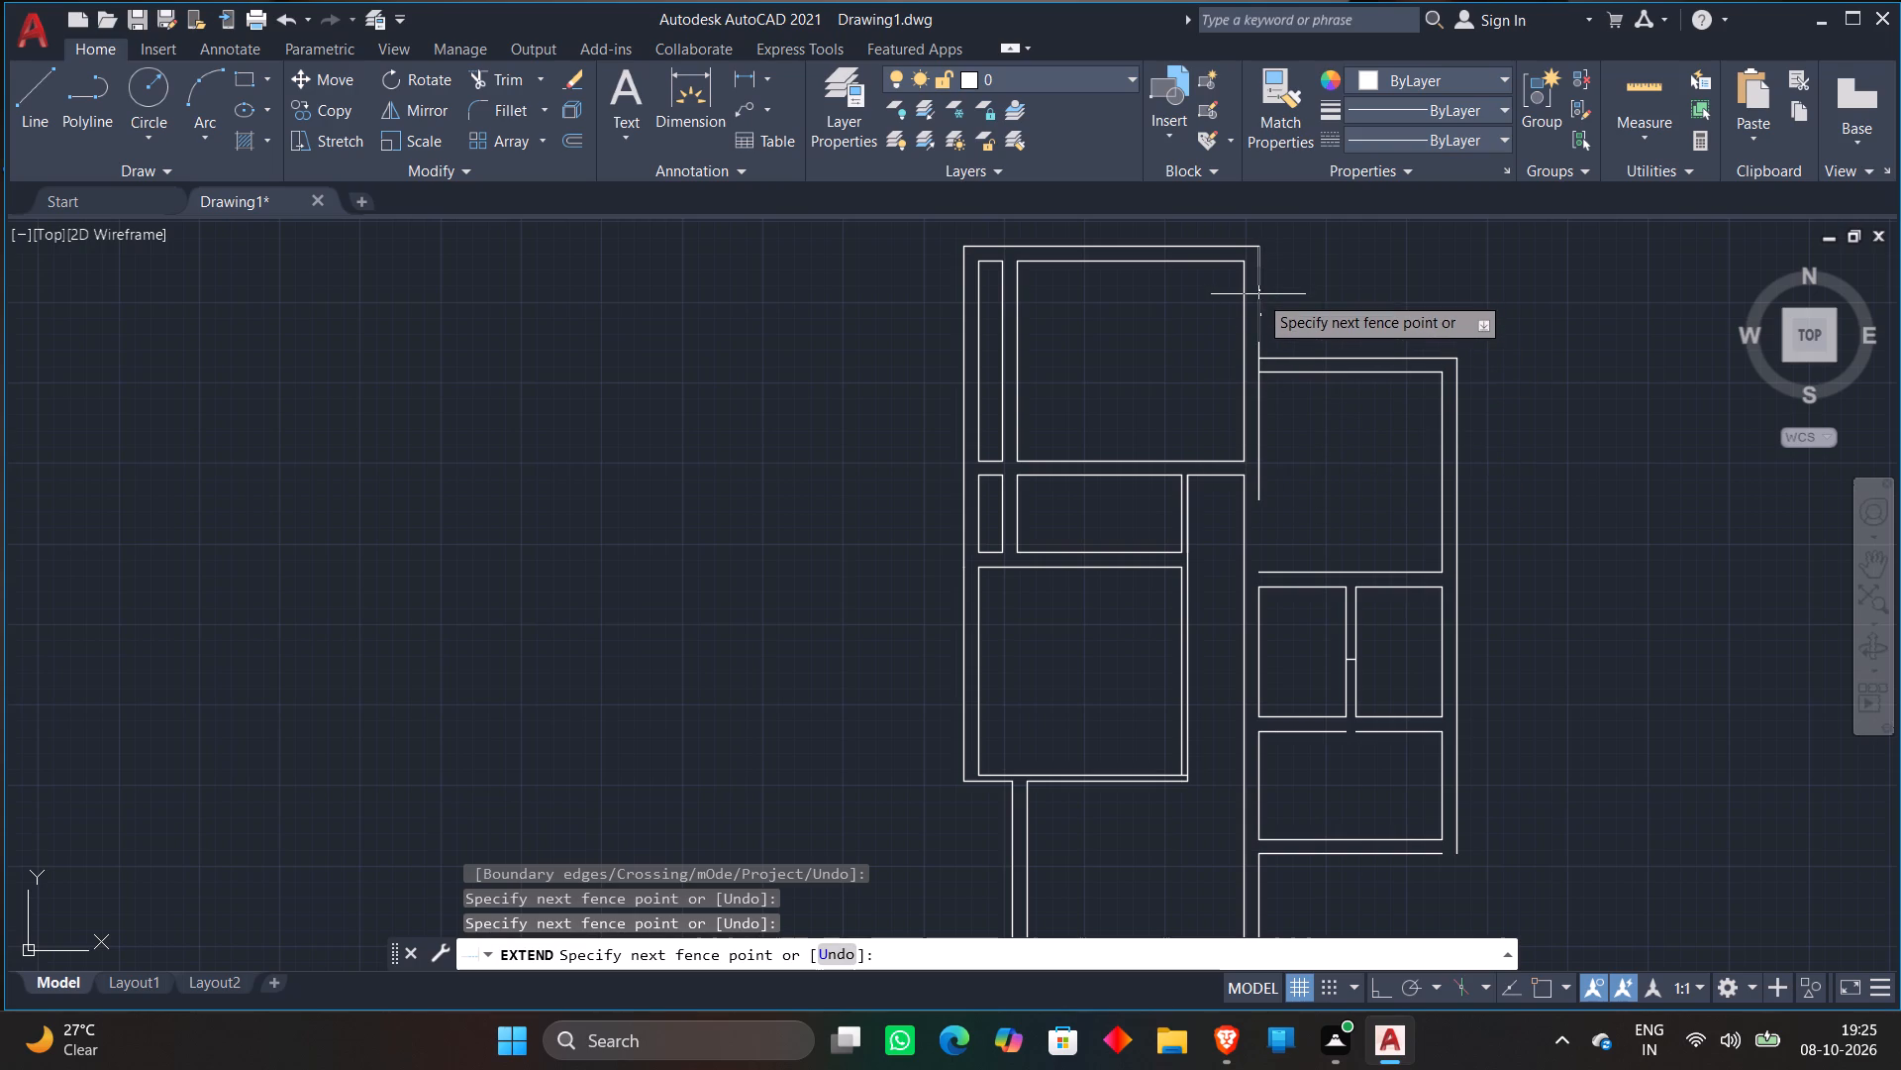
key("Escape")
Extend the wall lines across the gaps in the east-side rooms' west wall and in the lowest room's top wall.
key("e")
key("x")
key("space")
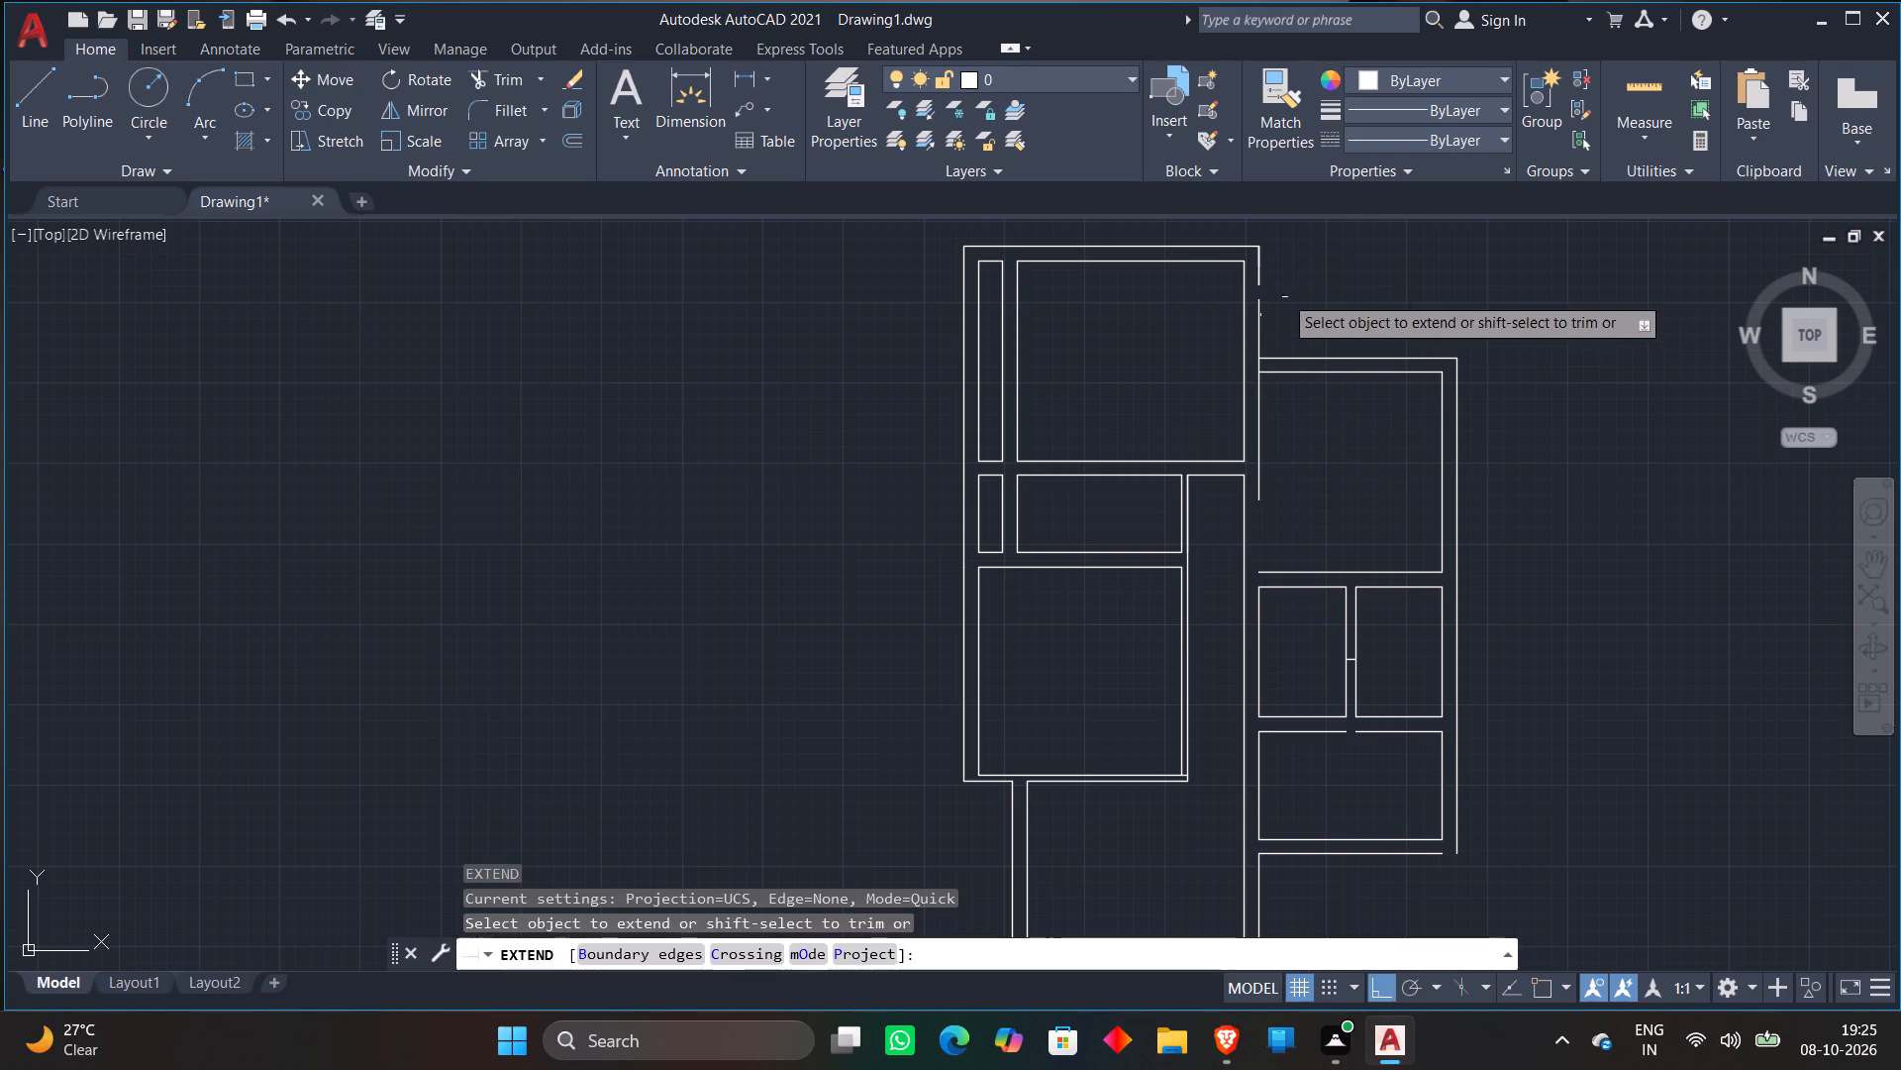
left_click(1256, 283)
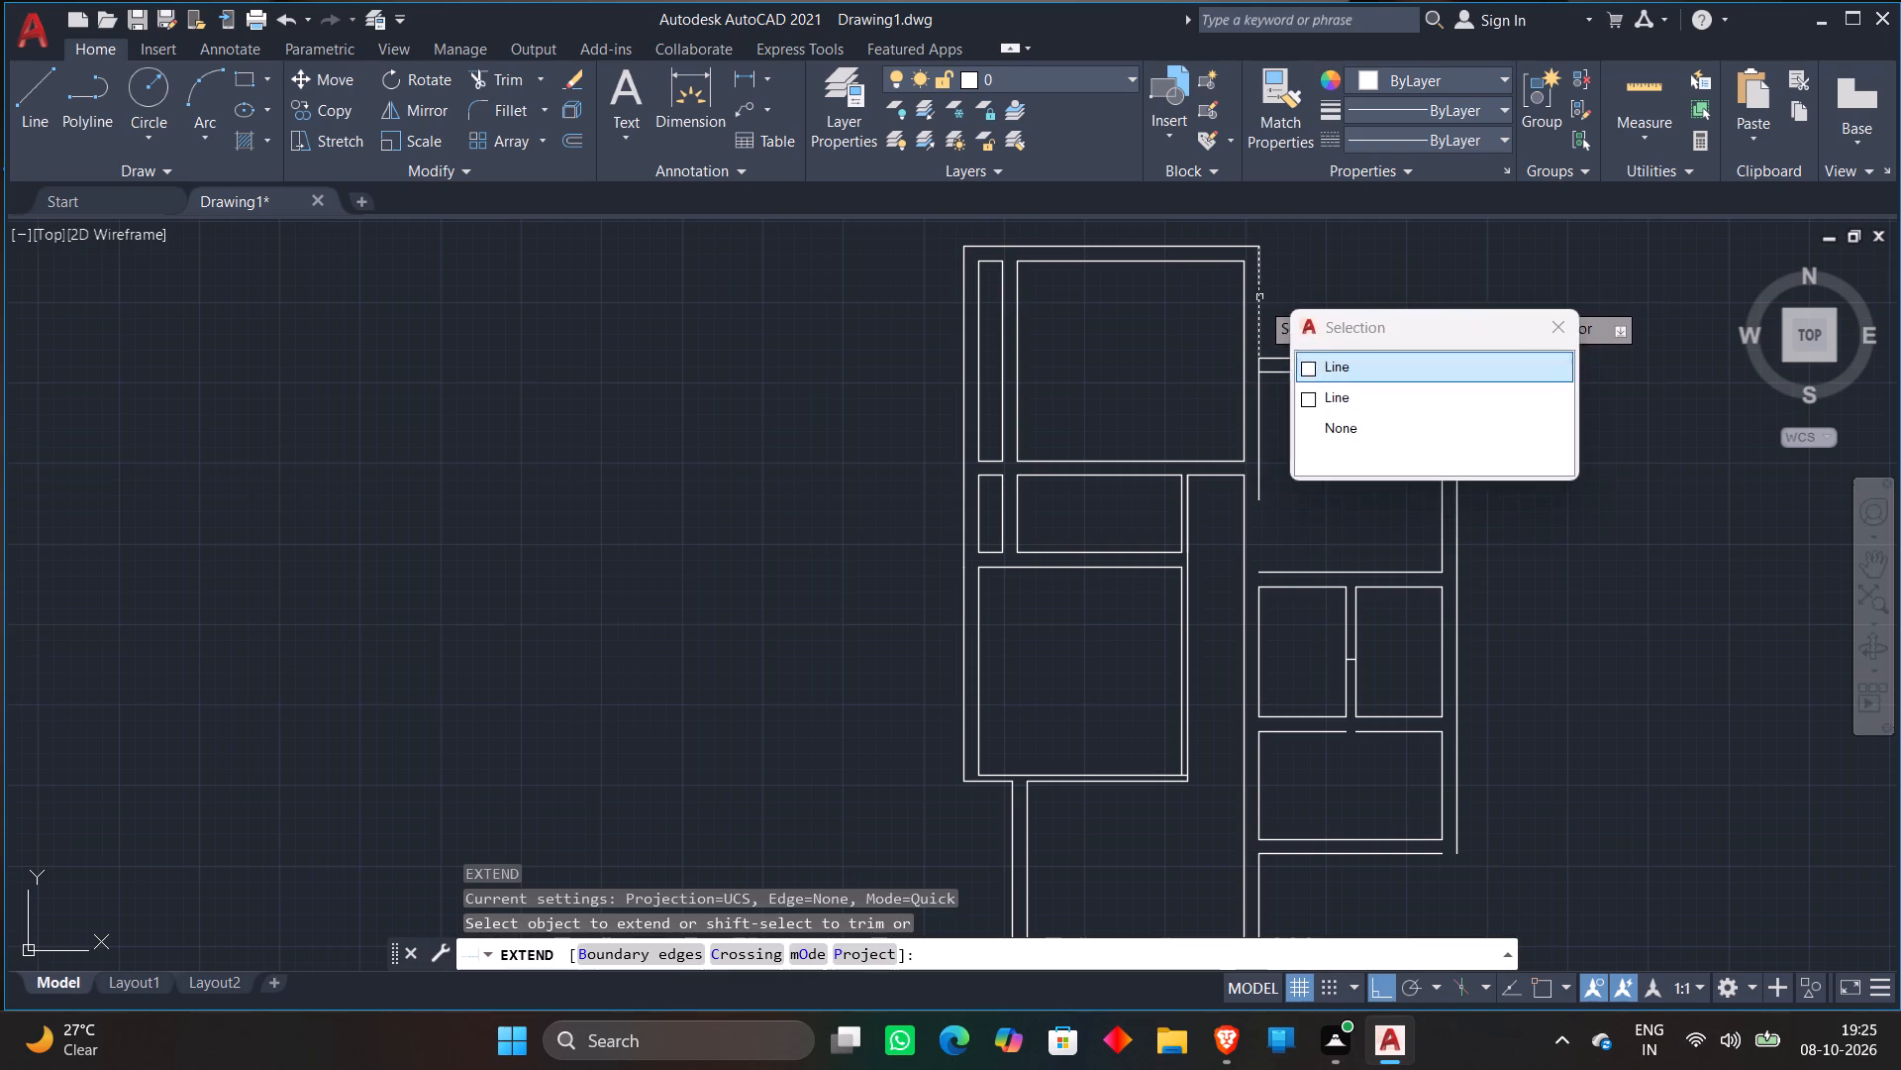
left_click(1563, 332)
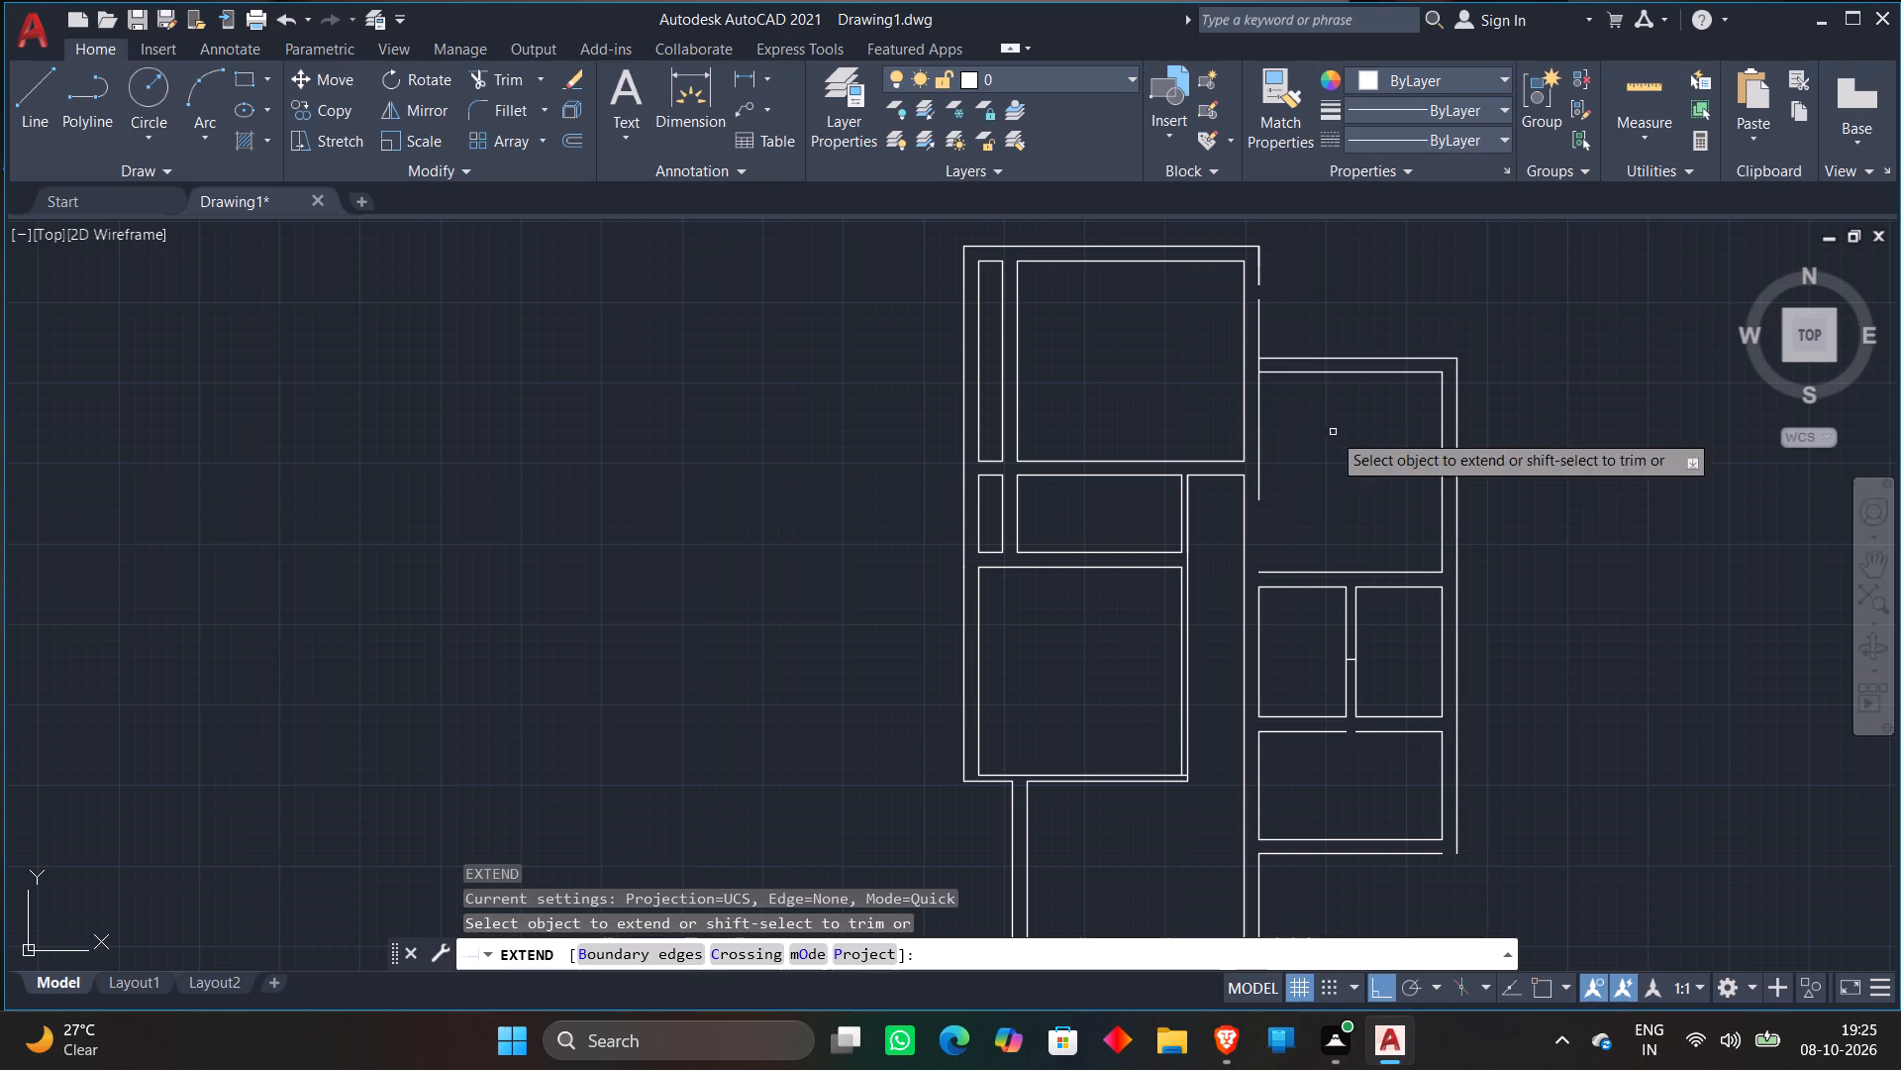
left_click(1261, 302)
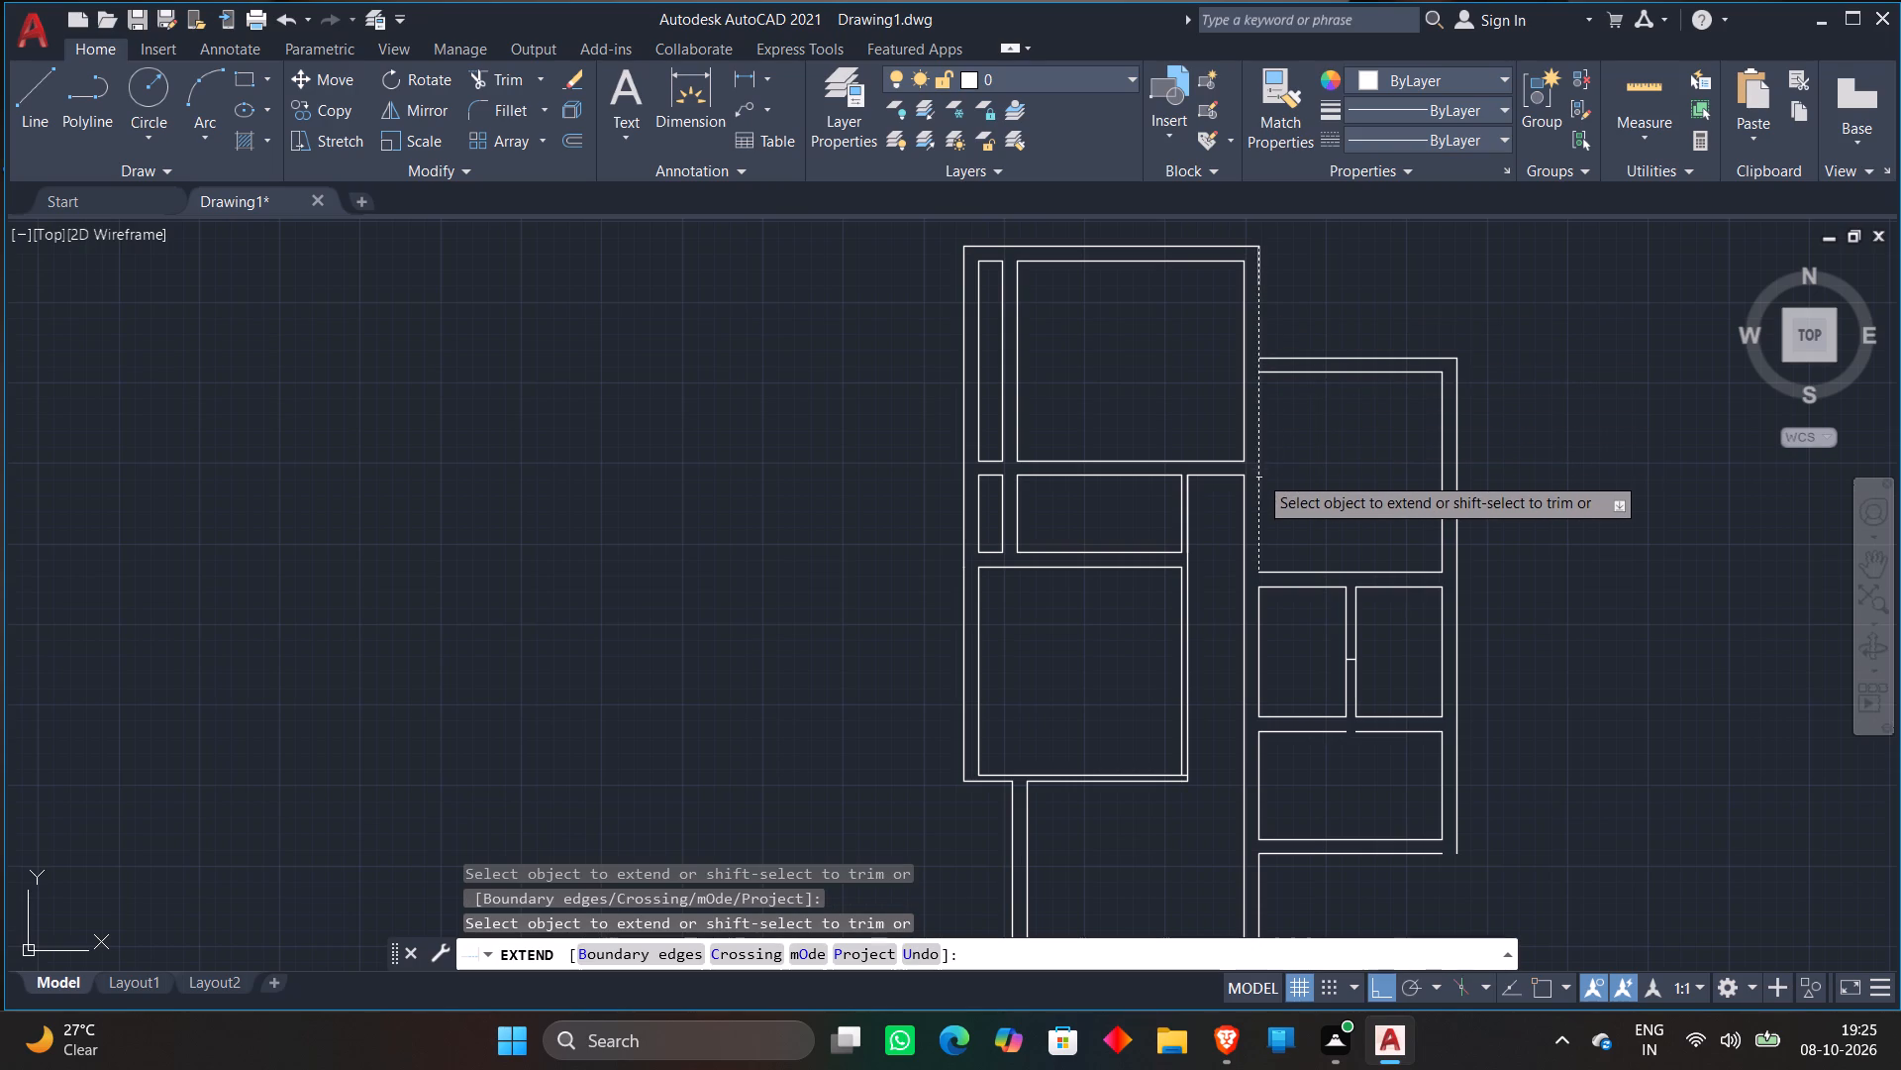
left_click(1258, 476)
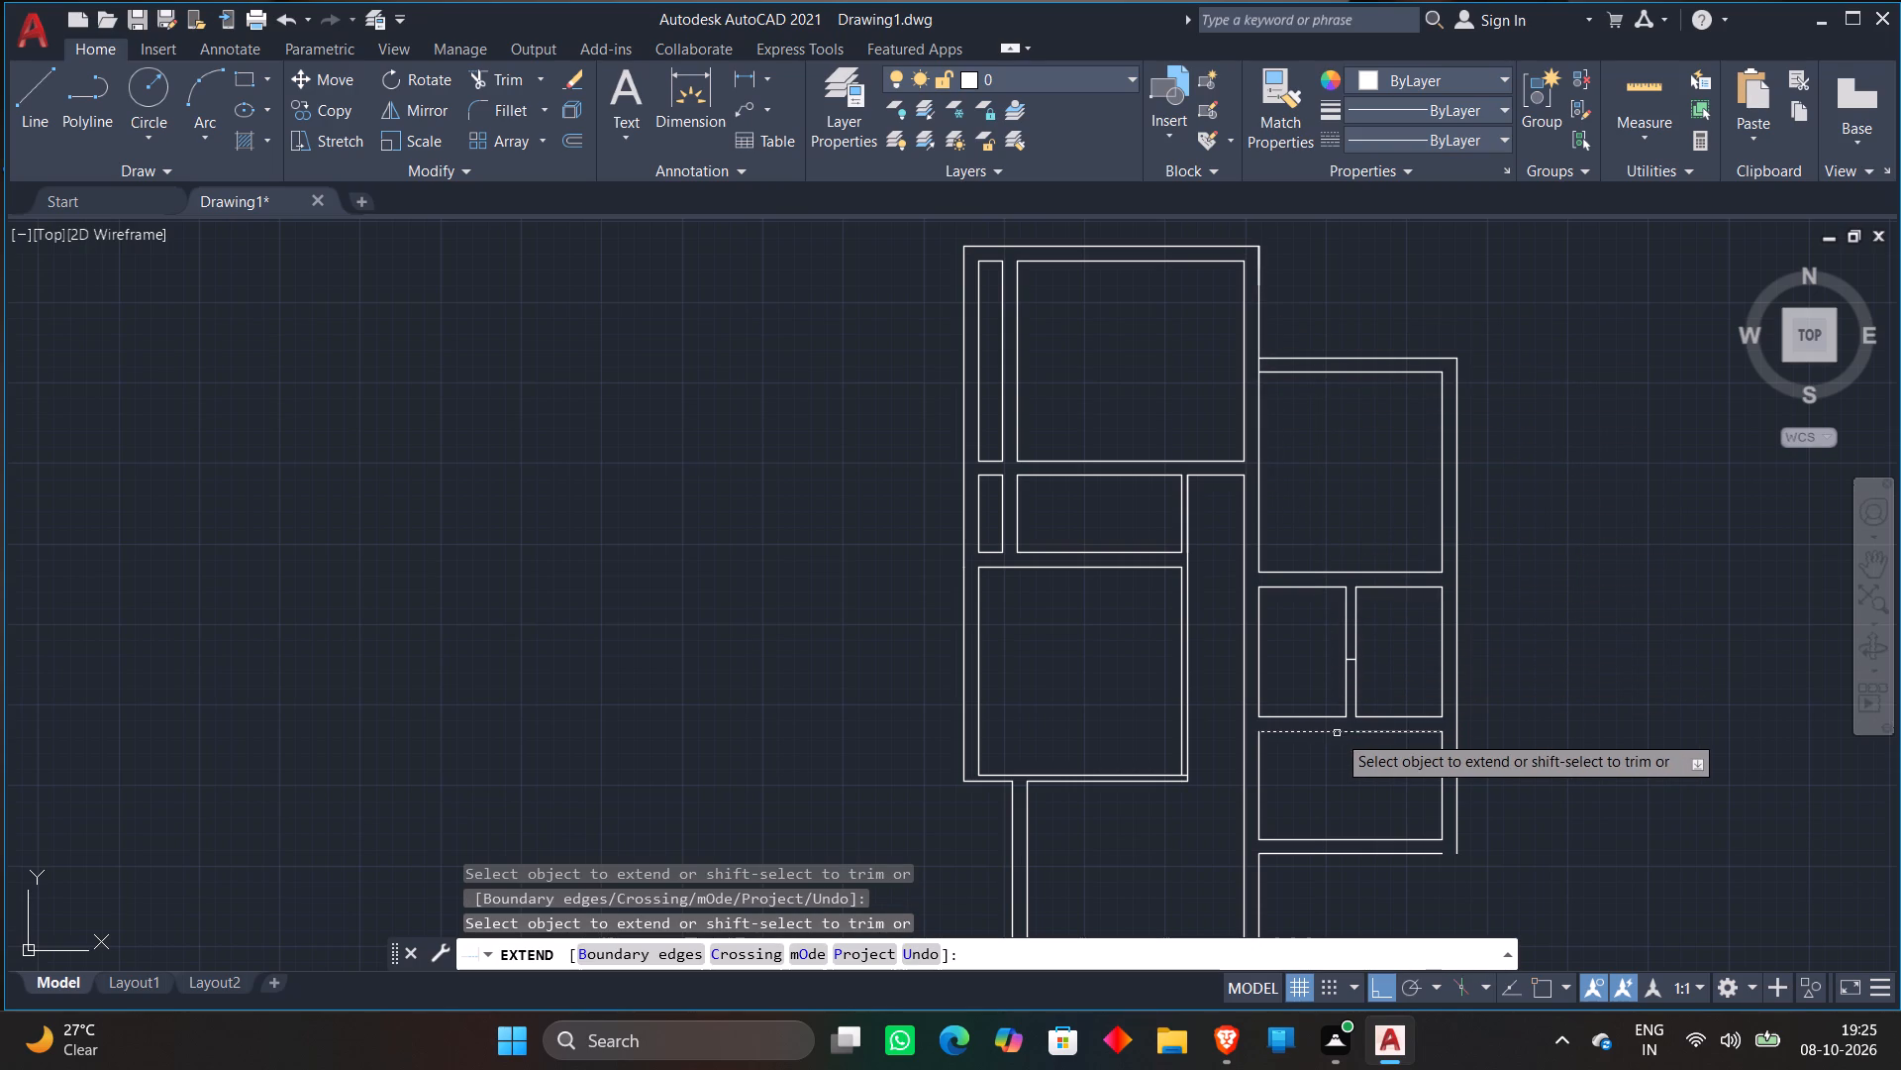
left_click(1338, 733)
scroll(1360, 480, "down", 1)
scroll(1325, 684, "up", 2)
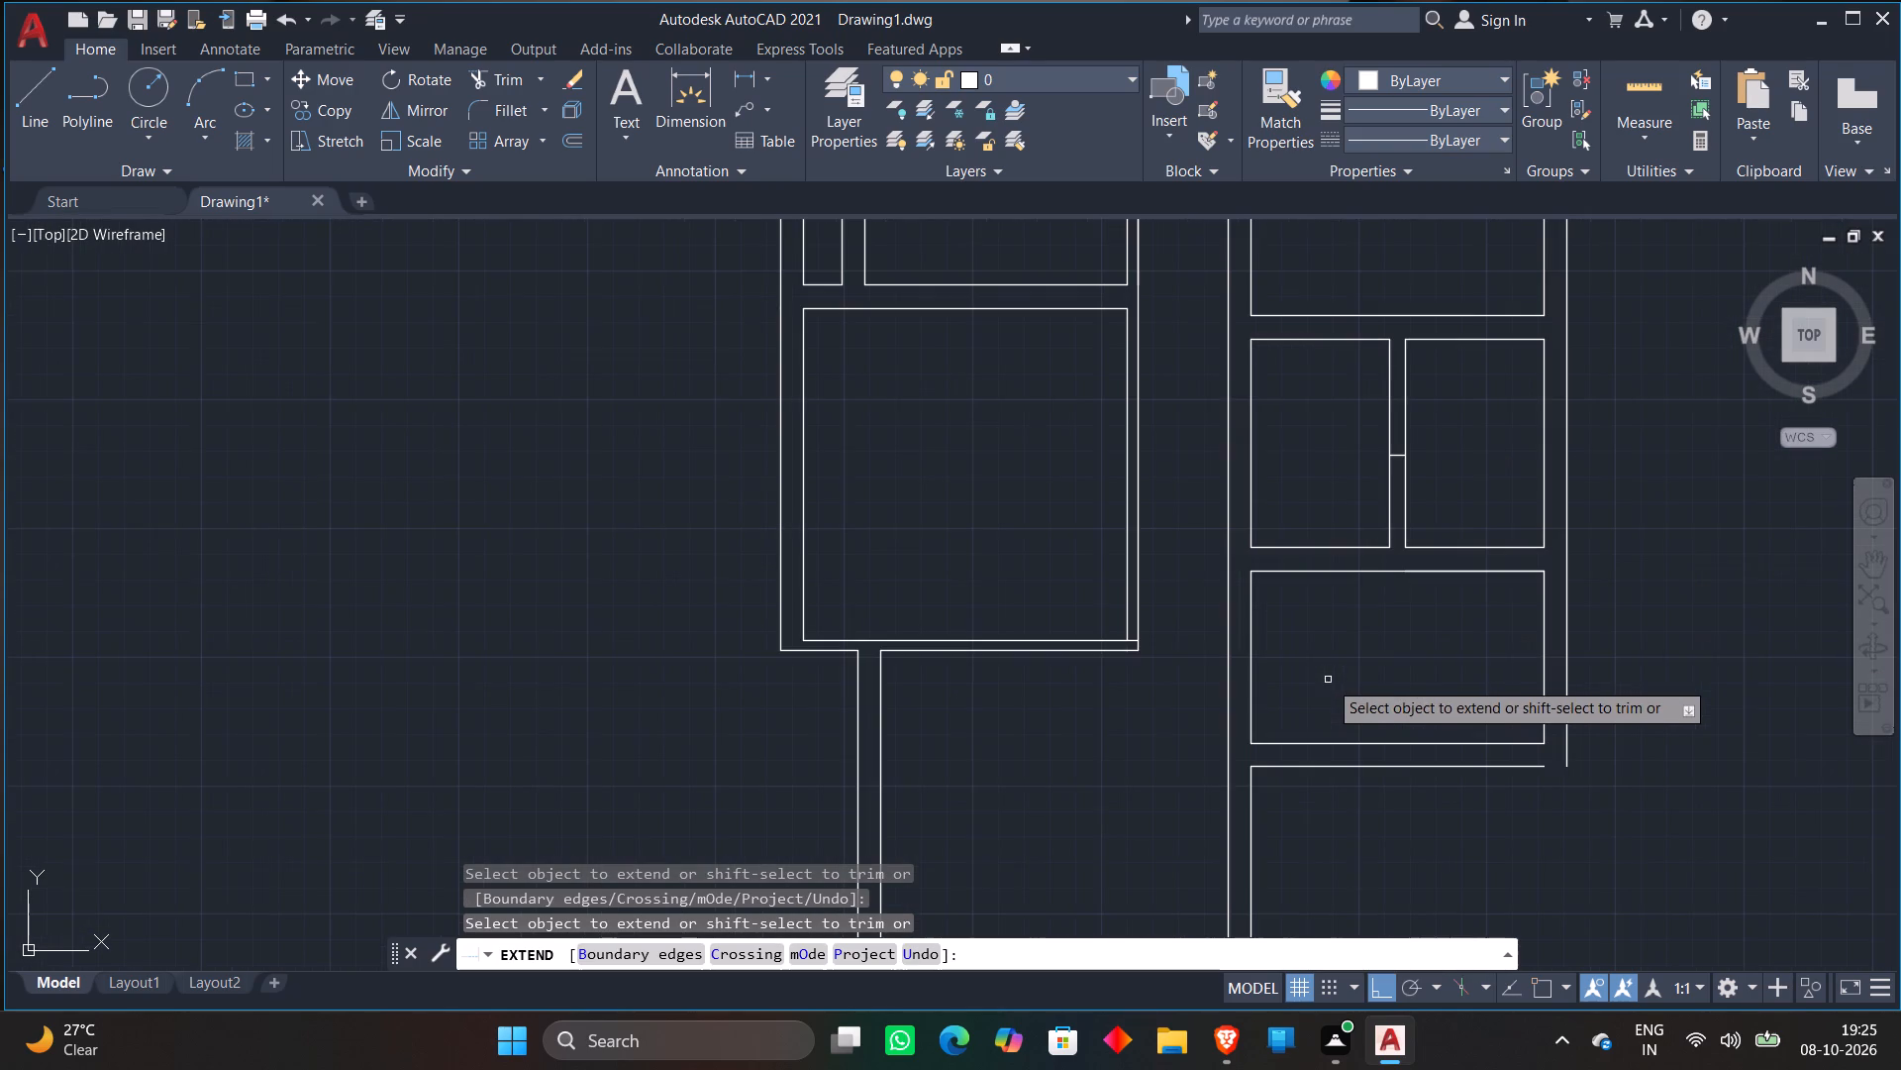
middle_click_drag(1394, 623, 1446, 449)
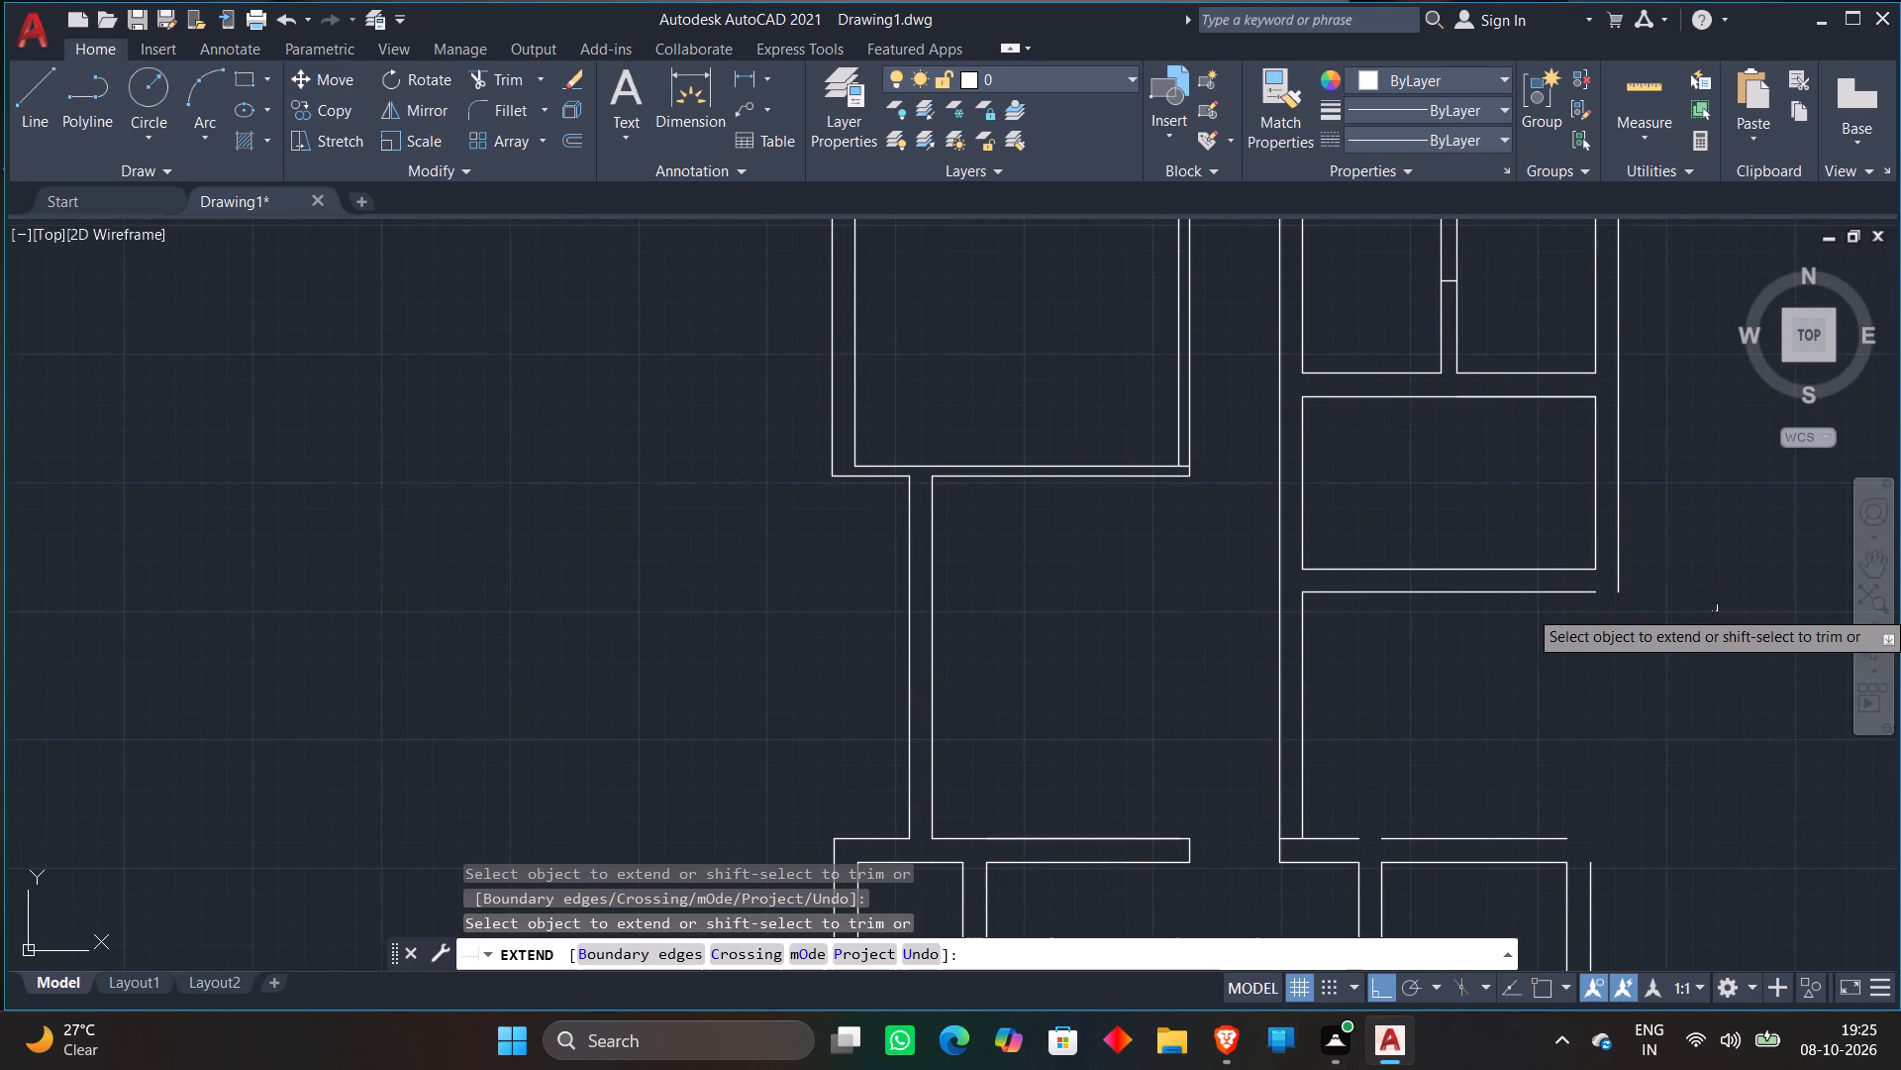
key("Escape")
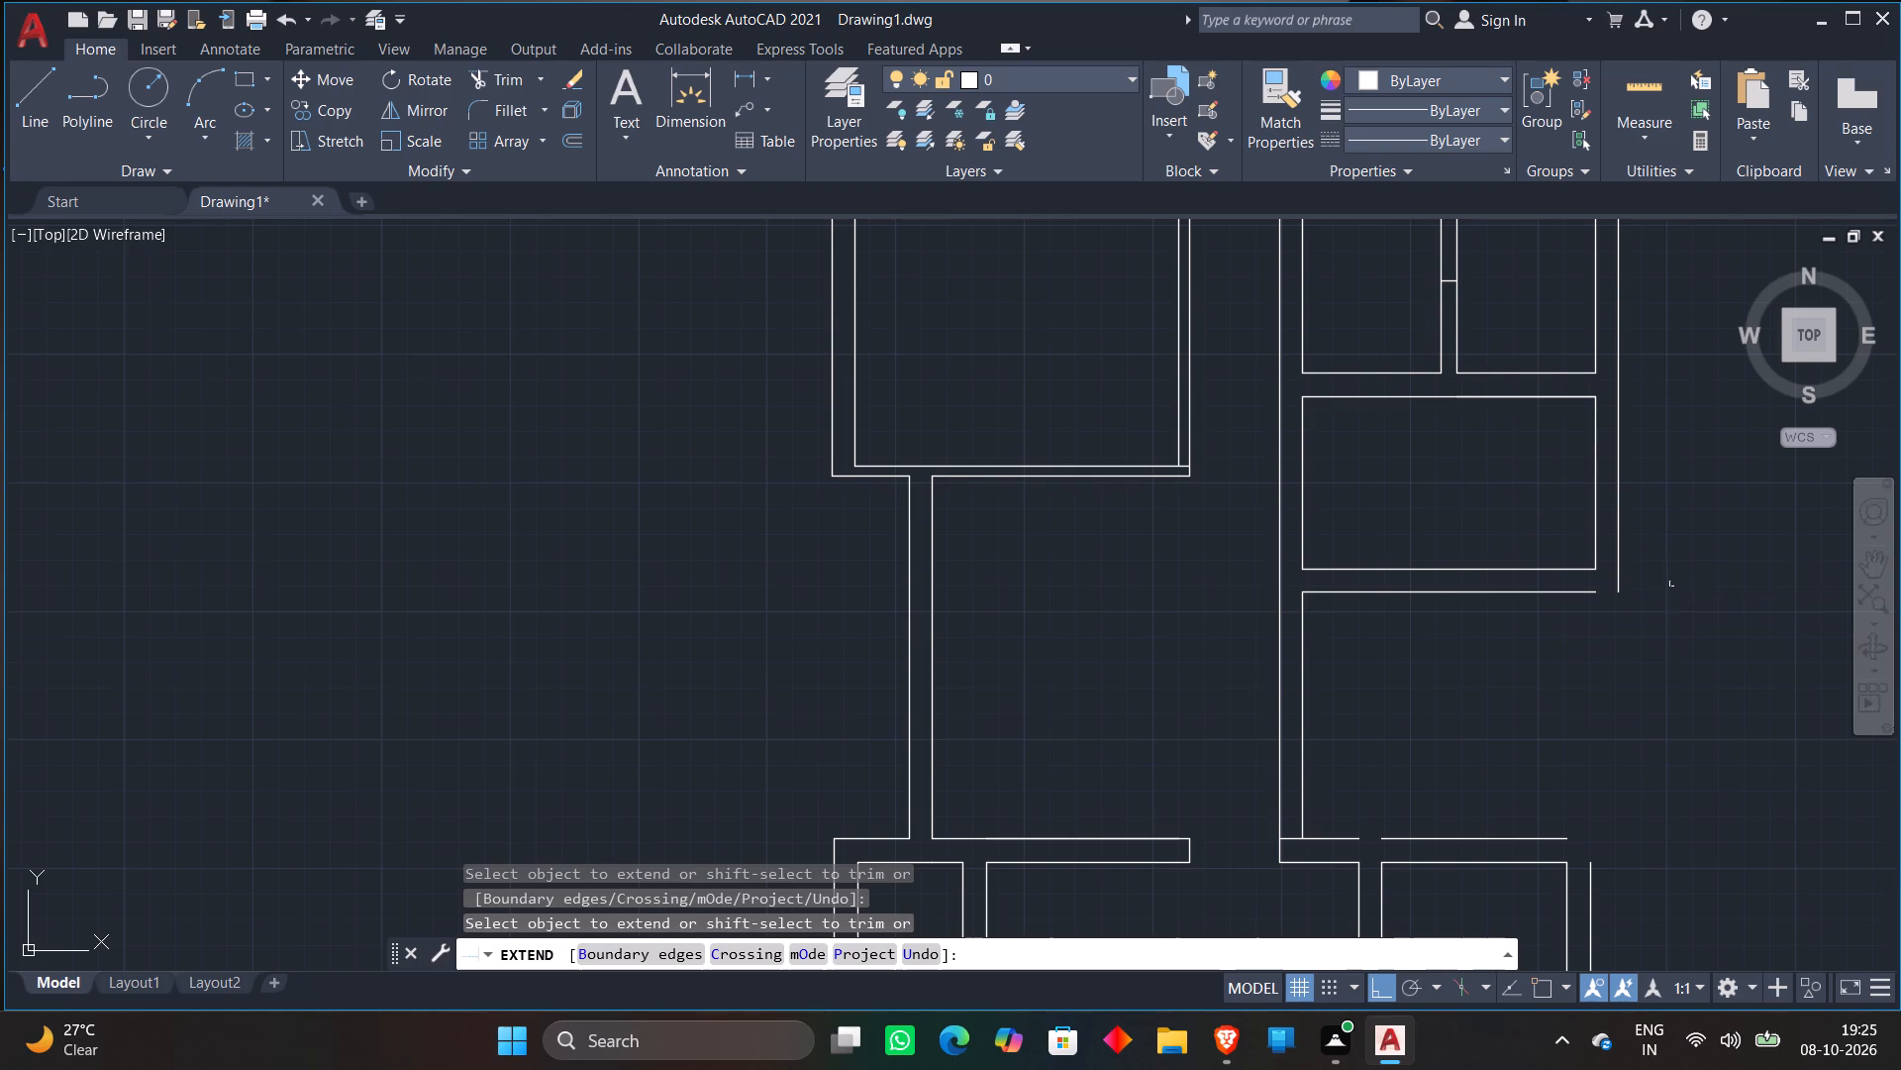
Extend the southern rooms' outer top wall line across the gap above the wall between the large room and the small eastern room.
scroll(1672, 584, "down", 1)
scroll(1669, 504, "down", 1)
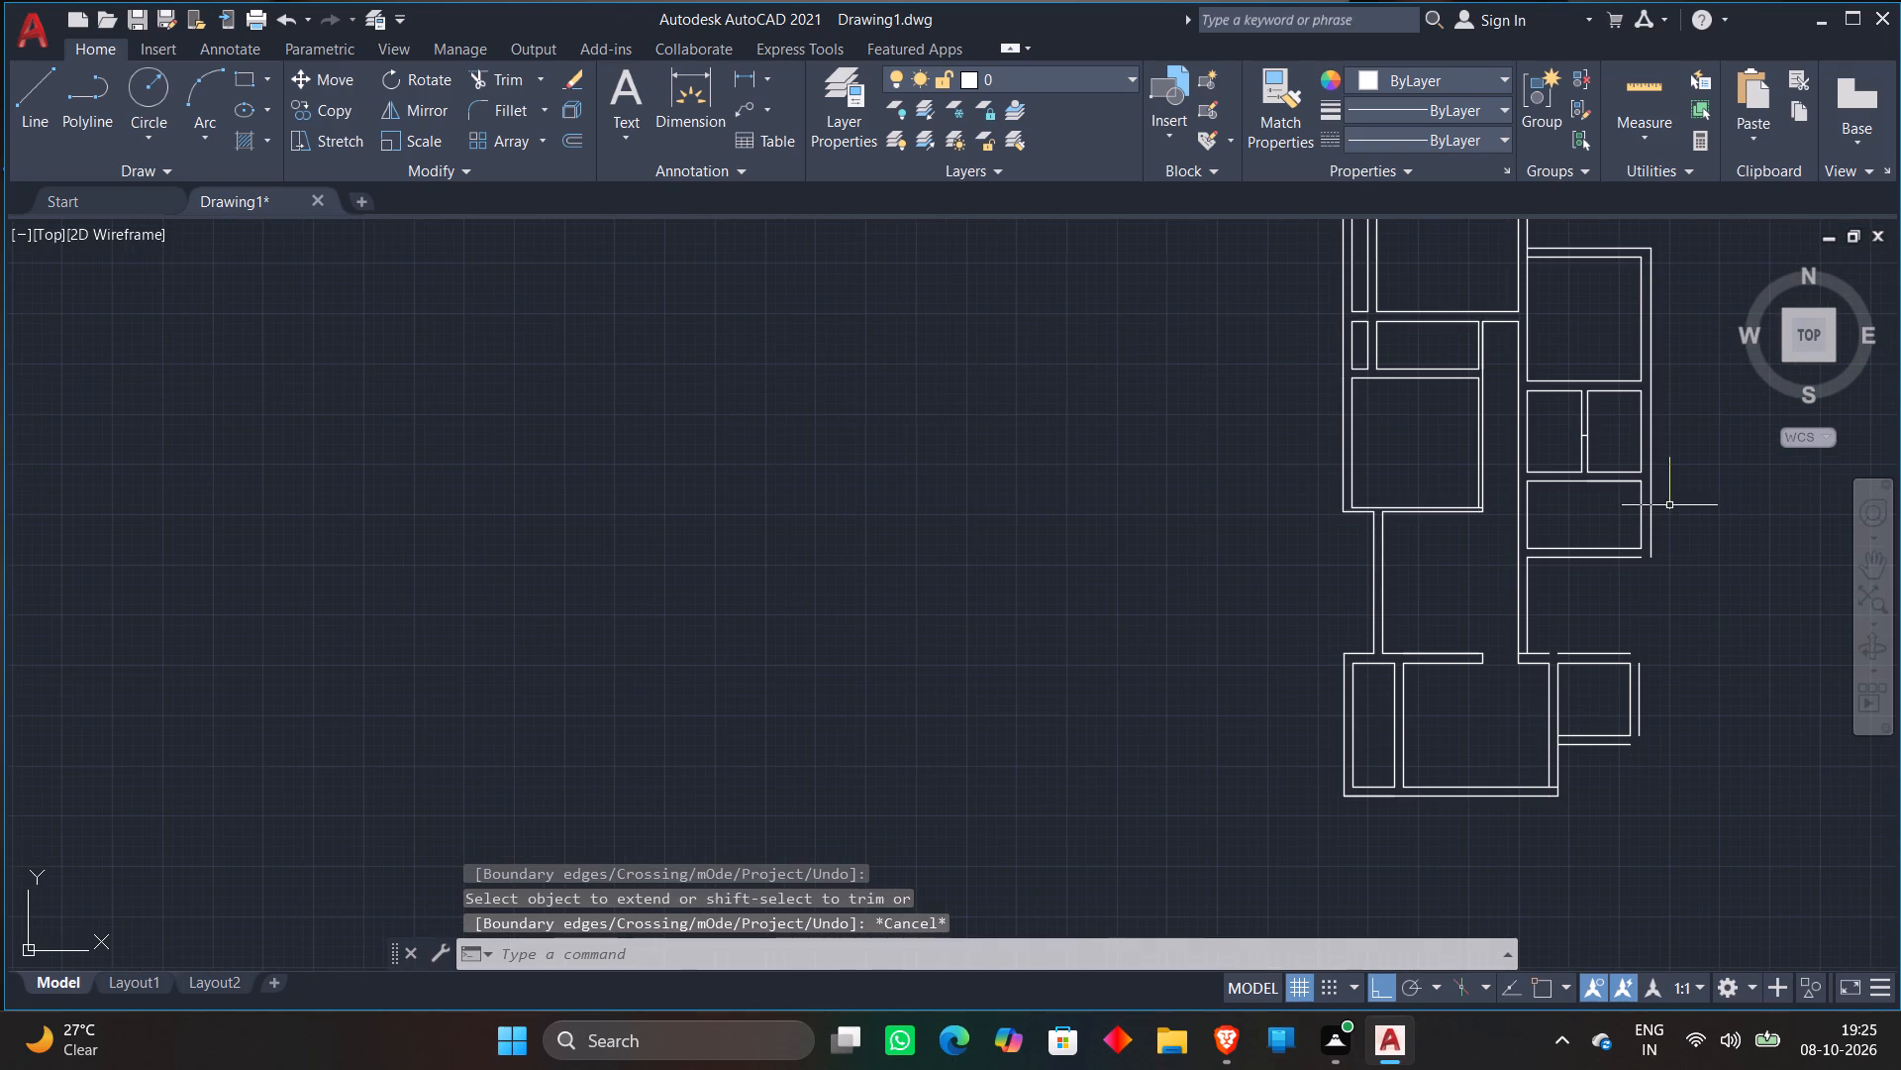
scroll(1663, 561, "up", 1)
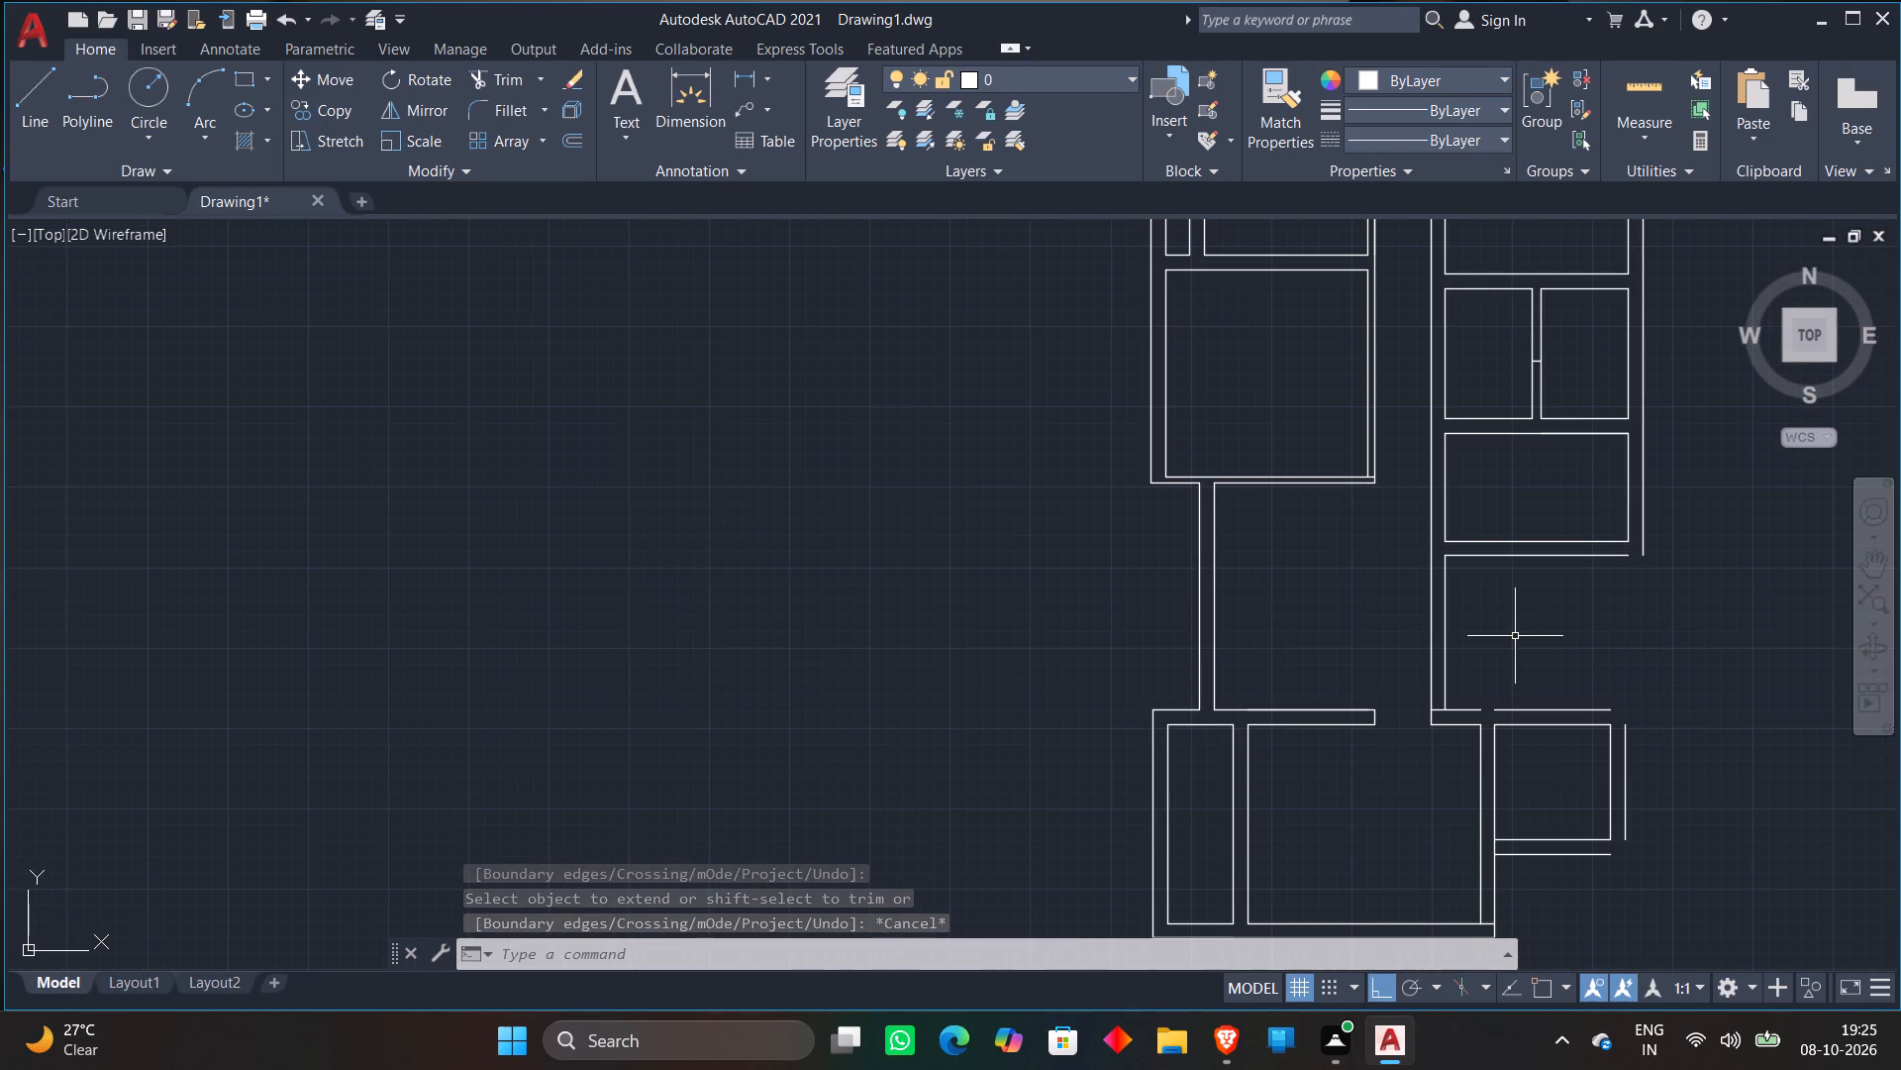
type("EX")
key("space")
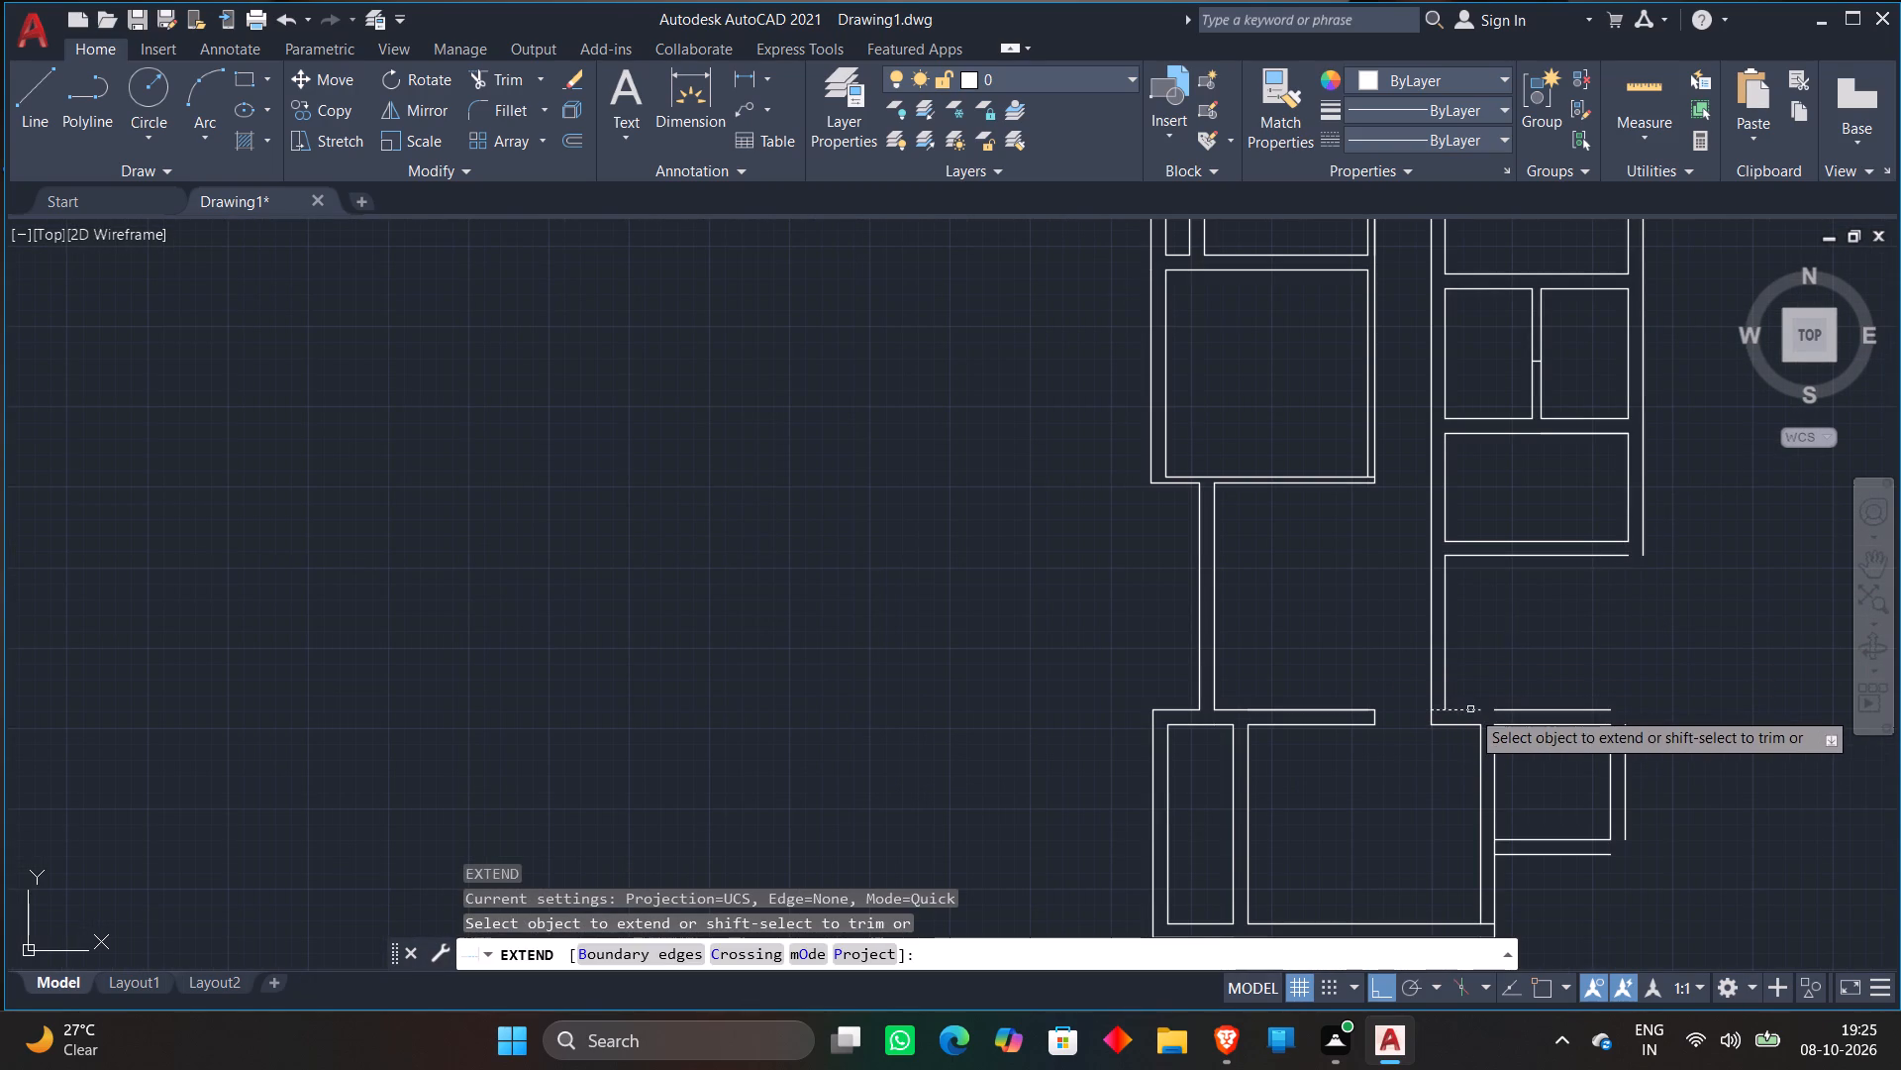
left_click(1470, 709)
left_click(1496, 708)
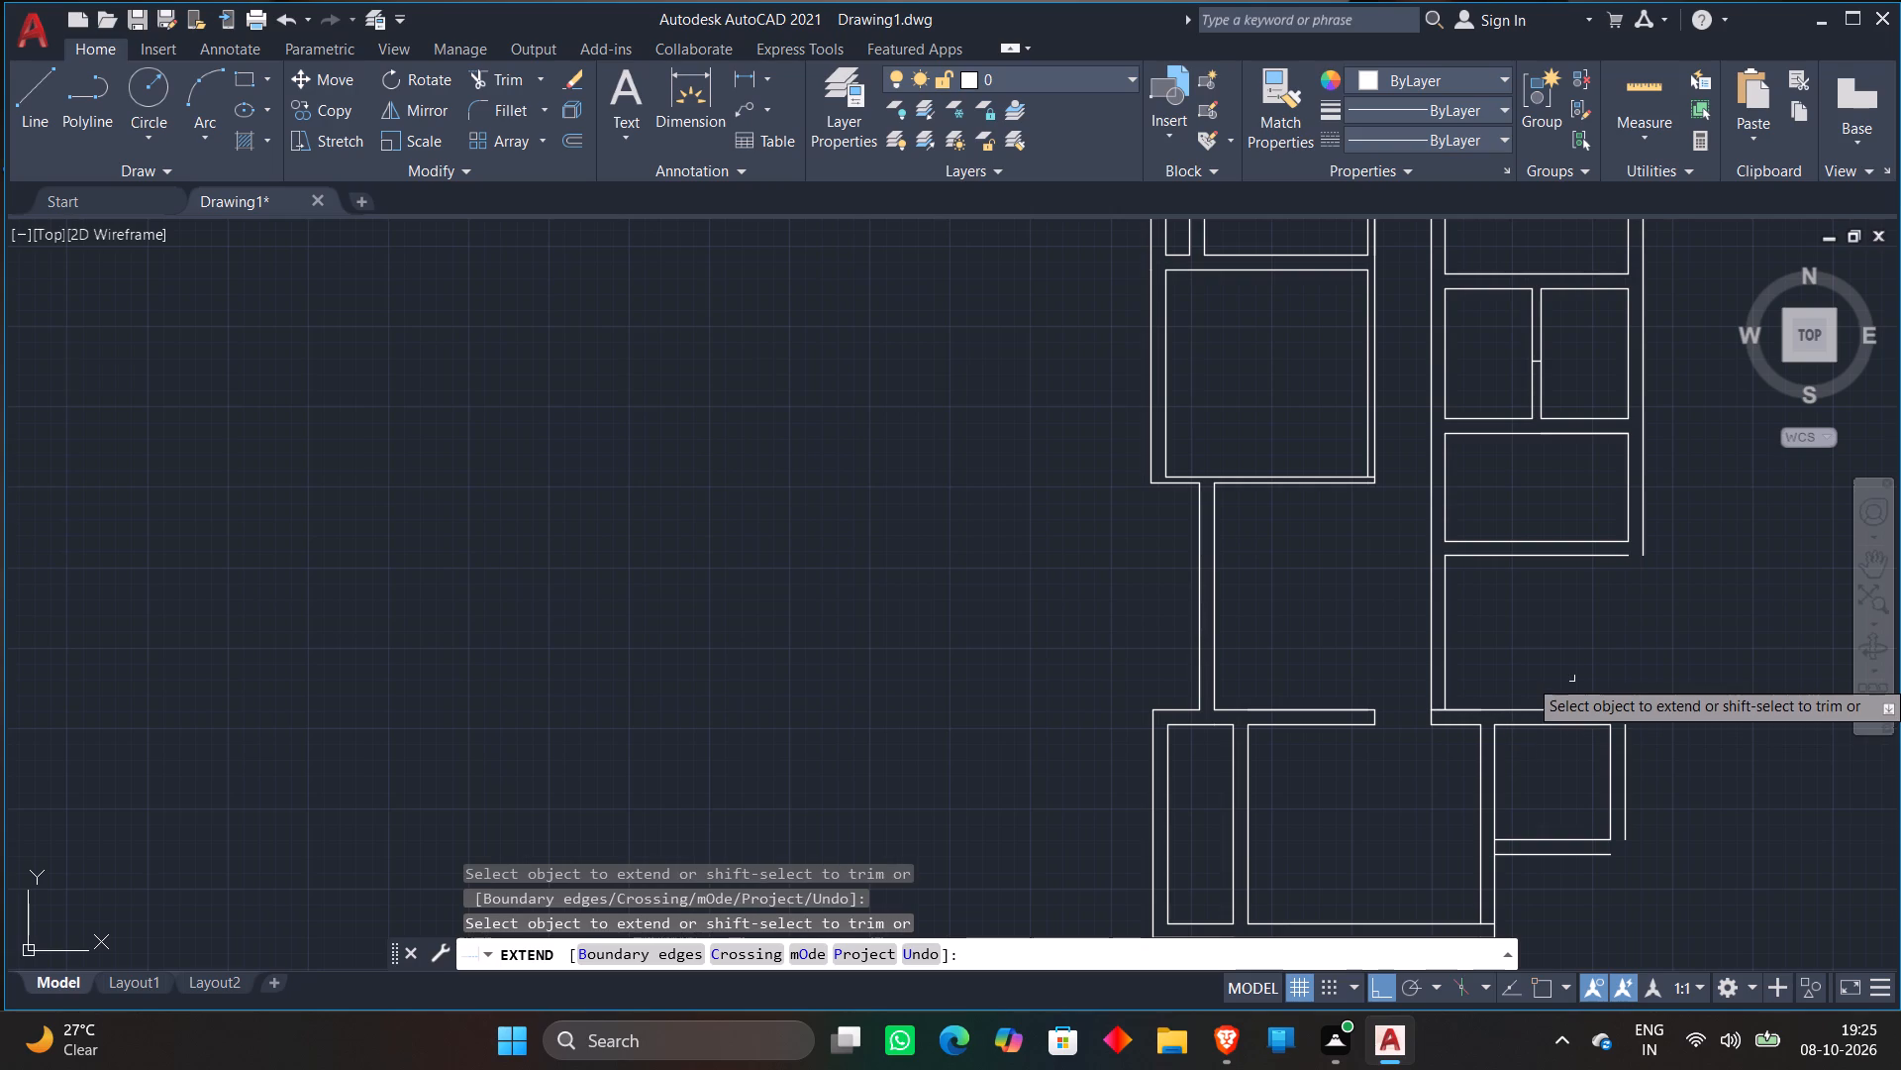
key("Escape")
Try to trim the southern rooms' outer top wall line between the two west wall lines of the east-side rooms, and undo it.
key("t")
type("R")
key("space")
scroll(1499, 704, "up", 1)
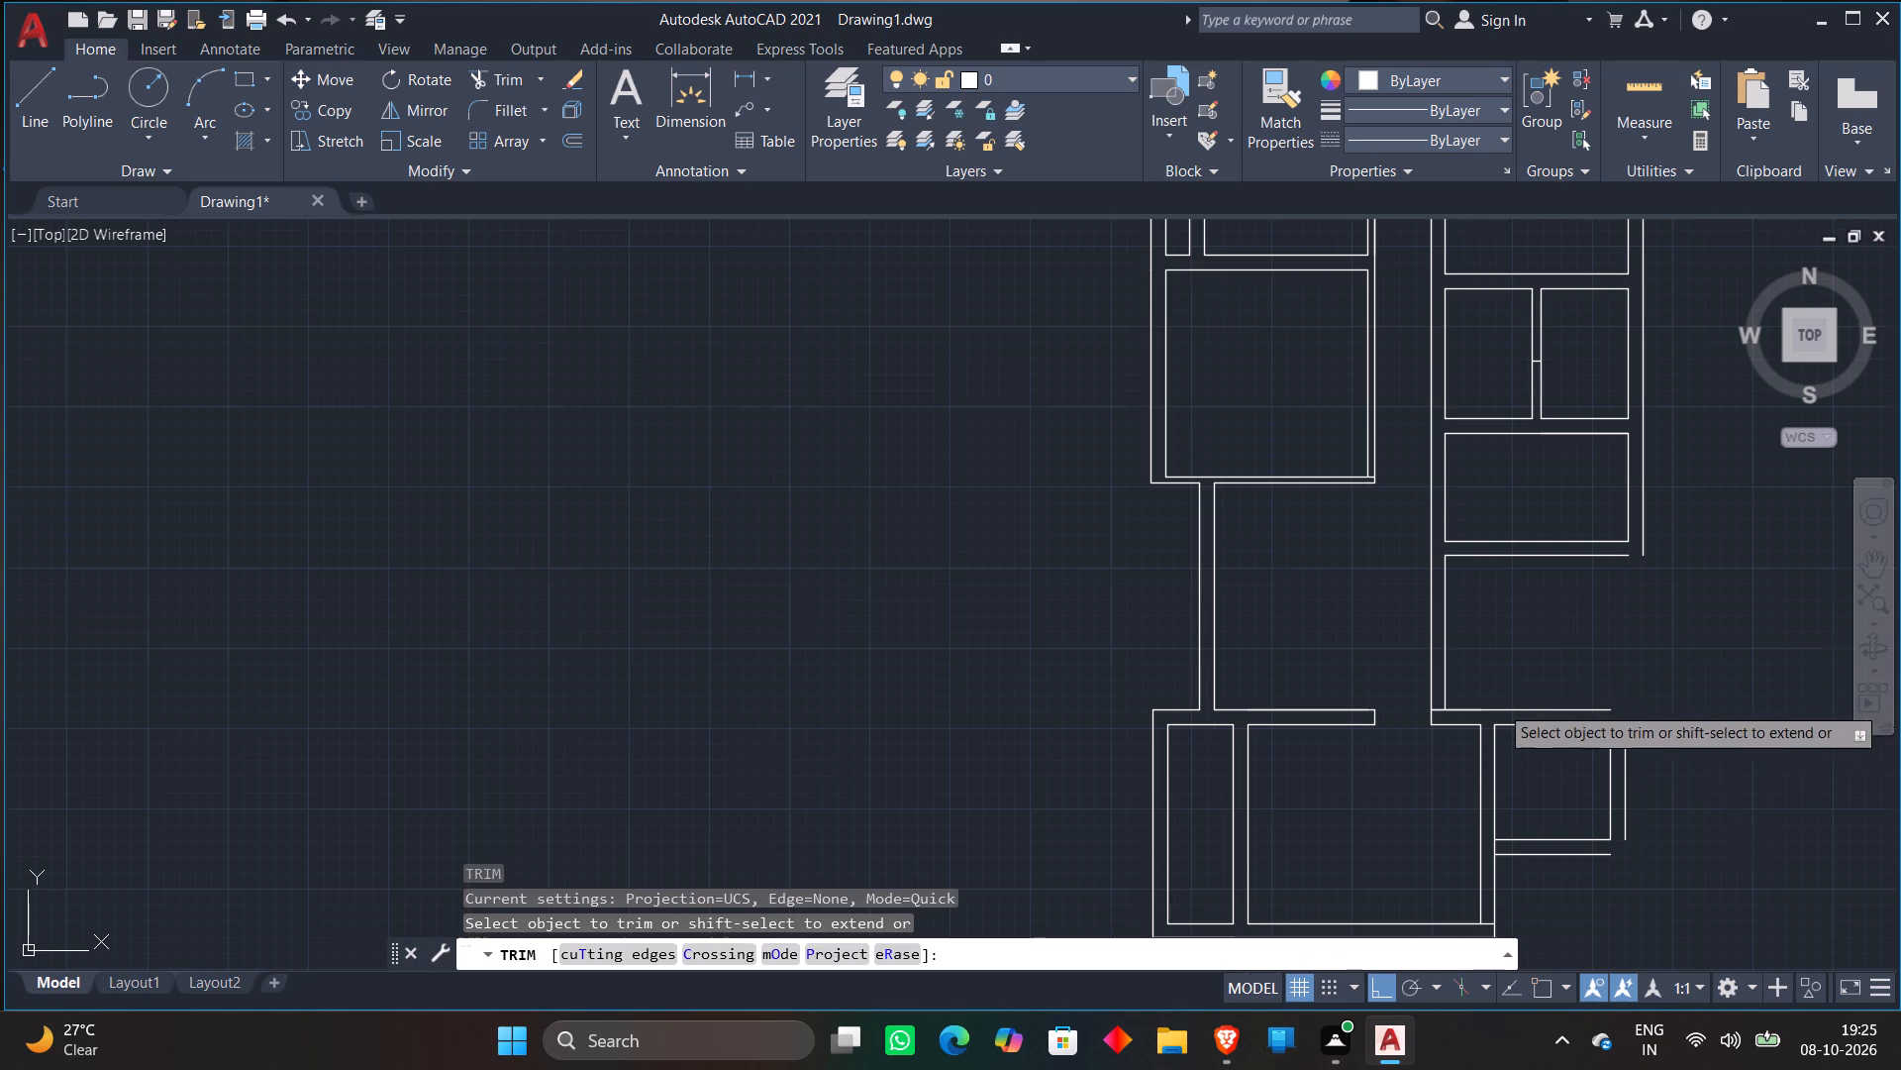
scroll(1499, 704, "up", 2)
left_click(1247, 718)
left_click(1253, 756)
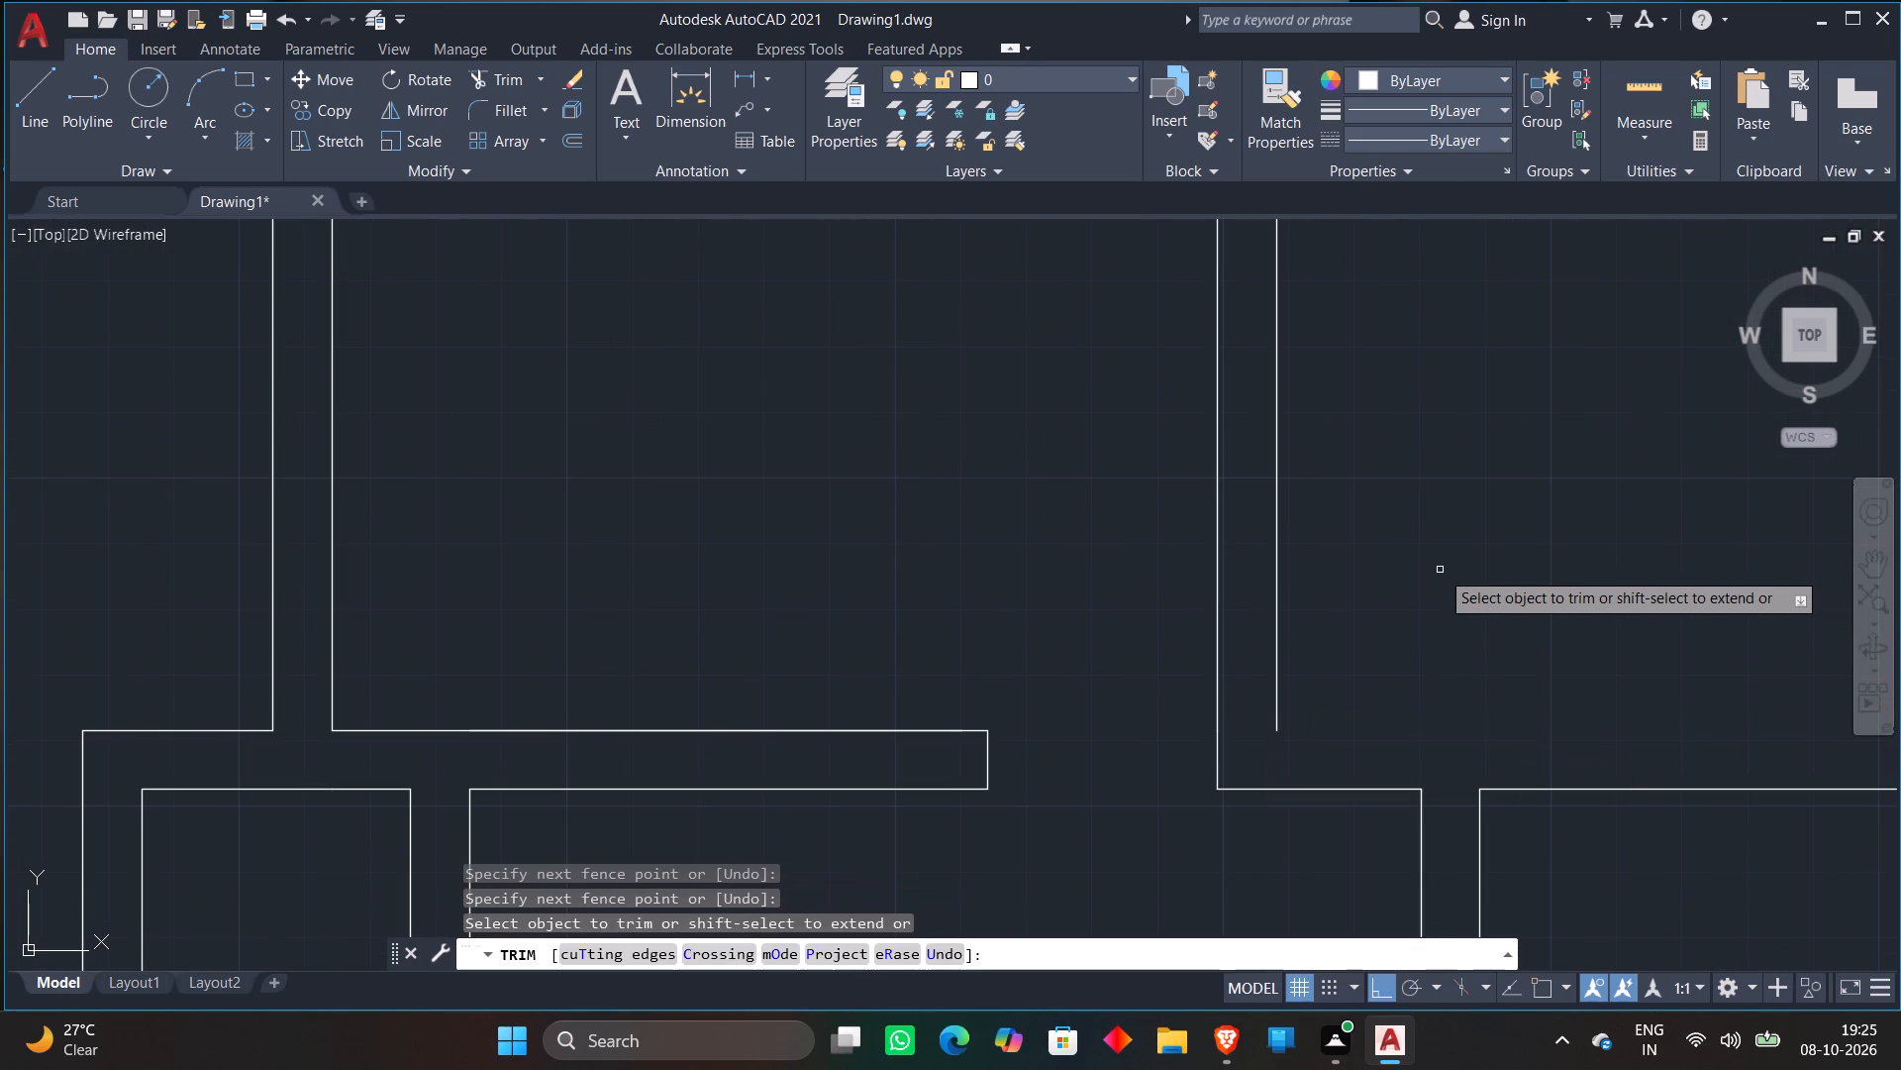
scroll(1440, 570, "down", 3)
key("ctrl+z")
Trim the west wall line segment between the two top wall lines of the uppermost east-side room, where it meets the northern block.
scroll(1465, 545, "down", 1)
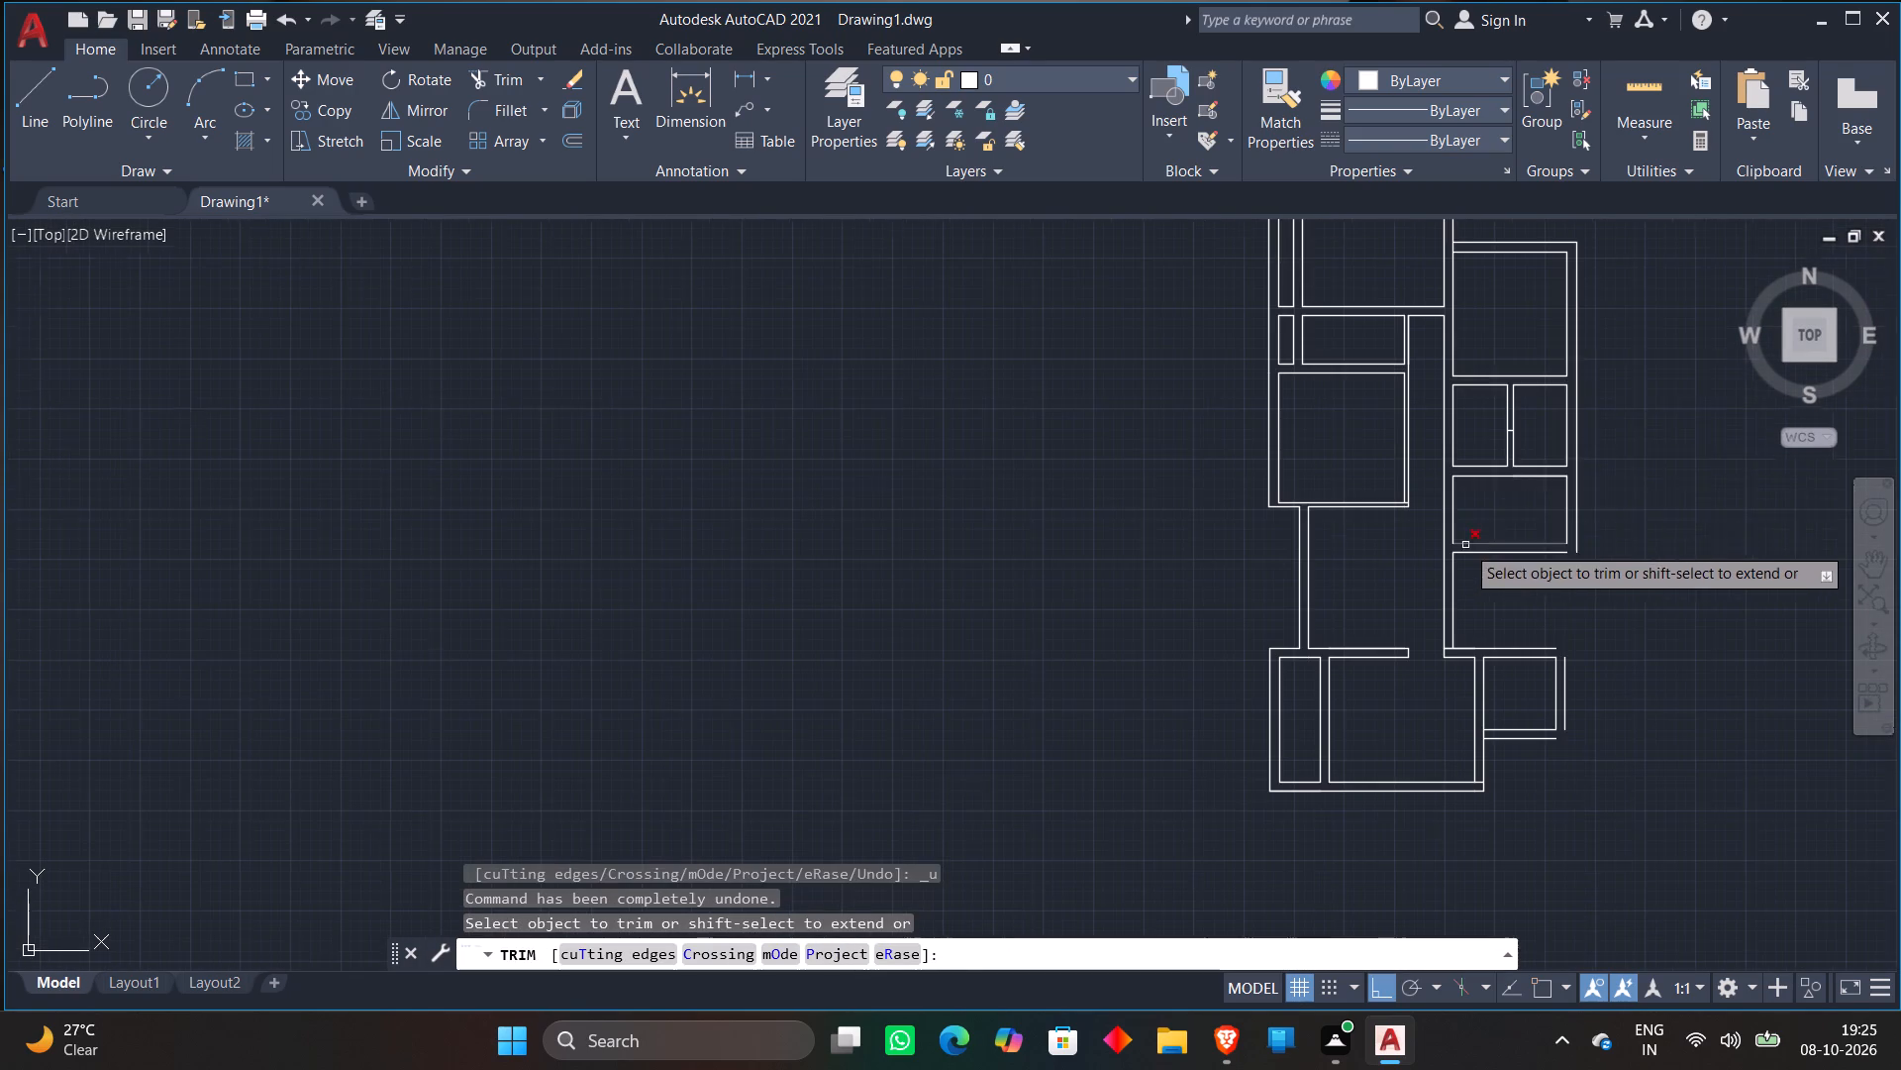
middle_click_drag(1469, 291, 1477, 431)
scroll(1475, 396, "up", 4)
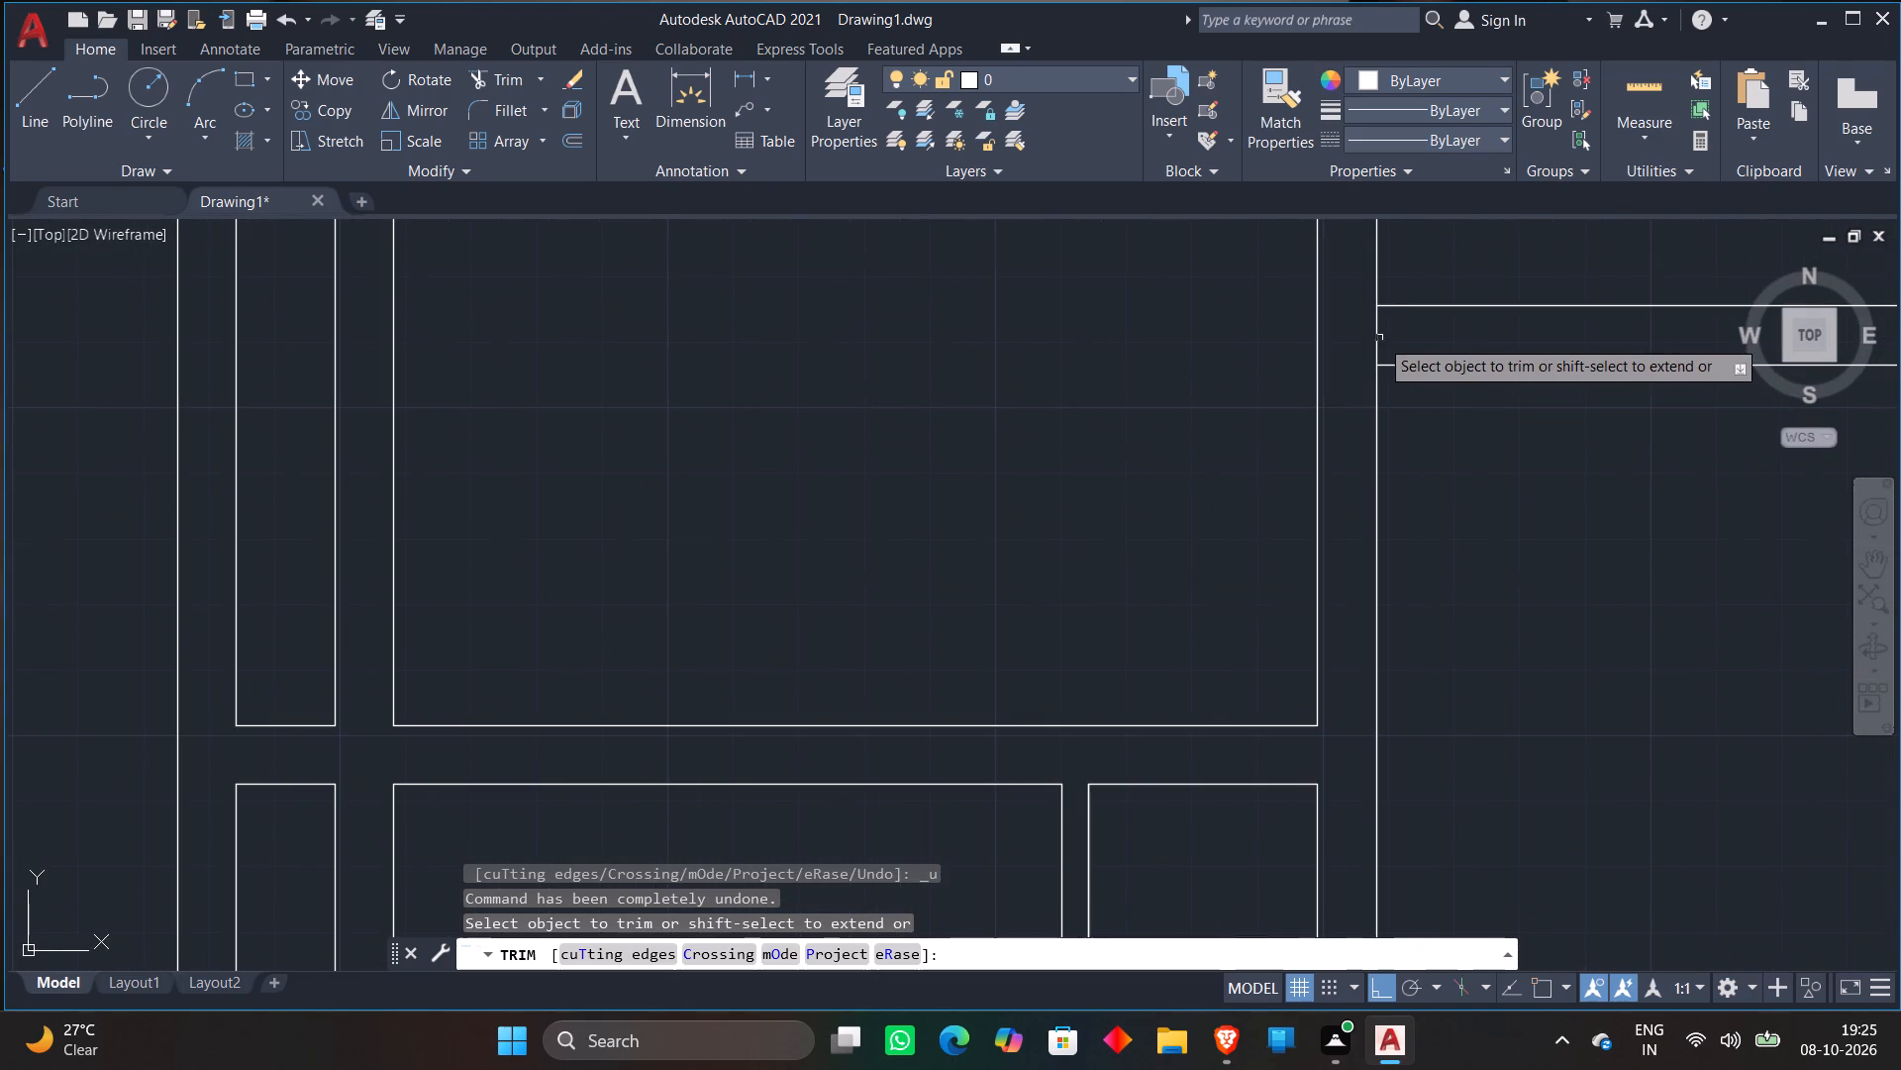
left_click(1368, 345)
left_click(1399, 344)
key("Escape")
Delete the short stray line crossing the partition between the two small side-by-side east-side rooms.
scroll(1452, 372, "down", 3)
scroll(1529, 661, "up", 2)
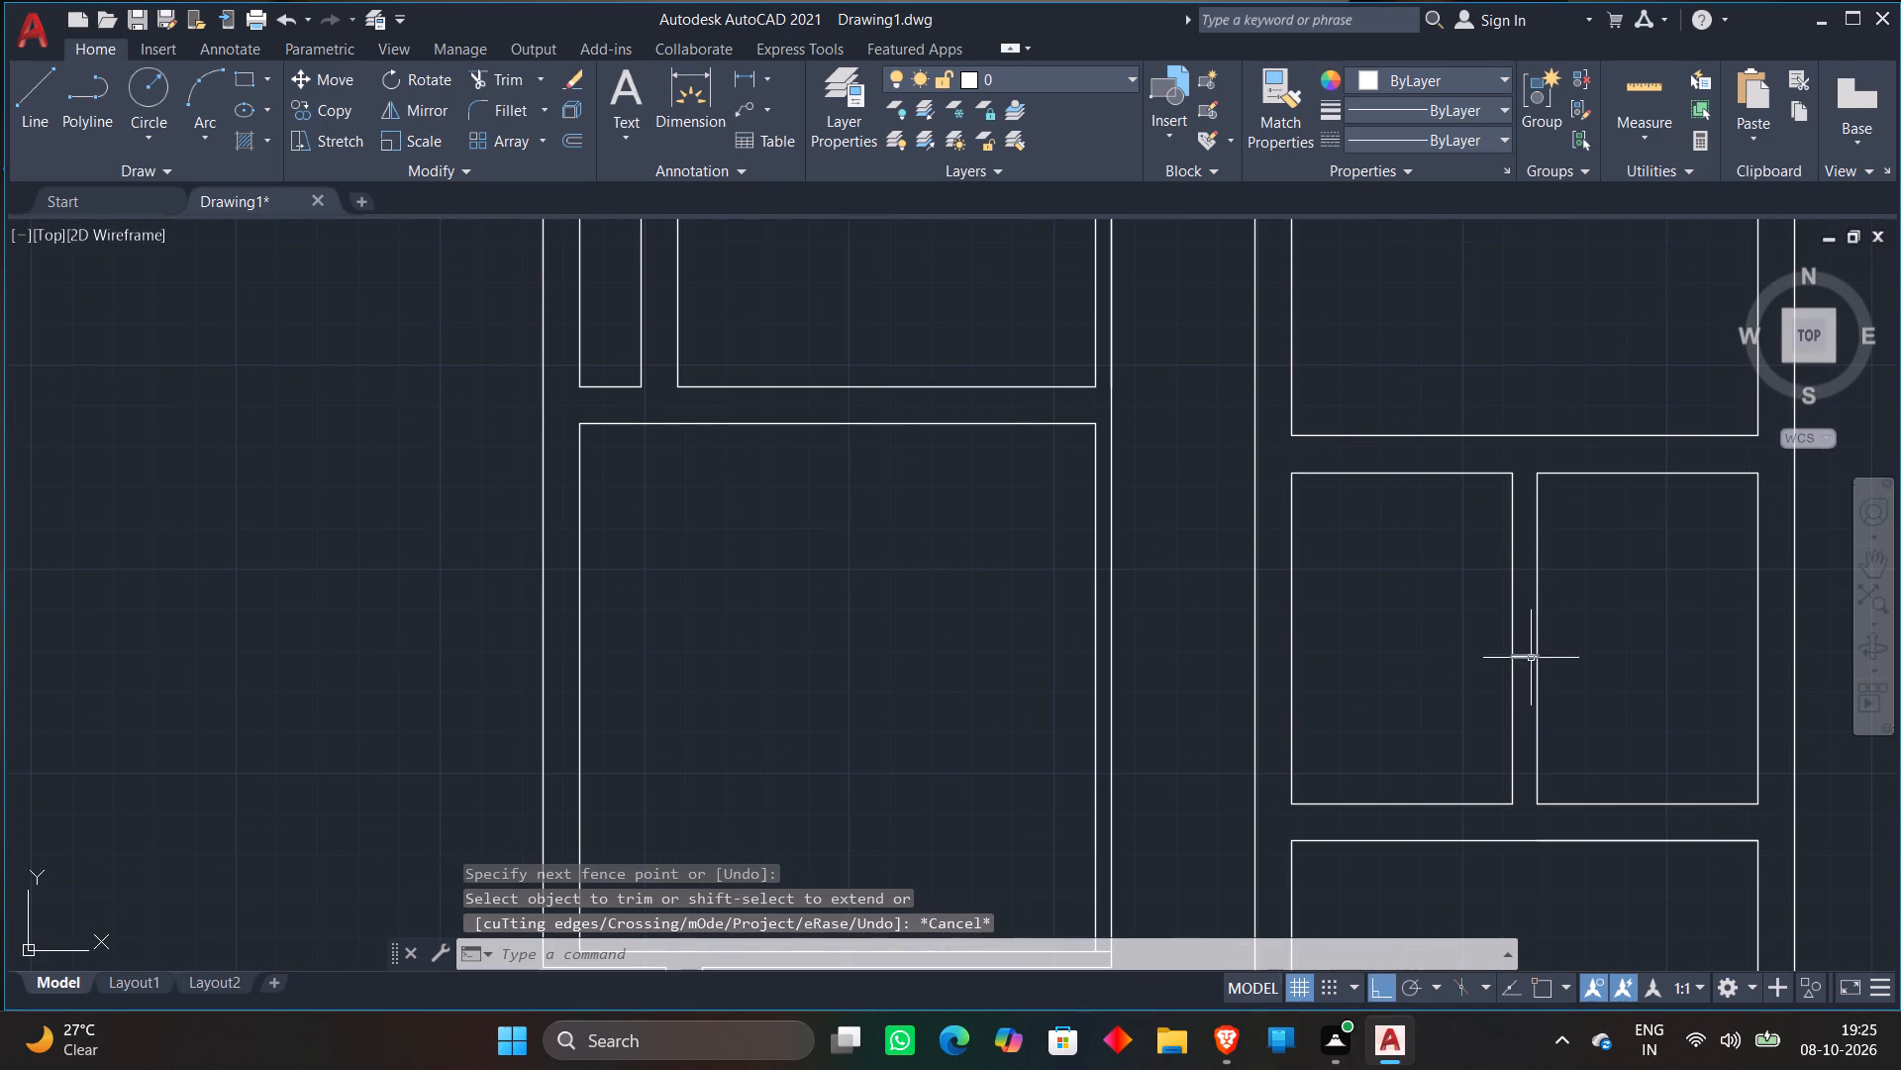
left_click(1531, 649)
left_click(1529, 666)
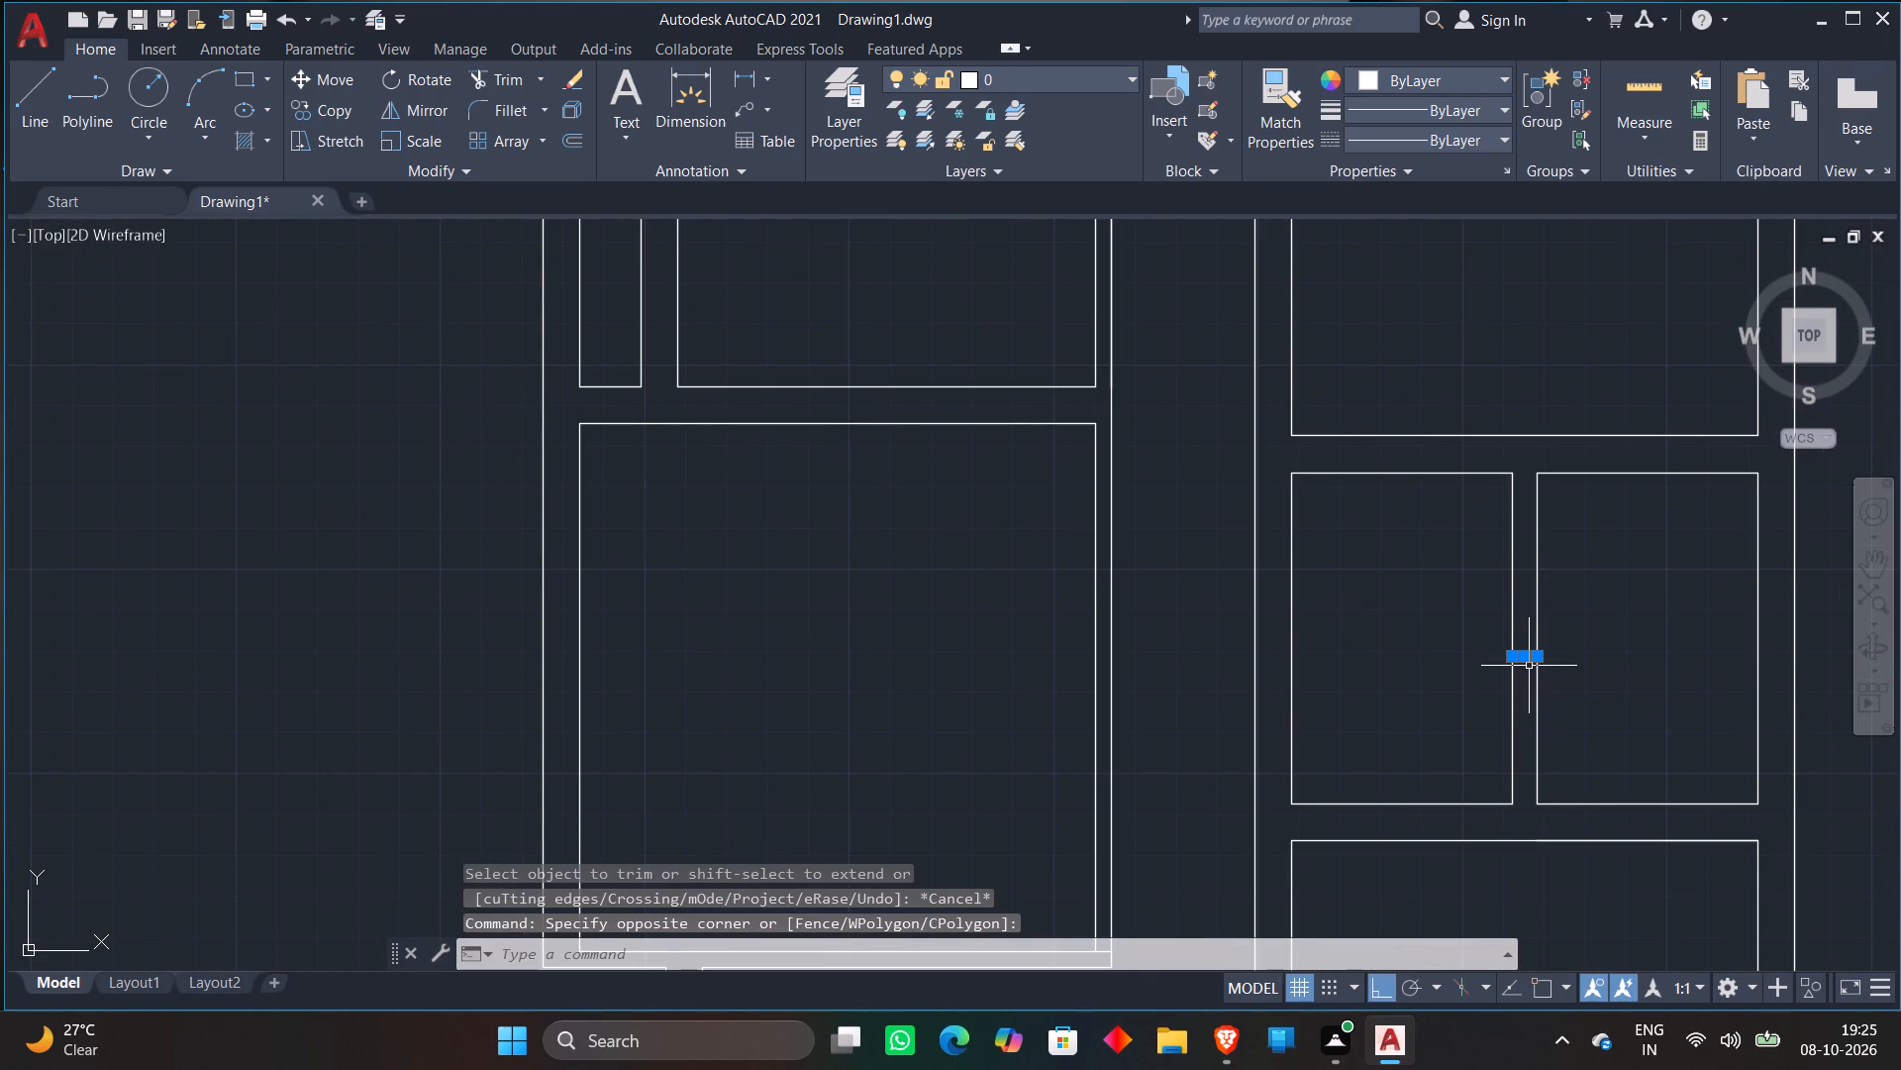
key("Delete")
With object snap on, draw a horizontal line from the southern outer top wall line's east end to beyond the east outer wall.
scroll(1529, 677, "down", 3)
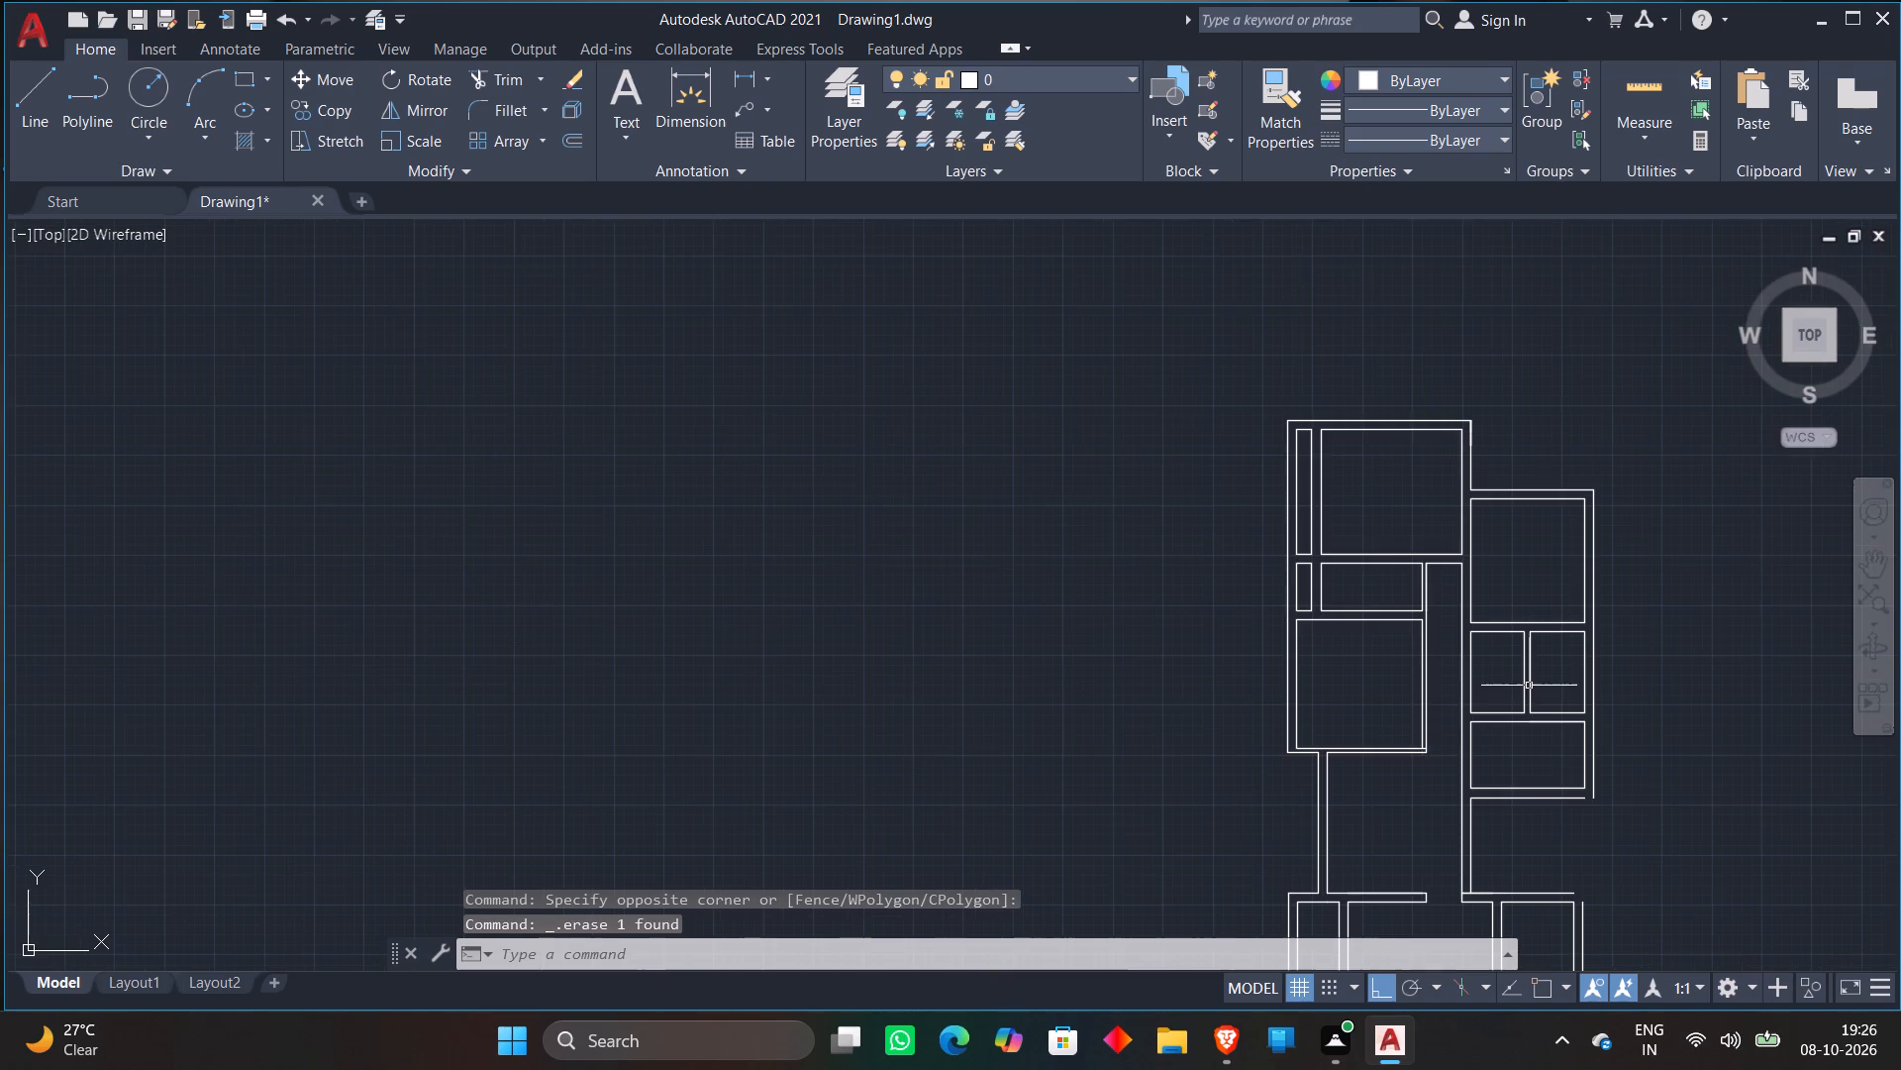
scroll(1564, 699, "down", 1)
middle_click_drag(1627, 769, 1628, 561)
scroll(1628, 563, "up", 2)
key("l")
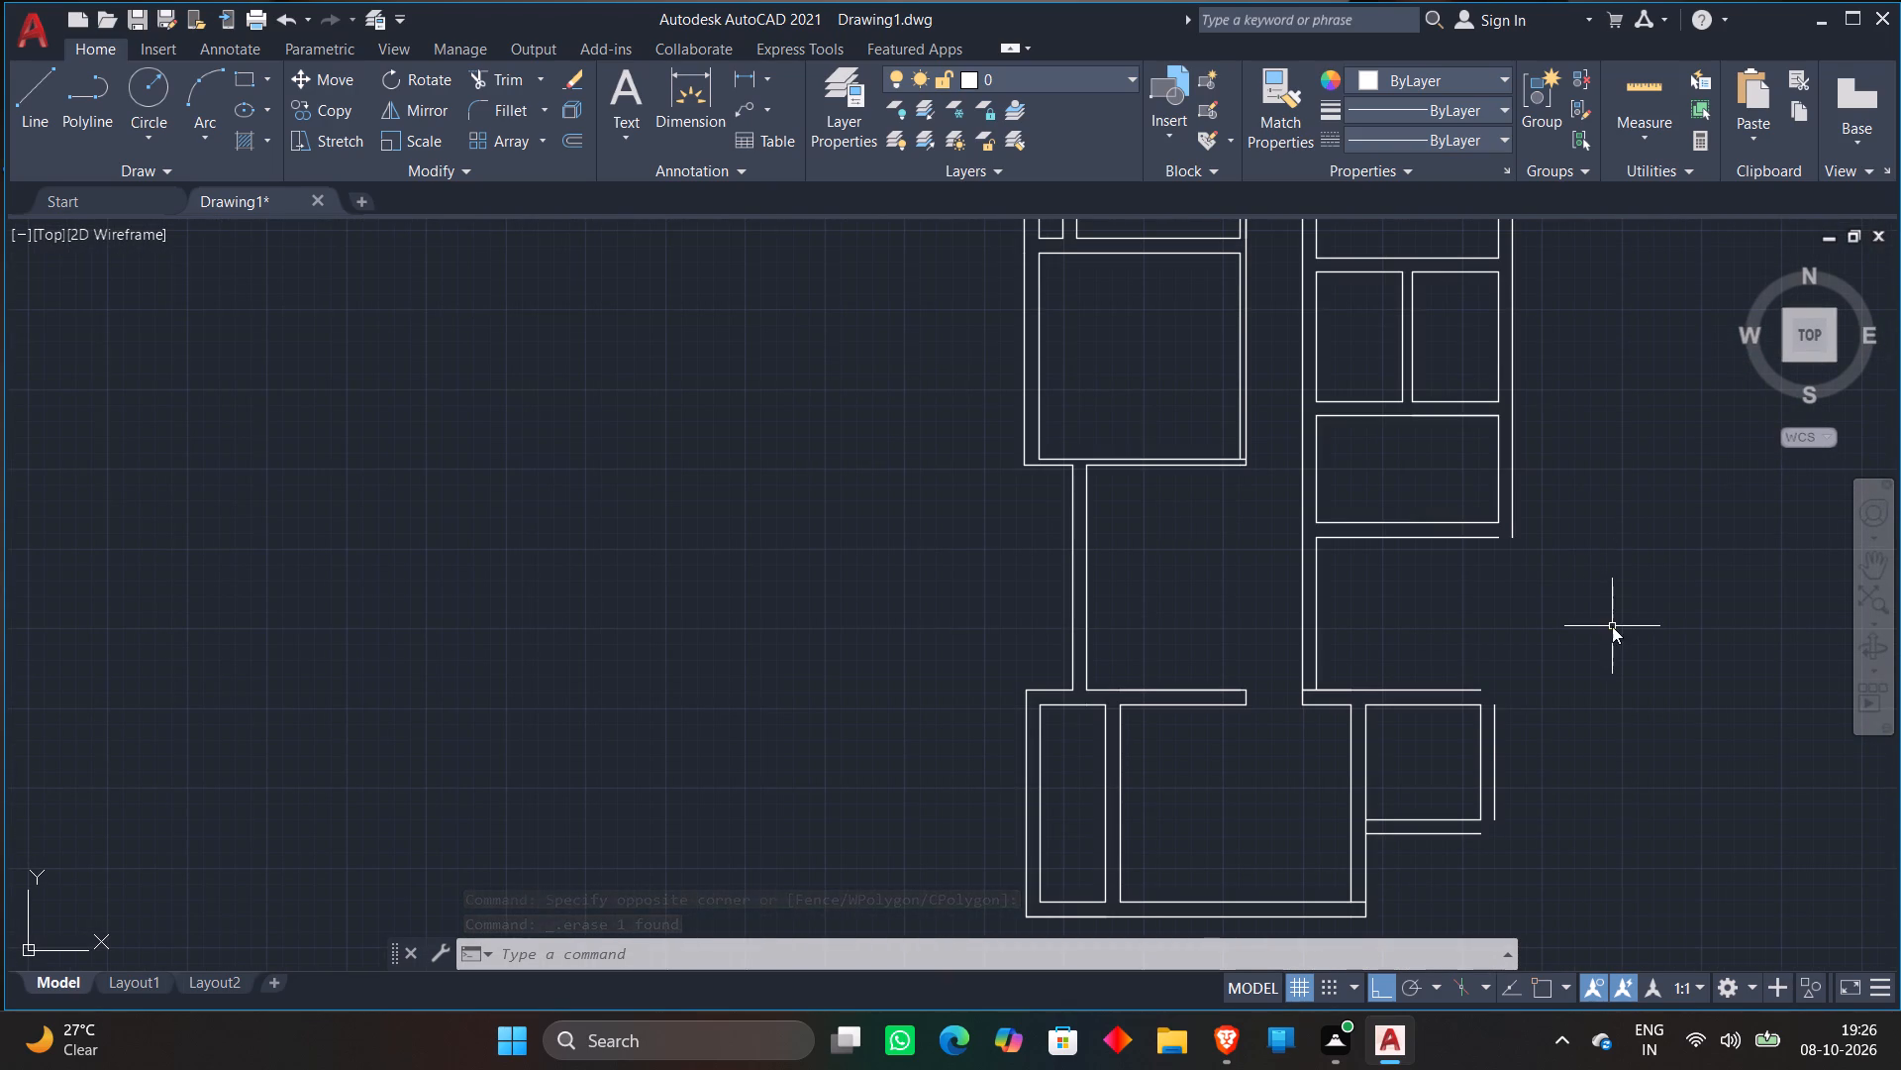
key("Return")
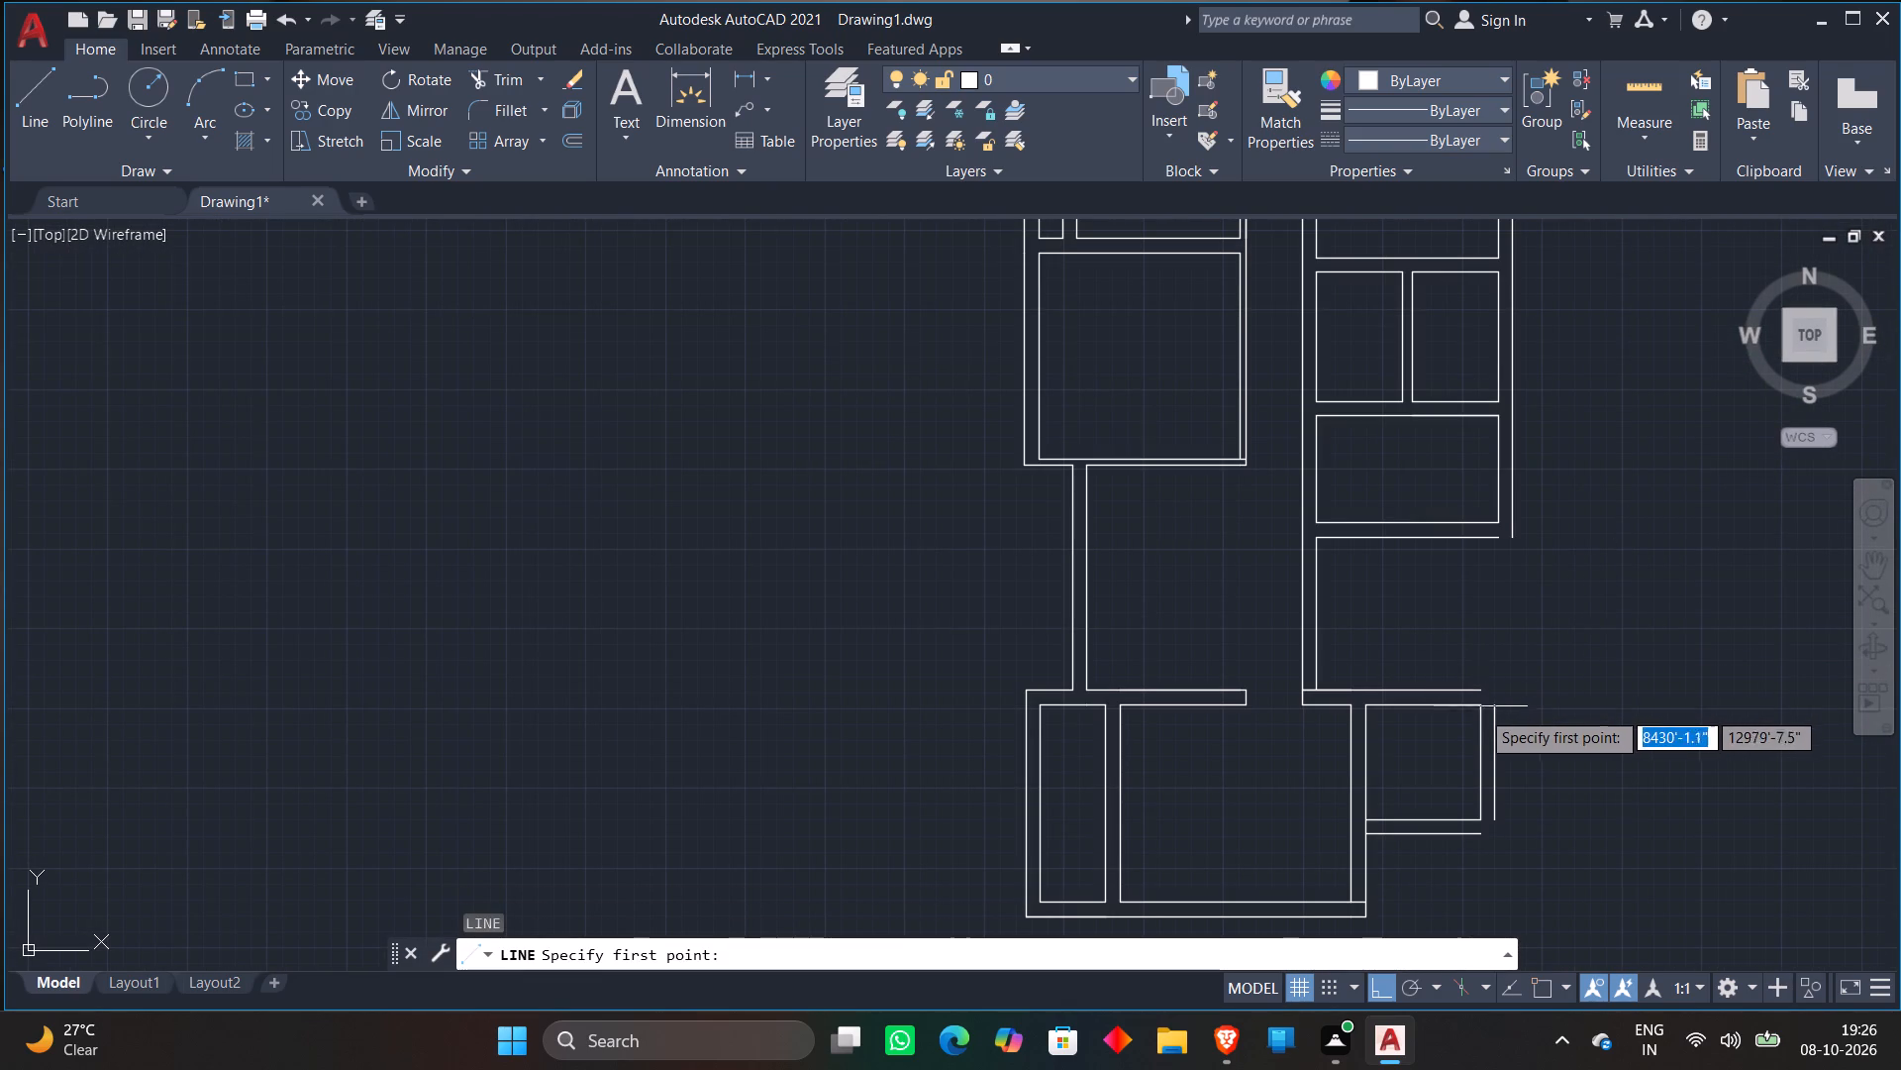
left_click(1545, 986)
left_click(1488, 696)
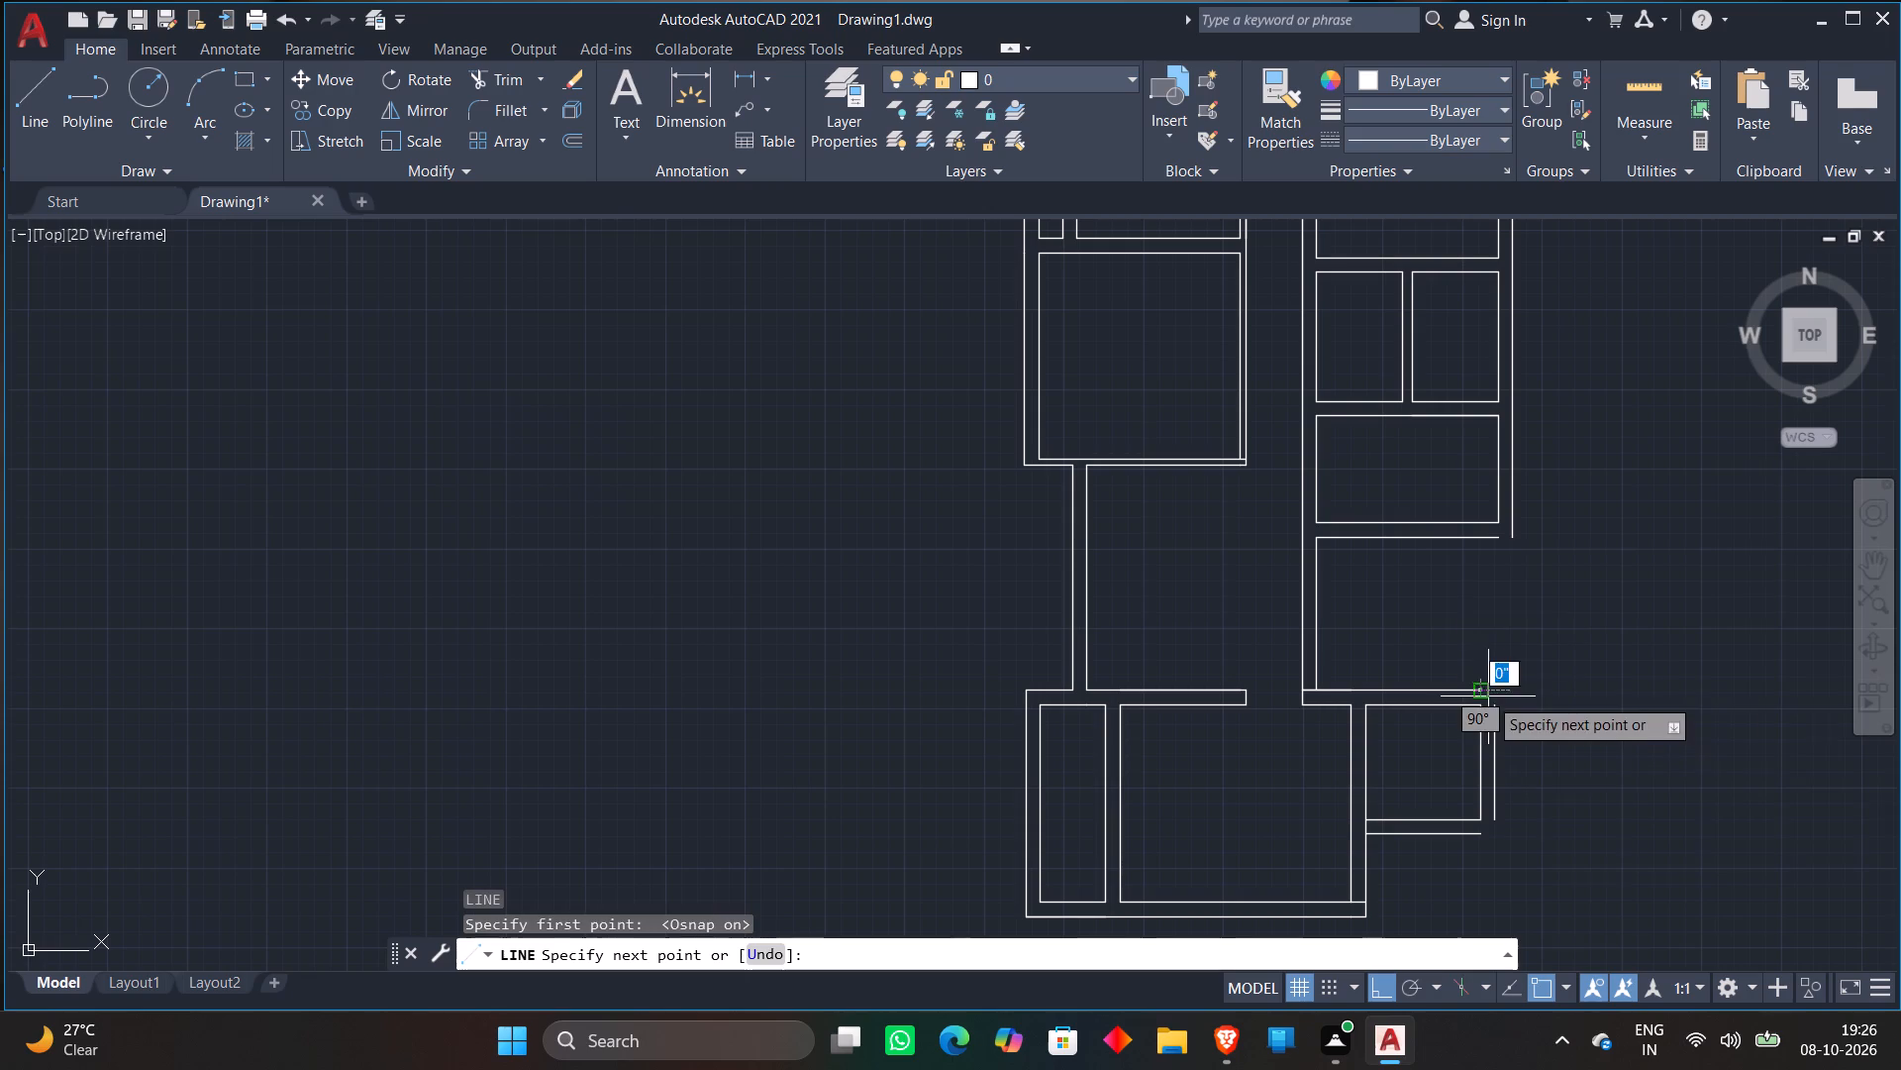
left_click(1658, 688)
key("Escape")
Extend the east-side rooms' east outer wall line down to the new horizontal line.
type("EX")
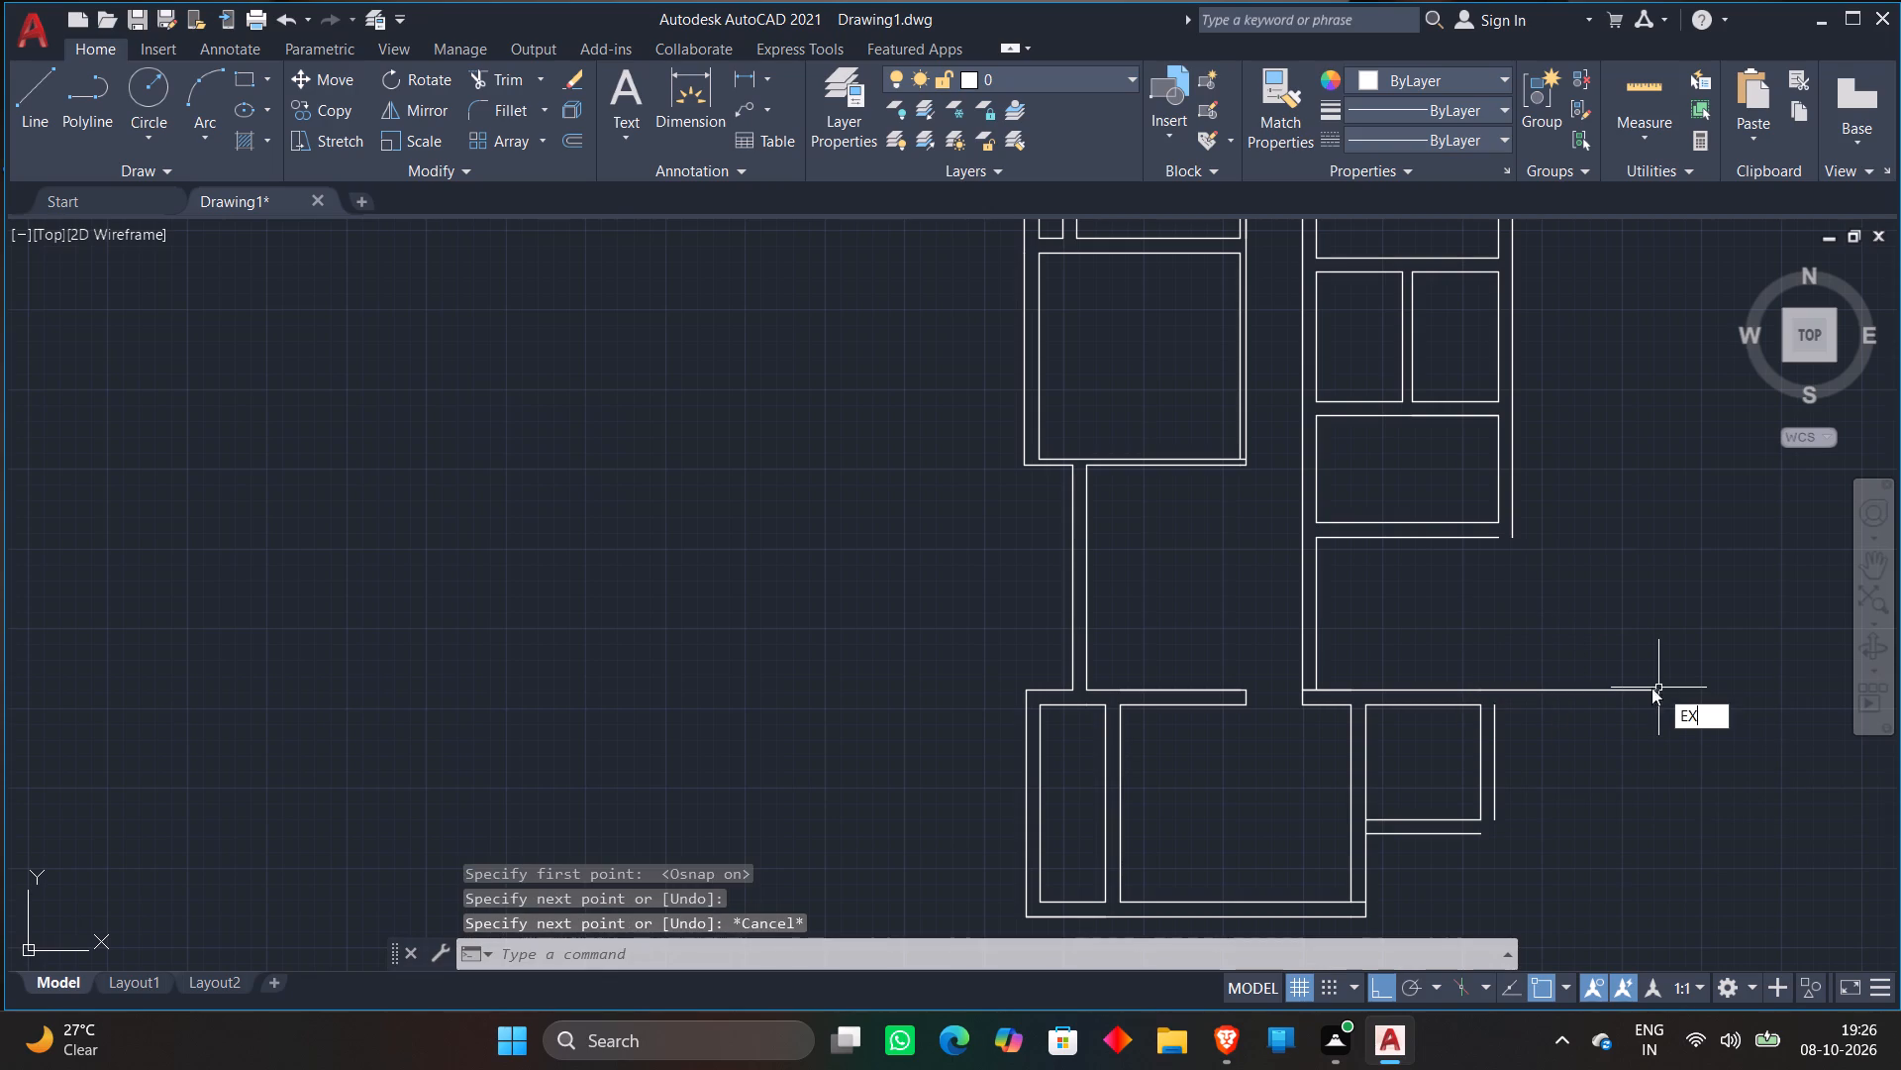
key("space")
left_click(1511, 530)
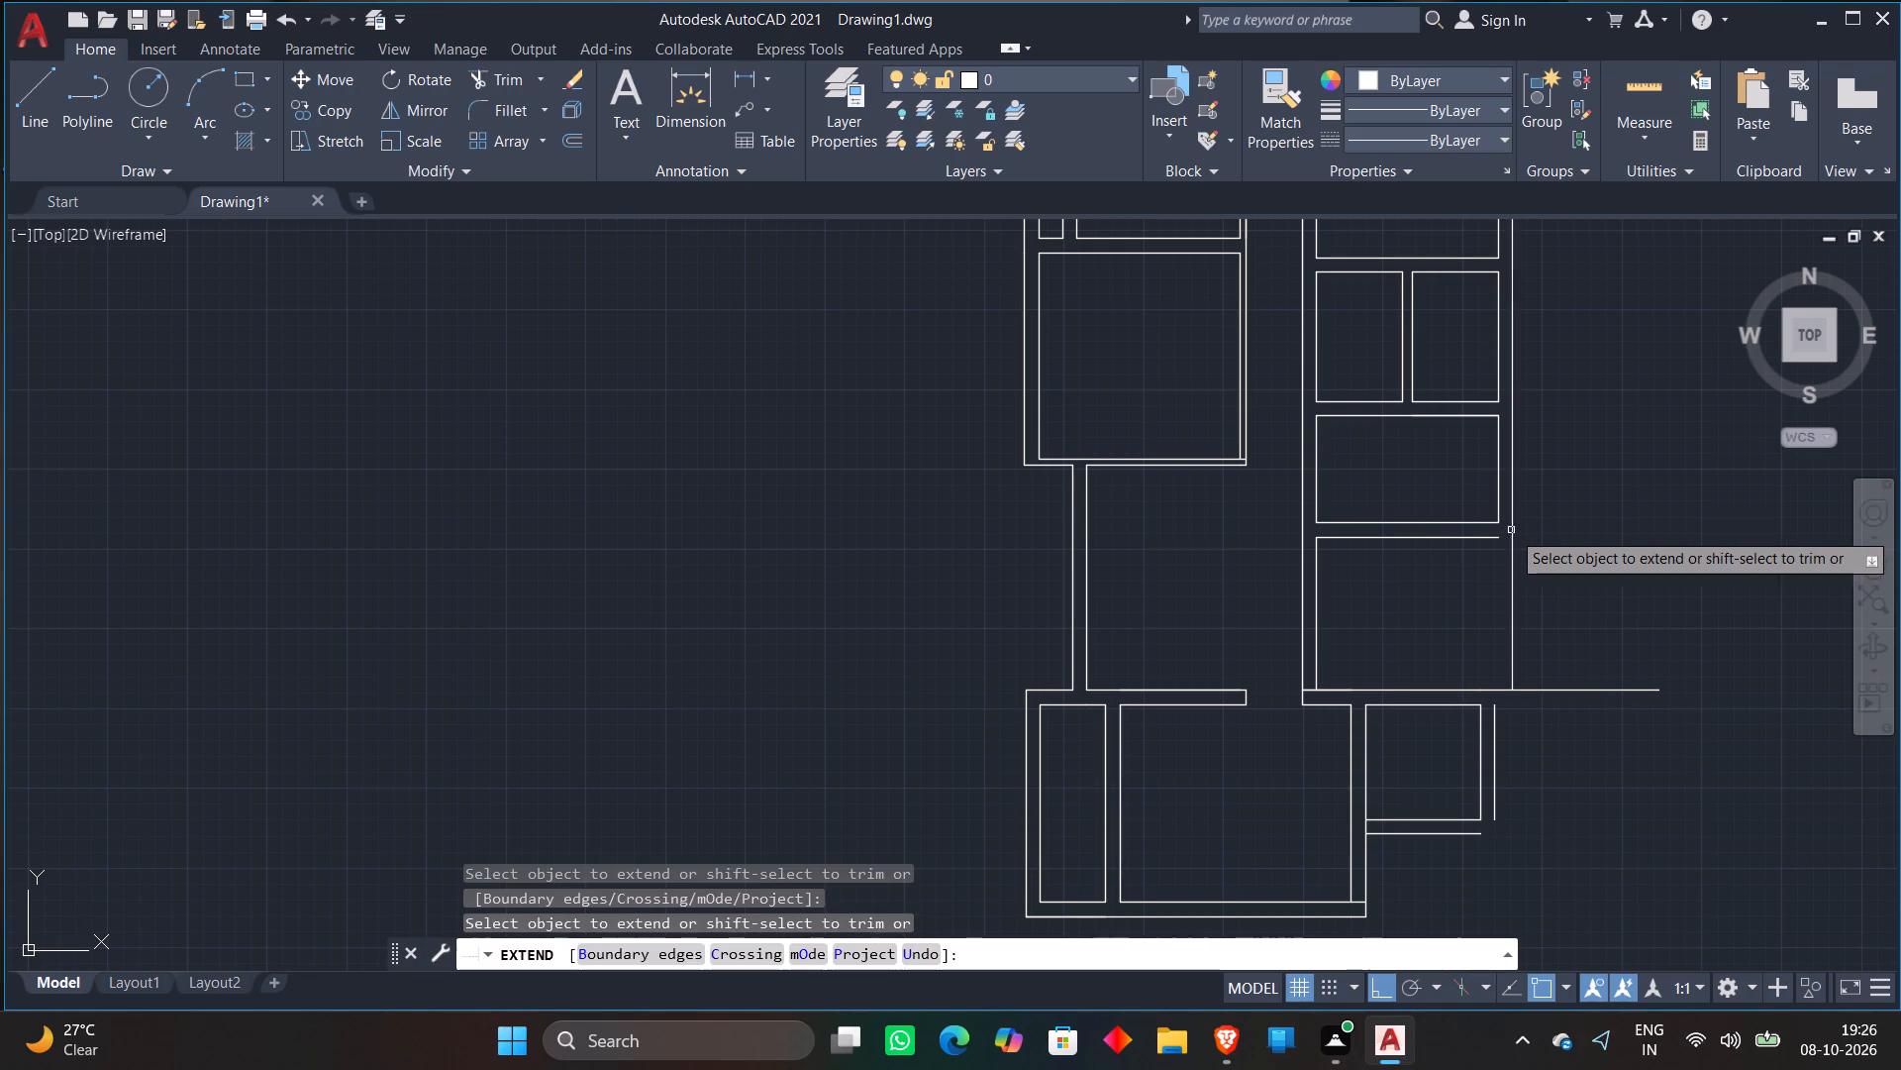
key("Escape")
Draw a vertical line from the east end of the lowest east-side room's top wall line down past the southern rooms' outer top wall line.
key("l")
key("Return")
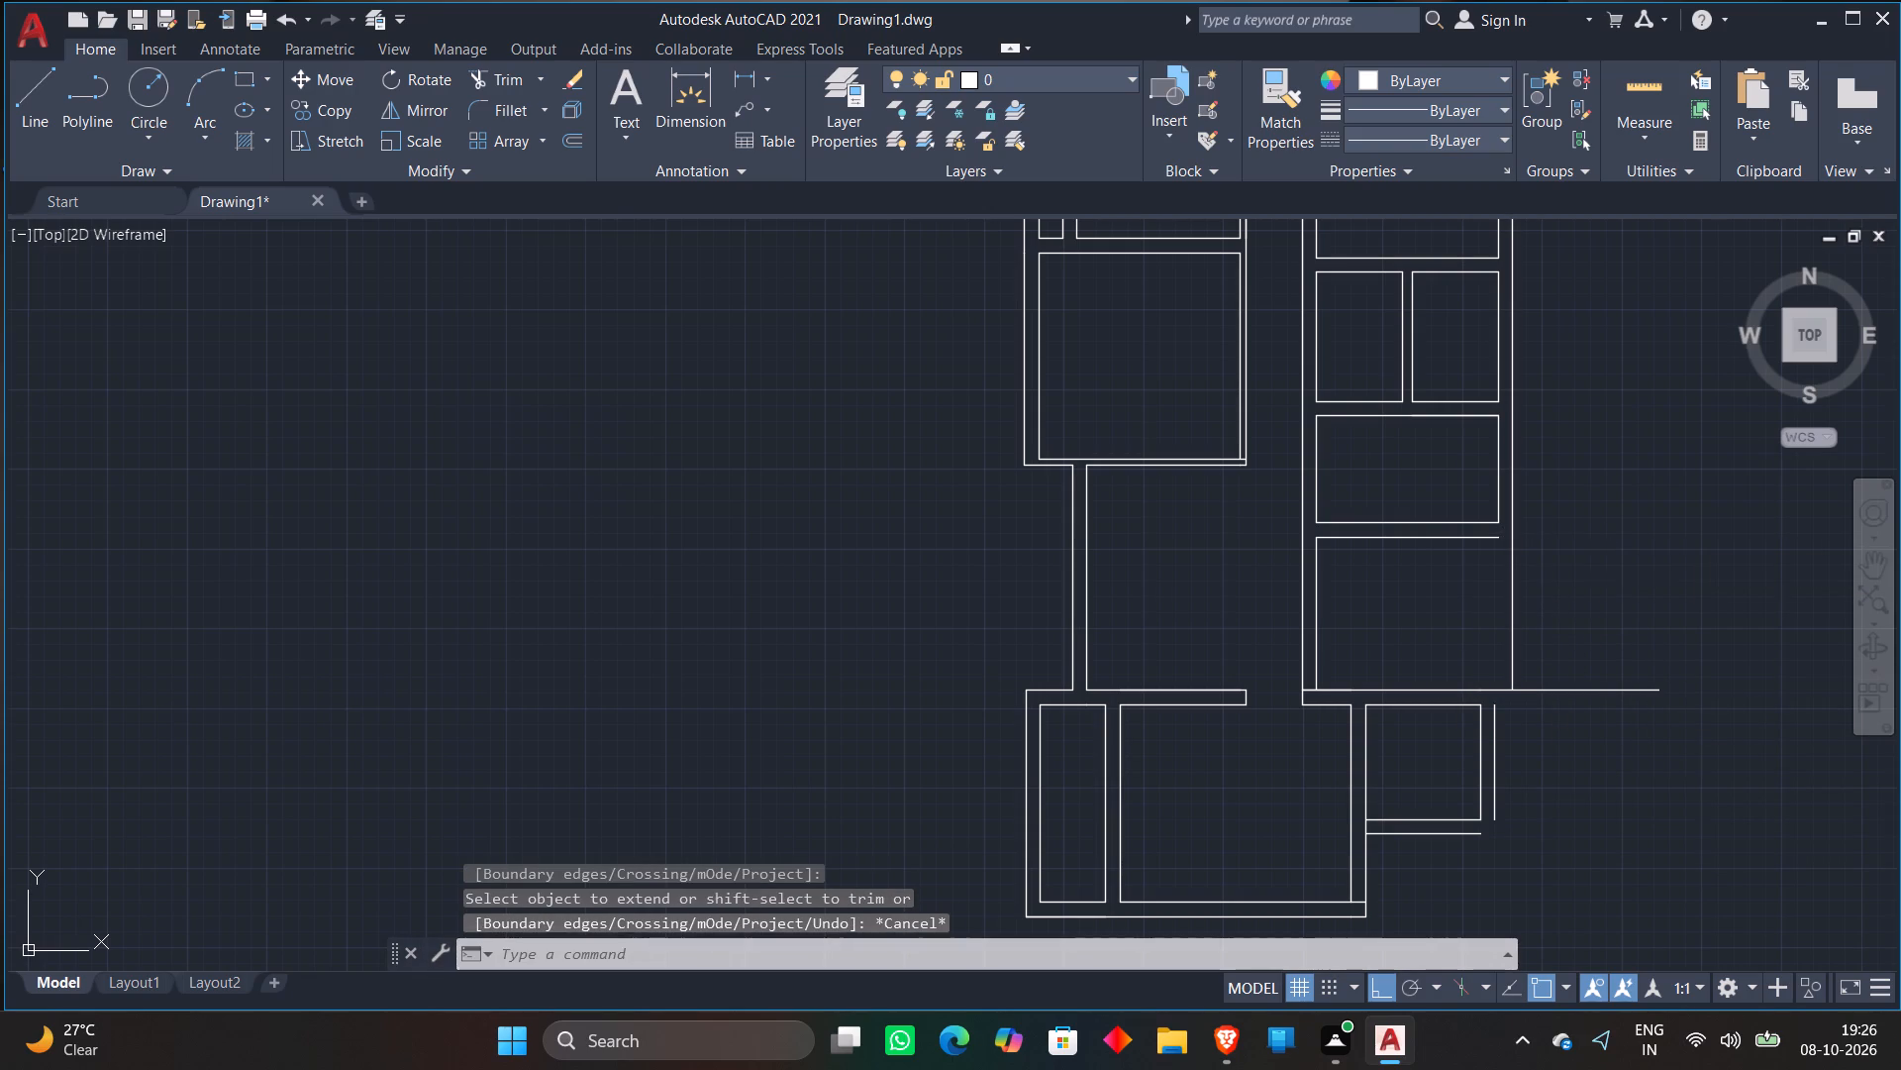
left_click(1505, 536)
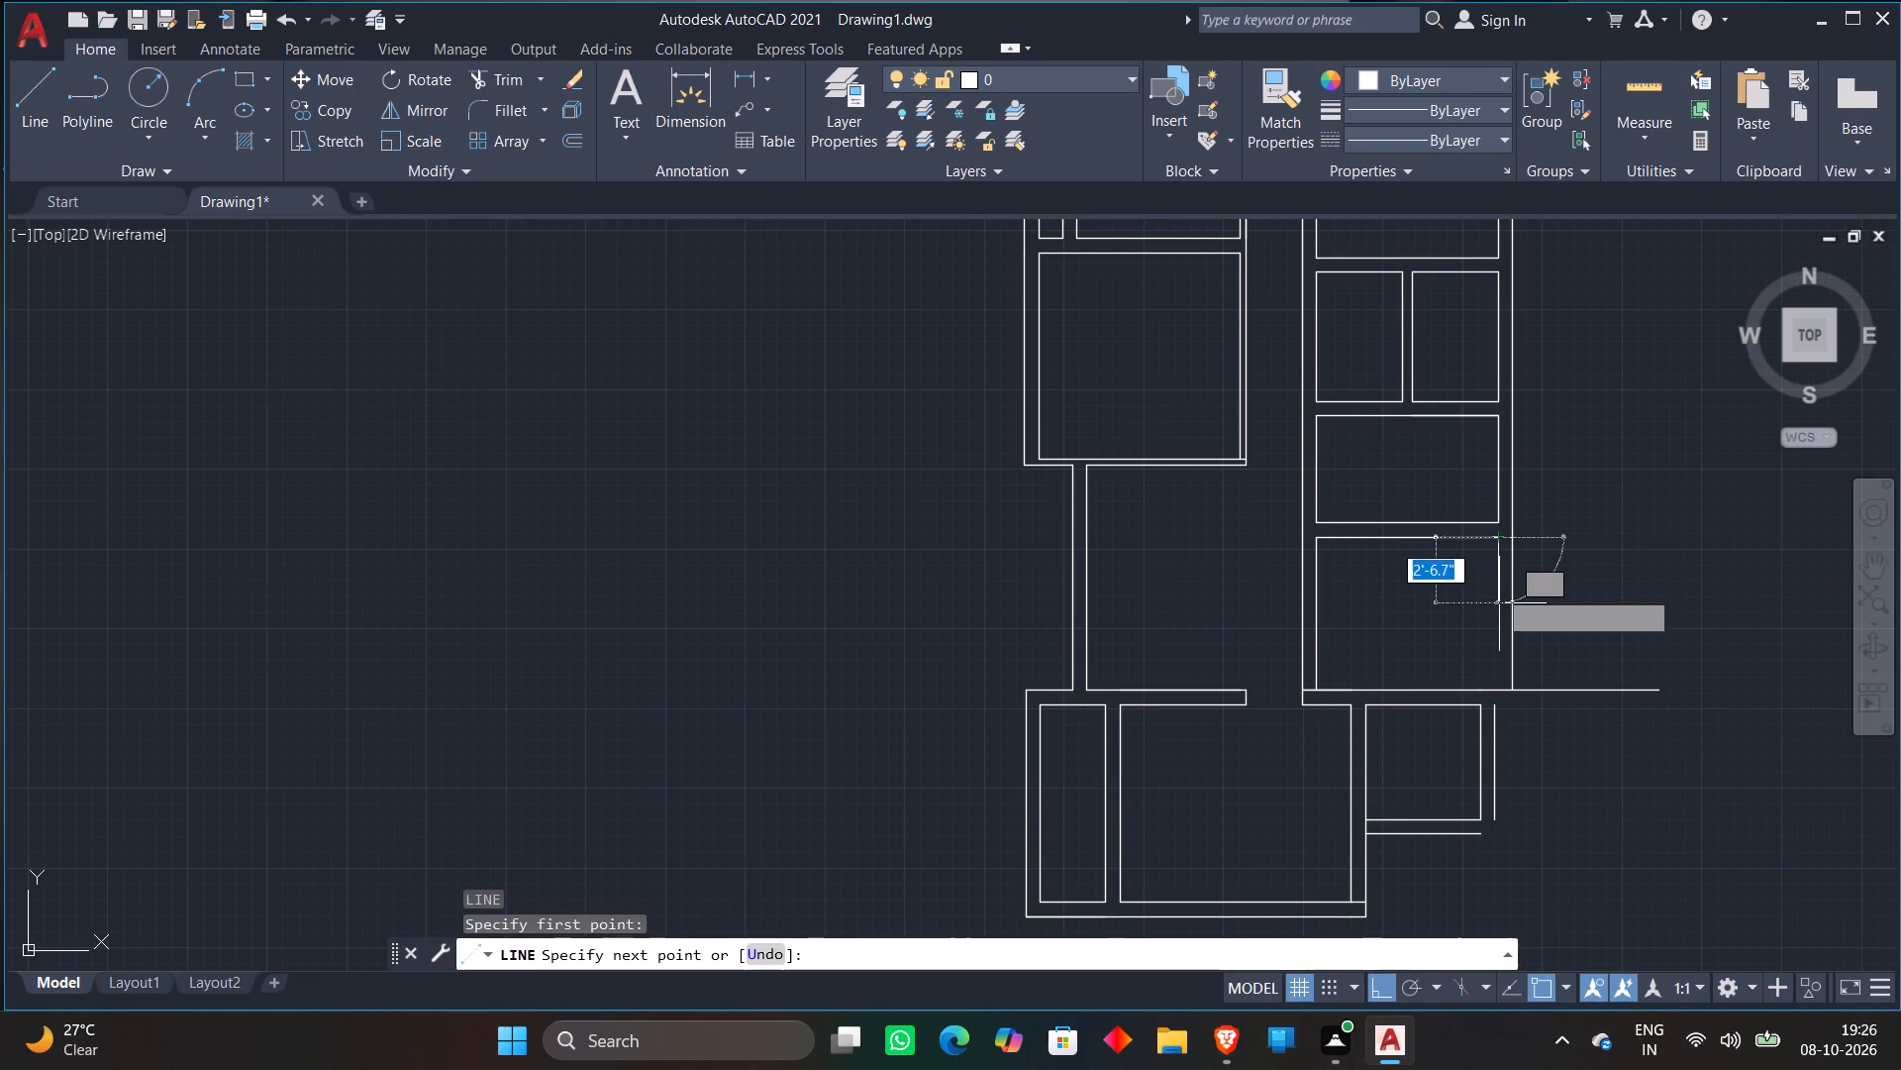
scroll(1502, 651, "up", 2)
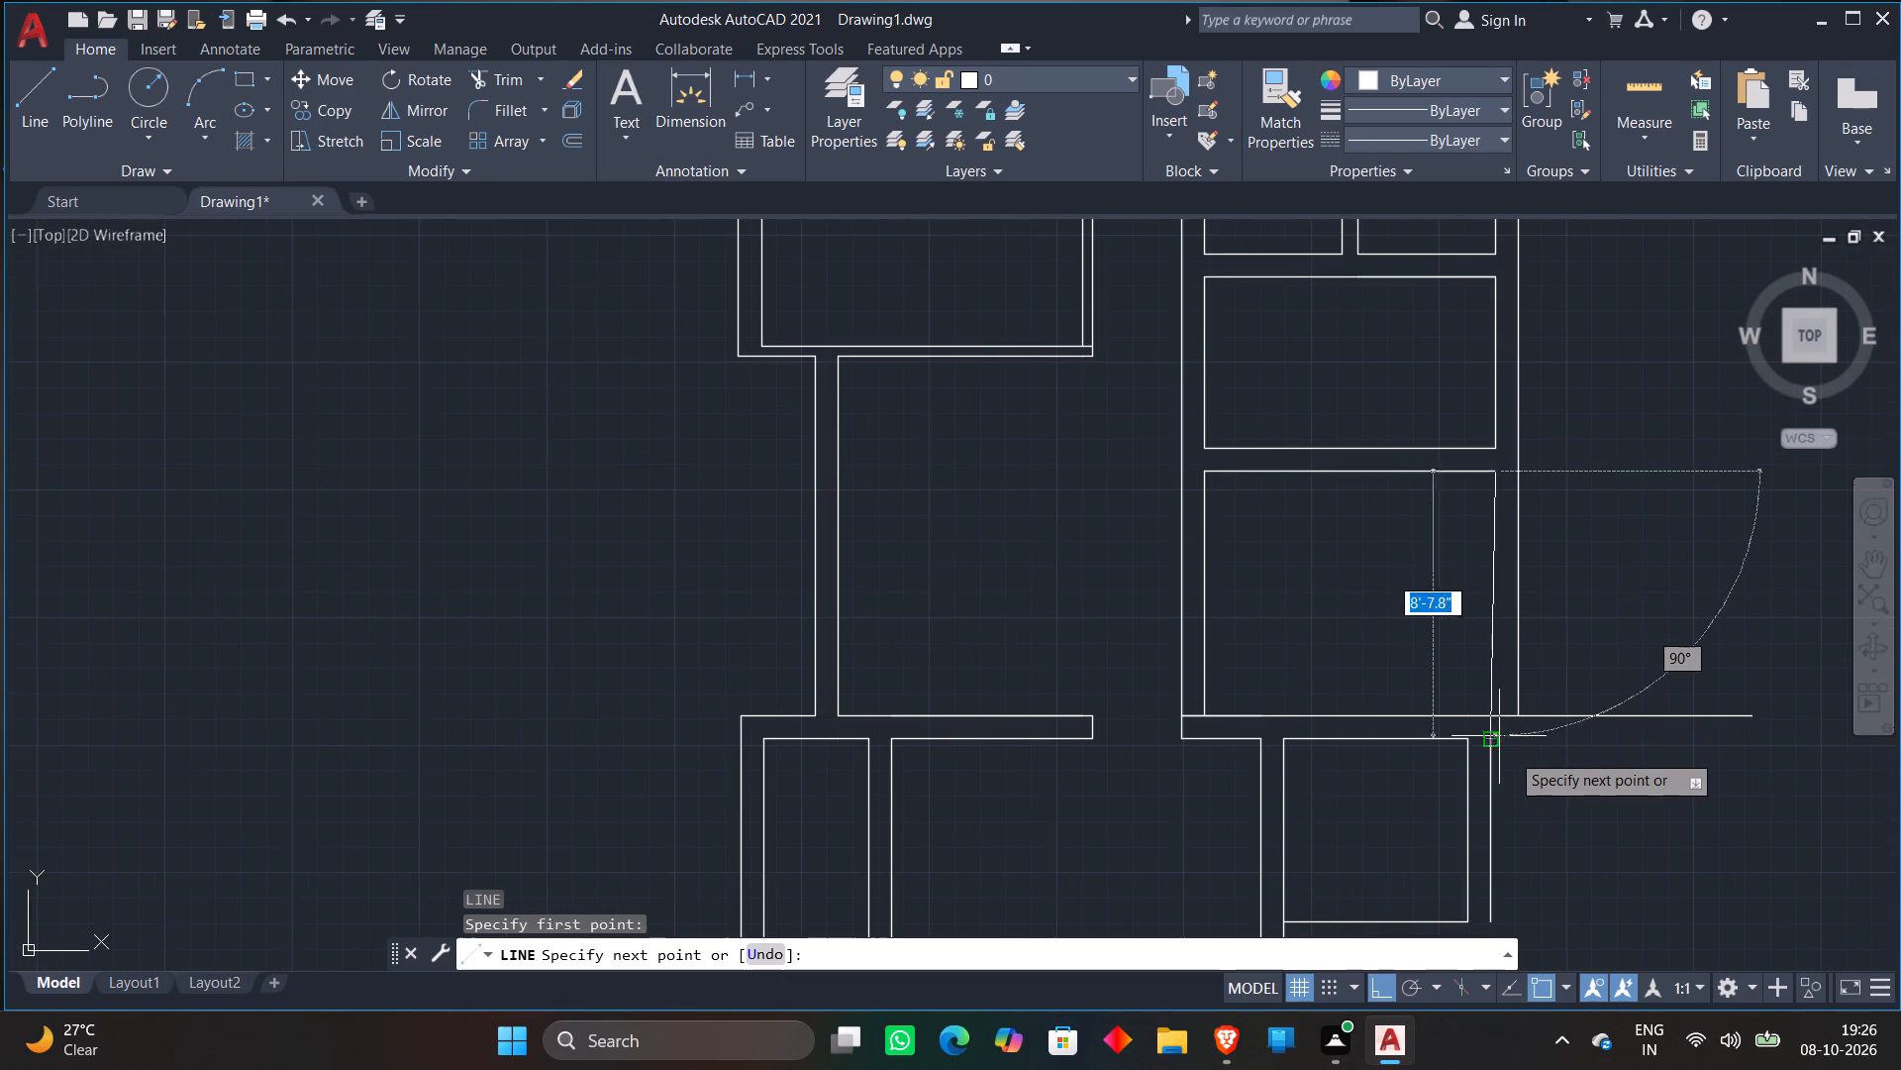
left_click(1529, 768)
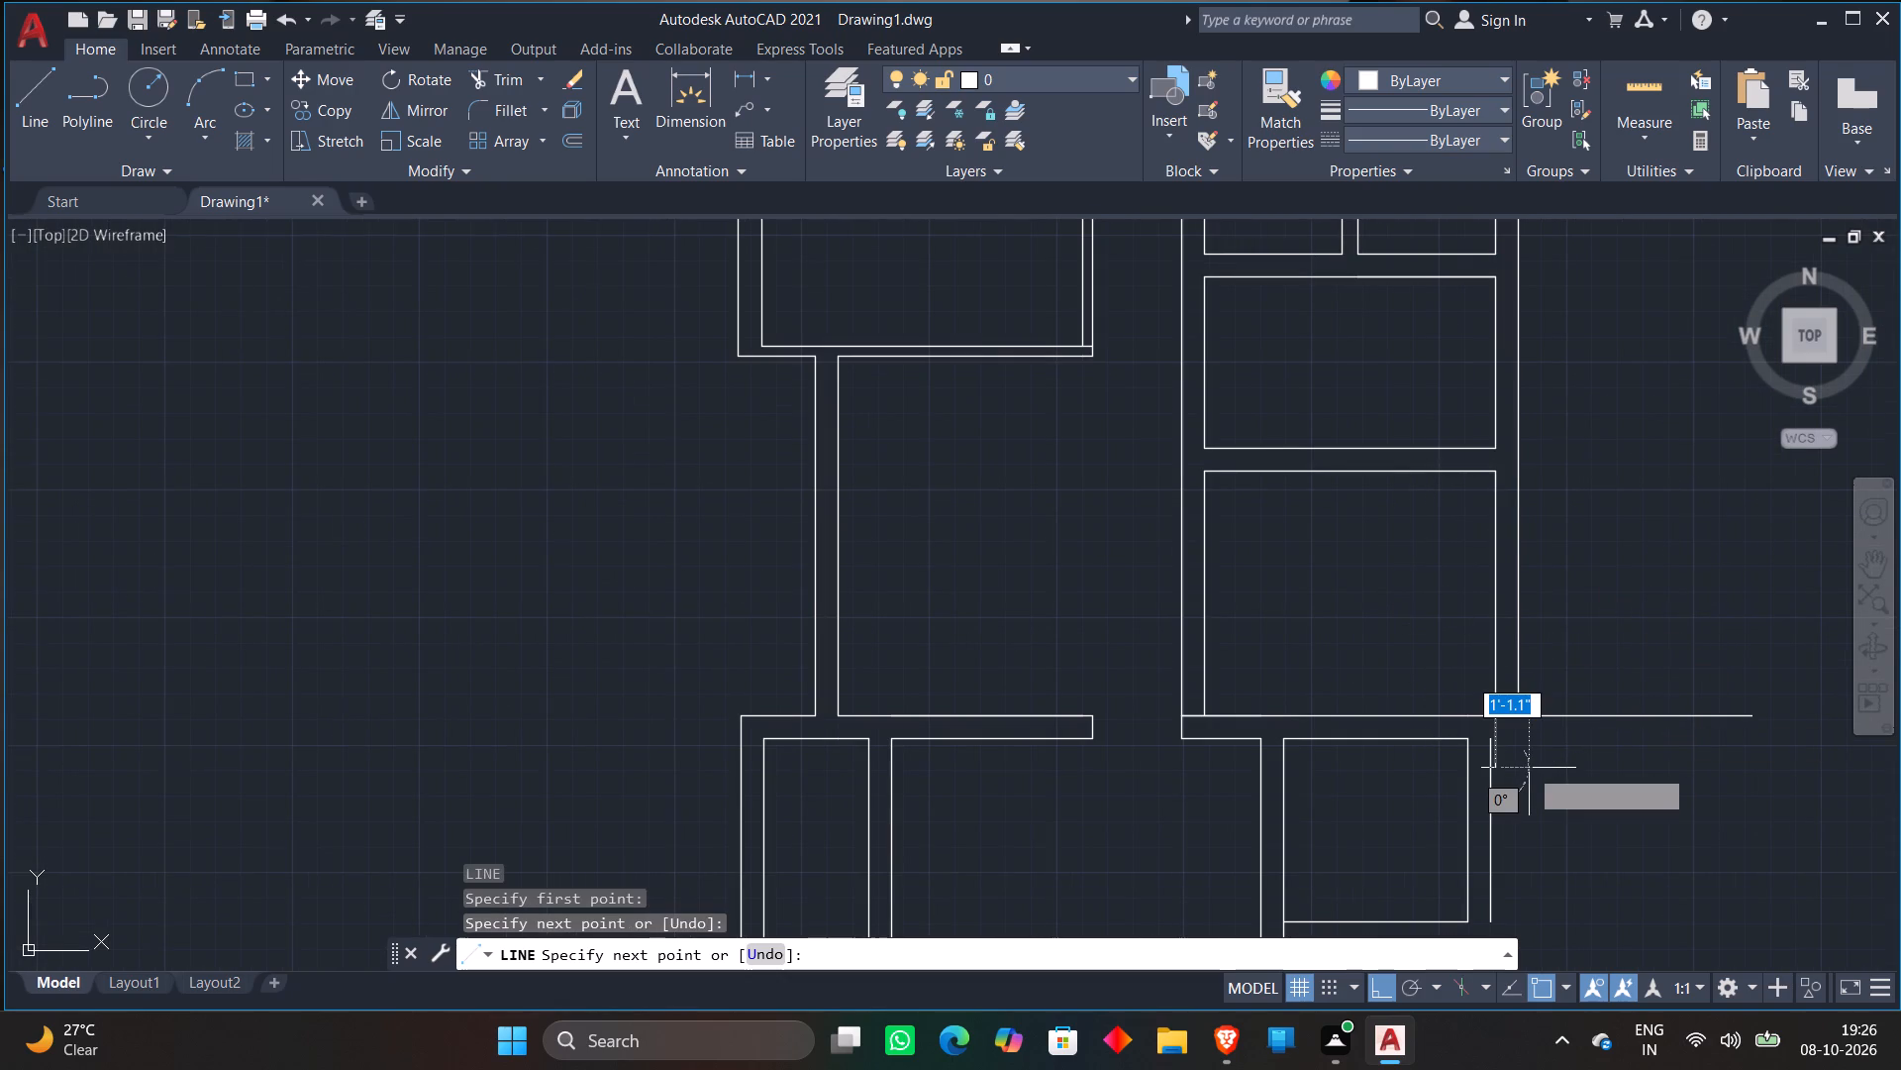
key("Escape")
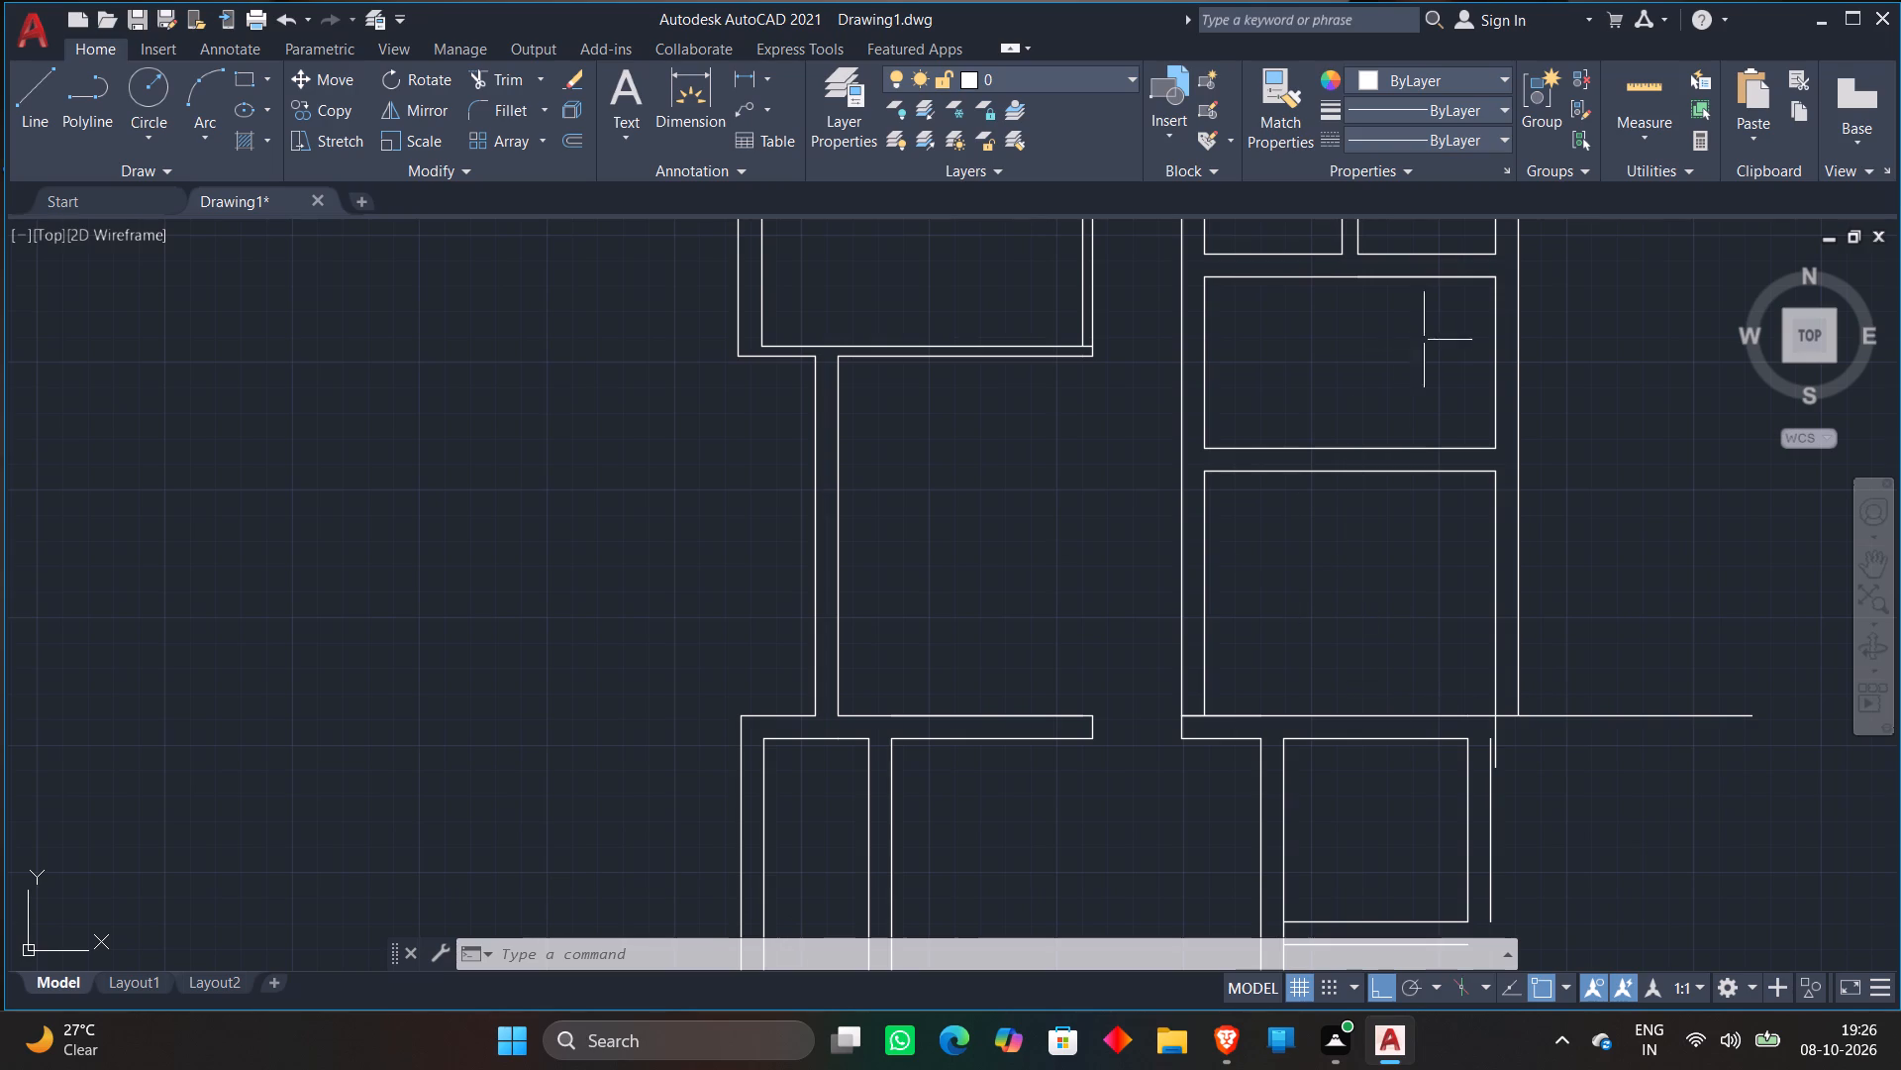
Extend both partition lines between the two small side-by-side rooms down through the rooms below to the southern rooms' outer top wall line.
middle_click_drag(1366, 363, 1374, 460)
key("e")
type("X")
key("space")
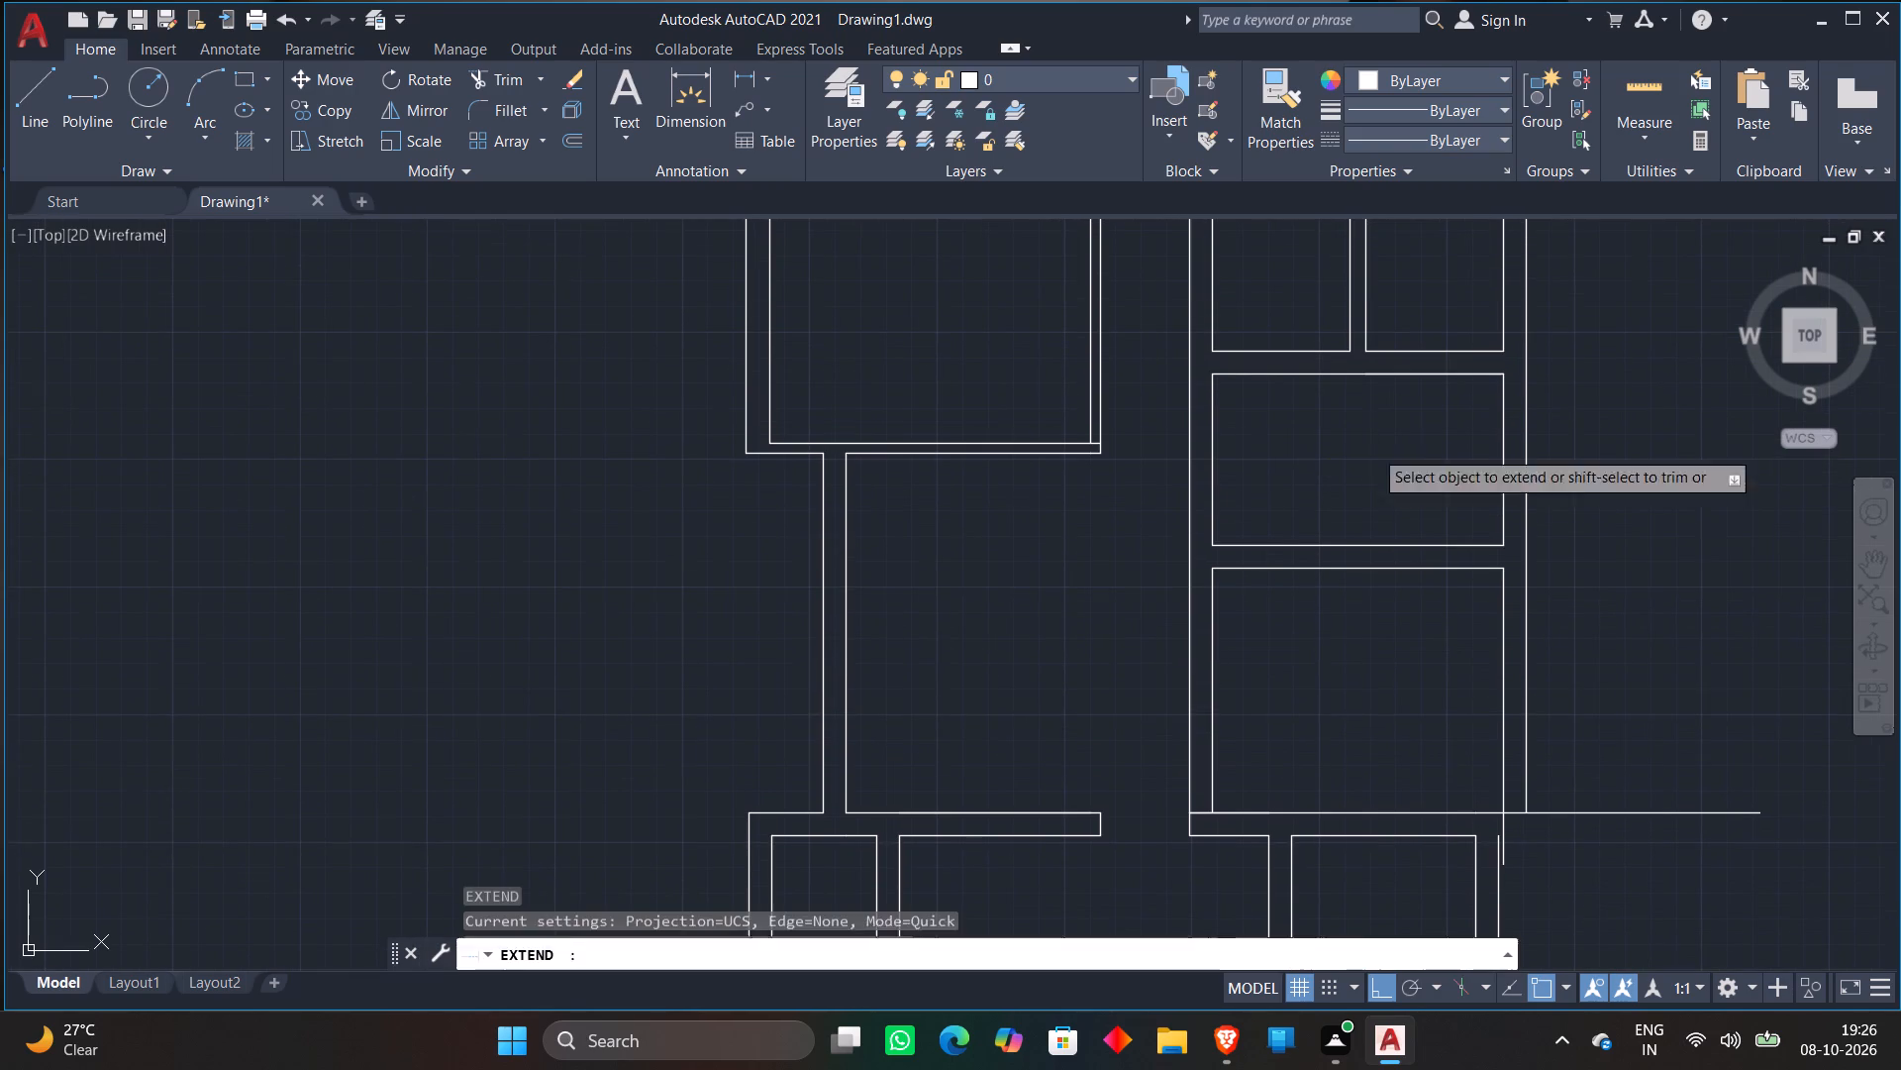
left_click(1349, 333)
left_click(1348, 364)
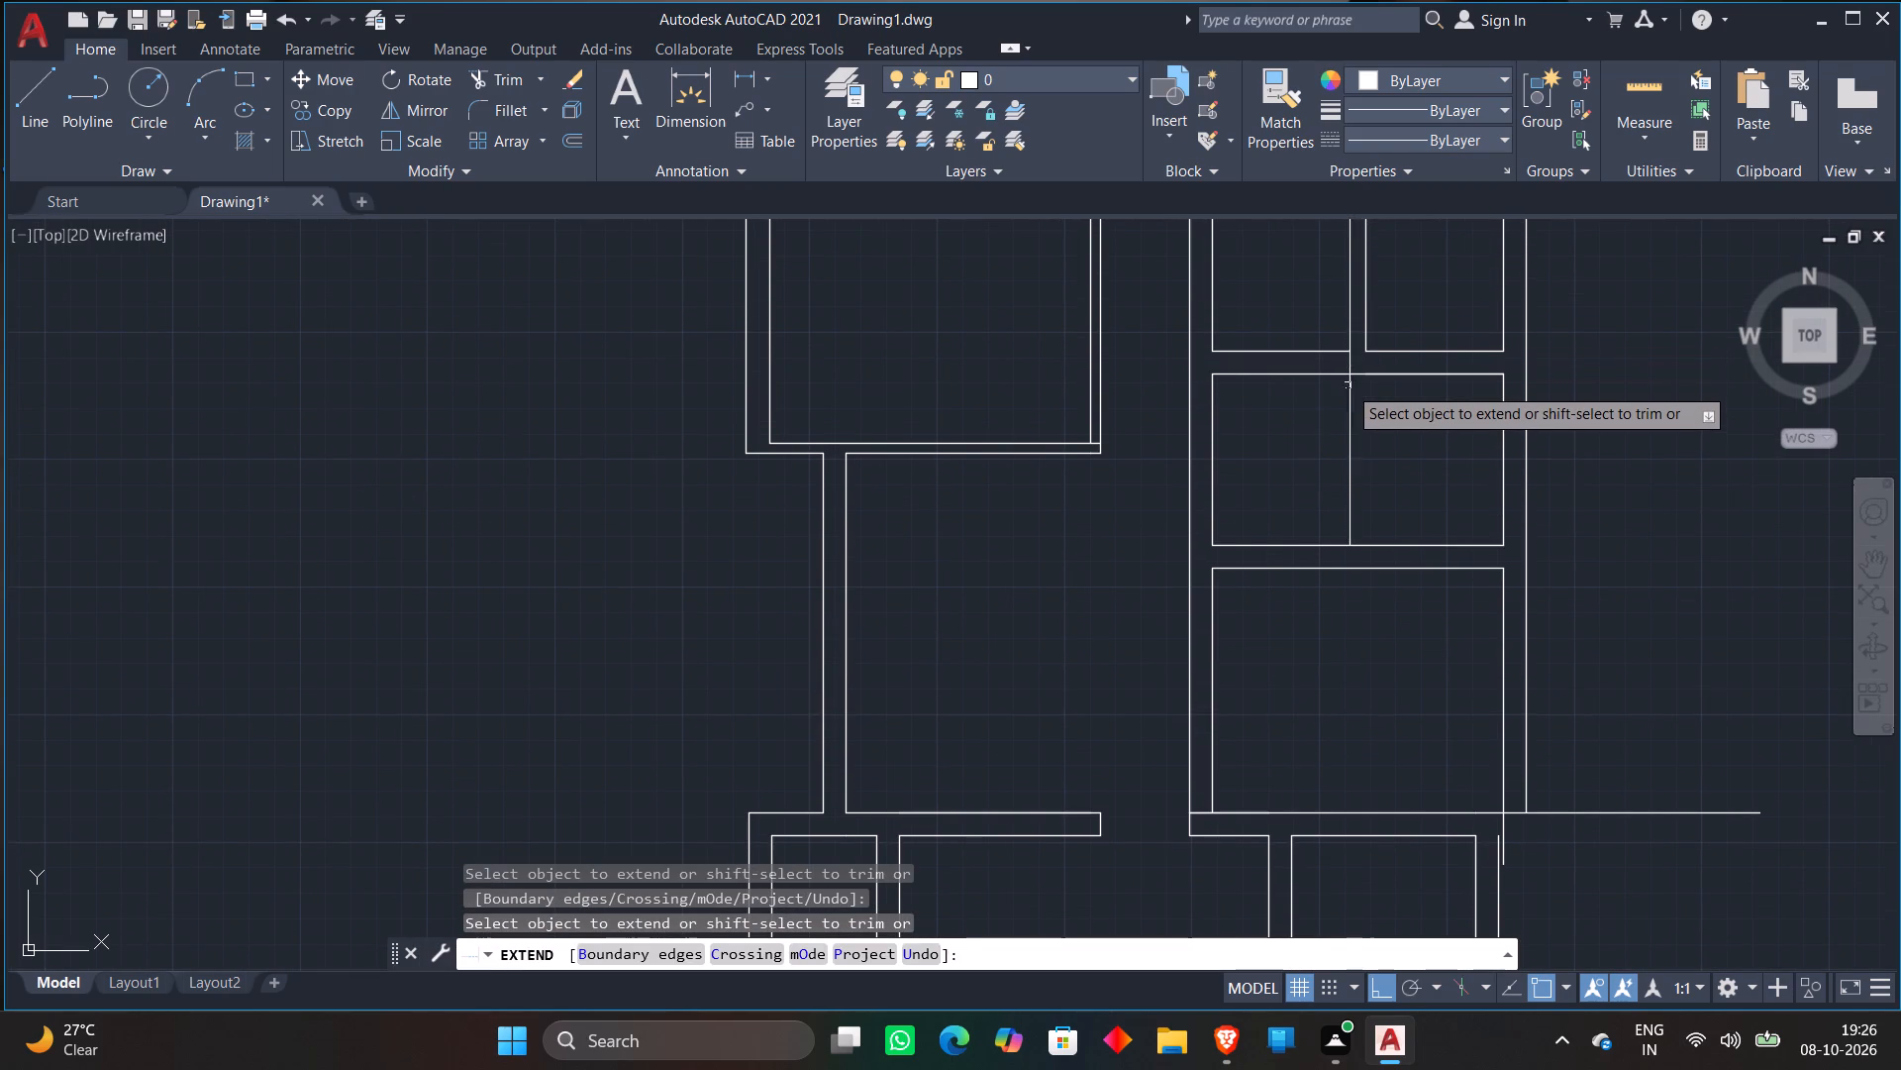
left_click(1353, 449)
left_click(1349, 524)
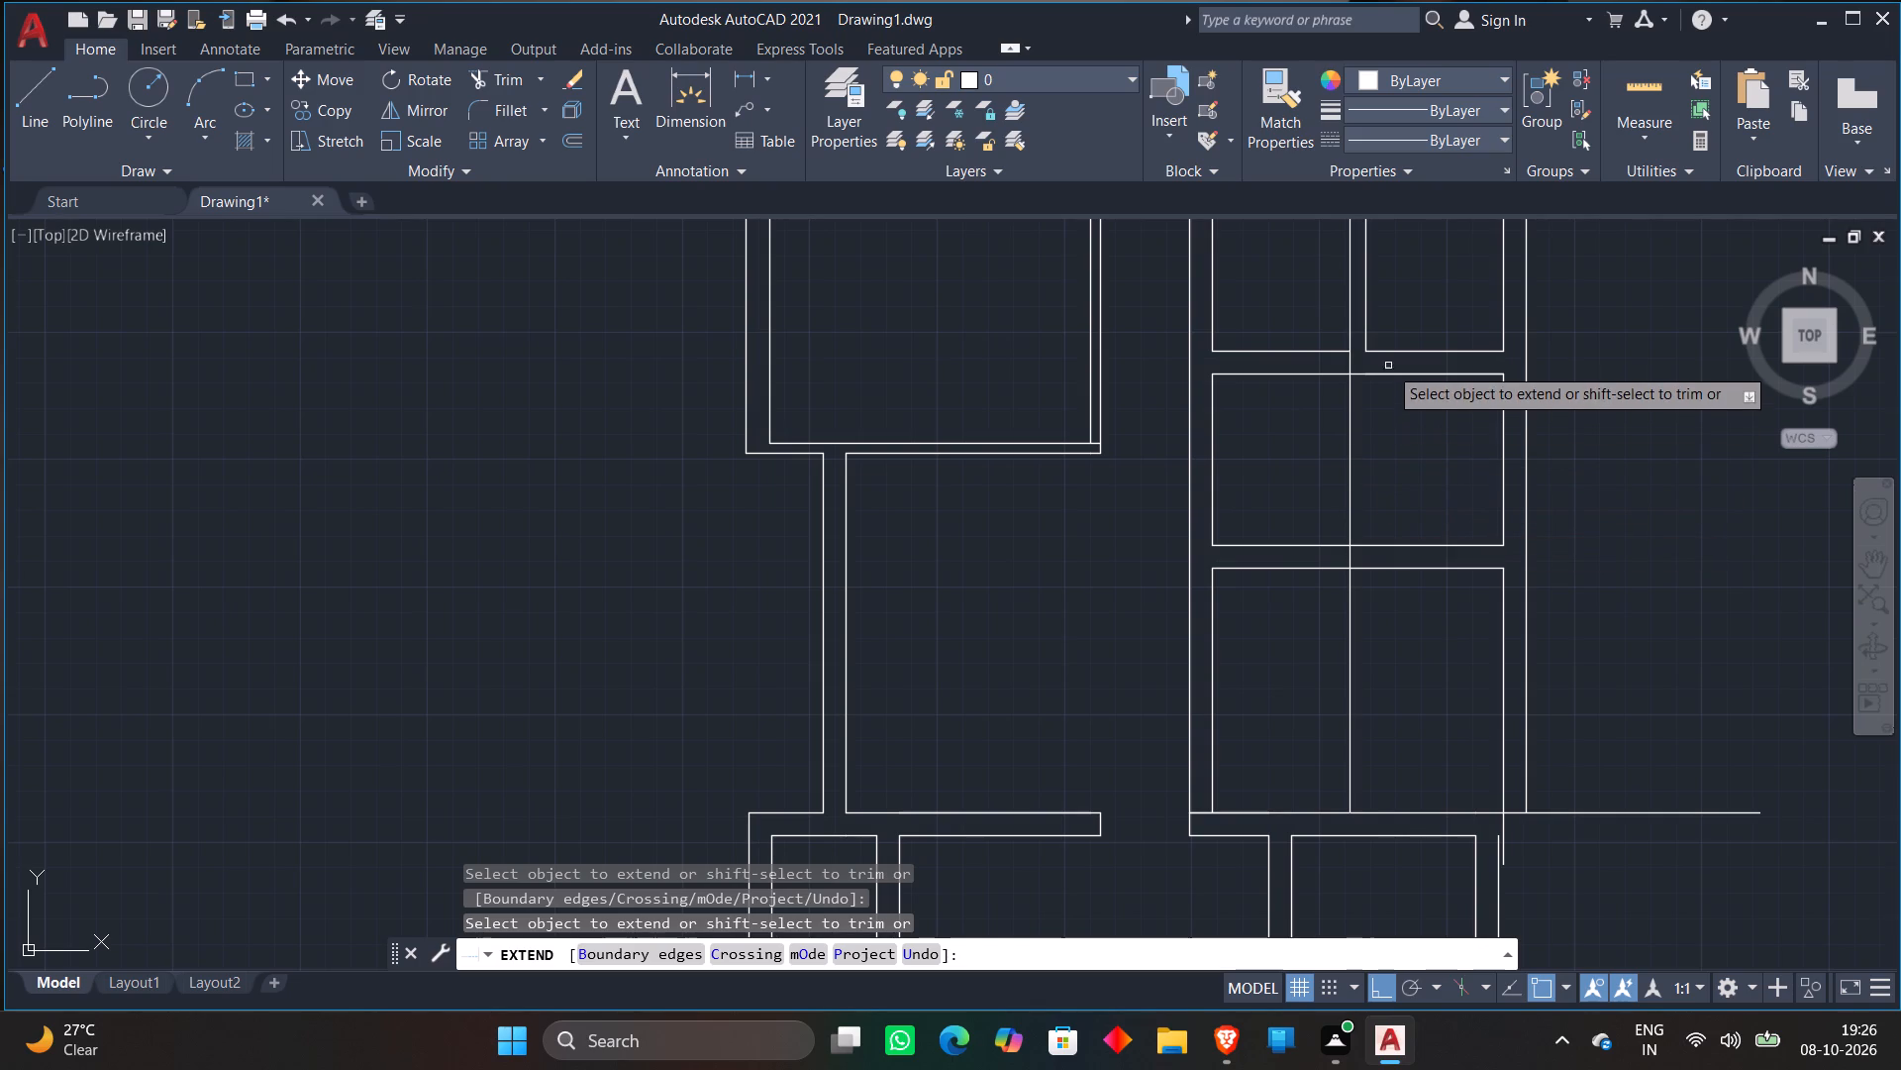
left_click(1365, 336)
left_click(1365, 359)
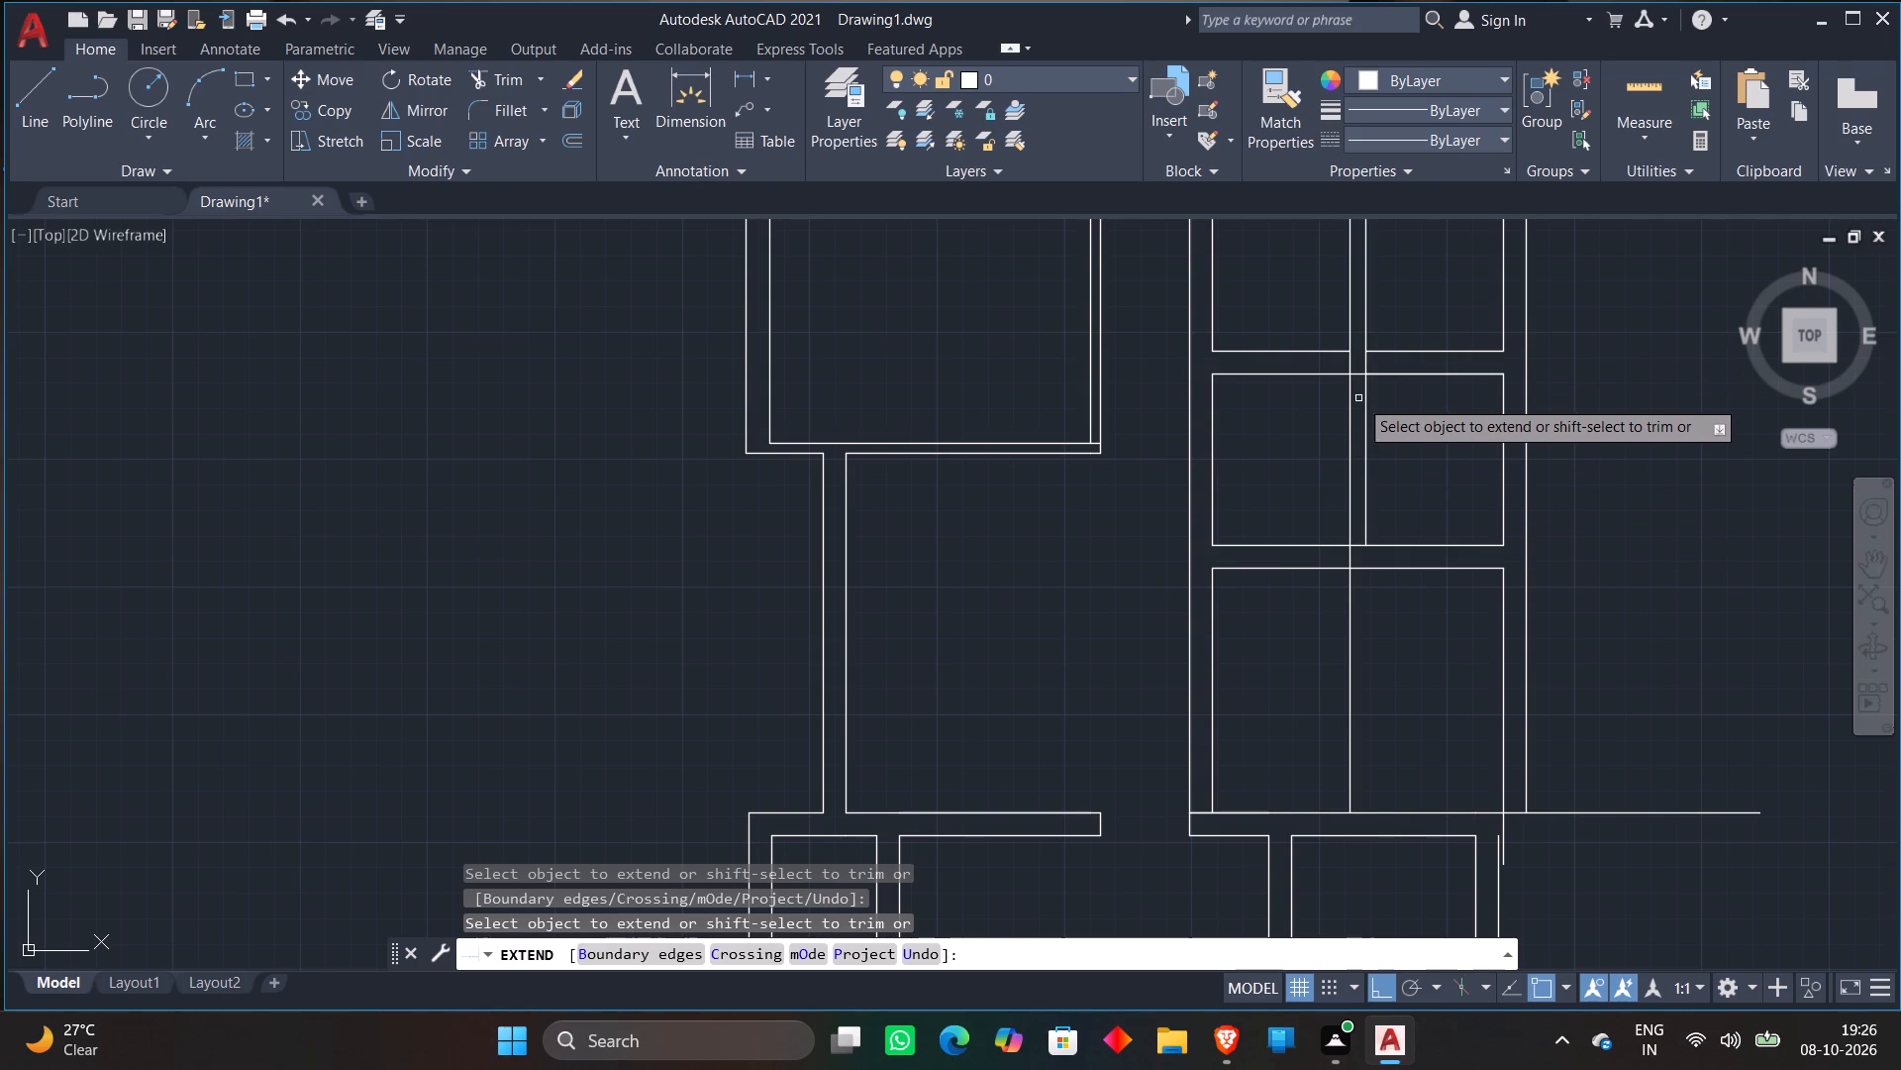
left_click(1365, 425)
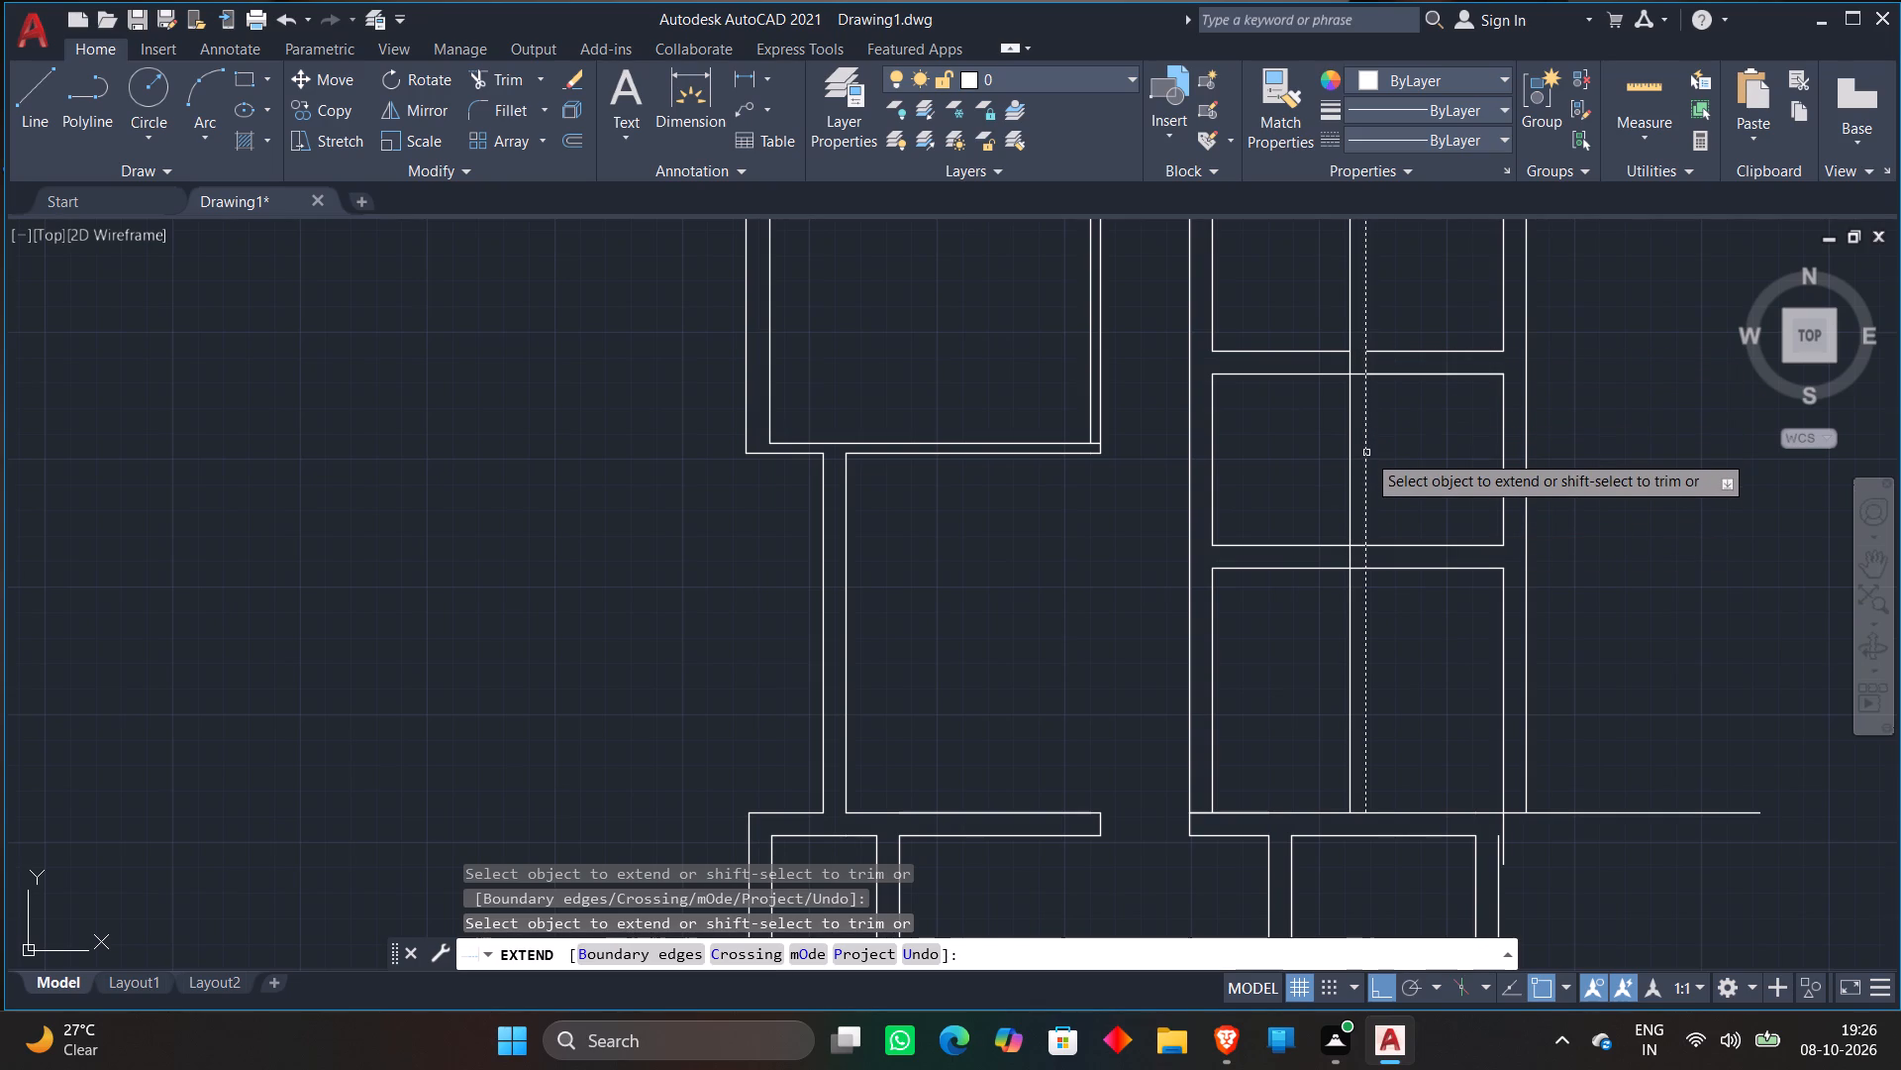
left_click(1366, 453)
key("Escape")
Trim the southern rooms' outer top wall line between the two extended partition lines.
type("TR")
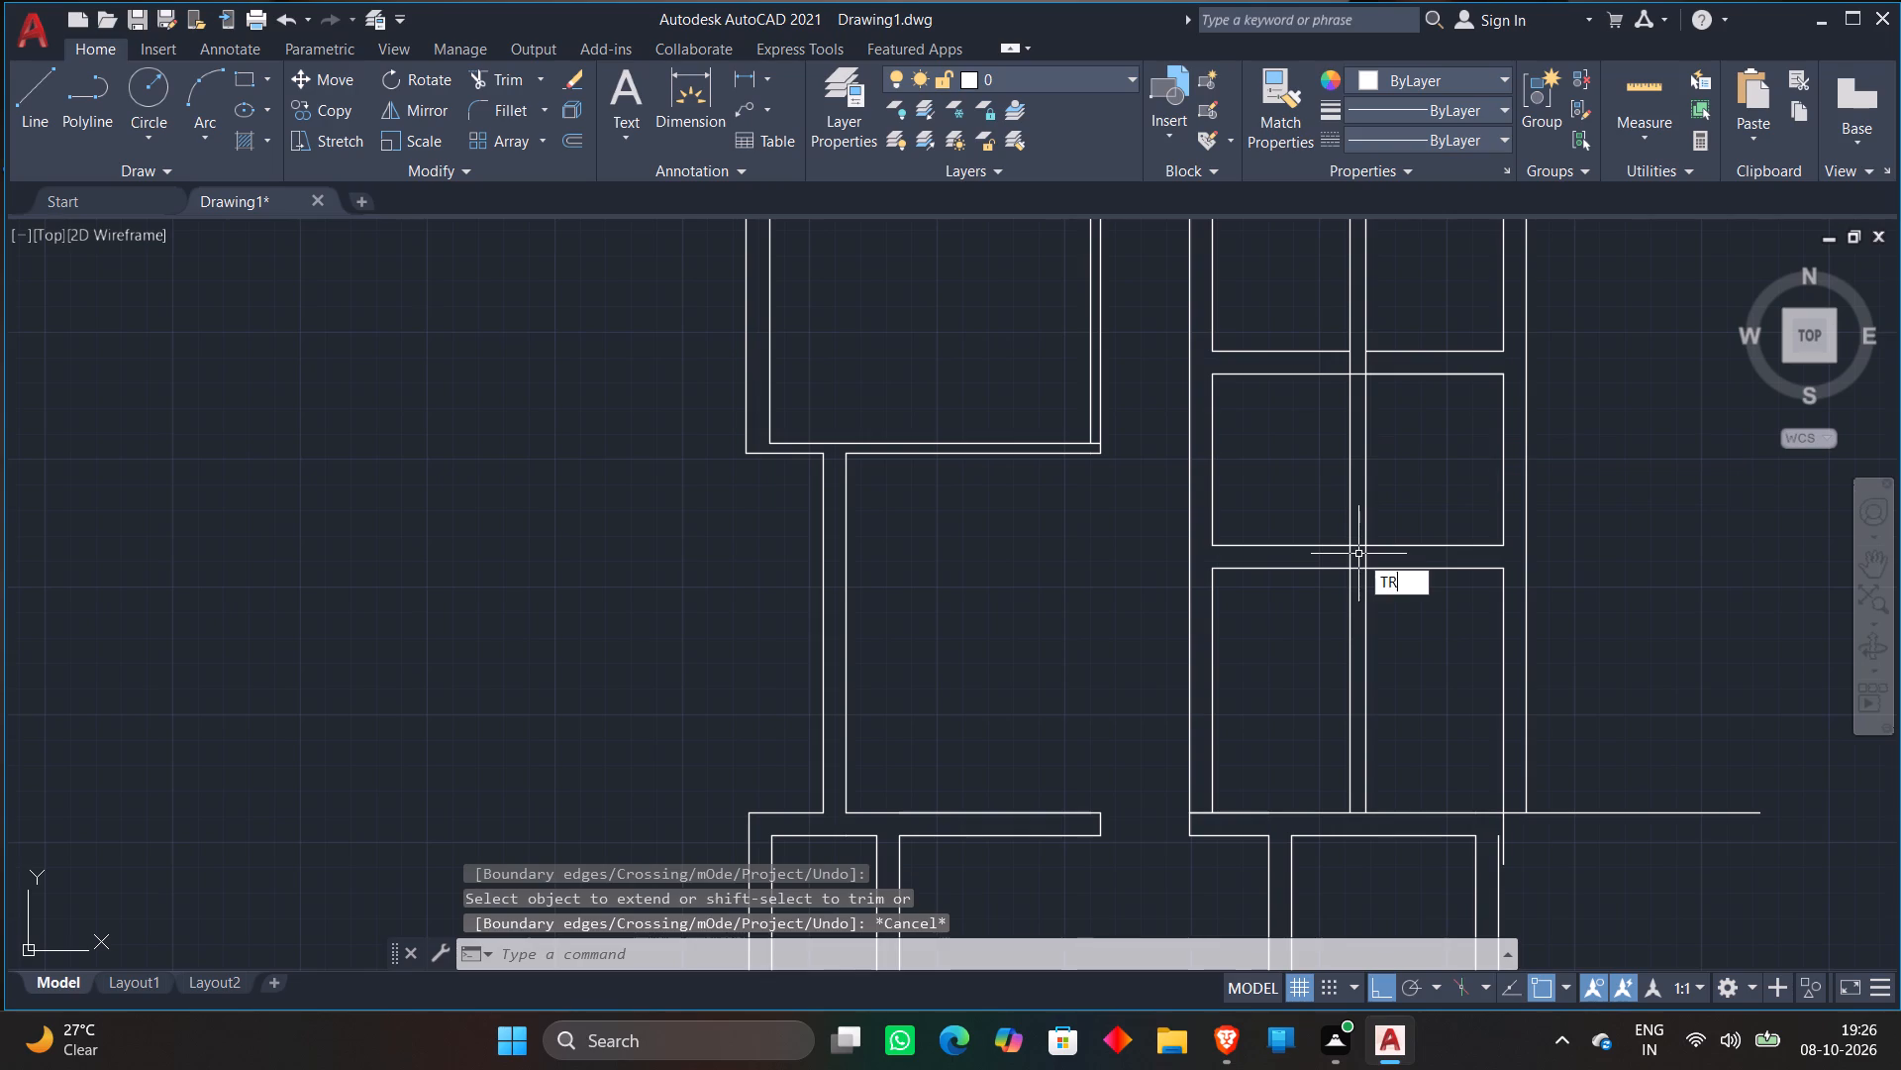
key("space")
scroll(1339, 809, "up", 3)
left_click(1424, 807)
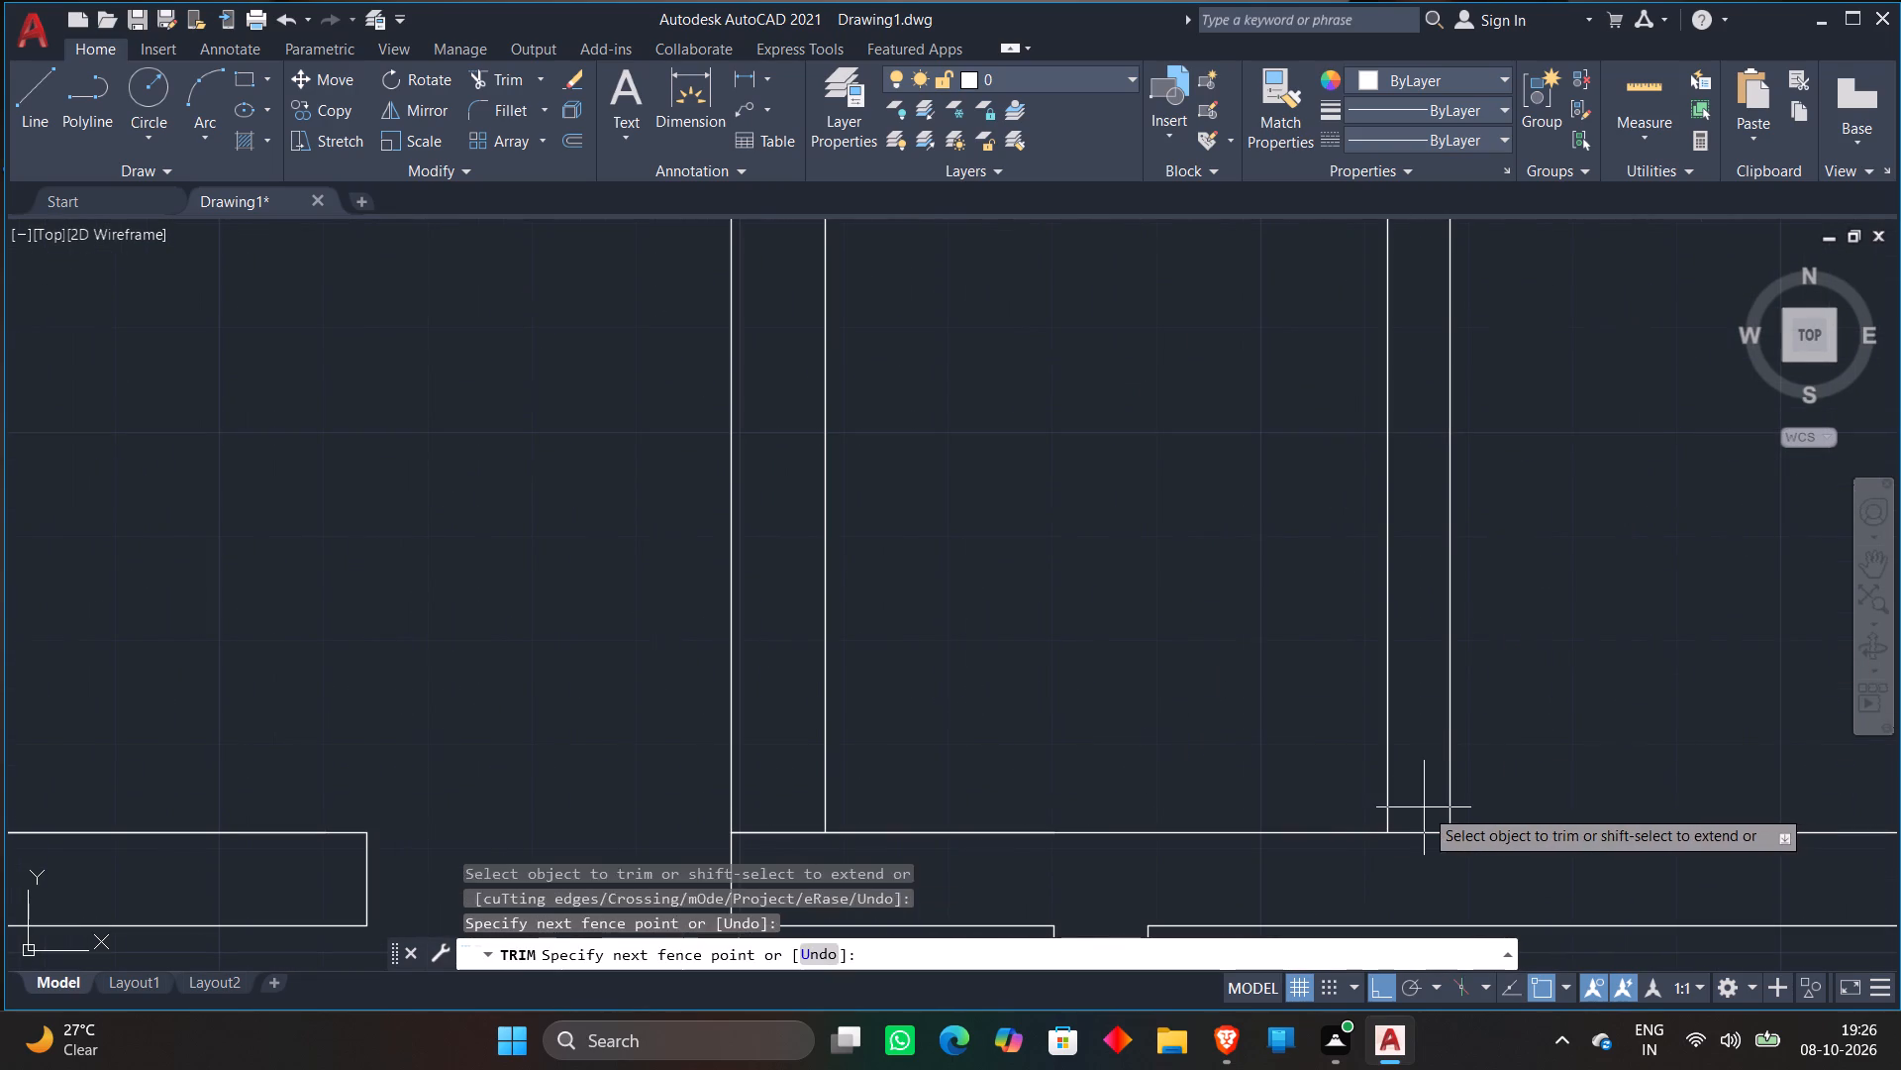
left_click(1406, 843)
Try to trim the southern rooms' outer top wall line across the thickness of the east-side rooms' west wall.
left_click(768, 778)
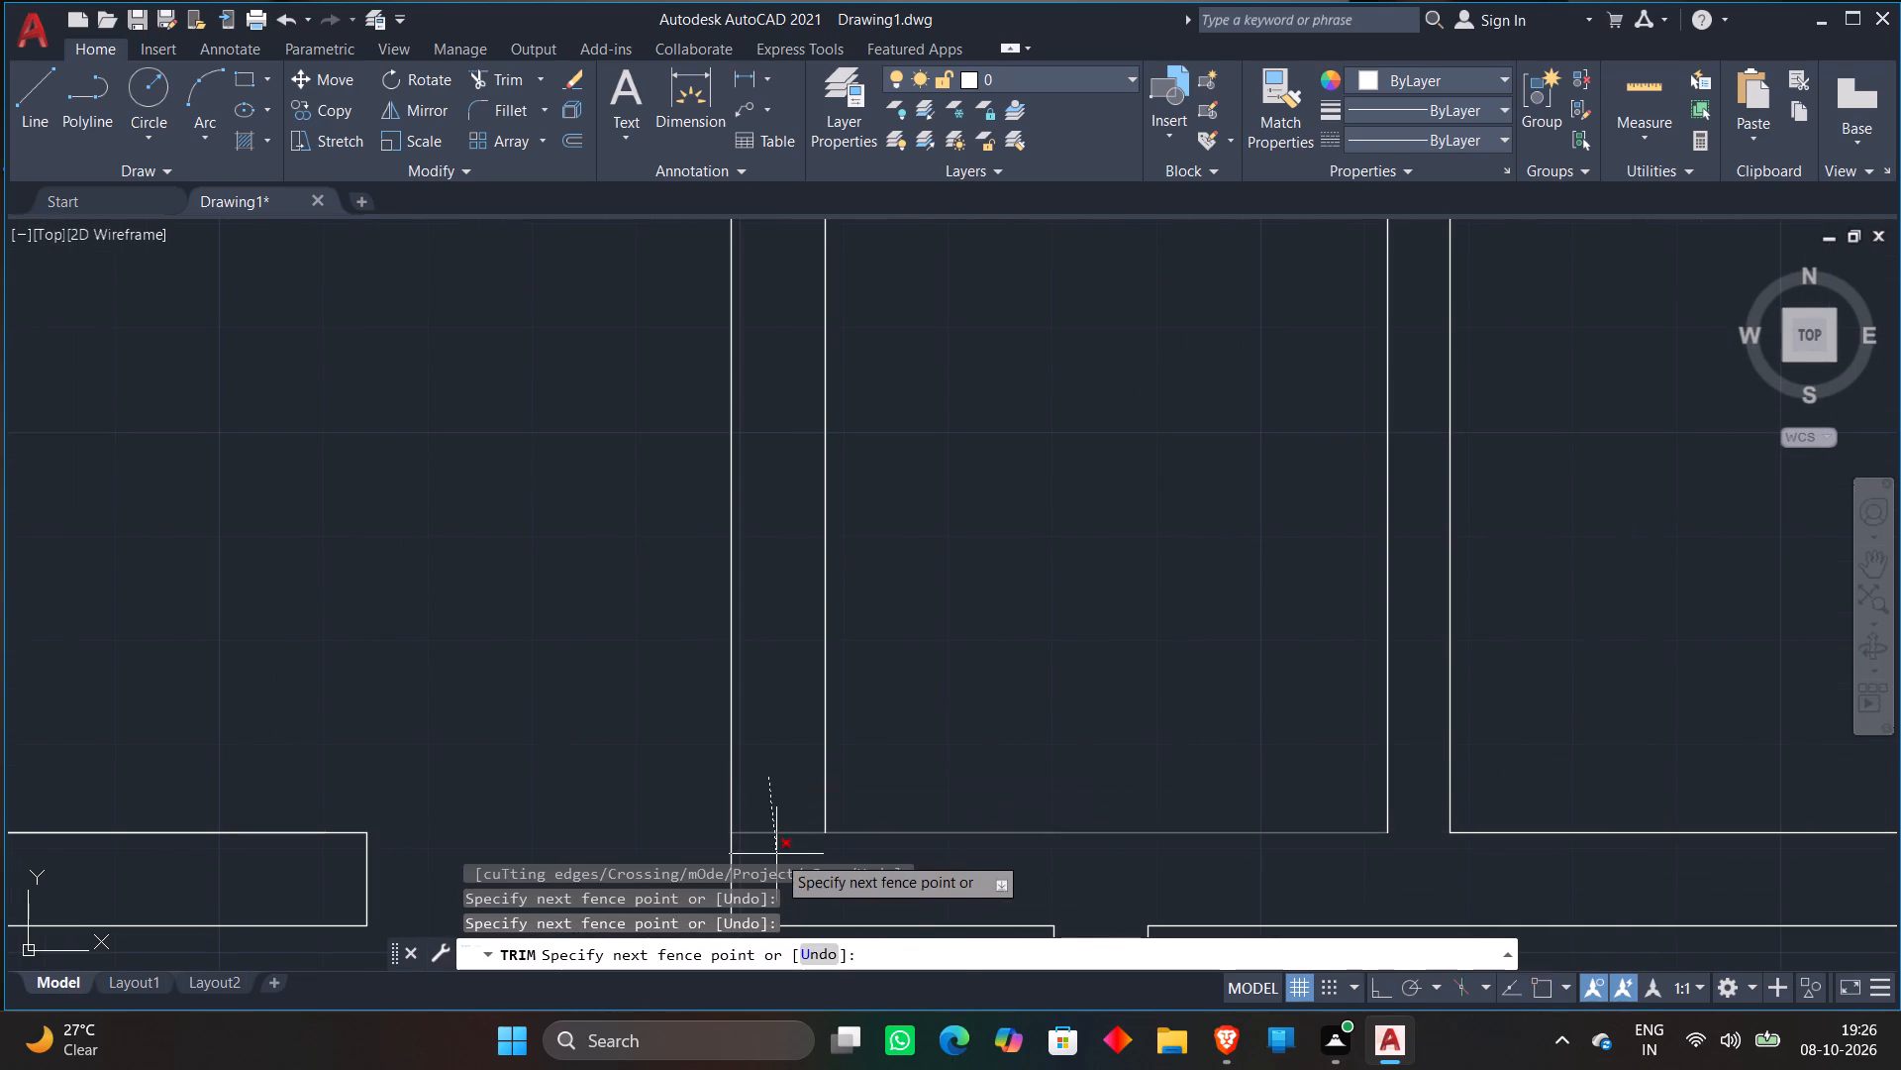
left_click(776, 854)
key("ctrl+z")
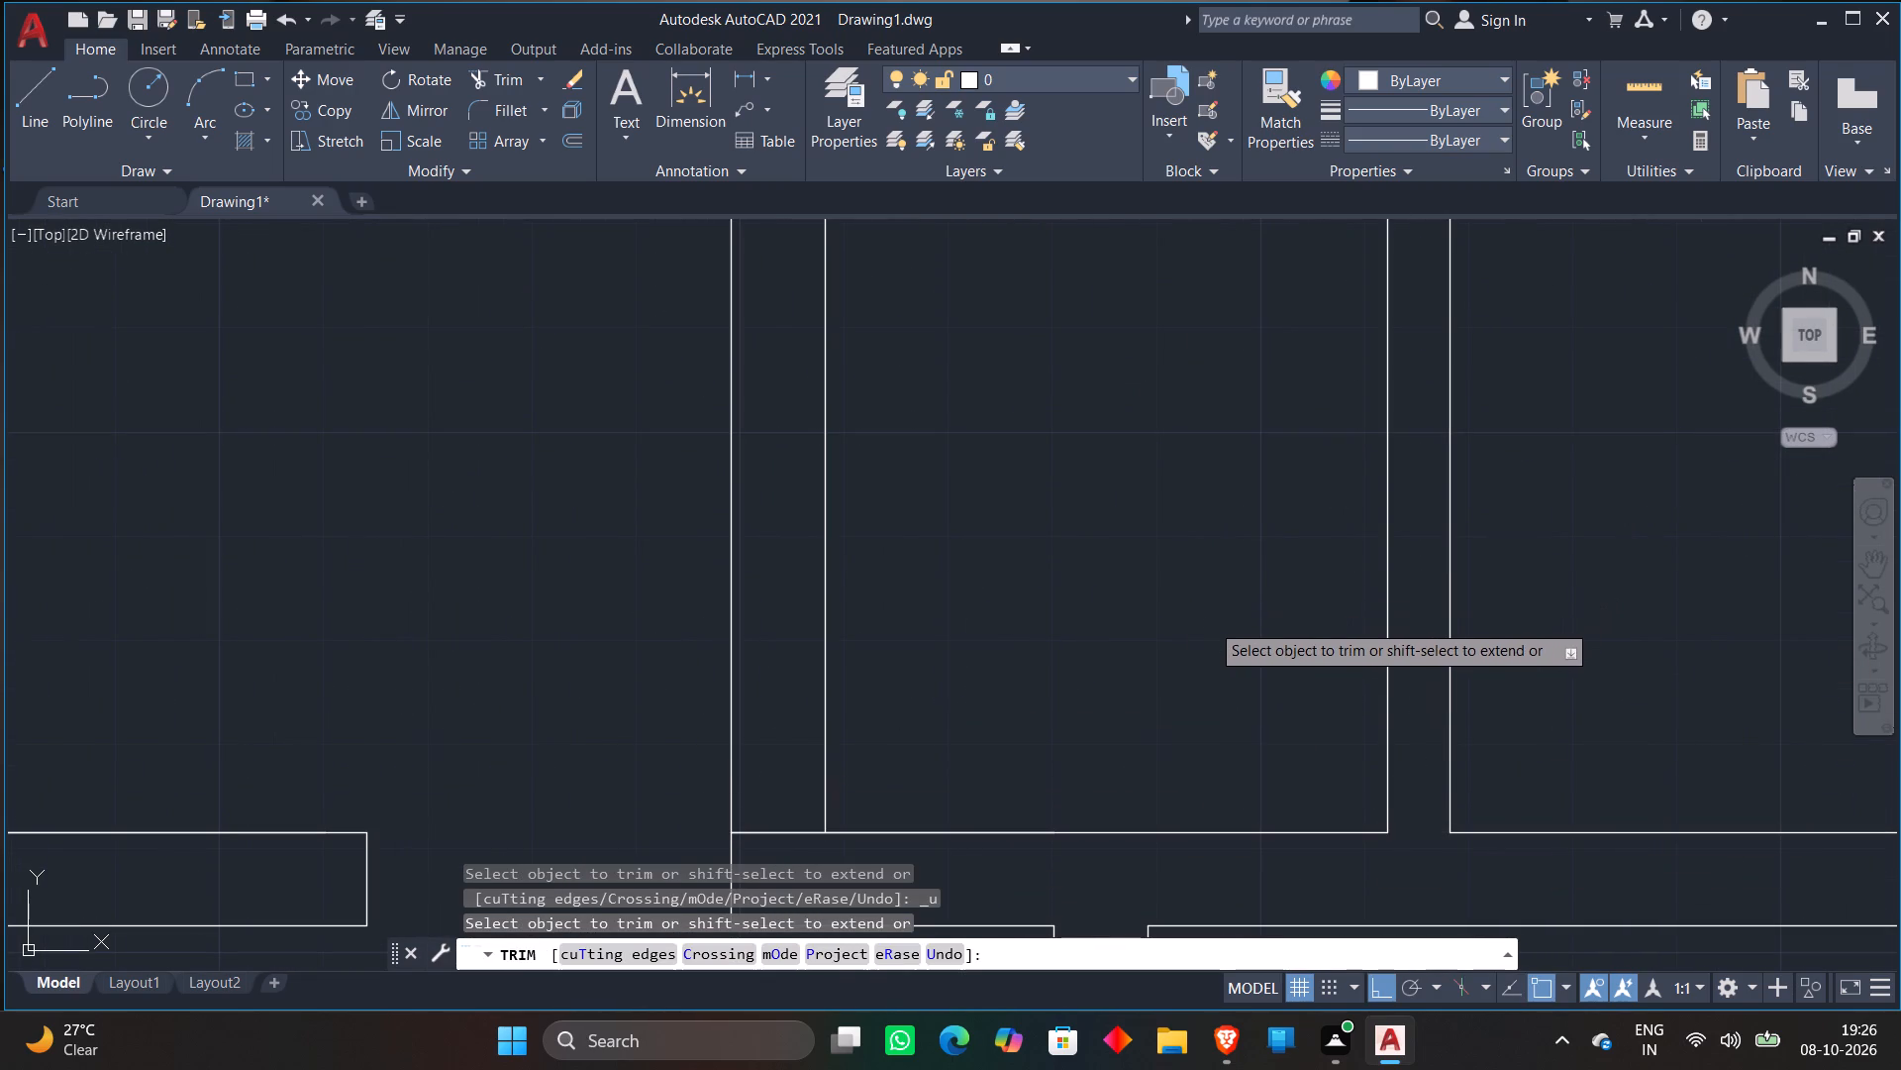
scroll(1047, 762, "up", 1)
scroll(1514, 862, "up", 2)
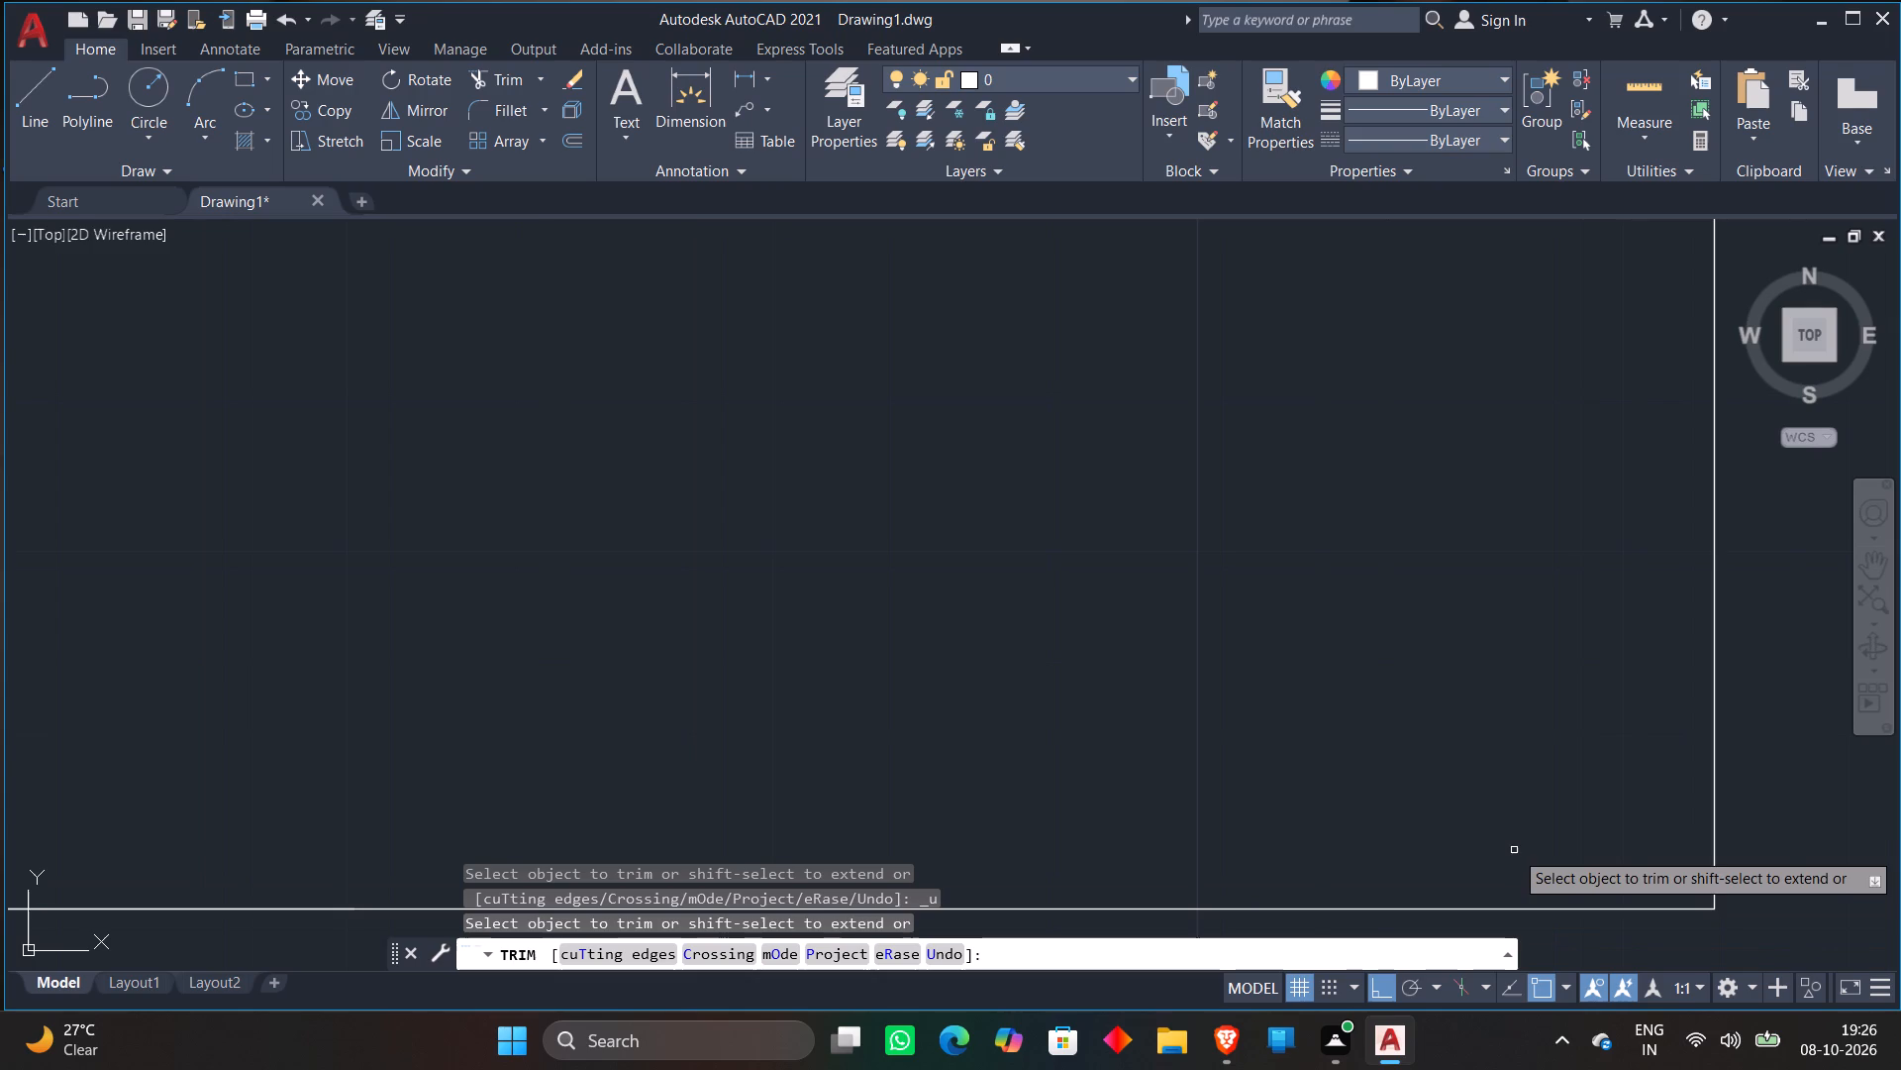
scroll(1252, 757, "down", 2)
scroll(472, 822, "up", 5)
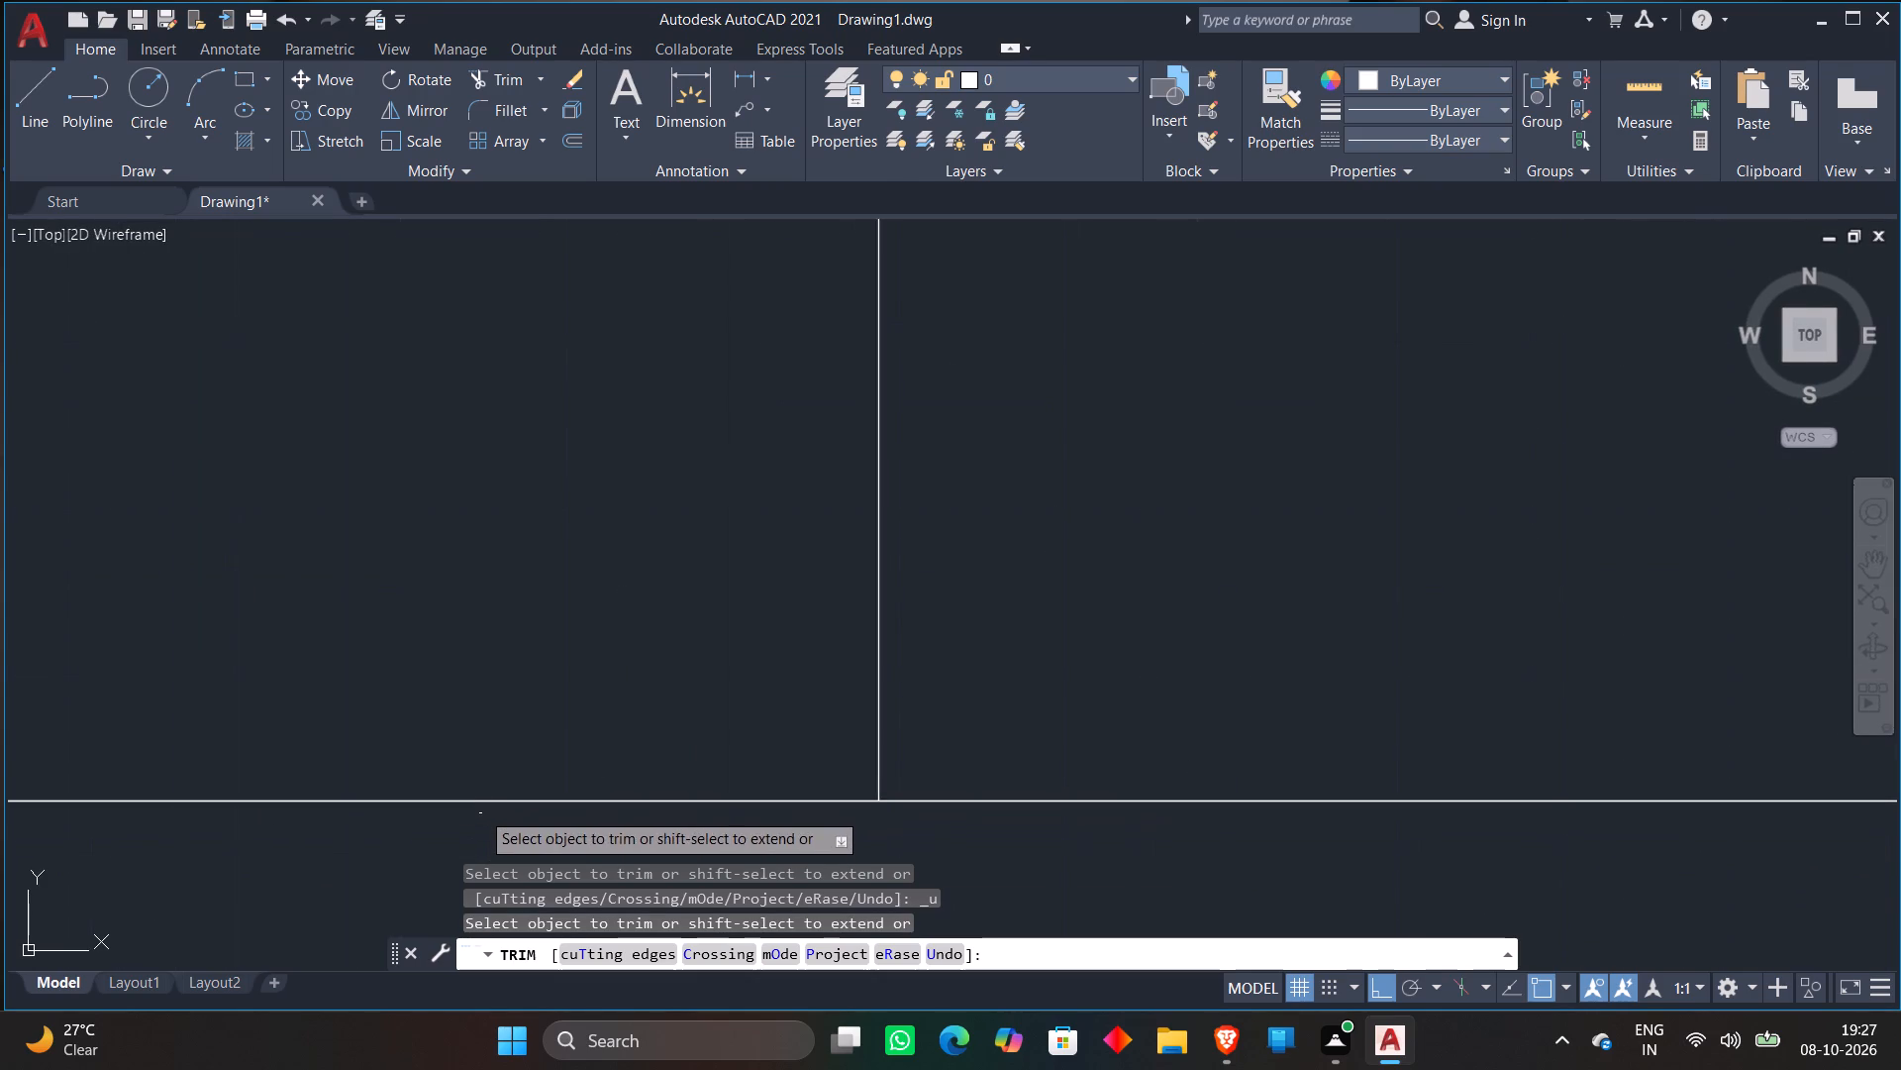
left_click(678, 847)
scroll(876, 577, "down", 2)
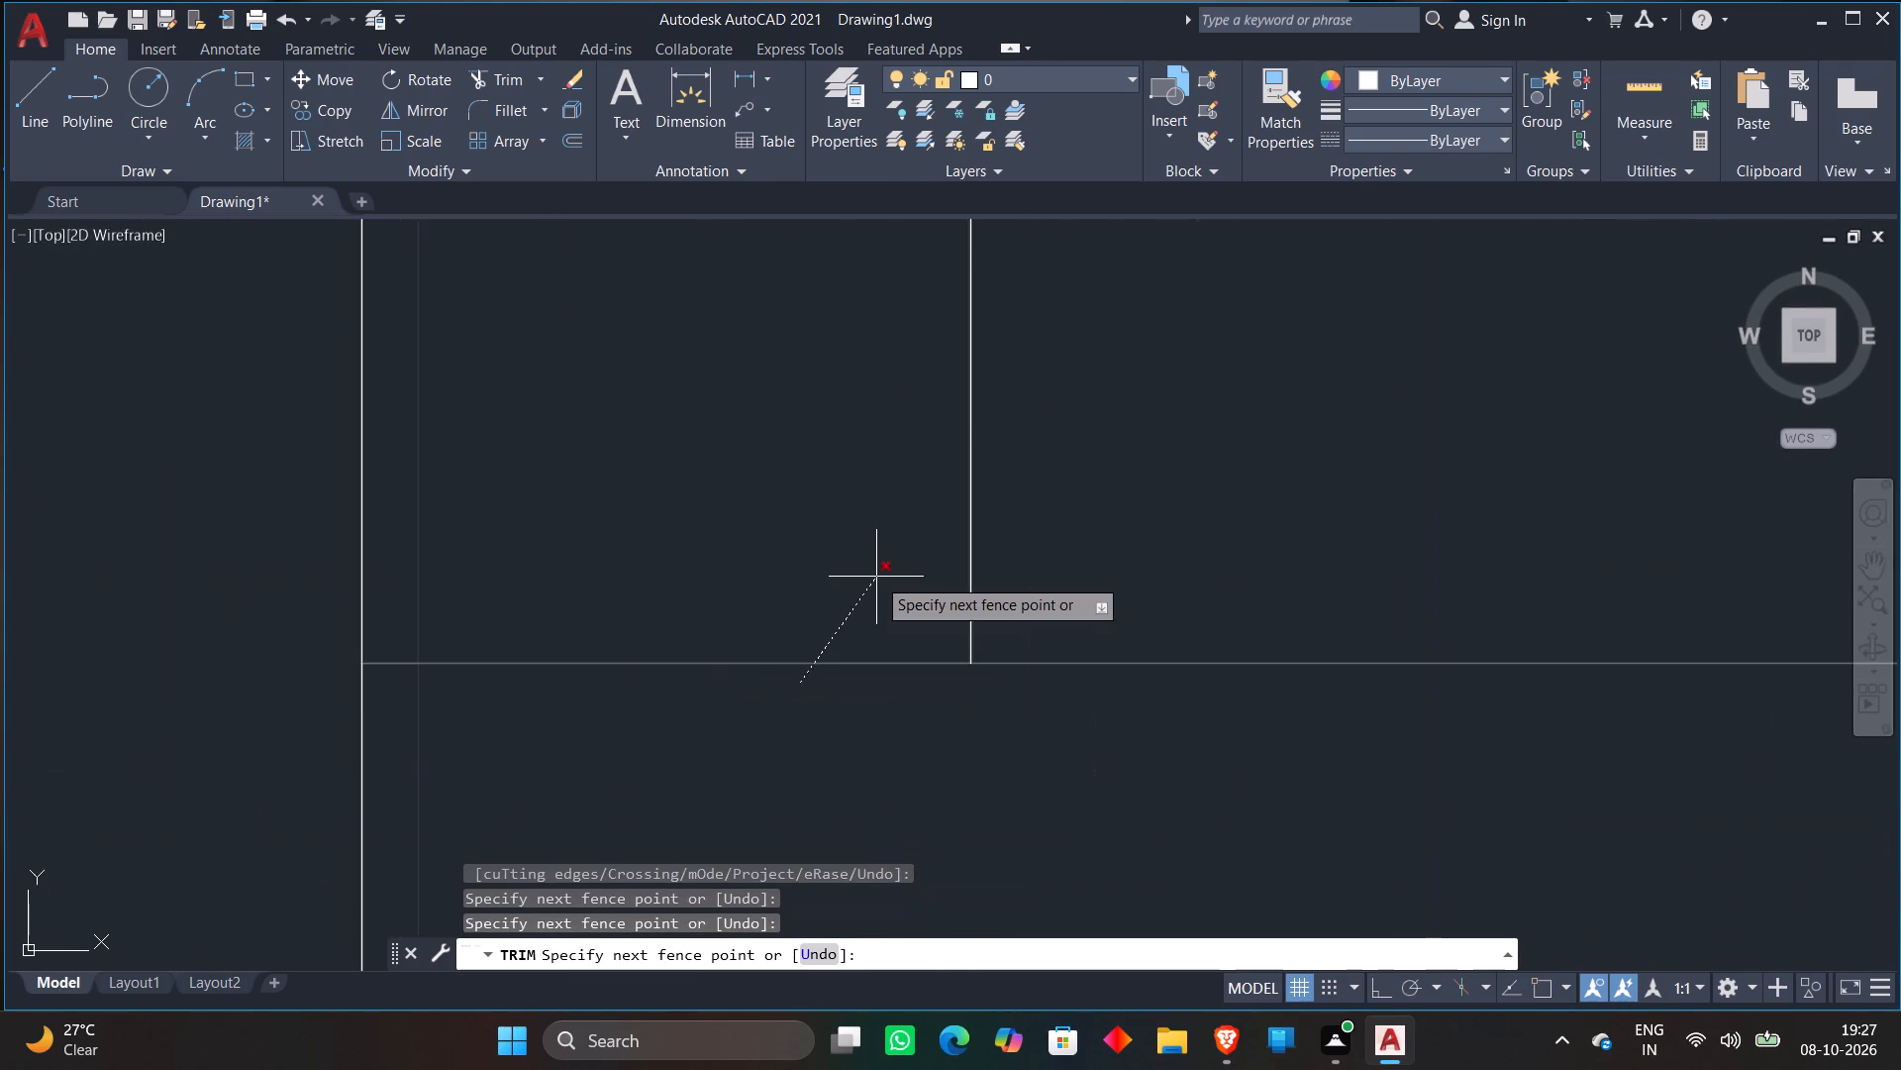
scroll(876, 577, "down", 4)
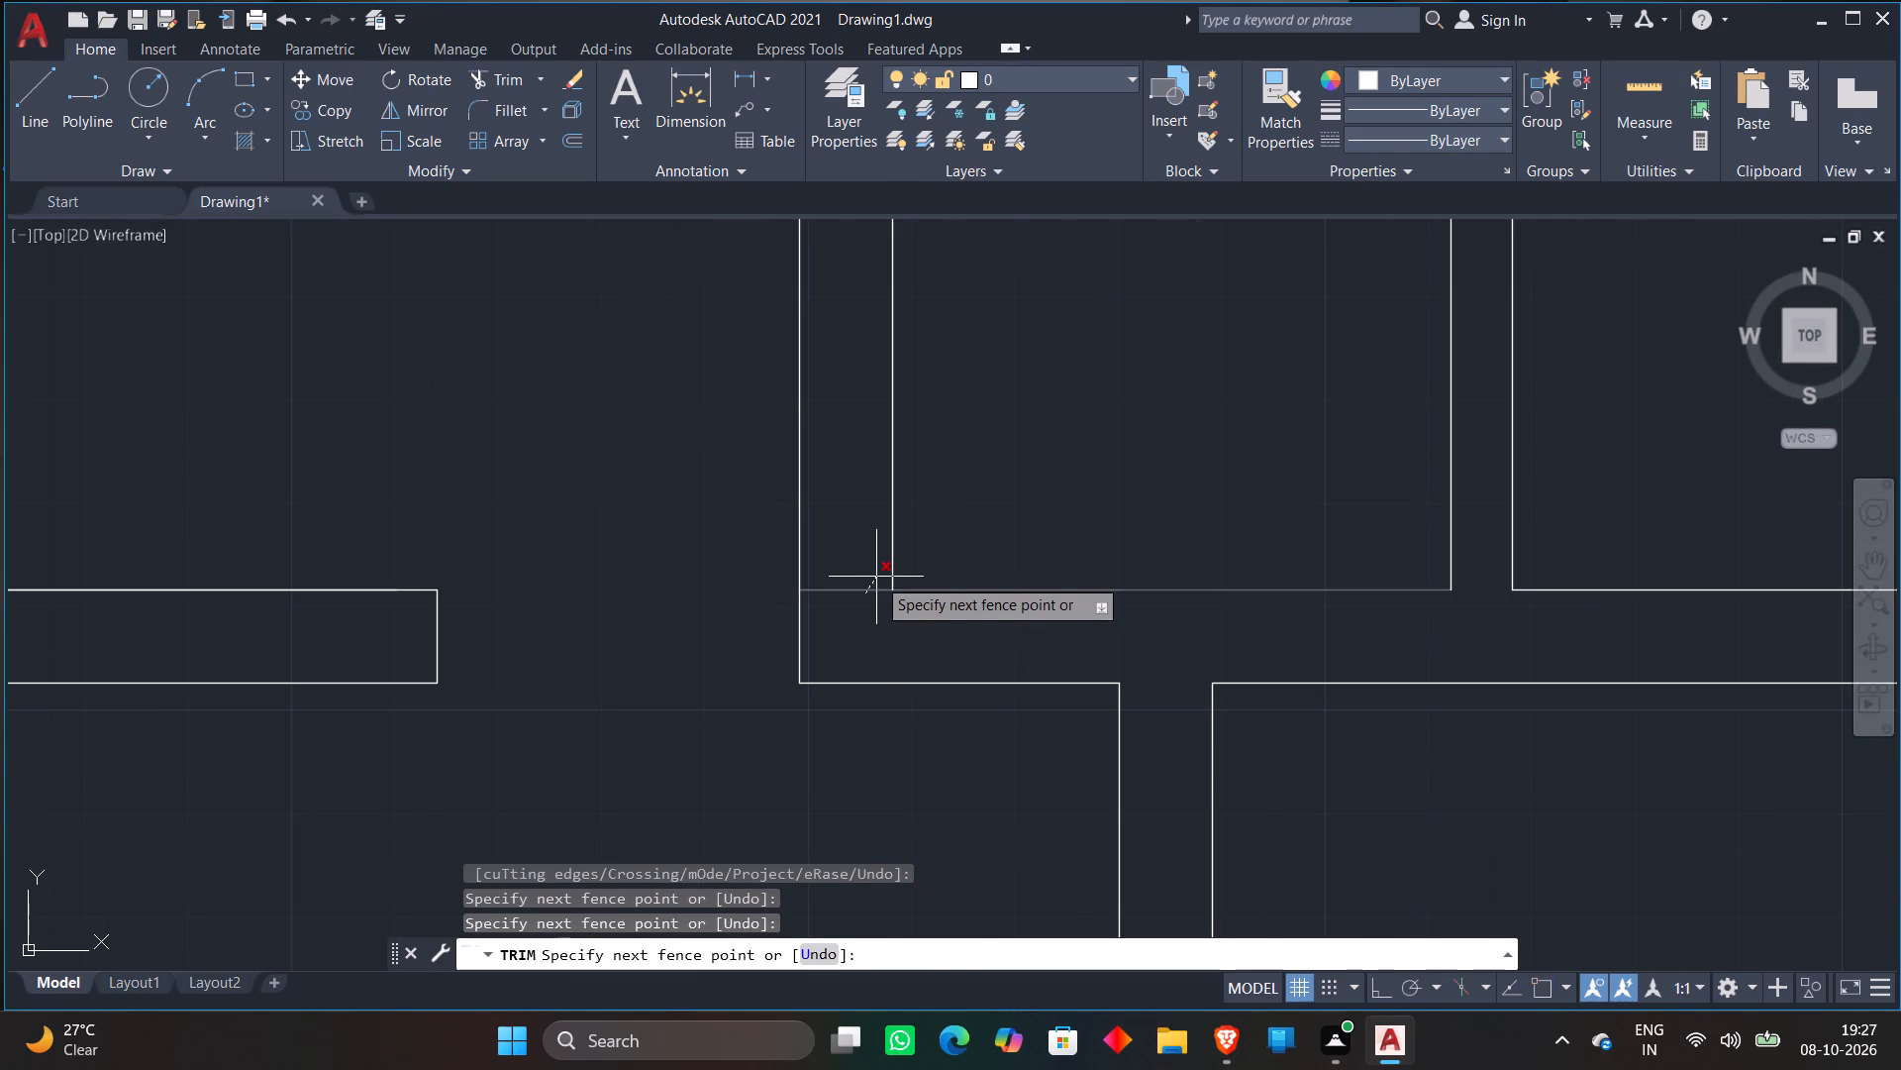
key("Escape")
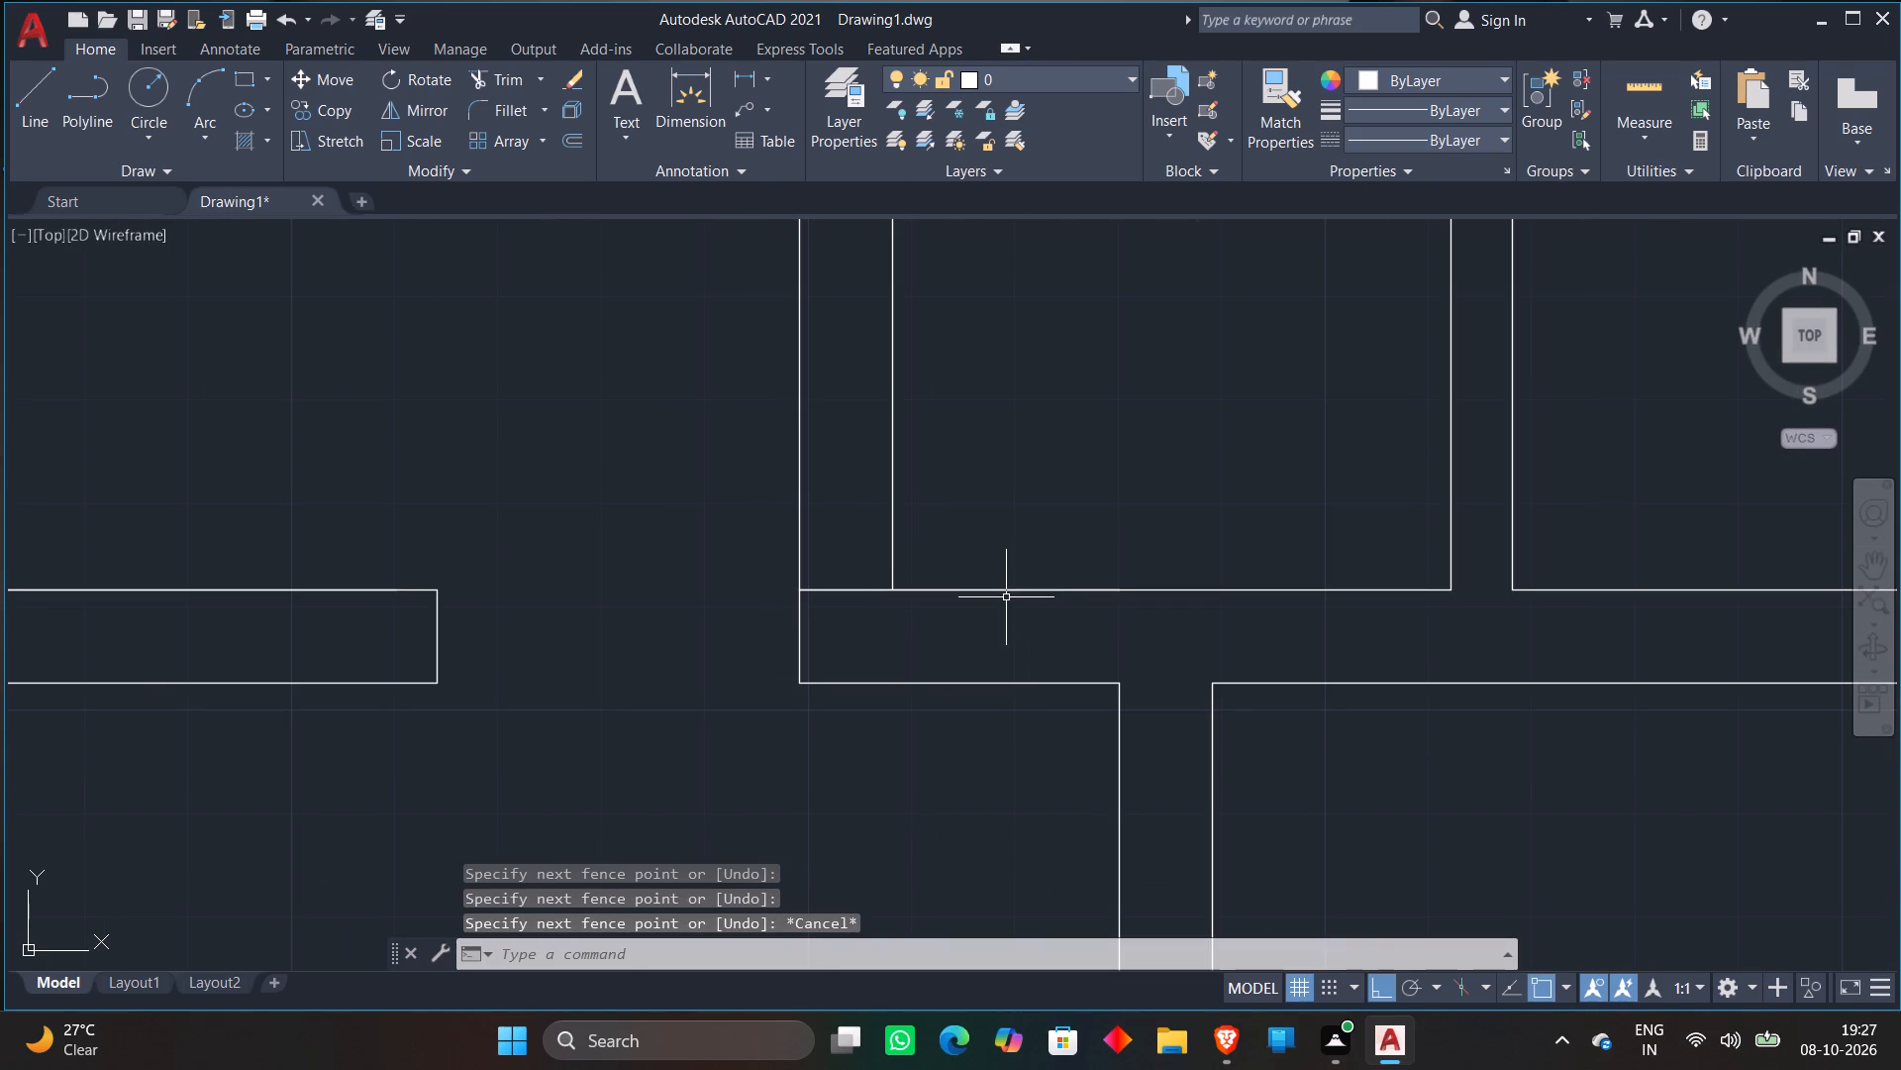
Delete the longer overlapping line along the bottom of the lowest east-side room, running from the west wall to the partition.
left_click(1006, 596)
left_click(1008, 595)
left_click(1026, 563)
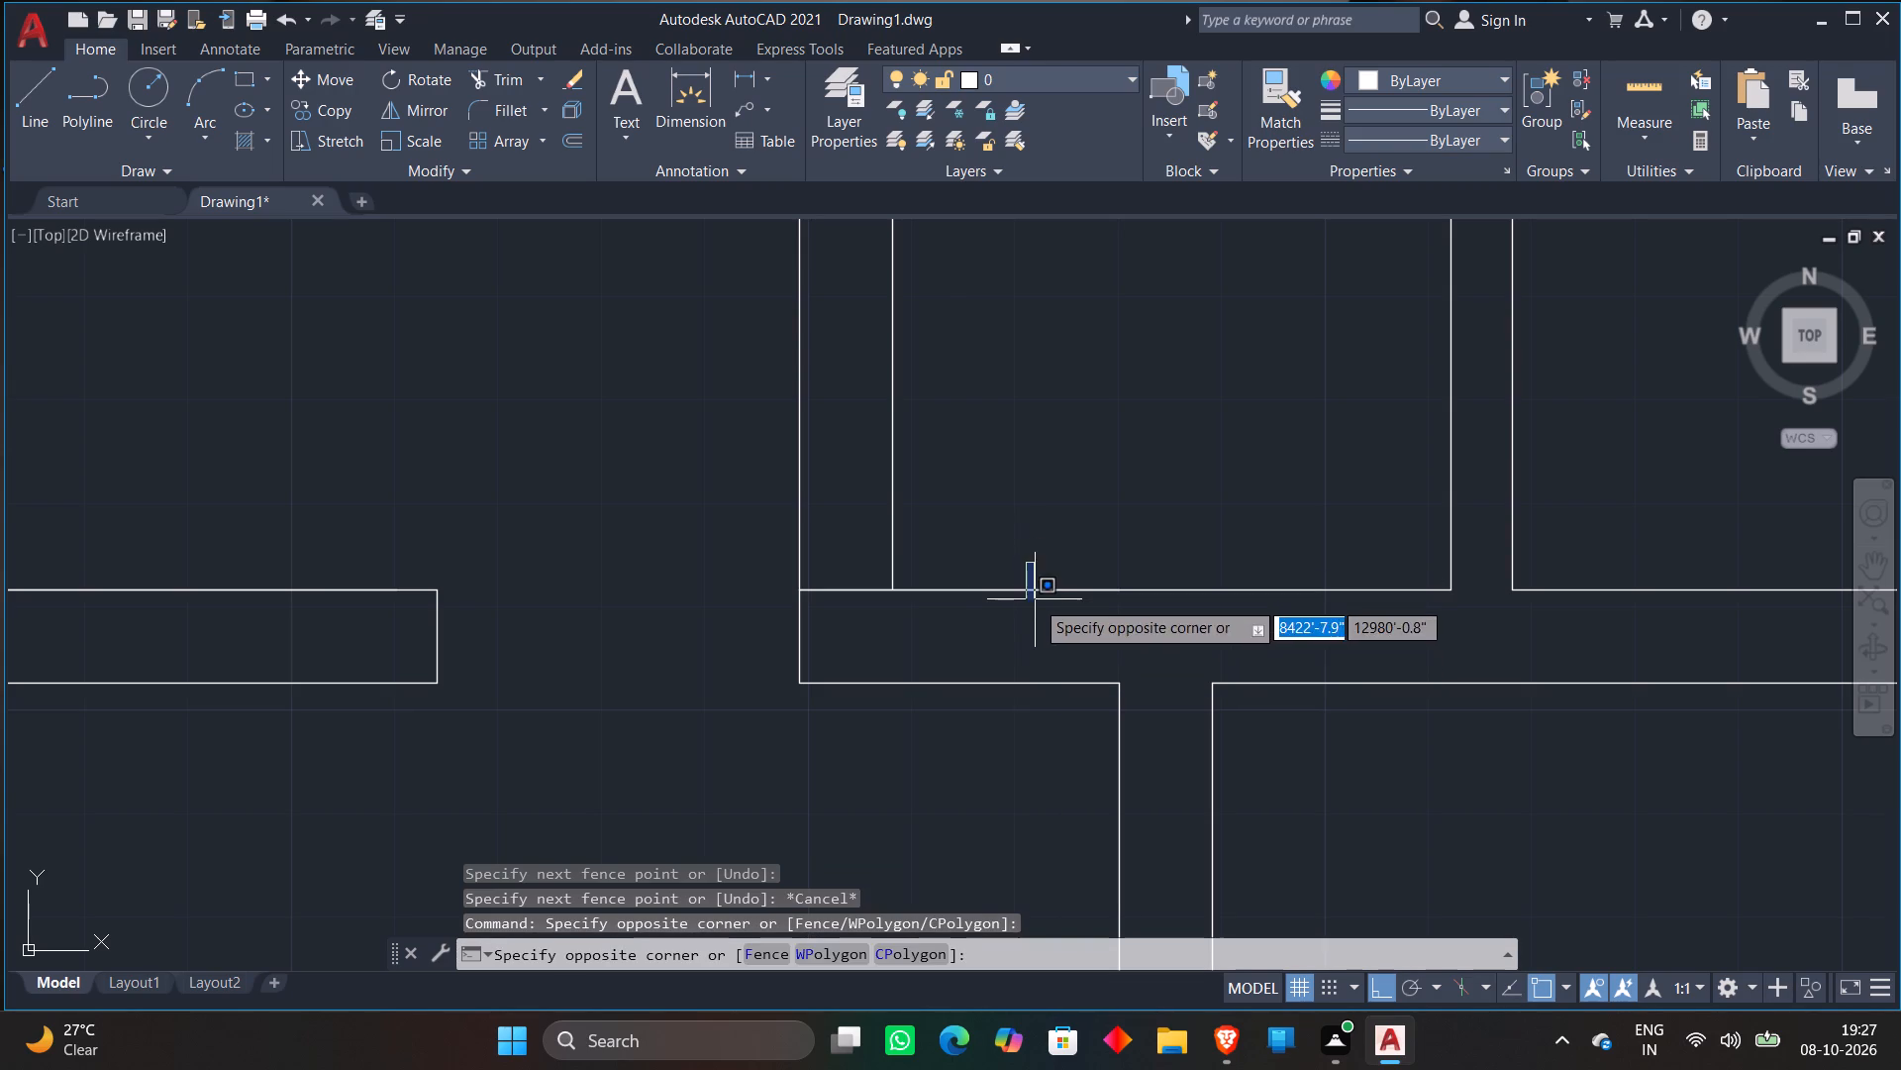
left_click(1035, 599)
left_click(1038, 592)
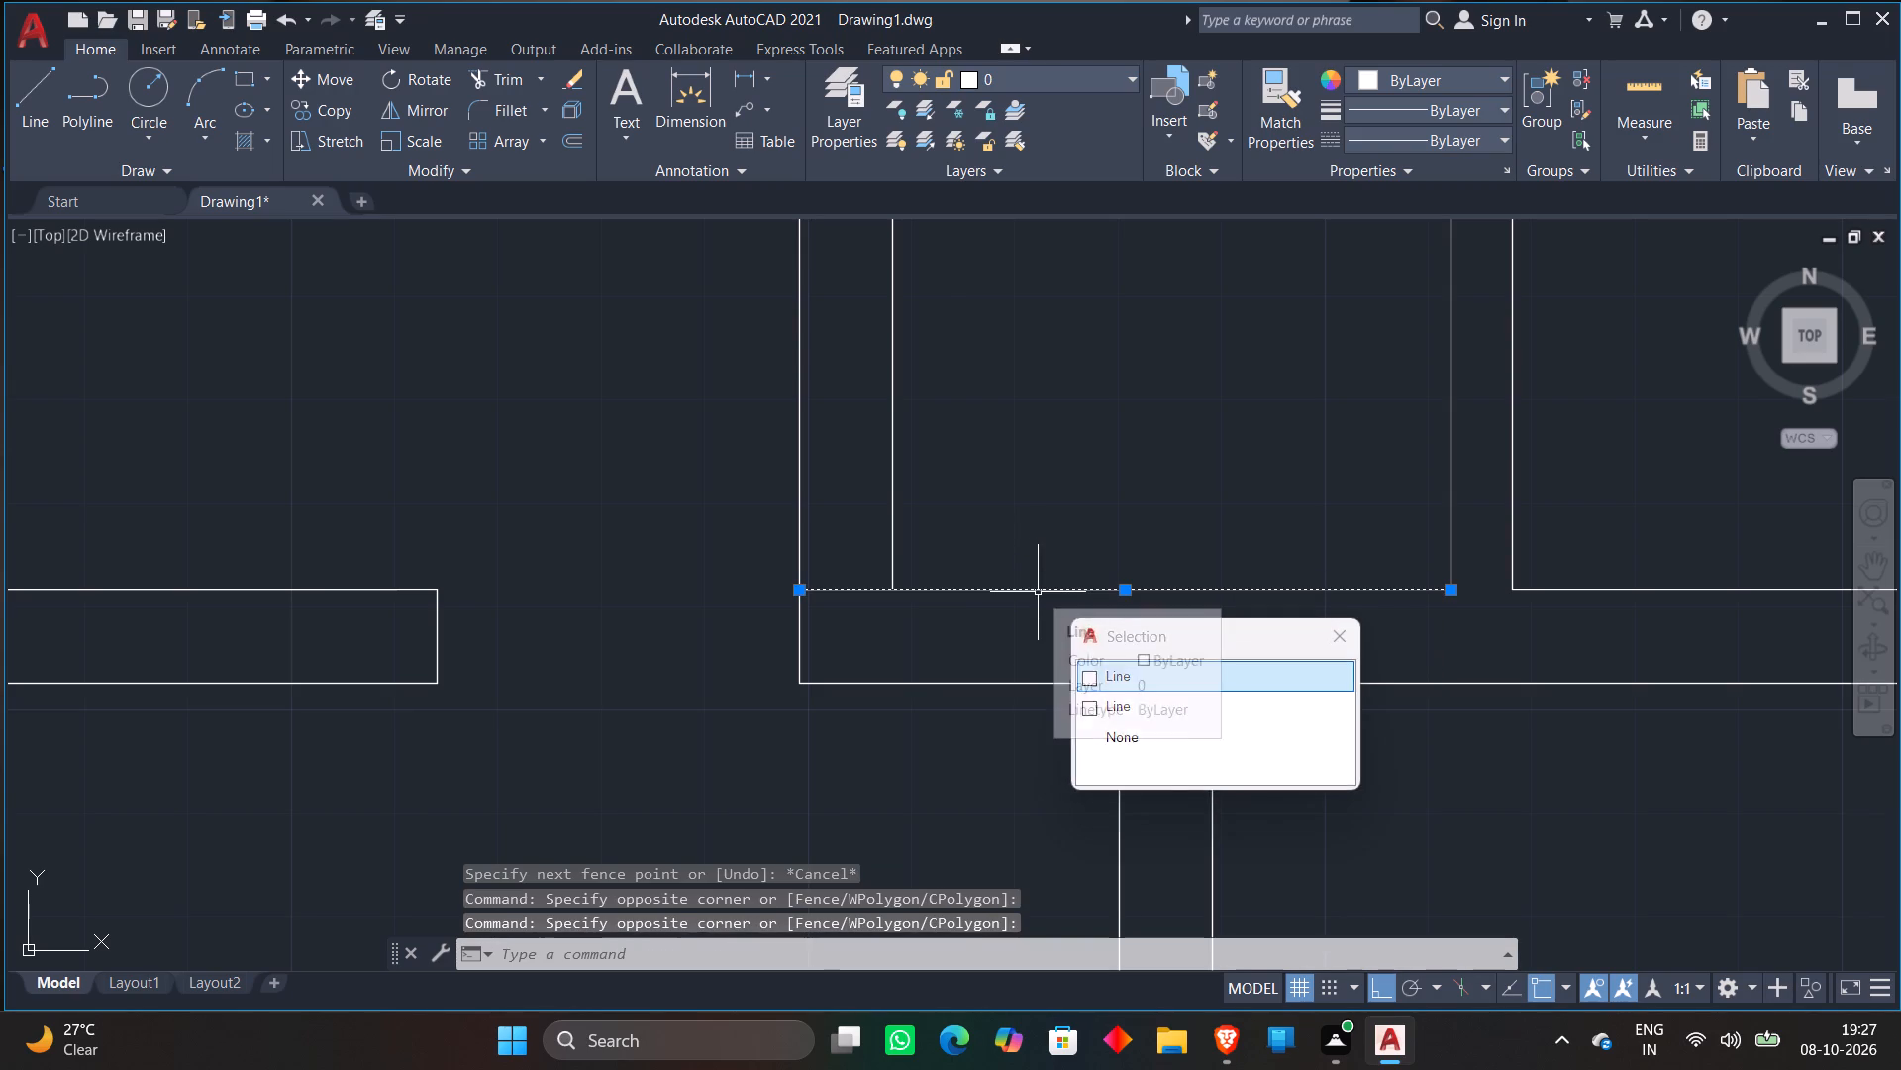
key("Delete")
Delete the remaining short line along the bottom of the lowest east-side room, starting at the west wall's outer line.
left_click(1007, 590)
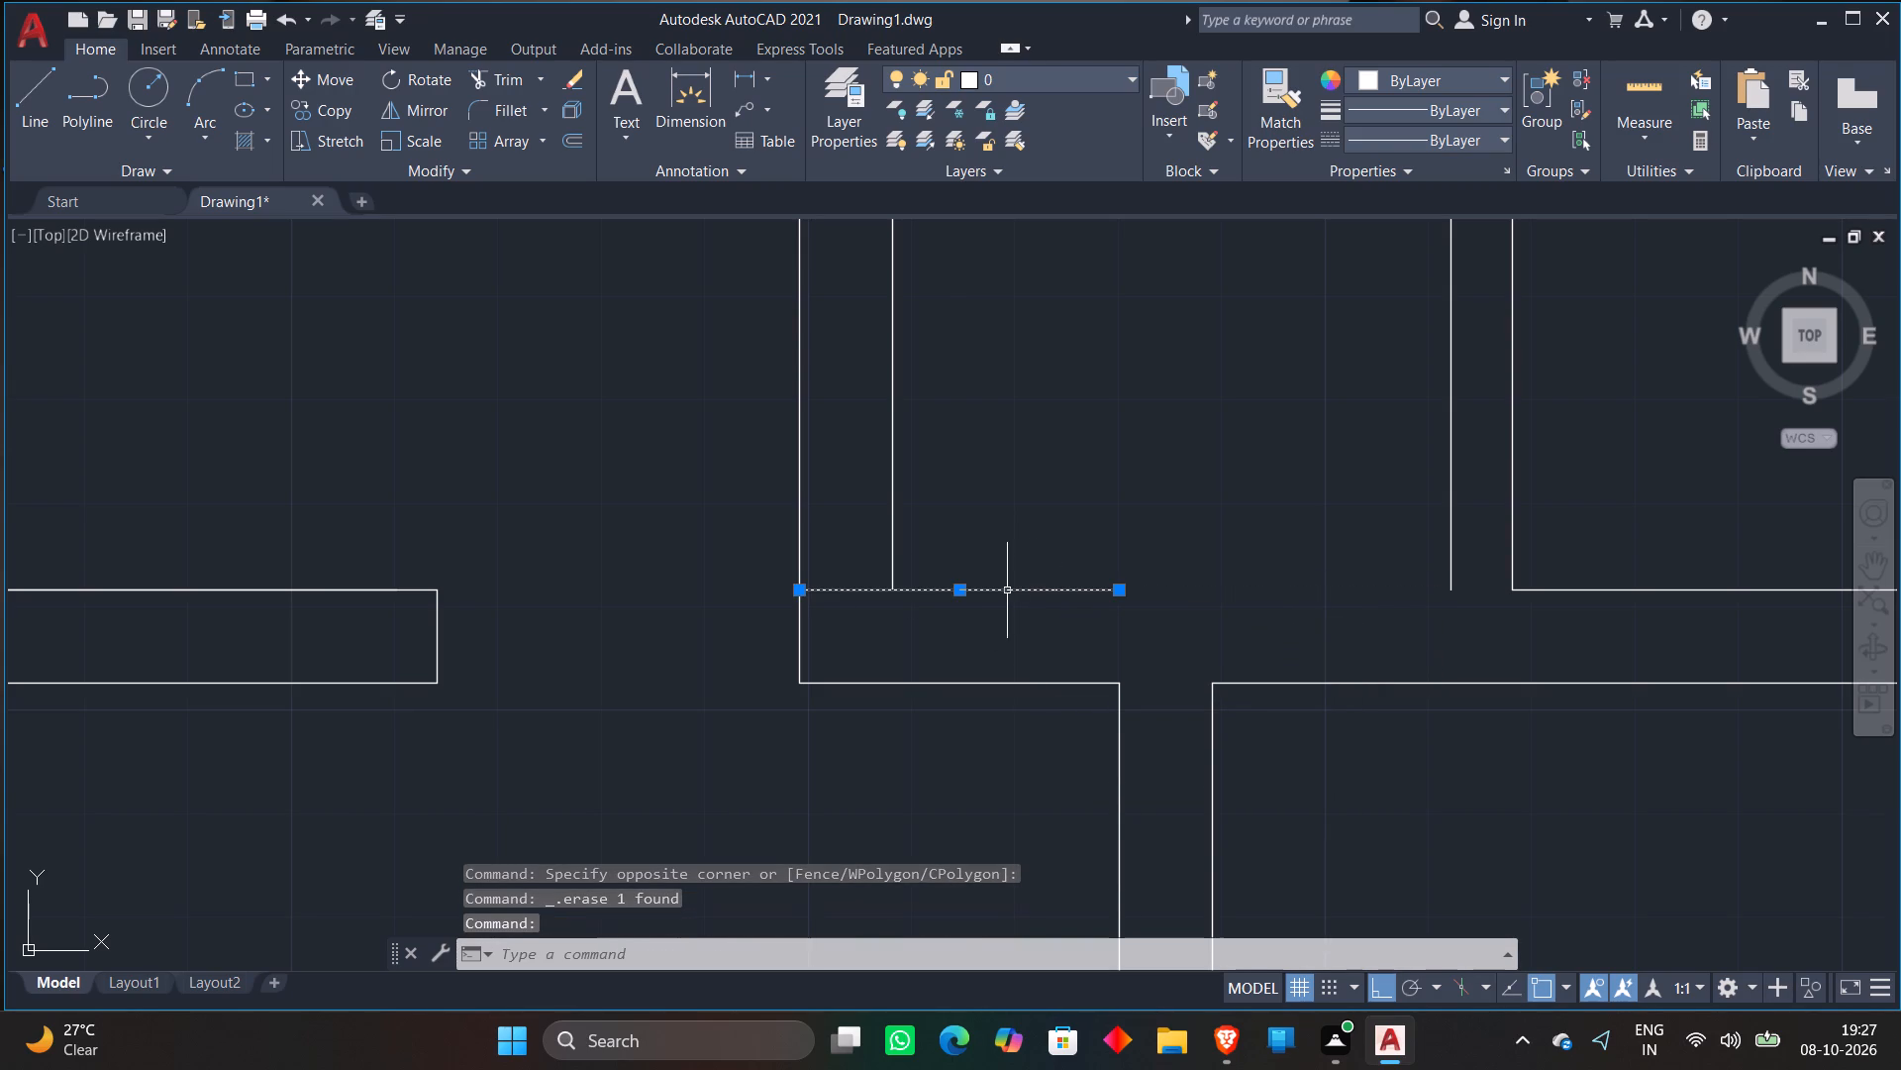
key("Delete")
Draw a line about 4'-6" long closing the lowest room's bottom, from the partition's west line to the west wall's inner line.
key("l")
key("Return")
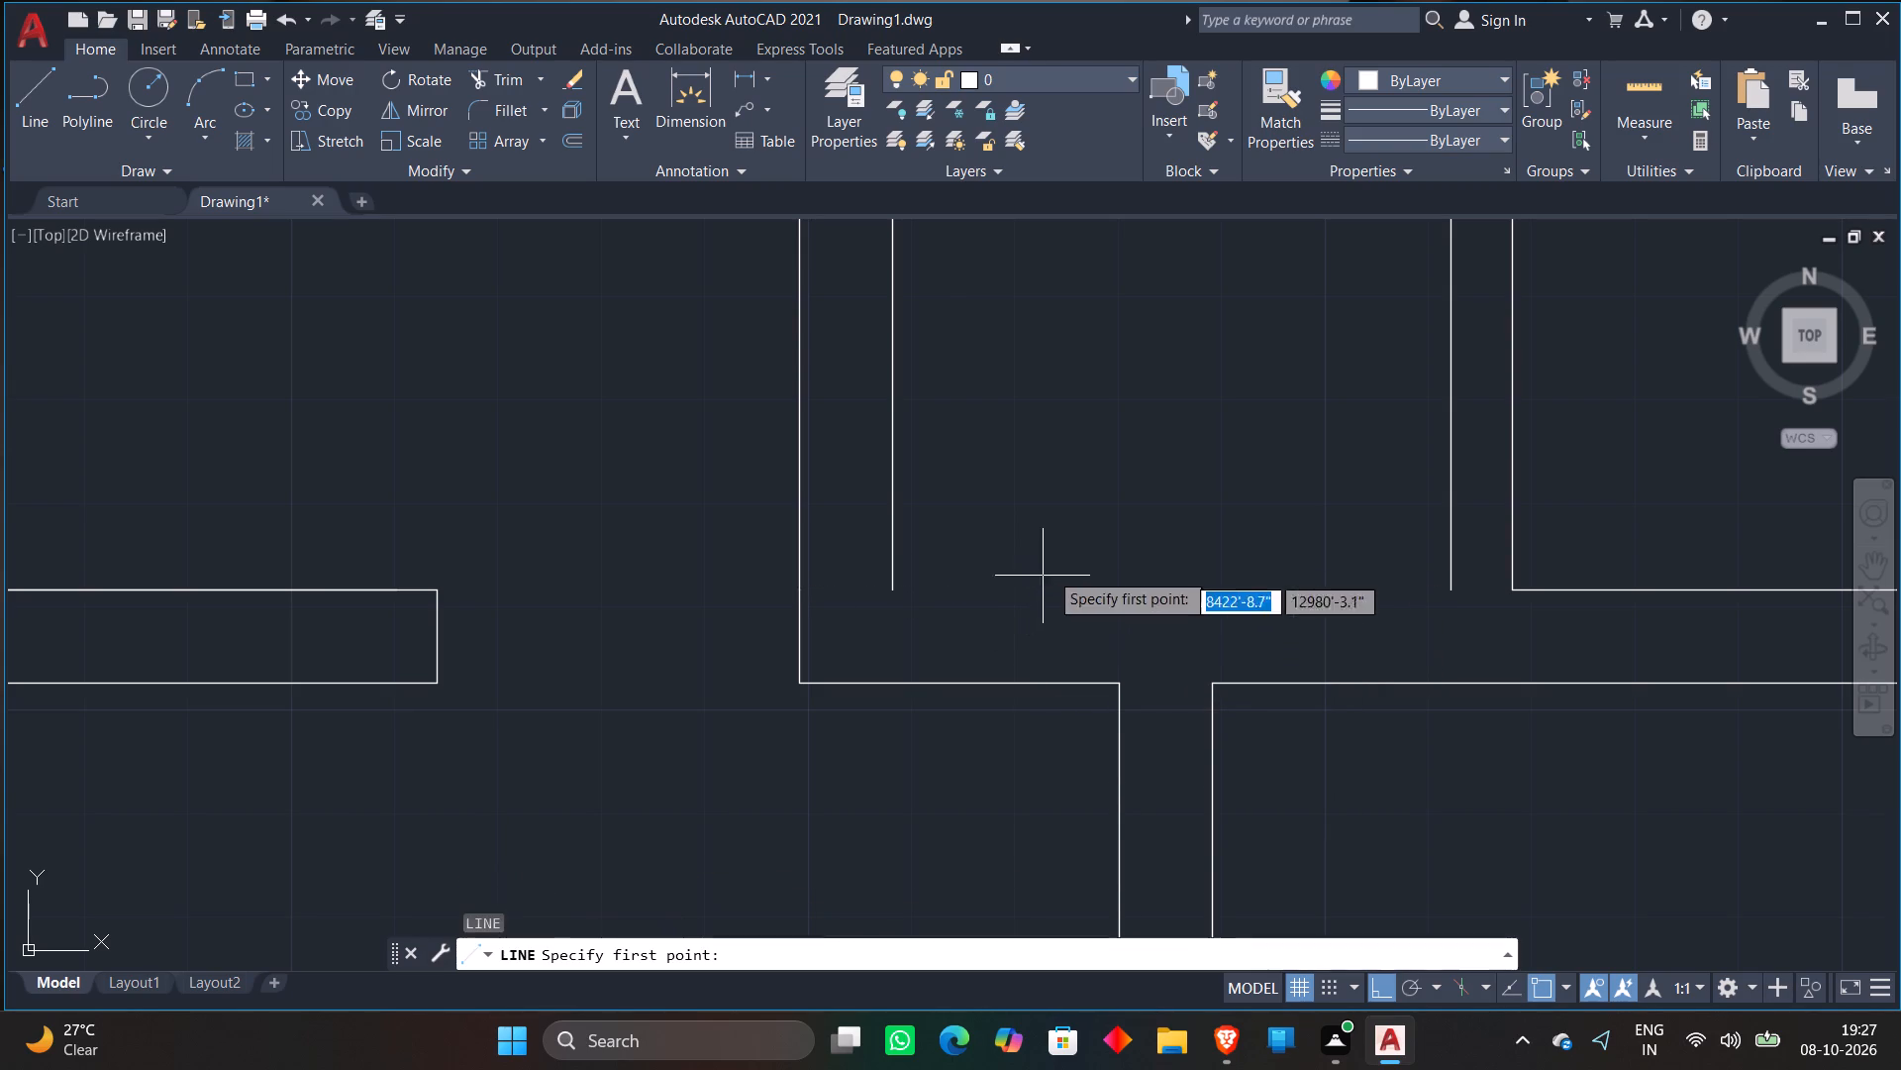
left_click(1451, 588)
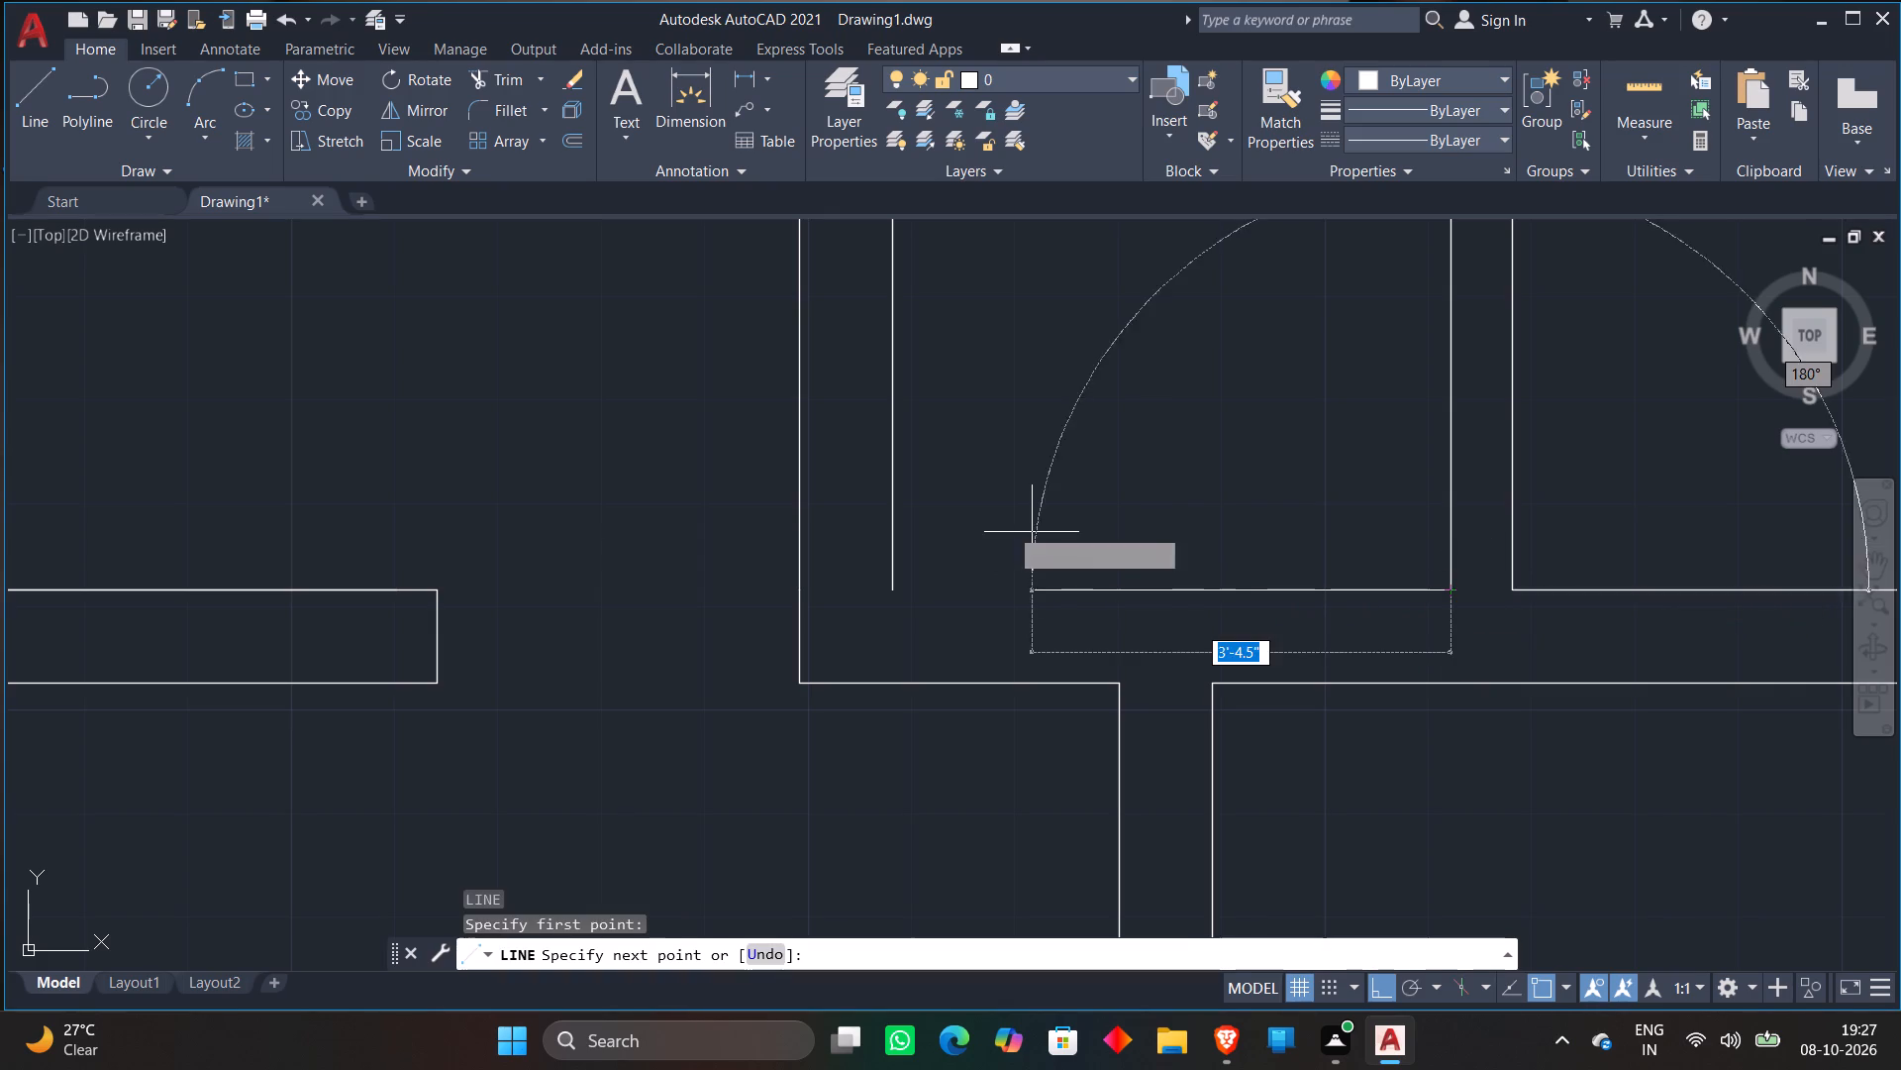
left_click(889, 588)
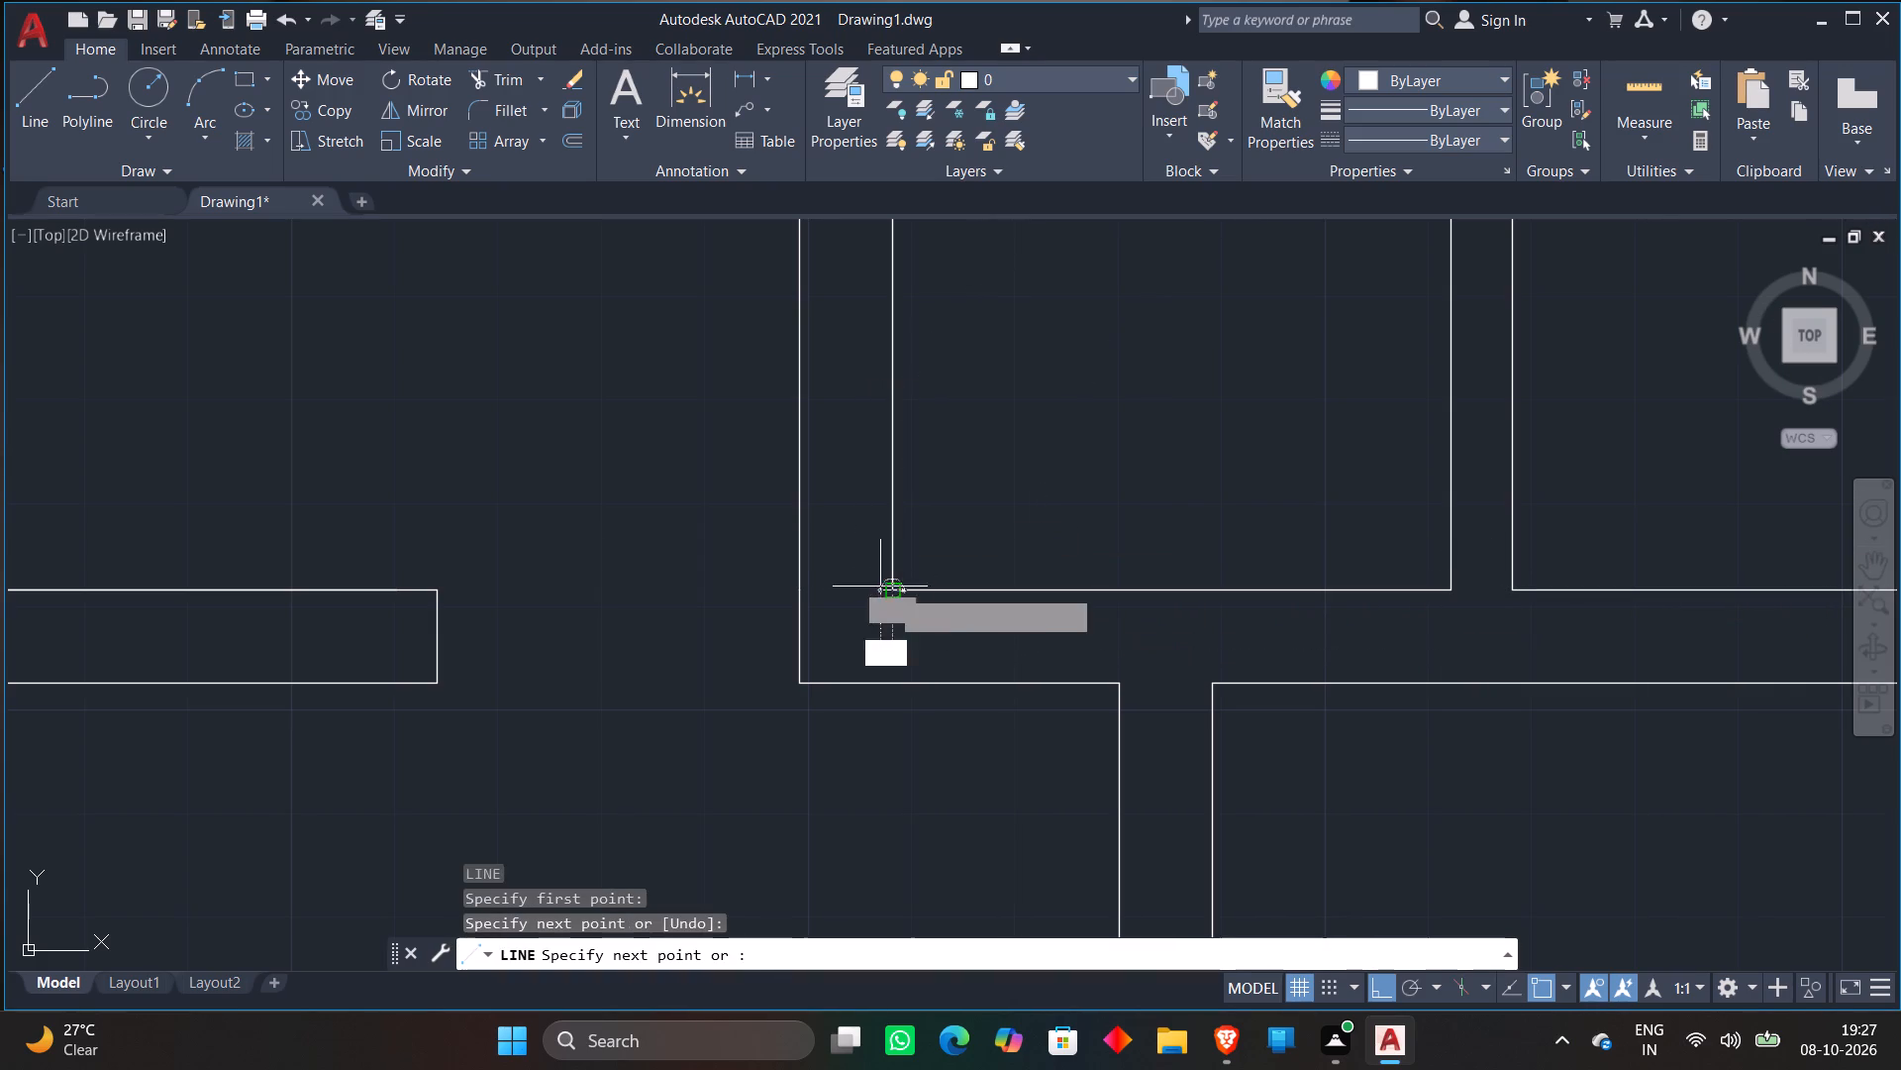
key("Escape")
Trim both partition lines where they run above the top wall line of the lowest east-side rooms.
scroll(1097, 477, "down", 4)
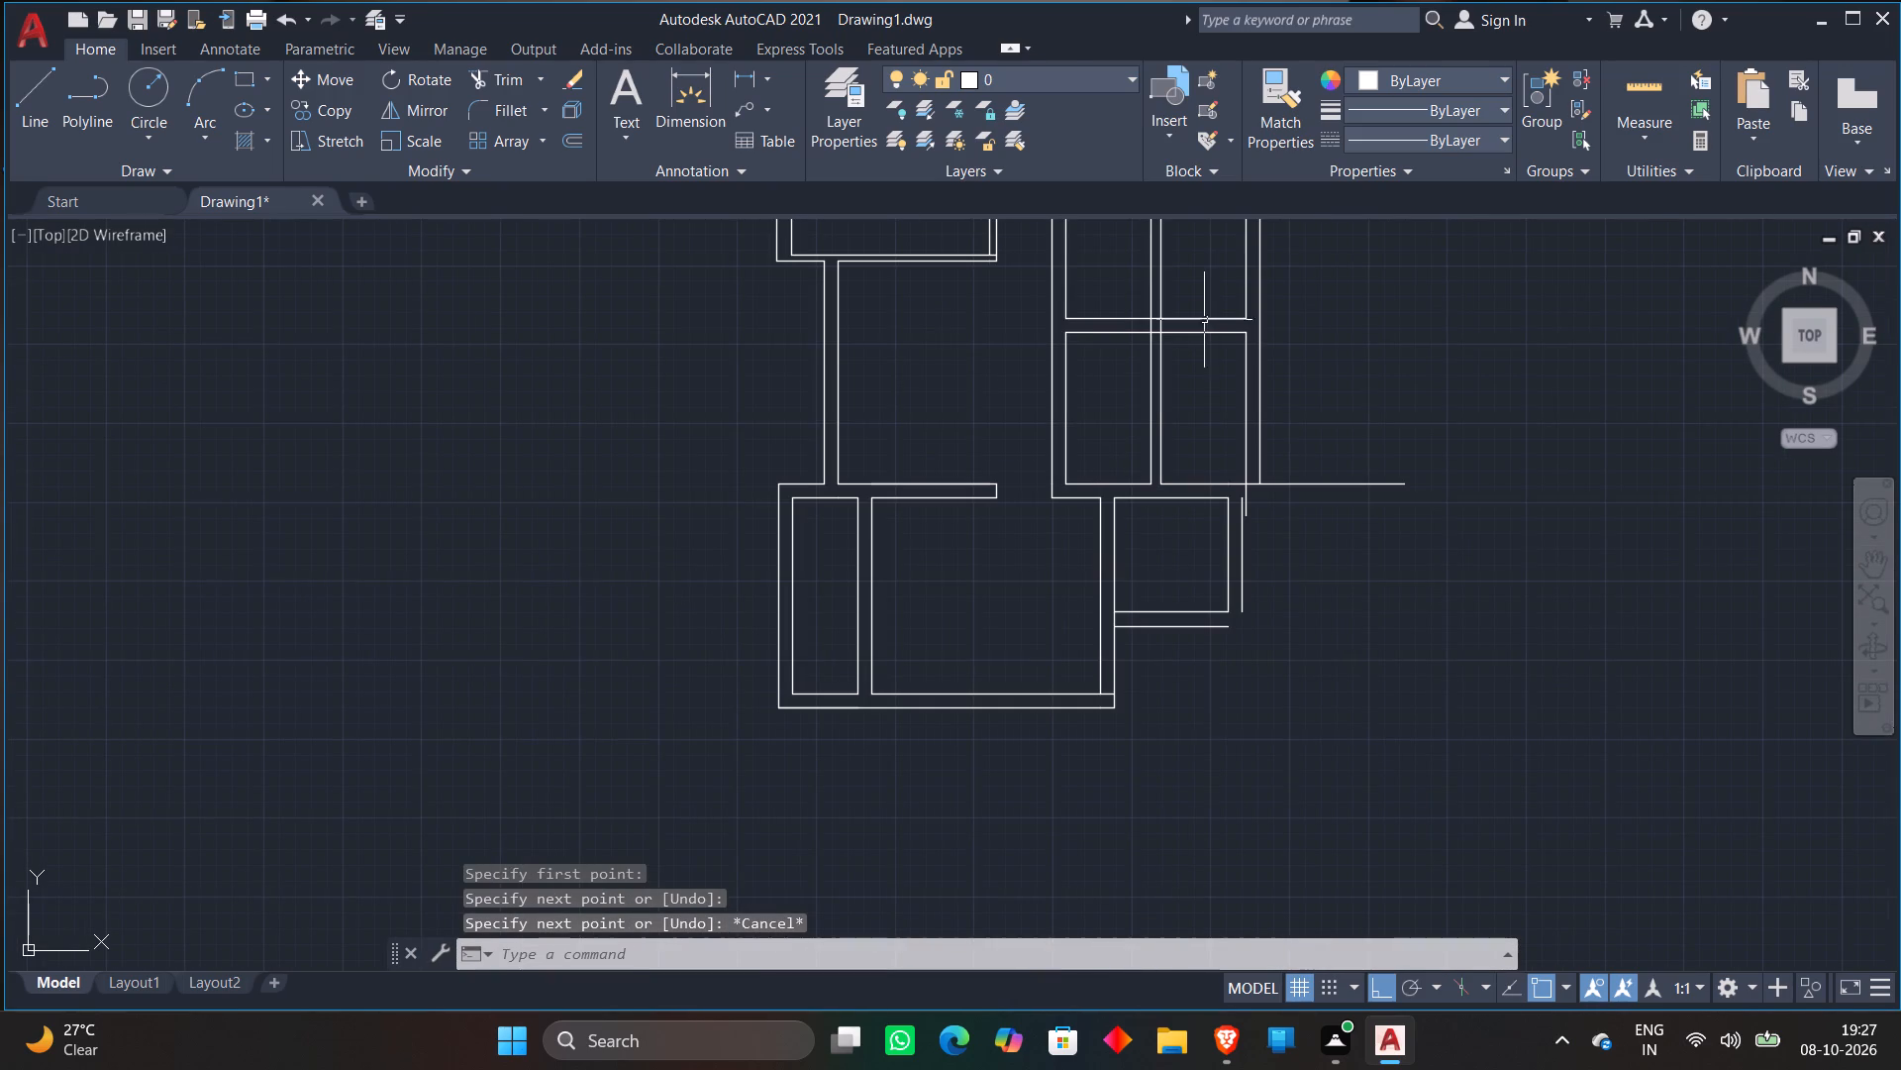
scroll(1203, 329, "up", 2)
type("TR")
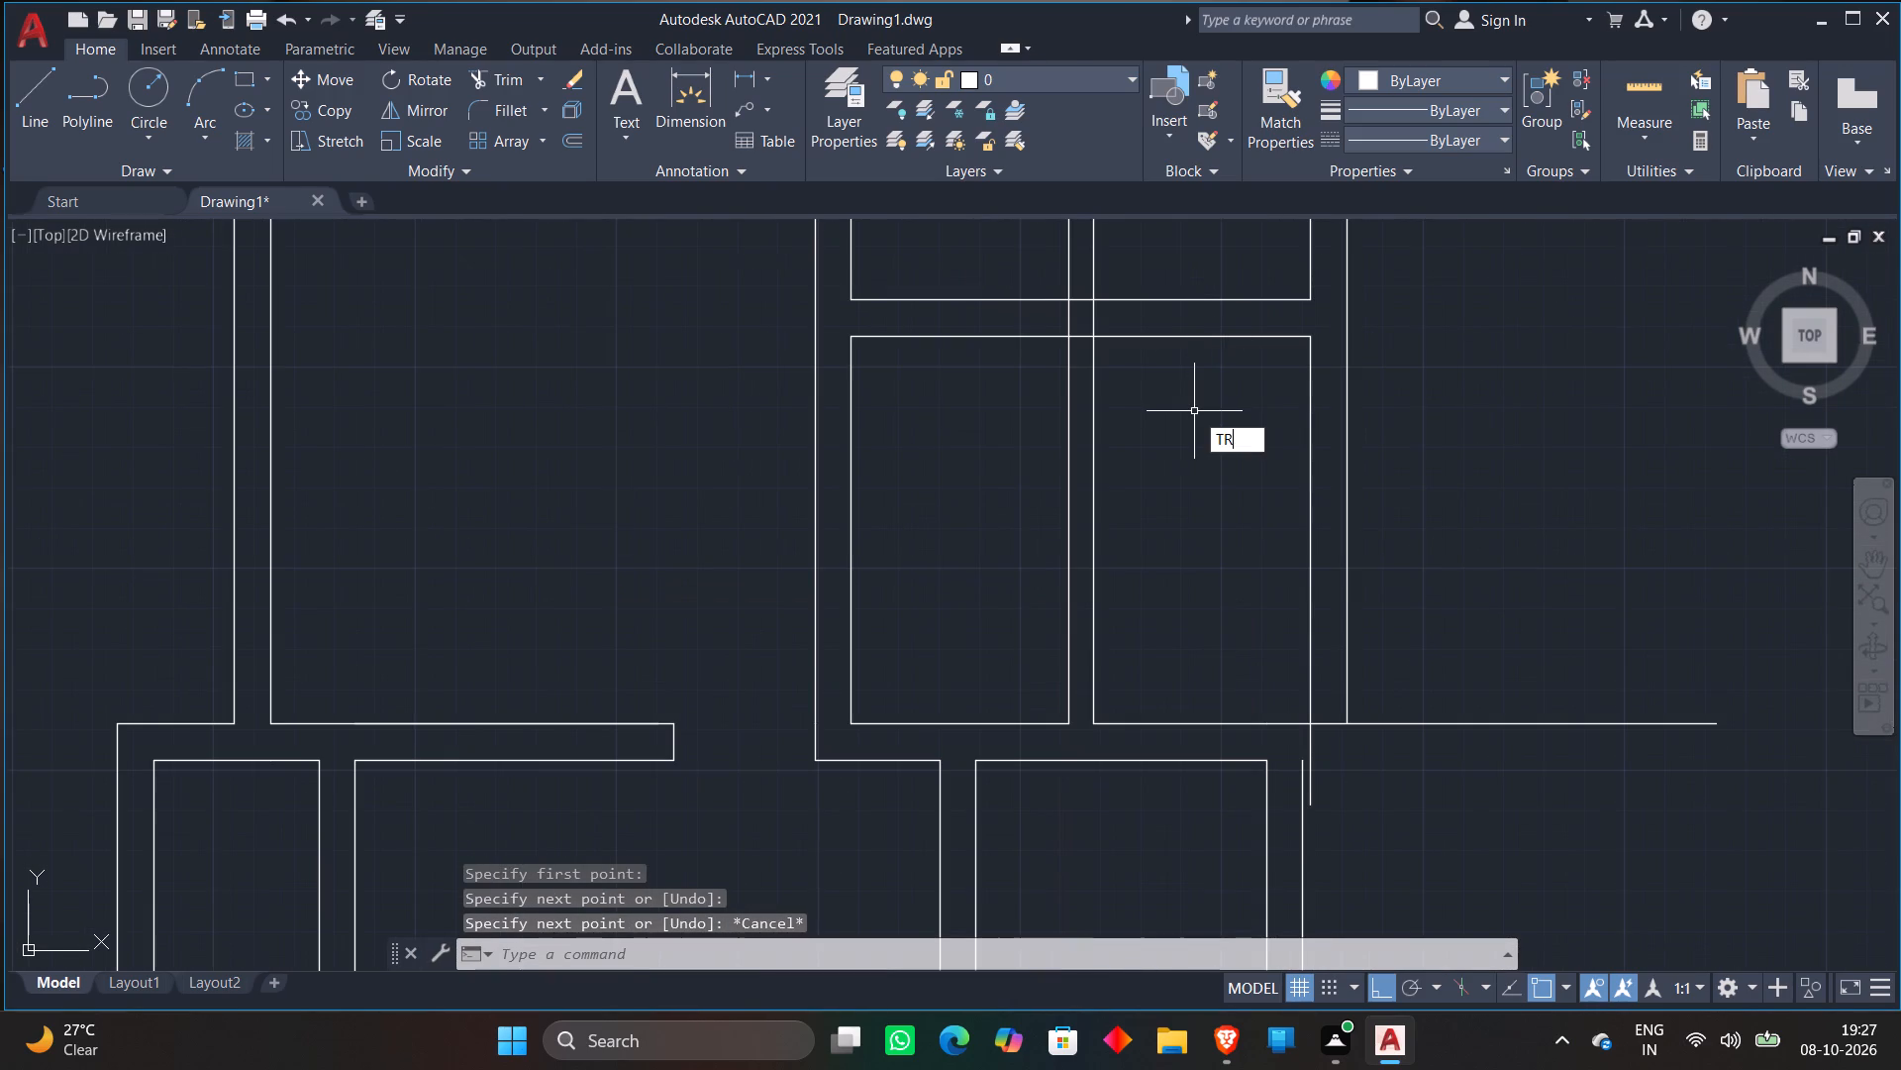
key("space")
scroll(1073, 324, "up", 4)
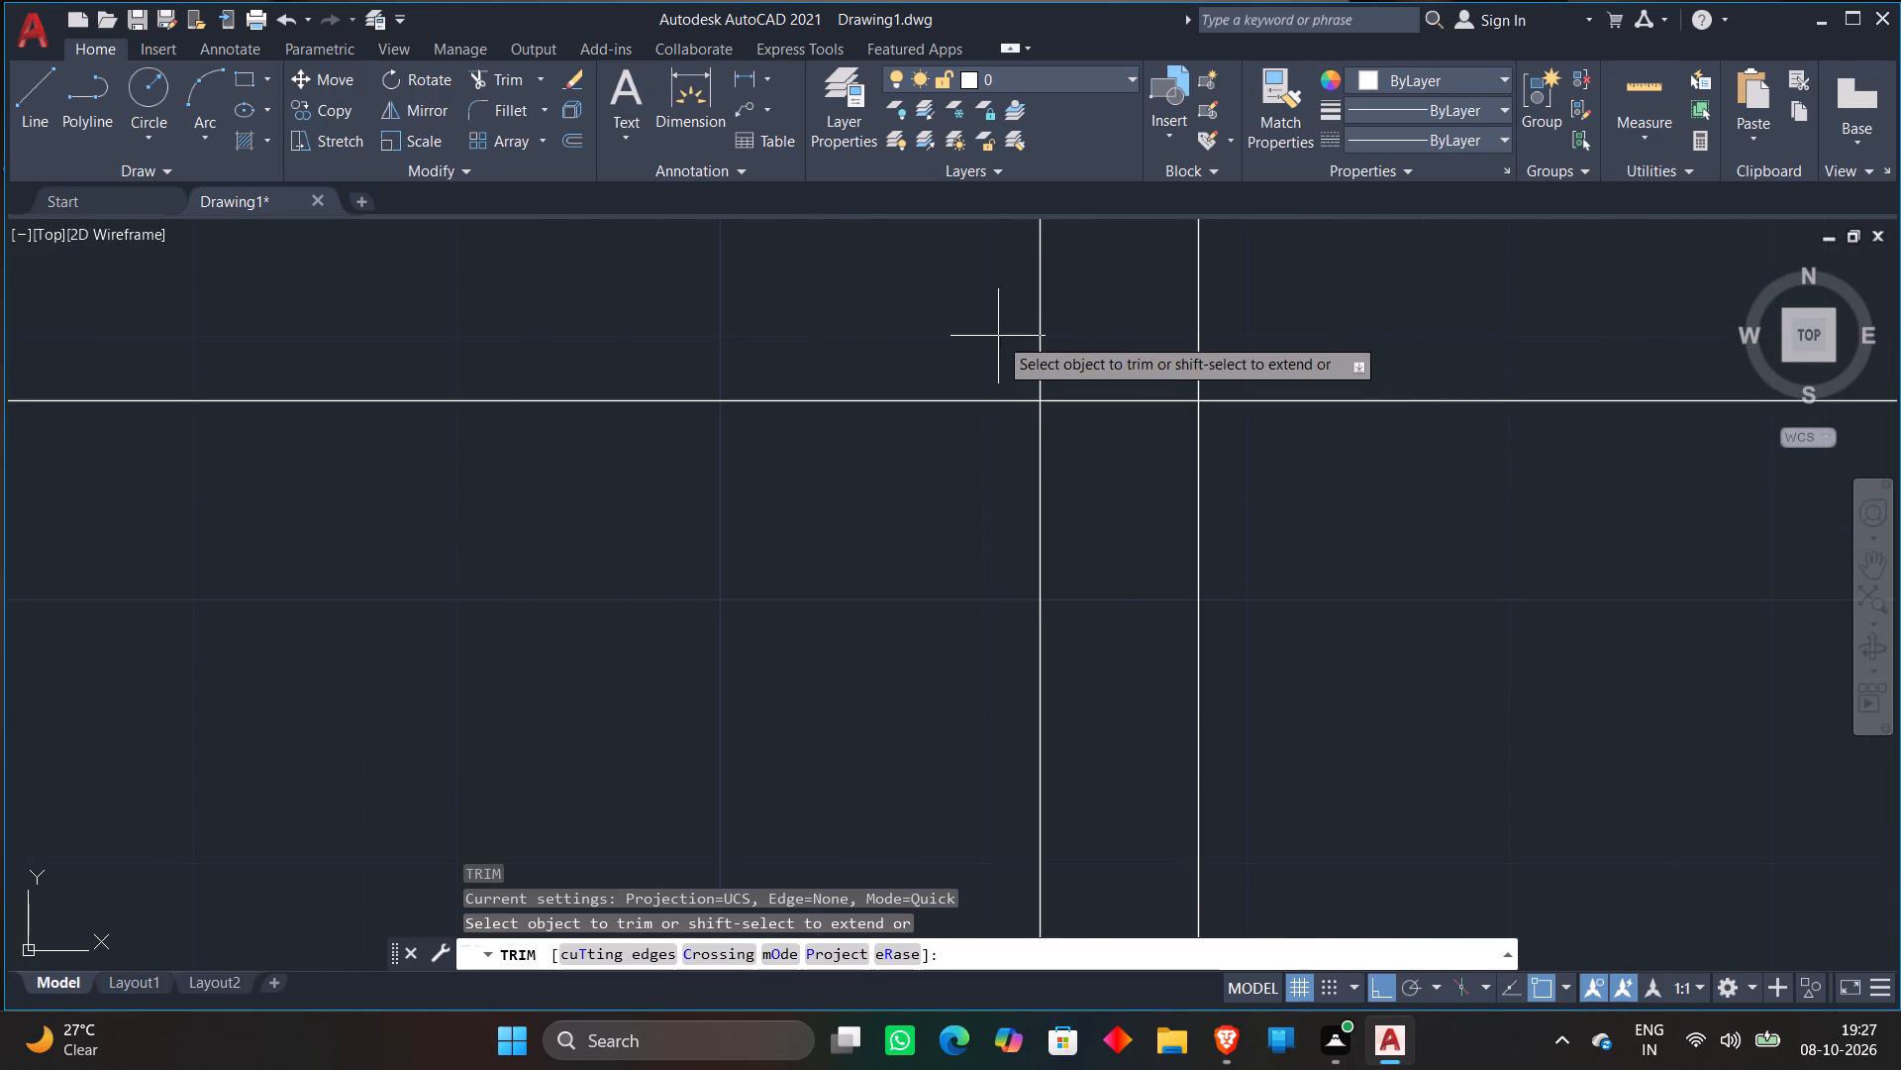
left_click(998, 336)
left_click(1367, 349)
Trim the top wall line of the lowest east-side rooms between the two partition lines.
scroll(1366, 349, "down", 4)
middle_click_drag(1385, 479, 1383, 501)
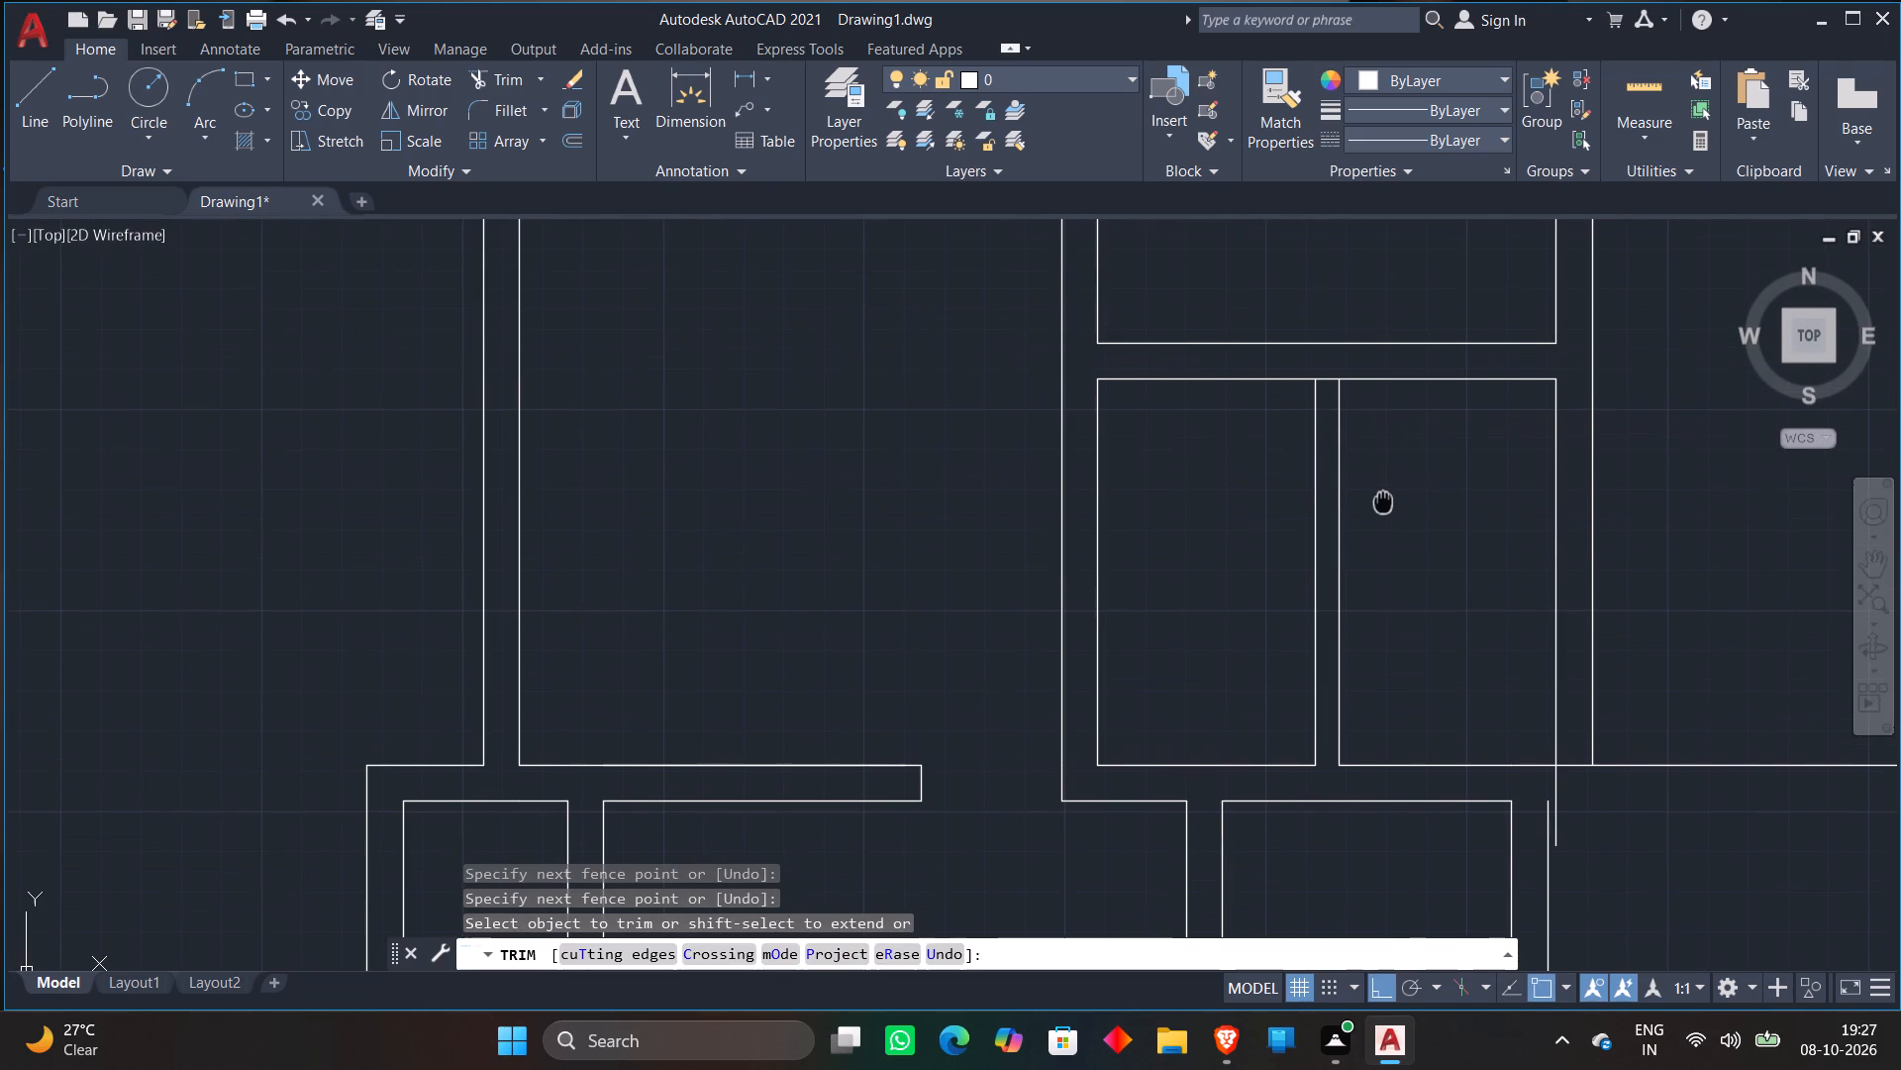
middle_click_drag(1383, 501, 1371, 525)
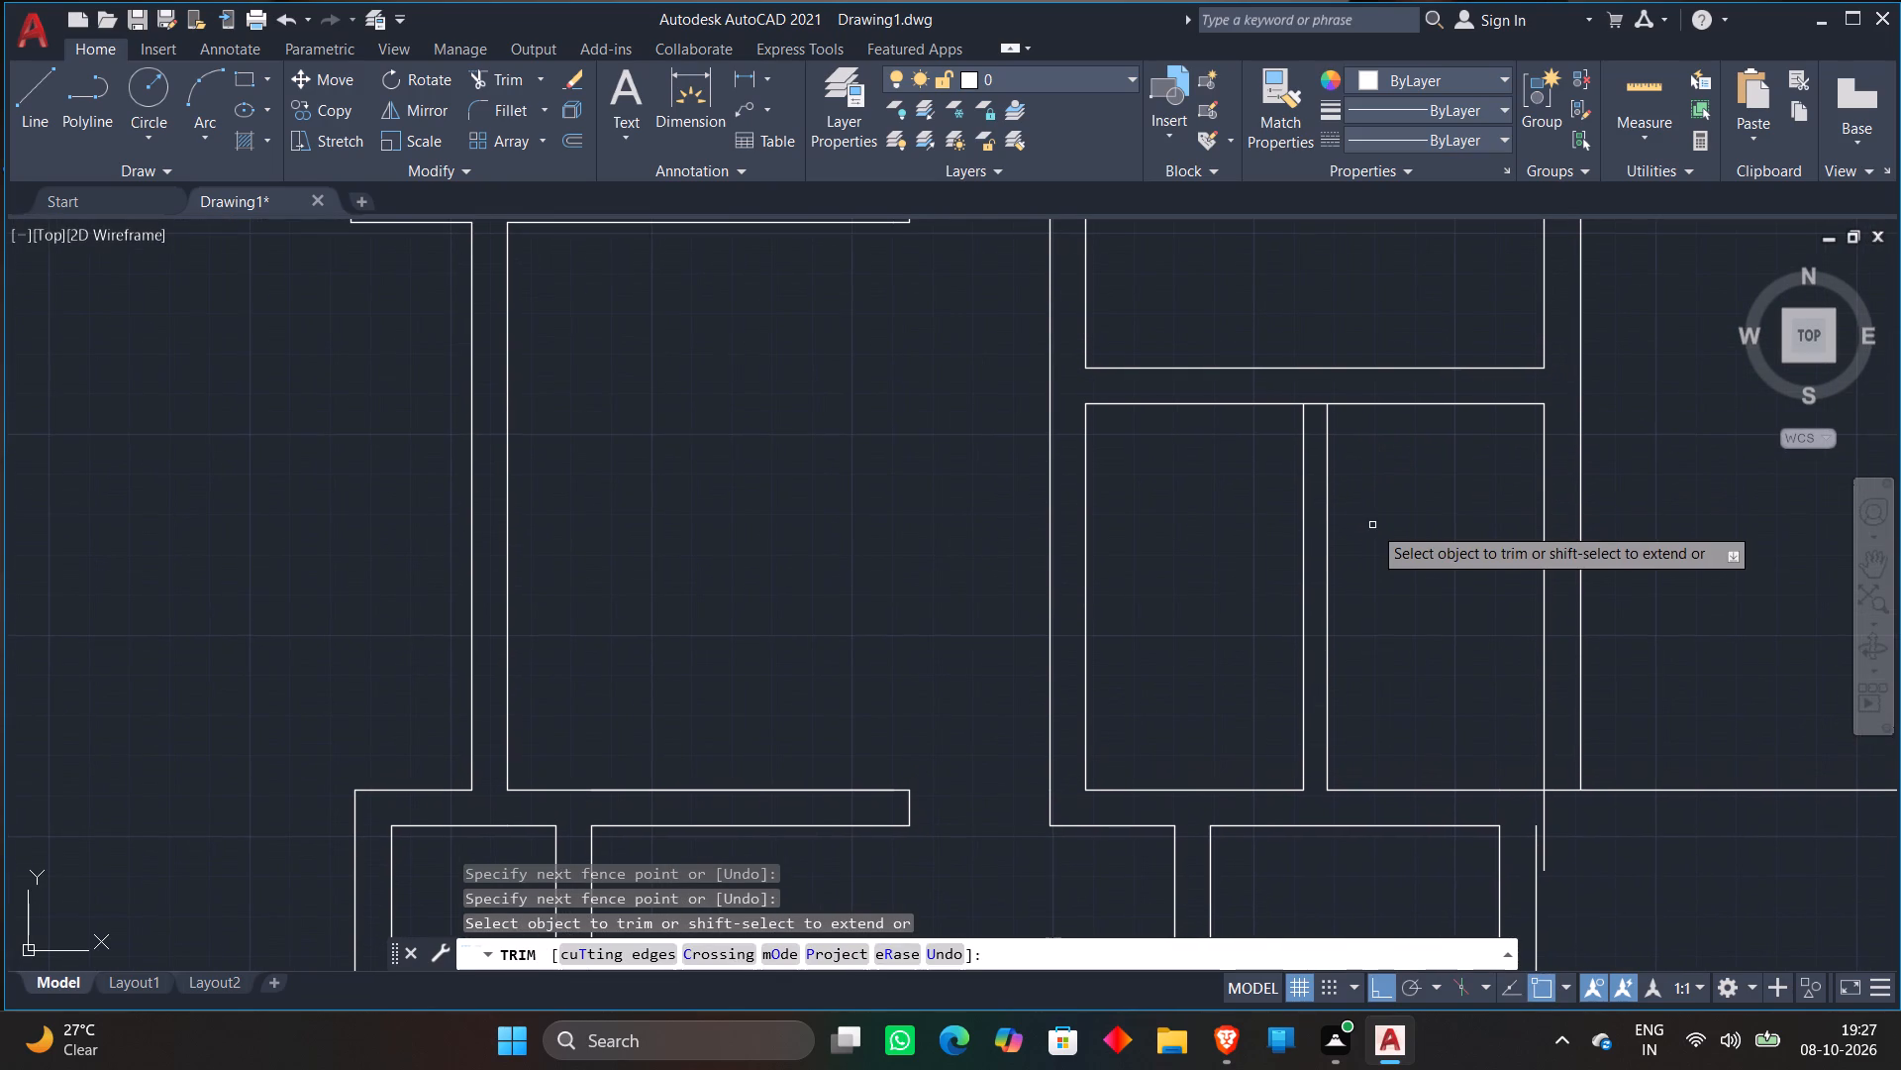
left_click(1319, 390)
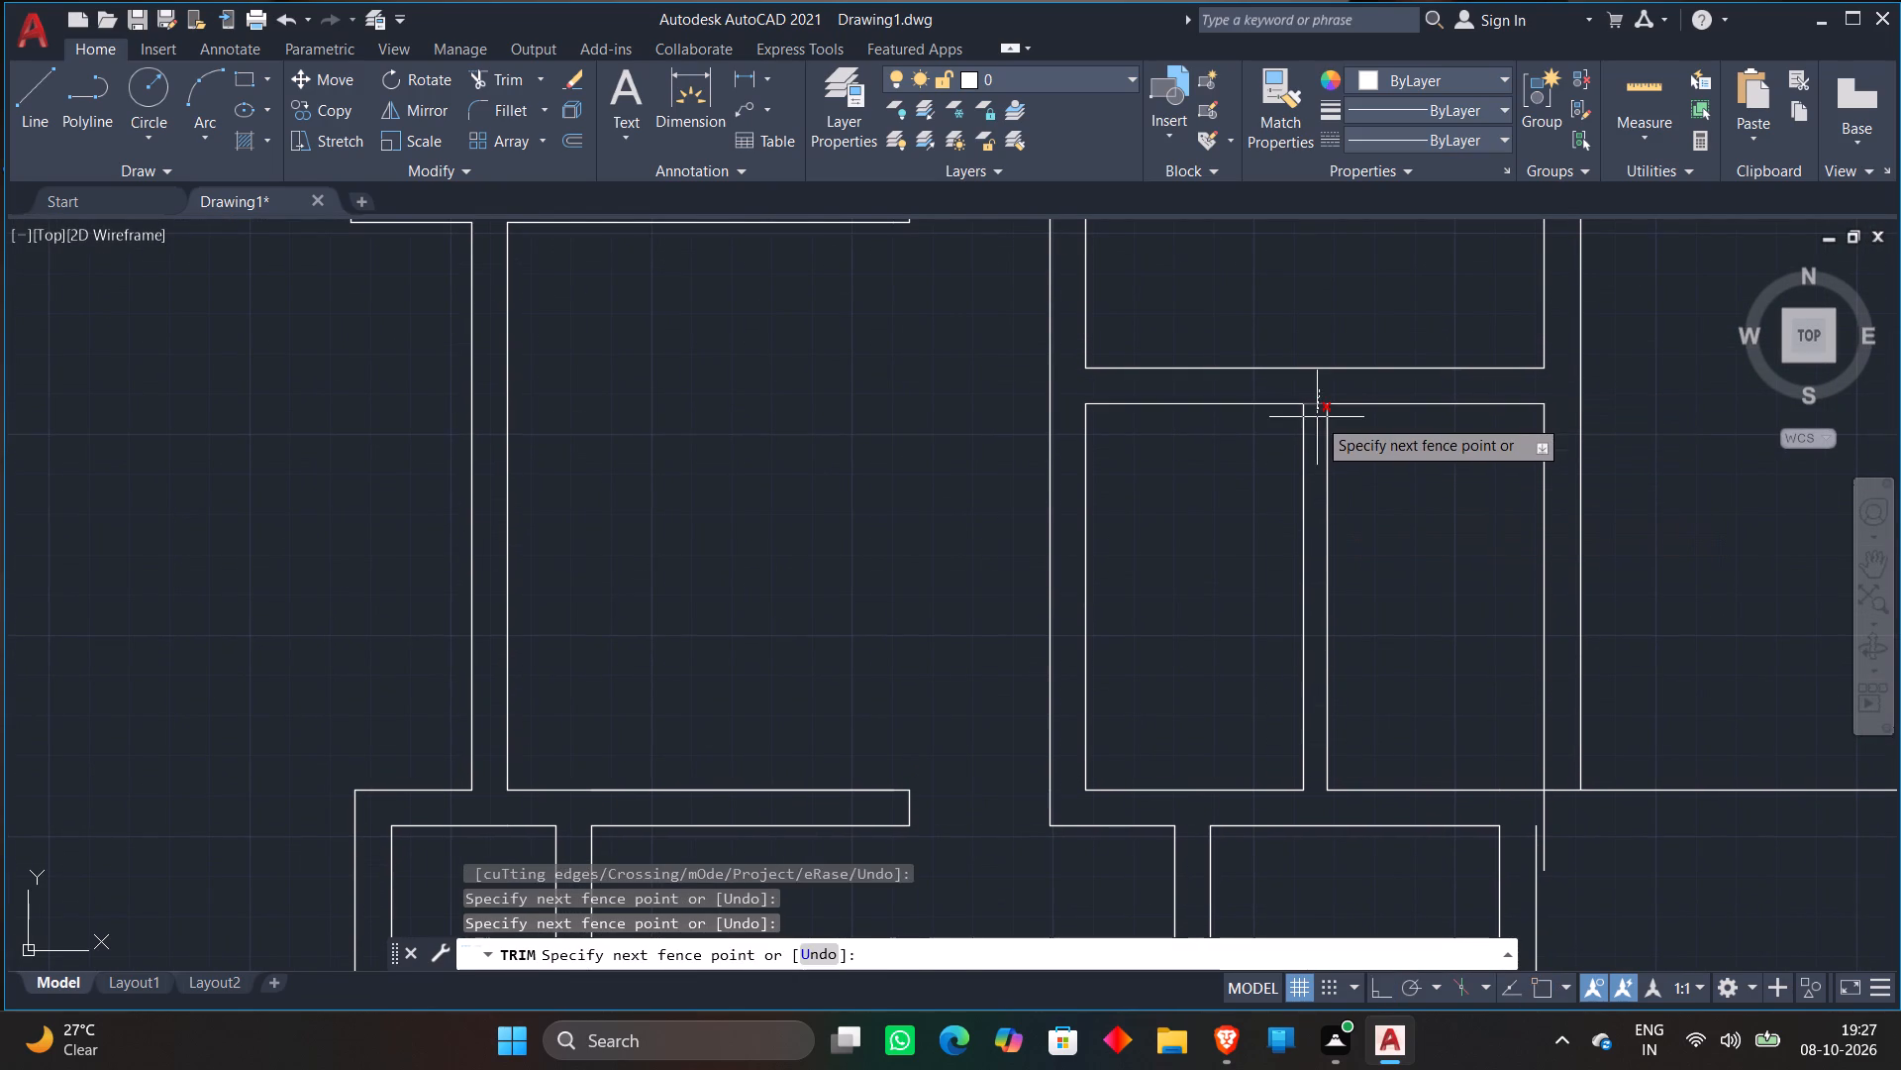
left_click(1317, 417)
Draw the two partition lines between the upper pair of small side-by-side rooms, from their top wall line to their bottom wall line.
scroll(1381, 305, "down", 1)
middle_click_drag(1381, 306, 1326, 583)
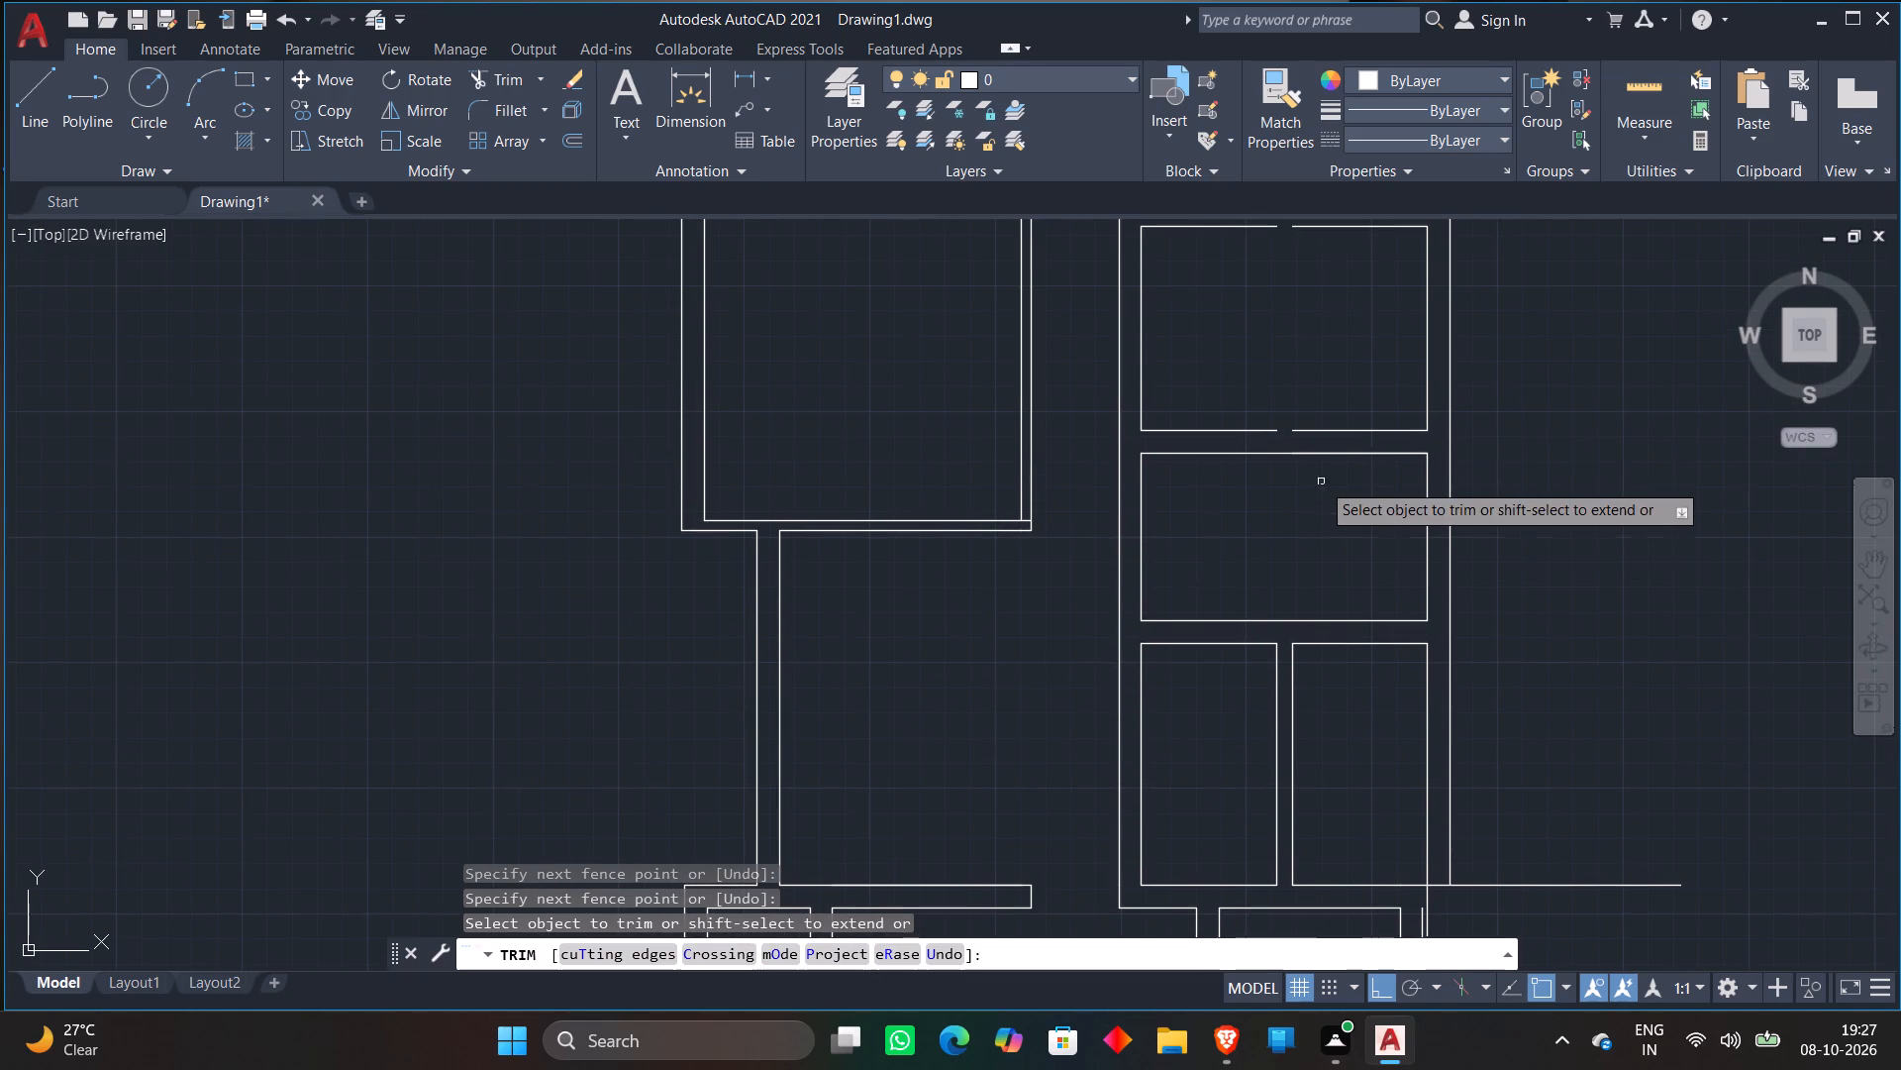
middle_click_drag(1286, 363, 1261, 514)
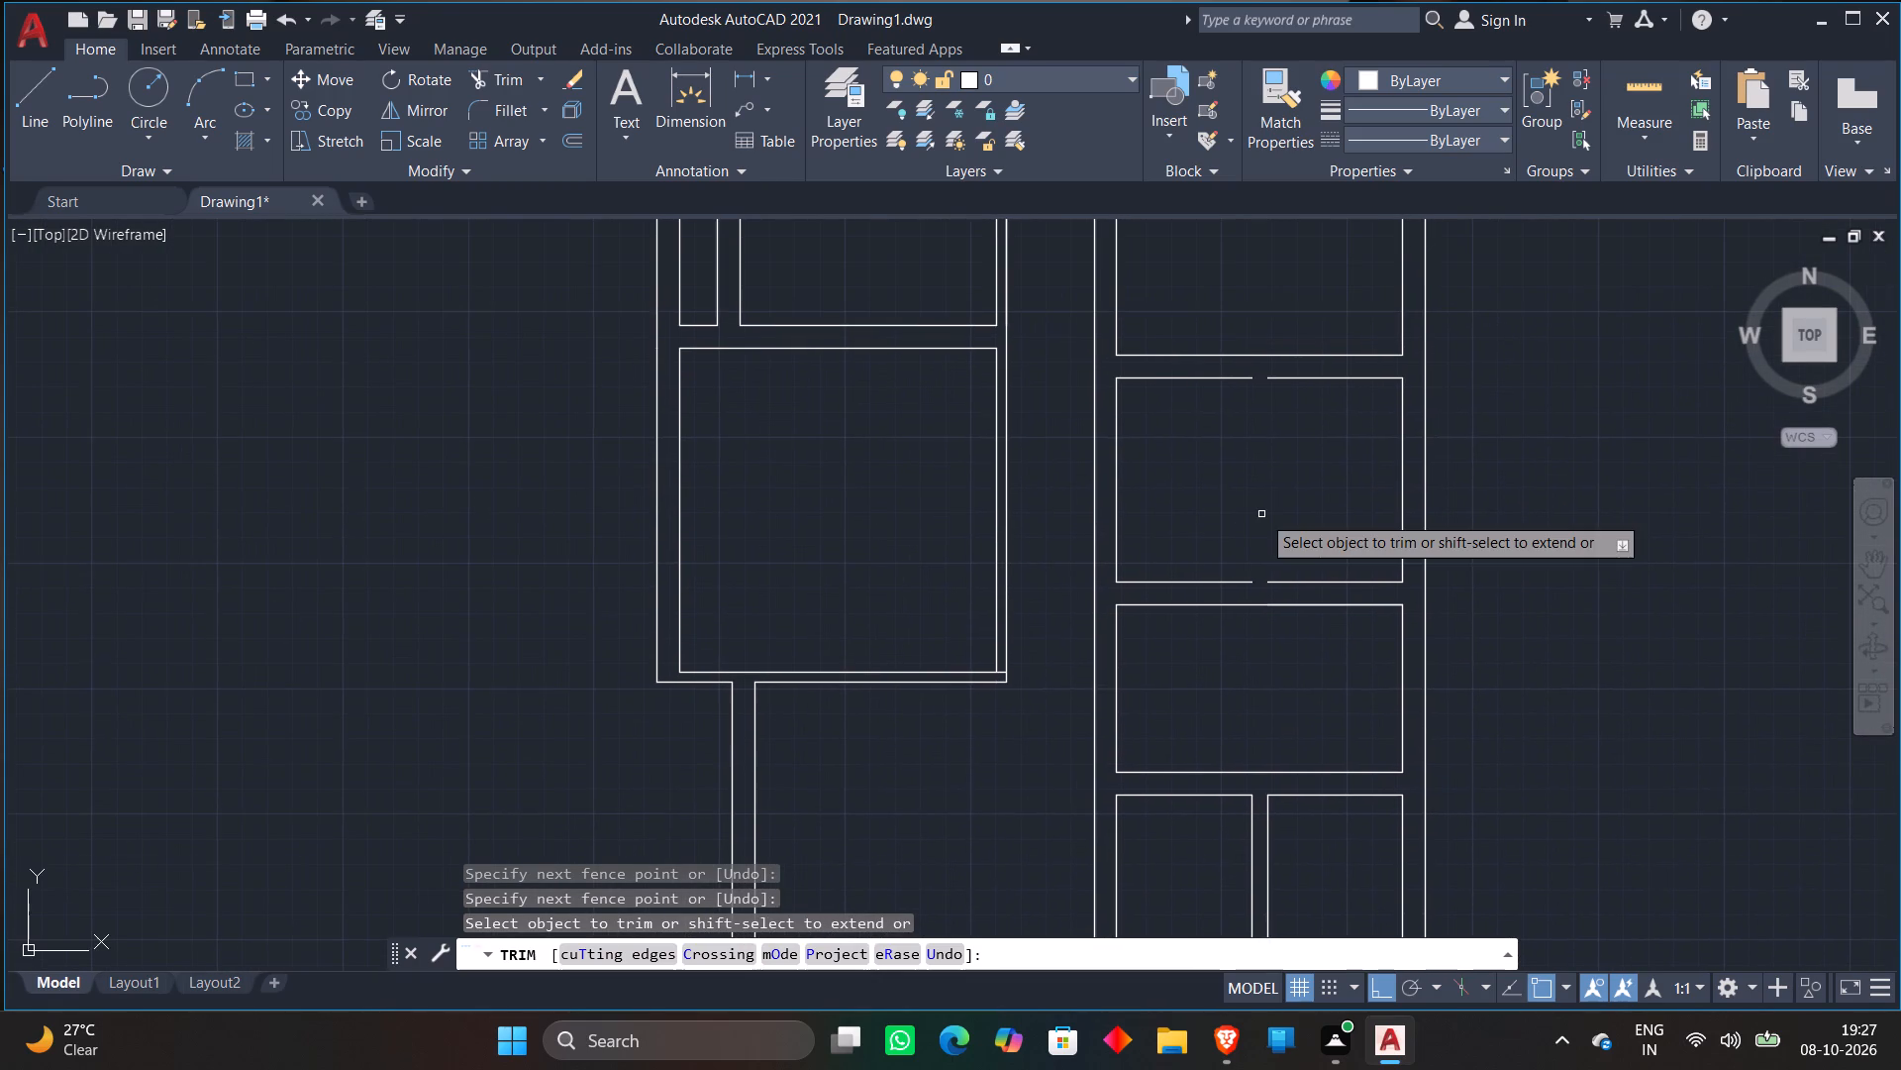
key("Escape")
key("l")
key("Return")
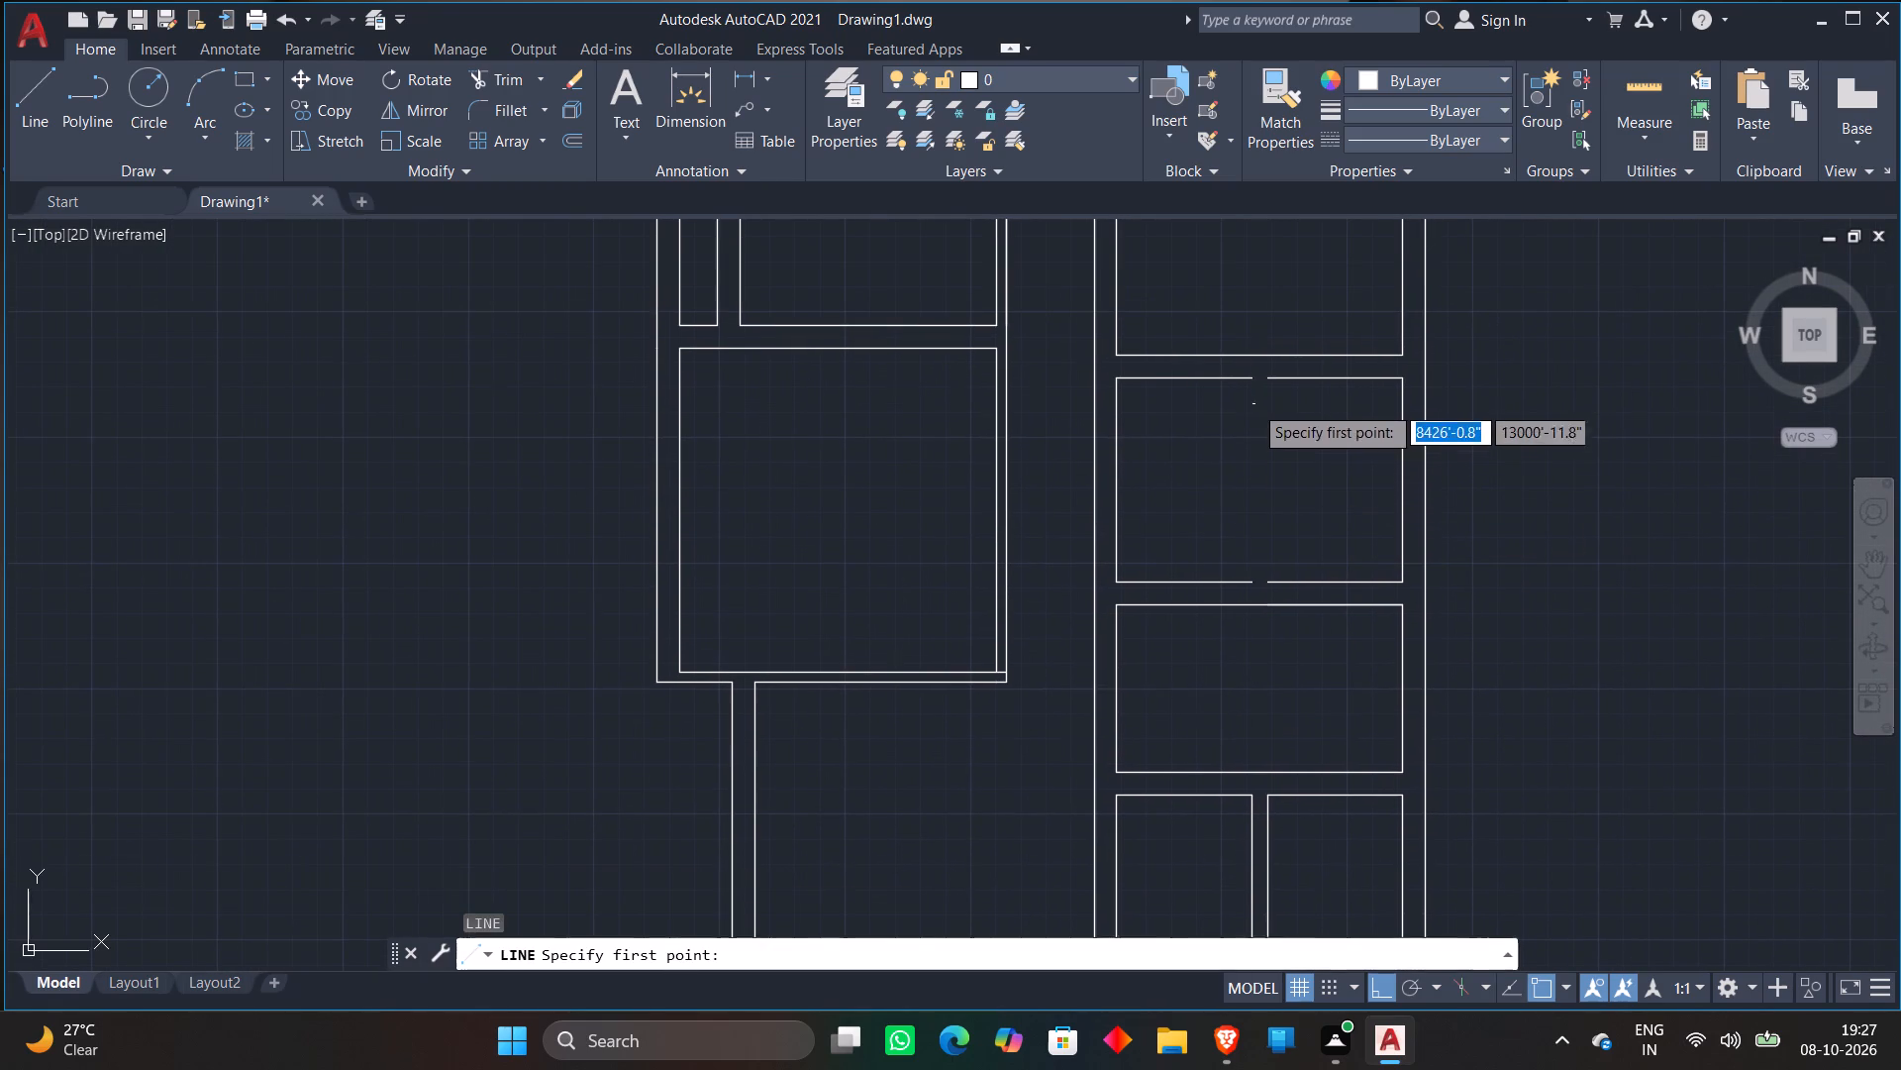
left_click(1248, 384)
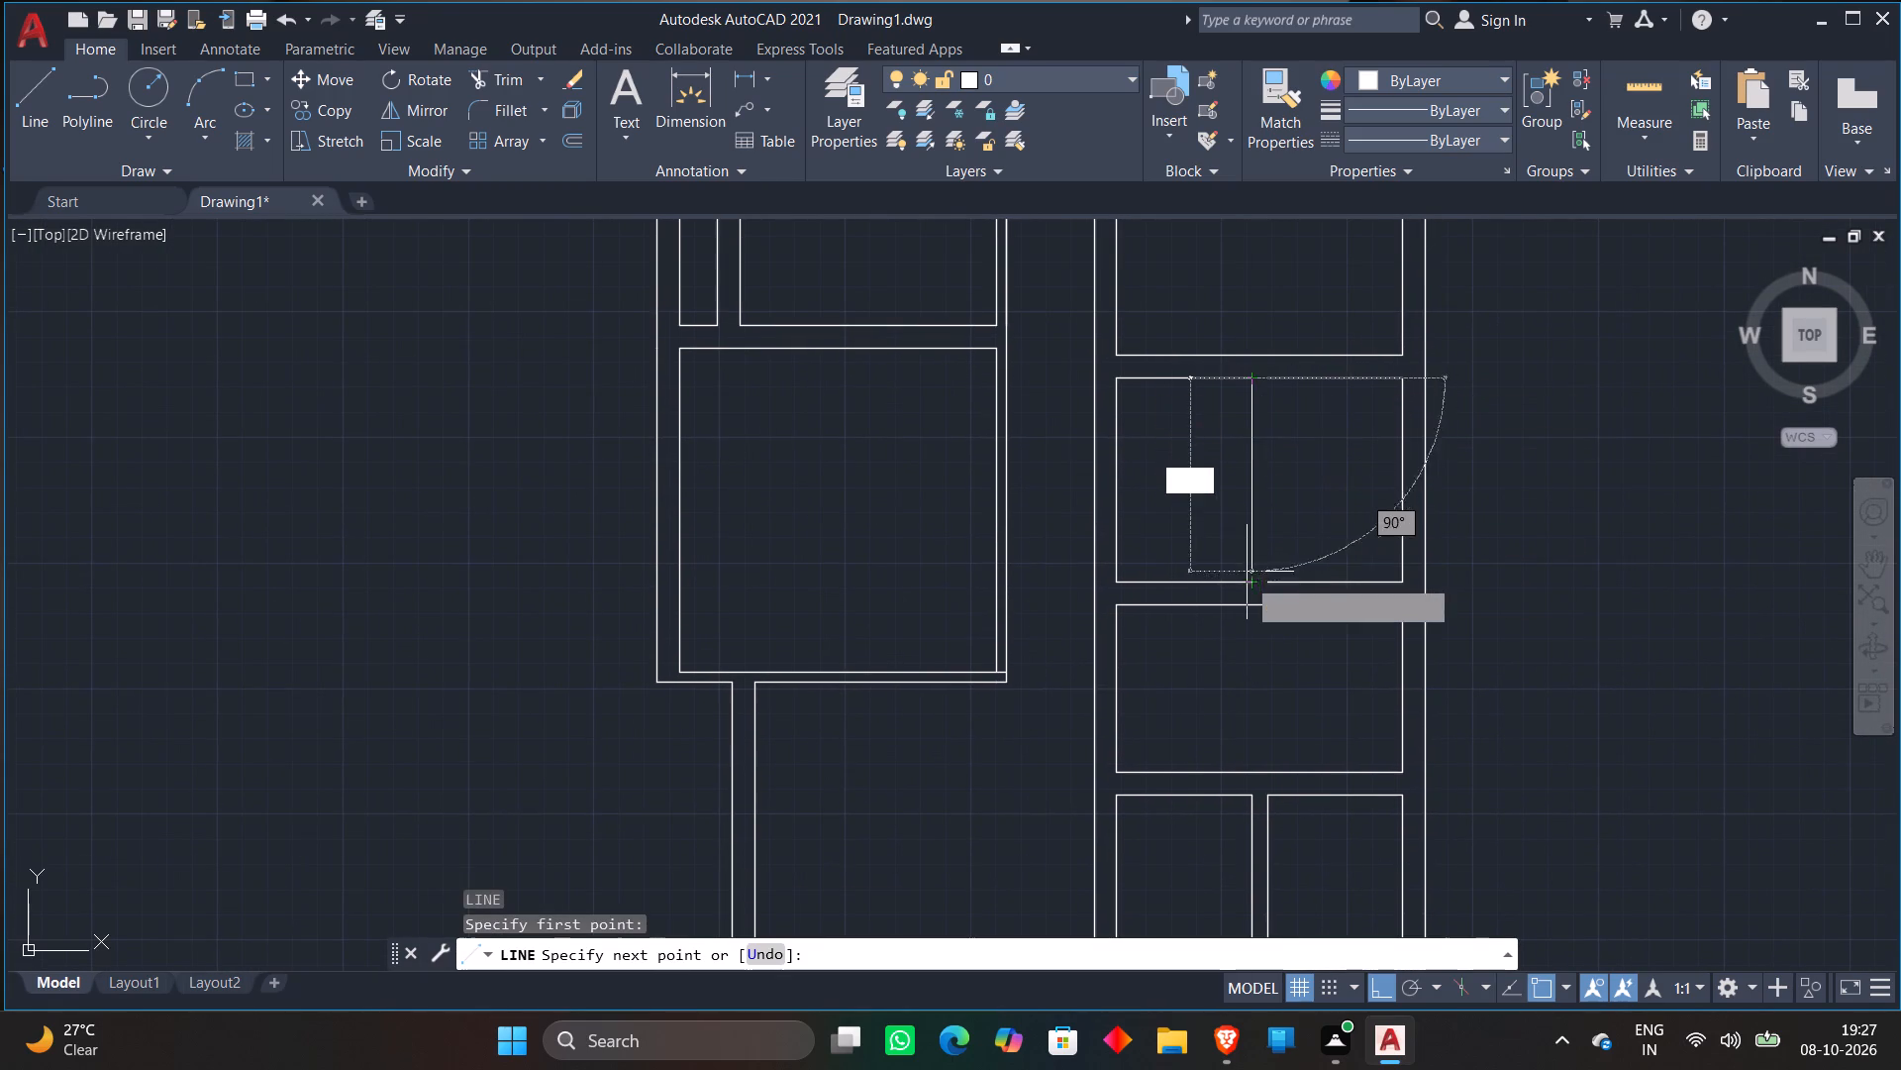
left_click(1247, 579)
key("Escape")
key("l")
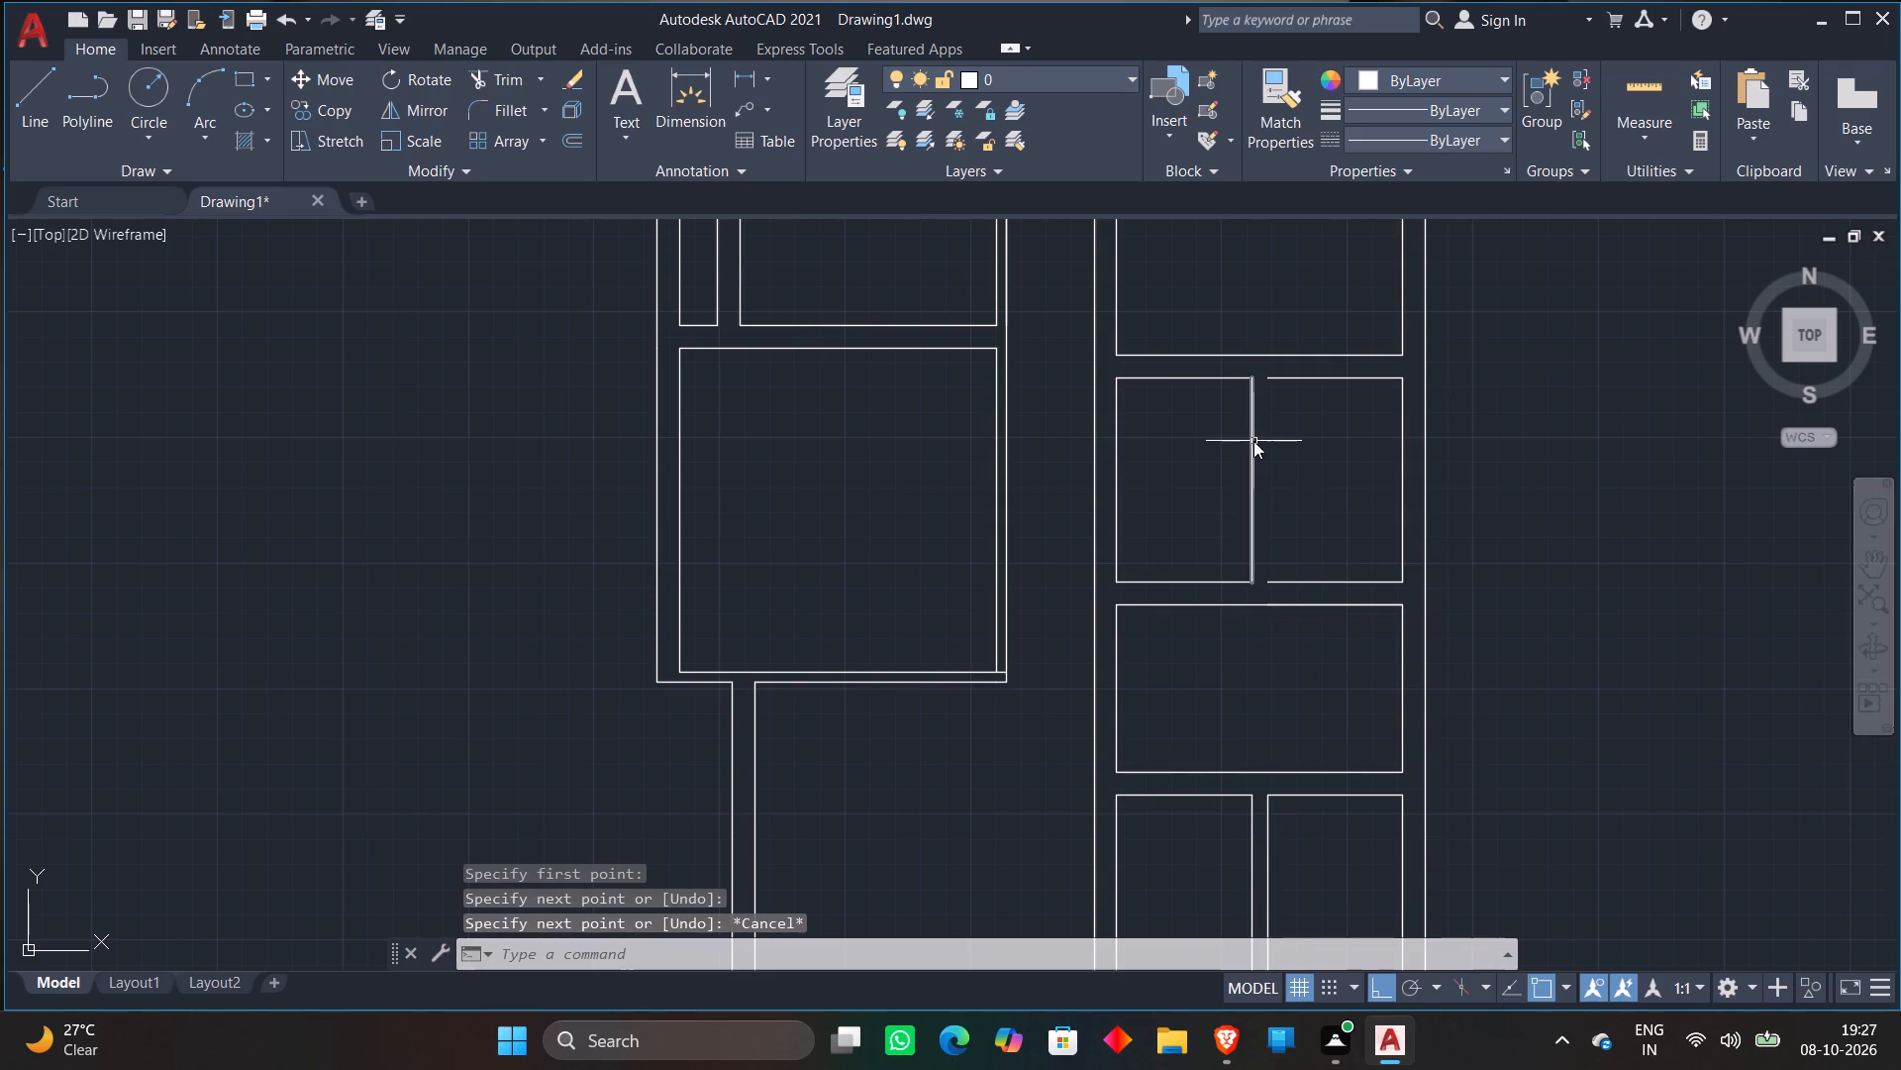
key("Return")
left_click(1270, 382)
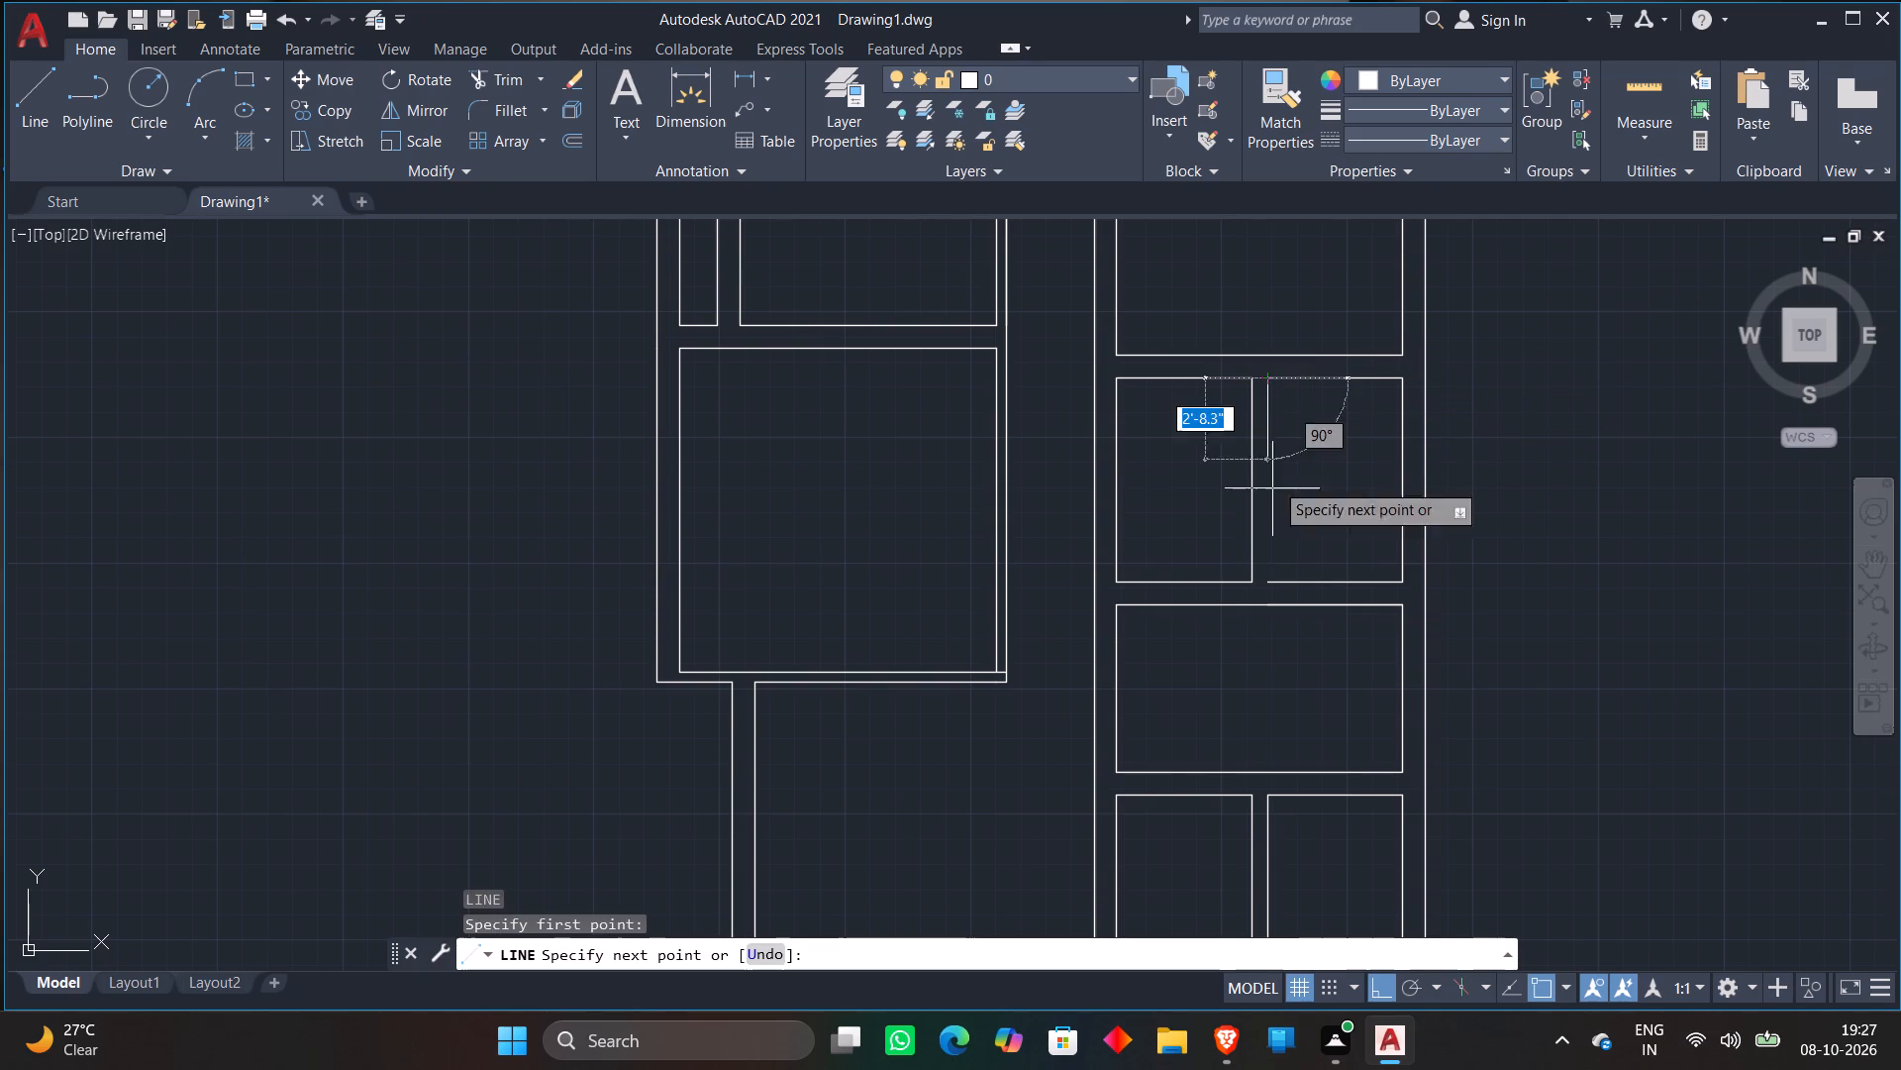
left_click(1271, 579)
key("Escape")
Measure the clear widths of the two lowest side-by-side east rooms with linear dimensions, without placing them.
scroll(1331, 511, "down", 2)
middle_click_drag(1383, 698, 1418, 508)
scroll(1414, 521, "up", 3)
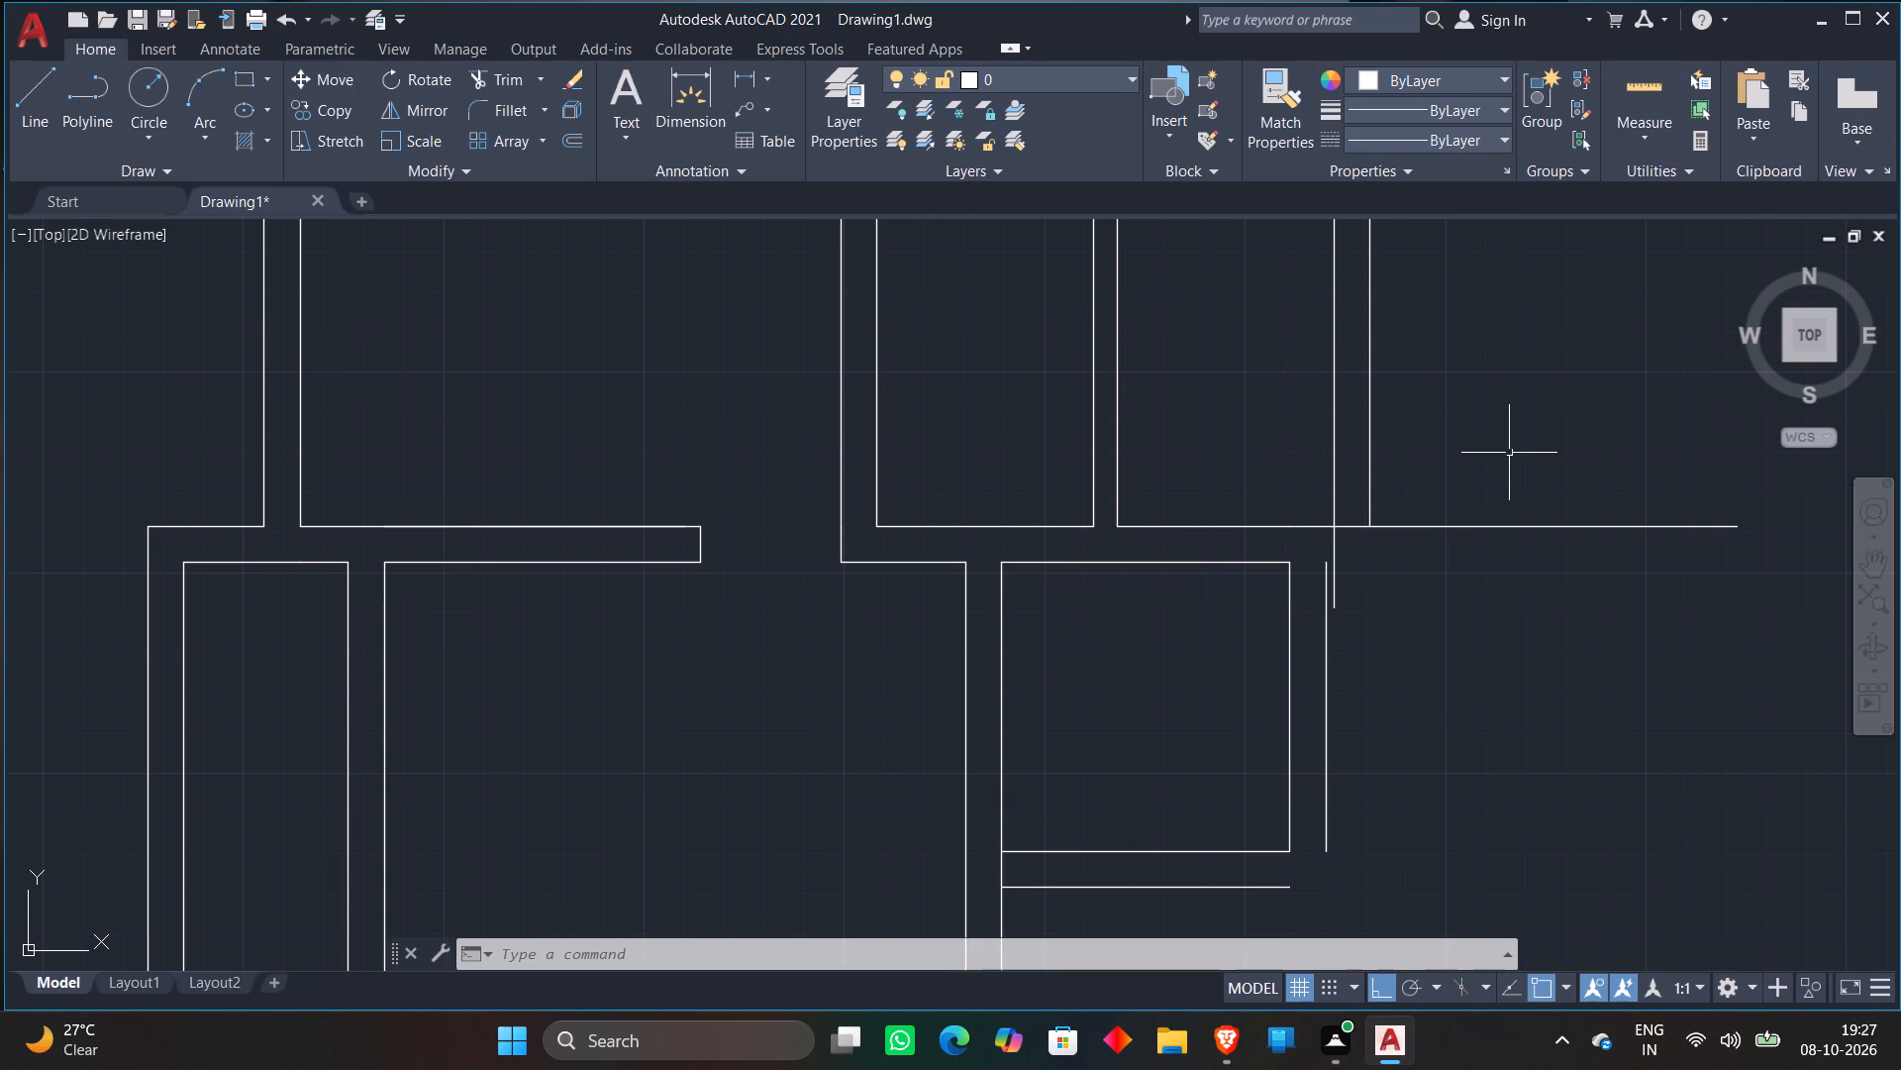
middle_click_drag(1441, 642, 1399, 875)
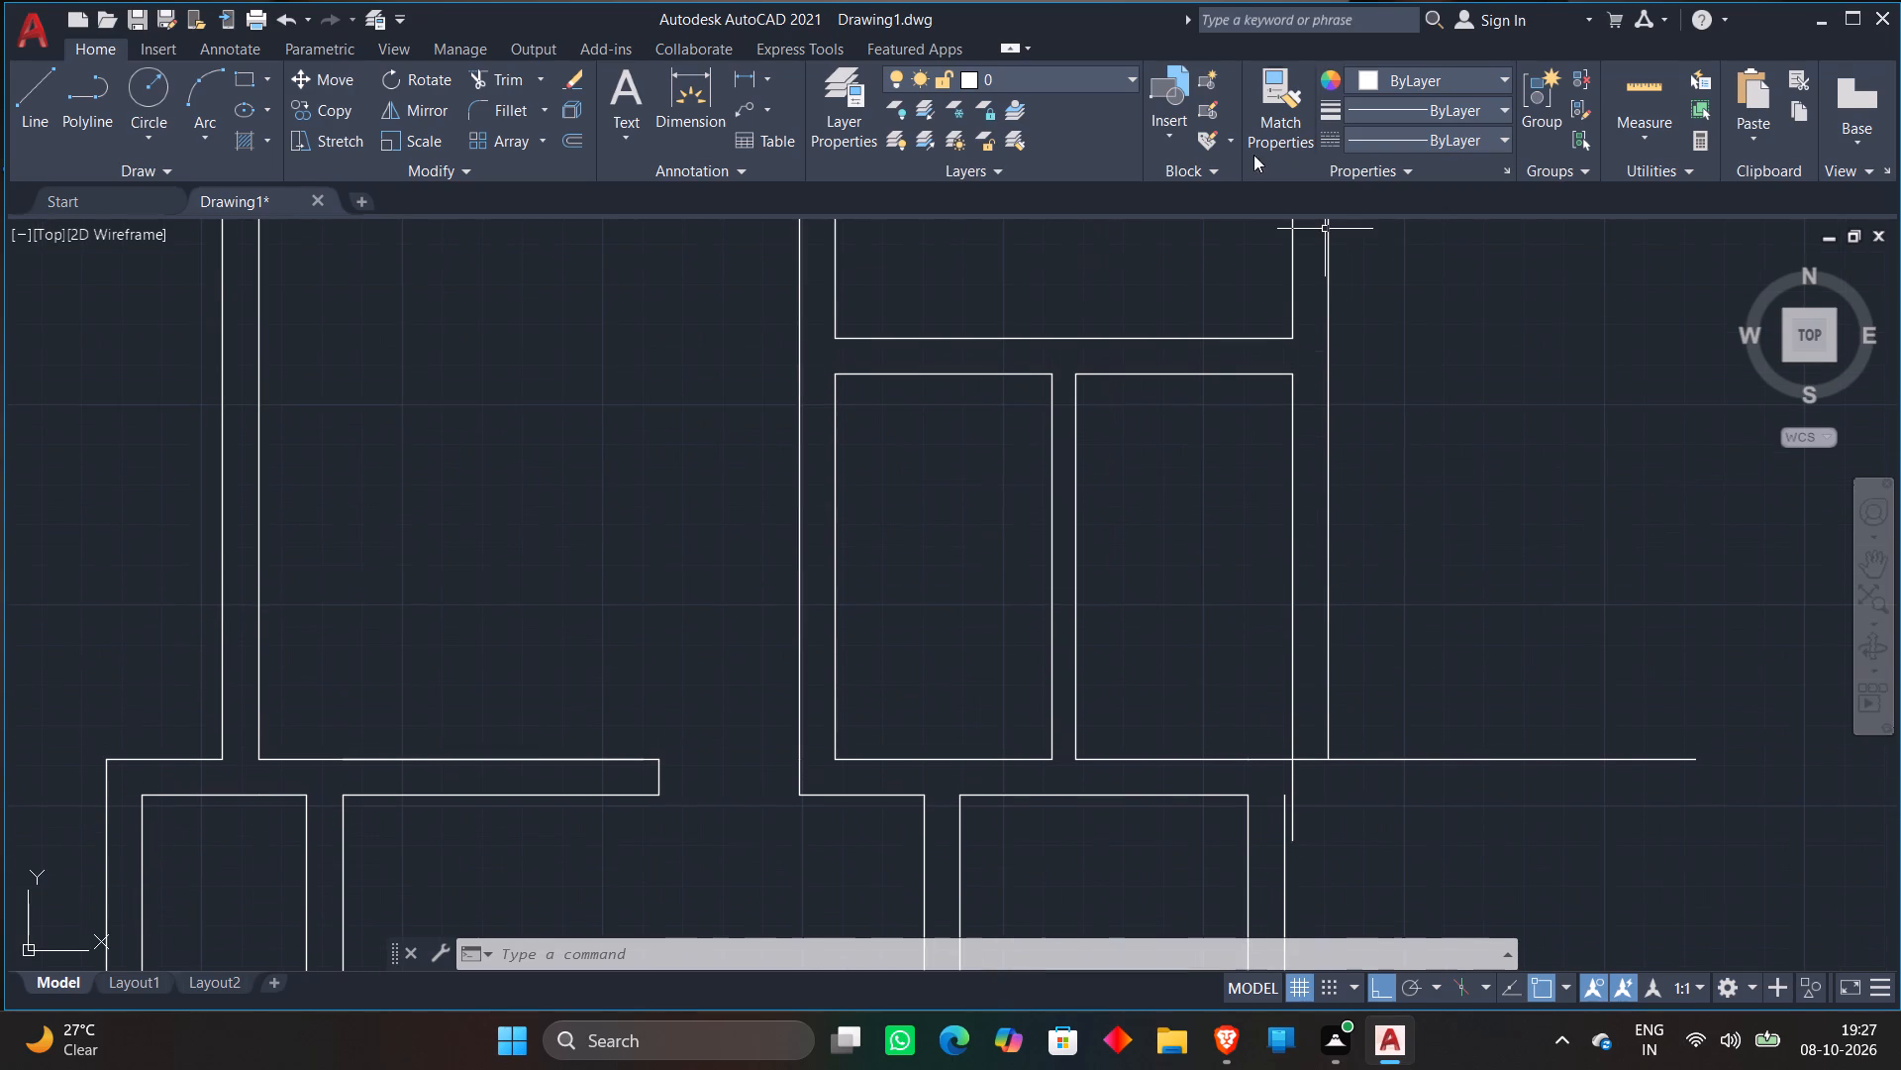
left_click(750, 78)
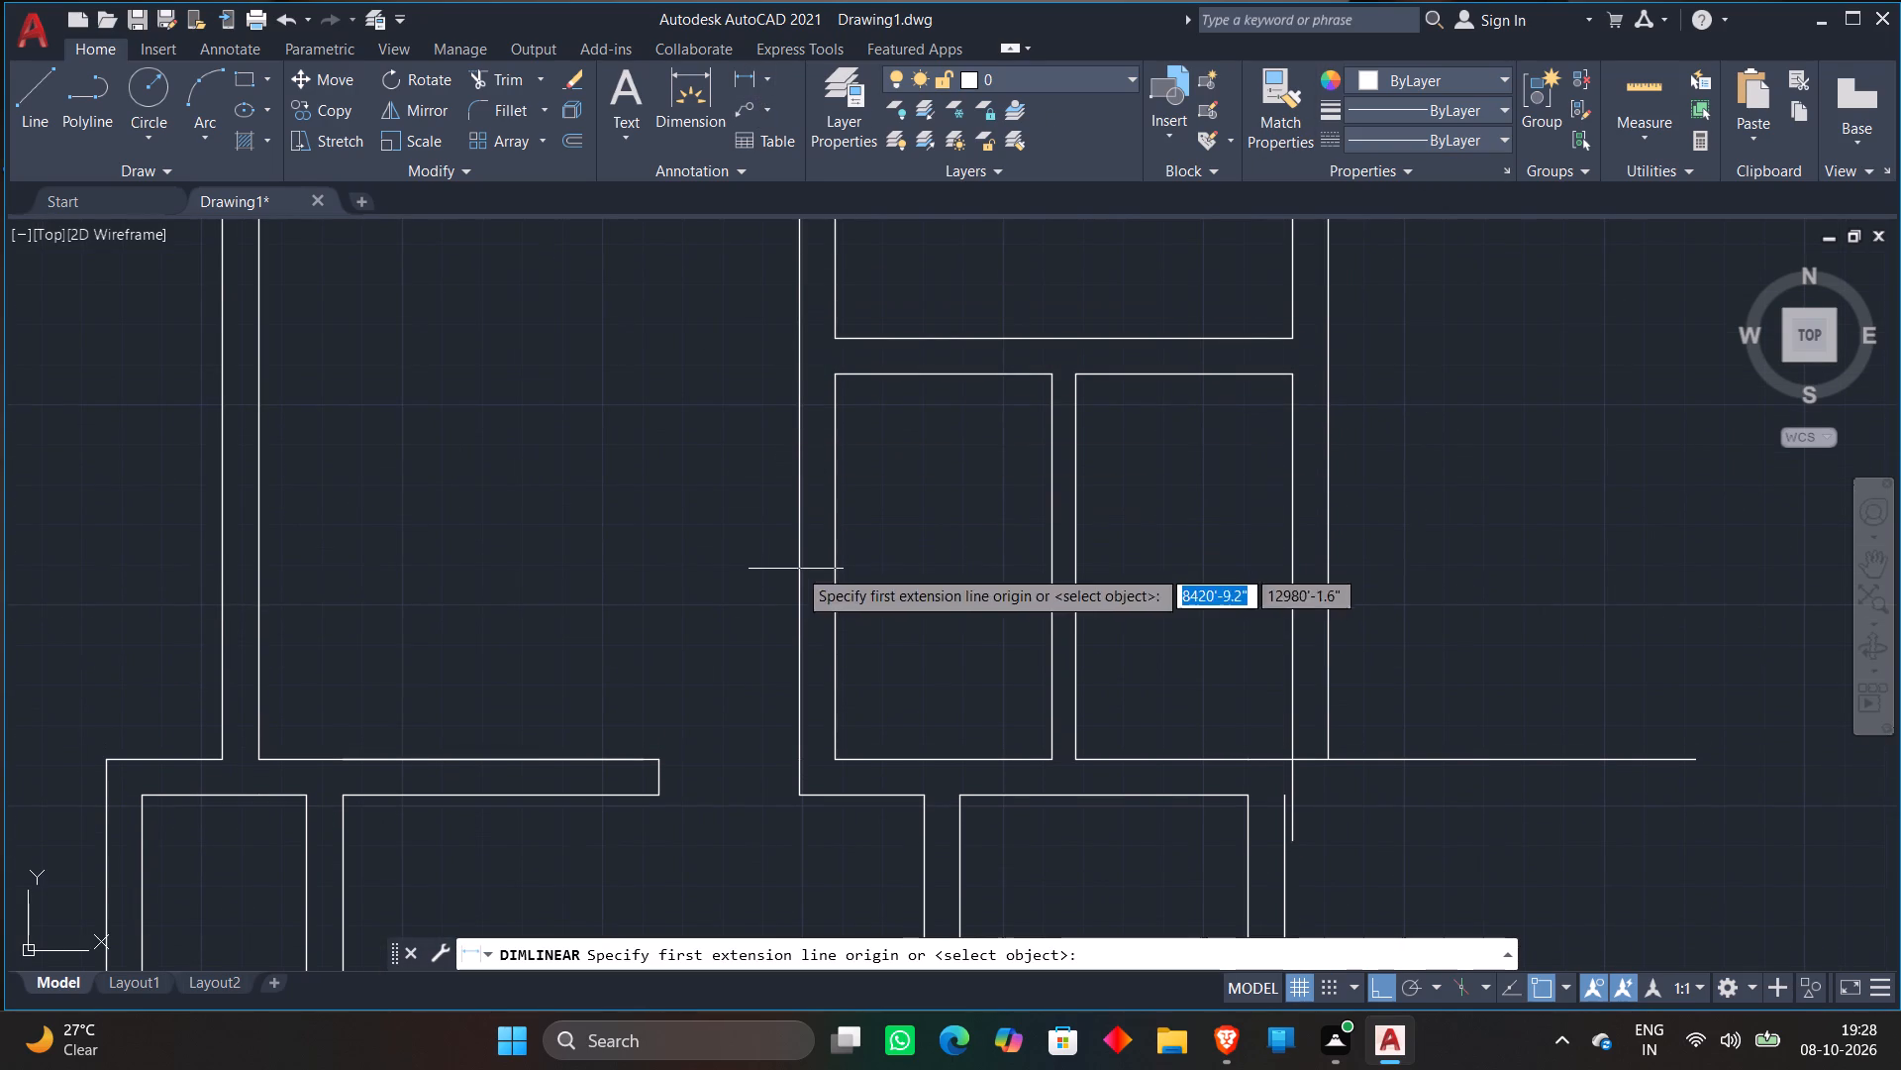
left_click(835, 578)
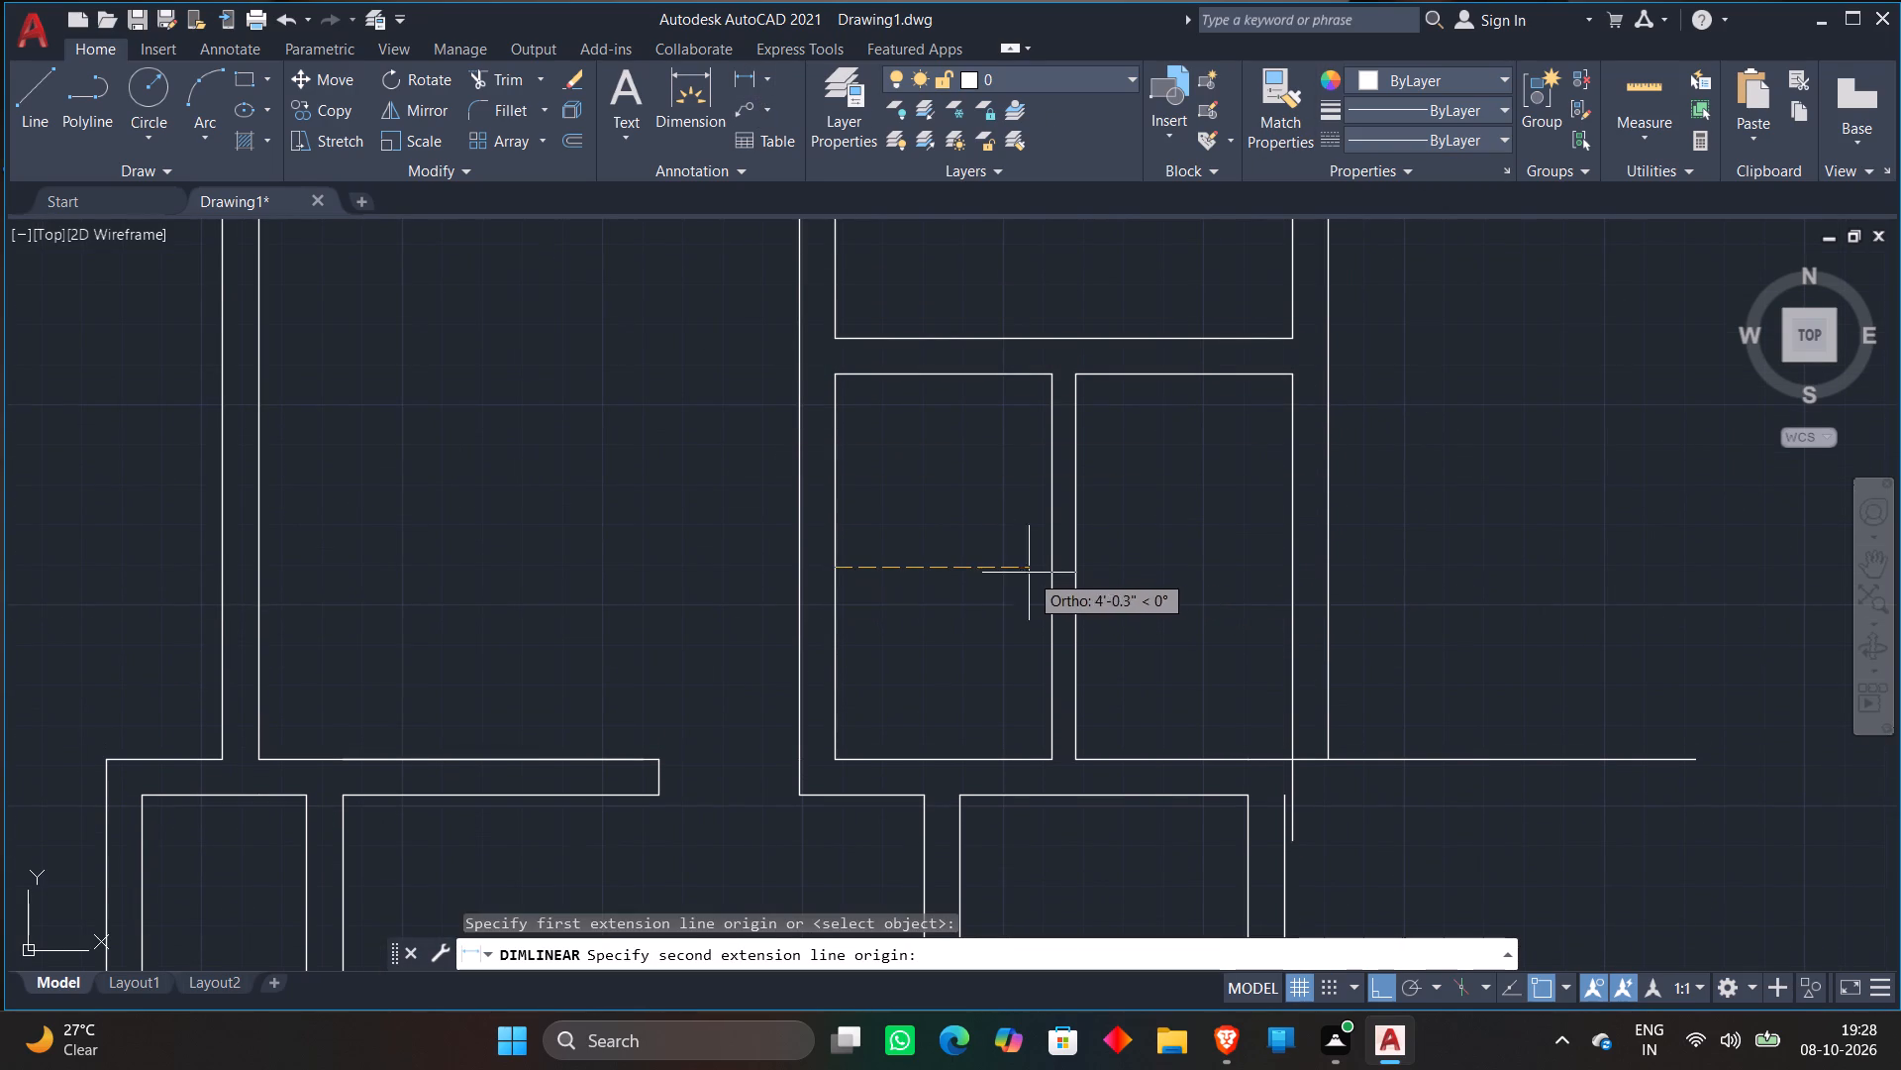
left_click(1051, 574)
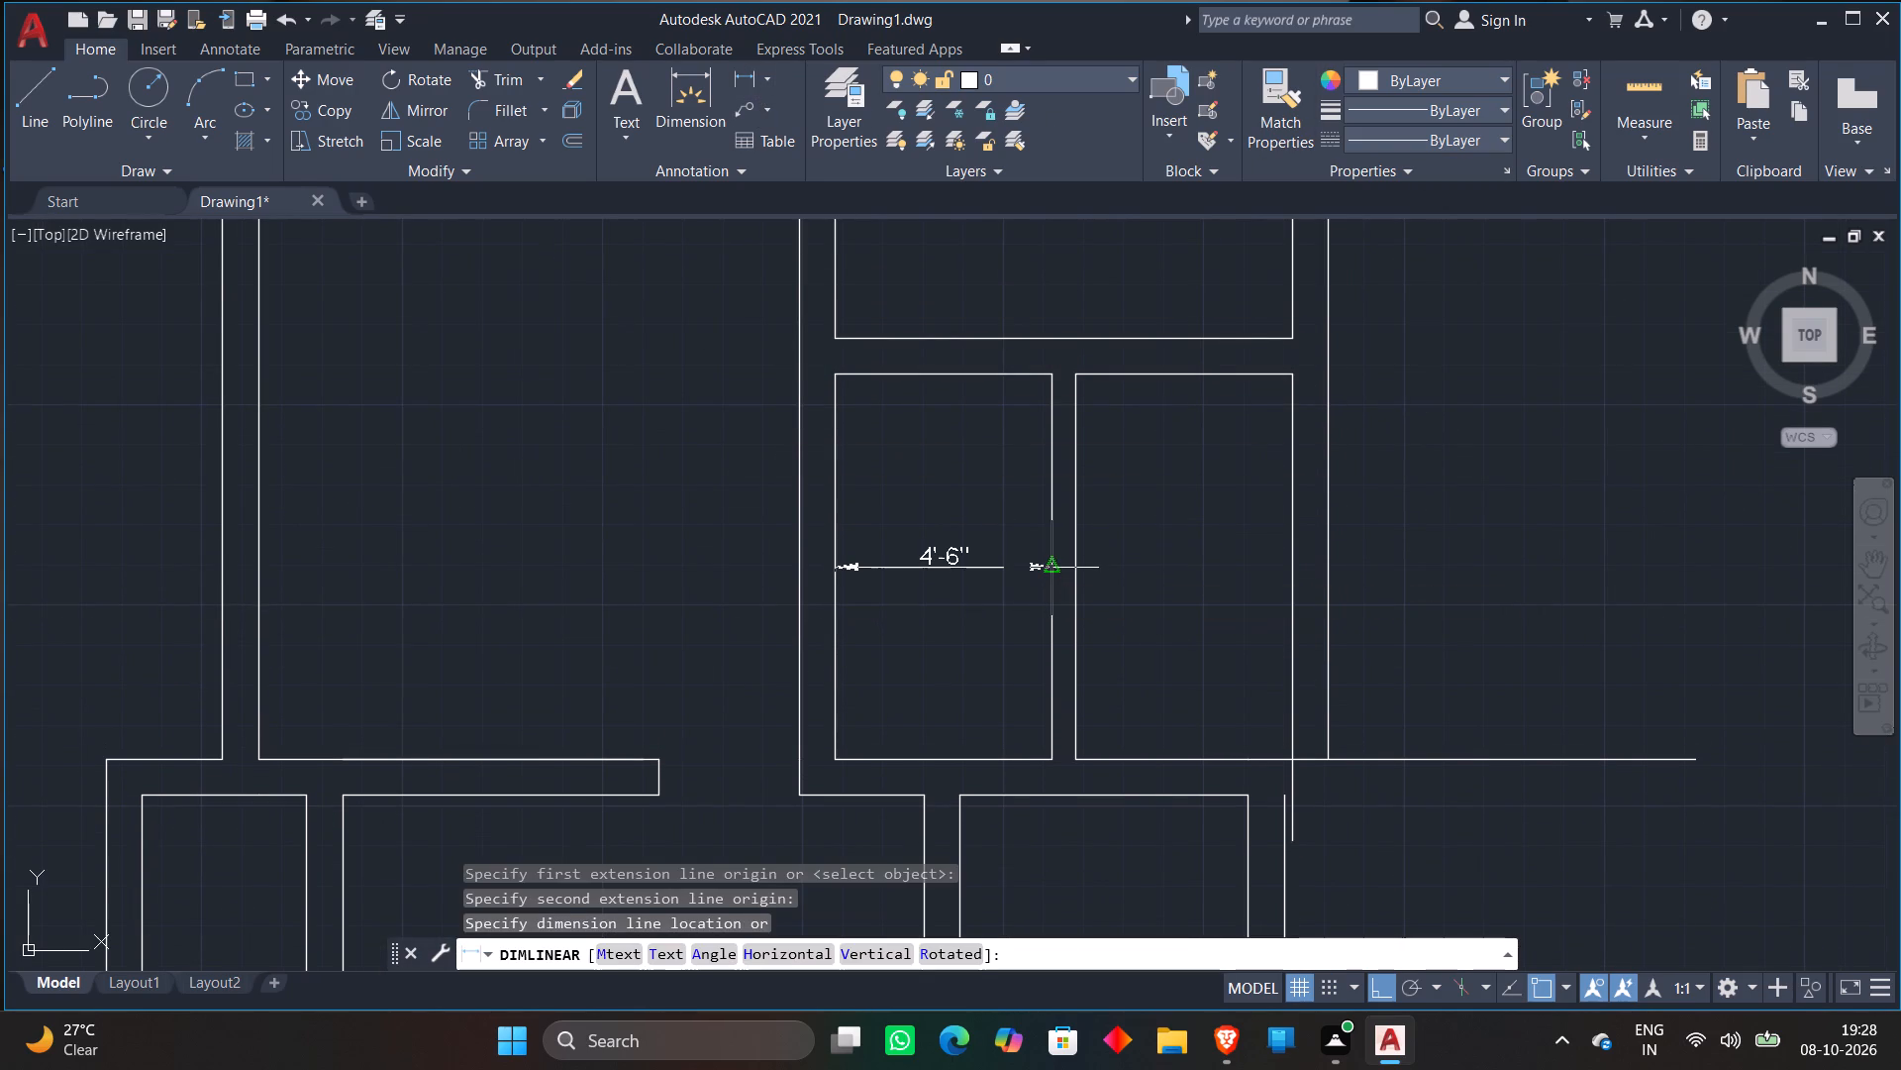
key("Escape")
left_click(739, 75)
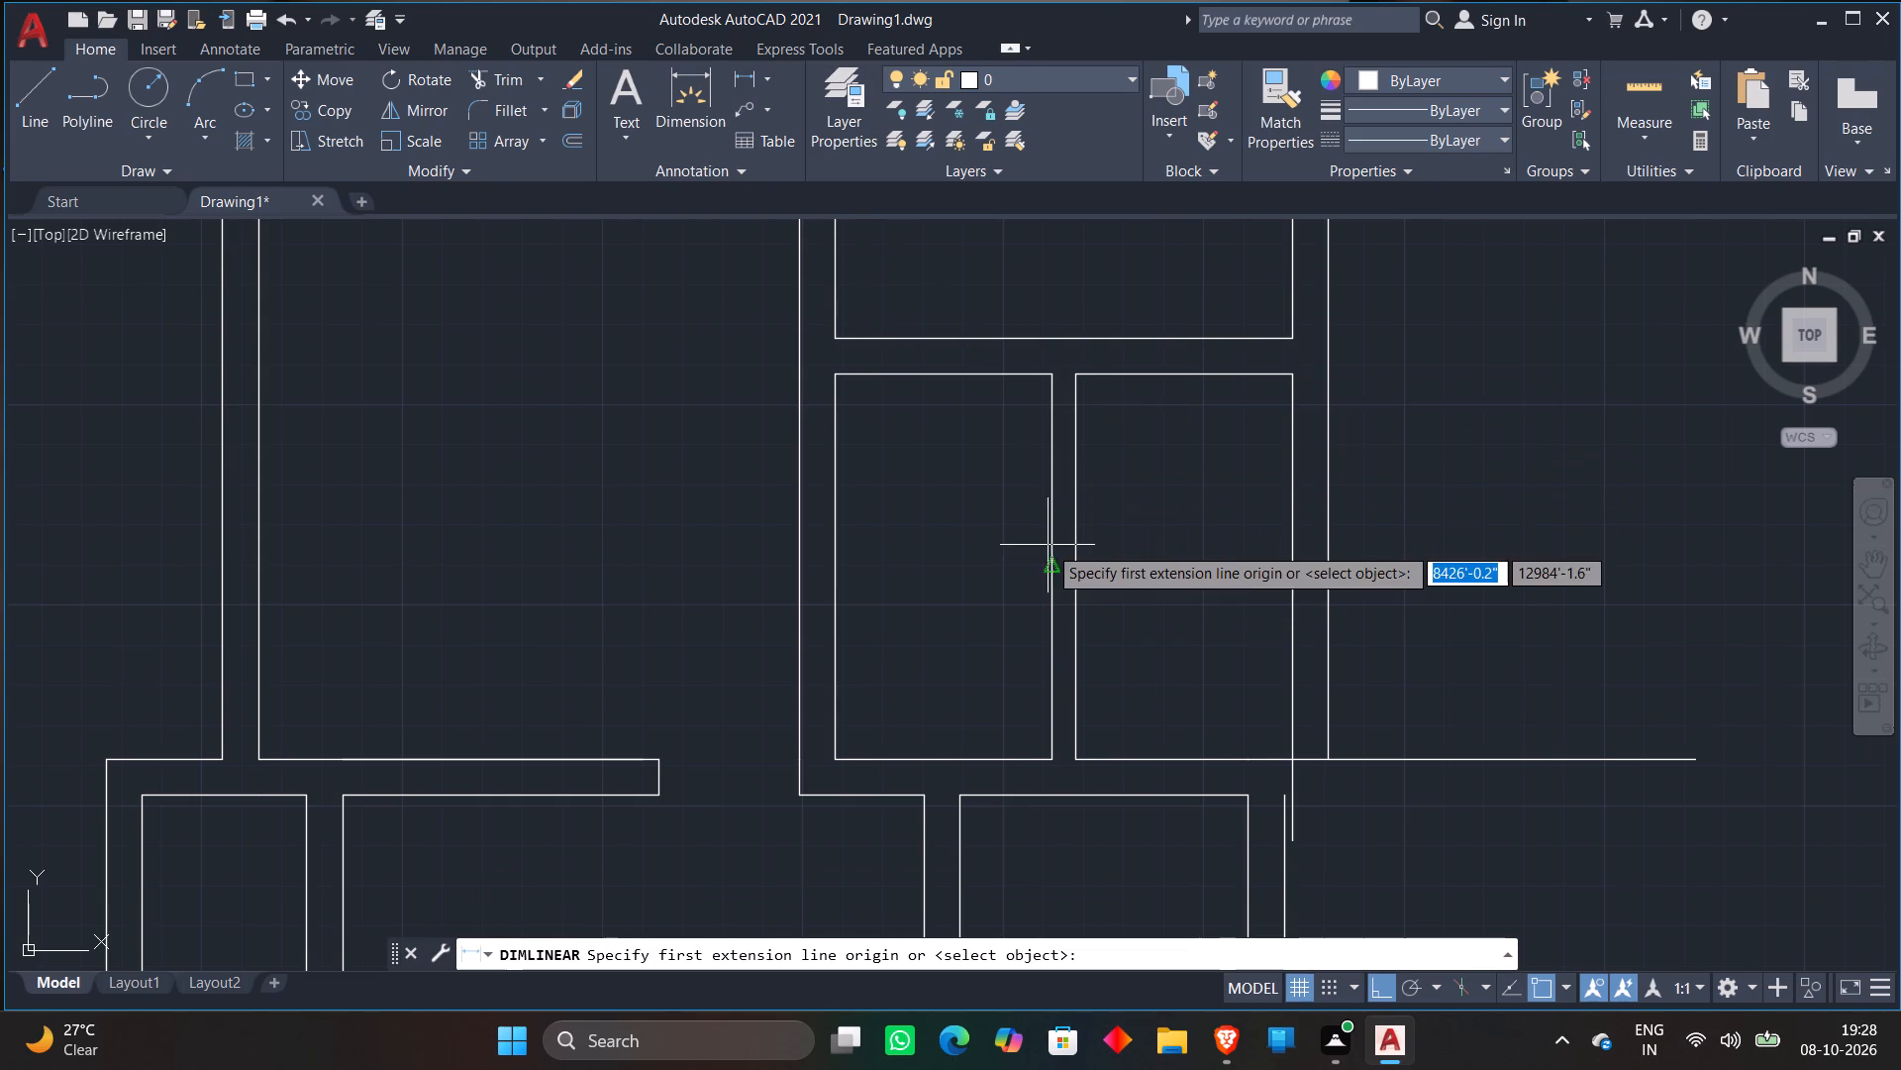
left_click(1073, 564)
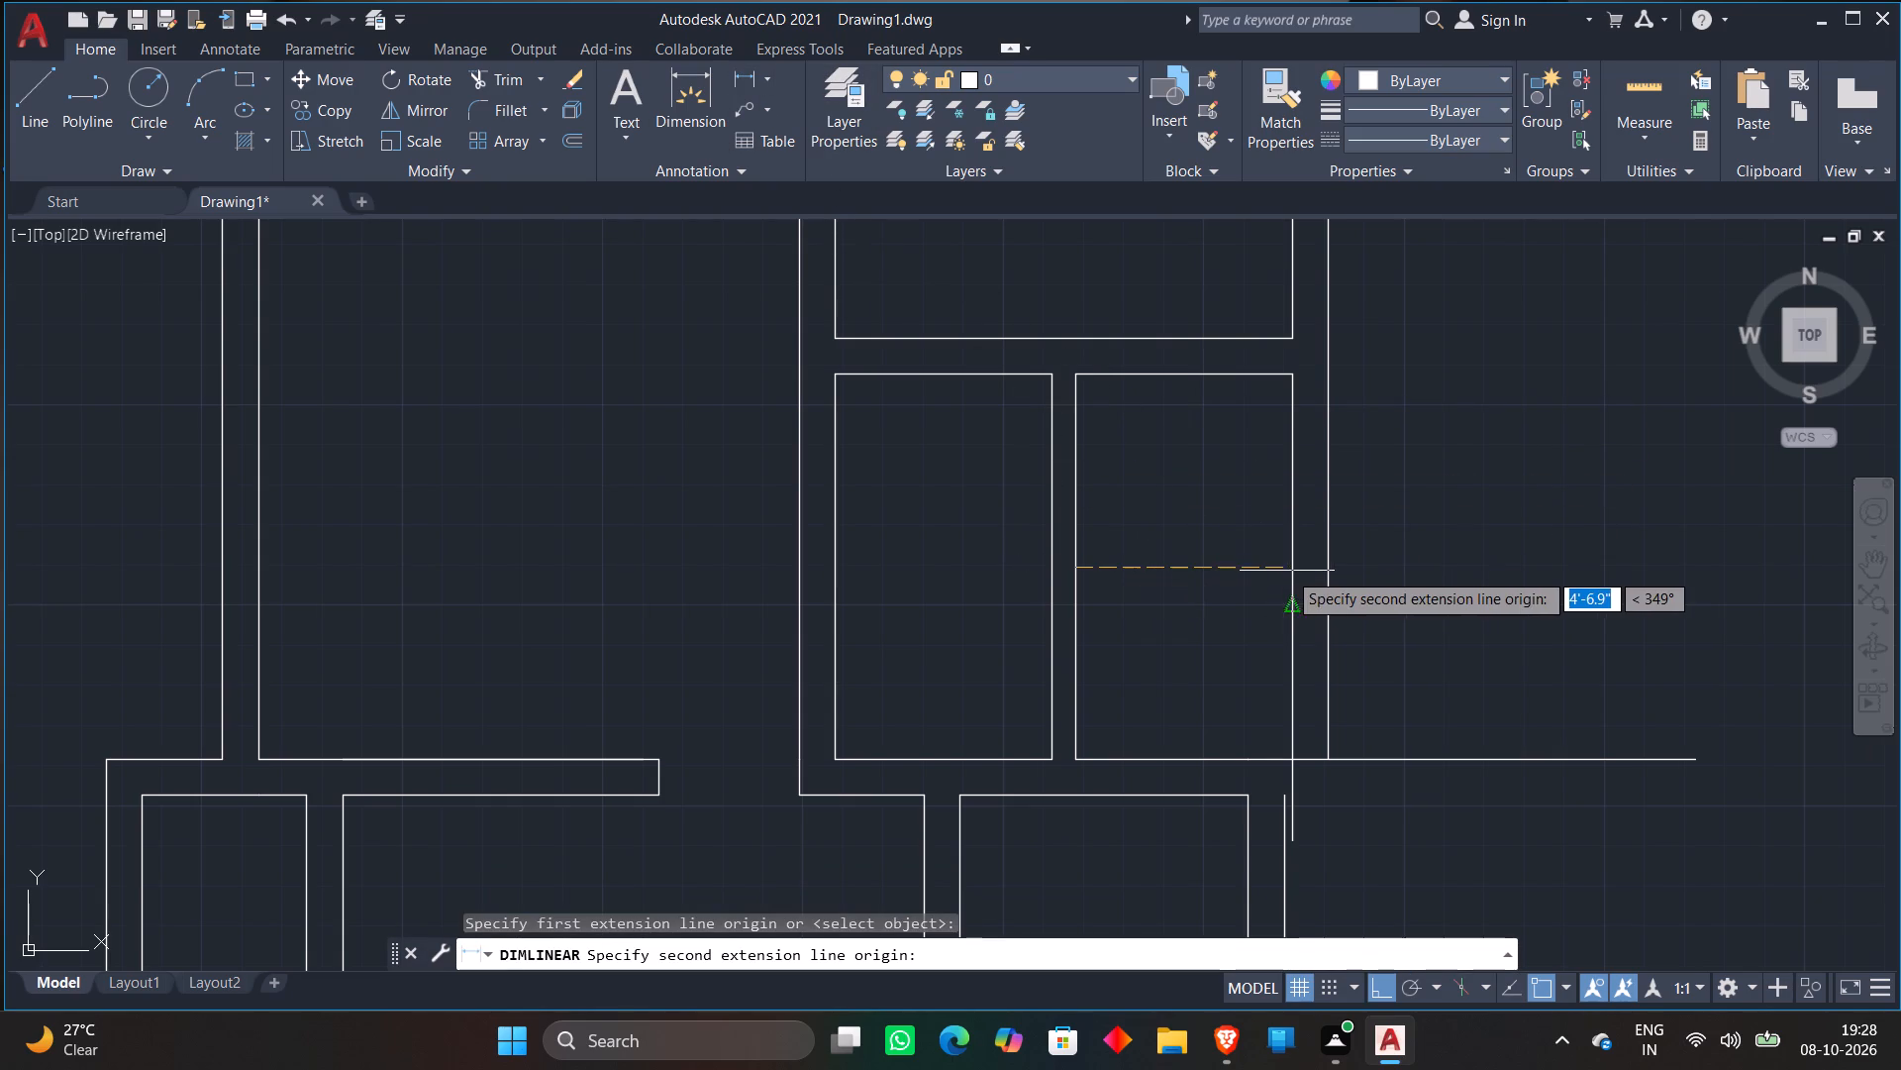
key("Escape")
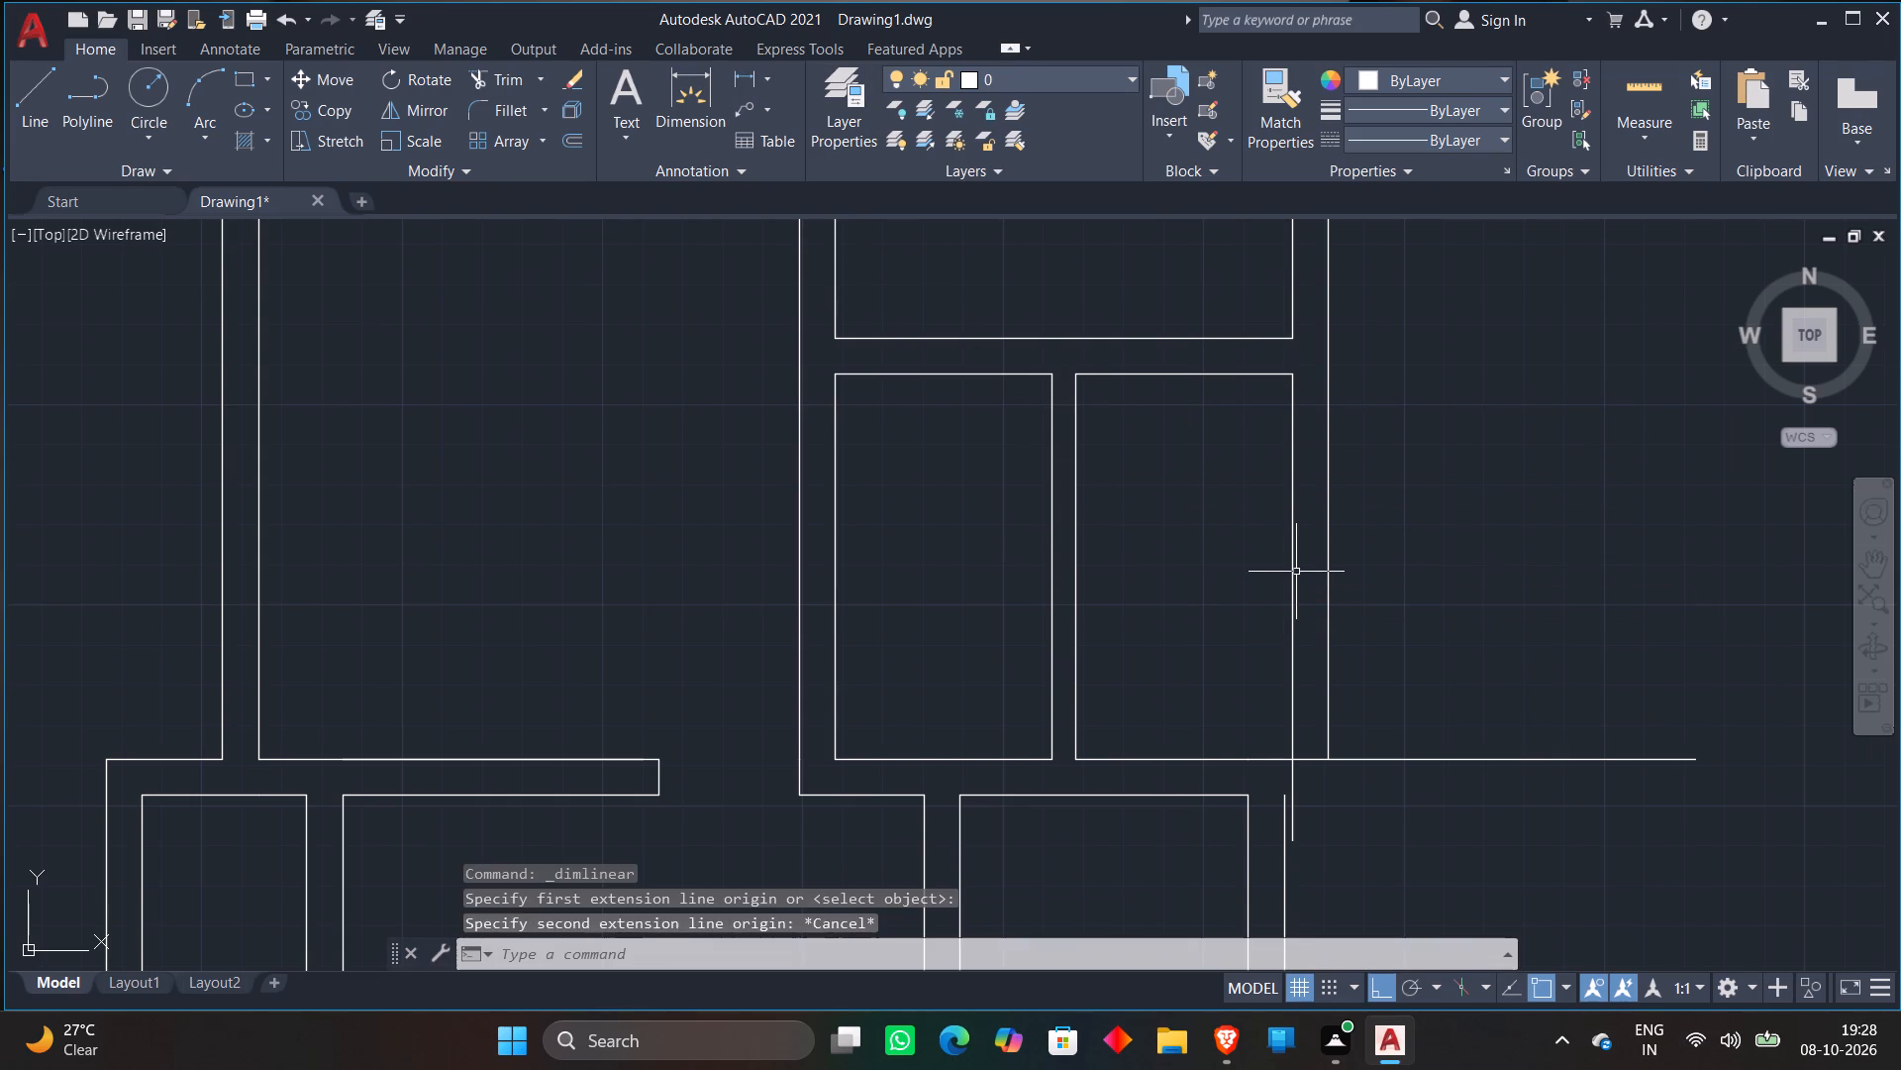
Trim the east wall's inner line below the lowest rooms and the bottom line across the east wall's thickness.
type("TR")
key("space")
left_click(1280, 779)
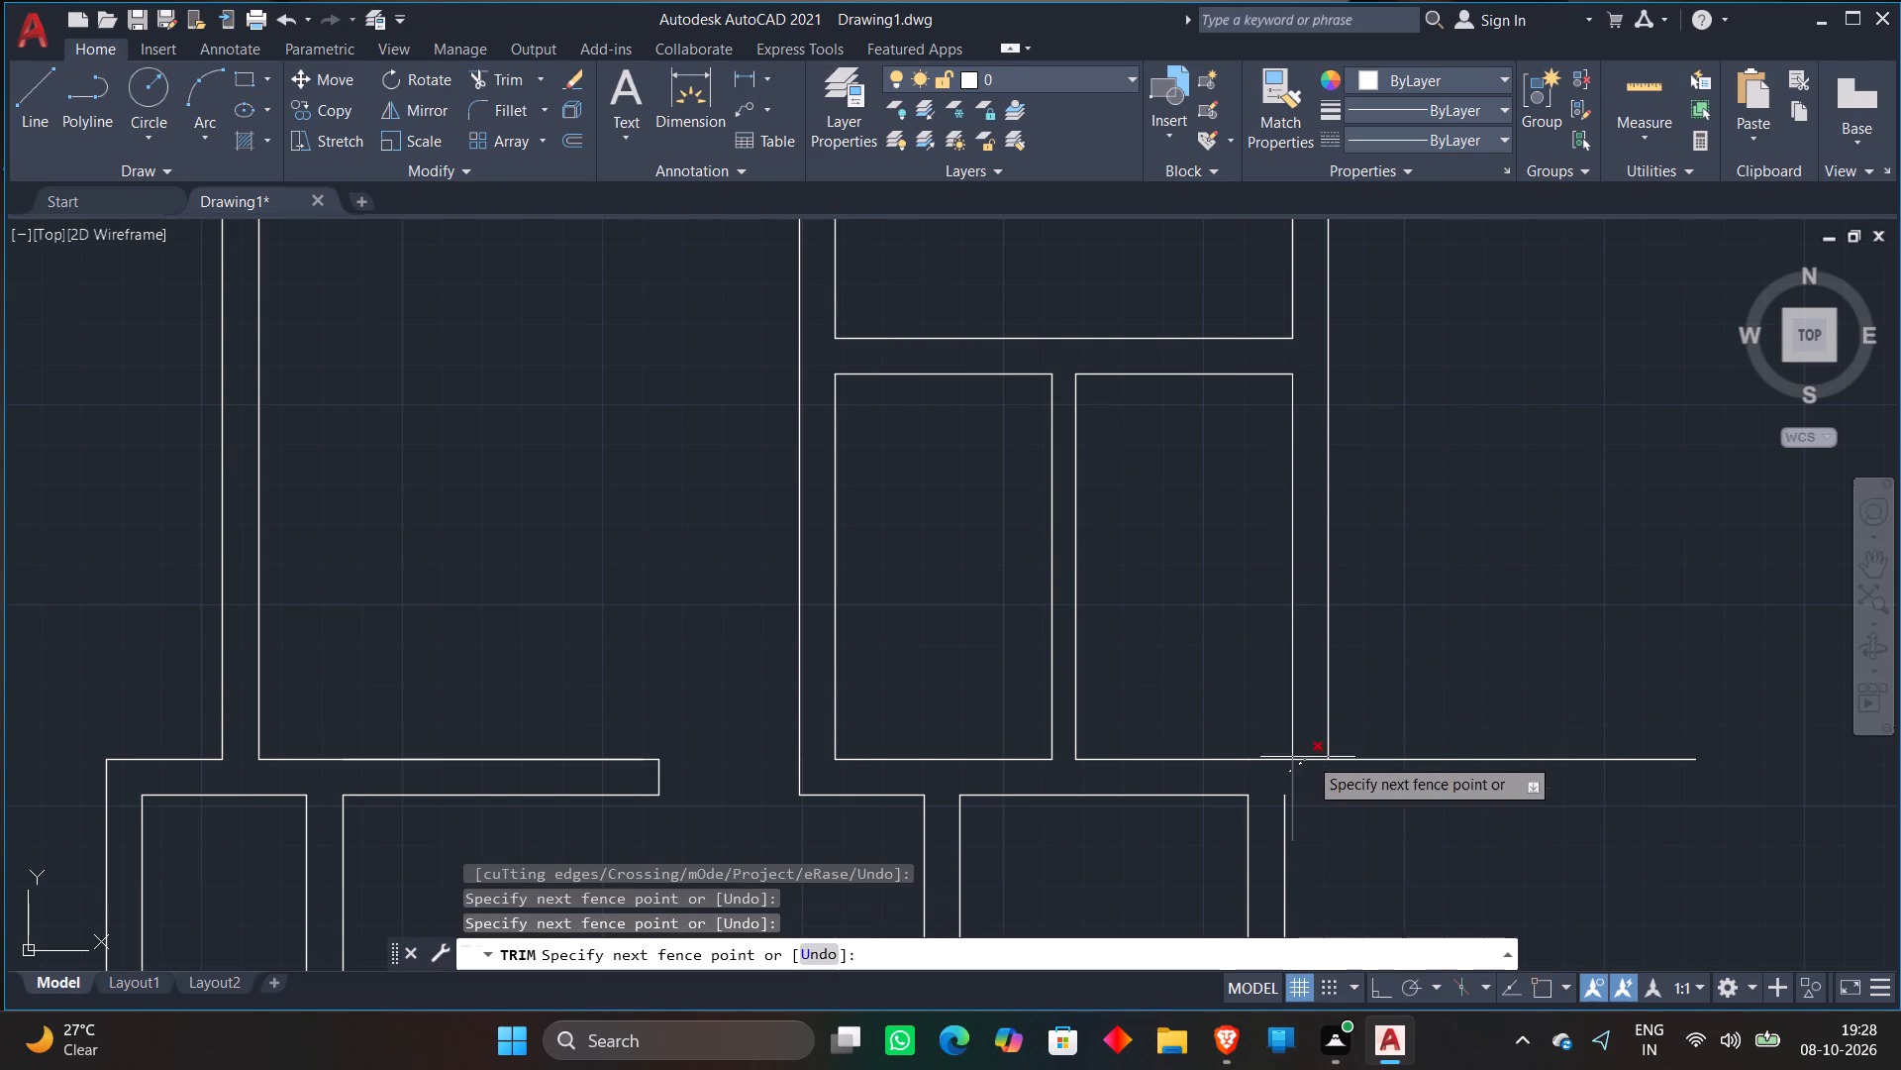
left_click(1309, 754)
key("Escape")
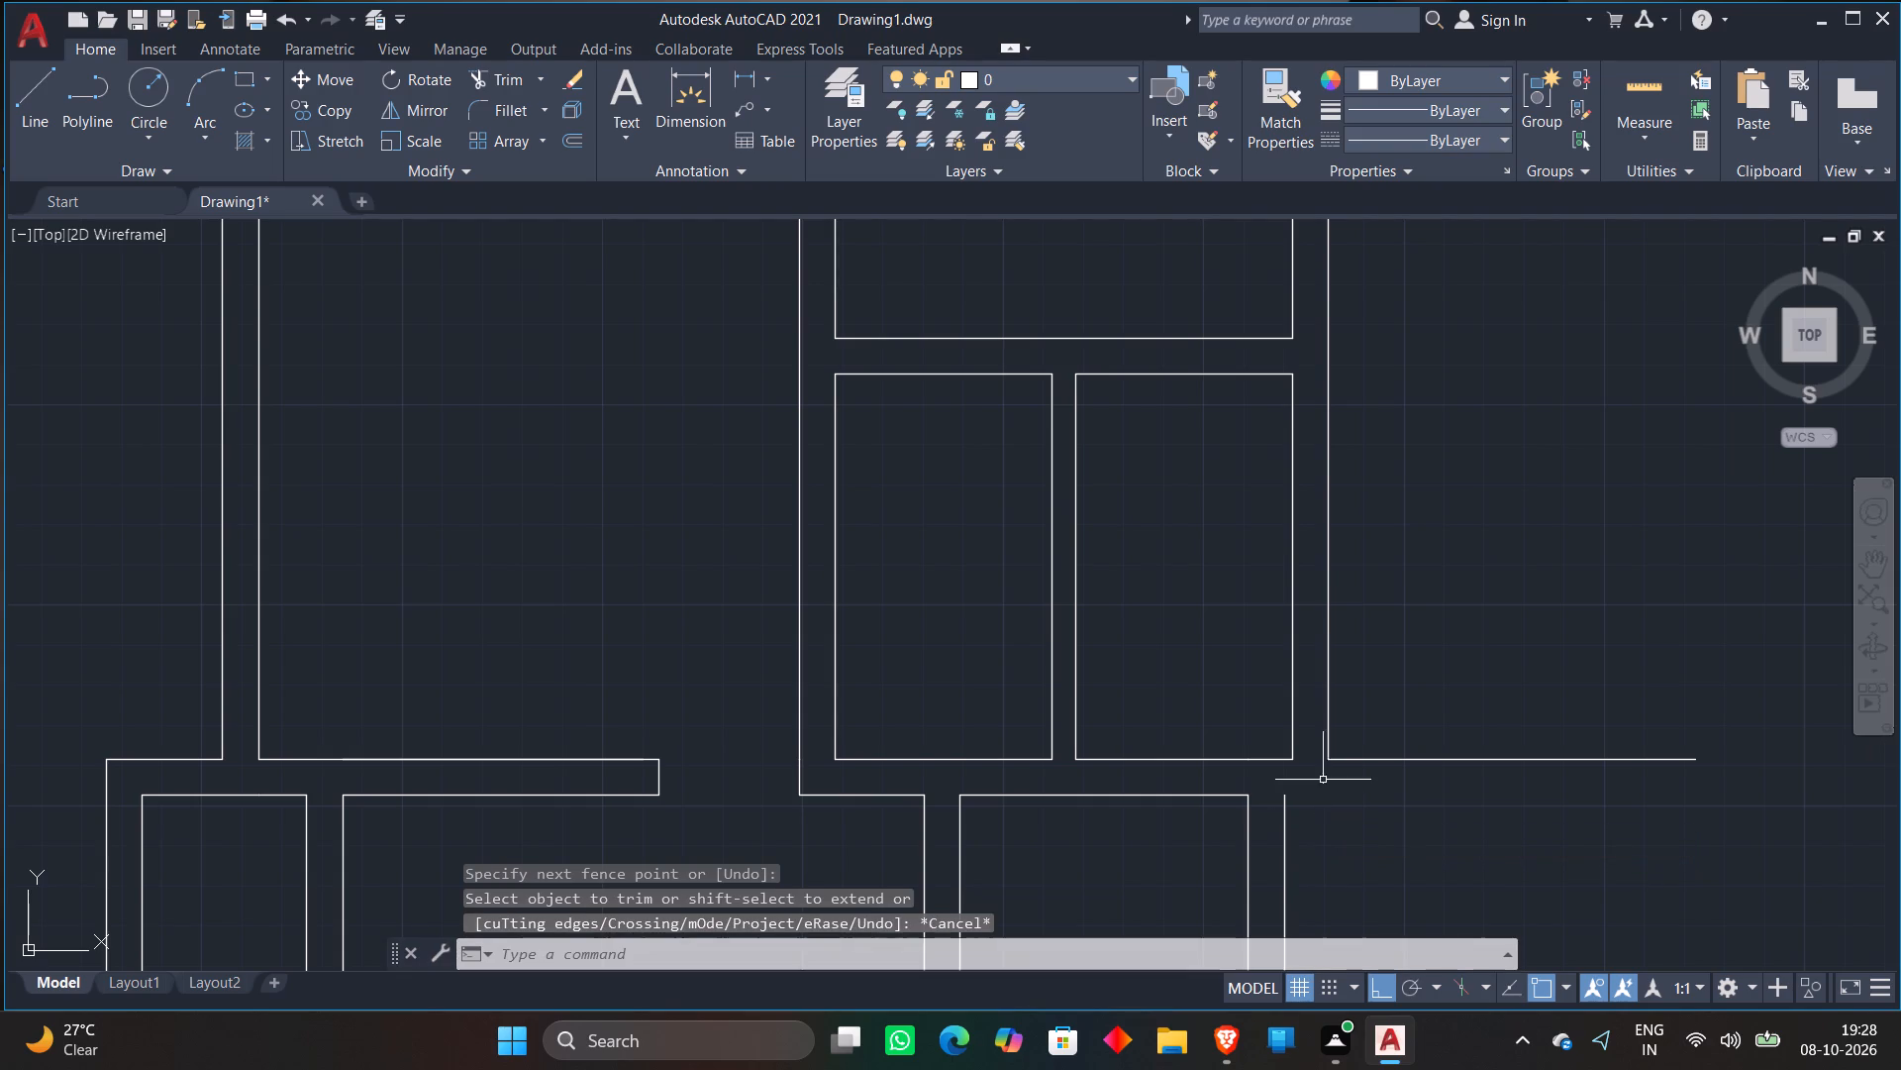
Measure the clear width of the eastern room of the lowest pair with a linear dimension, without placing it.
left_click(750, 72)
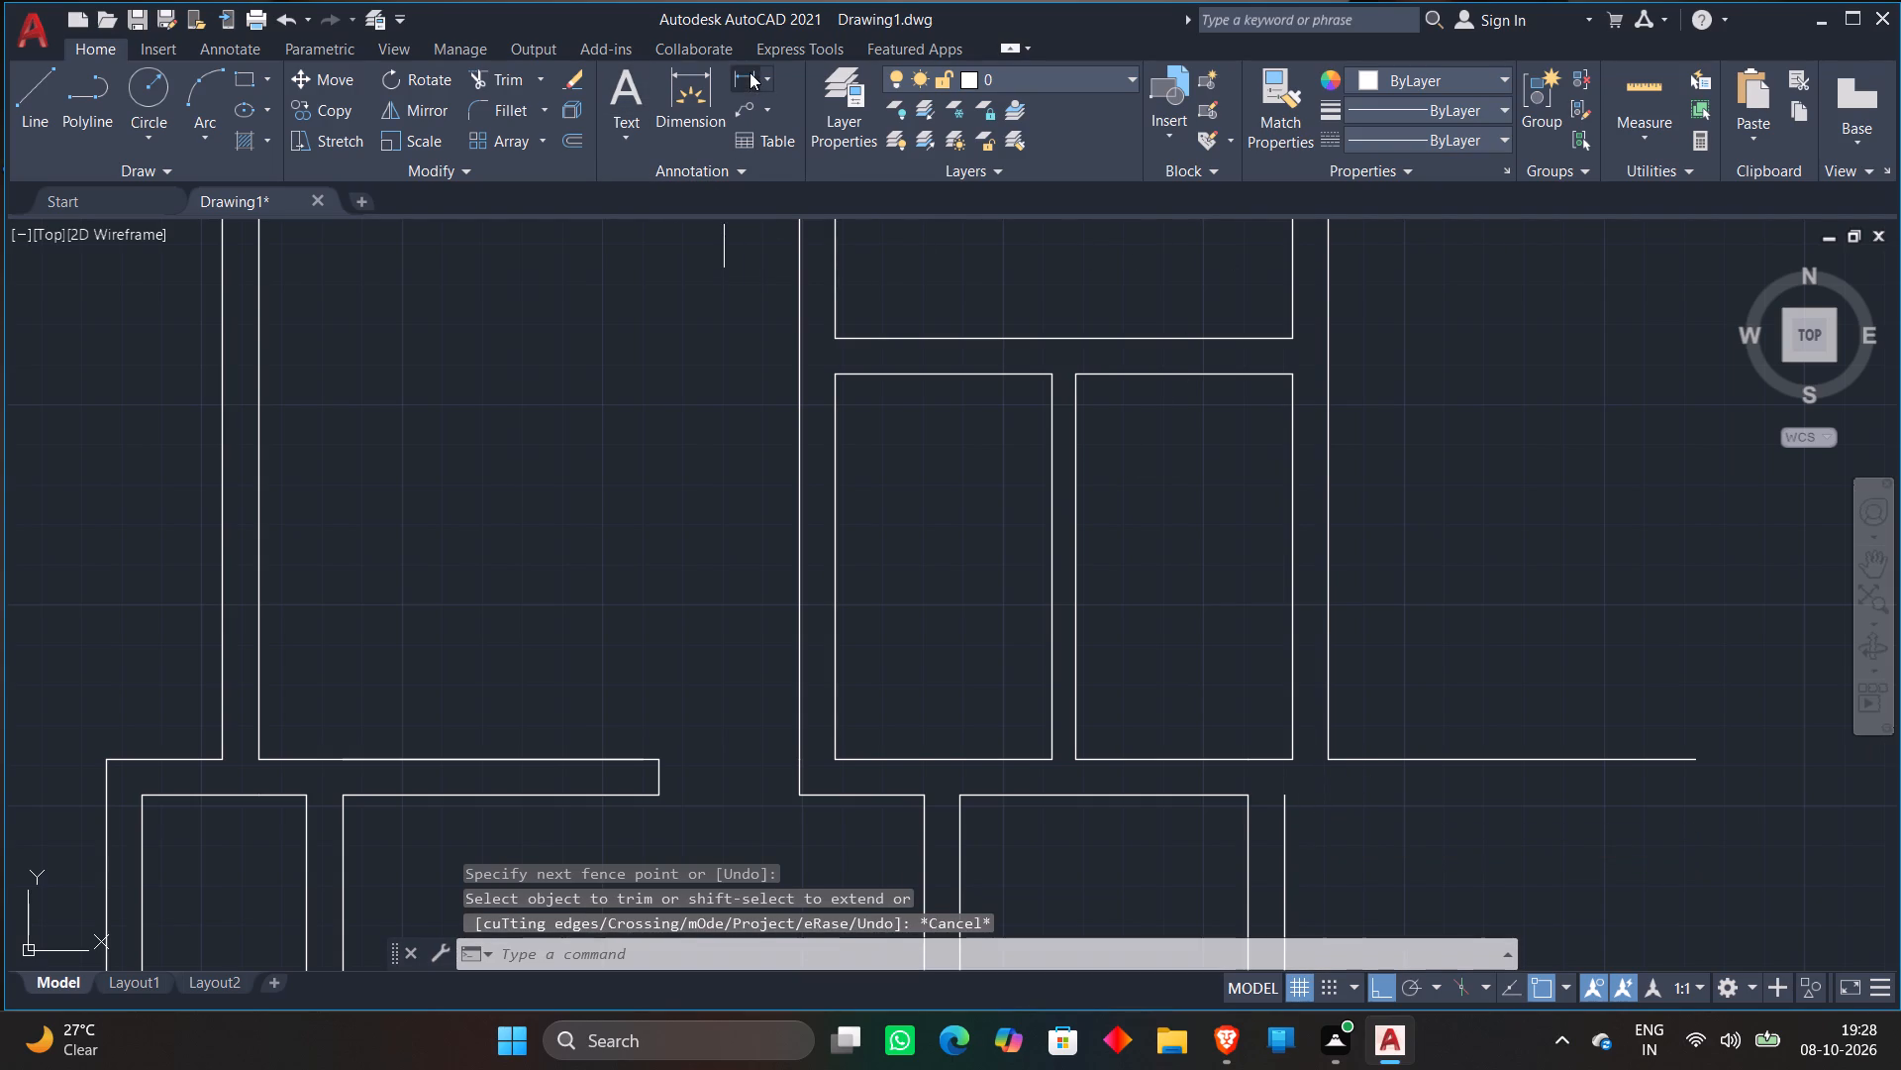
left_click(1291, 575)
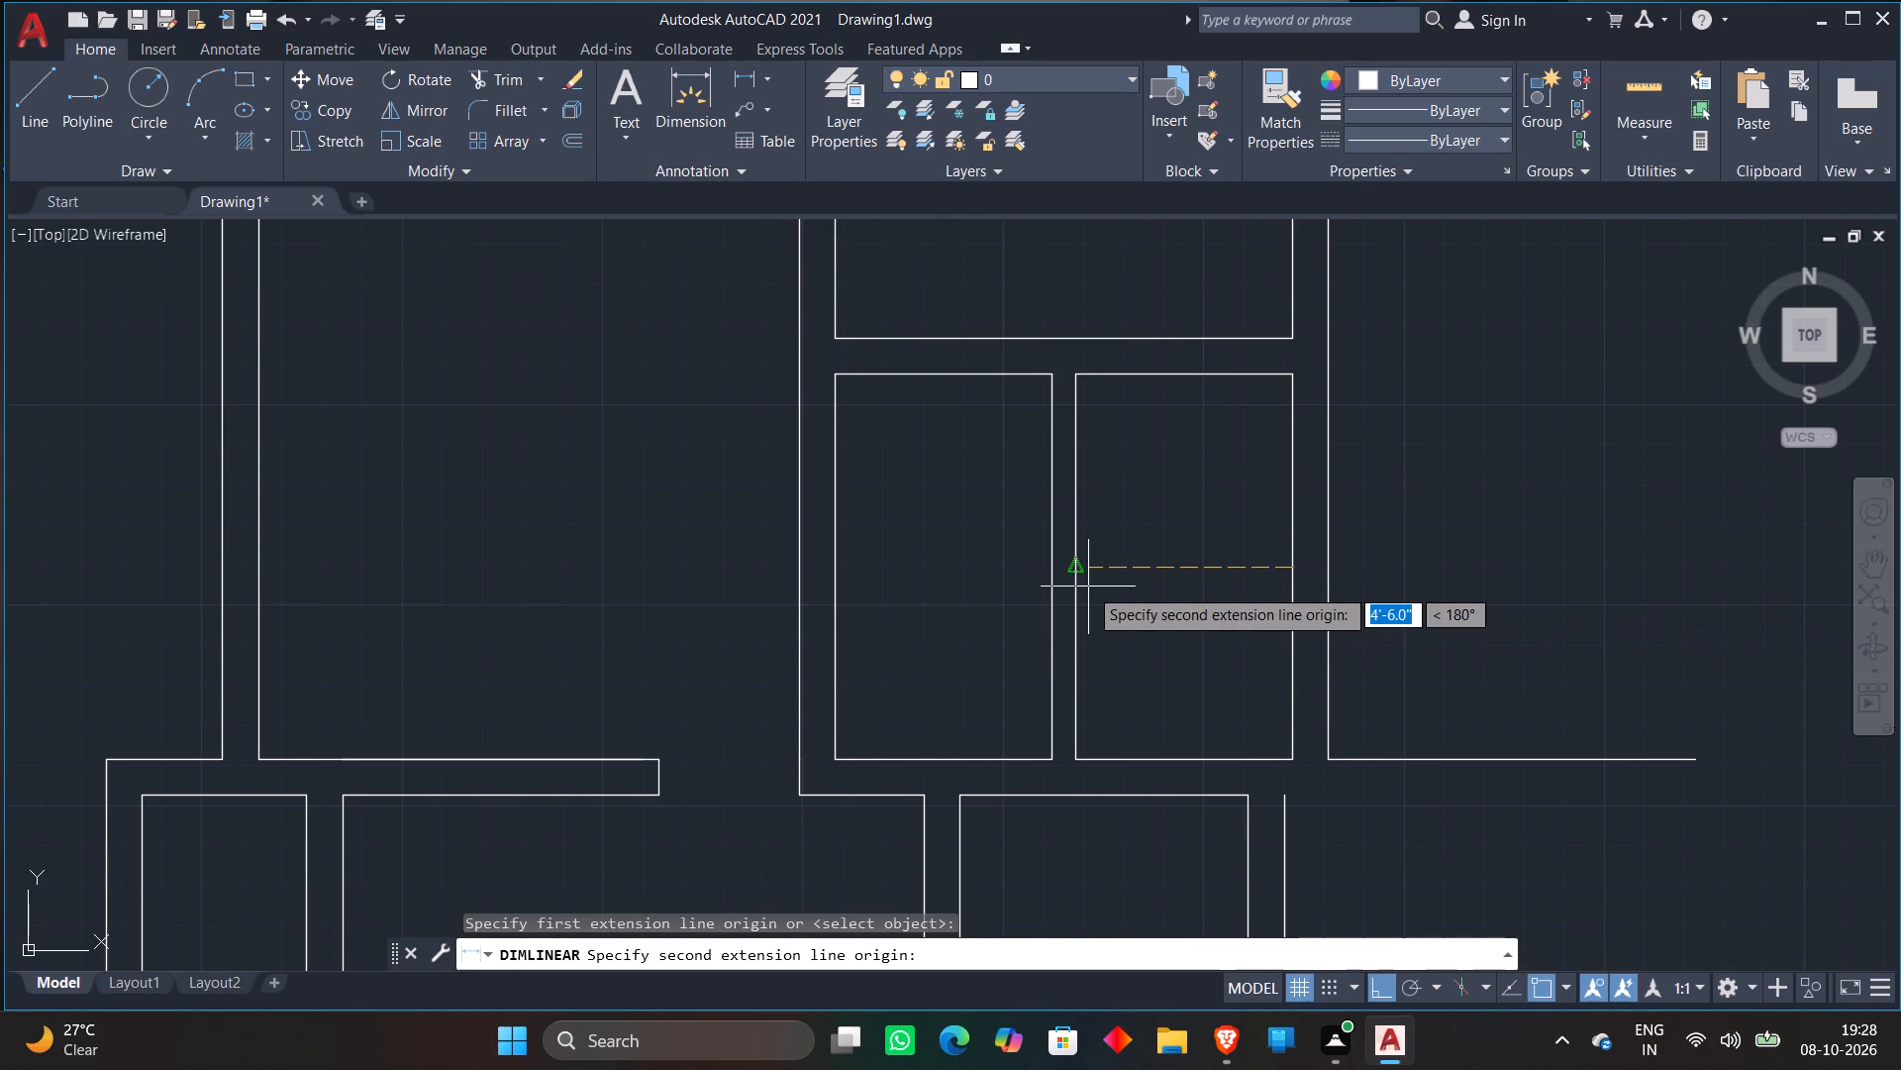
left_click(1088, 587)
key("Escape")
Delete the leftover horizontal line projecting east from the lower end of the east wall's outer line.
scroll(1232, 553, "down", 2)
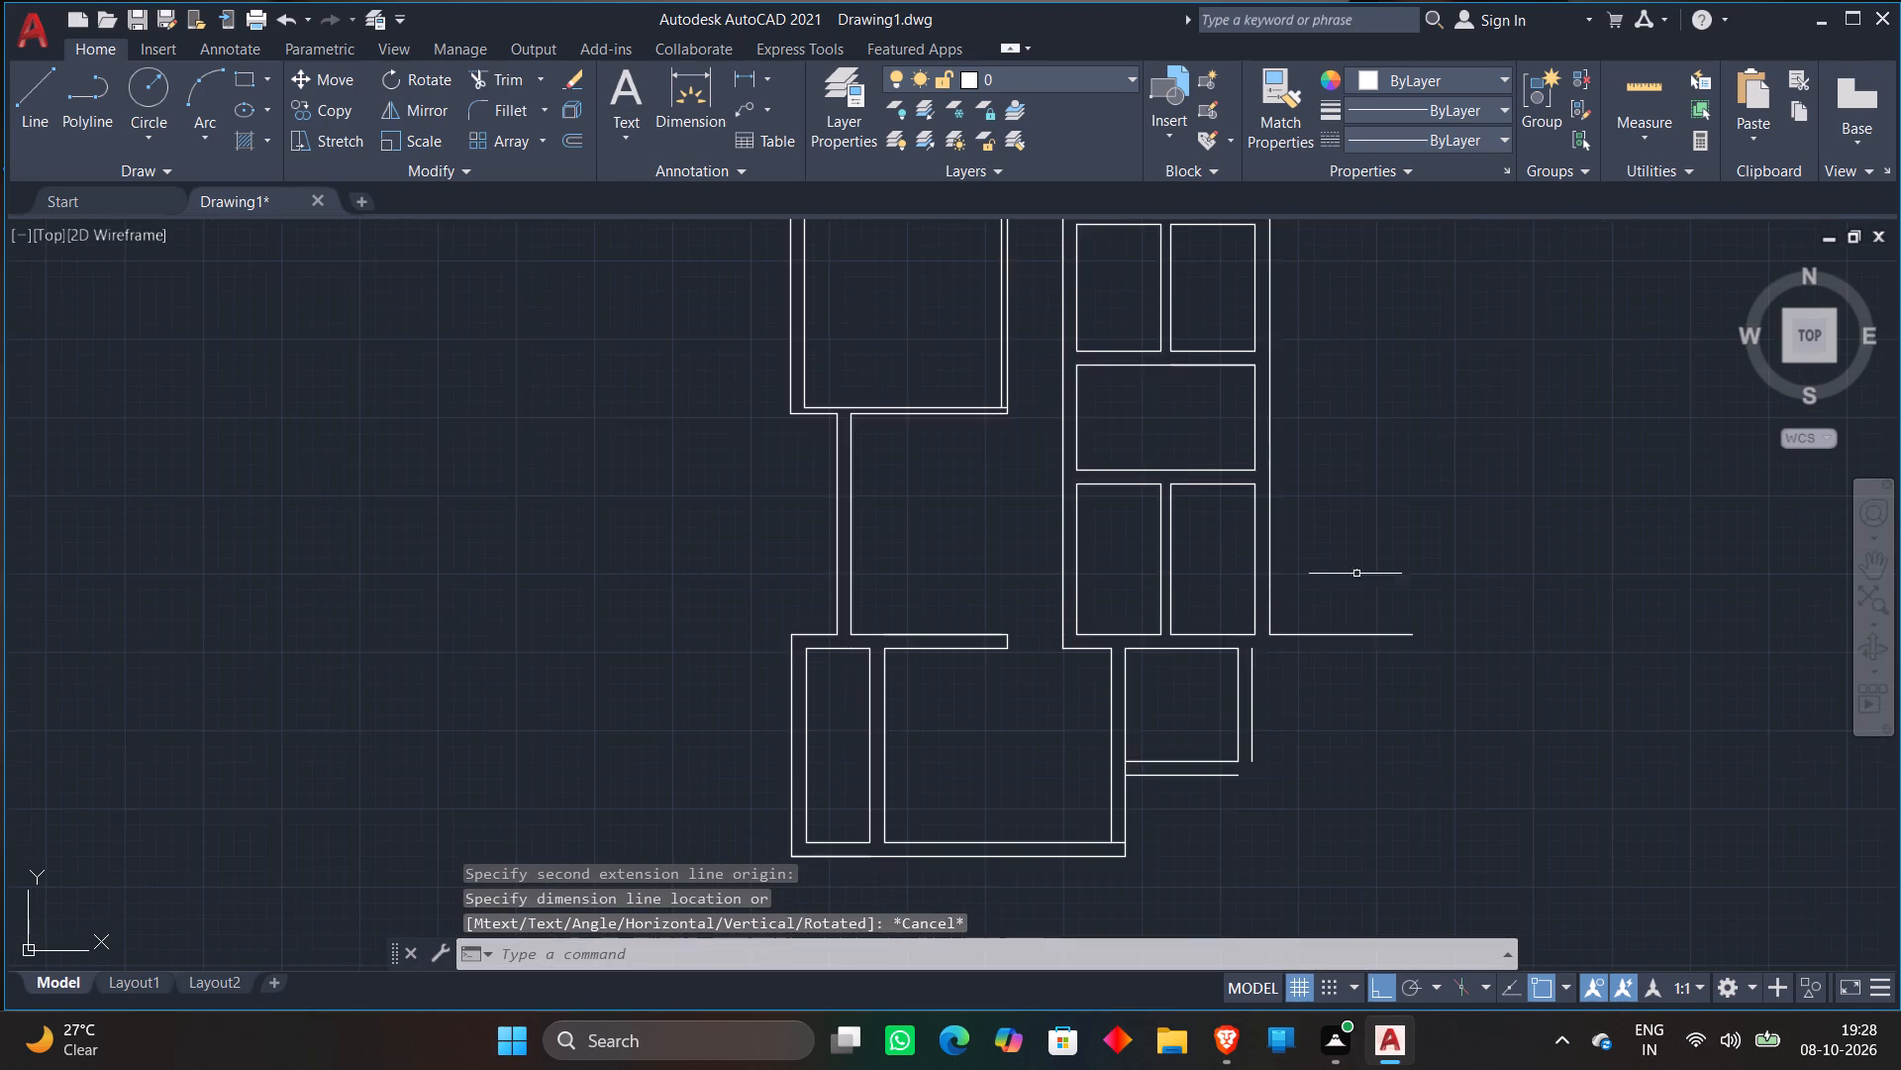
scroll(1370, 569, "down", 2)
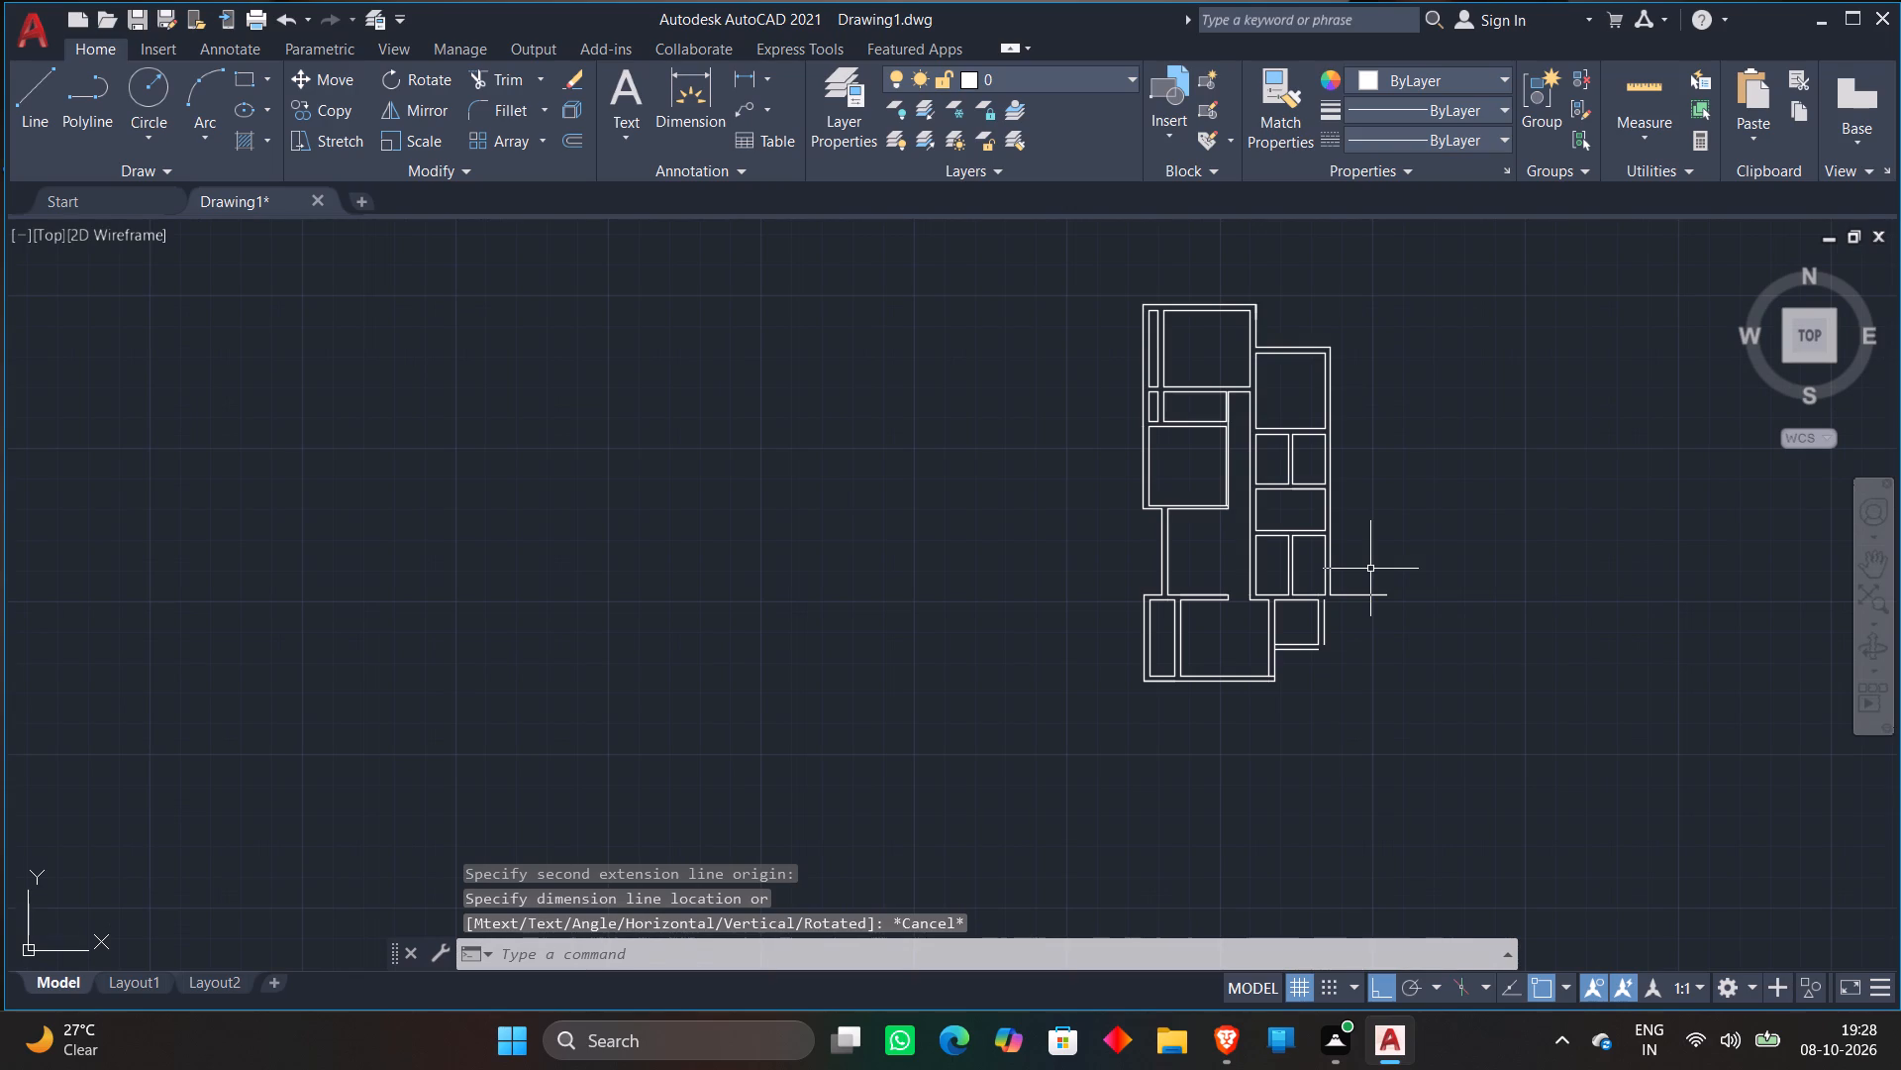
scroll(1370, 569, "up", 2)
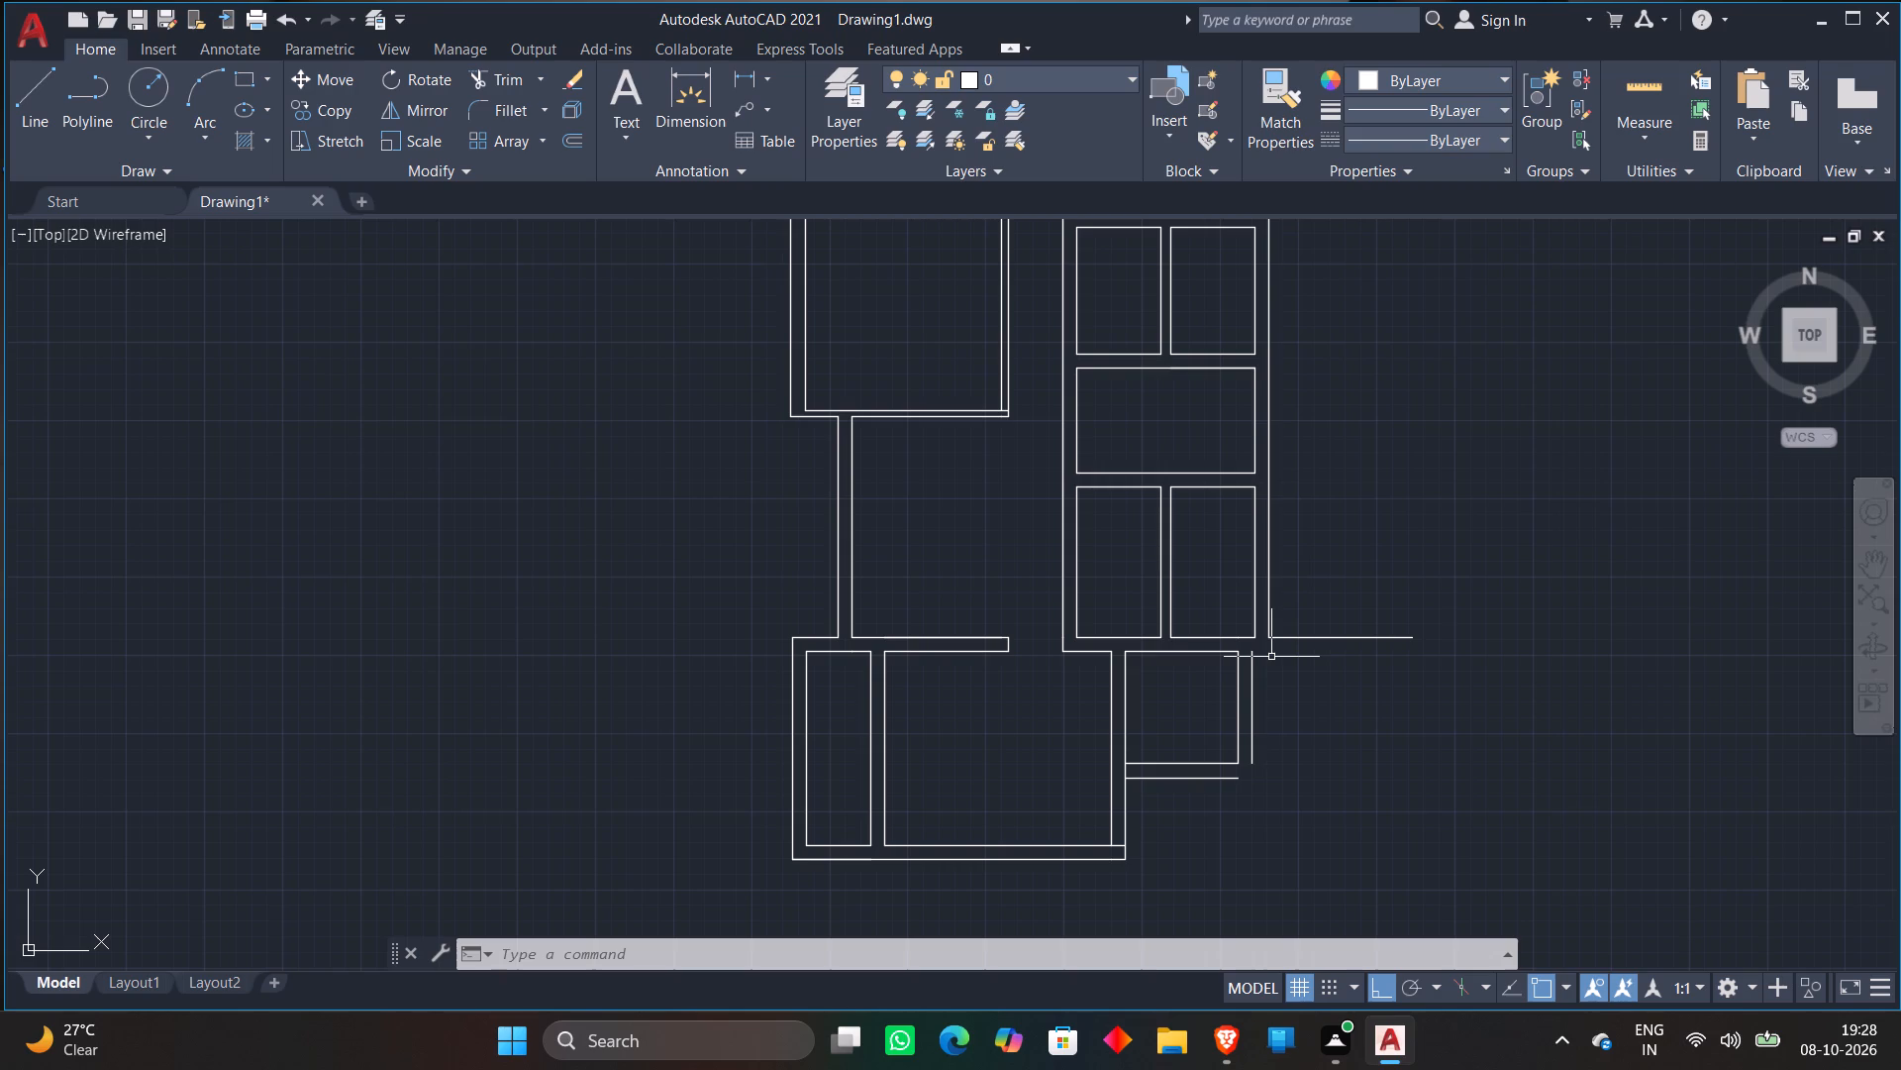
scroll(1271, 657, "up", 2)
scroll(1271, 657, "down", 3)
left_click(1318, 629)
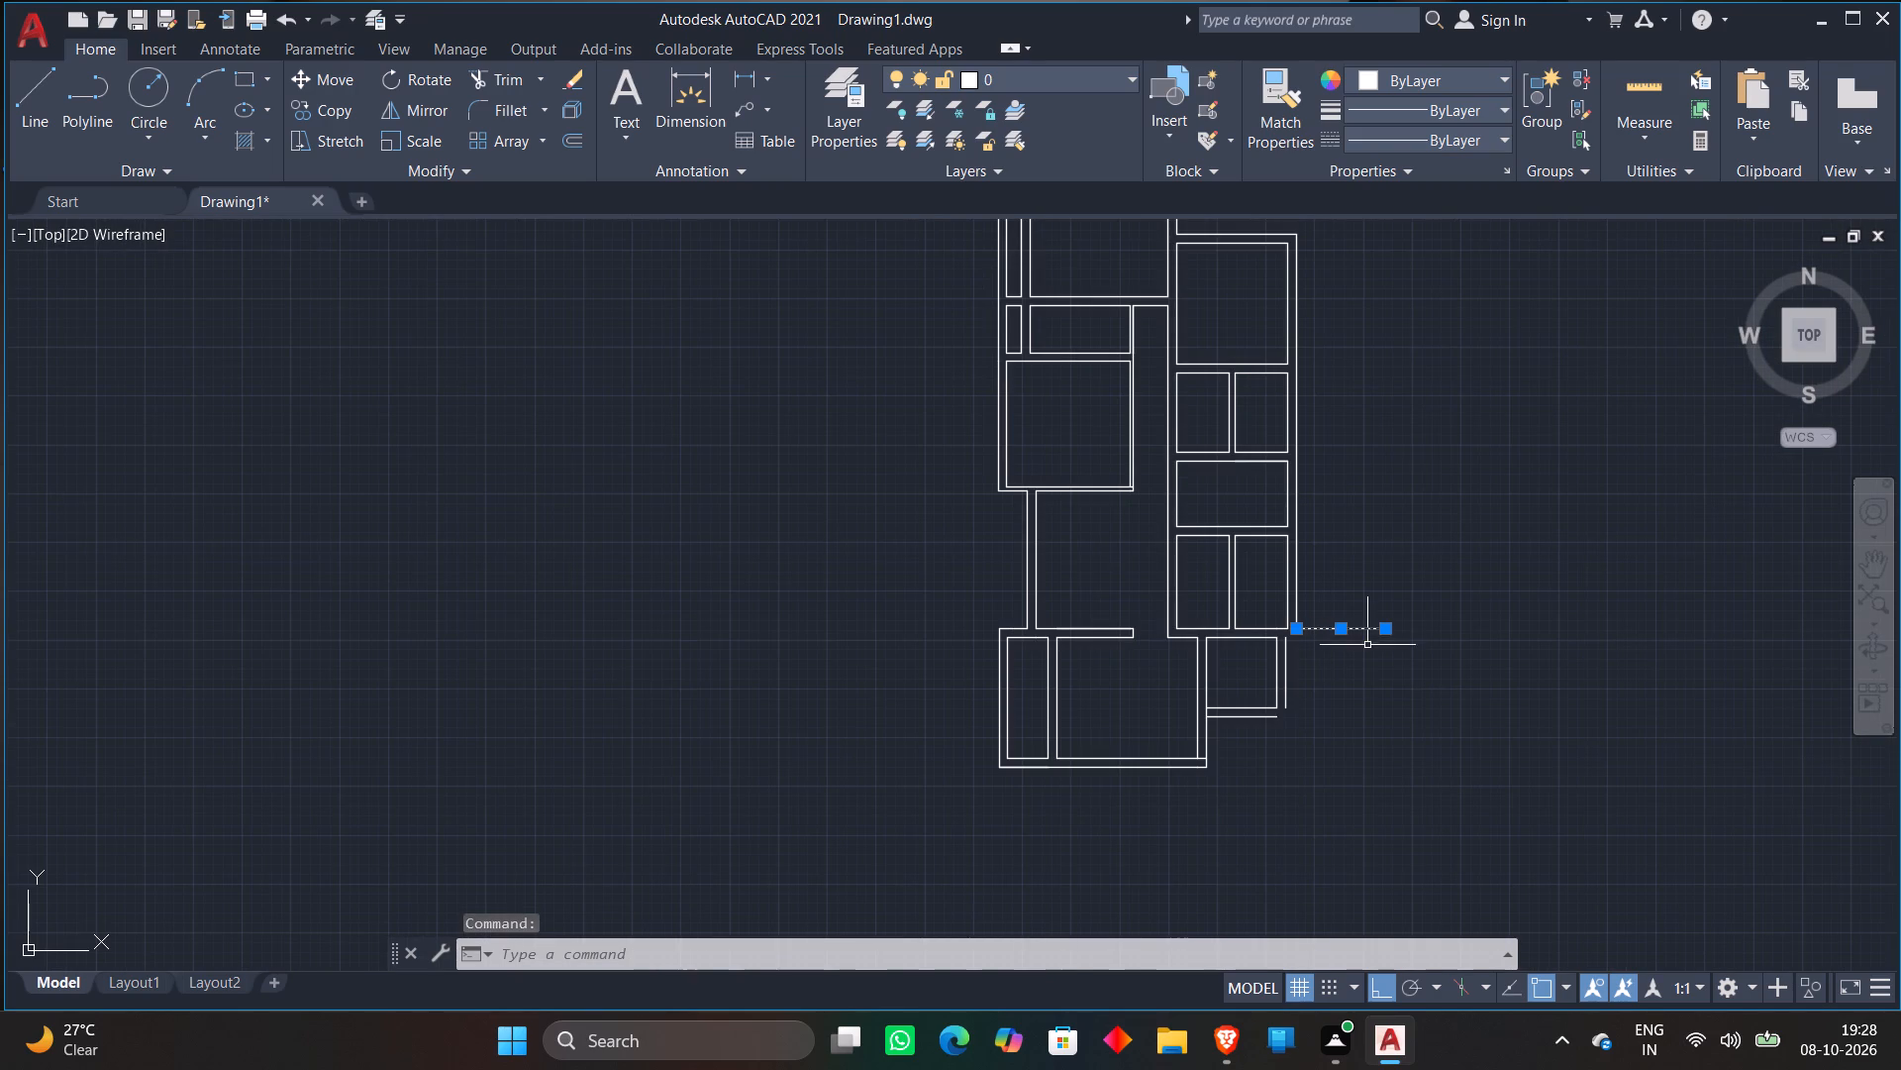
key("Delete")
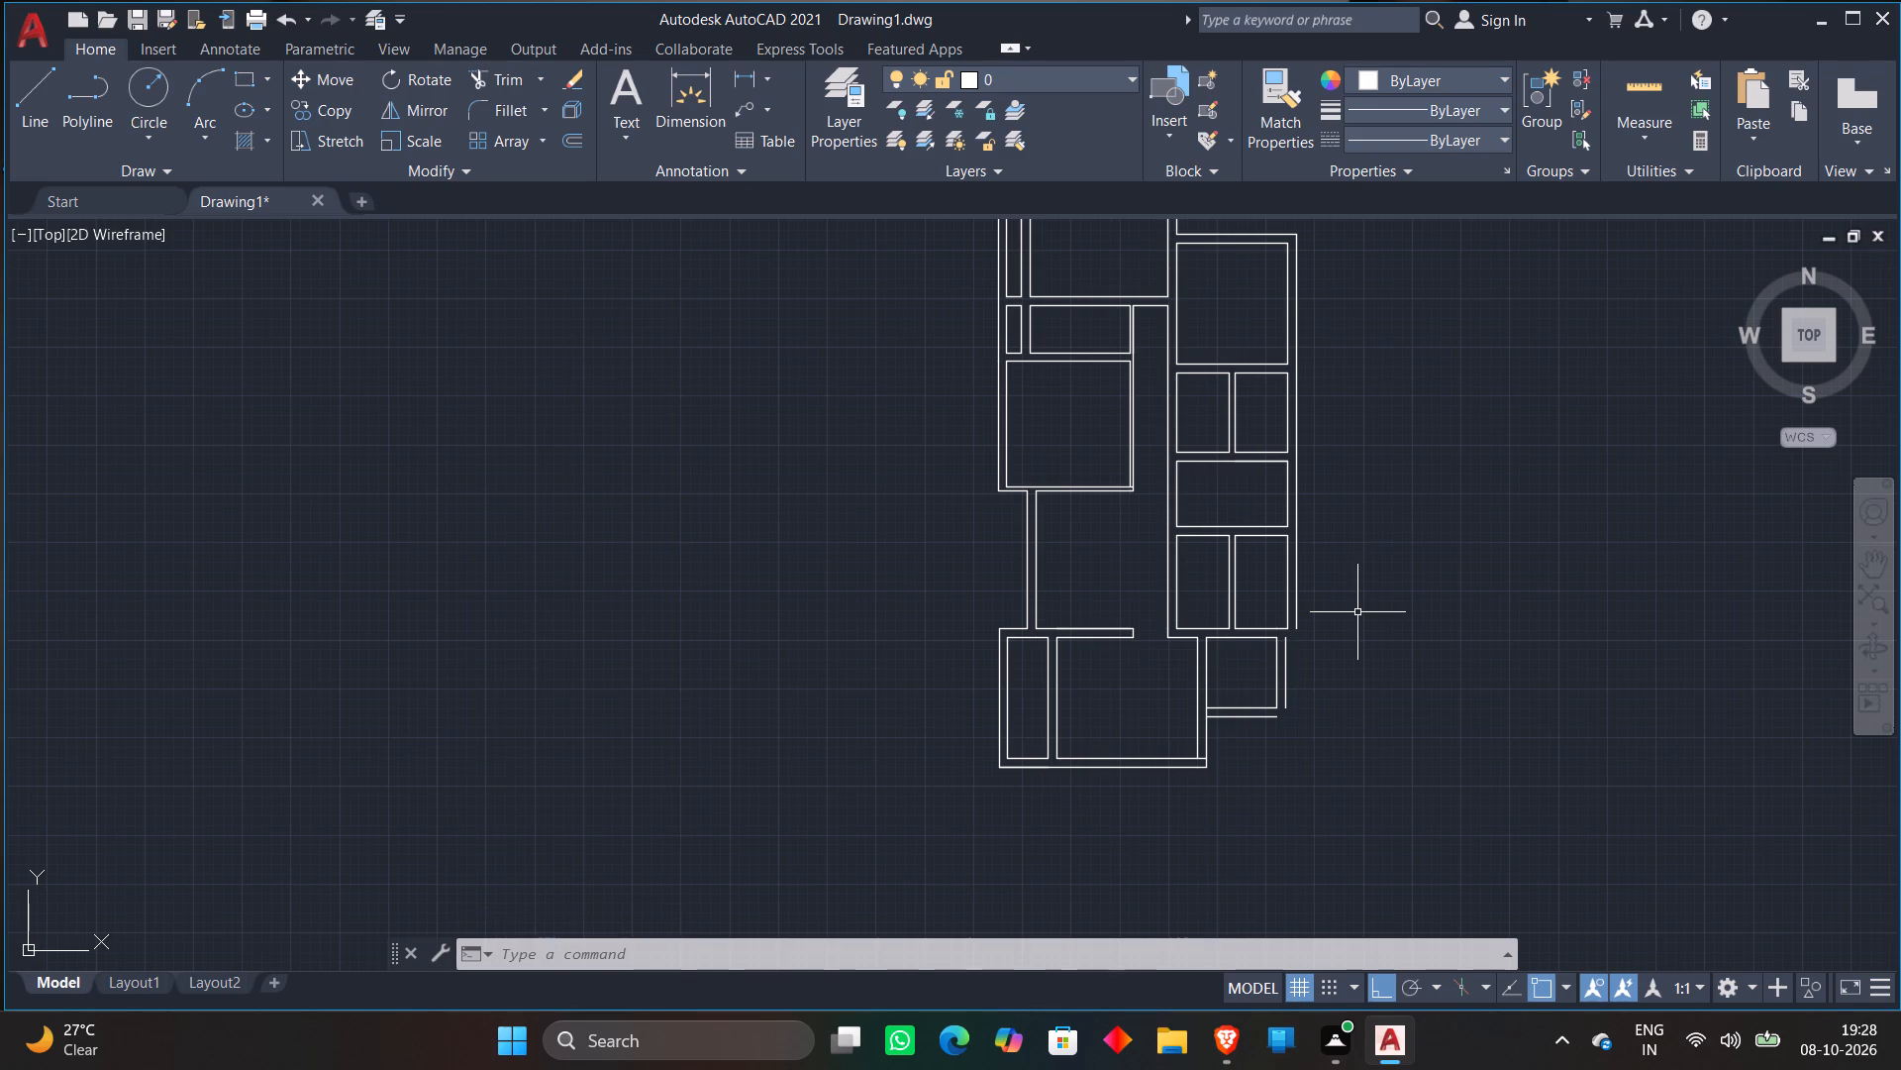
scroll(1163, 636, "up", 2)
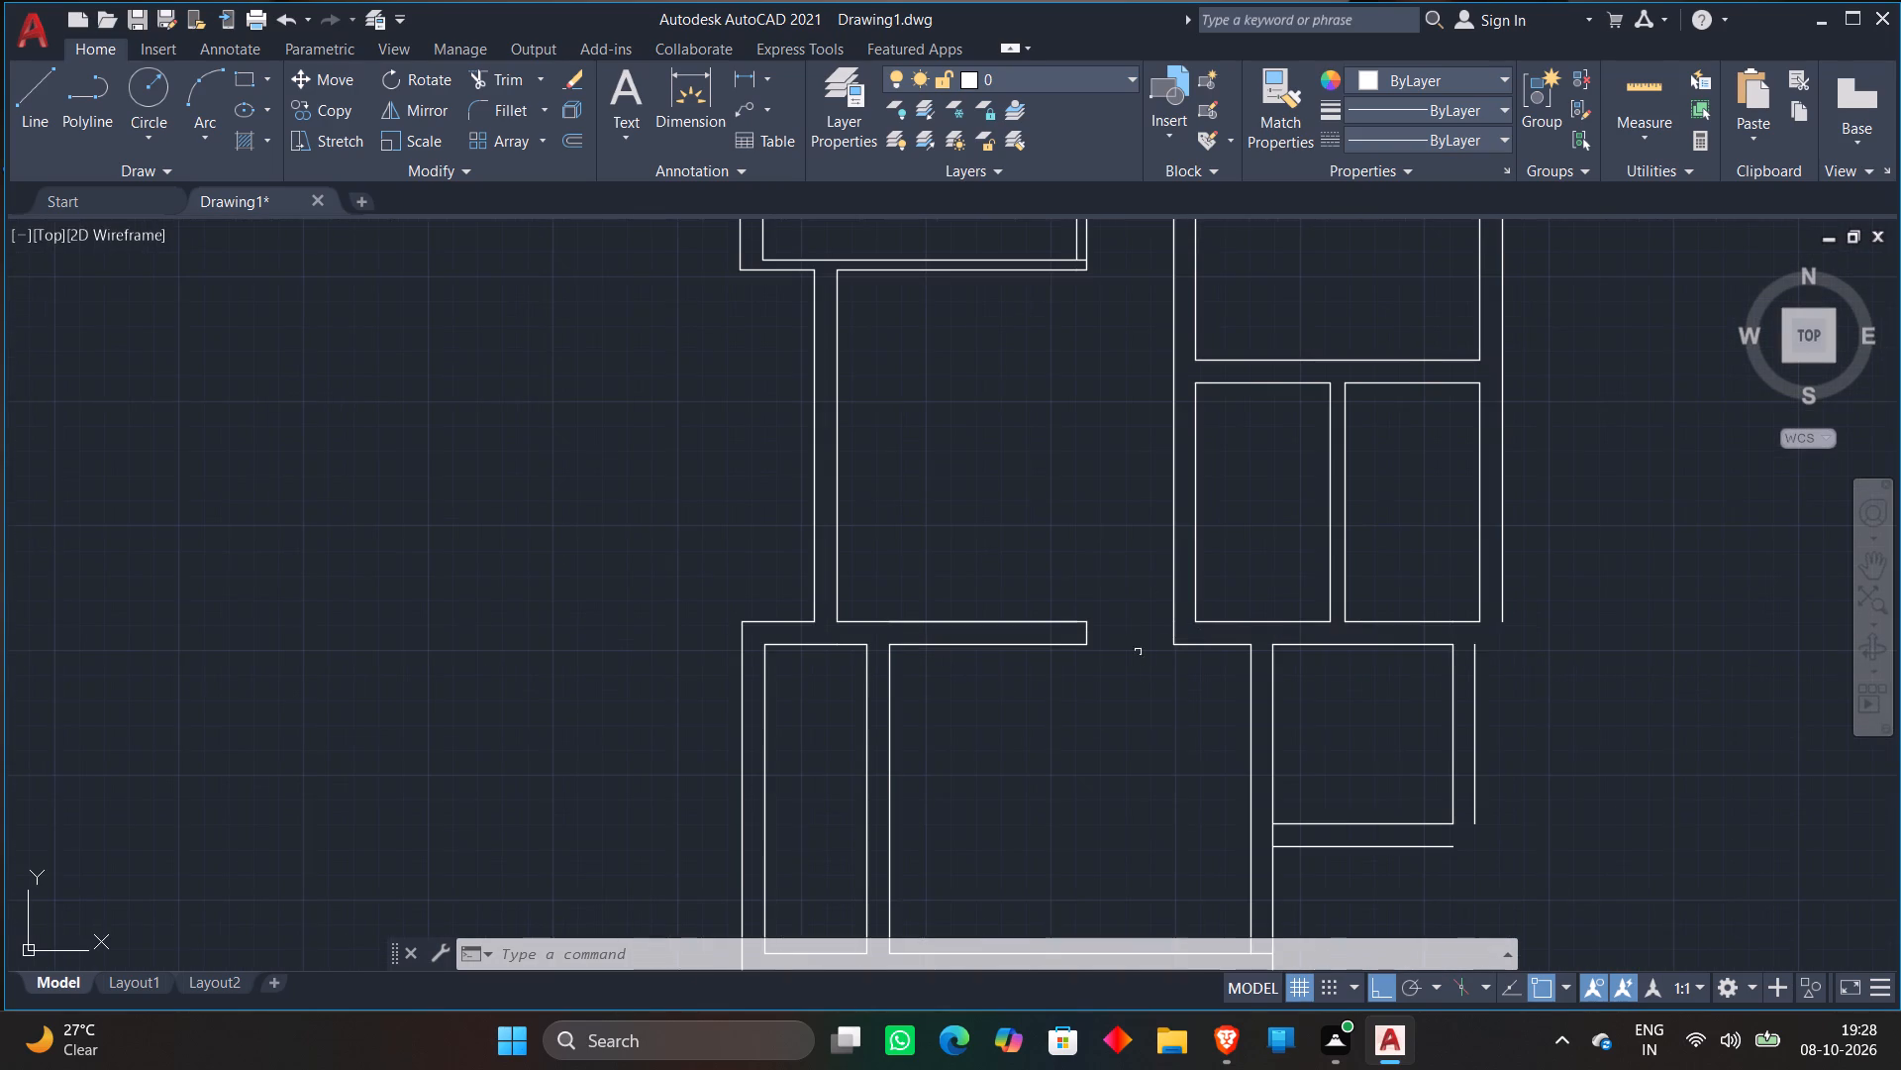
Trim the large southern room's east outer line between the two bottom wall lines of the small southeast room.
type("TR")
key("space")
scroll(1405, 730, "up", 3)
scroll(1399, 670, "down", 5)
scroll(1337, 809, "up", 4)
left_click(1259, 457)
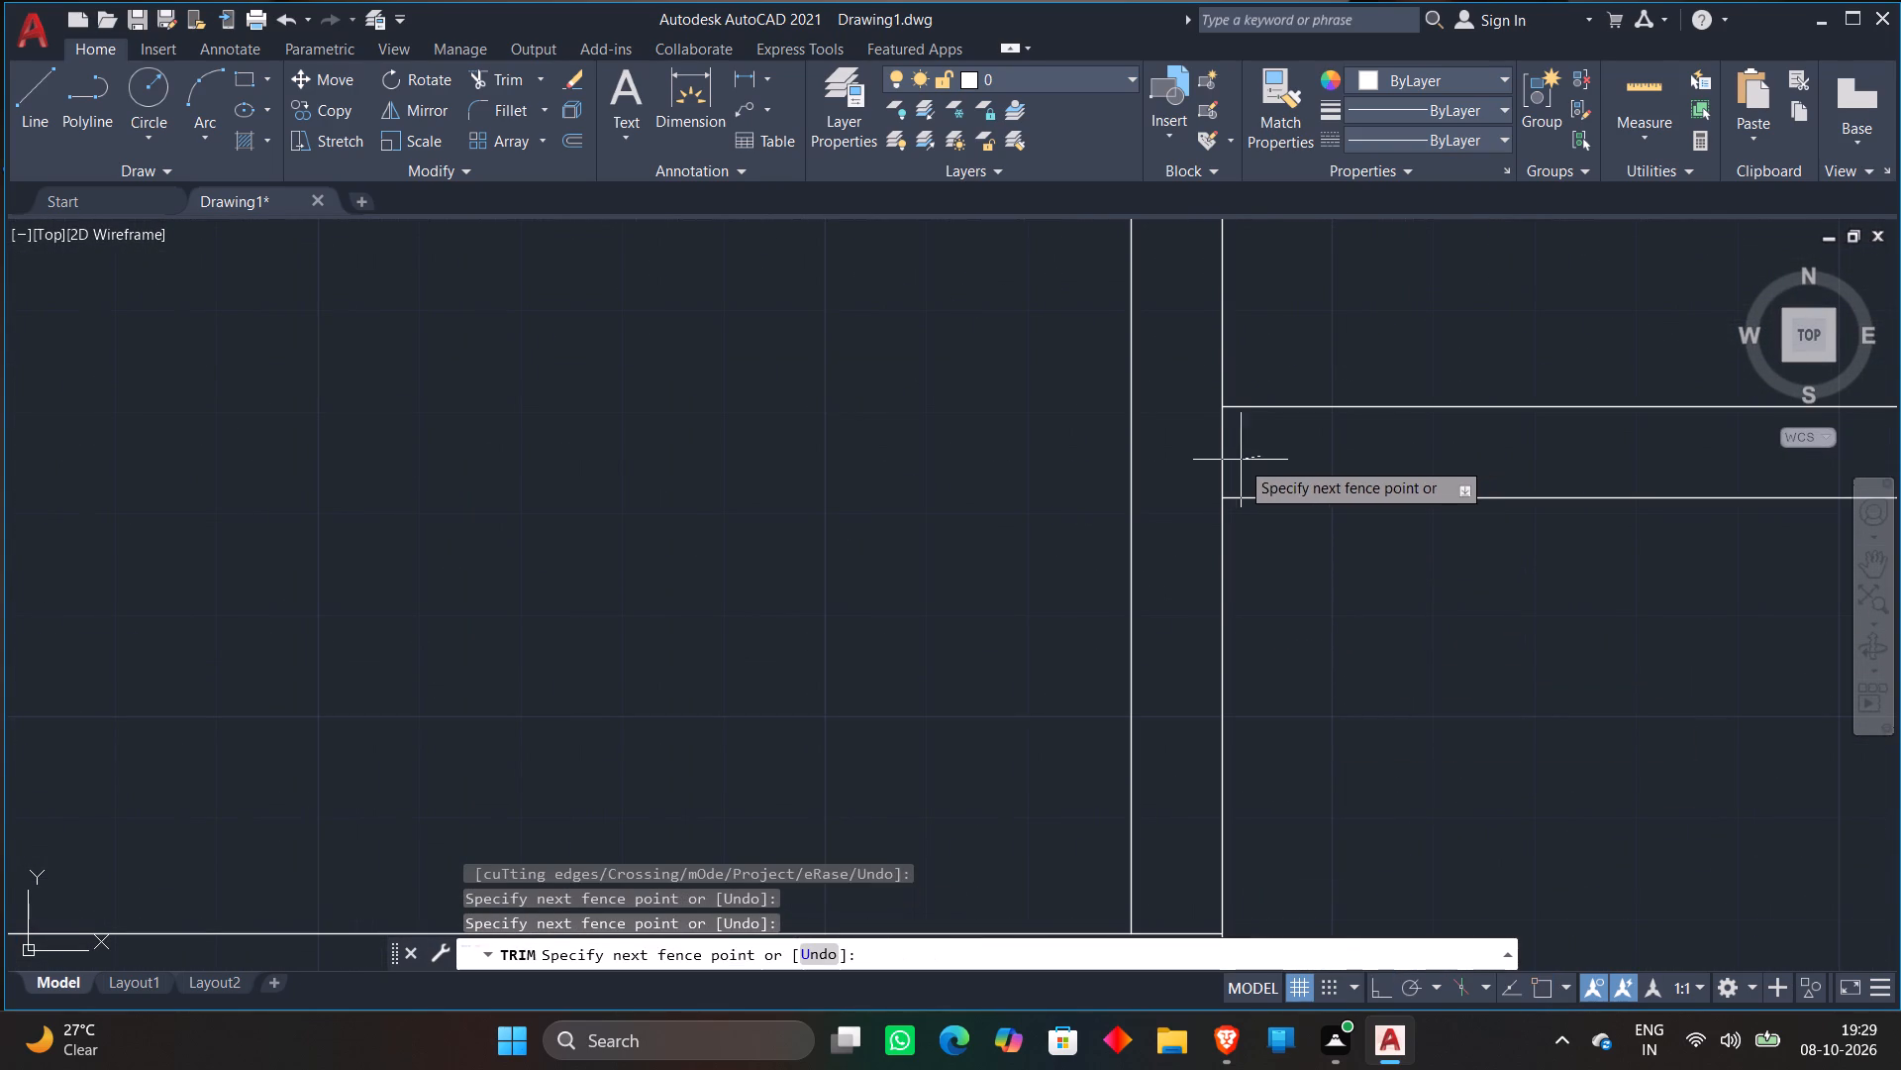
left_click(1202, 459)
scroll(1263, 426, "down", 3)
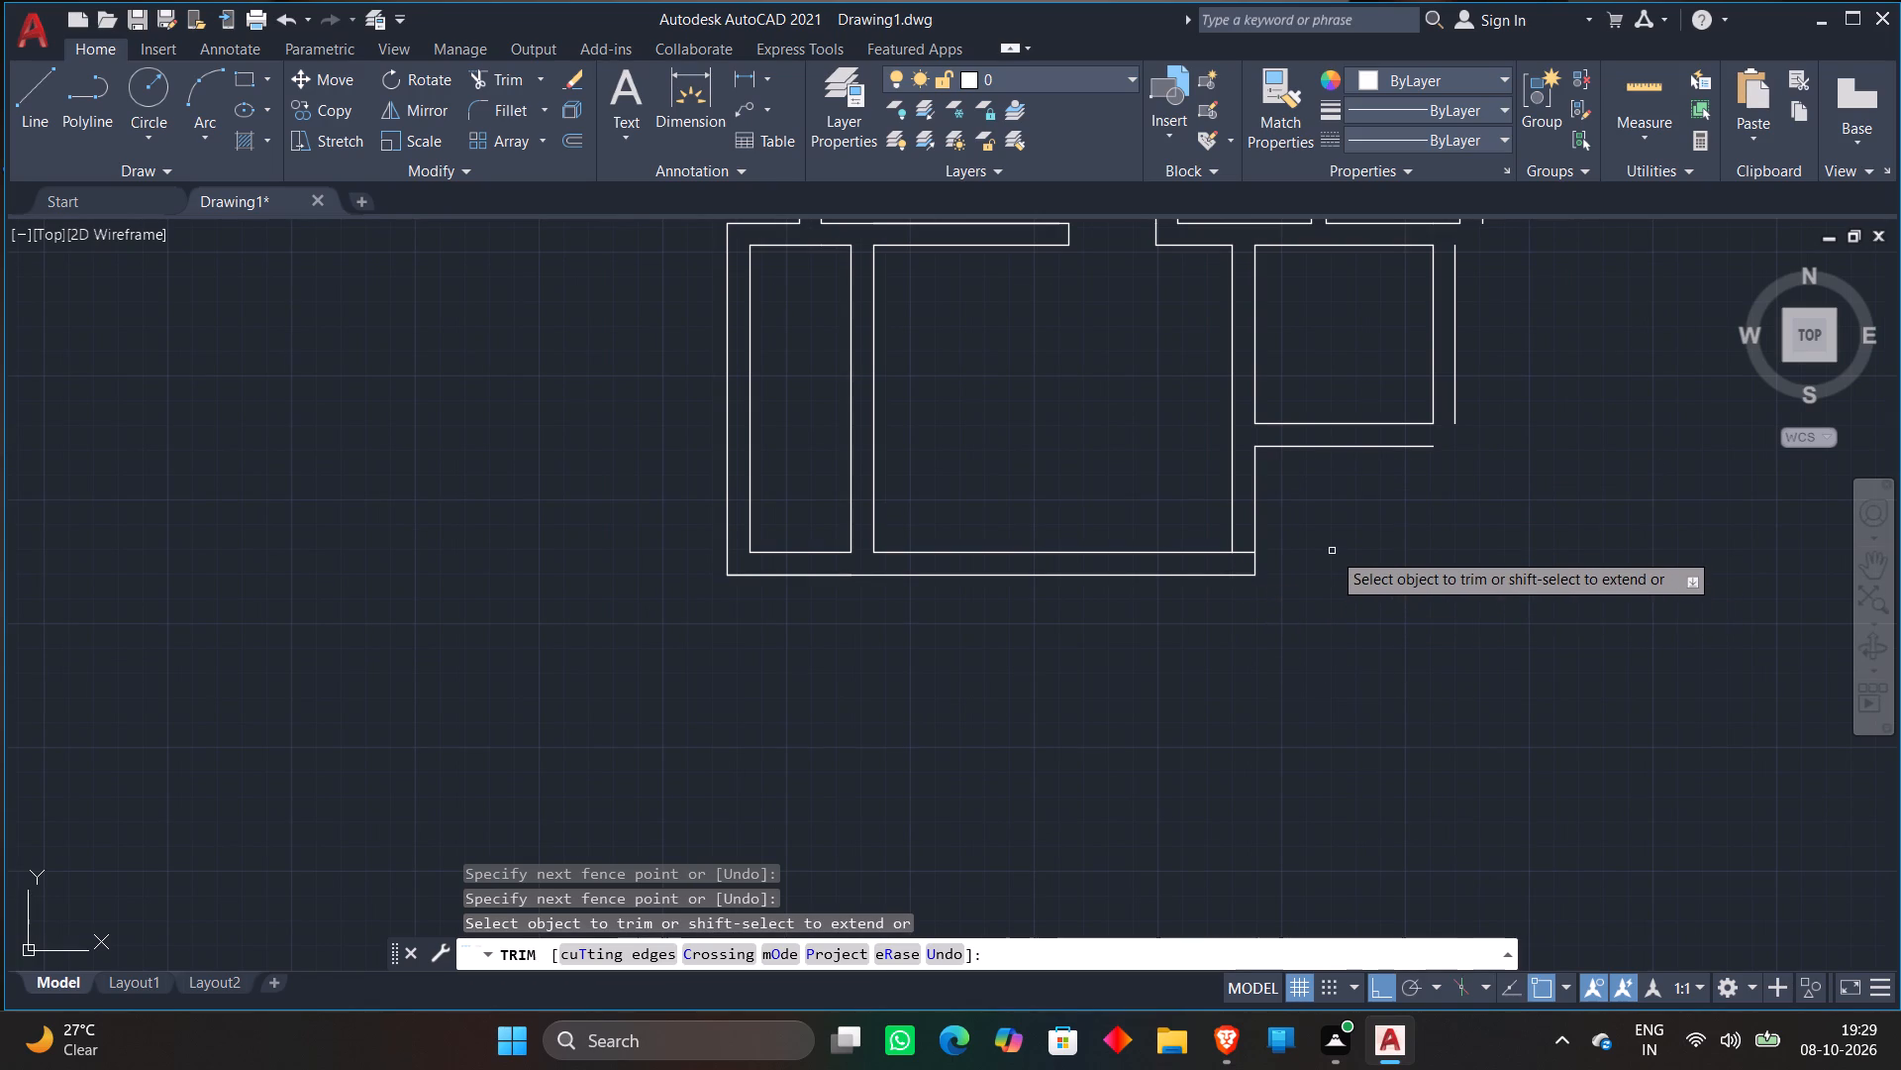
key("Escape")
Fillet the small southeast room's outer east and bottom wall lines into a square corner with radius 0.
key("f")
key("space")
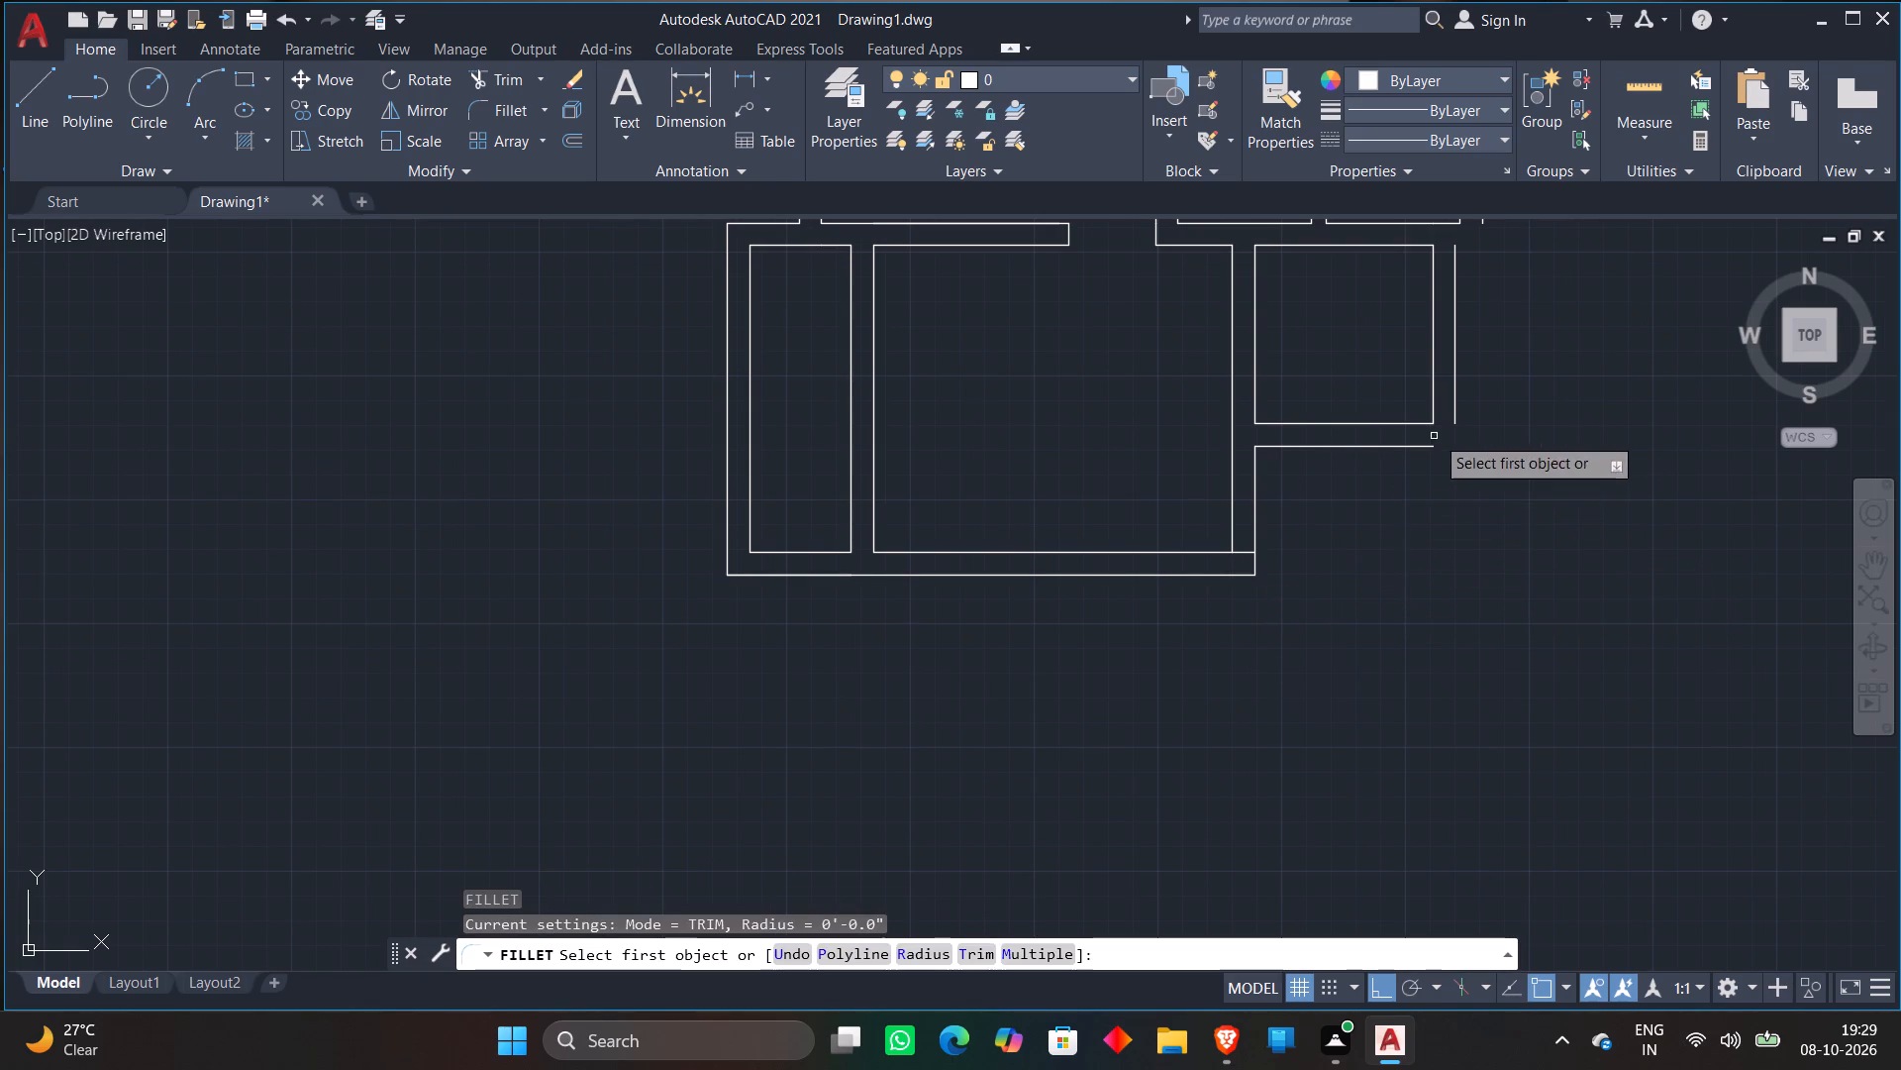
left_click(1457, 409)
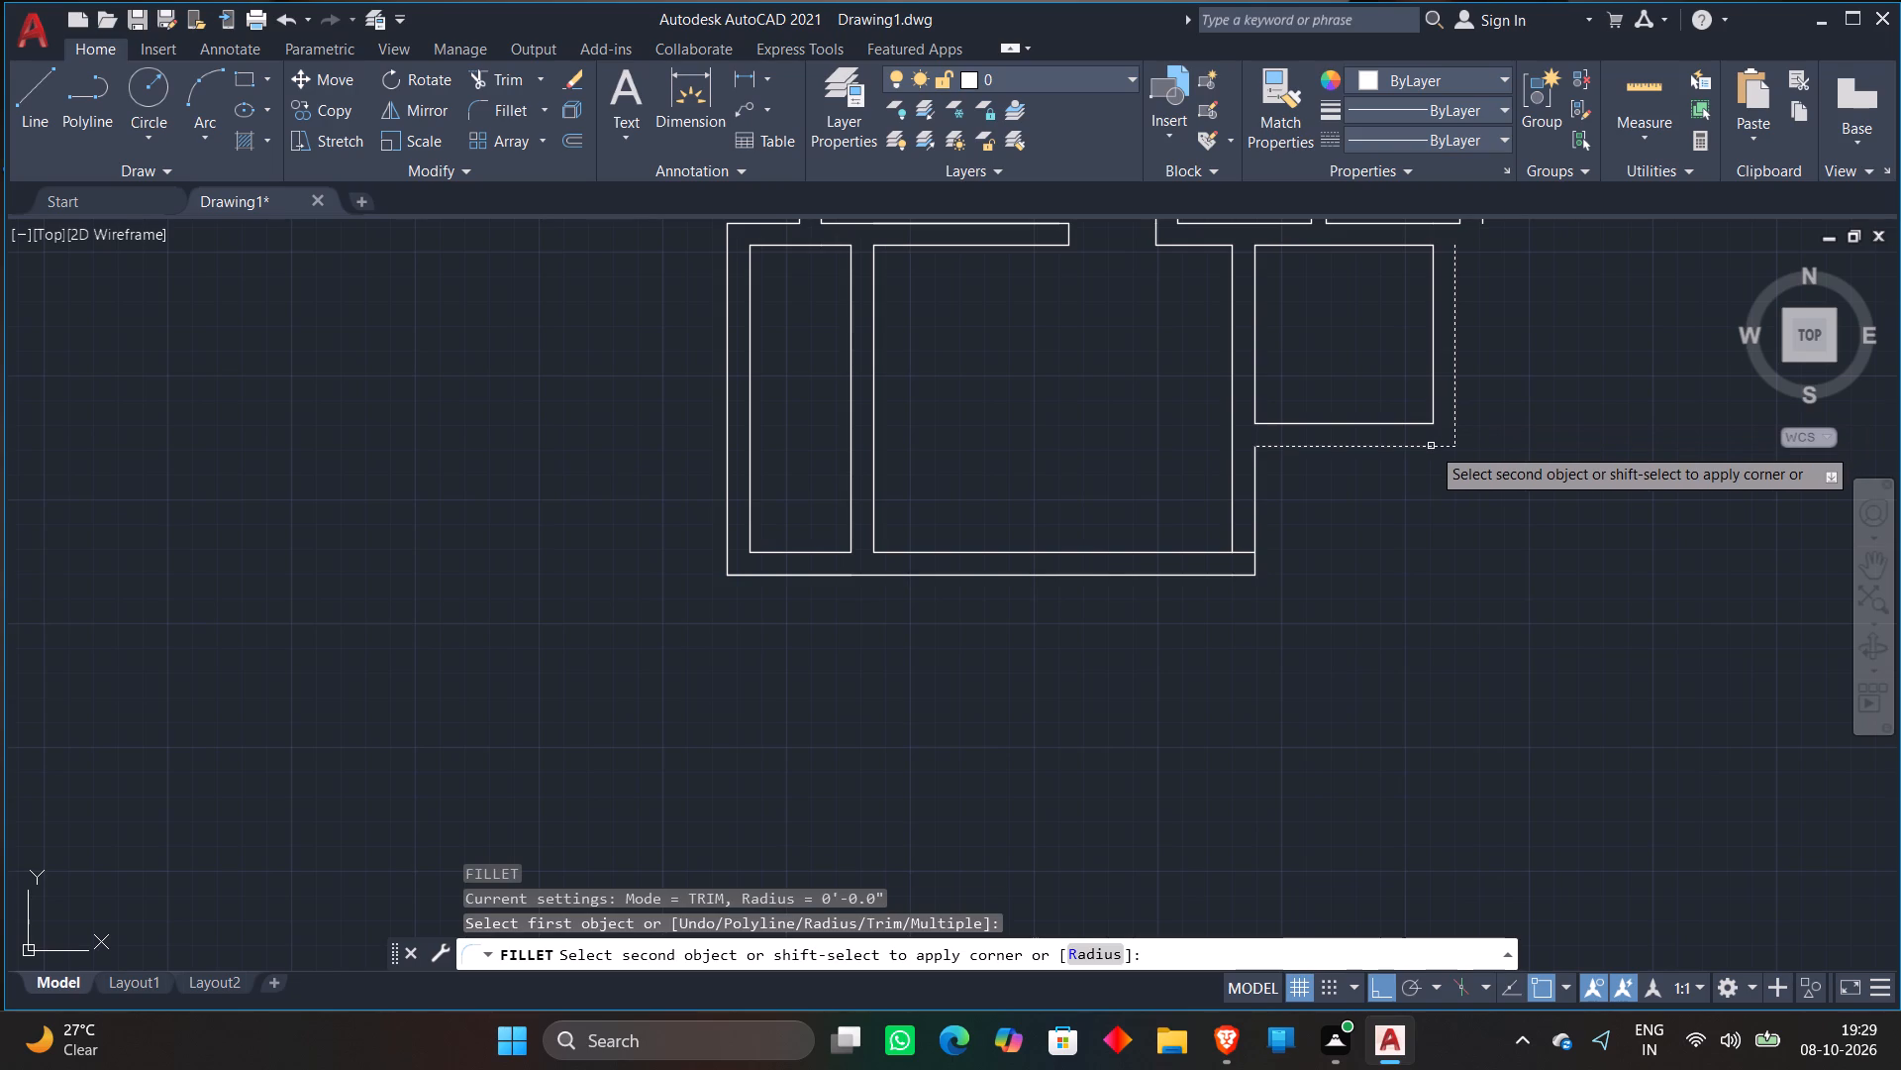
left_click(1431, 446)
scroll(1475, 388, "down", 1)
middle_click_drag(1474, 388, 1327, 689)
key("Escape")
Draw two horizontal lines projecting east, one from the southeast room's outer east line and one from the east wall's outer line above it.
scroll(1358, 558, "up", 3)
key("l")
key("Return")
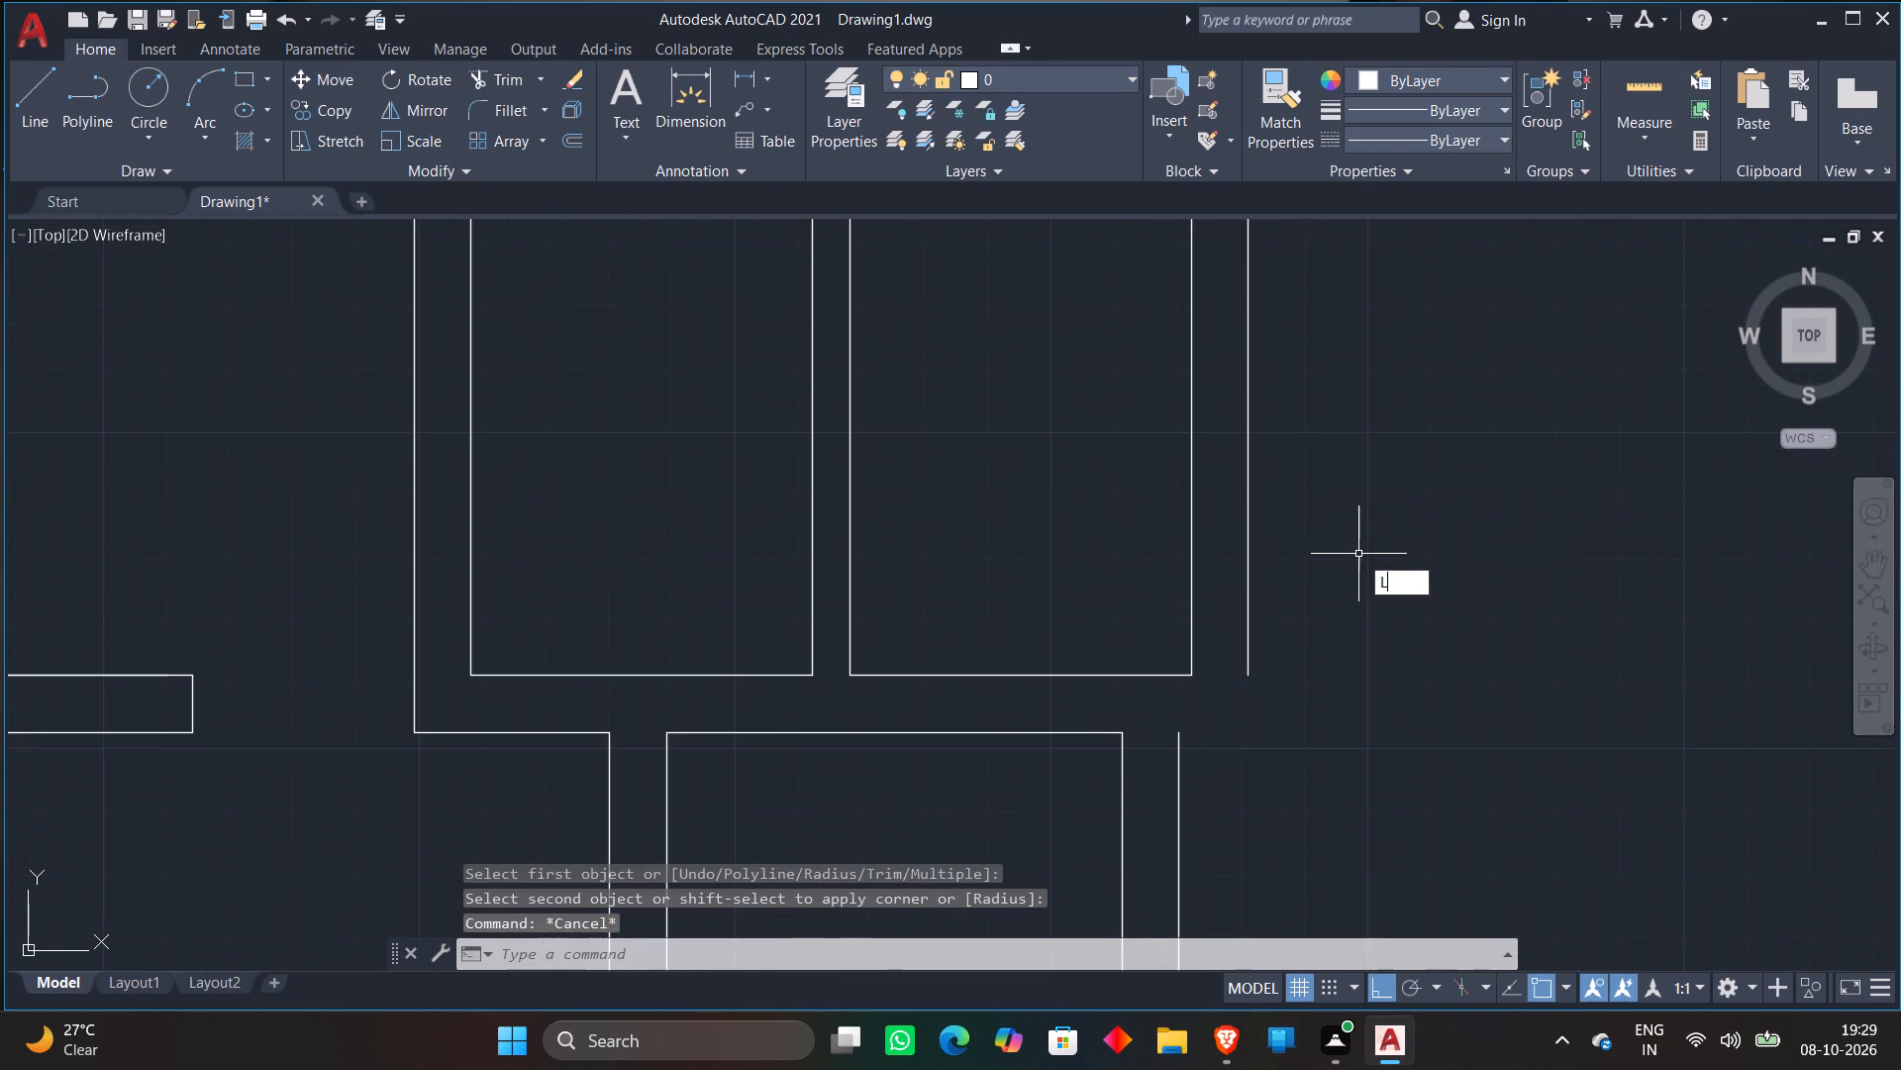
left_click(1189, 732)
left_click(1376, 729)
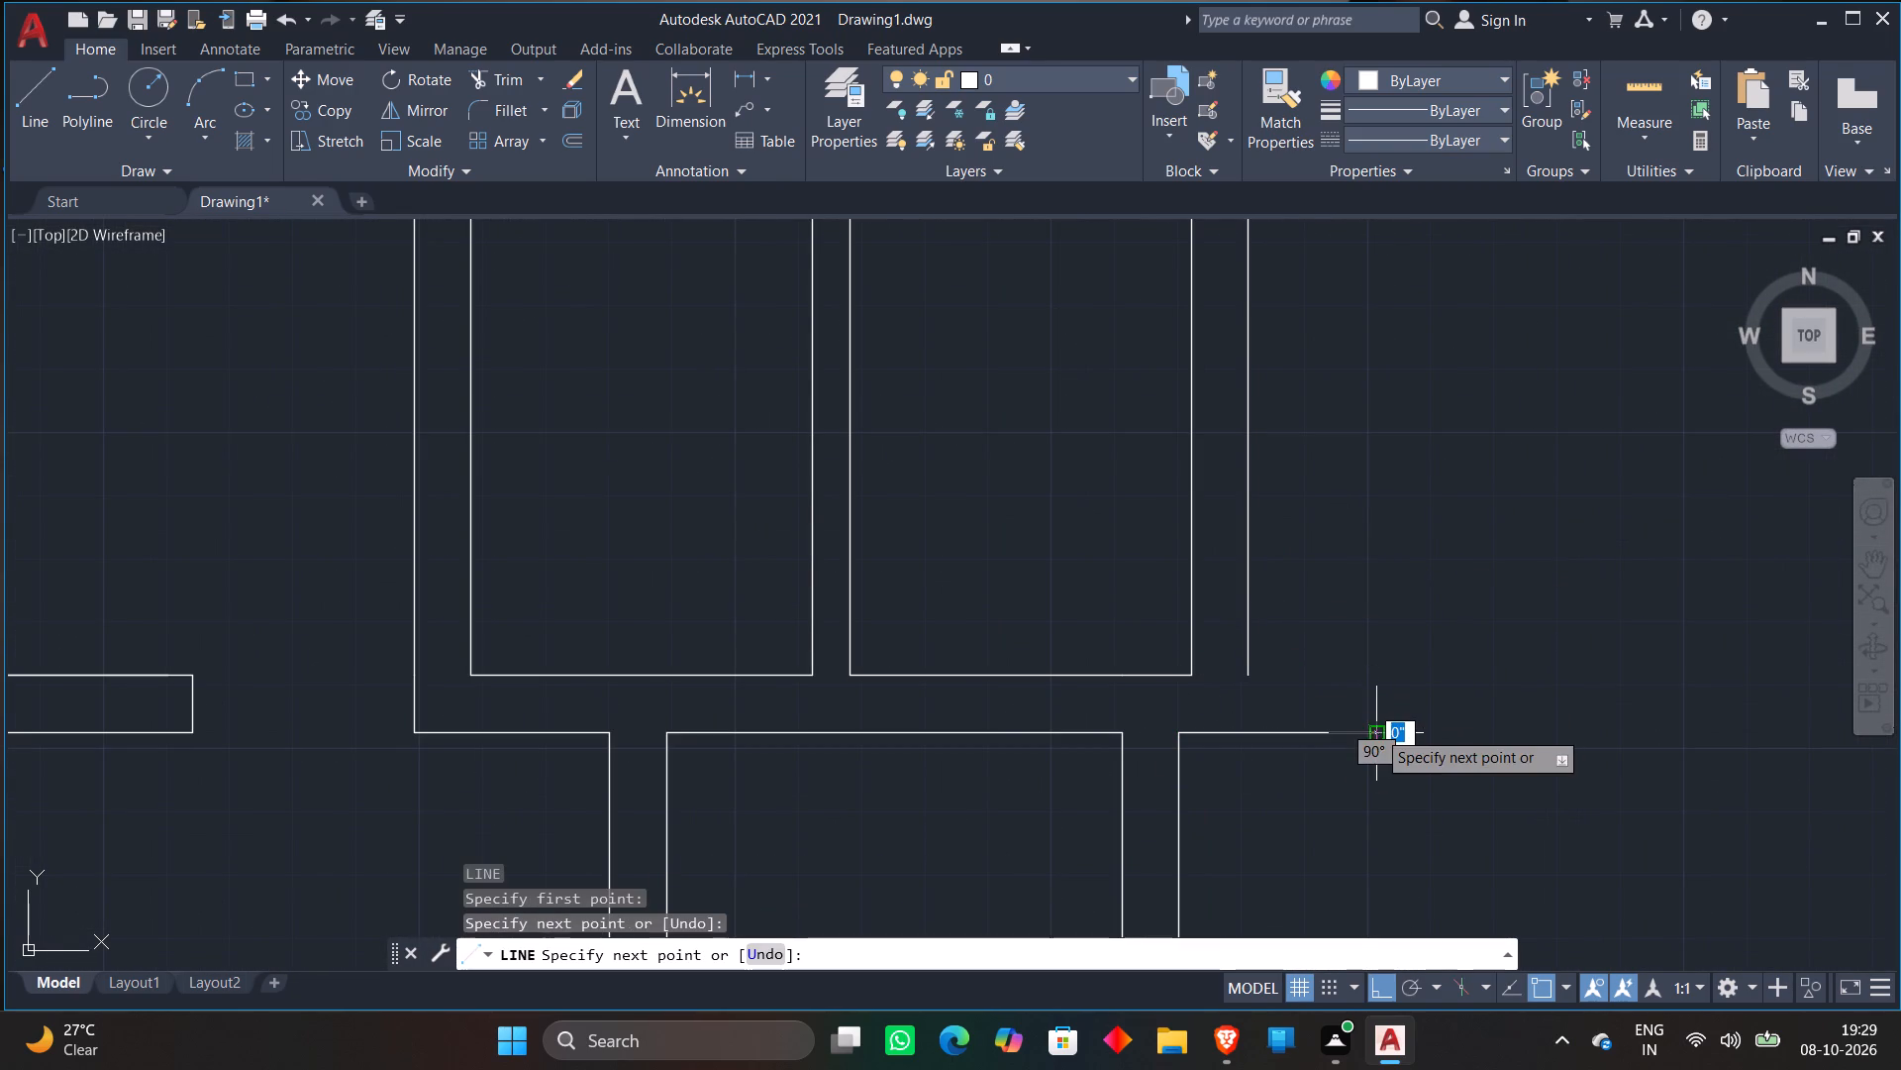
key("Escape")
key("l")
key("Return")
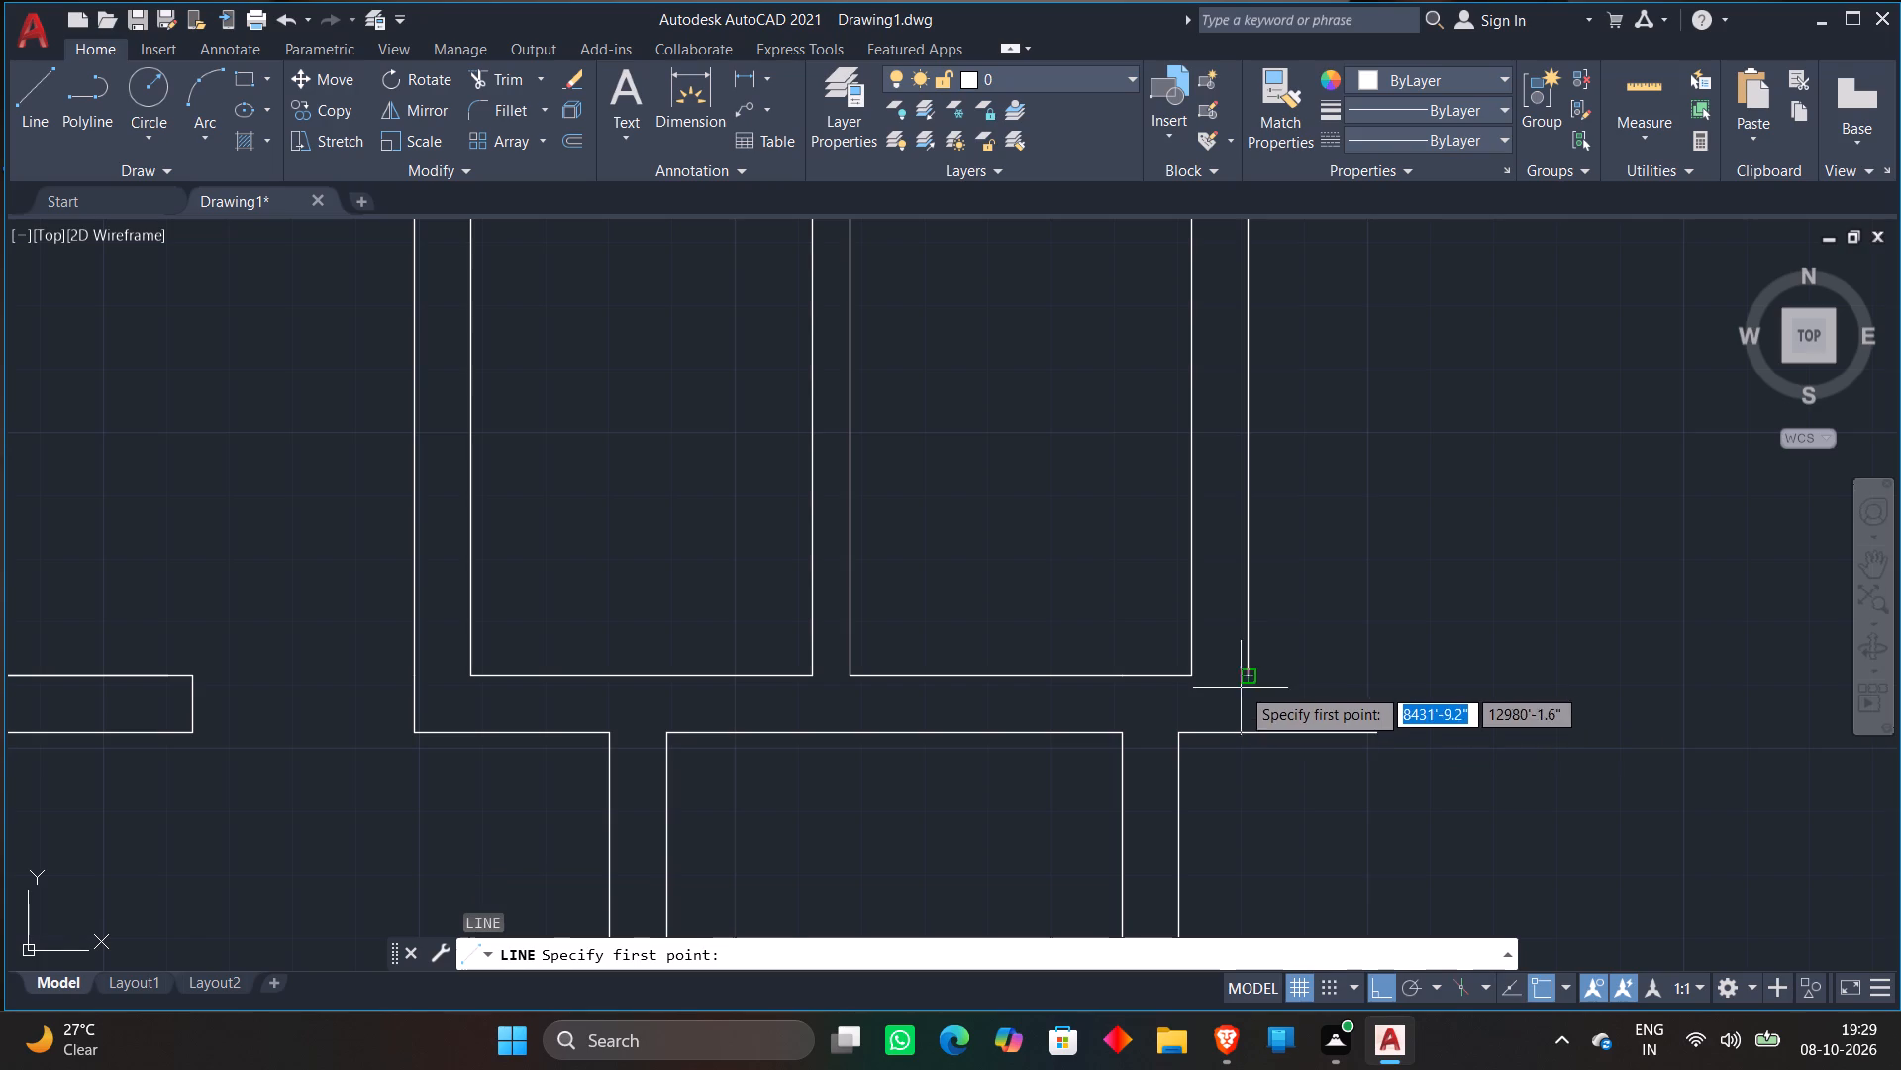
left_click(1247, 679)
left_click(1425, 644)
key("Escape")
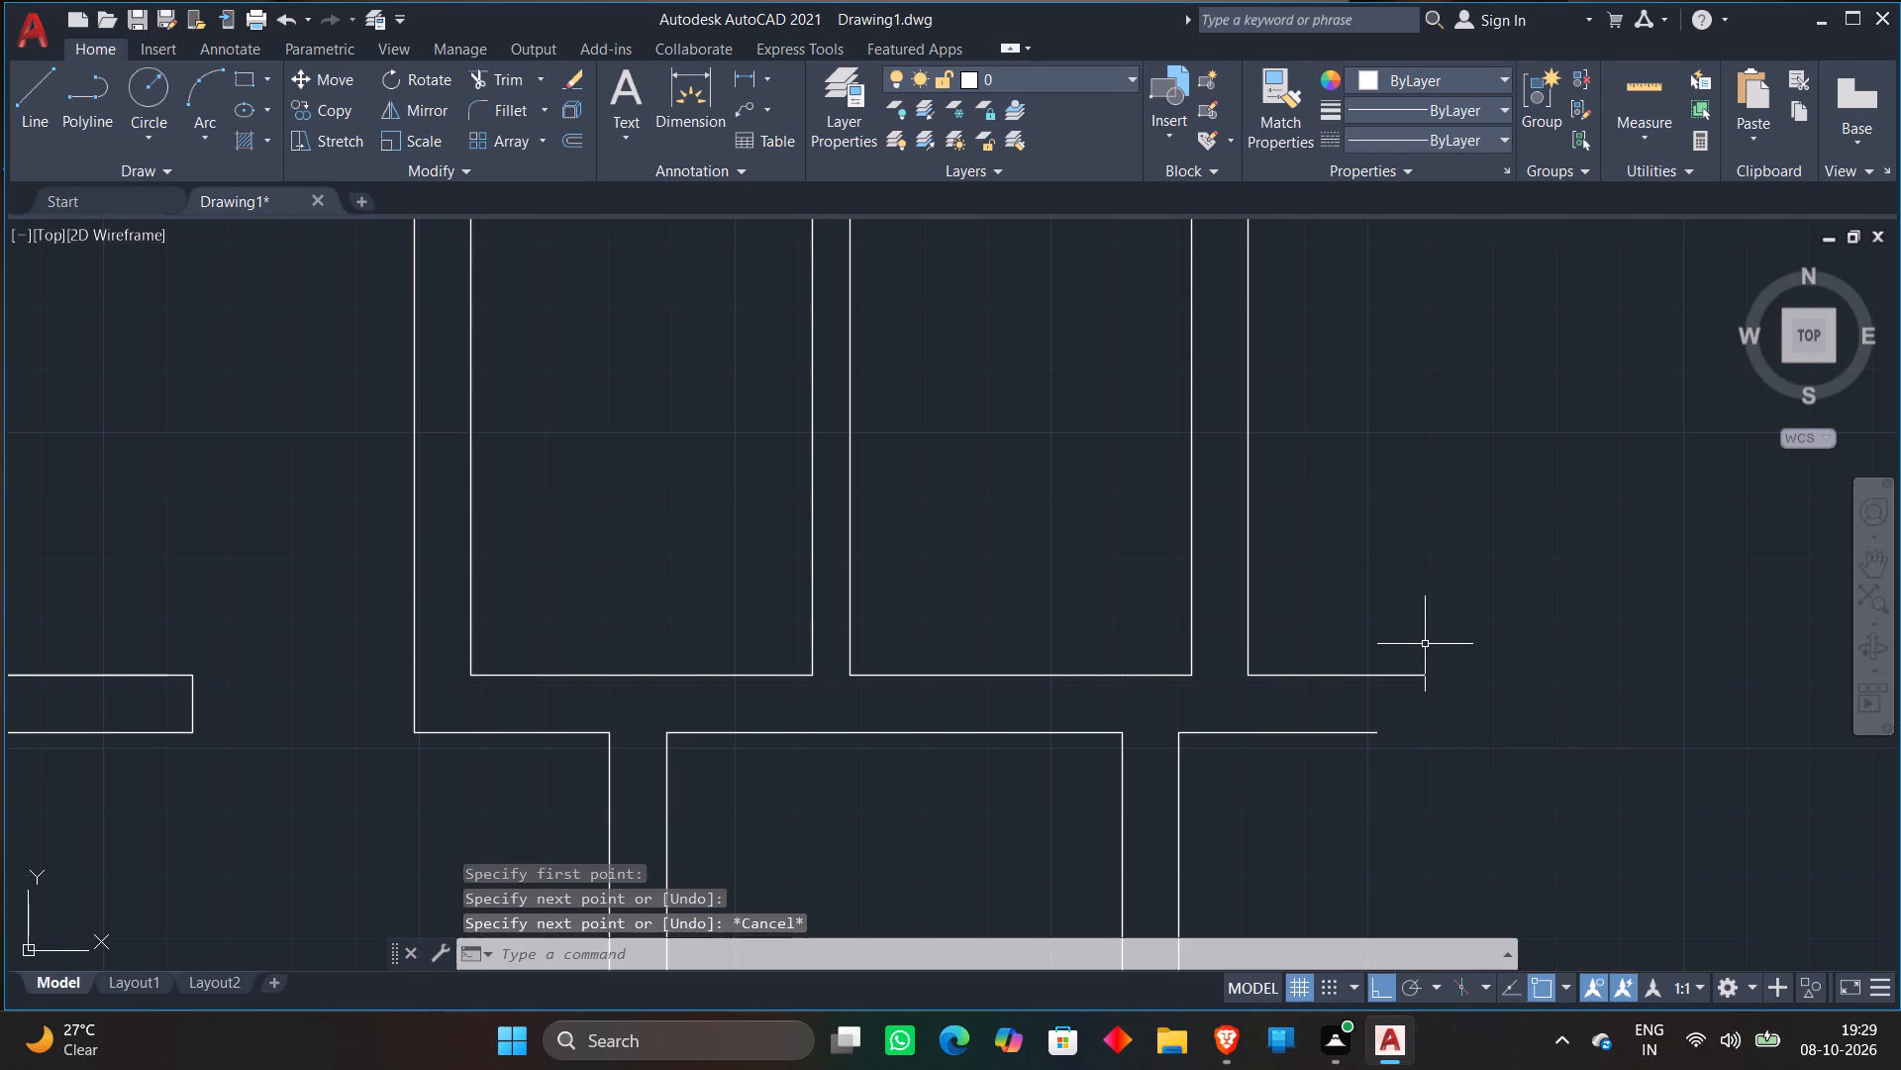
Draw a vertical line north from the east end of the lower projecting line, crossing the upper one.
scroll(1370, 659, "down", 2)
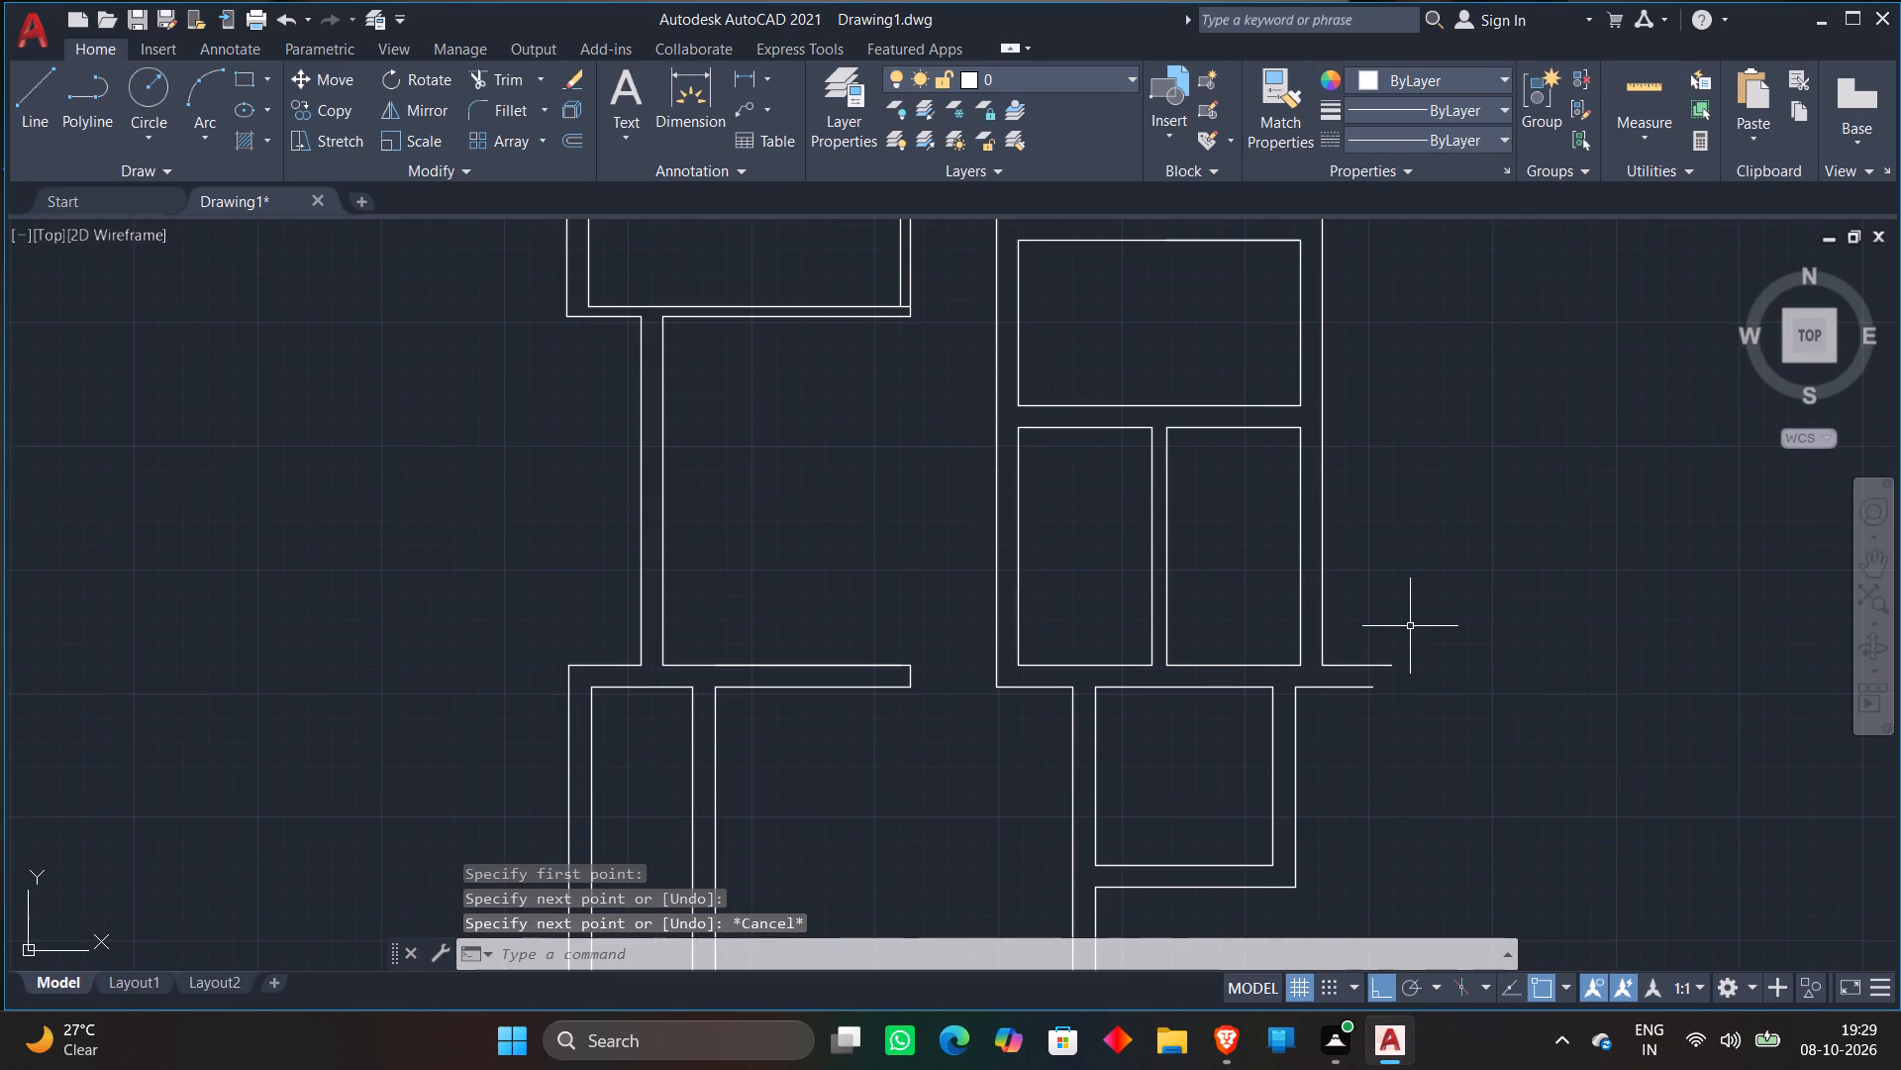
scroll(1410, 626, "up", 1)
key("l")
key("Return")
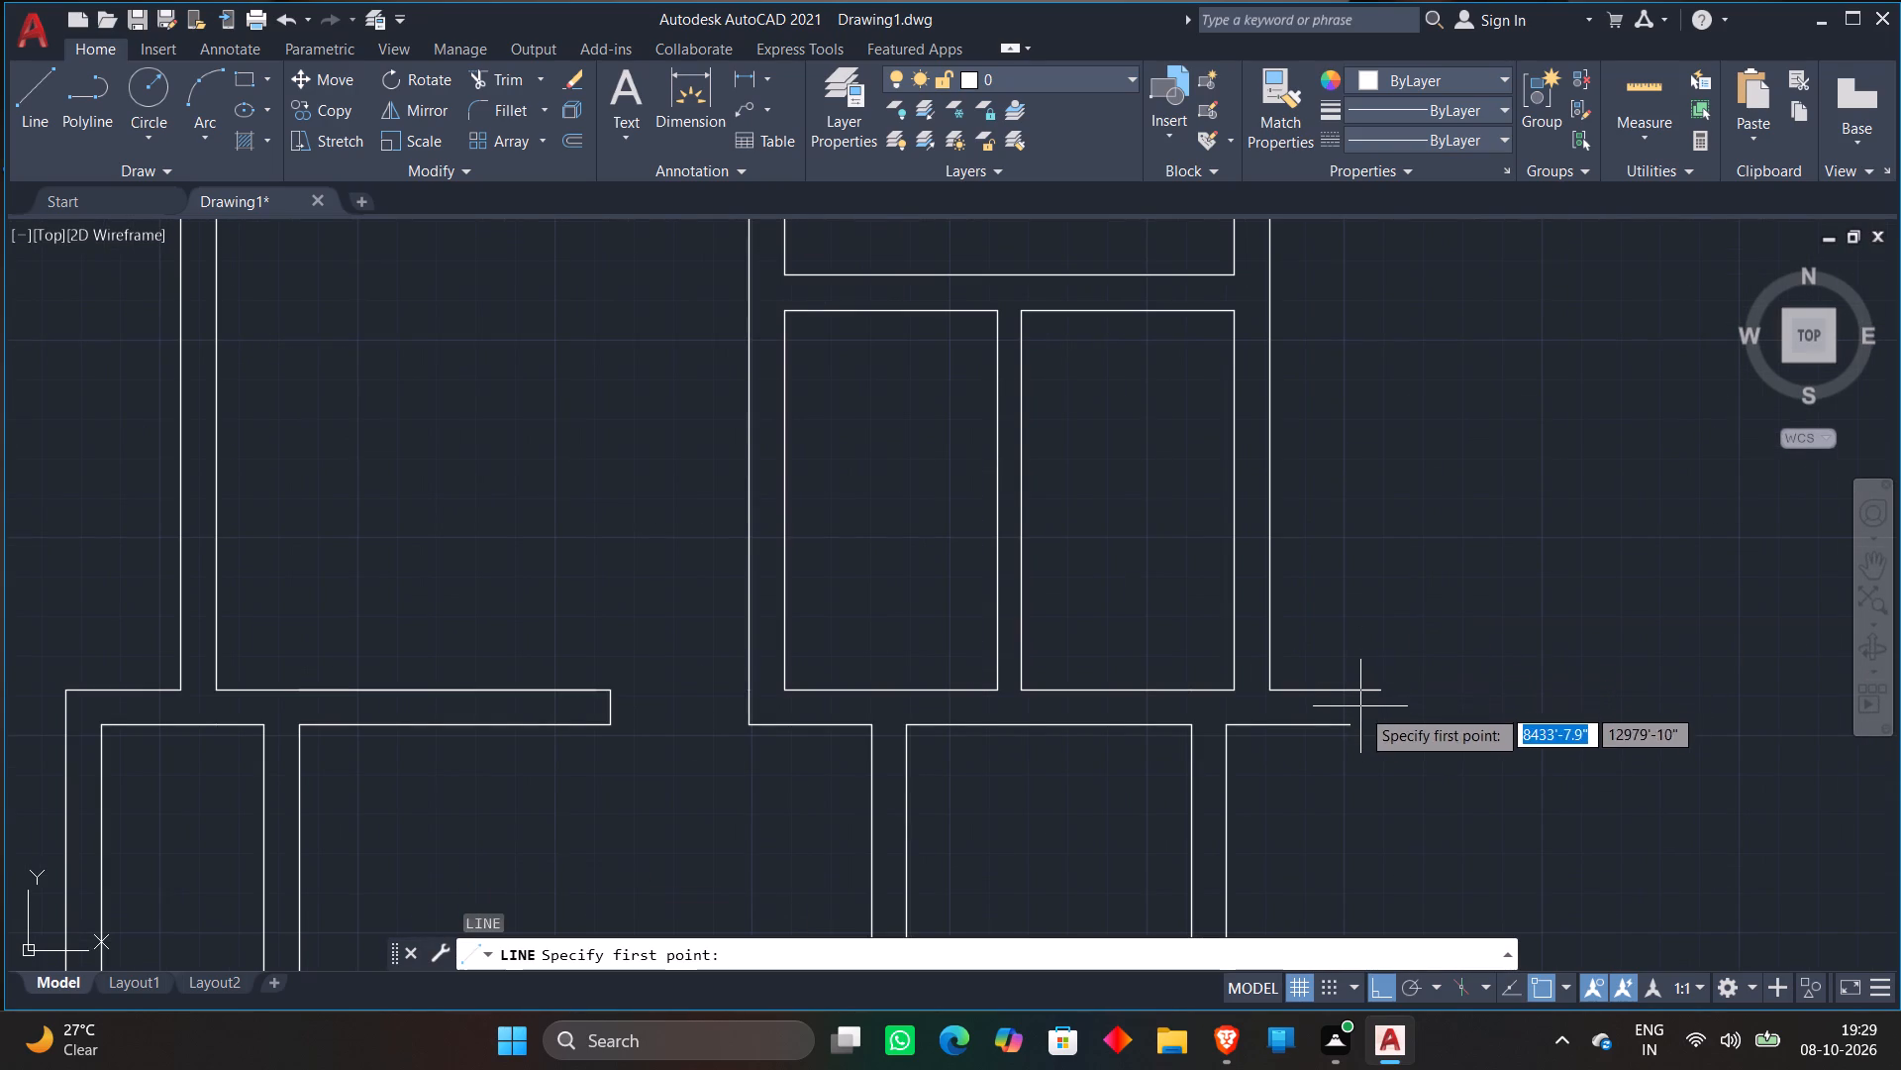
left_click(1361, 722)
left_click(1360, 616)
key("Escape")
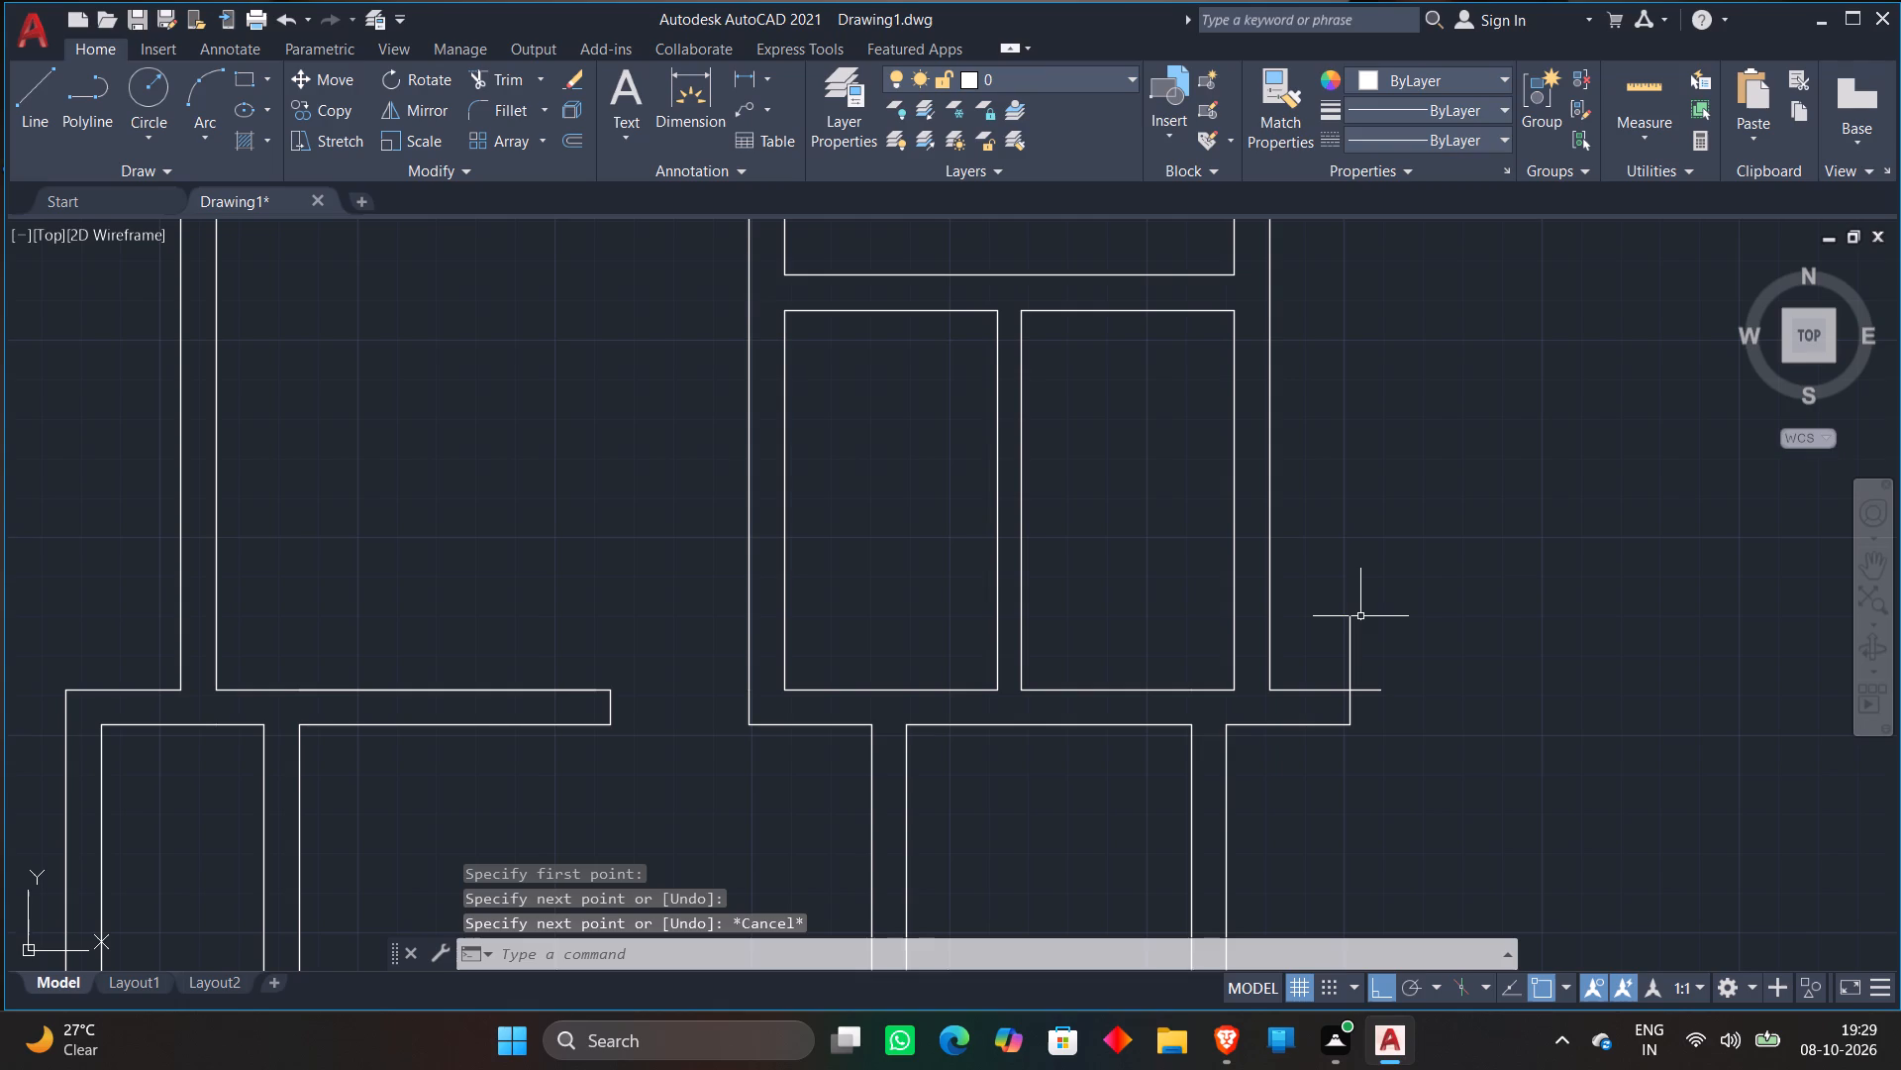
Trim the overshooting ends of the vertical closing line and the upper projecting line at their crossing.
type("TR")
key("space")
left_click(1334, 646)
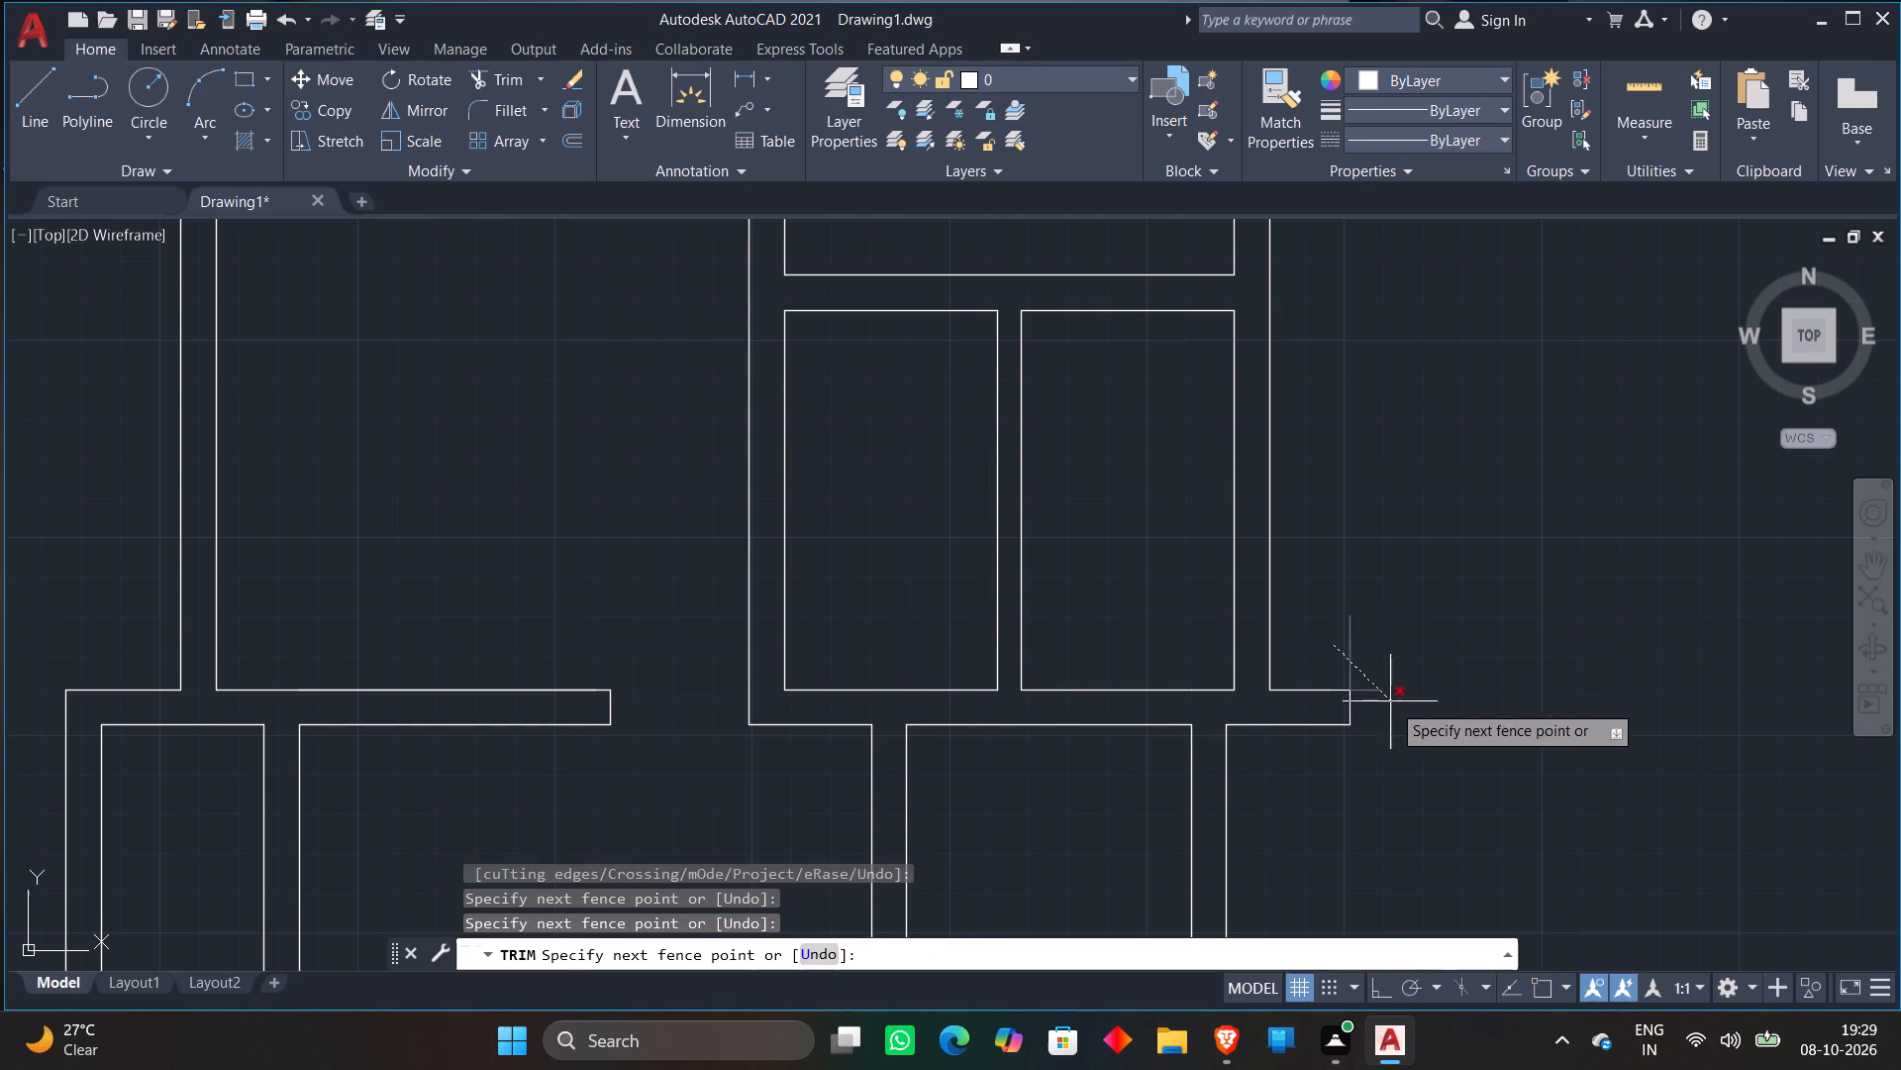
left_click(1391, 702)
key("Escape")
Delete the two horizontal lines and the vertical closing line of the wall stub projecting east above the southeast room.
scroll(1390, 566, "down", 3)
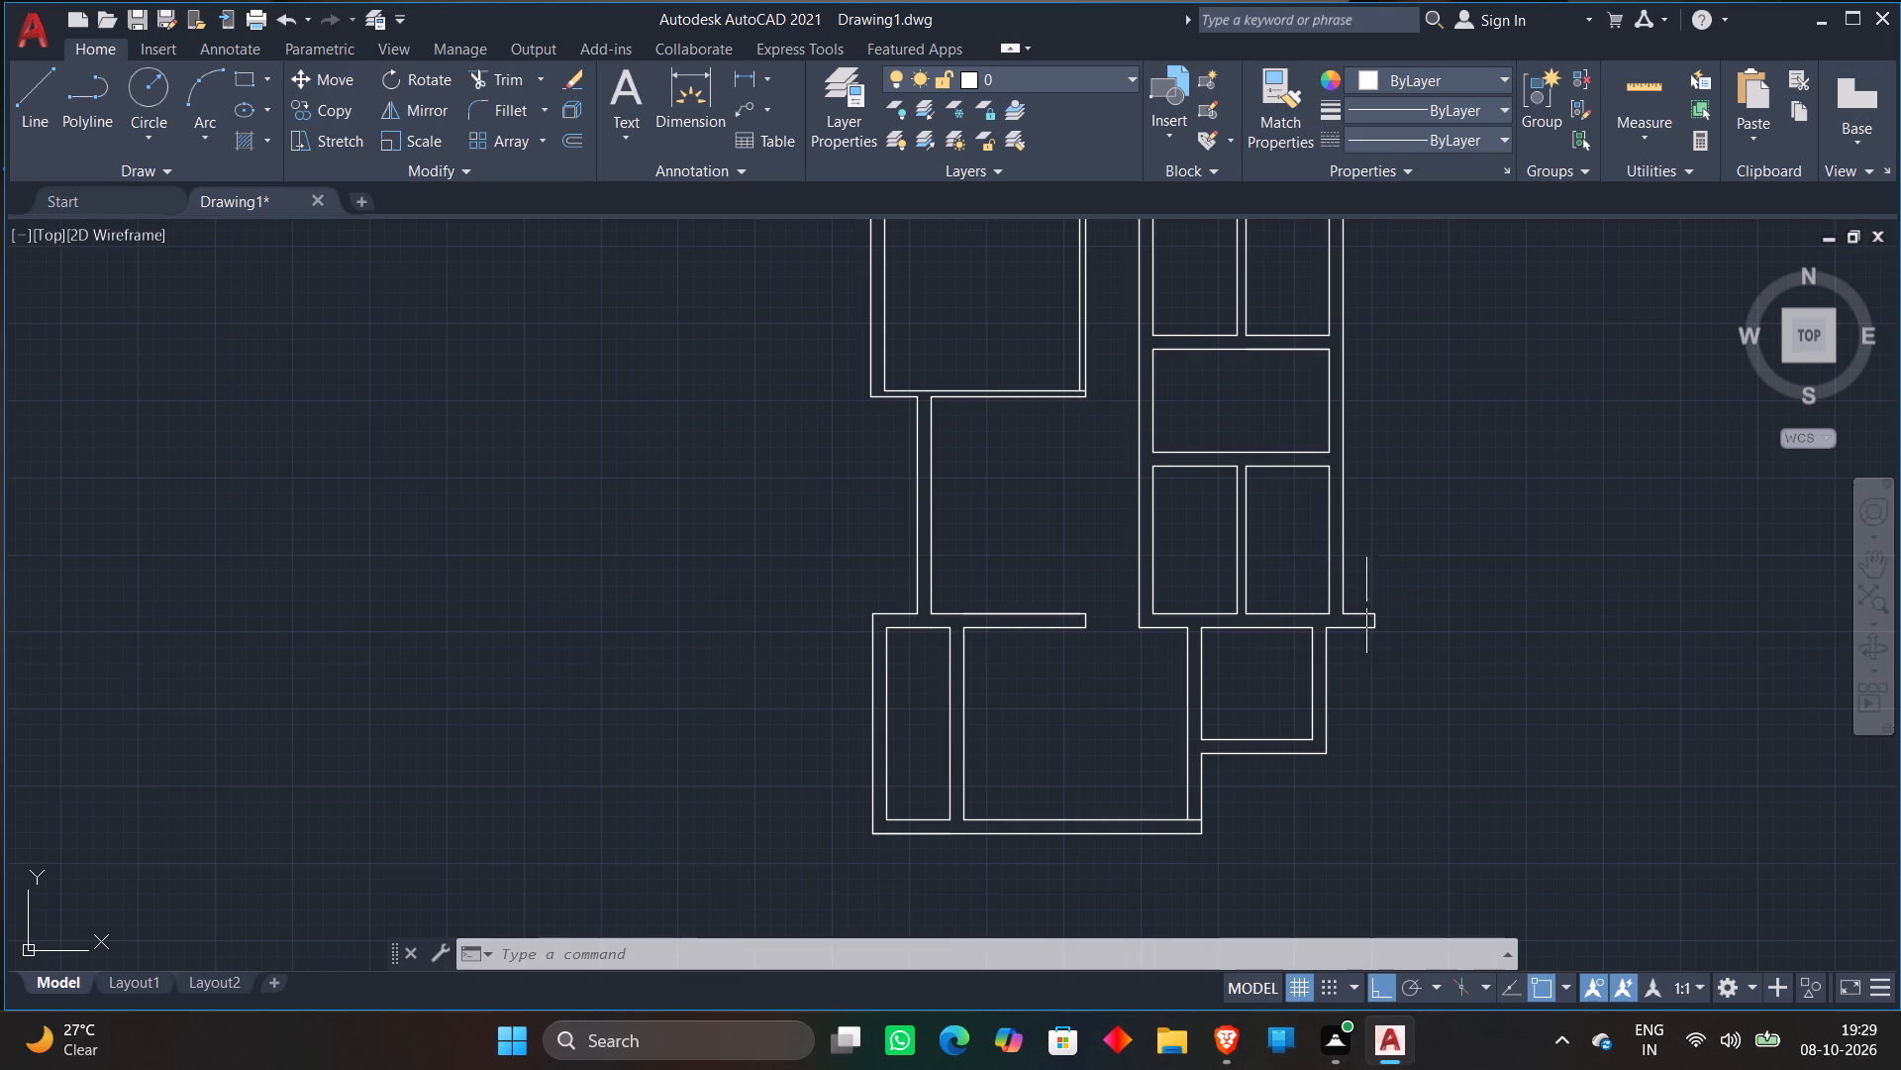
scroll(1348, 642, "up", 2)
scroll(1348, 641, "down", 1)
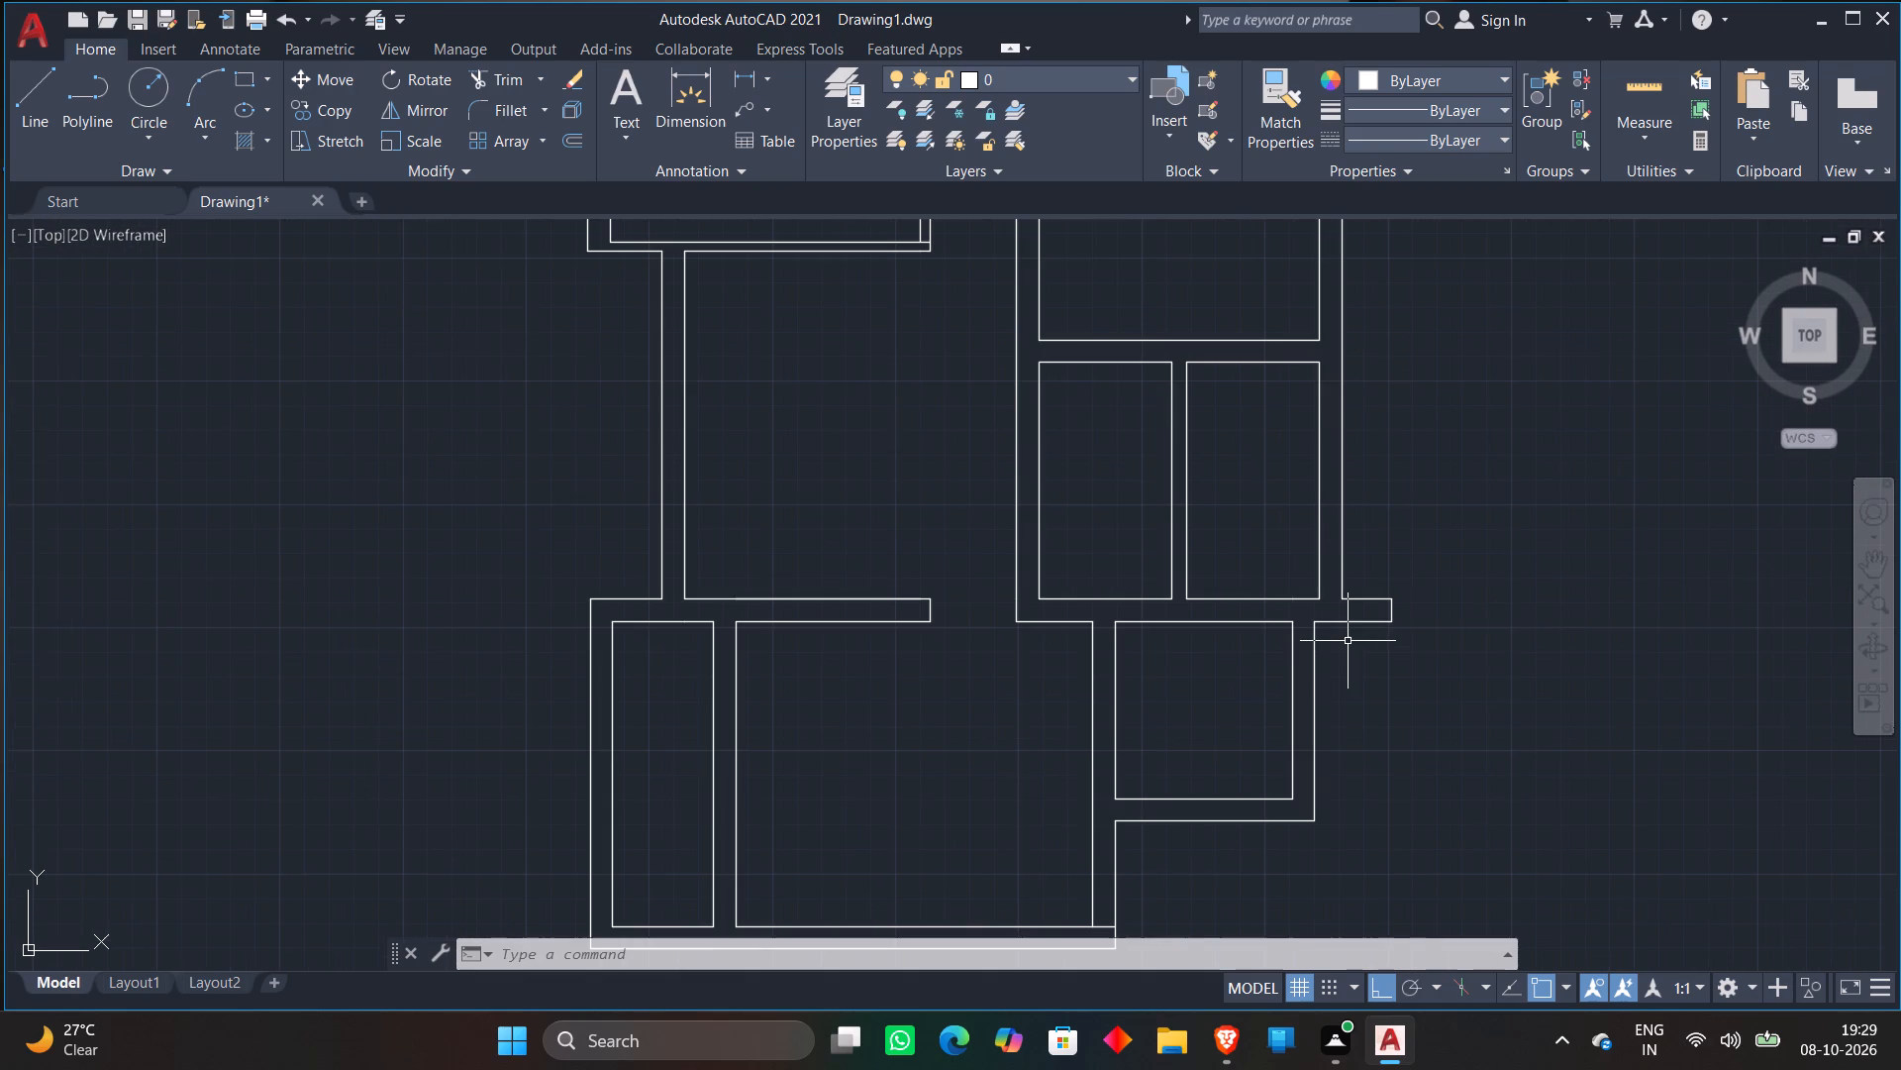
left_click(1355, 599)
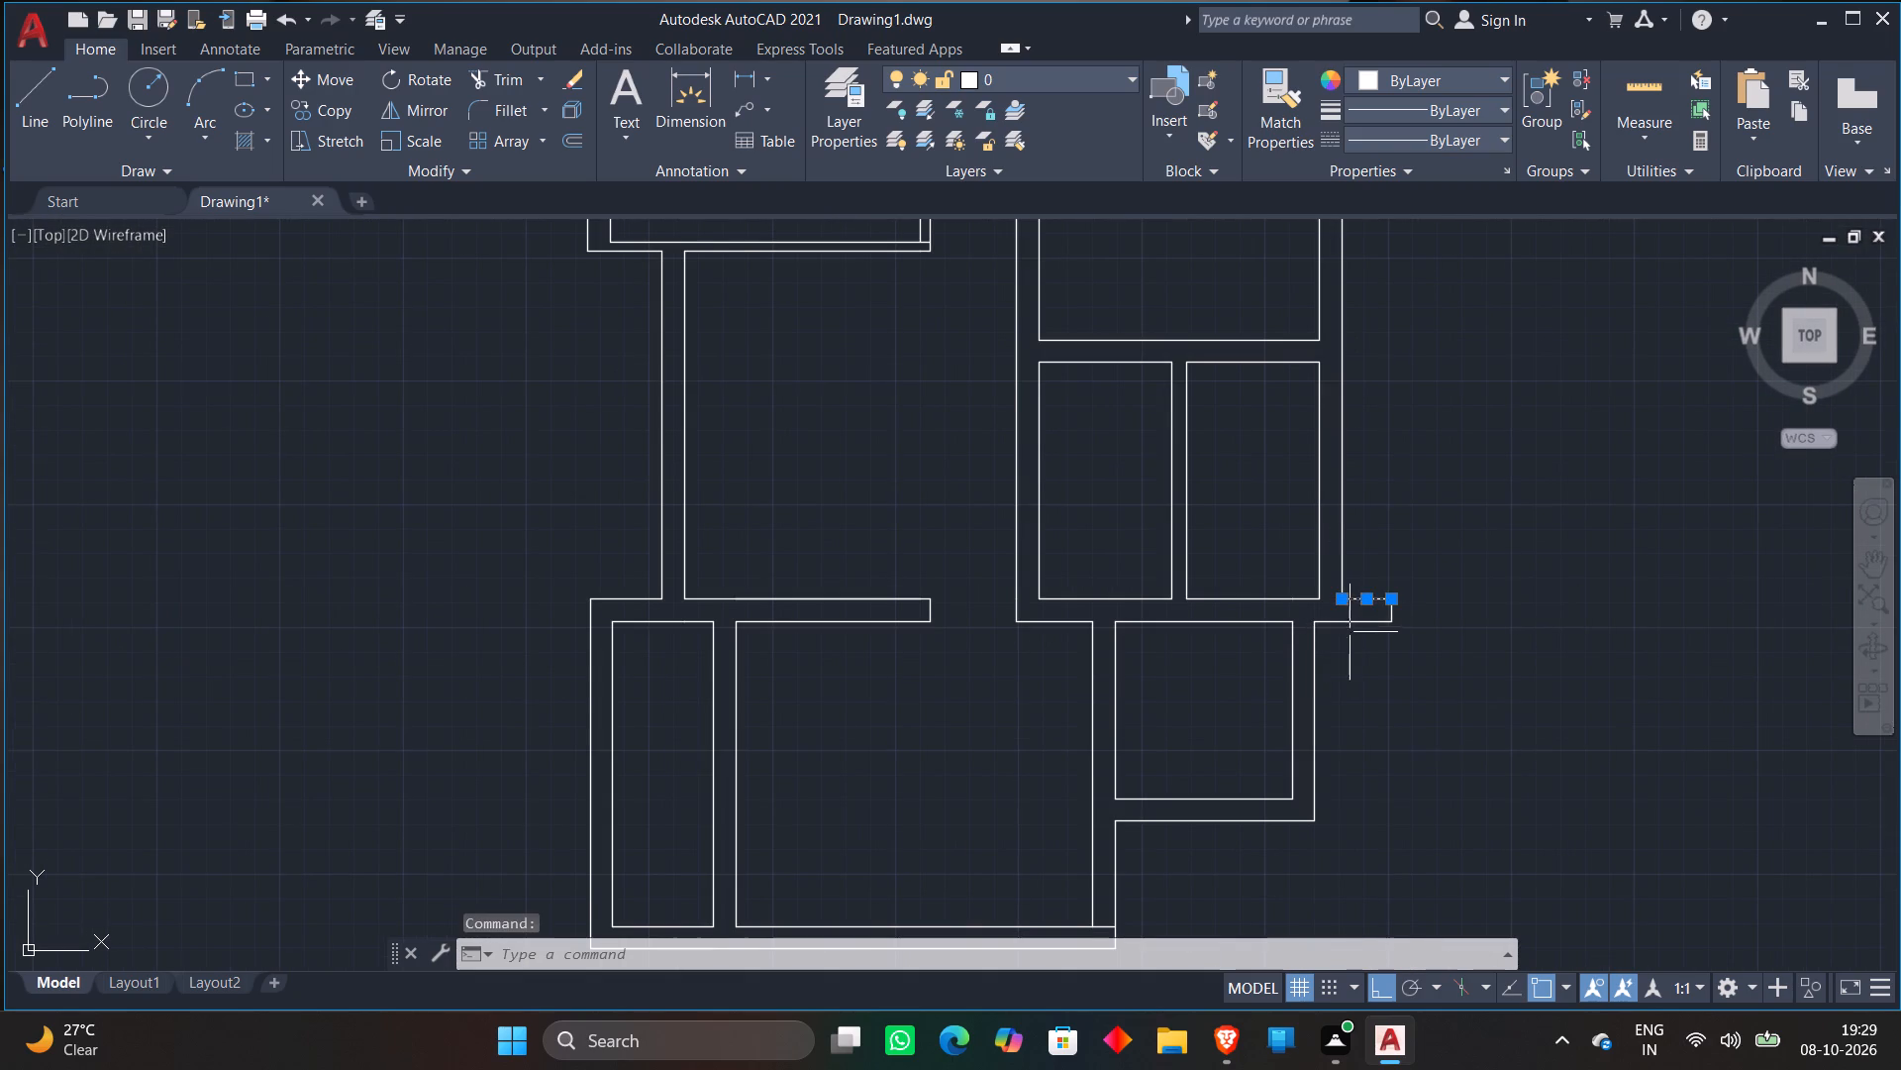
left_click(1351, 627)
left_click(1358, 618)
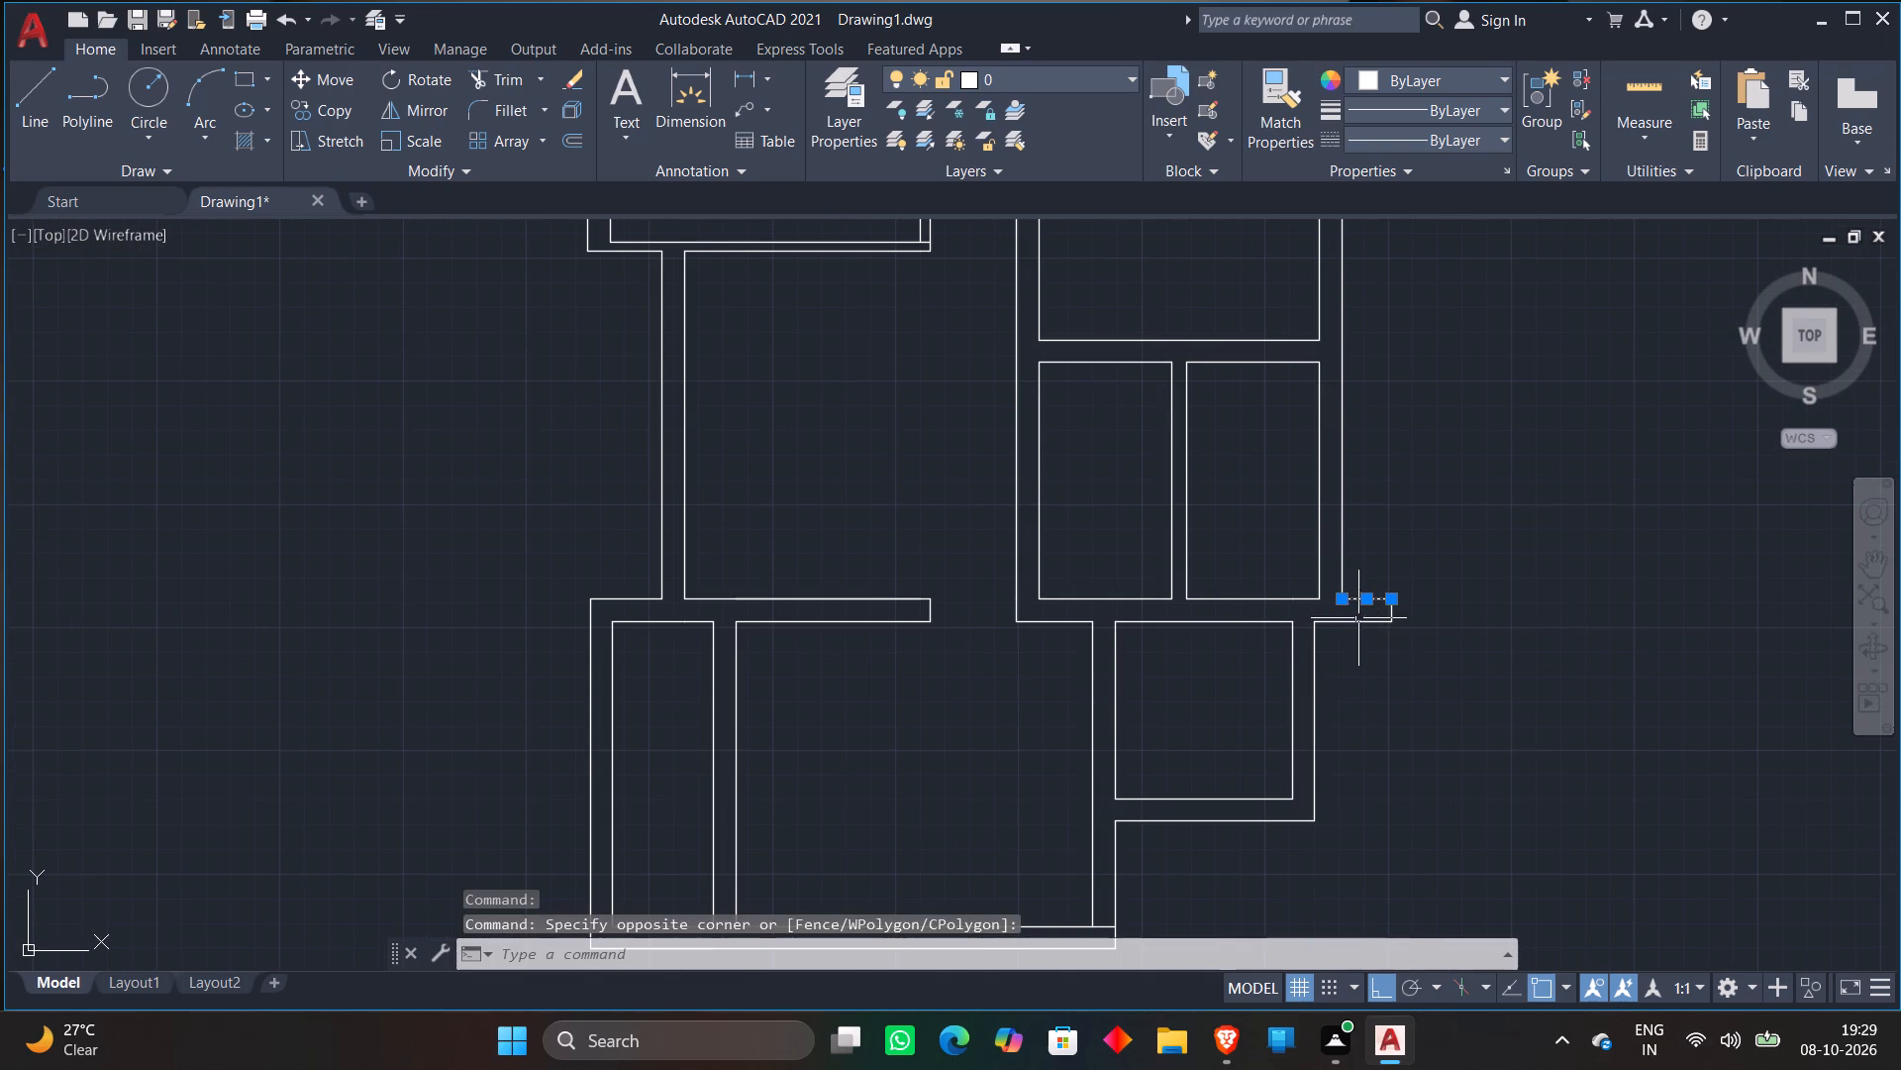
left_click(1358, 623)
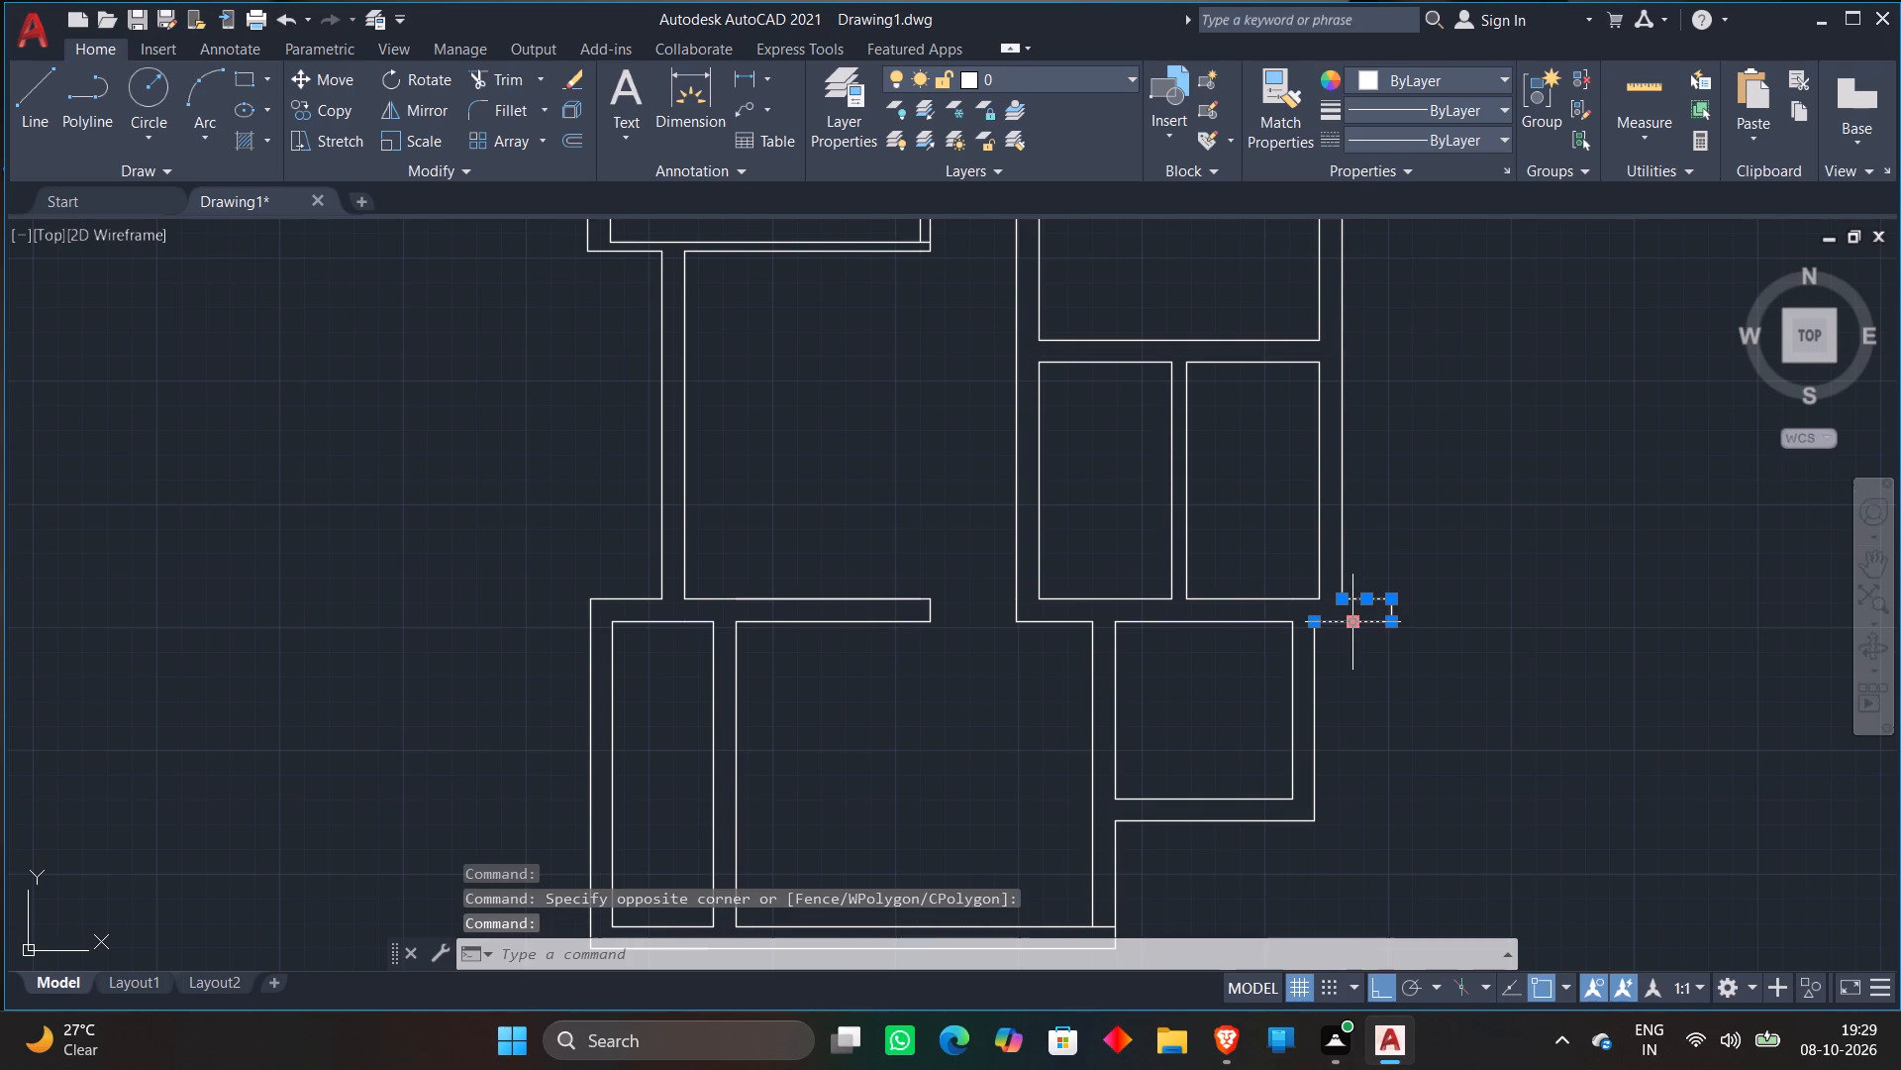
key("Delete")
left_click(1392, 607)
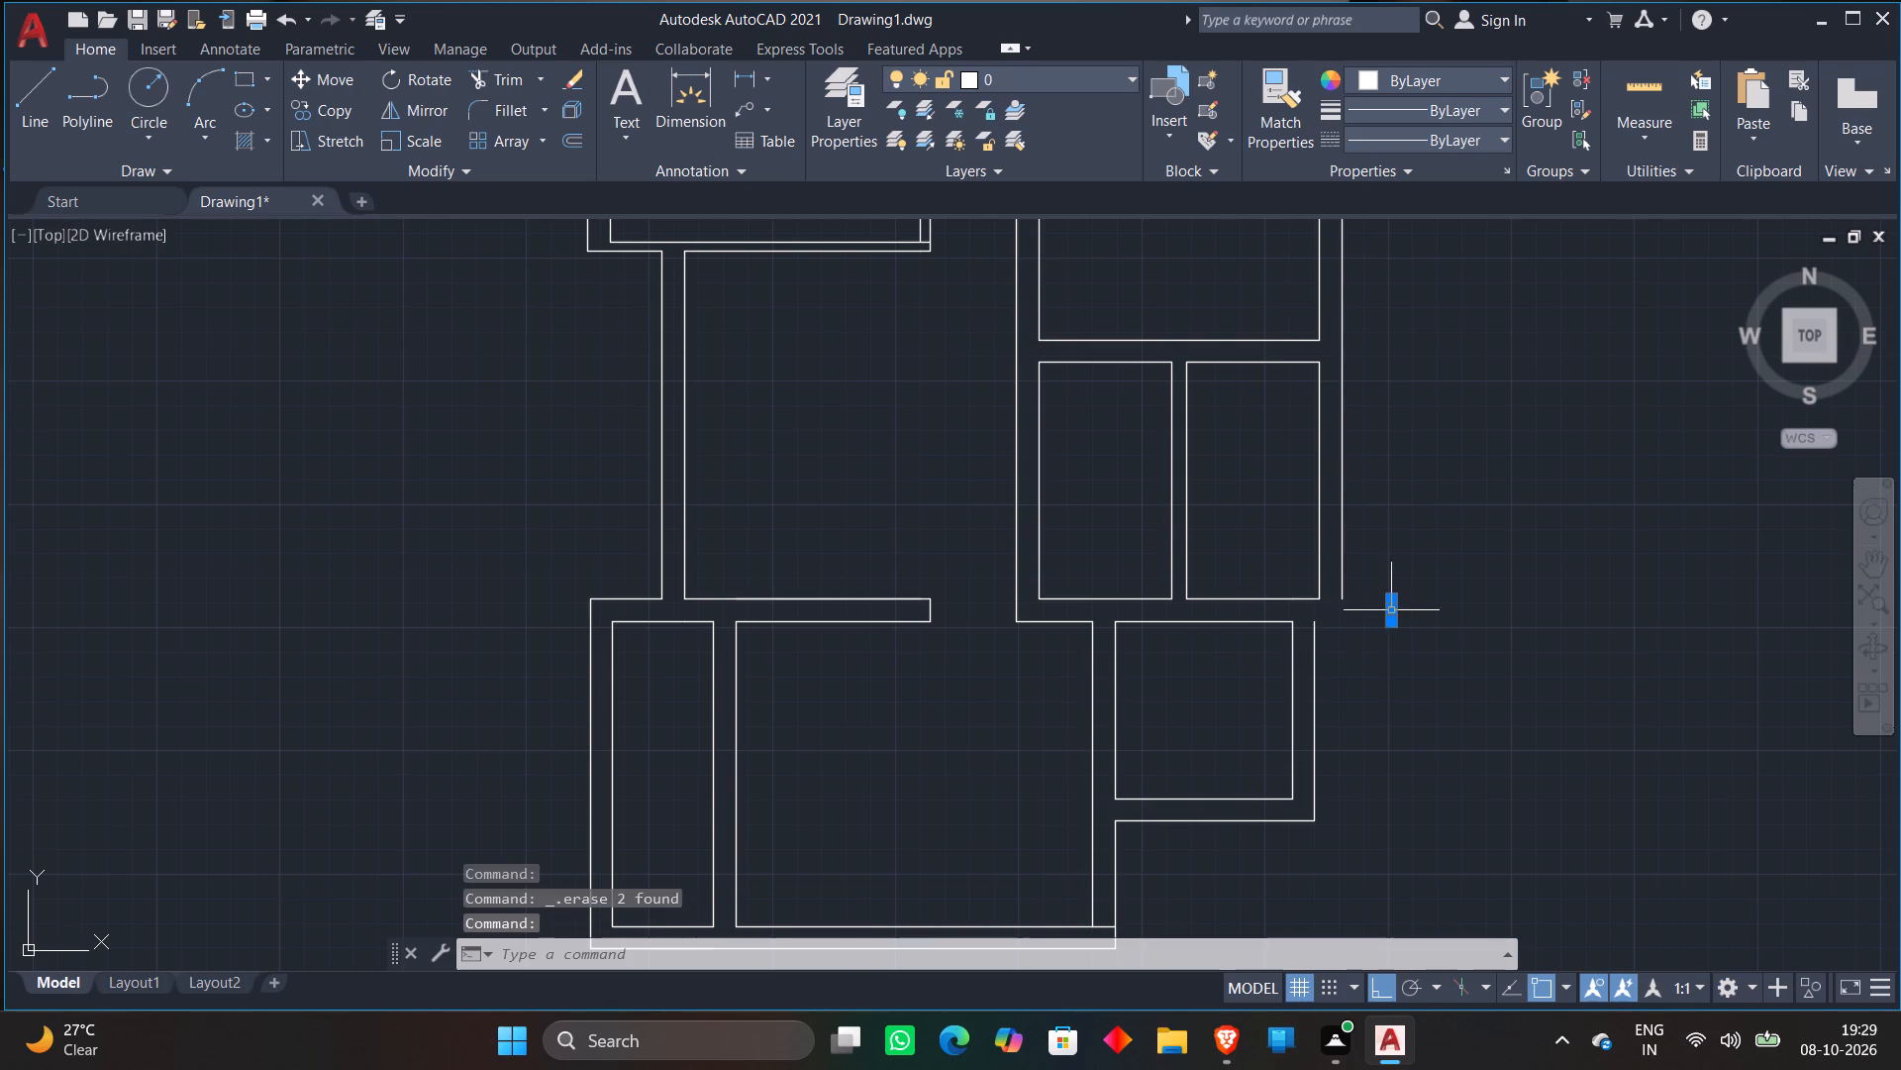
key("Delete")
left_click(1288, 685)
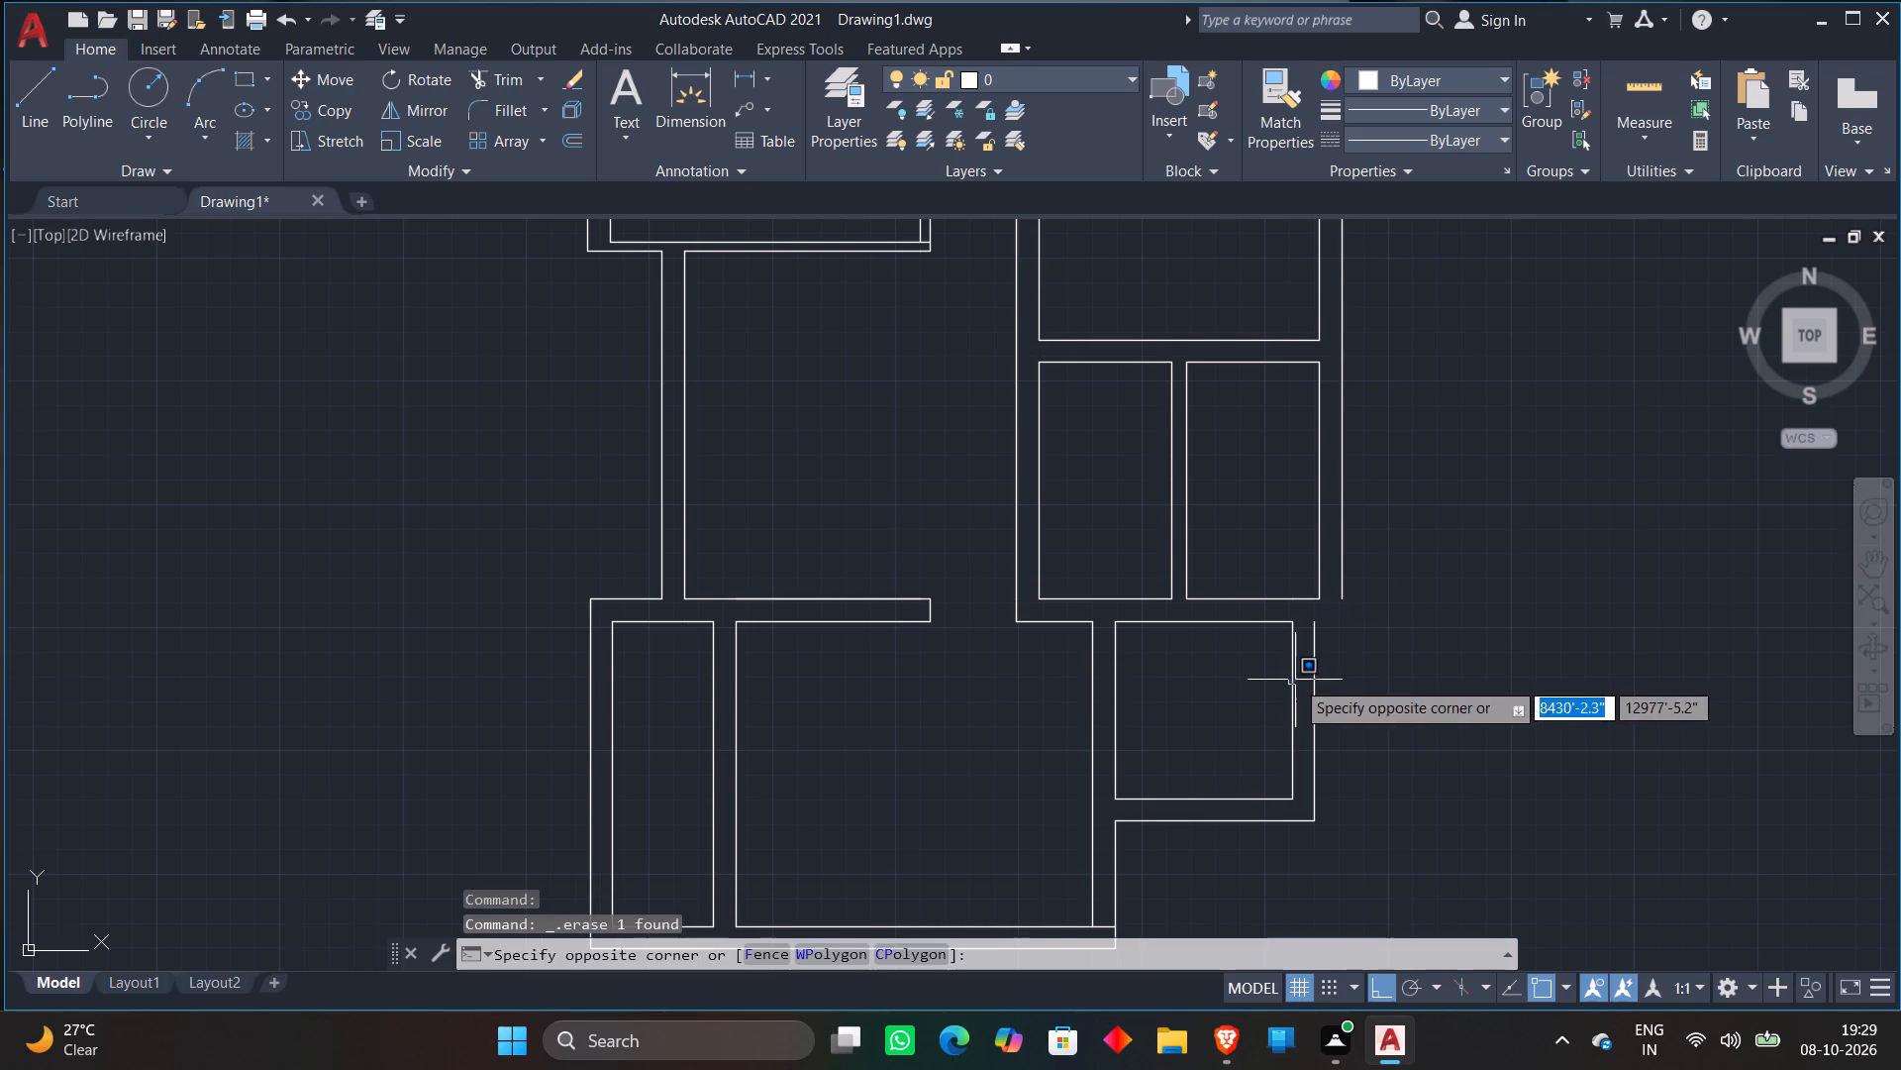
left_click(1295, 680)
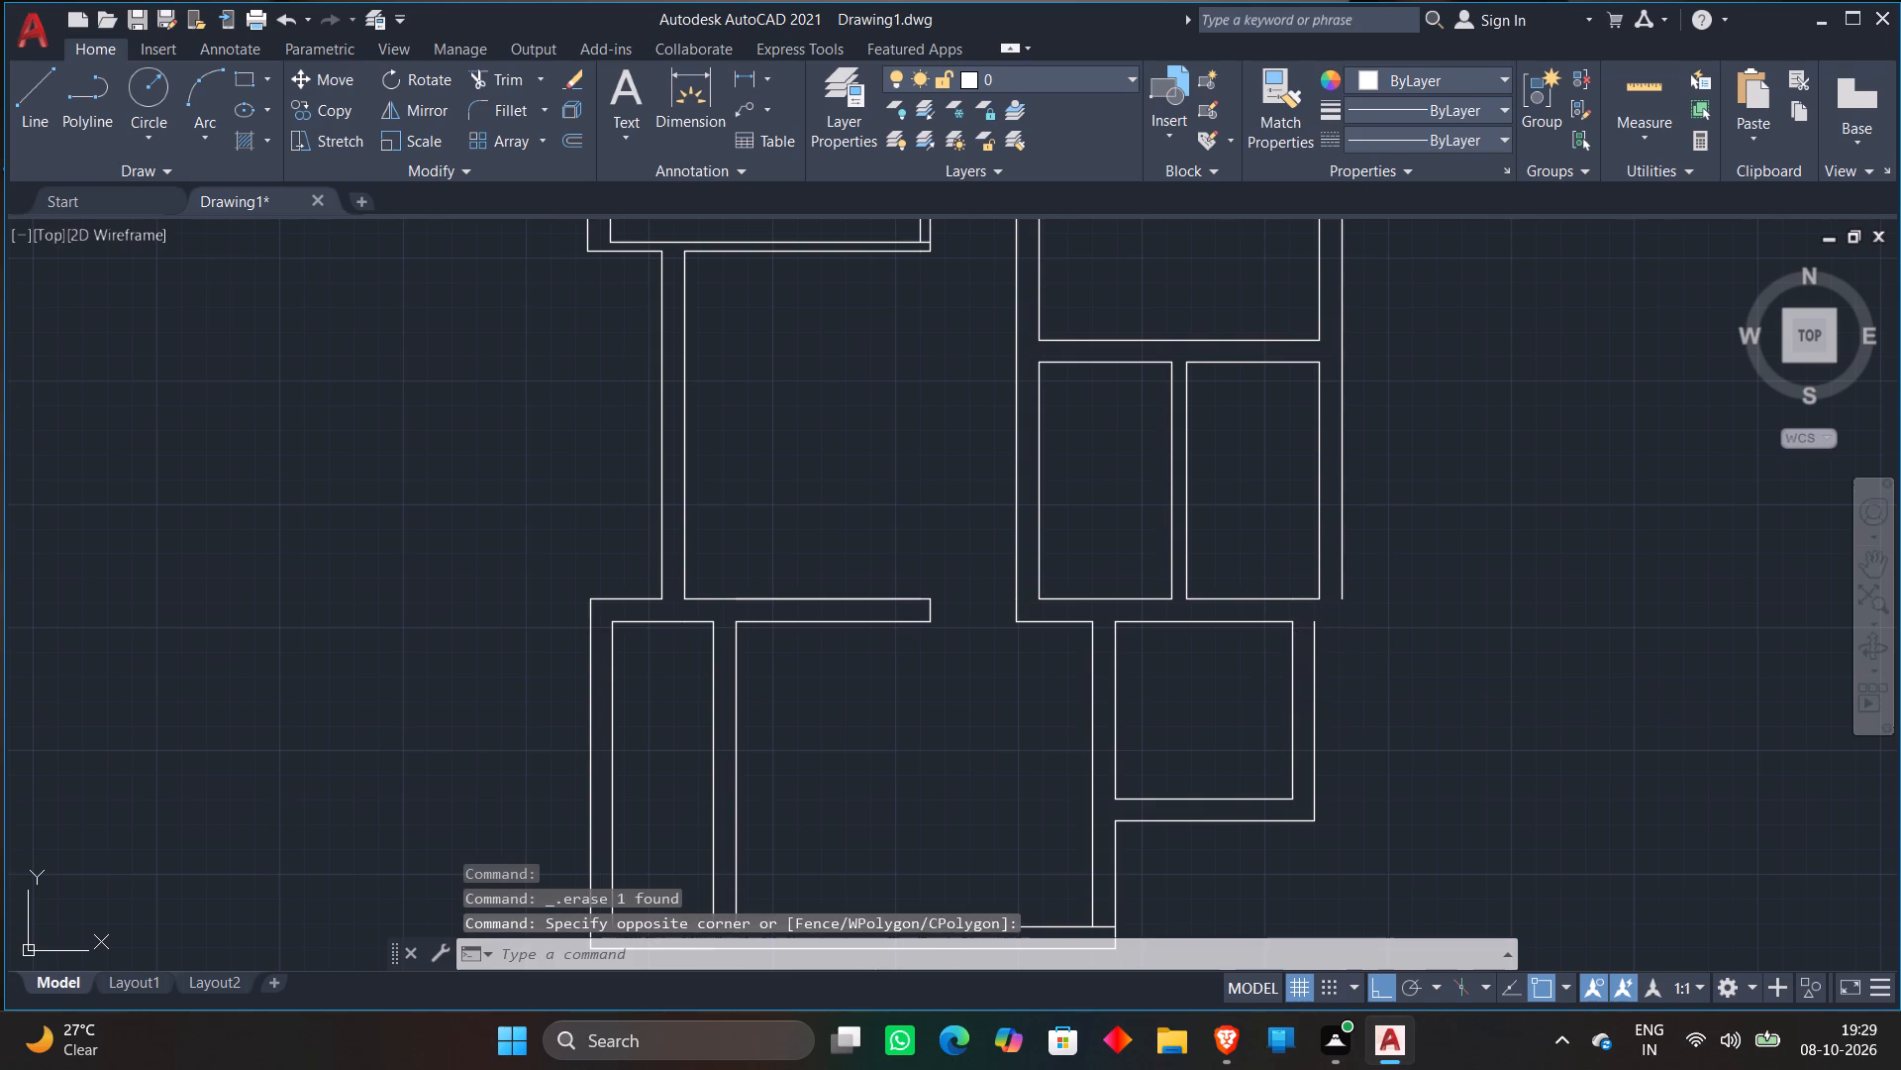
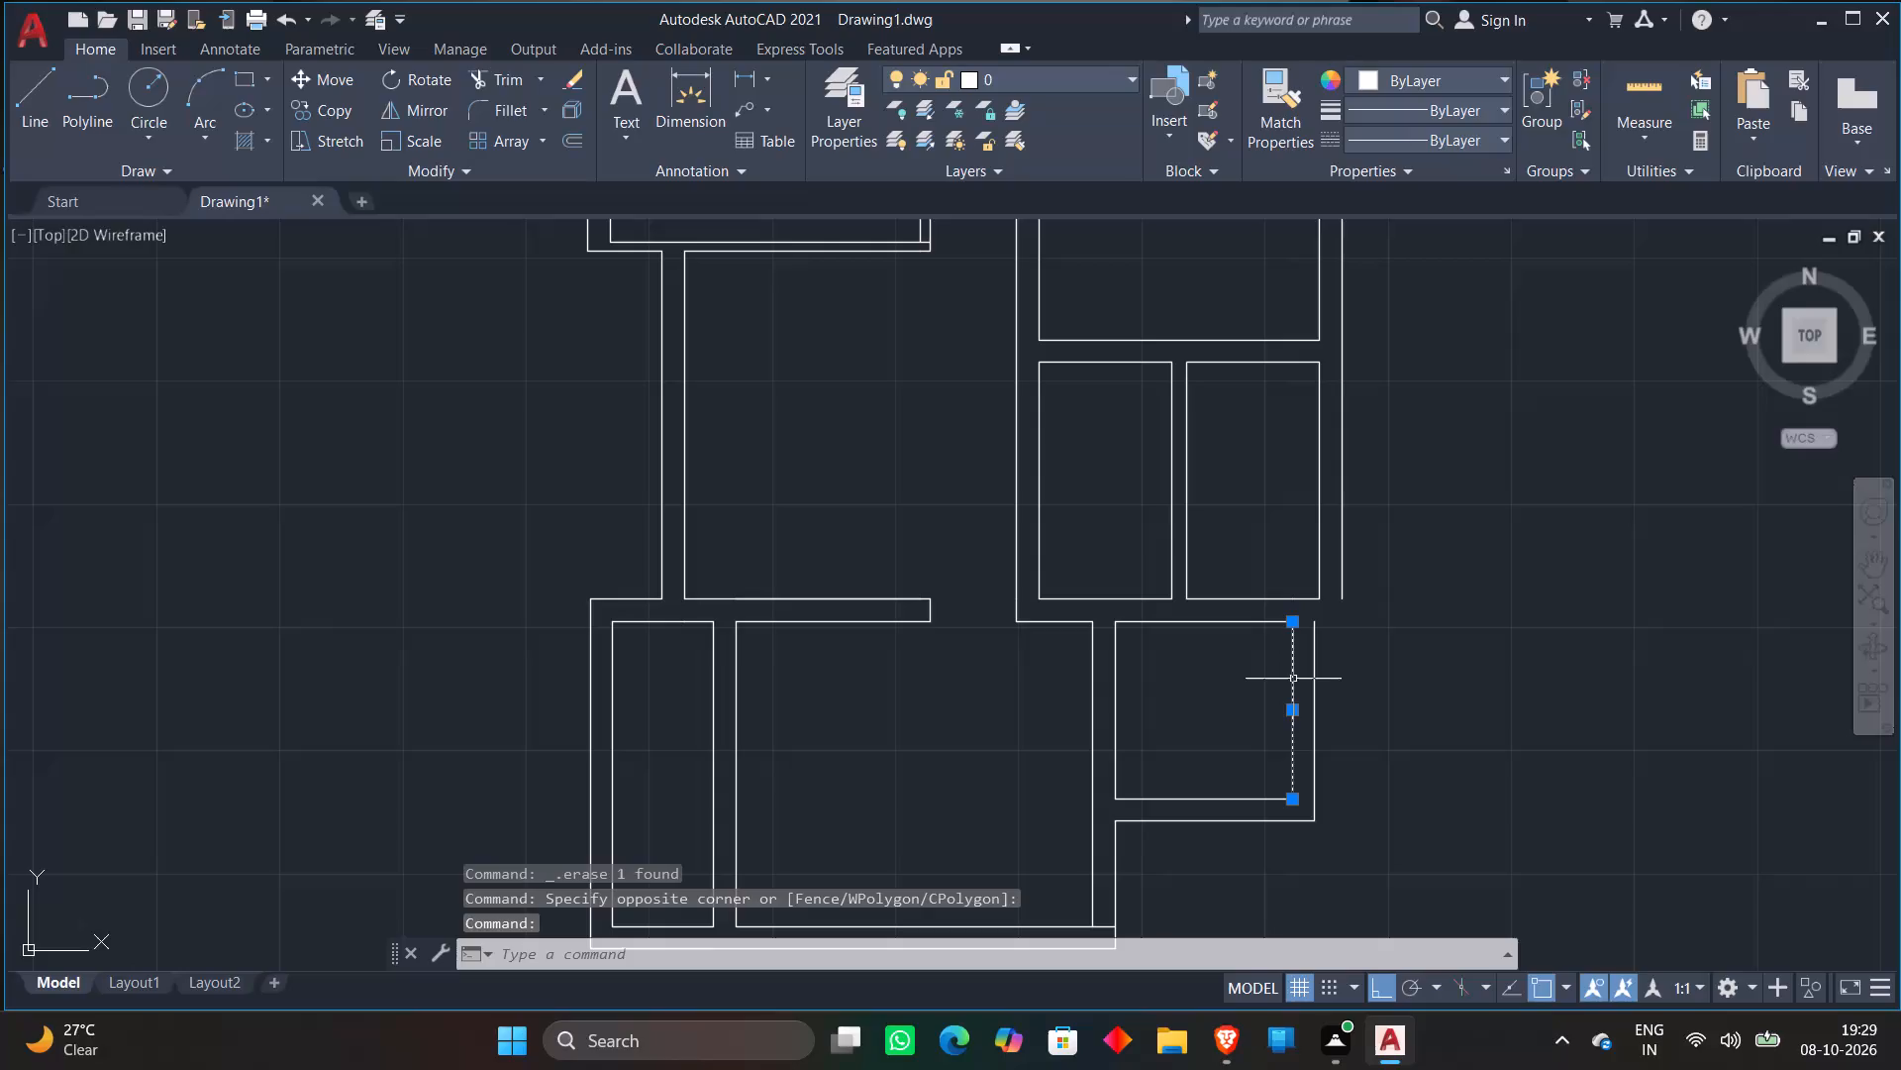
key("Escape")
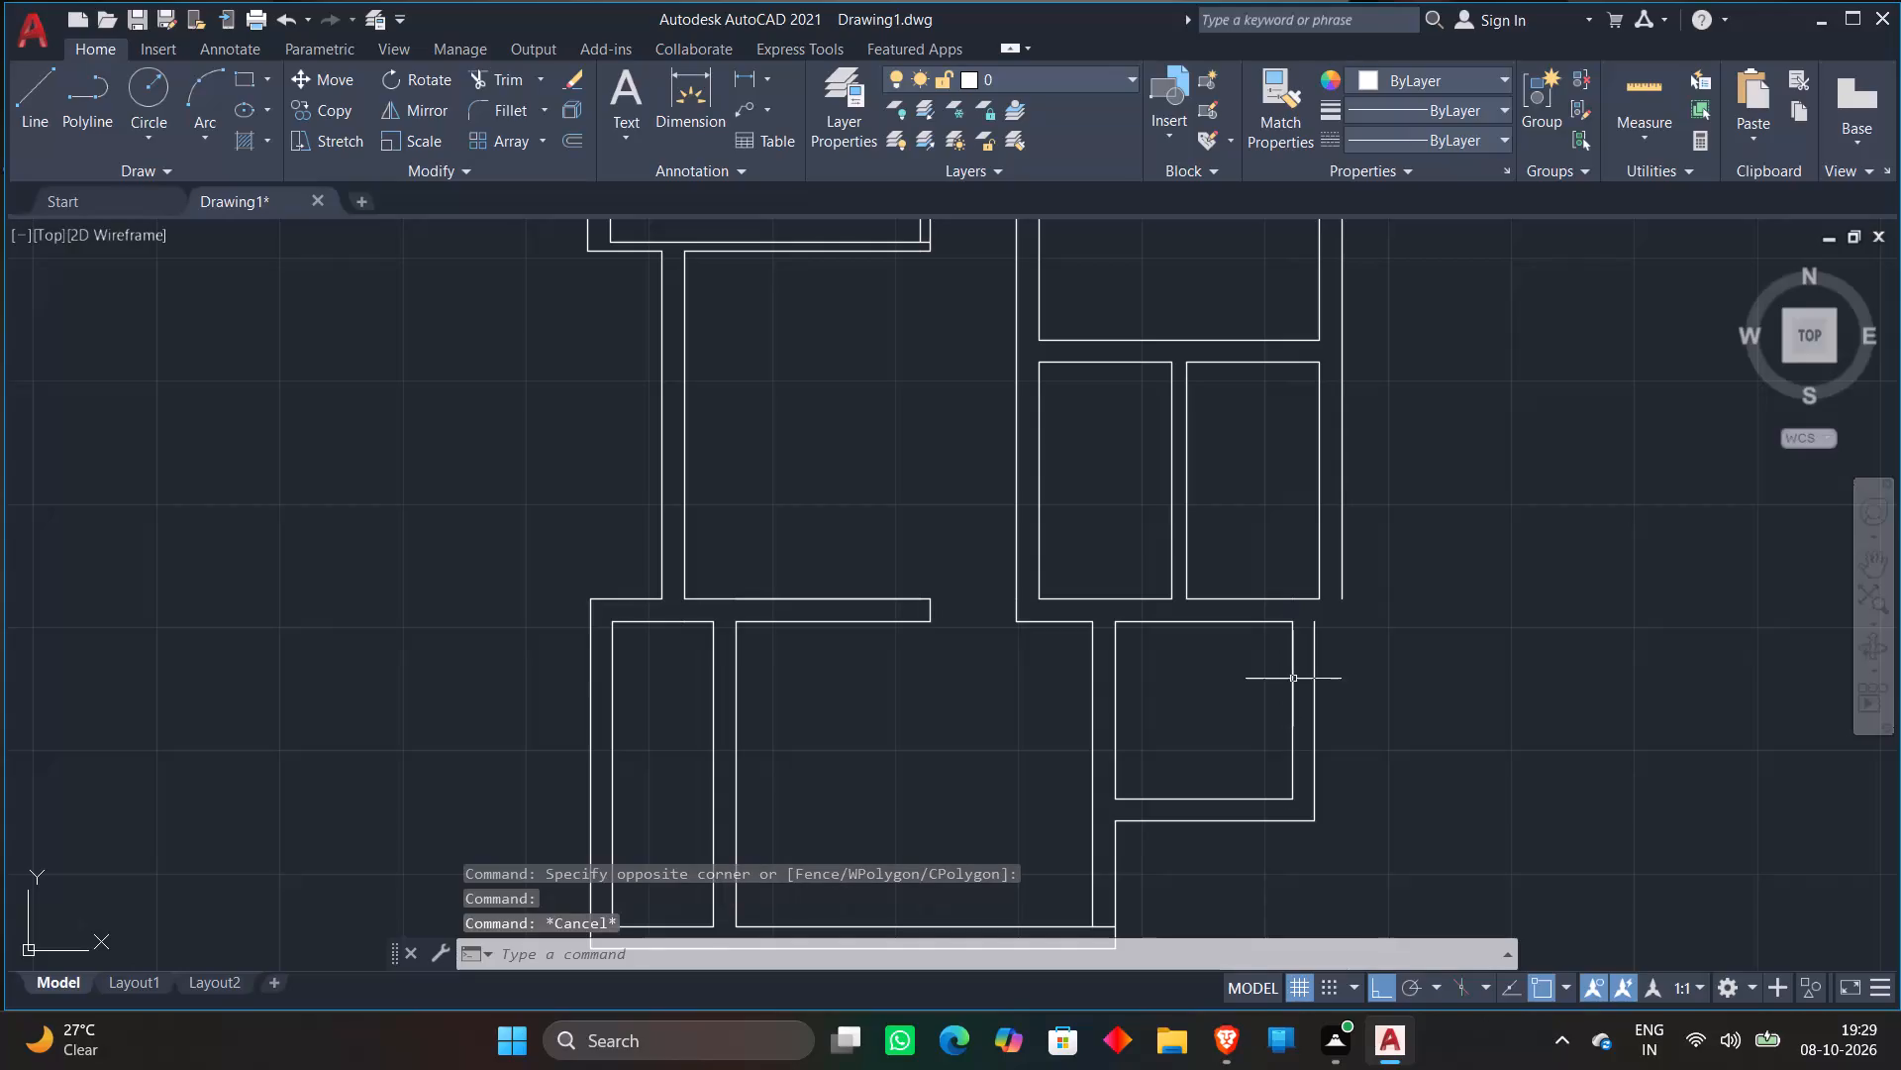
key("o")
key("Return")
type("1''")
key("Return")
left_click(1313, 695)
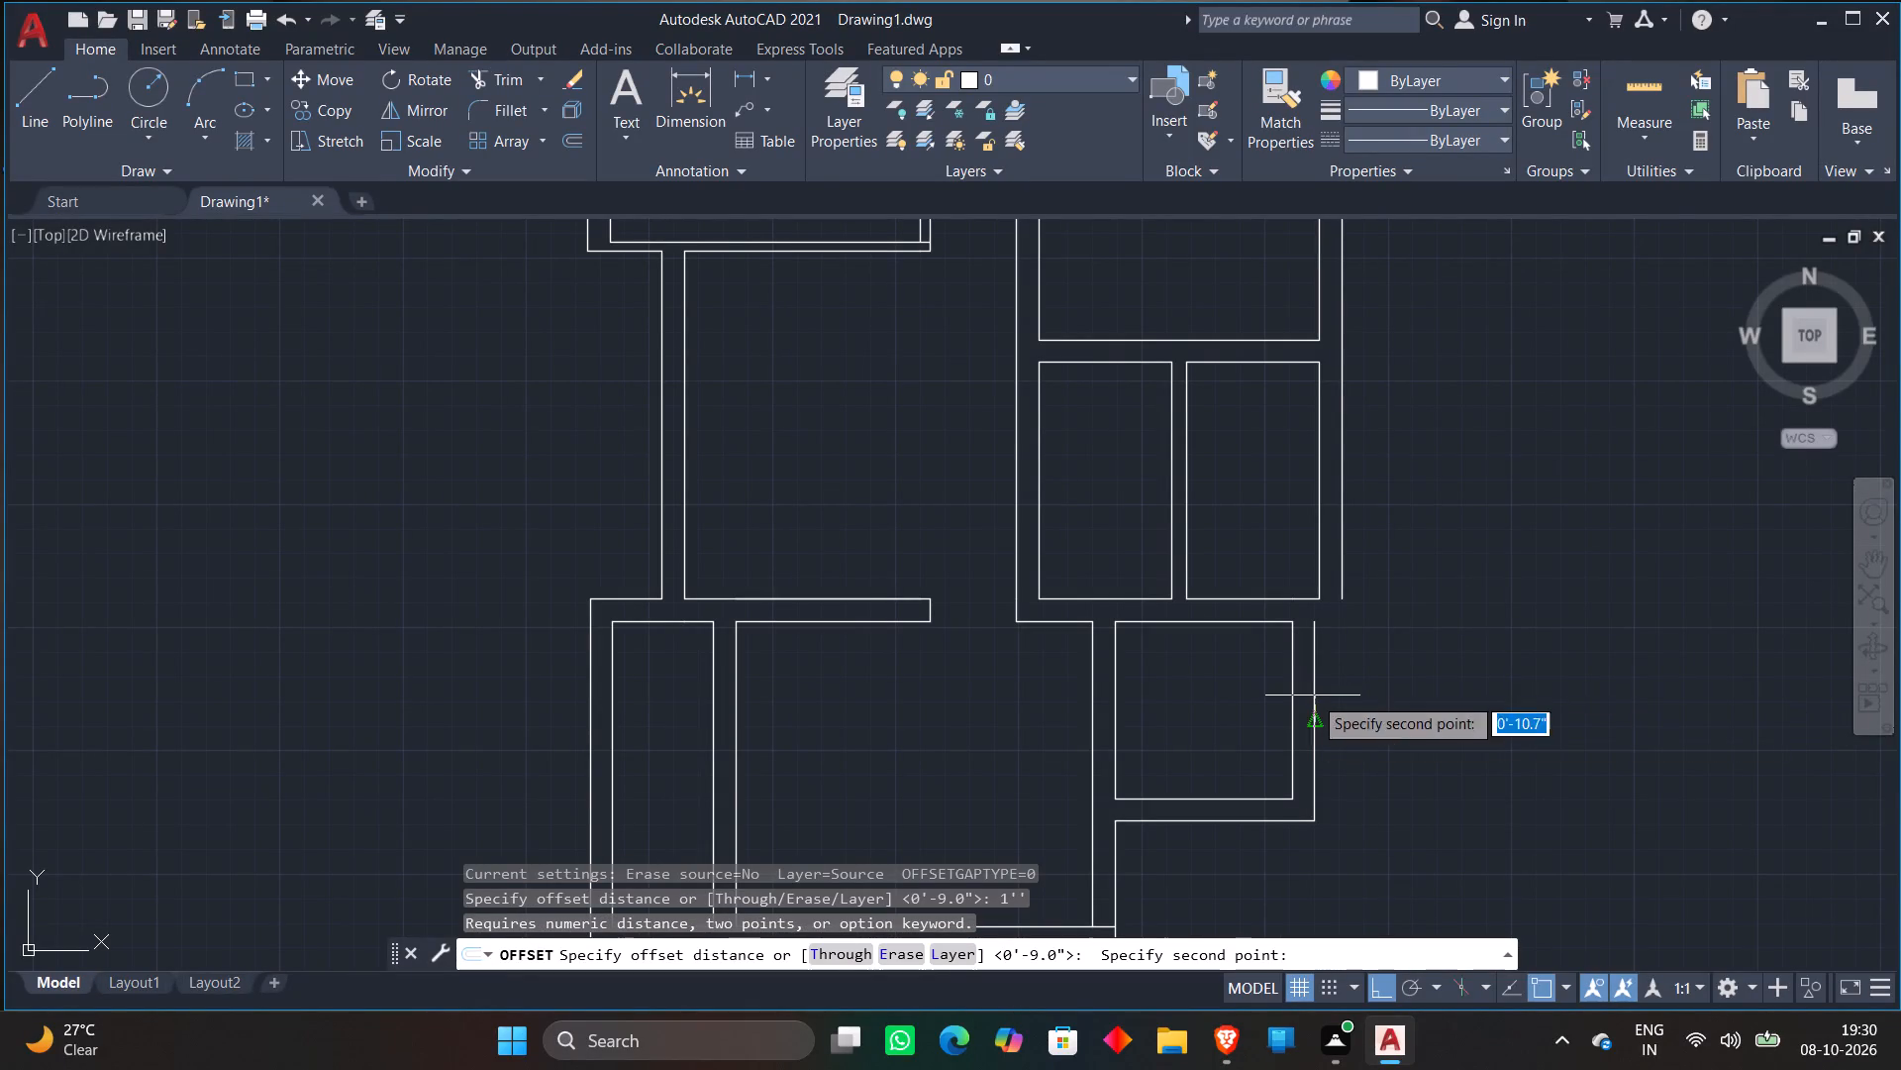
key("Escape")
Offset the small southeast room's outer east wall line 1' to the west.
key("o")
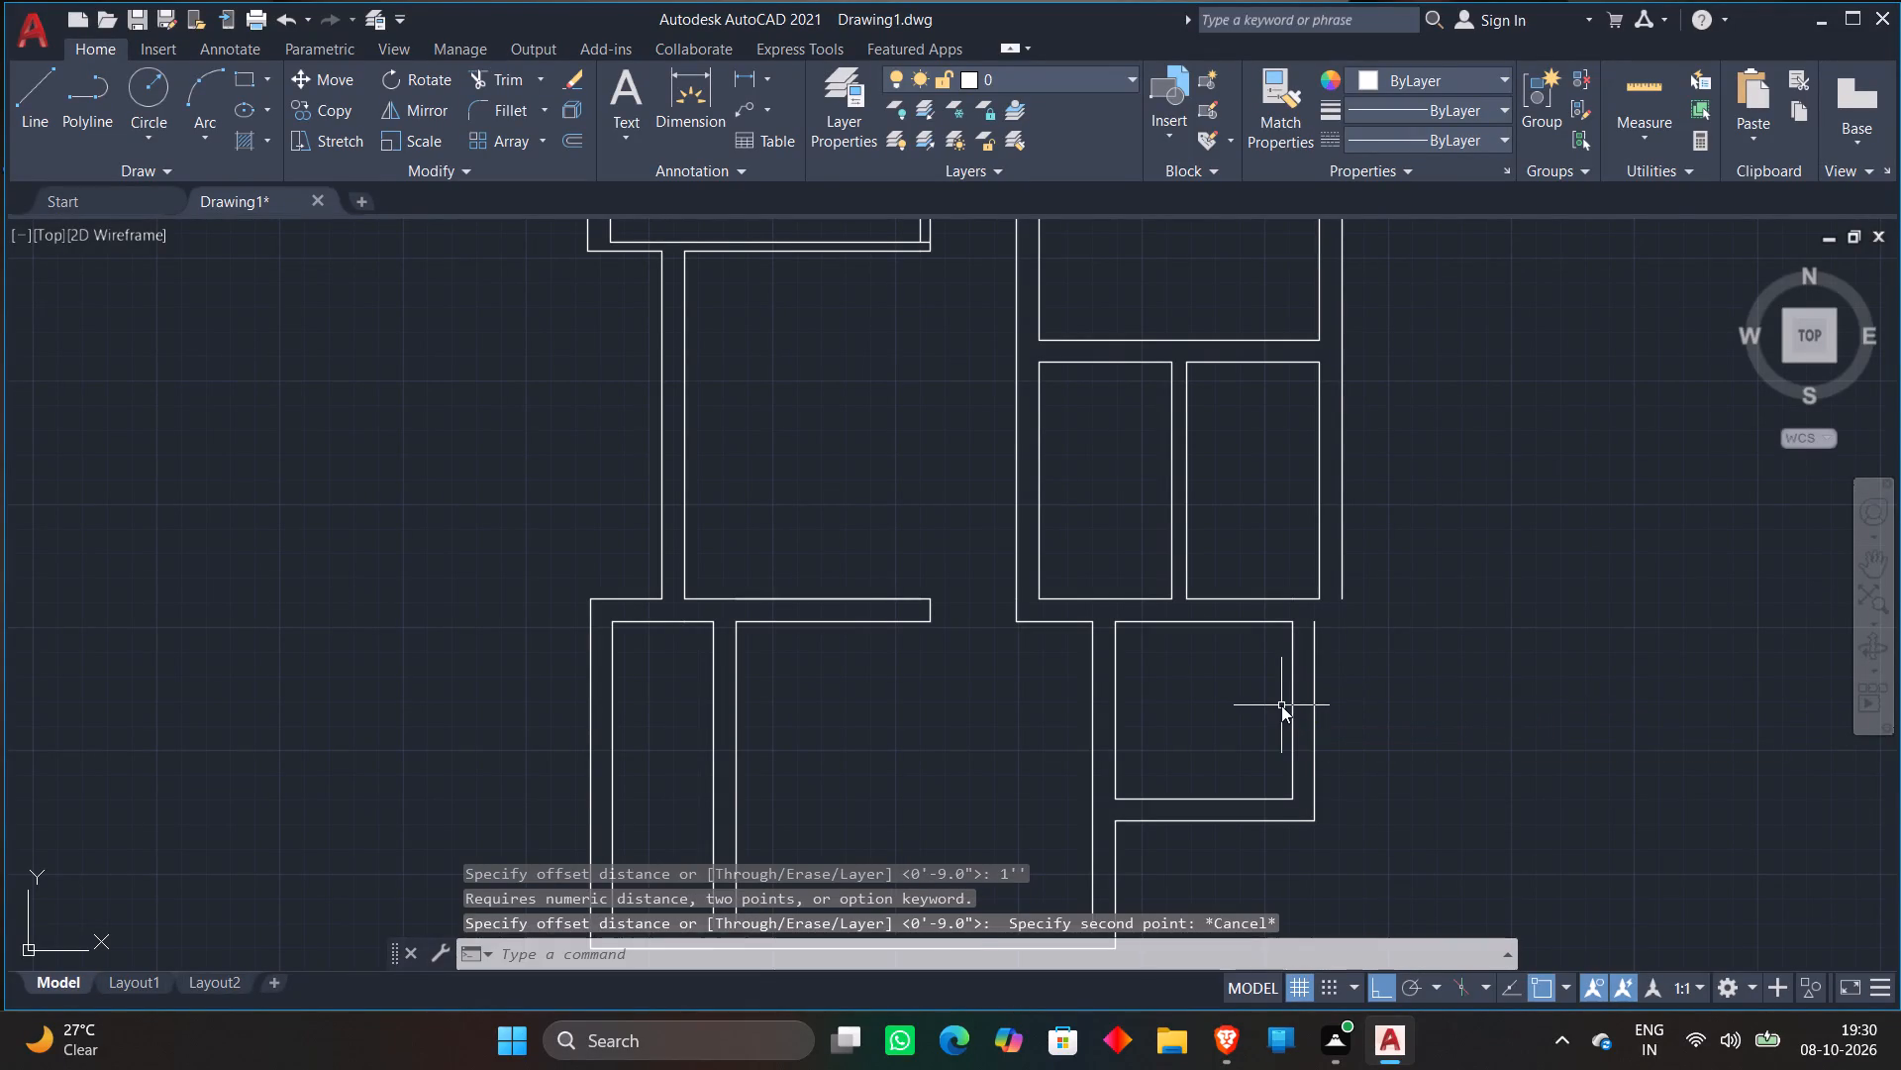
key("Return")
key("1")
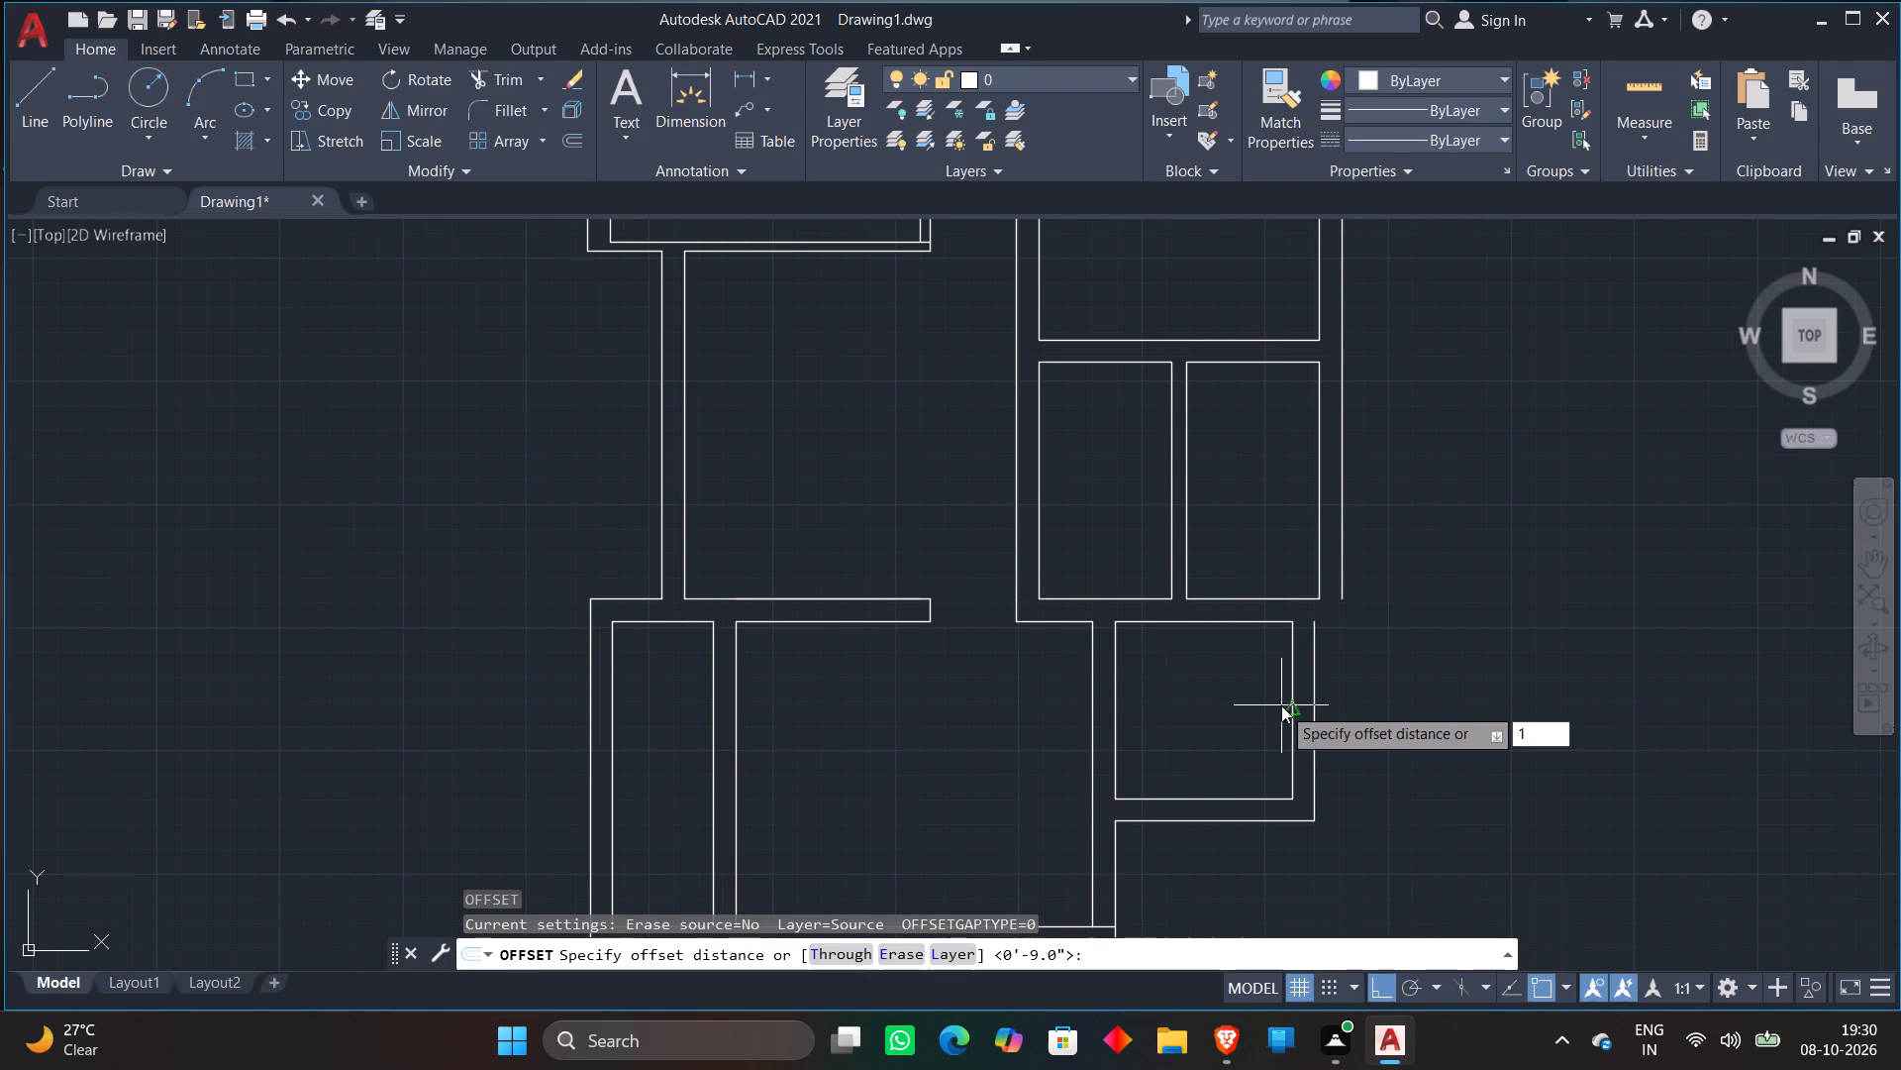
key("apostrophe")
key("Return")
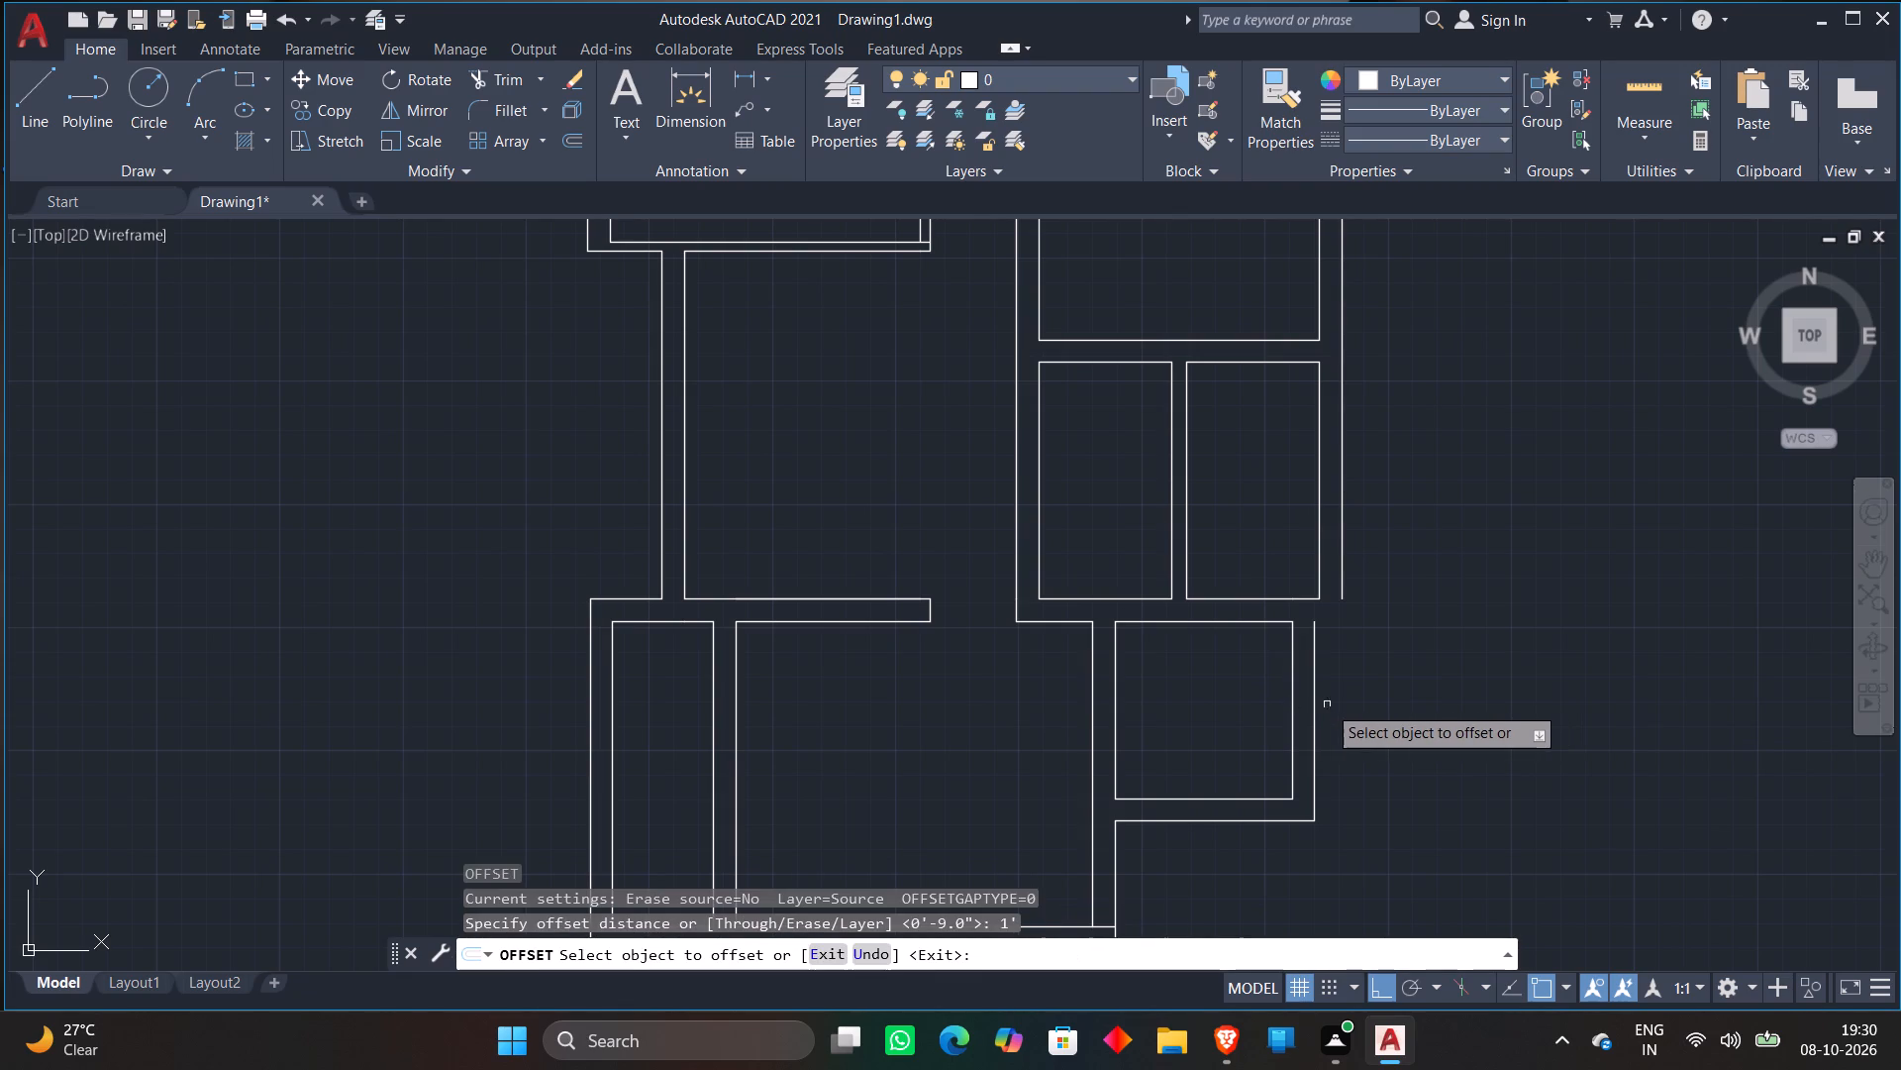
left_click(1315, 716)
left_click(1255, 725)
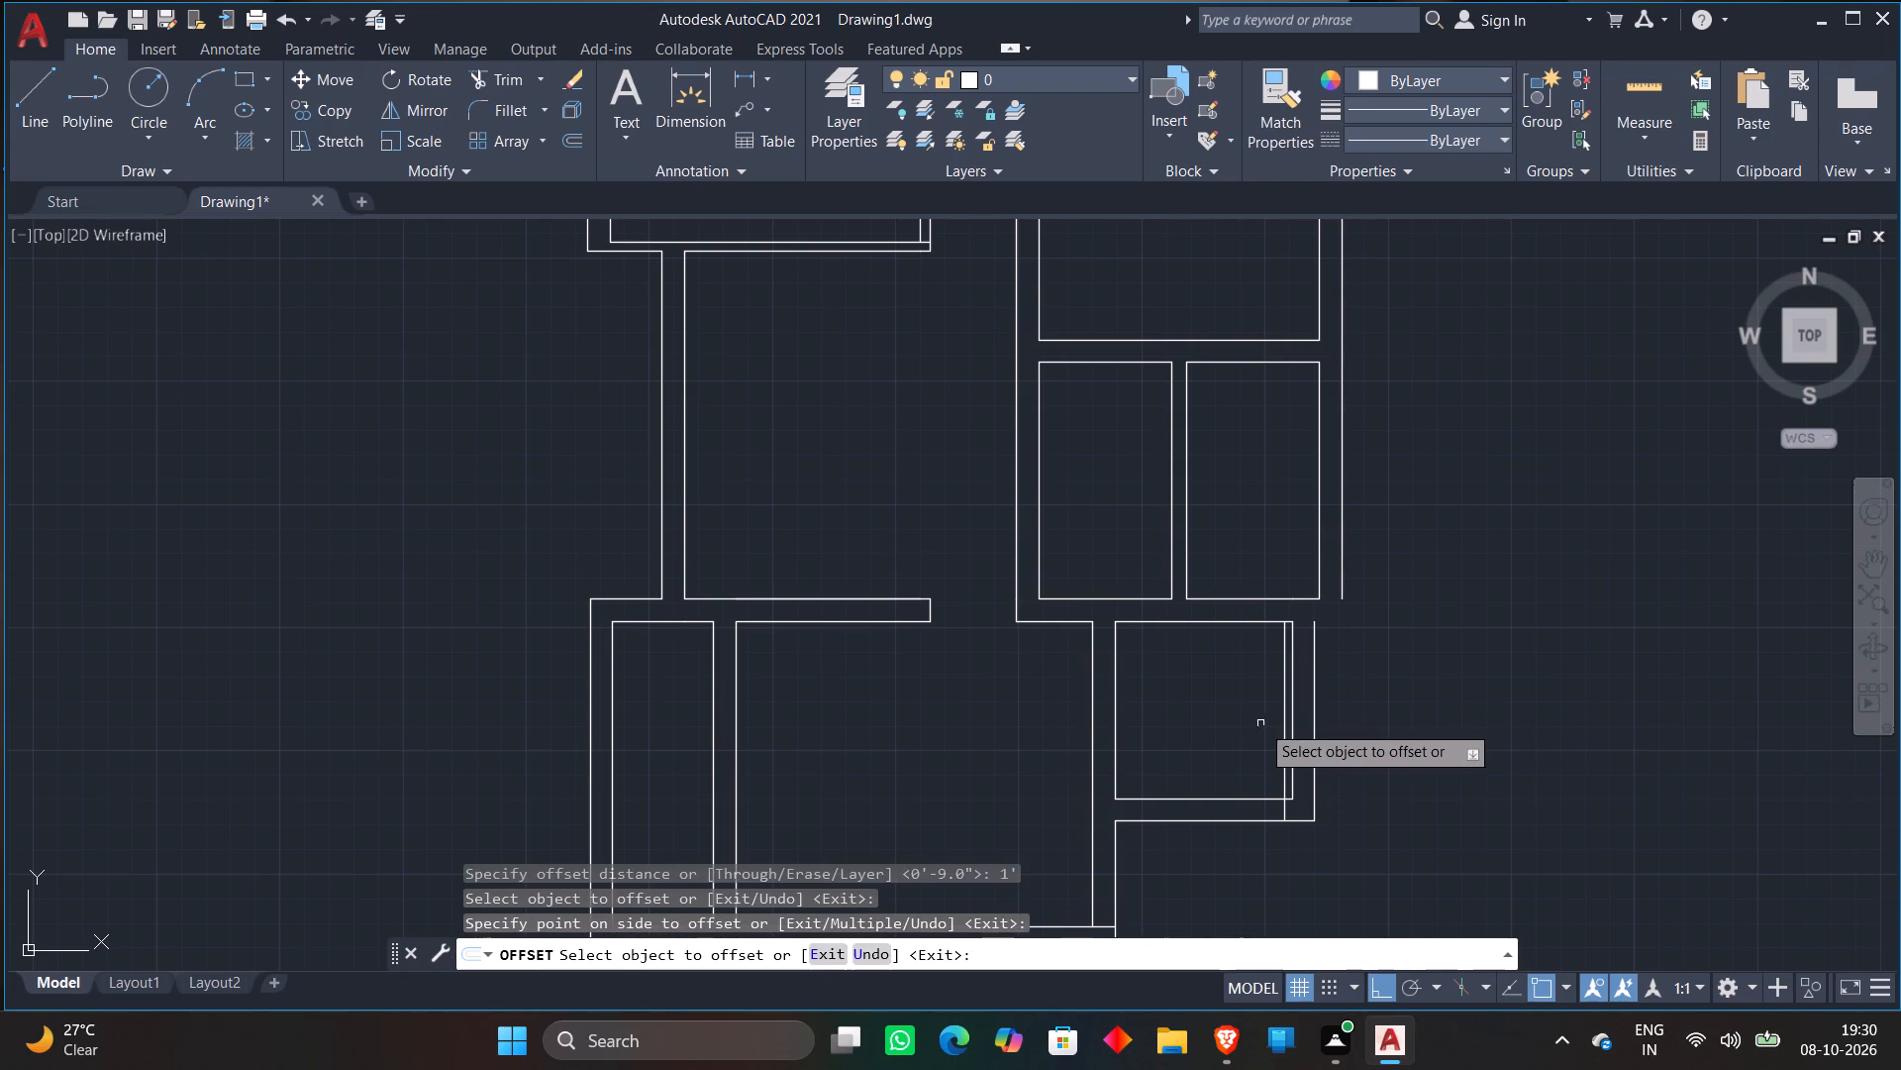
Offset the new vertical line a further 9" west as the room's inner east wall line.
left_click(1283, 723)
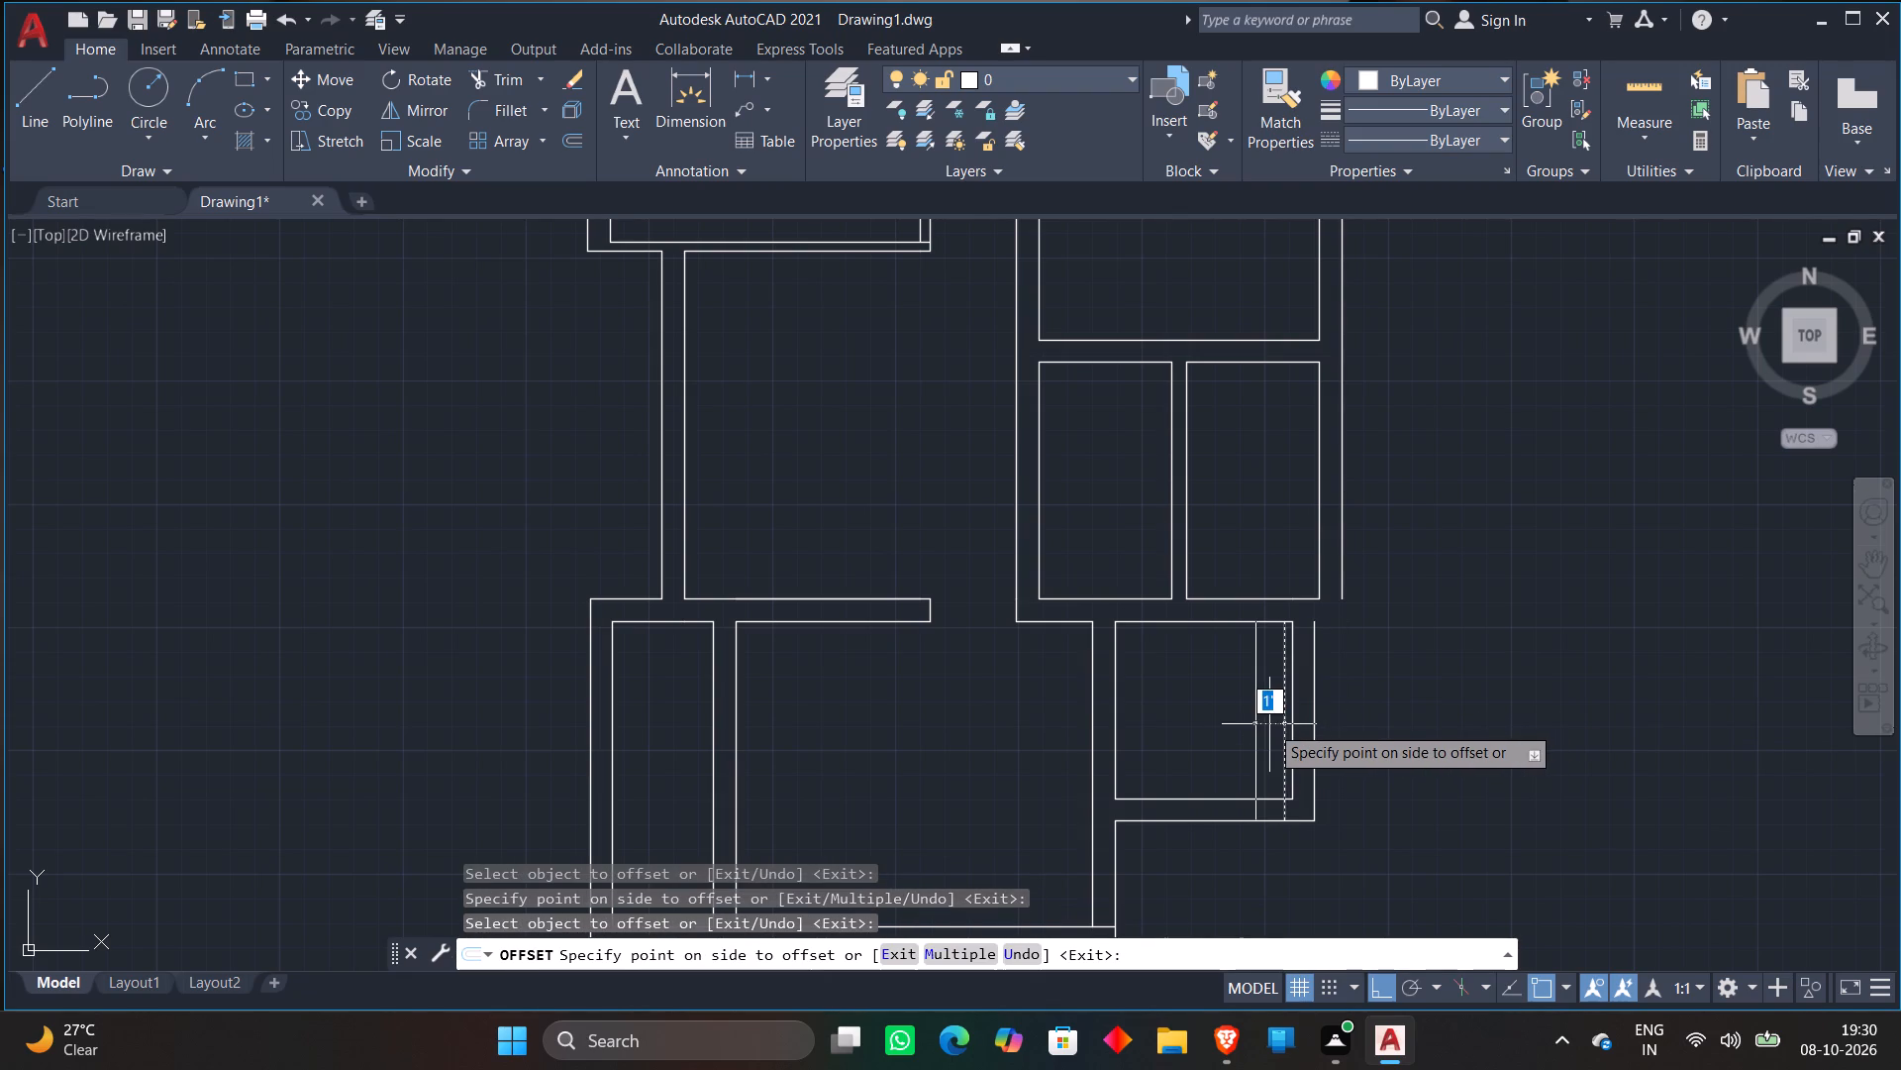
key("BackSpace")
type("9\"")
key("Return")
key("Escape")
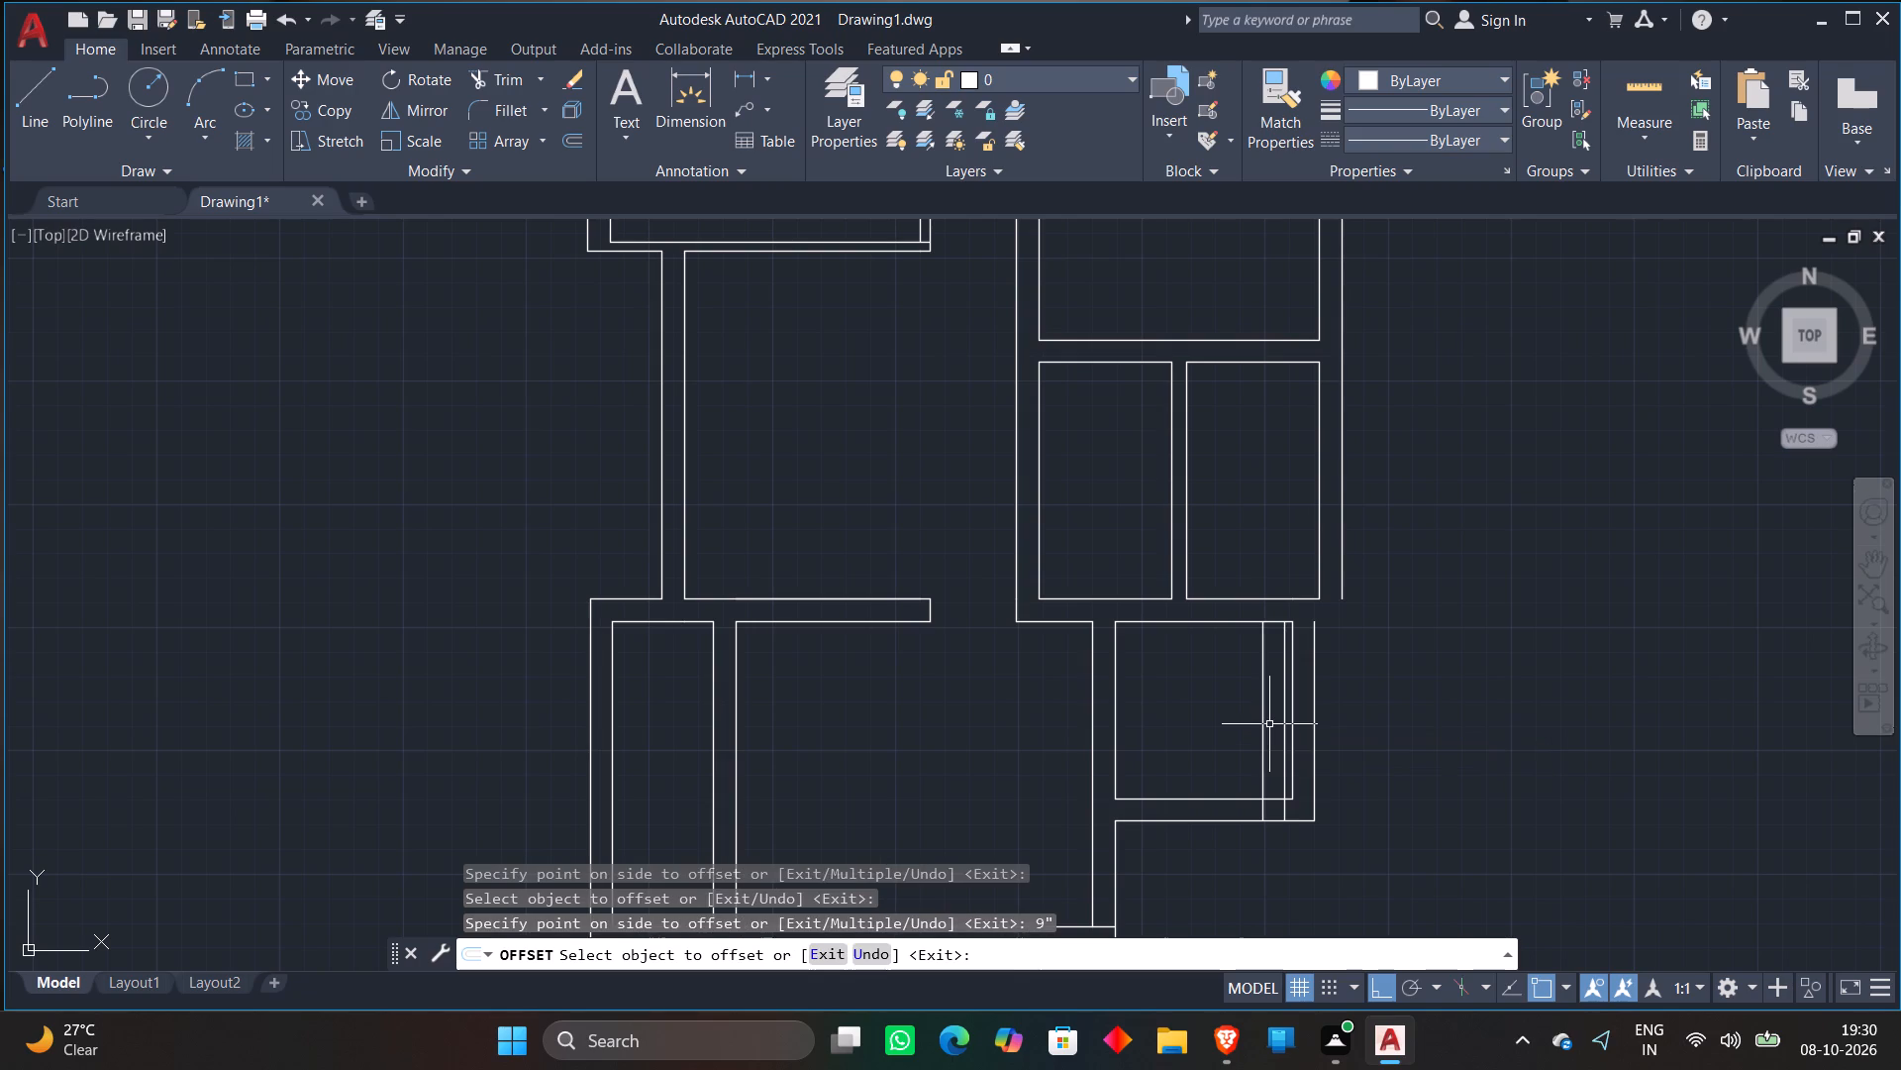
Trim away the southeast room's old outer and inner east lines and the top line's excess beyond the new inner line.
type("TR")
key("space")
left_click(1316, 684)
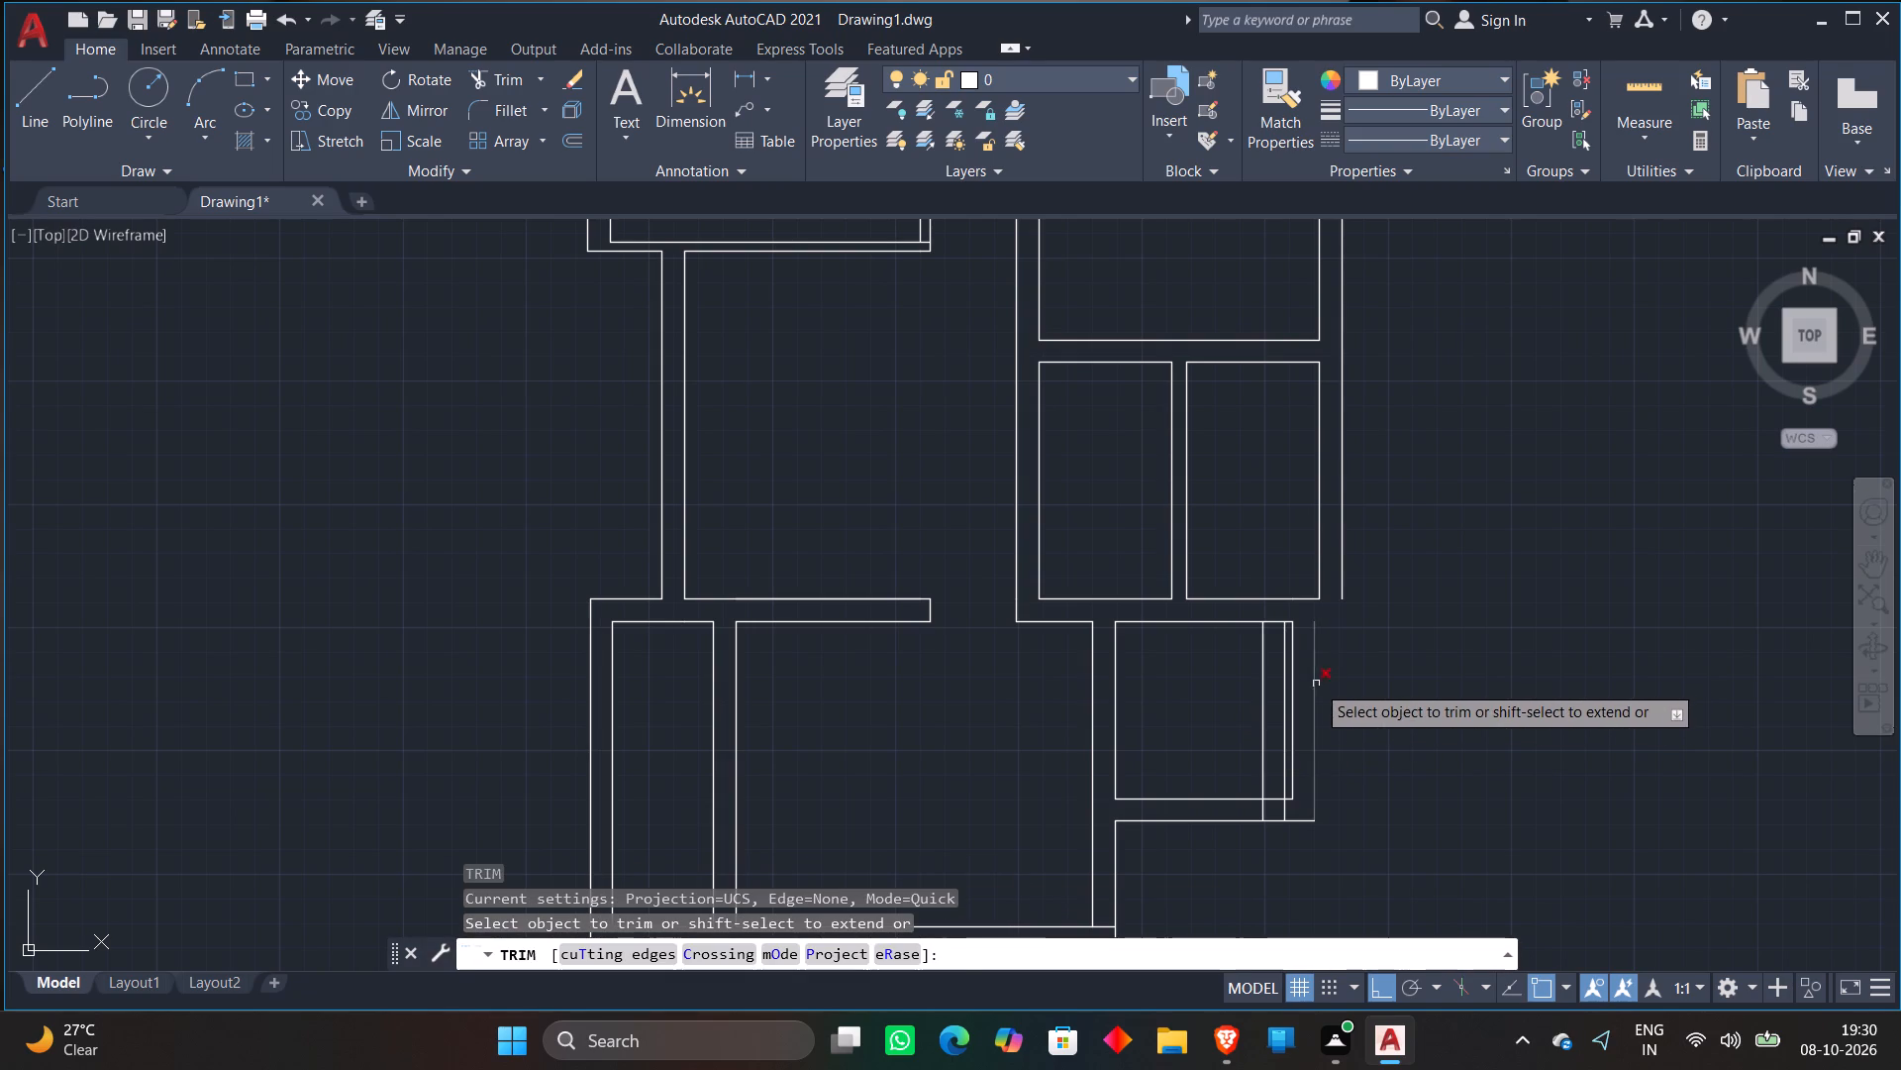
scroll(1296, 625, "up", 2)
left_click(1281, 618)
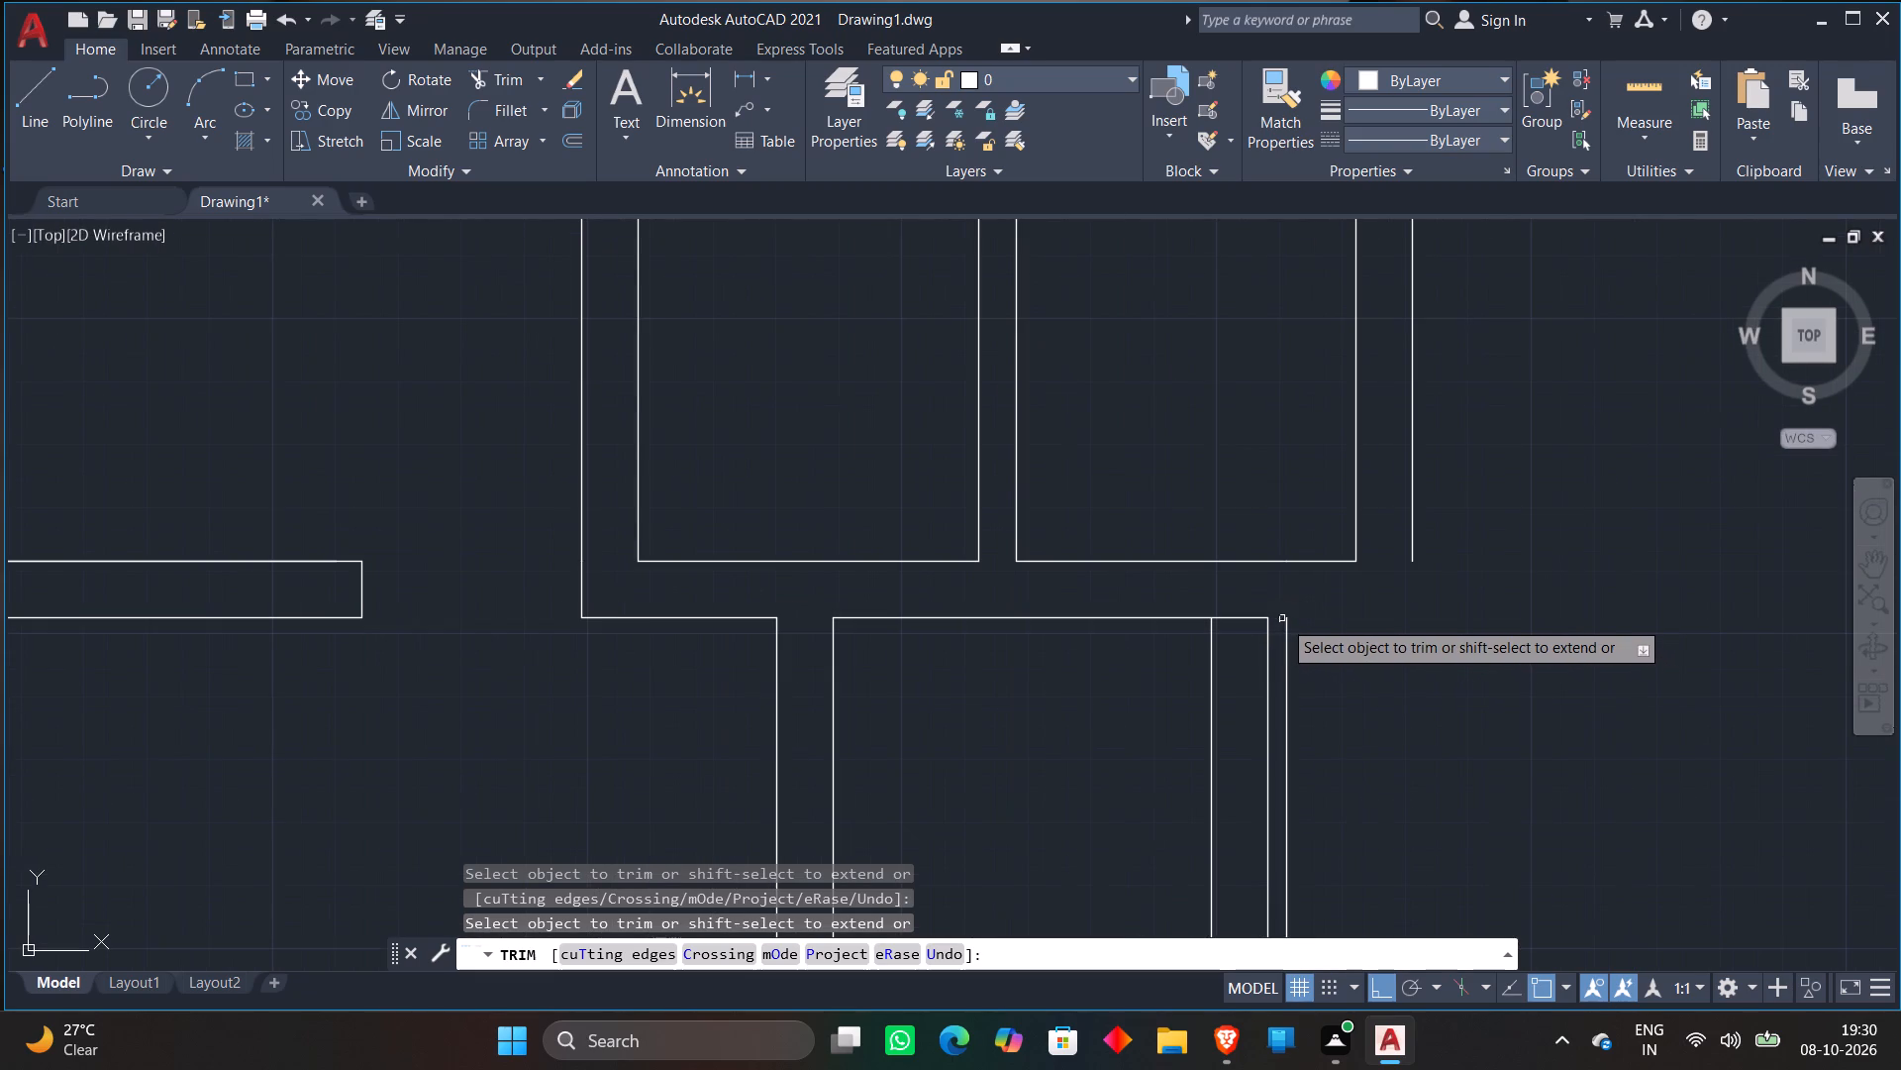
left_click(1283, 628)
left_click(1224, 602)
left_click(1231, 631)
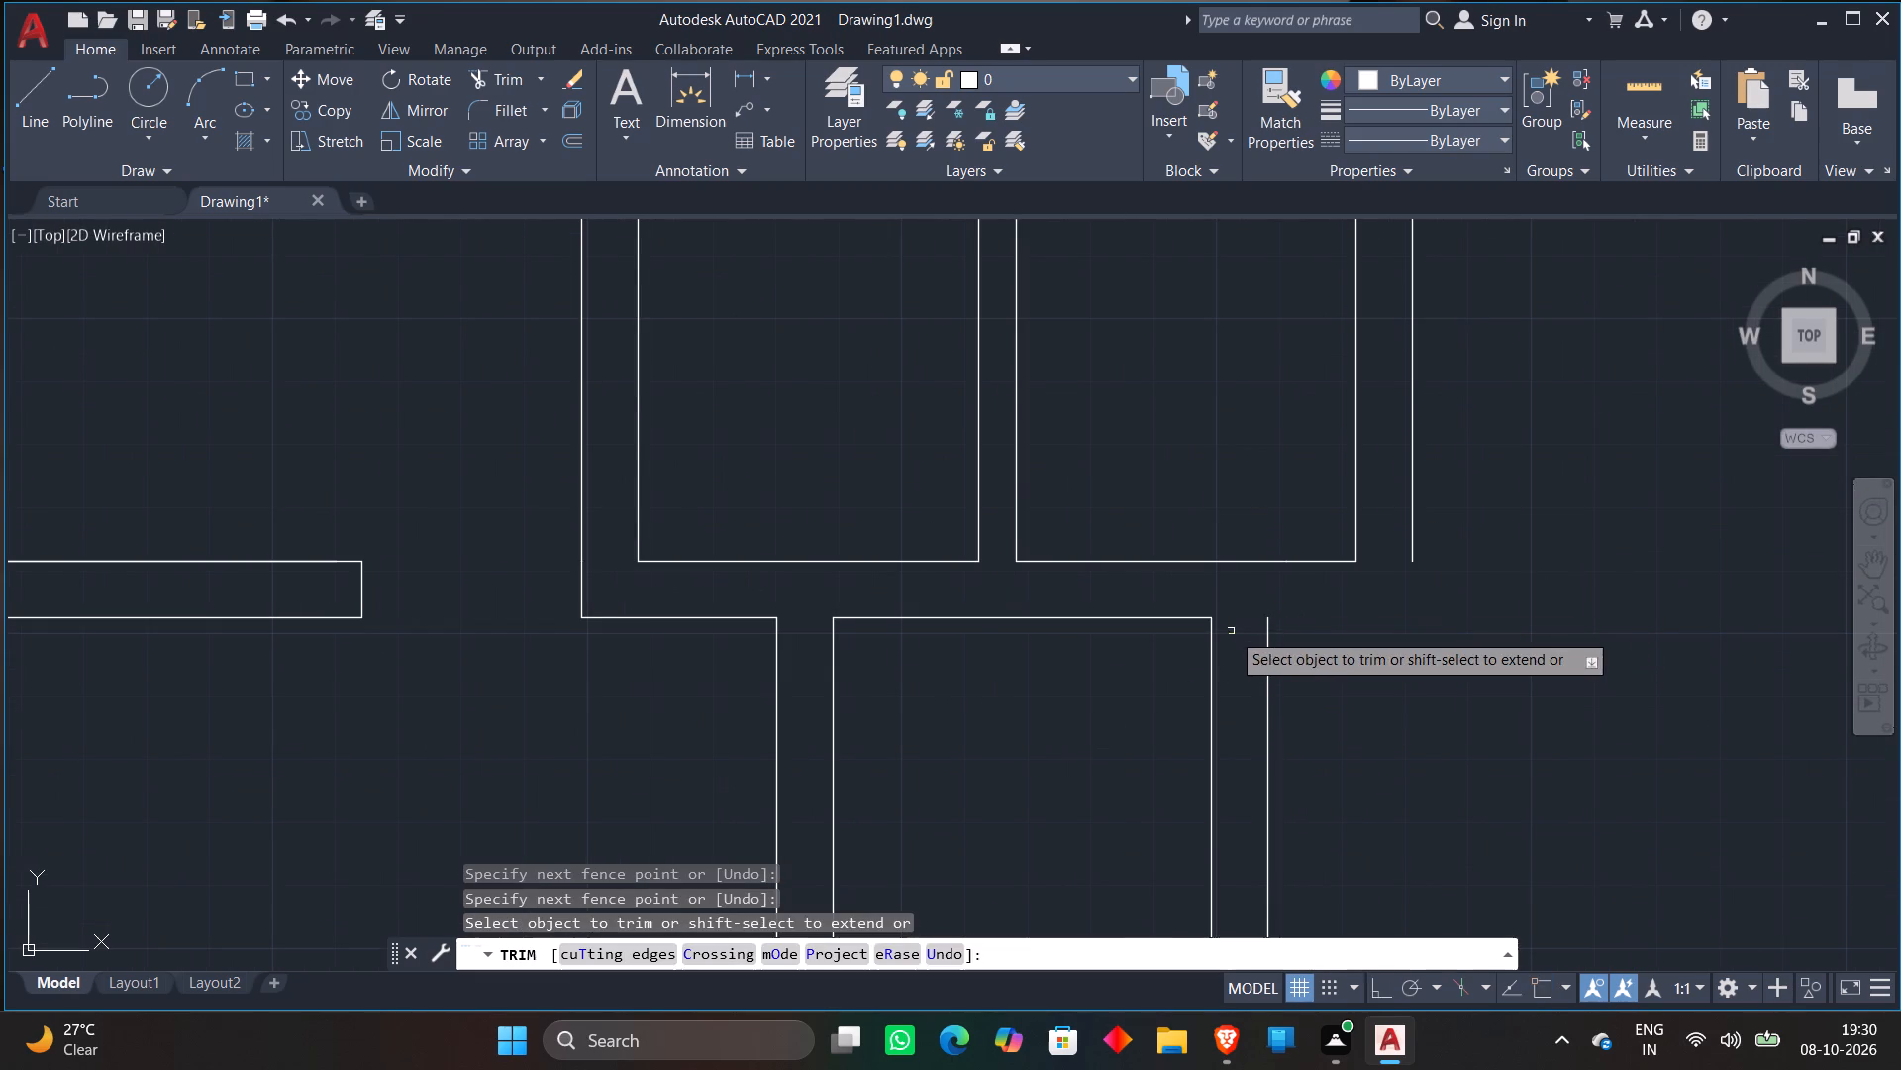
Trim the southeast room's bottom corner, removing the new inner line's lower stub and the bottom lines' excess past the new east wall.
scroll(1259, 609, "down", 2)
scroll(1255, 789, "up", 3)
left_click(1163, 841)
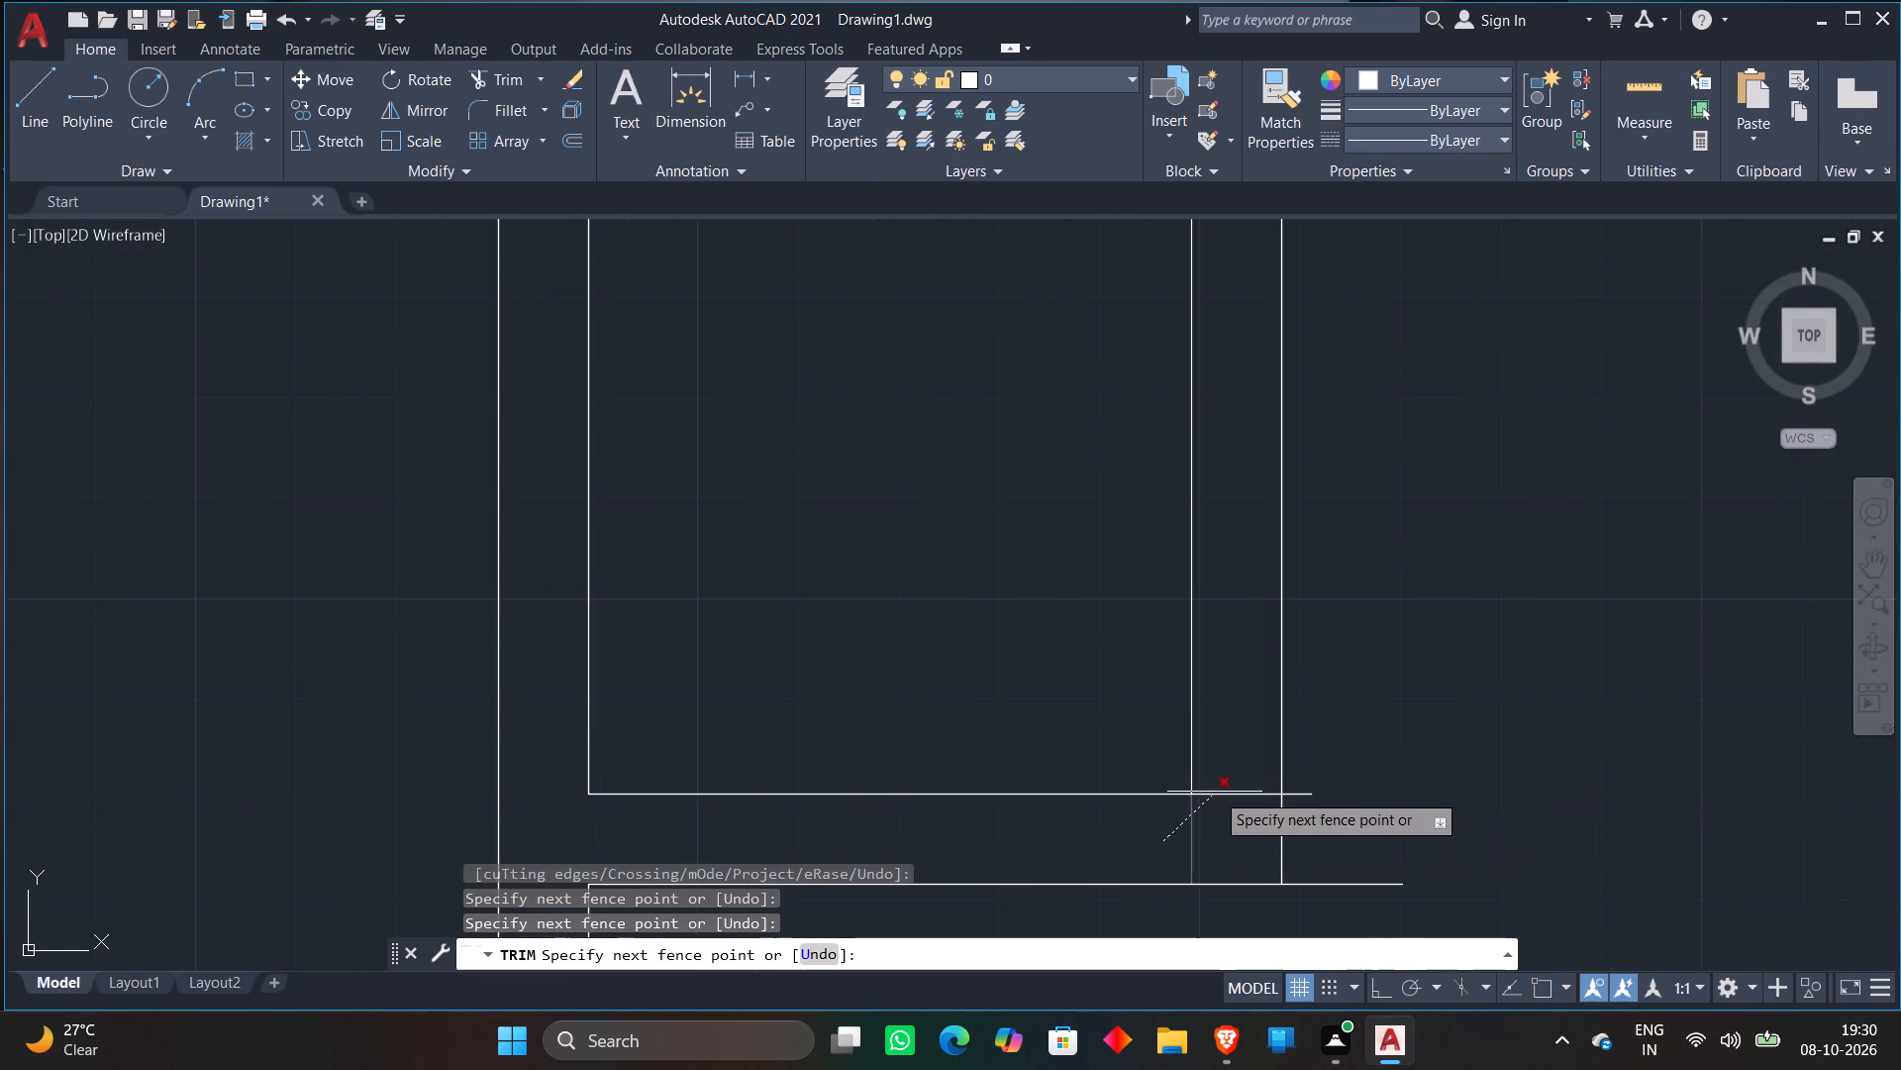
left_click(1215, 788)
left_click(1328, 768)
left_click(1307, 803)
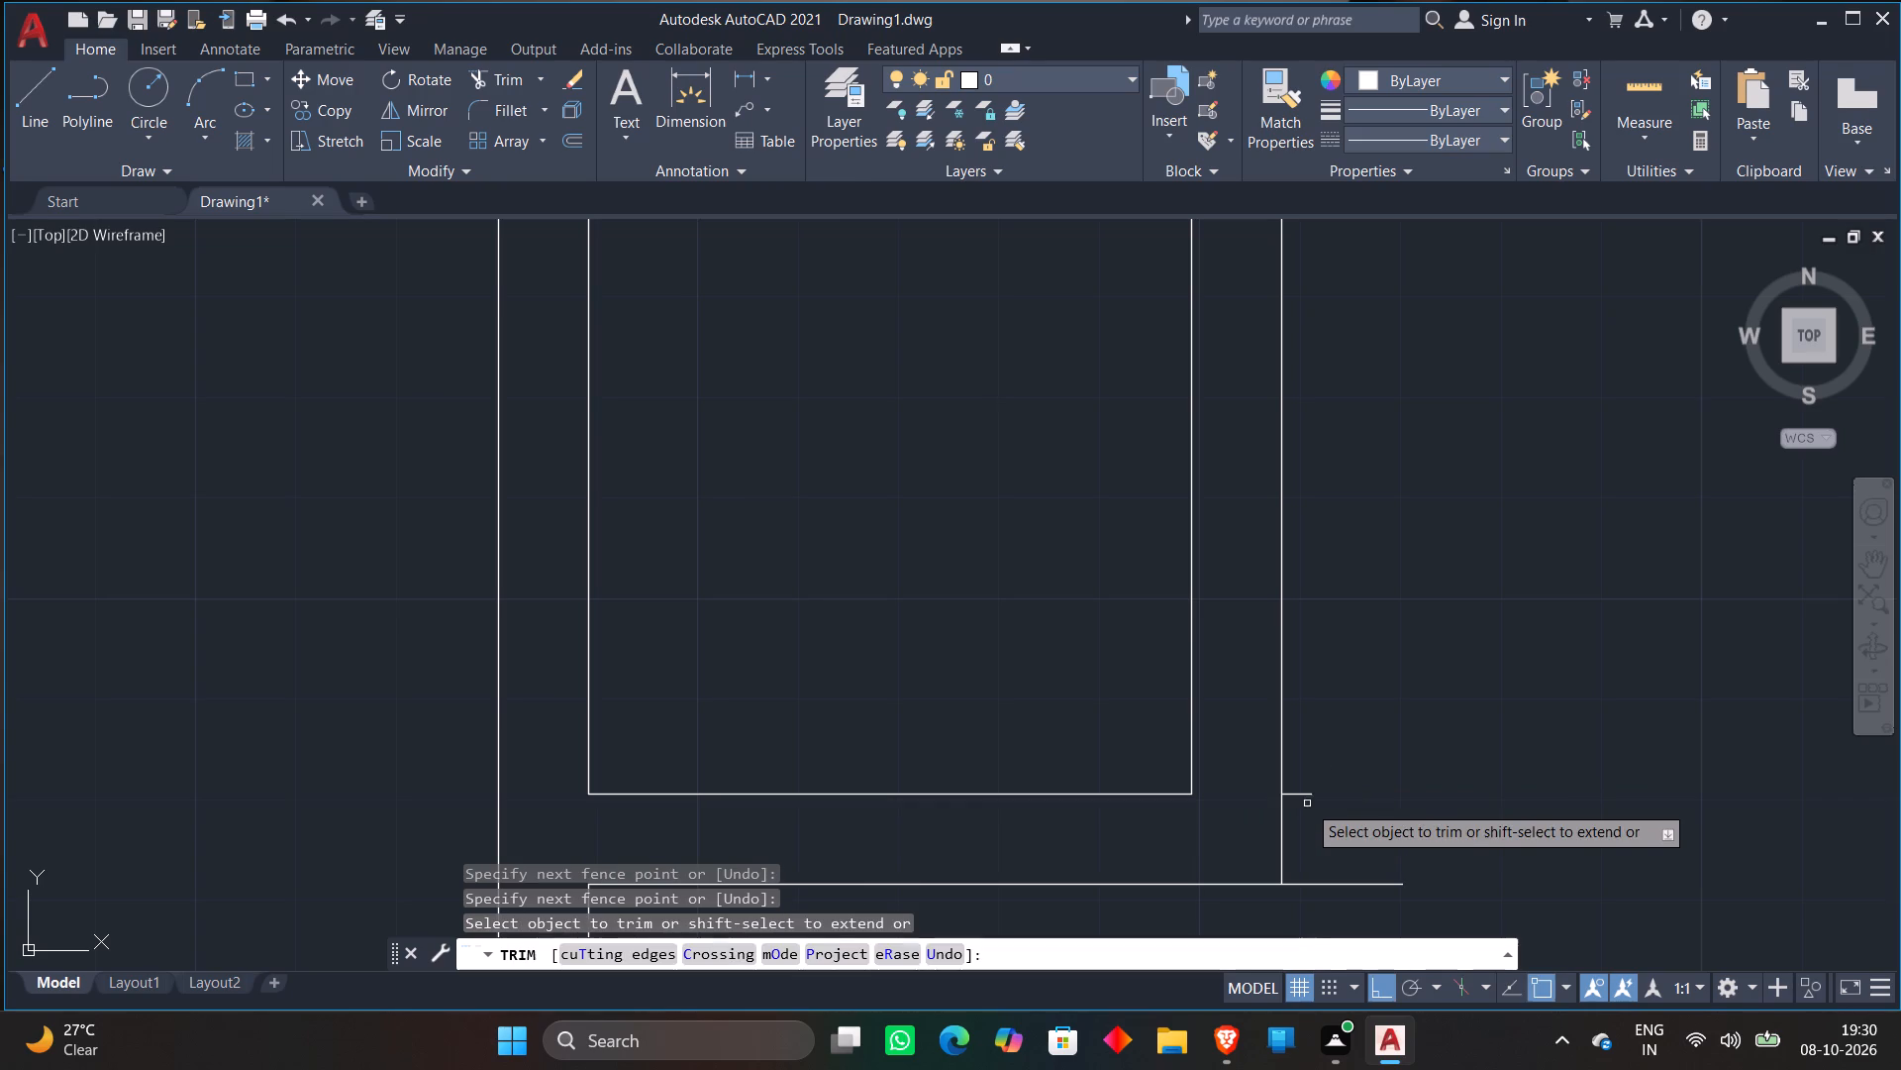
left_click(1304, 790)
left_click(1318, 900)
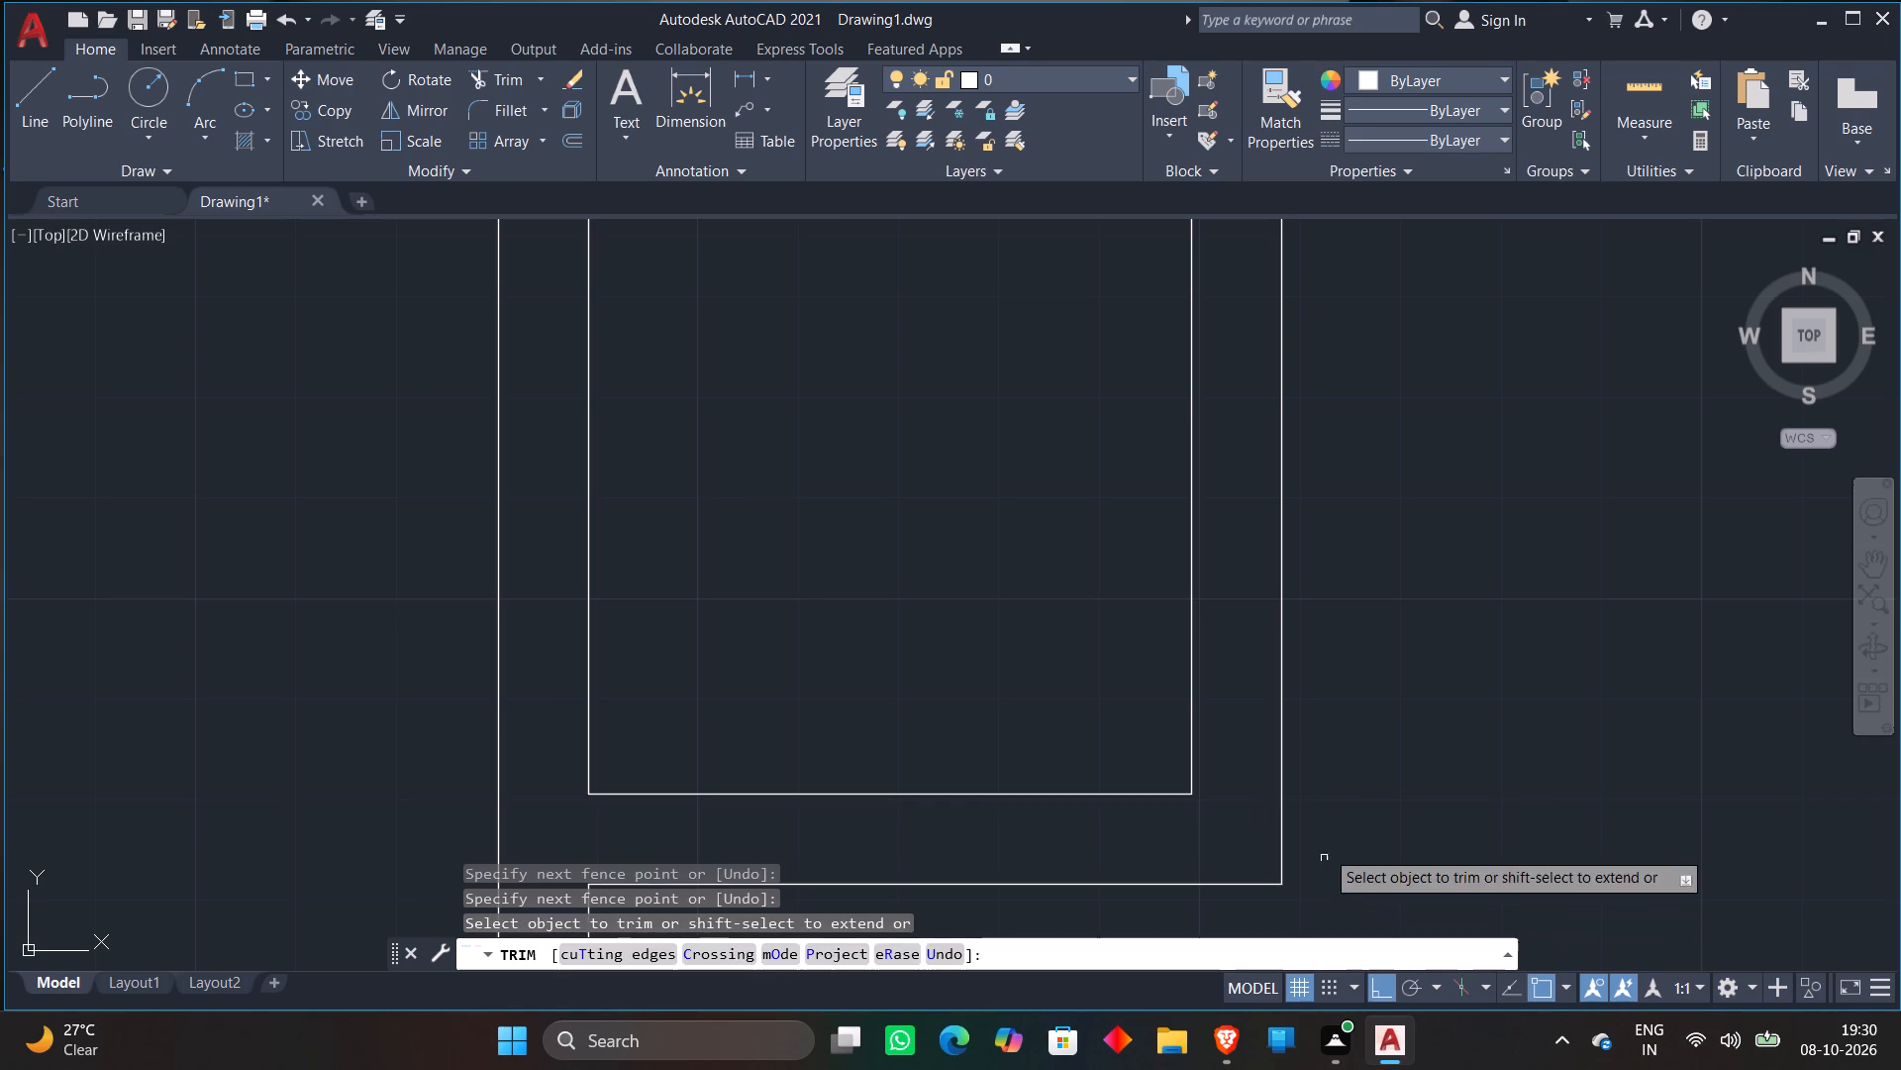
scroll(1337, 774, "down", 3)
key("Escape")
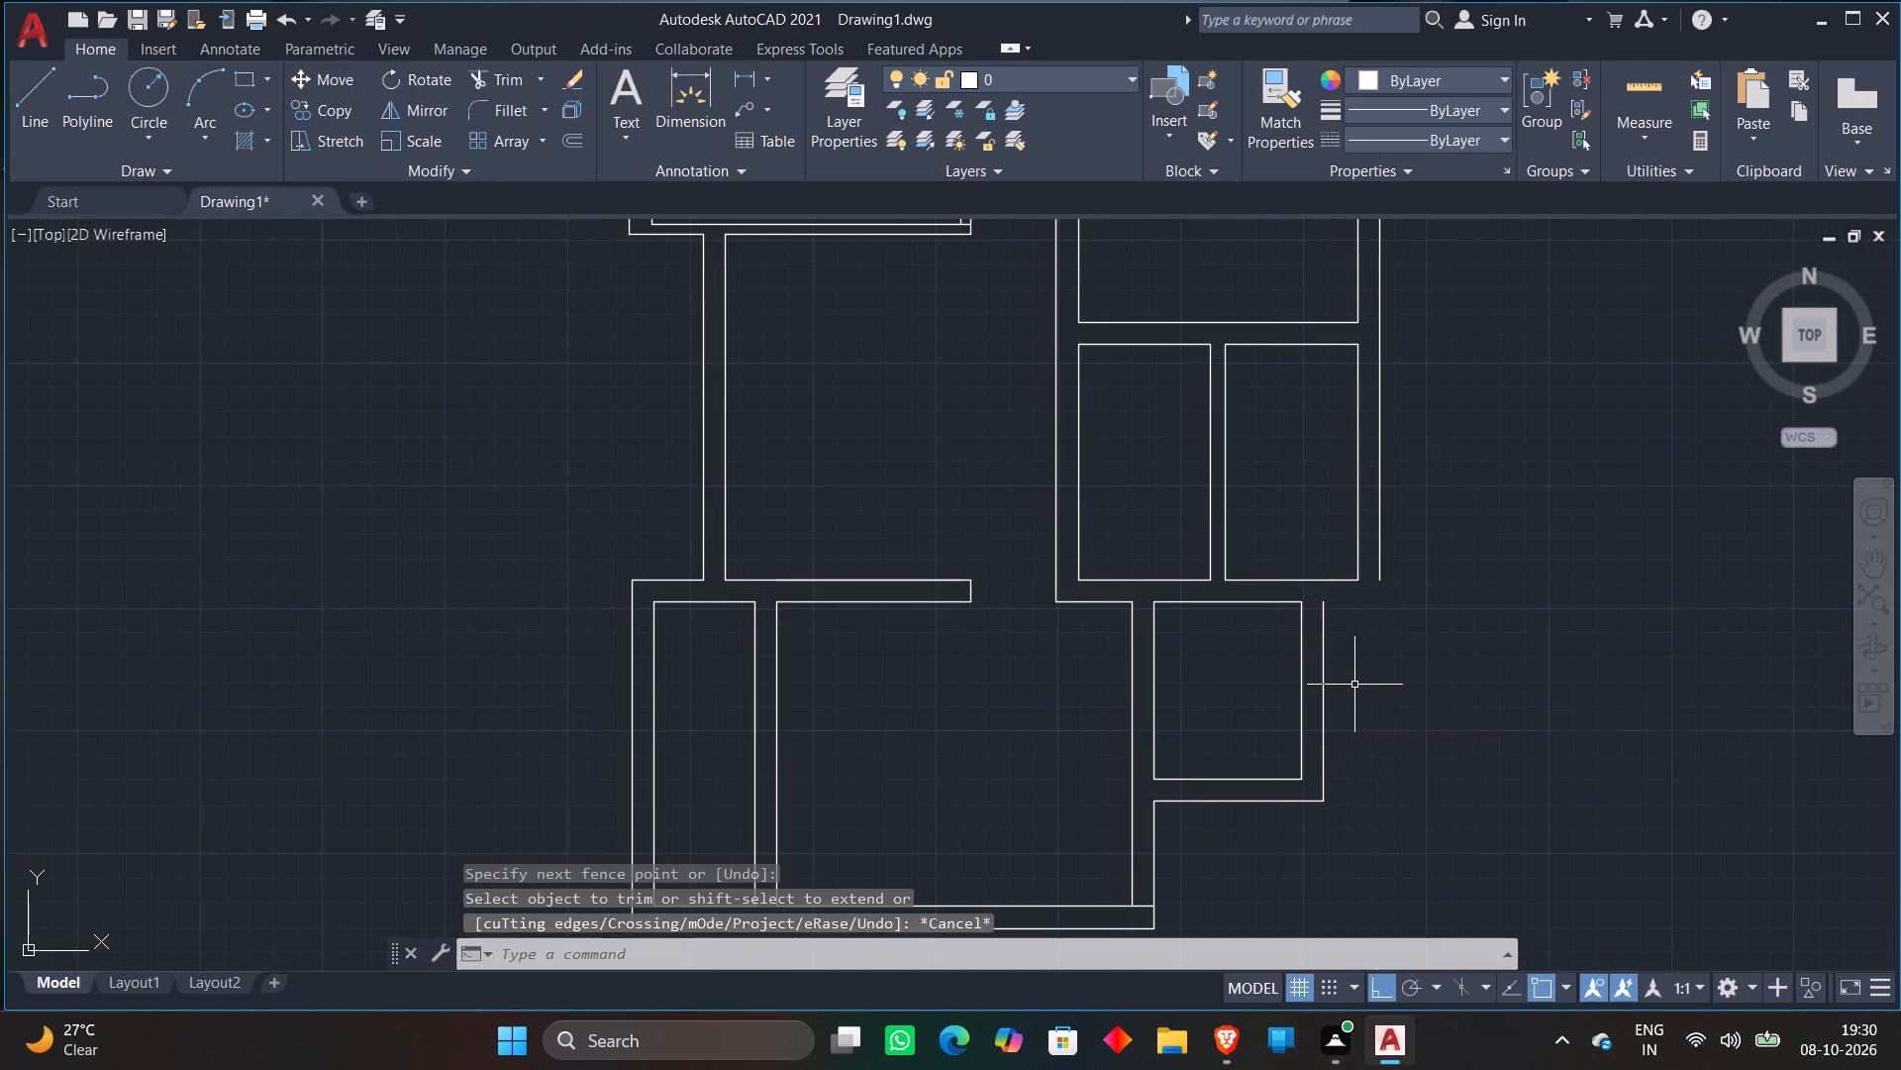
Draw a horizontal line east from the top of the southeast room's outer east line, past the east wall's outer line above.
key("l")
key("Return")
left_click(1323, 611)
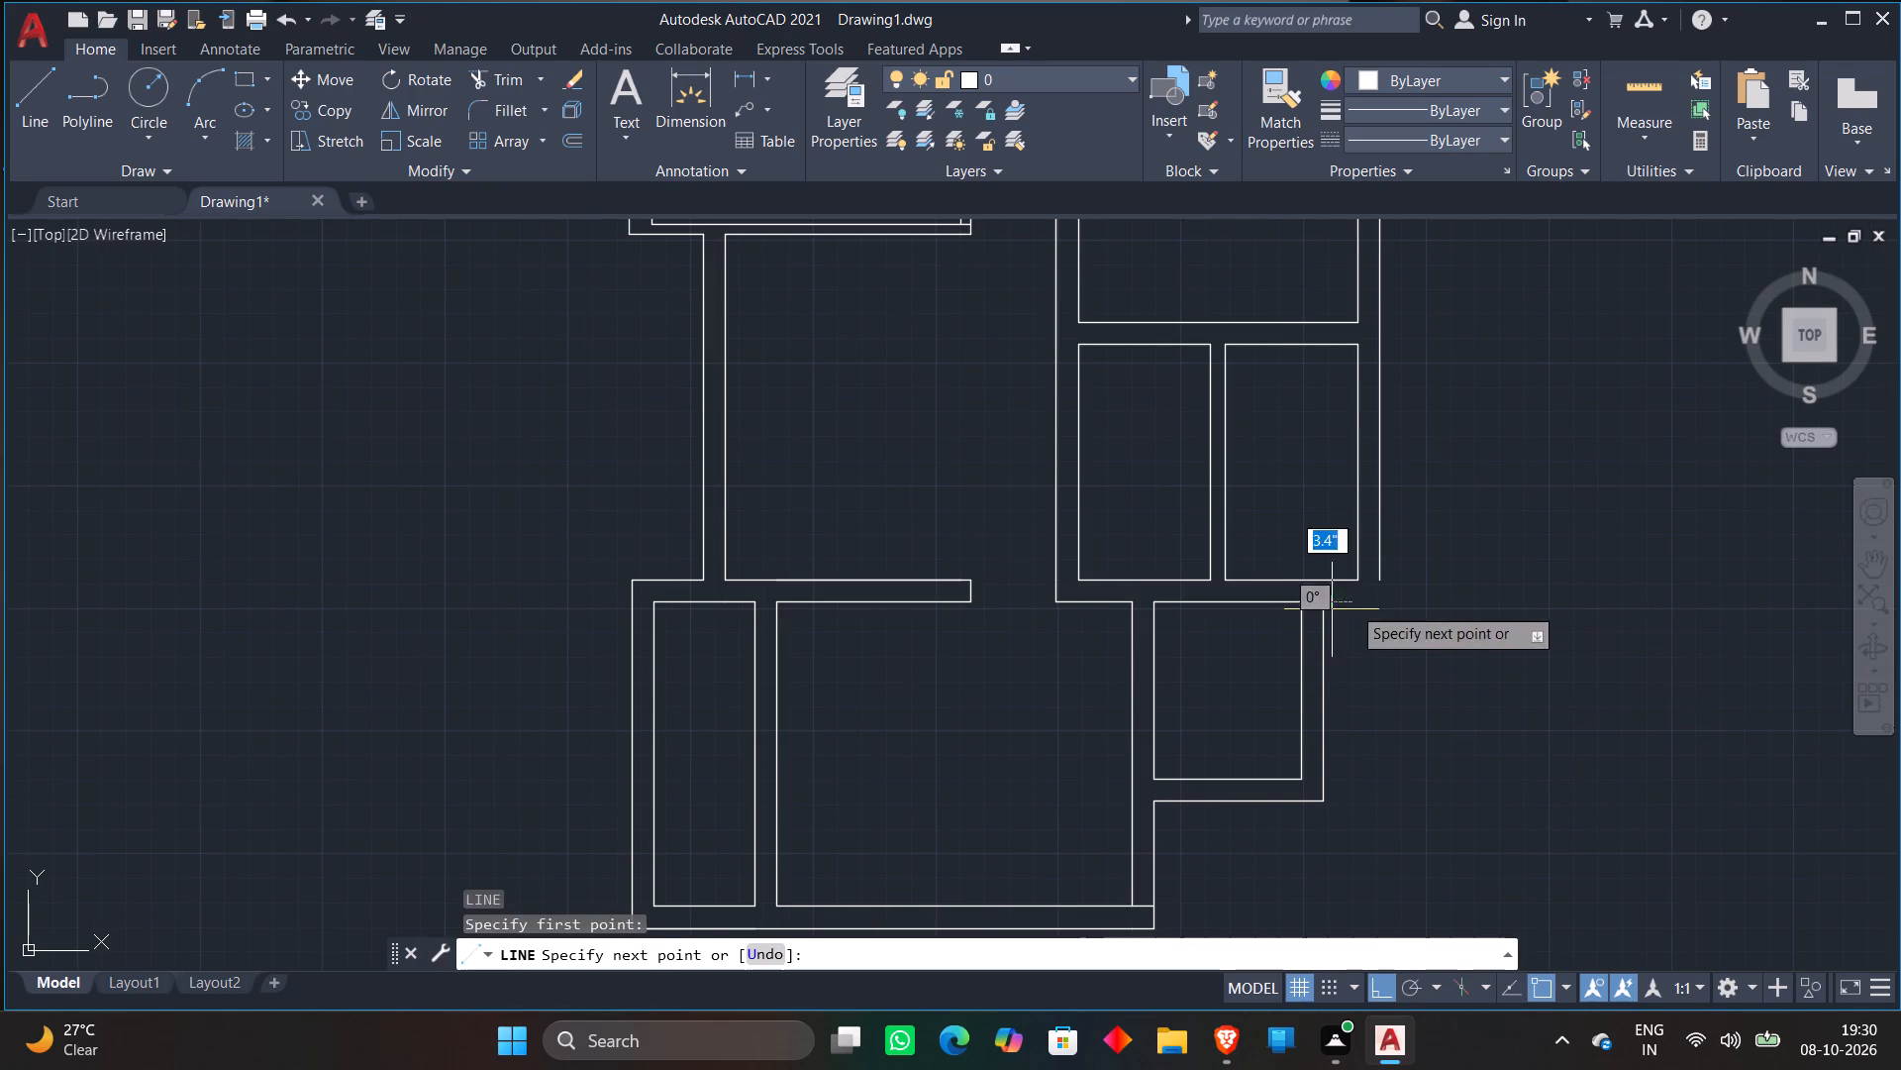
left_click(1405, 606)
key("Escape")
Extend the east wall's outer line south to meet the new horizontal line.
type("EX")
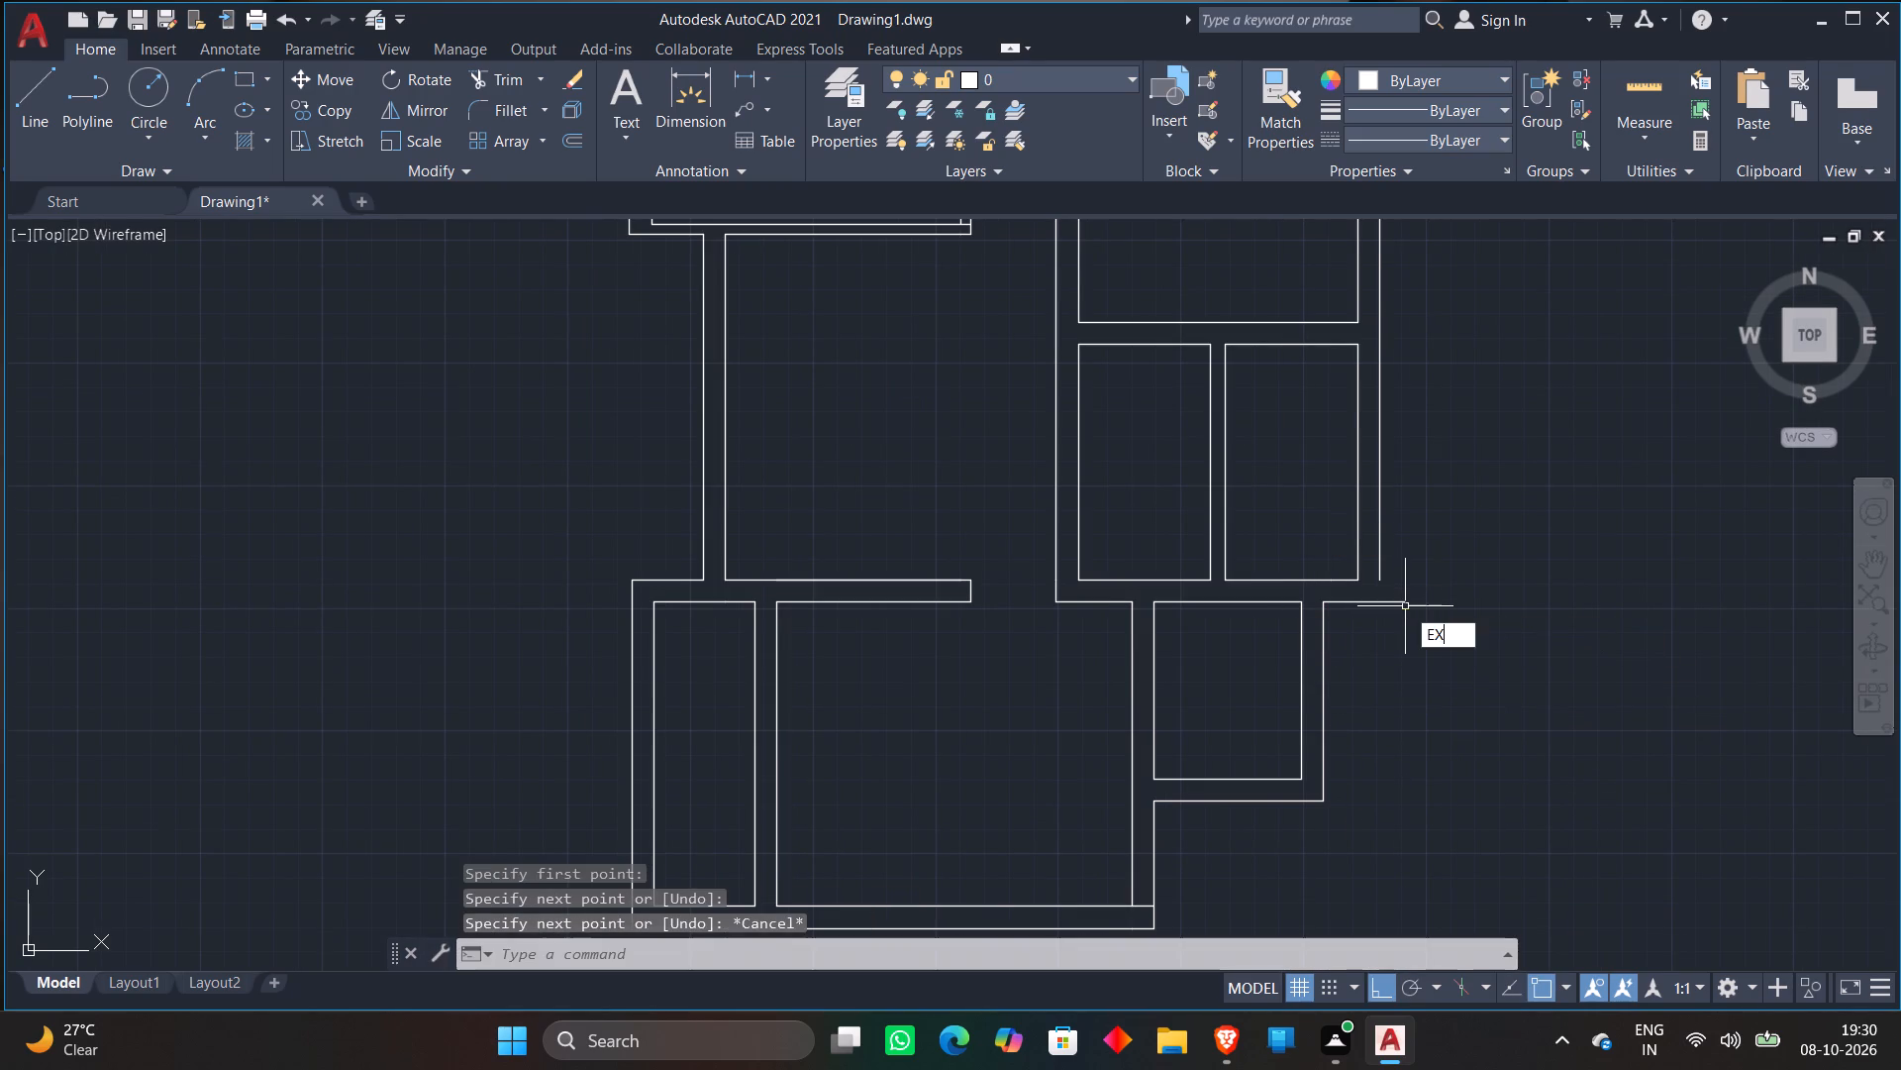
key("space")
left_click(1379, 558)
key("Escape")
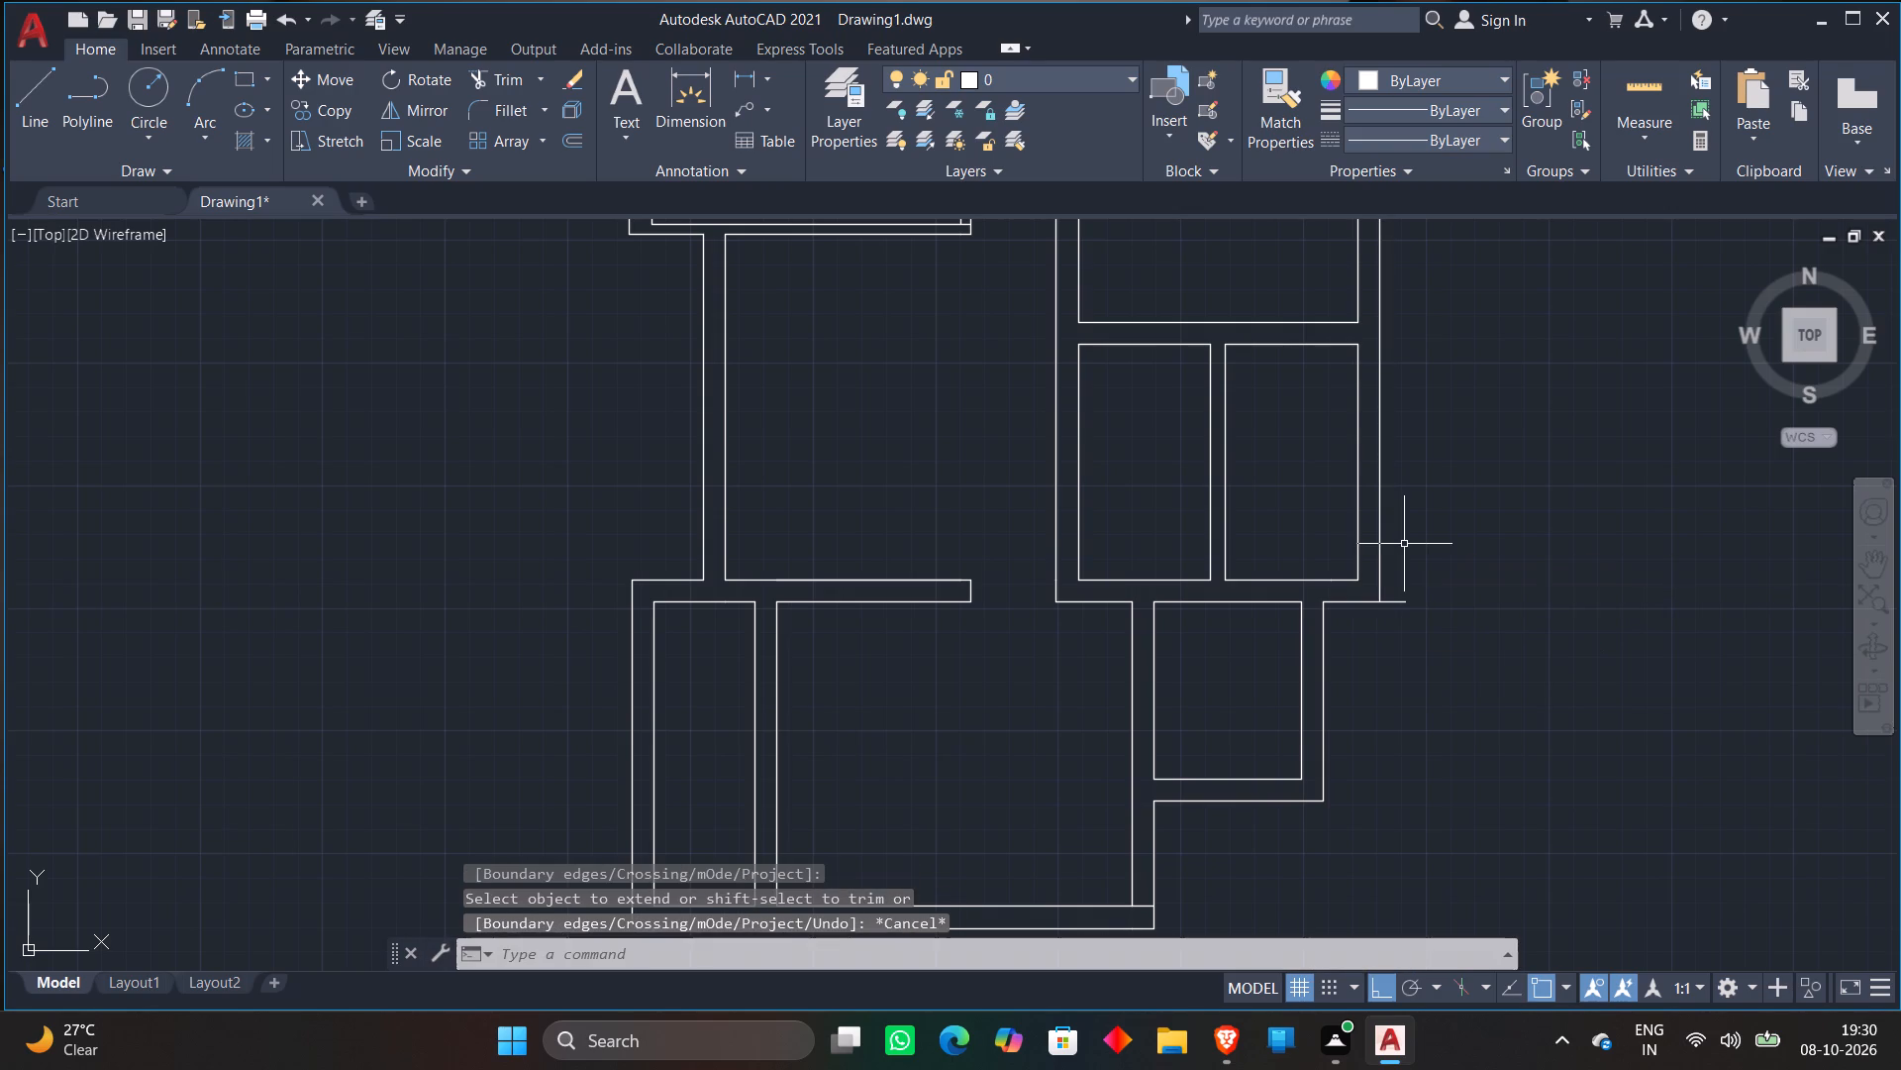
Trim the end of the horizontal line overshooting the east wall's outer line.
key("t")
type("R")
key("space")
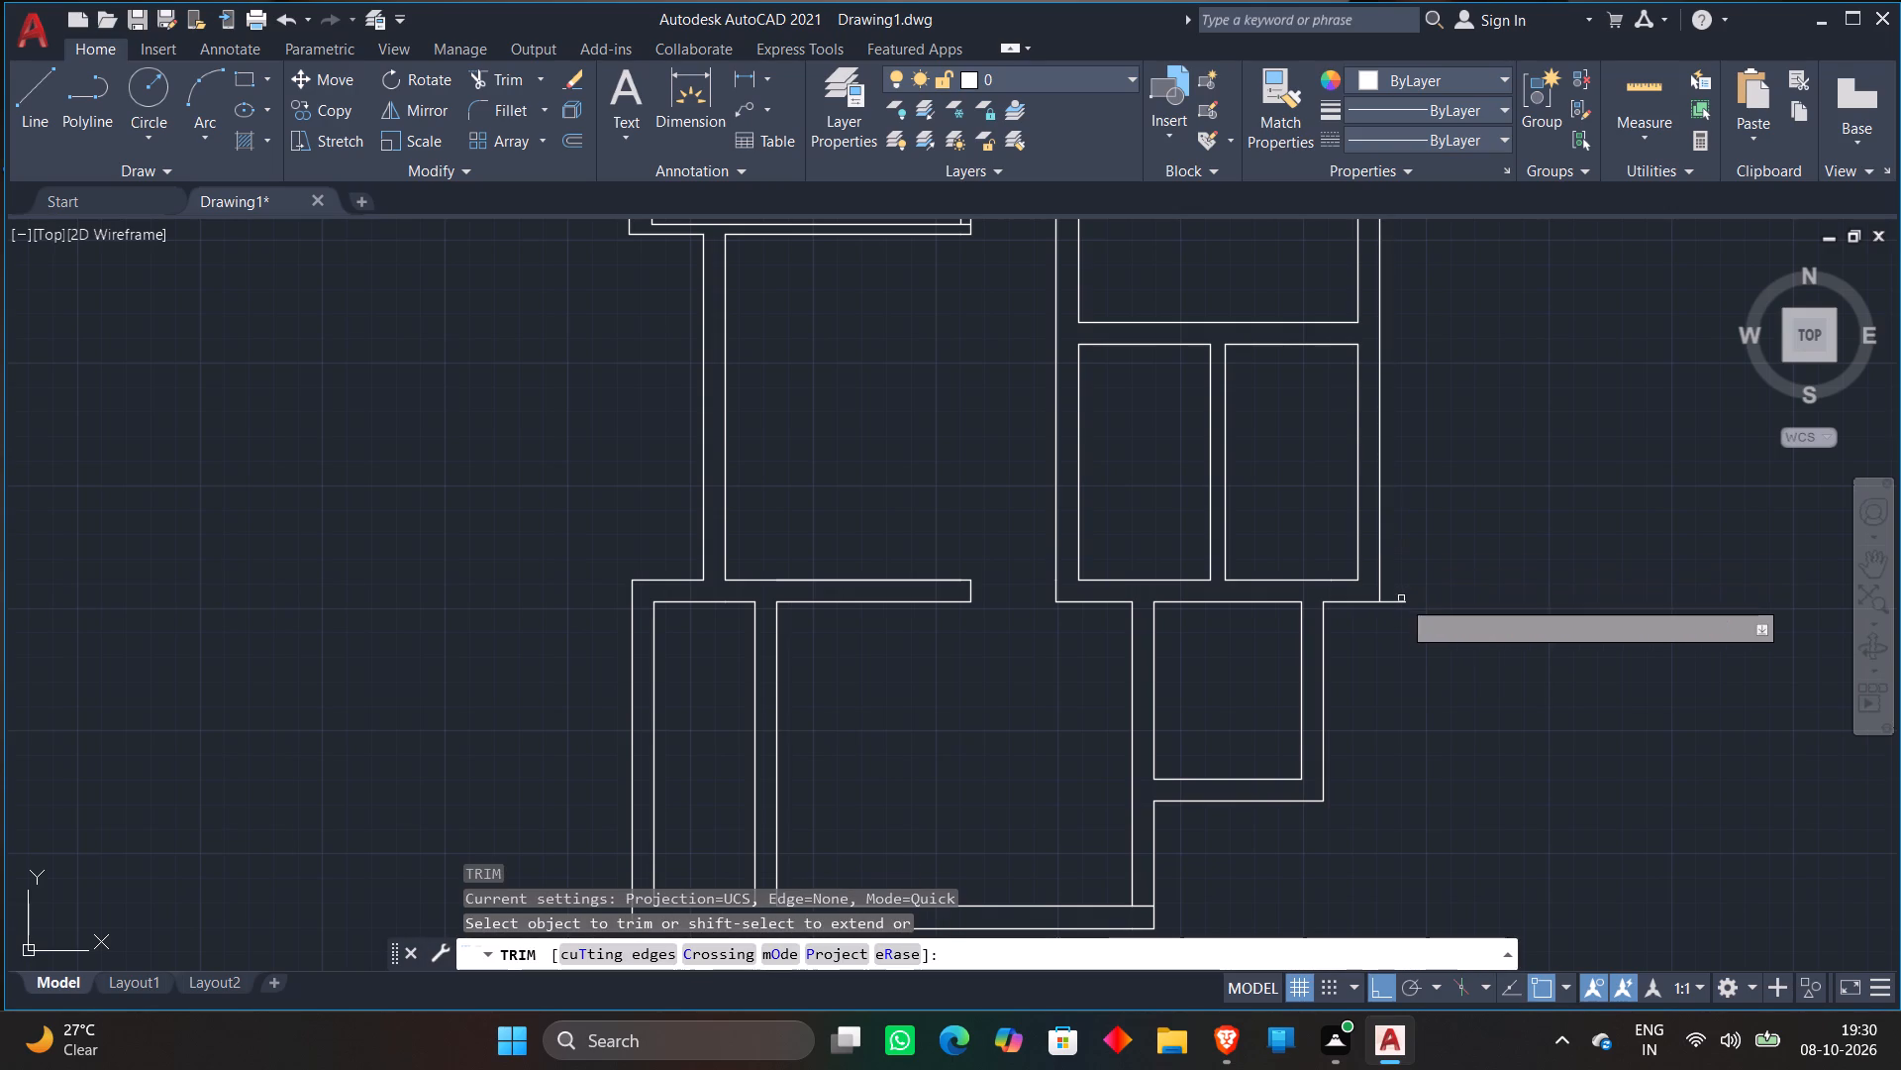
left_click(1401, 598)
left_click(1396, 620)
key("Escape")
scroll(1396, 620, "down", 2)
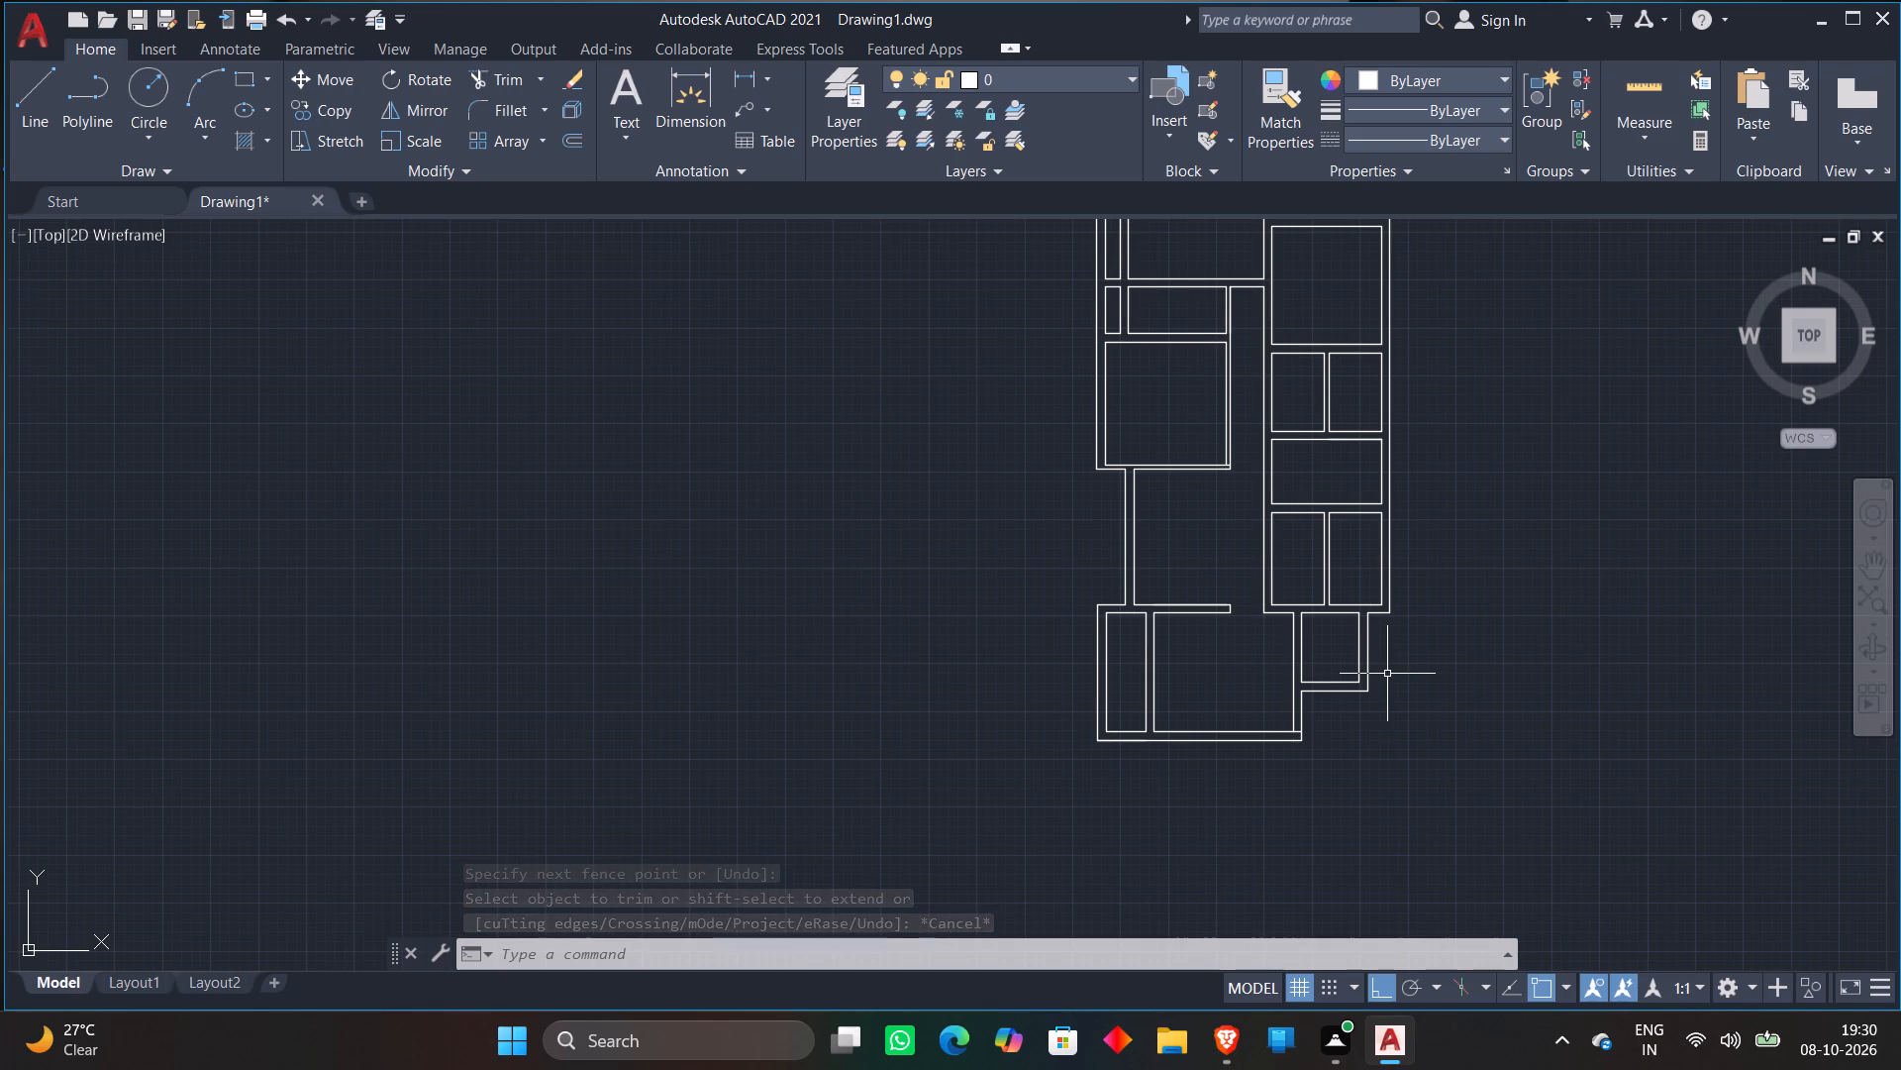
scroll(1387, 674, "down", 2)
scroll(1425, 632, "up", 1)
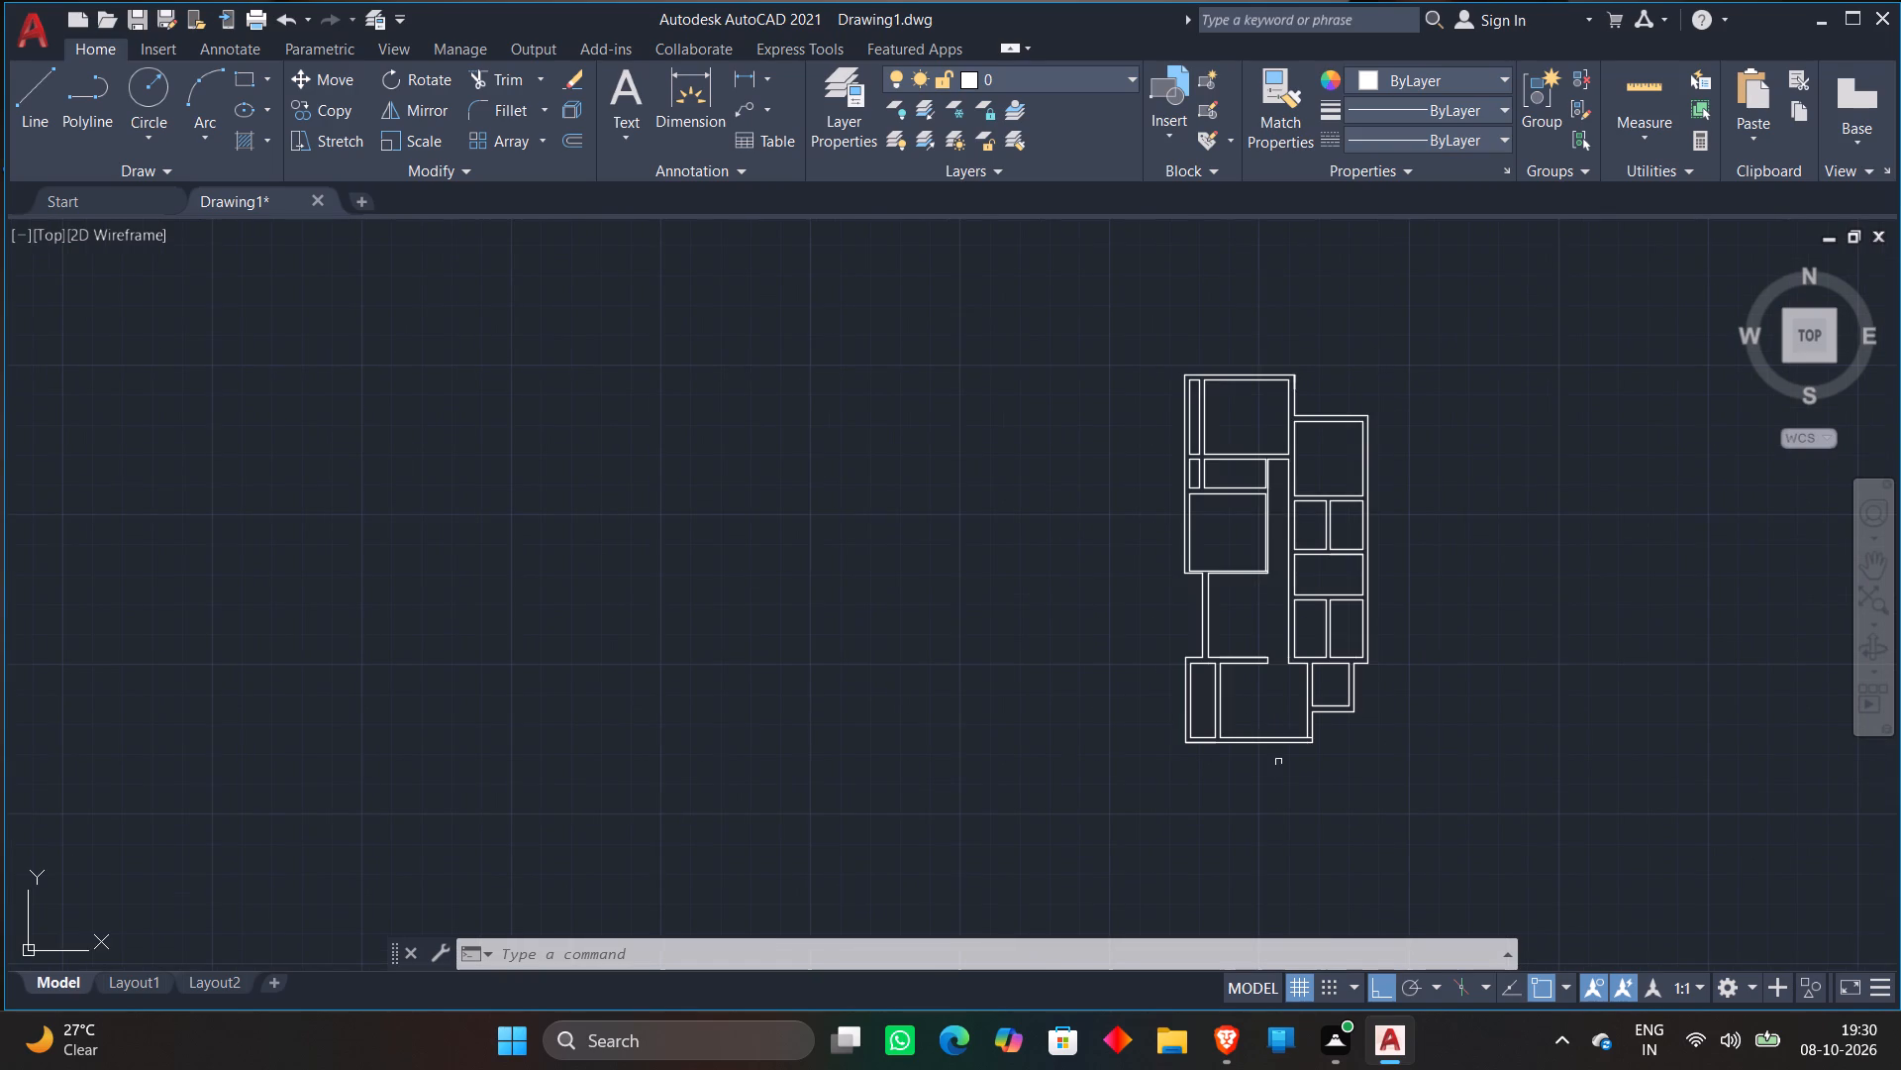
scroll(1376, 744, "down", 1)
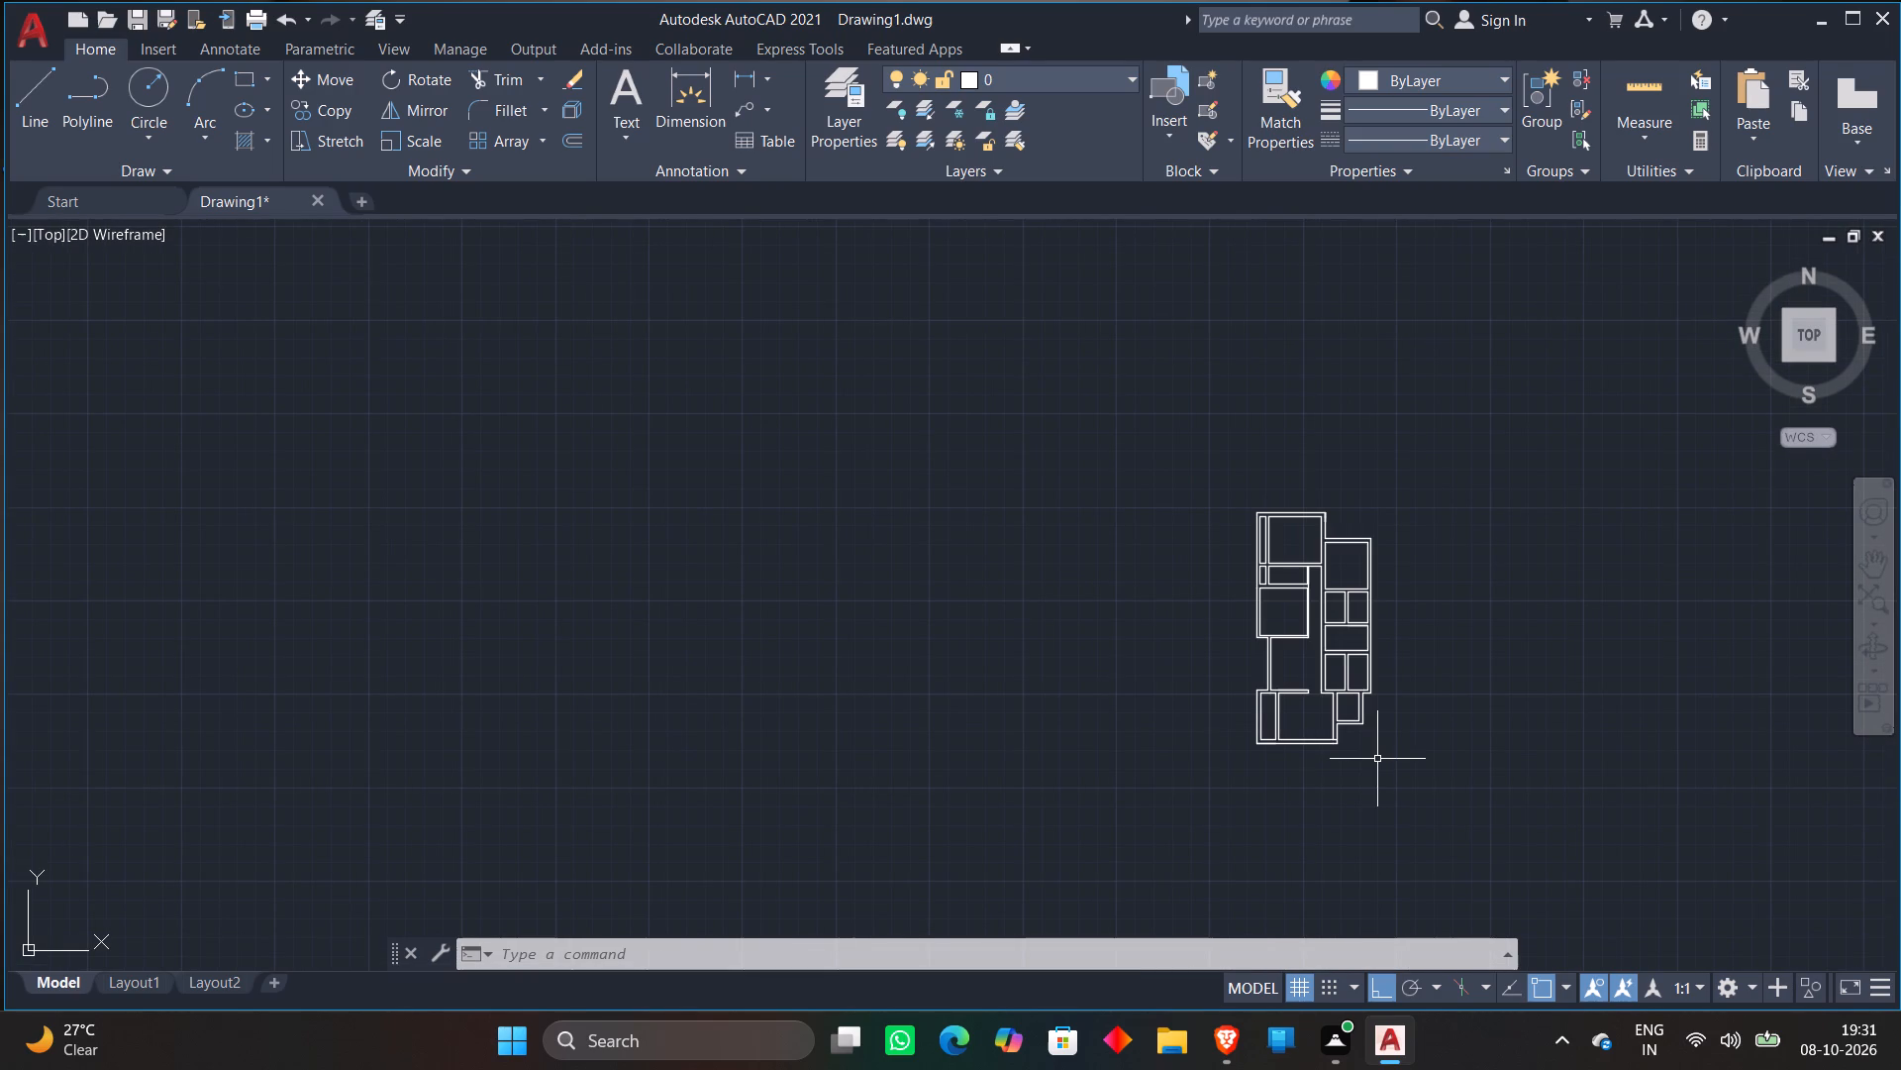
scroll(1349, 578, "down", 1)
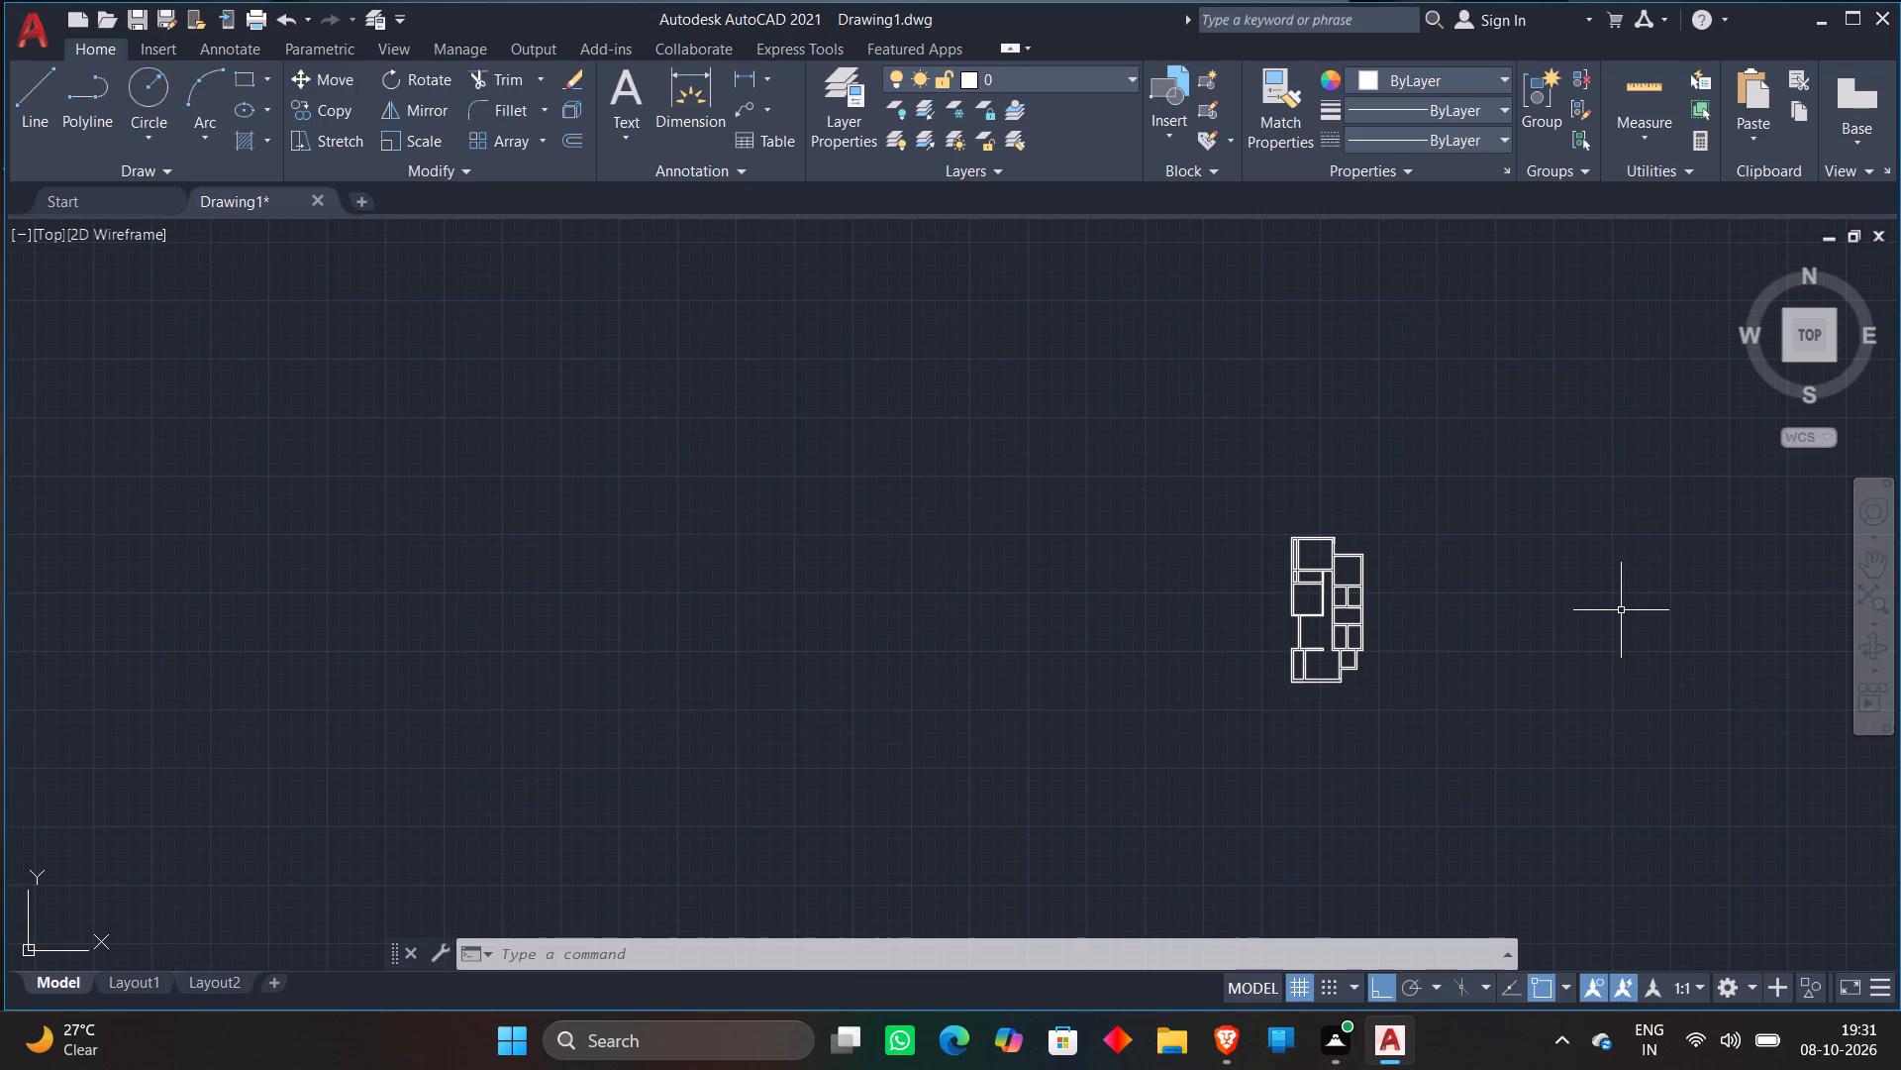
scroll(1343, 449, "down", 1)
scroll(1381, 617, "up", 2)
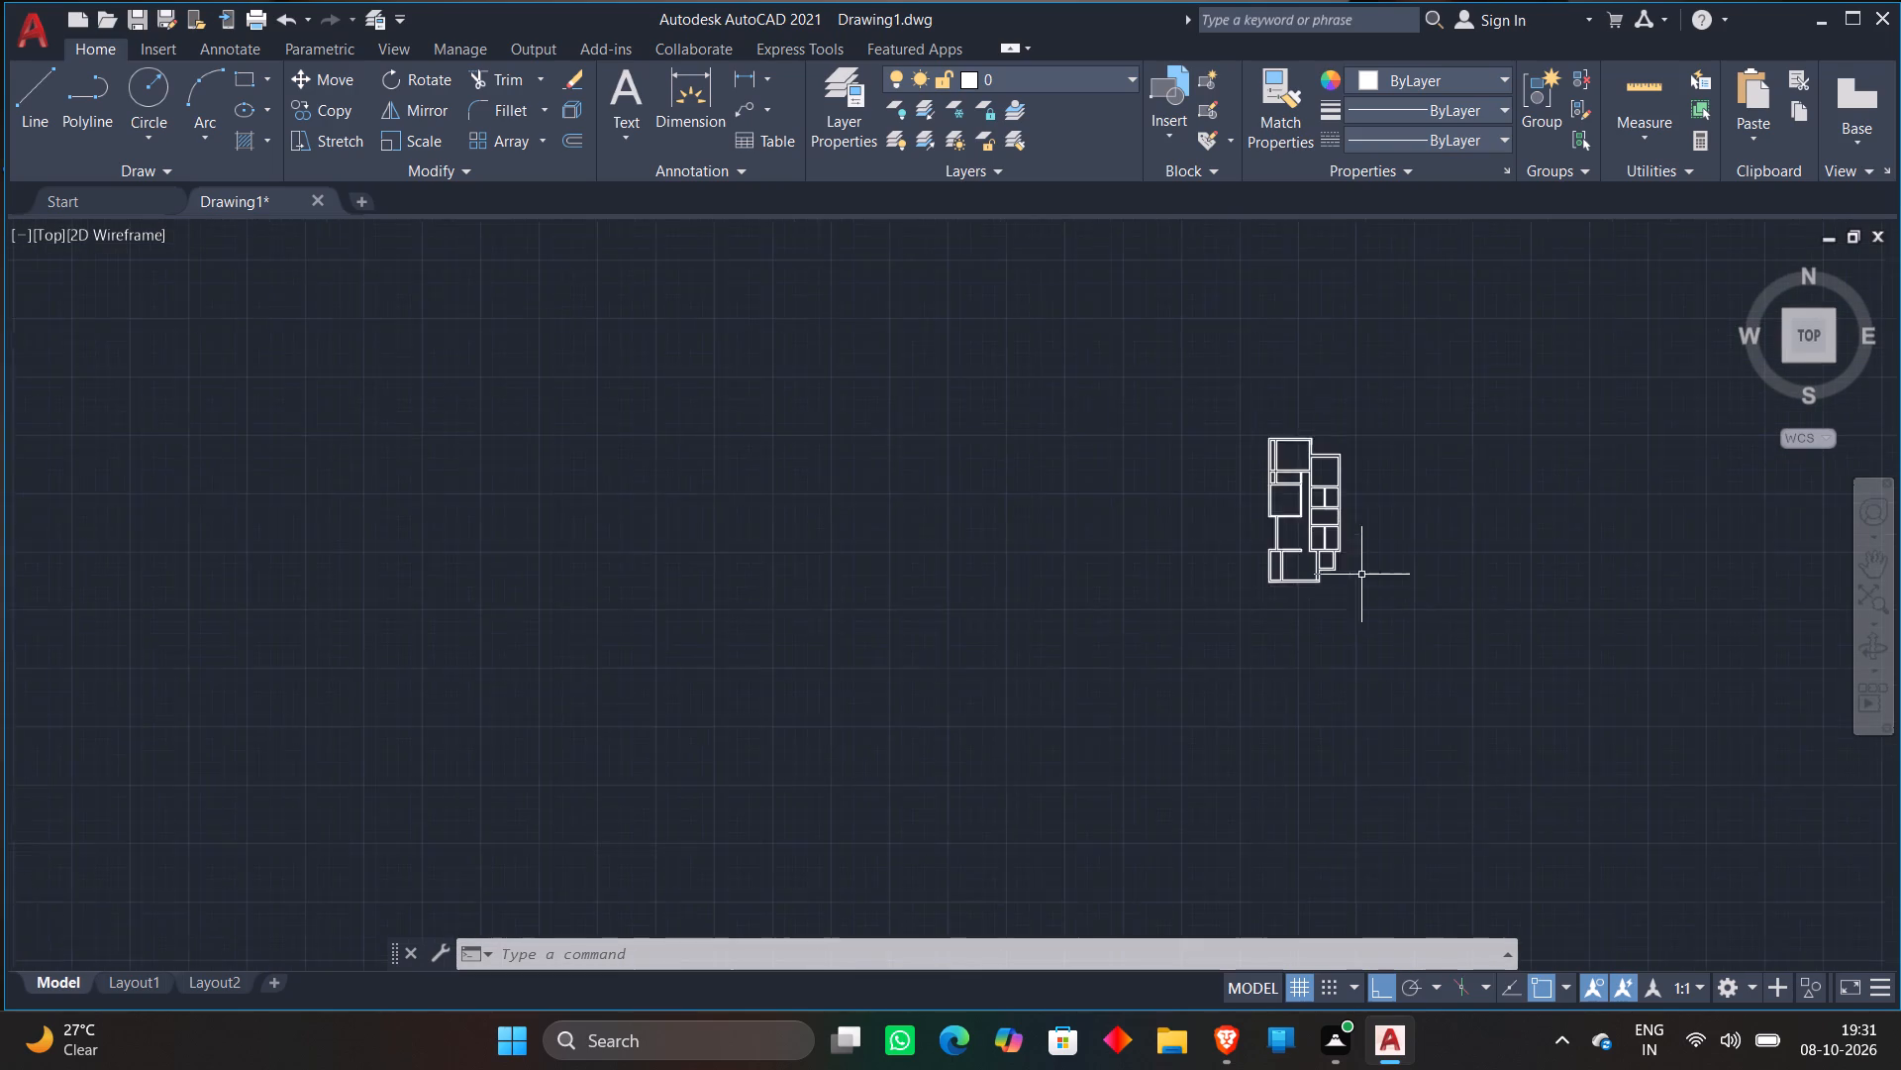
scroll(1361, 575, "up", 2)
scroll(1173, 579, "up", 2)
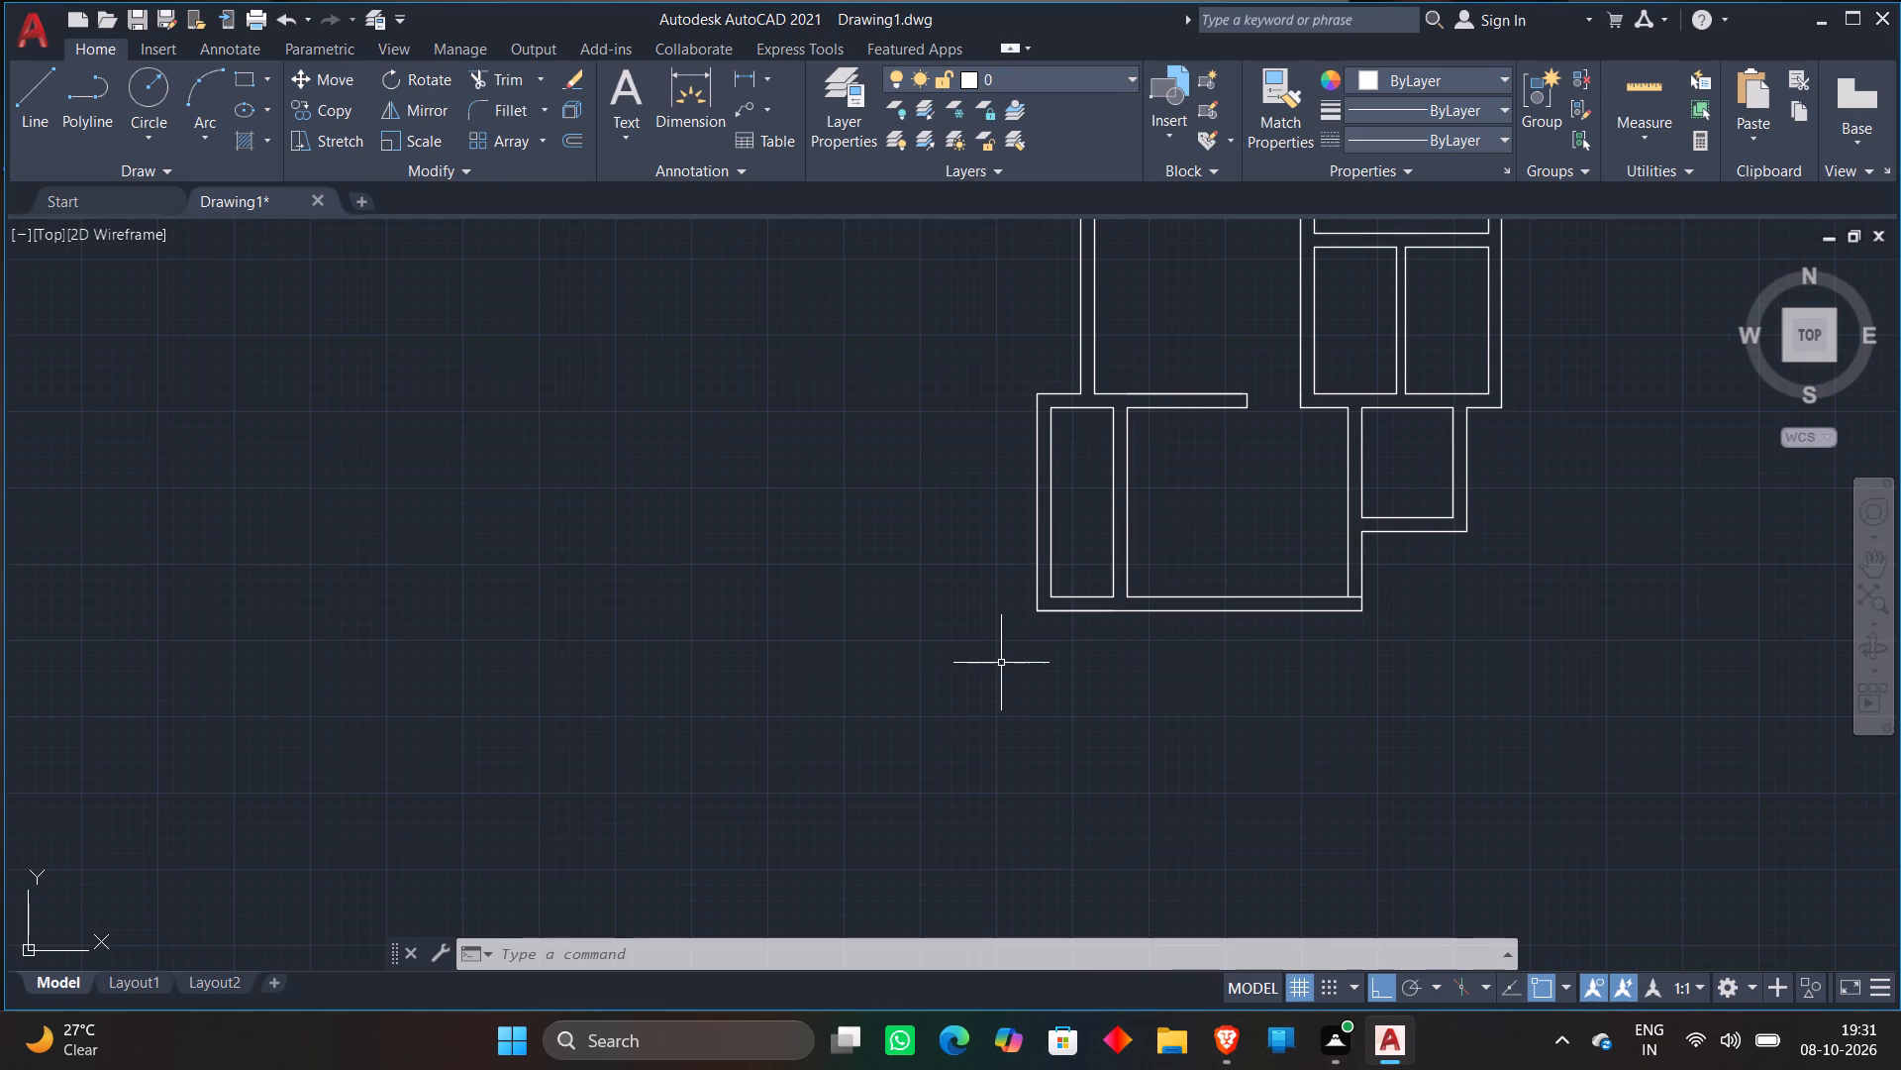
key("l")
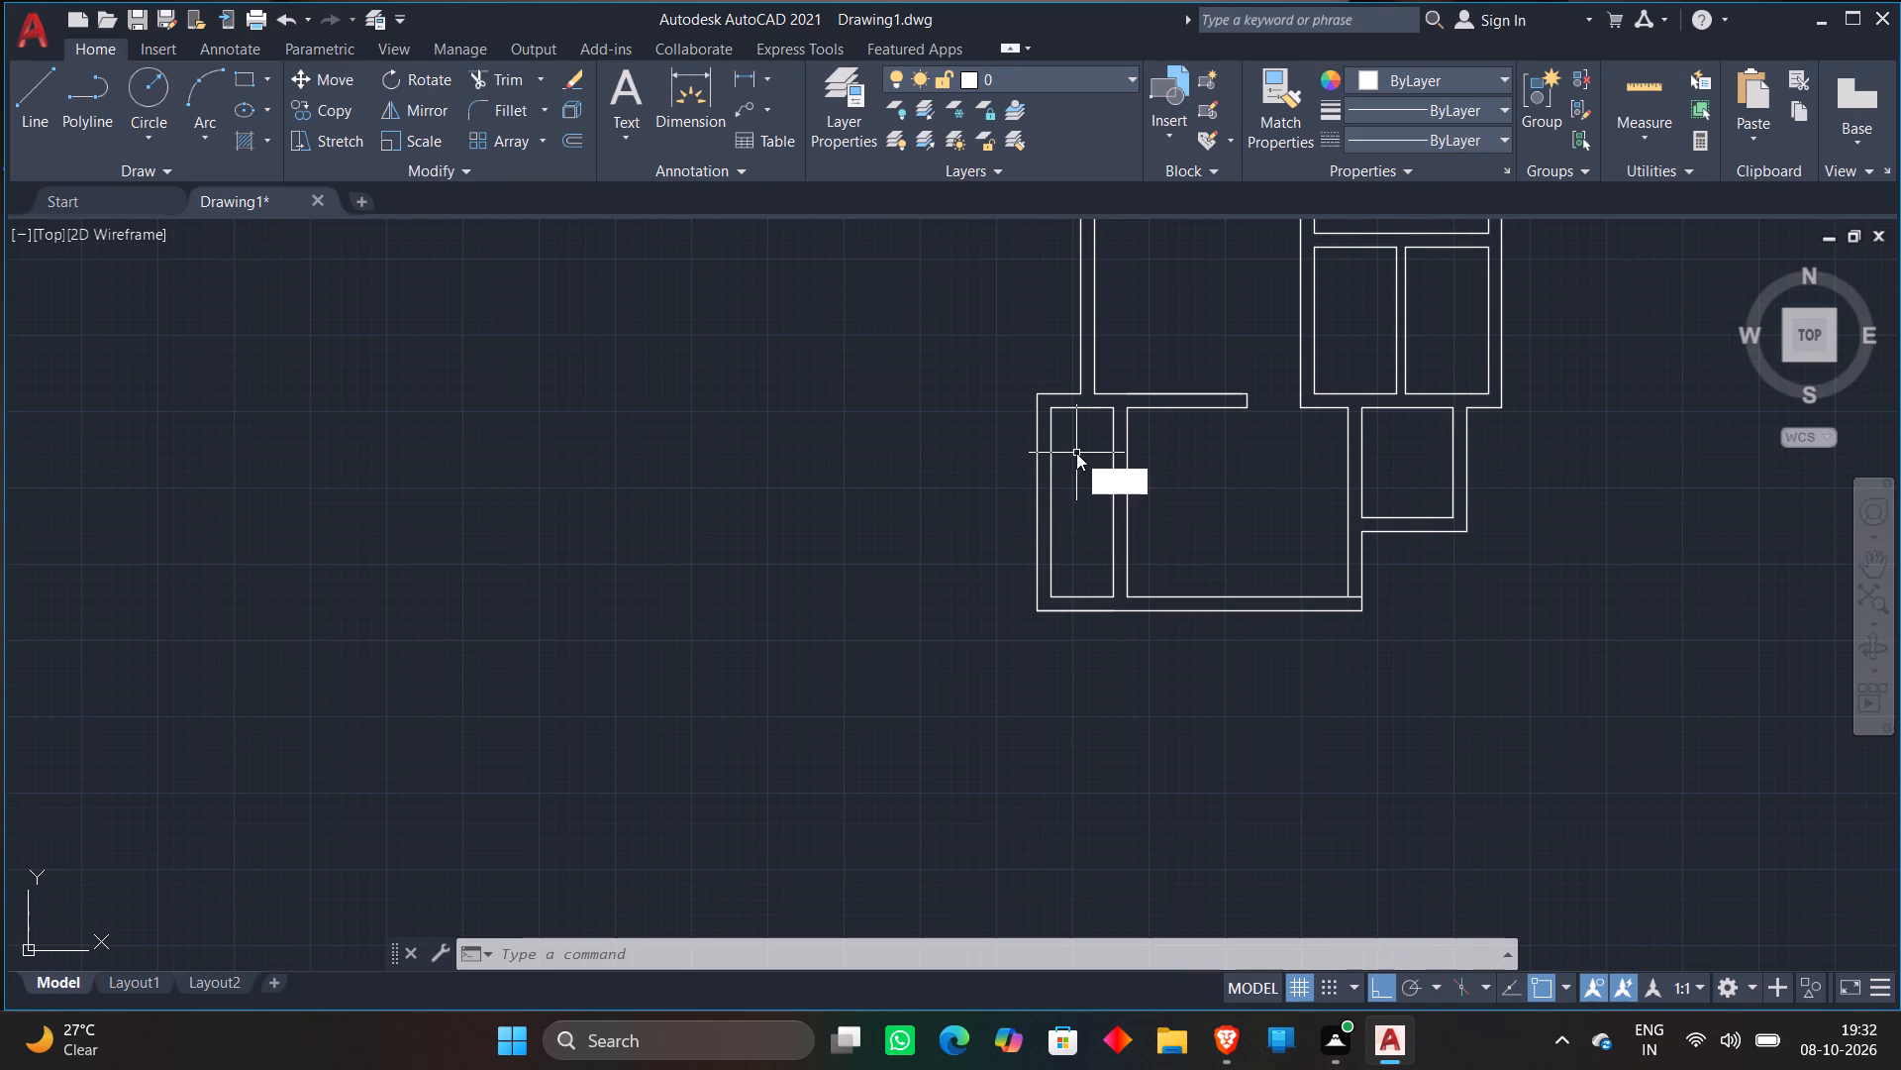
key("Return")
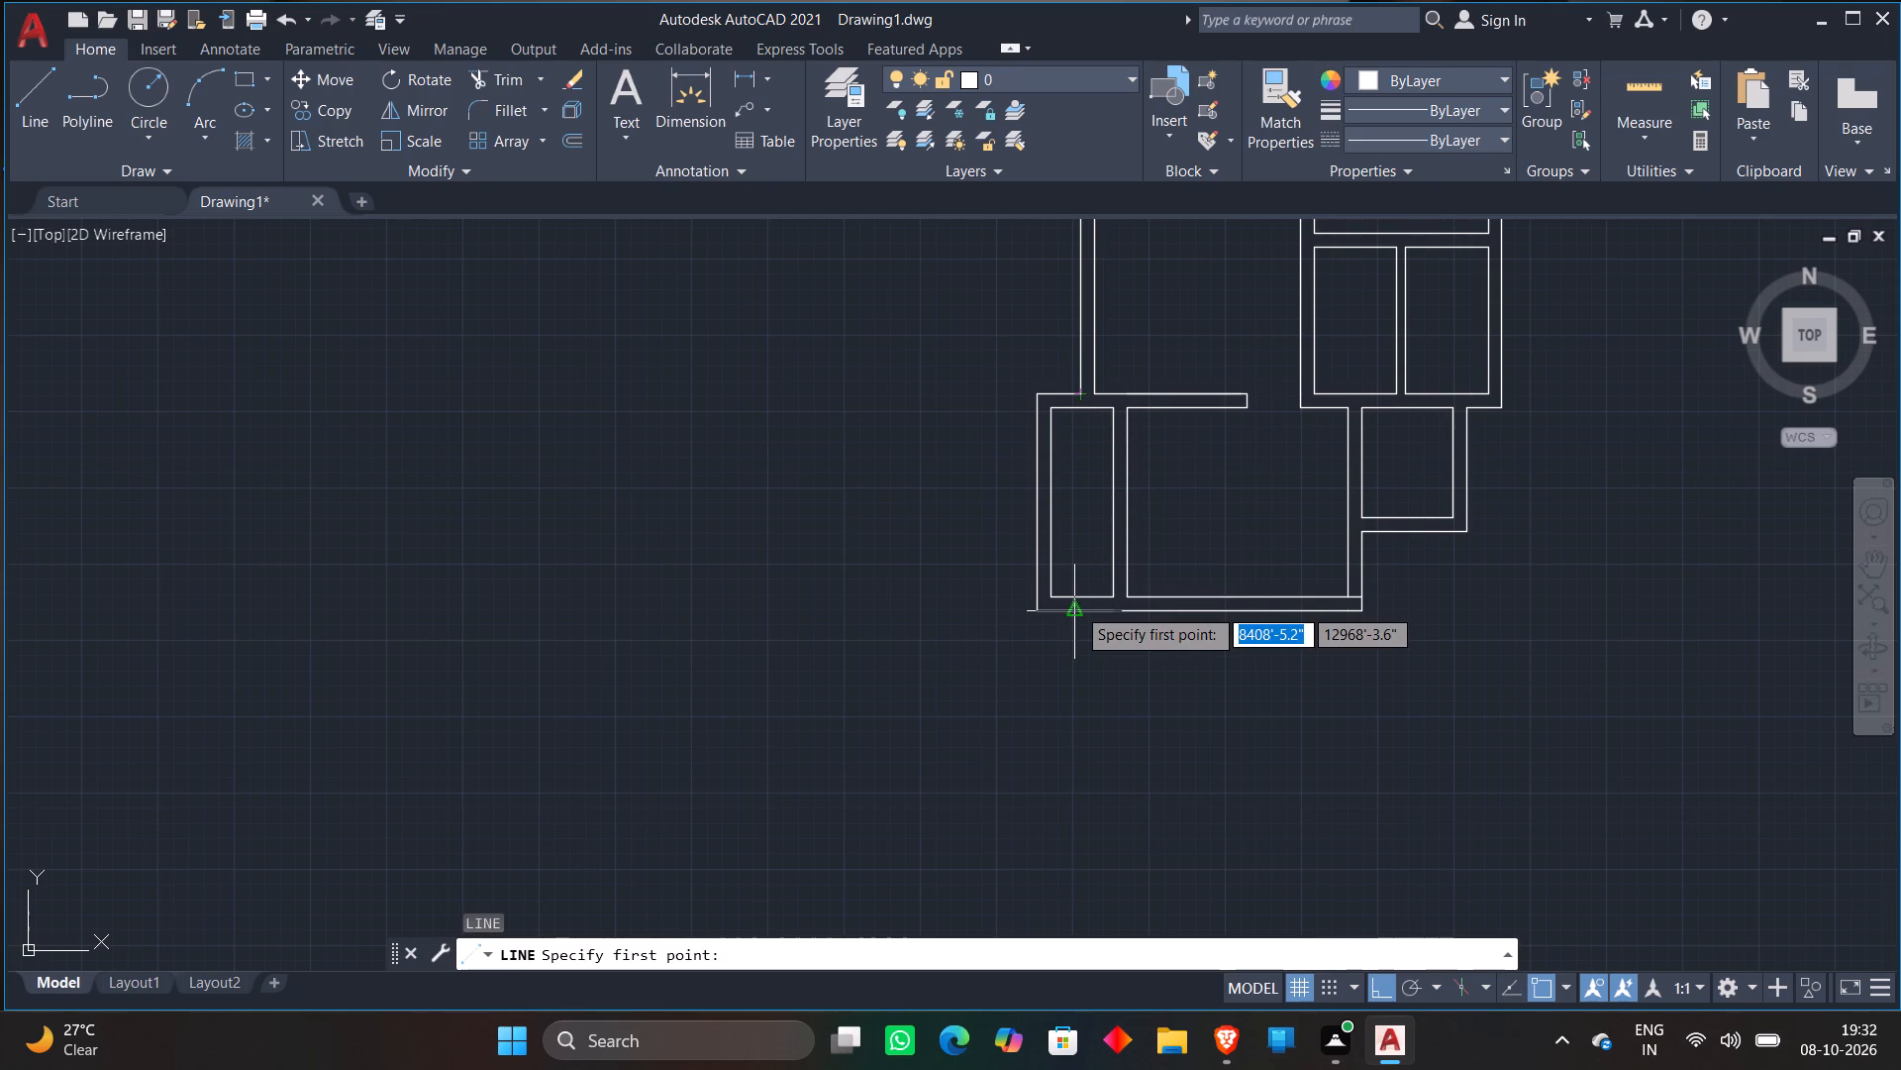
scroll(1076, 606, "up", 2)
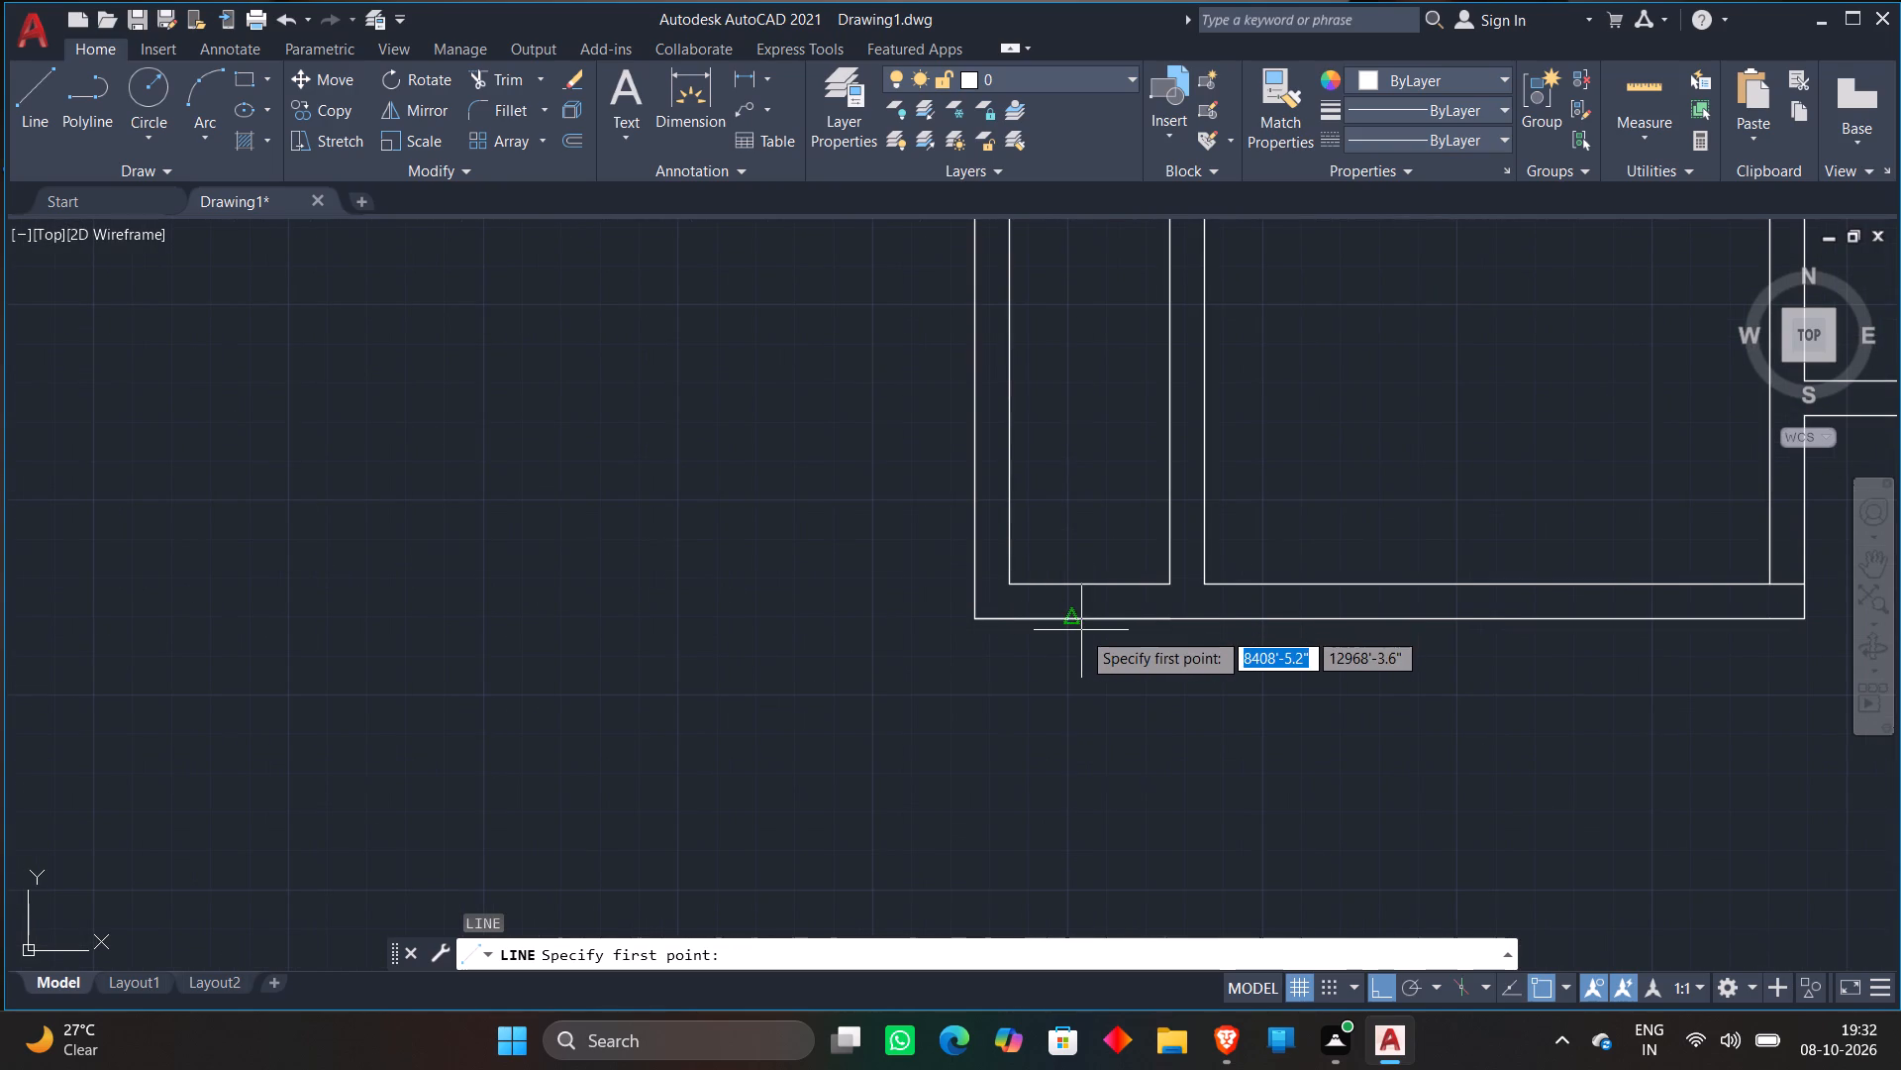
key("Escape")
Draw a vertical line south from the middle of the narrow southwest room's top inner line, ending below the bottom outer wall line.
scroll(1090, 495, "down", 1)
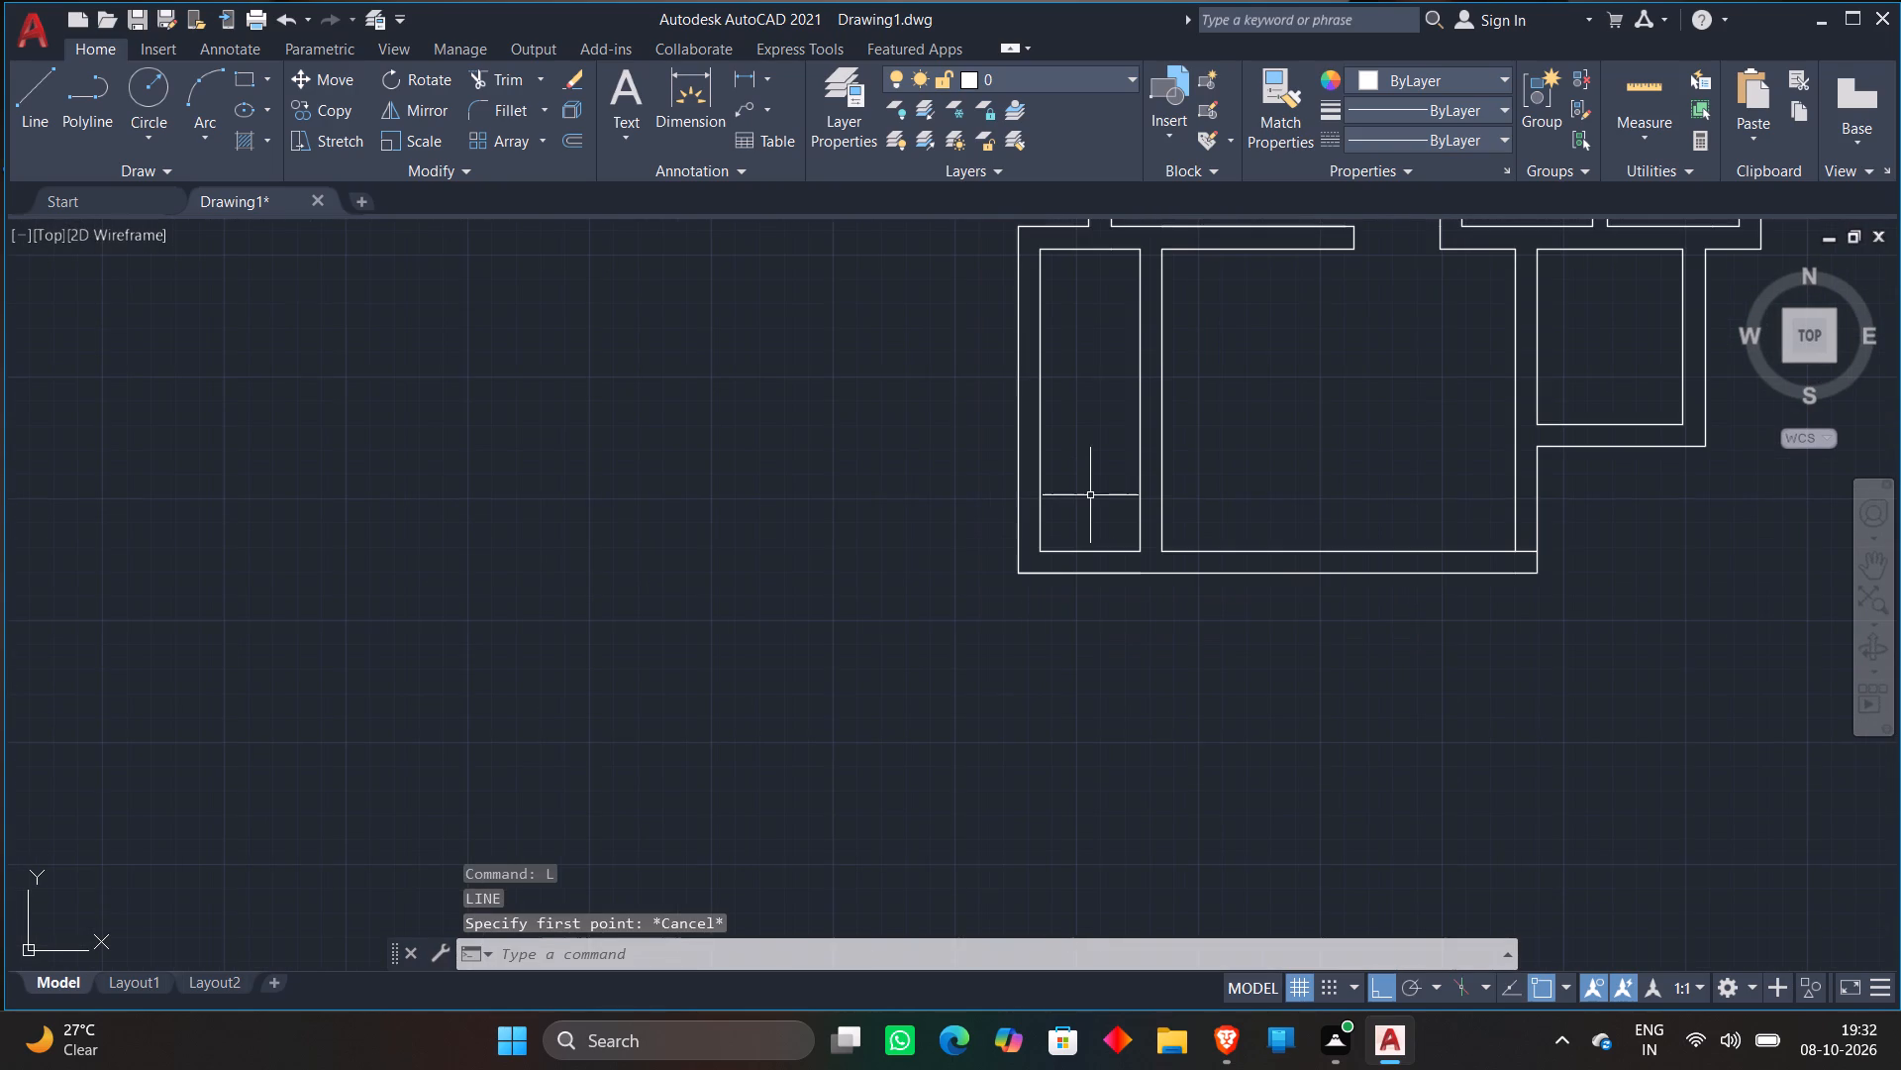
key("l")
key("Return")
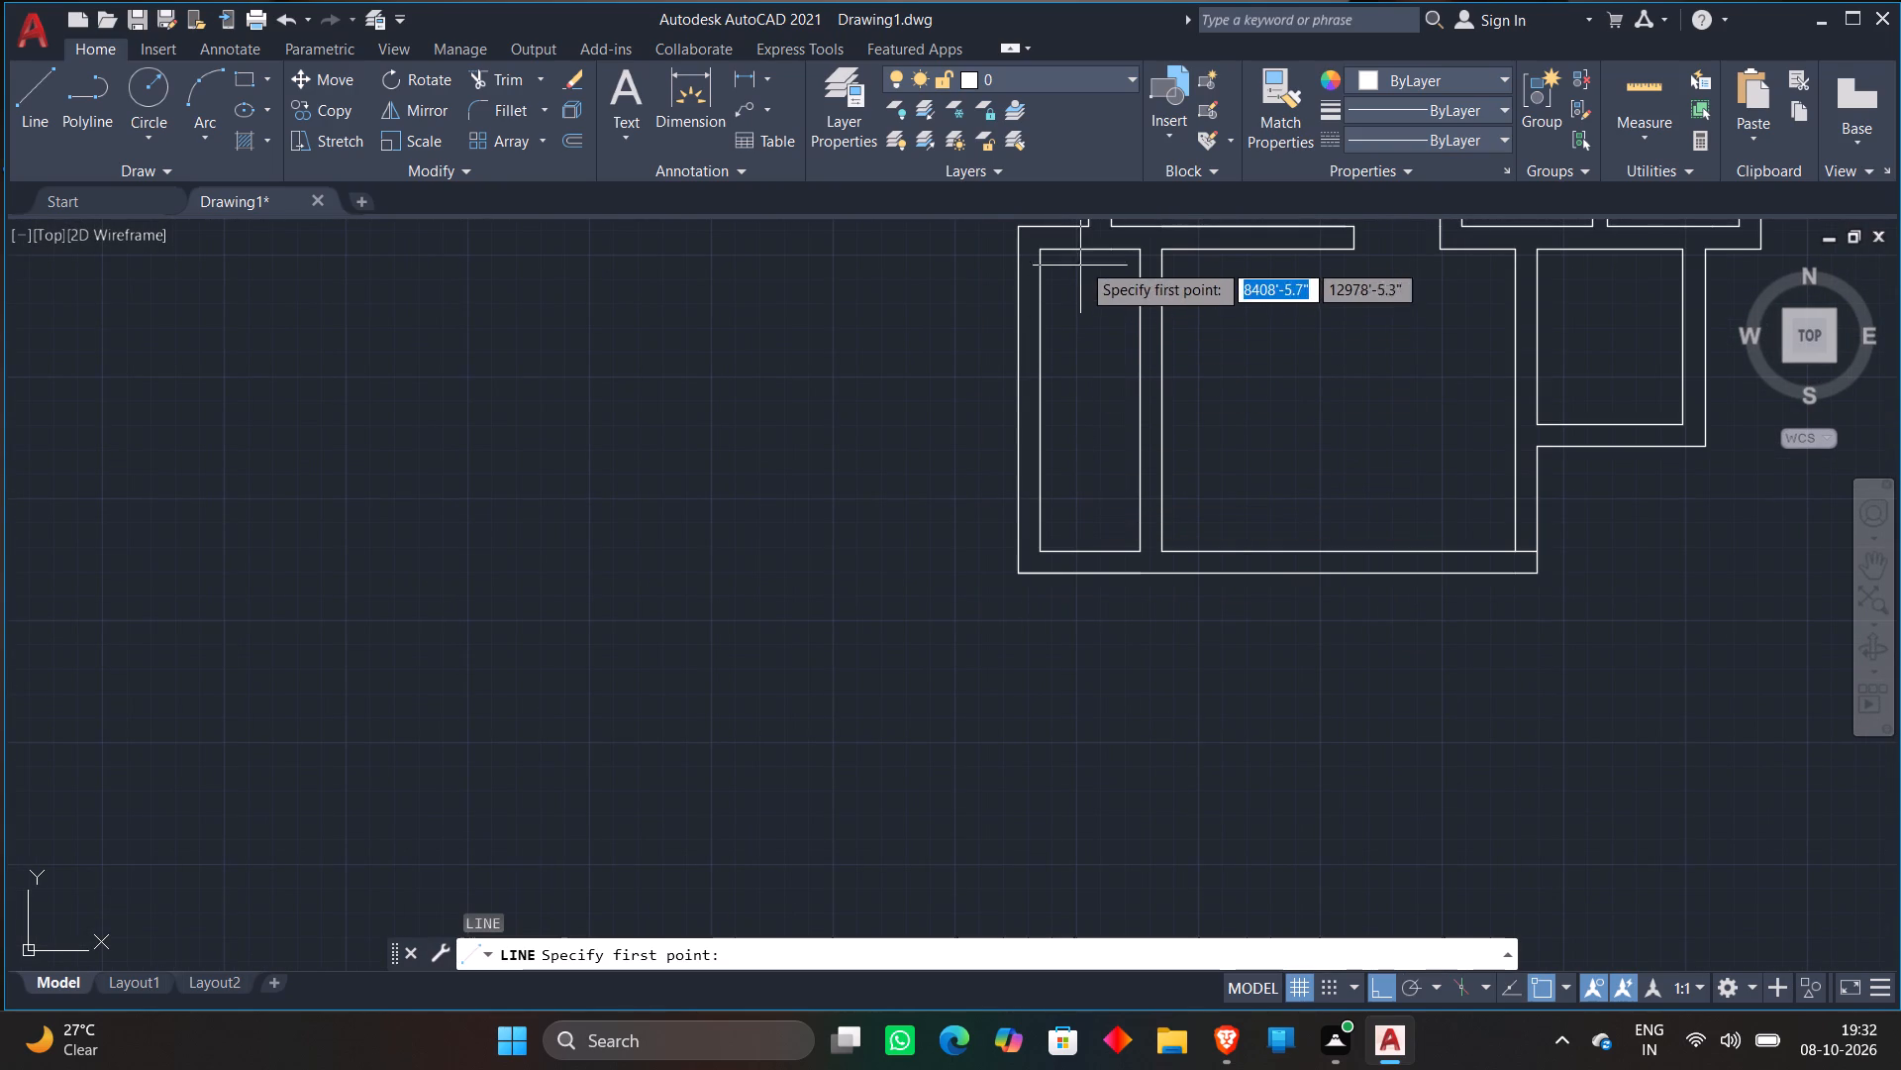
left_click(1088, 253)
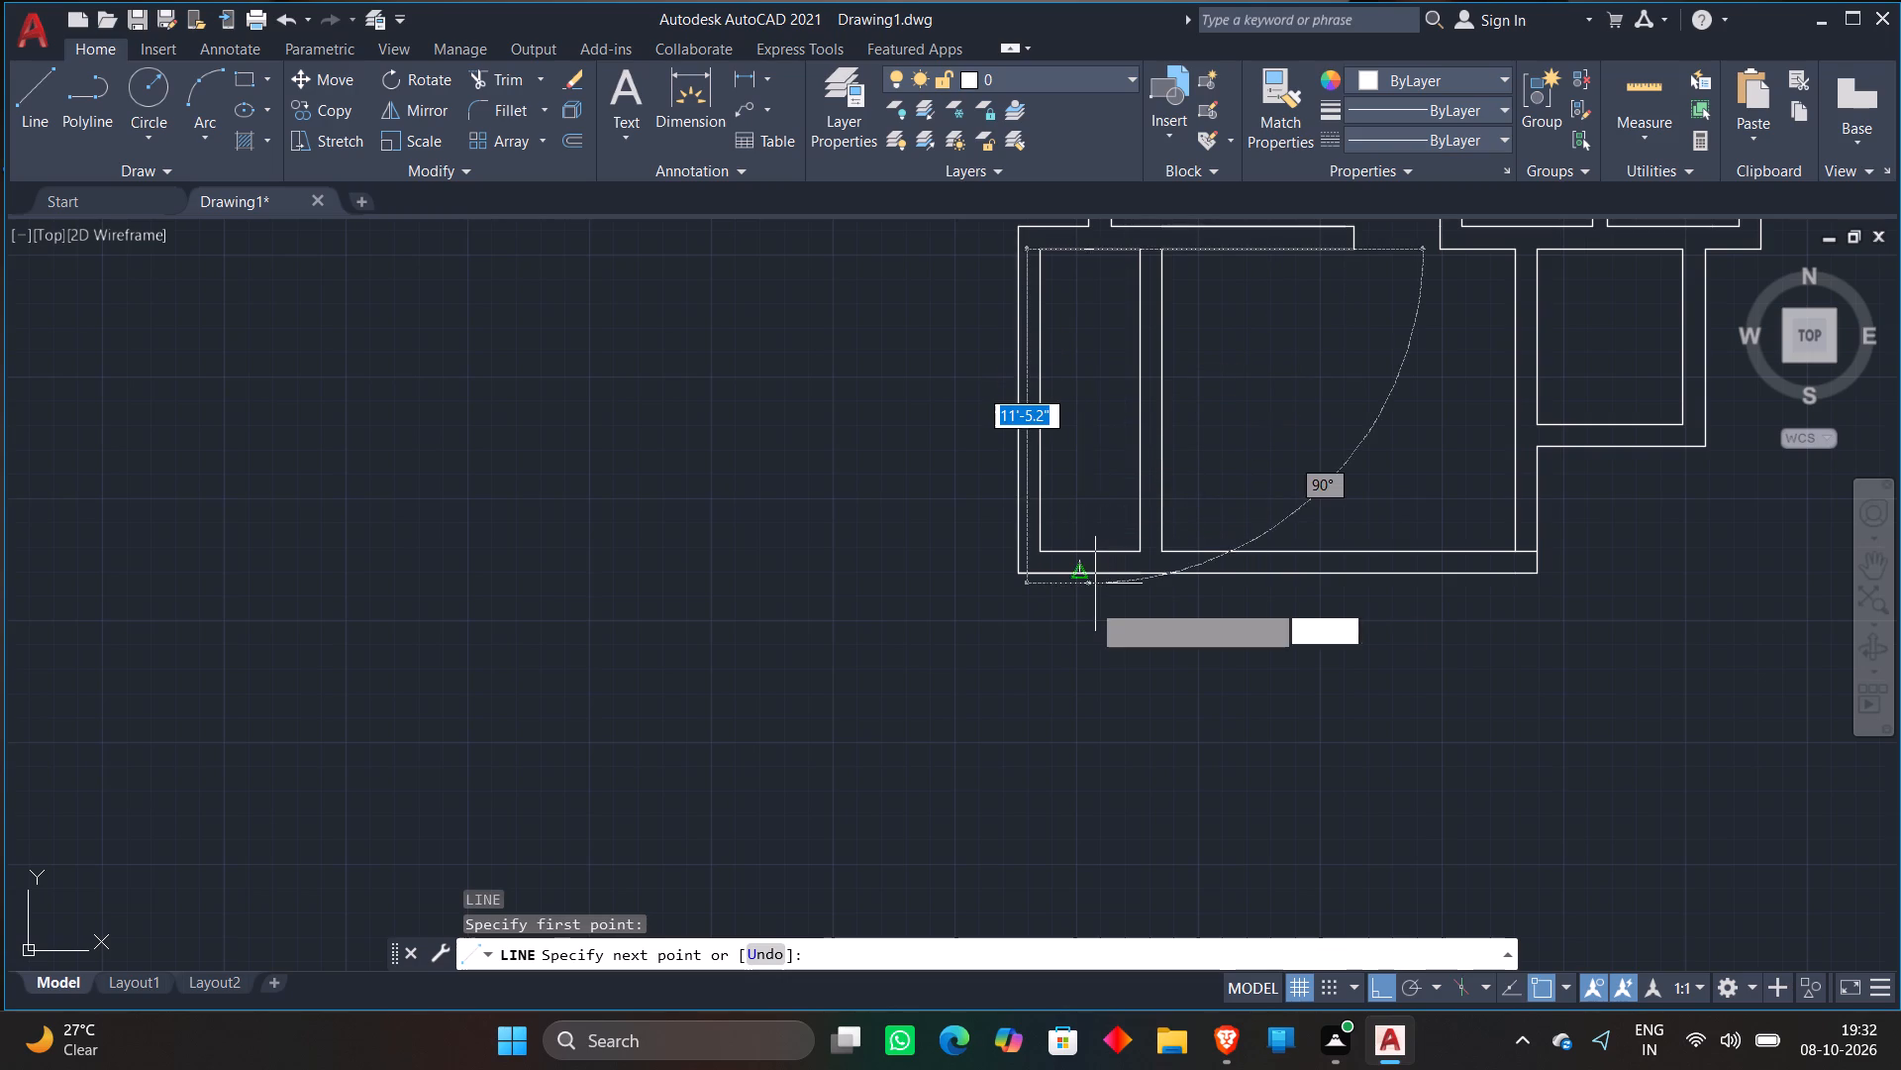
left_click(1097, 636)
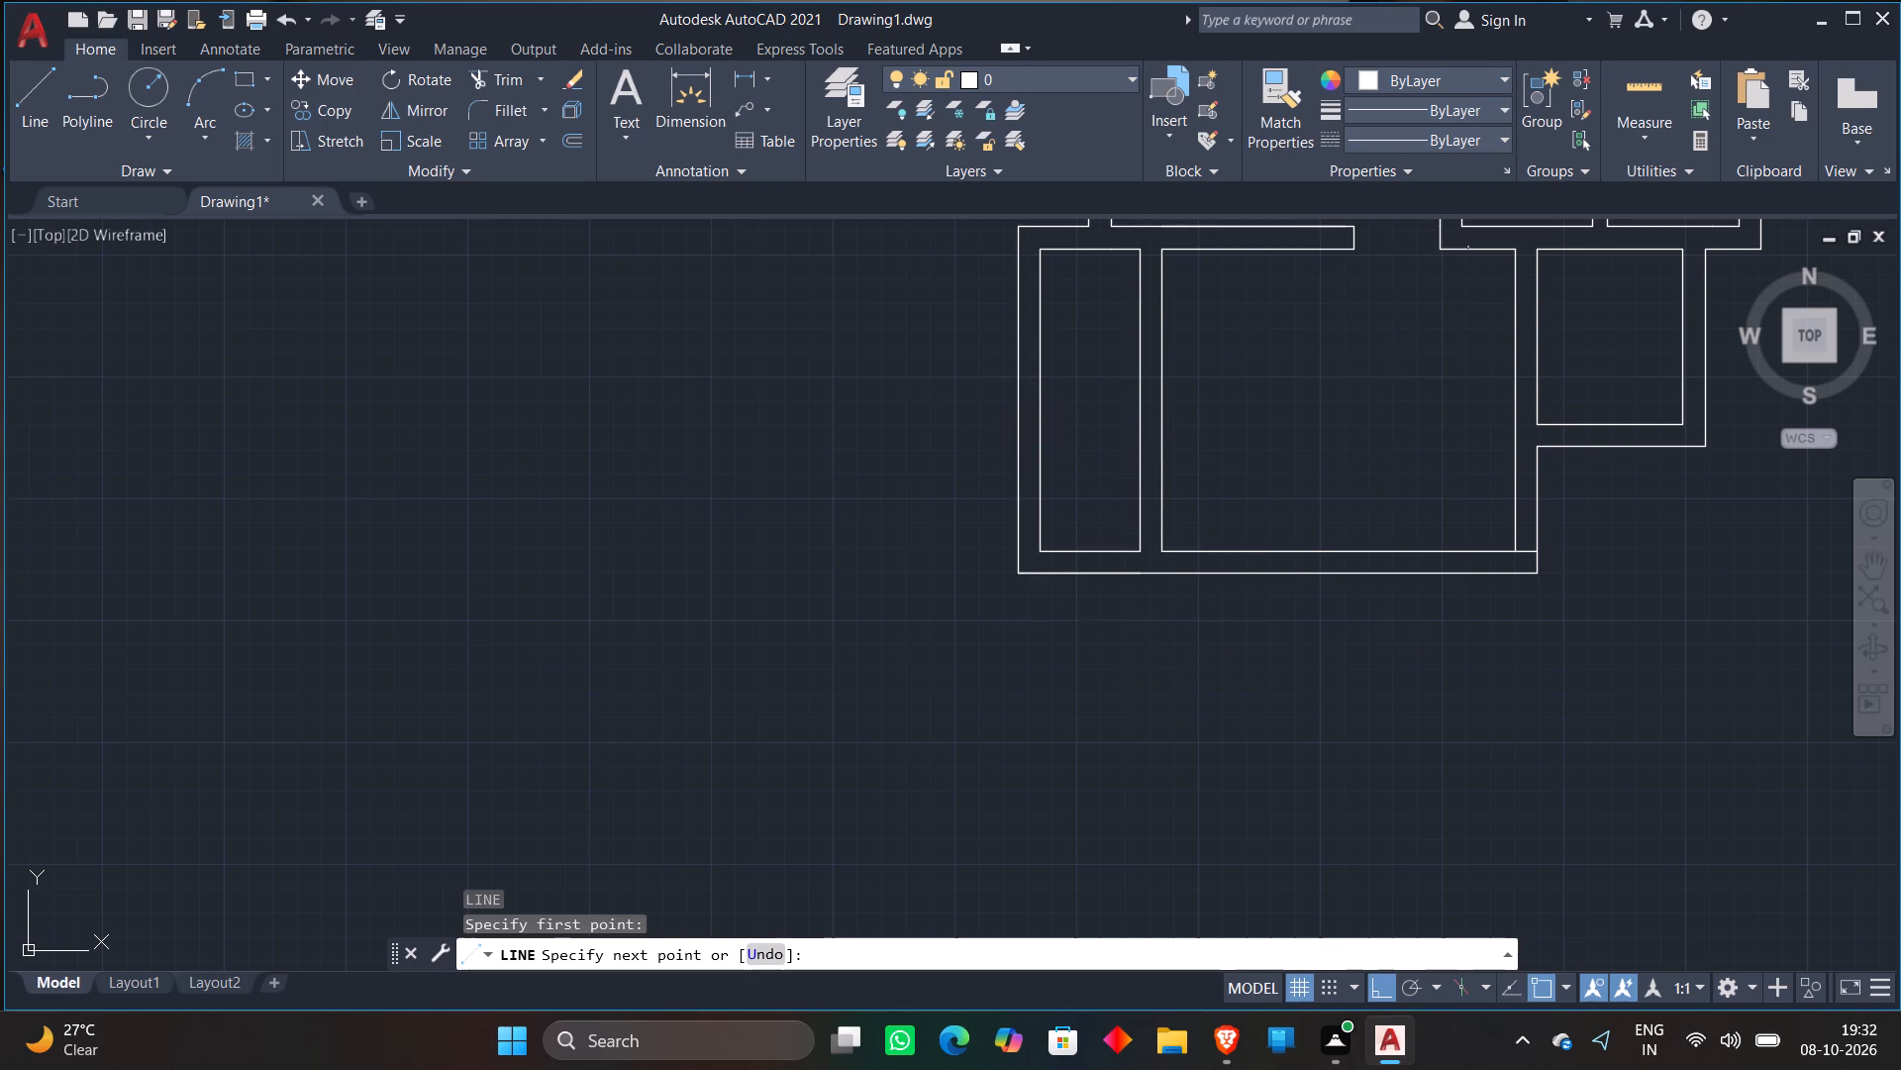
key("Escape")
Trim the new vertical line inside the narrow southwest room and below the bottom outer wall line, keeping only the piece across the wall.
type("TR")
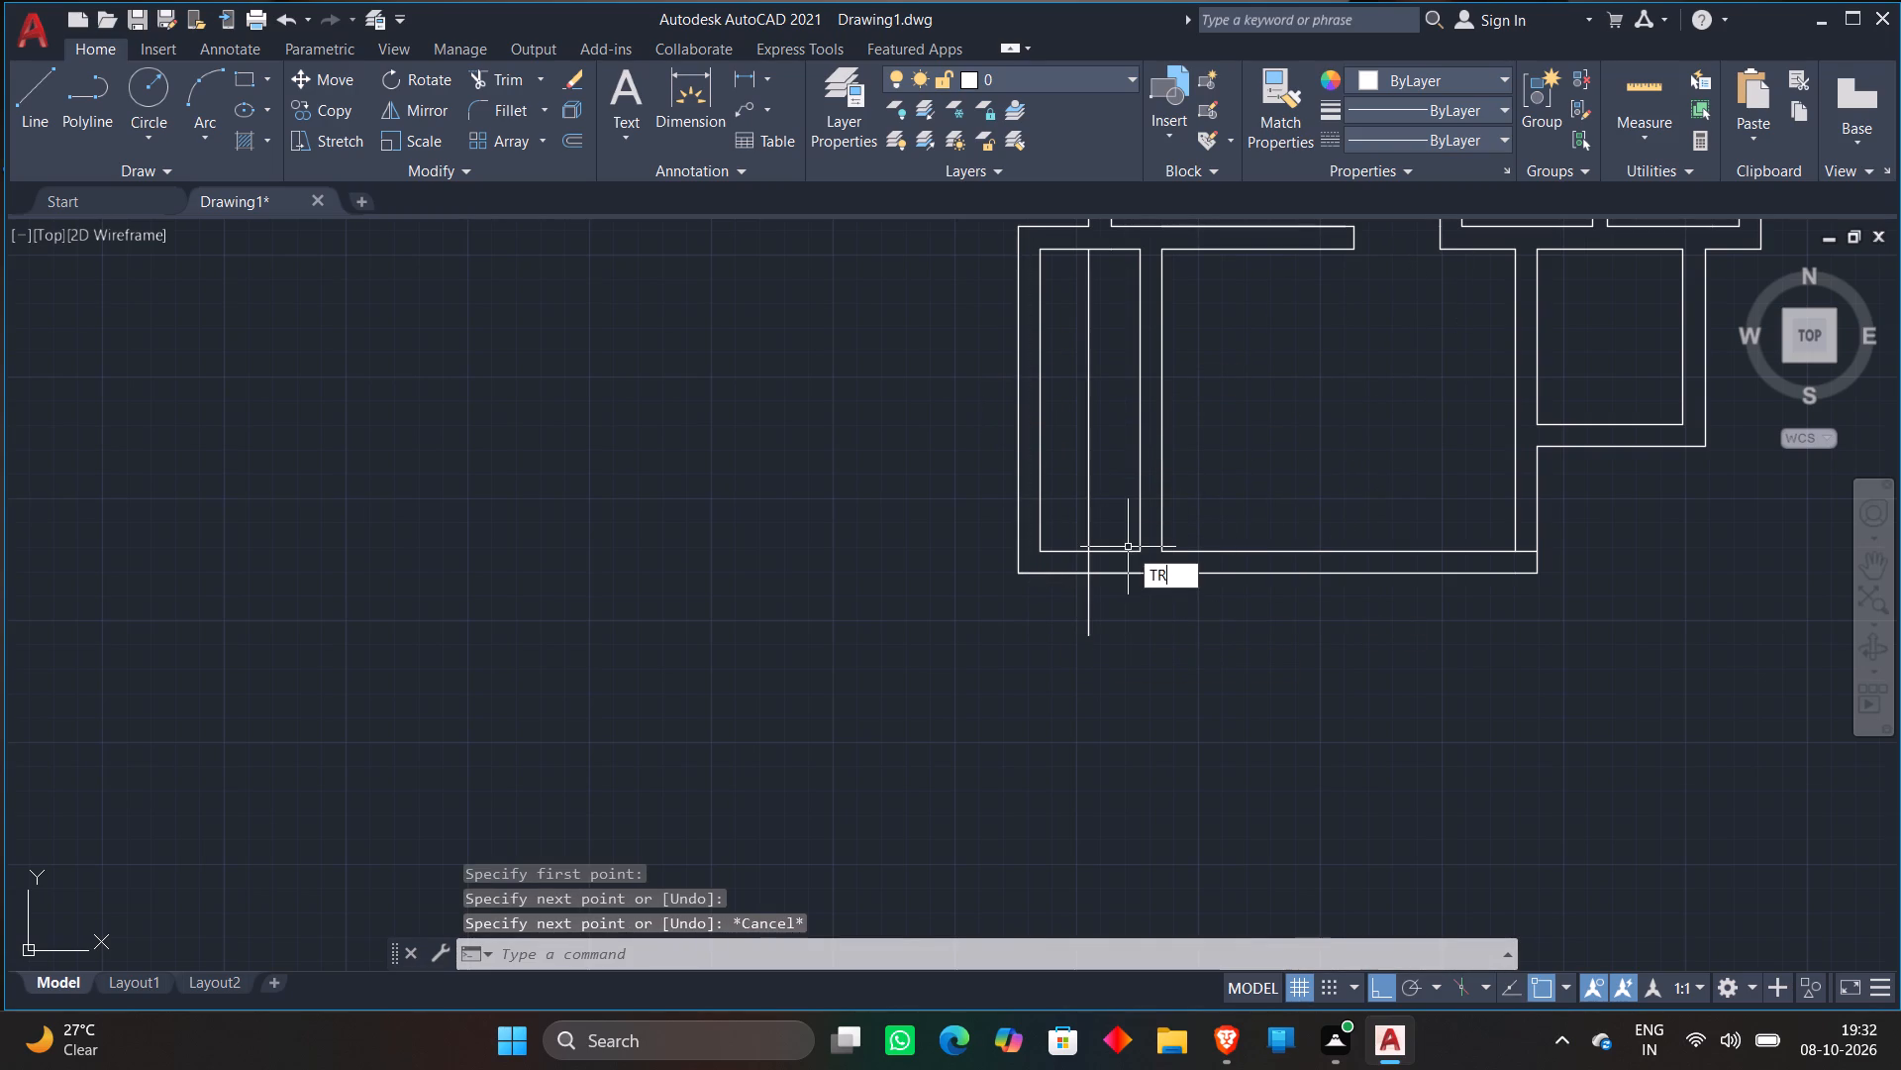
key("space")
left_click(1110, 341)
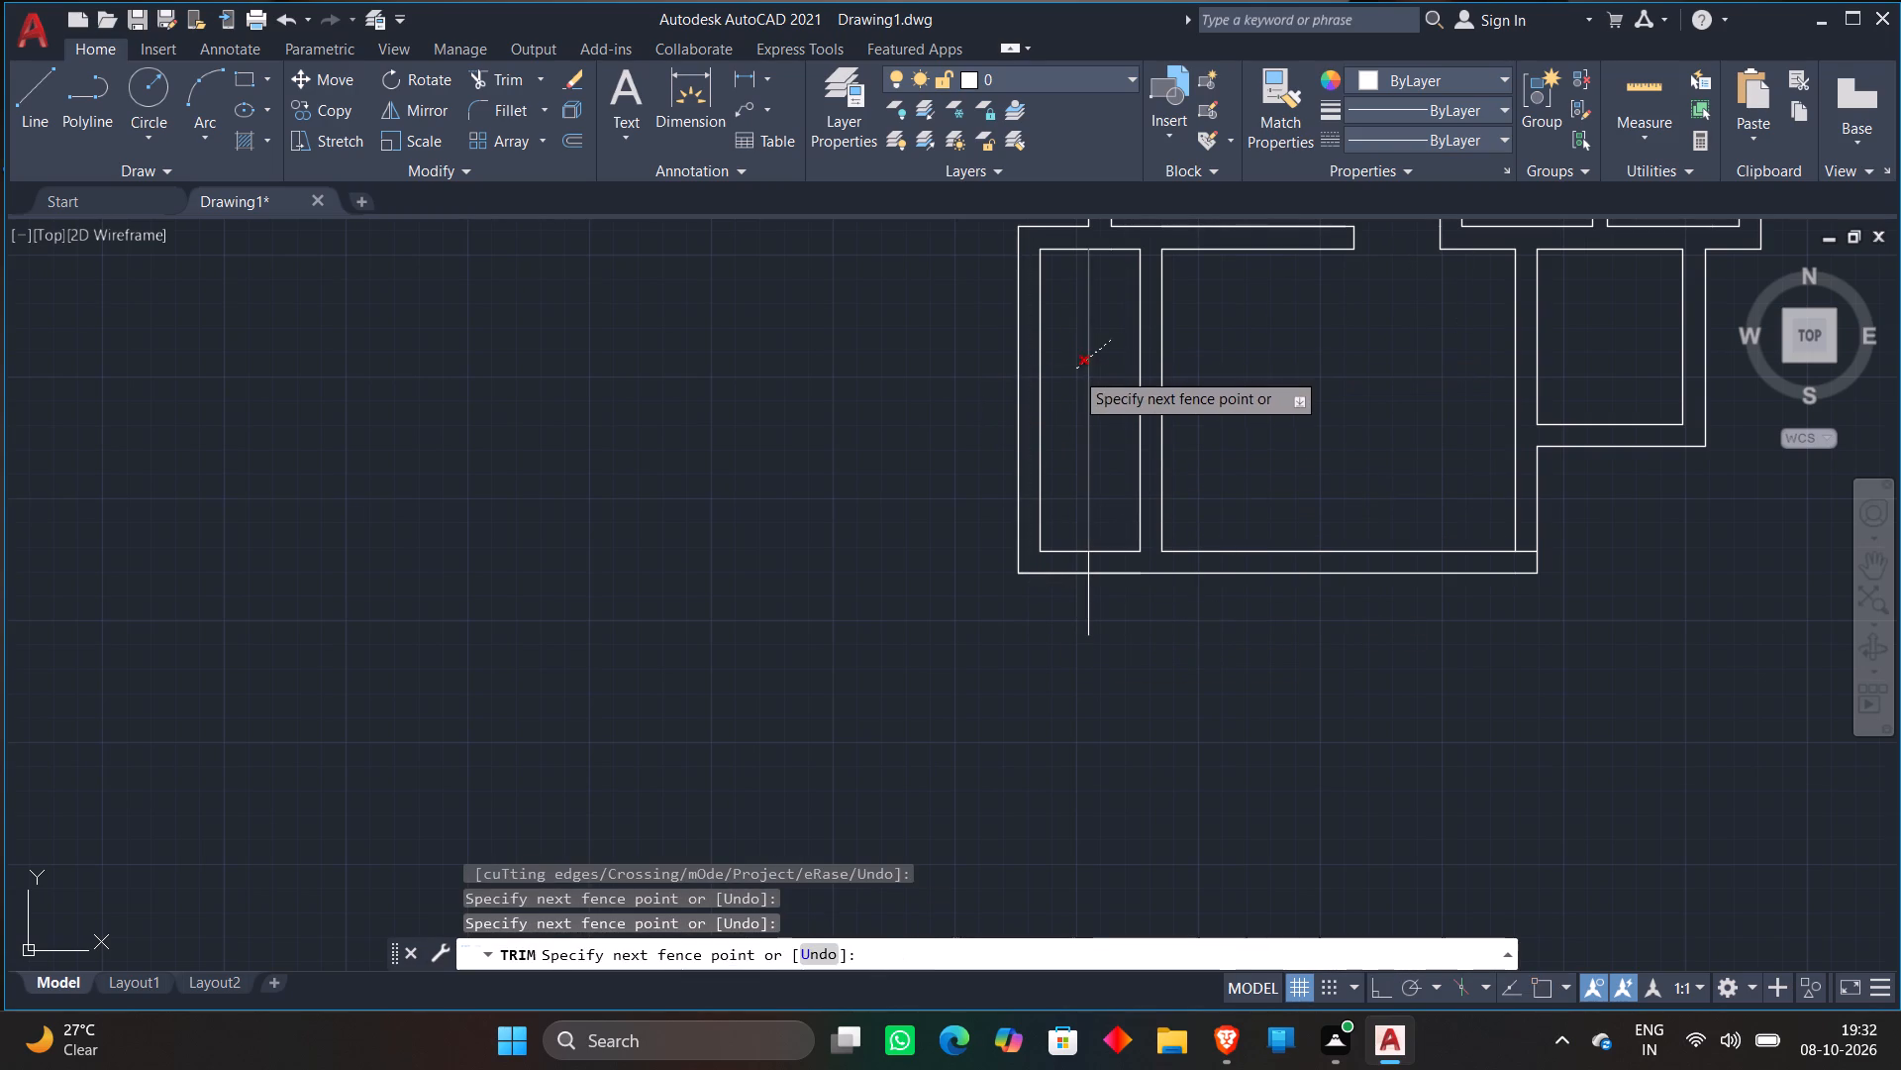
left_click(1074, 371)
scroll(1155, 585, "up", 3)
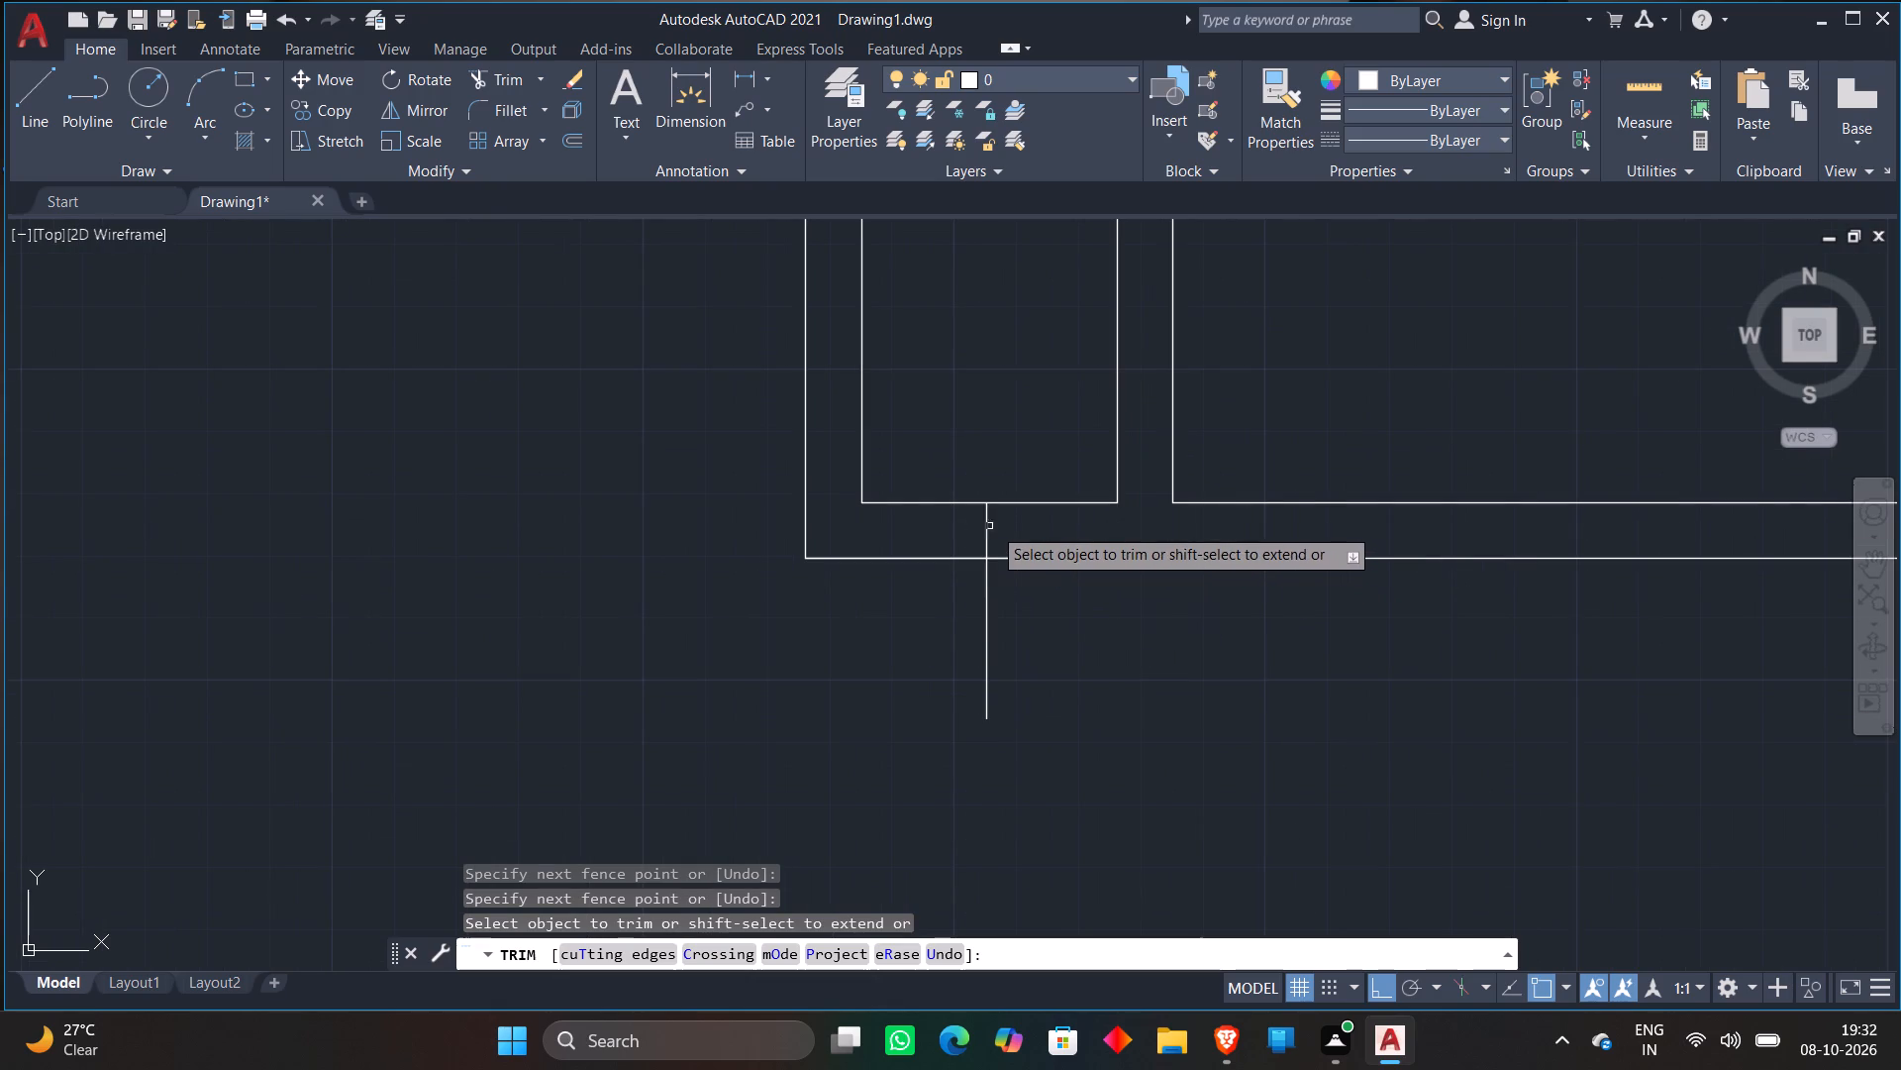
key("Escape")
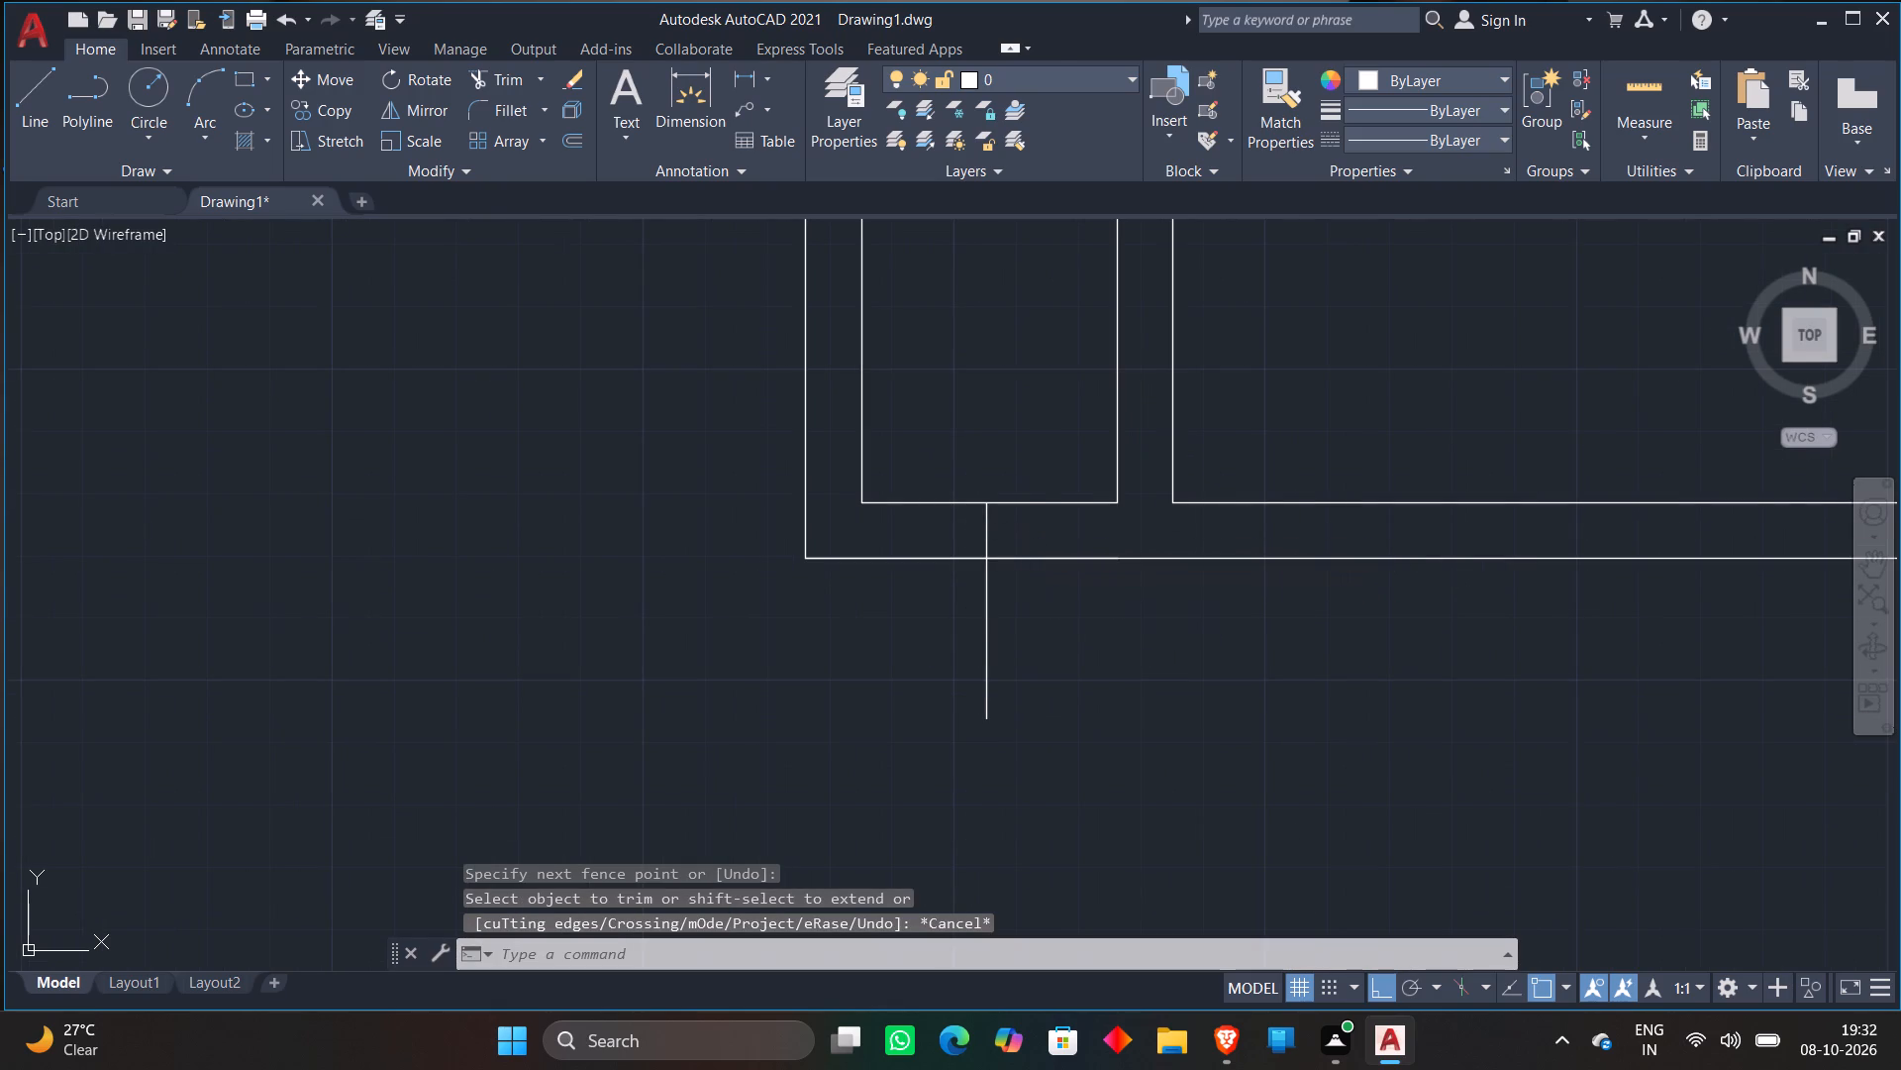
type("TR")
key("space")
key("space")
left_click(1025, 608)
left_click(832, 606)
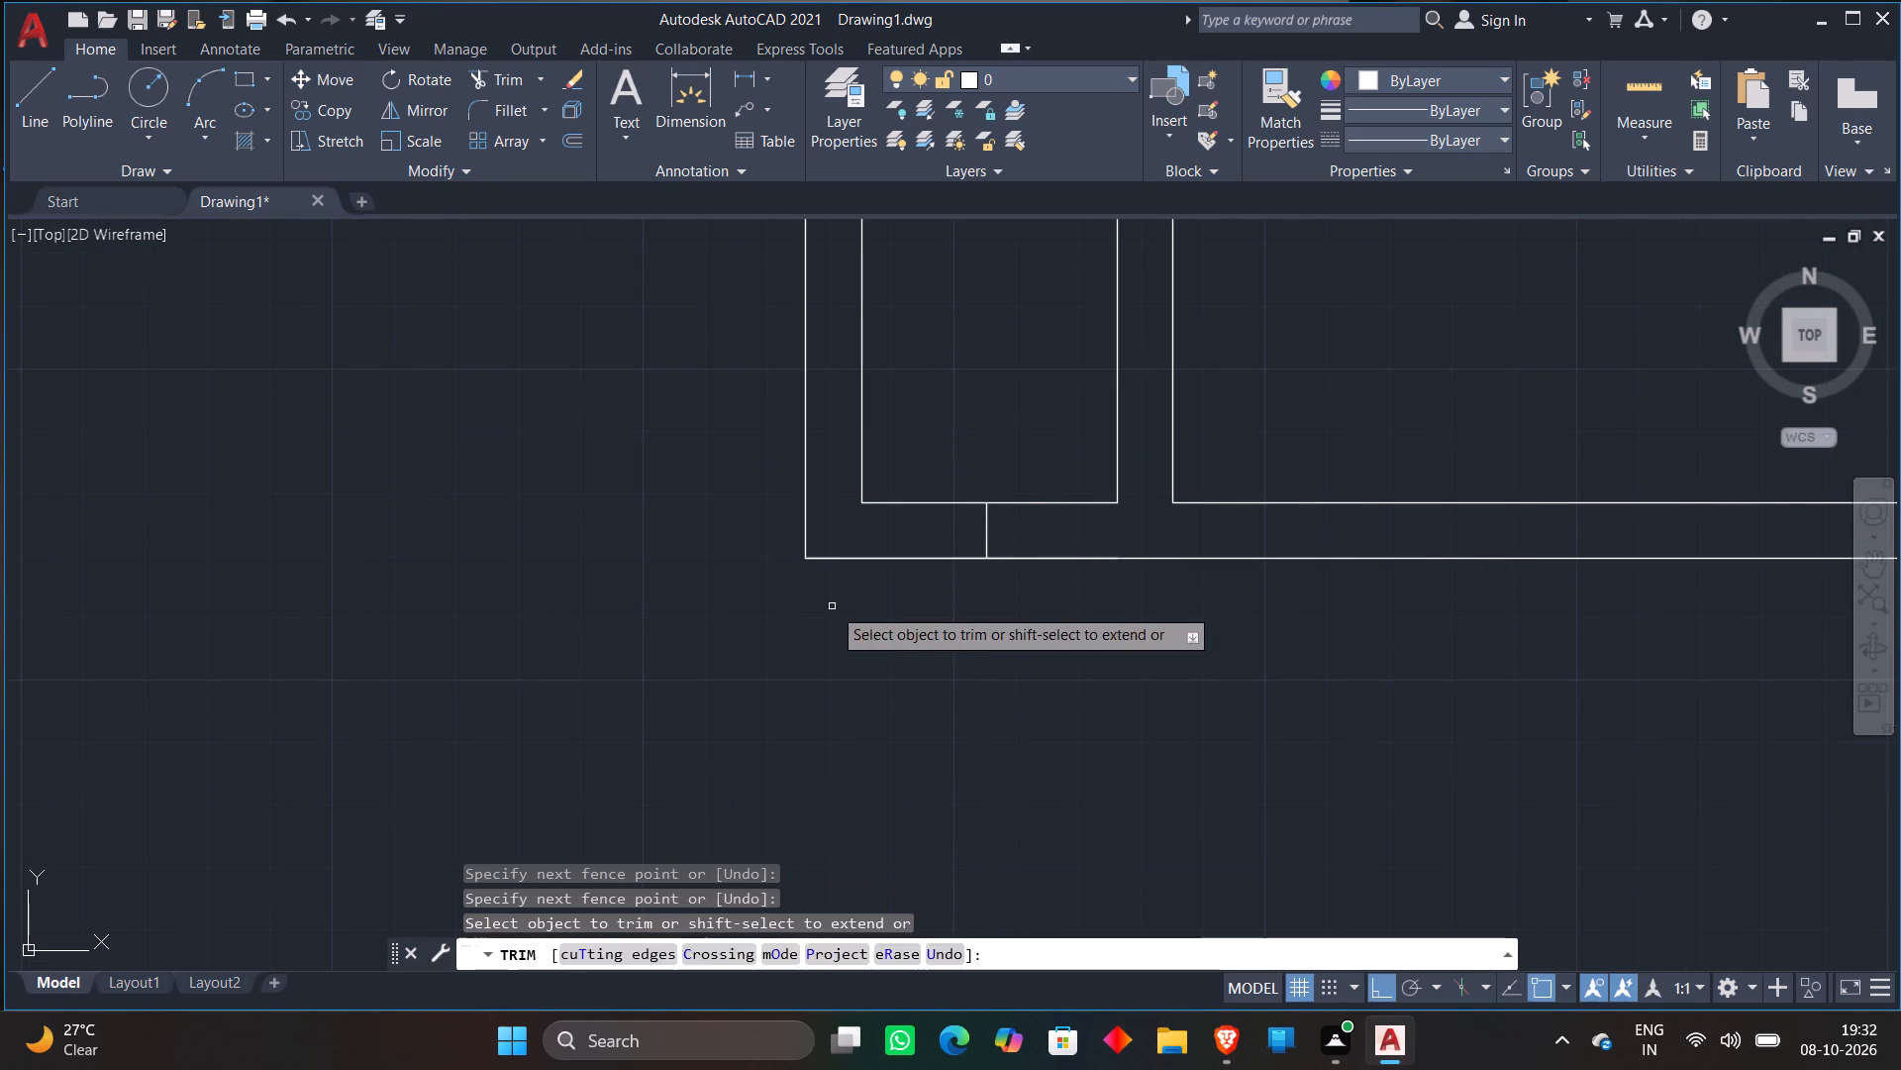
key("Escape")
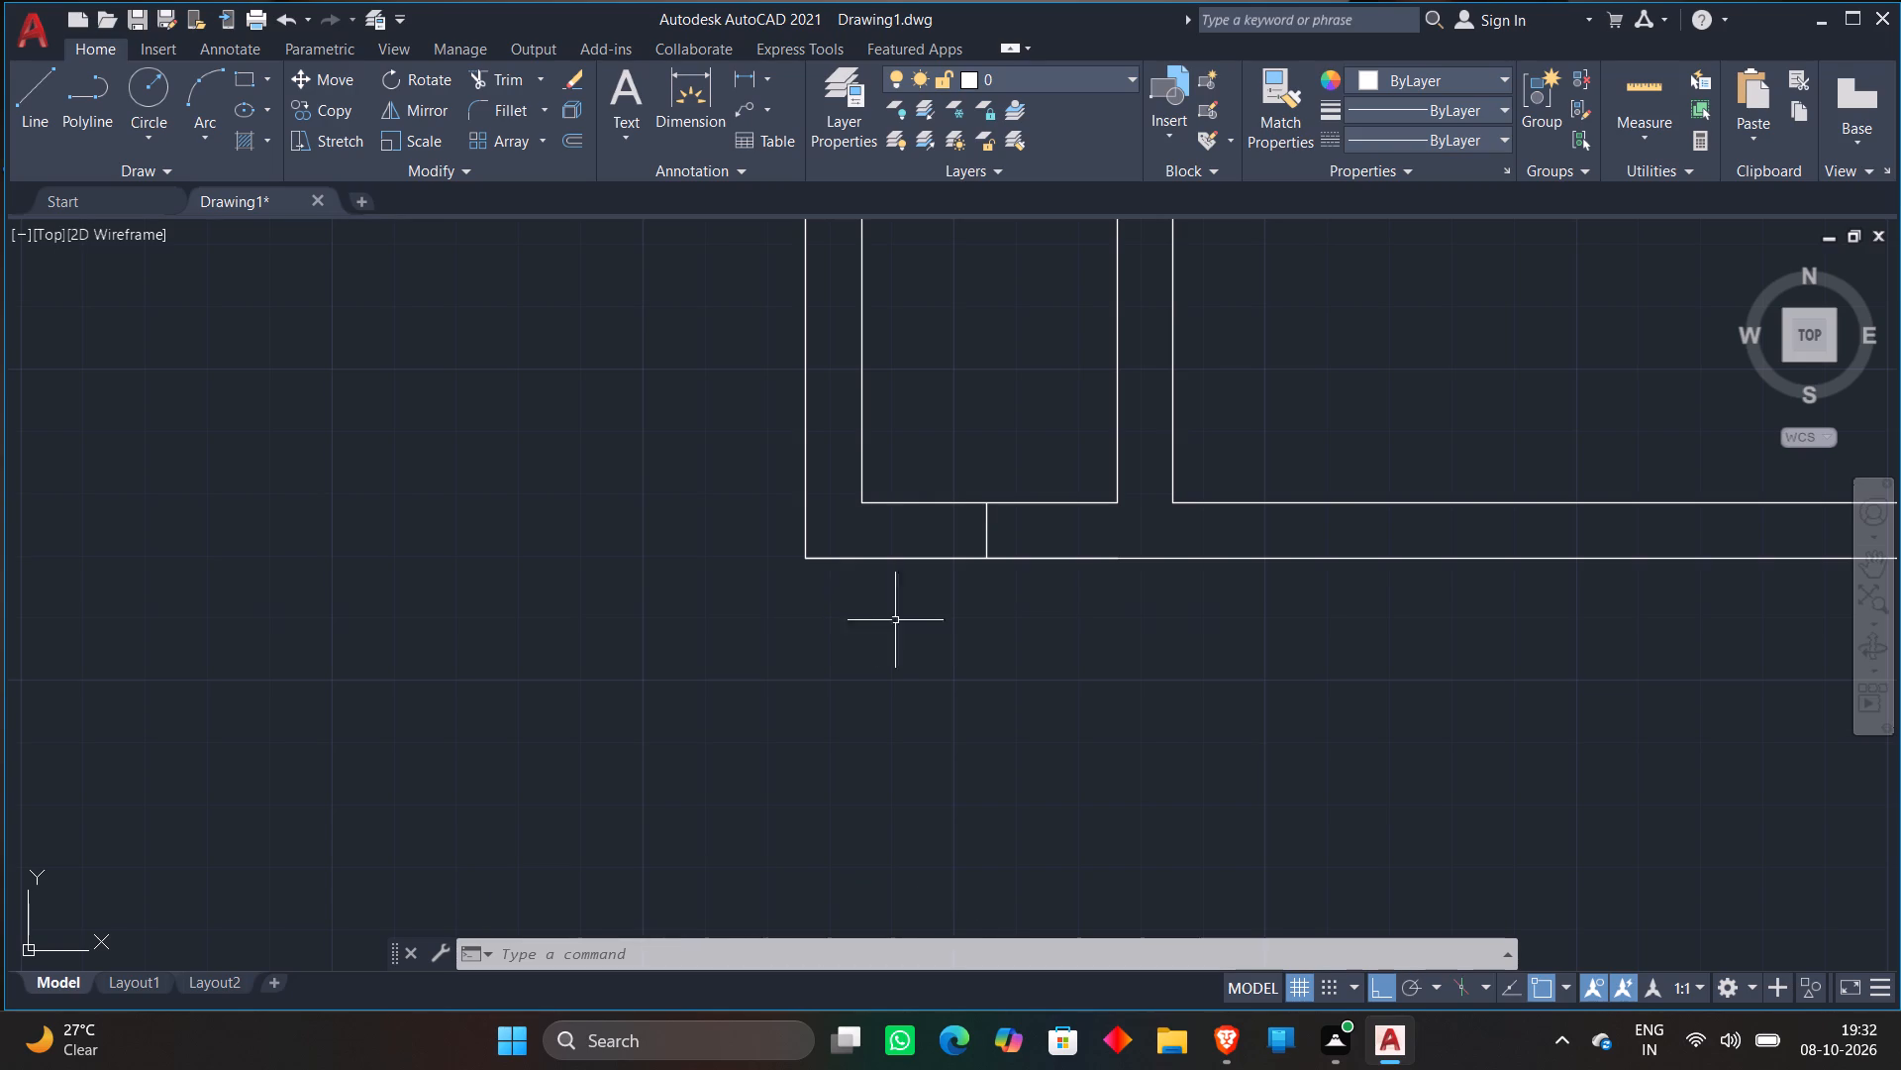
Draw a 5' vertical line south from the point where the short piece meets the bottom outer wall line.
key("l")
key("Return")
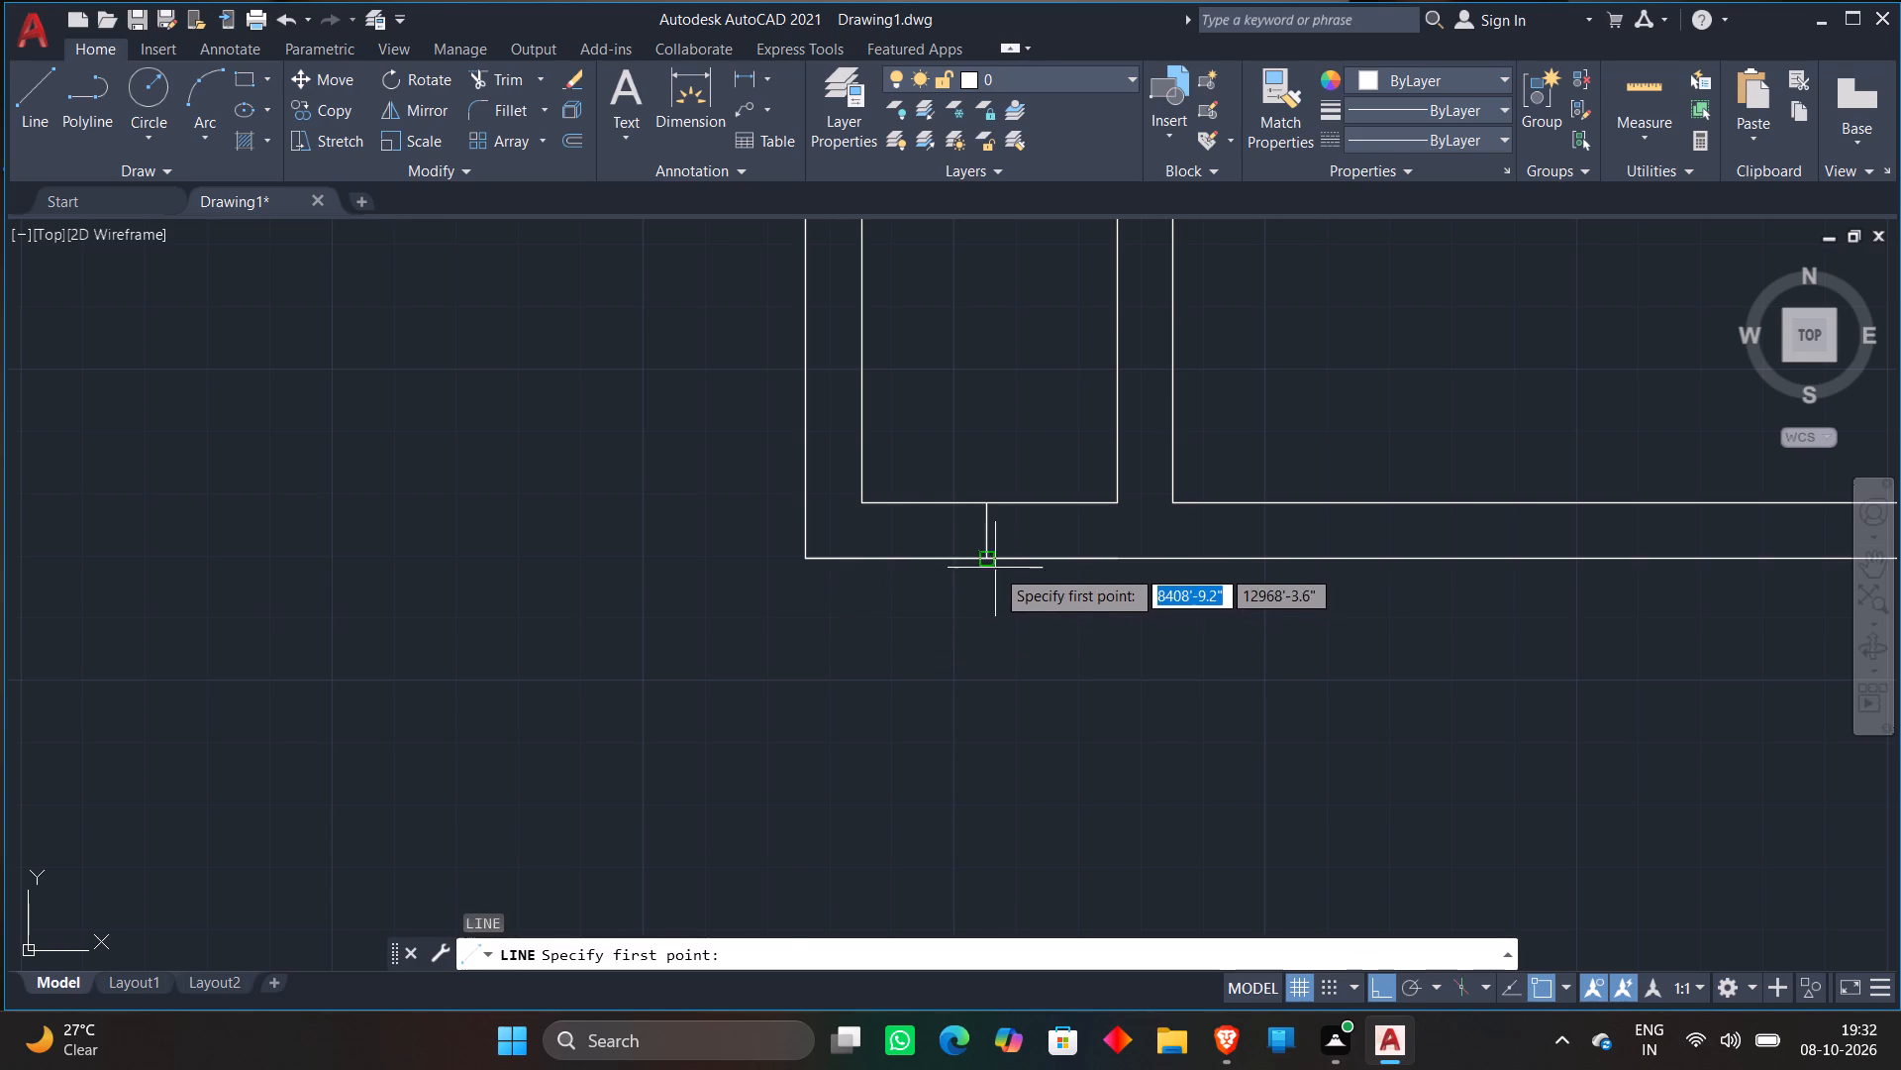
left_click(994, 565)
scroll(1002, 695, "down", 4)
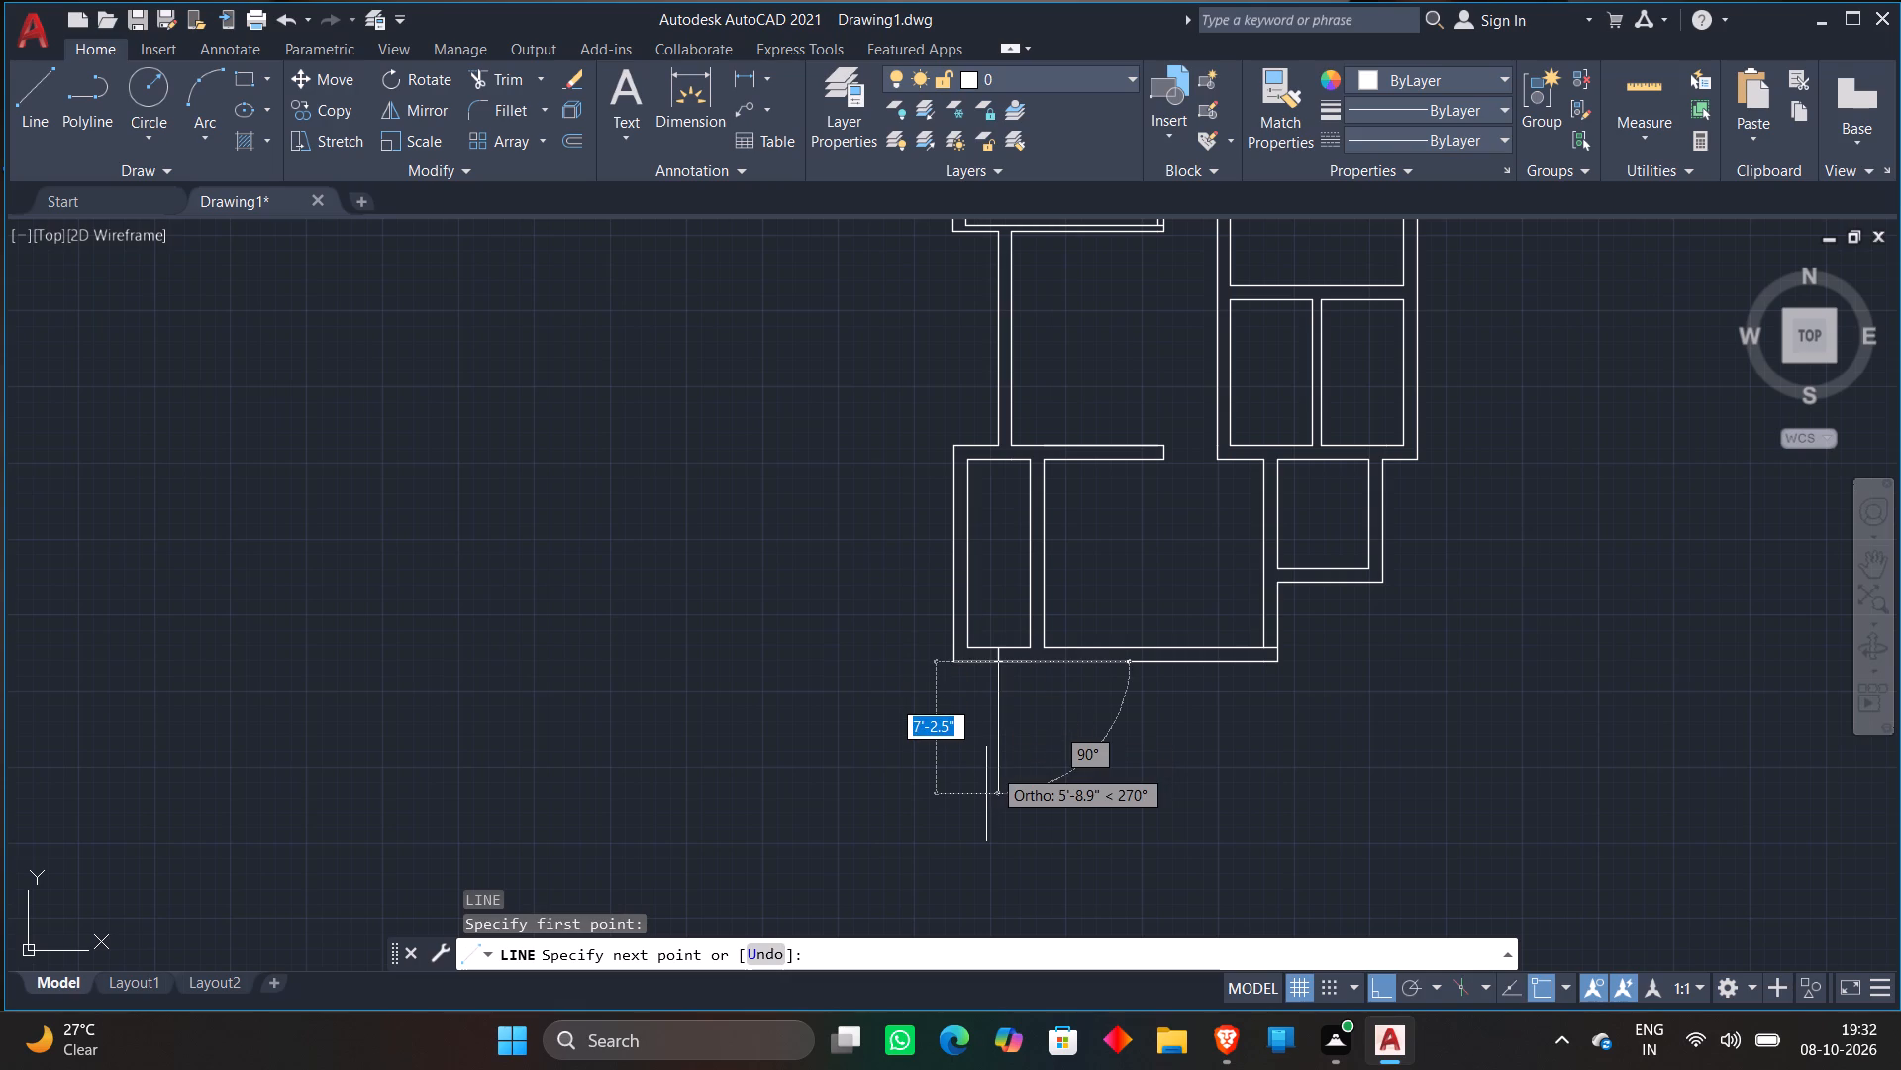
type("5'")
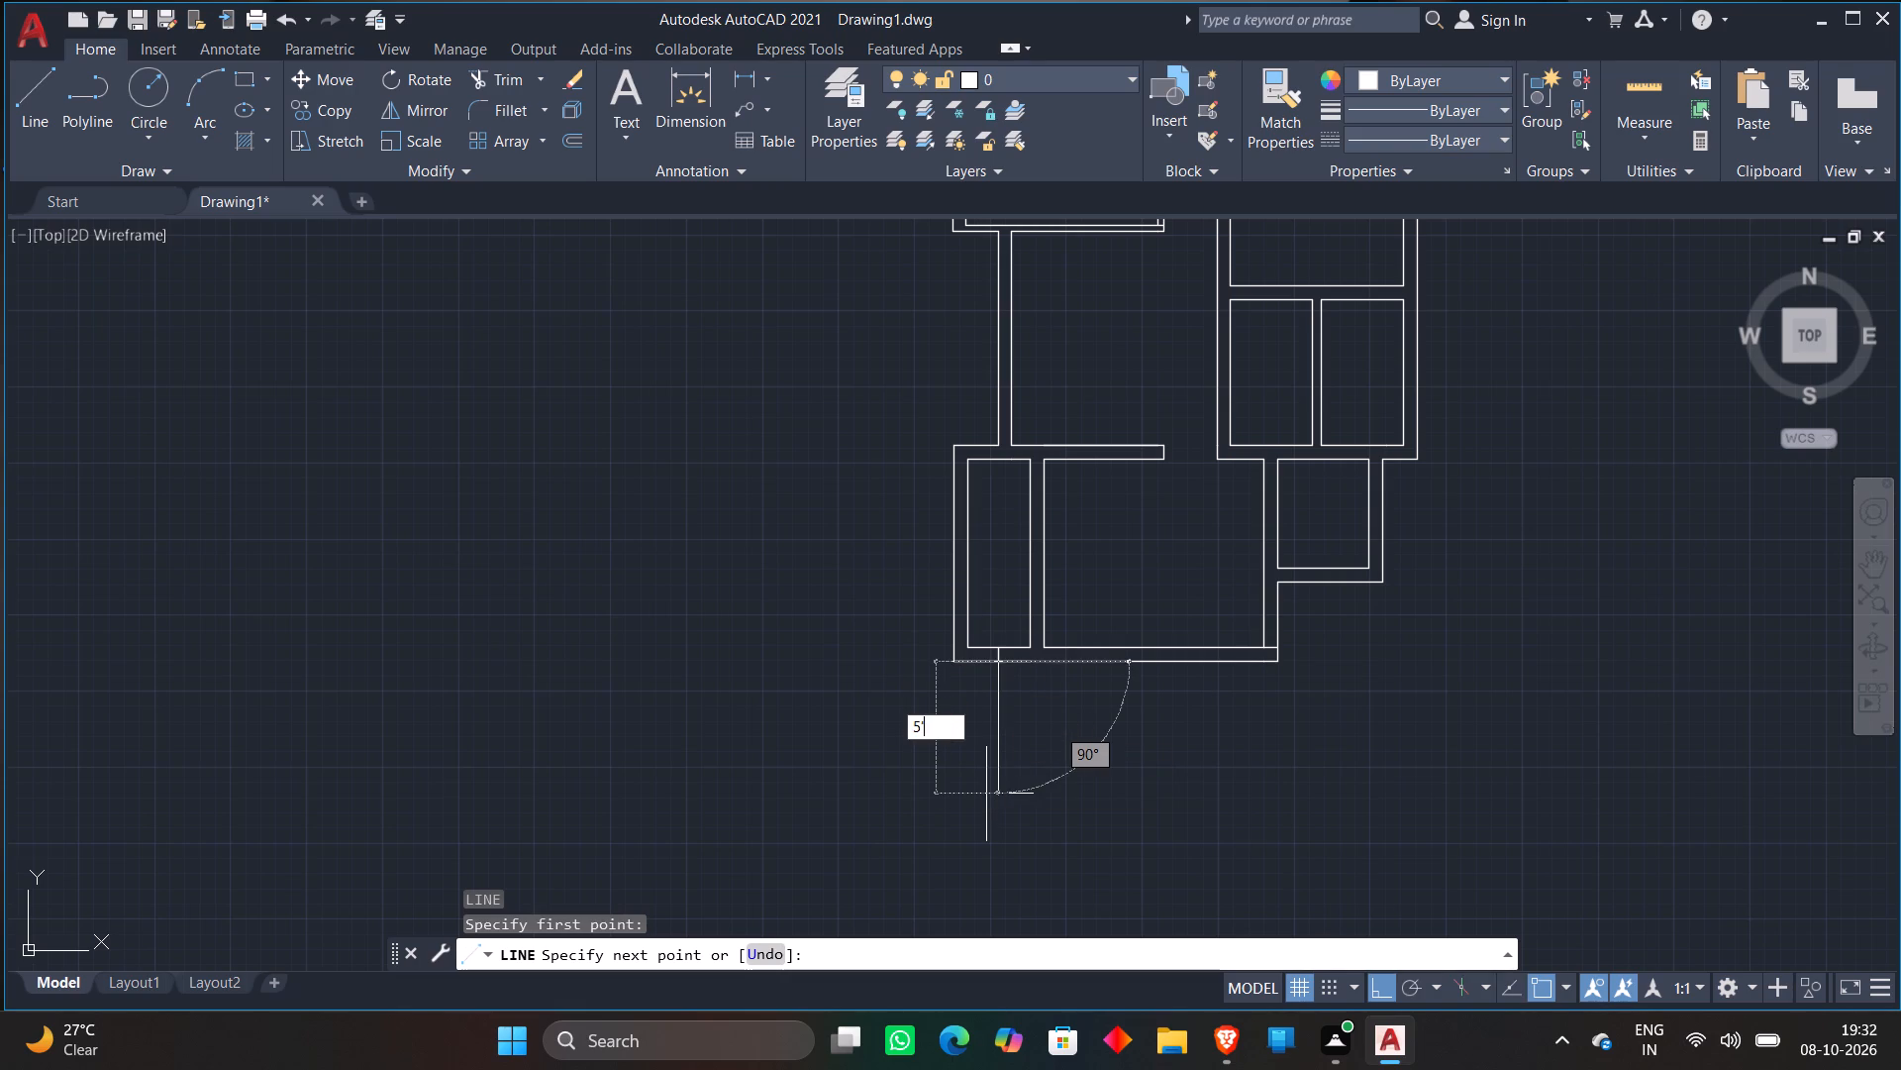
key("Return")
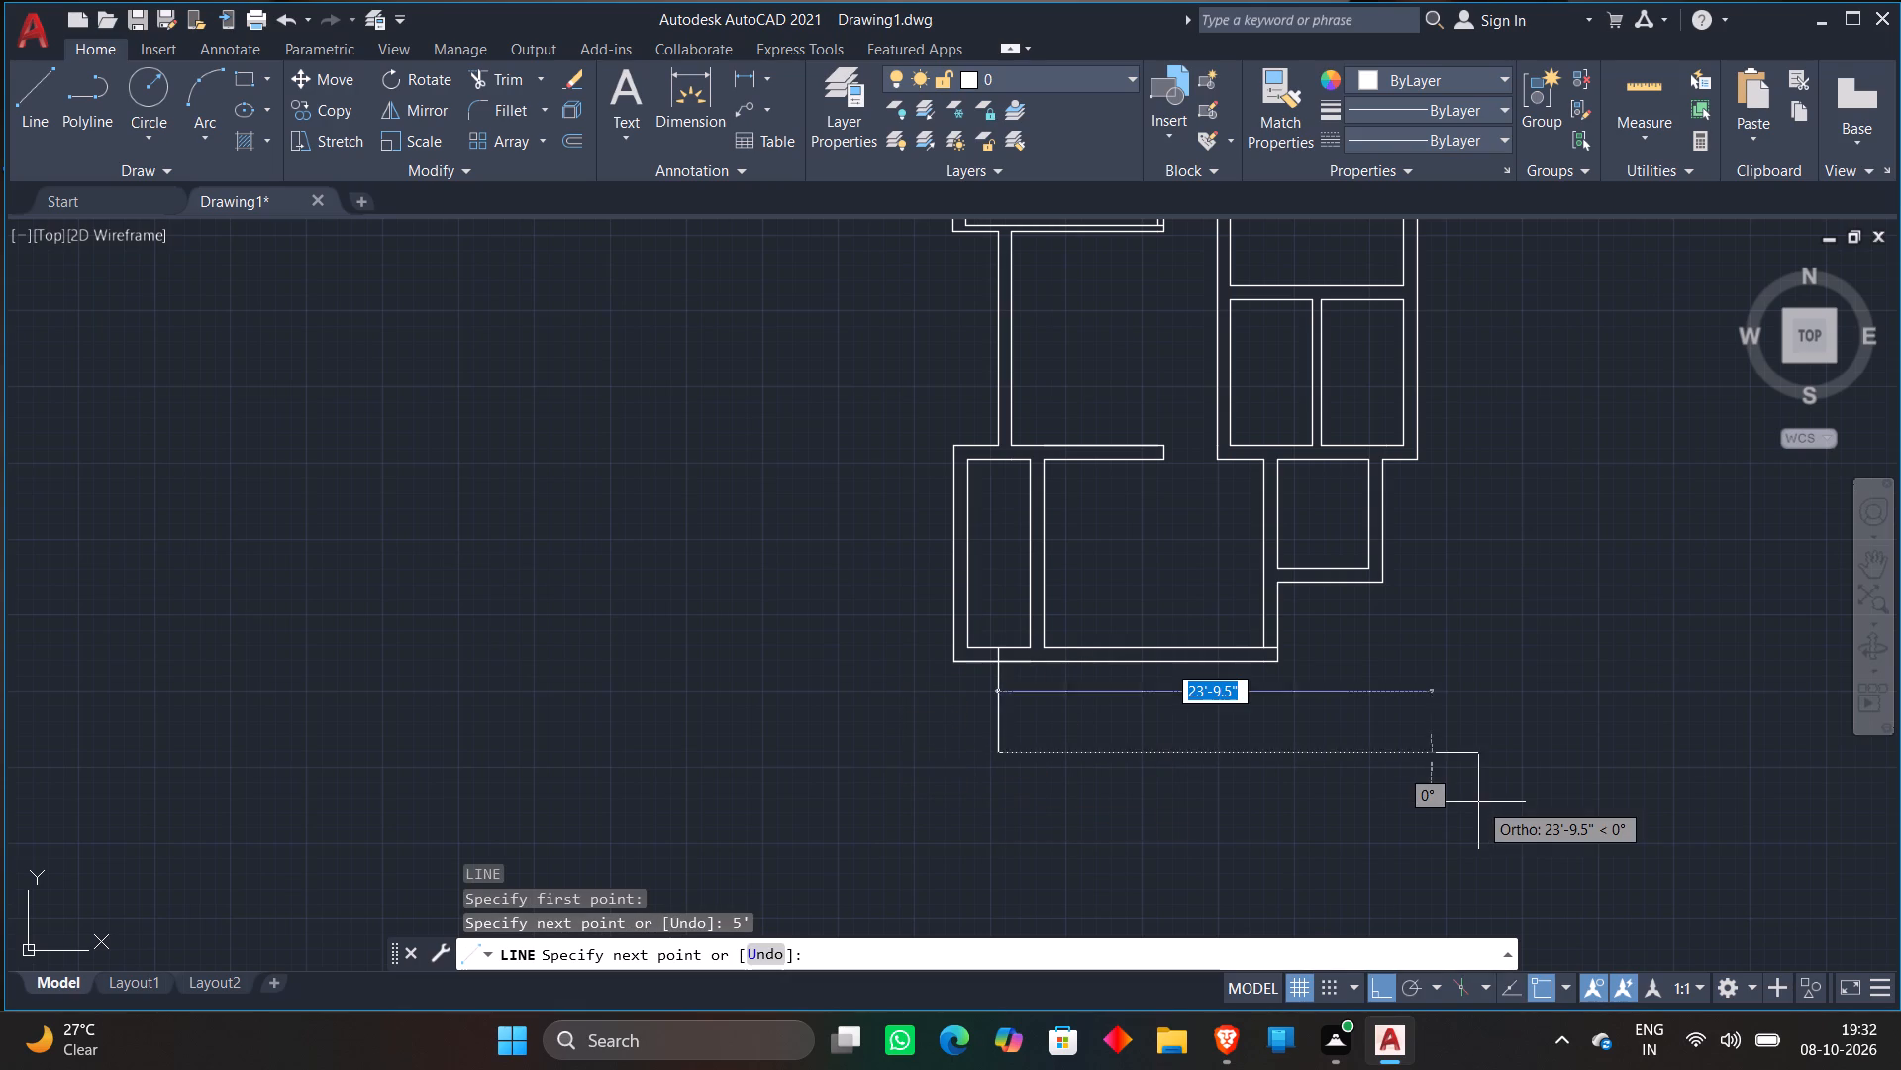
key("Escape")
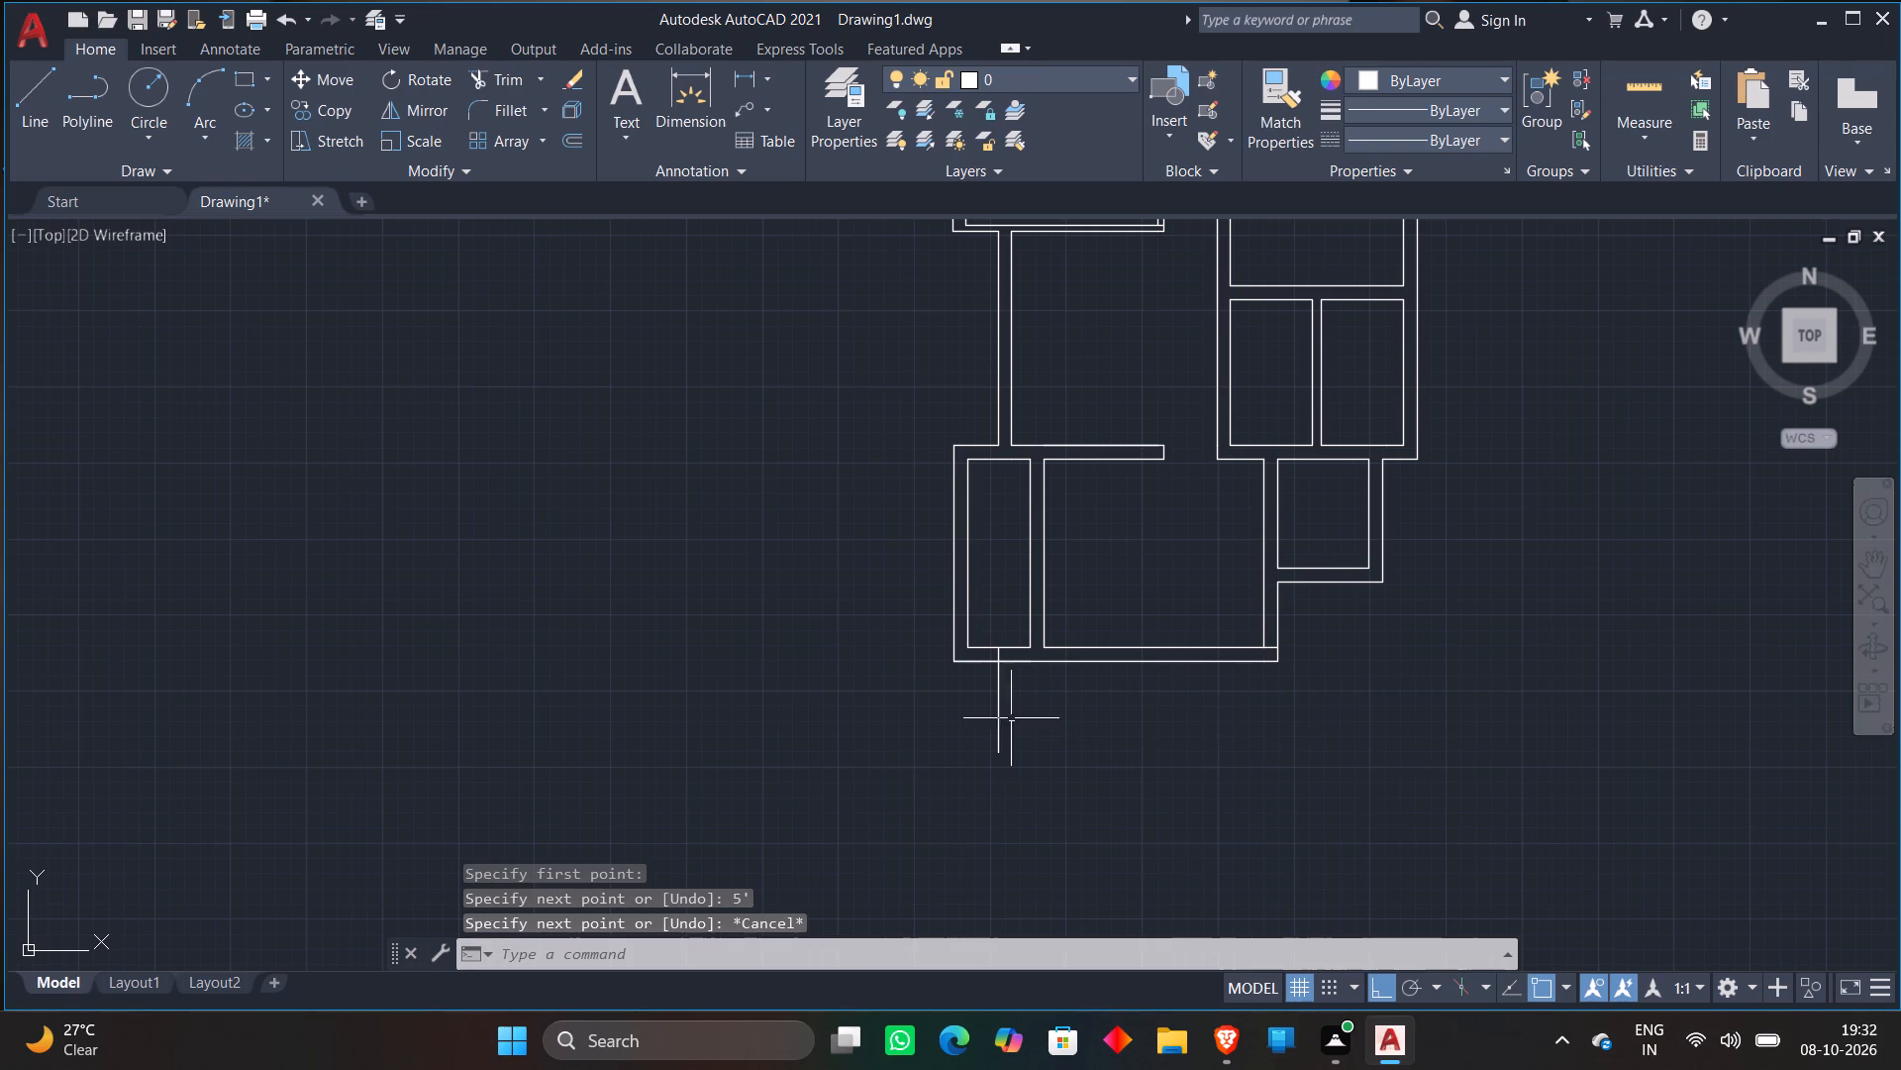
Trim away the short vertical piece crossing the bottom wall between its inner and outer lines.
scroll(1001, 672, "up", 2)
type("TR")
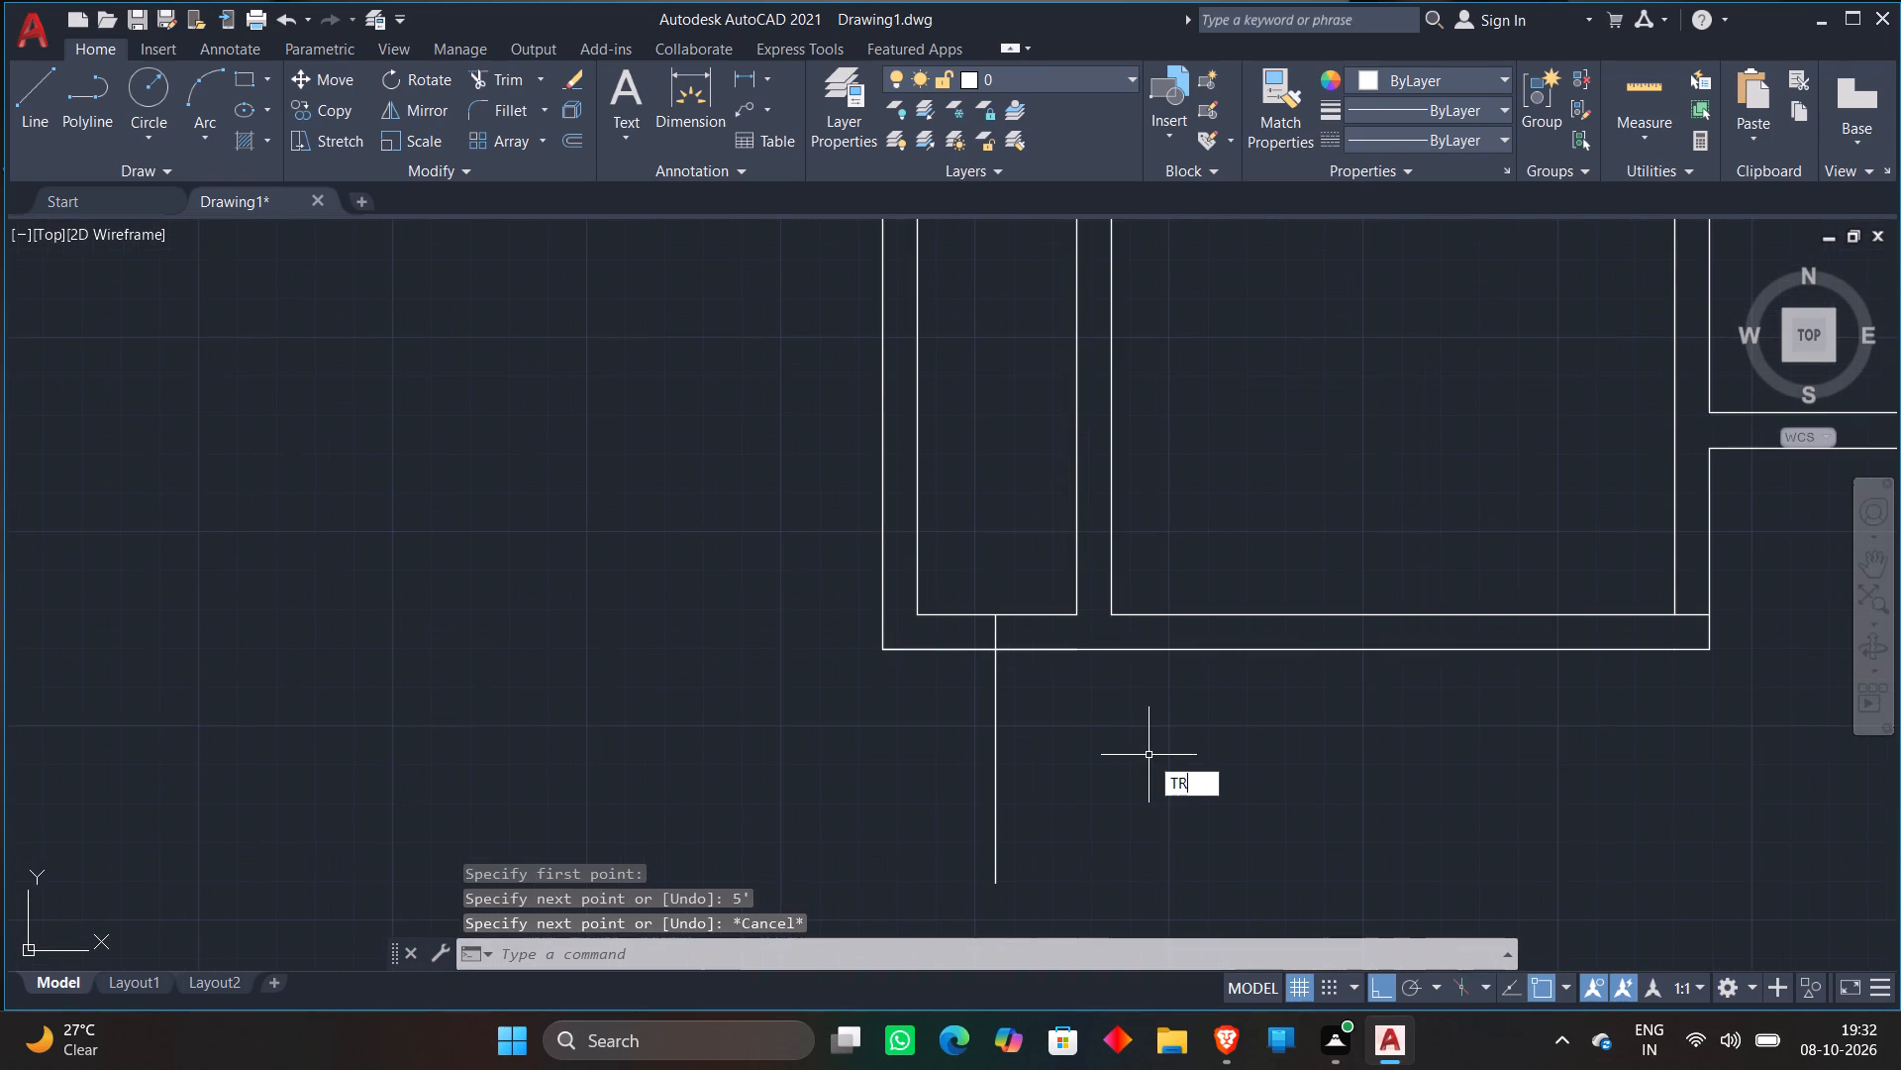
key("space")
left_click(1004, 636)
left_click(988, 641)
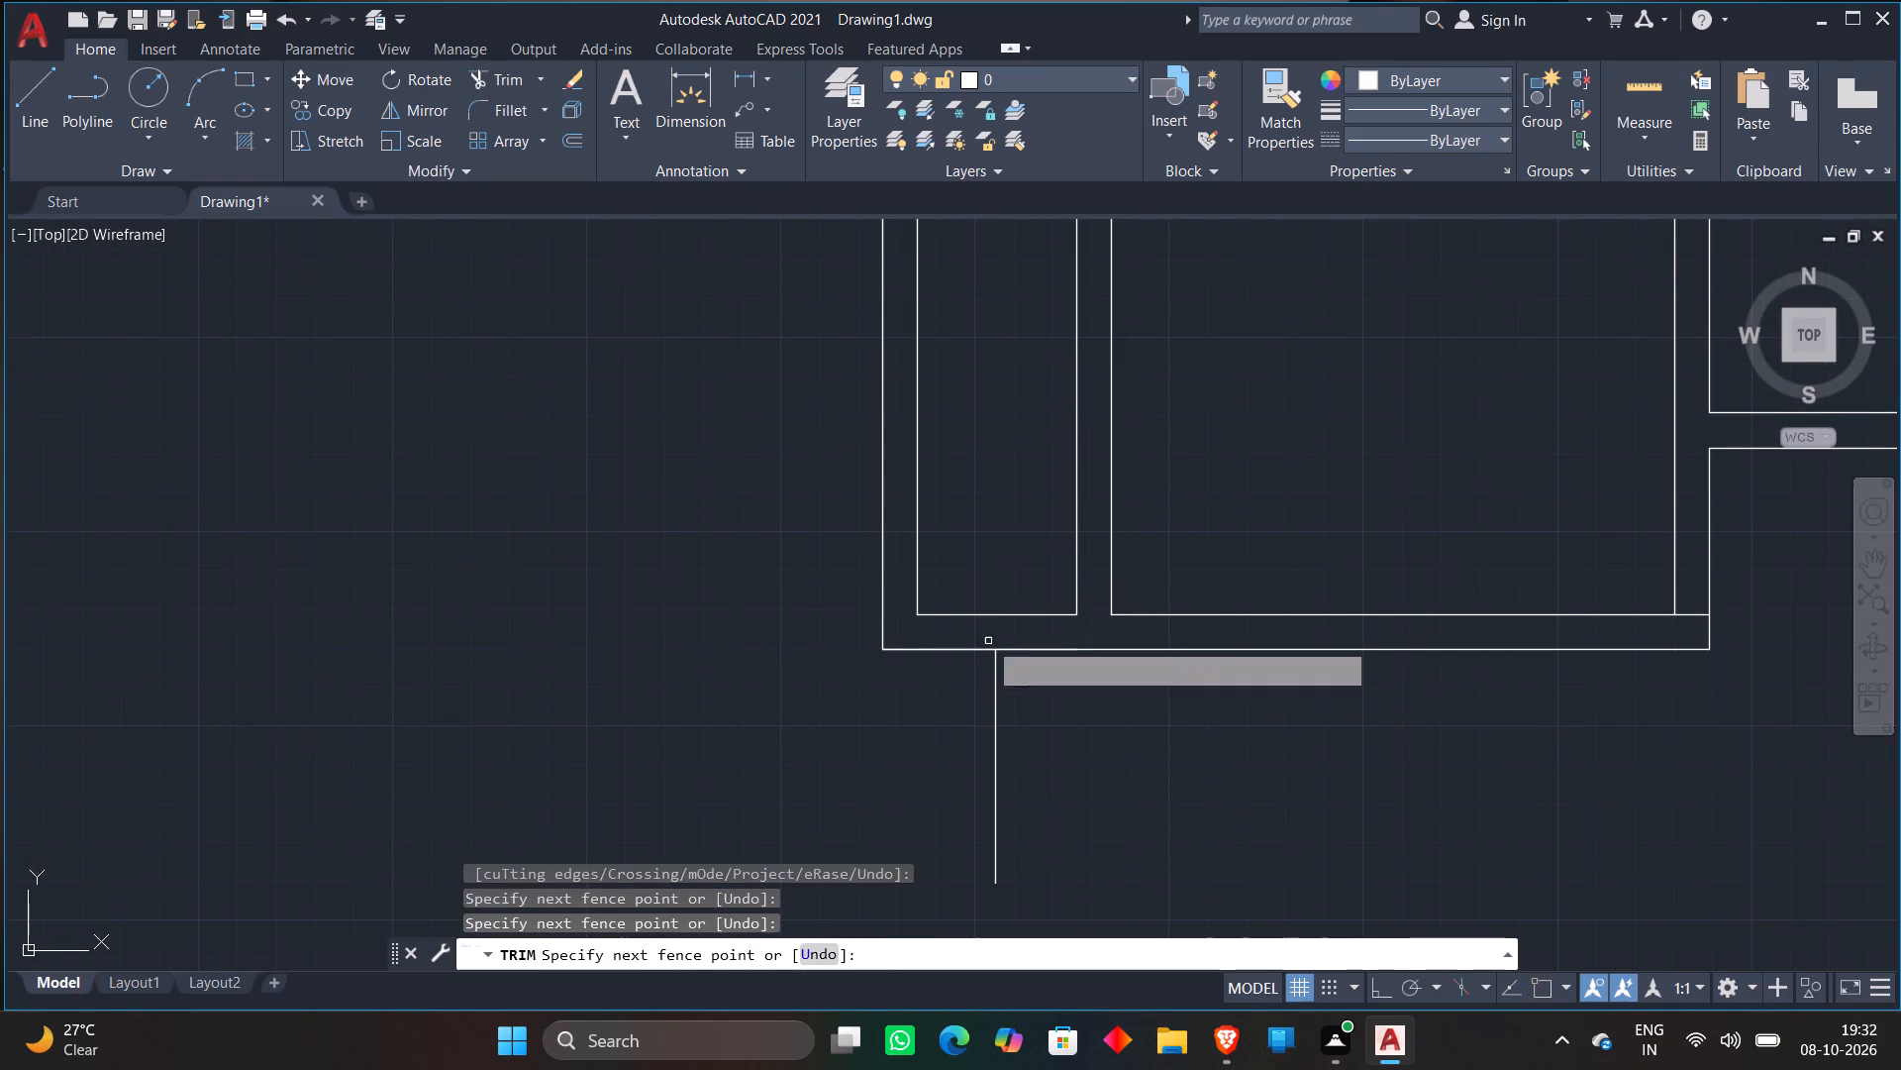
key("Escape")
Offset the 5' vertical line 9" to the east to form a wall going south.
key("o")
key("Return")
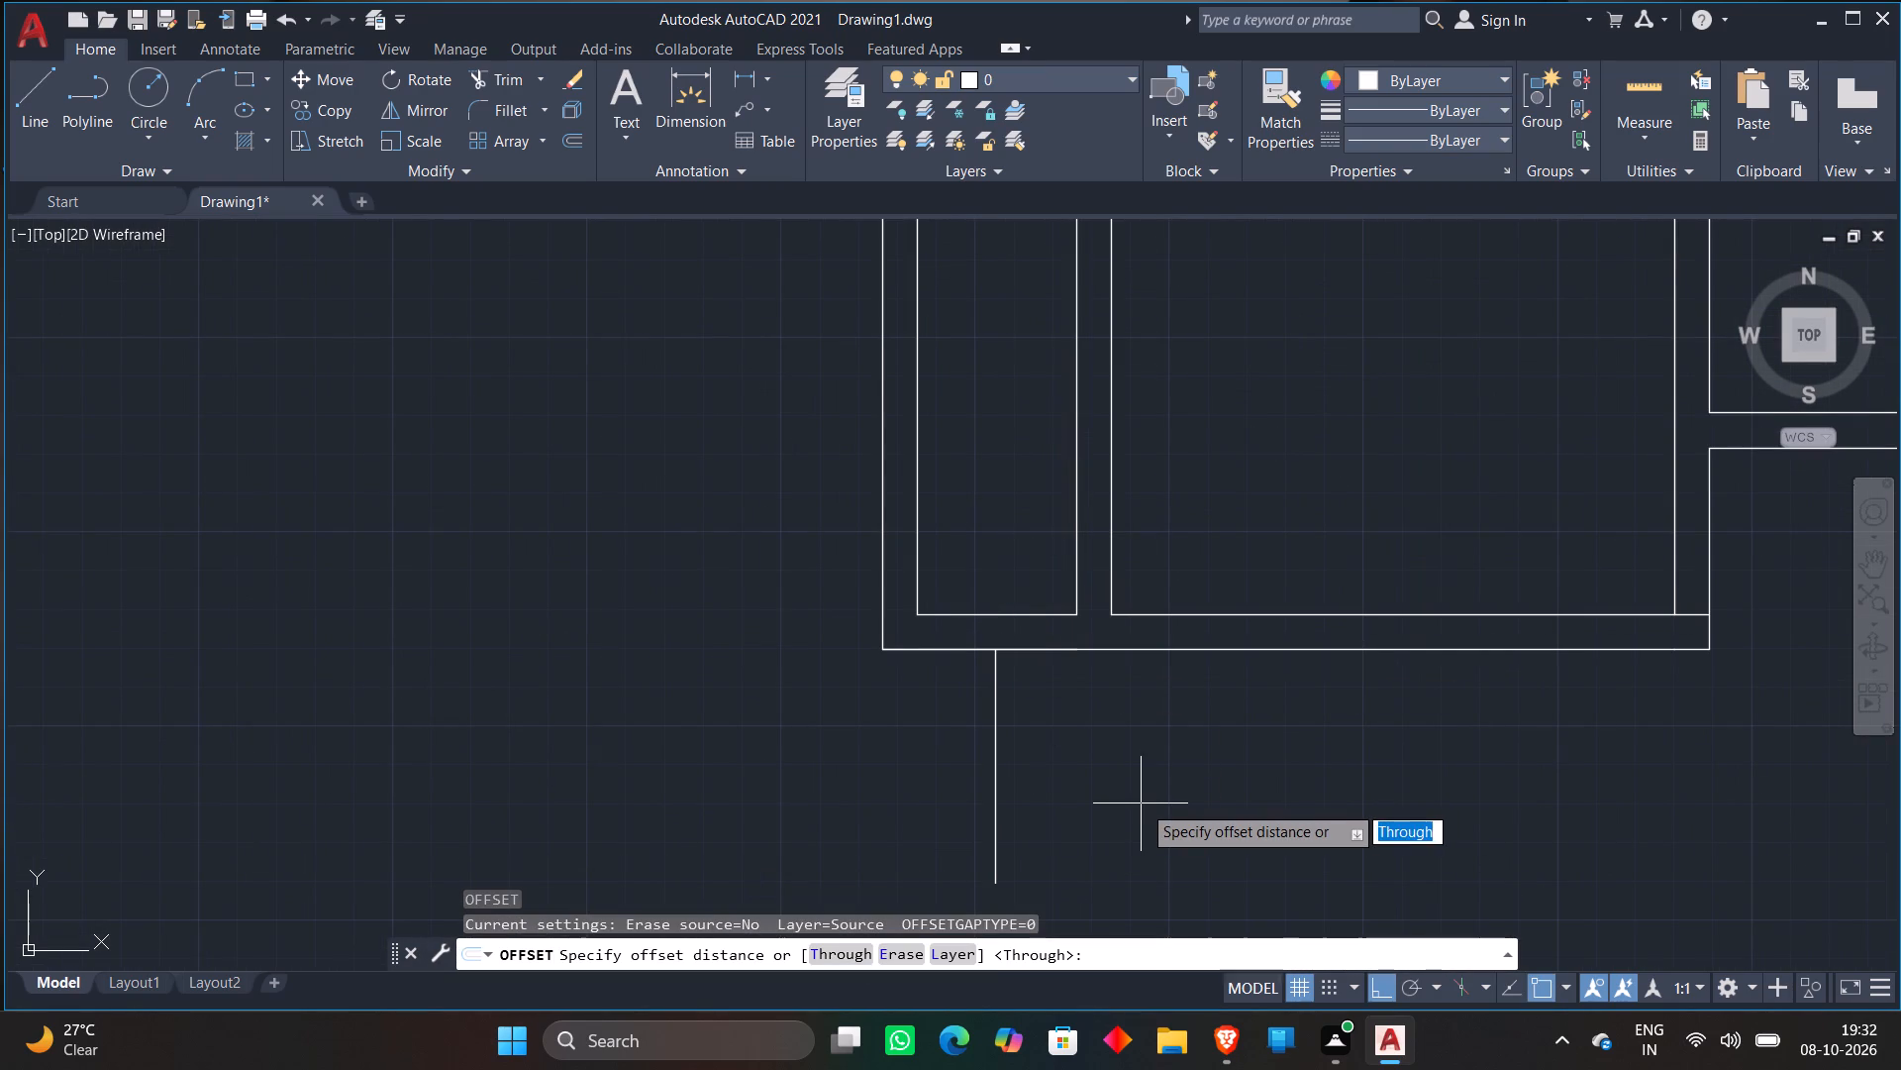
key("9")
key("shift+quotedbl")
key("Return")
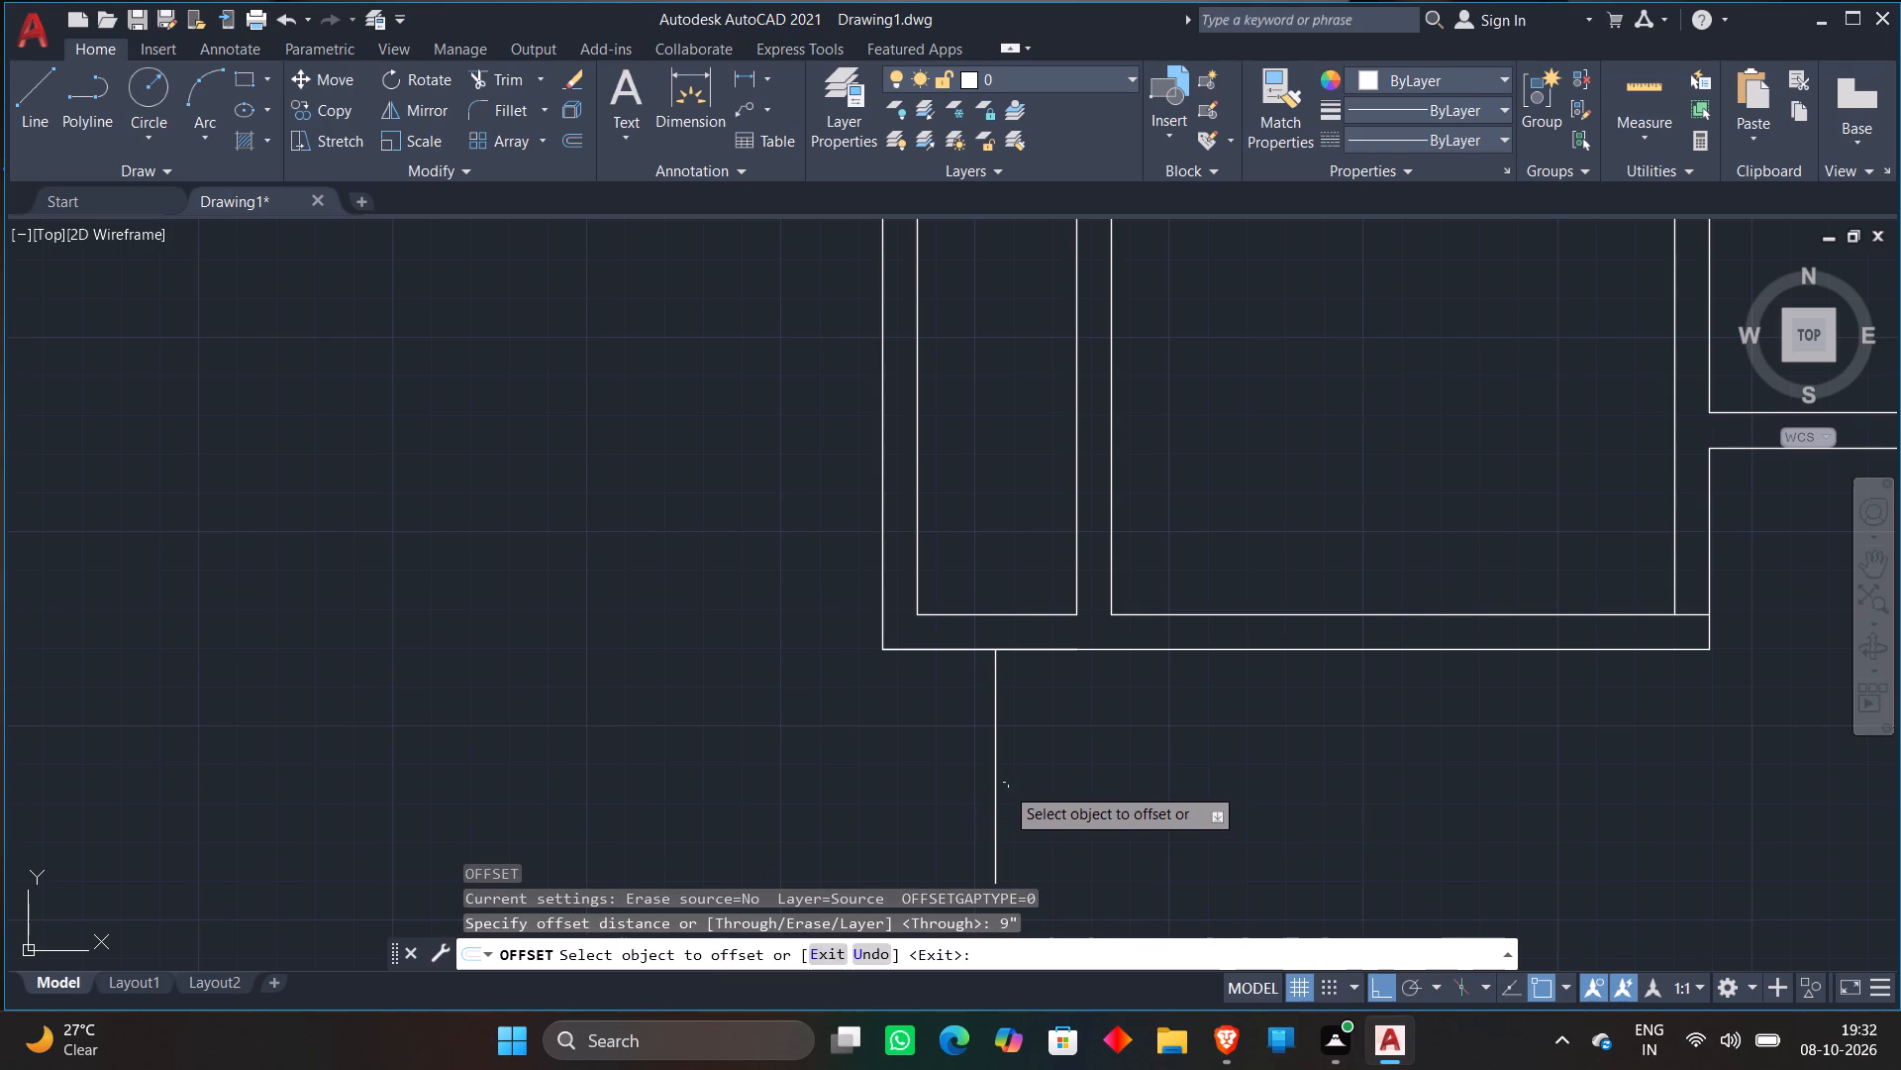
left_click(997, 794)
left_click(1043, 785)
key("Escape")
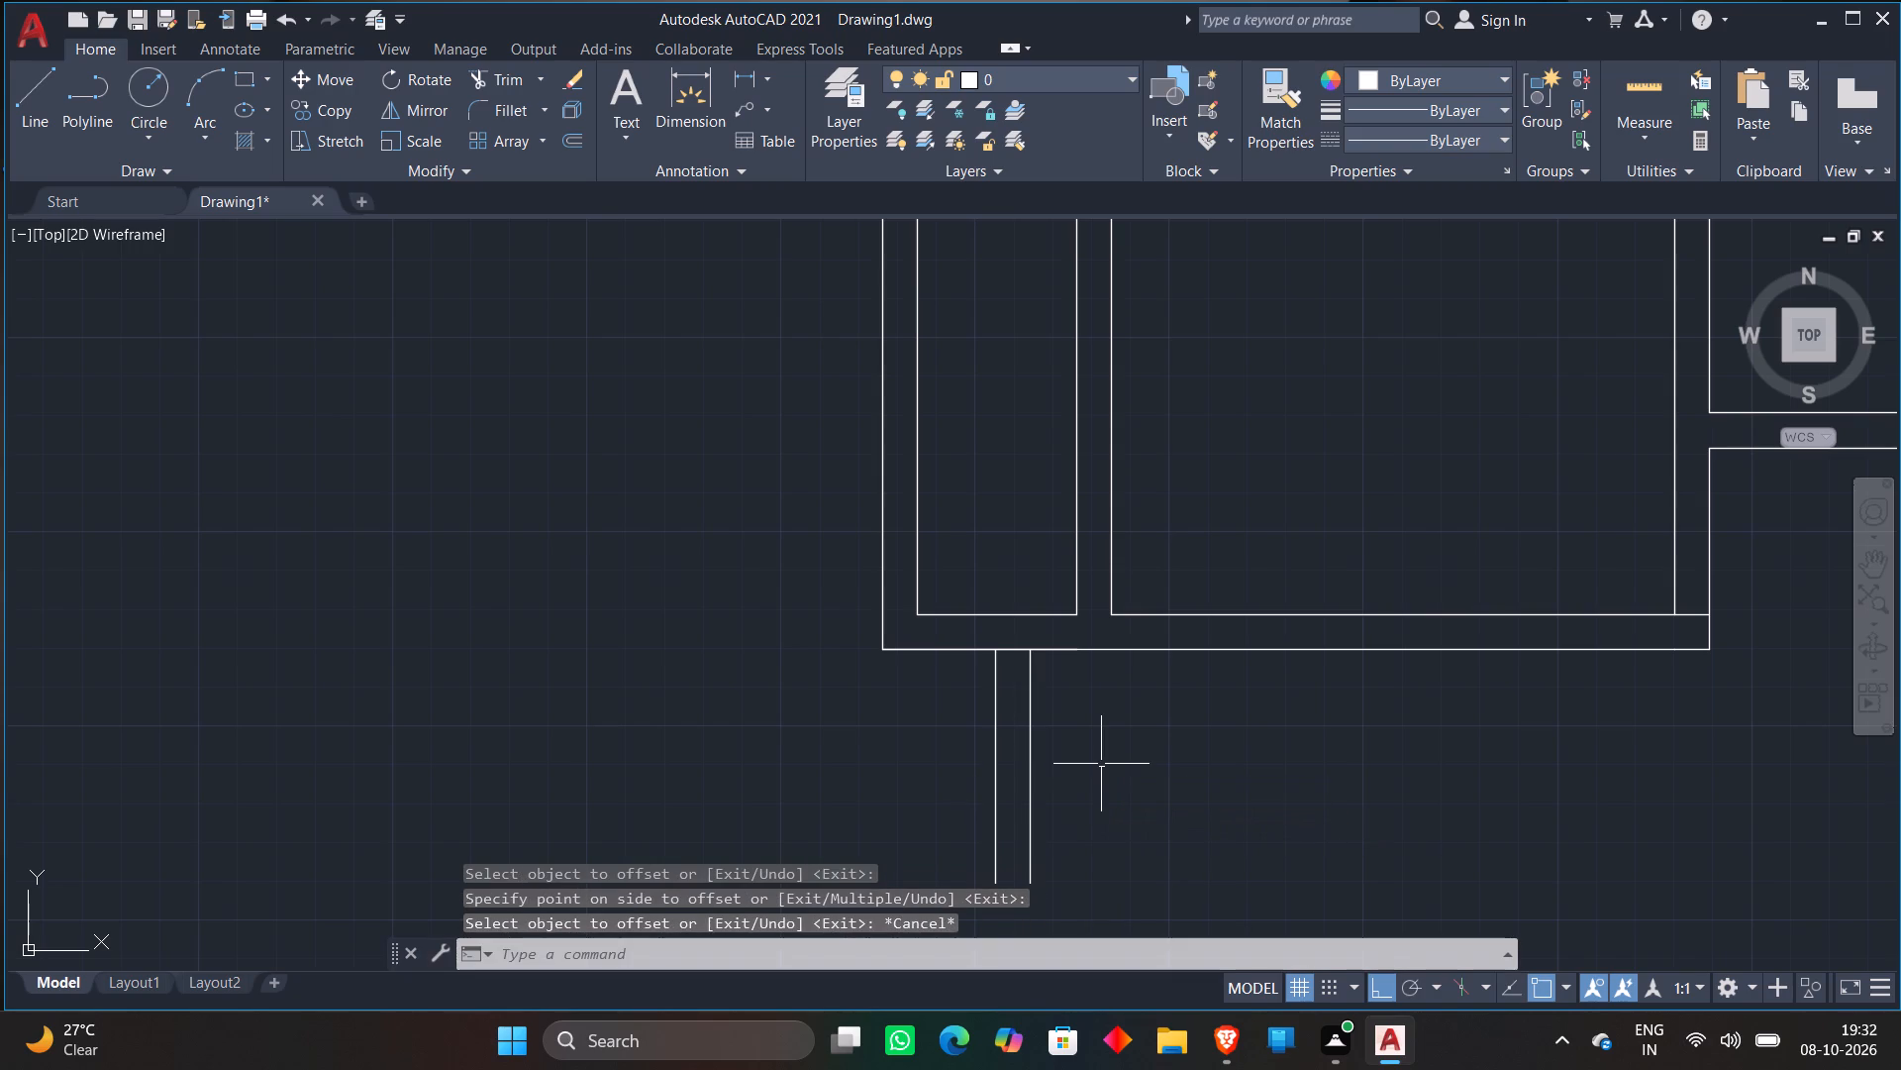
Trim the bottom outer wall line between the two lines of the new south-going wall to open the junction.
key("t")
key("r")
key("space")
left_click(1014, 642)
left_click(1012, 672)
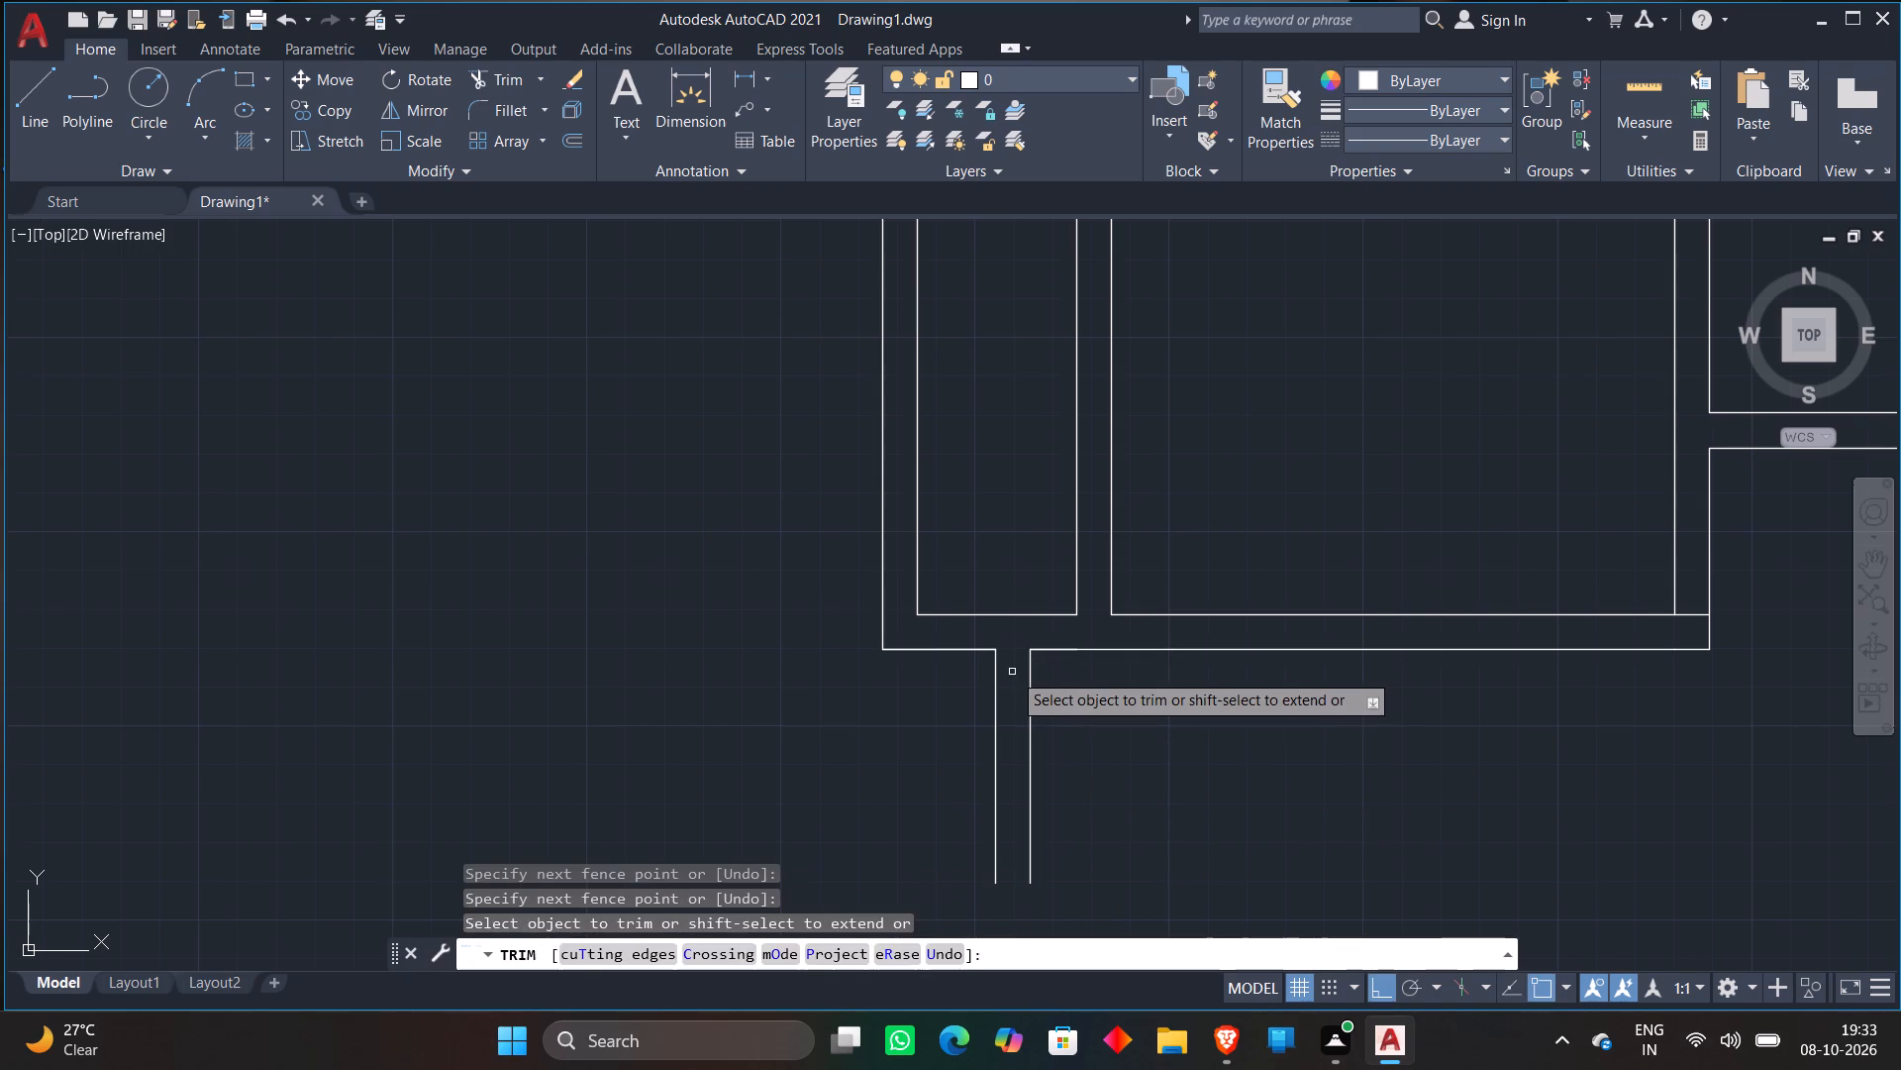
key("Escape")
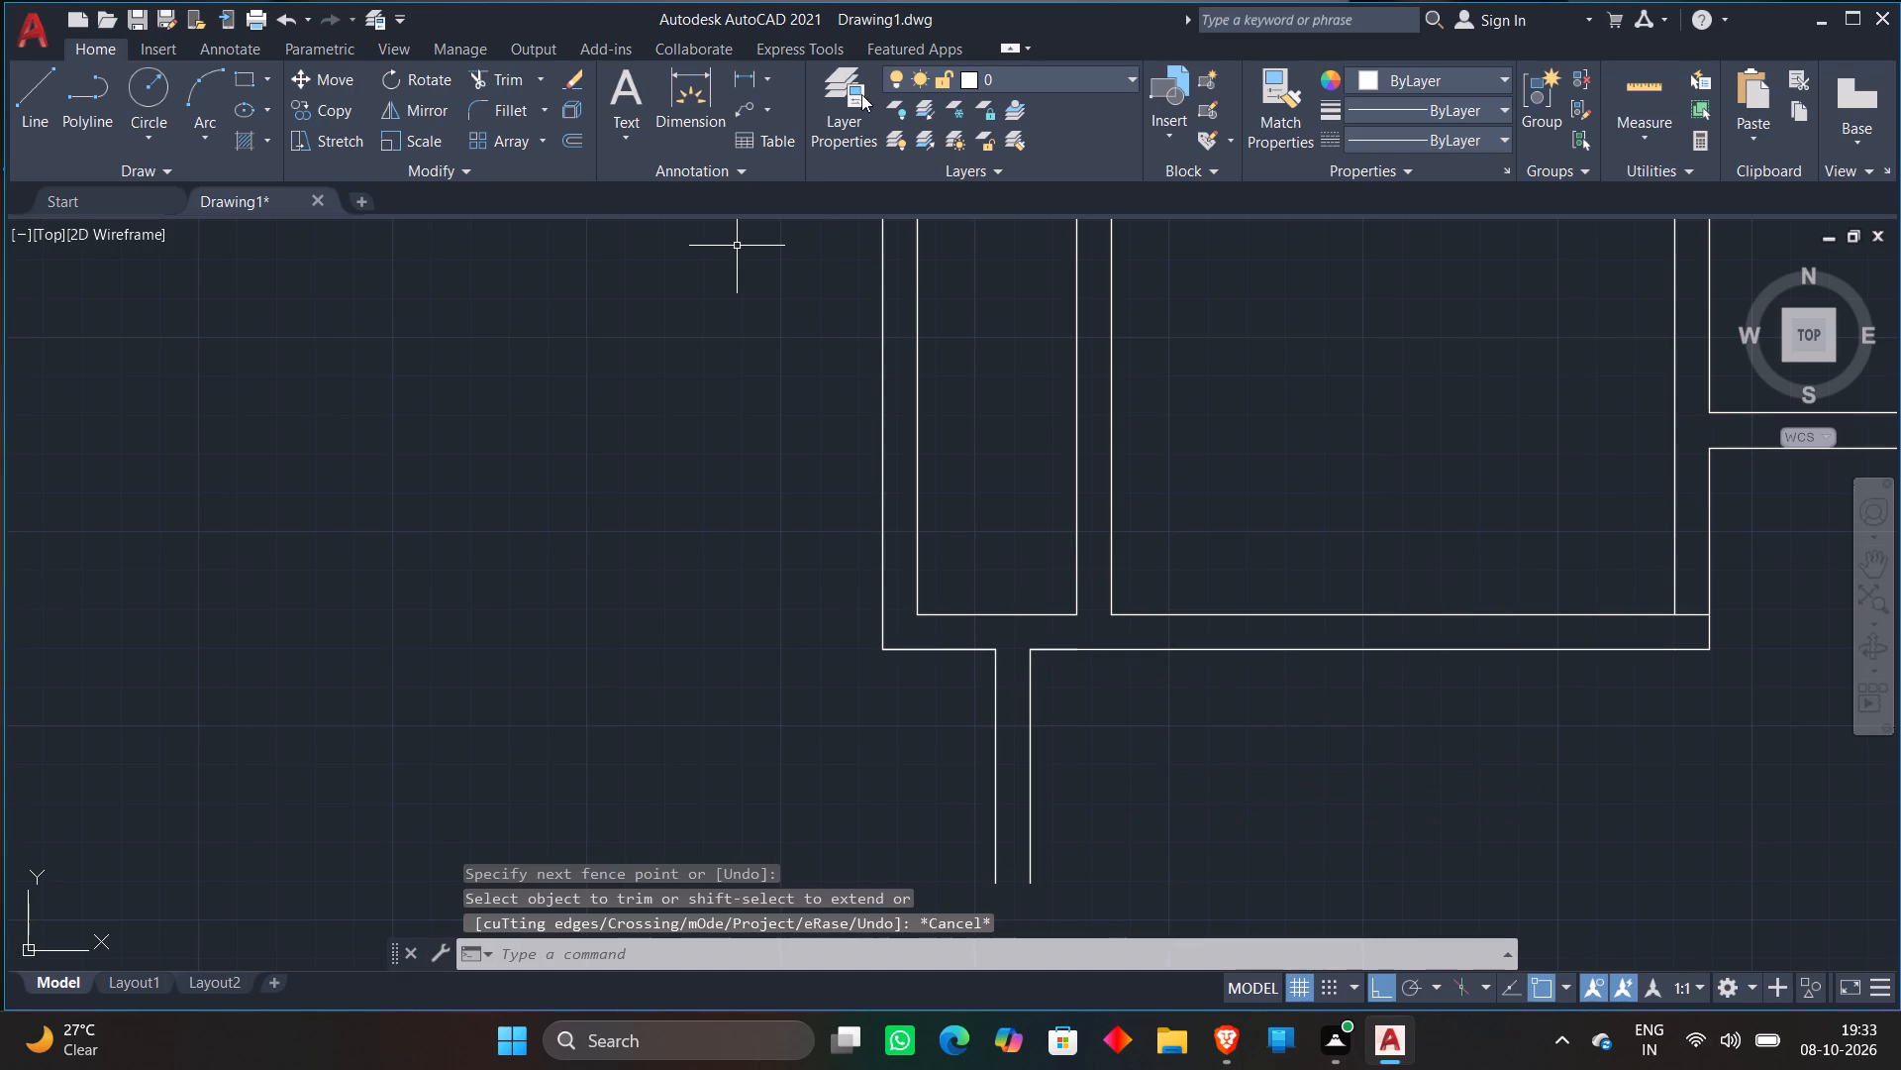
Check the length of the new wall's east line with a trial linear dimension.
left_click(747, 77)
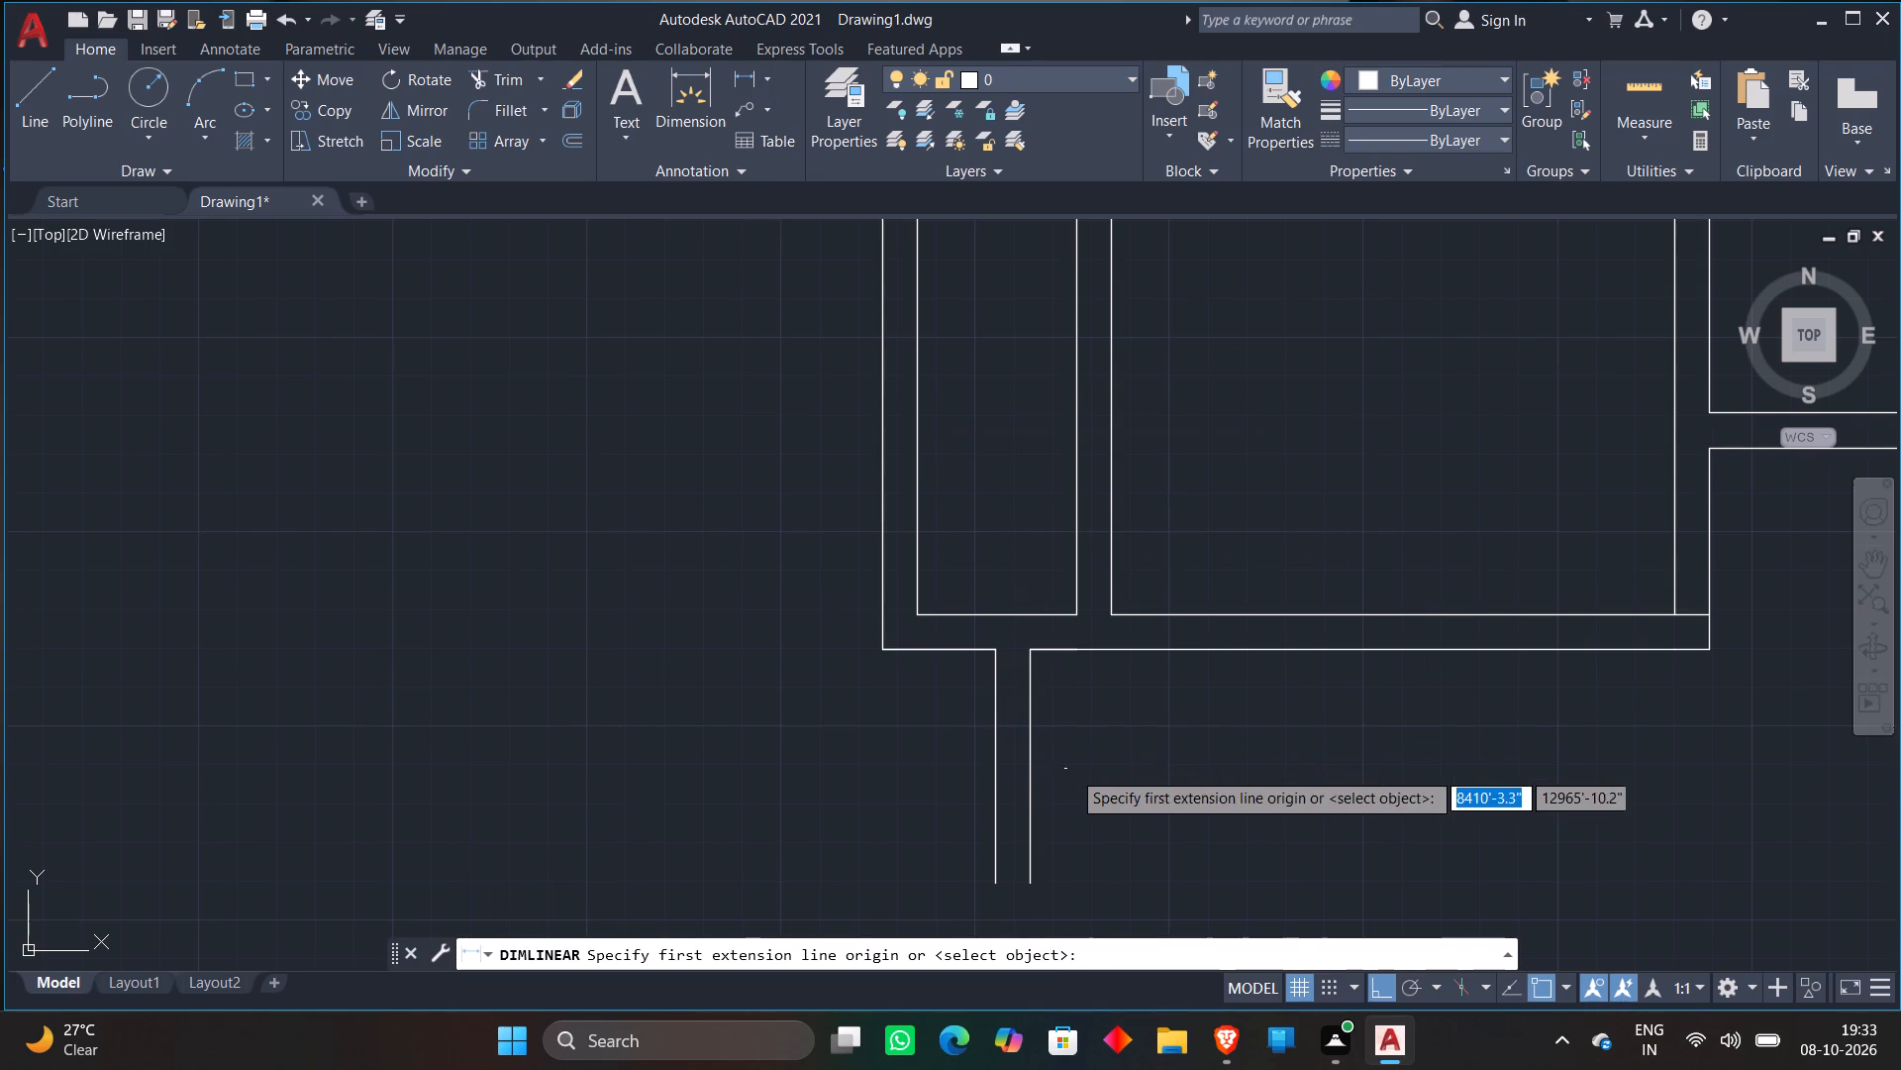
key("Escape")
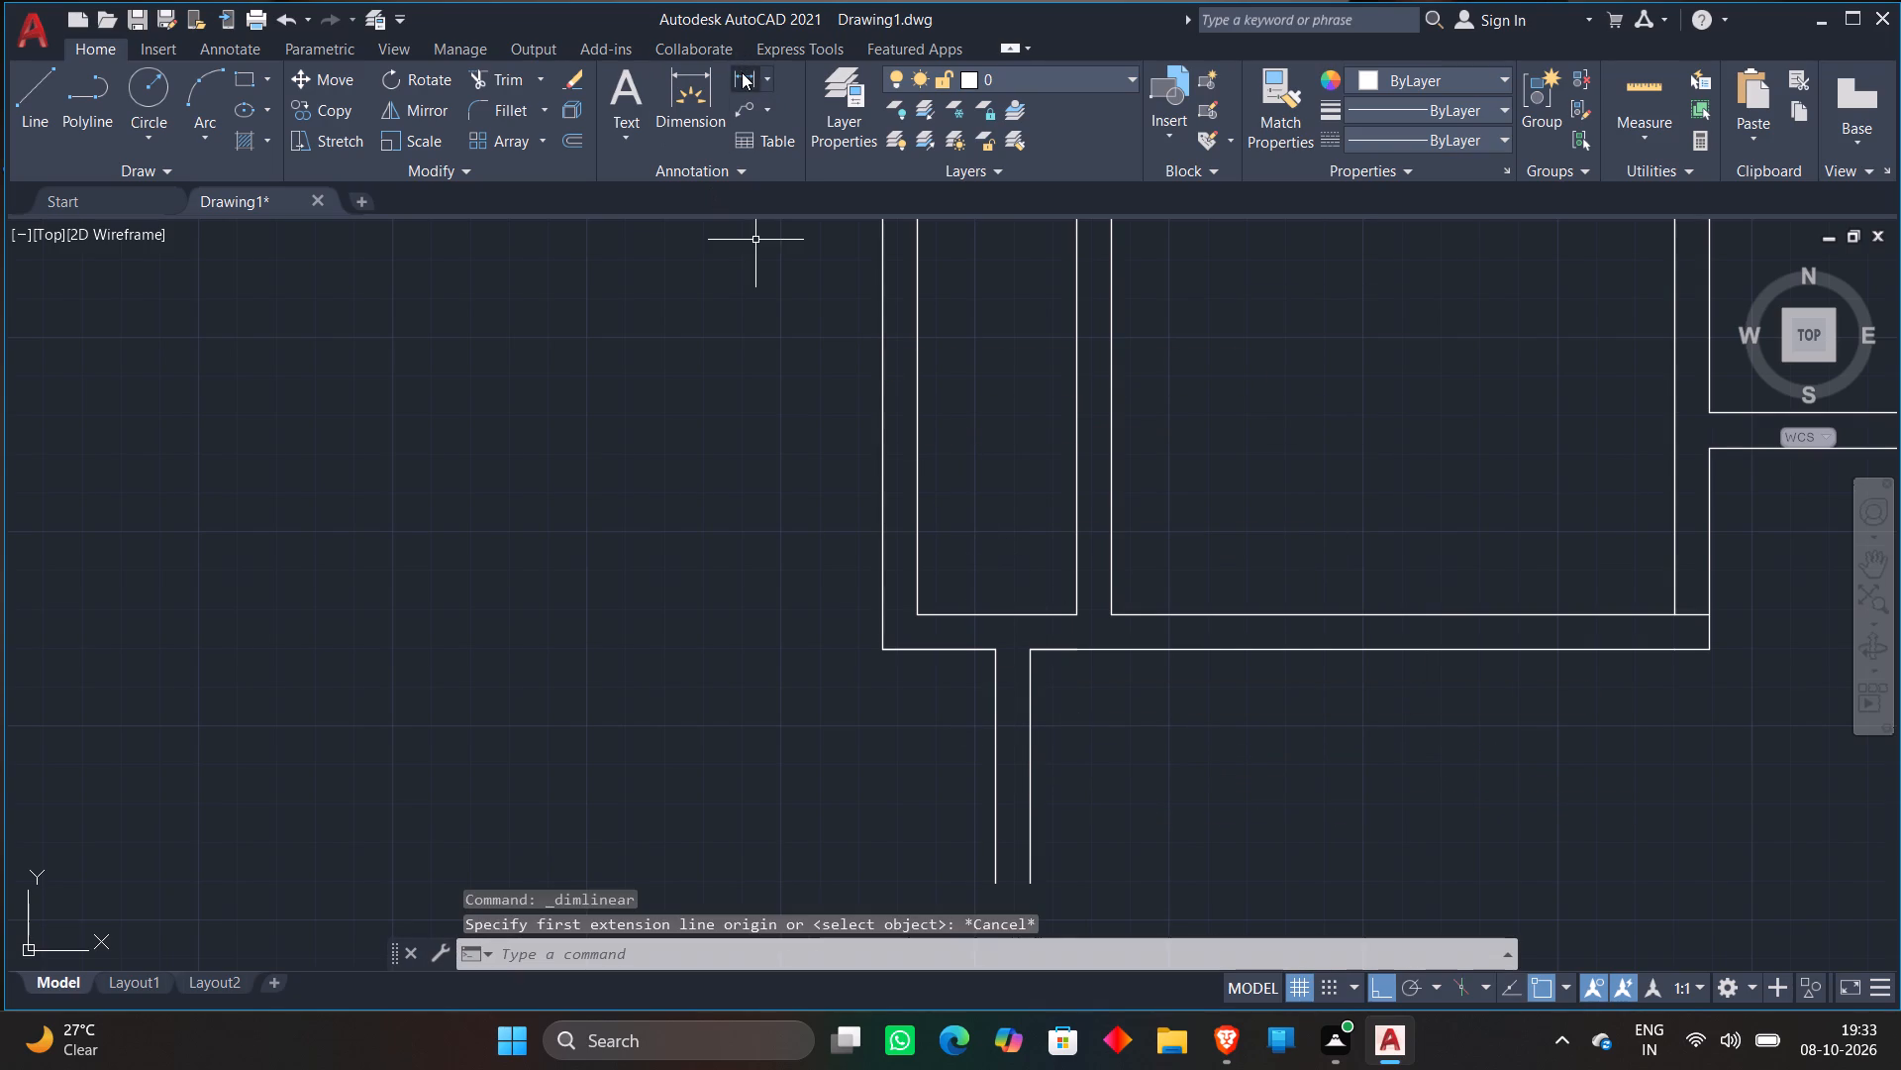
left_click(742, 72)
left_click(1027, 660)
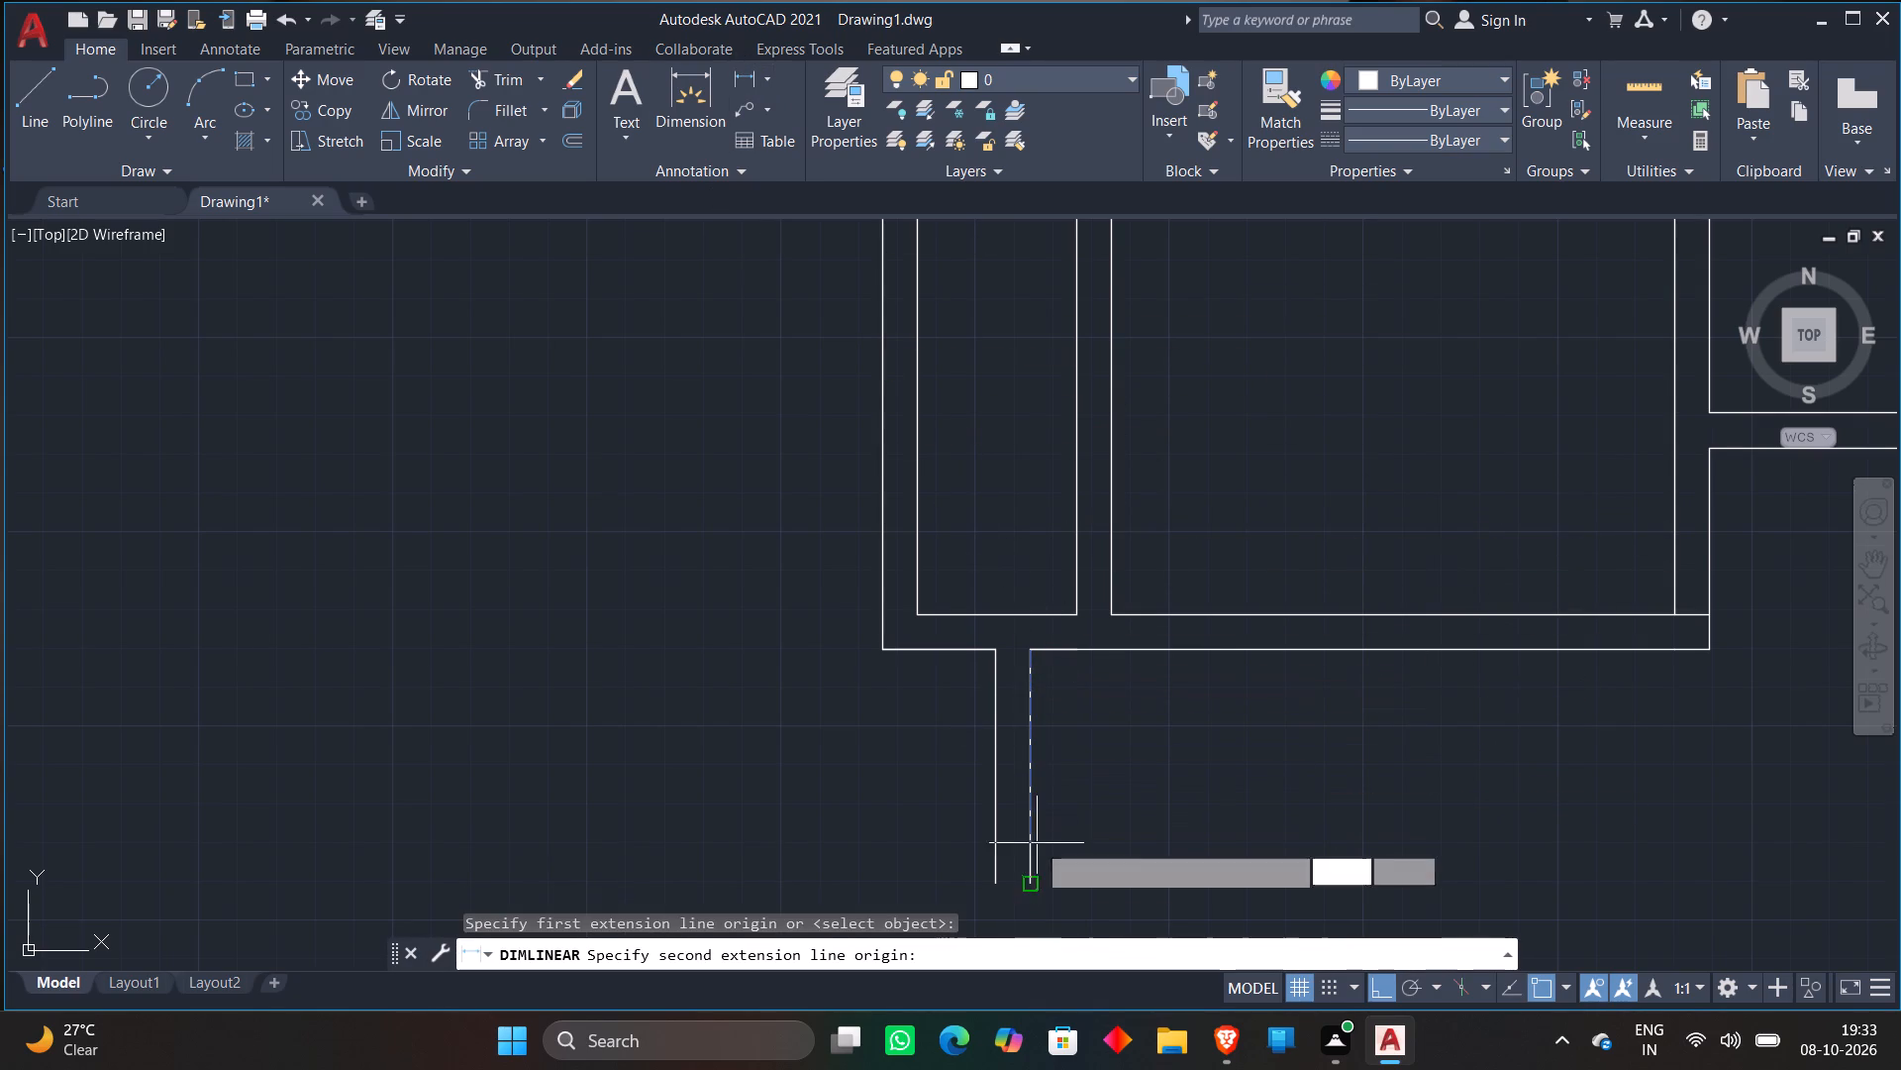
left_click(1035, 875)
key("Escape")
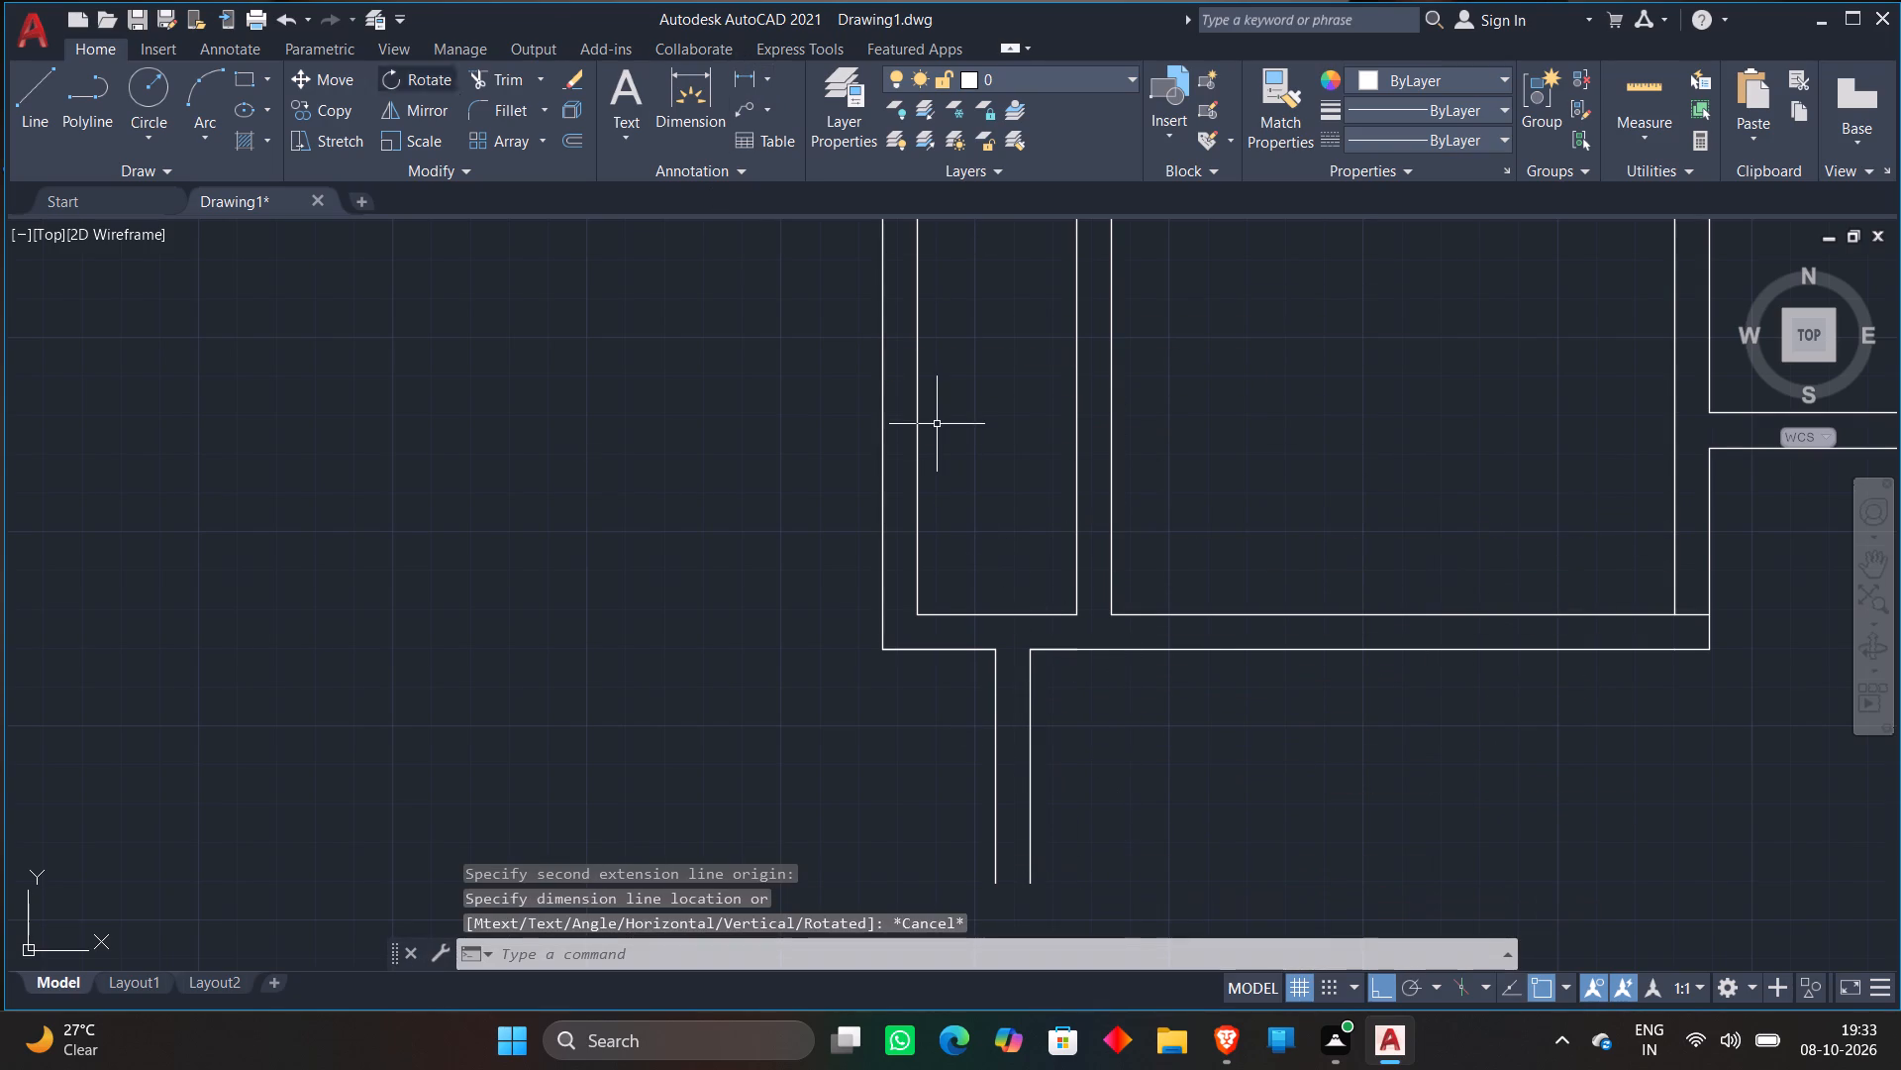
Draw a horizontal line east from the south end of the new wall's east line, past the large room's east outer line.
key("l")
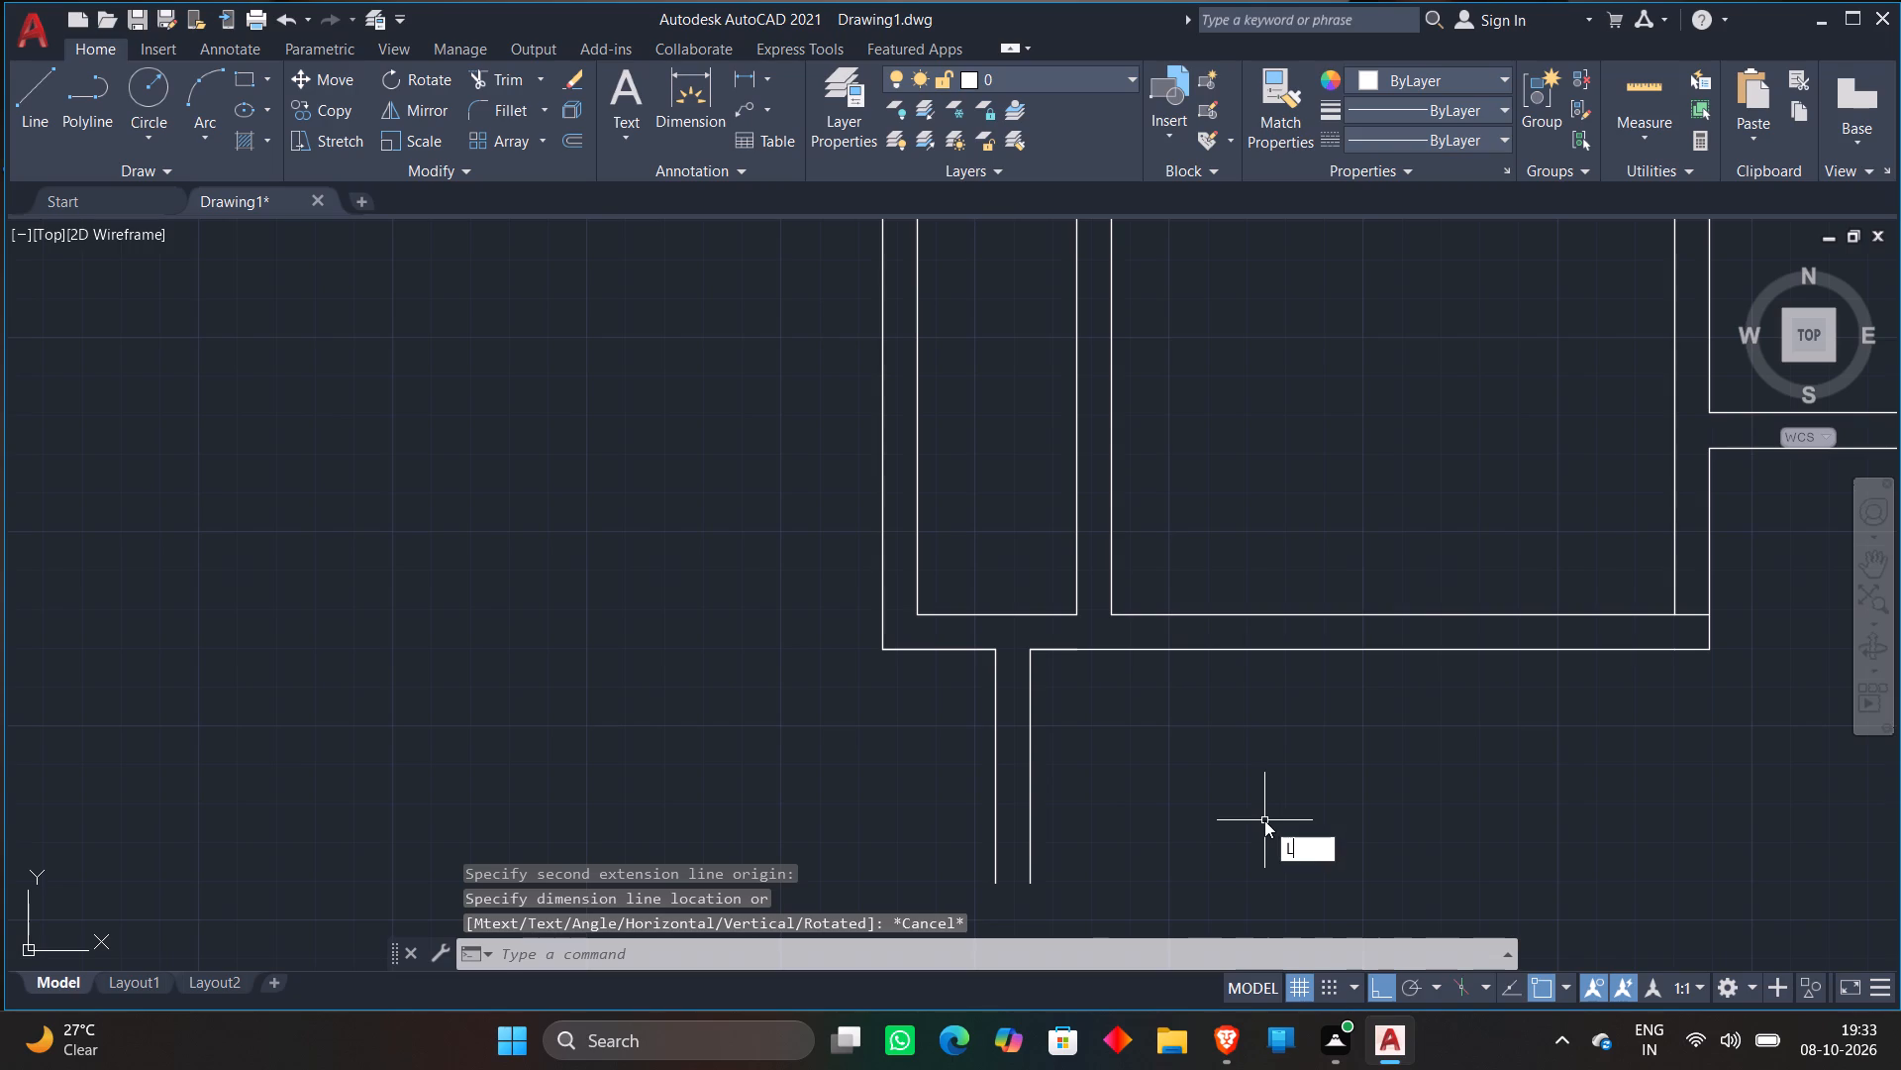
key("Return")
middle_click_drag(1174, 876, 1069, 754)
left_click(927, 759)
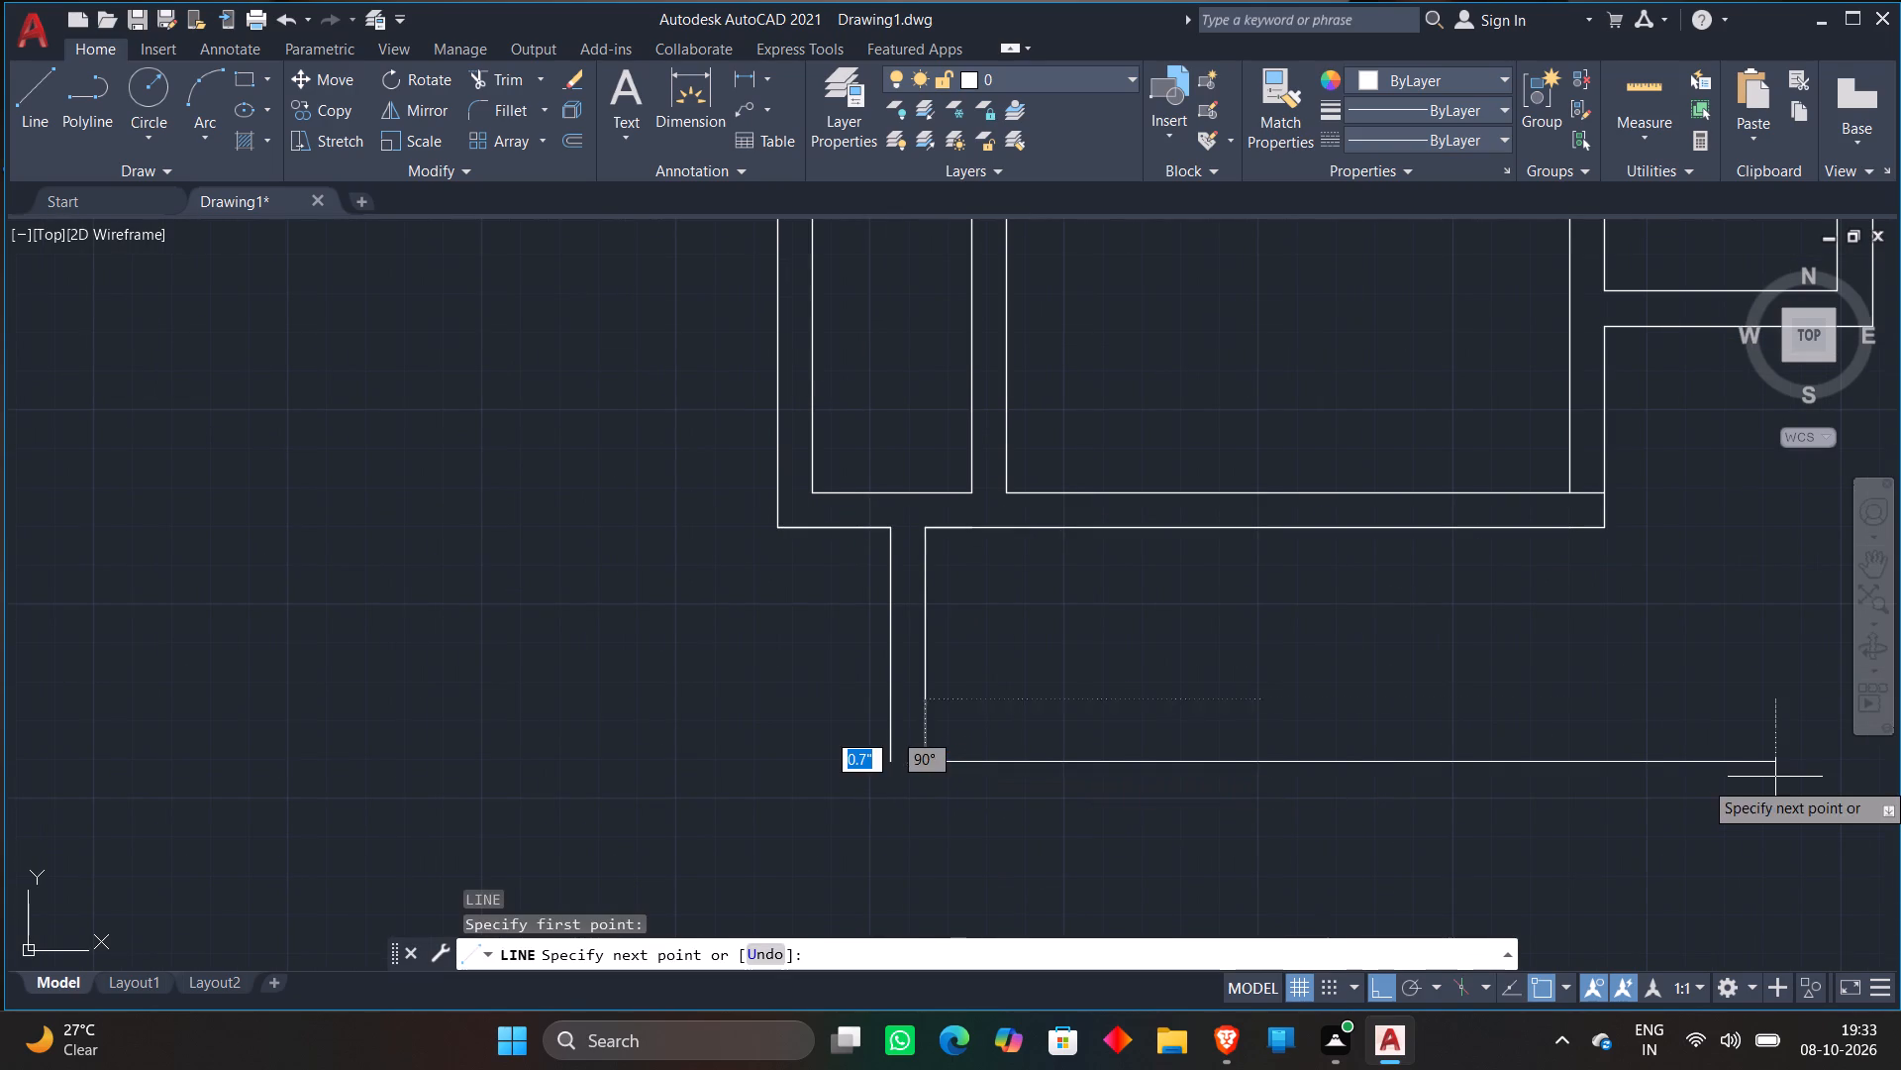
left_click(1784, 762)
key("Escape")
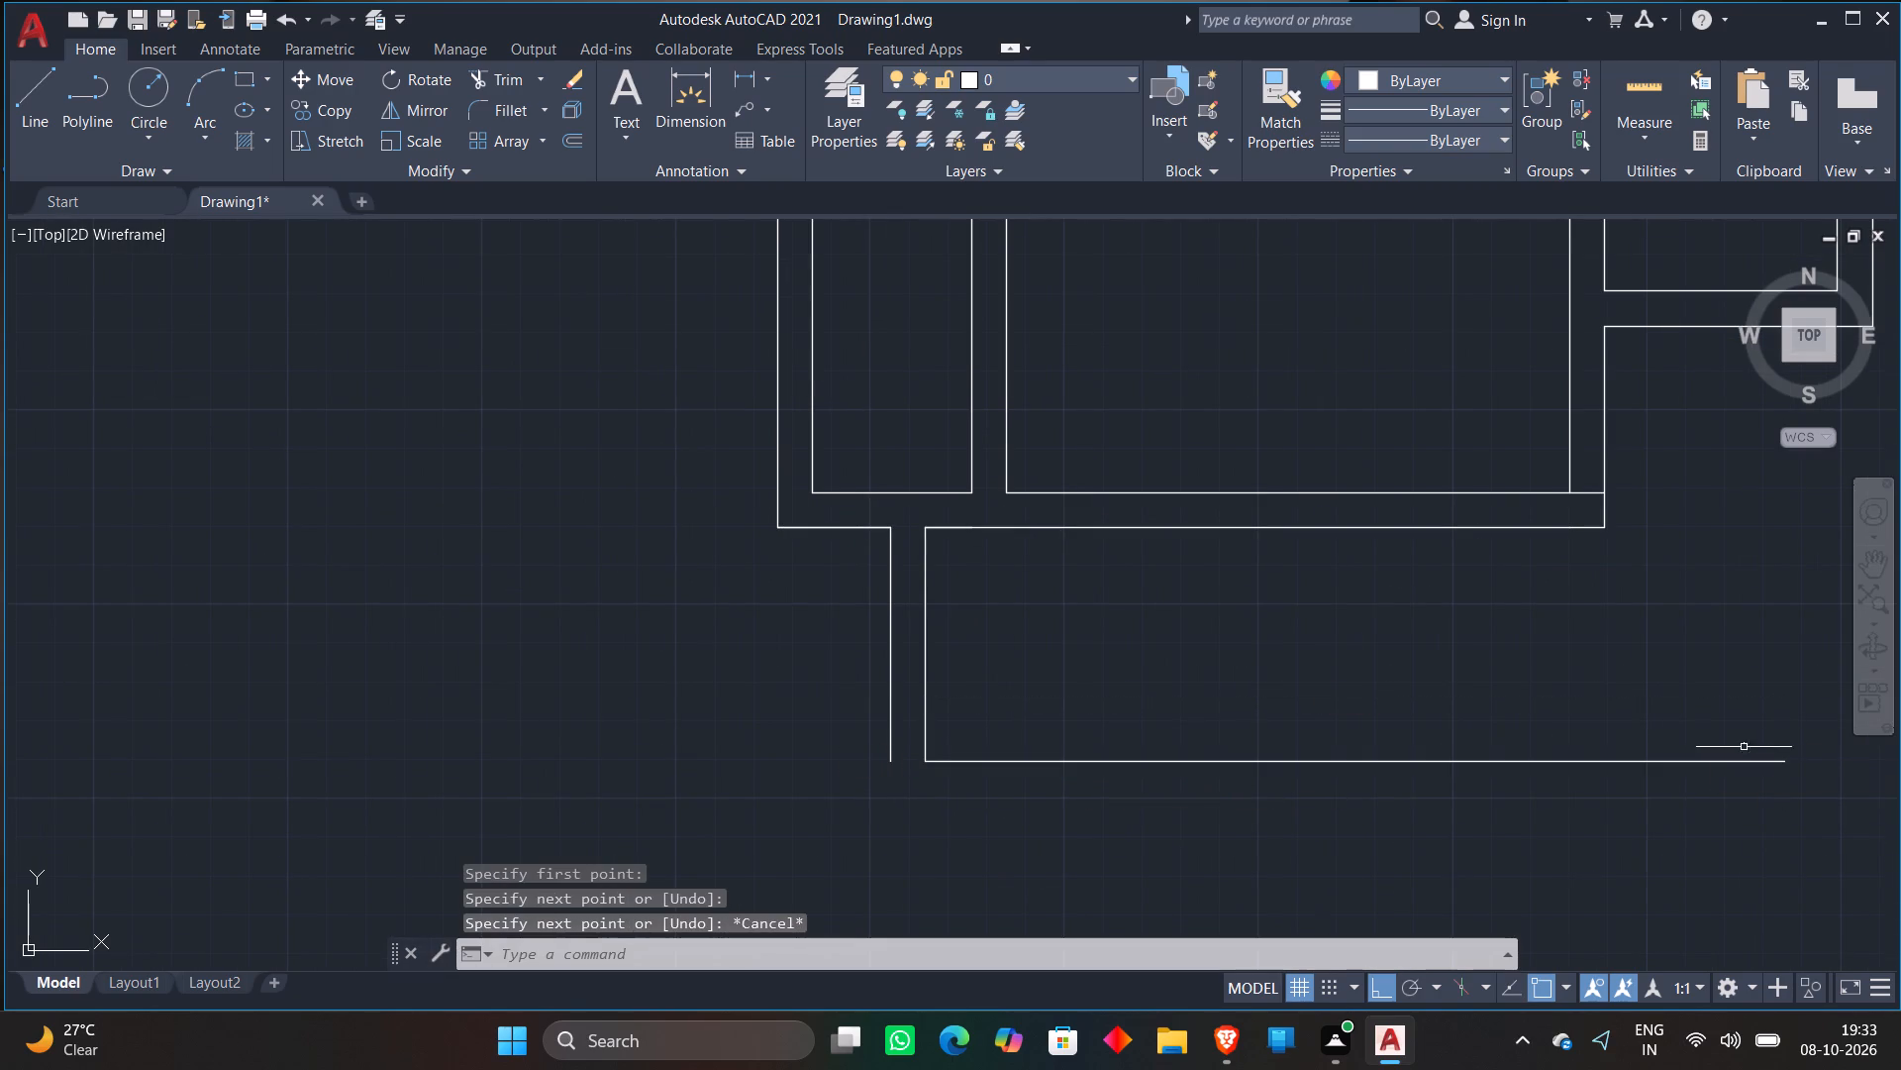
Offset the large room's bottom outer wall line 2'6" to the south.
key("o")
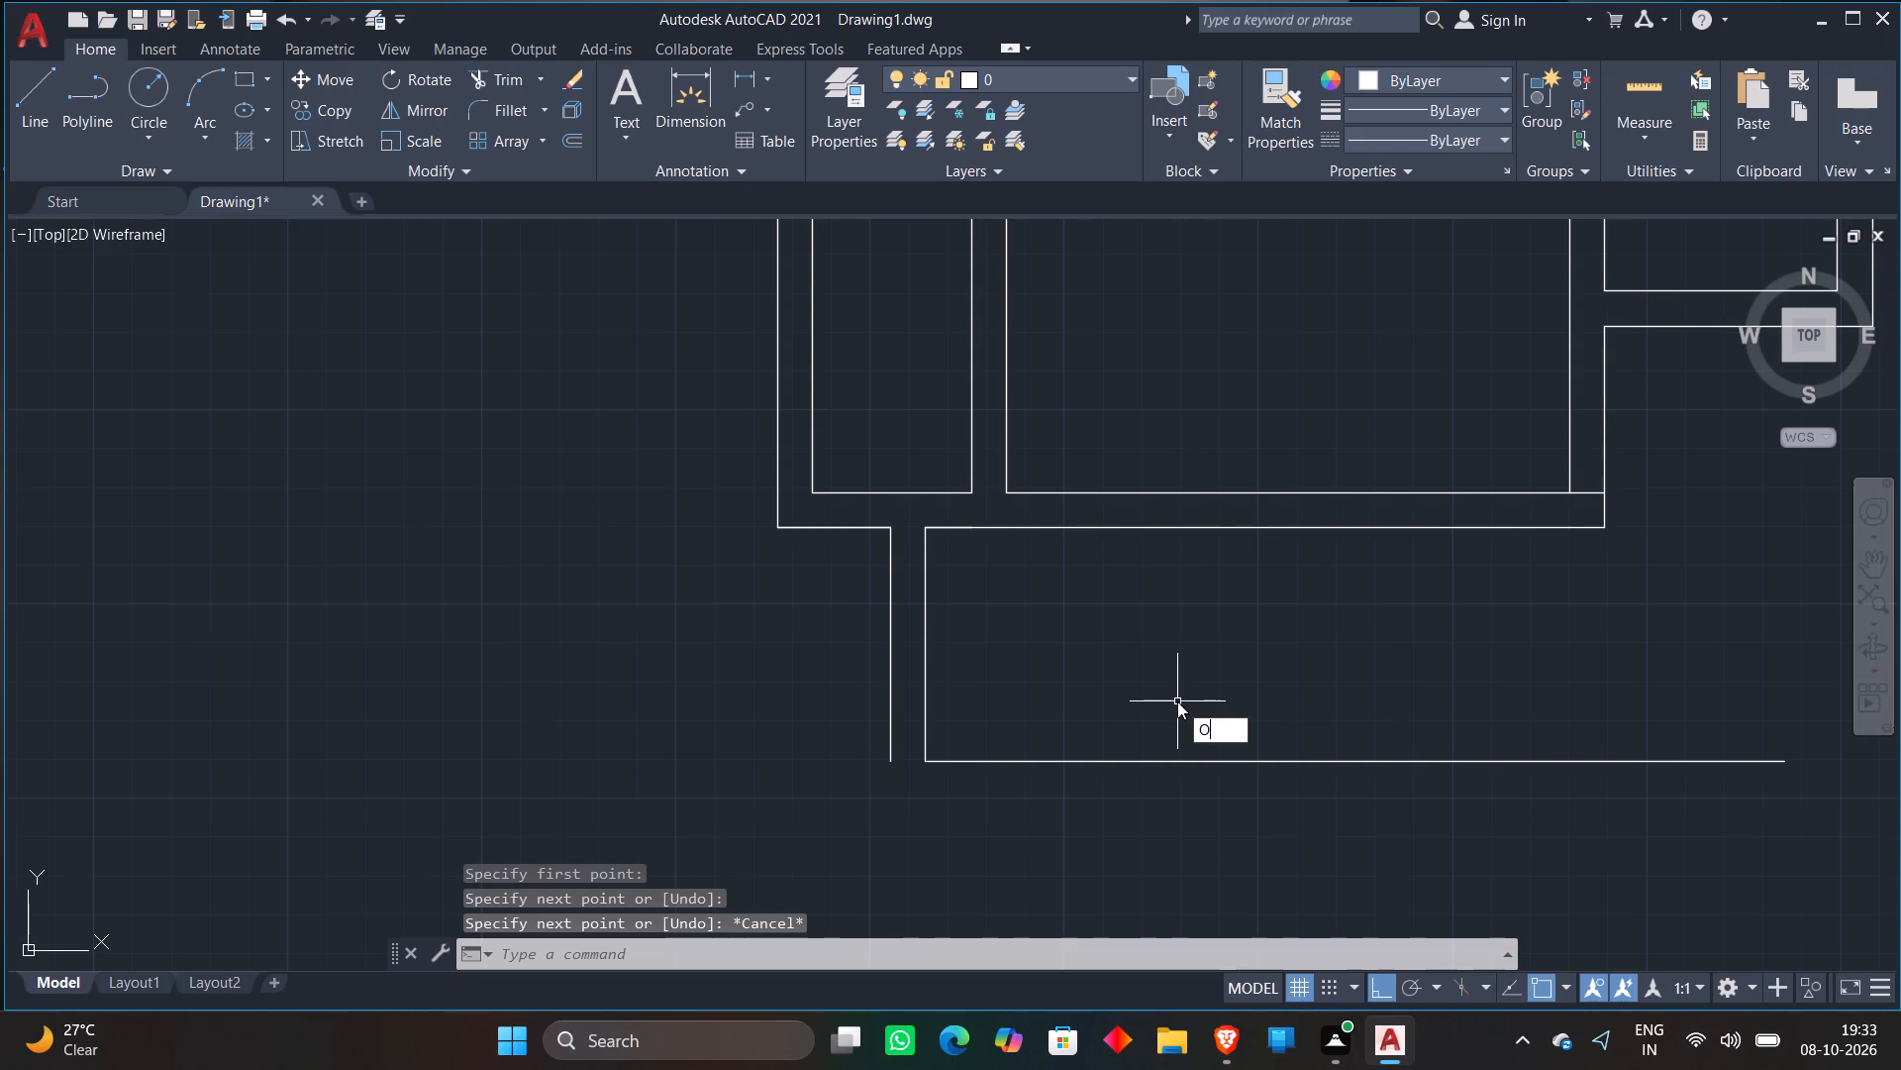
key("Return")
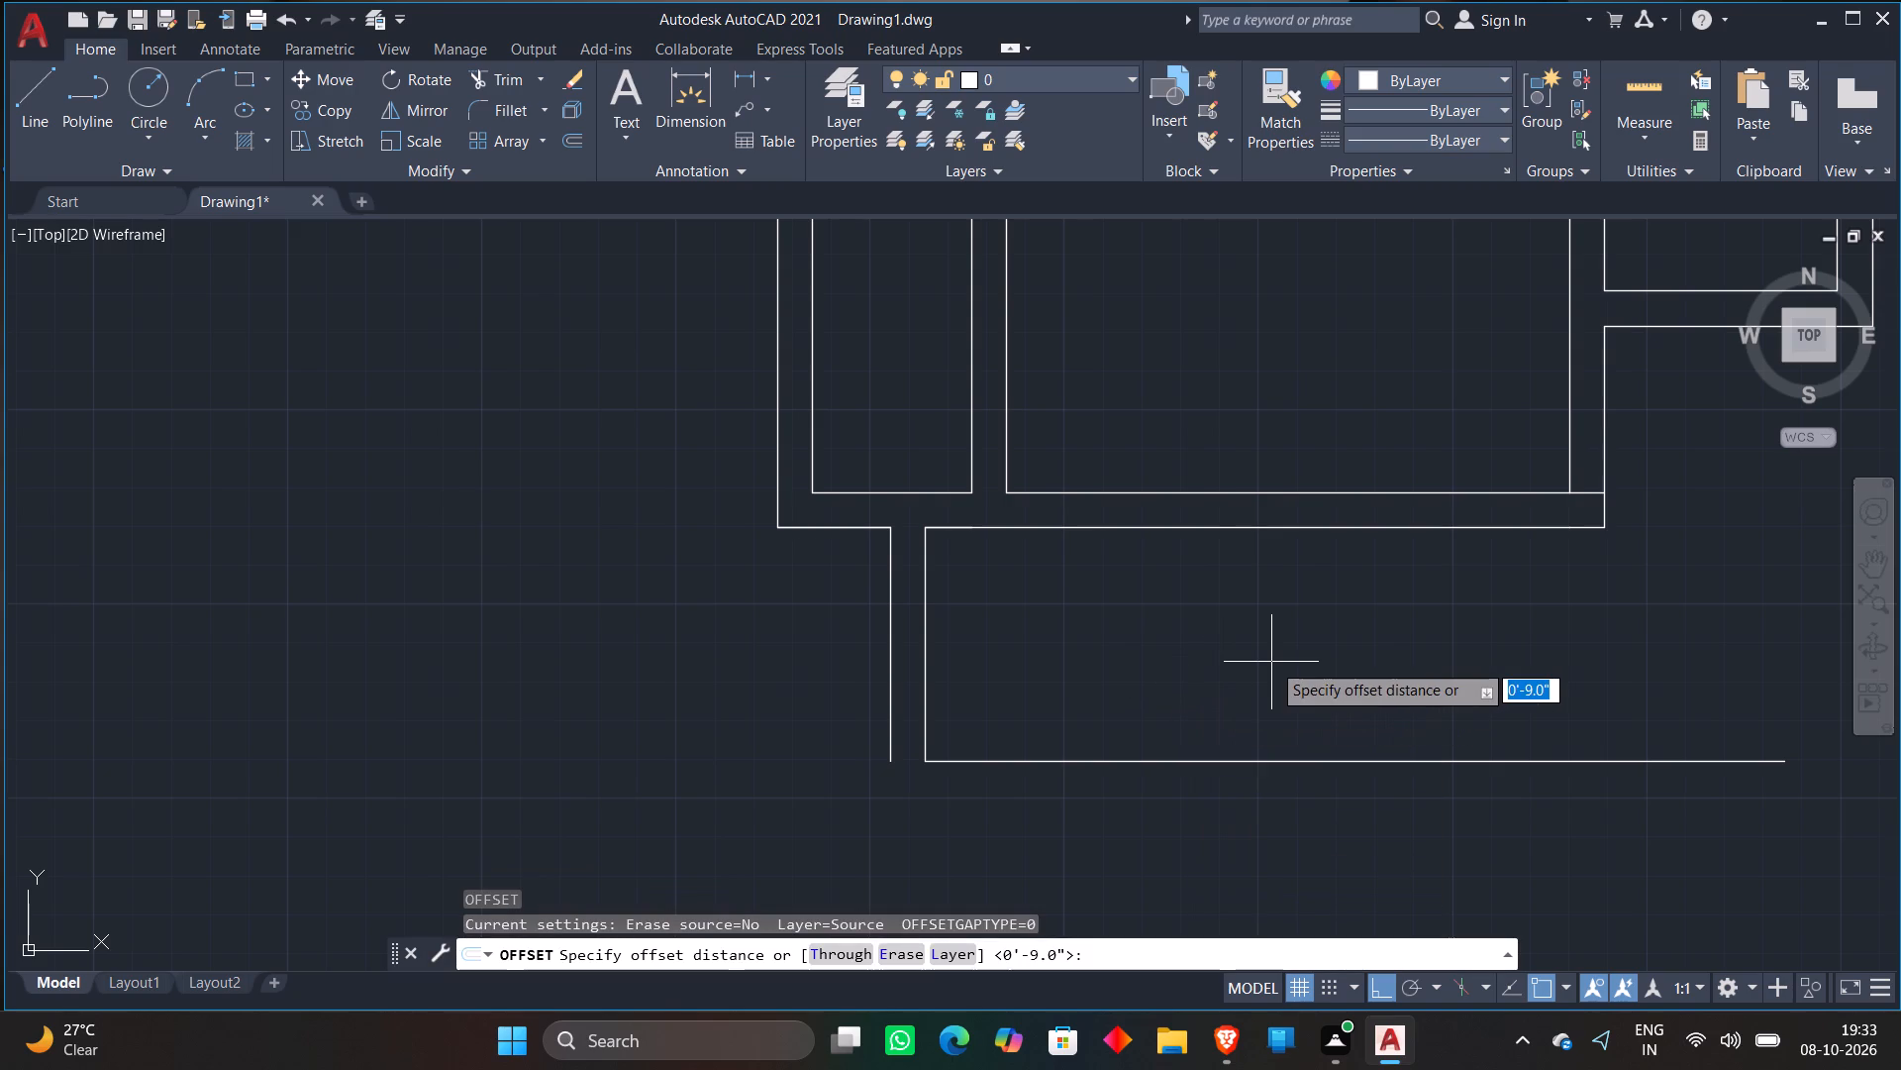
type("2'6")
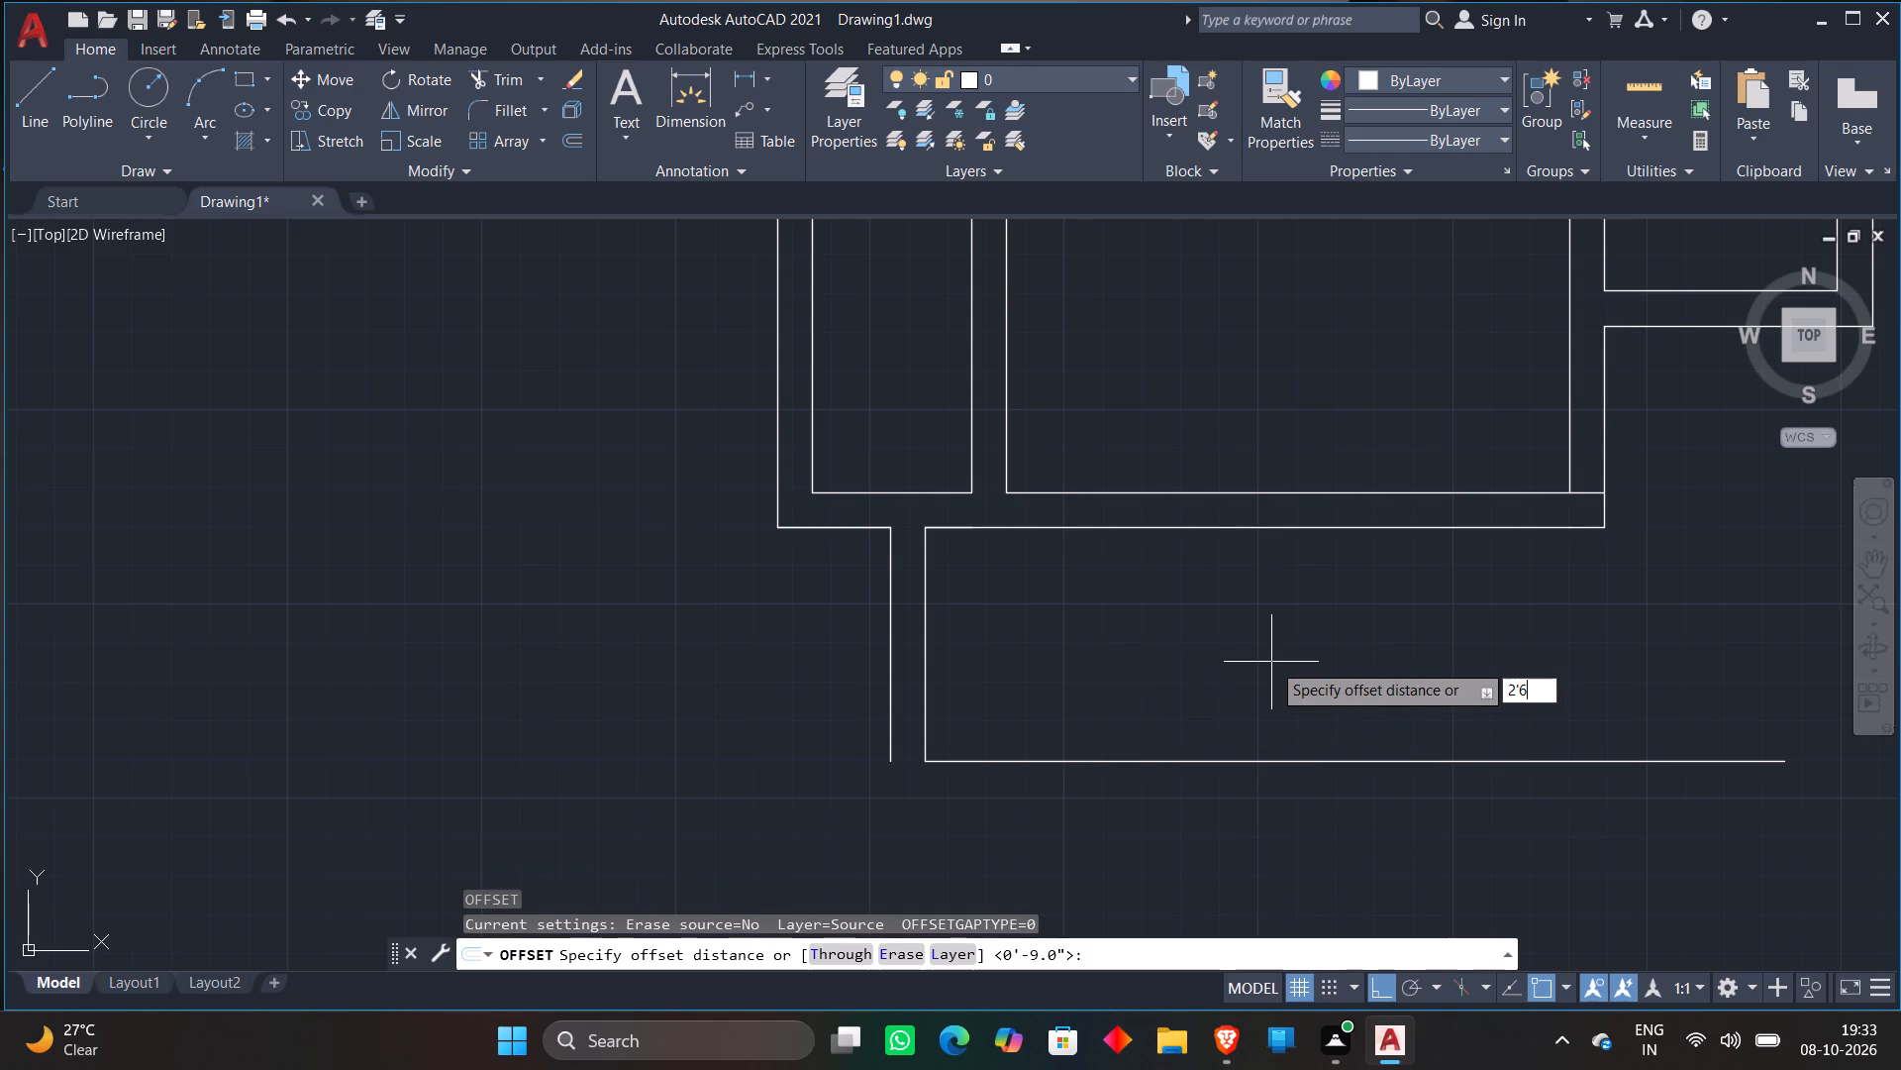
key("shift+quotedbl")
key("Return")
left_click(1282, 531)
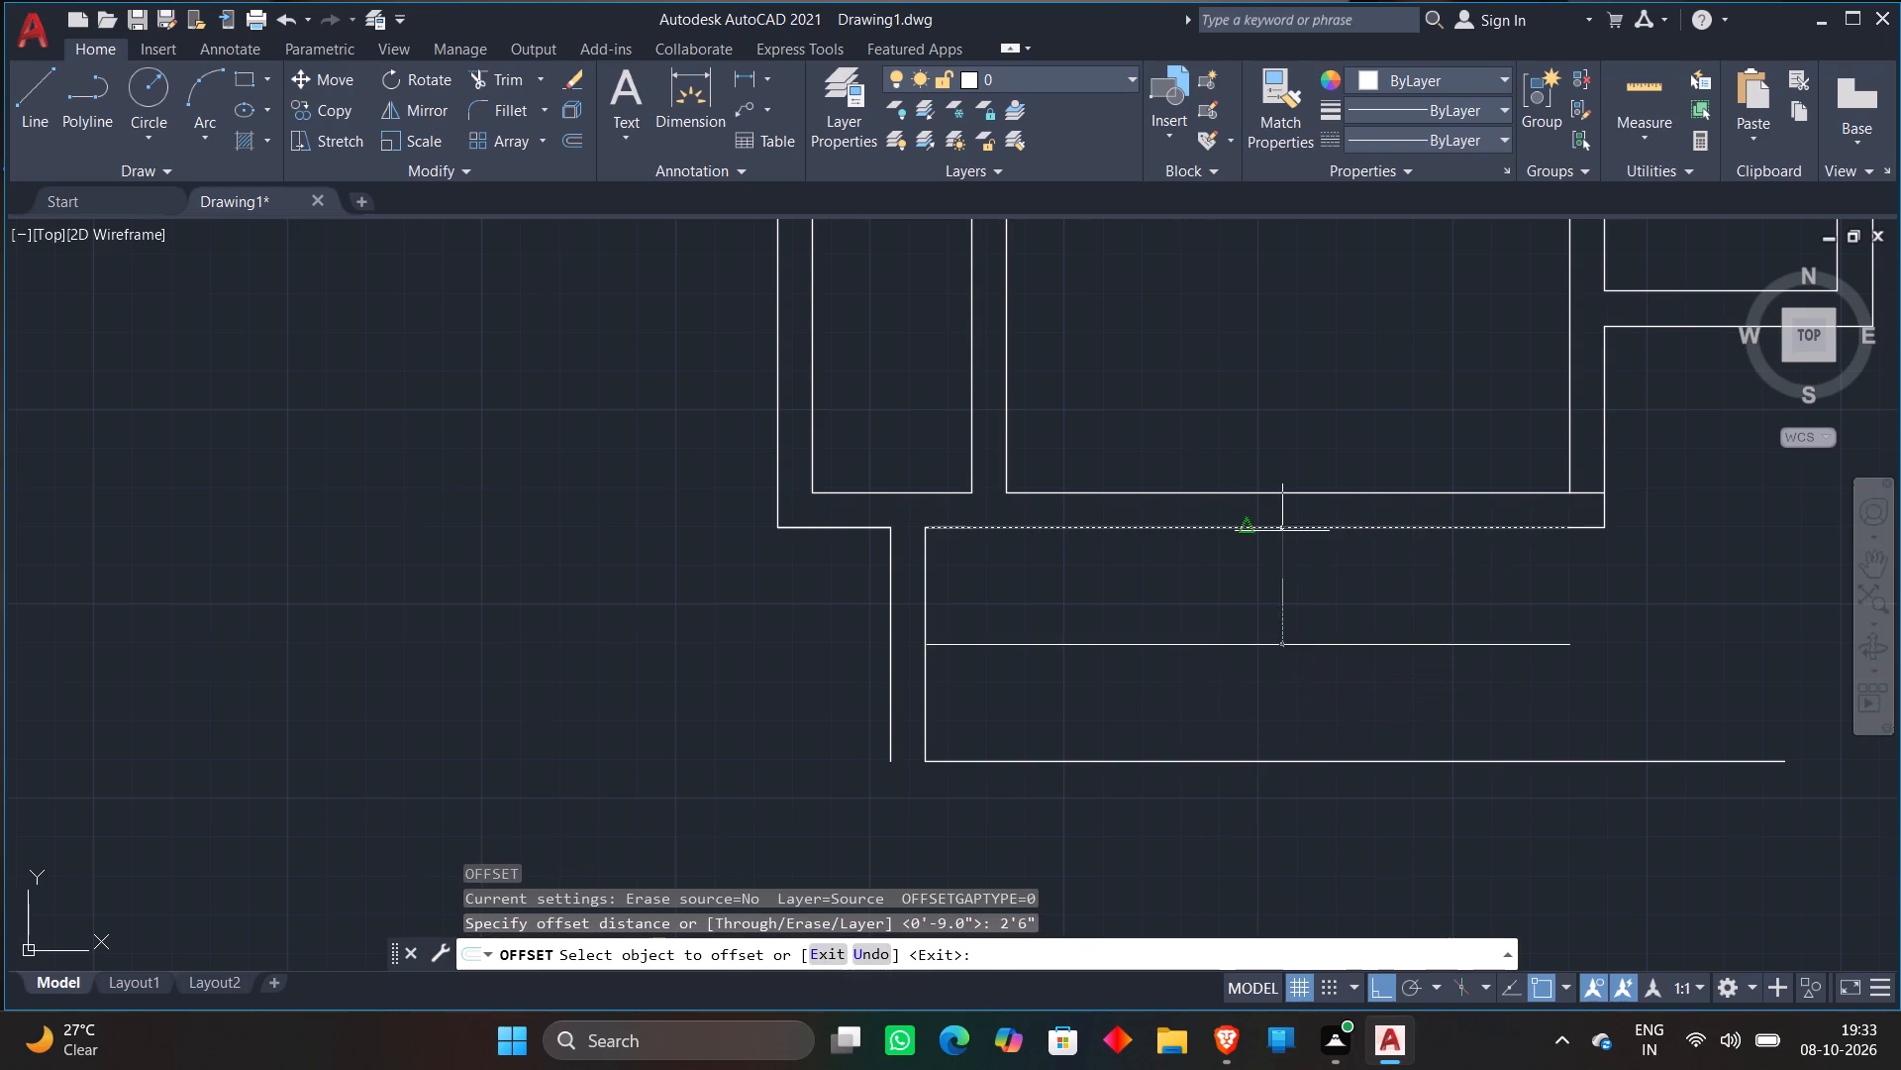
left_click(1280, 610)
key("Escape")
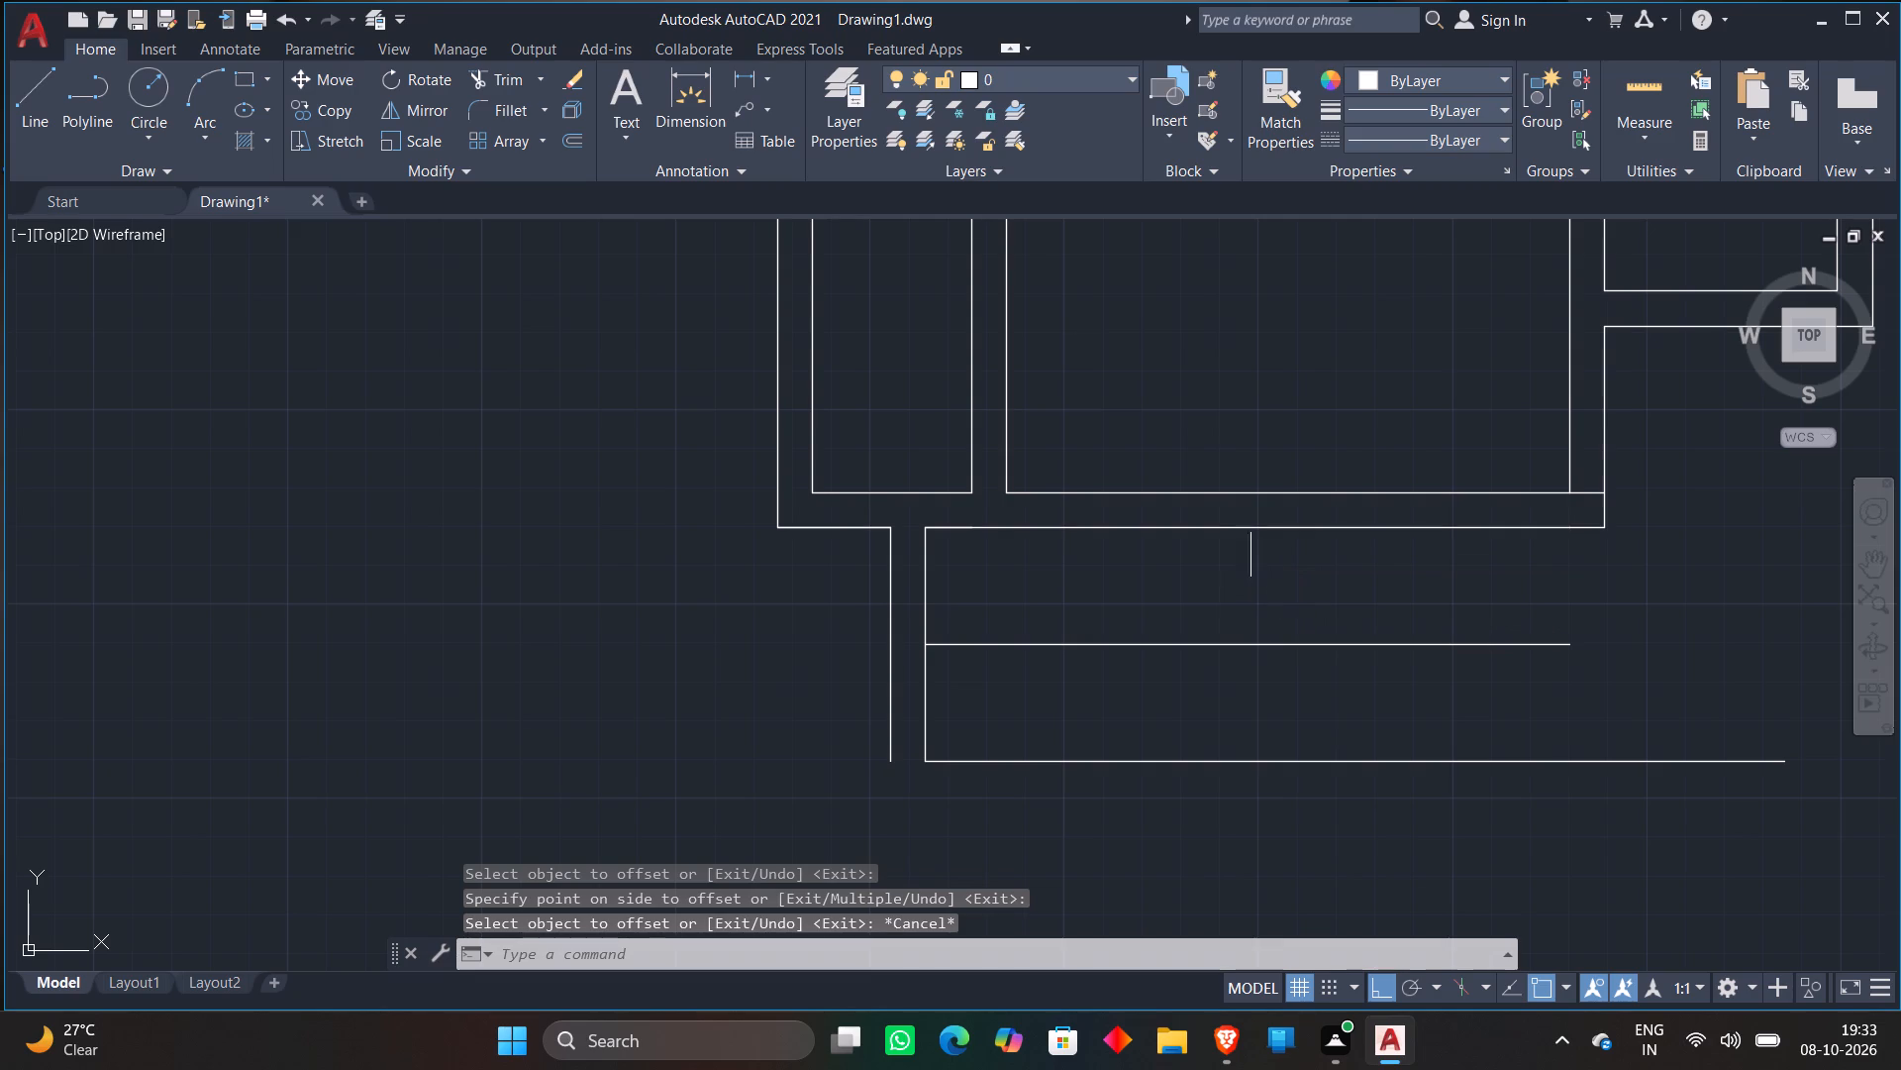
Add a vertical linear dimension between the bottom outer wall line and the offset line below it, at their midpoints.
left_click(754, 82)
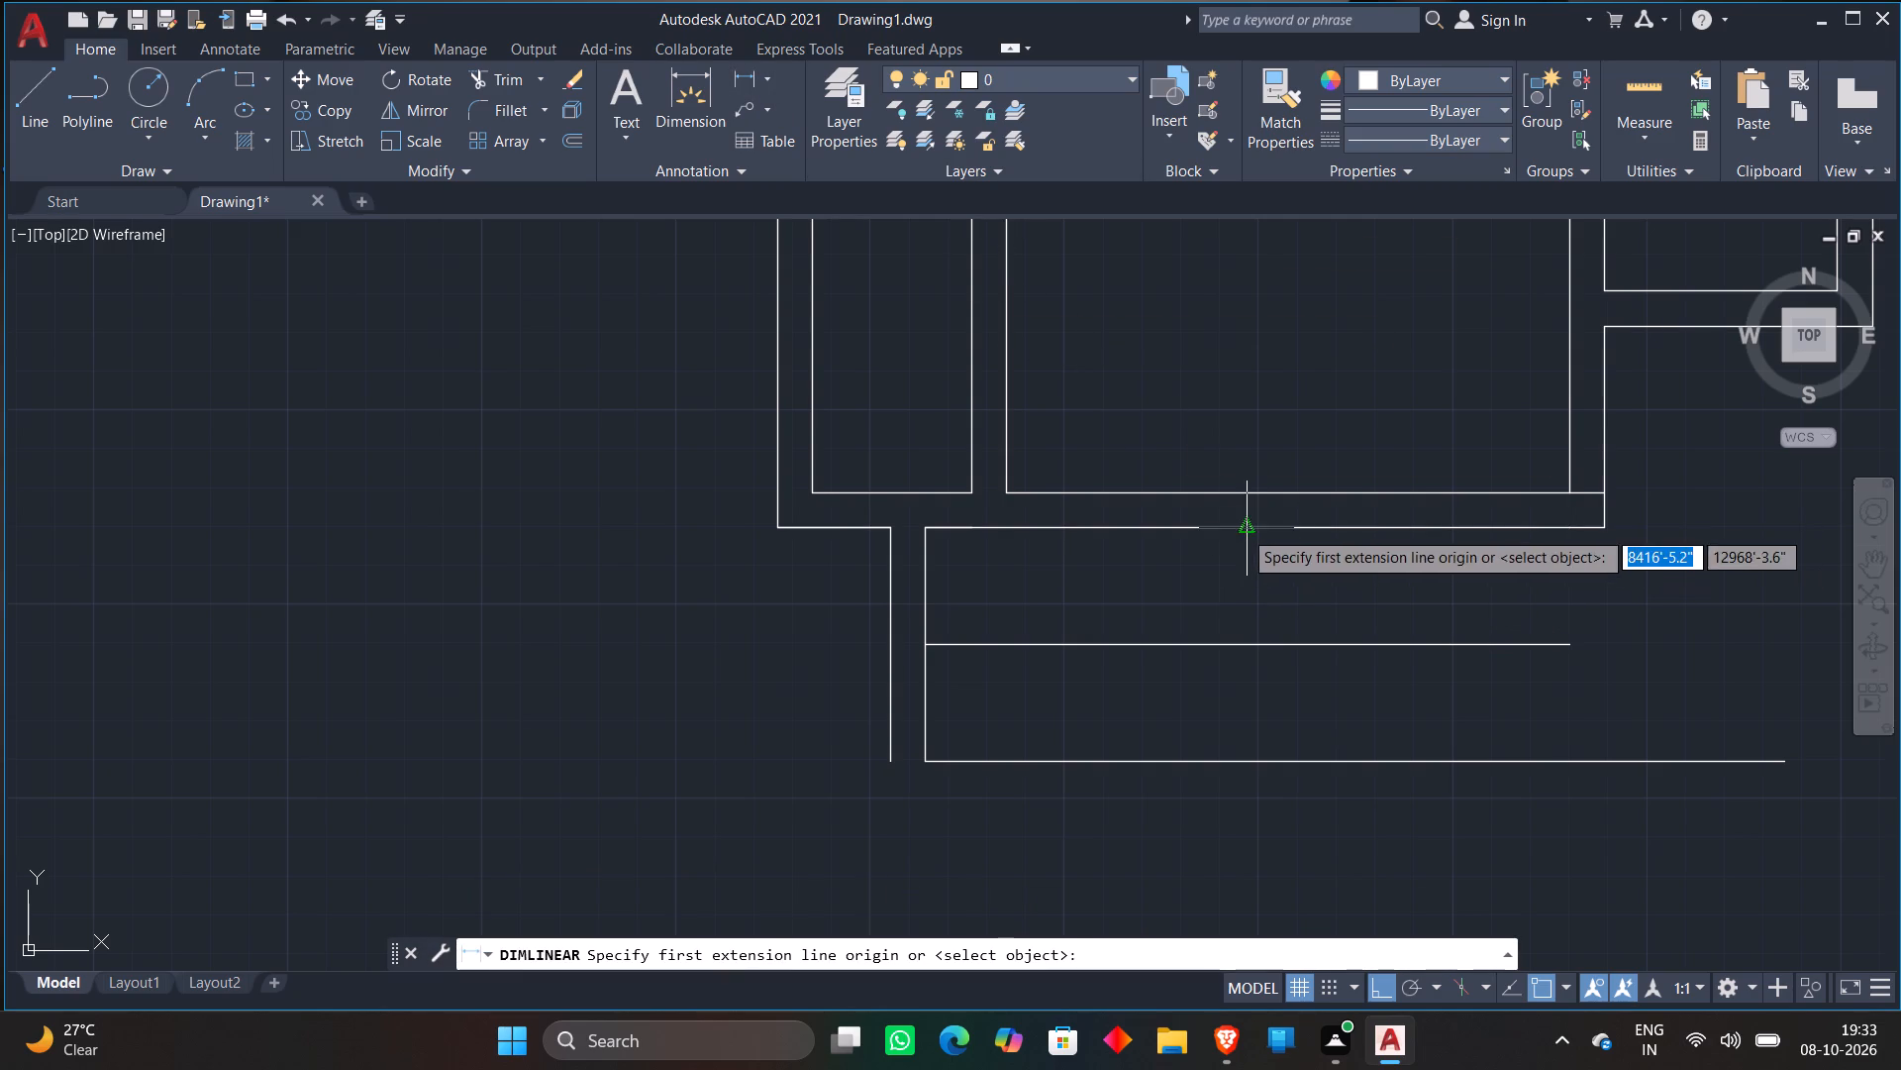
left_click(1243, 529)
left_click(1248, 647)
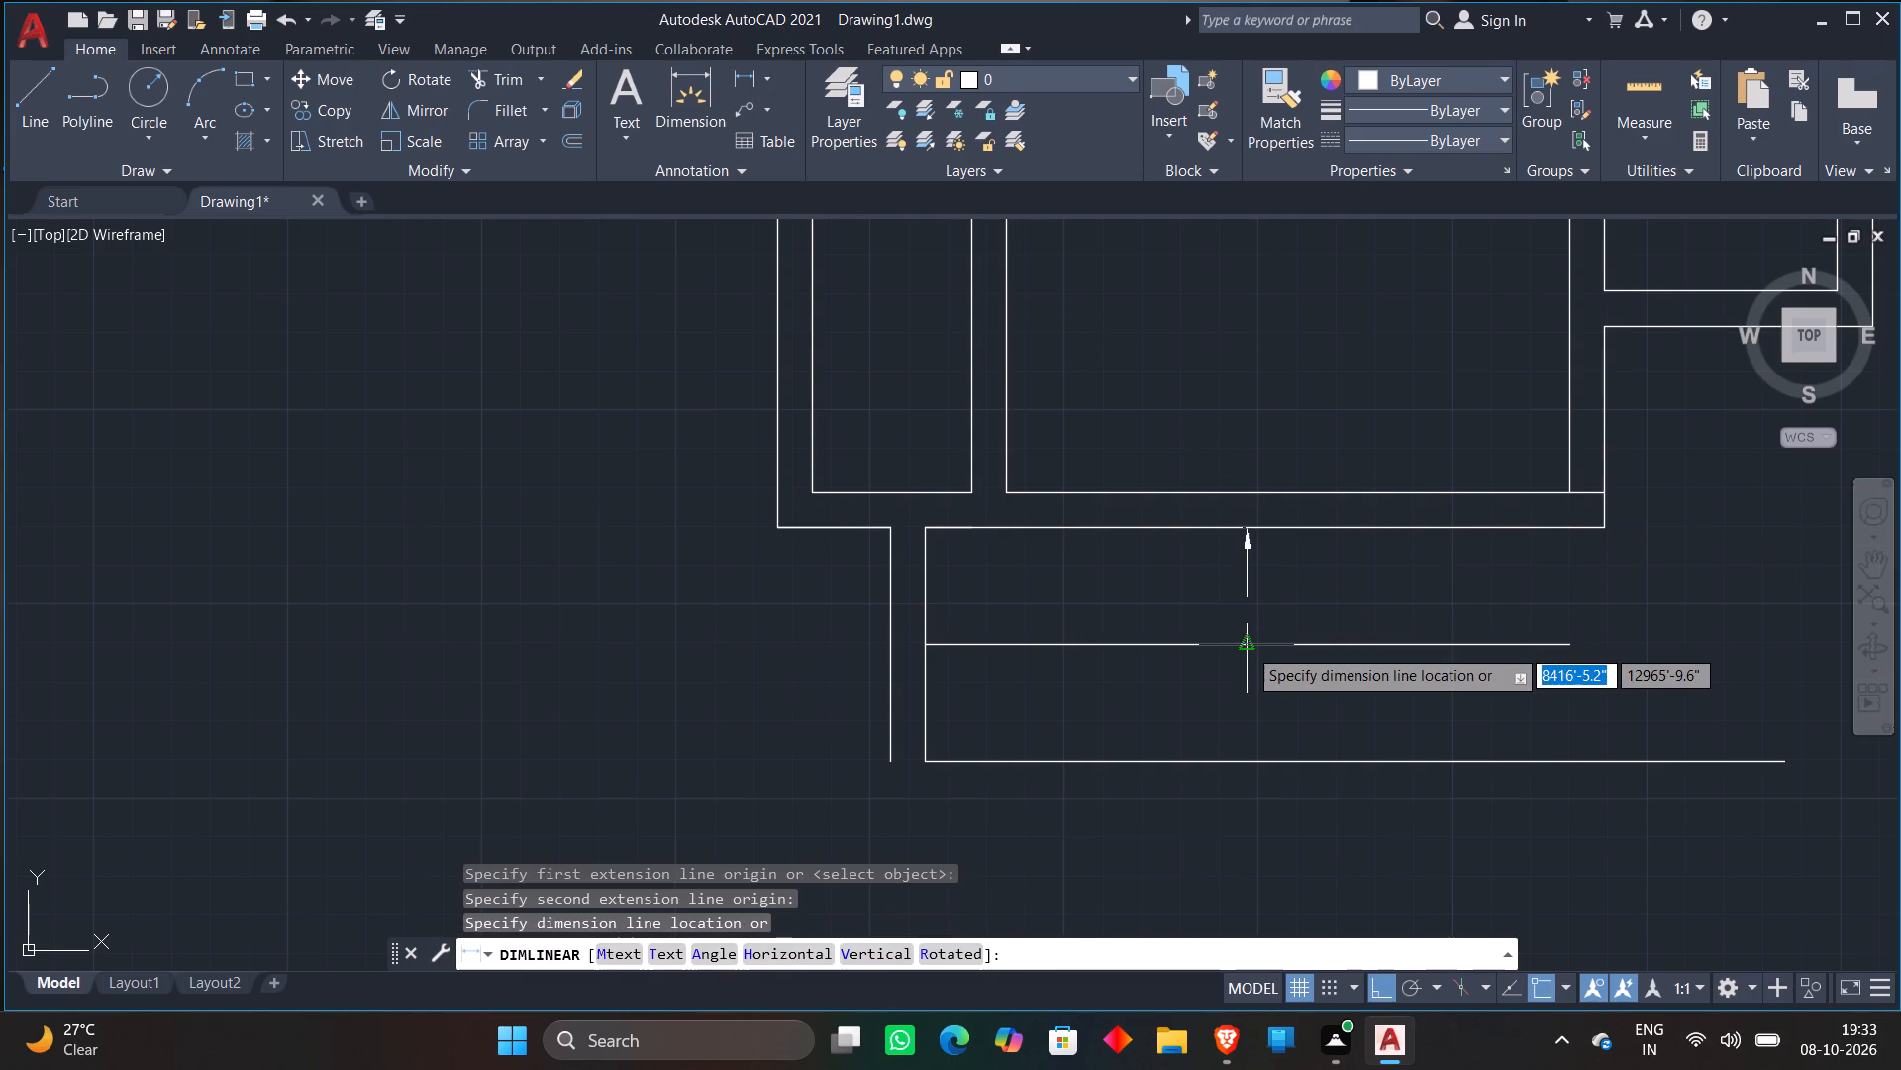
left_click(1237, 652)
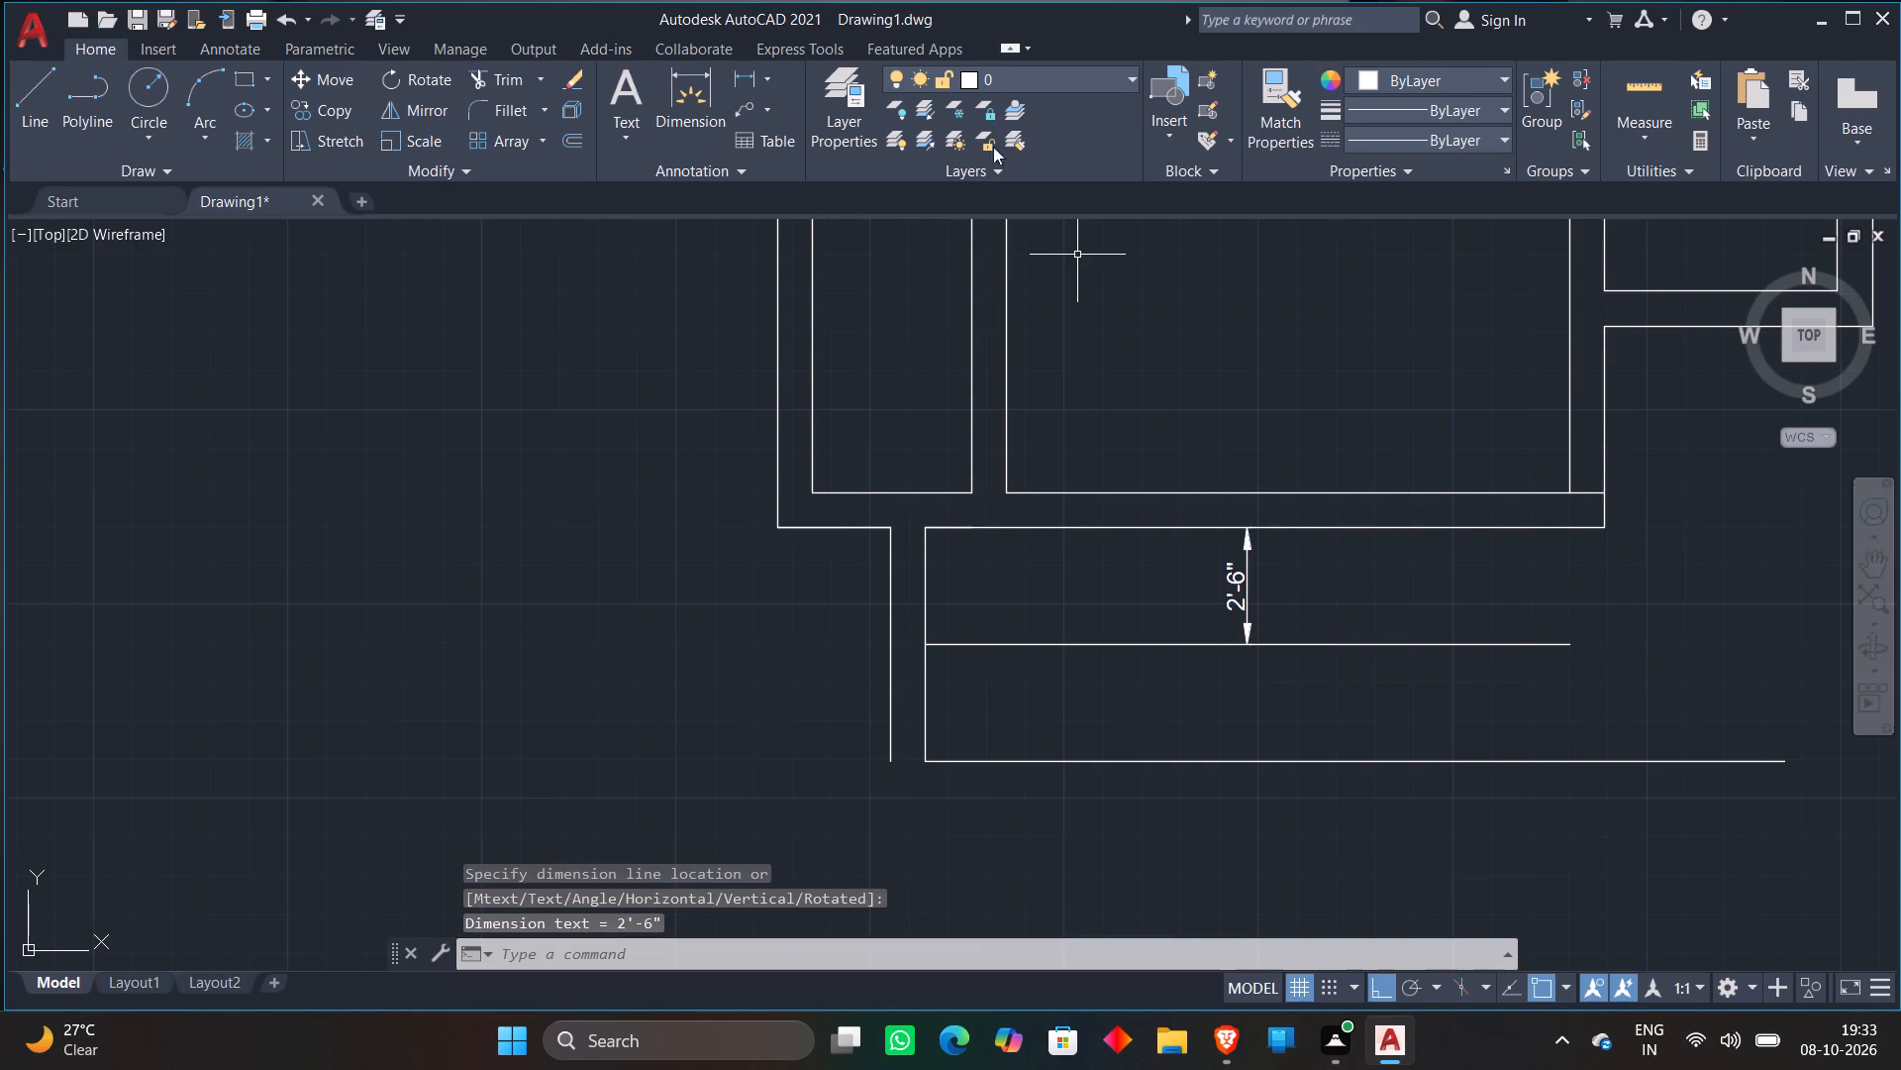
Check the spacing between the middle offset line and the bottom line with a trial linear dimension from the offset line's midpoint.
left_click(743, 65)
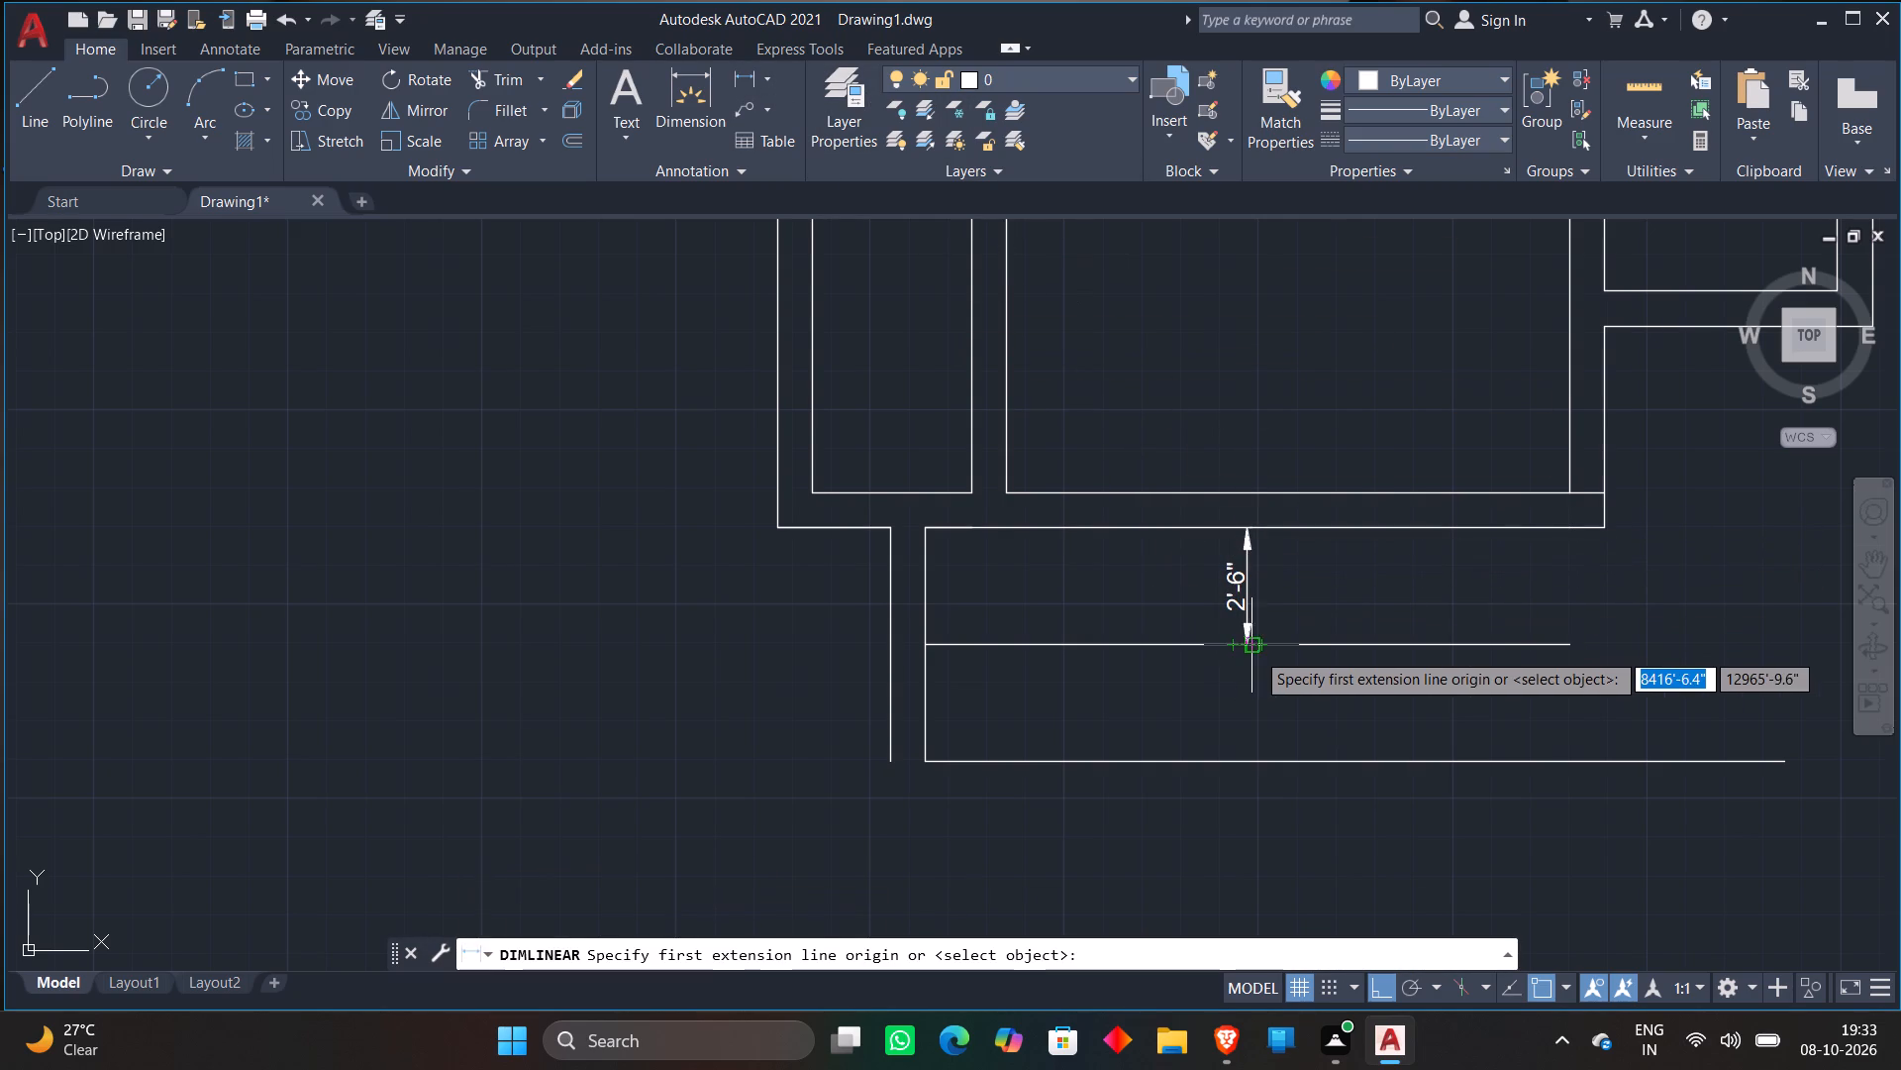
left_click(1245, 650)
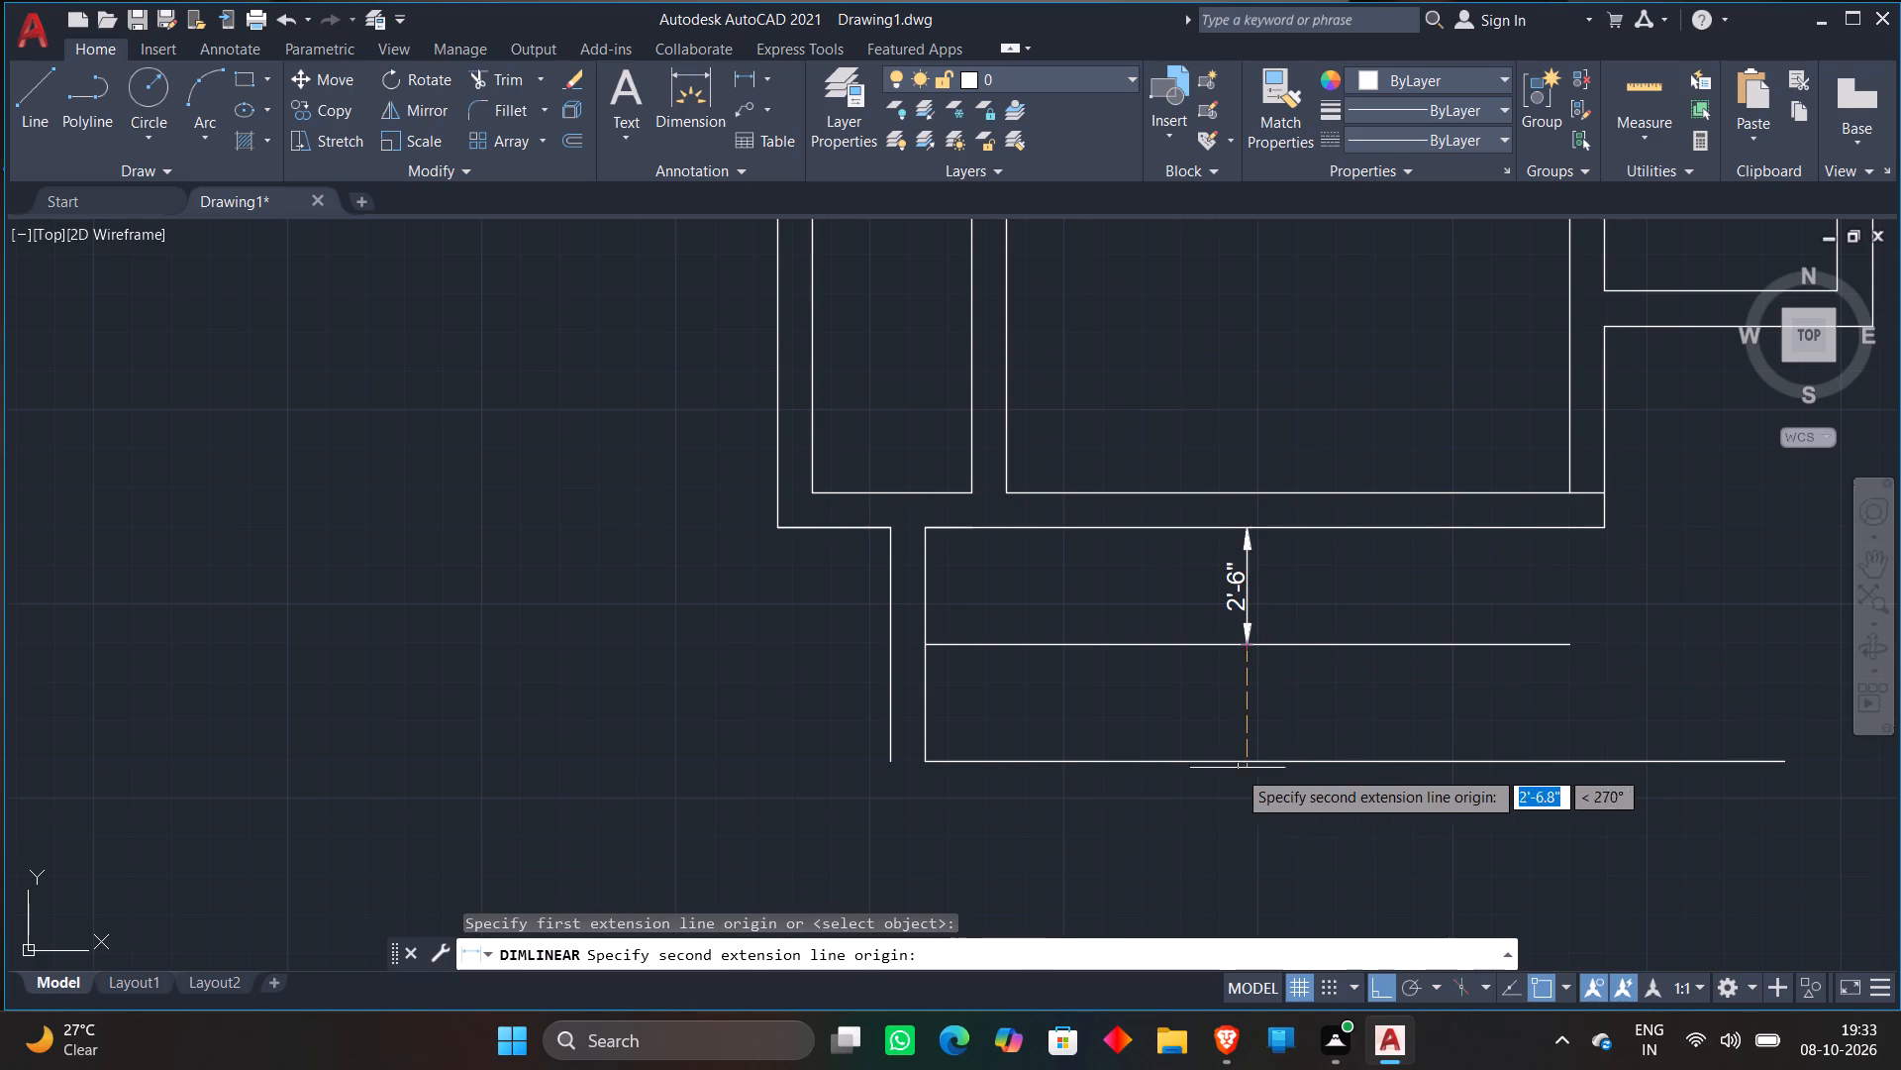
key("Escape")
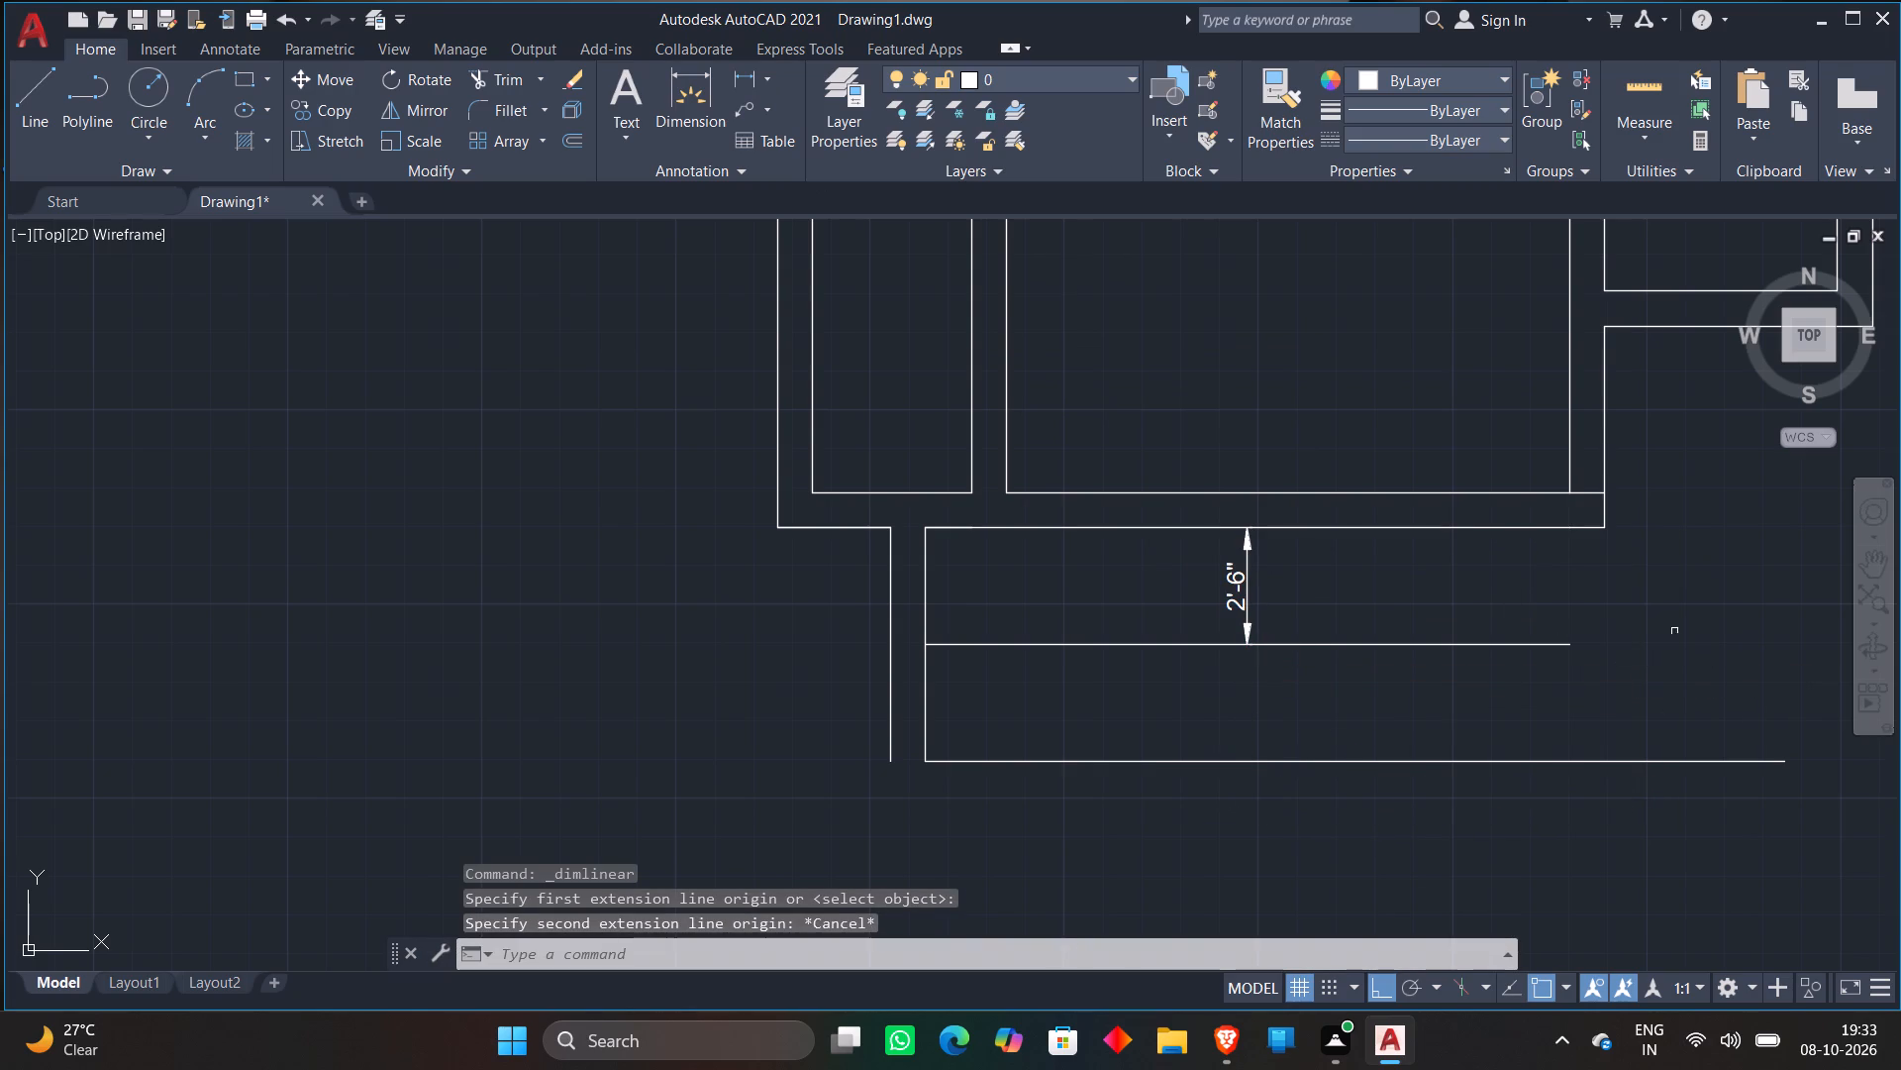
Draw vertical lines from the middle offset line's east end, north into the bottom wall and south past the bottom line.
key("l")
key("Return")
left_click(1578, 643)
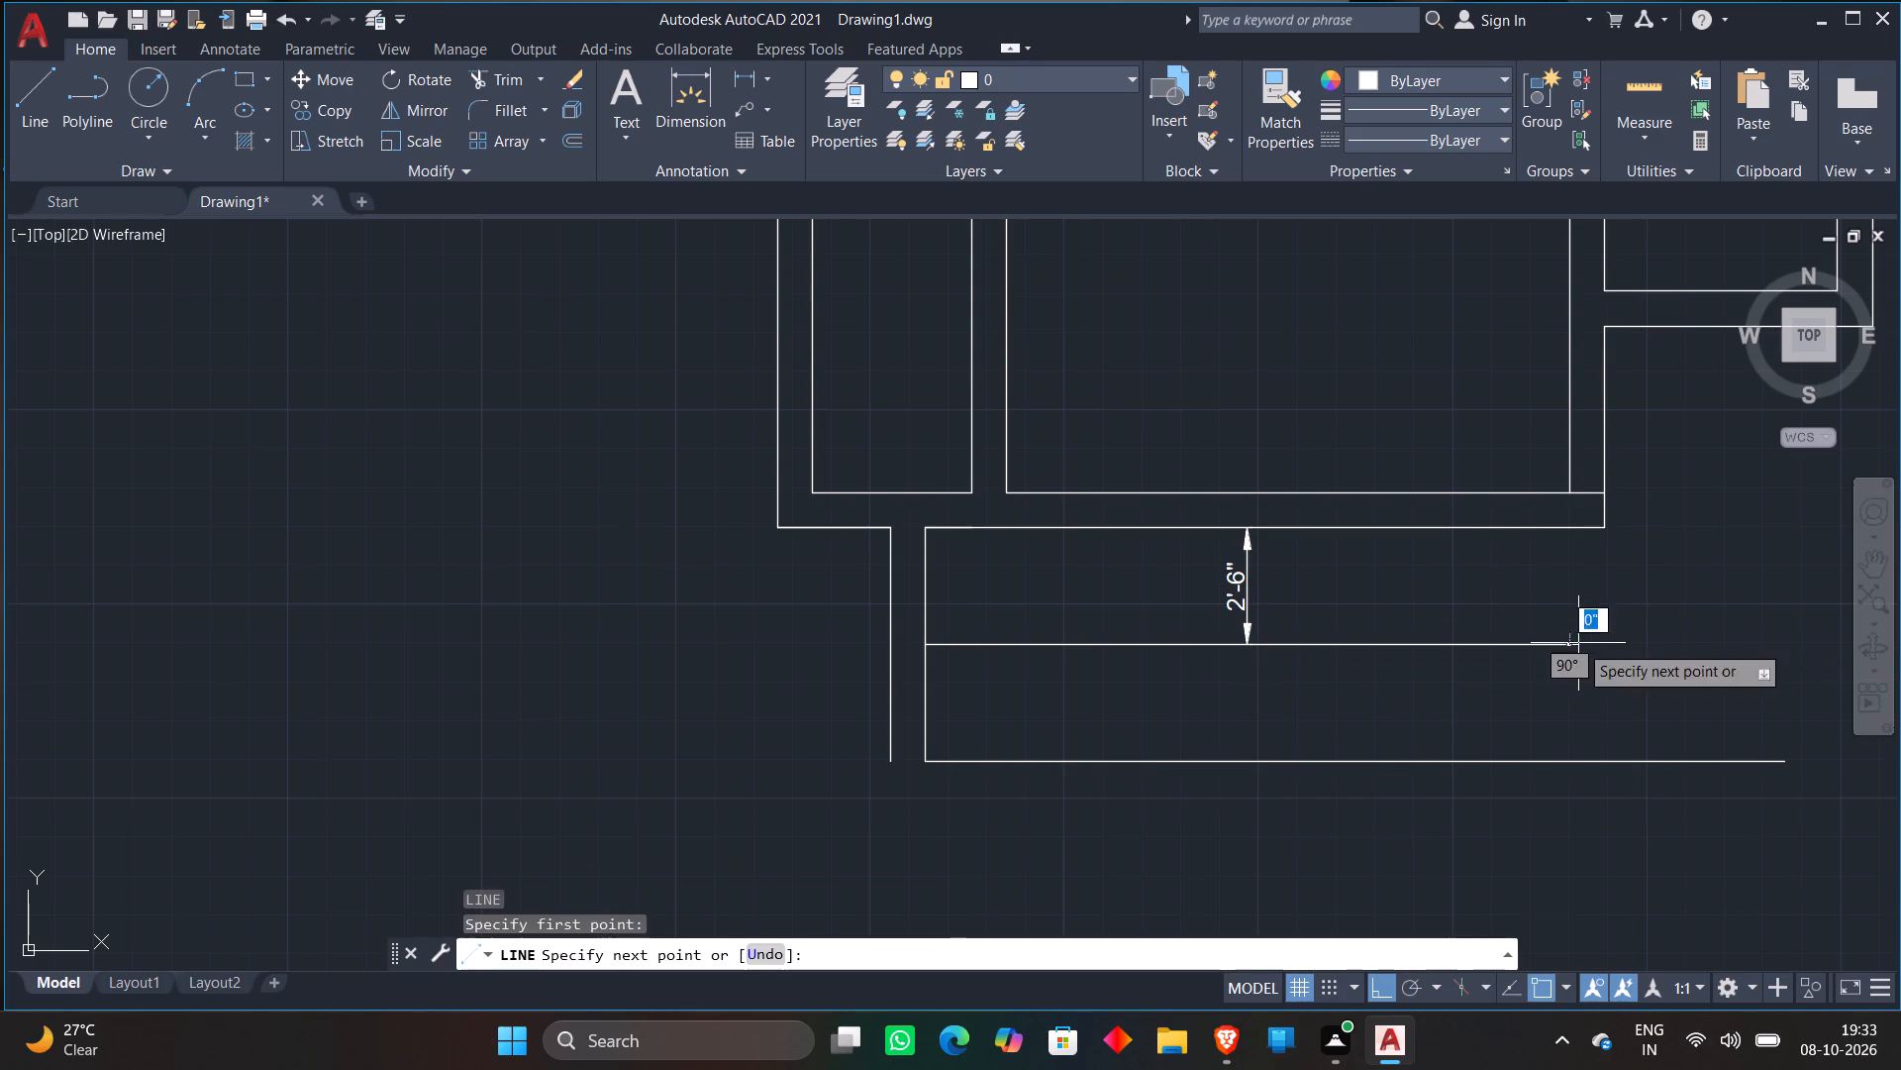
left_click(1554, 502)
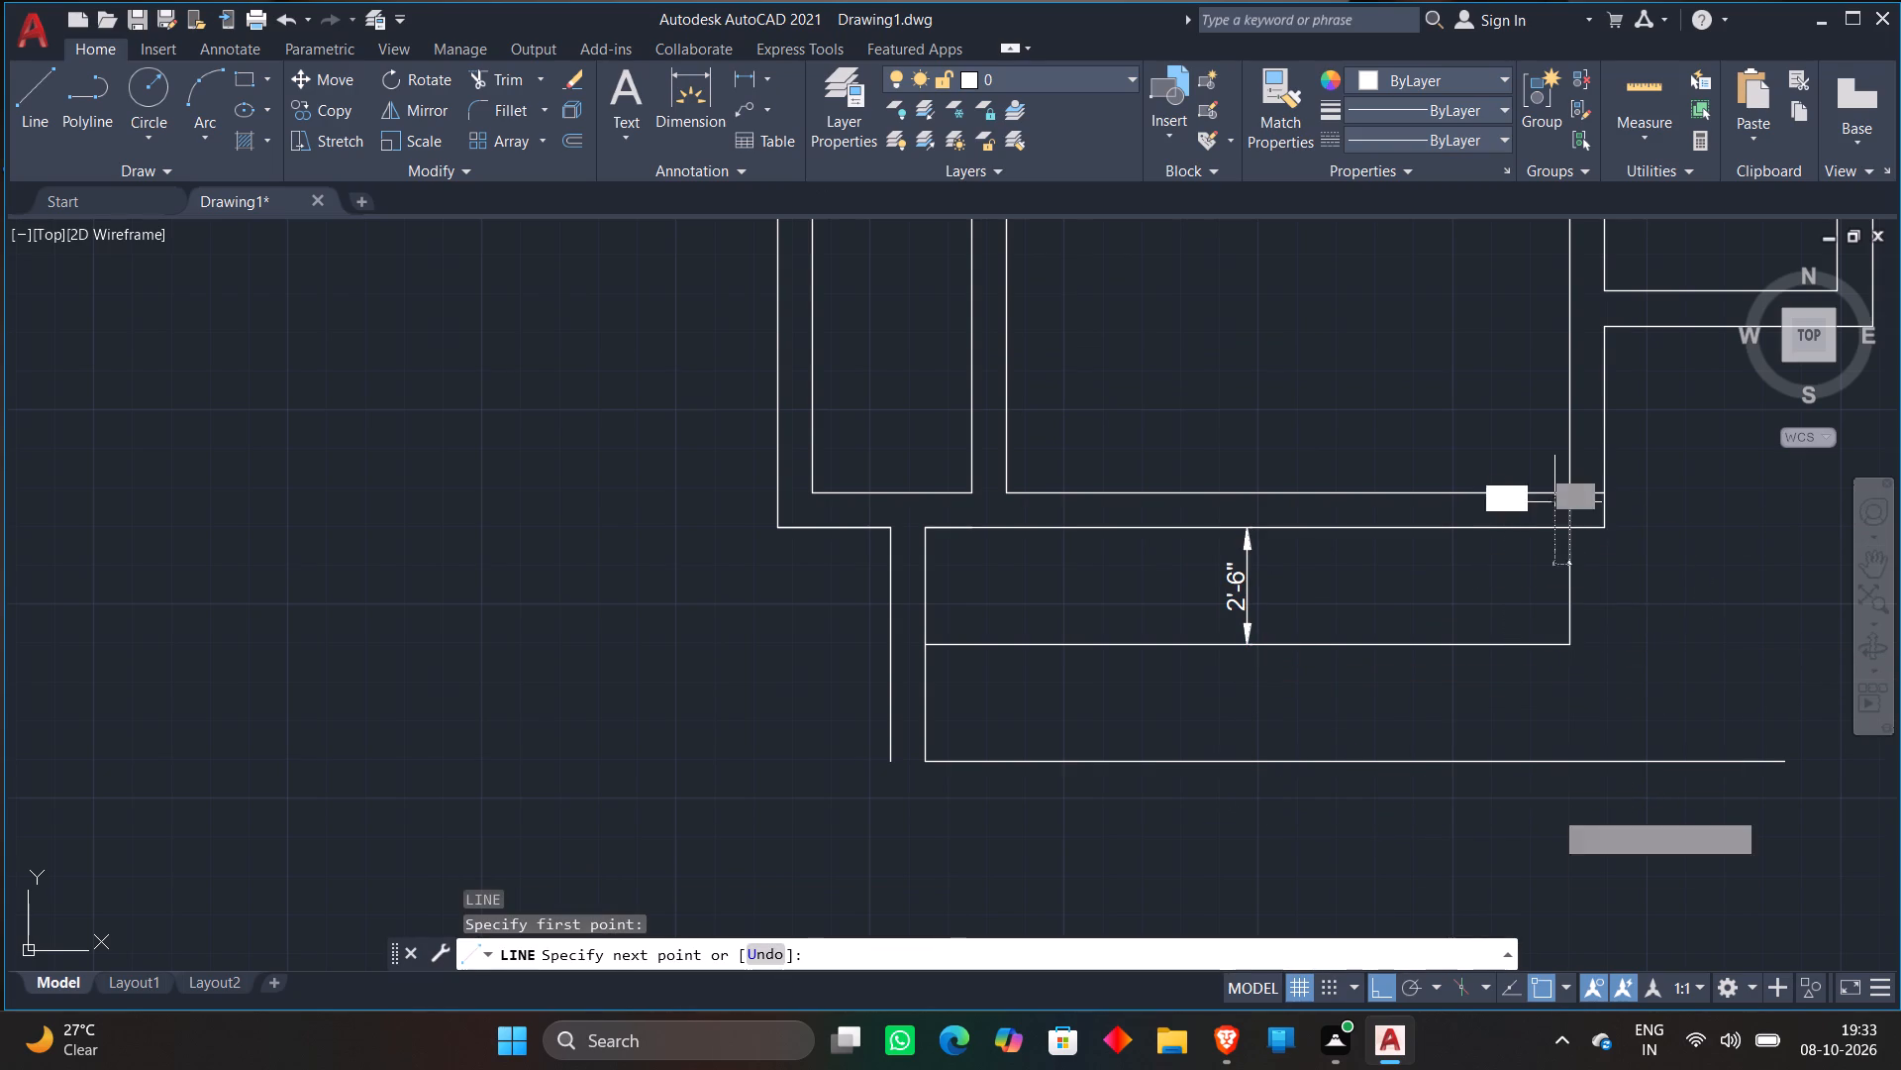
left_click(1565, 898)
key("Escape")
Trim the bottom line's east overhang and the vertical line's south overhang at their crossing.
type("TR")
key("space")
left_click(1666, 707)
left_click(1544, 859)
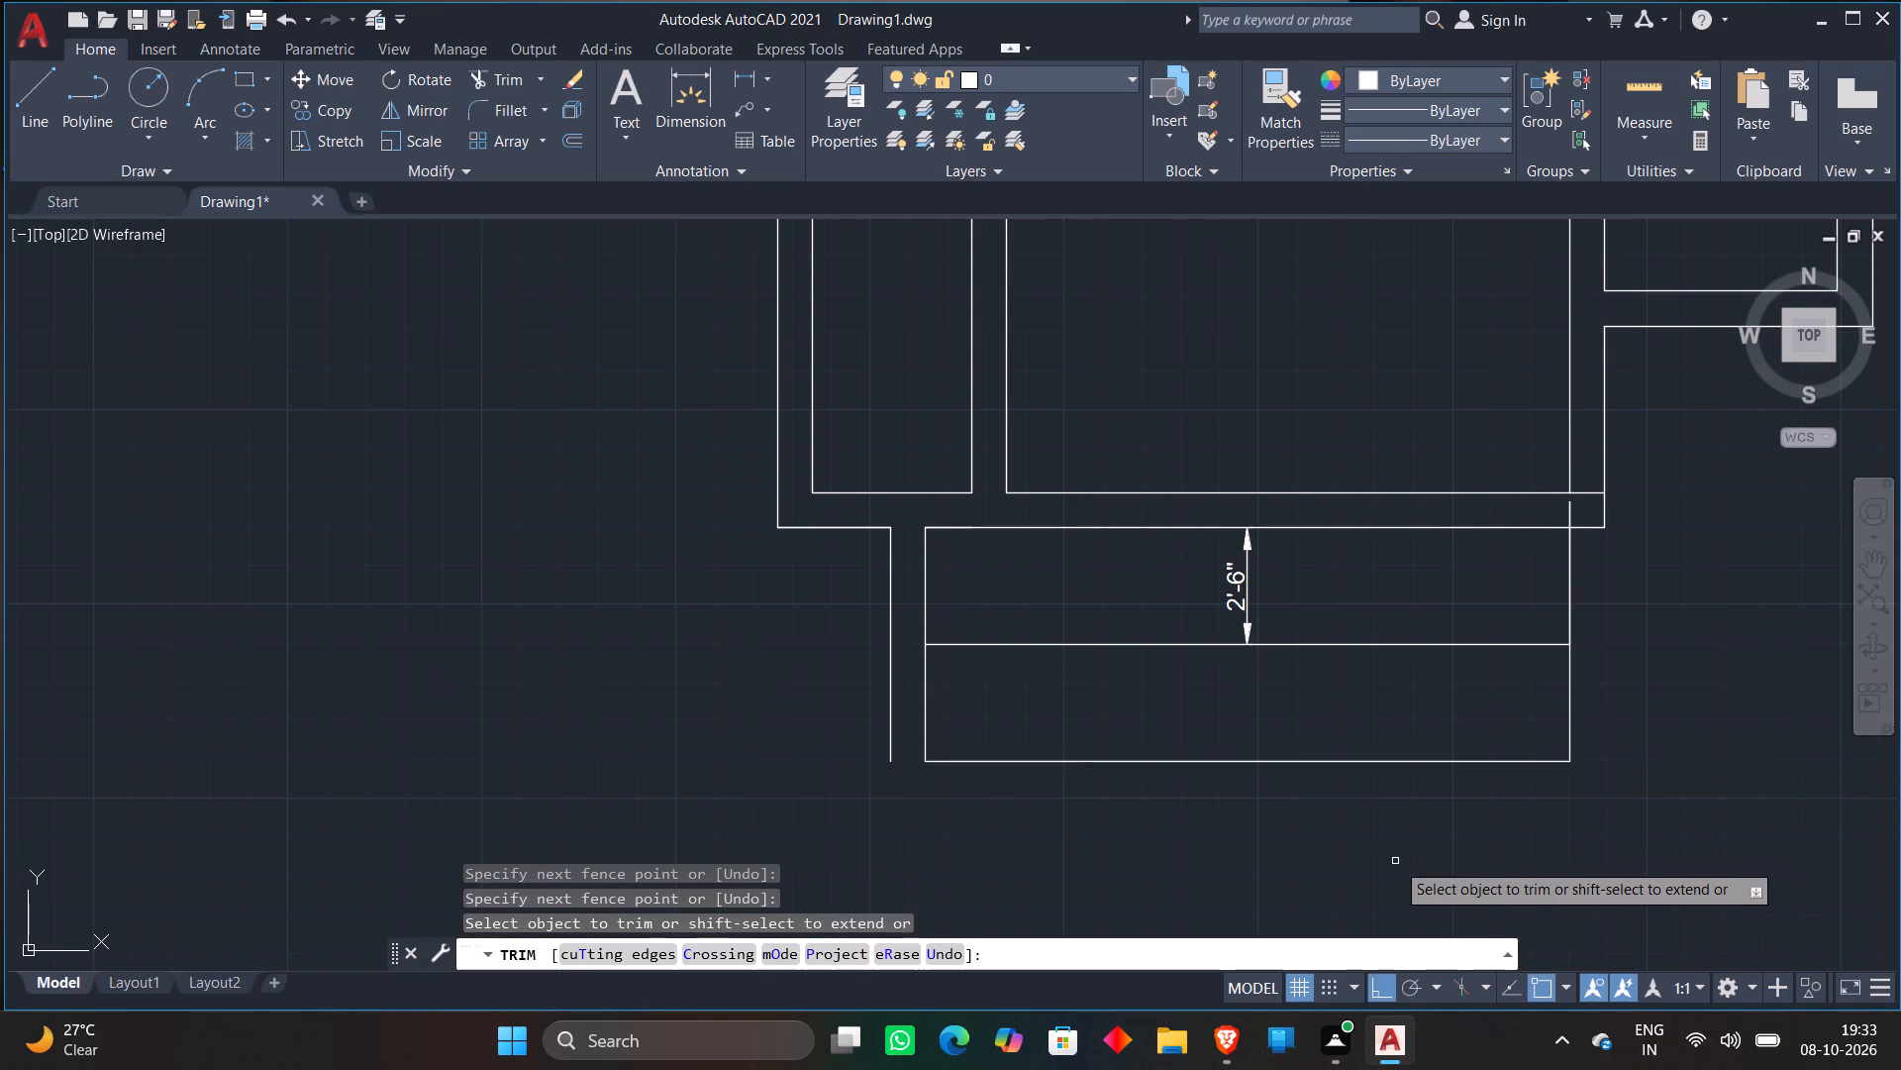
key("Escape")
Check the spacing between the middle offset line and the bottom line again with a trial linear dimension.
left_click(750, 79)
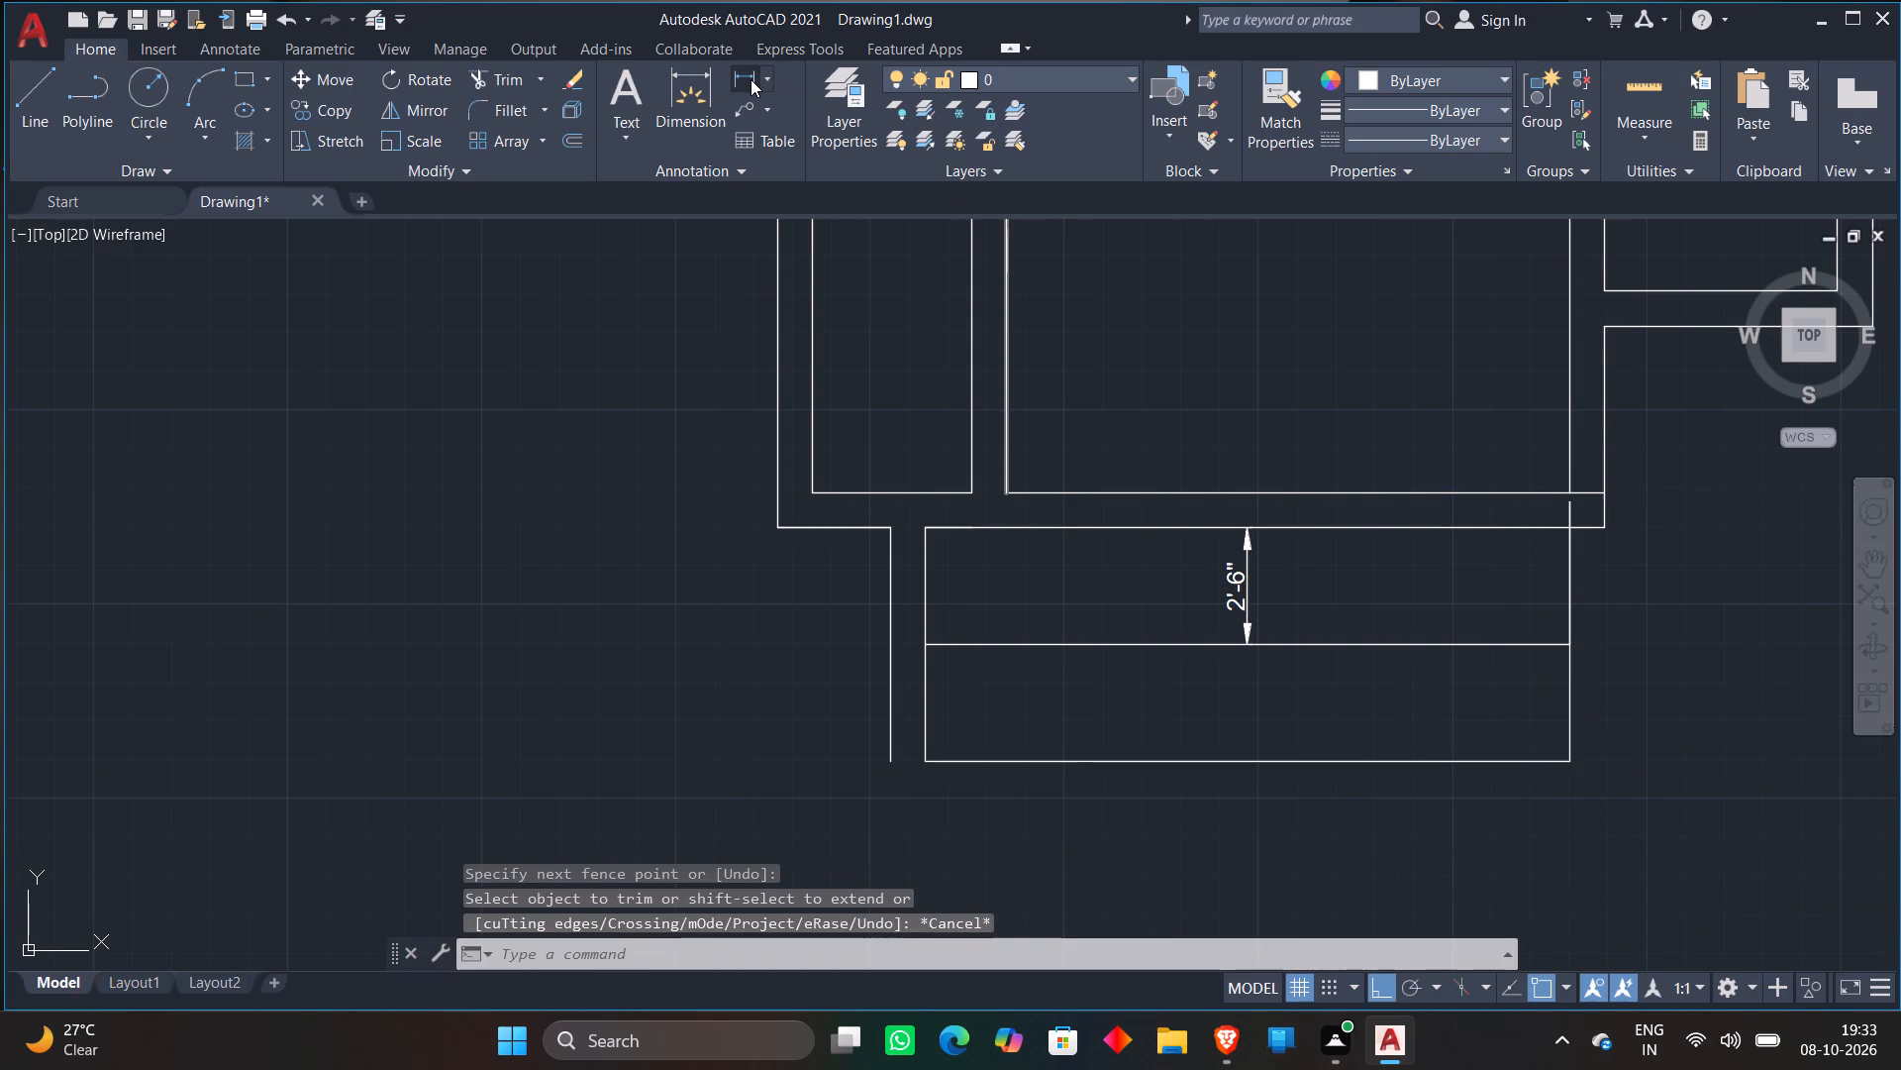
left_click(1243, 654)
left_click(1248, 758)
key("Escape")
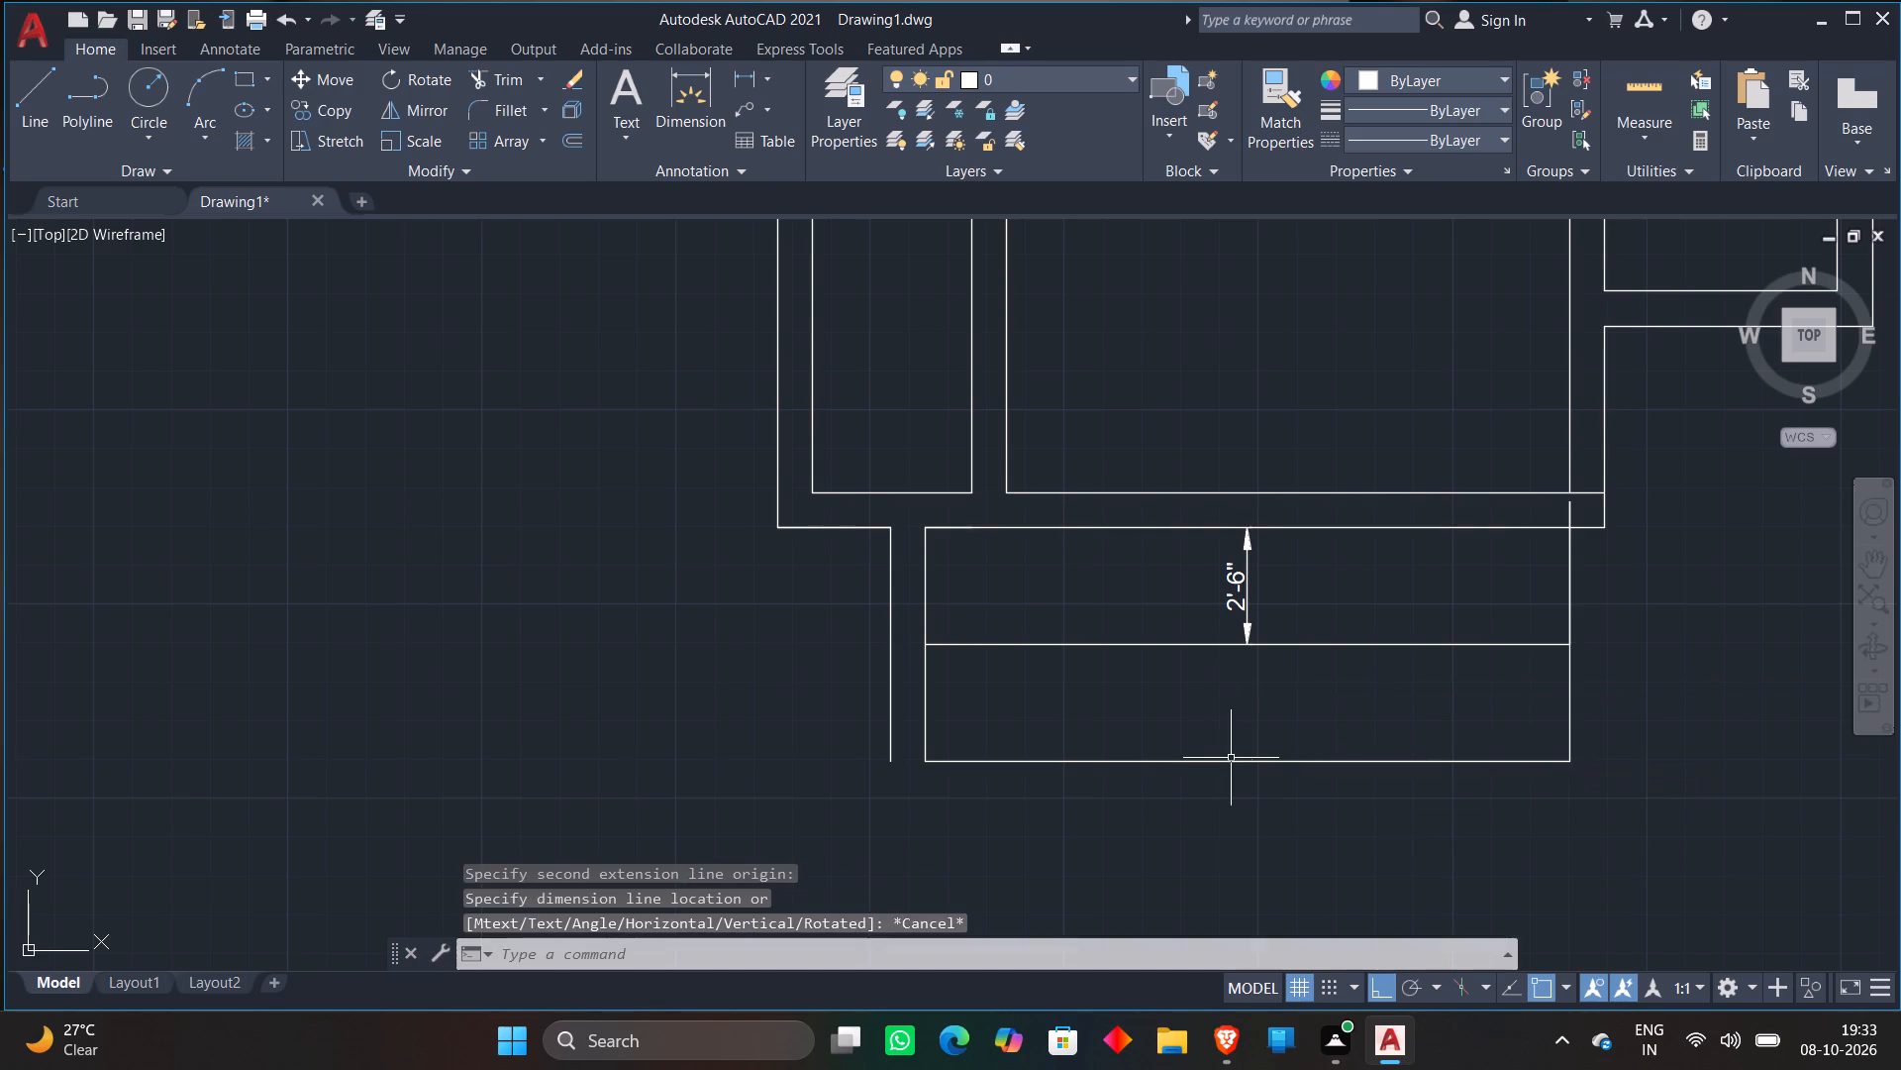
Erase the 2'-6" dimension between the bottom outer wall line and the middle offset line.
left_click(1236, 582)
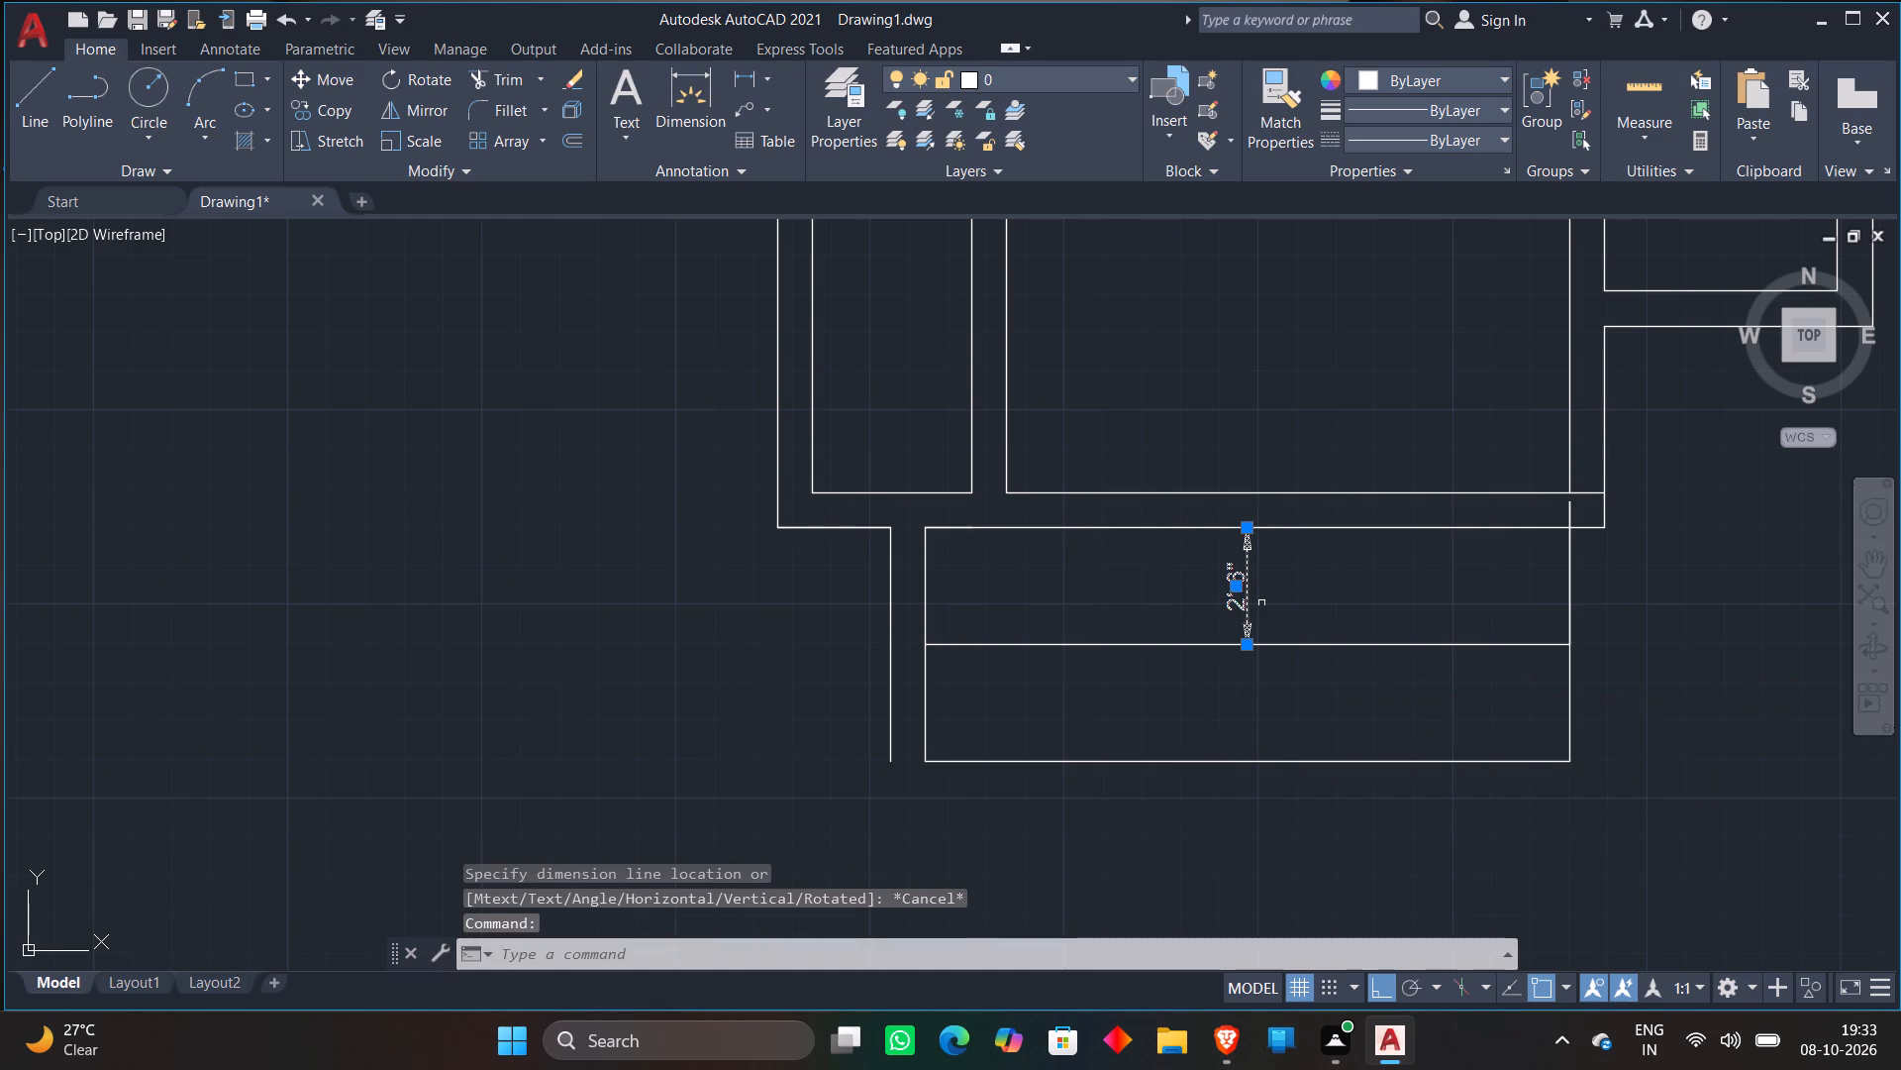
key("Delete")
Erase both overlapping vertical lines at the east end of the middle and bottom lines.
left_click(1567, 625)
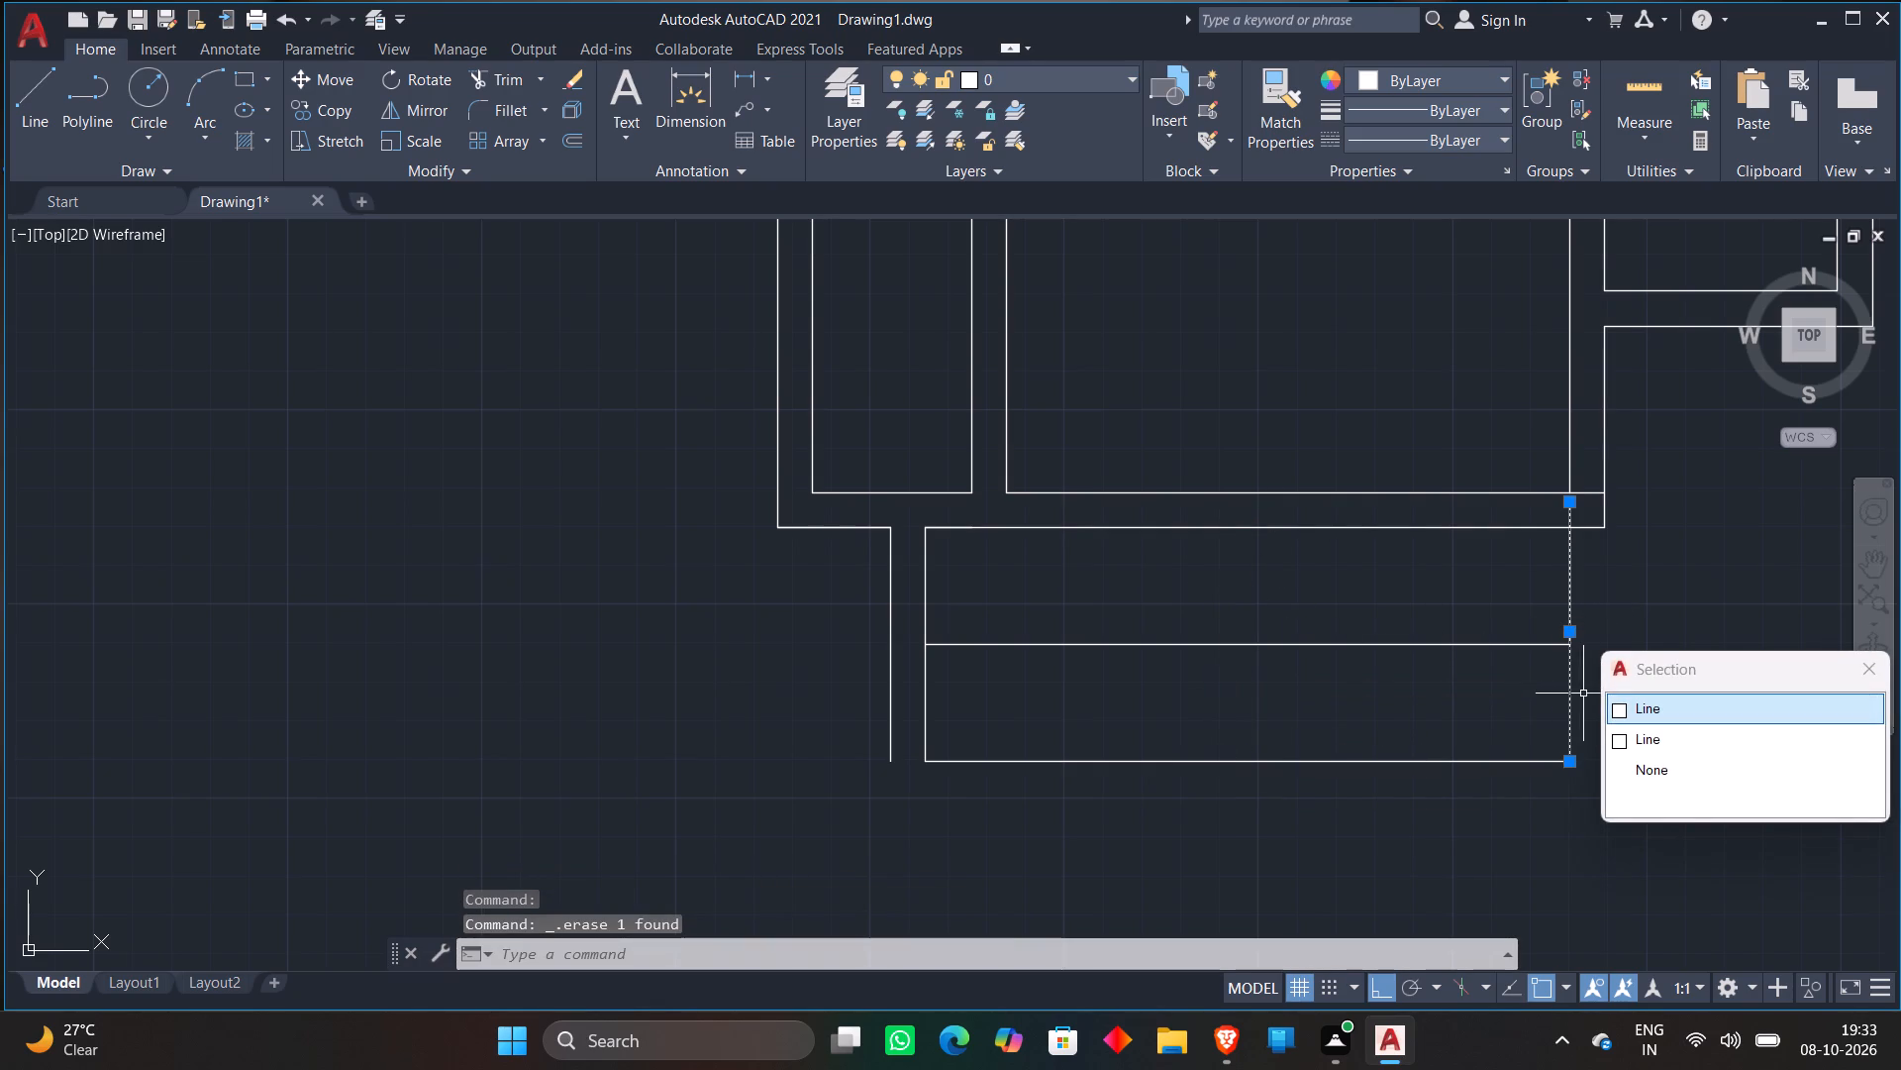
left_click(1867, 674)
key("Delete")
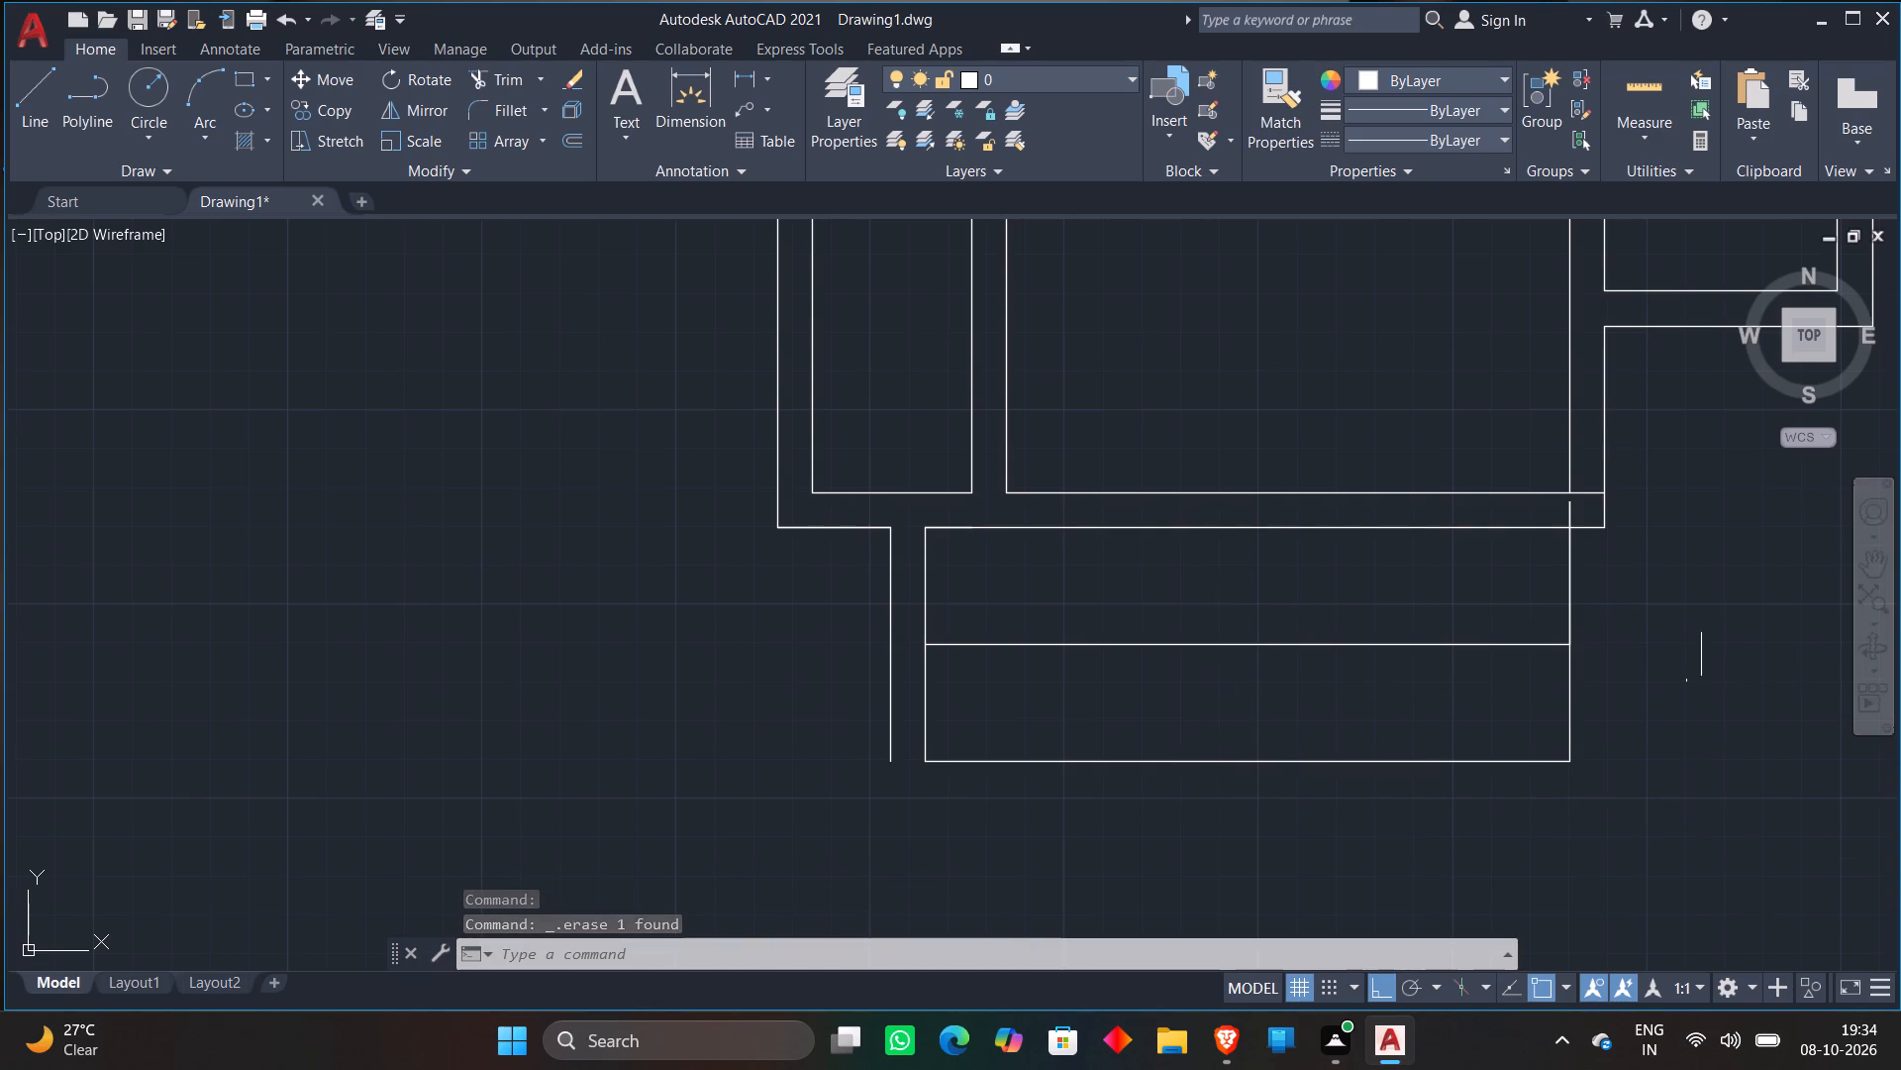
left_click(1572, 682)
key("Delete")
left_click(1567, 622)
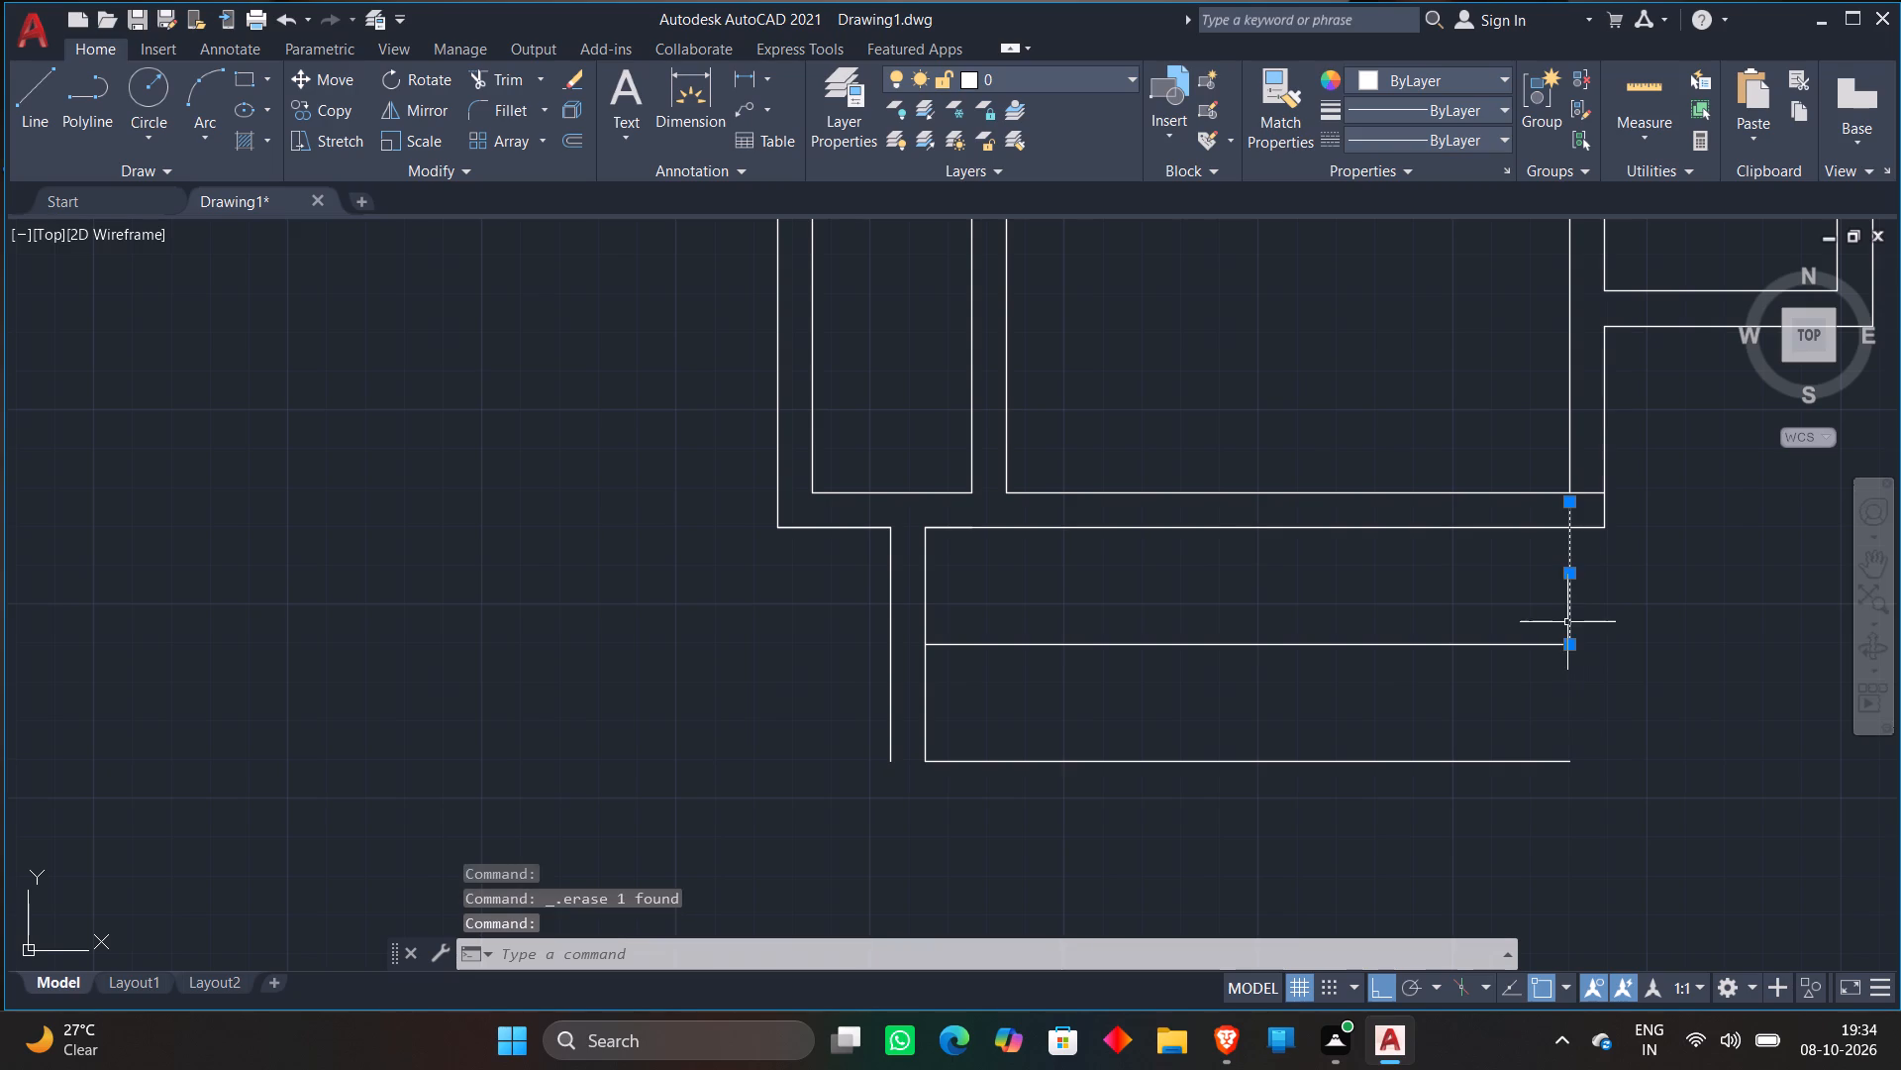
key("Delete")
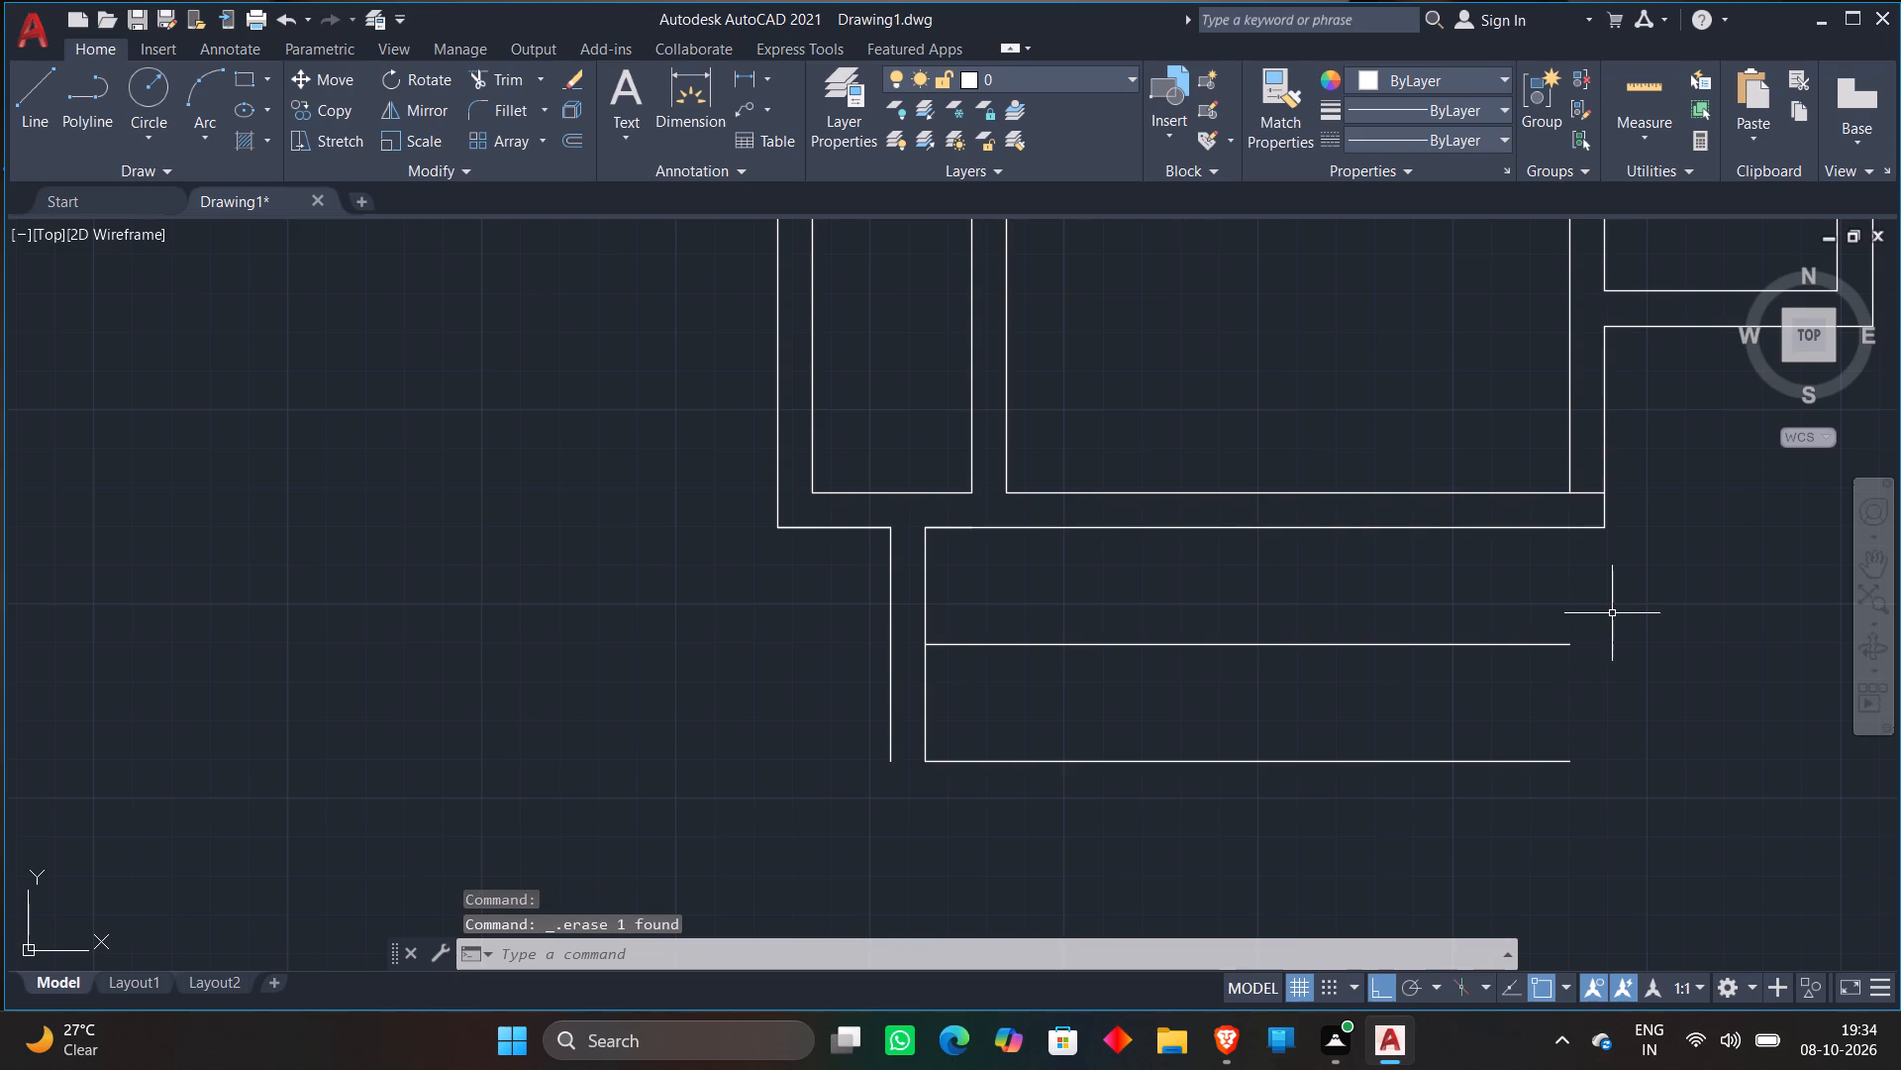
Offset the new wall's east line 3' to the east.
key("o")
key("Return")
type("3'")
key("Return")
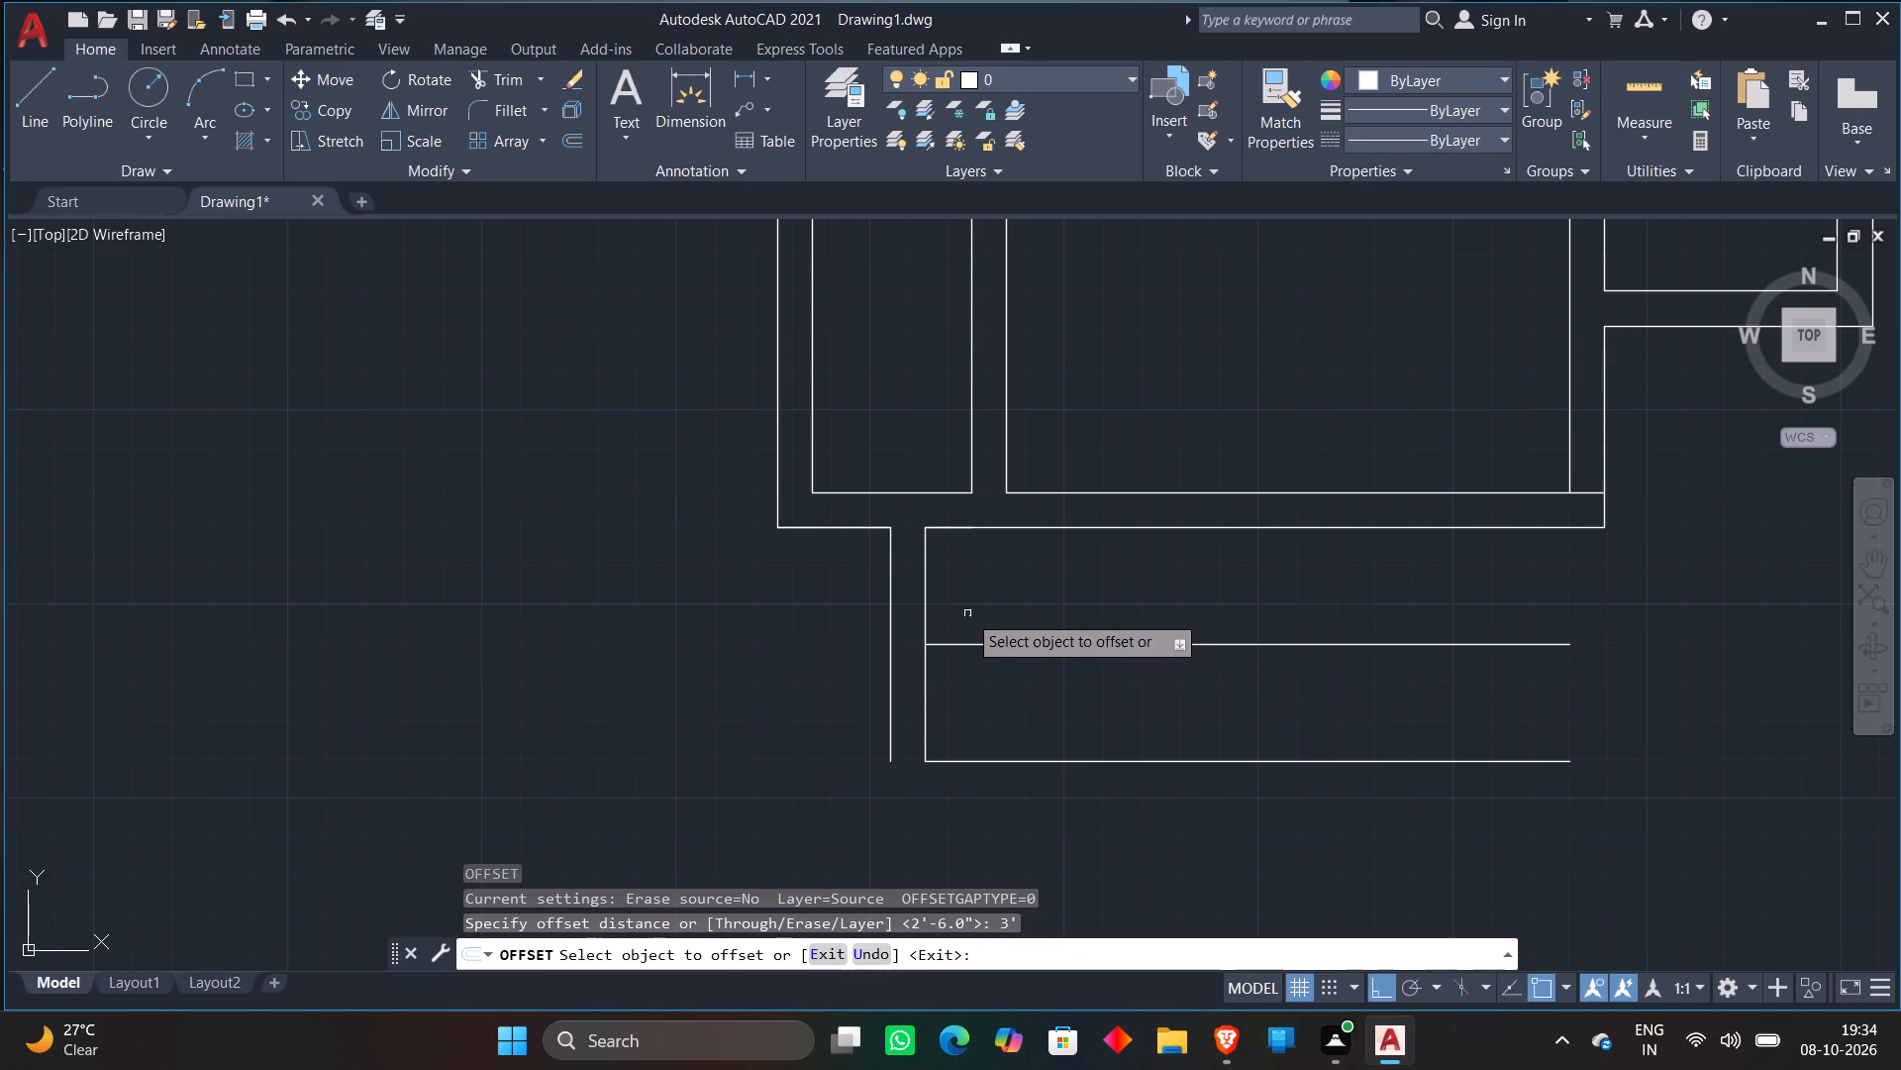
left_click(925, 589)
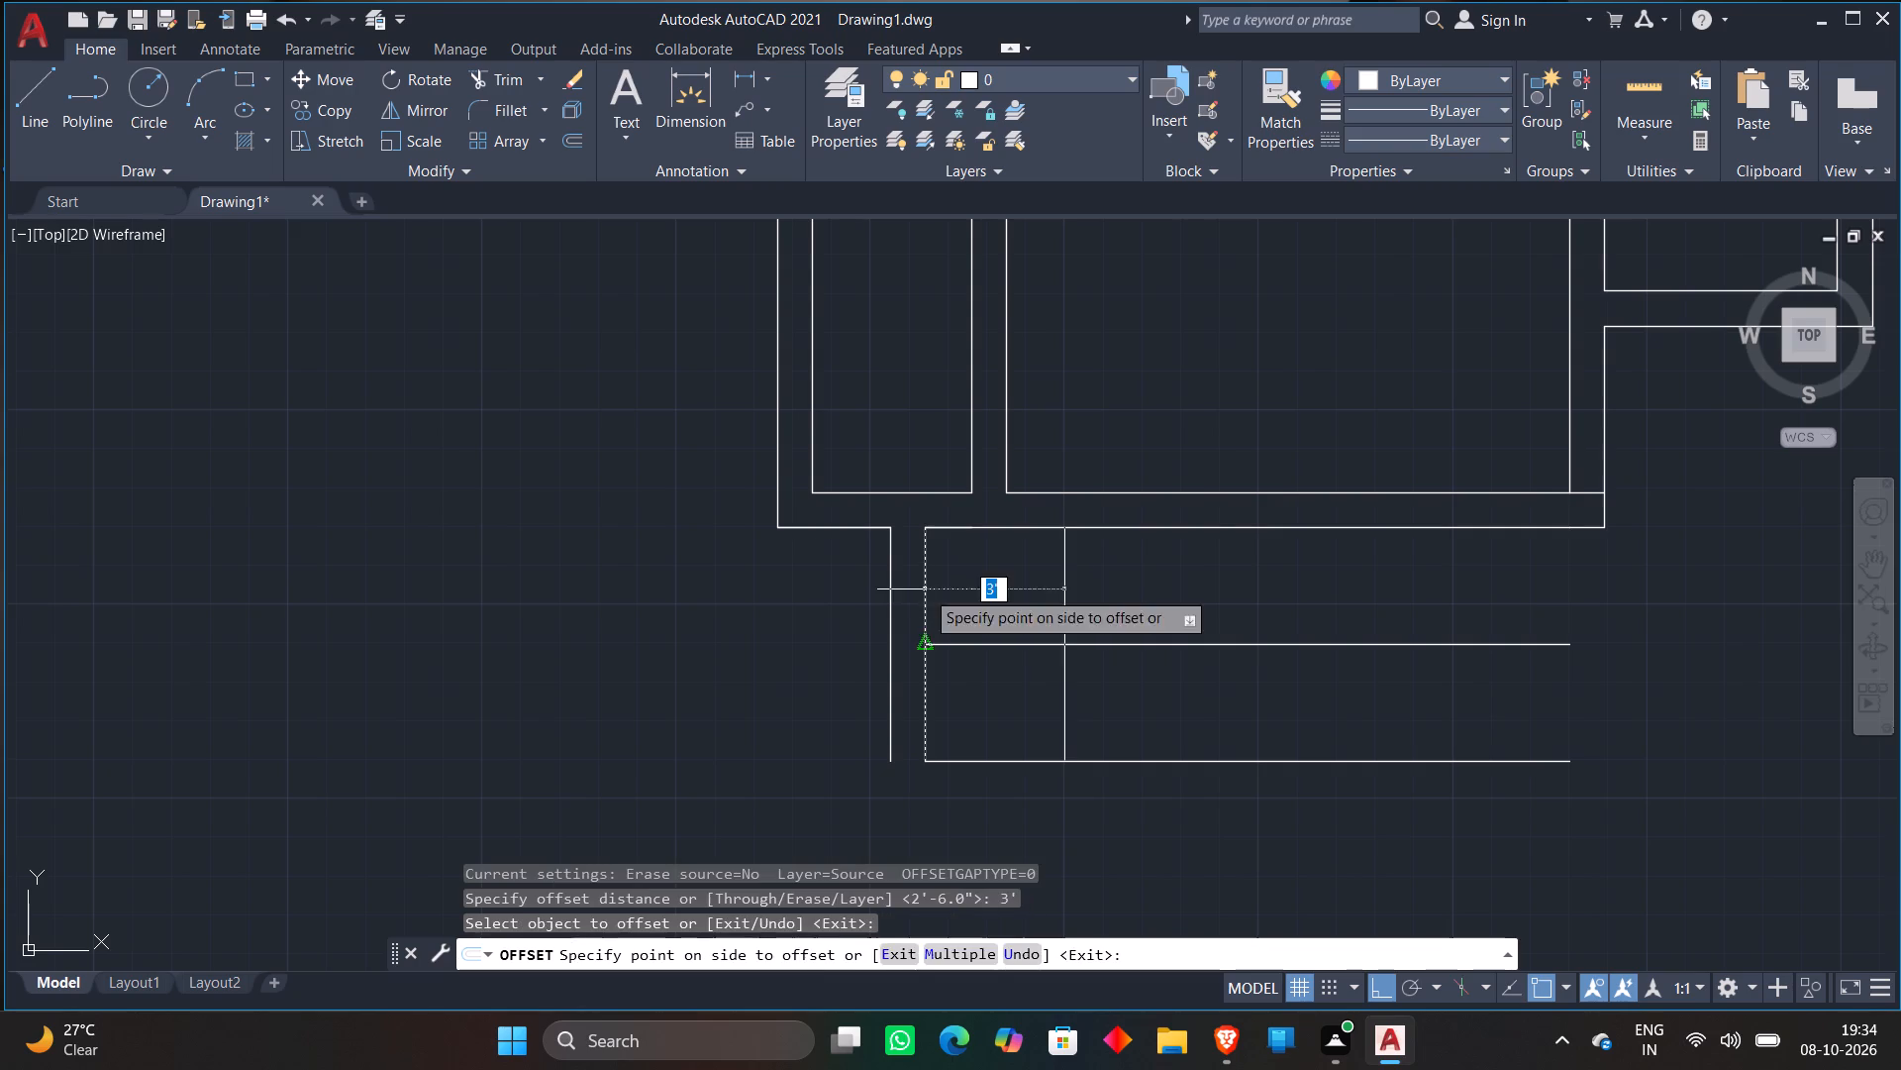
left_click(1051, 620)
key("Escape")
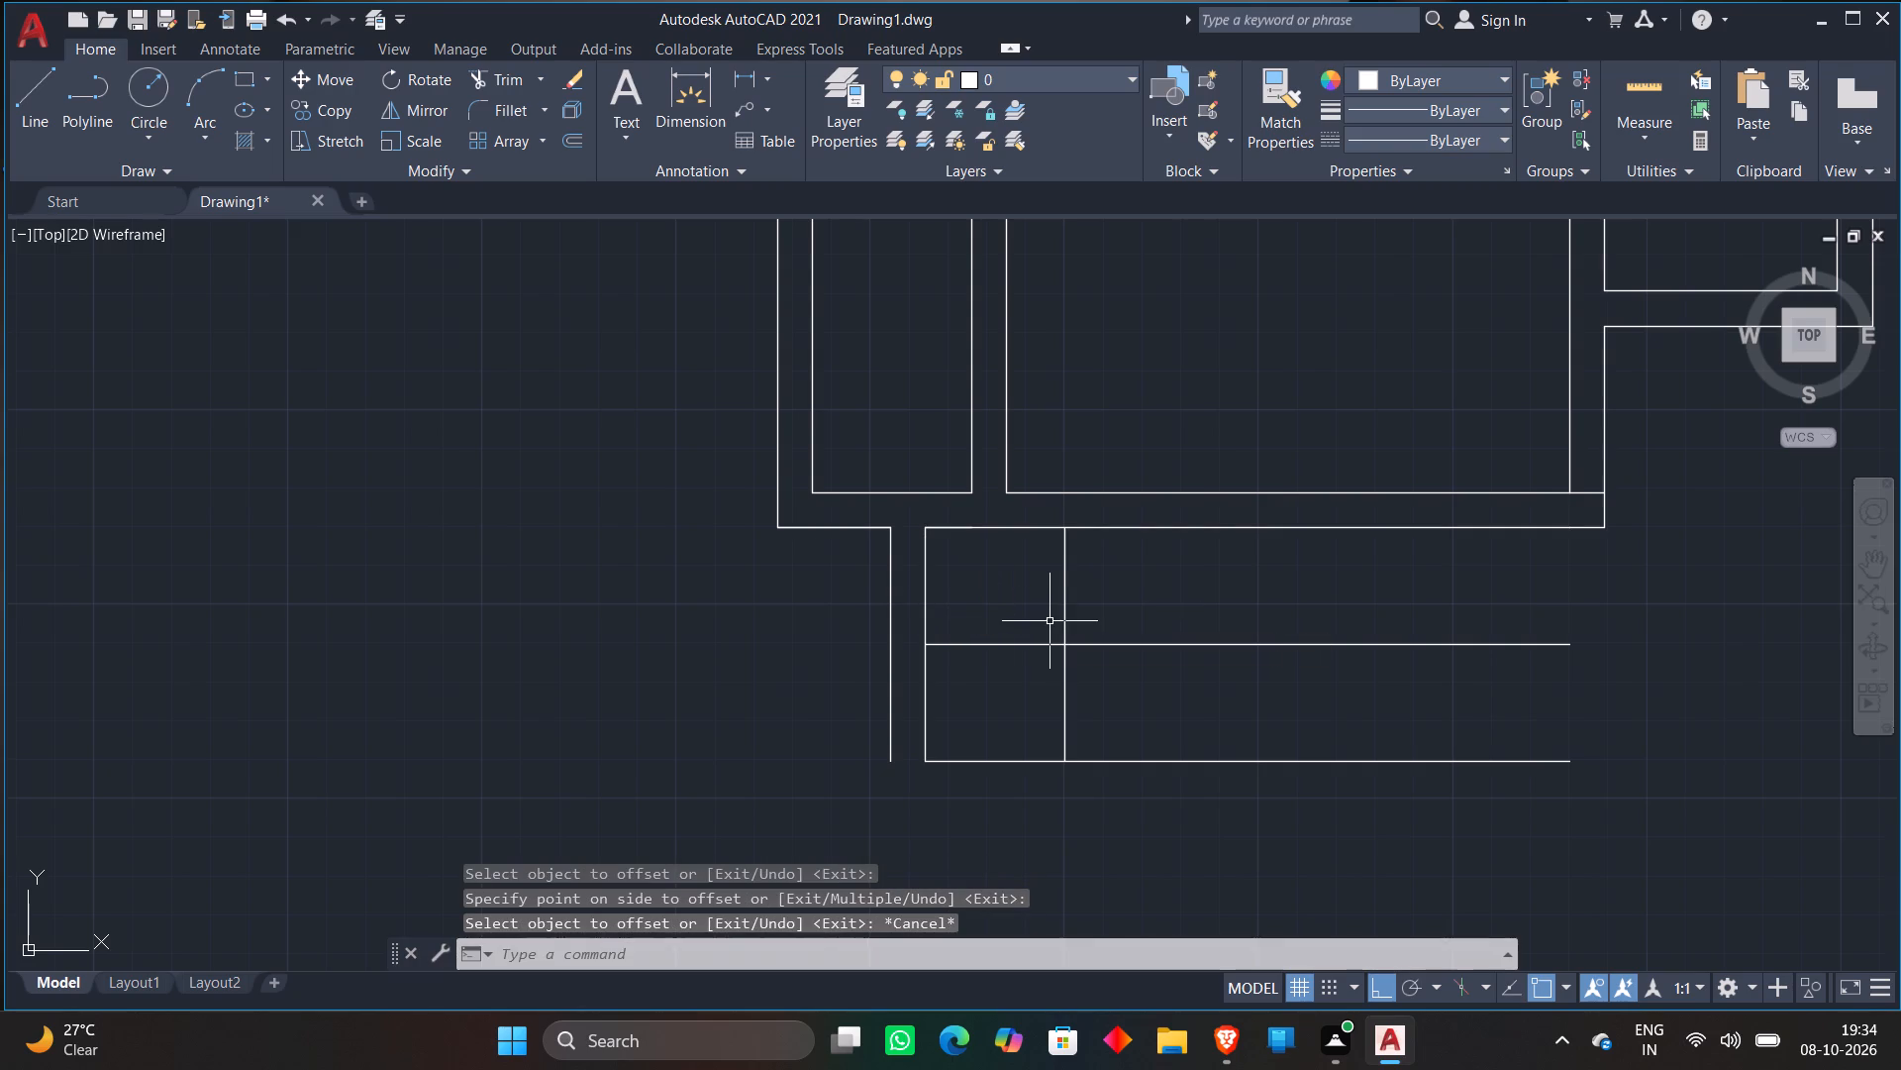
Offset the new vertical line 1' to the east as the next stair tread line.
key("o")
key("Return")
key("1")
key("apostrophe")
key("Return")
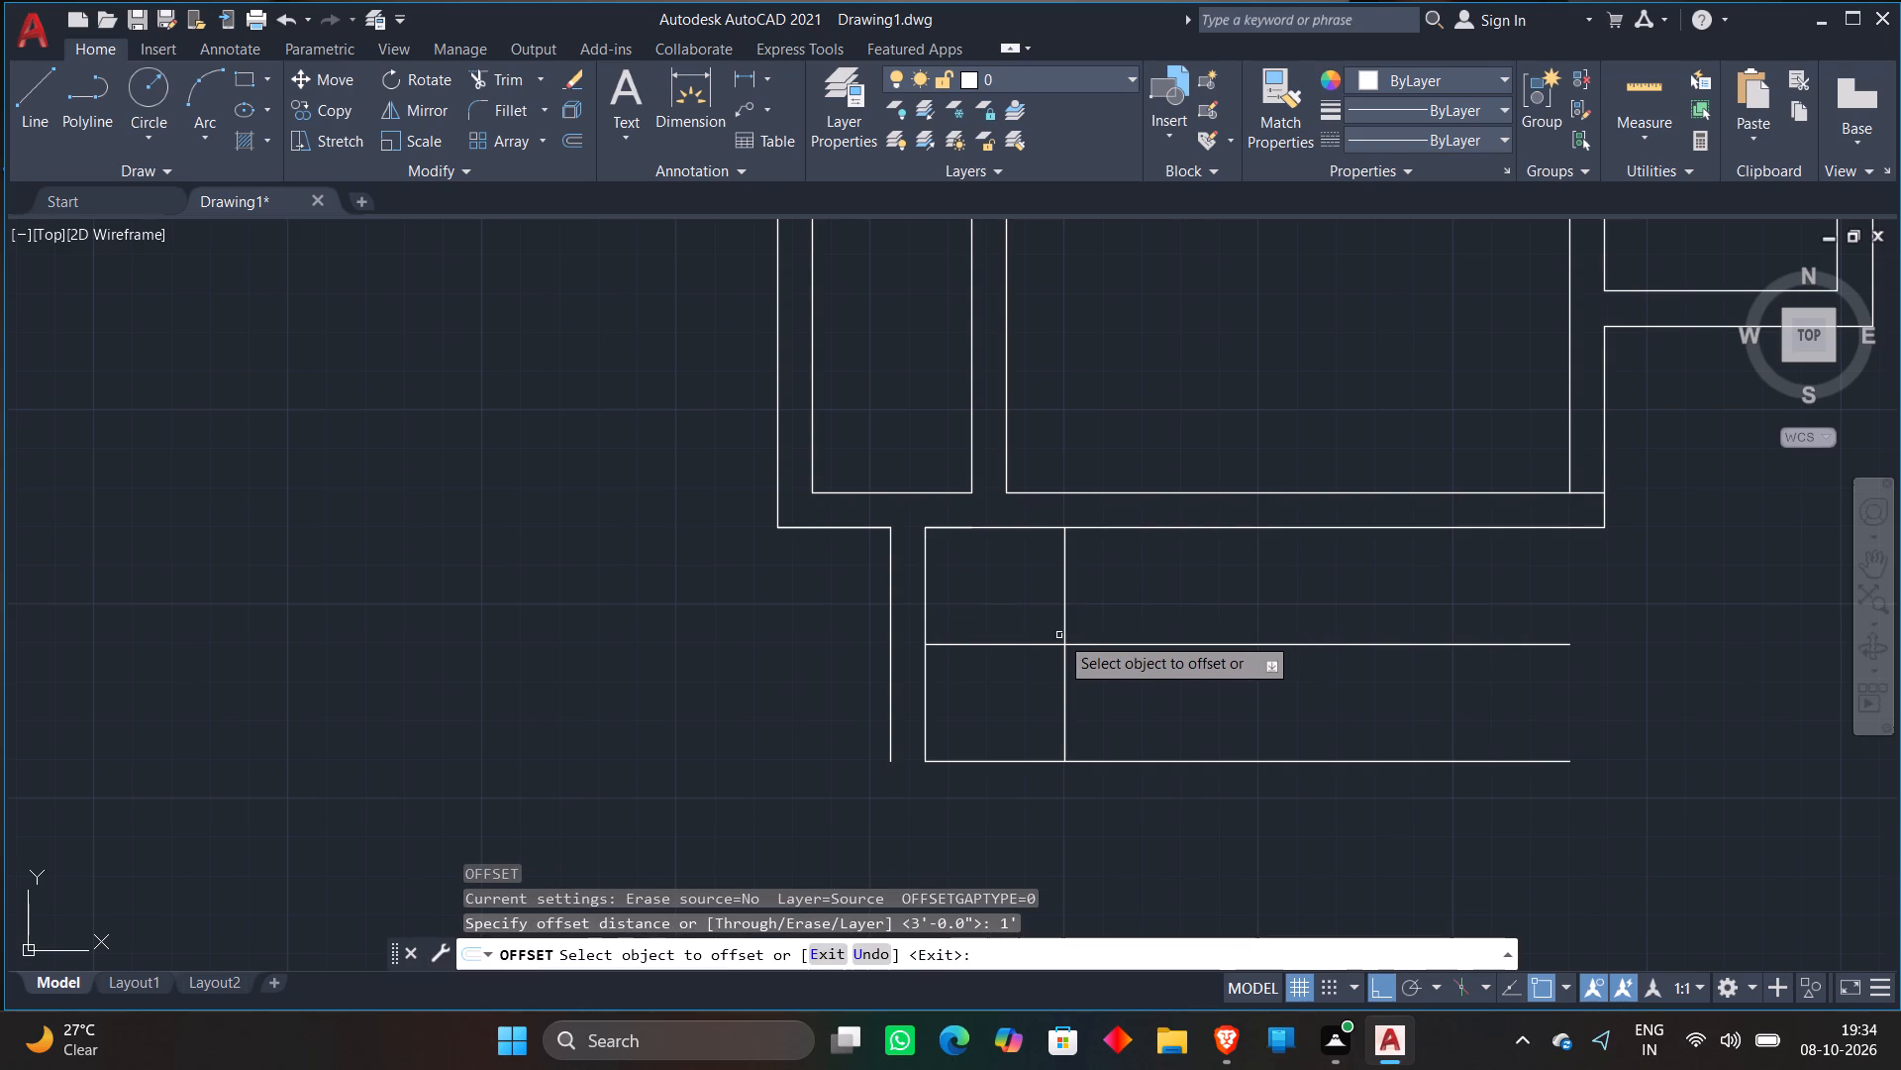
left_click(1063, 635)
left_click(1123, 622)
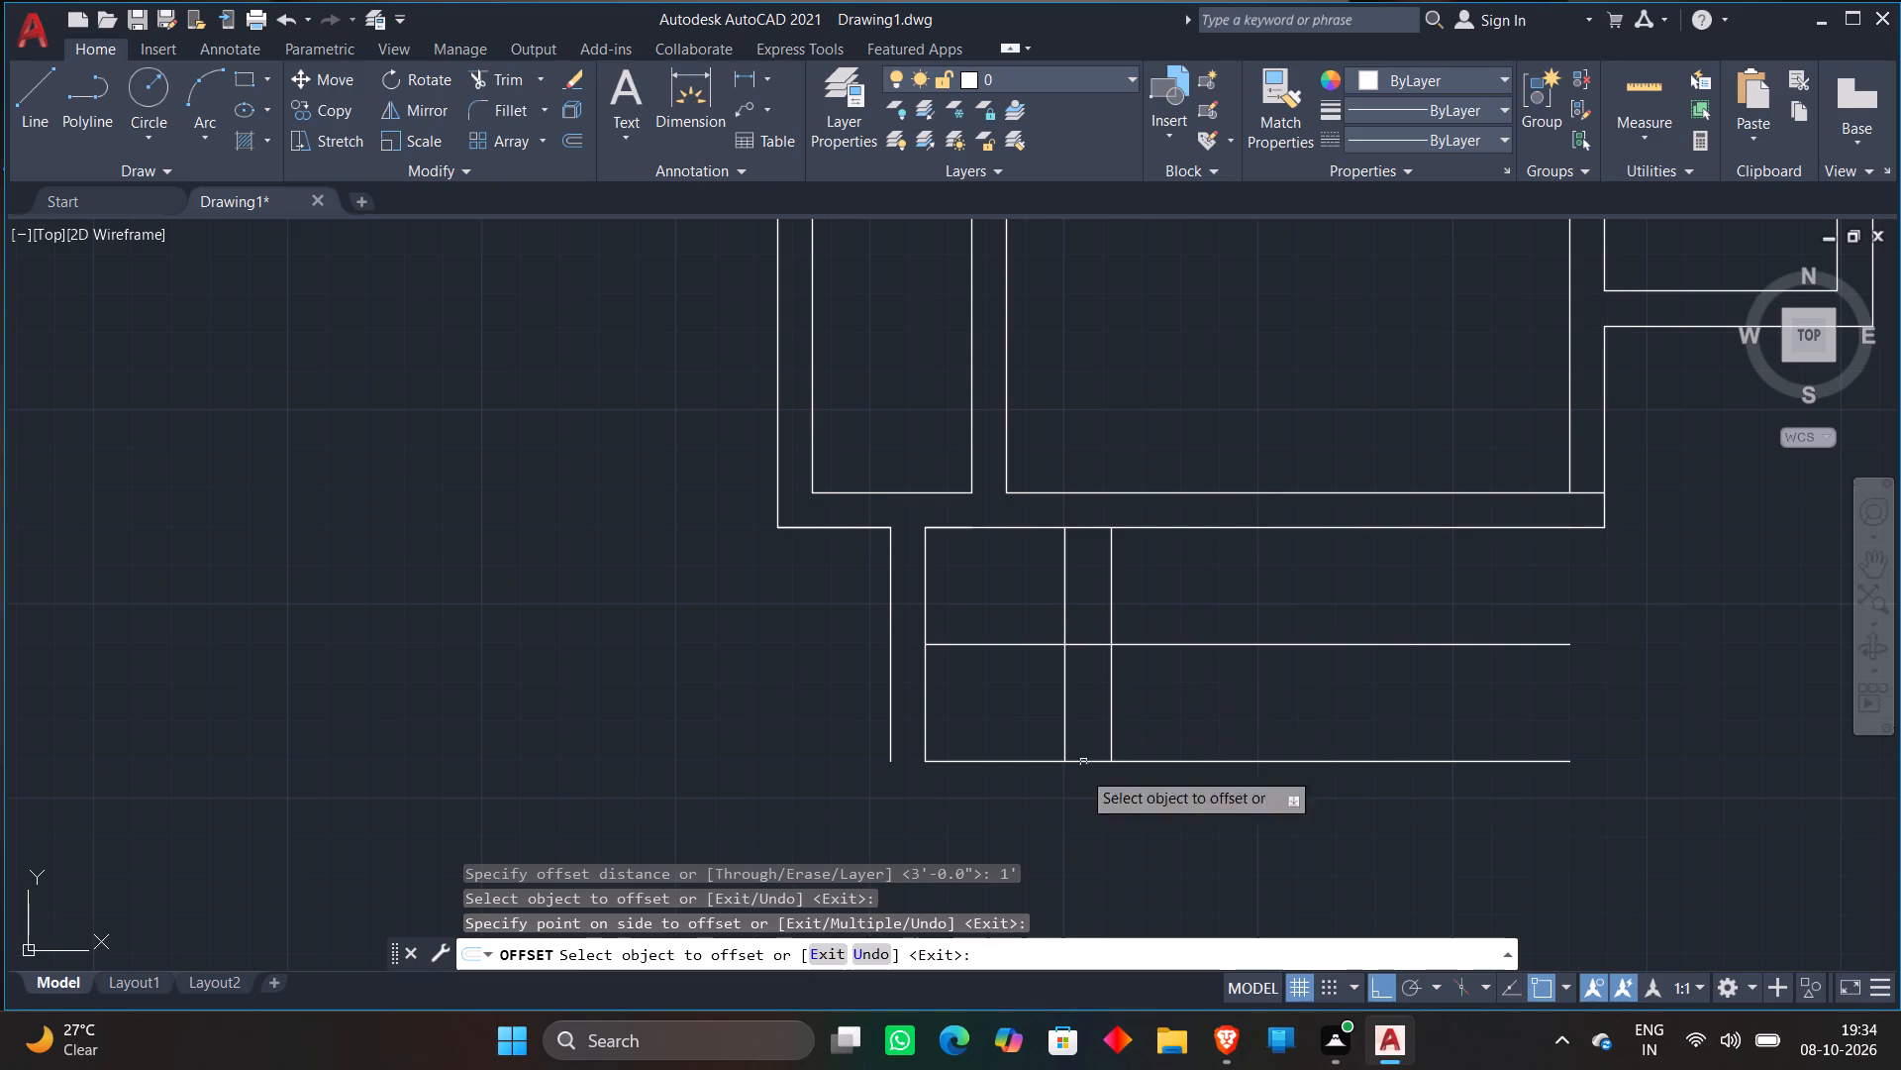
Offset the latest tread line east at repeated 1' spacing using the Multiple option, adding ten more tread lines.
left_click(1114, 625)
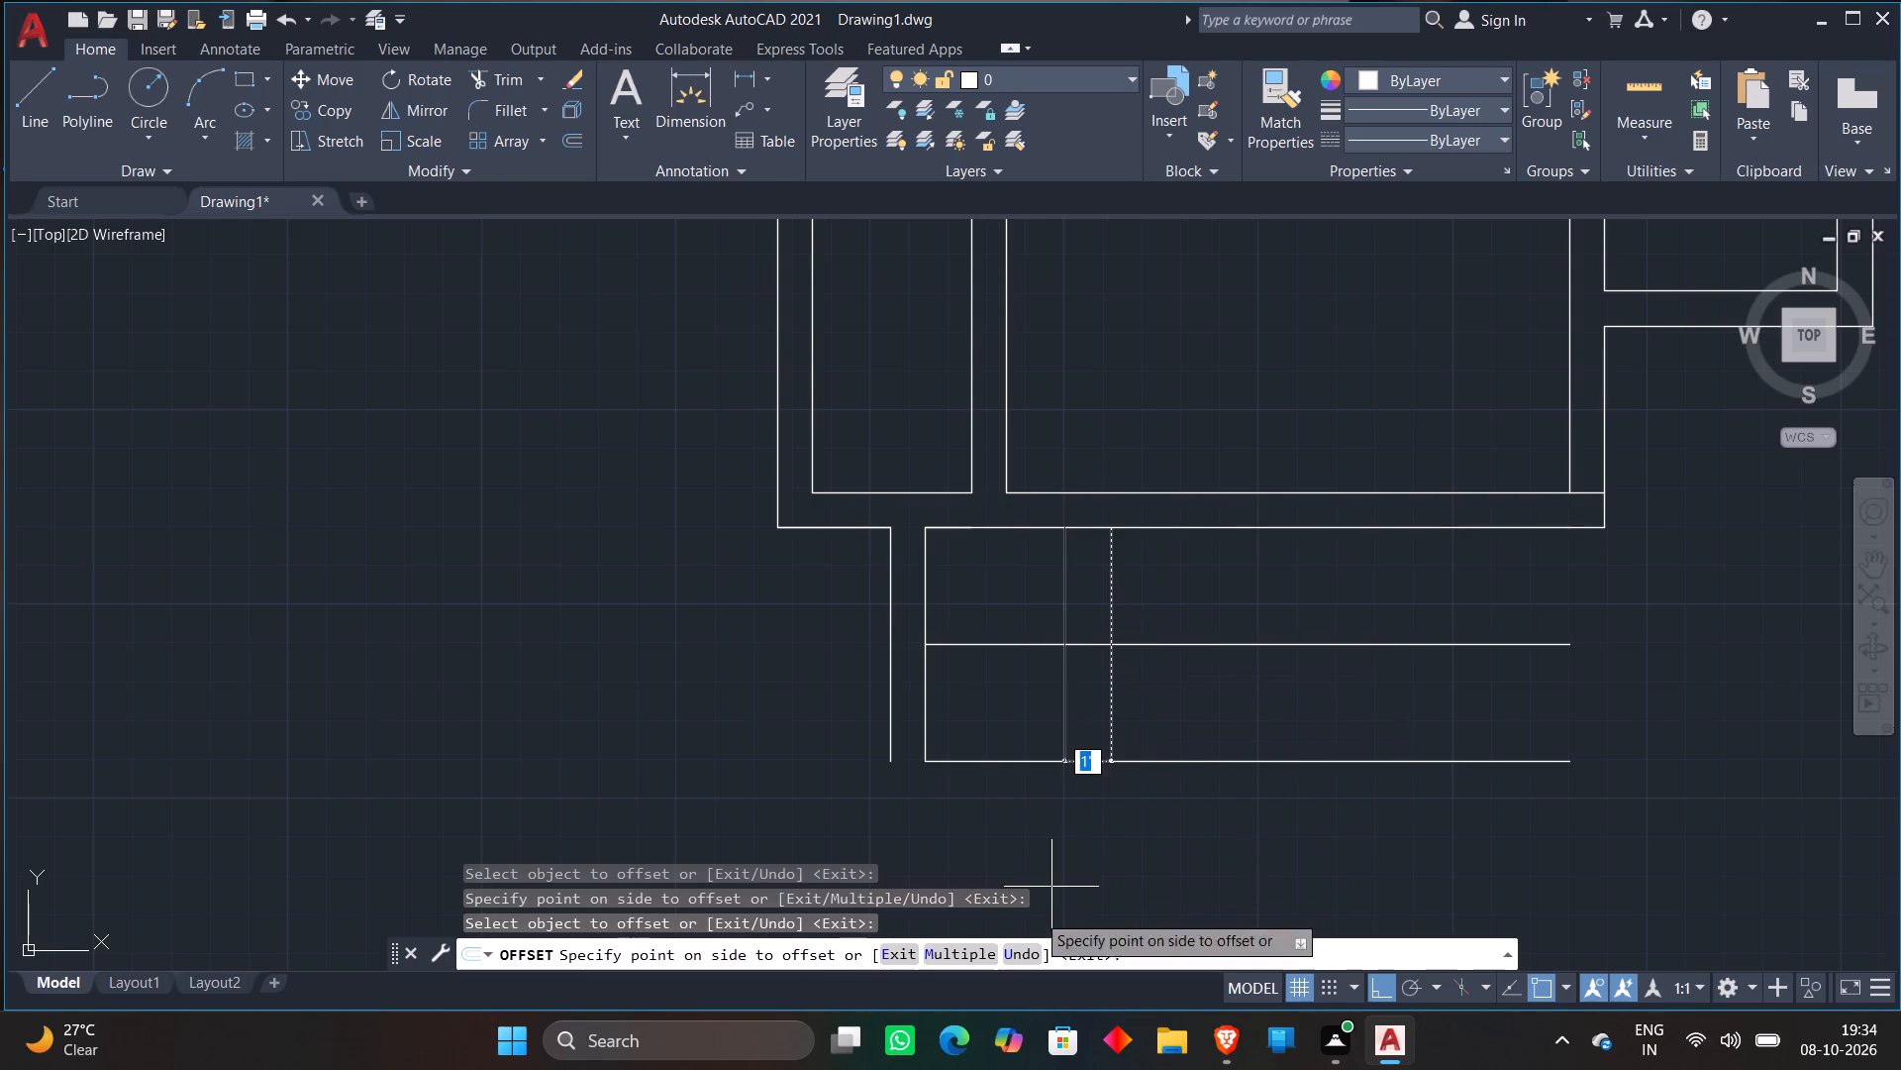
left_click(964, 958)
left_click(1269, 693)
left_click(1297, 694)
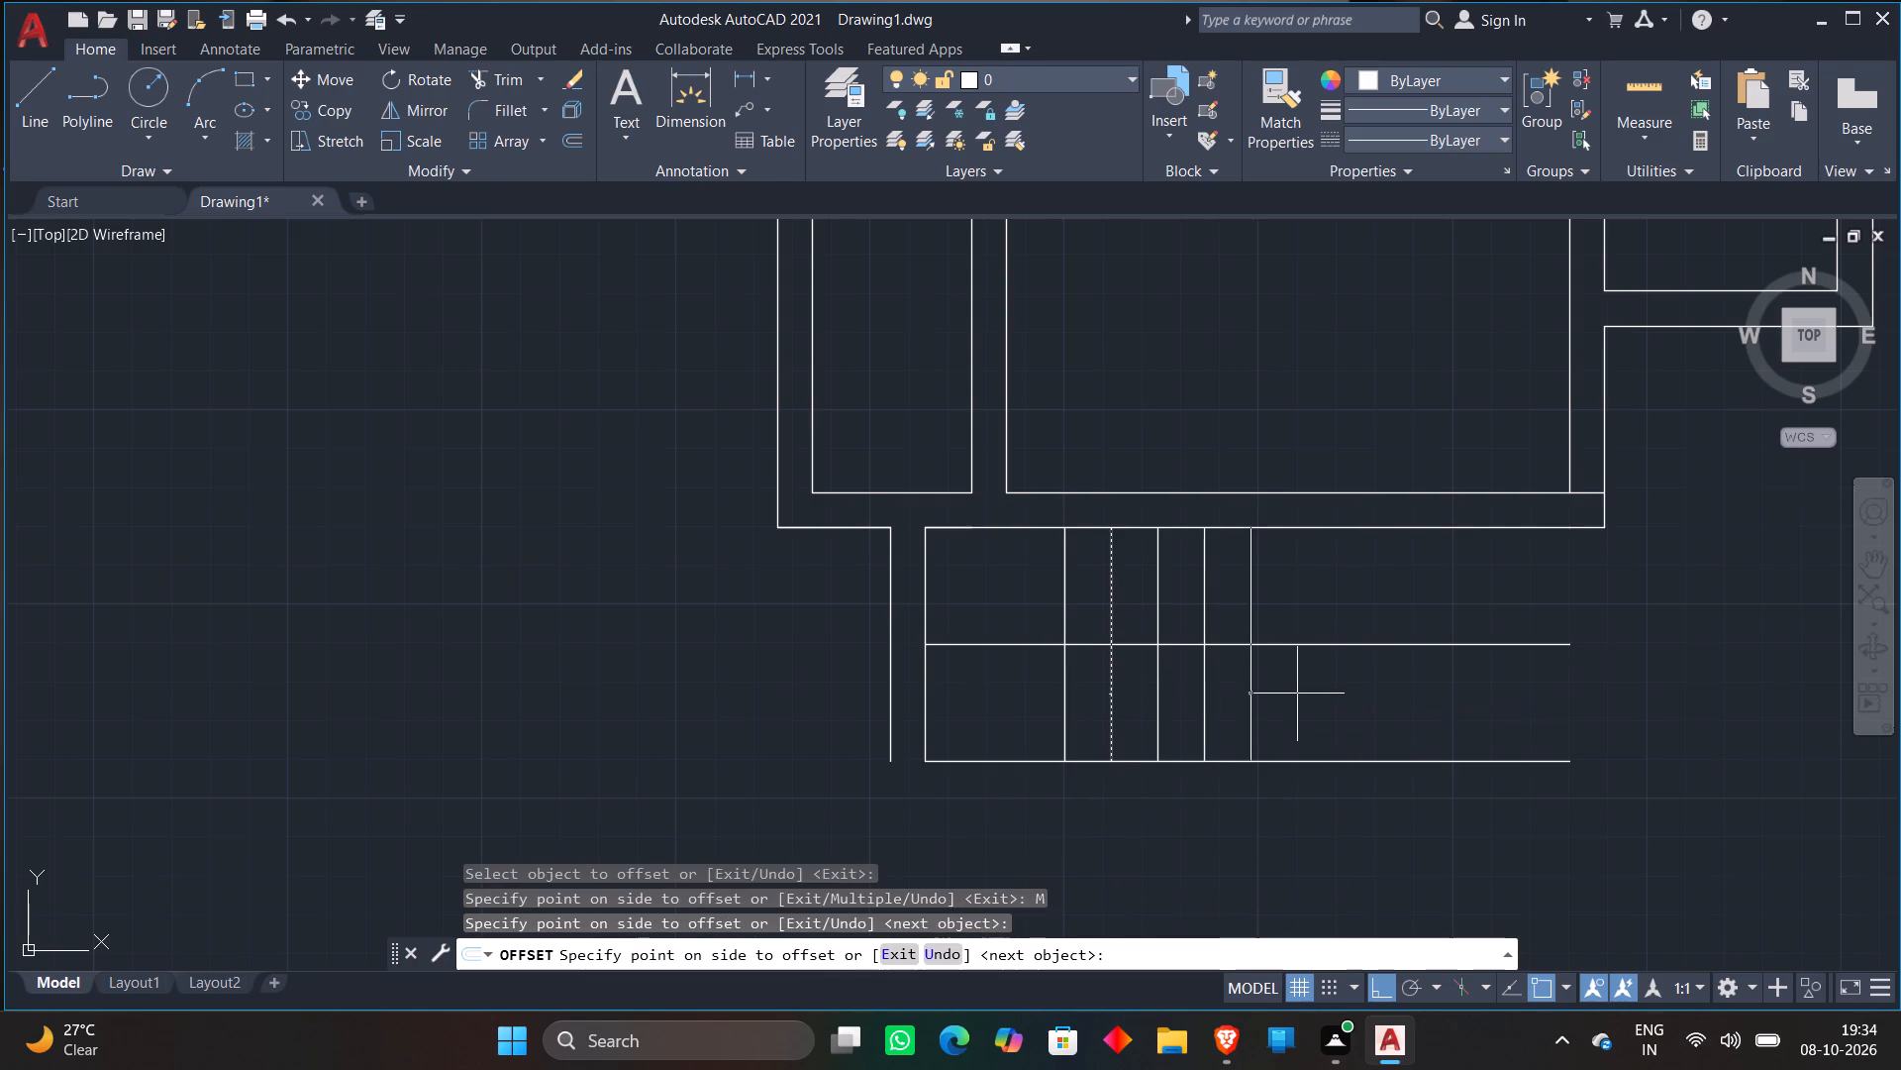
double_click(1436, 695)
left_click(1513, 686)
left_click(1570, 674)
left_click(1604, 666)
left_click(1632, 658)
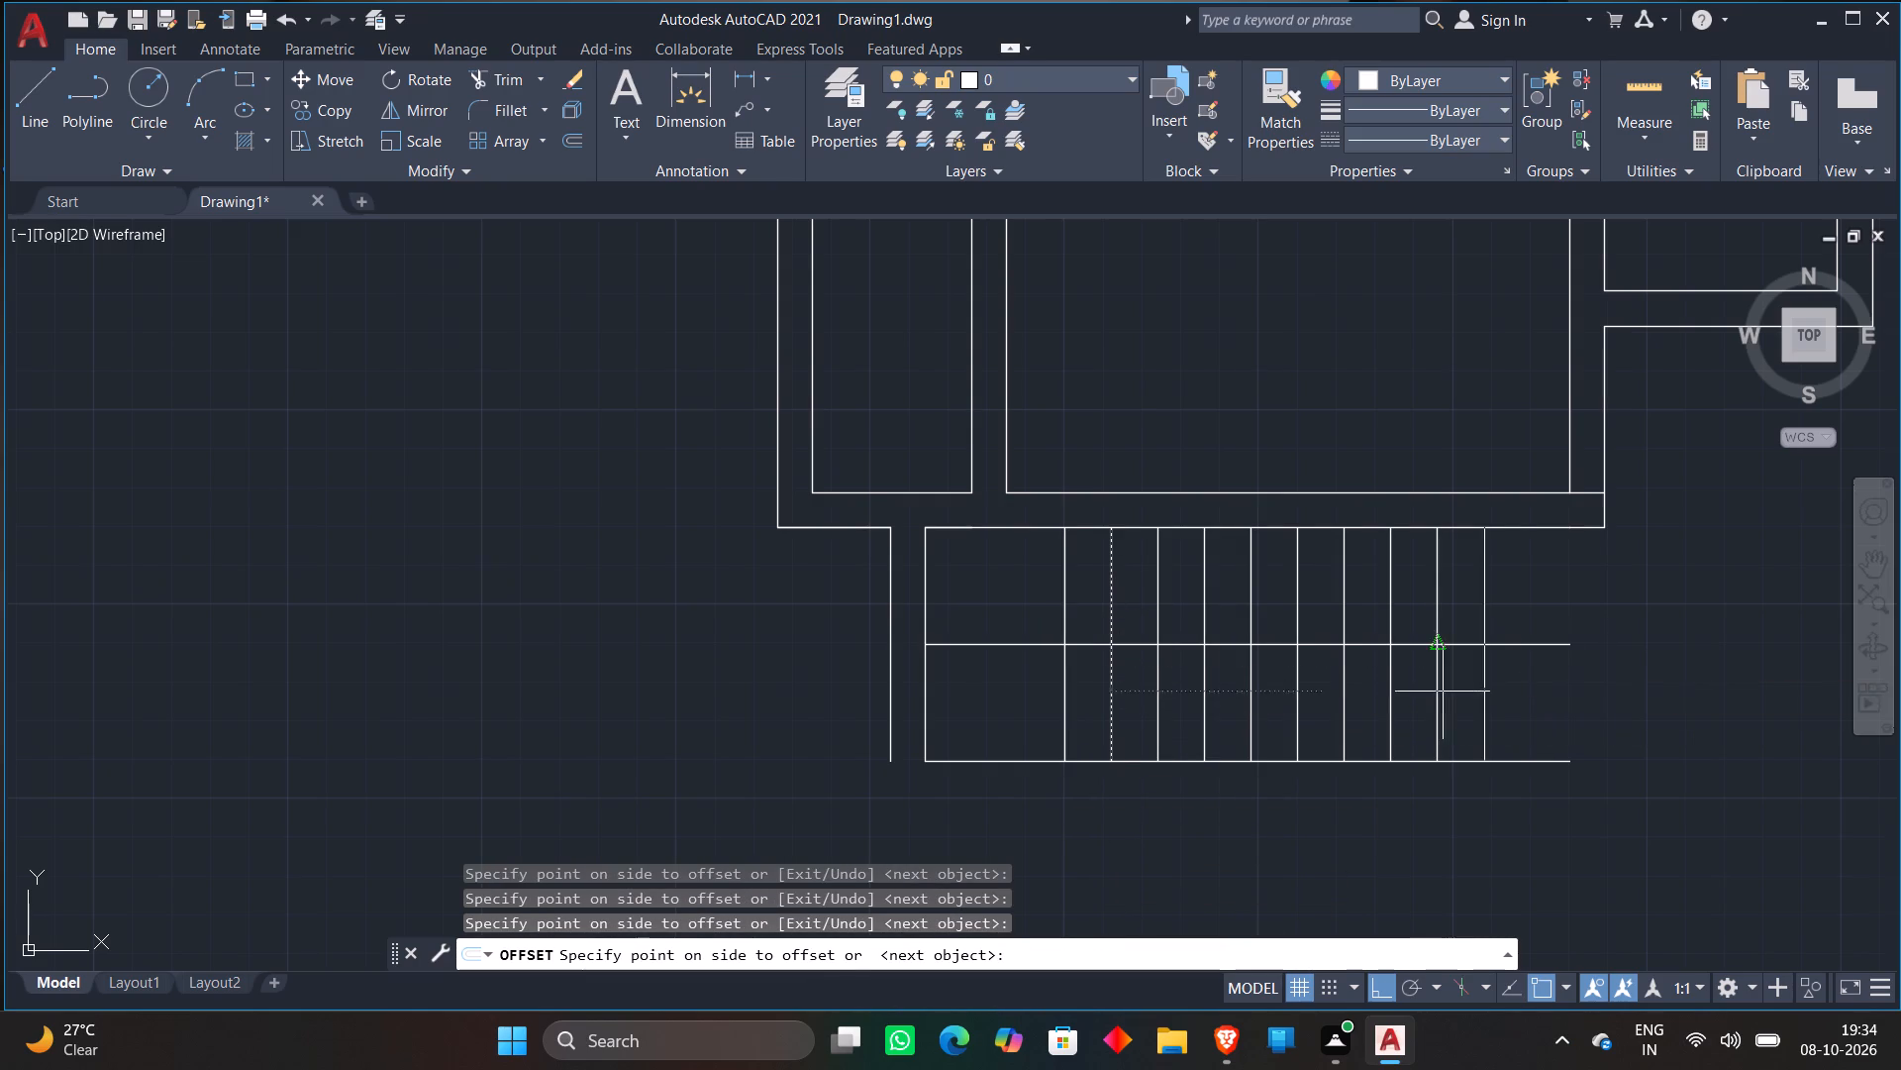
left_click(1645, 658)
left_click(1660, 655)
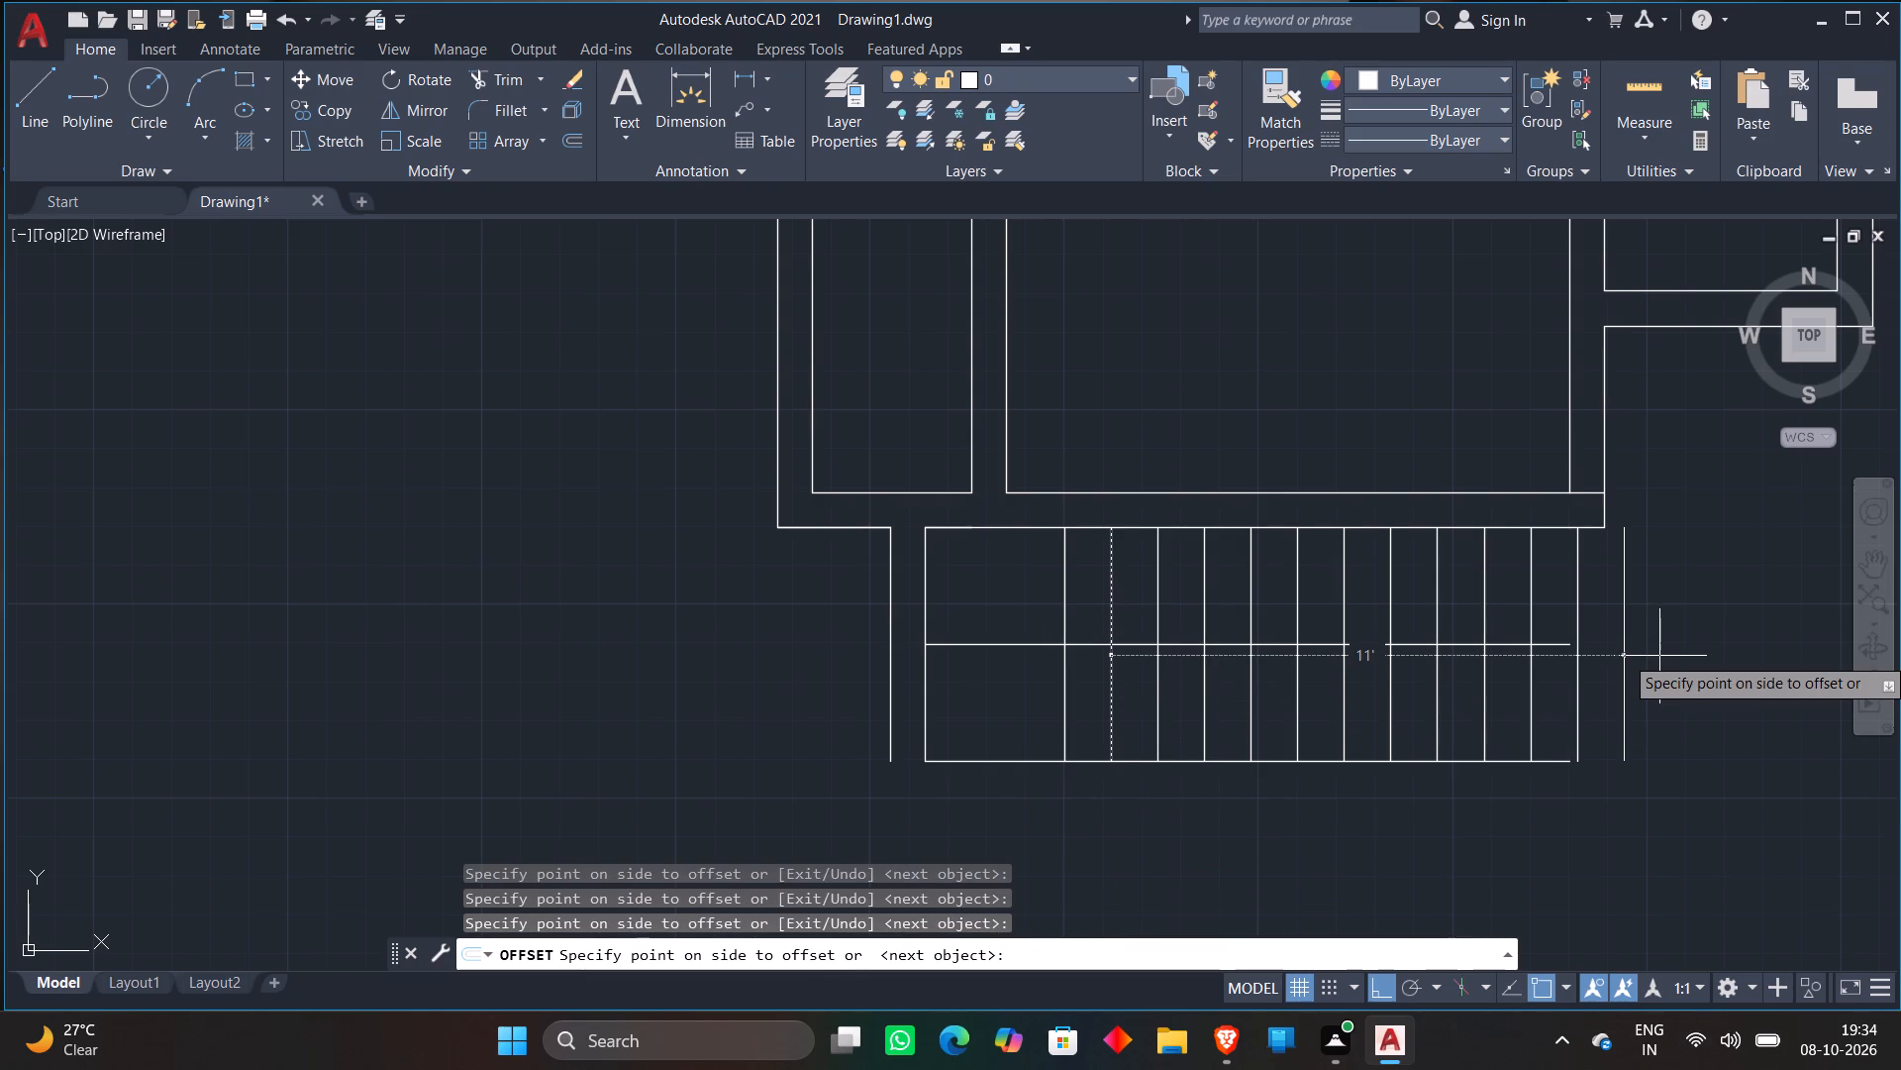
key("Escape")
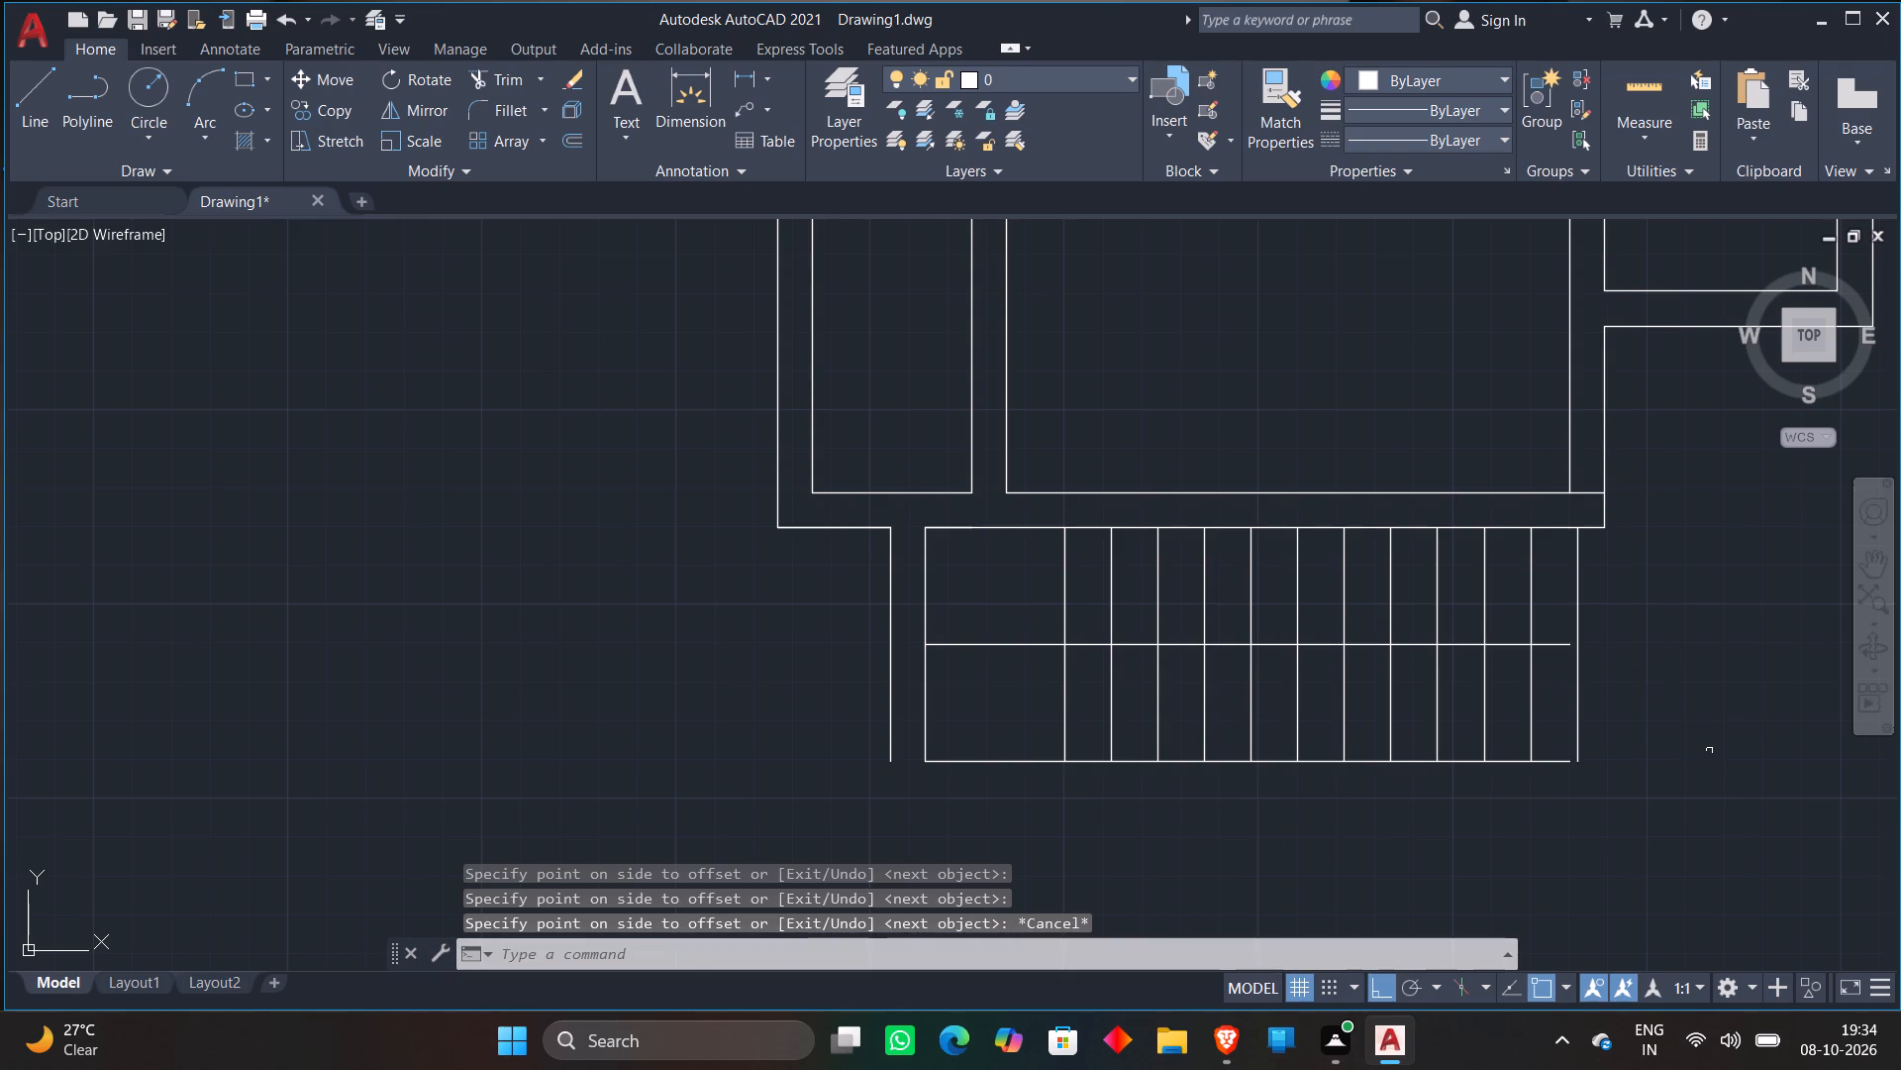
Trim the middle horizontal line between the new wall's east line and the first tread line, leaving the 3' landing open.
type("TR")
key("space")
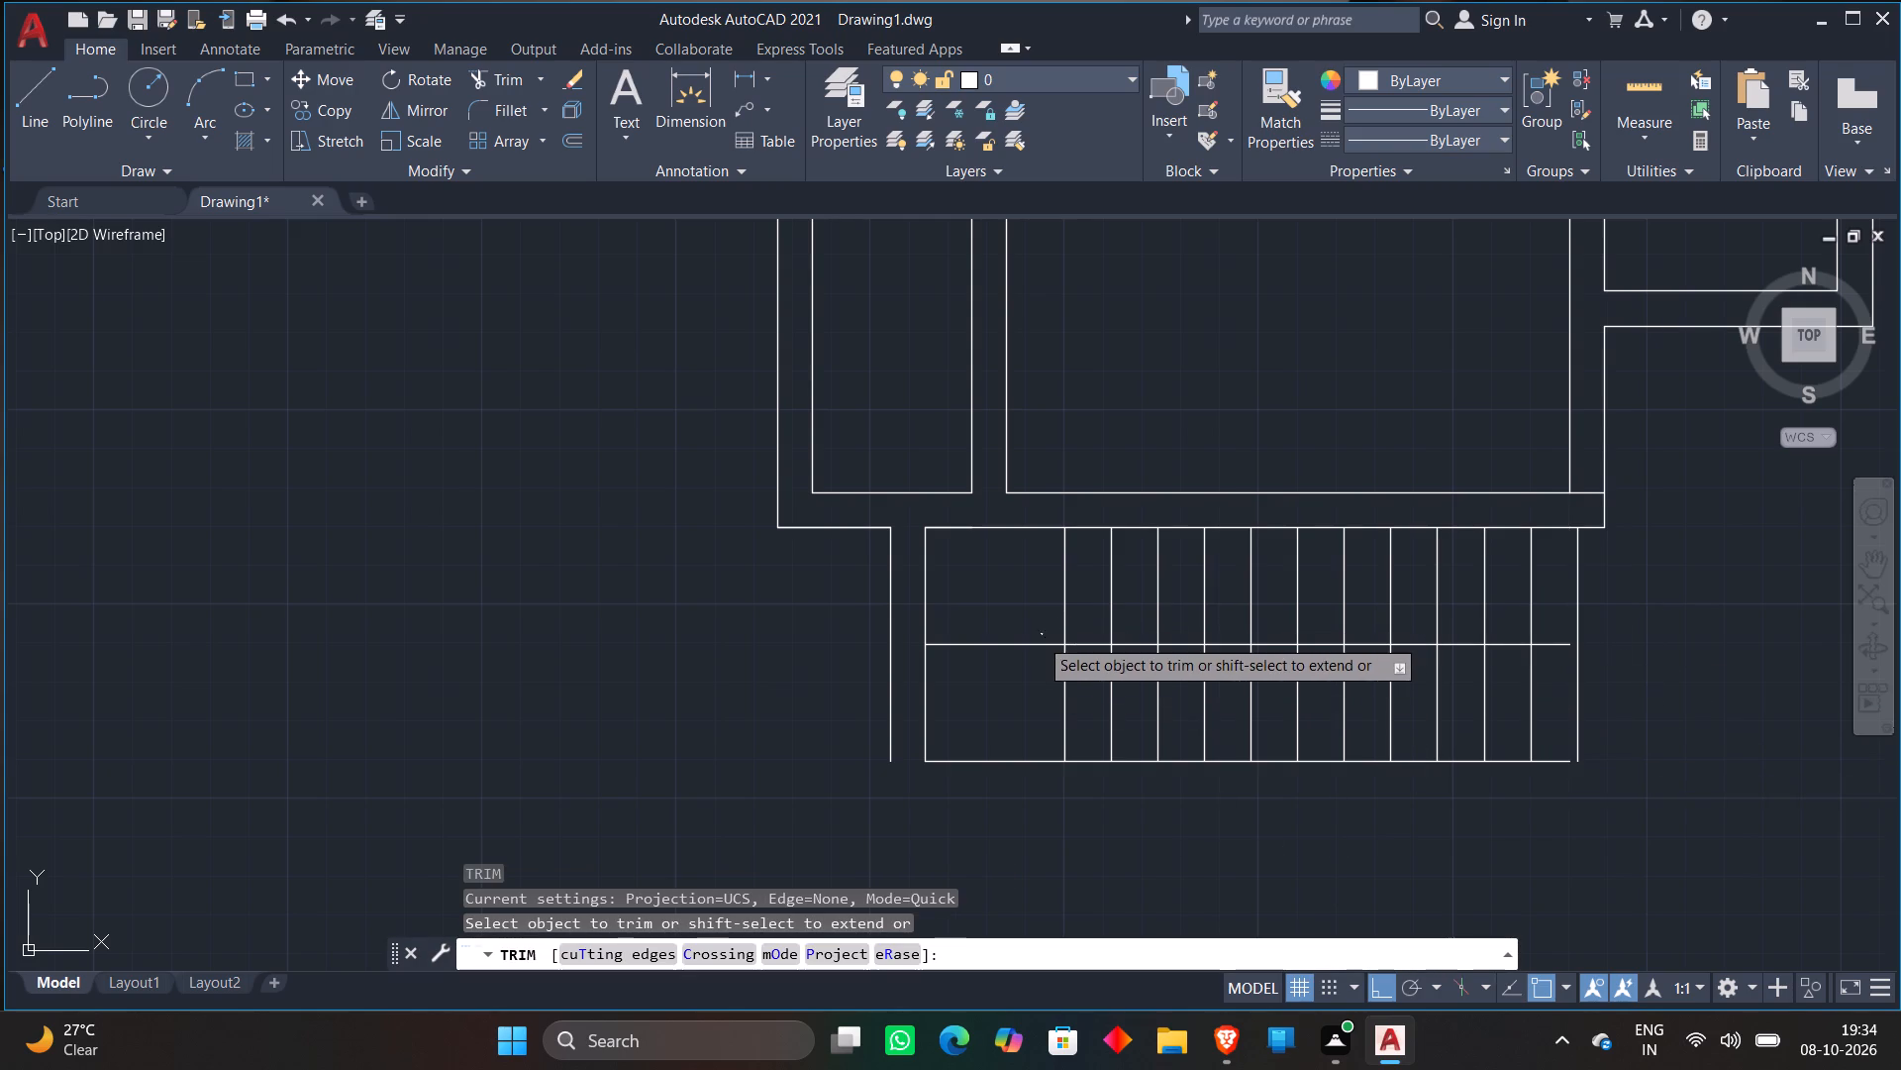
left_click(1038, 638)
left_click(1033, 678)
key("Escape")
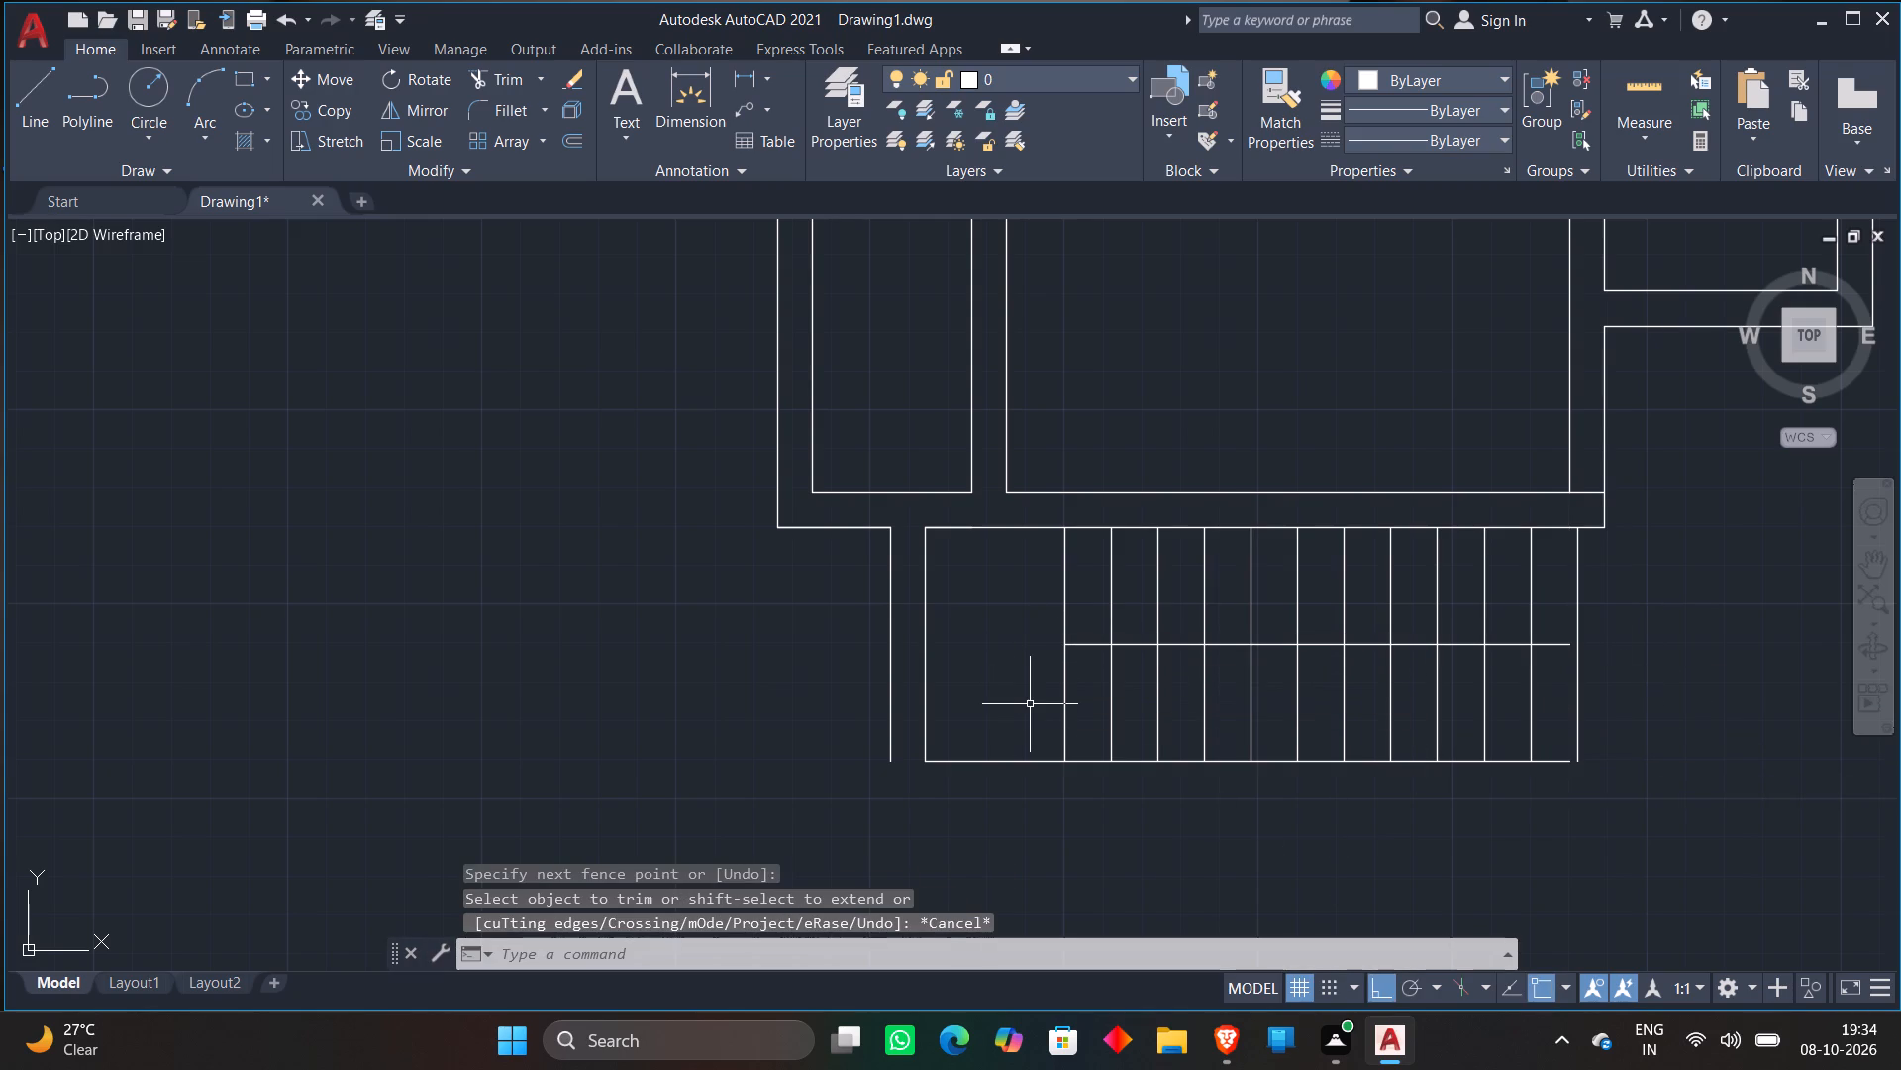
Extend the middle and bottom horizontal lines east to meet the last tread line.
type("EXZ")
key("space")
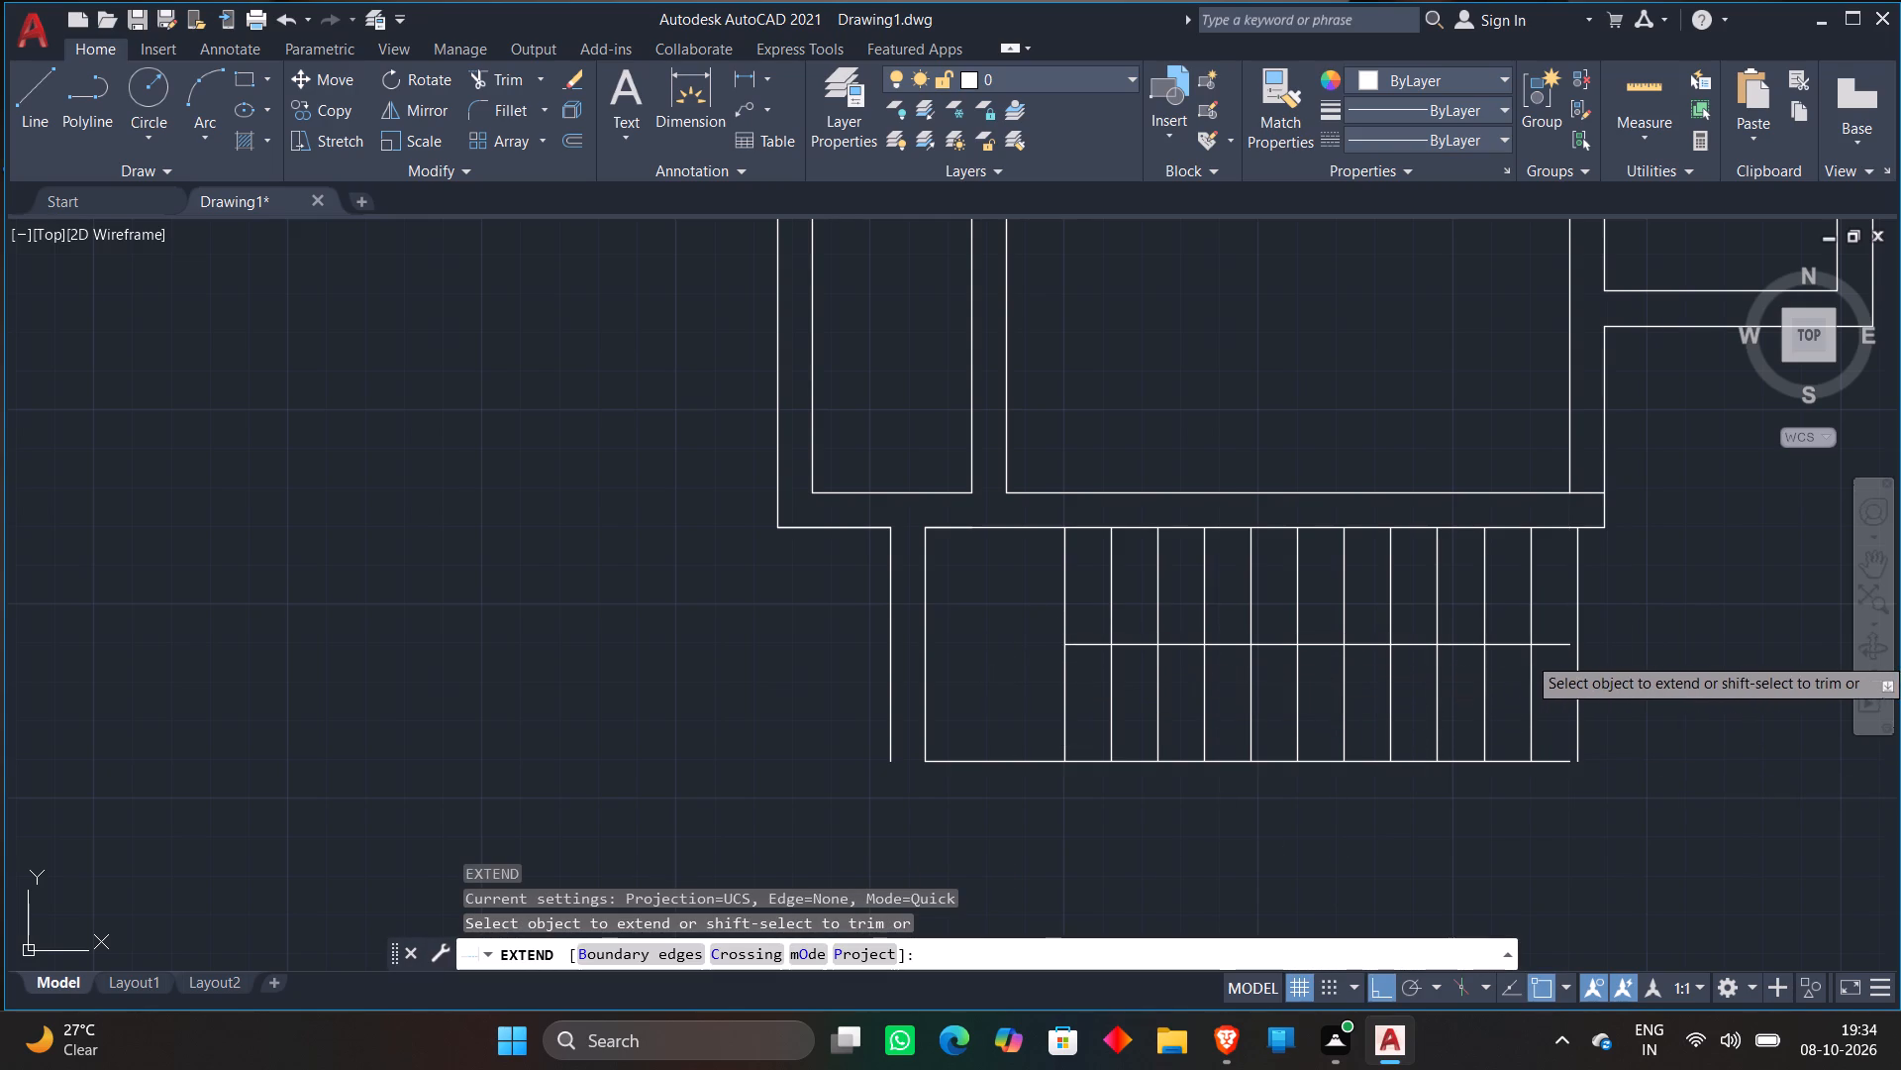
left_click(1565, 645)
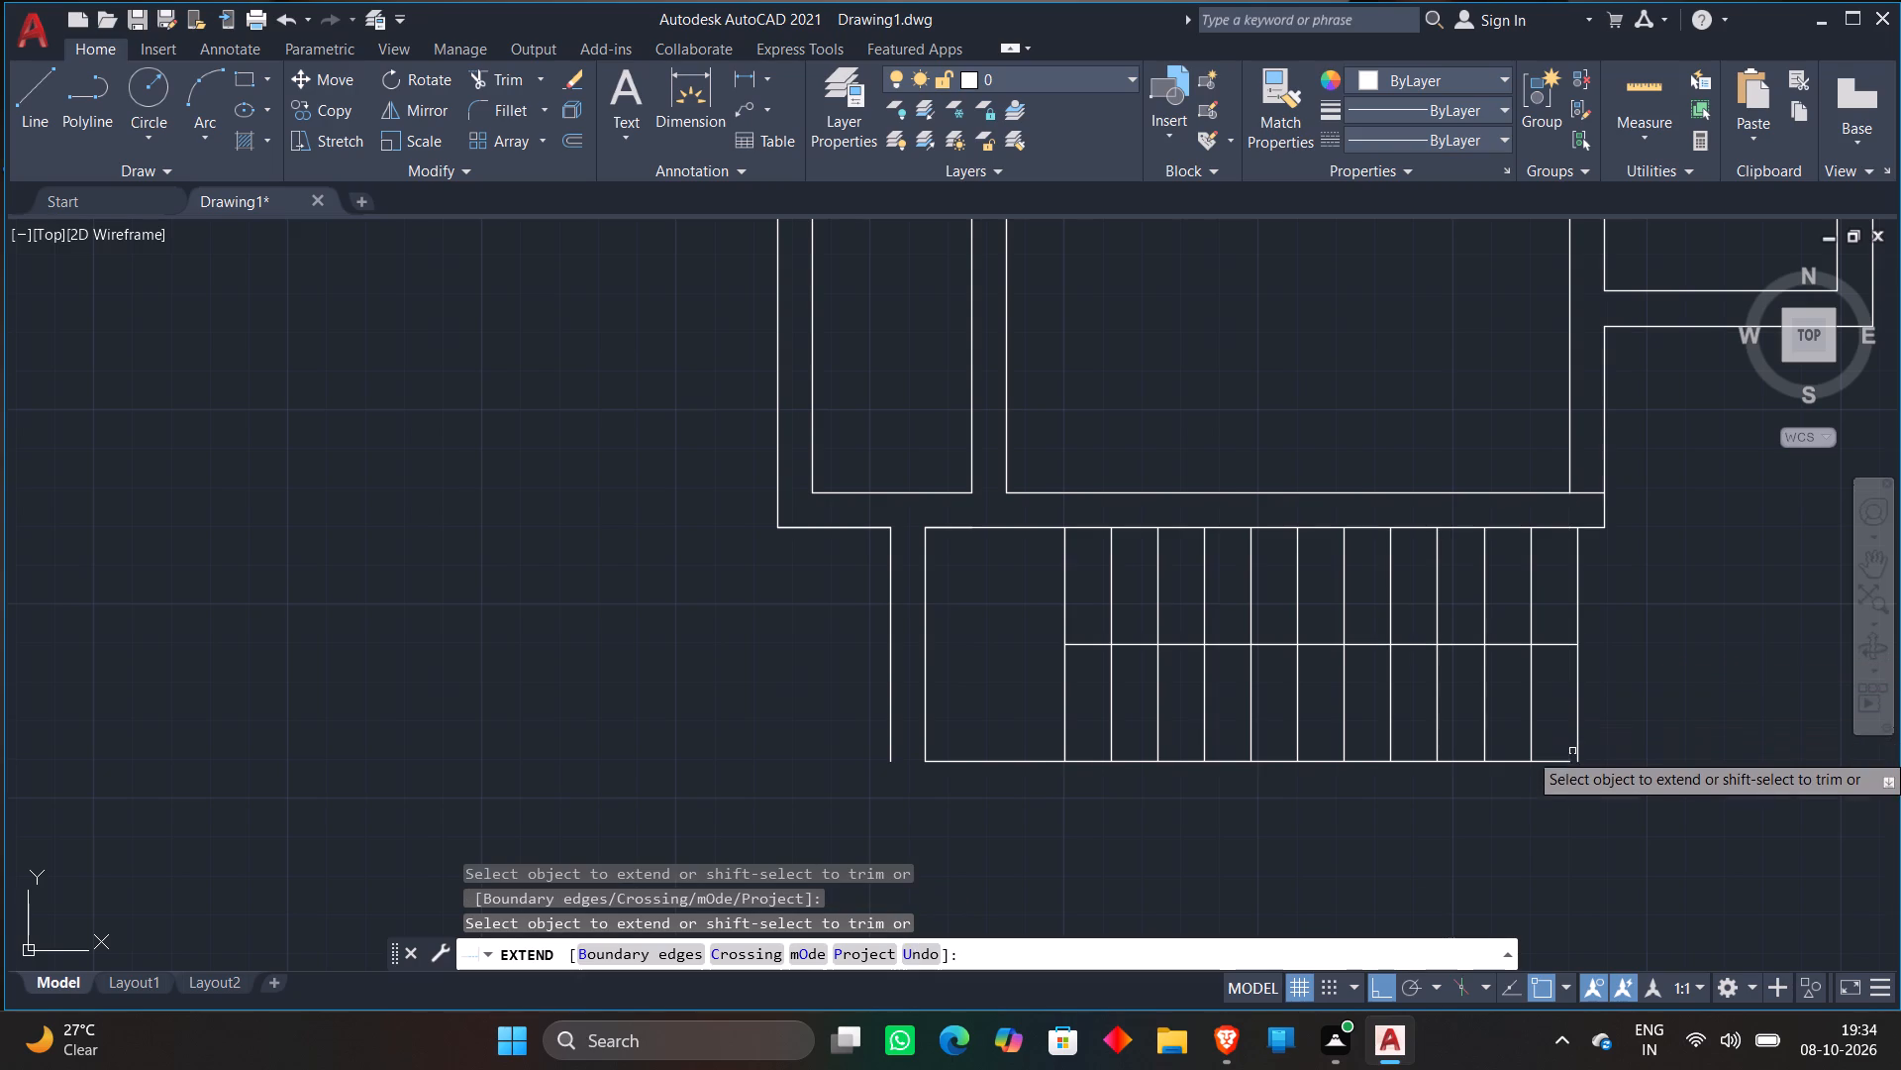
left_click(1571, 761)
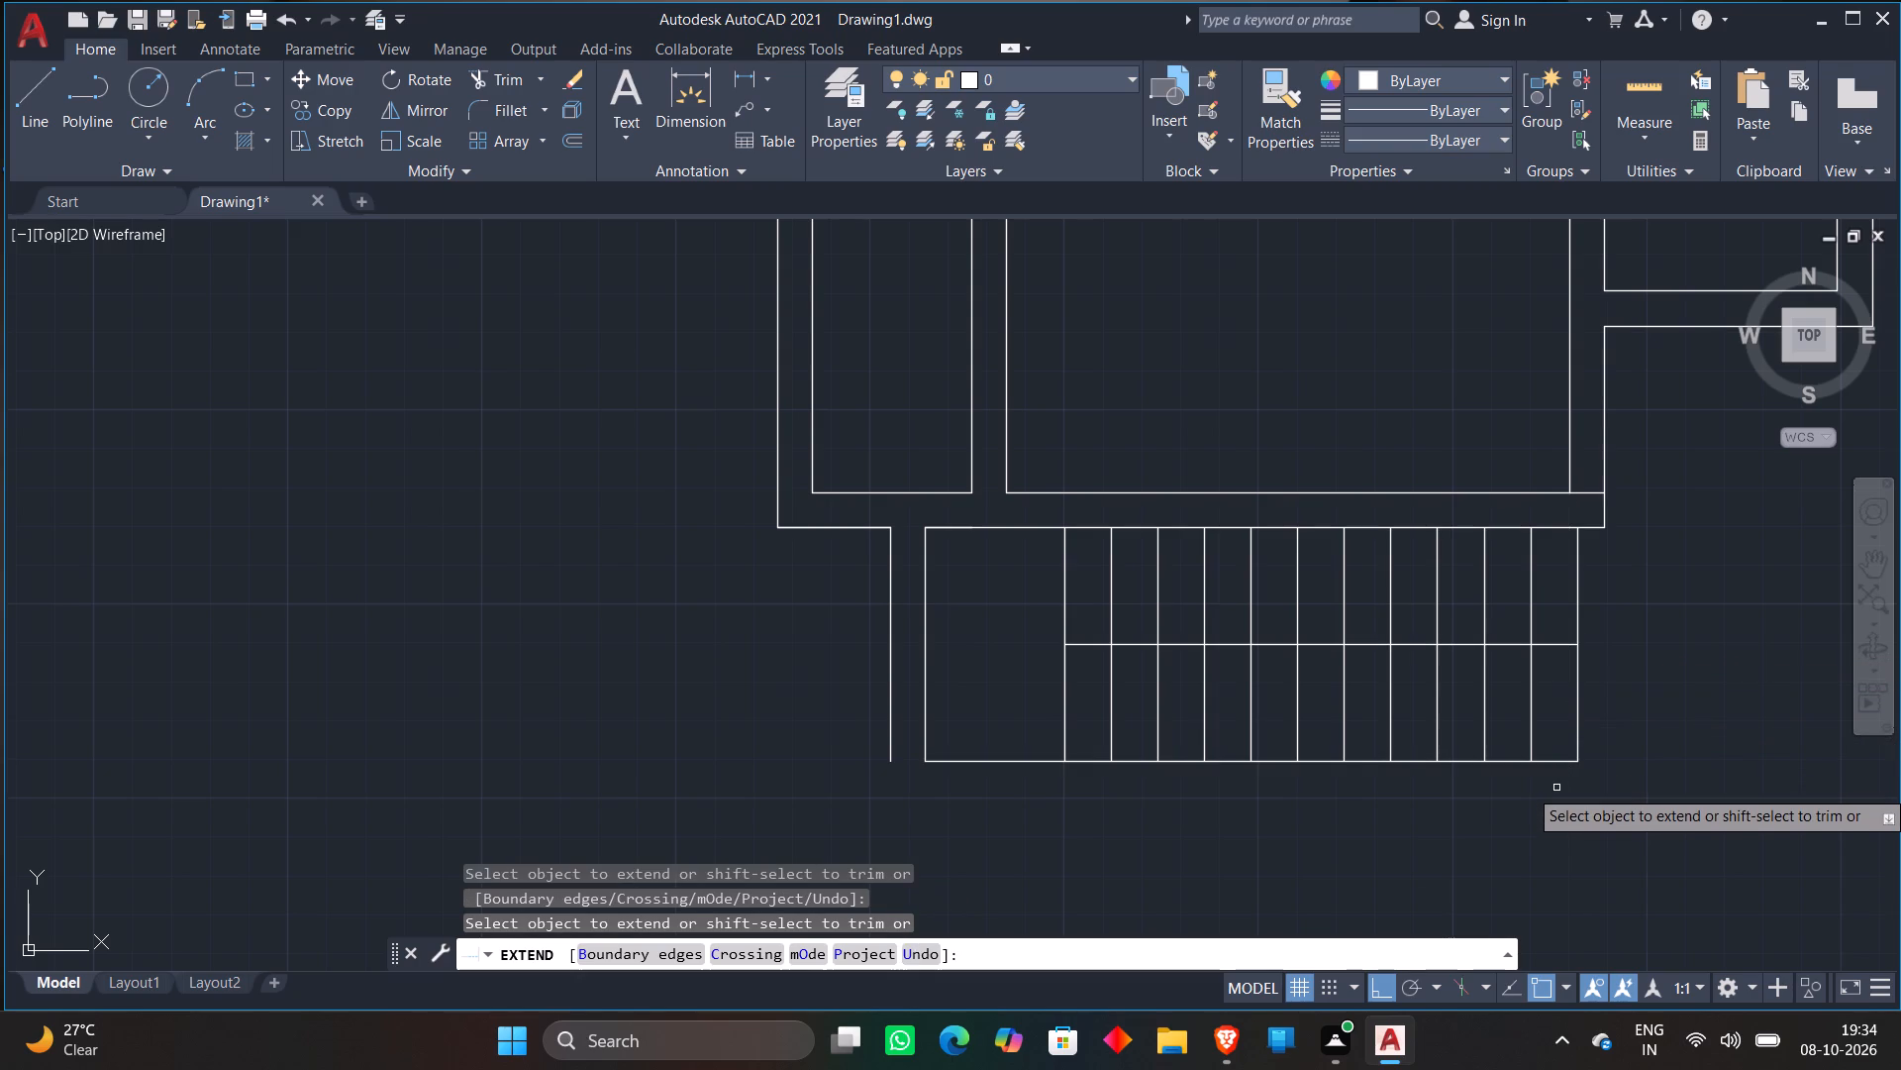
key("Escape")
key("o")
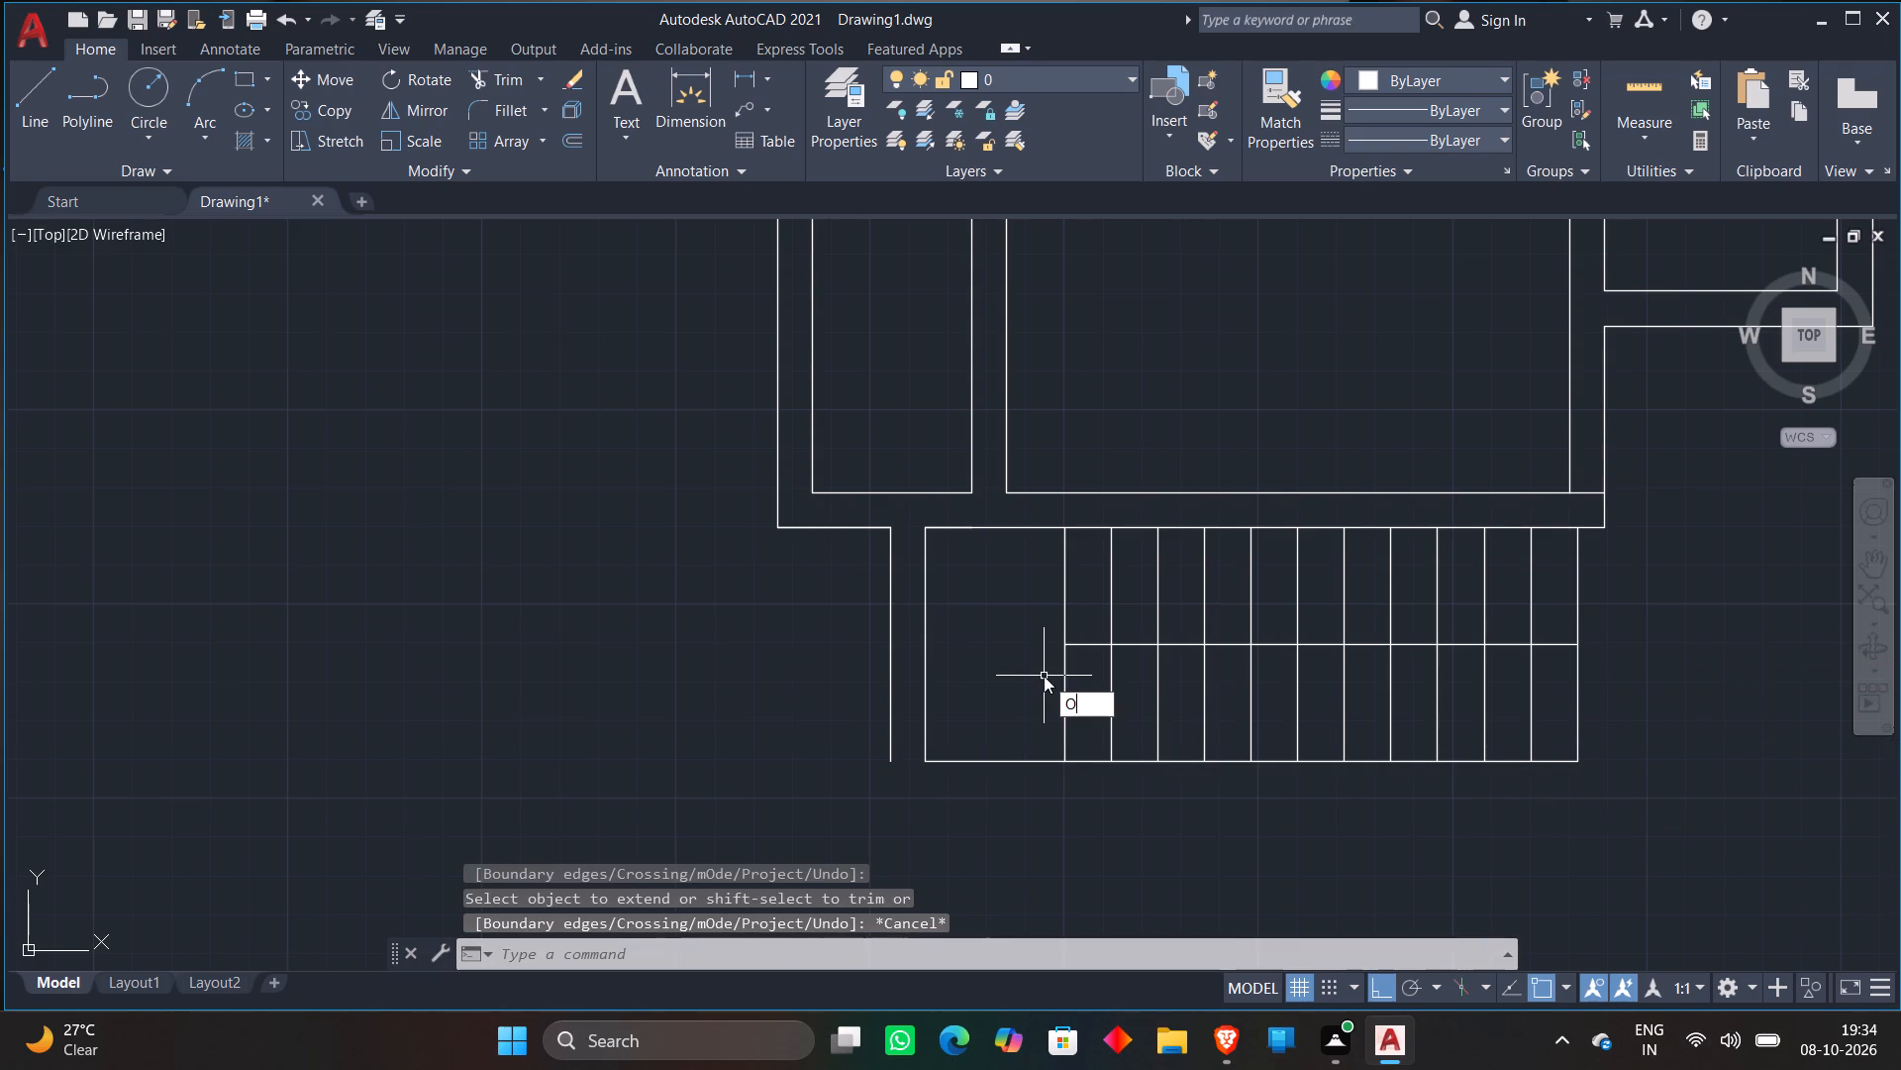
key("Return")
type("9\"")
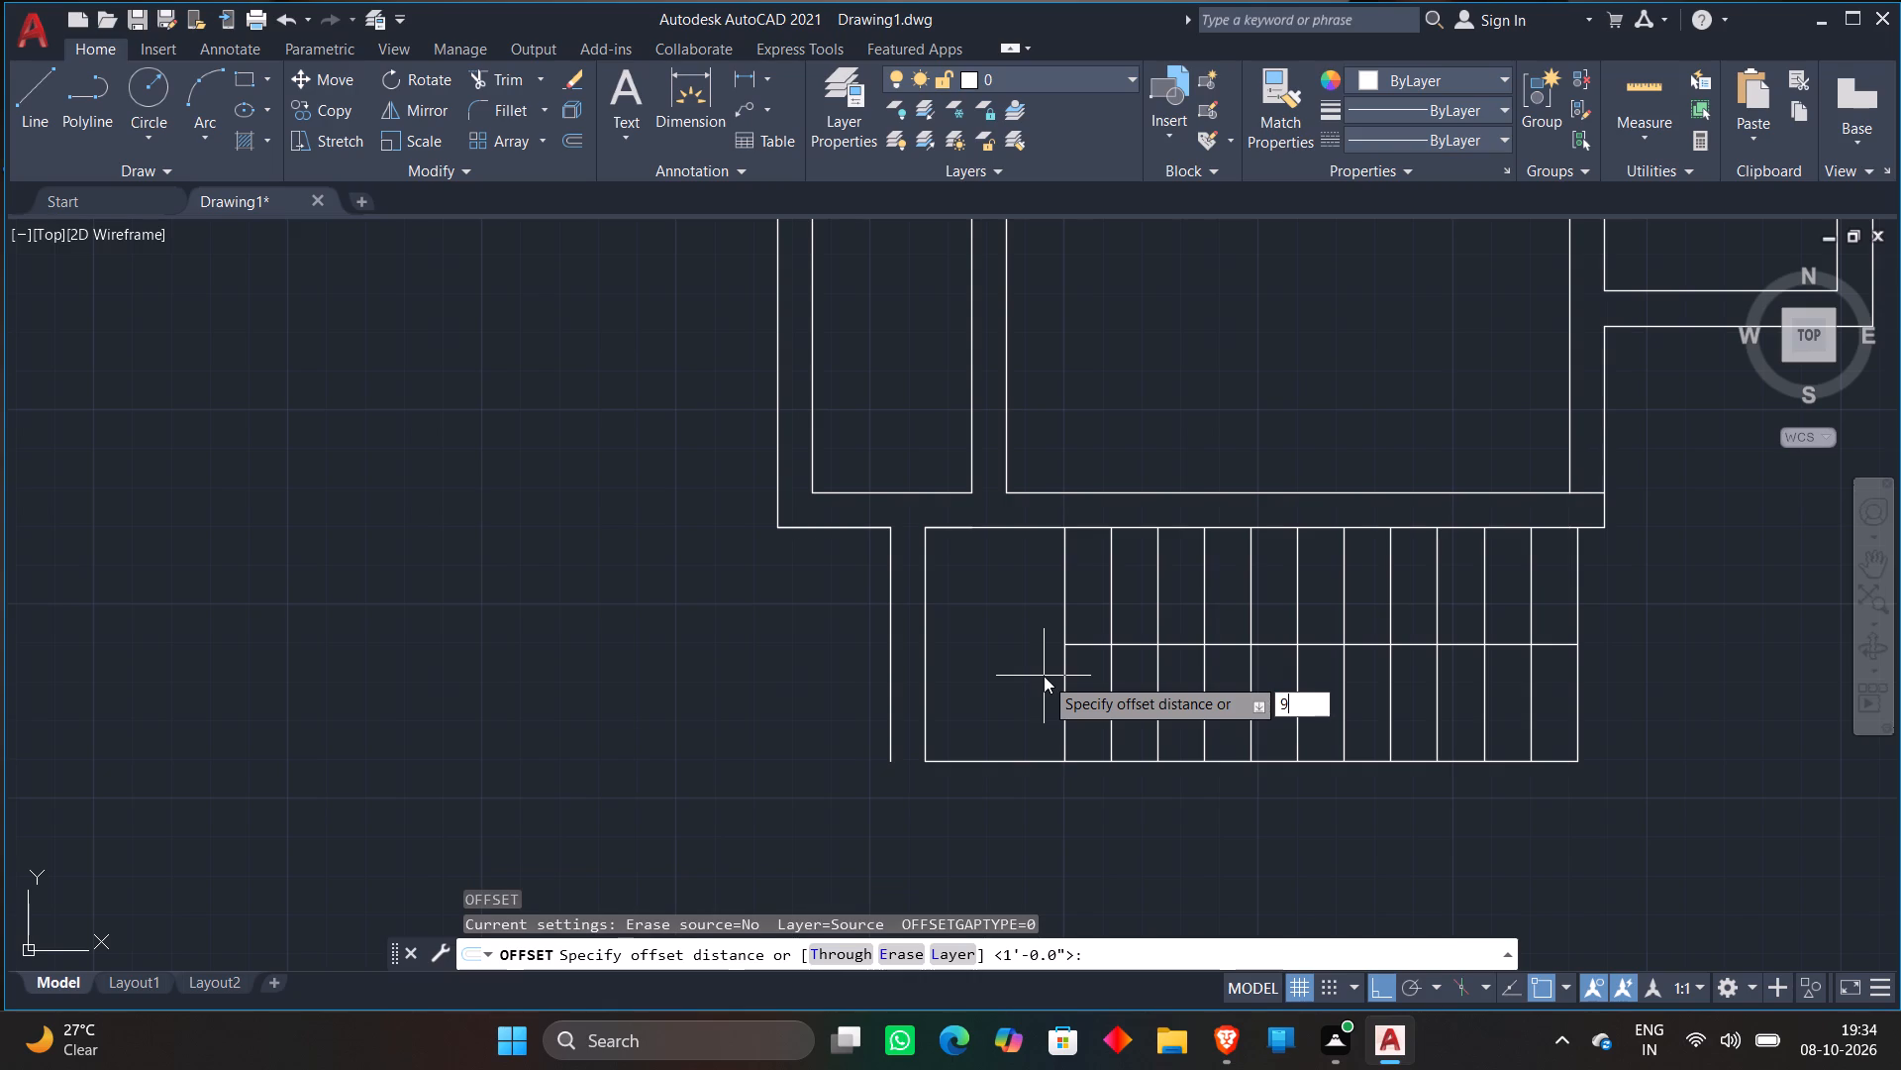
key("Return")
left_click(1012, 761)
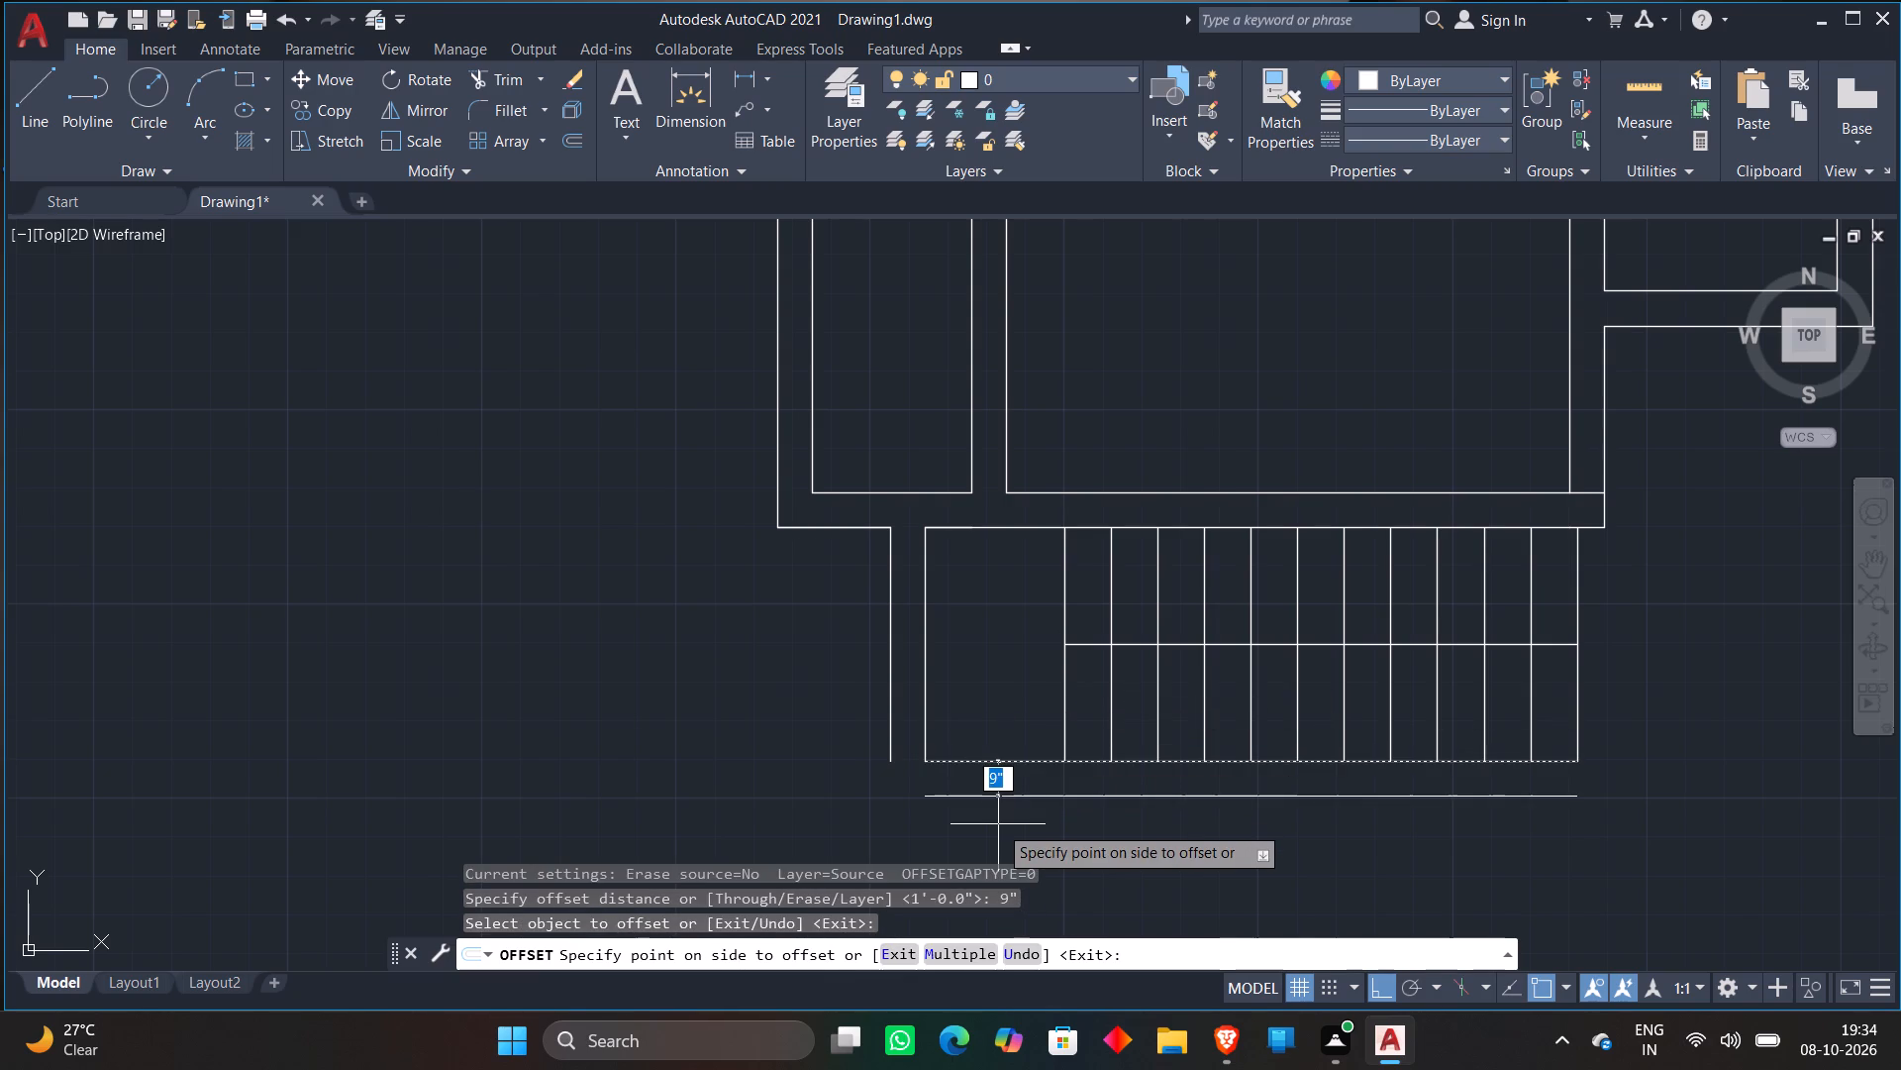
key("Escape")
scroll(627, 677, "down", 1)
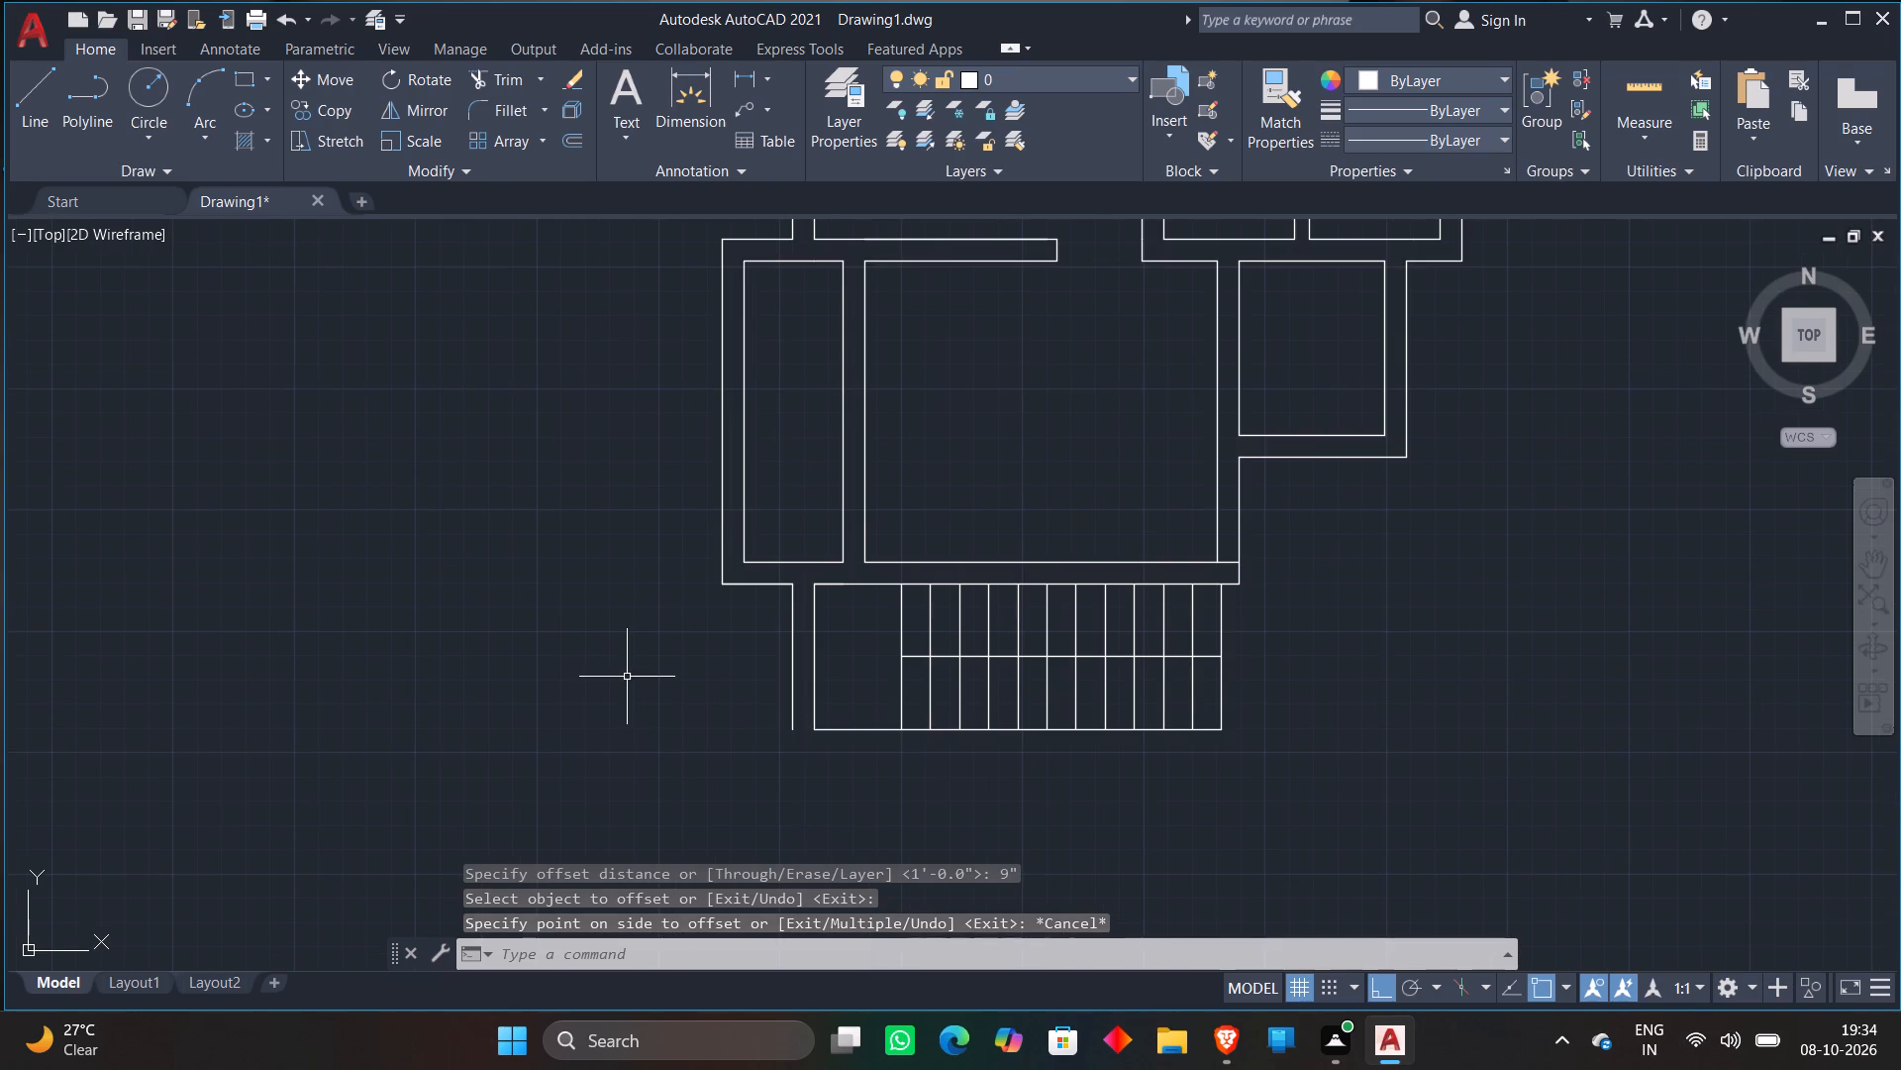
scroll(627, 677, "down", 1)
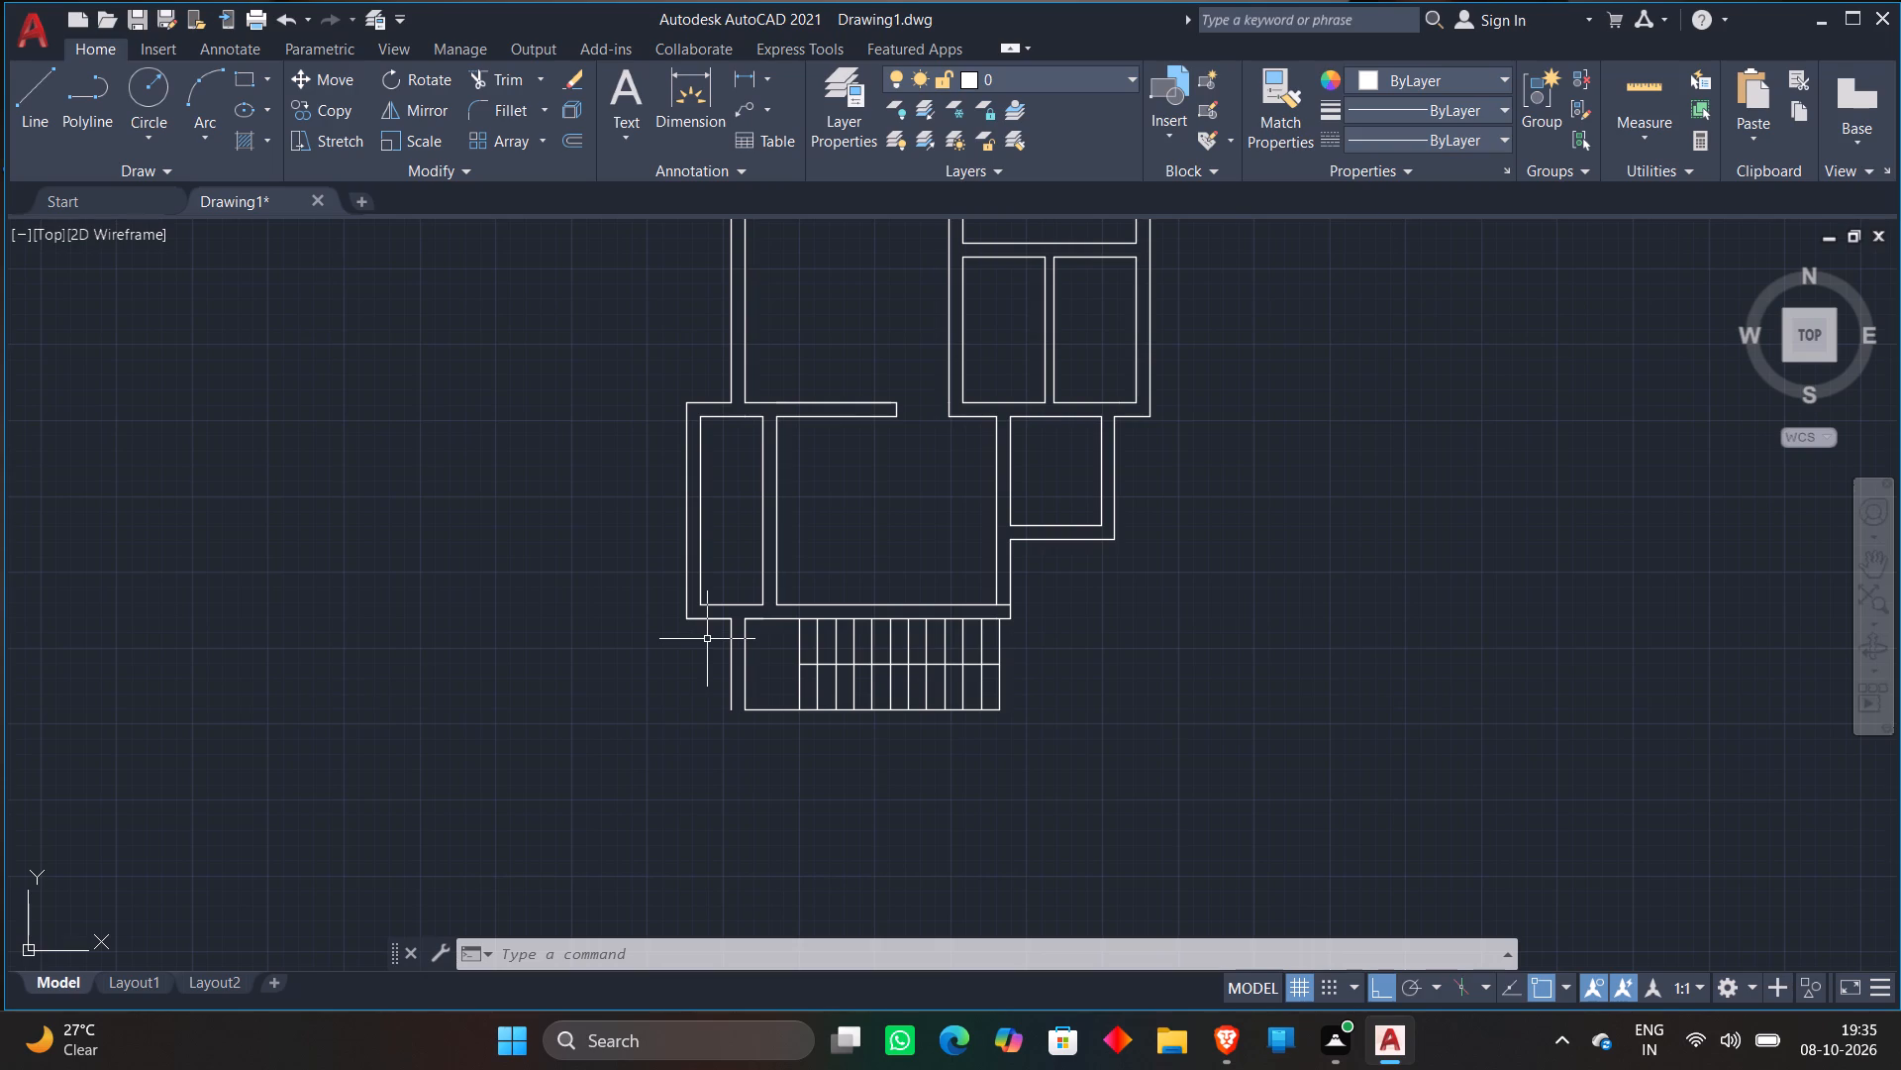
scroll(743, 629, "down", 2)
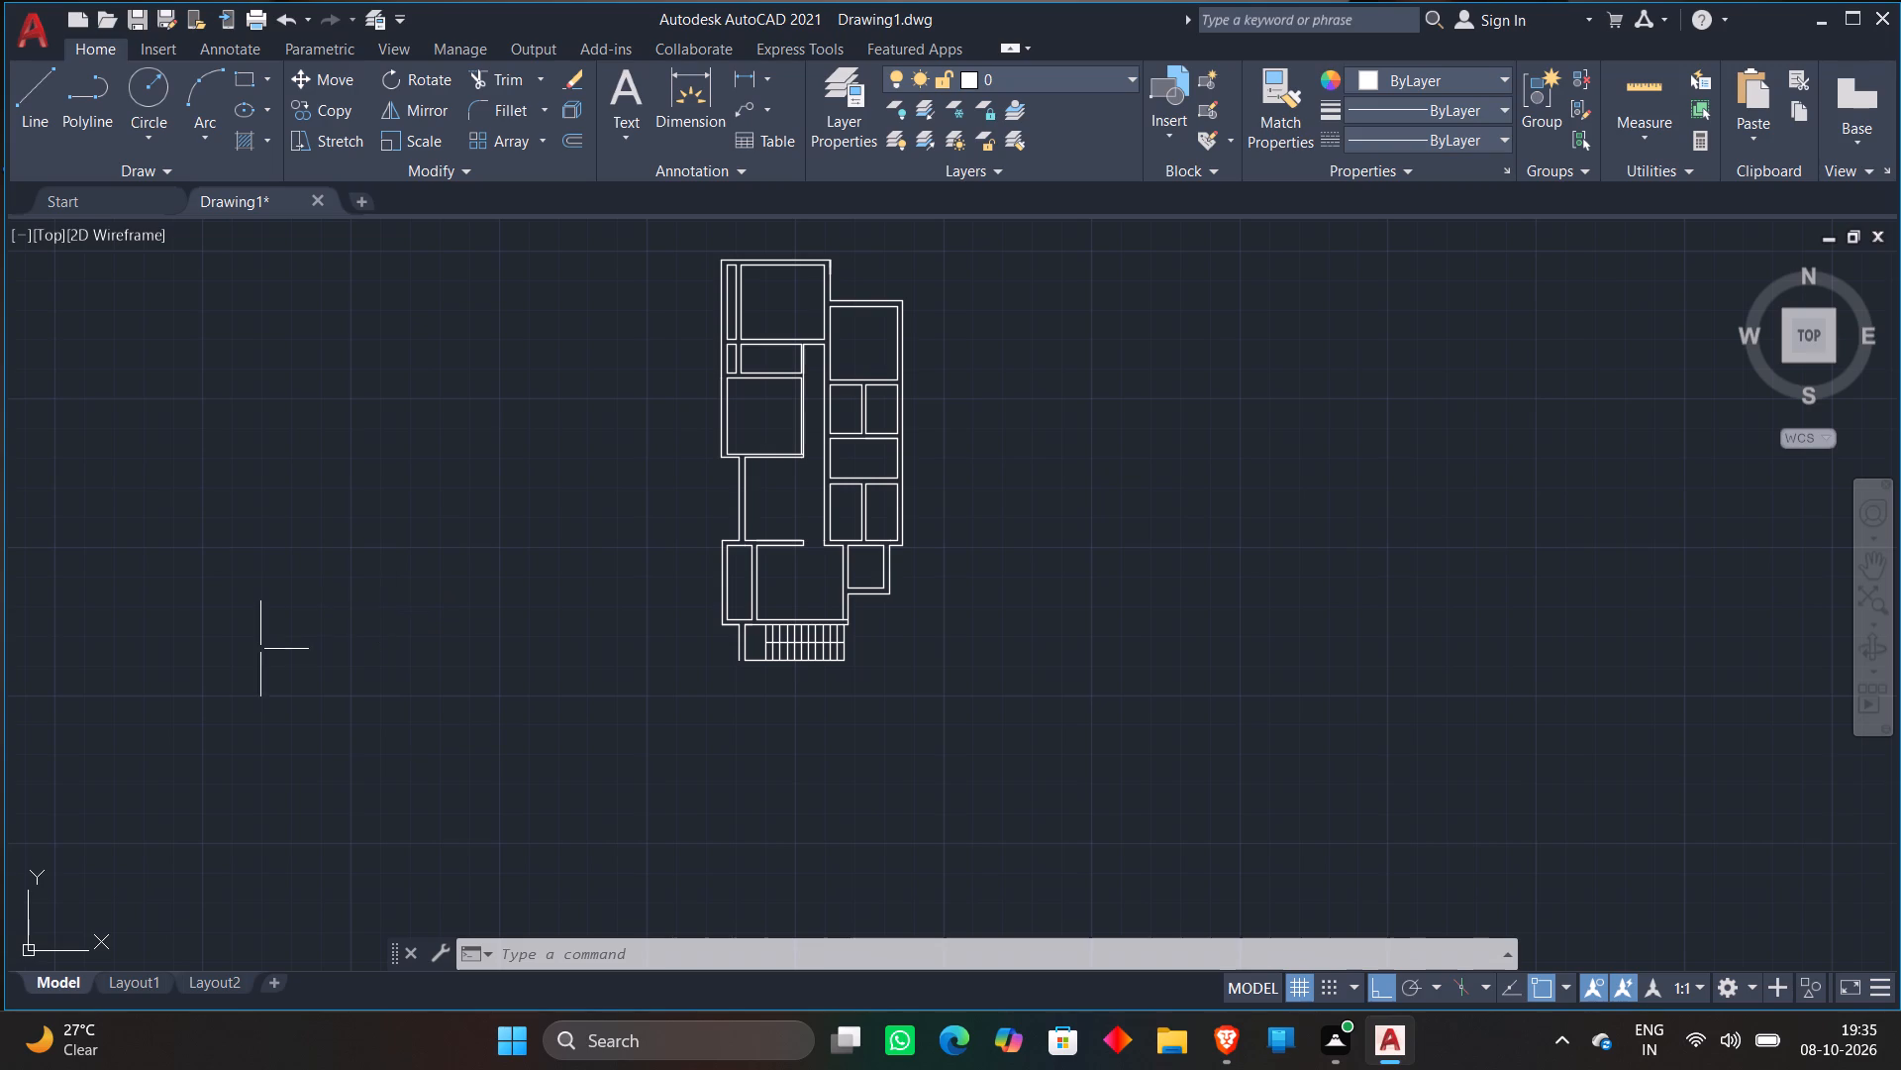
Mirror the whole floor plan, excluding the staircase, about a horizontal axis along the staircase's south edge, keeping the source objects.
left_click(672, 239)
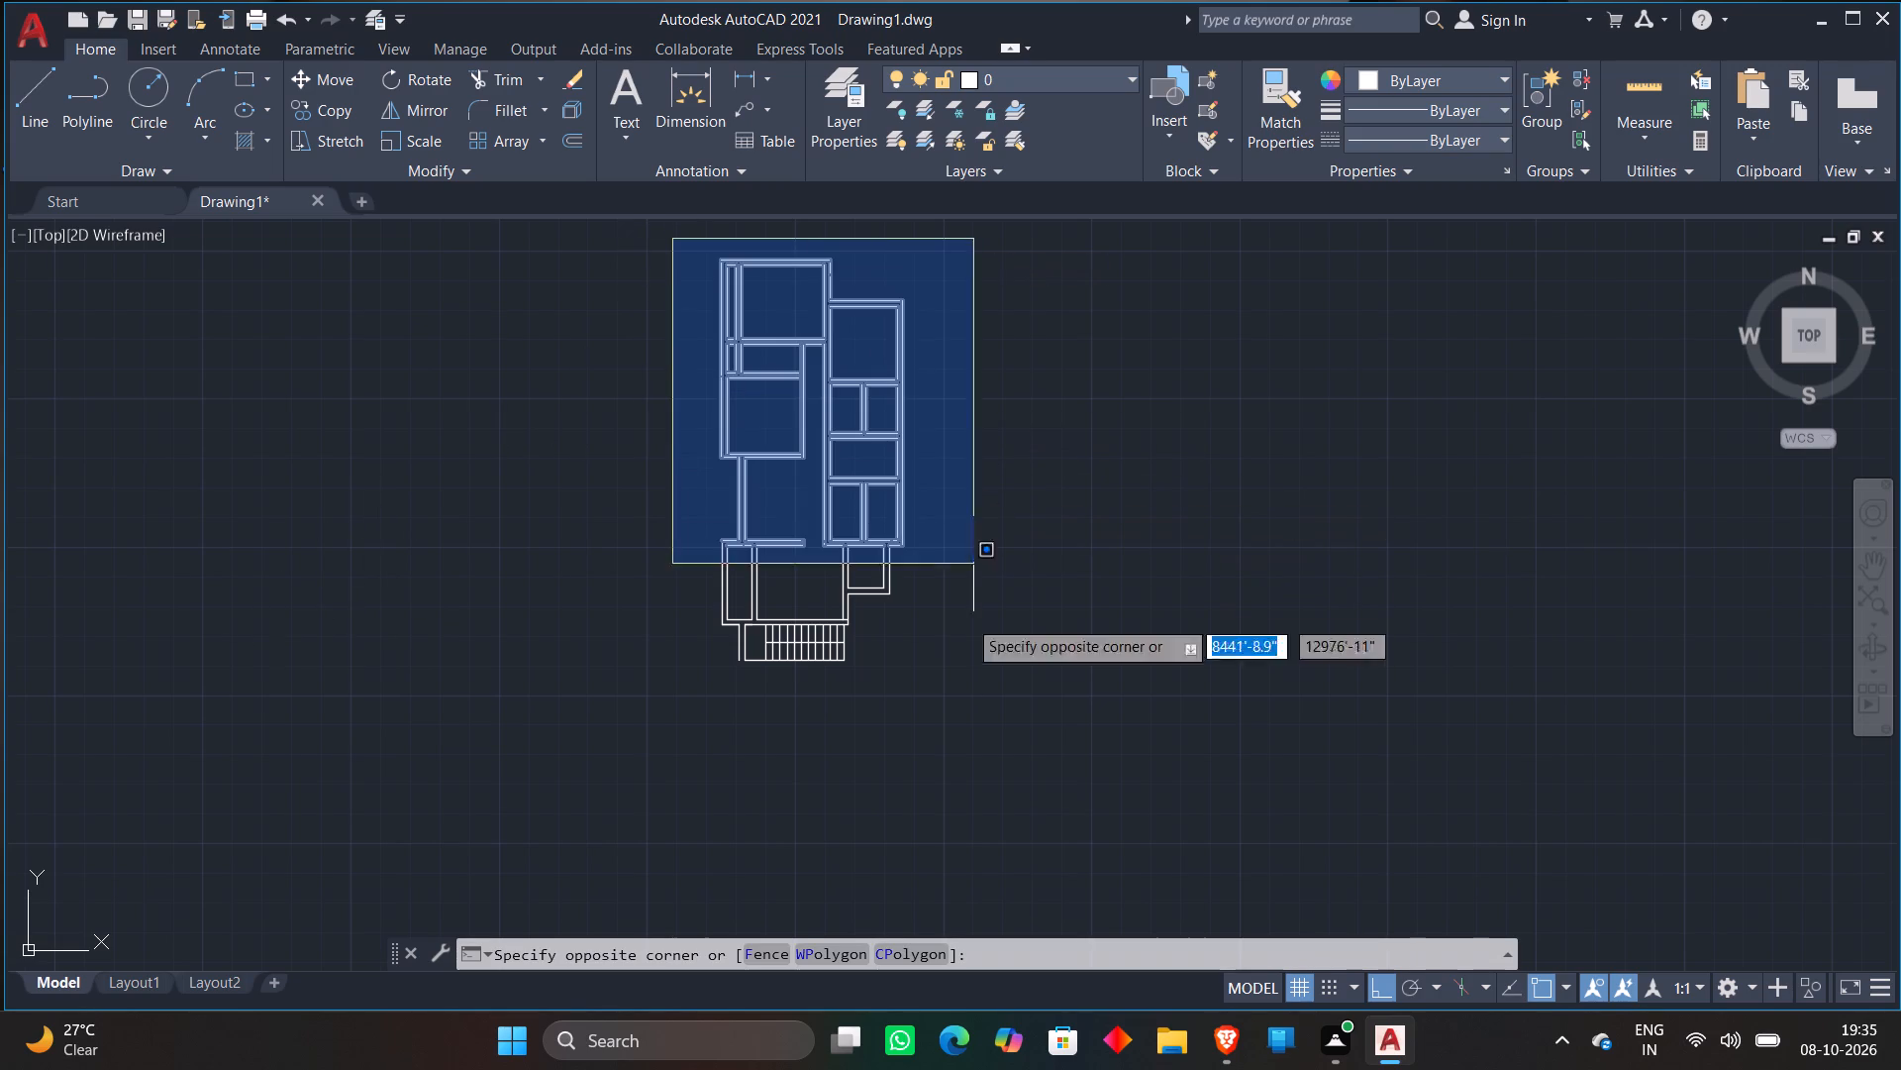
scroll(987, 625, "up", 3)
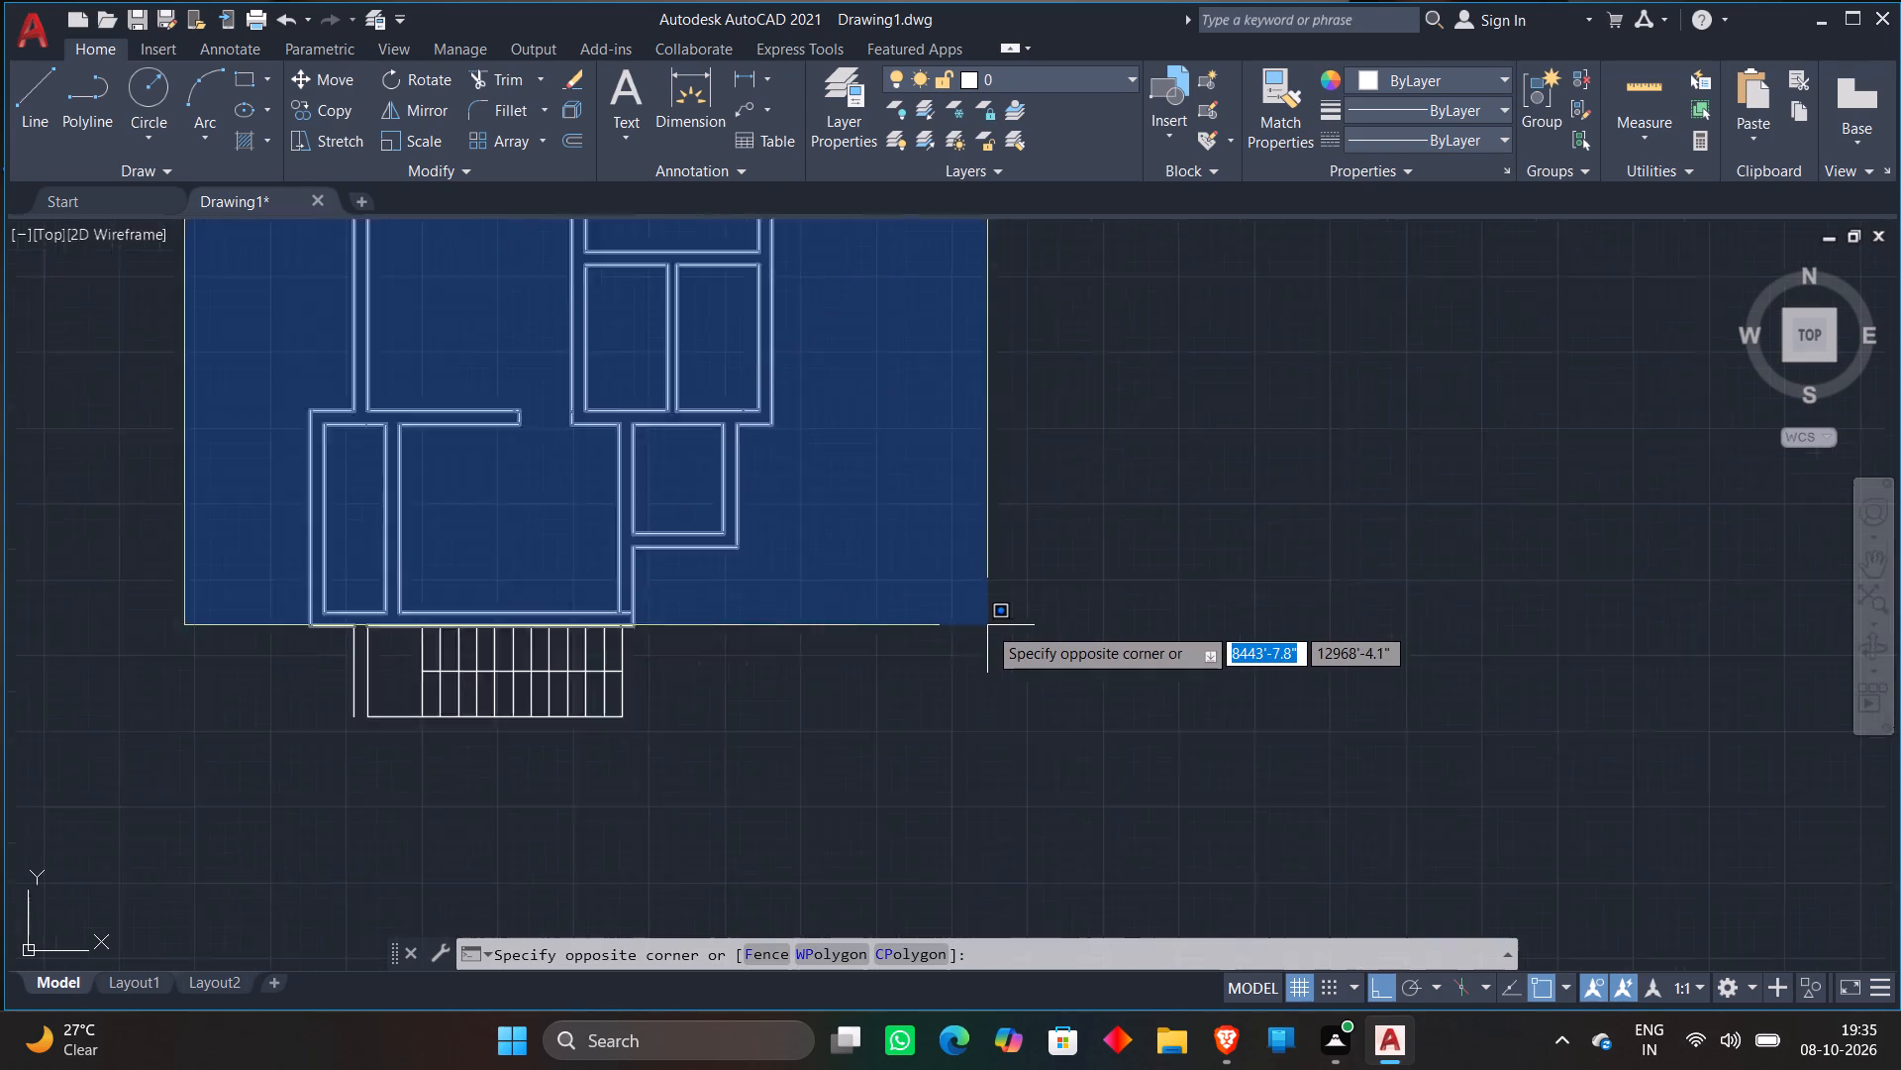
middle_click_drag(936, 632, 1463, 652)
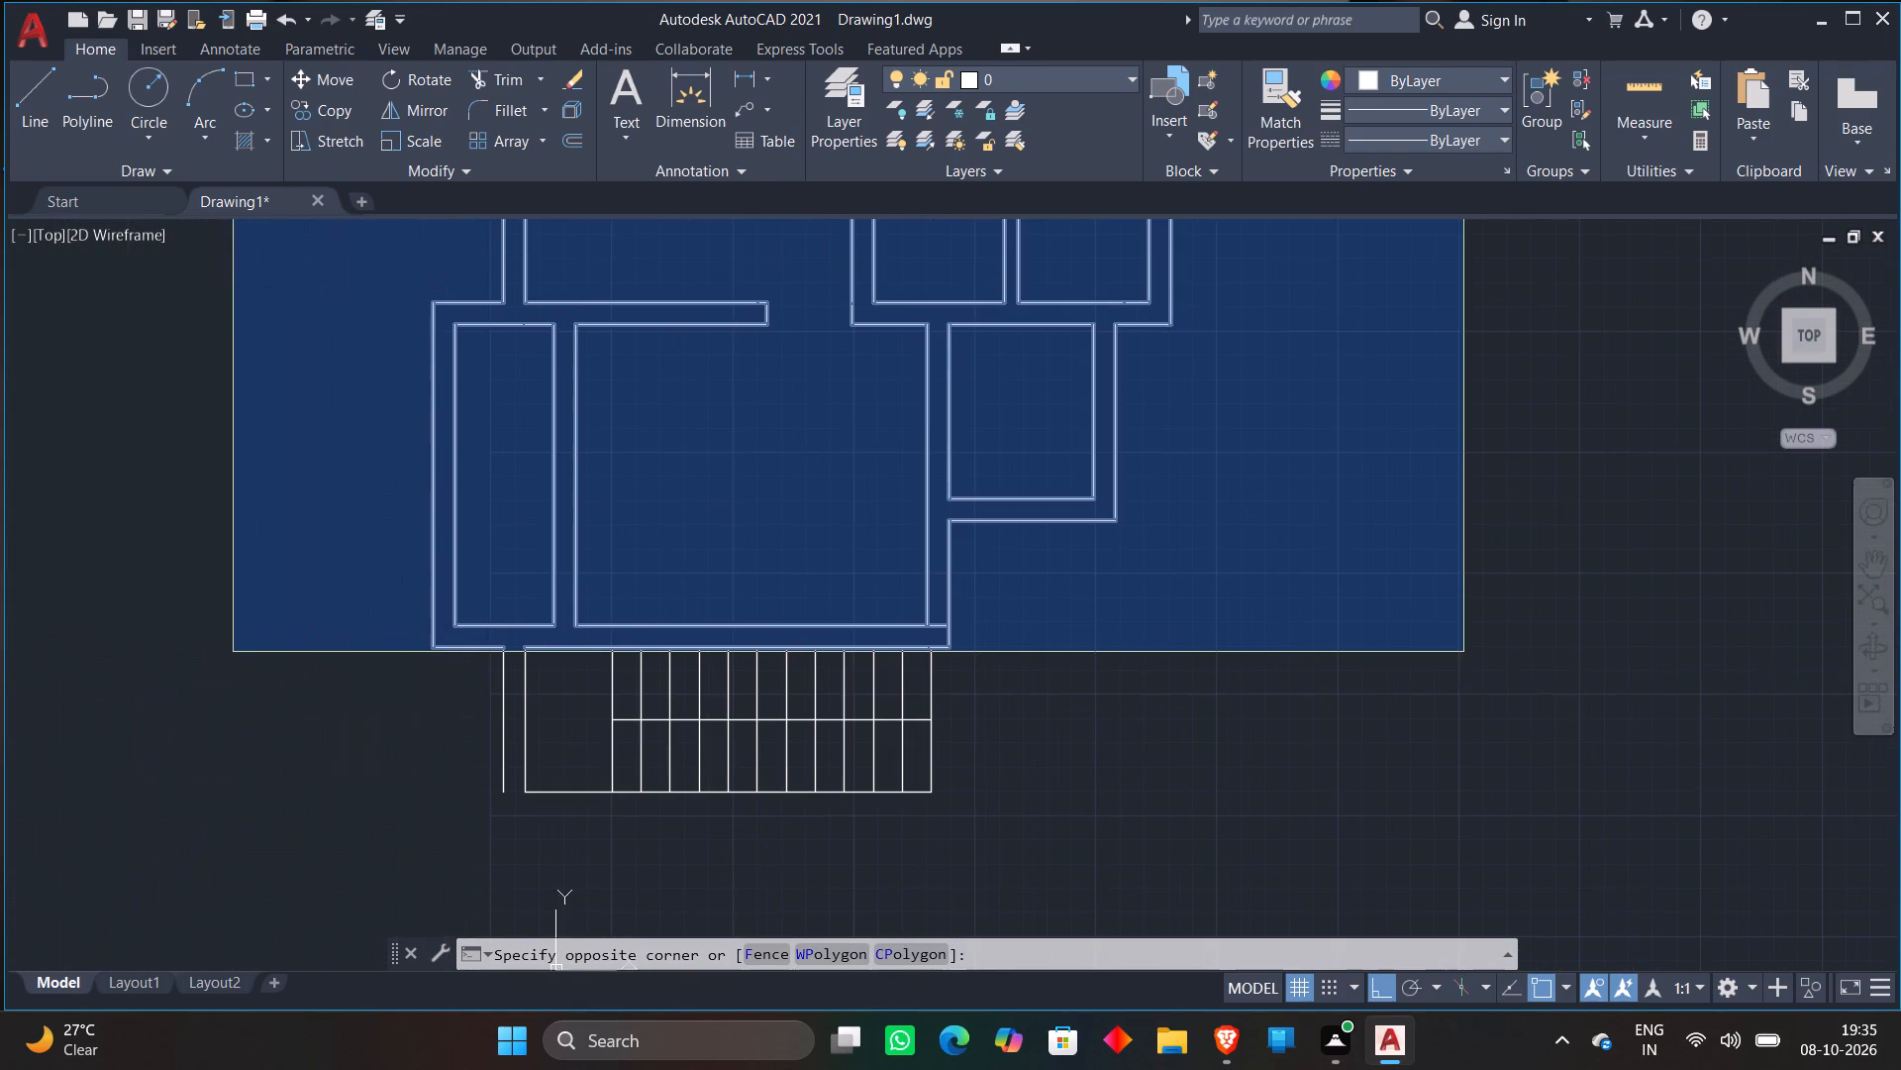
left_click(1463, 650)
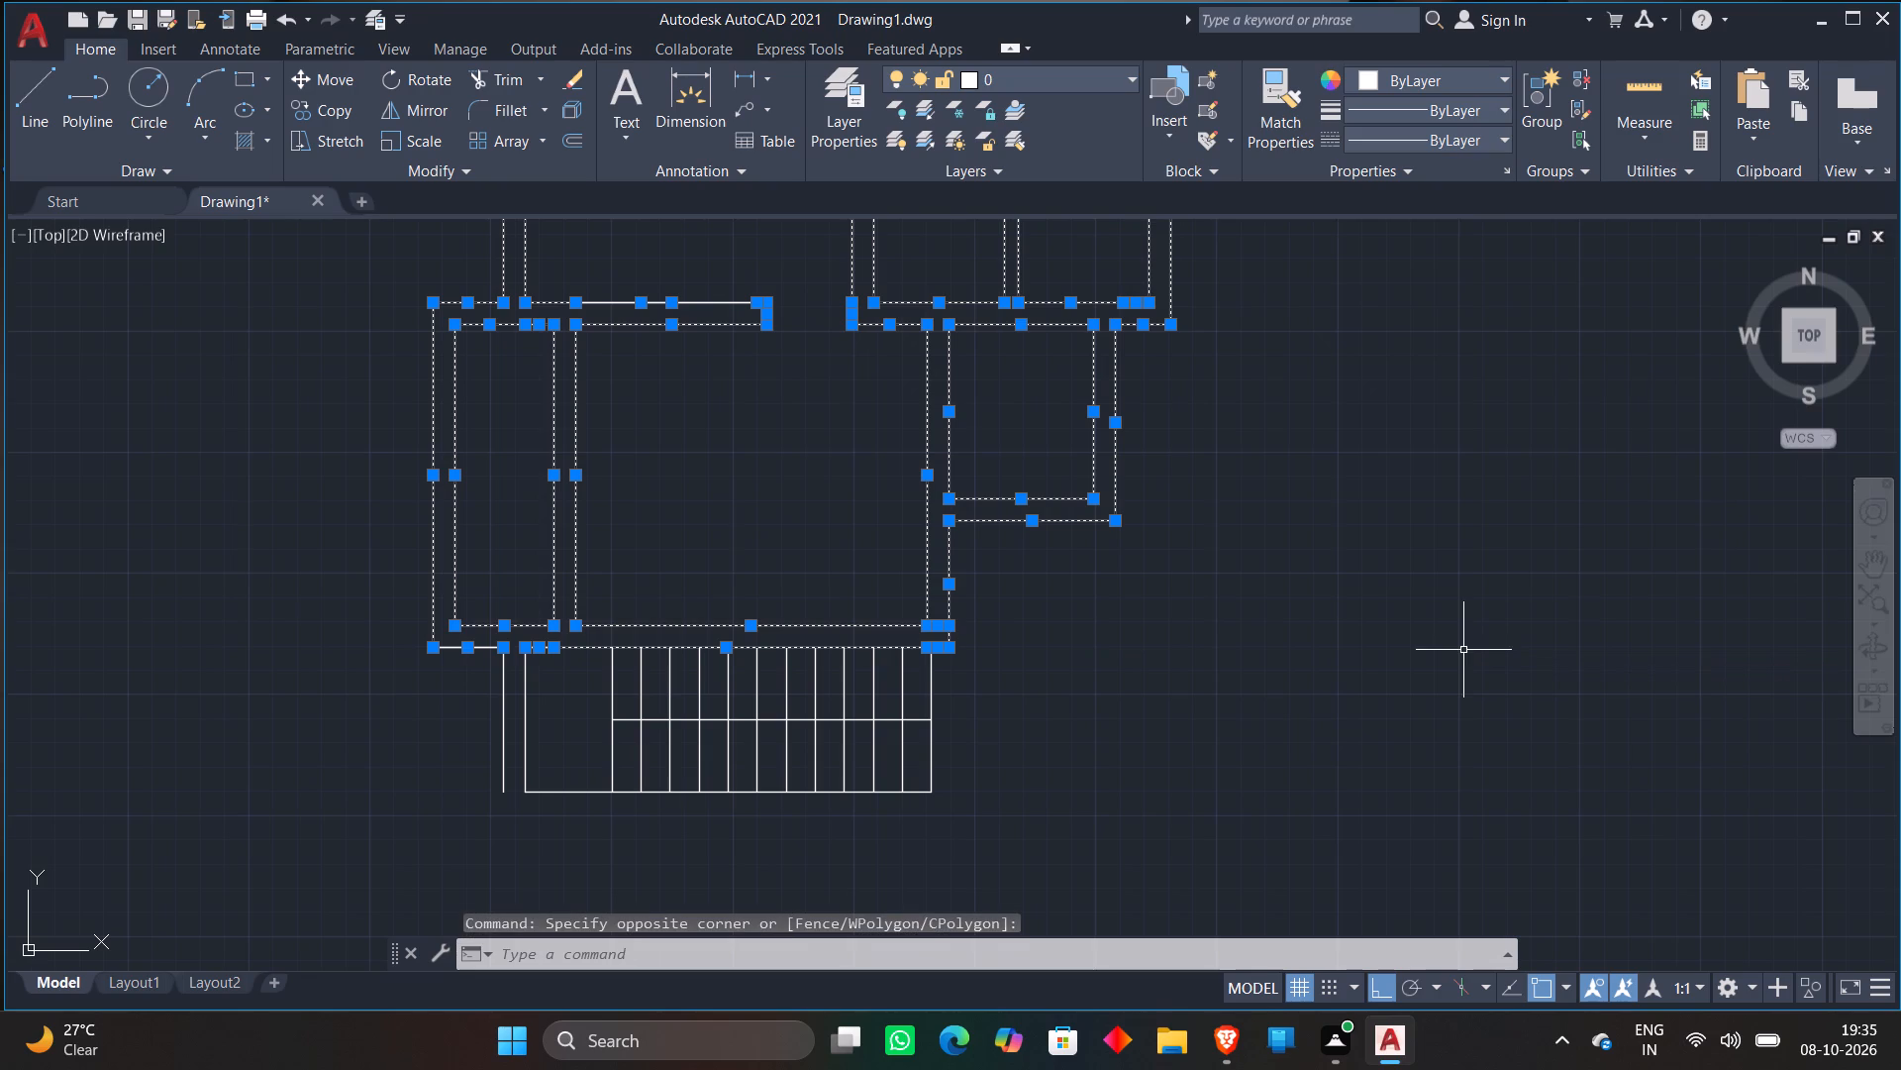
left_click(414, 109)
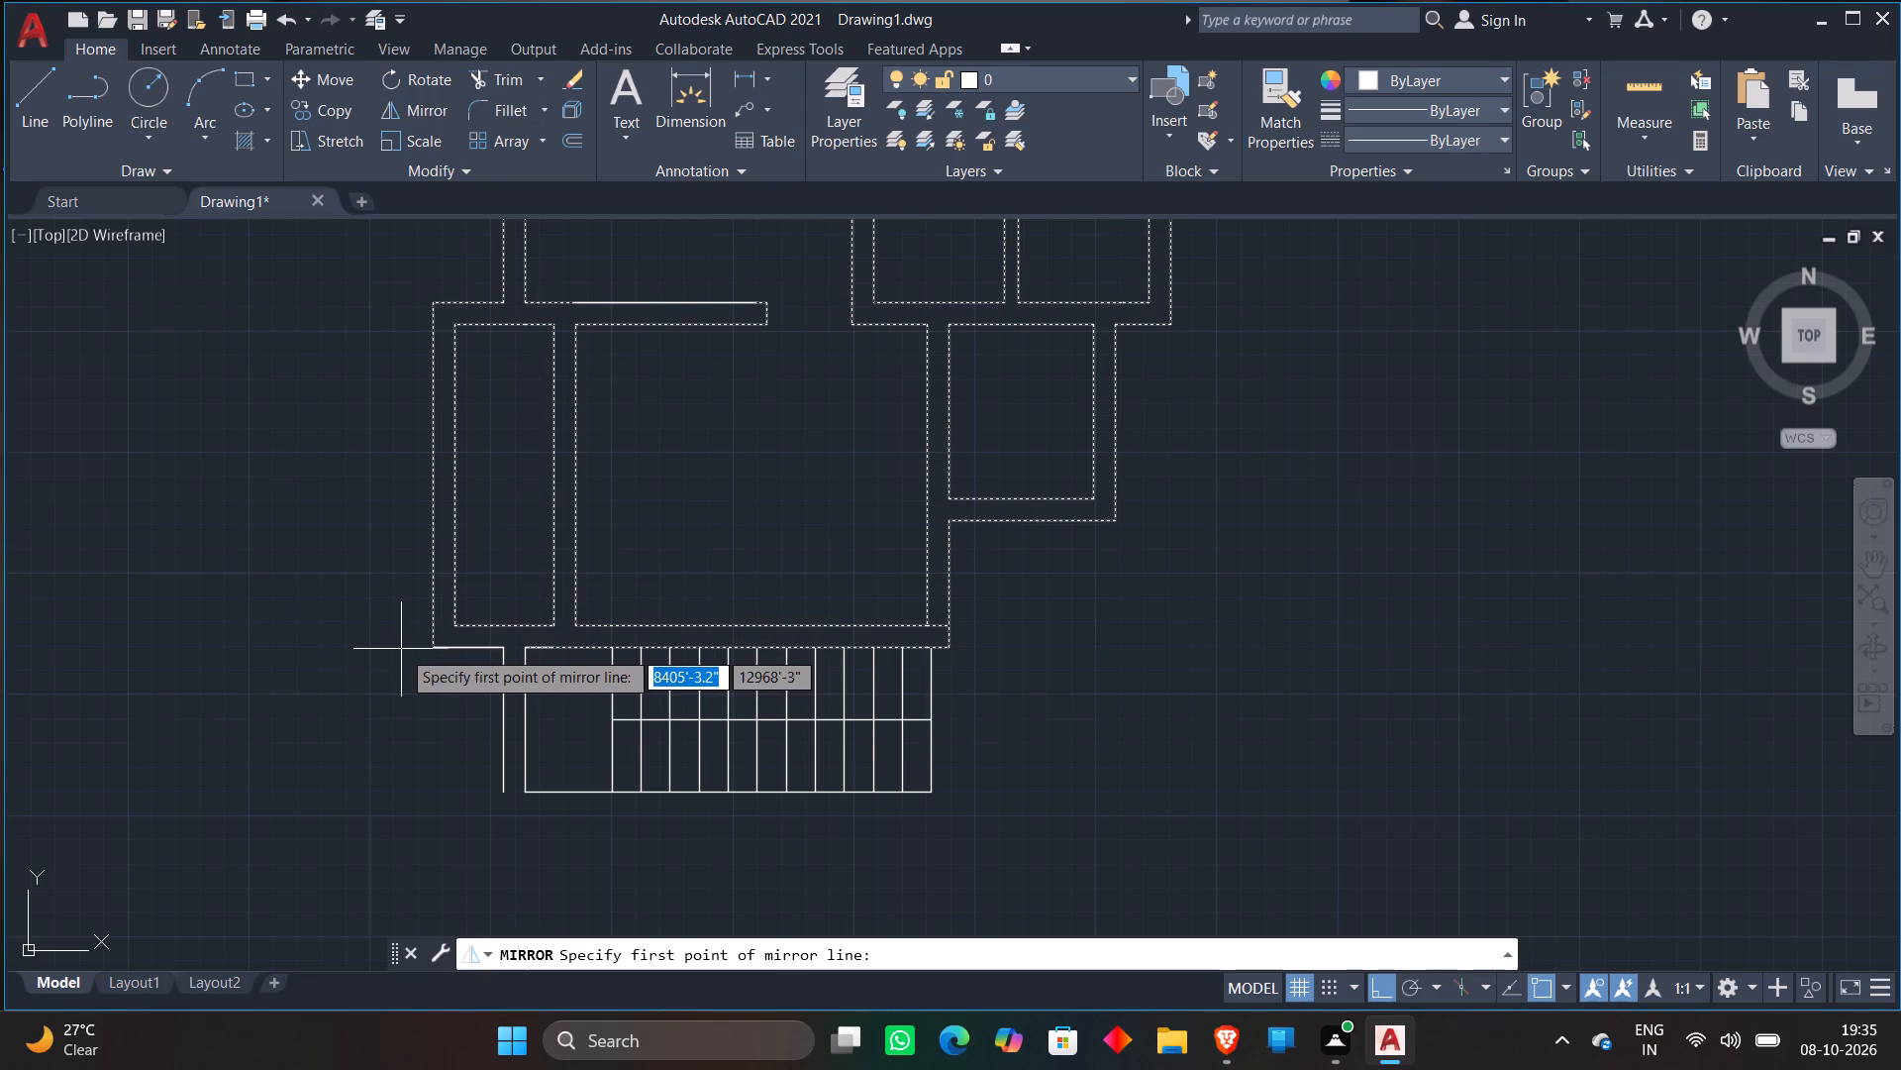
left_click(403, 793)
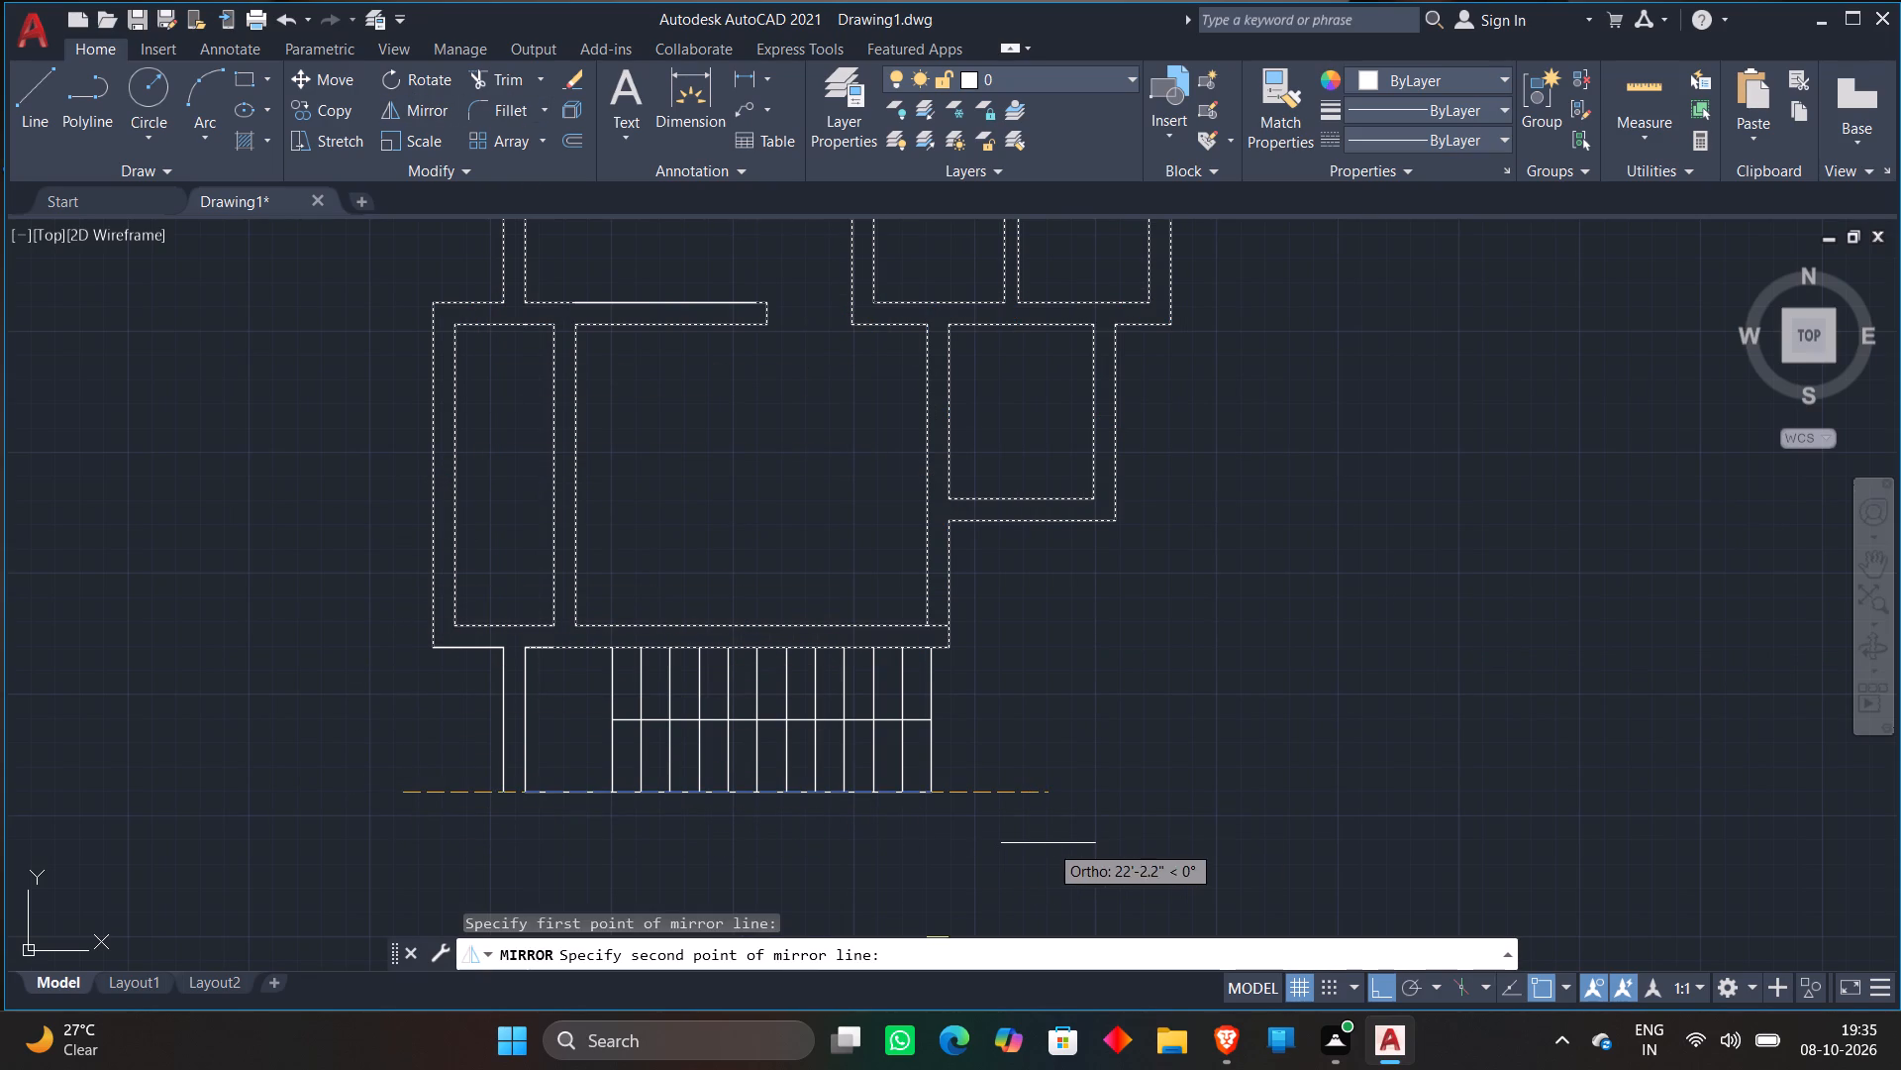
left_click(1265, 833)
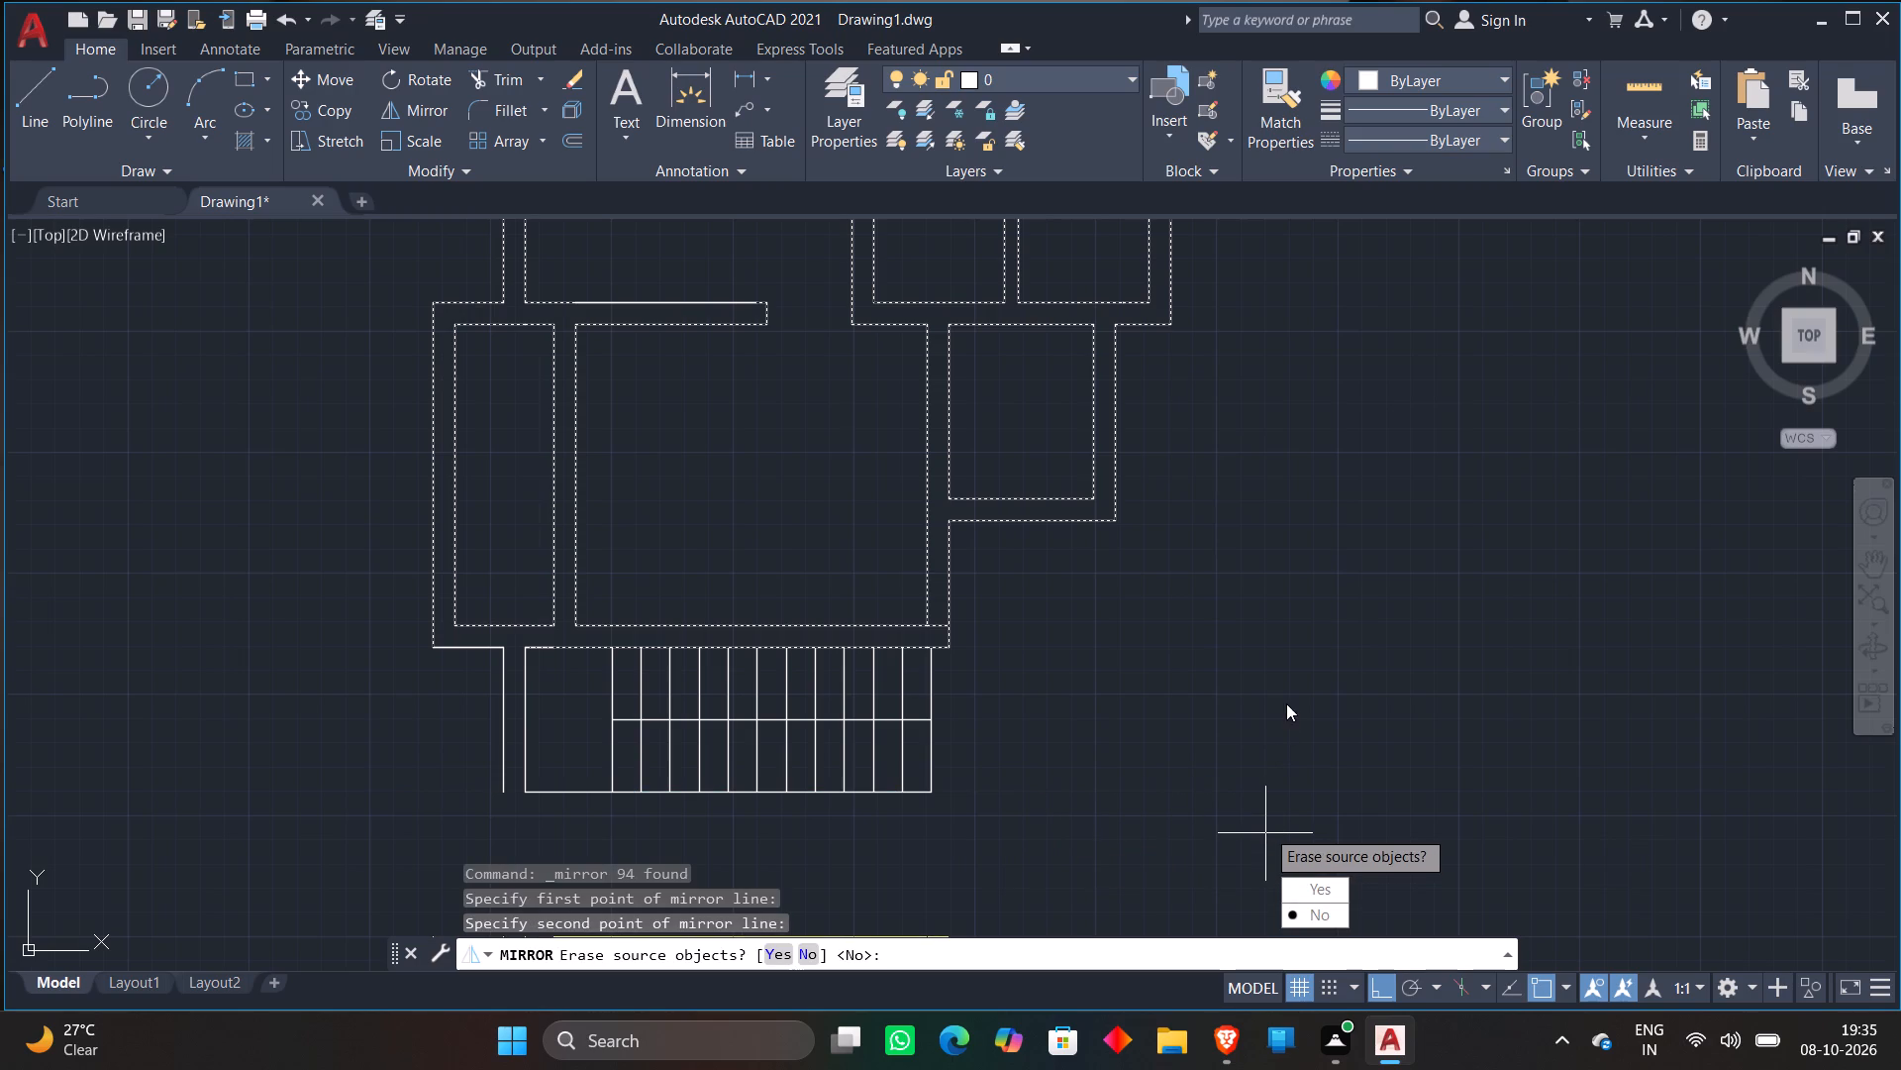
scroll(1290, 724, "down", 4)
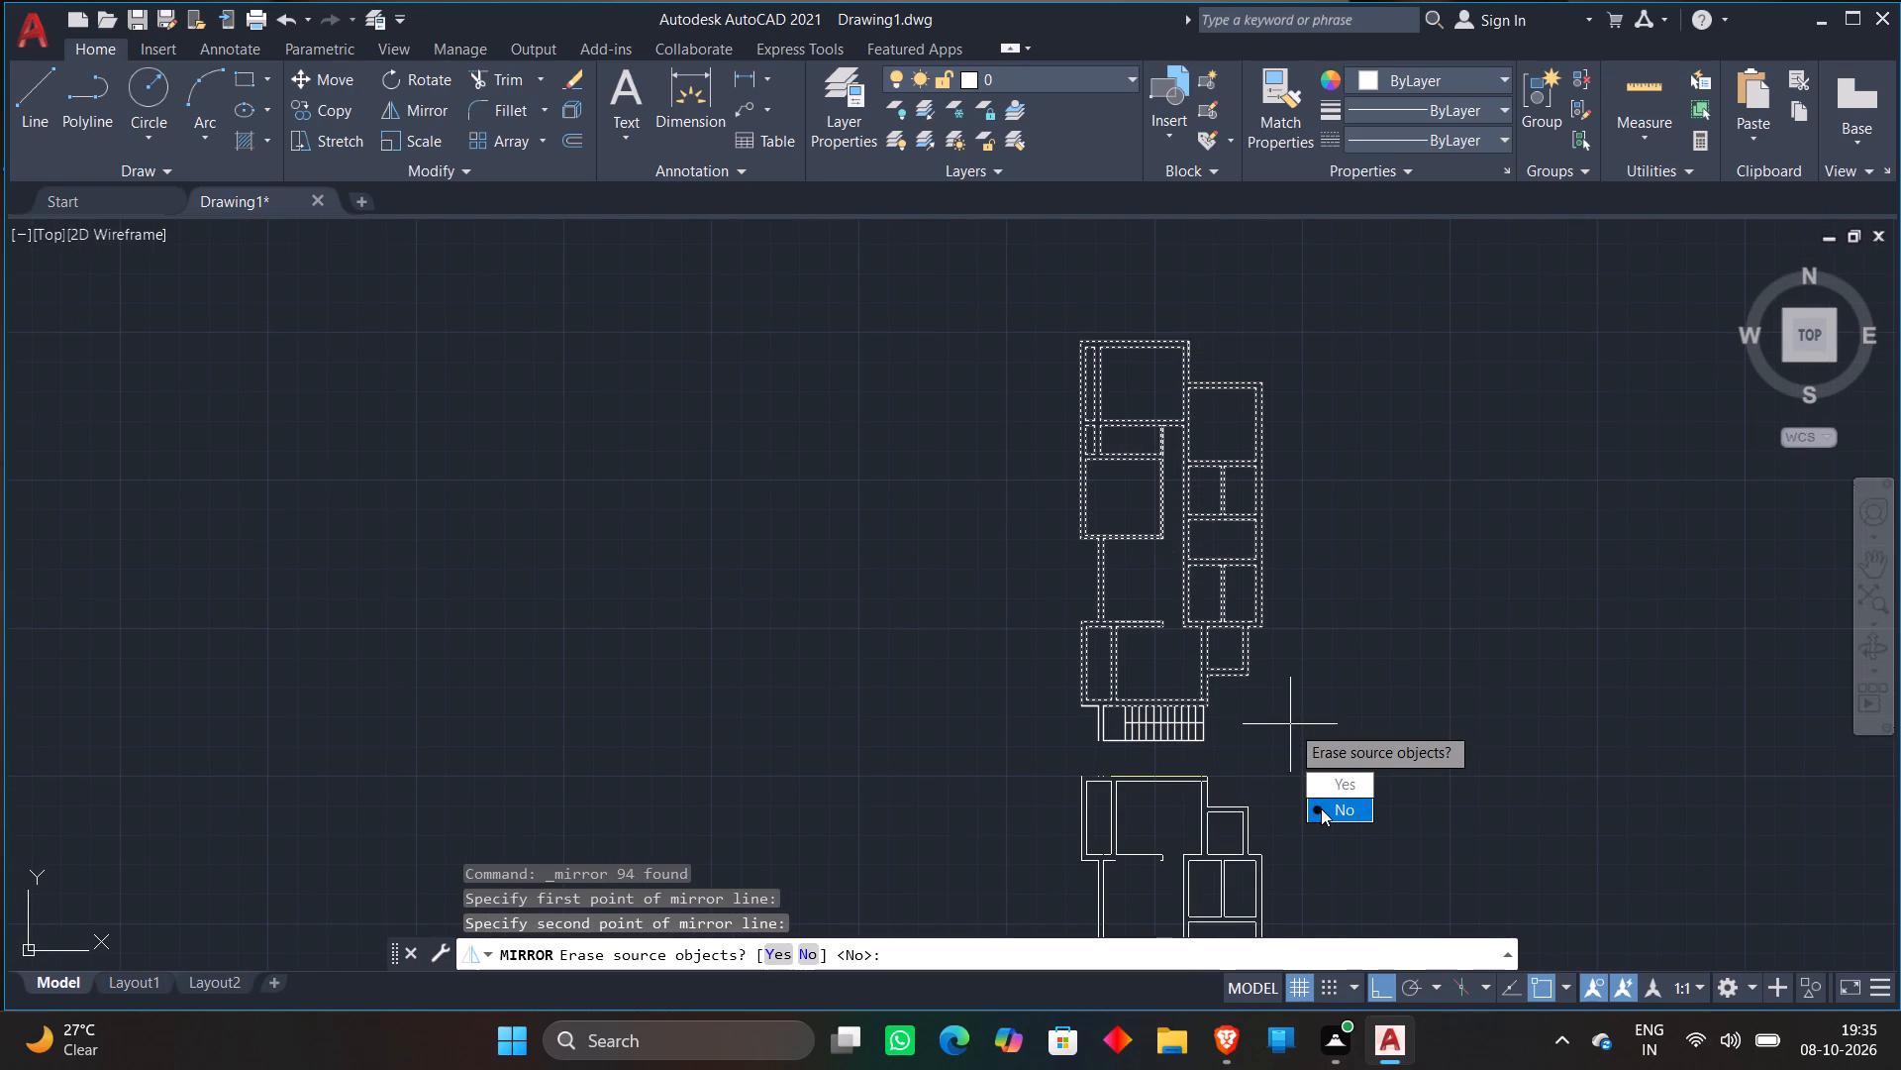
left_click_drag(1321, 808, 1265, 833)
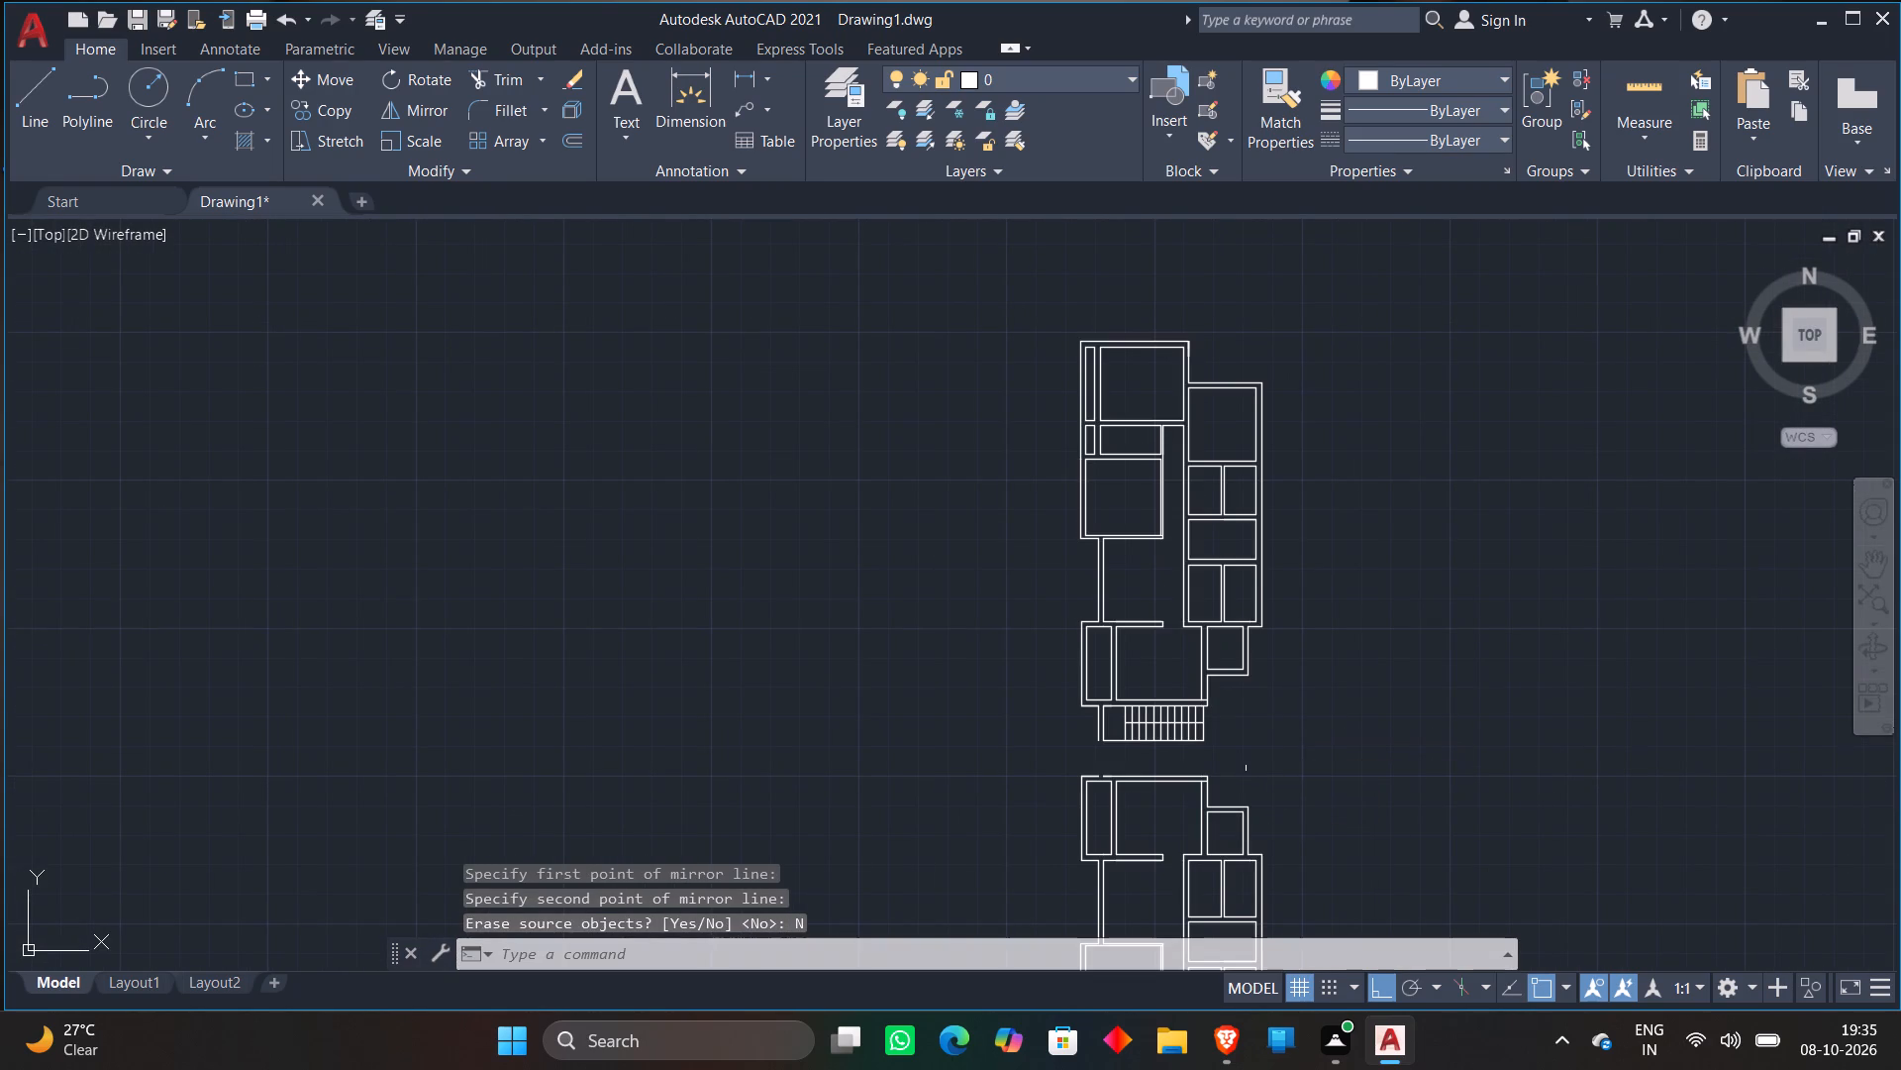
Move the mirrored plan, together with the staircase's bottom line, about 5' north so its top wall meets the staircase's south edge.
middle_click_drag(1249, 768, 1092, 577)
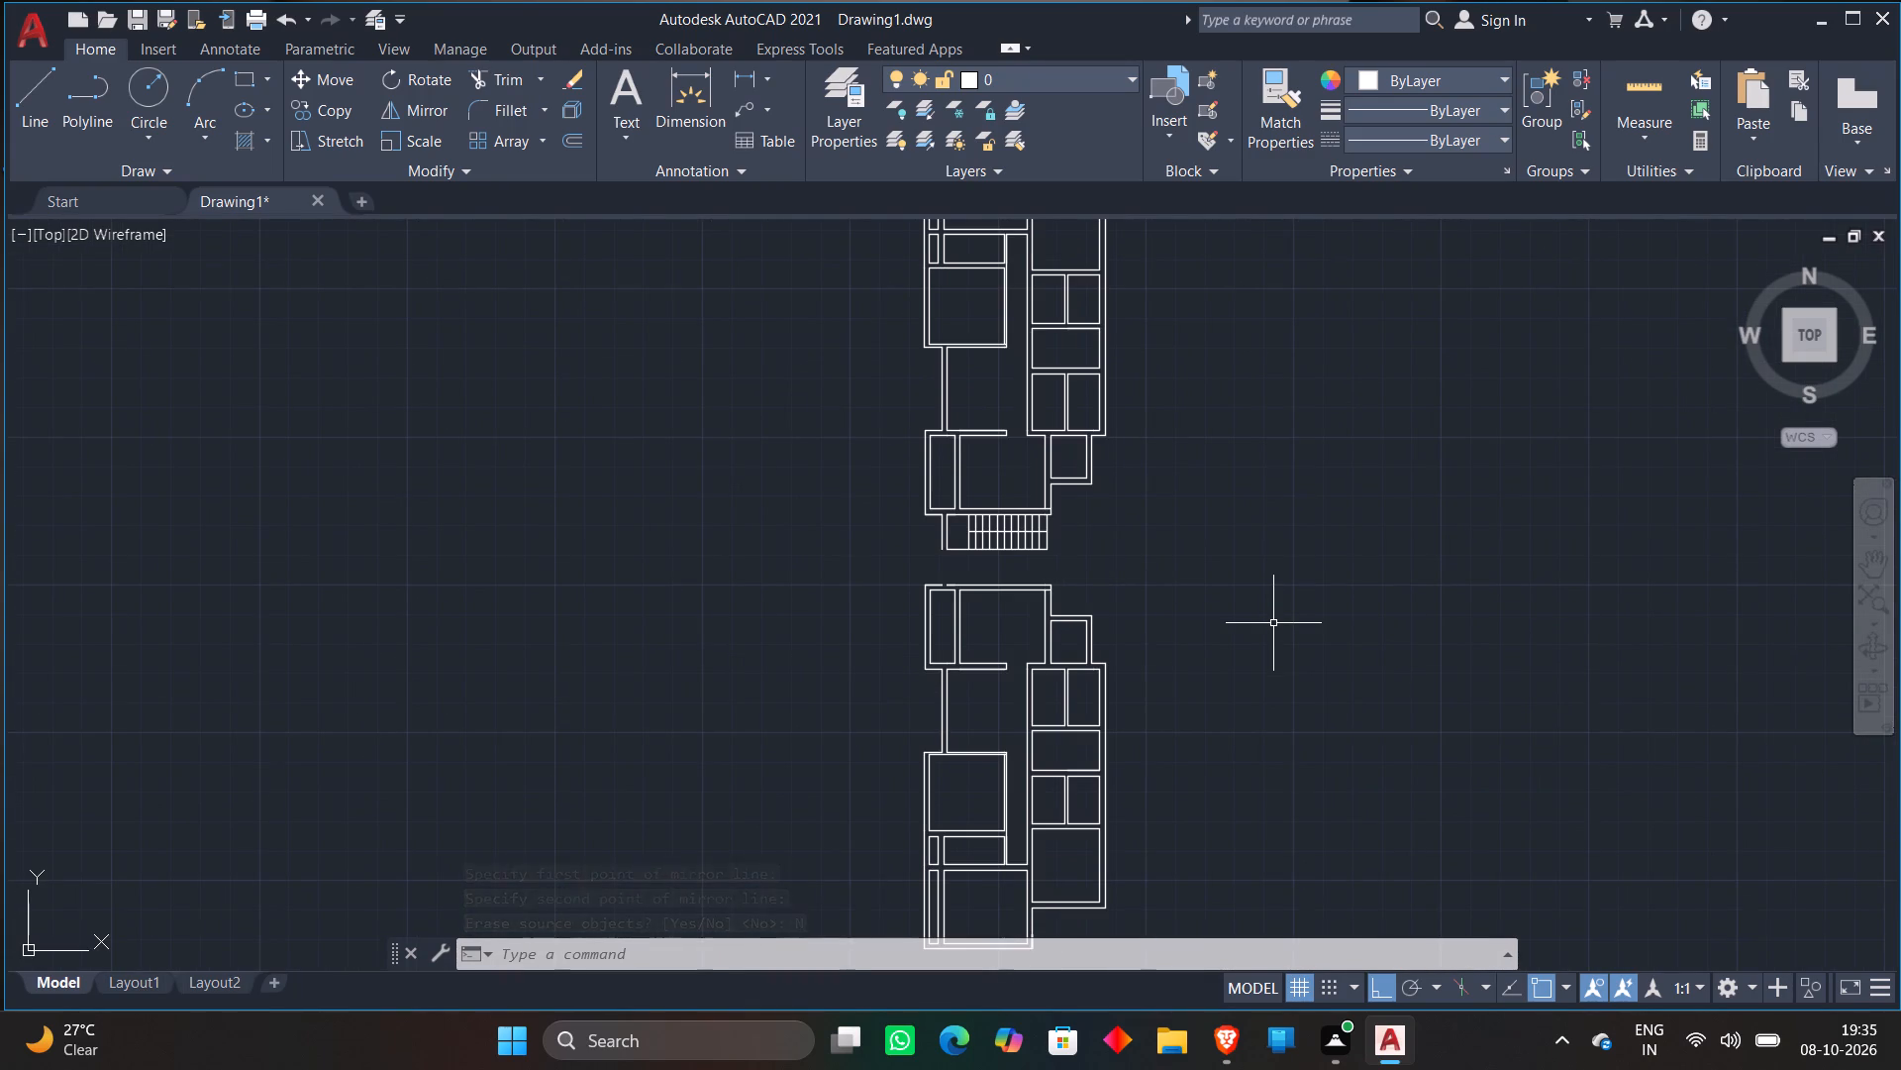
scroll(1248, 631, "down", 2)
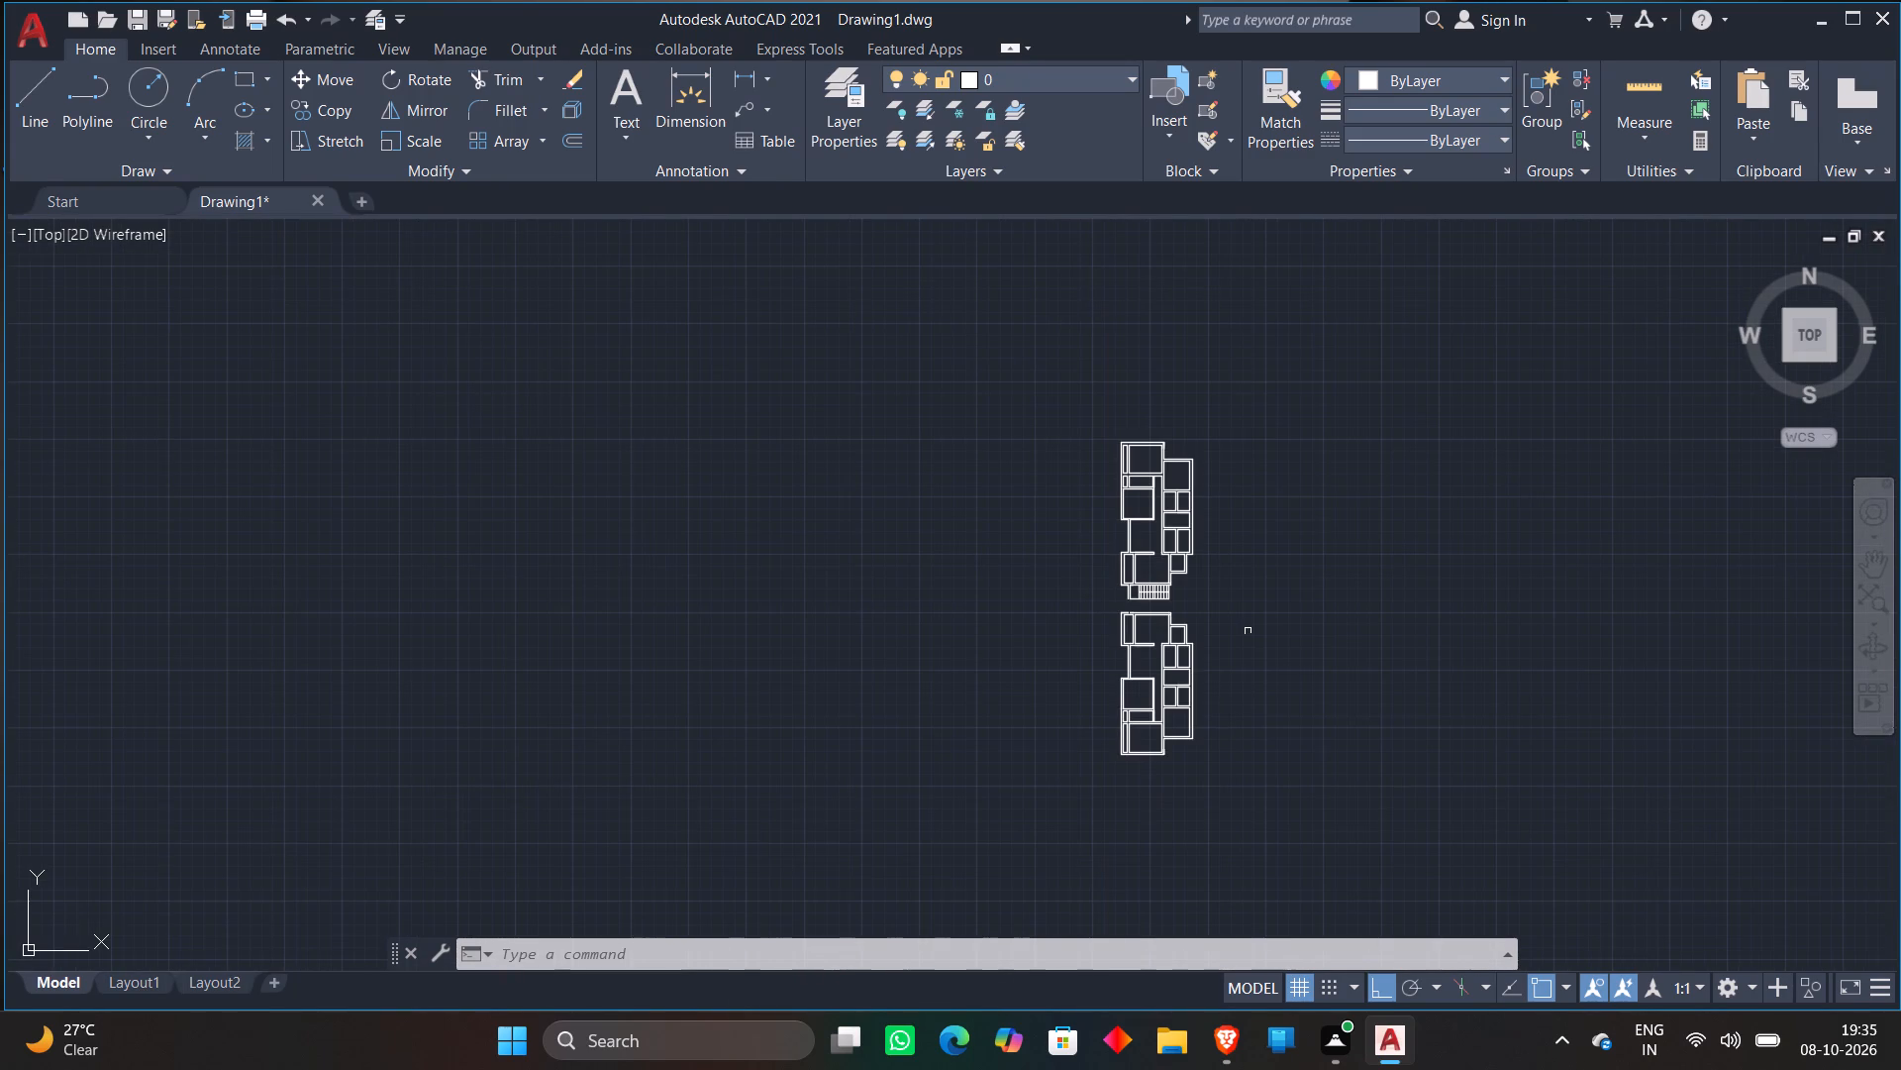
middle_click_drag(1248, 631, 1167, 600)
scroll(1098, 587, "up", 3)
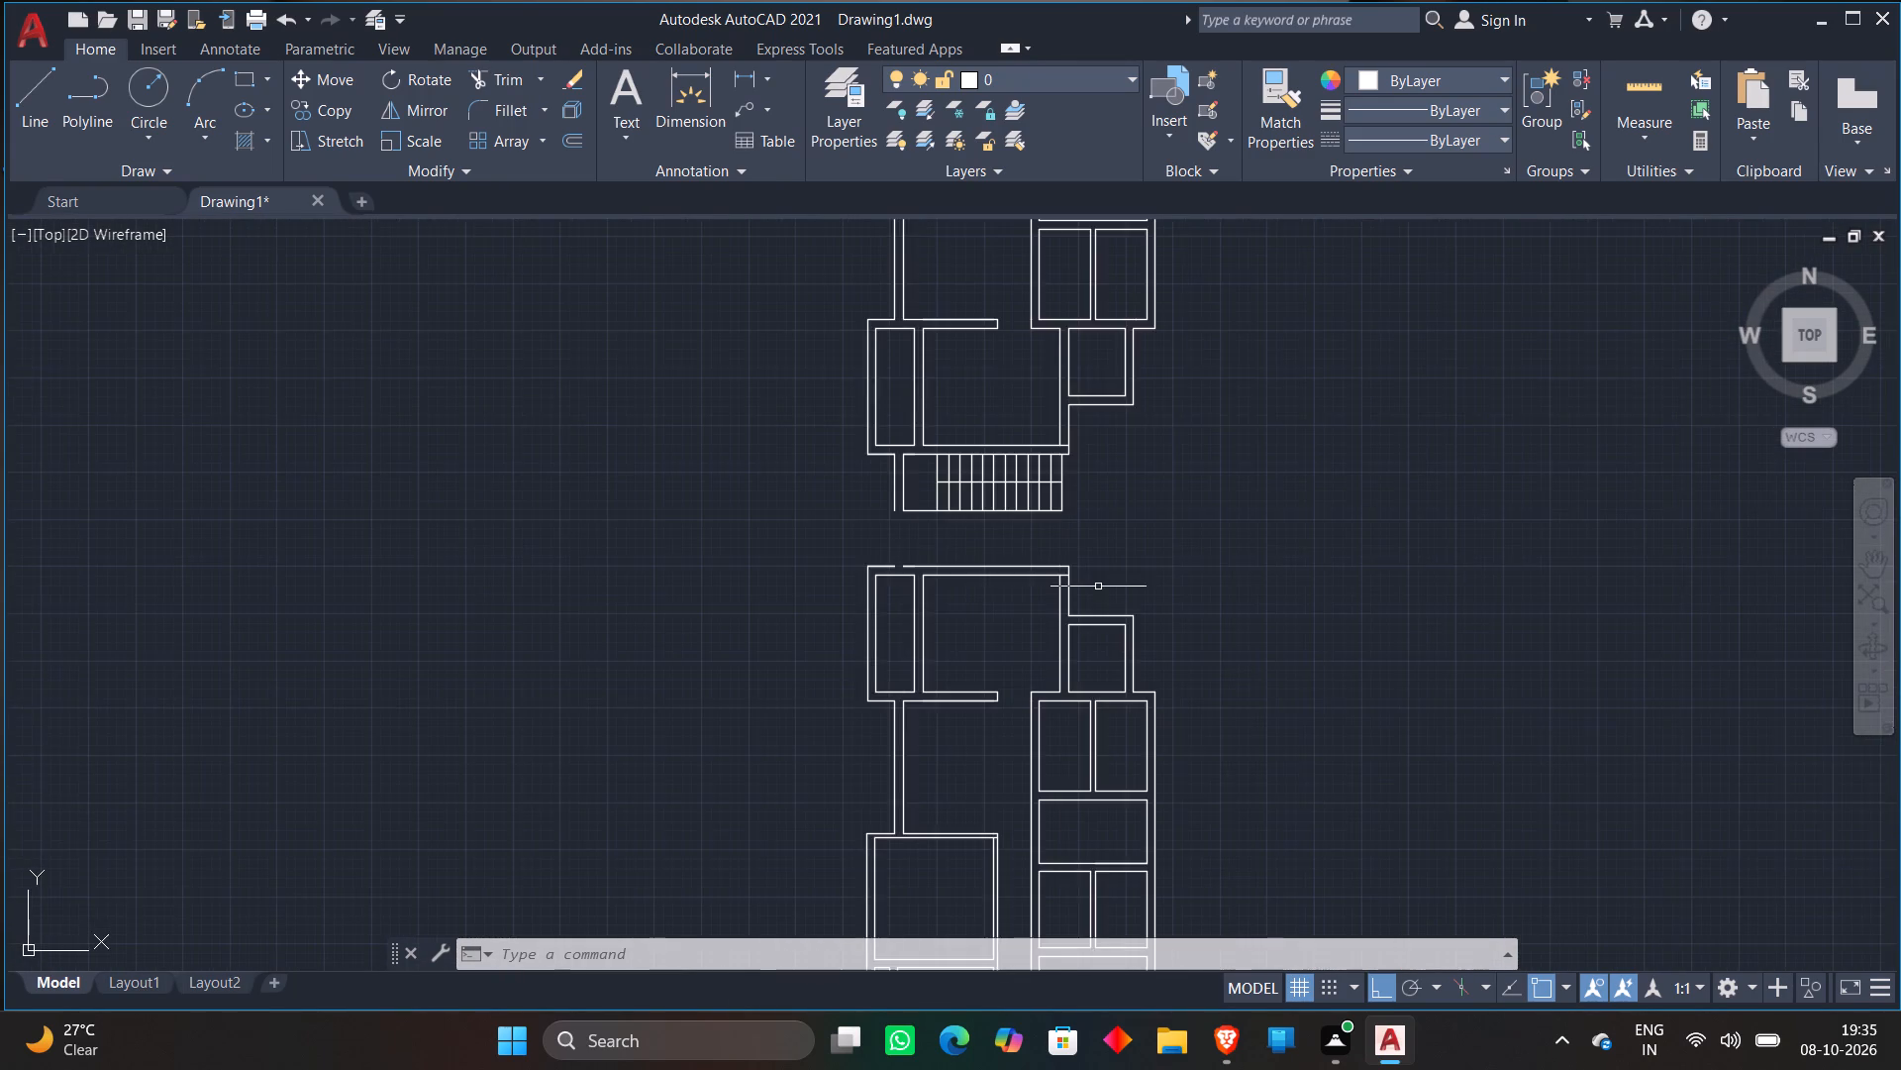
scroll(1098, 587, "up", 2)
scroll(541, 491, "down", 2)
left_click(394, 447)
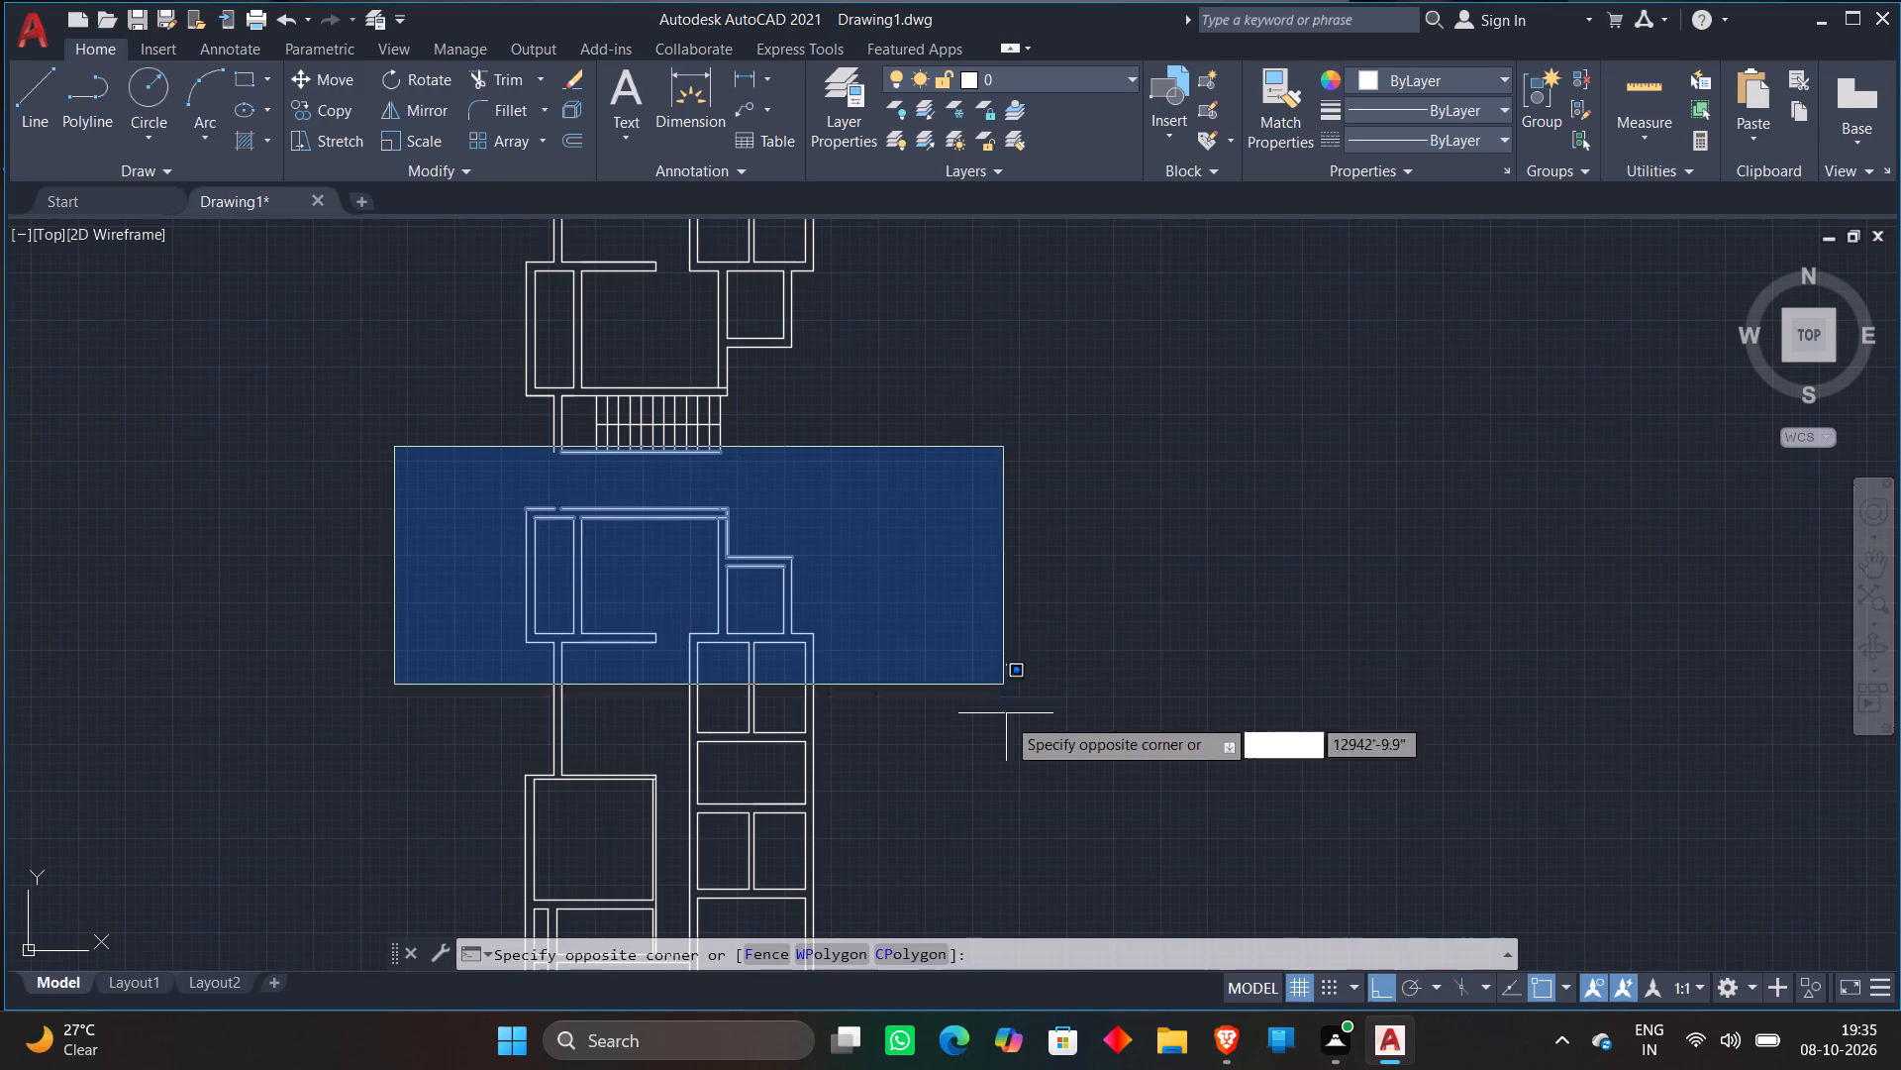
key("Escape")
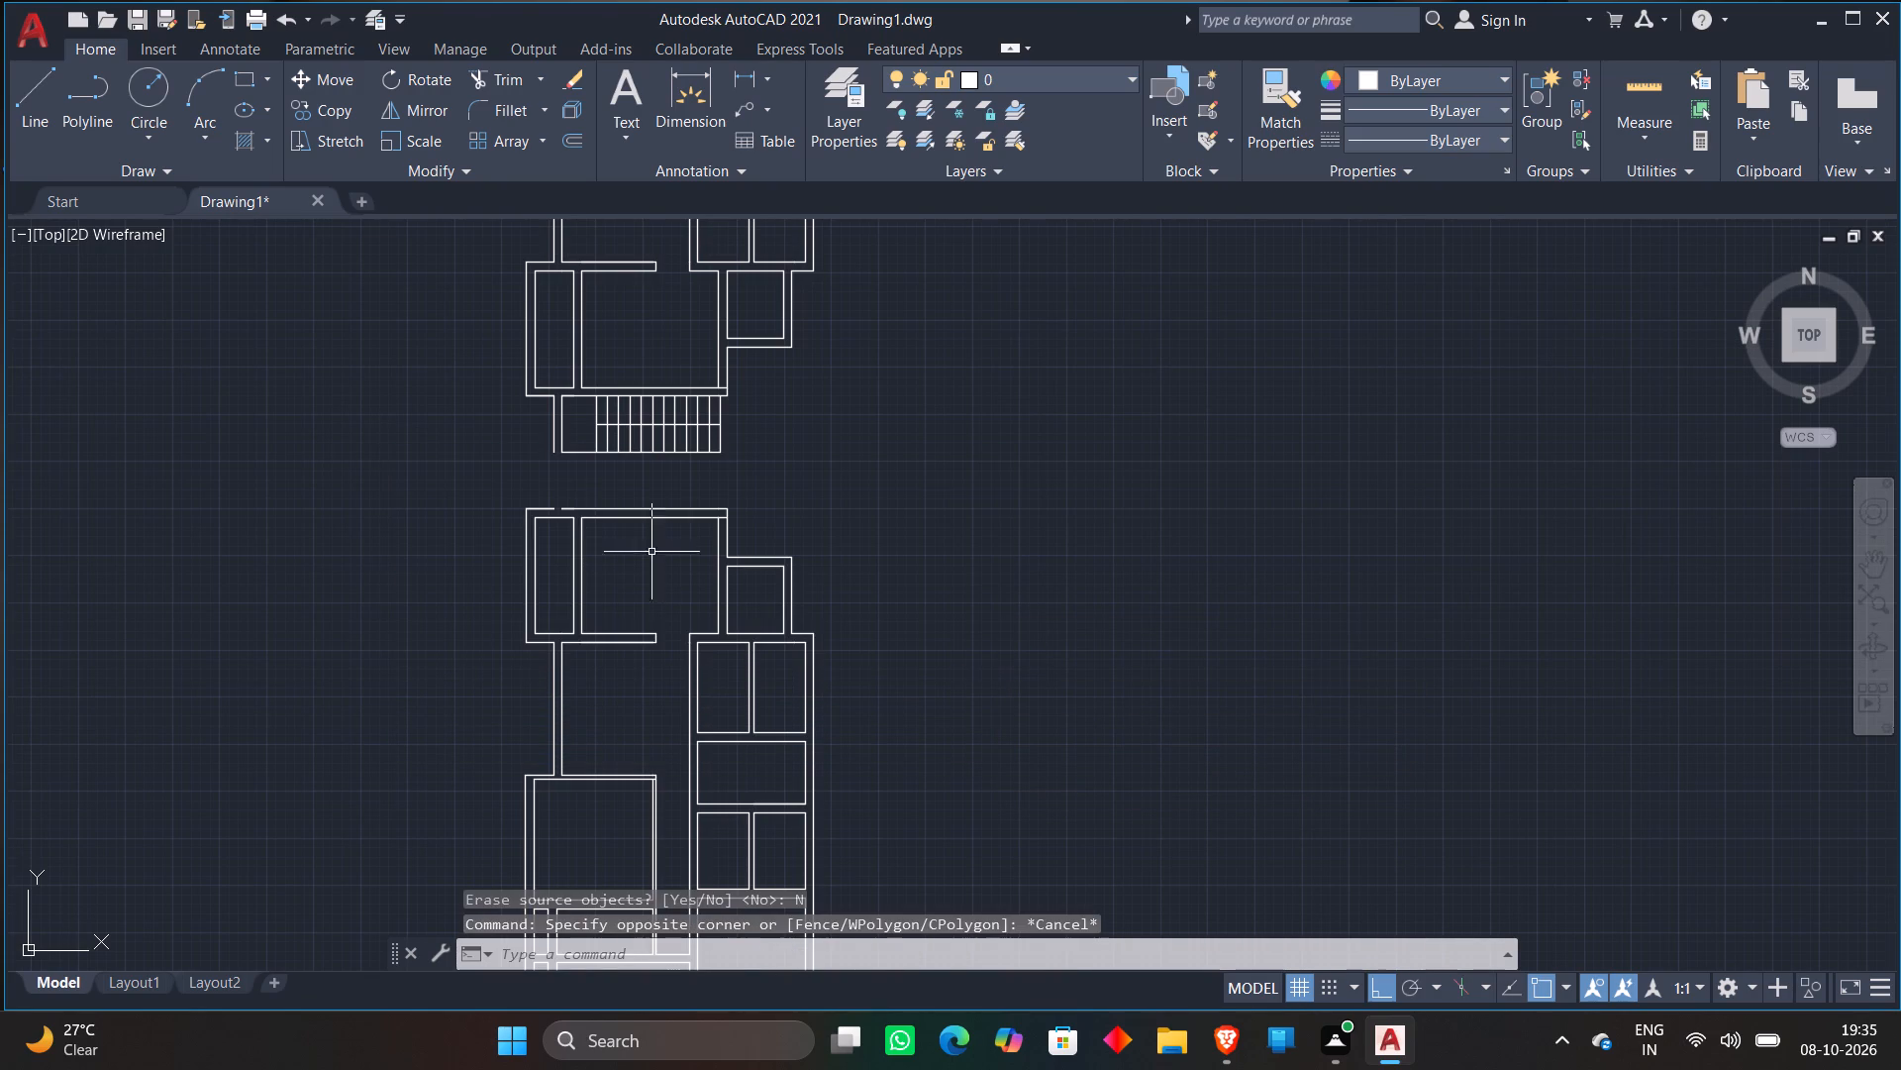
scroll(904, 474, "down", 1)
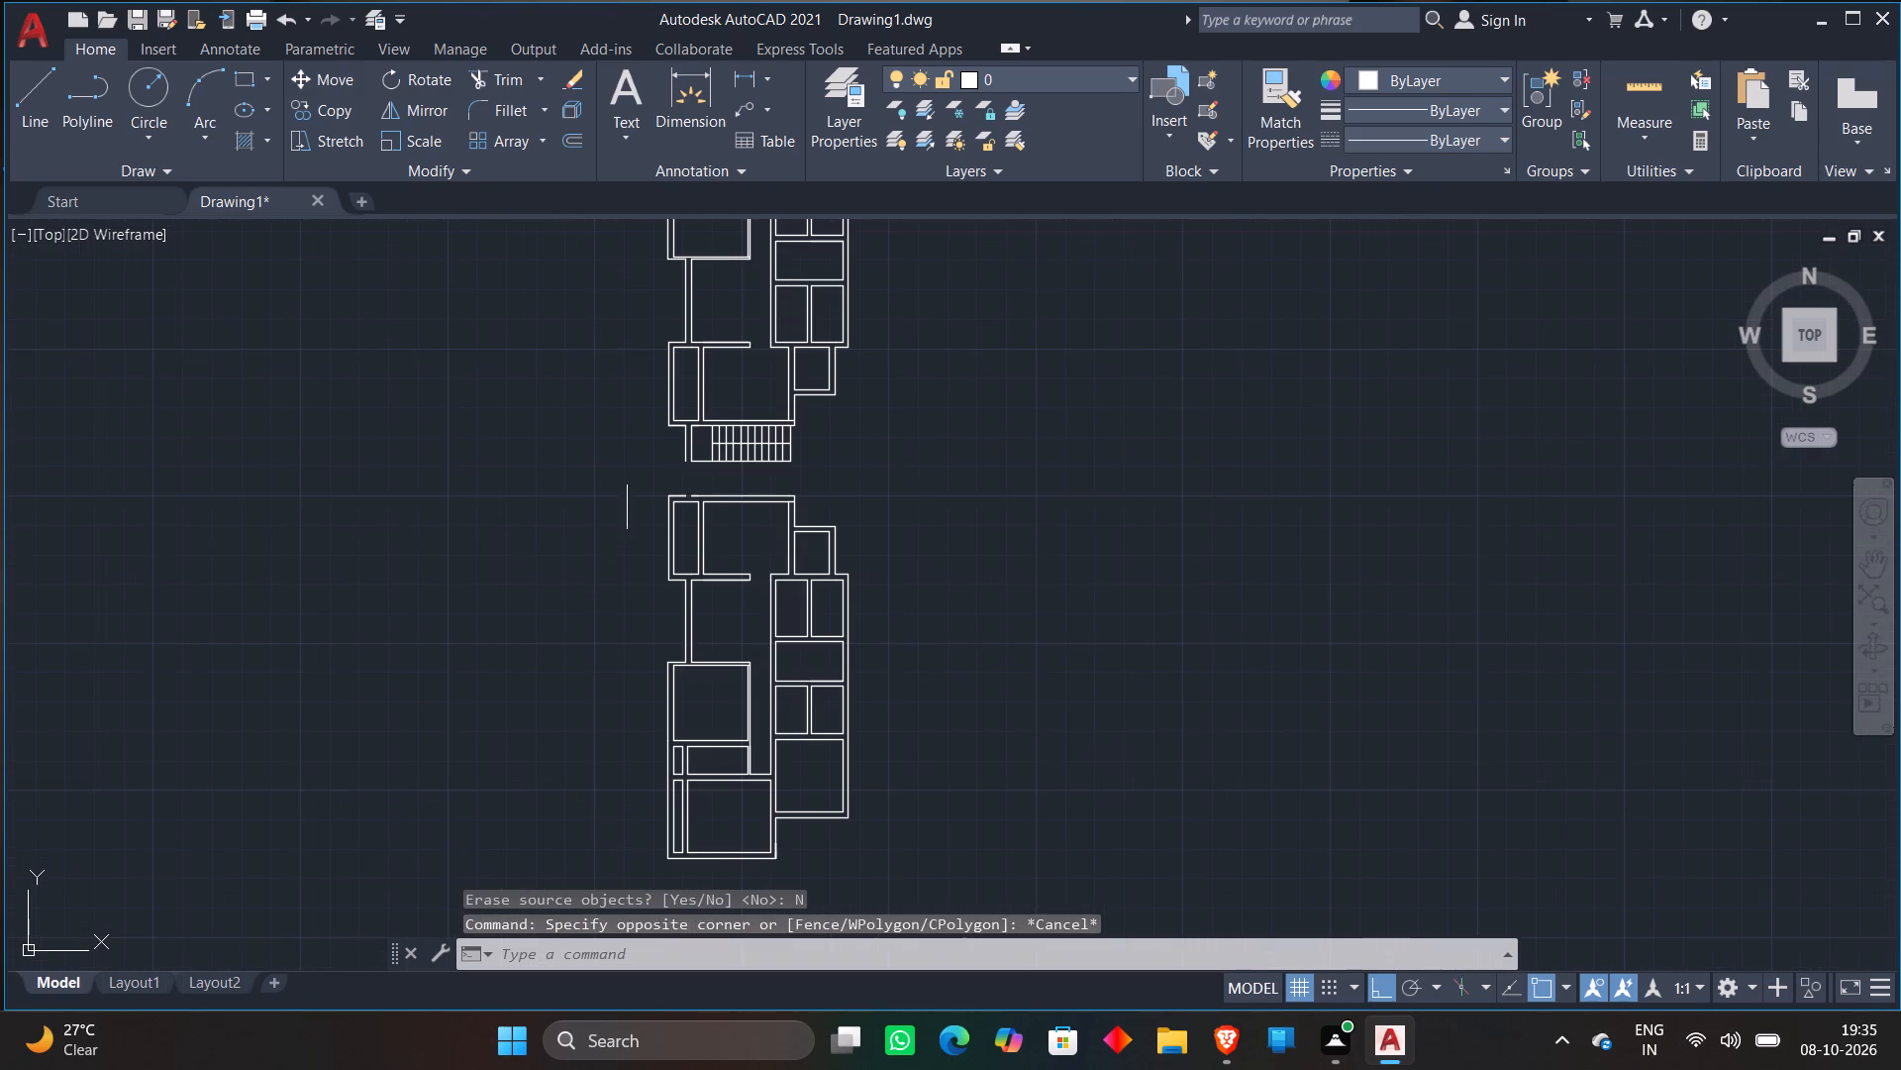
left_click(561, 462)
left_click(1021, 885)
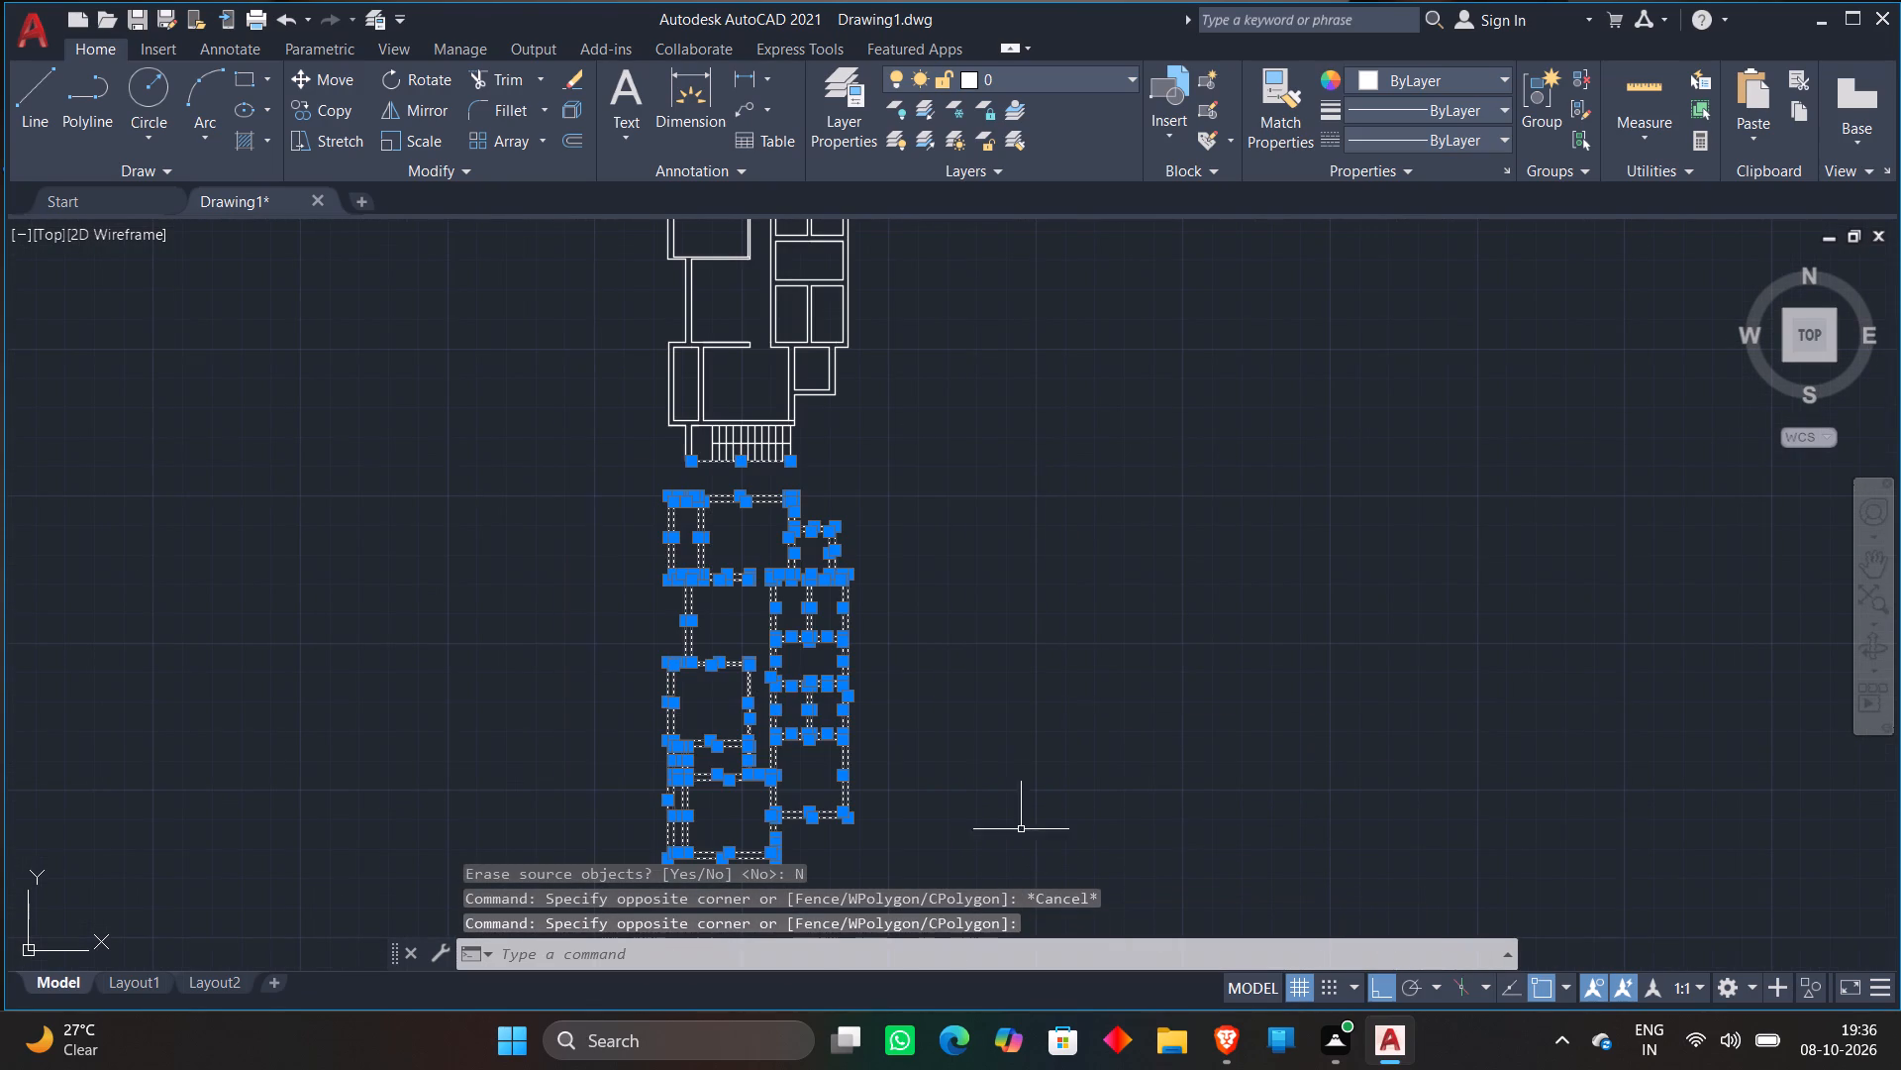
key("m")
key("Return")
scroll(714, 504, "up", 3)
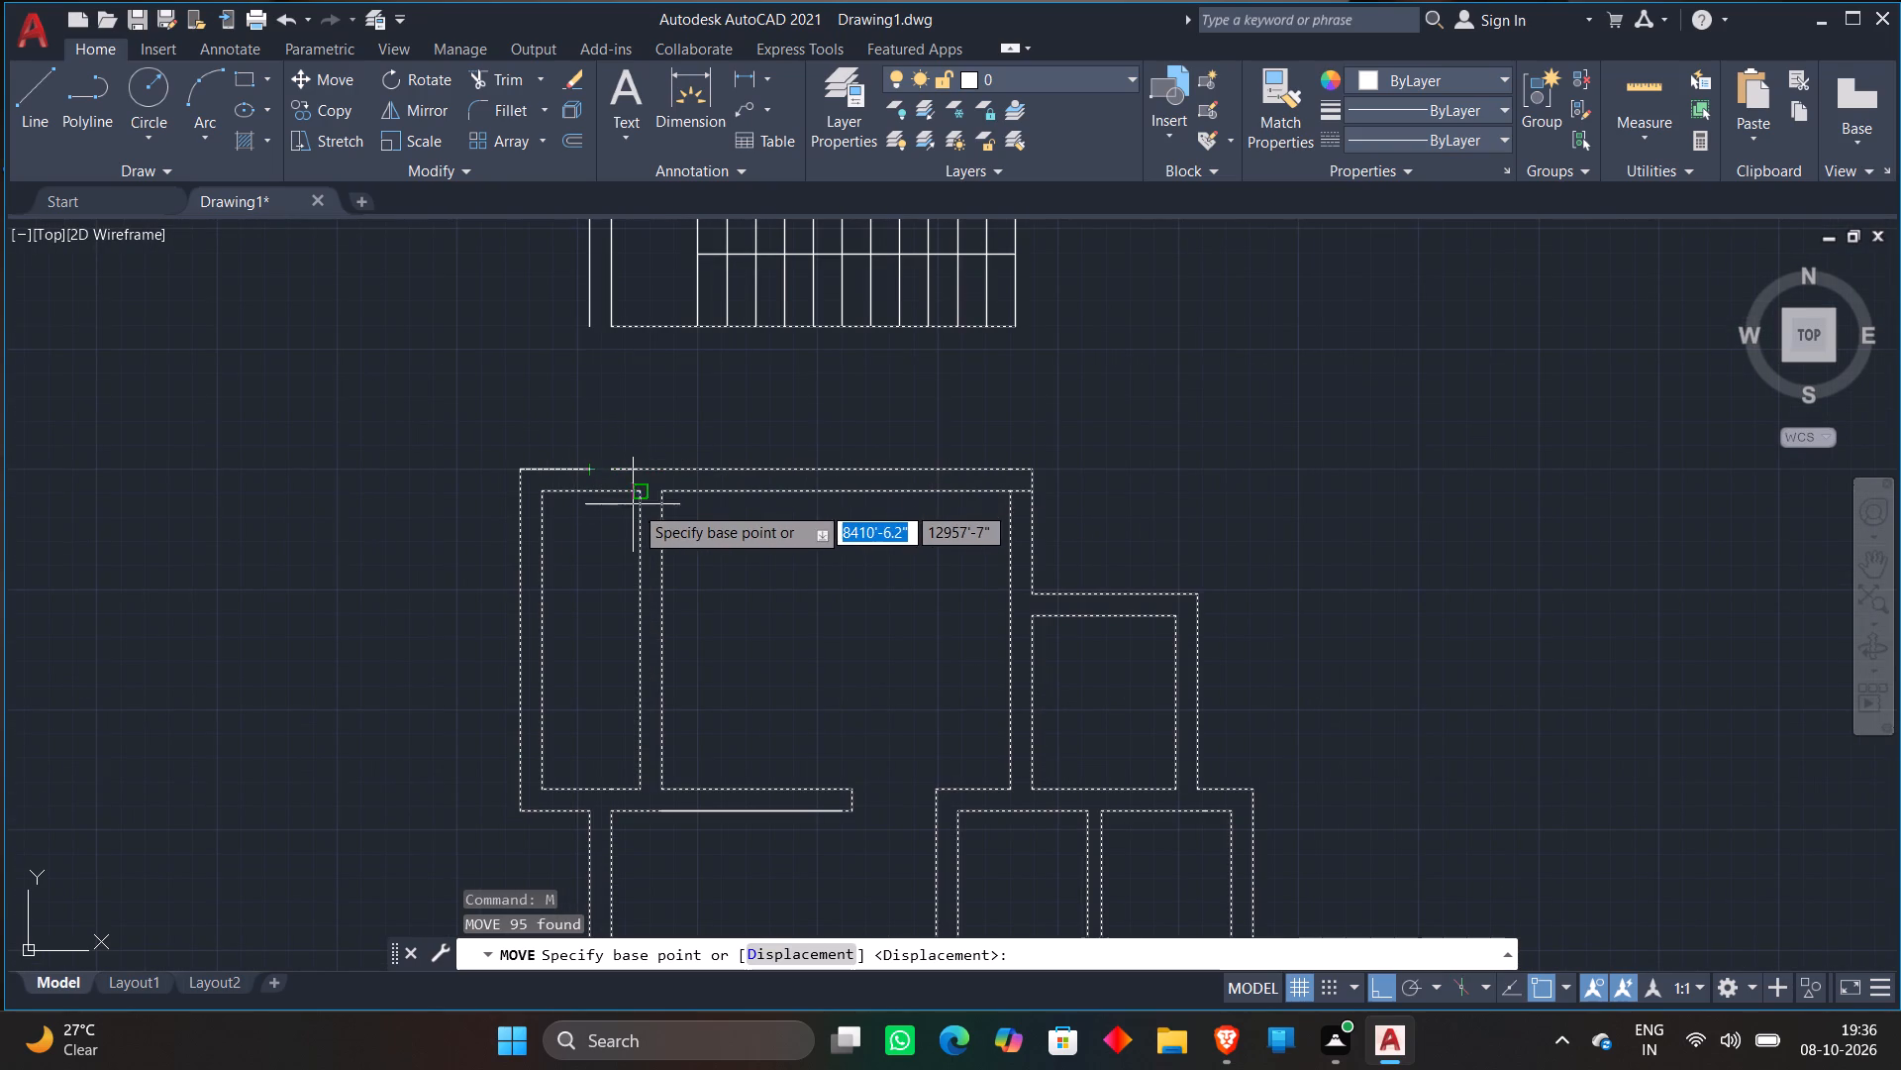
left_click(542, 490)
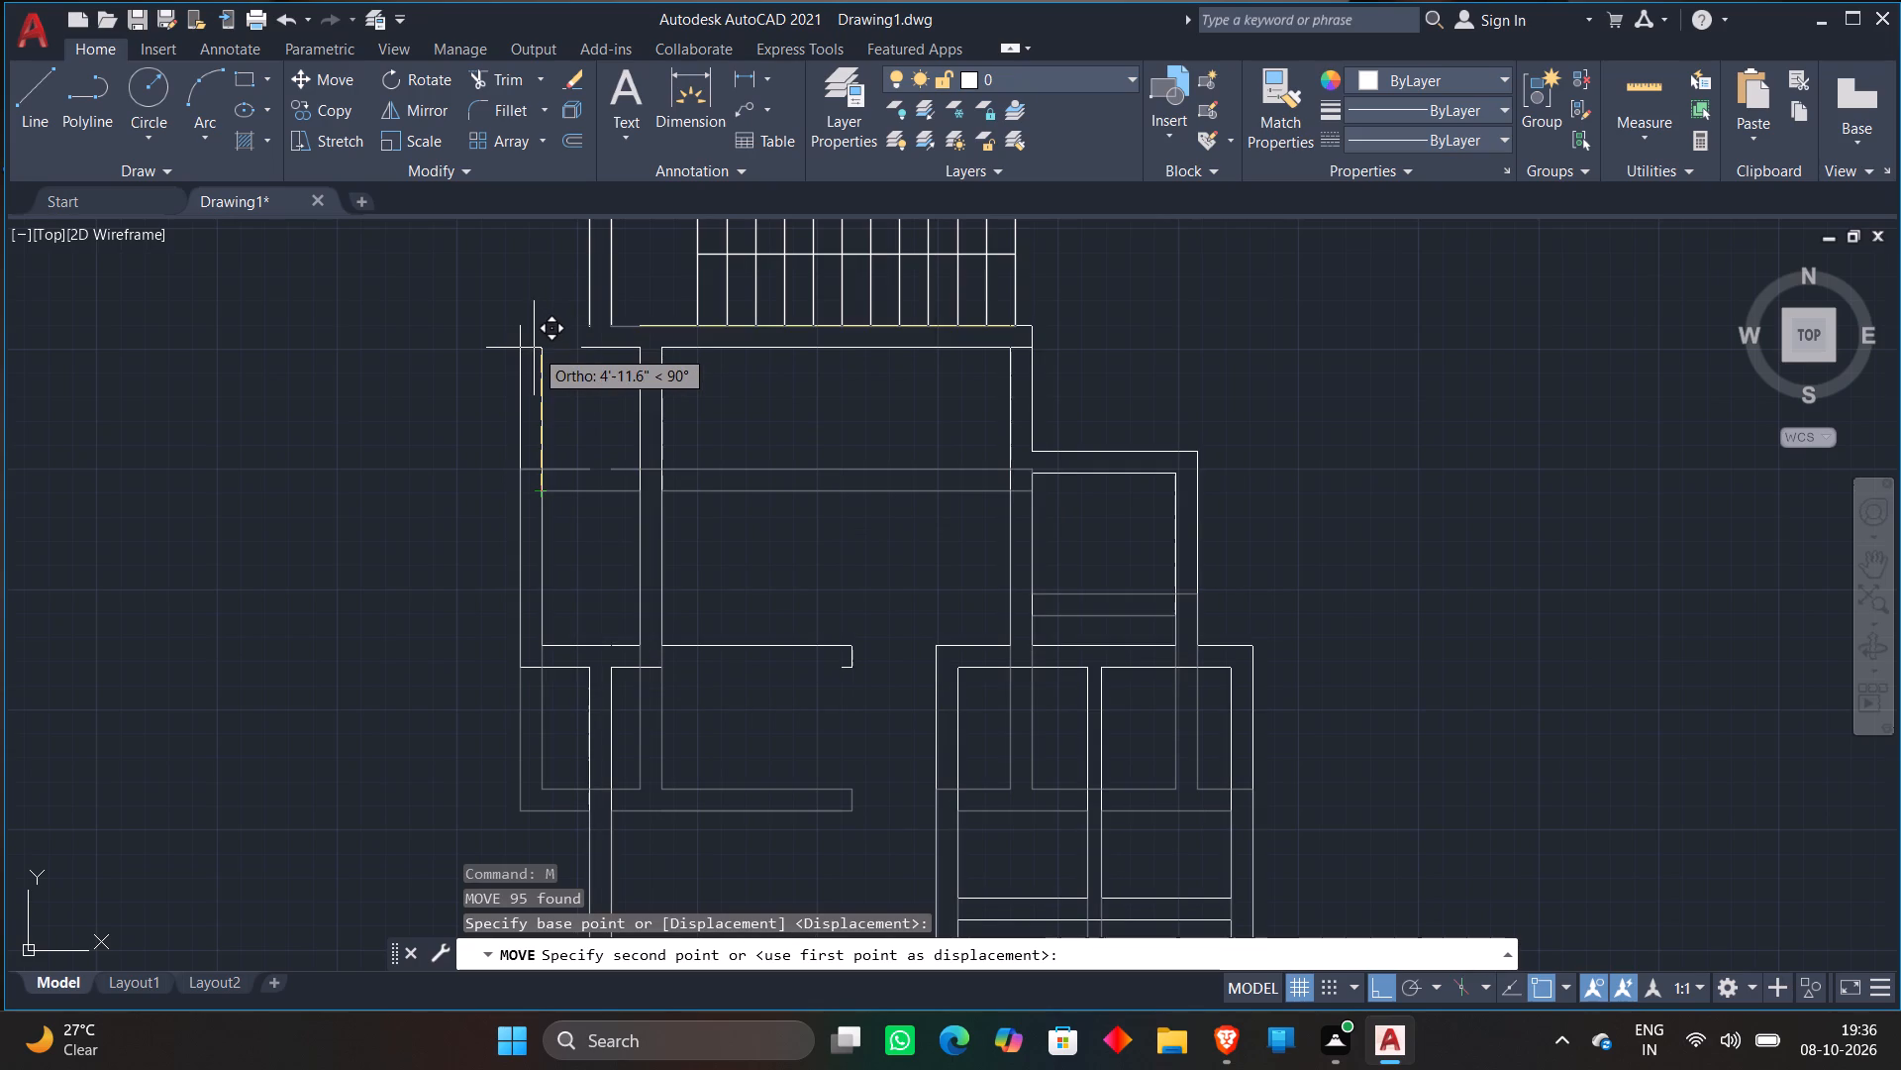
left_click(534, 348)
Examine the joined mirrored plan, including its rooms and its connection to the shared staircase.
scroll(1225, 316, "down", 1)
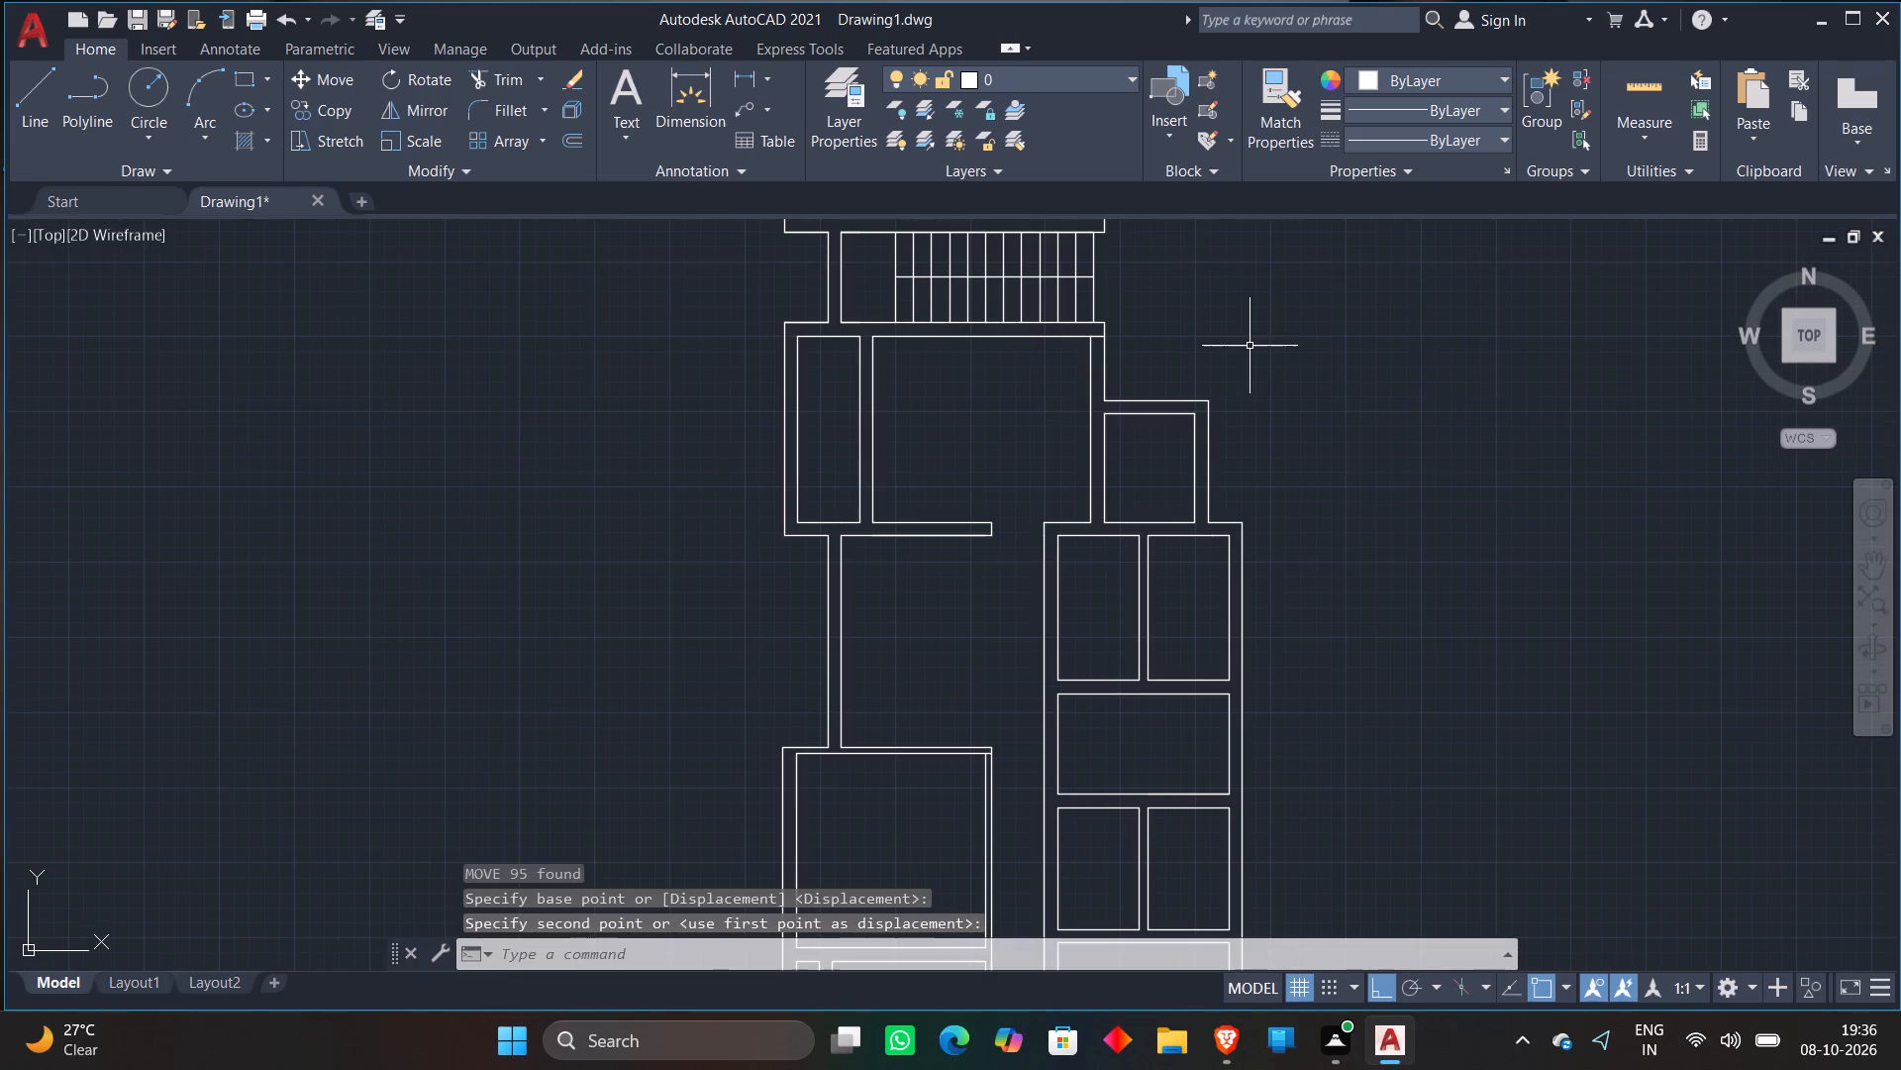
scroll(1263, 348, "down", 2)
middle_click_drag(1346, 371, 1065, 466)
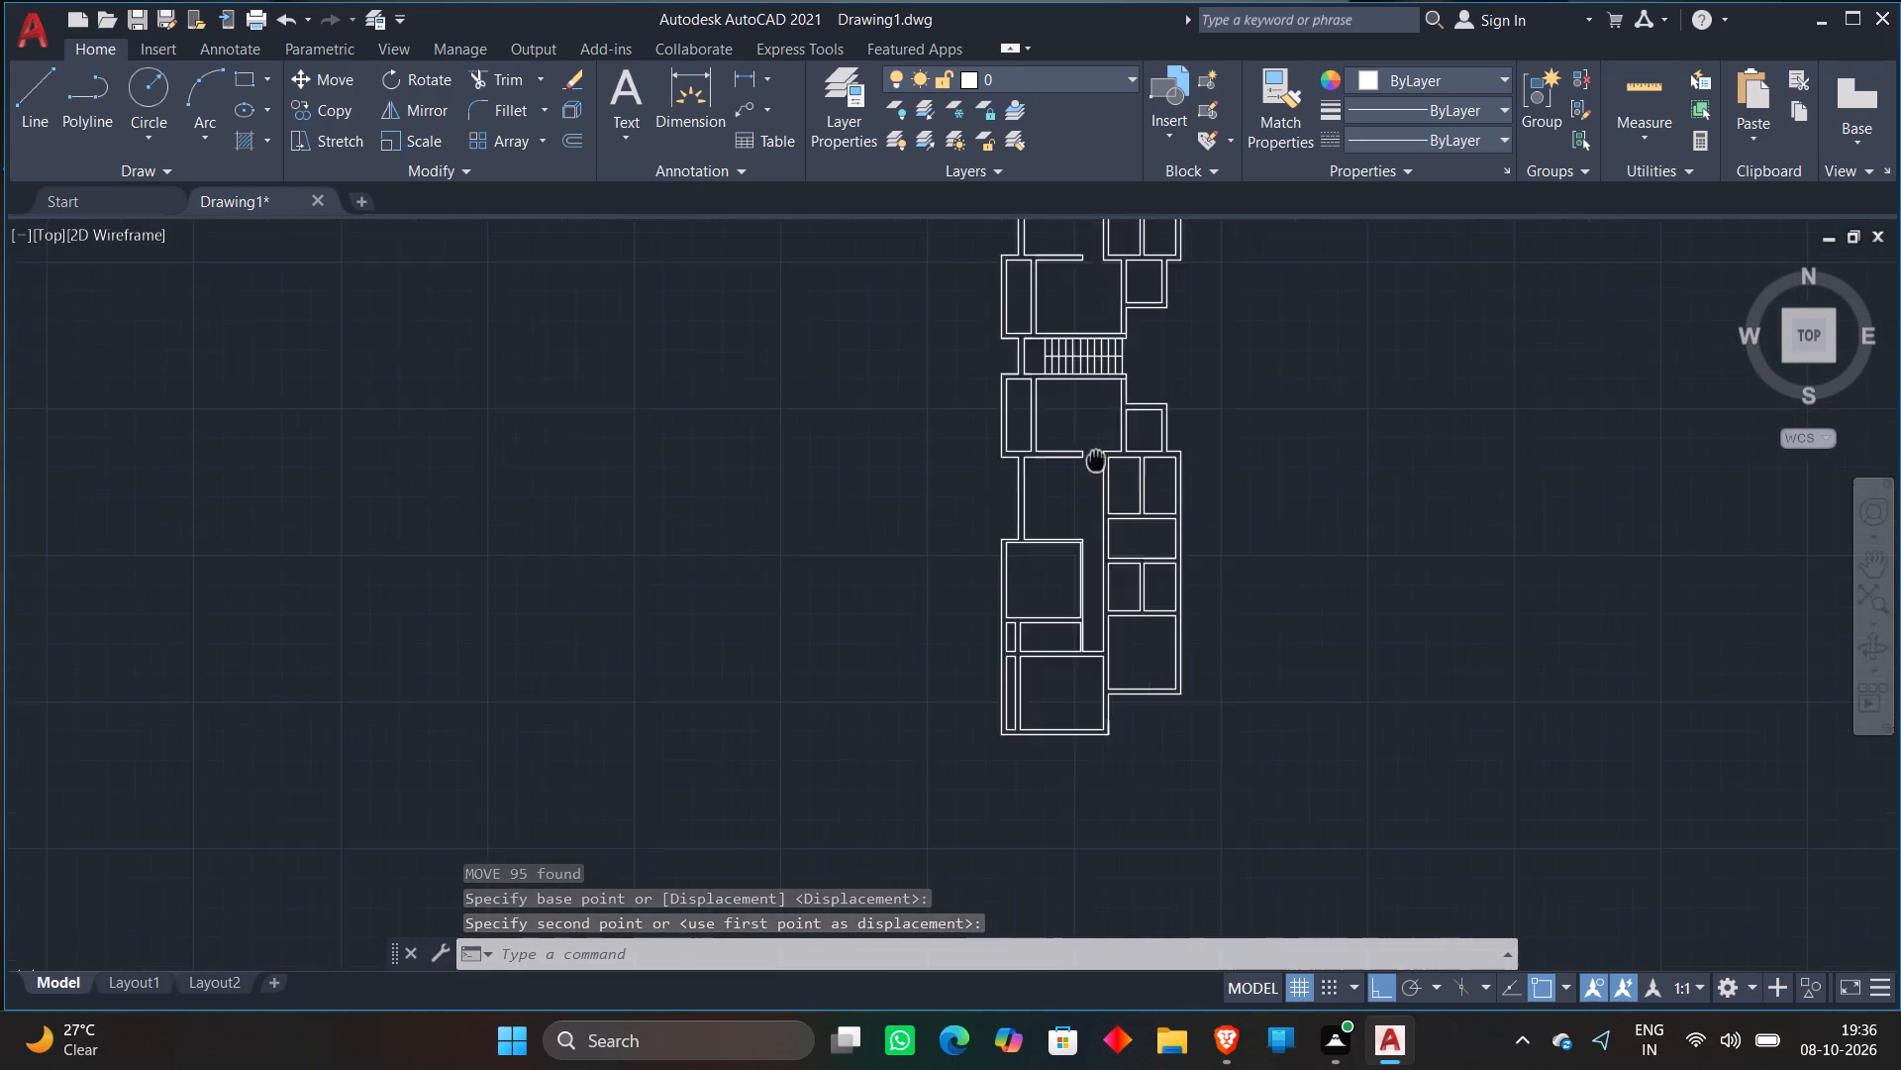
middle_click_drag(1065, 466, 1034, 471)
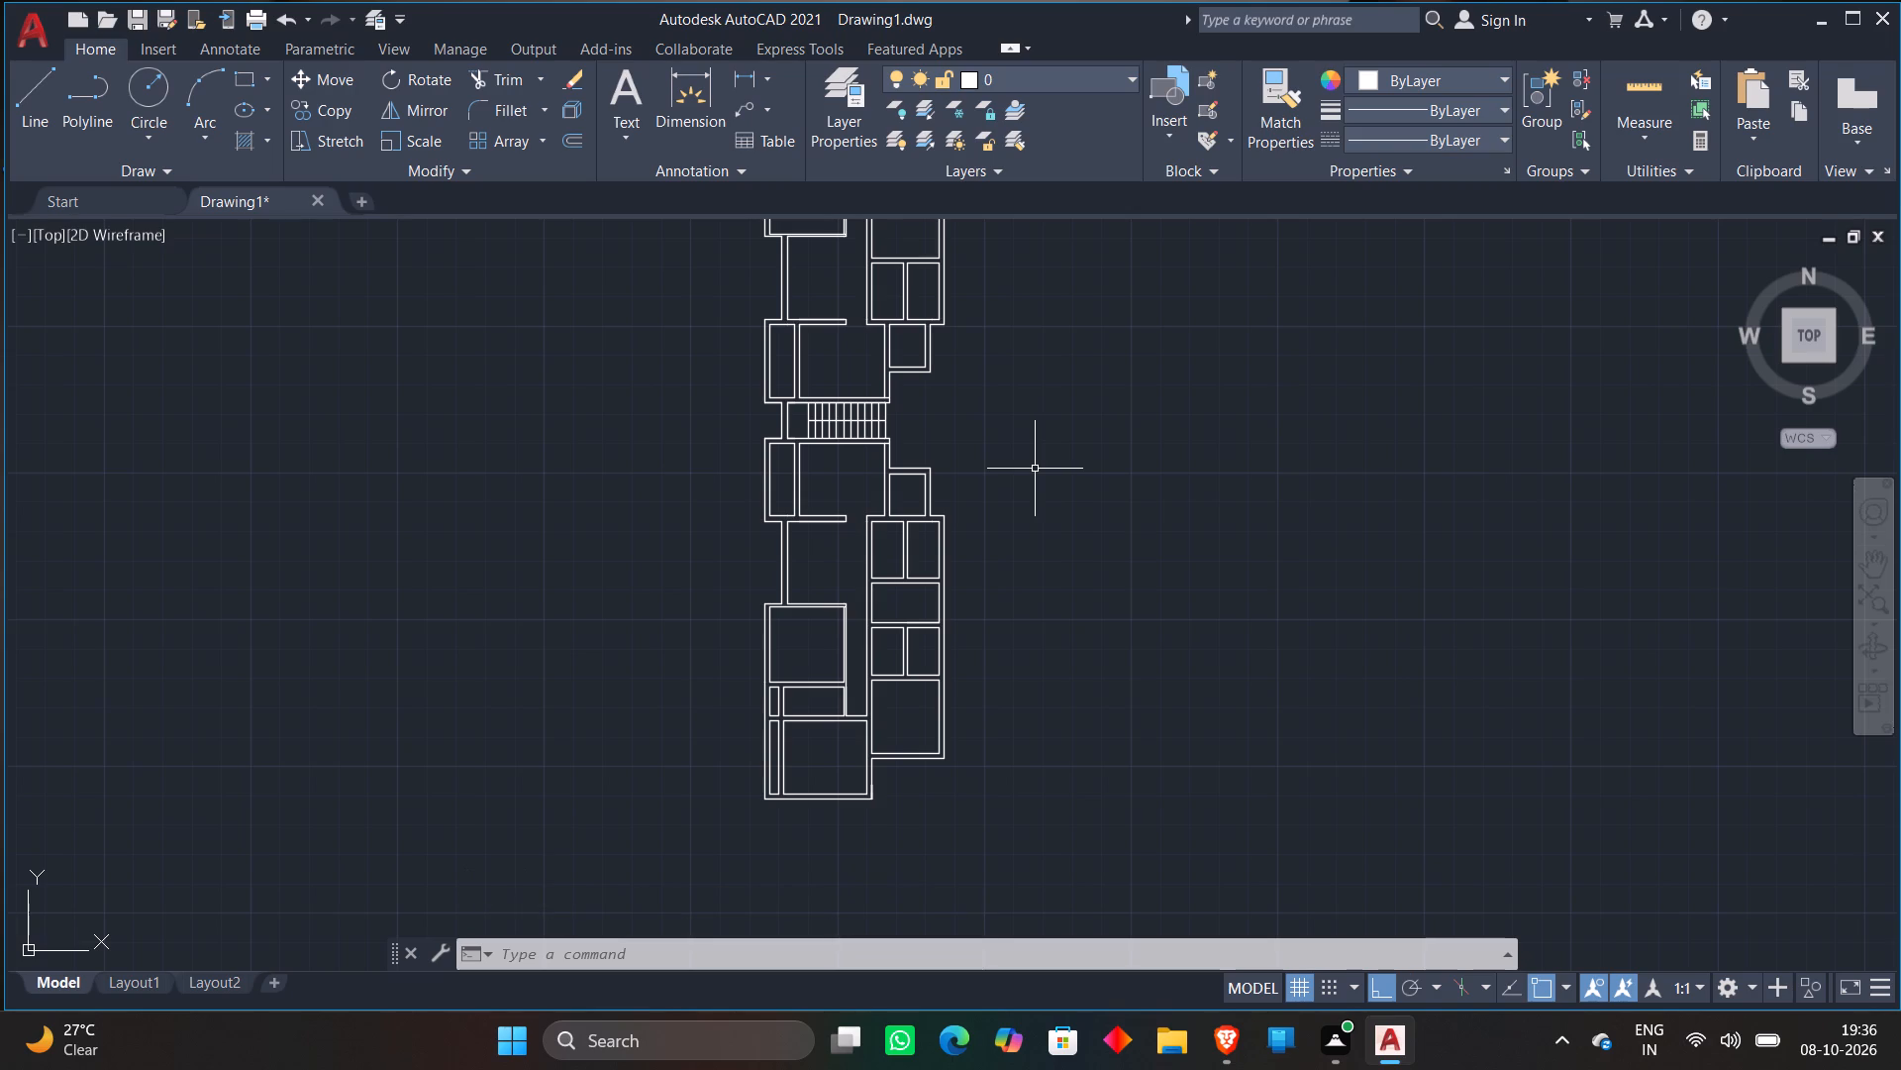
scroll(896, 566, "up", 4)
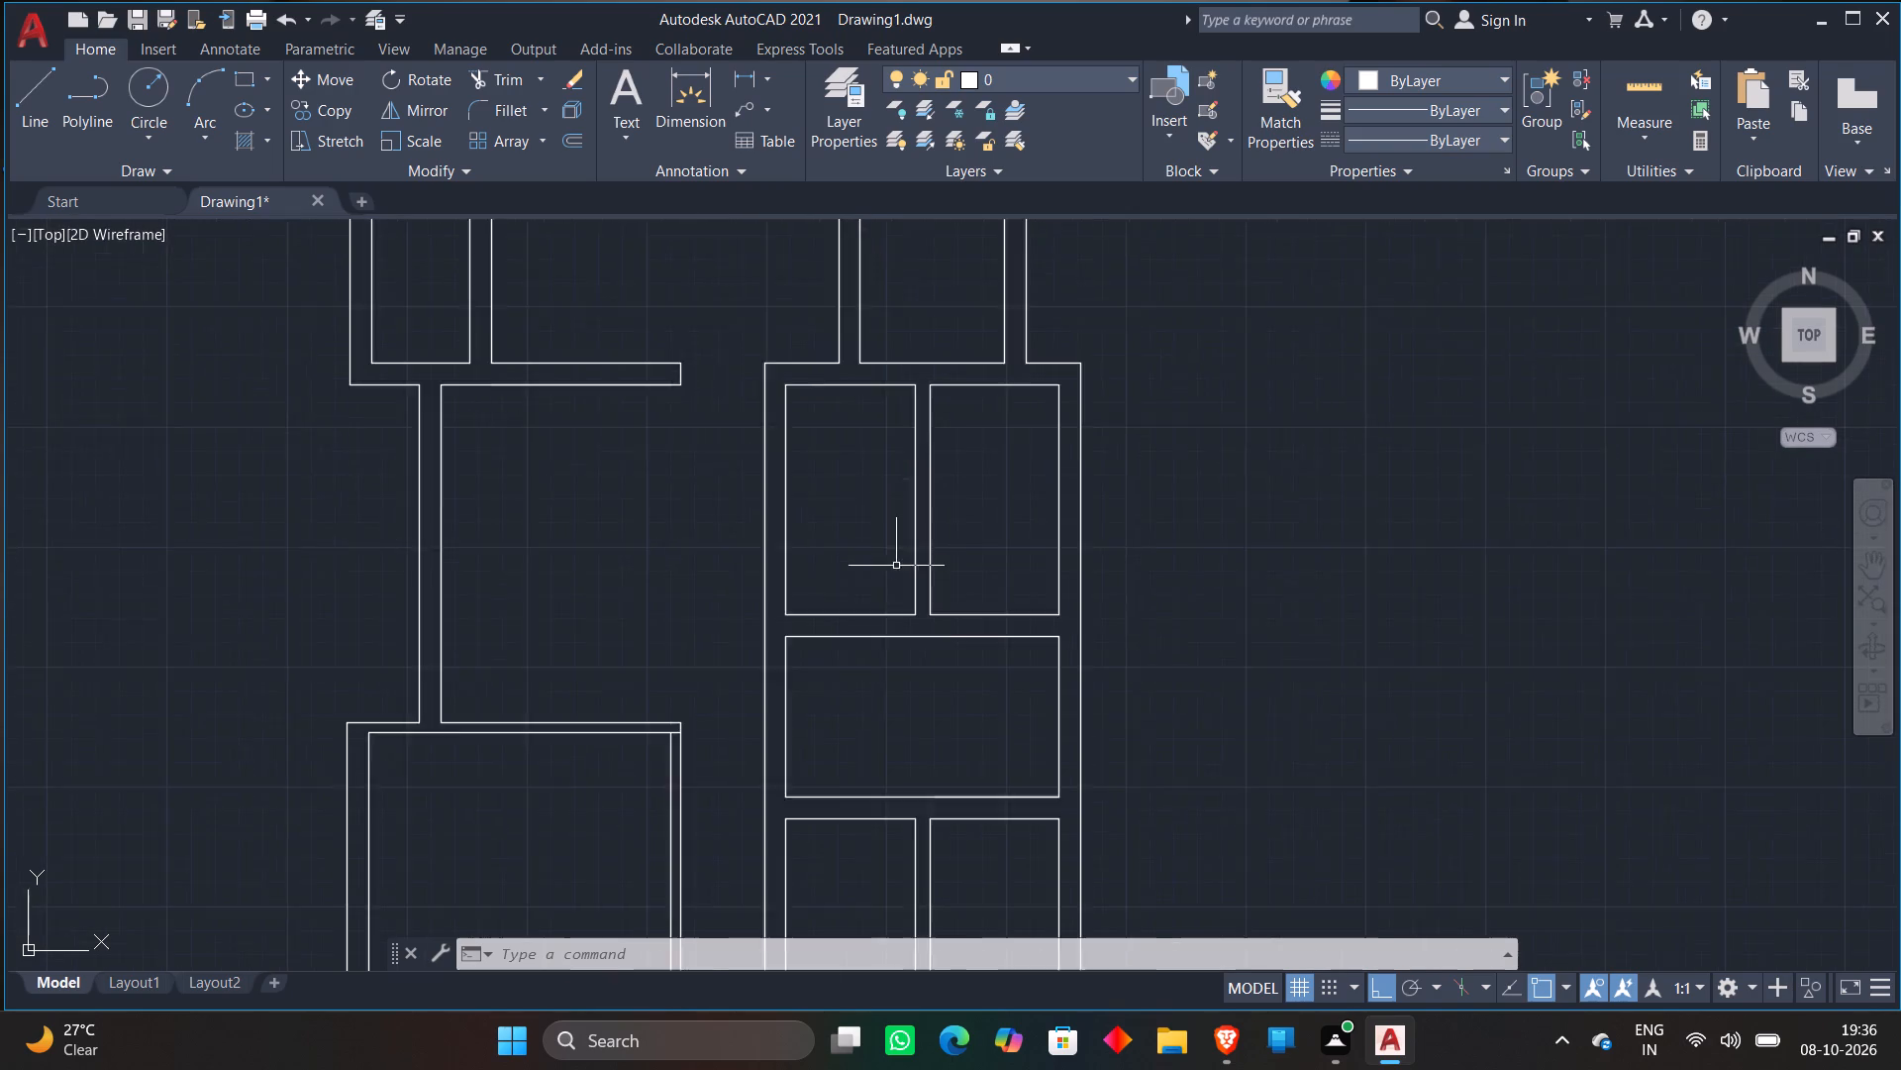
scroll(896, 566, "up", 1)
scroll(635, 618, "down", 5)
scroll(958, 587, "down", 2)
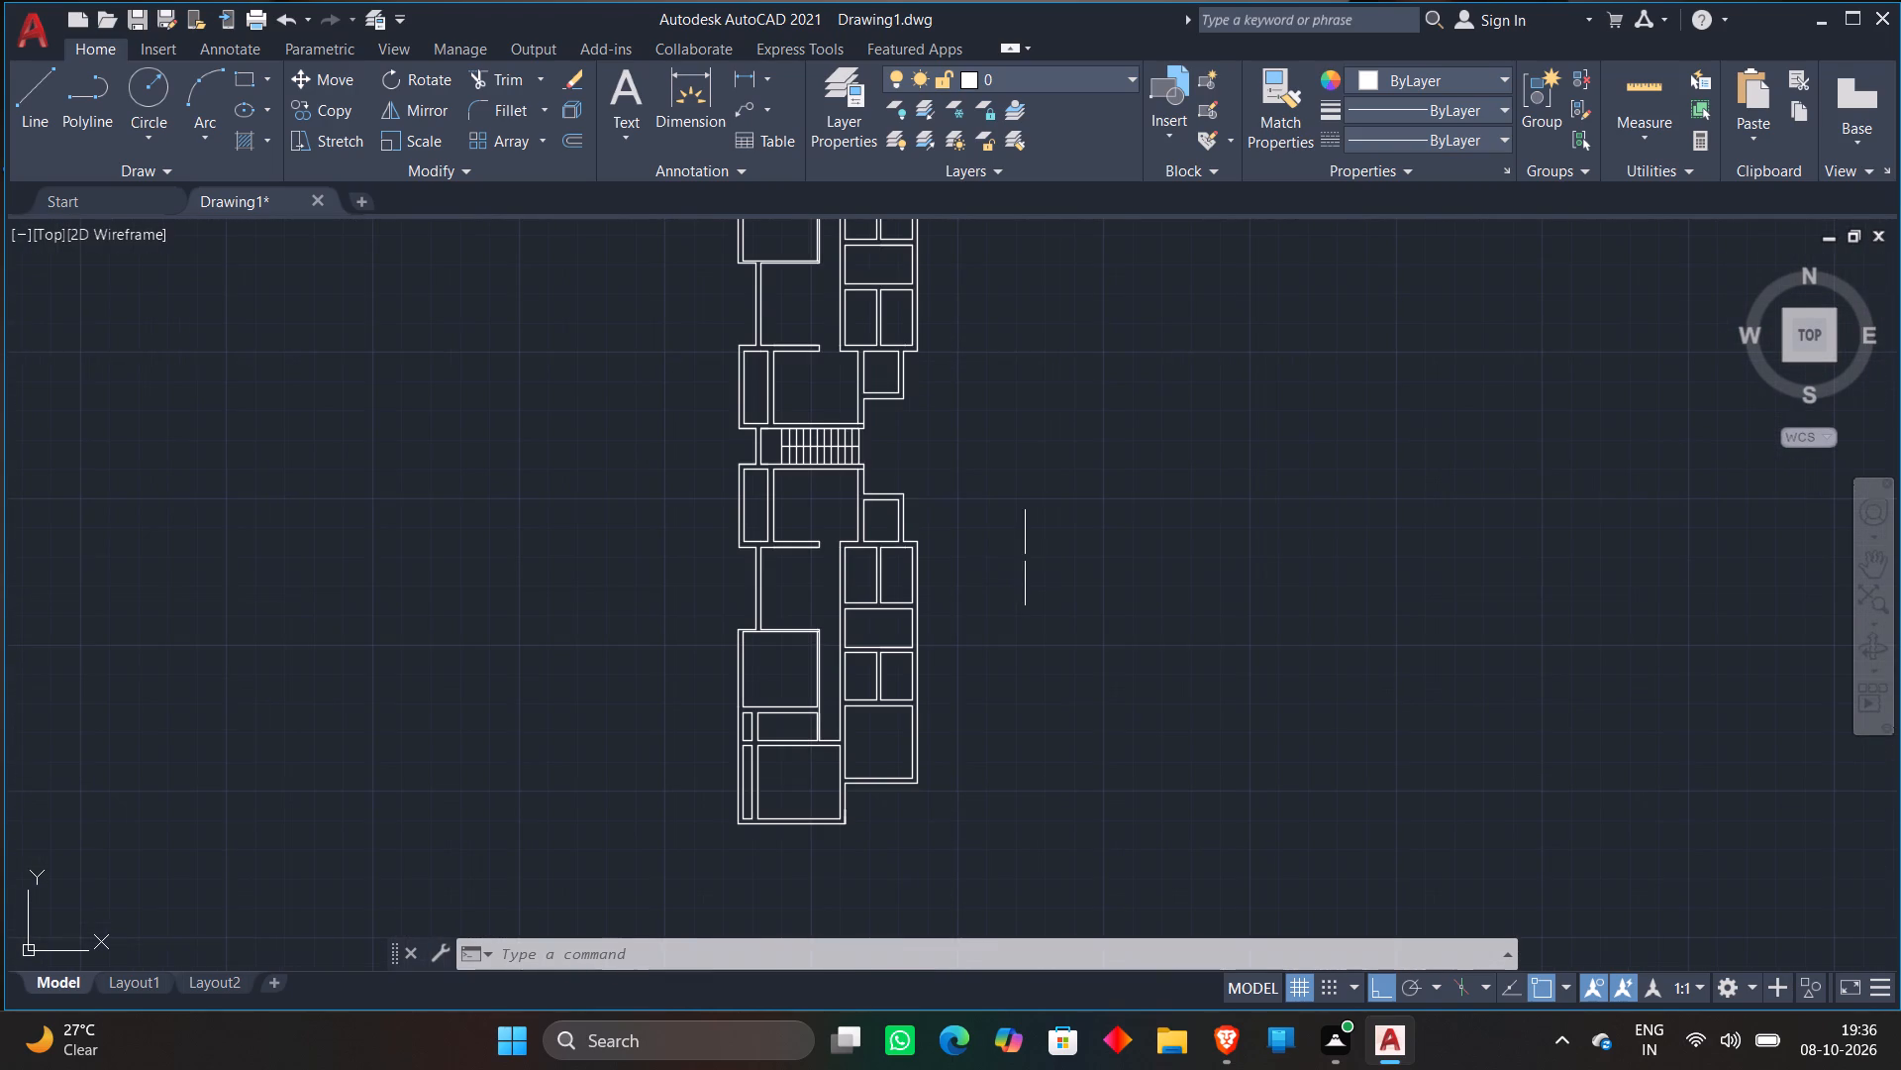
middle_click_drag(1024, 556, 1015, 676)
scroll(1028, 631, "down", 2)
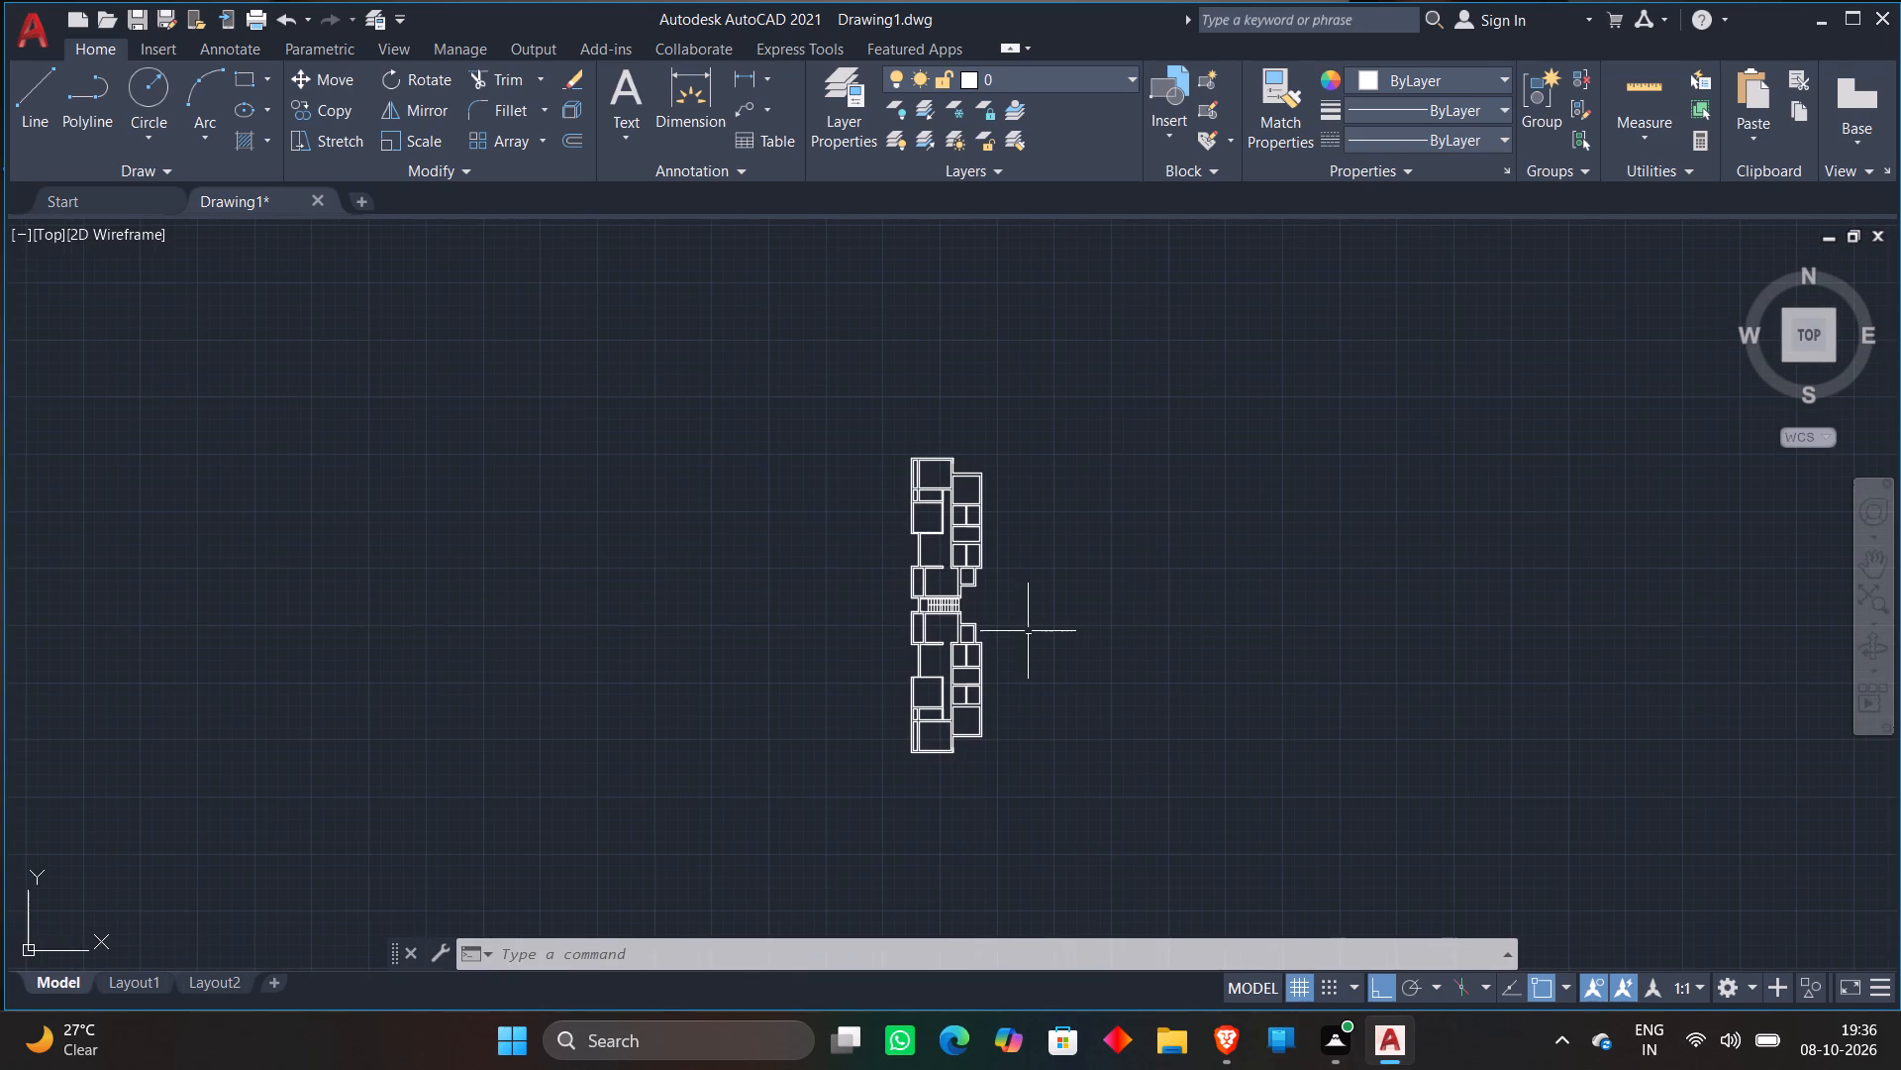
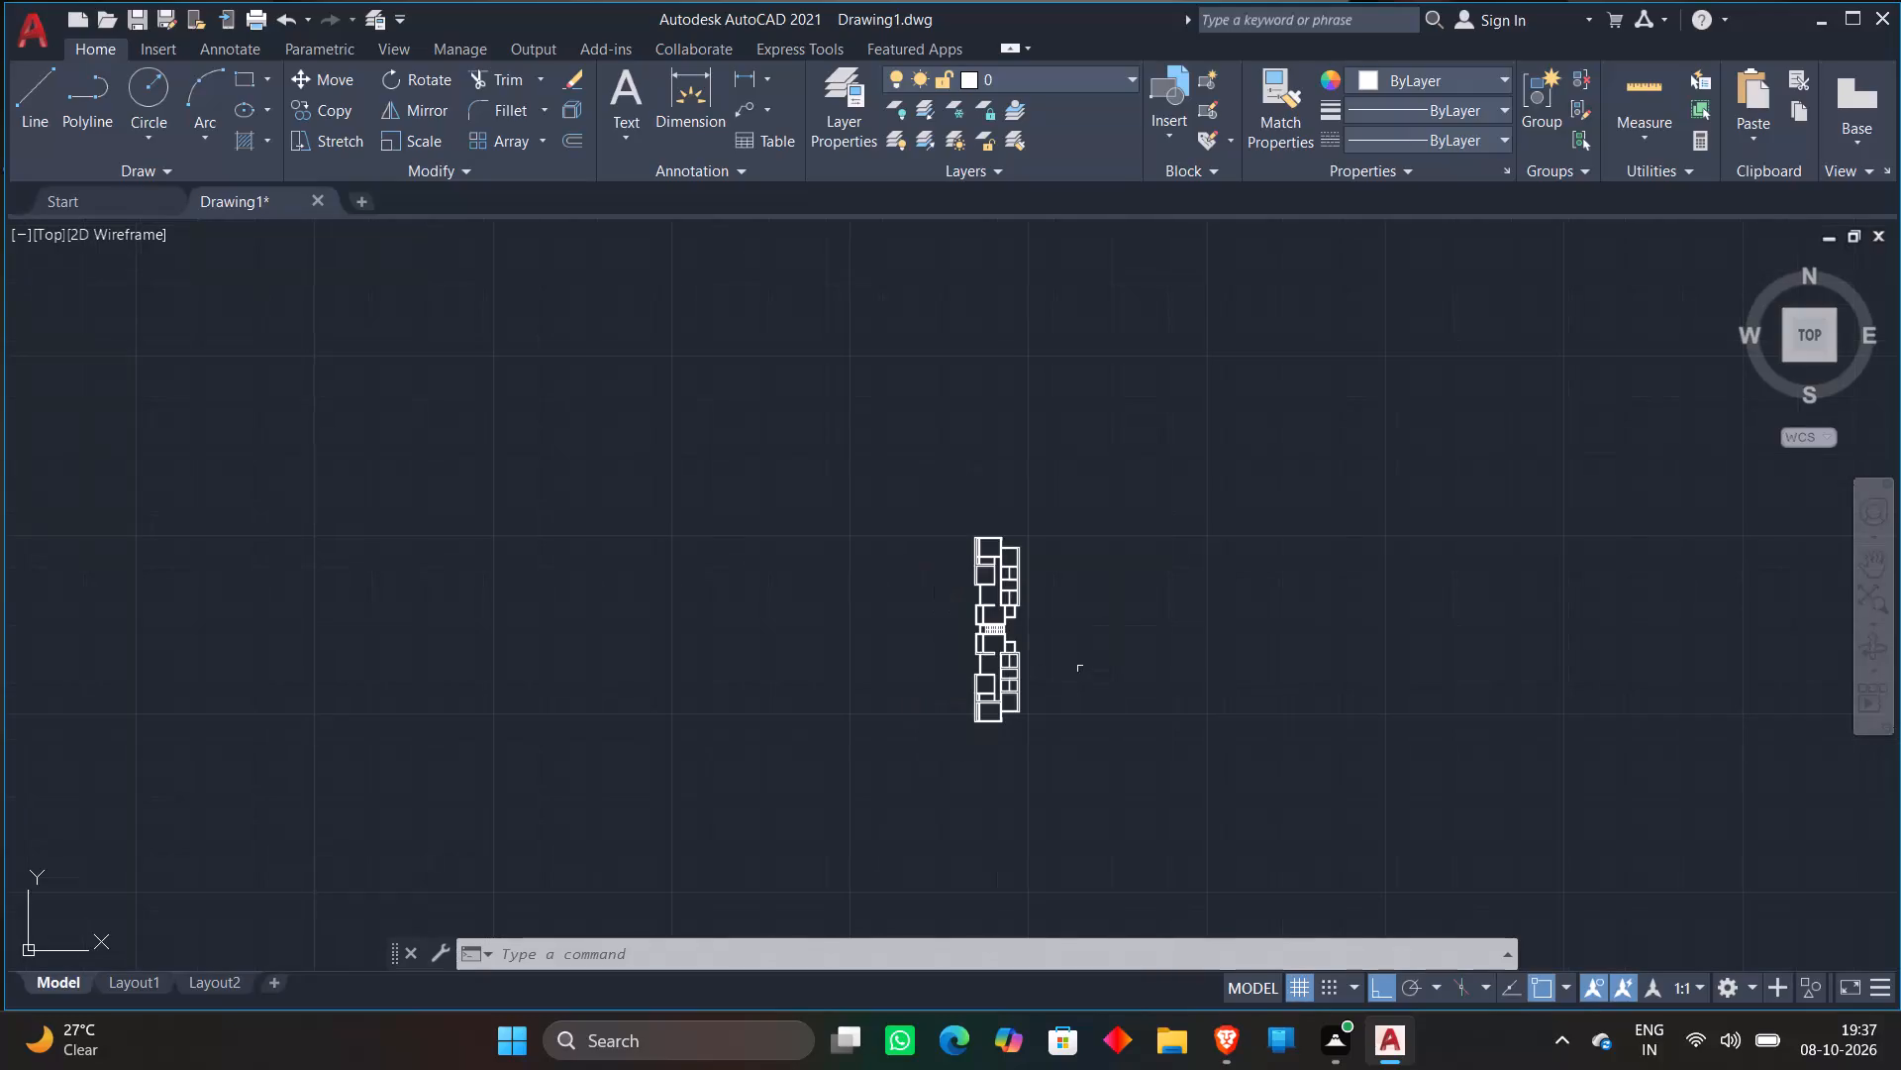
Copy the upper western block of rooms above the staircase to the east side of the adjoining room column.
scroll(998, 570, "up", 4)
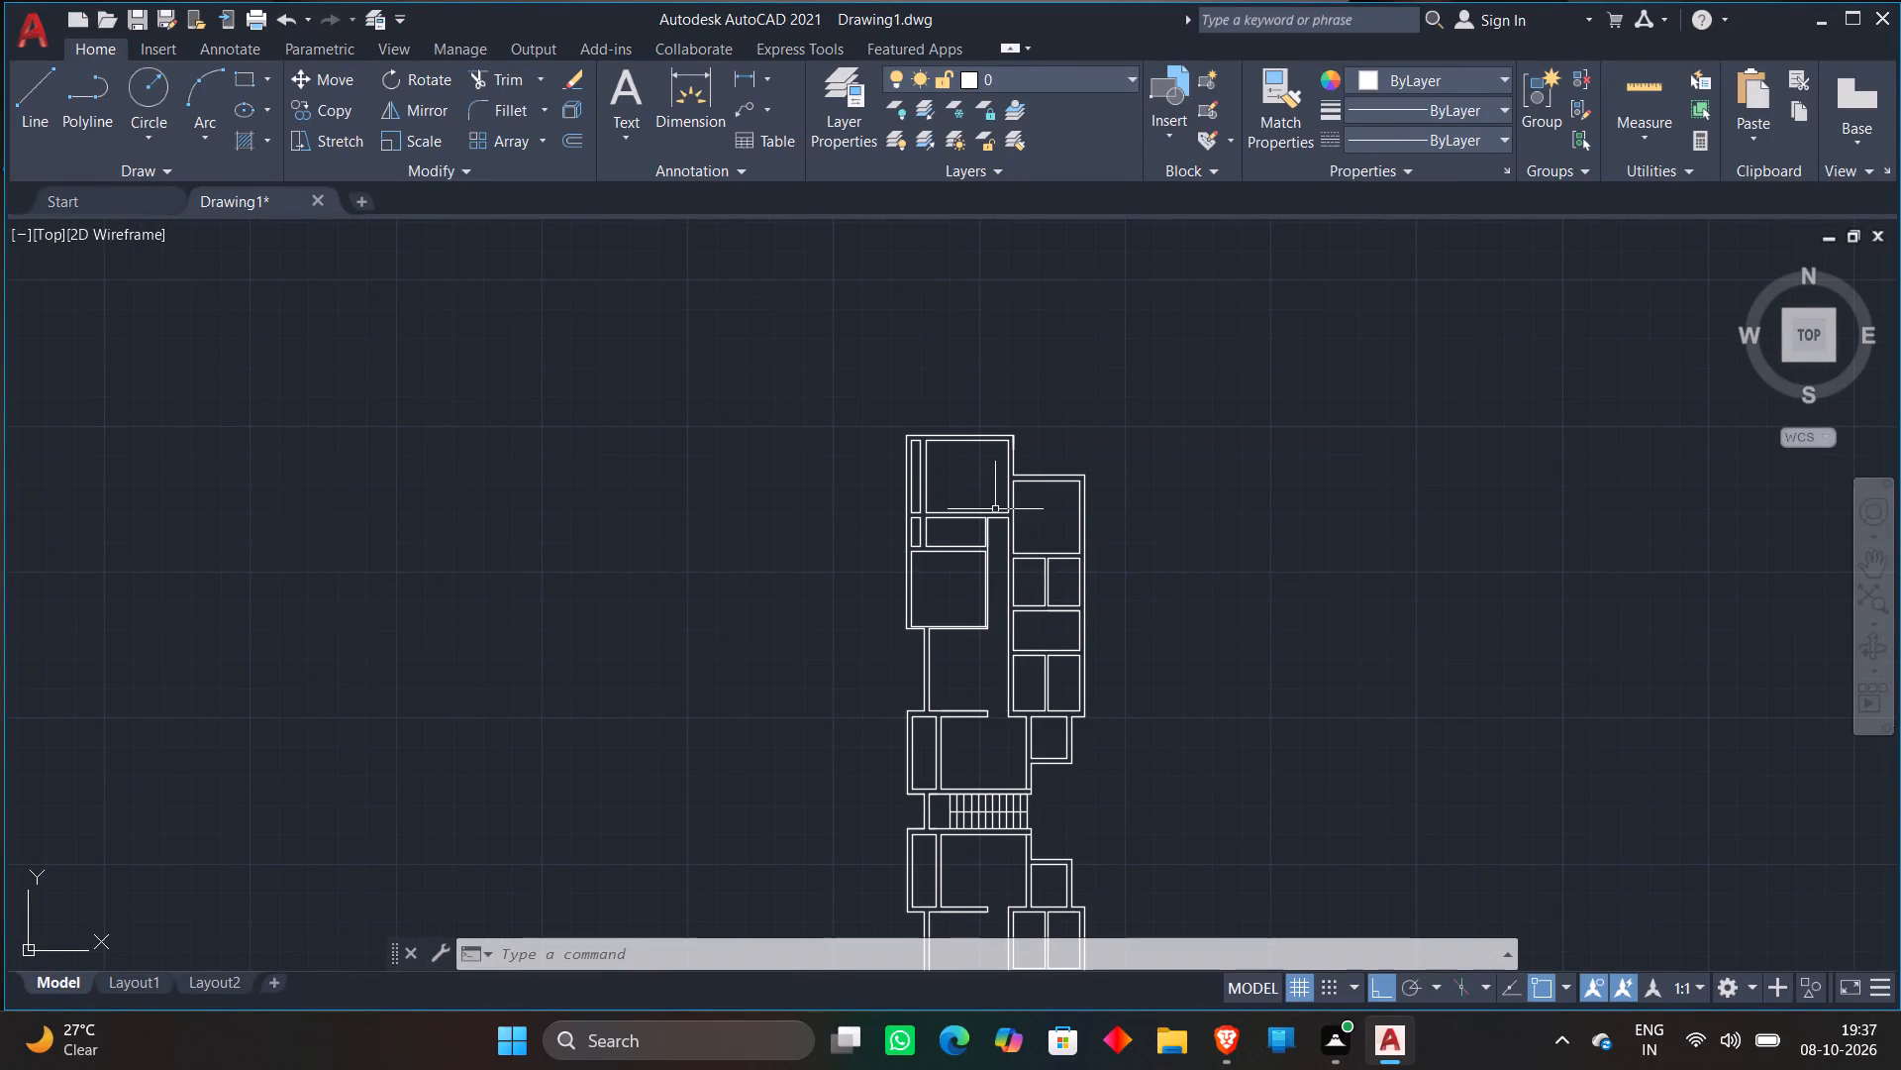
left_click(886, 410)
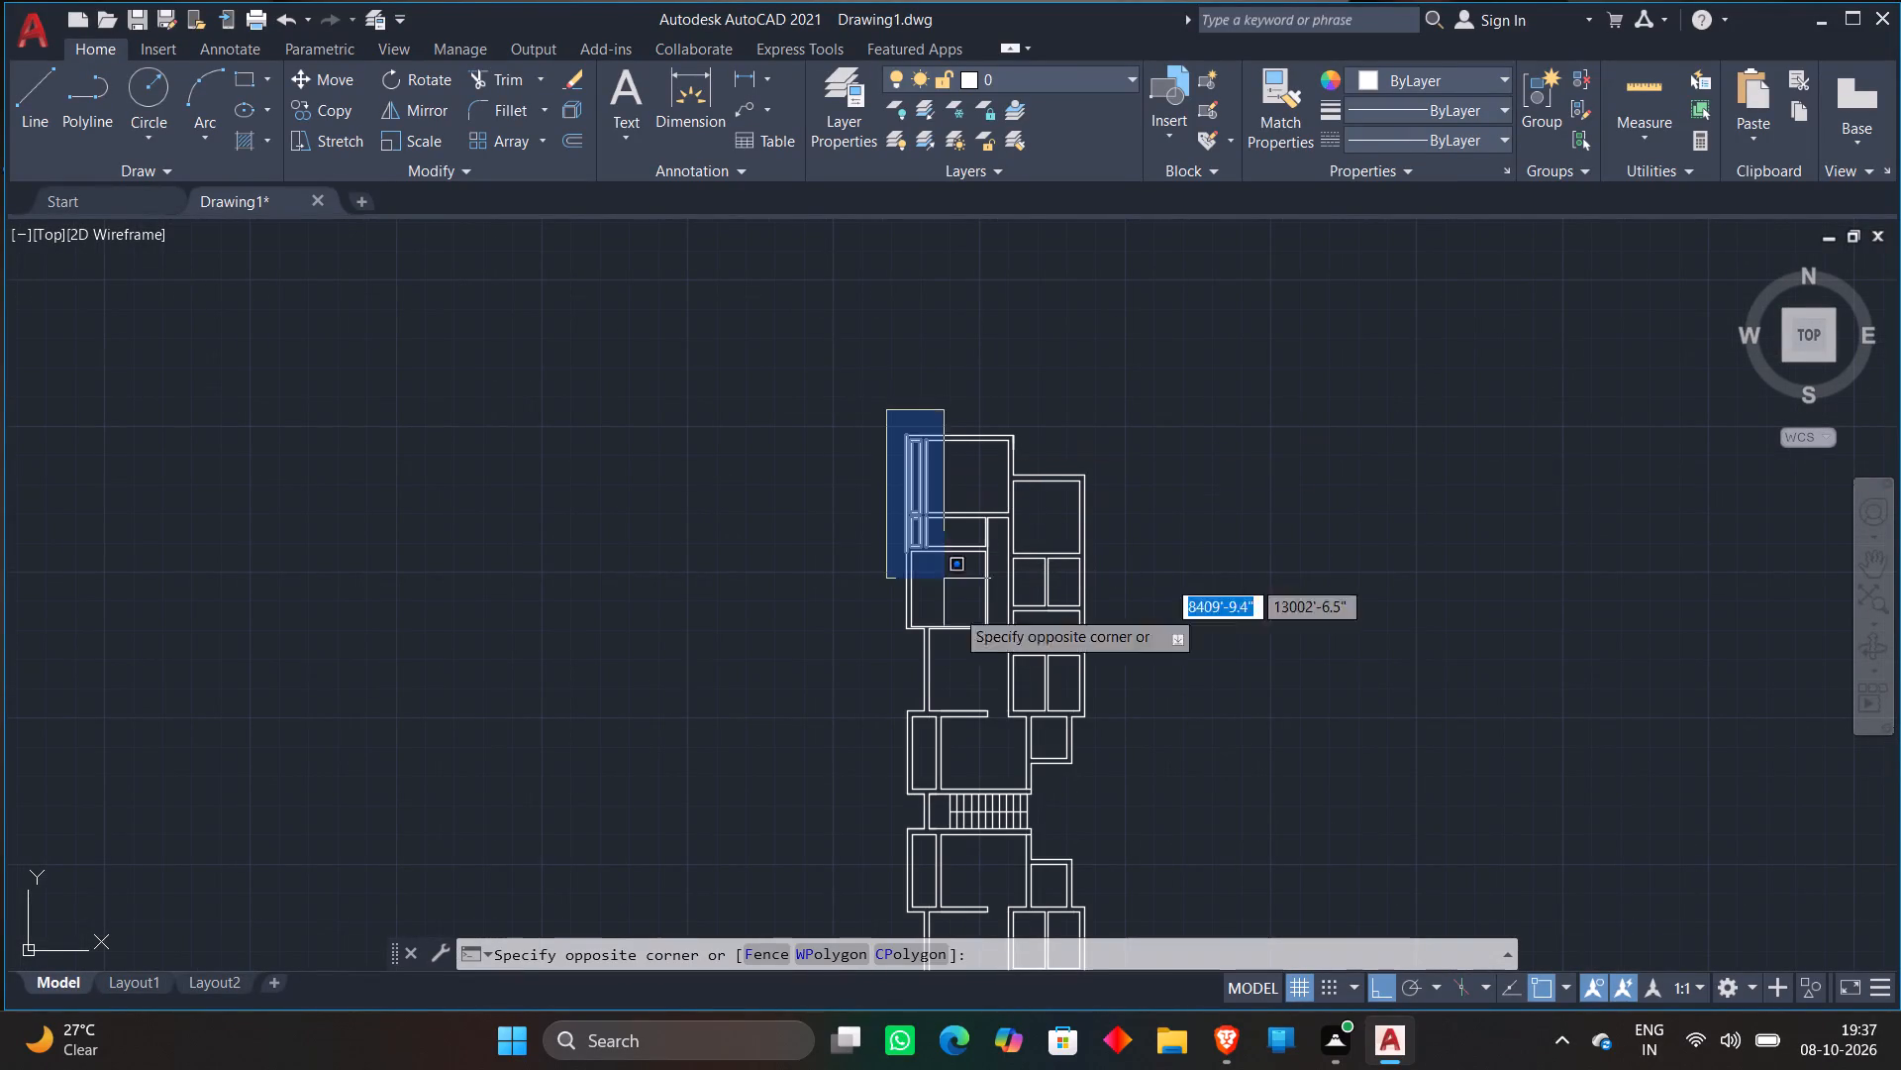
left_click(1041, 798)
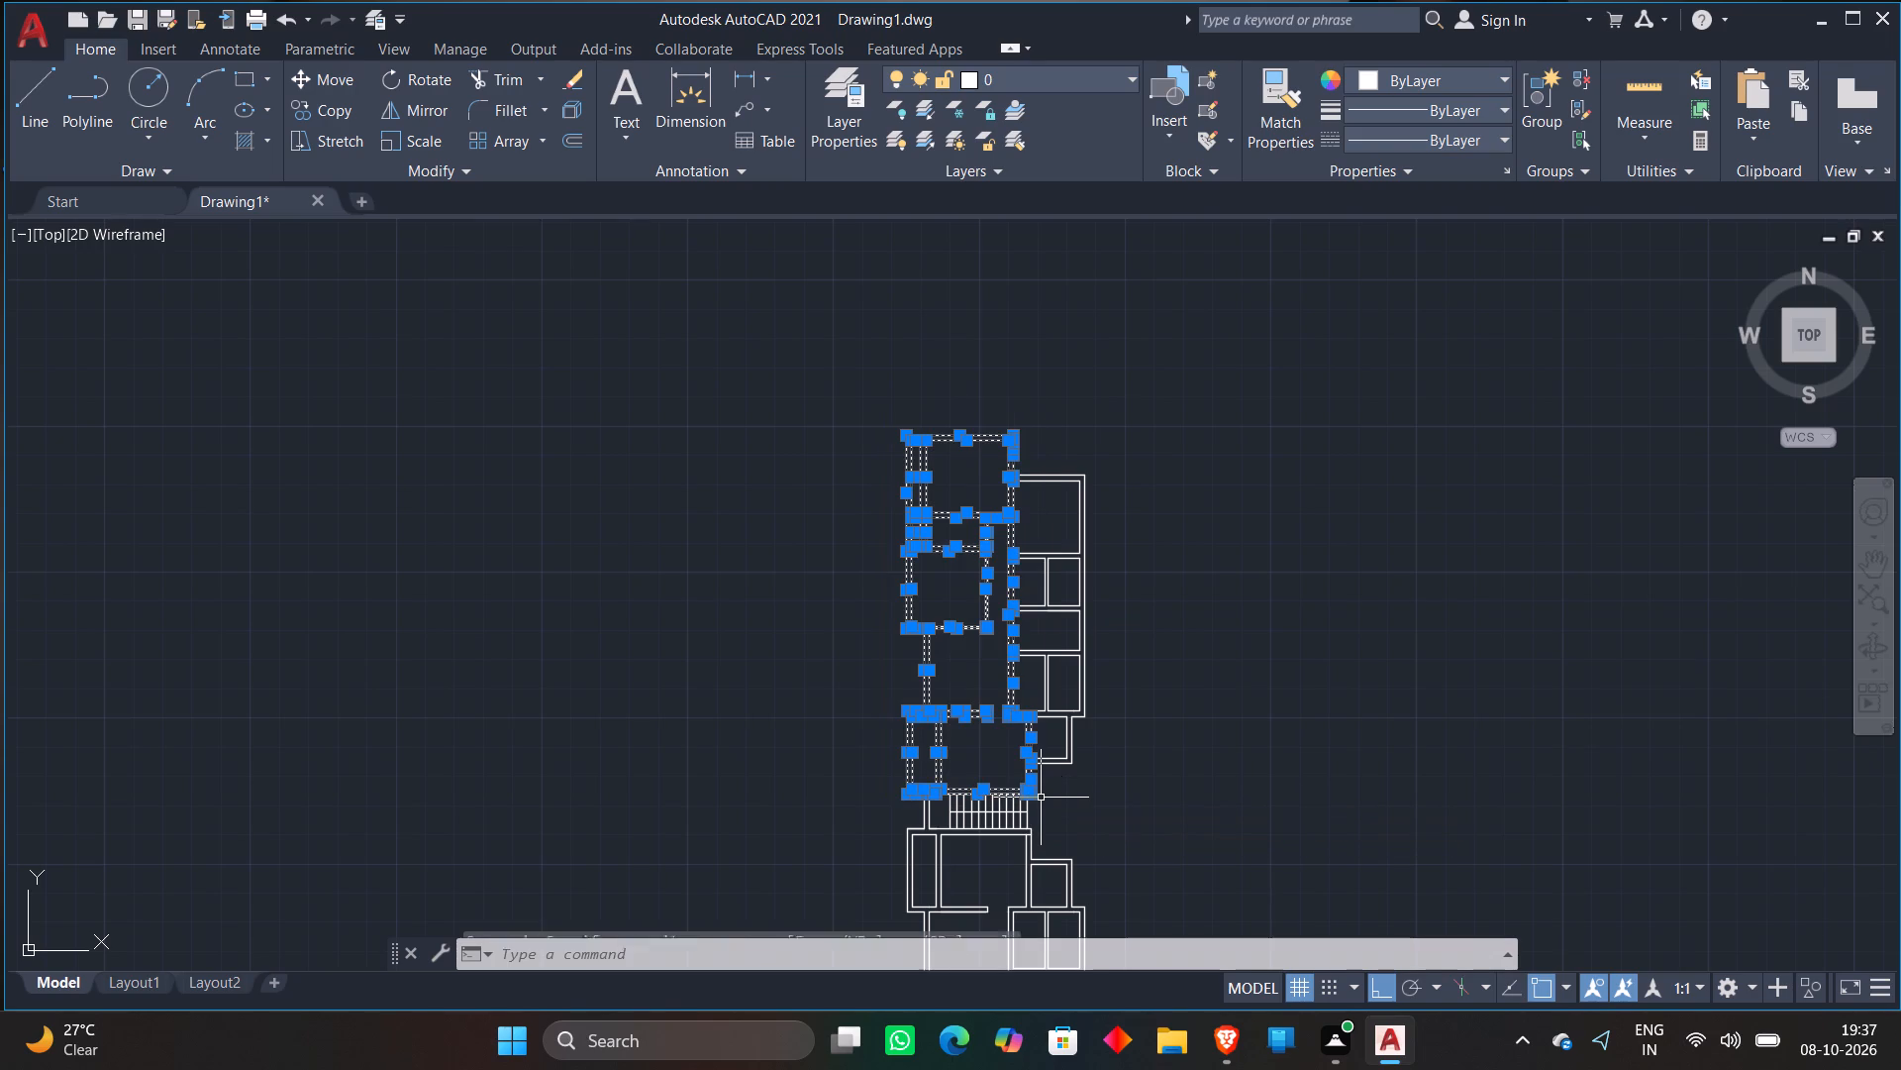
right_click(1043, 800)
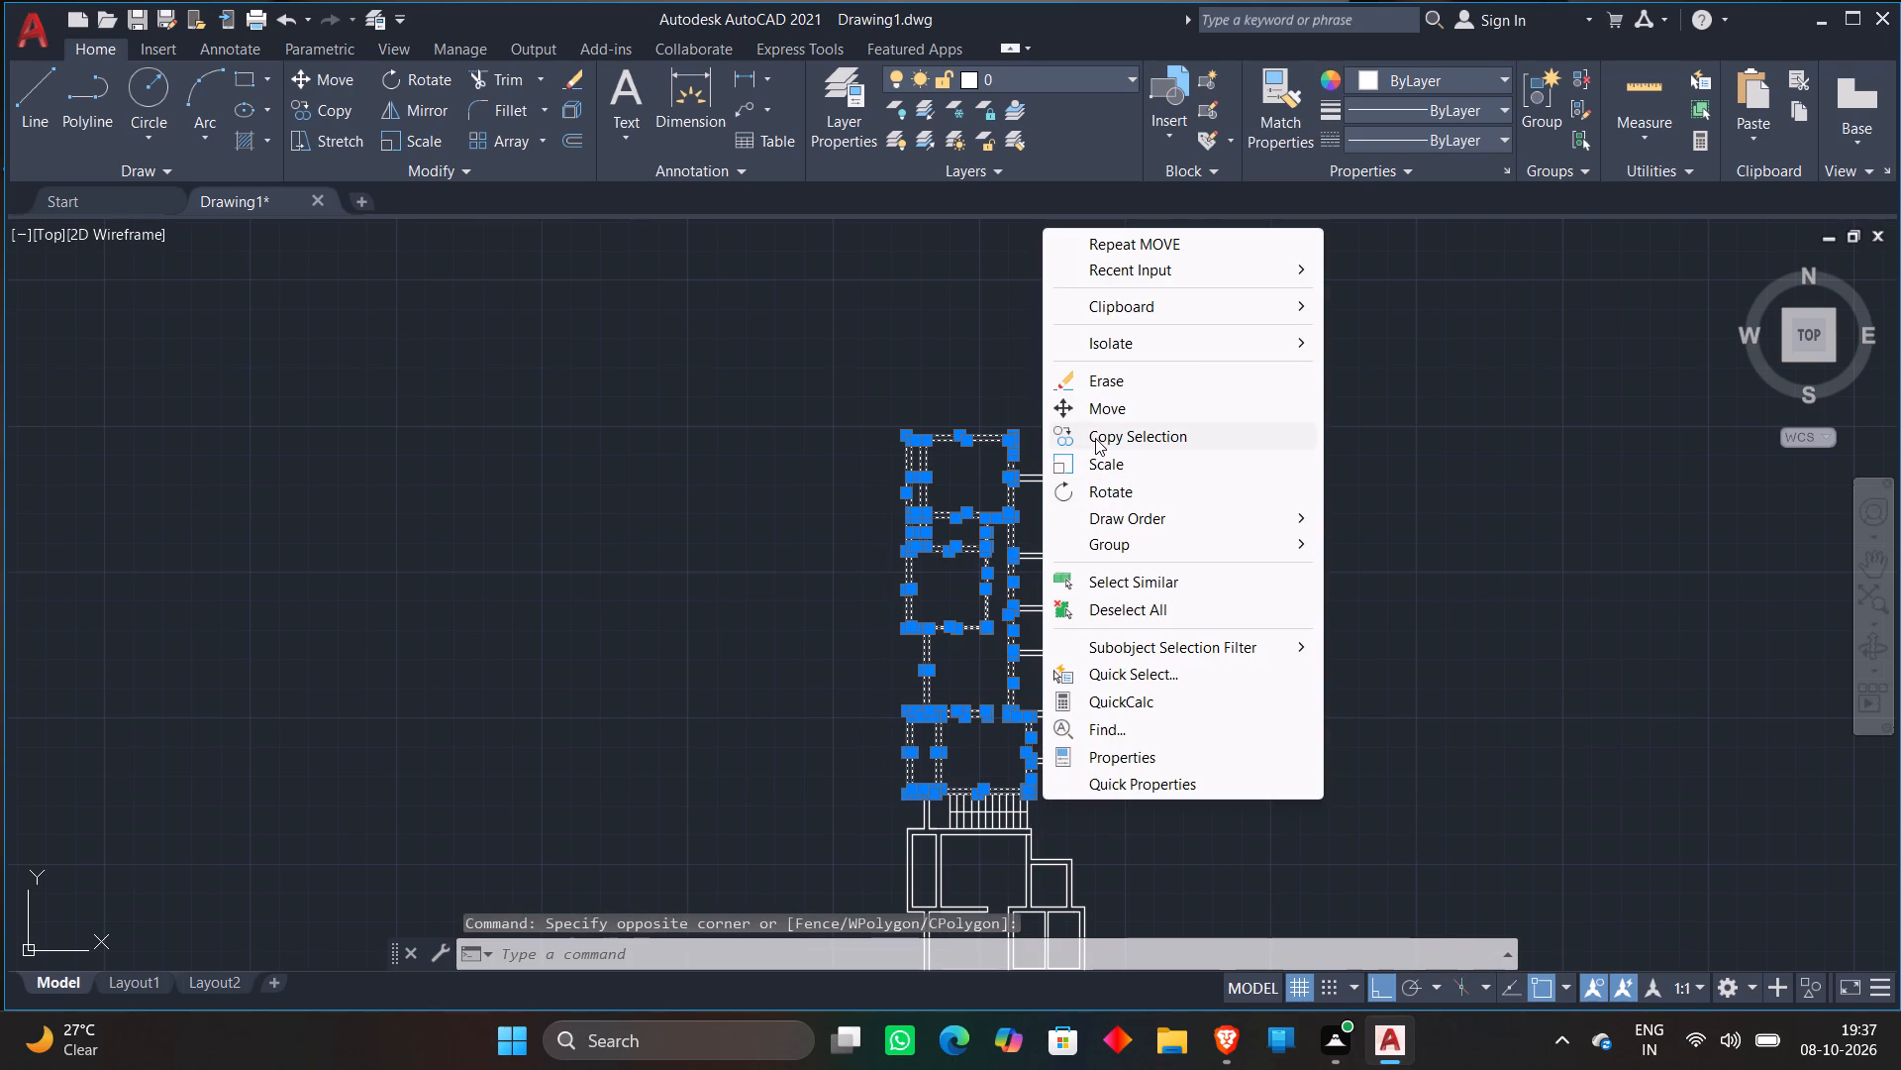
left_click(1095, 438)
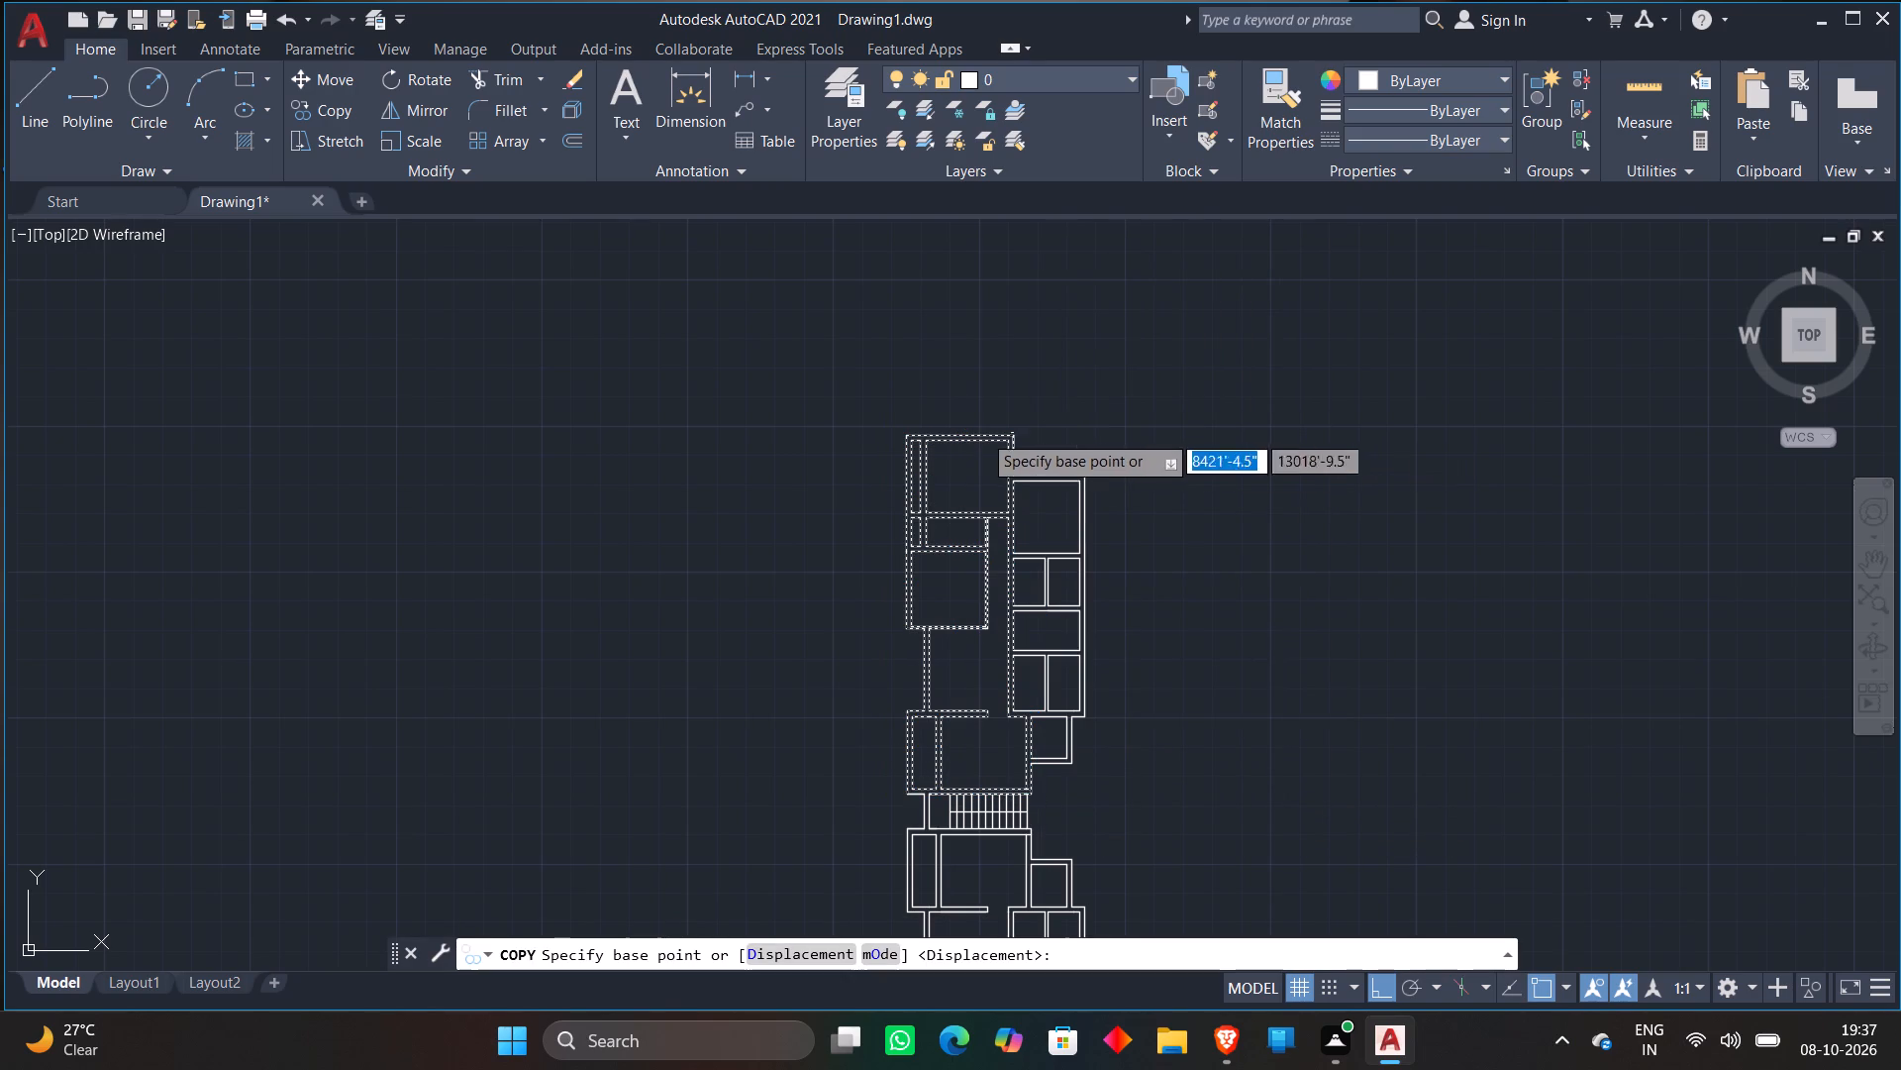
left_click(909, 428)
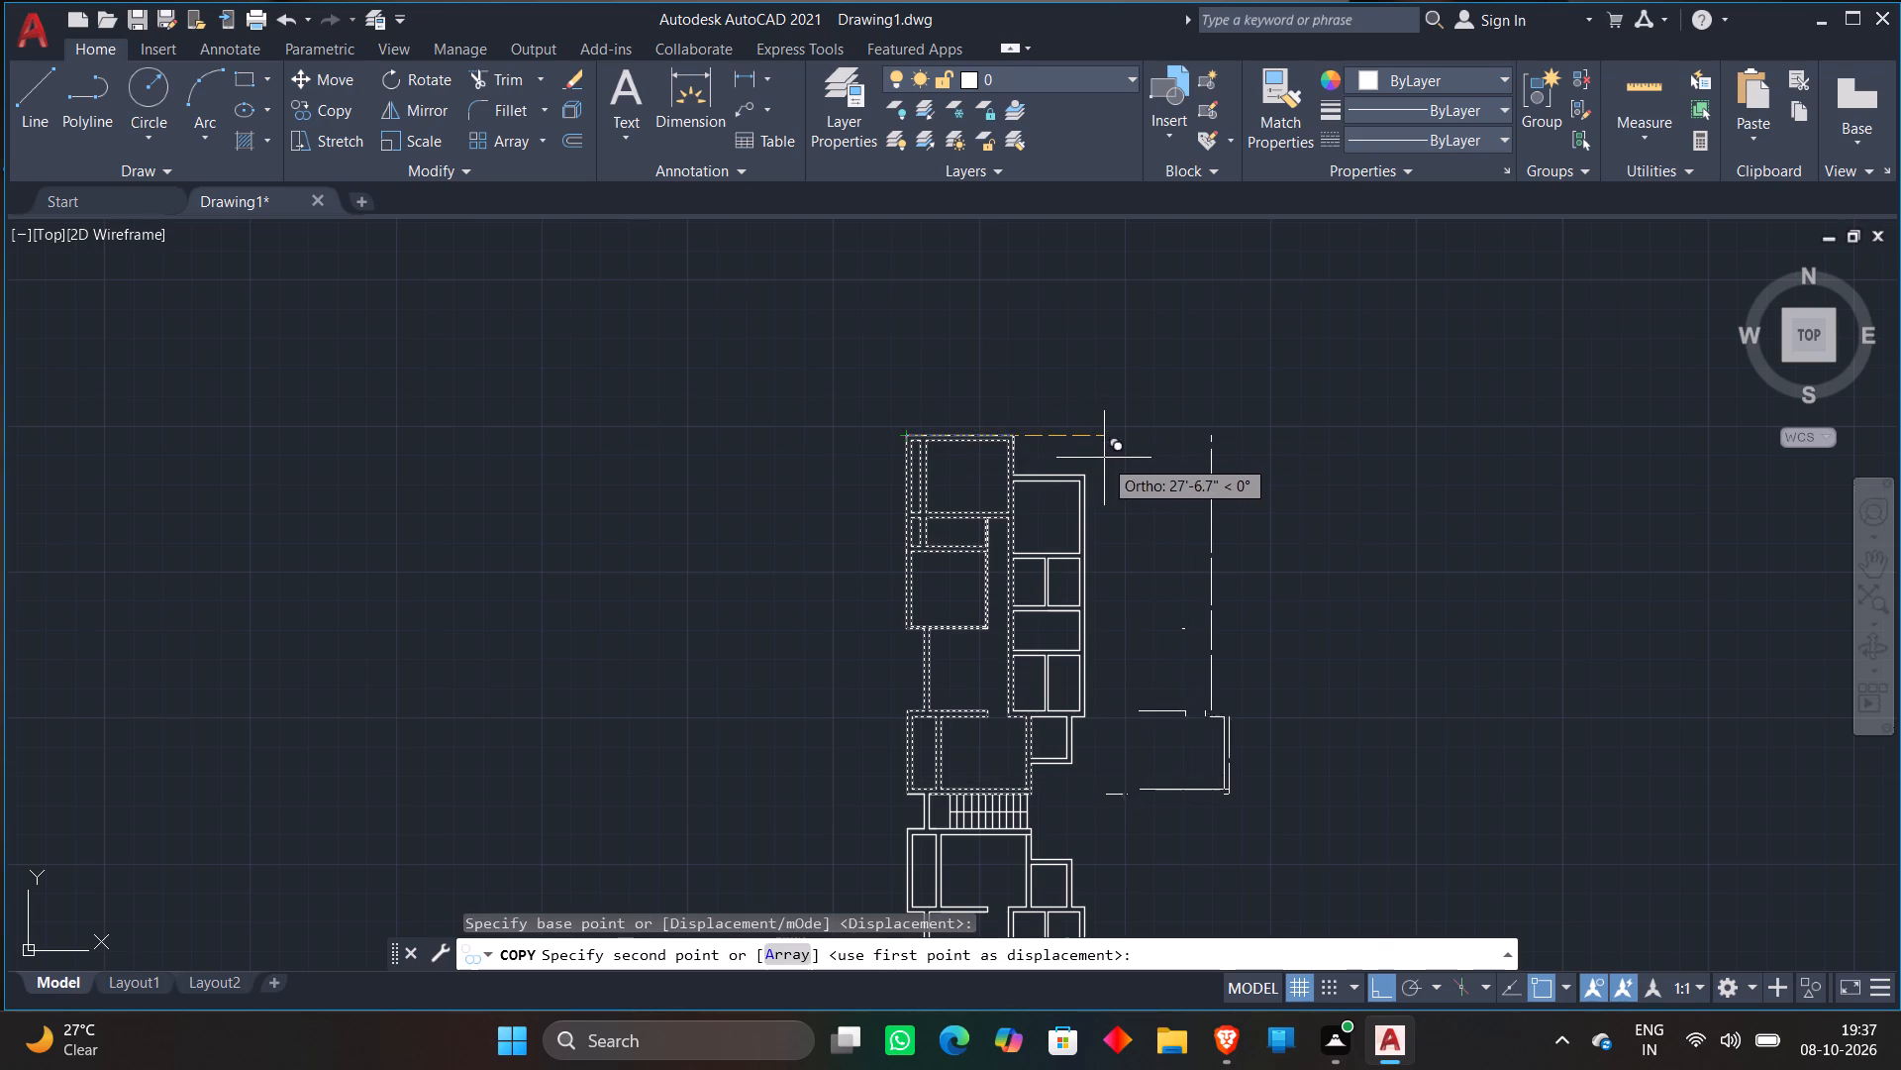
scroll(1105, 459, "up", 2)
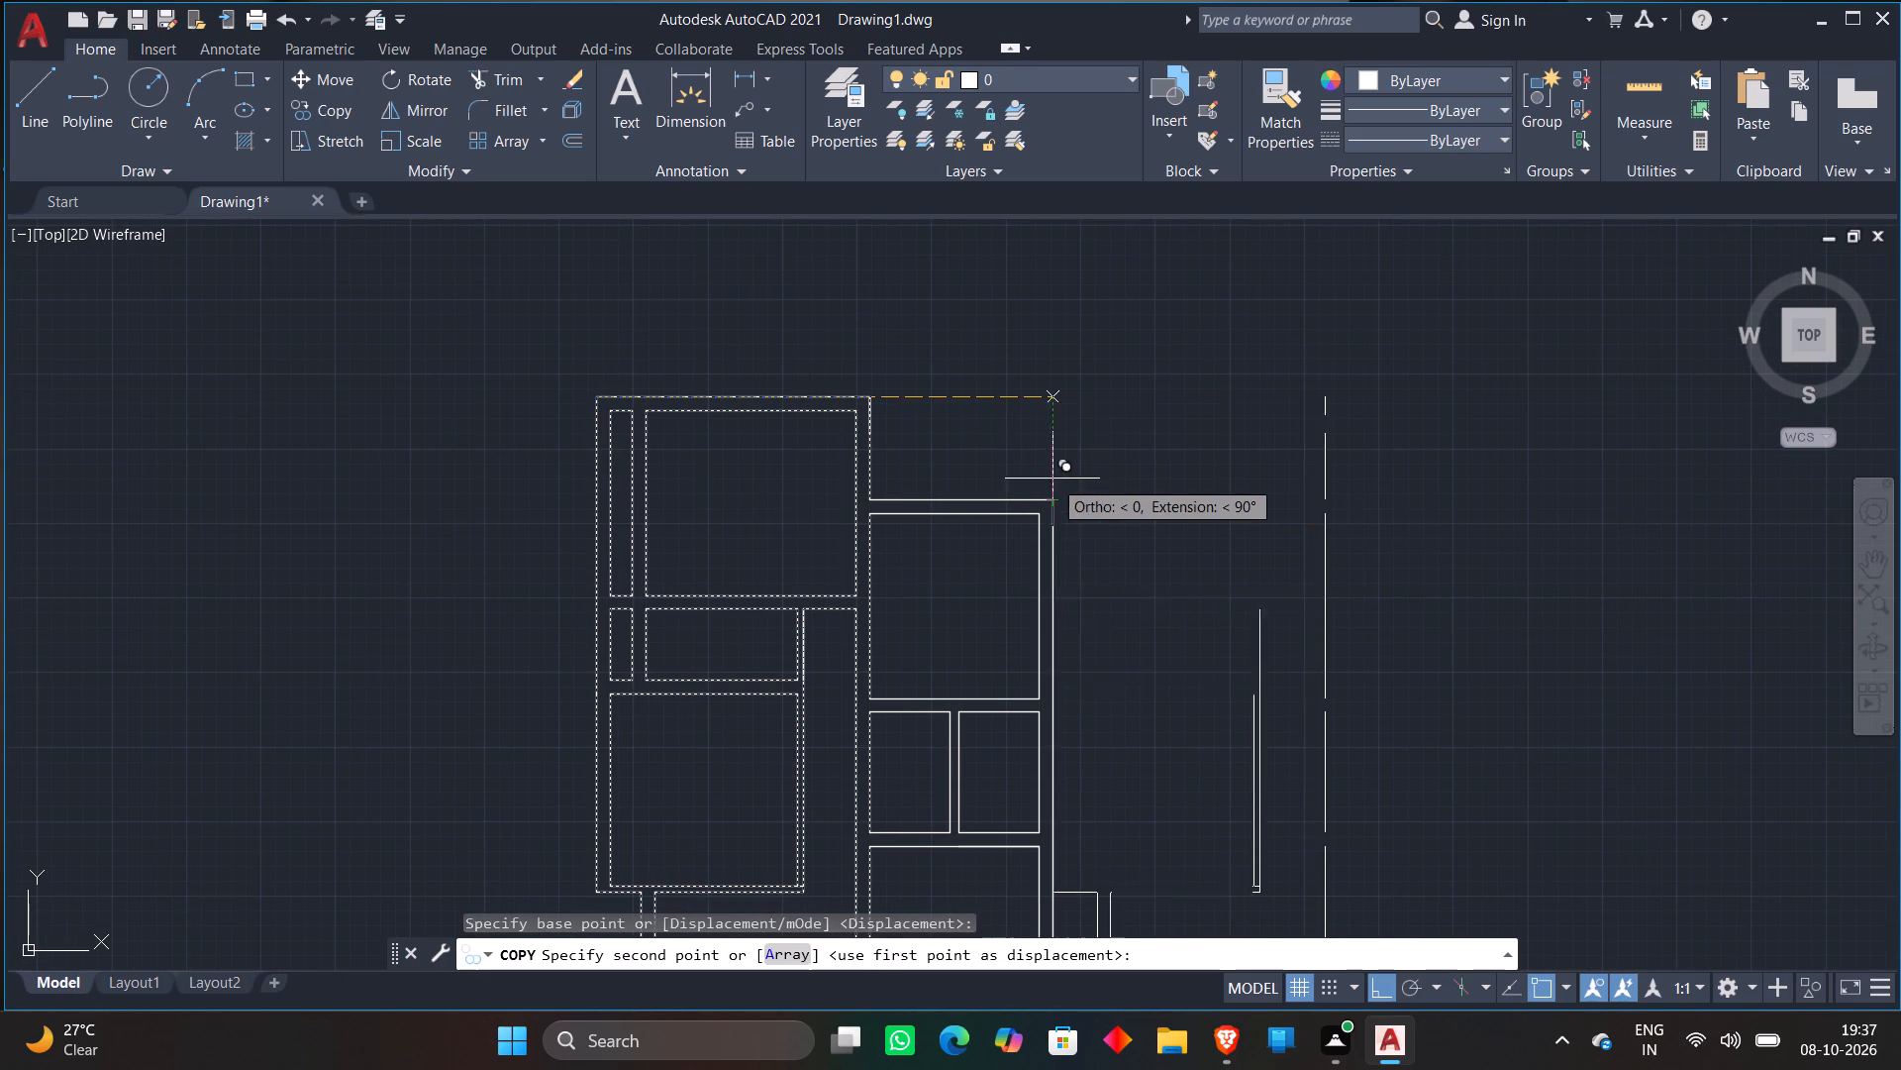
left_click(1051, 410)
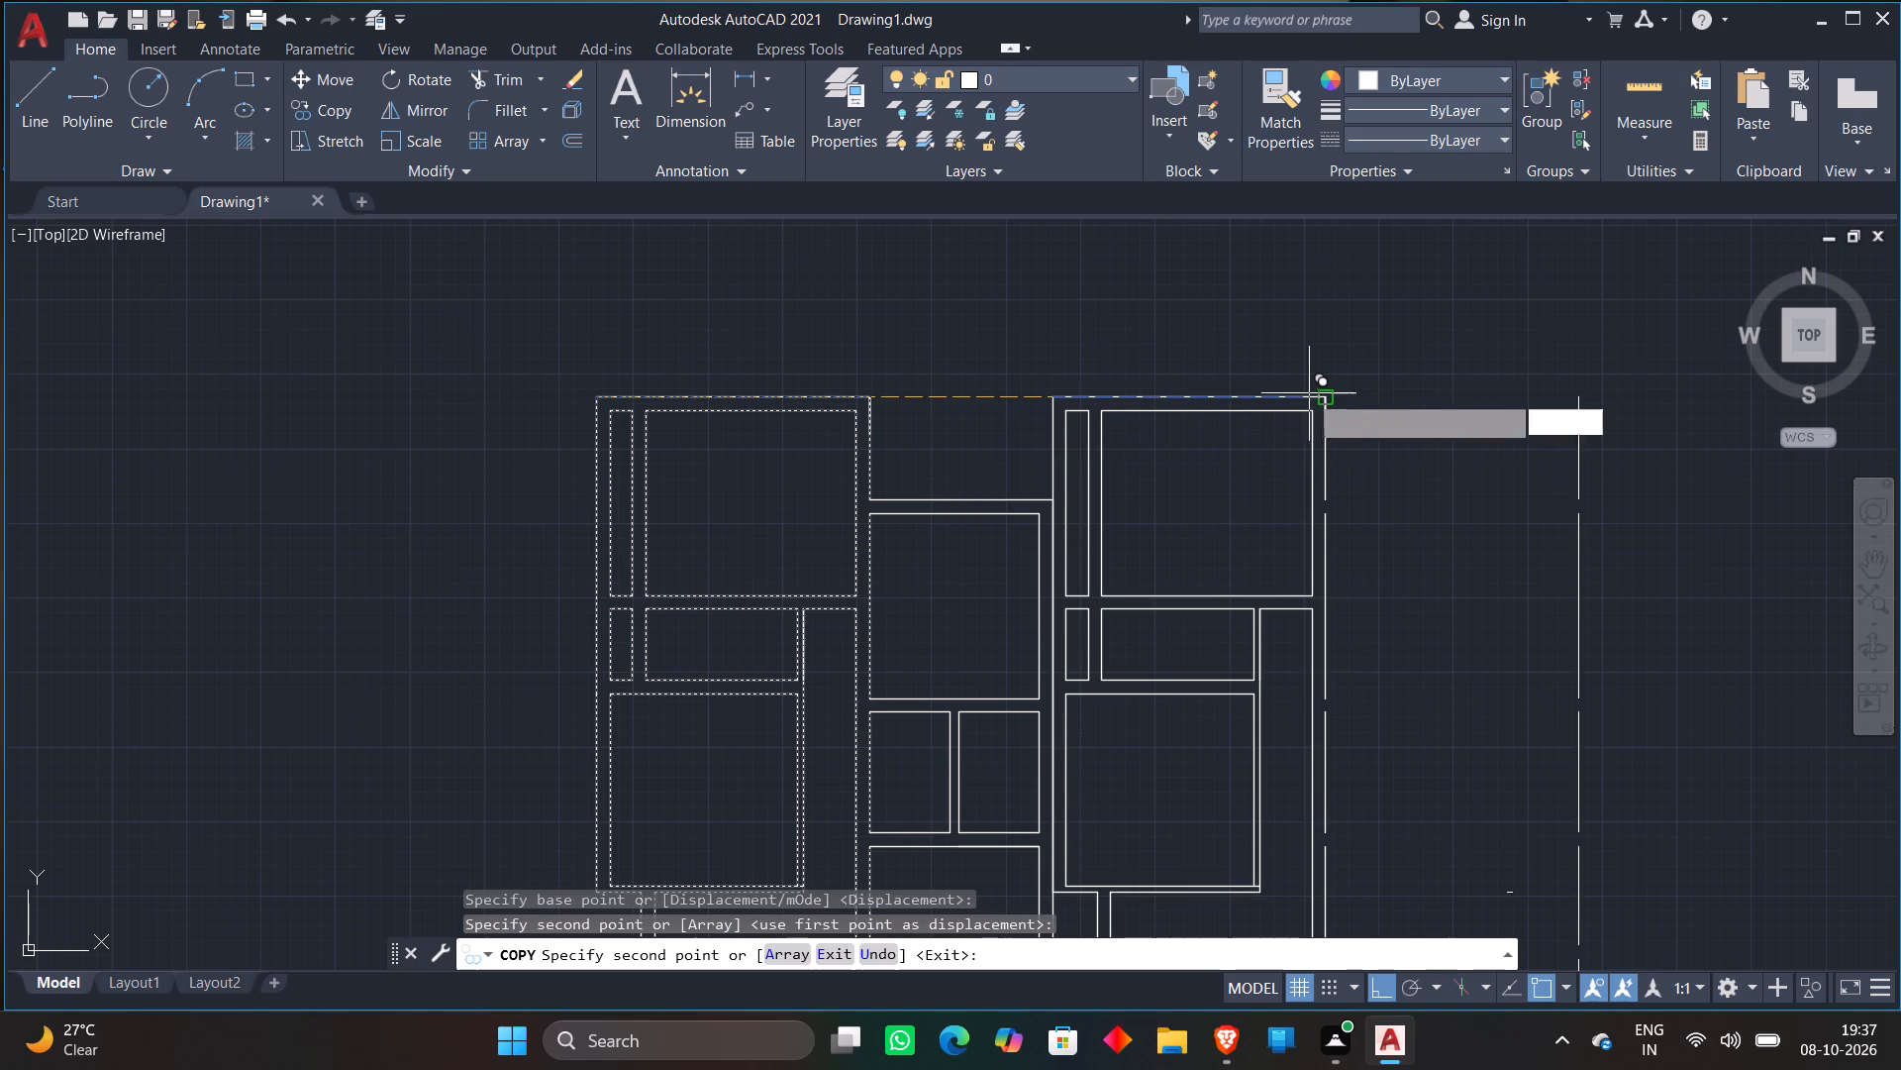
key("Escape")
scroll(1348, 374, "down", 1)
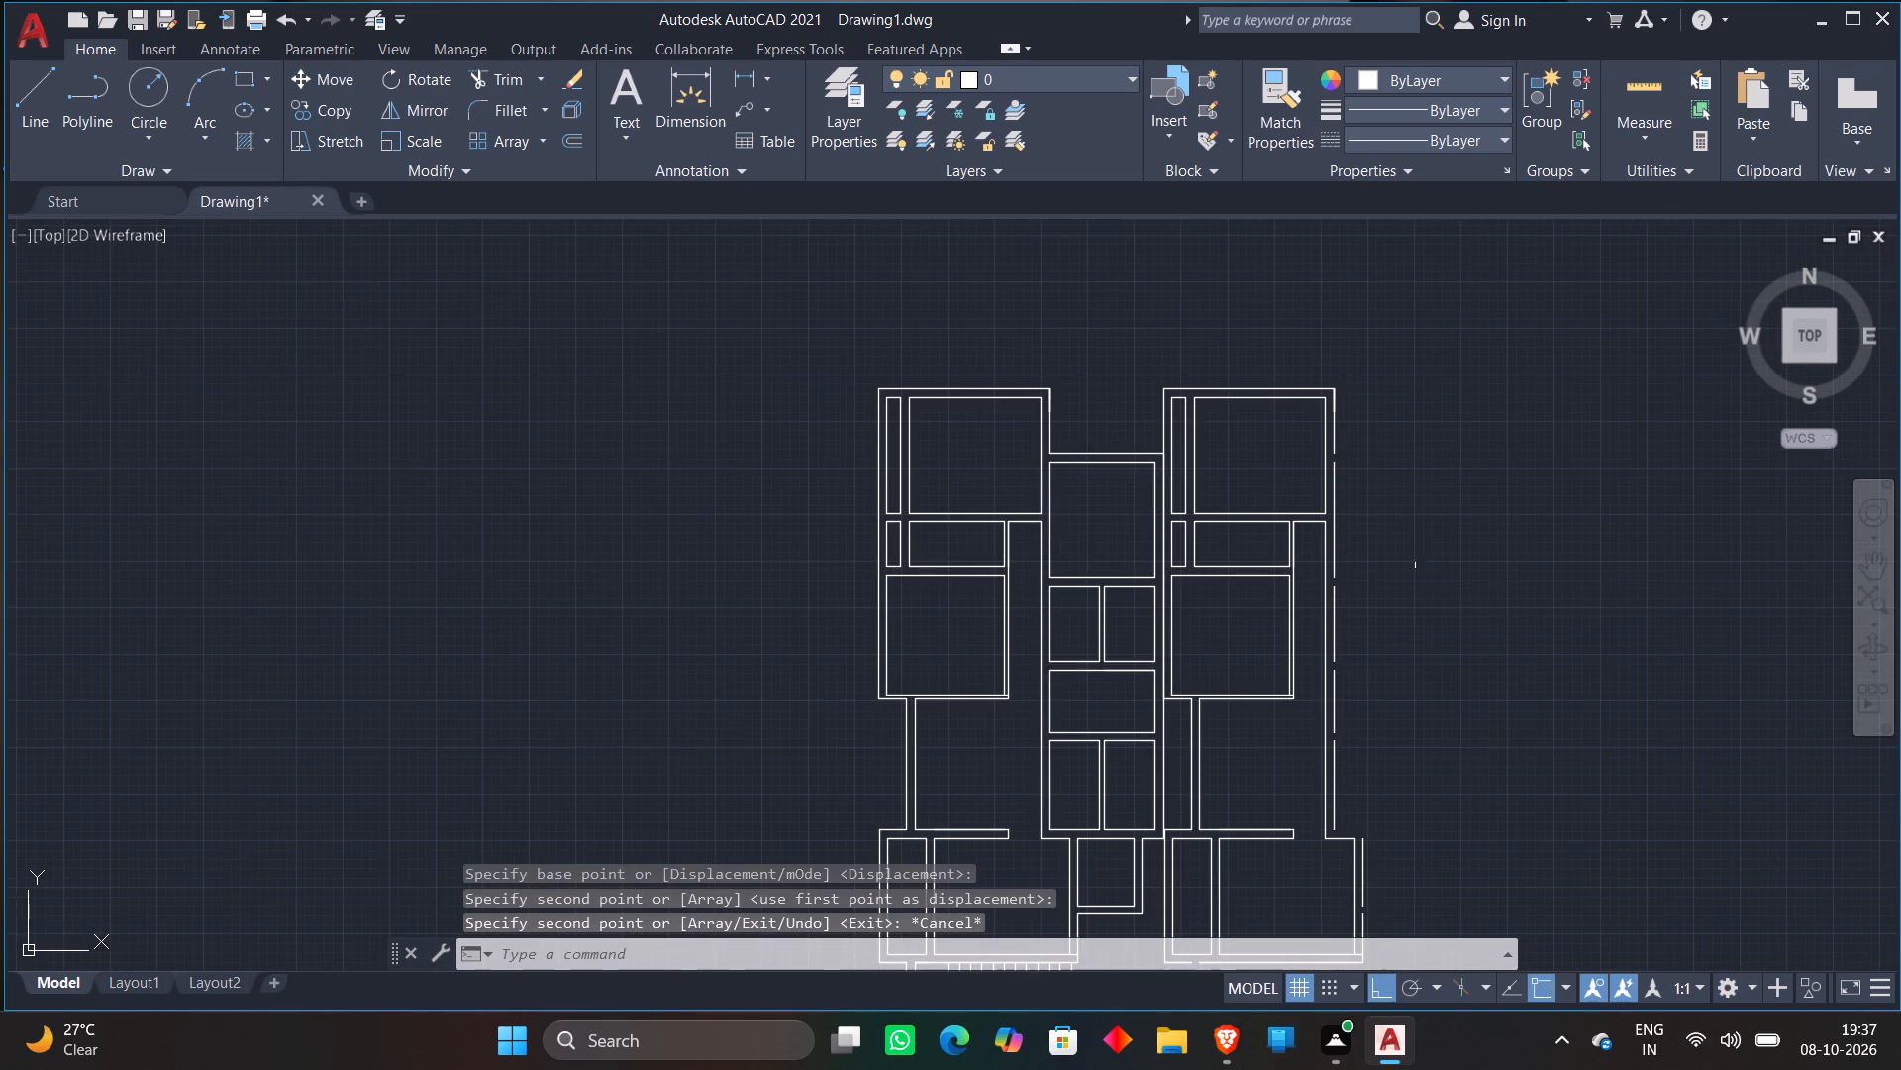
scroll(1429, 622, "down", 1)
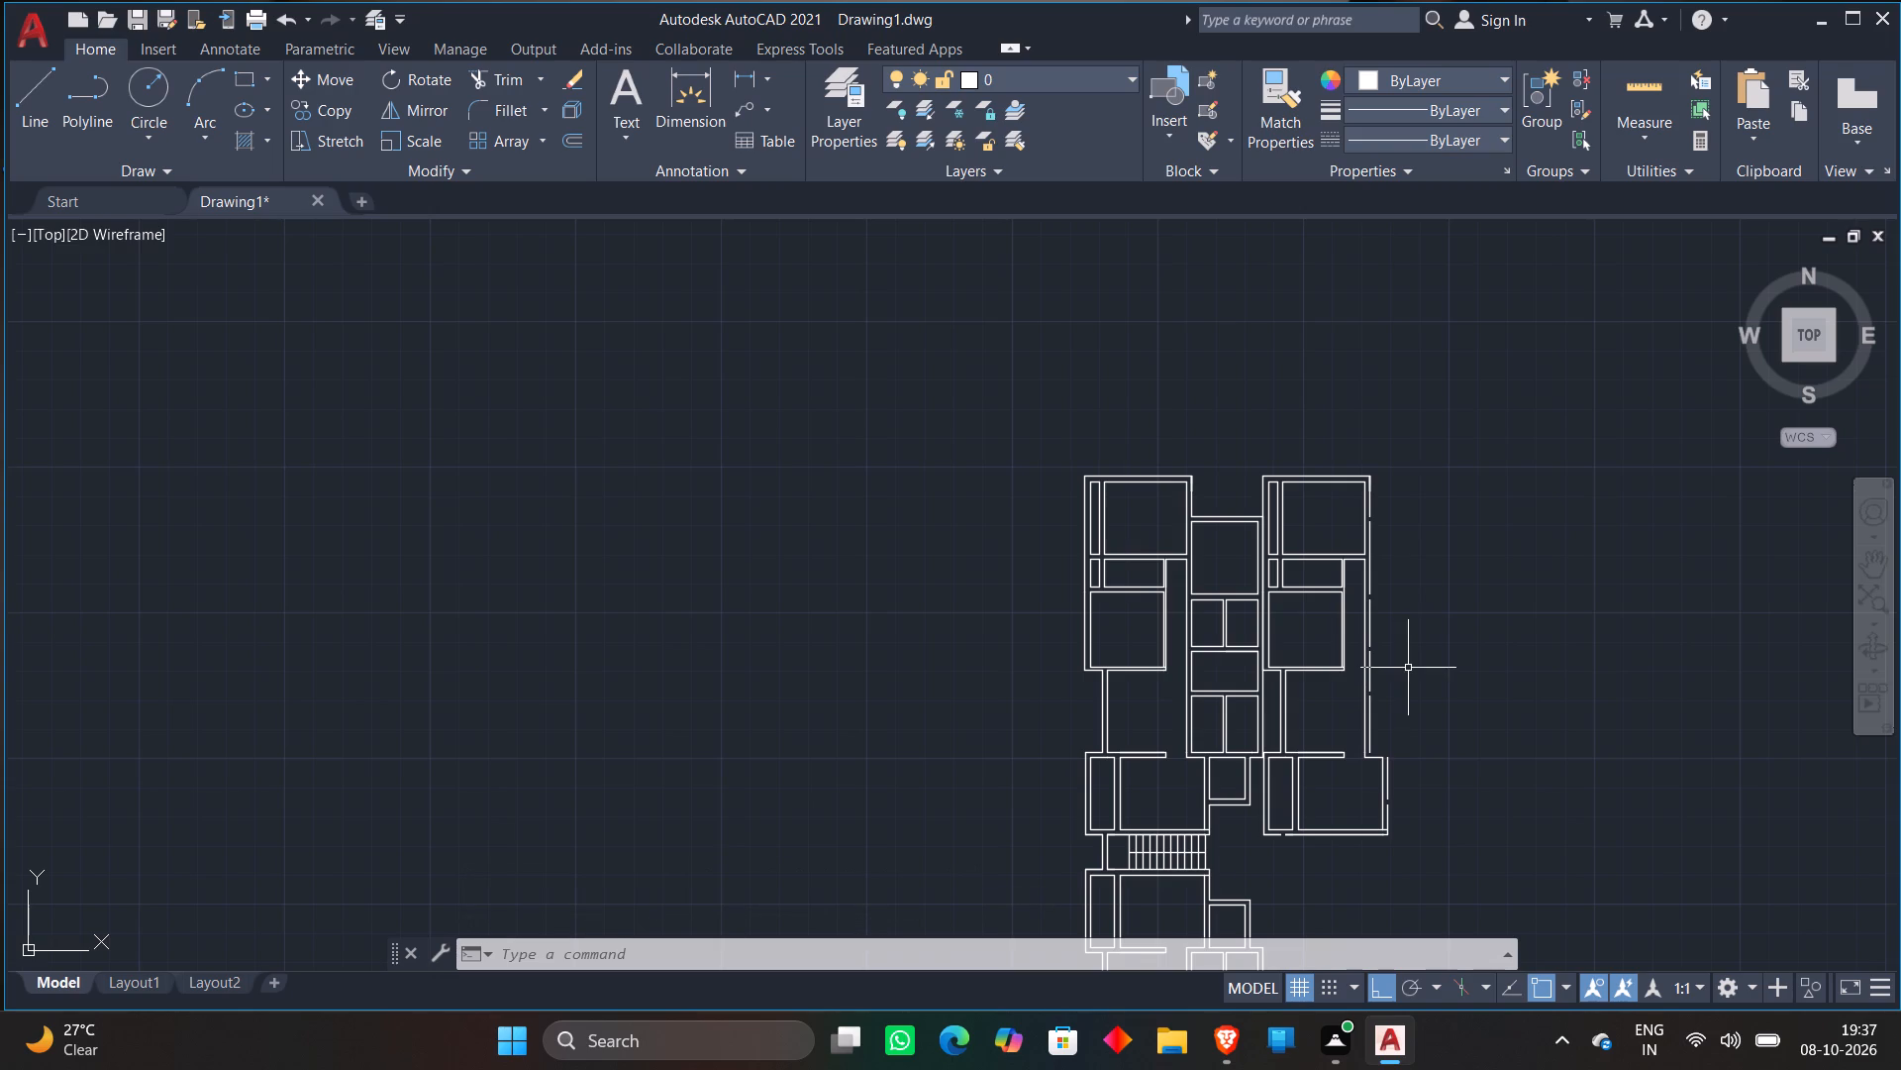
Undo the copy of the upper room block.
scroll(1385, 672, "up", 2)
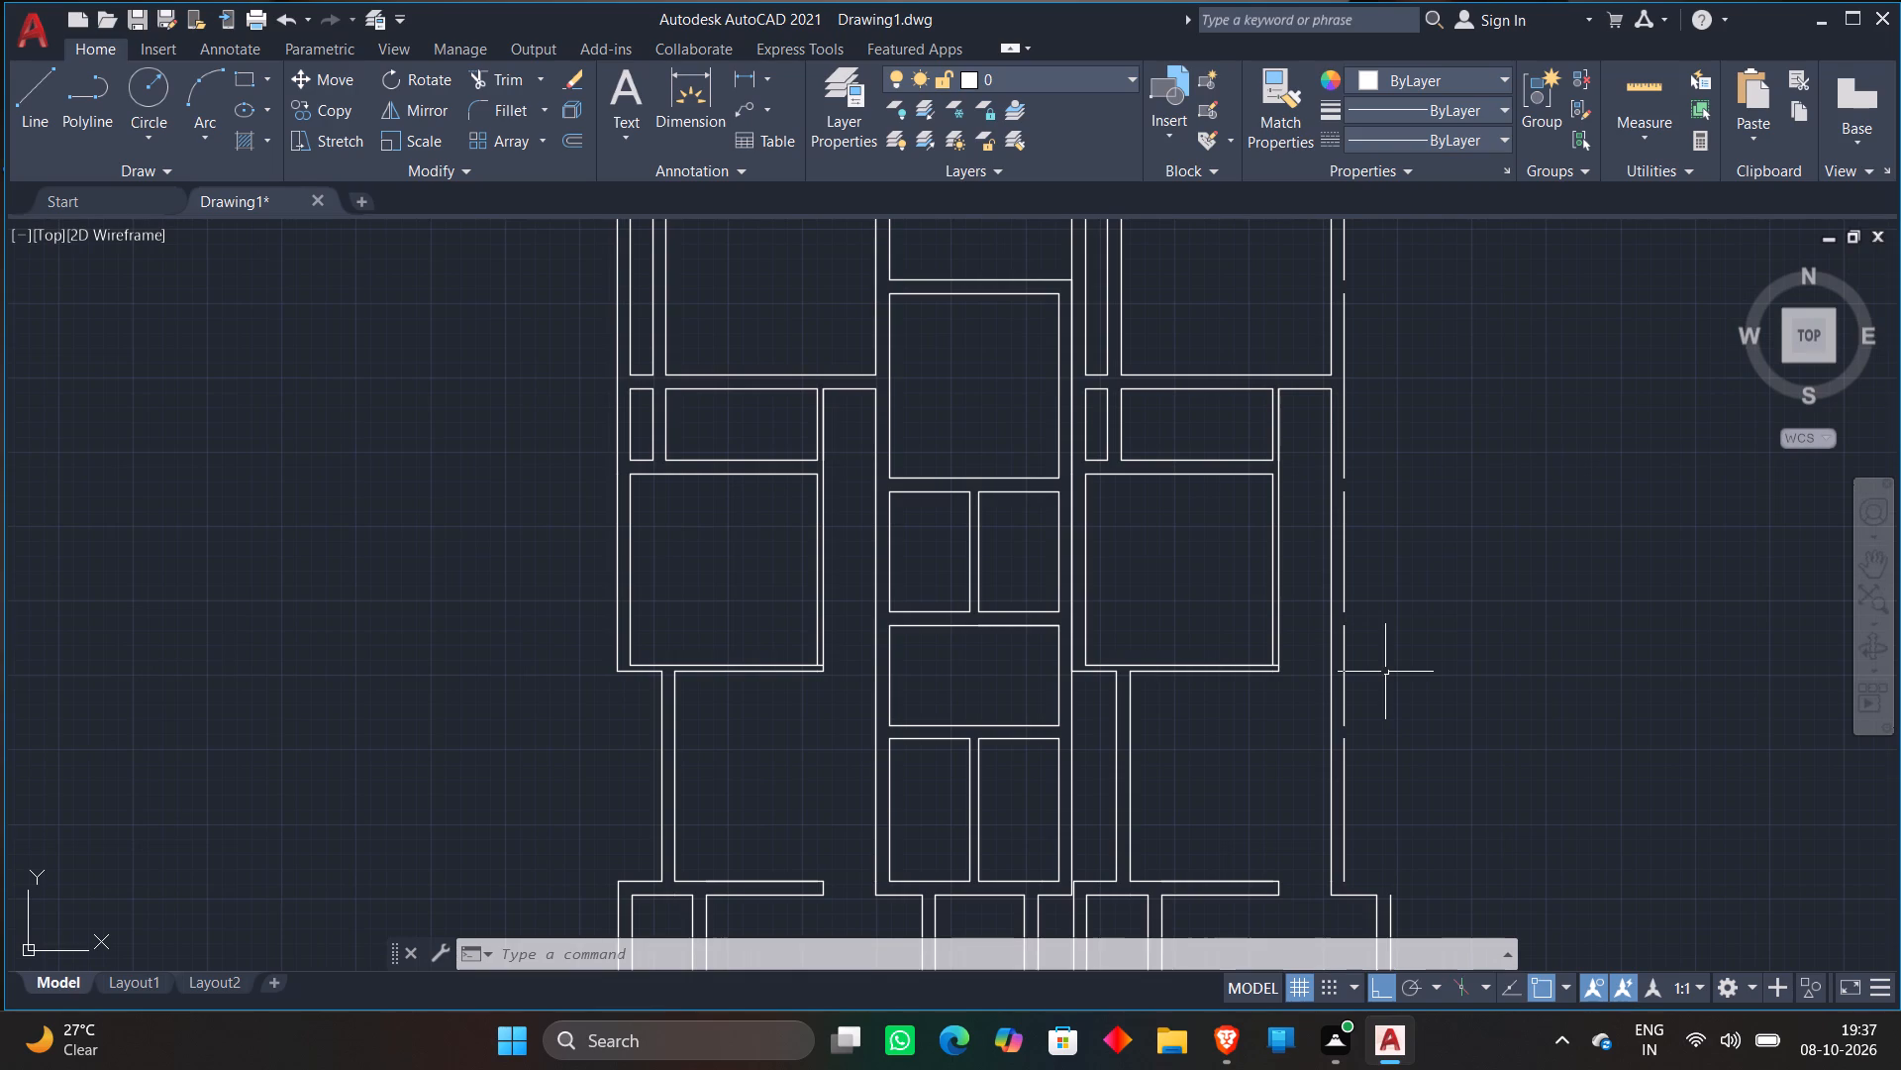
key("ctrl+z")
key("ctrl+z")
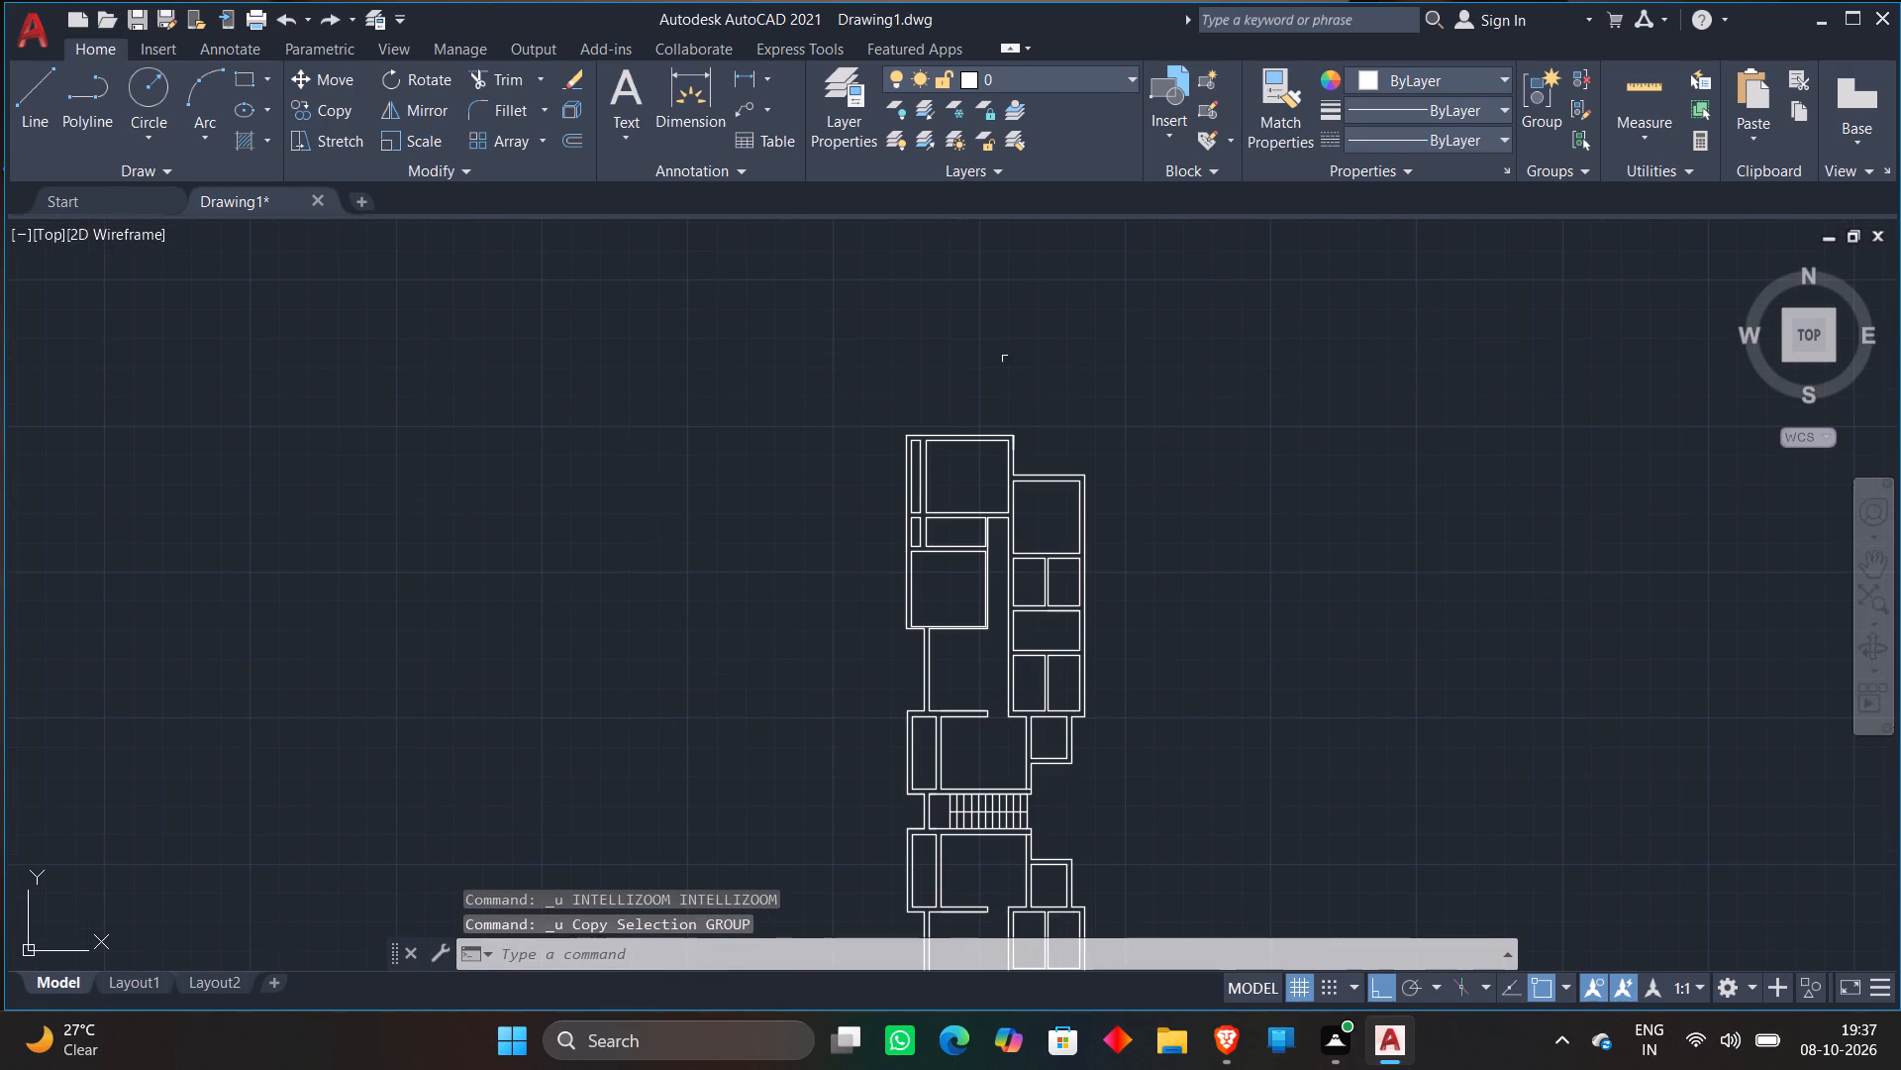
Mirror the upper western room block across a vertical line just east of the adjoining room column, keeping the source objects.
left_click(857, 413)
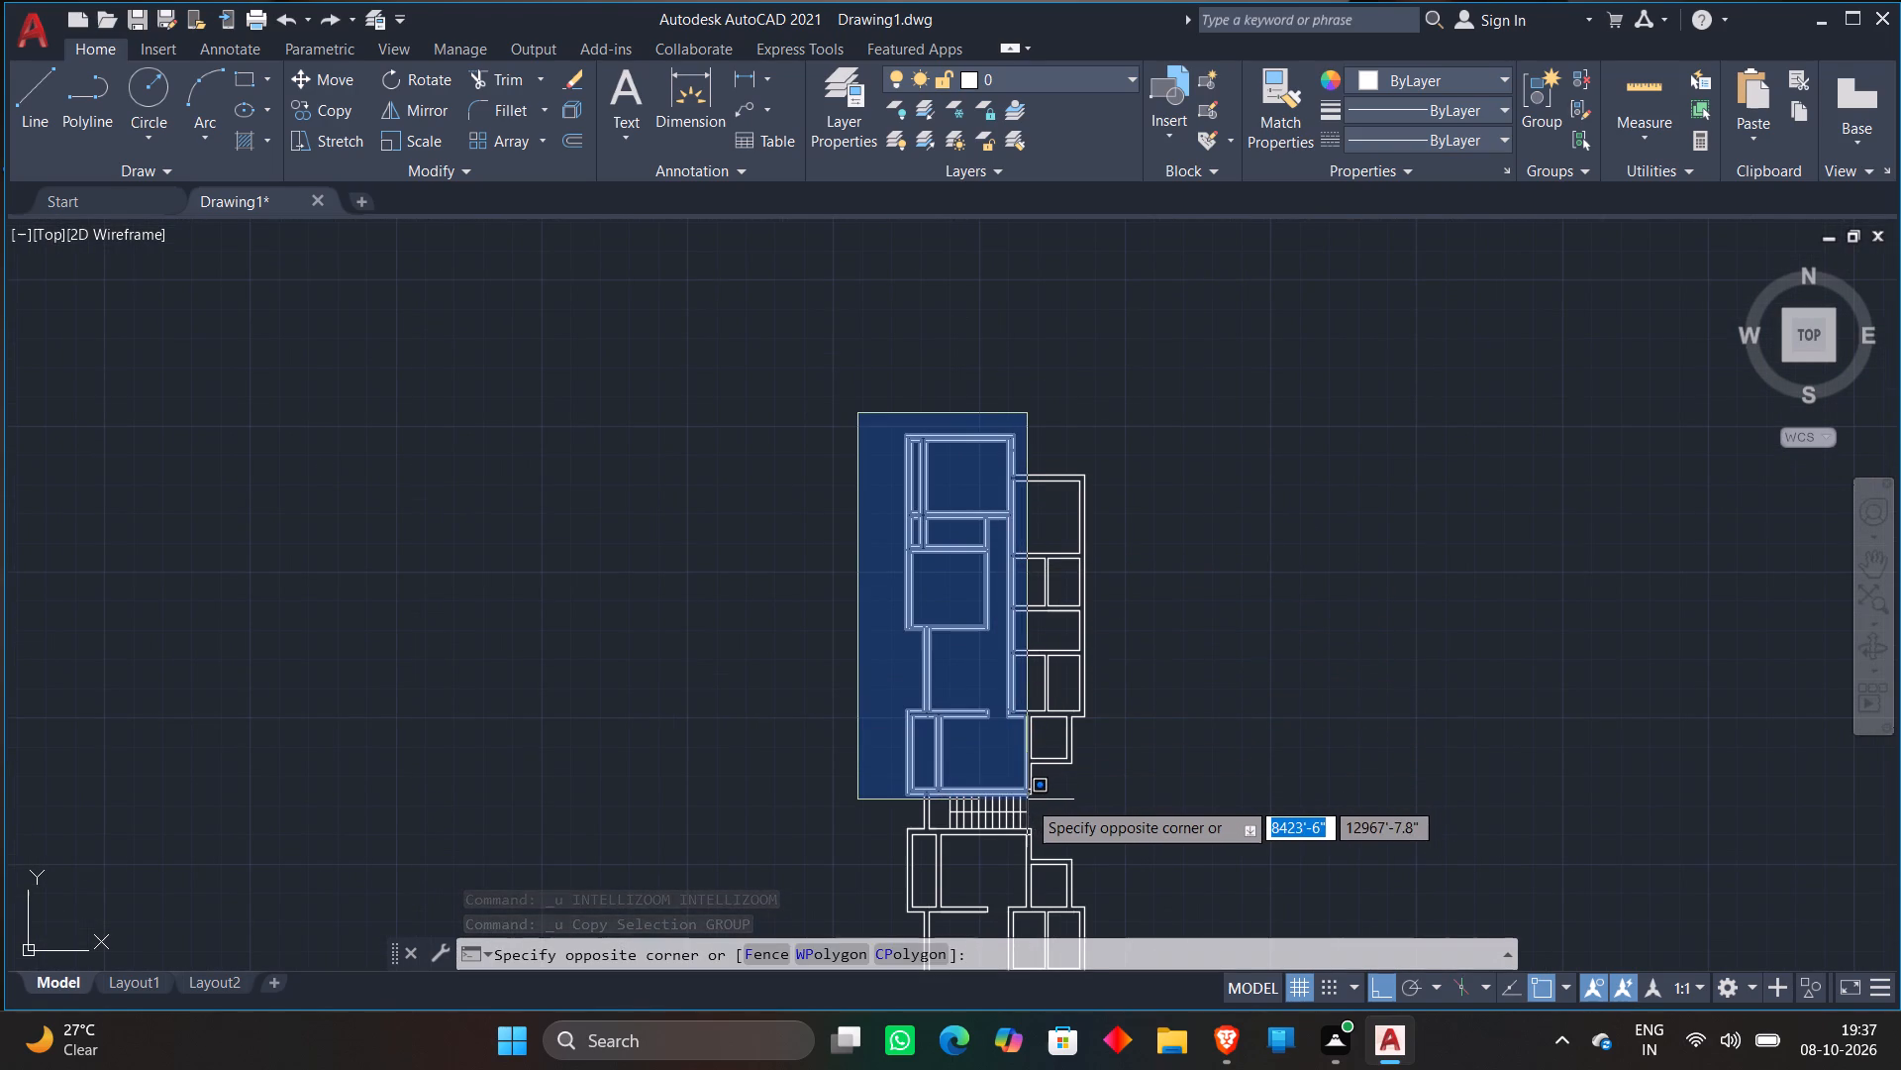
scroll(1034, 794, "up", 1)
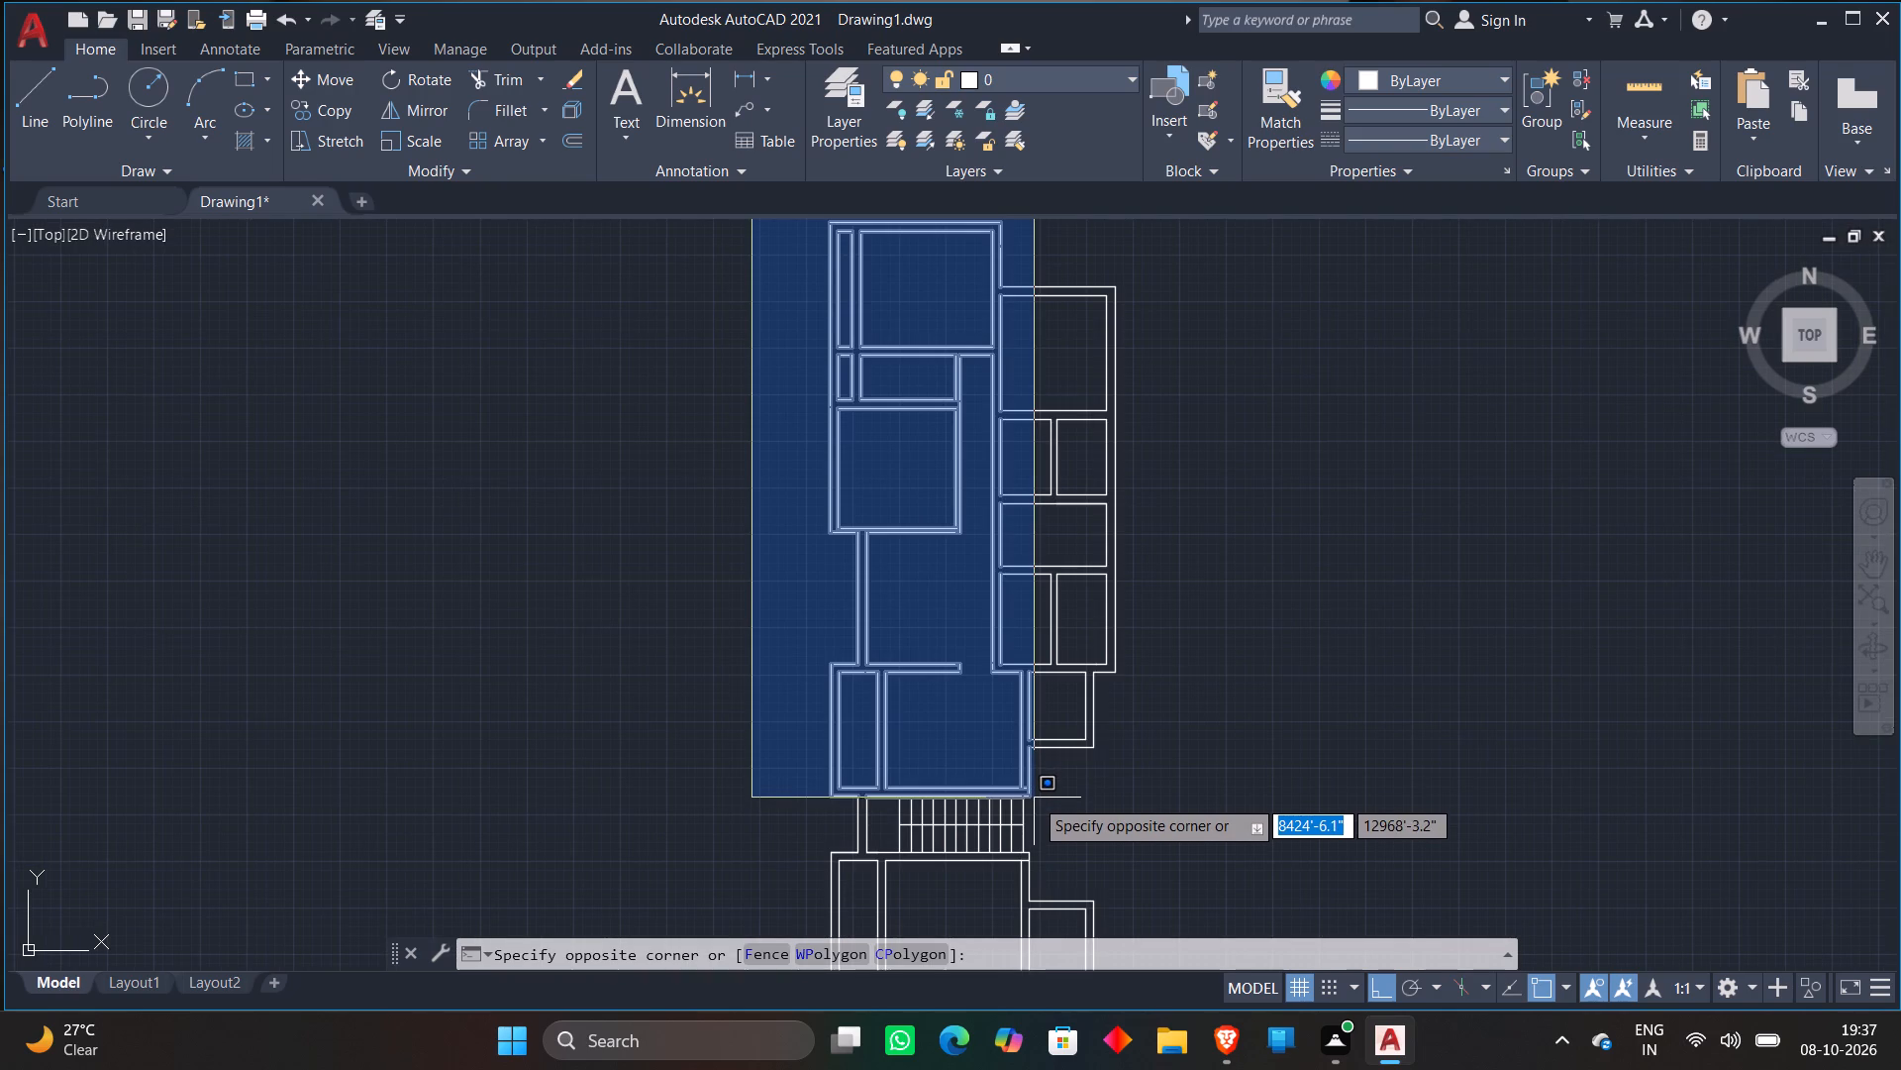
left_click(1034, 798)
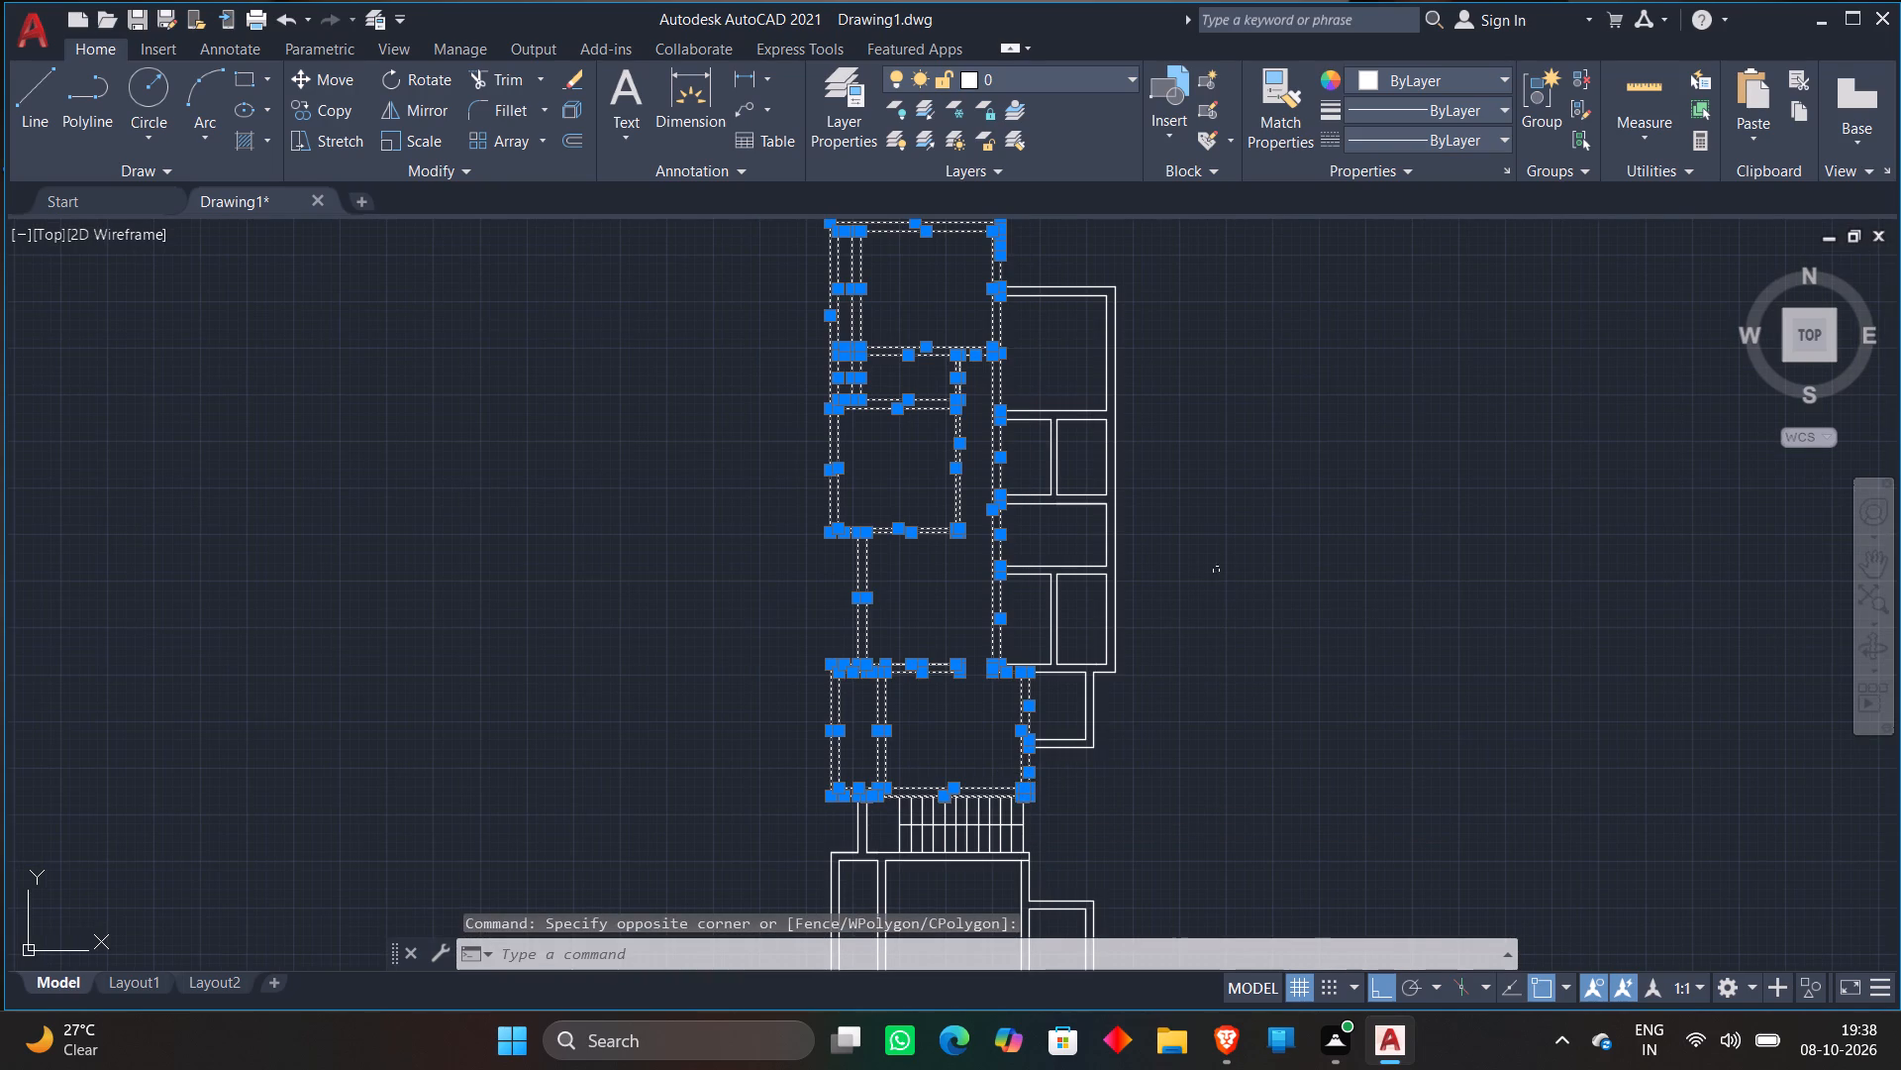
left_click(402, 106)
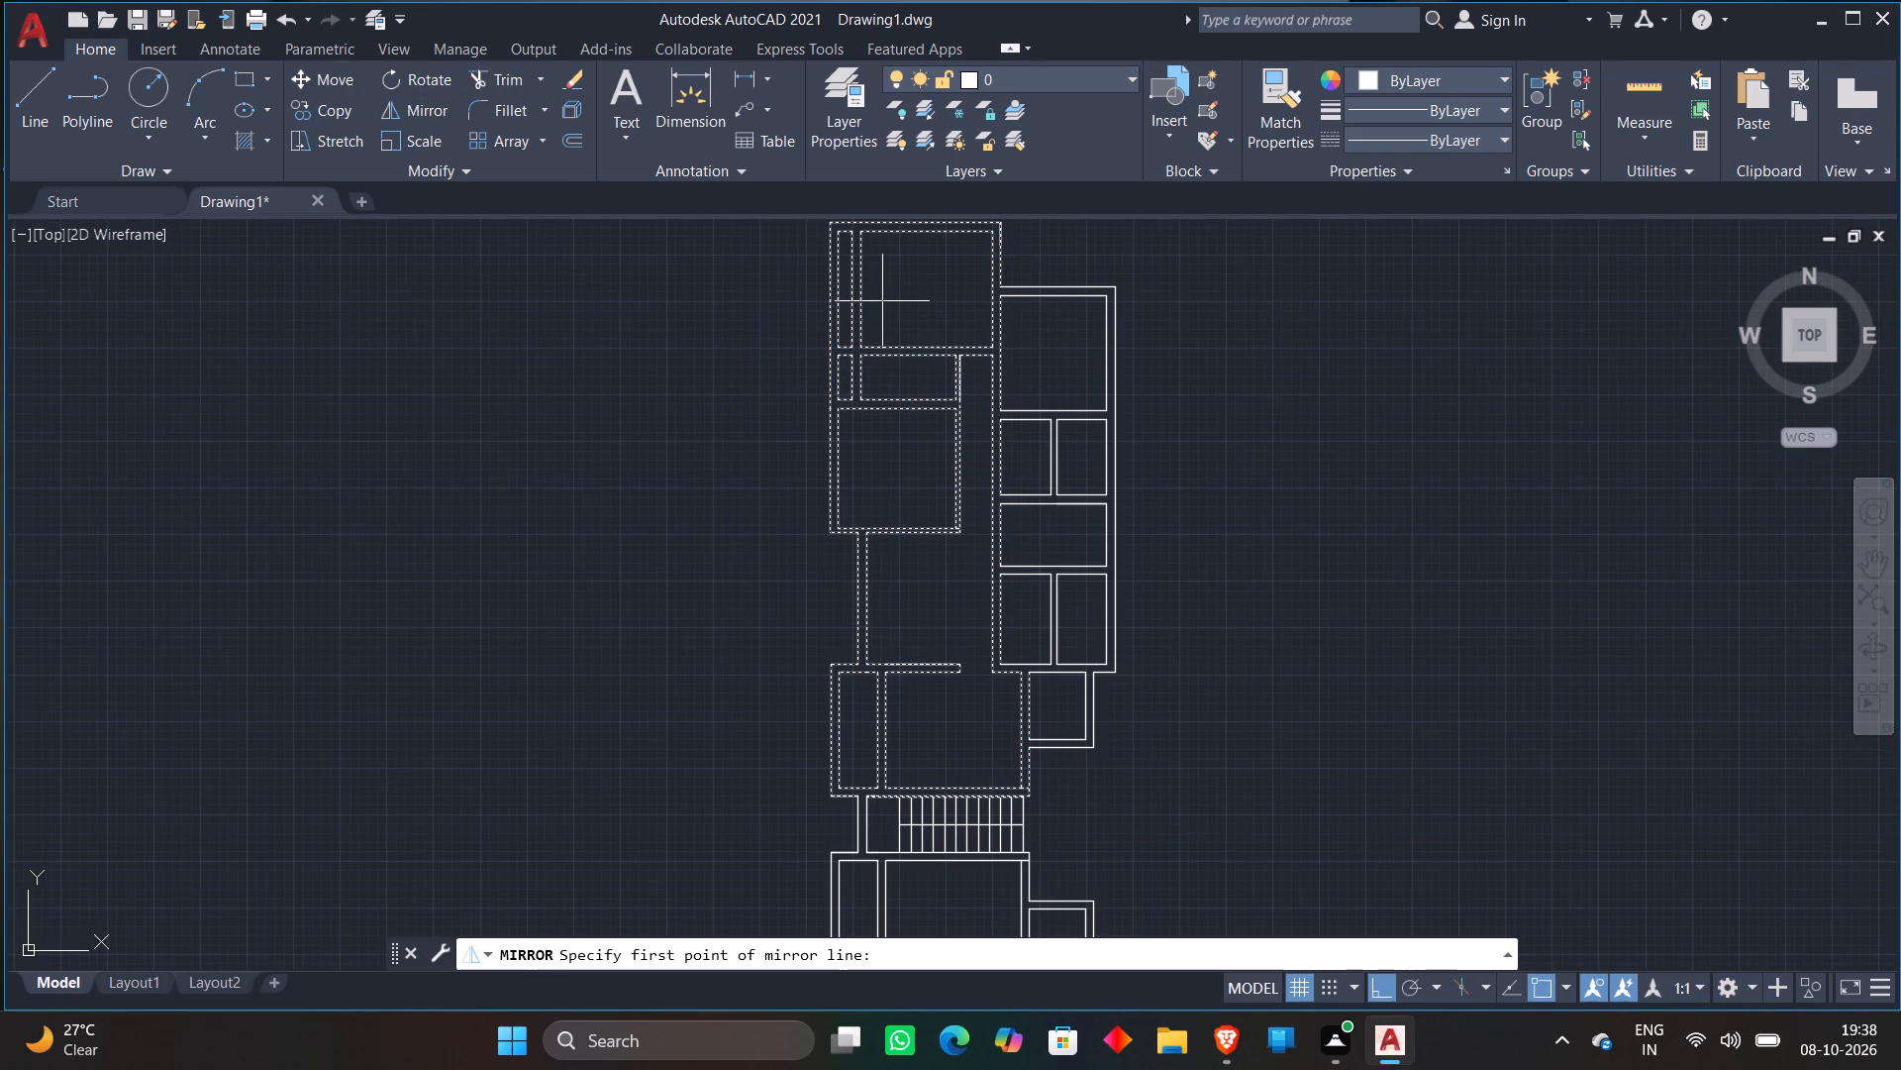
scroll(1235, 288, "down", 1)
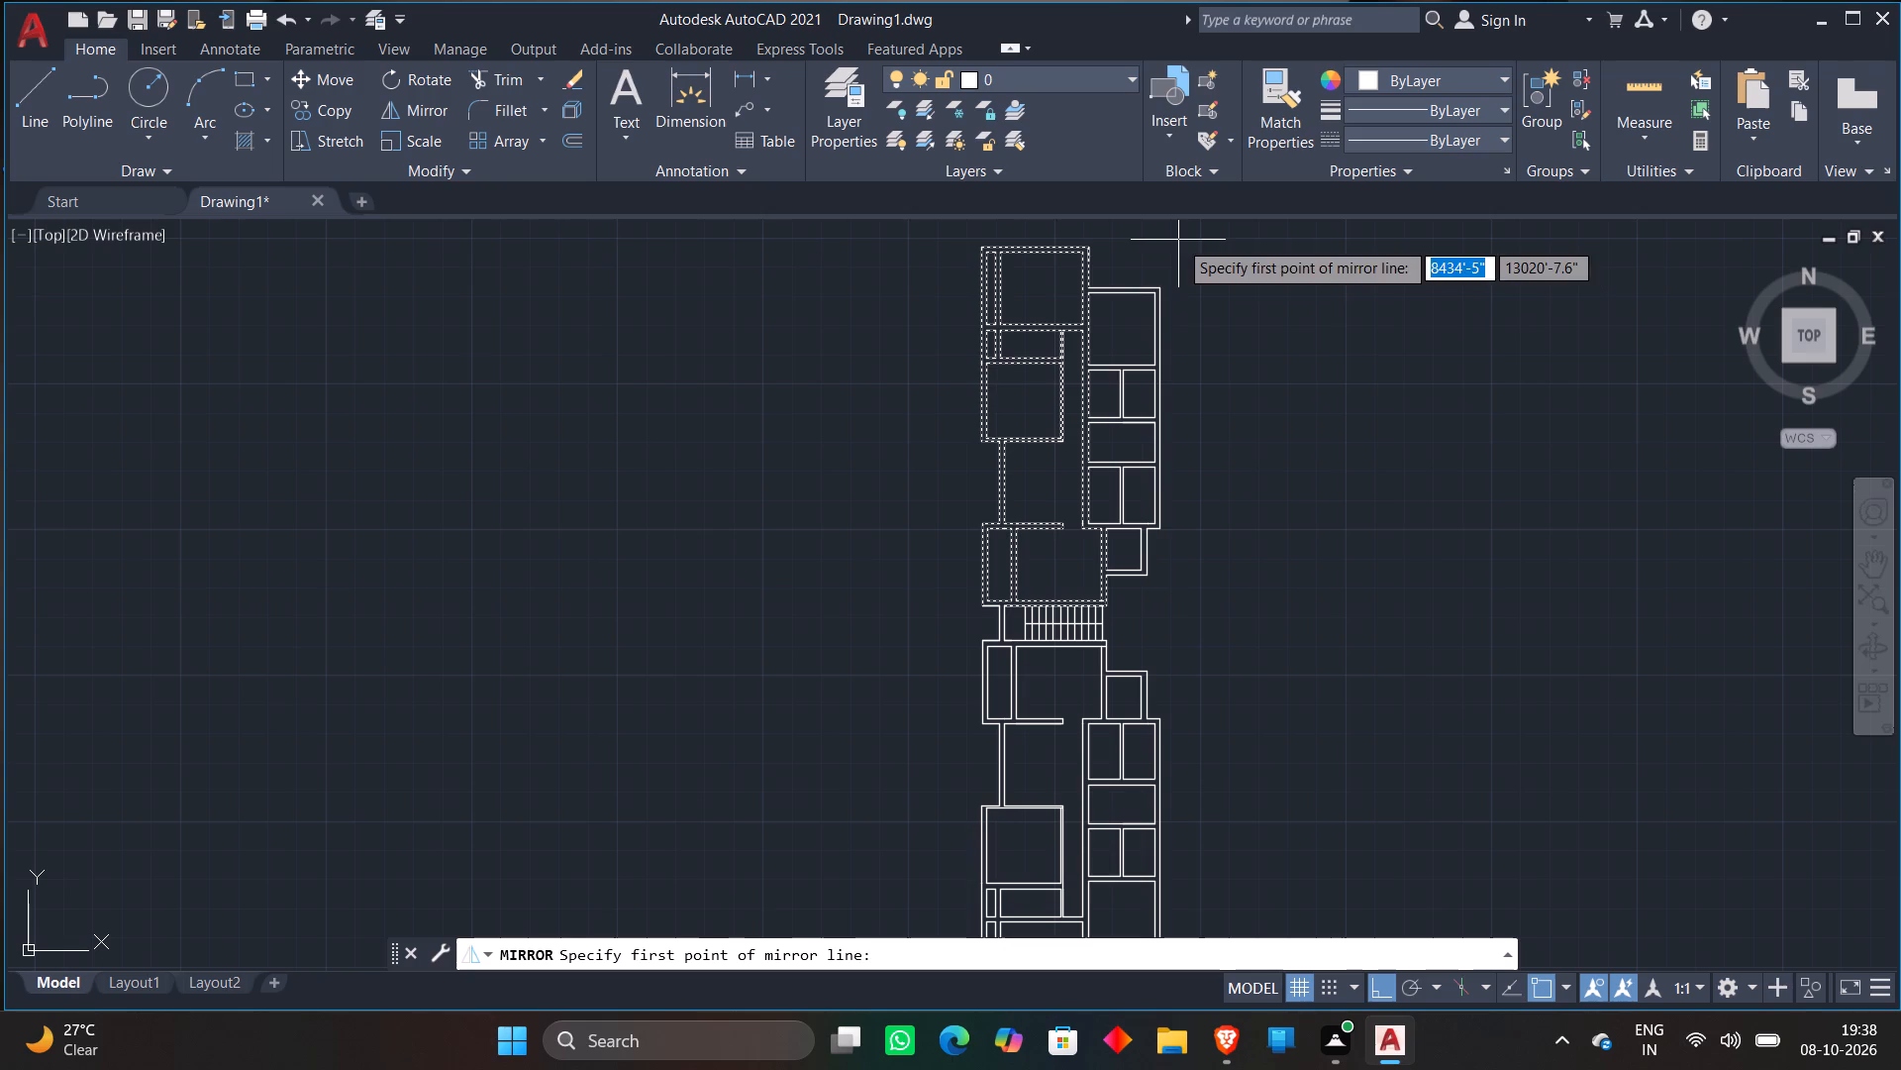
left_click(1178, 240)
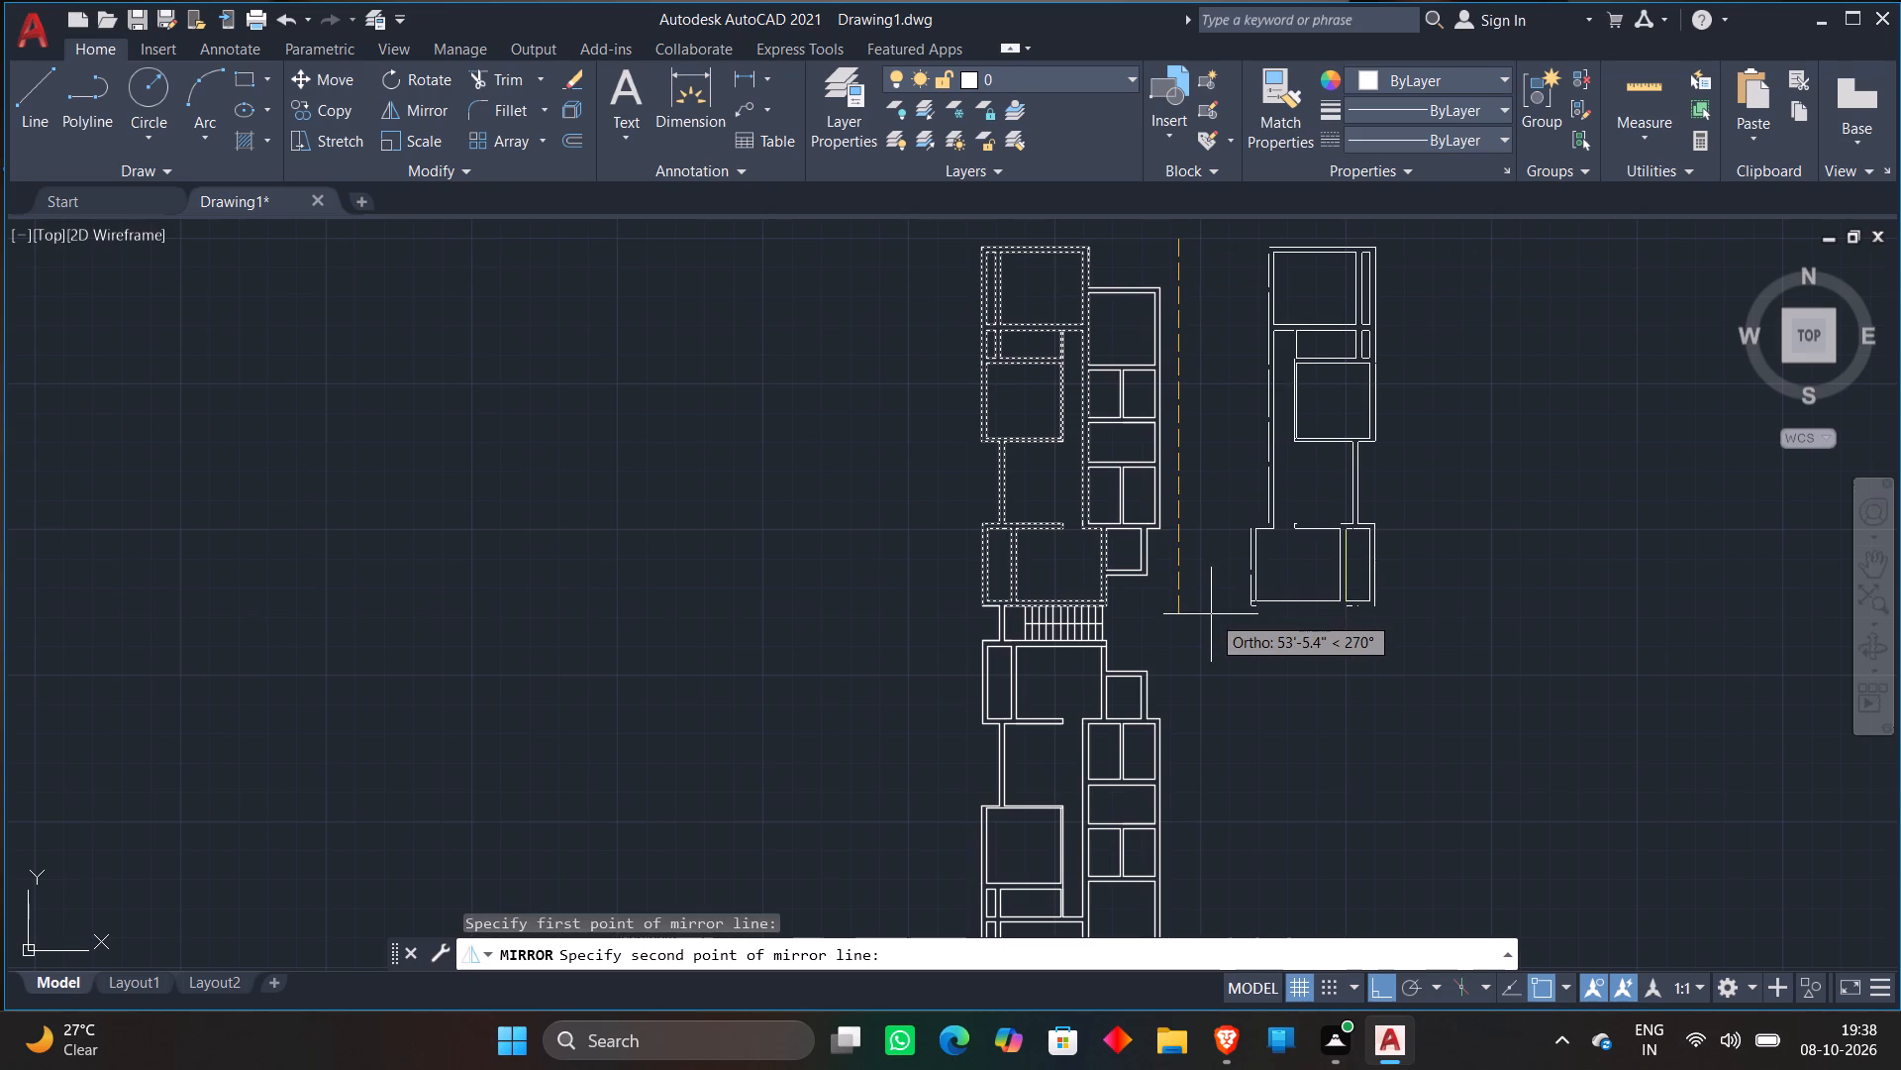
left_click(1211, 614)
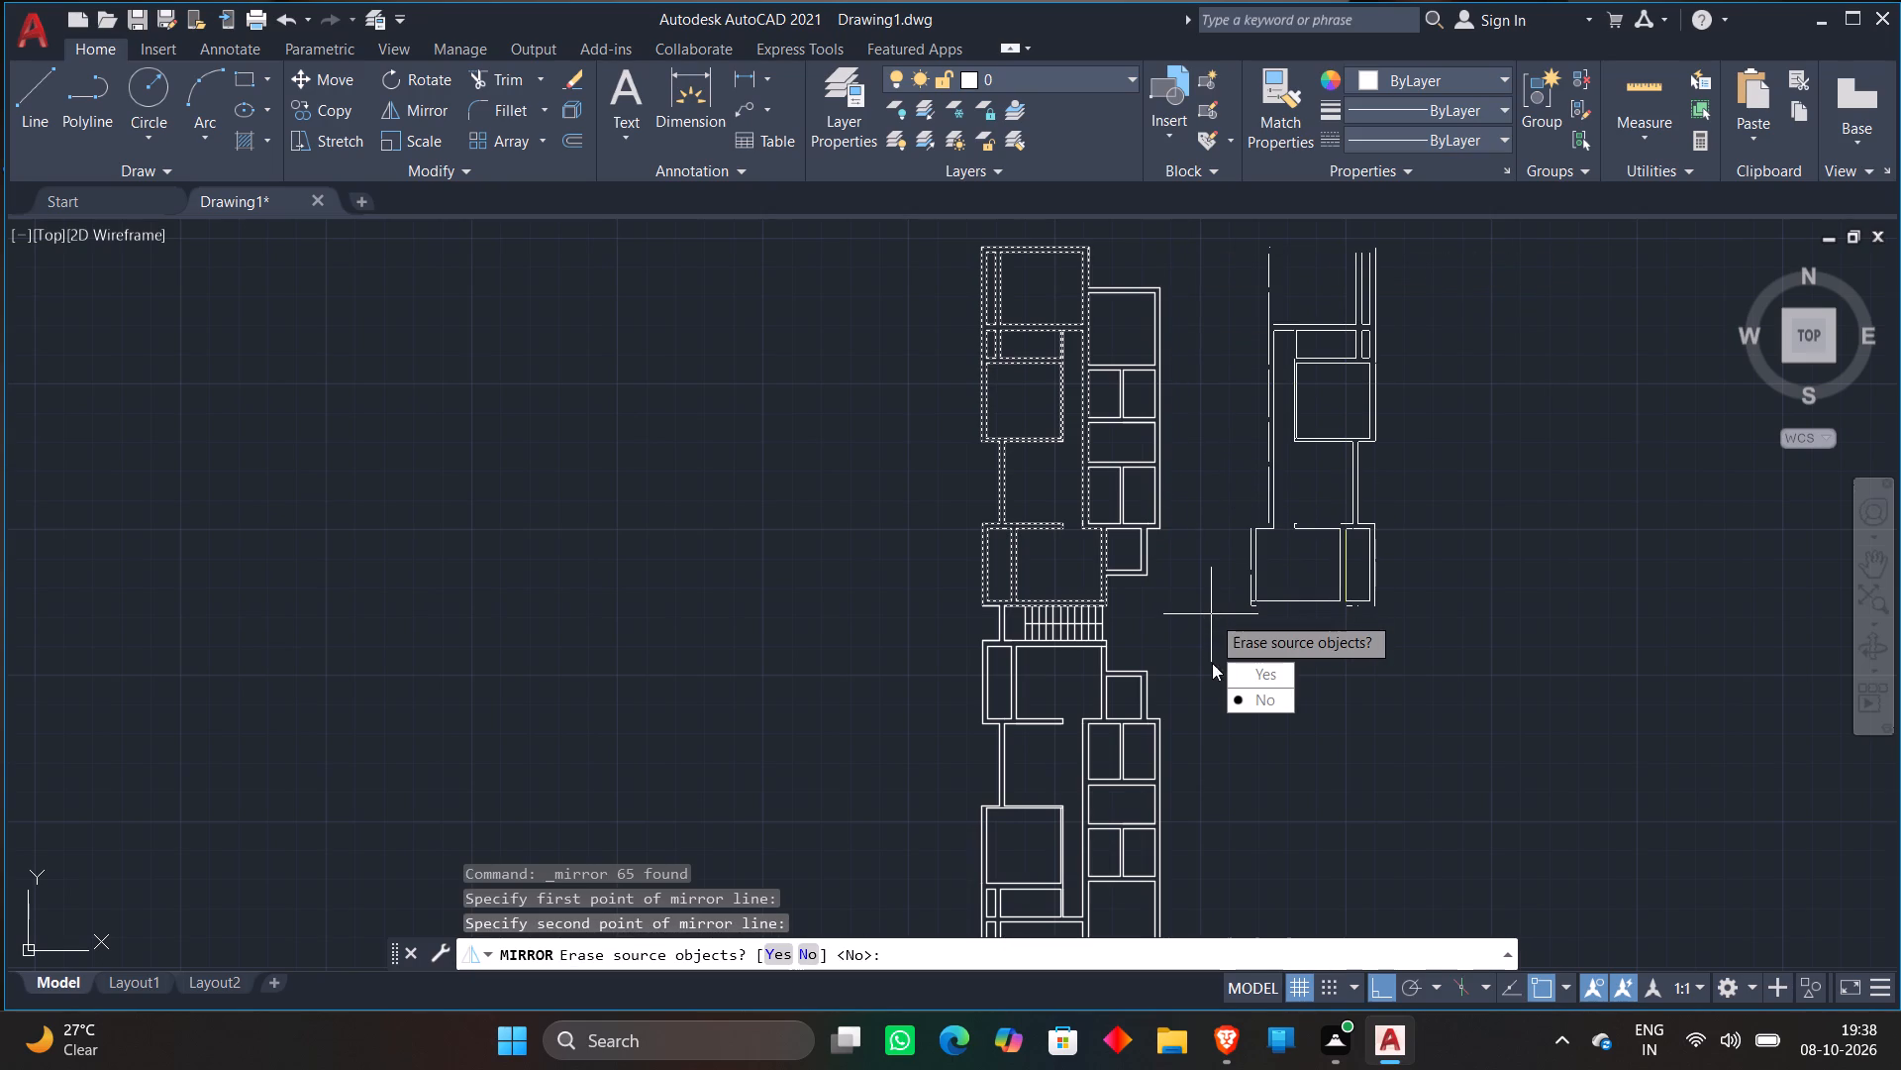
left_click(1226, 693)
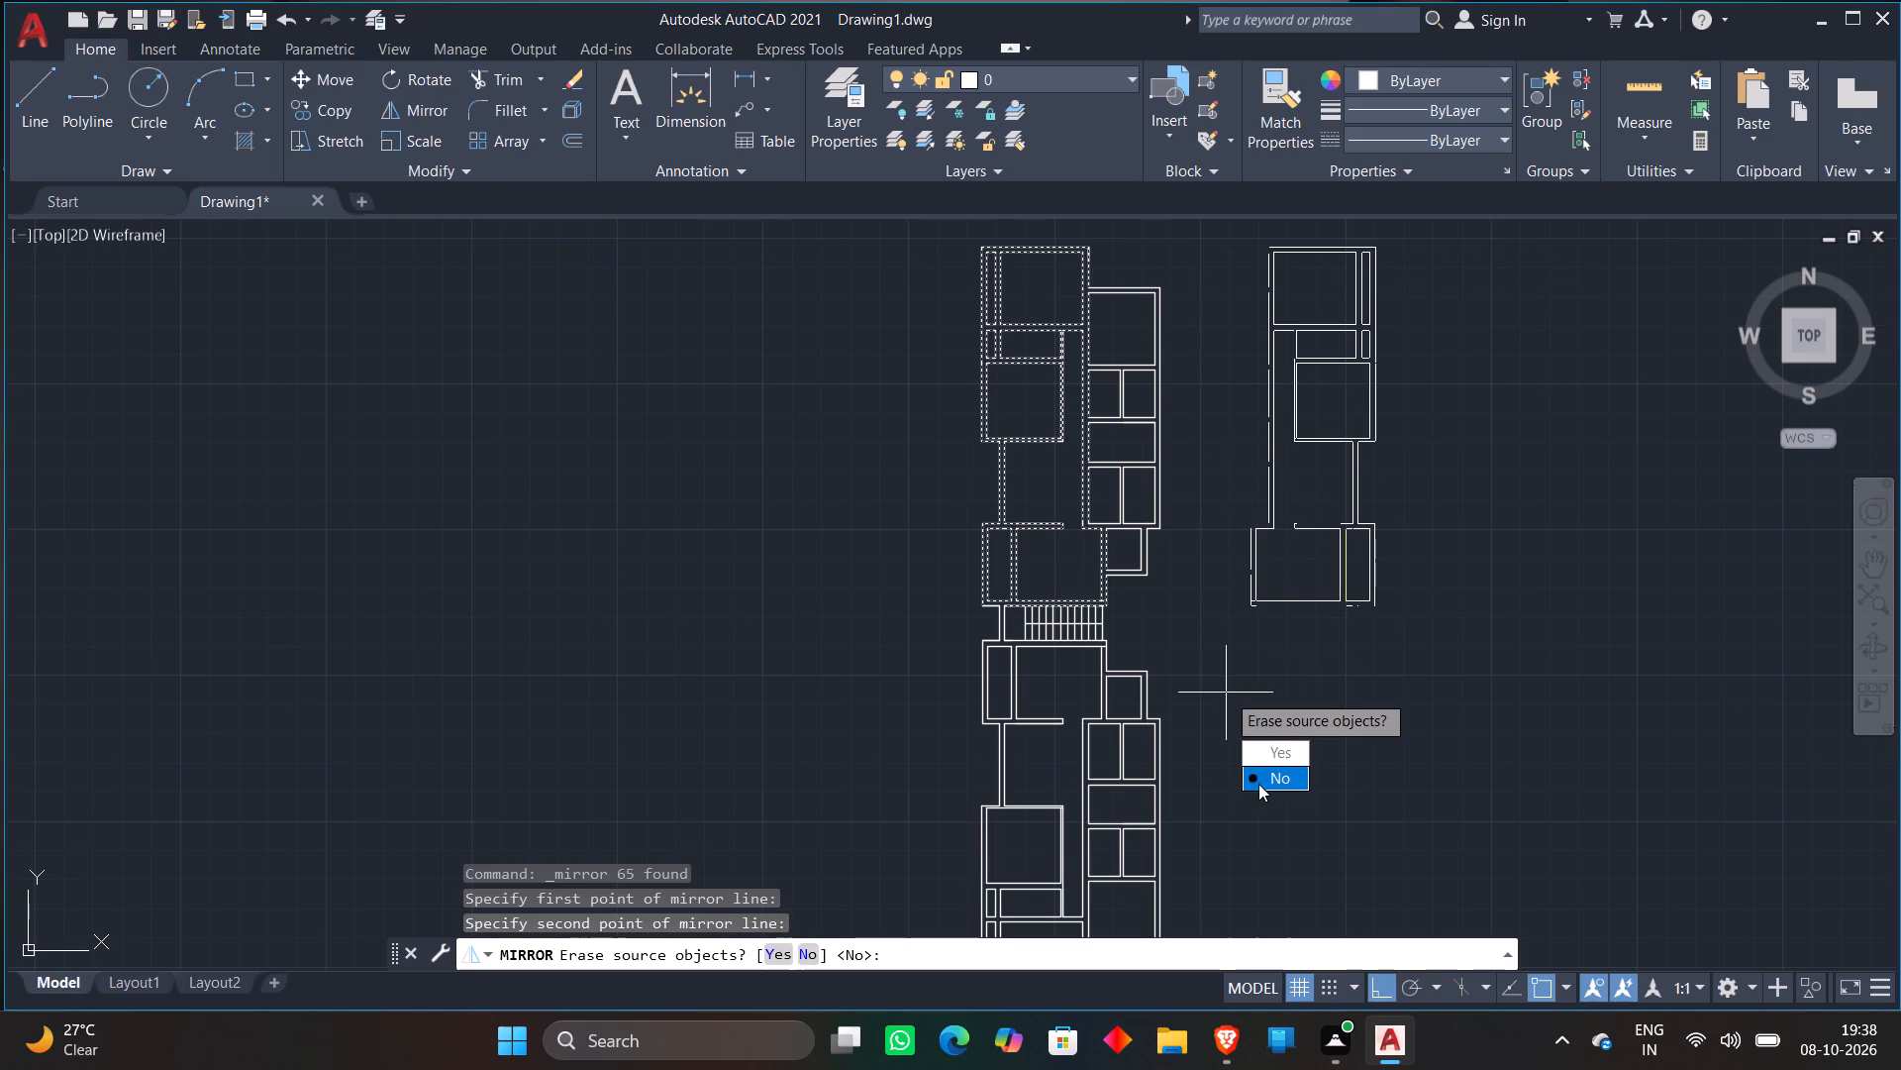
left_click_drag(1259, 782, 1226, 693)
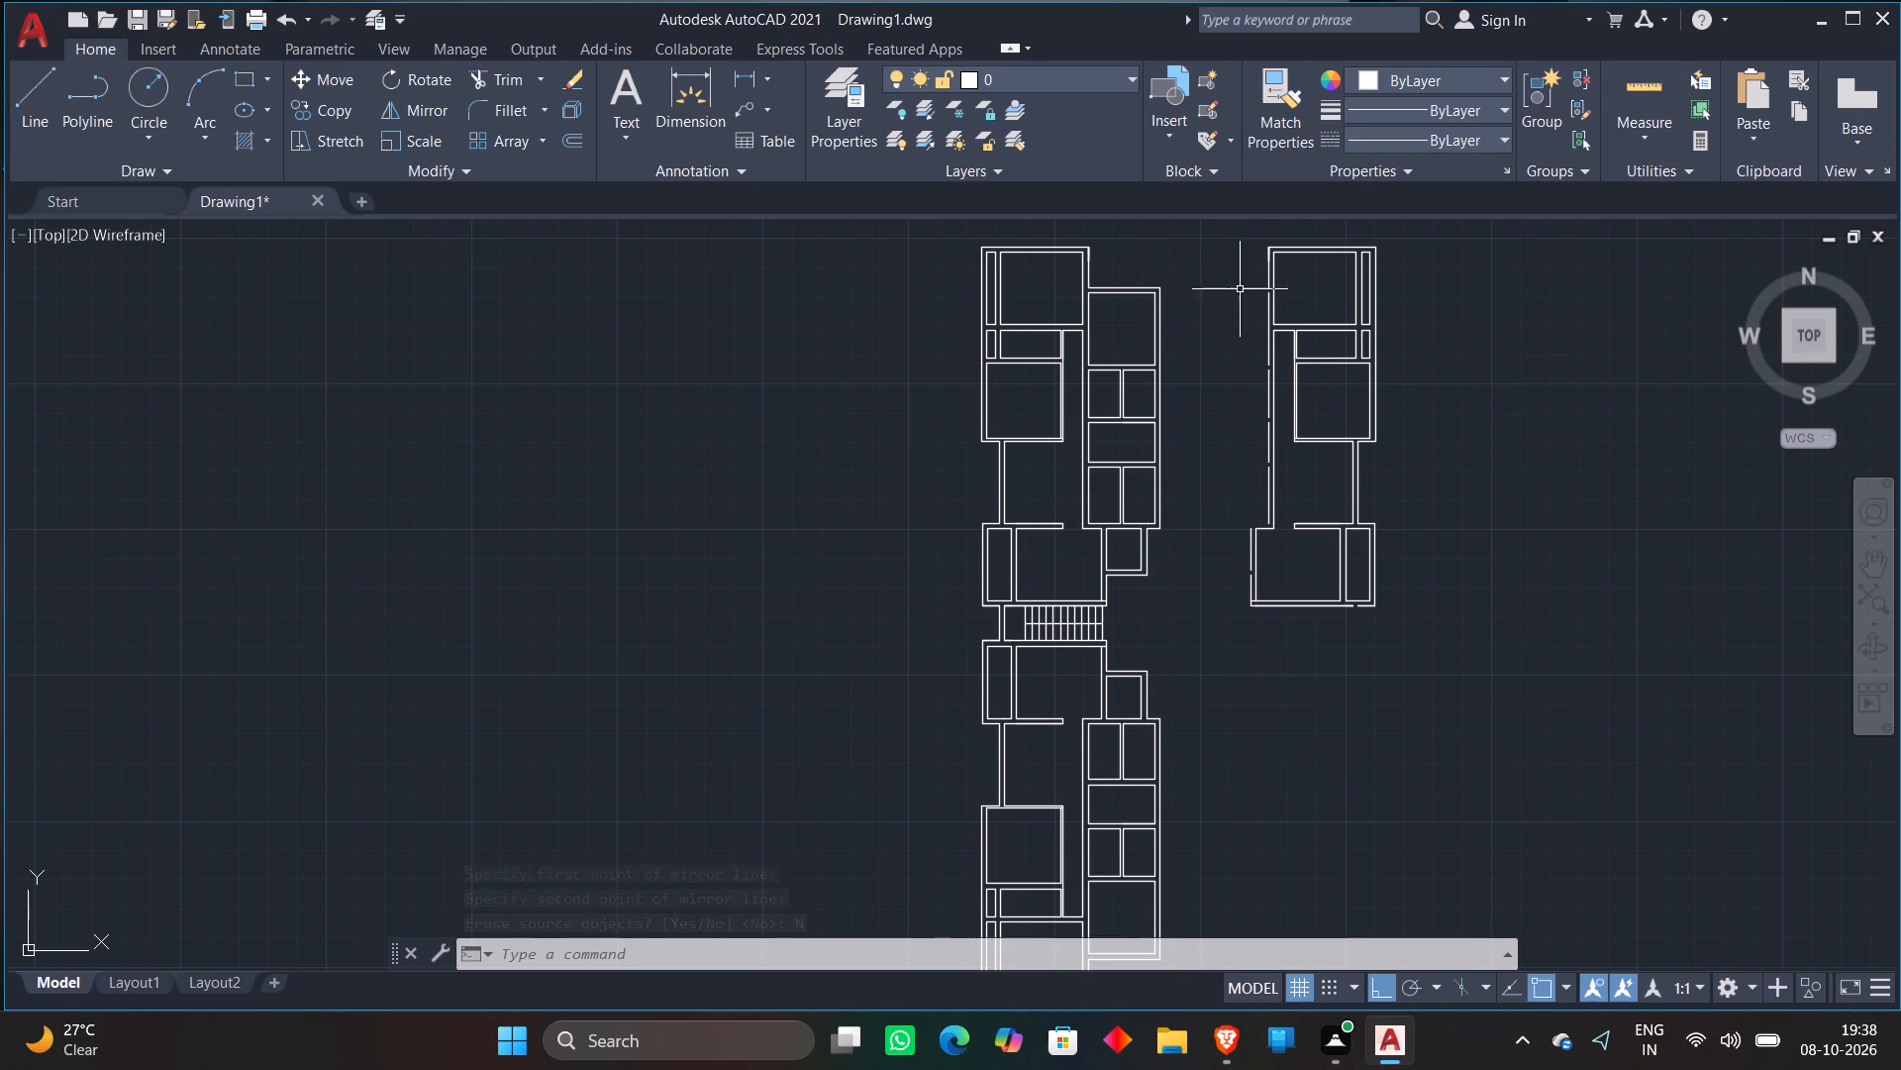
Extend the broken outer wall lines along the west side of the mirrored block to close their gaps.
scroll(1268, 299, "up", 1)
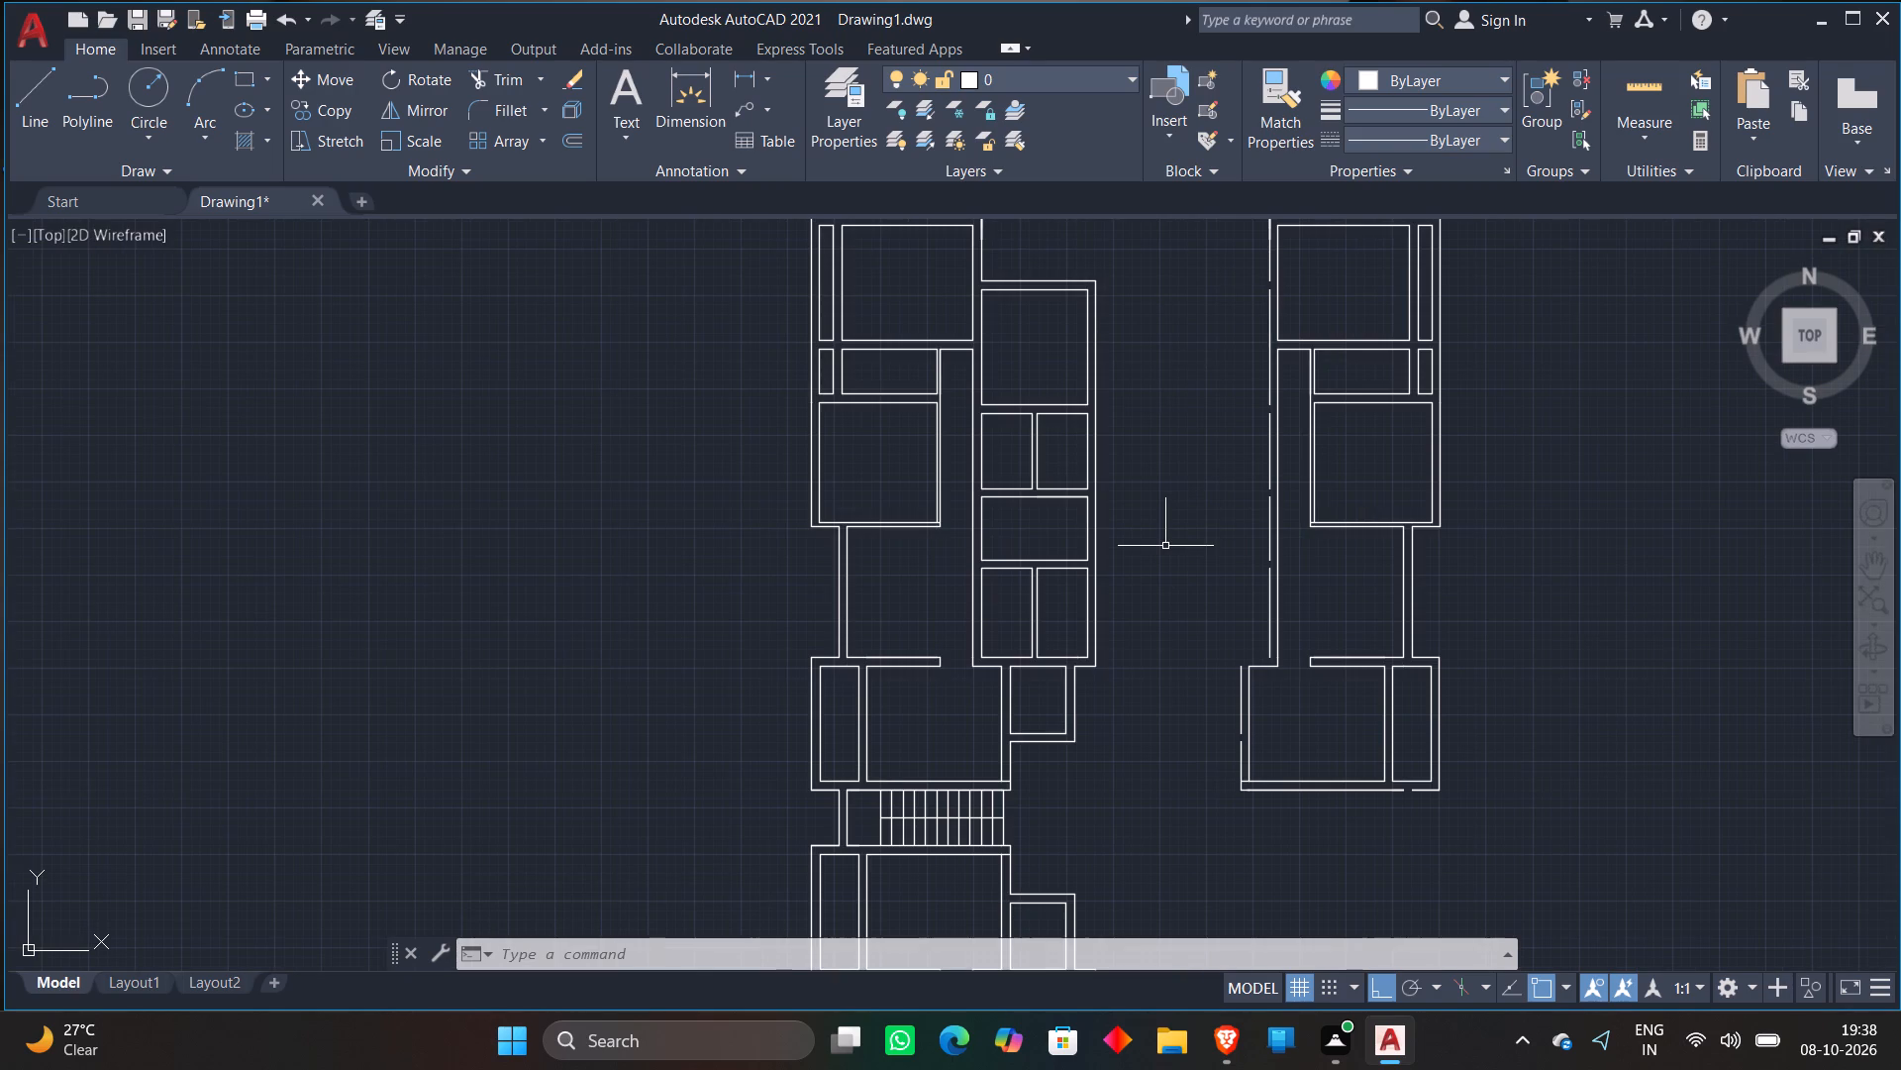
type("EX")
key("space")
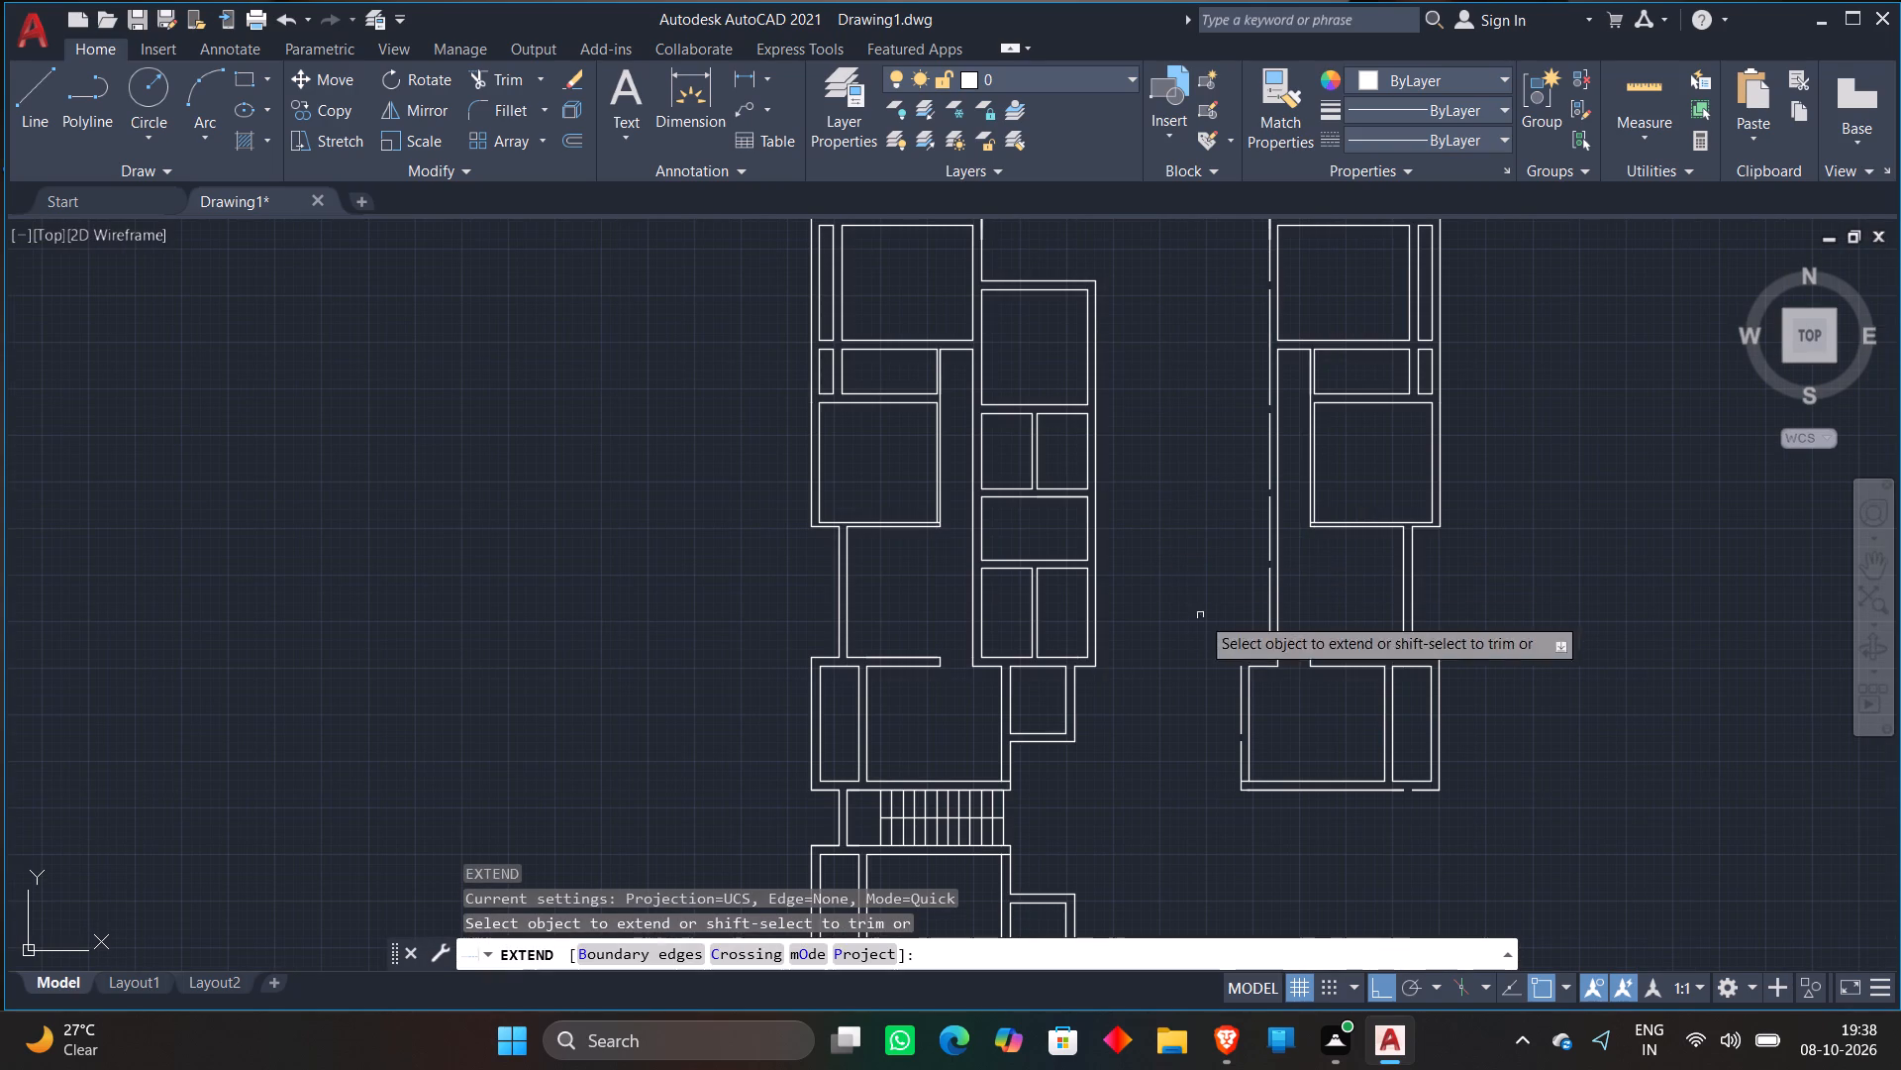
left_click(1241, 735)
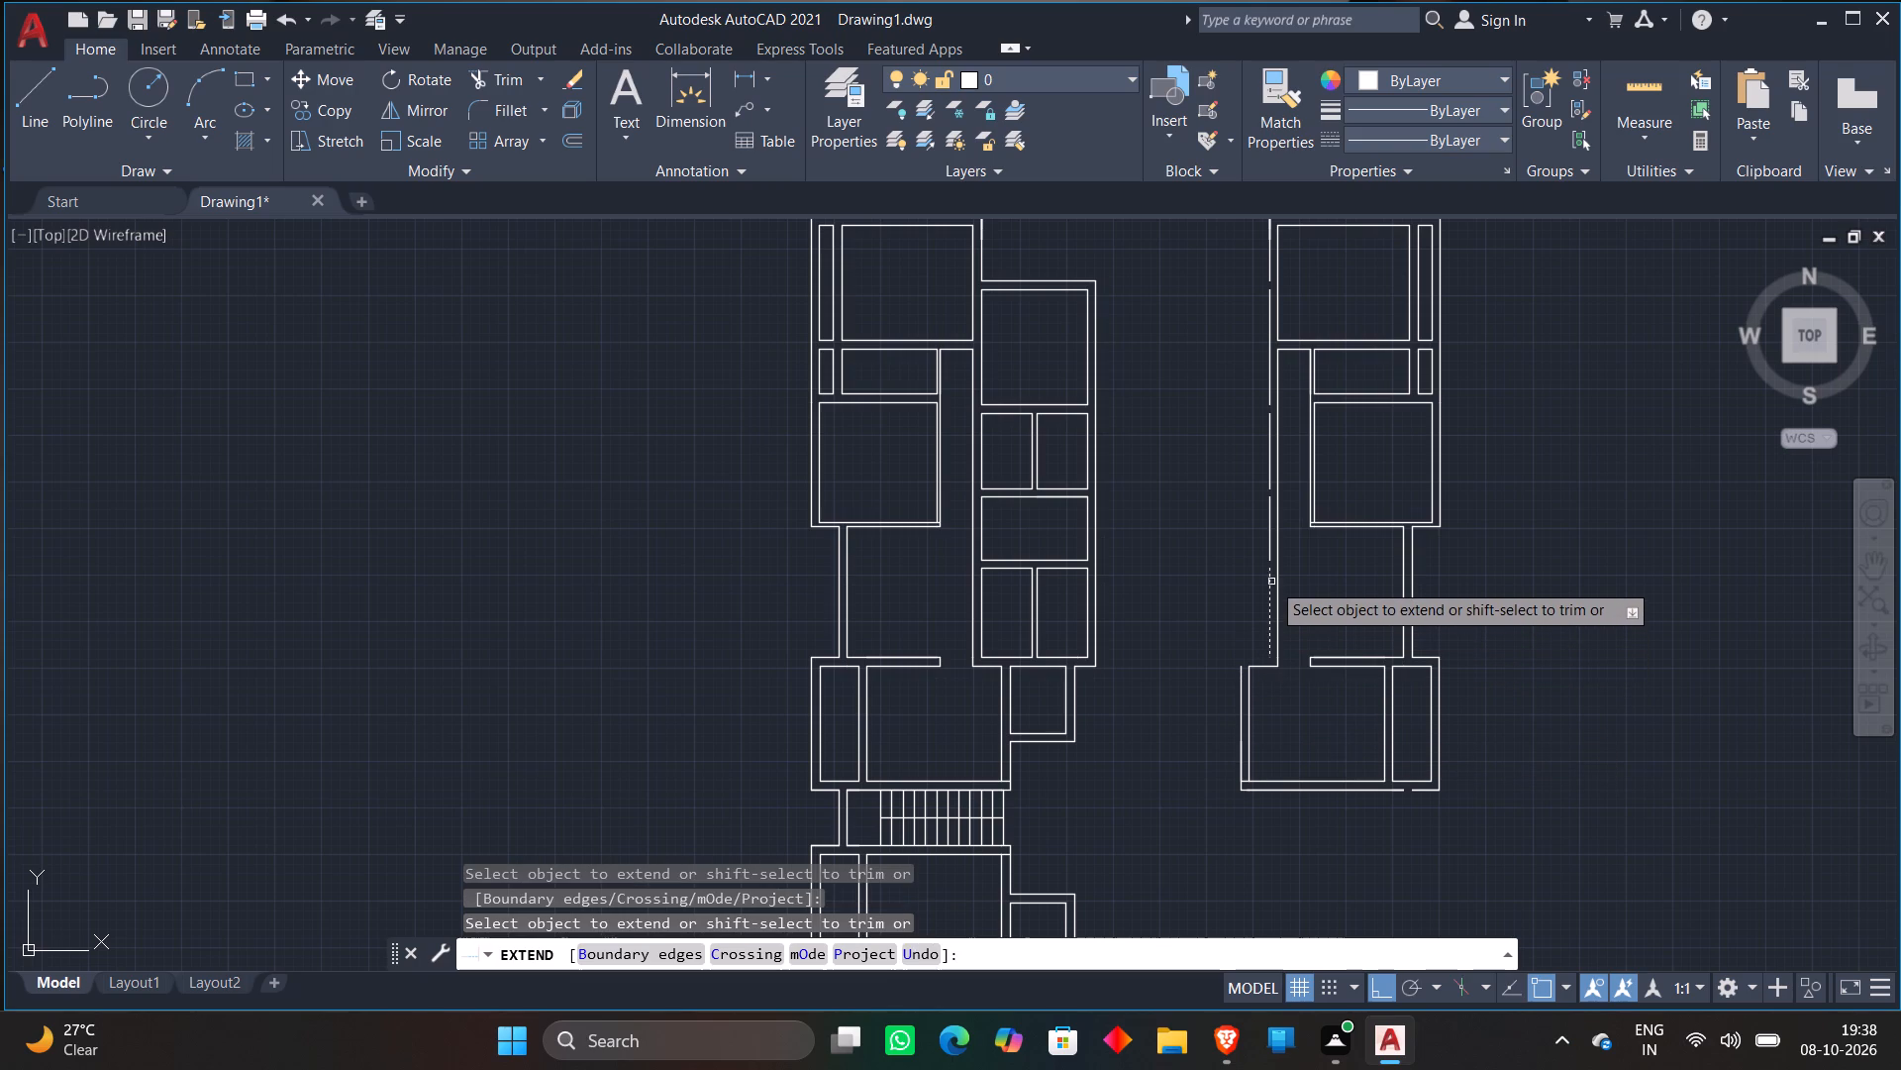
left_click(1272, 531)
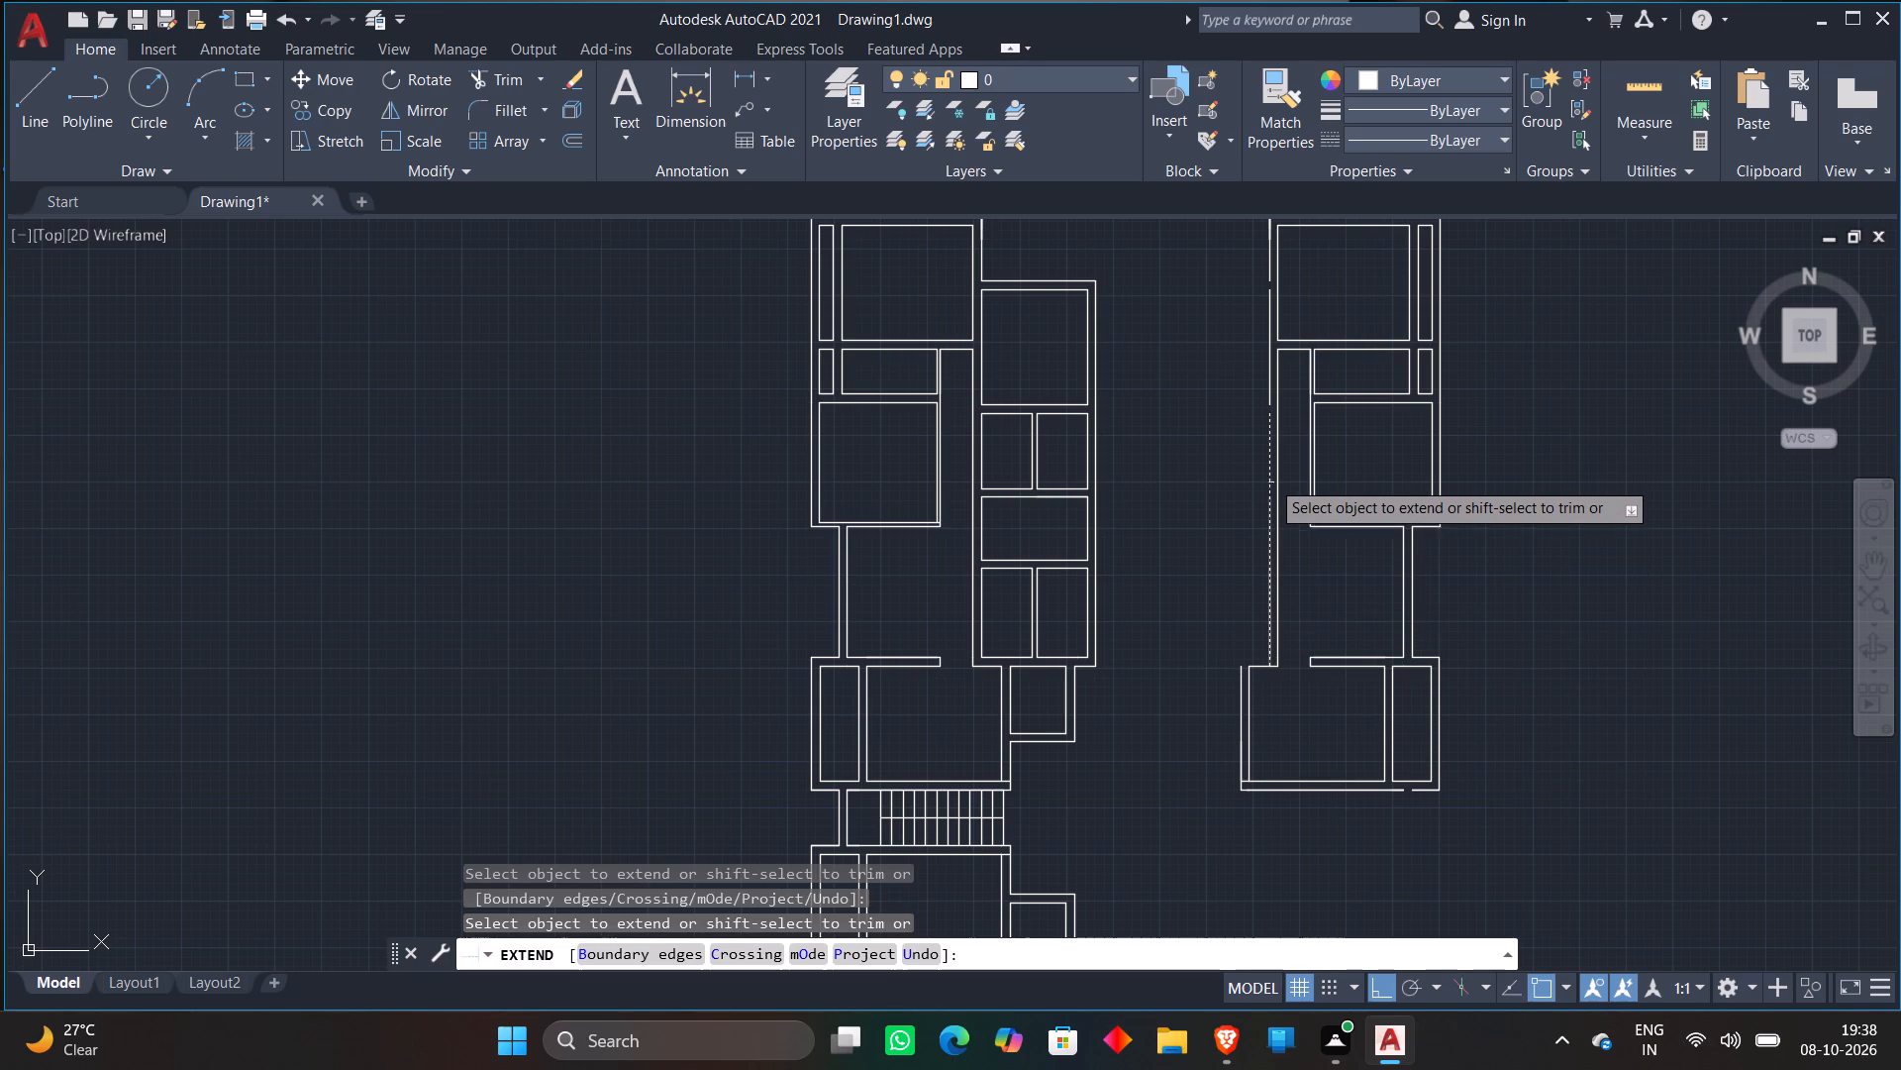
left_click(1270, 478)
left_click(1270, 402)
middle_click_drag(1270, 394, 1233, 535)
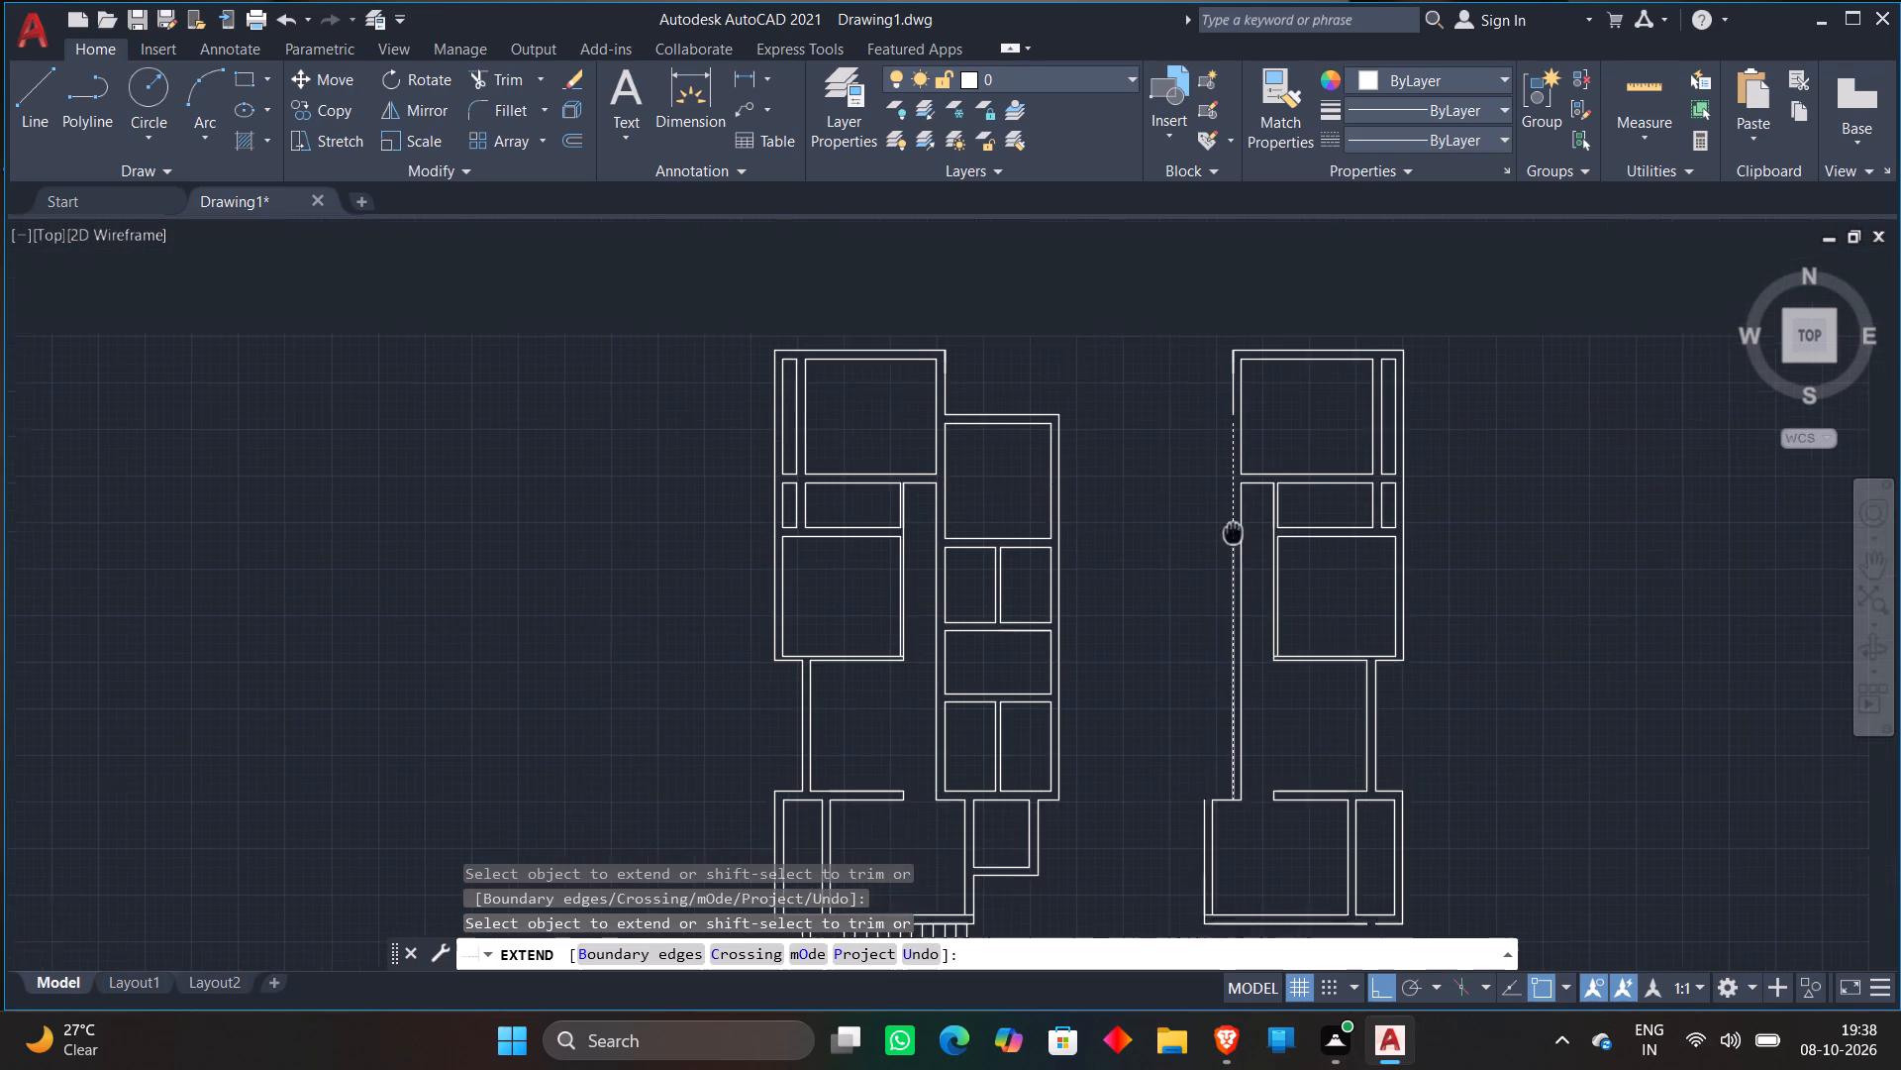
middle_click_drag(1233, 535, 1224, 583)
left_click(1221, 461)
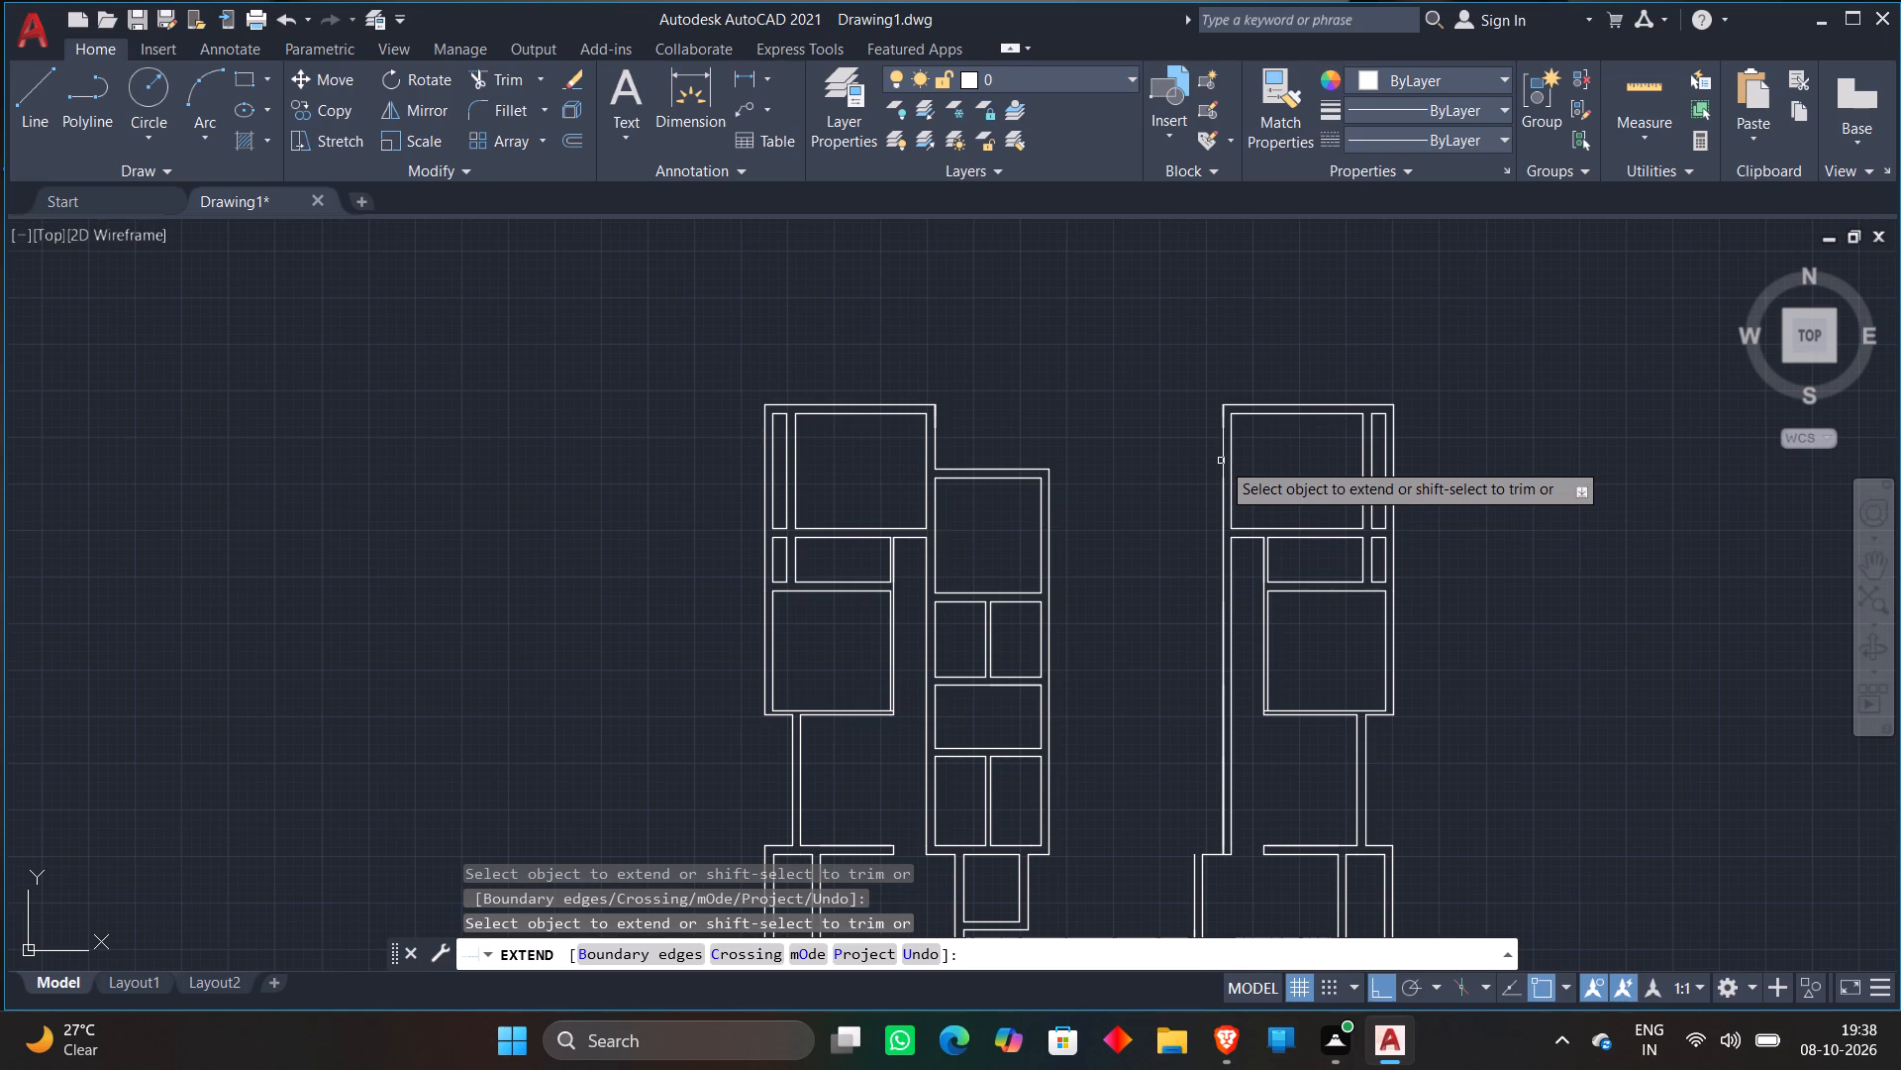
key("Escape")
Move the mirrored block west so its lower room's upper west corner meets the upper east corner of the small room.
scroll(1186, 350, "down", 2)
left_click(1164, 315)
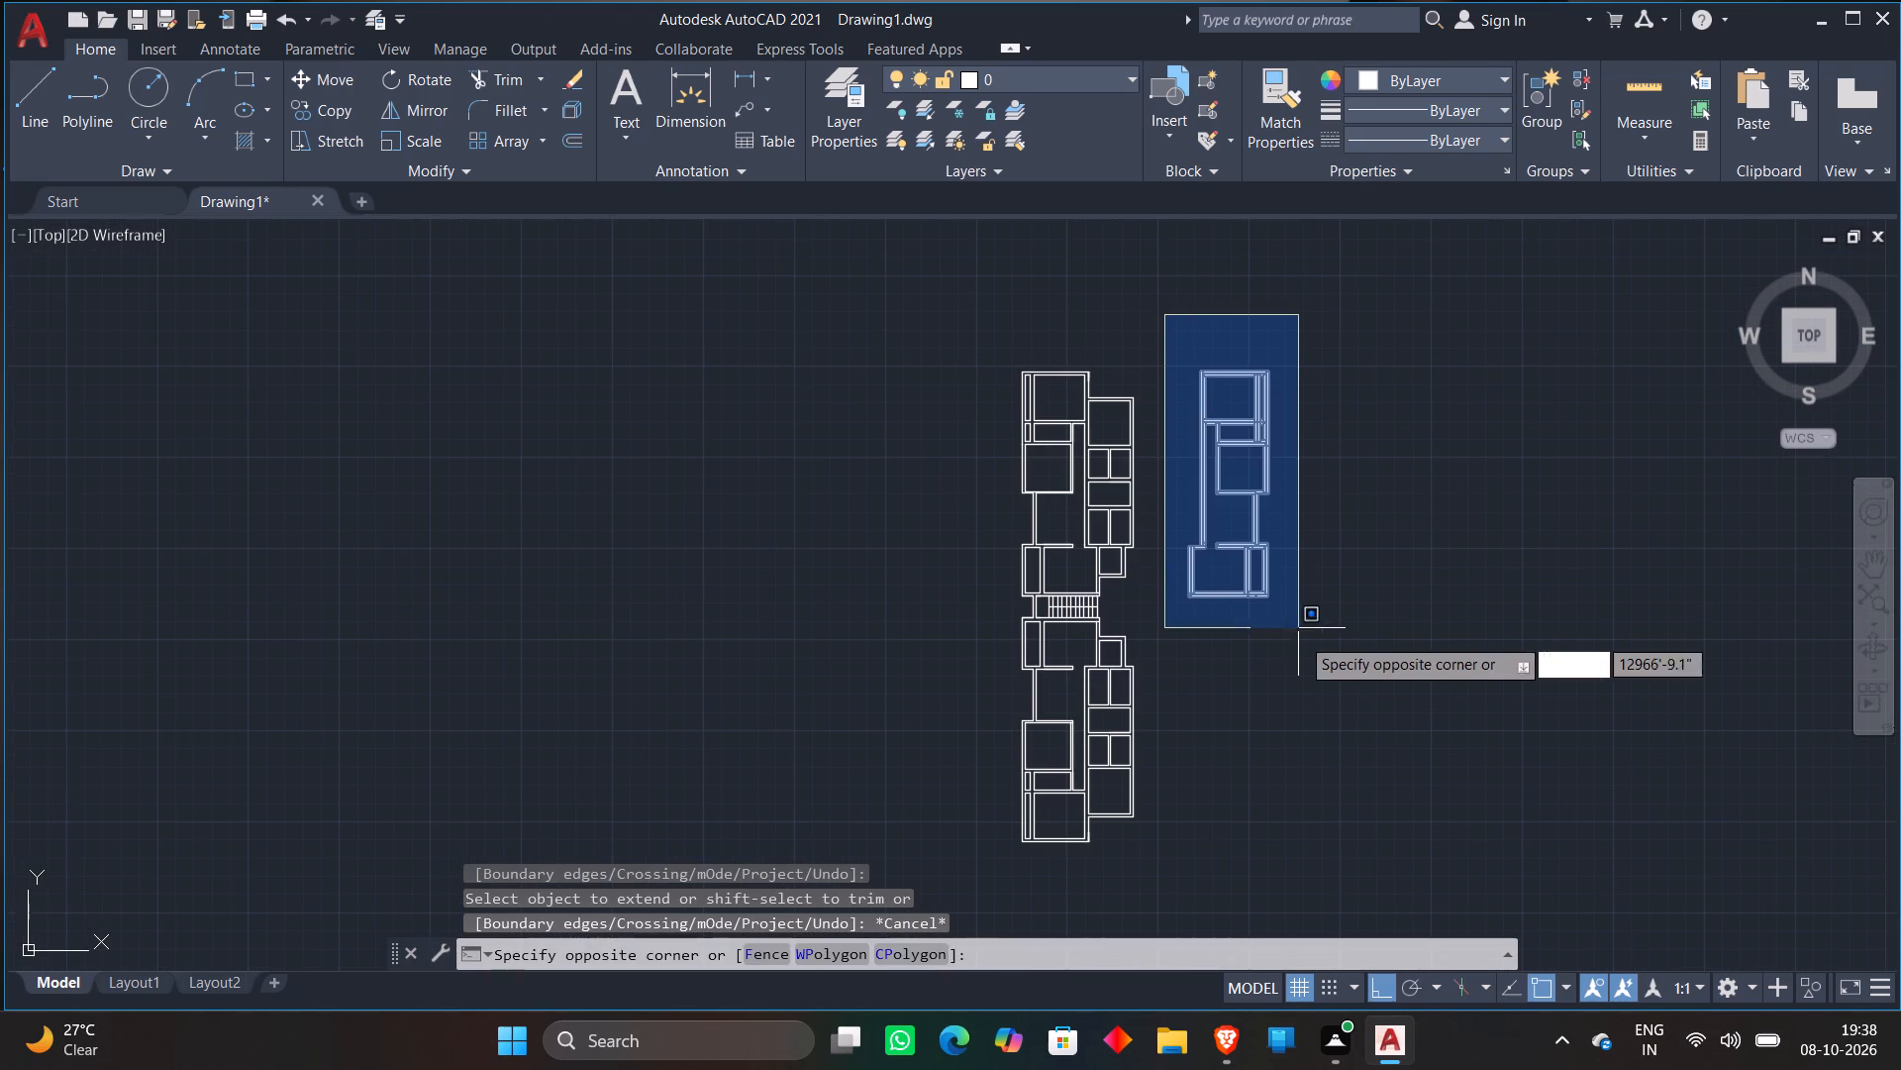
left_click(1319, 664)
key("m")
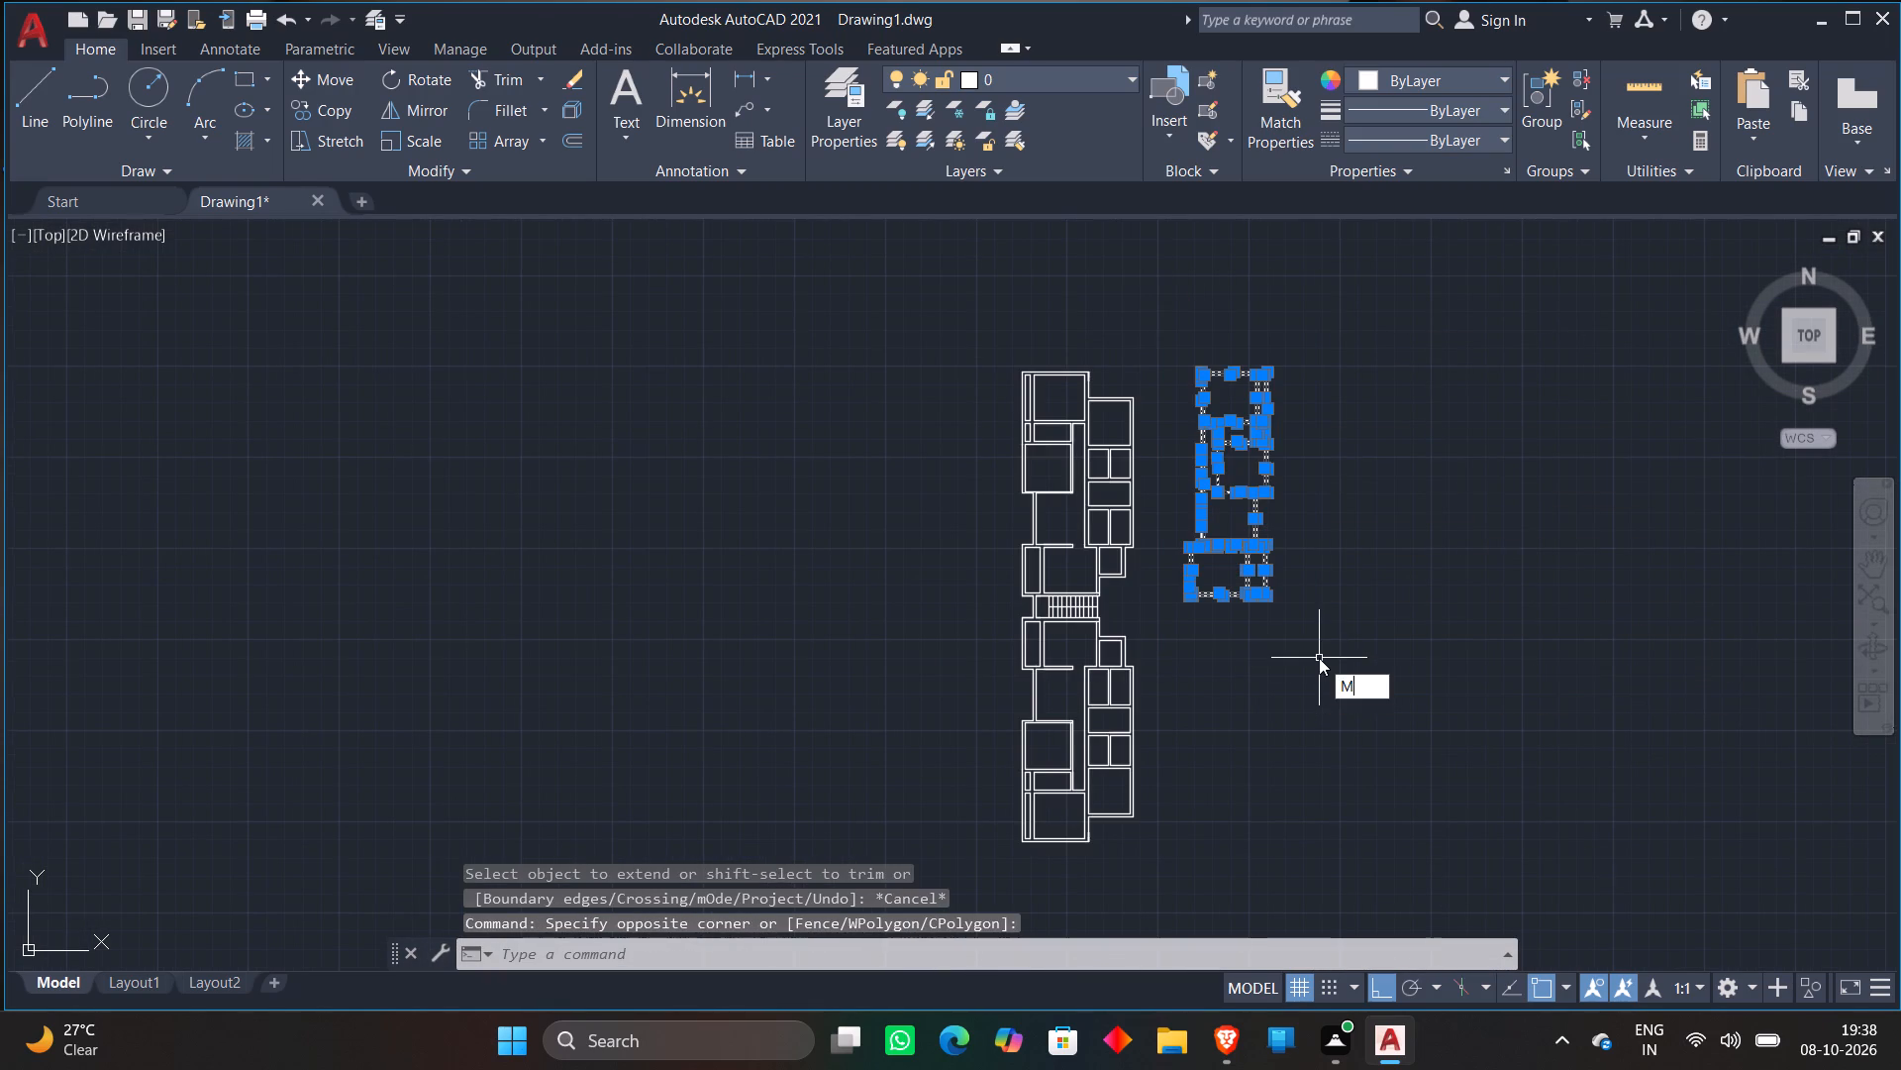
key("Return")
scroll(1184, 605, "up", 3)
middle_click_drag(1151, 565, 1158, 737)
scroll(1193, 571, "up", 2)
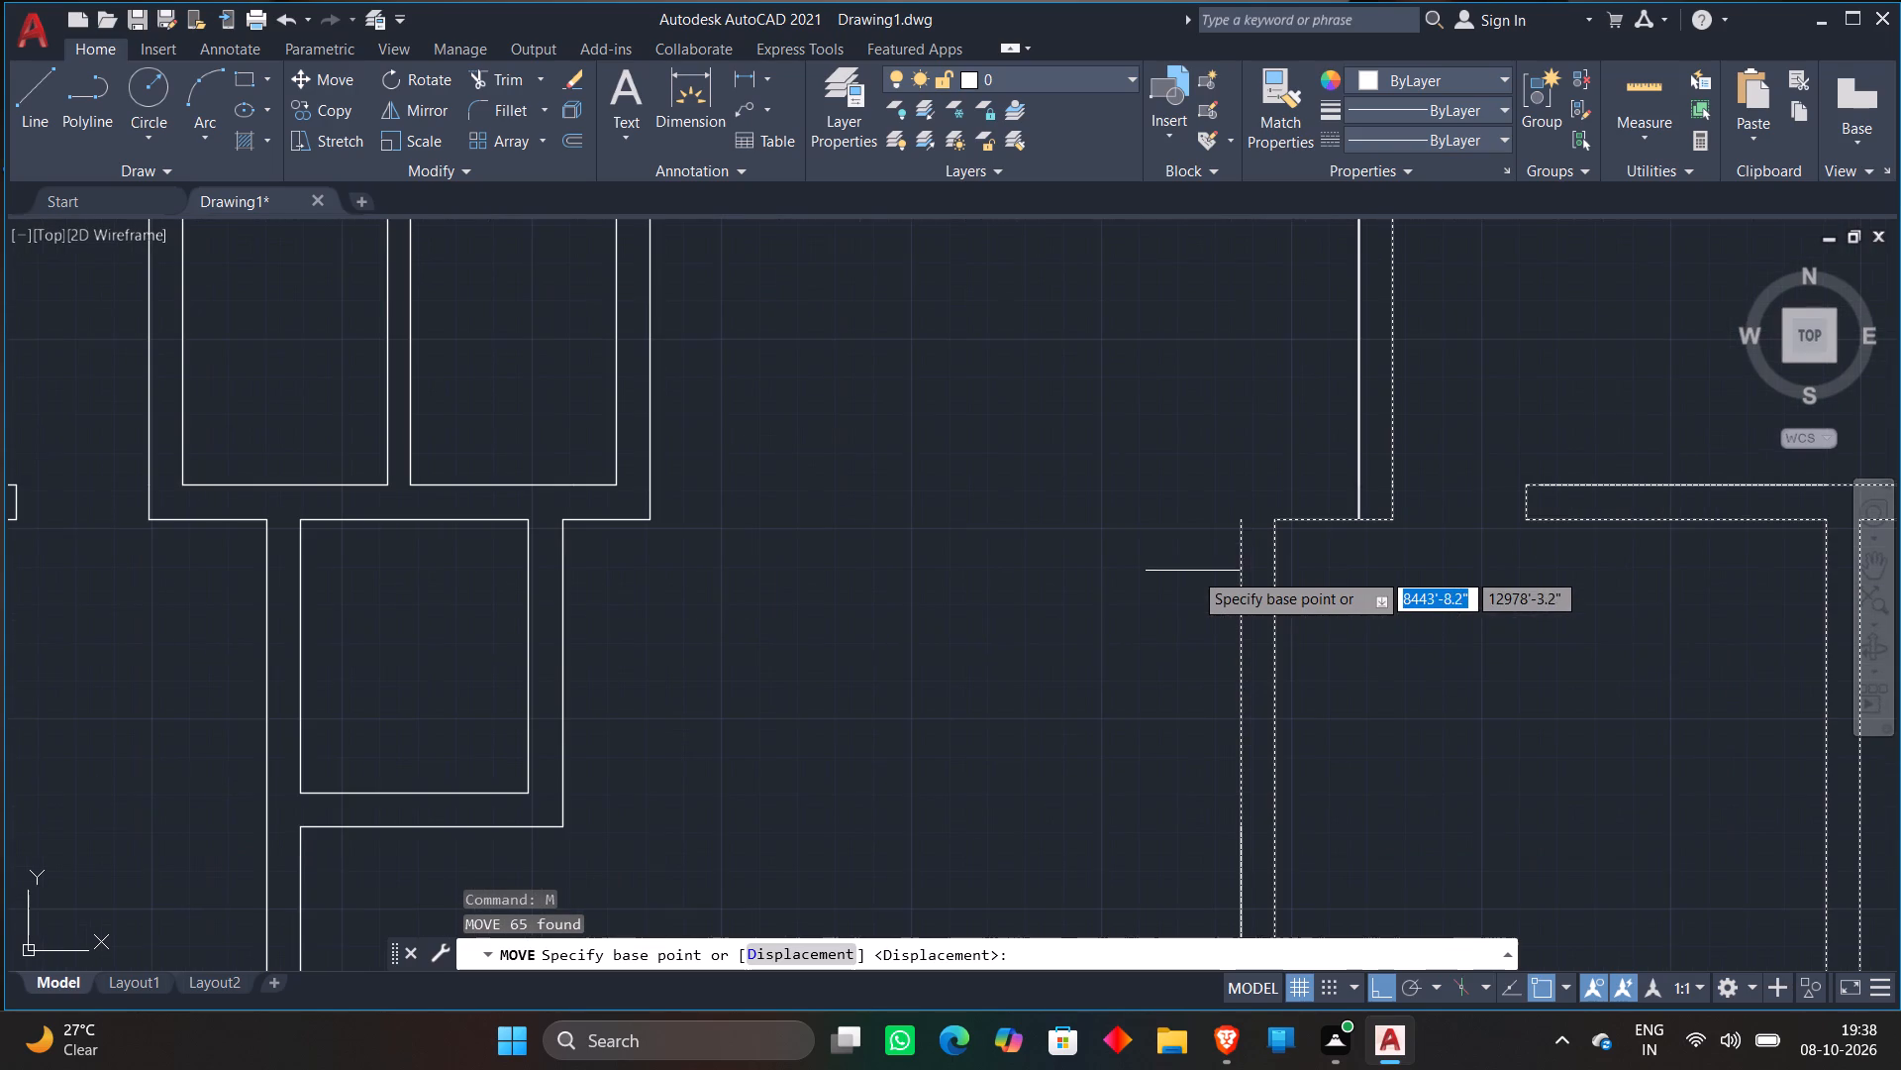
left_click(1251, 526)
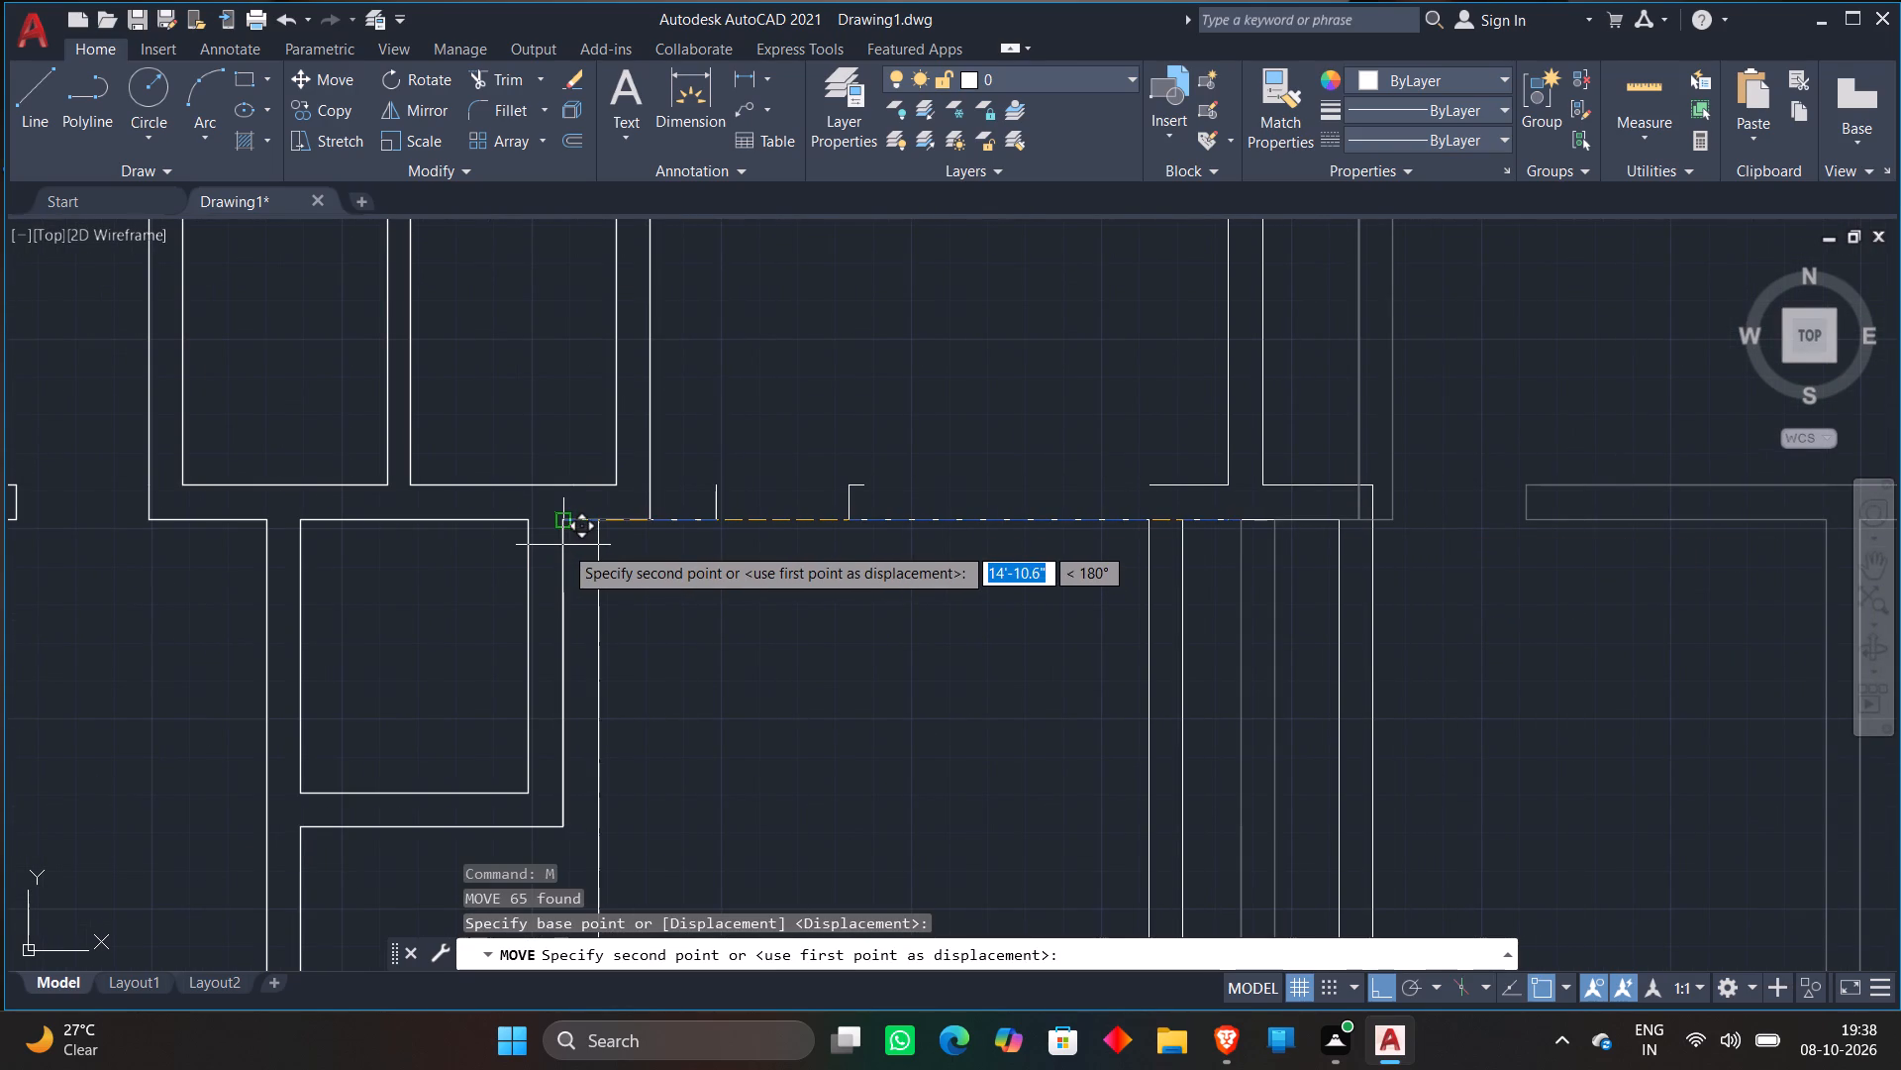
left_click(563, 545)
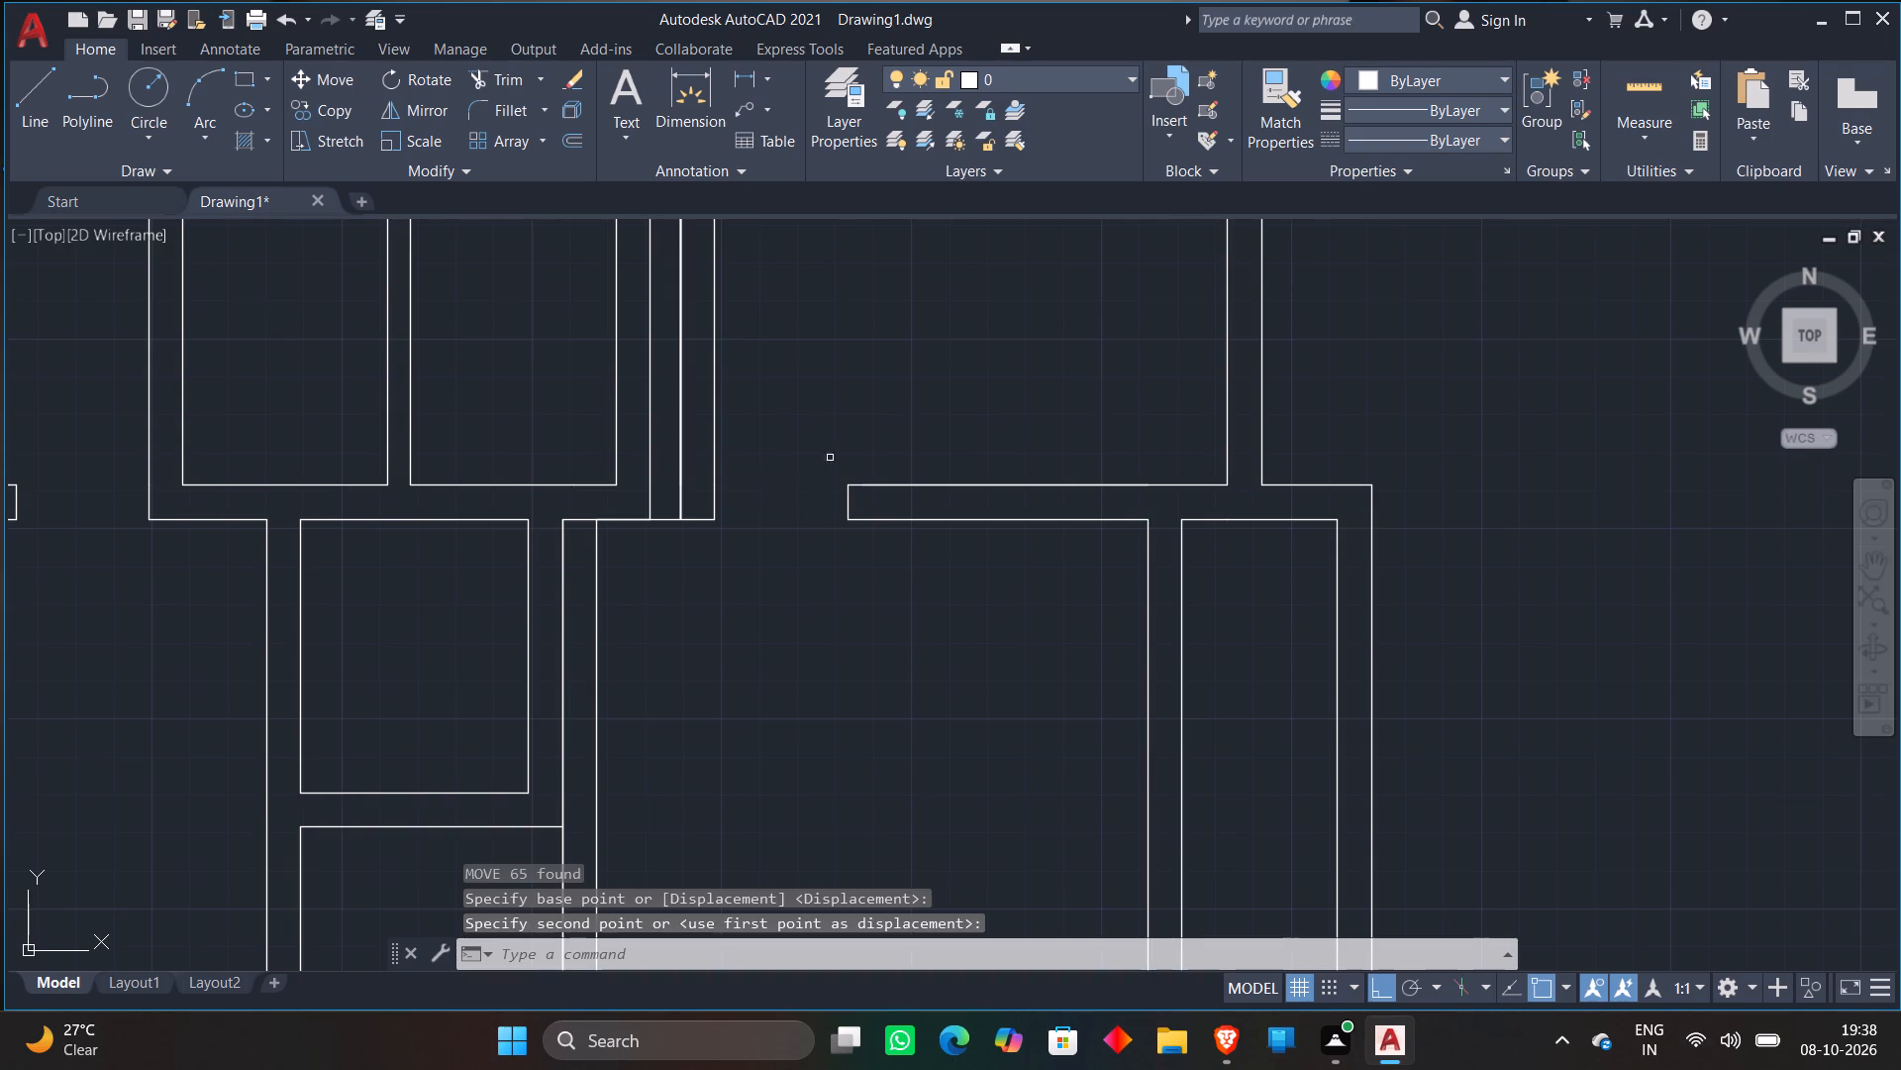
key("Escape")
Examine the junction between the moved block's west wall and the central room column.
scroll(830, 450, "down", 6)
middle_click_drag(846, 409, 856, 606)
scroll(823, 425, "up", 4)
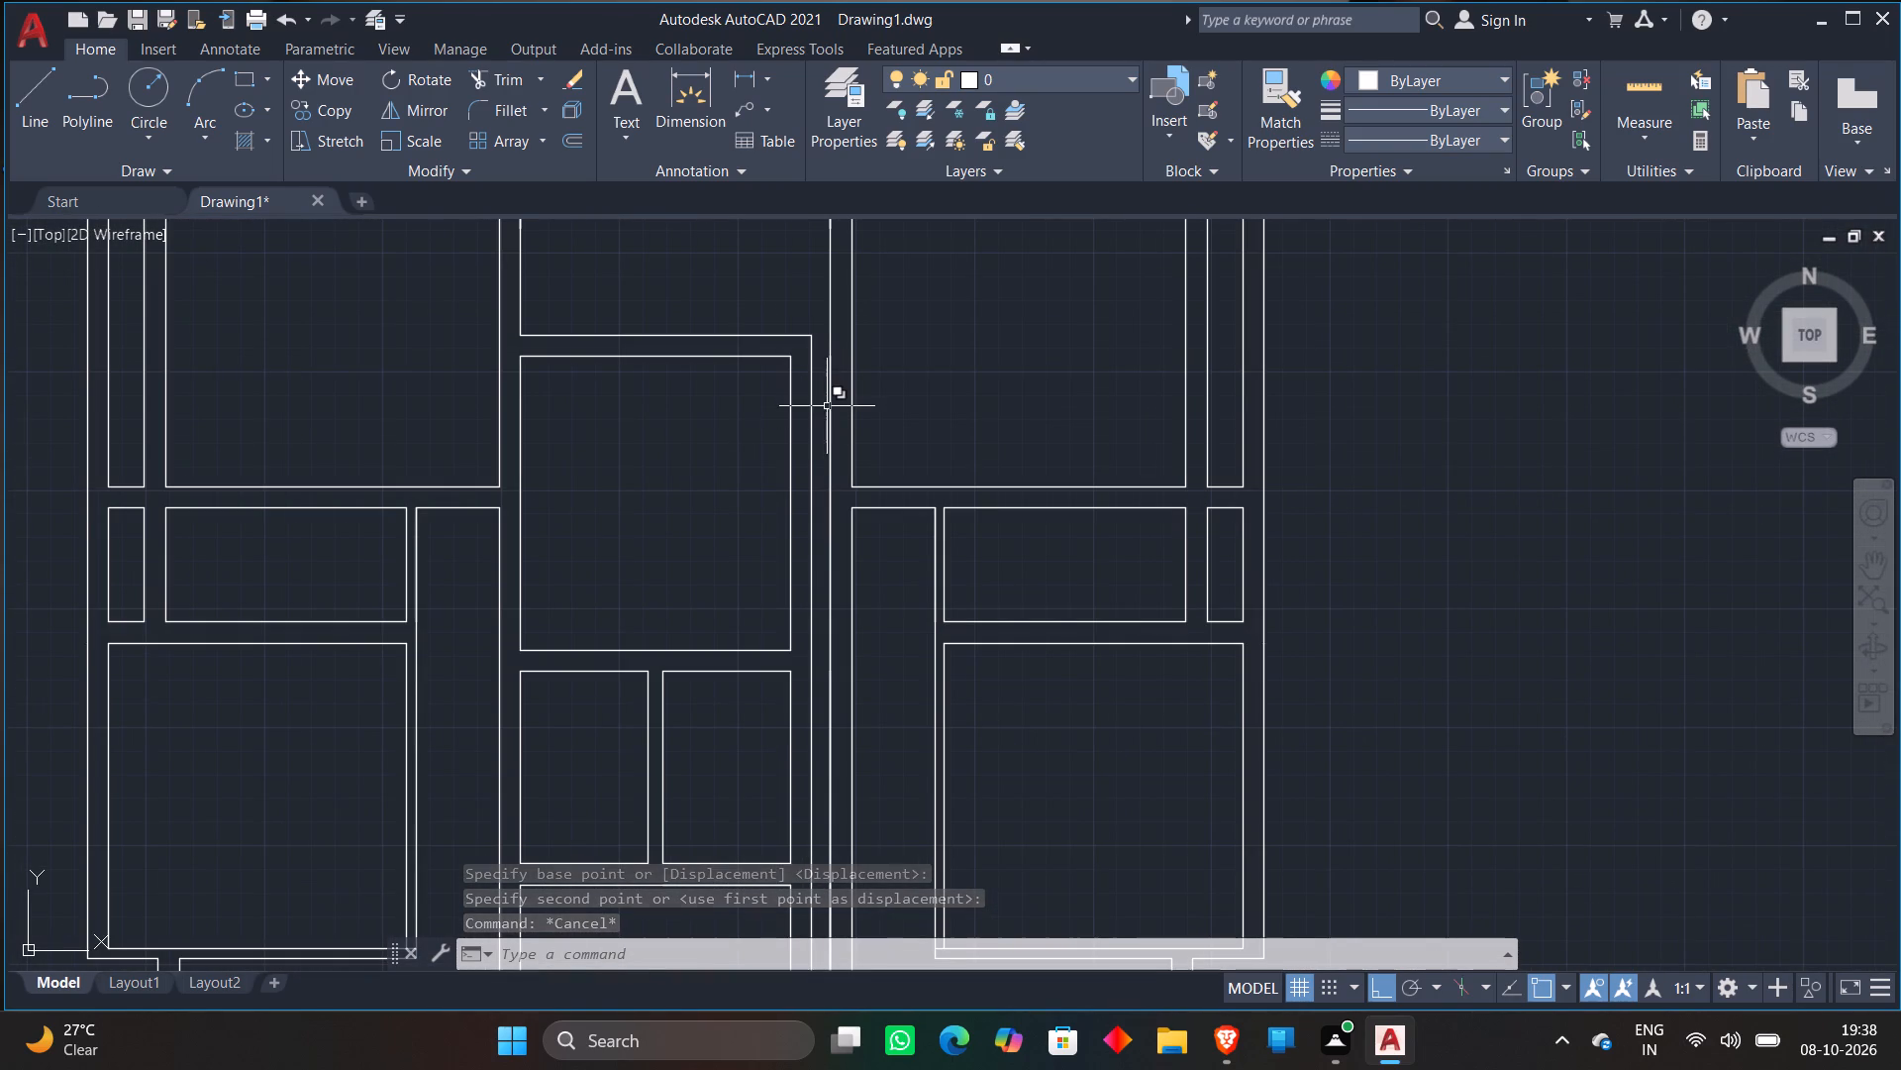
scroll(830, 412, "down", 2)
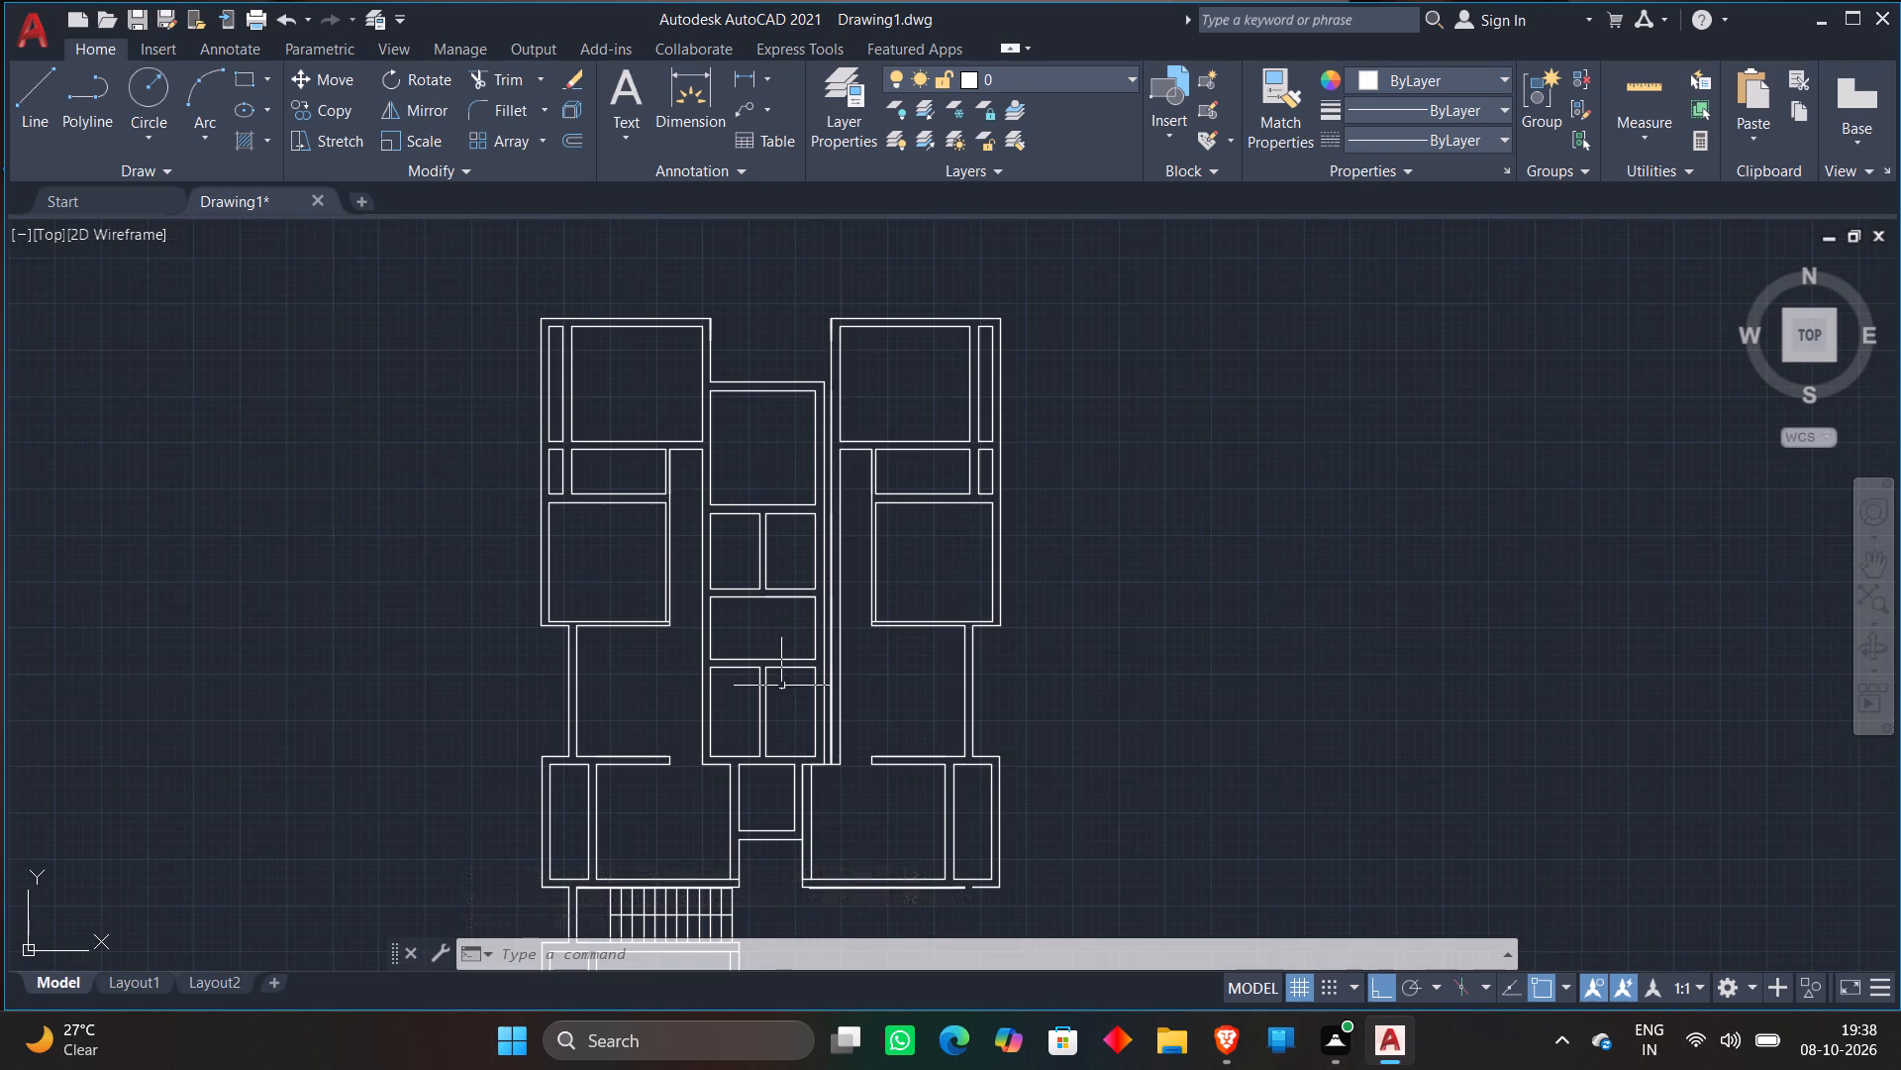
scroll(826, 374, "up", 4)
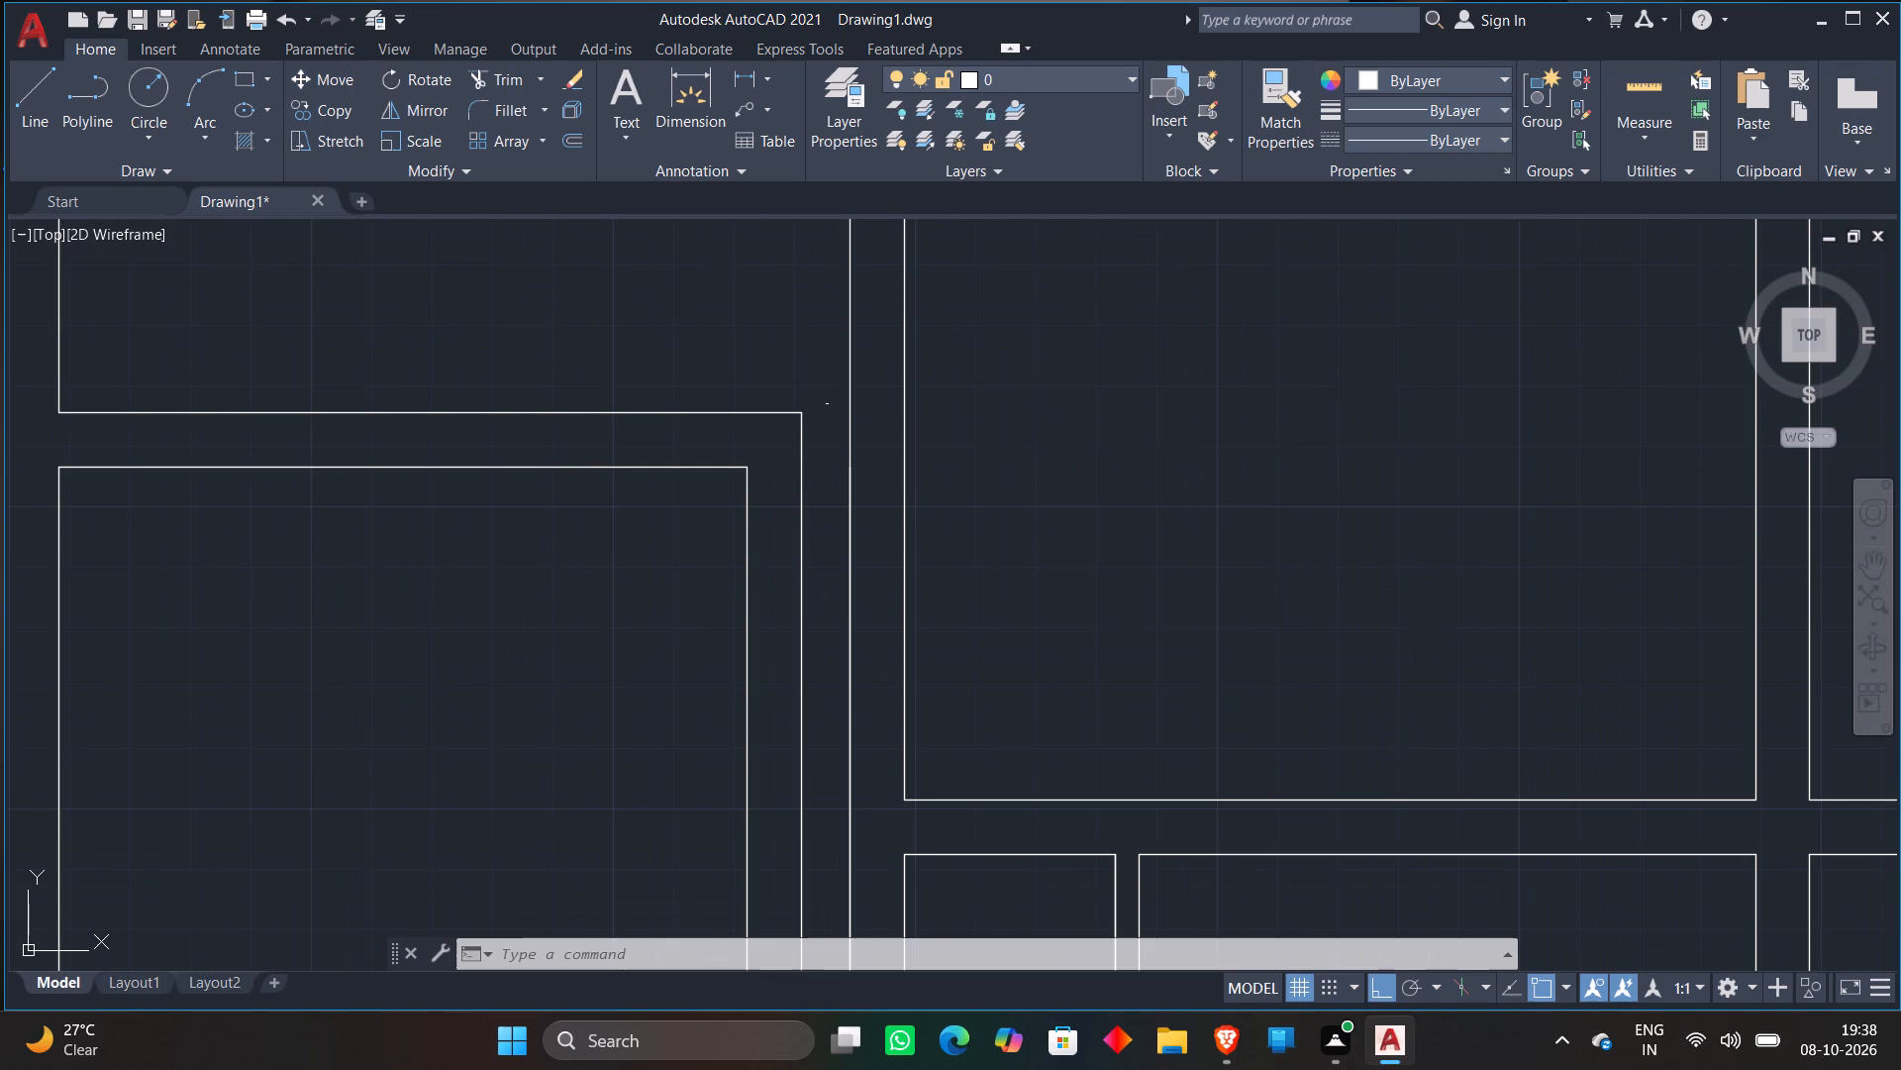
Undo the last move of the mirrored block, along with the view changes made after it.
scroll(851, 568, "down", 2)
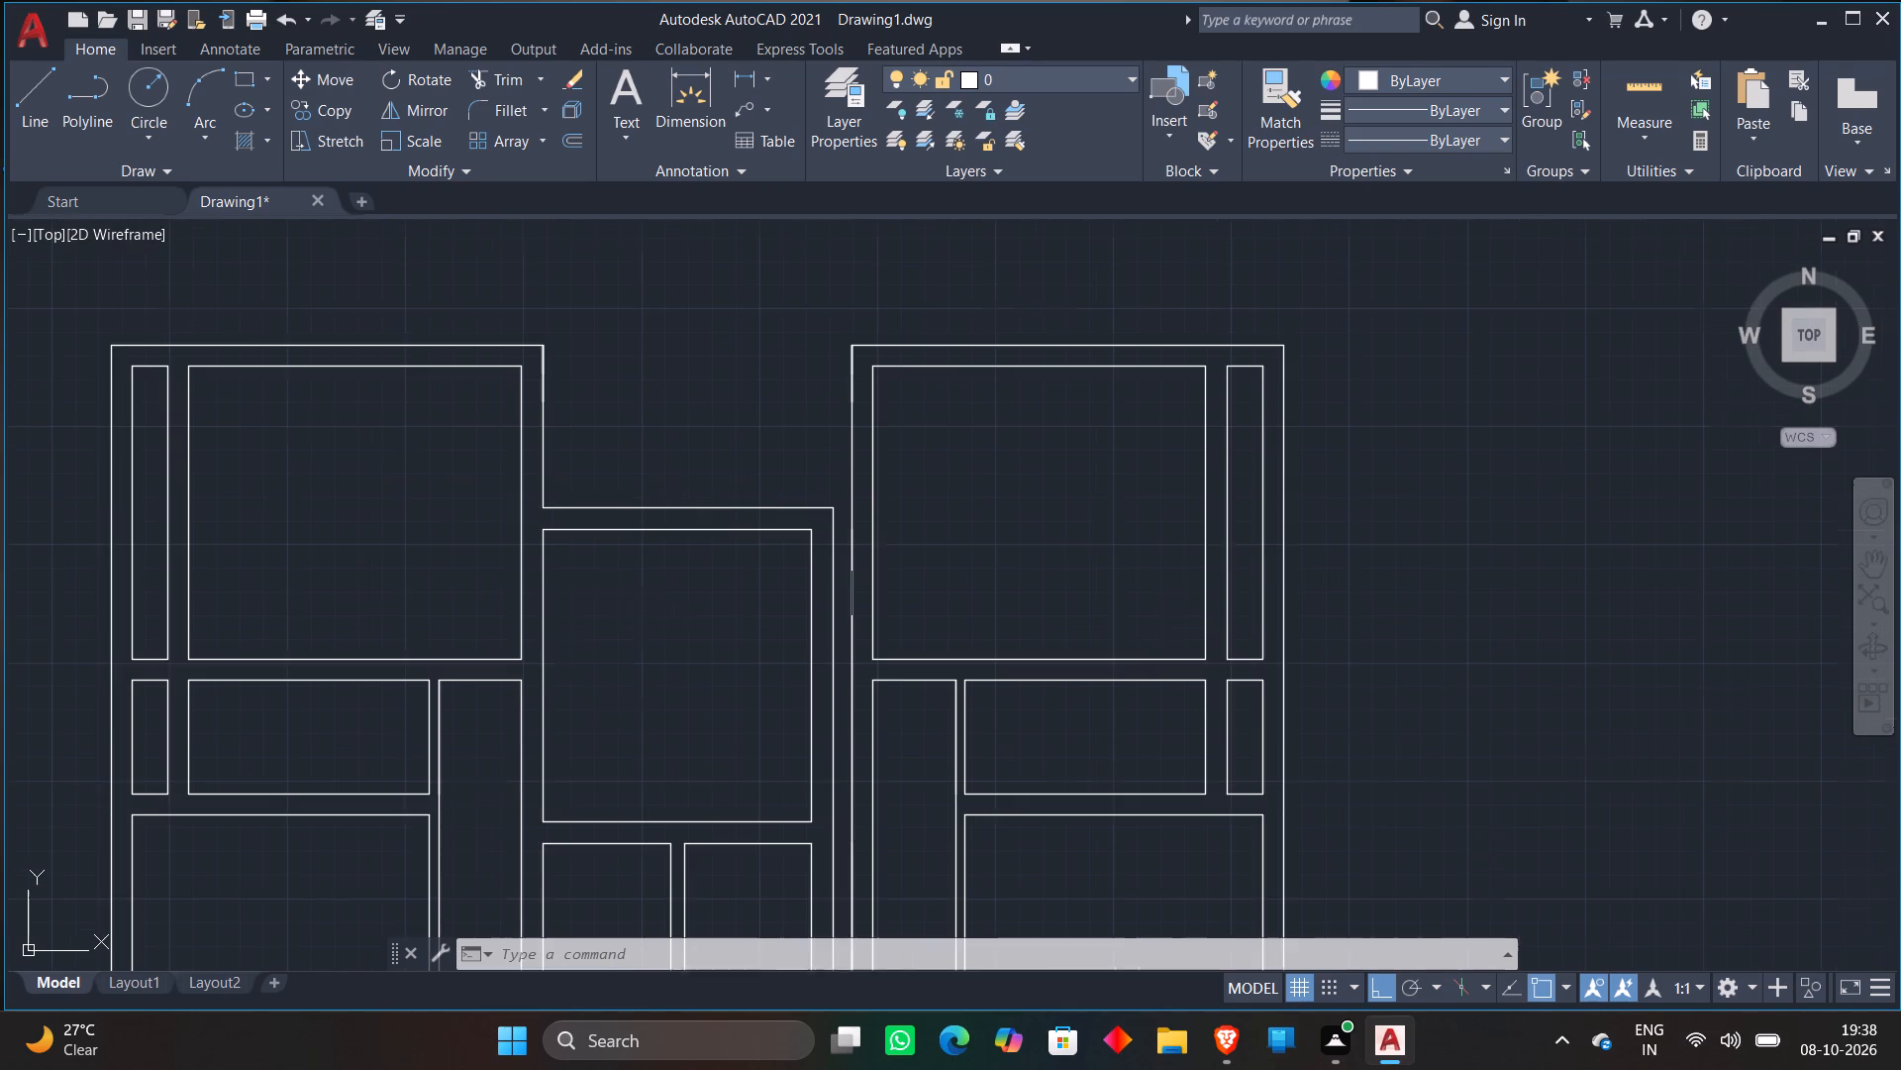
scroll(851, 568, "down", 3)
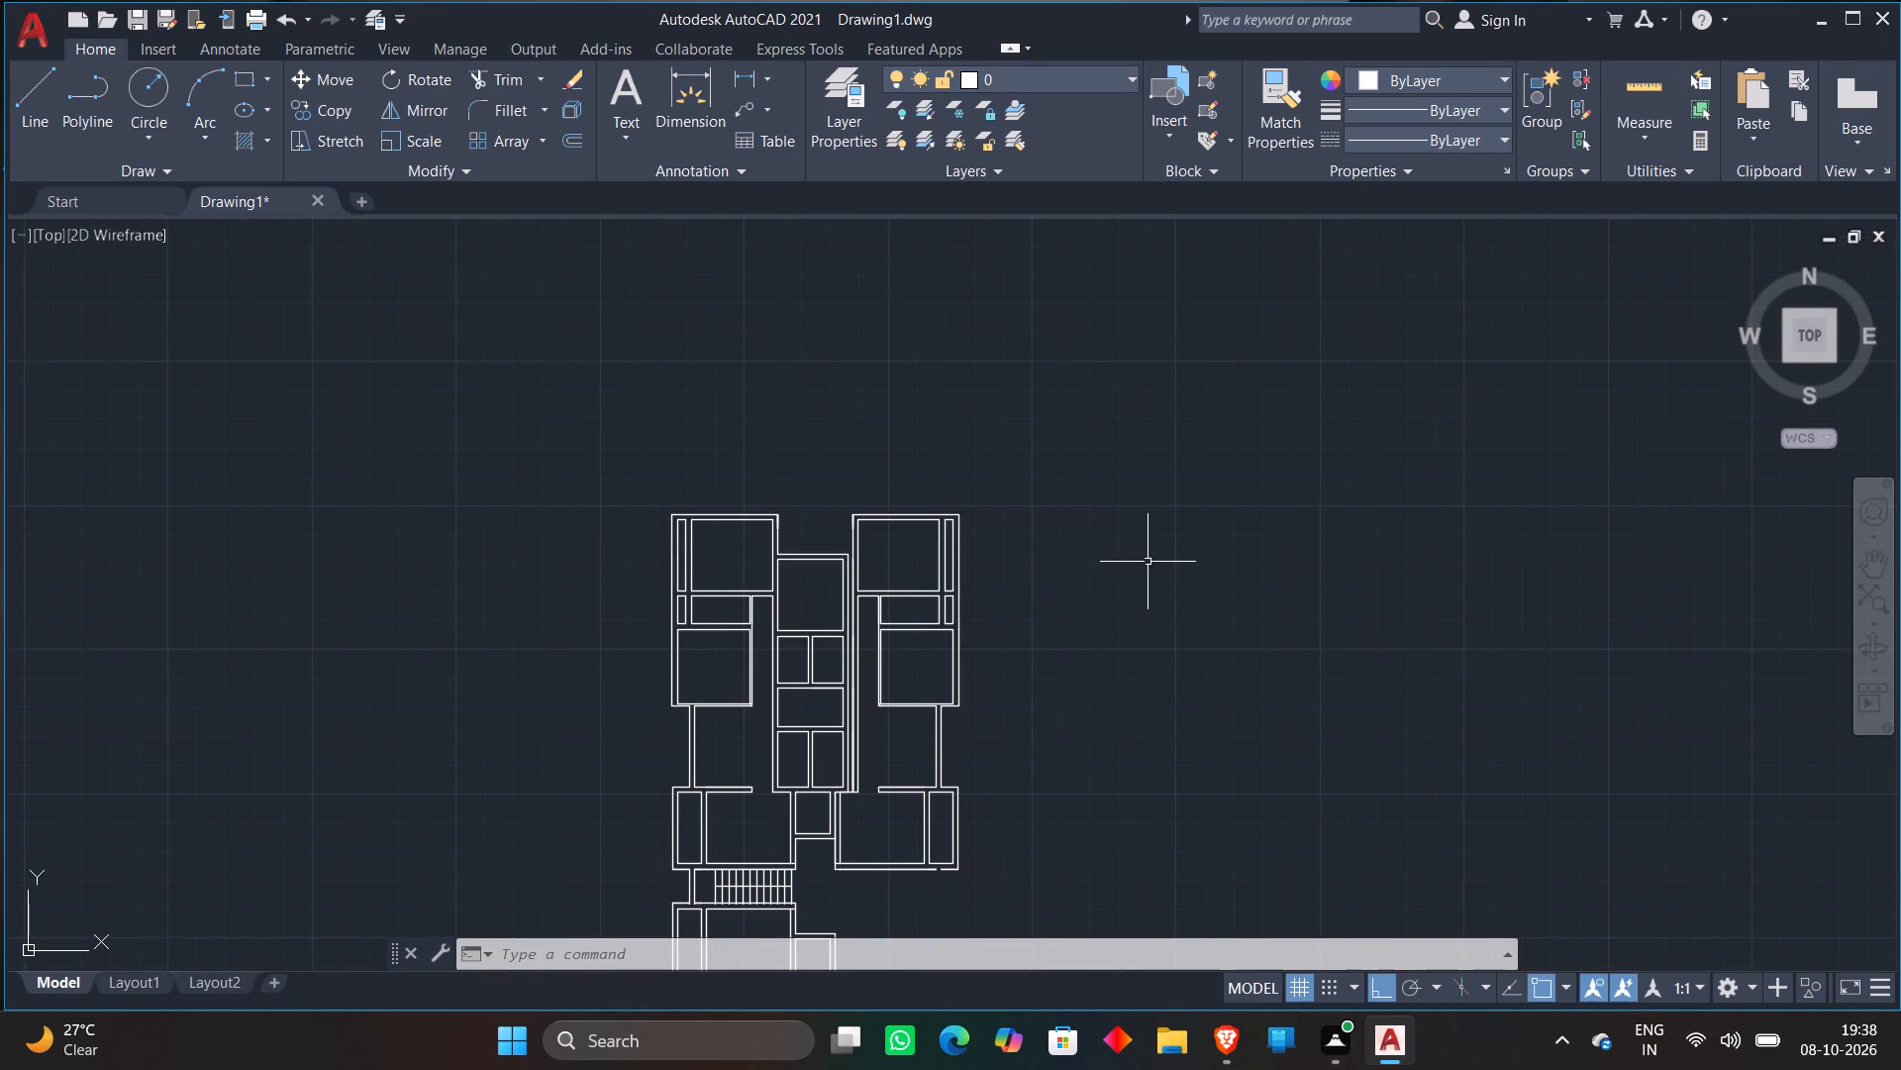
key("ctrl+z")
key("ctrl+z")
Erase the outer west wall line pieces of the mirrored block's lower room.
scroll(1182, 632, "up", 1)
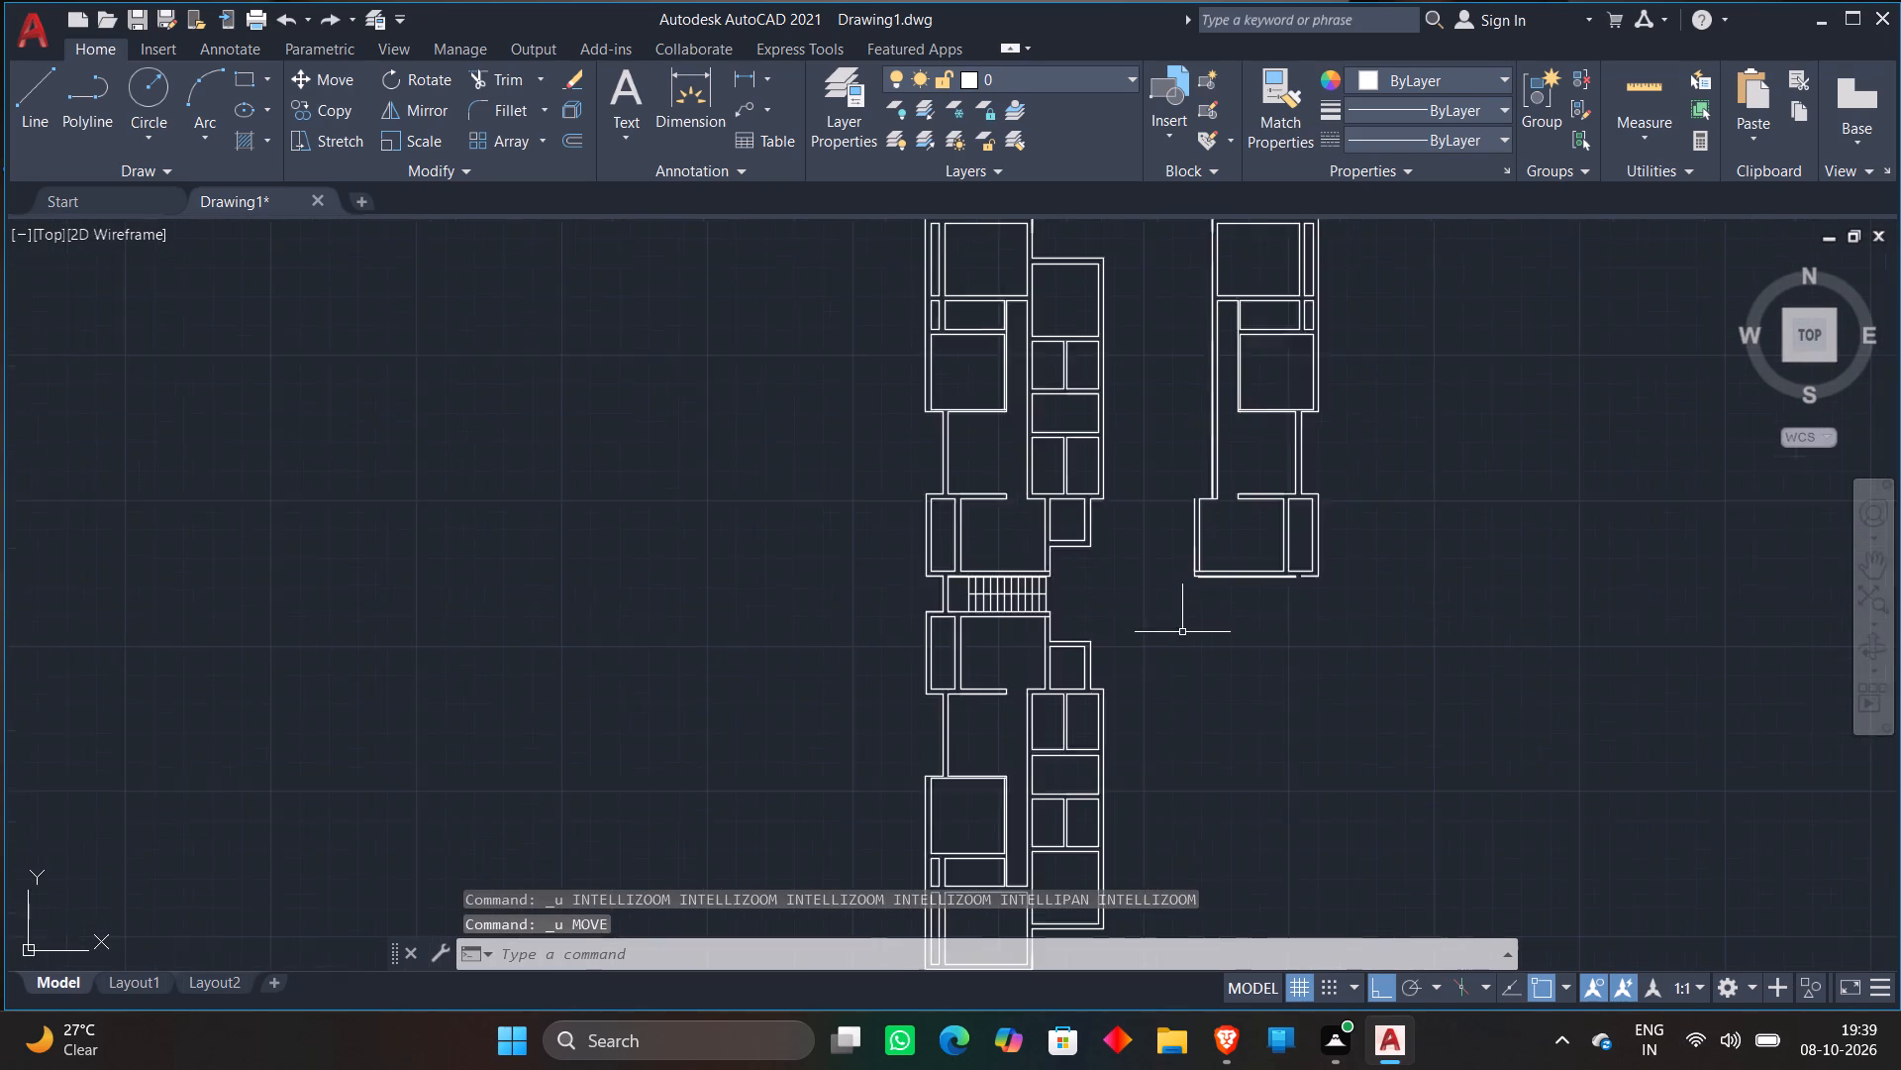
scroll(1183, 632, "up", 2)
middle_click_drag(1182, 632, 1176, 889)
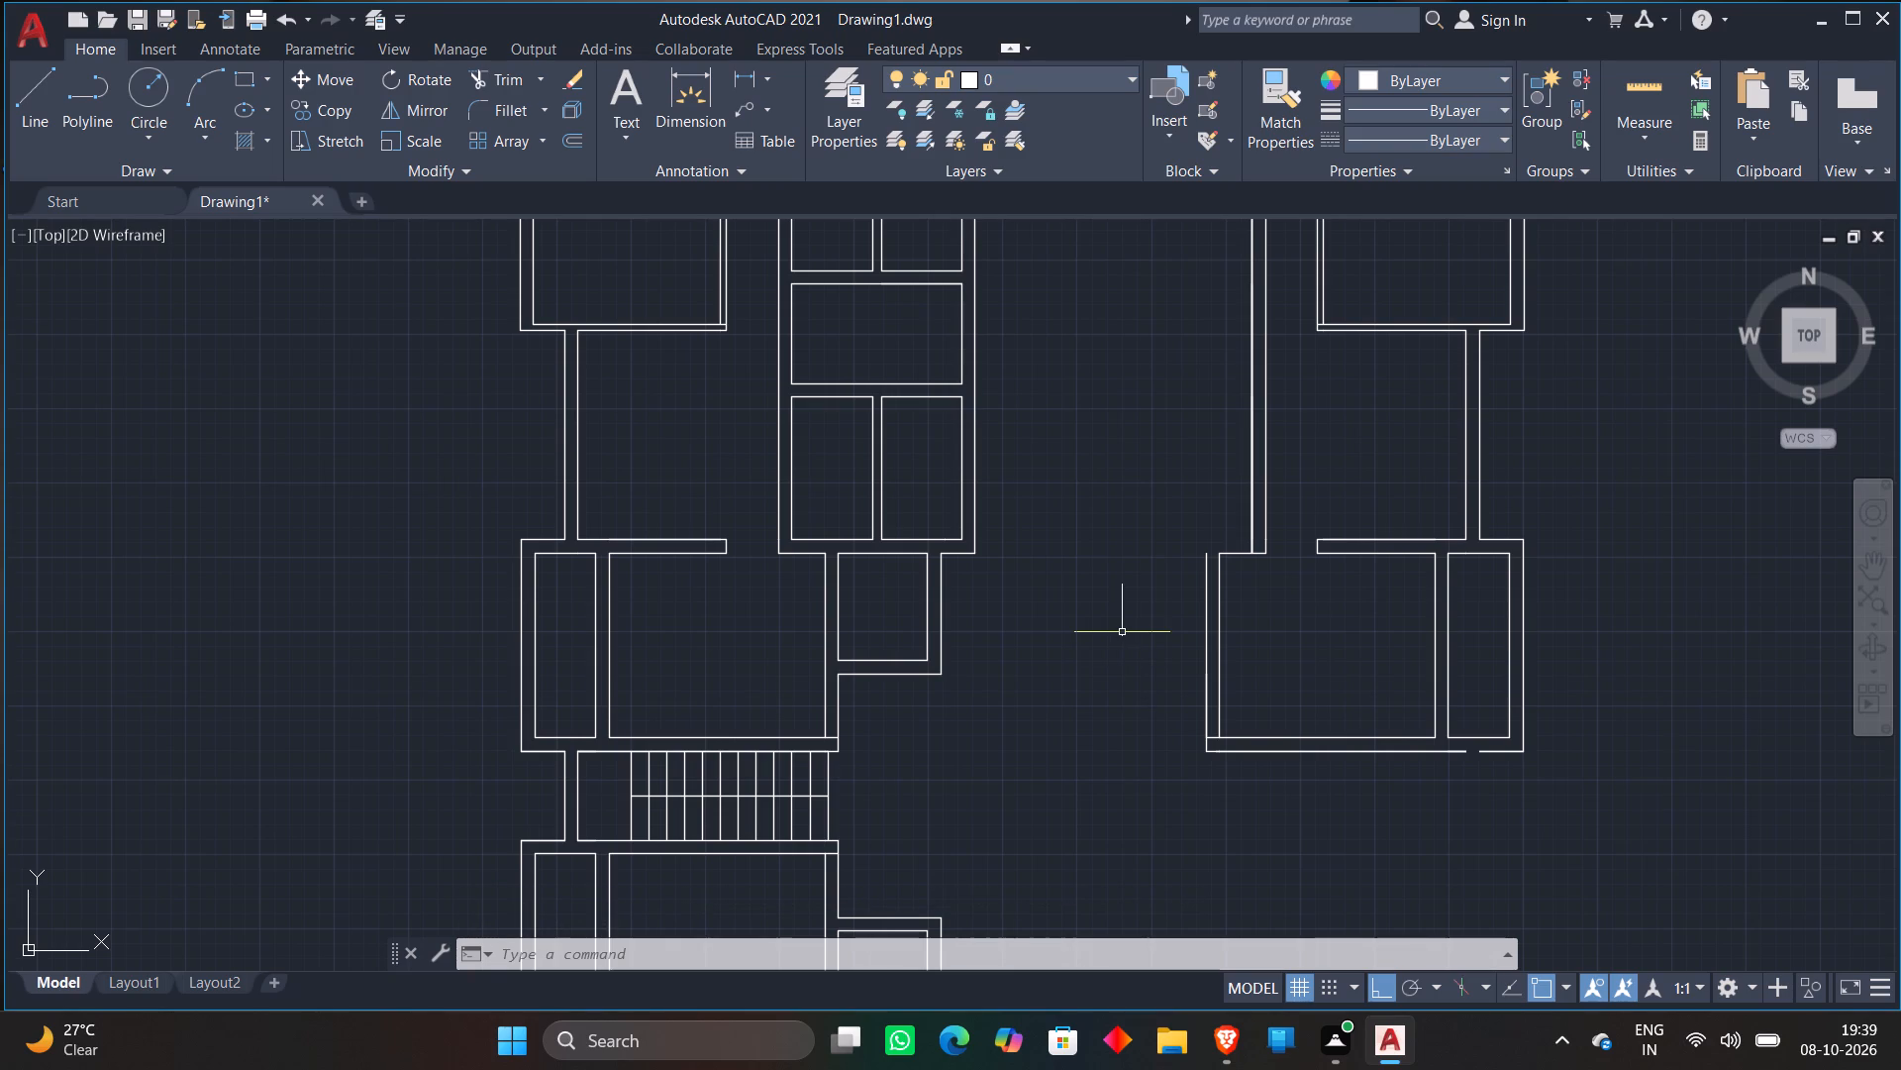
left_click(1203, 636)
key("Delete")
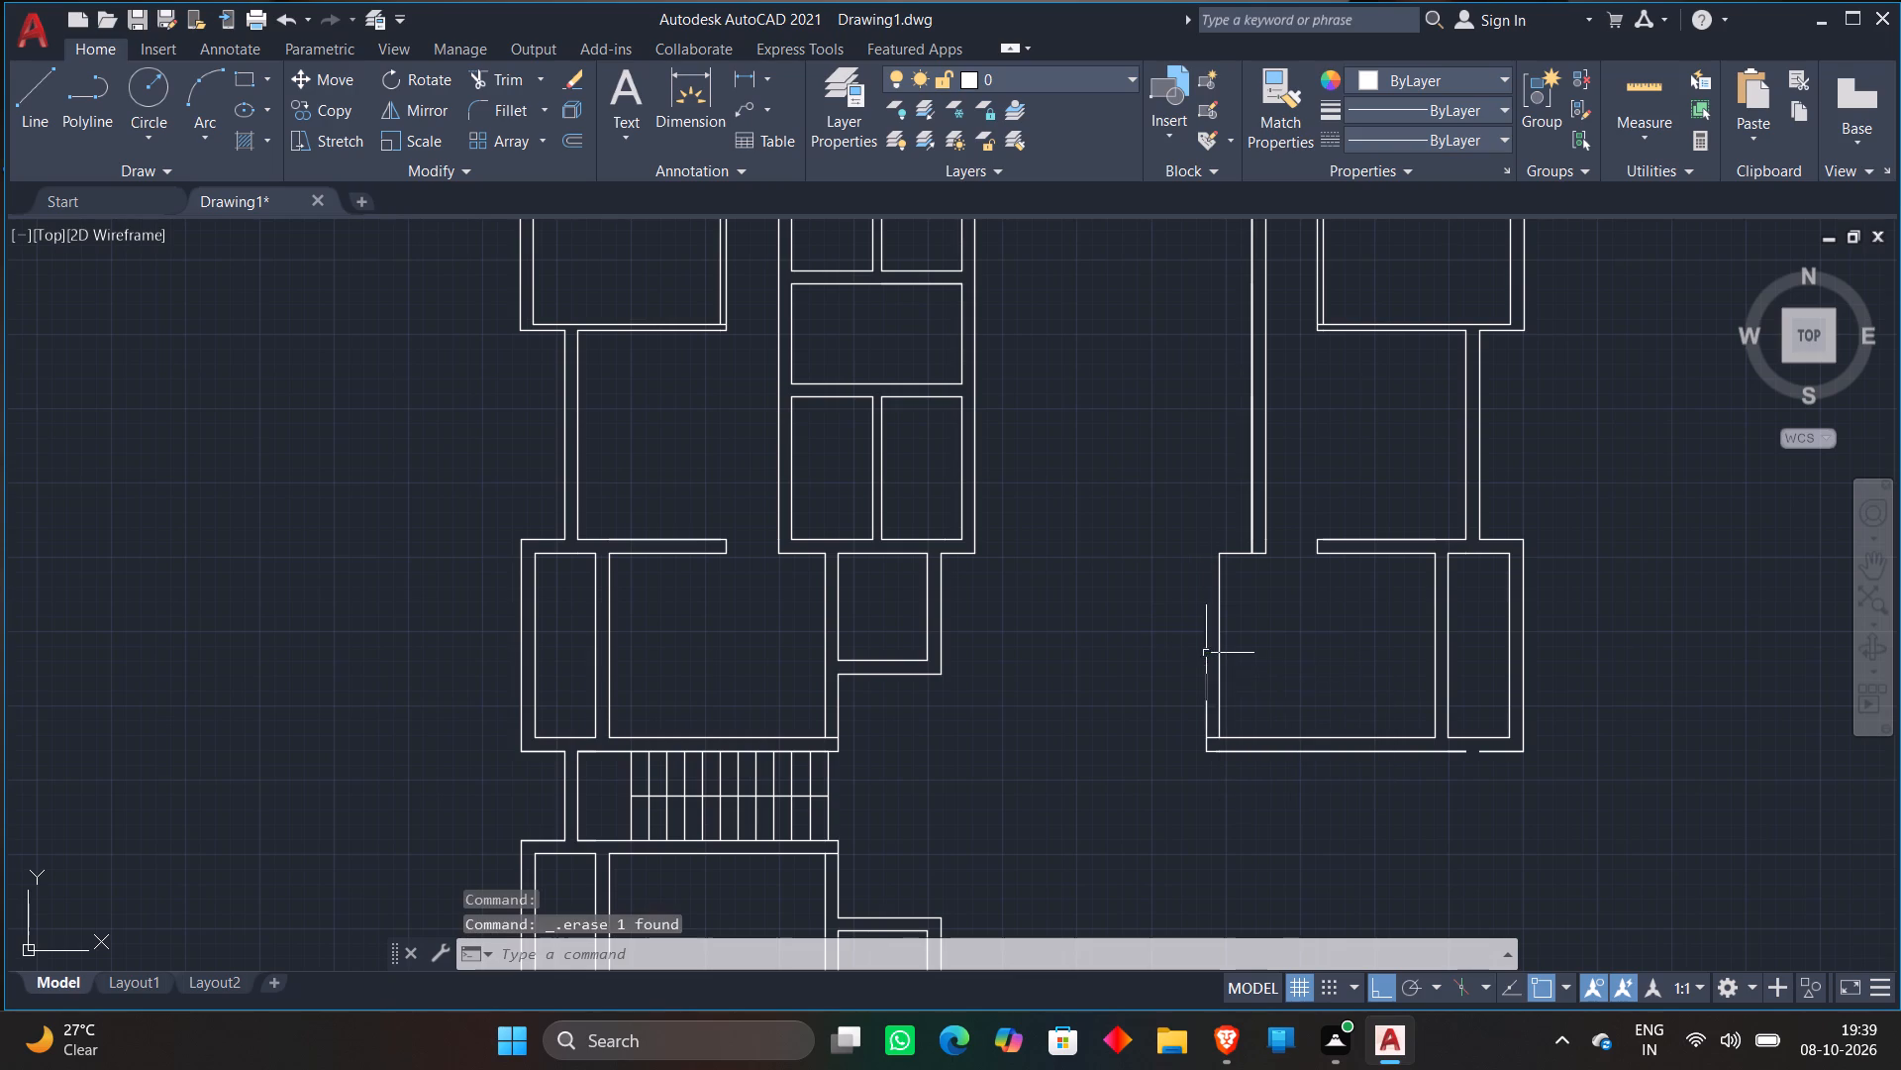
scroll(1203, 712, "up", 1)
left_click(1206, 713)
key("Delete")
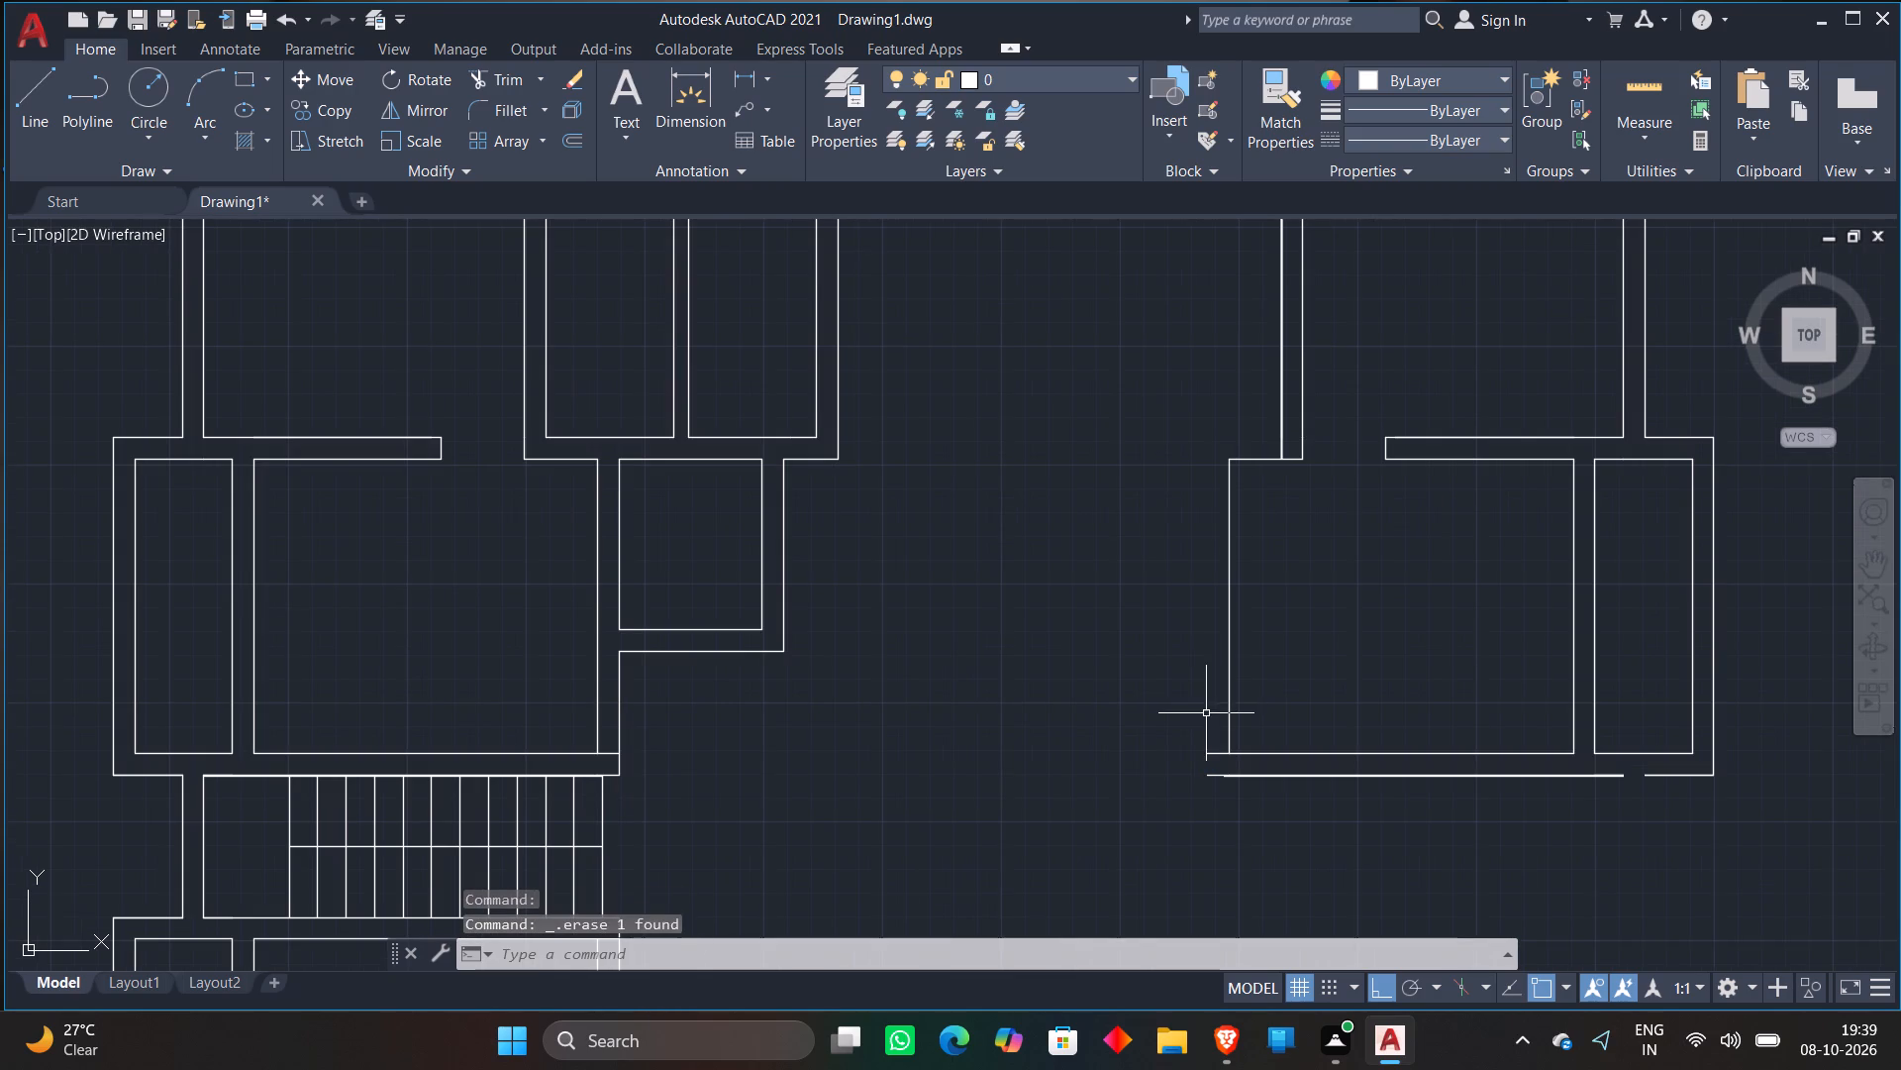
Trim the bottom wall line ends that project west past the lower room's remaining west wall line.
type("TR")
key("space")
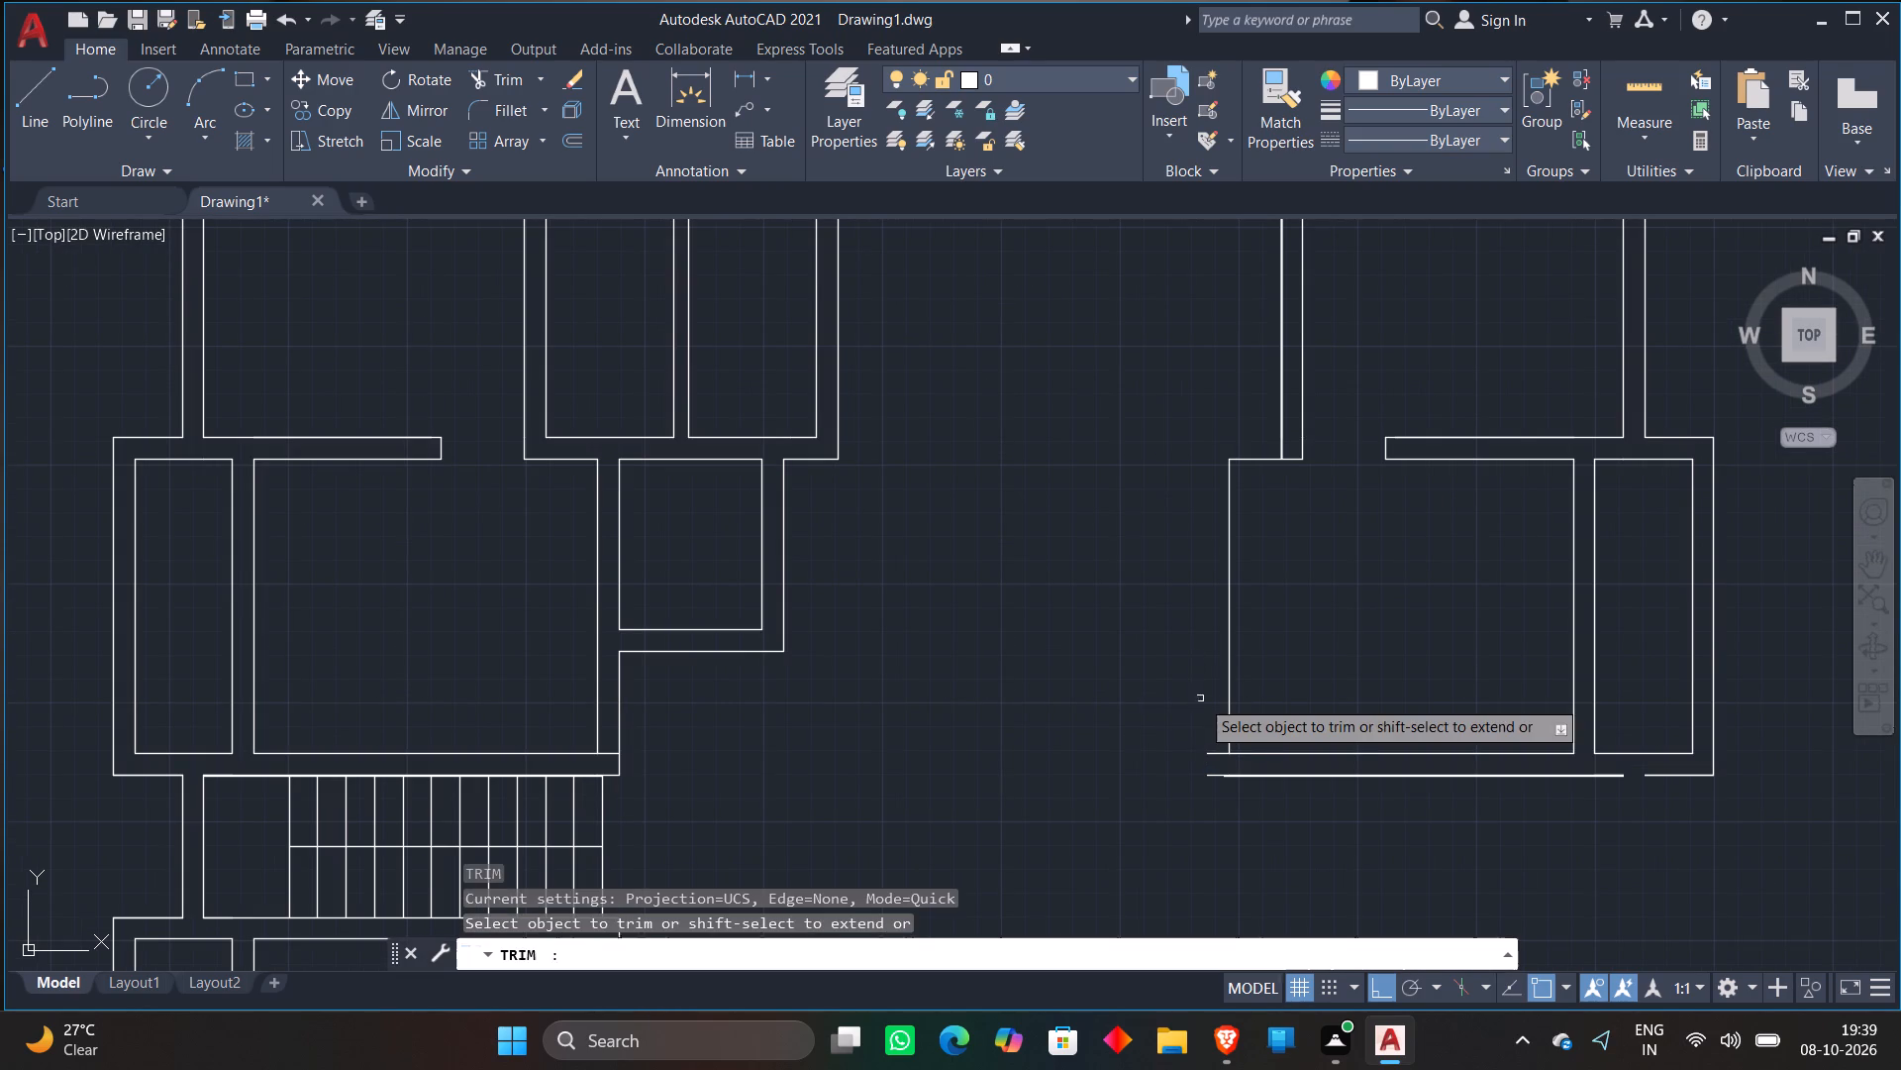
key("Return")
left_click(1210, 721)
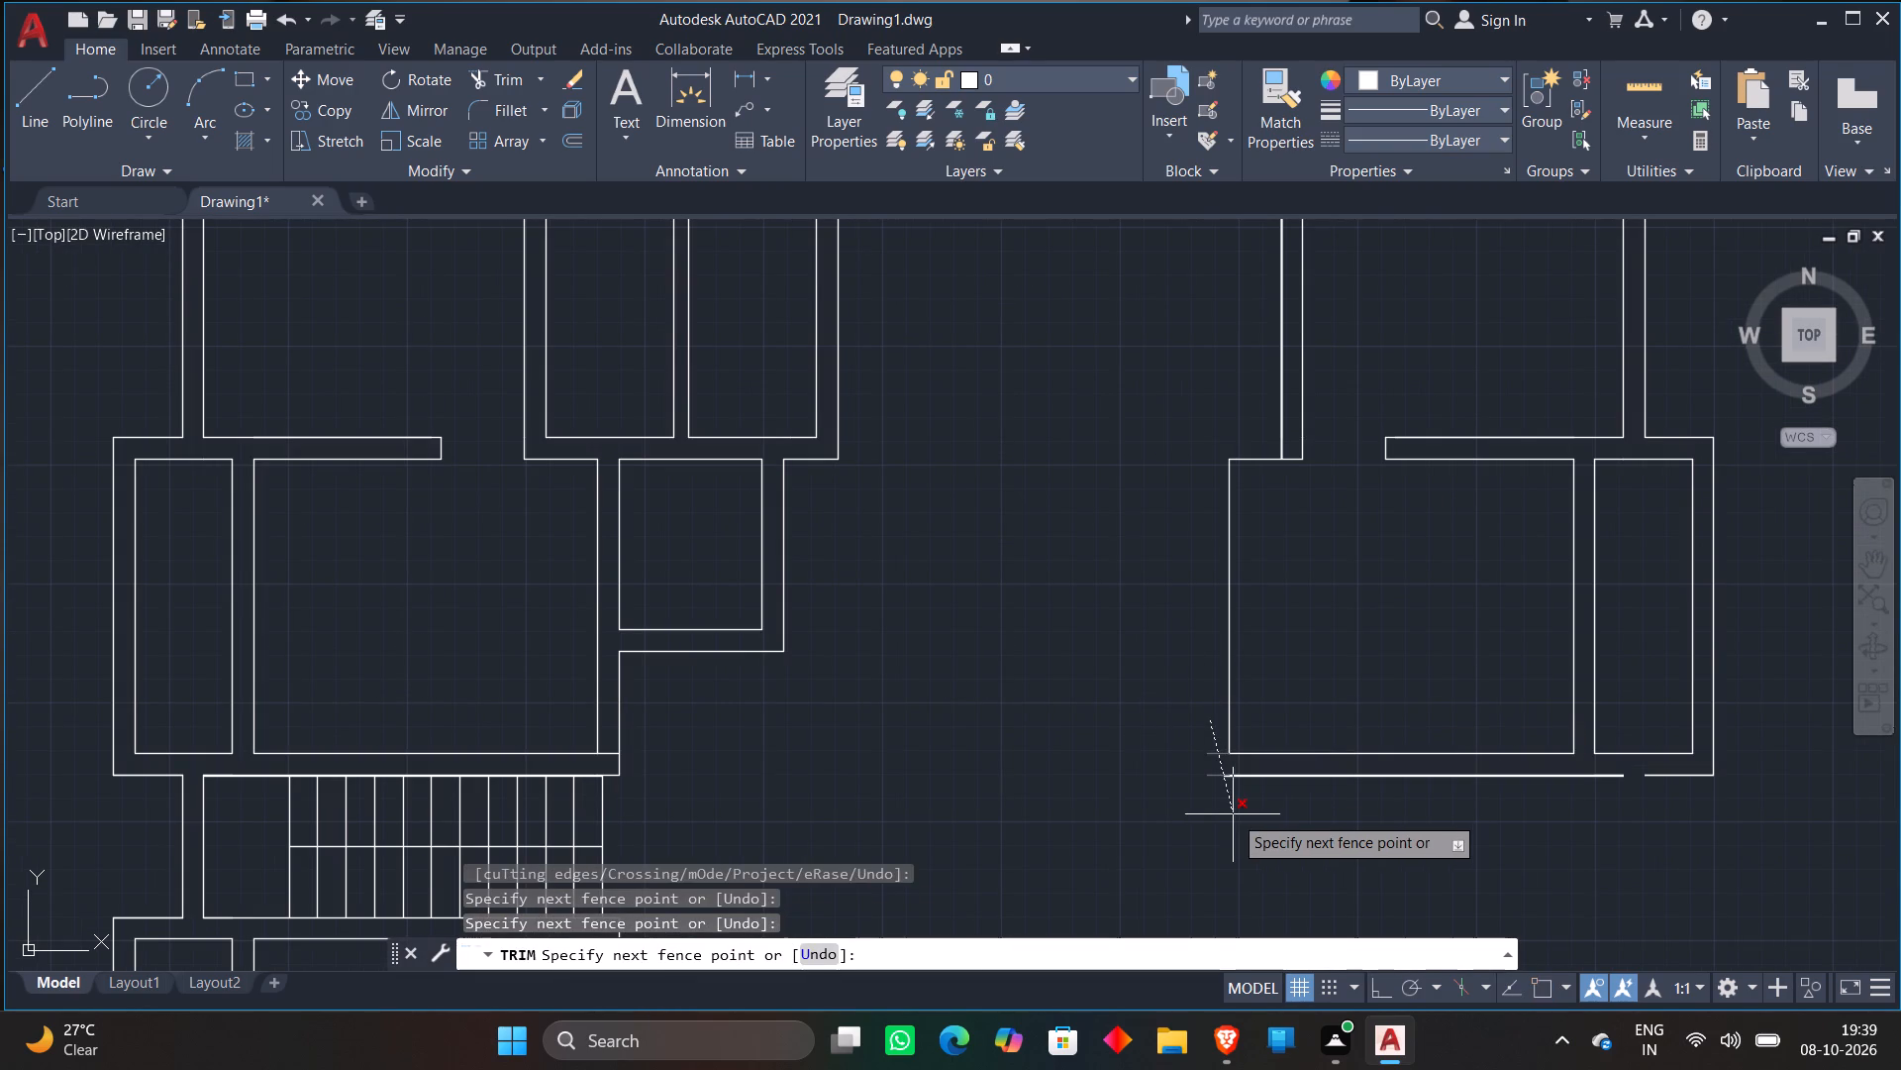
left_click(1230, 815)
Trim away the doubled outer bottom wall lines of the mirrored lower room, including the leftover piece, up to the gap near its east end.
scroll(1206, 778, "up", 3)
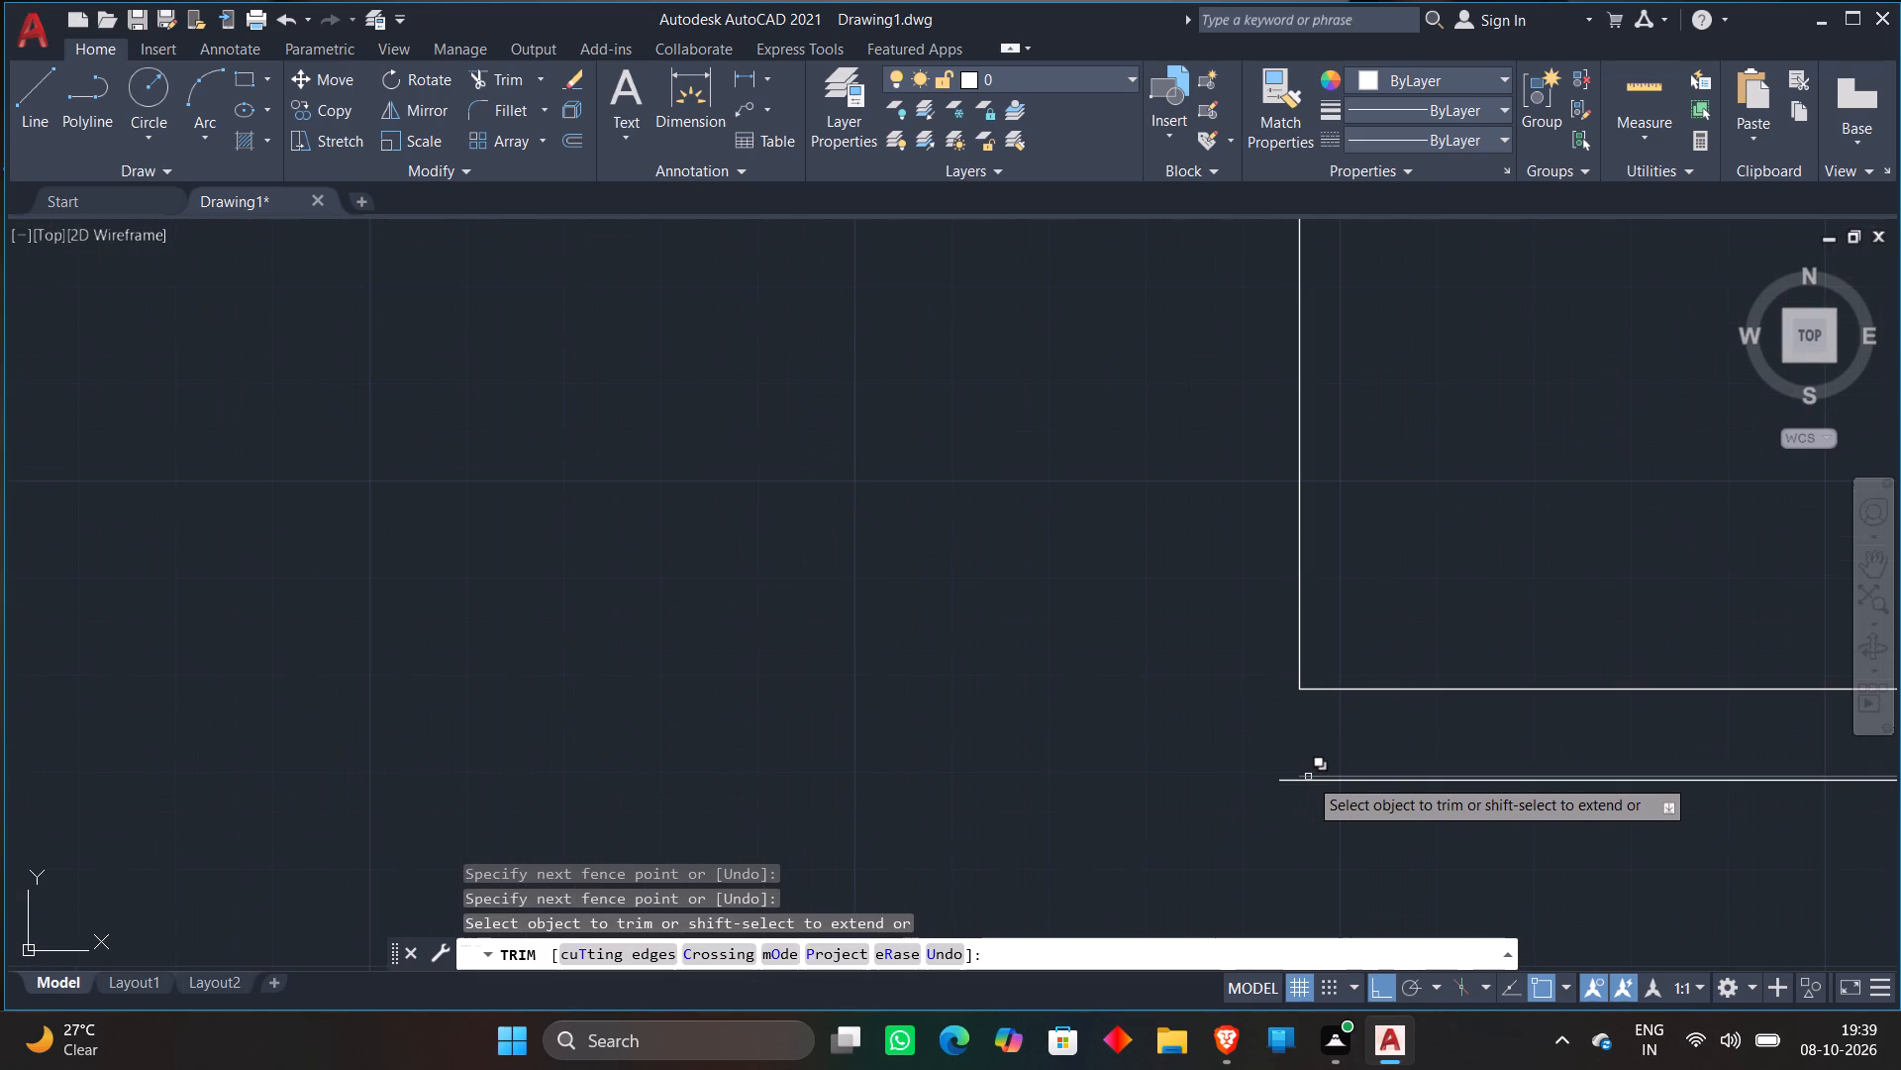
left_click(1308, 777)
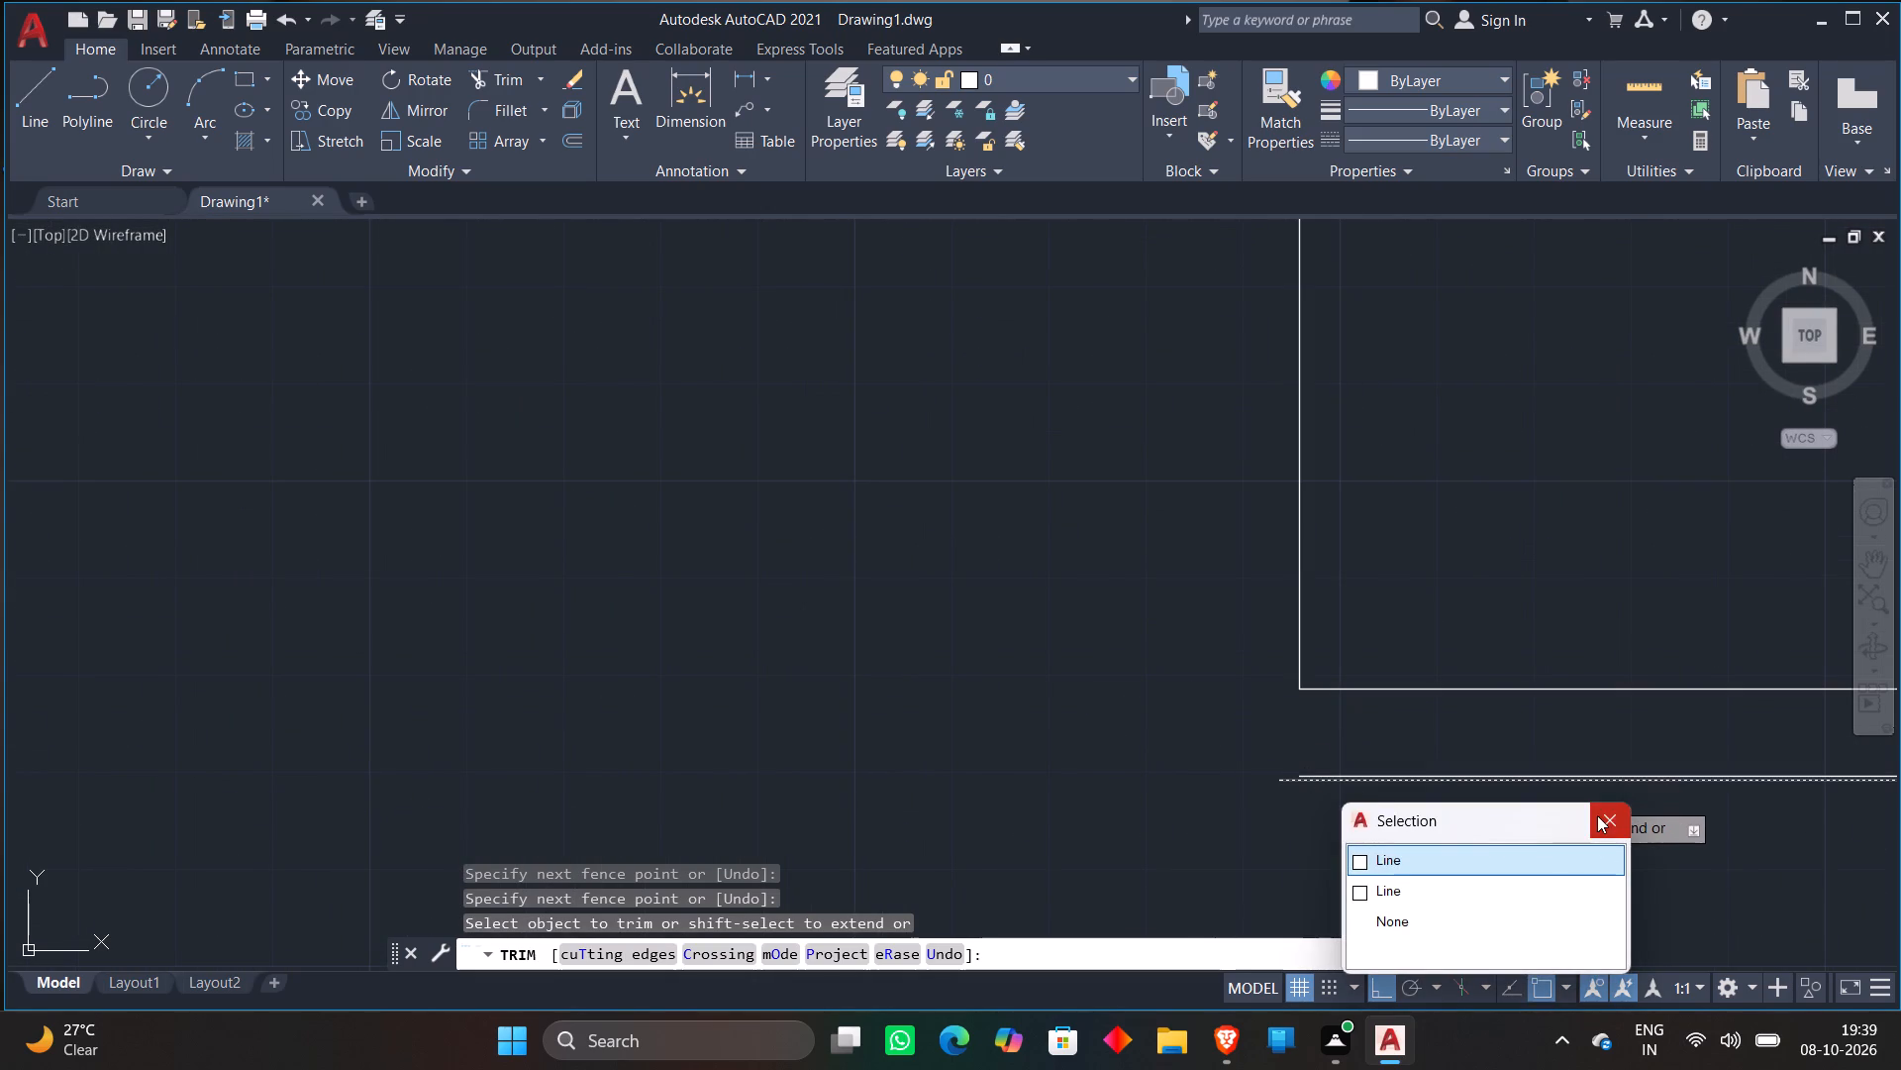
left_click(1597, 815)
scroll(1308, 789, "down", 2)
middle_click_drag(1462, 862, 1095, 817)
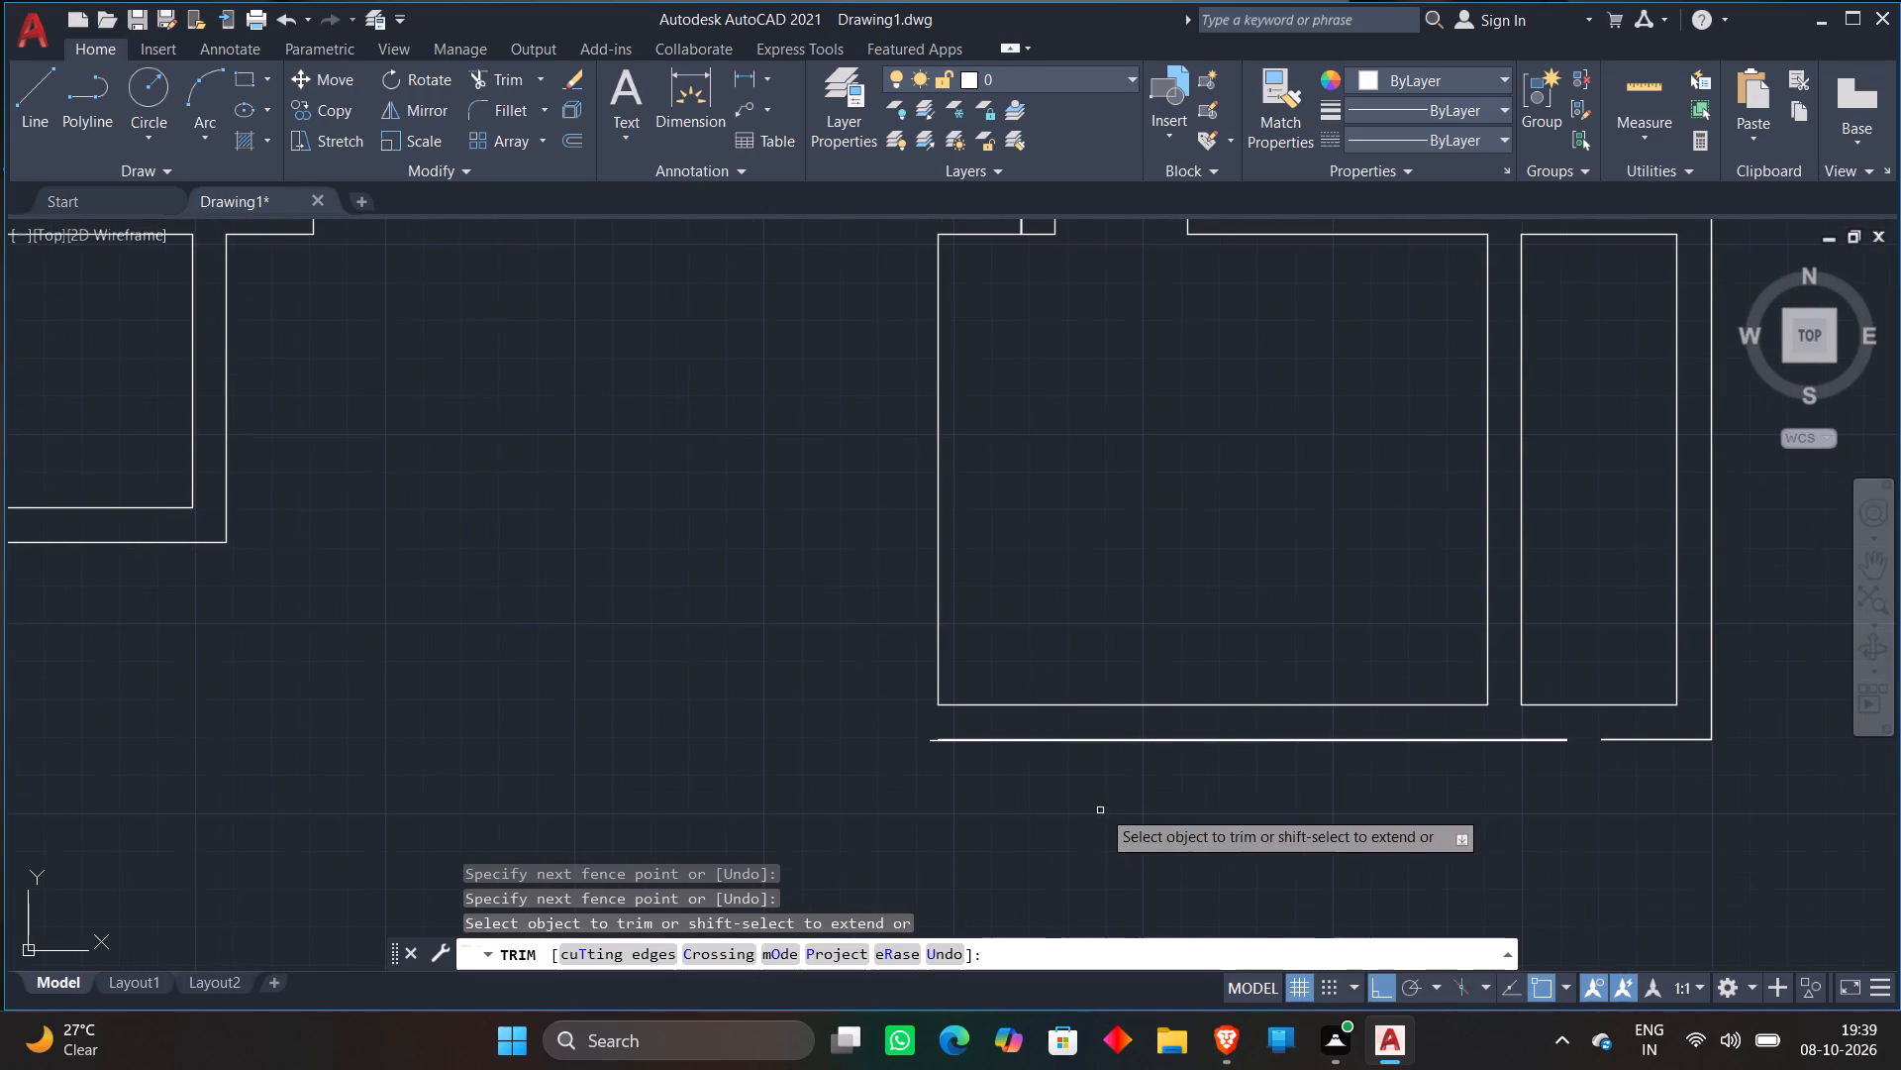
left_click(1221, 734)
left_click_drag(1219, 738, 1217, 767)
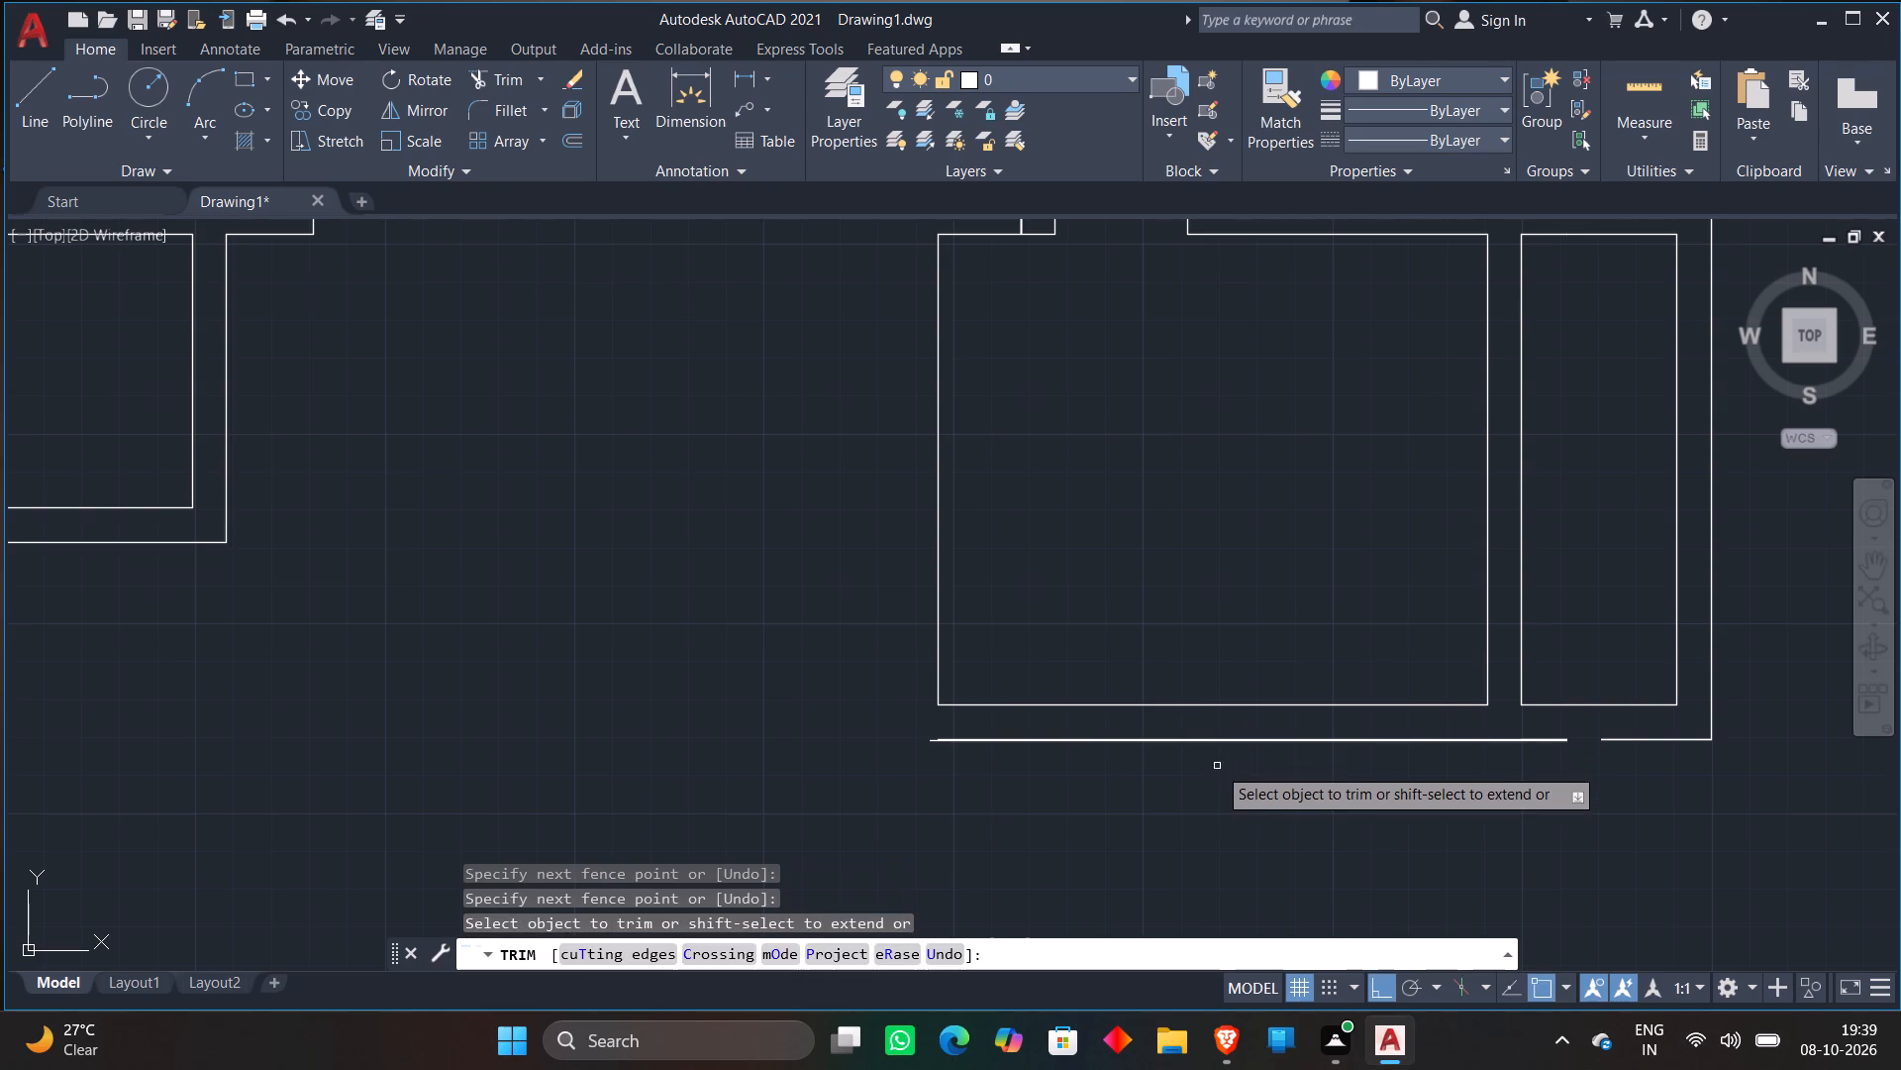
left_click(1216, 730)
left_click(1217, 758)
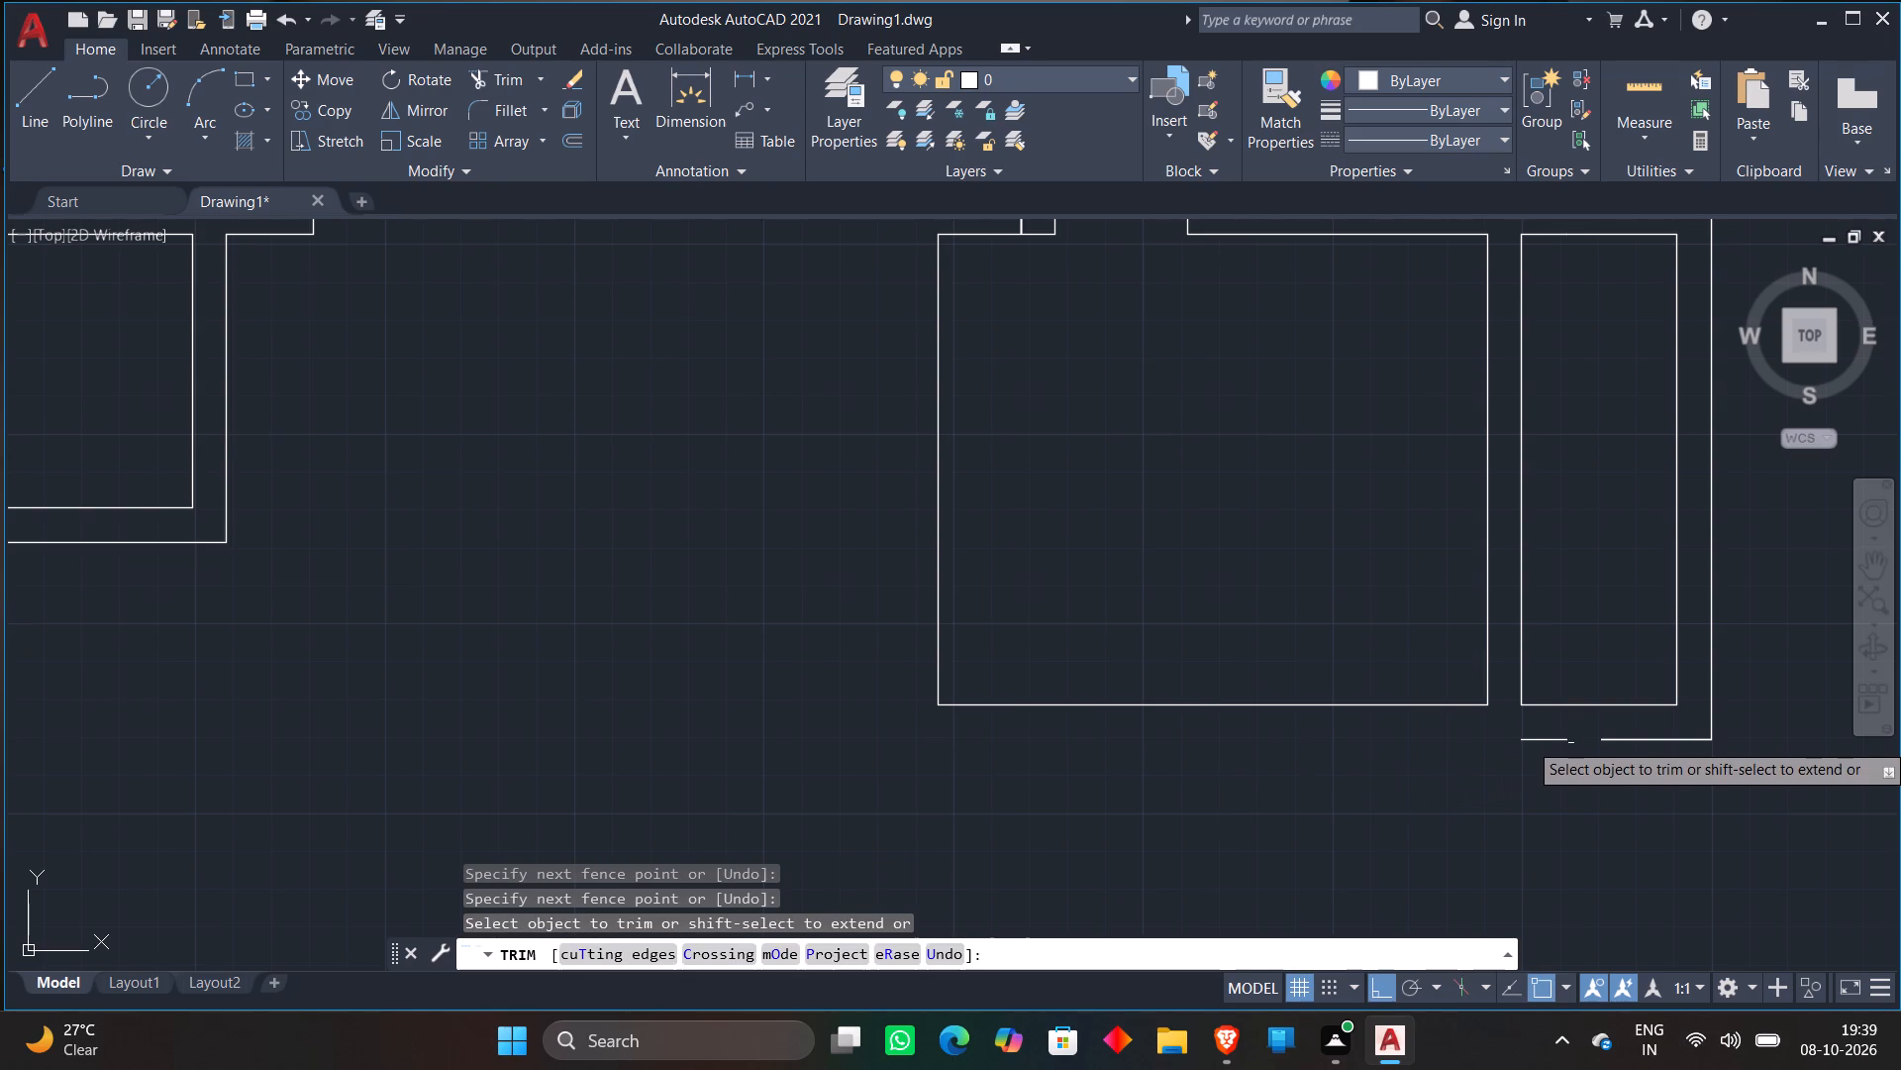
left_click(1561, 740)
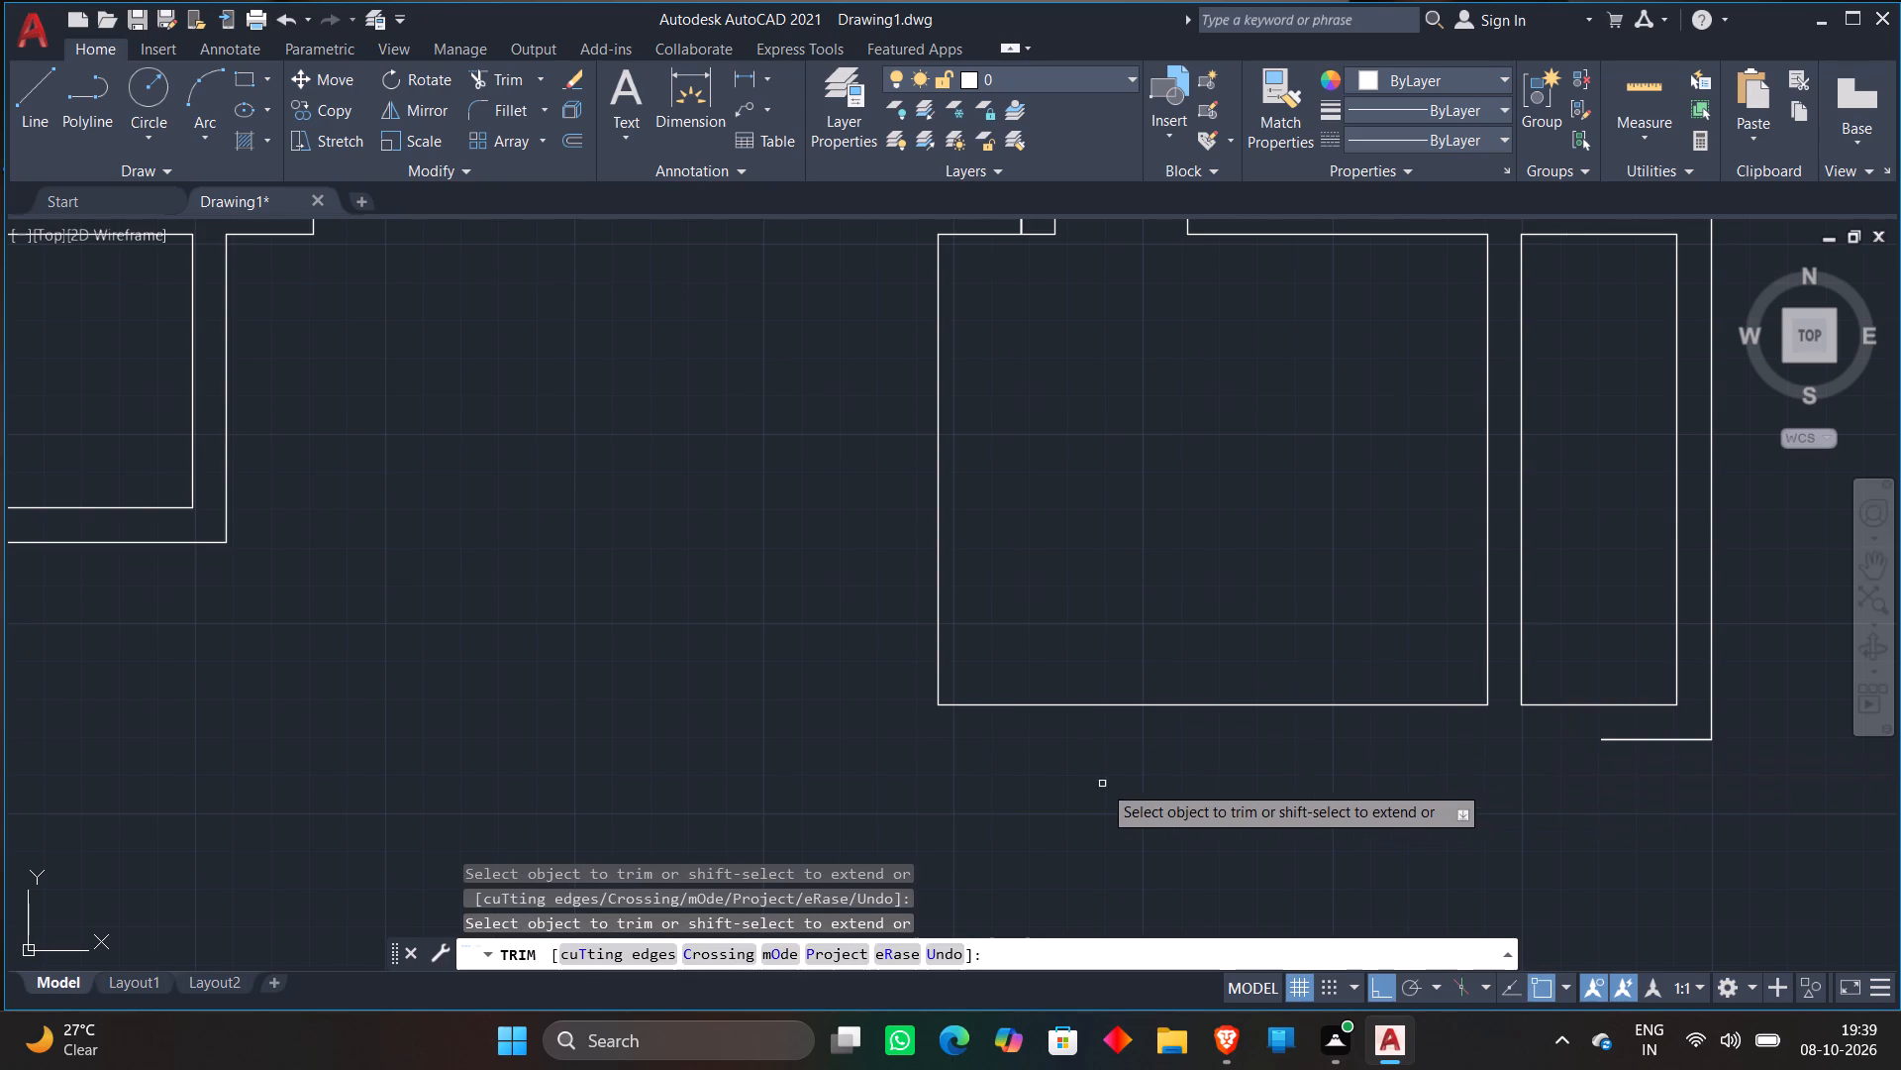
key("Escape")
Draw a horizontal line from the open end of the southeast outer wall stub to a point west of the lower room.
key("l")
key("Return")
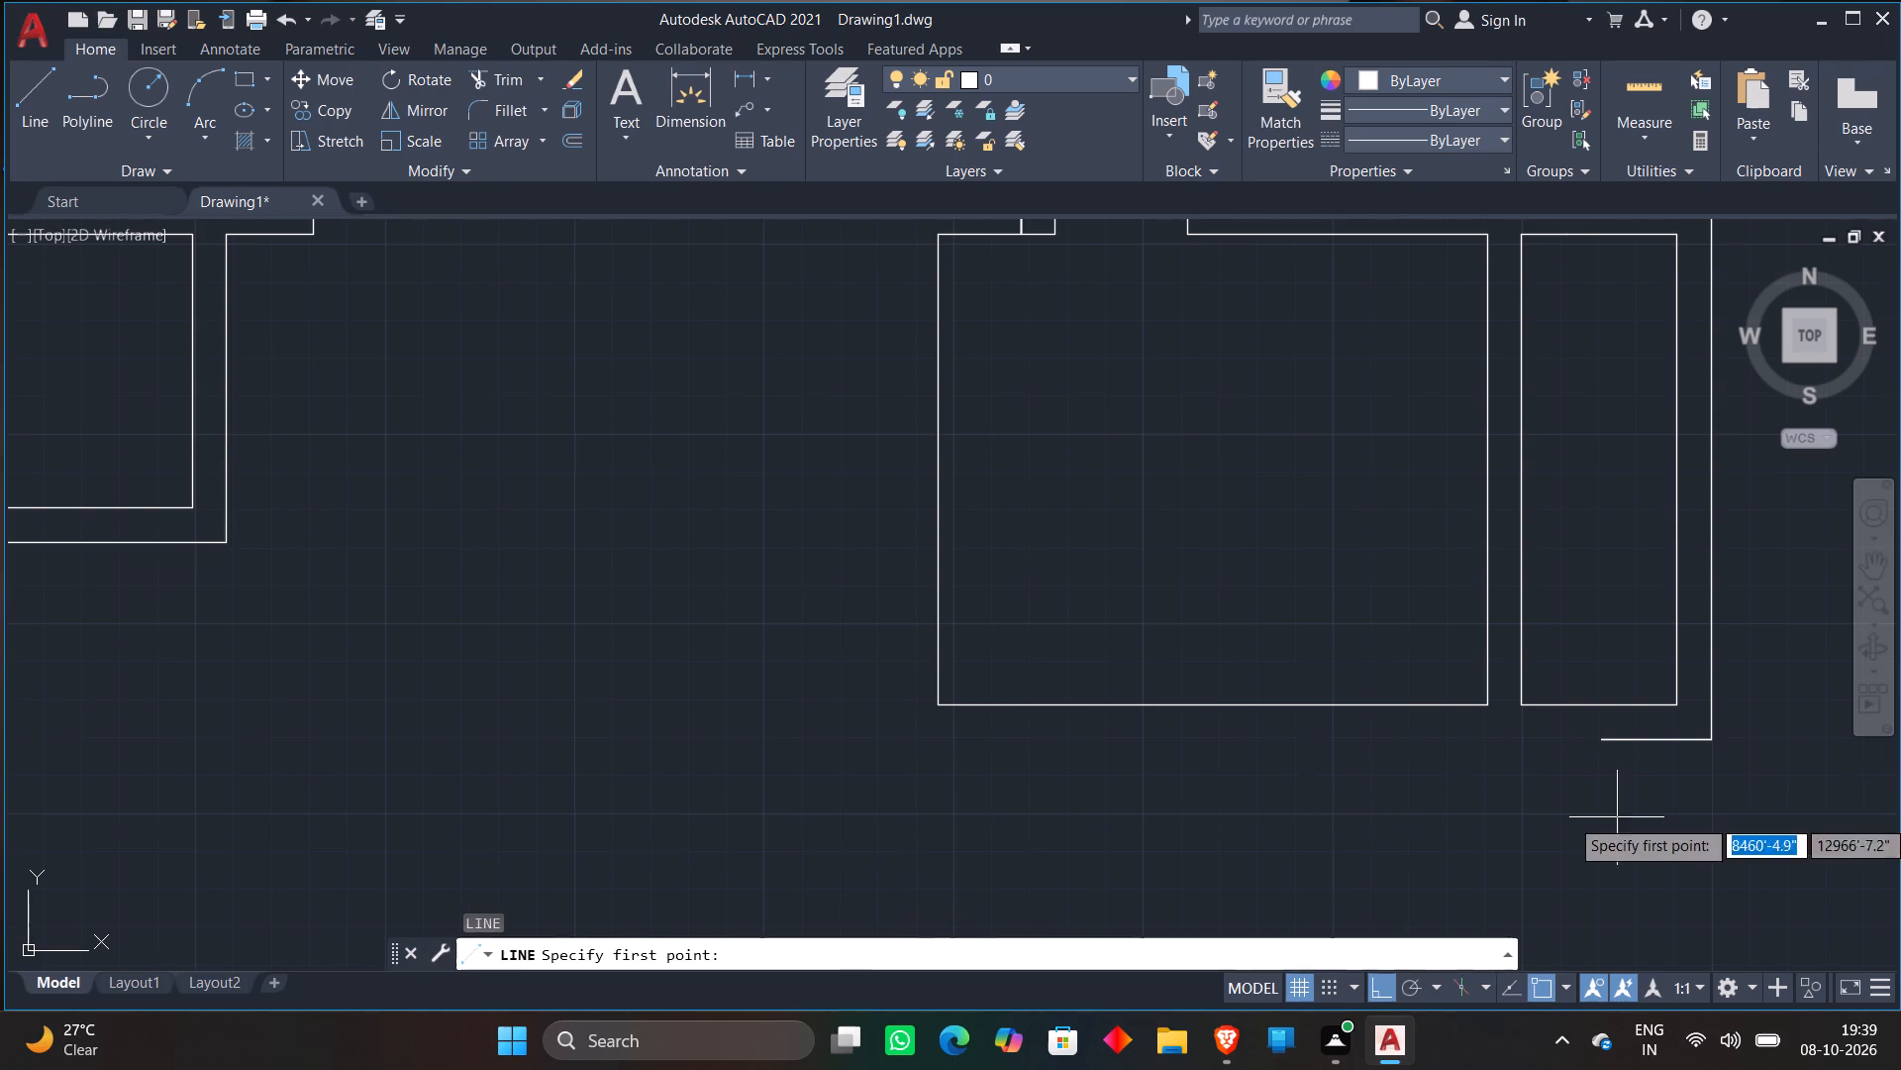
left_click(1611, 751)
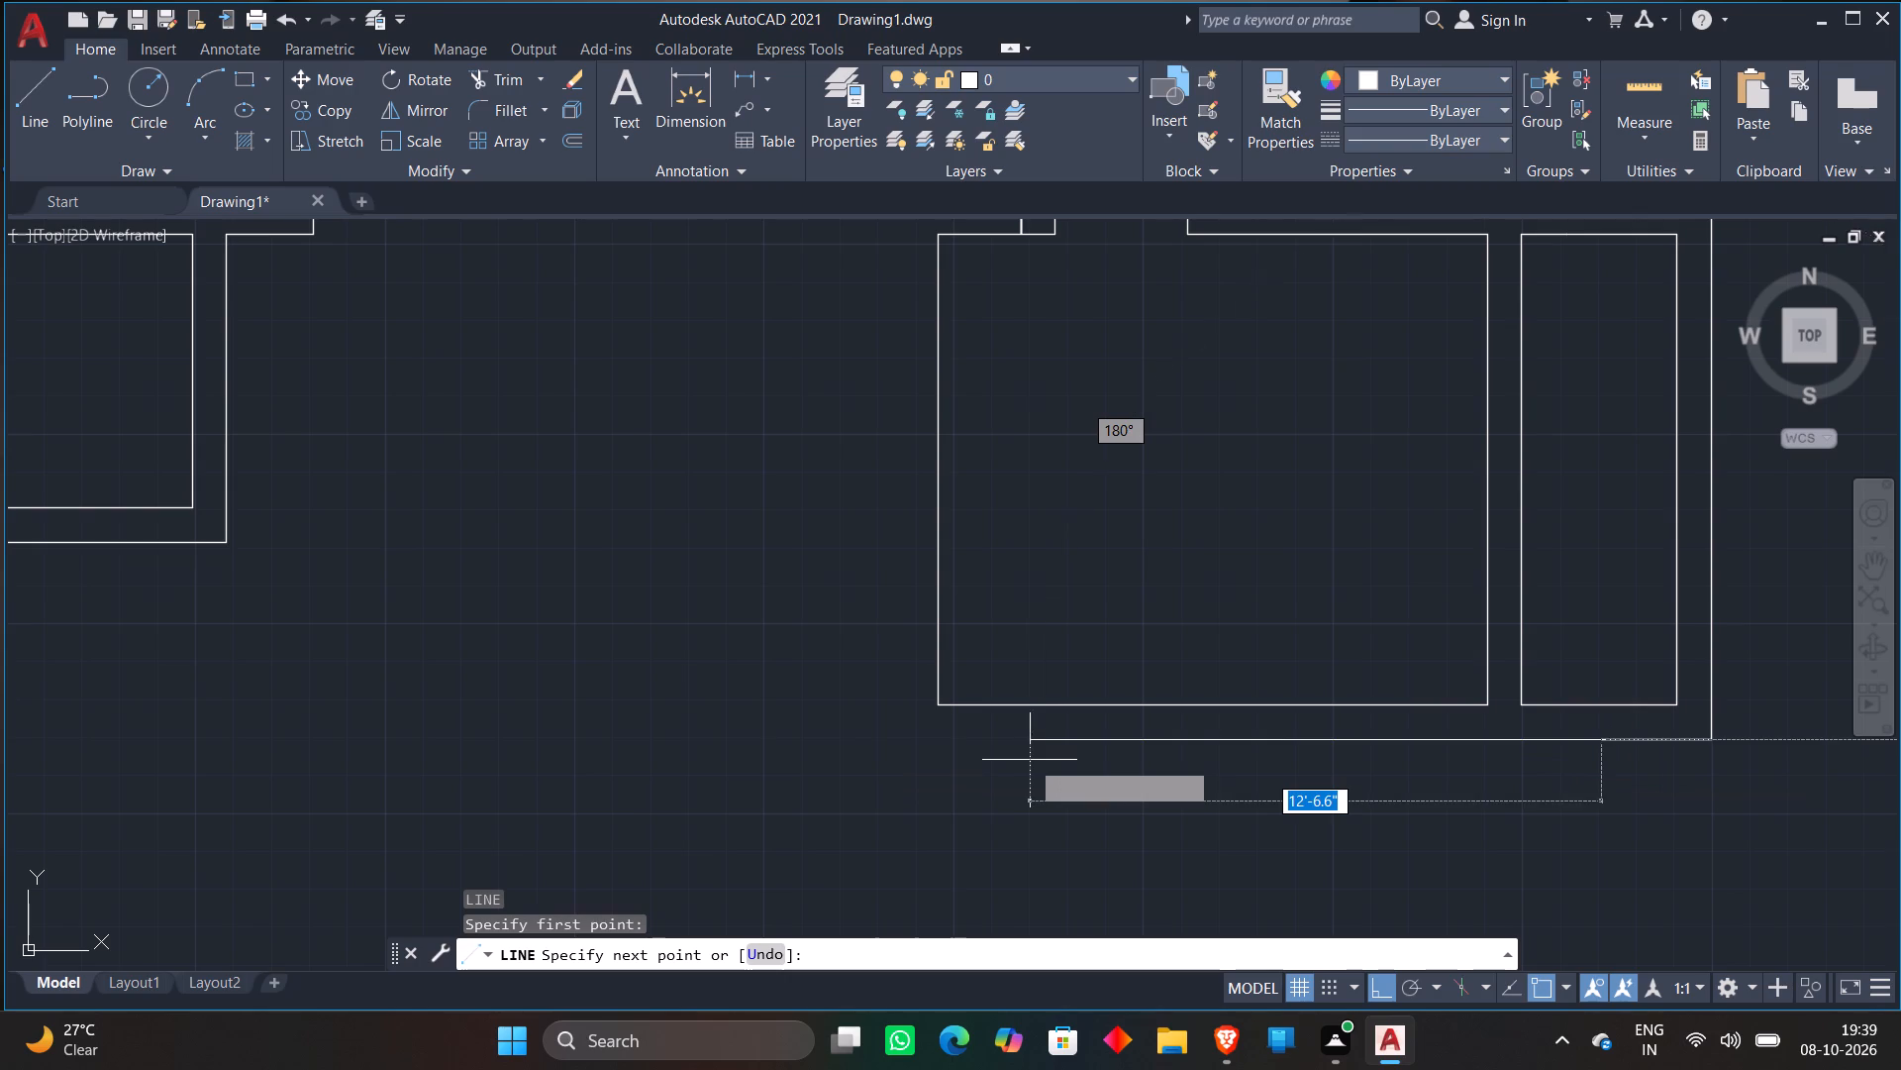
left_click(712, 741)
key("Escape")
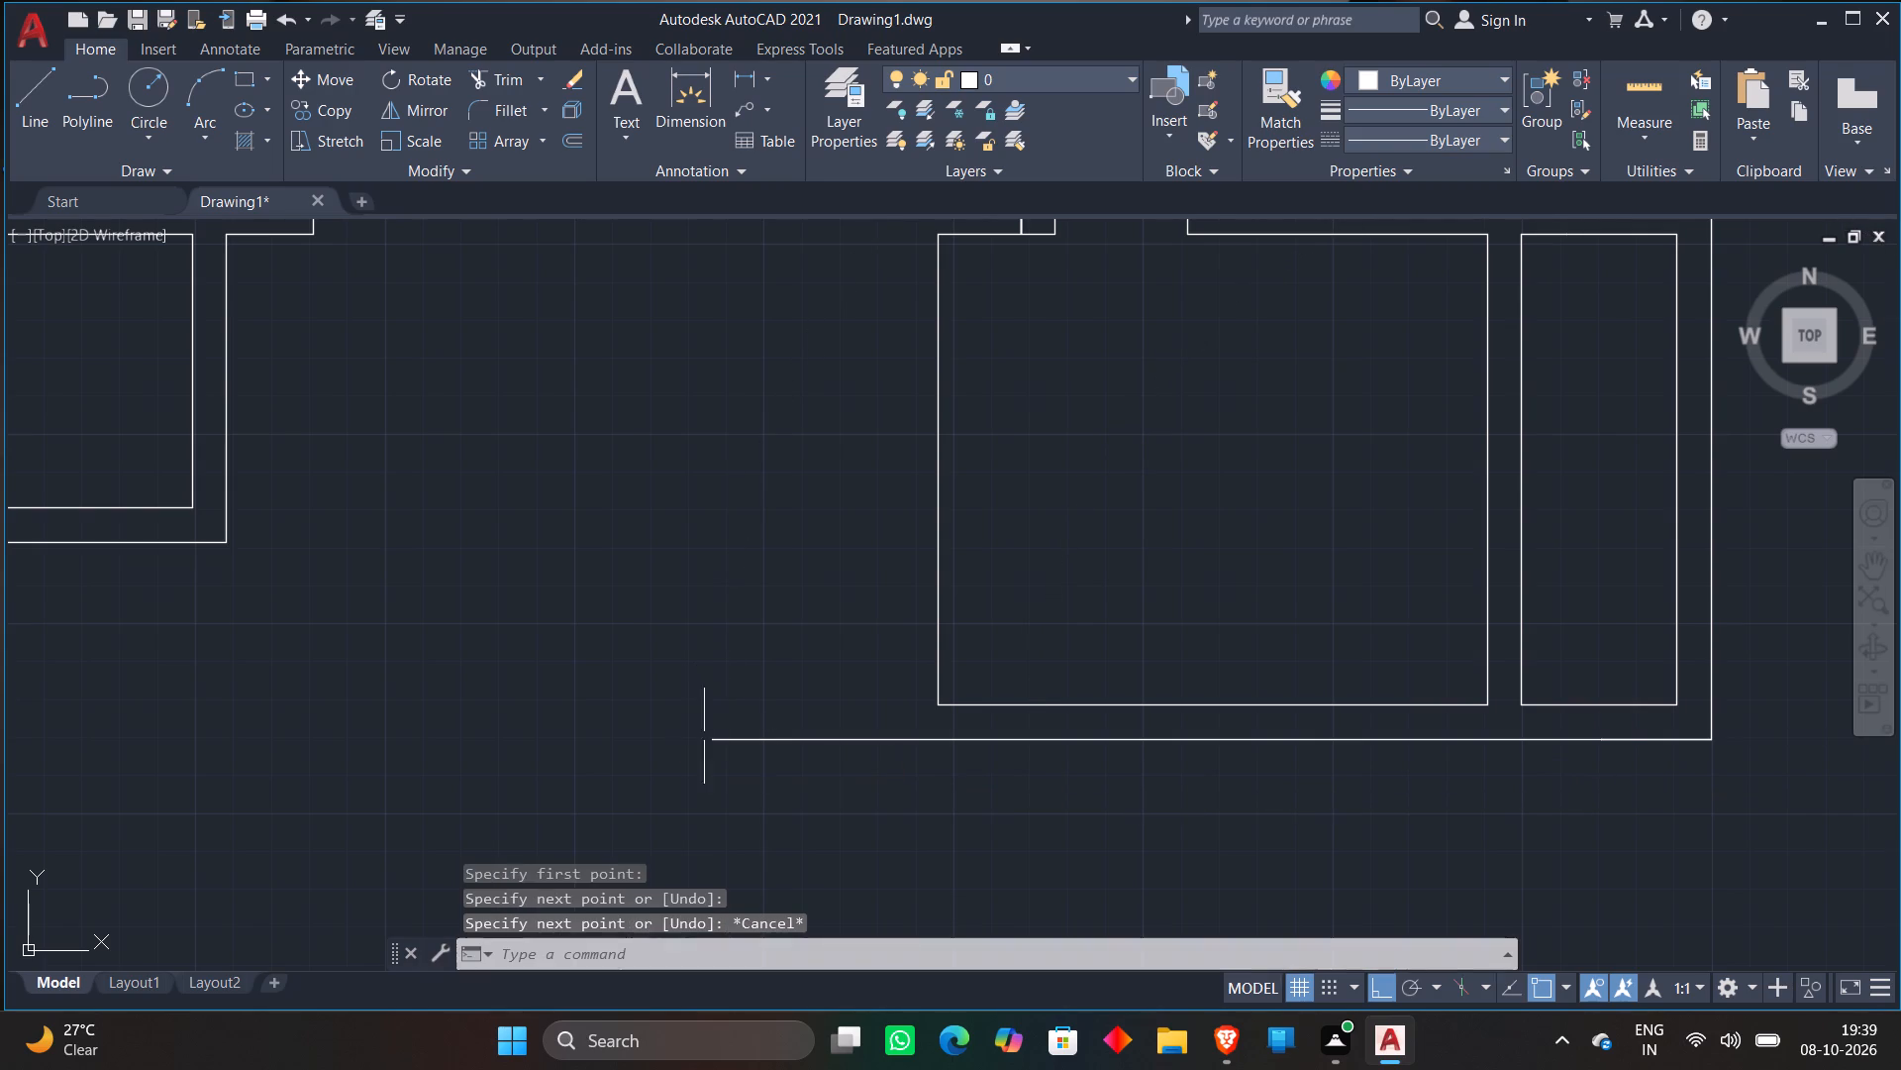
Draw a vertical line from the lower room's inner southwest corner down past the new outer bottom wall line.
key("l")
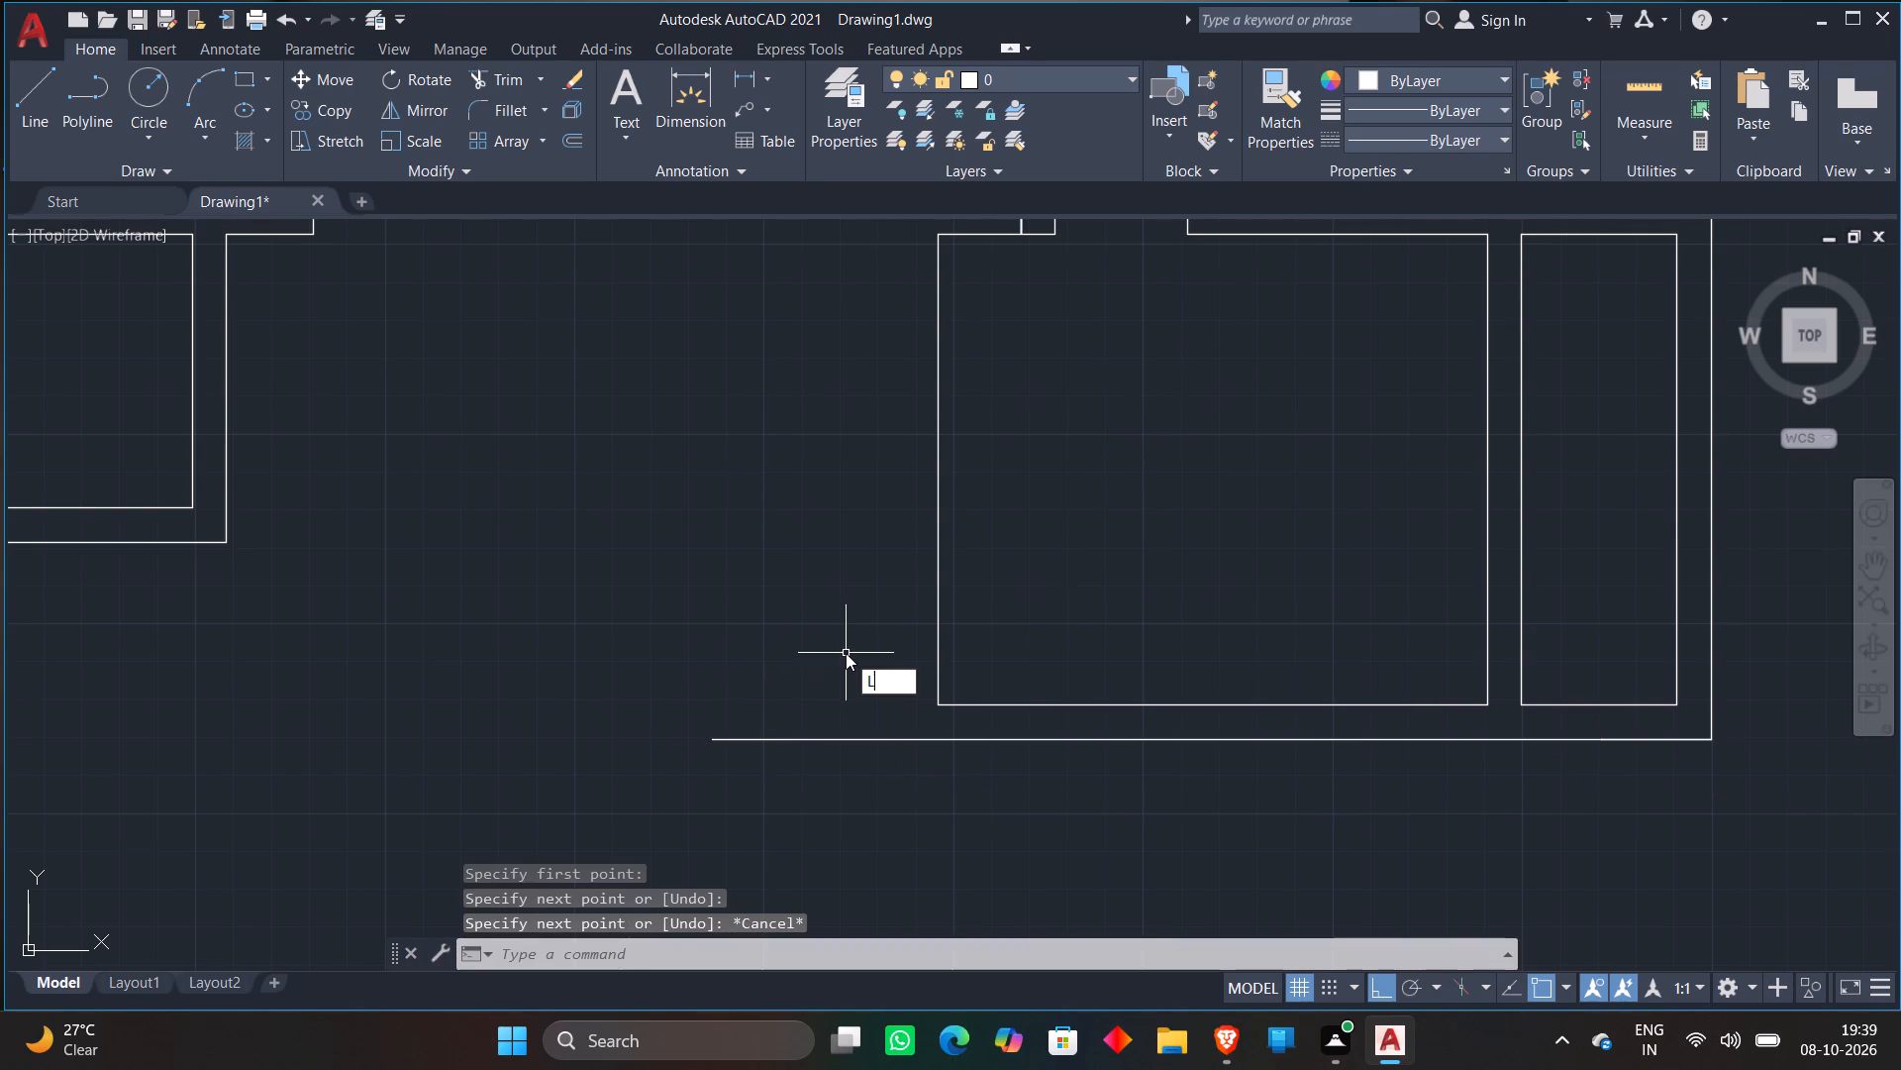
key("Return")
left_click(941, 714)
left_click(930, 780)
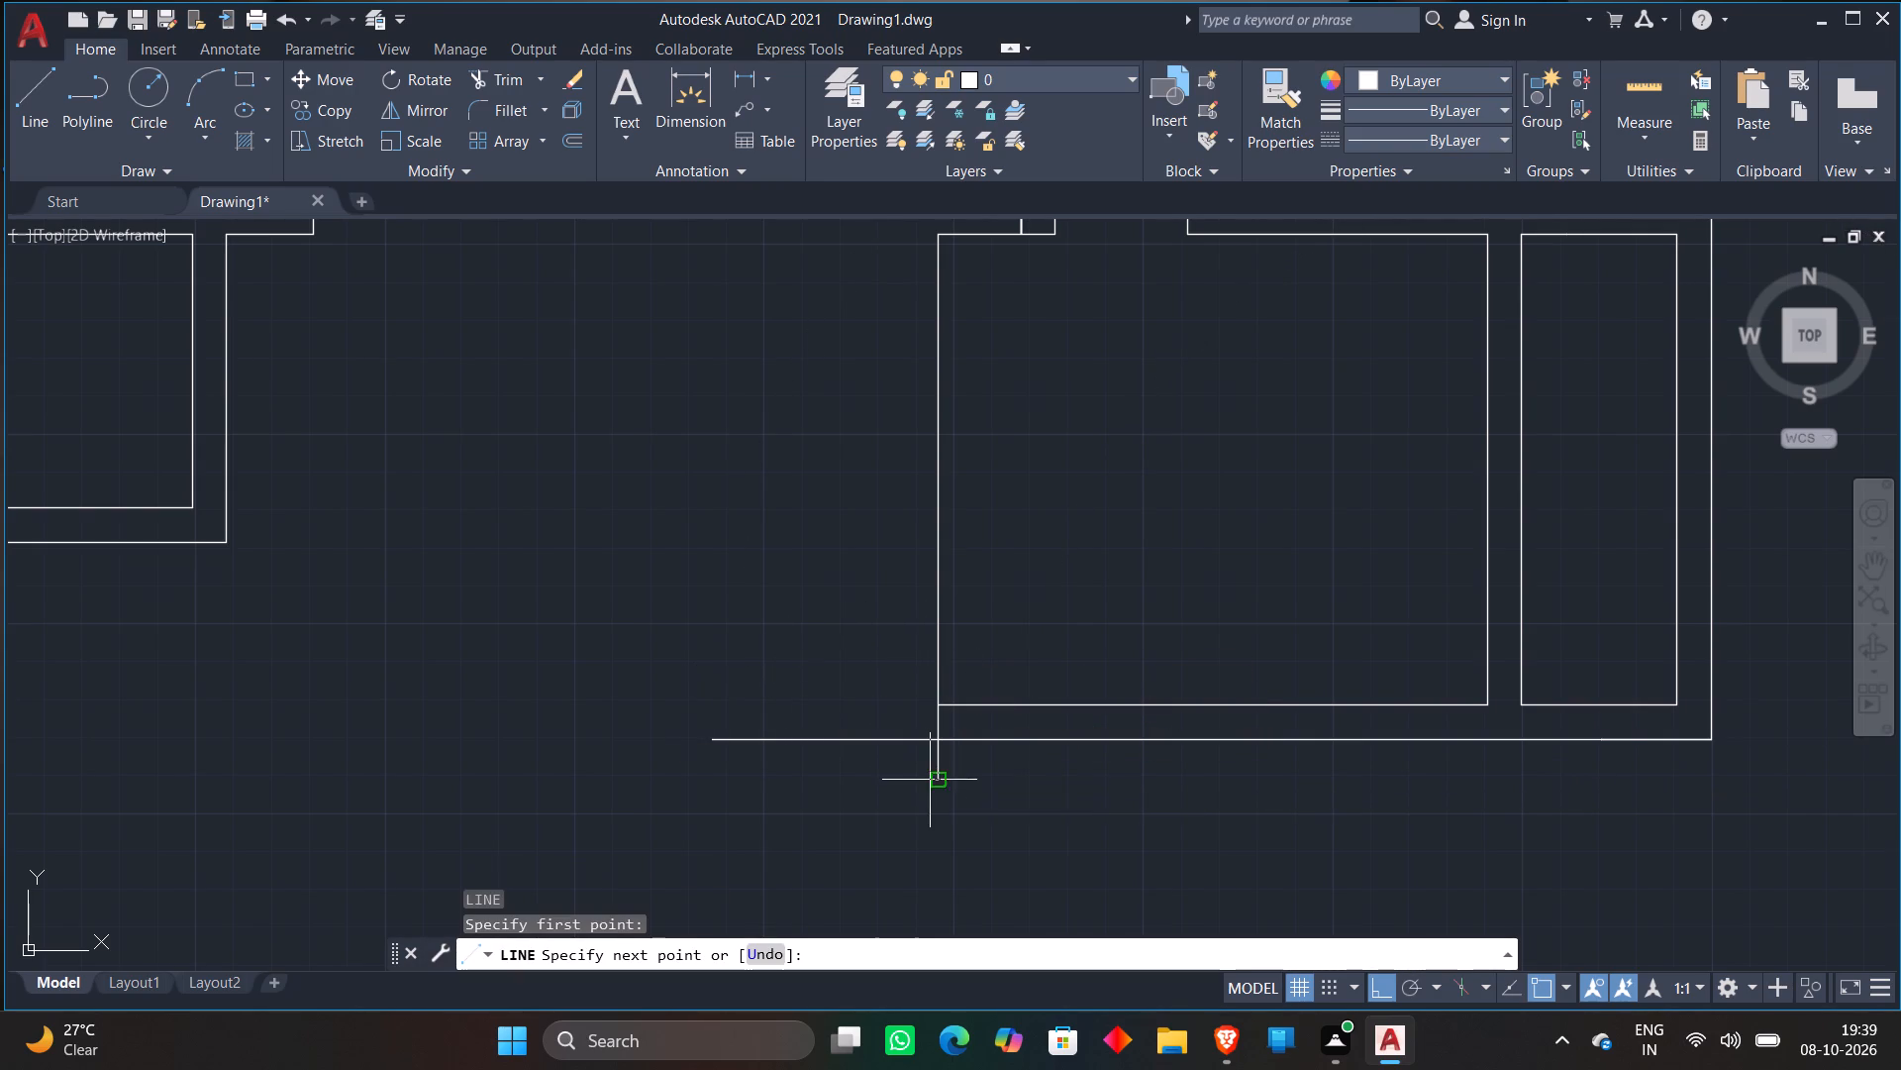
key("Escape")
Trim the overhanging line ends at the southwest corner of the mirrored lower room.
type("TR")
key("space")
left_click(863, 678)
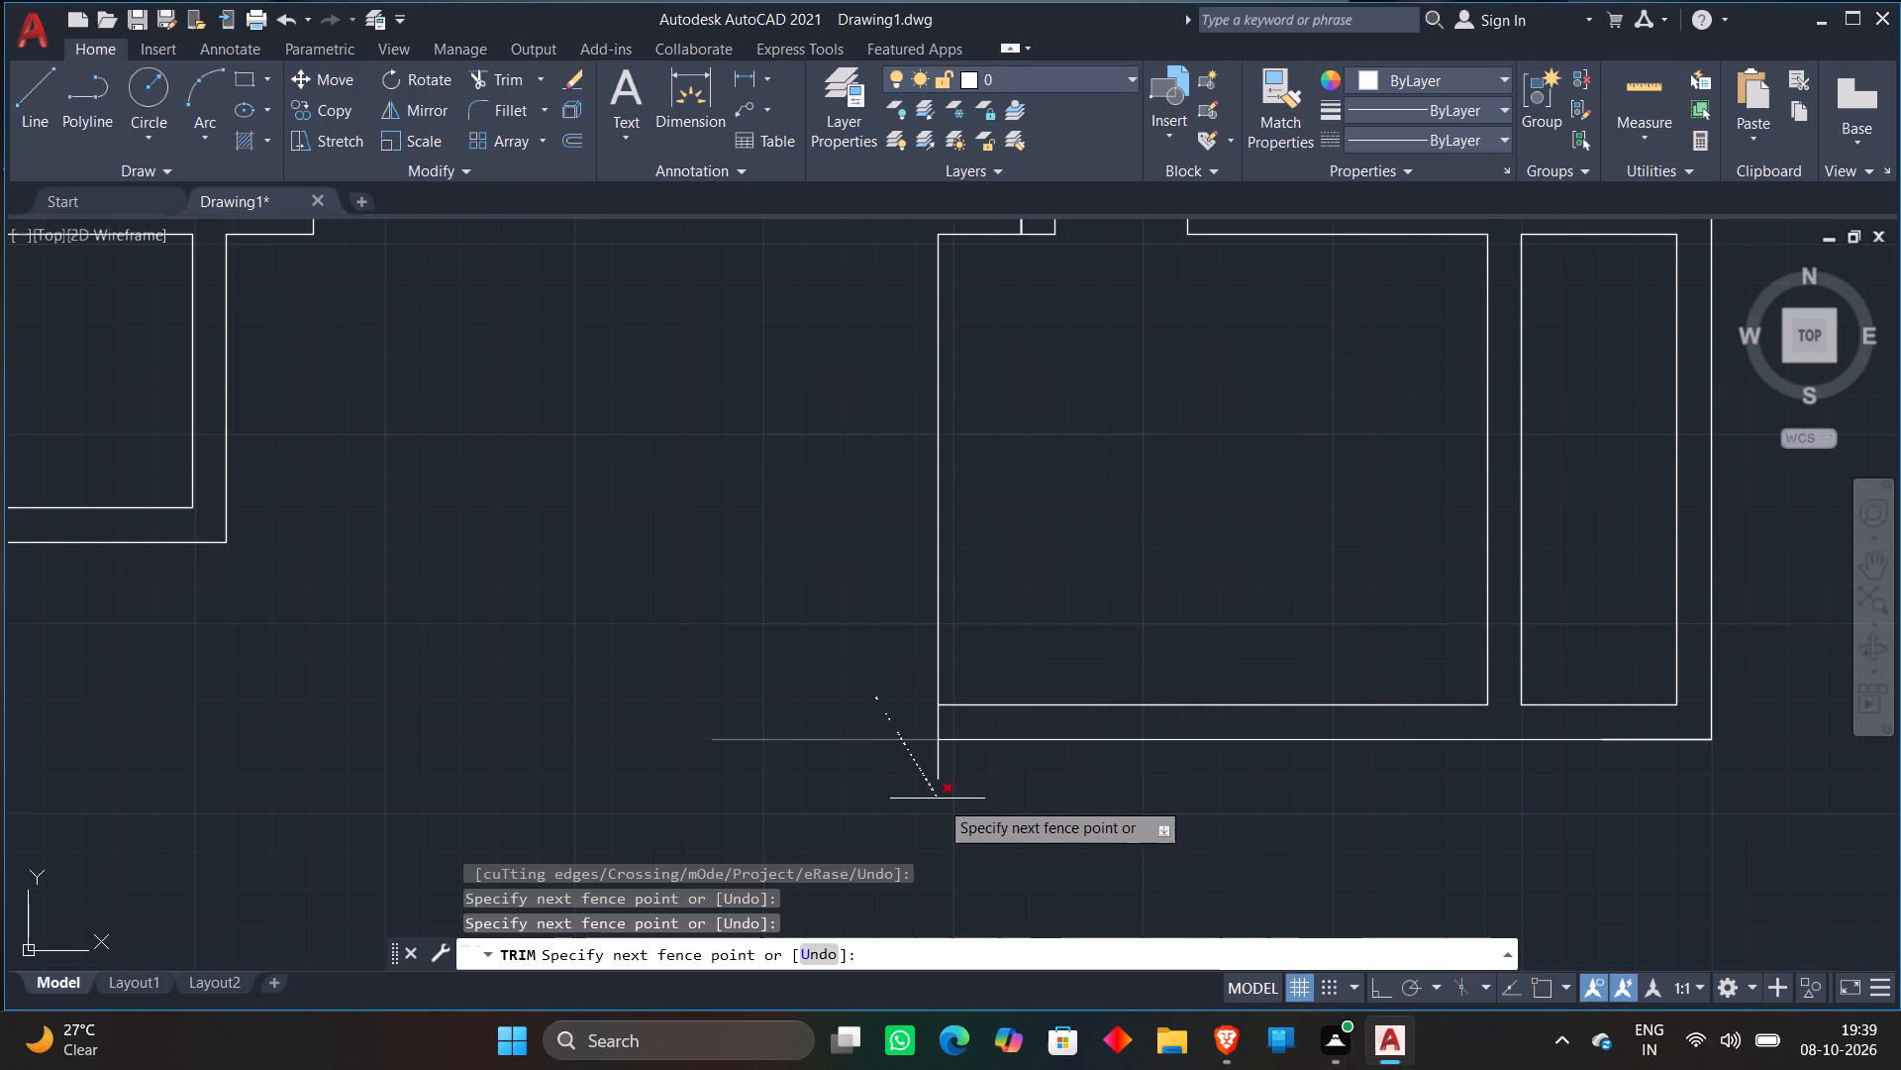
left_click(964, 800)
key("Escape")
Move the mirrored block west so its lower room's upper west corner meets the small central room's upper east corner.
scroll(774, 737, "down", 4)
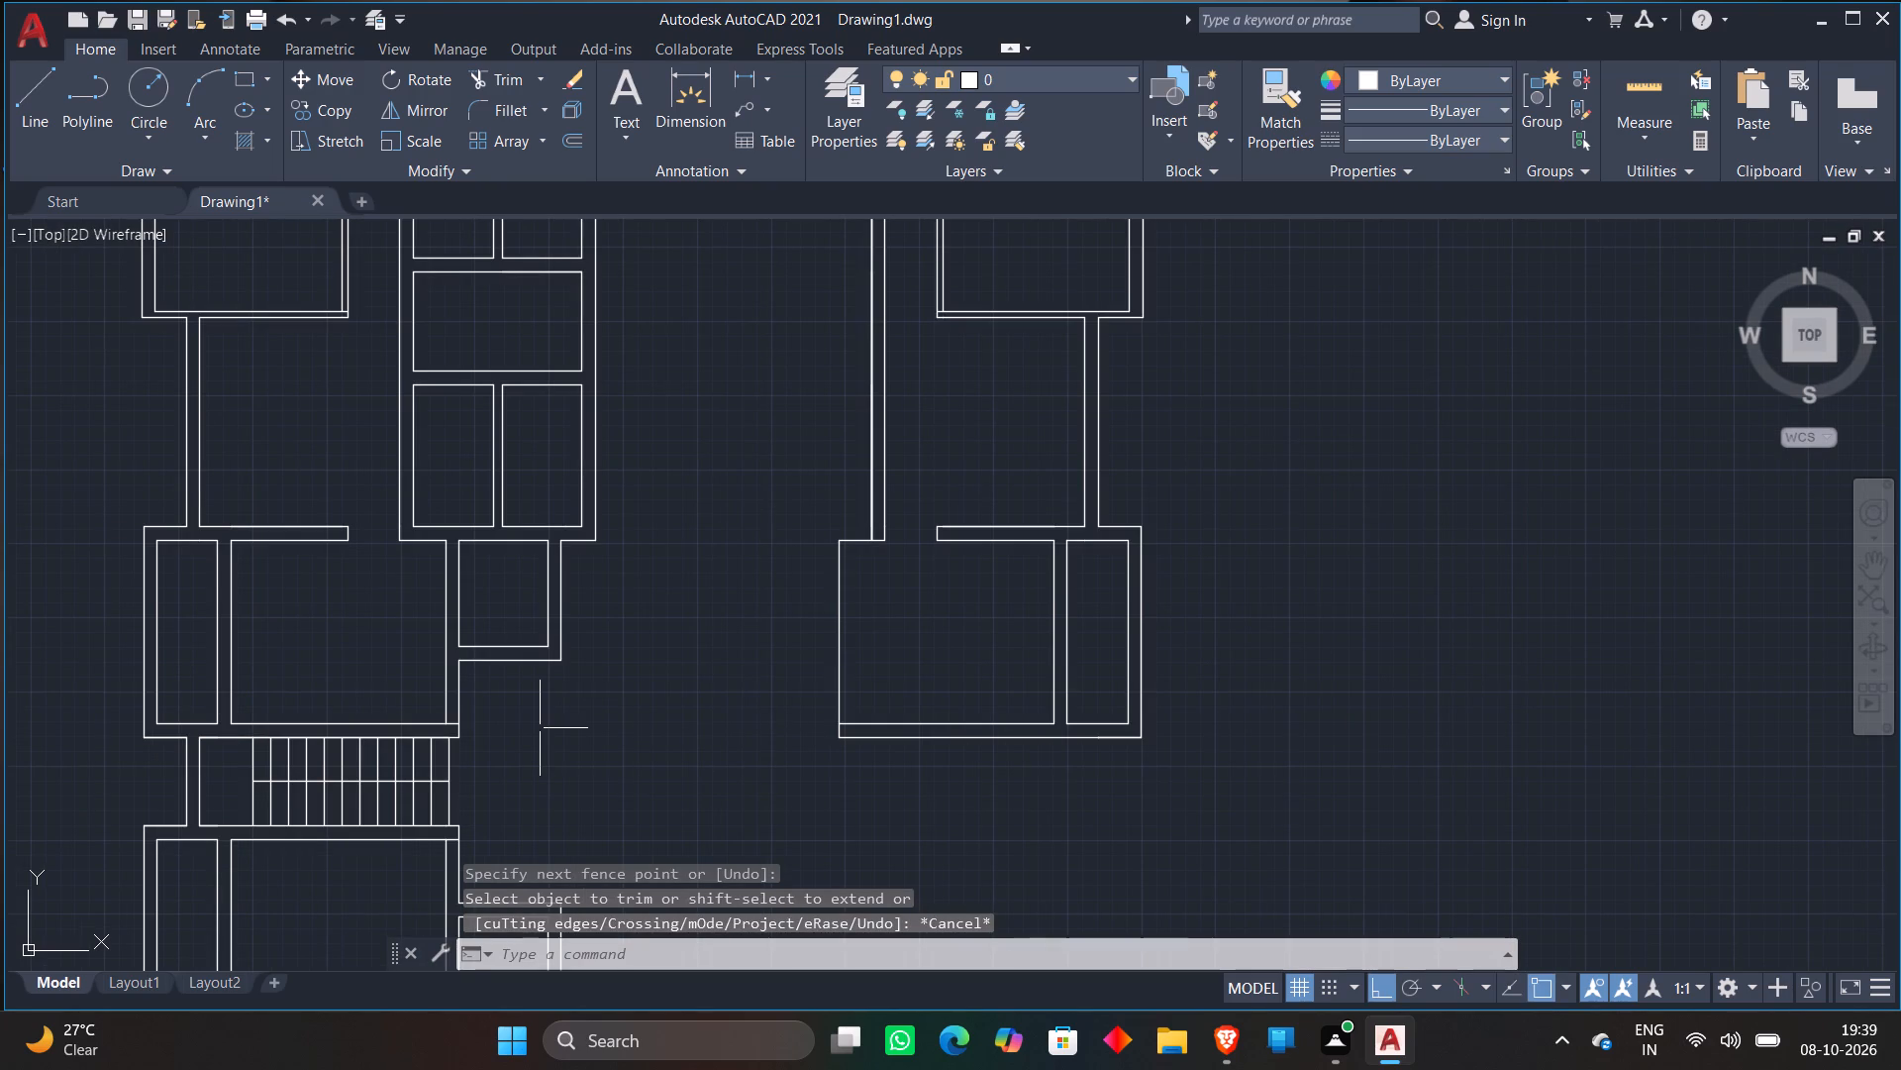
scroll(737, 691, "down", 1)
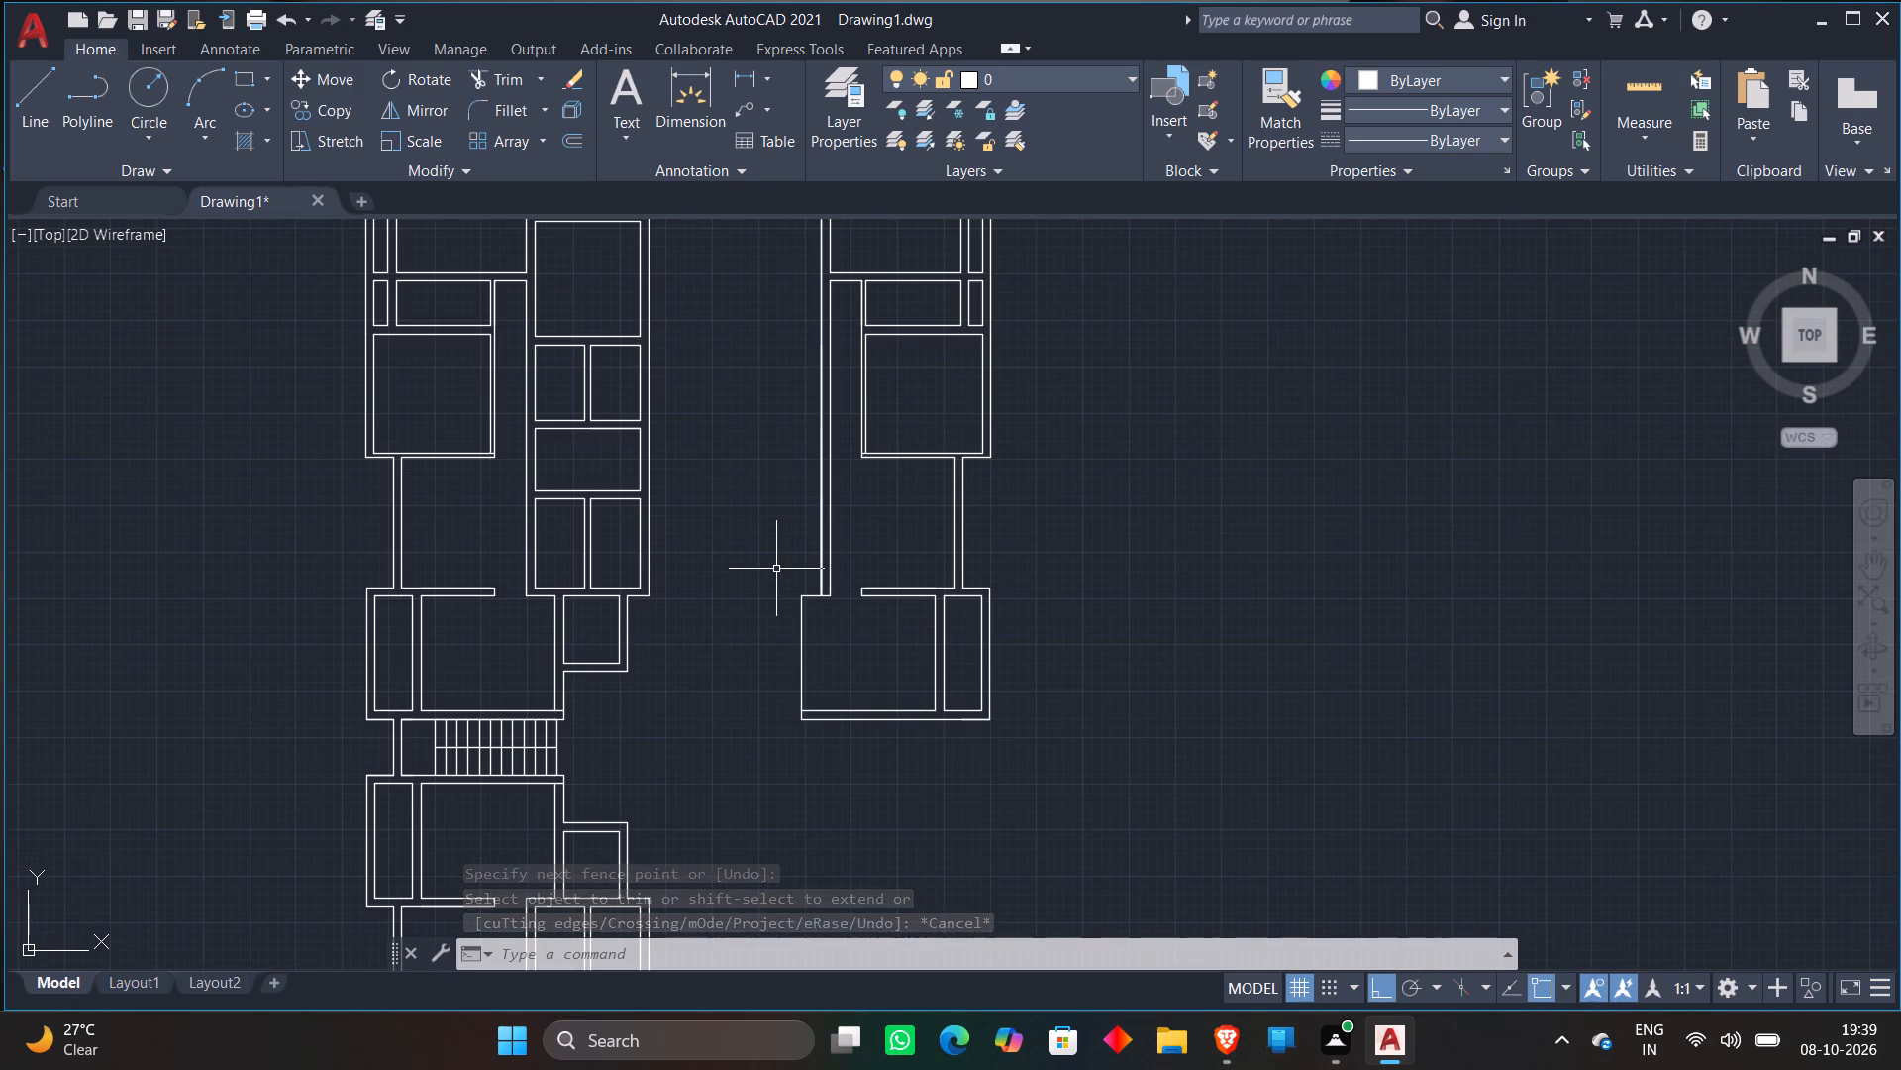
scroll(776, 569, "down", 2)
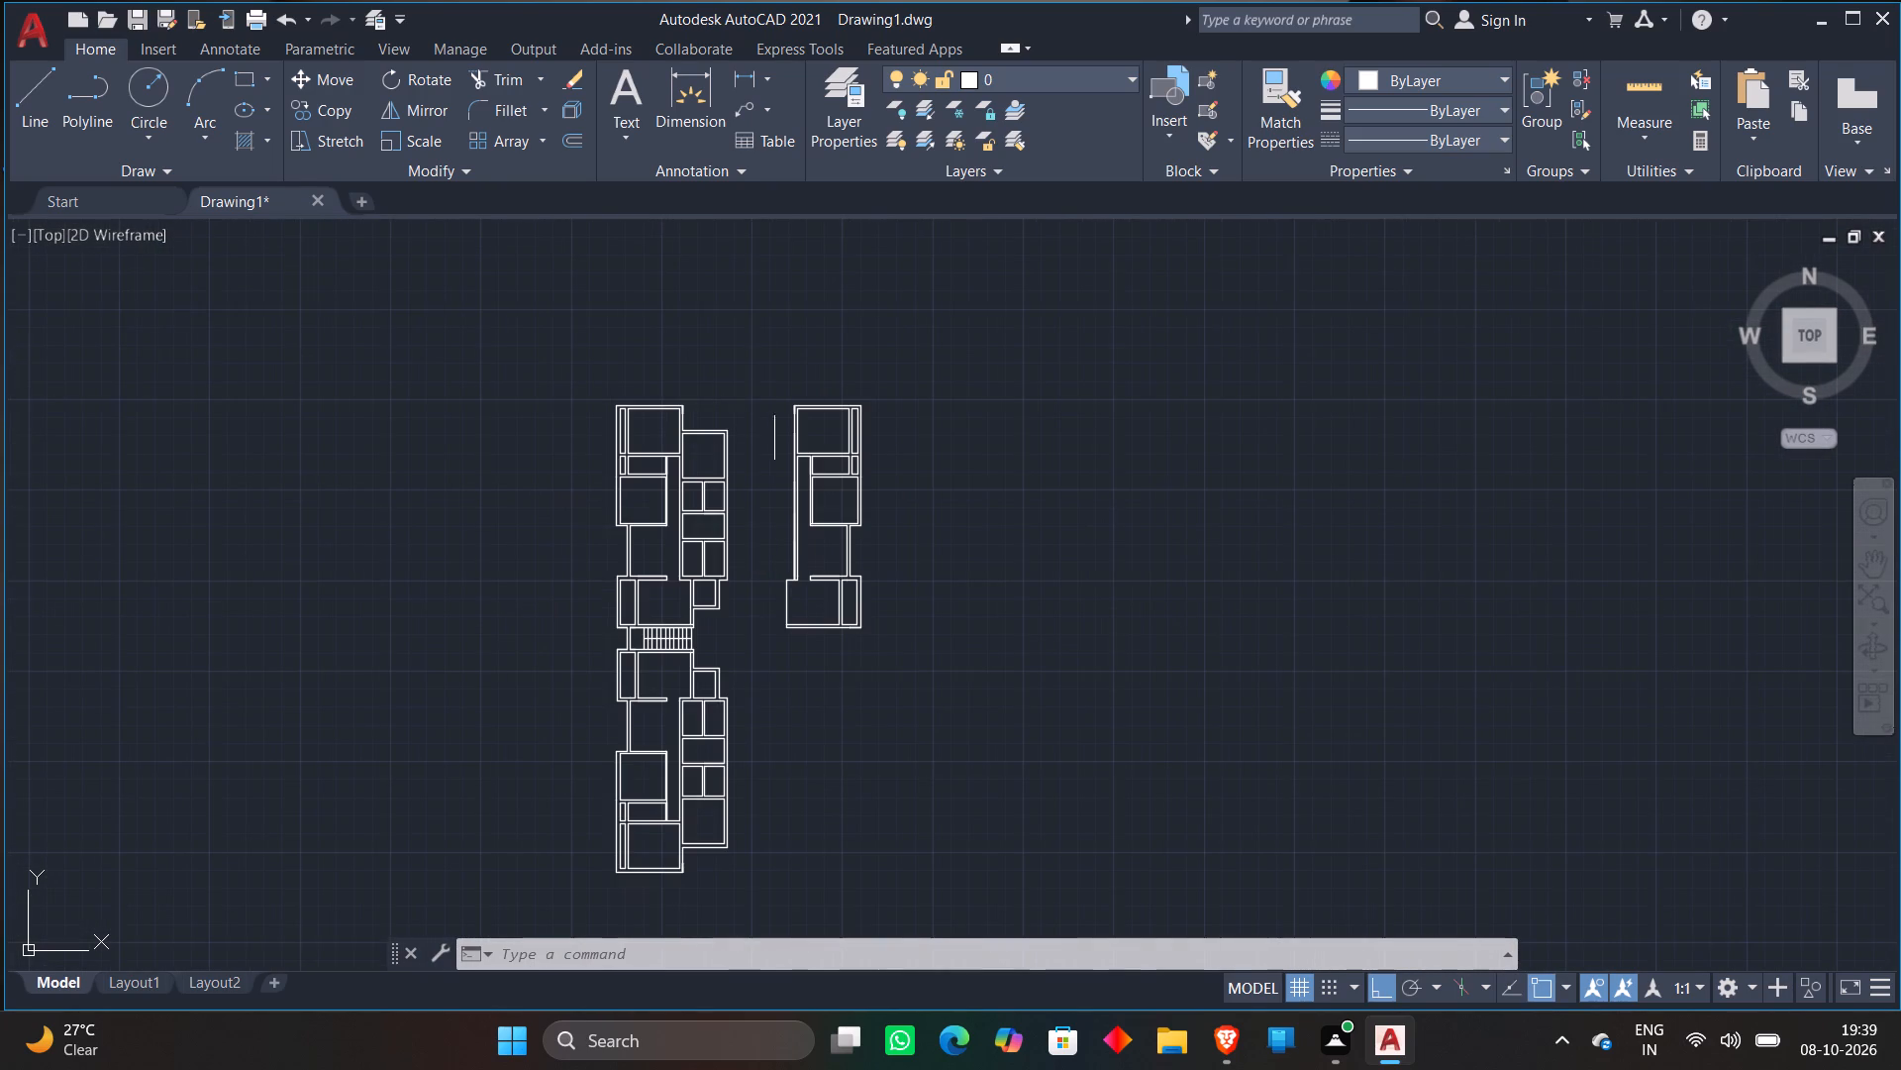
left_click(774, 380)
left_click(939, 741)
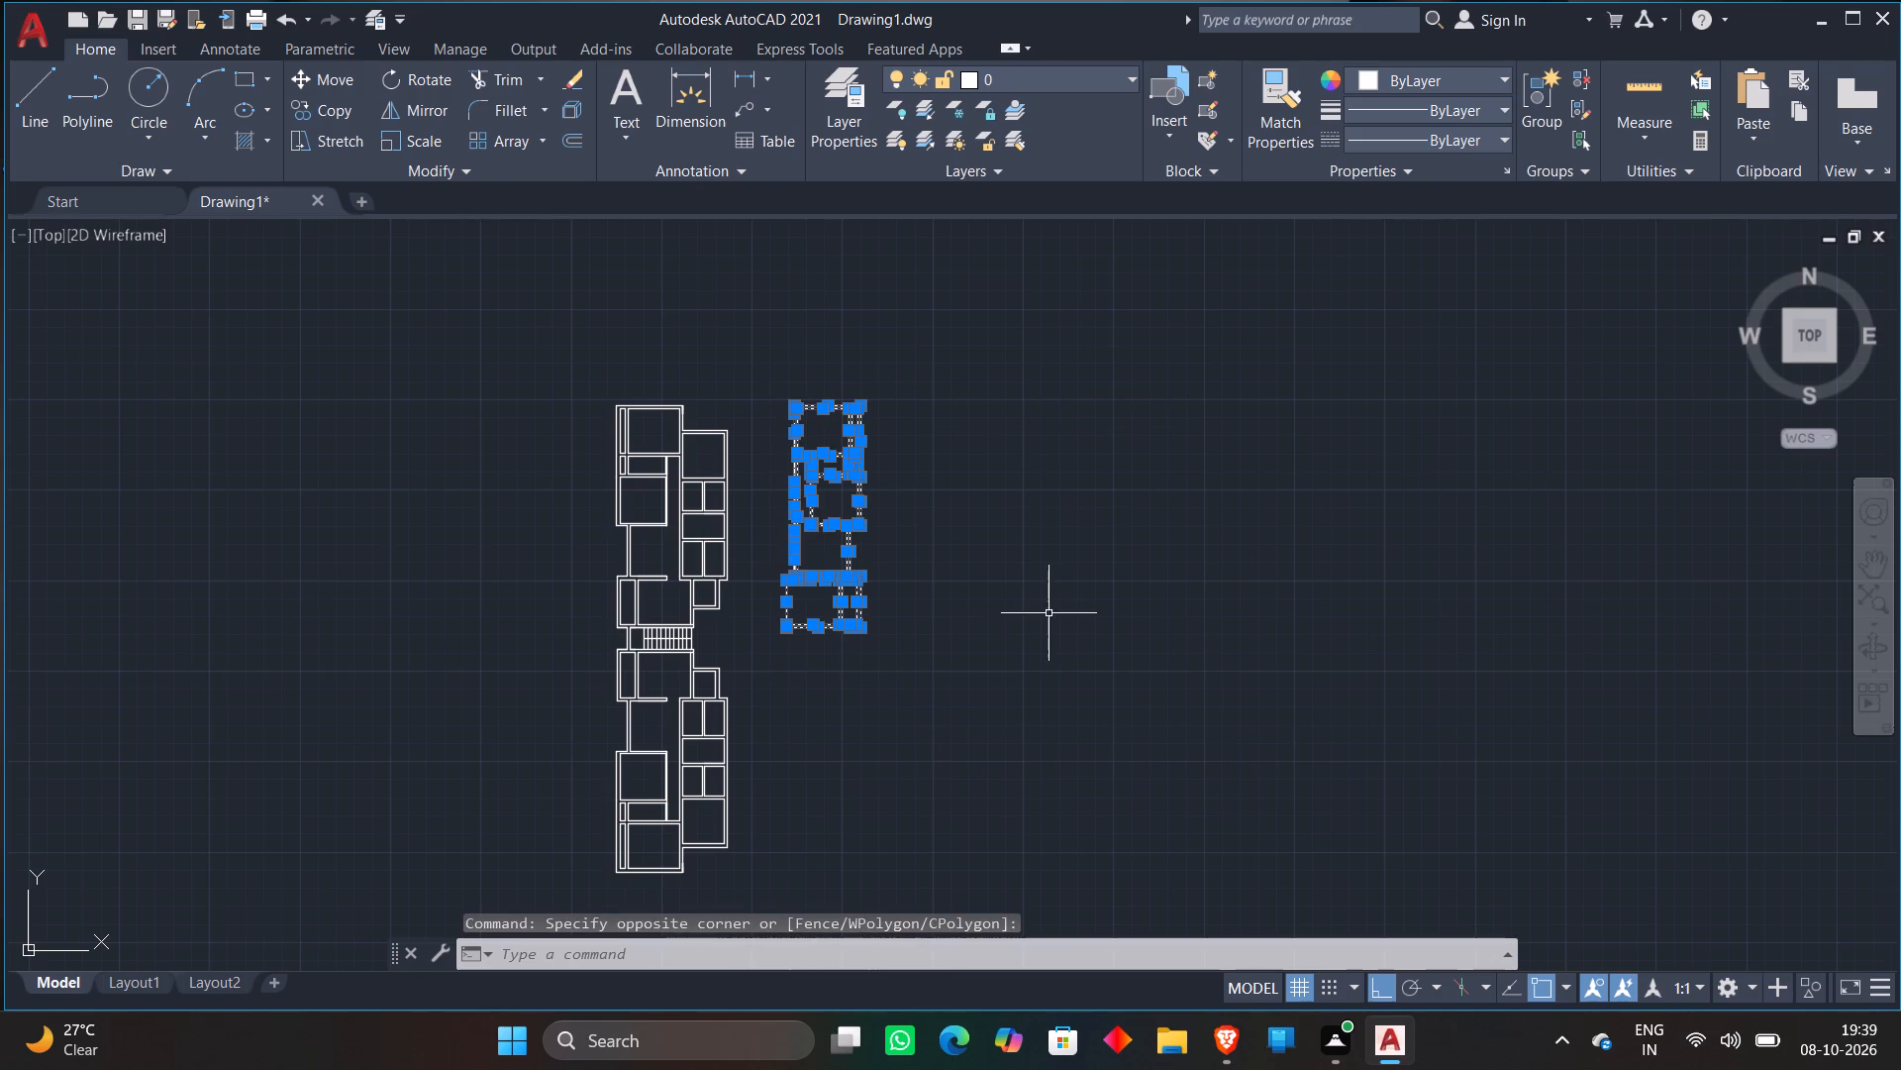
right_click(1049, 613)
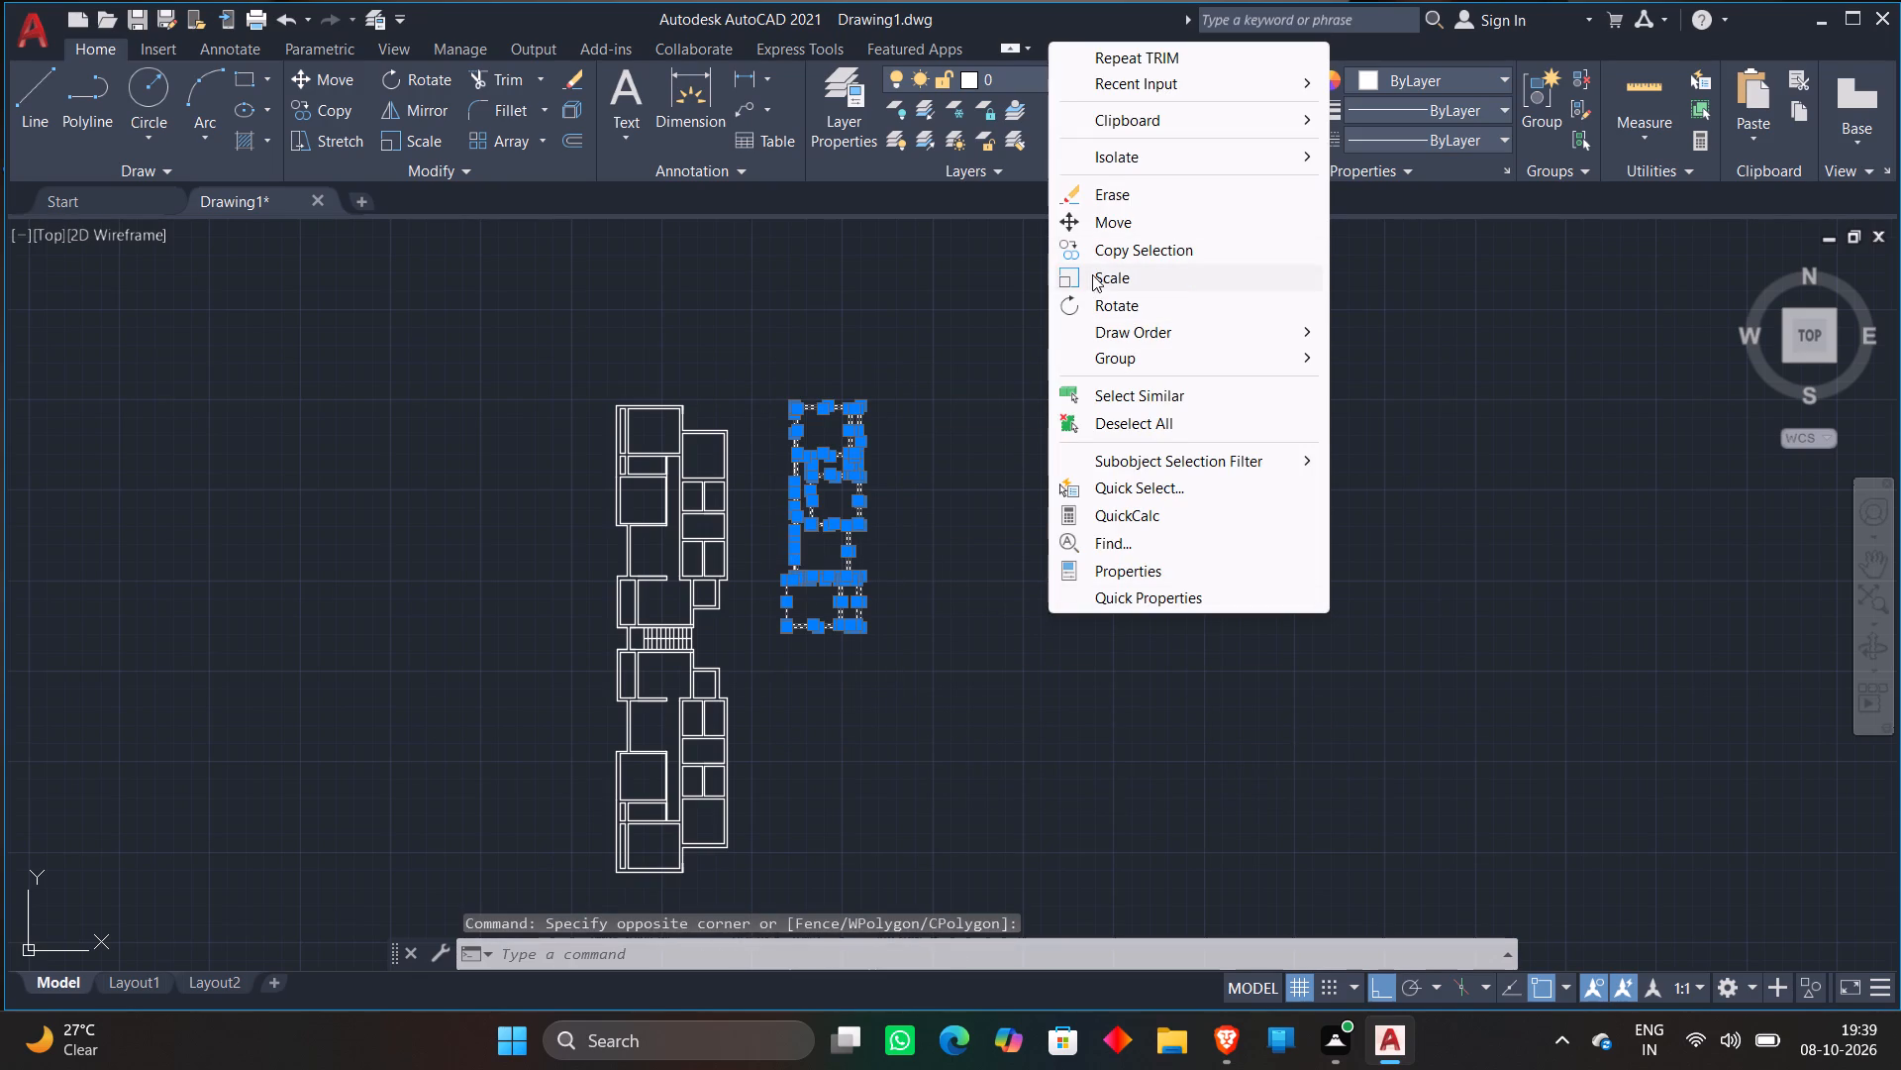
left_click(1097, 230)
scroll(764, 579, "up", 4)
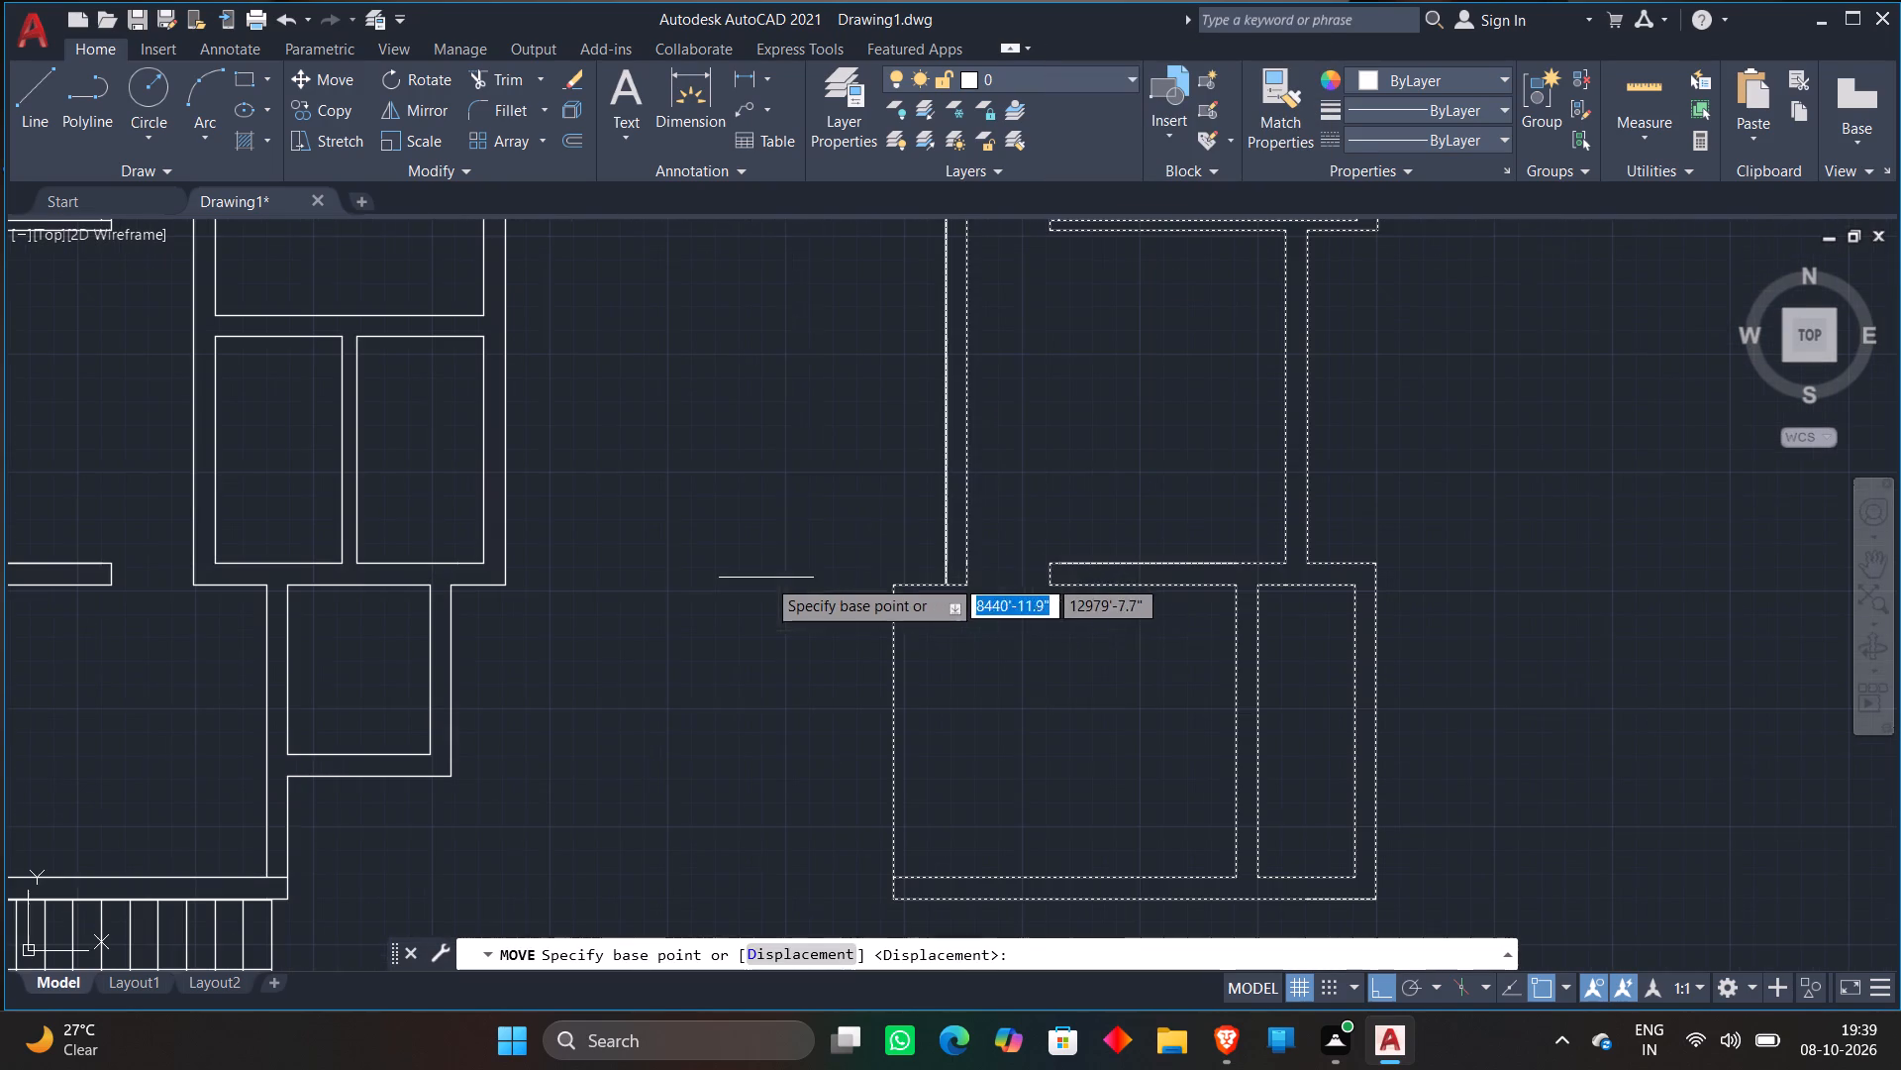
left_click(894, 586)
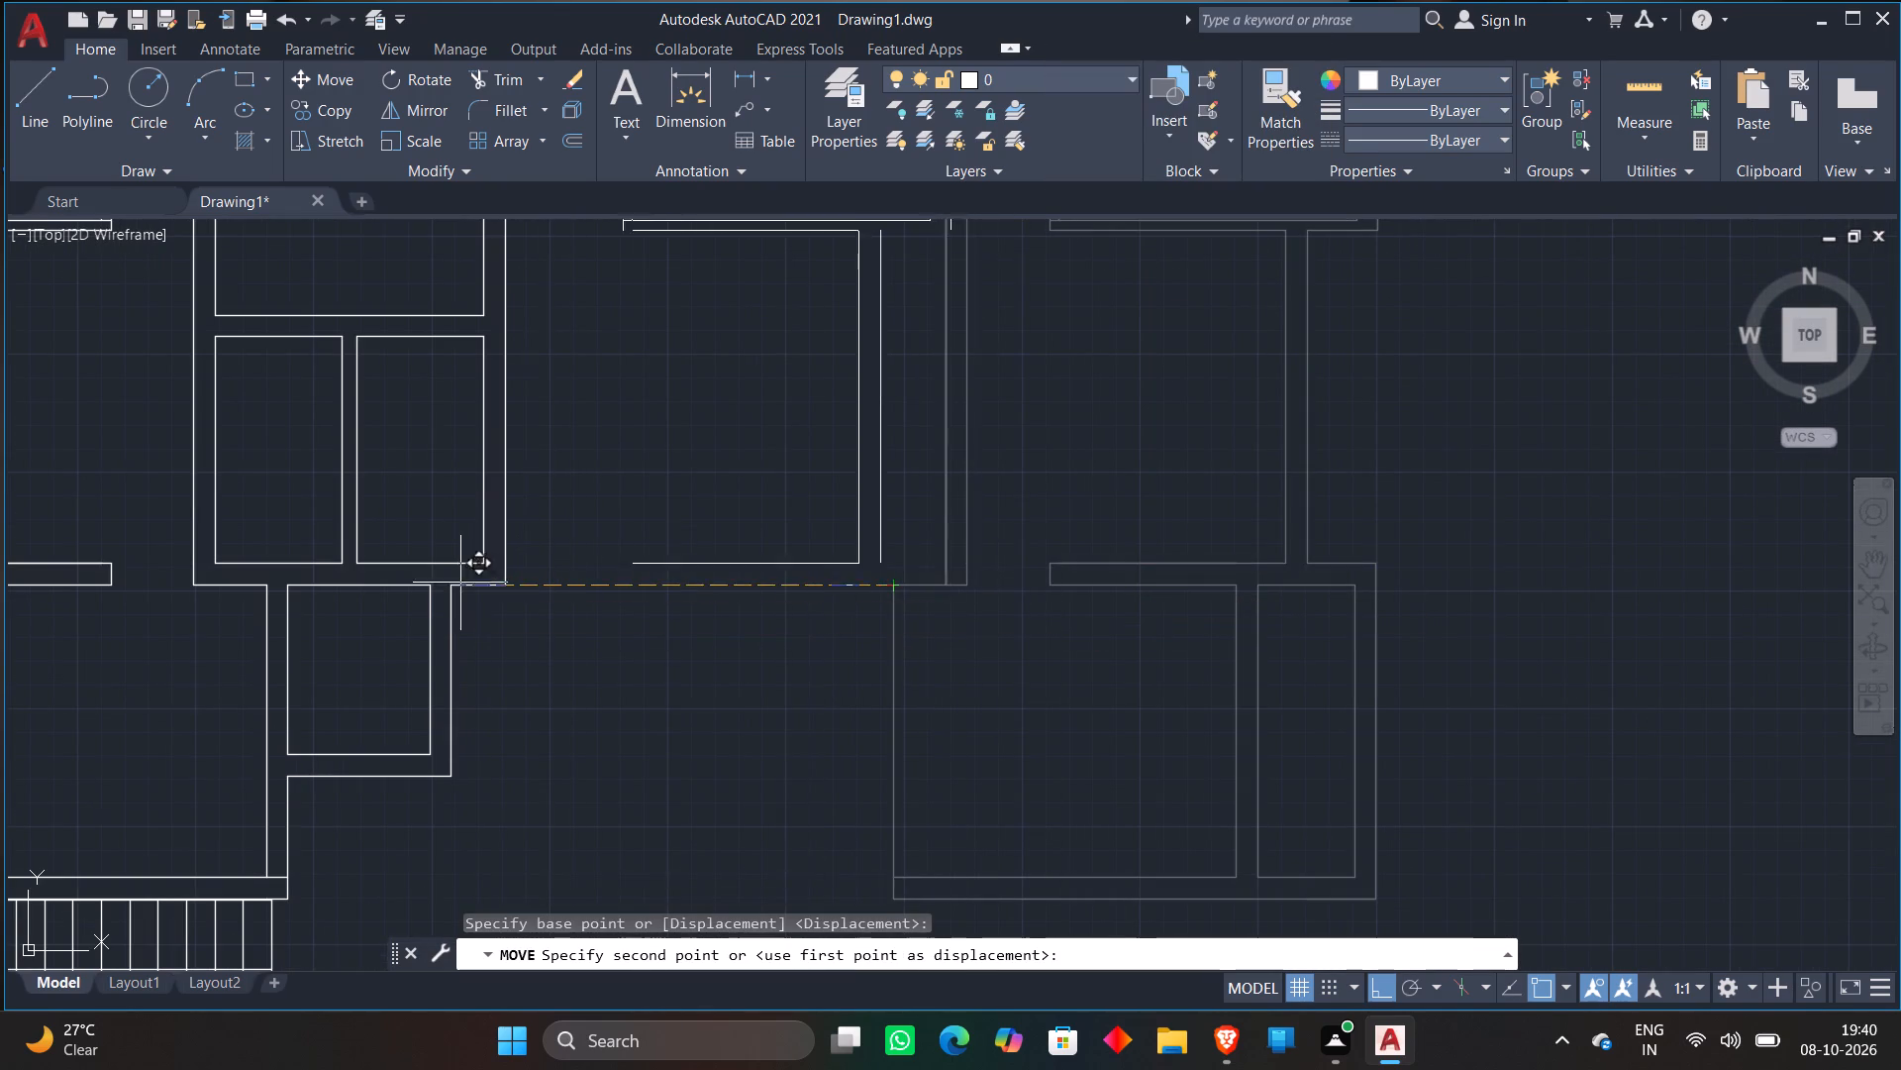
left_click(455, 582)
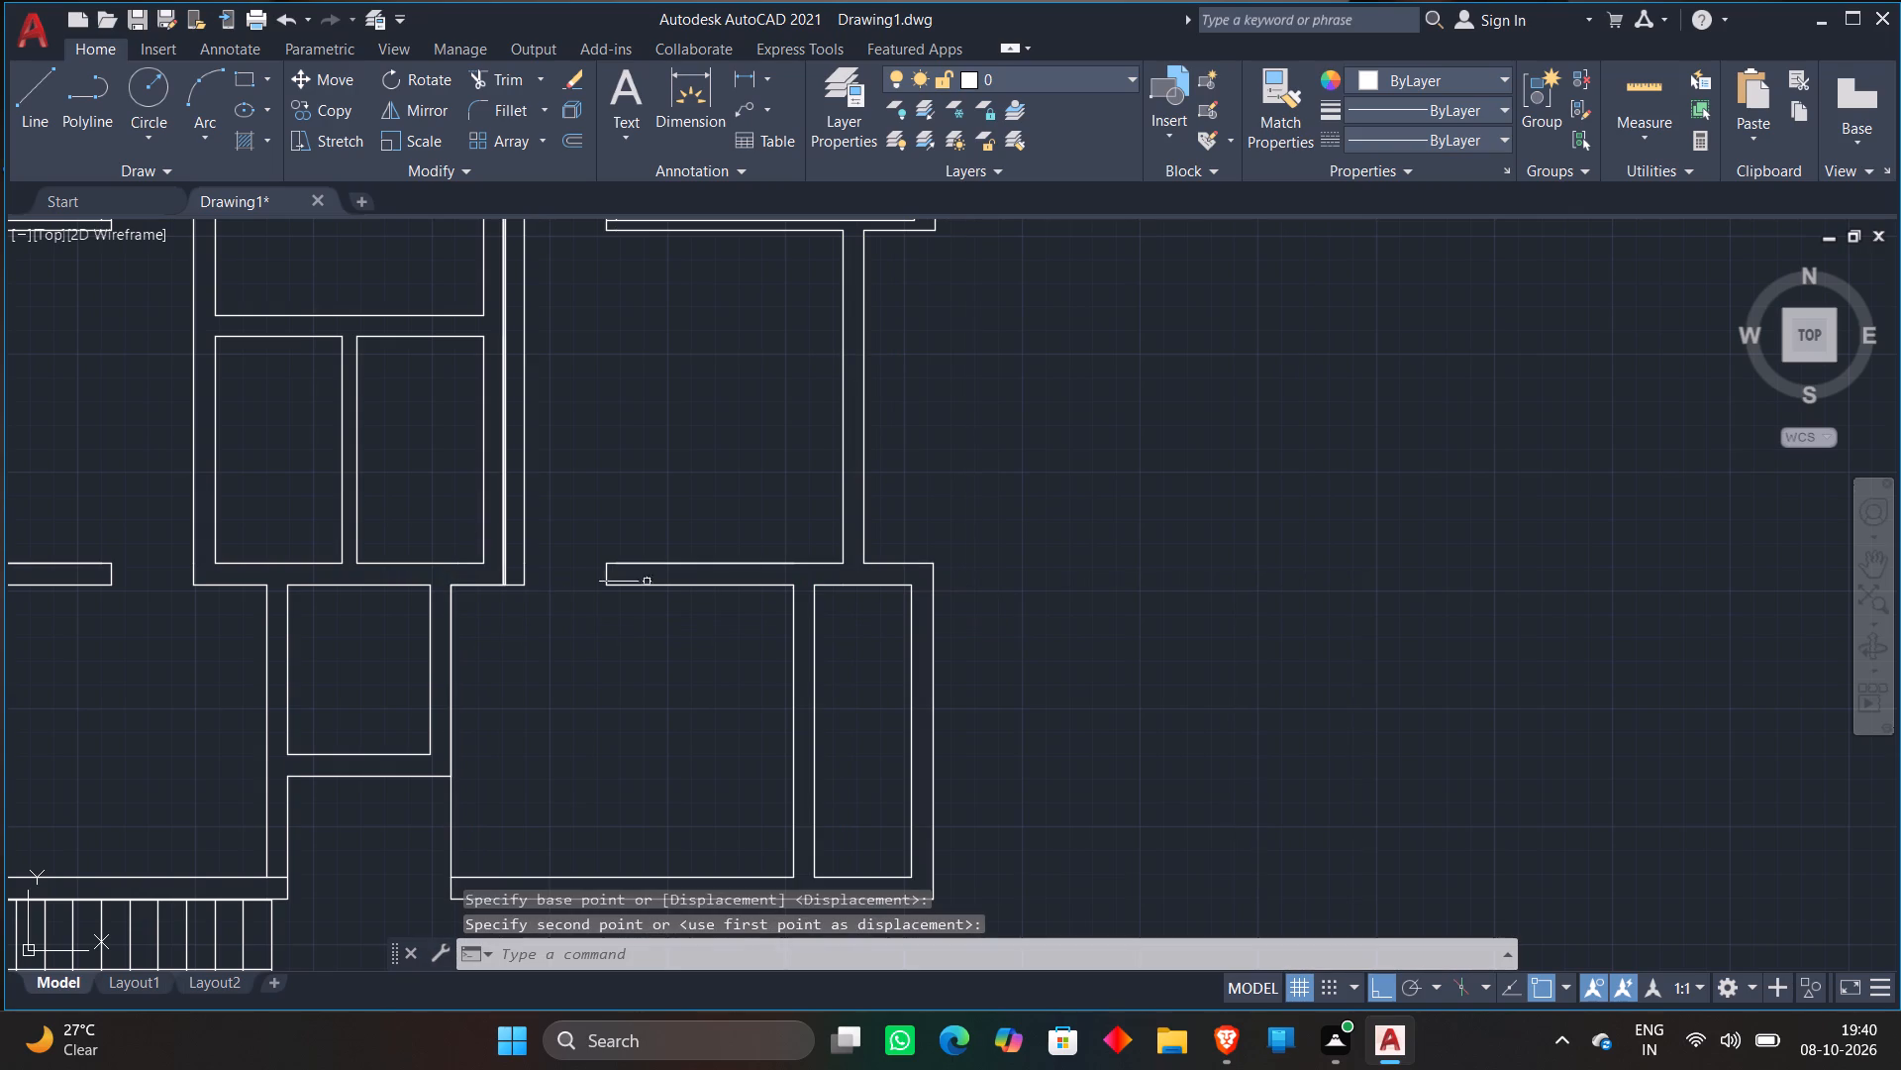
key("Escape")
Trim the central column's overlapping east wall line and its top wall's projecting end at the mirrored block's west wall.
scroll(1056, 556, "down", 2)
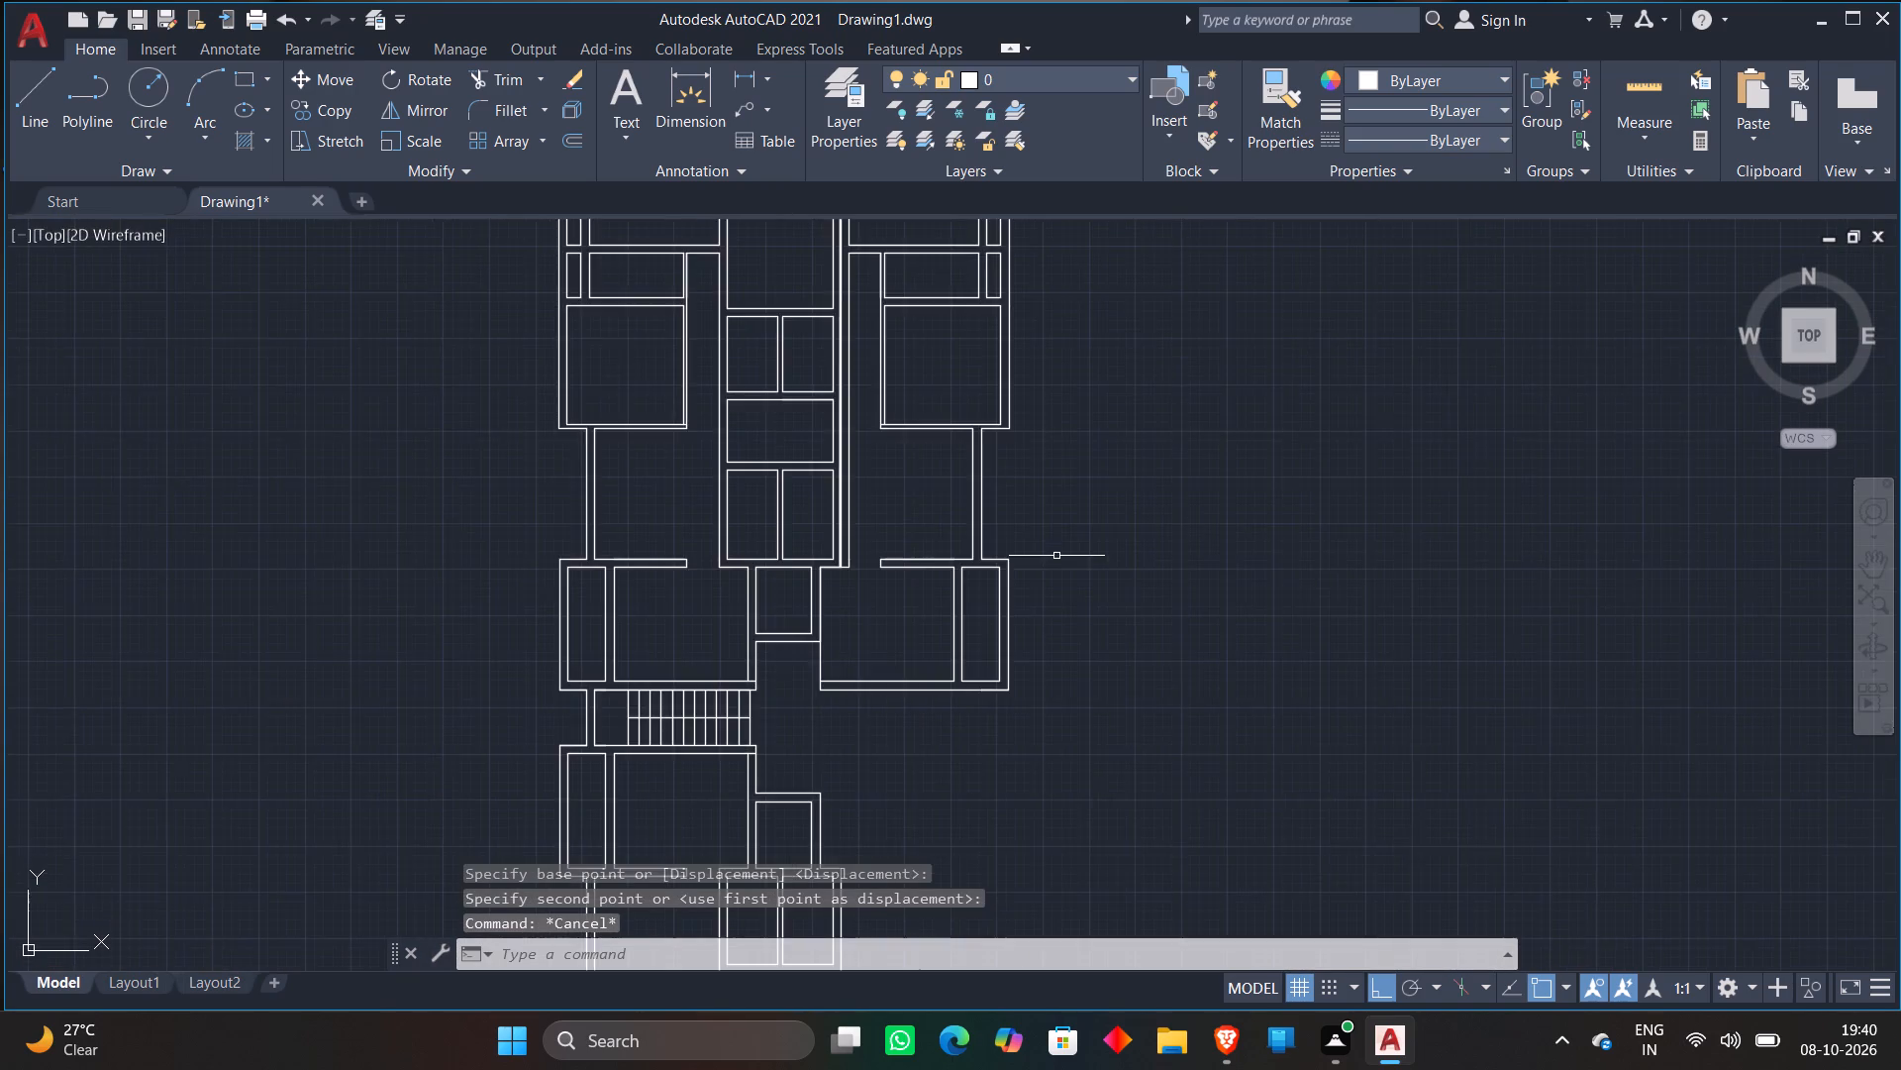
scroll(1056, 556, "down", 2)
middle_click_drag(1060, 550, 1109, 630)
scroll(985, 401, "up", 3)
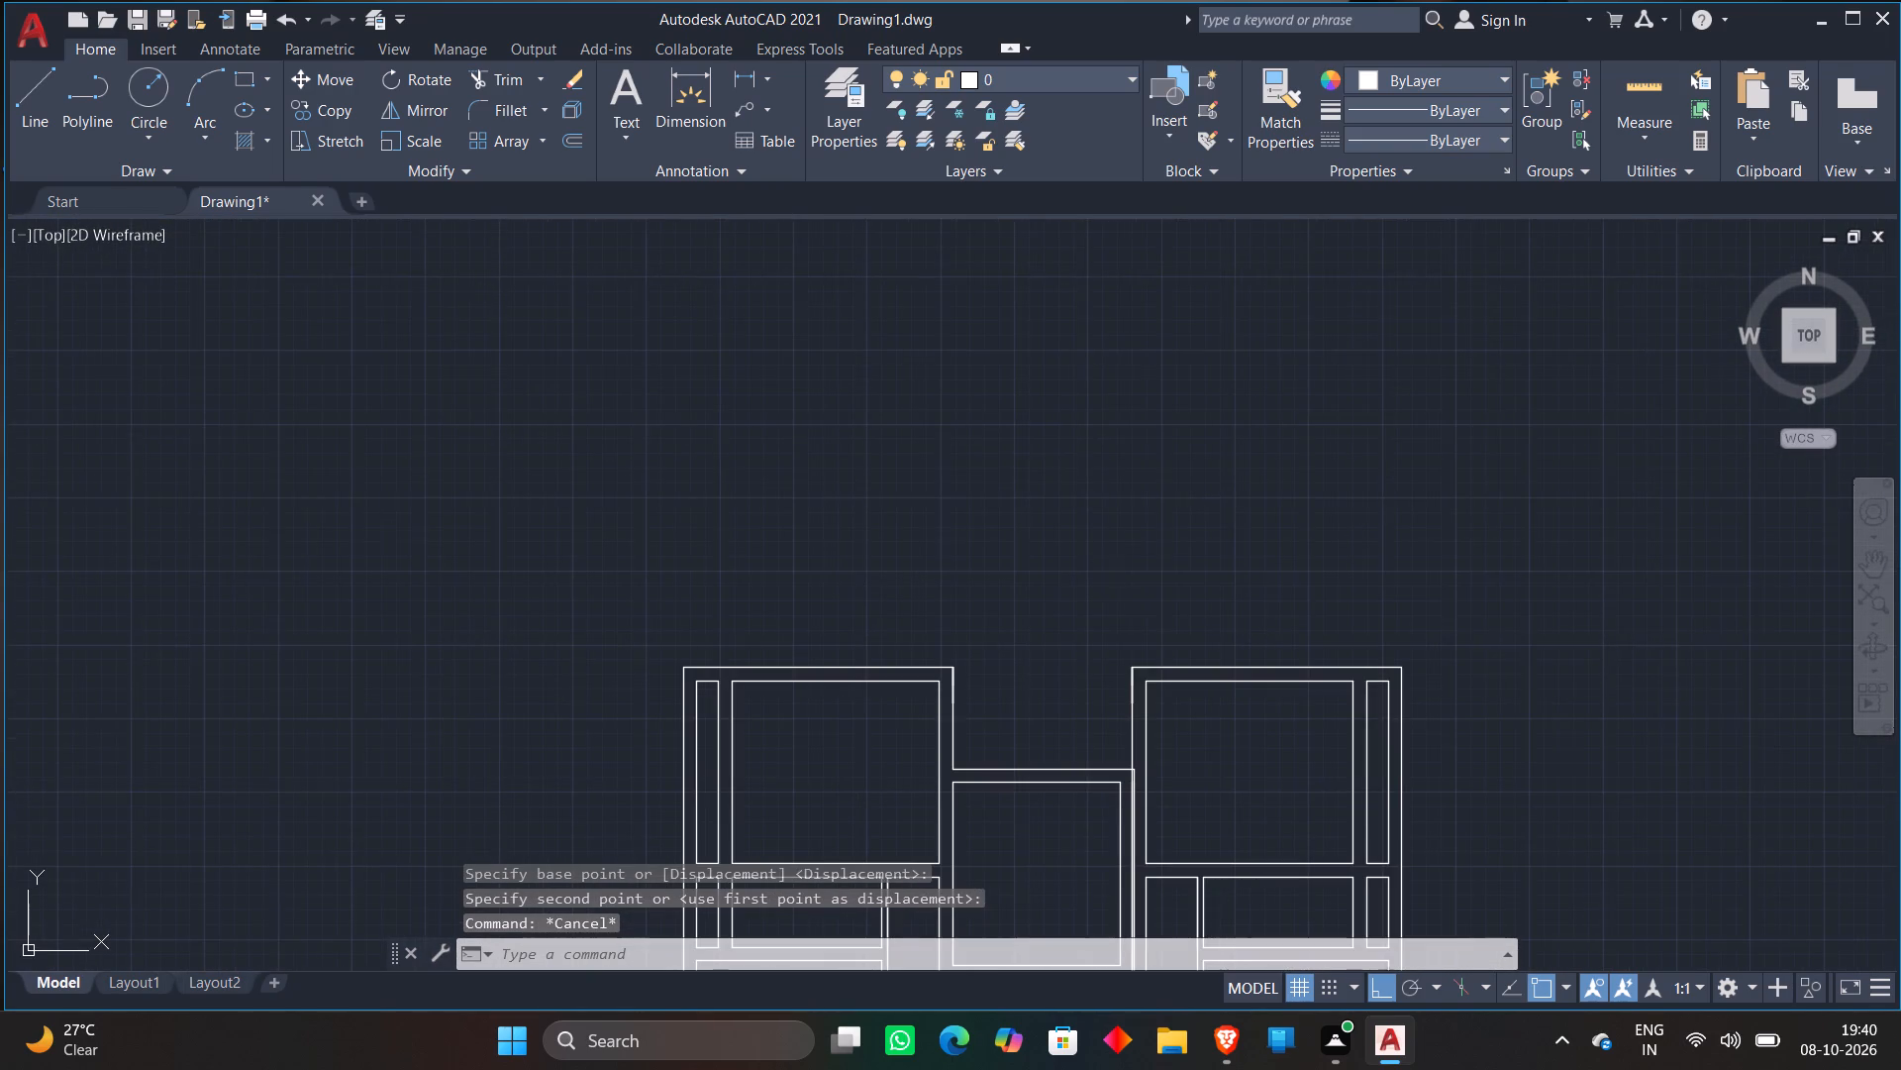
scroll(1136, 620, "up", 2)
middle_click_drag(1137, 612, 1221, 254)
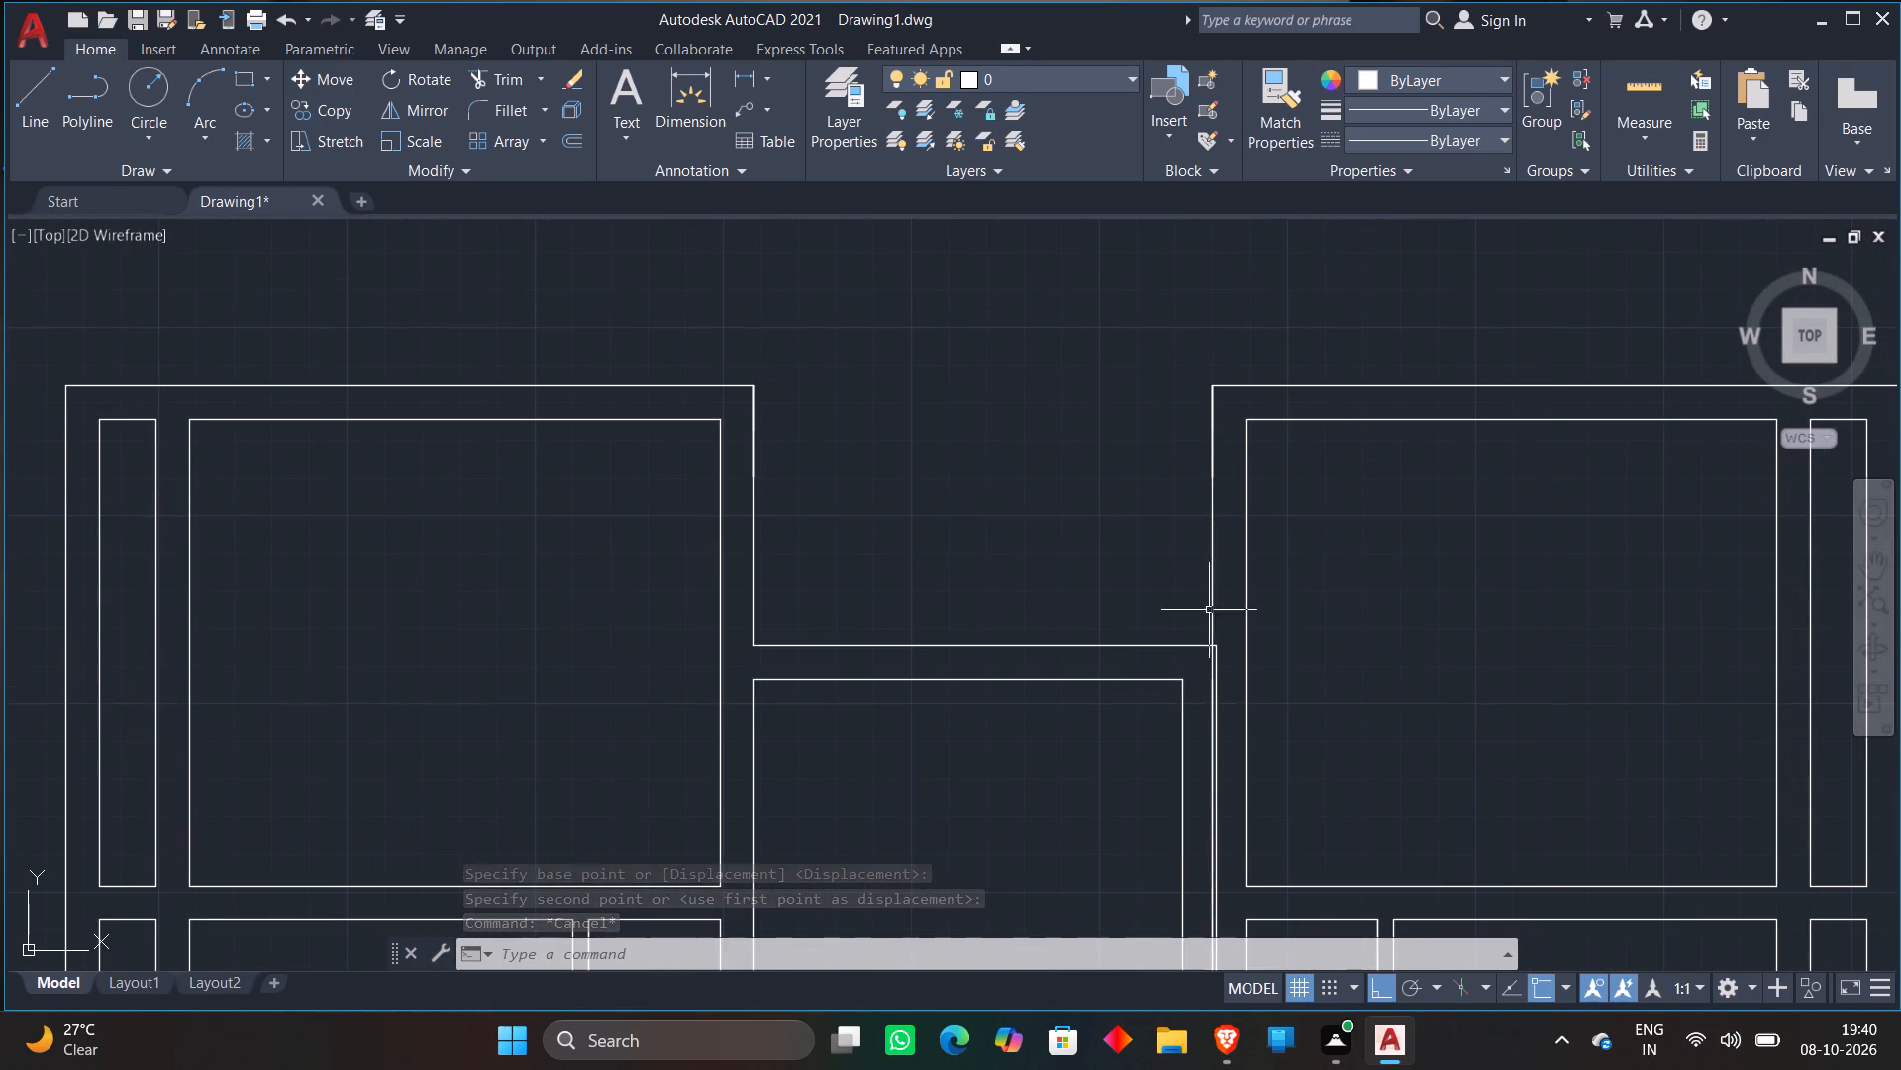
scroll(1224, 636, "up", 1)
middle_click_drag(1224, 636, 1255, 396)
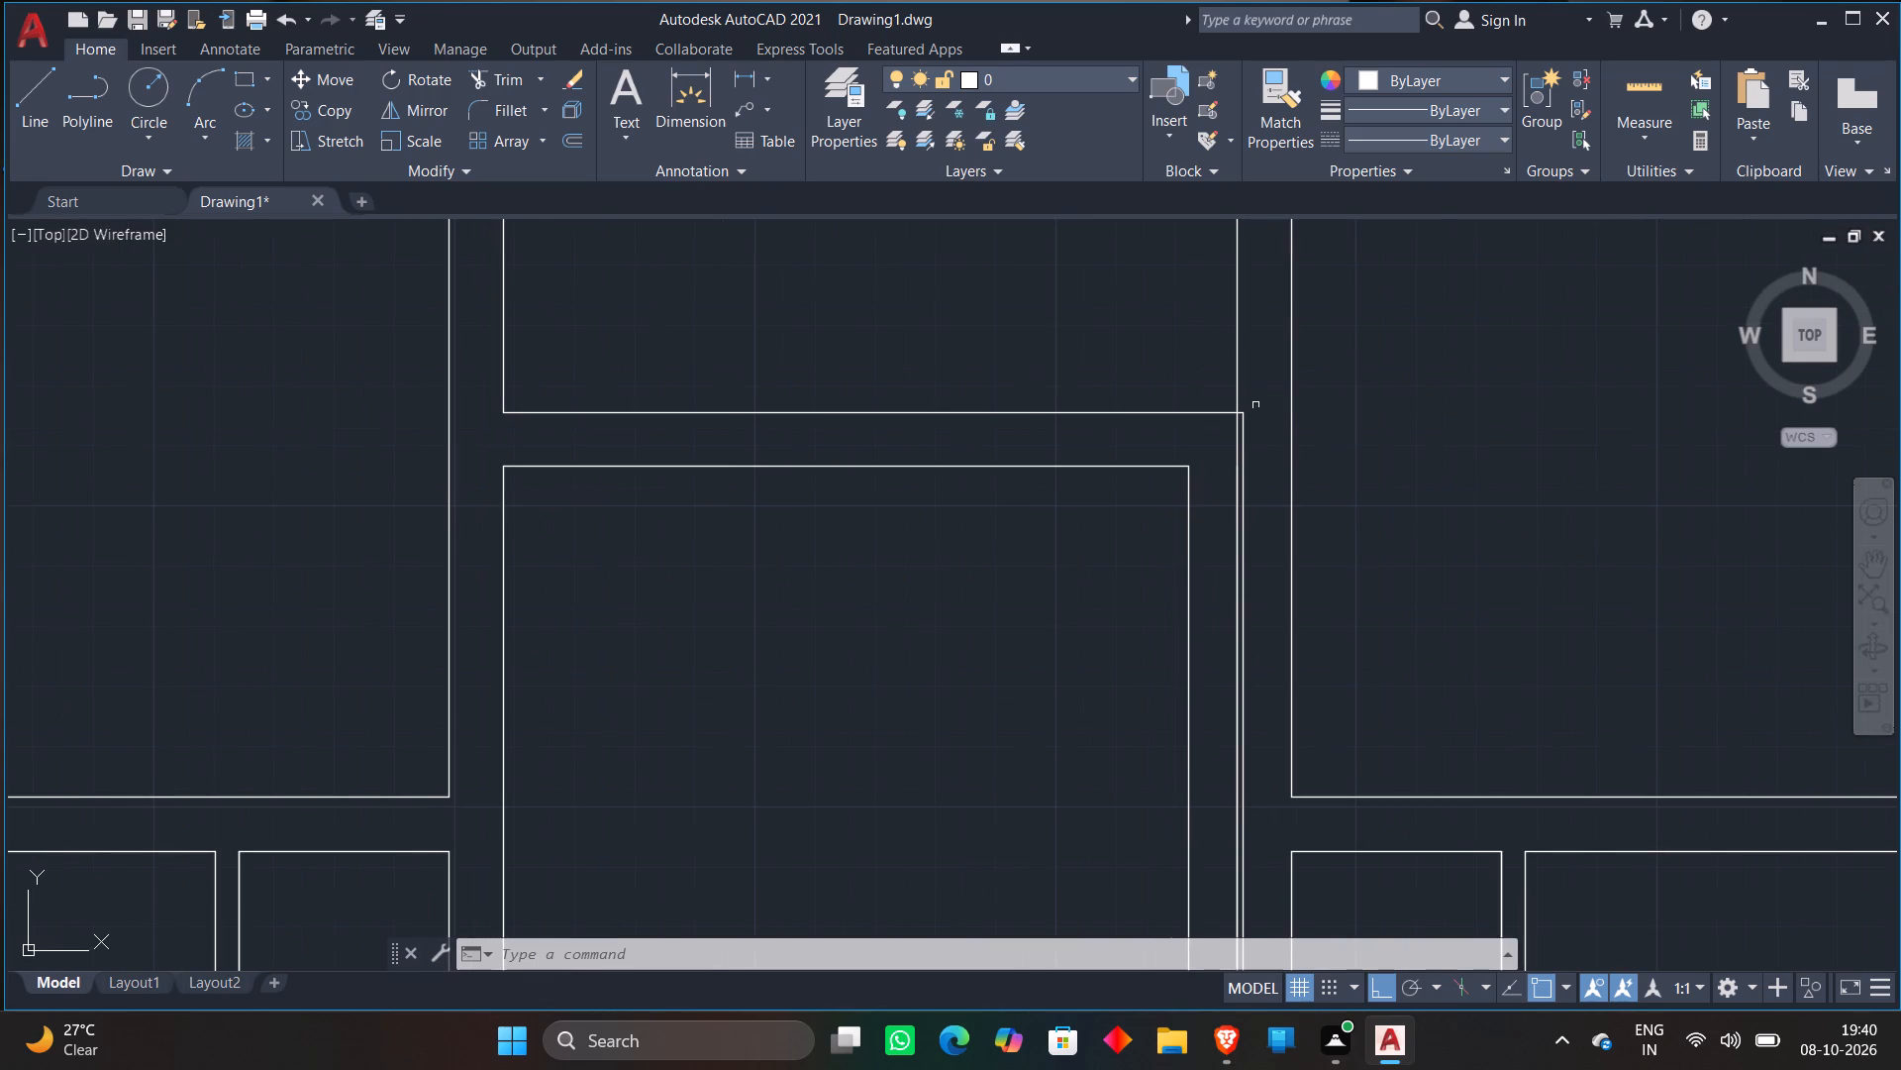
type("TR")
key("space")
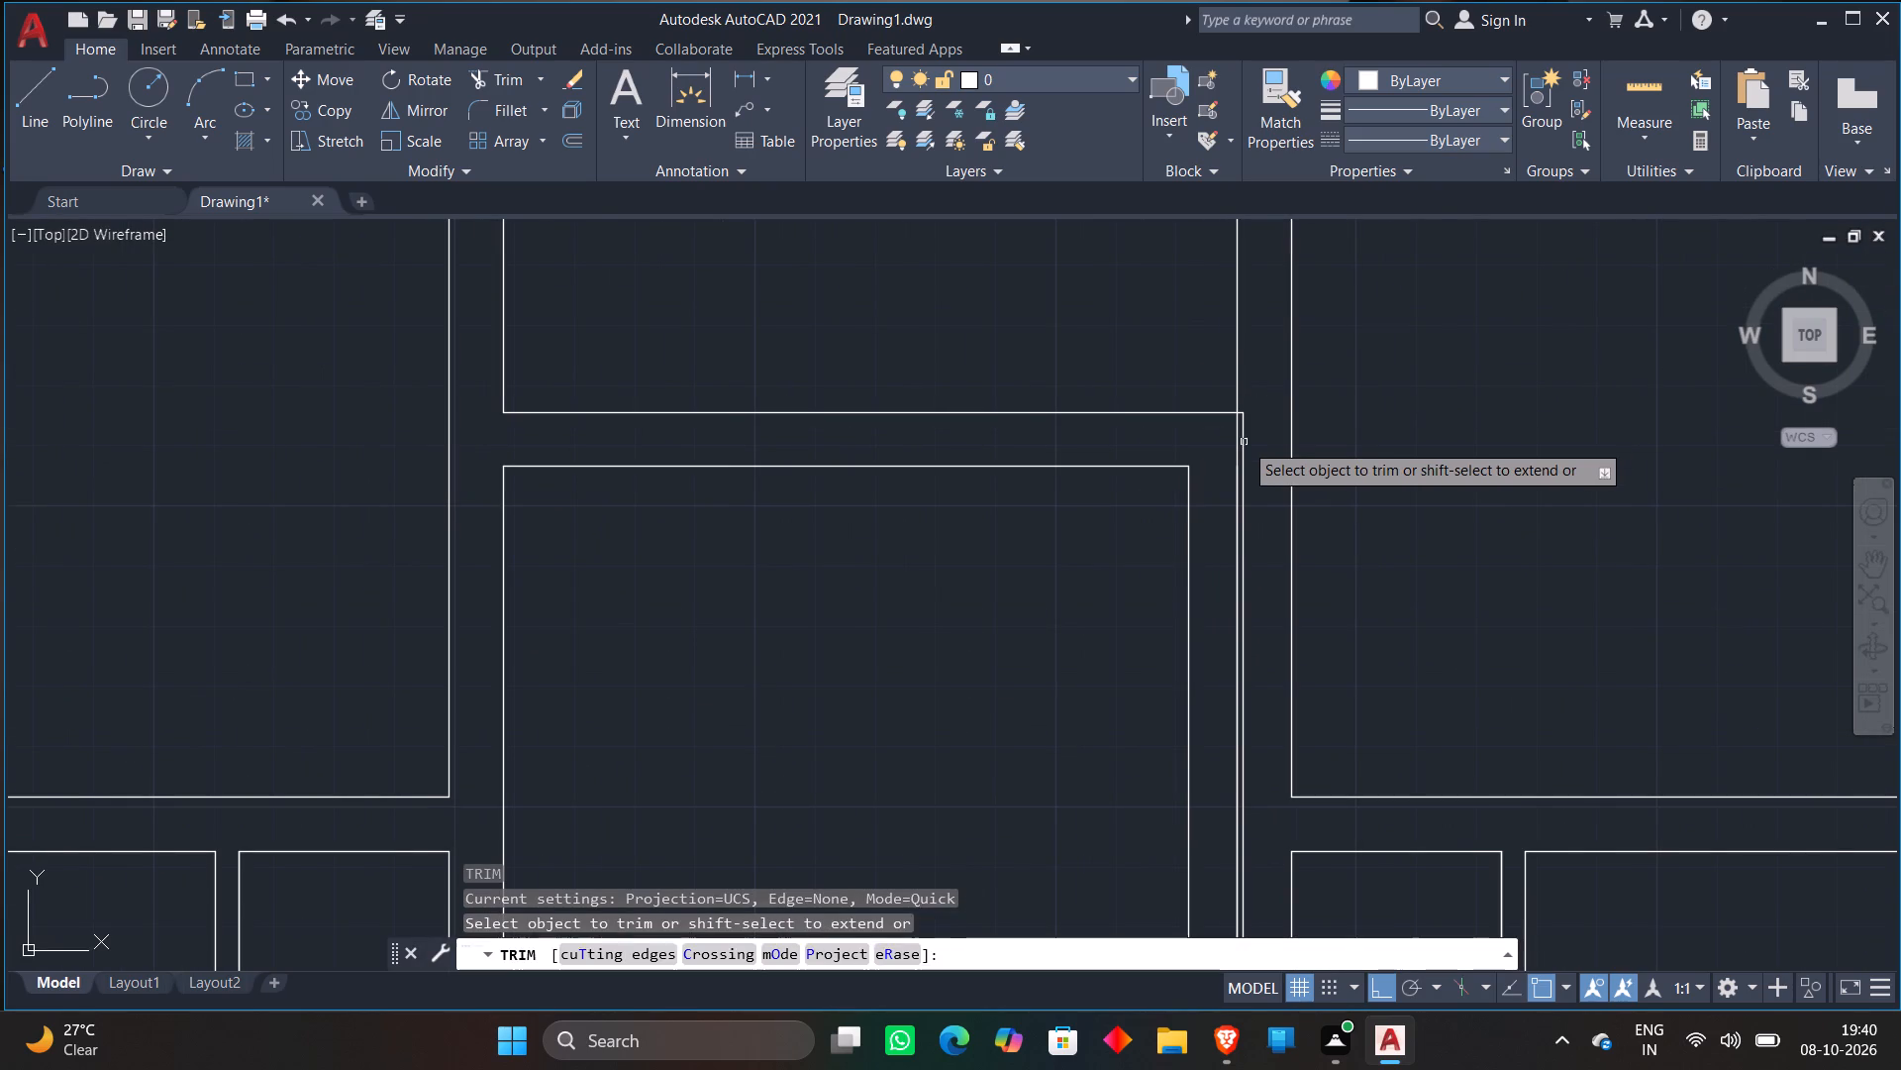
left_click(1243, 445)
scroll(1248, 402, "up", 3)
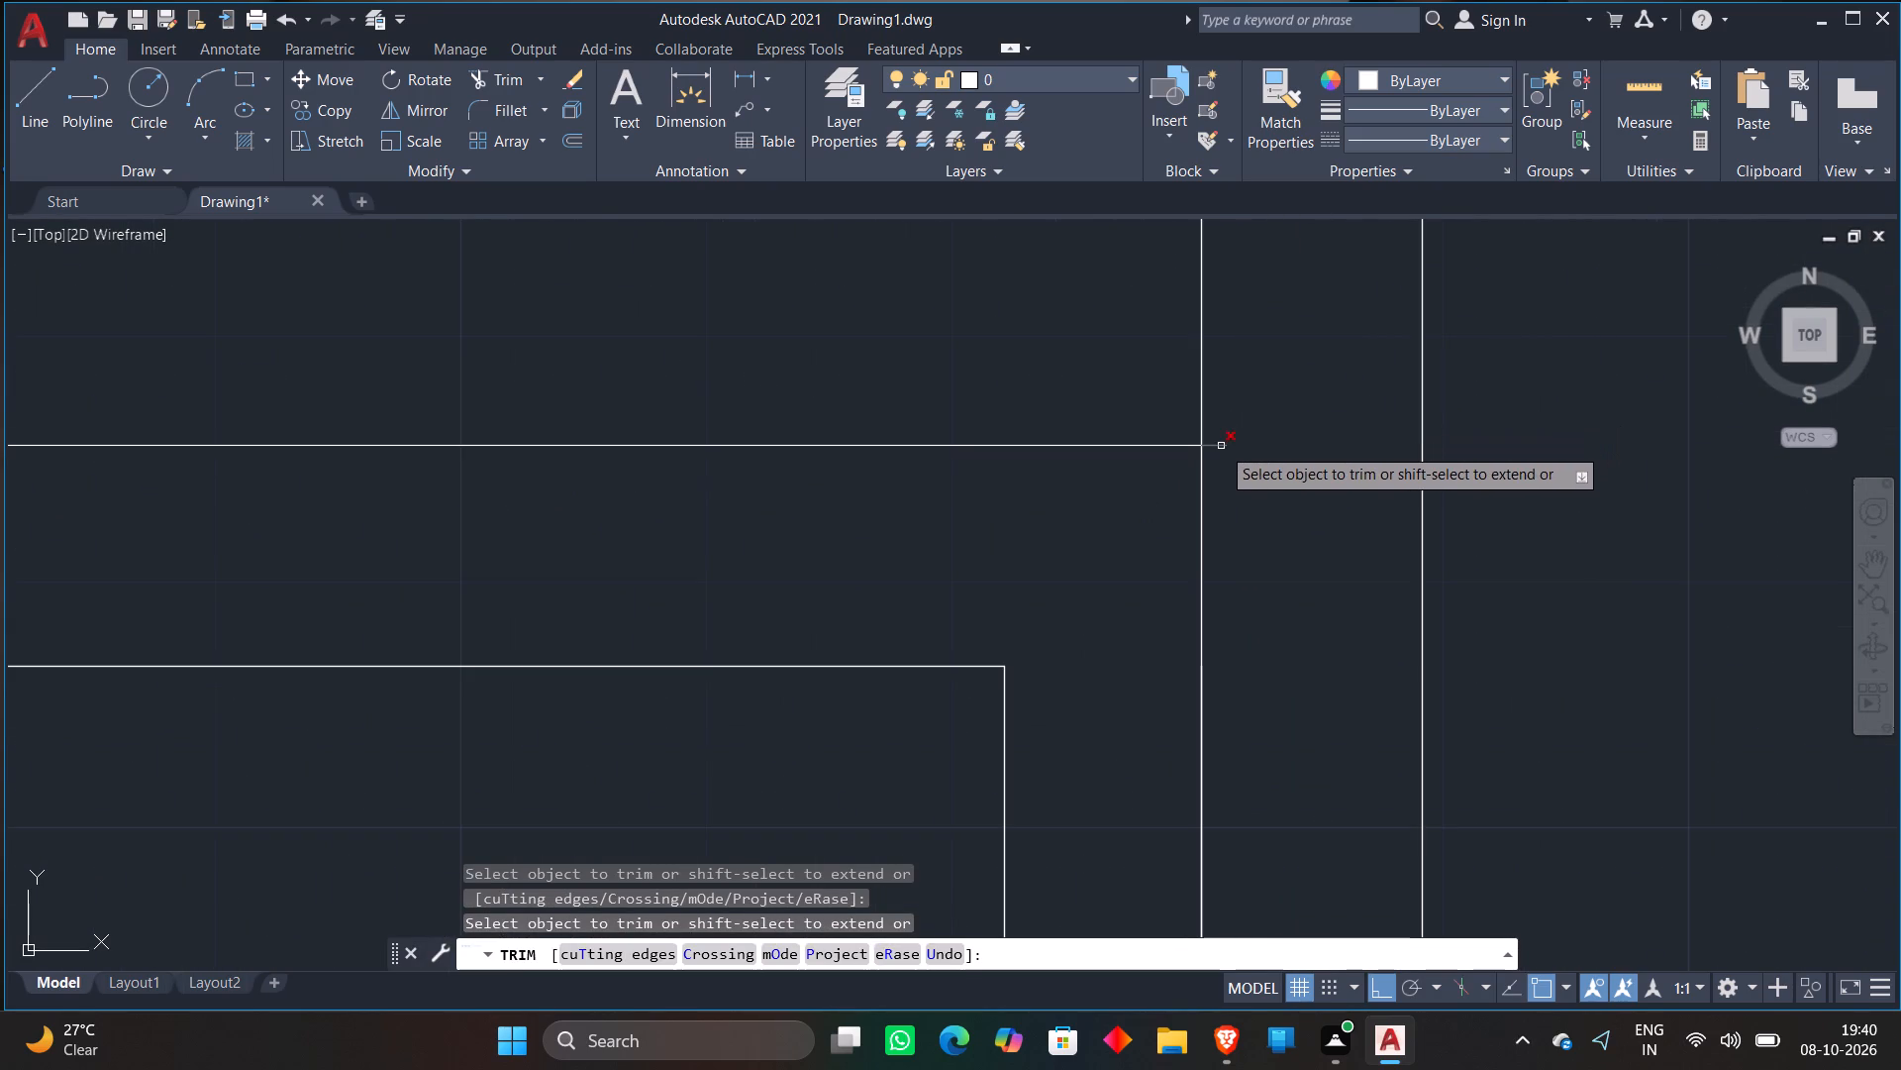
left_click(1221, 446)
scroll(1237, 430, "down", 6)
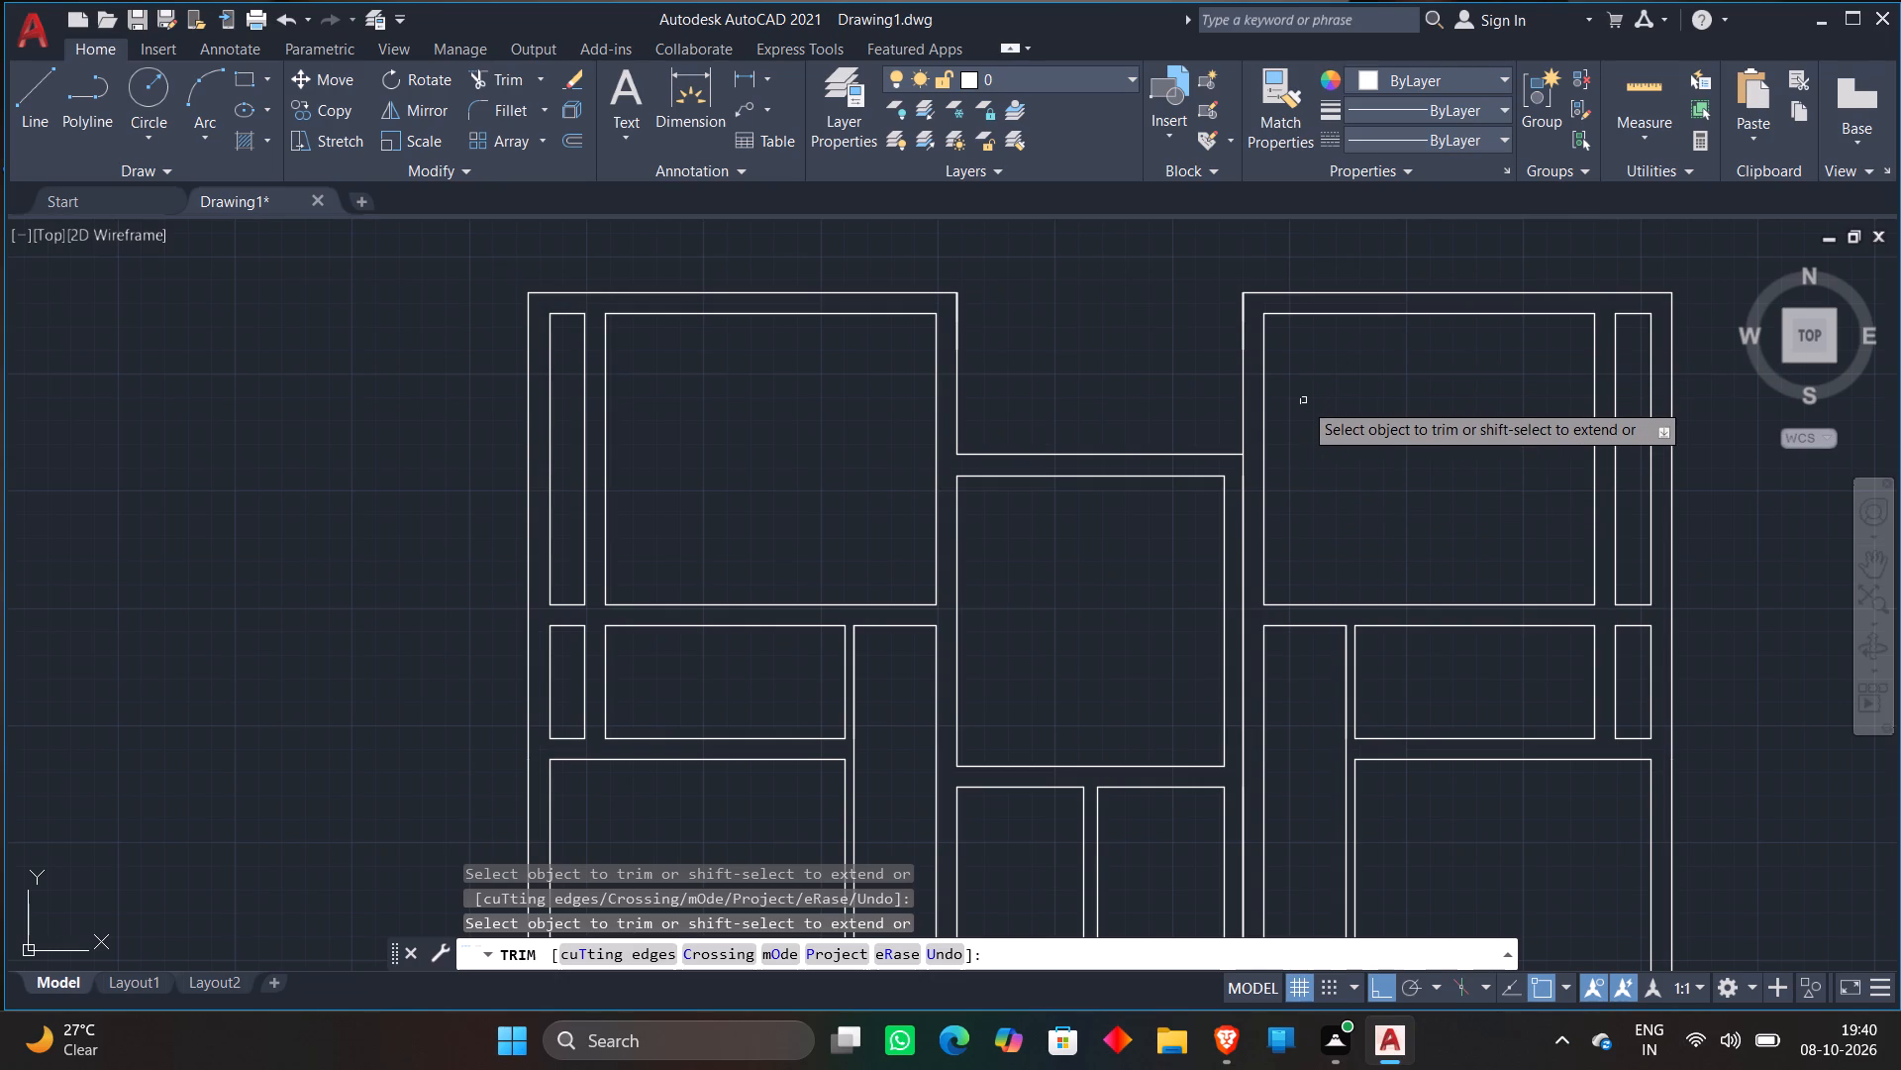
Undo the wall trims at the central column and the mirrored block's move, back to its separate position east.
key("ctrl+z")
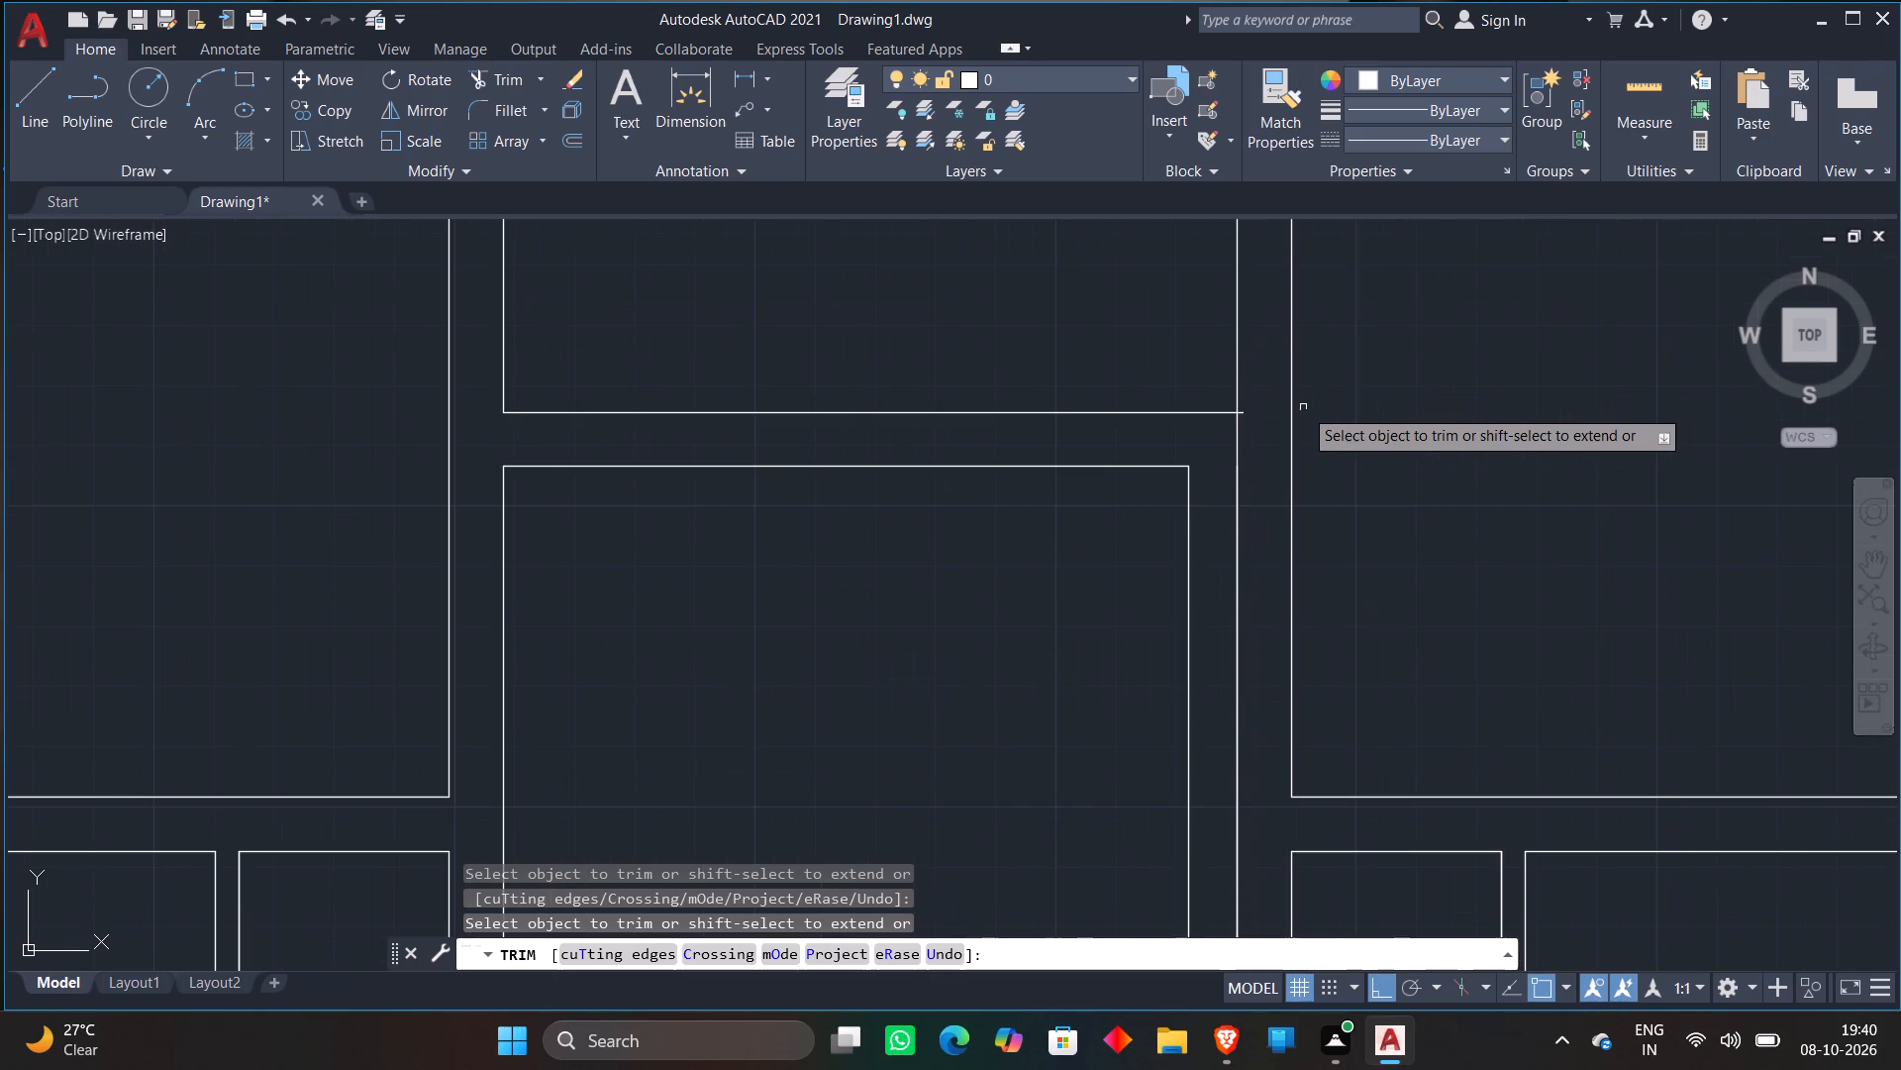
key("ctrl+z")
key("ctrl+z")
key("ctrl+z")
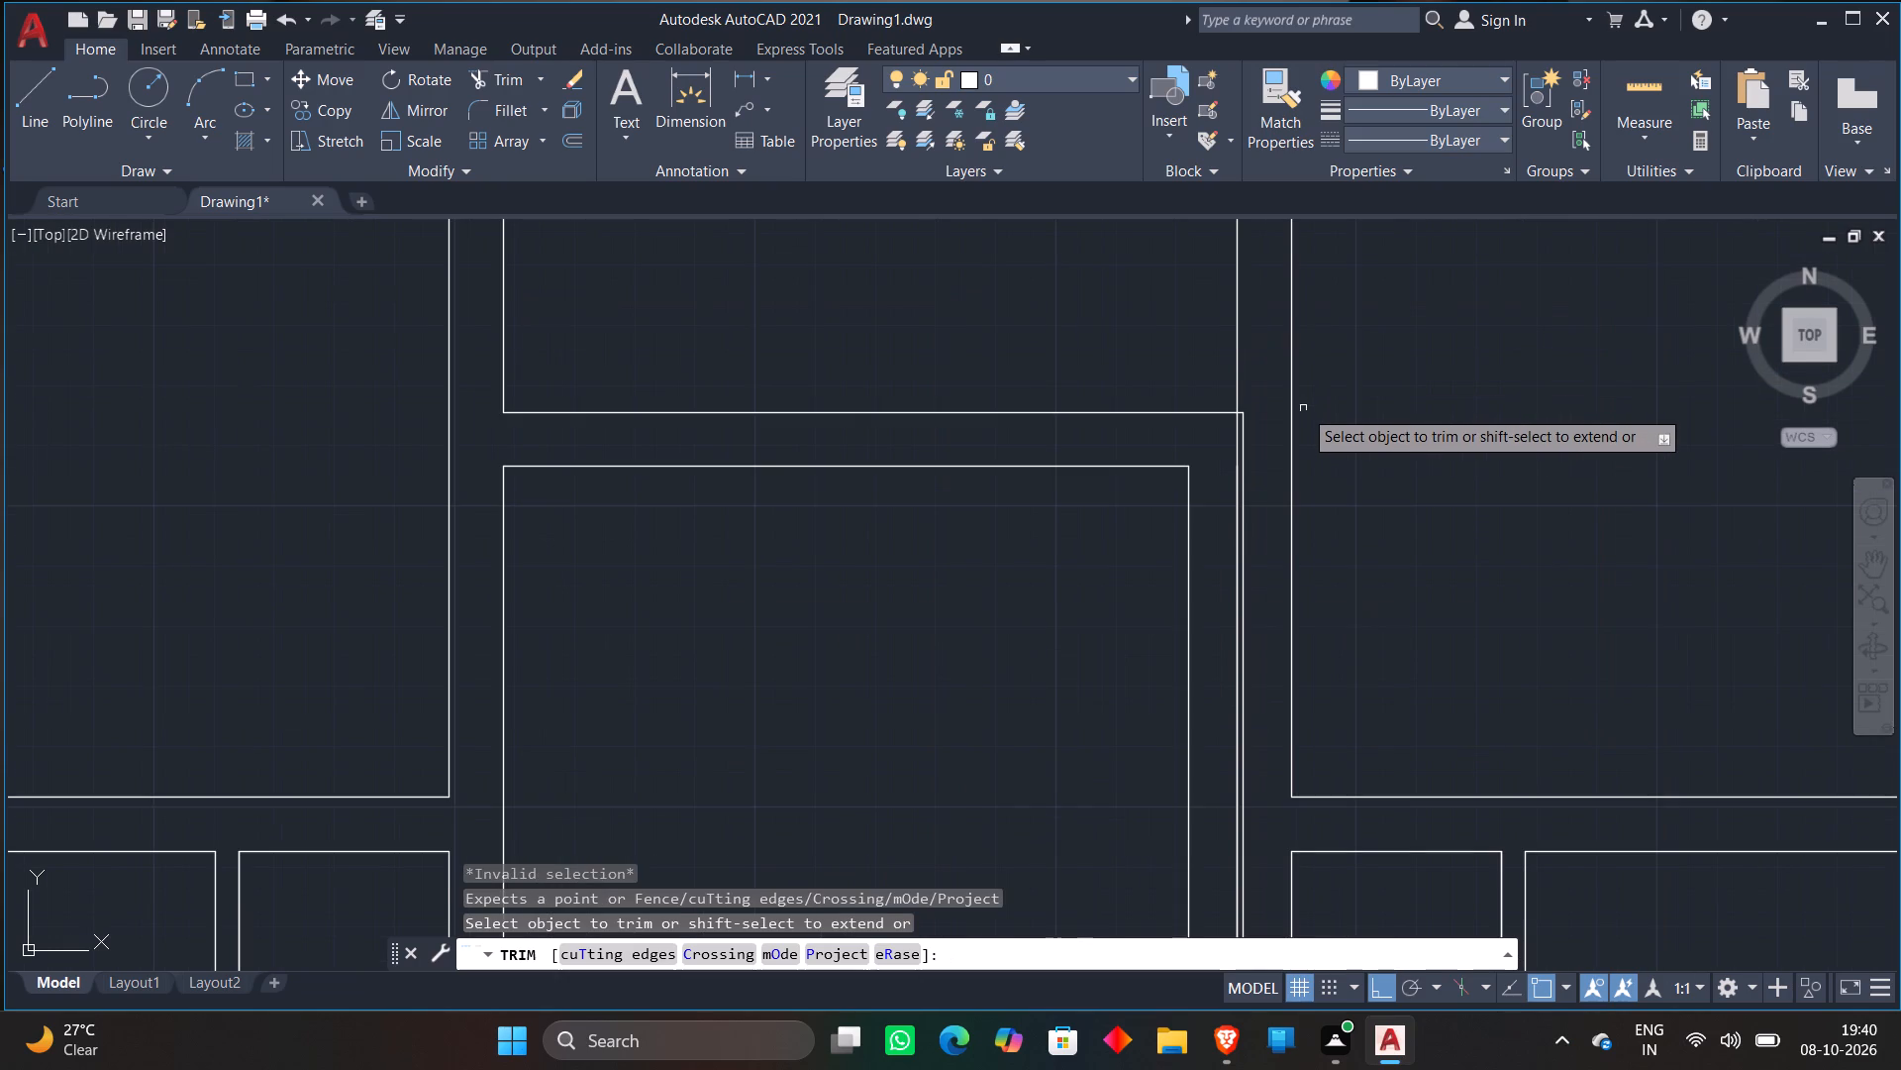
key("ctrl+shift+Escape")
key("ctrl+z")
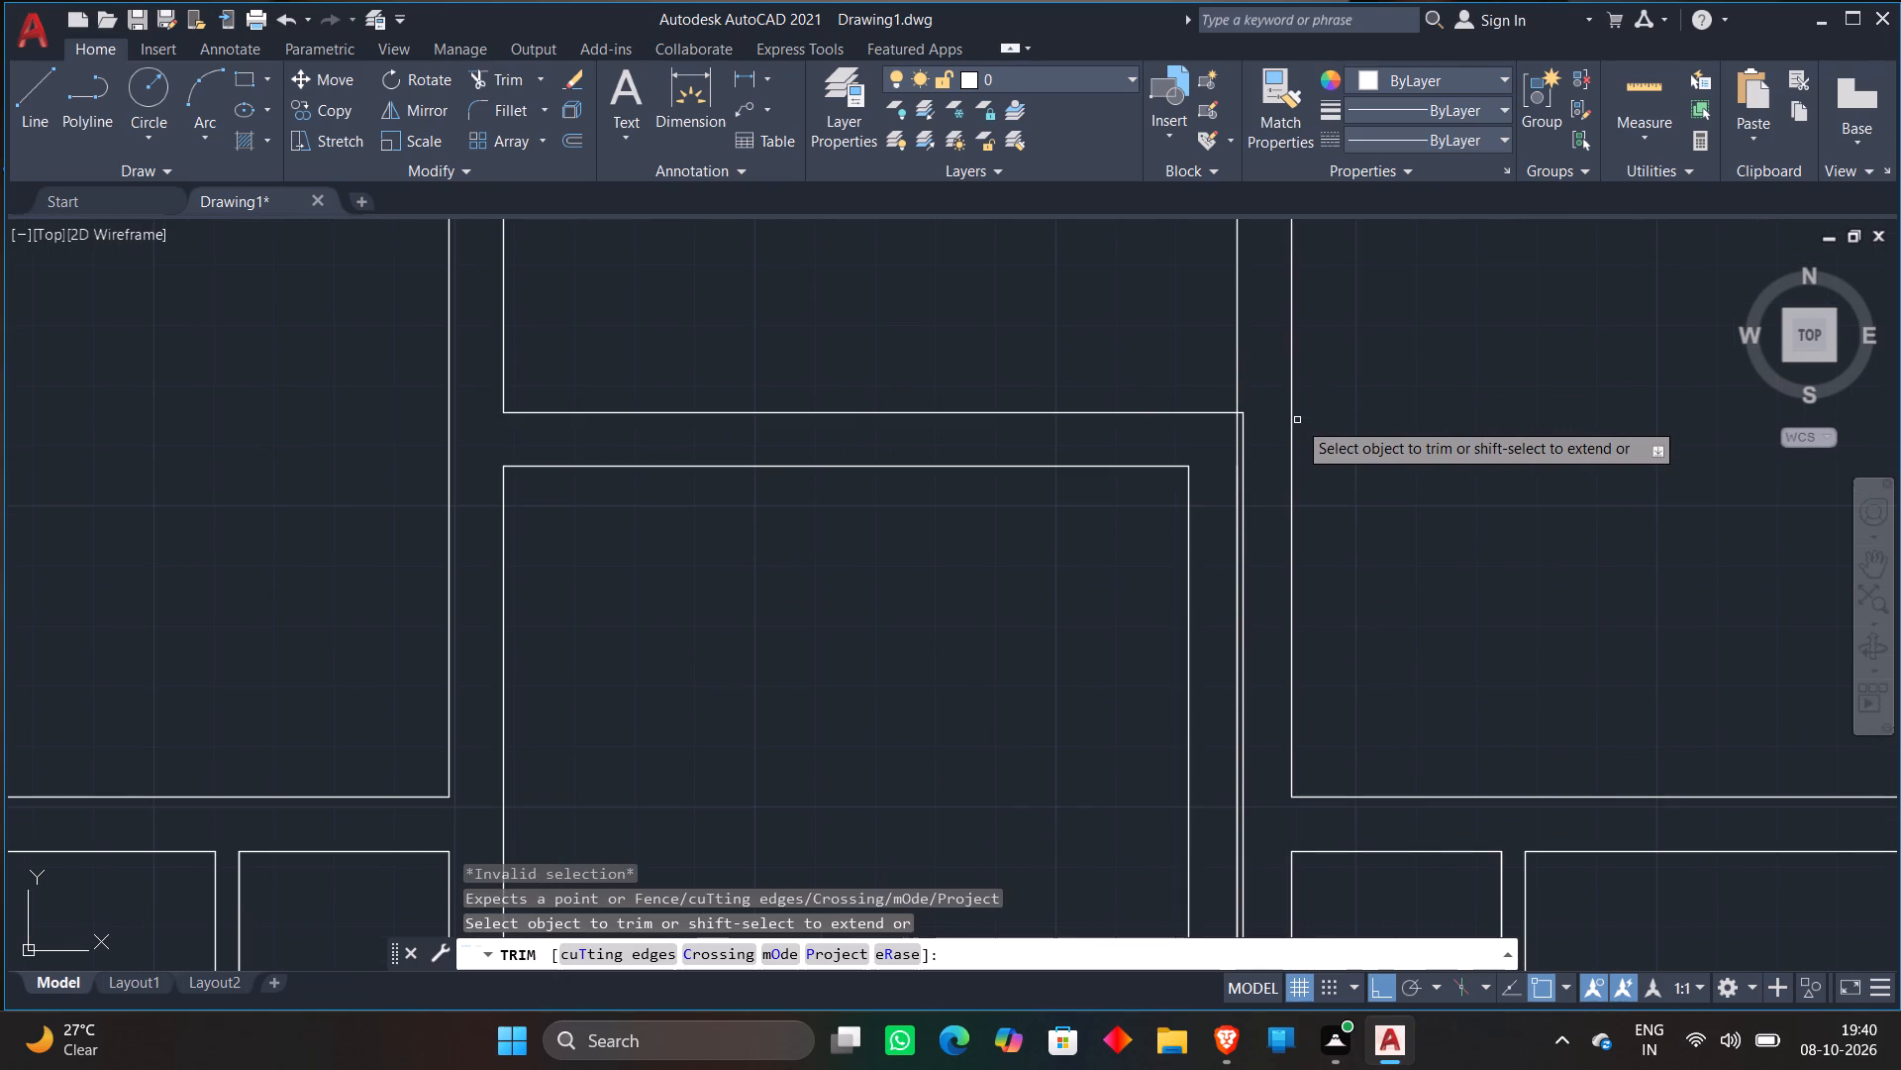
key("Escape")
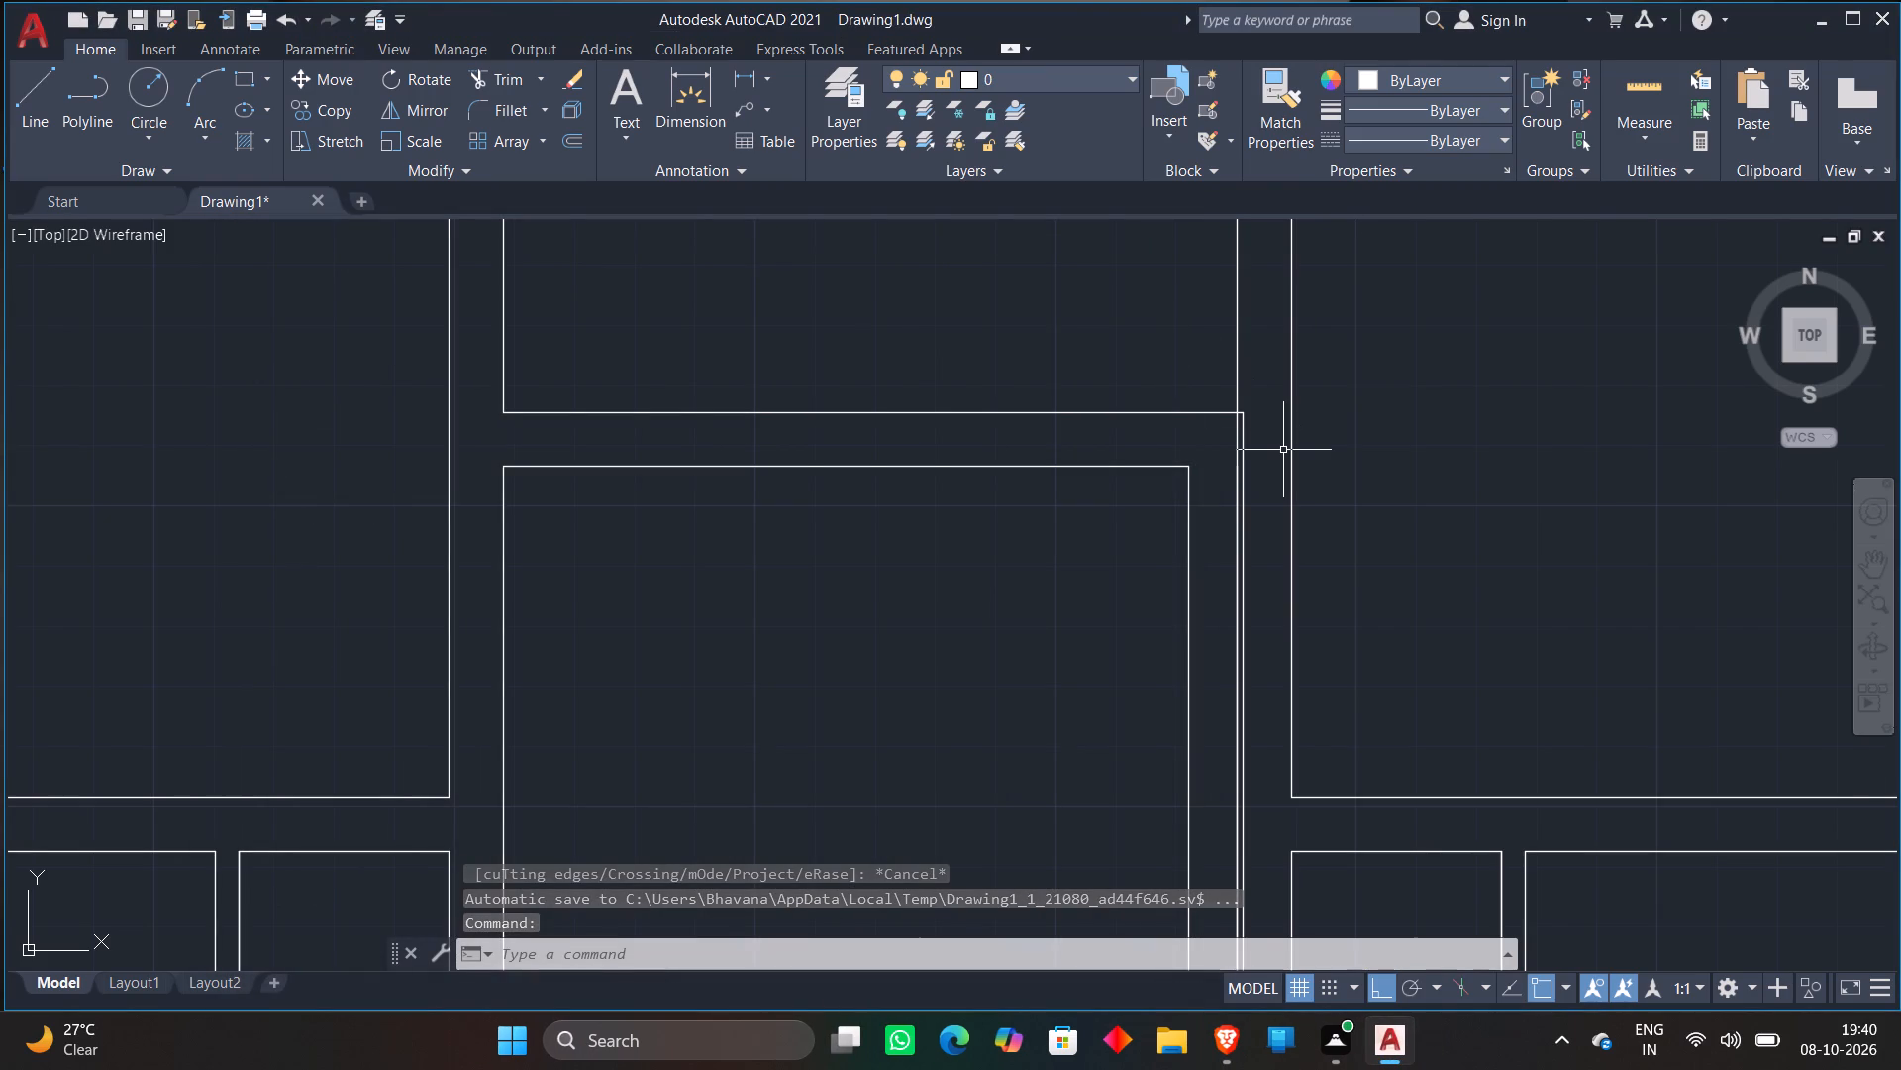
key("ctrl+z")
key("ctrl+z")
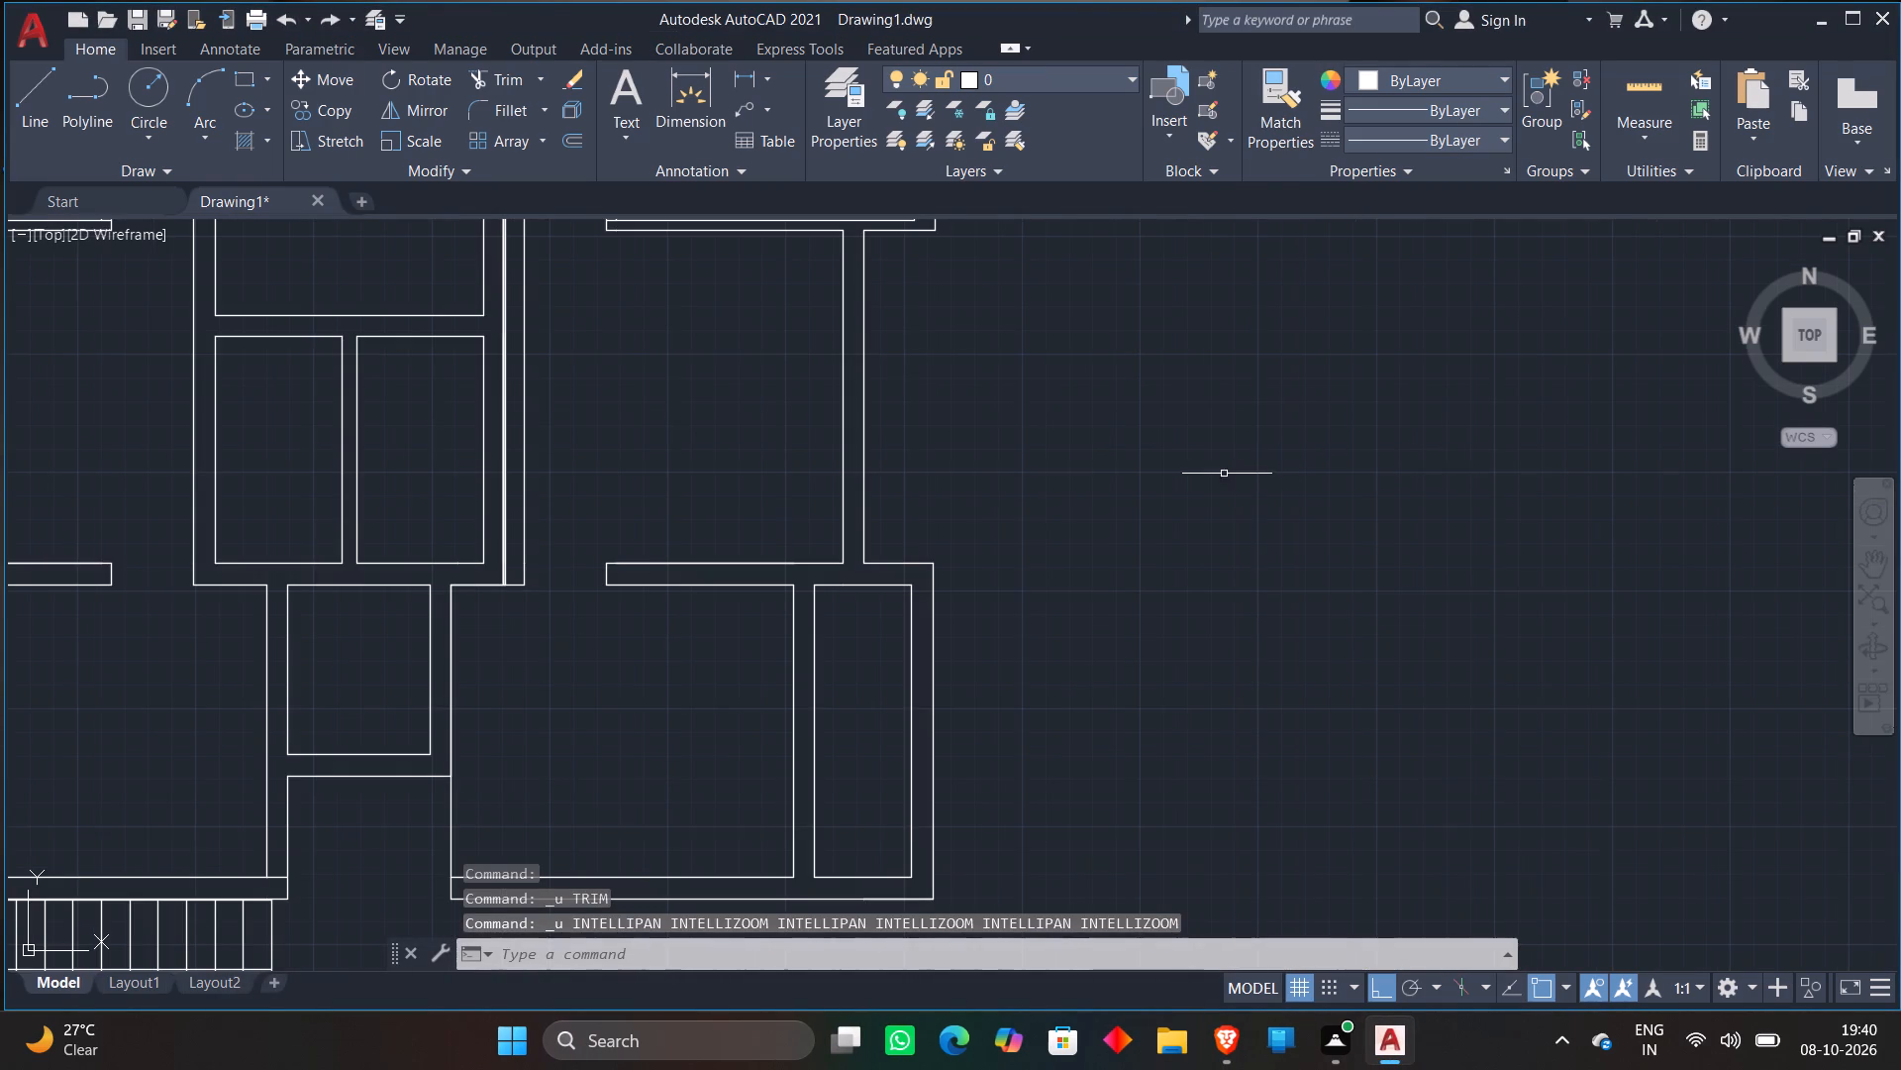
key("ctrl+z")
Delete the overlapping outer west wall lines of the mirrored block above its lower room.
scroll(778, 495, "up", 2)
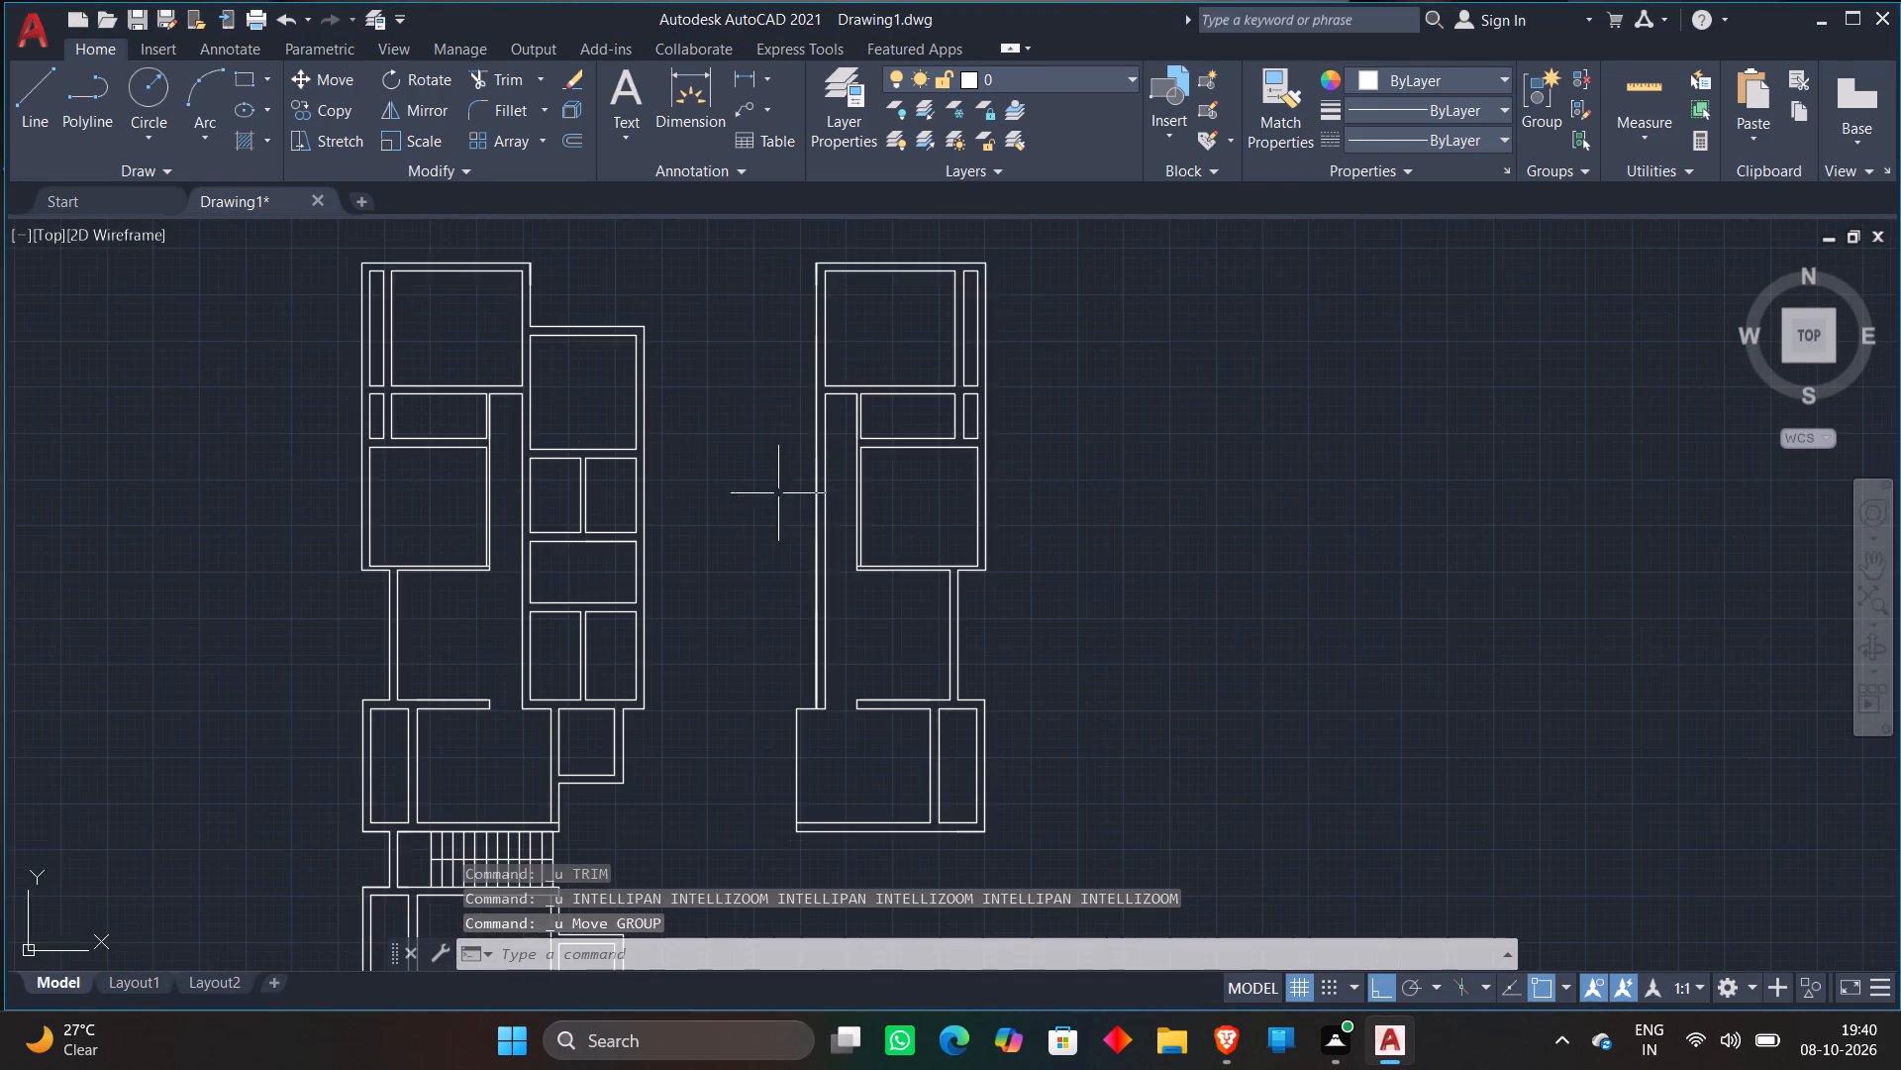
scroll(785, 486, "up", 1)
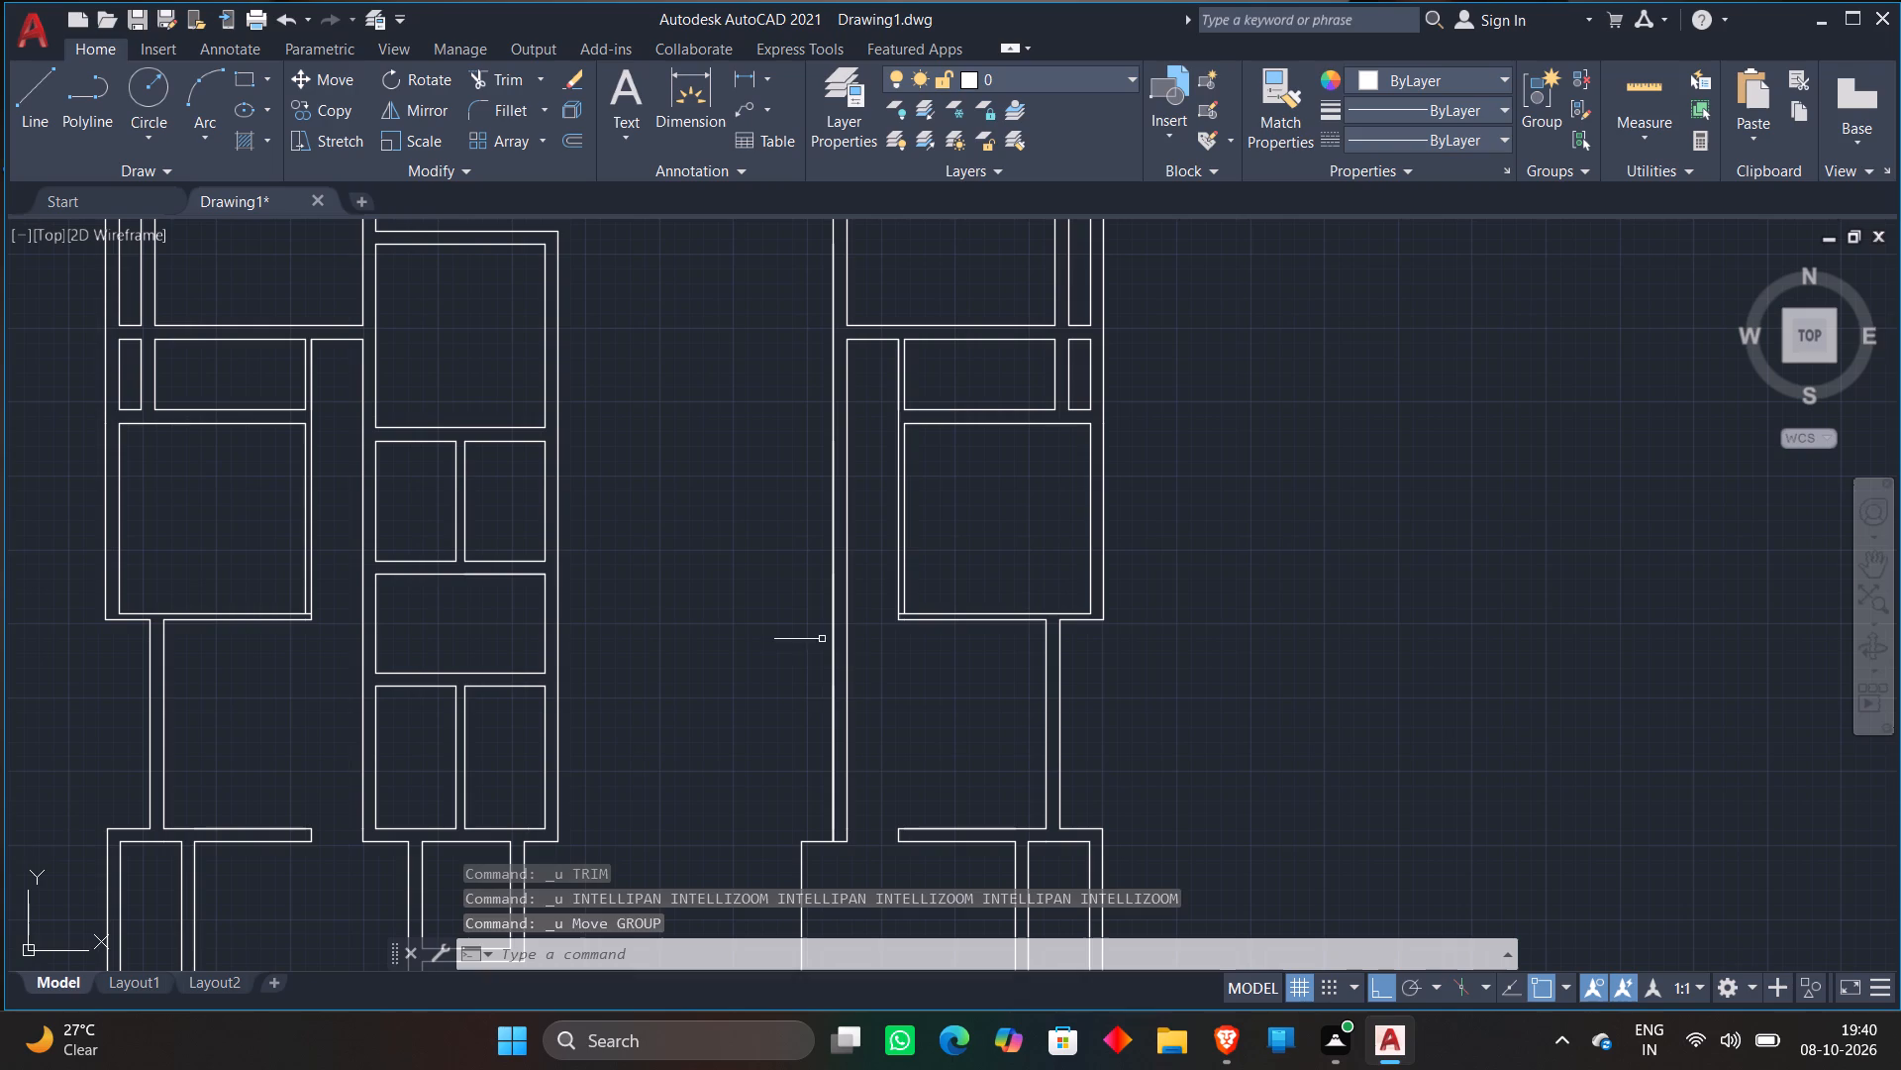
left_click(831, 690)
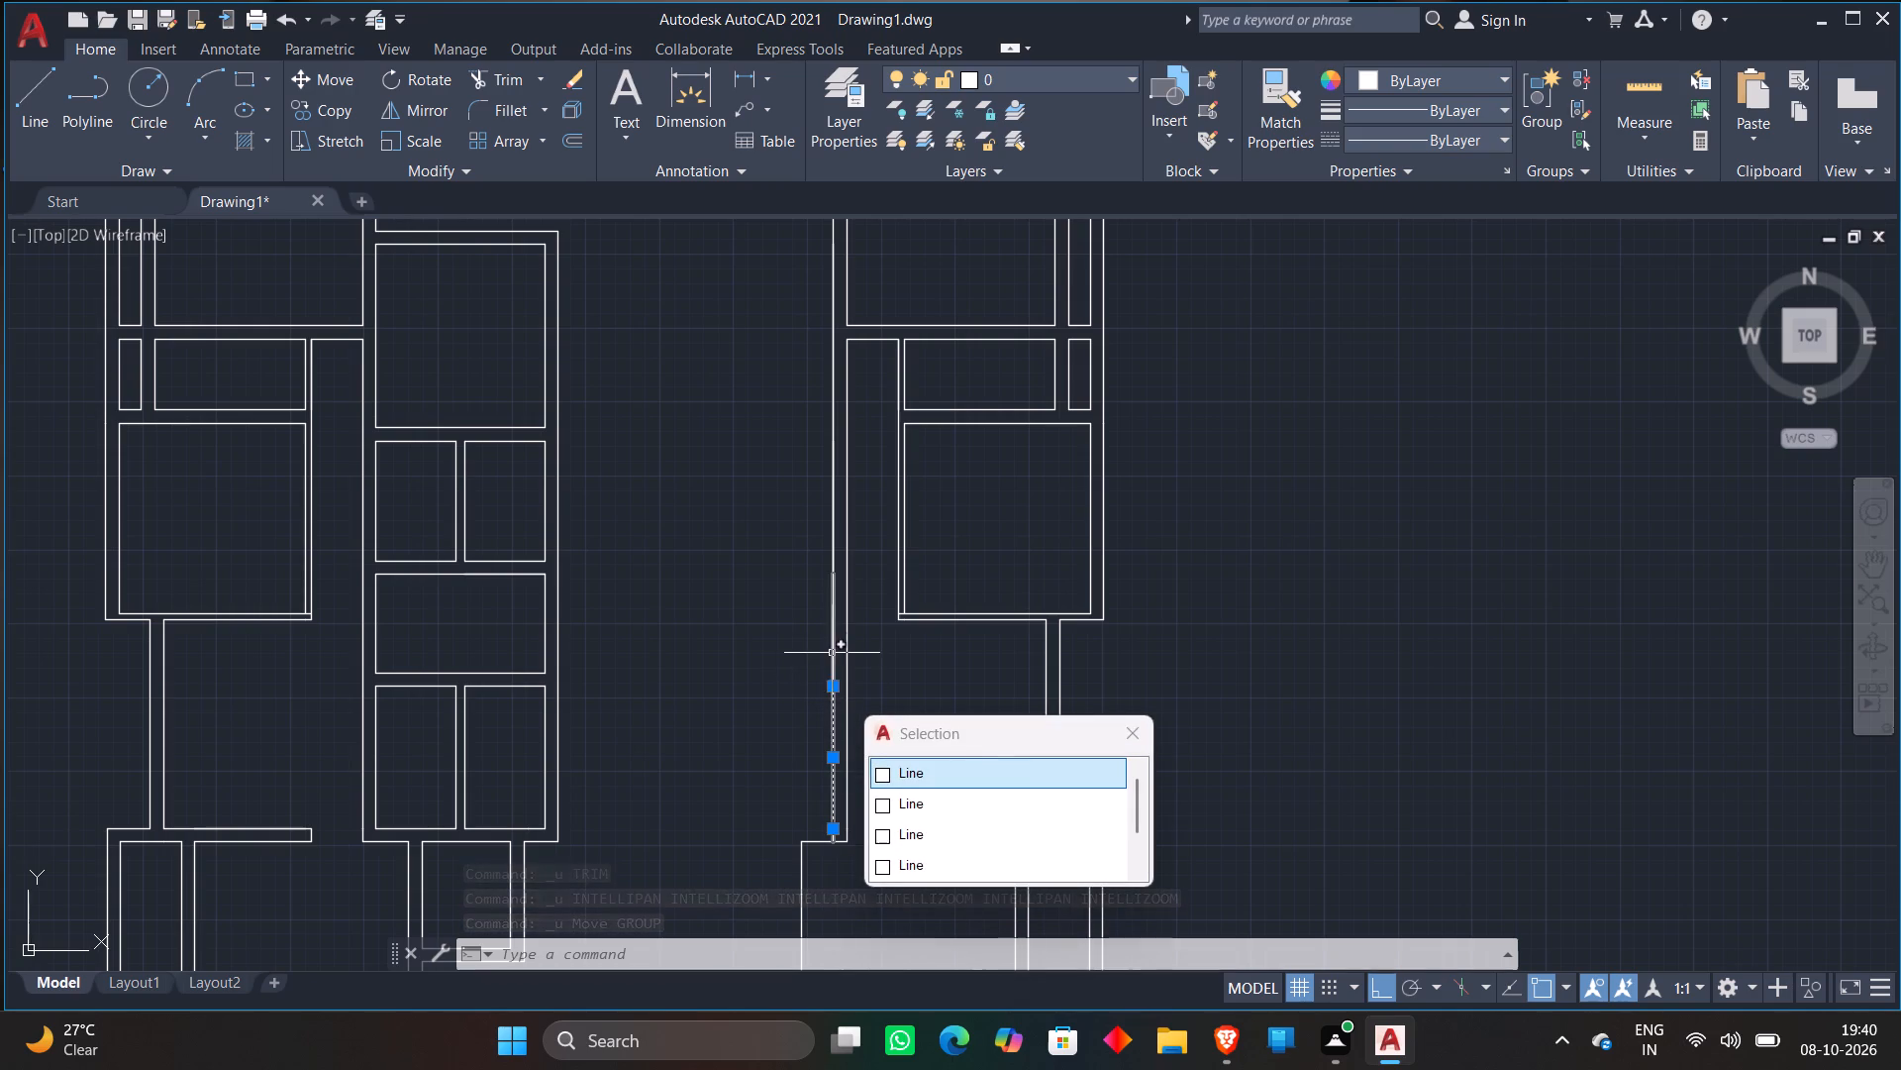
key("Delete")
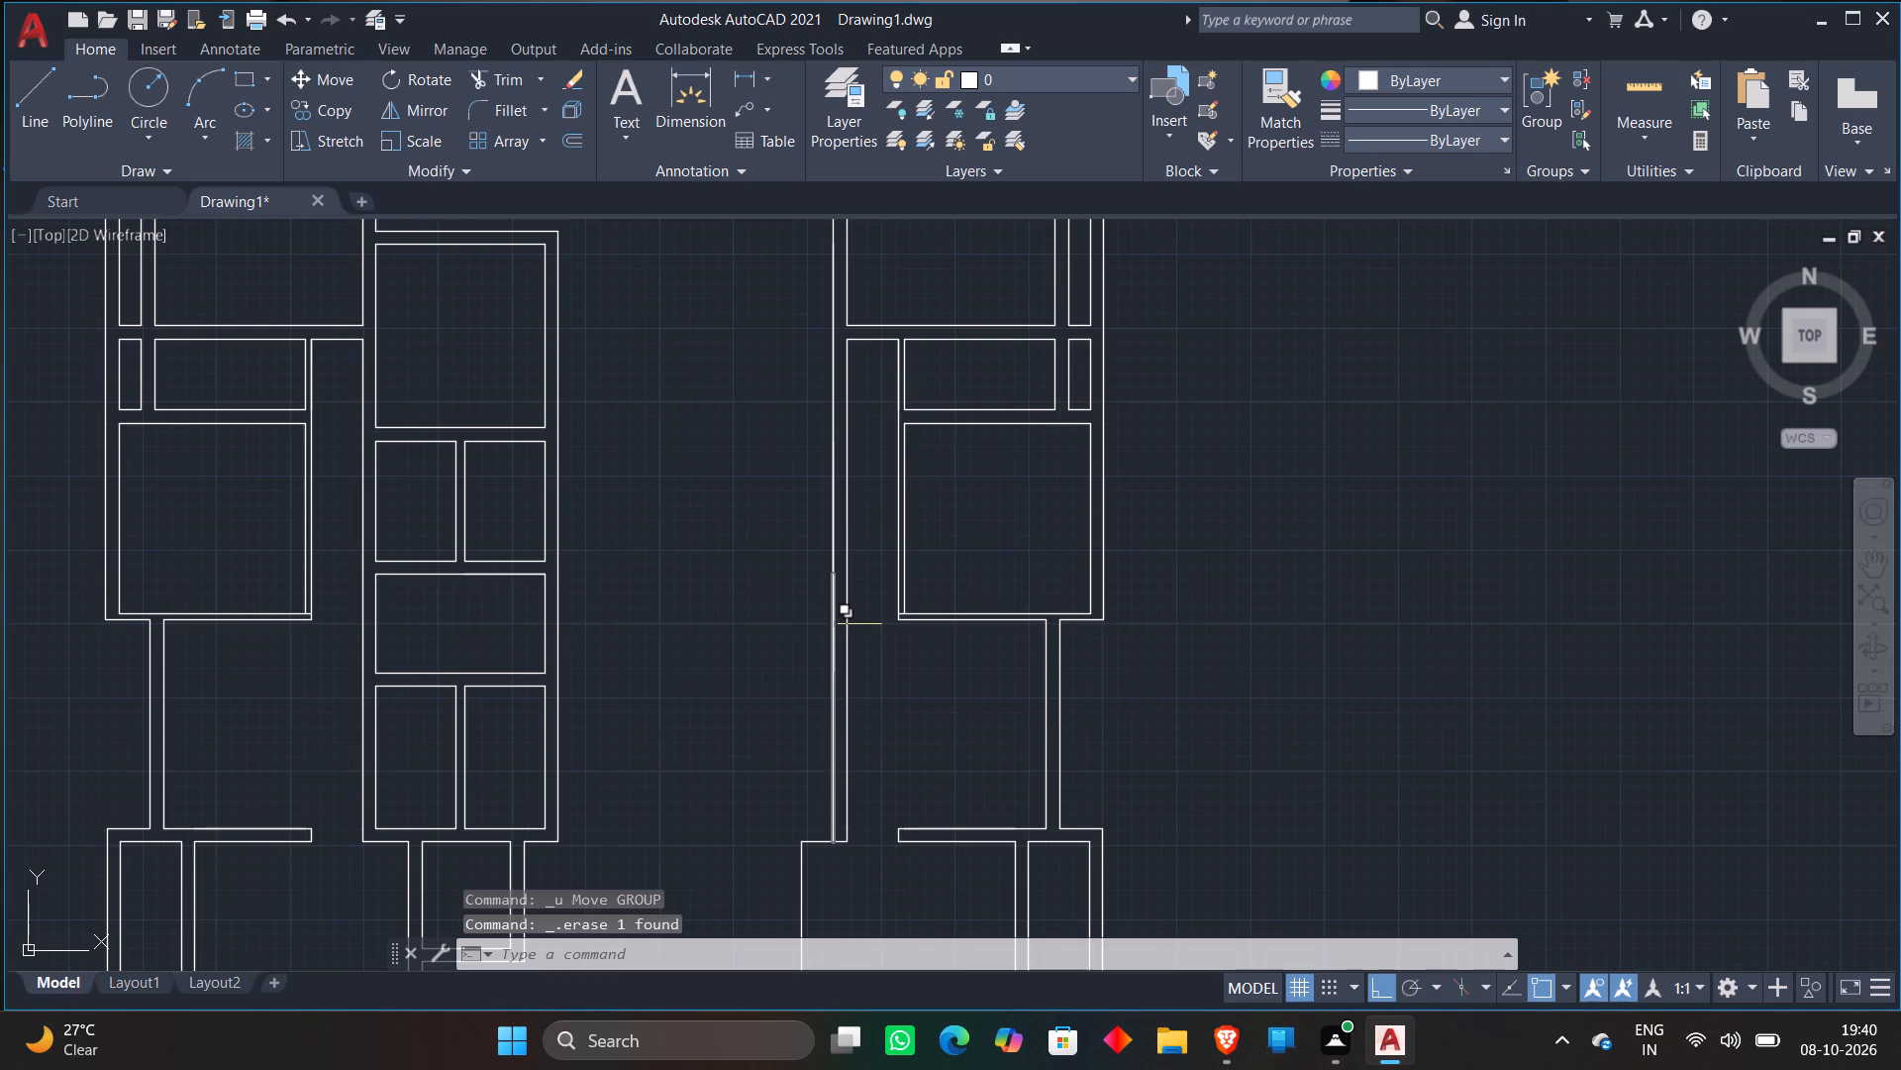
left_click(834, 624)
key("Delete")
left_click(834, 616)
key("Delete")
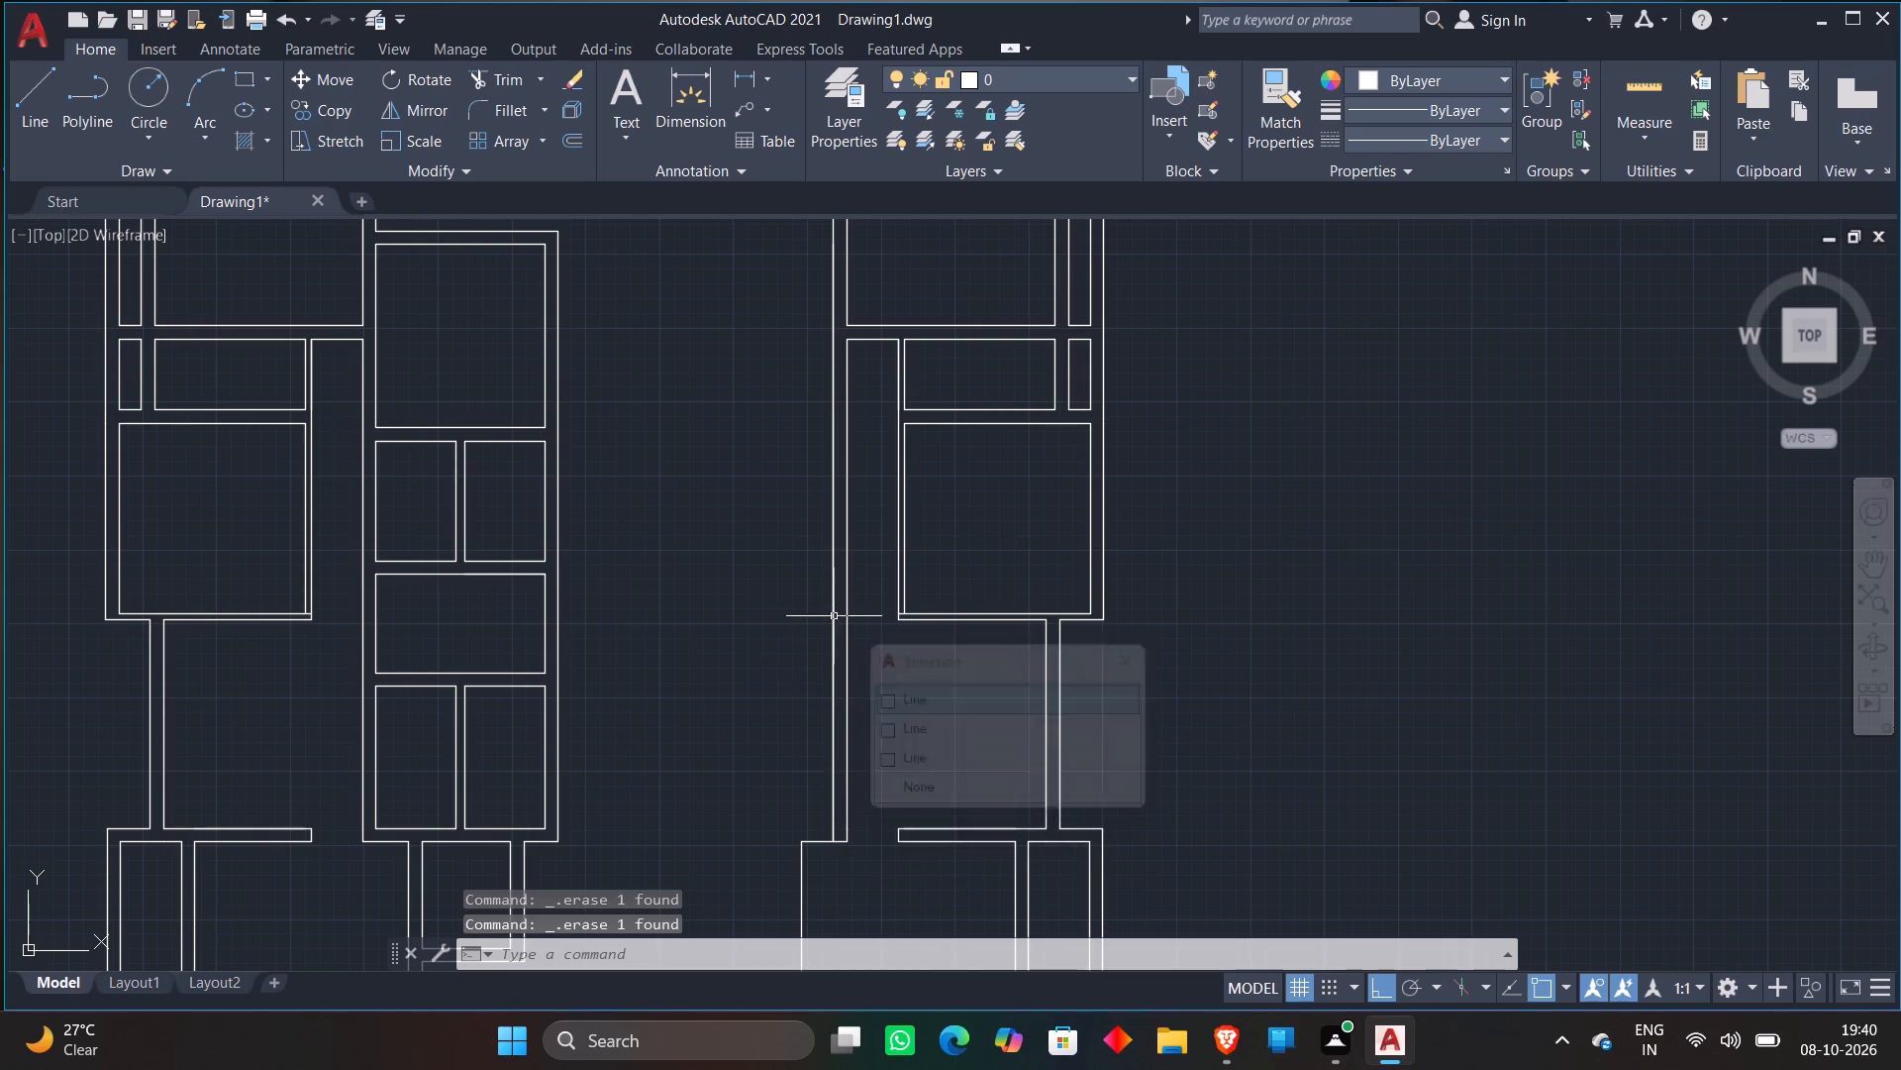
left_click(833, 604)
key("Delete")
left_click(833, 604)
key("Delete")
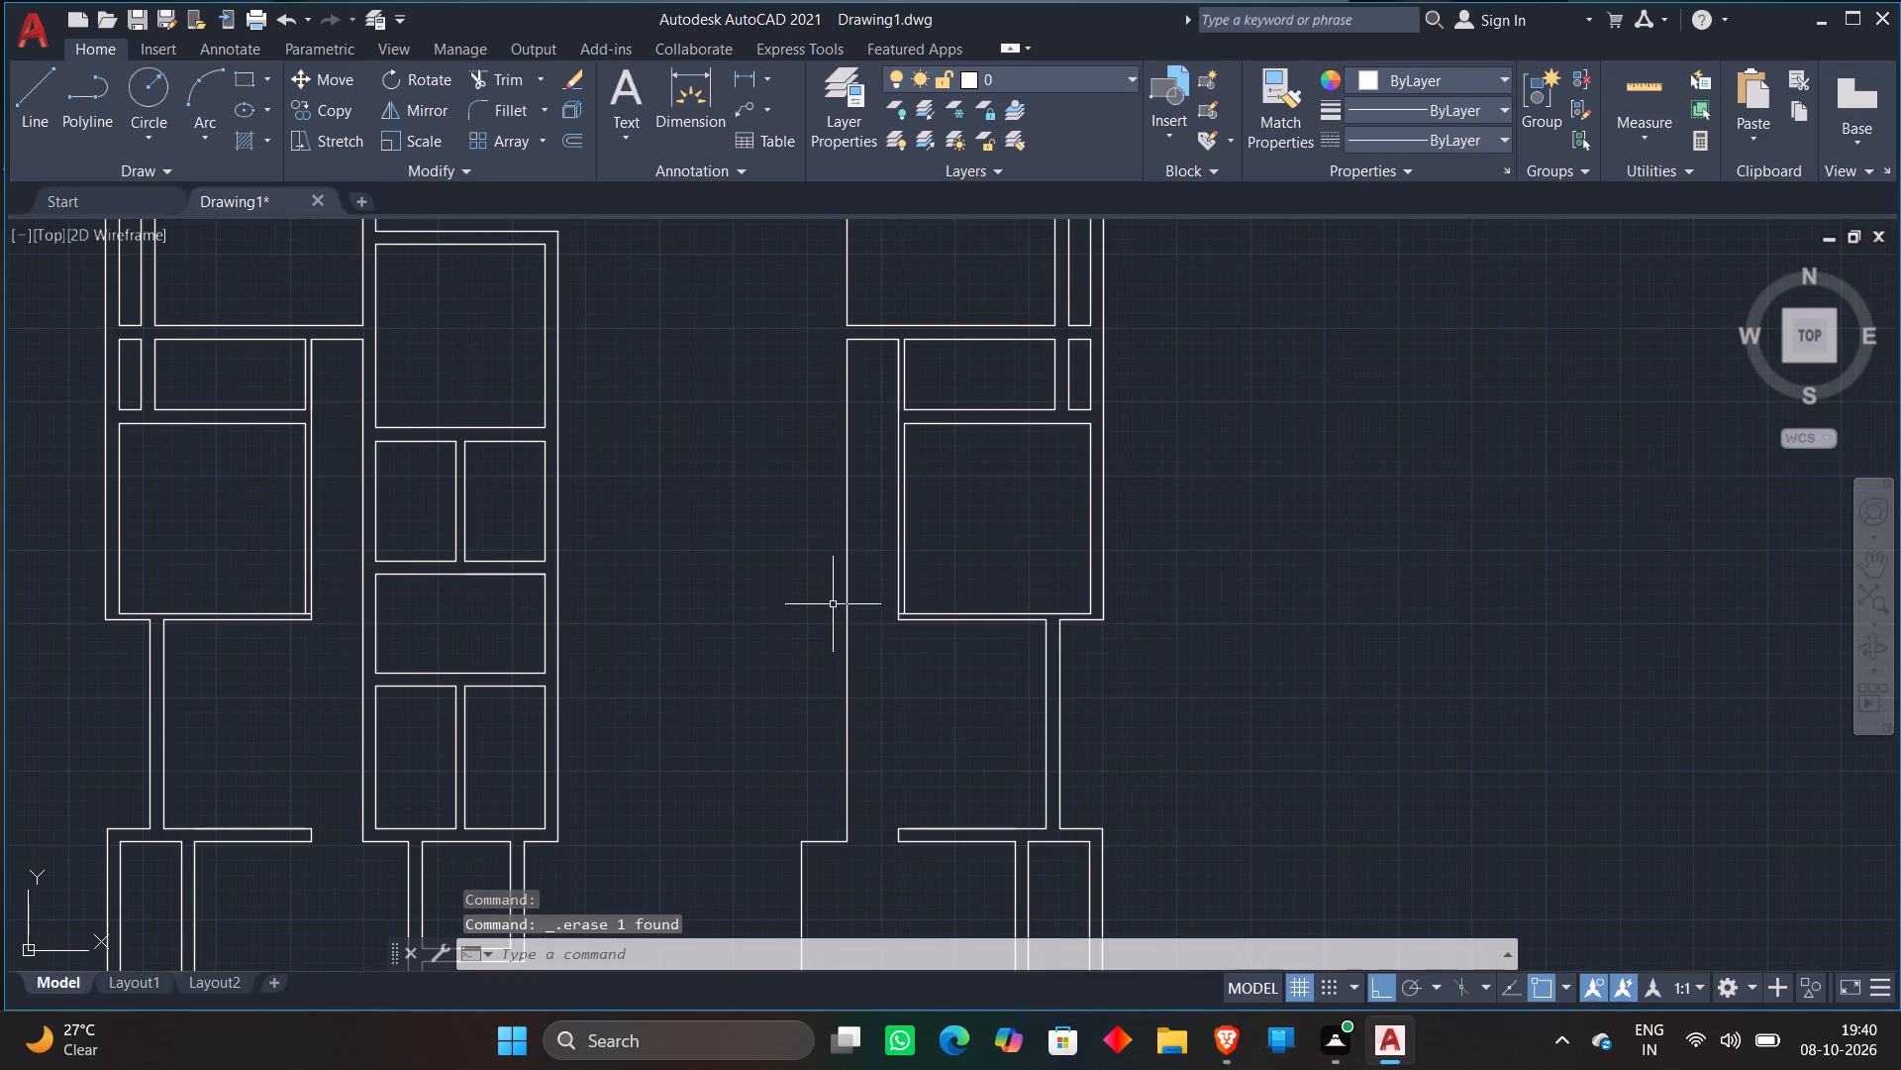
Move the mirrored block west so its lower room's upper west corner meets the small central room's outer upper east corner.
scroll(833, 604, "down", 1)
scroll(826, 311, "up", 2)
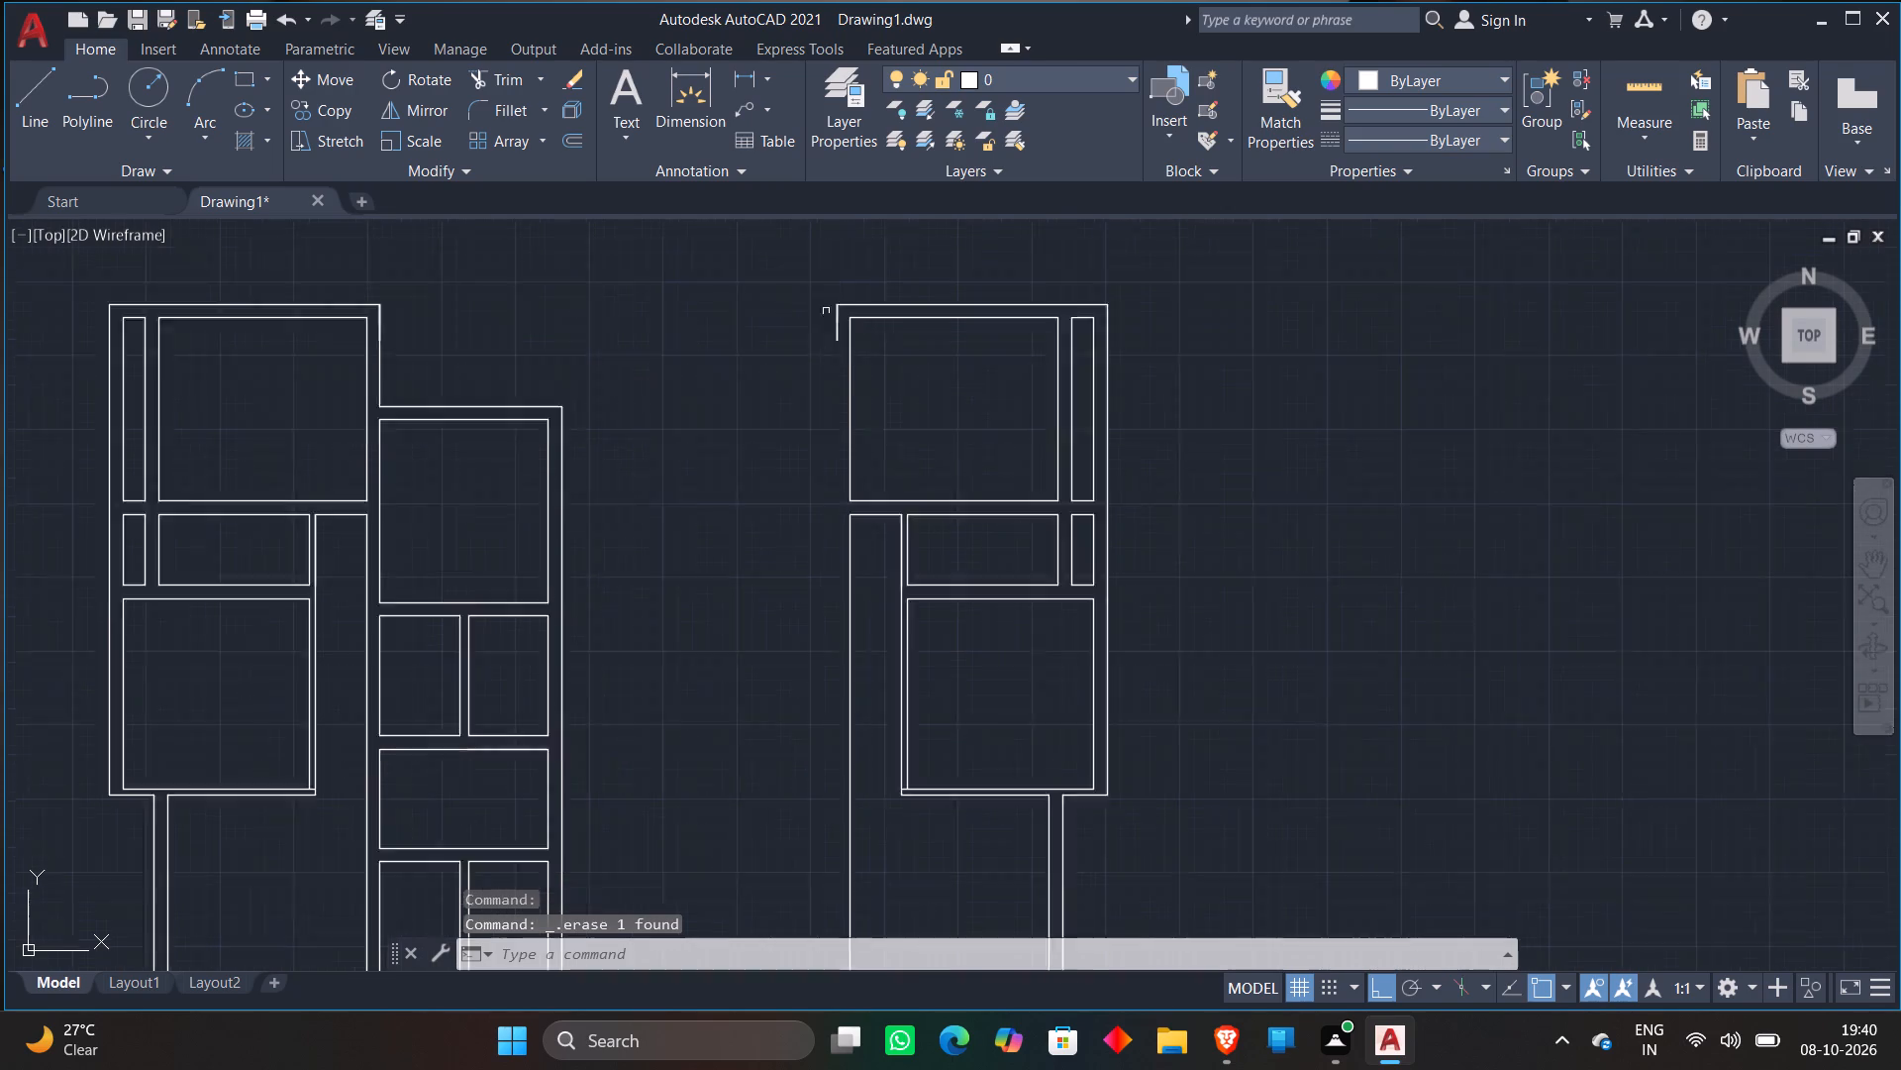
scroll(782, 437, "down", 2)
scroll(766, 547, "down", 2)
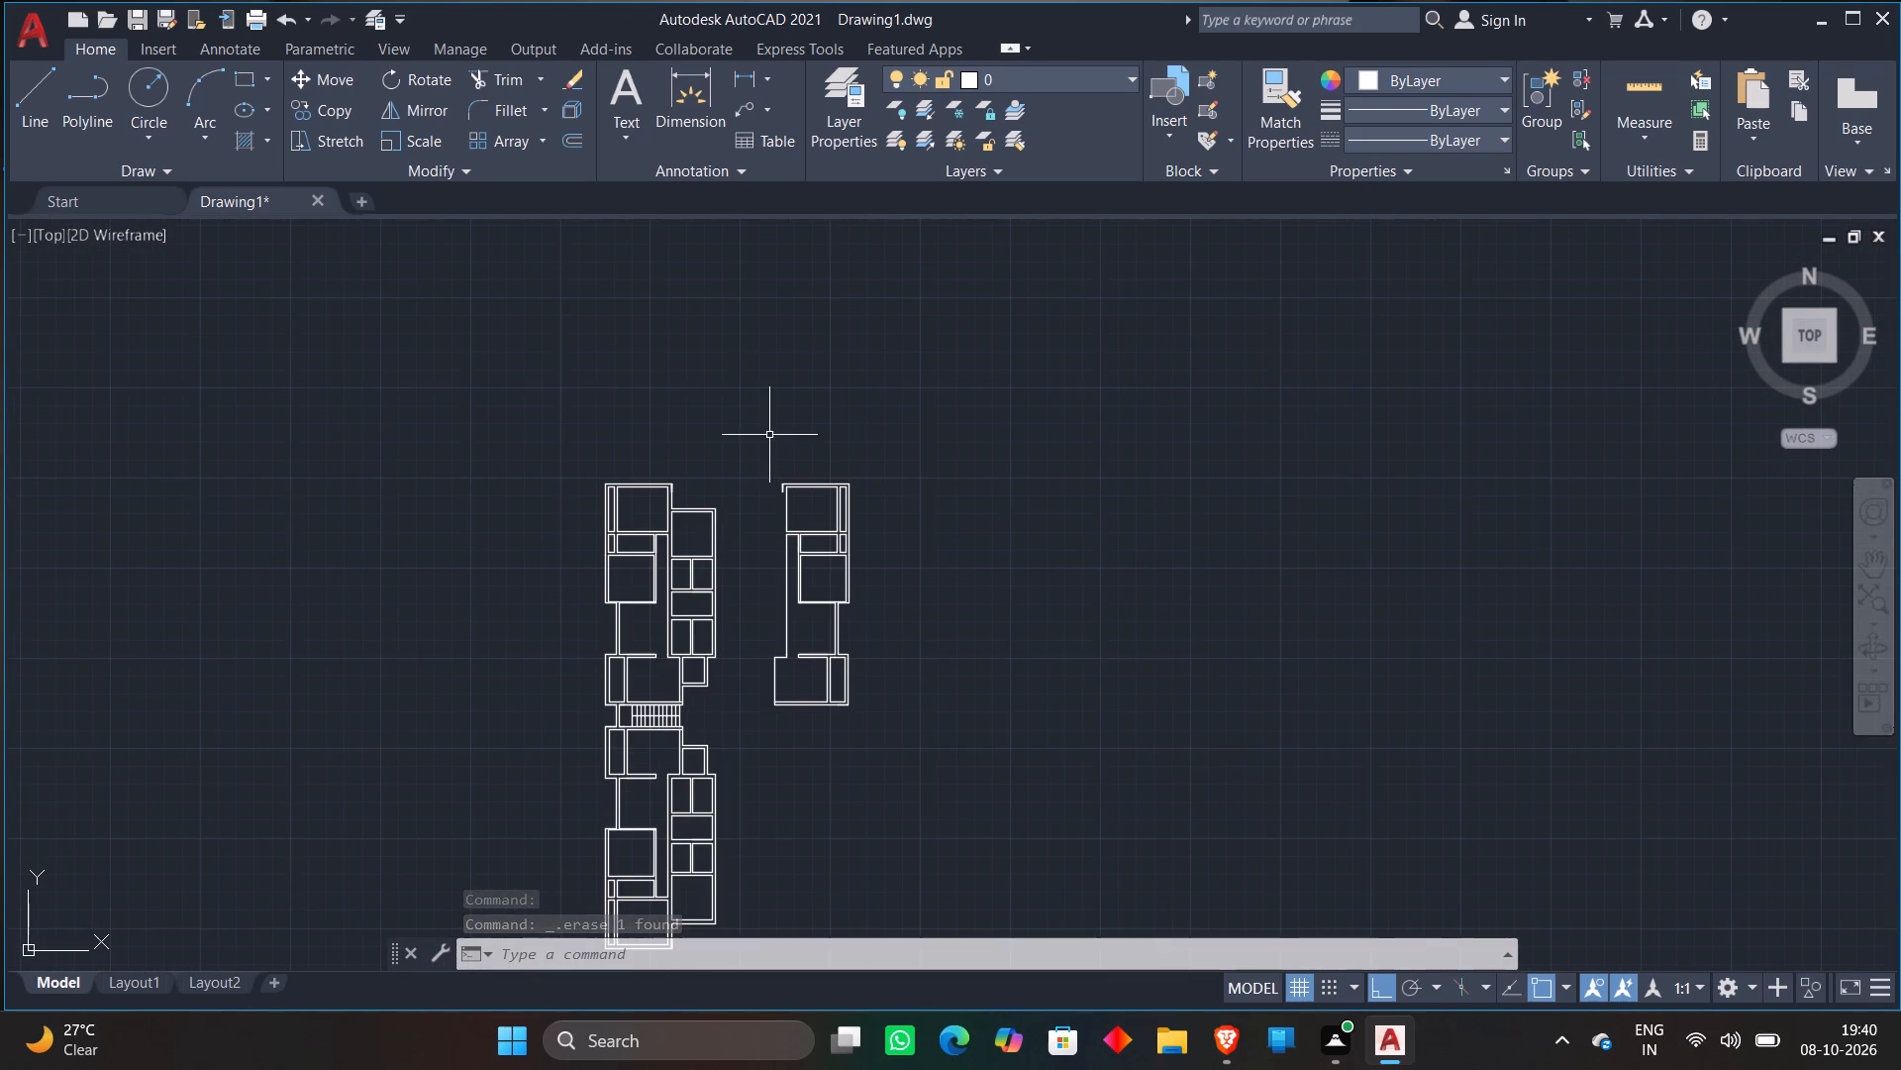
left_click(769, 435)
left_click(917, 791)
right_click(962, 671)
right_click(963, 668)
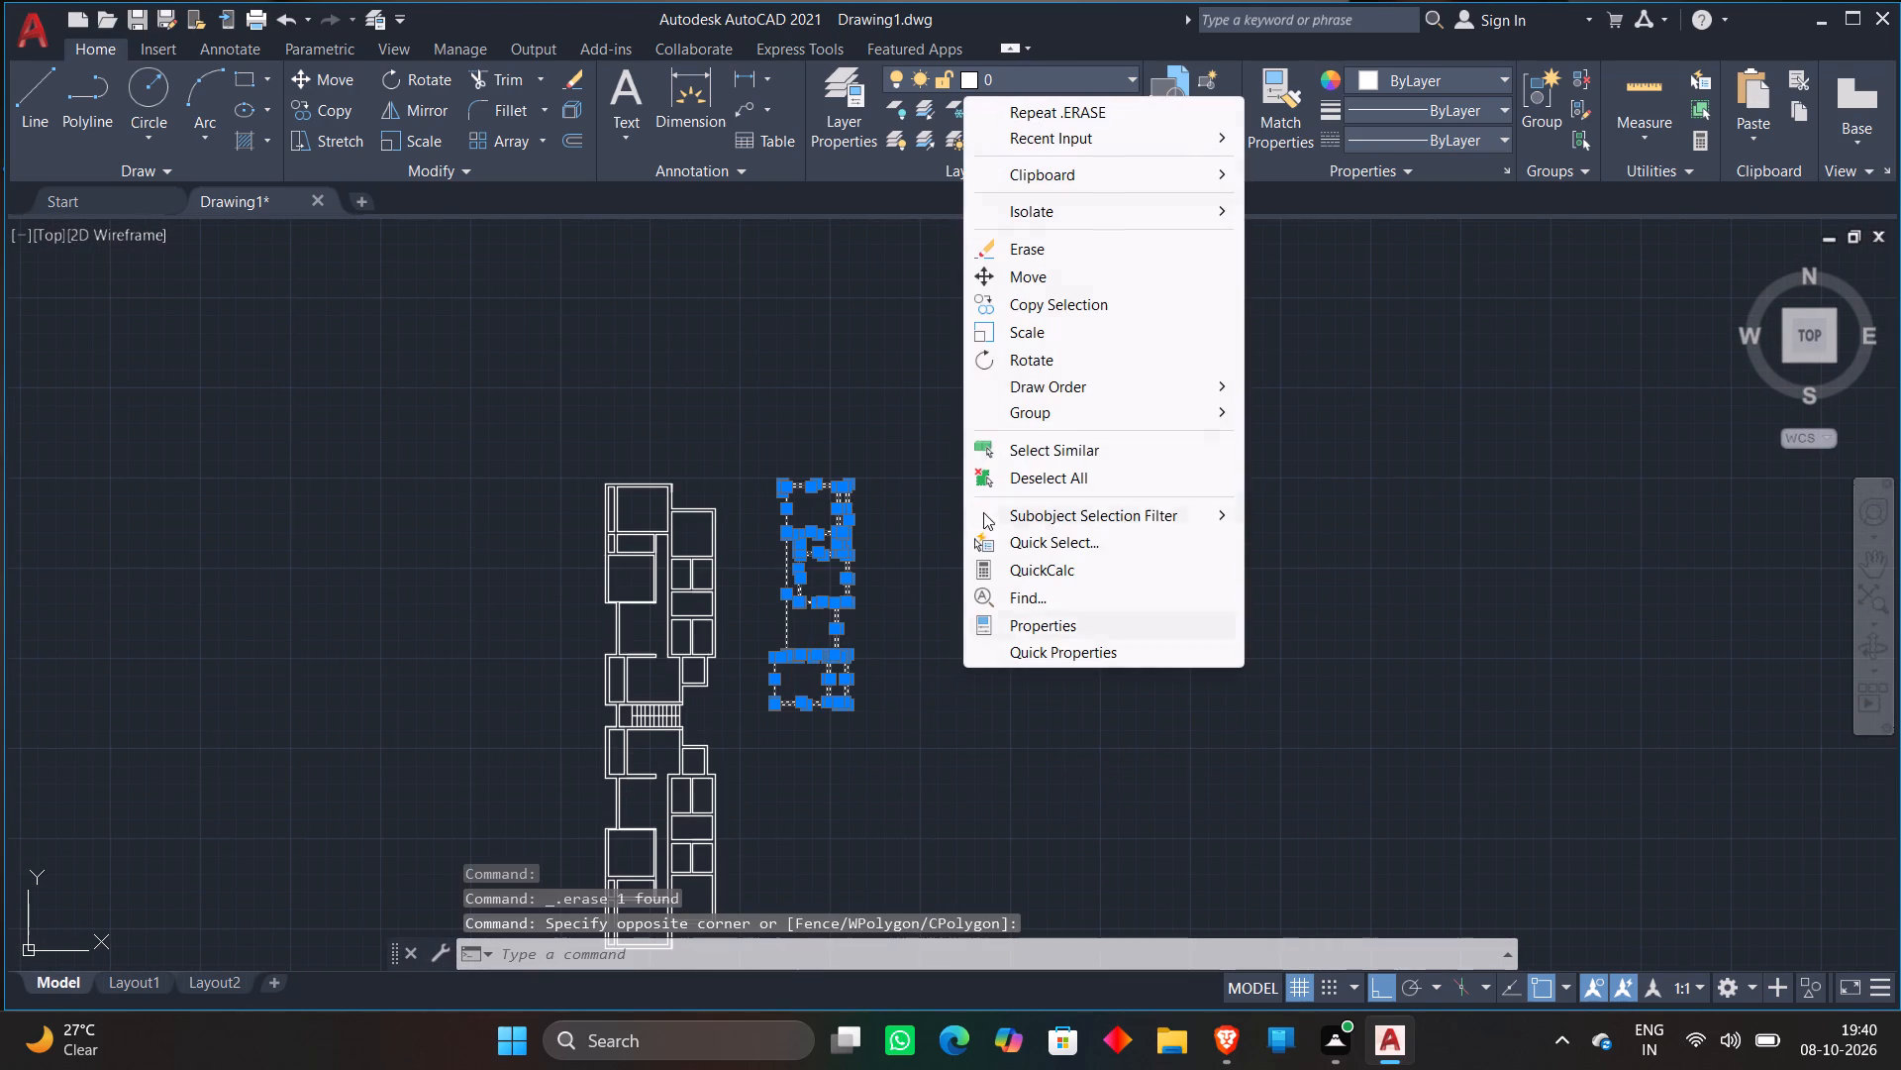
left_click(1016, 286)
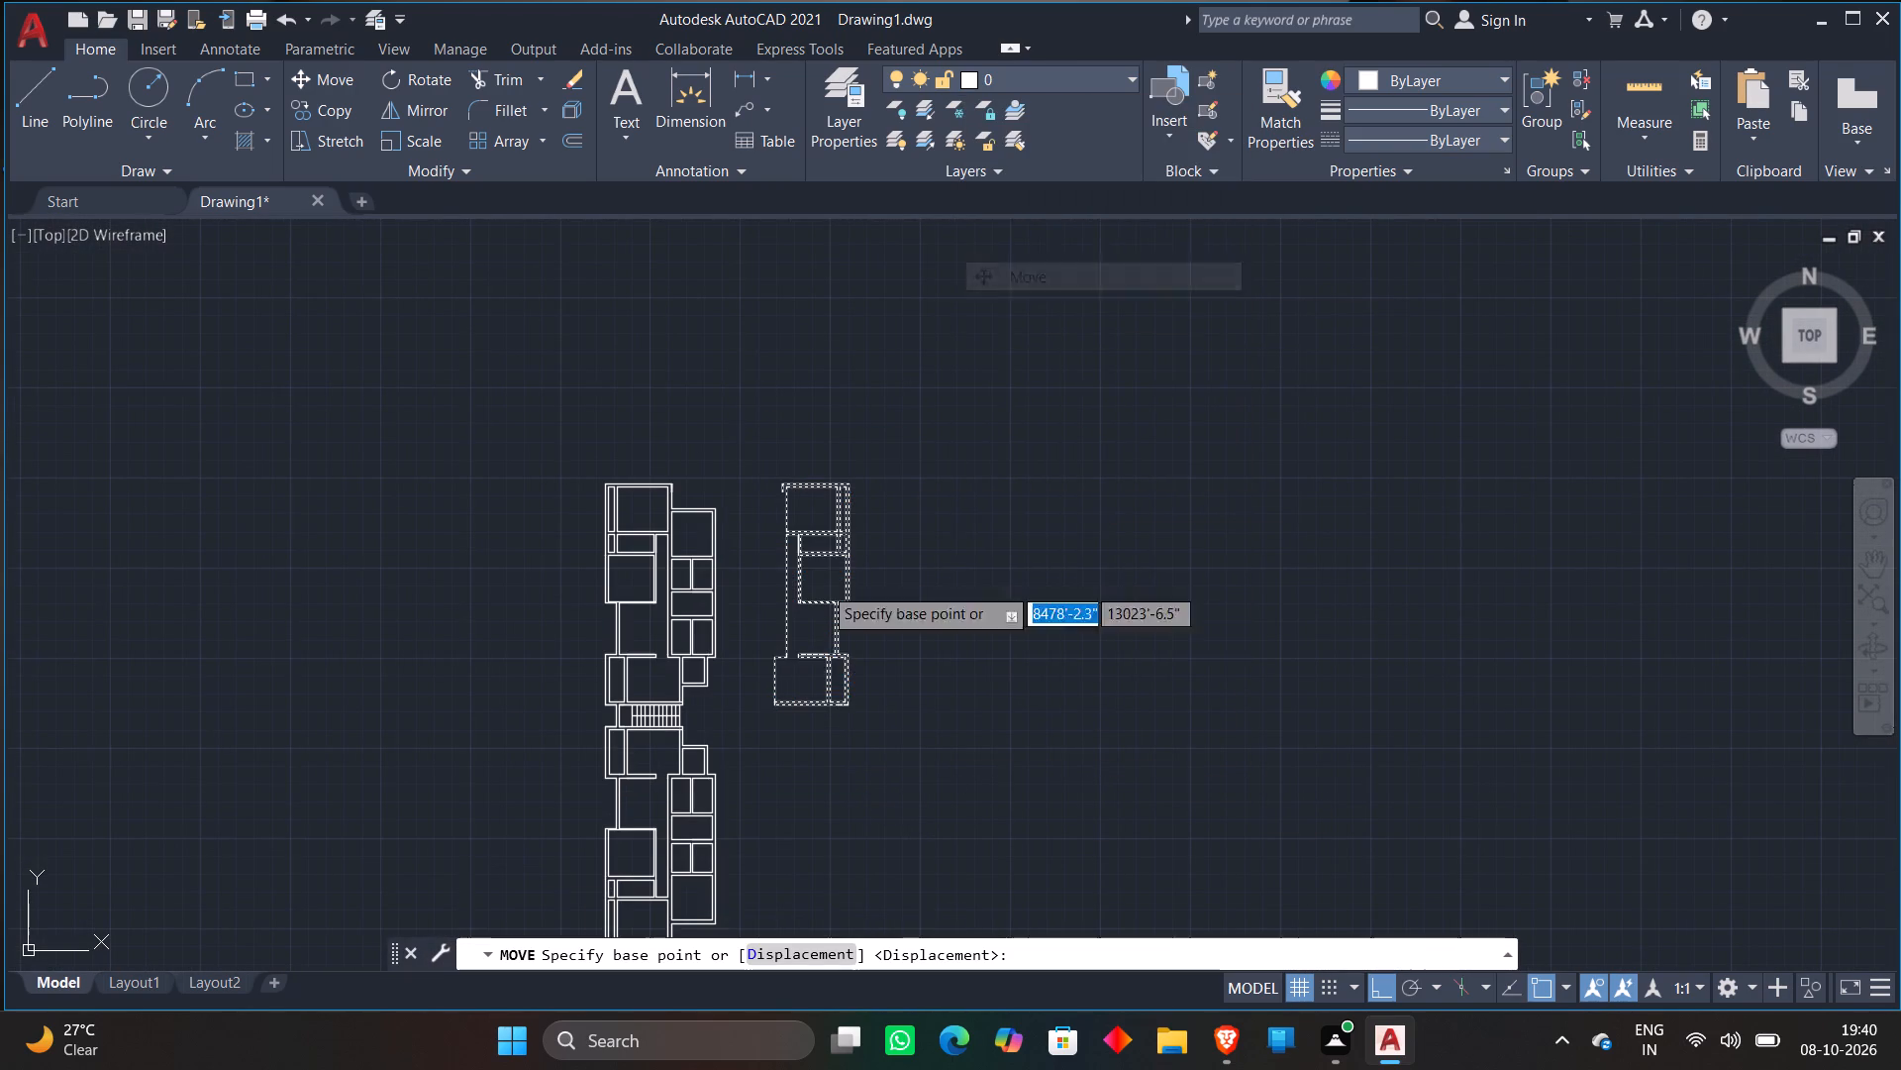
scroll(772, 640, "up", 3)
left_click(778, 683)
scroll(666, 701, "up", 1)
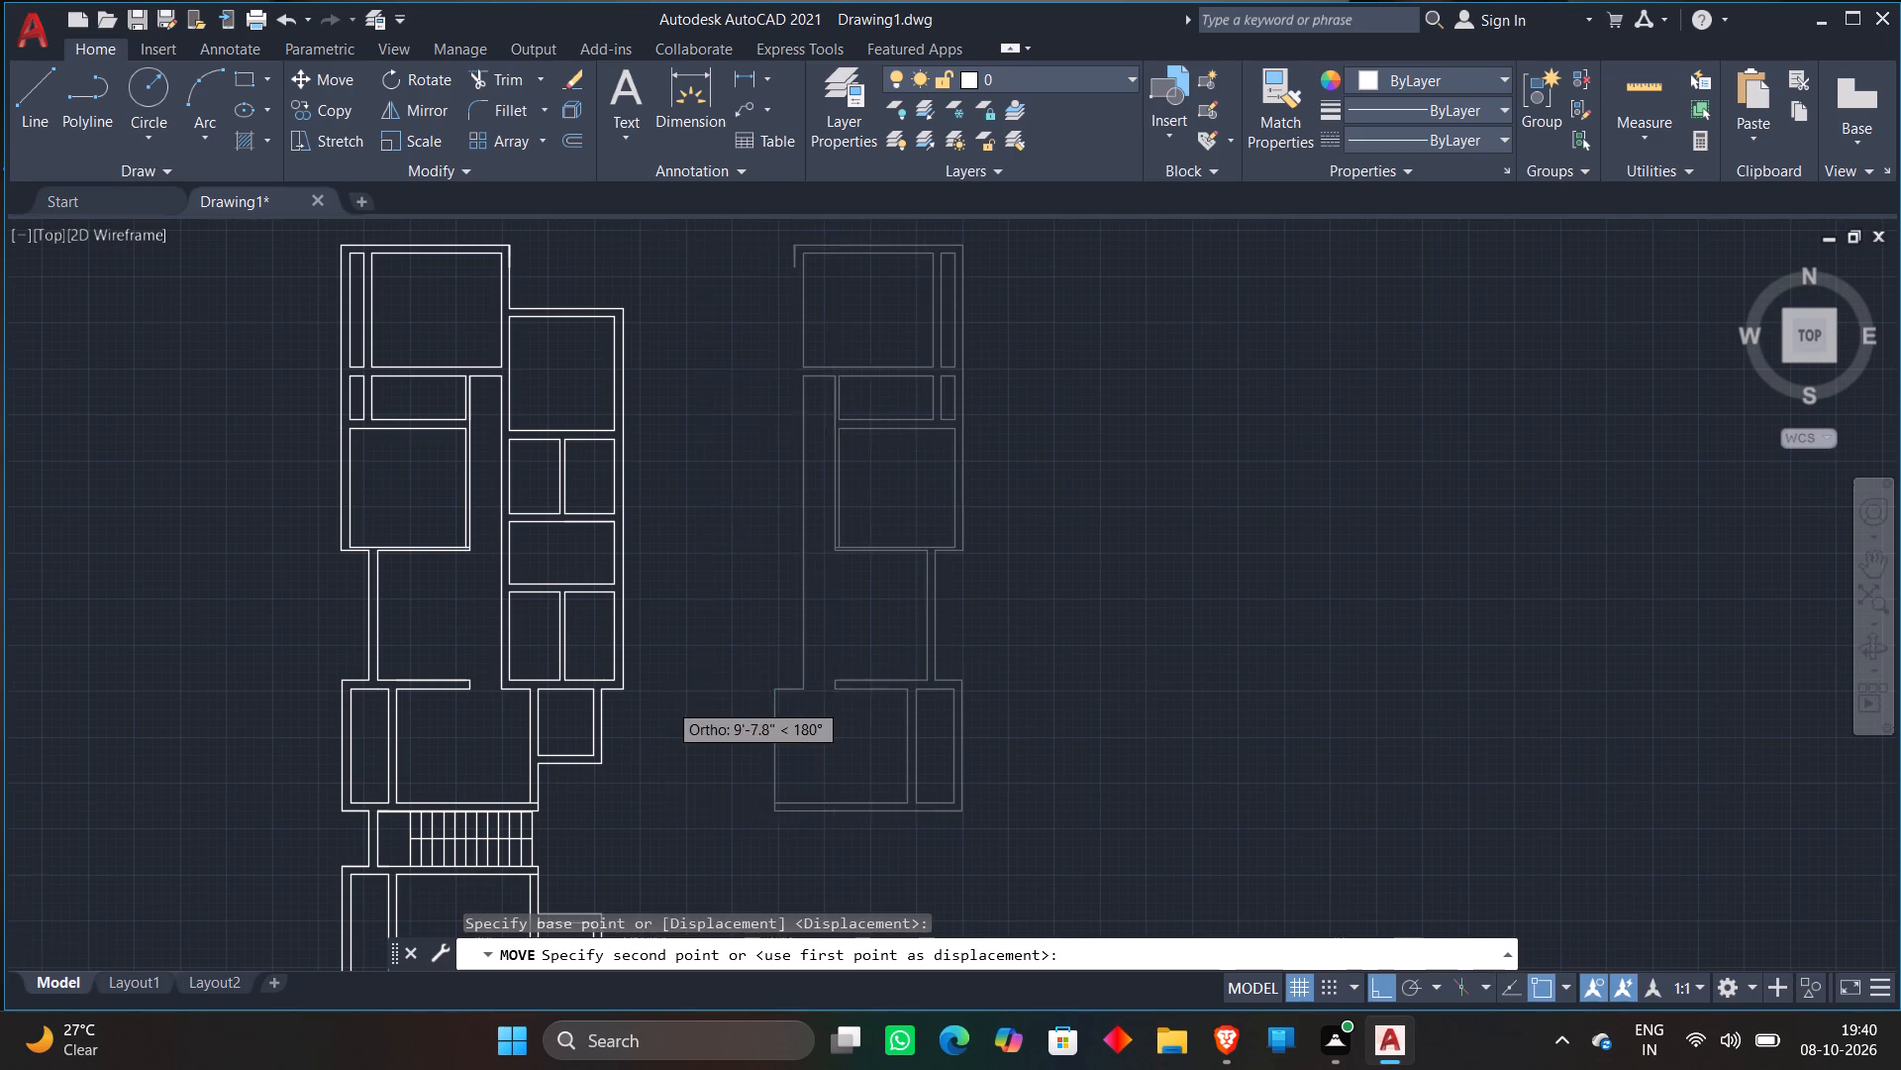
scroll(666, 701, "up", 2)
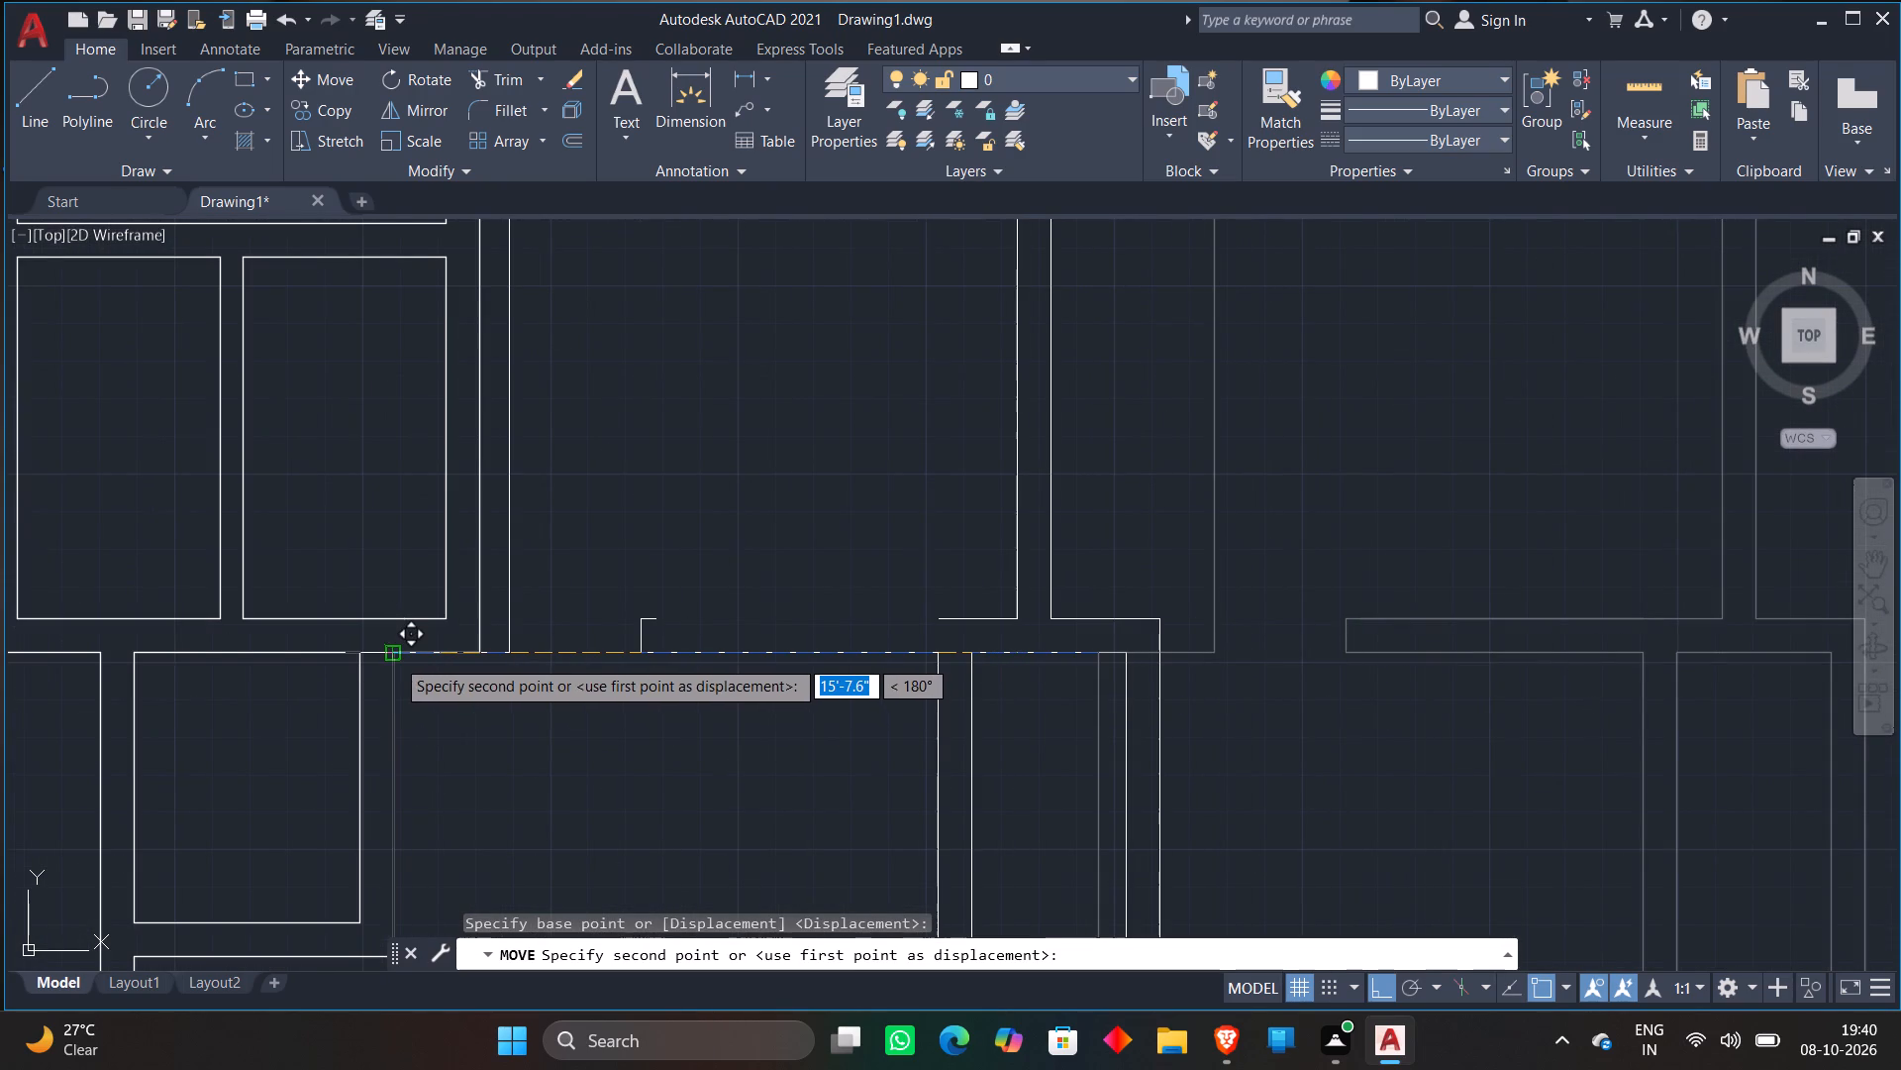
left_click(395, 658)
Examine the shared wall between the central column and the mirrored block from top to bottom.
scroll(621, 549, "down", 2)
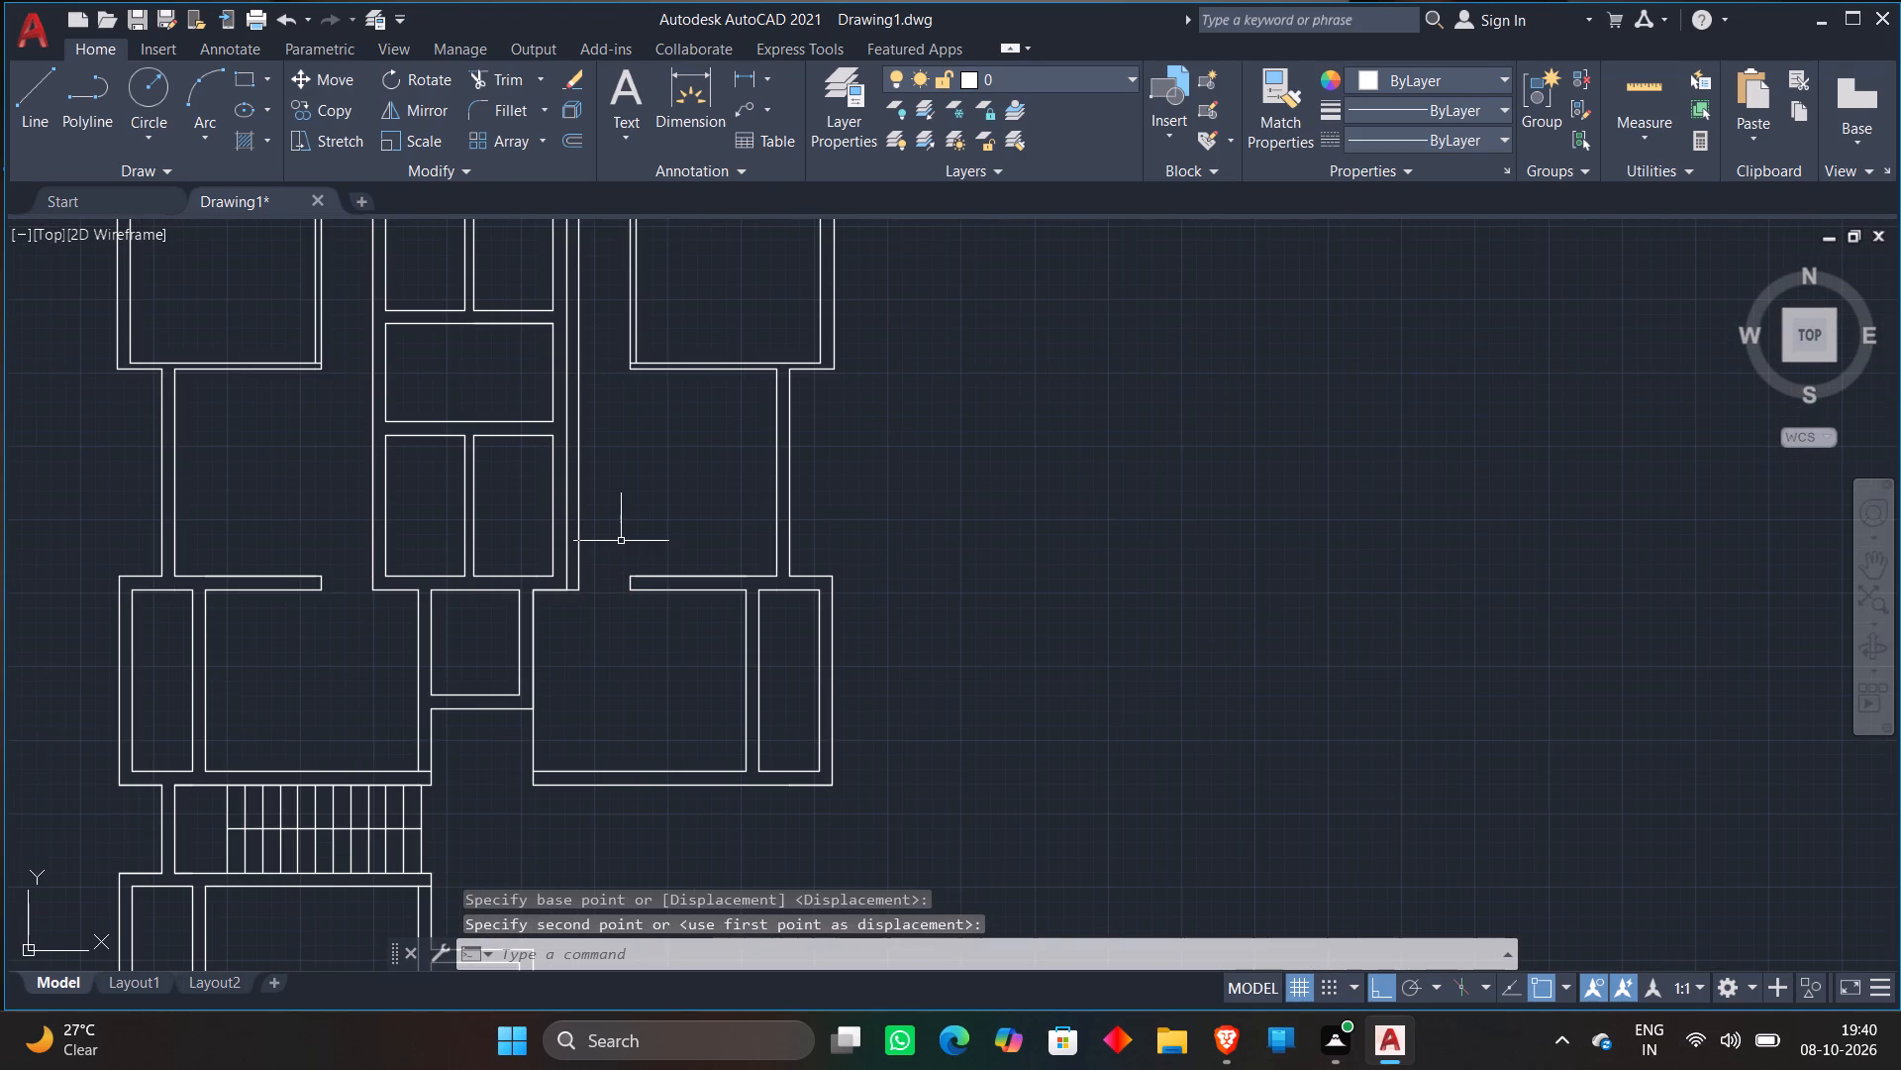
scroll(621, 541, "down", 1)
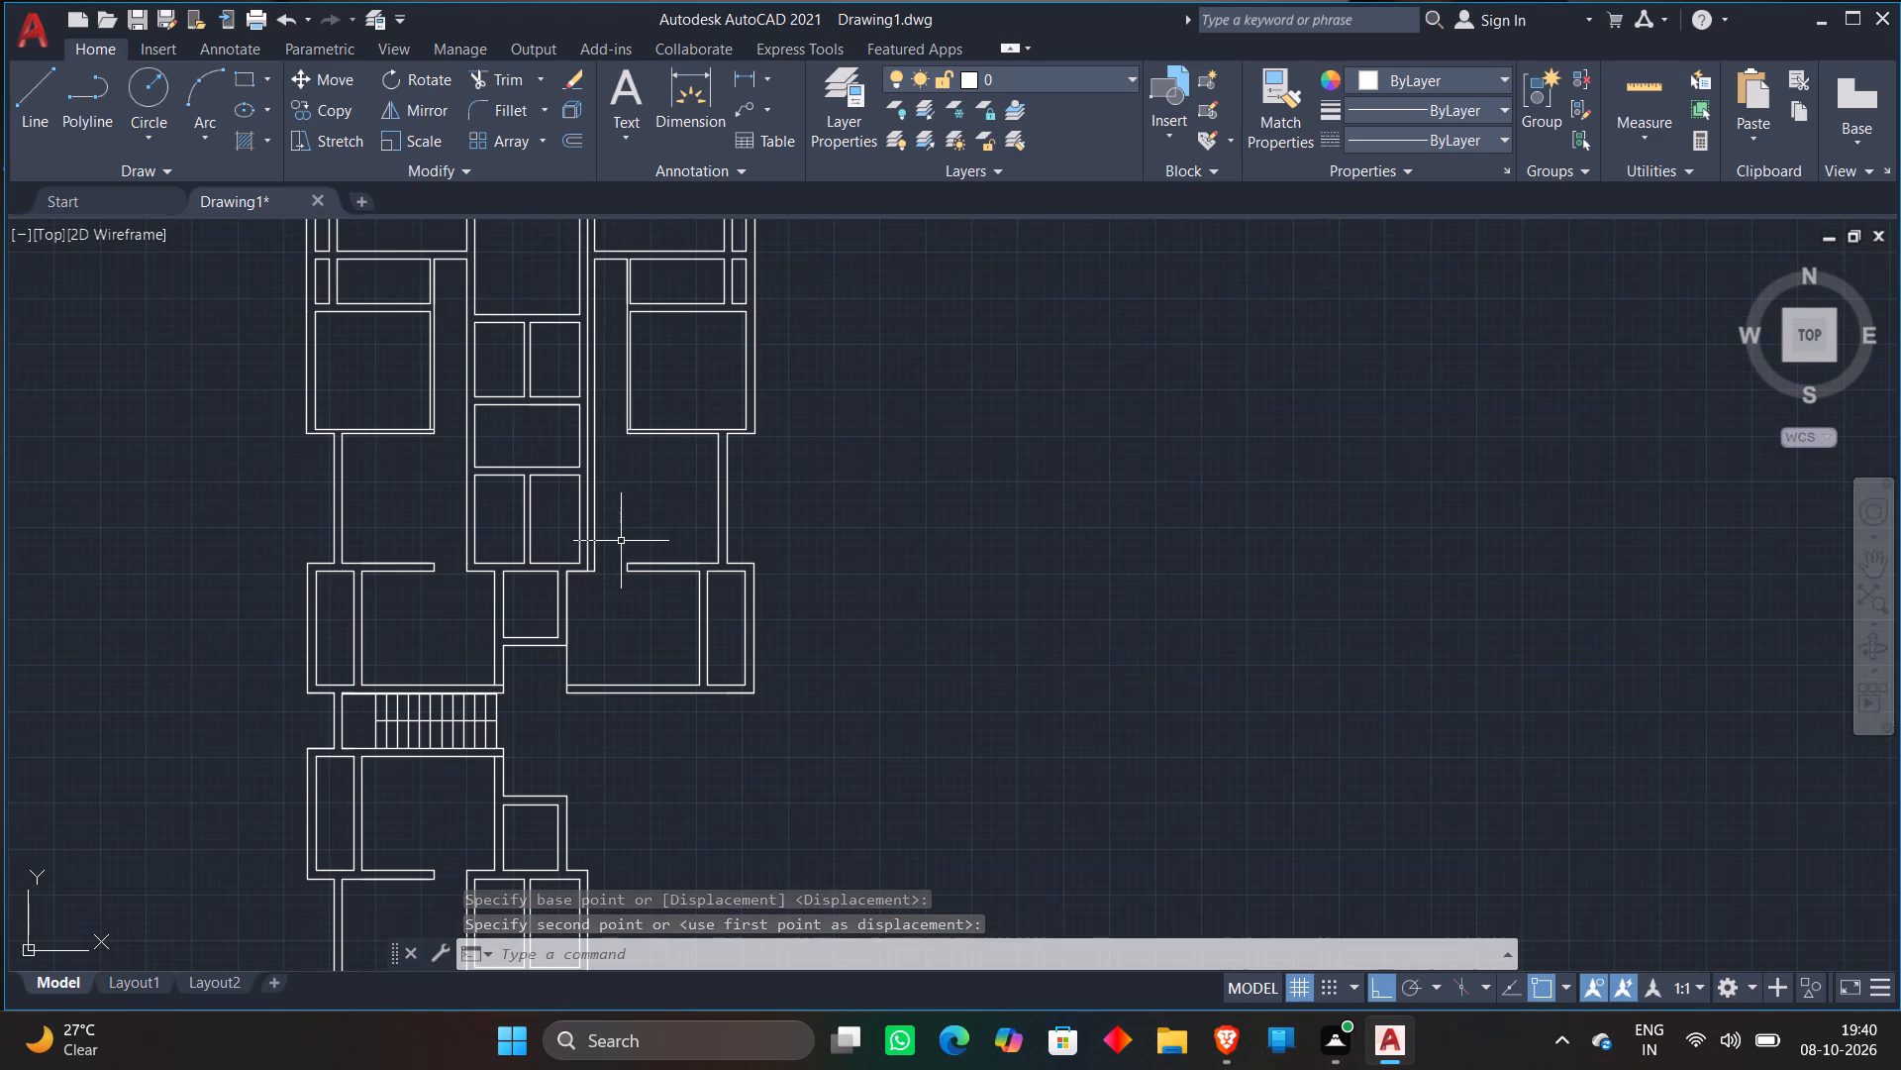
scroll(604, 510, "down", 1)
middle_click_drag(621, 499, 776, 528)
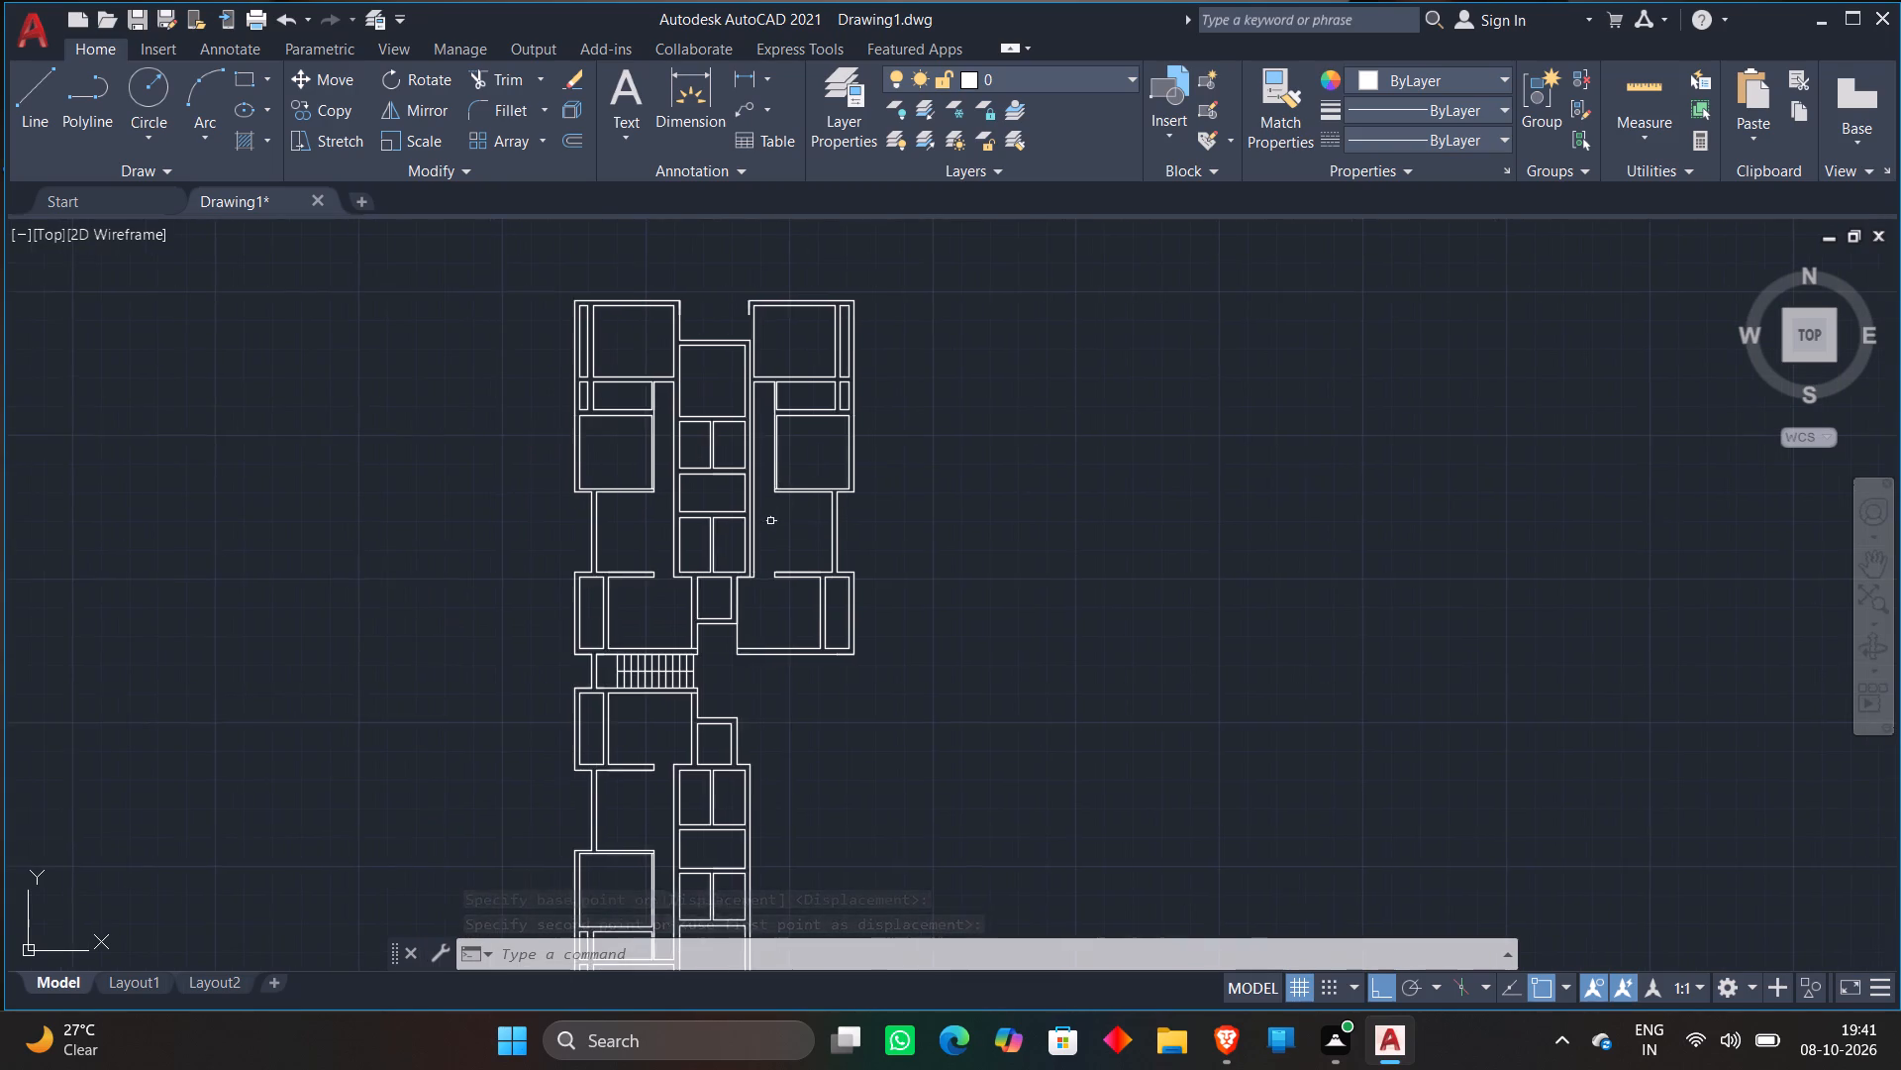
scroll(770, 520, "up", 2)
scroll(746, 659, "up", 2)
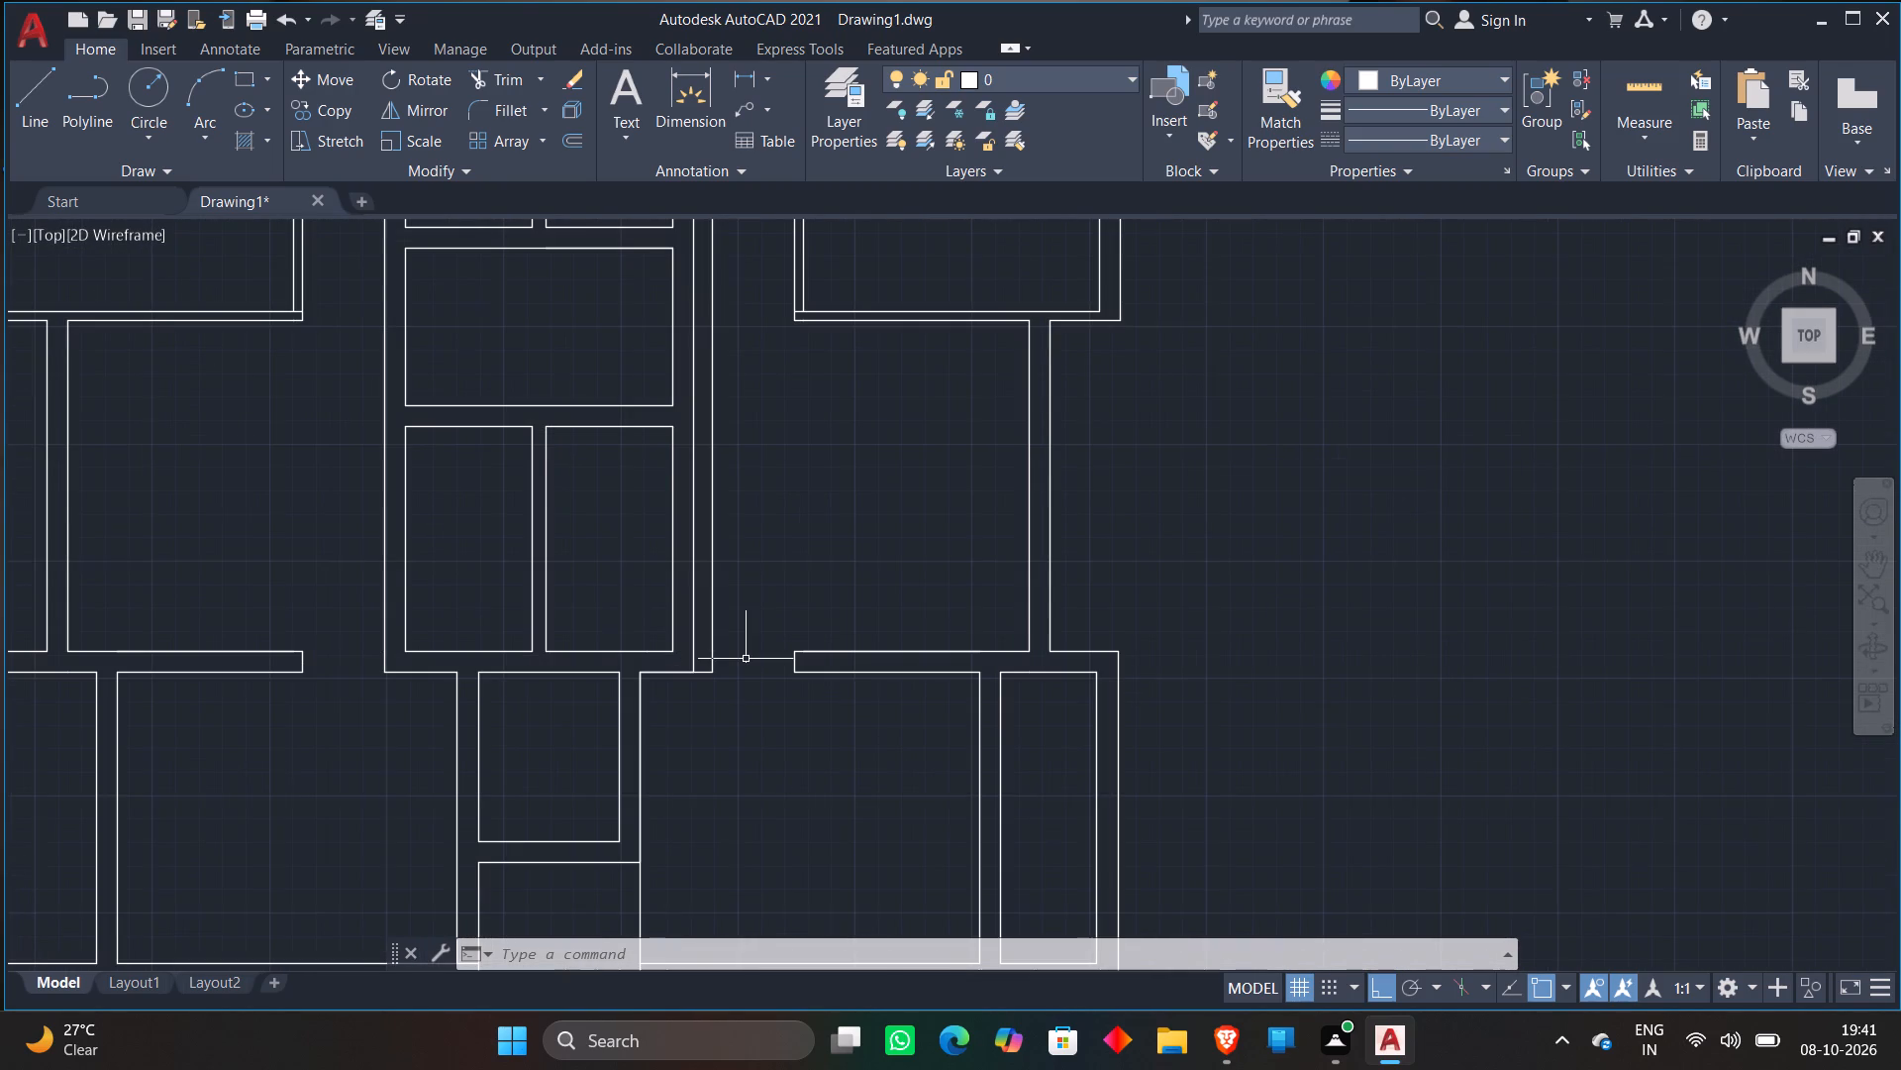
scroll(746, 659, "down", 3)
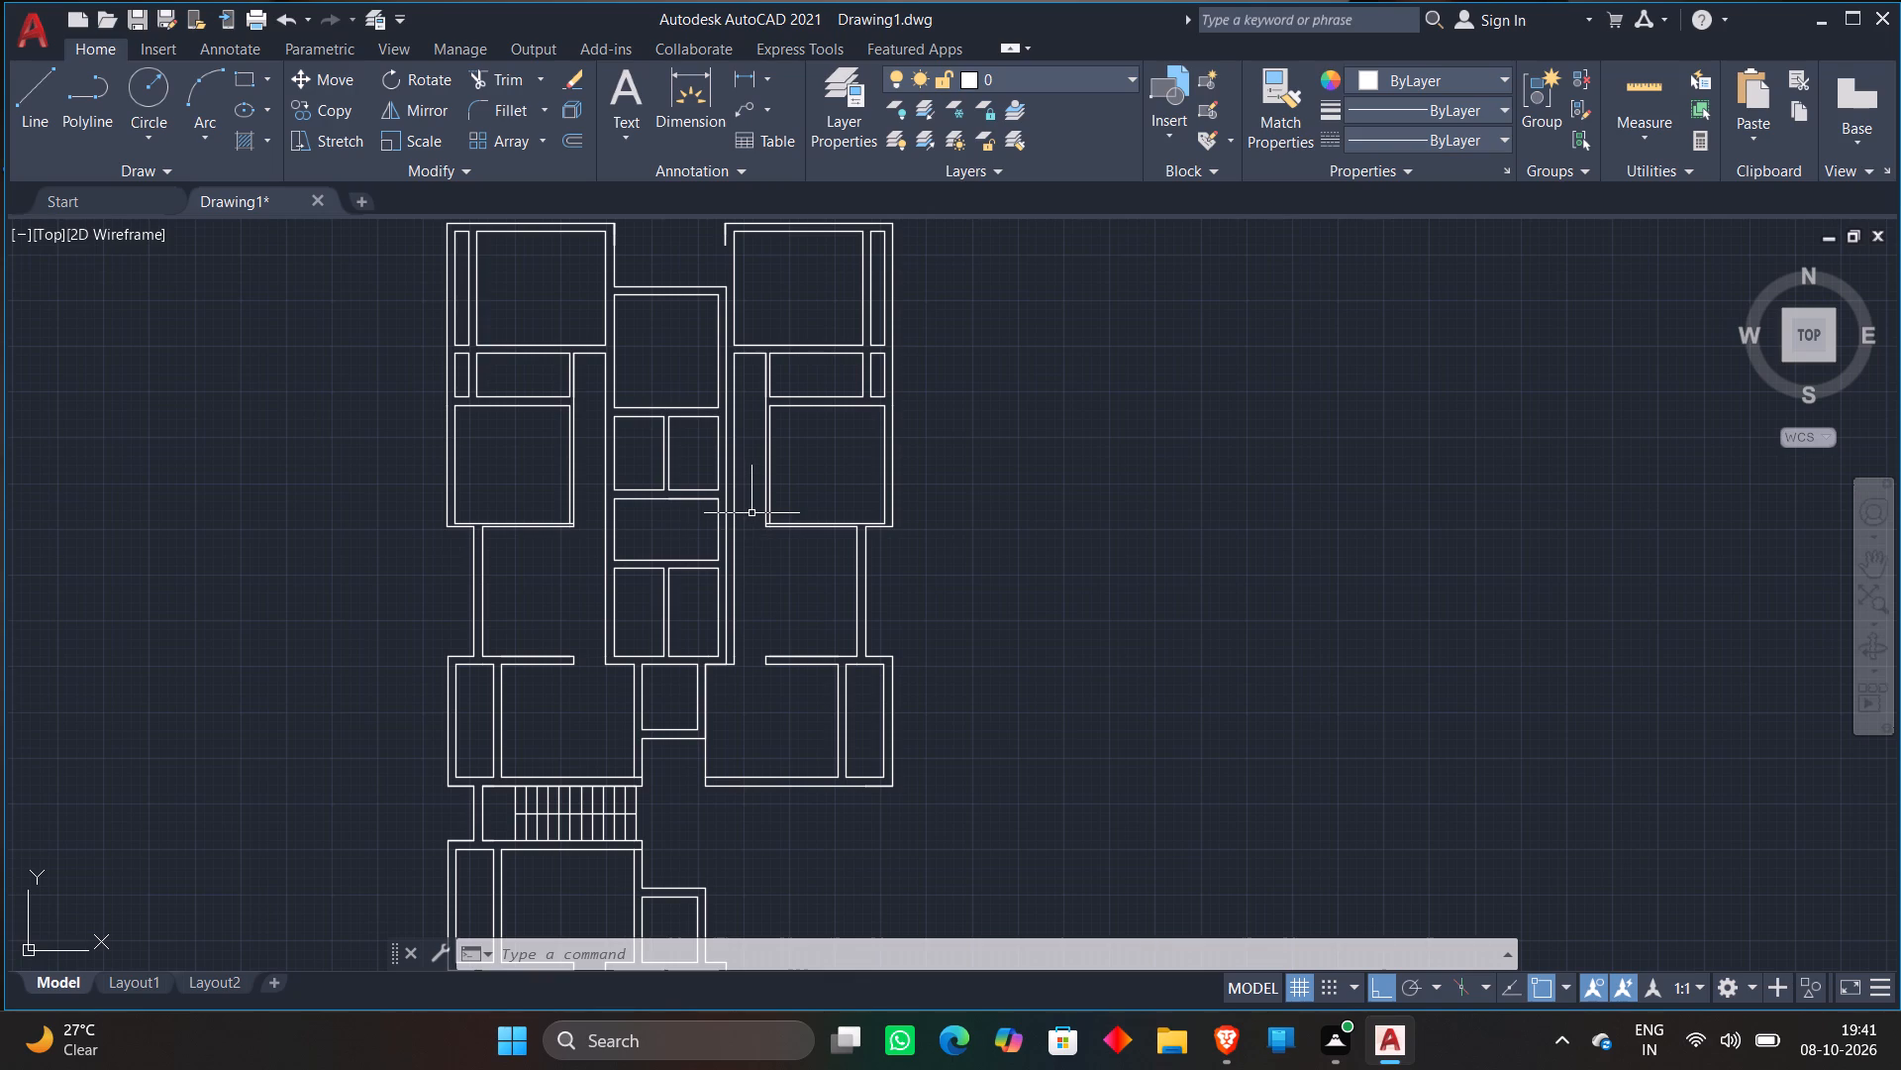
middle_click_drag(751, 513, 783, 552)
scroll(763, 460, "up", 3)
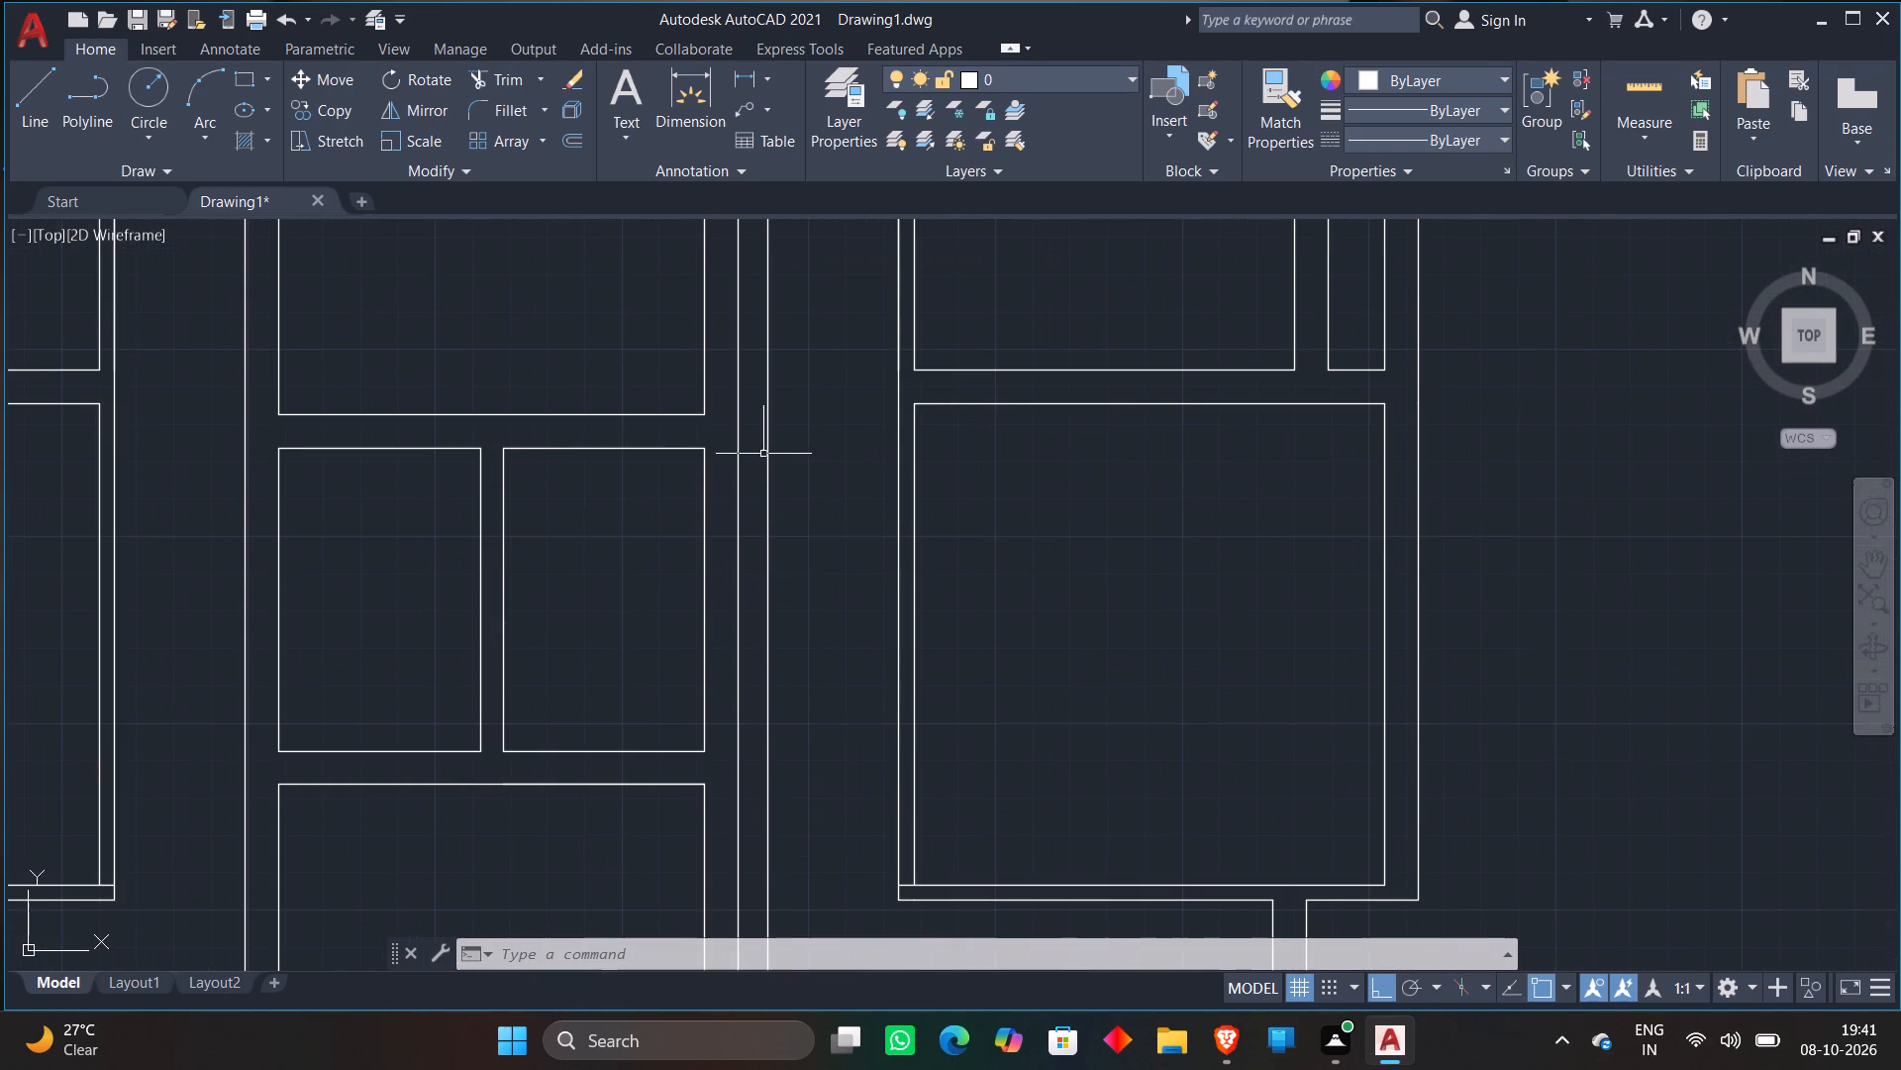
scroll(736, 551, "down", 2)
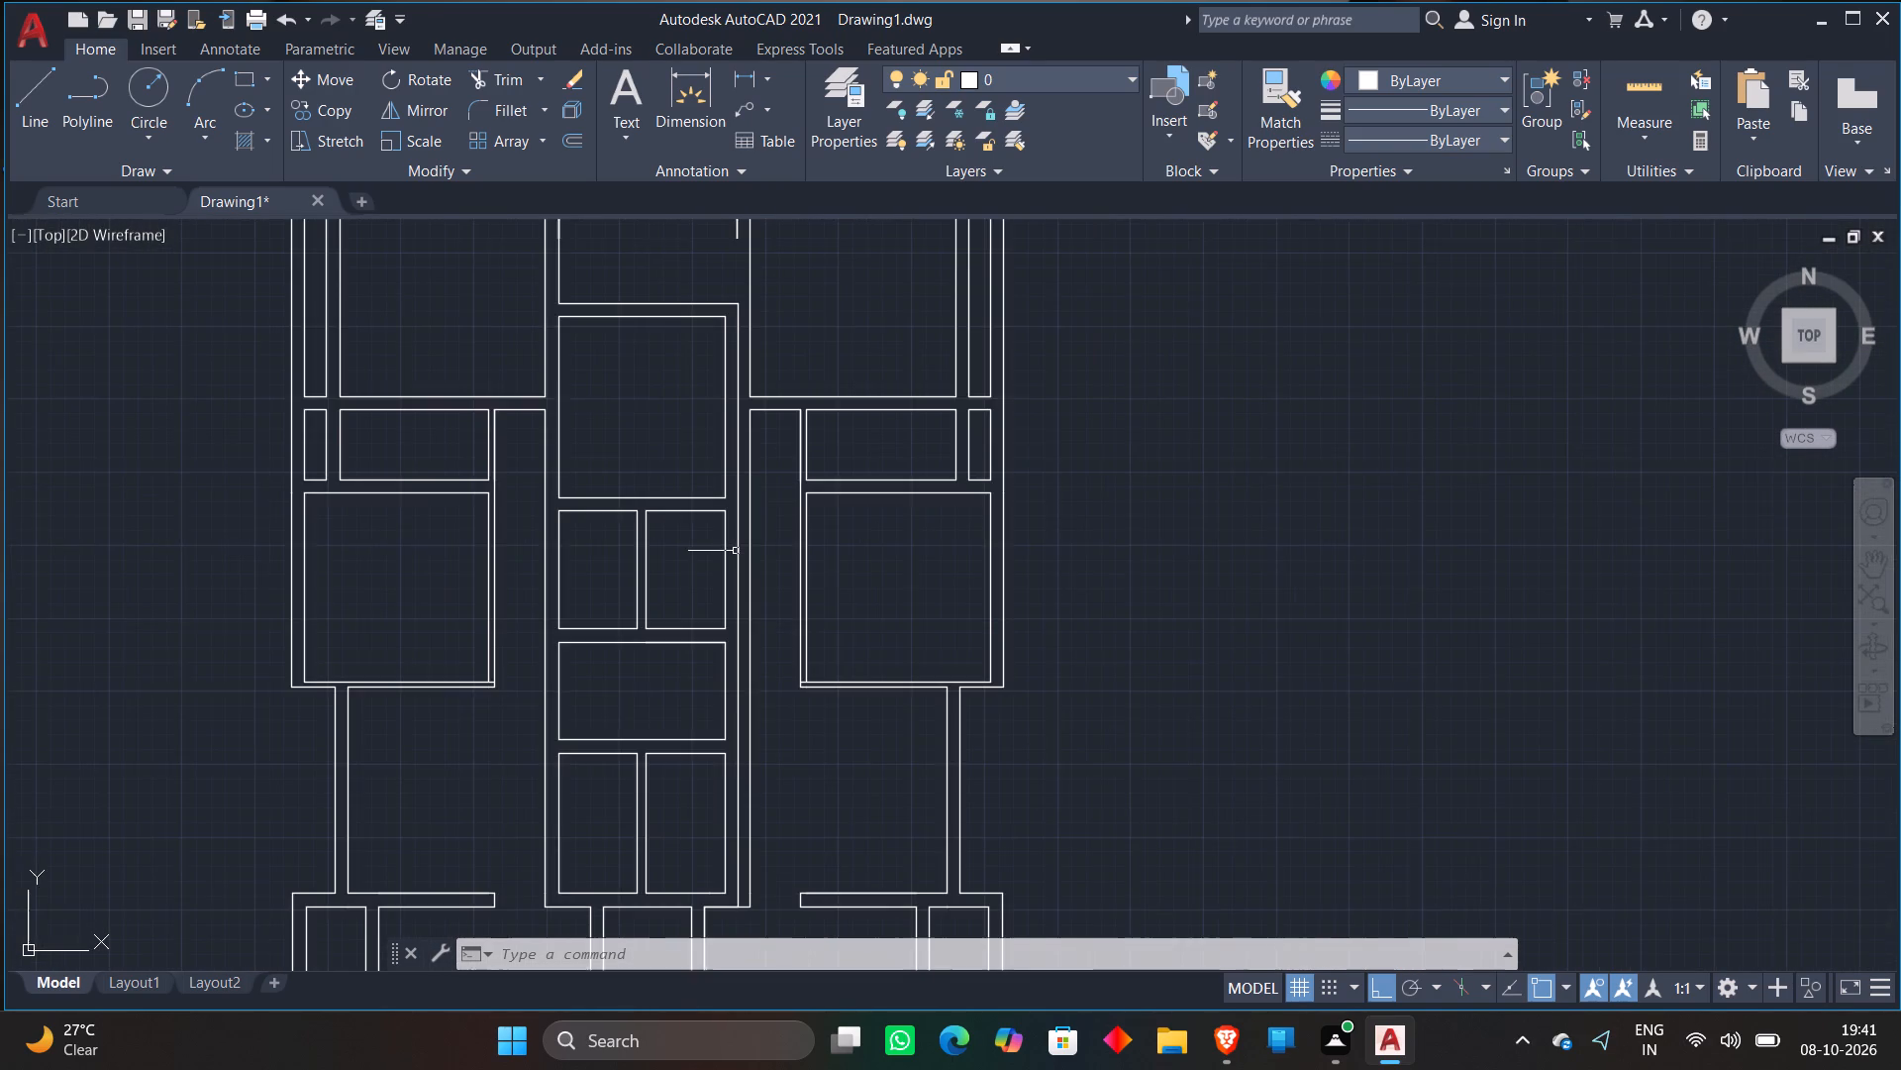
scroll(736, 551, "down", 1)
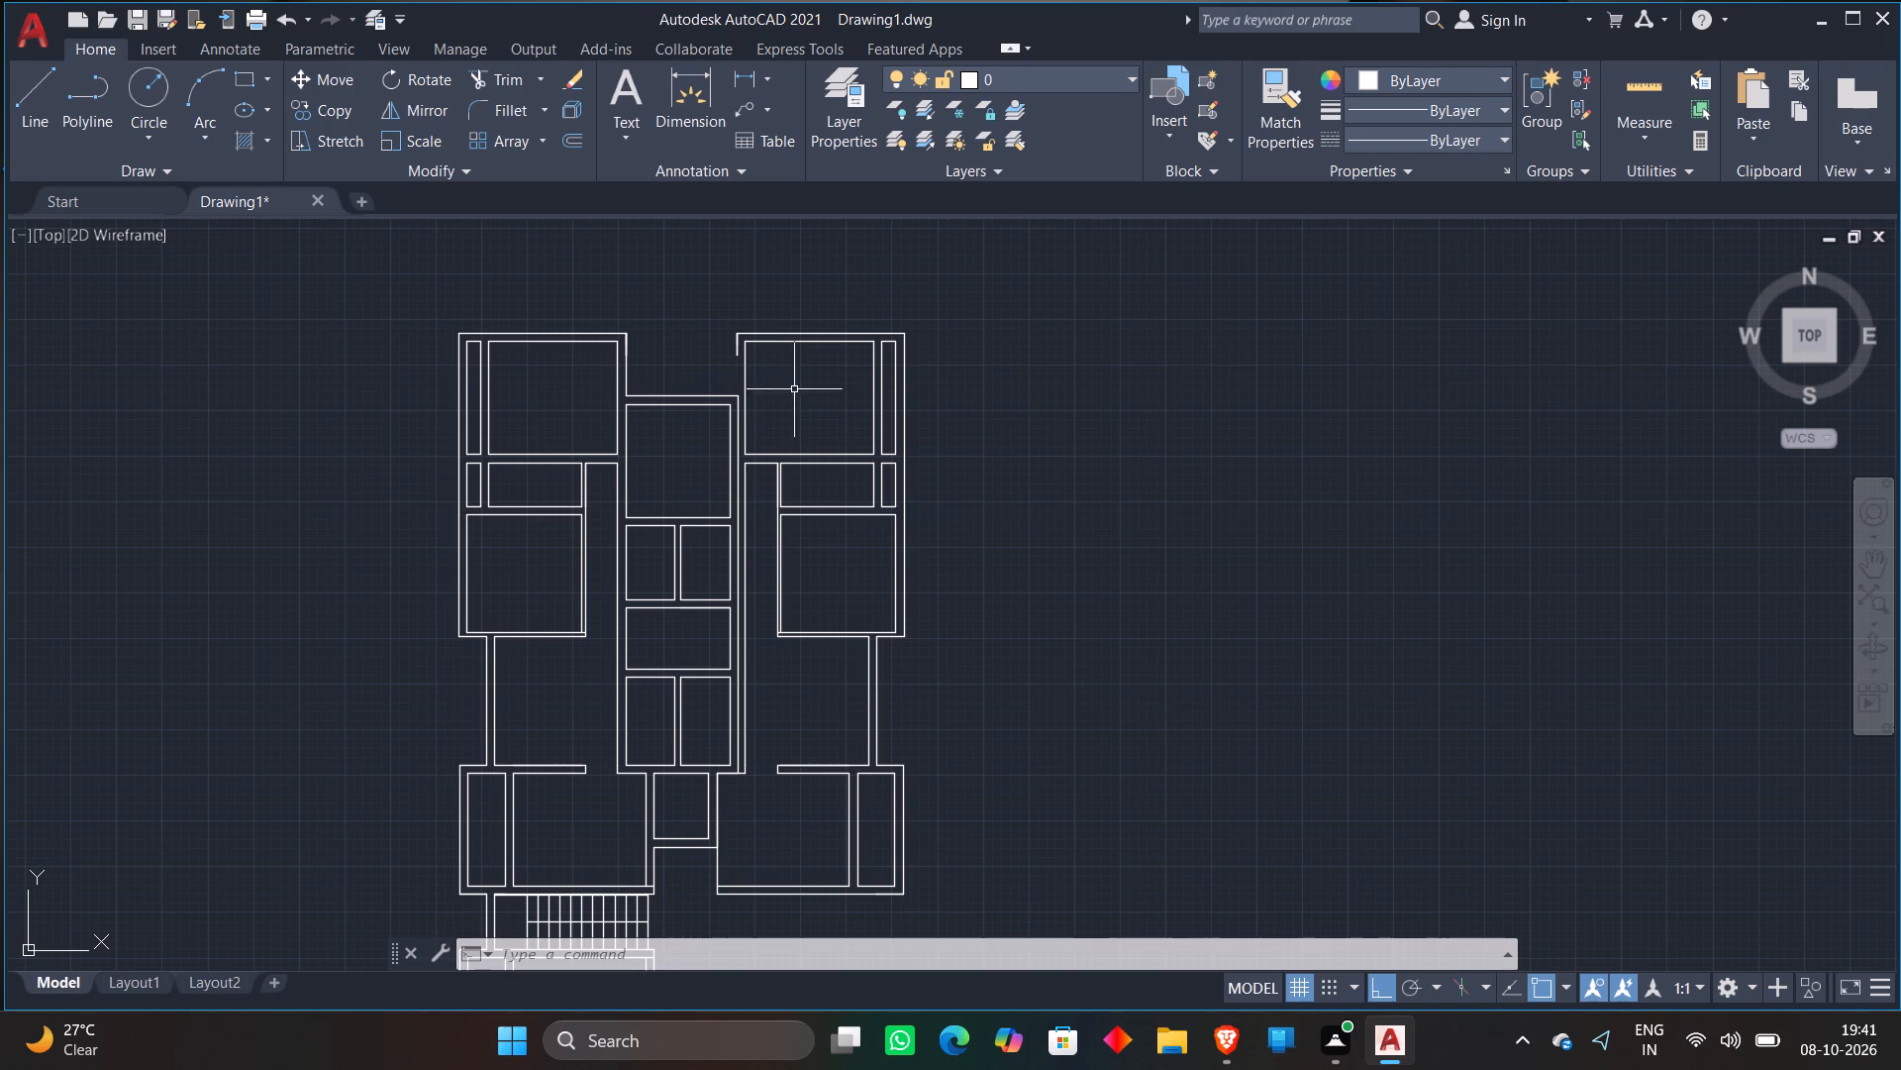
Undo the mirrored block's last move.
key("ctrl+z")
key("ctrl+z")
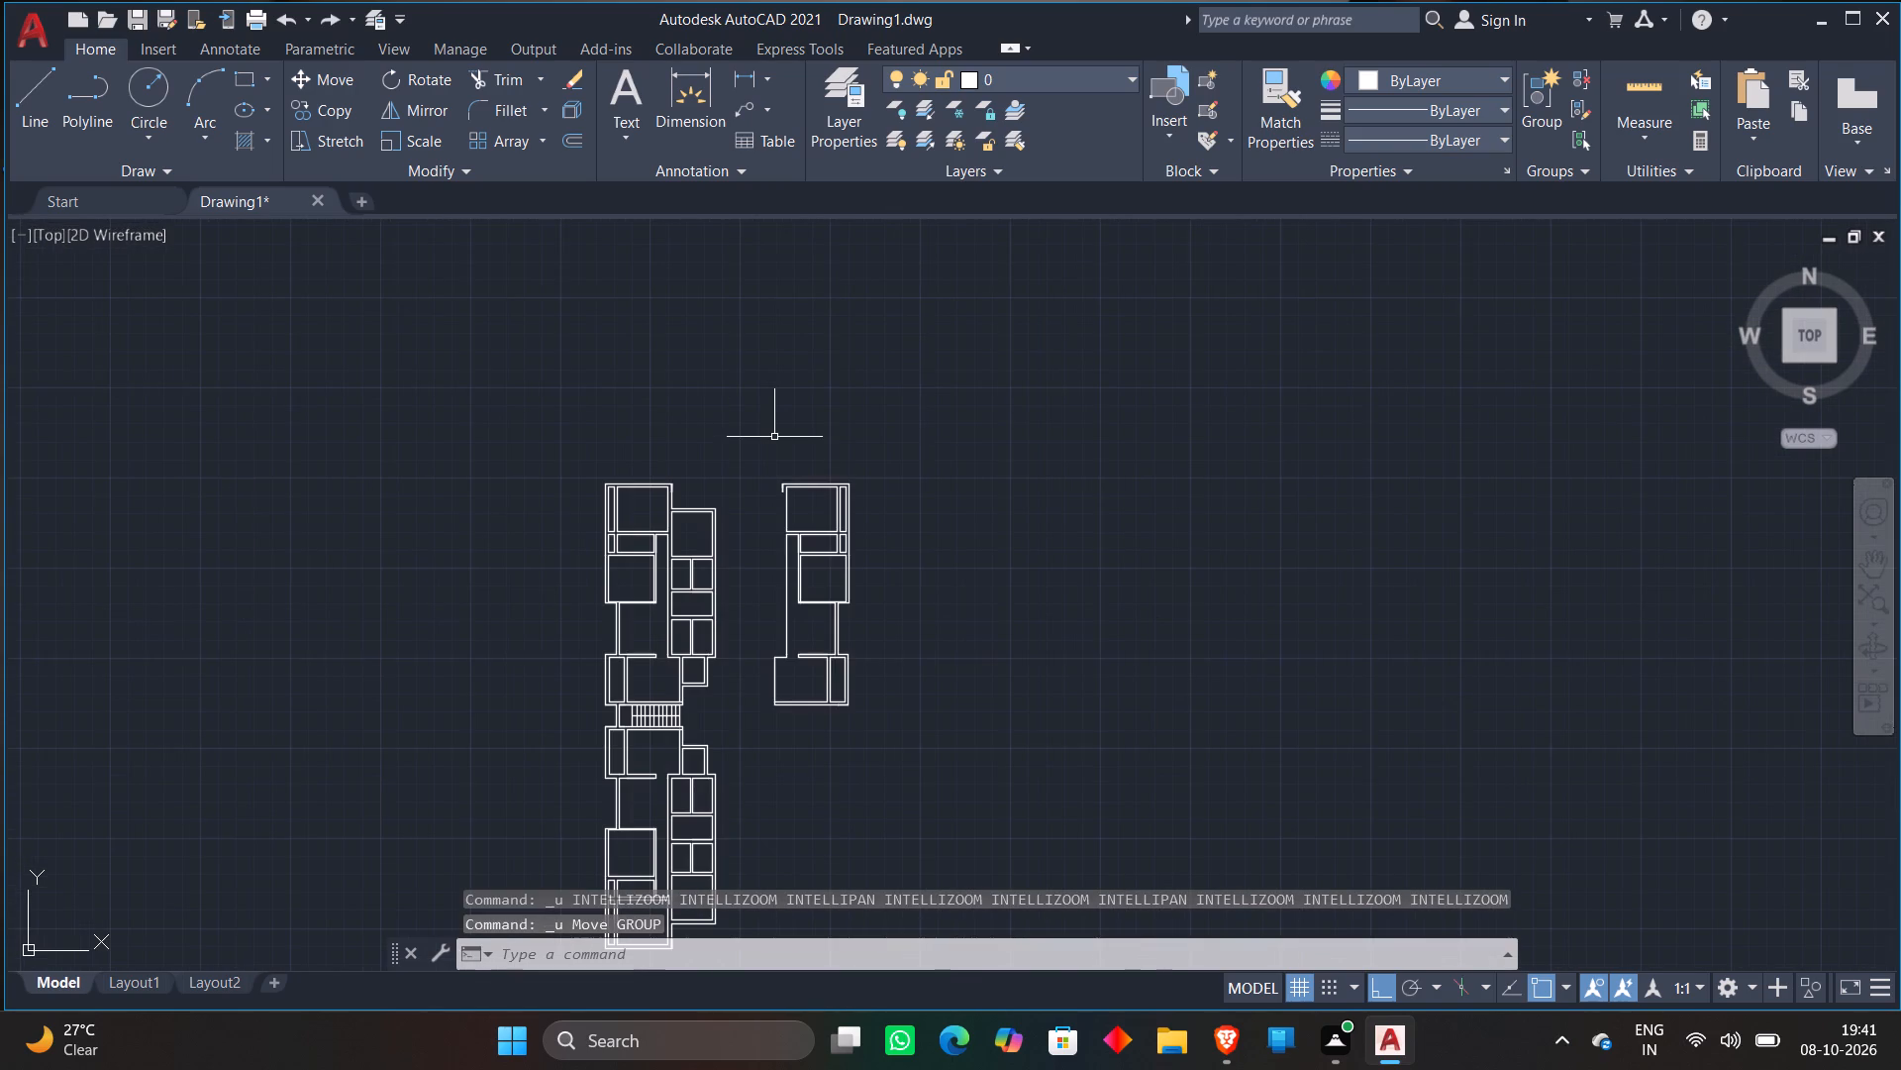
Delete the outer east wall line of the upper central room column.
scroll(705, 534, "up", 2)
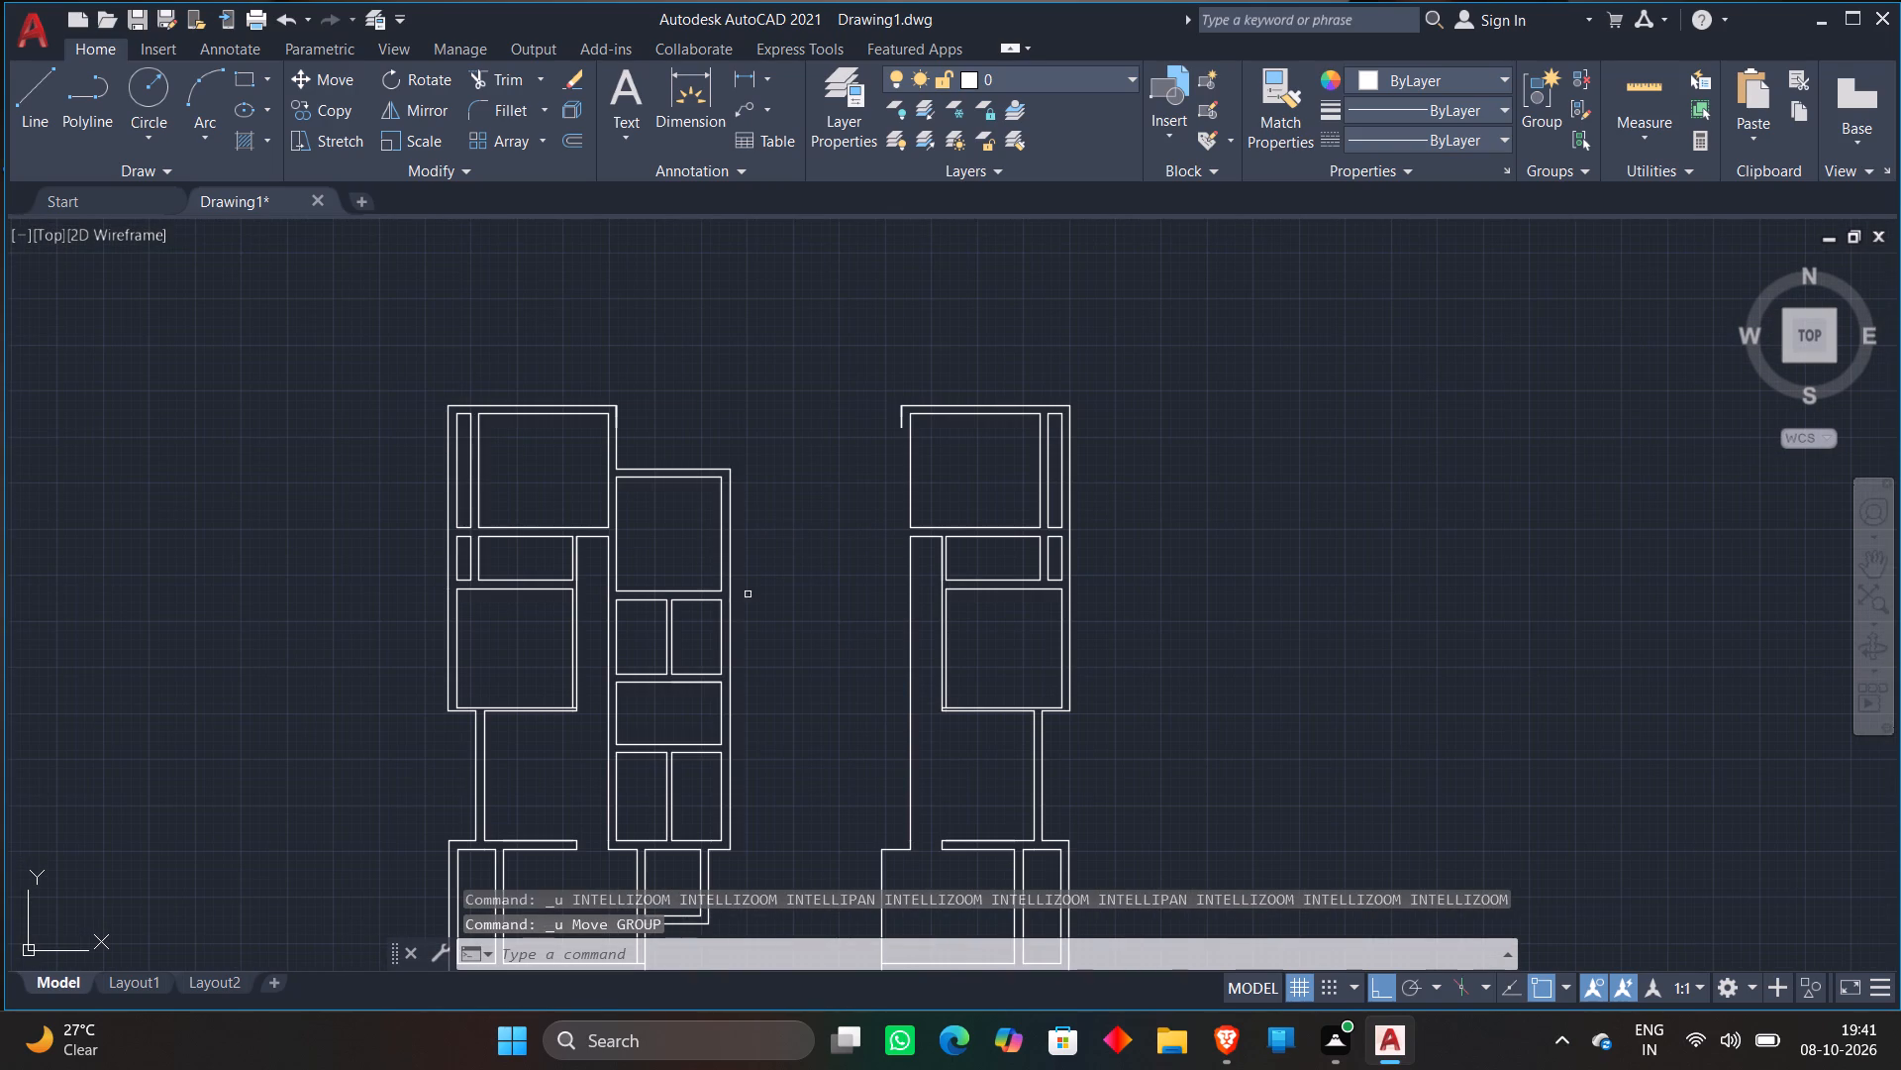
left_click(729, 615)
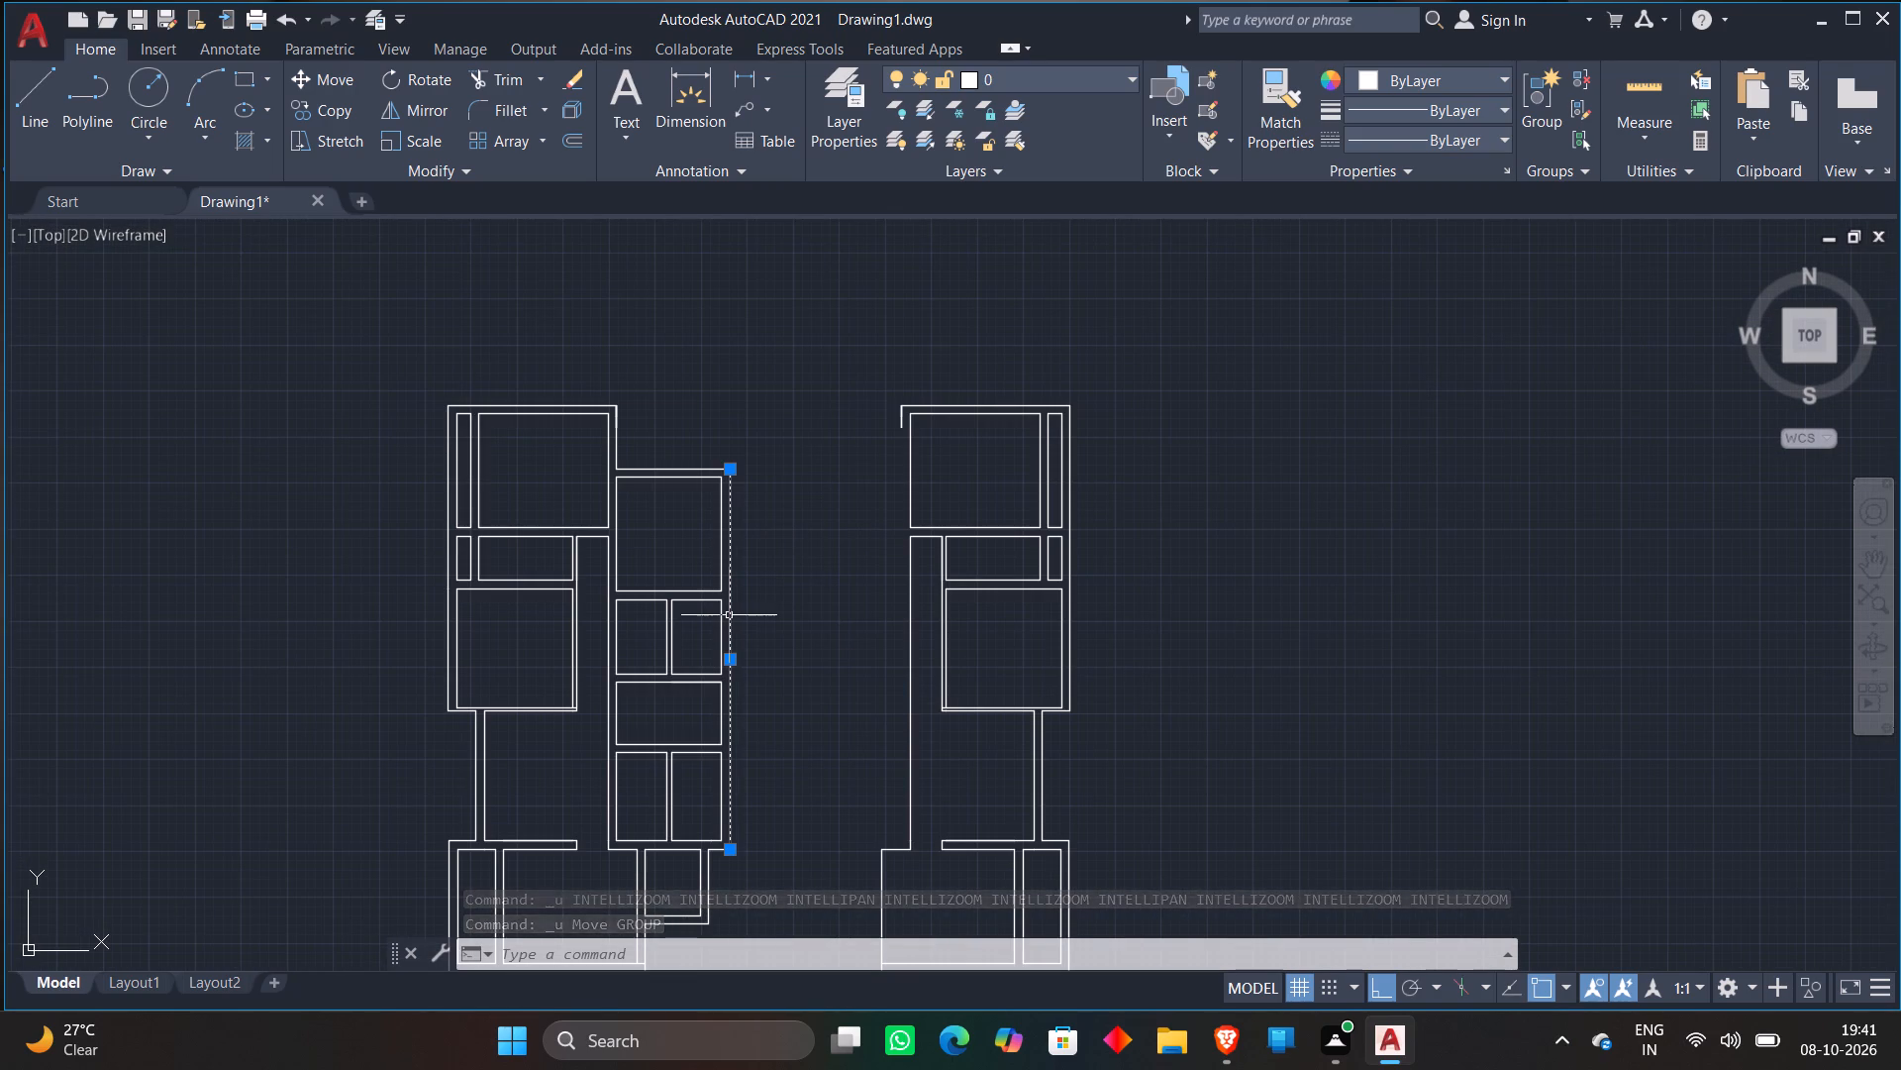
key("Delete")
Move the mirrored block west so its lower room's upper west corner meets the small central room's inner upper east corner.
scroll(803, 572, "down", 1)
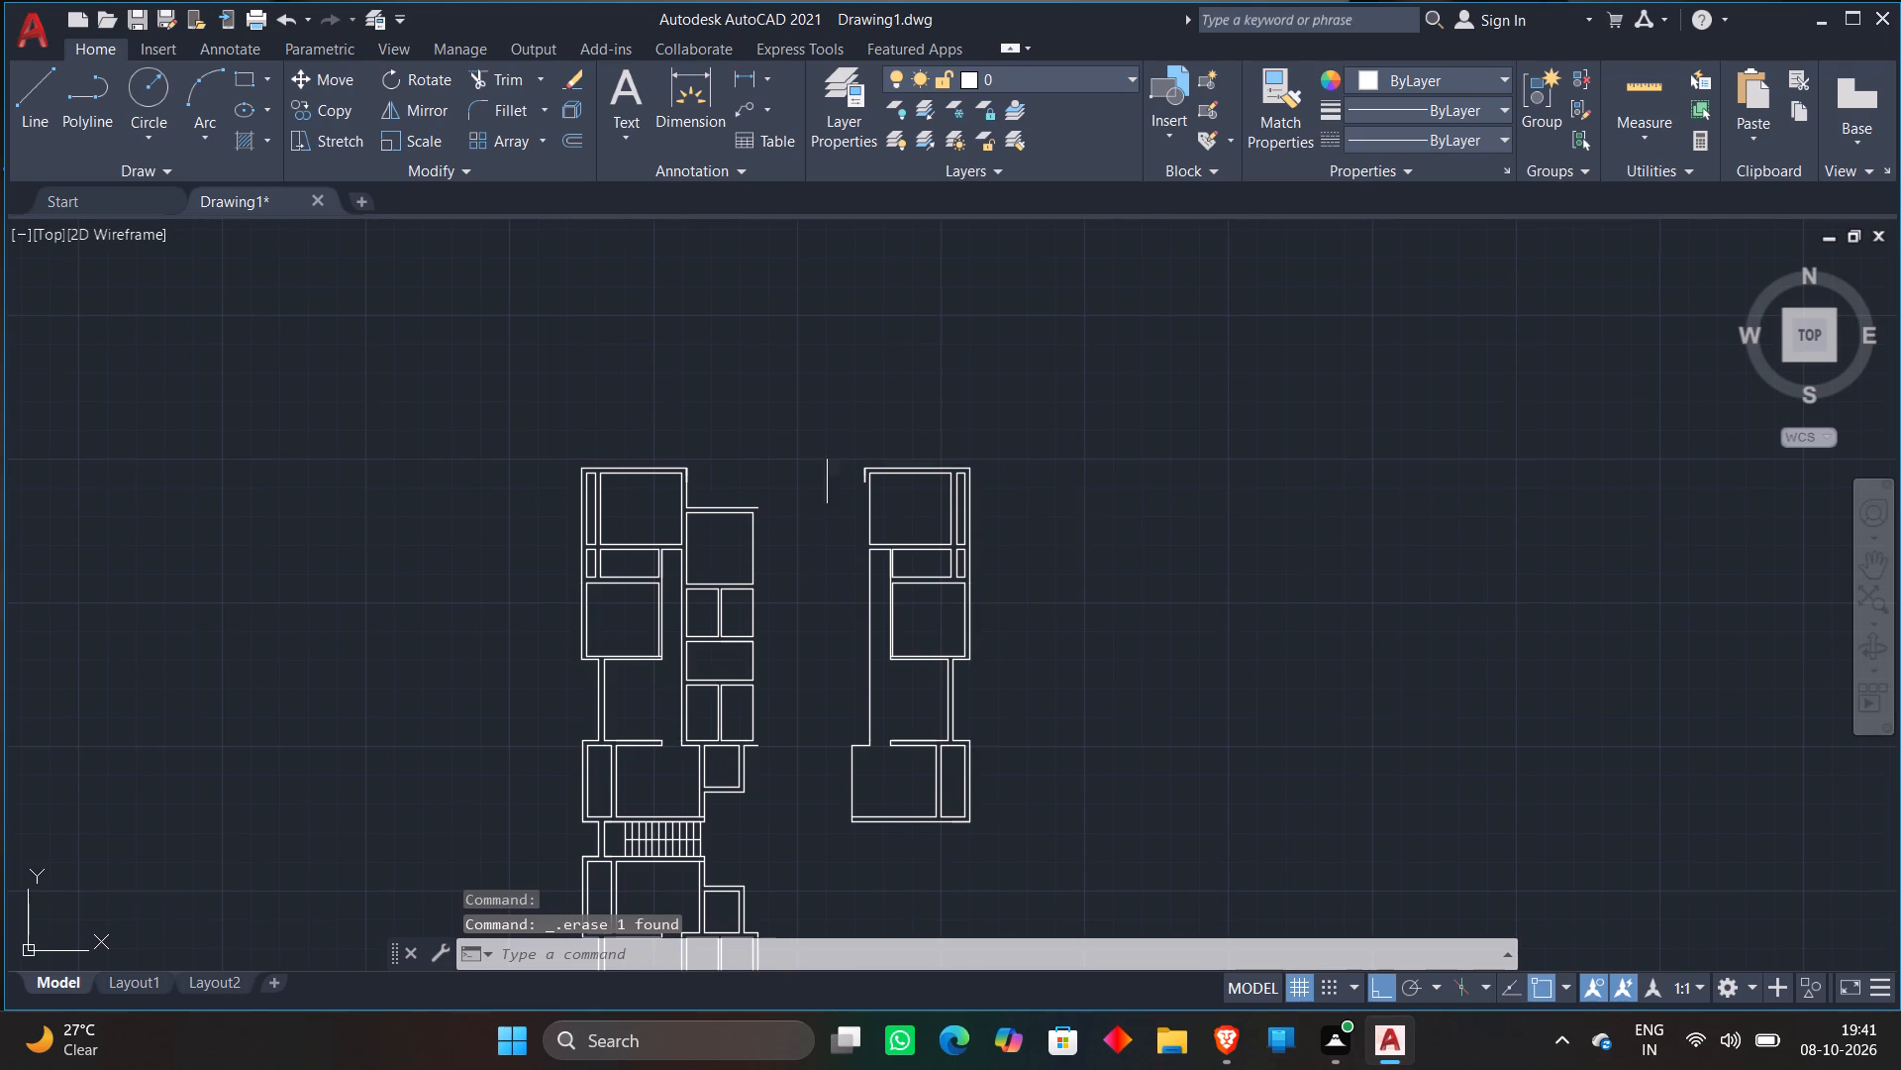
left_click(827, 409)
left_click(1029, 880)
right_click(1033, 793)
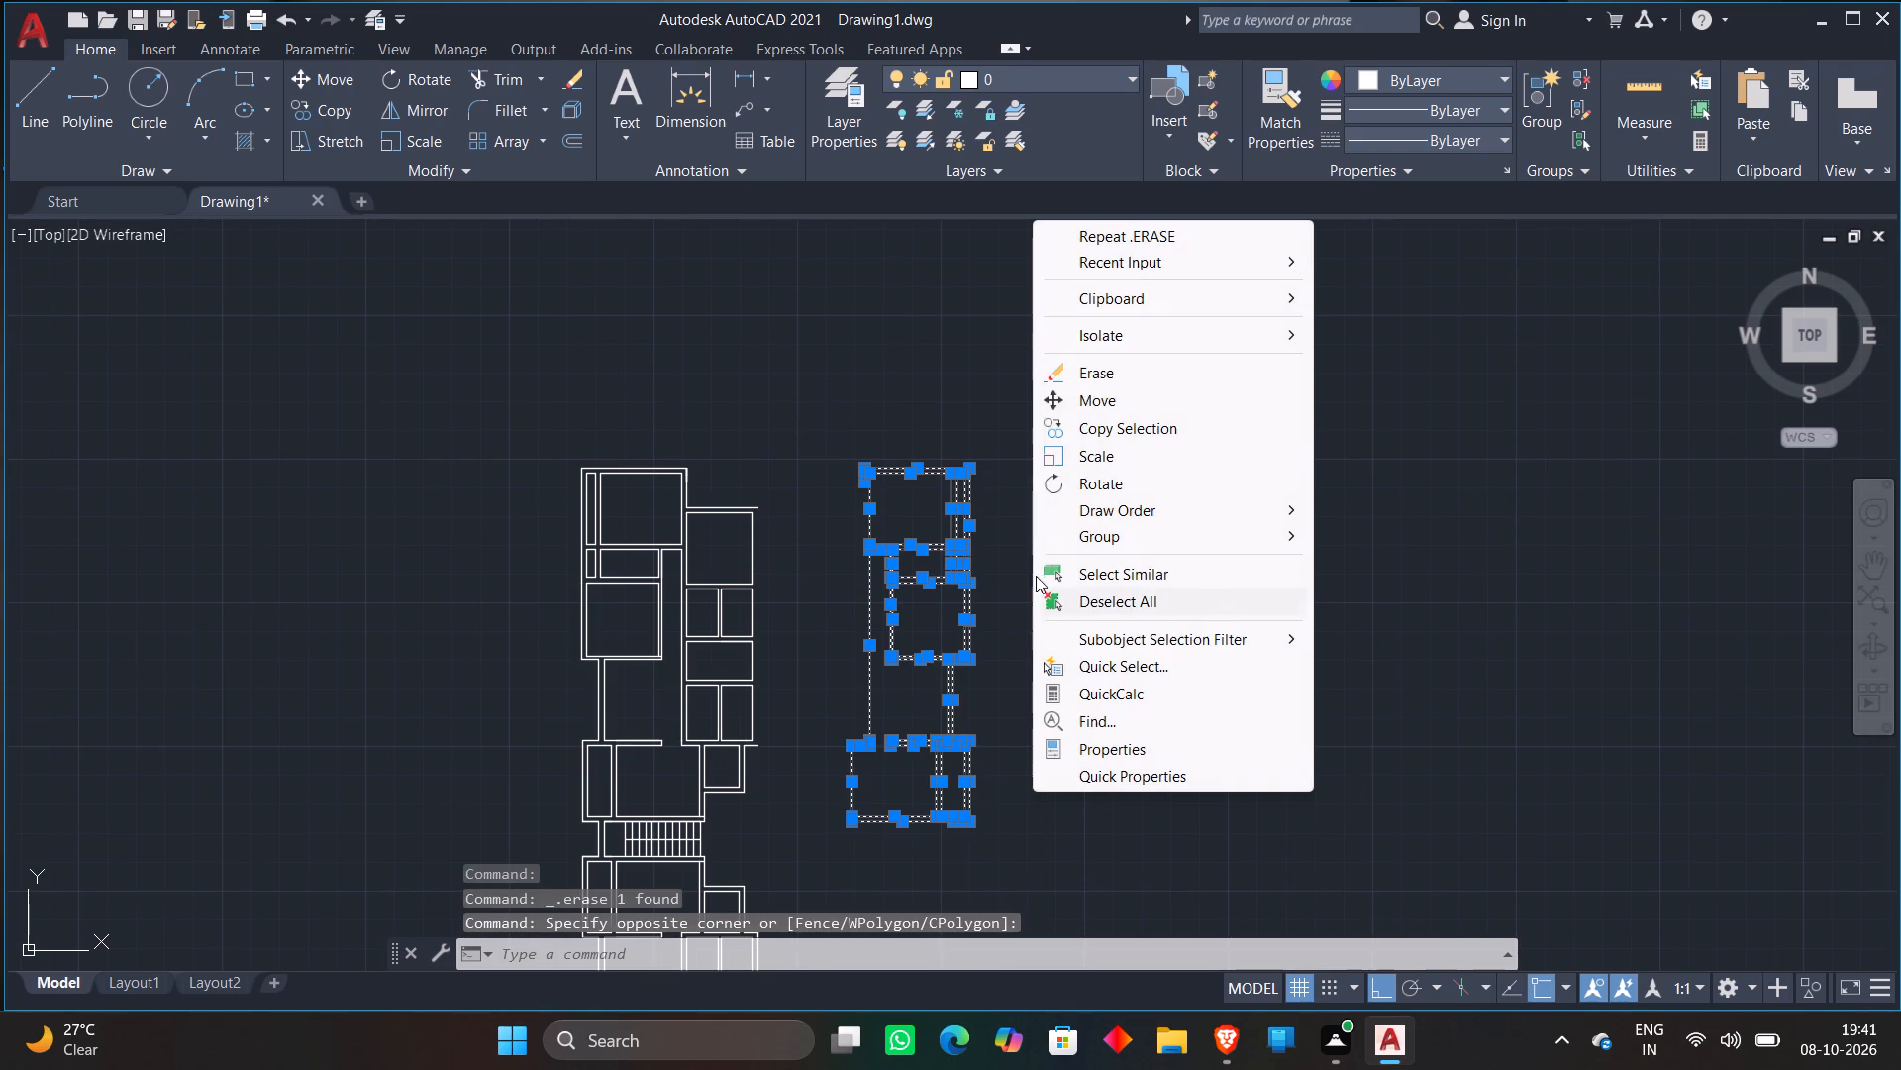
left_click(1064, 403)
scroll(854, 742, "up", 2)
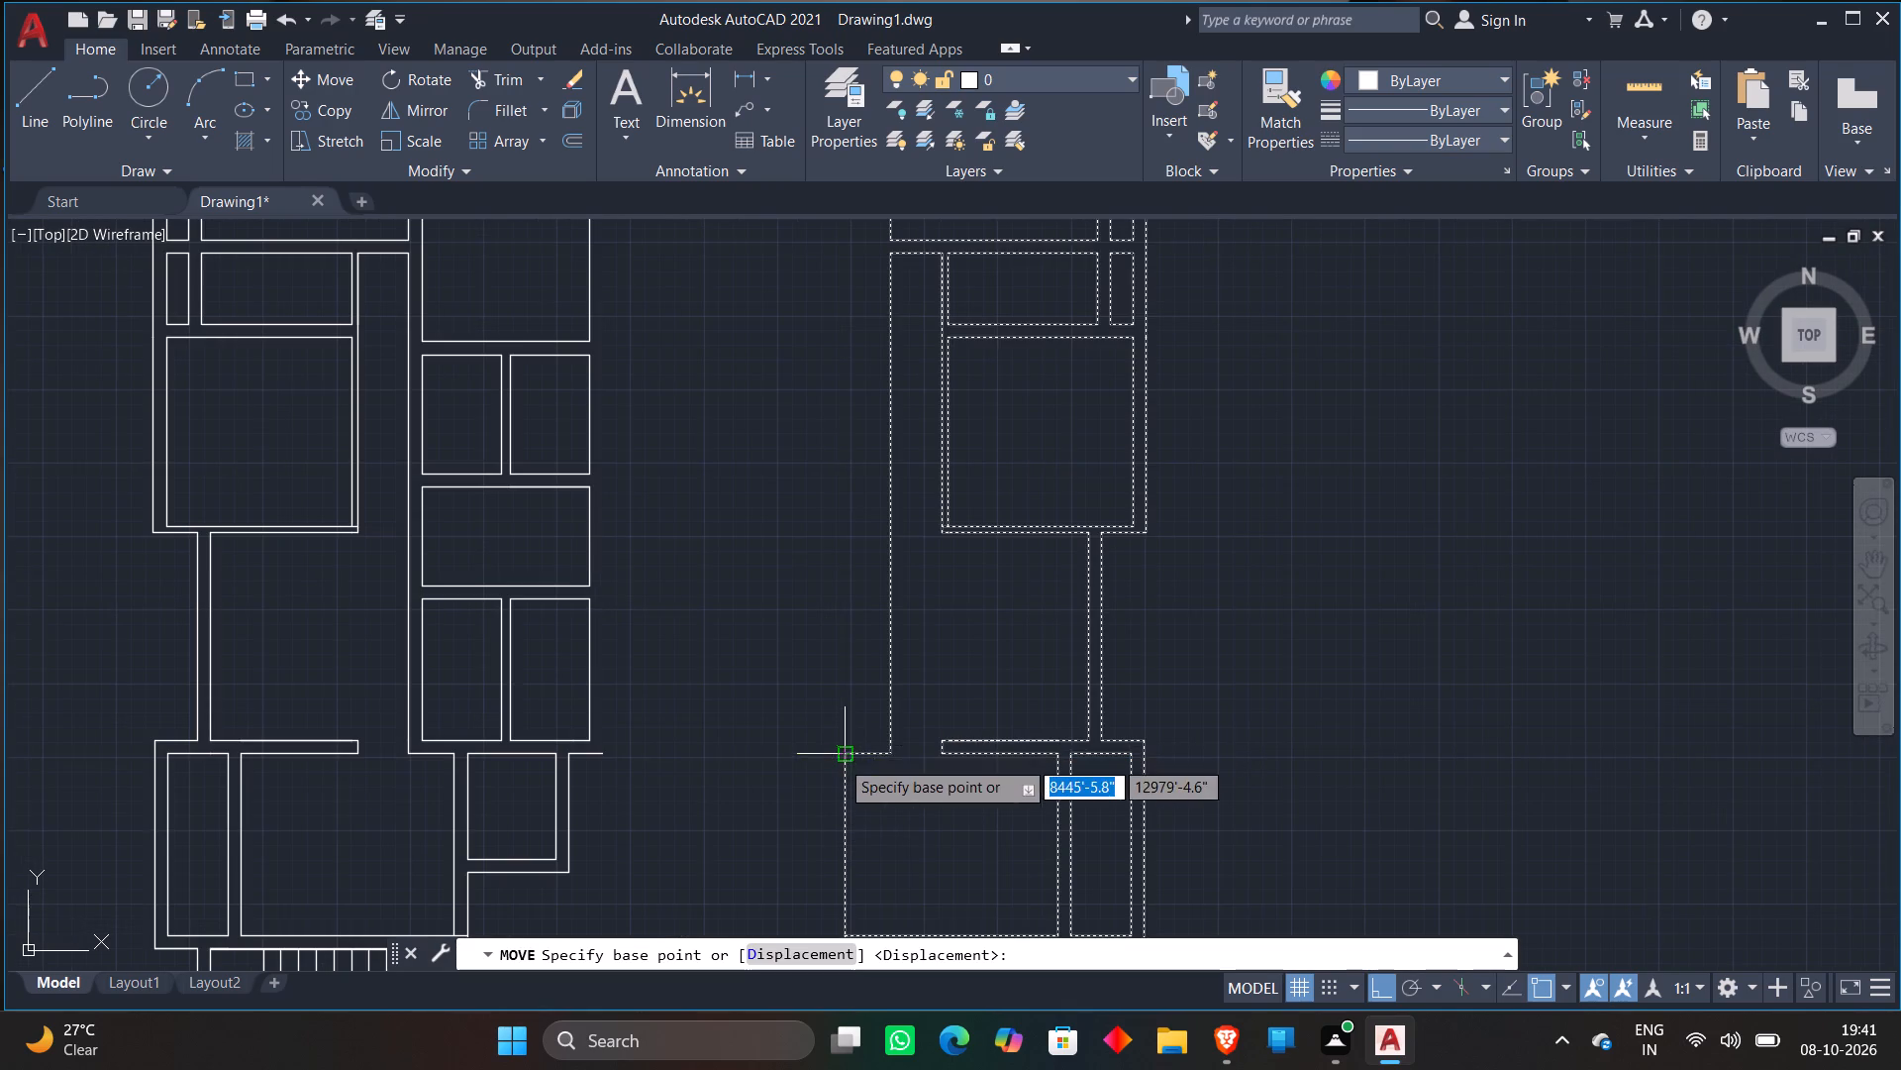
left_click(840, 759)
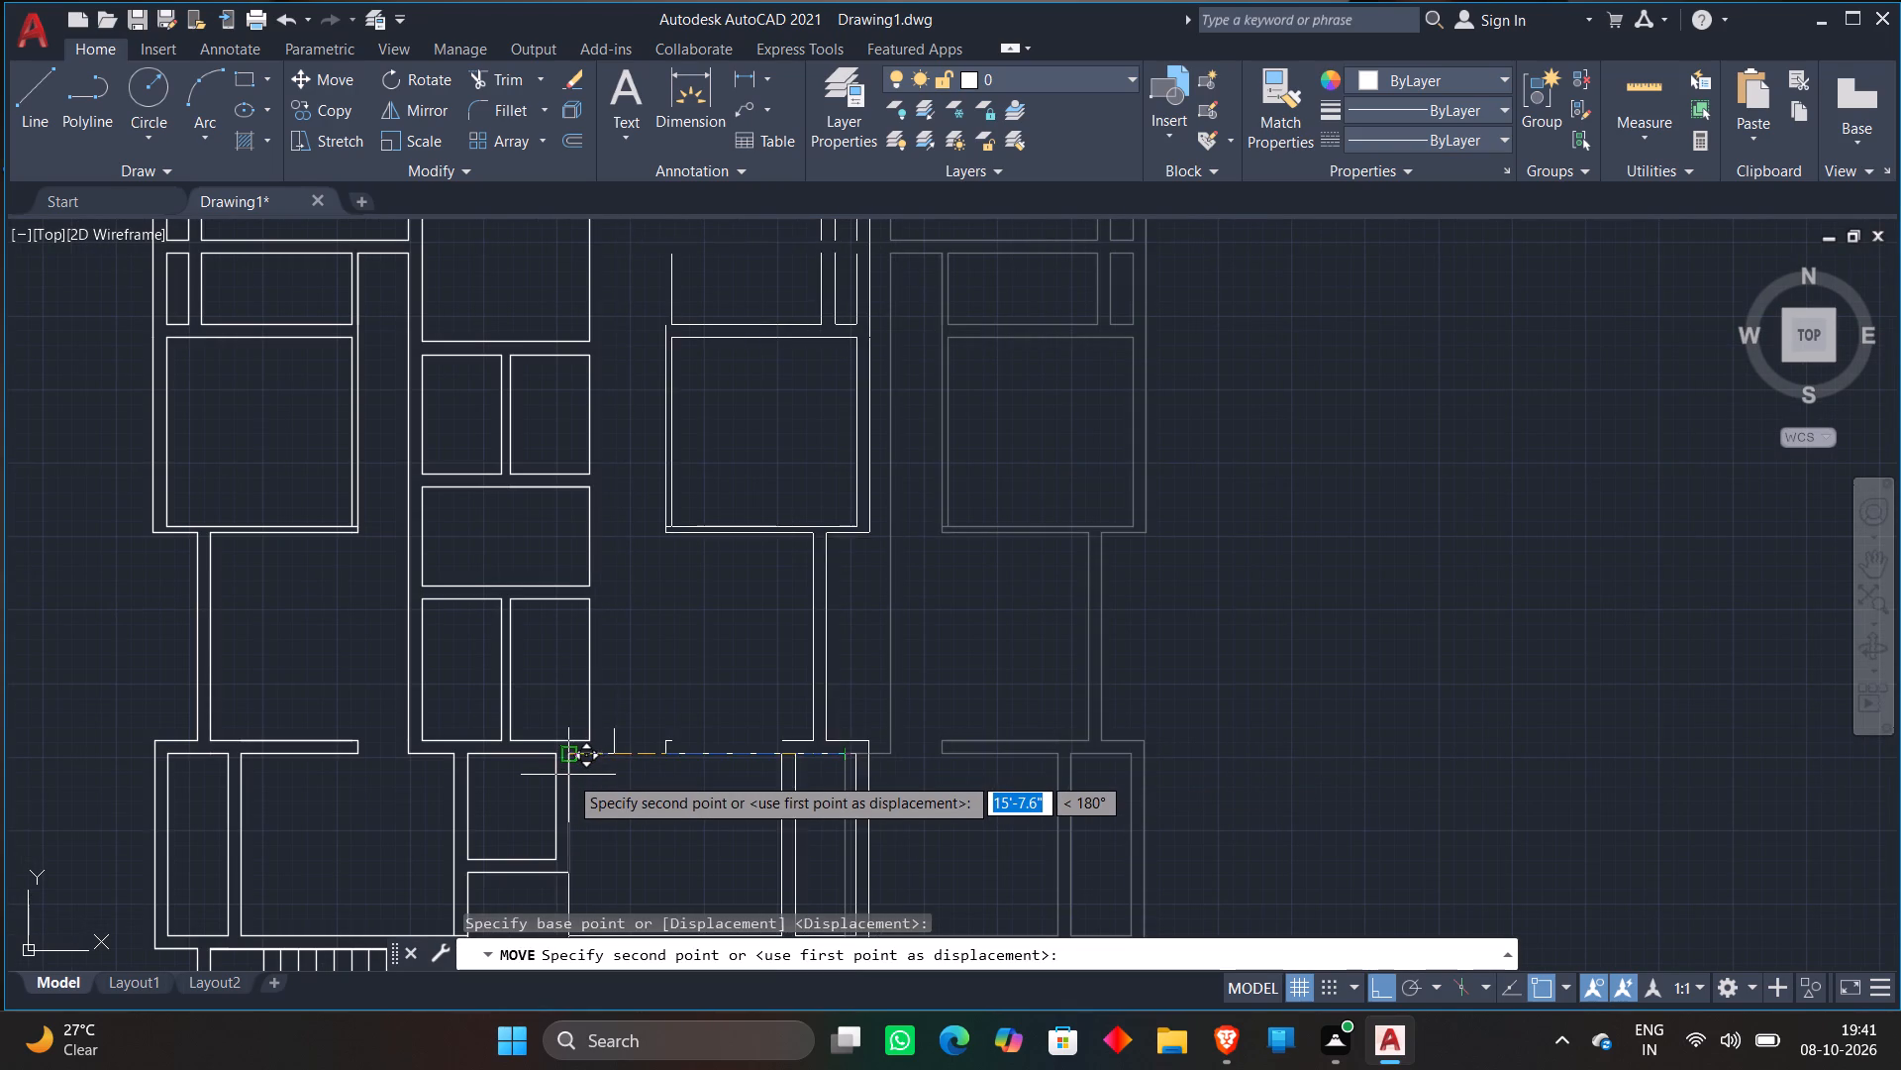
scroll(556, 777, "up", 3)
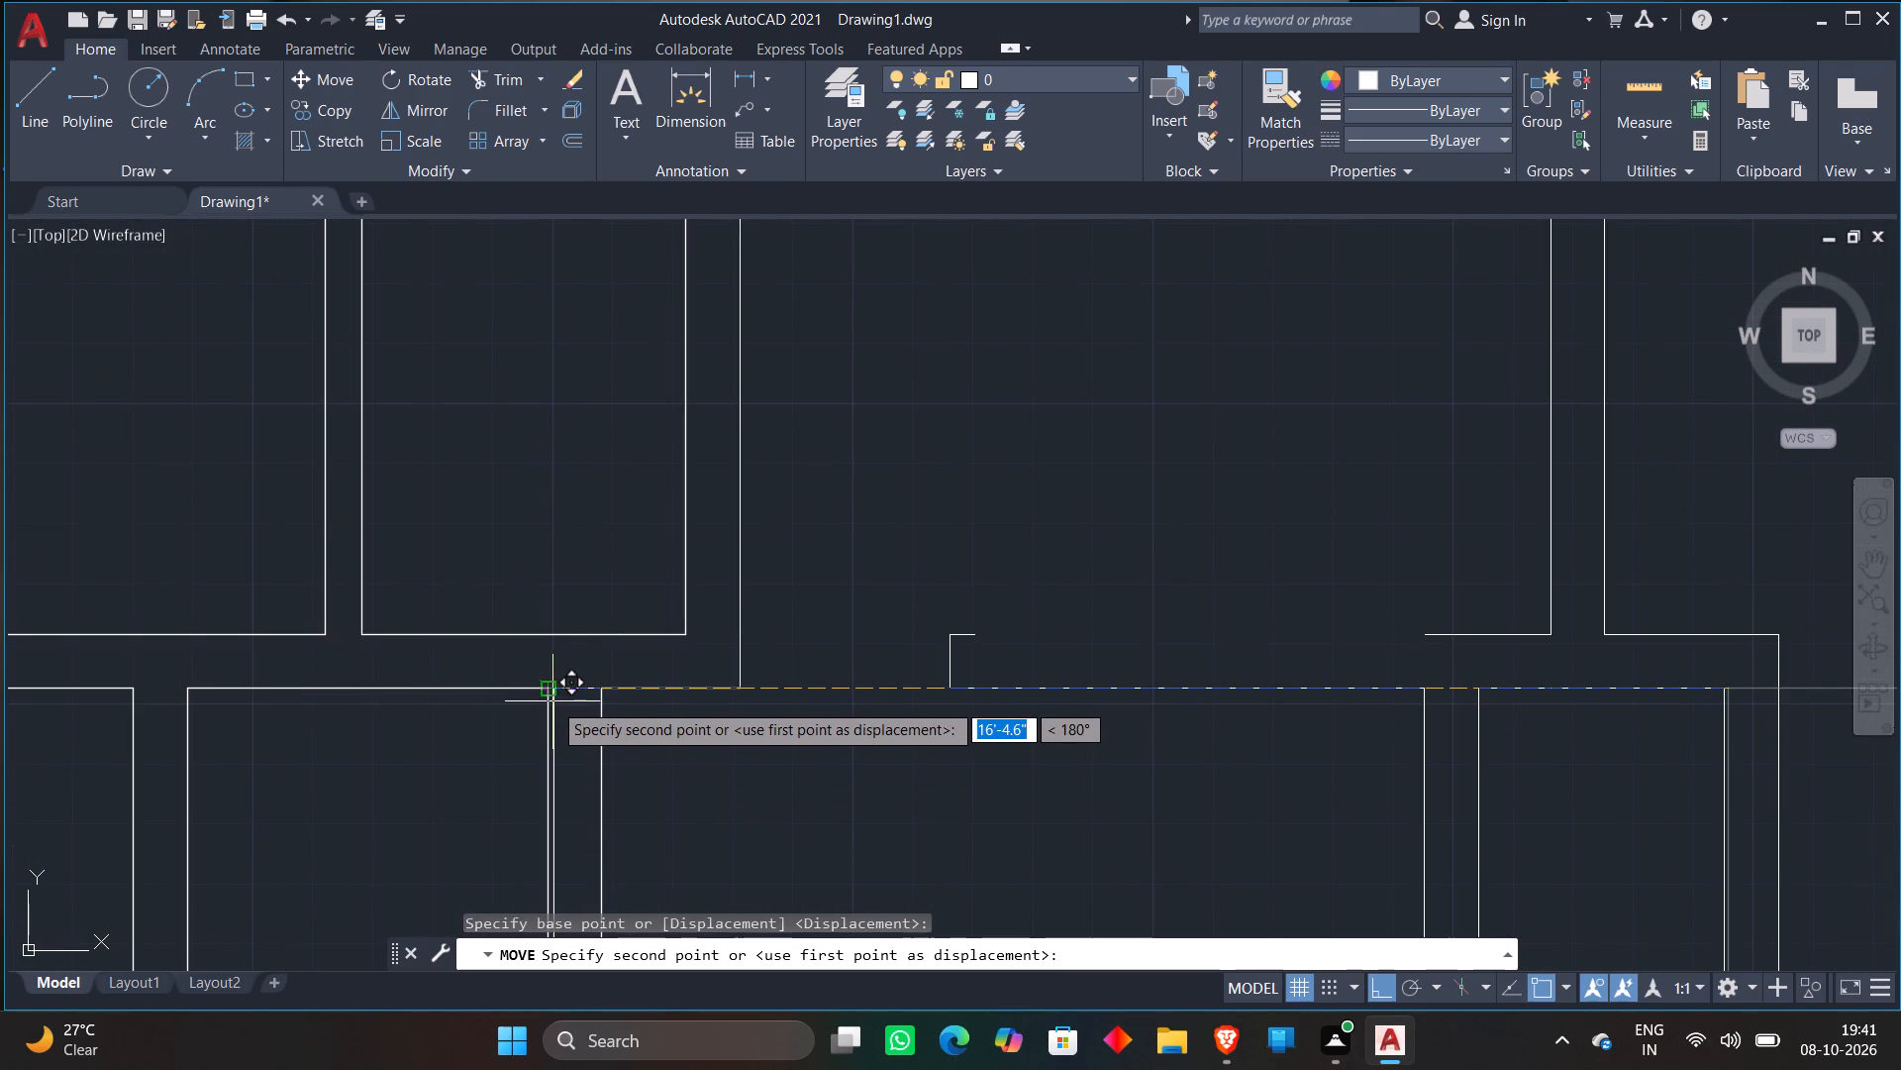
left_click(547, 702)
scroll(850, 669, "down", 1)
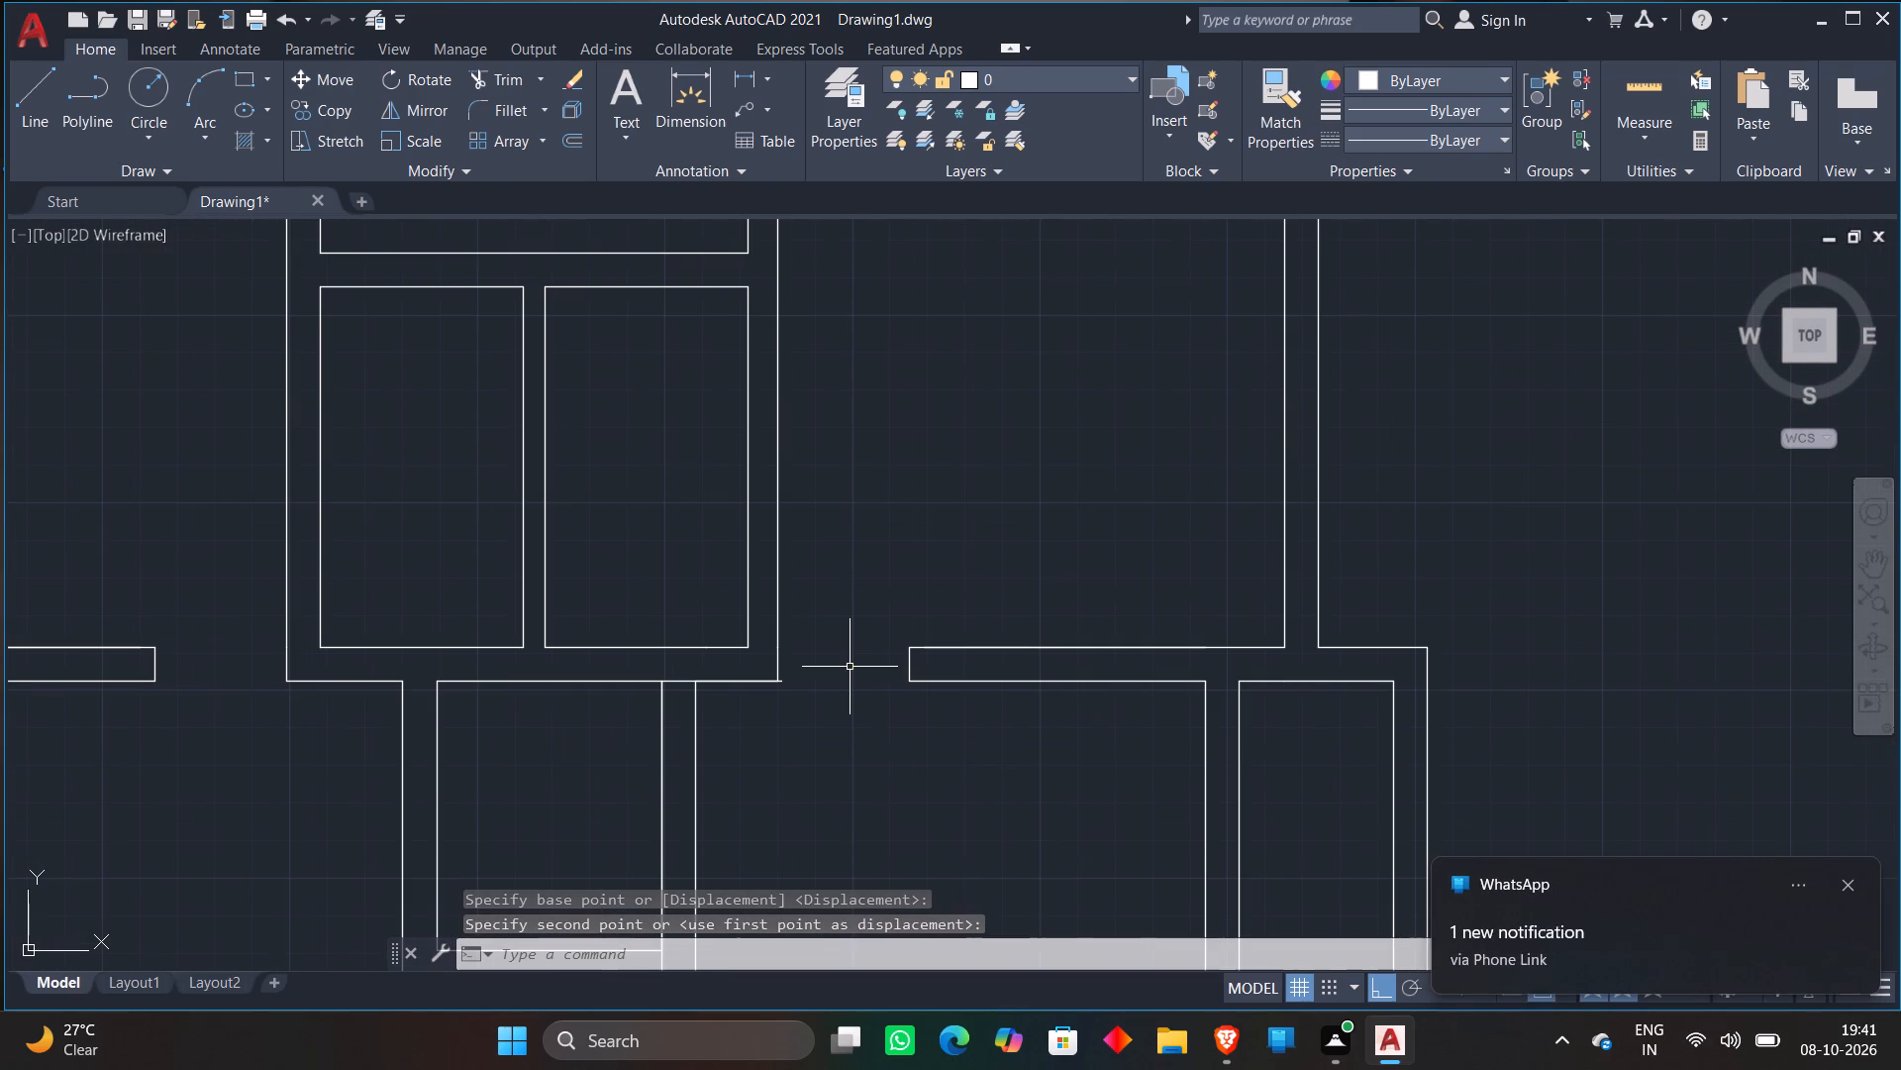
scroll(855, 634, "down", 3)
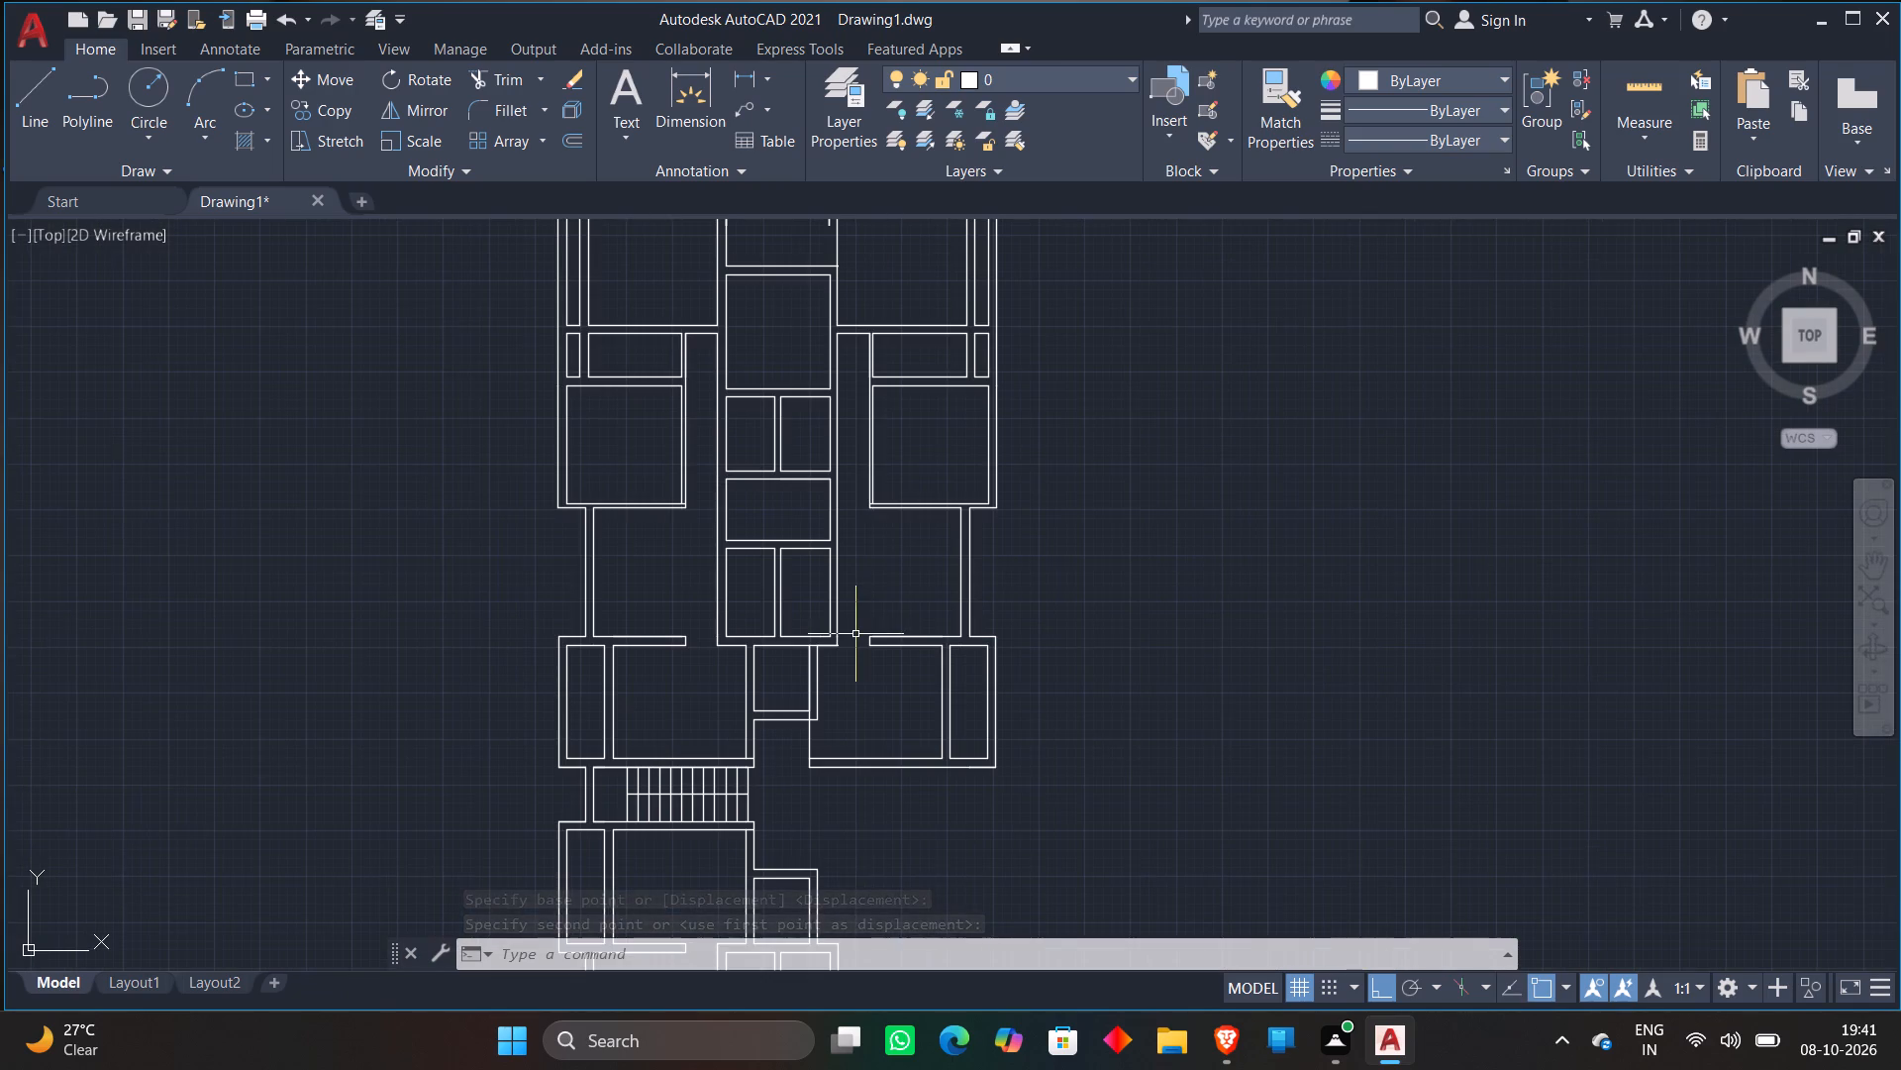
Trim the overlapping wall lines where the small central room meets the mirrored block's lower room.
middle_click_drag(864, 594, 937, 709)
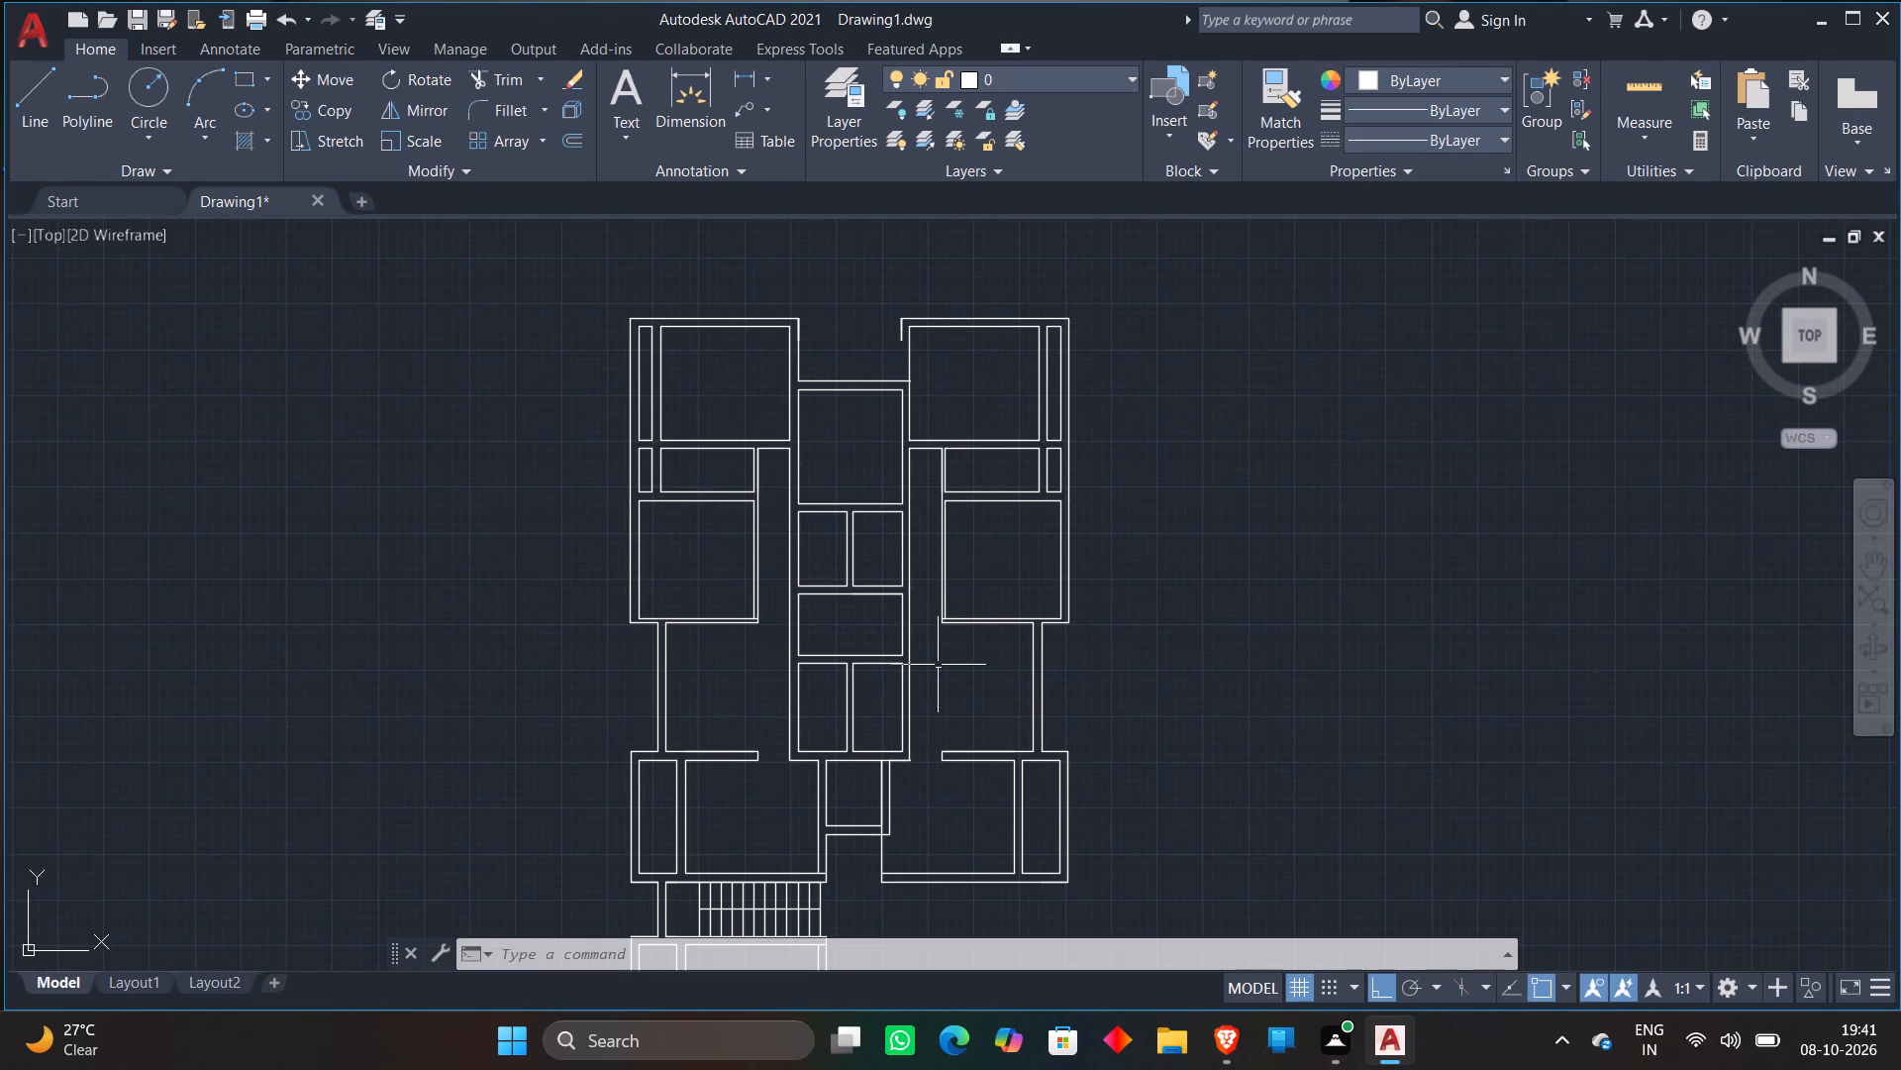
scroll(832, 874, "up", 4)
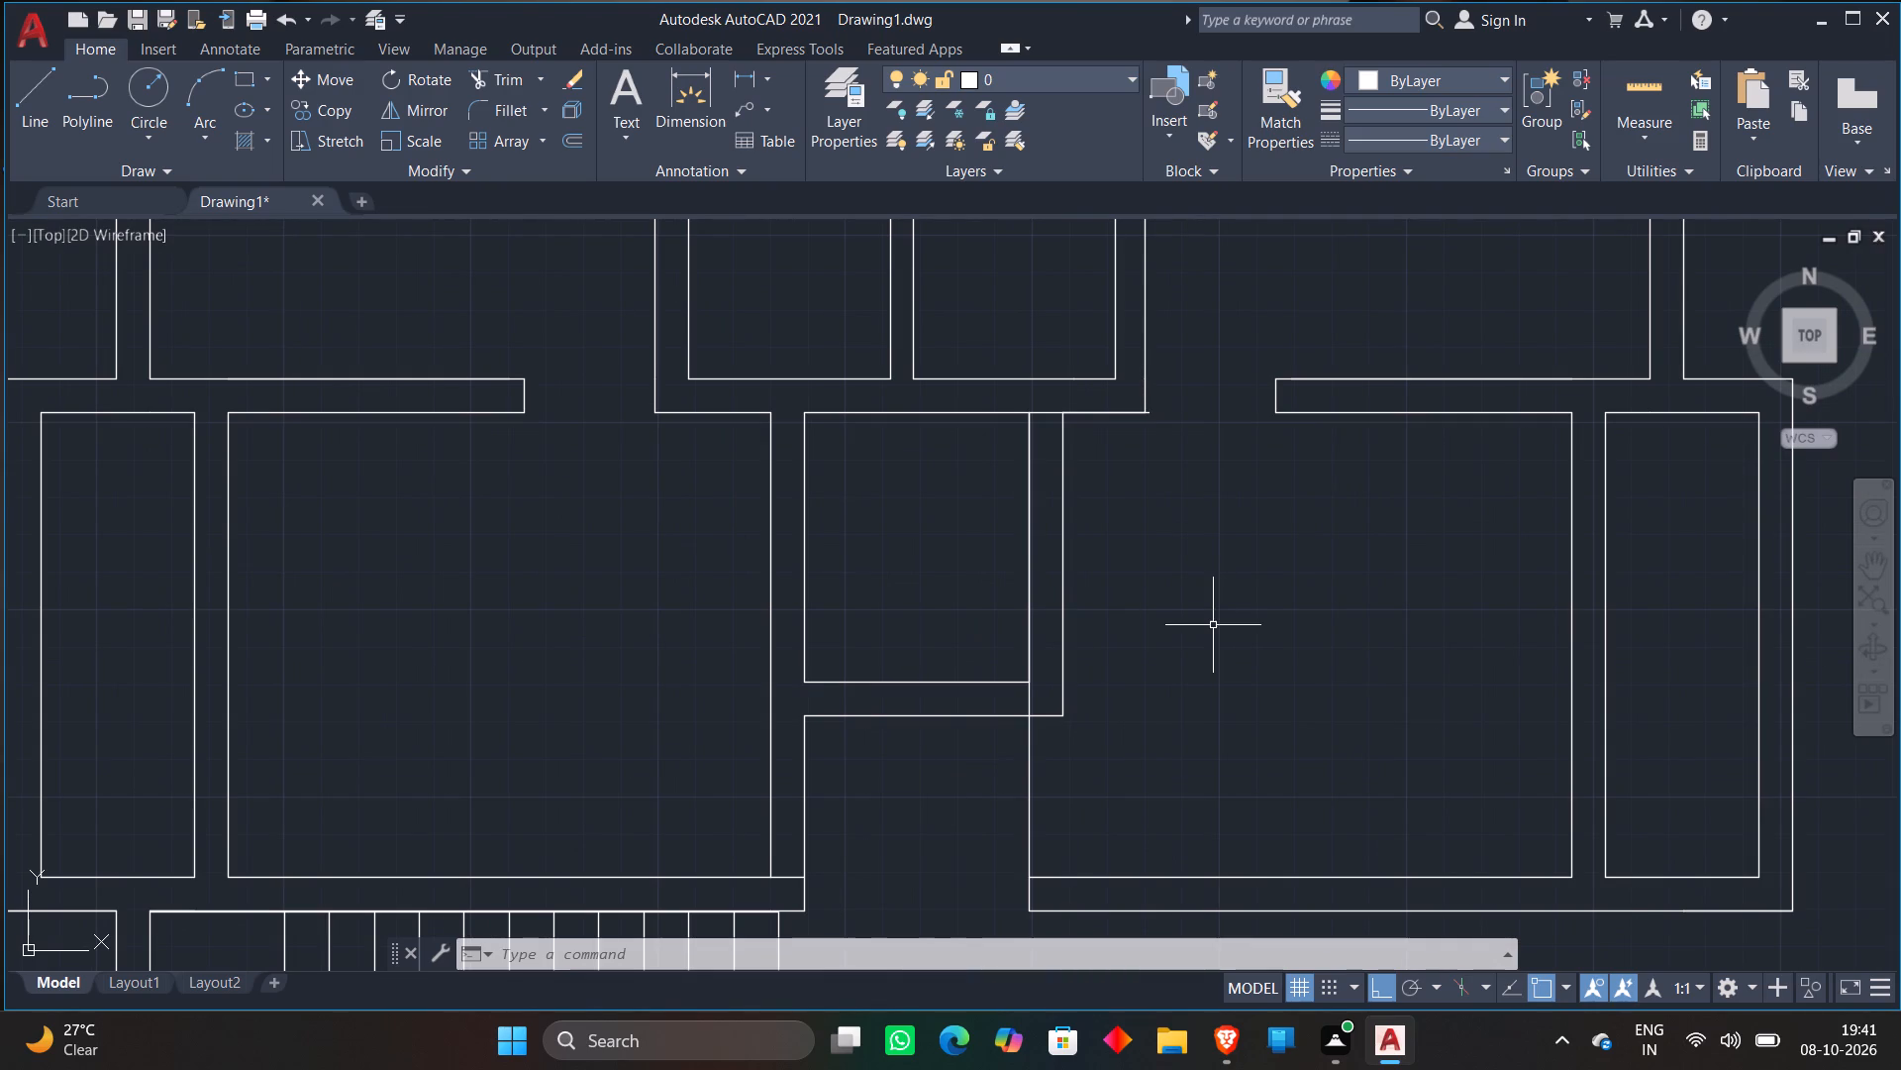
type("TR")
key("space")
scroll(1142, 413, "up", 2)
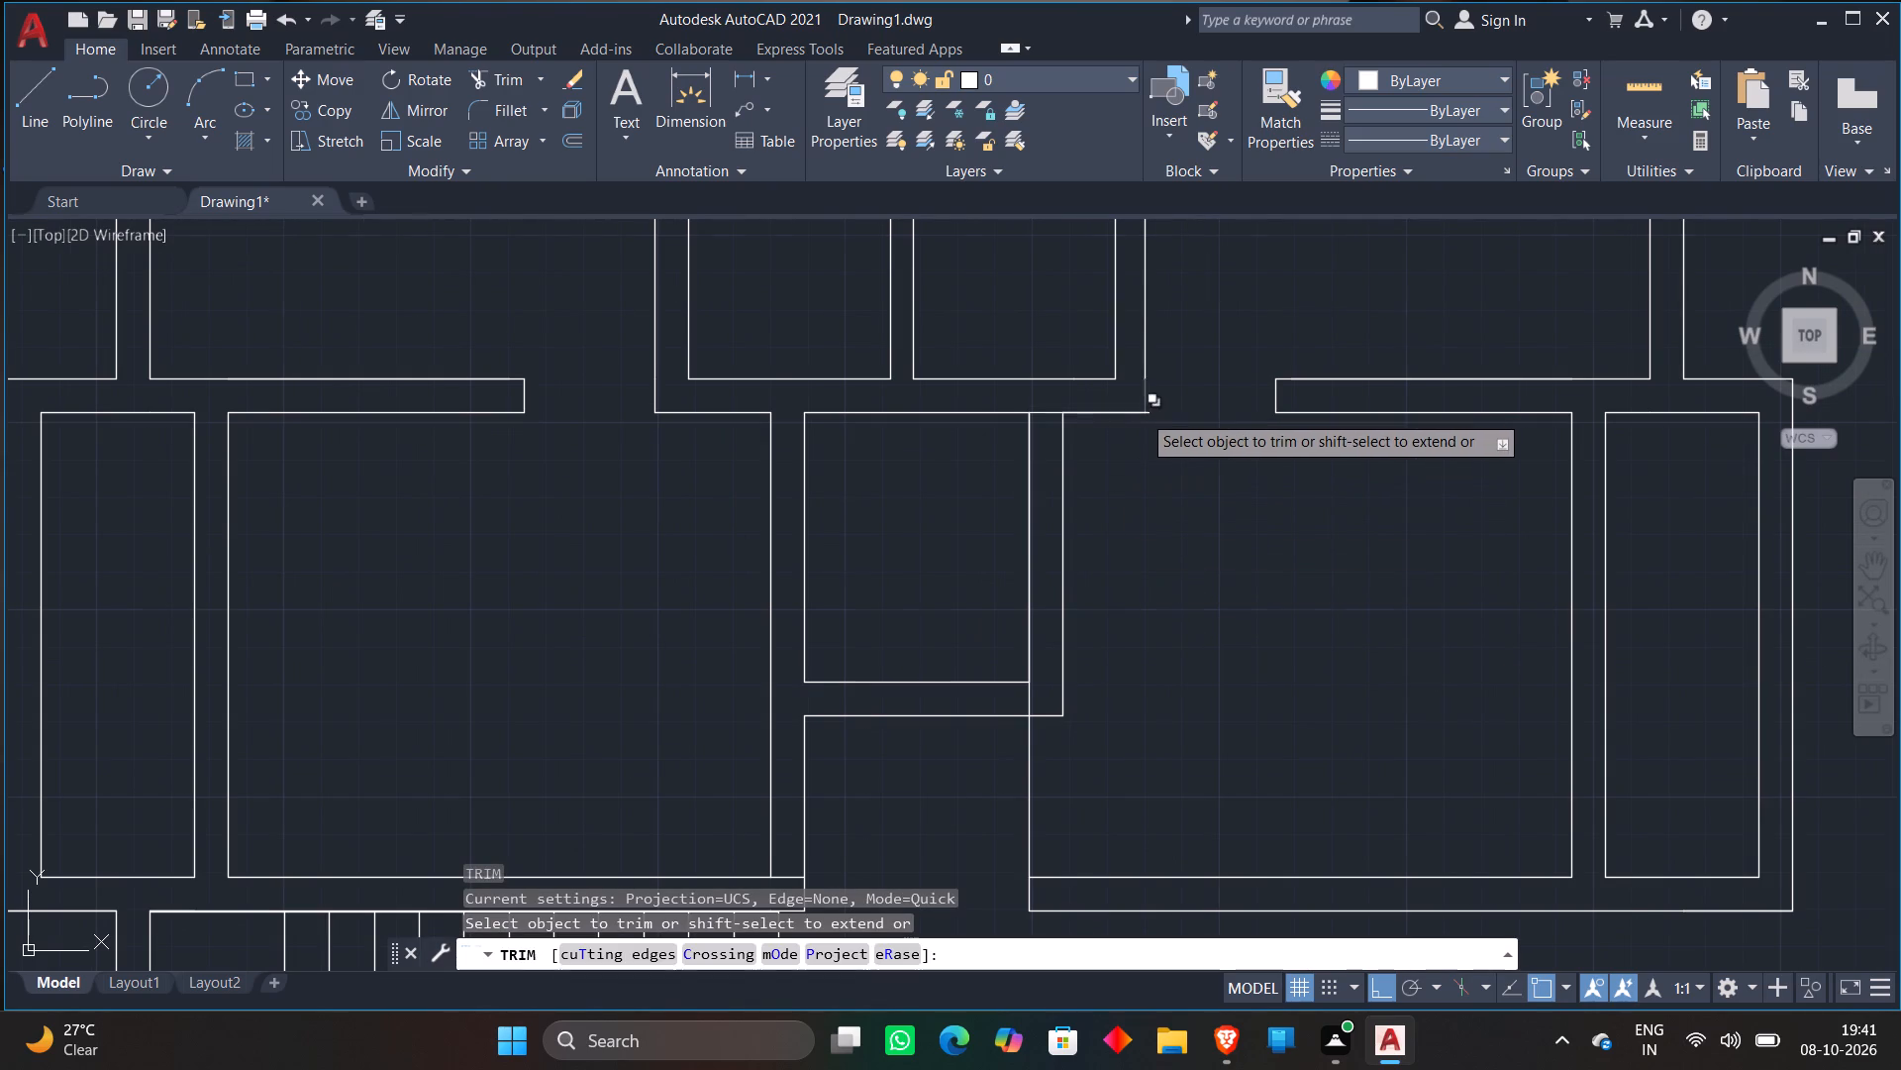
left_click(1168, 399)
left_click(1145, 431)
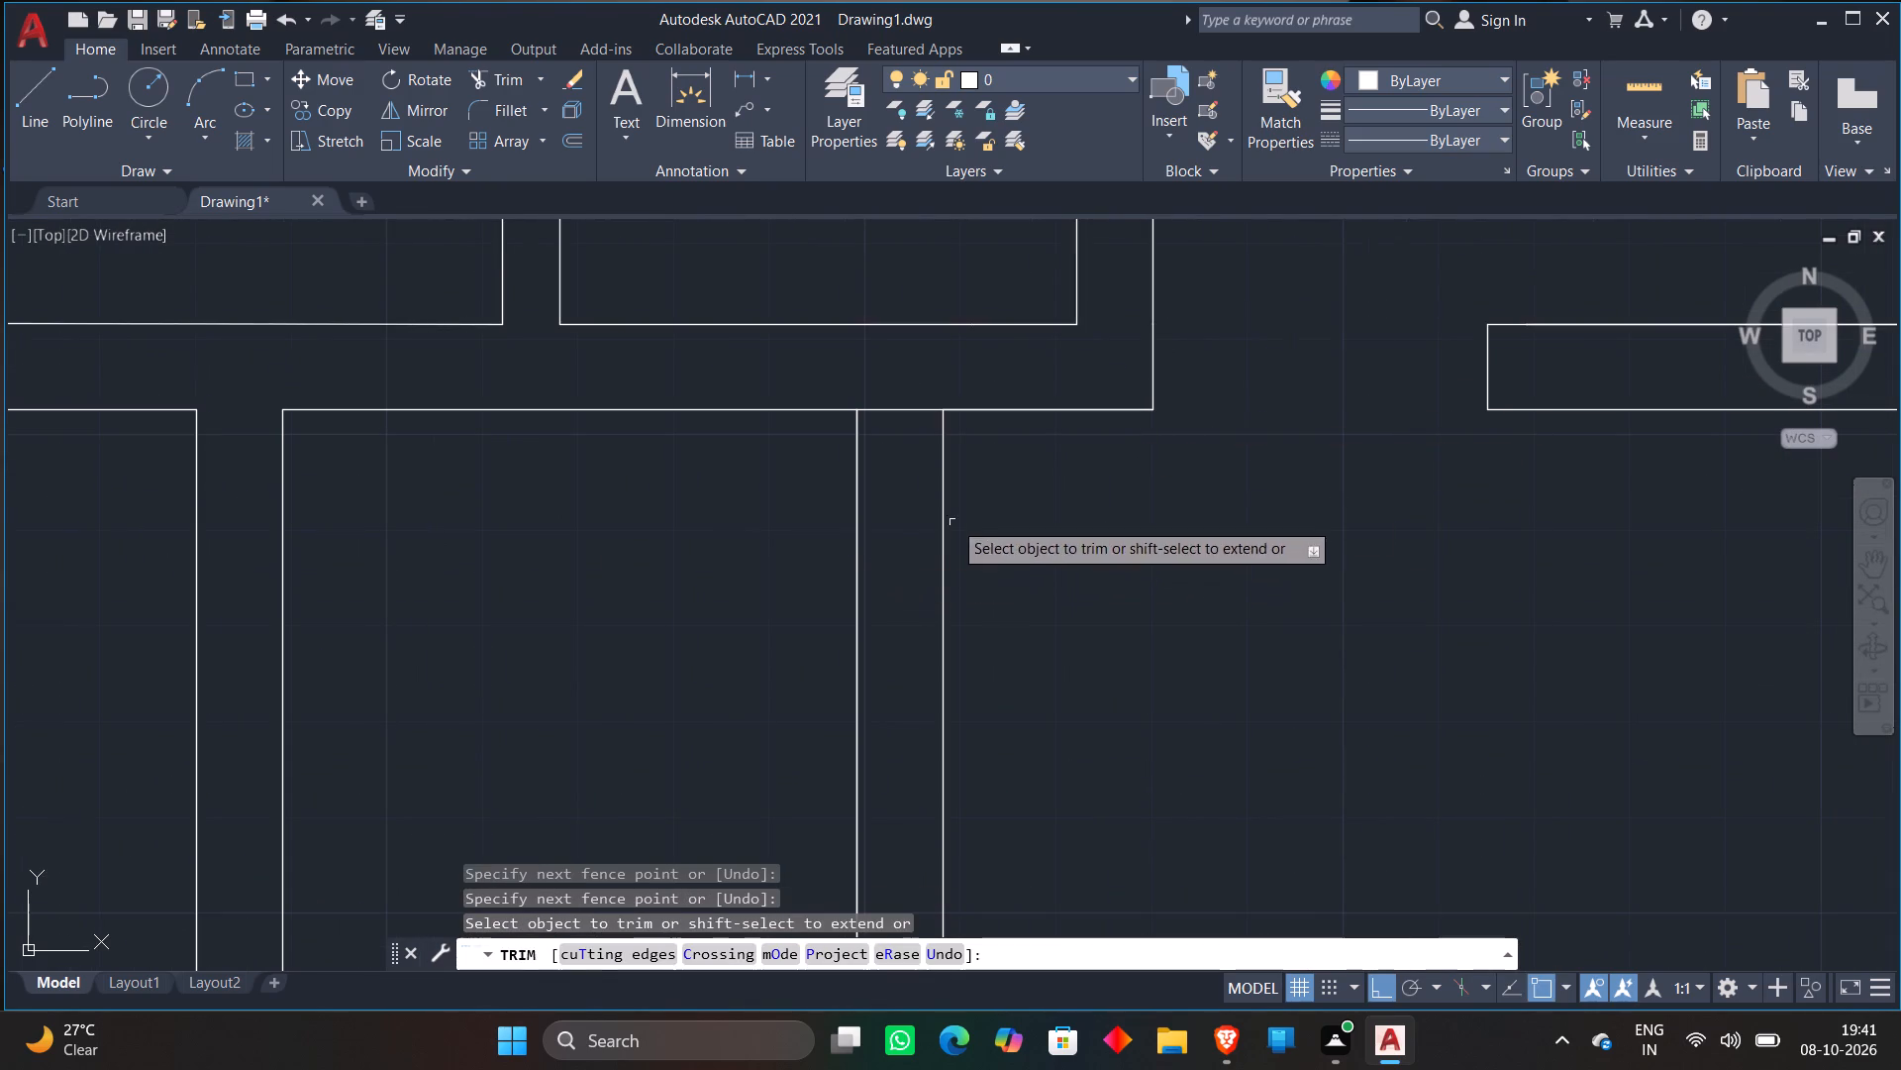
left_click(908, 389)
left_click(903, 459)
scroll(1067, 690, "down", 3)
left_click(985, 874)
scroll(1071, 790, "down", 2)
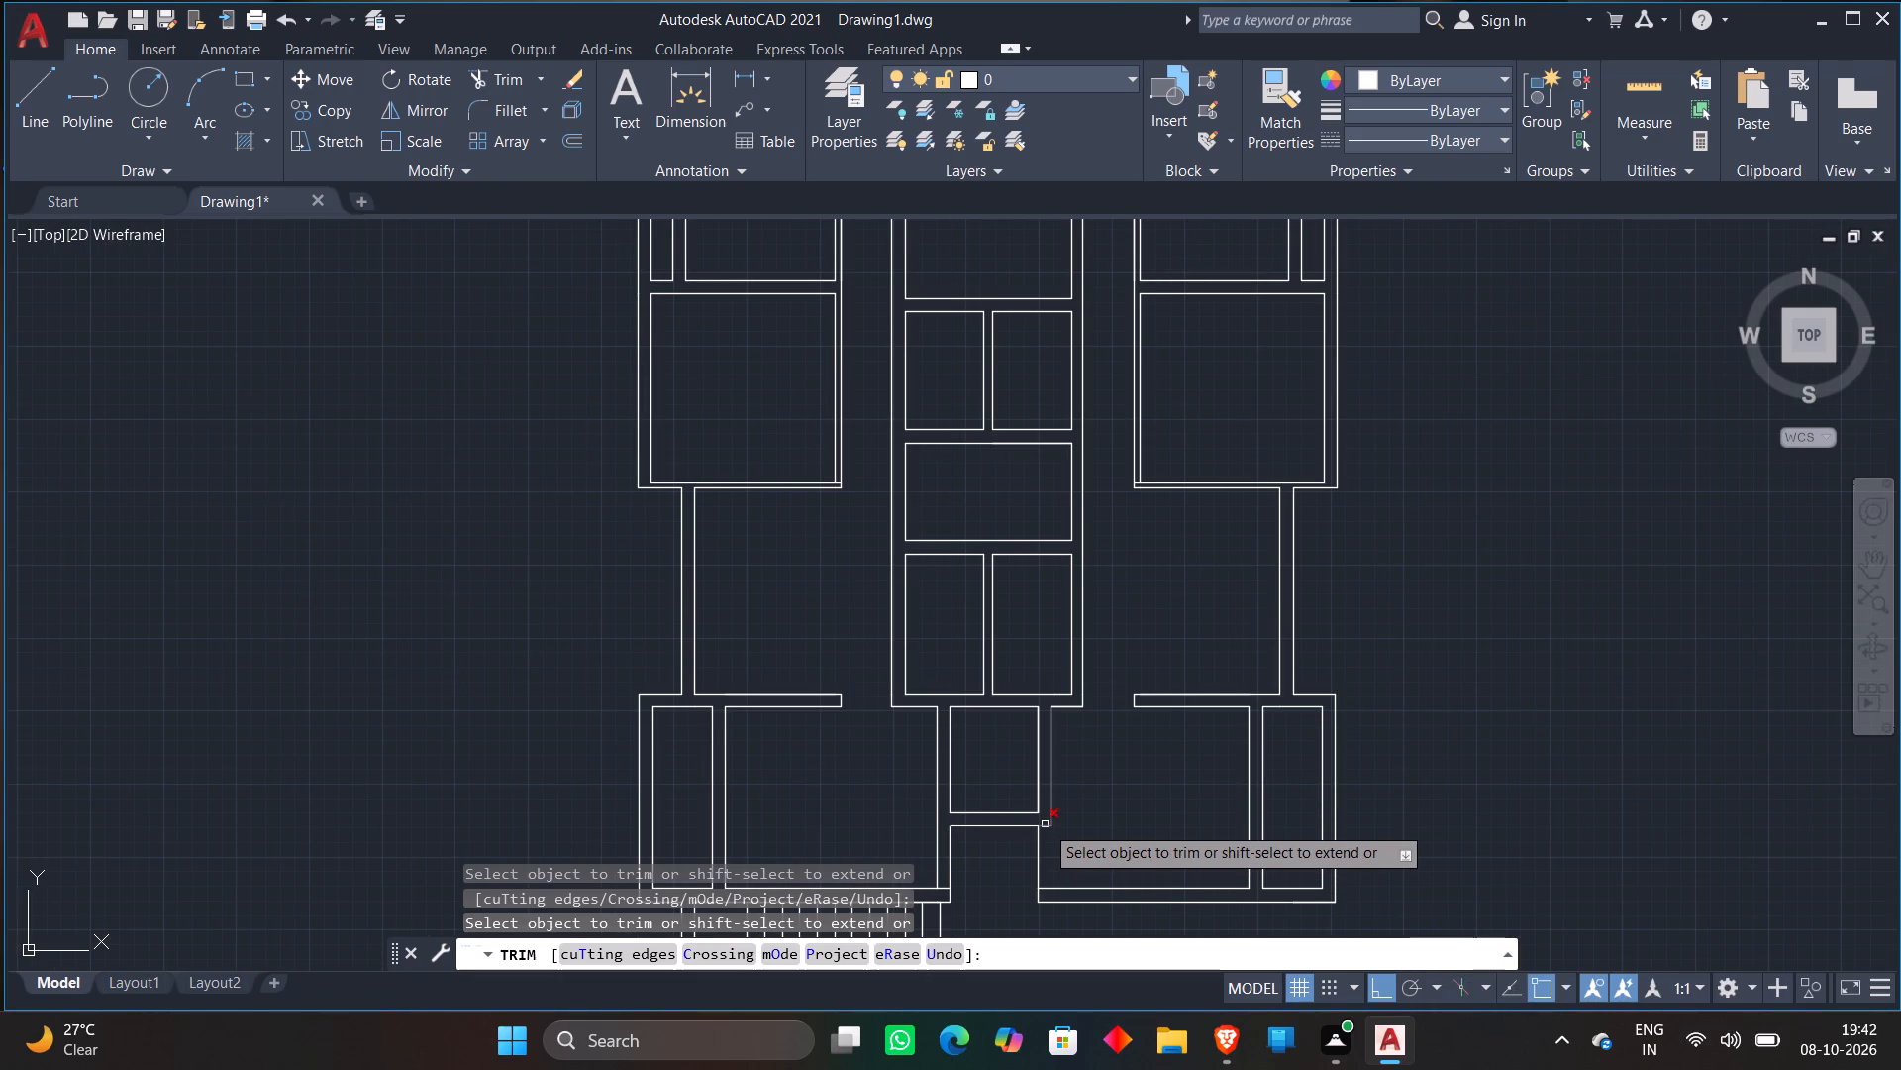
left_click(1045, 824)
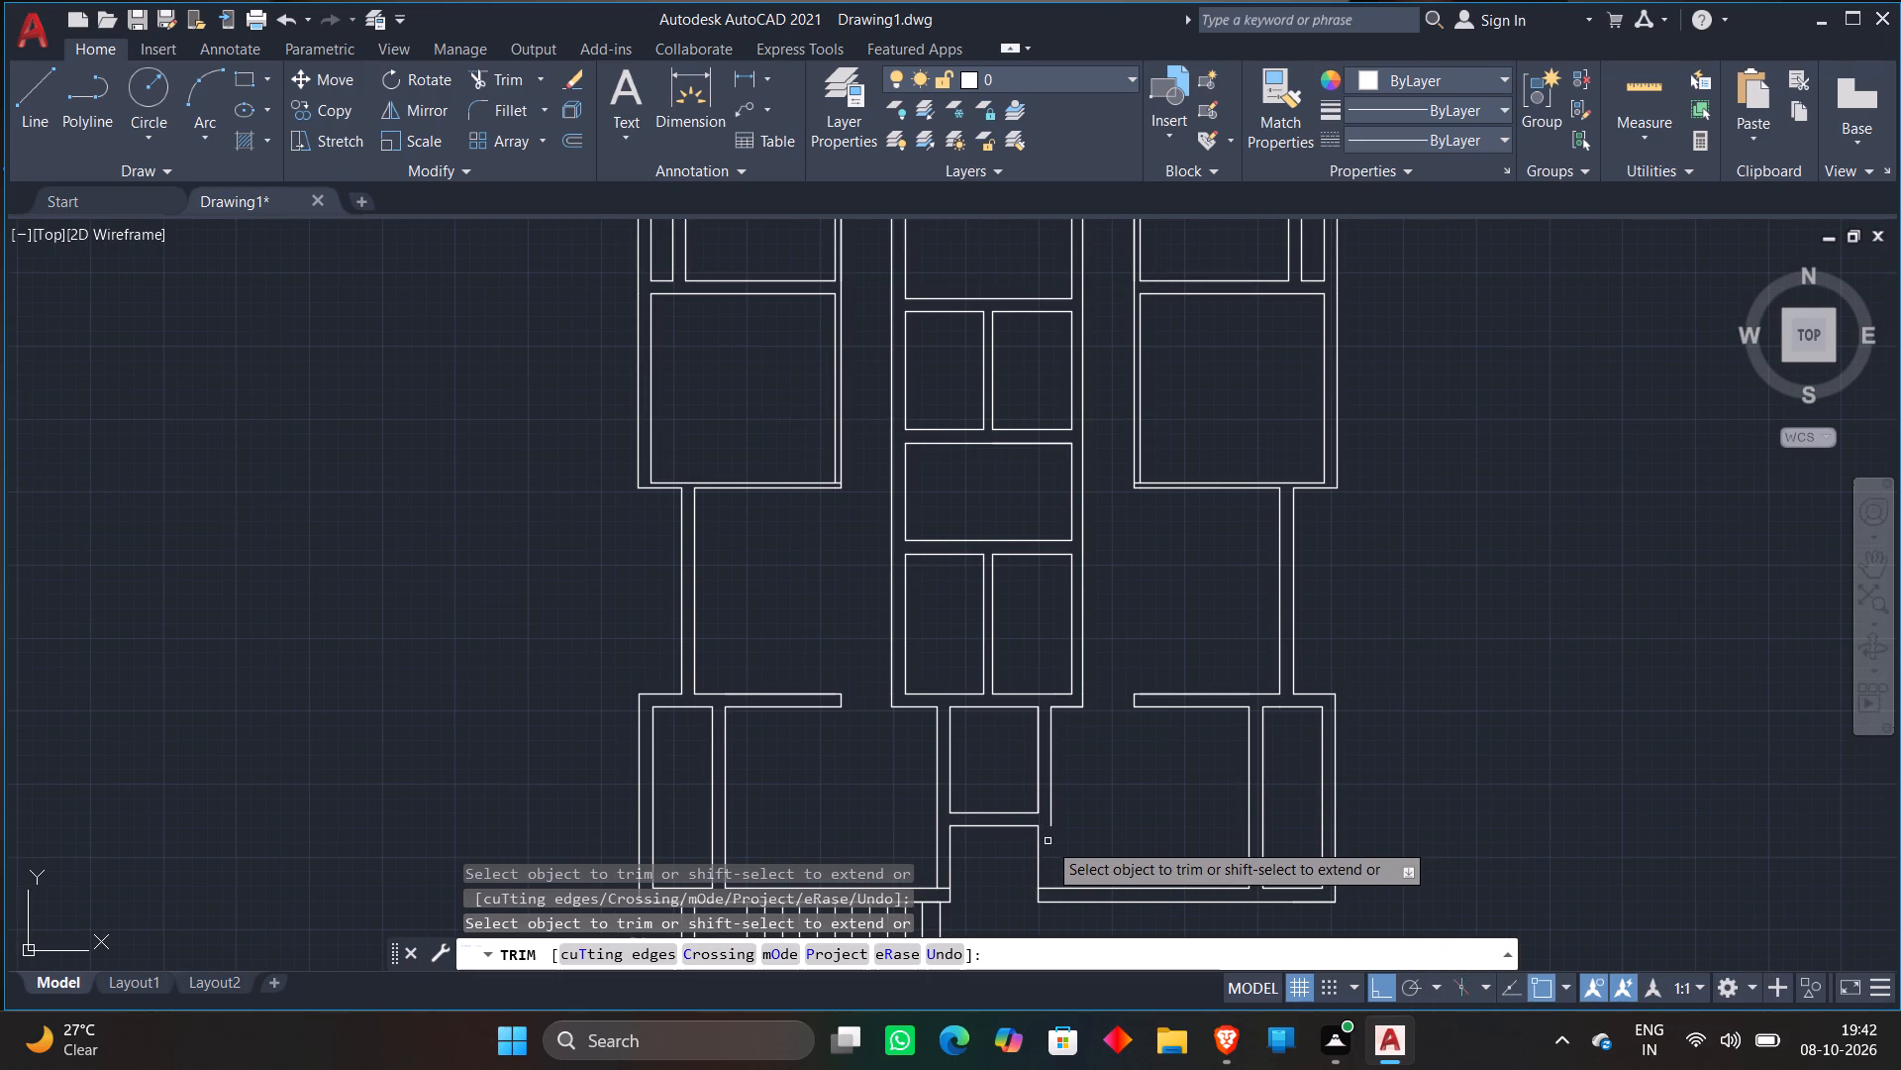
key("Escape")
Extend the small central room's outer east wall line south to the outer south wall line of the mirrored lower room.
type("EX")
key("space")
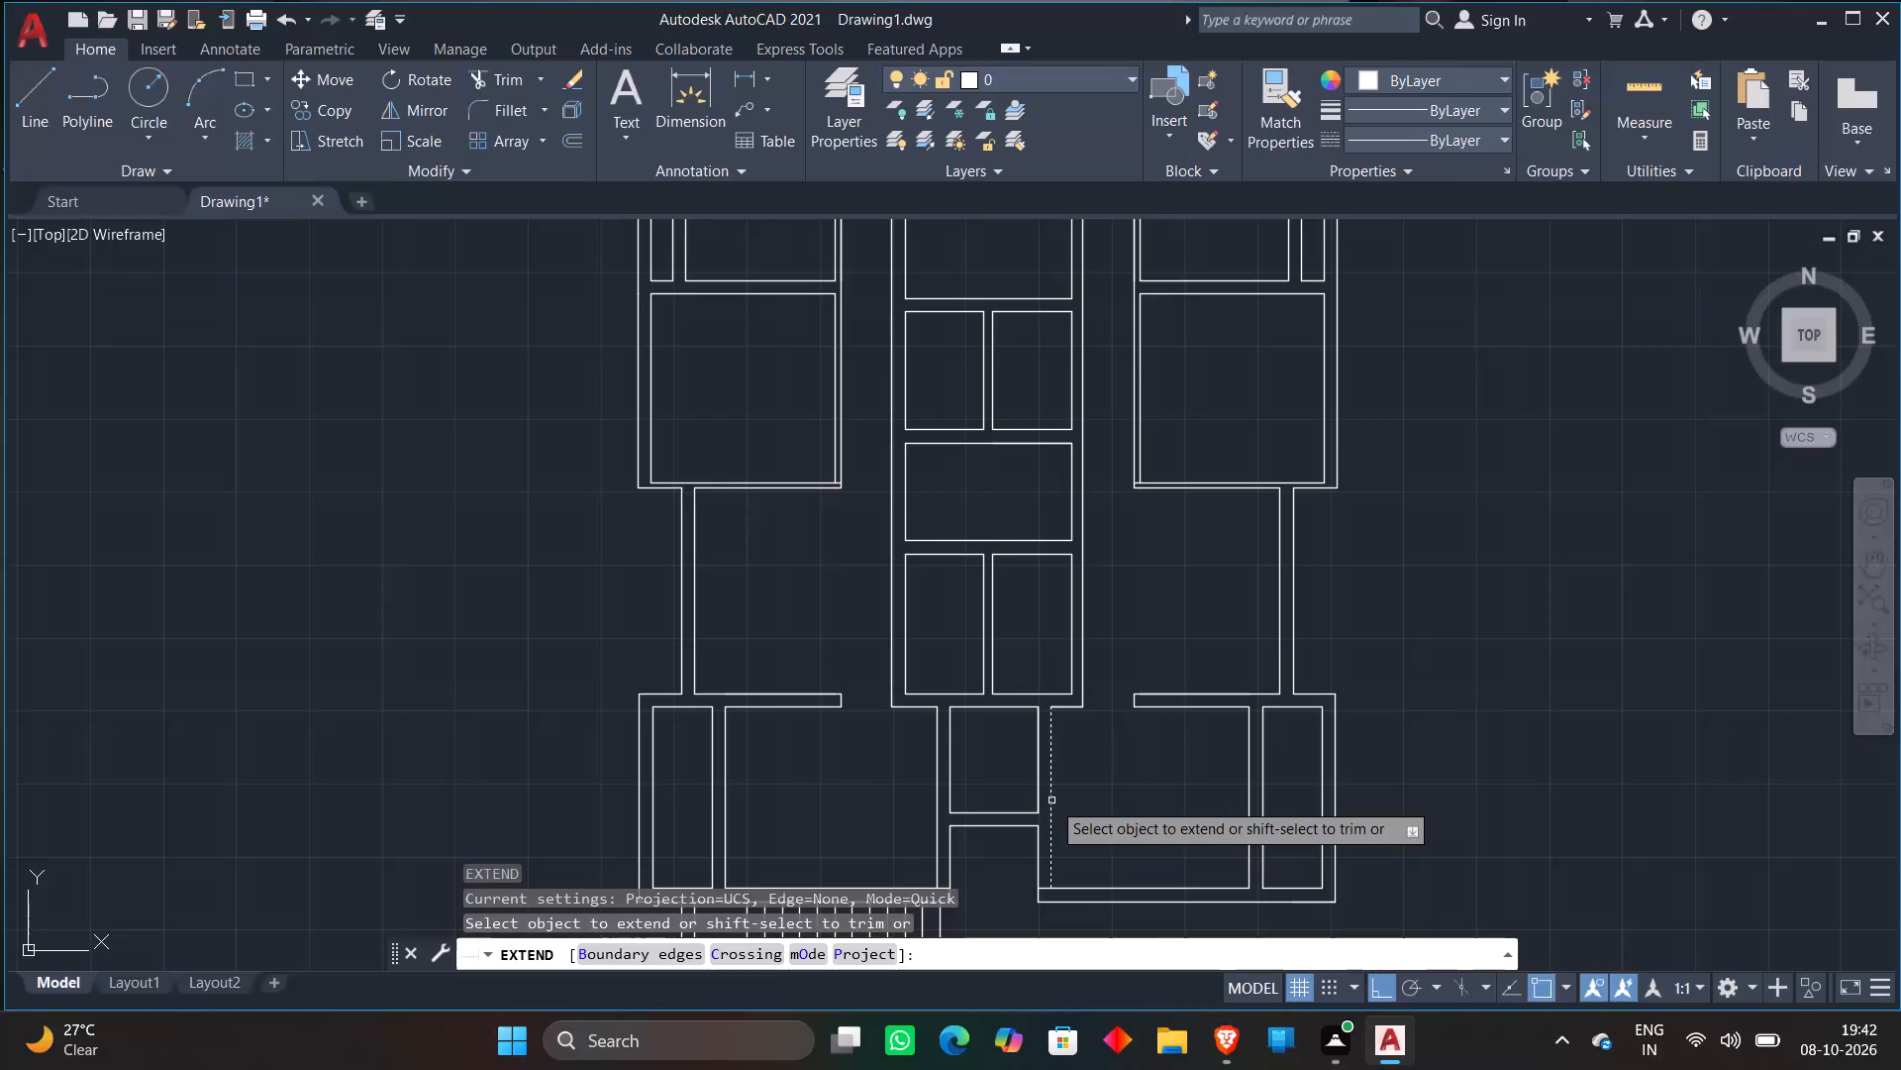
left_click(1051, 801)
left_click(1050, 854)
key("Escape")
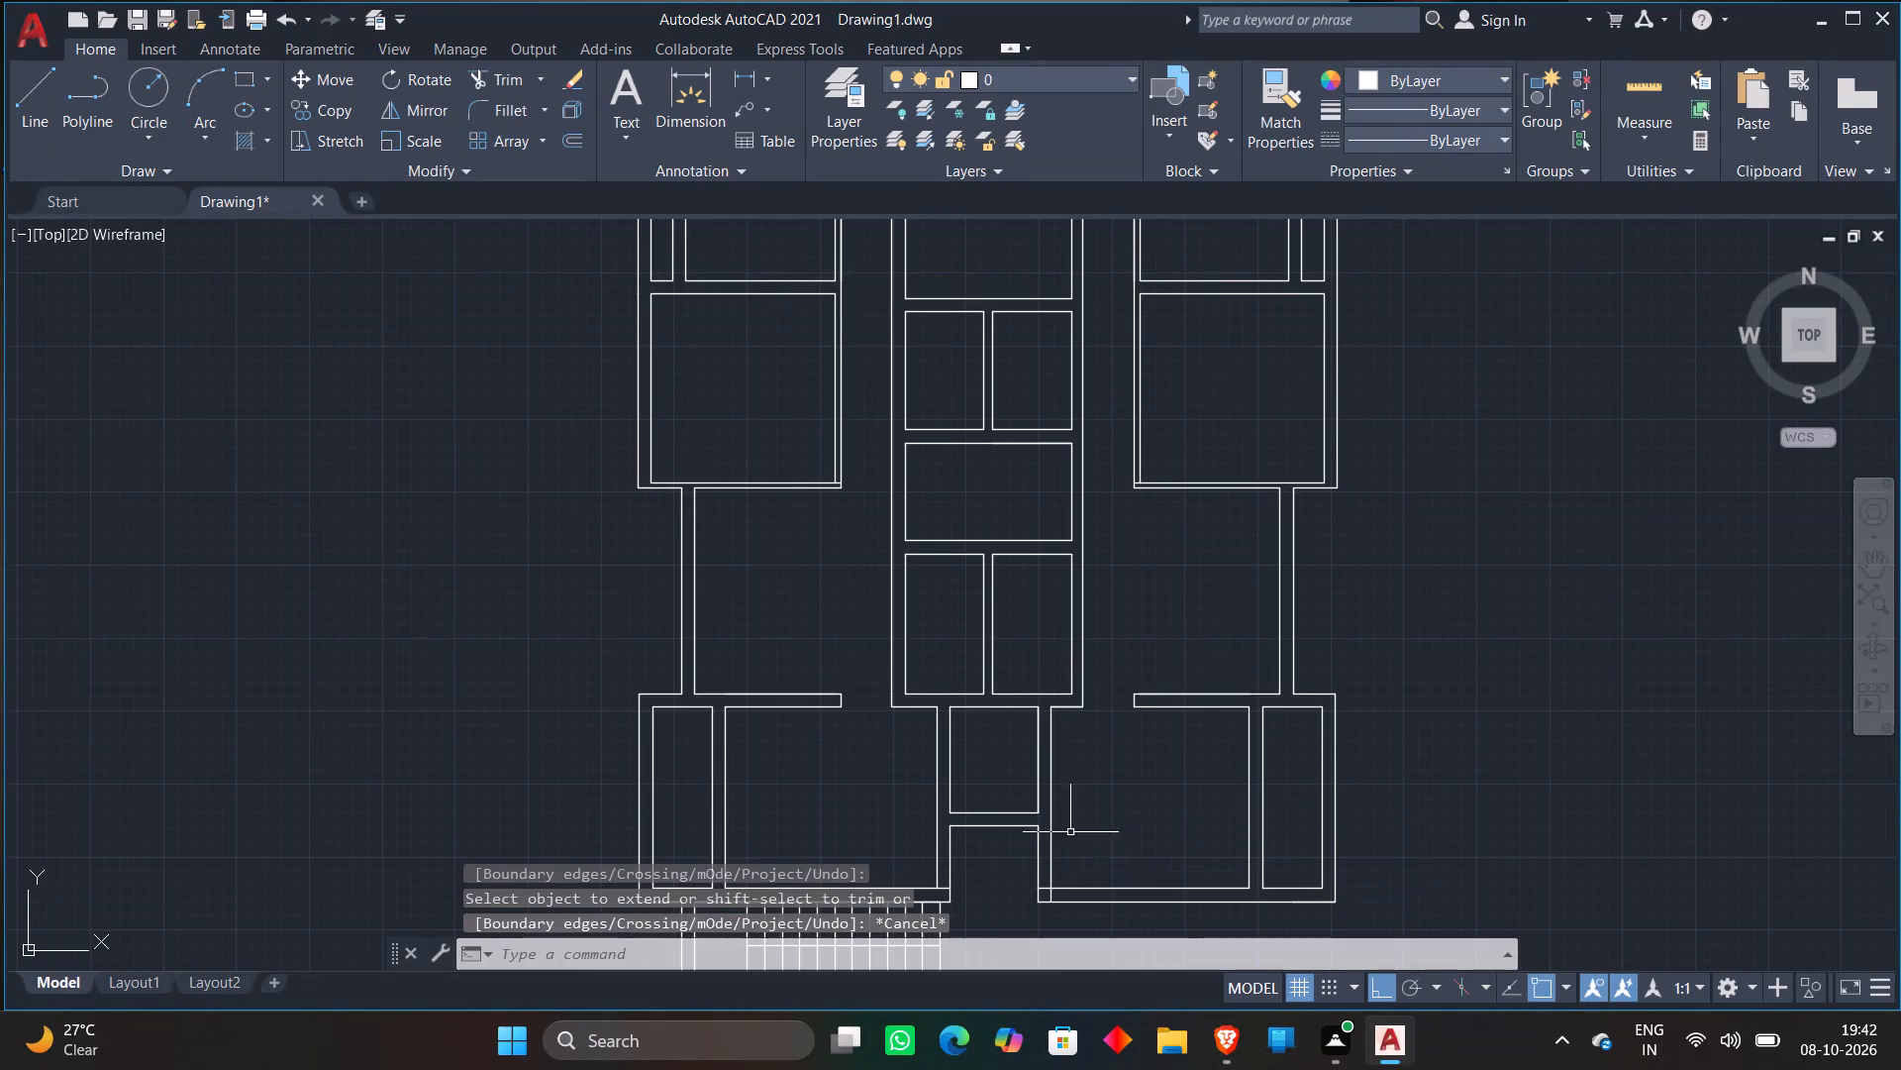
Extend the mirrored top room's outer west wall line south to meet the north wall of the central column's top room.
scroll(1086, 807, "down", 1)
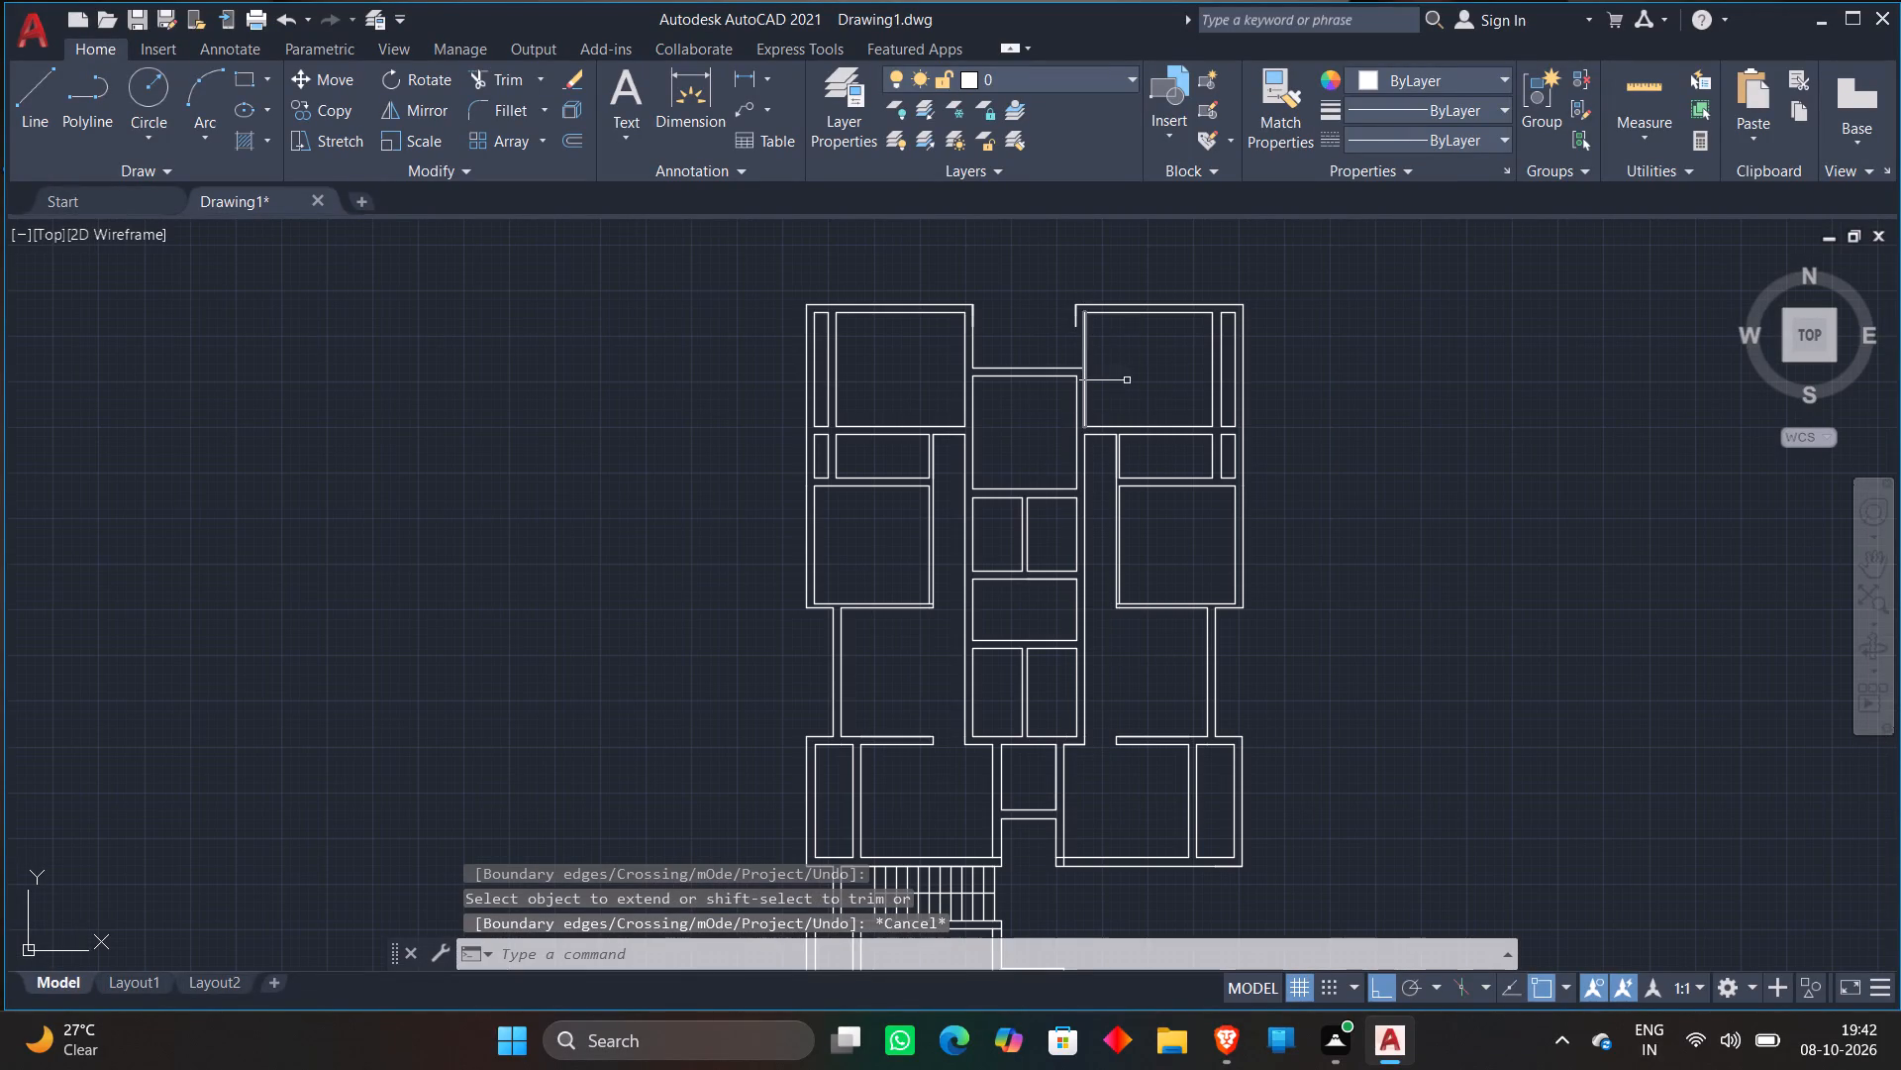
middle_click_drag(1127, 380, 1218, 439)
scroll(1218, 429, "up", 2)
type("EX")
key("space")
left_click(1087, 300)
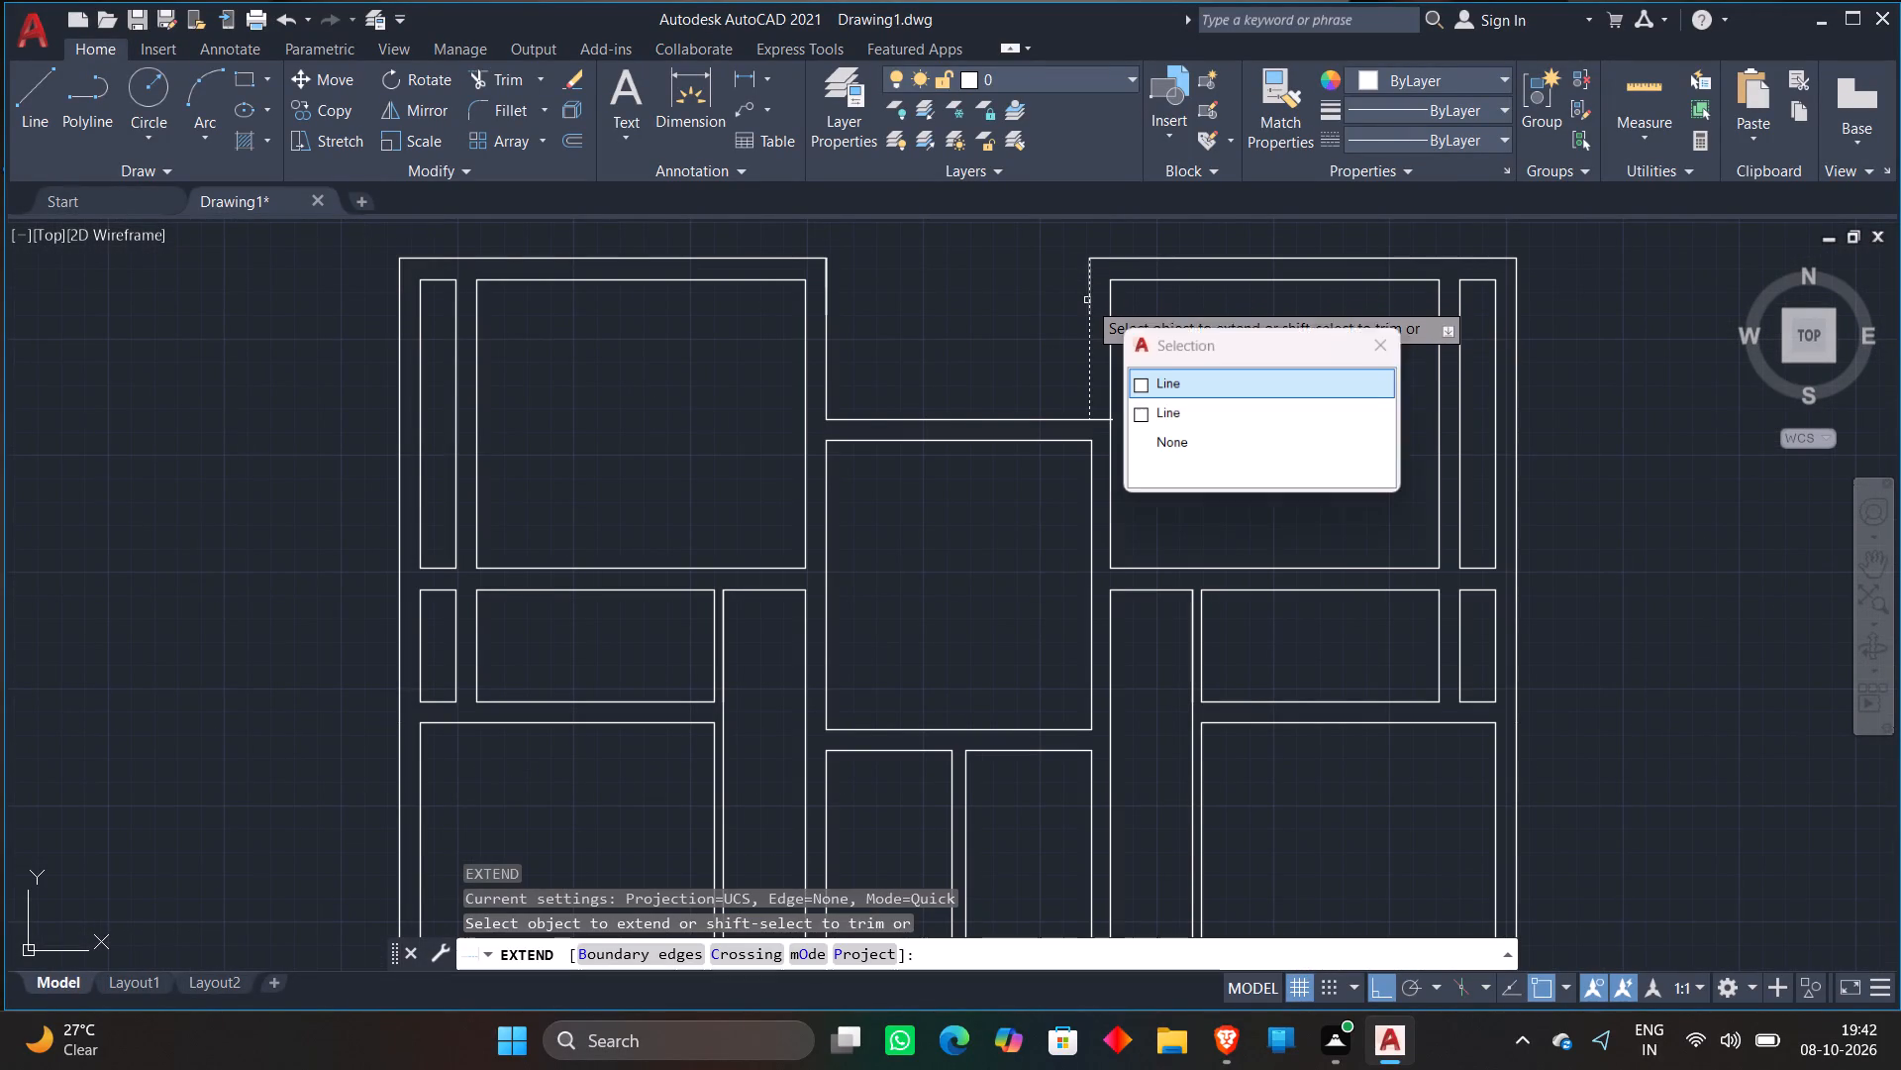
left_click(1392, 344)
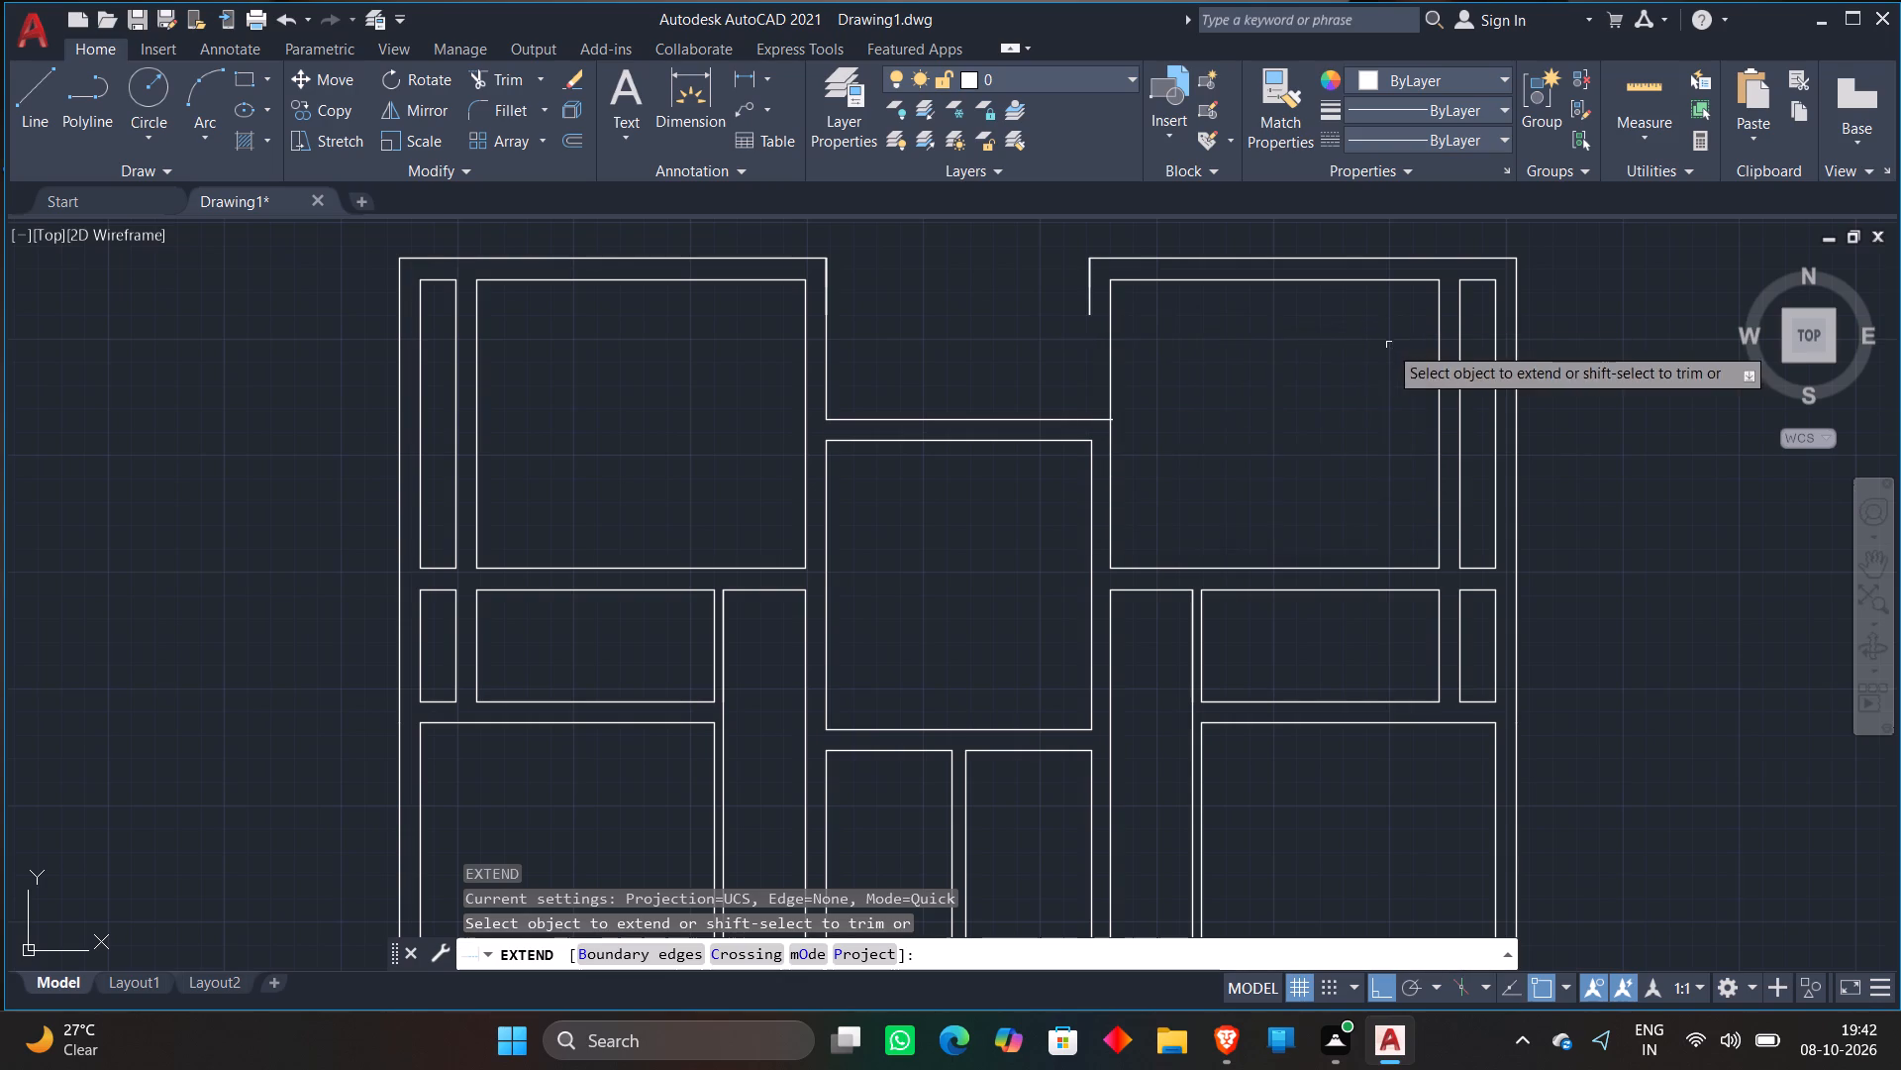
left_click(1092, 300)
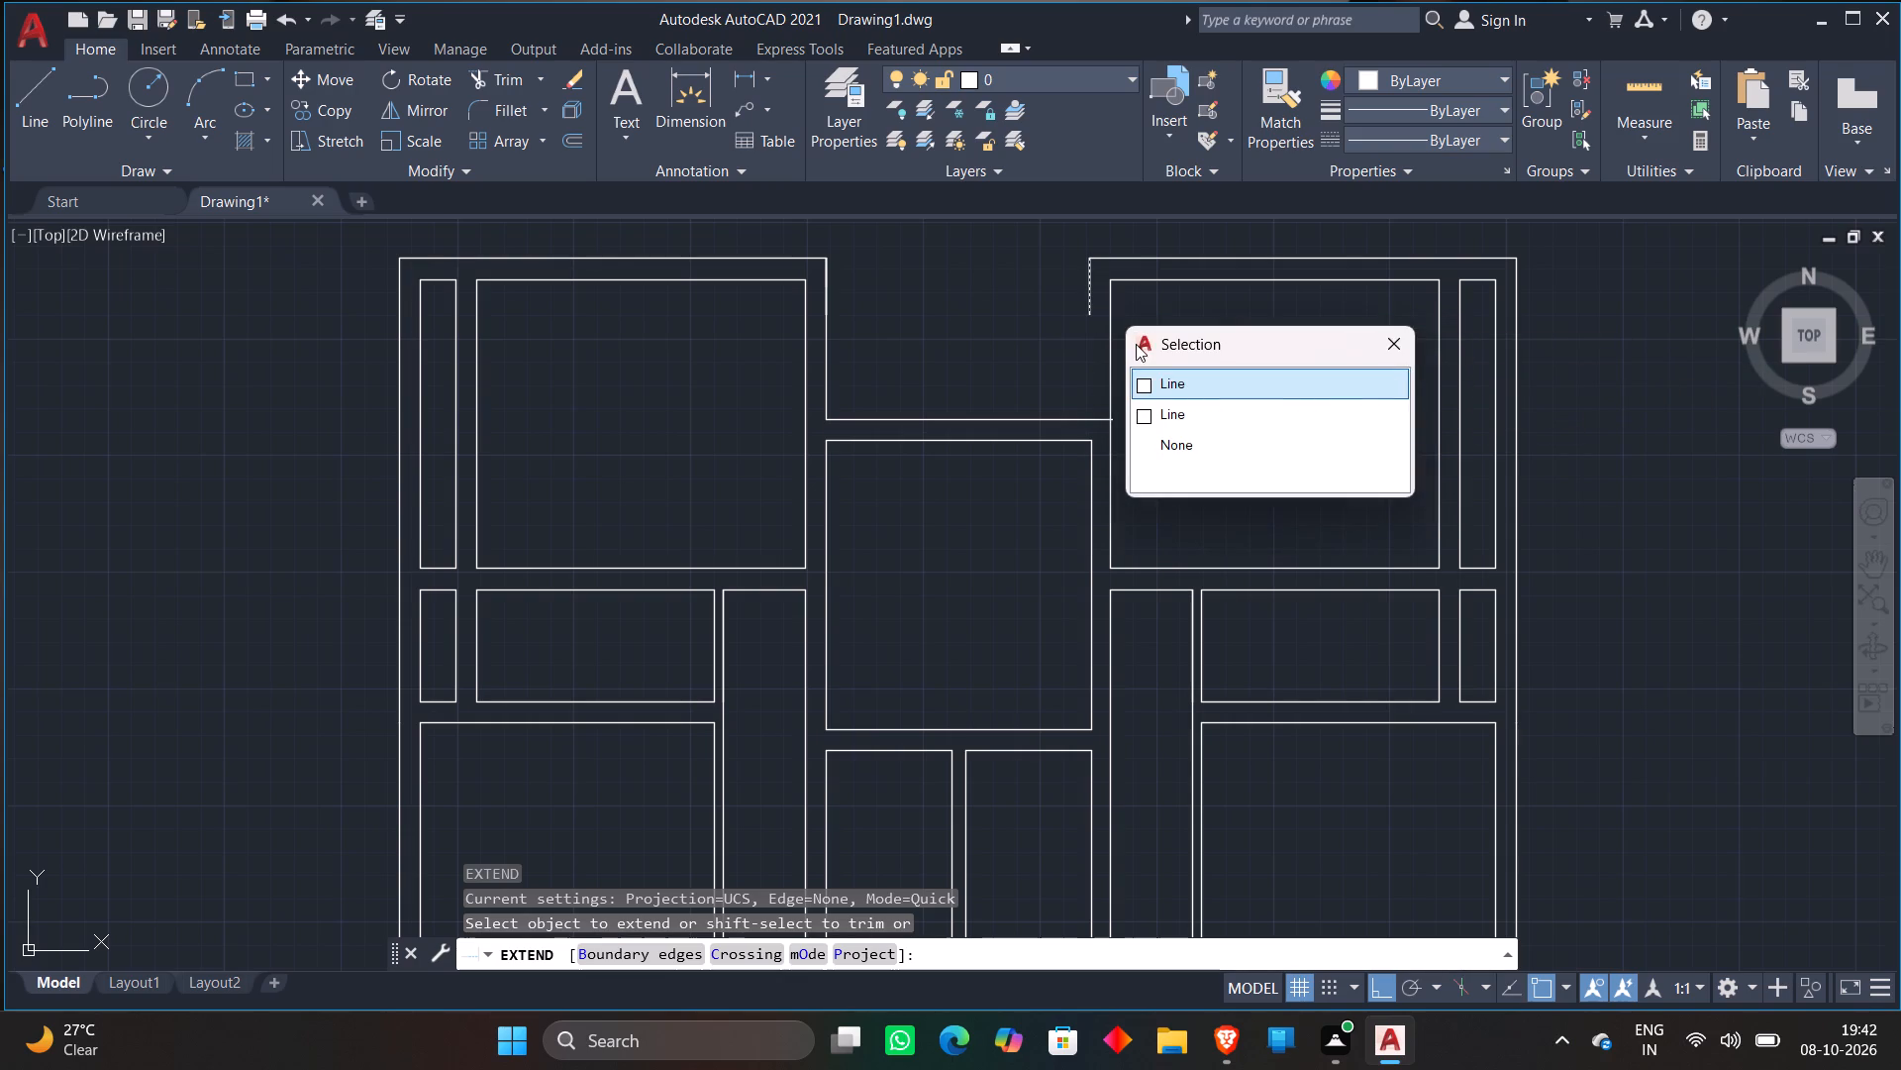
left_click(1090, 303)
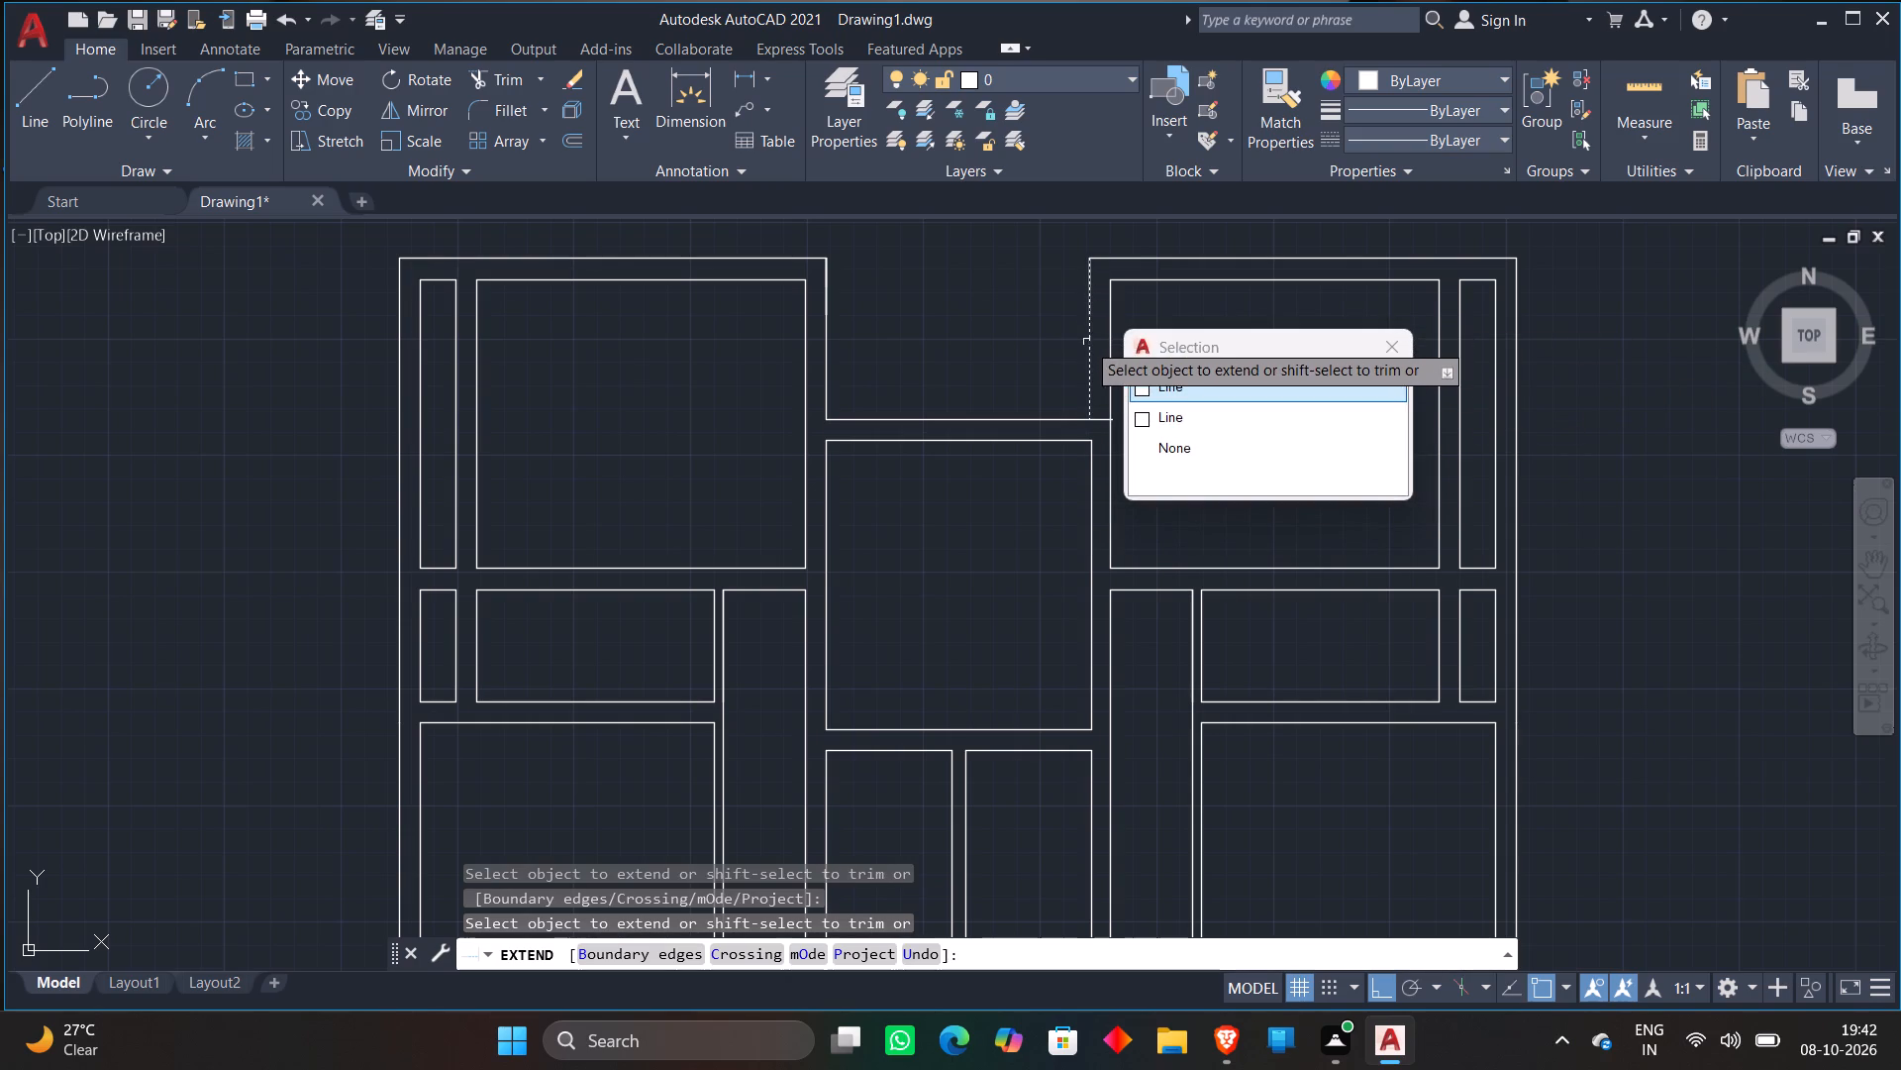
left_click(1088, 370)
key("Escape")
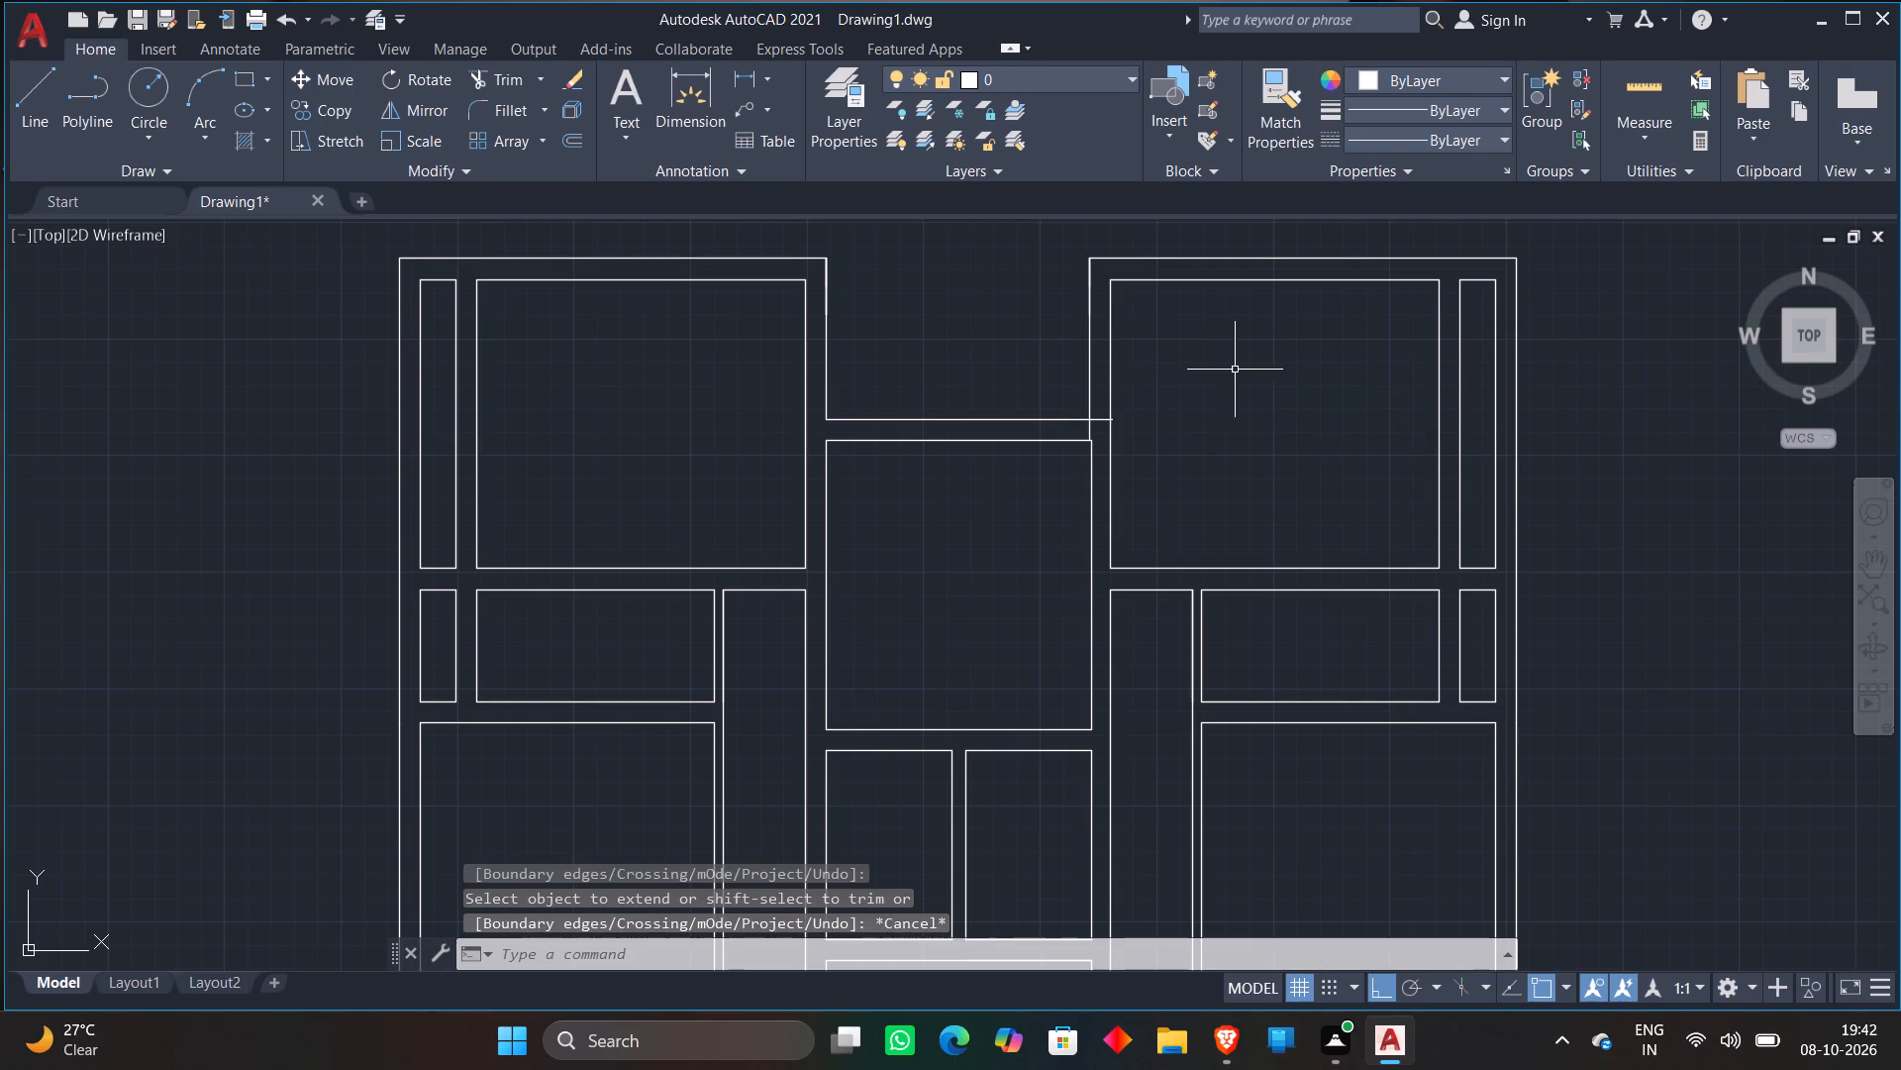
Trim the crossing wall lines and the leftover stub where the central column's north wall meets the mirrored block.
type("TR")
key("space")
scroll(1134, 445, "up", 3)
left_click(932, 386)
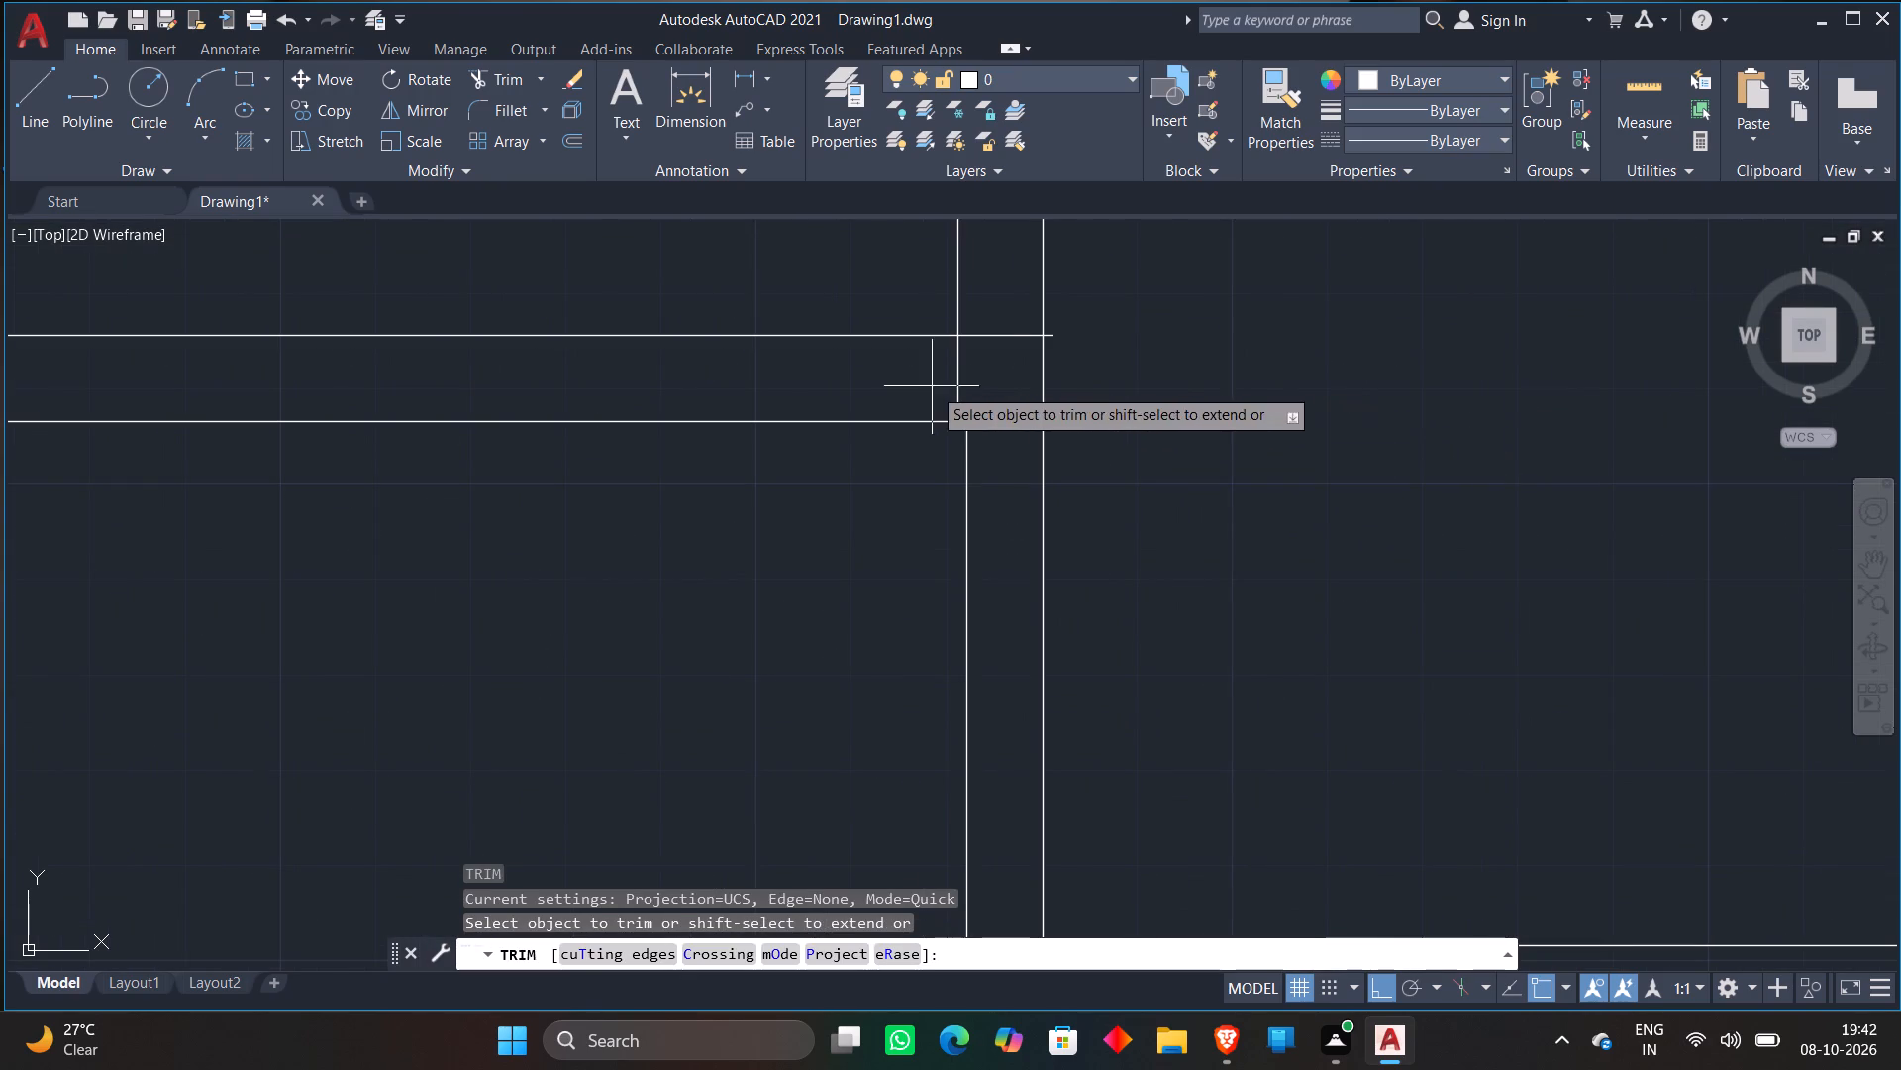
left_click(1018, 322)
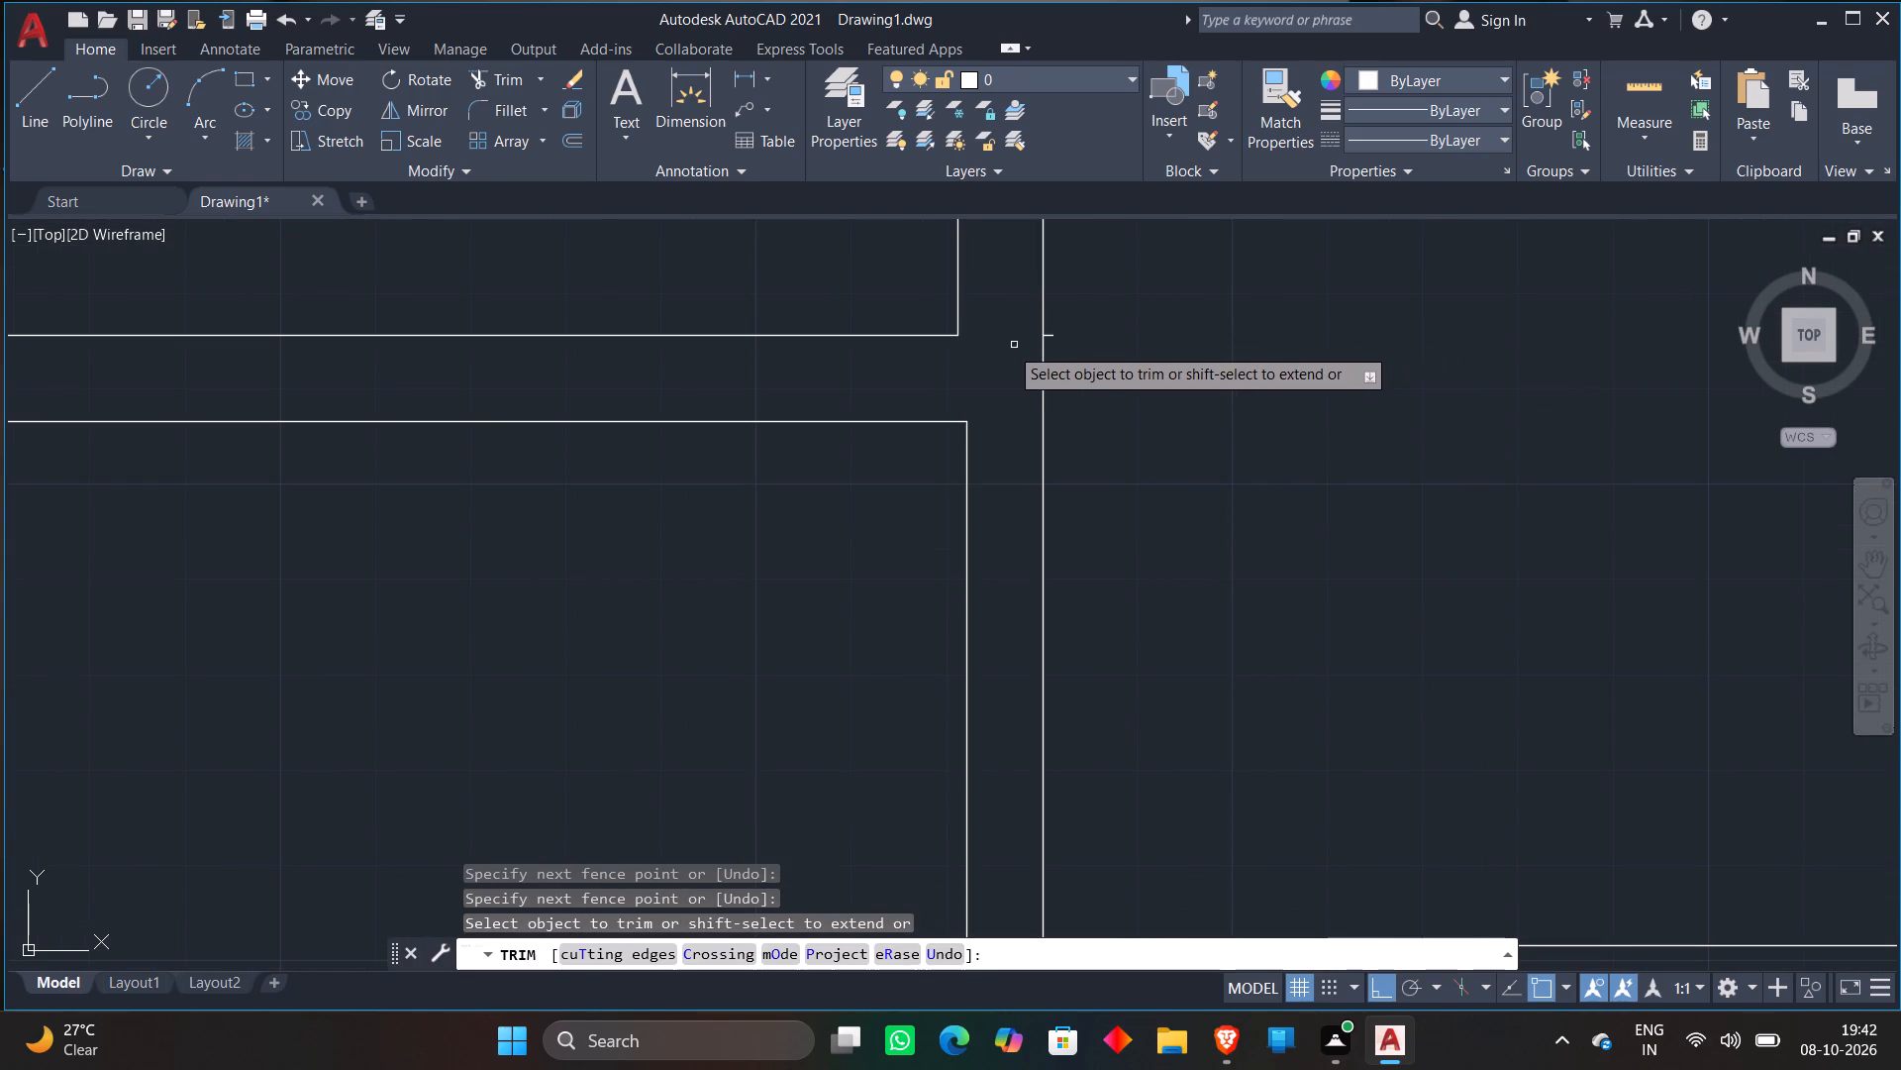
left_click(1051, 339)
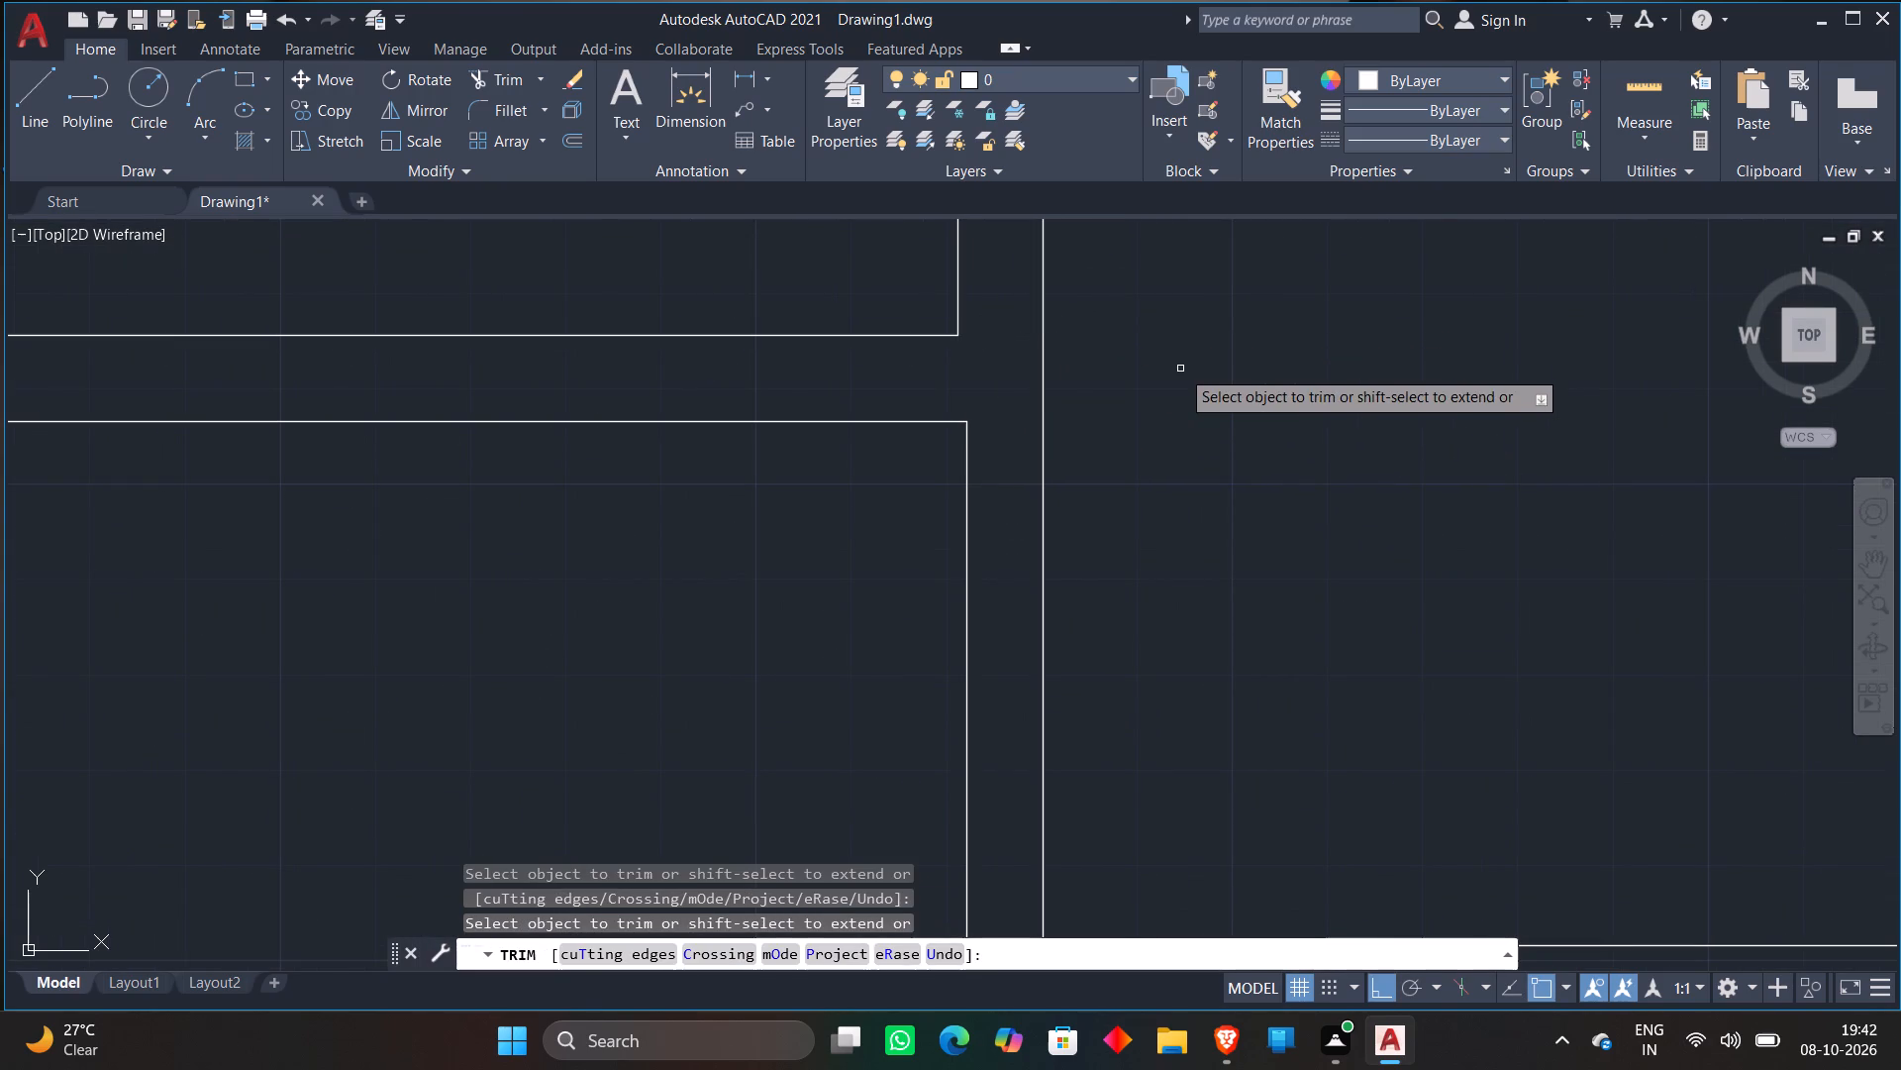
key("Escape")
scroll(1206, 410, "down", 7)
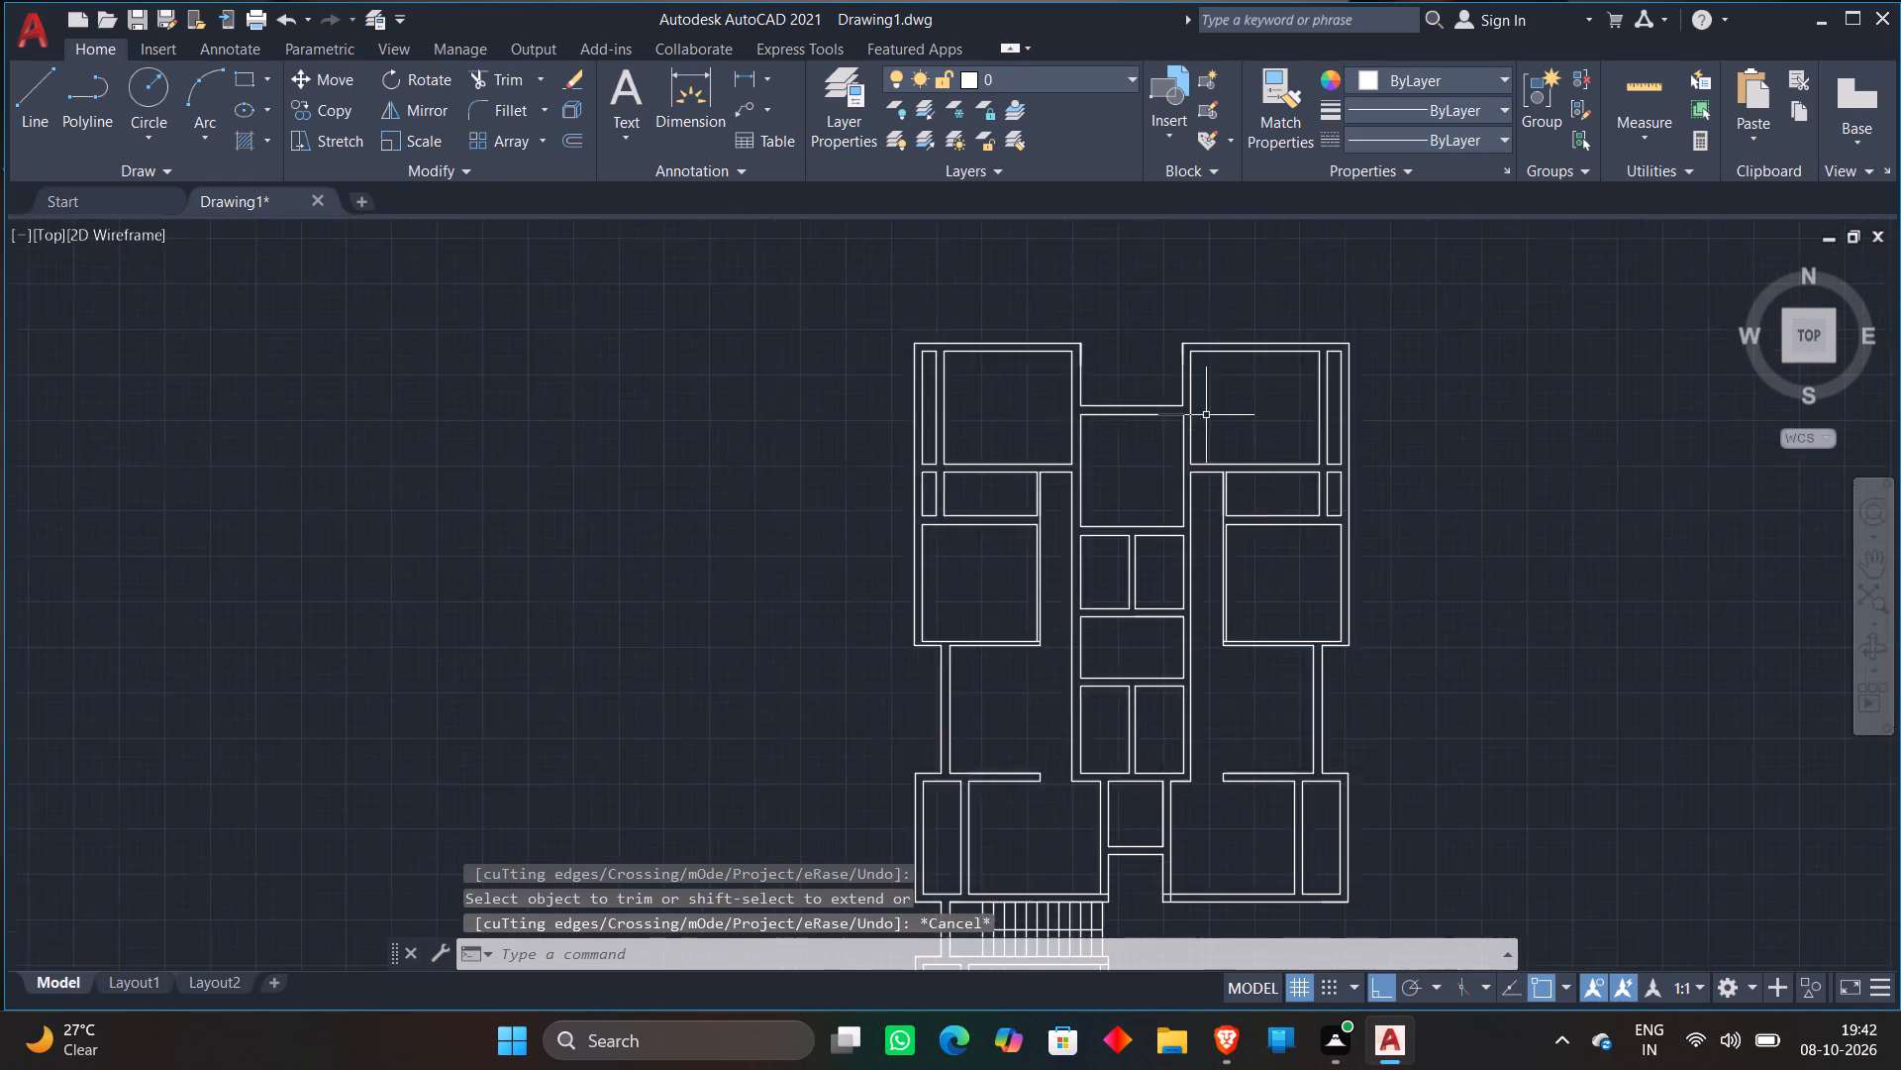
Delete the outer east wall line of the lower central room column.
middle_click_drag(1372, 620, 1394, 501)
scroll(1397, 519, "down", 1)
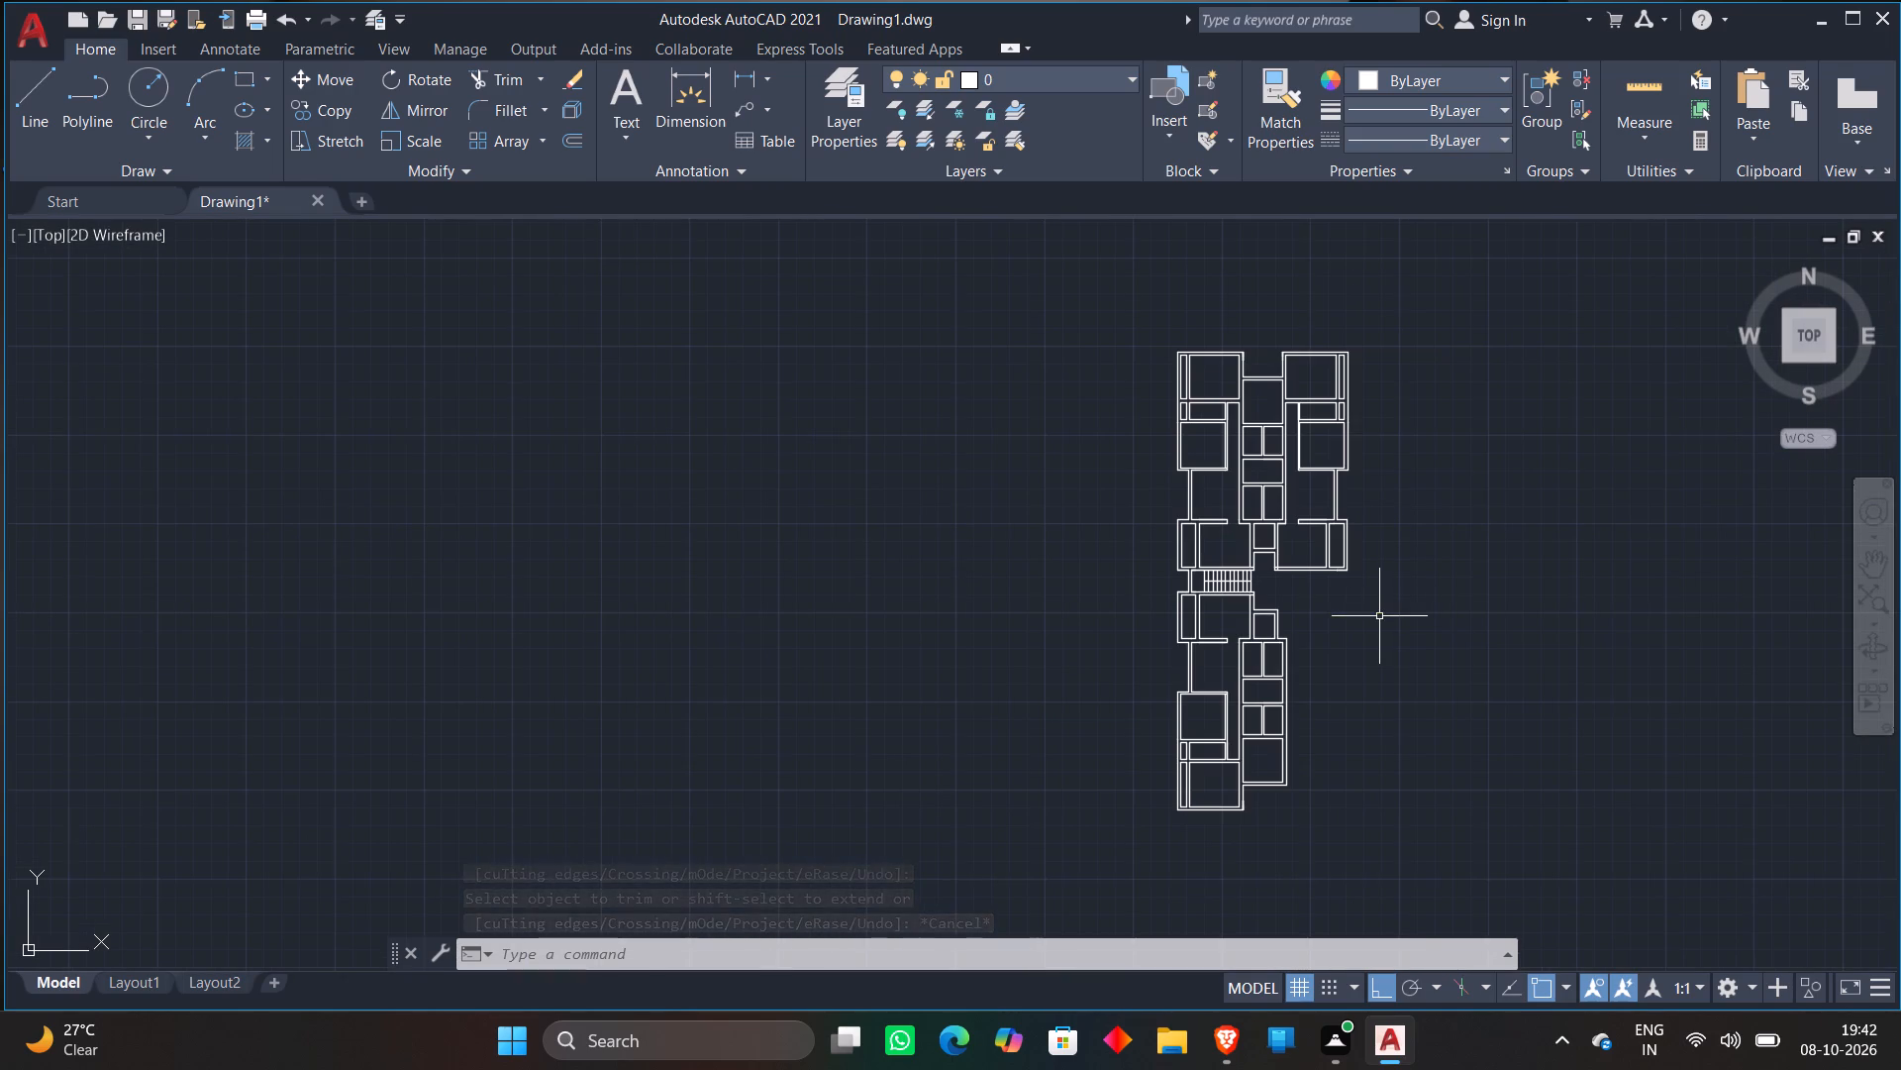
scroll(1286, 685, "up", 3)
left_click(1289, 674)
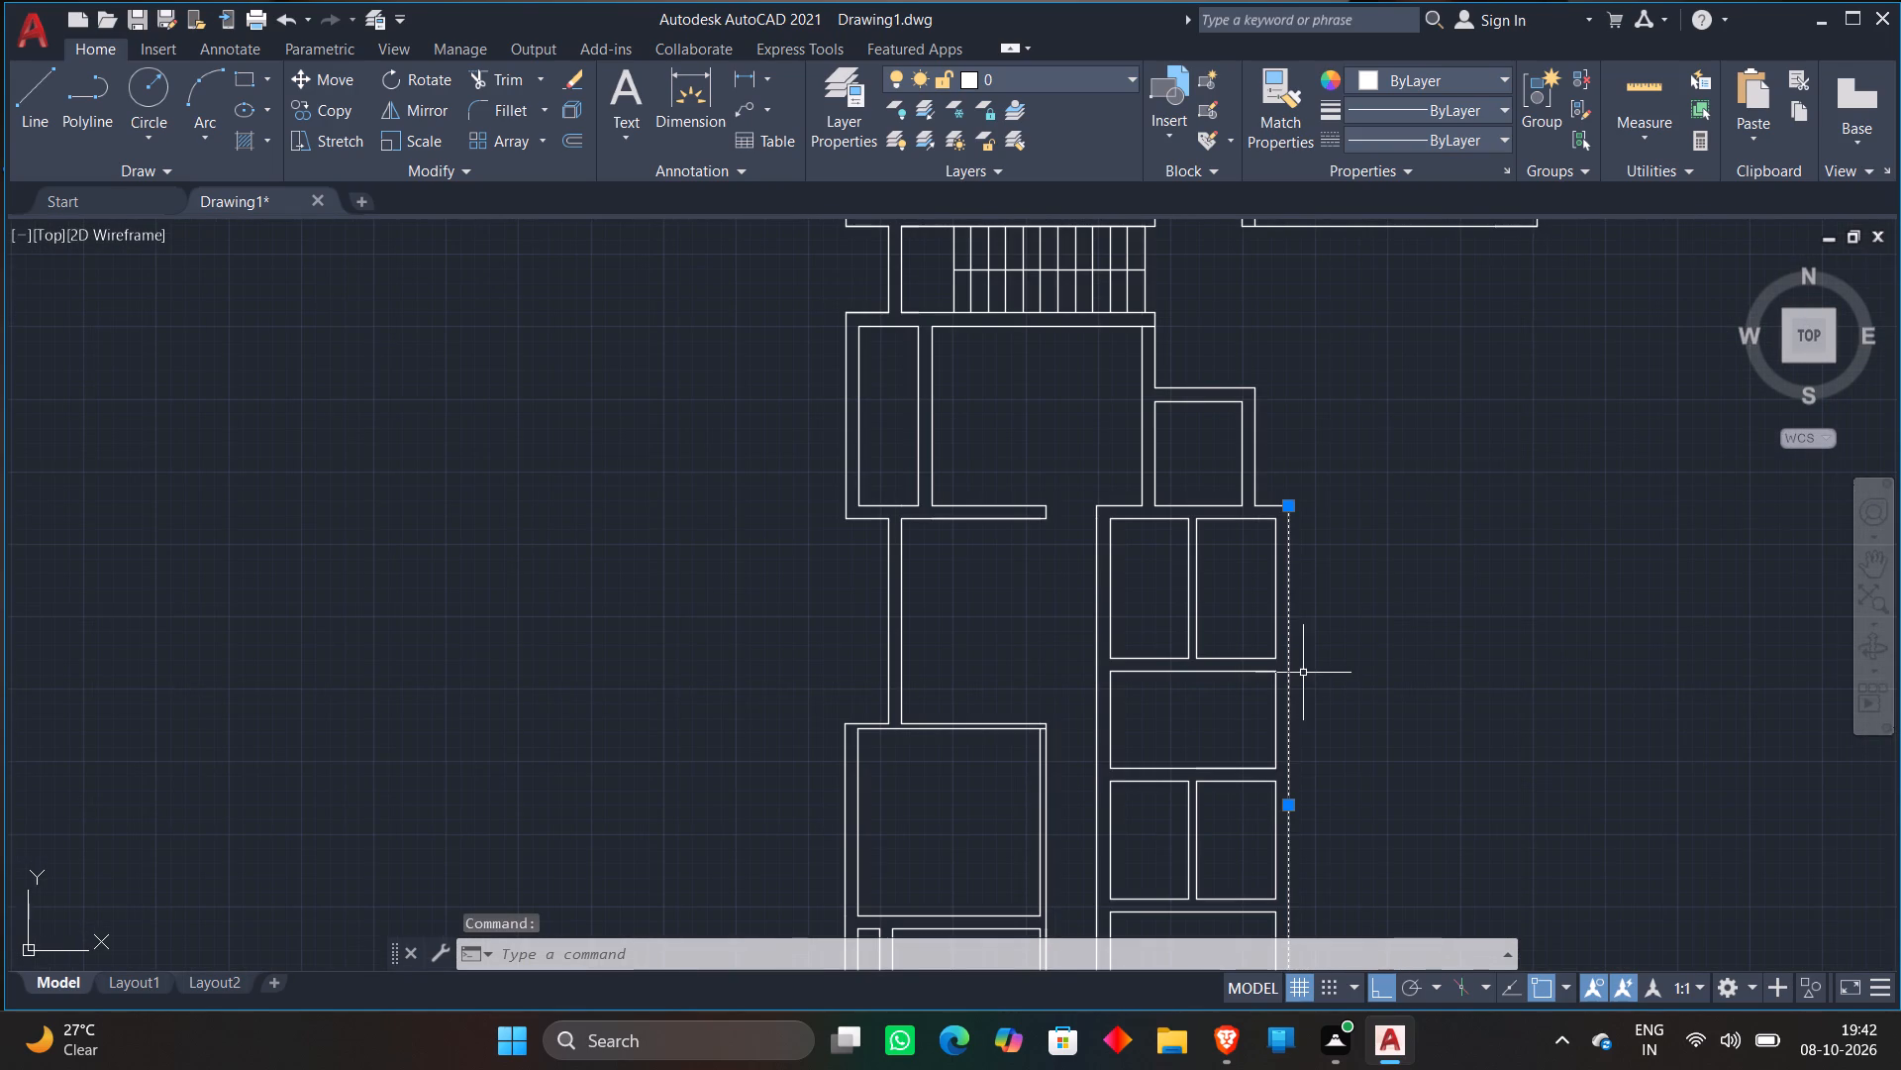
key("Delete")
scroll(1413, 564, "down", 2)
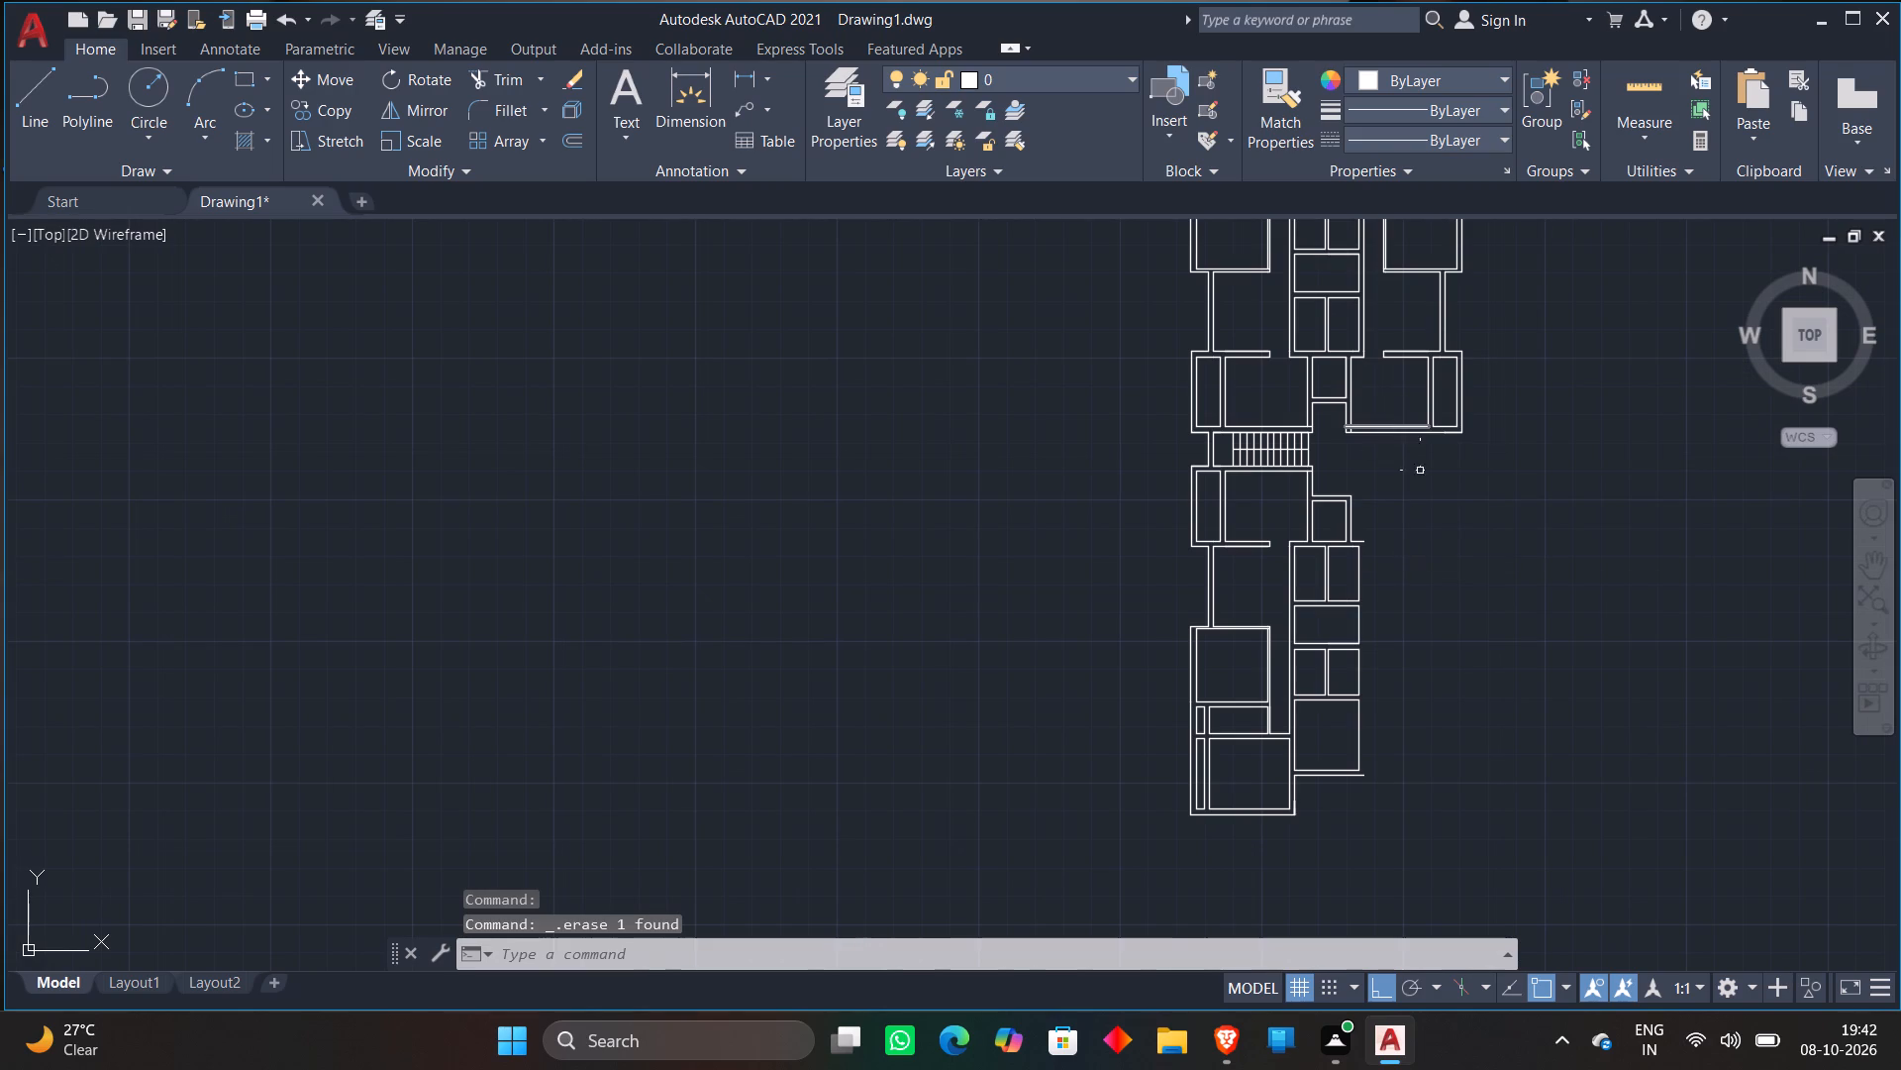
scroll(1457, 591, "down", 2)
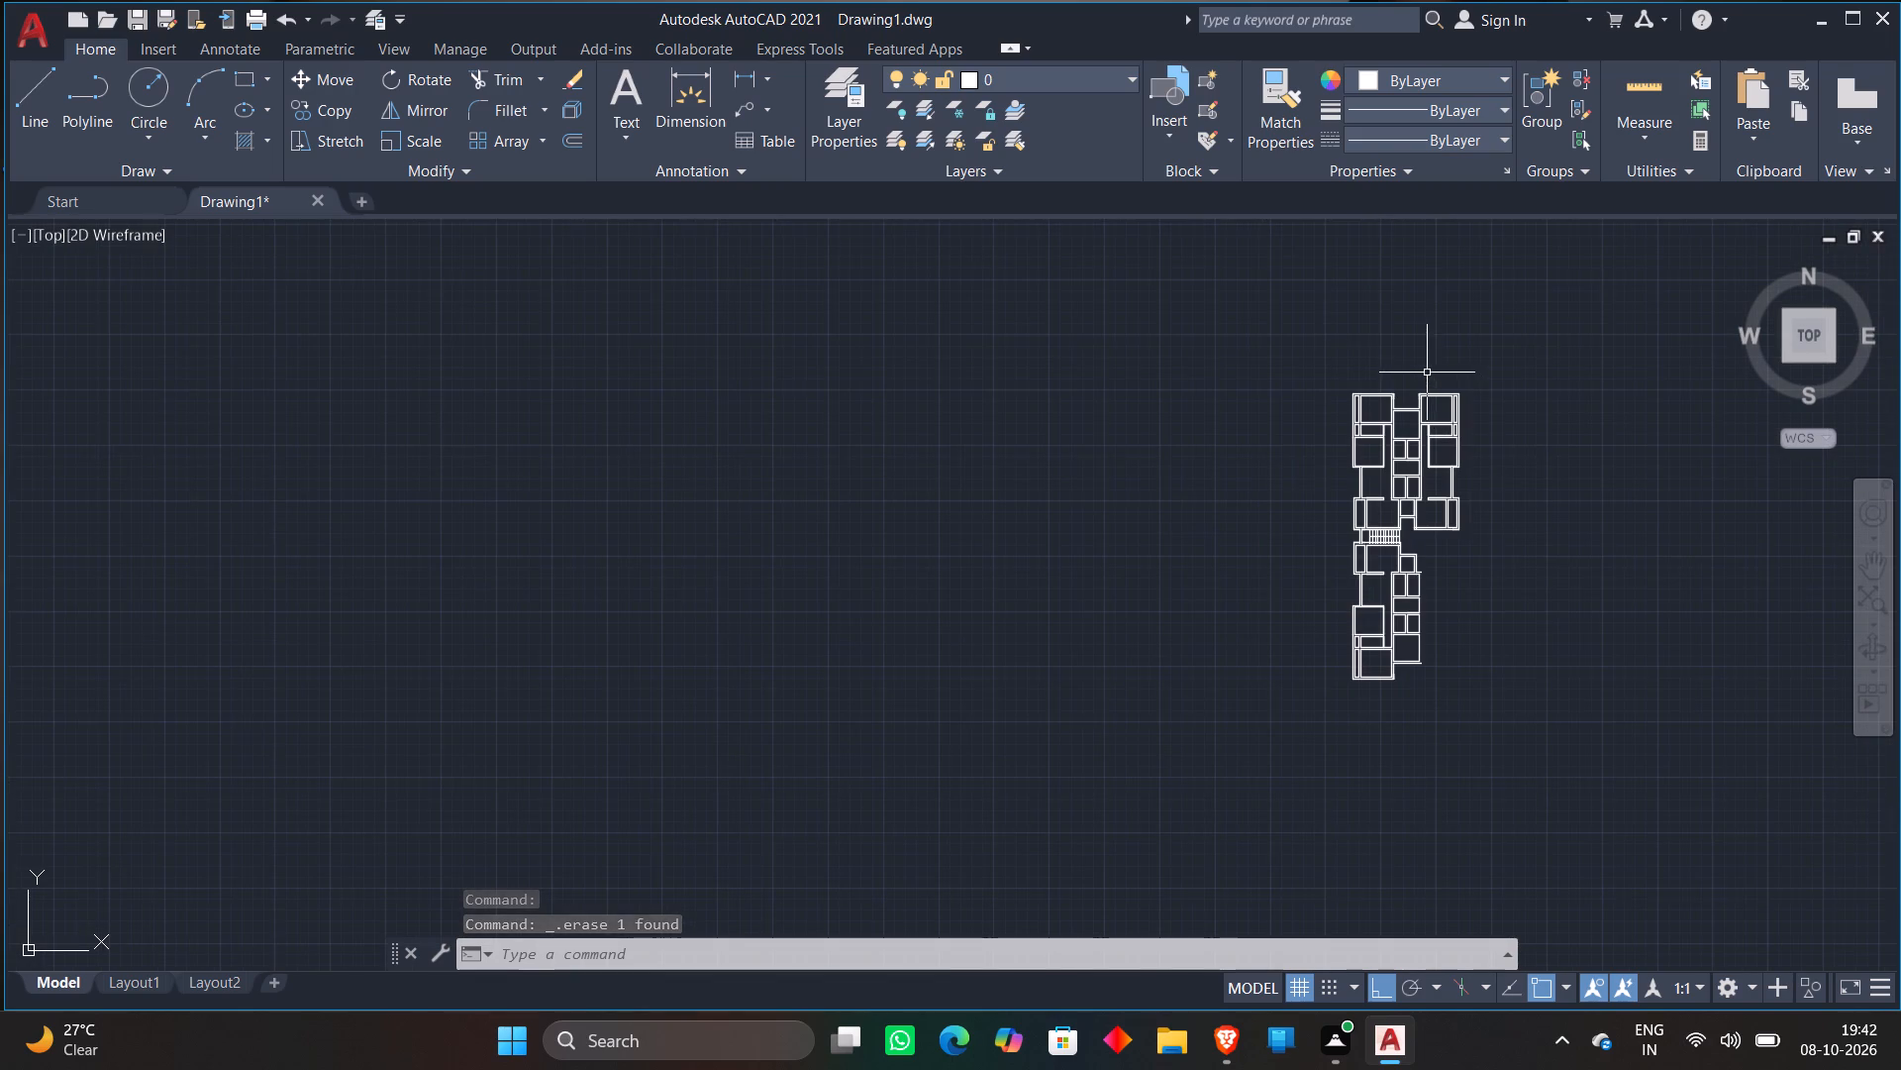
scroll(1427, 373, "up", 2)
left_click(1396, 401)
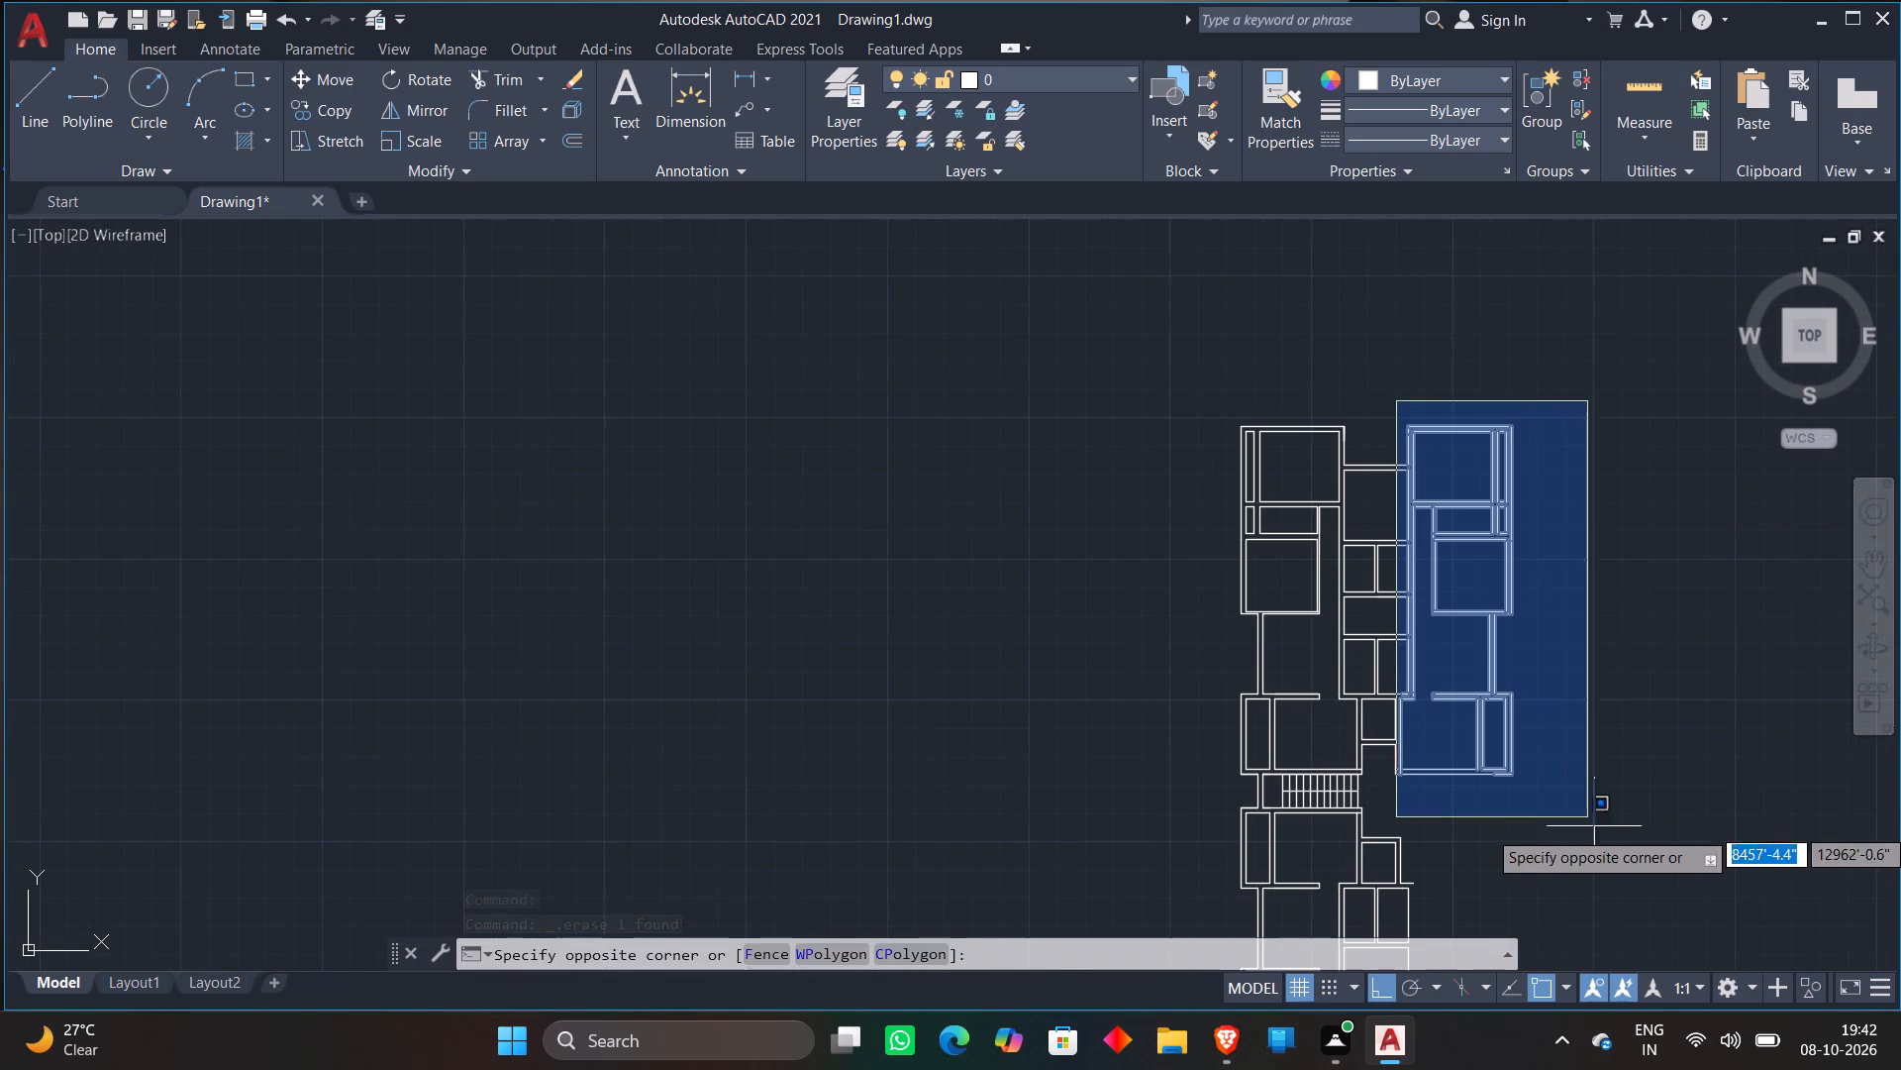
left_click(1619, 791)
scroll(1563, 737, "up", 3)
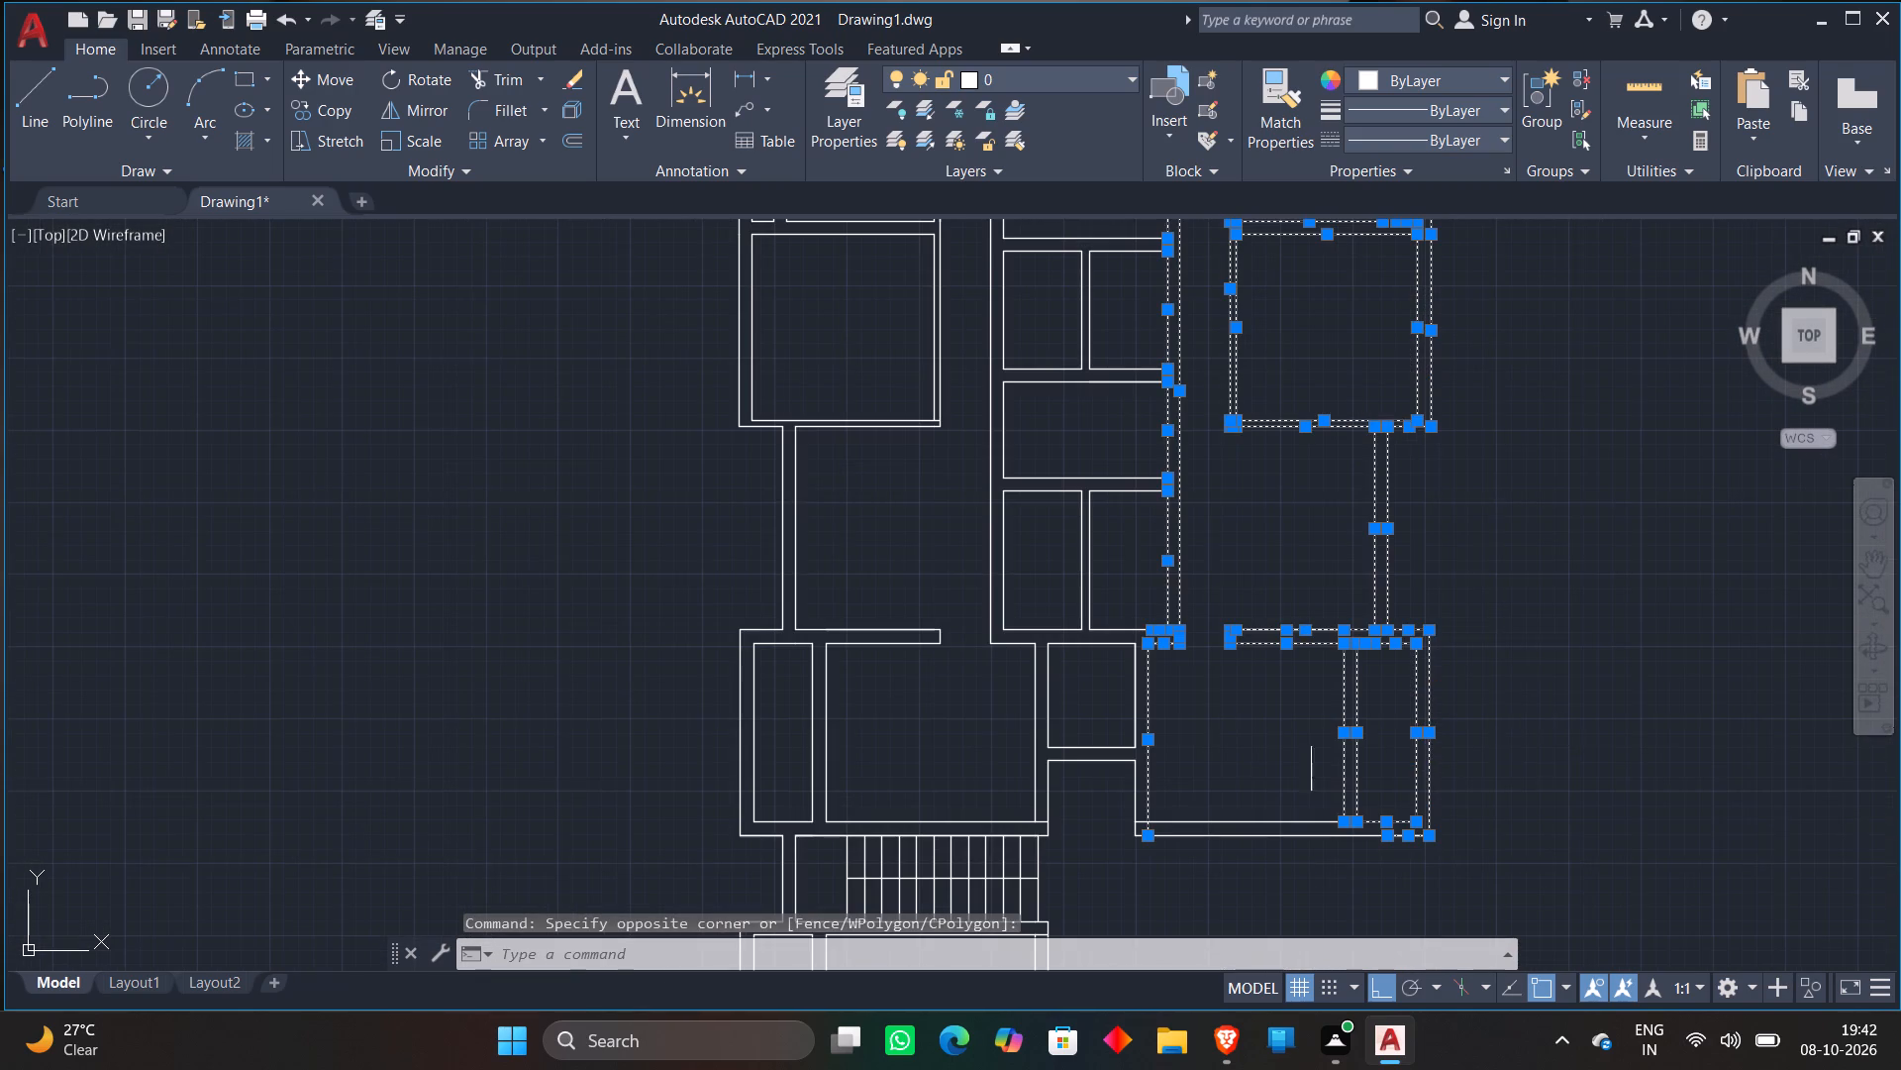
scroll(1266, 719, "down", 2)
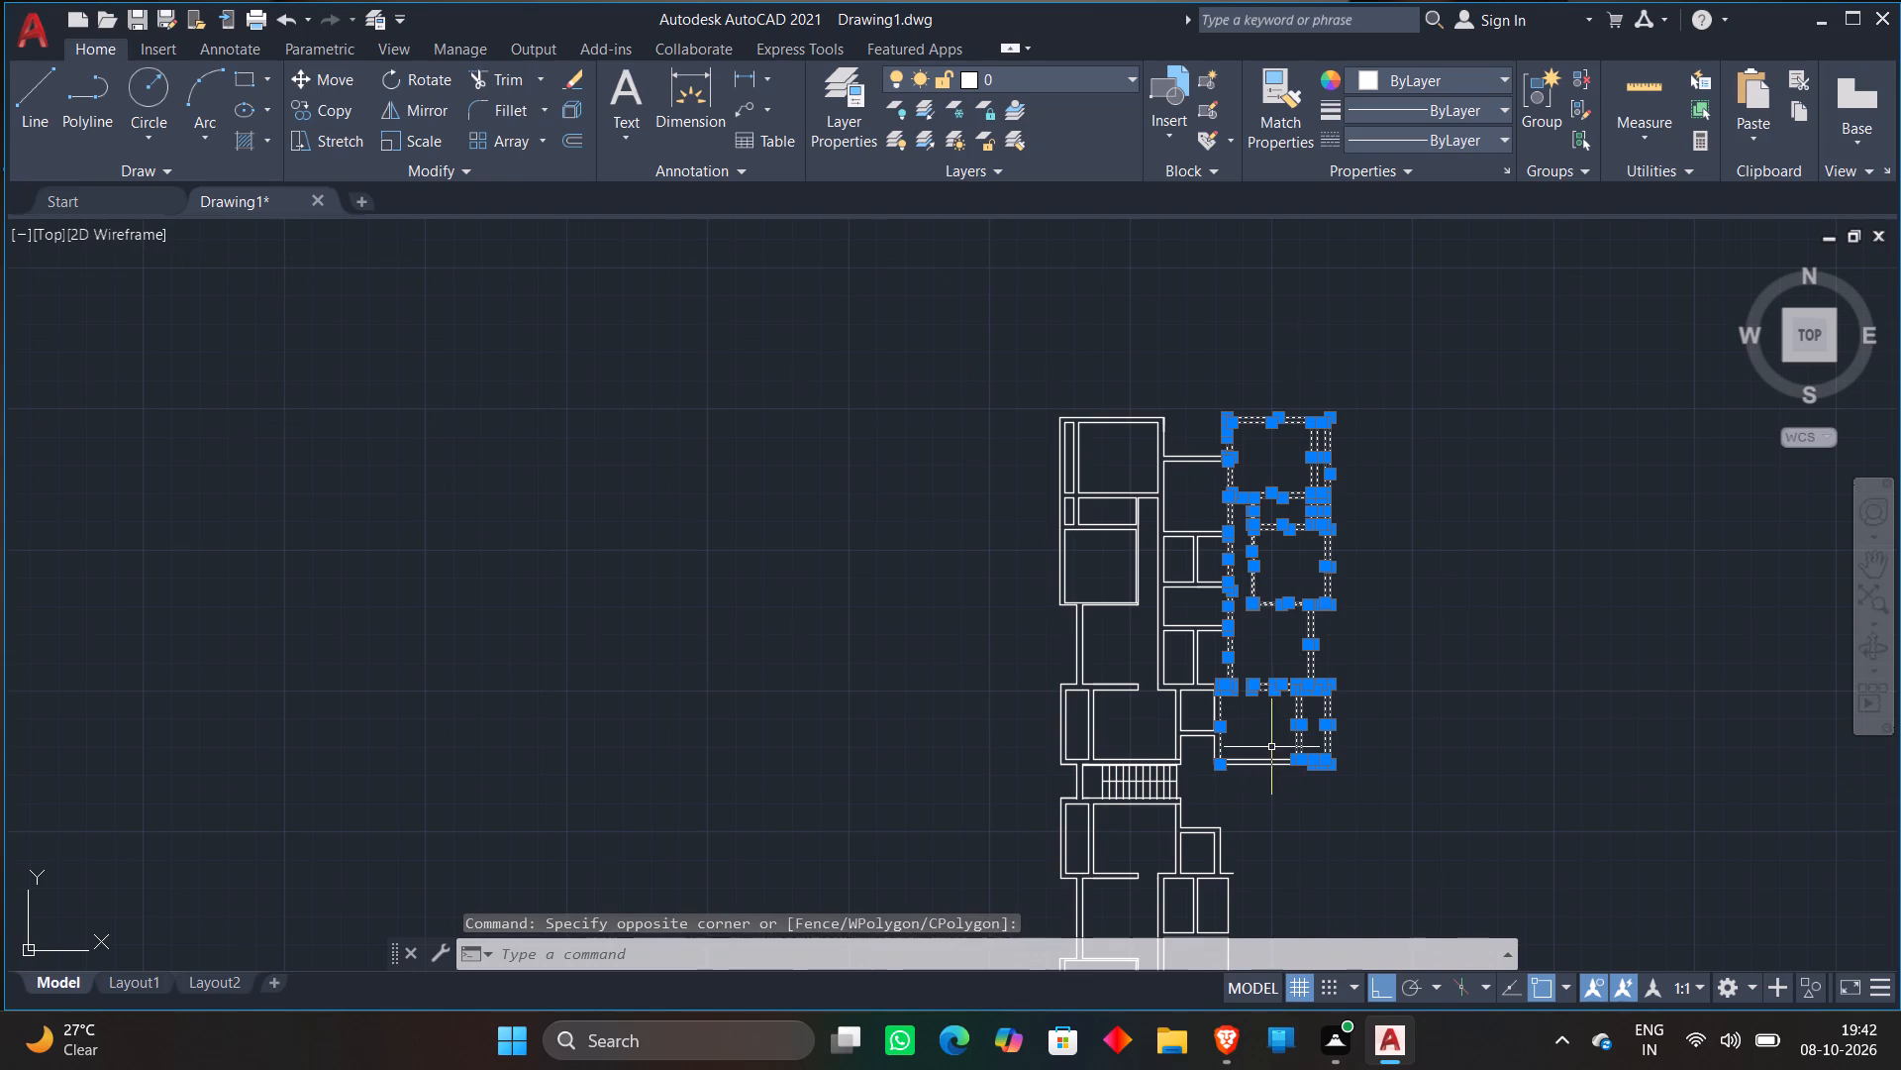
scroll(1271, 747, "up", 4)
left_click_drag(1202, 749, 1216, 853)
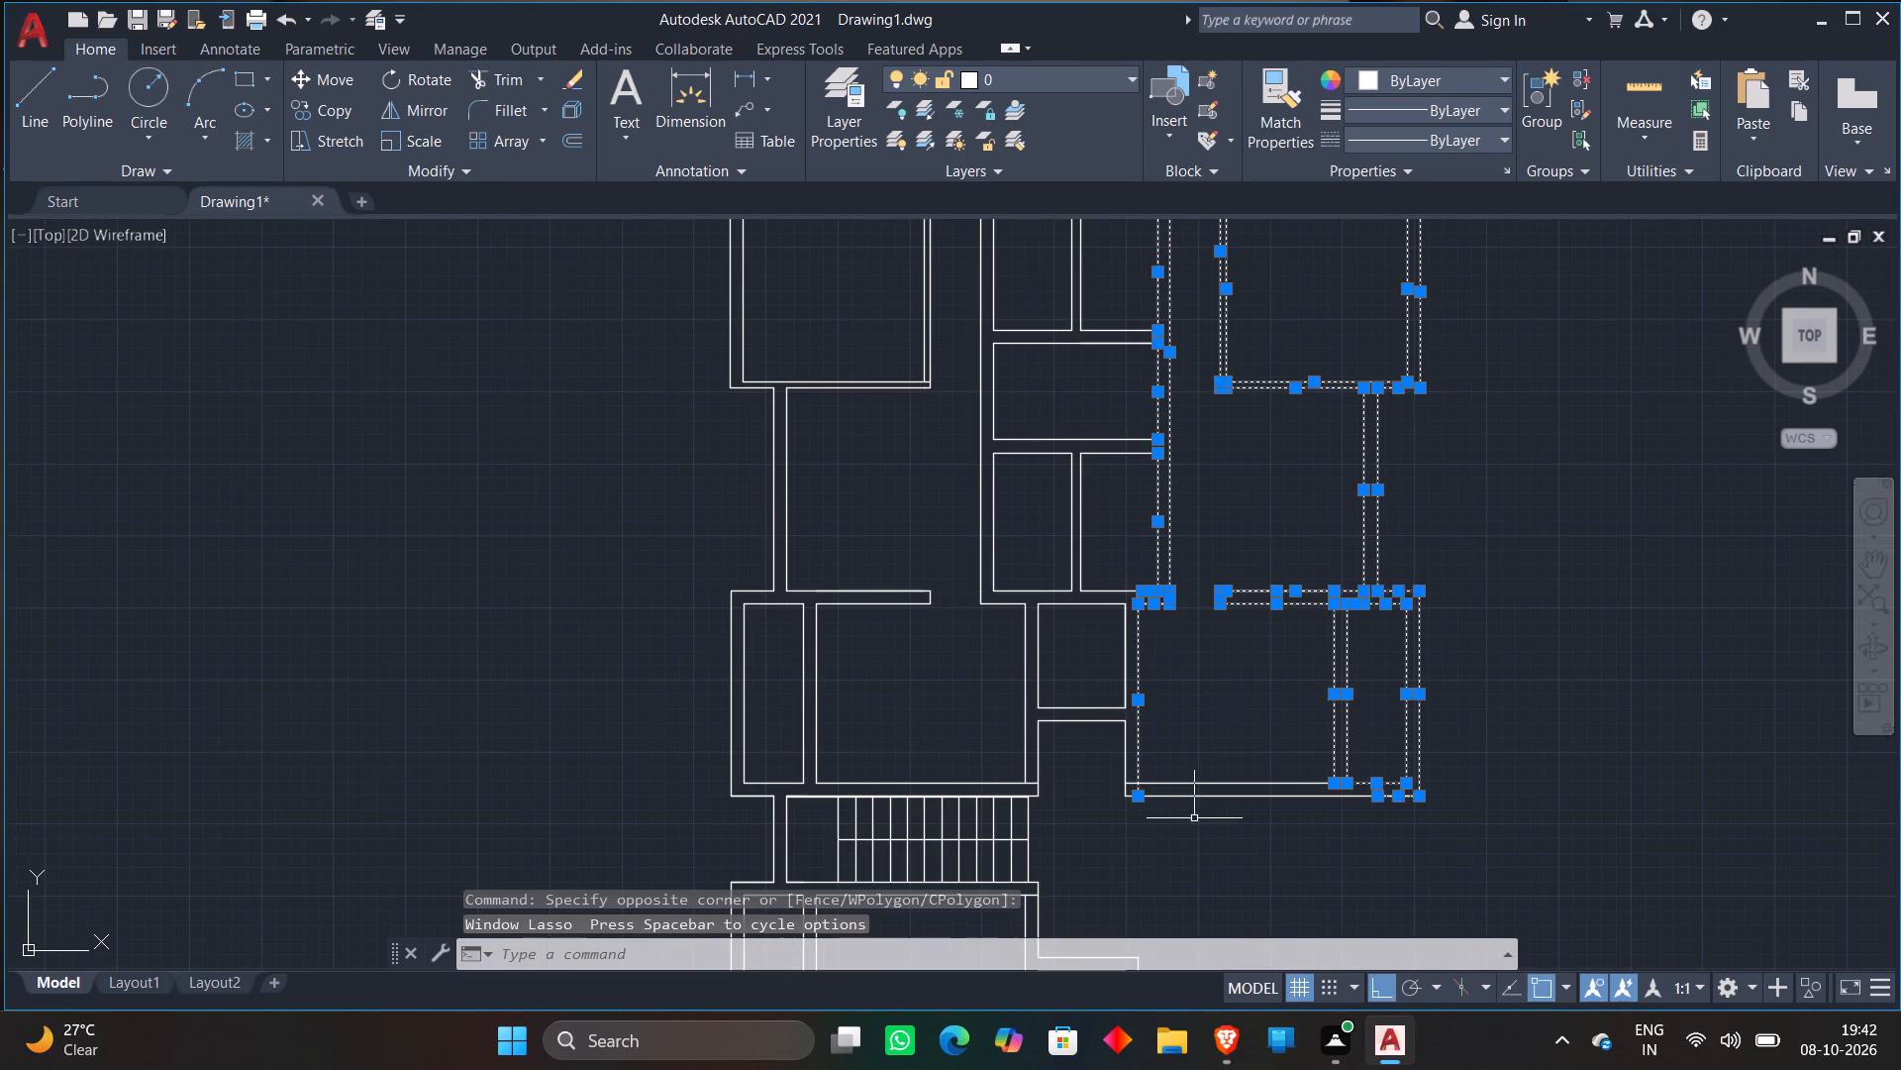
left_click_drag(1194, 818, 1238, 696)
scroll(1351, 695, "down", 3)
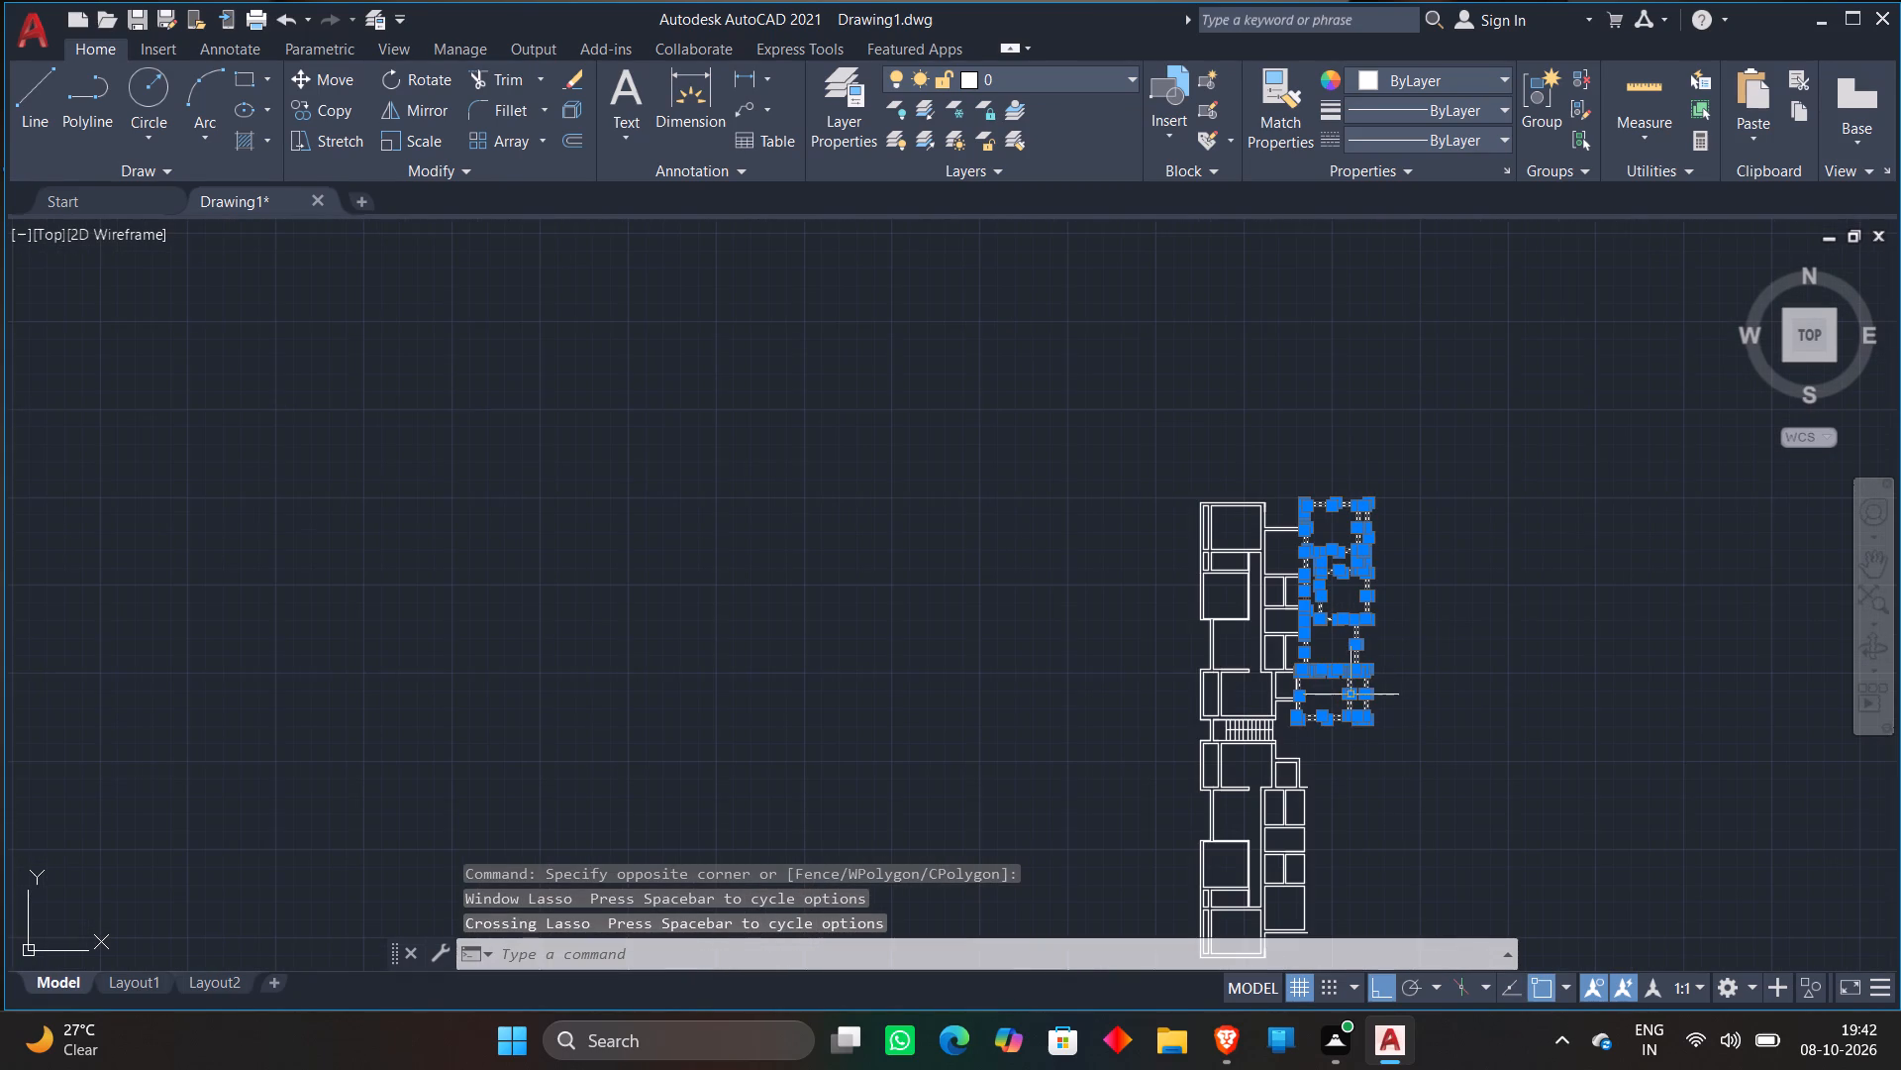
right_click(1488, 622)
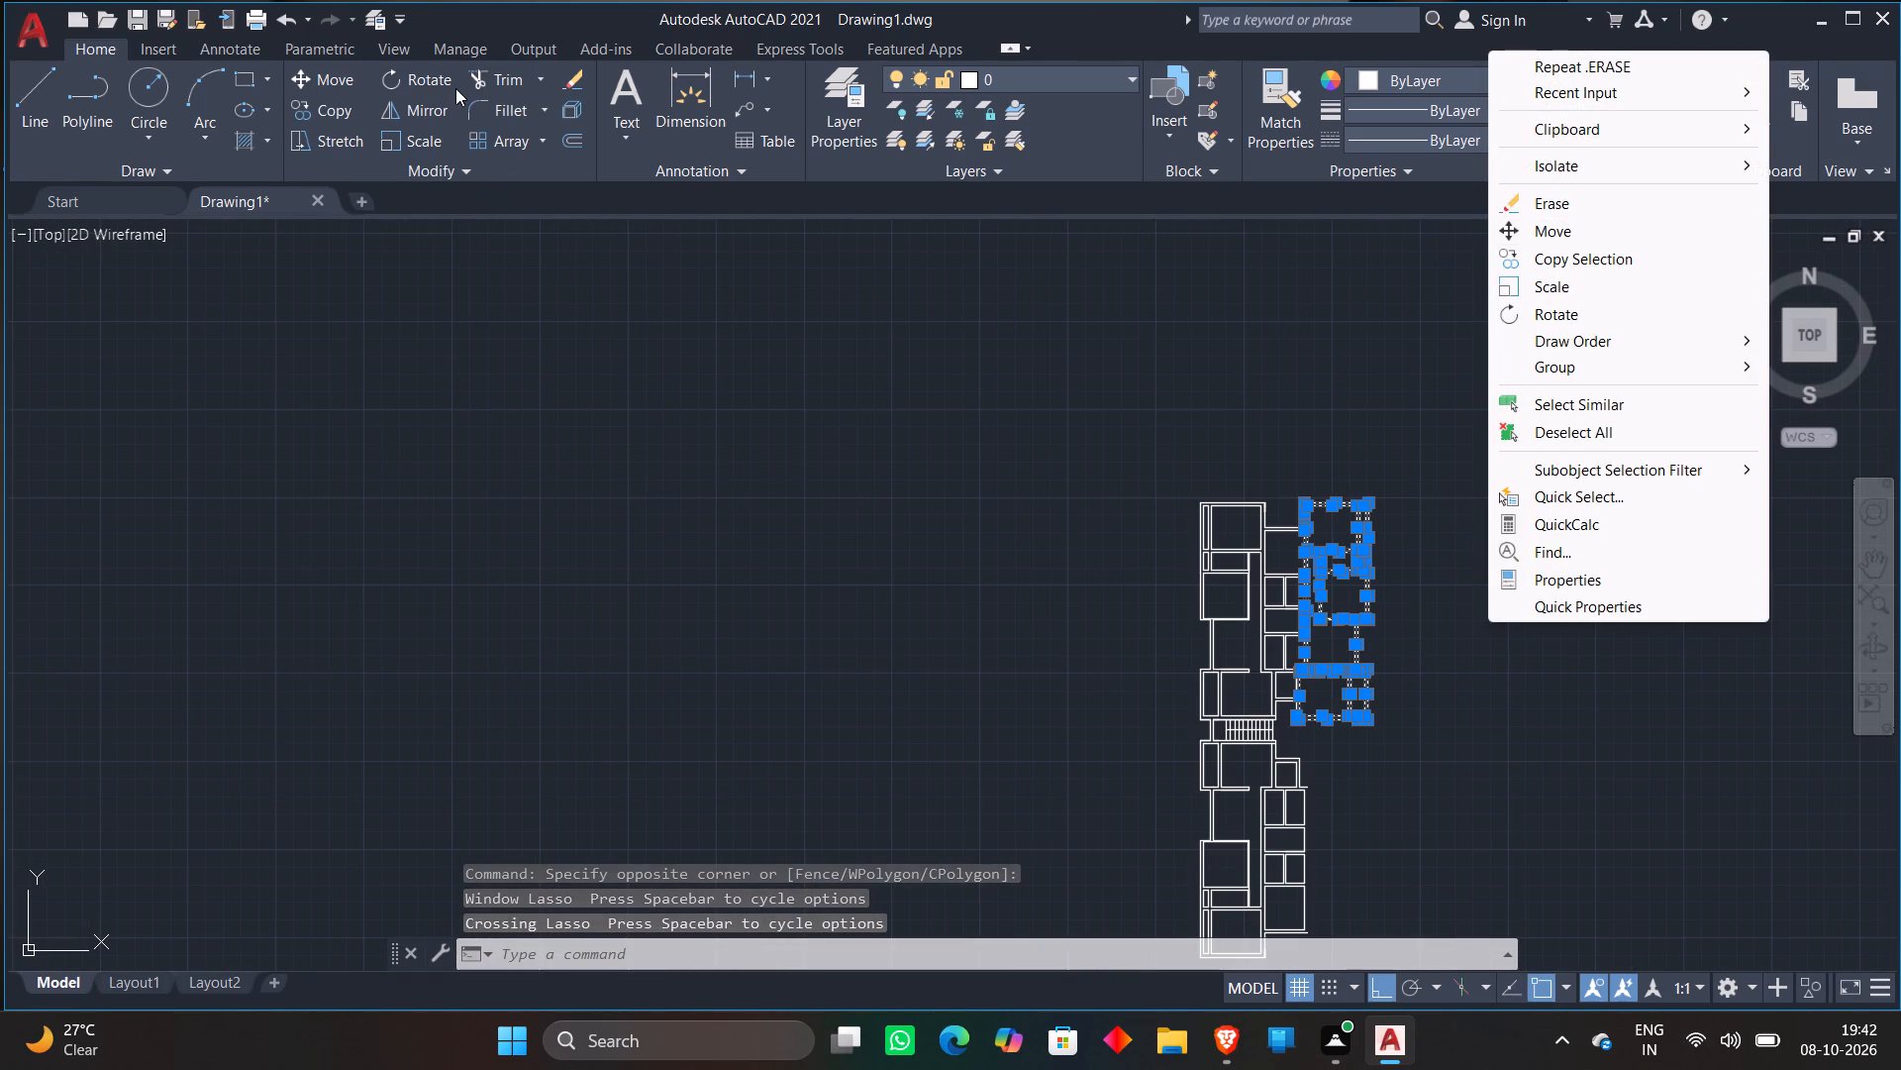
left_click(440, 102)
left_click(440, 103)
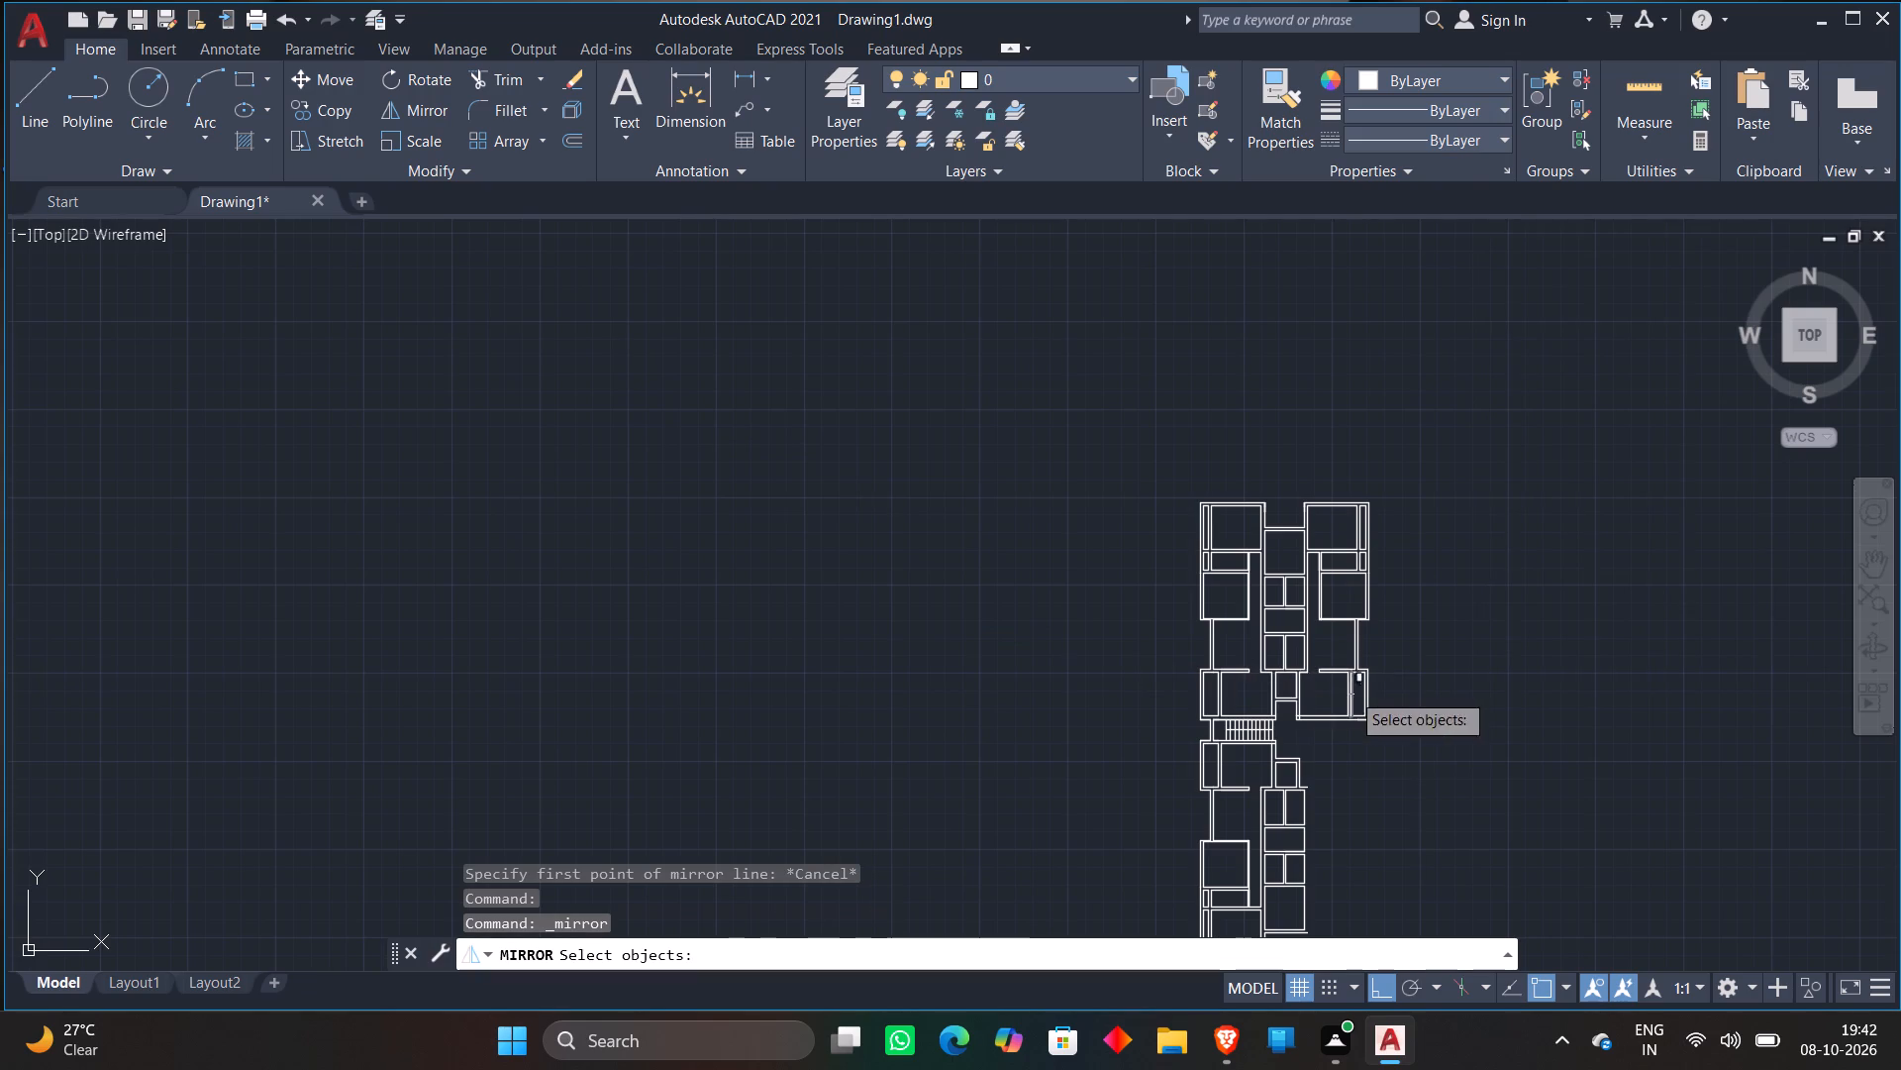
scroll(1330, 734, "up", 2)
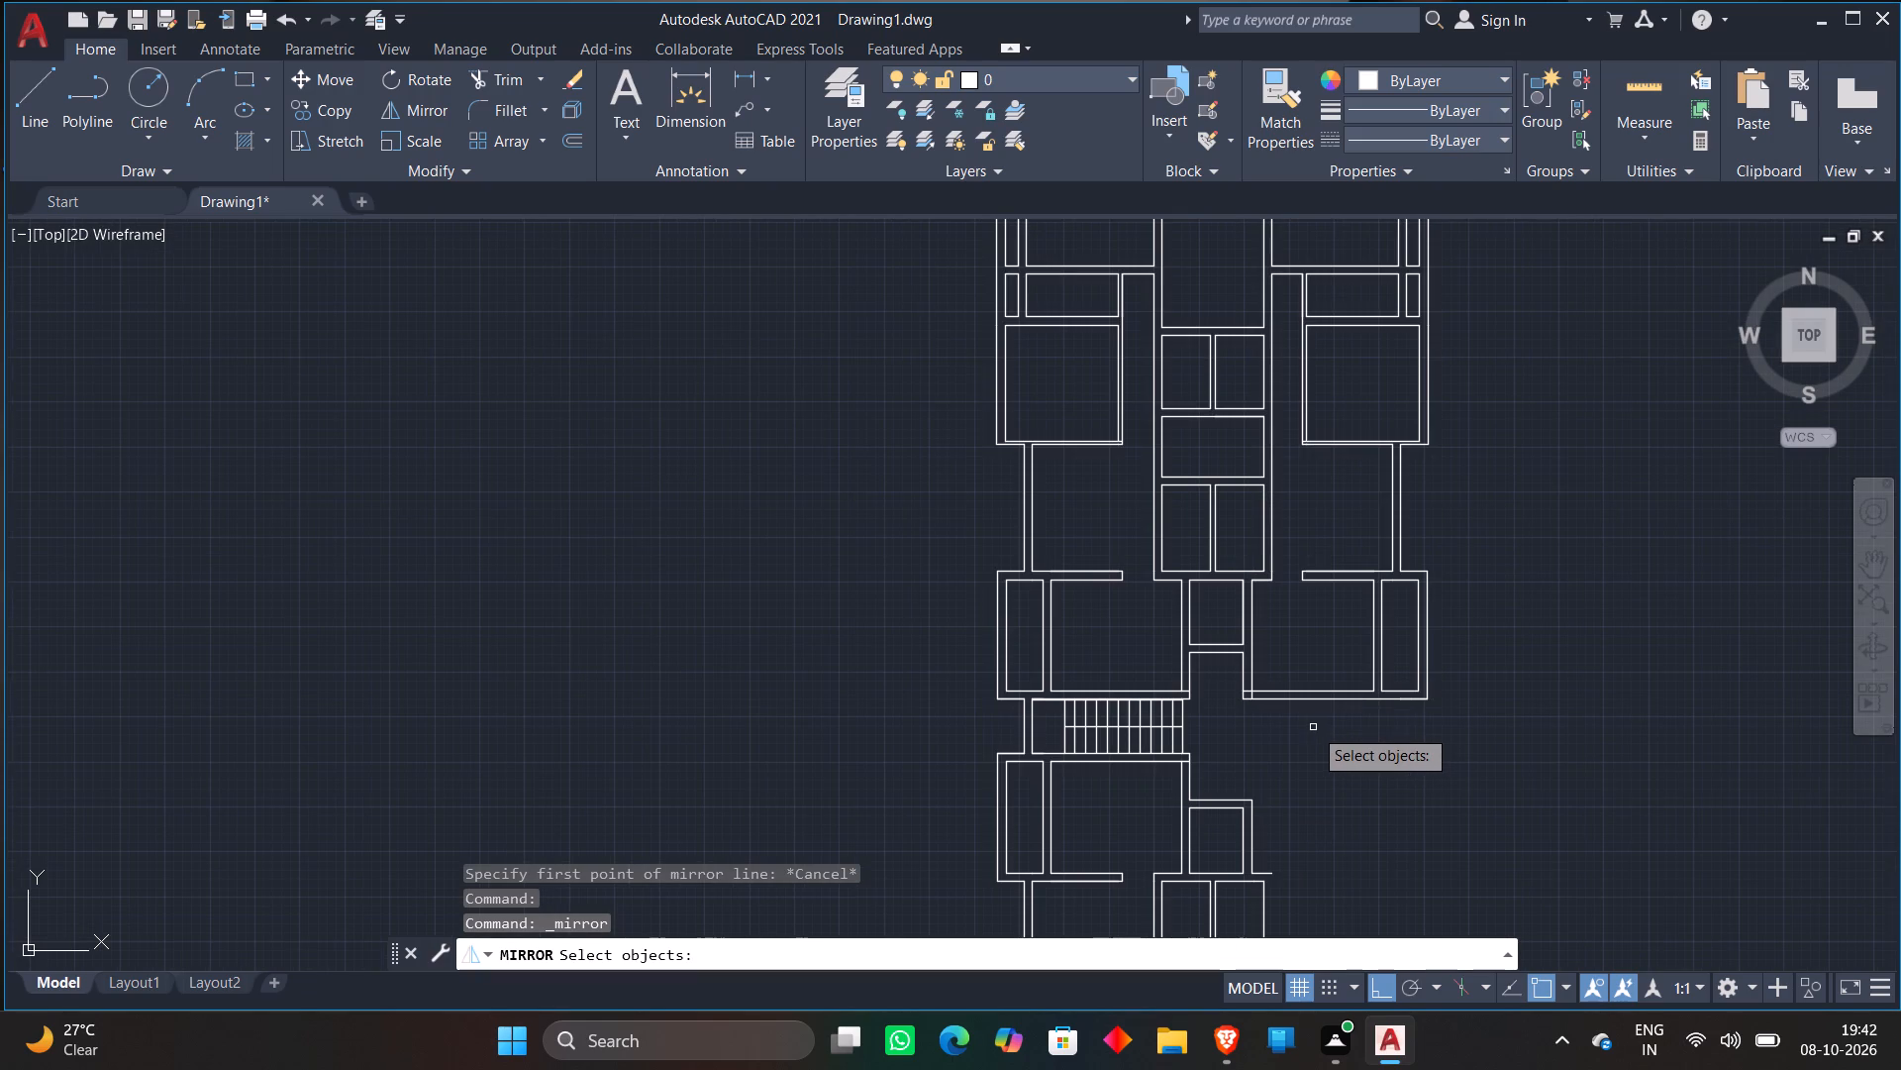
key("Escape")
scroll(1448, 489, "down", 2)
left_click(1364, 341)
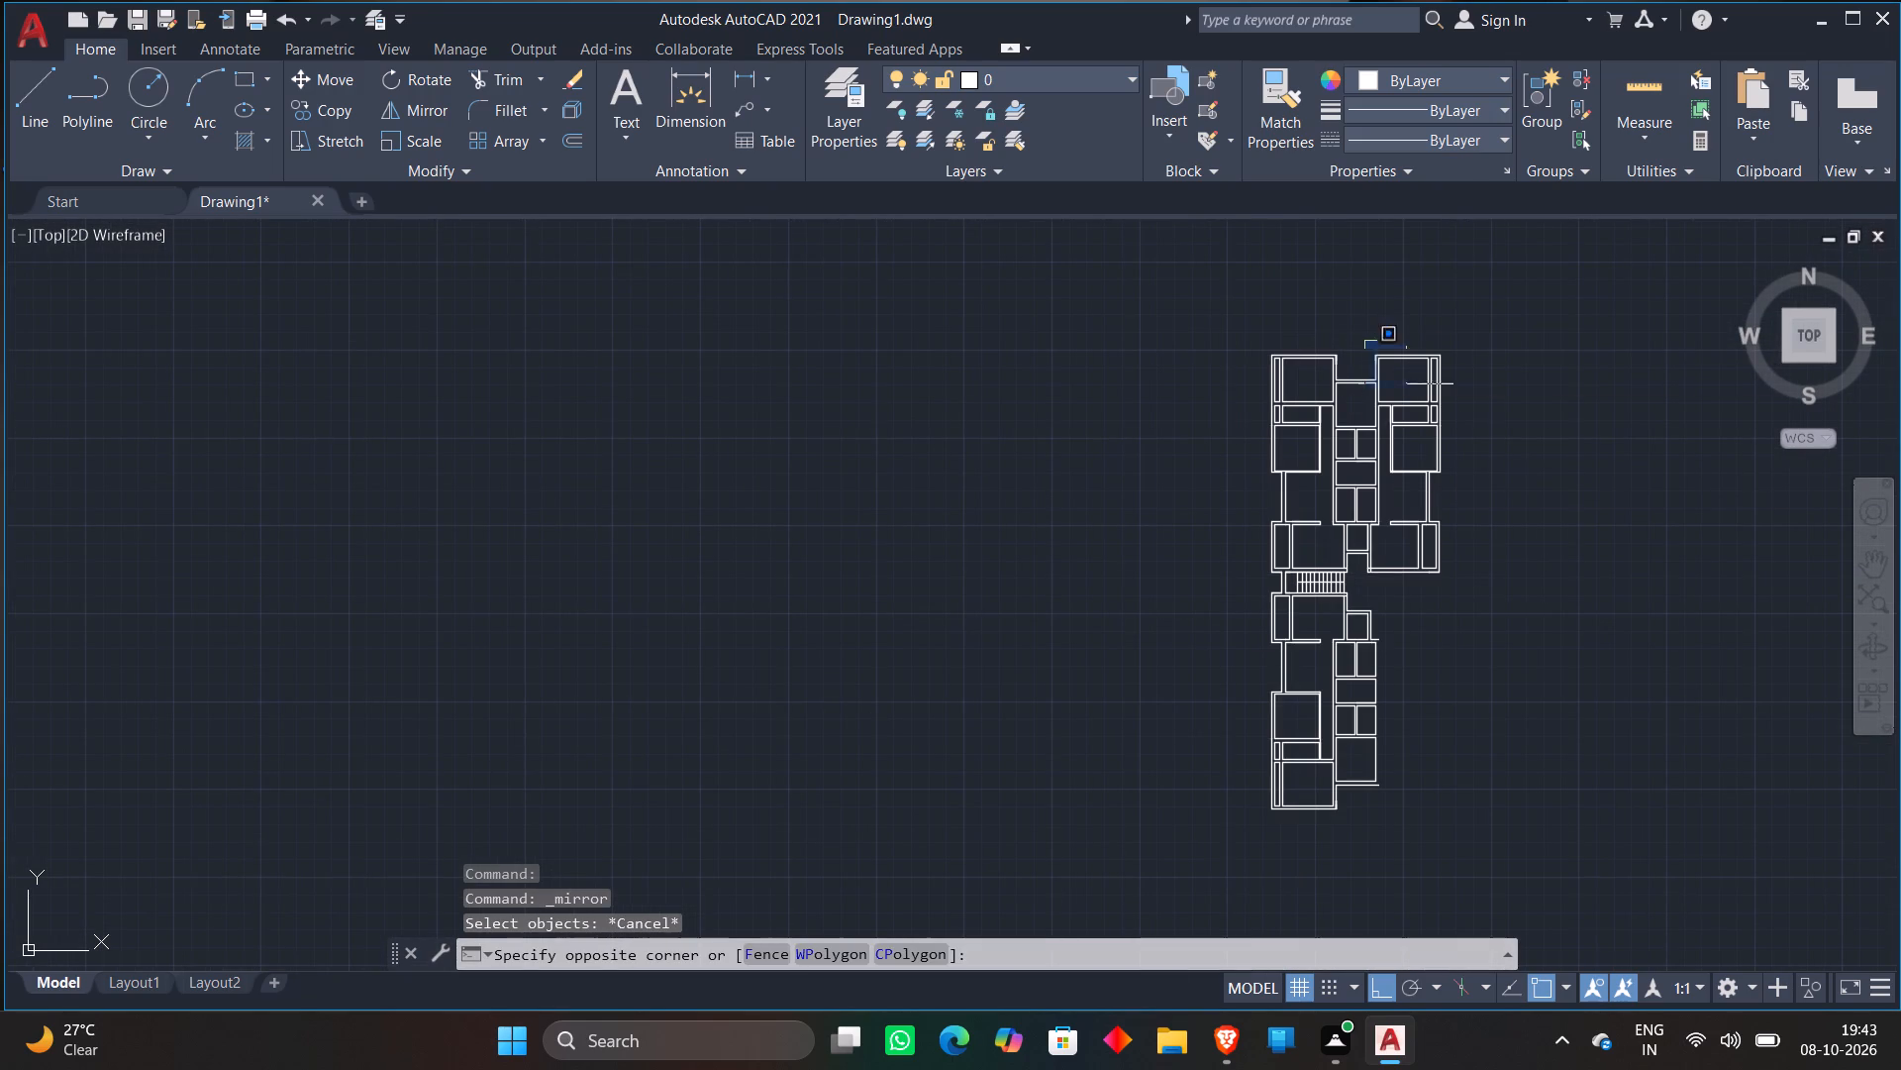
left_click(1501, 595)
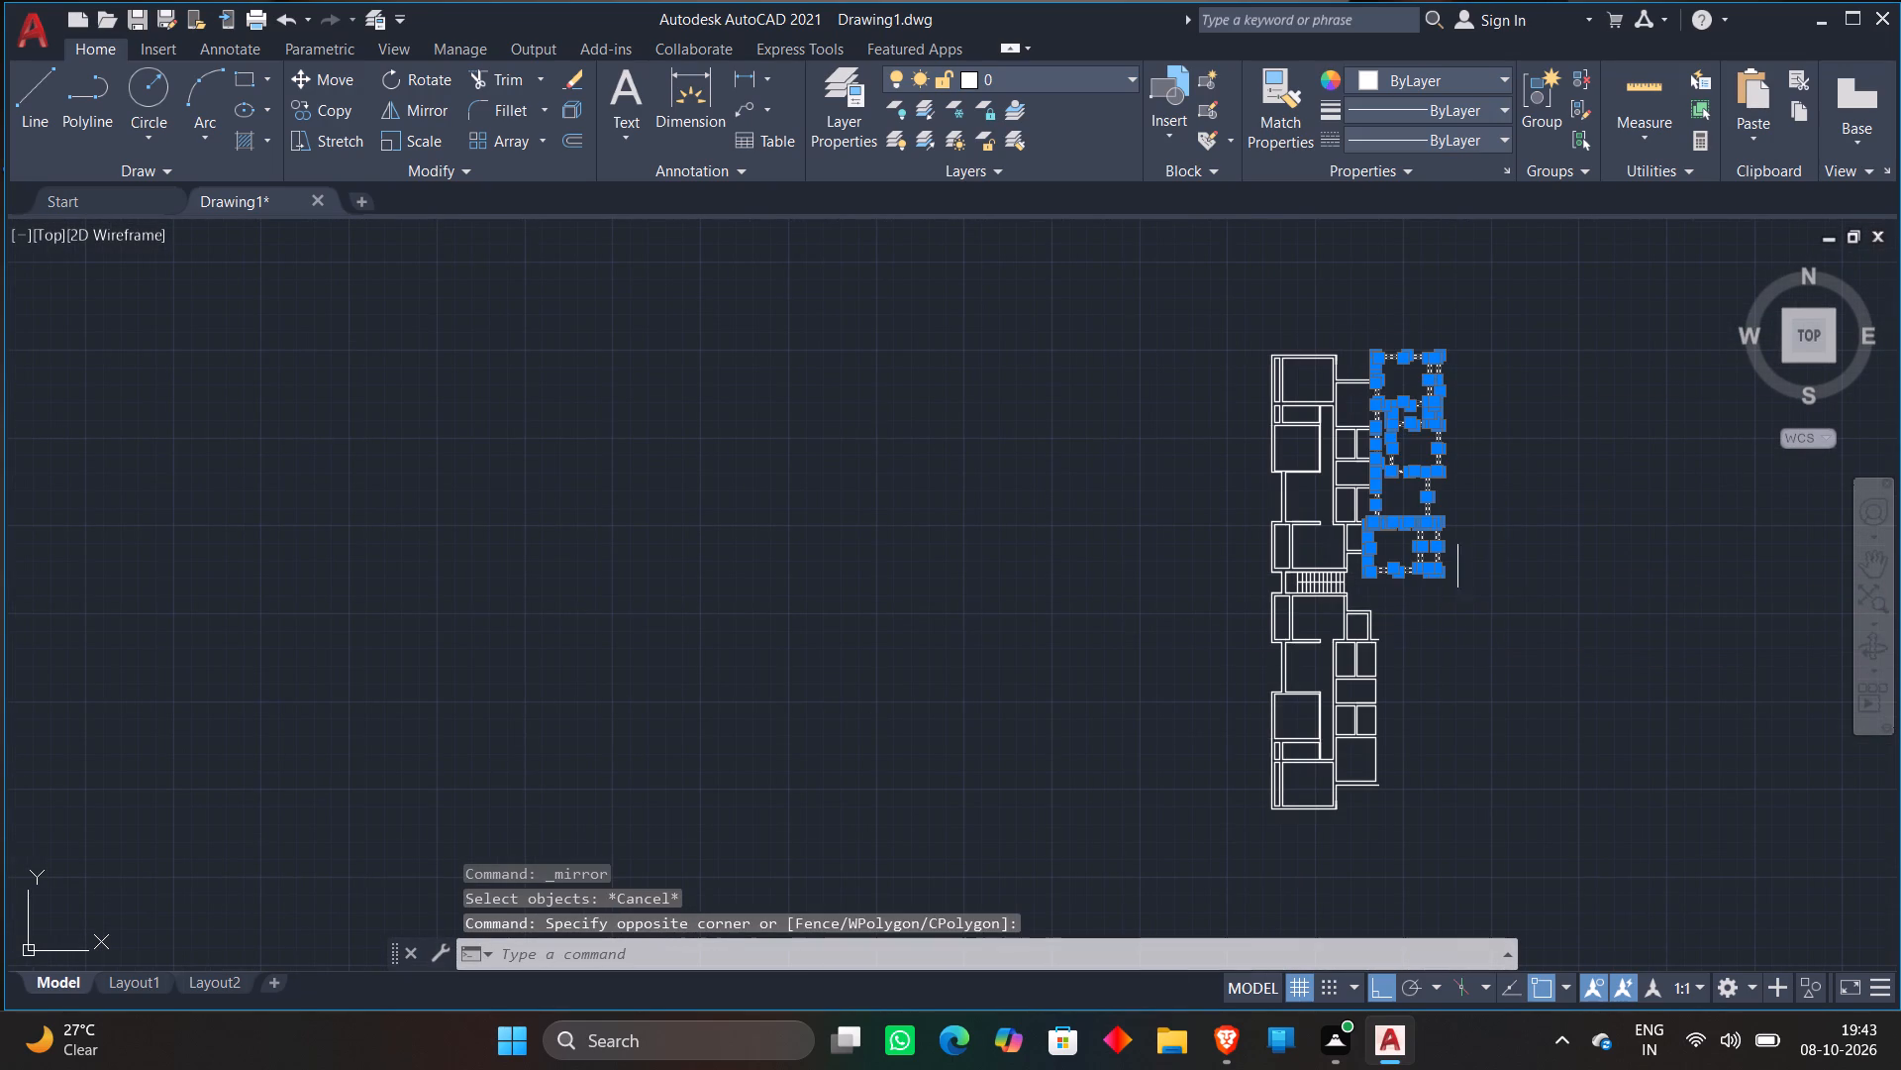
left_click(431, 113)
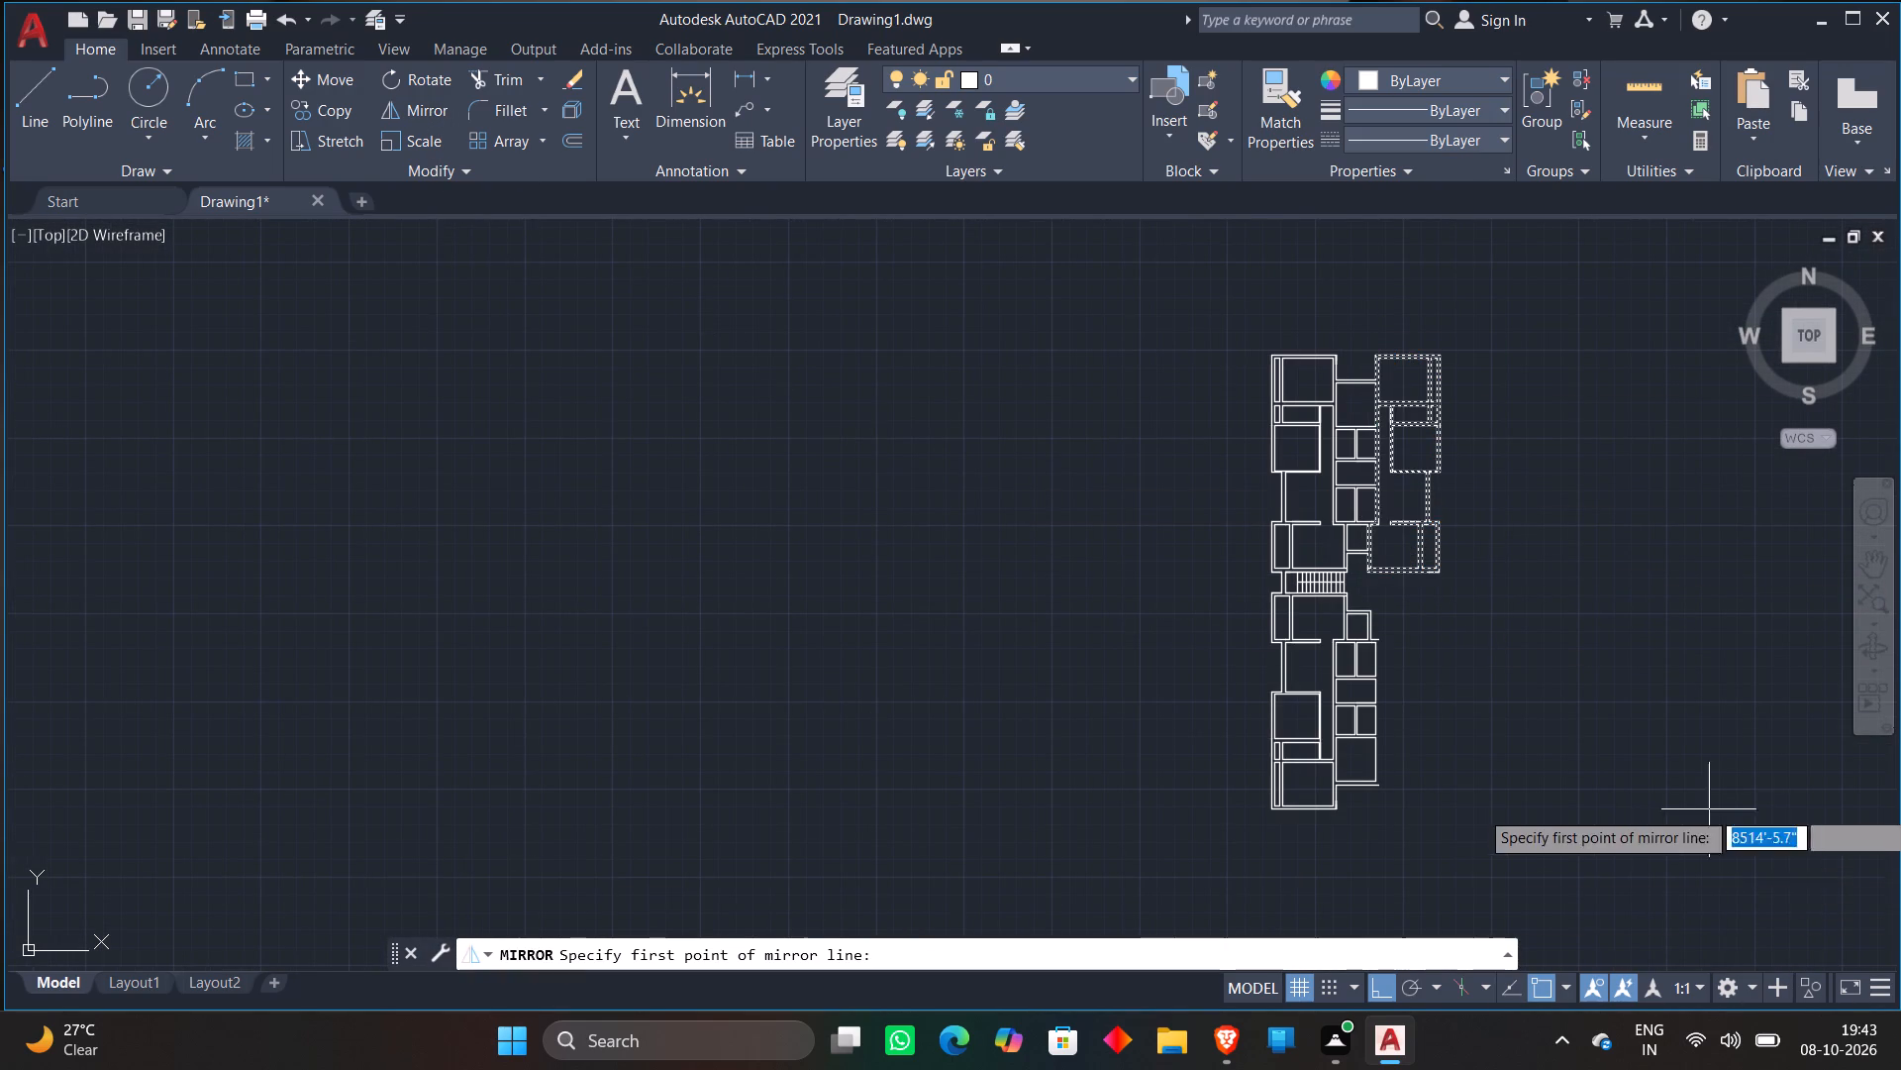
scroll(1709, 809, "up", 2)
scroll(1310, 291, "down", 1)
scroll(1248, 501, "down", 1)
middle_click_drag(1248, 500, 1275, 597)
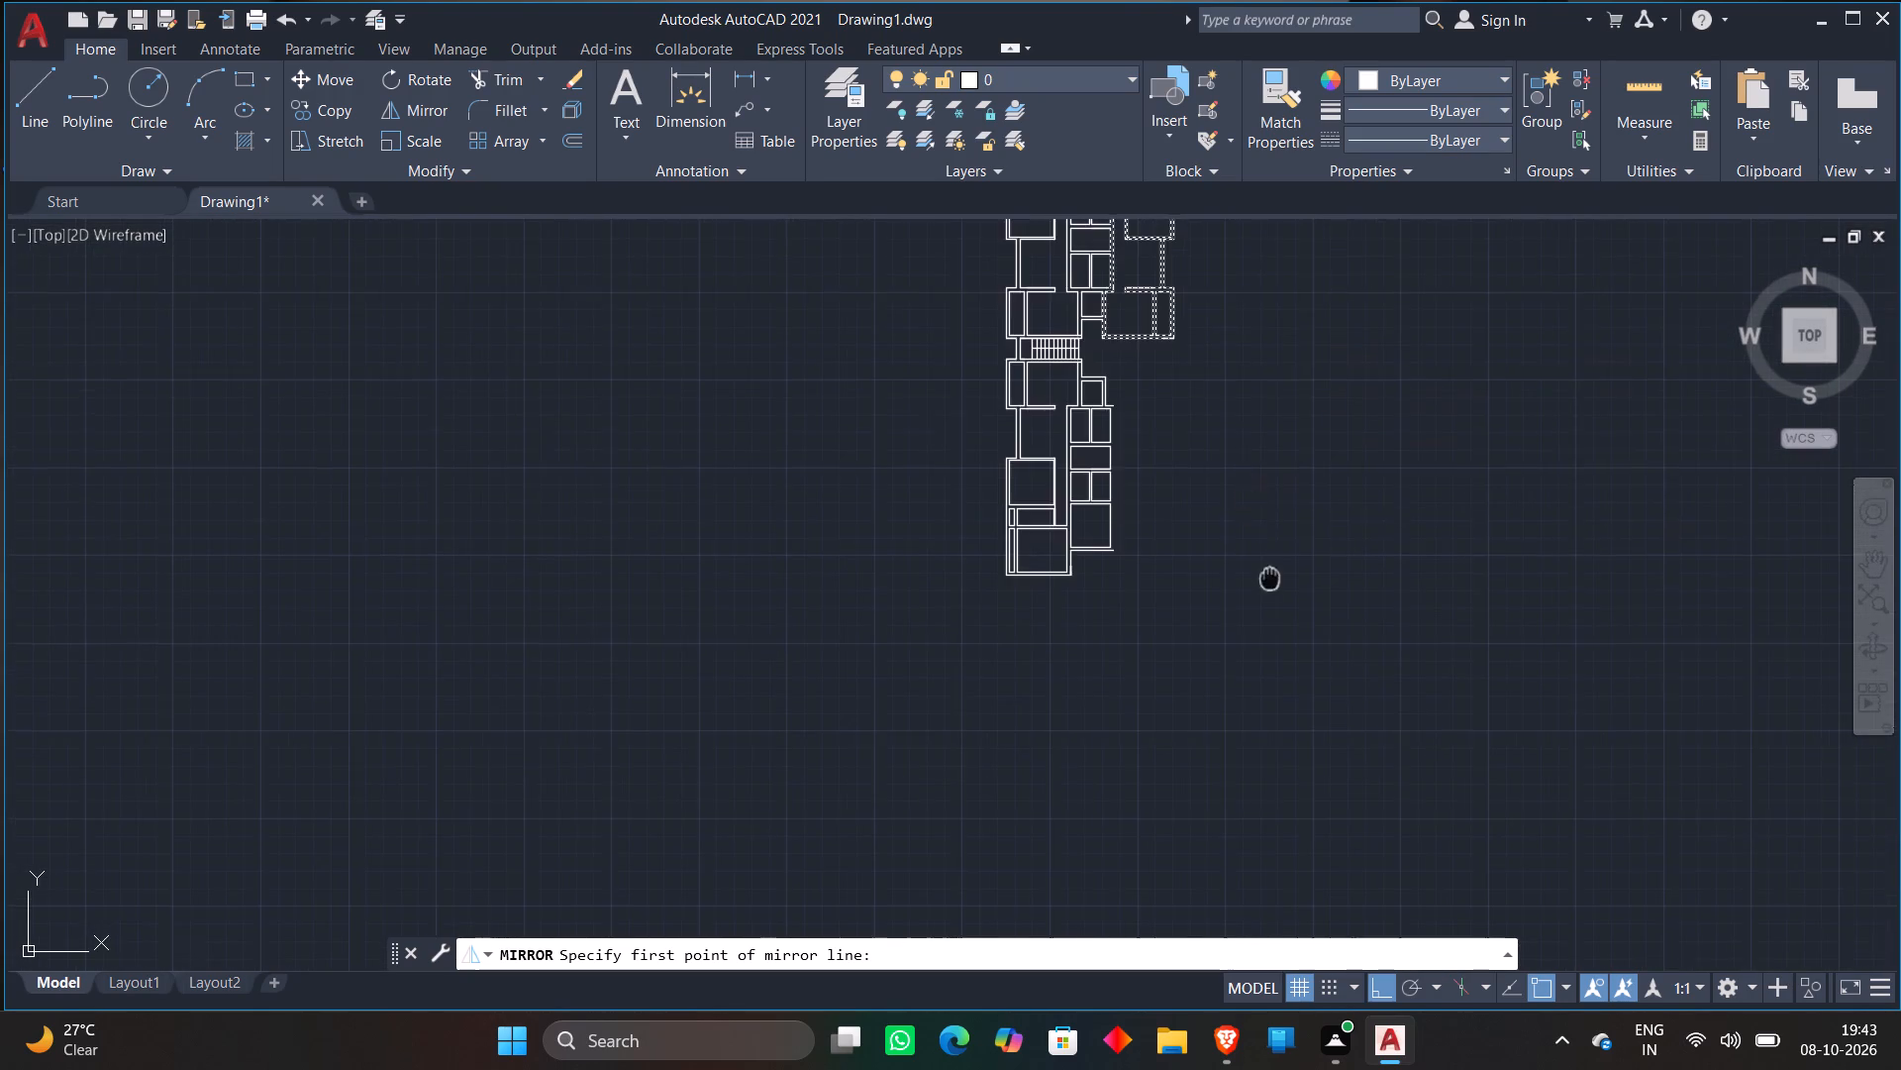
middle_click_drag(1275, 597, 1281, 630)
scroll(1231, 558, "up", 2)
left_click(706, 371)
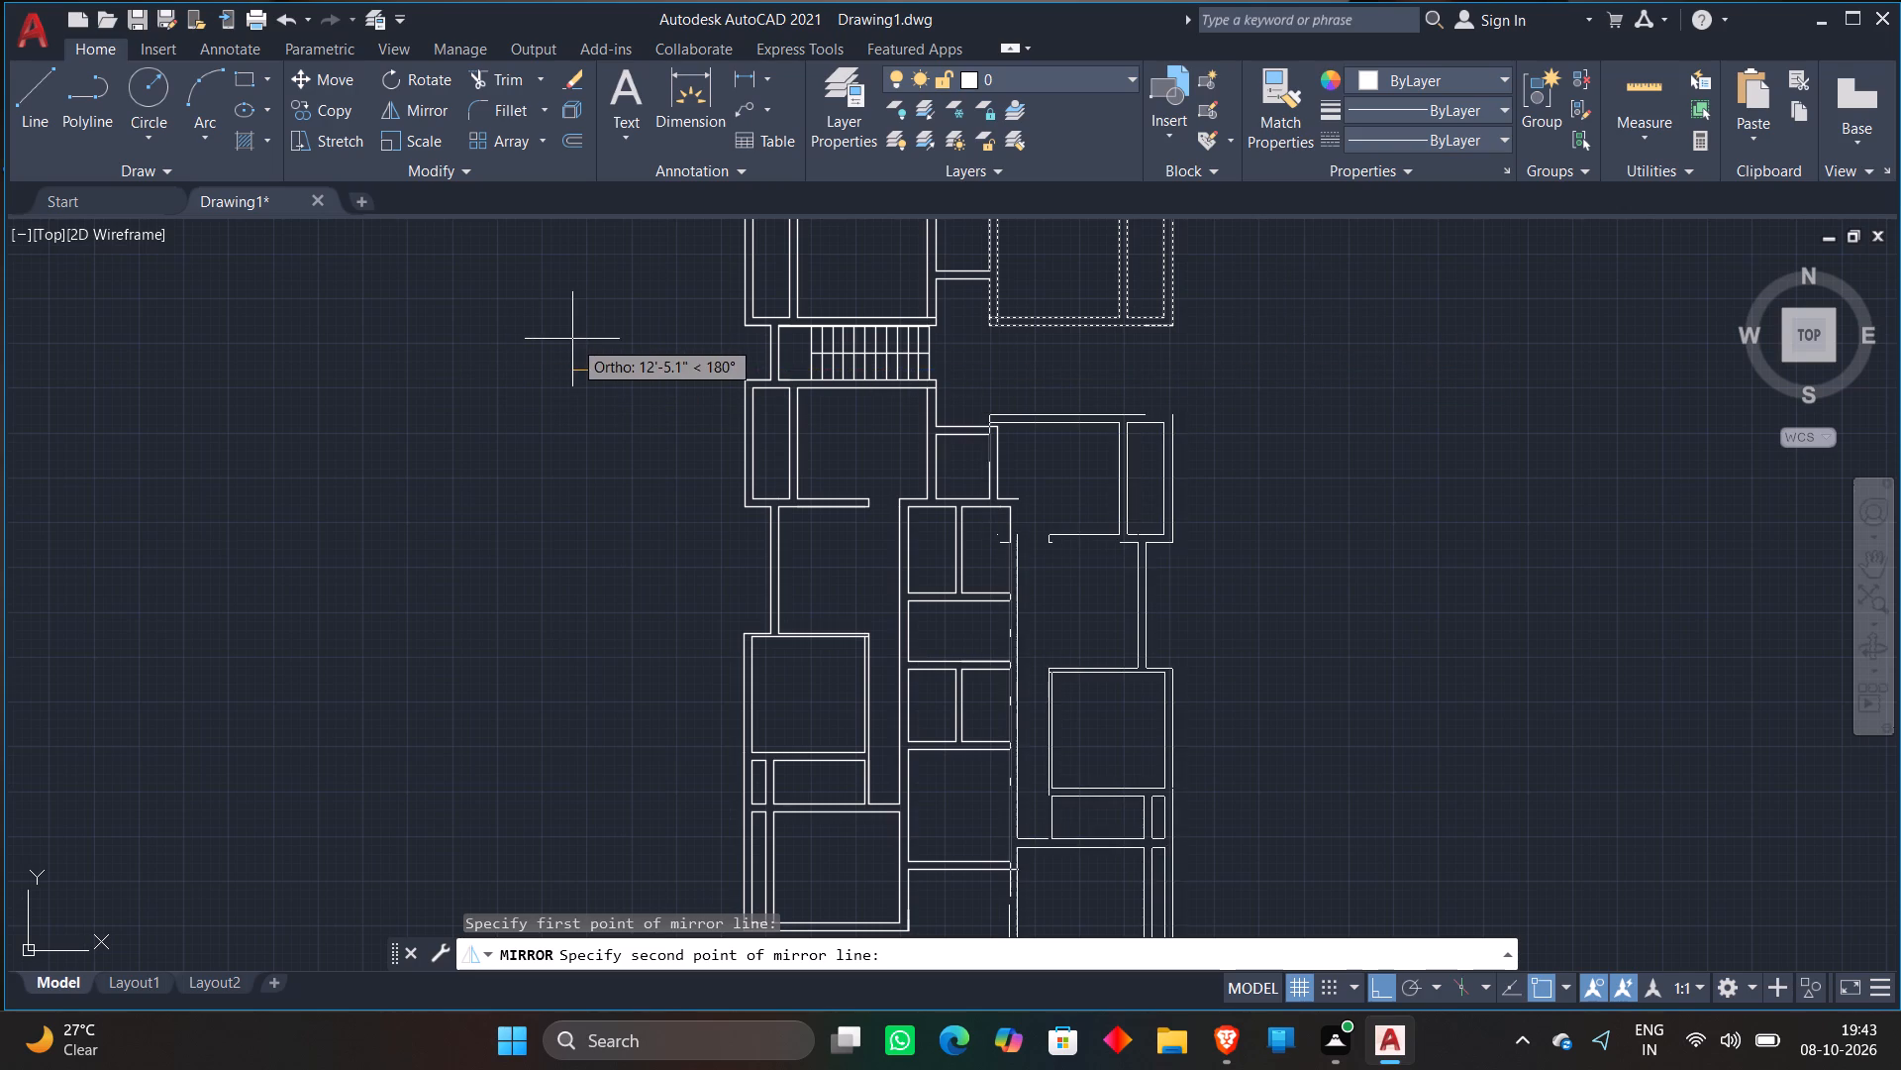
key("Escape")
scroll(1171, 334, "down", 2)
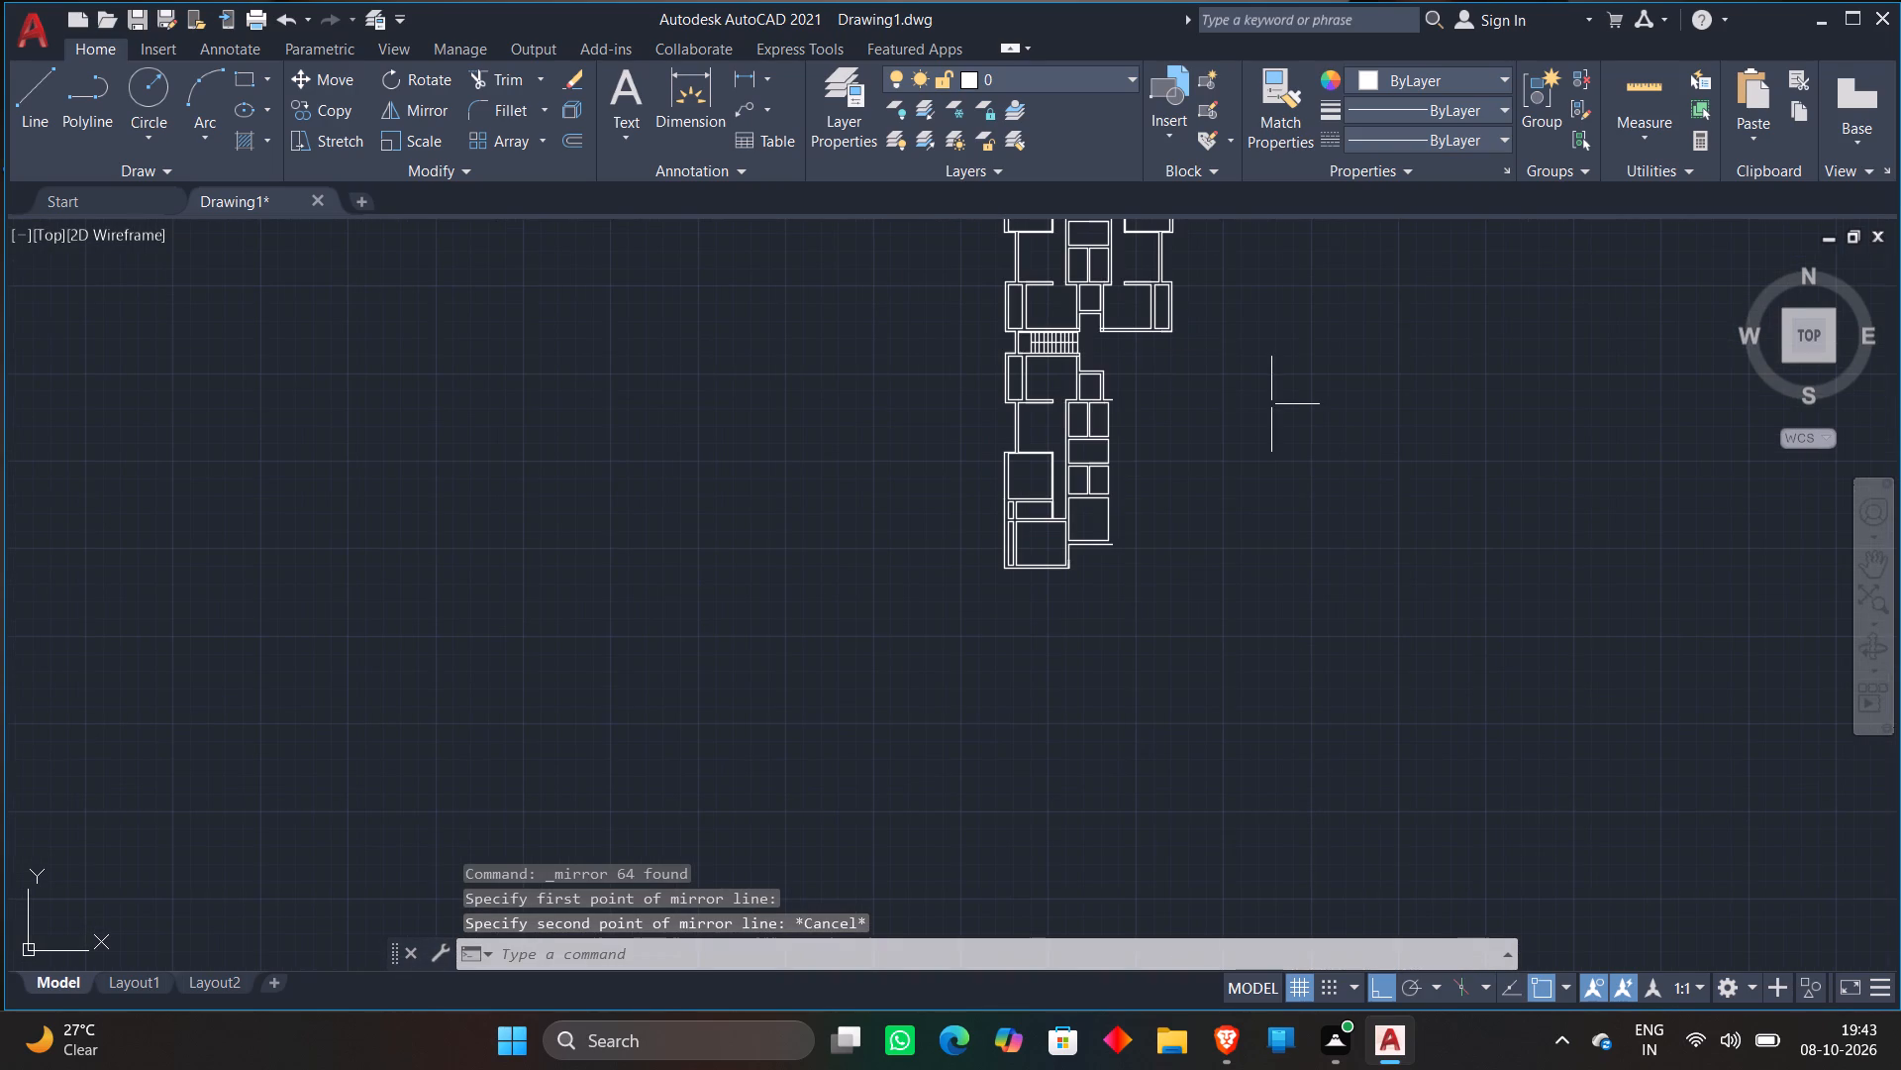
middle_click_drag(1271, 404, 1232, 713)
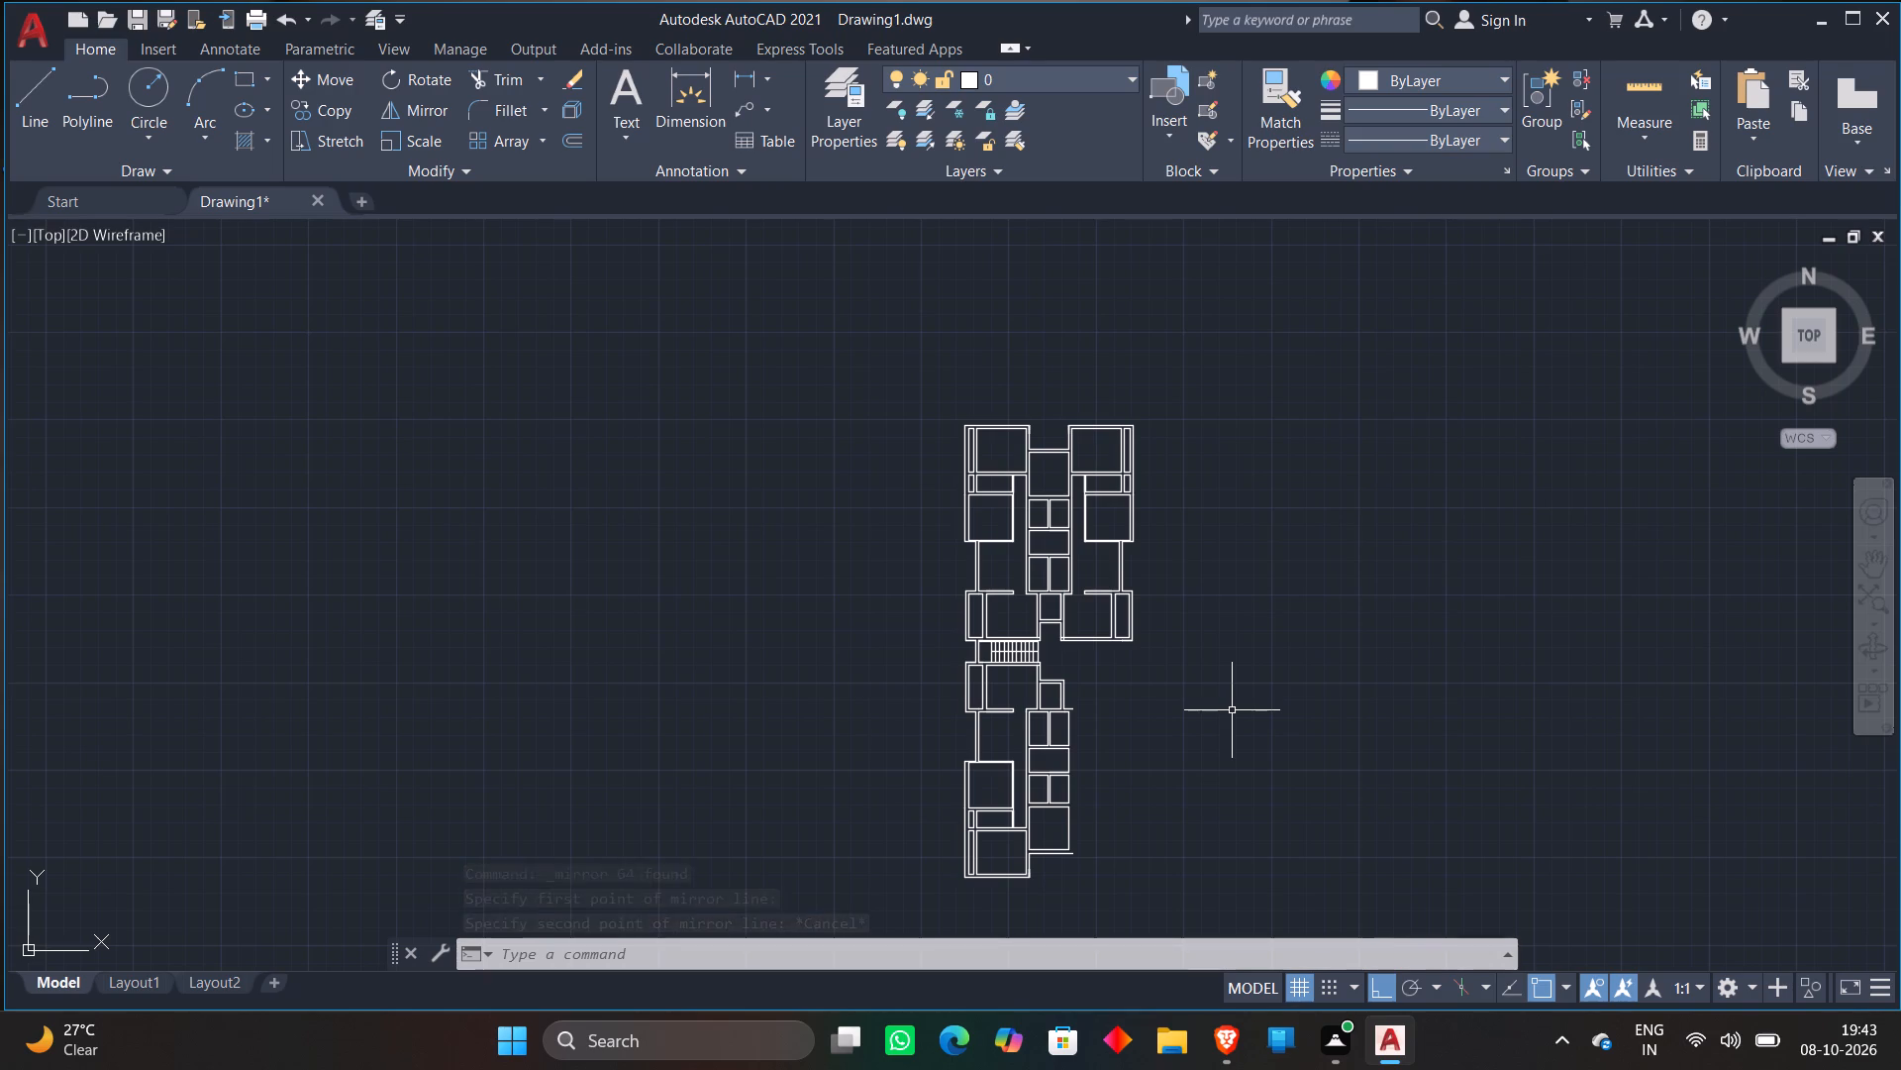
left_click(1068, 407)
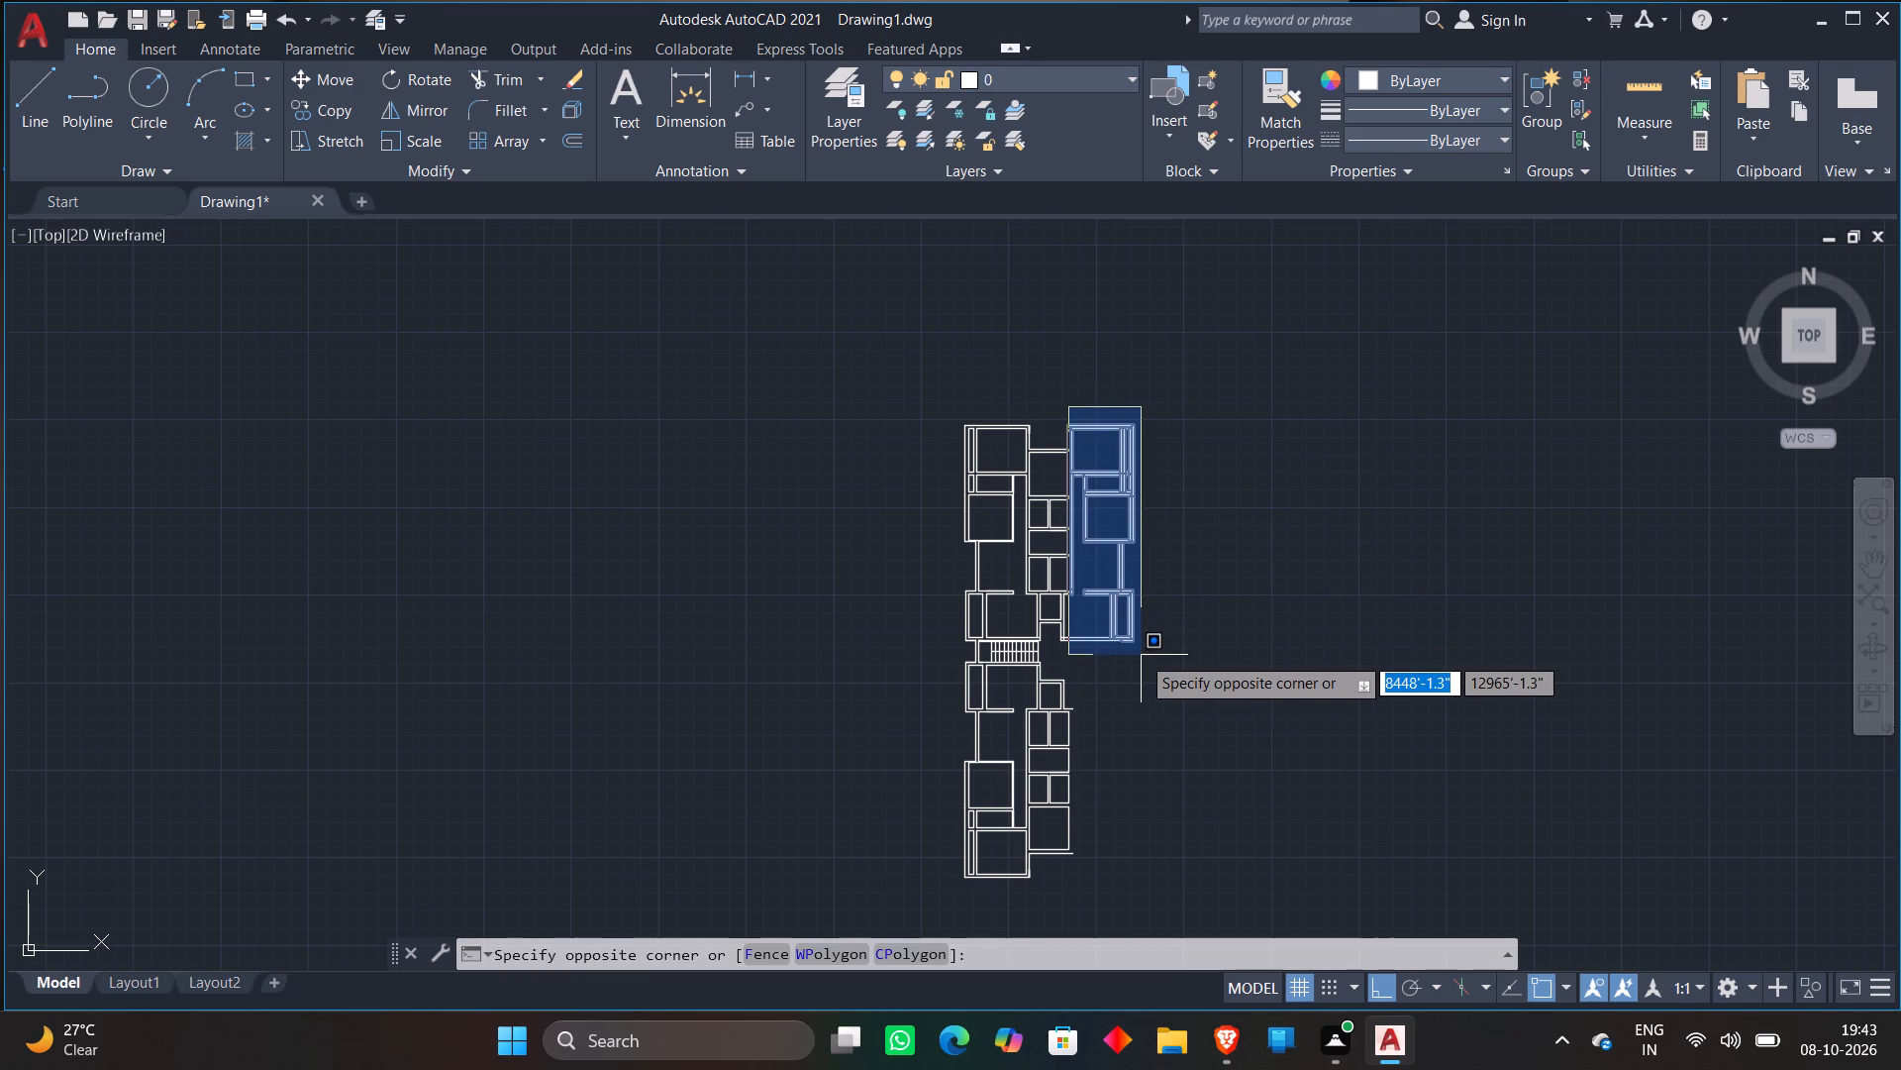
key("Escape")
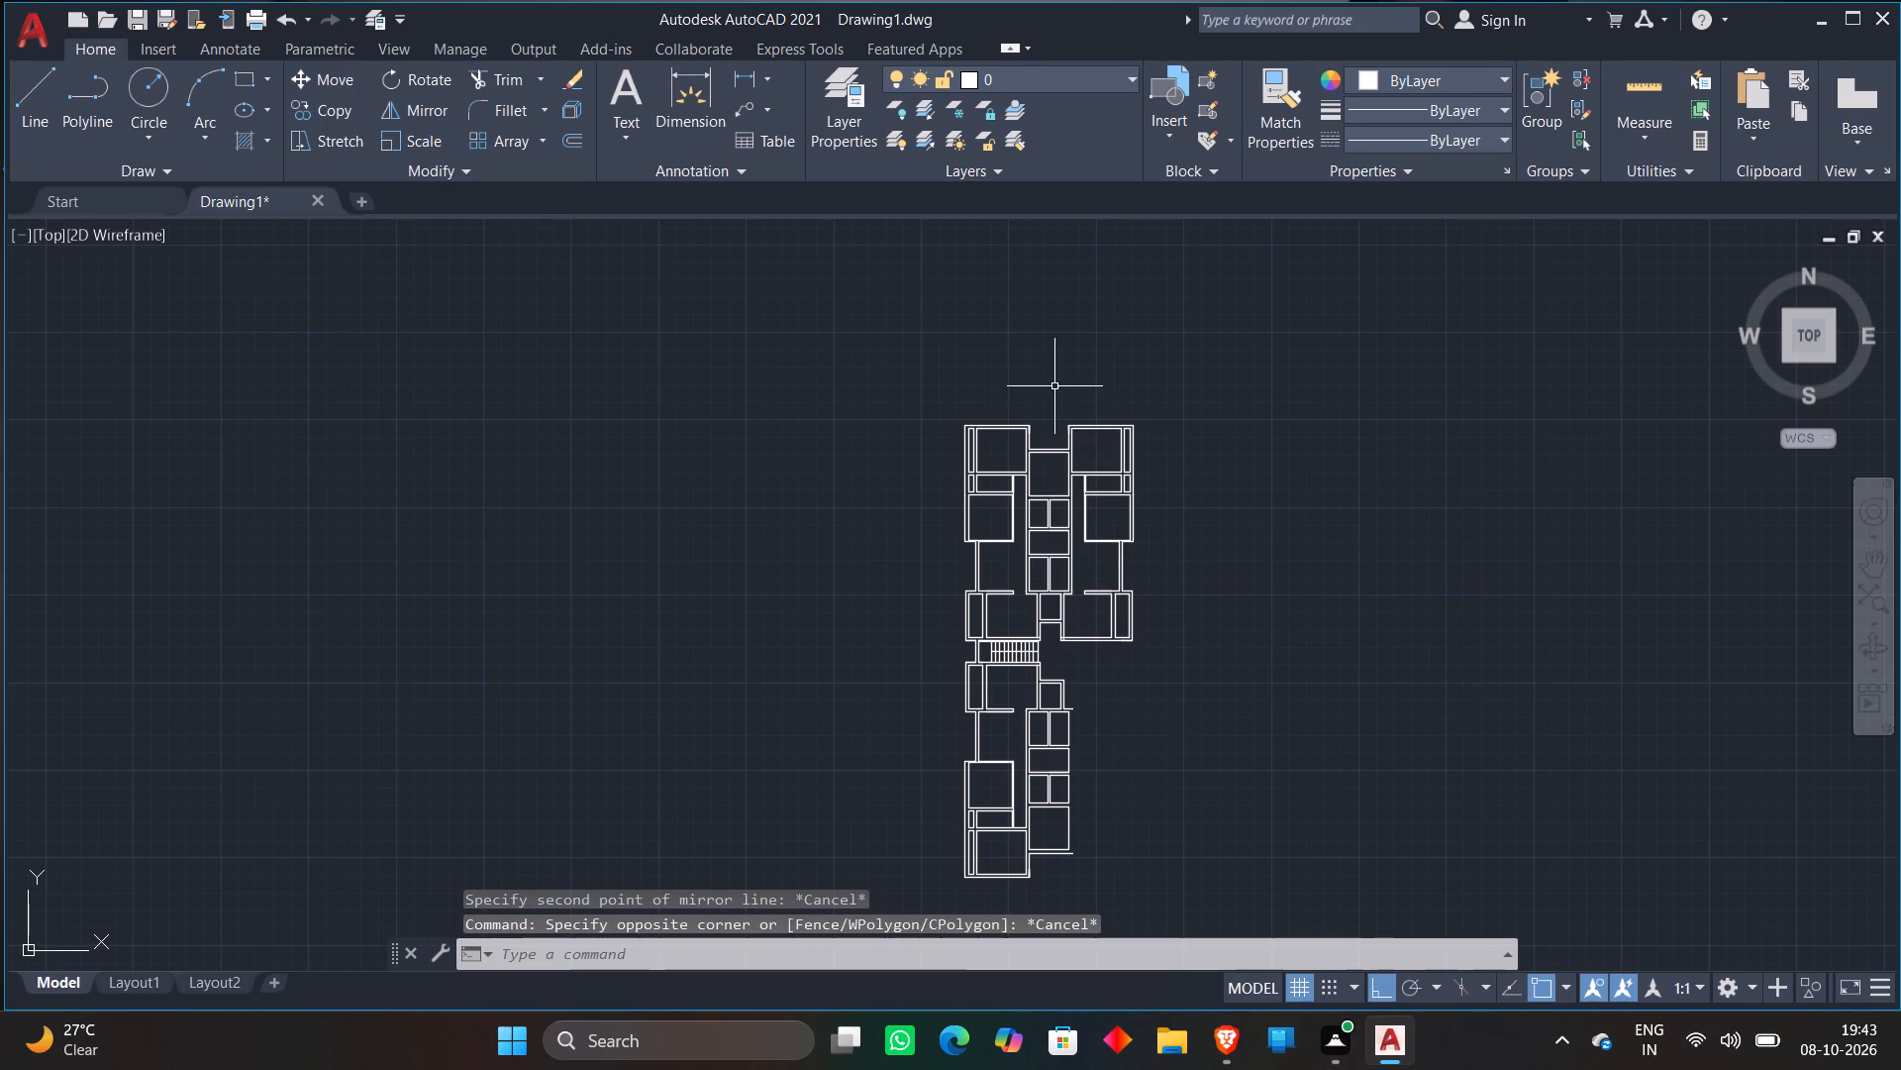
Mirror the upper east room block to the lower half about the staircase's horizontal centre line, keeping the source objects.
left_click(1054, 386)
left_click(1163, 658)
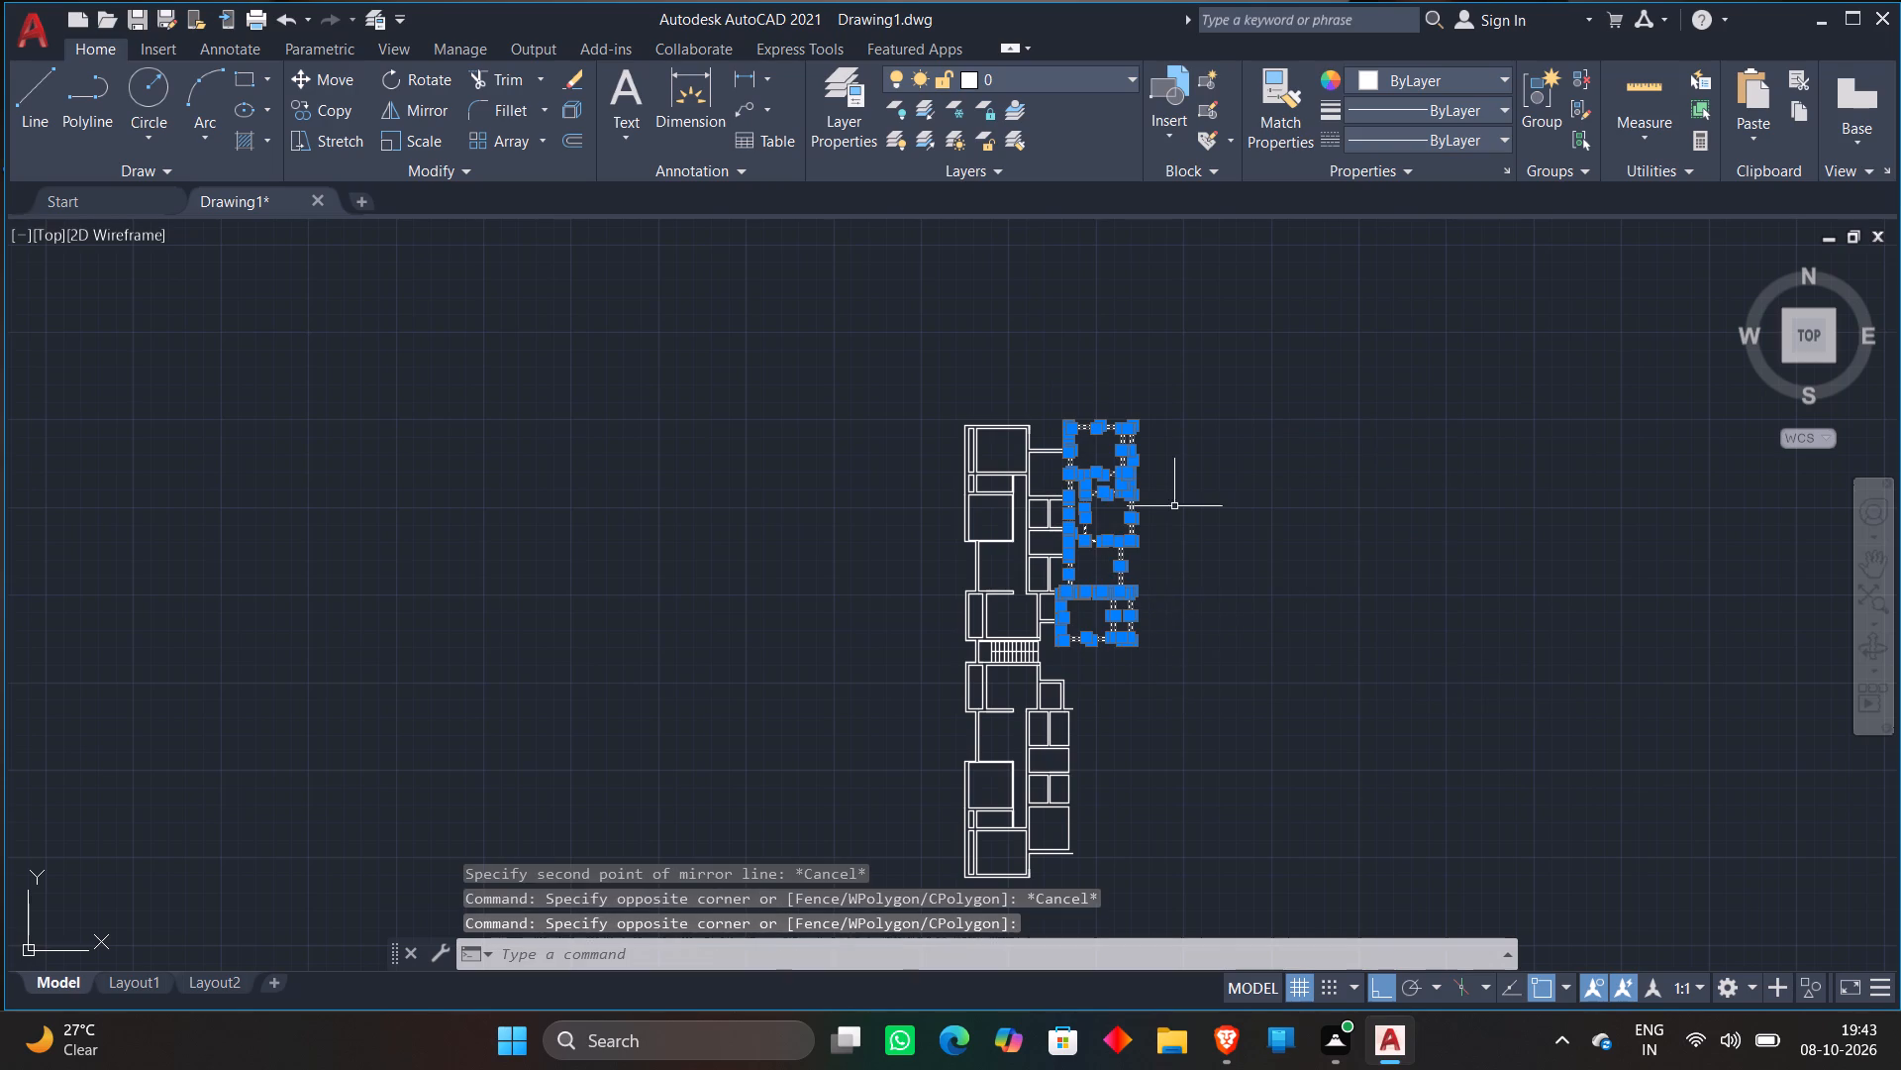
left_click(434, 112)
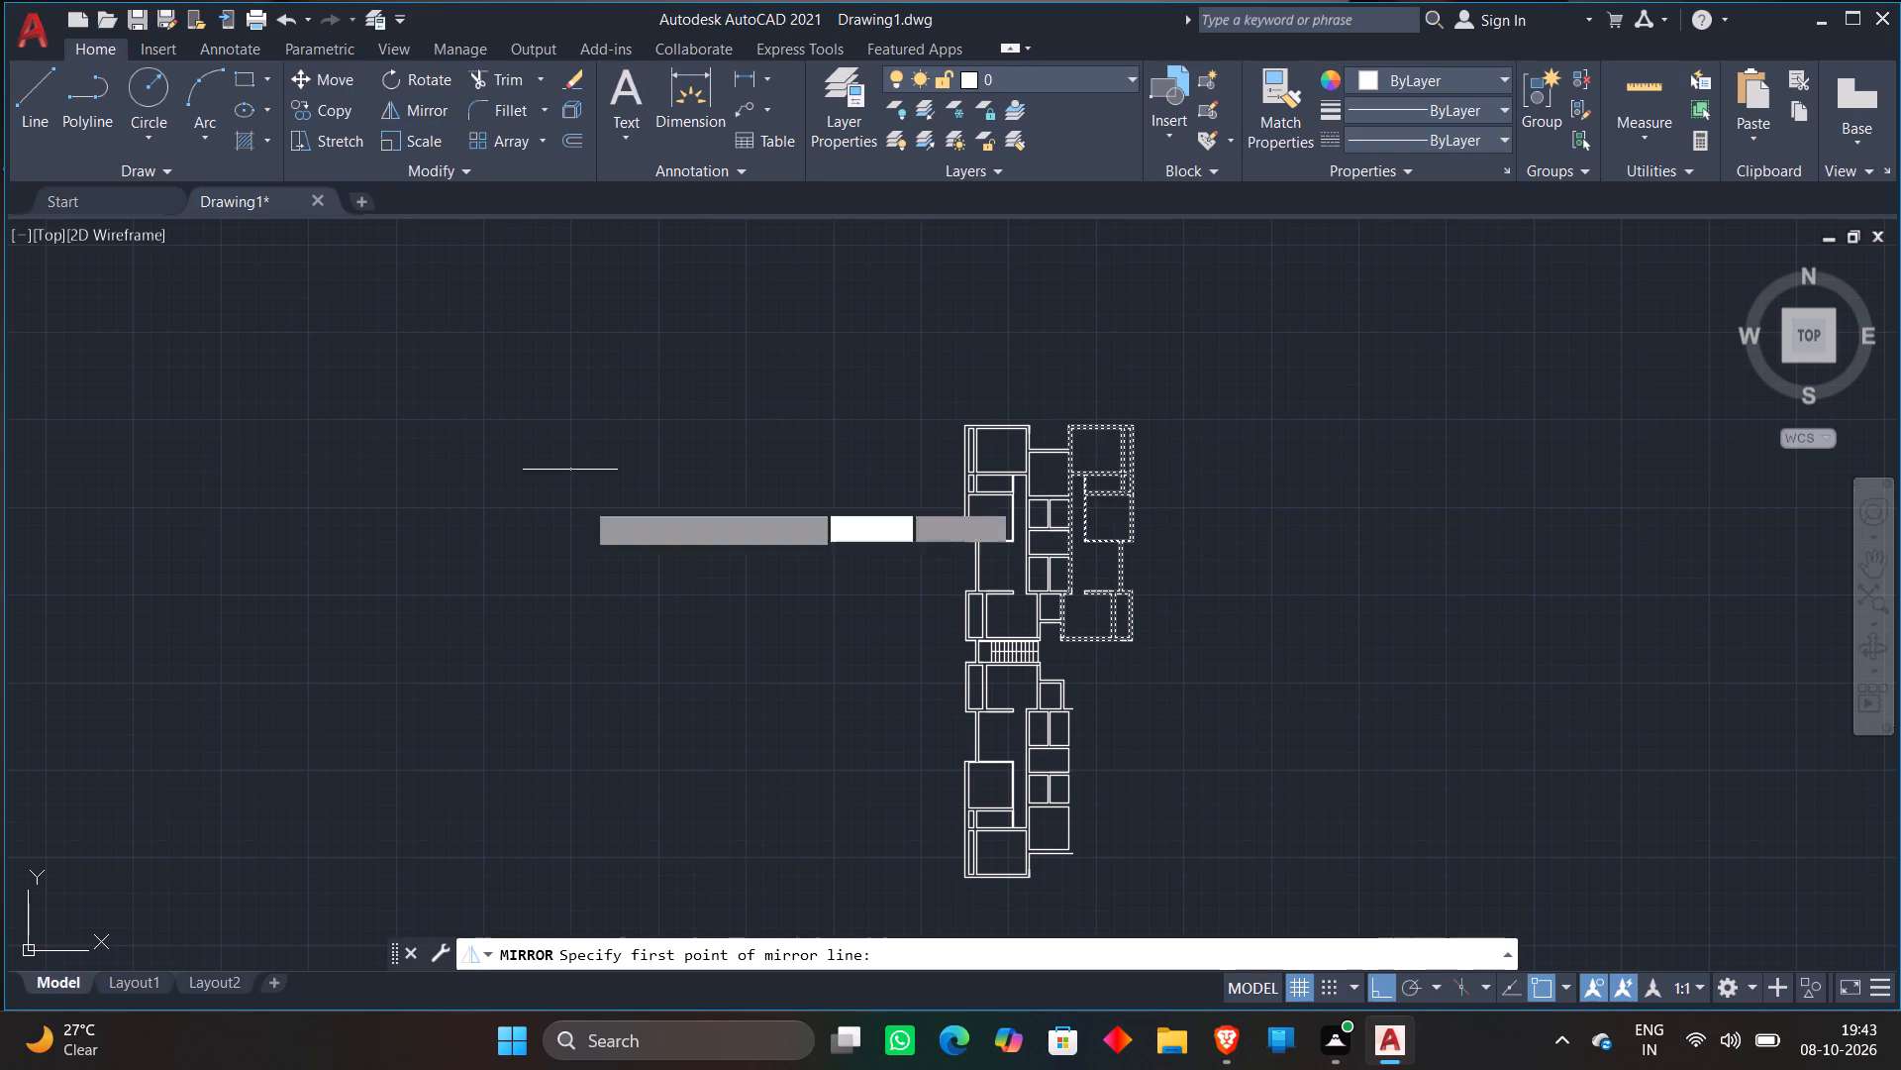
scroll(899, 686, "up", 2)
middle_click_drag(945, 648, 707, 600)
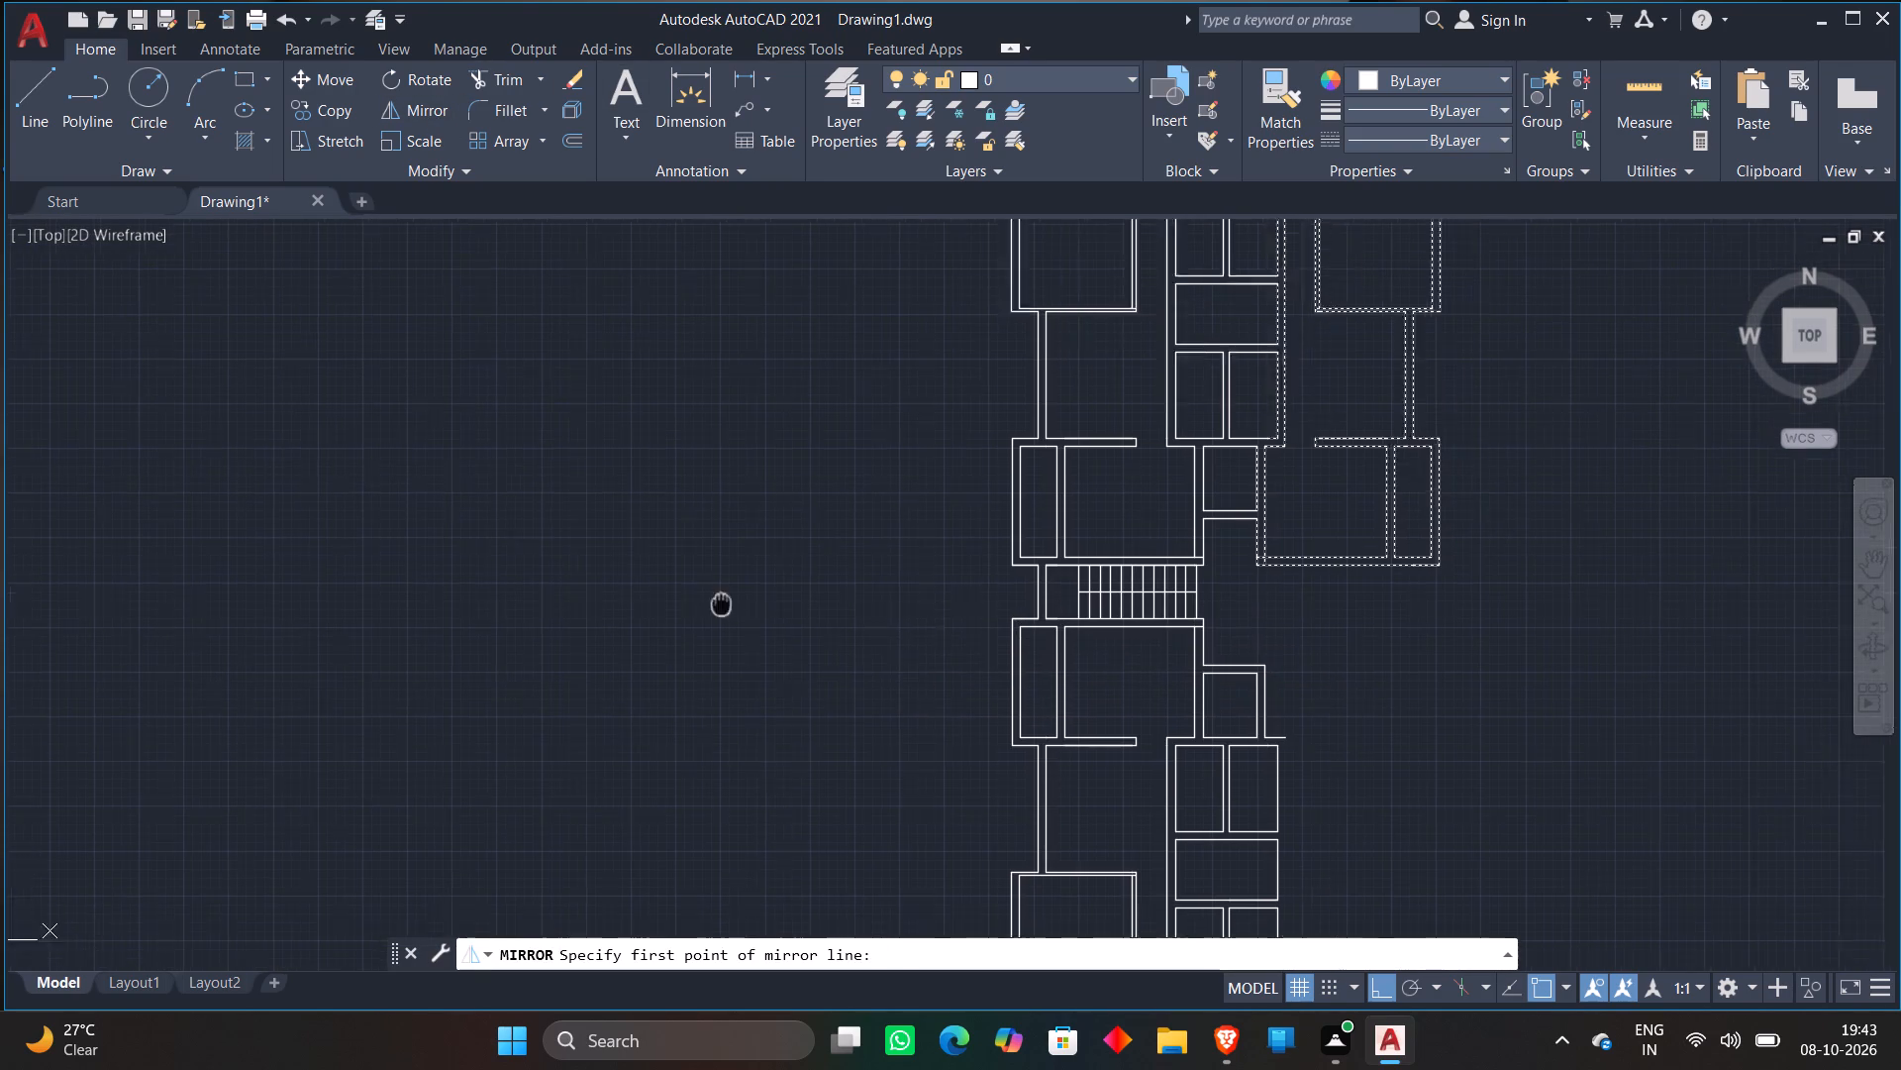
middle_click_drag(707, 600, 700, 600)
scroll(729, 568, "up", 2)
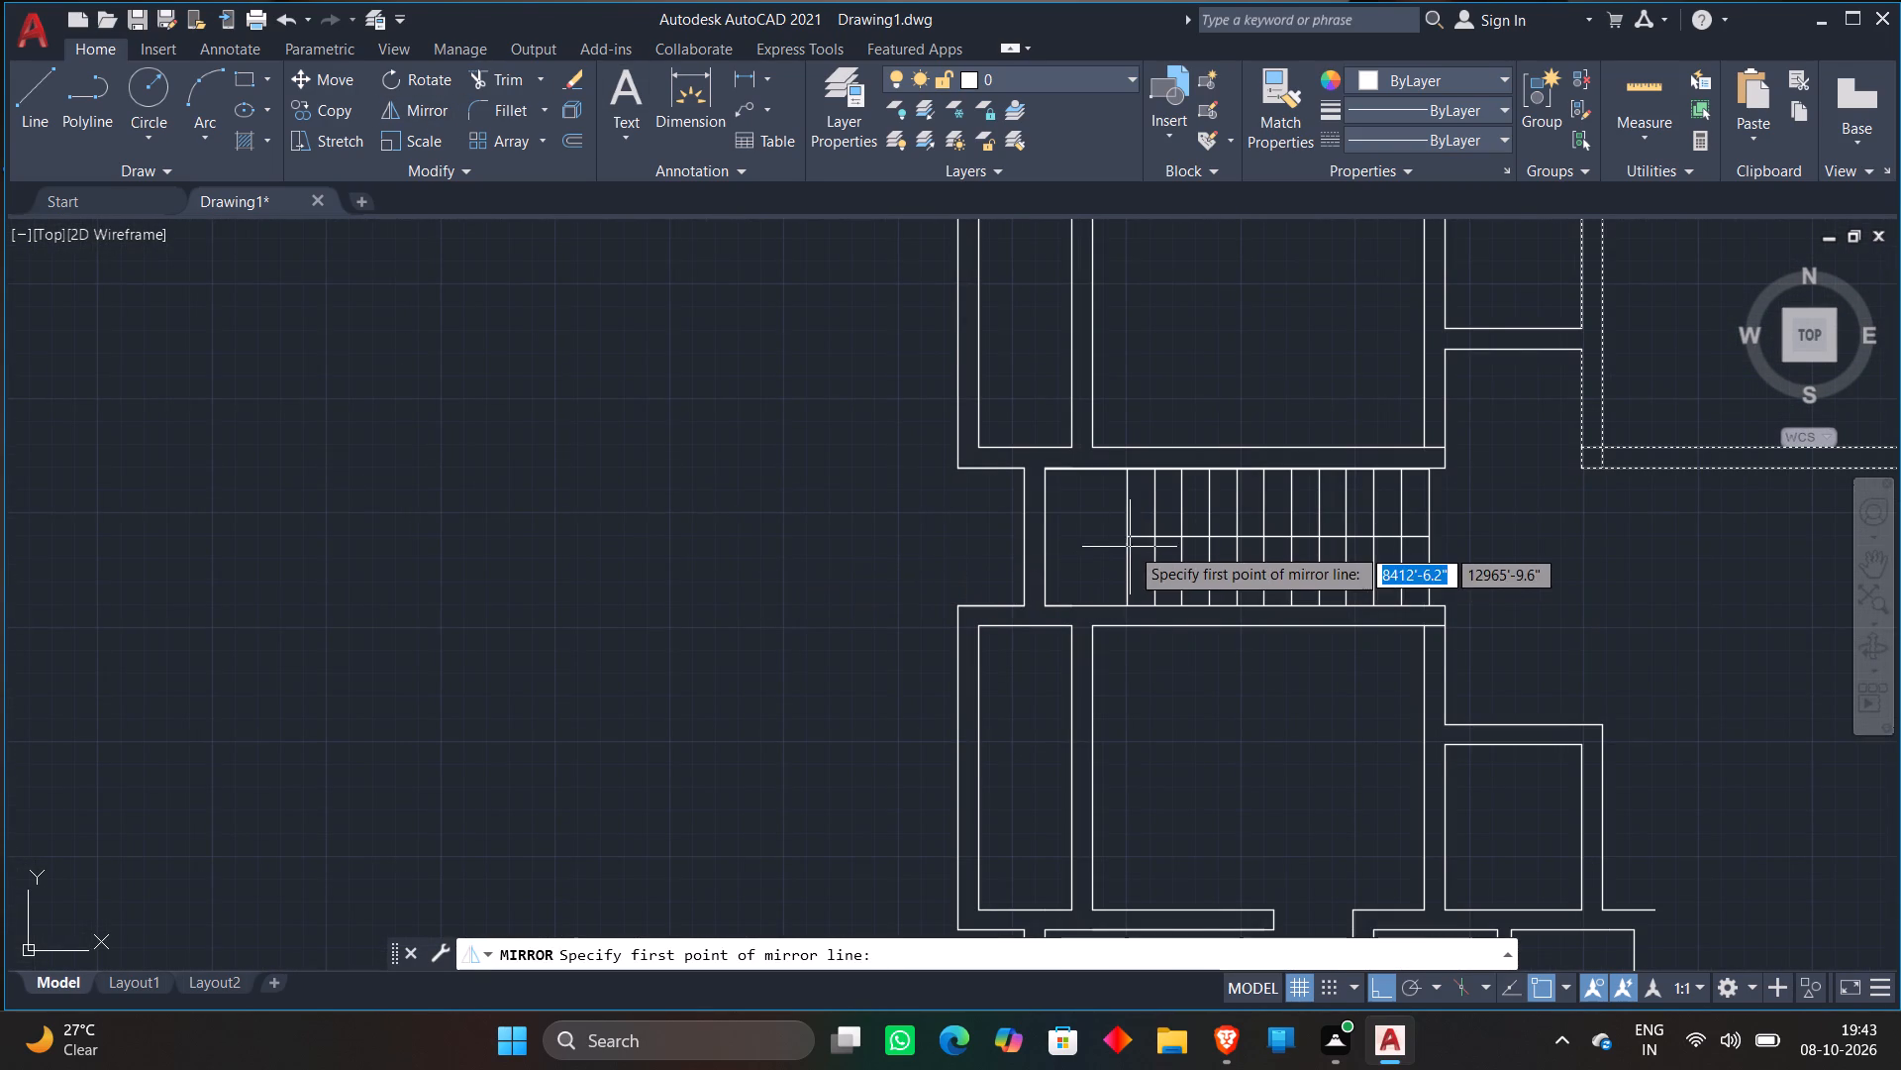
left_click(968, 536)
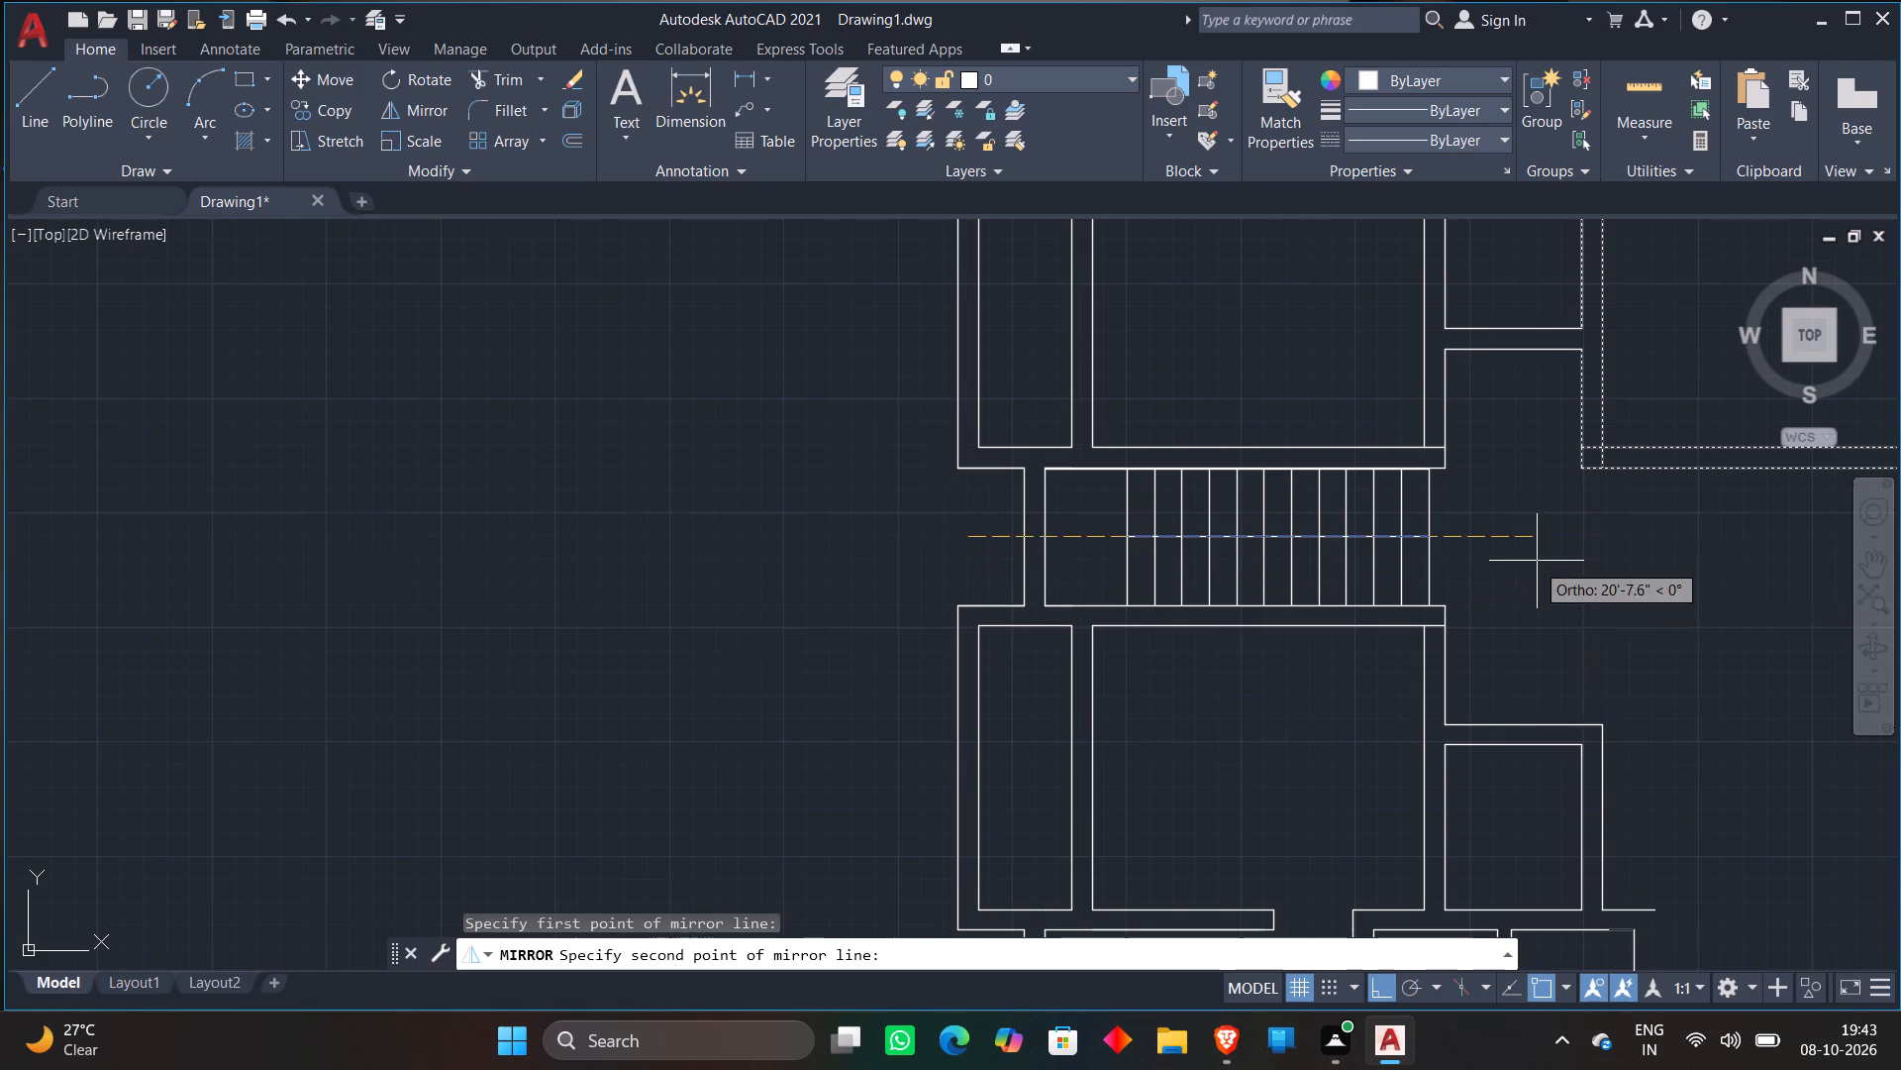
middle_click_drag(1563, 549, 714, 519)
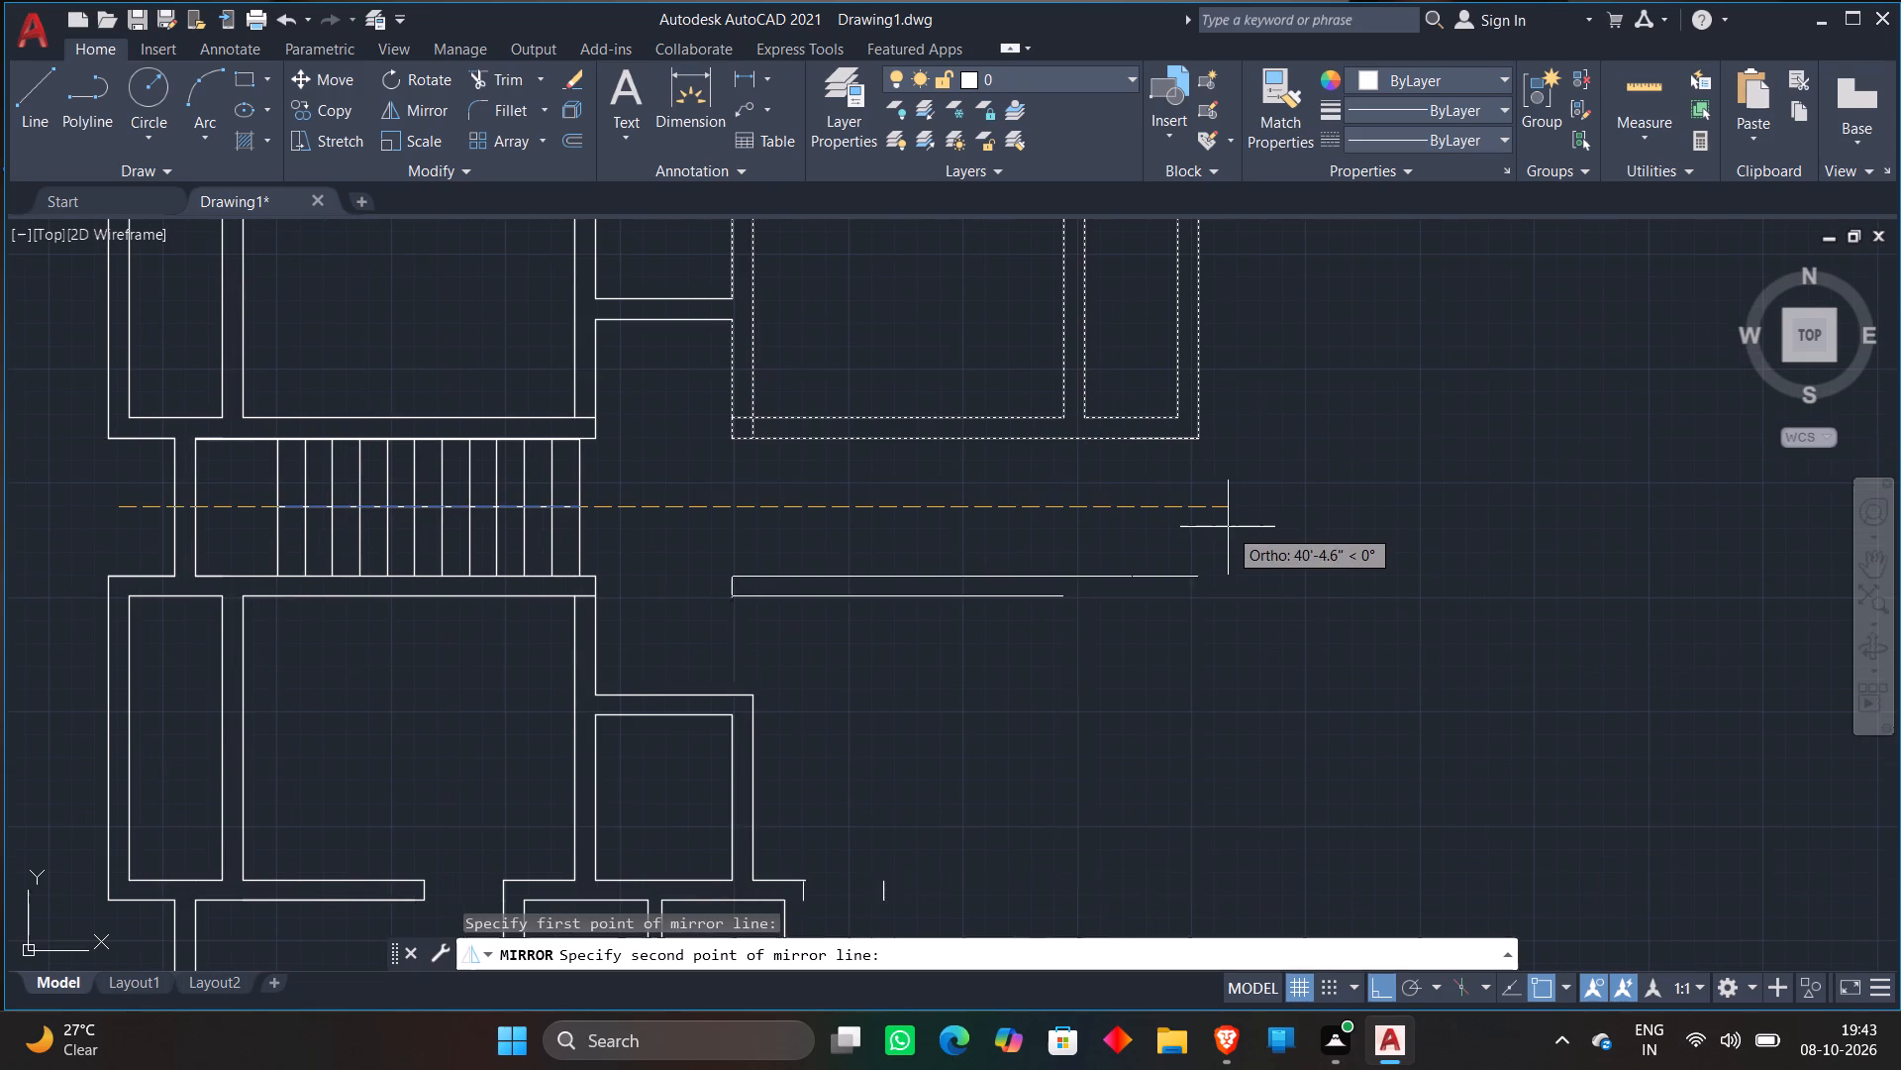
left_click(1265, 525)
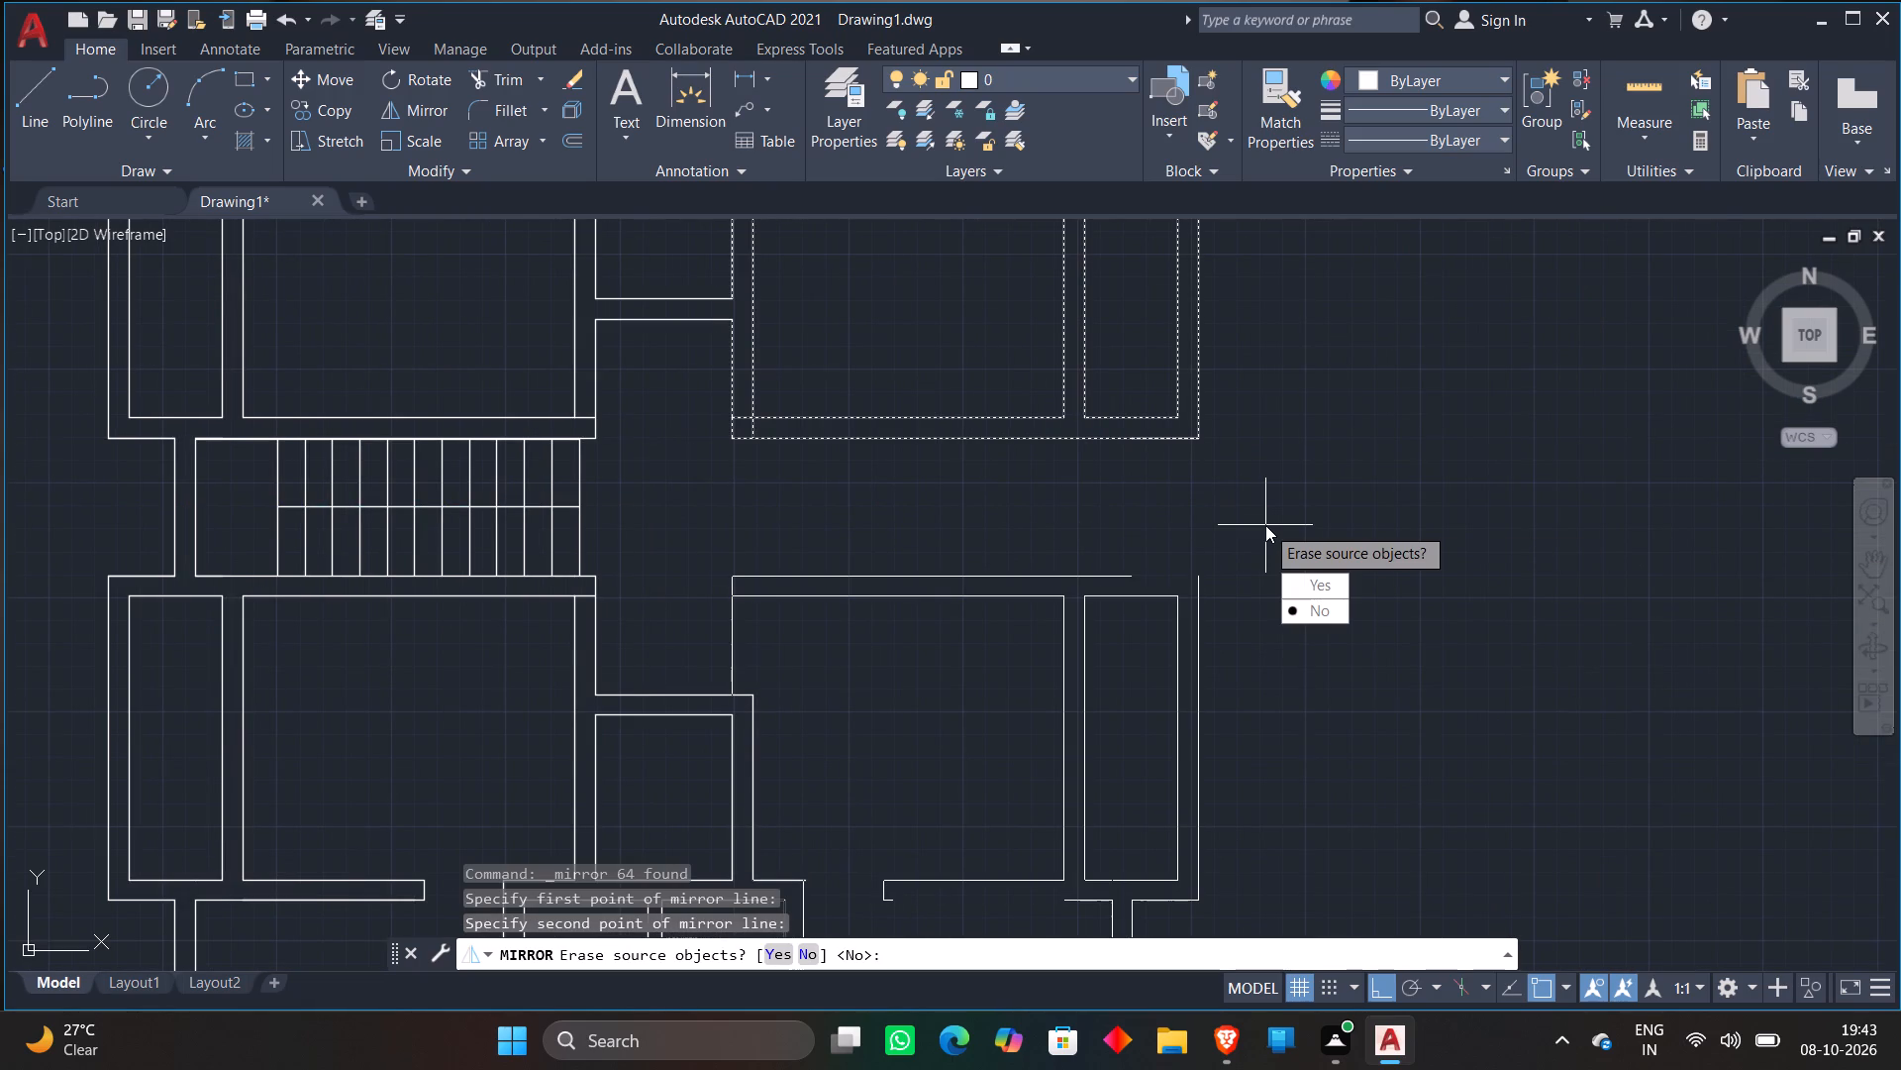
left_click_drag(1294, 600, 1265, 525)
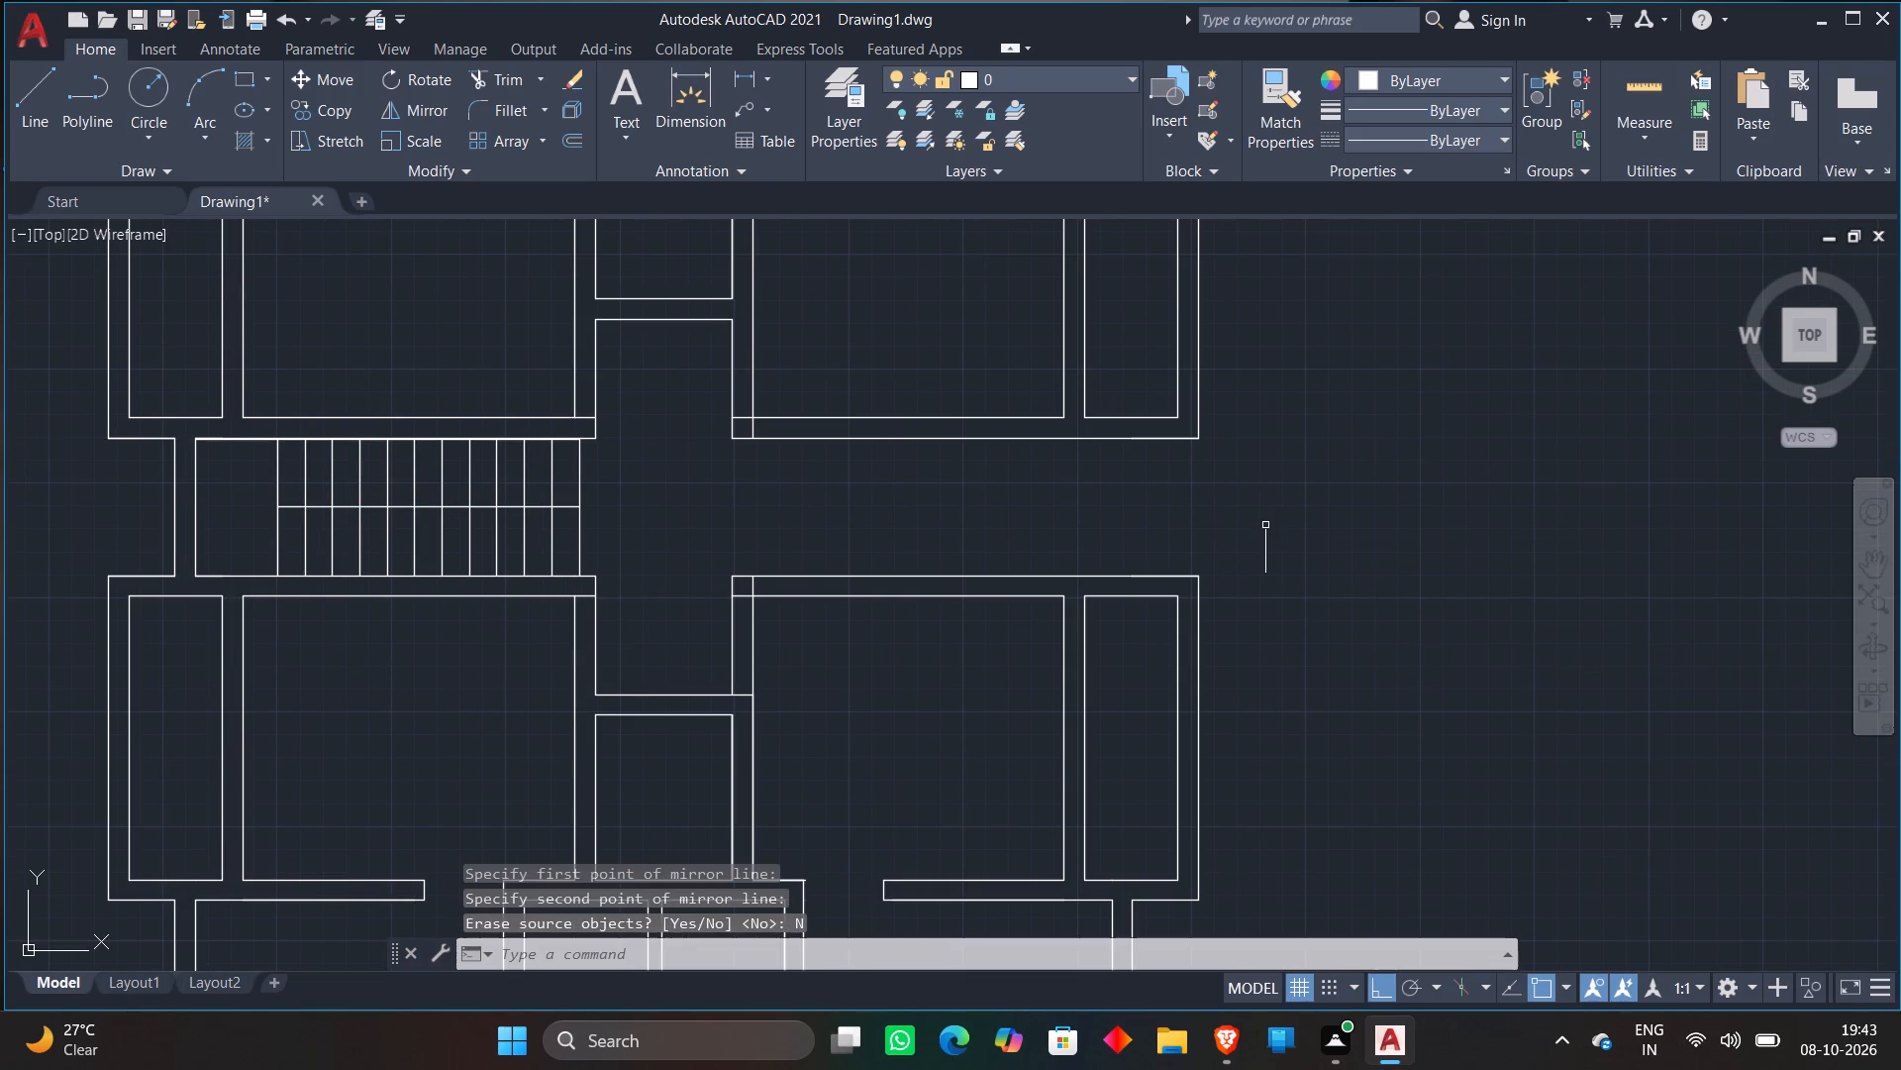
key("Escape")
scroll(1260, 522, "down", 3)
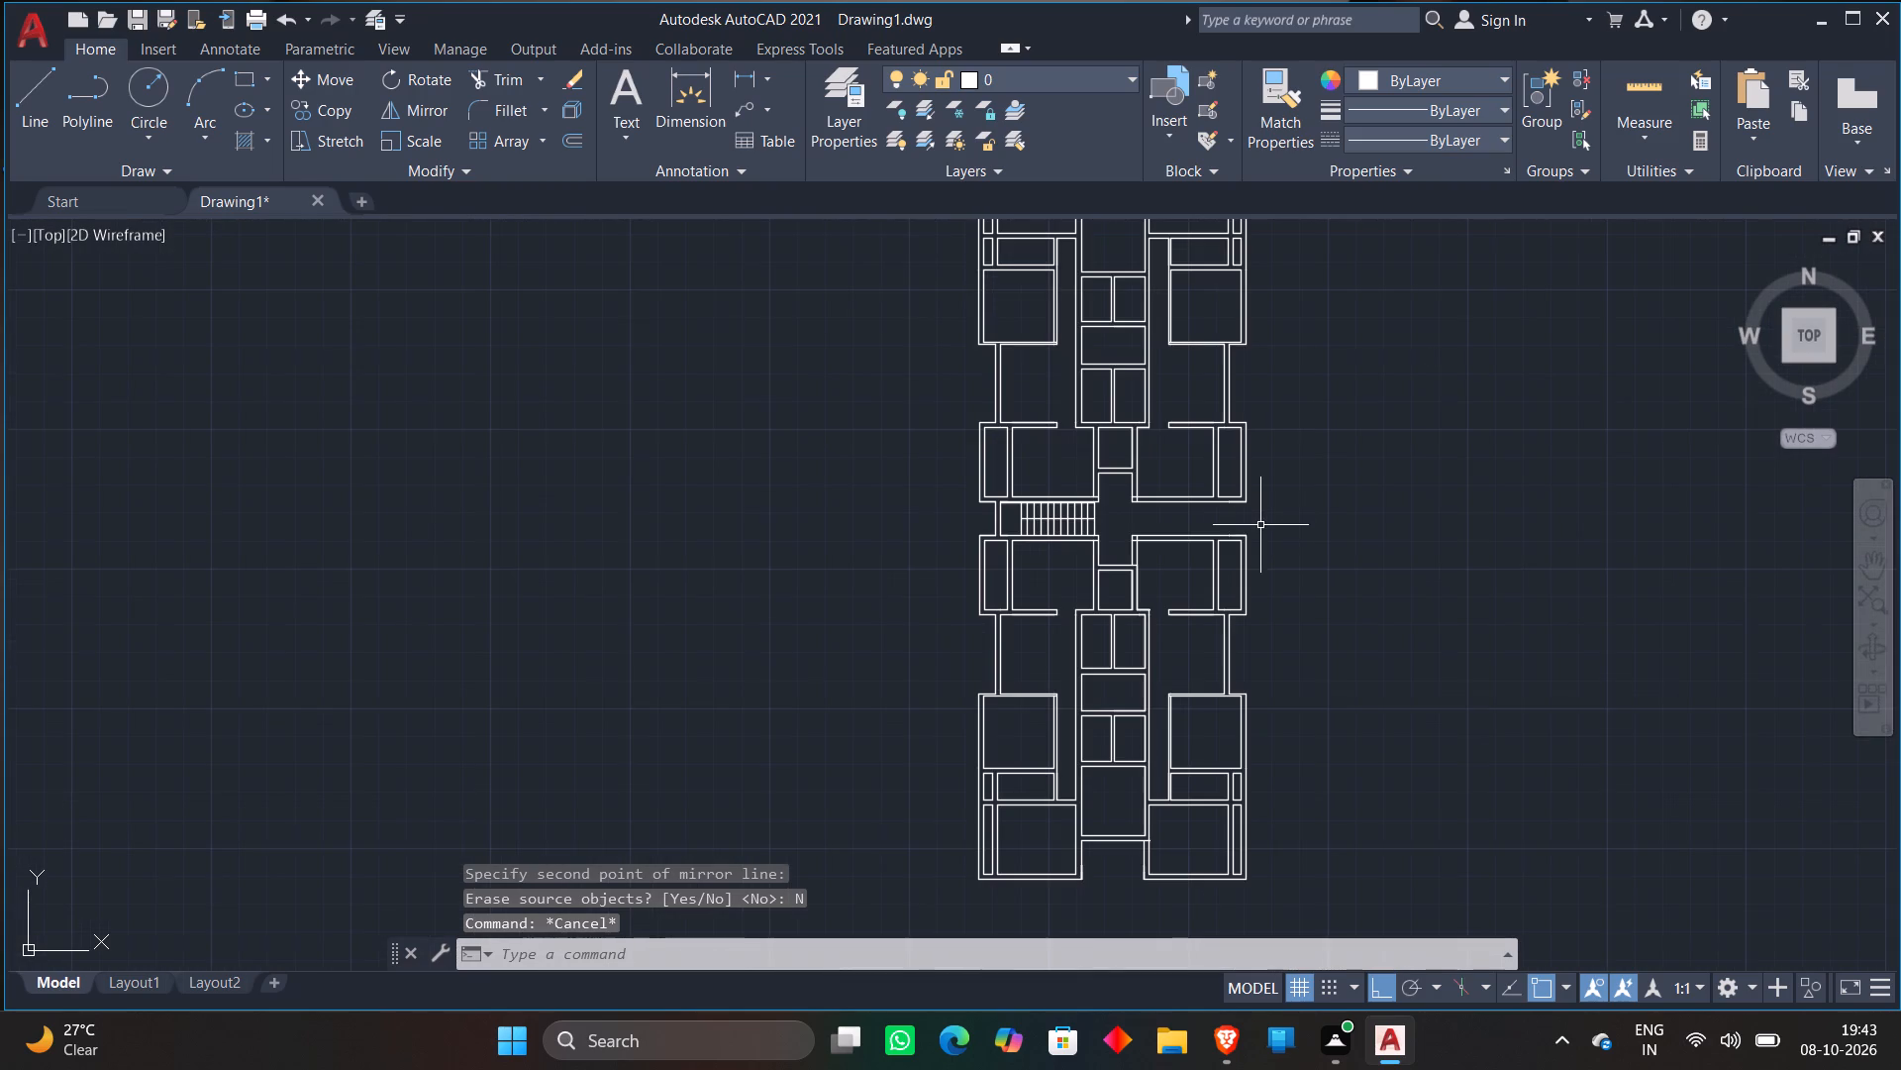
Trim the overhanging ends of the small central room's north wall line and the lower central column's top wall line at the mirrored block.
scroll(1152, 632, "up", 2)
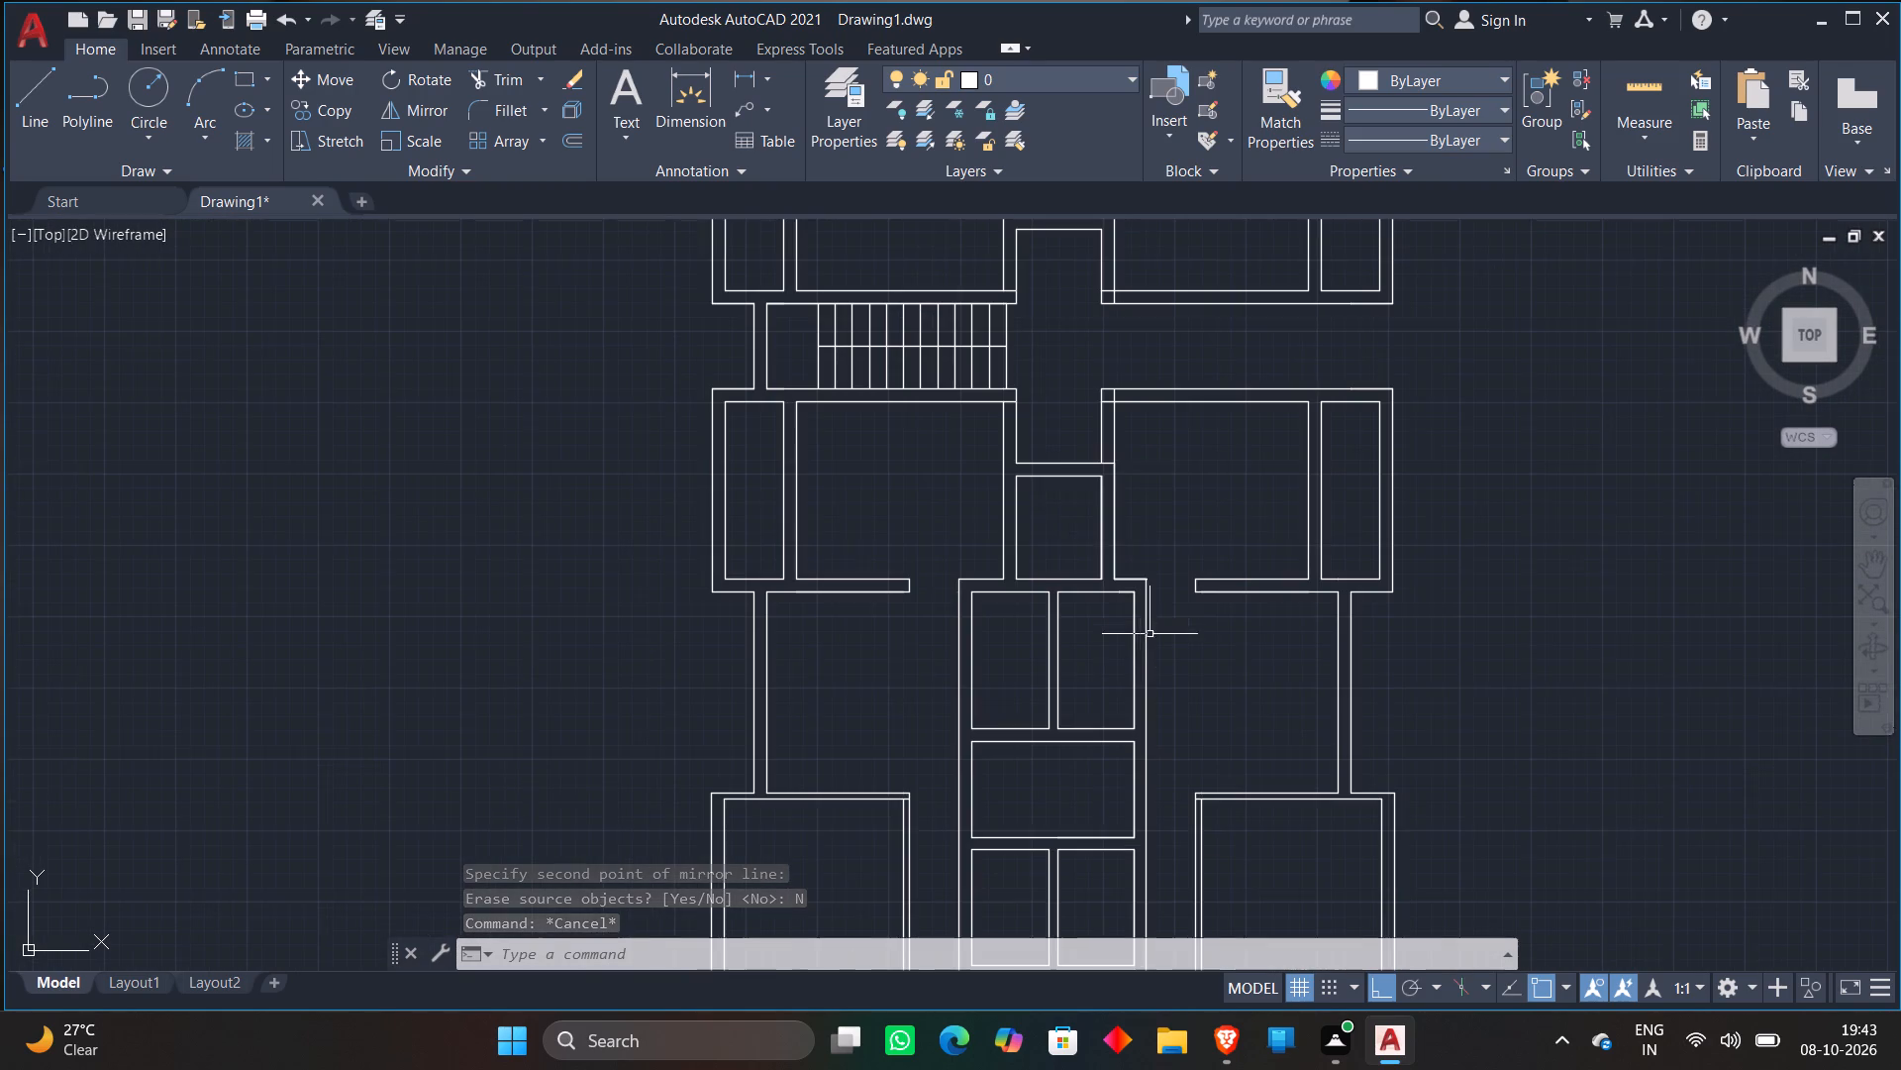
scroll(1154, 467, "up", 1)
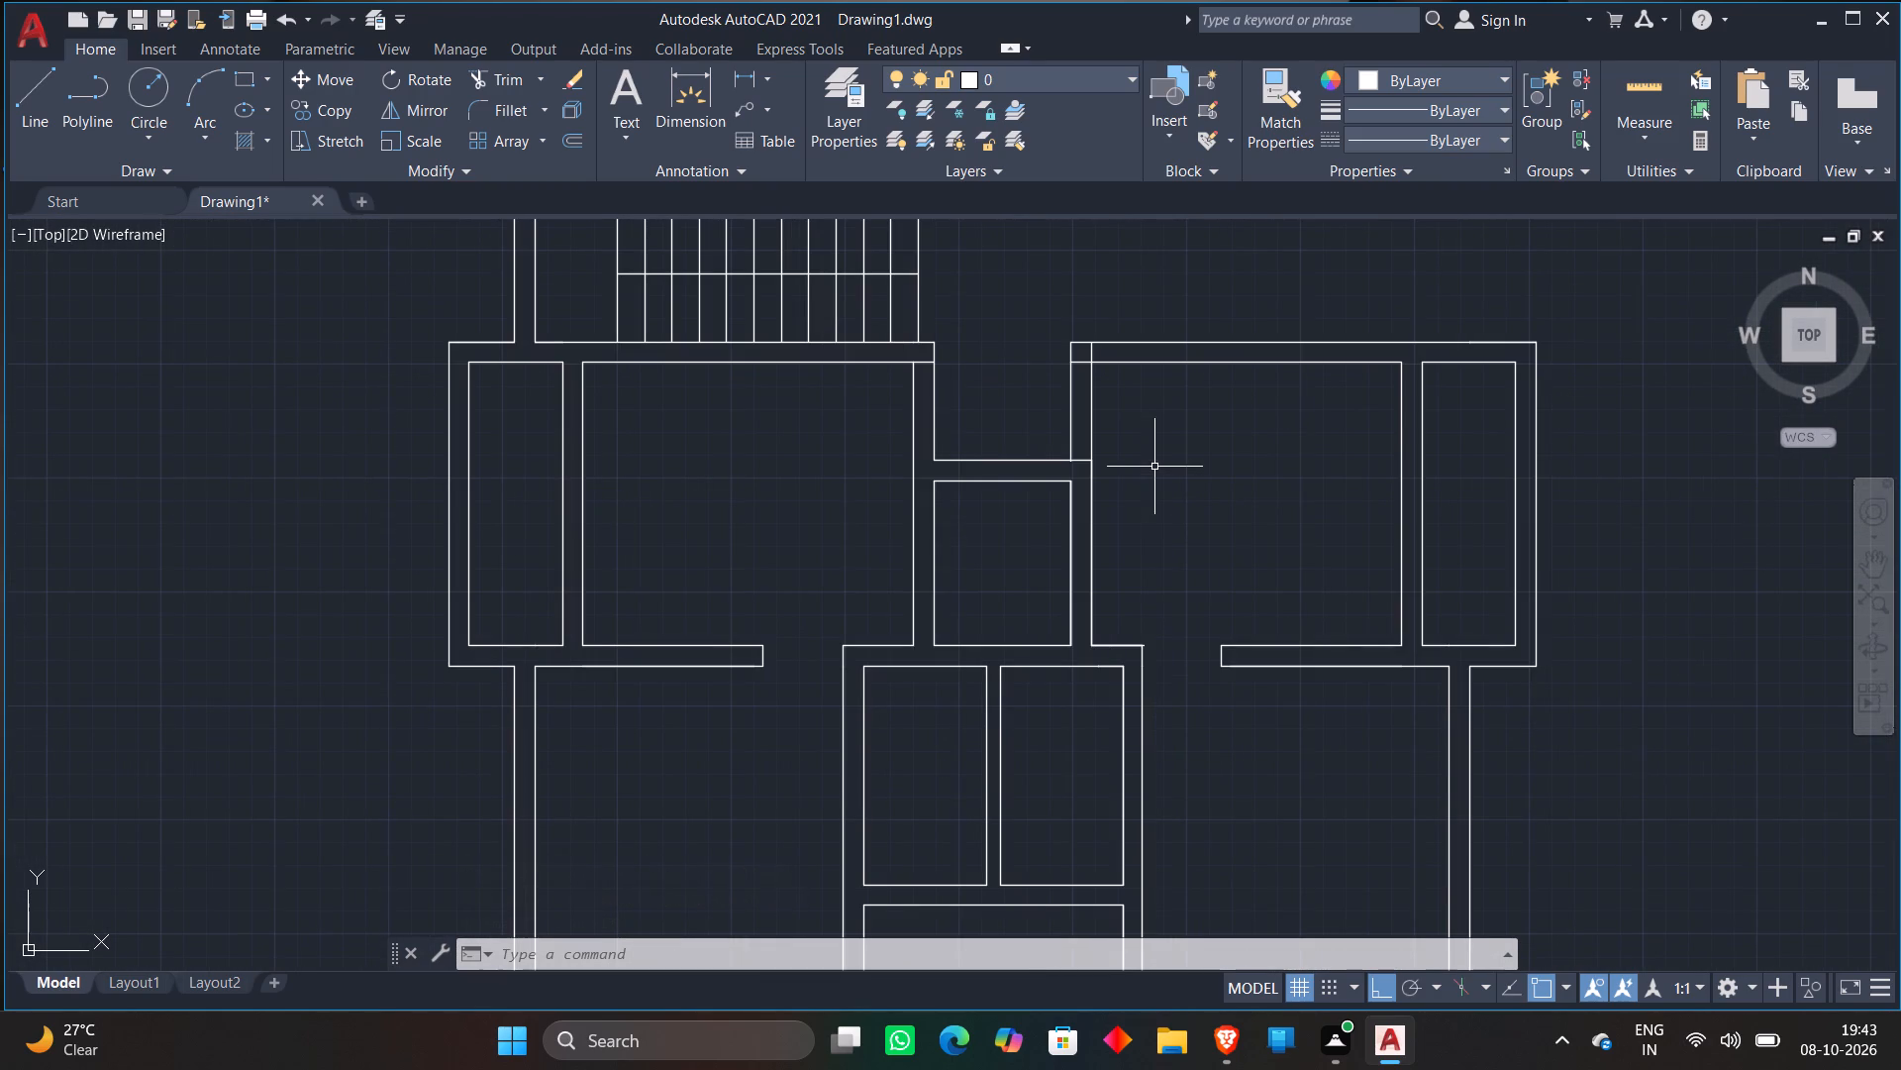
key("t")
type("R")
key("space")
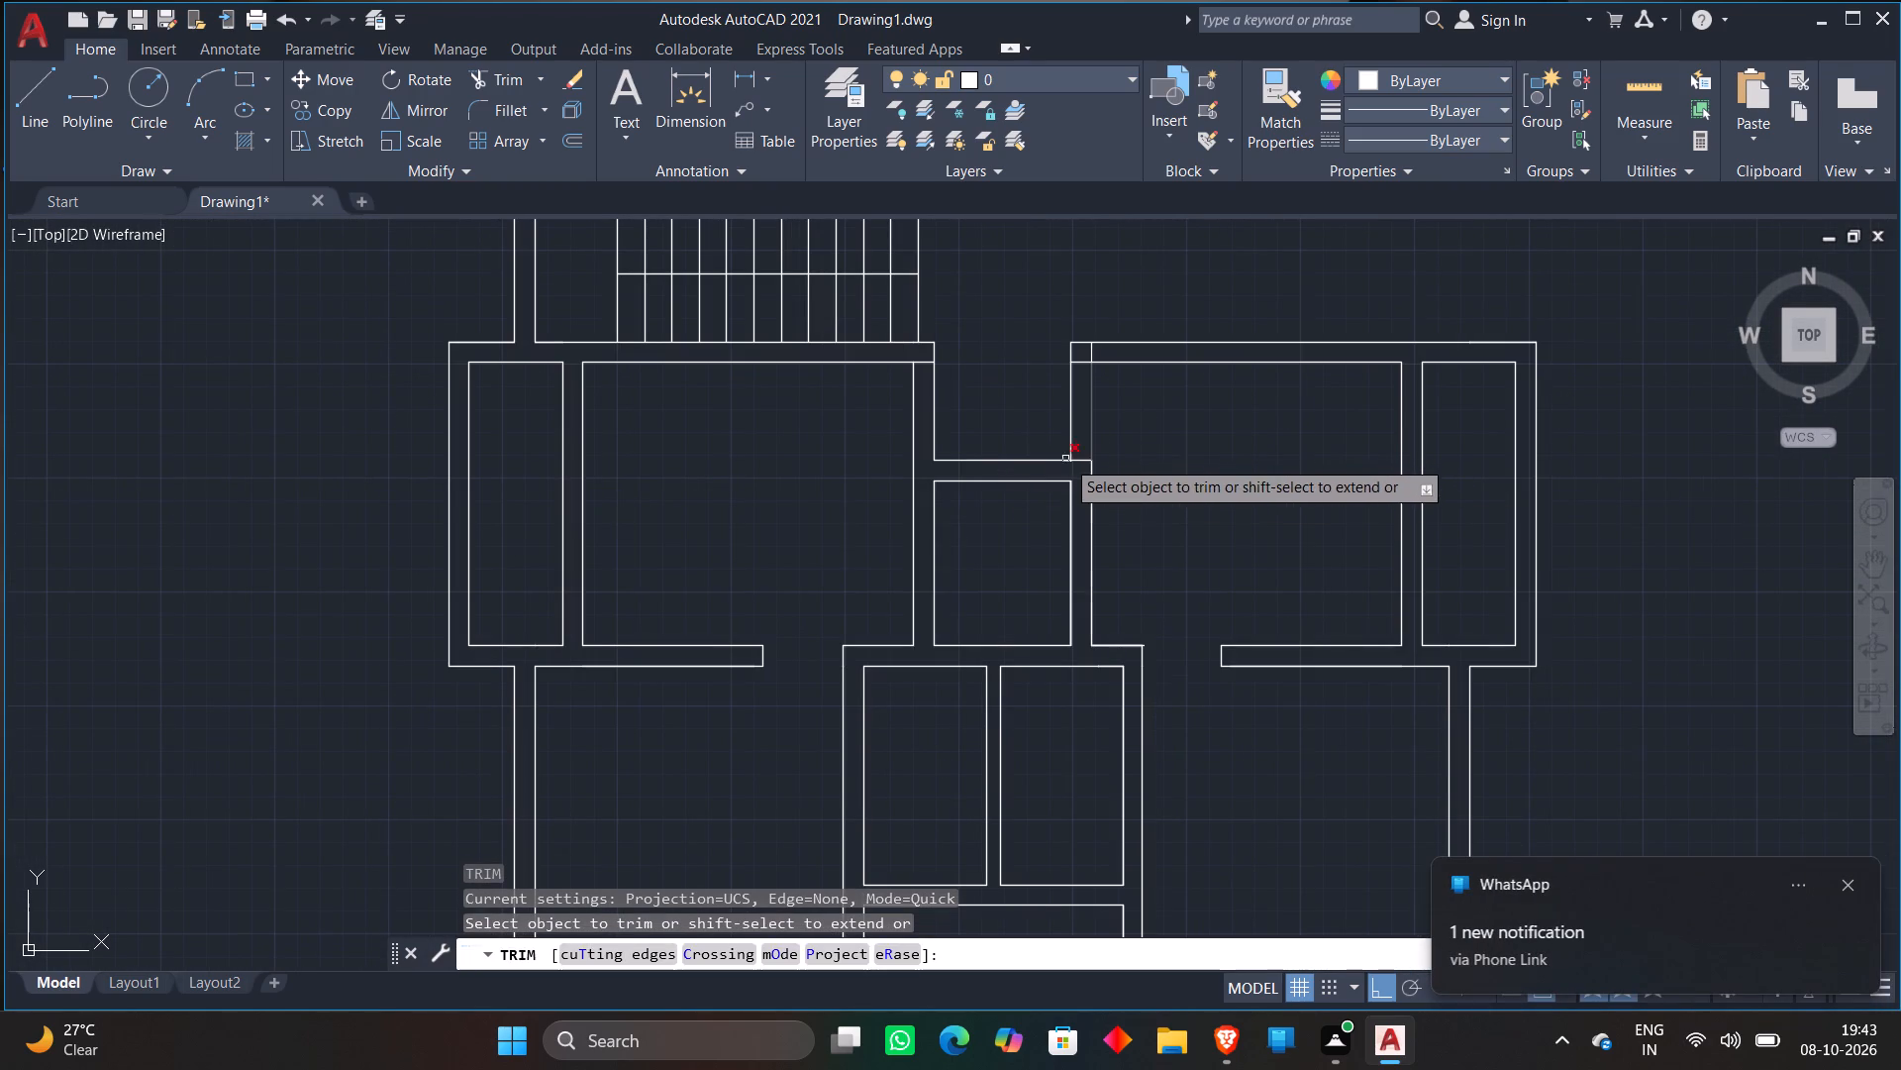
left_click(1079, 450)
left_click(1080, 505)
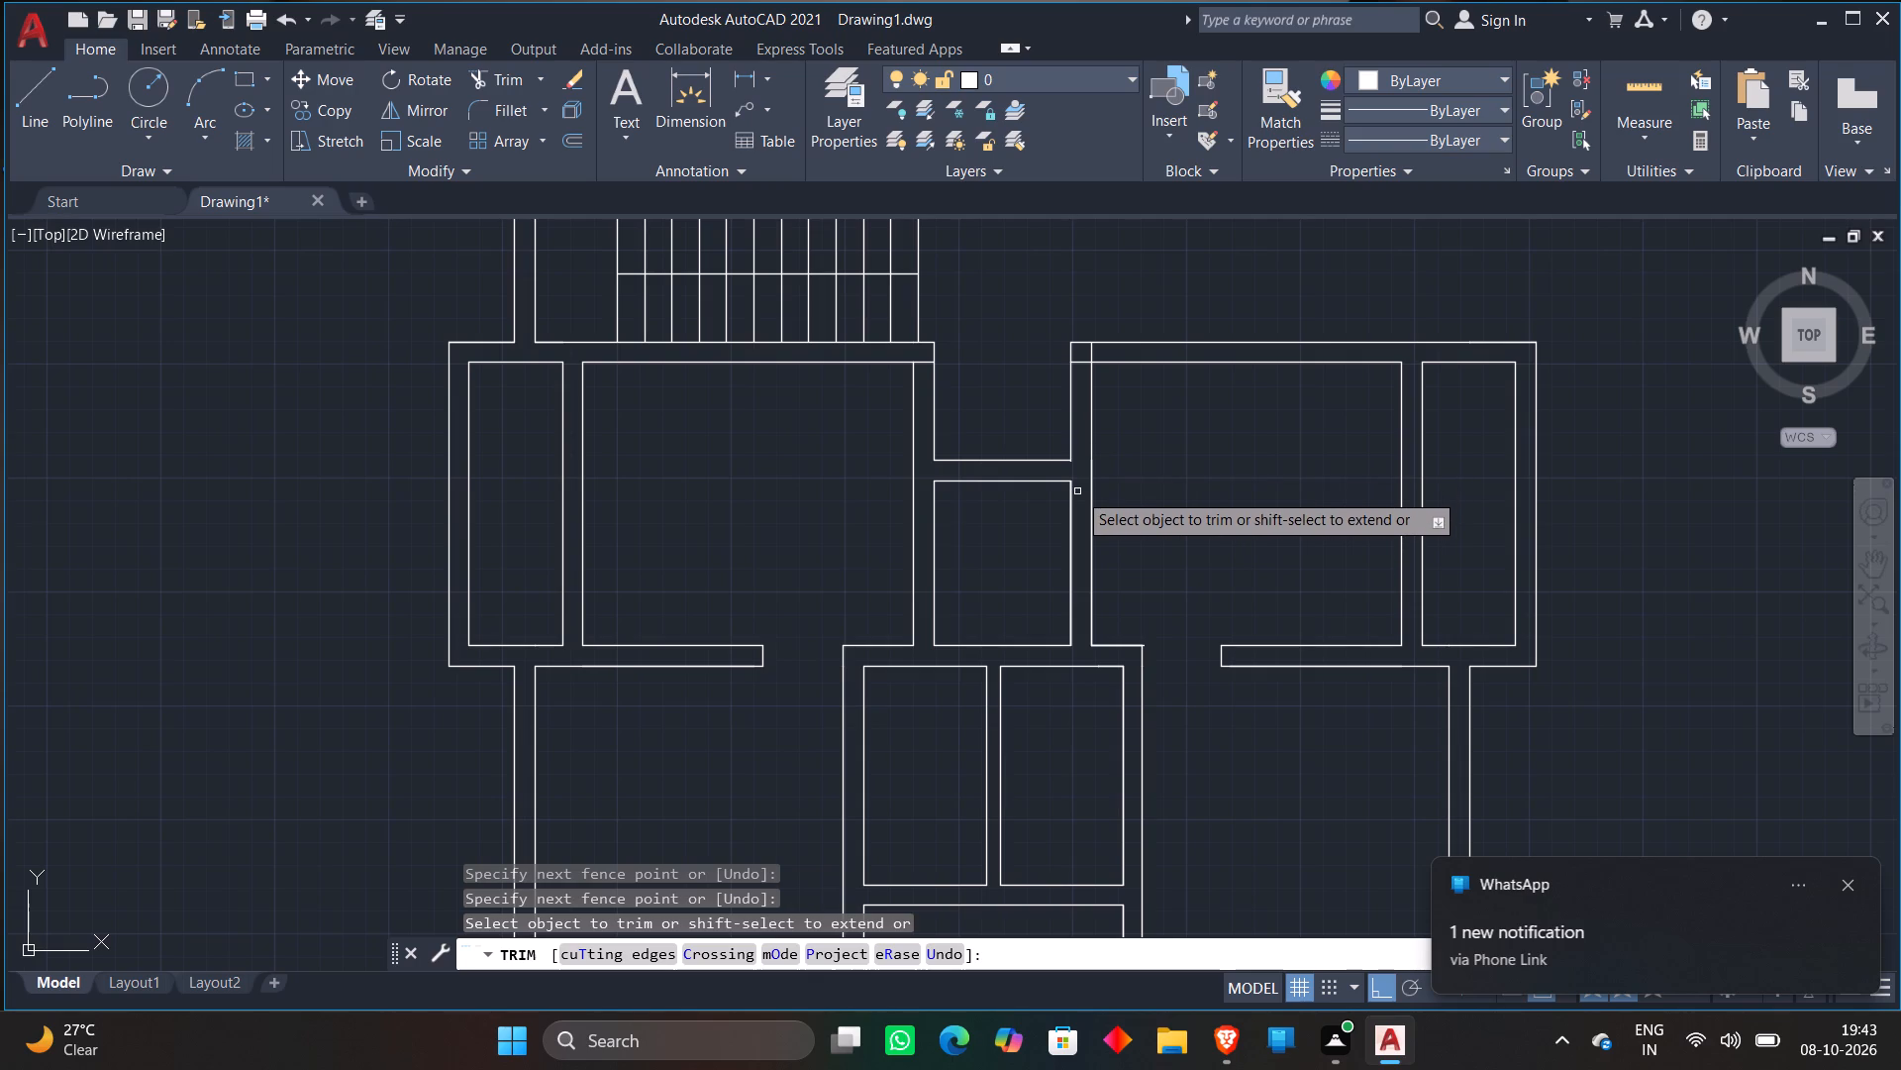
scroll(1136, 640, "up", 3)
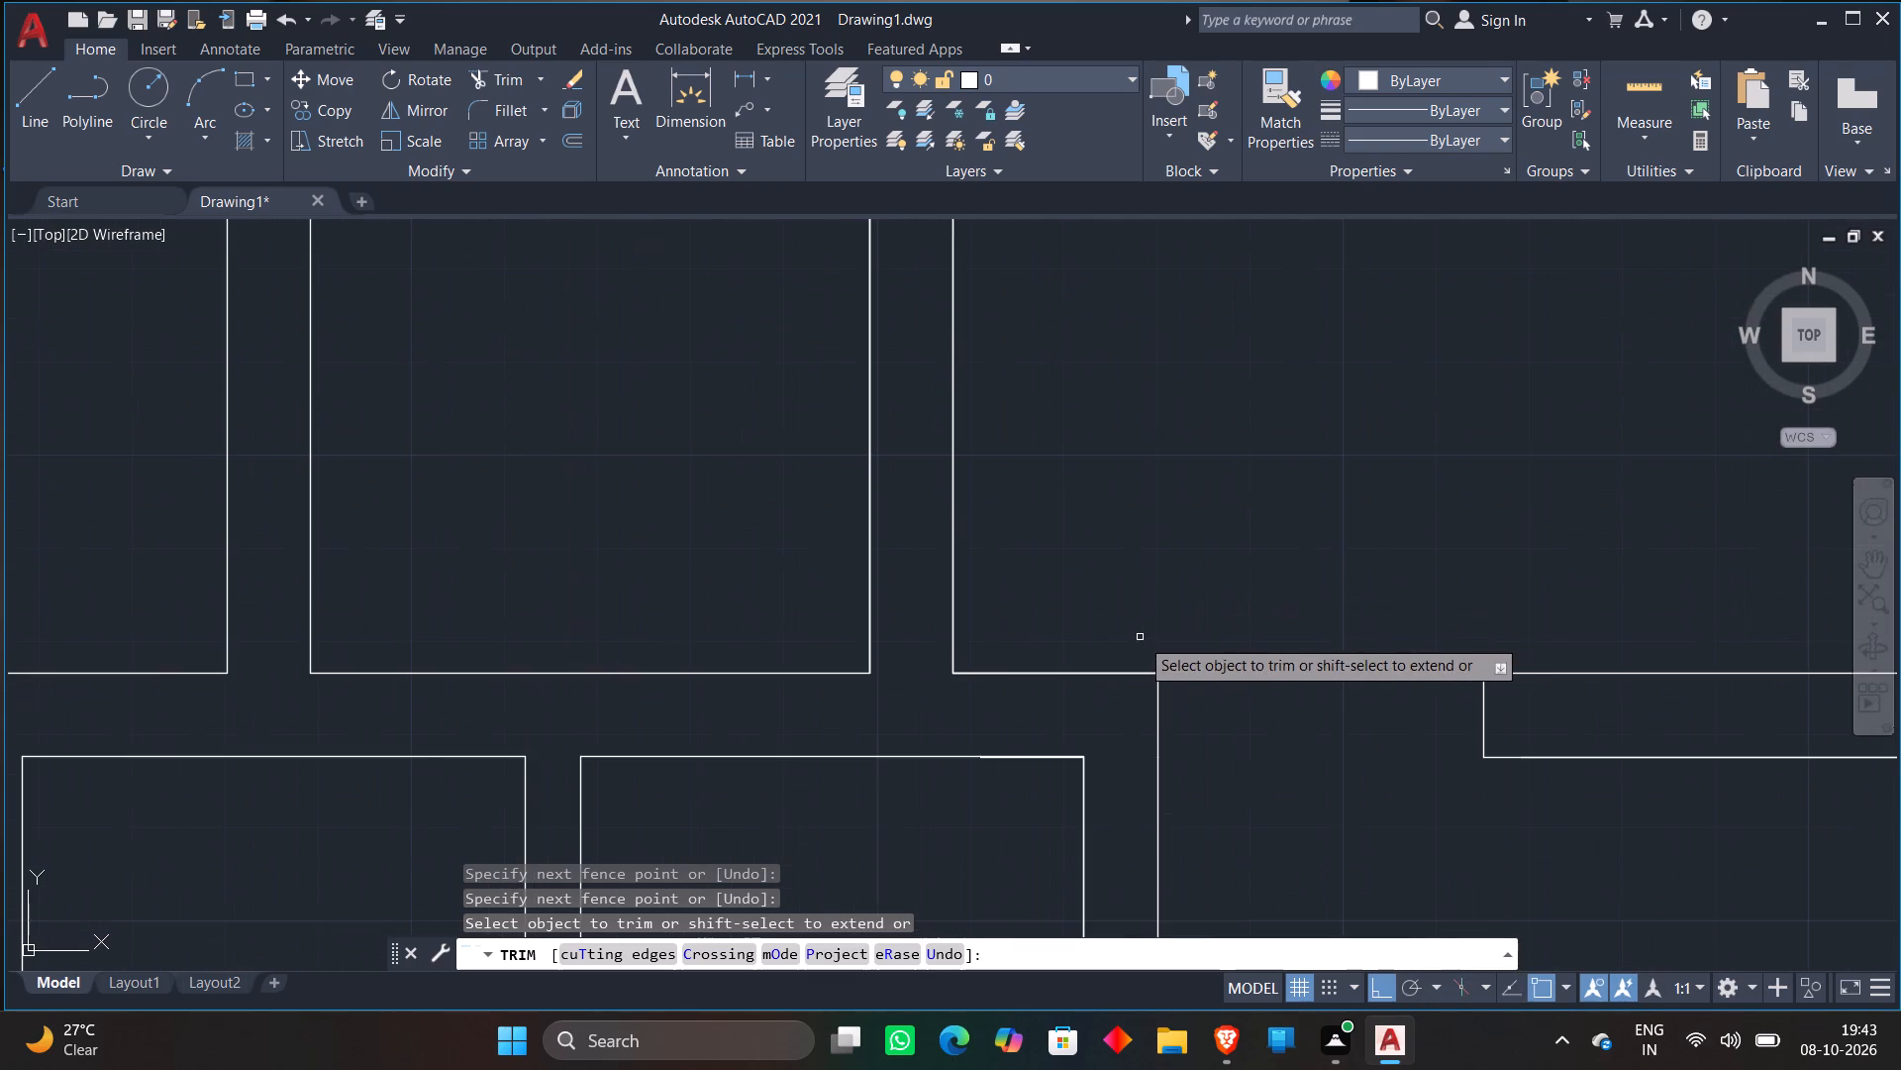
left_click(1165, 675)
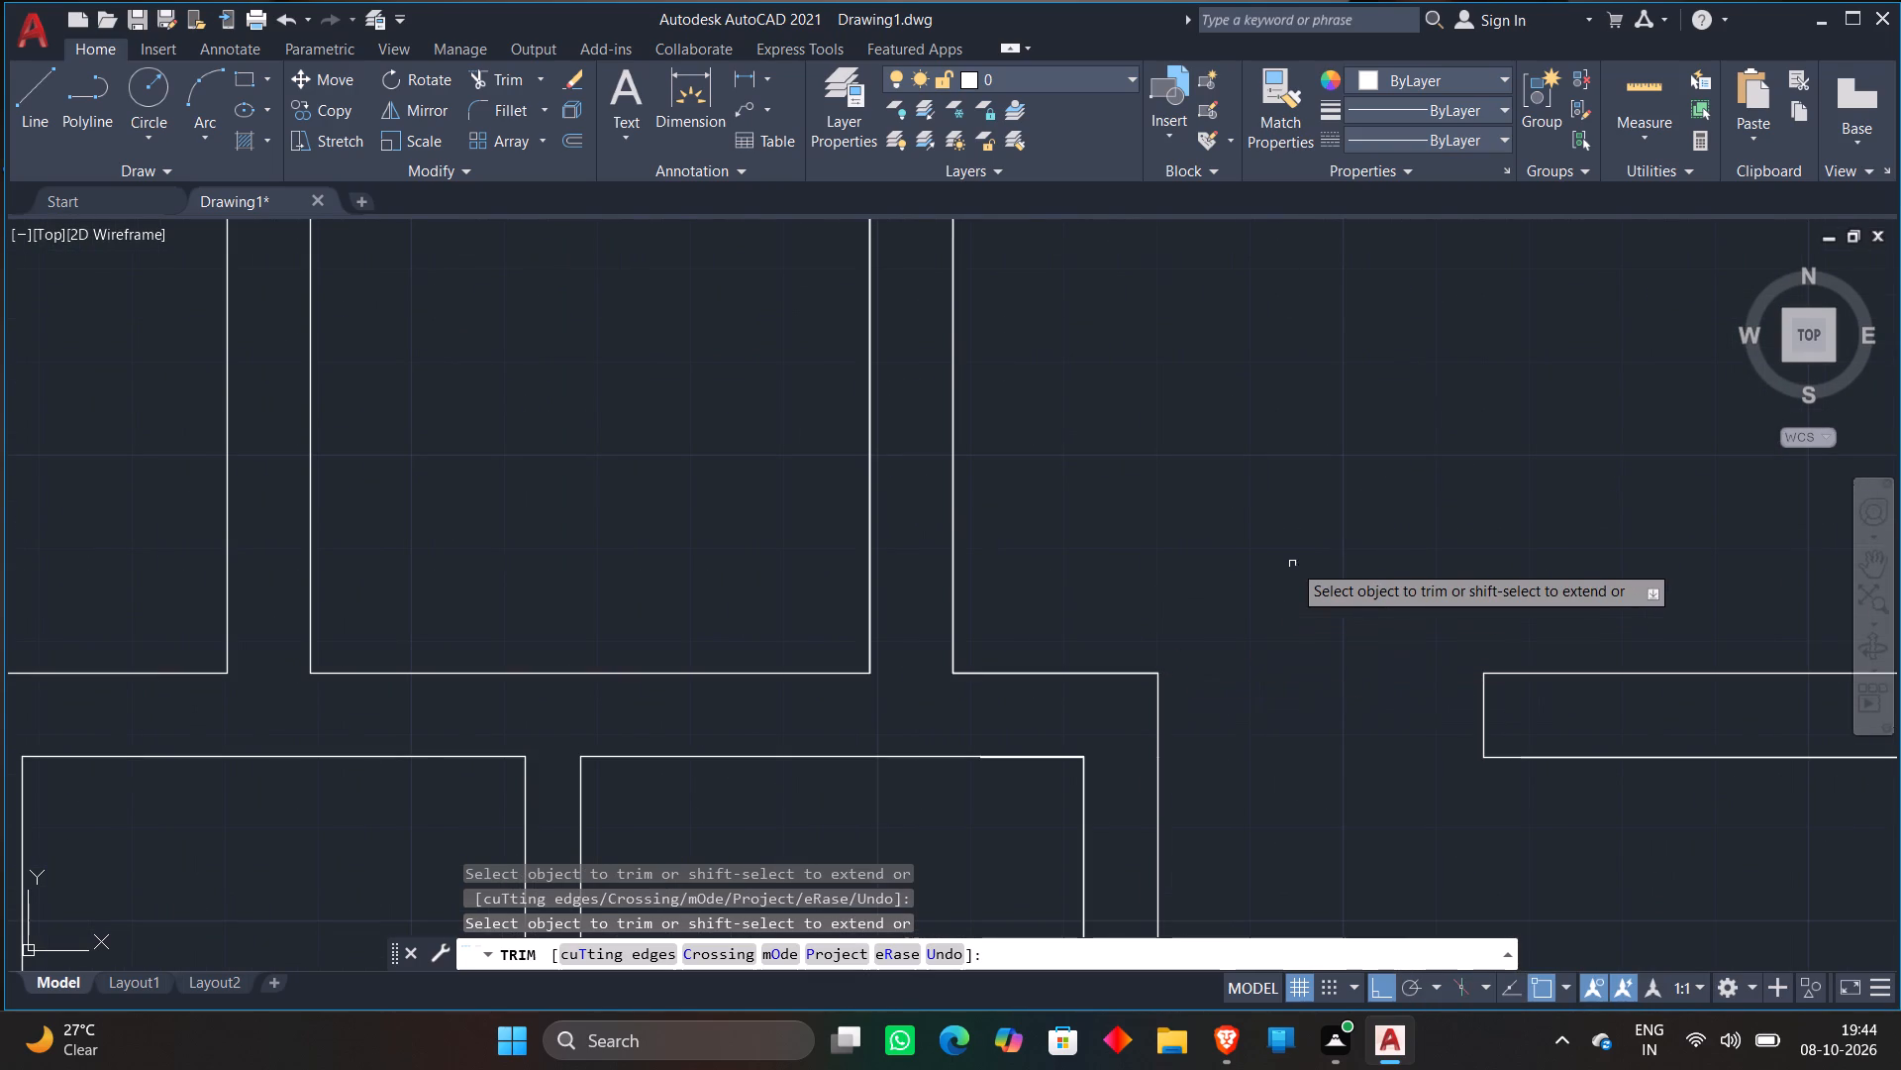
Trim the outer south wall line of the central column's bottom room and its leftover stub at the mirrored east block.
scroll(1292, 563, "down", 5)
scroll(1246, 307, "up", 4)
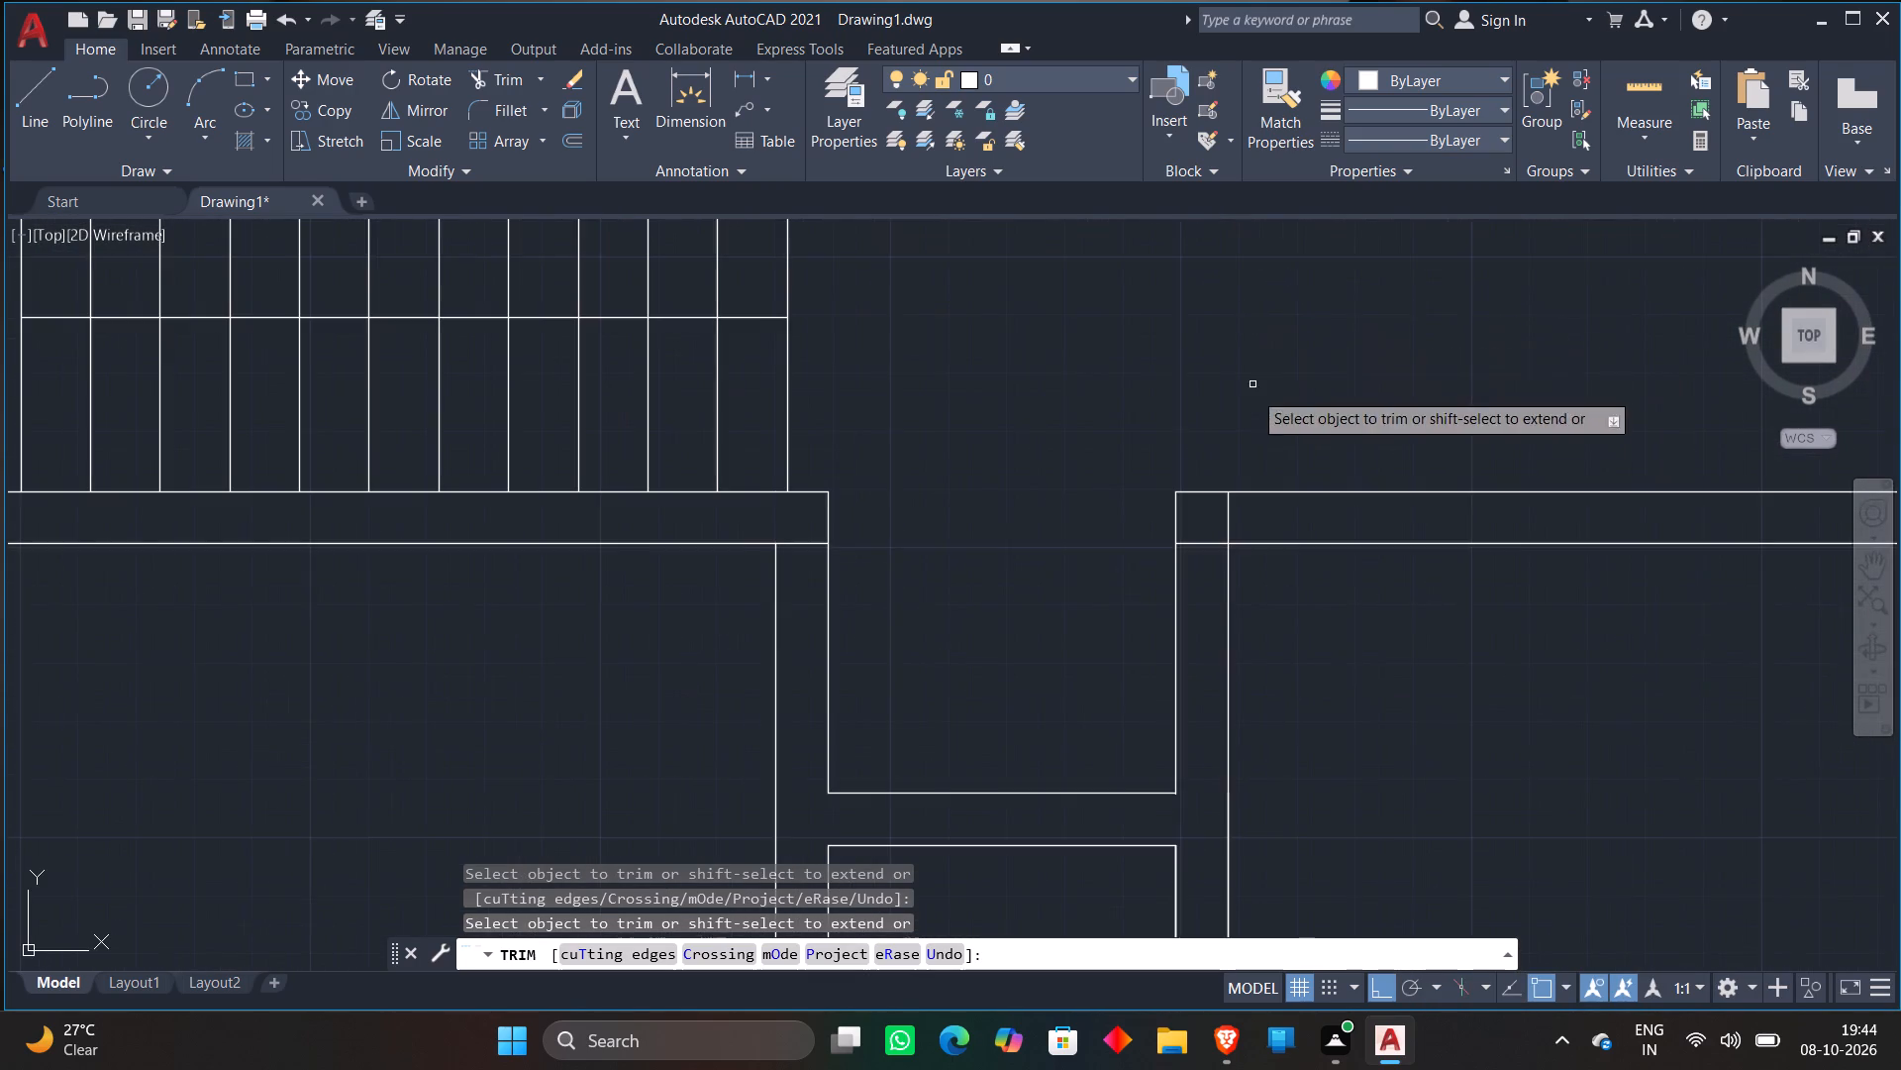
scroll(1292, 350, "down", 3)
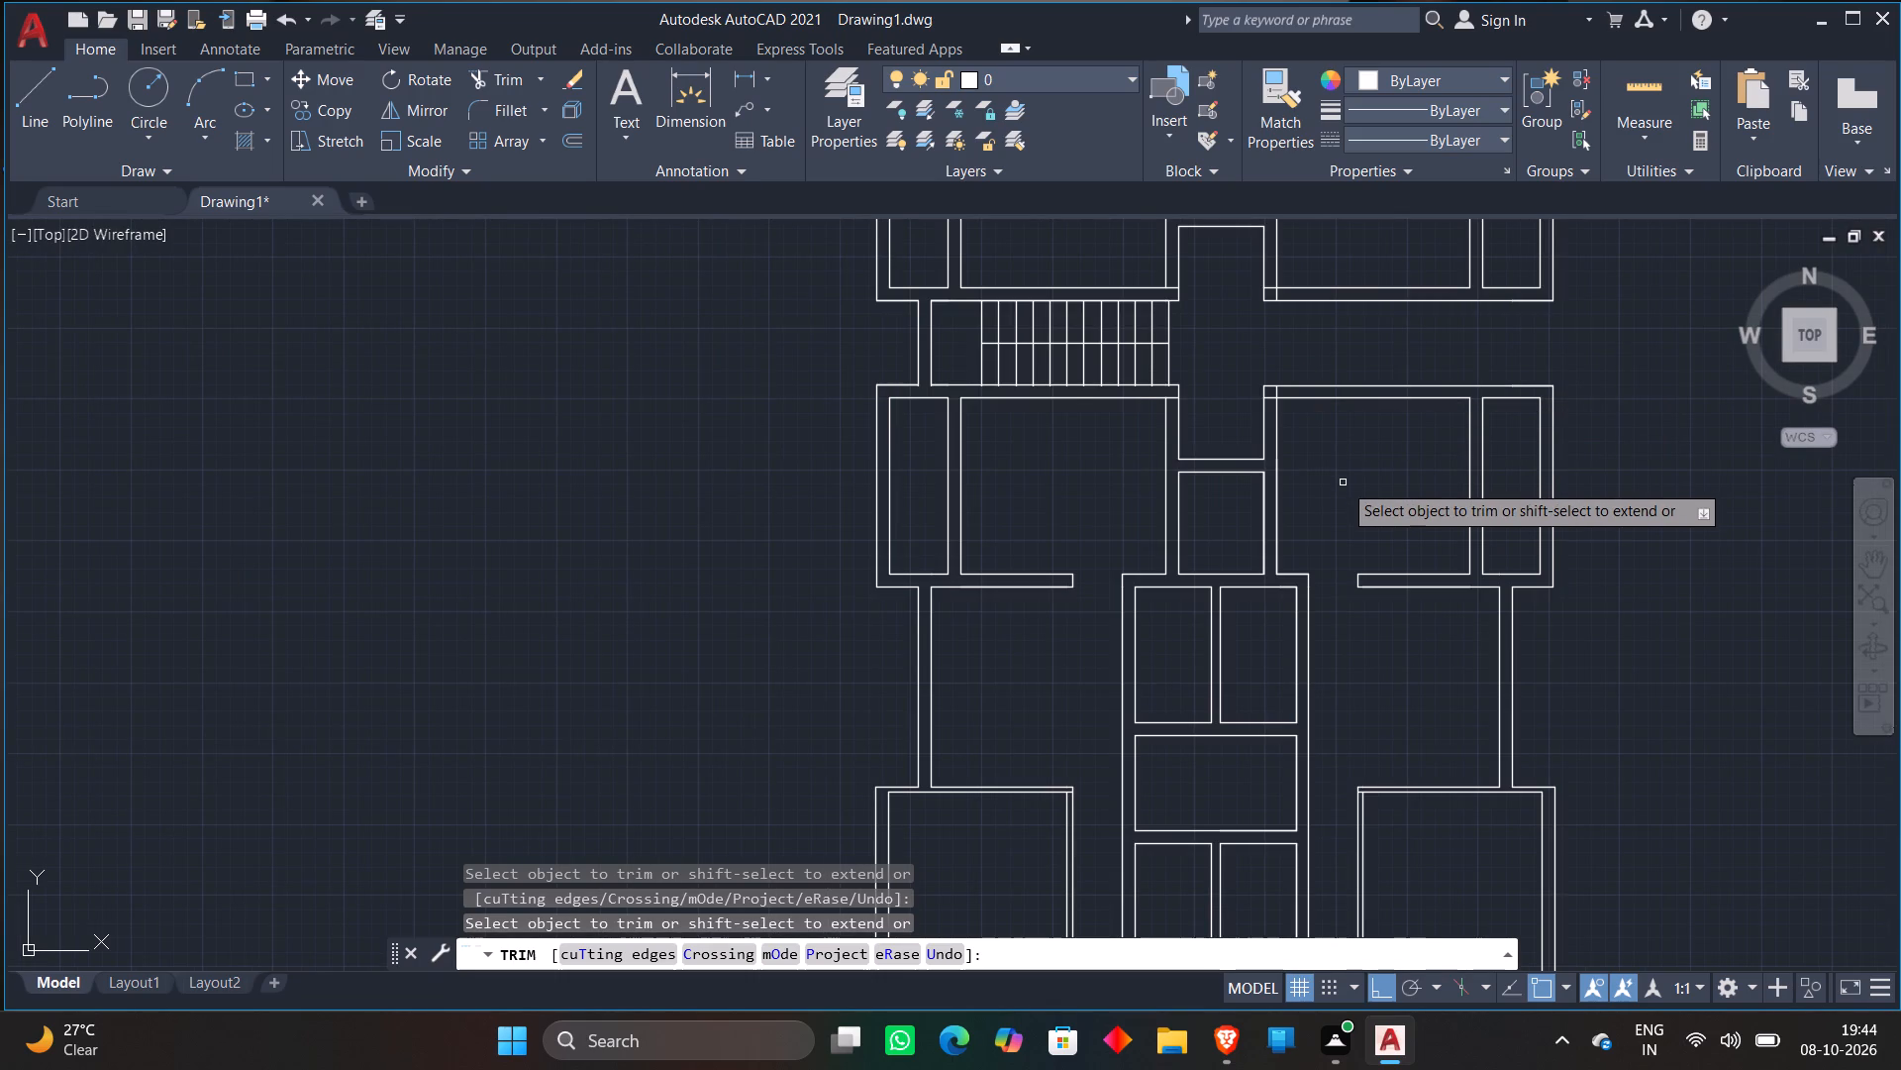
scroll(1343, 482, "down", 1)
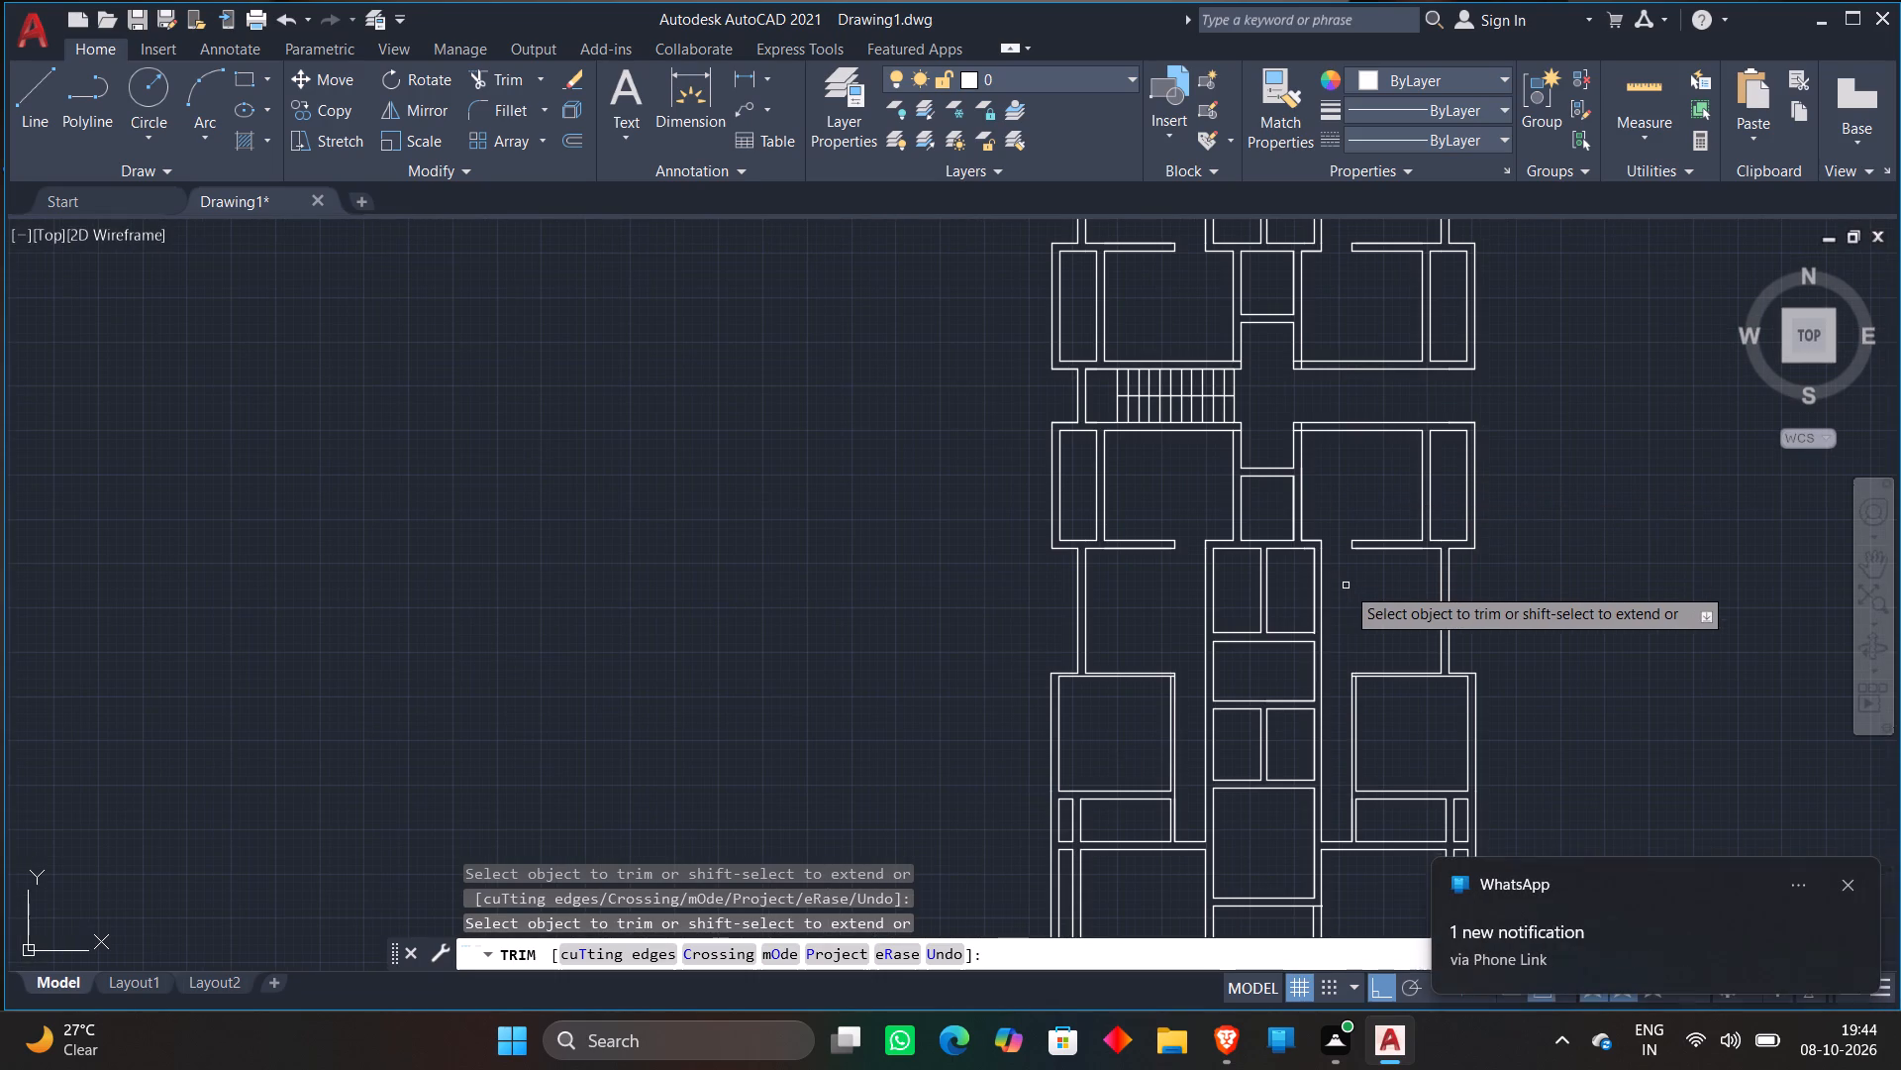
scroll(1346, 586, "down", 1)
middle_click_drag(1346, 586, 1359, 501)
scroll(1385, 700, "up", 4)
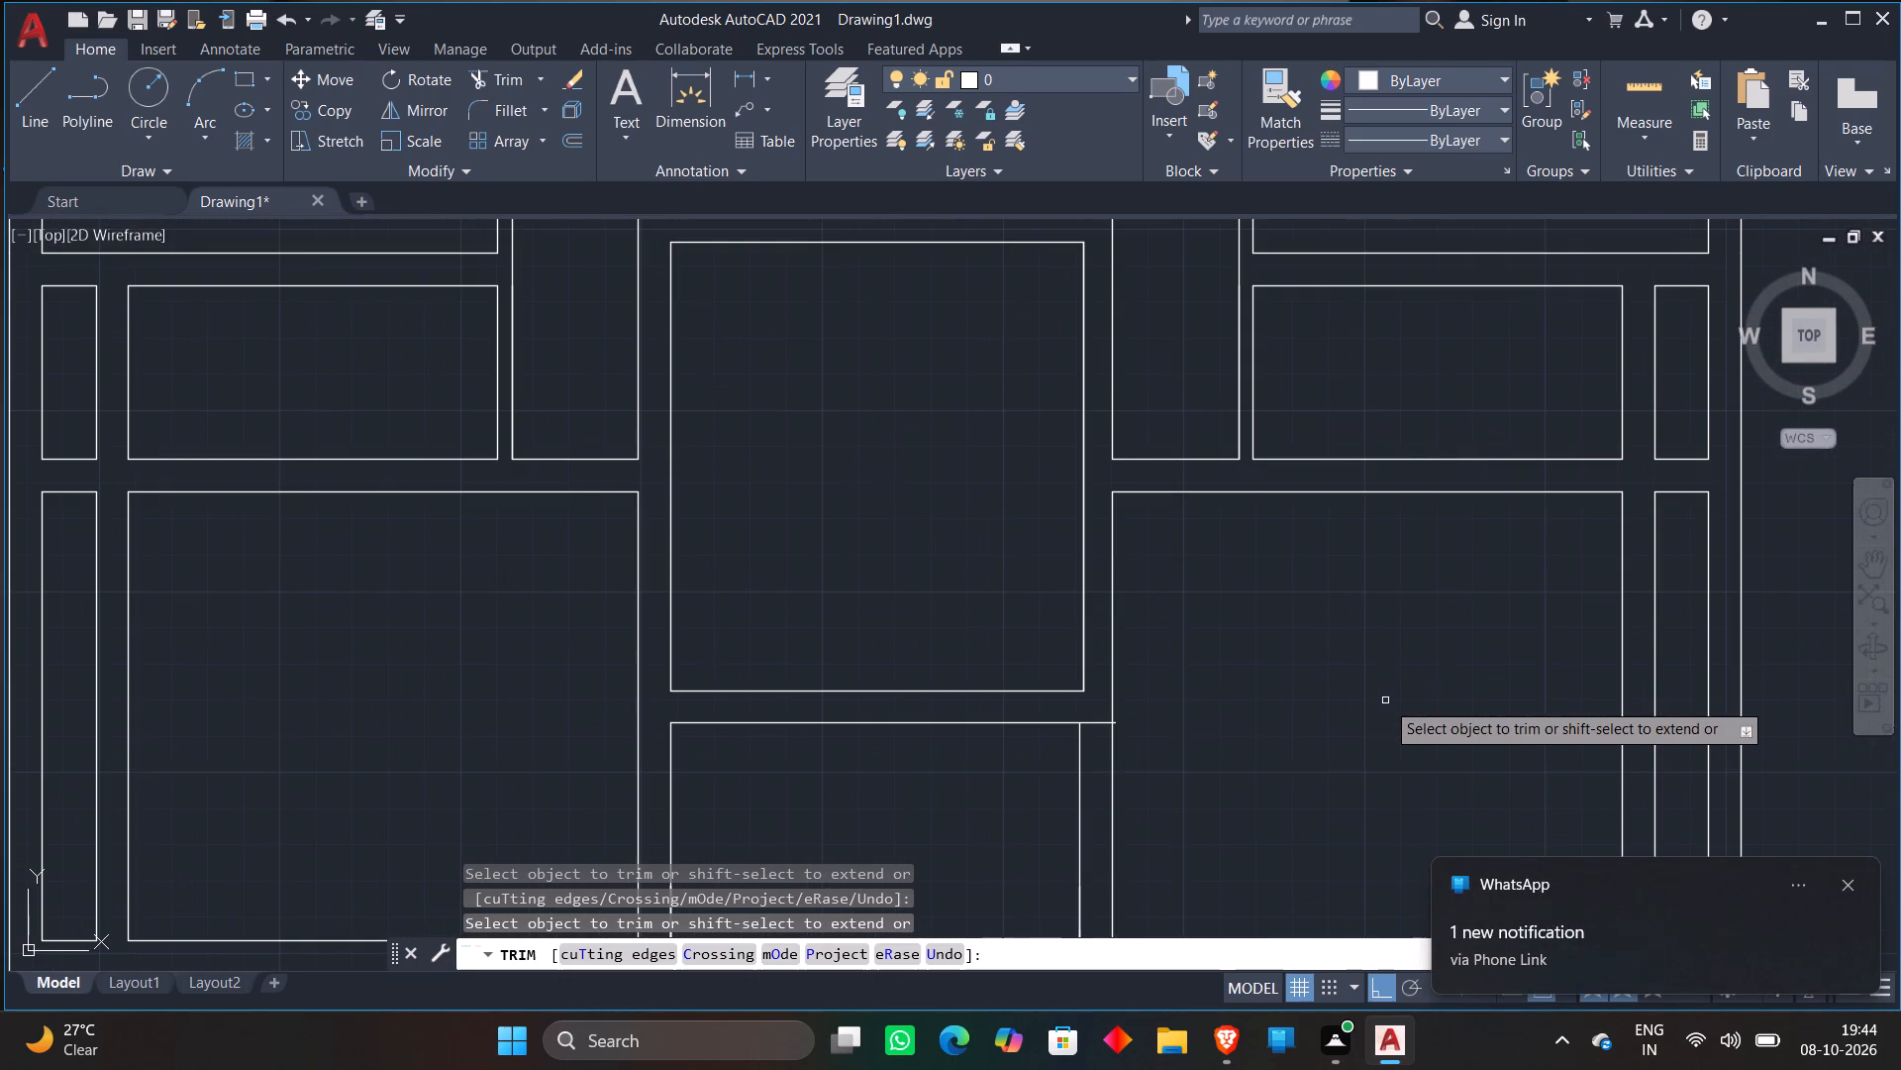
scroll(1104, 723, "up", 4)
left_click(1082, 691)
left_click(1066, 757)
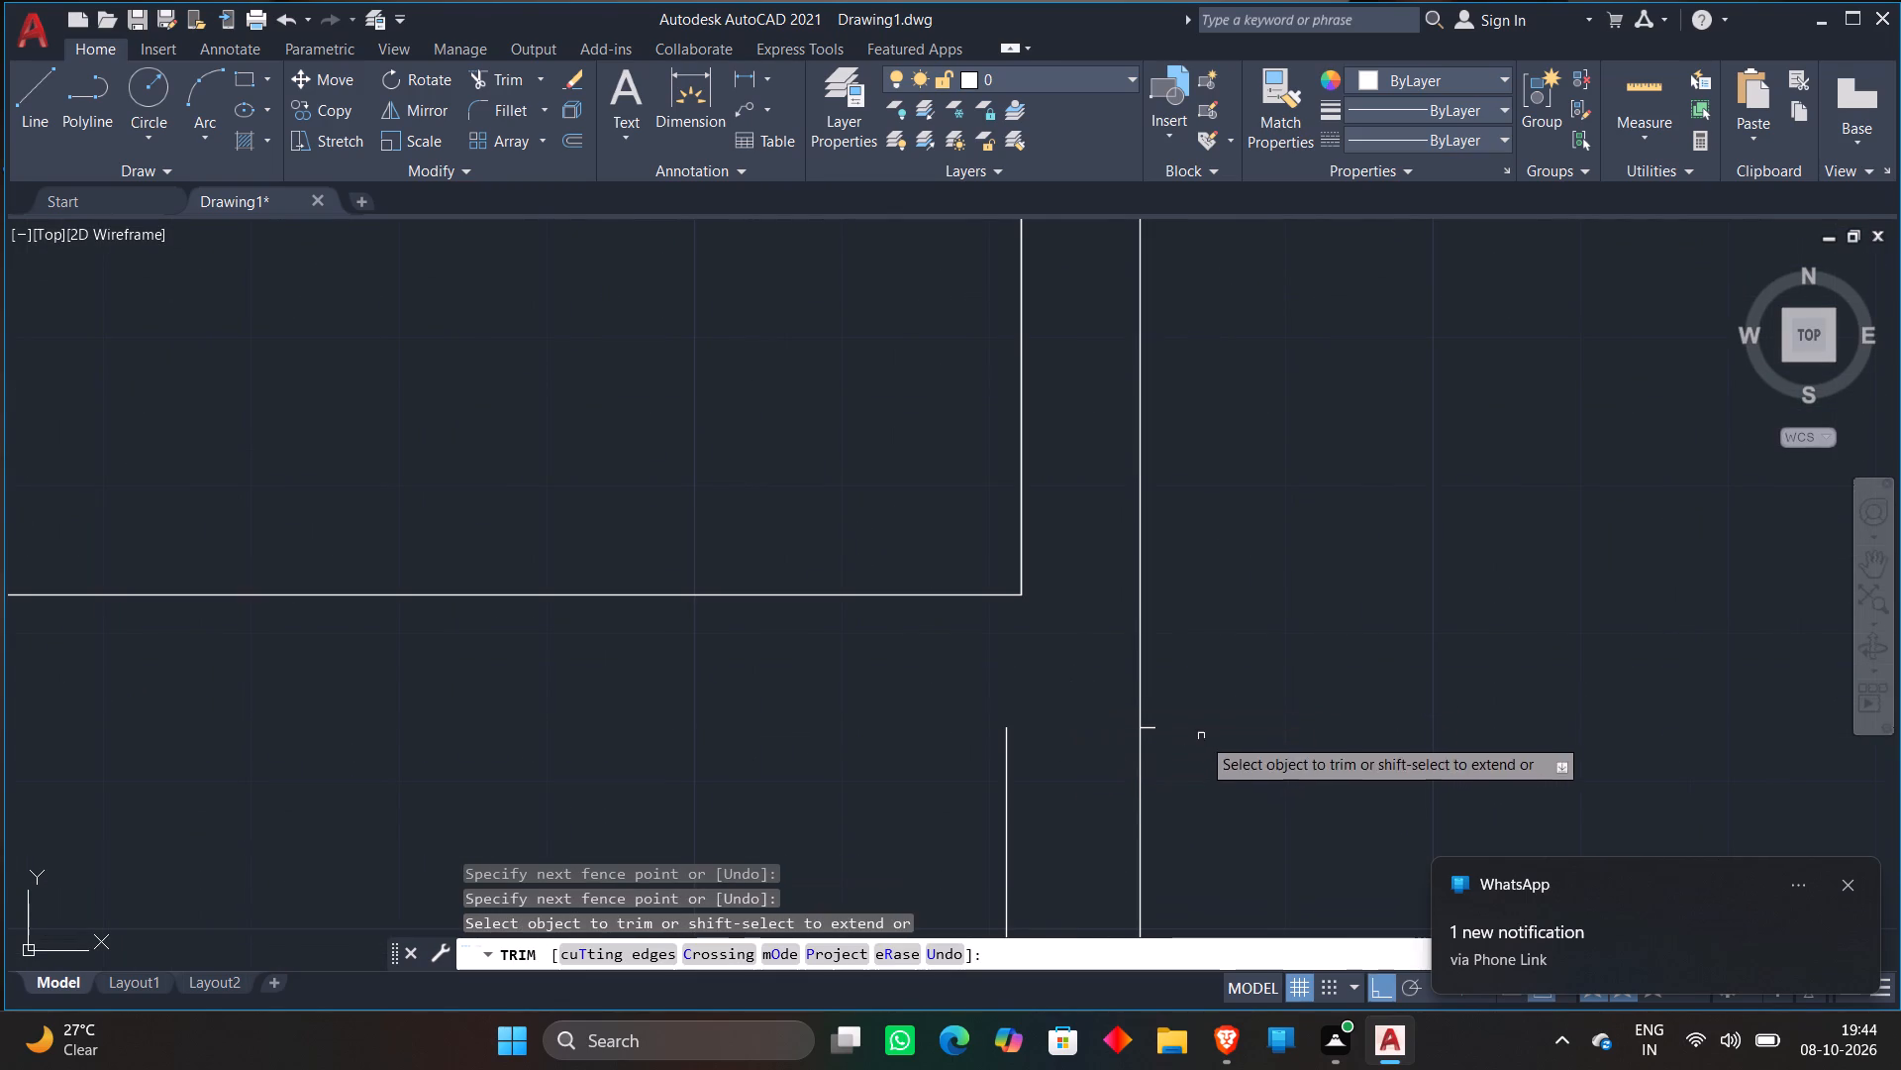
left_click(1153, 727)
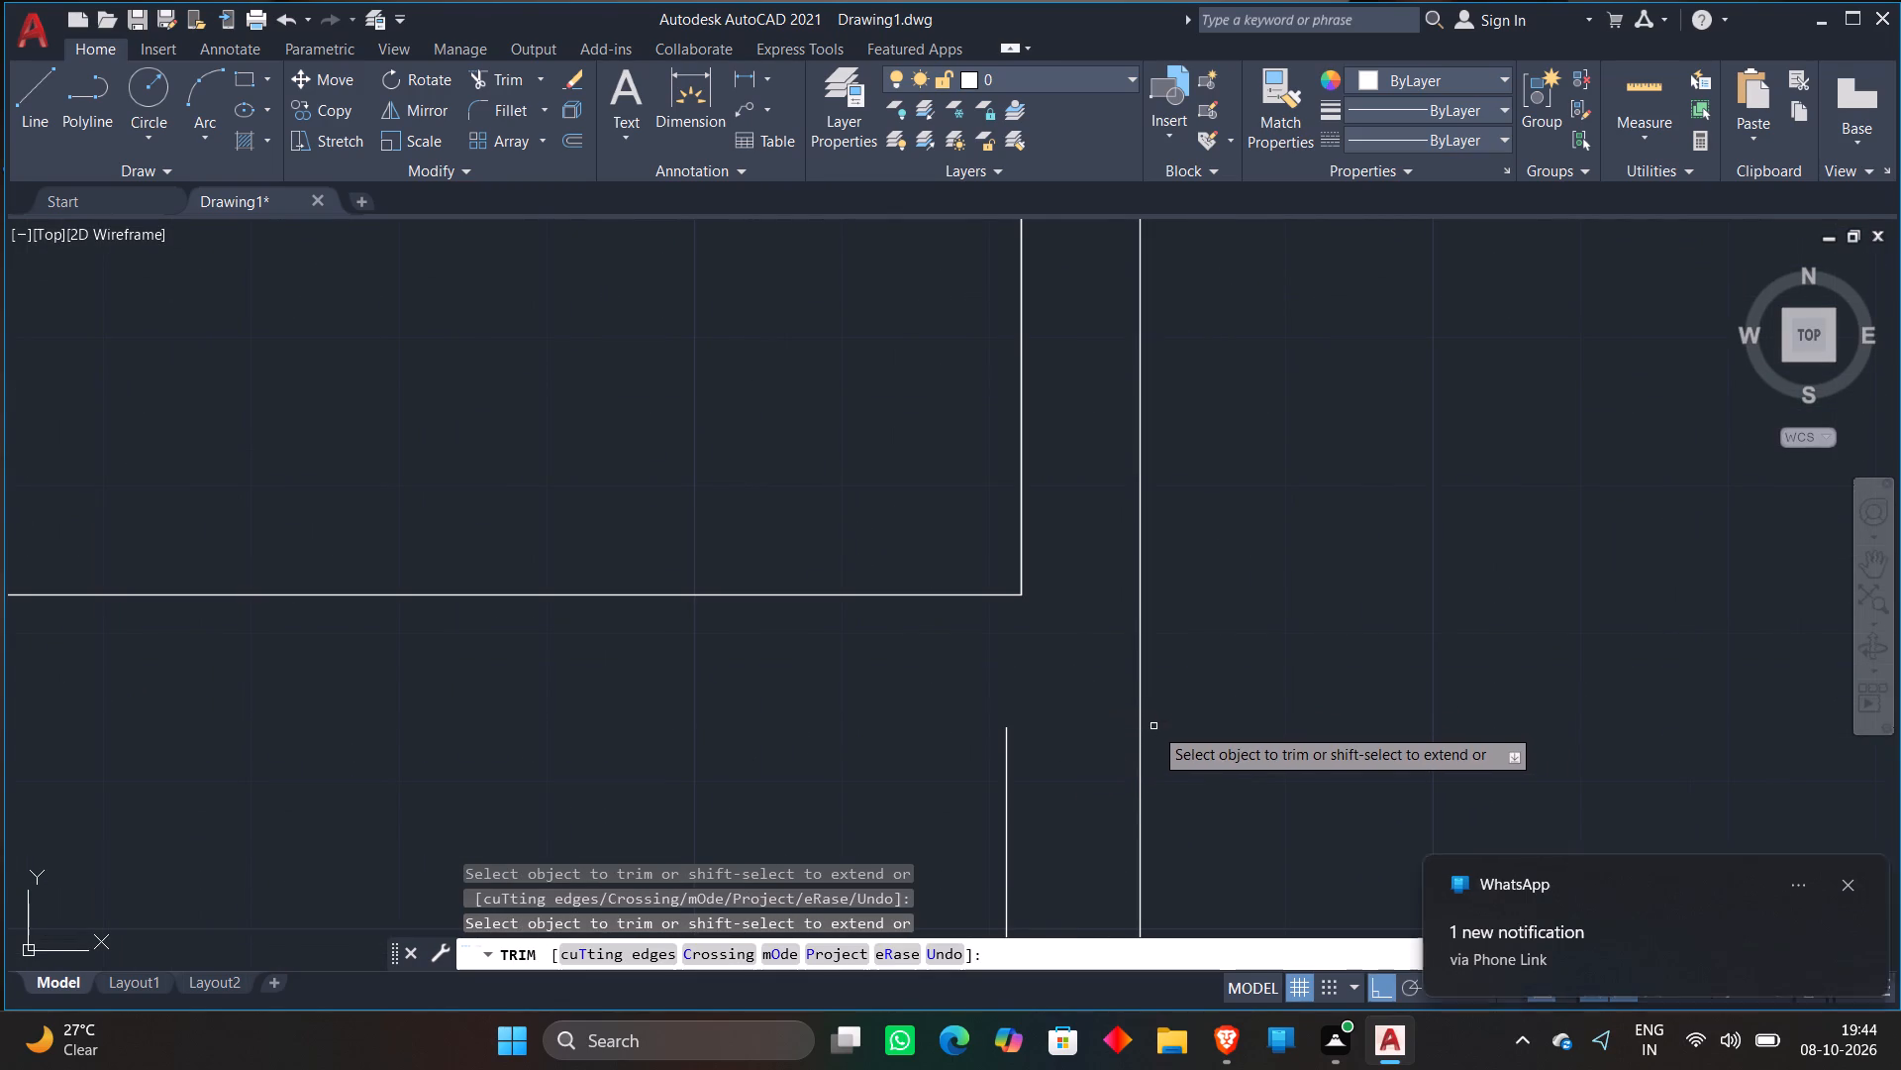
scroll(1217, 602, "down", 4)
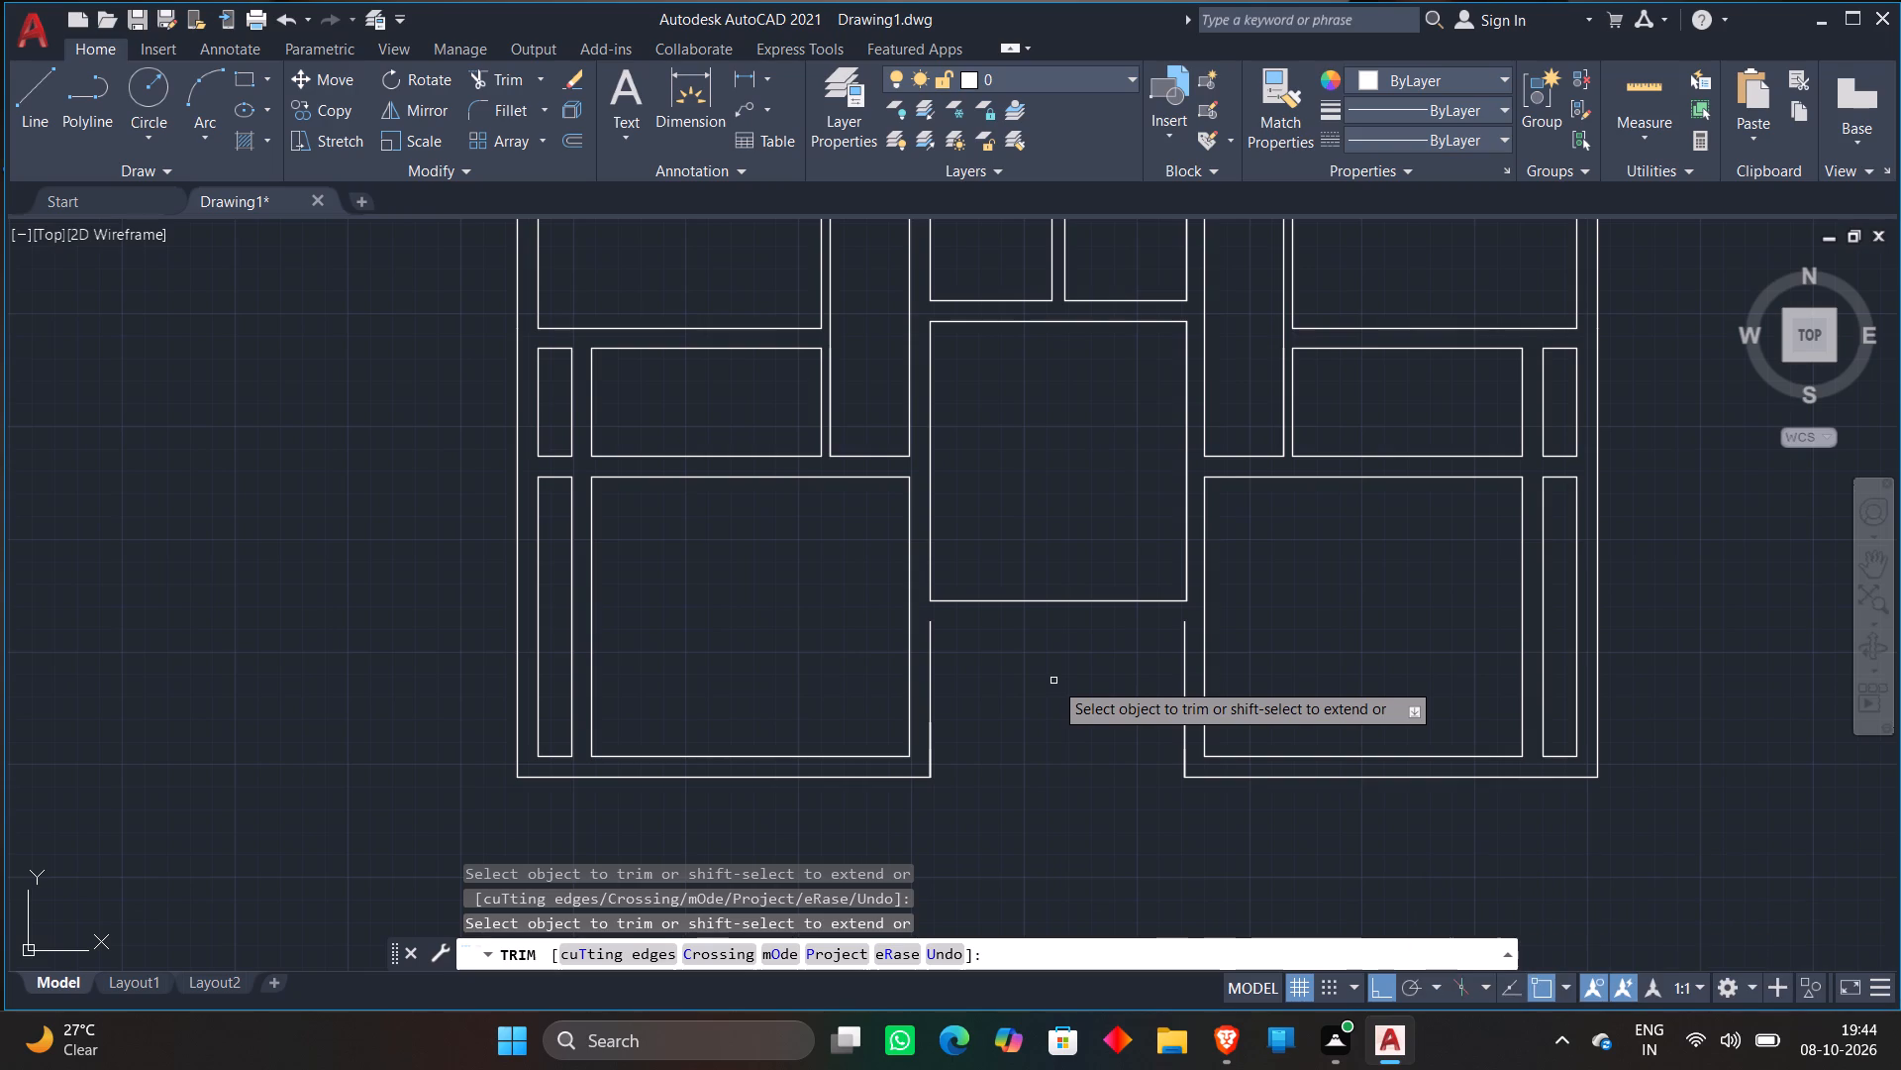
key("Escape")
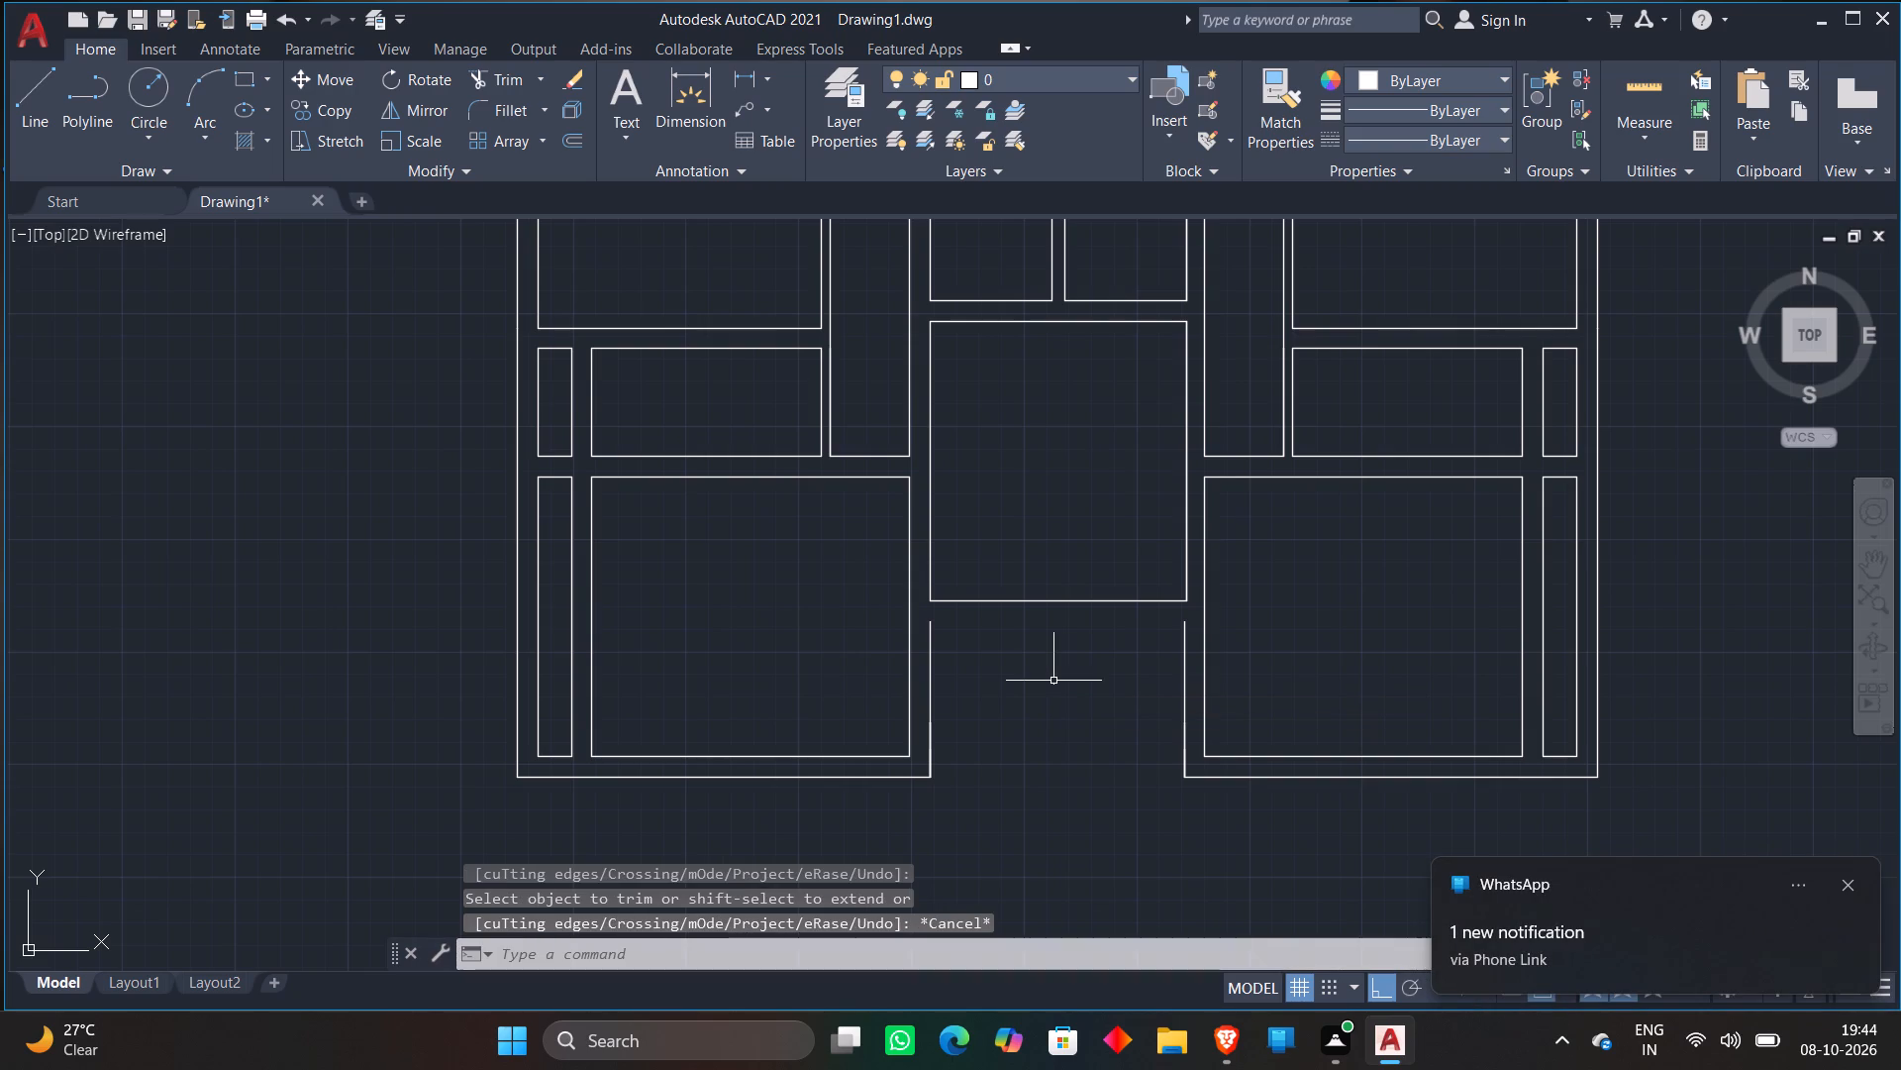
Draw a horizontal line about 9'-6.3" long as the bottom central room's outer south wall, joining the west and east blocks' wall ends.
key("l")
key("Return")
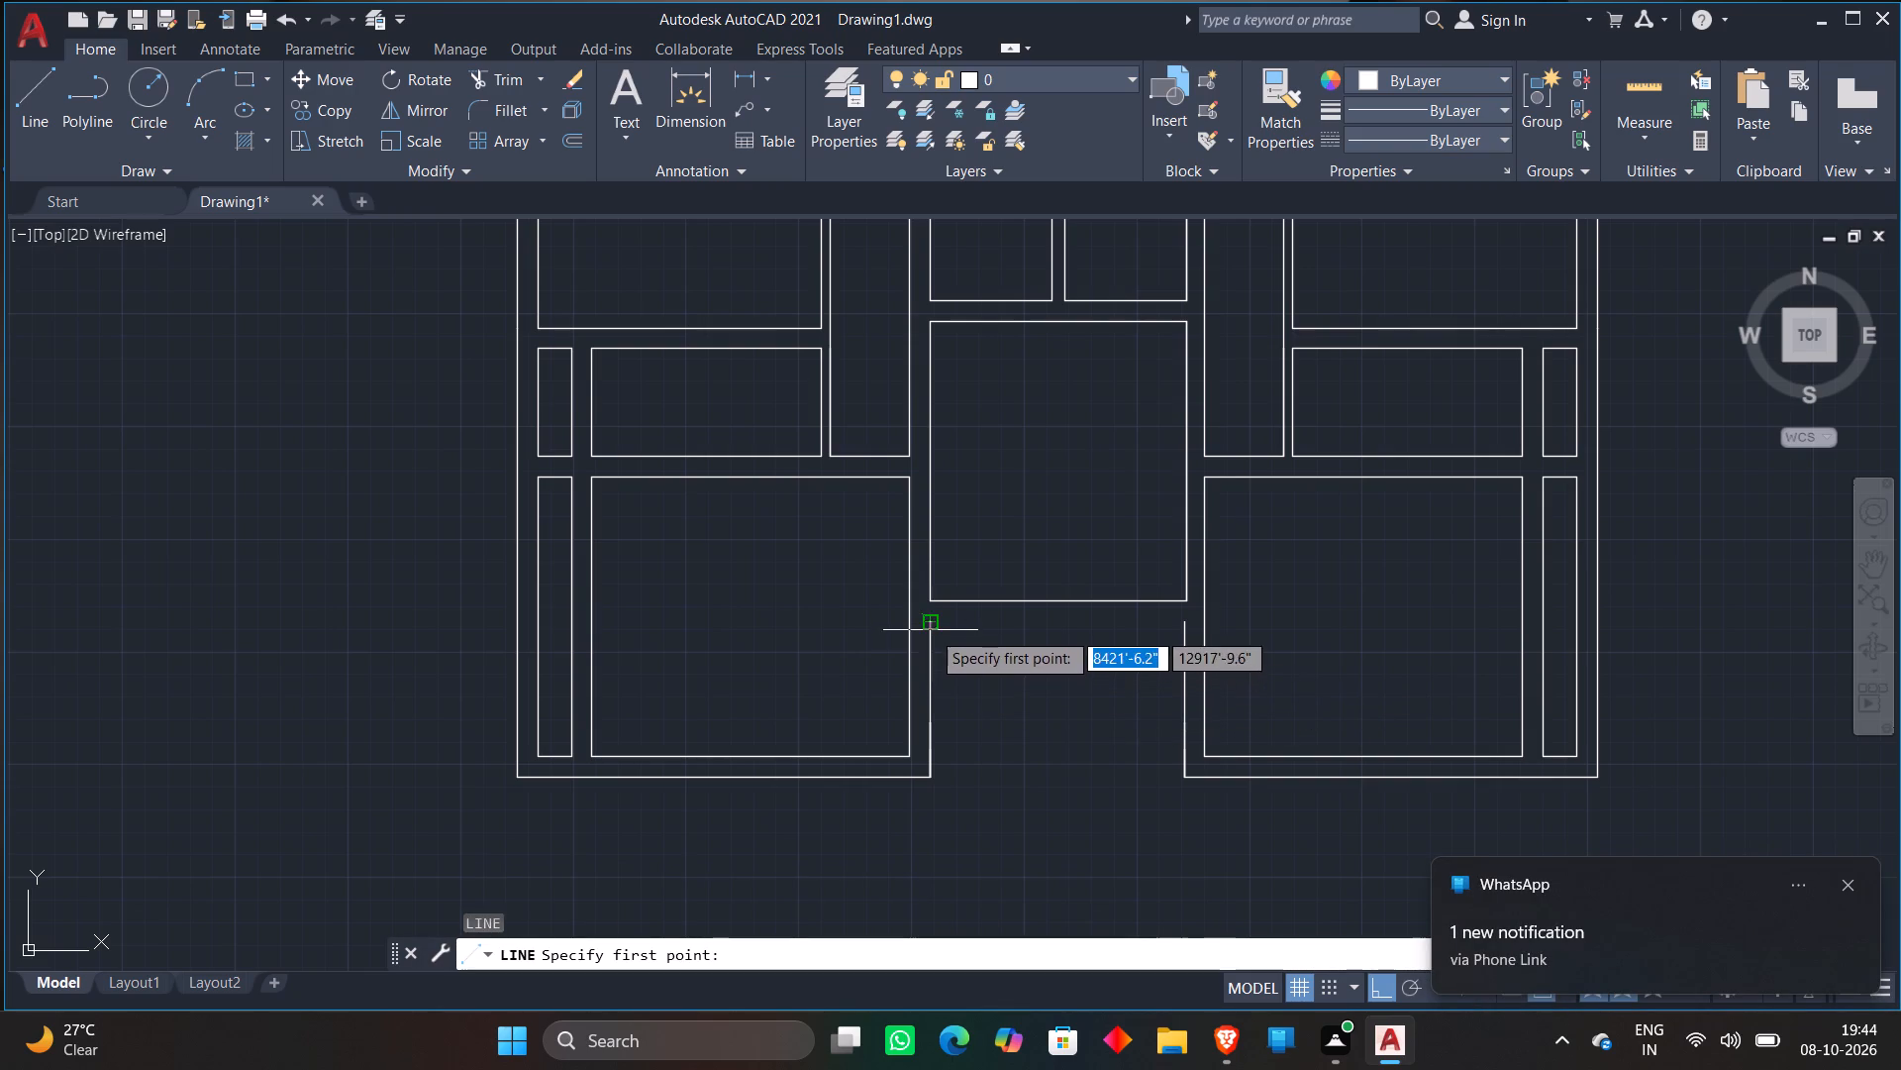
left_click(931, 630)
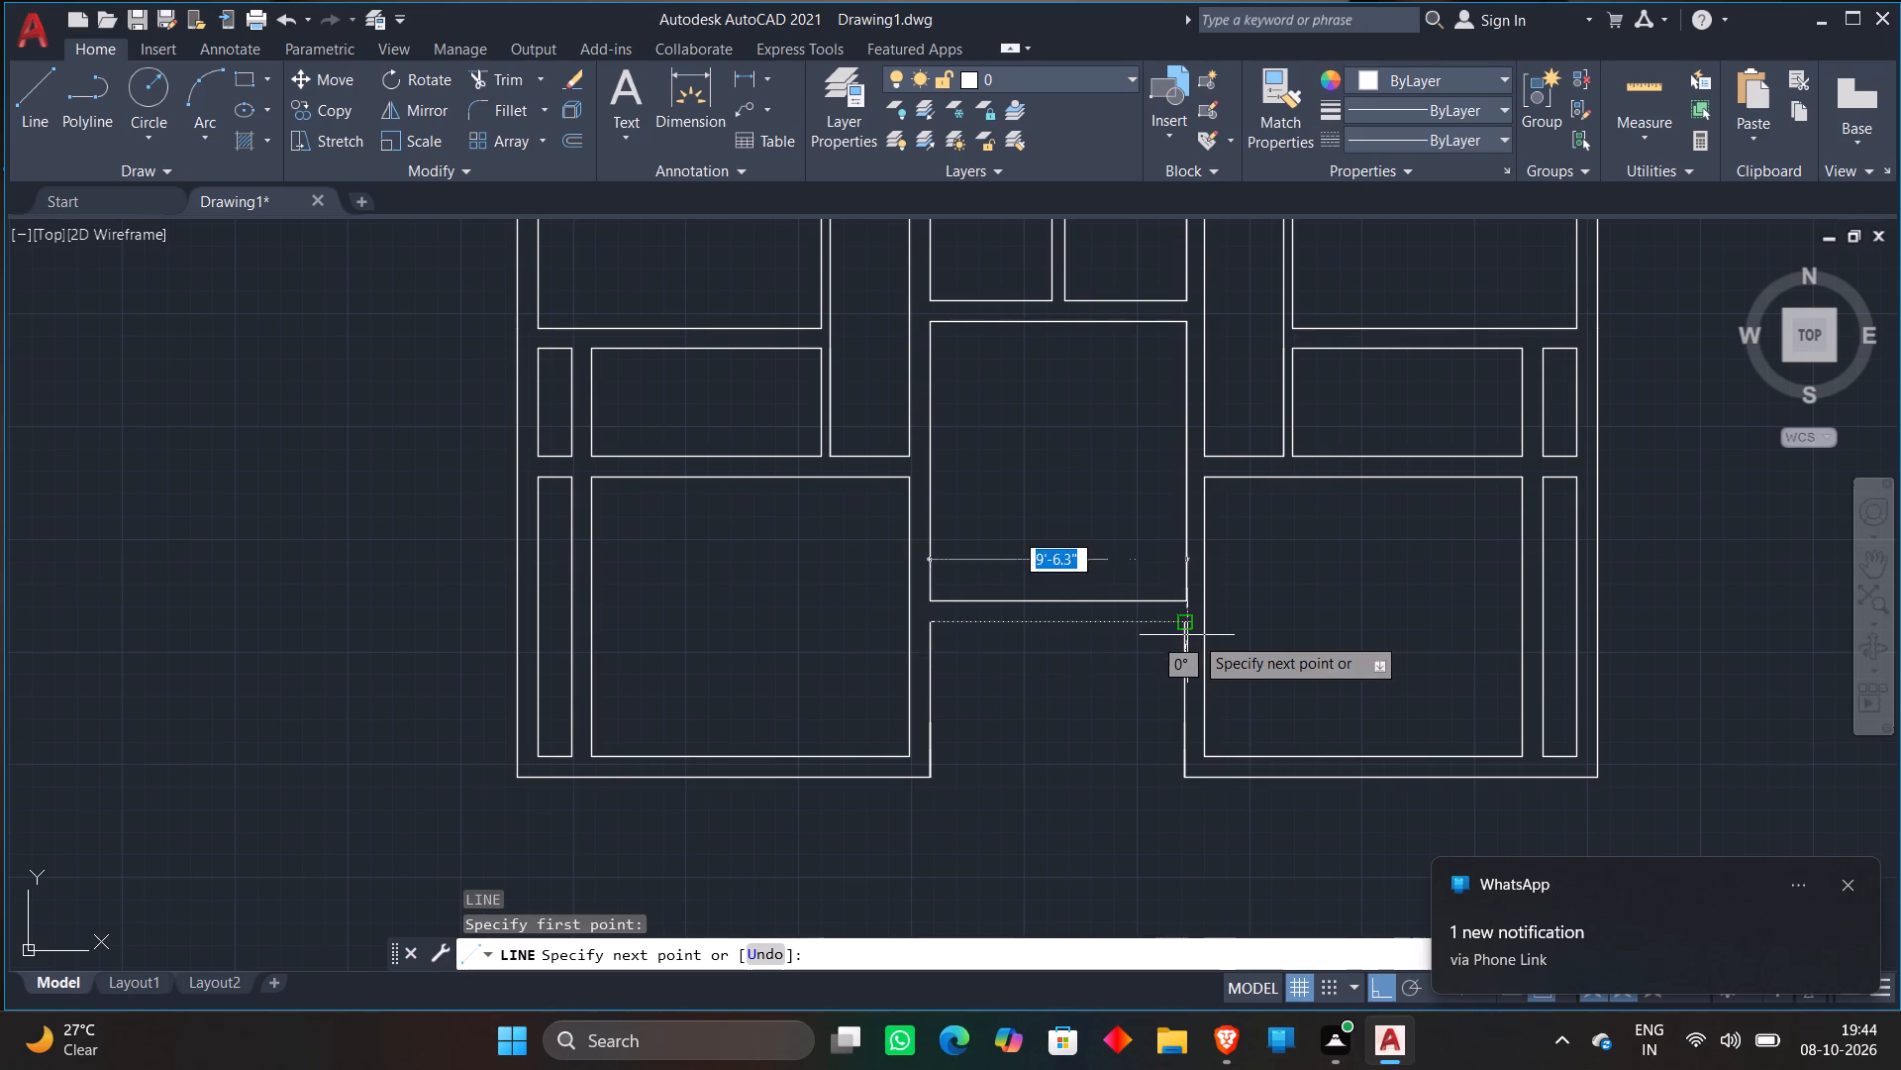
left_click(1194, 635)
key("Escape")
scroll(1027, 748, "down", 2)
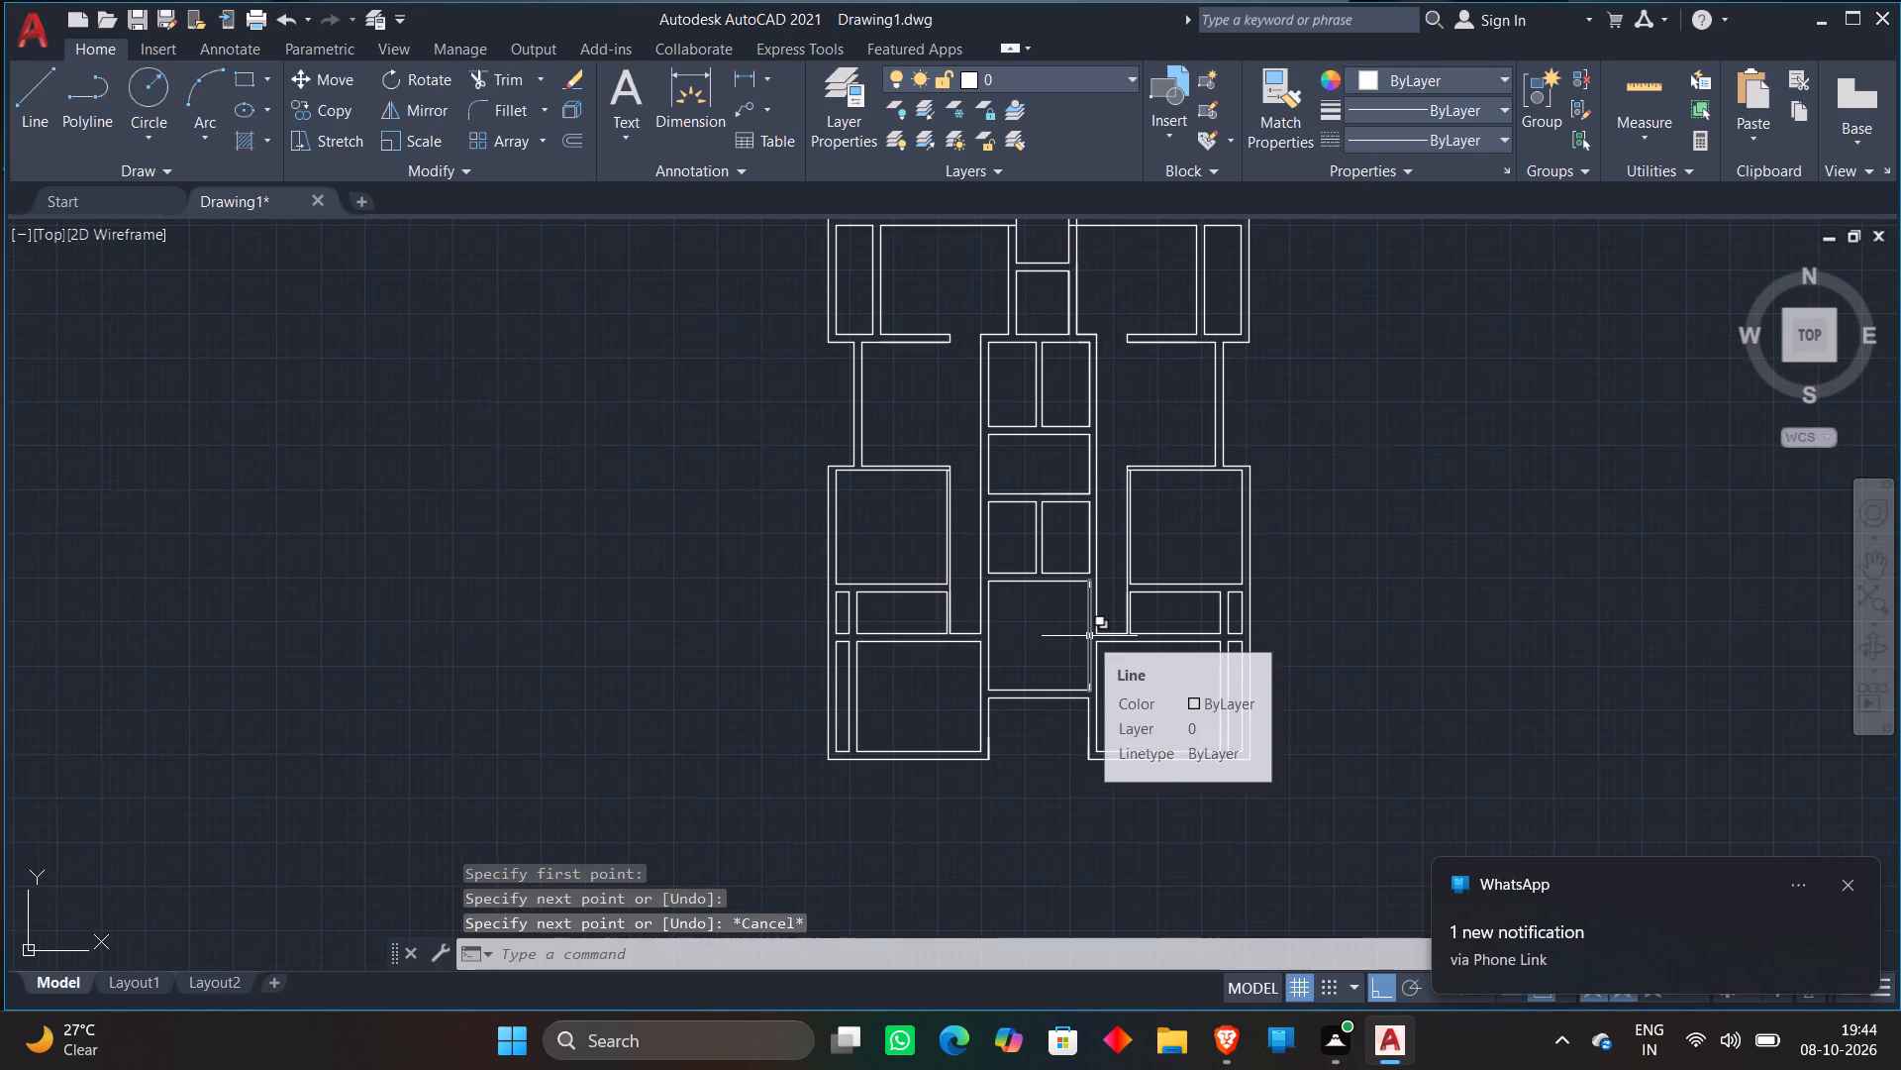
Check the wall junctions around the lower central rooms and the overall plan.
scroll(1089, 636, "up", 5)
scroll(1089, 636, "down", 4)
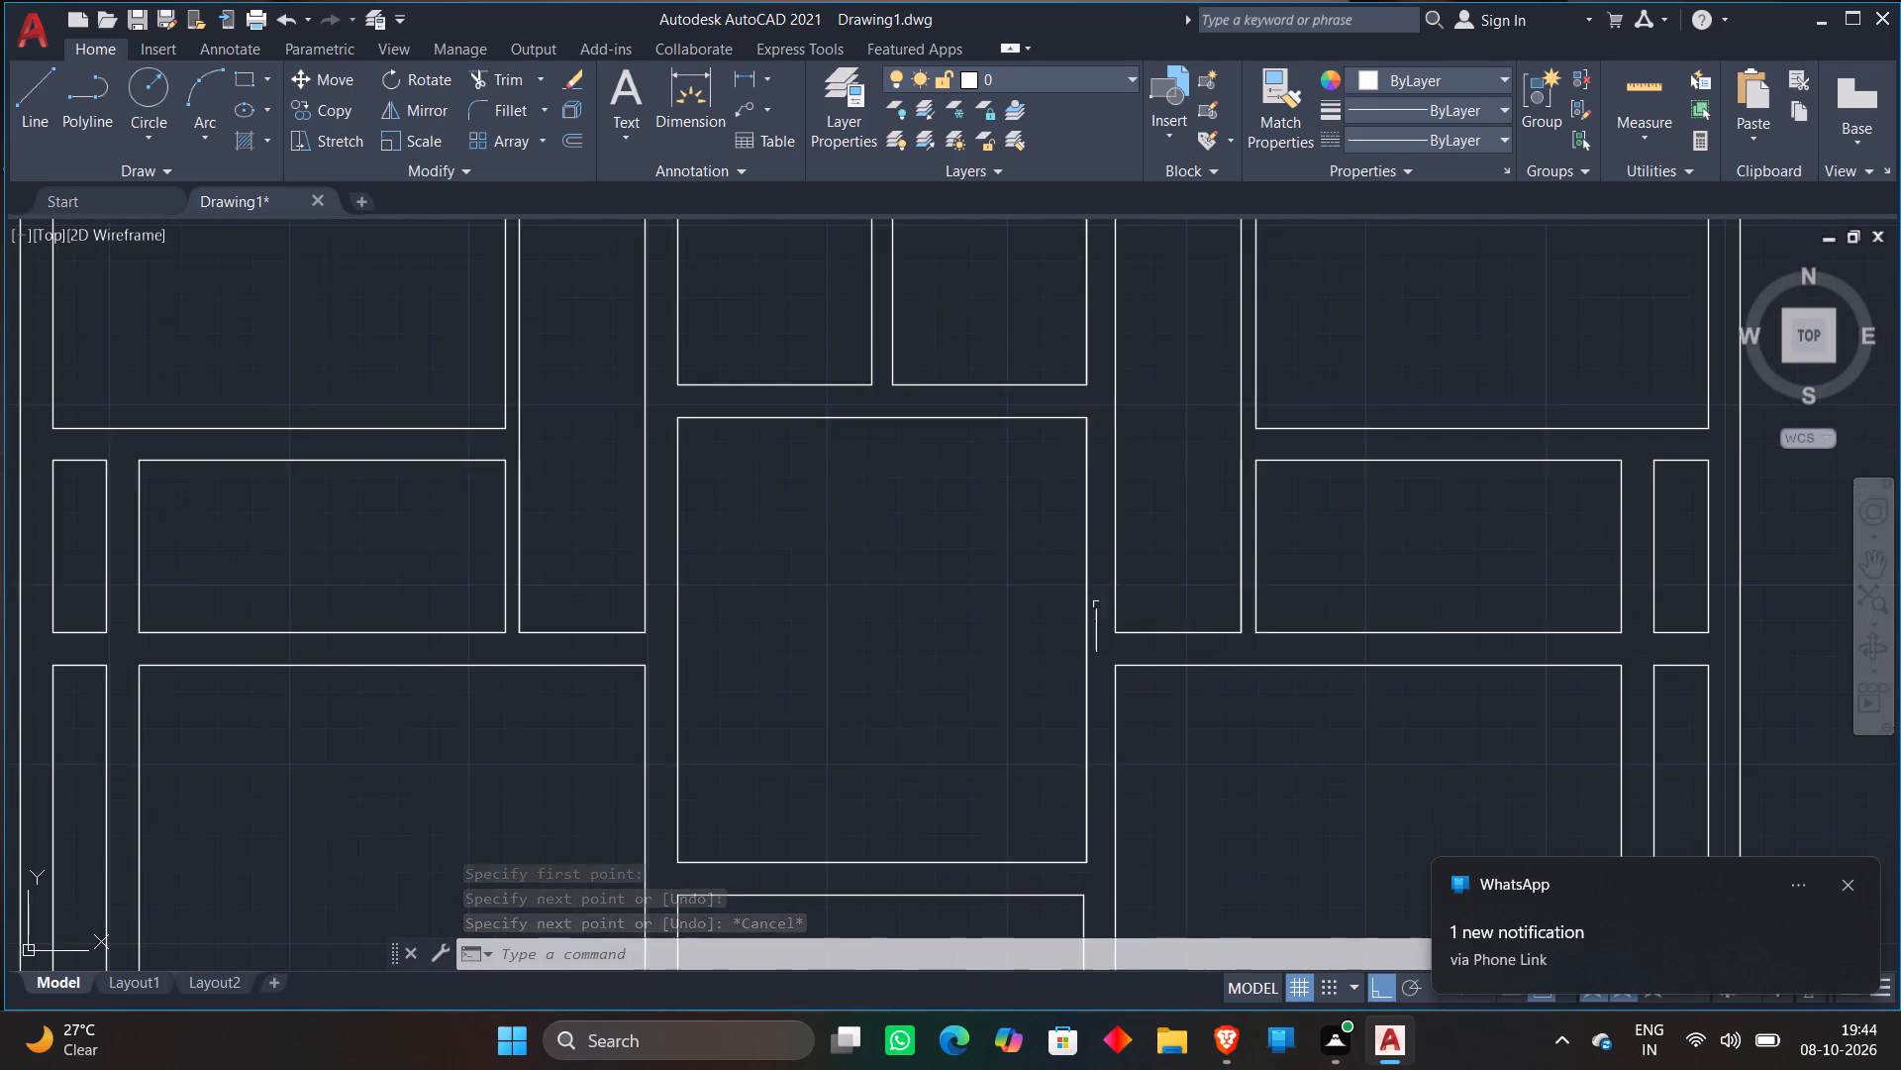
scroll(1096, 604, "down", 3)
middle_click_drag(1267, 588, 1246, 661)
scroll(1246, 661, "down", 1)
middle_click_drag(1246, 661, 1202, 753)
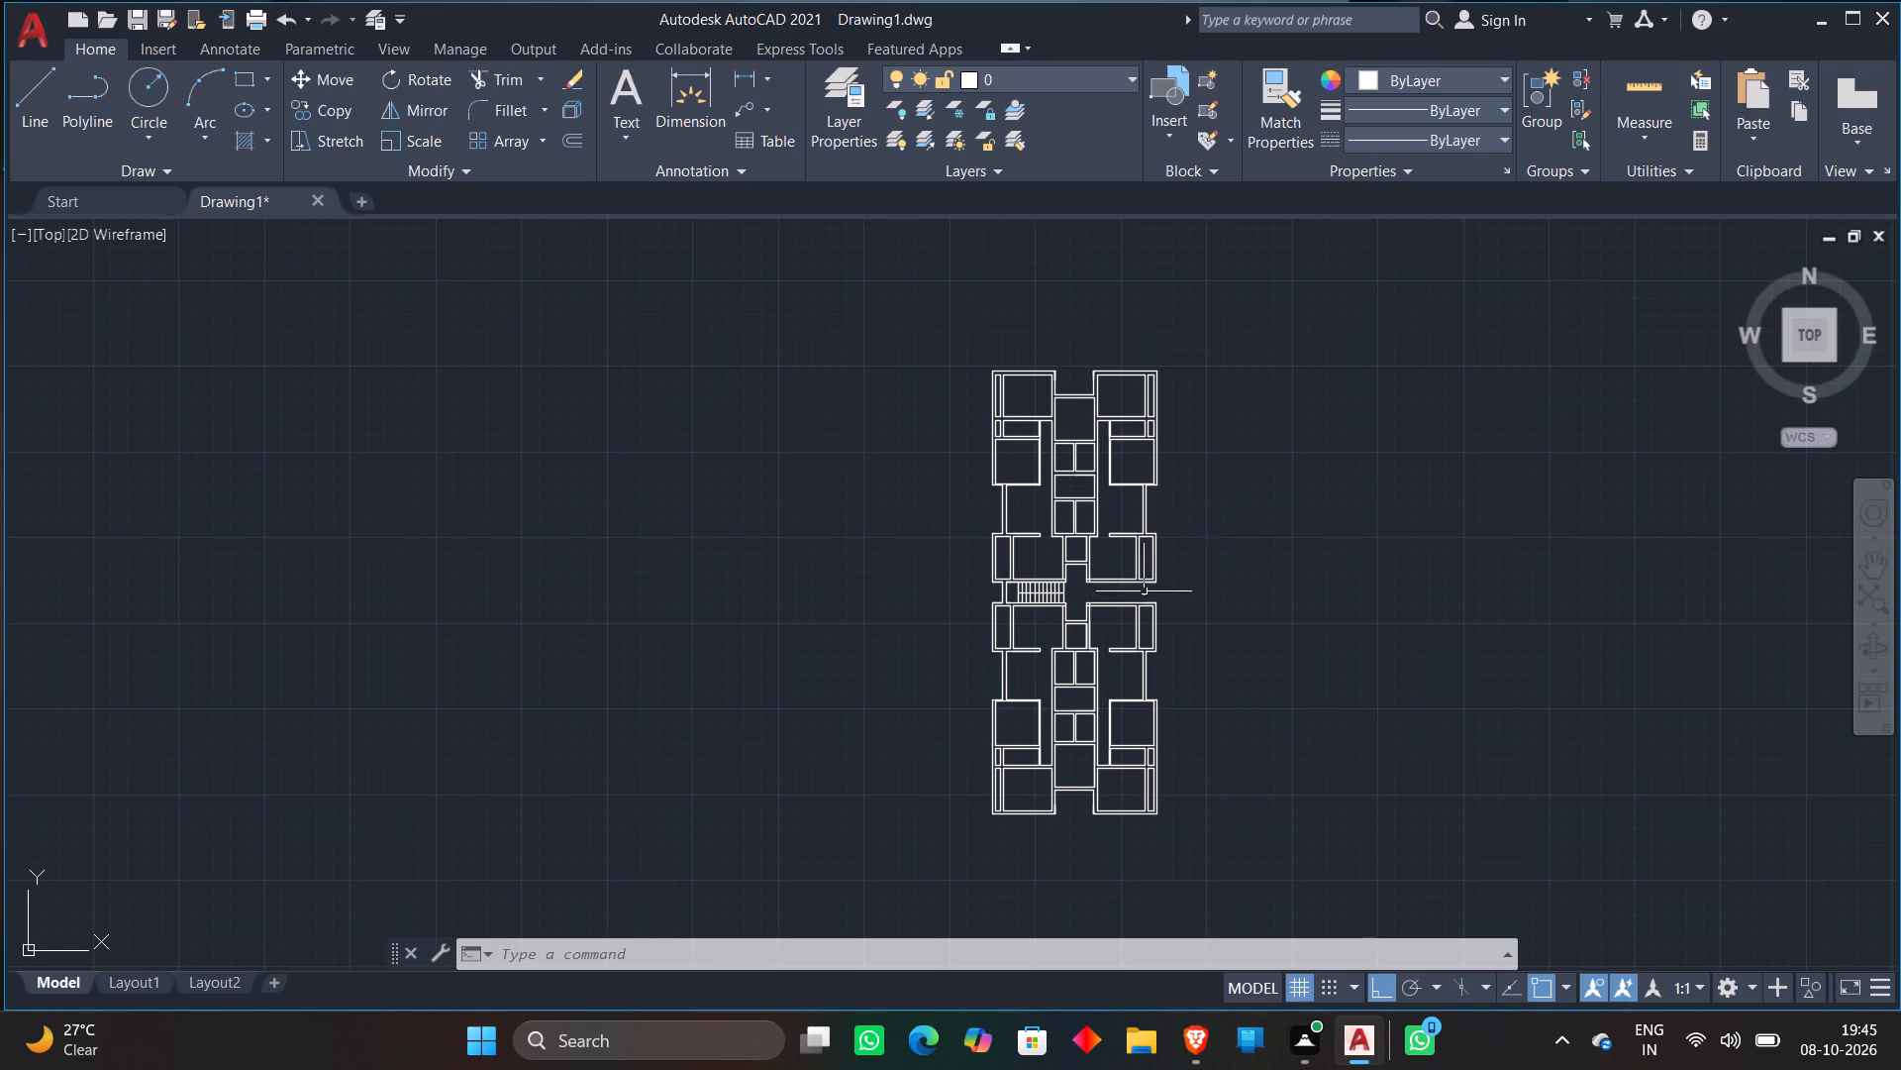
Mirror the staircase and its west end walls to the east side about the central corridor's vertical centre line, keeping the source objects.
scroll(1042, 616, "up", 4)
middle_click_drag(1173, 535, 1145, 571)
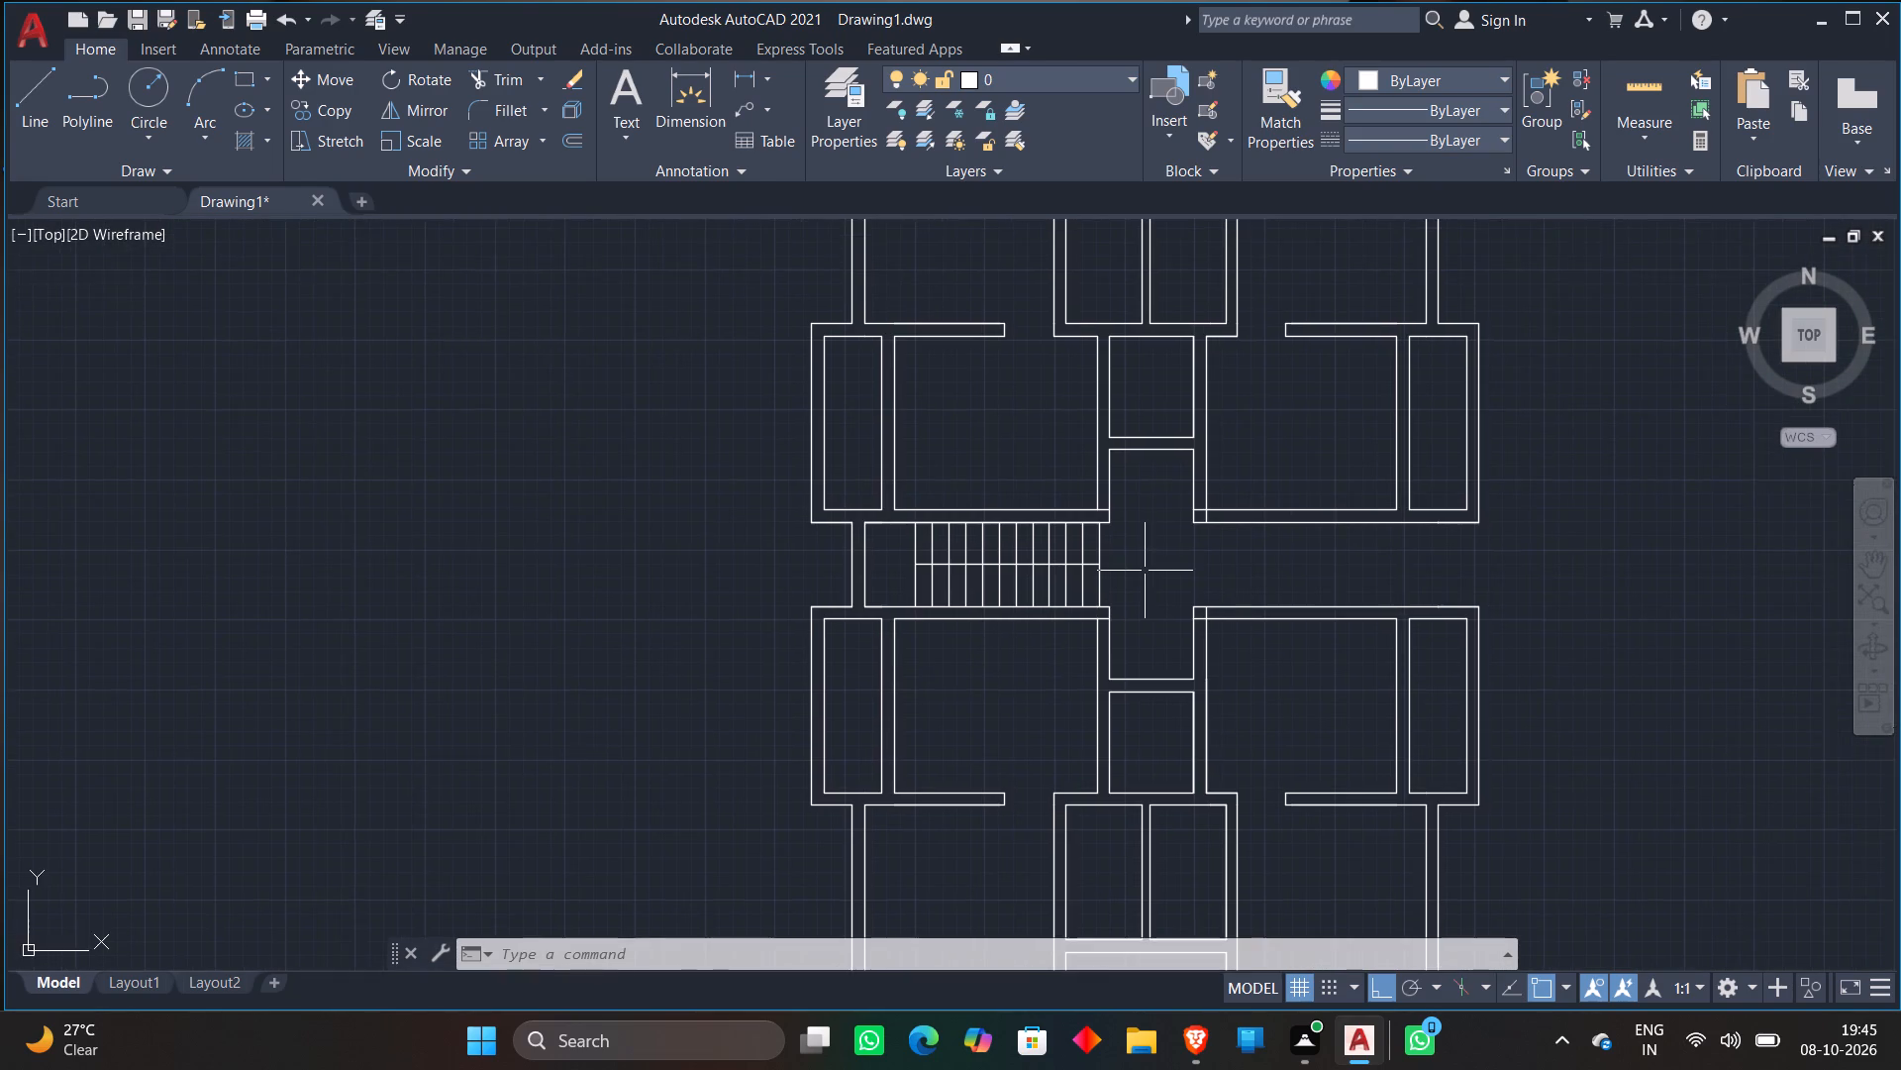
scroll(1145, 571, "up", 2)
scroll(422, 449, "down", 2)
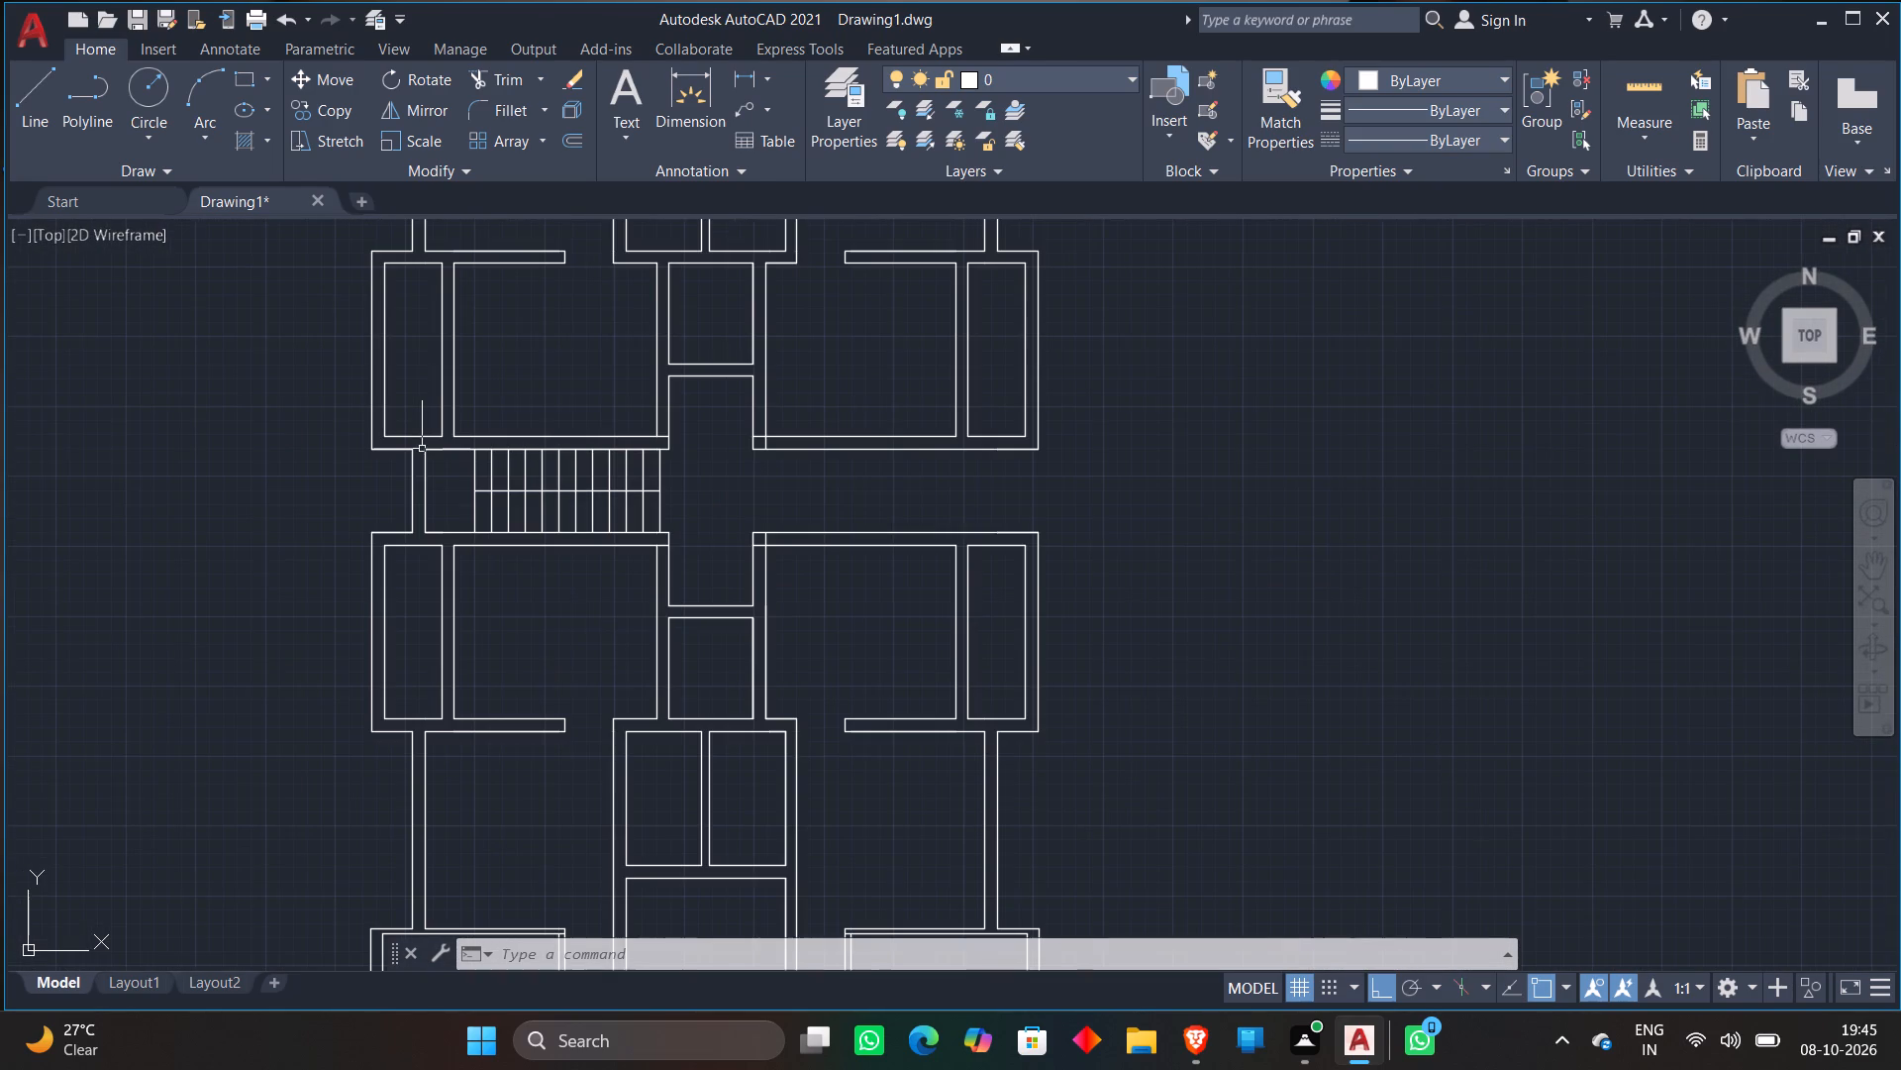
scroll(417, 449, "up", 1)
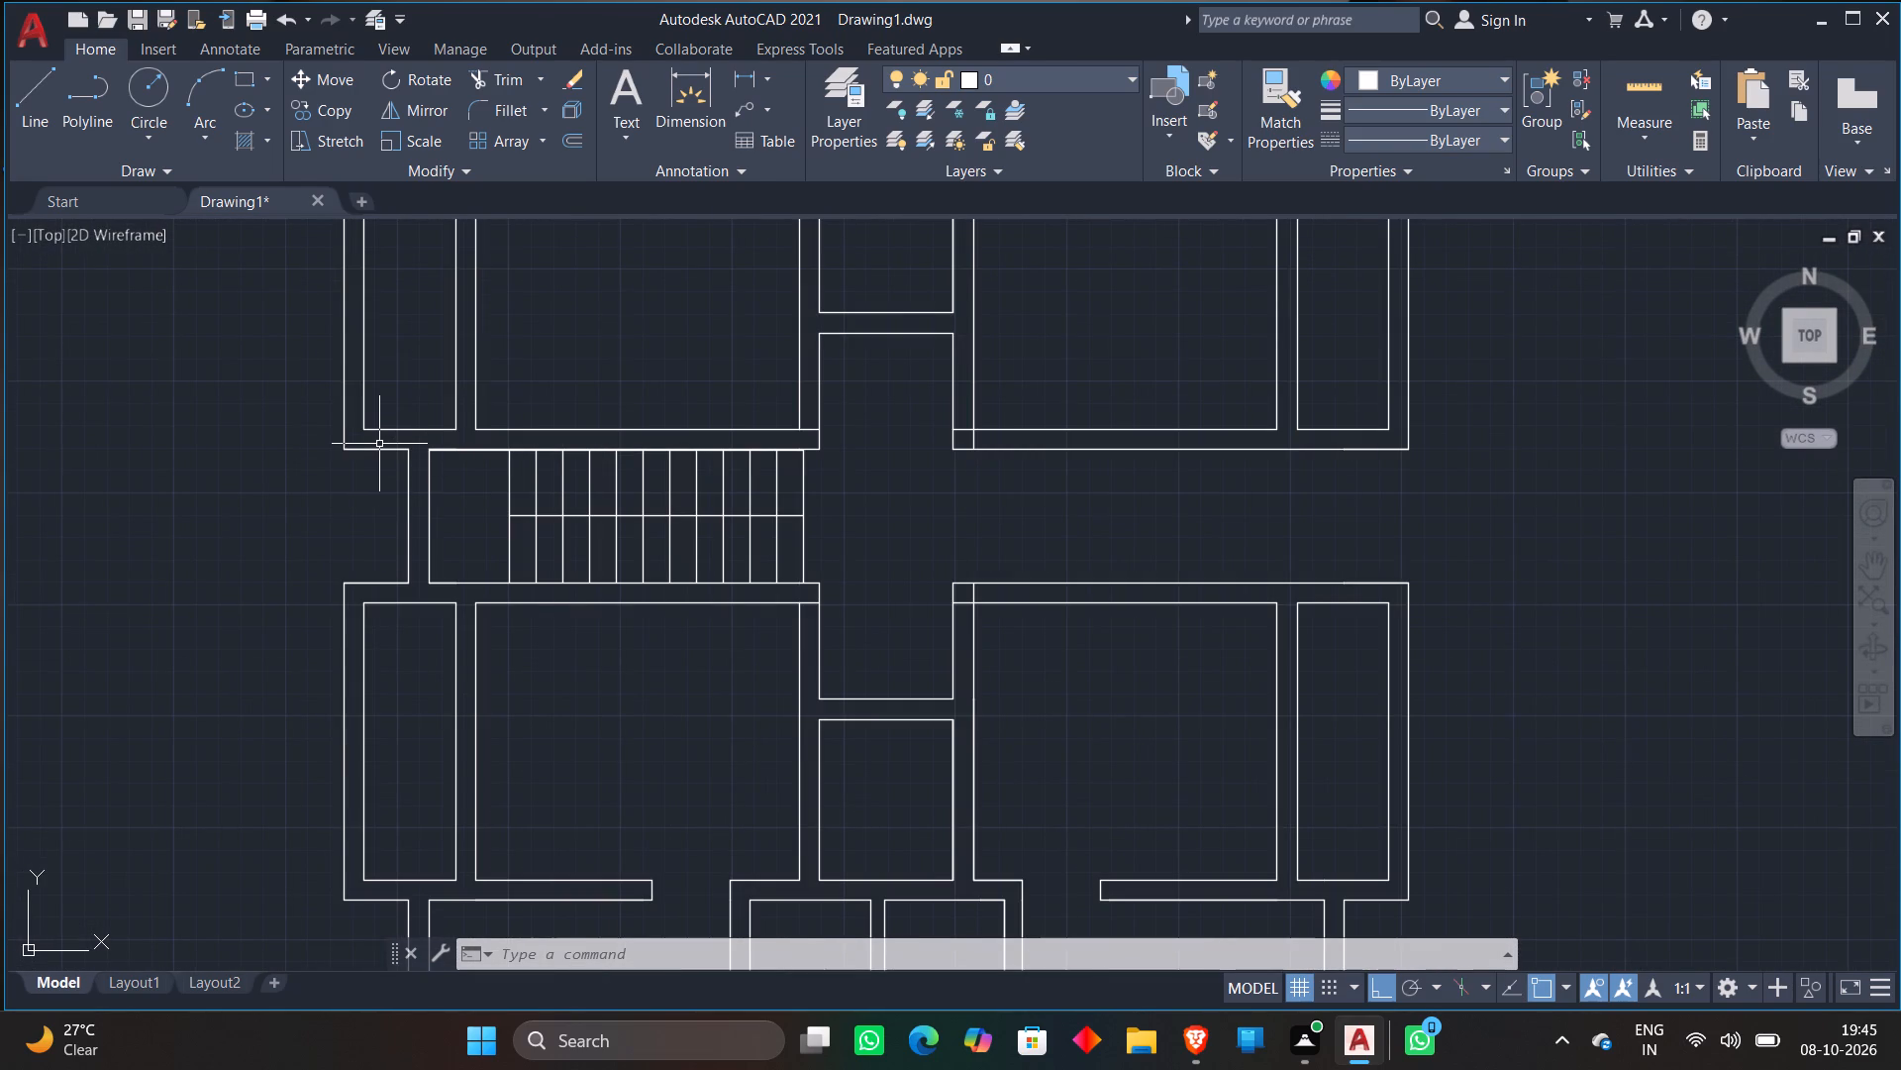
left_click(379, 444)
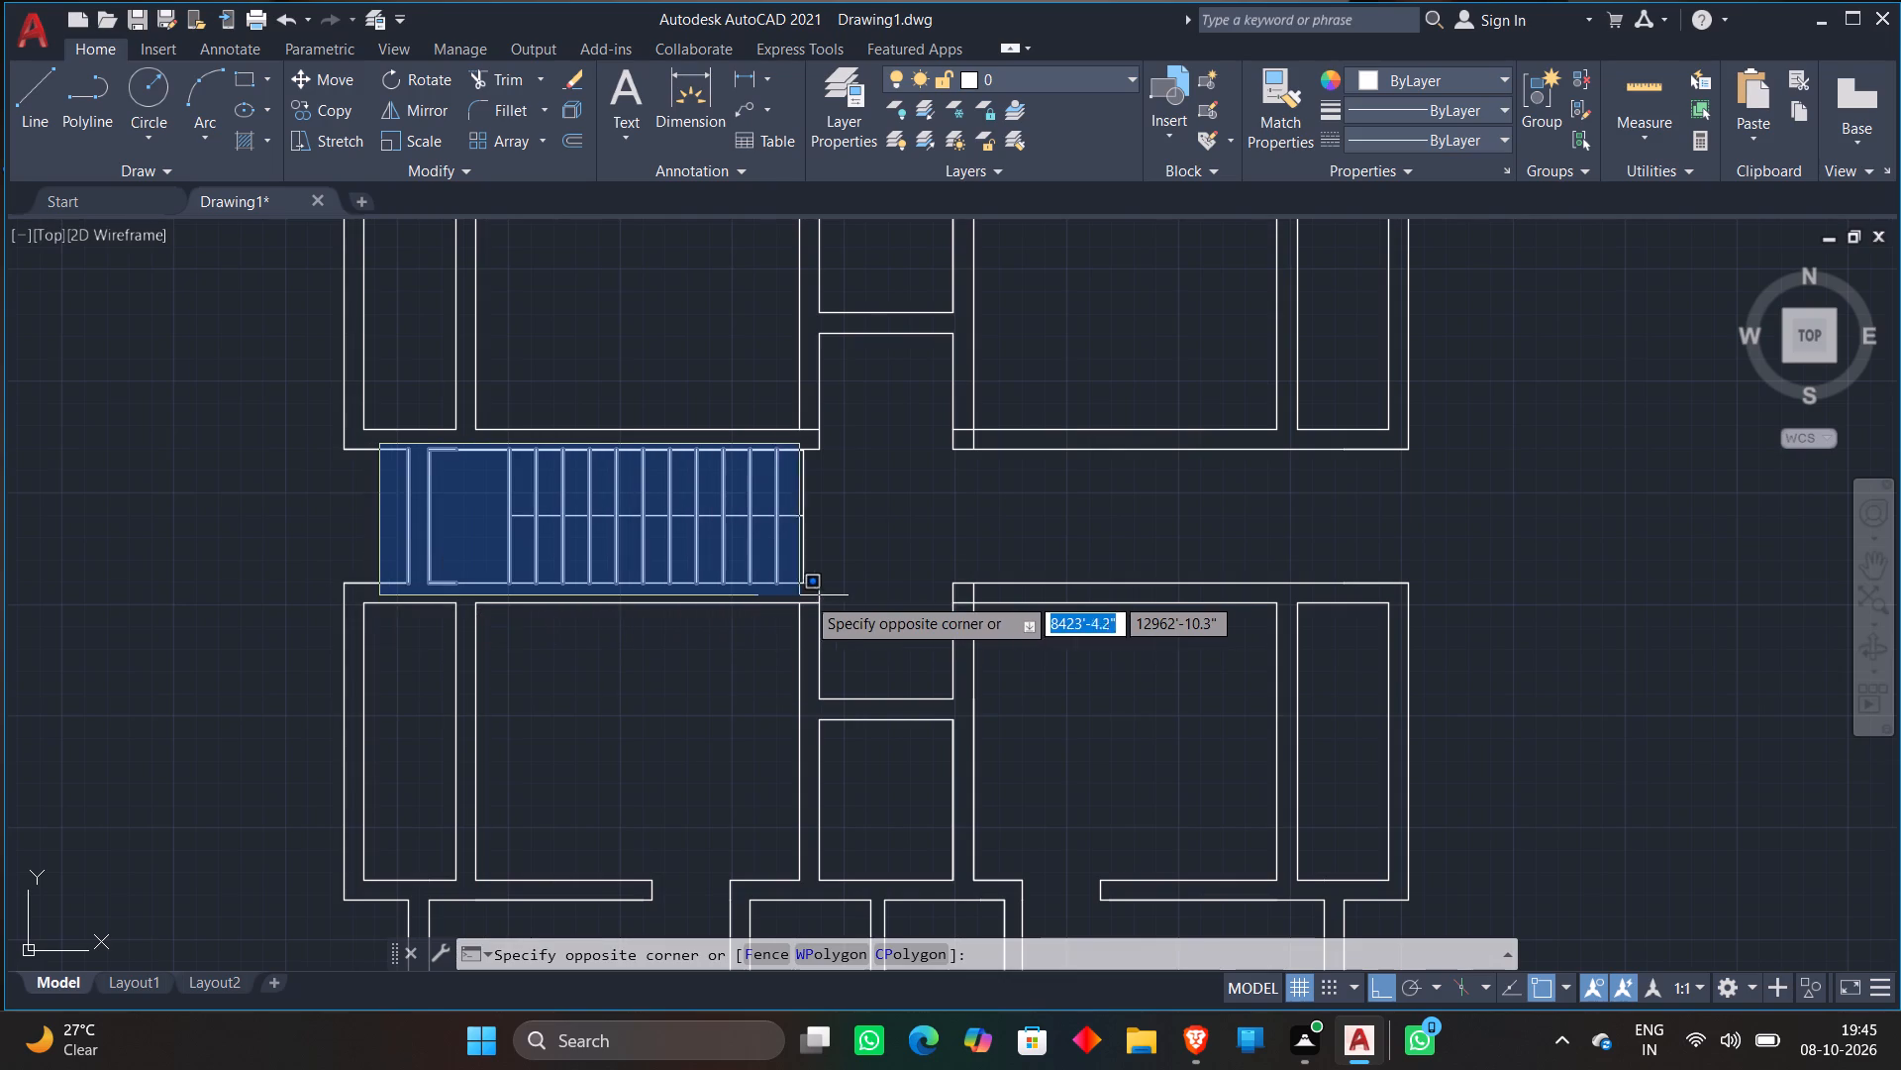
left_click(854, 590)
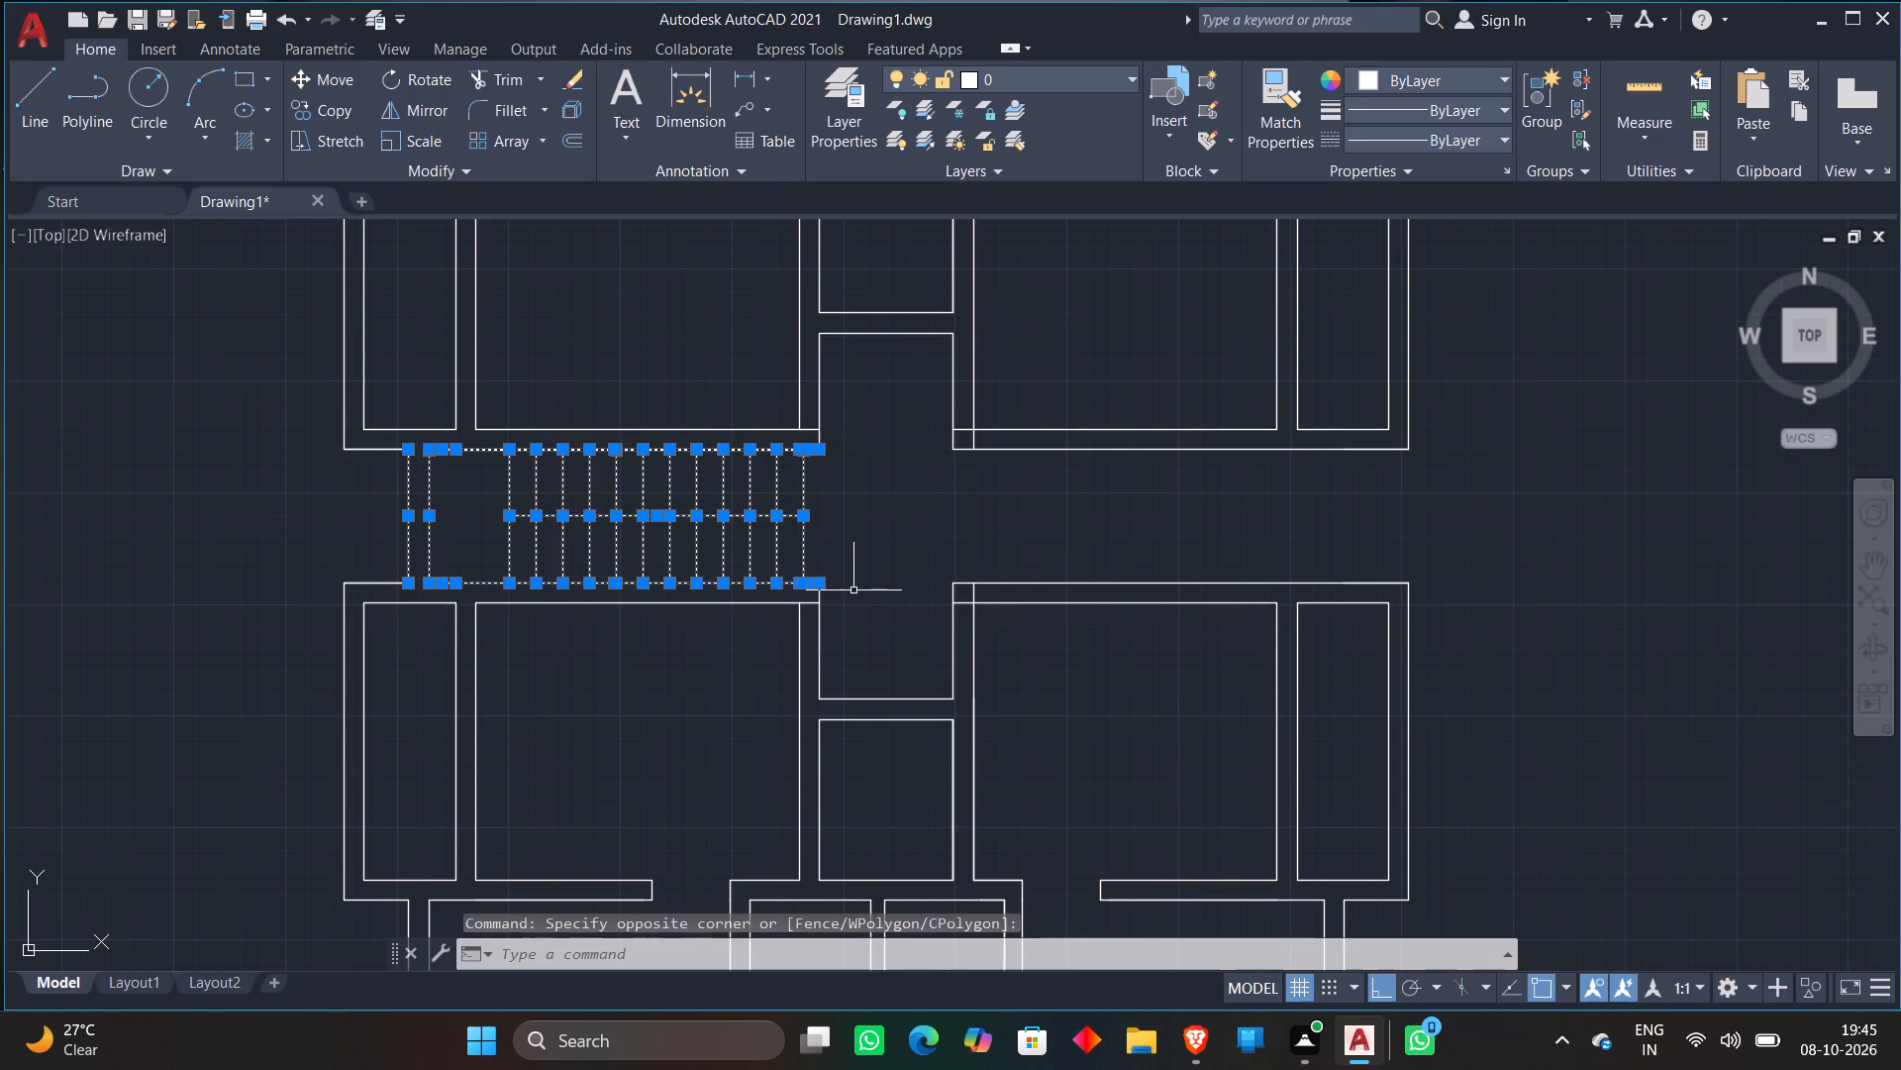
right_click(846, 558)
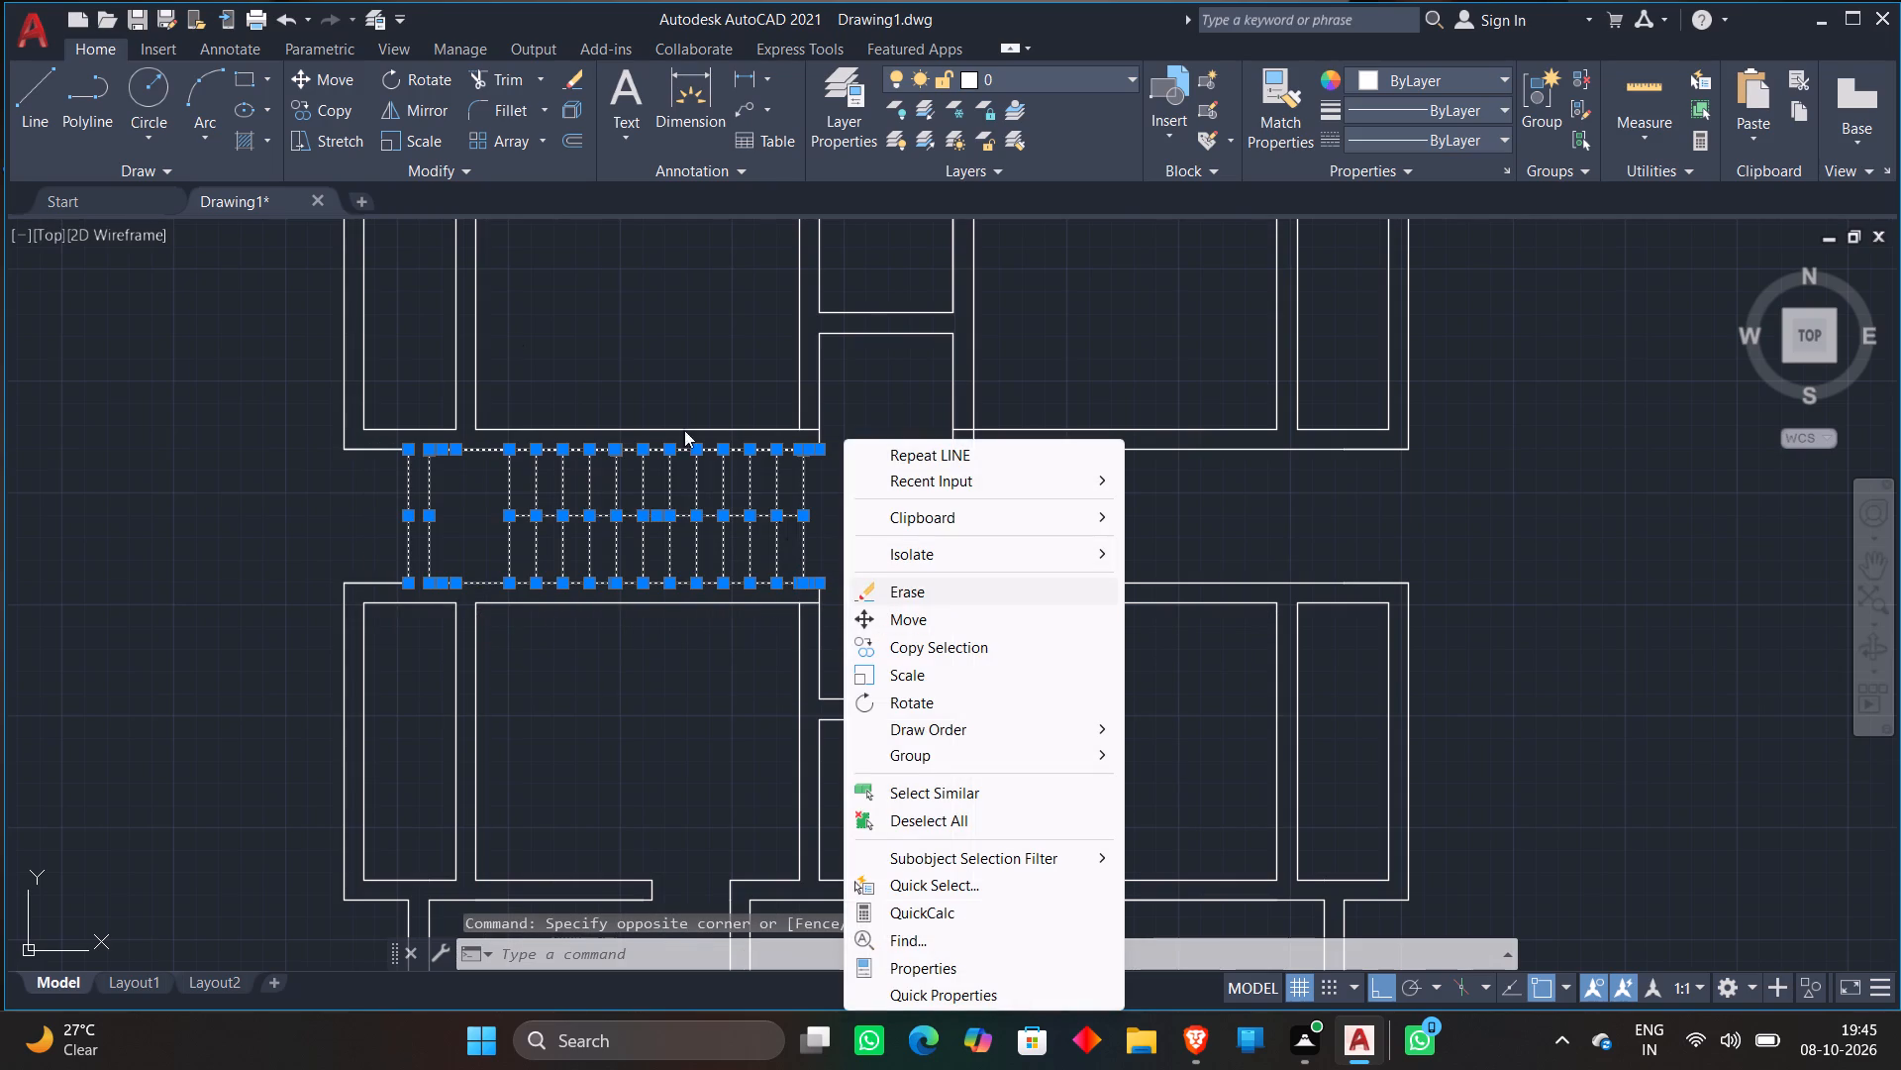
left_click(392, 116)
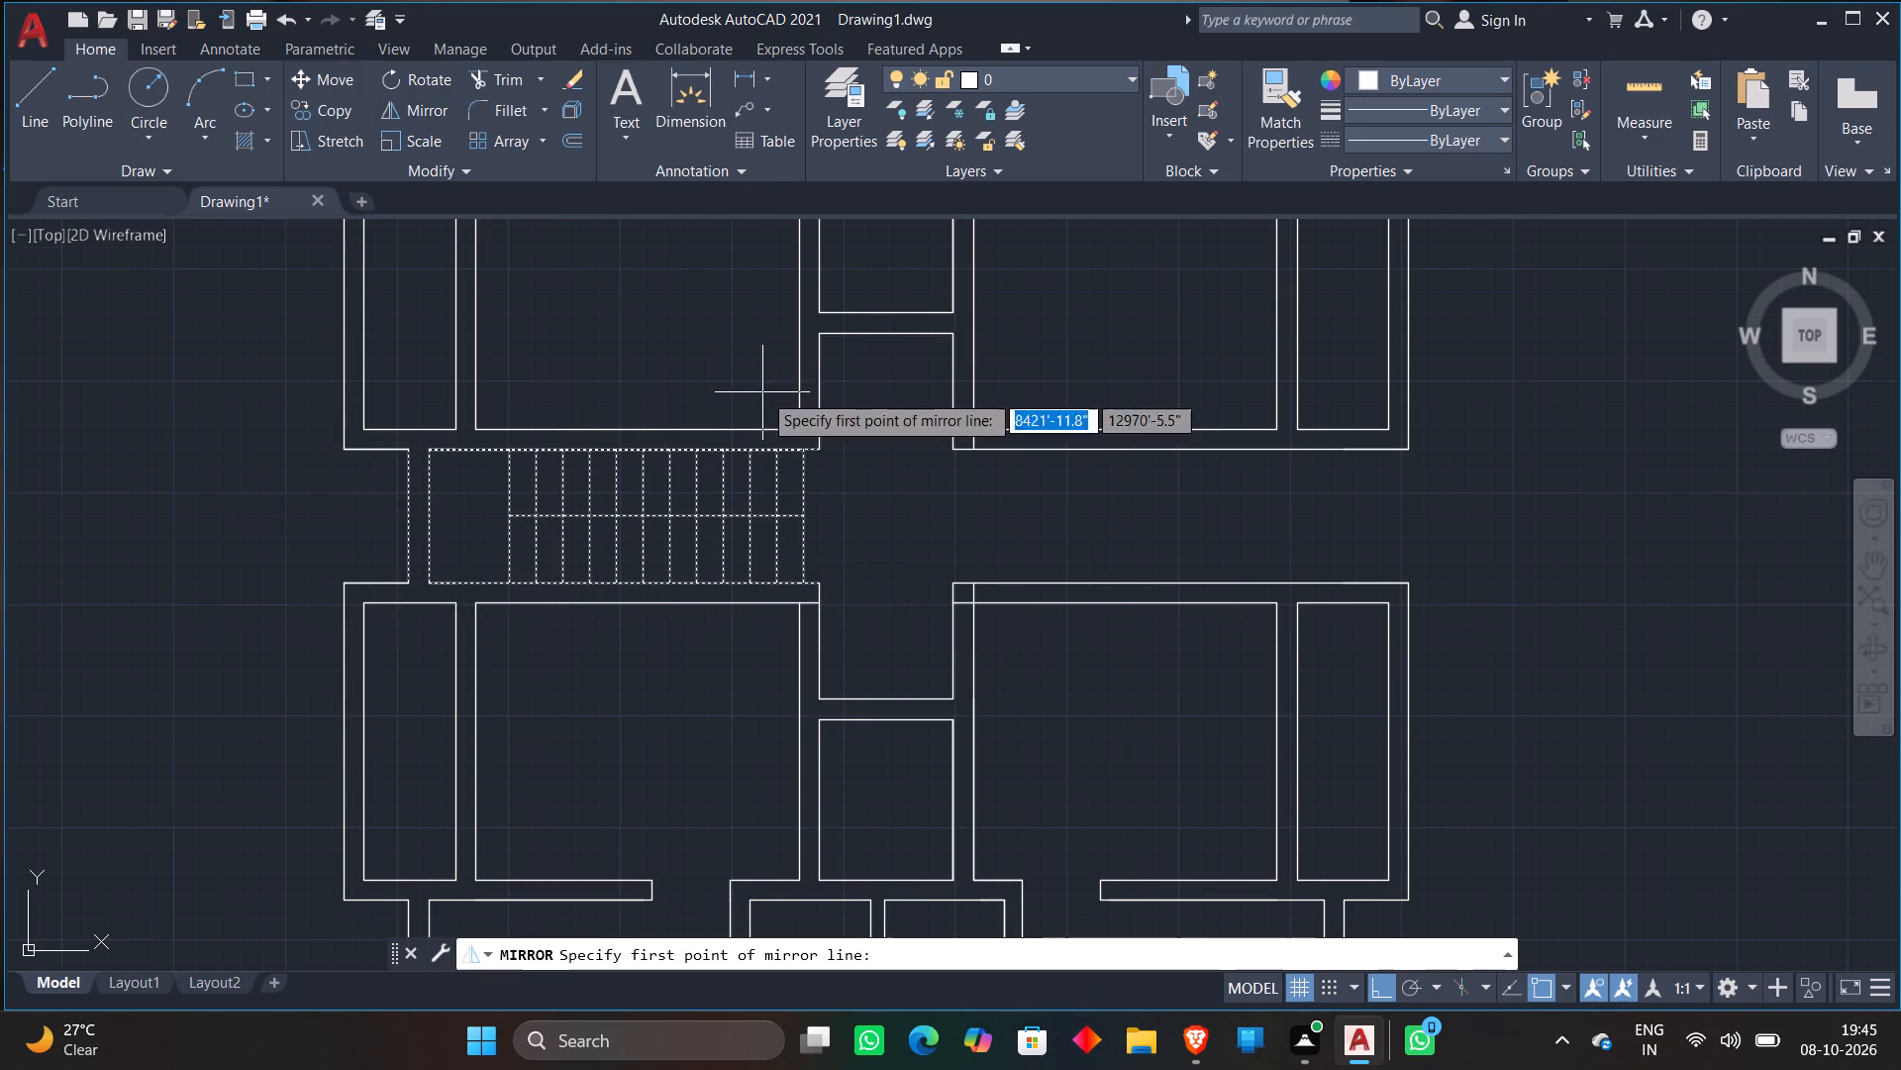
left_click(881, 423)
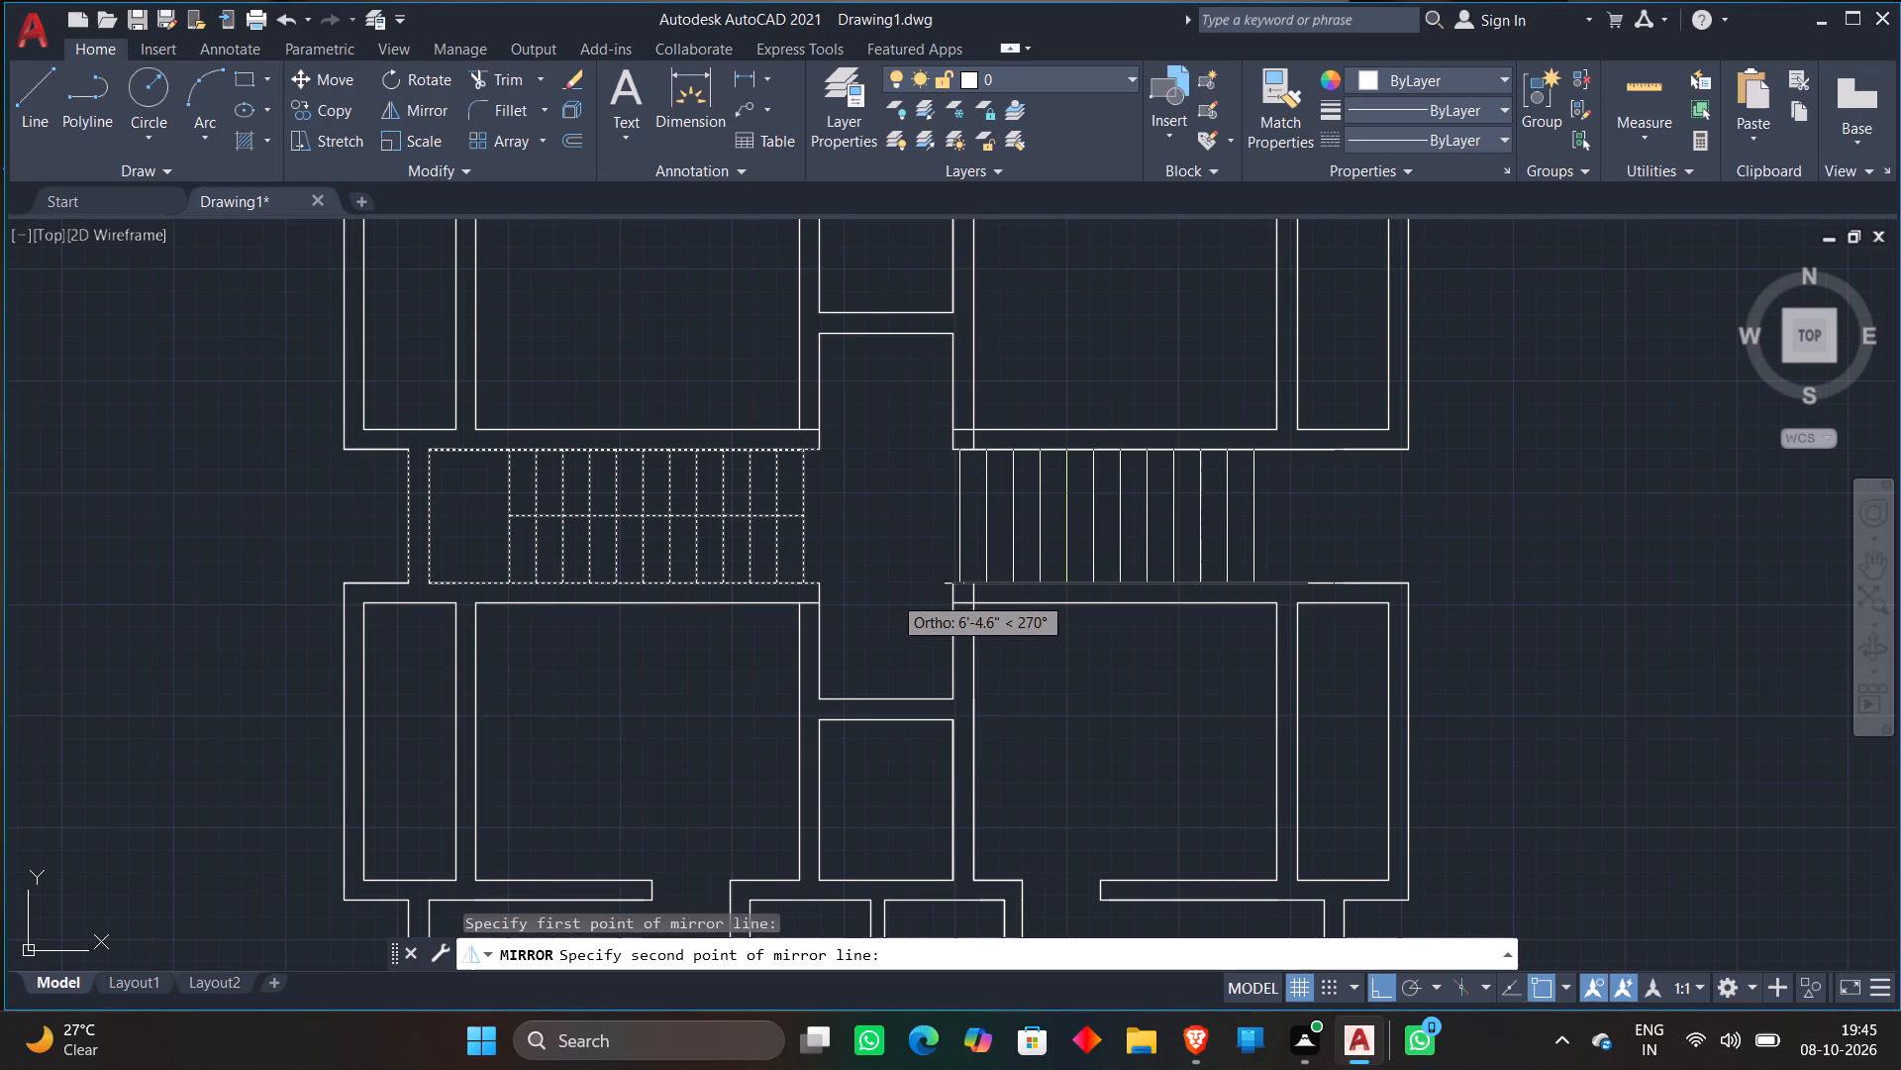
left_click(892, 594)
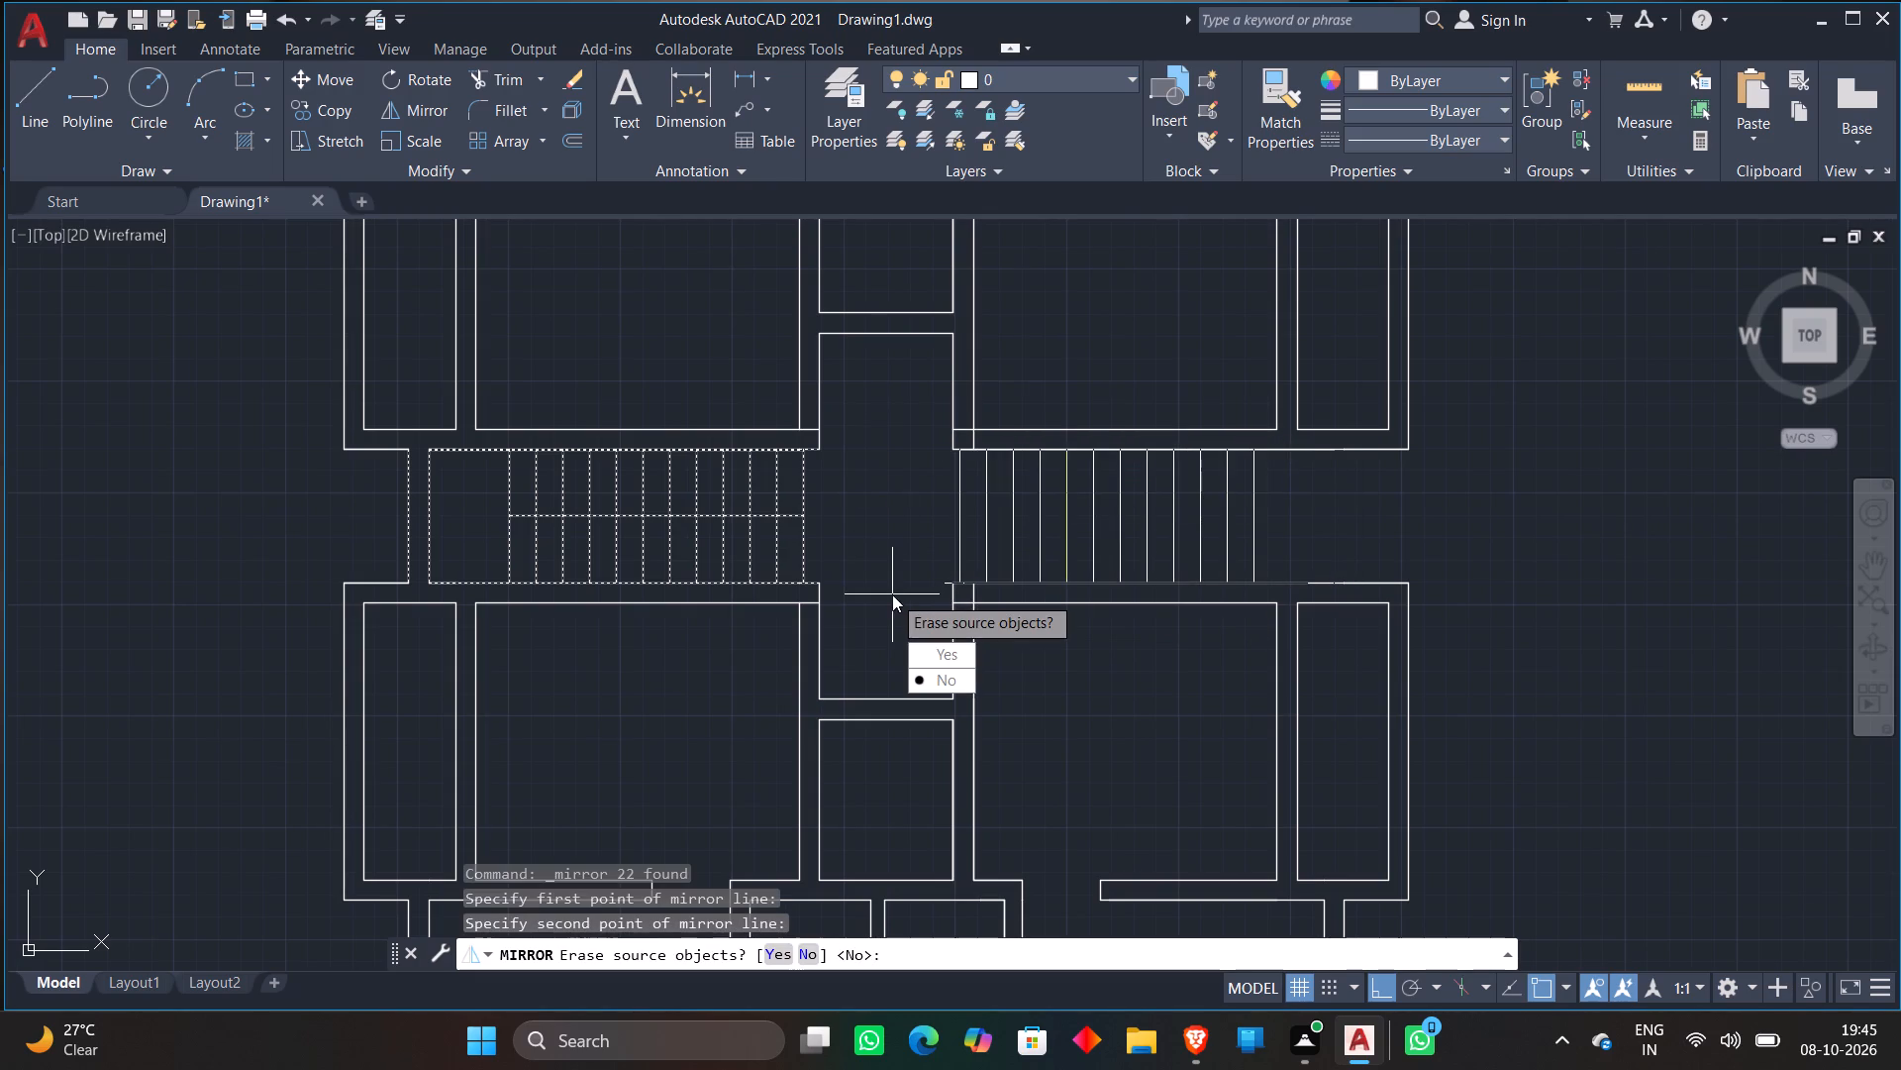
left_click_drag(935, 675, 892, 594)
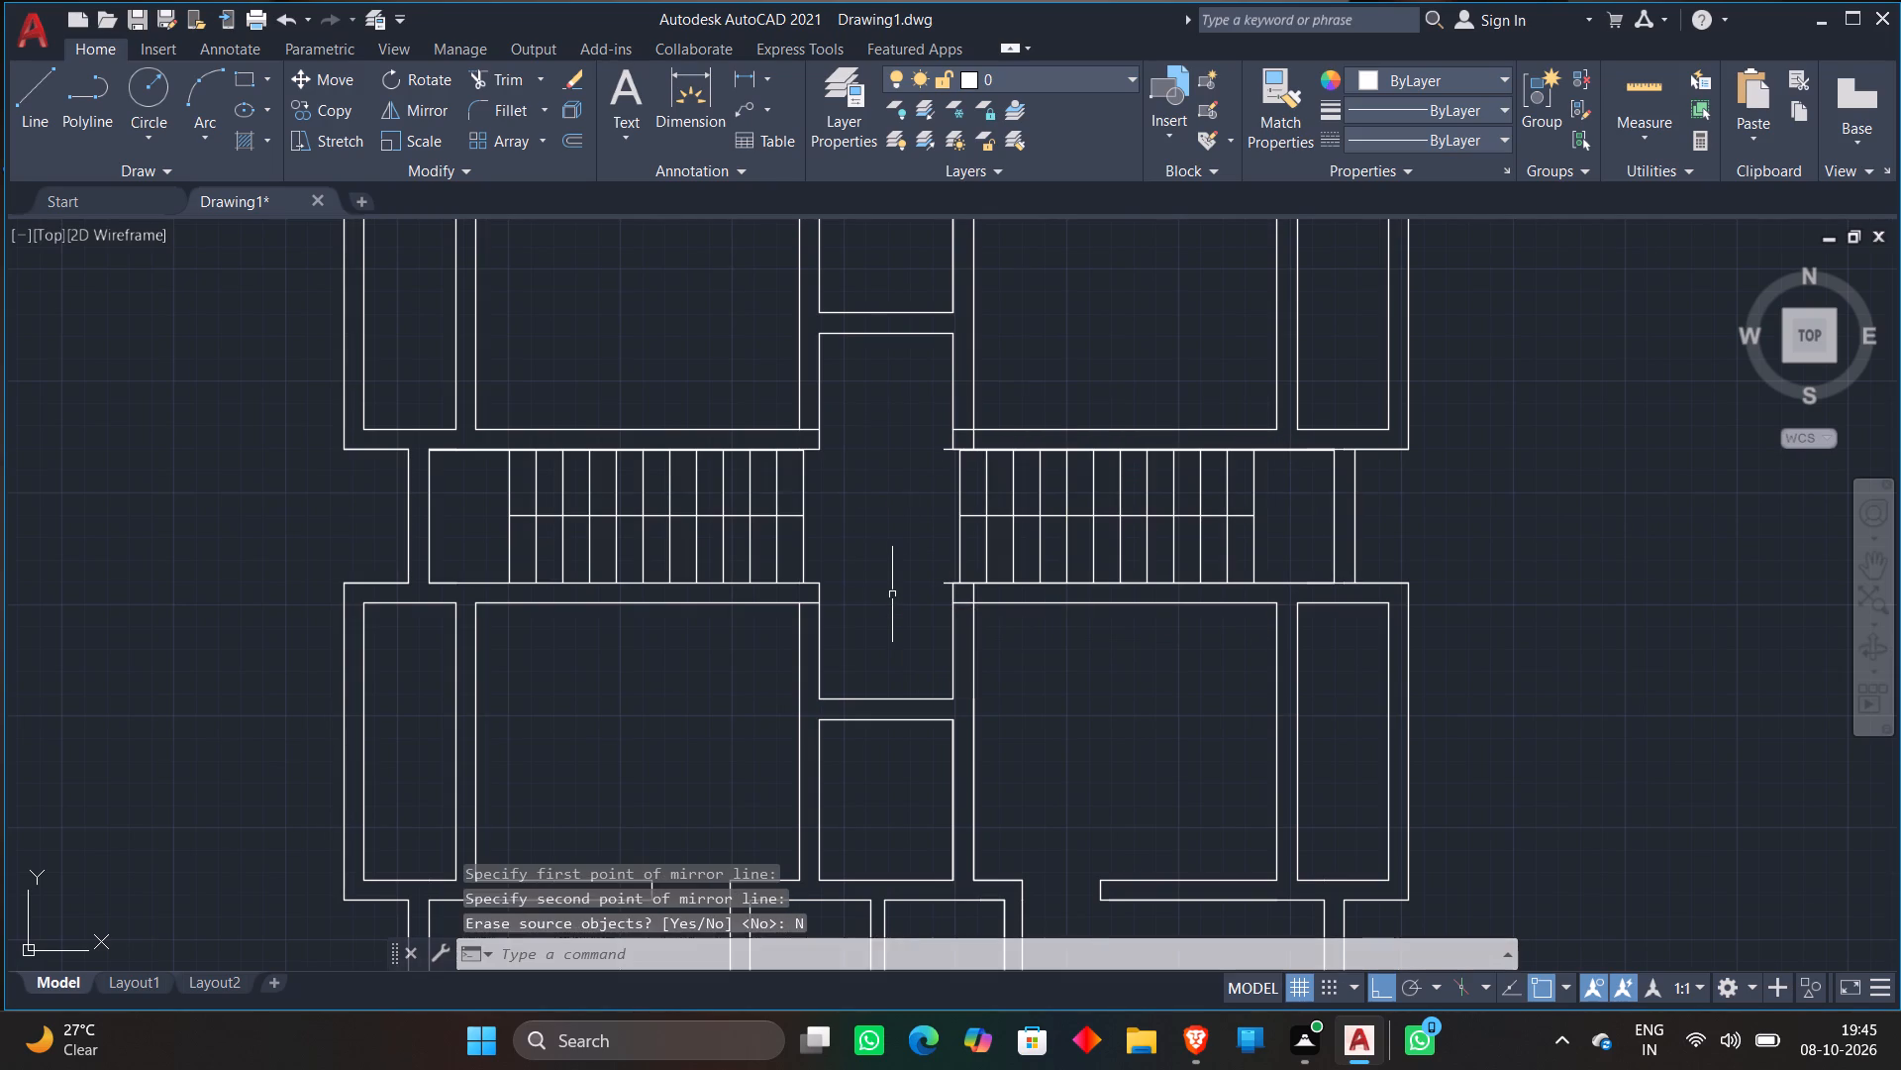
key("Escape")
Move the mirrored staircase and its walls about 4.2" east so its south wall line's end meets the east block's corner.
left_click(915, 433)
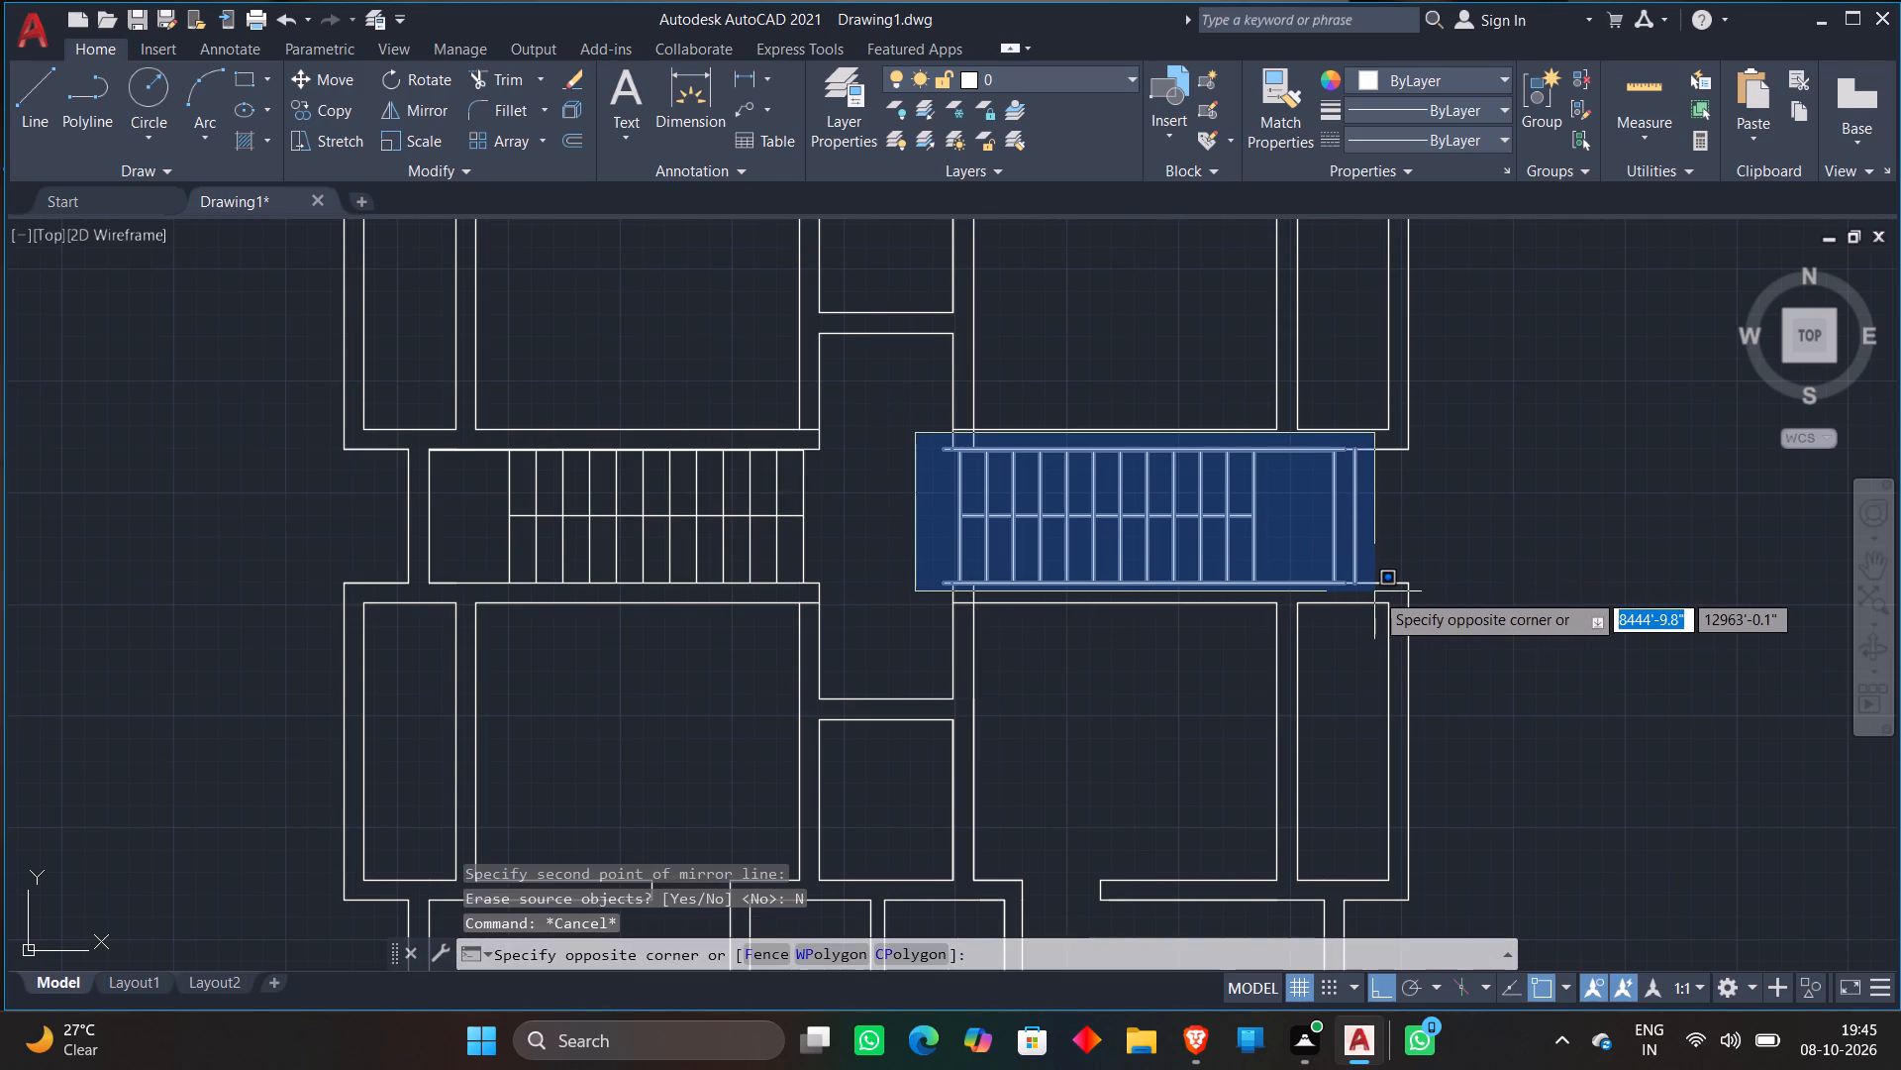
left_click(1375, 591)
type("M")
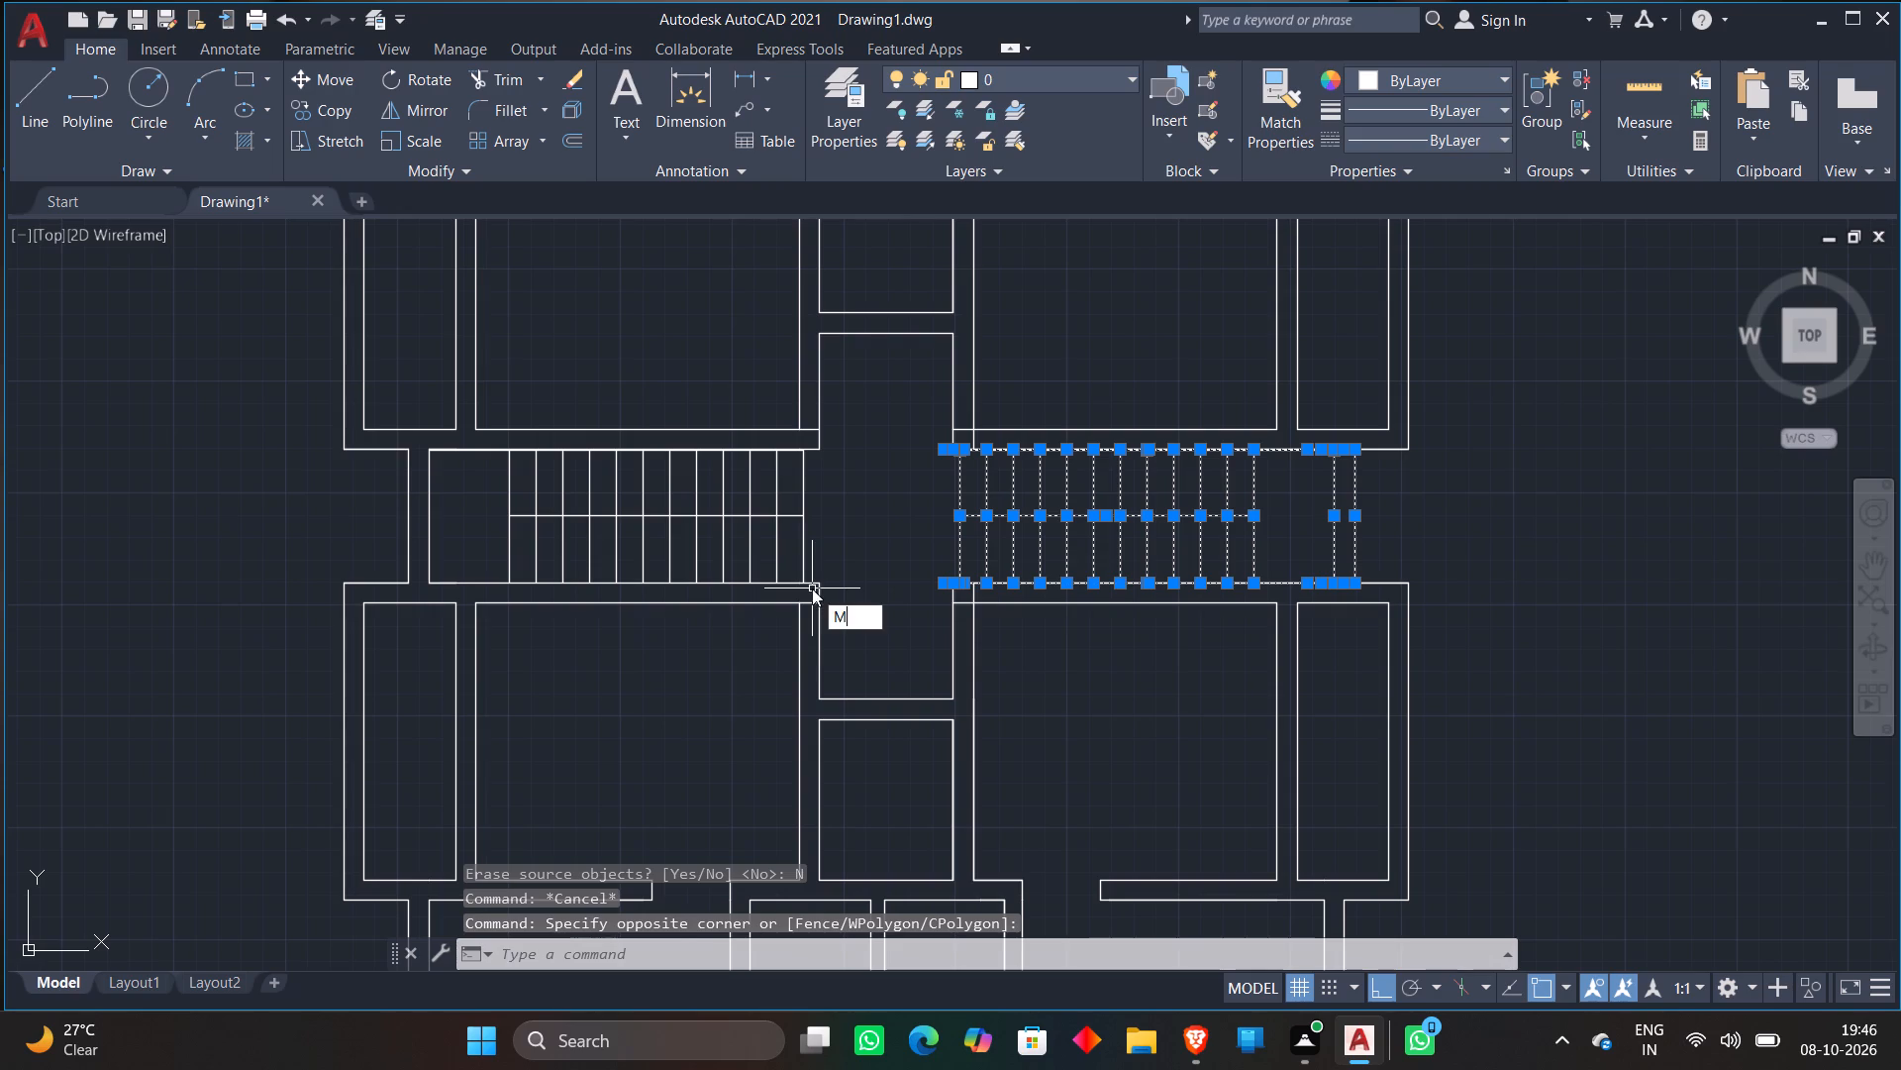
key("space")
scroll(854, 570, "up", 2)
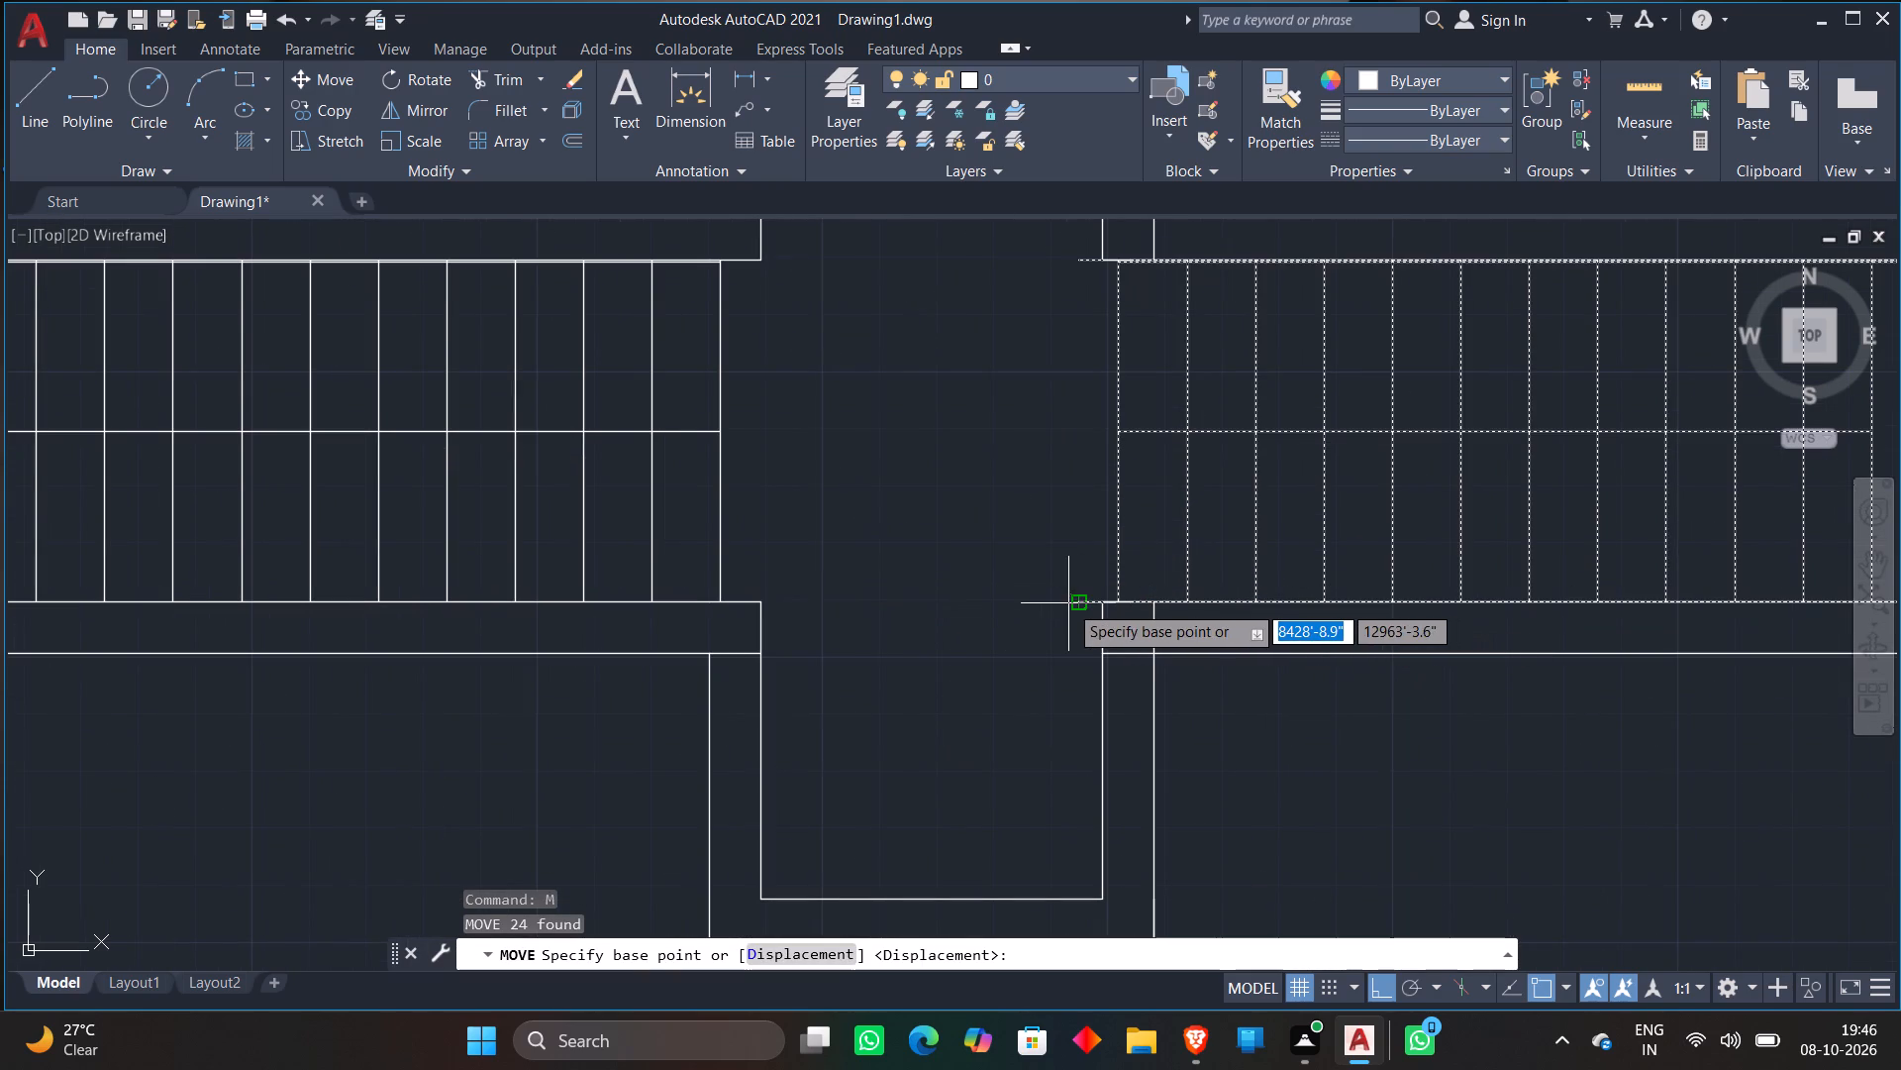
left_click(1068, 603)
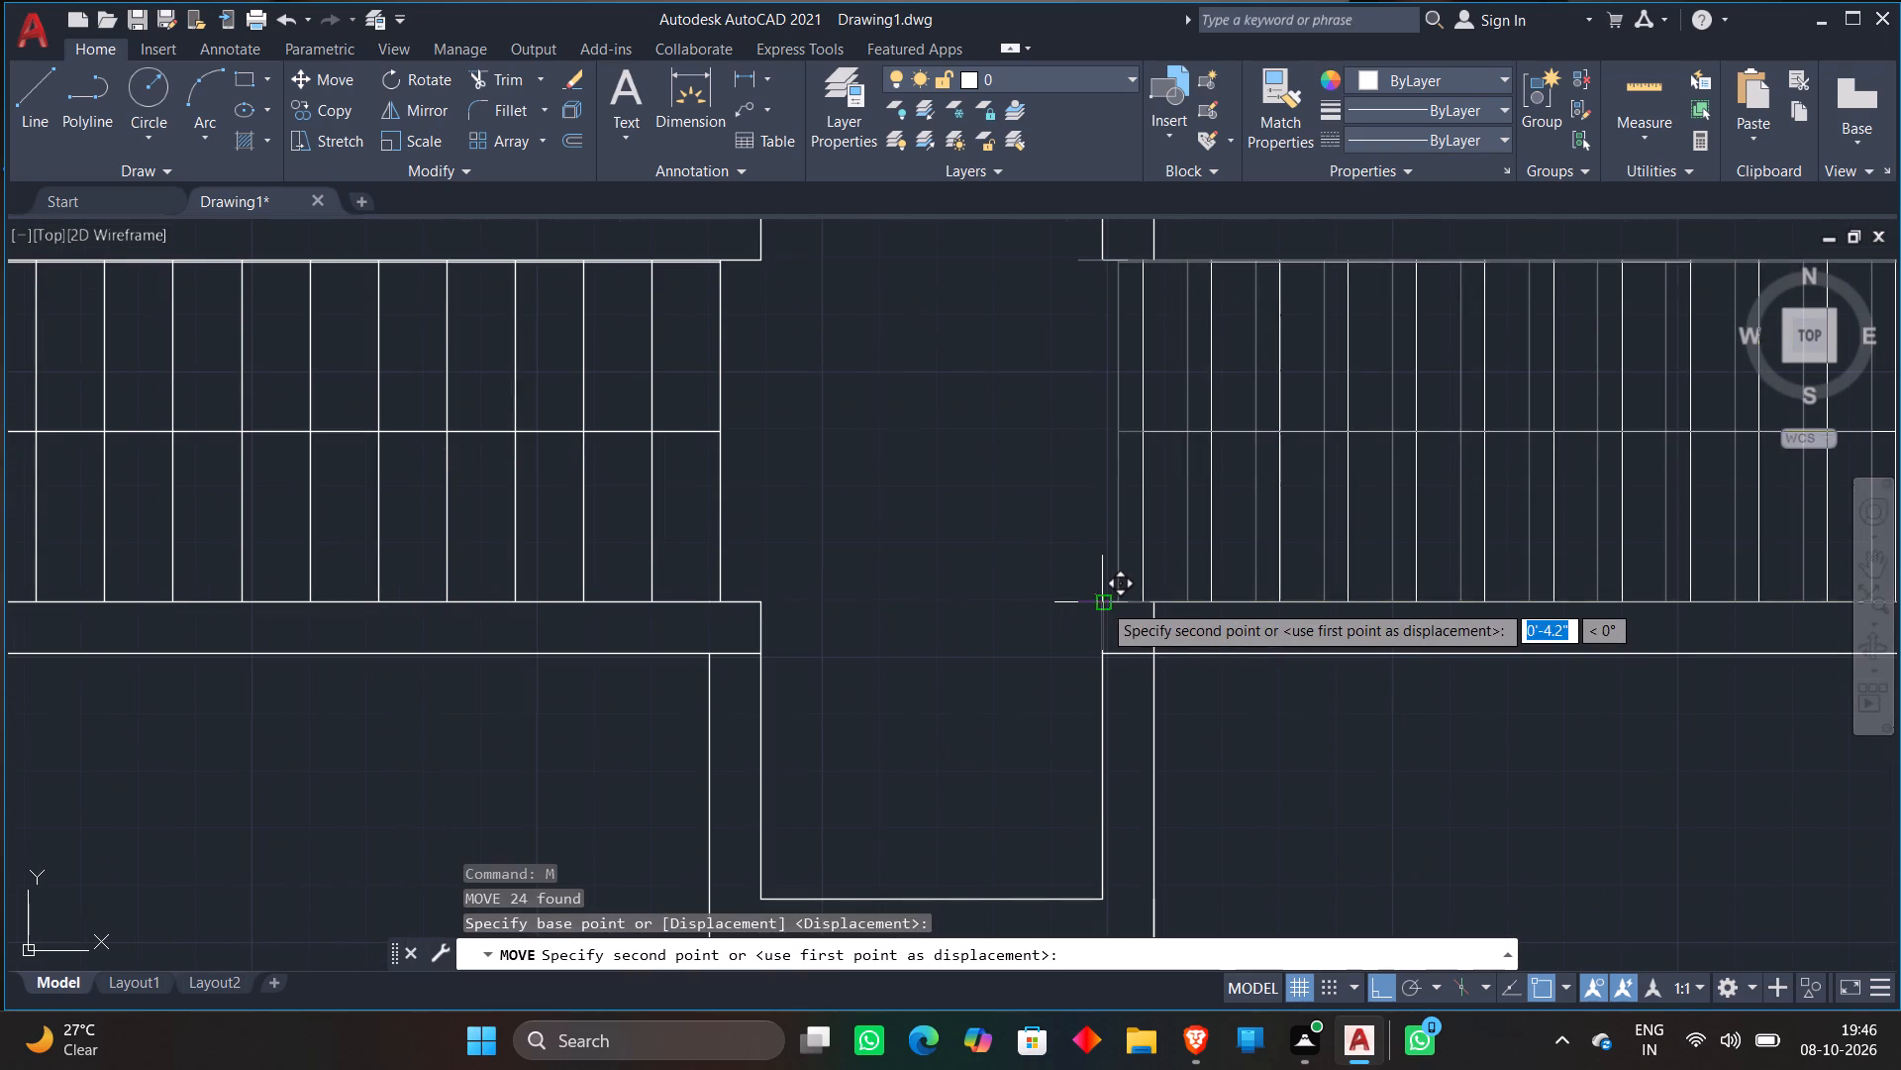
left_click(1102, 602)
key("Escape")
Trim the first riser's overhanging south end and the duplicate wall line along the mirrored staircase's south edge.
scroll(1052, 526, "down", 2)
scroll(1277, 515, "up", 4)
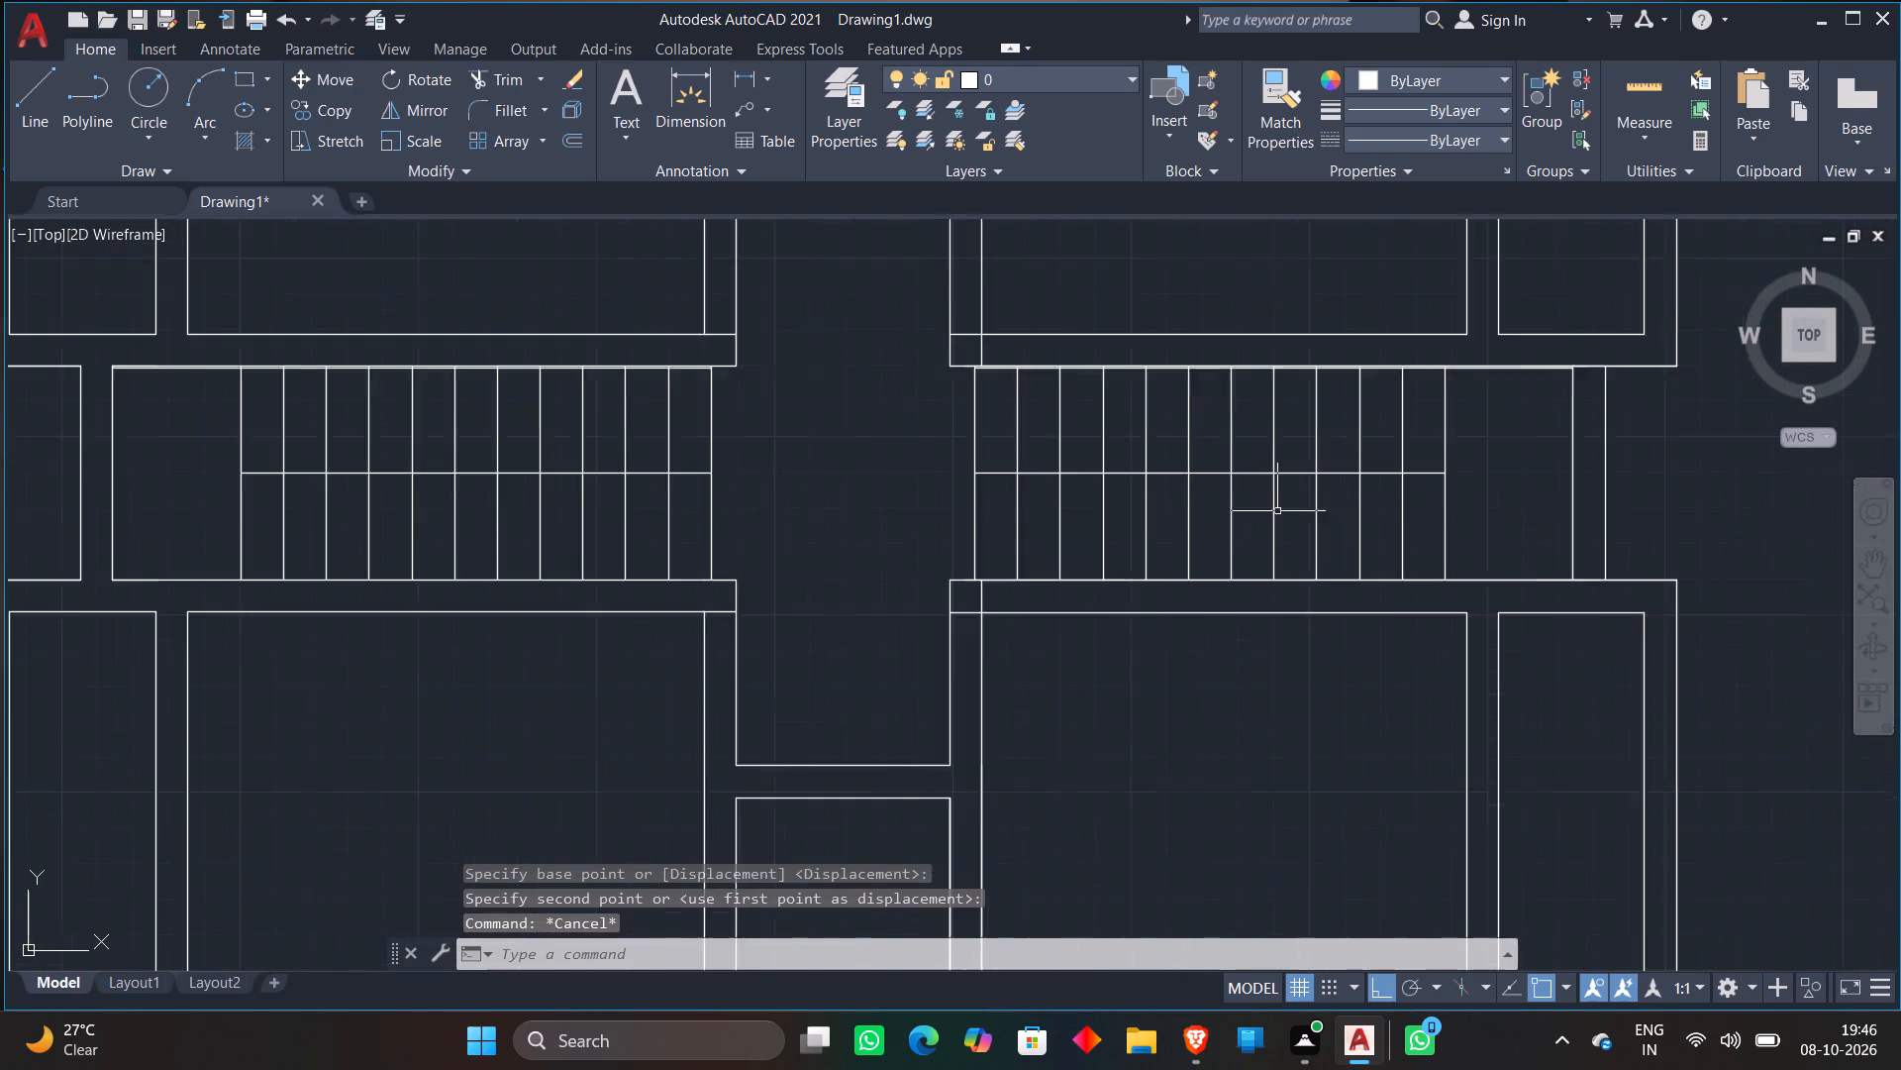
scroll(540, 678, "up", 4)
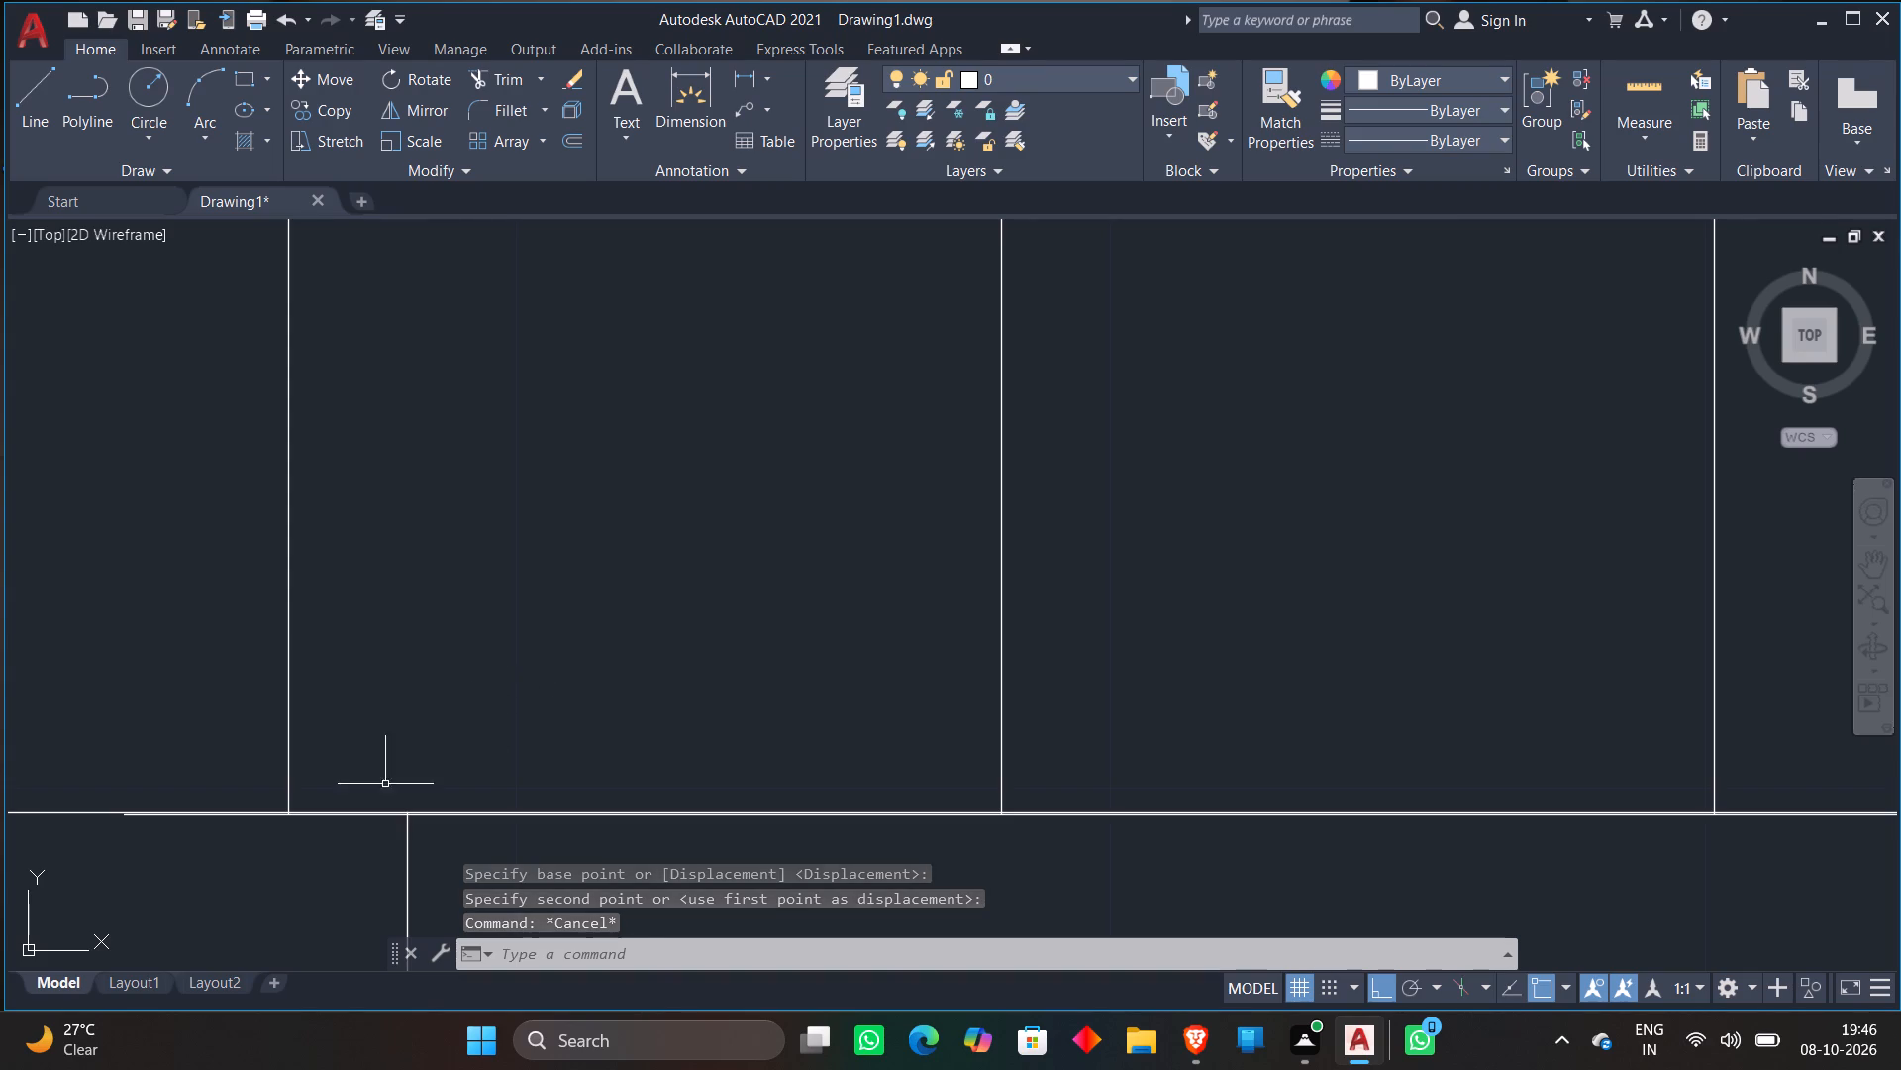
scroll(250, 811, "up", 4)
middle_click_drag(352, 708, 413, 591)
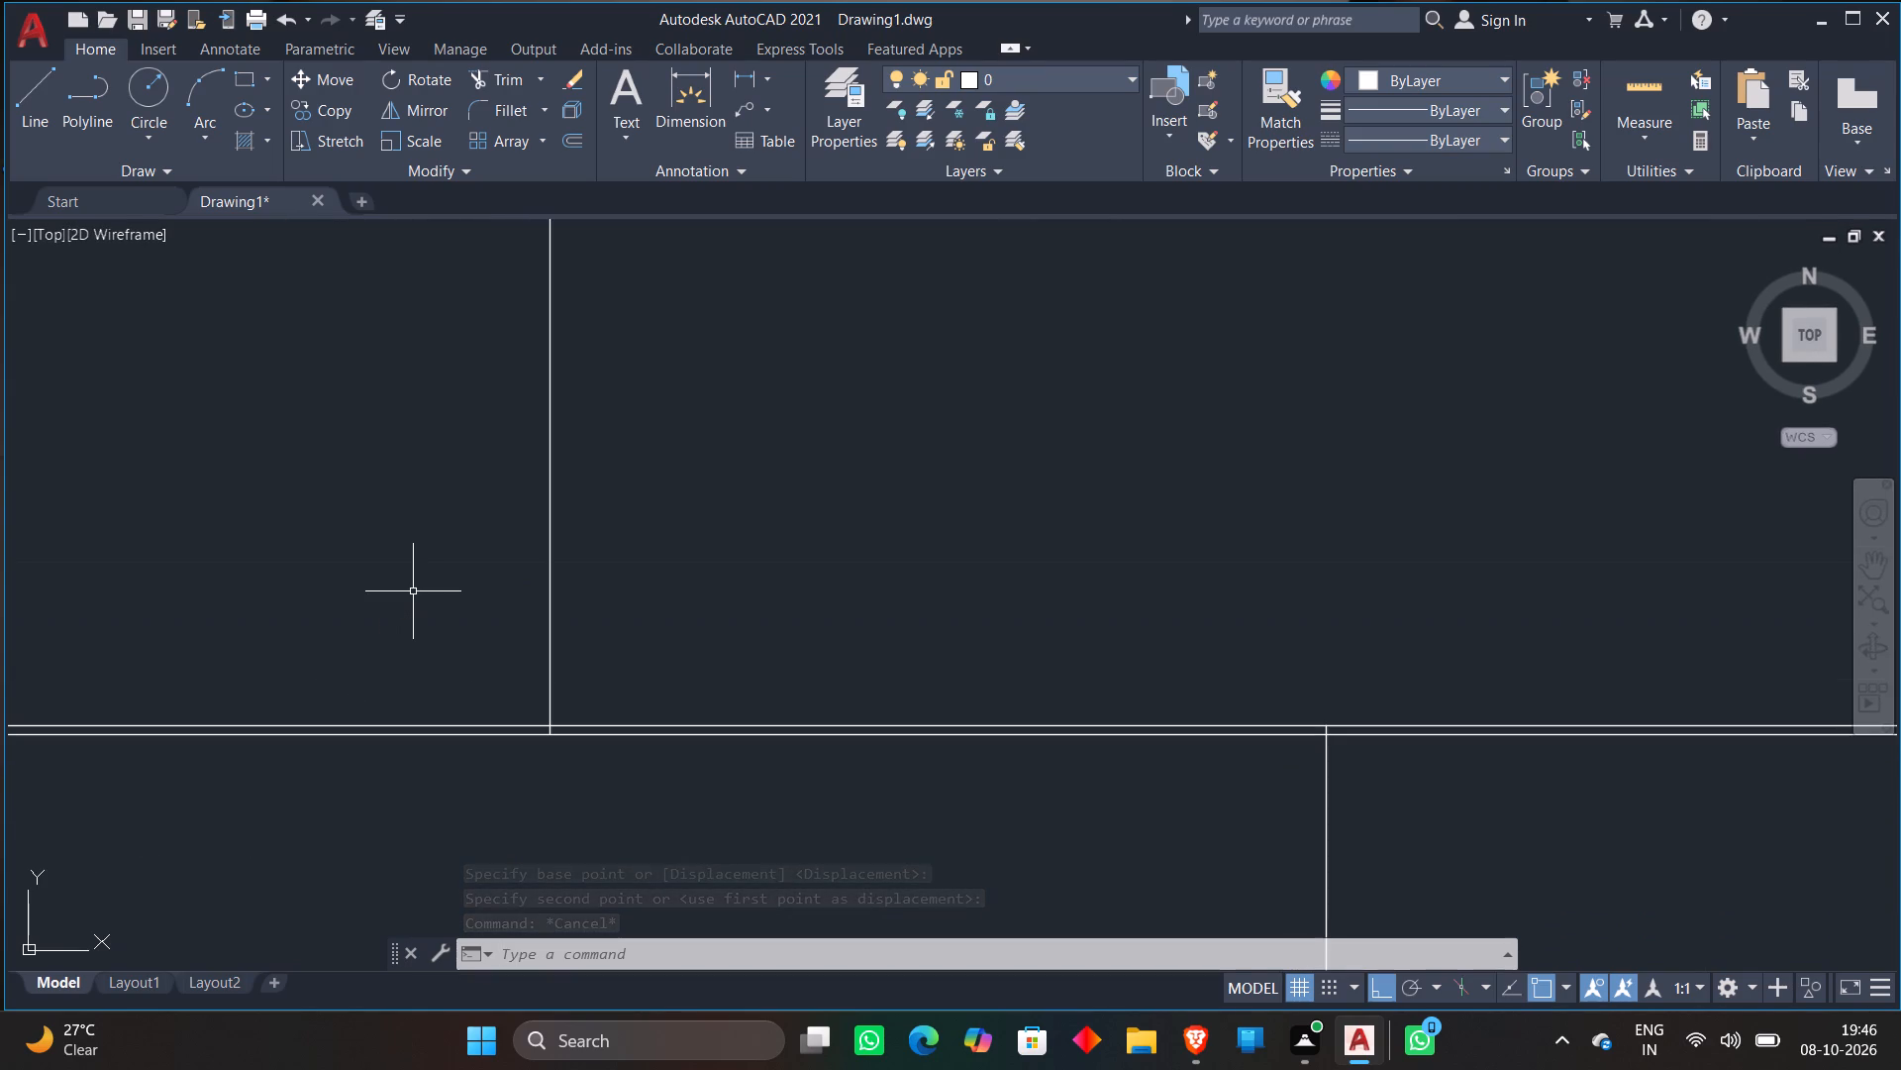
type("TR")
key("space")
scroll(580, 735, "up", 4)
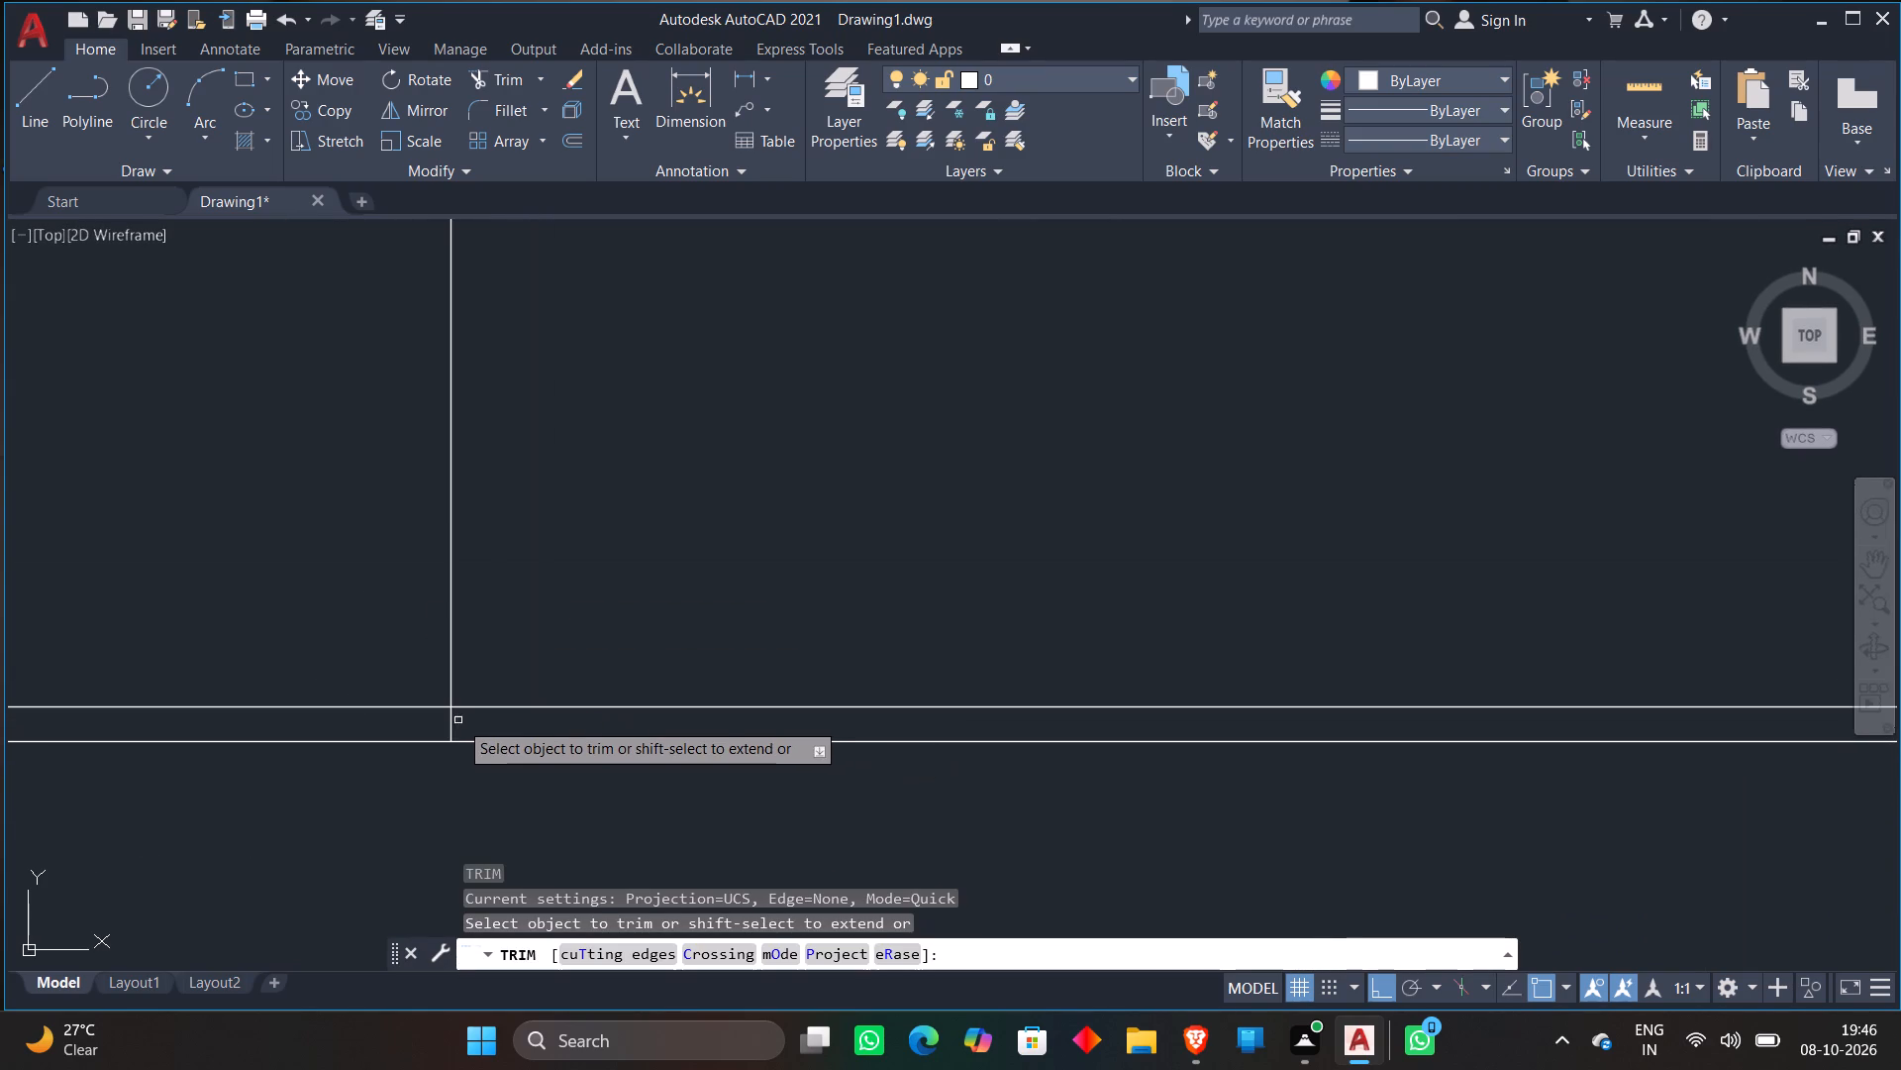
left_click(452, 719)
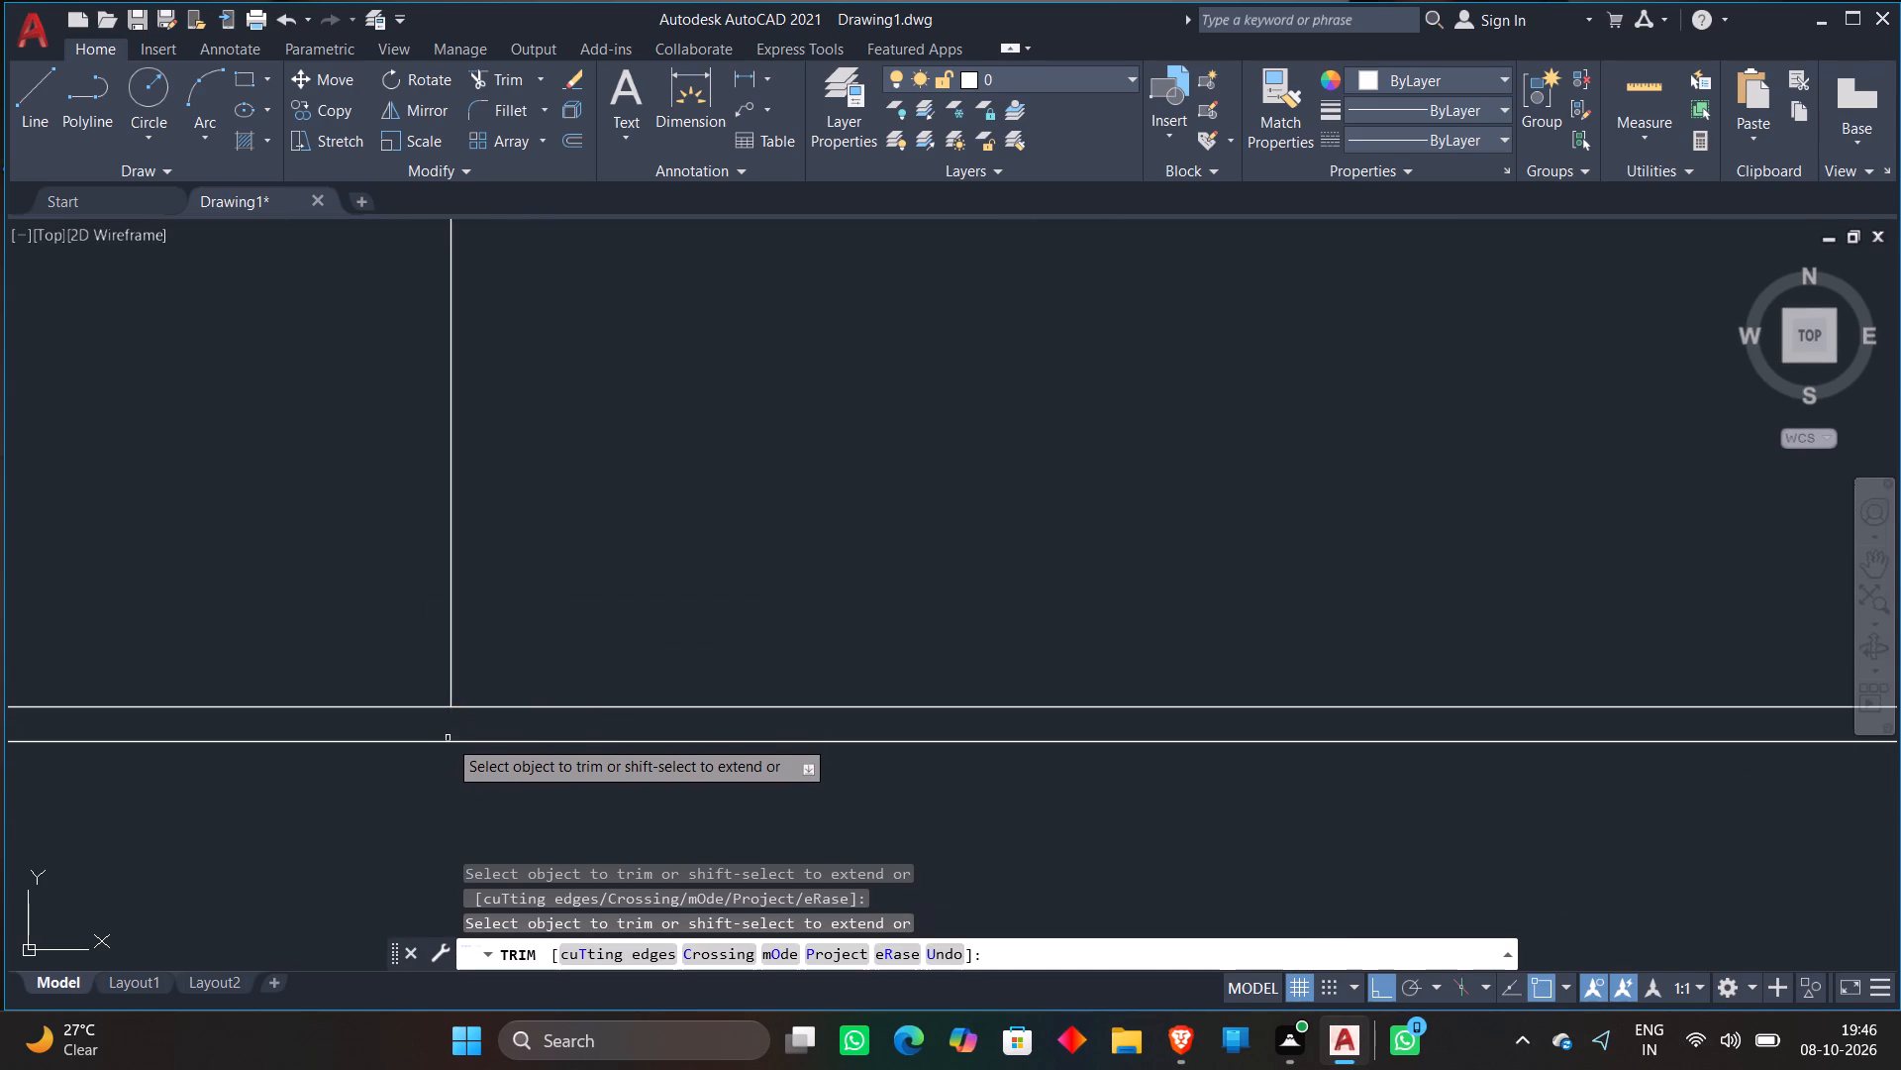
left_click(448, 740)
Trim the duplicate line along the mirrored staircase's north edge across the three westernmost treads.
scroll(511, 726, "down", 5)
scroll(1161, 828, "down", 4)
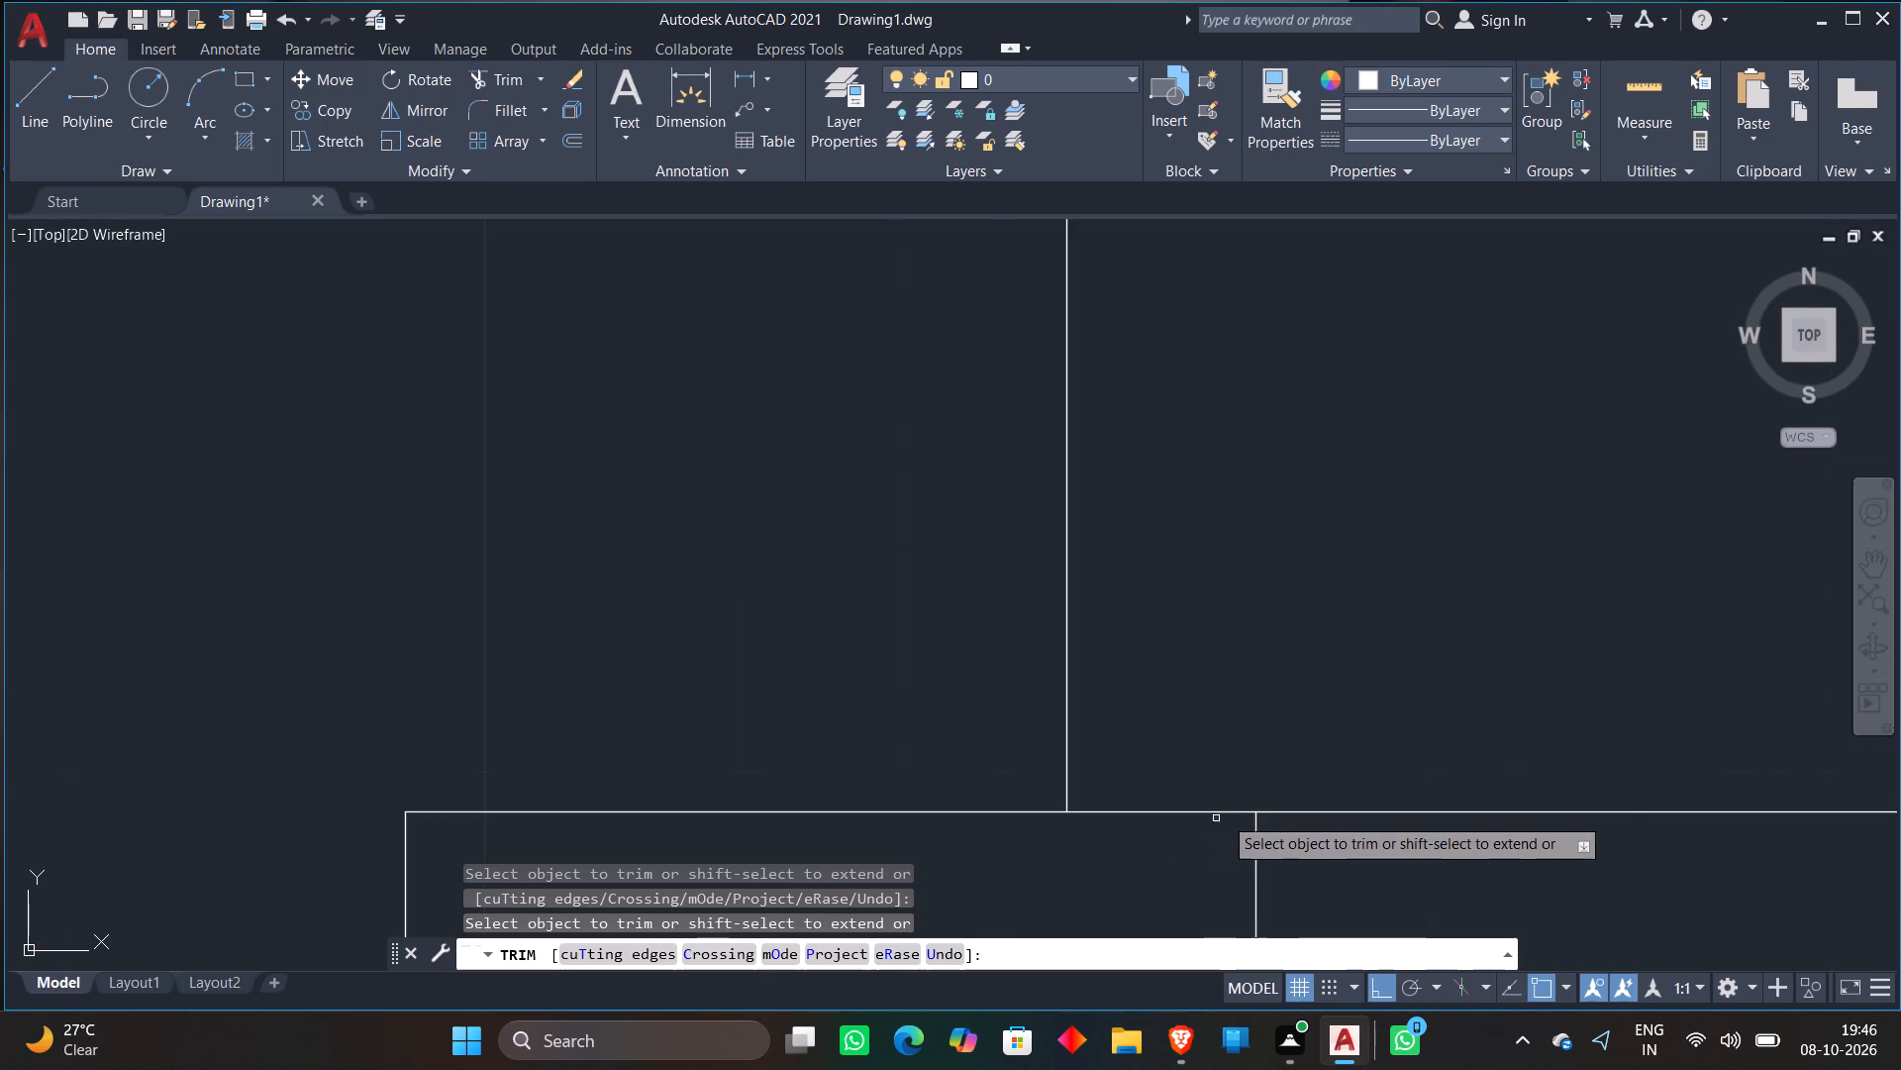
scroll(1381, 705, "down", 4)
middle_click_drag(1410, 681, 411, 666)
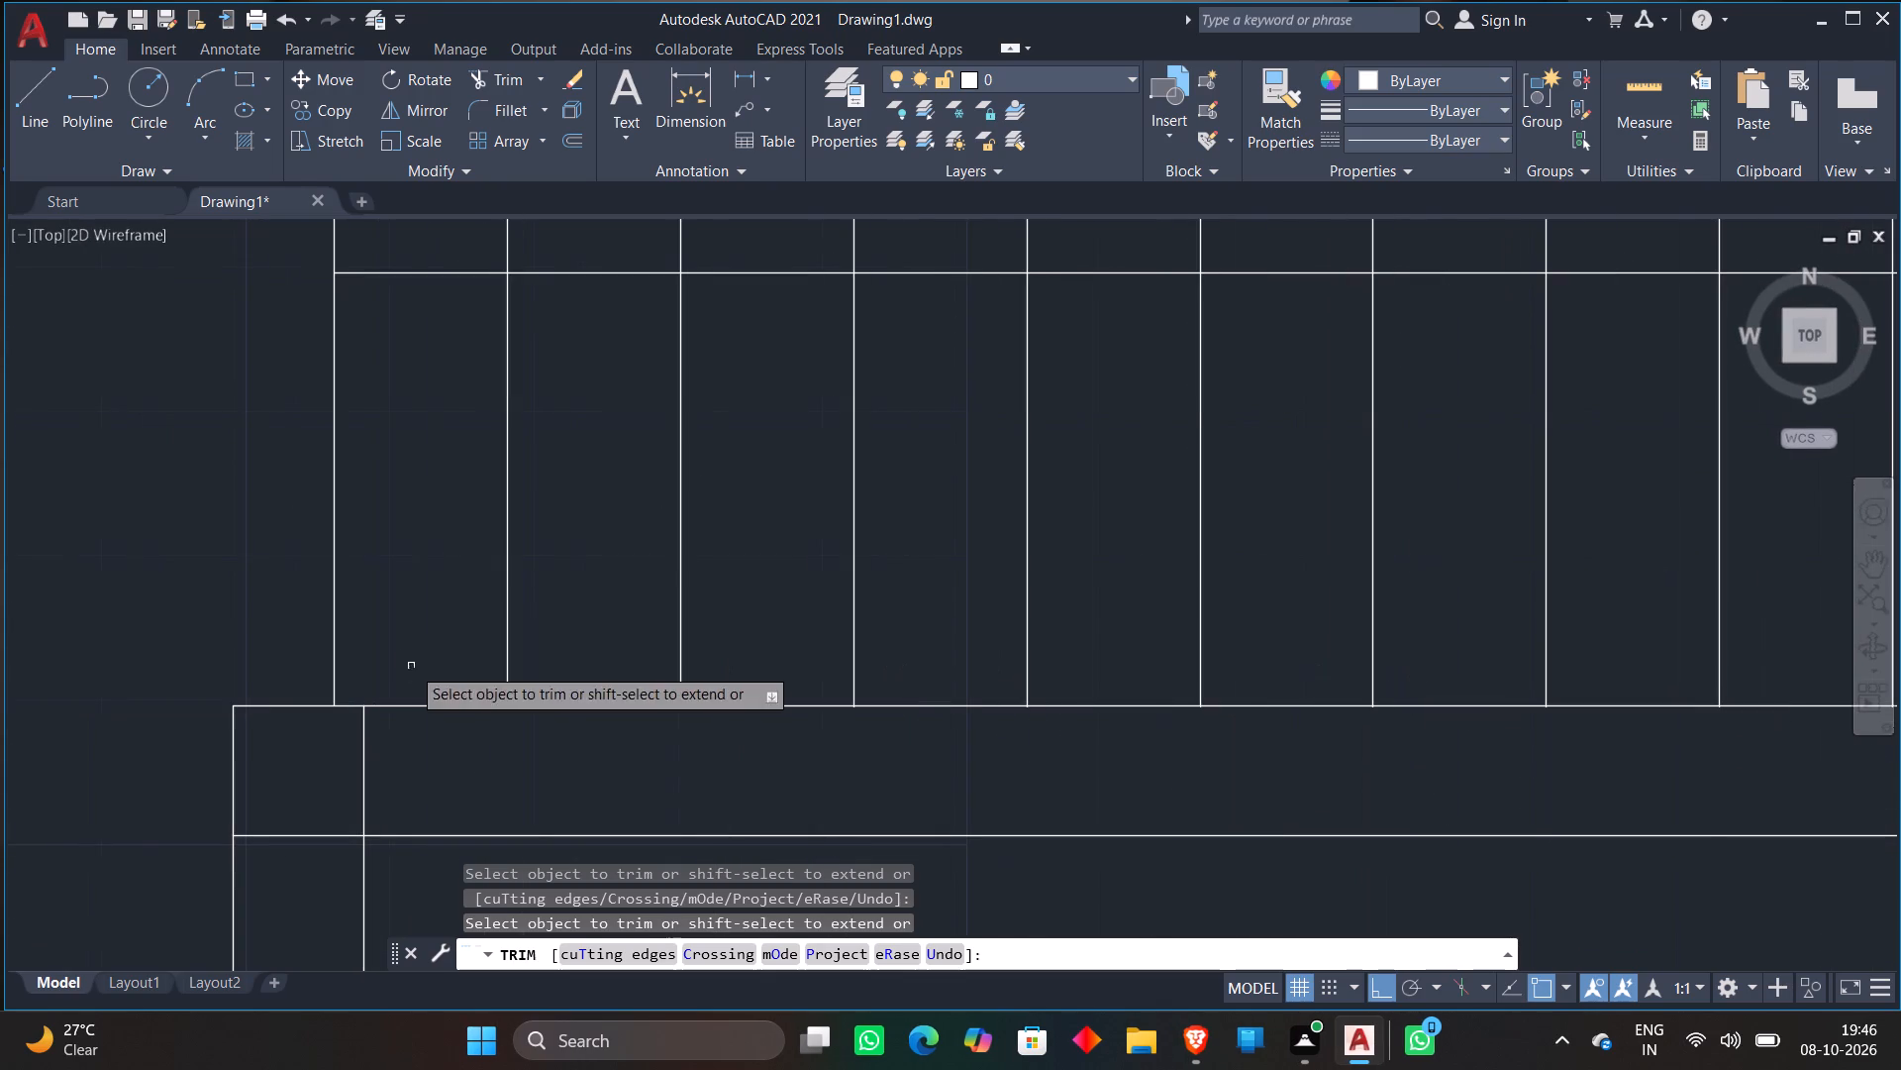
scroll(1341, 814, "down", 3)
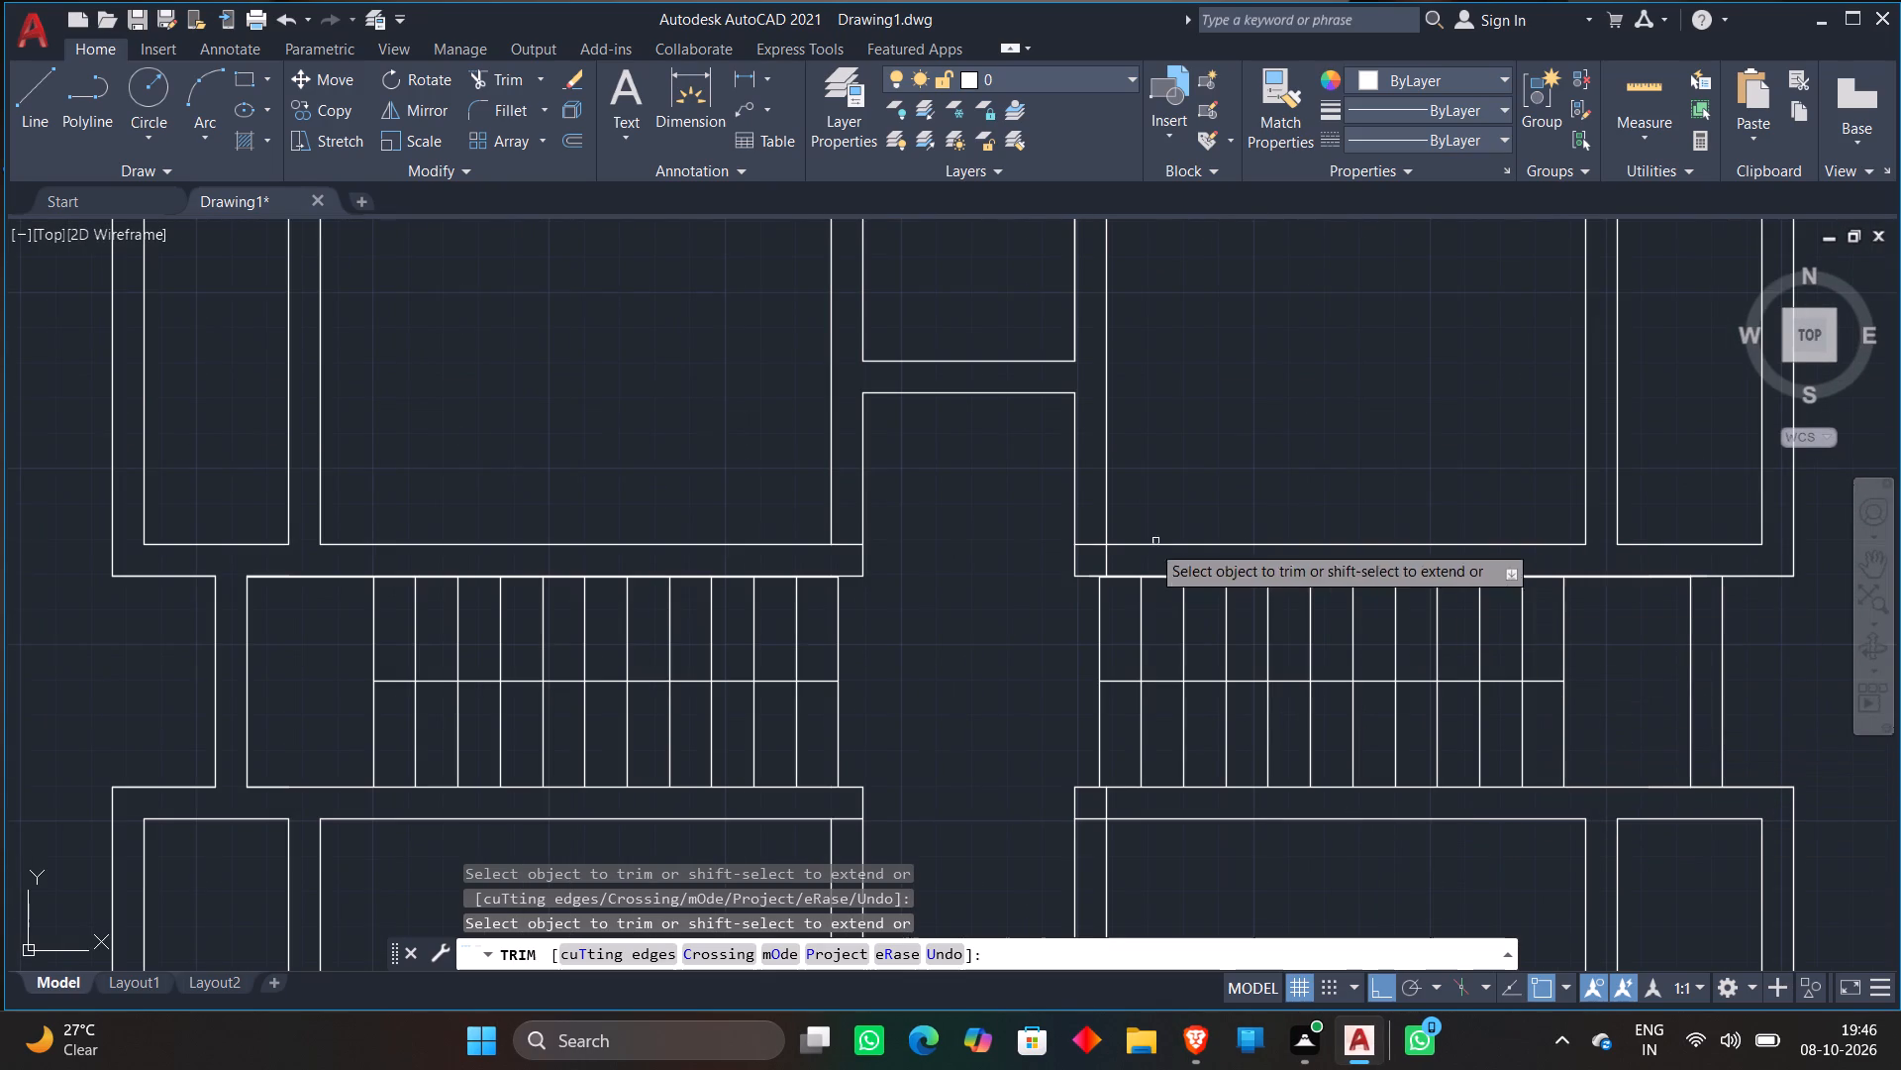
scroll(1102, 553, "up", 9)
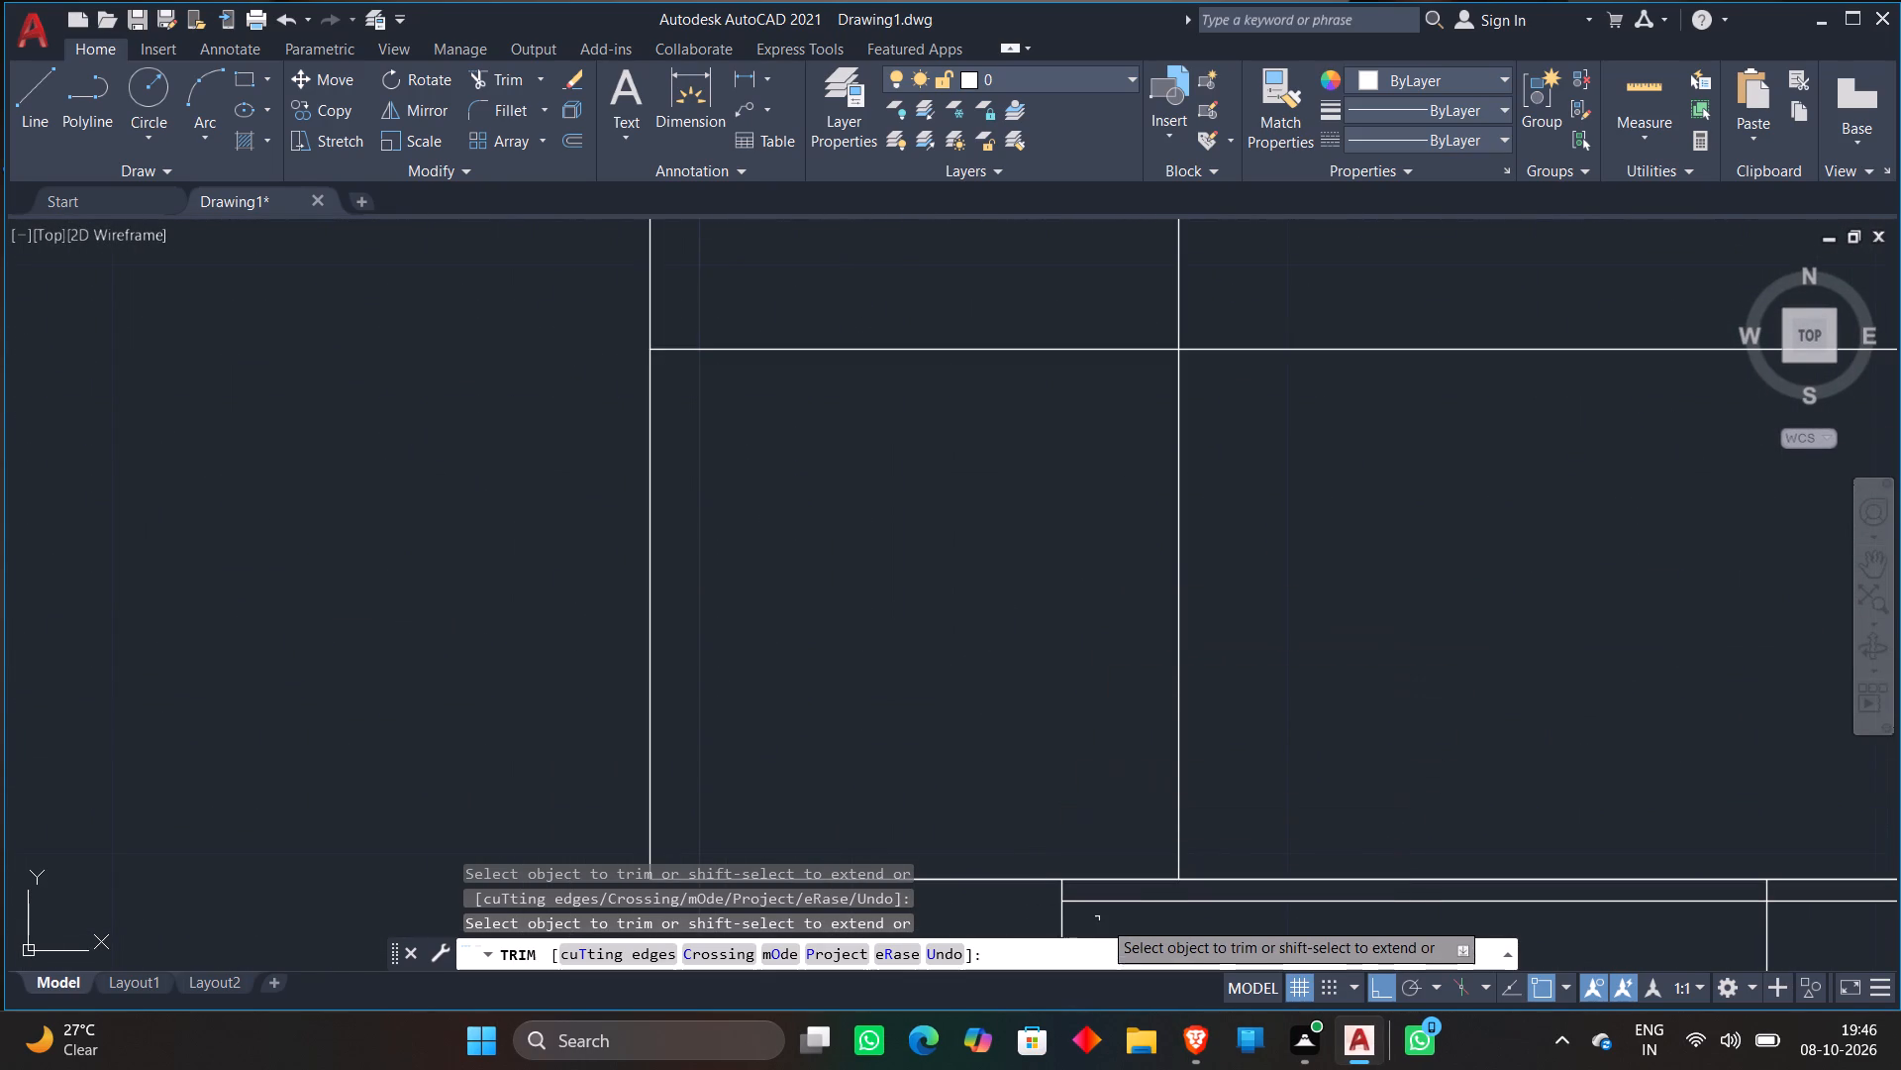
left_click(1109, 904)
scroll(1453, 814, "down", 4)
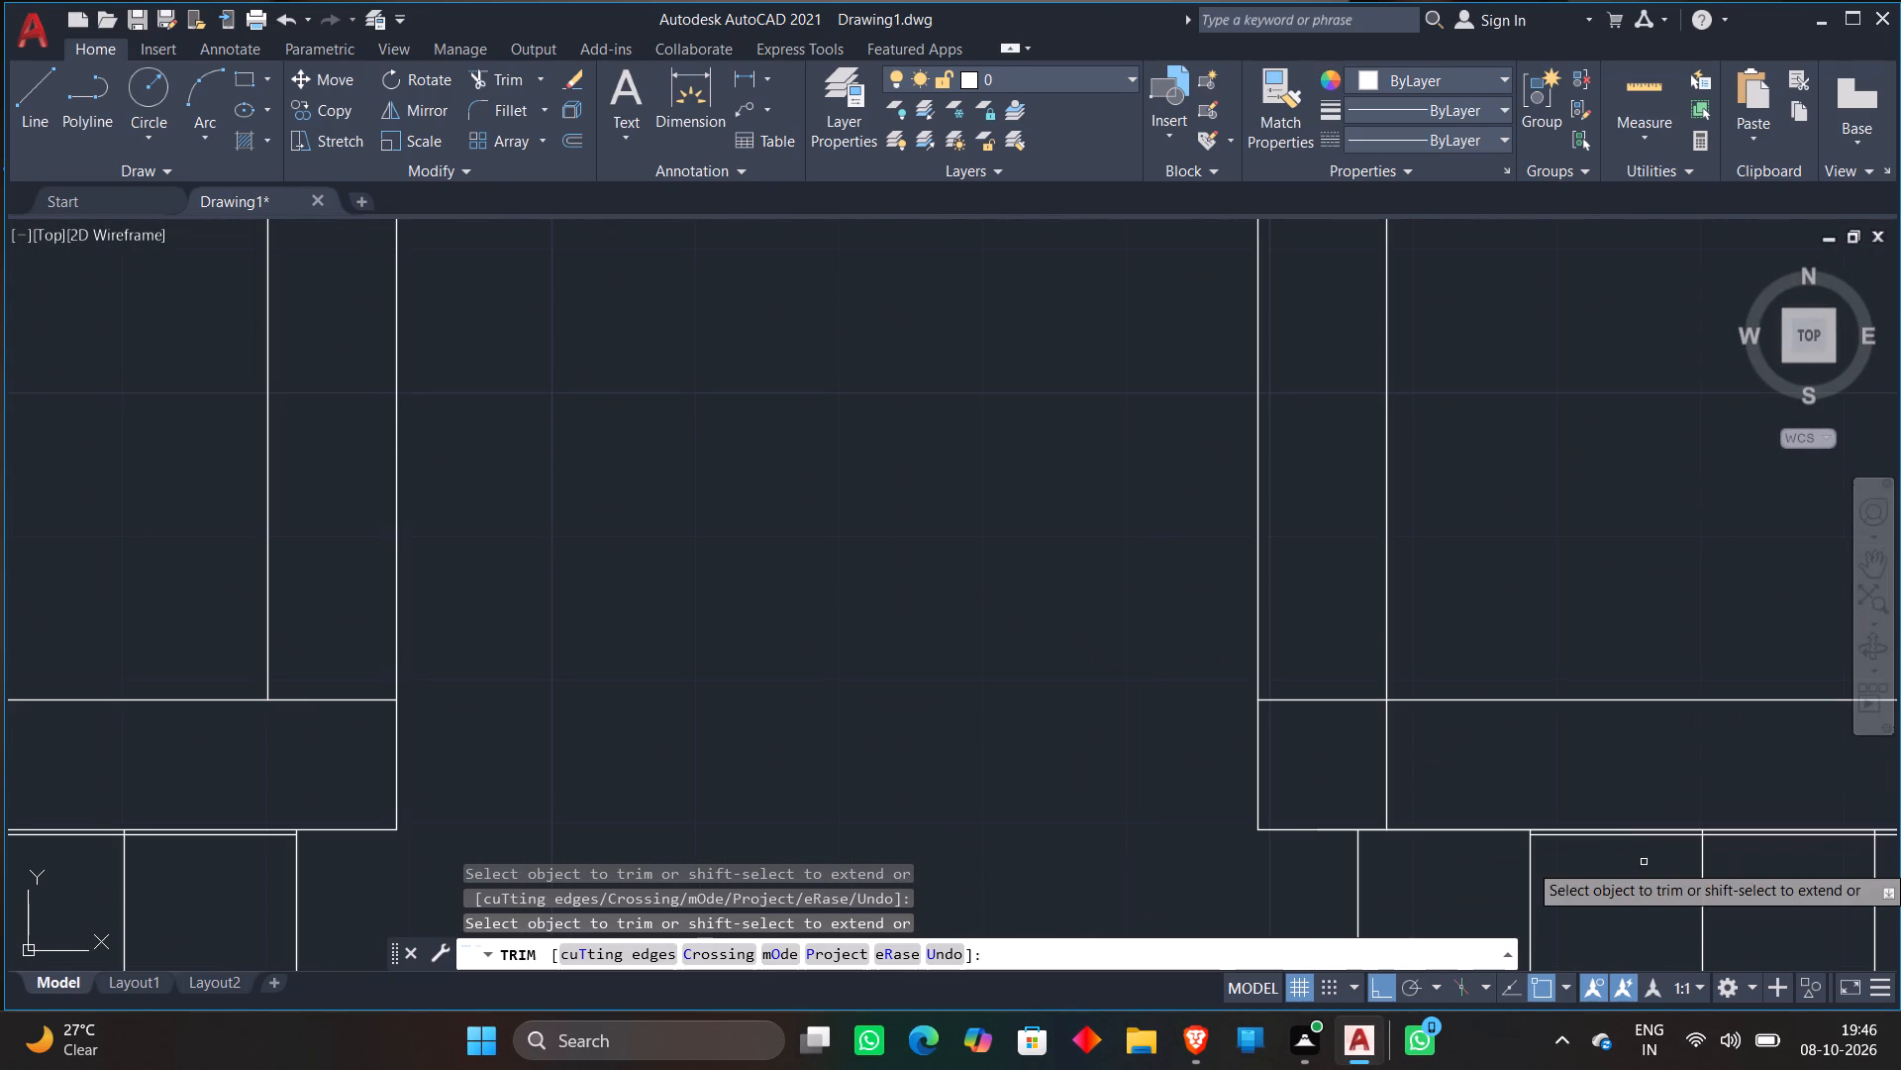
middle_click_drag(1630, 850, 1121, 817)
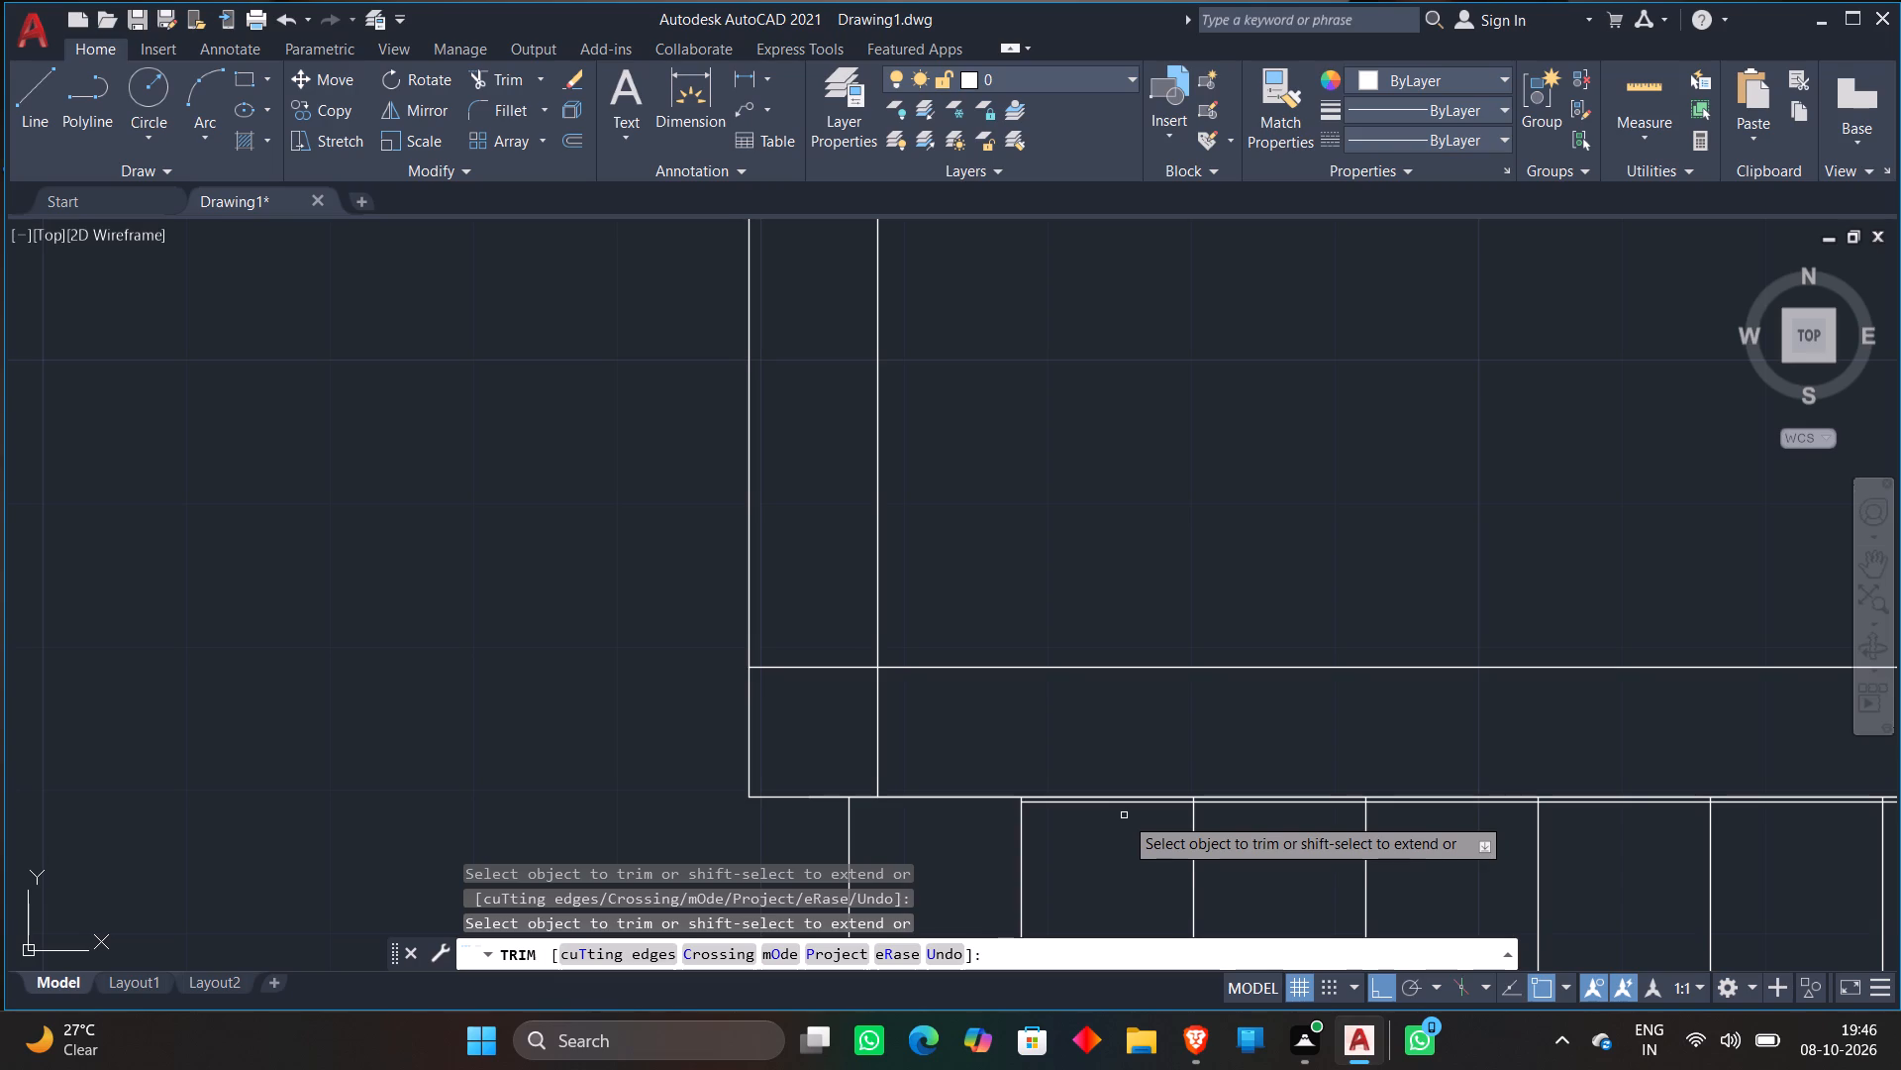
scroll(1099, 816, "up", 2)
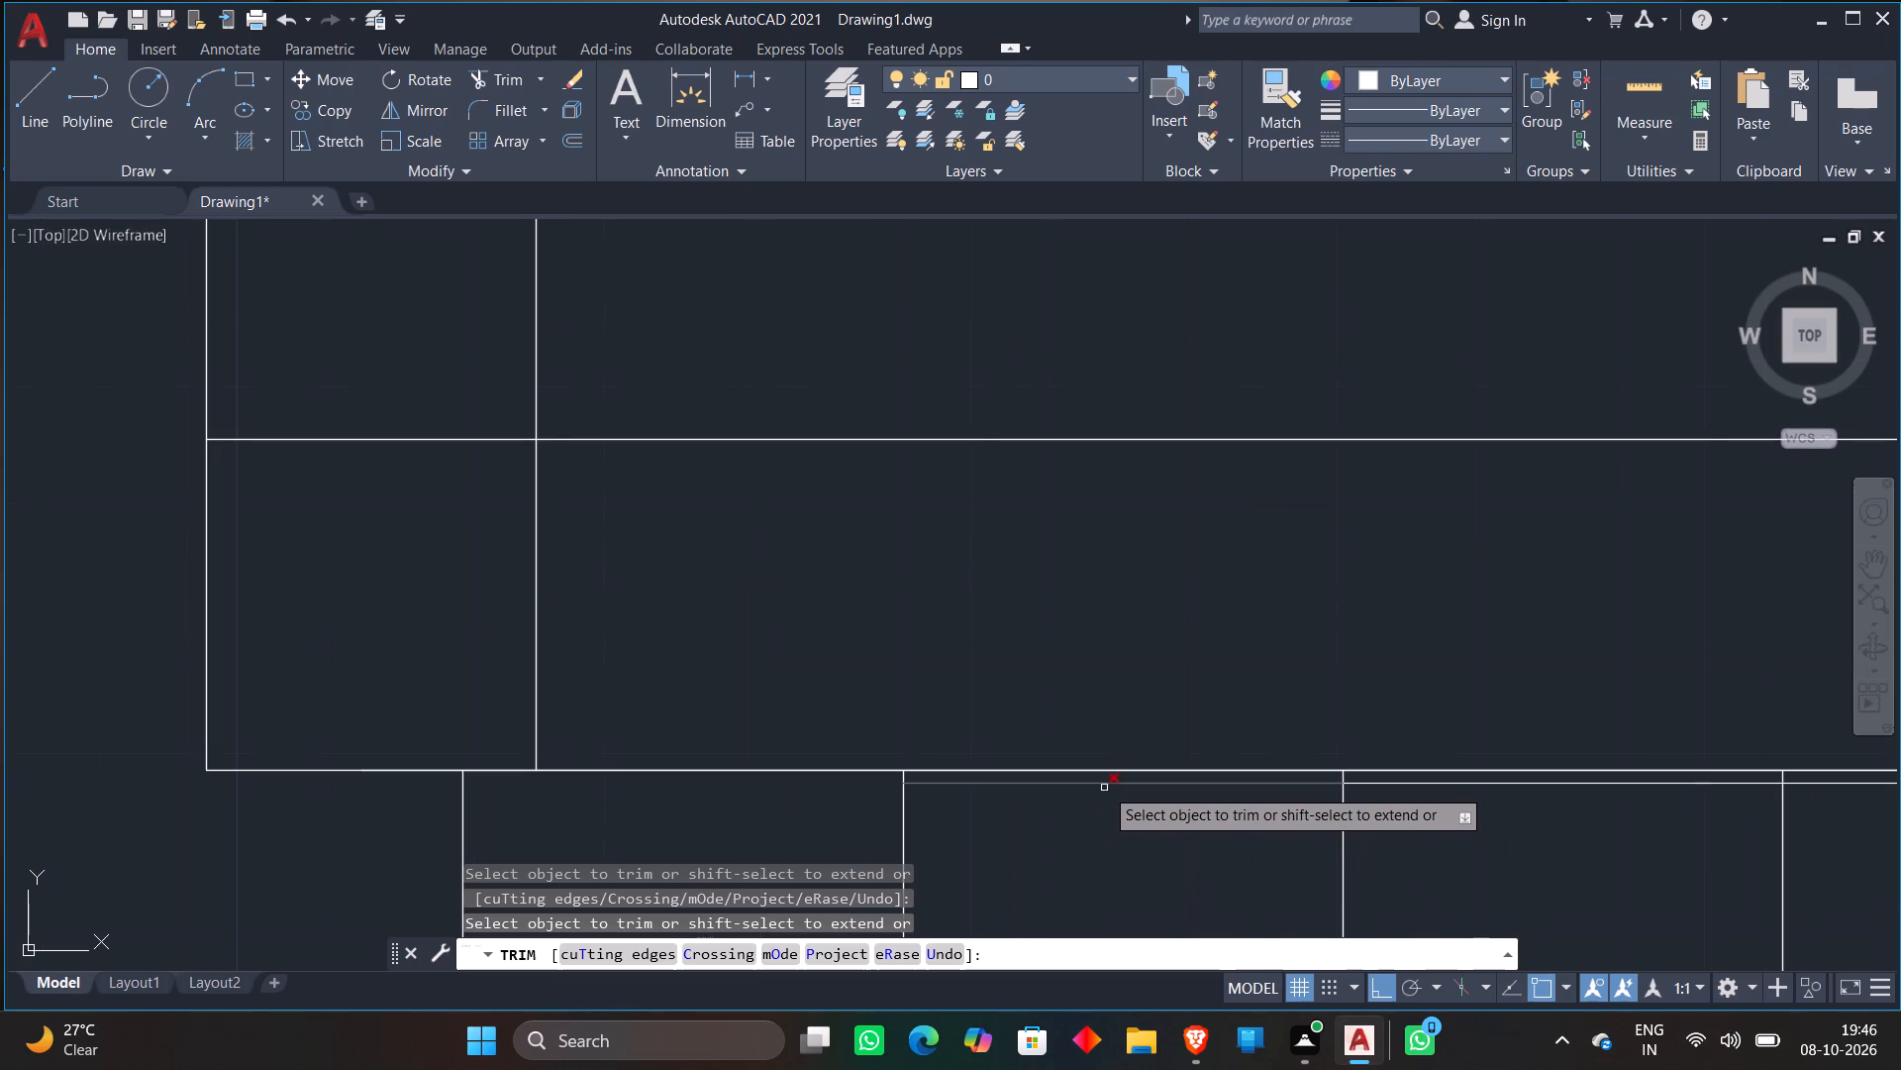
left_click(1105, 787)
left_click(1398, 788)
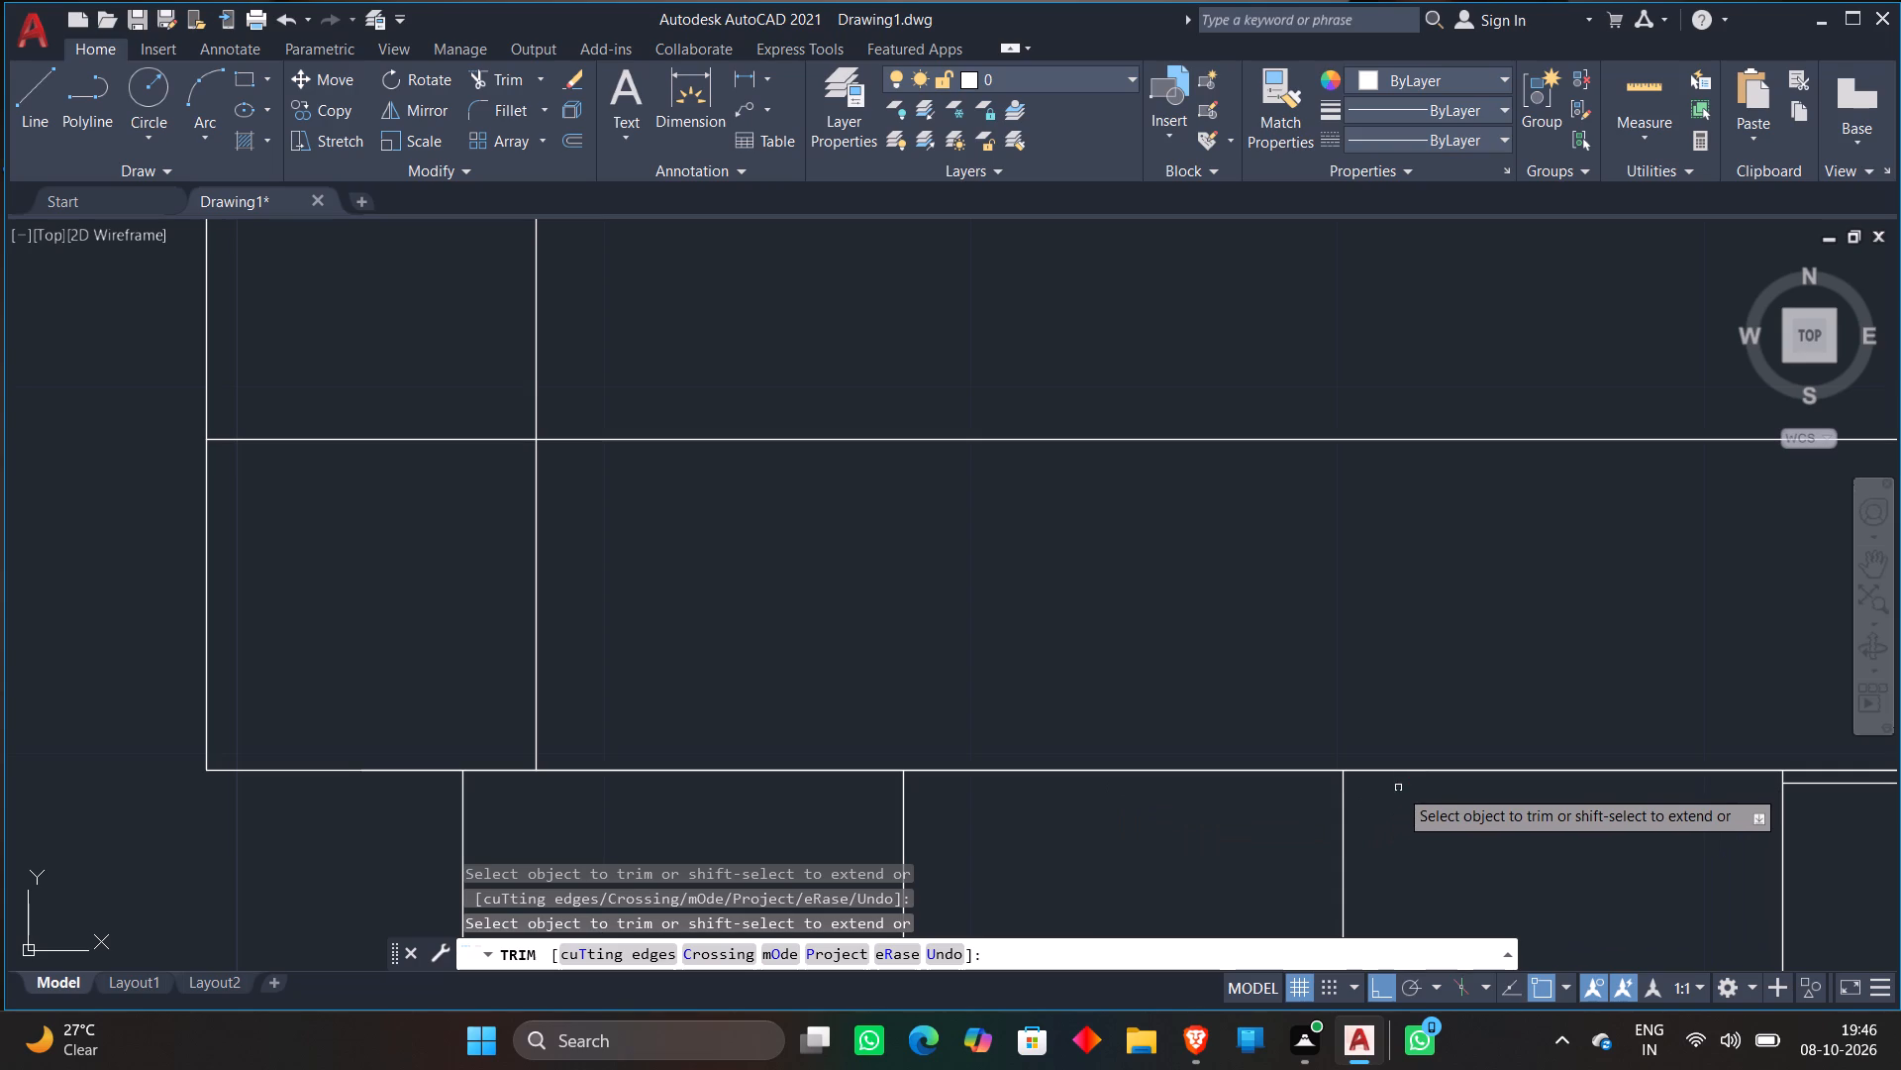
Trim the remaining duplicate line along the mirrored staircase's north edge, from the fourth tread to its east end.
scroll(1480, 875, "down", 2)
middle_click_drag(1466, 871, 619, 871)
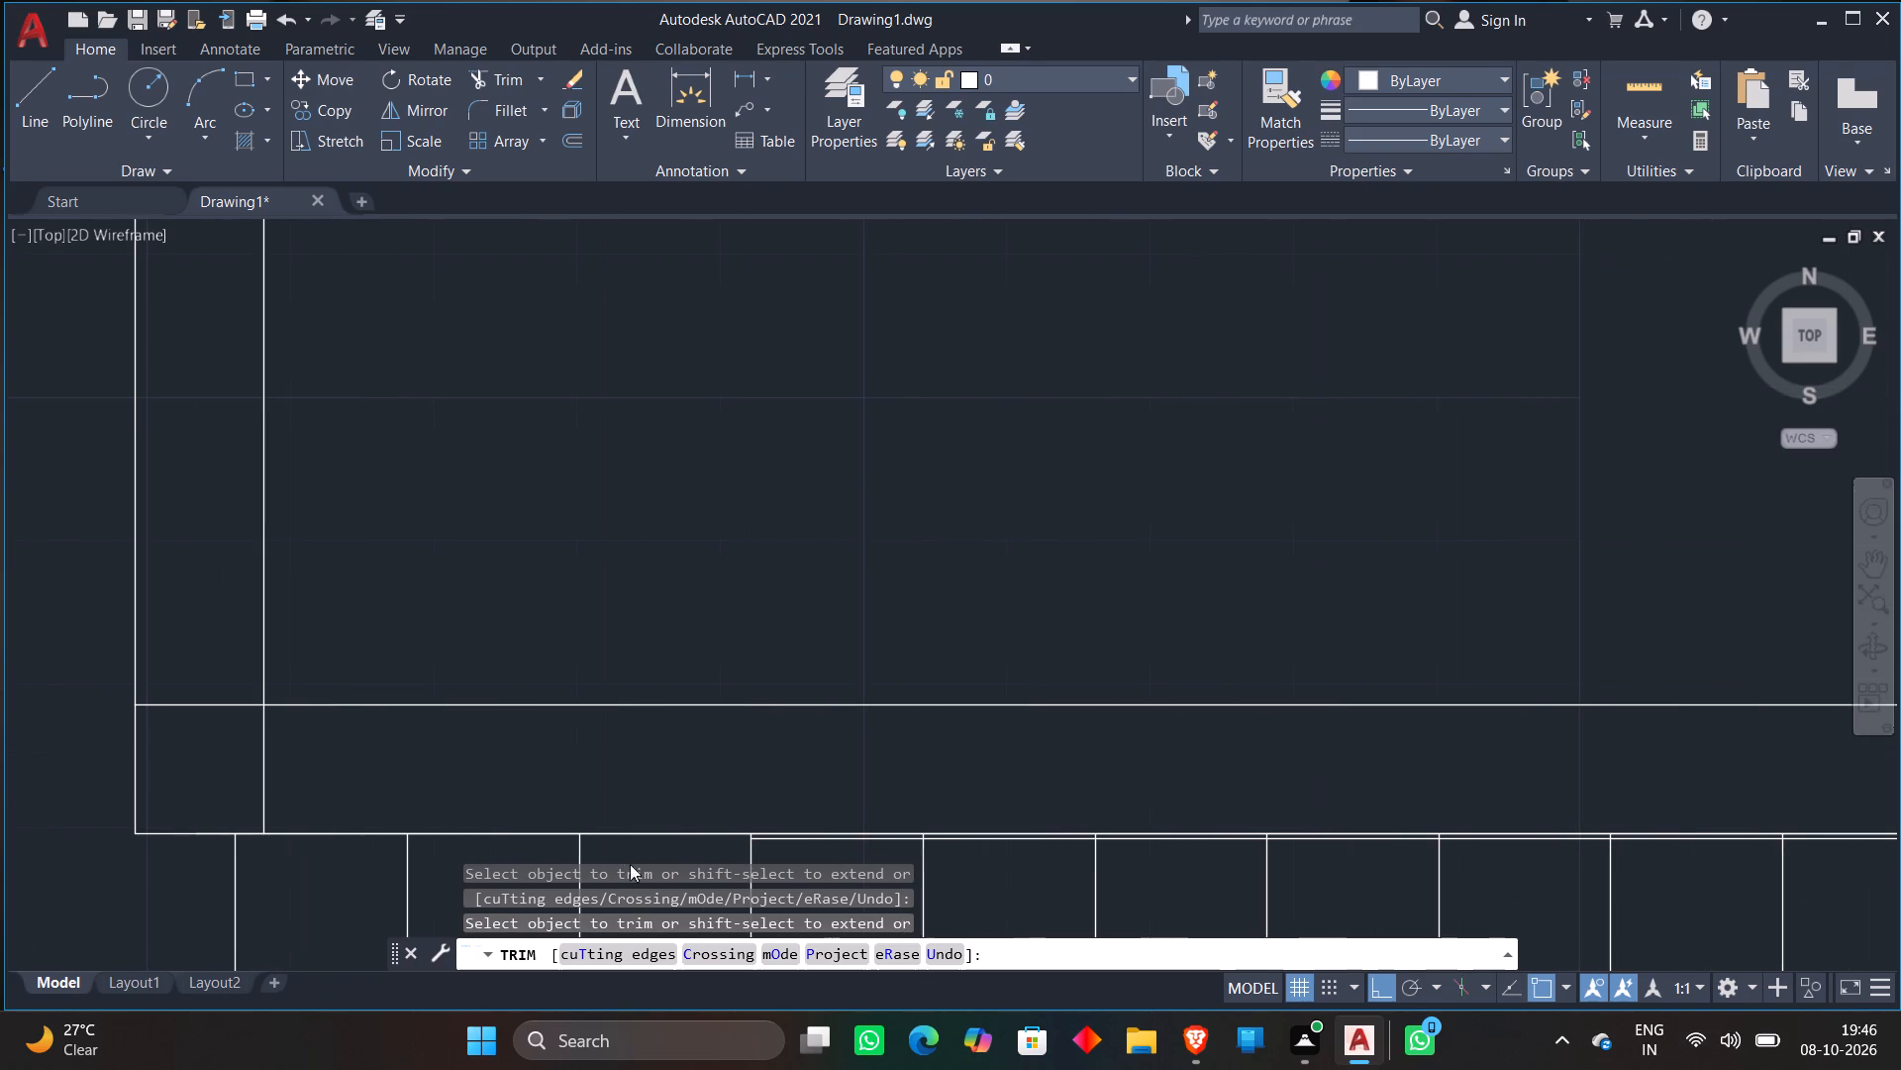
middle_click_drag(898, 752, 987, 466)
scroll(982, 474, "up", 3)
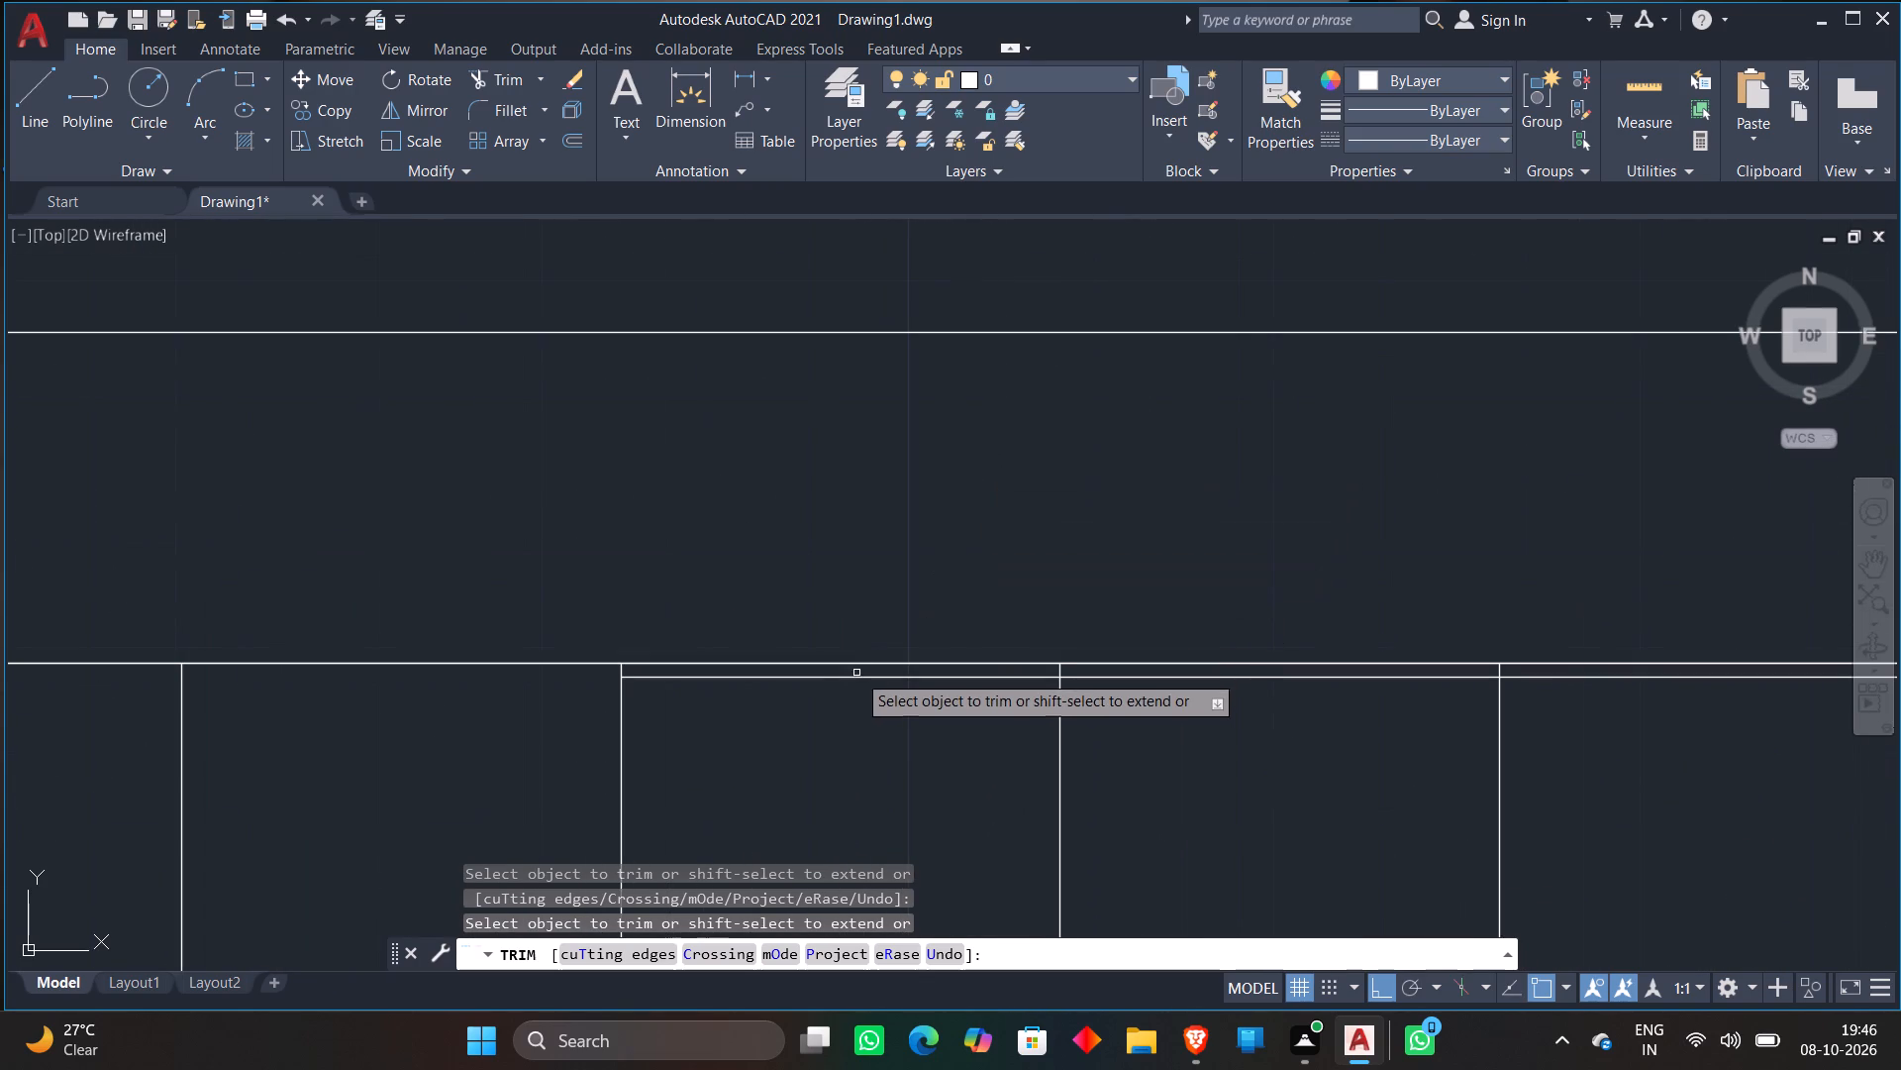
left_click(867, 679)
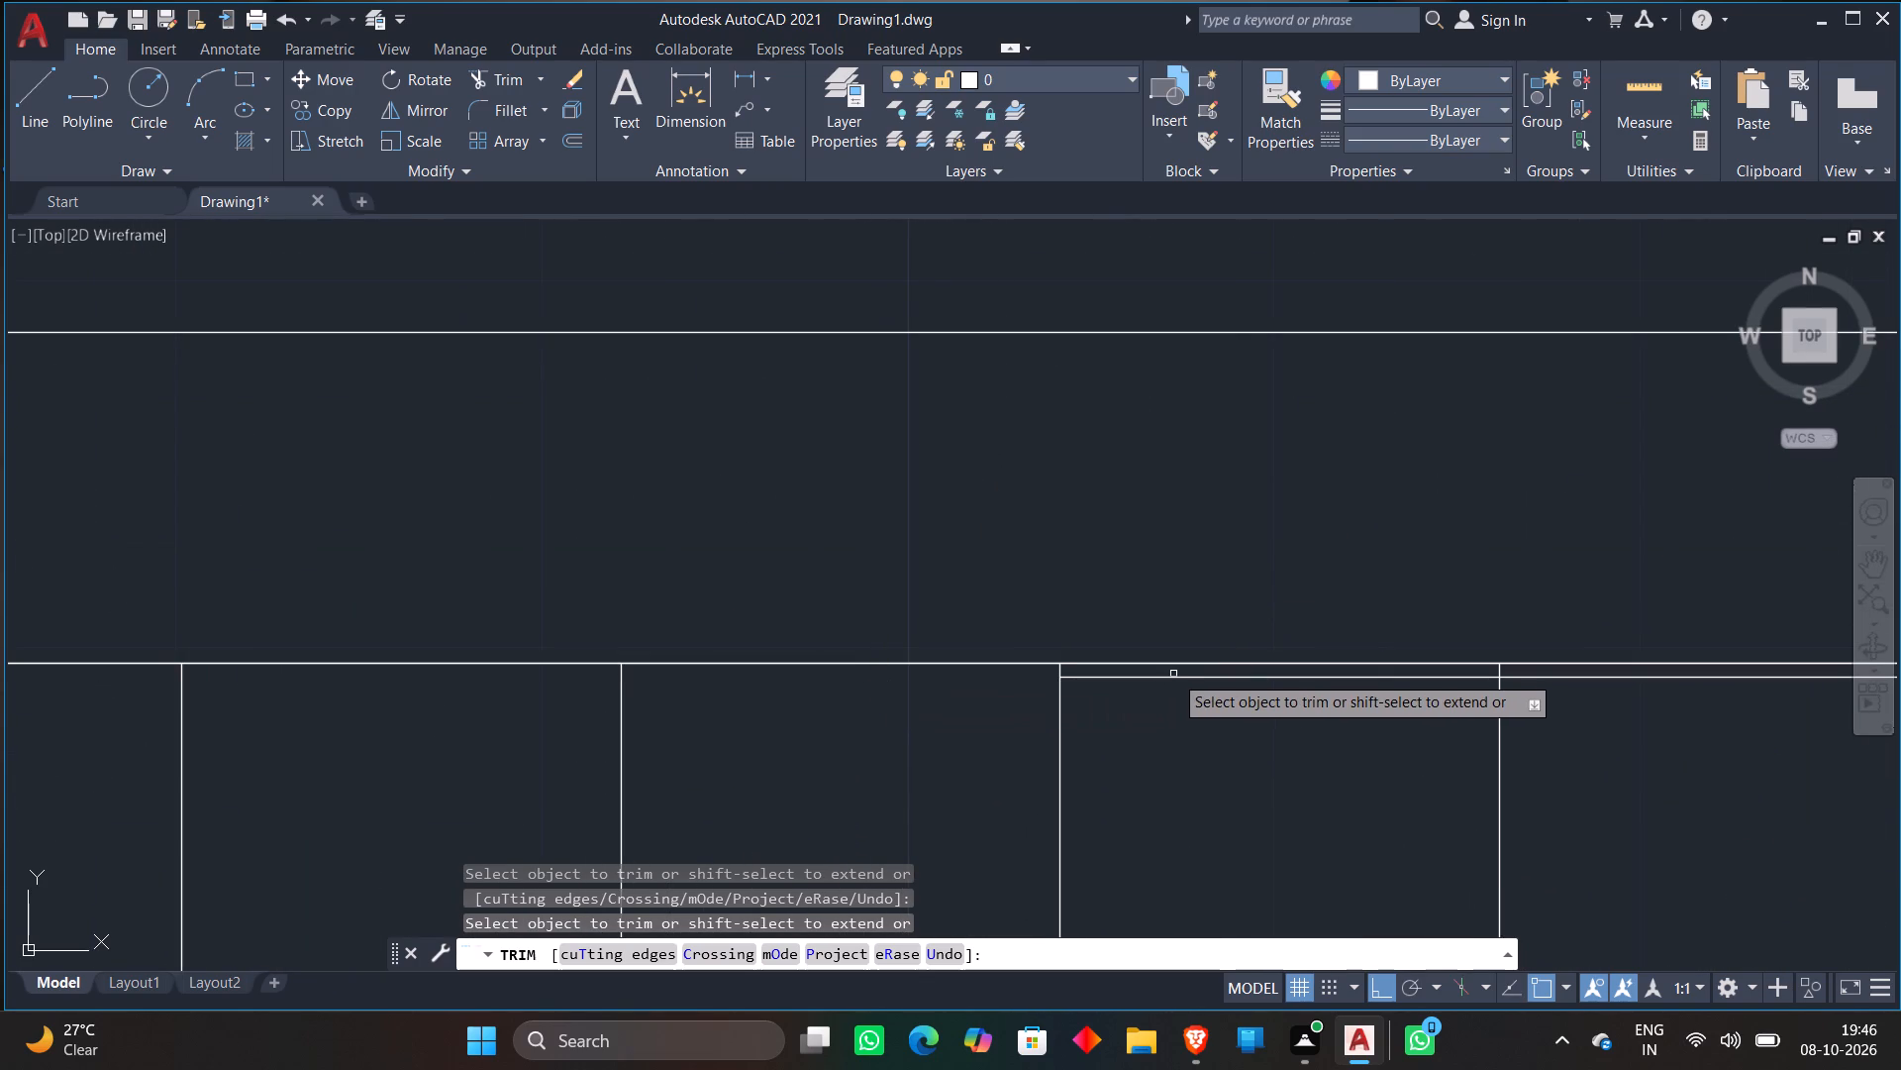
left_click(1172, 679)
scroll(1262, 627, "down", 2)
middle_click_drag(1282, 614, 707, 617)
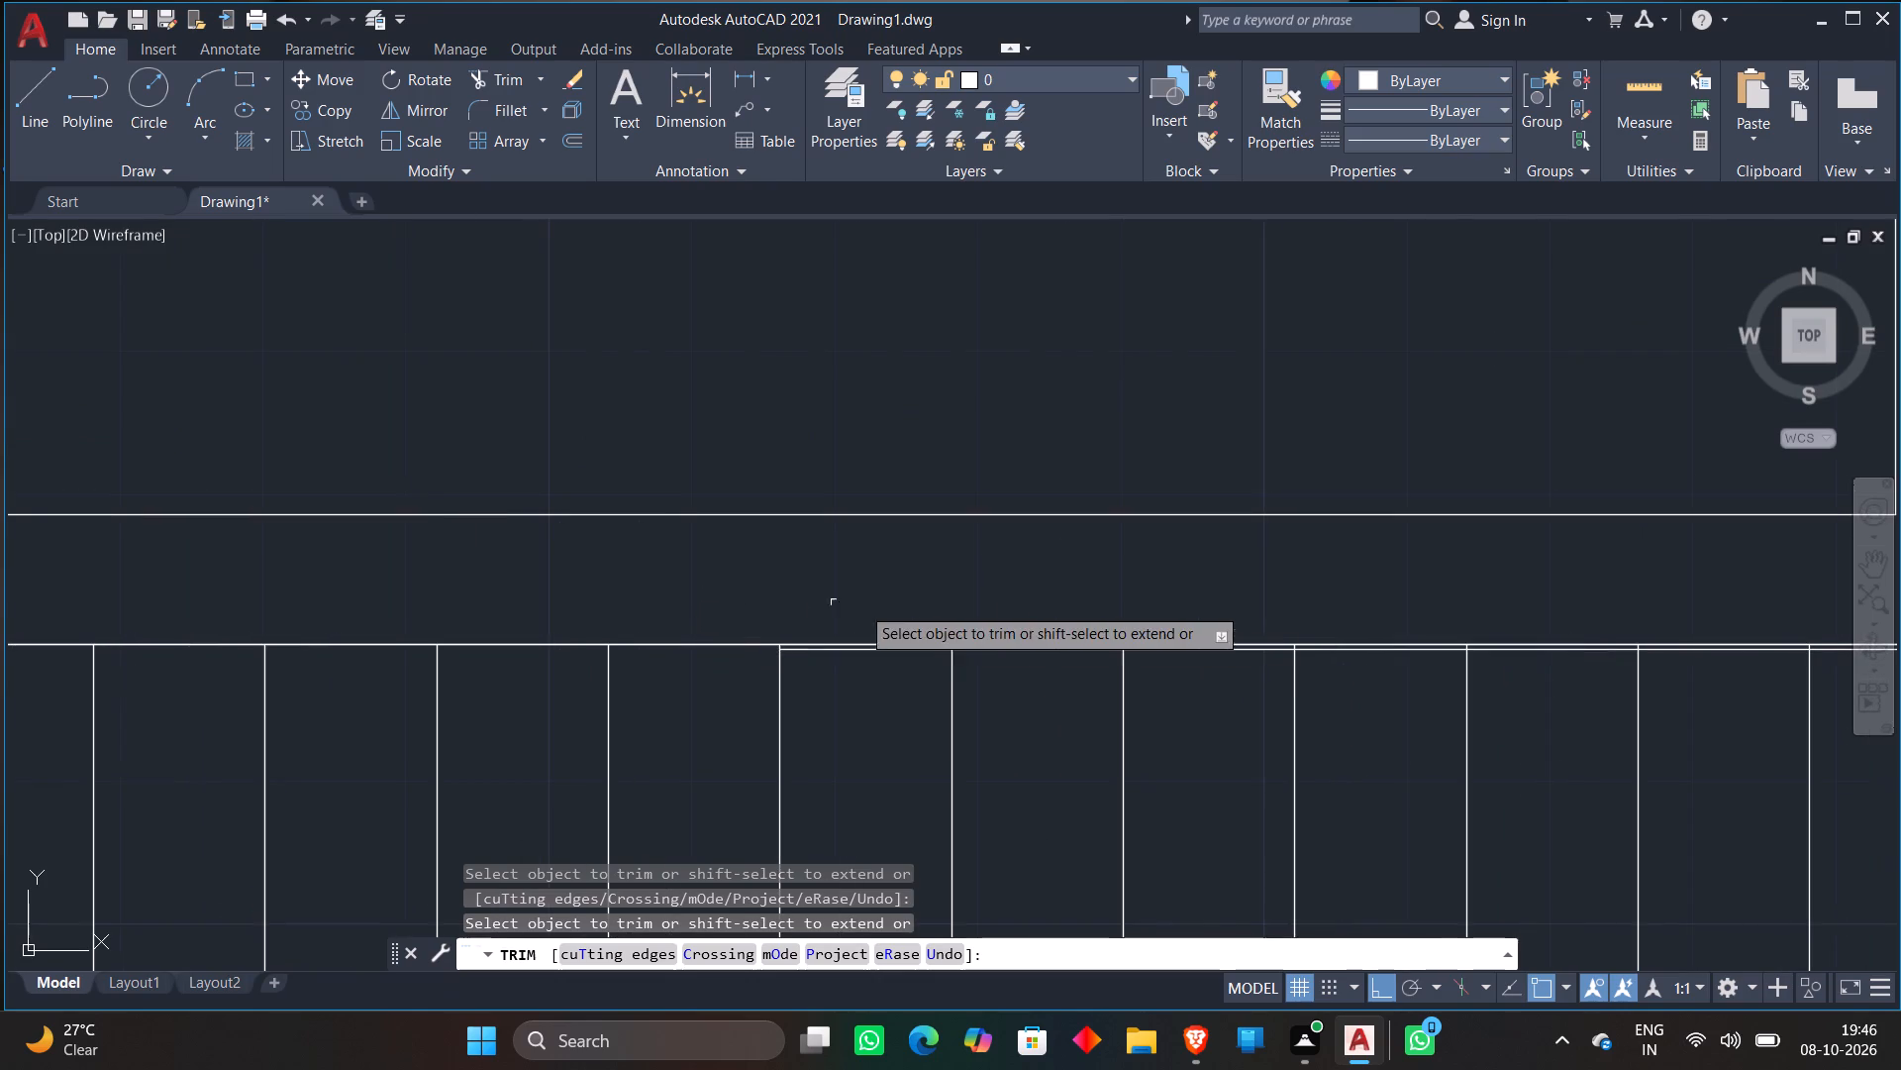
scroll(941, 637, "up", 2)
left_click(869, 670)
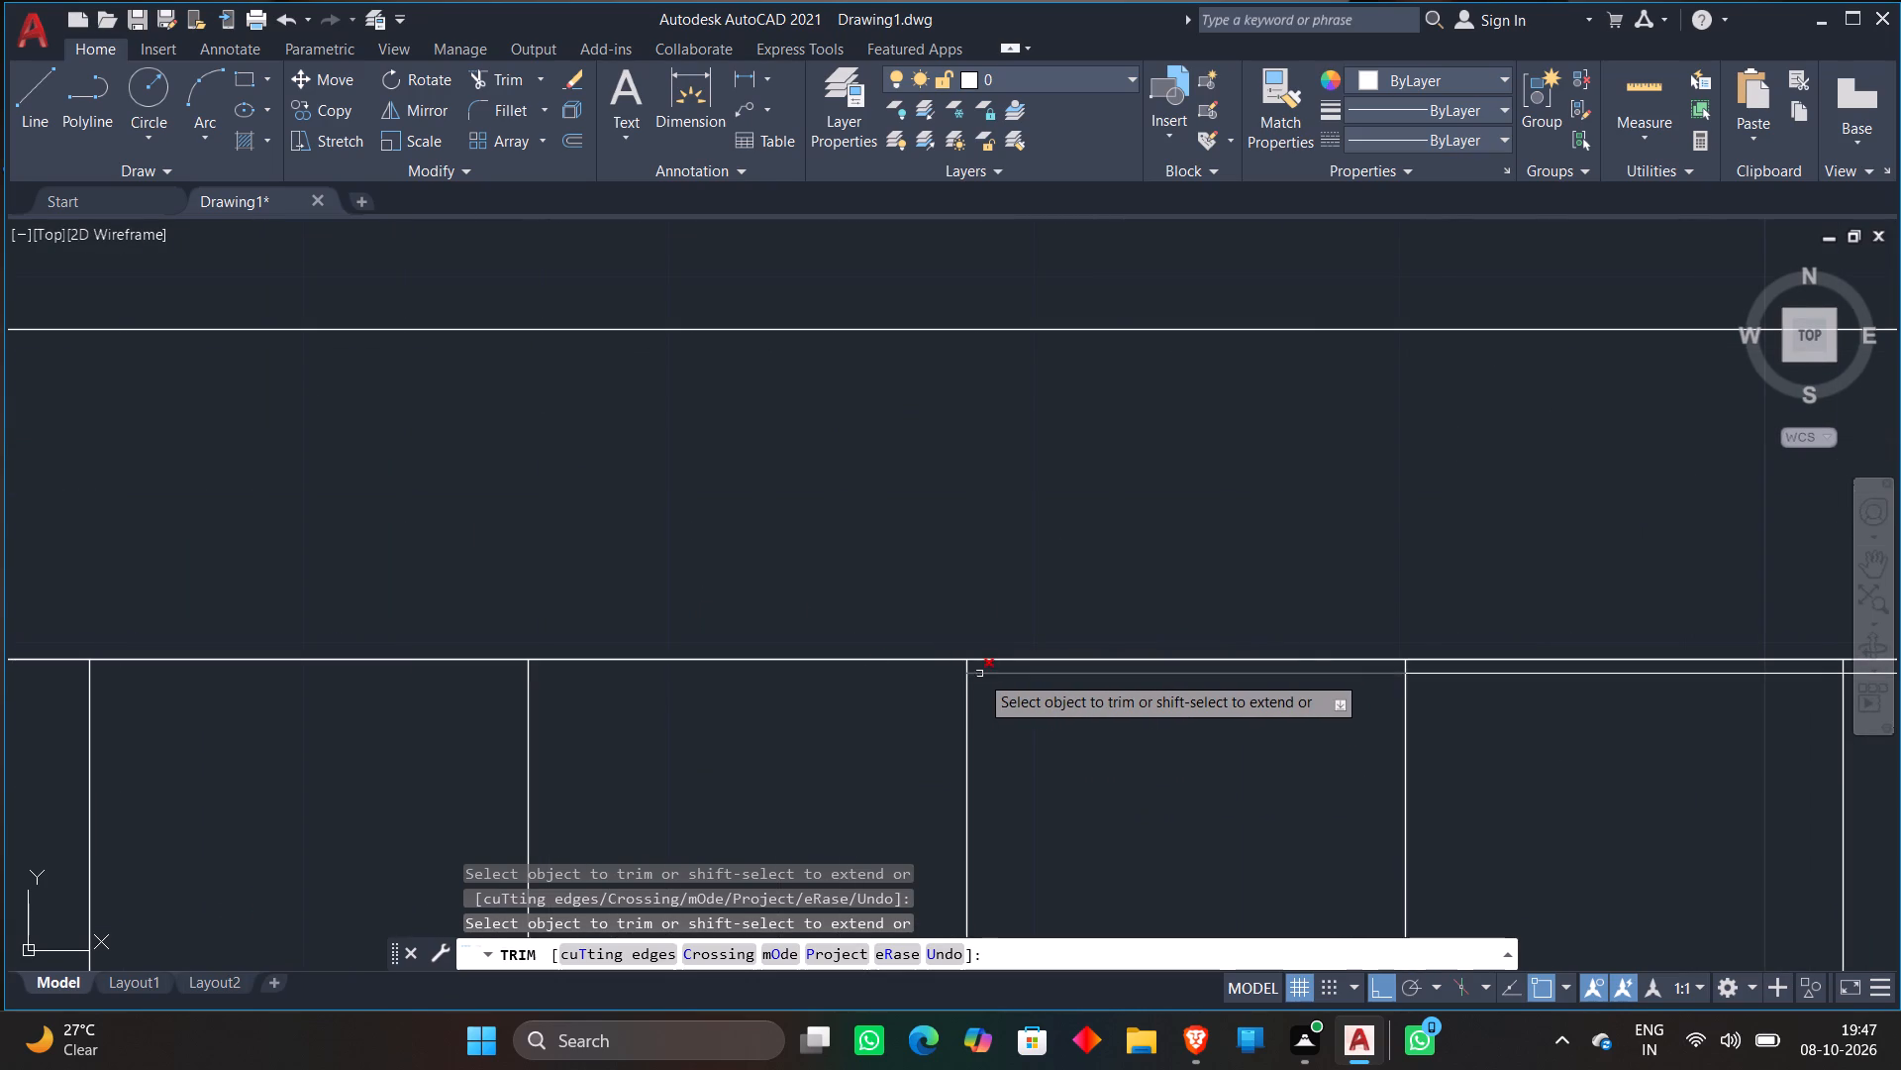
left_click(979, 674)
scroll(1097, 588, "down", 2)
middle_click_drag(1134, 590, 631, 554)
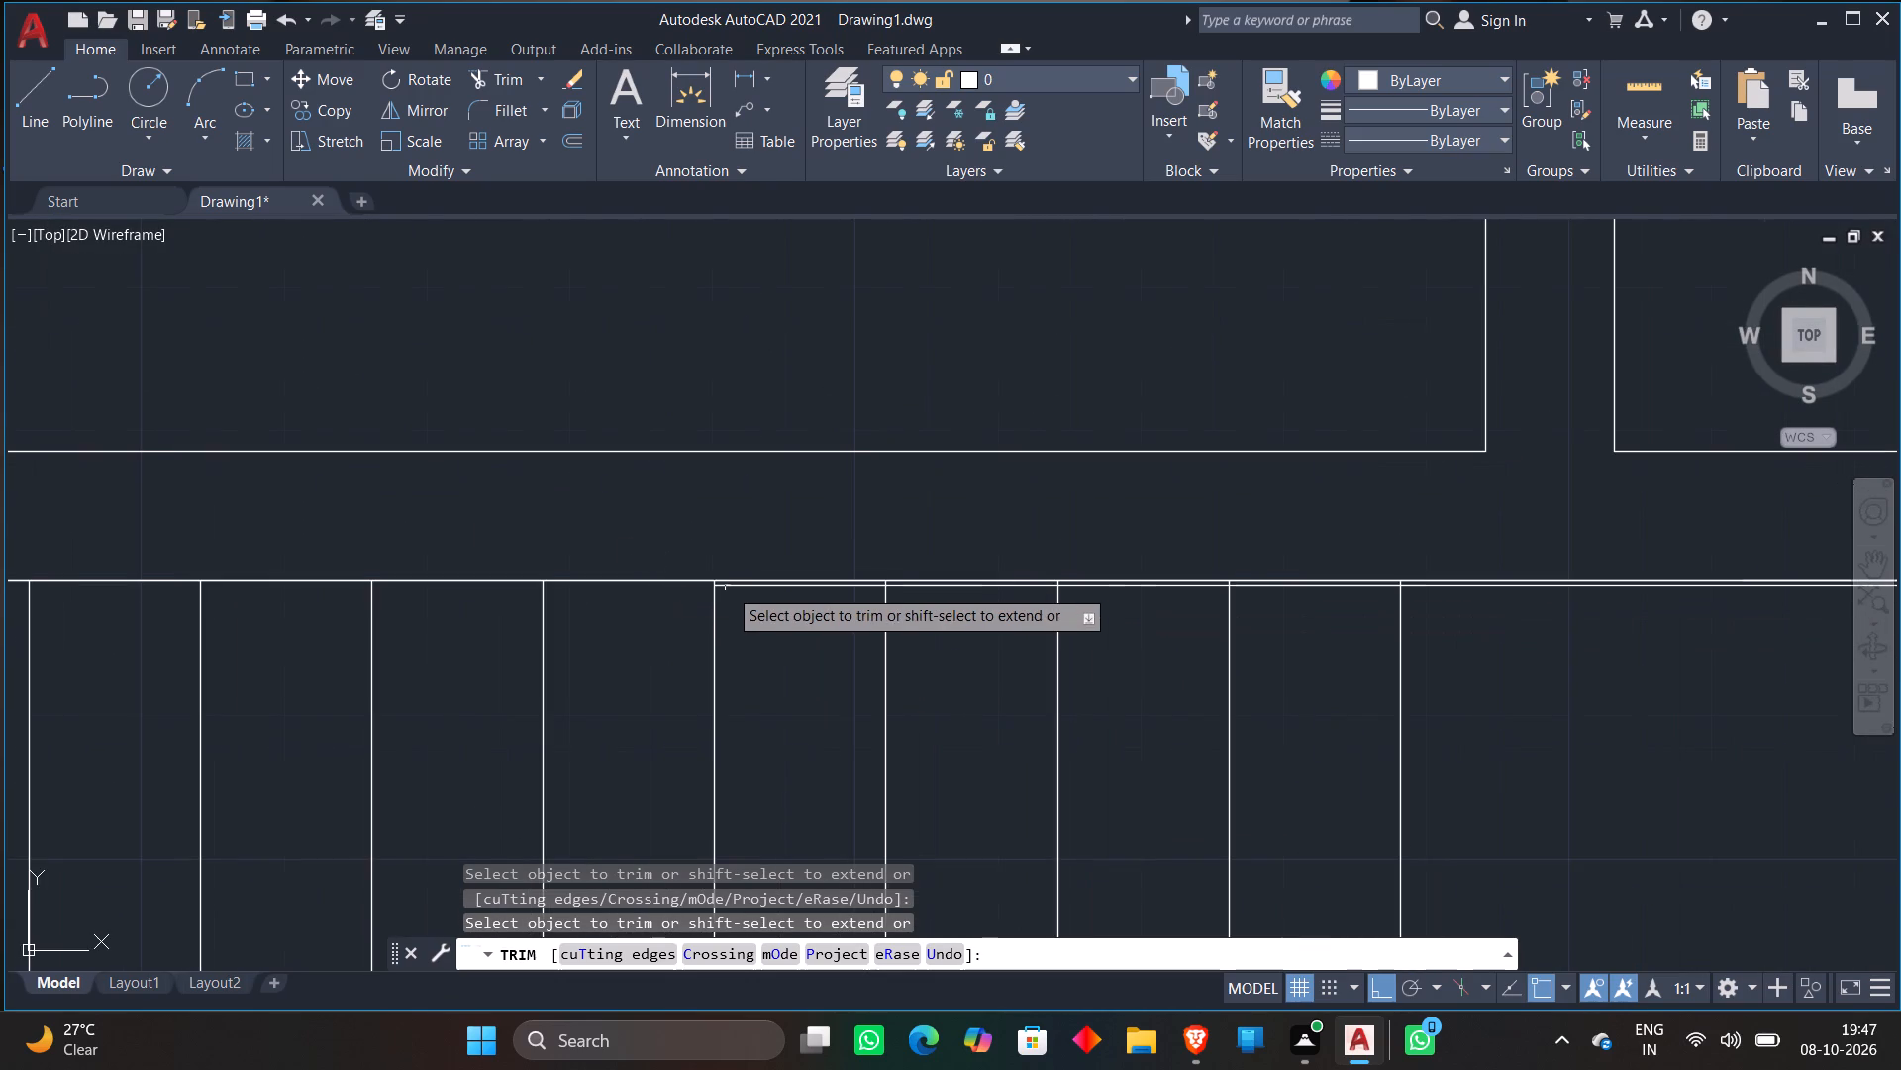
scroll(729, 588, "up", 3)
left_click(742, 574)
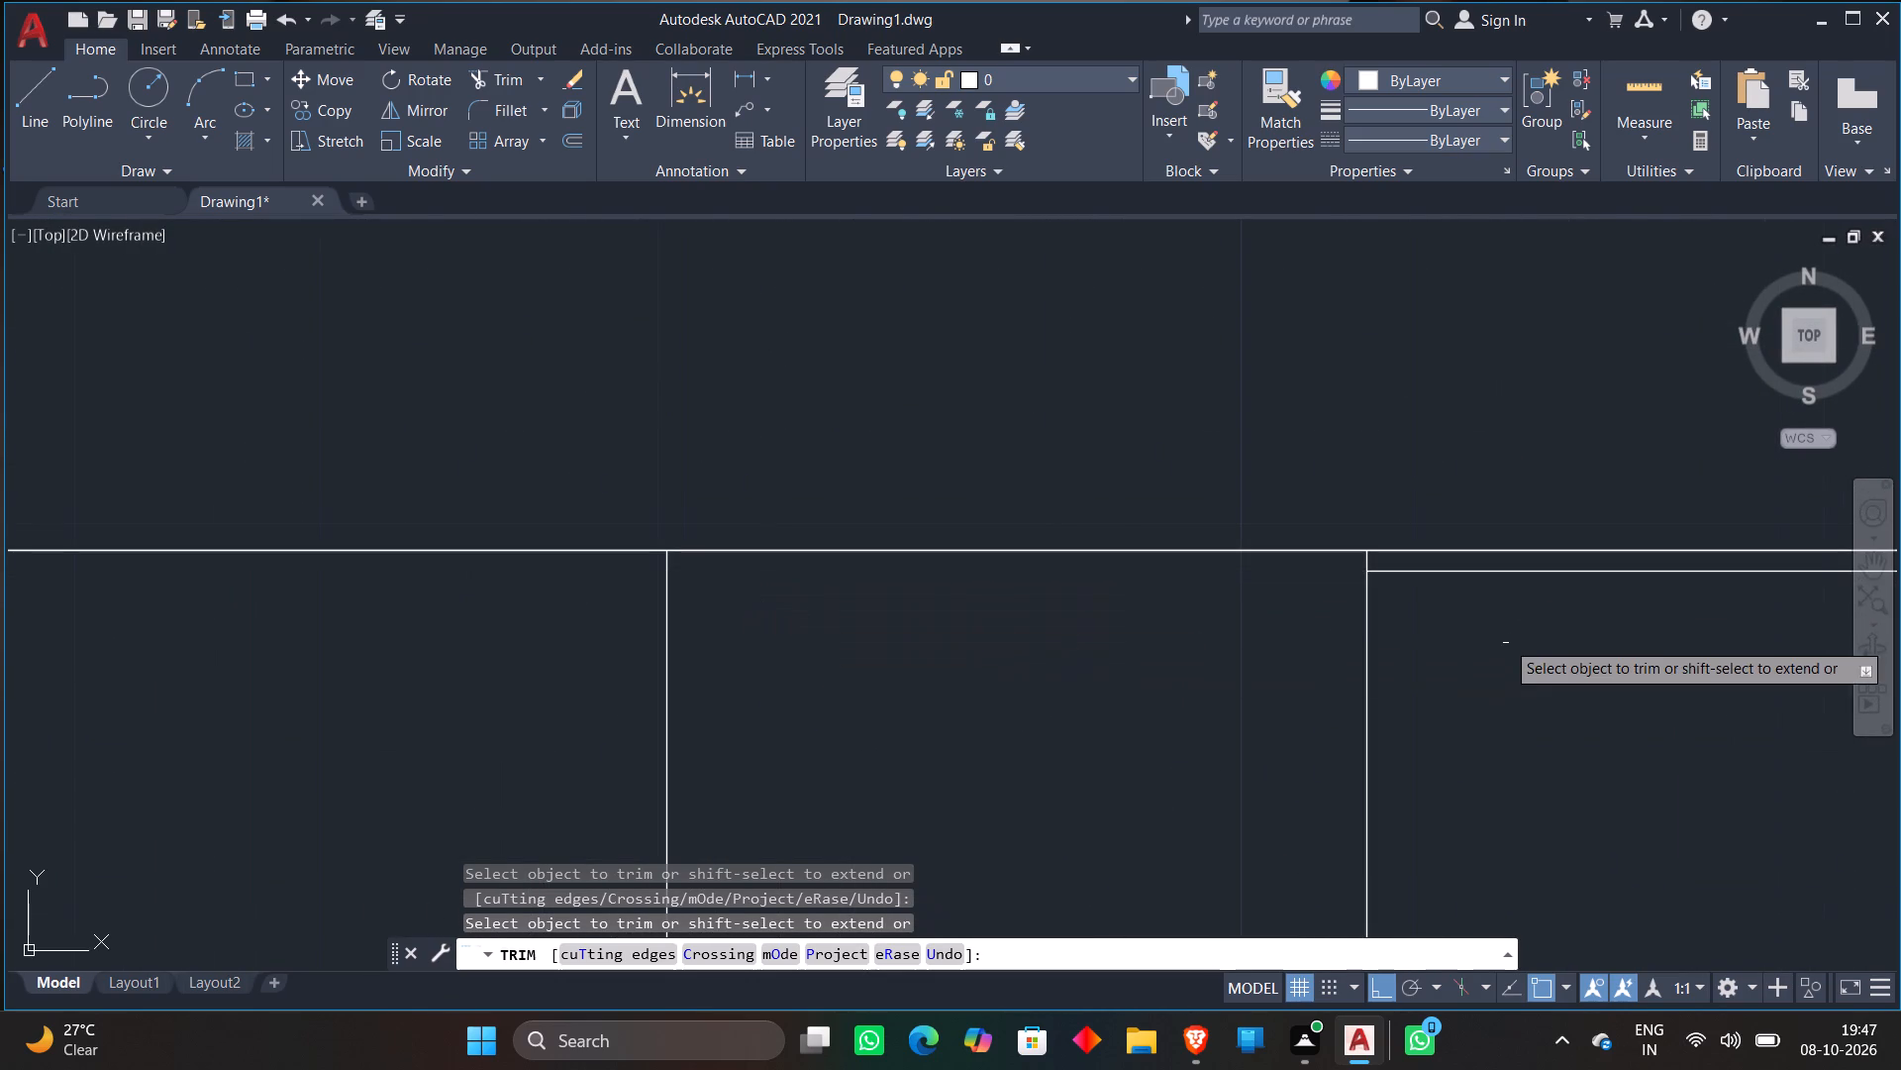
left_click(1489, 574)
scroll(1559, 618, "down", 4)
middle_click_drag(1557, 618, 1546, 616)
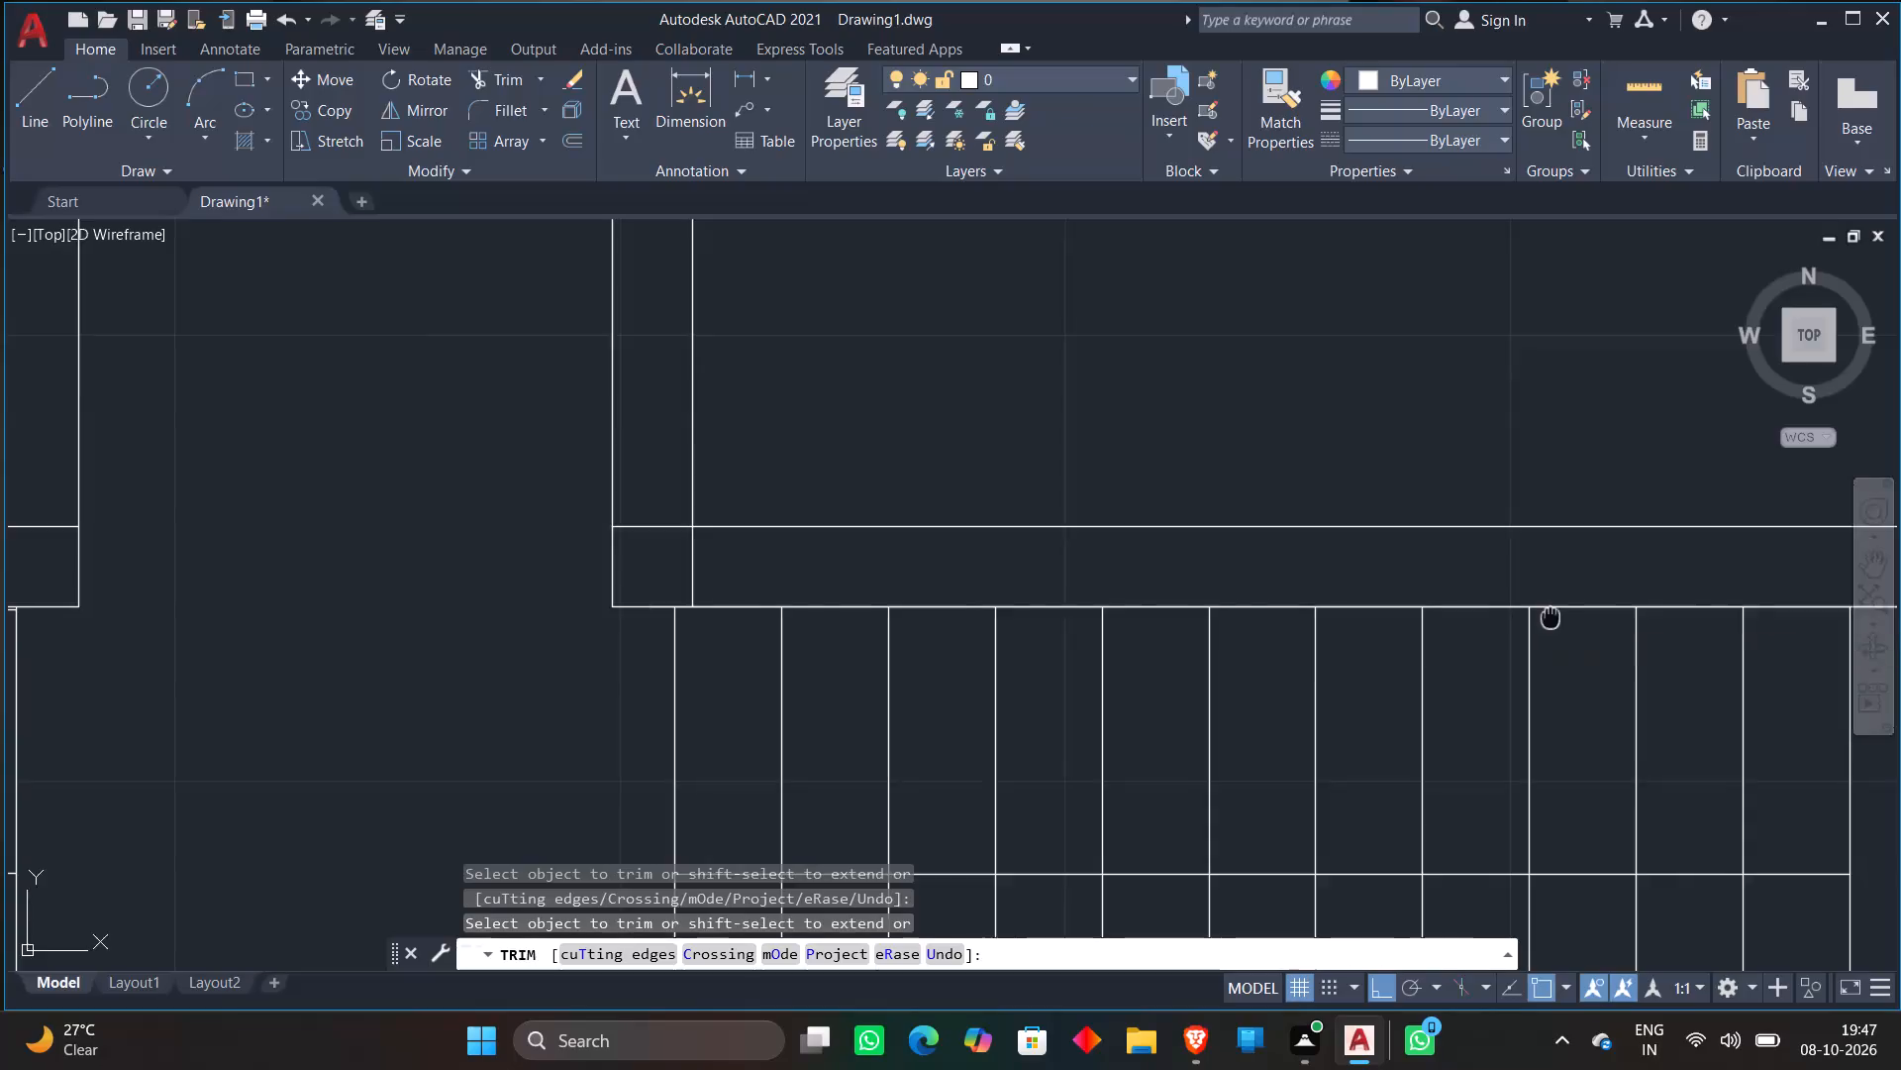
Trim the horizontal line closing the gap between the two east end wall lines at the mirrored staircase's south side.
middle_click_drag(1546, 616, 735, 613)
scroll(894, 613, "up", 5)
scroll(1126, 619, "down", 3)
scroll(1395, 656, "down", 2)
scroll(1481, 684, "down", 2)
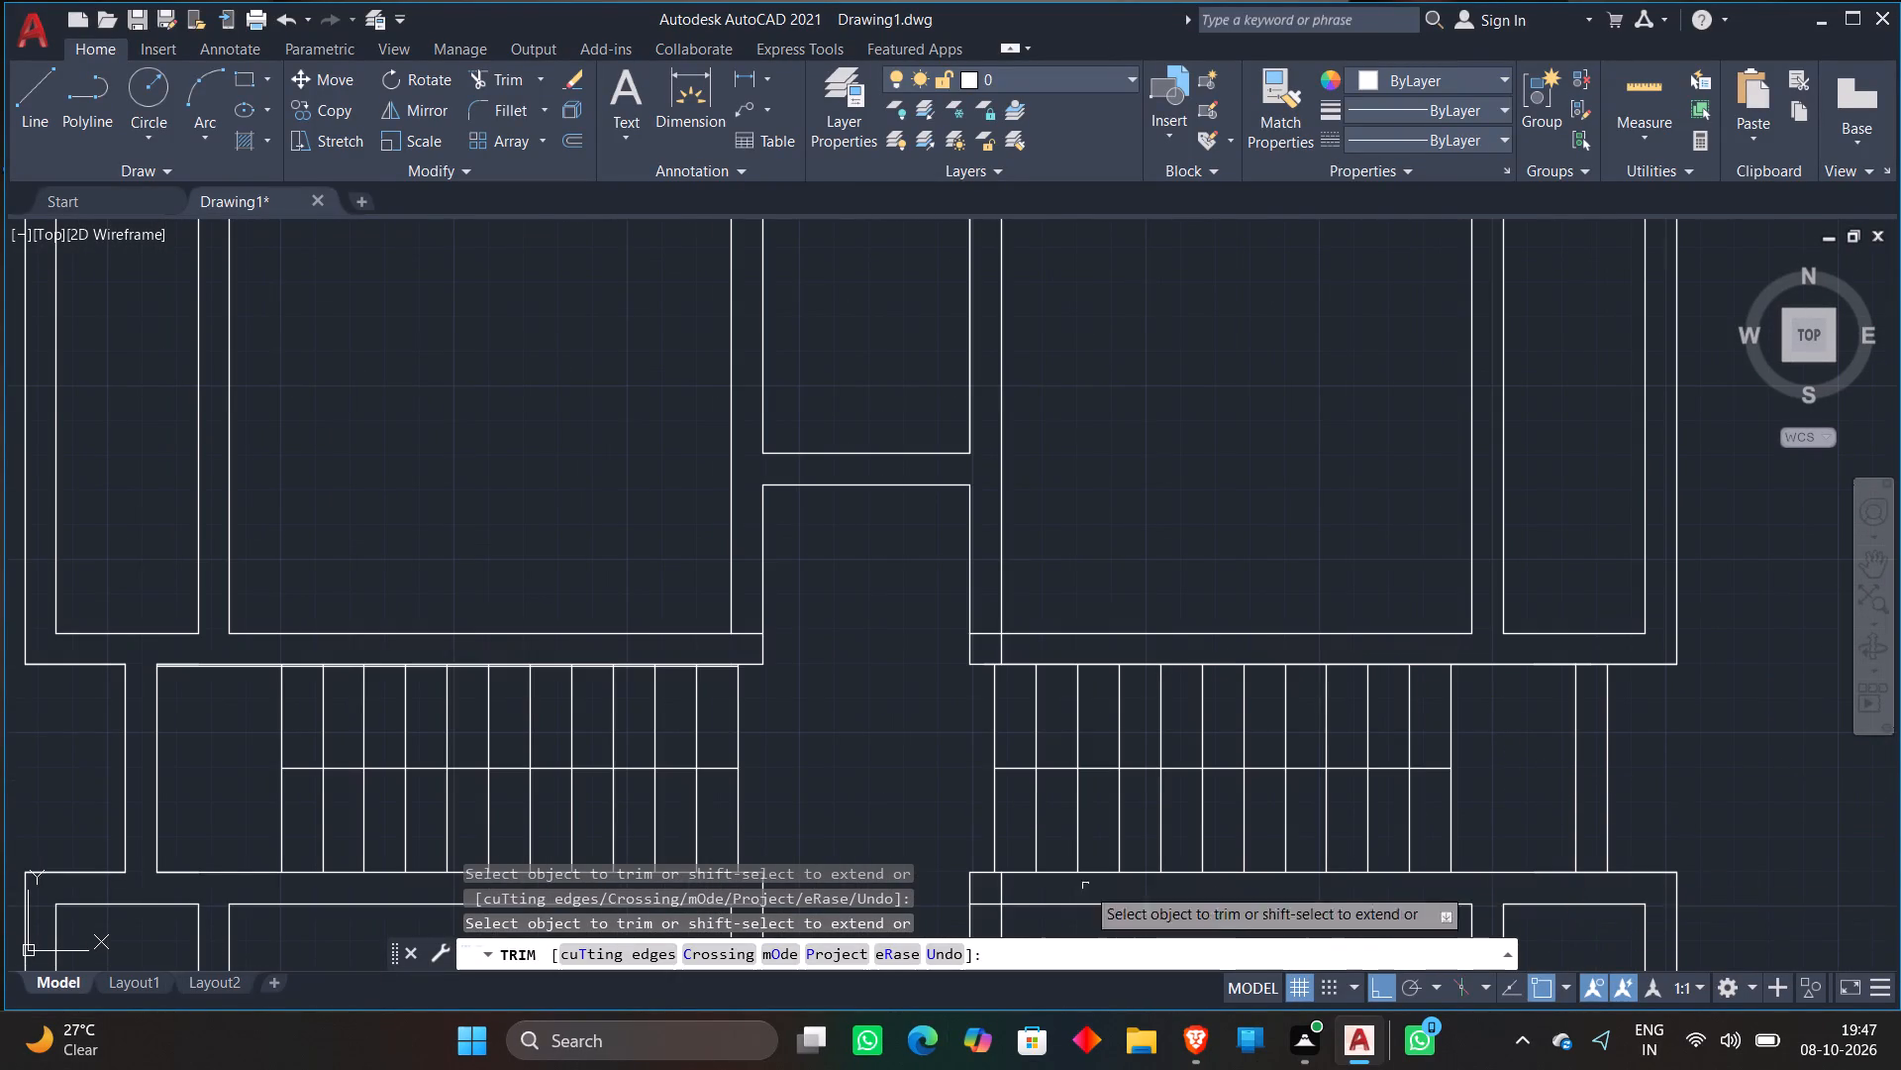
scroll(1599, 860, "up", 3)
left_click(1575, 889)
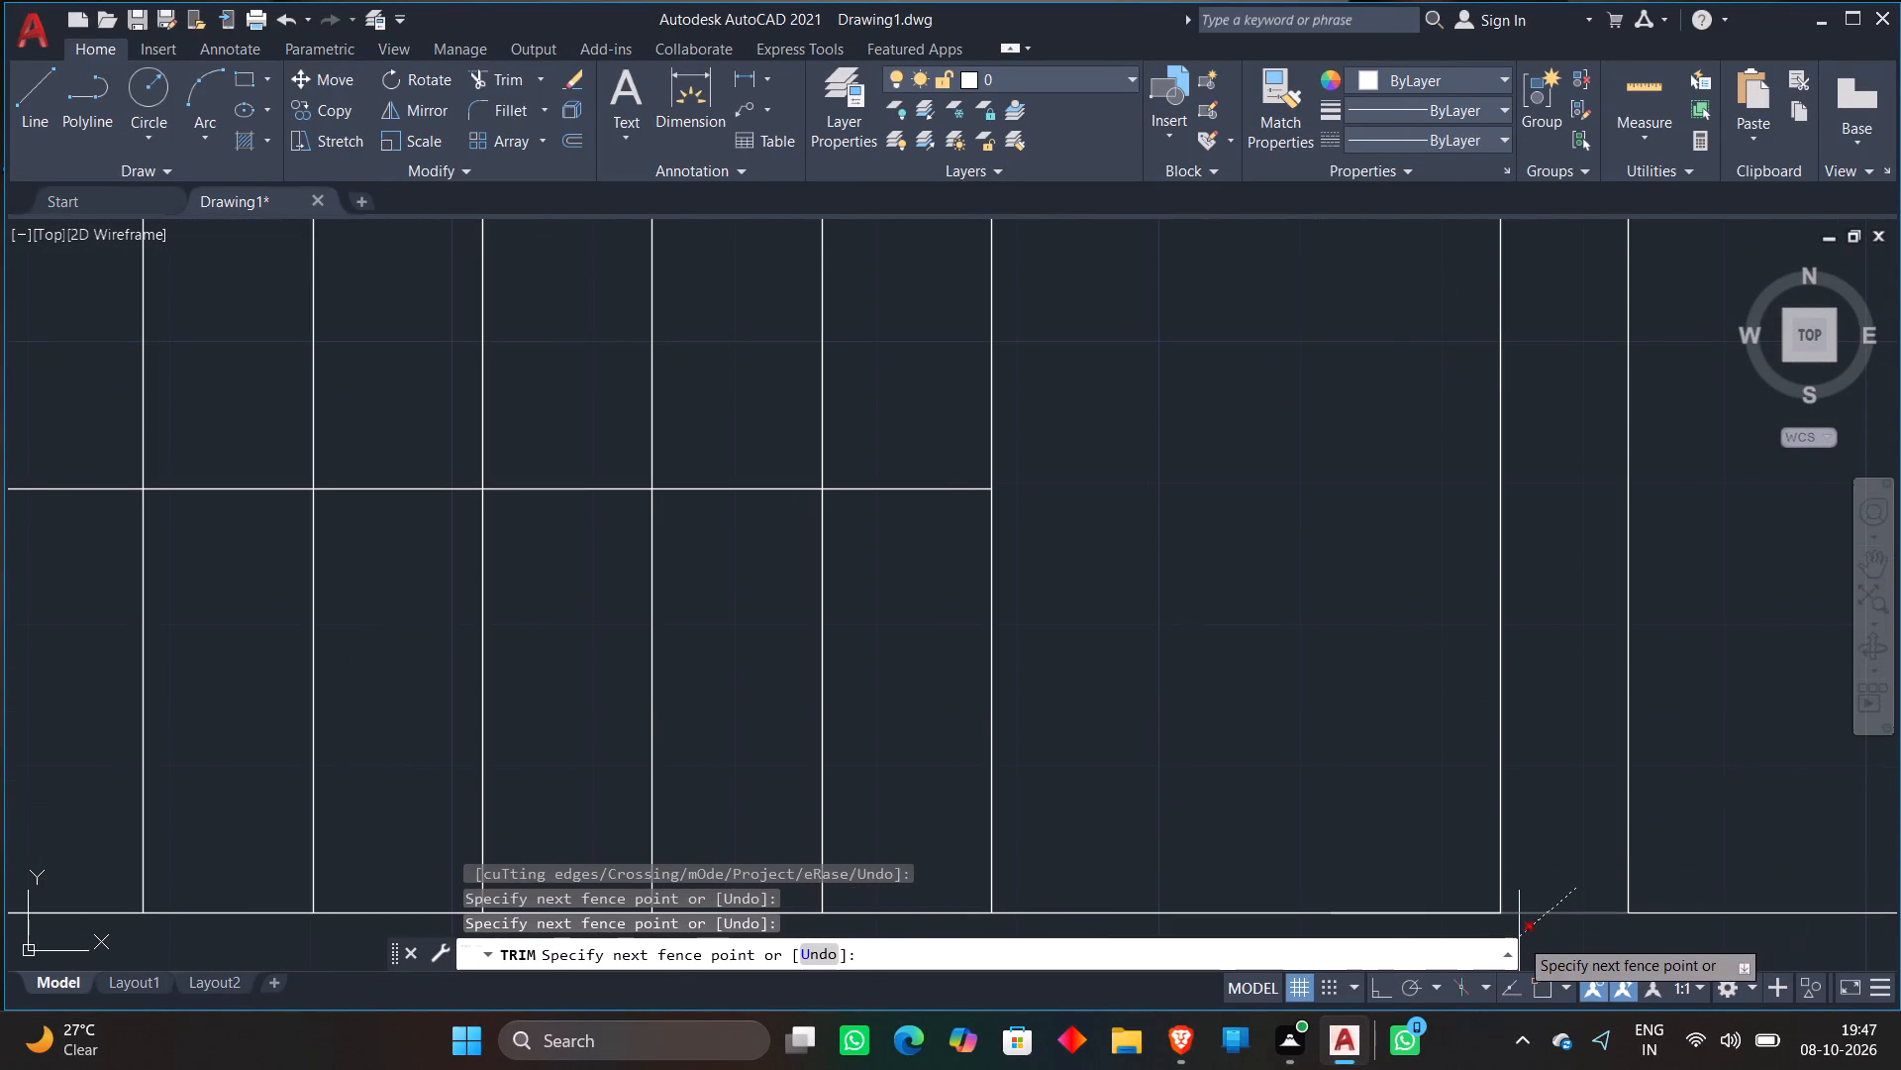
left_click(1519, 937)
Trim the horizontal line crossing the north end of the mirrored staircase's east end wall.
scroll(1539, 837, "down", 3)
middle_click_drag(1539, 837, 1492, 926)
scroll(1494, 762, "up", 4)
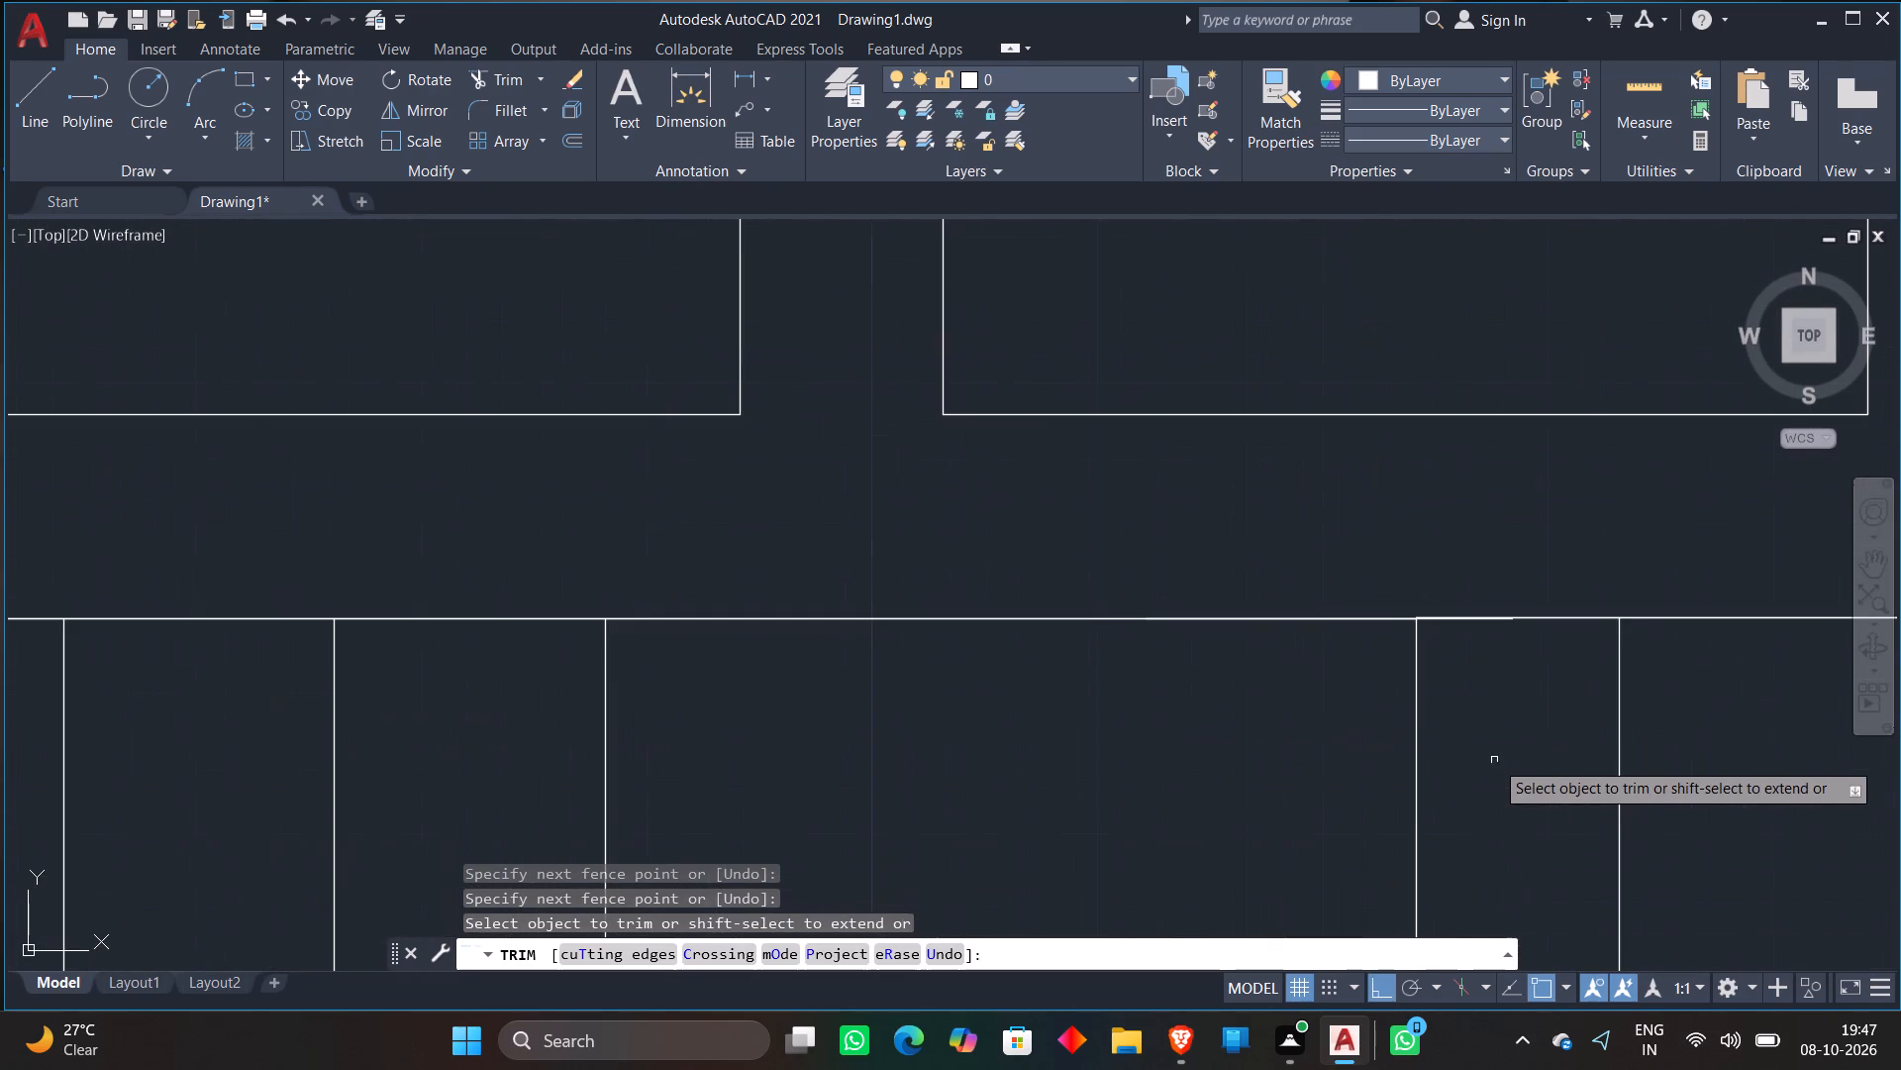
left_click(1523, 572)
left_click(1496, 664)
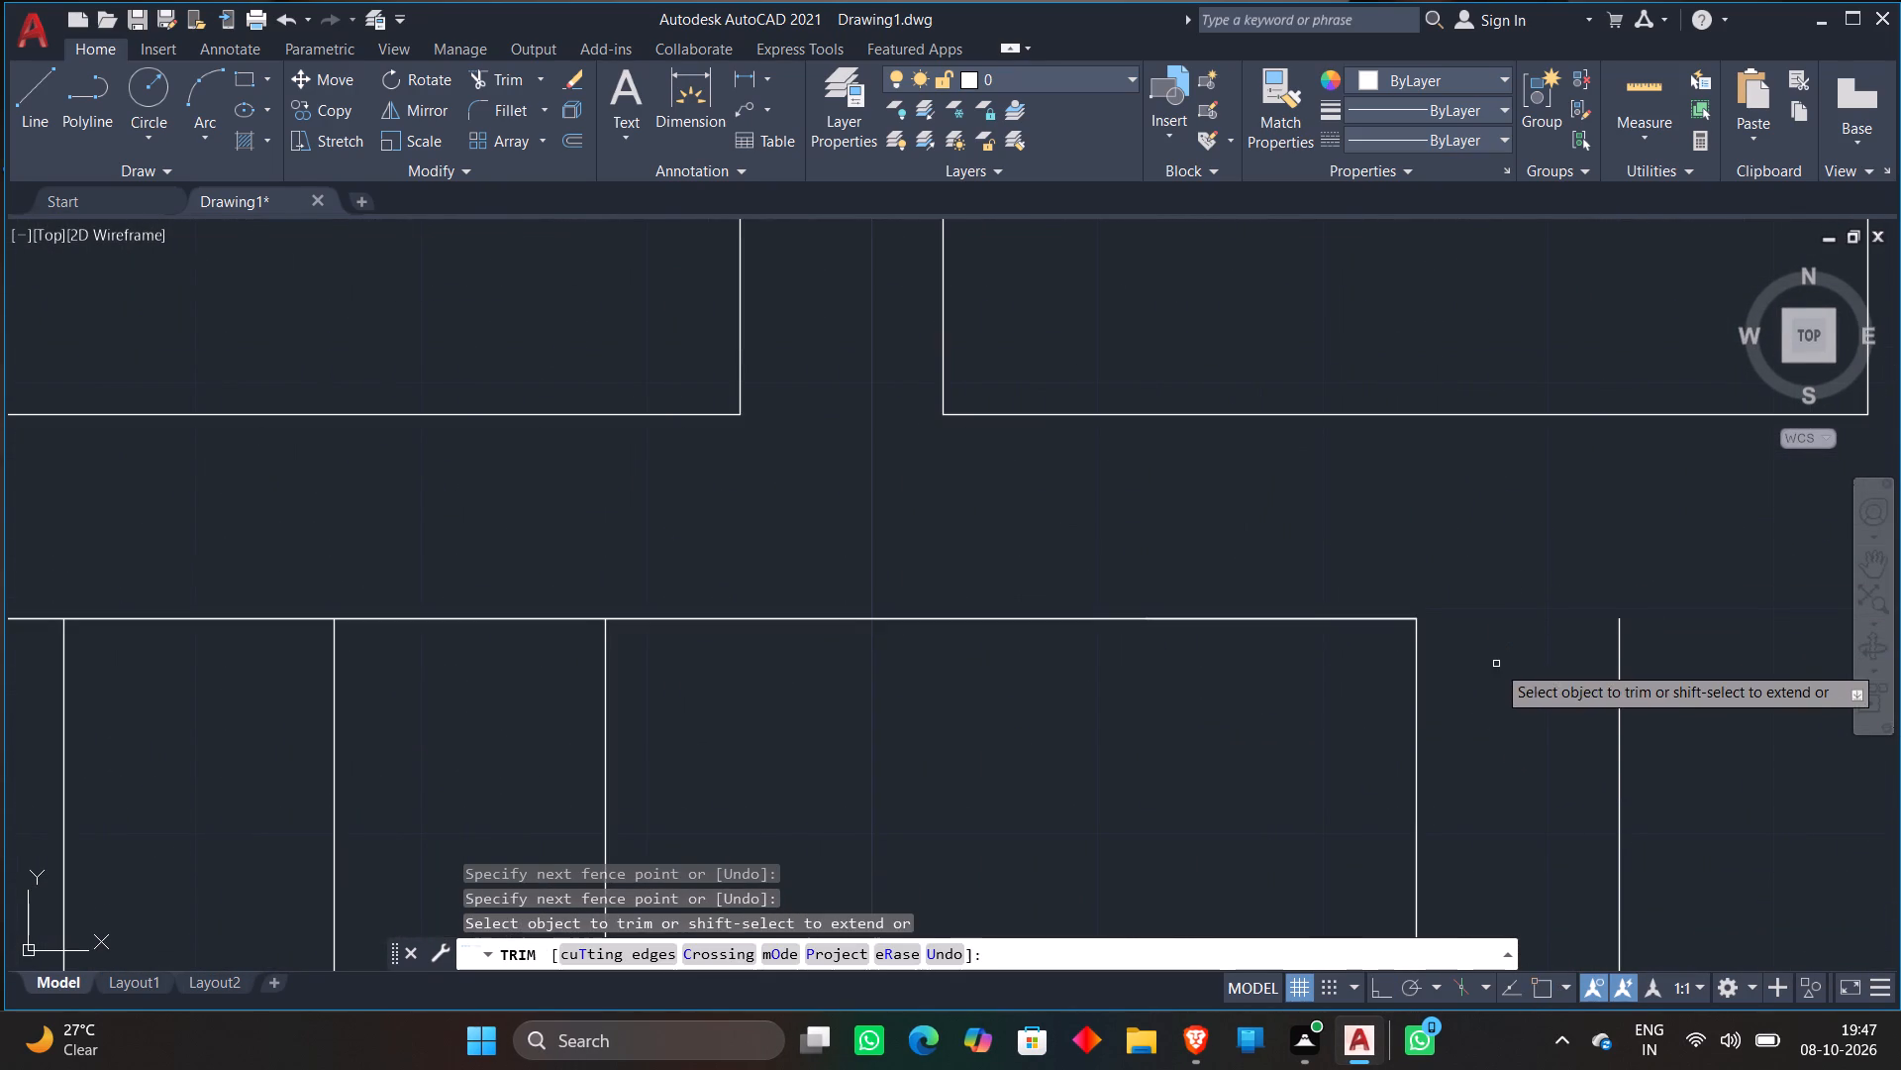
scroll(1503, 670, "down", 4)
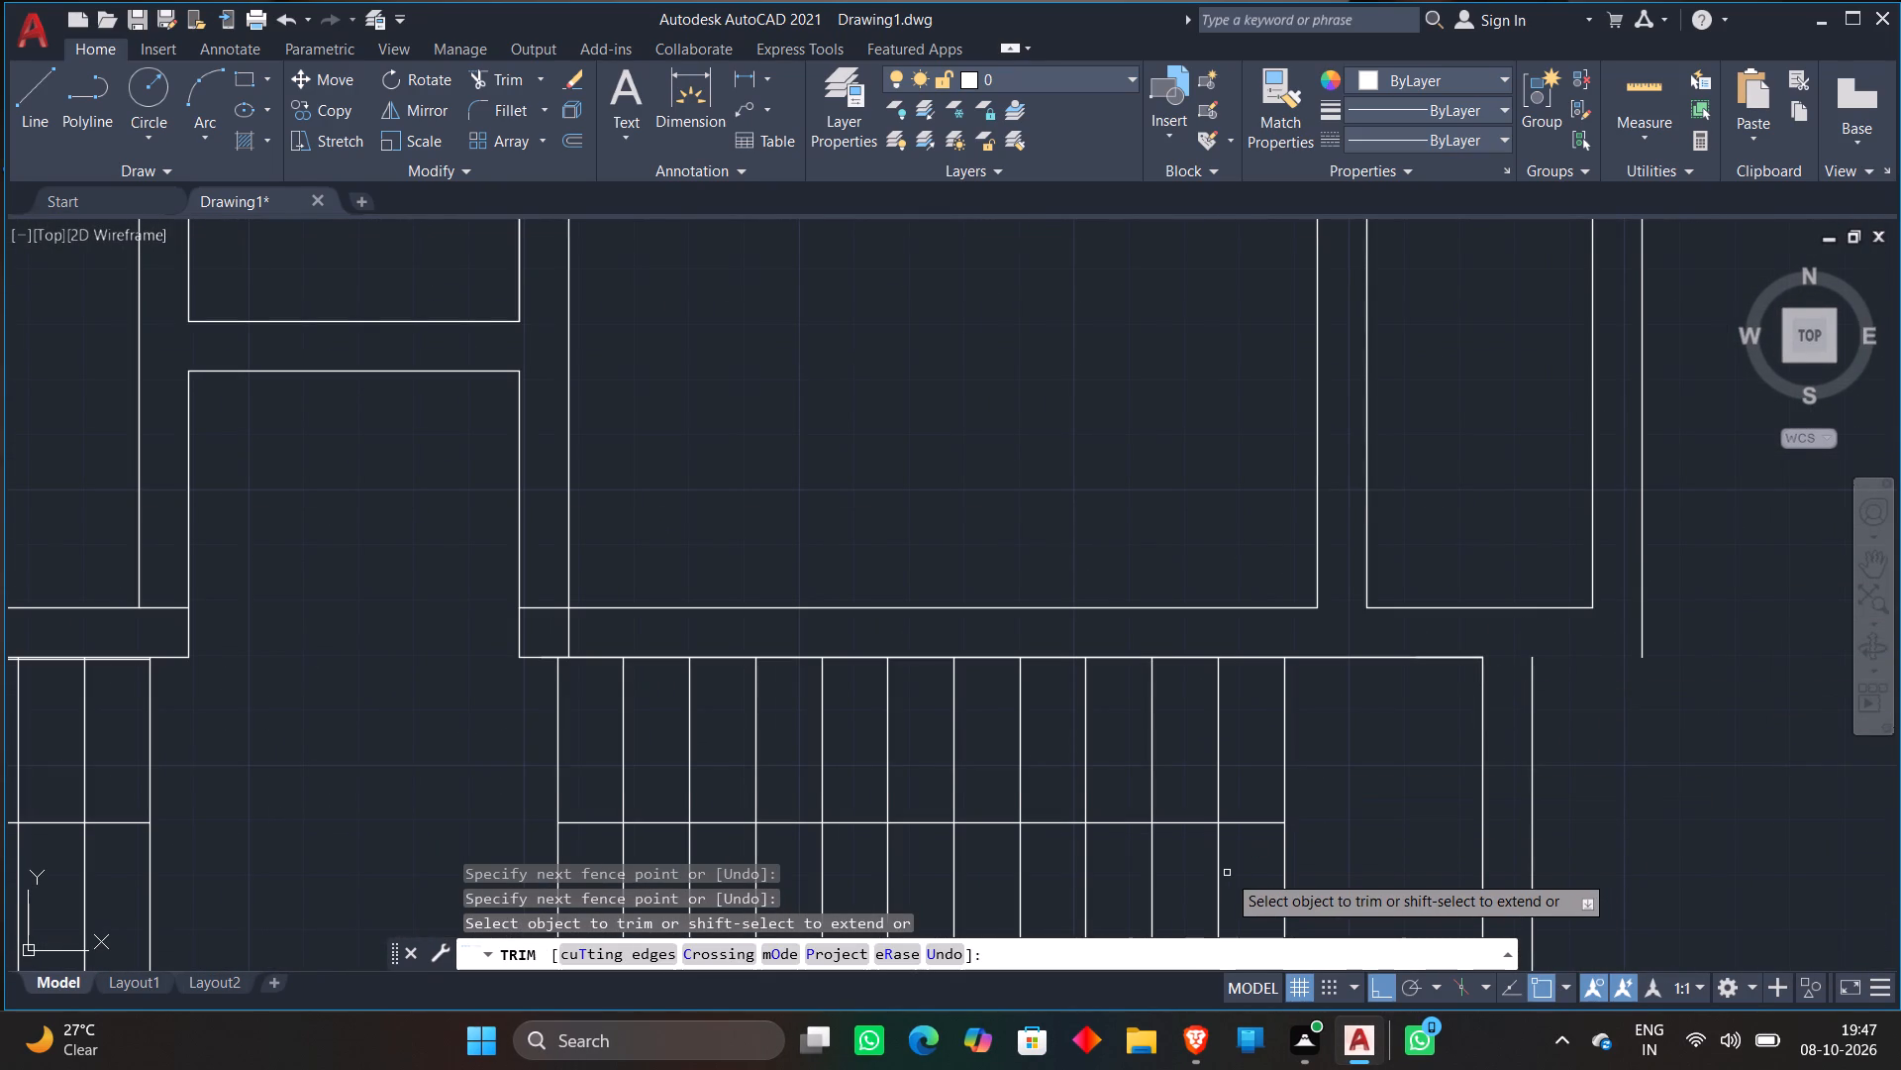
key("Escape")
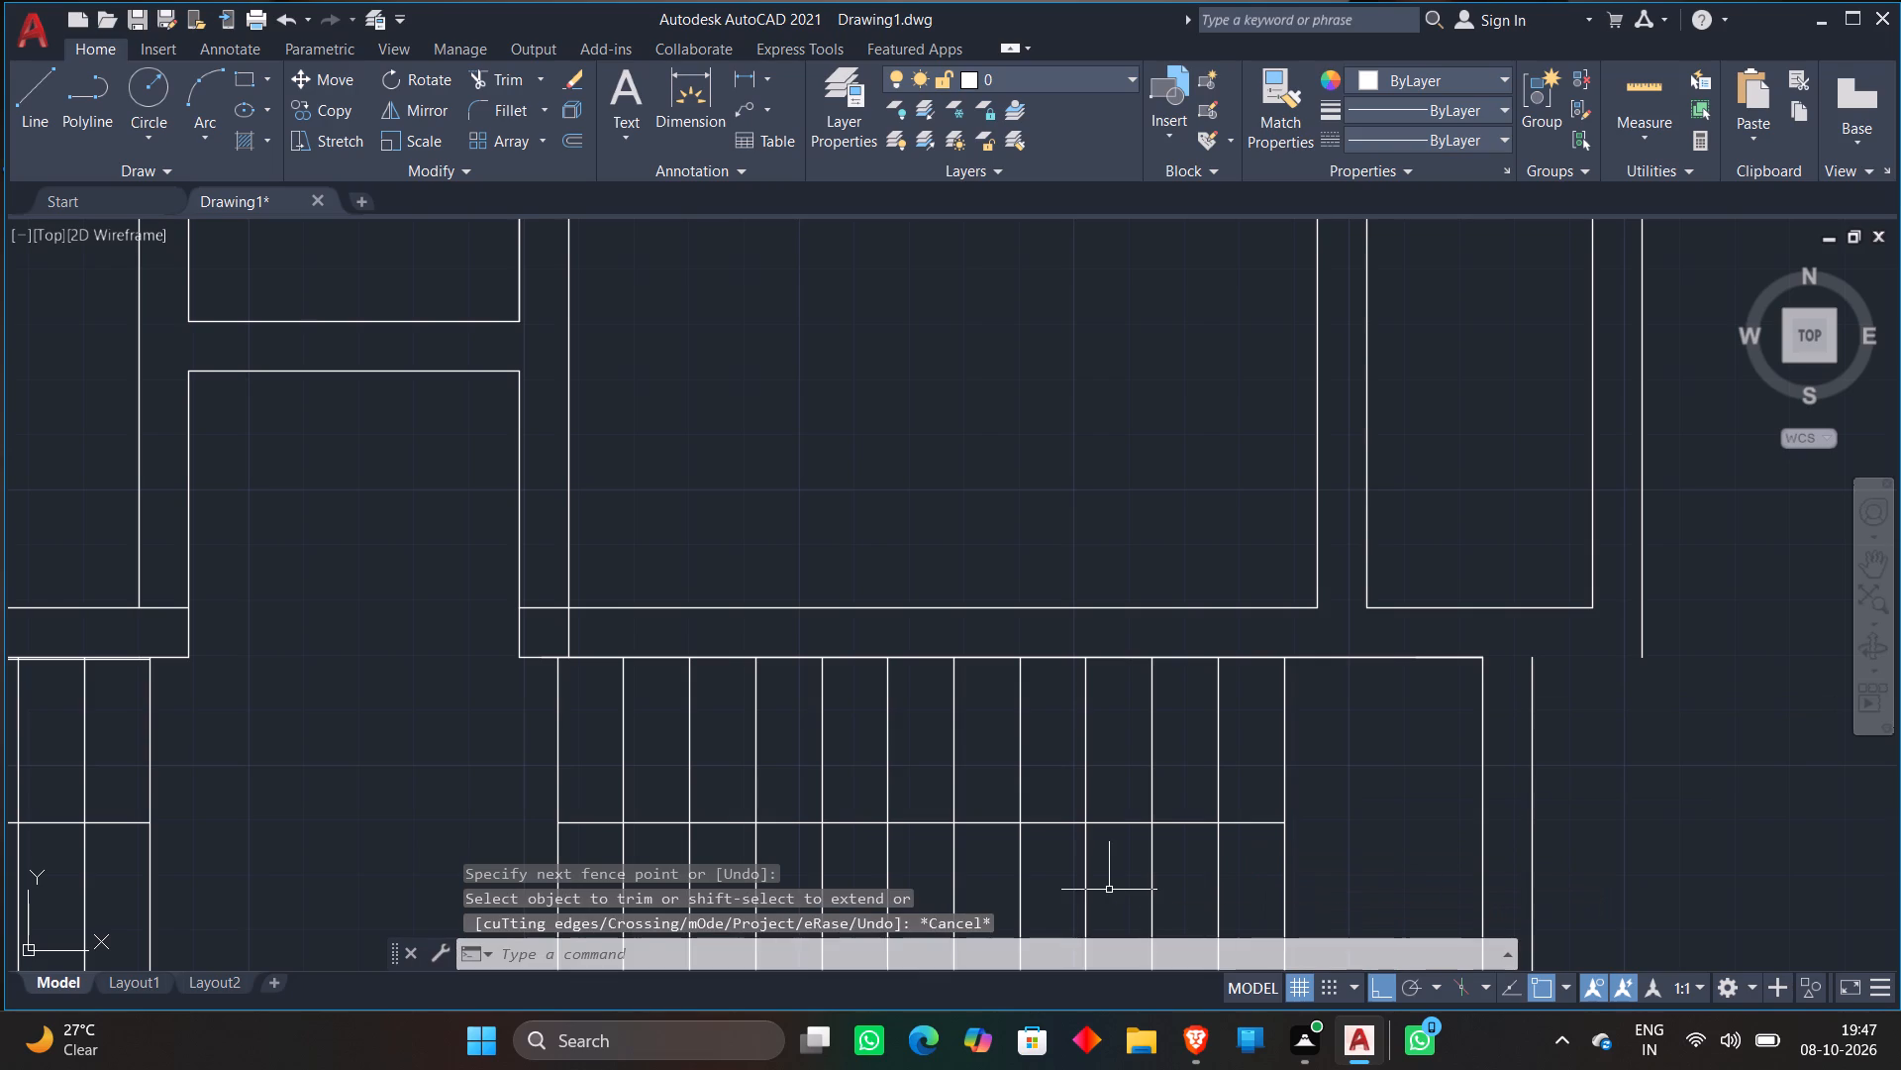
Trim the inner vertical line crossing the wall thickness at the southwest corner of the room north of the mirrored staircase.
scroll(0, 1069, "up", 1)
scroll(573, 673, "down", 2)
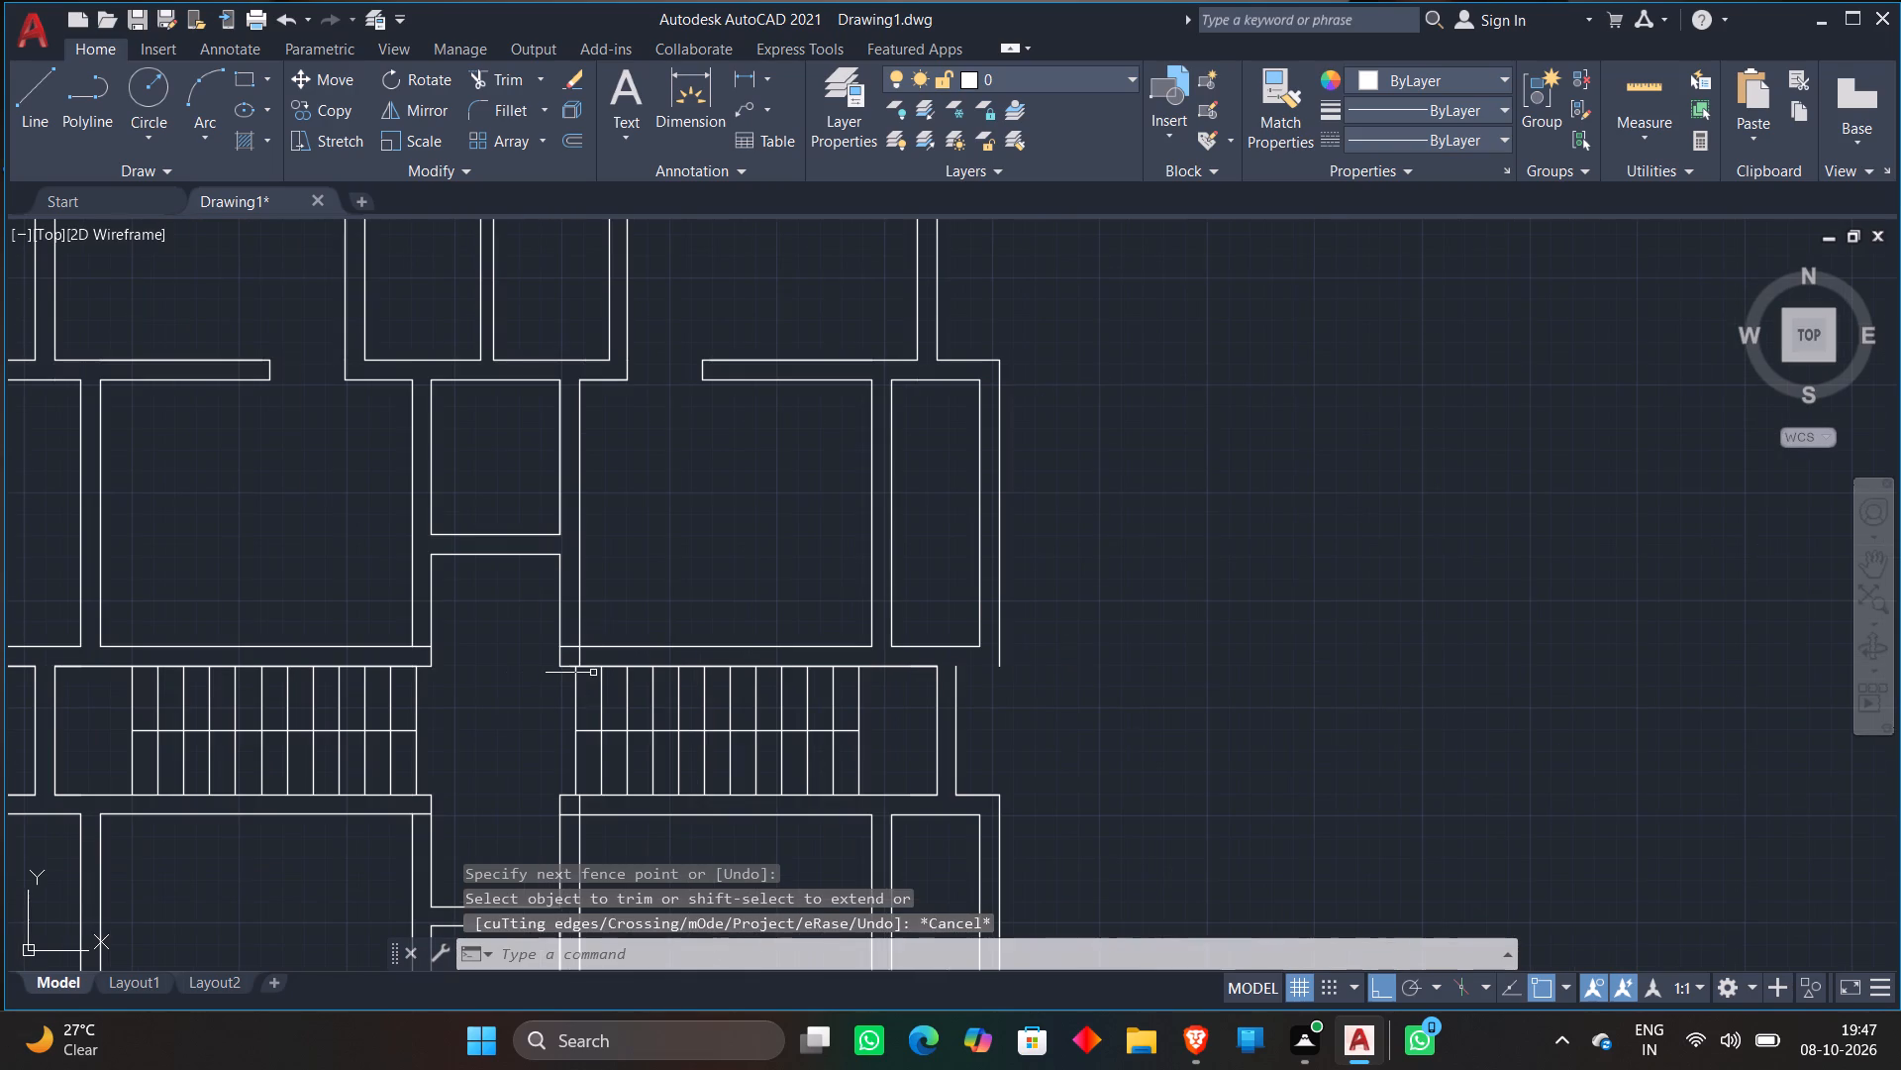
middle_click_drag(649, 587, 280, 635)
scroll(111, 725, "up", 3)
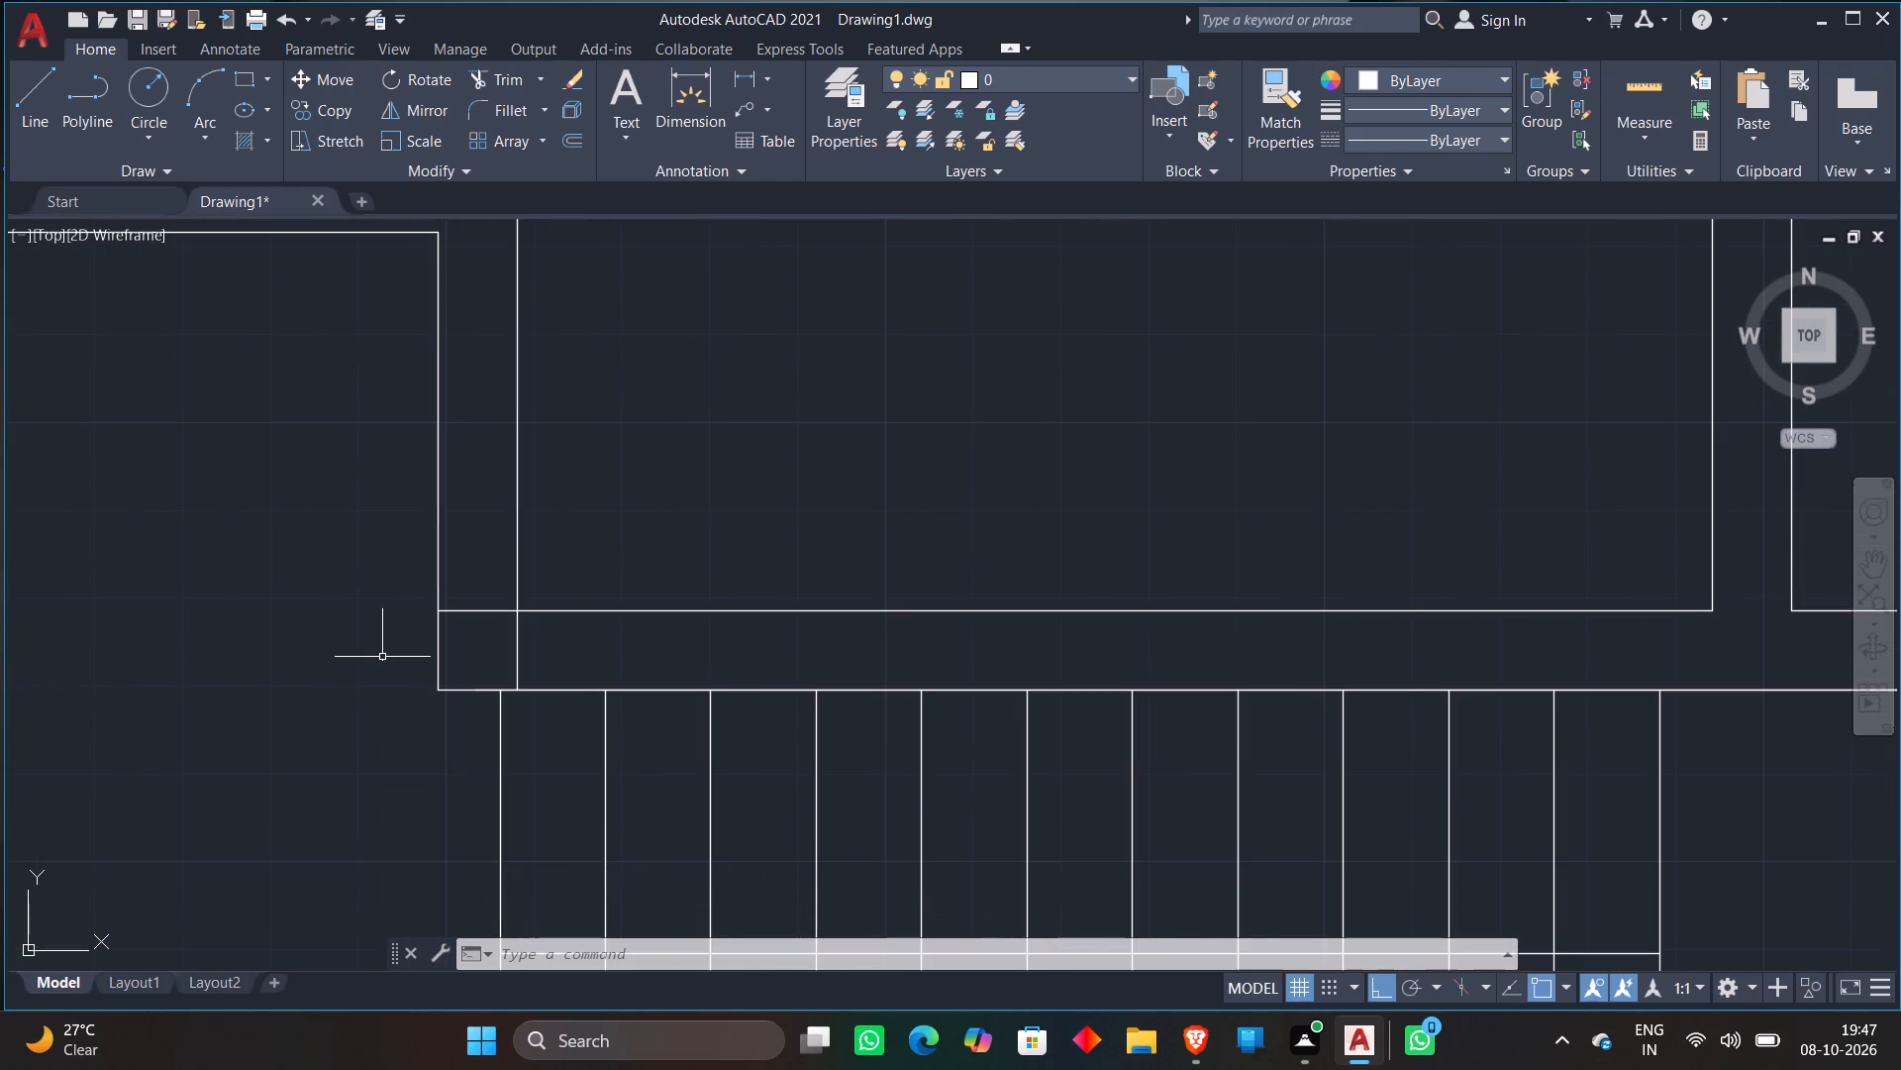
type("TR")
key("space")
left_click(523, 640)
left_click(499, 642)
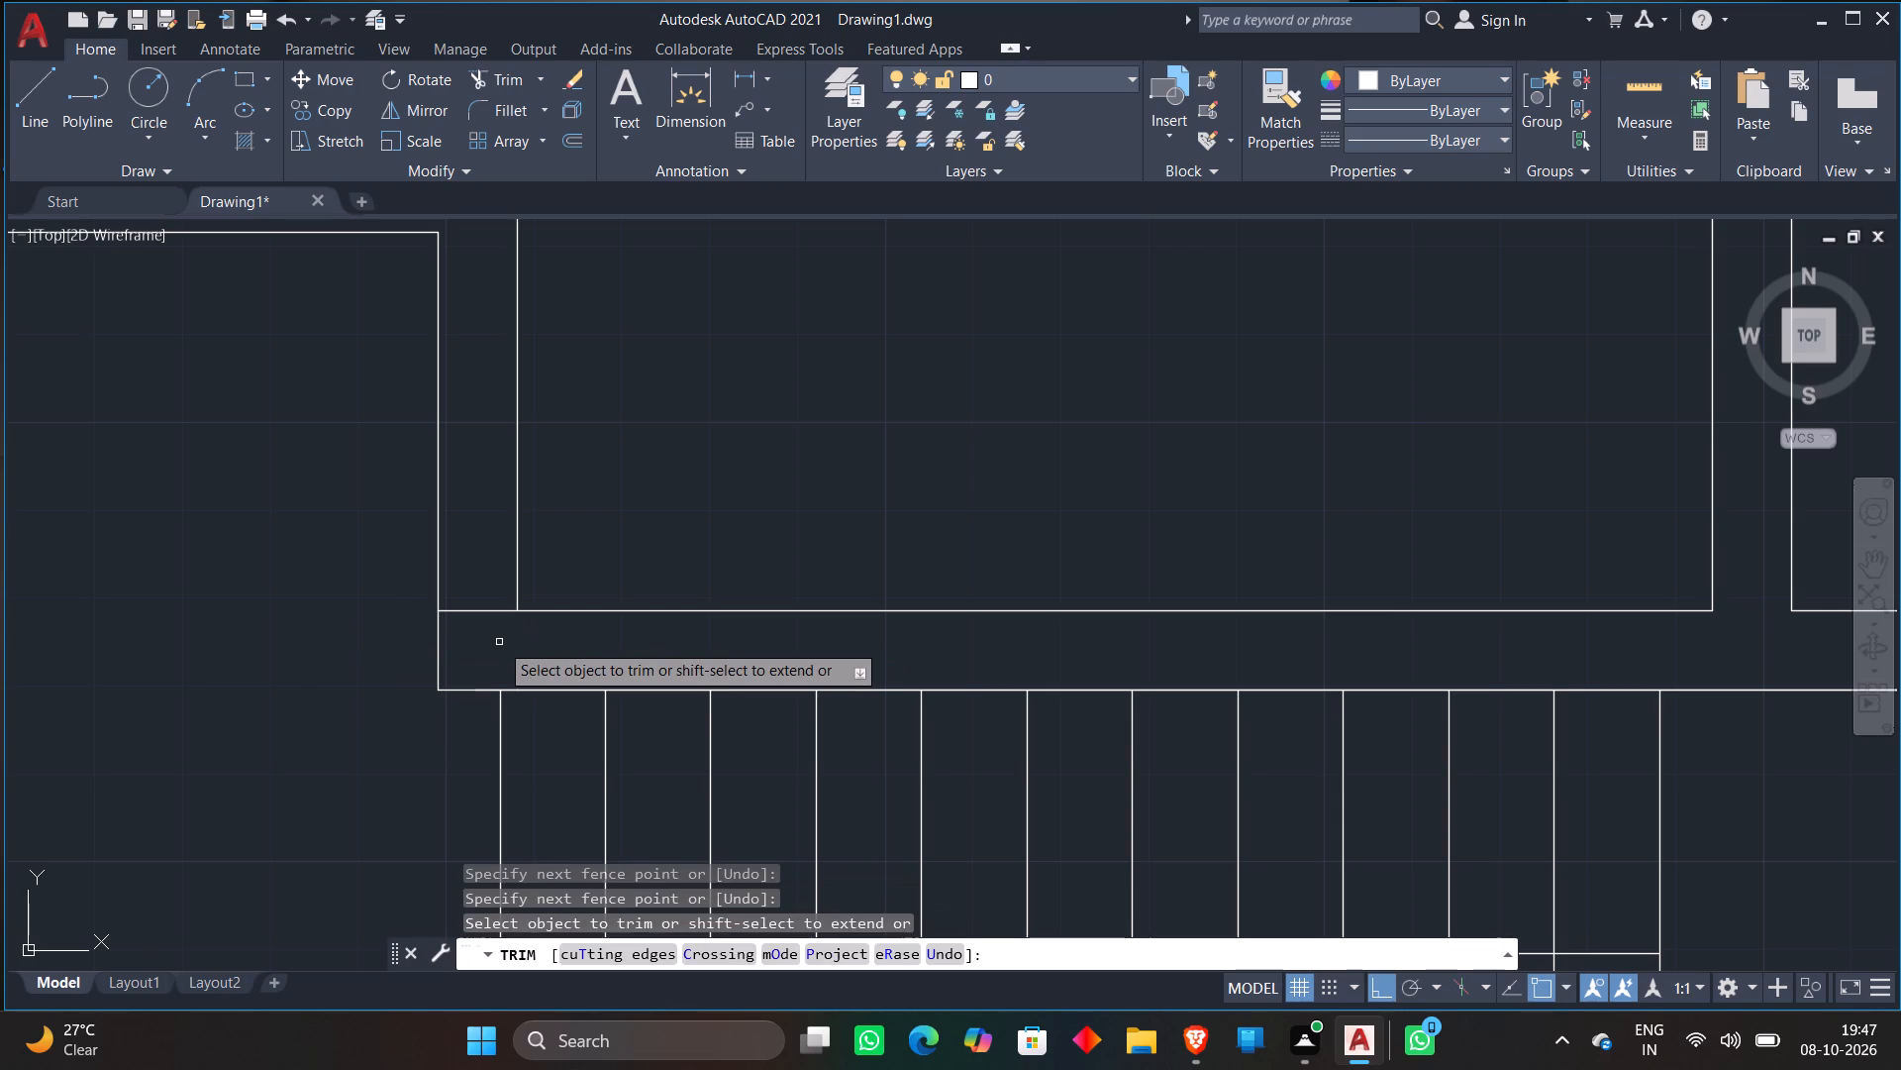
key("Escape")
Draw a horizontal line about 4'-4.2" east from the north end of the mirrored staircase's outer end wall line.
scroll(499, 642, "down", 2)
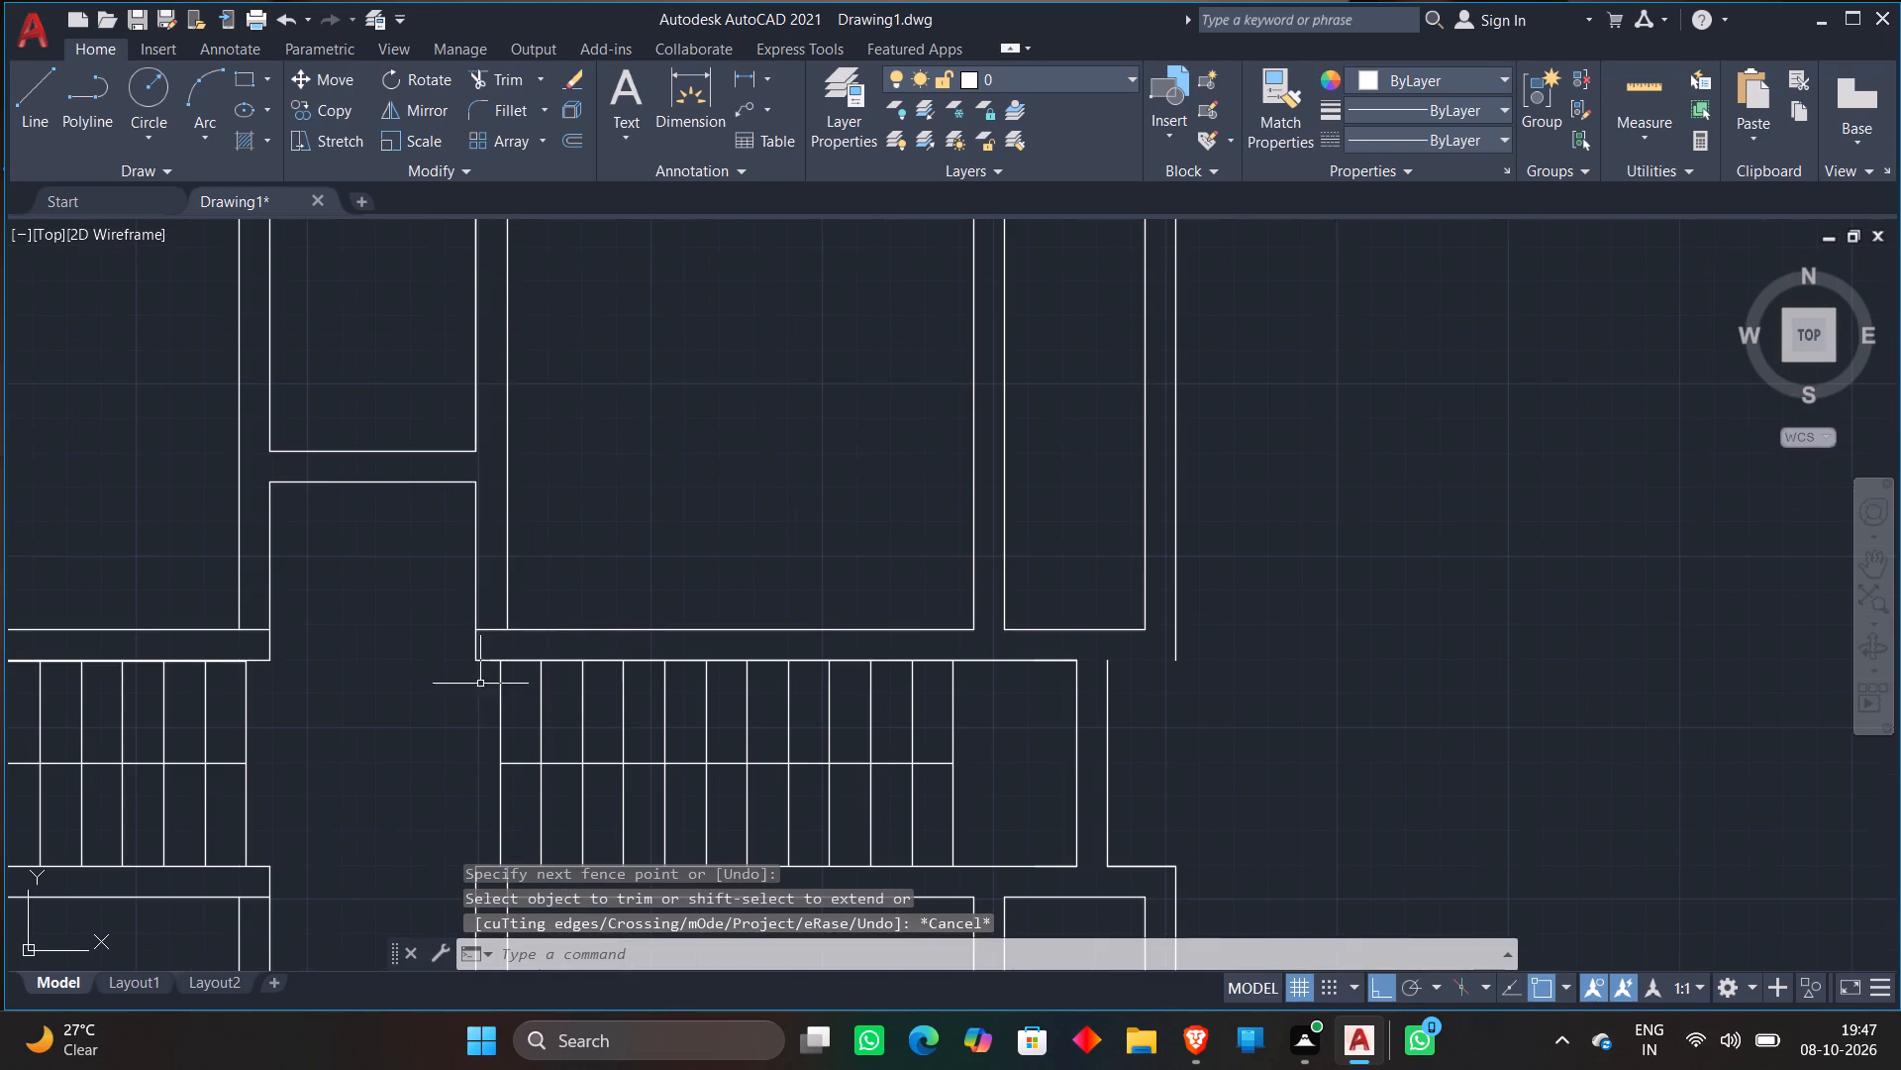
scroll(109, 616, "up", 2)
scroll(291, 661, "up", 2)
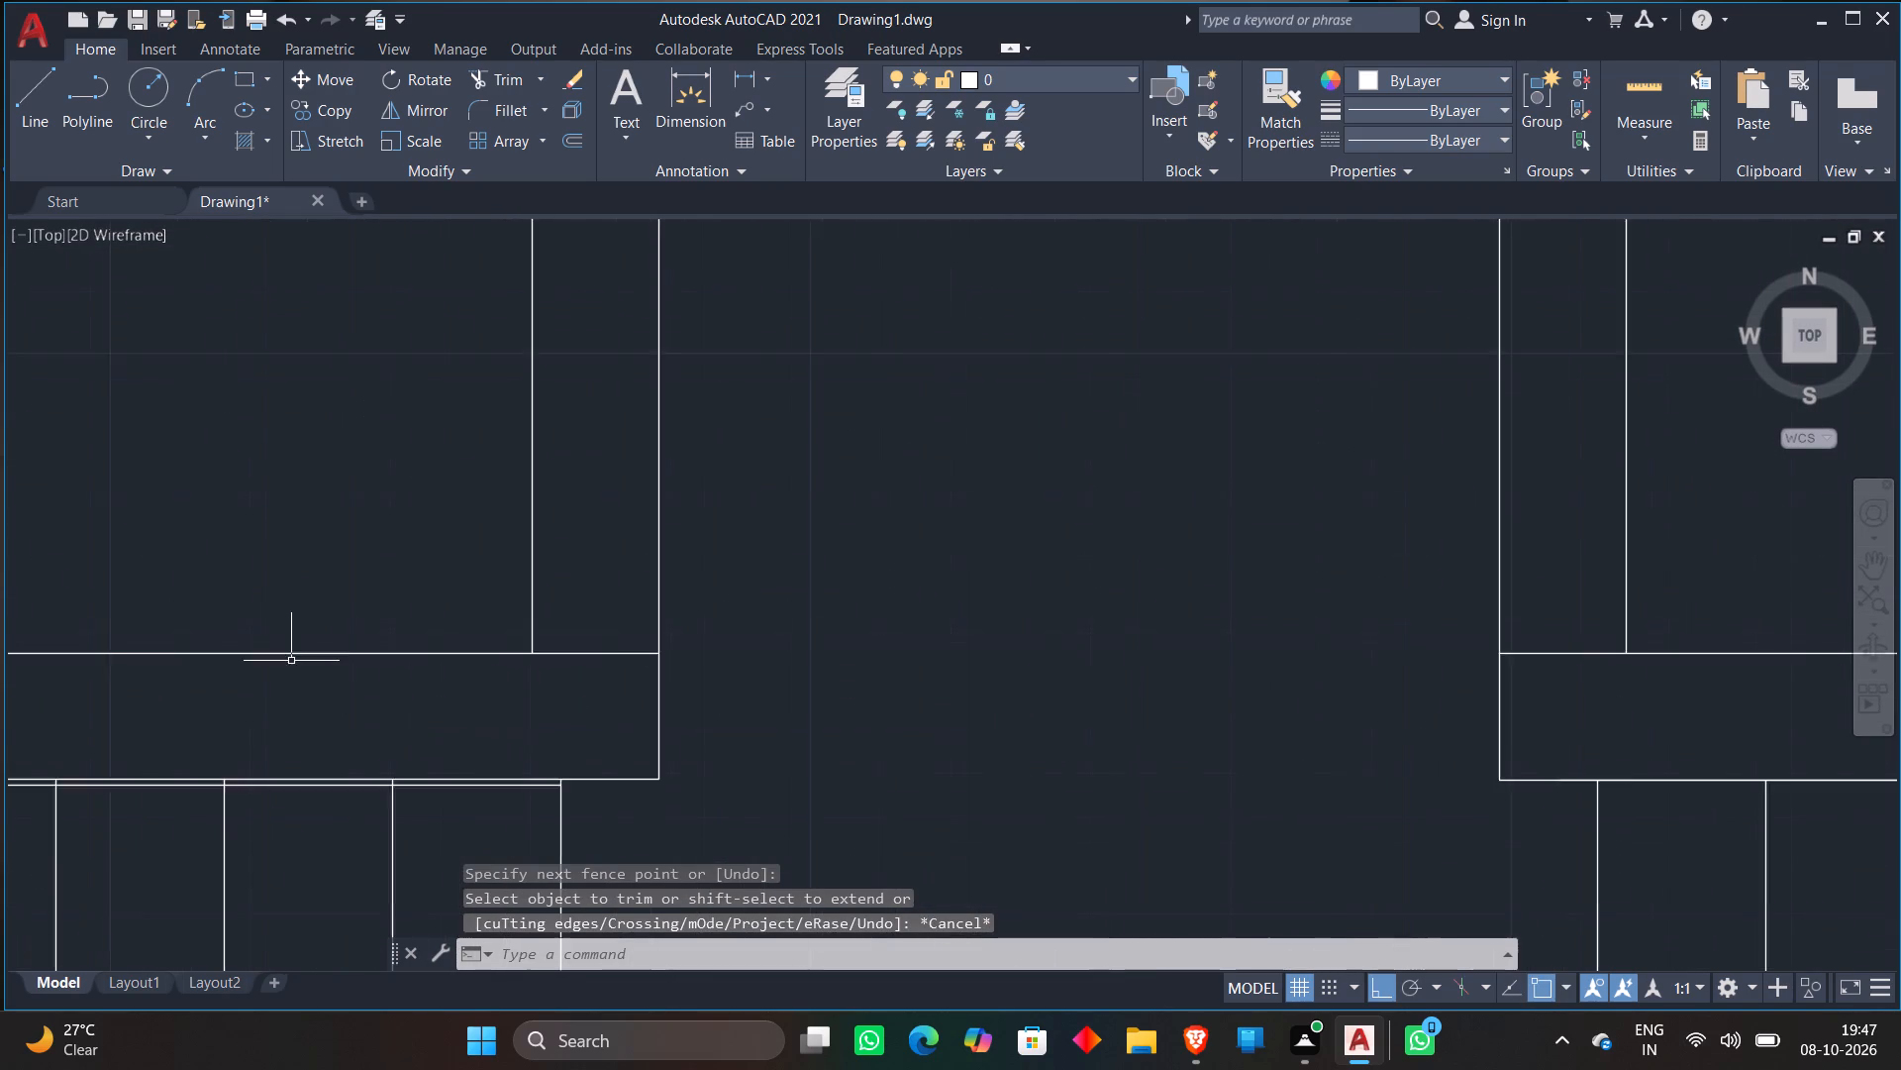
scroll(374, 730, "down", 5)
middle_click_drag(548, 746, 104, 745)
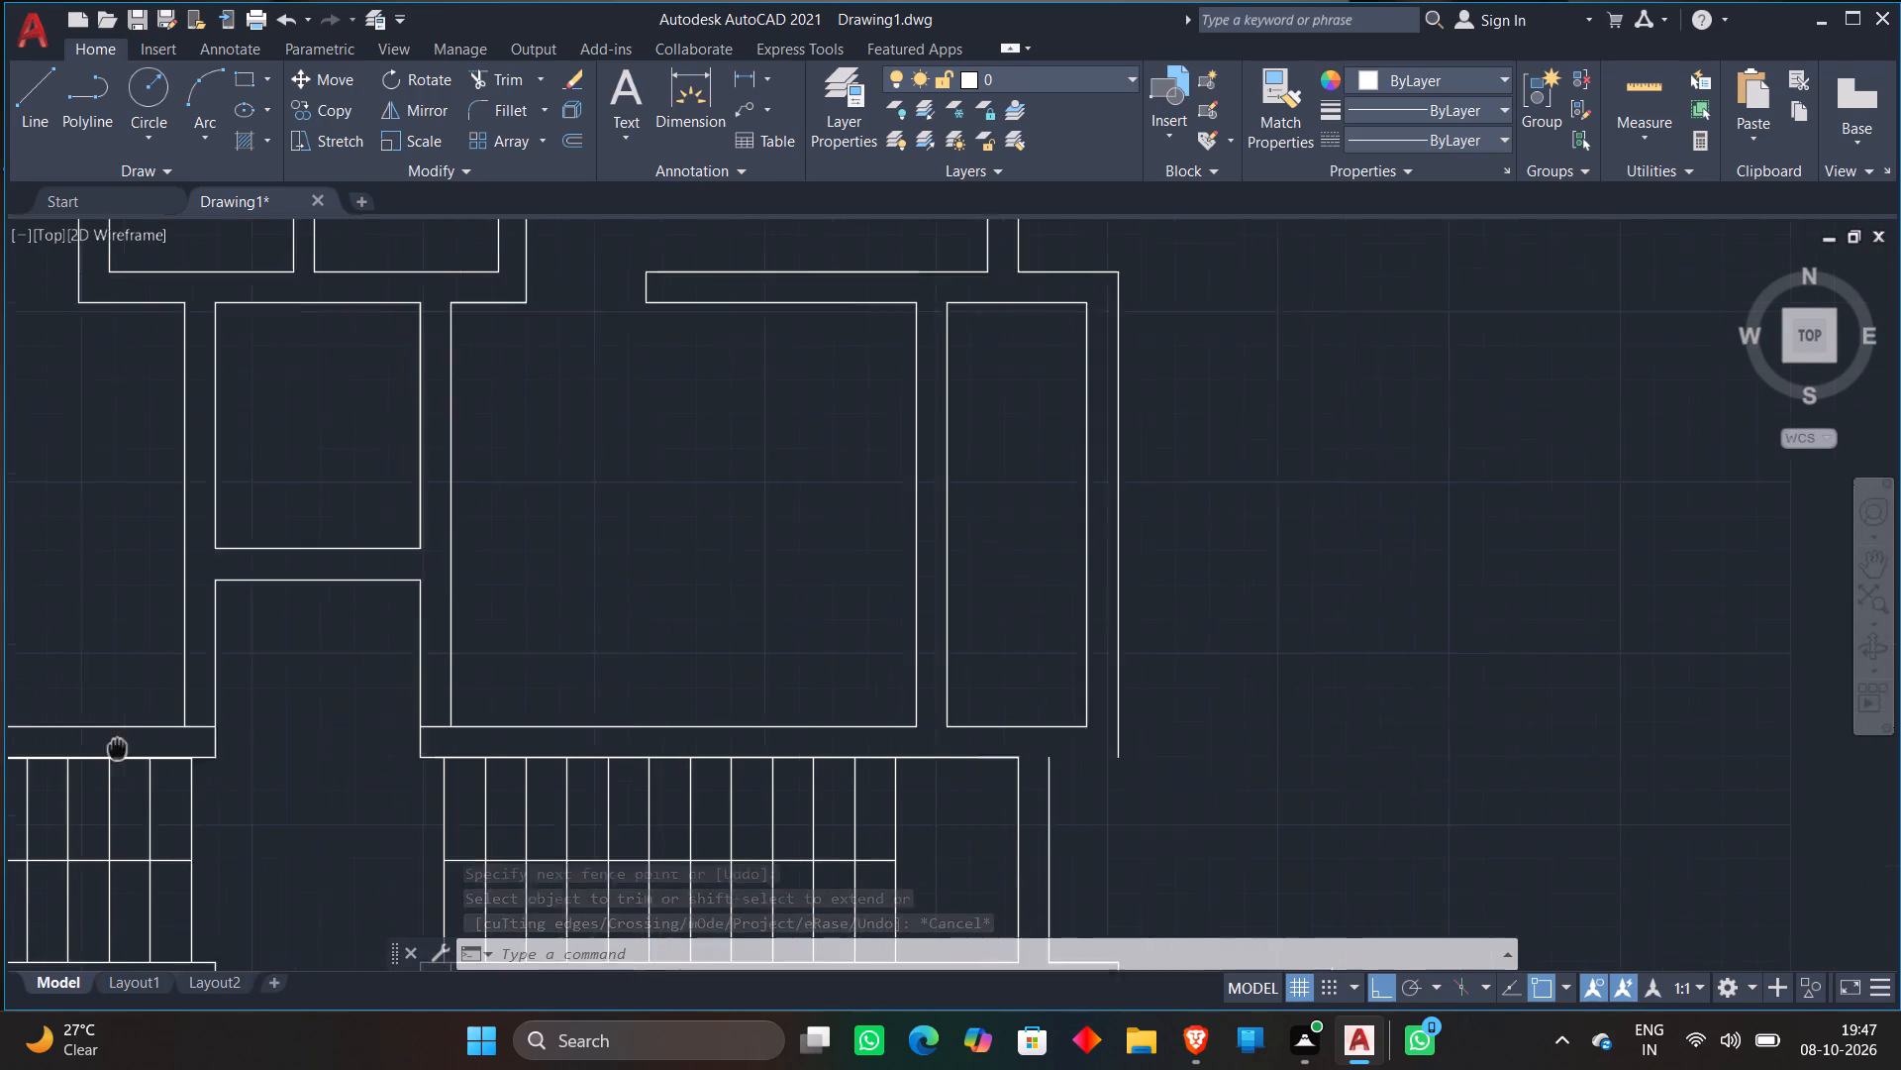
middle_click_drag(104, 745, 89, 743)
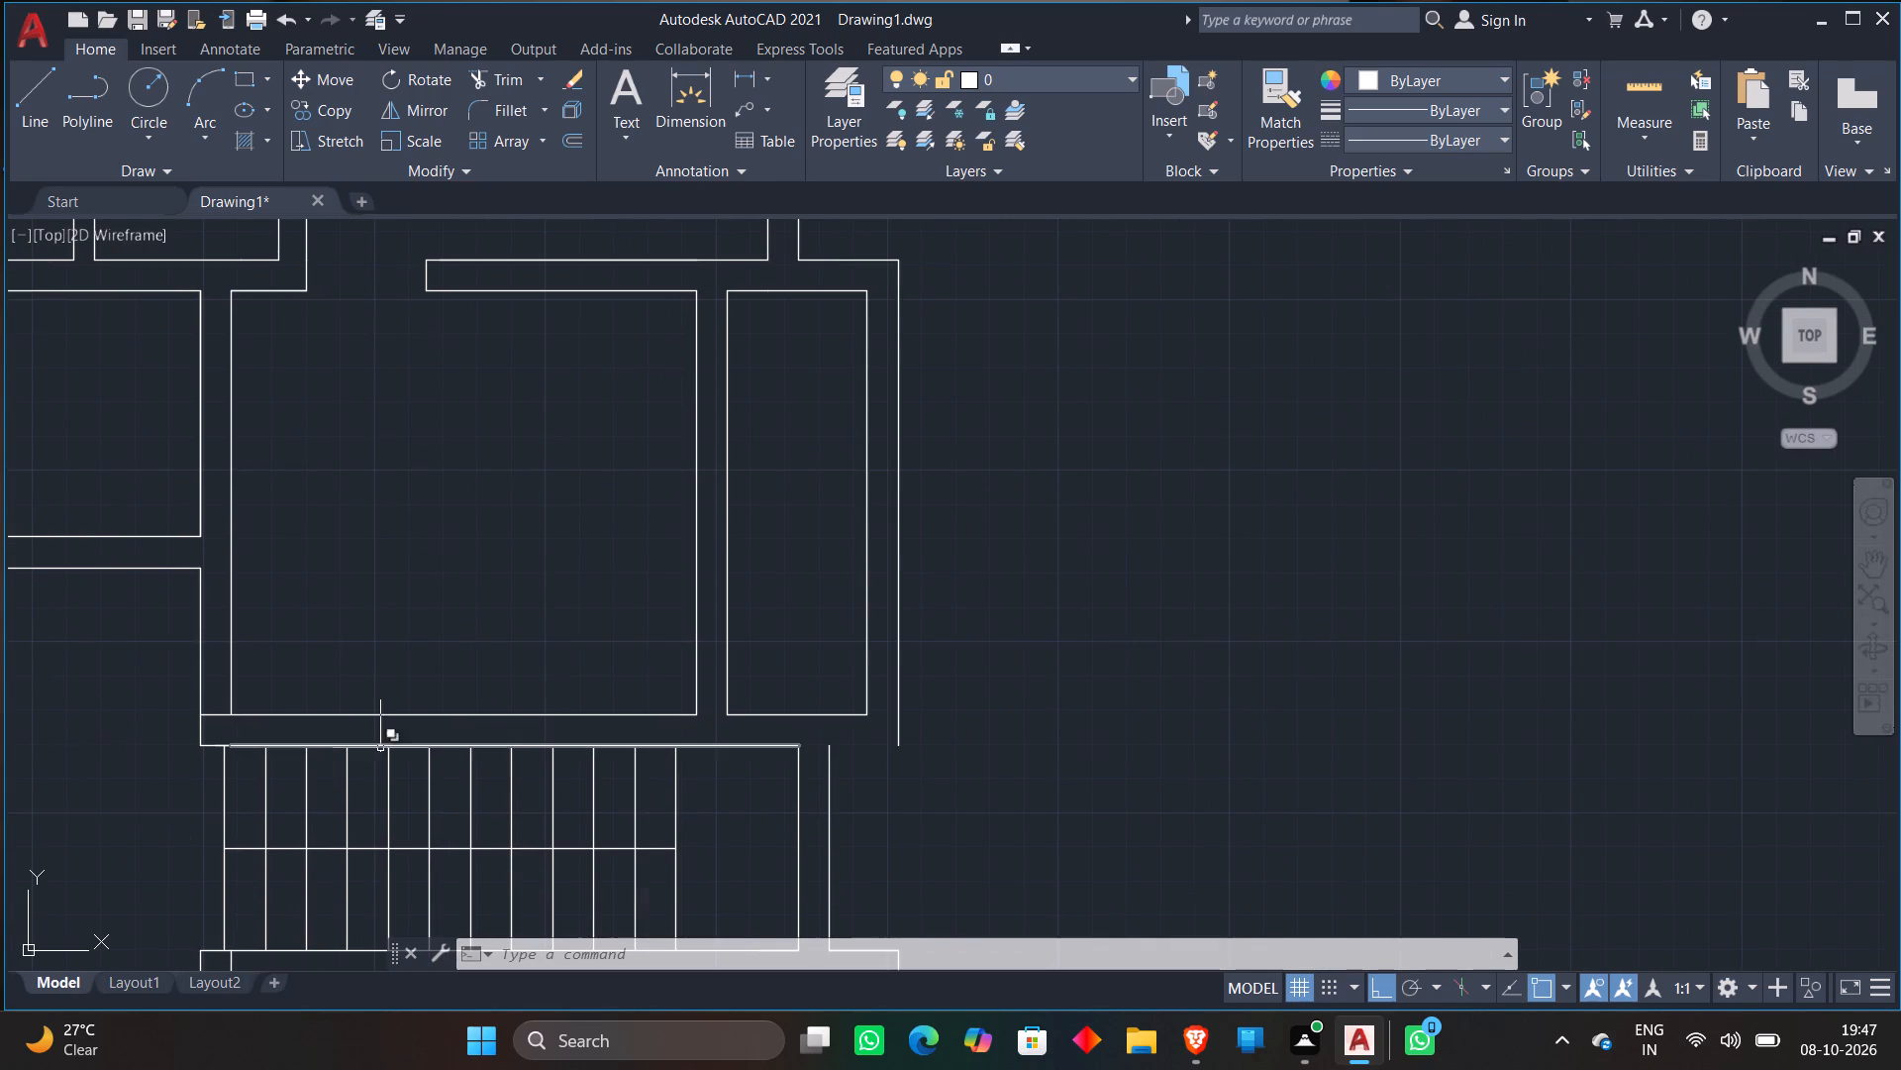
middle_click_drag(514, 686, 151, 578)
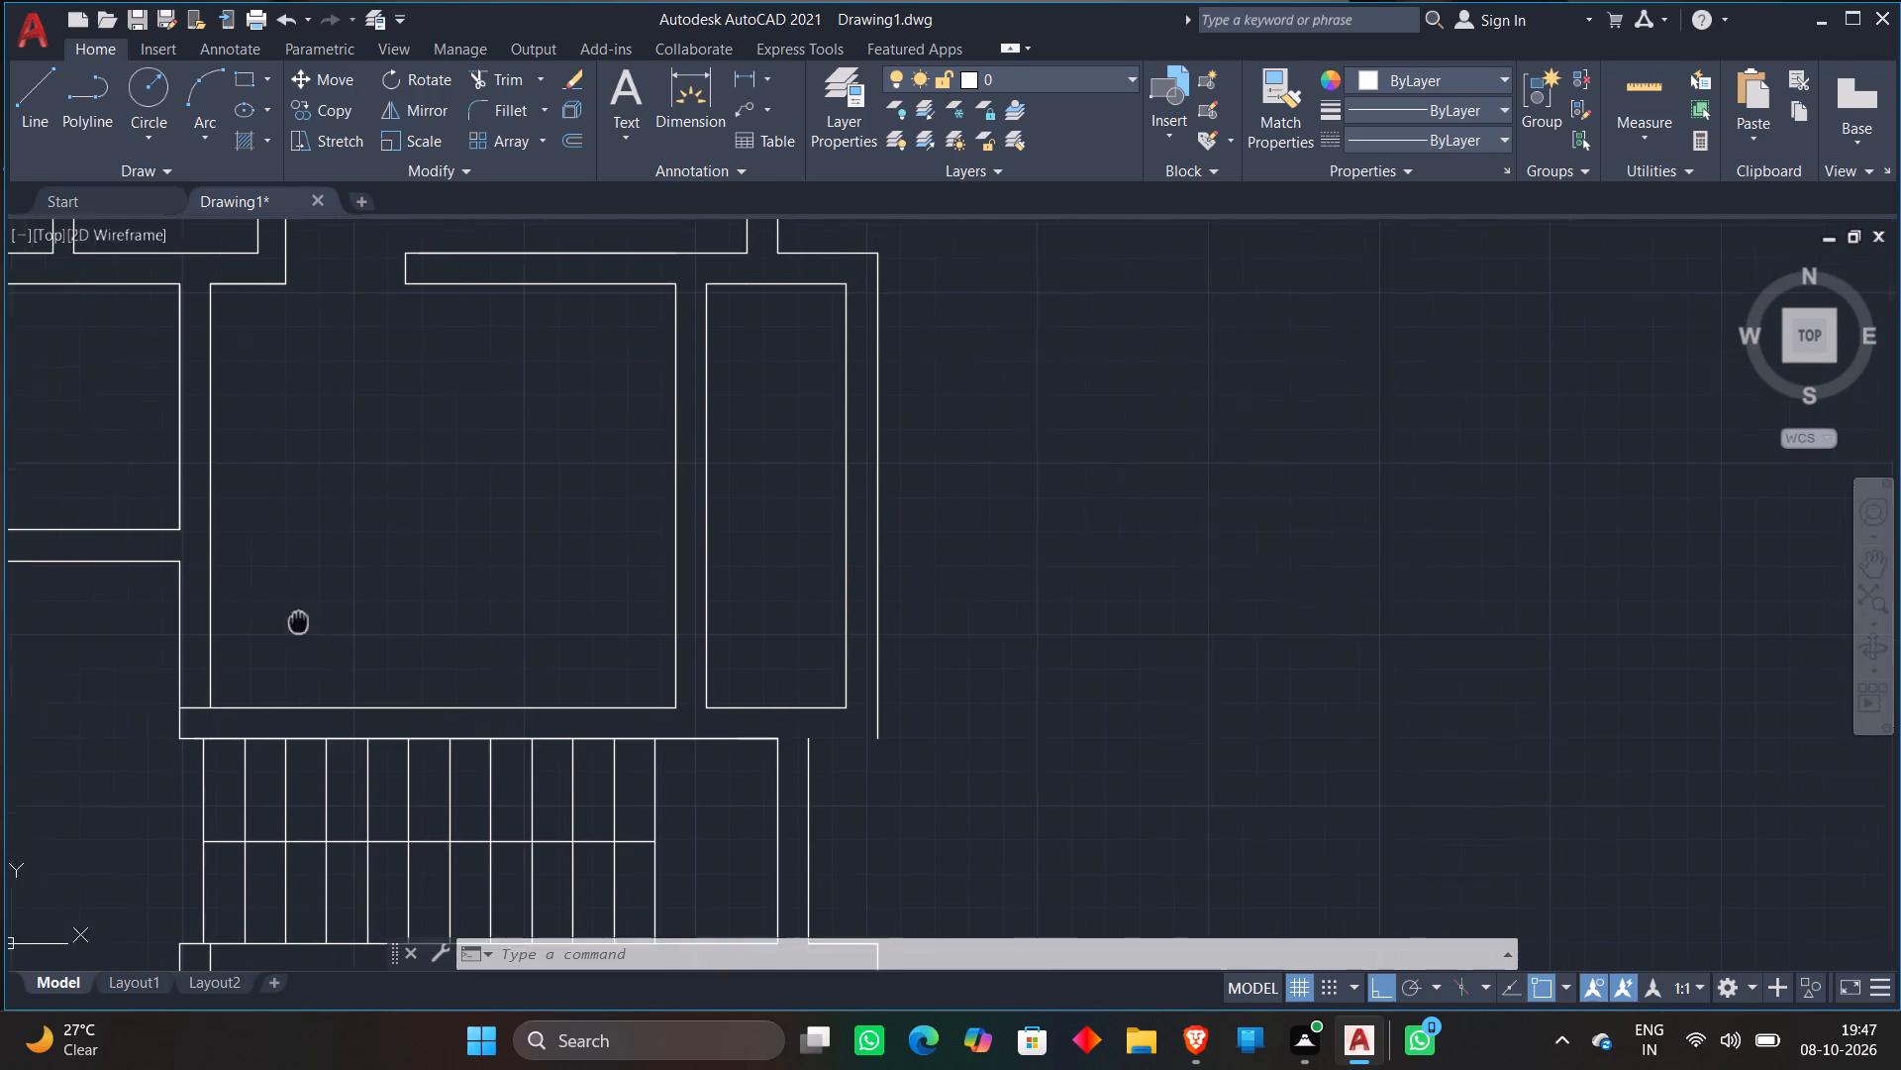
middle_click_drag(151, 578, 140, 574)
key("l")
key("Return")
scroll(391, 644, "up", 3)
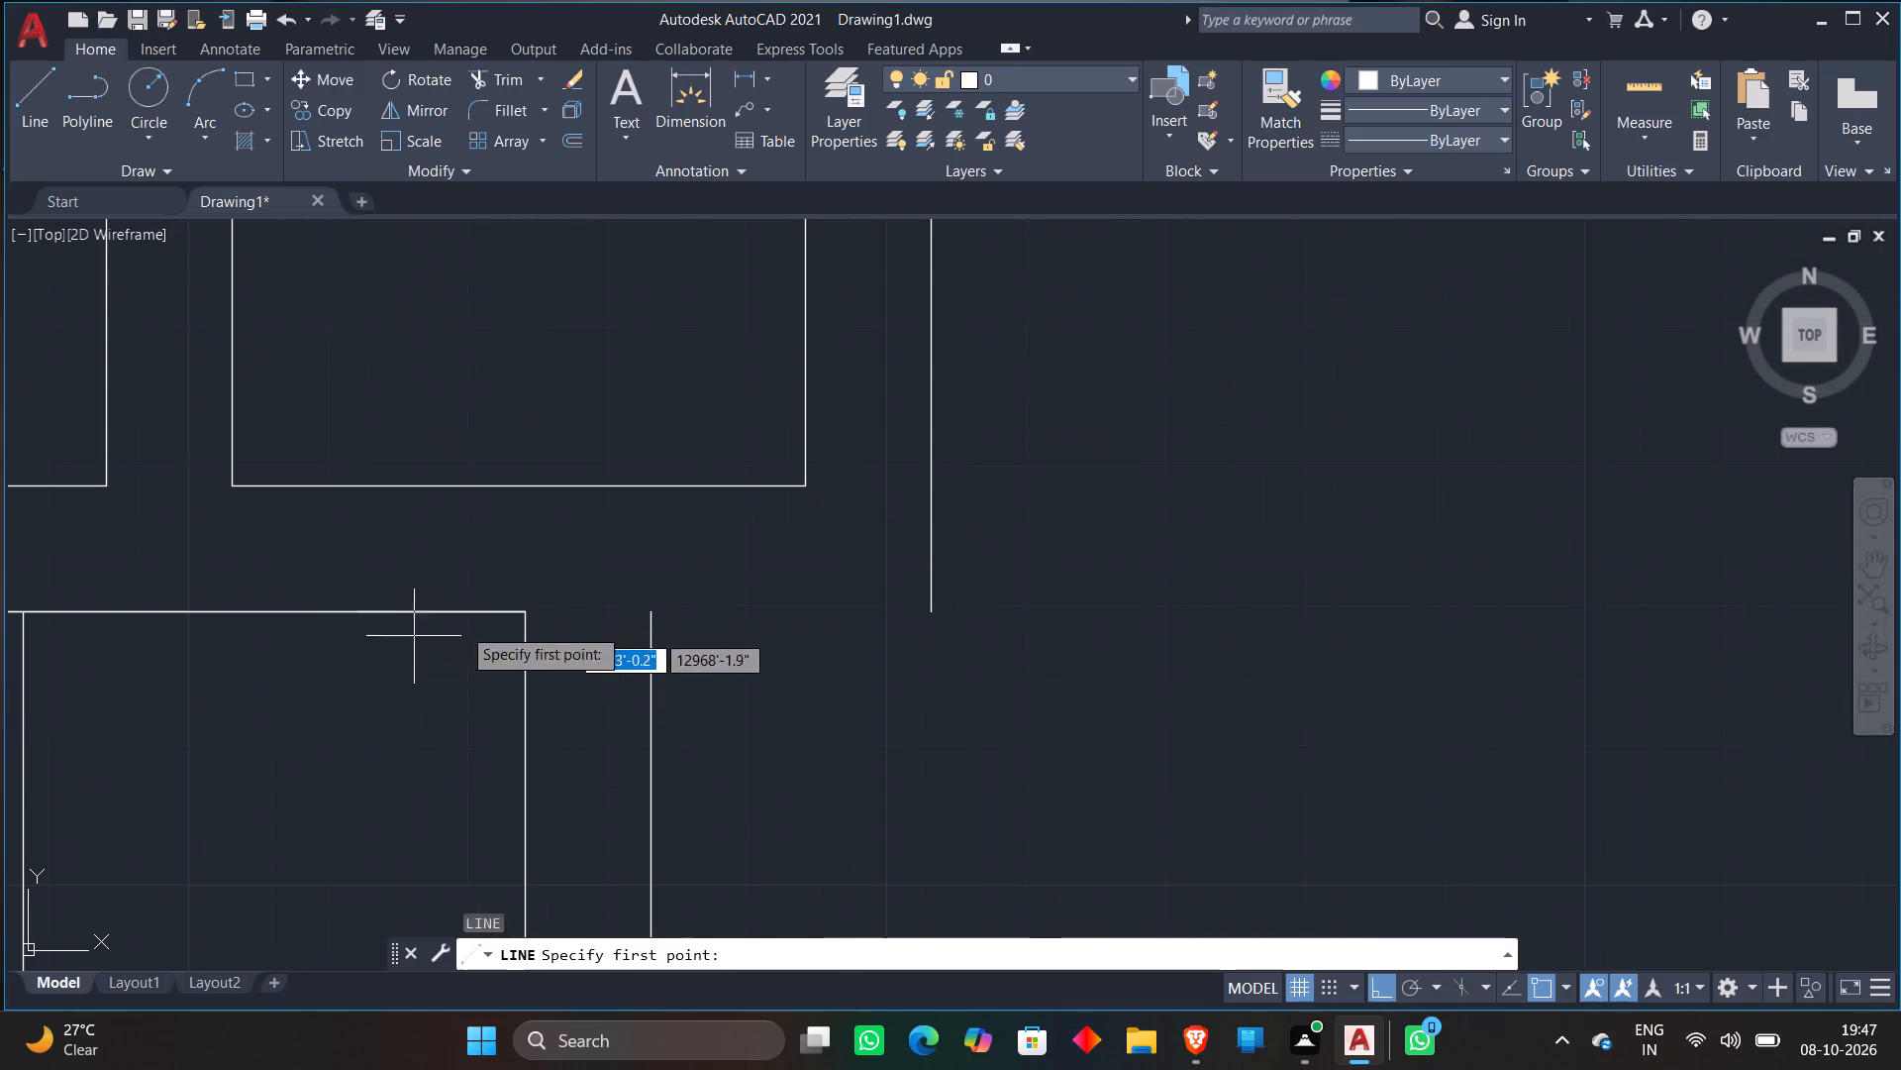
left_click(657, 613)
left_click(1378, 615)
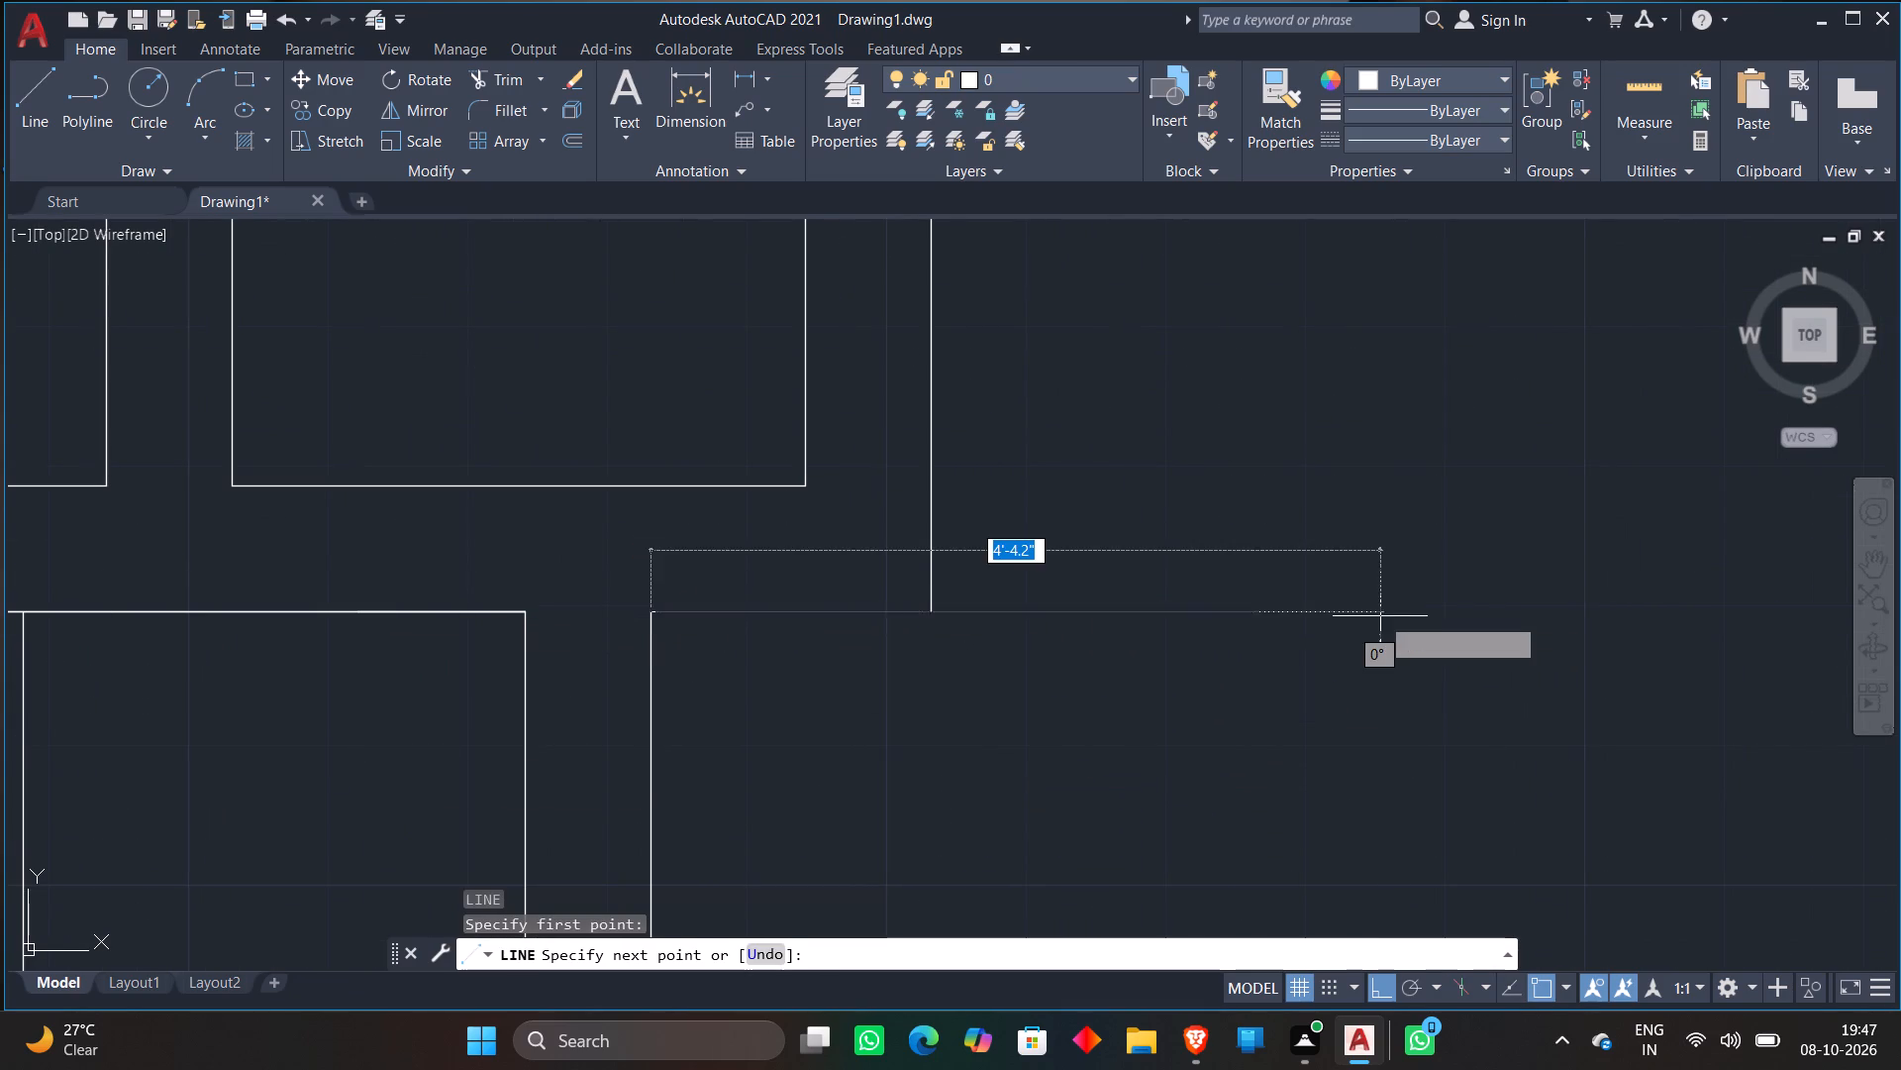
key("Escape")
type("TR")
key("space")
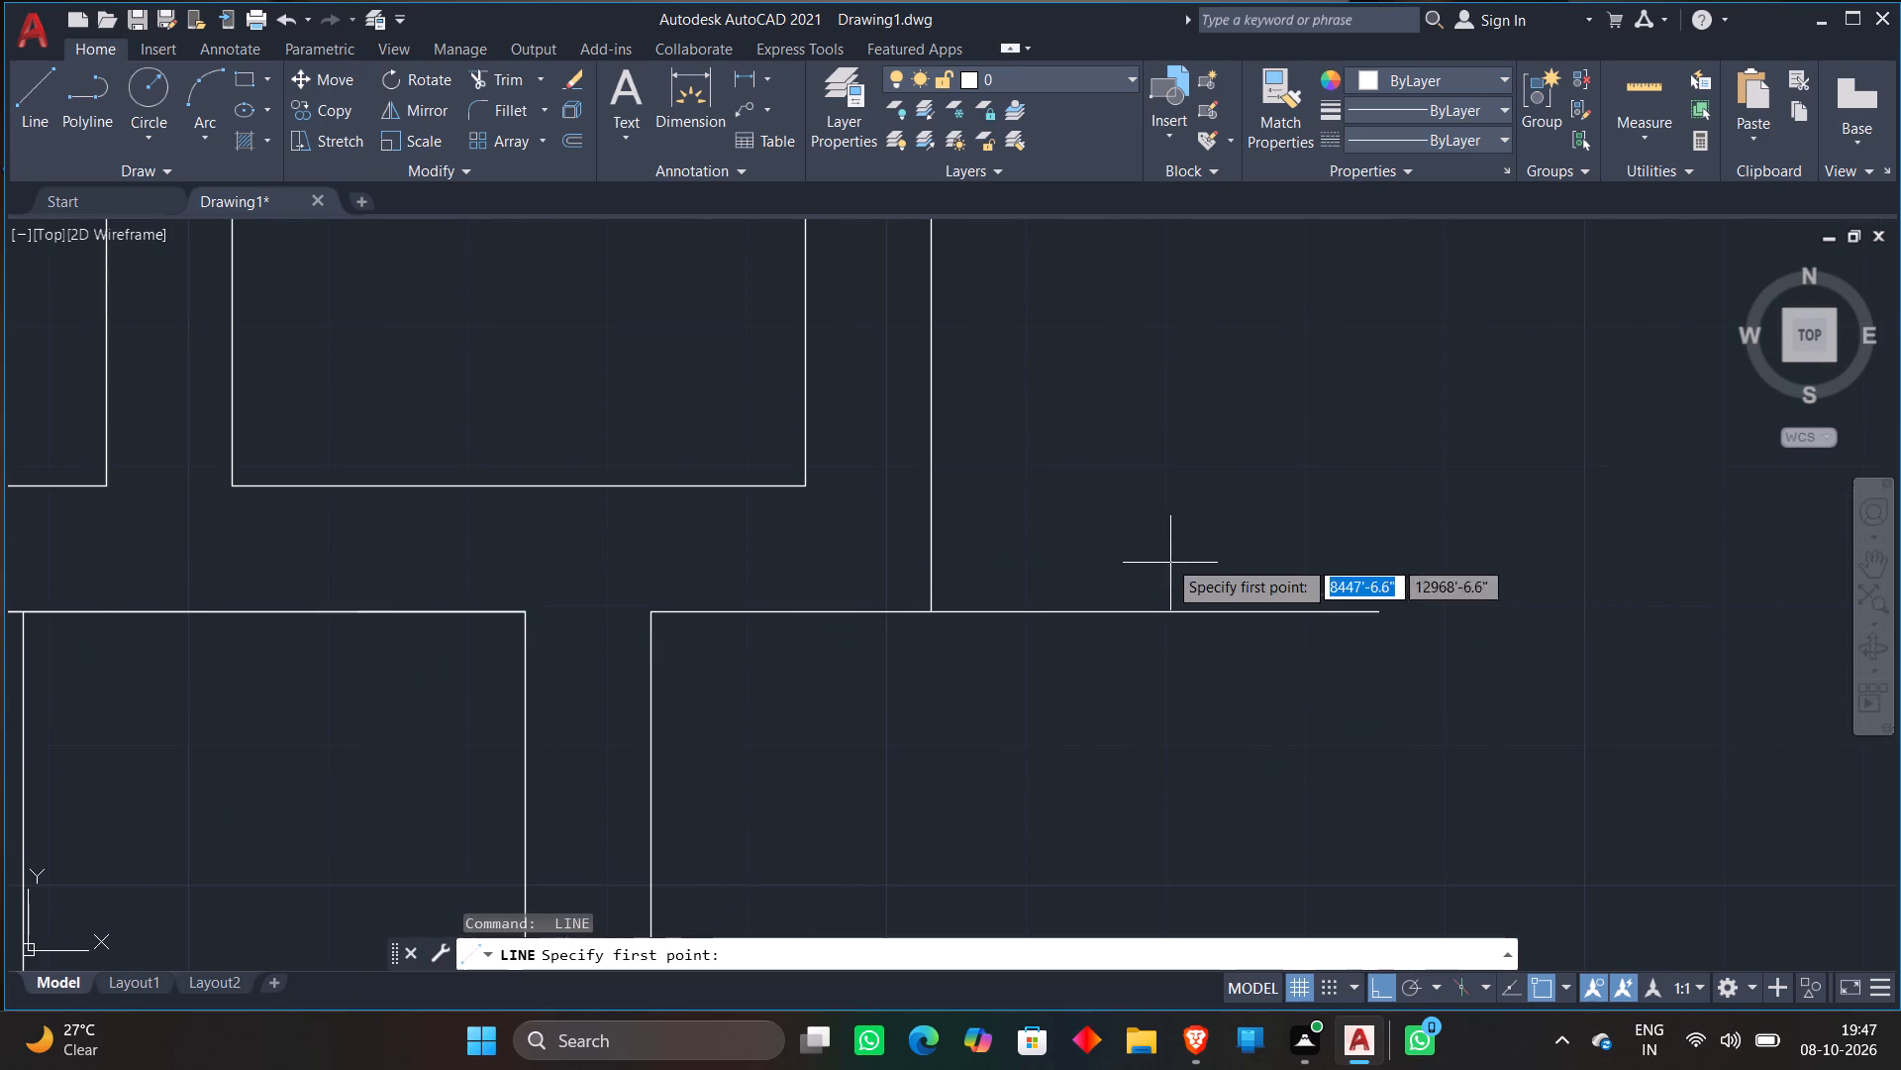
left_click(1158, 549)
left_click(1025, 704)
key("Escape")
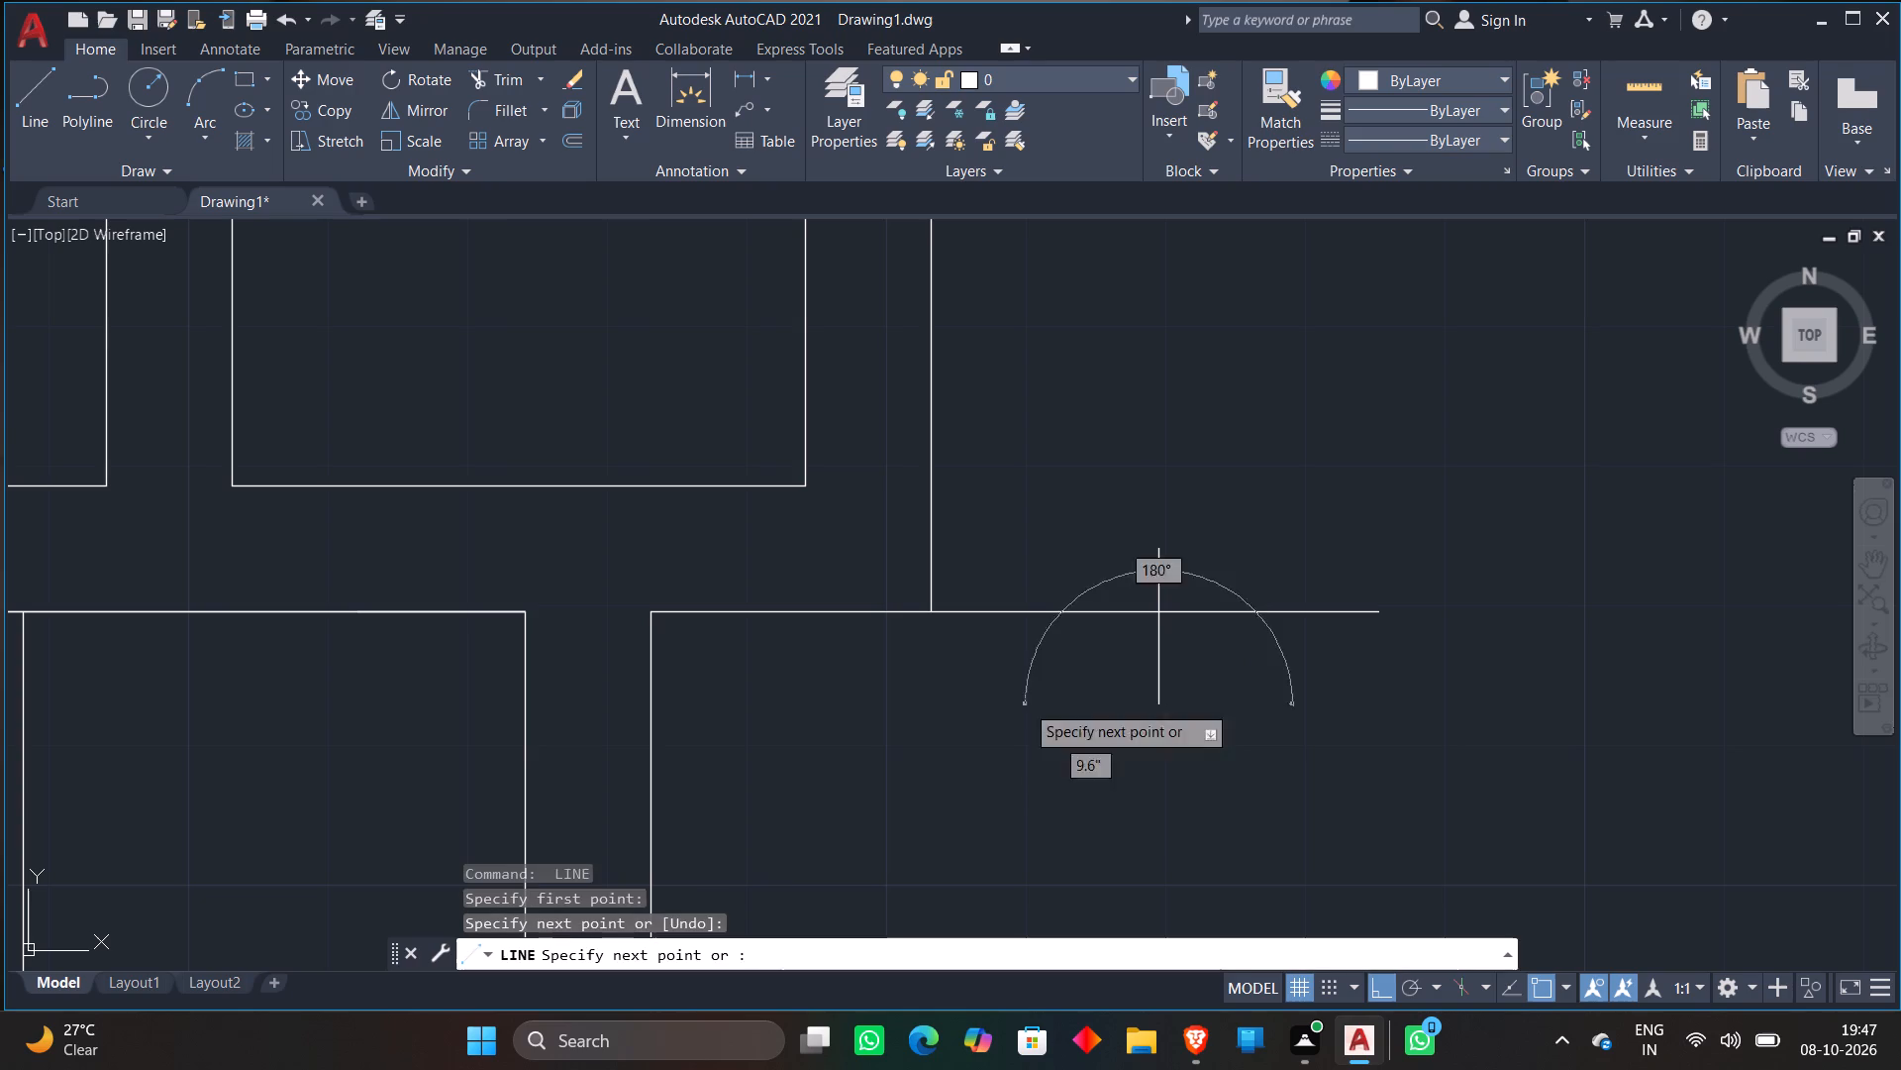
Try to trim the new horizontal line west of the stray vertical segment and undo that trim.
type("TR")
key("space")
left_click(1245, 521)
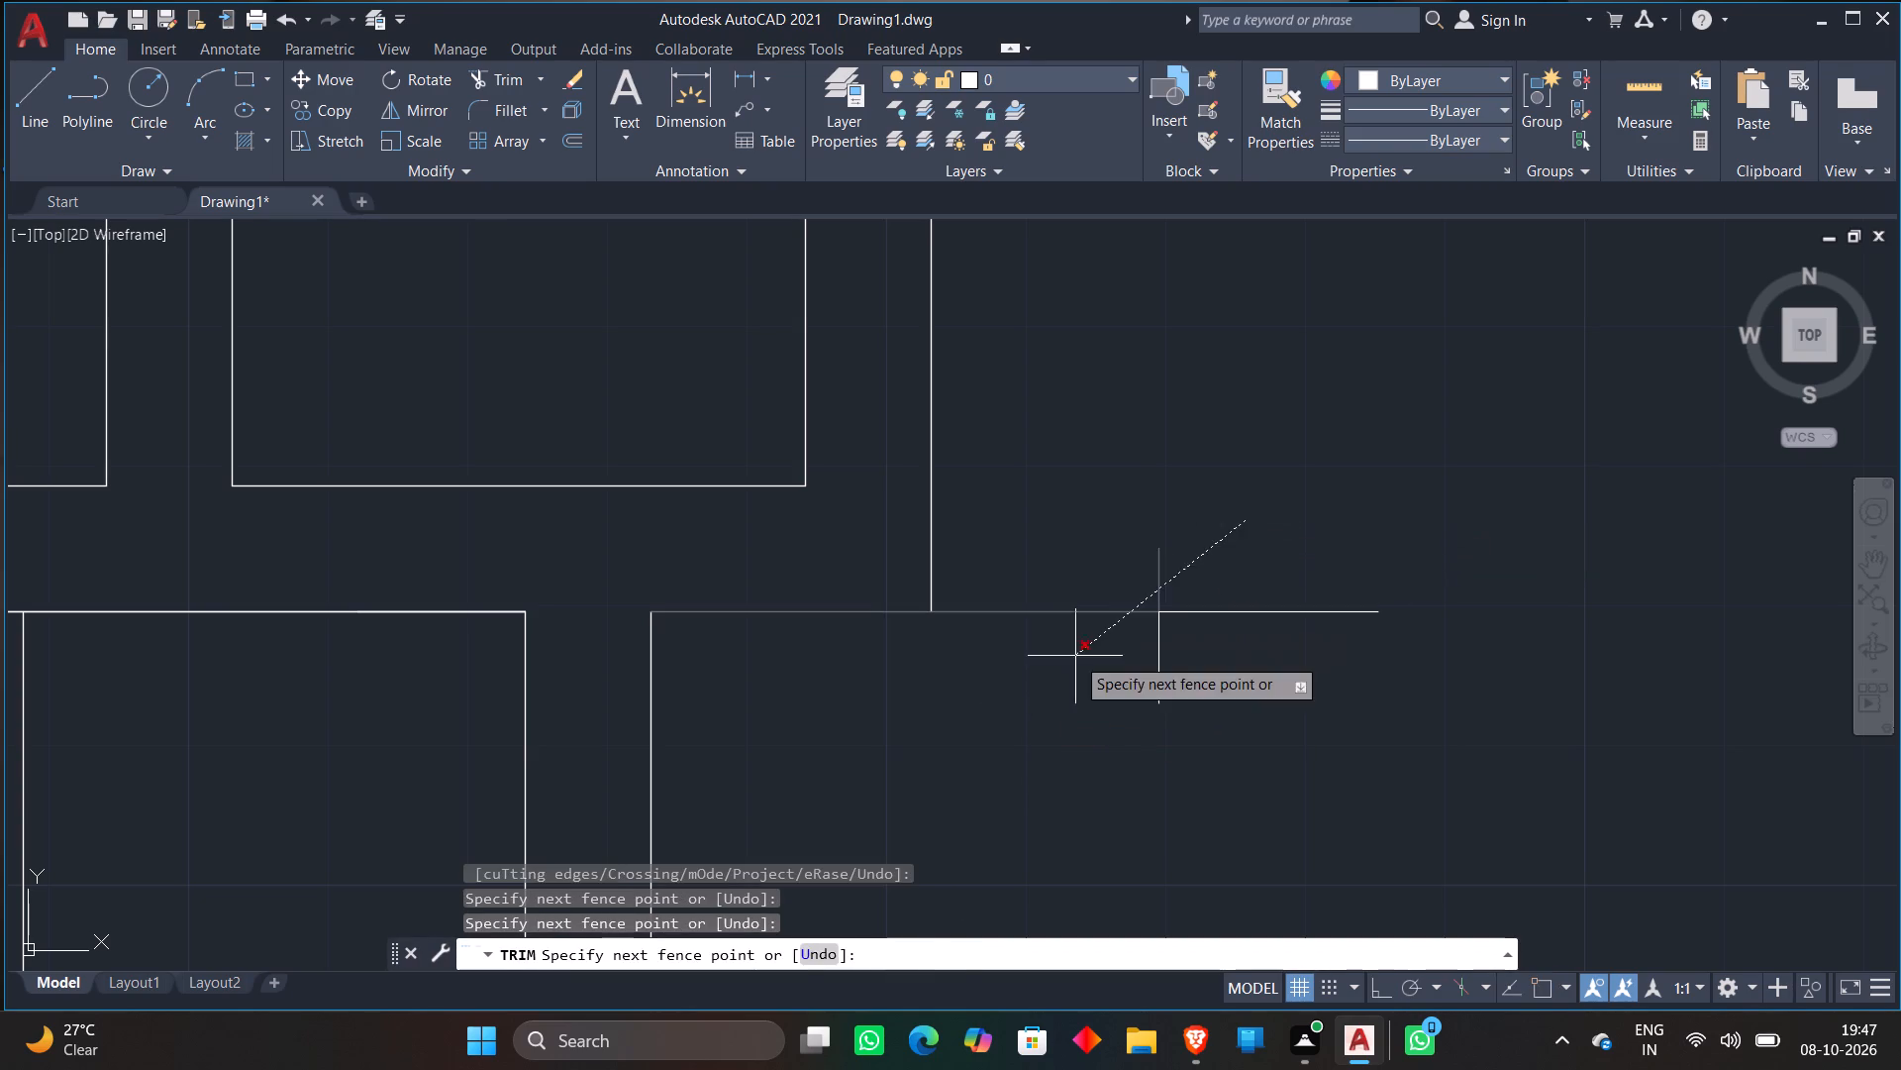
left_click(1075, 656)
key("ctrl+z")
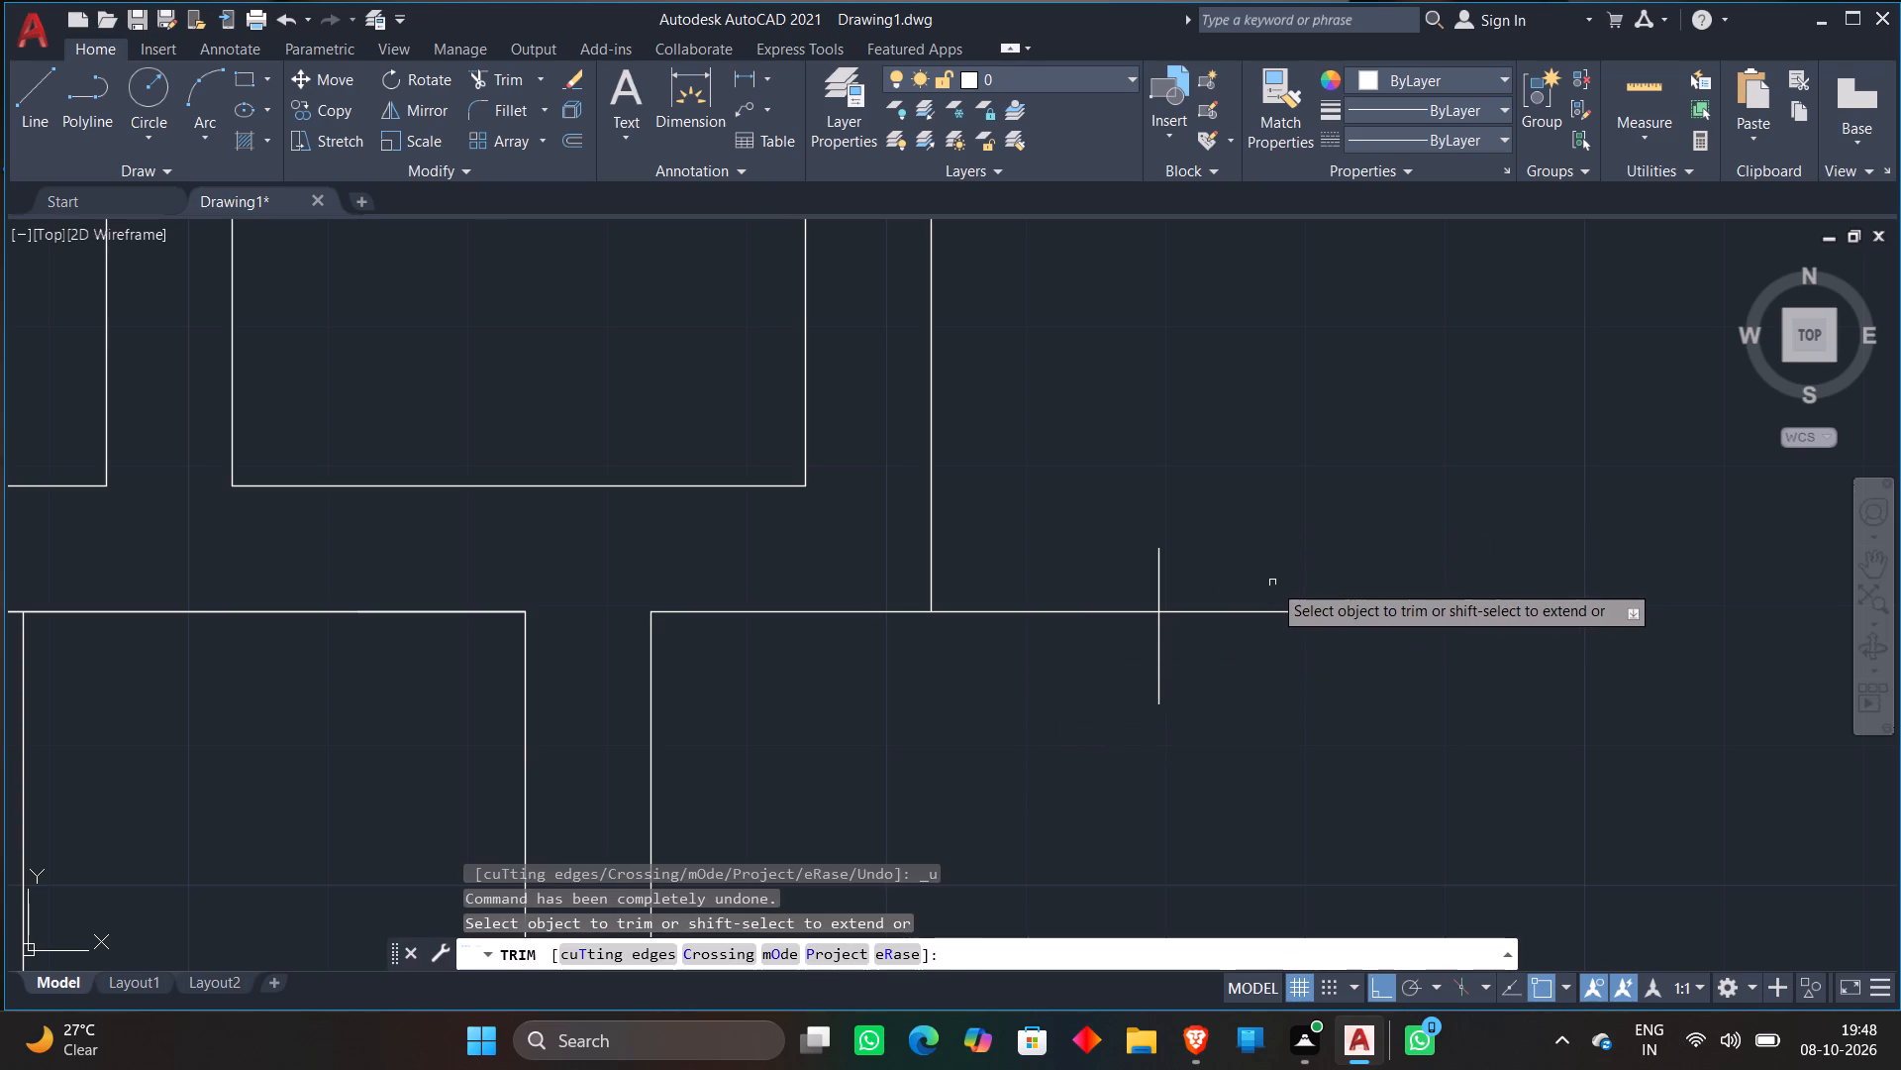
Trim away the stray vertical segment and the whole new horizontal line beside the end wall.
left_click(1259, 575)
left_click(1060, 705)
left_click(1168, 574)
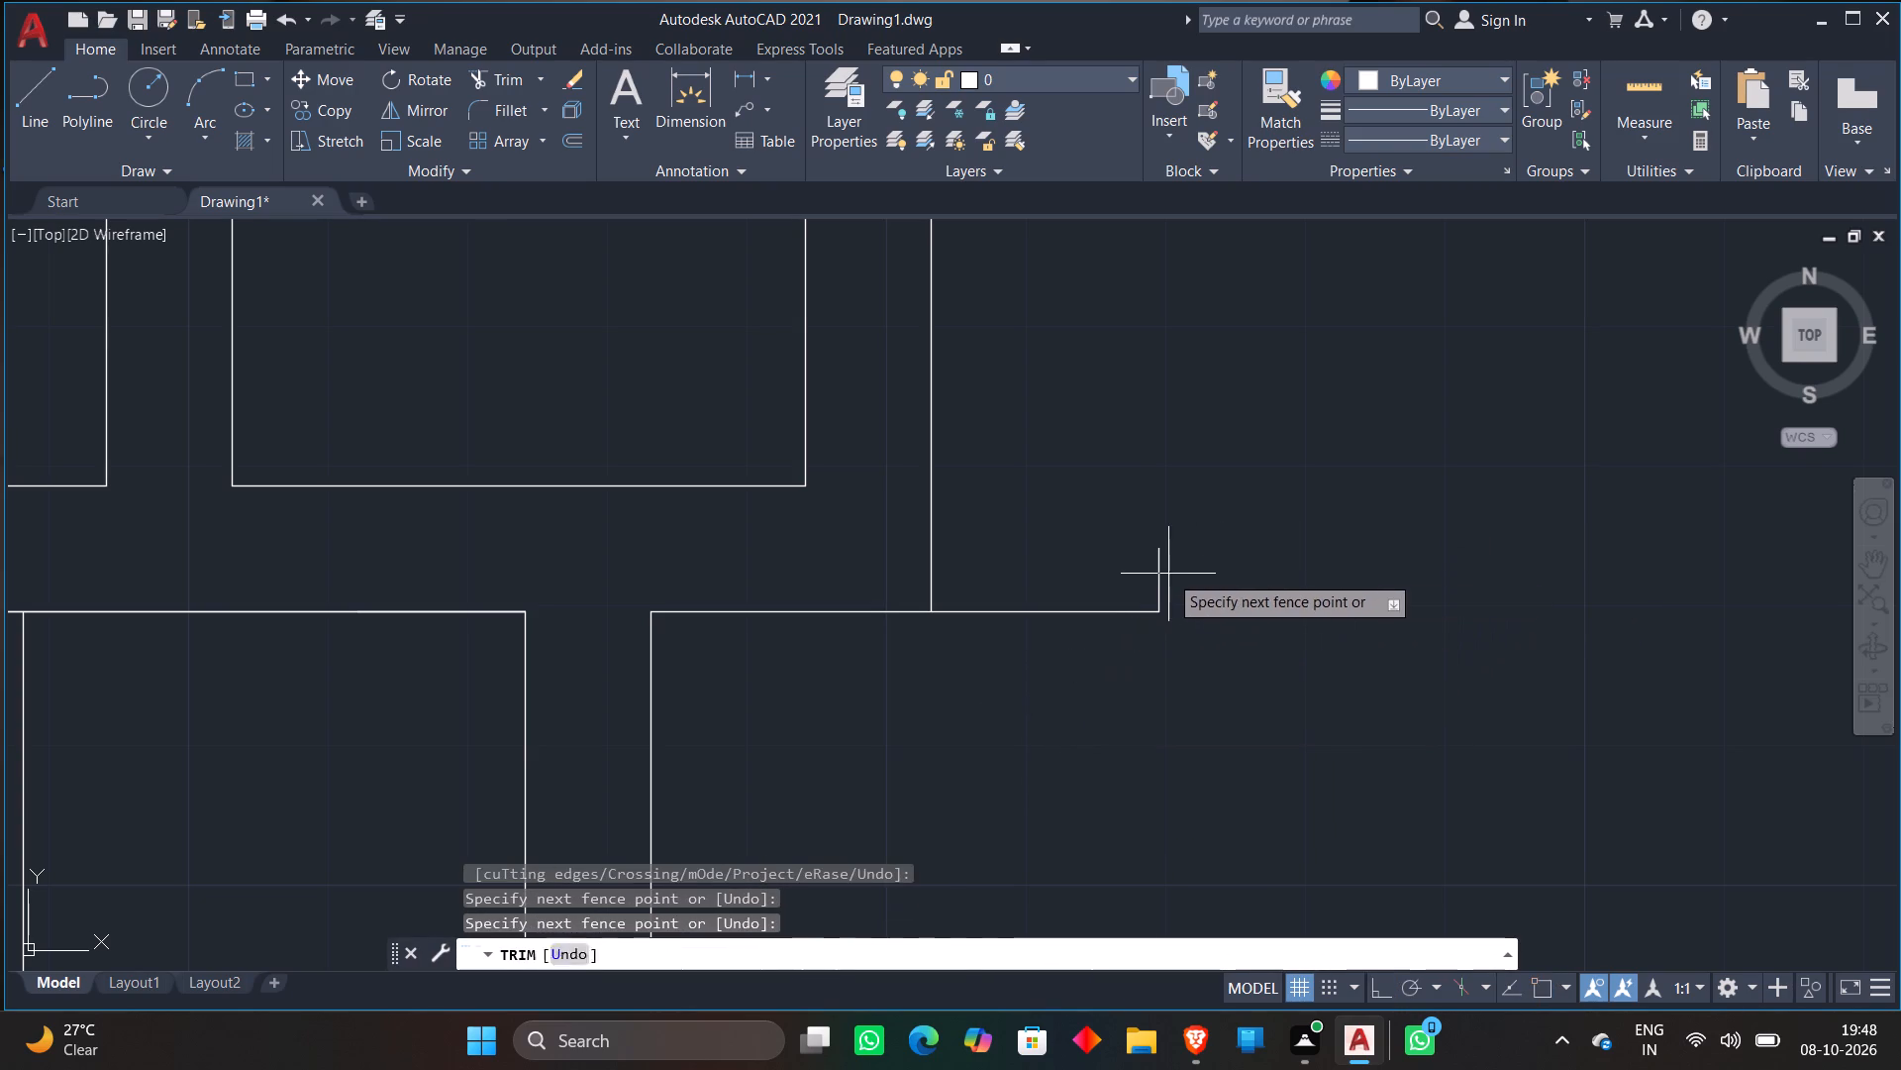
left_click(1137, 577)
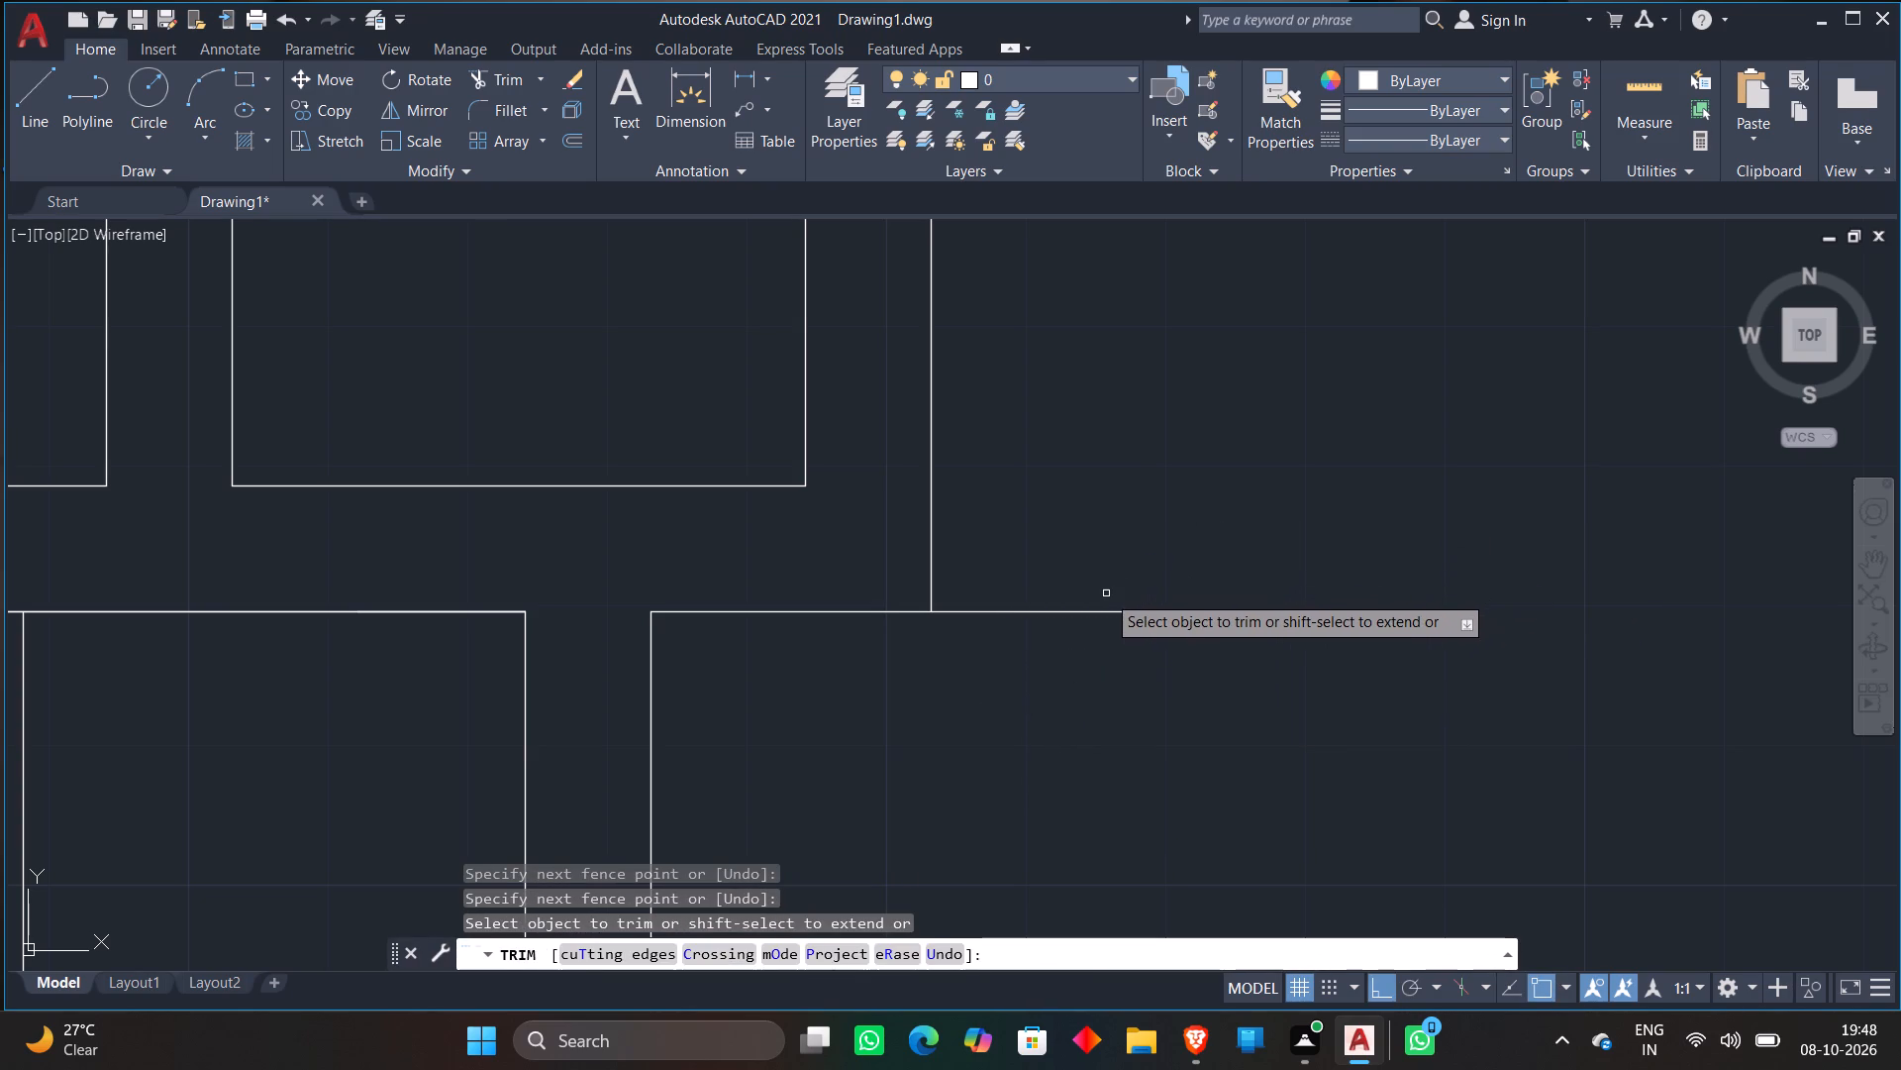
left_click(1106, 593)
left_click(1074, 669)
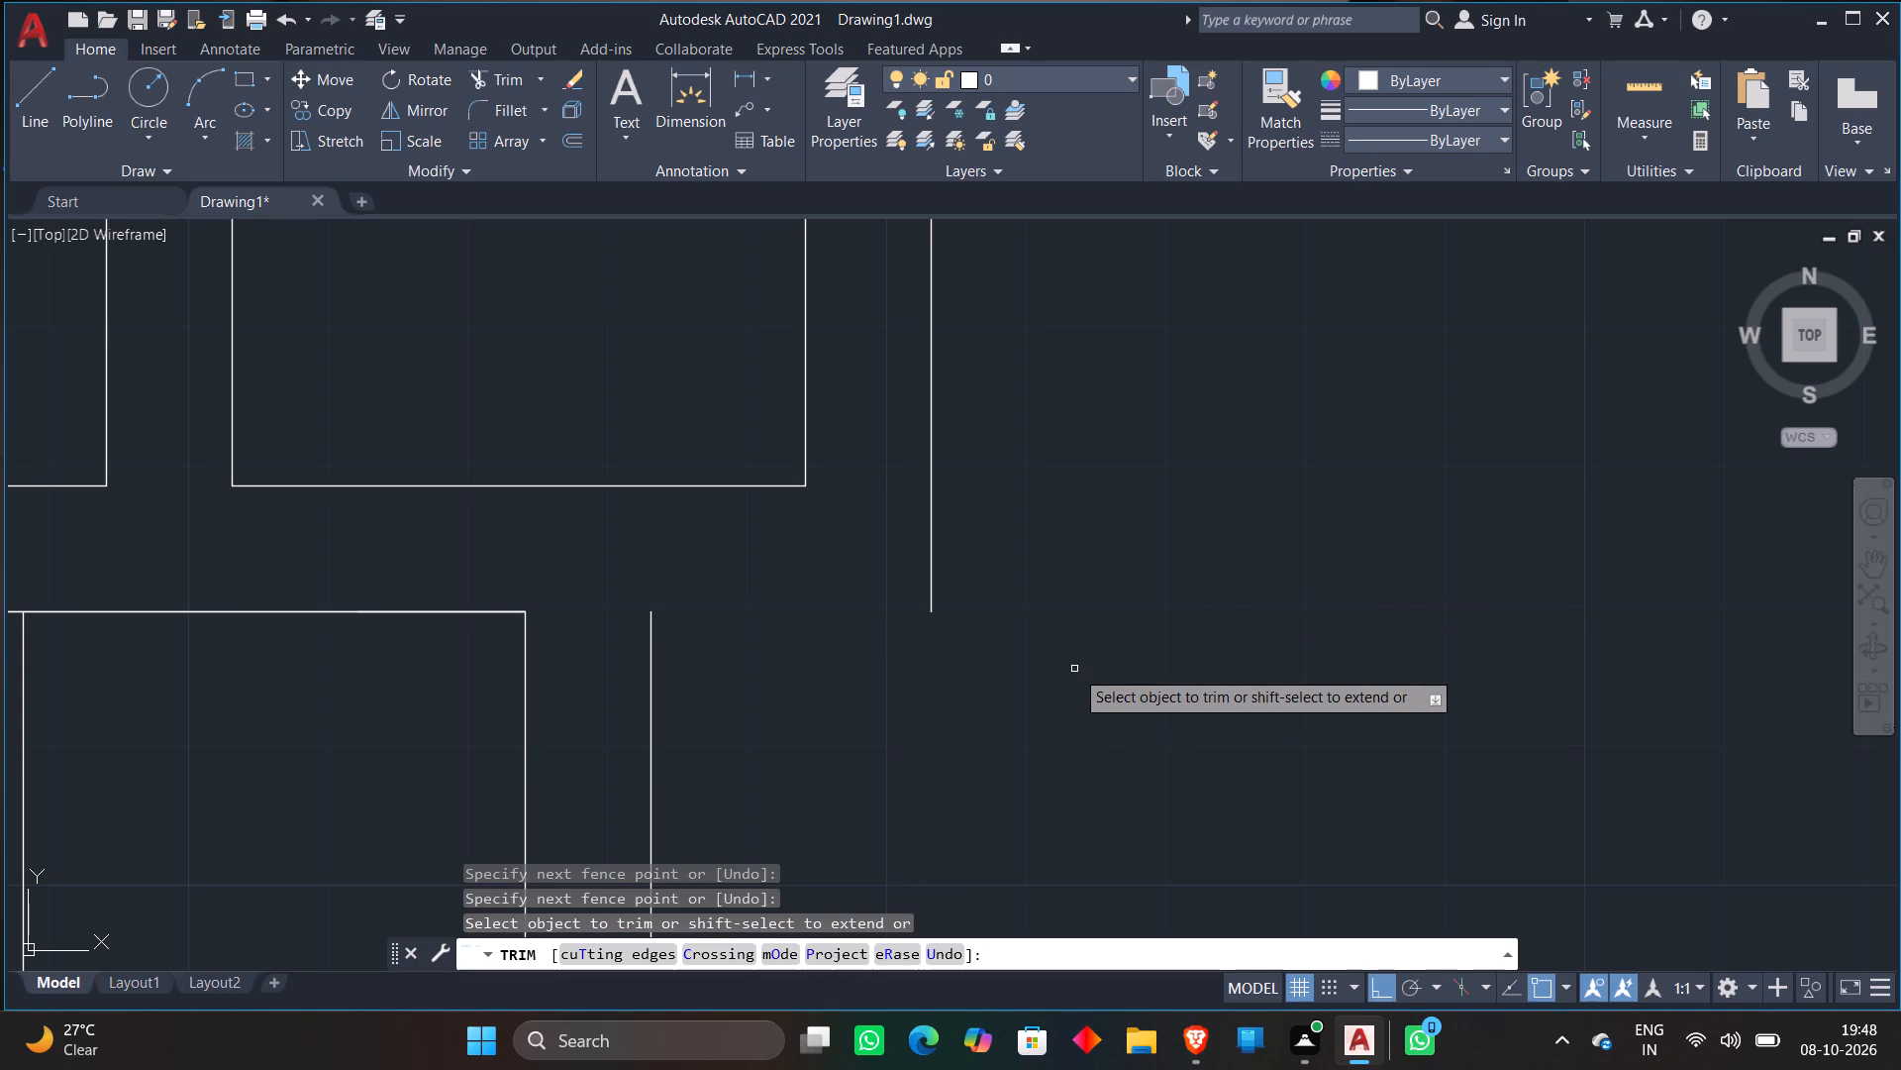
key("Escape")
Draw a horizontal line about 2'-10.7" east from the outer end wall line's north end, past the block's outer wall.
key("l")
key("Return")
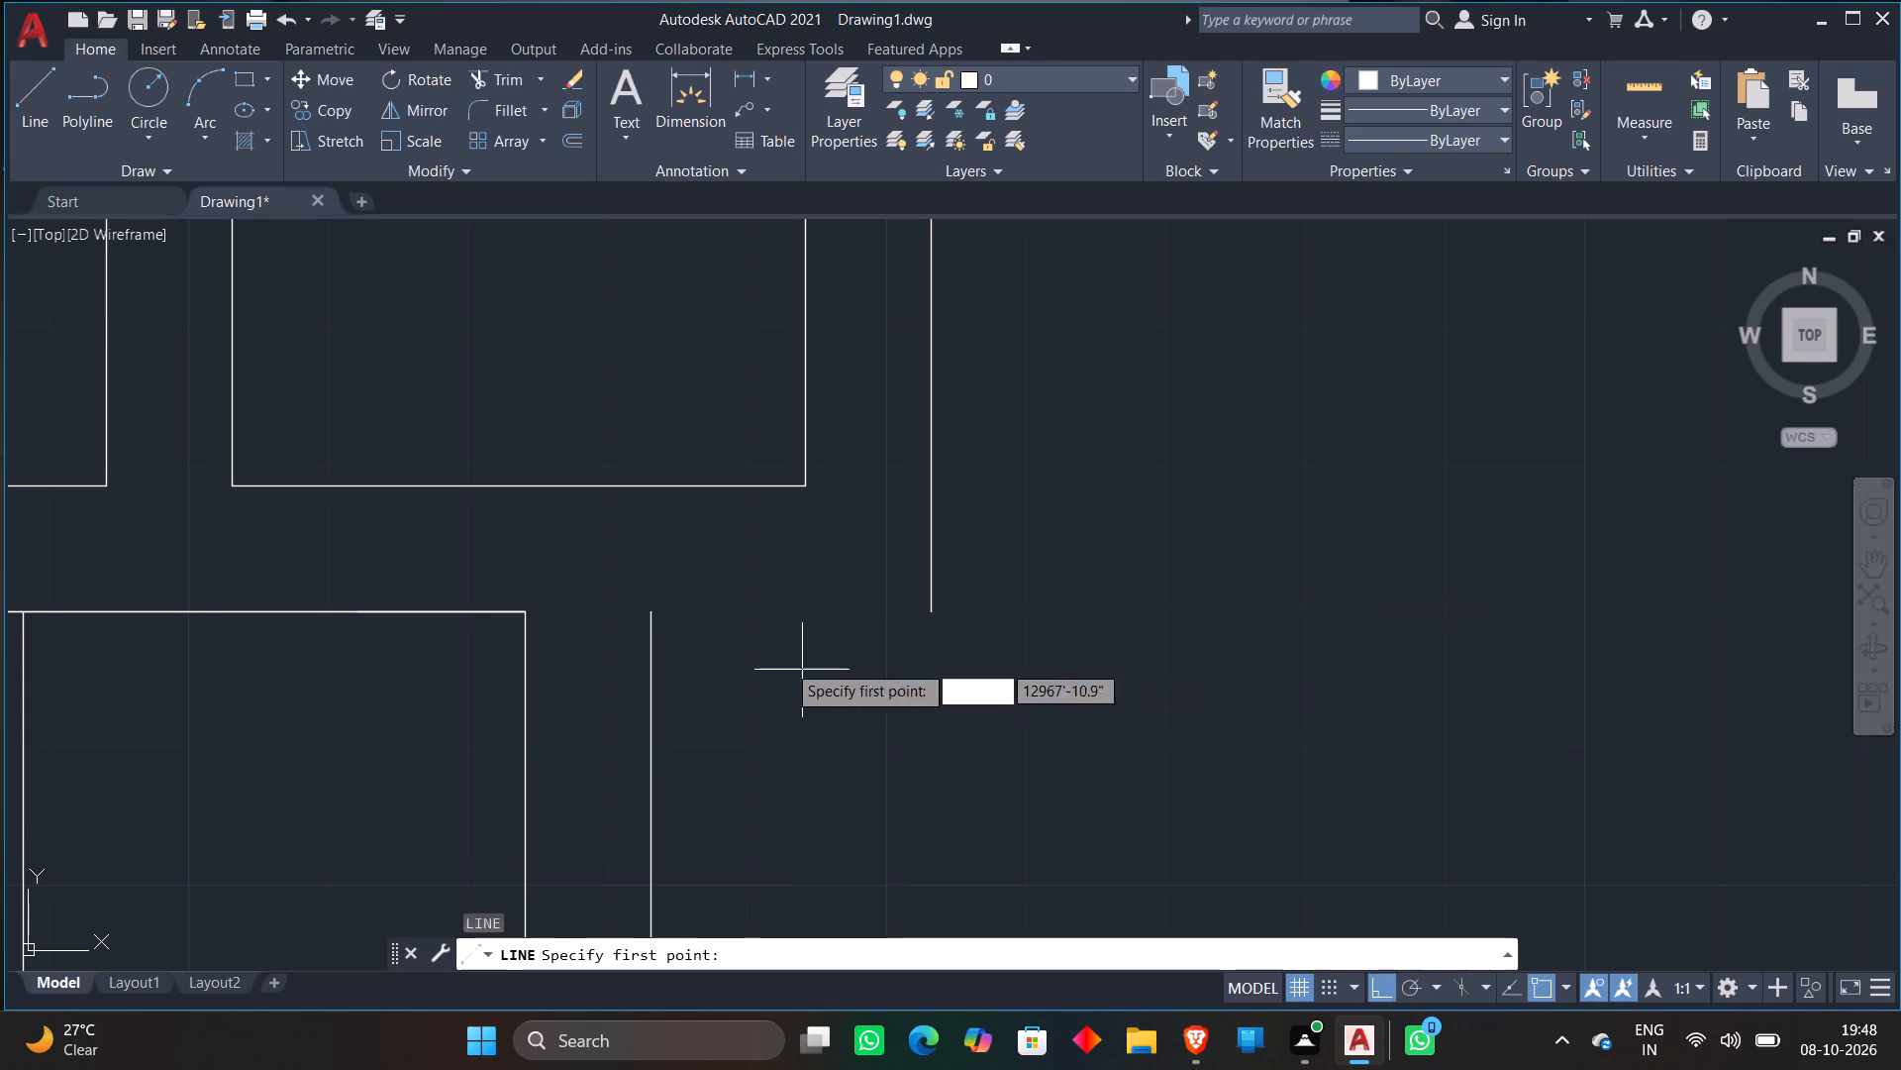
left_click(662, 612)
left_click(1149, 607)
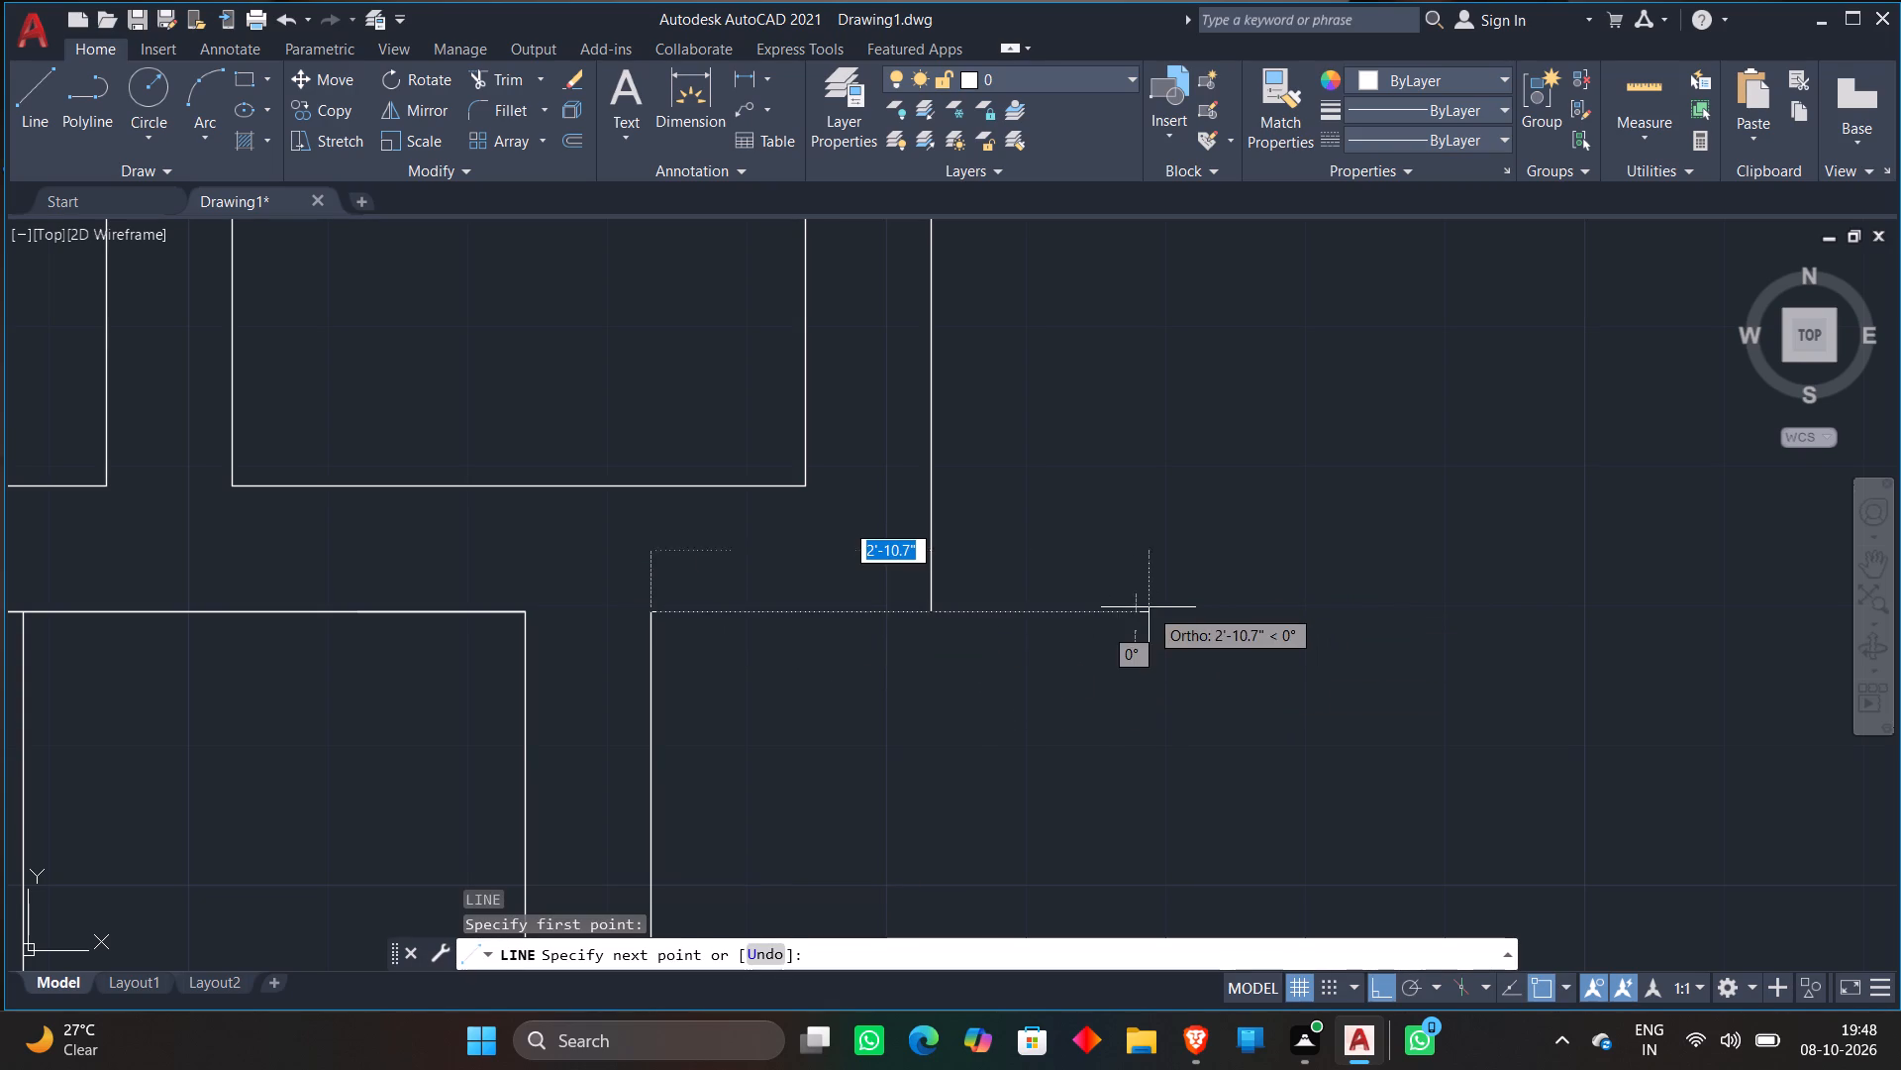
key("Escape")
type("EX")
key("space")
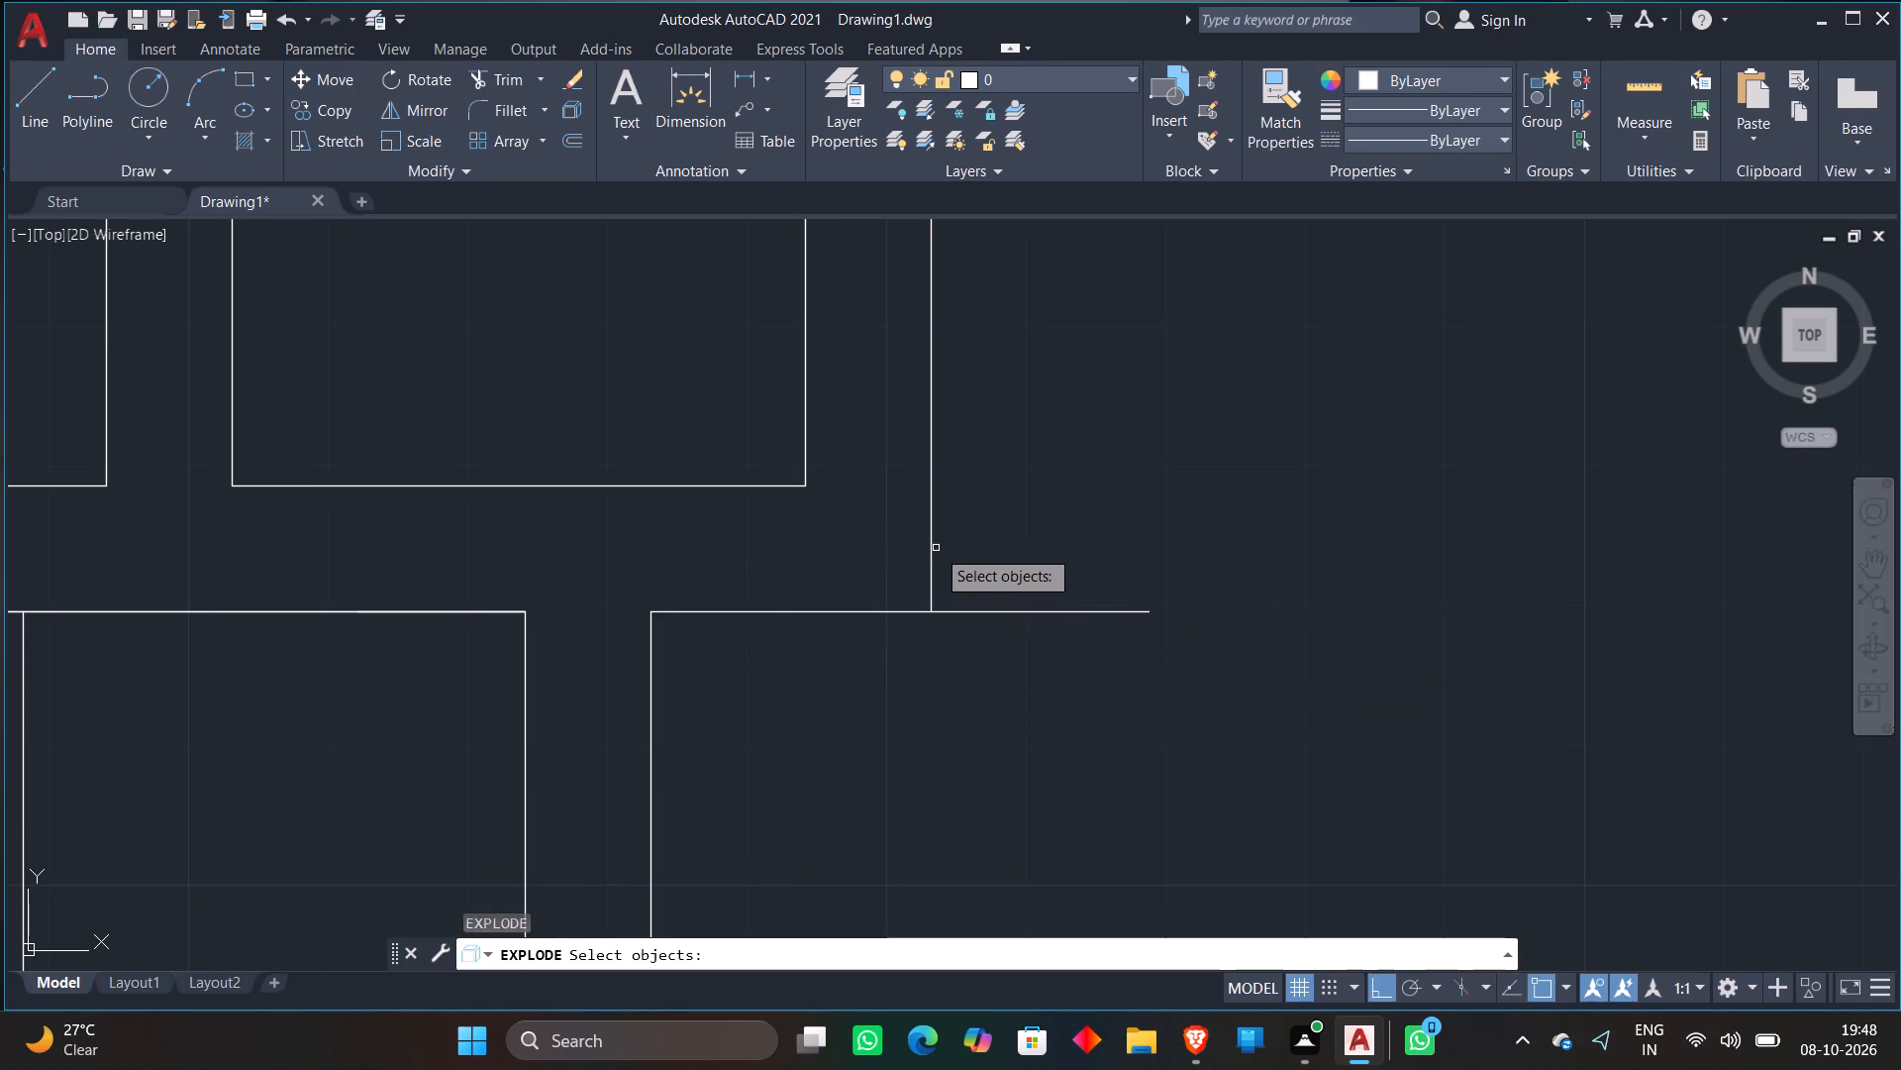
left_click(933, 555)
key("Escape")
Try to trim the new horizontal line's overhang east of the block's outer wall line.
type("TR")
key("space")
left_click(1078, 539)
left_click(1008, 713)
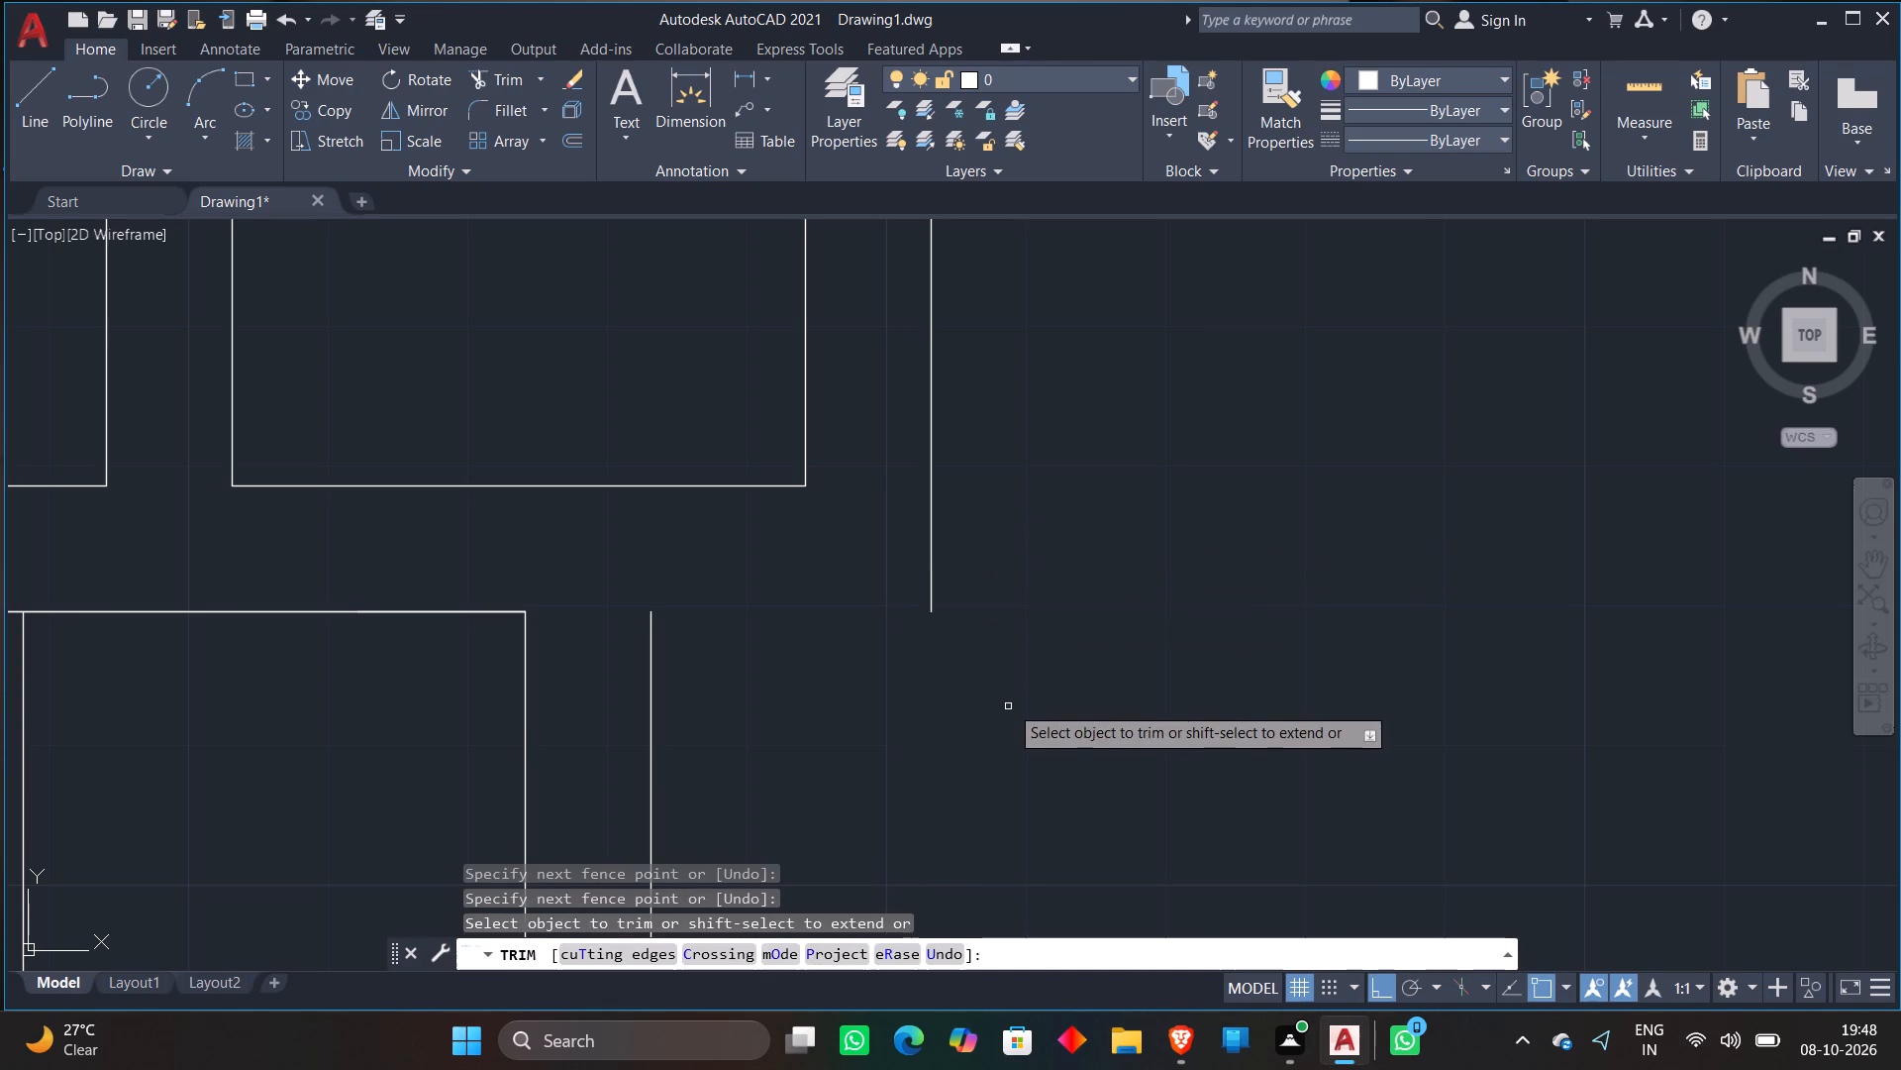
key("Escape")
Draw a horizontal line east from the end wall line's north end, past the block's outer wall line.
scroll(964, 539, "up", 3)
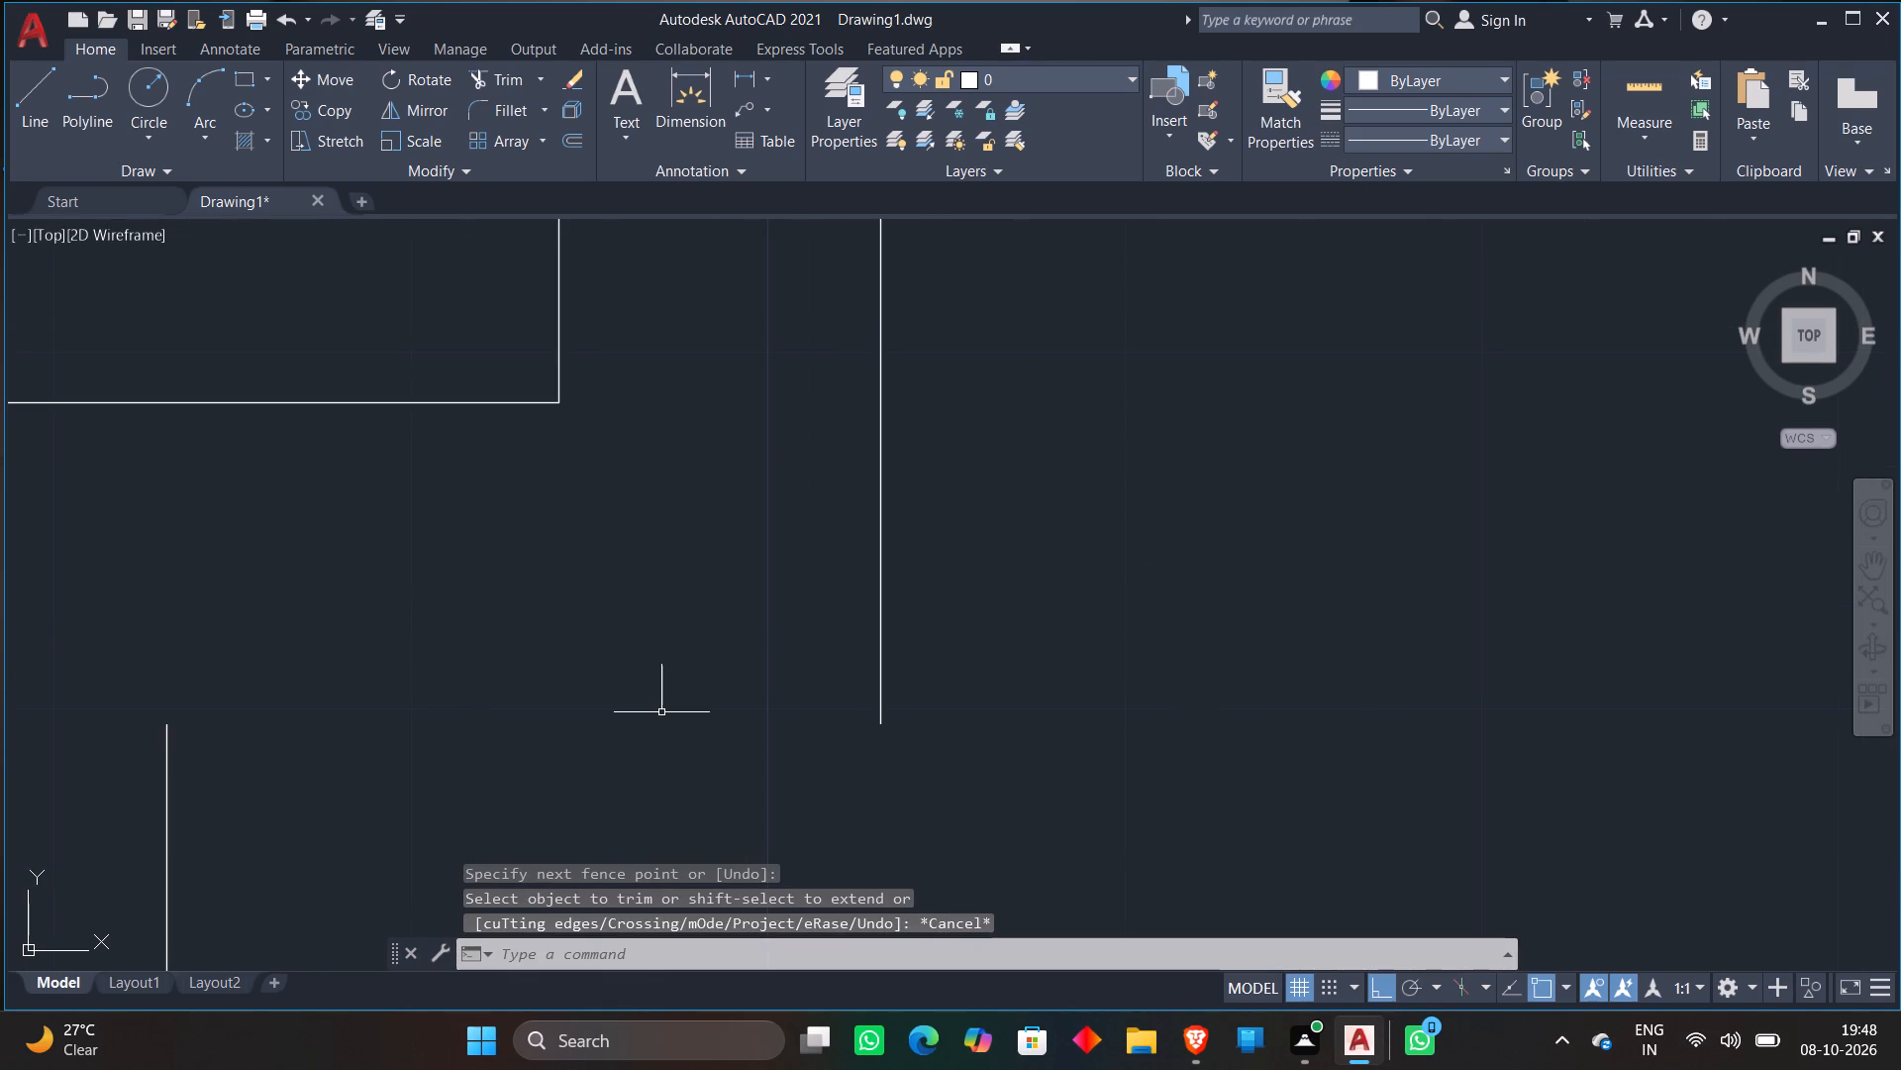
key("l")
key("Return")
left_click(161, 716)
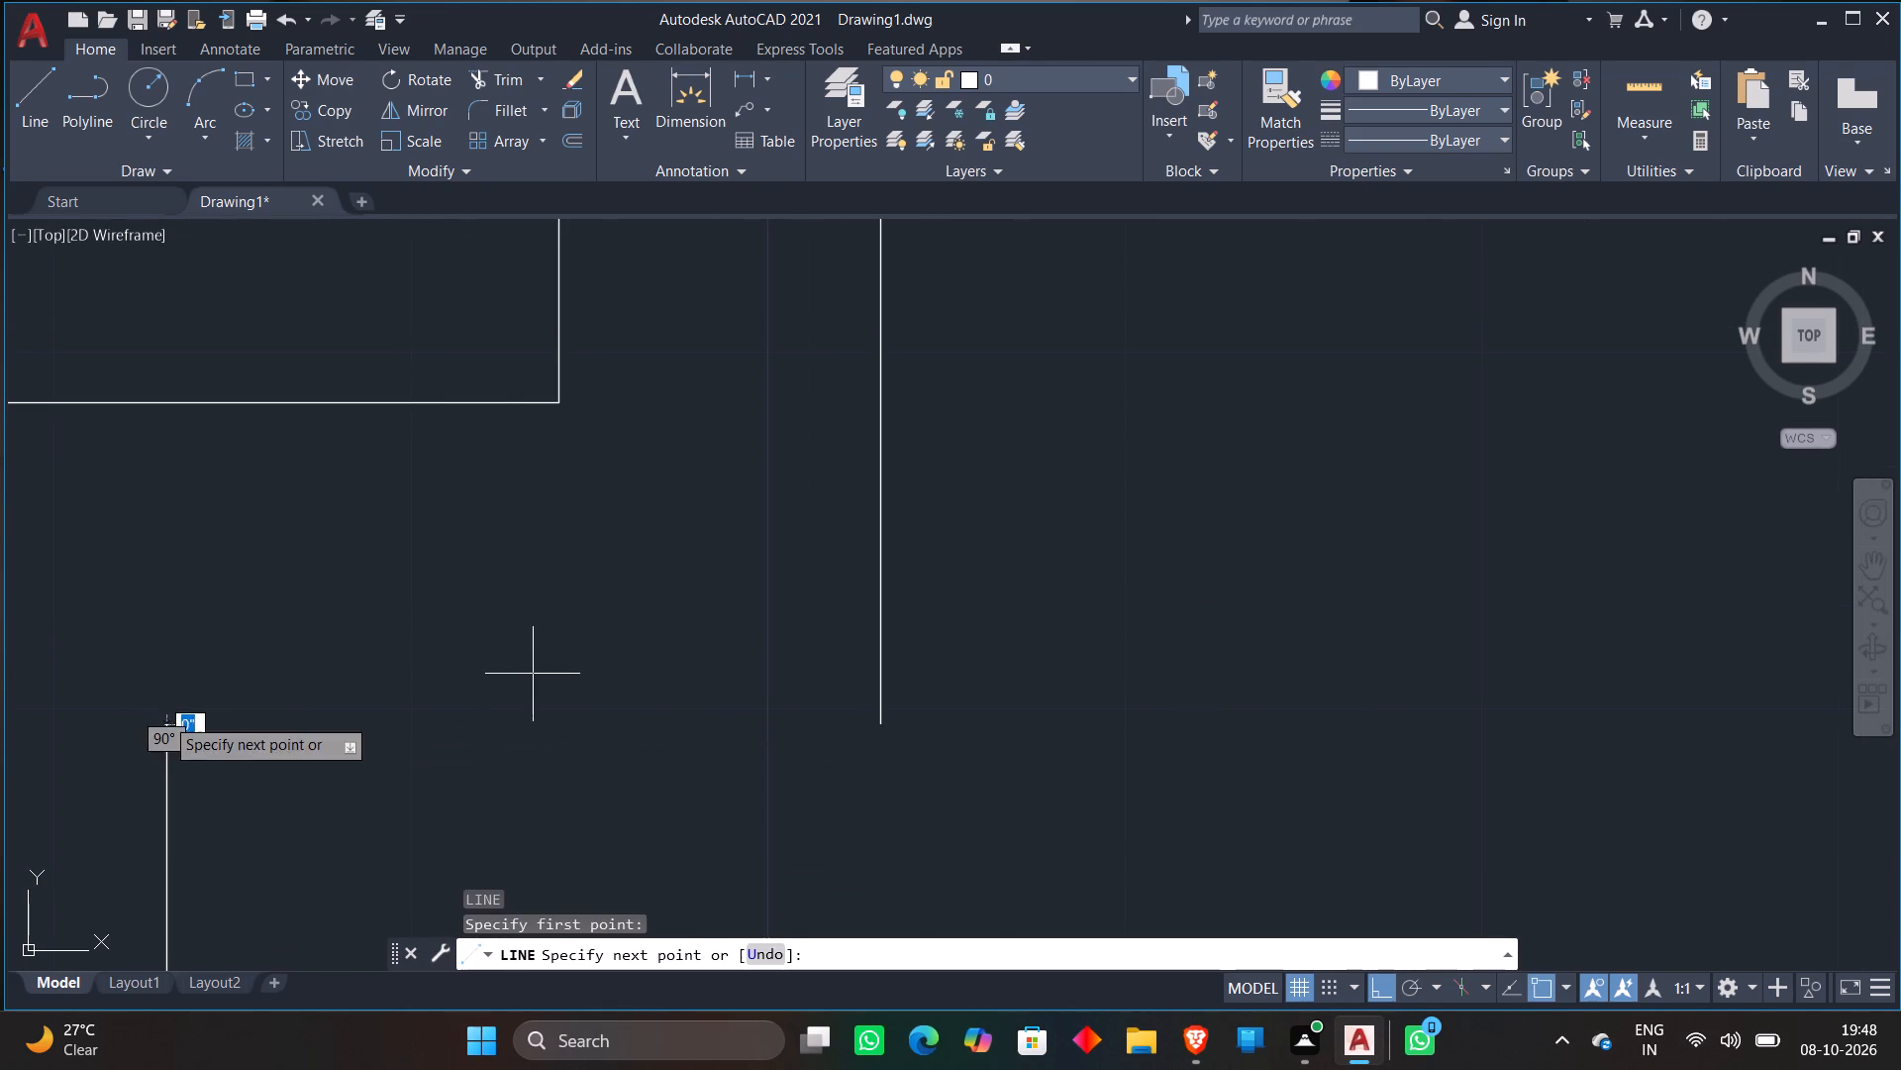
left_click(1181, 644)
key("Escape")
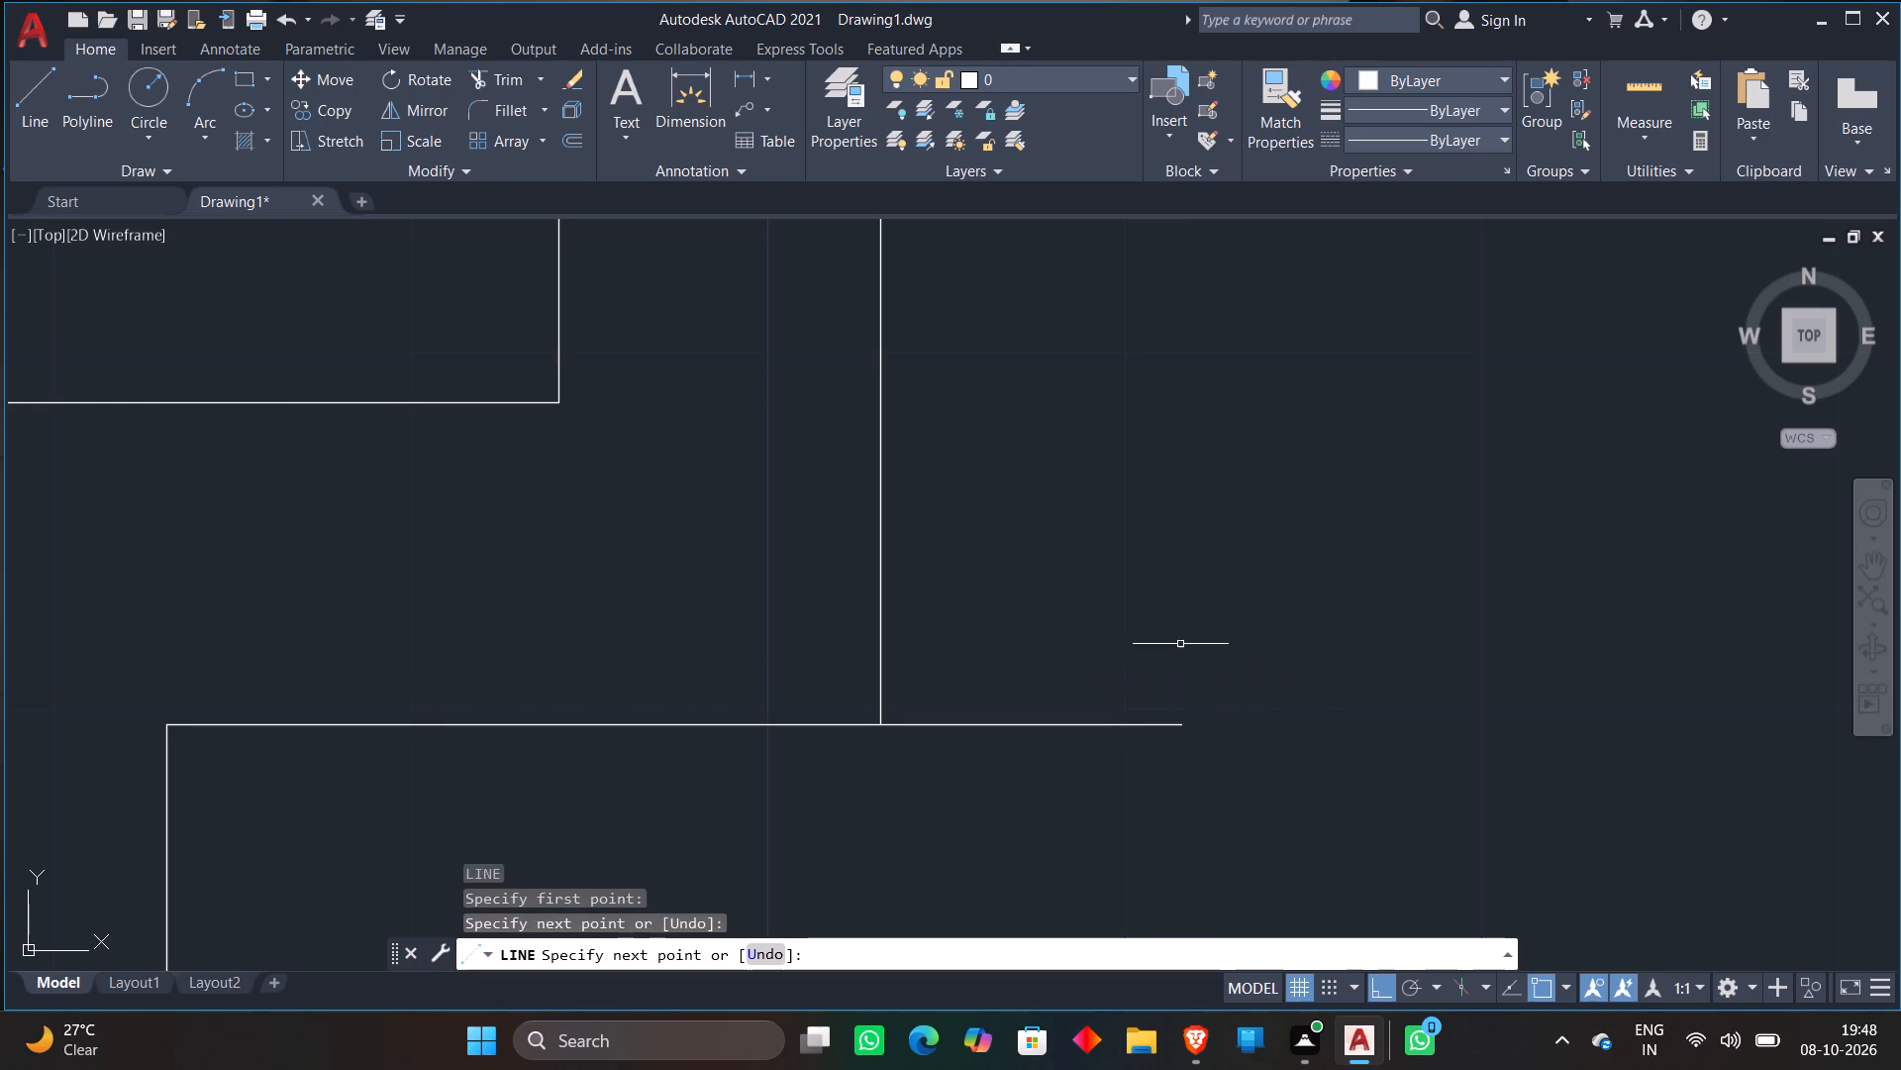
Close the outer wall corner by extending the vertical wall line to the new horizontal line and trimming the horizontal overhang.
type("EX")
key("space")
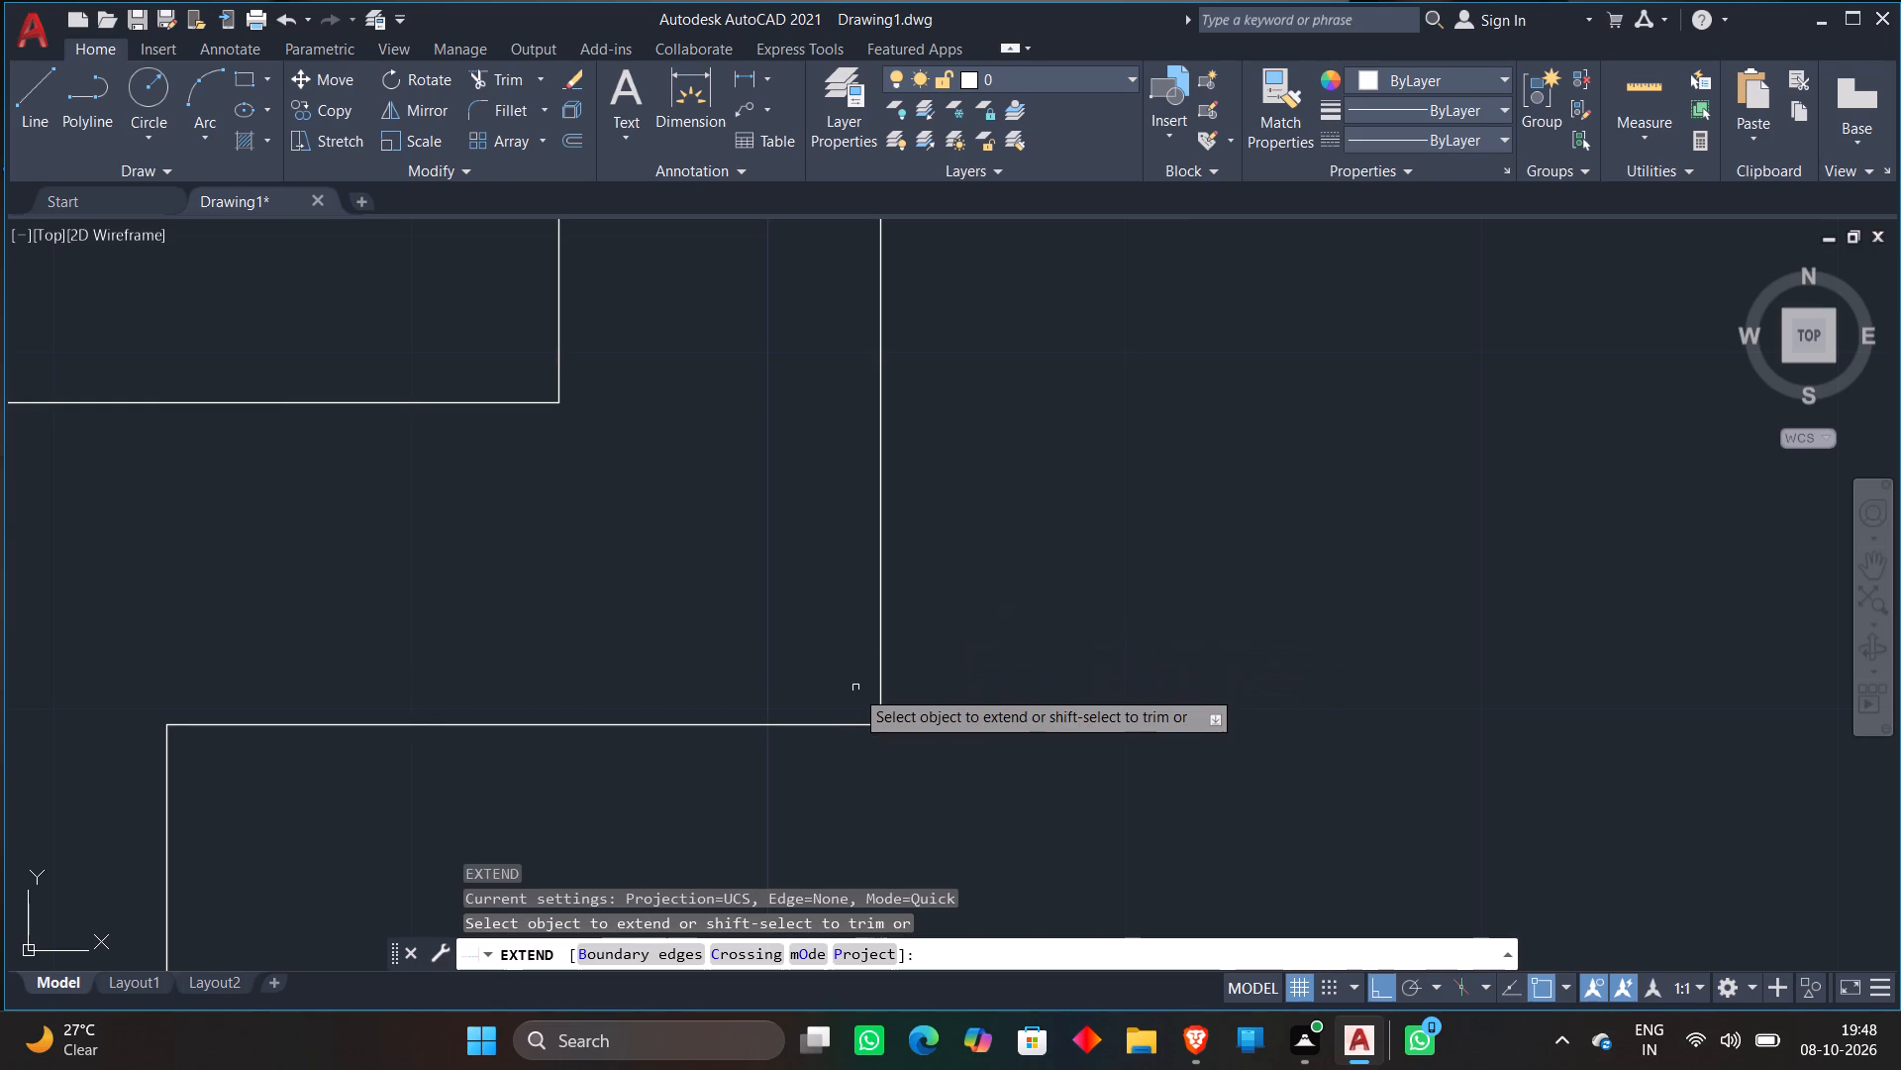
left_click(881, 693)
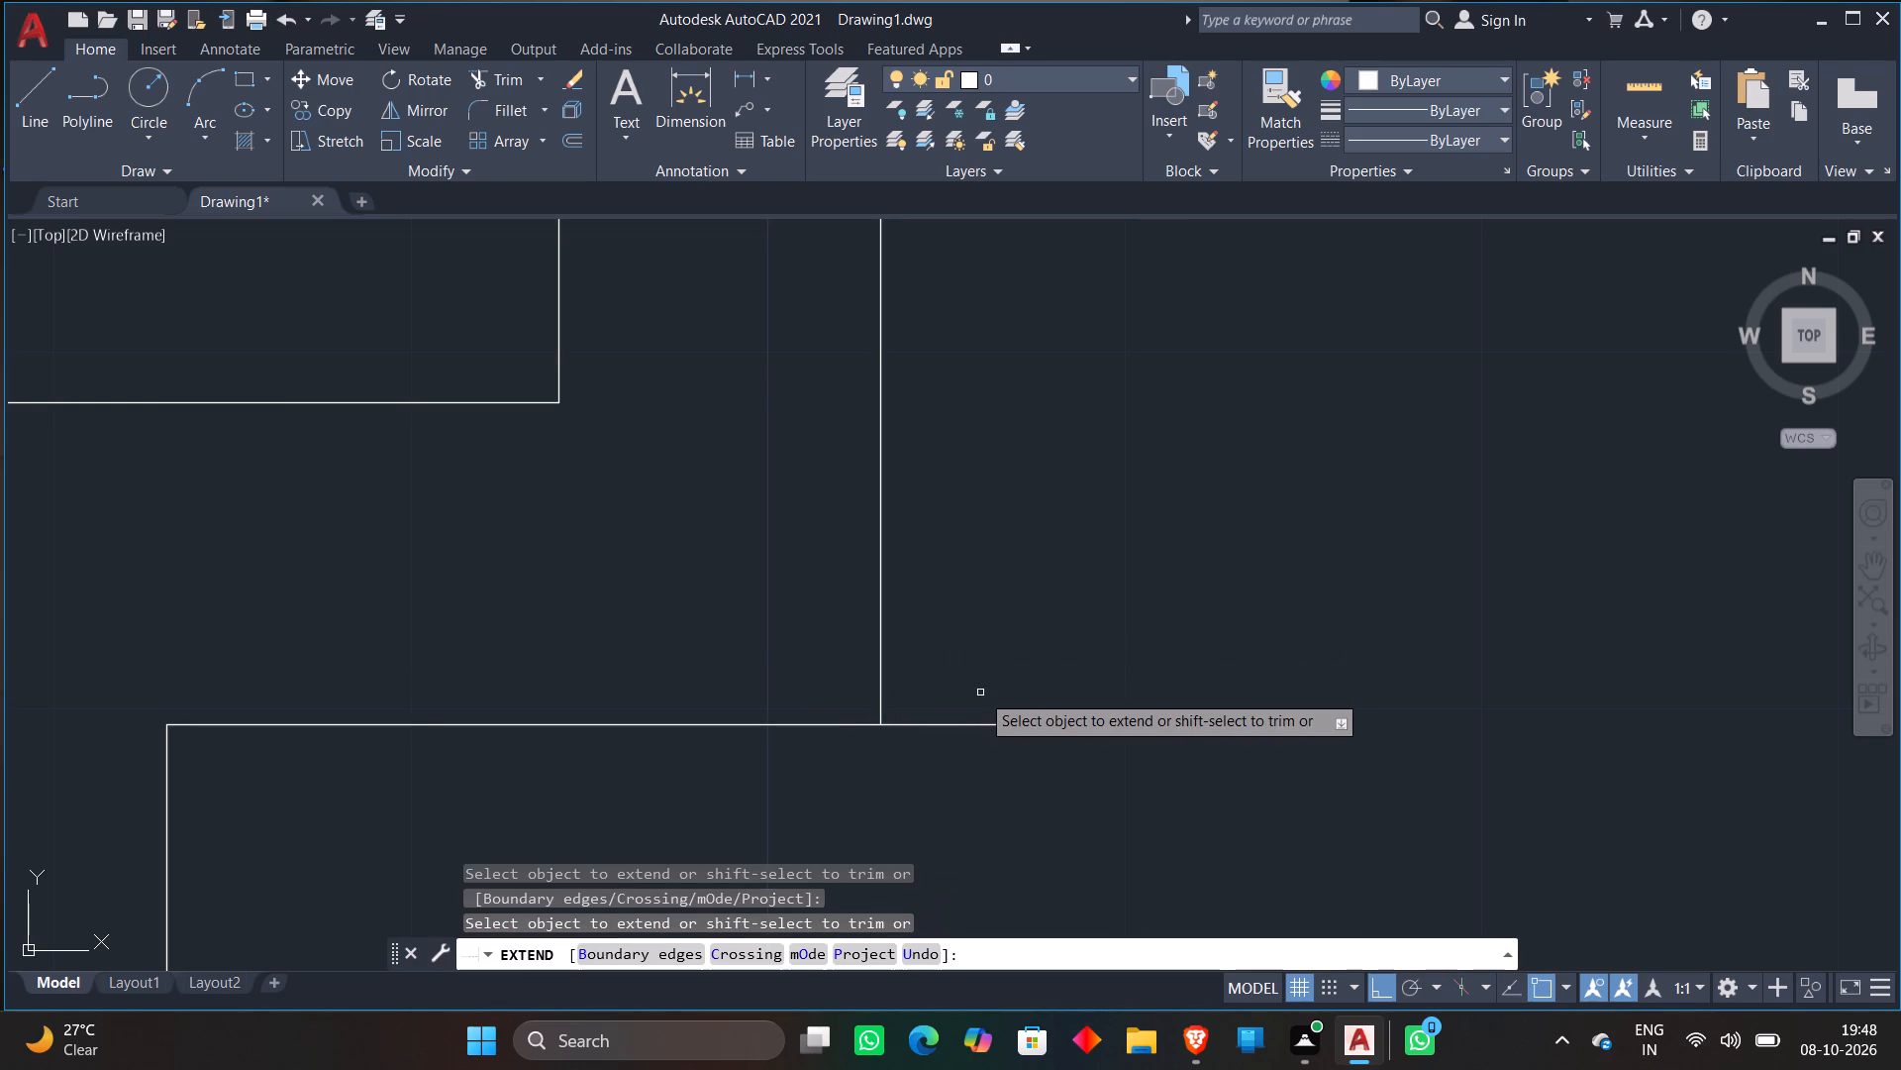
key("Escape")
type("TR")
key("space")
left_click(980, 693)
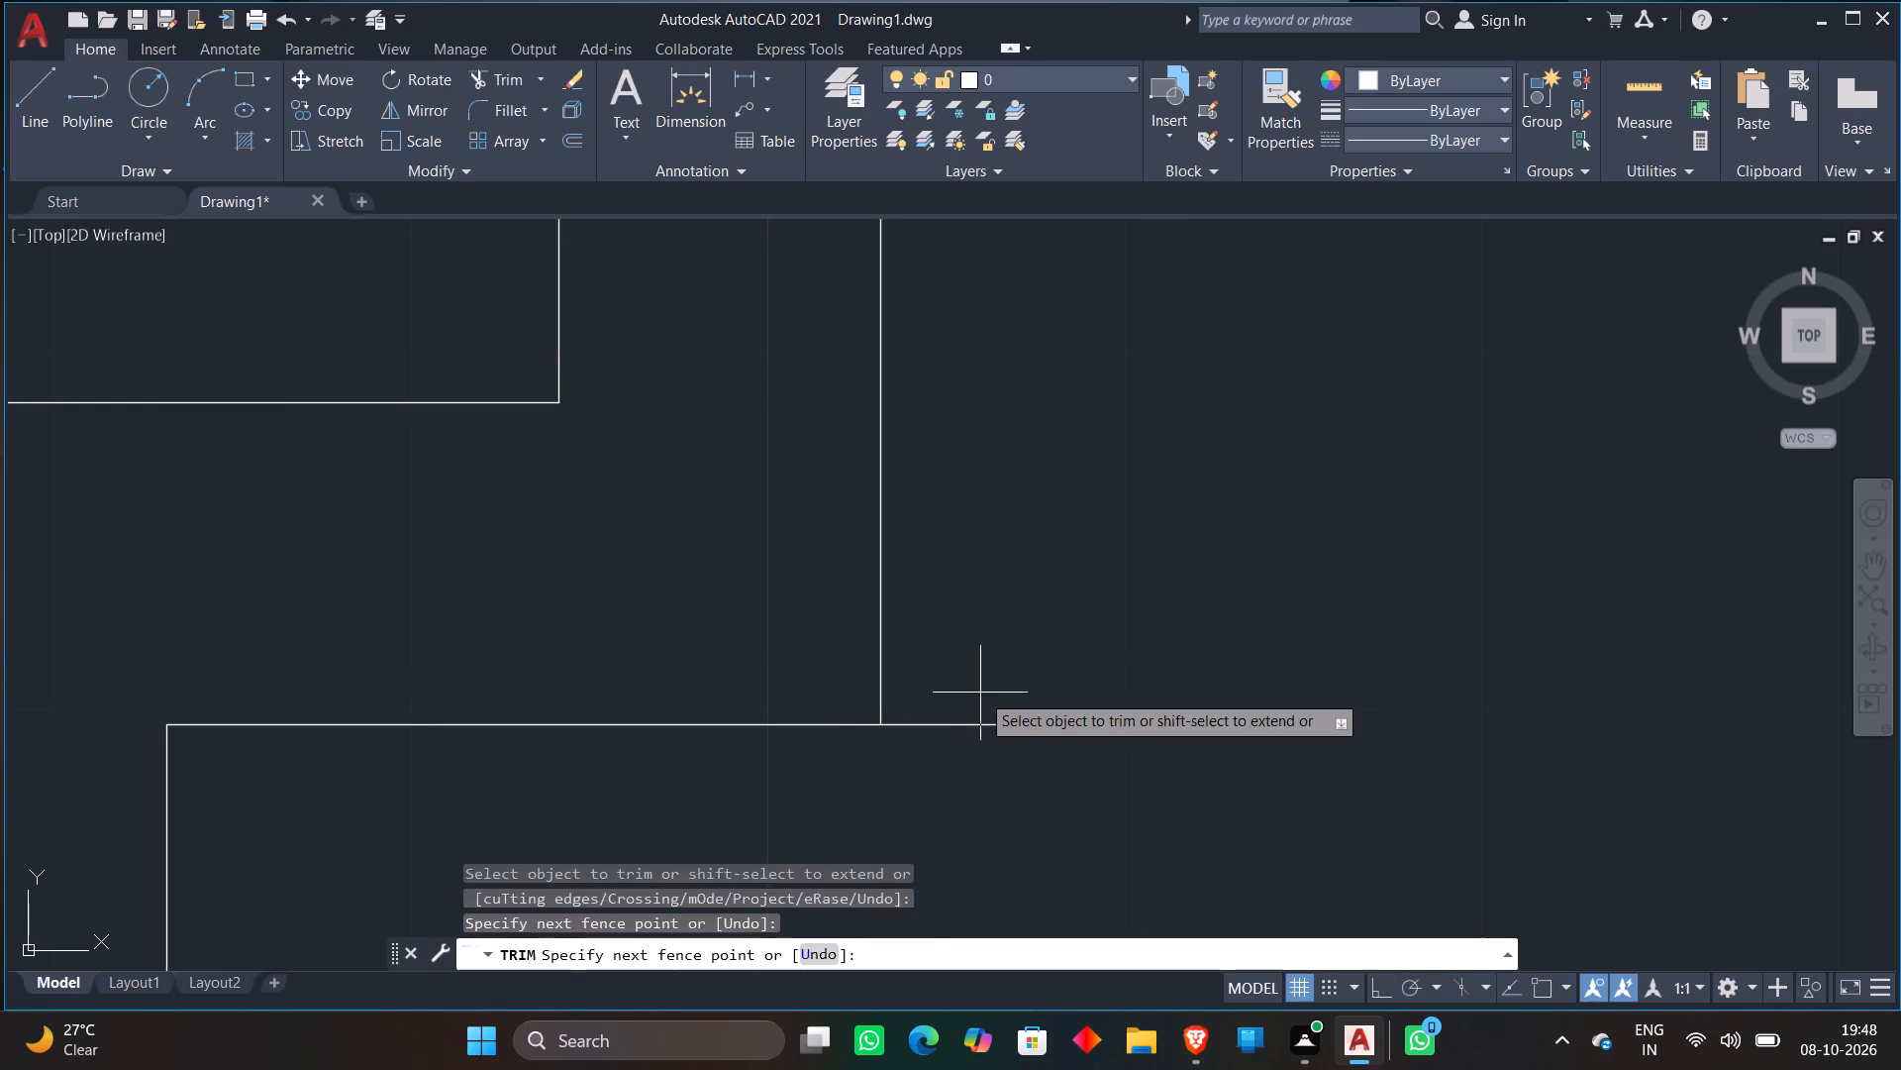
left_click(939, 767)
key("Escape")
Trim the vertical segment crossing the wall south of the mirrored staircase, beside the central corridor.
scroll(1038, 619, "down", 1)
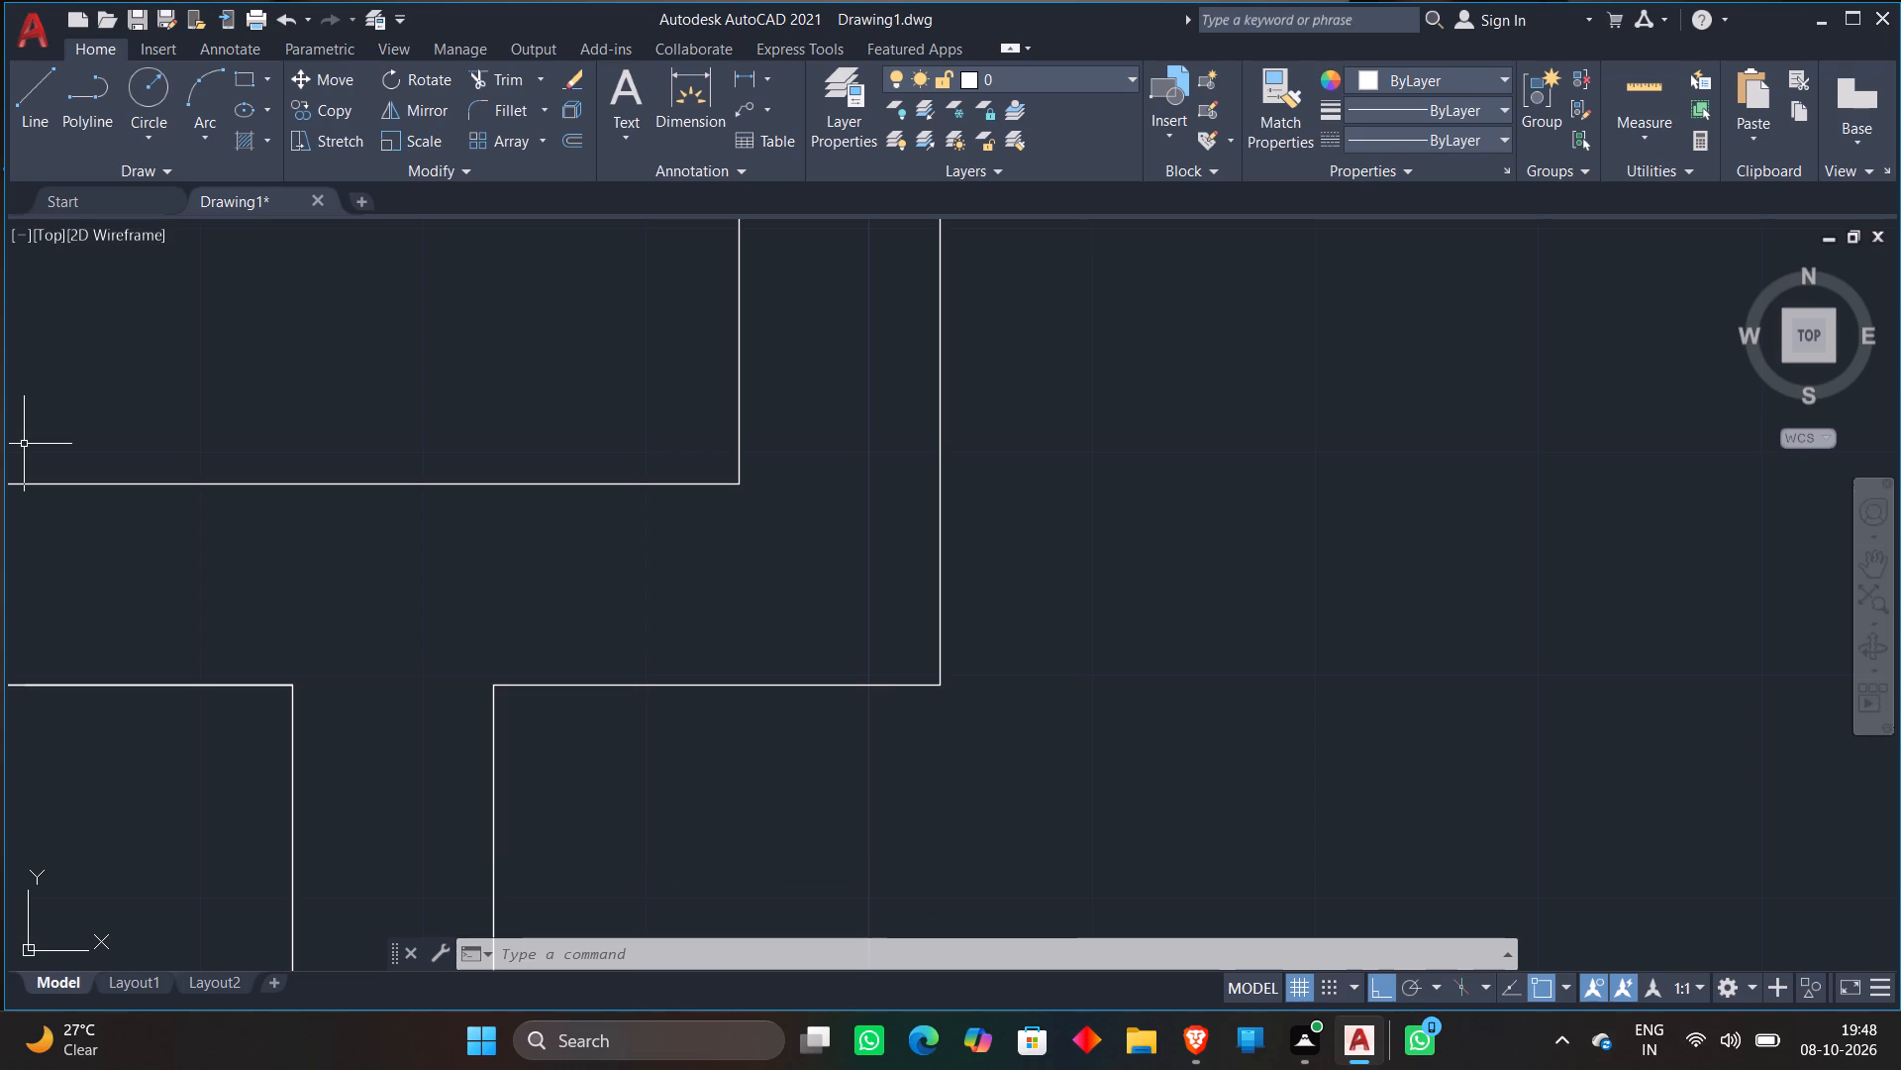
scroll(160, 289, "down", 6)
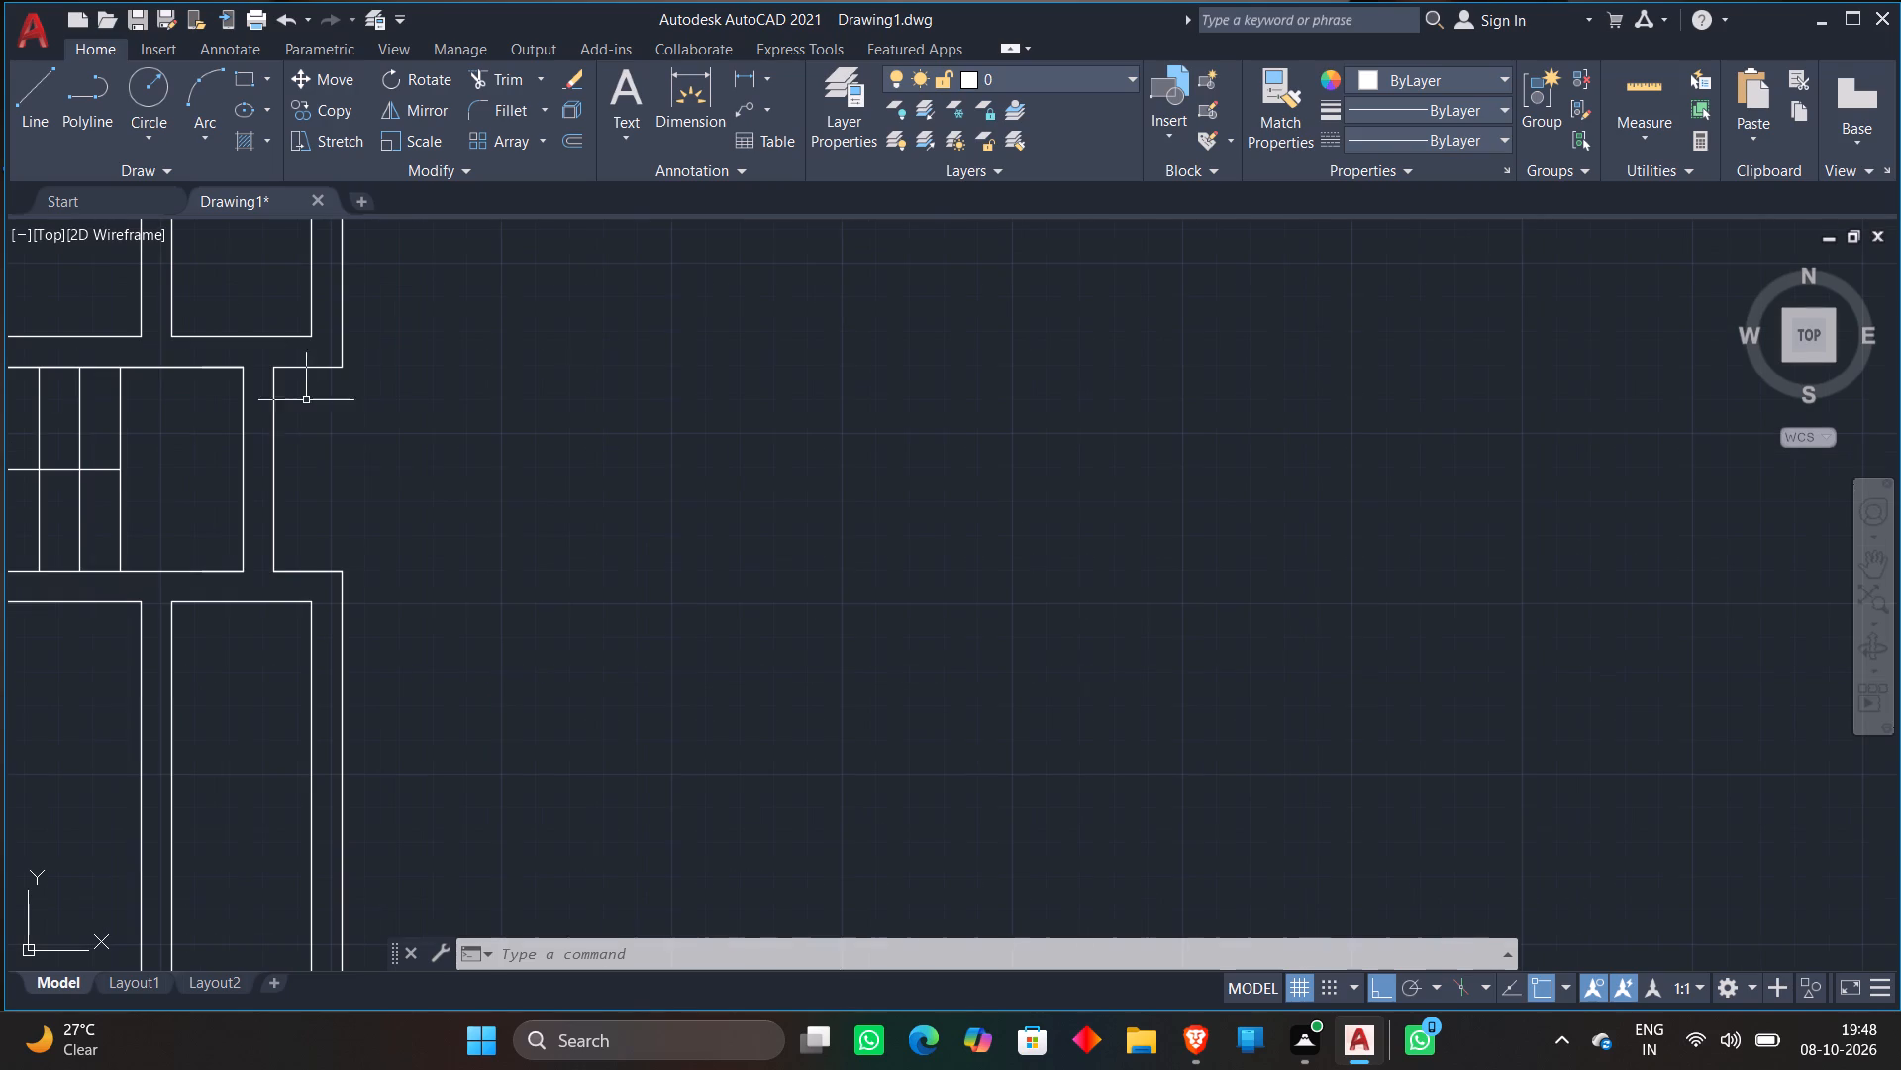
middle_click_drag(439, 489, 1556, 445)
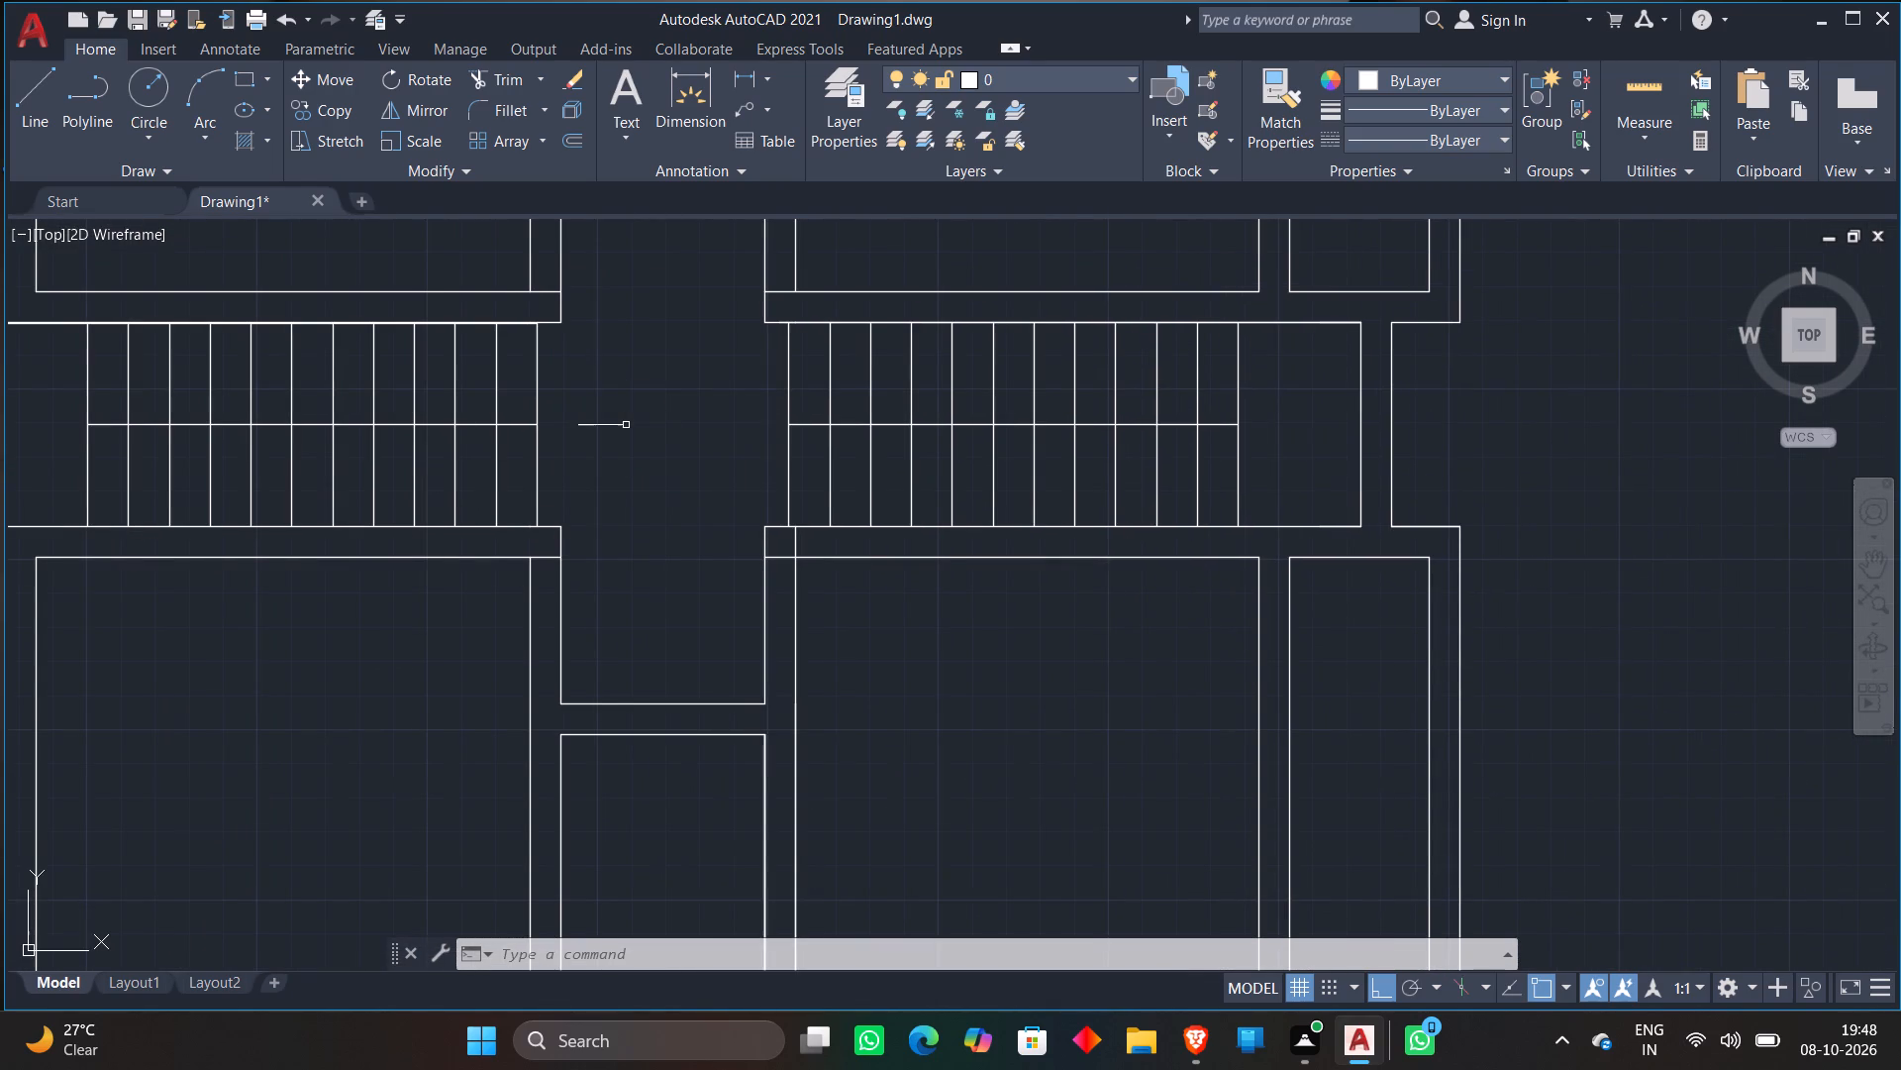
middle_click_drag(626, 425, 701, 444)
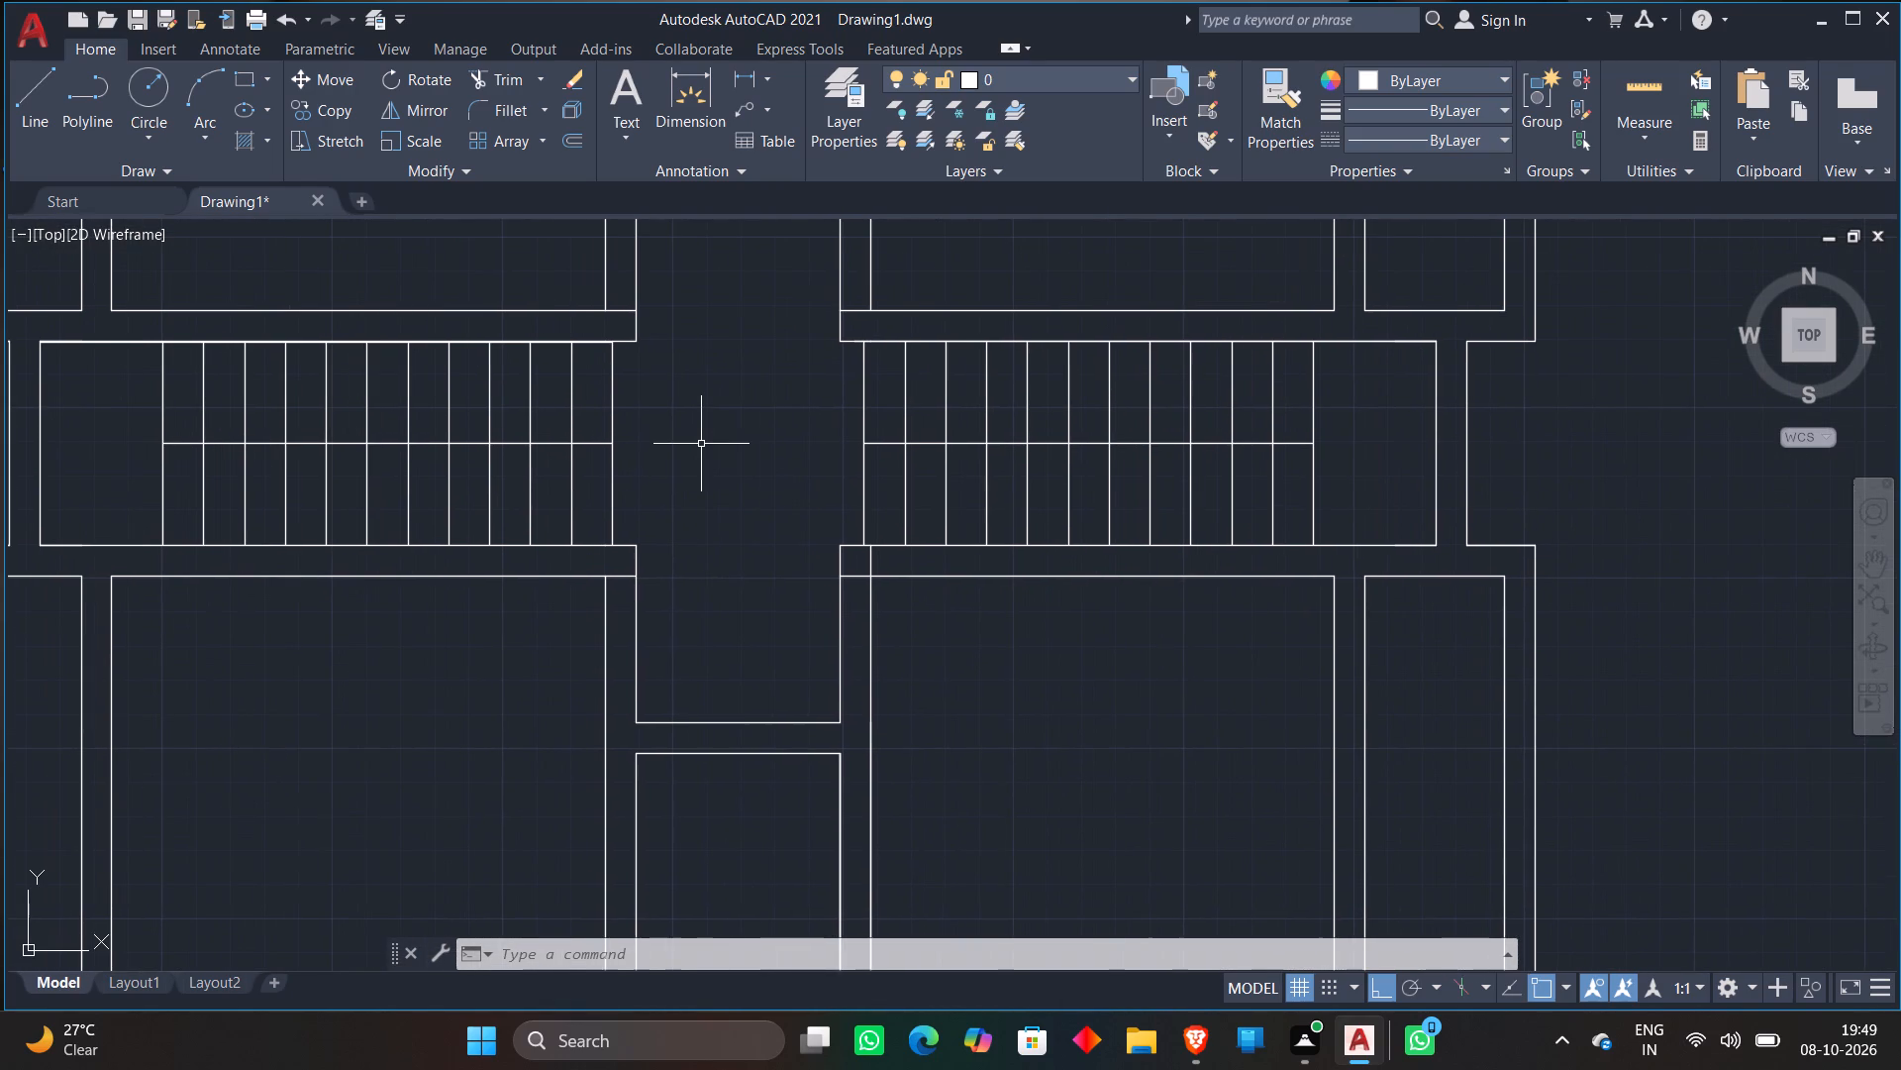
type("TR")
key("space")
scroll(850, 554, "up", 3)
left_click(869, 551)
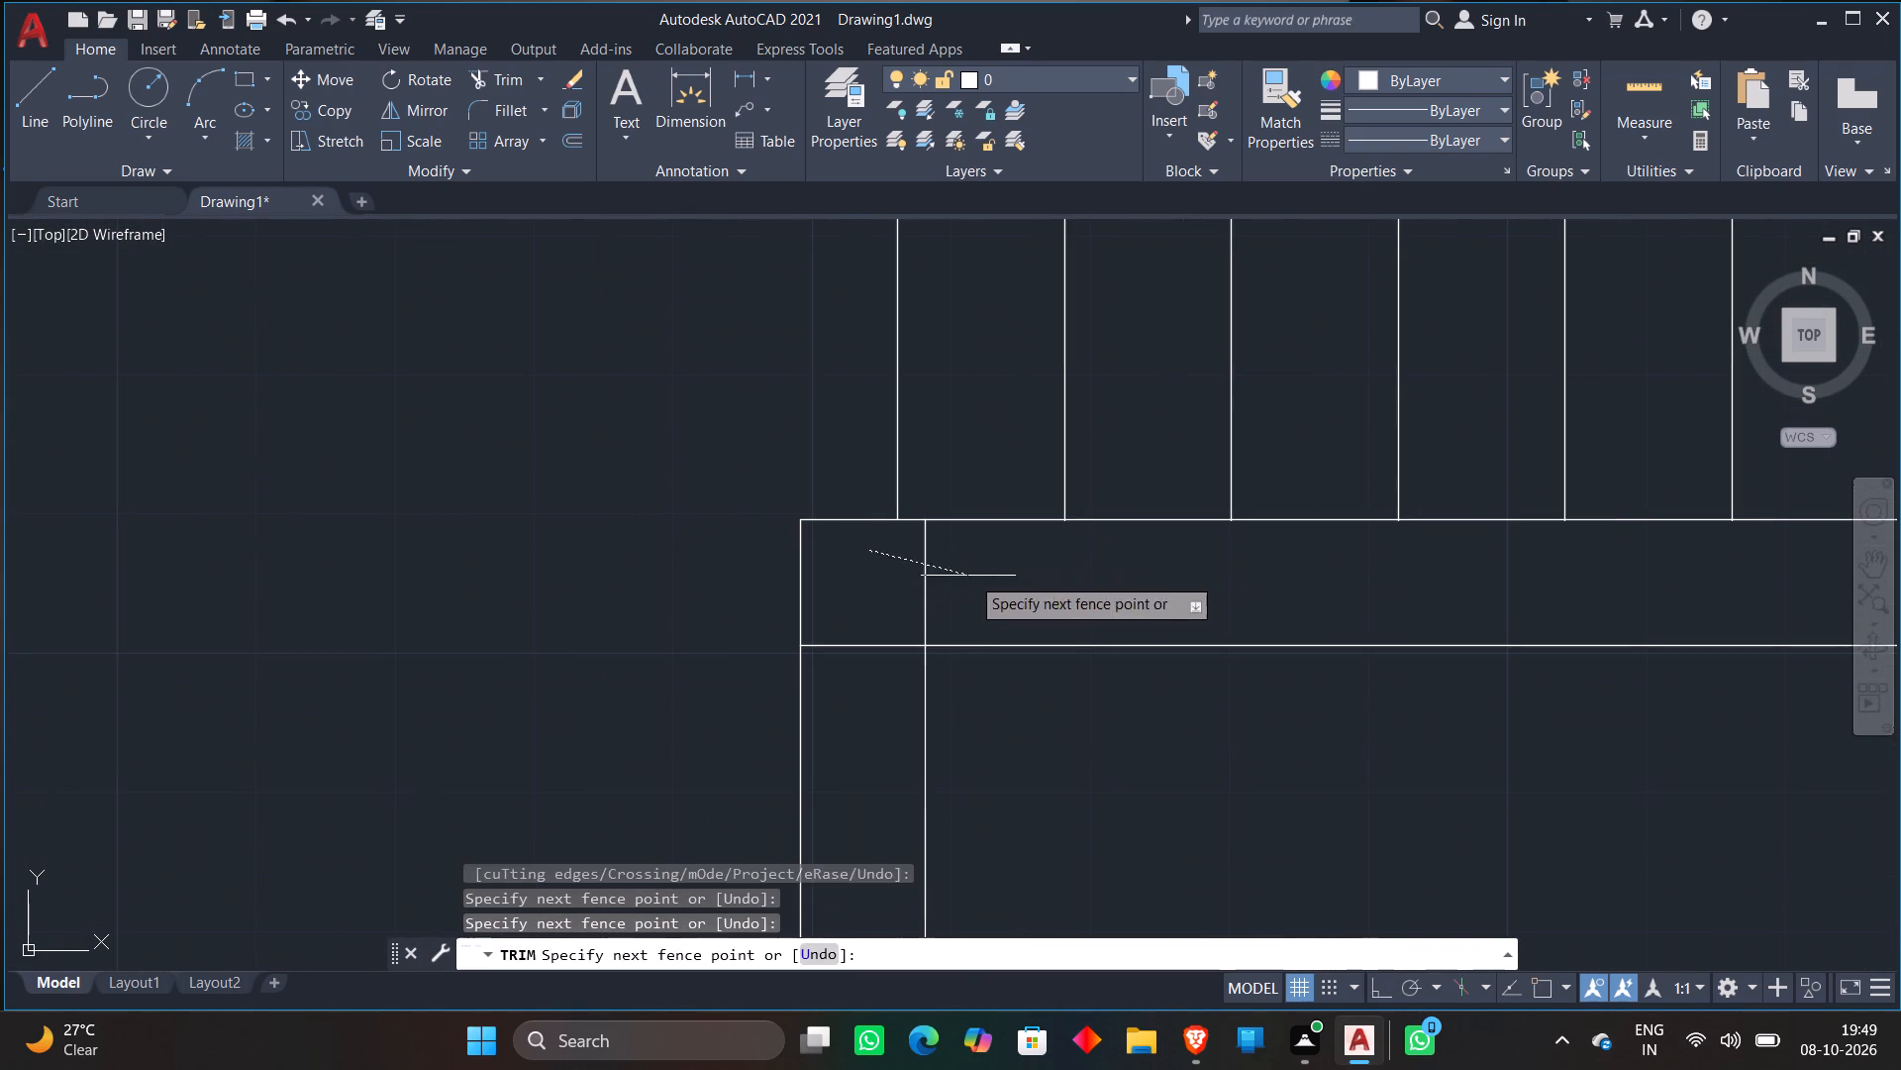
left_click(975, 576)
key("Escape")
Trim away the duplicate line running just below the west staircase's north wall line.
scroll(776, 572, "down", 1)
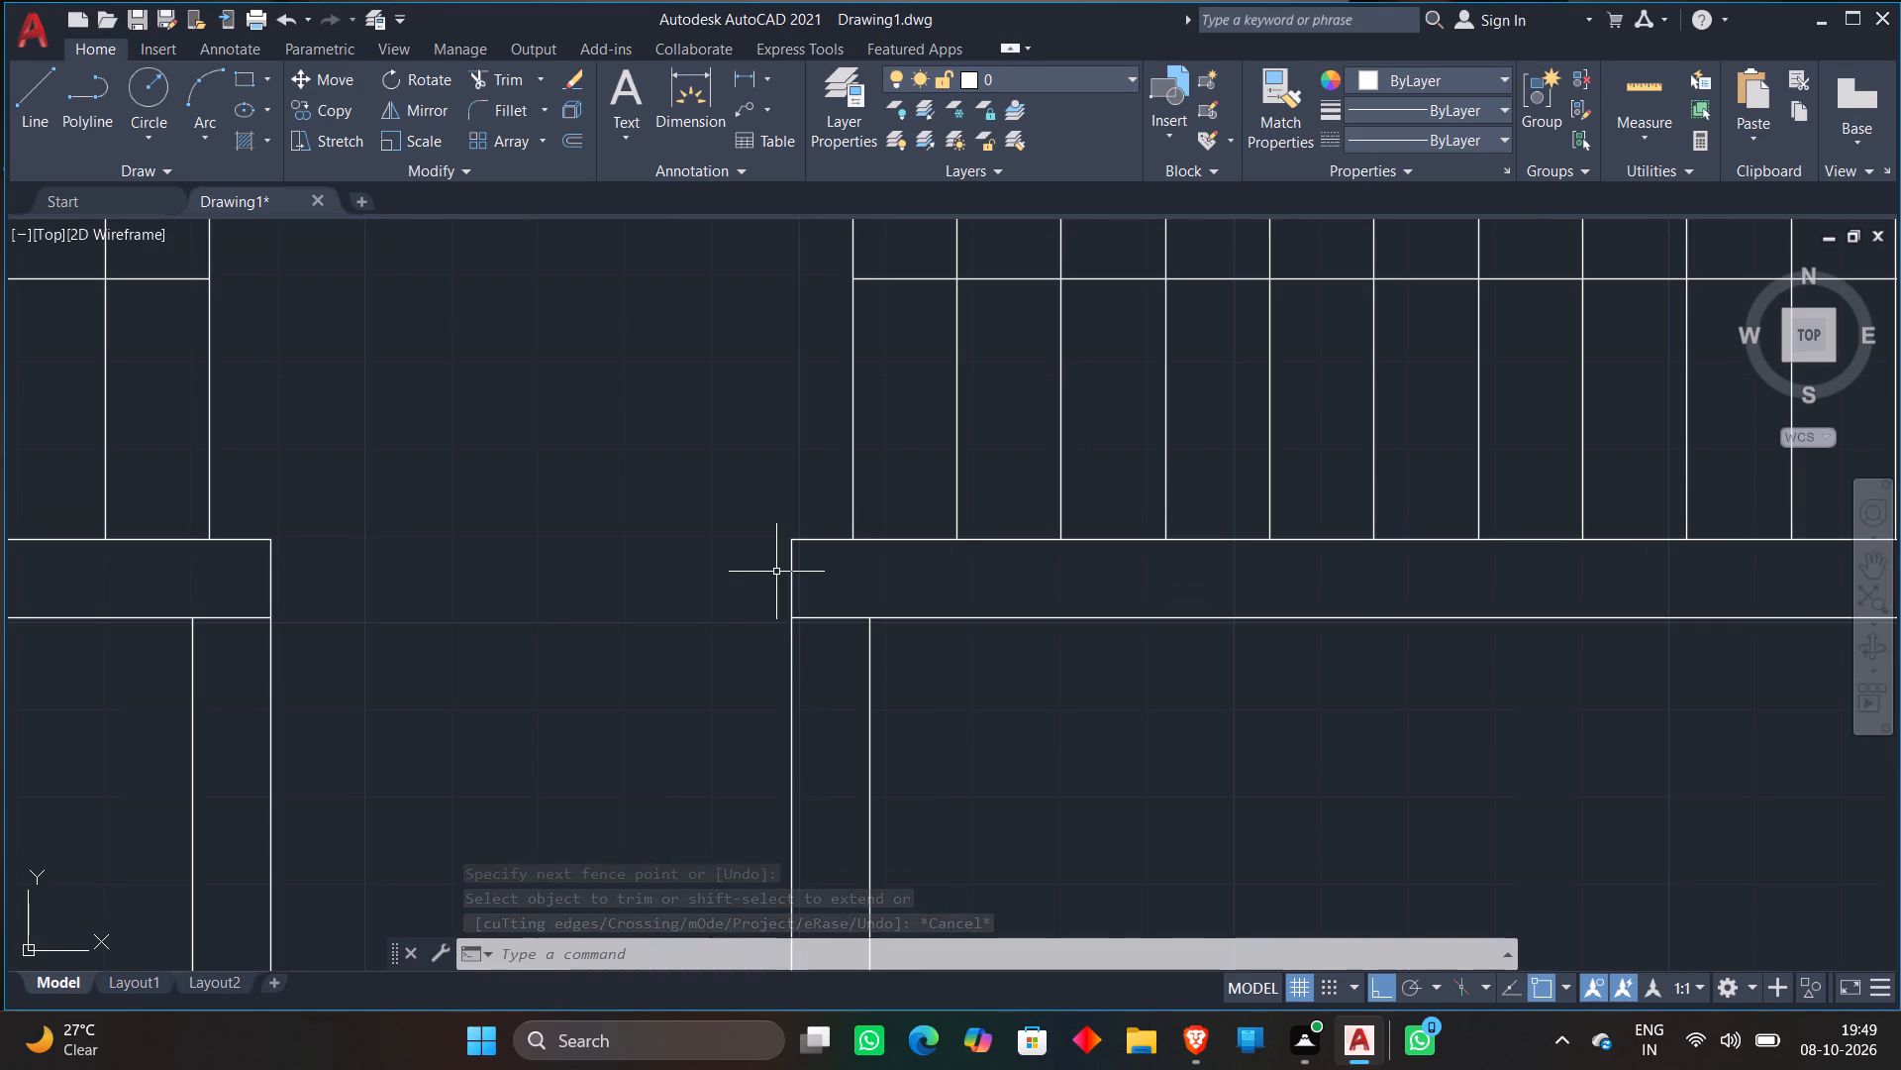
scroll(731, 574, "down", 1)
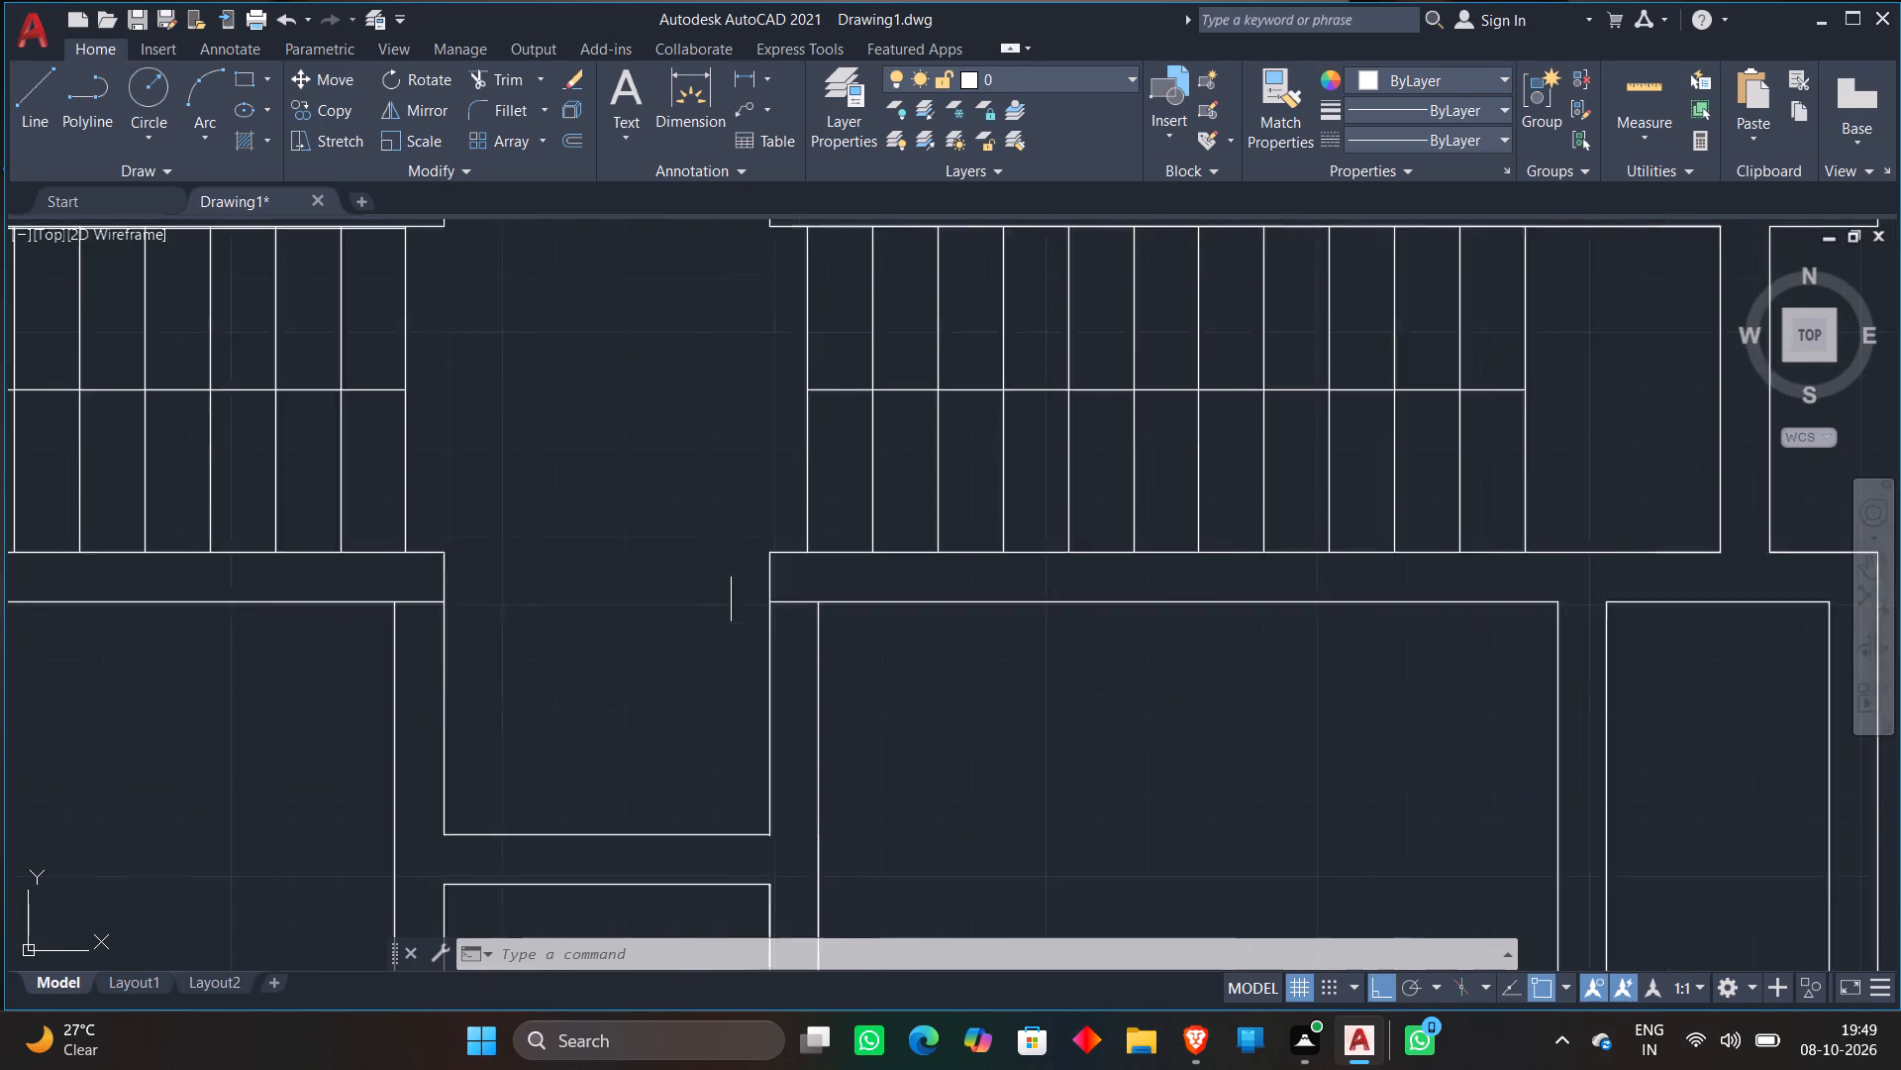
scroll(730, 574, "down", 2)
scroll(265, 381, "up", 3)
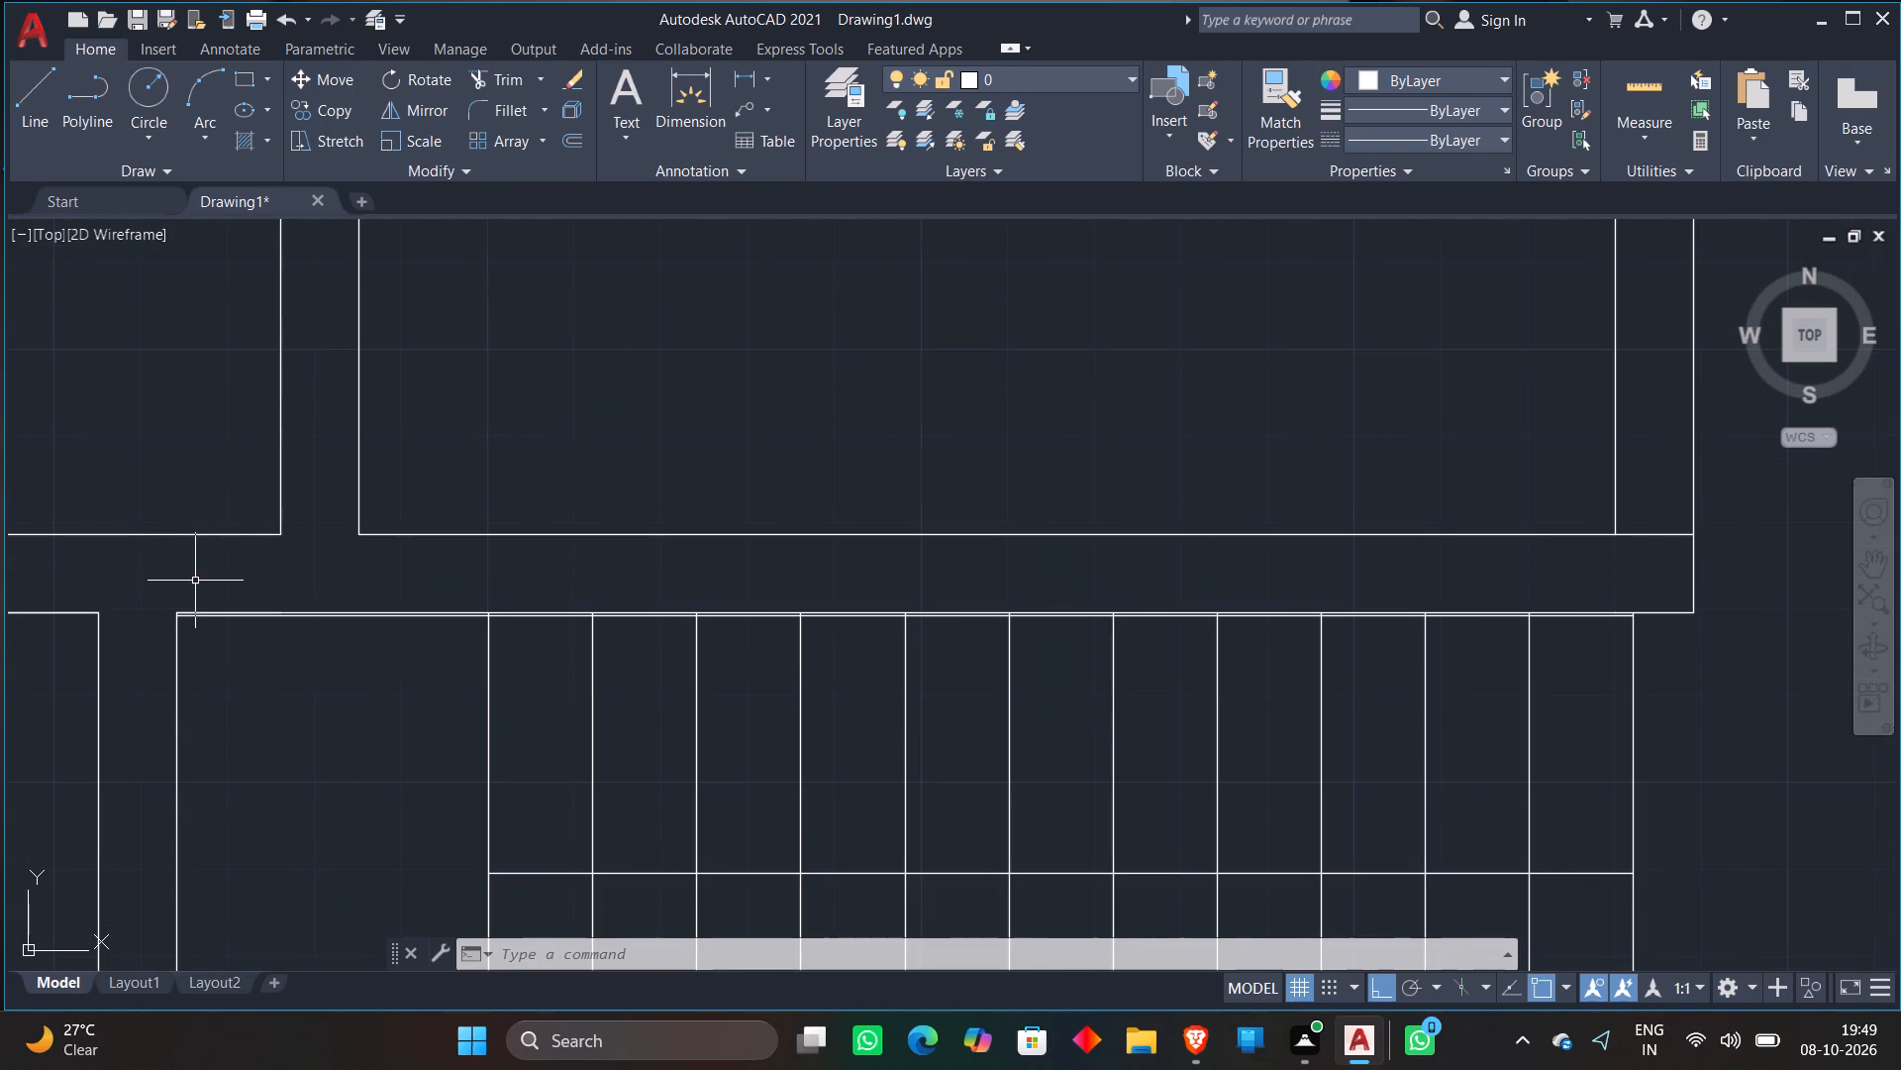
middle_click_drag(195, 581, 626, 587)
scroll(355, 602, "up", 4)
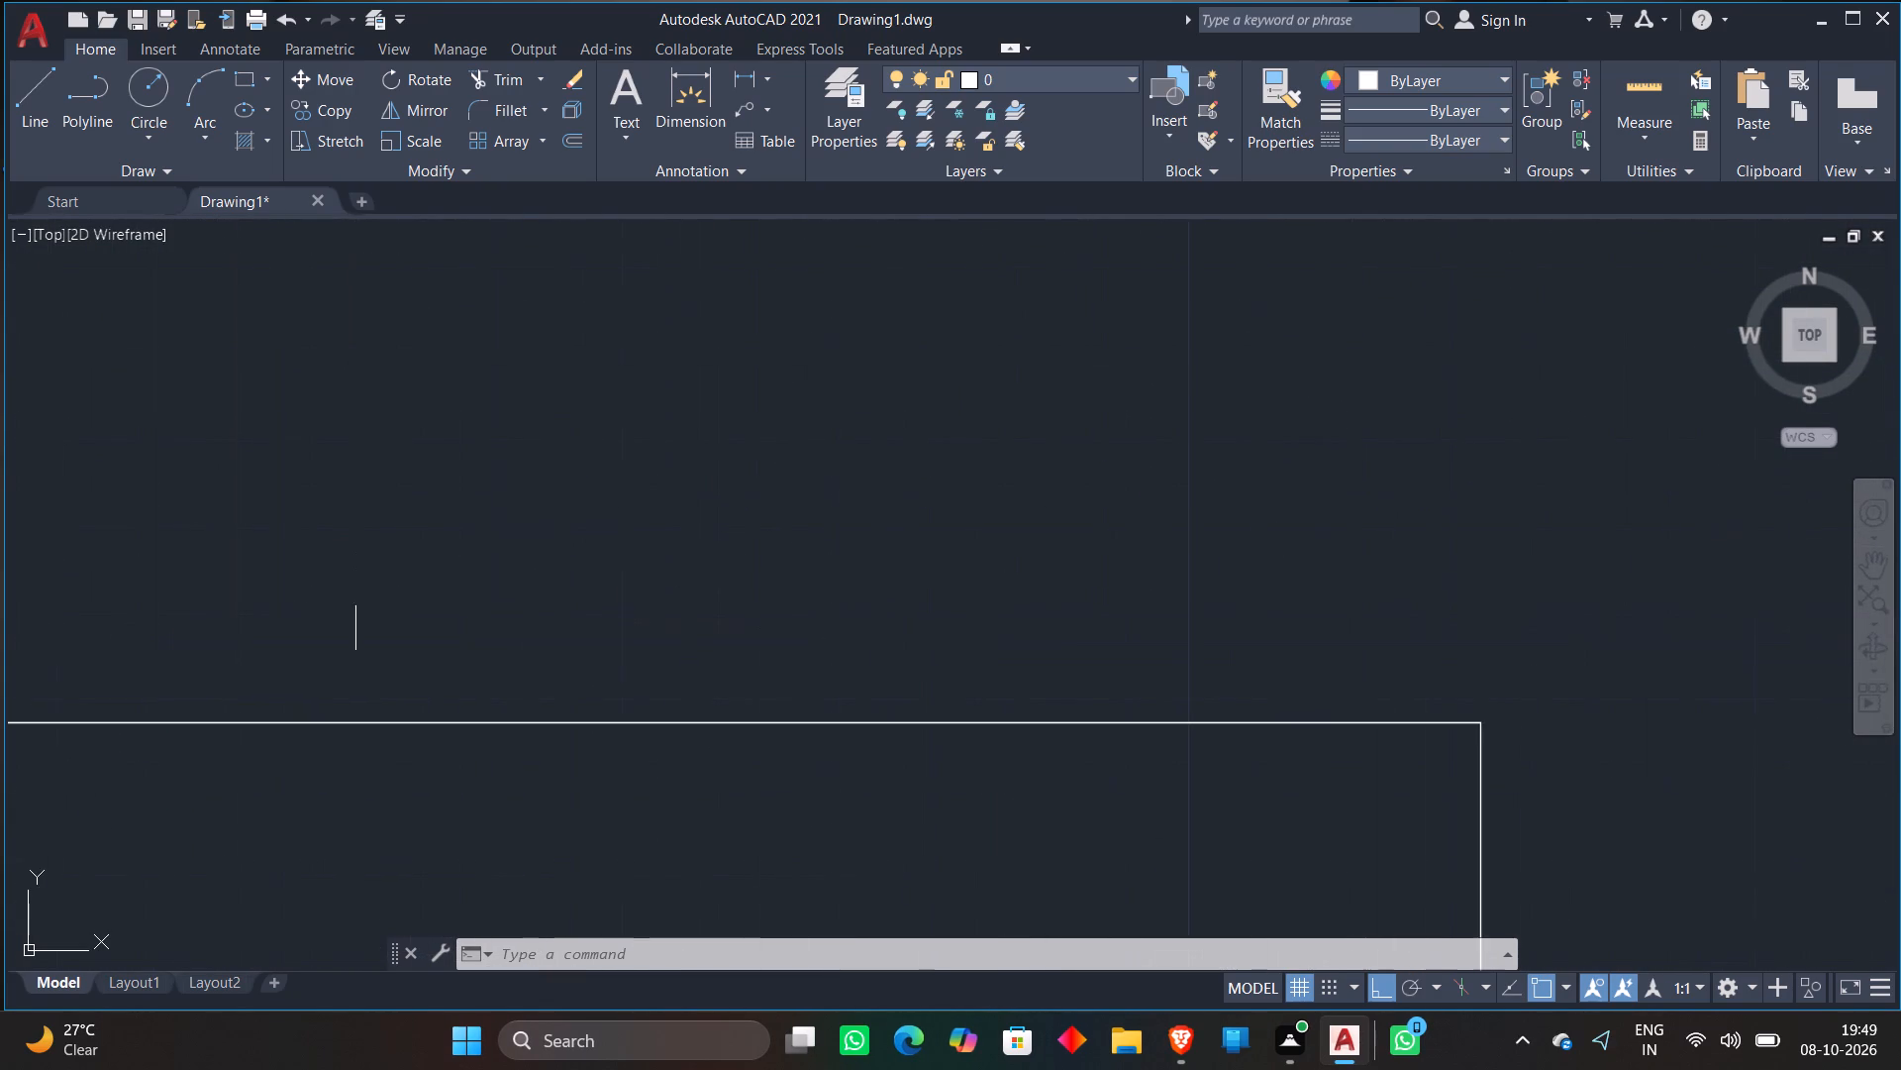
left_click(427, 725)
scroll(568, 594, "down", 4)
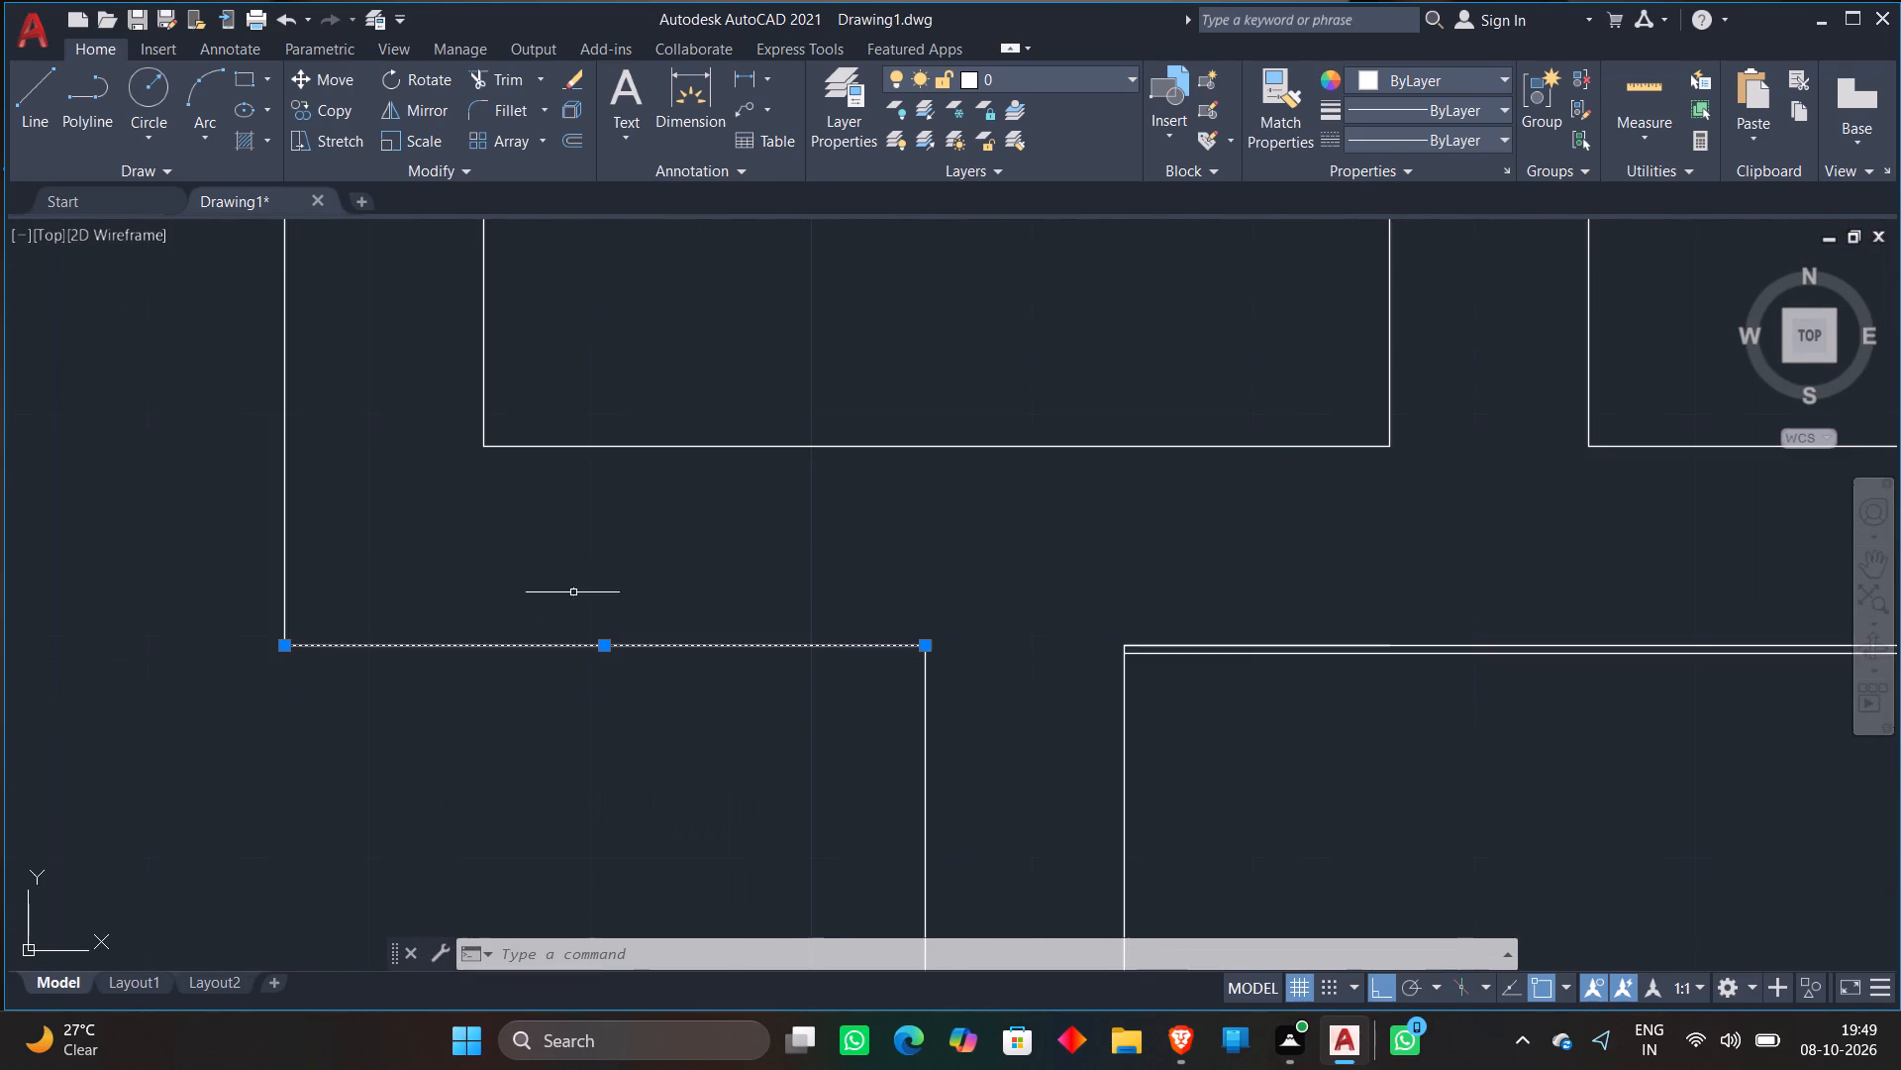
key("Escape")
scroll(919, 577, "down", 1)
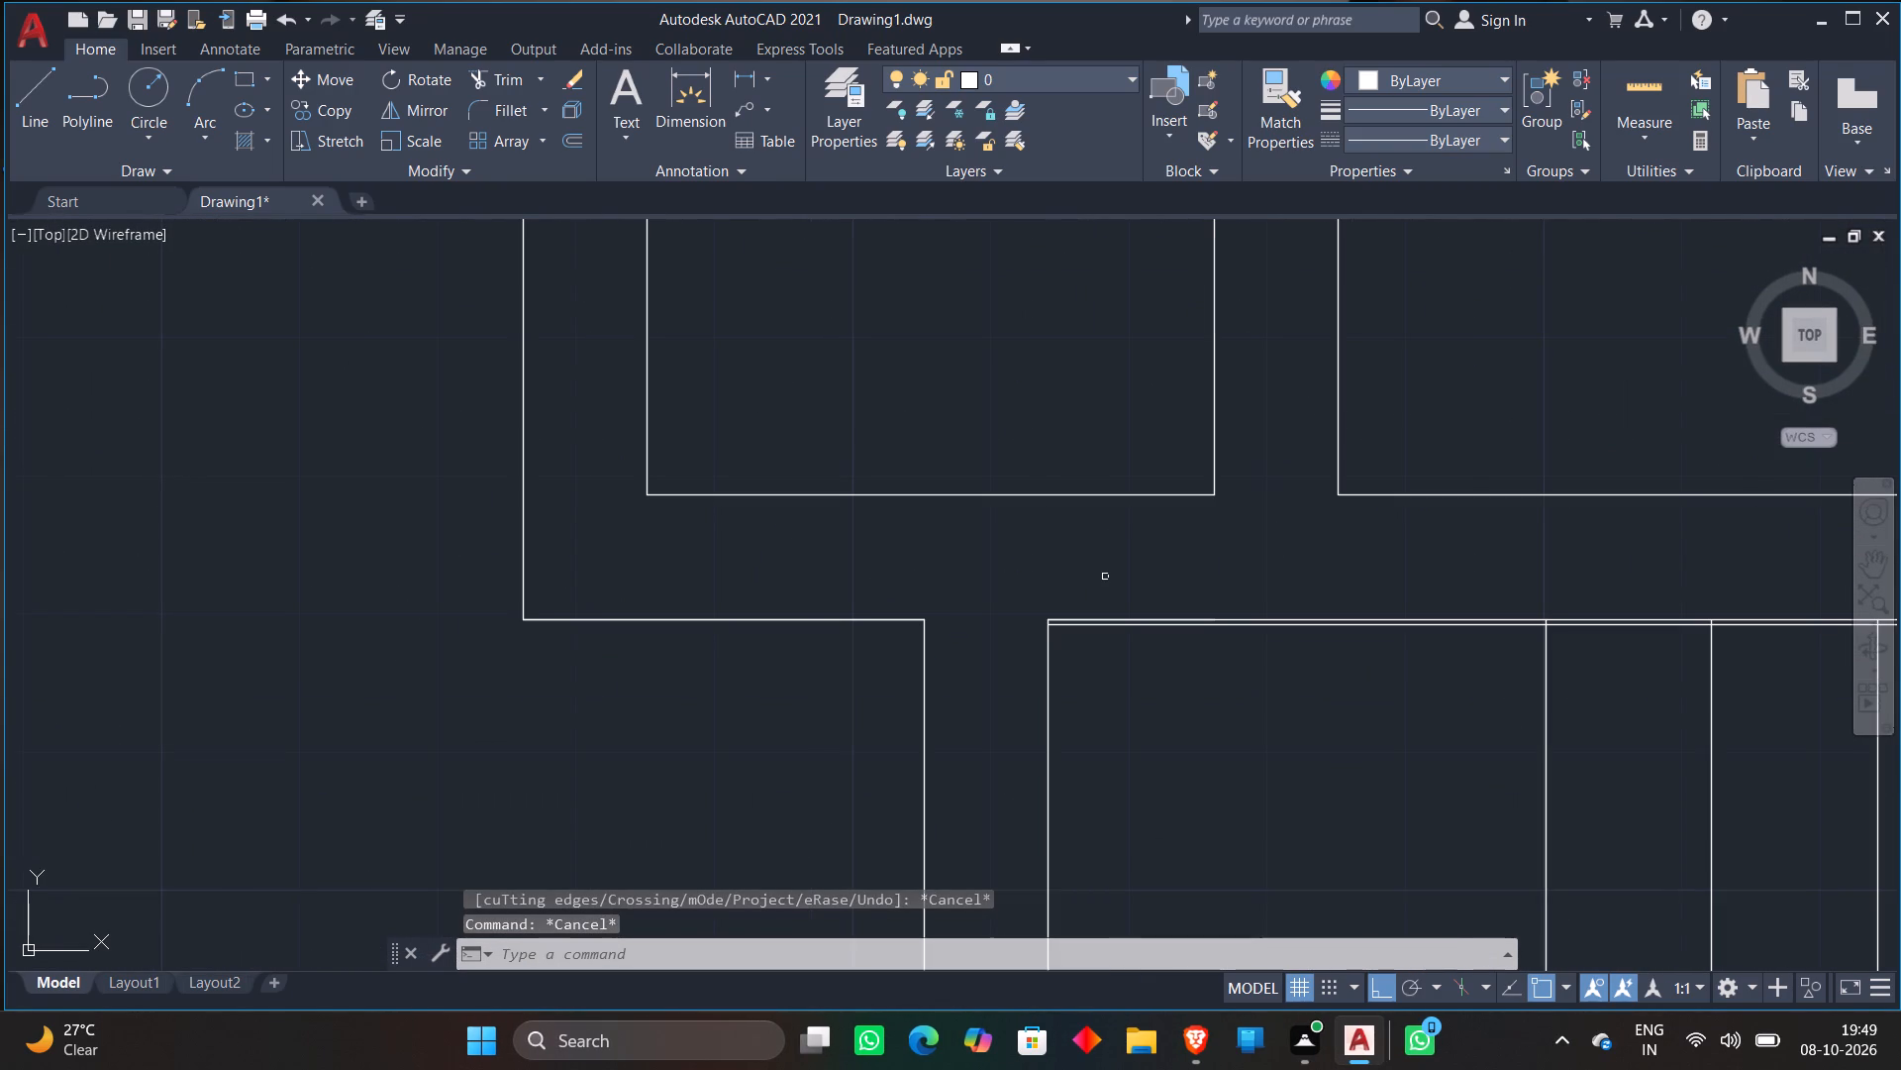
type("TR")
key("space")
scroll(1321, 659, "up", 1)
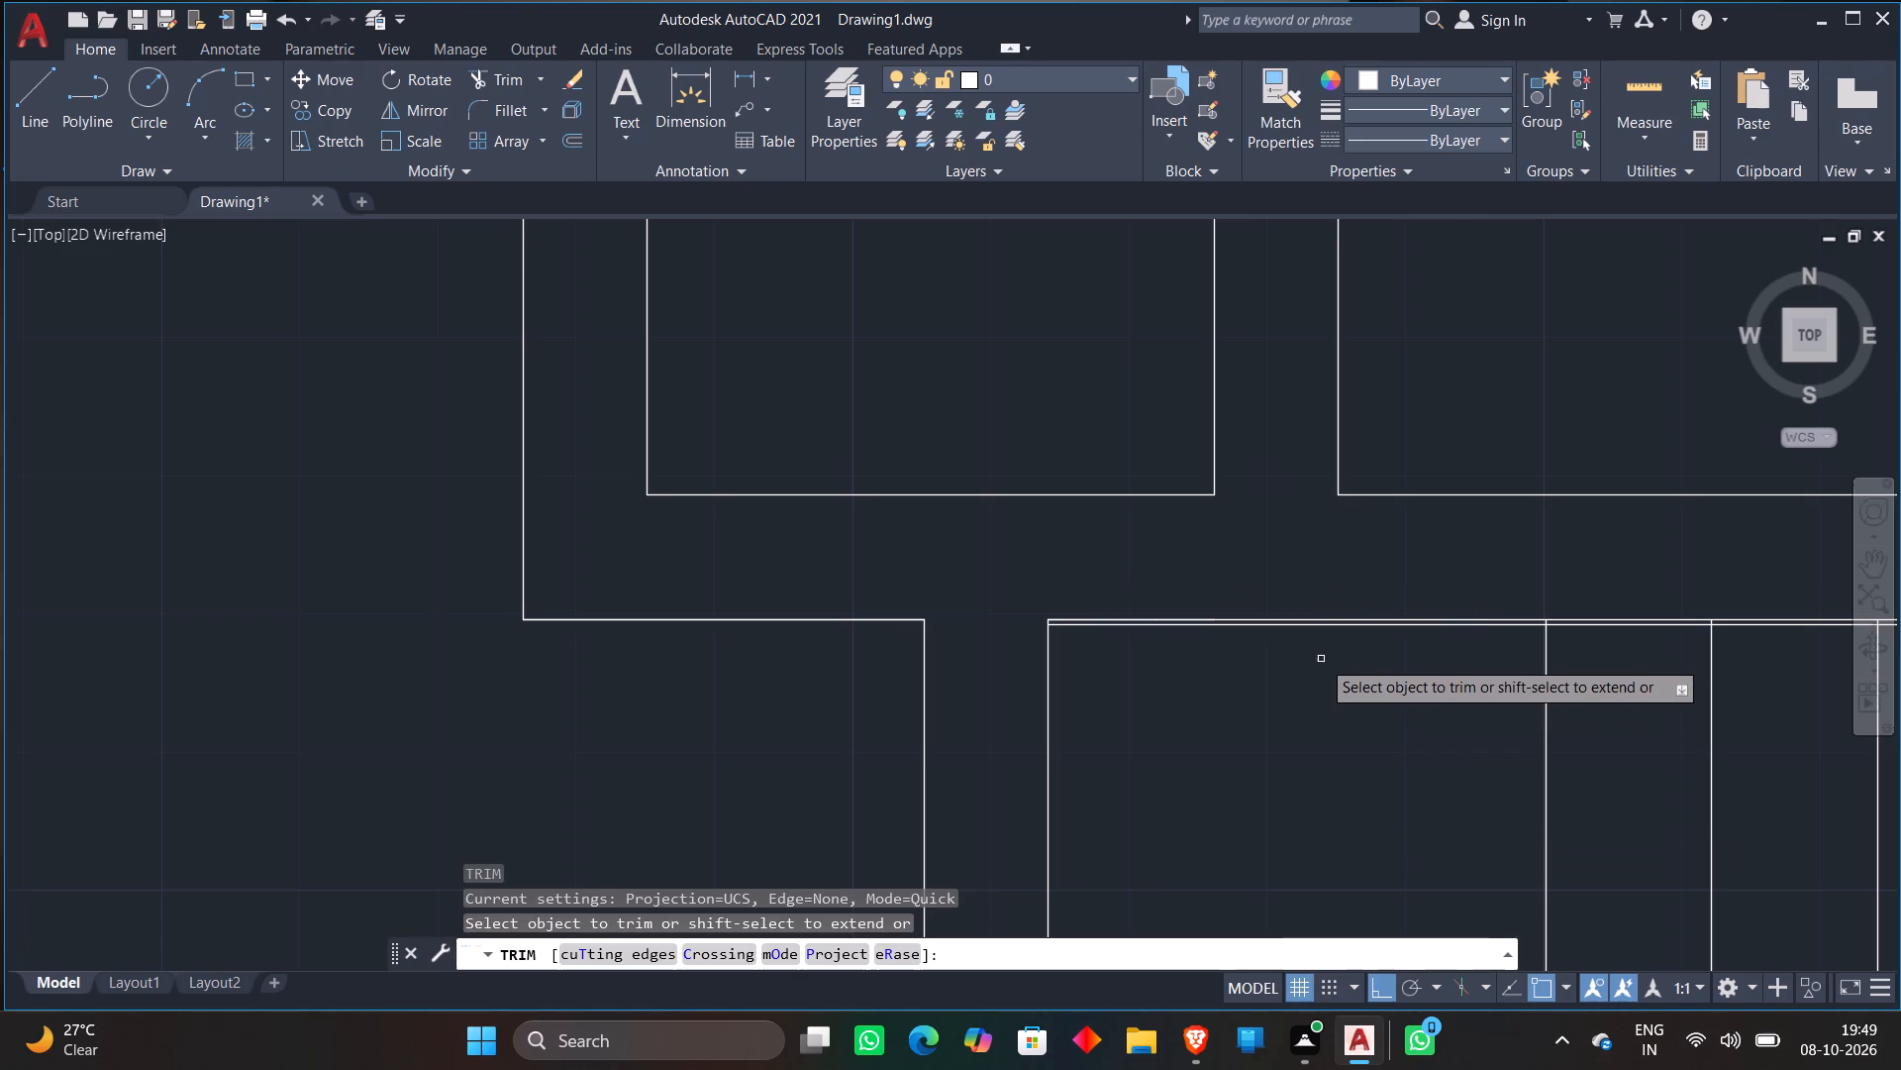
scroll(1321, 658, "up", 2)
left_click(1263, 530)
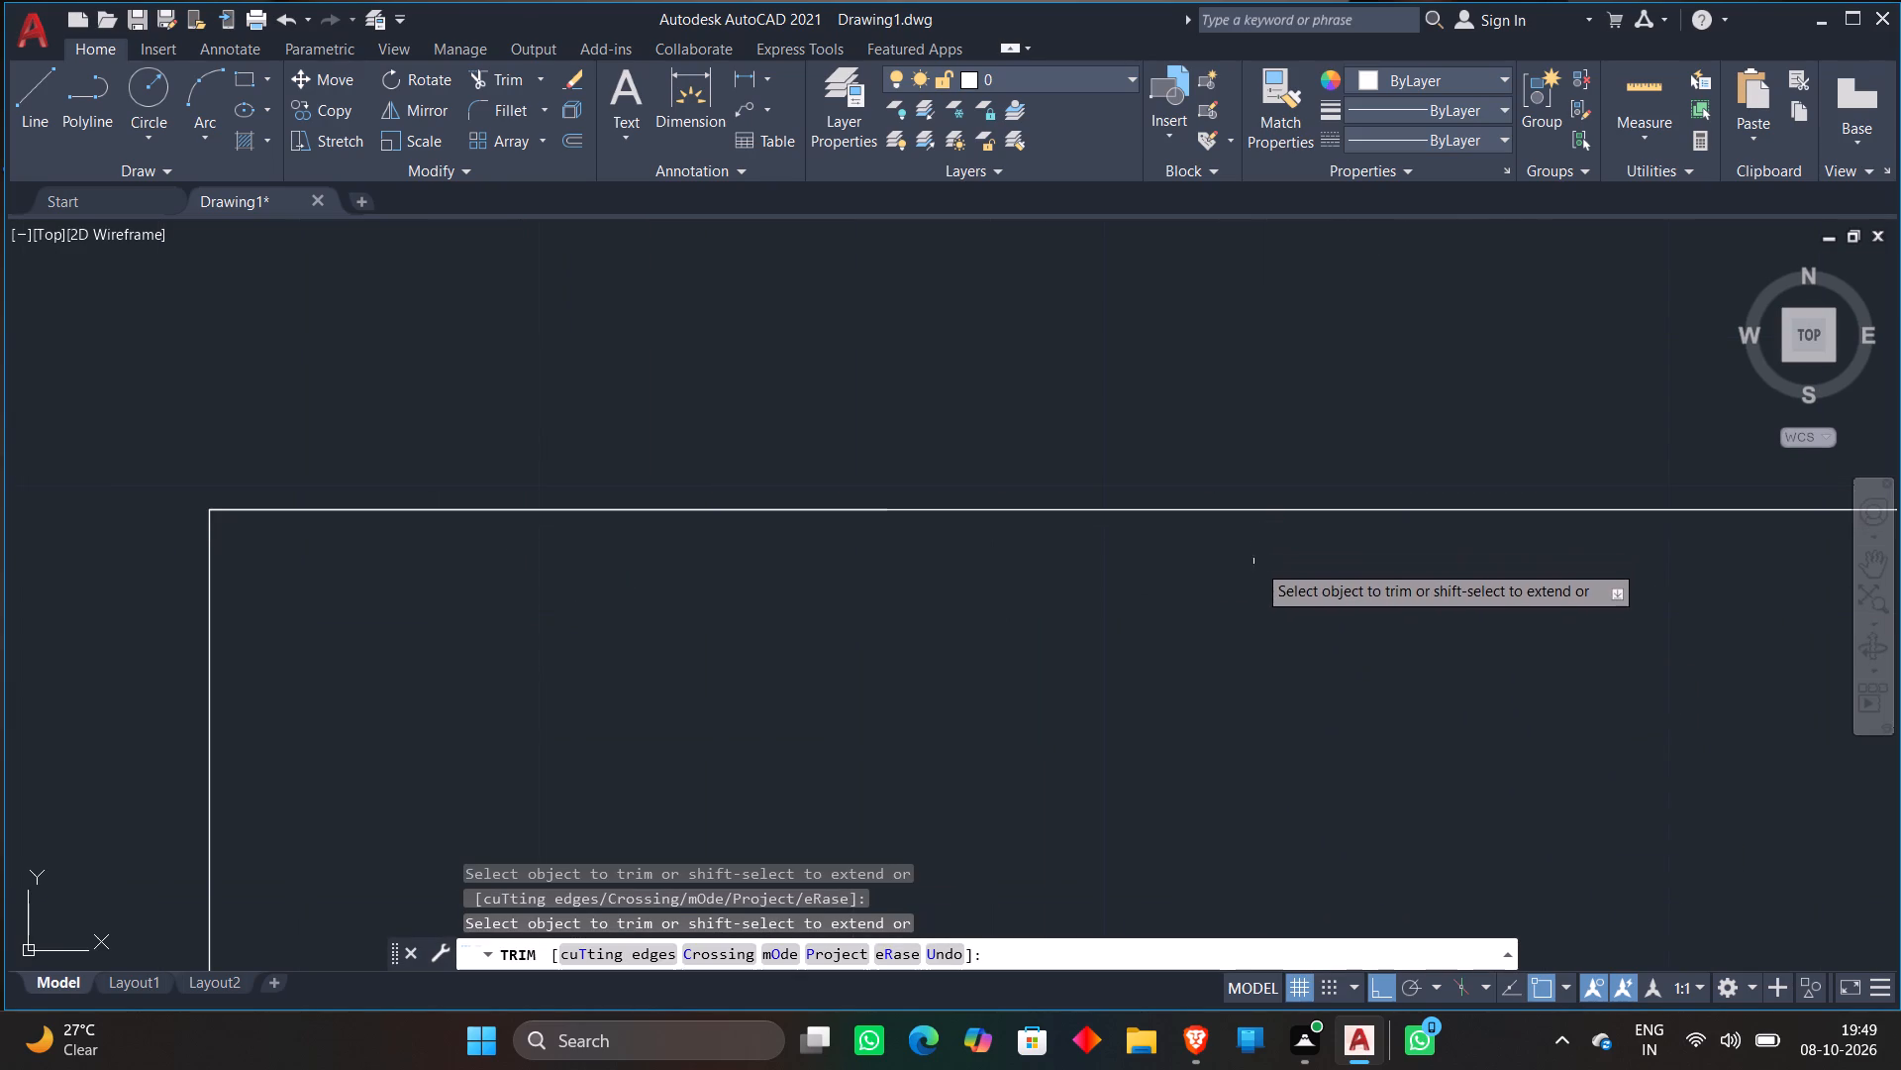
Examine both staircases and the surrounding wall junctions for leftover or duplicate lines.
scroll(1261, 602, "down", 3)
middle_click_drag(1262, 605, 310, 643)
scroll(782, 603, "down", 3)
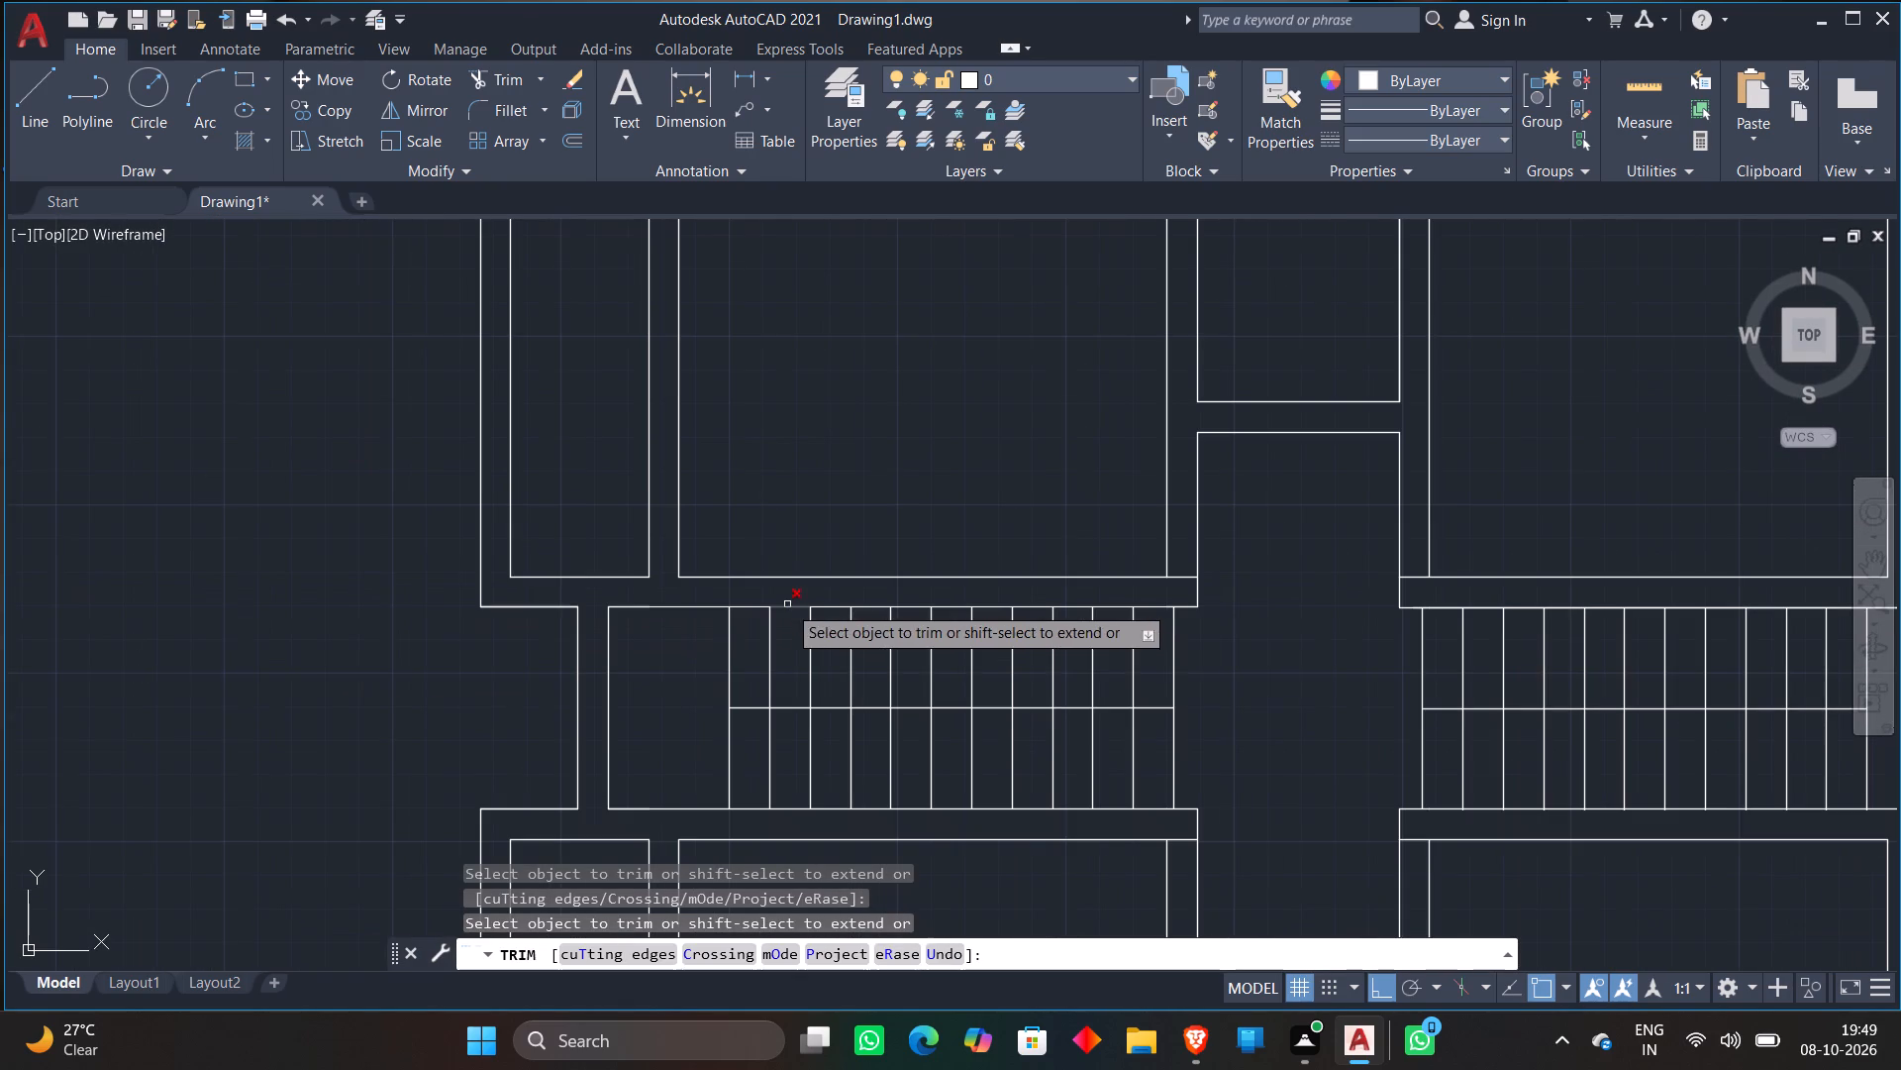
scroll(975, 831, "up", 4)
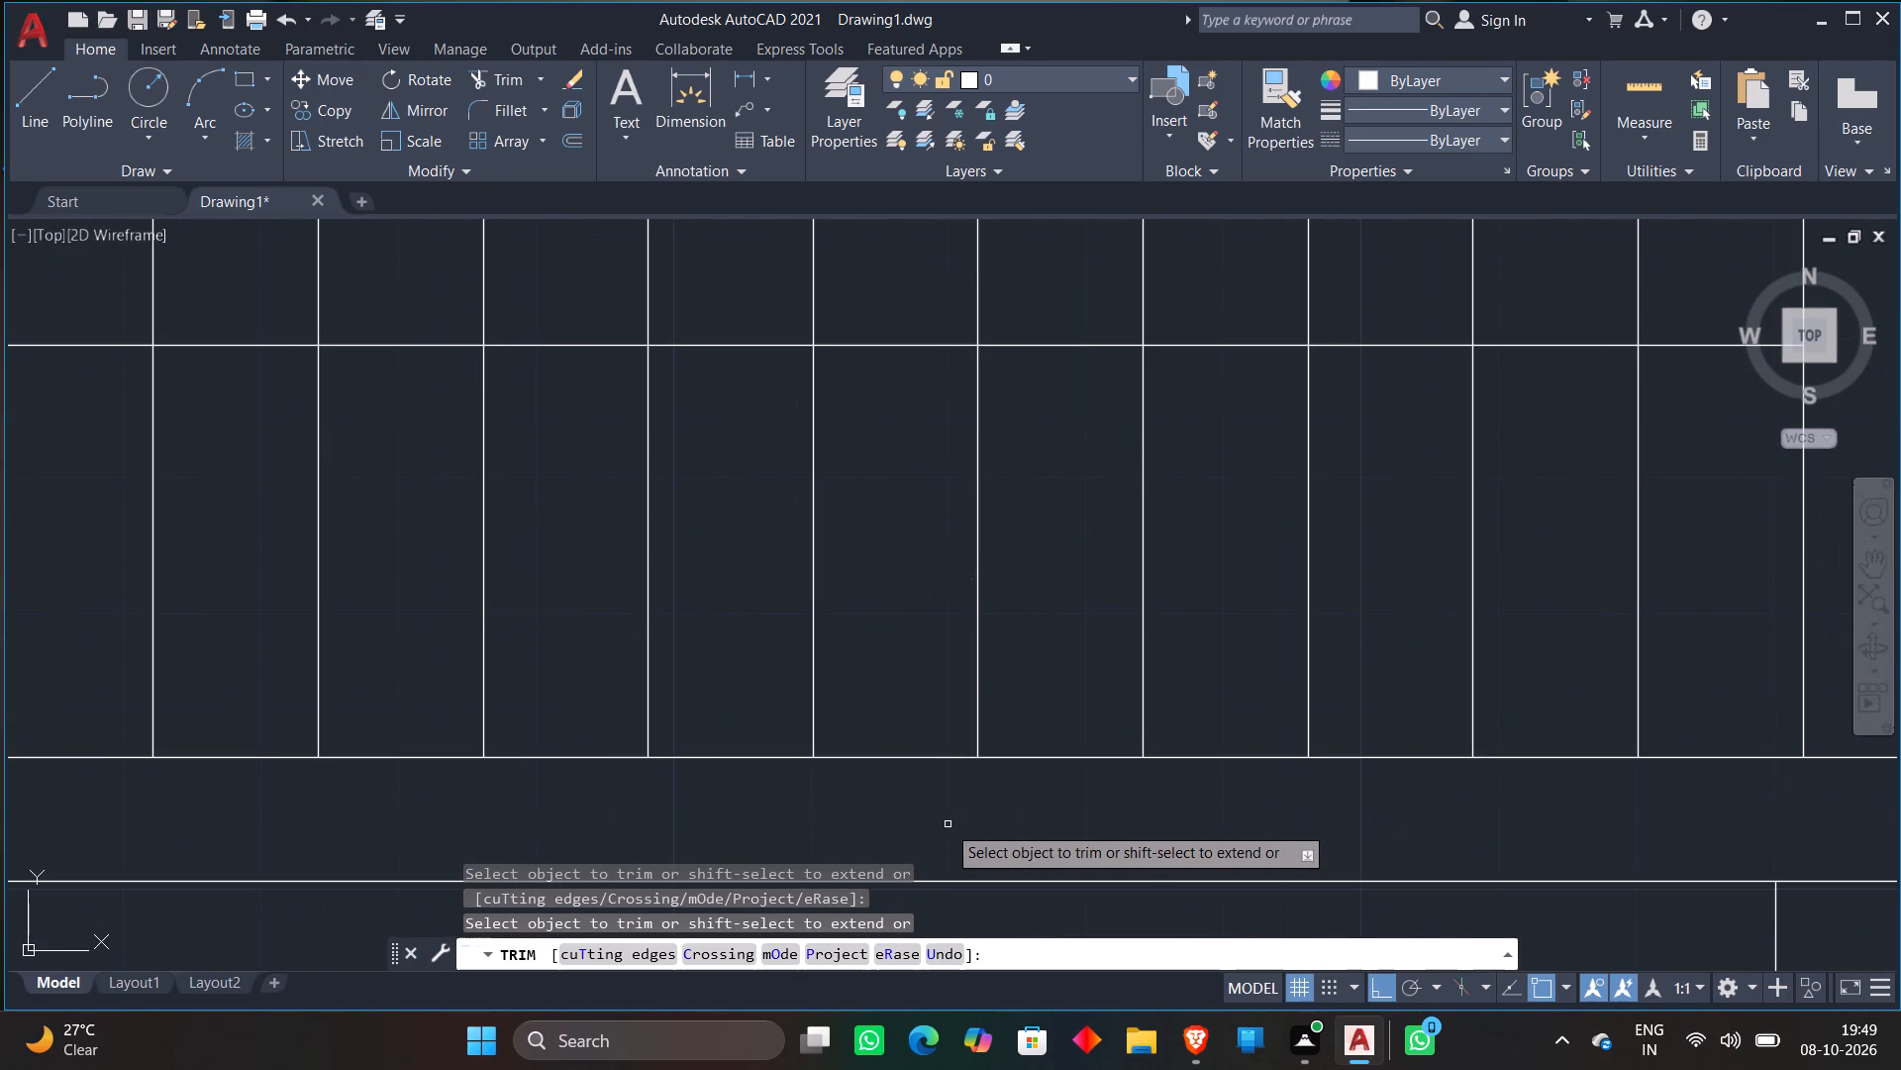
key("Escape")
scroll(832, 586, "down", 4)
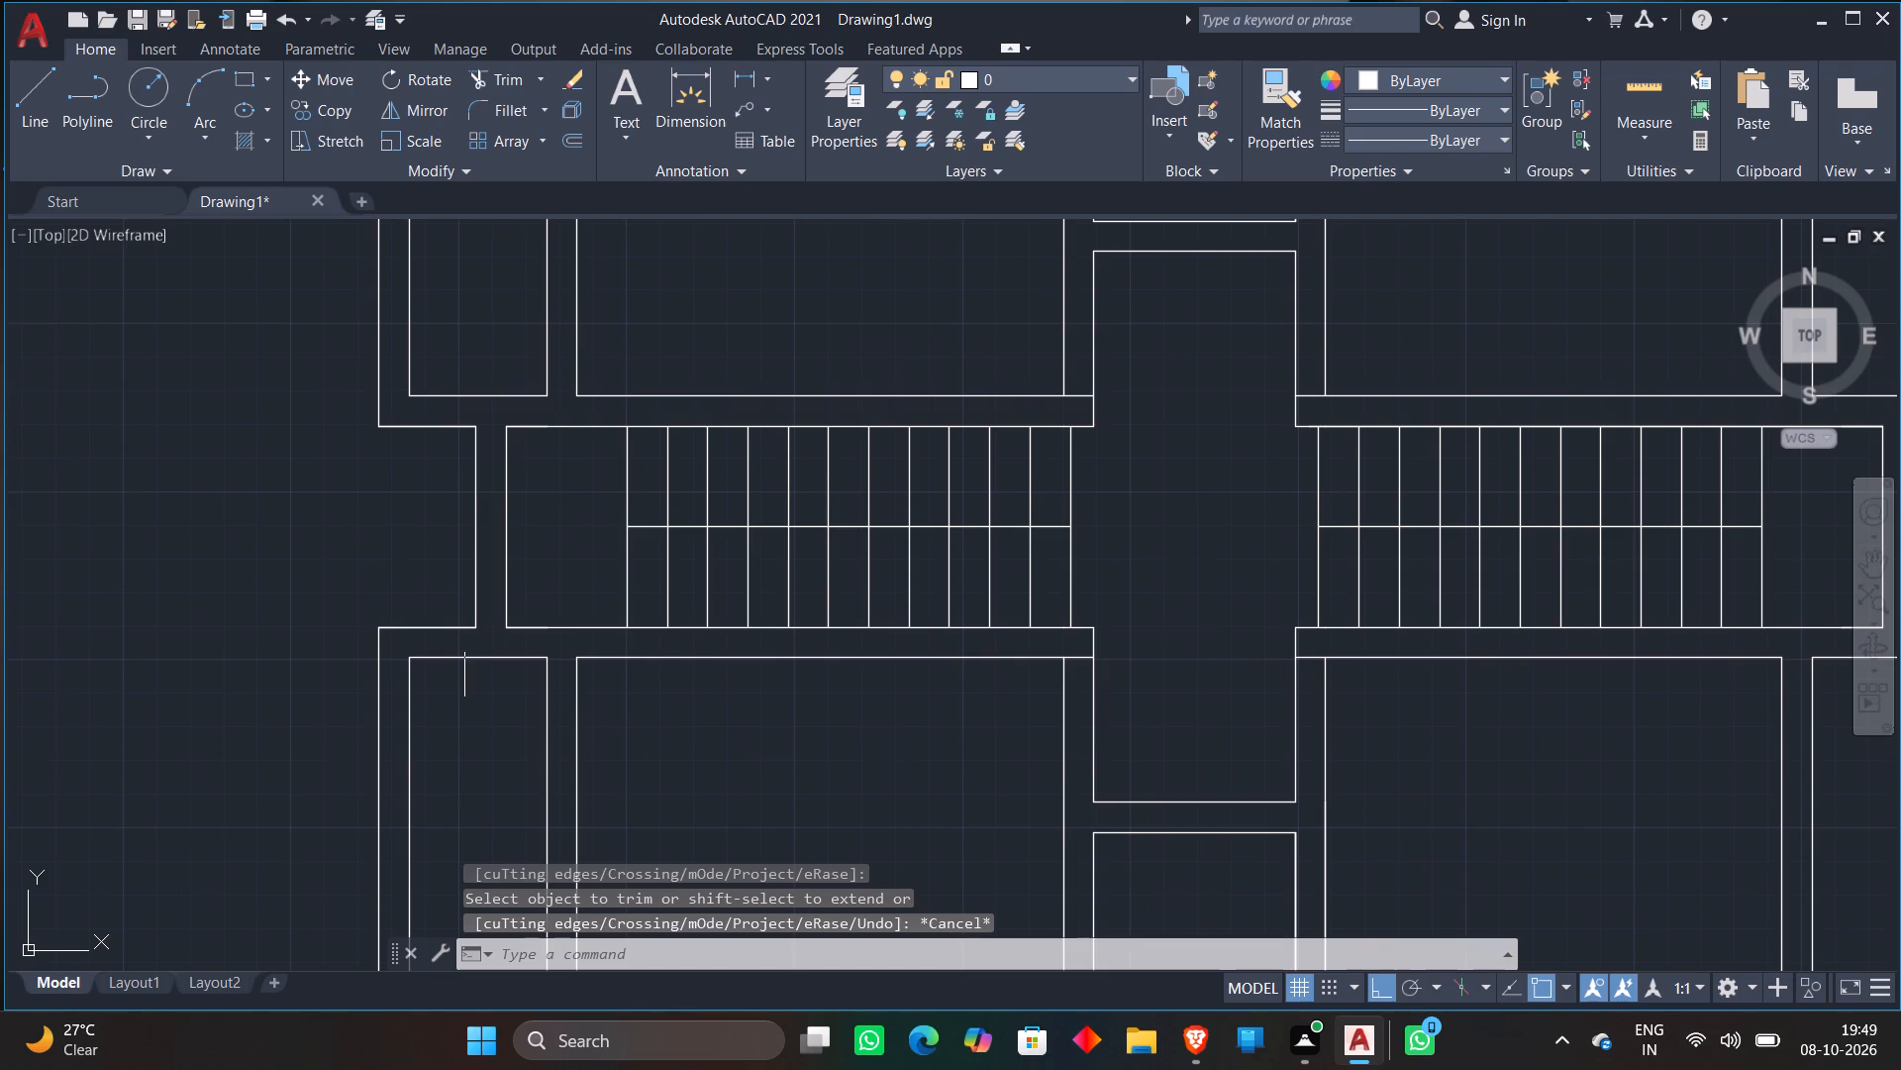
scroll(443, 572, "down", 1)
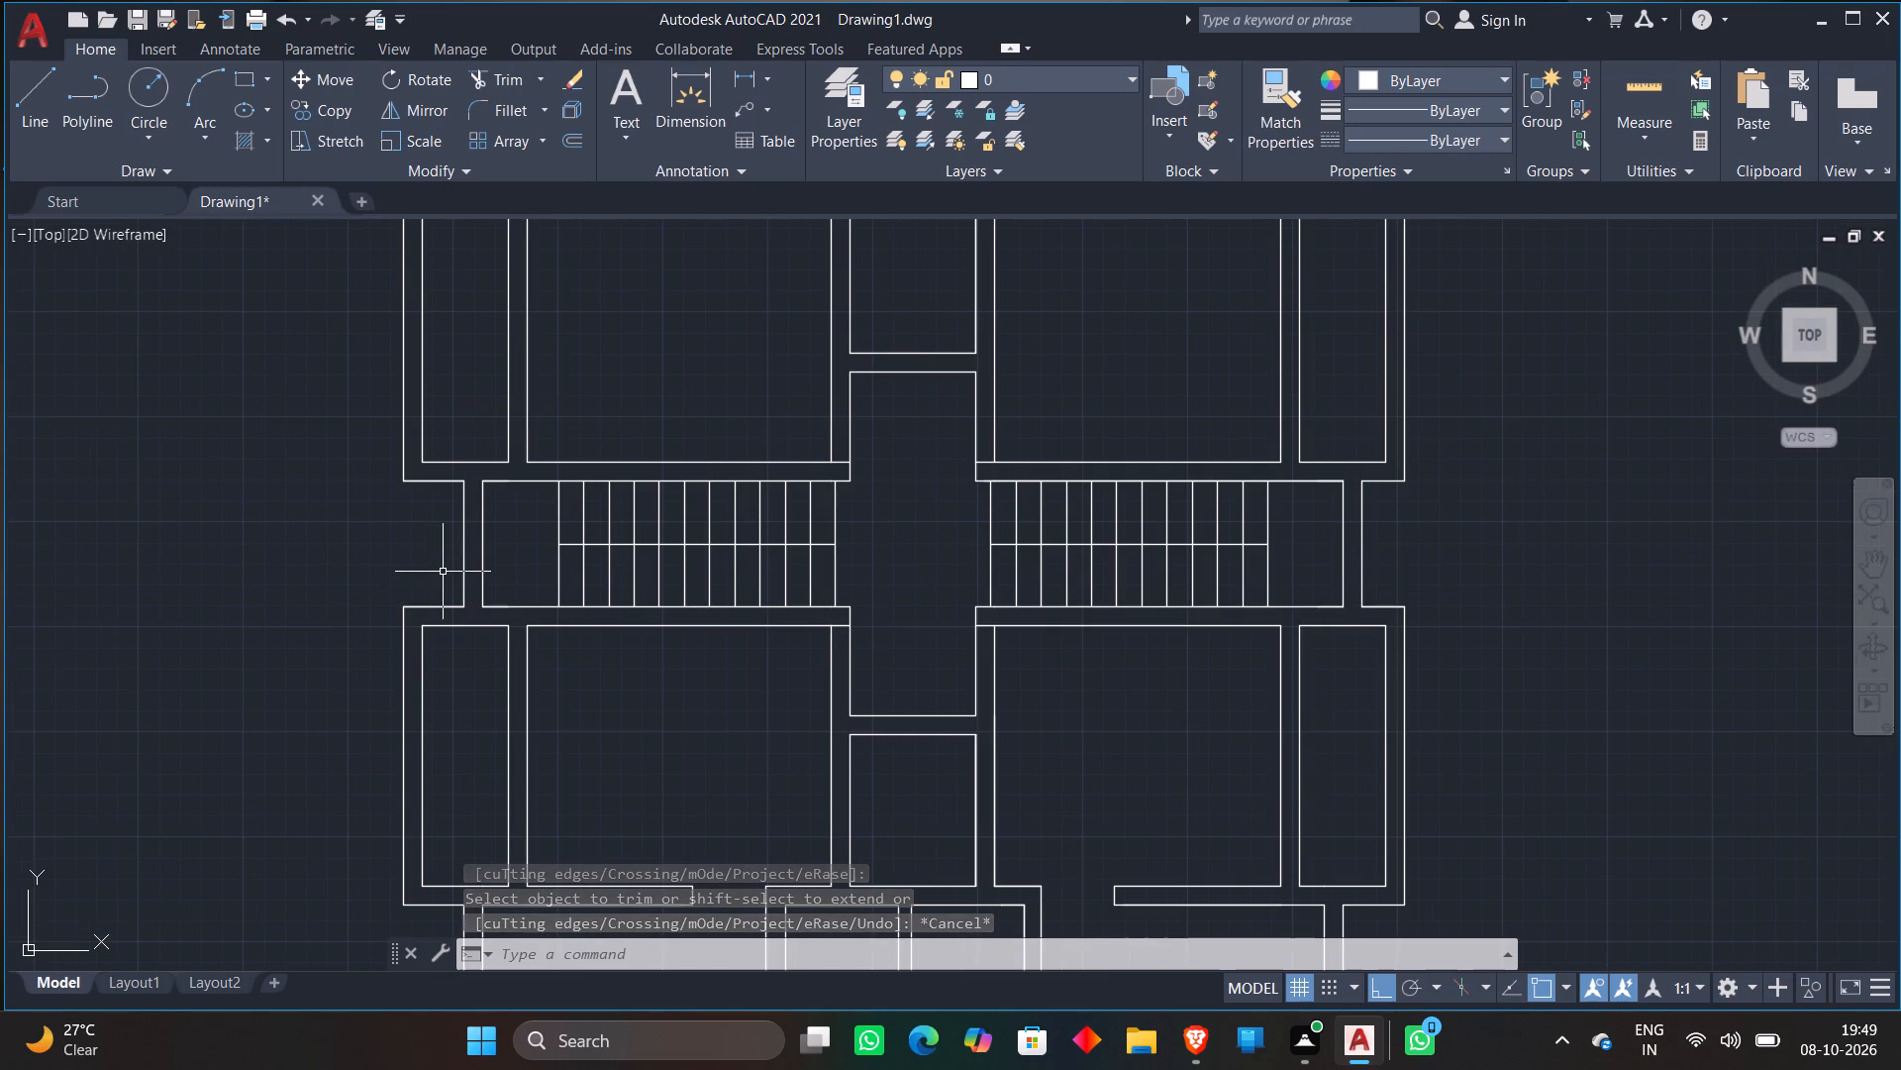
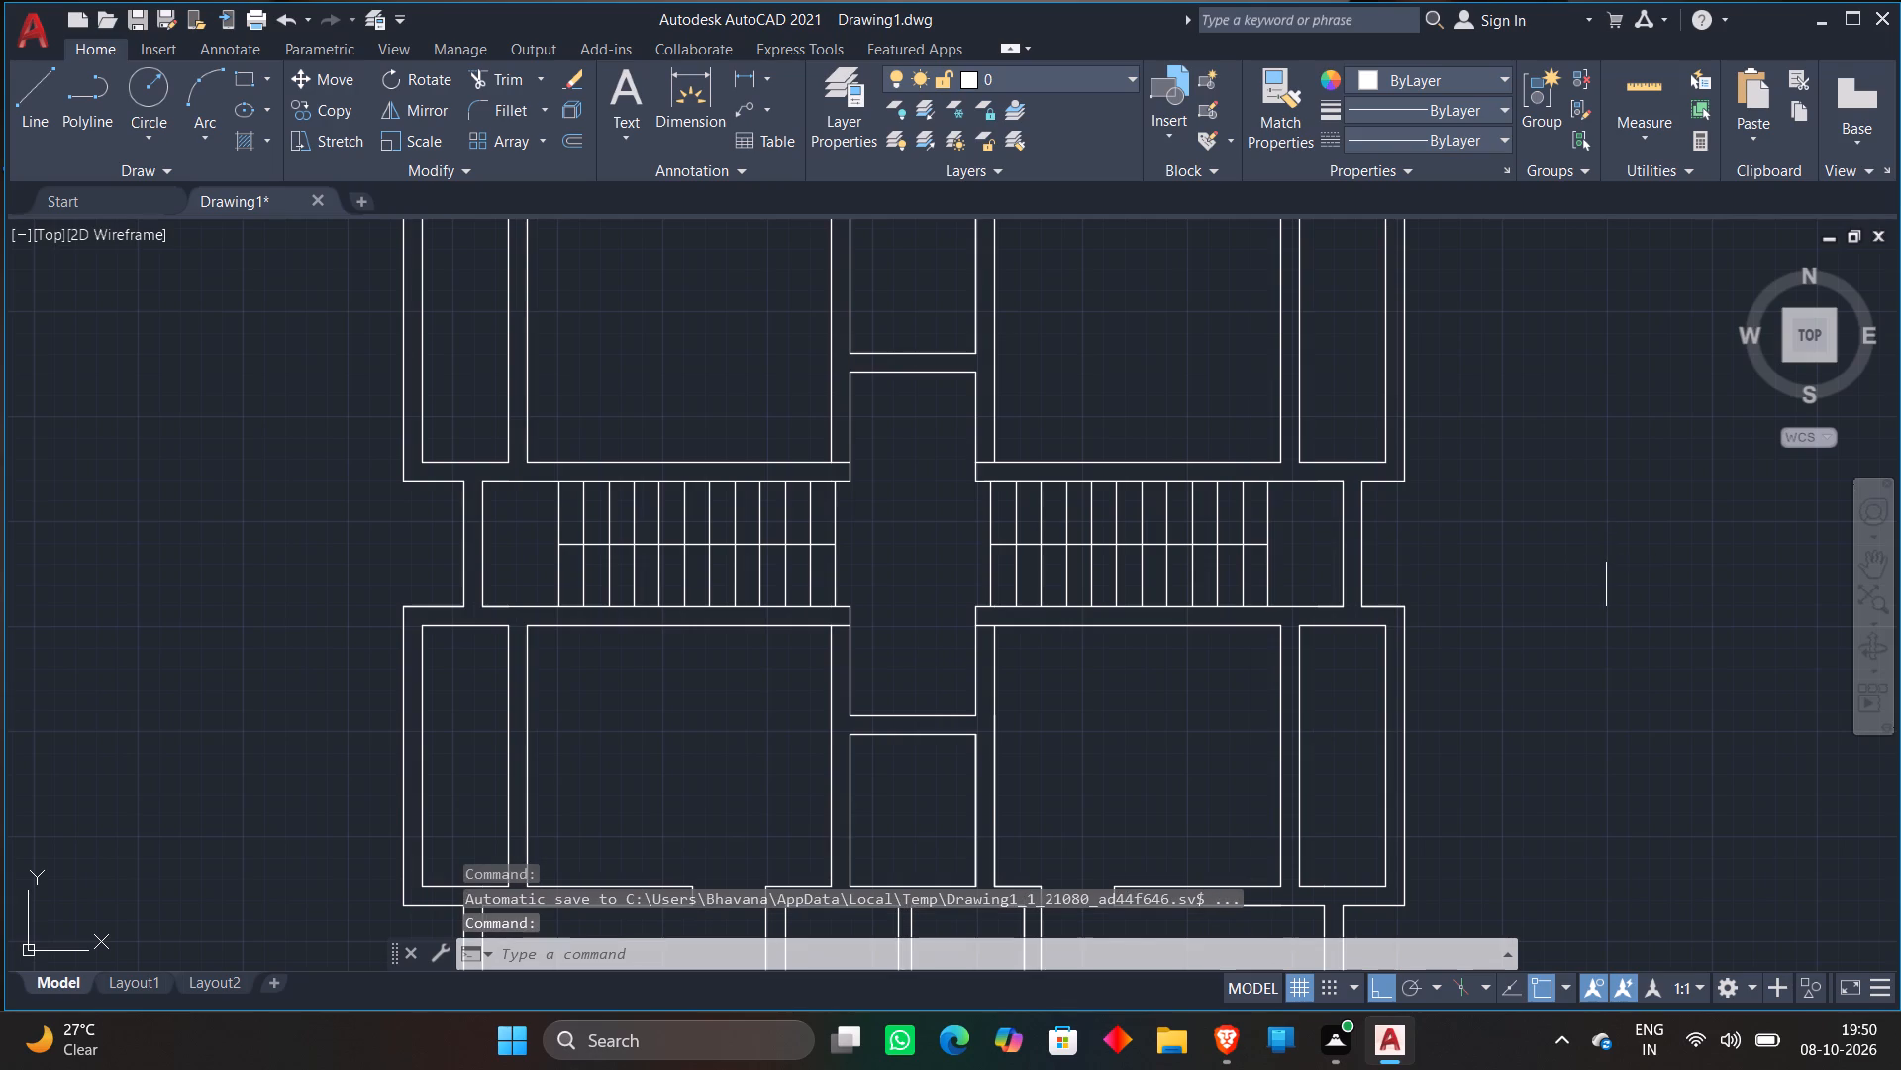
Examine the whole floor plan and the wall outlines at its north end.
scroll(1605, 575, "down", 3)
middle_click_drag(1521, 653, 1515, 658)
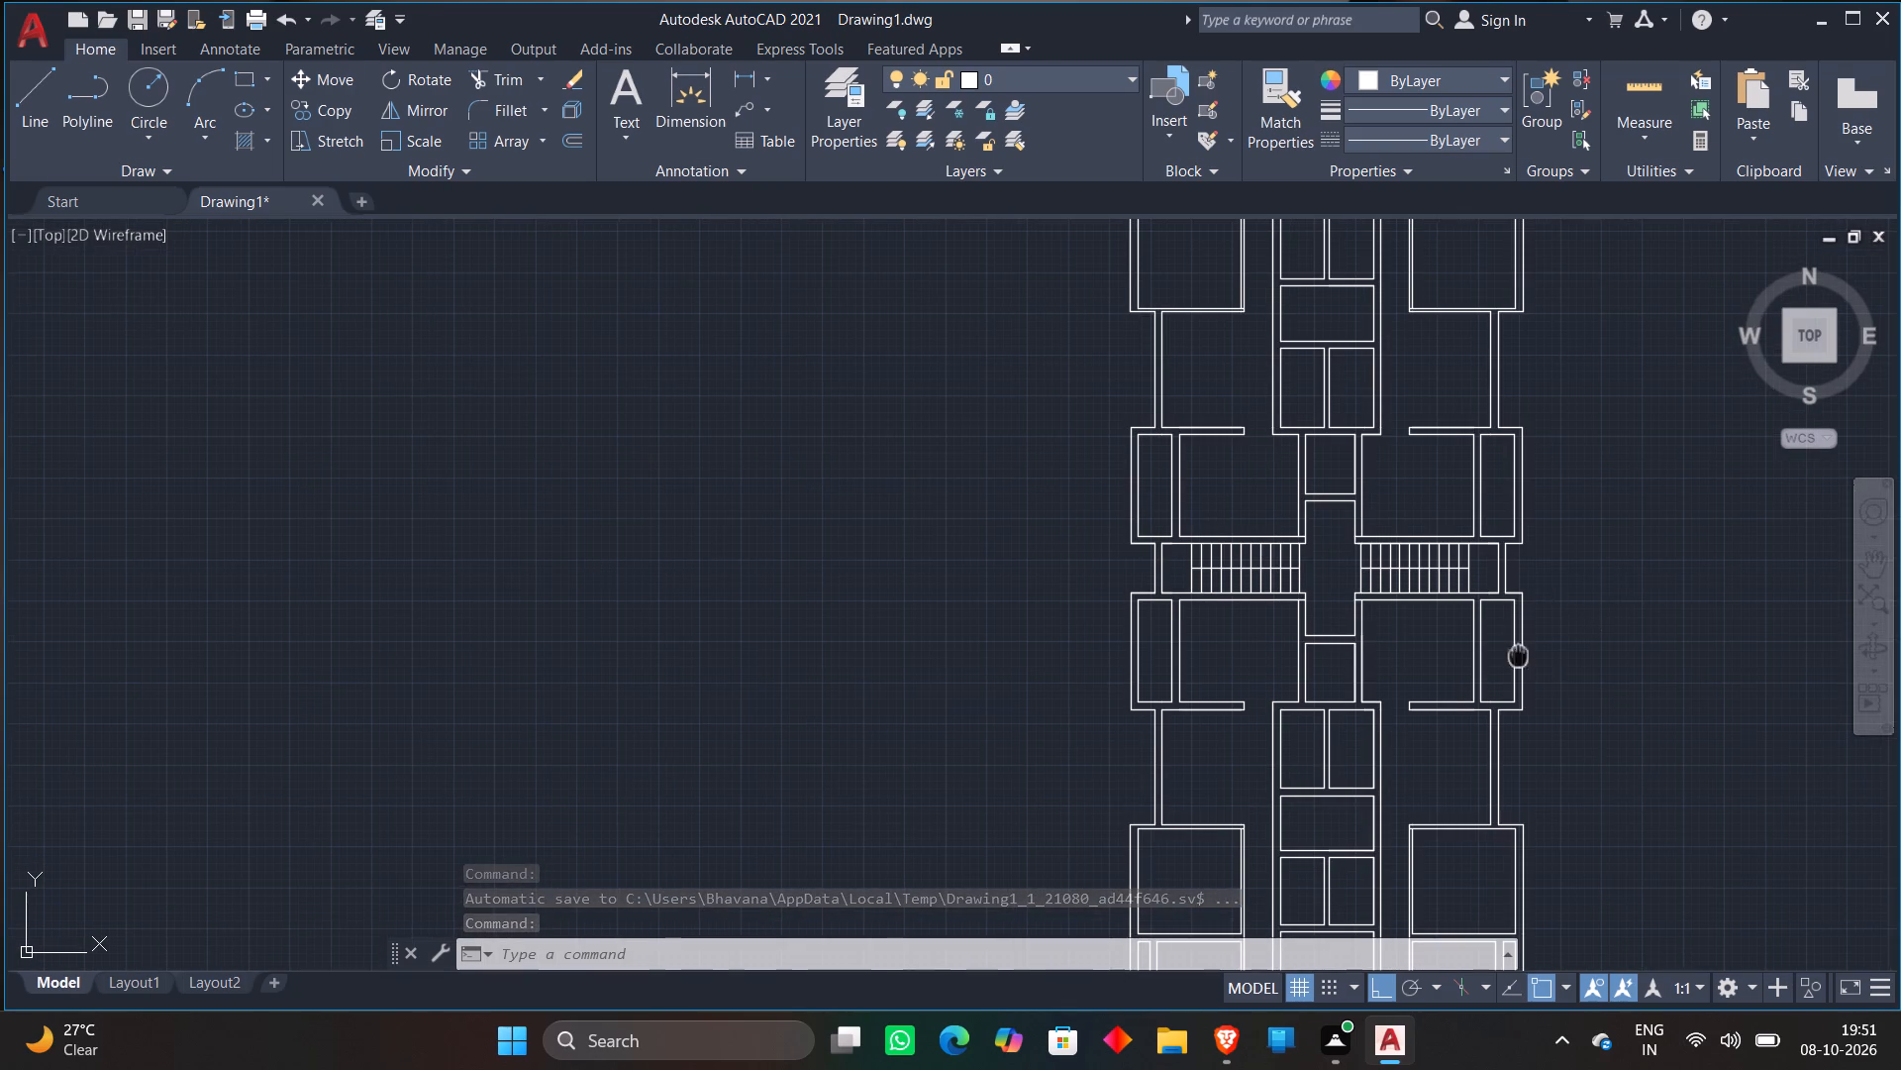
middle_click_drag(1515, 658, 1232, 789)
scroll(1232, 762, "down", 1)
scroll(1048, 391, "up", 3)
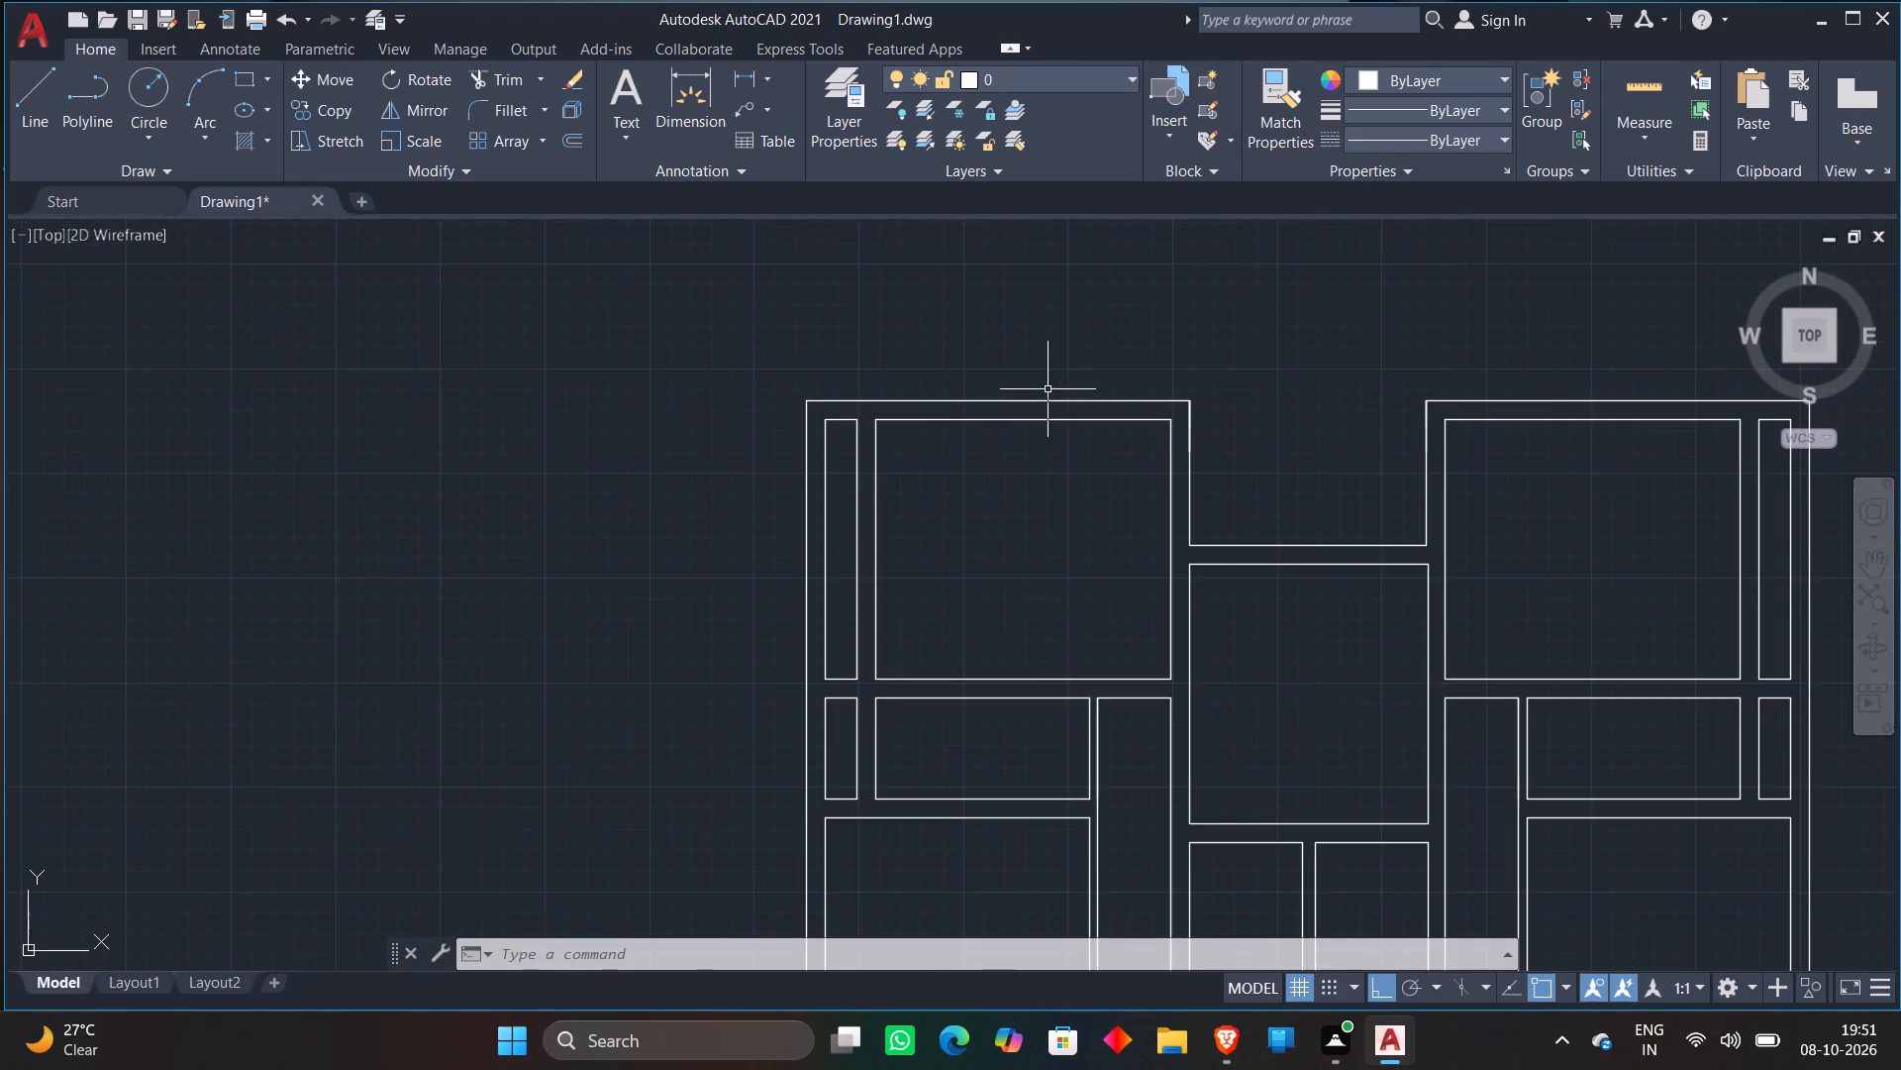
scroll(978, 374, "up", 1)
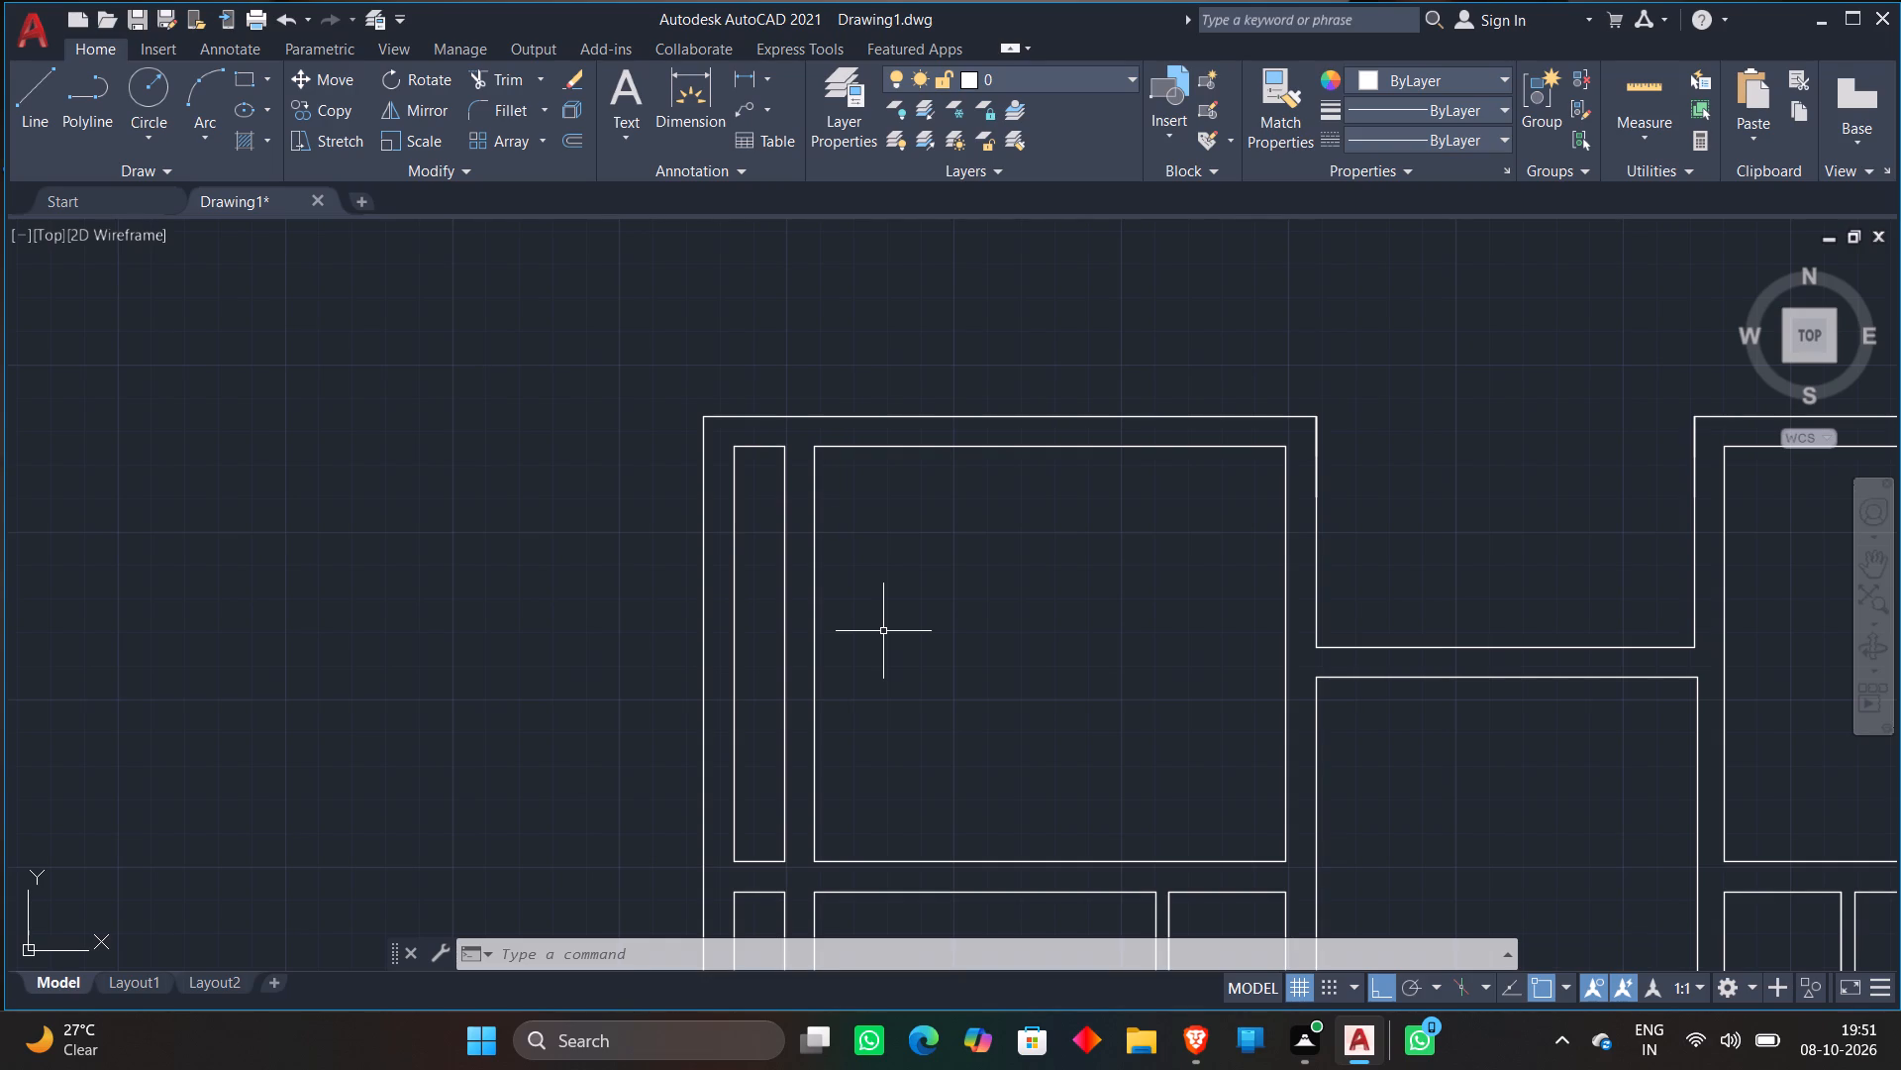
scroll(1001, 515, "down", 1)
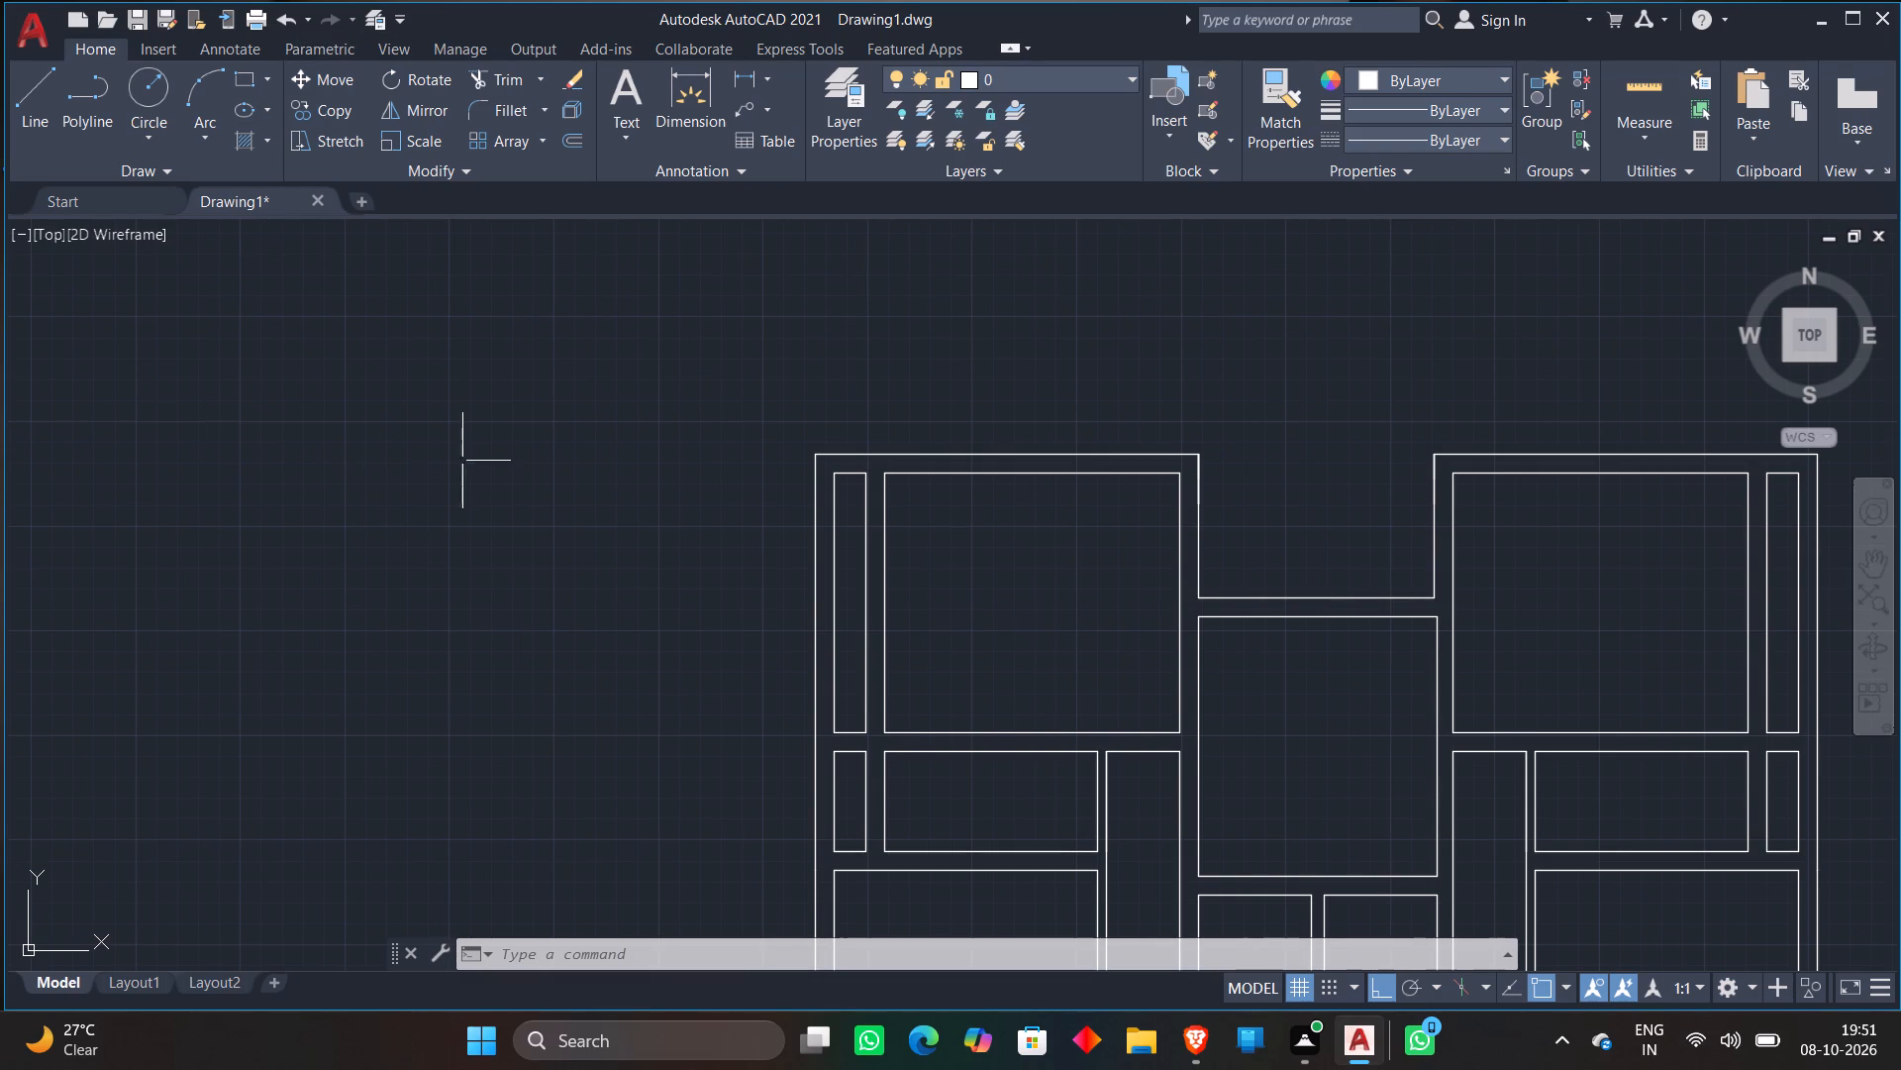
scroll(462, 455, "down", 1)
Insert the DR-36 door block from Floor Plan Sample.dwg in DesignCenter at scale 1 and rotation 0, in the empty area east of the plan.
type("DC")
key("space")
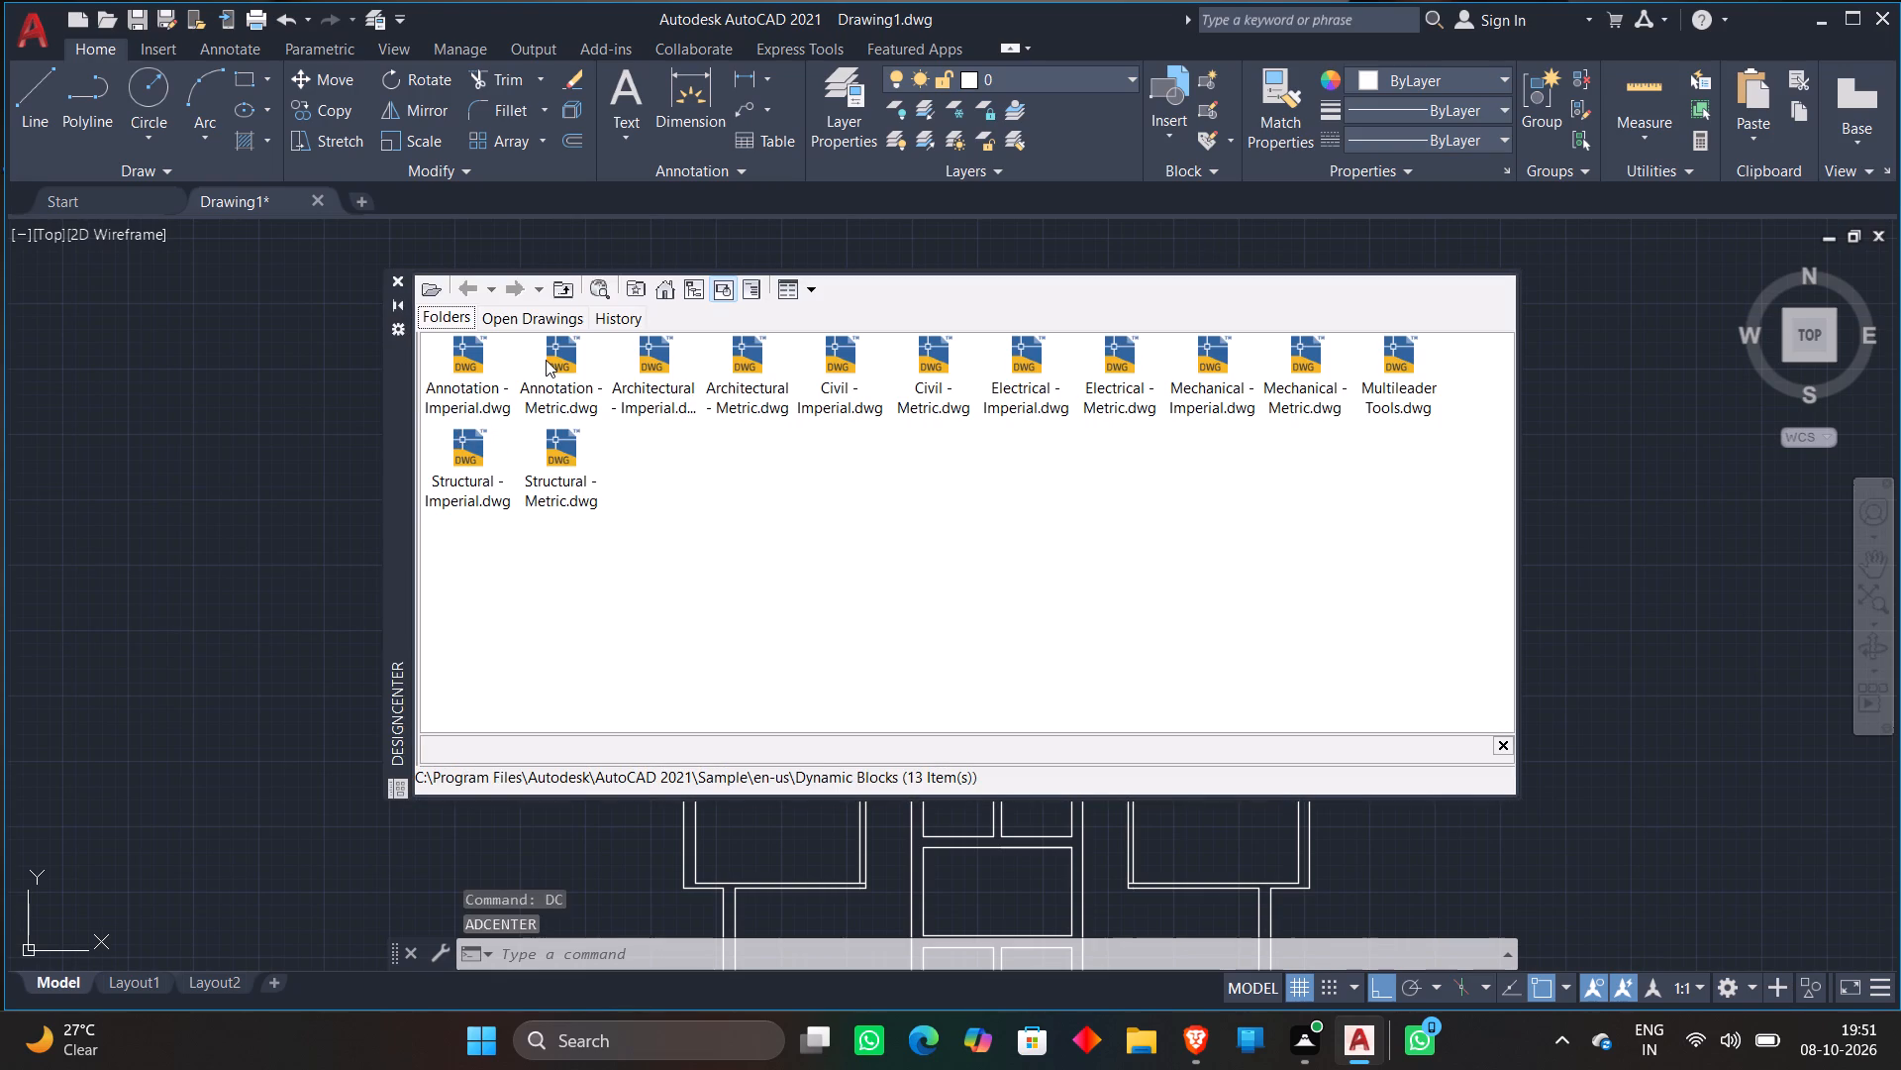
left_click(516, 319)
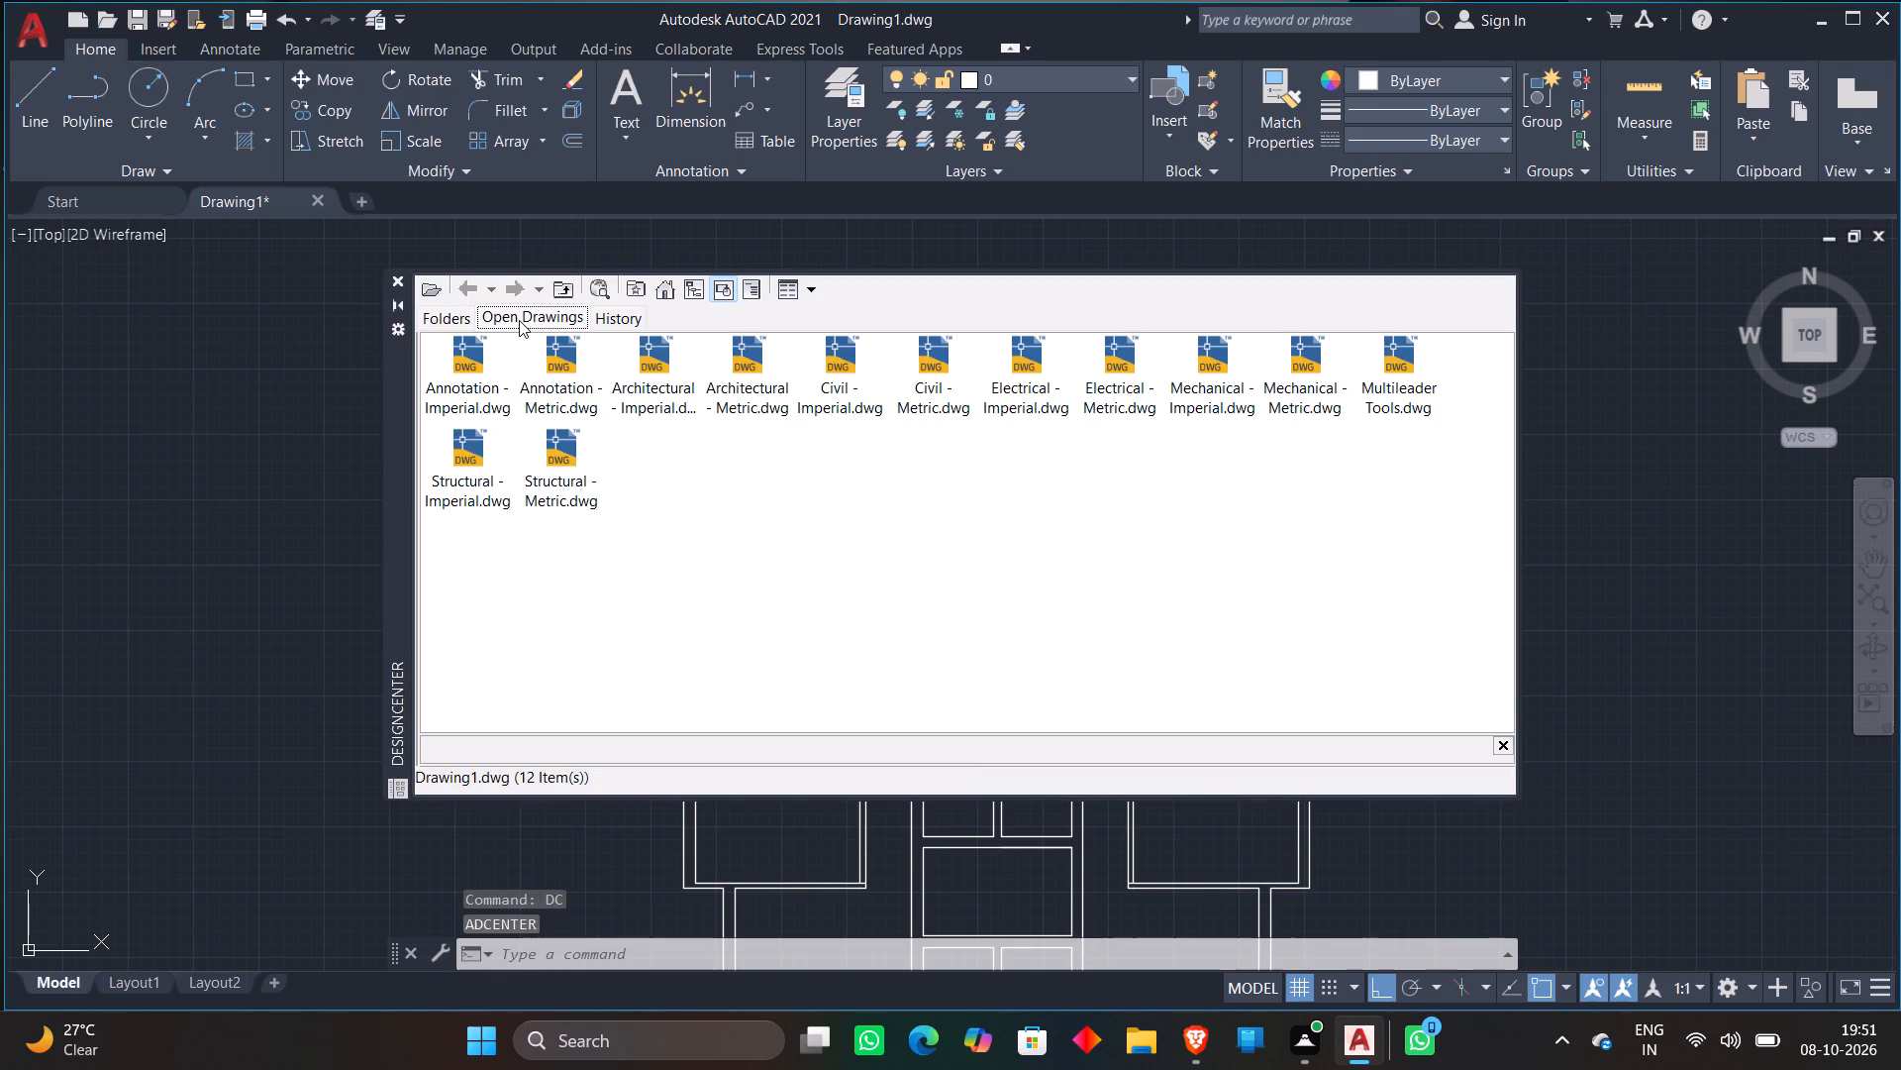
double_click(468, 369)
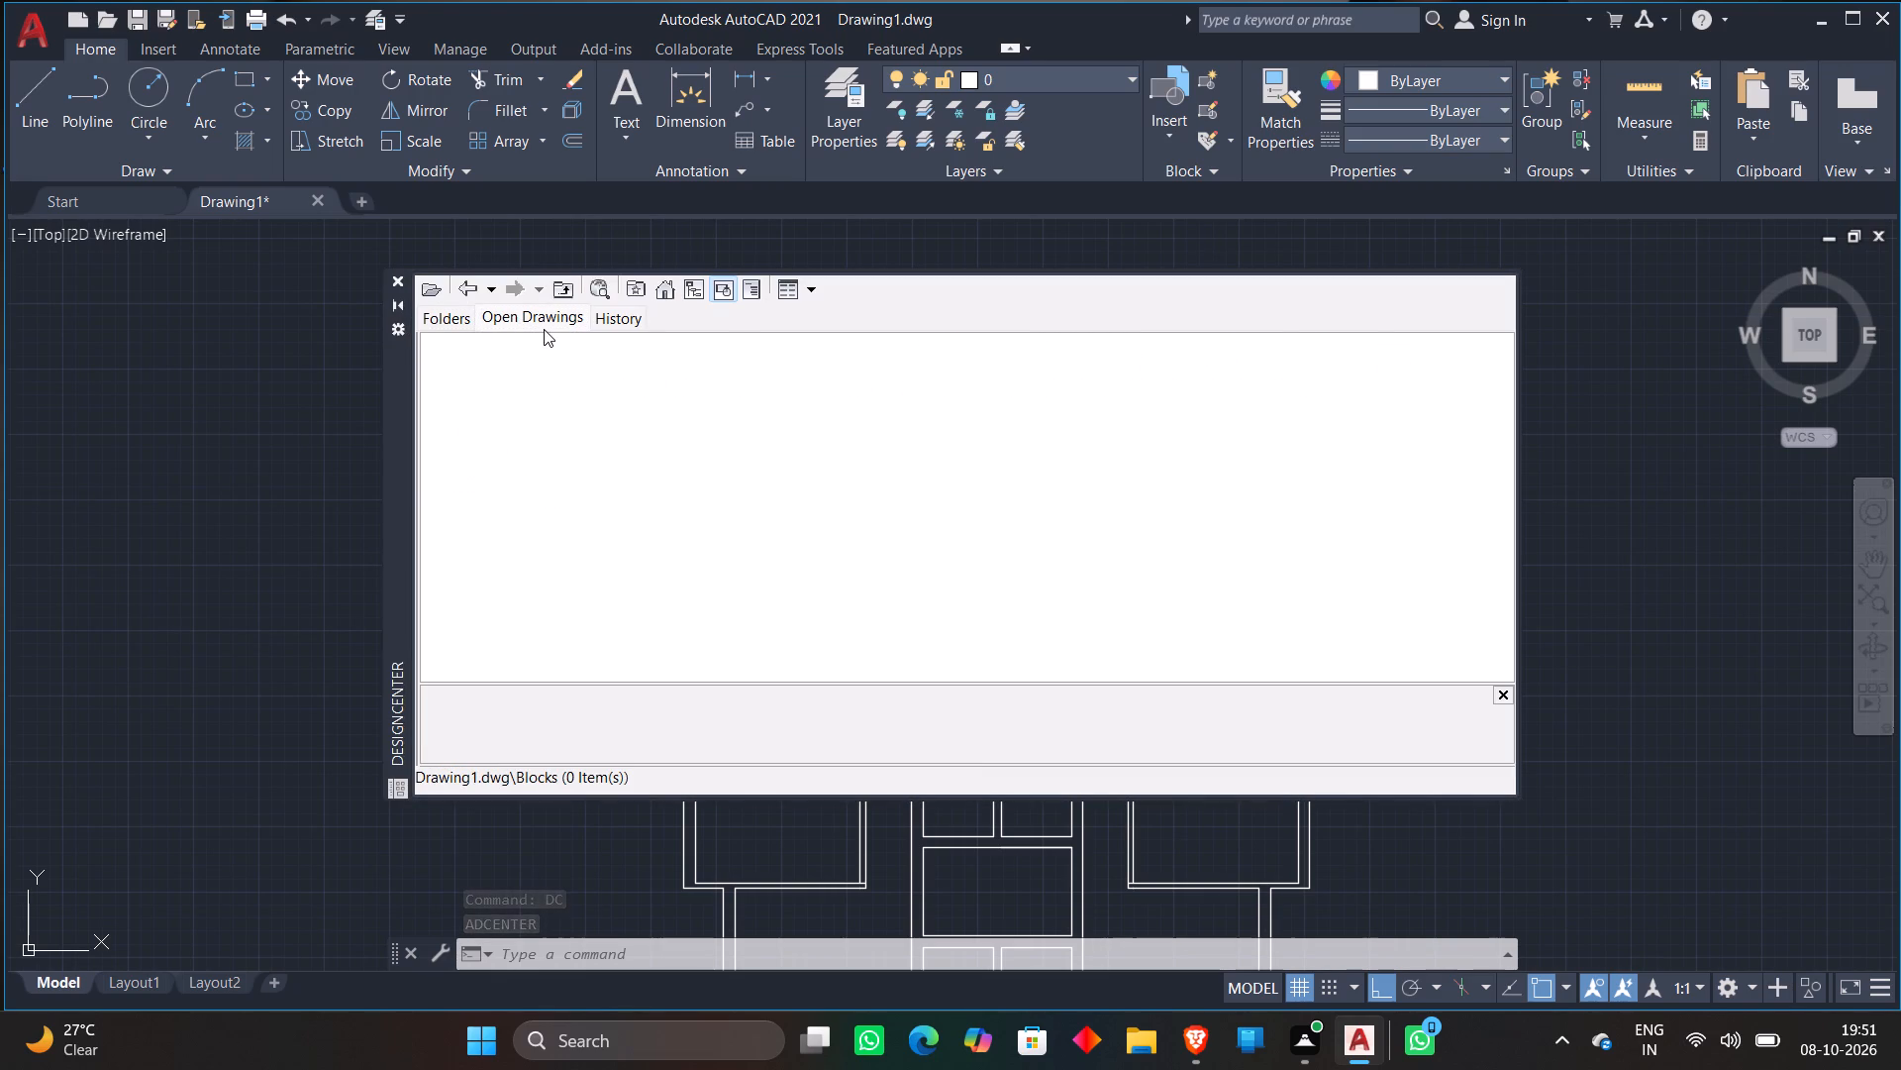
left_click(662, 284)
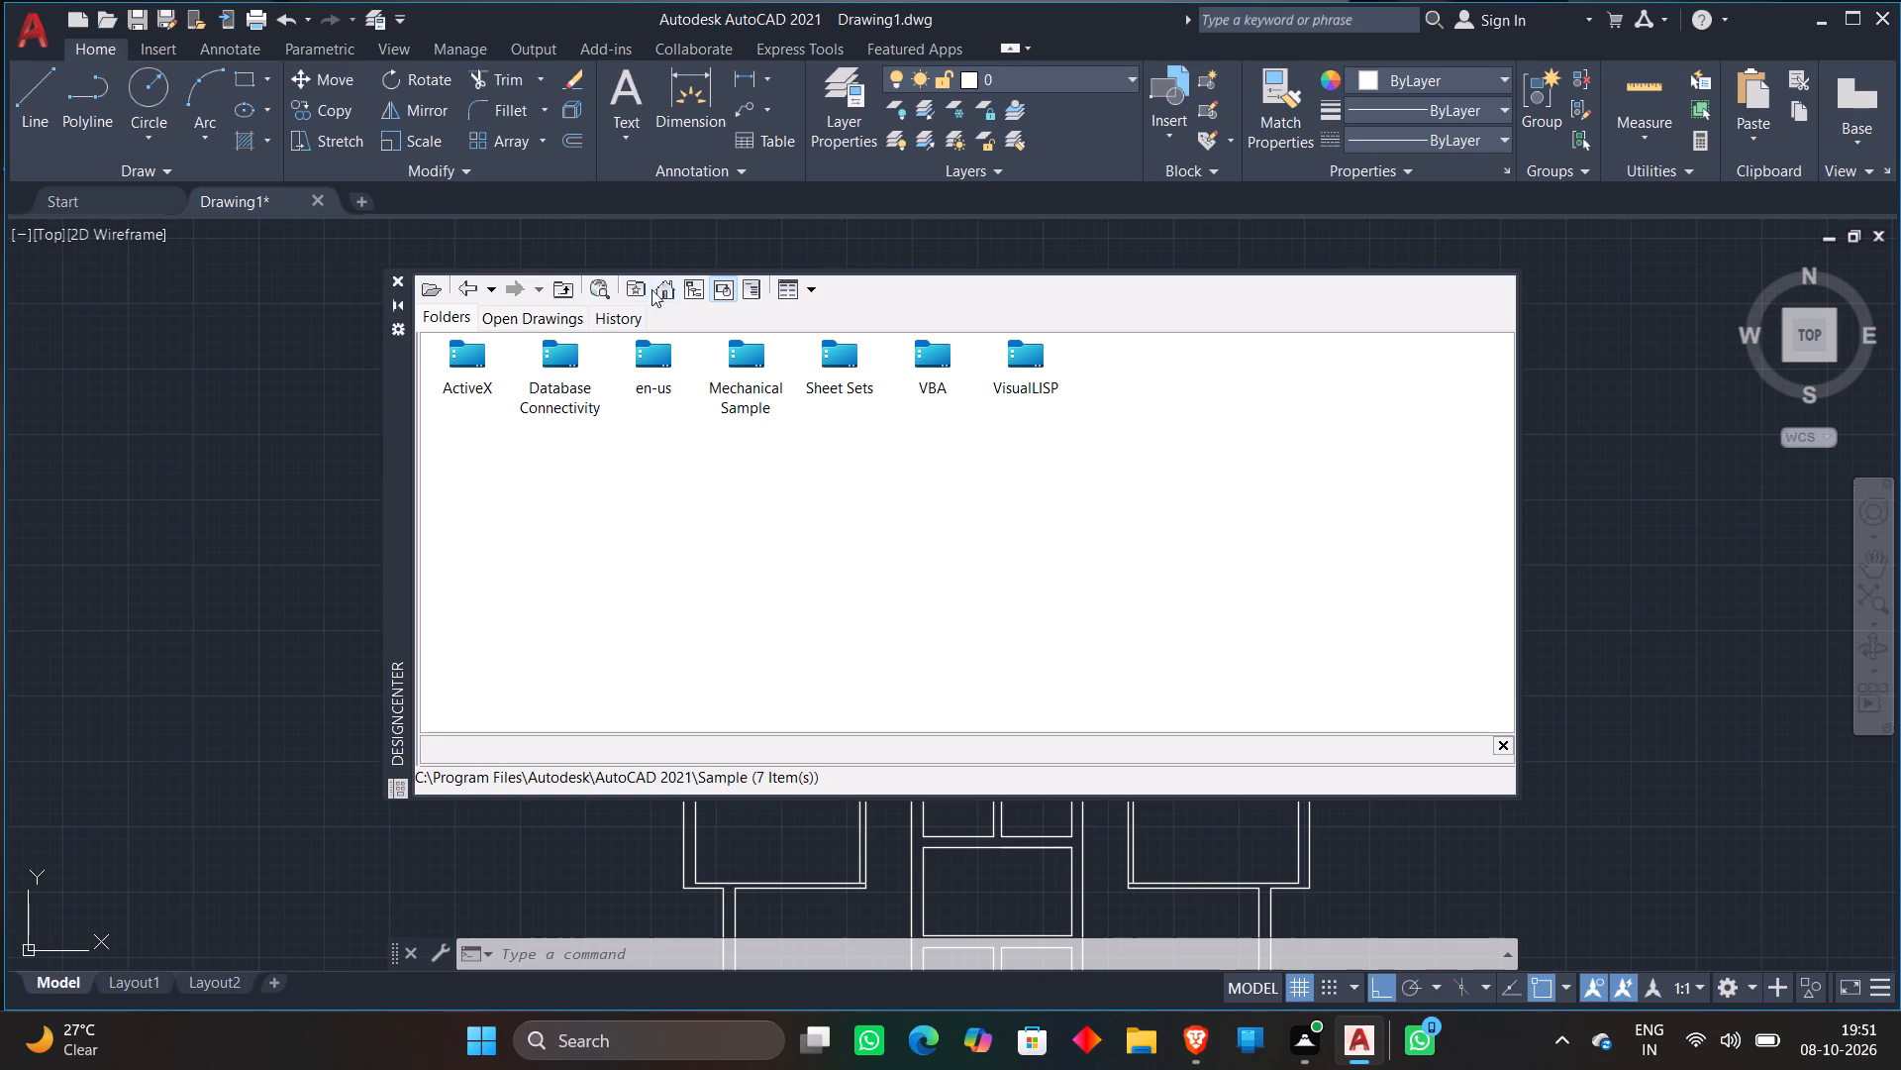
double_click(548, 360)
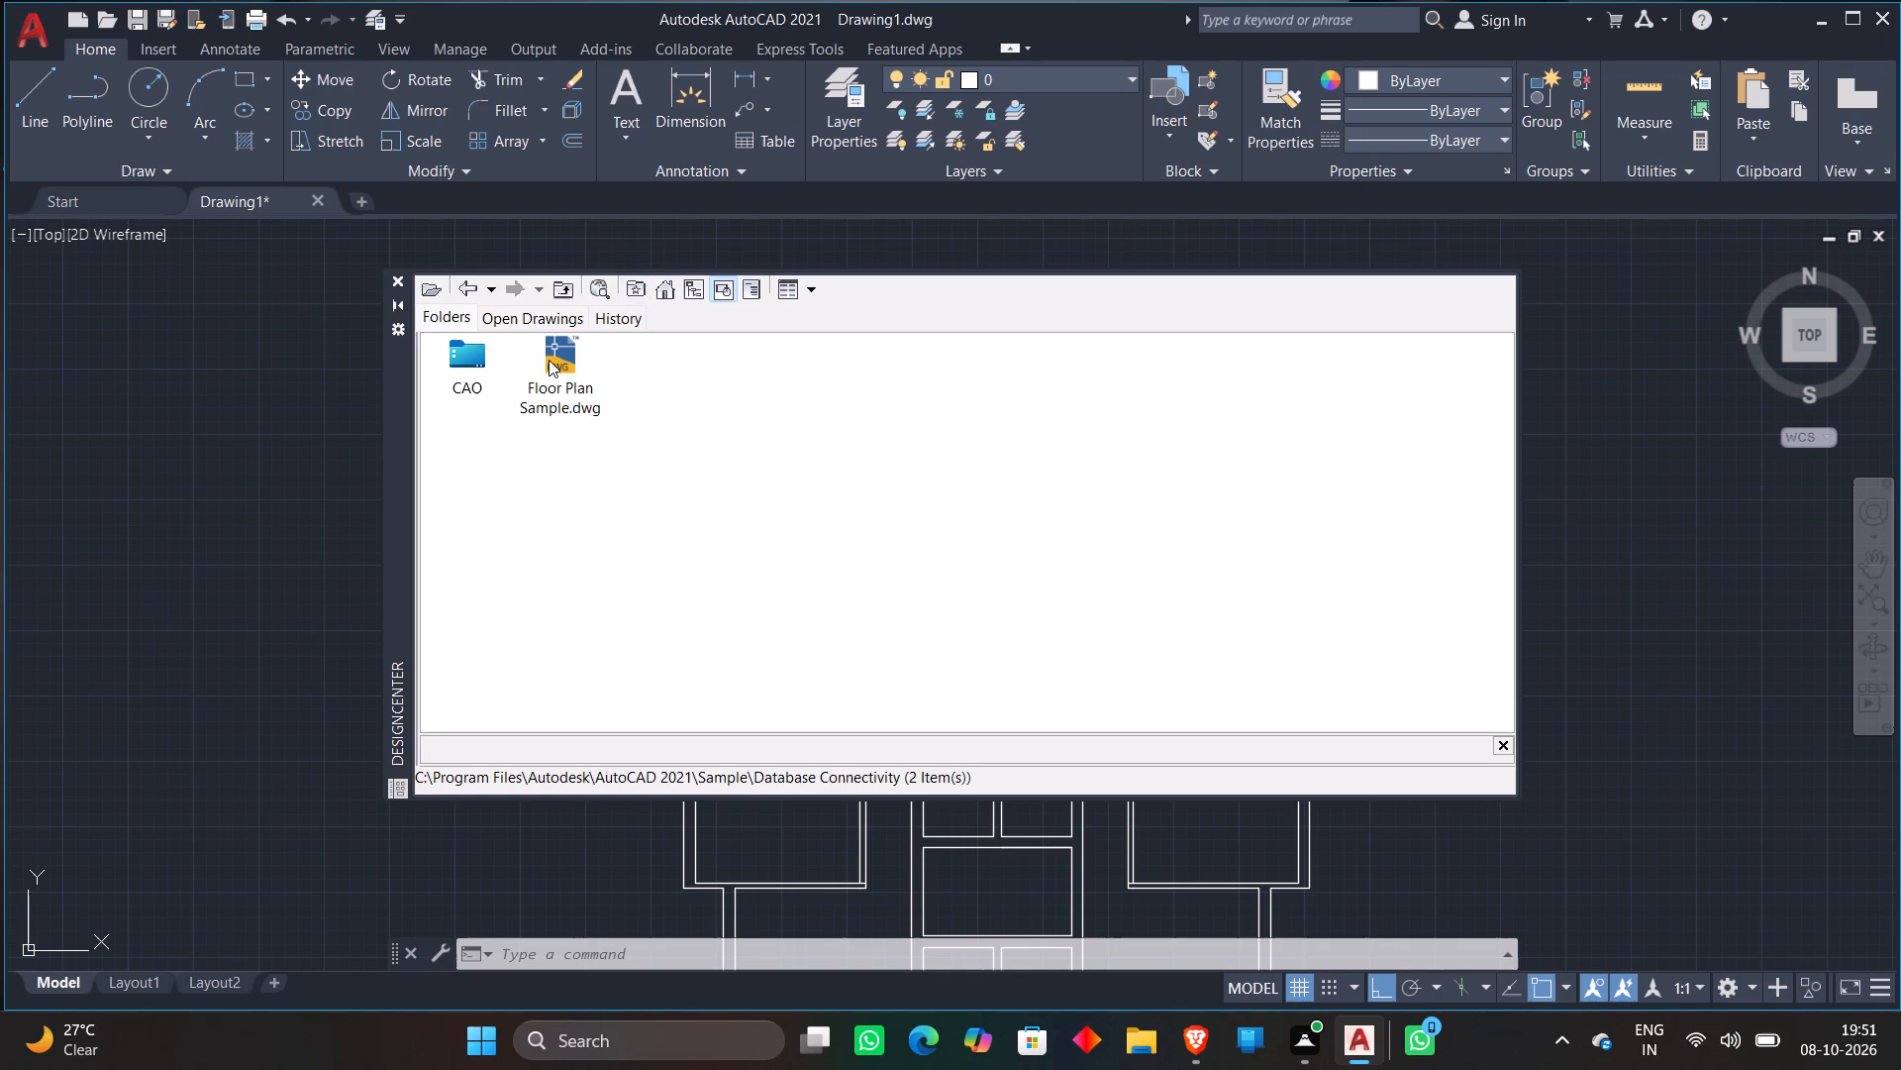
double_click(549, 360)
double_click(474, 360)
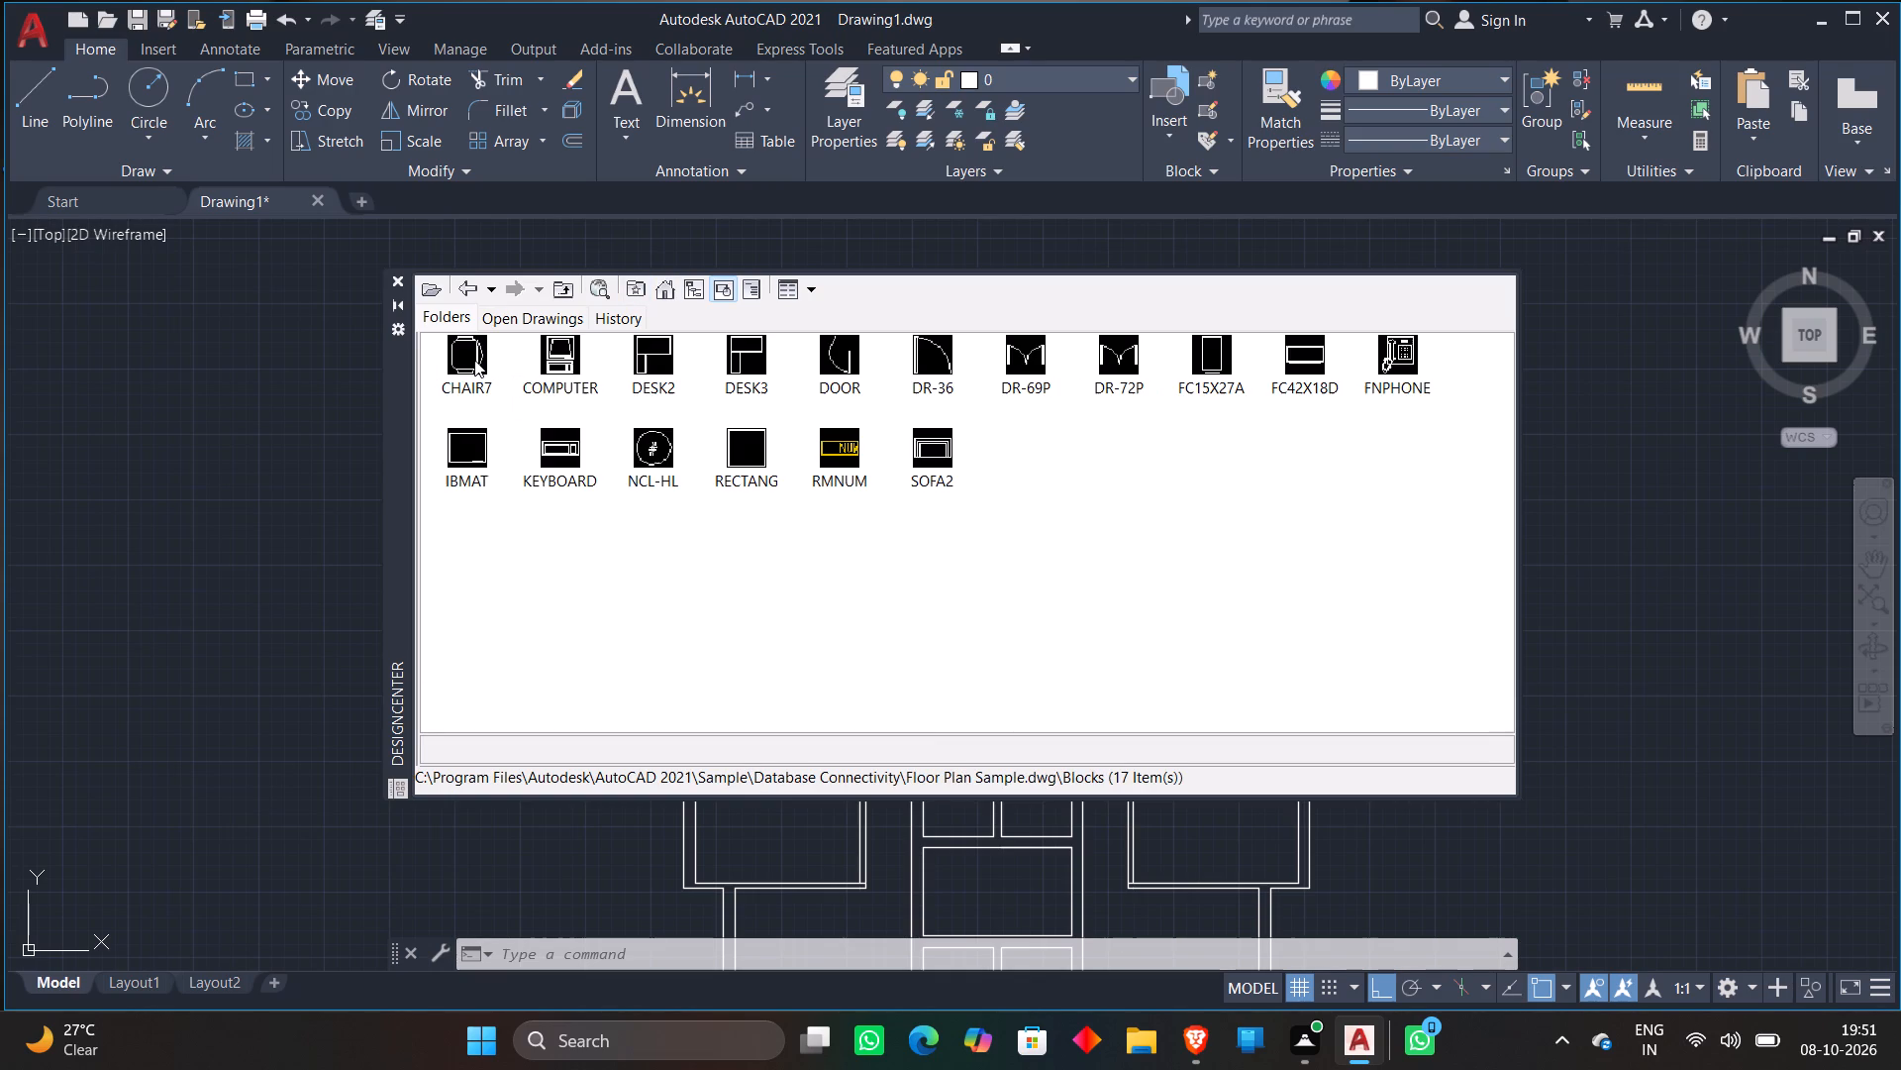
left_click(941, 361)
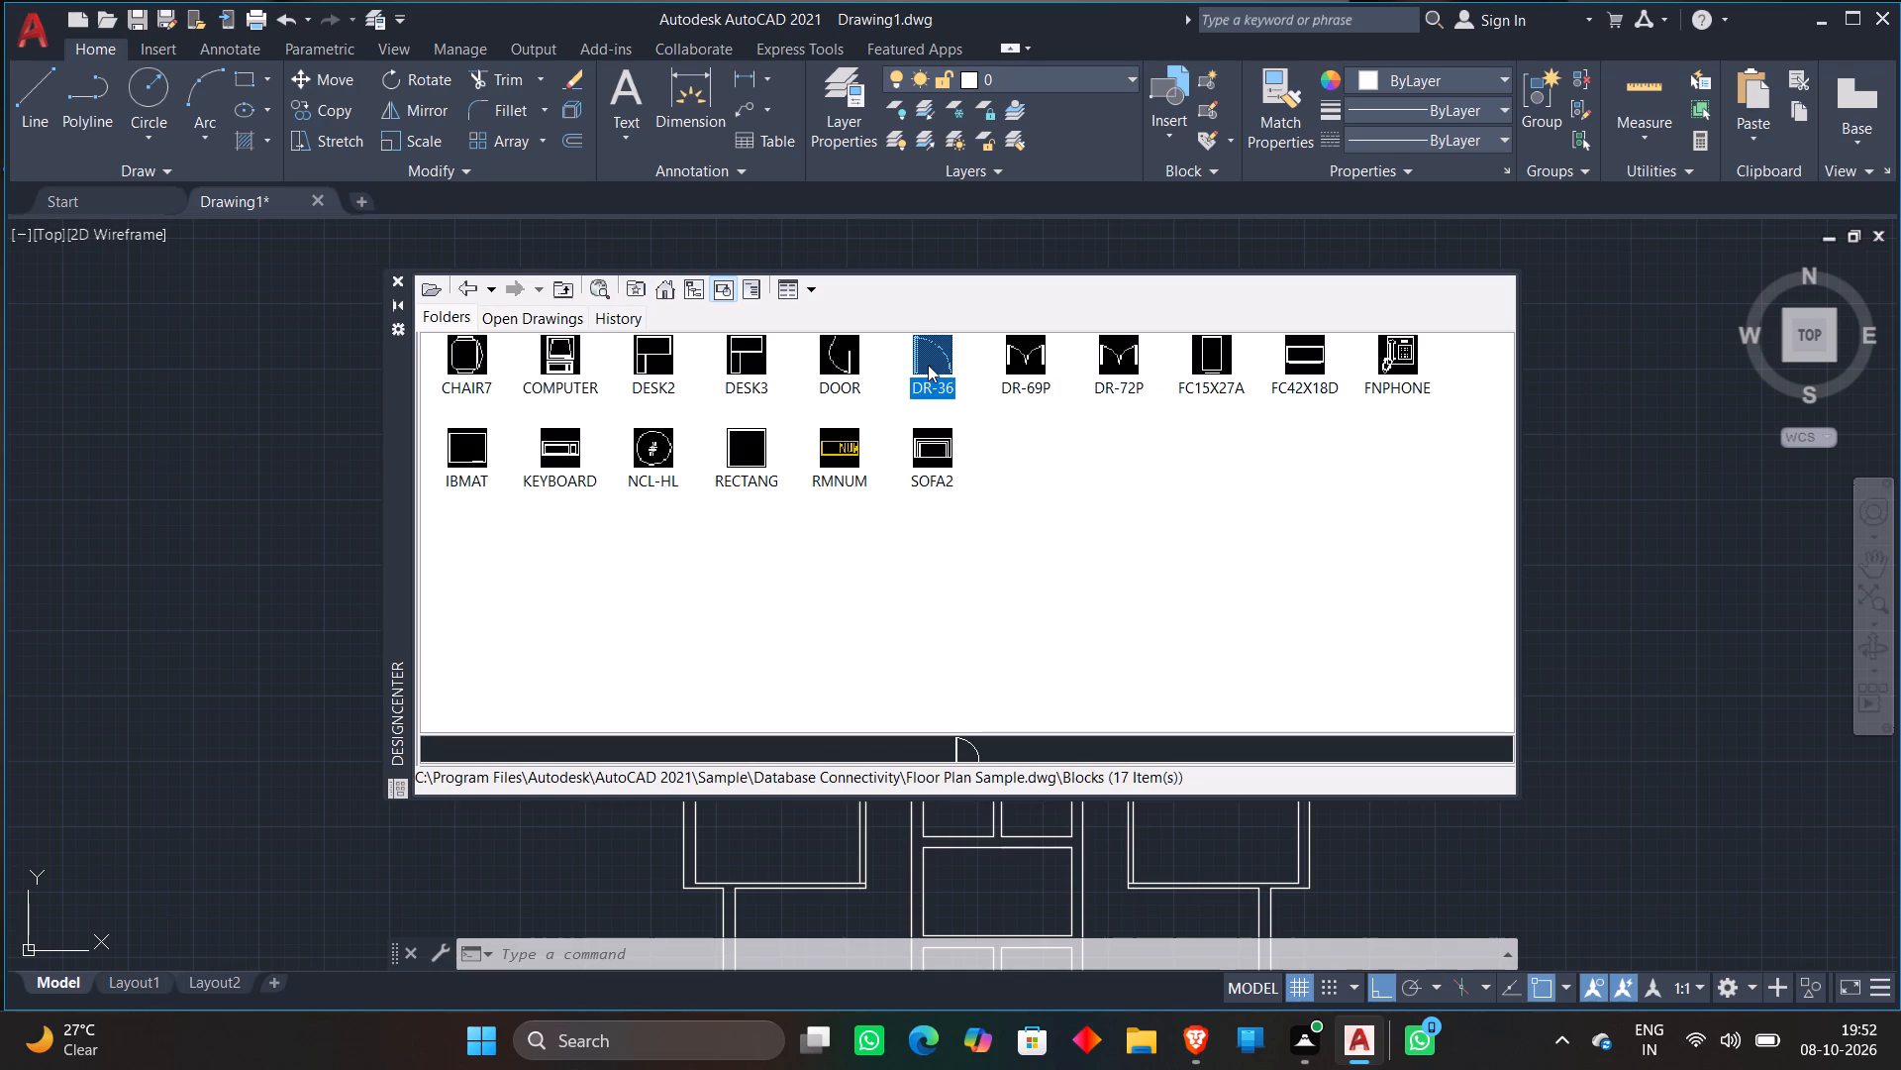
double_click(928, 365)
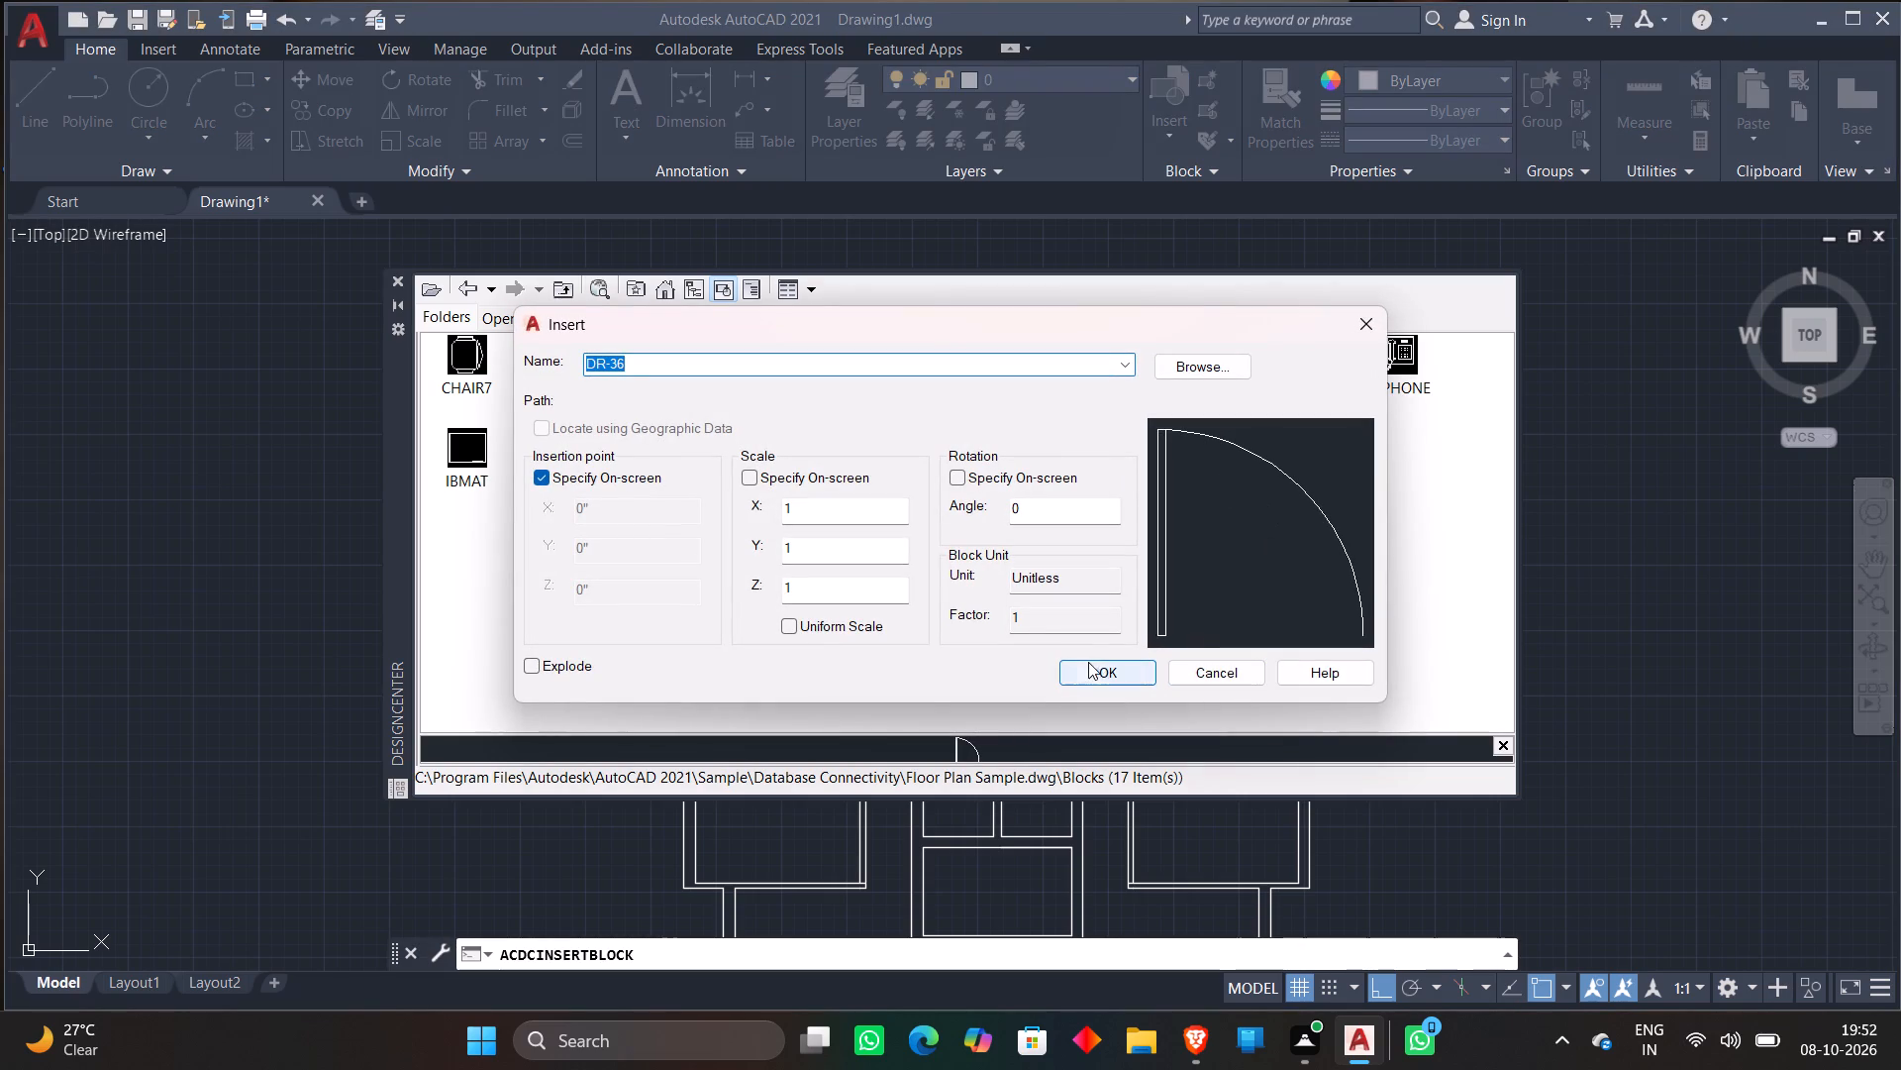
left_click(1091, 663)
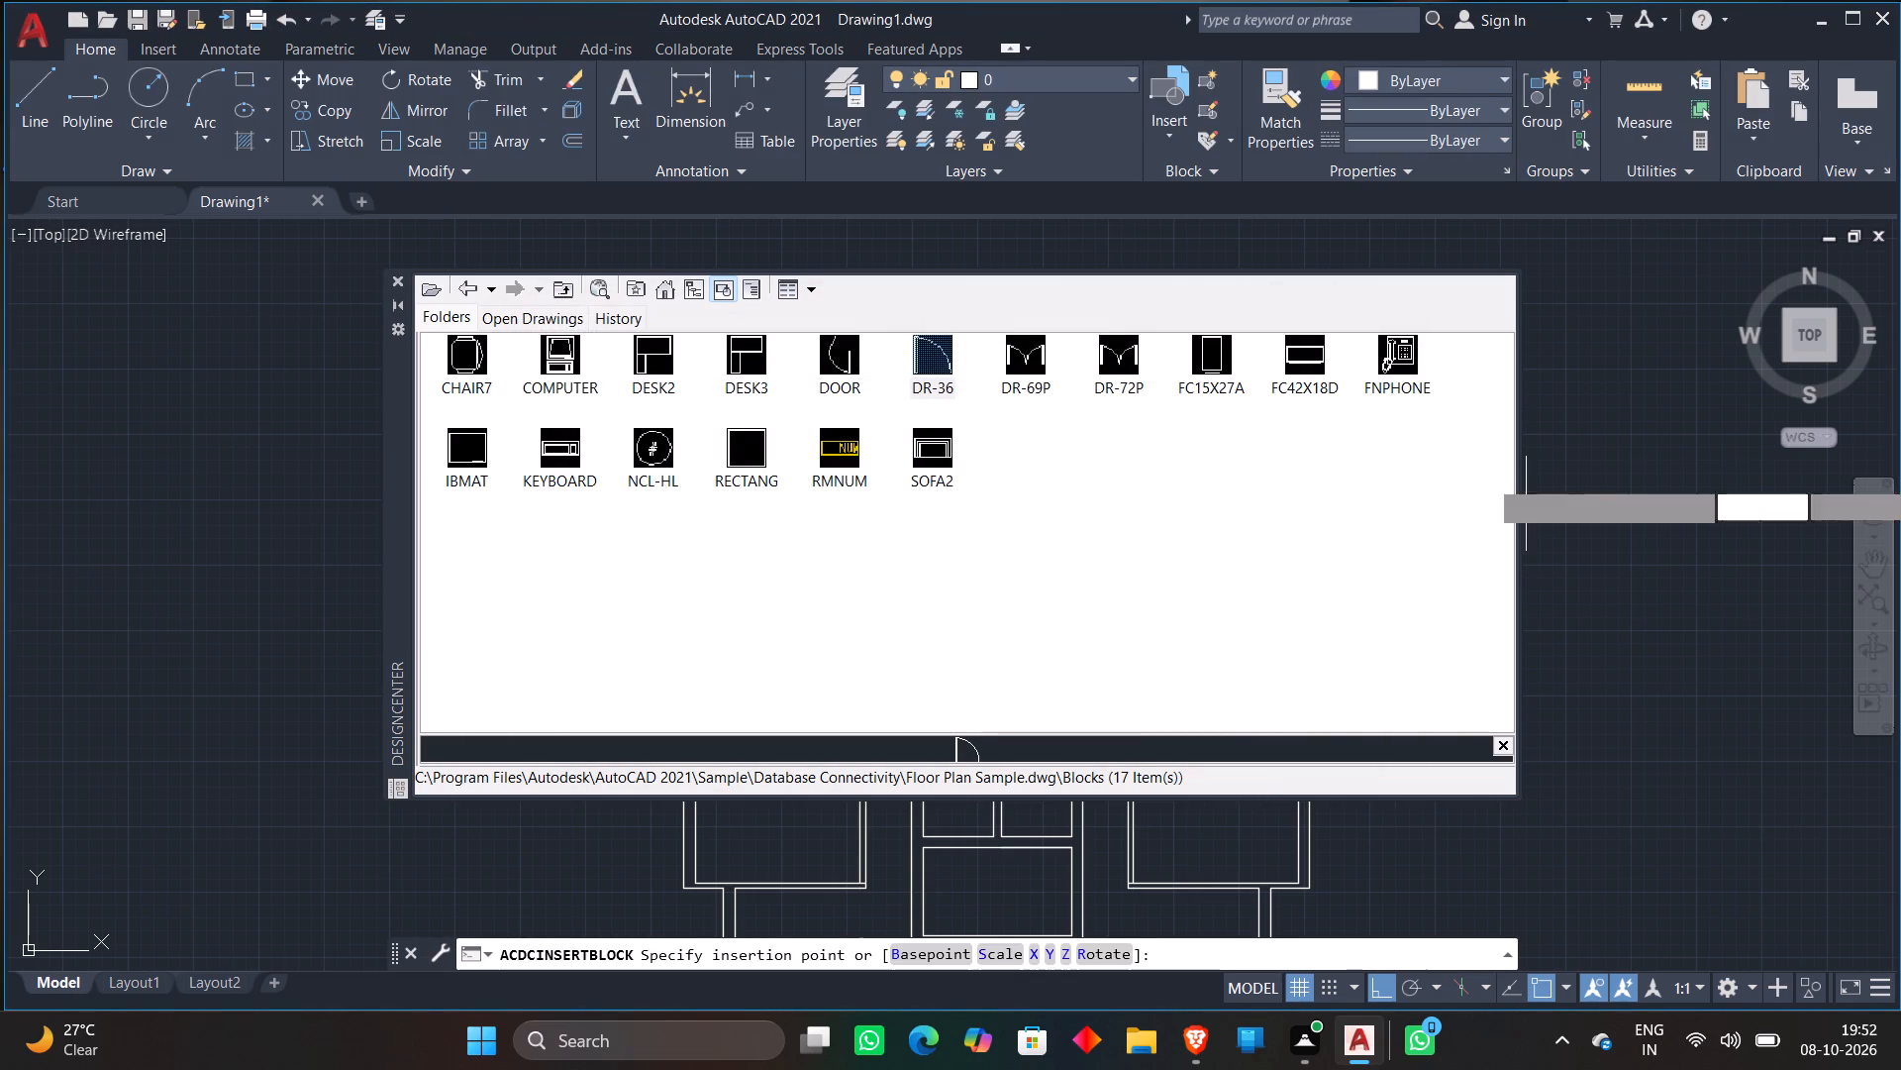
left_click(1596, 481)
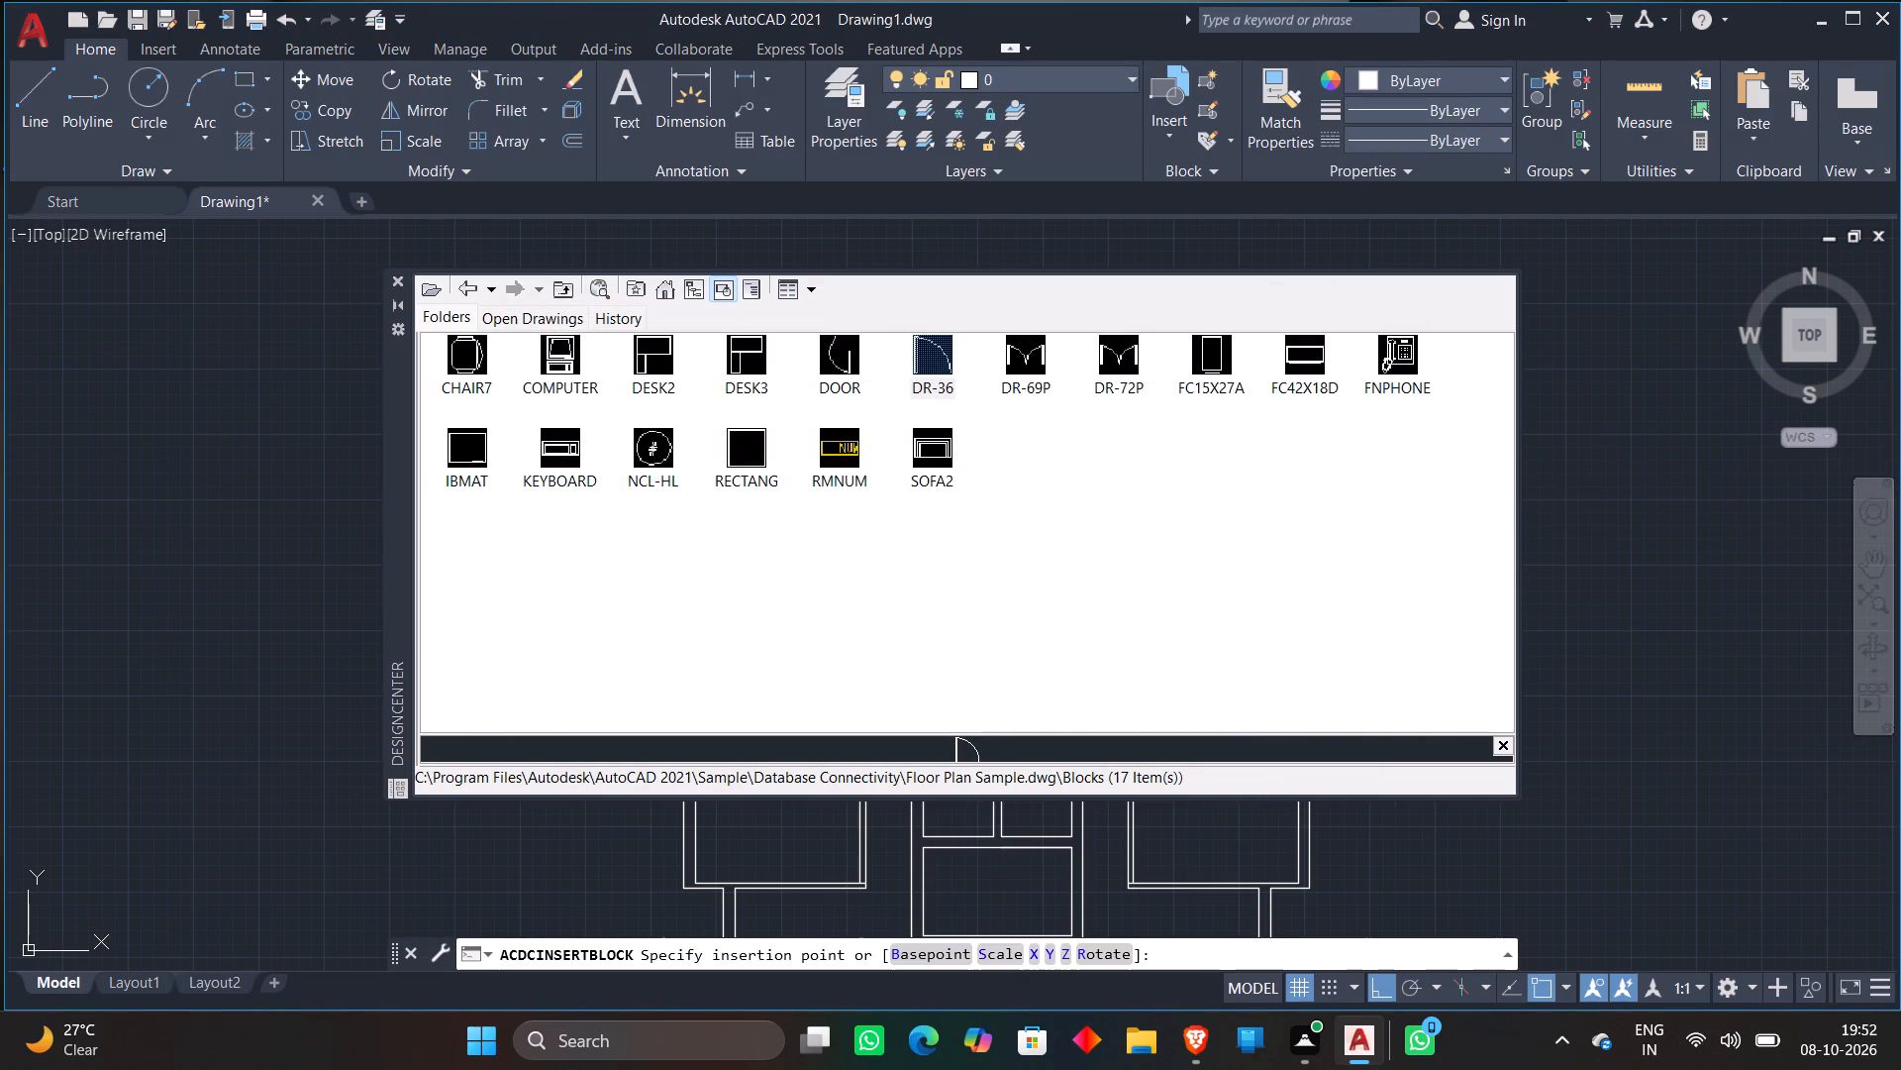
left_click(399, 284)
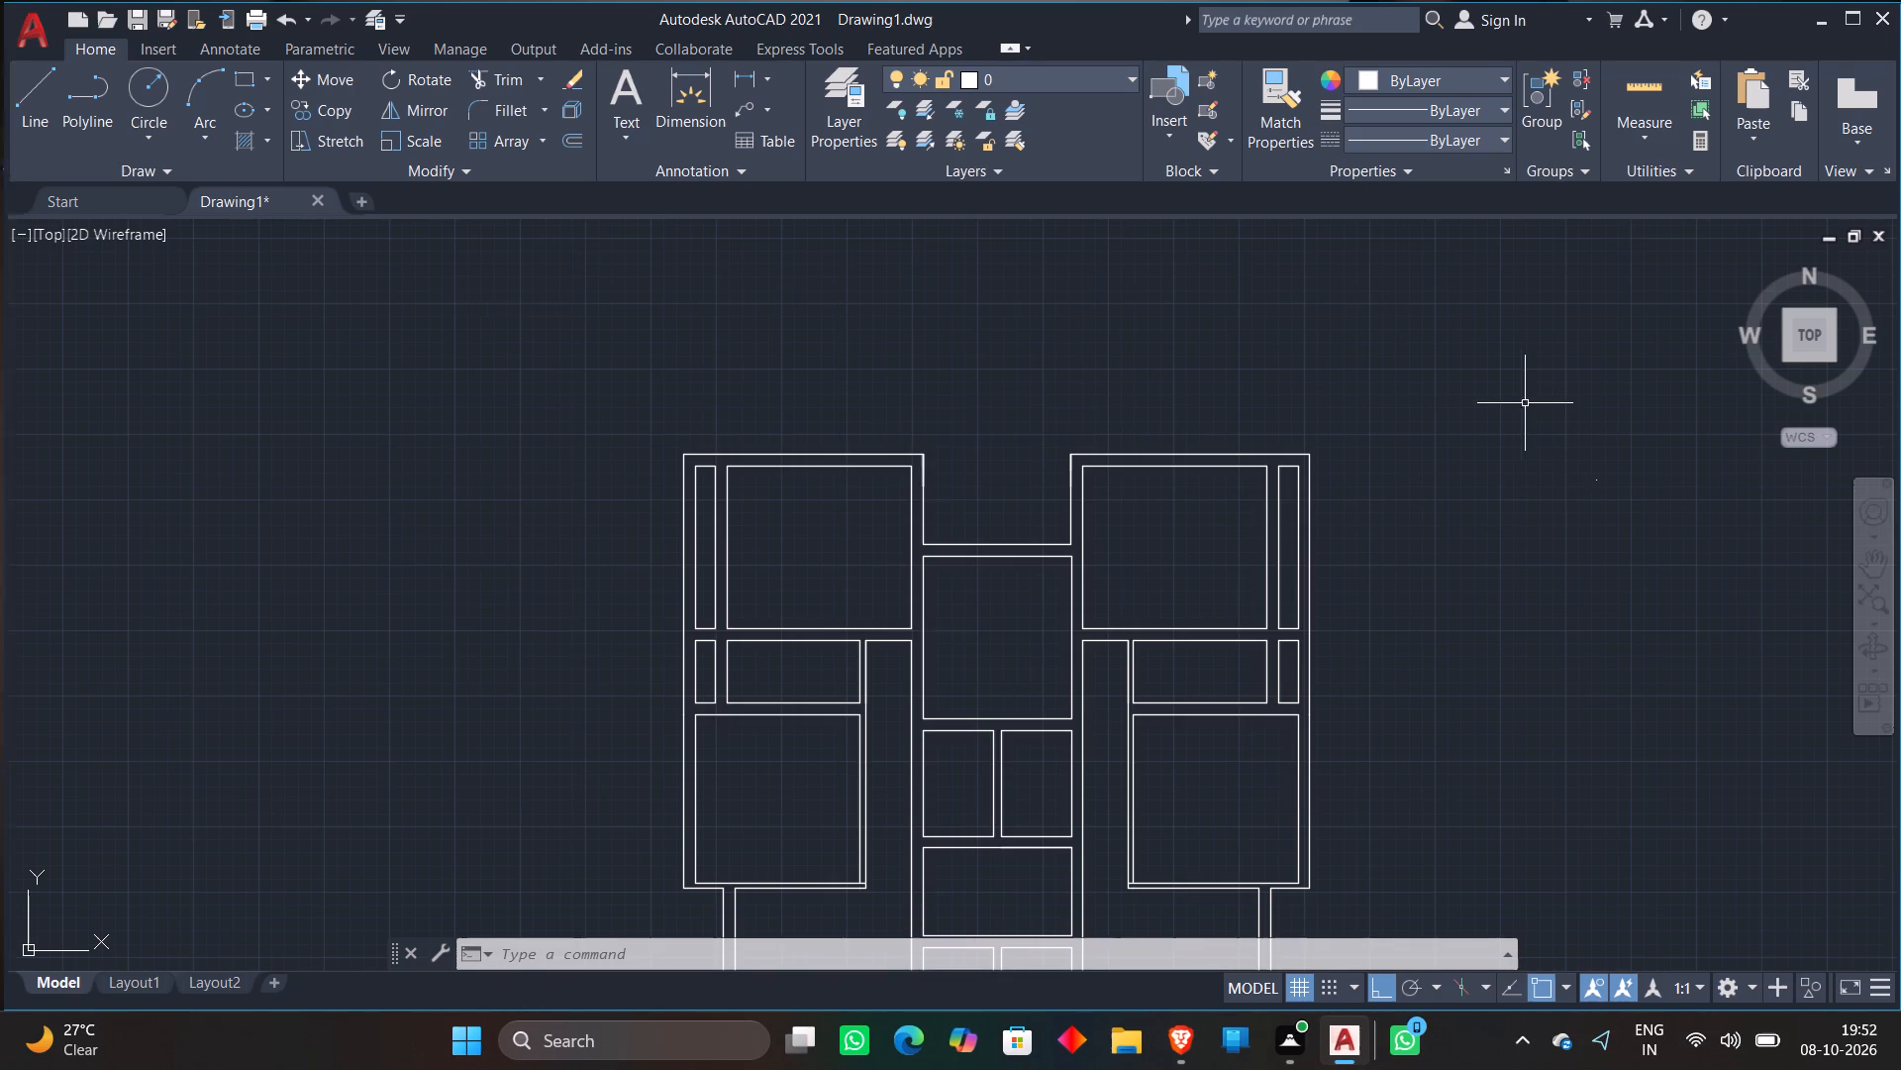
Scale up the tiny inserted door block freehand so it is large enough to see beside the plan.
left_click(1568, 449)
left_click(1684, 538)
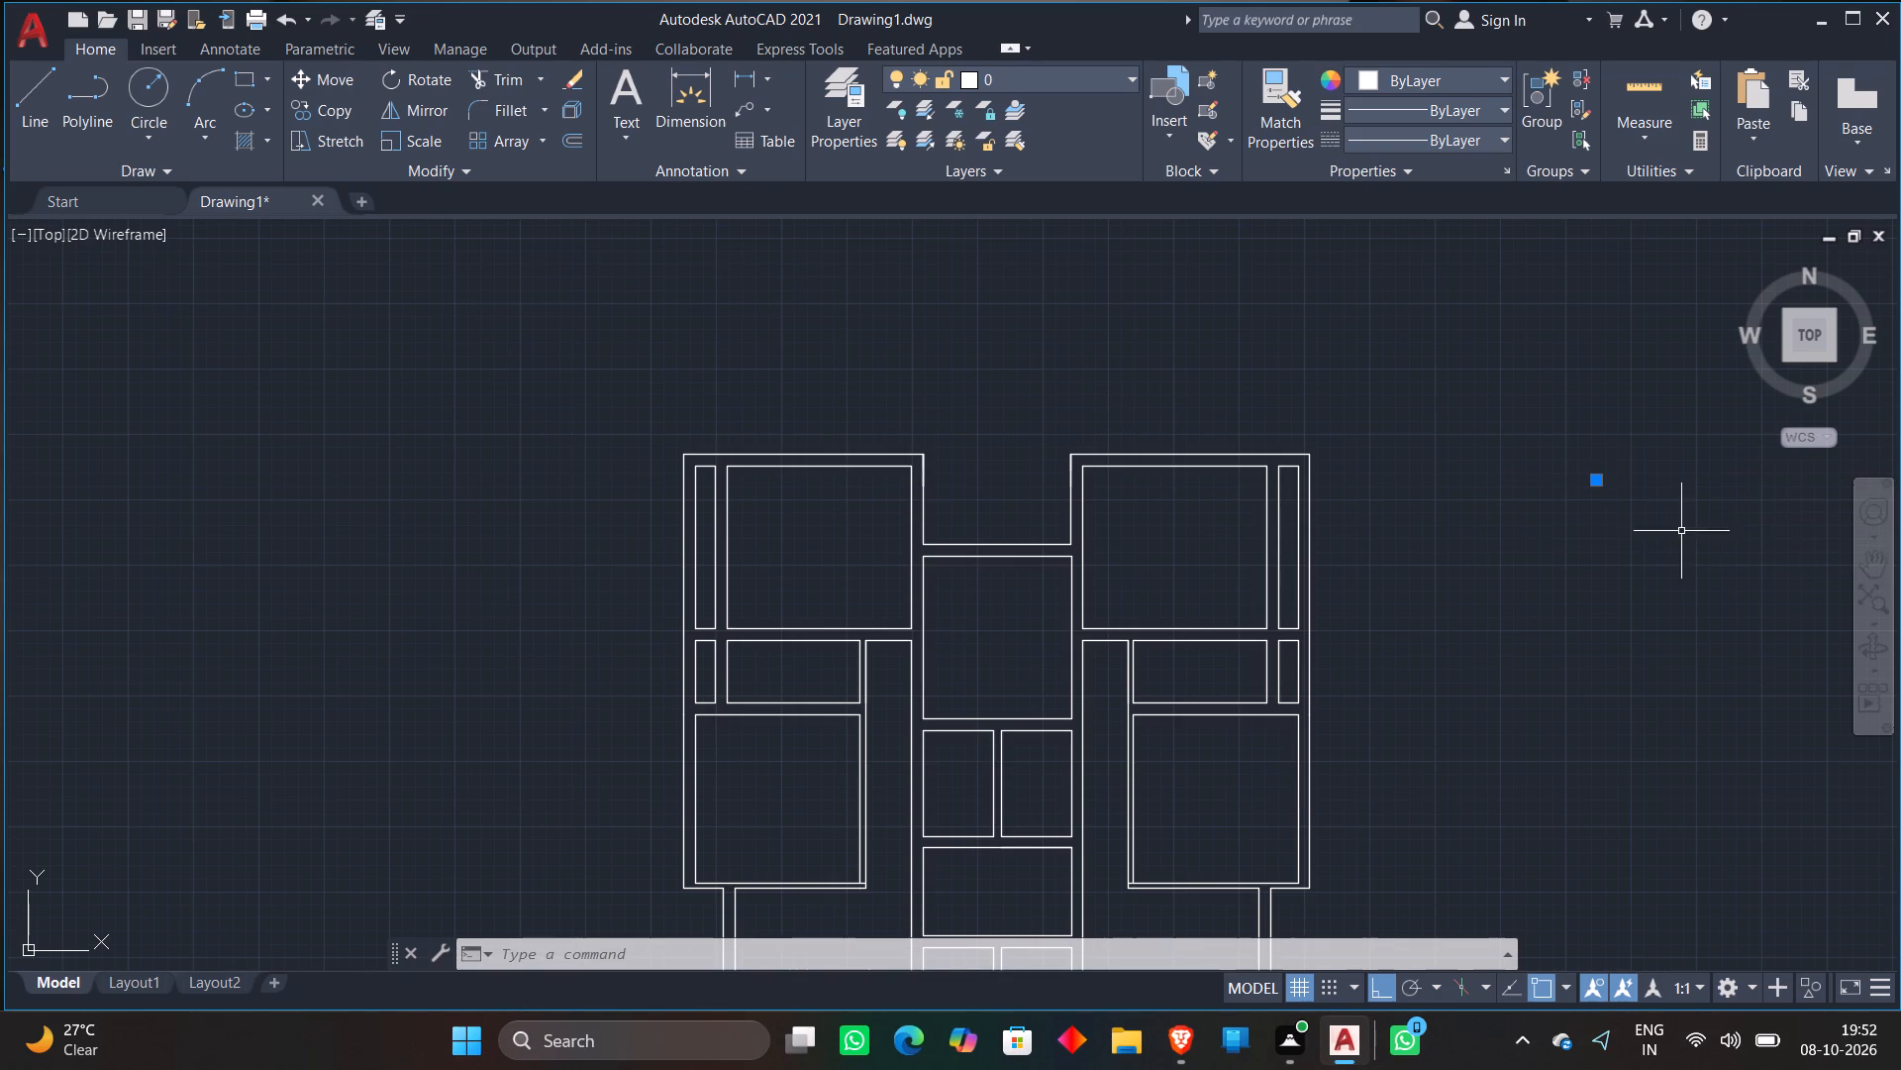
right_click(1681, 531)
left_click(1651, 647)
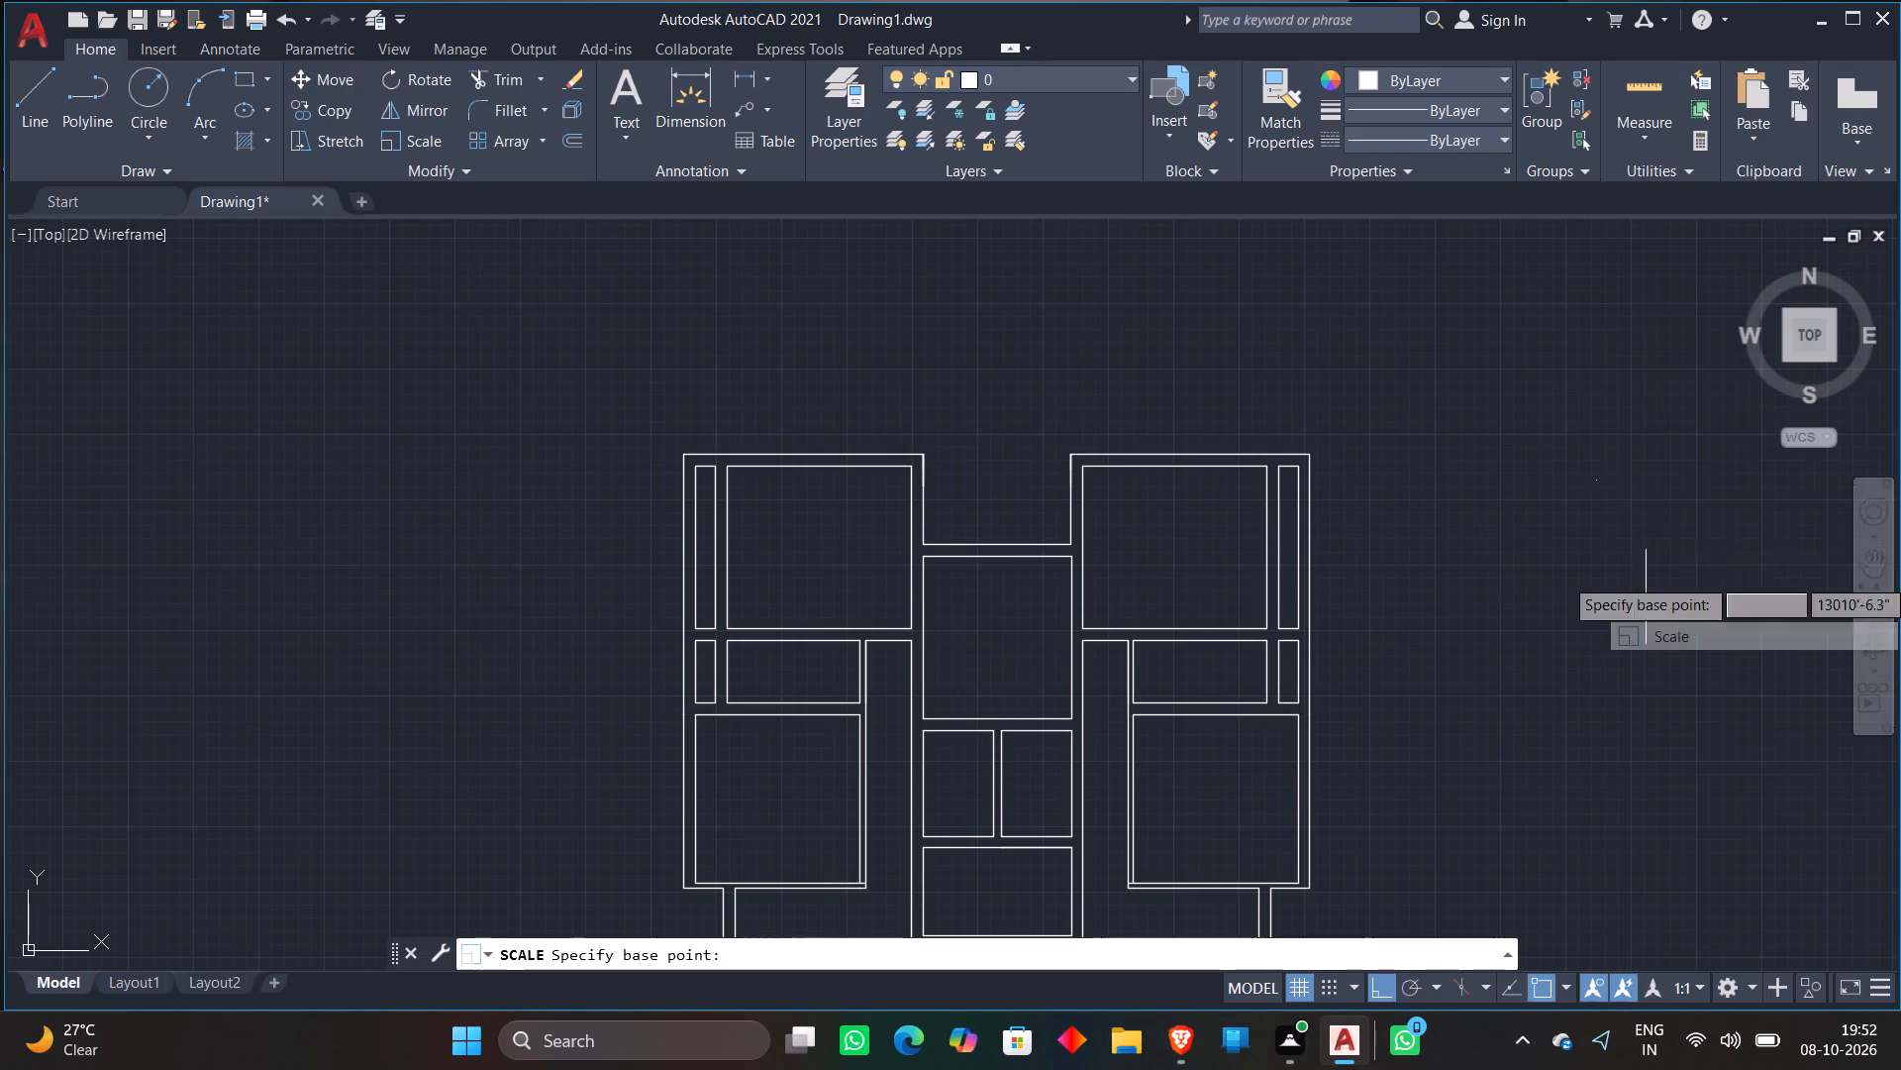
left_click(1583, 480)
left_click(1638, 647)
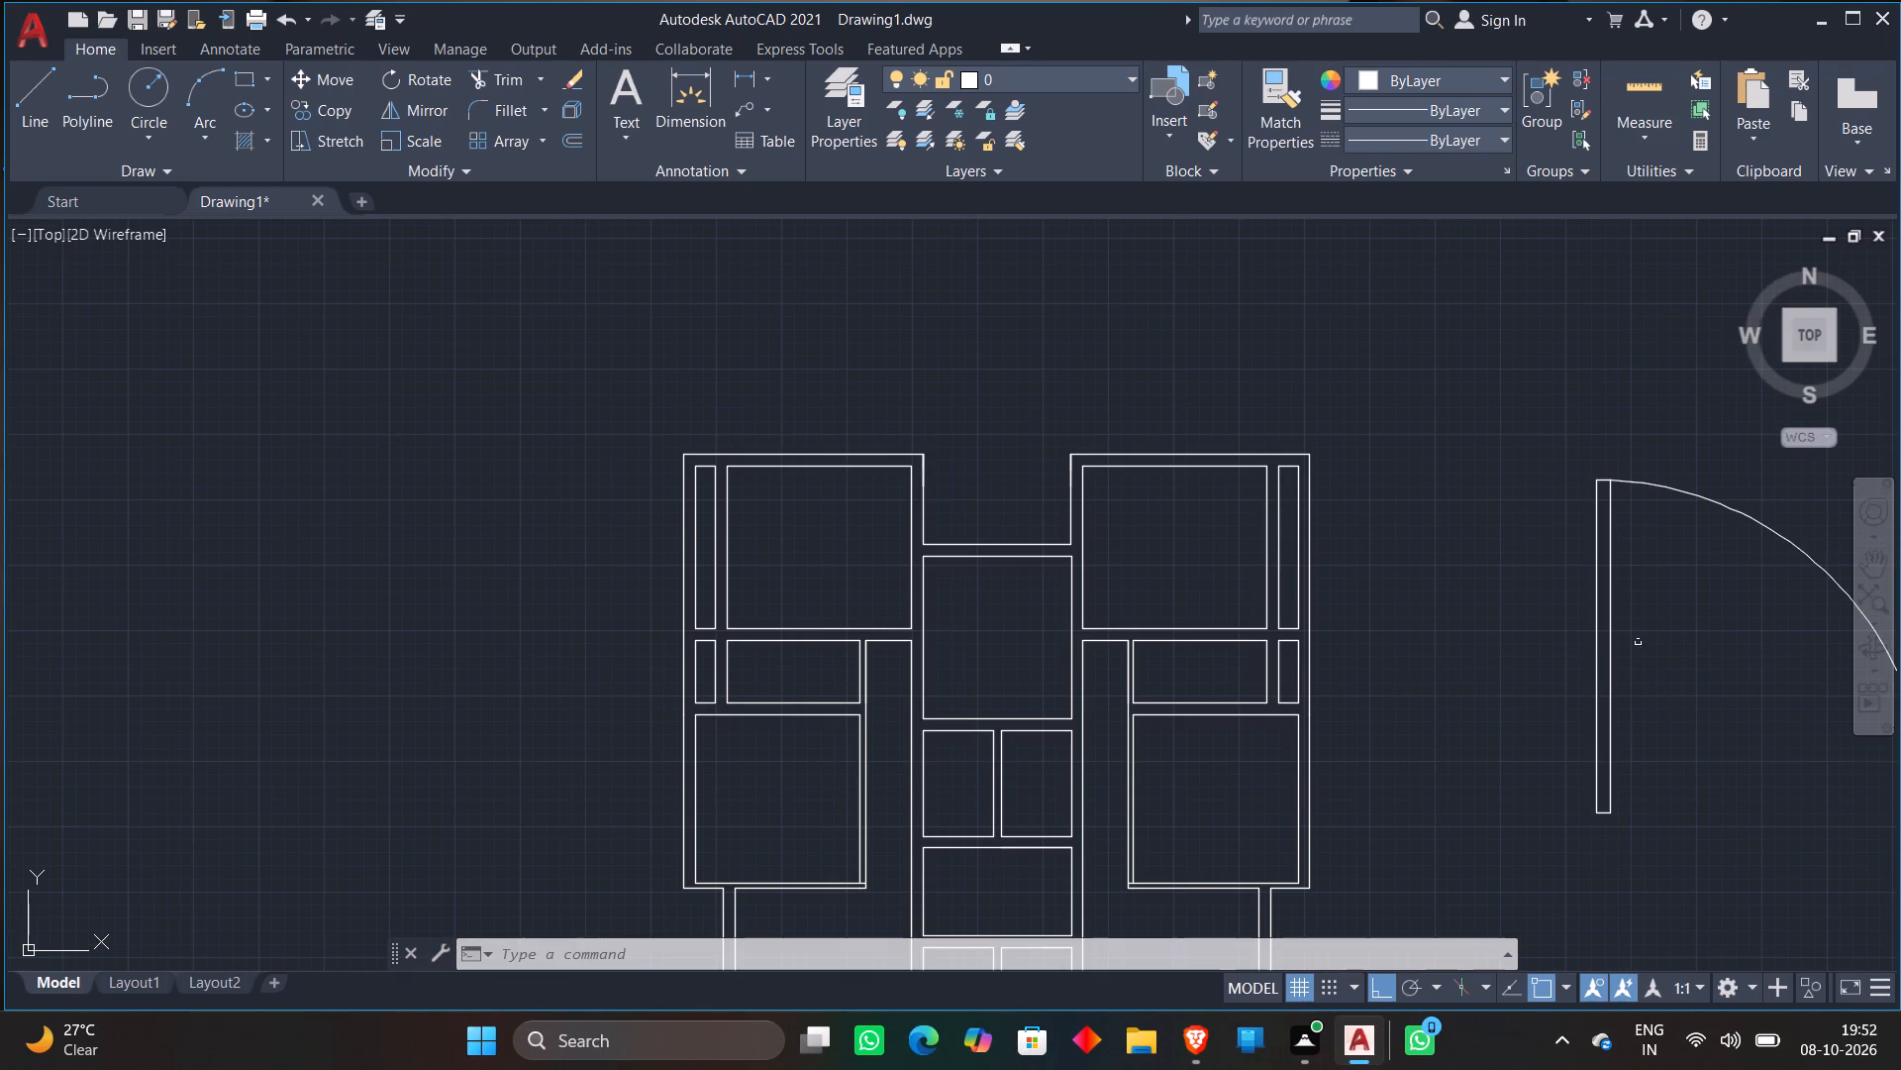
Scale the oversized door block down freehand to roughly suit the plan's room openings.
scroll(1695, 563, "down", 3)
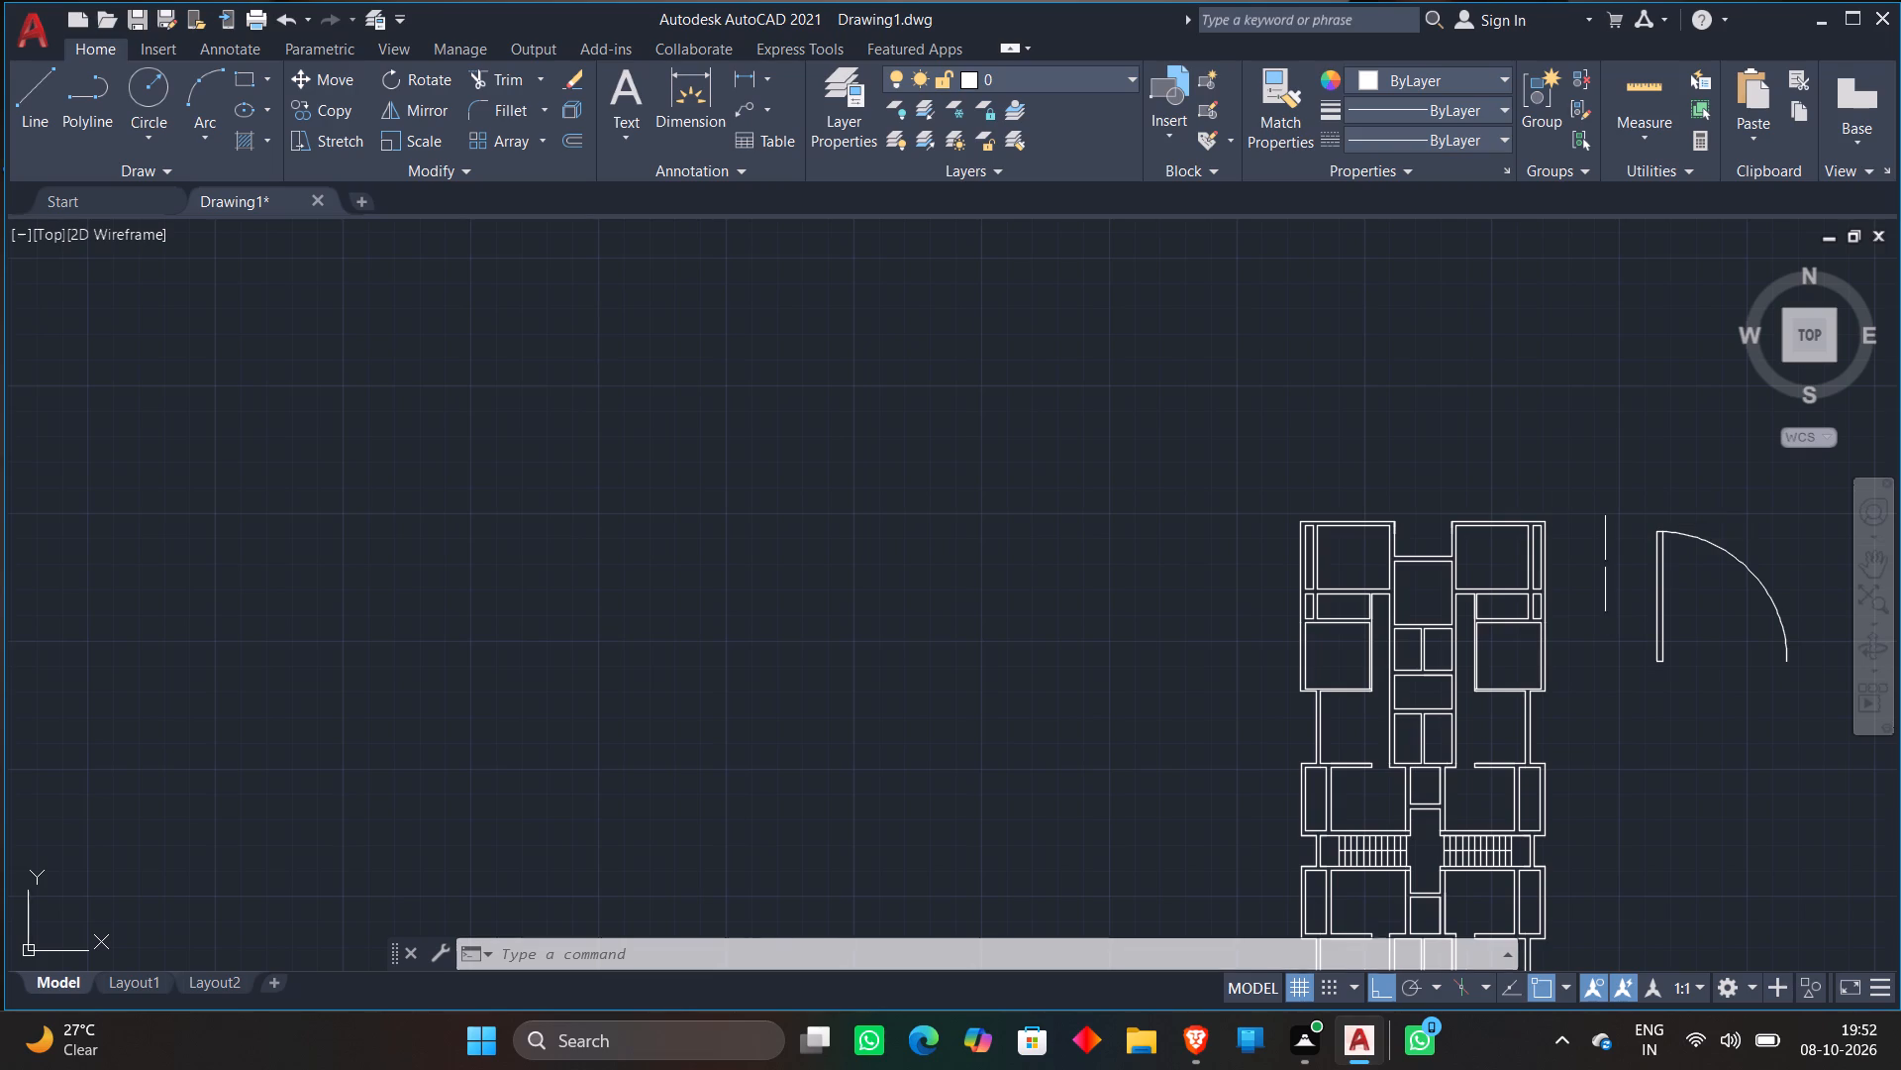
scroll(1472, 575, "down", 2)
scroll(1569, 542, "up", 4)
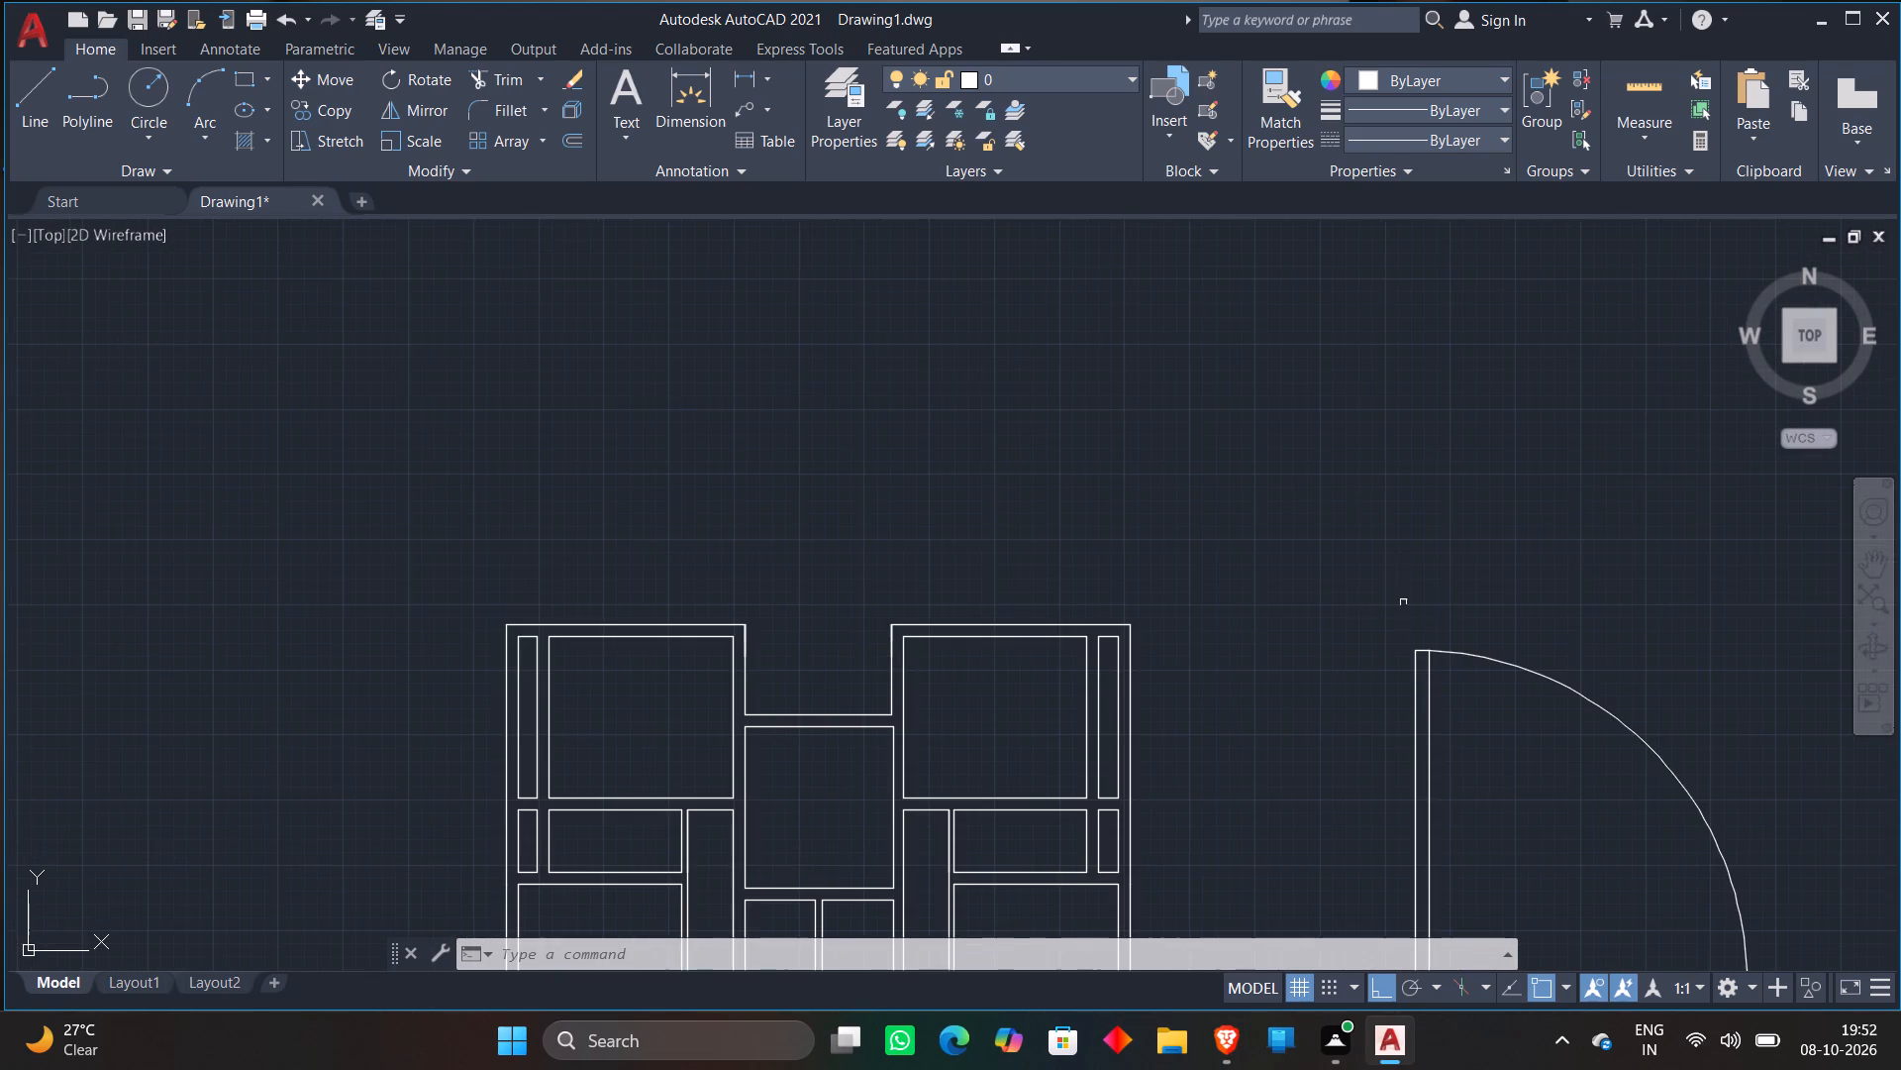
scroll(1372, 583, "down", 3)
left_click(1371, 583)
left_click(1577, 812)
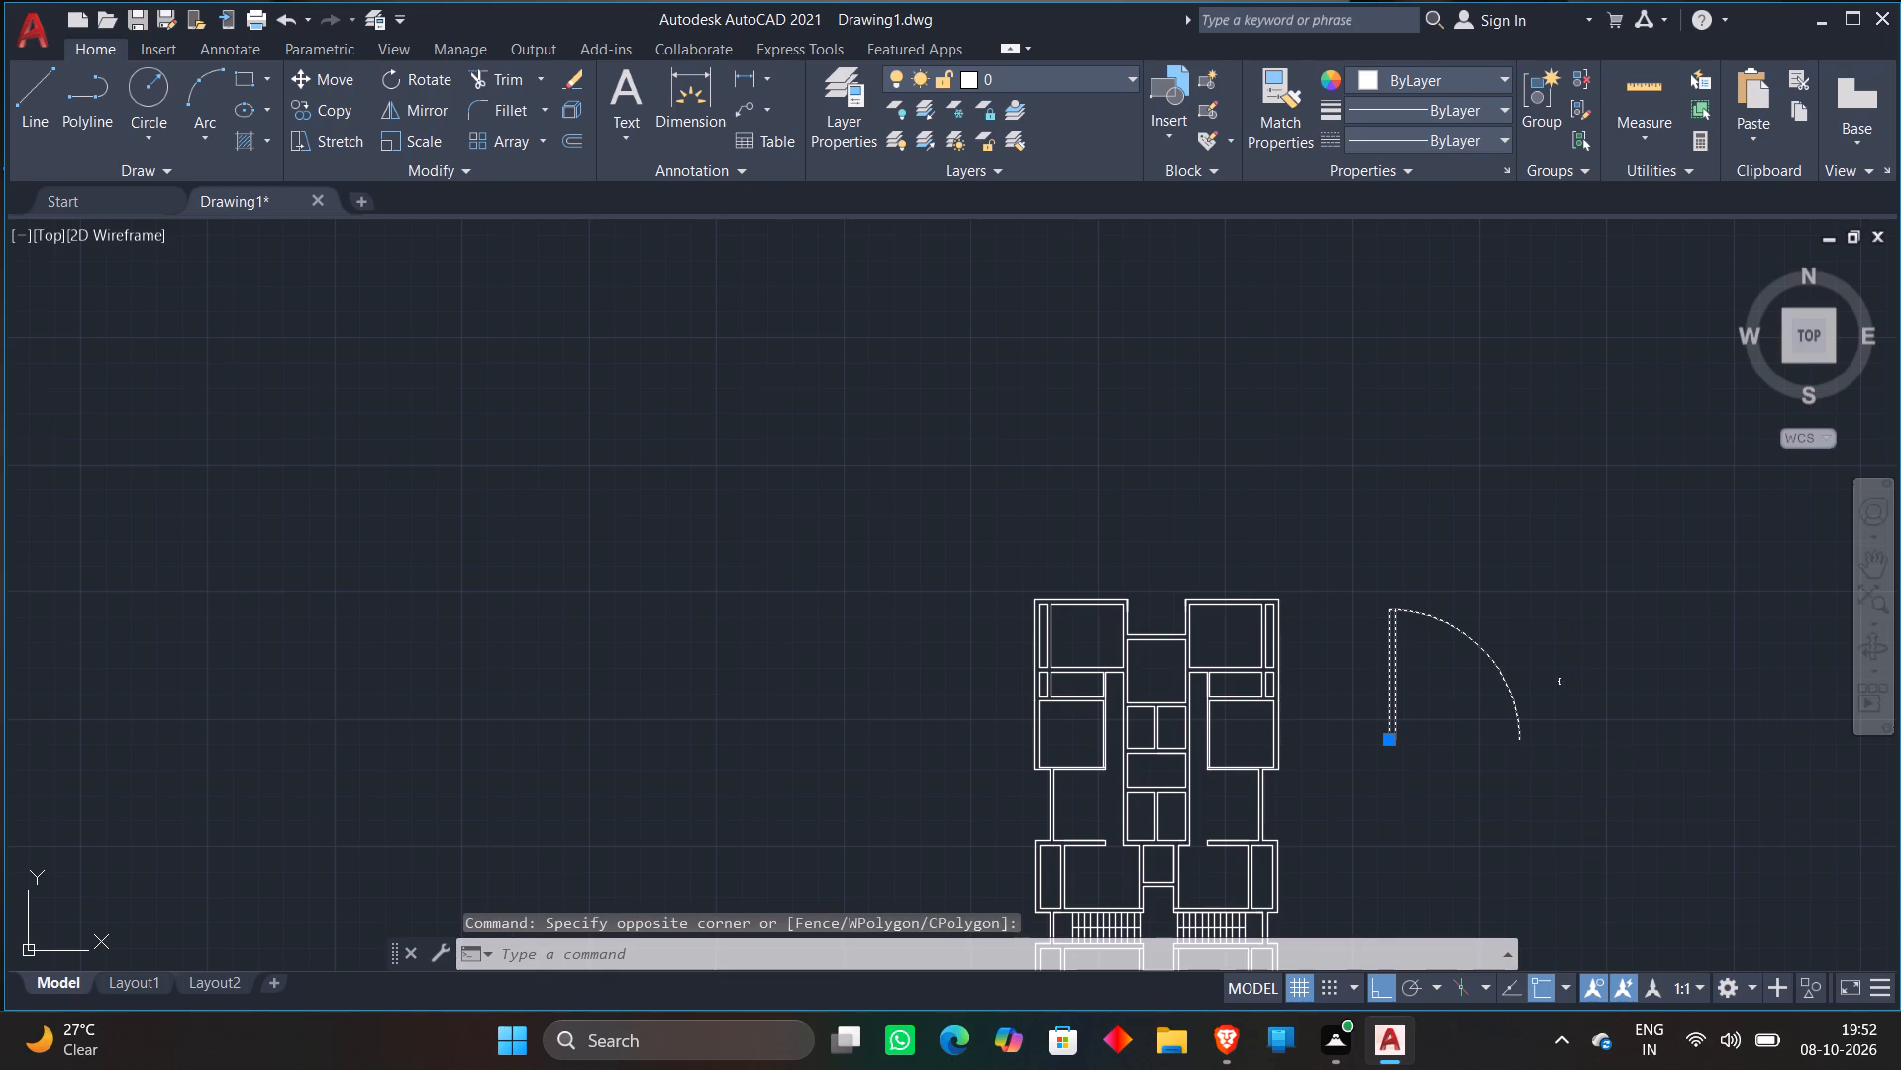
right_click(1533, 646)
left_click(1557, 628)
left_click(1440, 683)
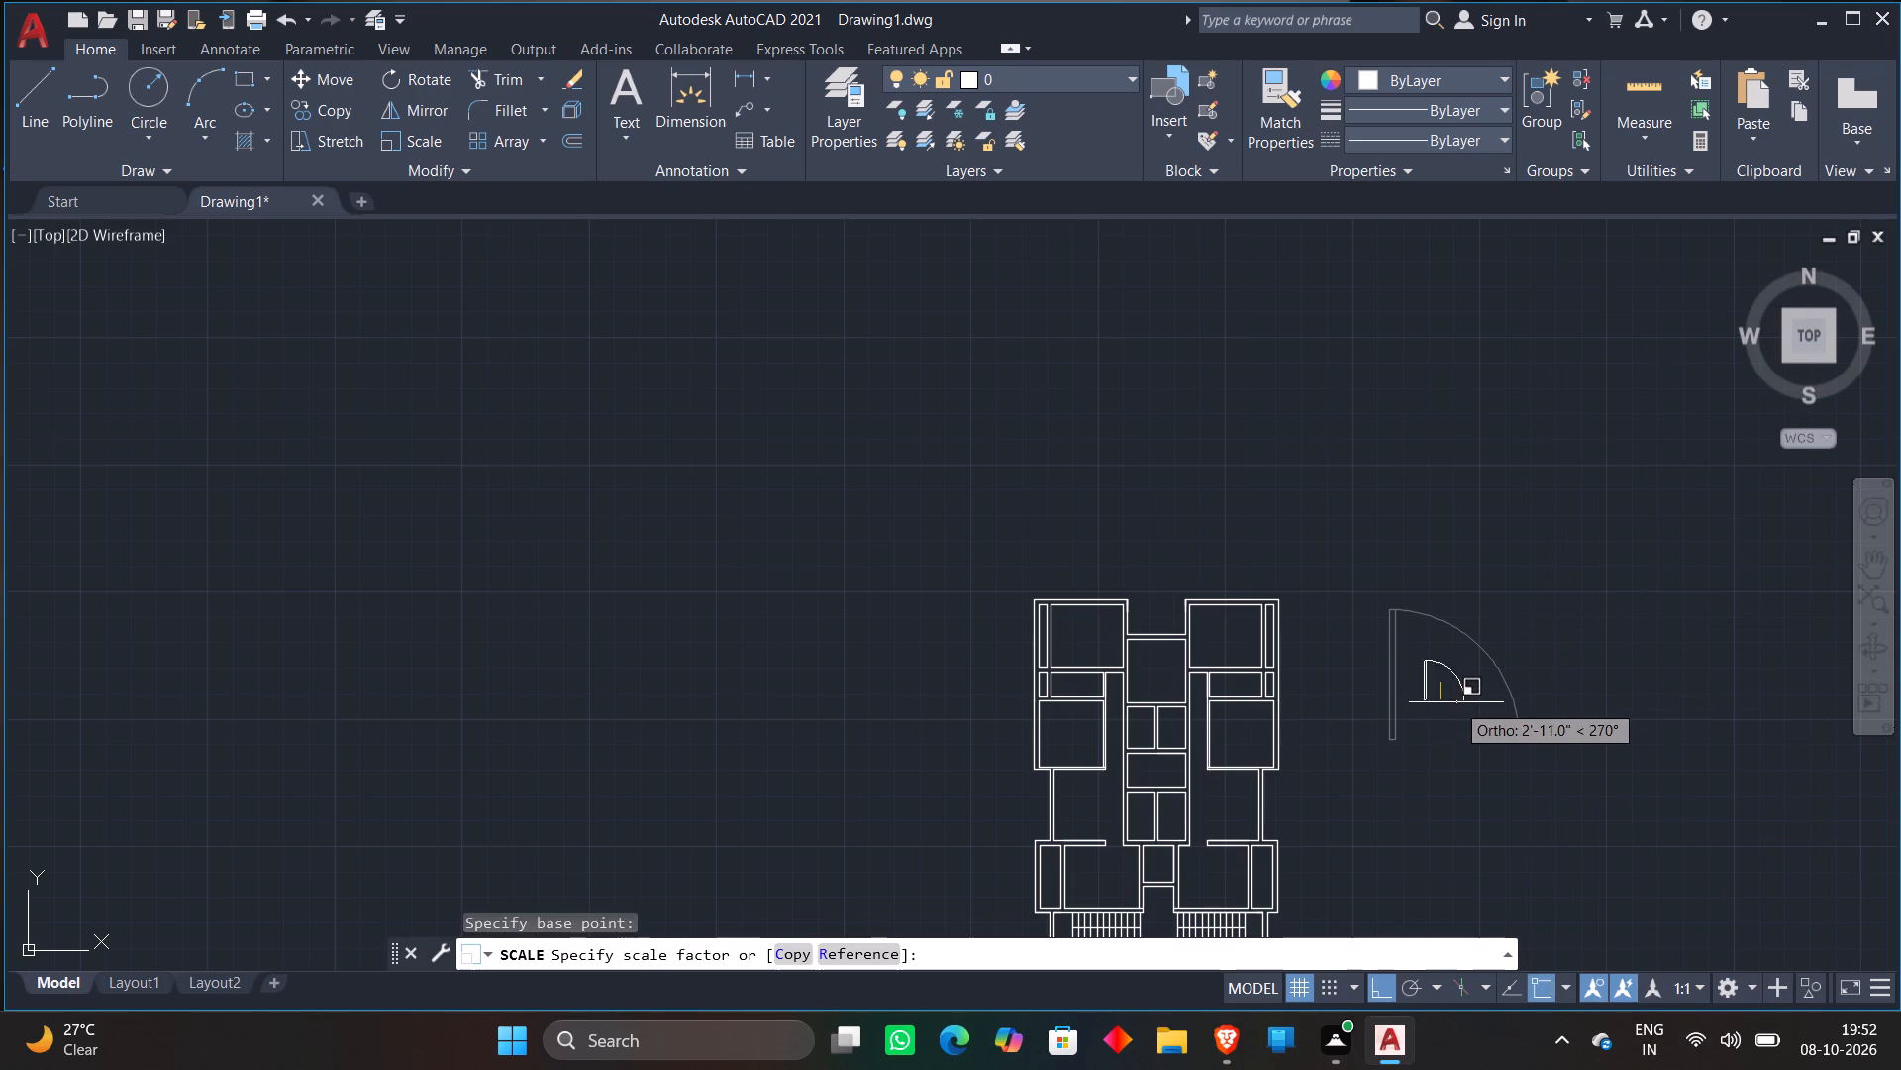
left_click(1447, 693)
Copy the door block four times: three in a column north of the original and one about 11' to its east.
scroll(1433, 651, "up", 3)
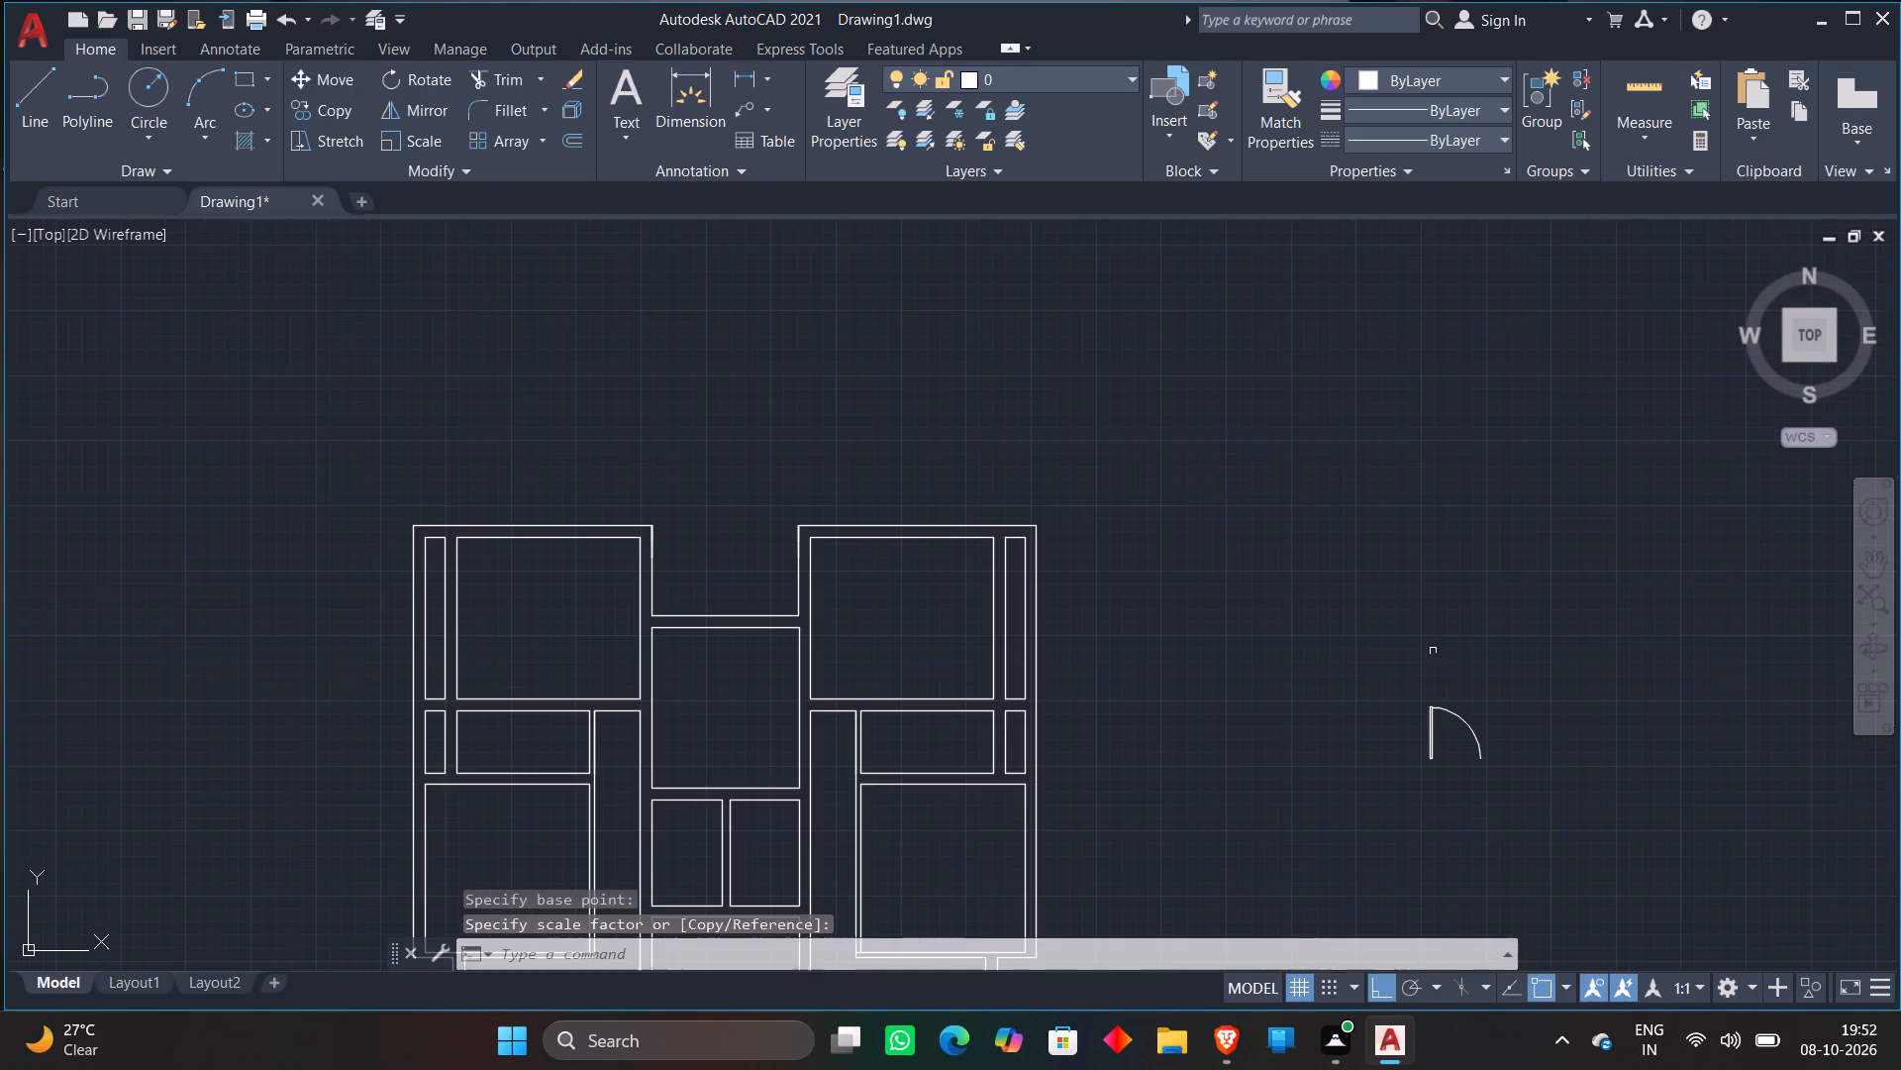
left_click(1377, 676)
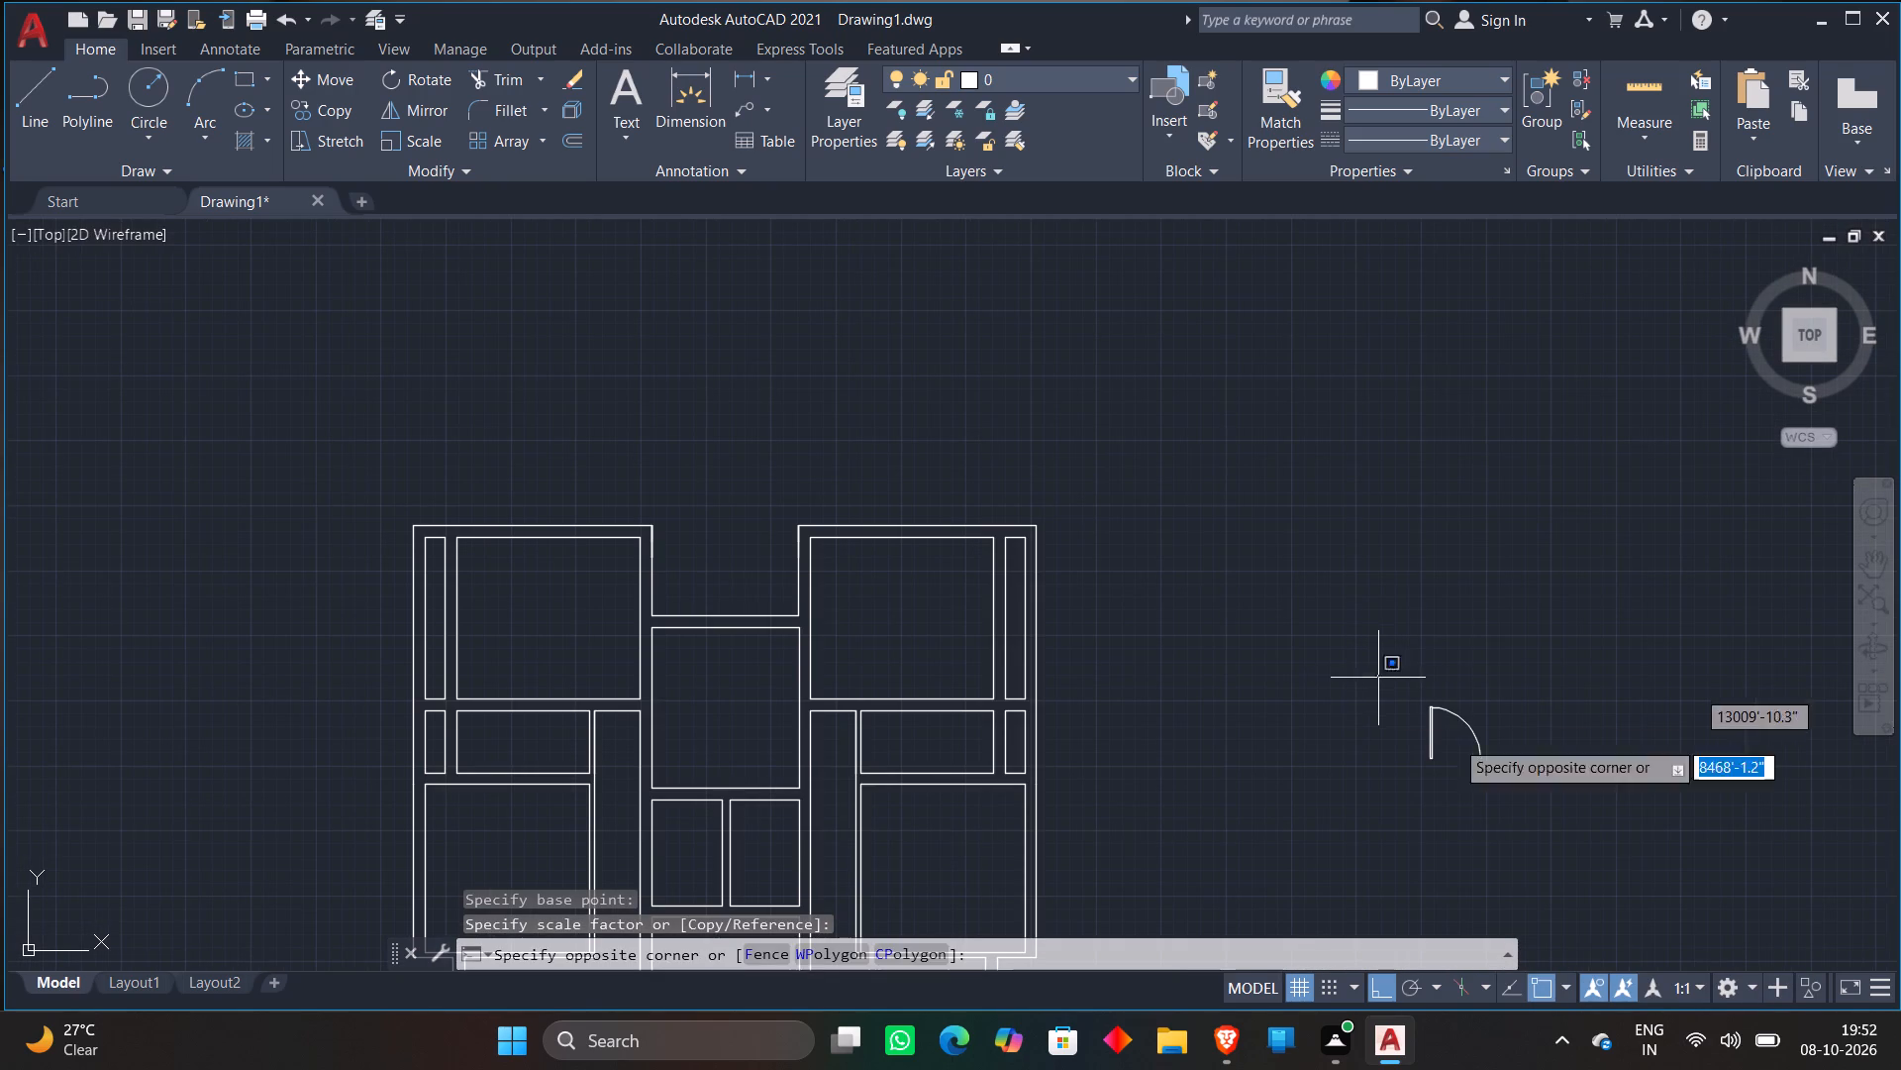
left_click(1607, 839)
right_click(1502, 636)
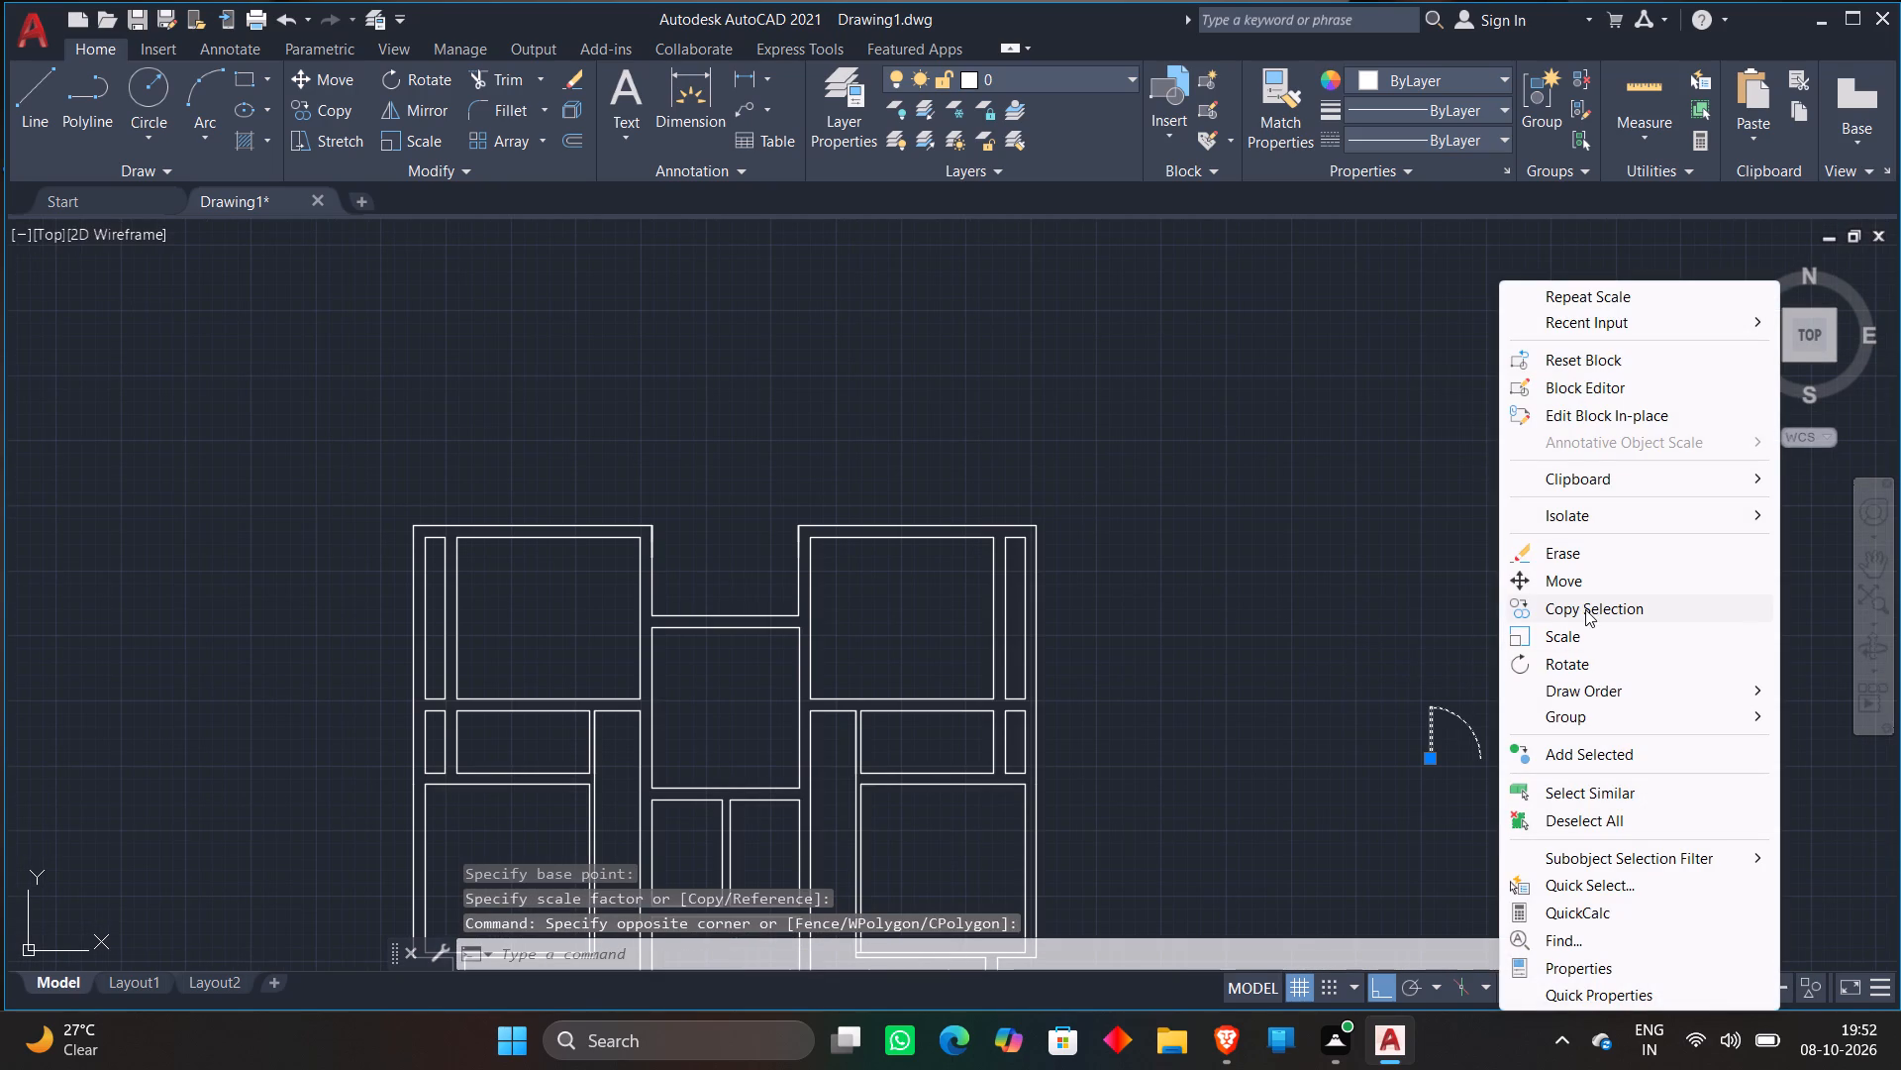
left_click(1585, 609)
left_click(1440, 750)
left_click(1443, 638)
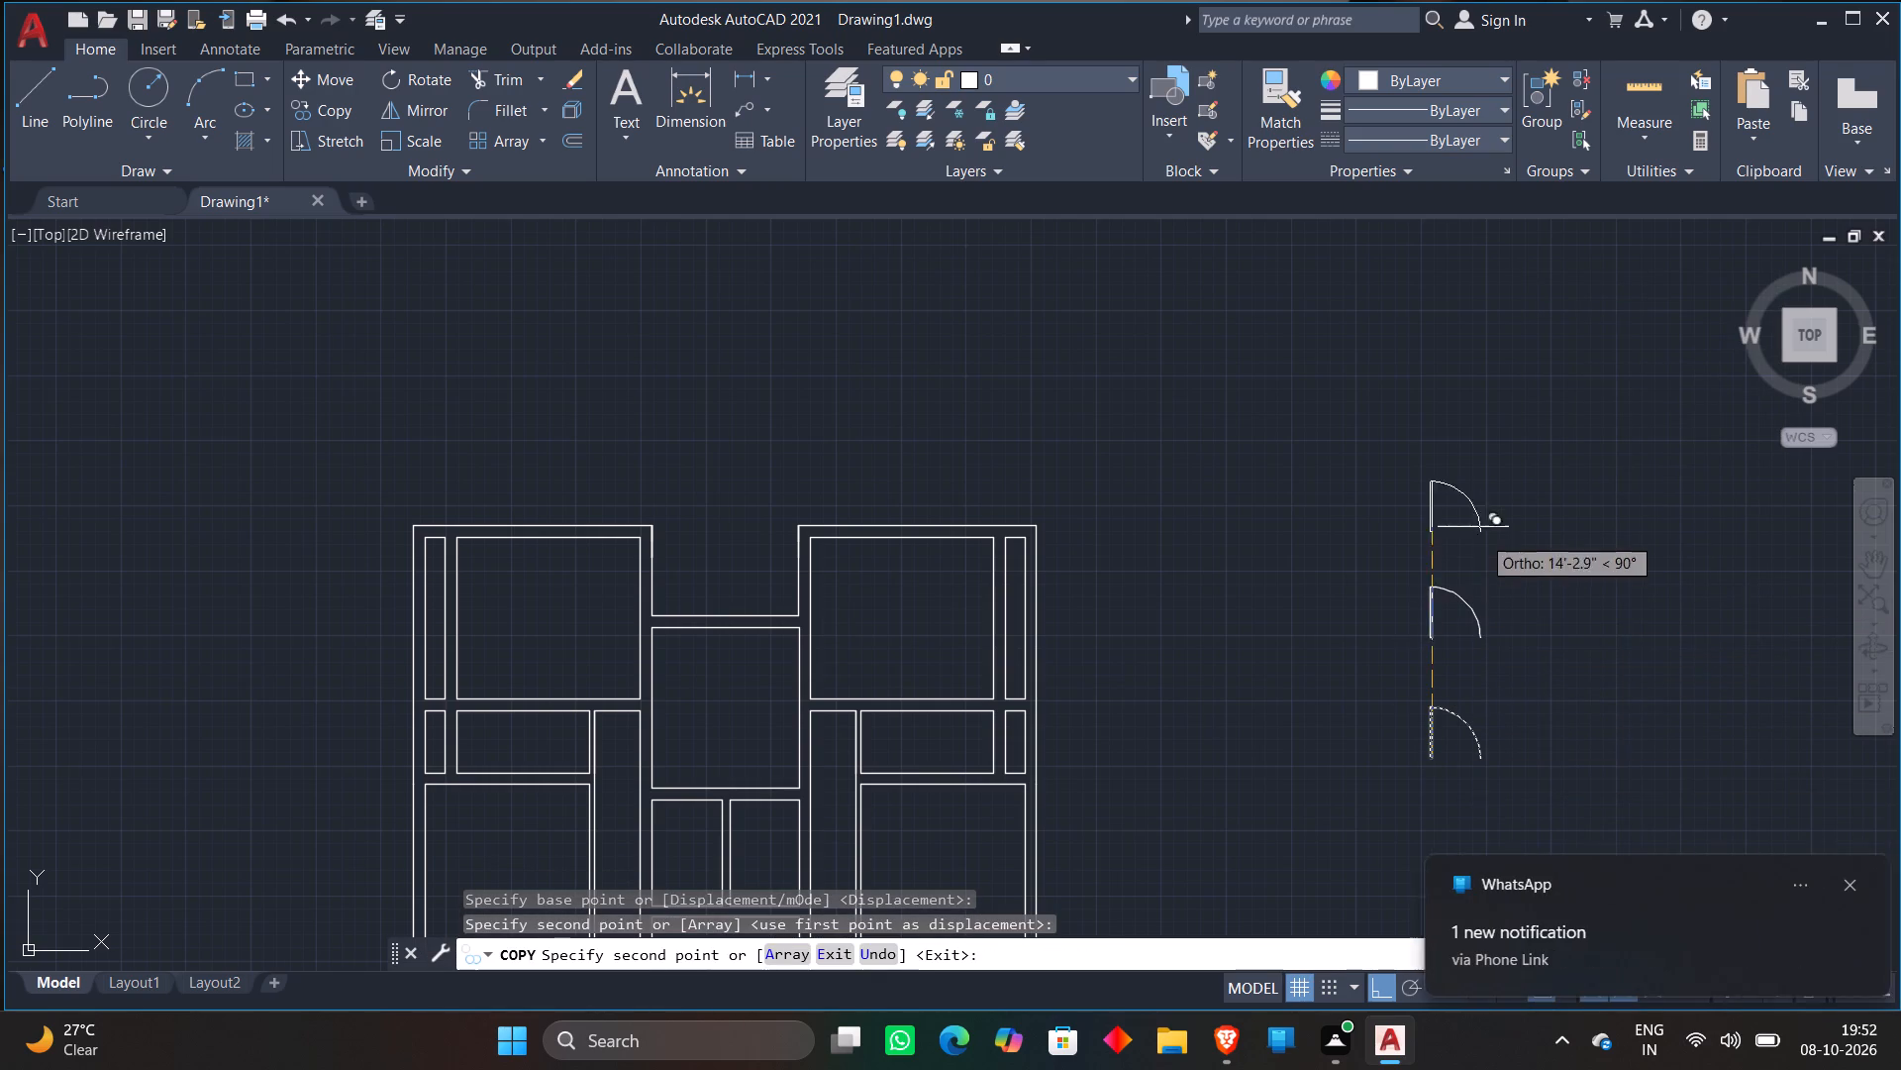
left_click(1496, 486)
left_click(1473, 353)
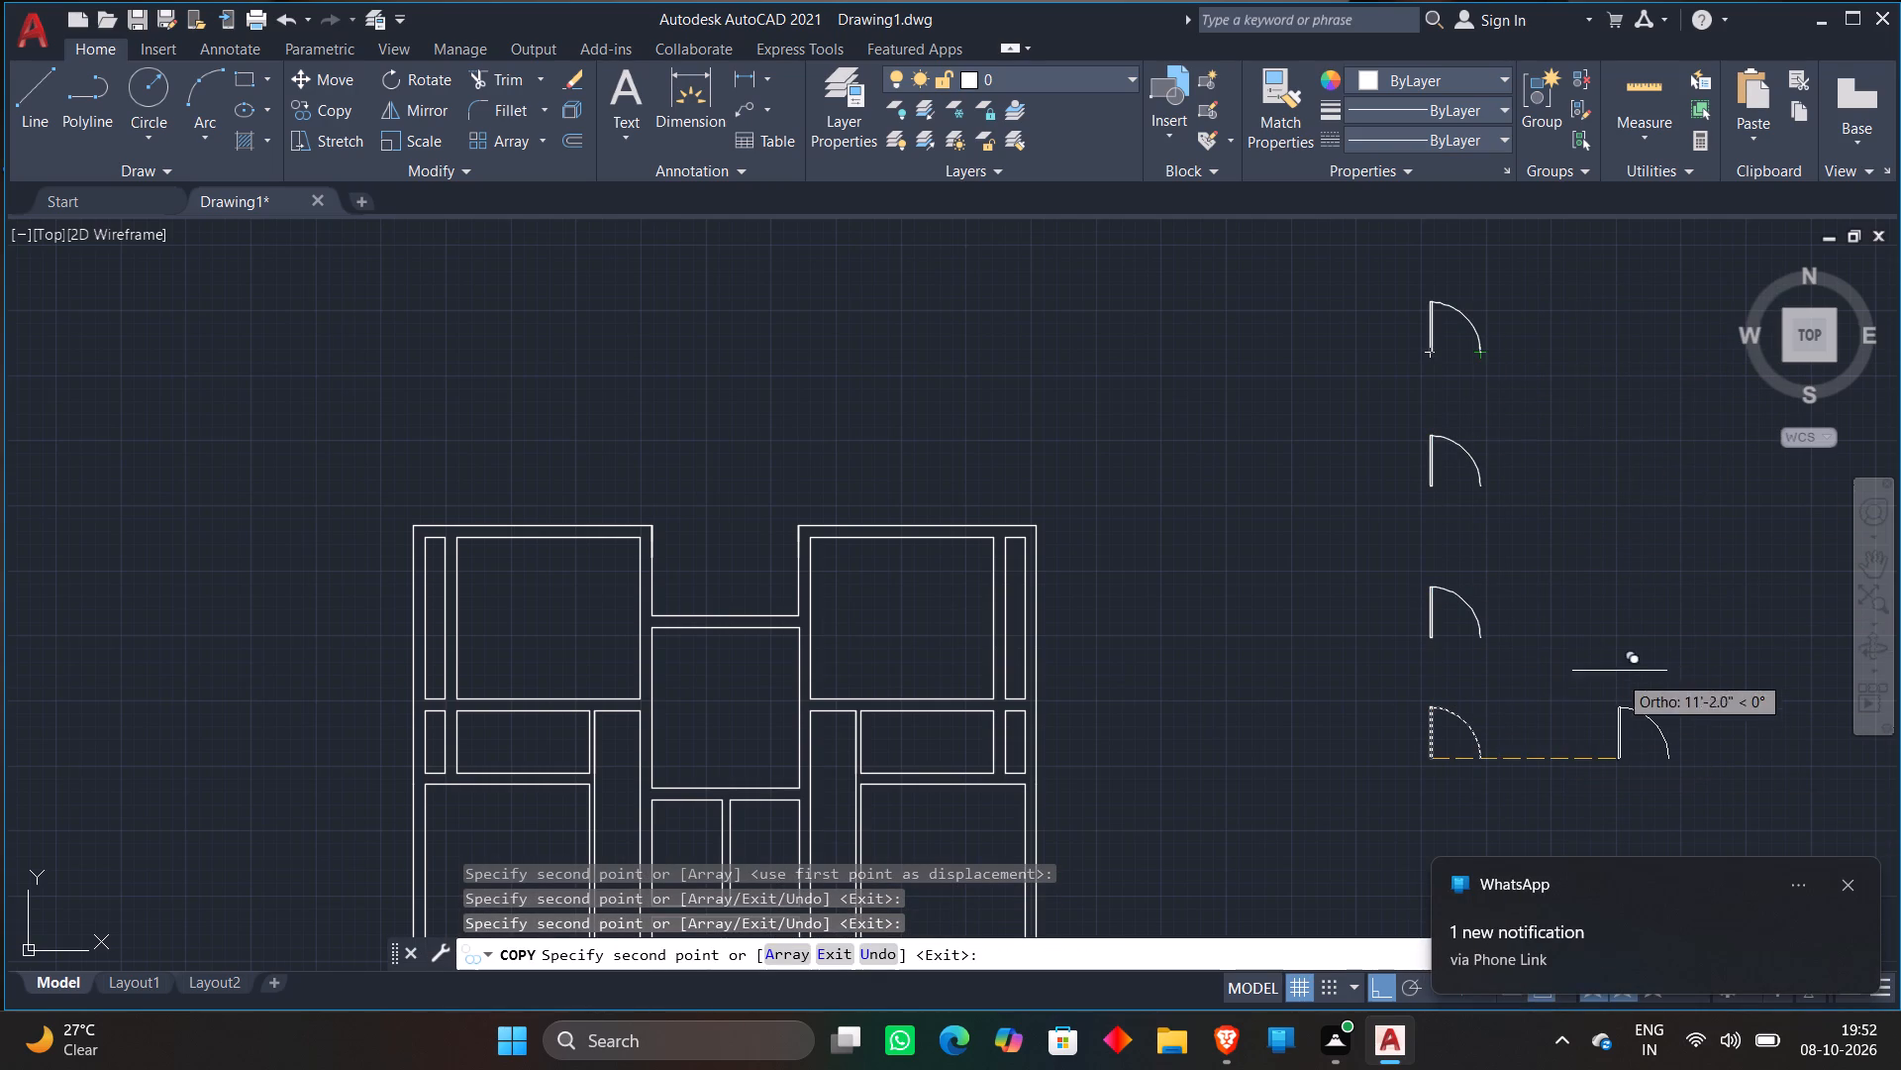
left_click(1623, 666)
key("Escape")
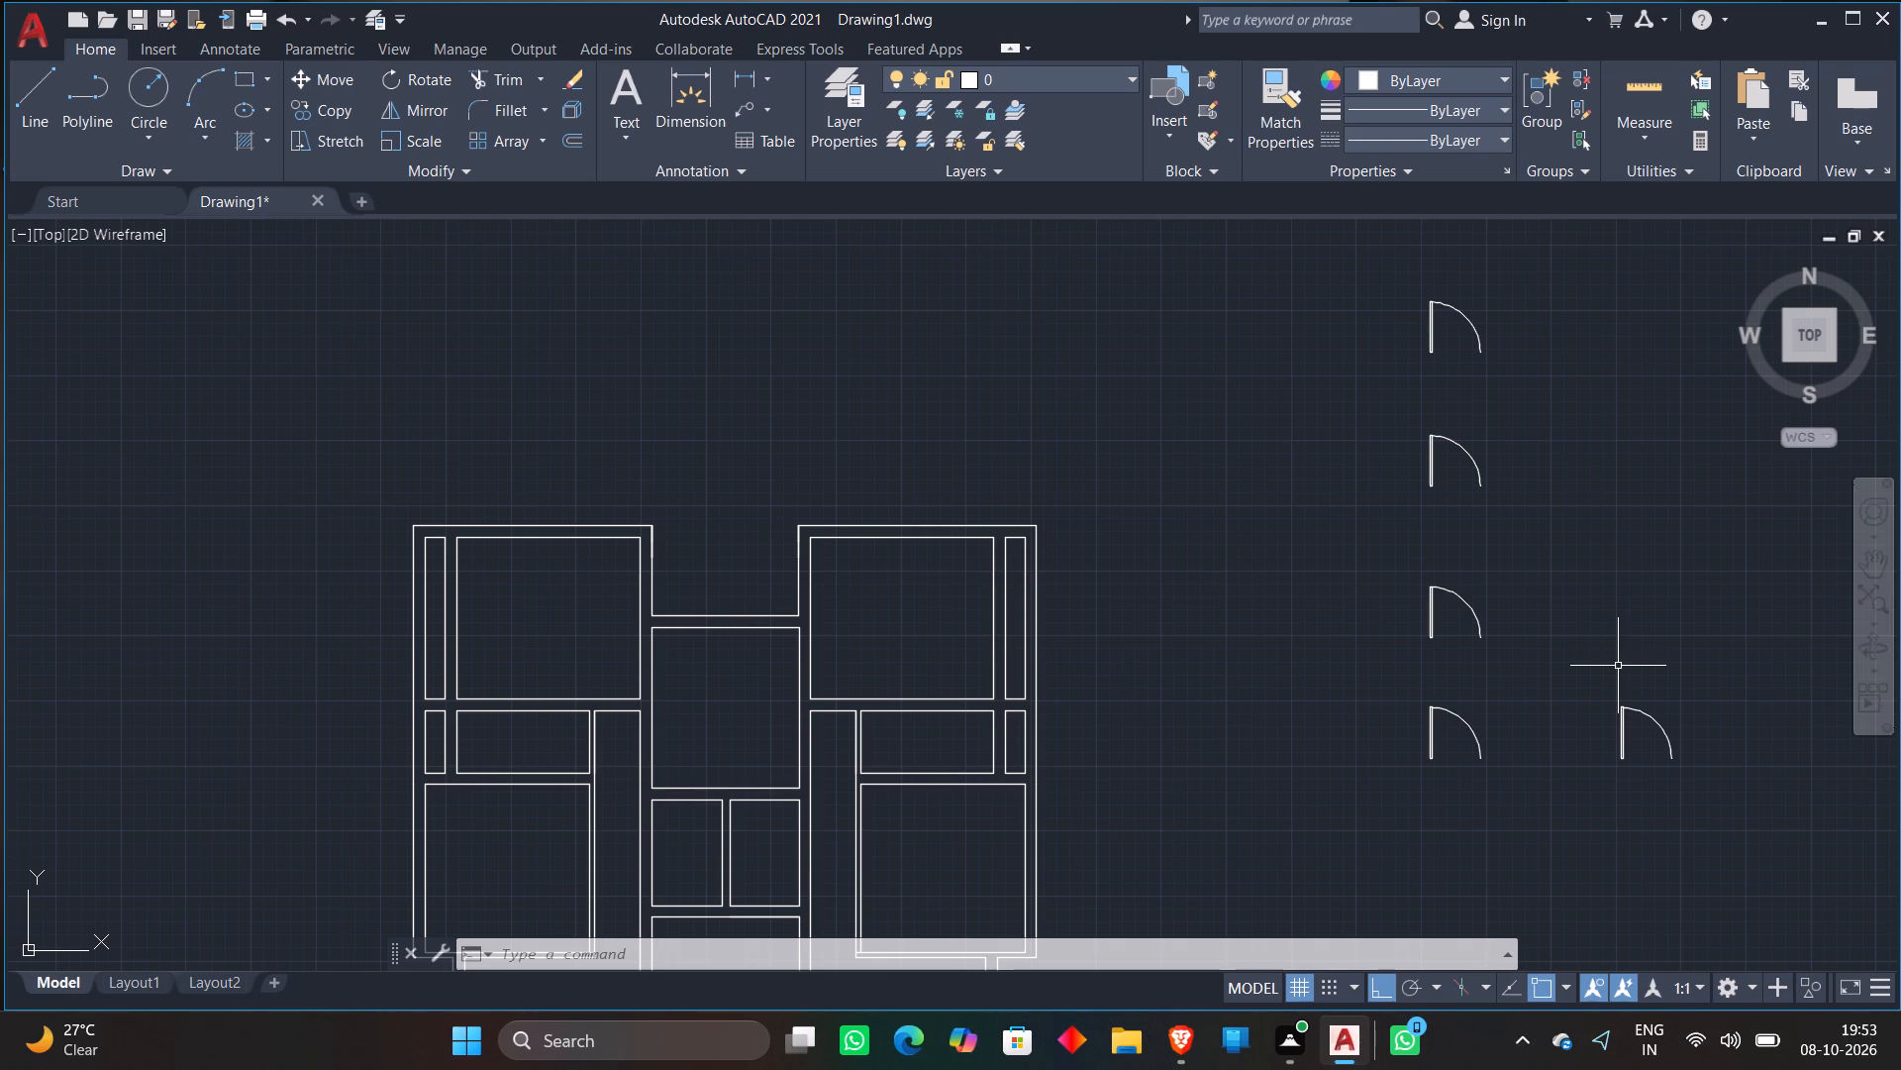
Mirror the northernmost door block across a vertical line to its west, keeping the source door.
scroll(1523, 662, "down", 1)
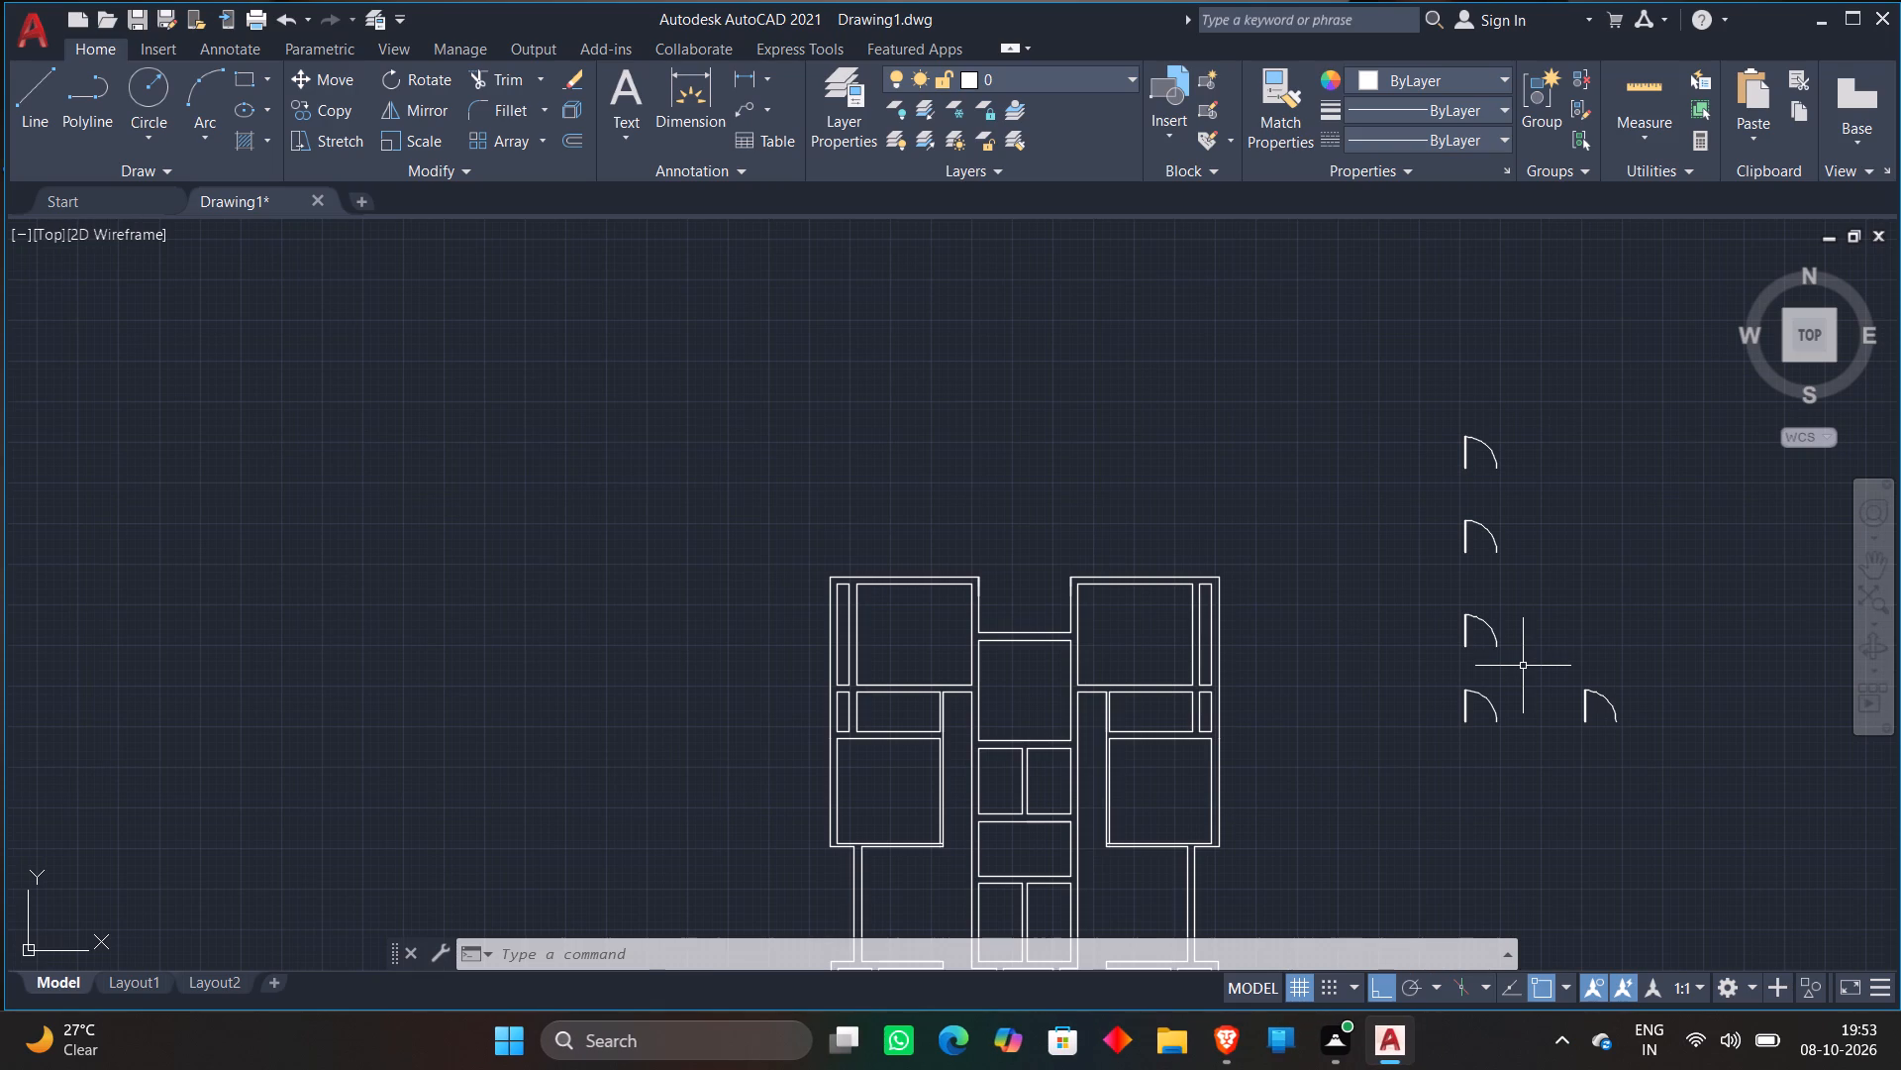
left_click(1439, 413)
left_click(1537, 482)
right_click(1535, 482)
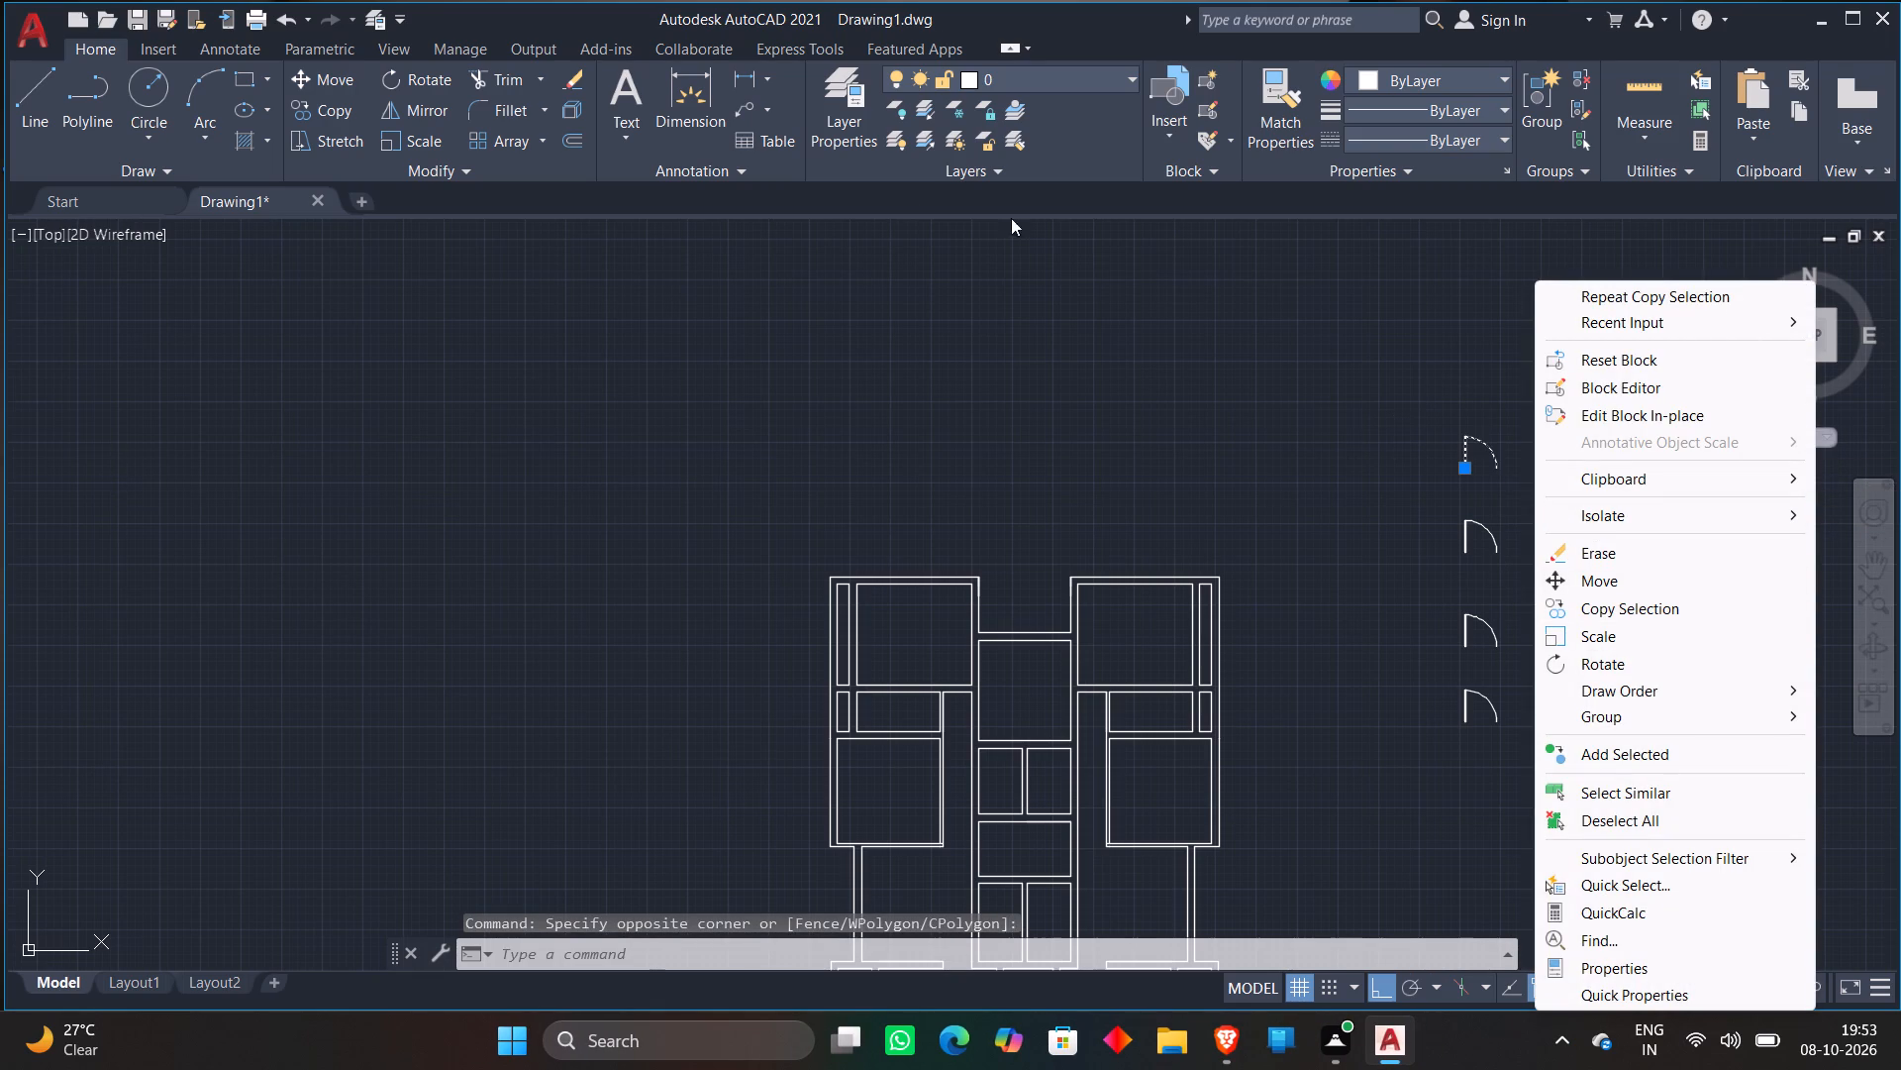
left_click(401, 106)
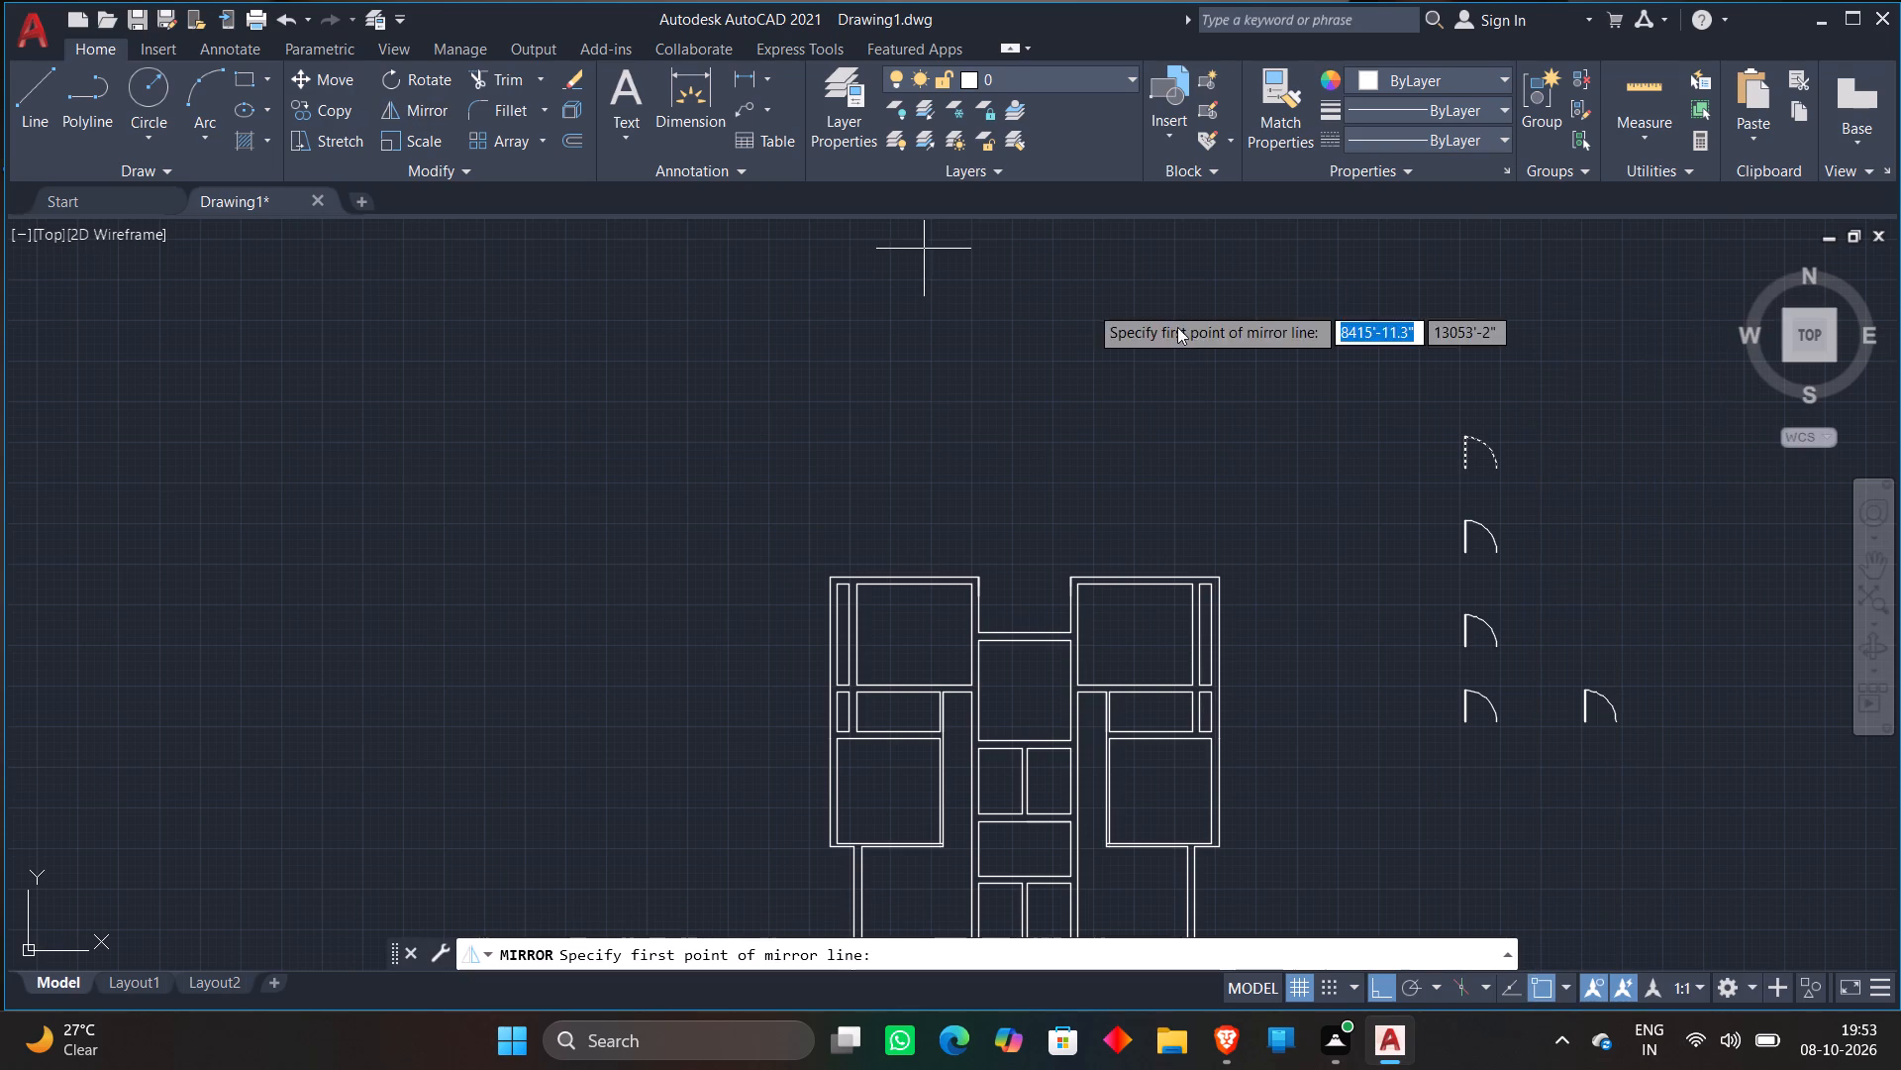
left_click(1435, 387)
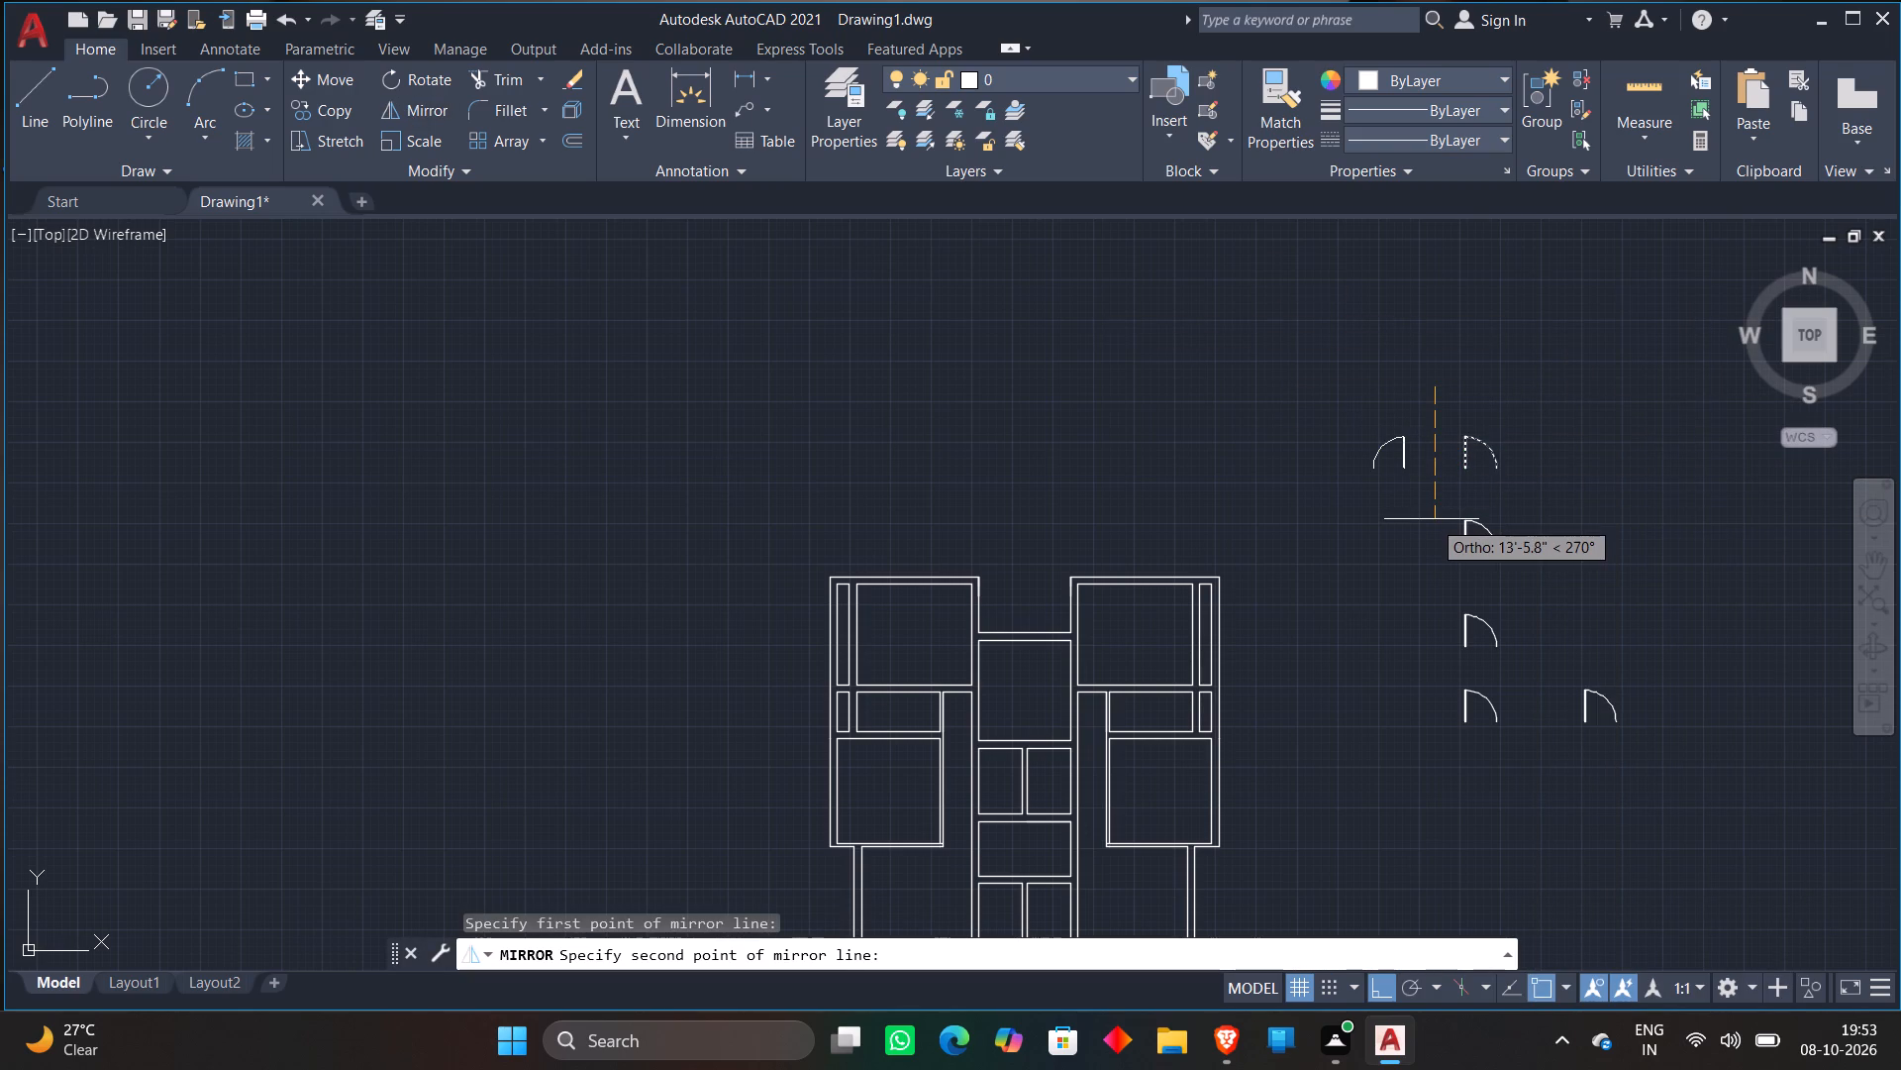
left_click(1432, 519)
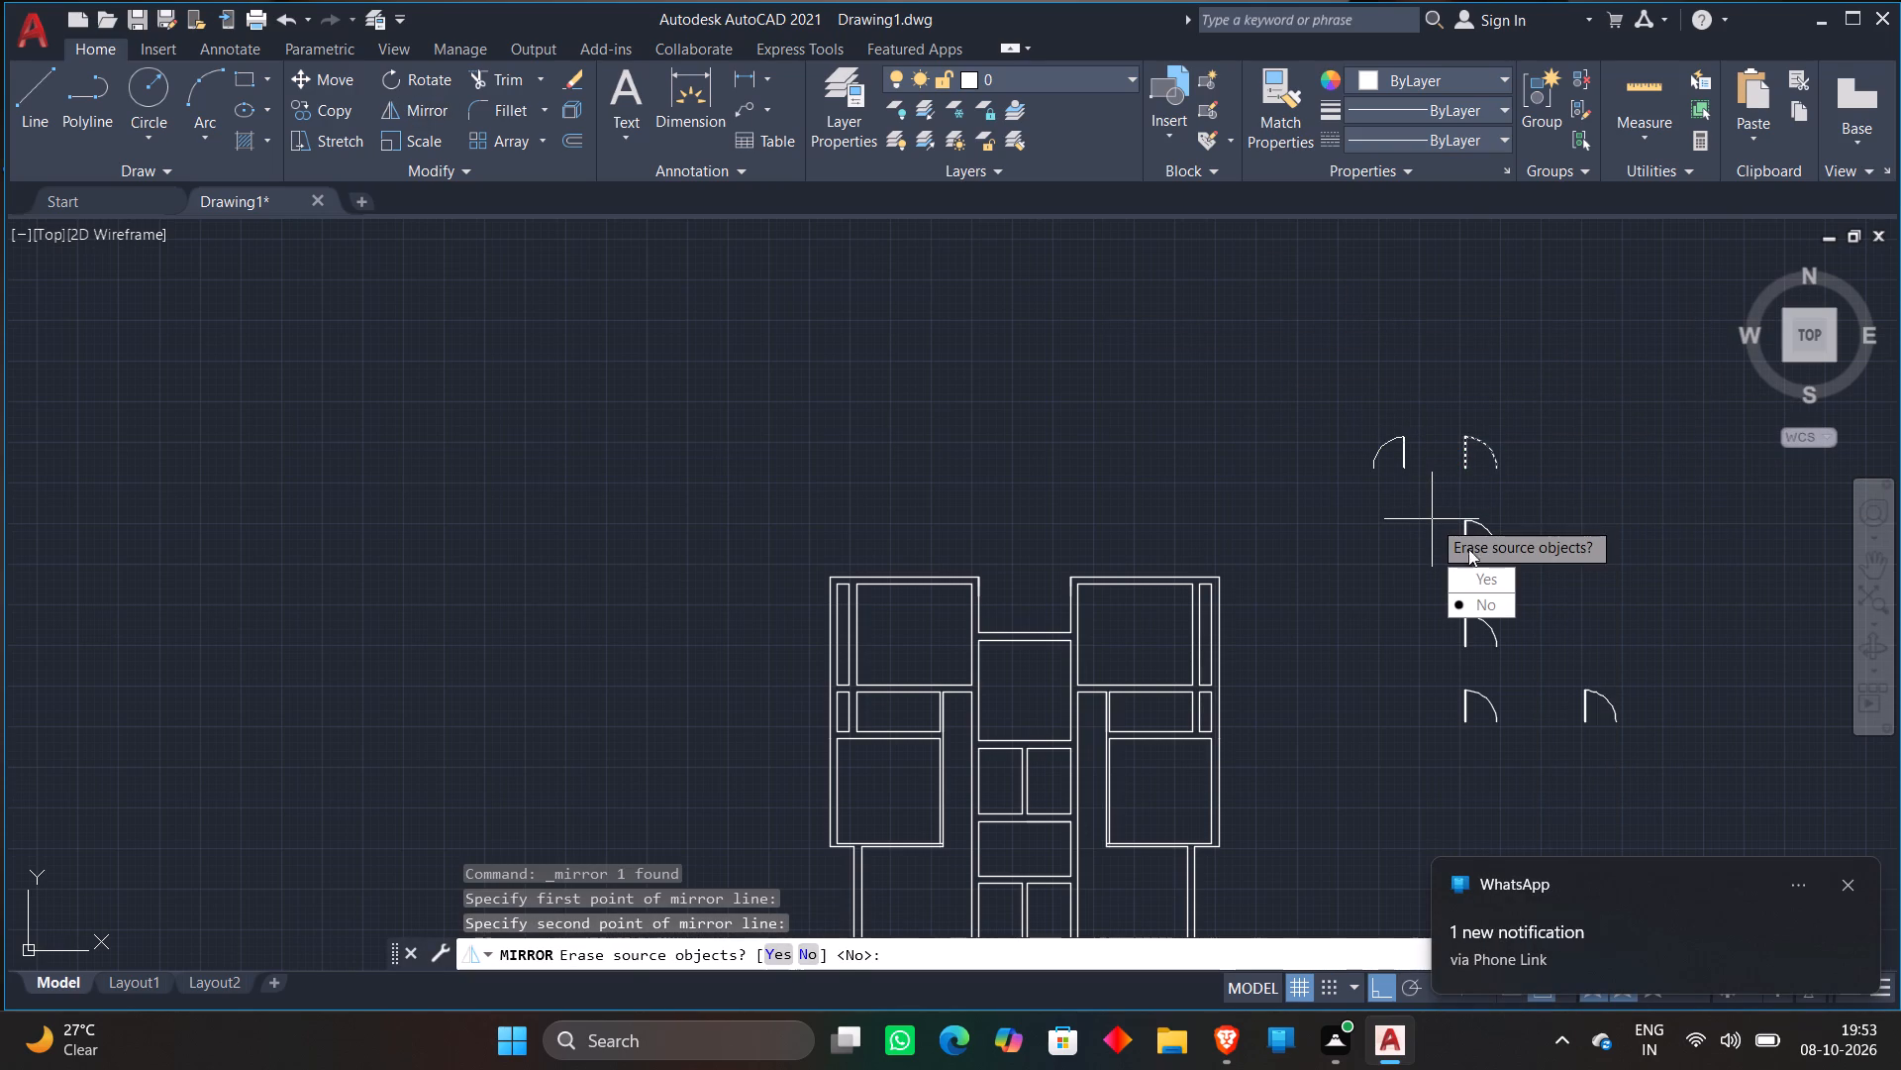
left_click_drag(1469, 602, 1432, 519)
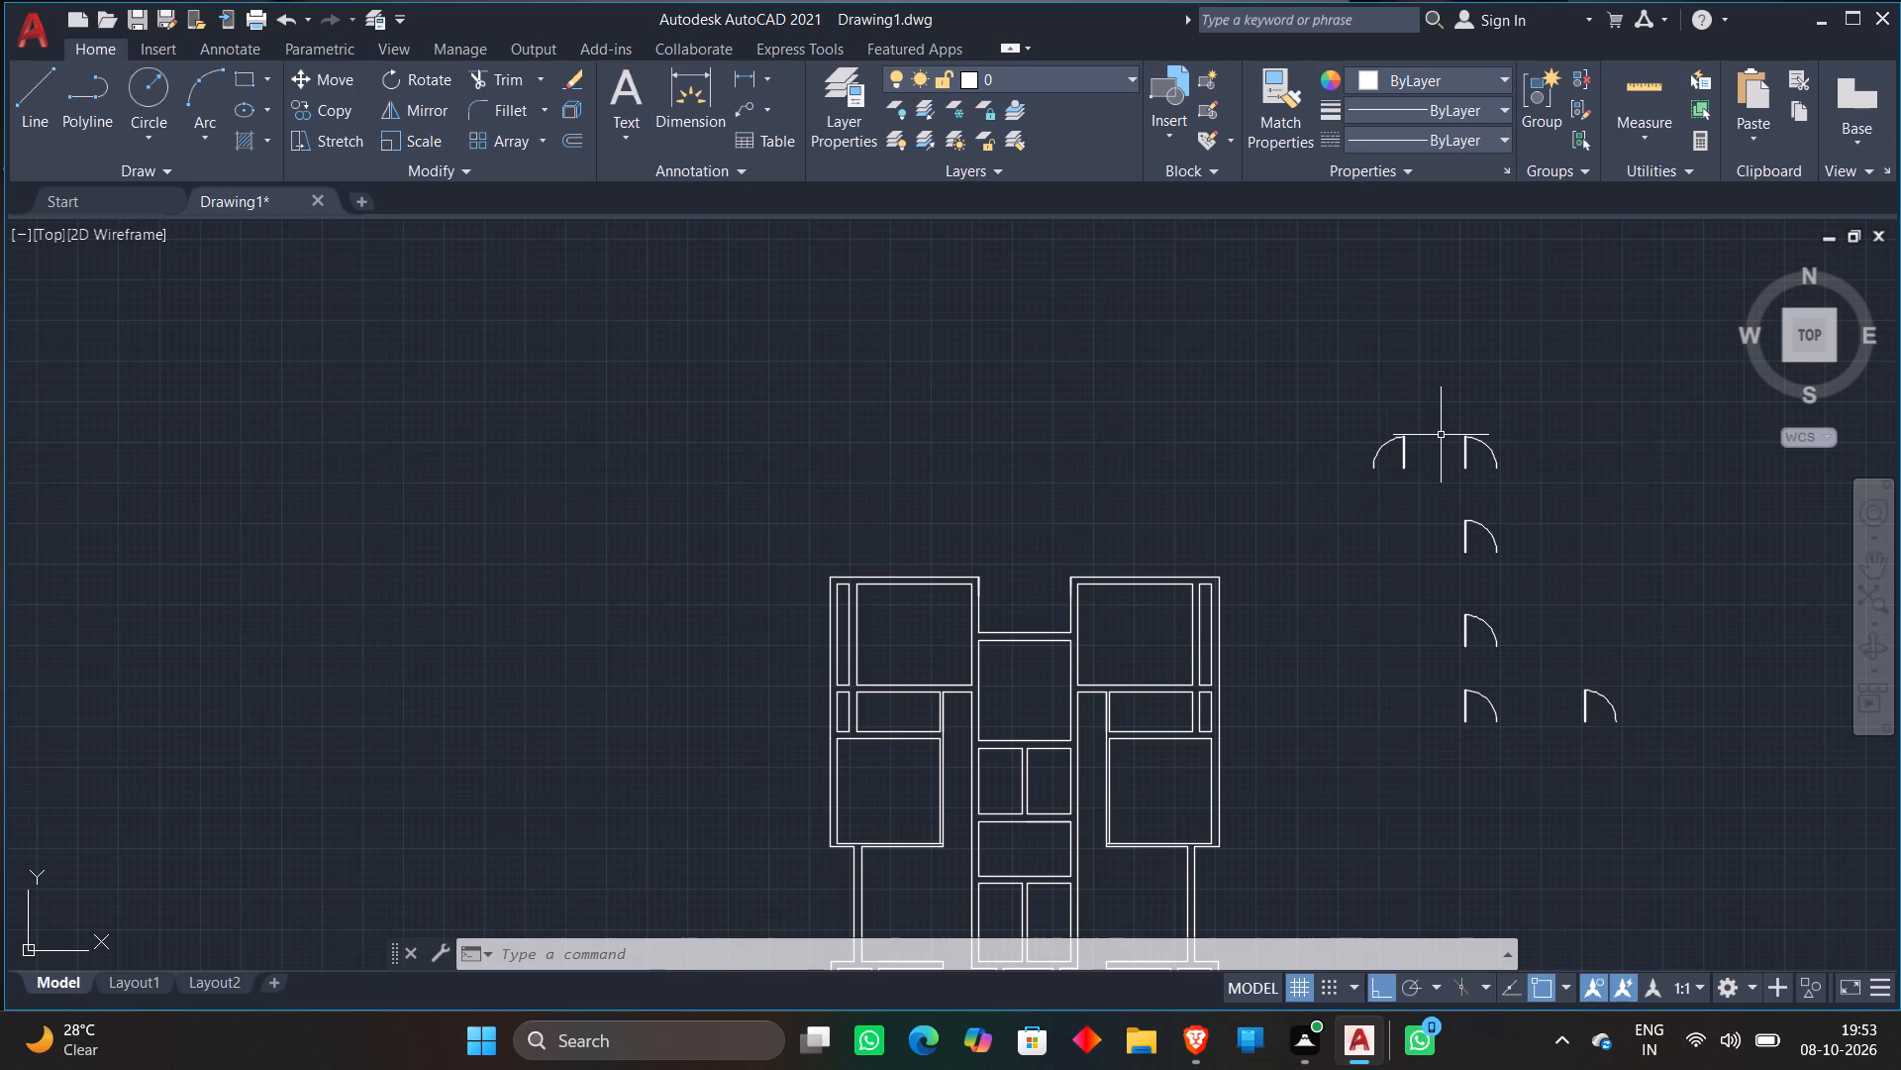
Mirror the west door block across a horizontal line just south of it, keeping the source door.
left_click(1360, 400)
left_click(1424, 505)
right_click(1424, 505)
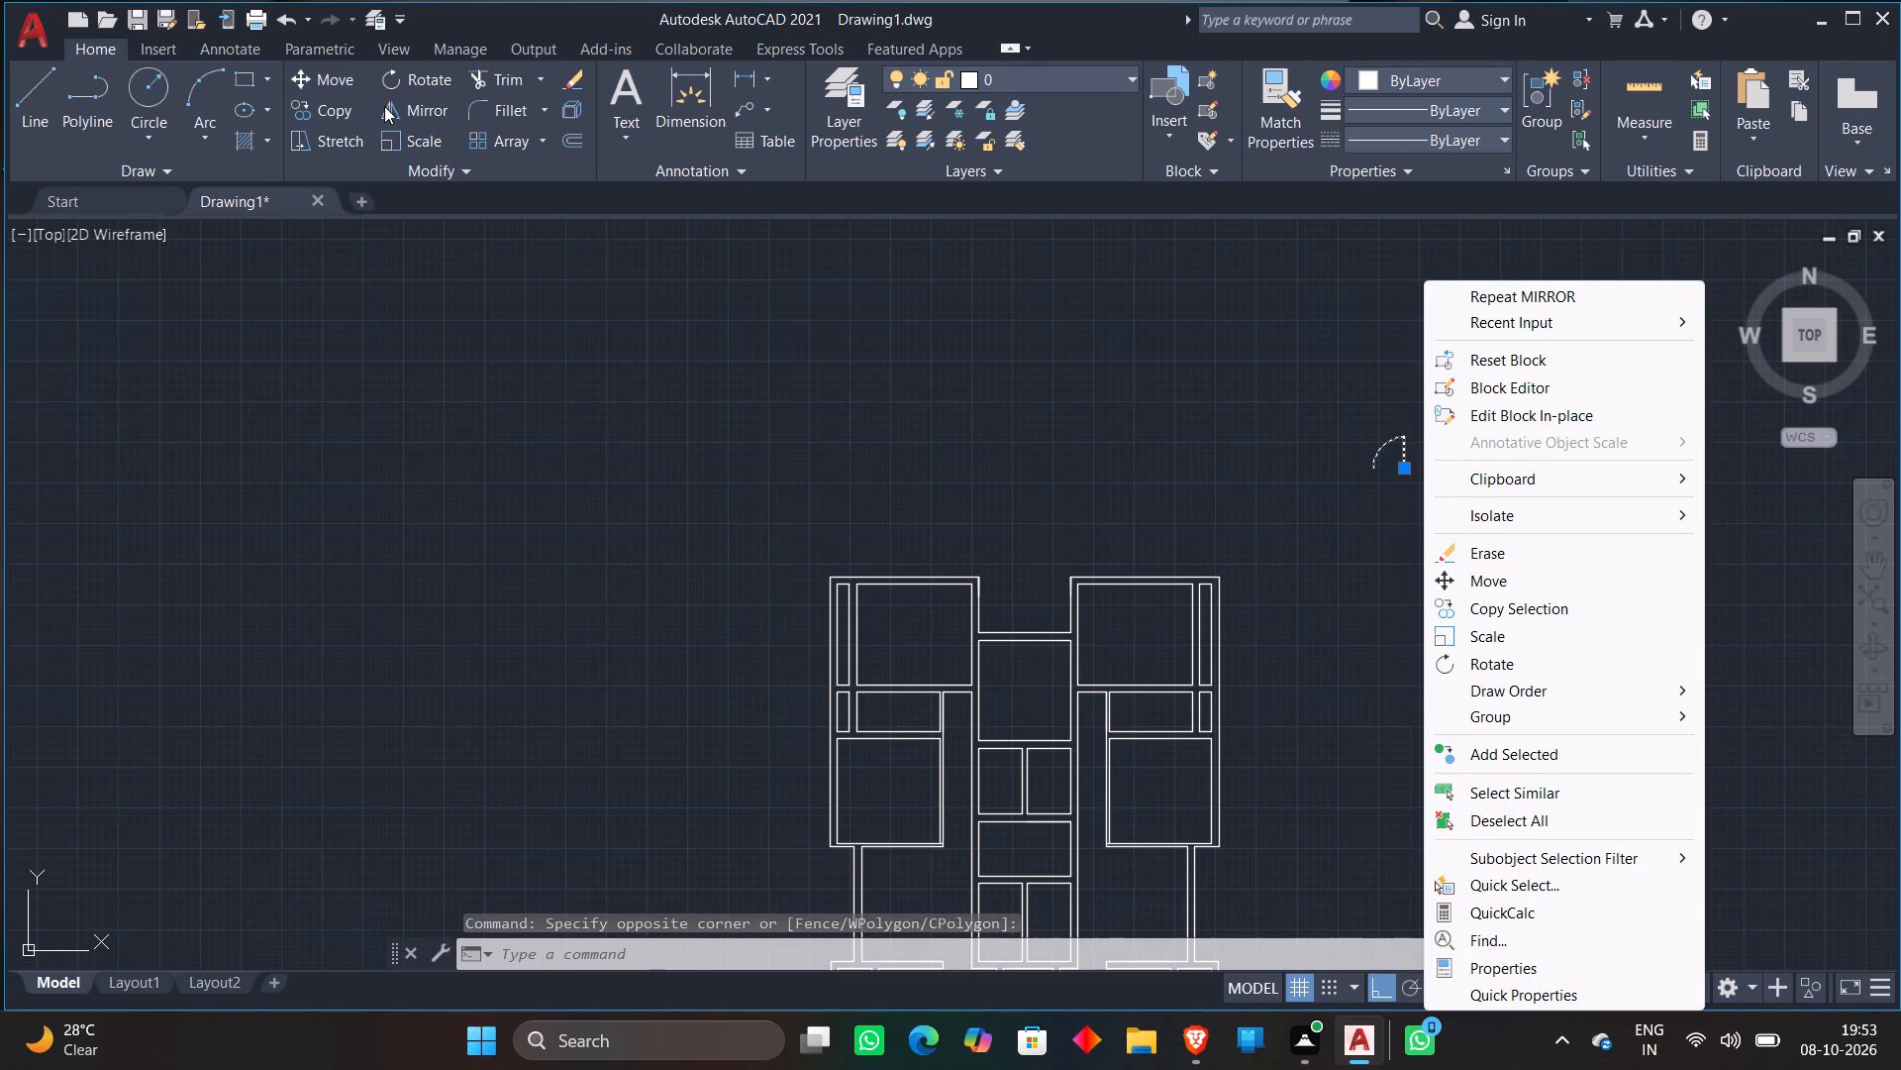
left_click(424, 107)
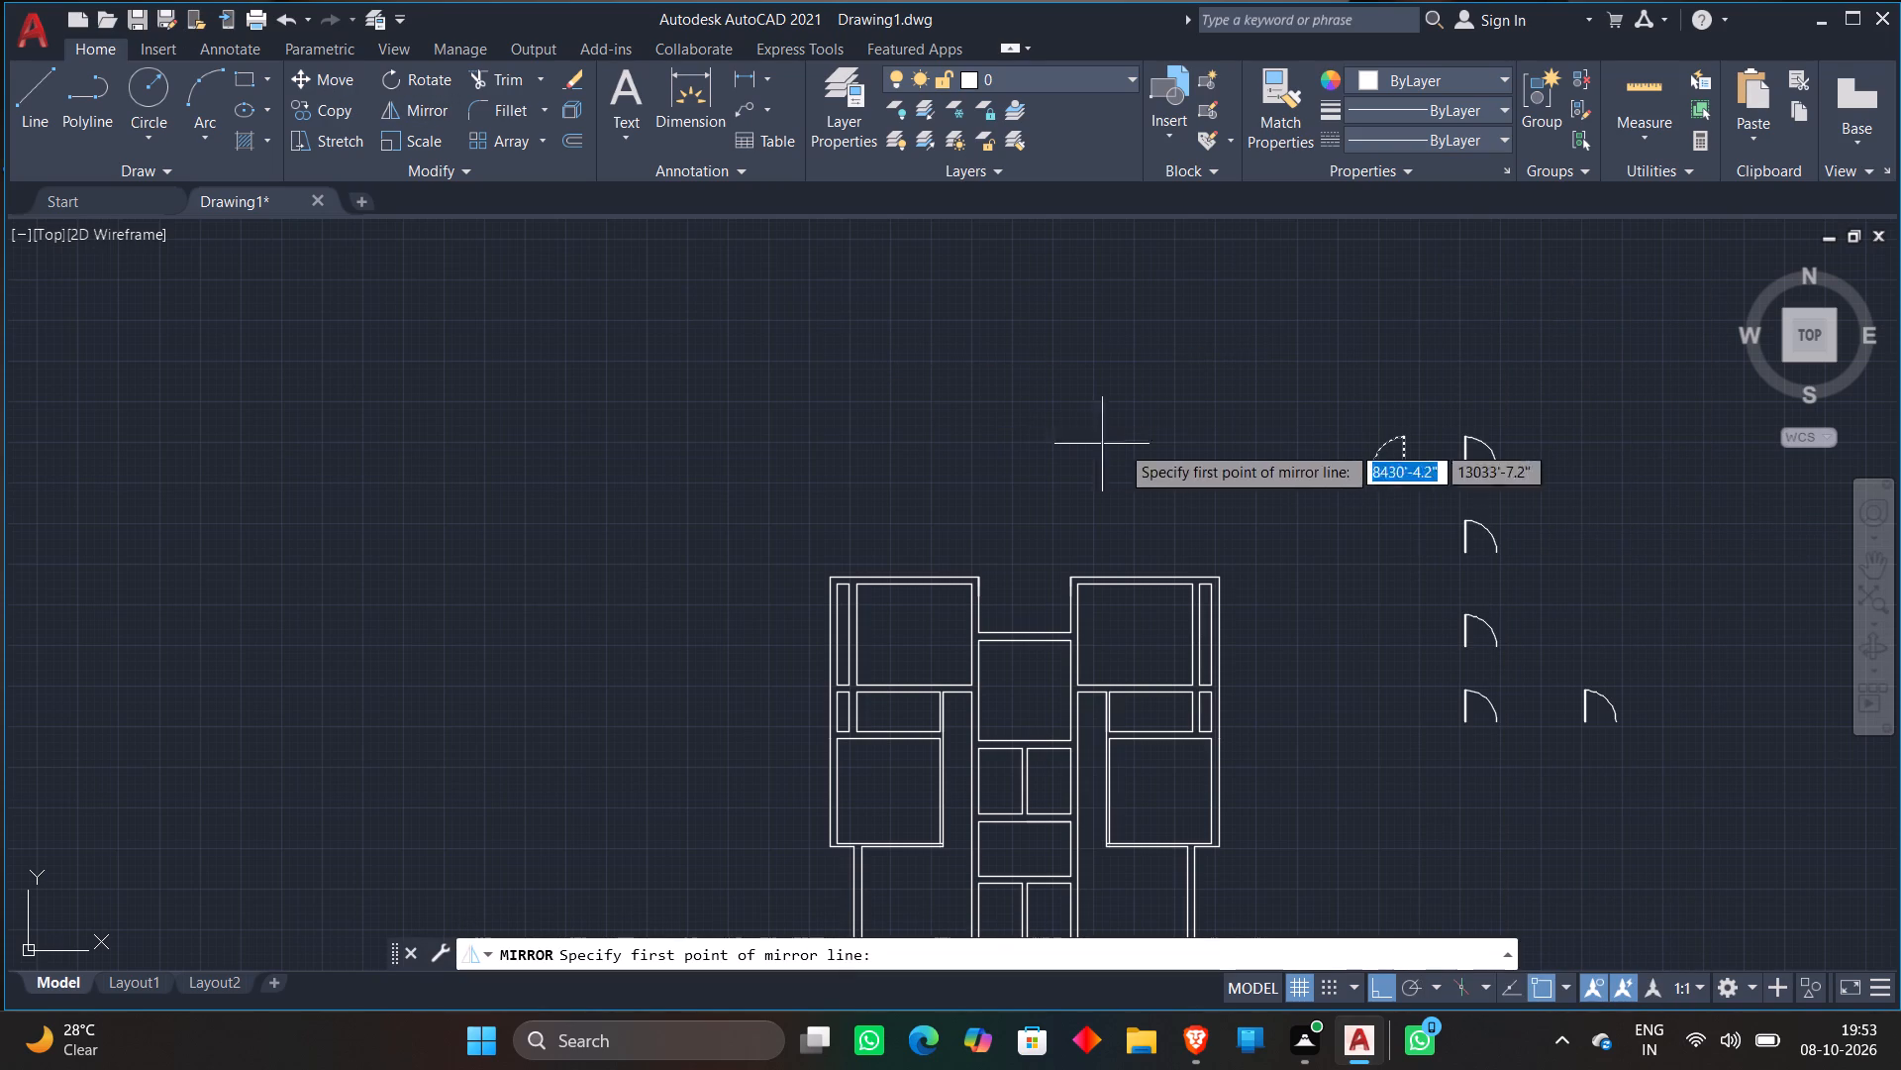
left_click(1323, 496)
left_click(1514, 501)
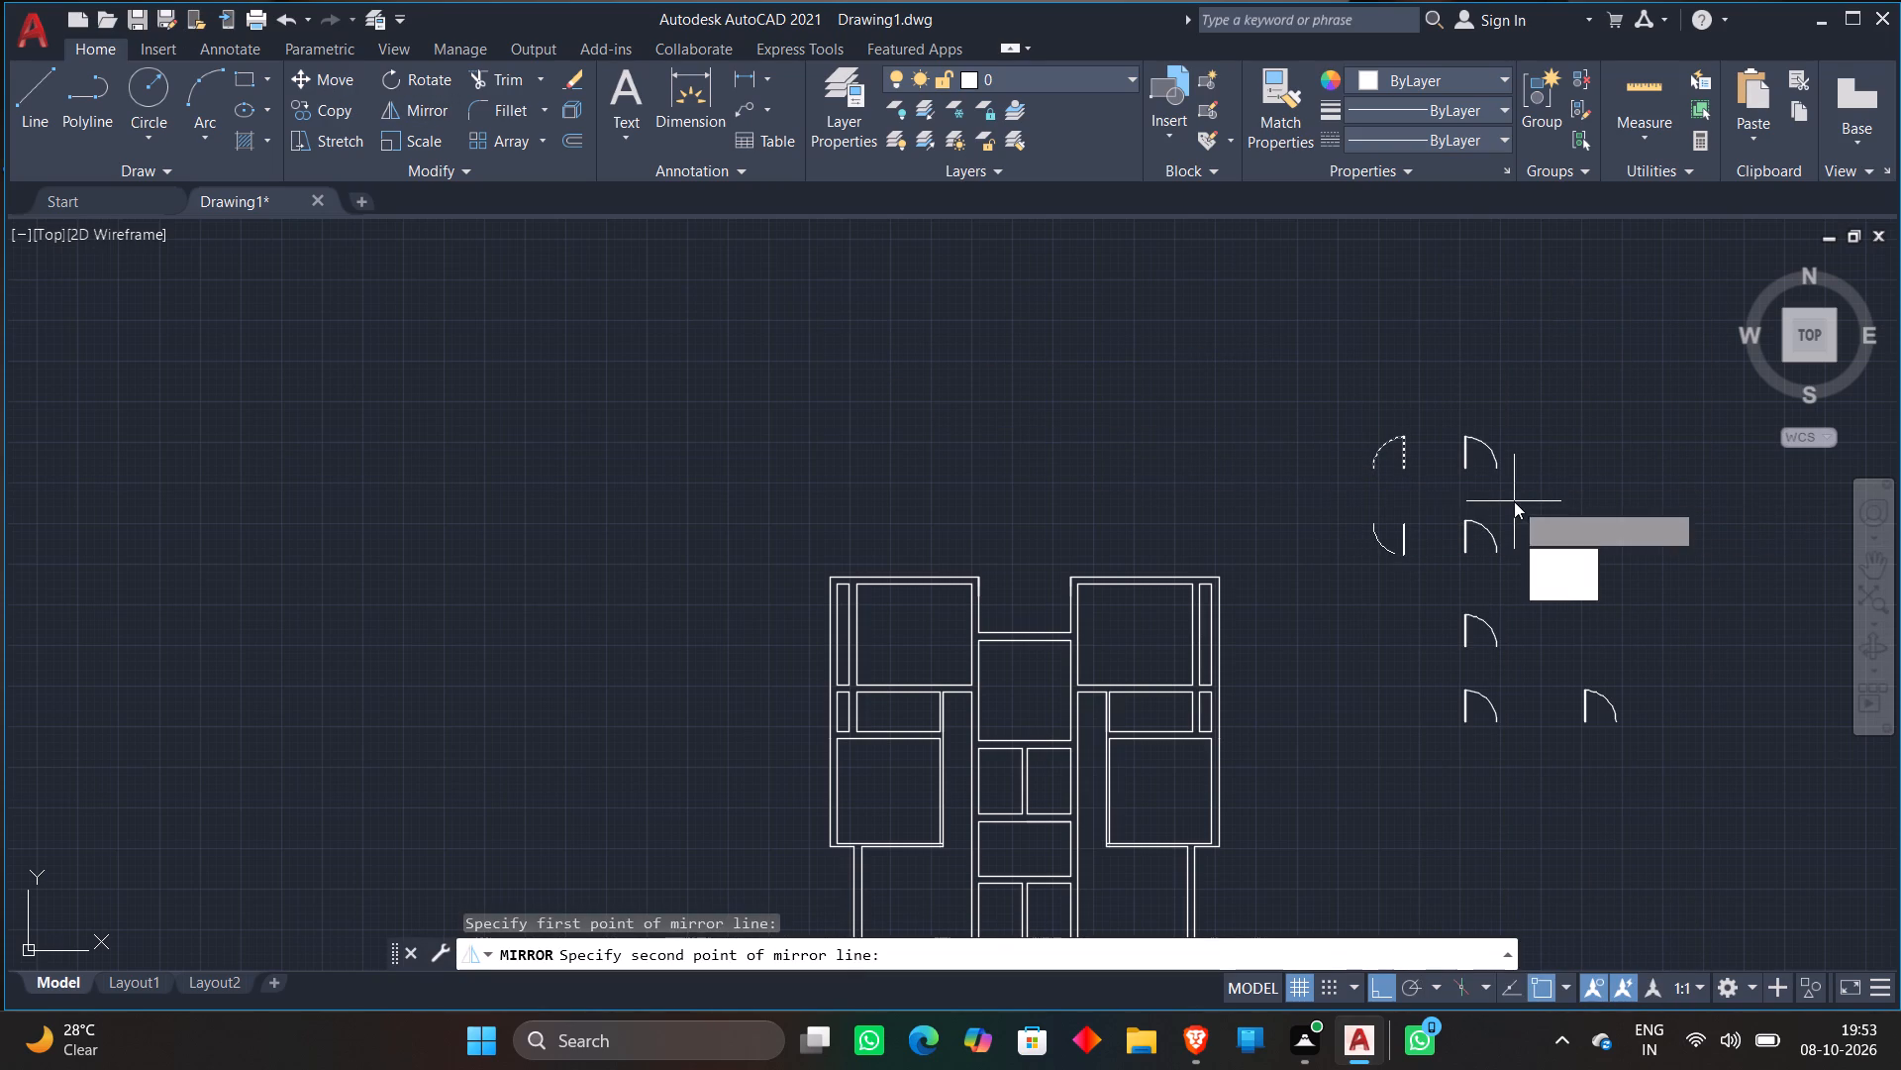
left_click_drag(1540, 588, 1514, 501)
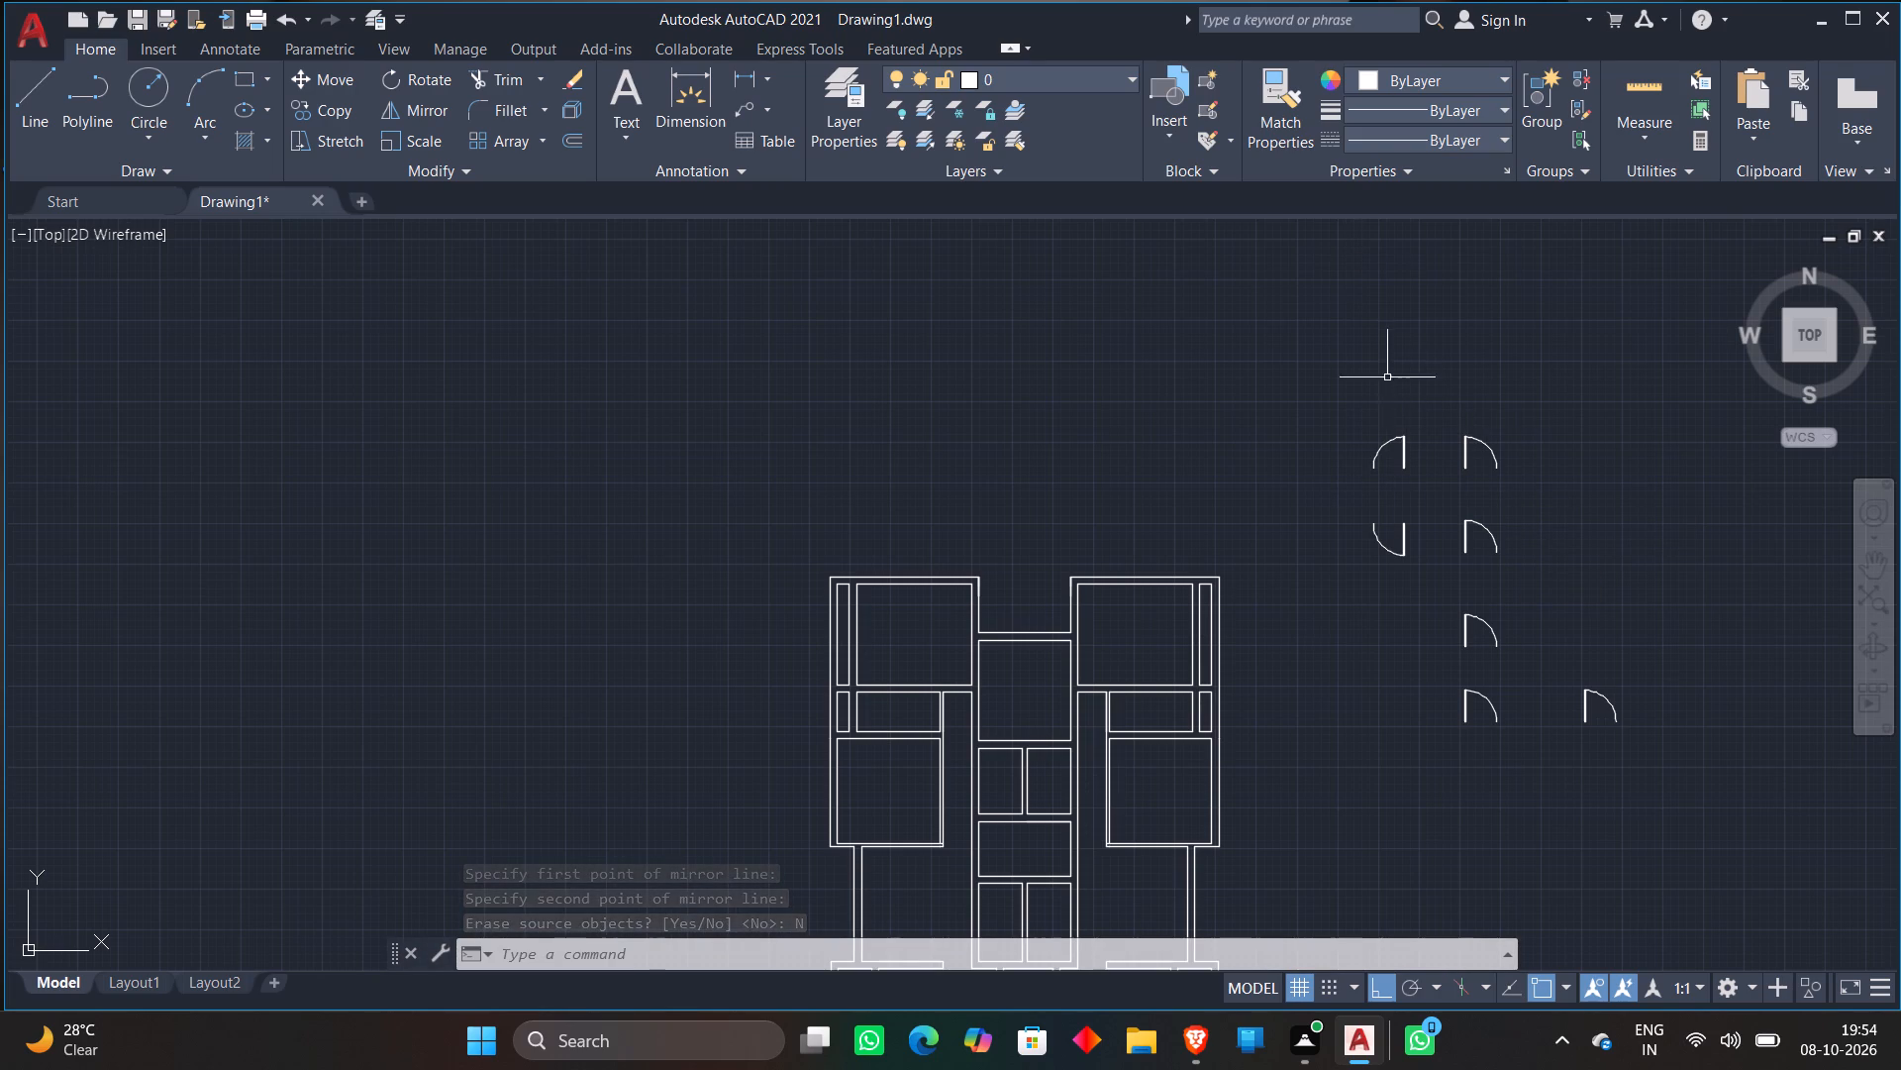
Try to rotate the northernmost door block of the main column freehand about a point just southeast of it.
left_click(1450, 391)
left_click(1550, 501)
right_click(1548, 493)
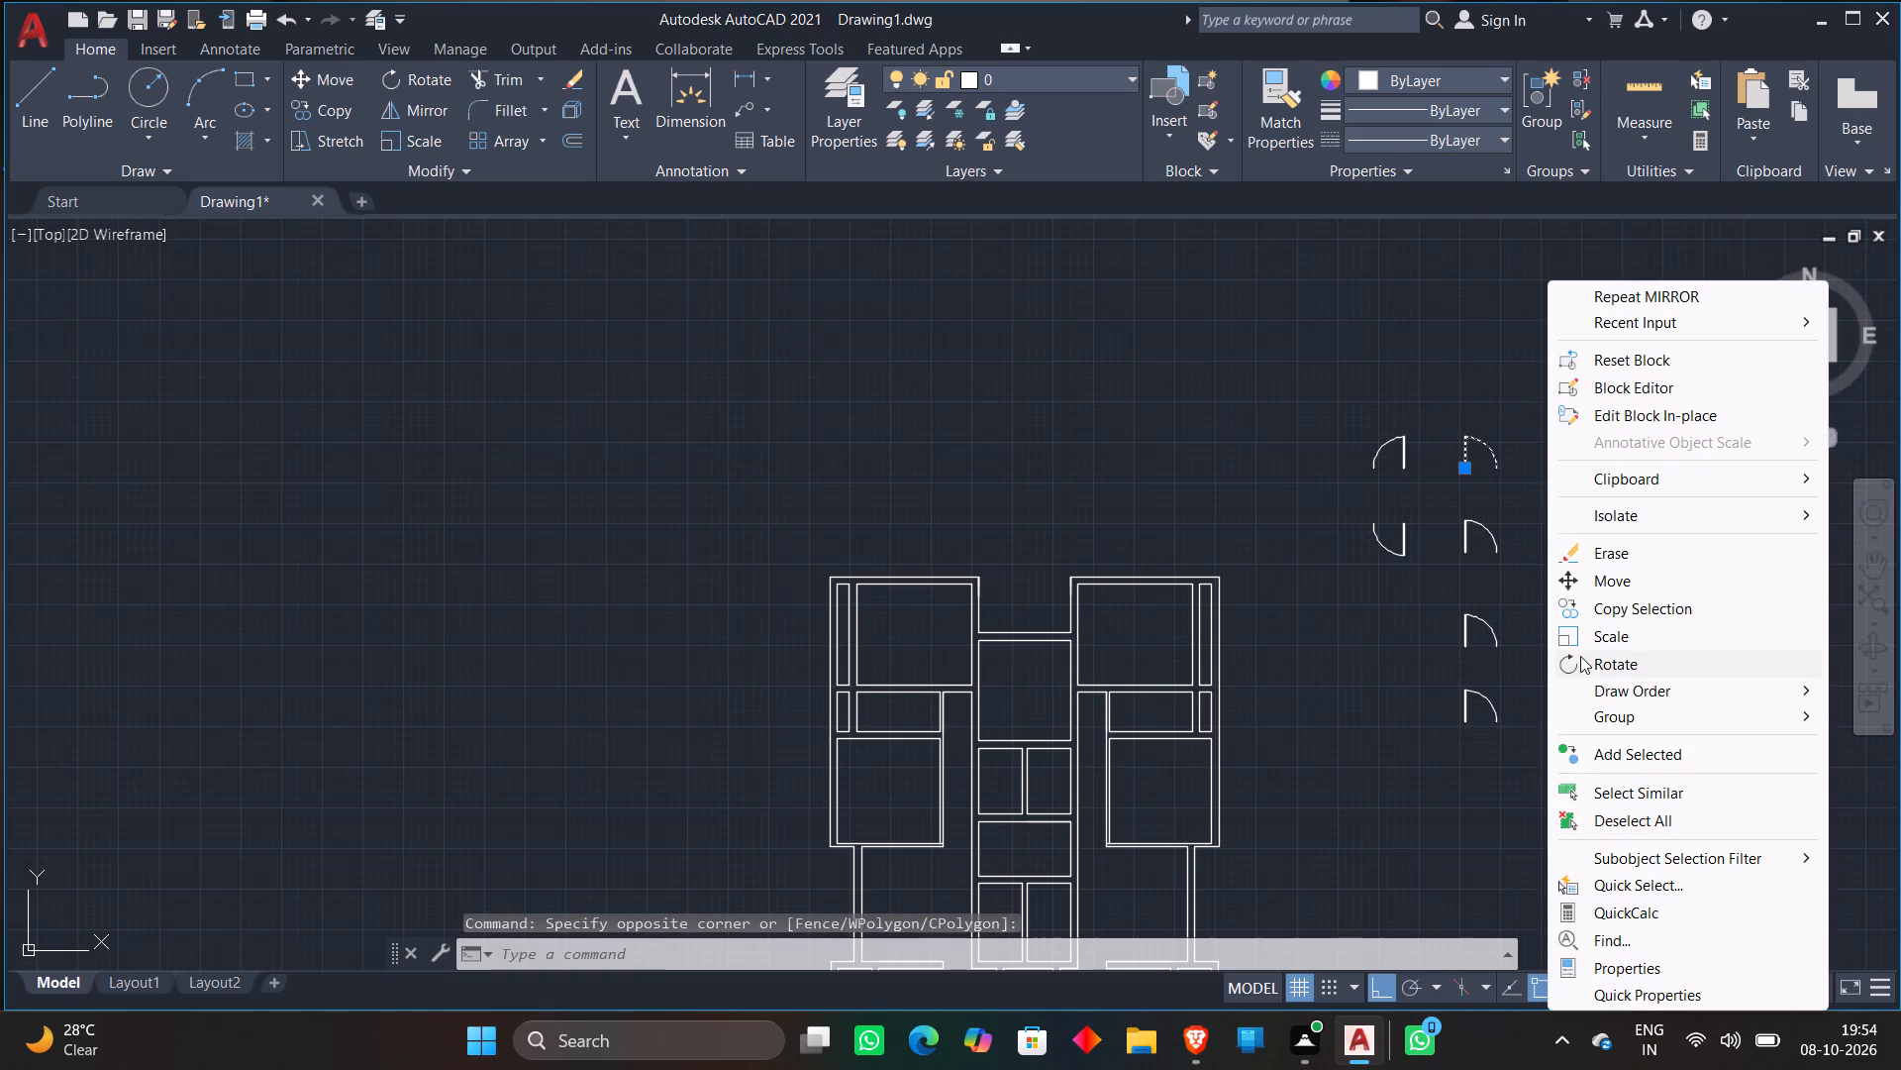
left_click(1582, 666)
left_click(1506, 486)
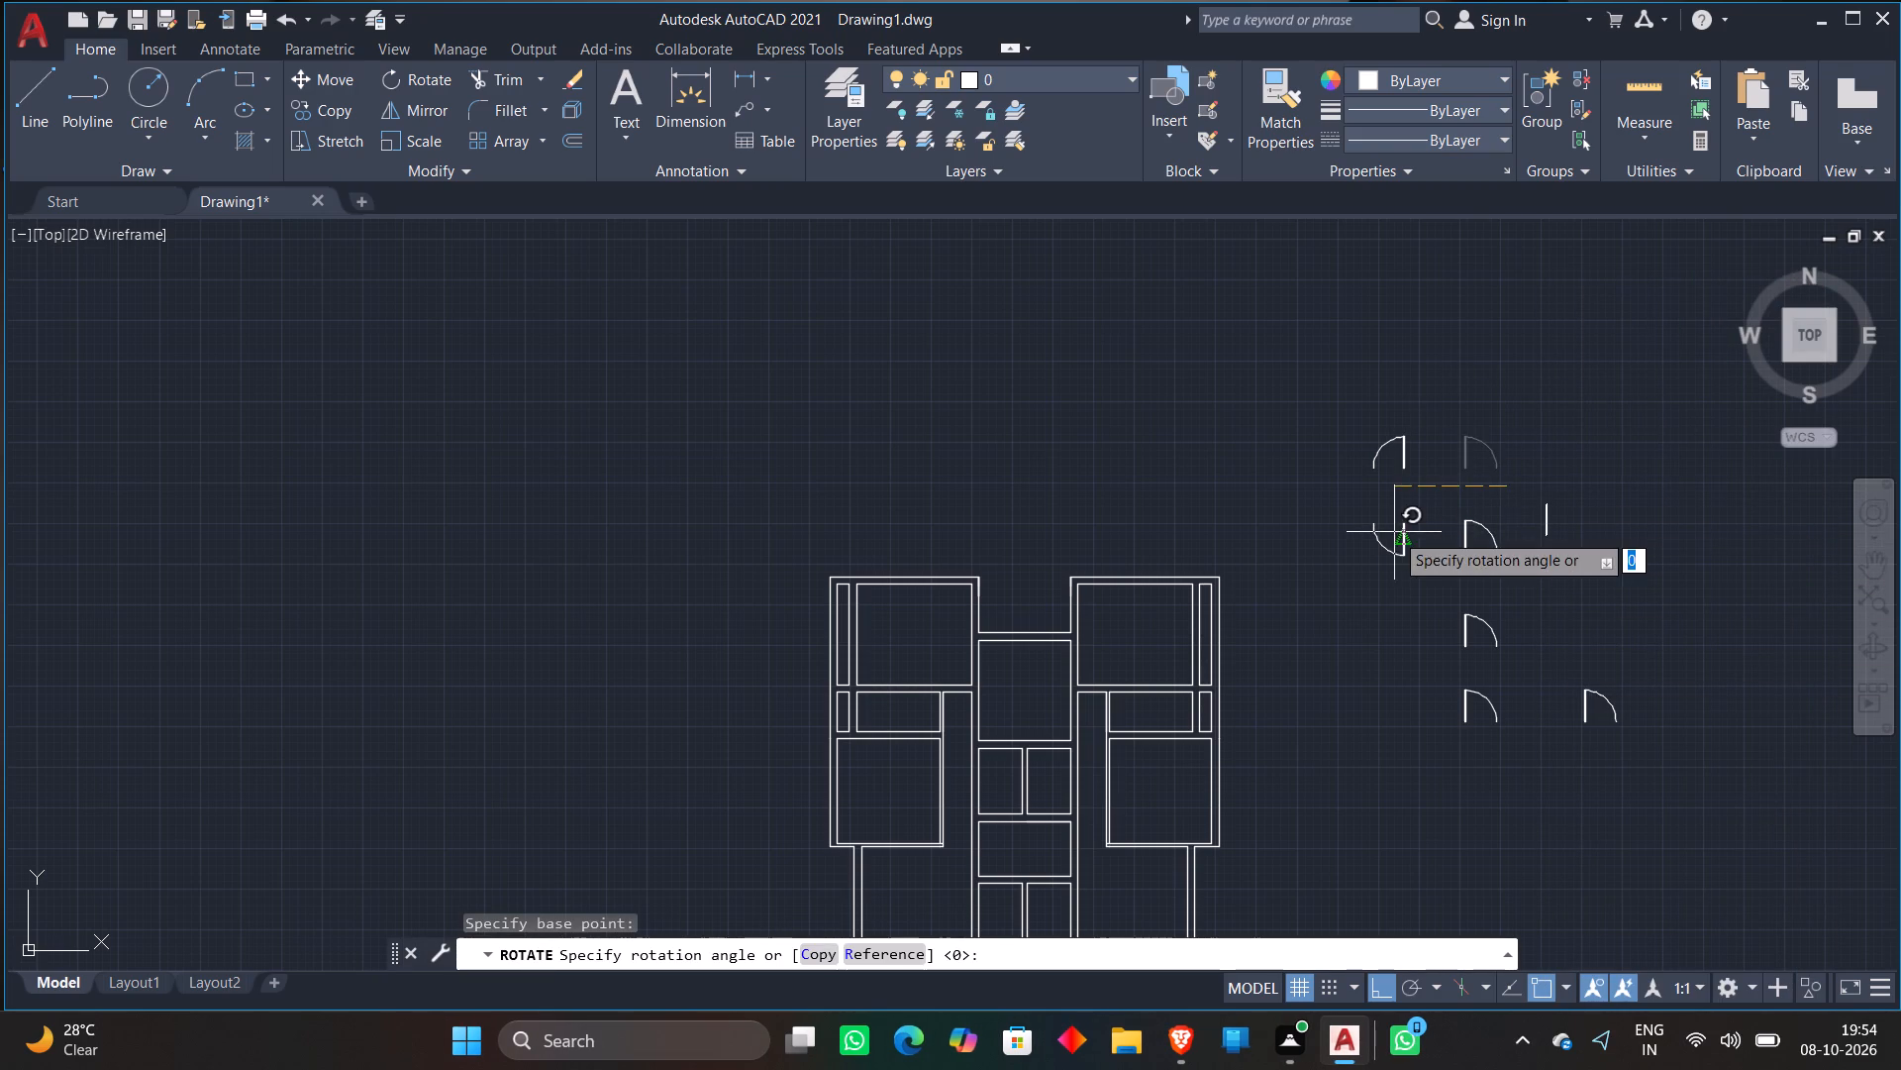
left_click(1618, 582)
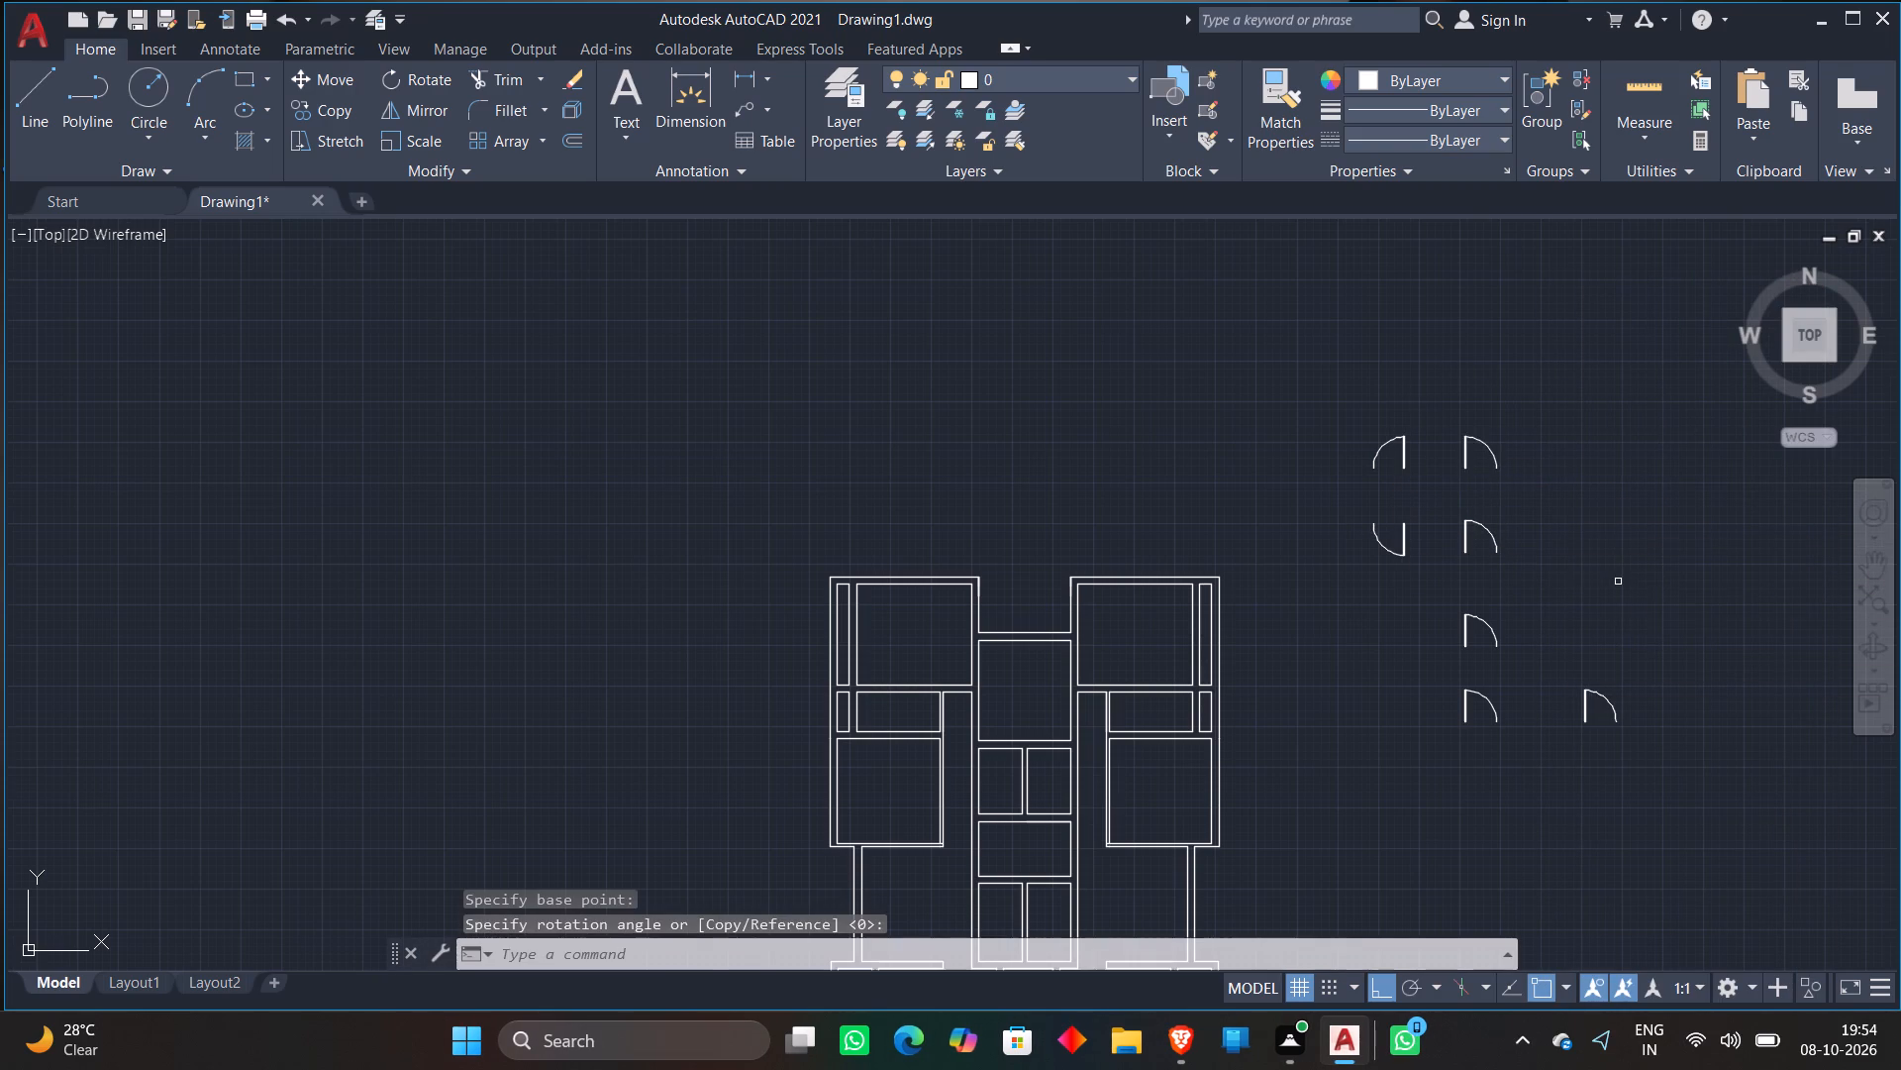
Rotate the northernmost door block of the main column 90° clockwise about a point just southeast of it.
left_click(1451, 409)
left_click(1513, 485)
right_click(1539, 470)
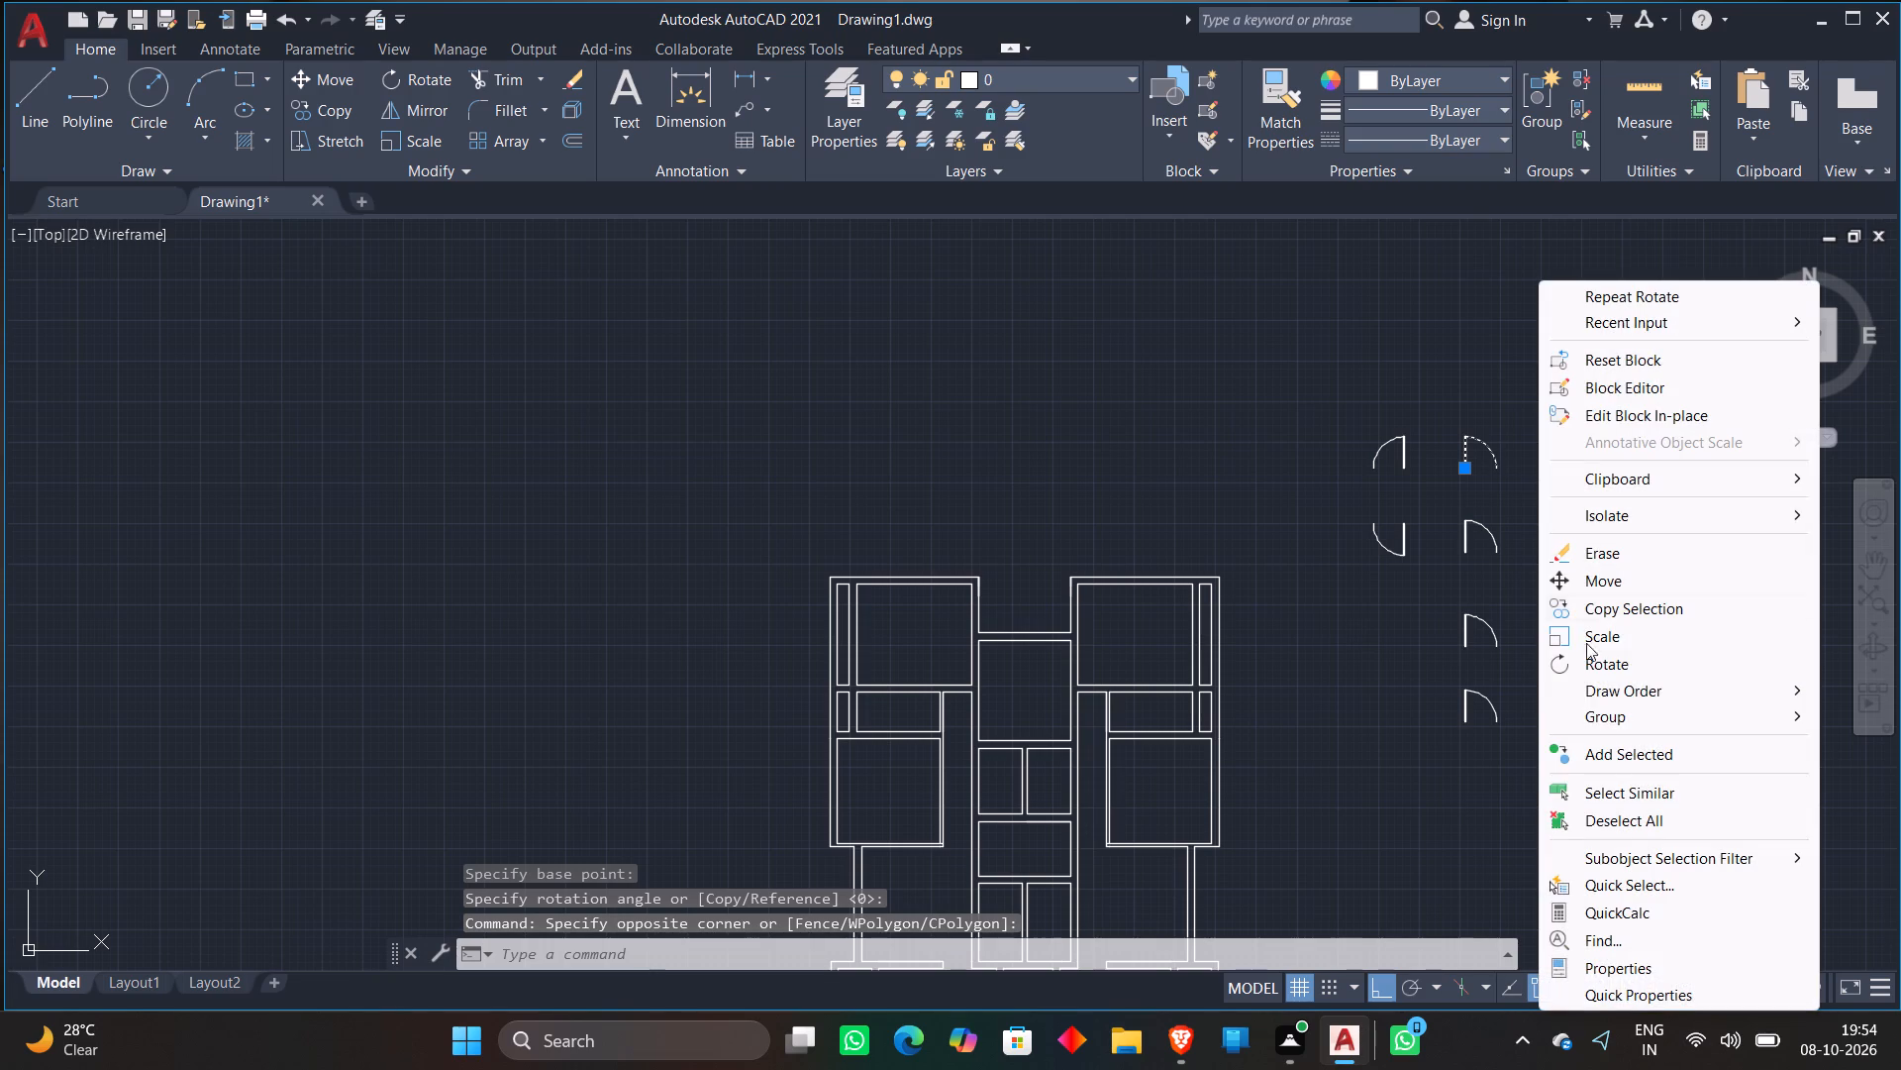
left_click(1588, 662)
left_click(1497, 502)
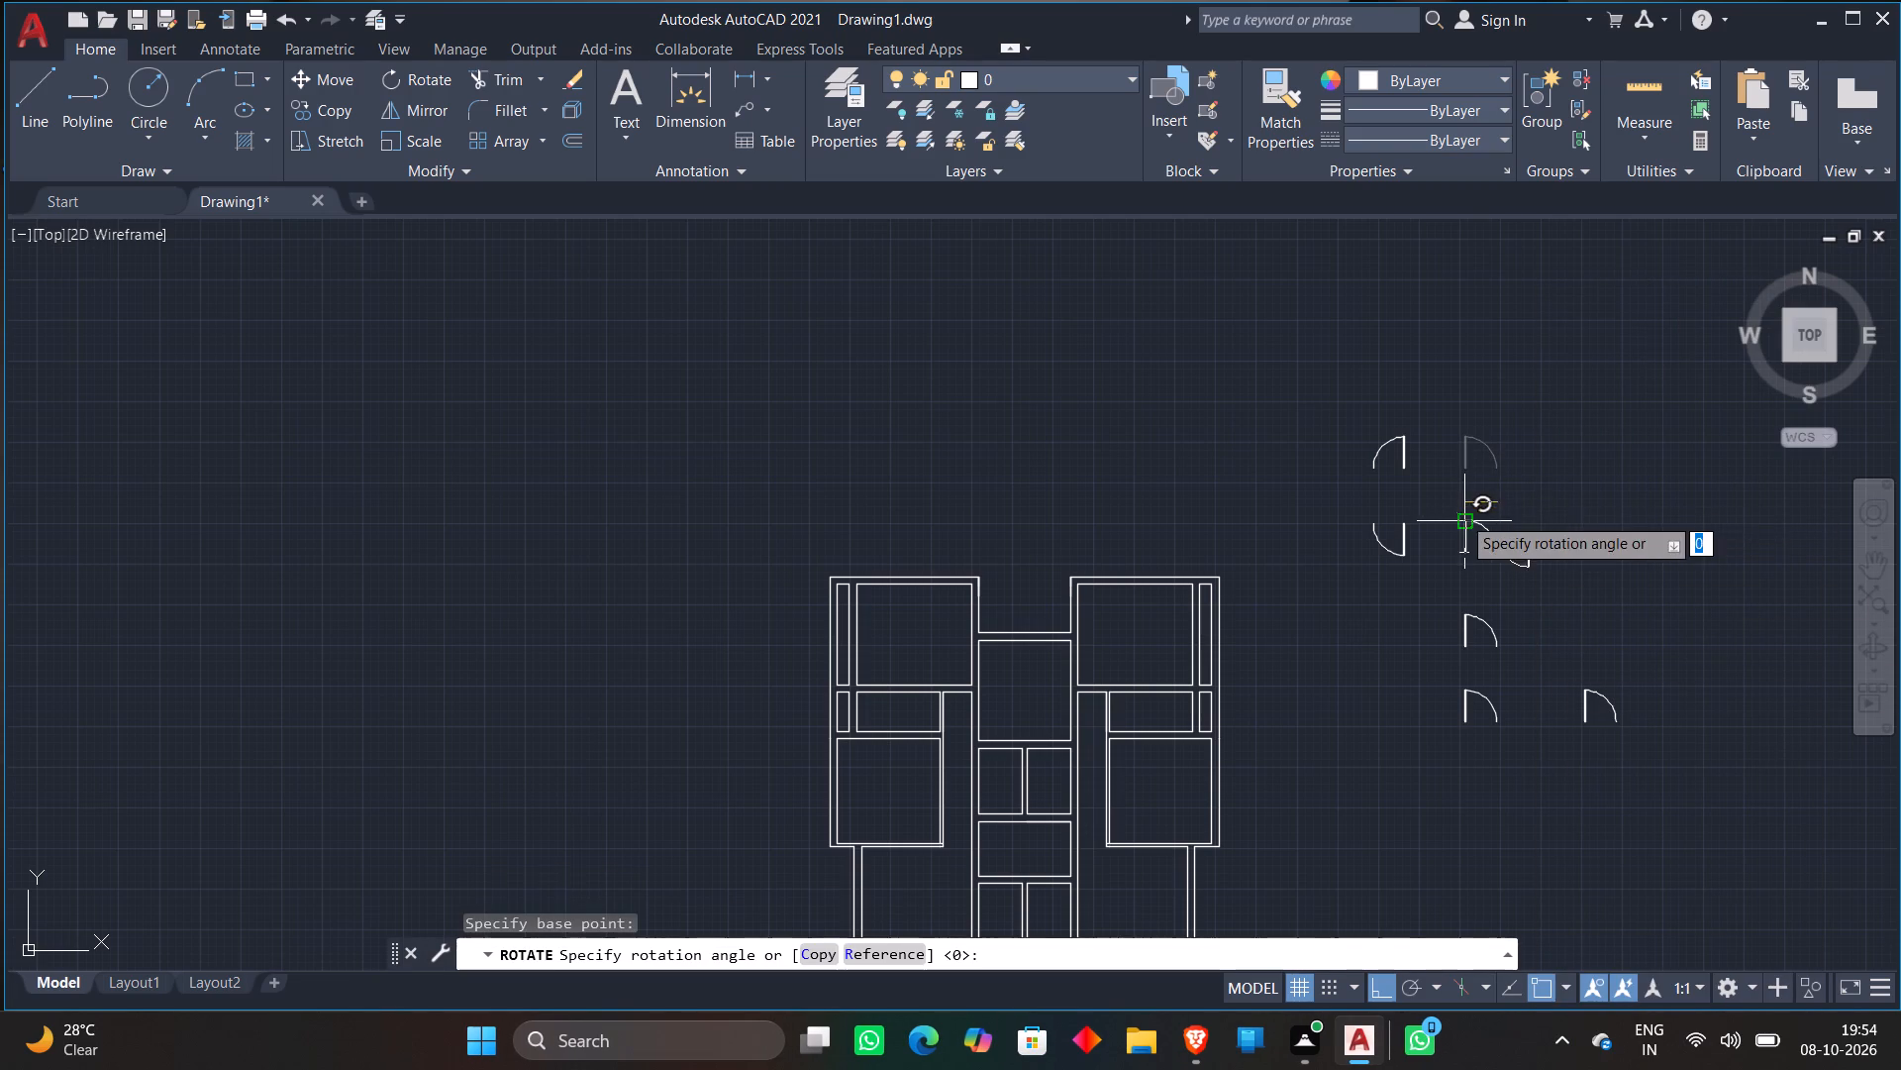
left_click(1541, 521)
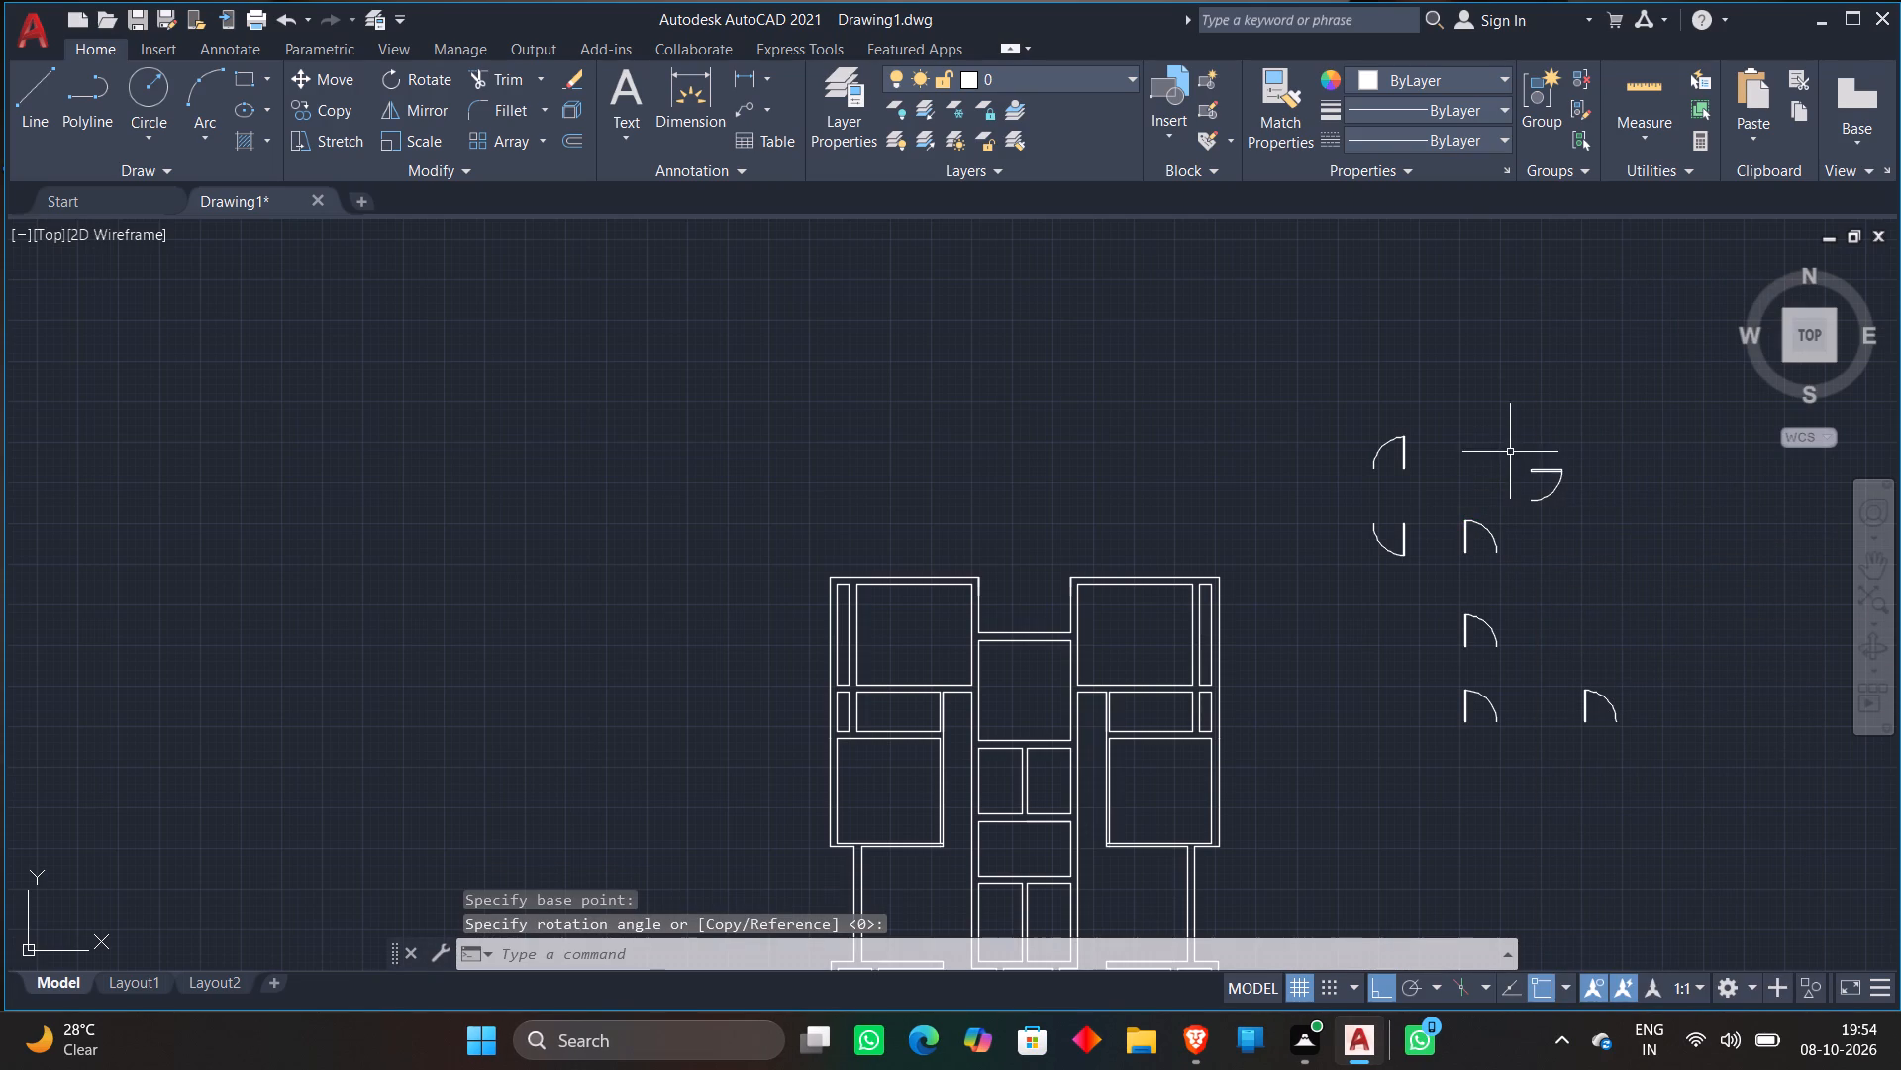
Turn Ortho off and move the rotated door block freehand northwest to sit above the door column.
left_click(1547, 470)
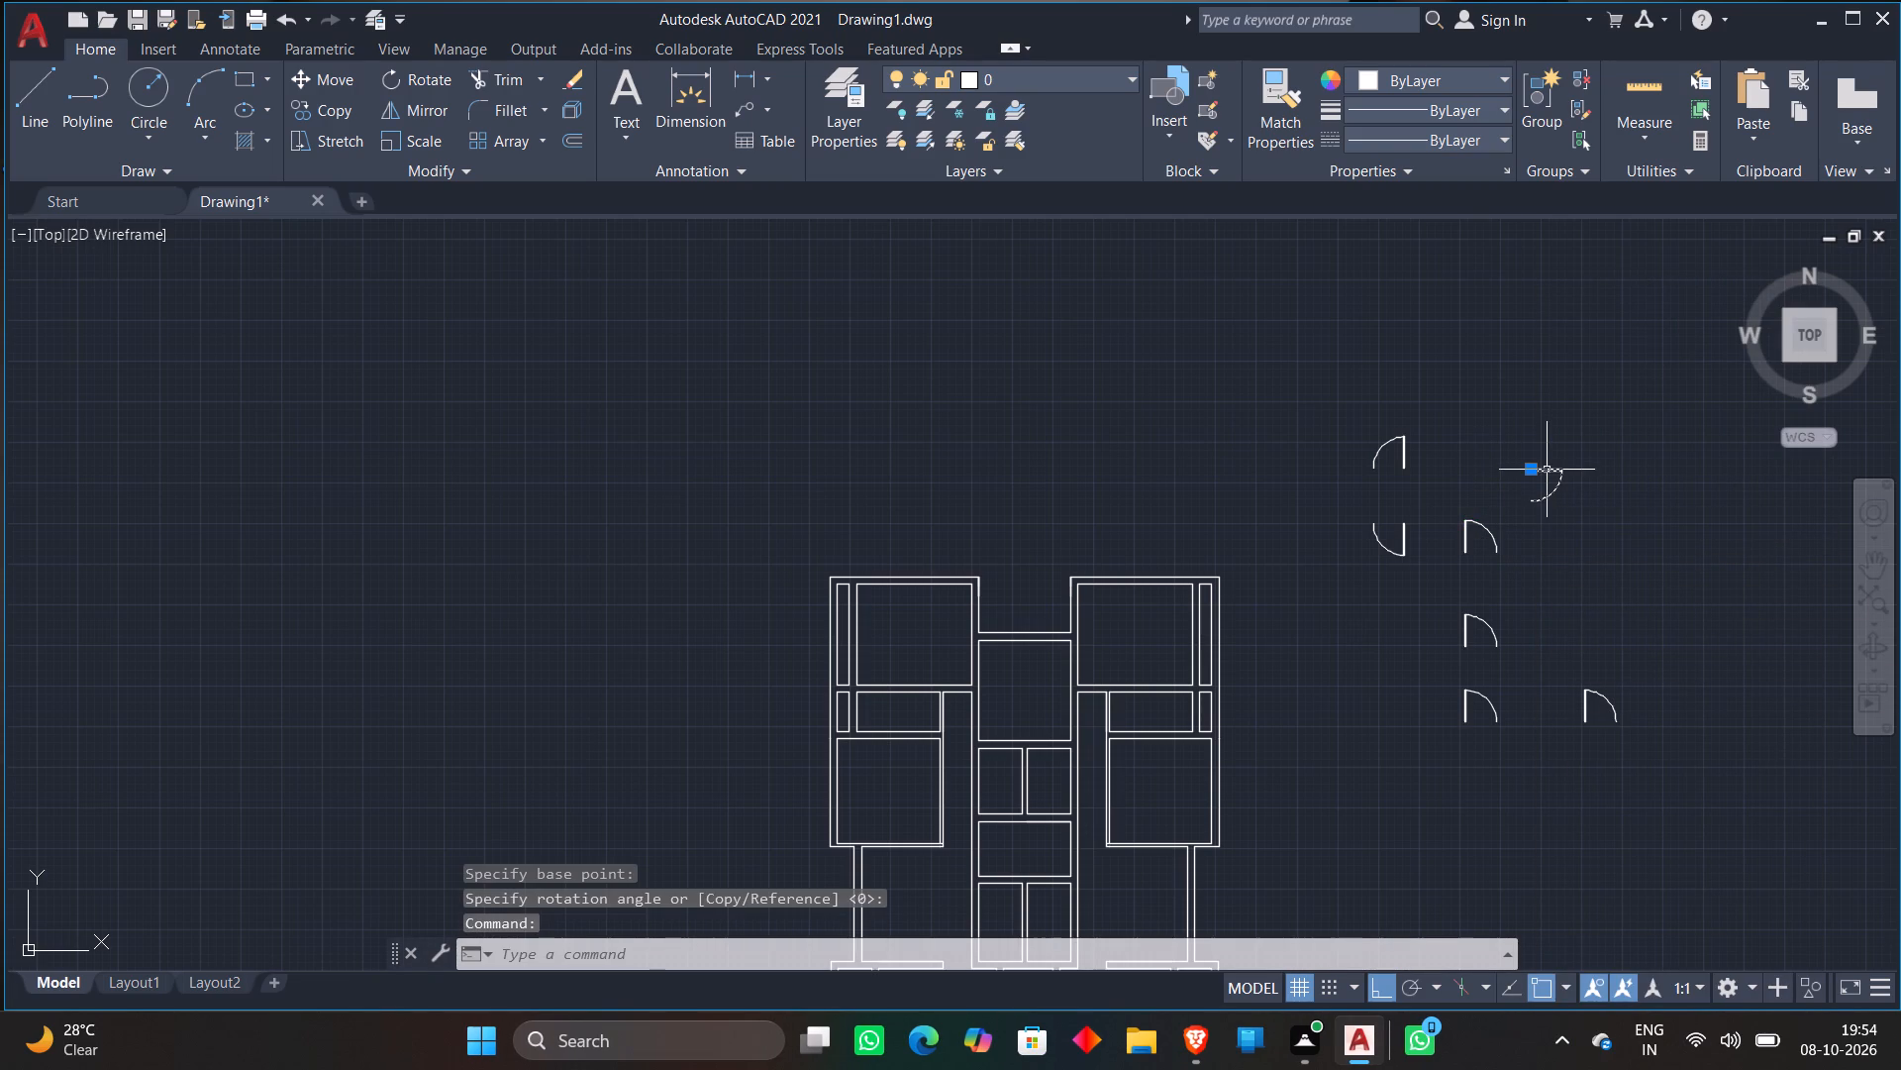
type("M")
key("space")
left_click(1547, 470)
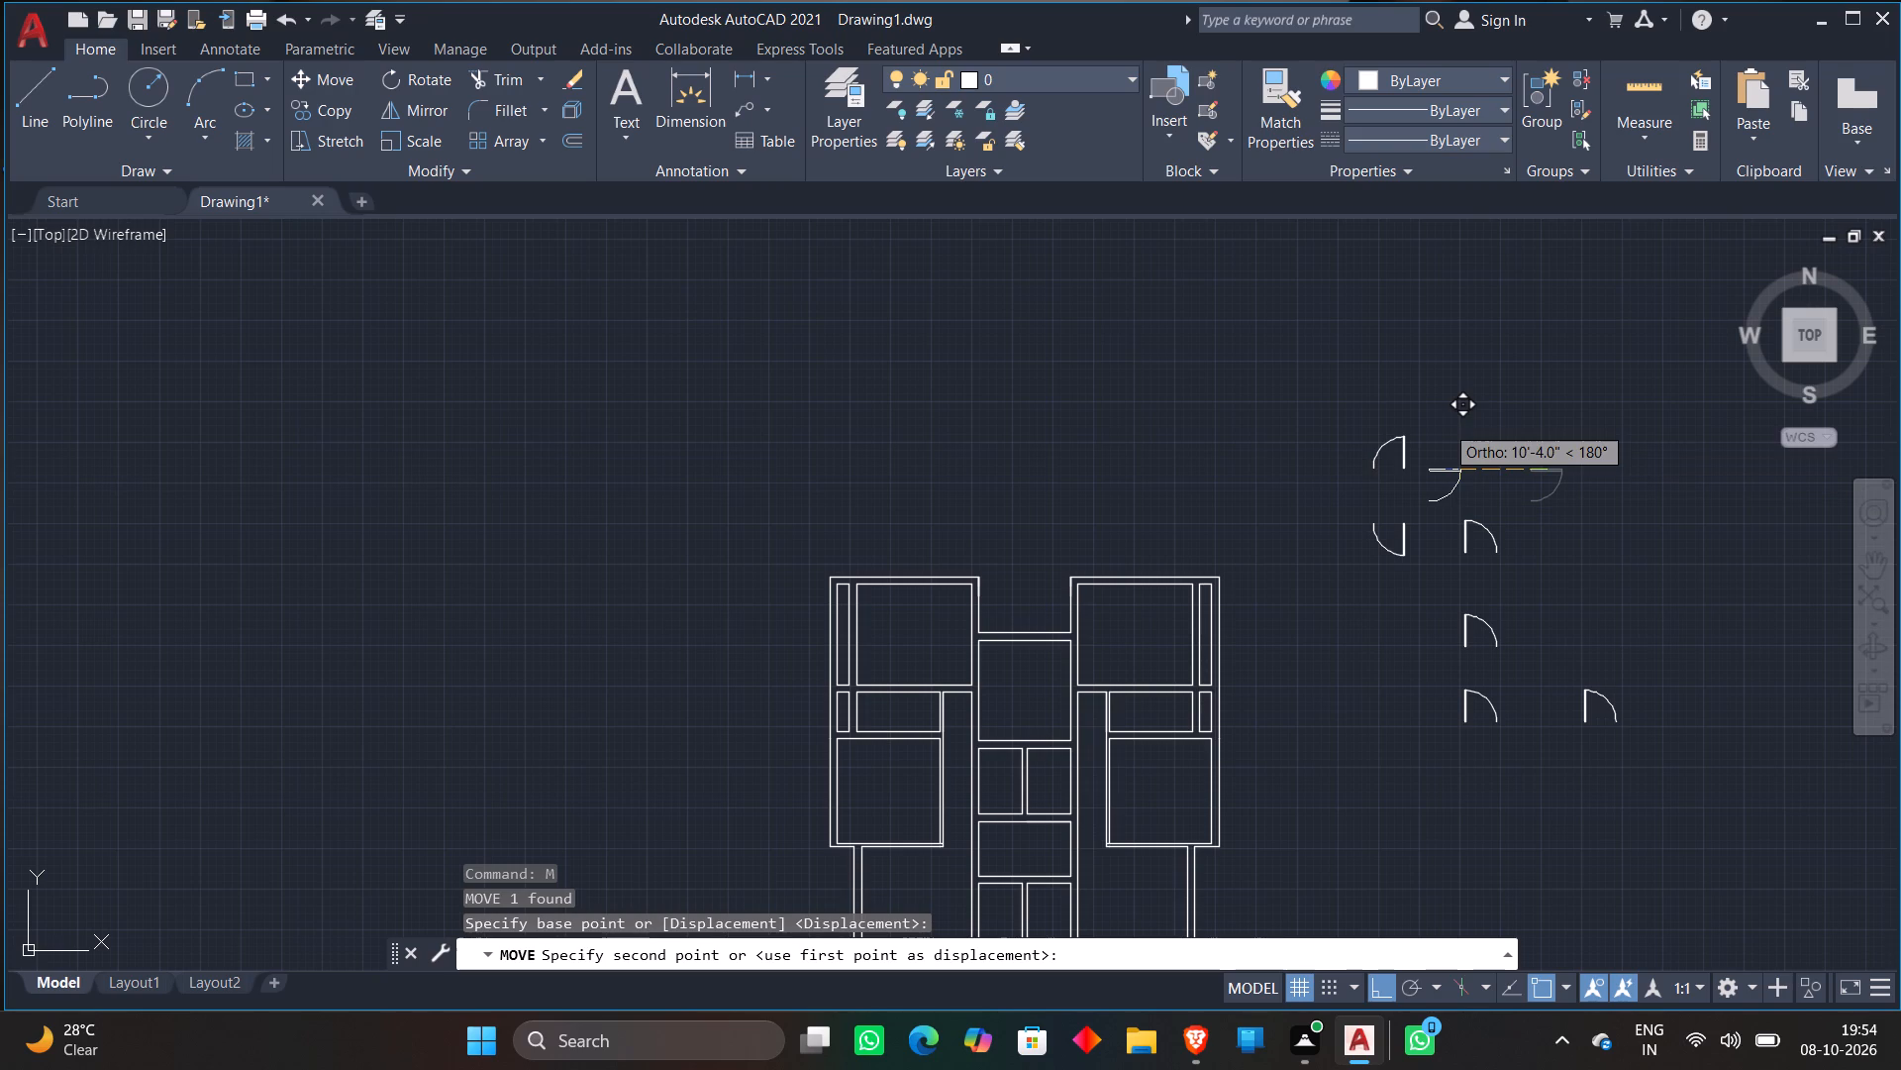
key("F8")
left_click(1499, 425)
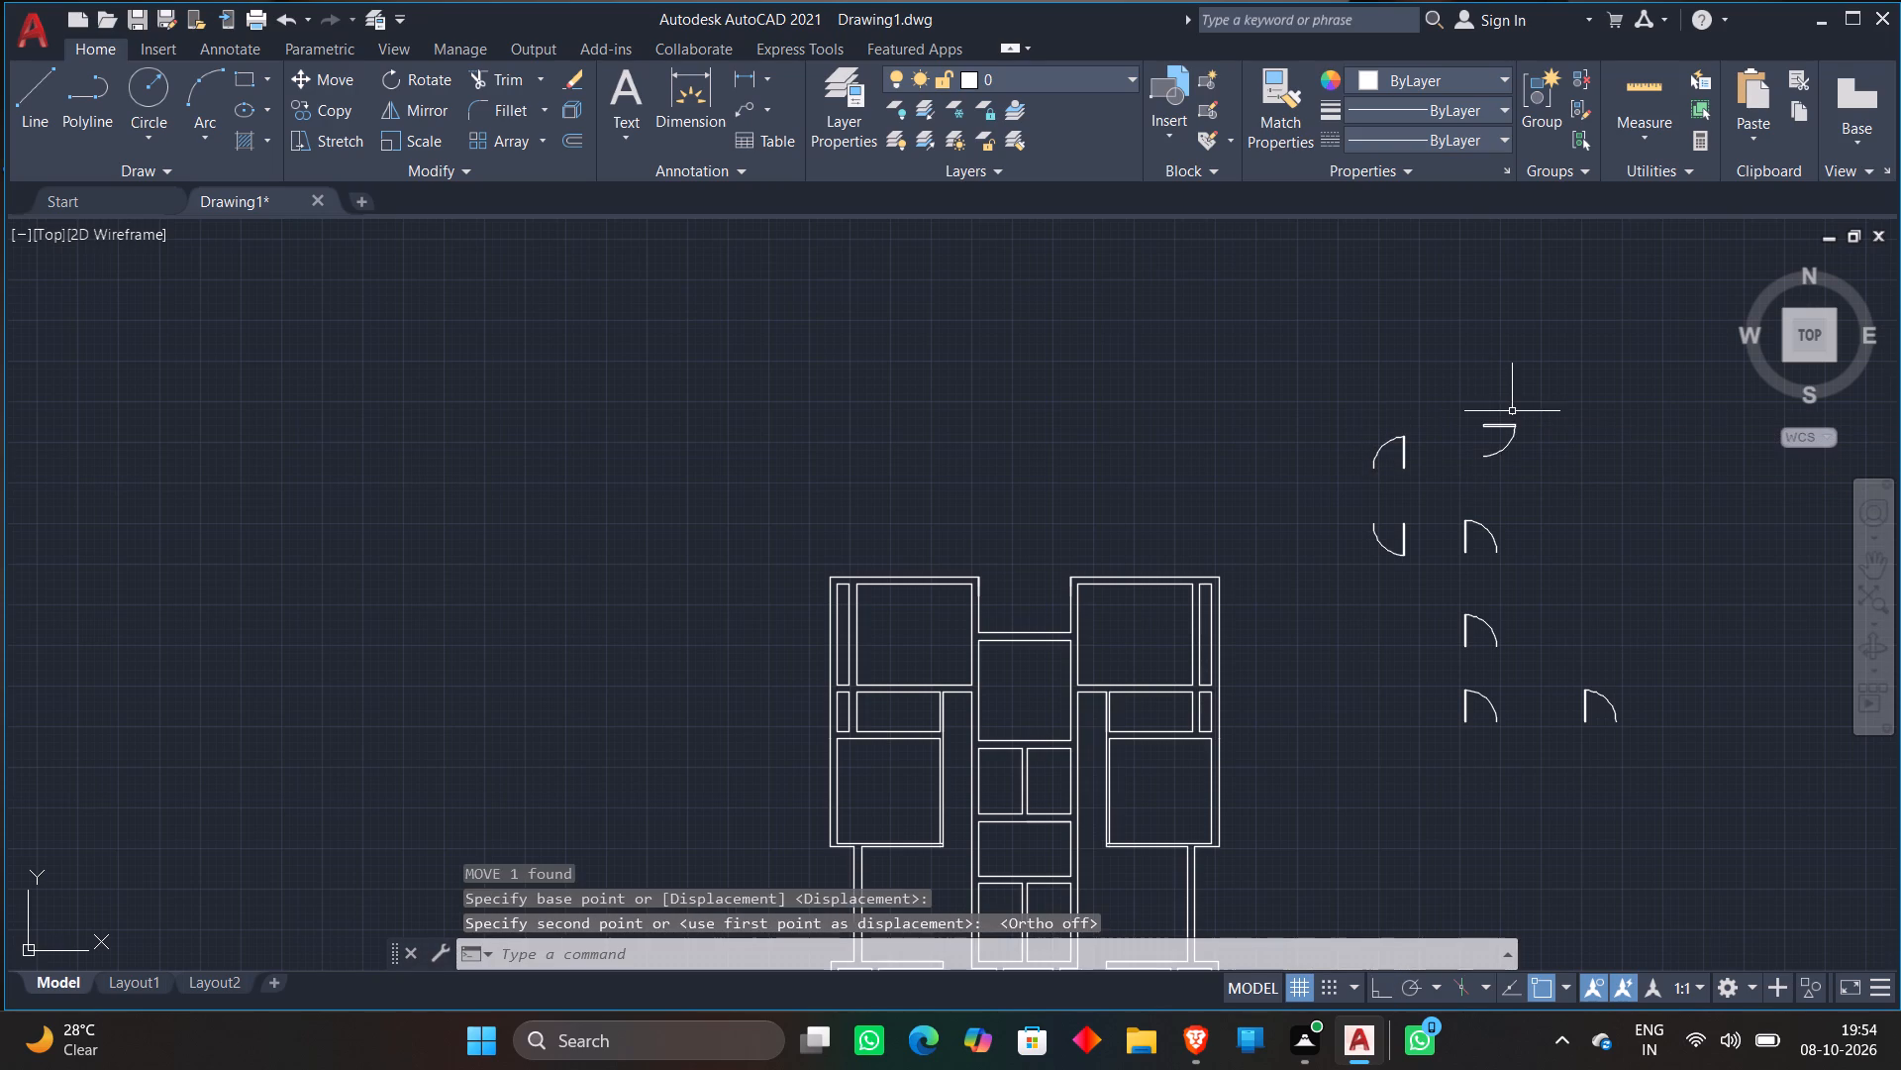
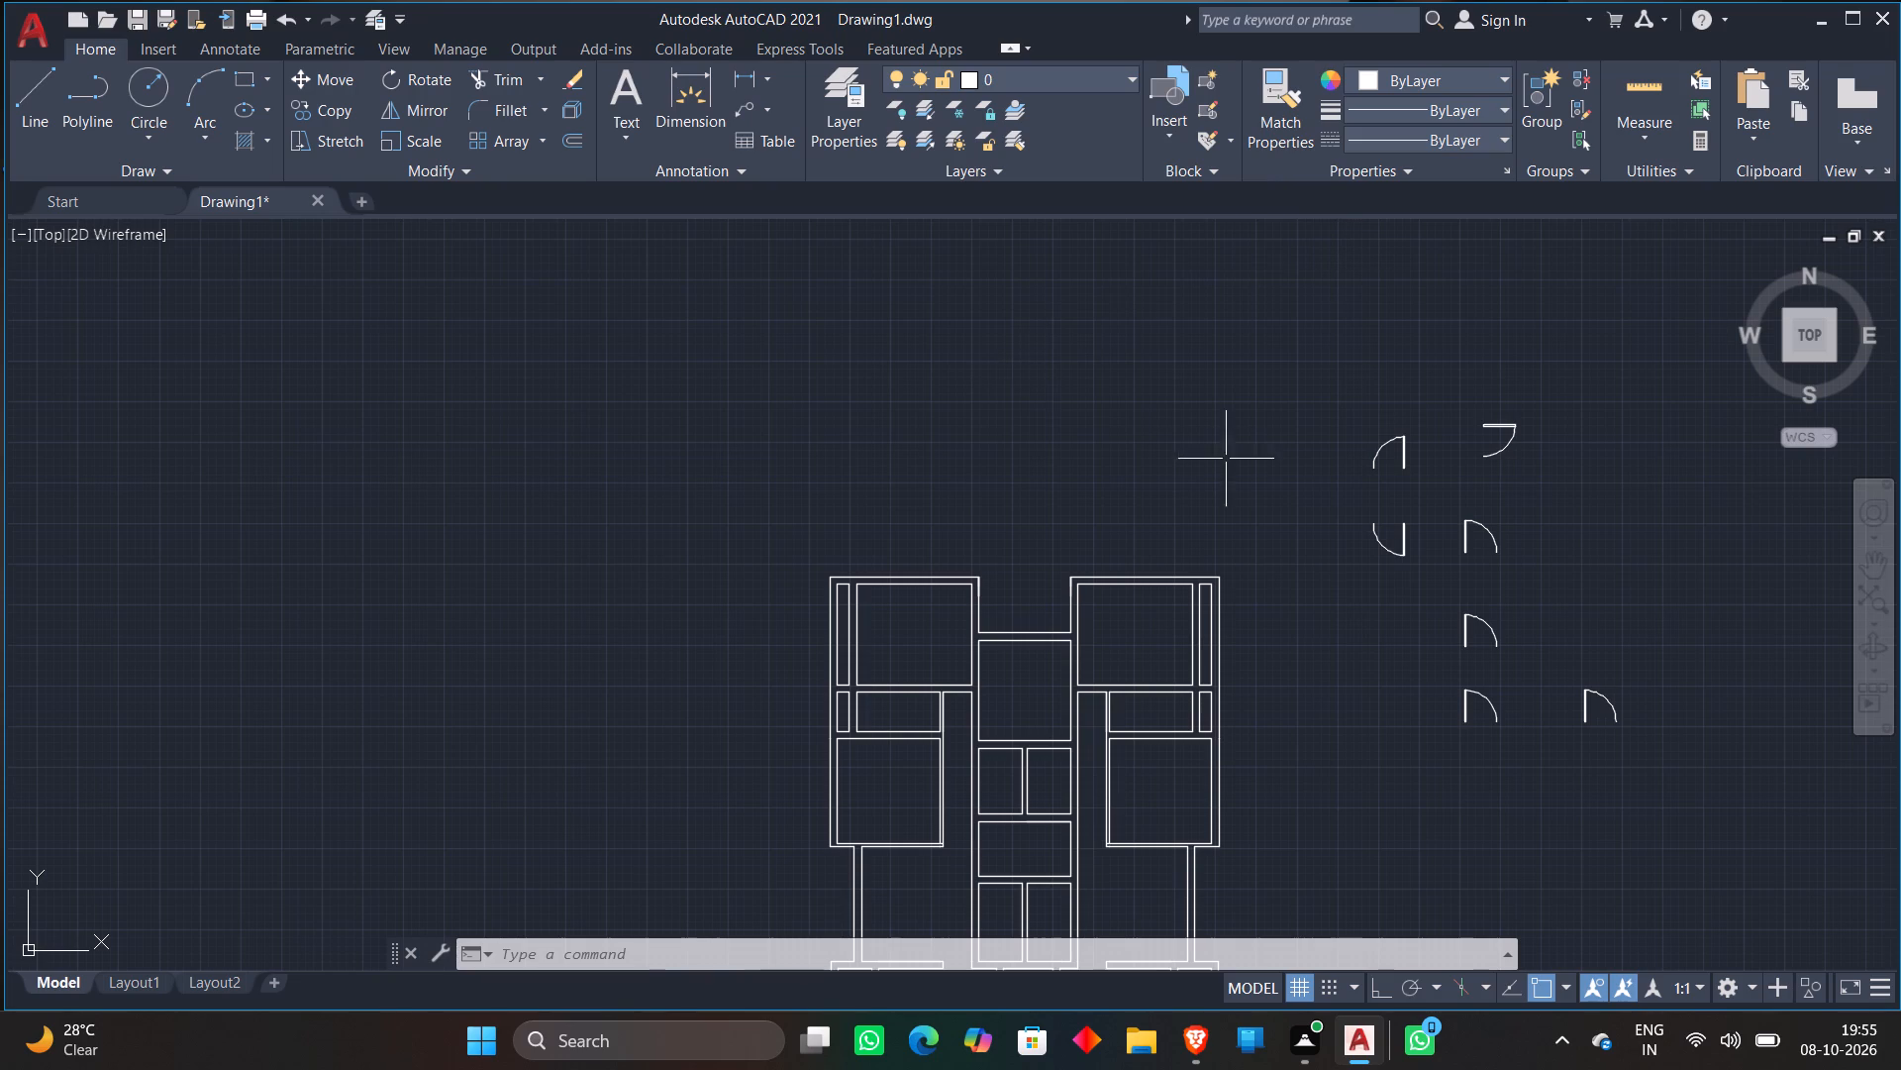
Mirror the rotated door block north of the main column across a horizontal line just south of it, keeping the source door.
left_click(1469, 396)
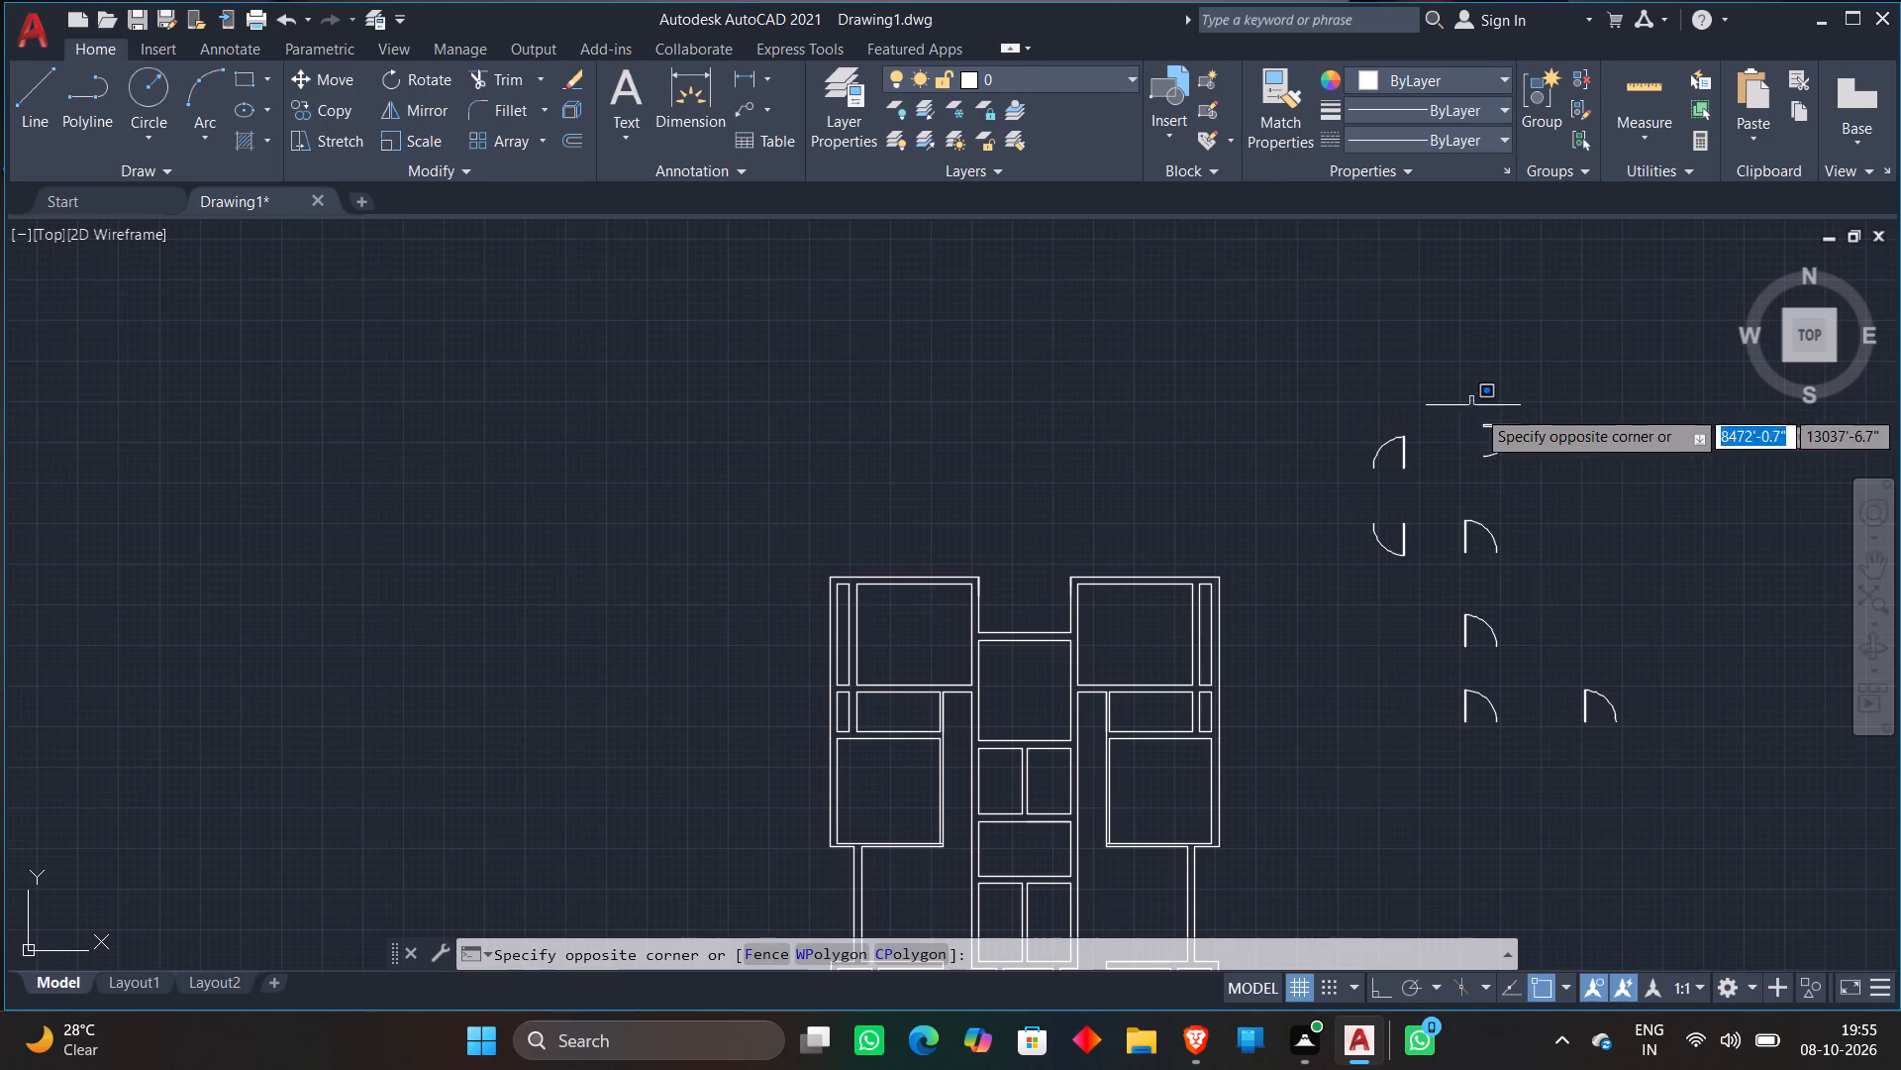
left_click(1566, 481)
left_click(387, 111)
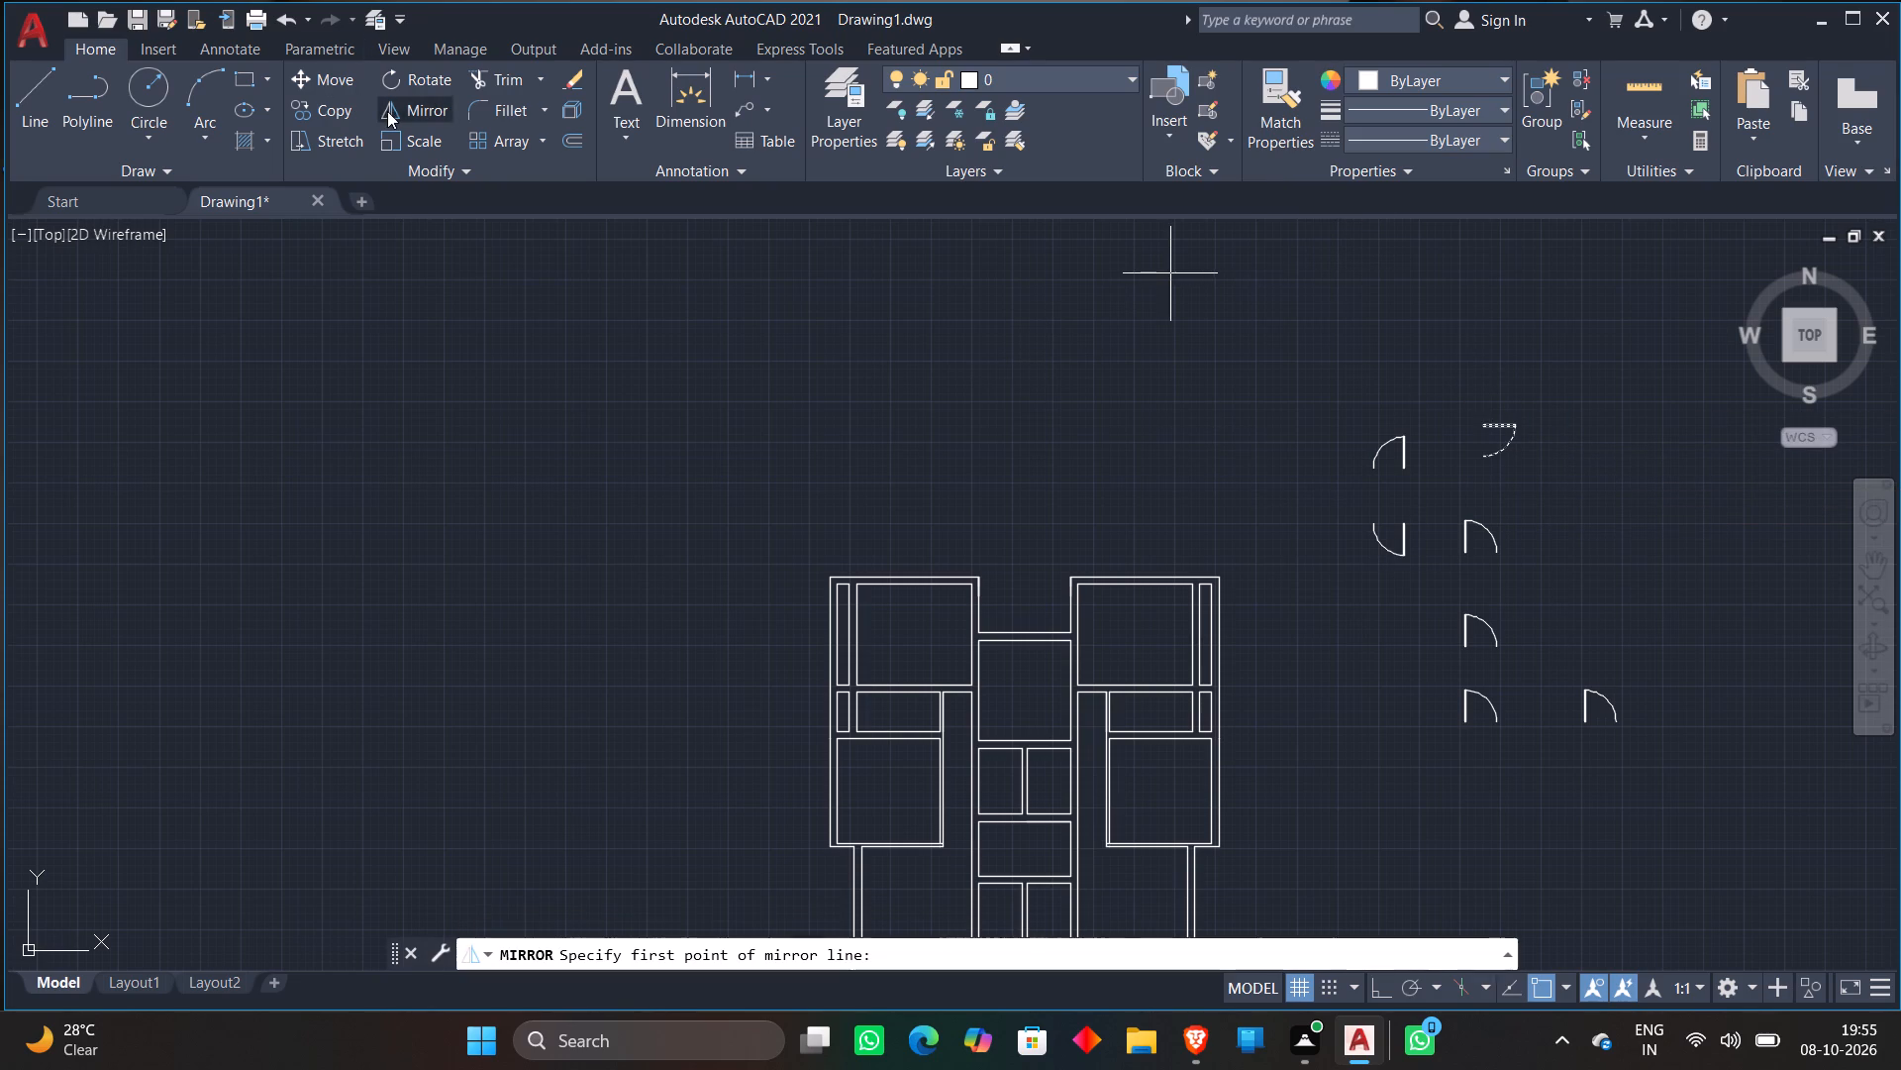
left_click(1469, 476)
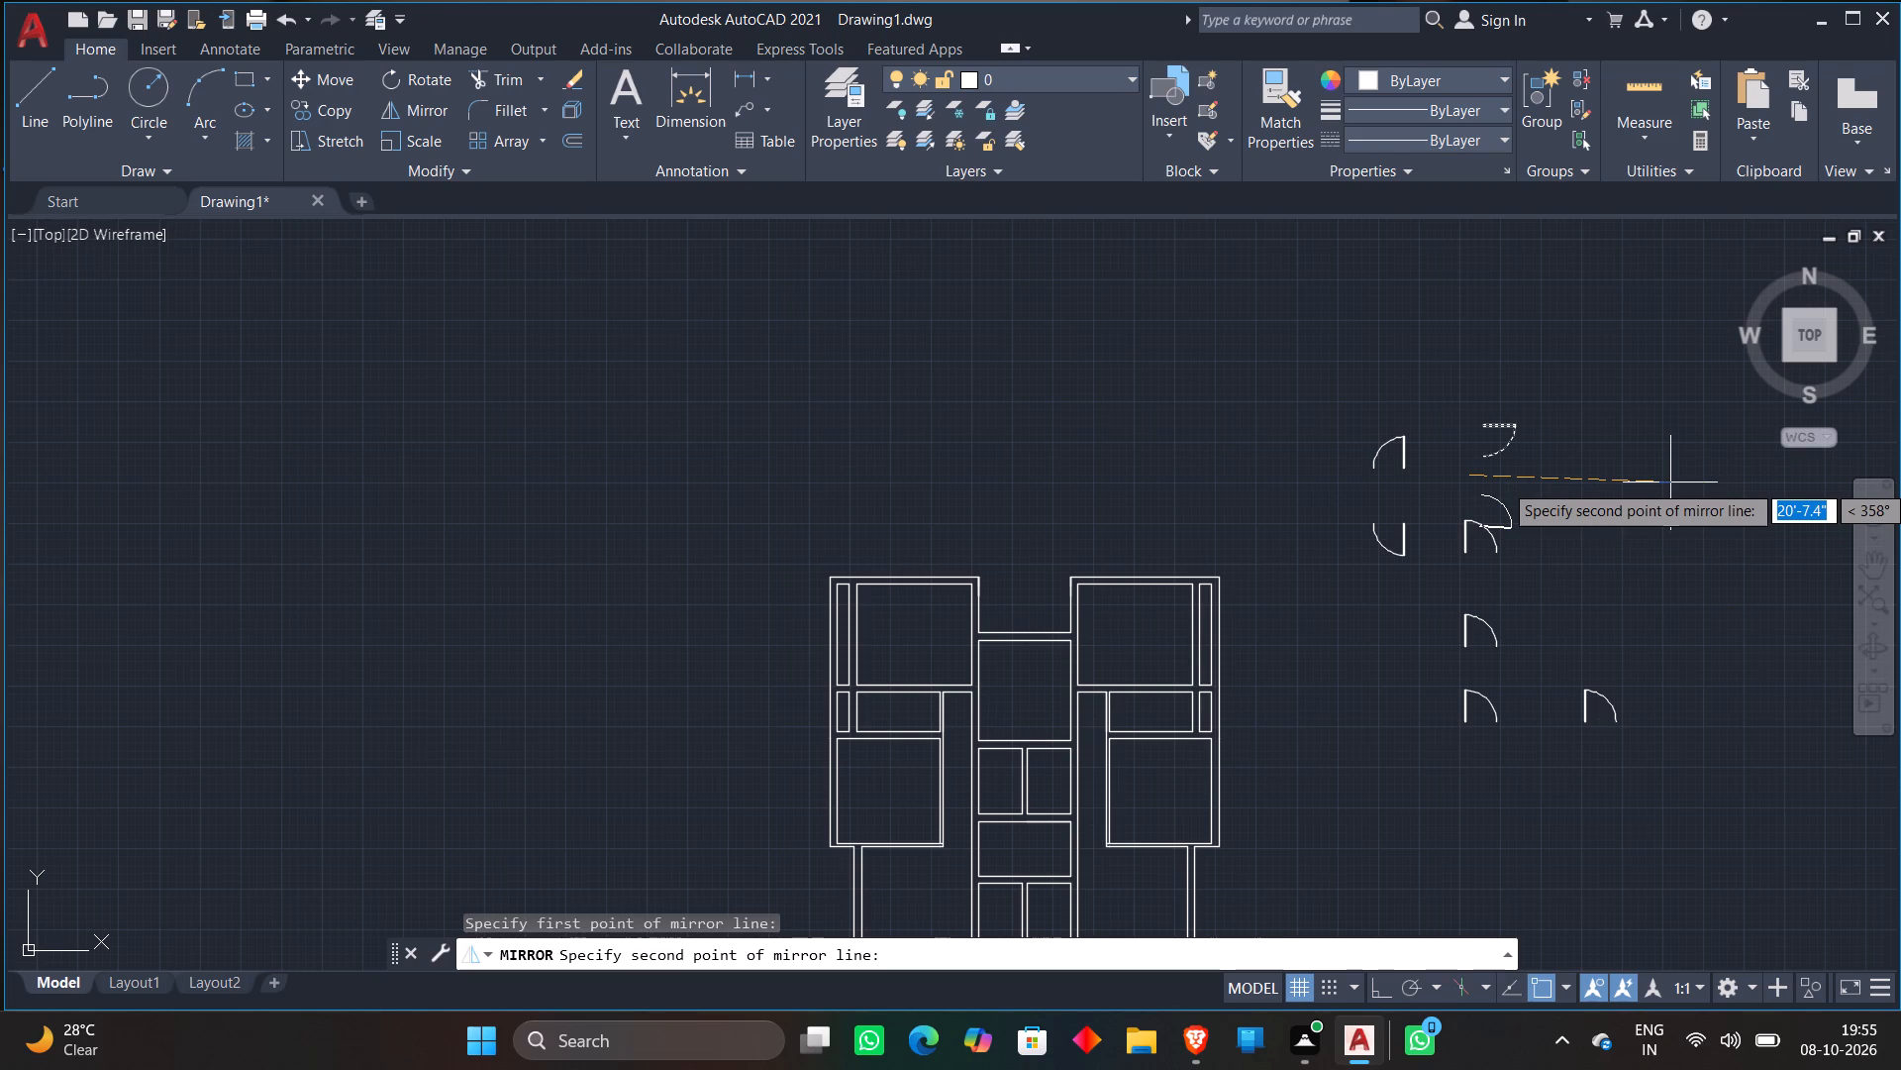
left_click(1672, 474)
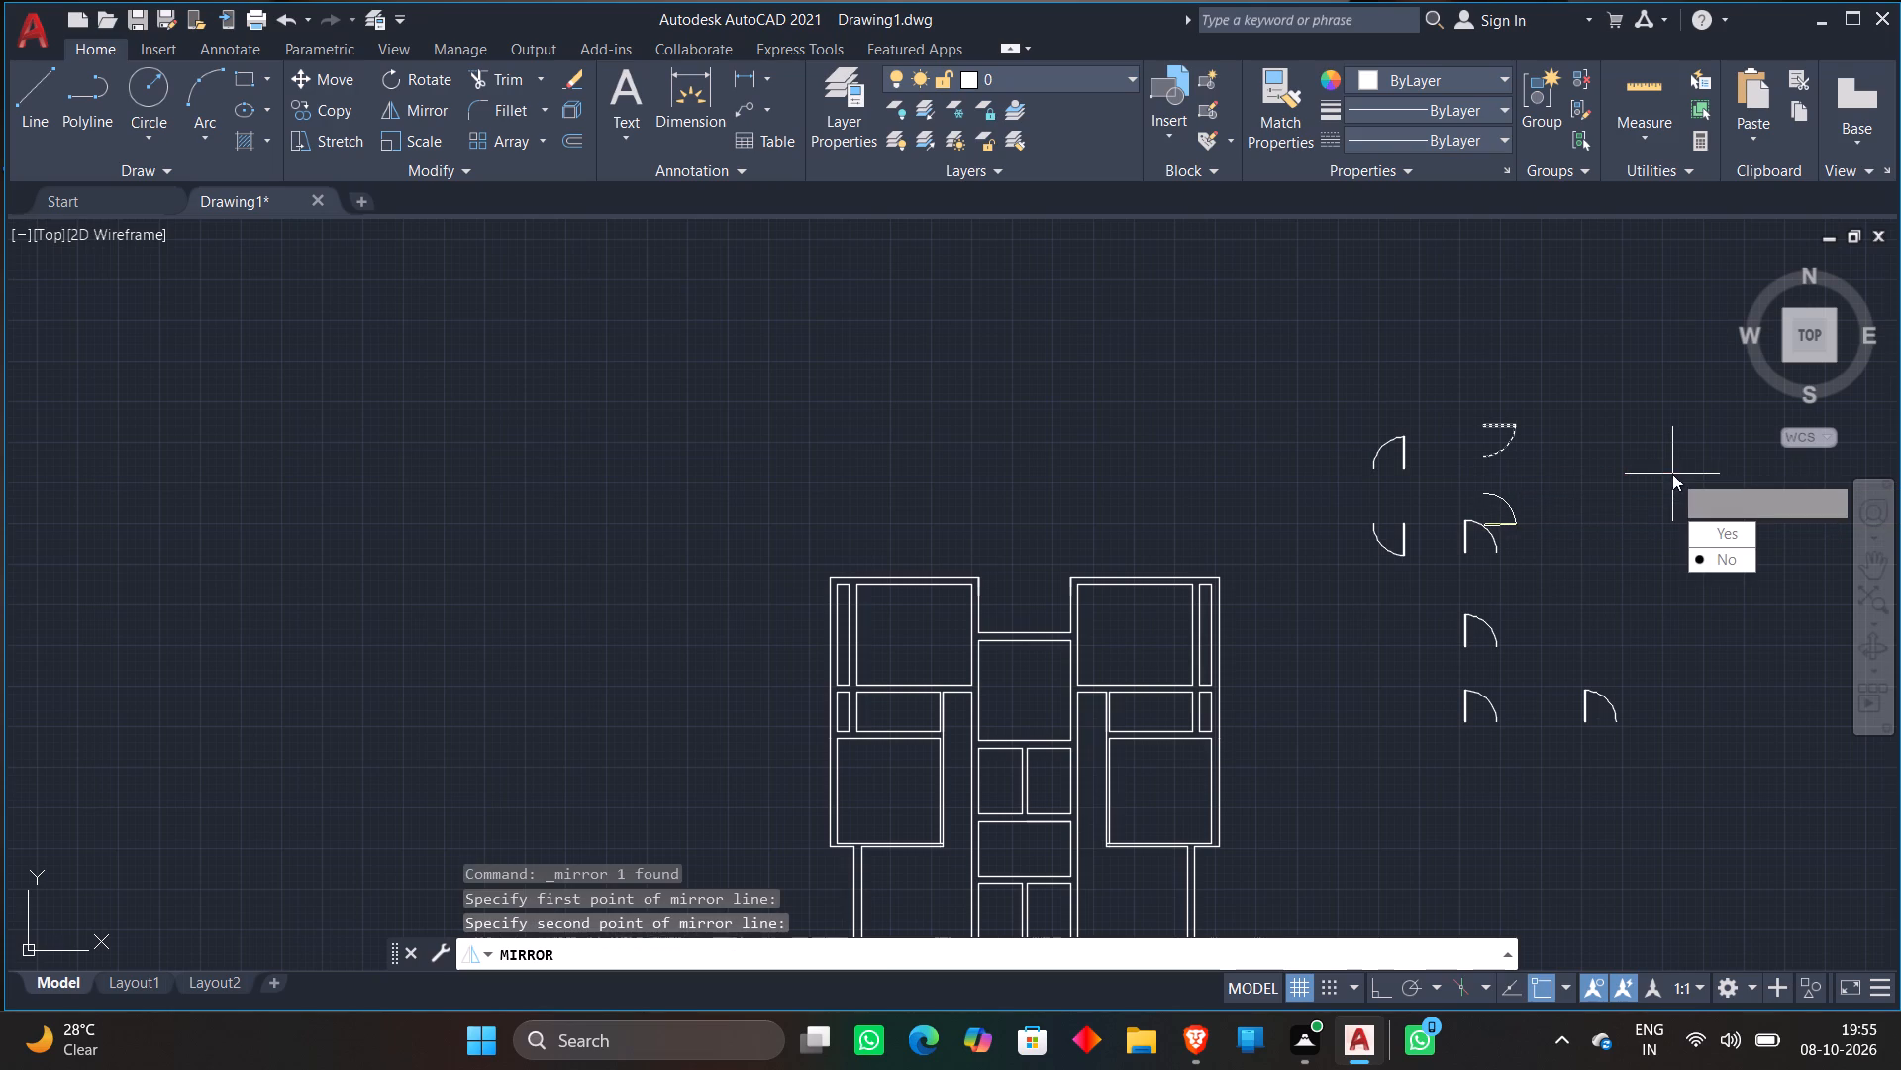
left_click_drag(1697, 551, 1672, 474)
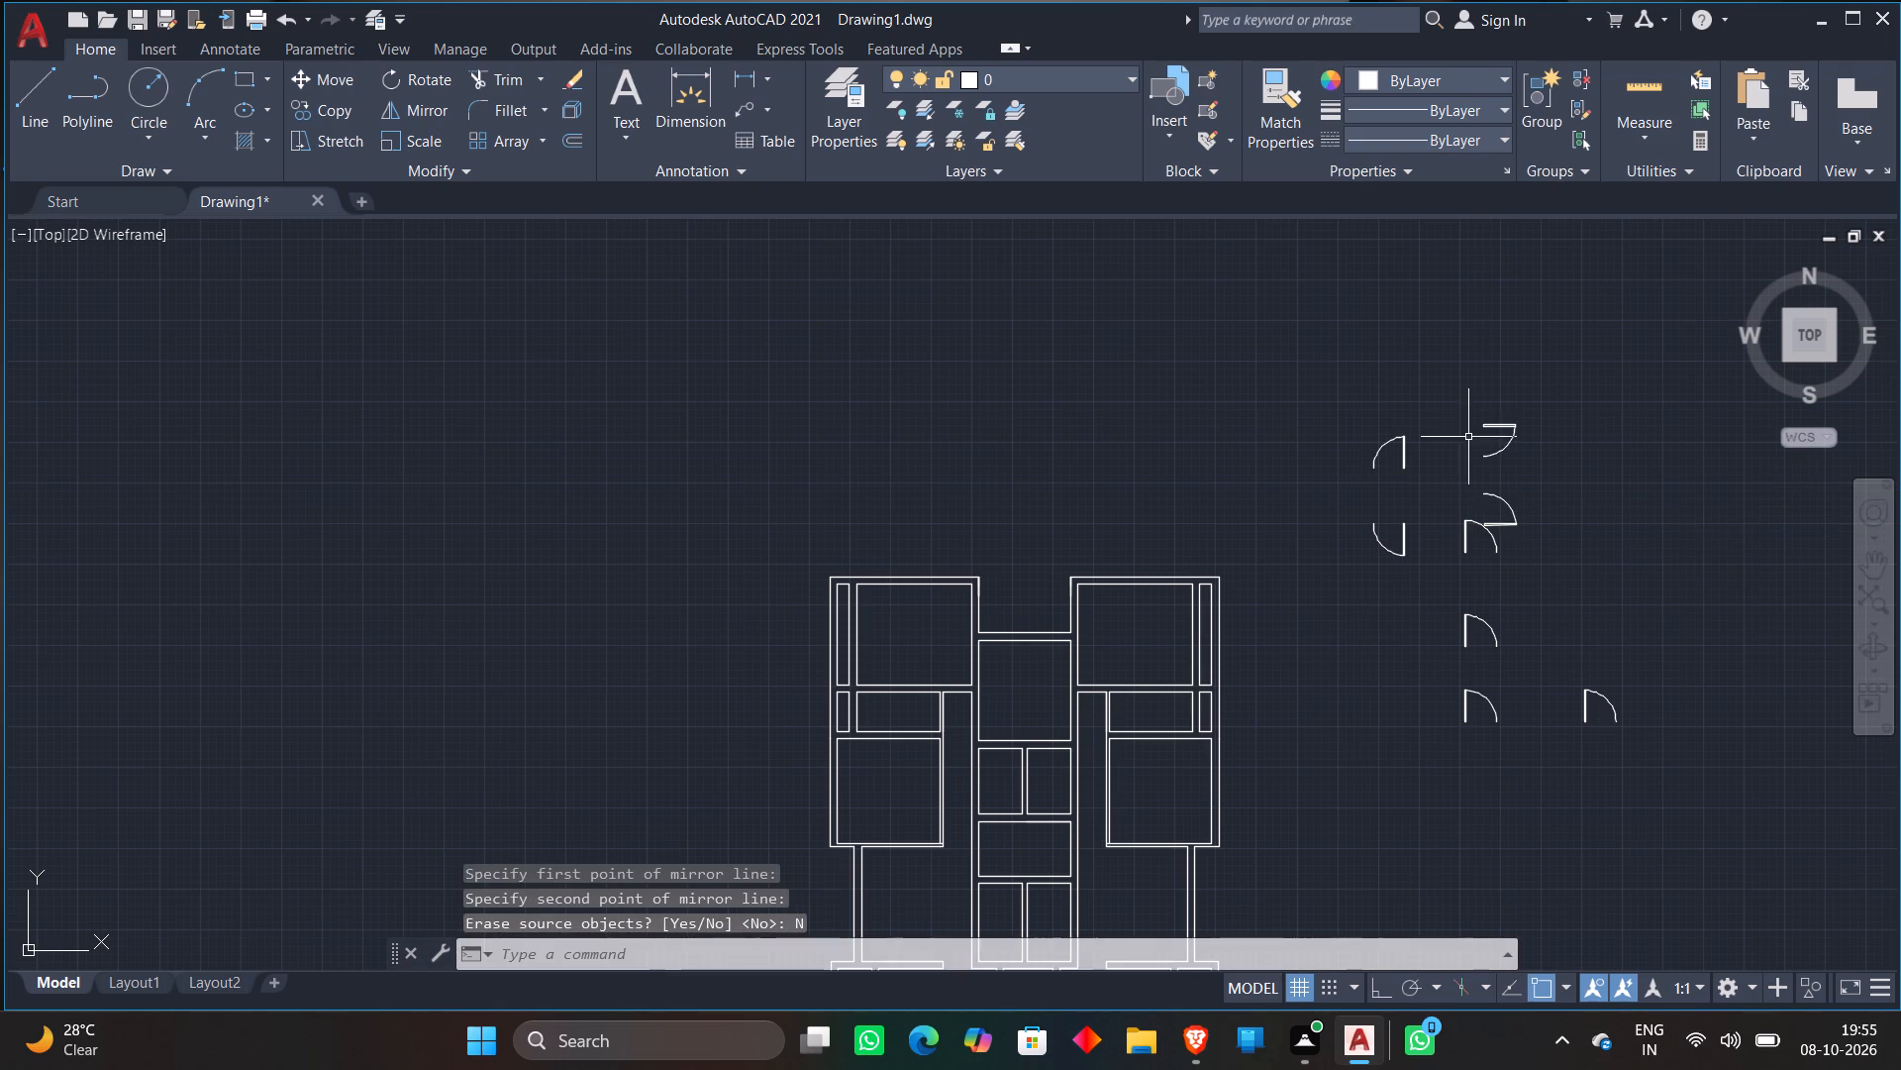
Turn Ortho on and move the column door block overlapping the mirrored copy straight south by about 4'-8".
scroll(1468, 437, "up", 1)
scroll(1468, 436, "down", 1)
middle_click_drag(1478, 460, 1457, 301)
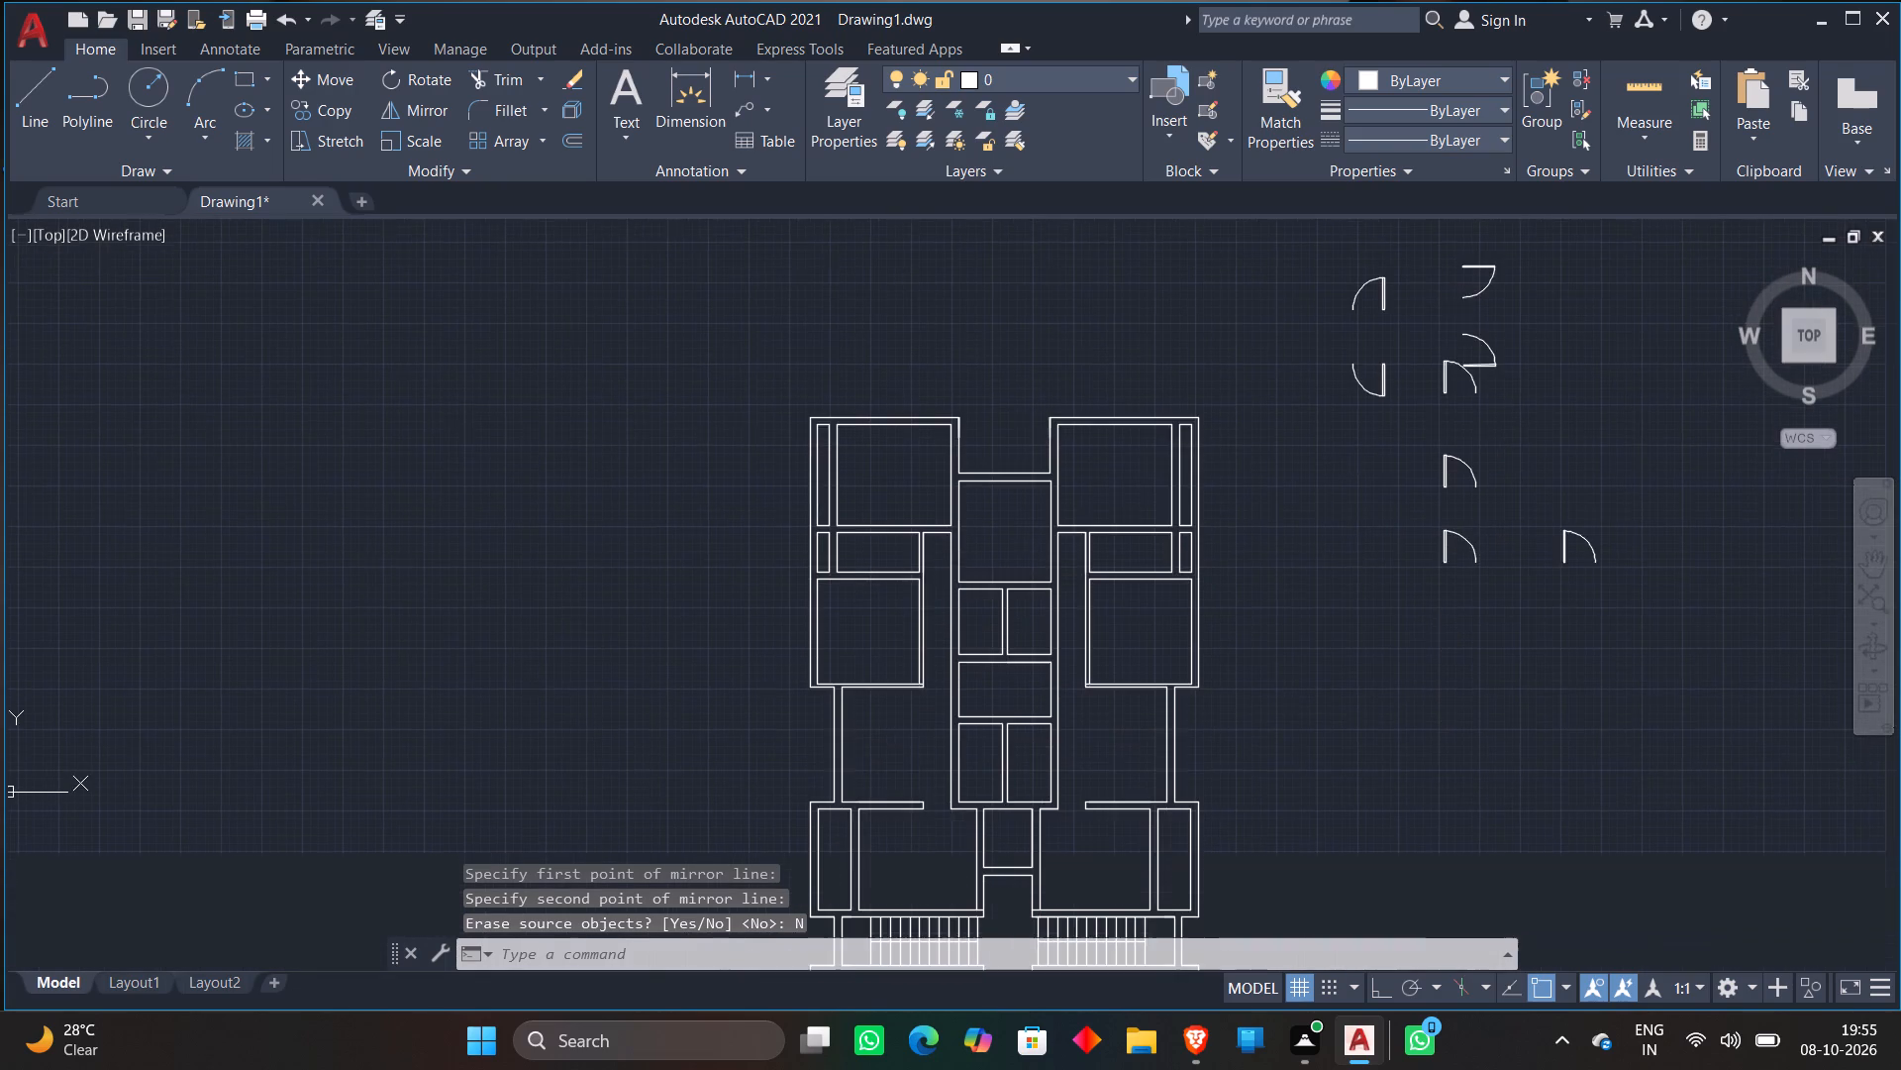
scroll(1485, 403, "up", 2)
left_click(1389, 308)
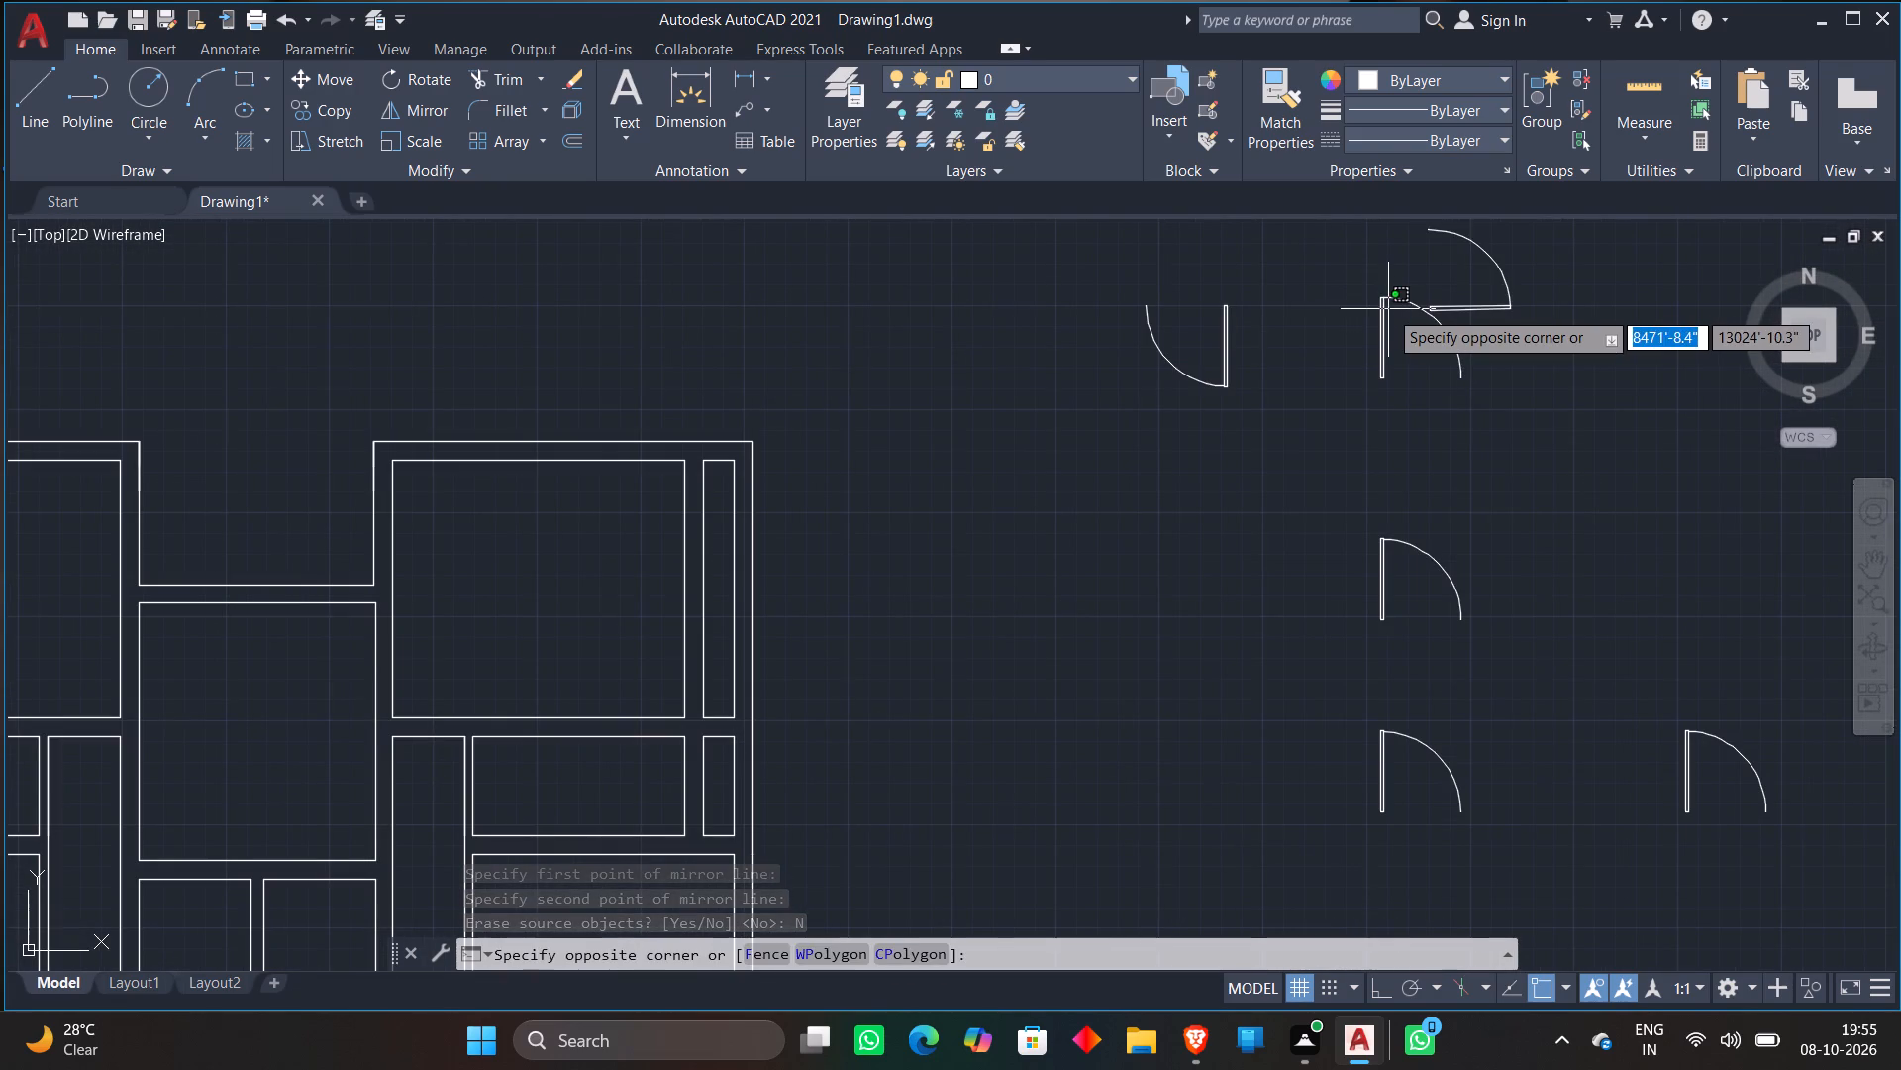
left_click(1383, 309)
type("M")
key("space")
left_click(1383, 309)
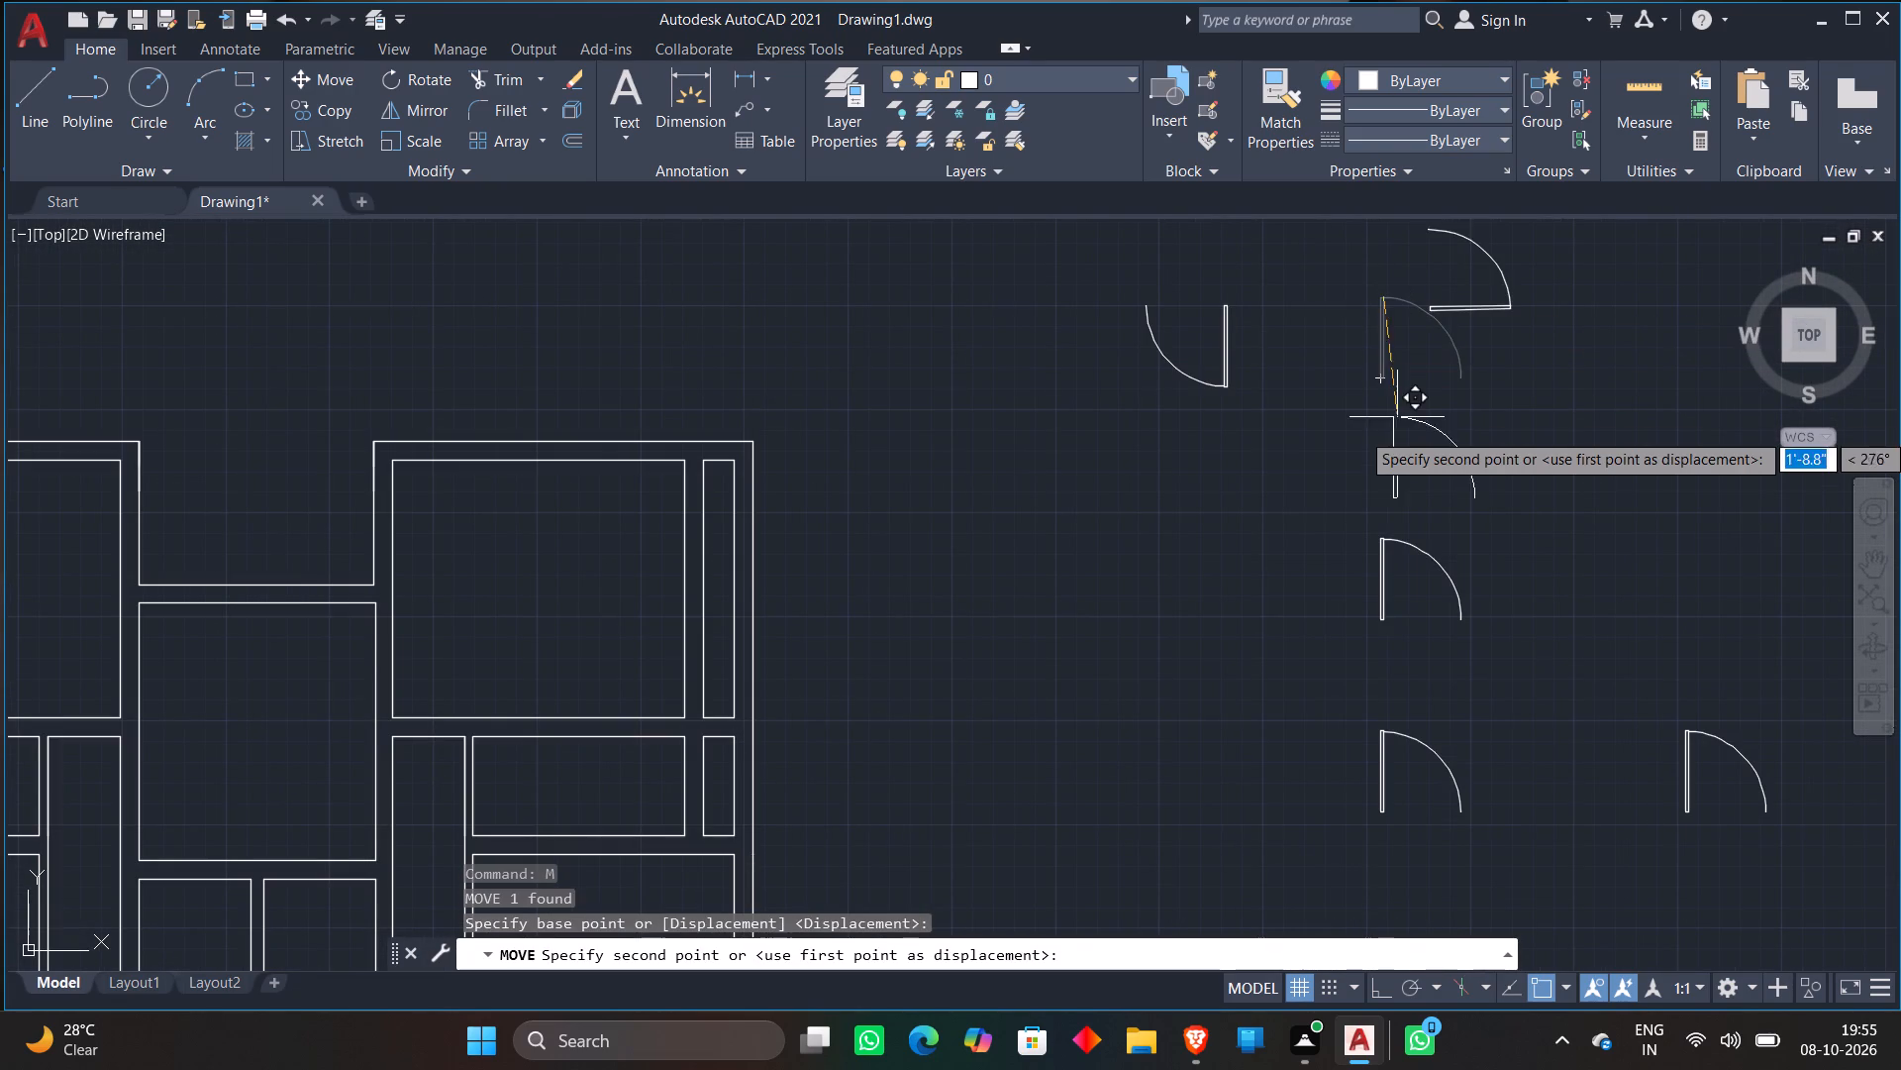
key("F8")
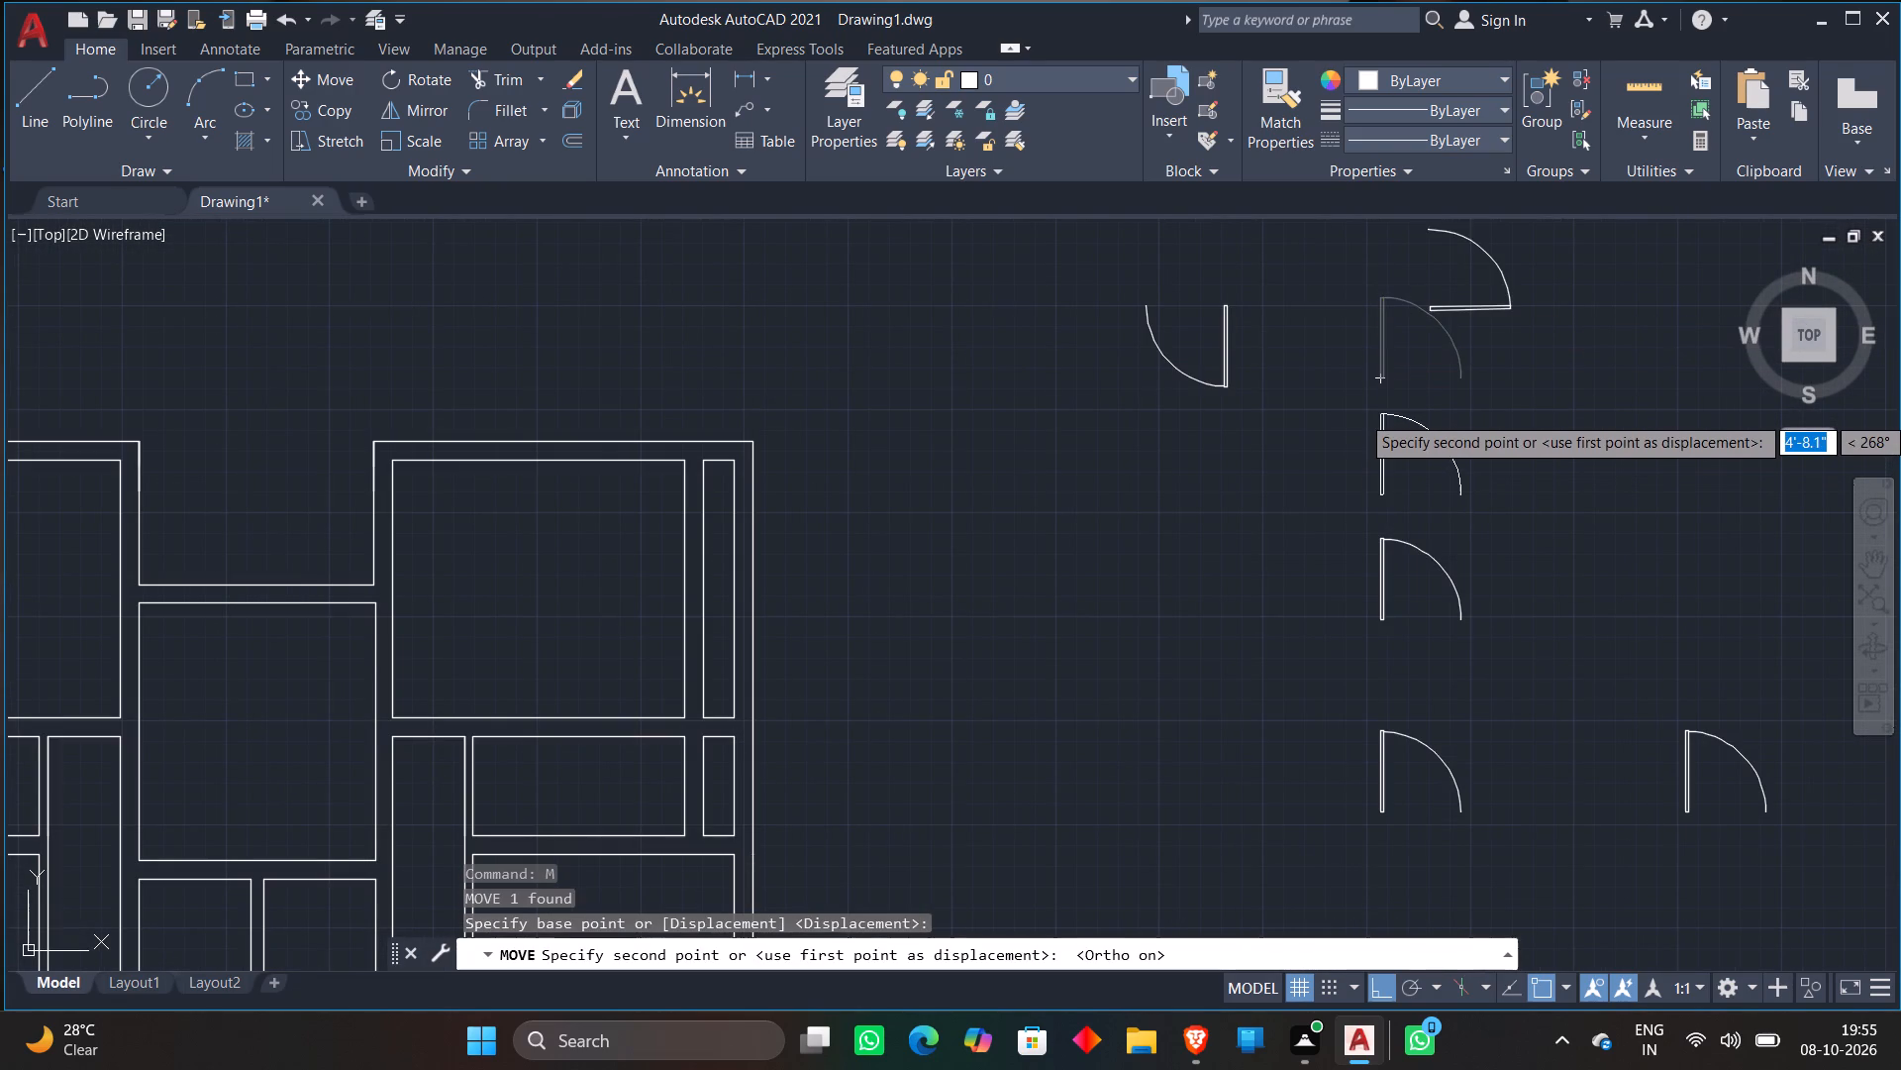
left_click(1379, 414)
Rotate the door block just moved south 90° counterclockwise about a point inside its swing.
scroll(1361, 388, "down", 1)
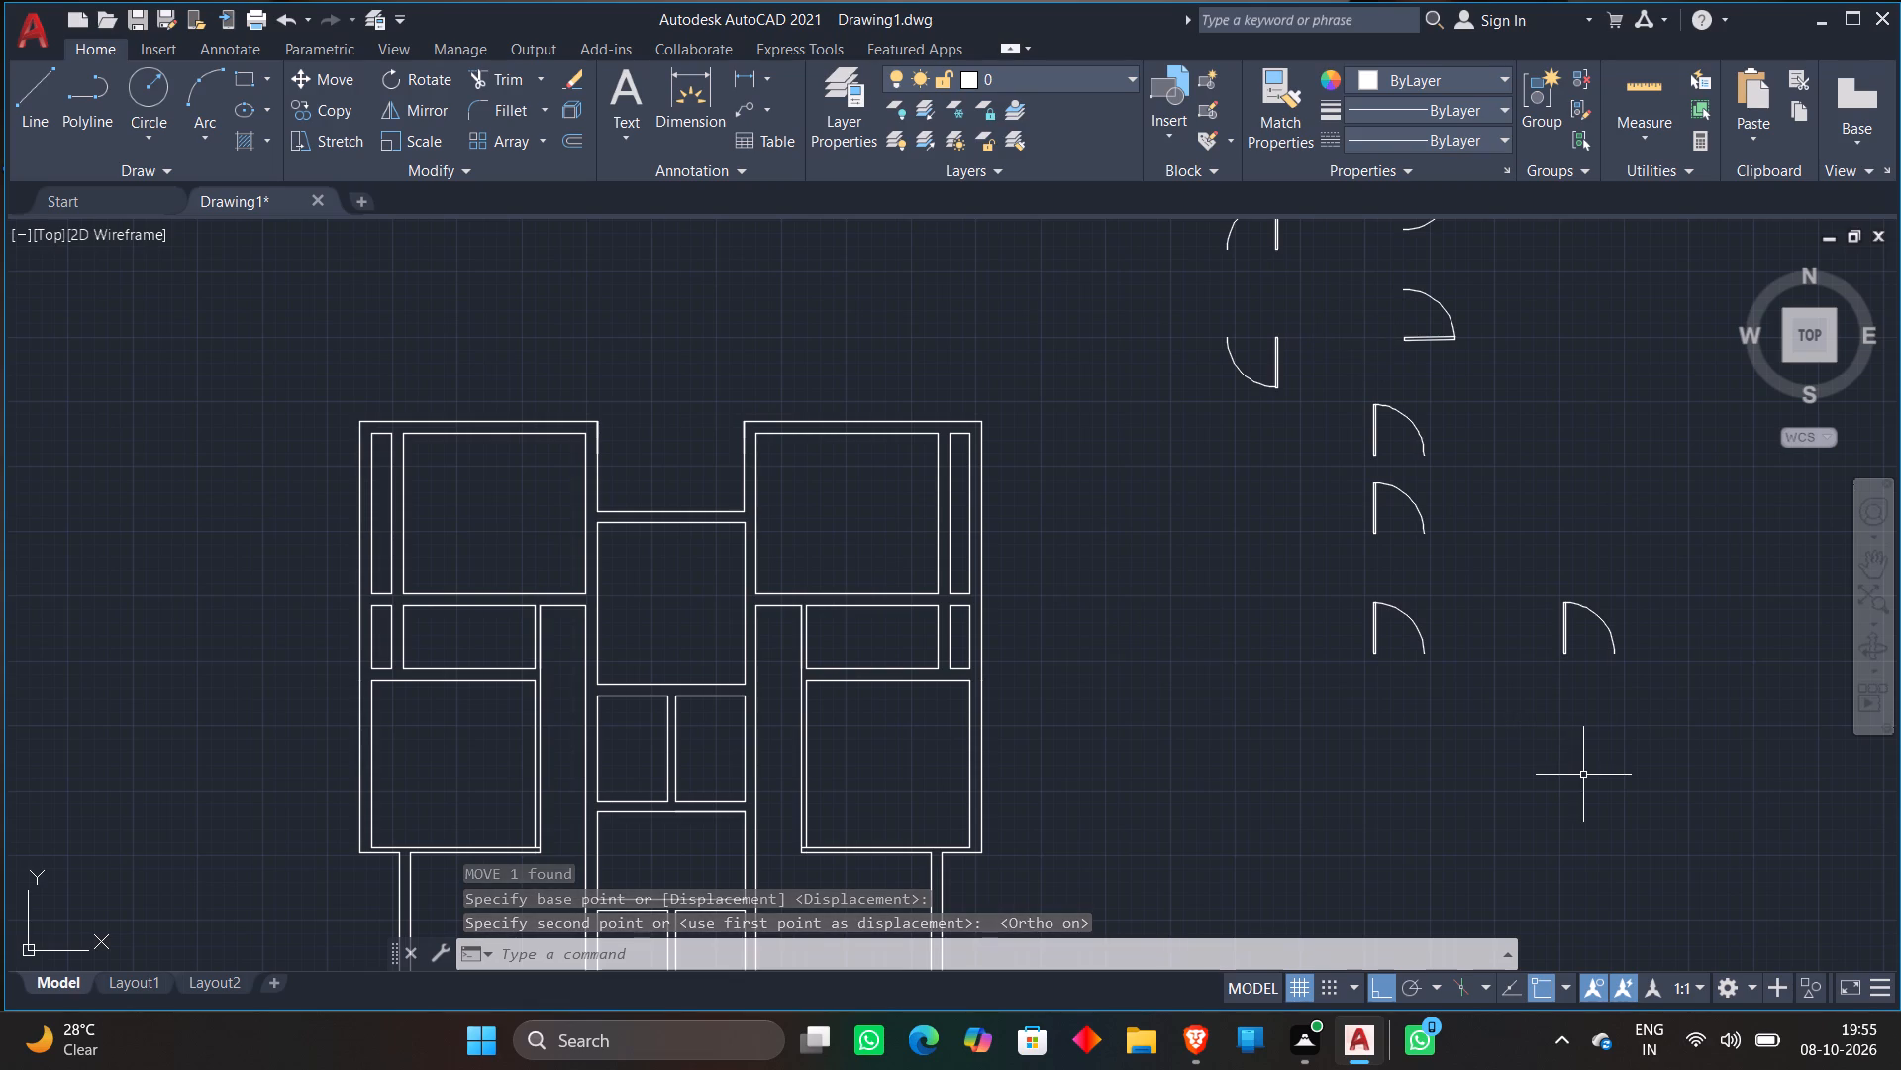
scroll(1574, 775, "down", 2)
scroll(1513, 552, "up", 2)
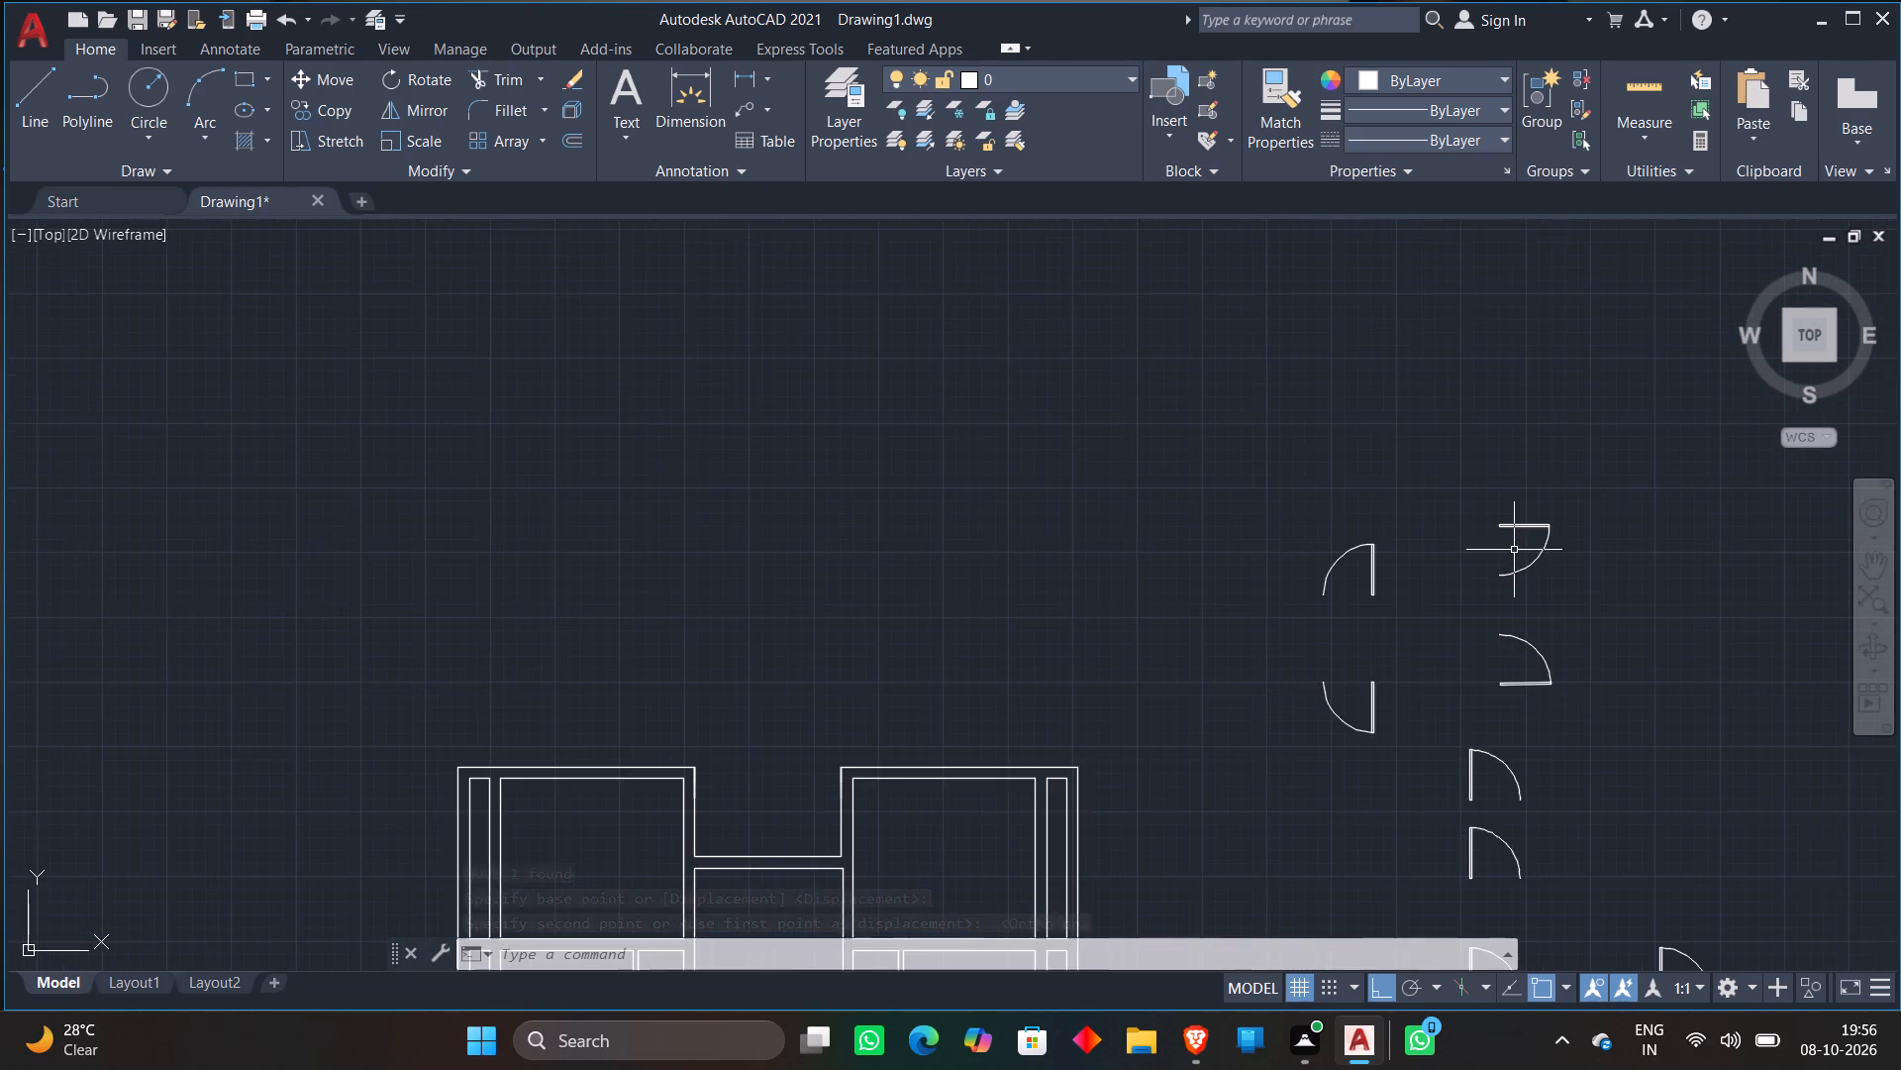
scroll(1514, 550, "up", 1)
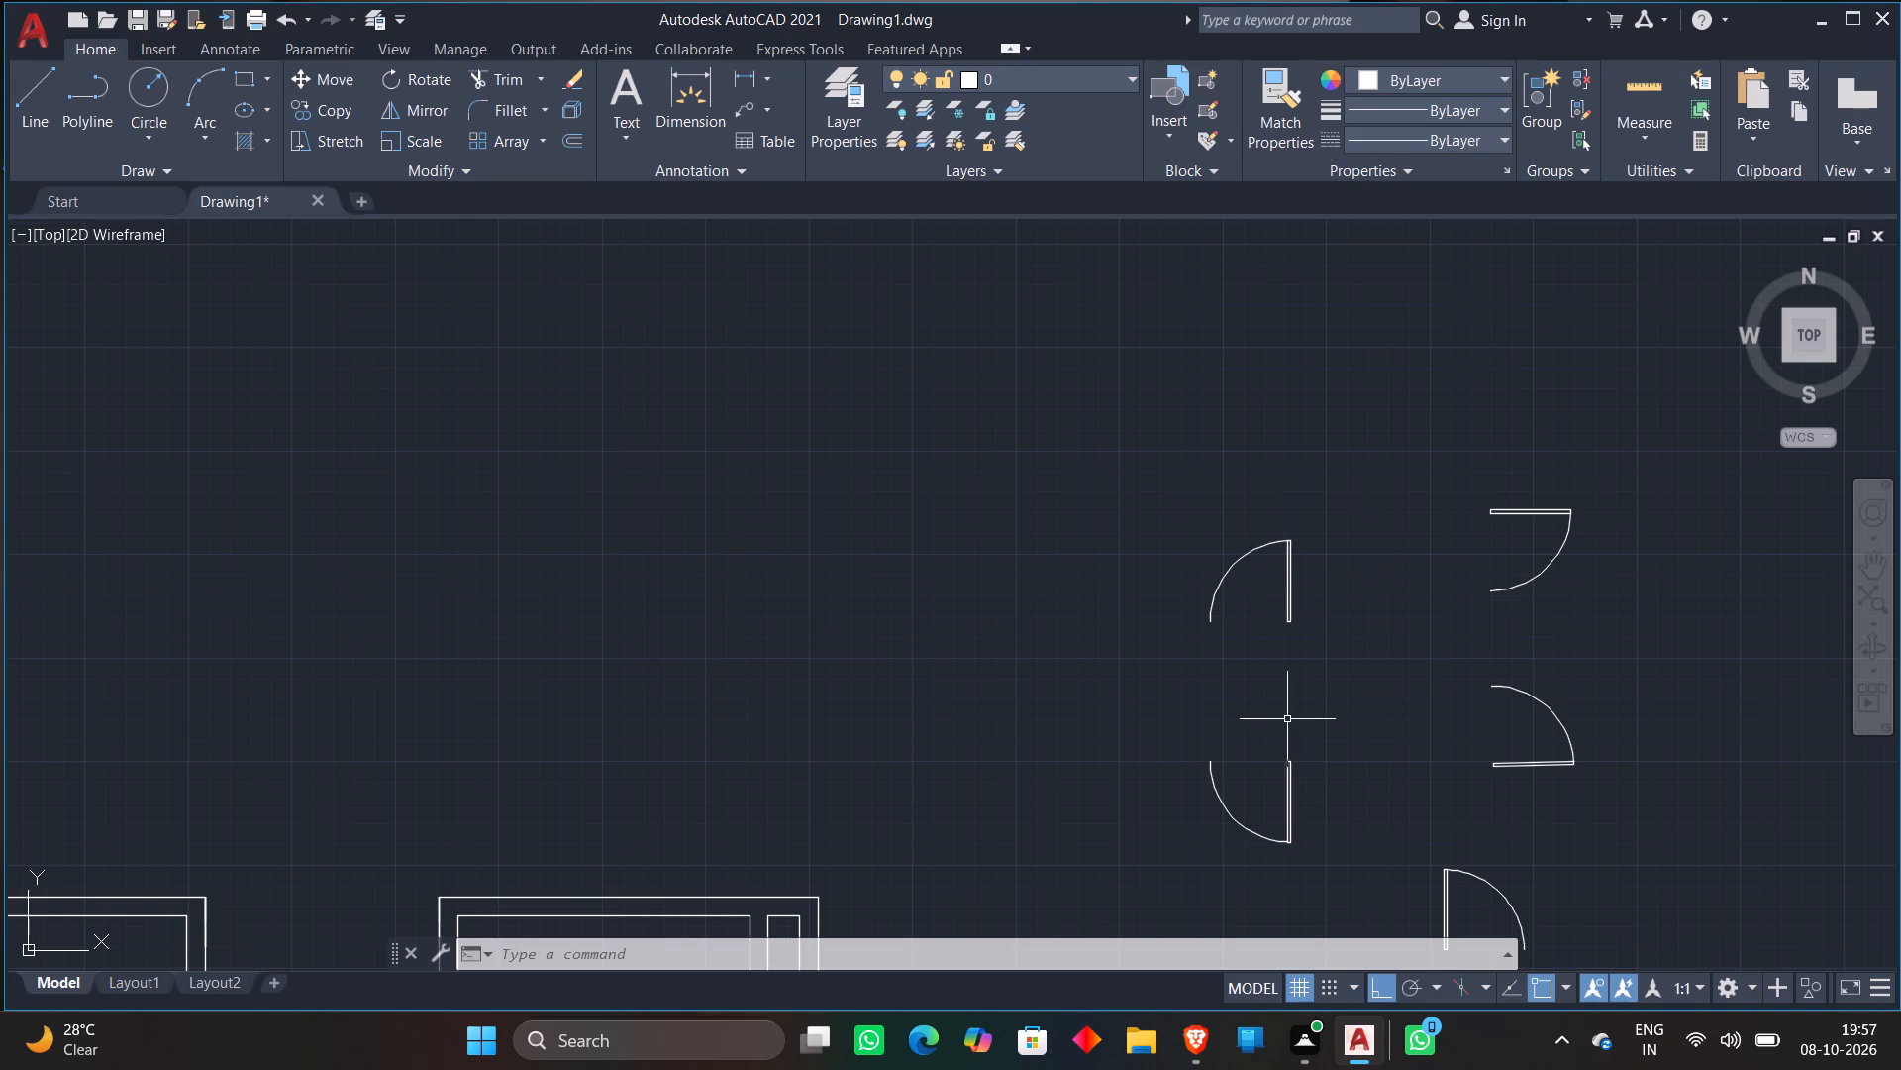
scroll(1464, 647, "down", 2)
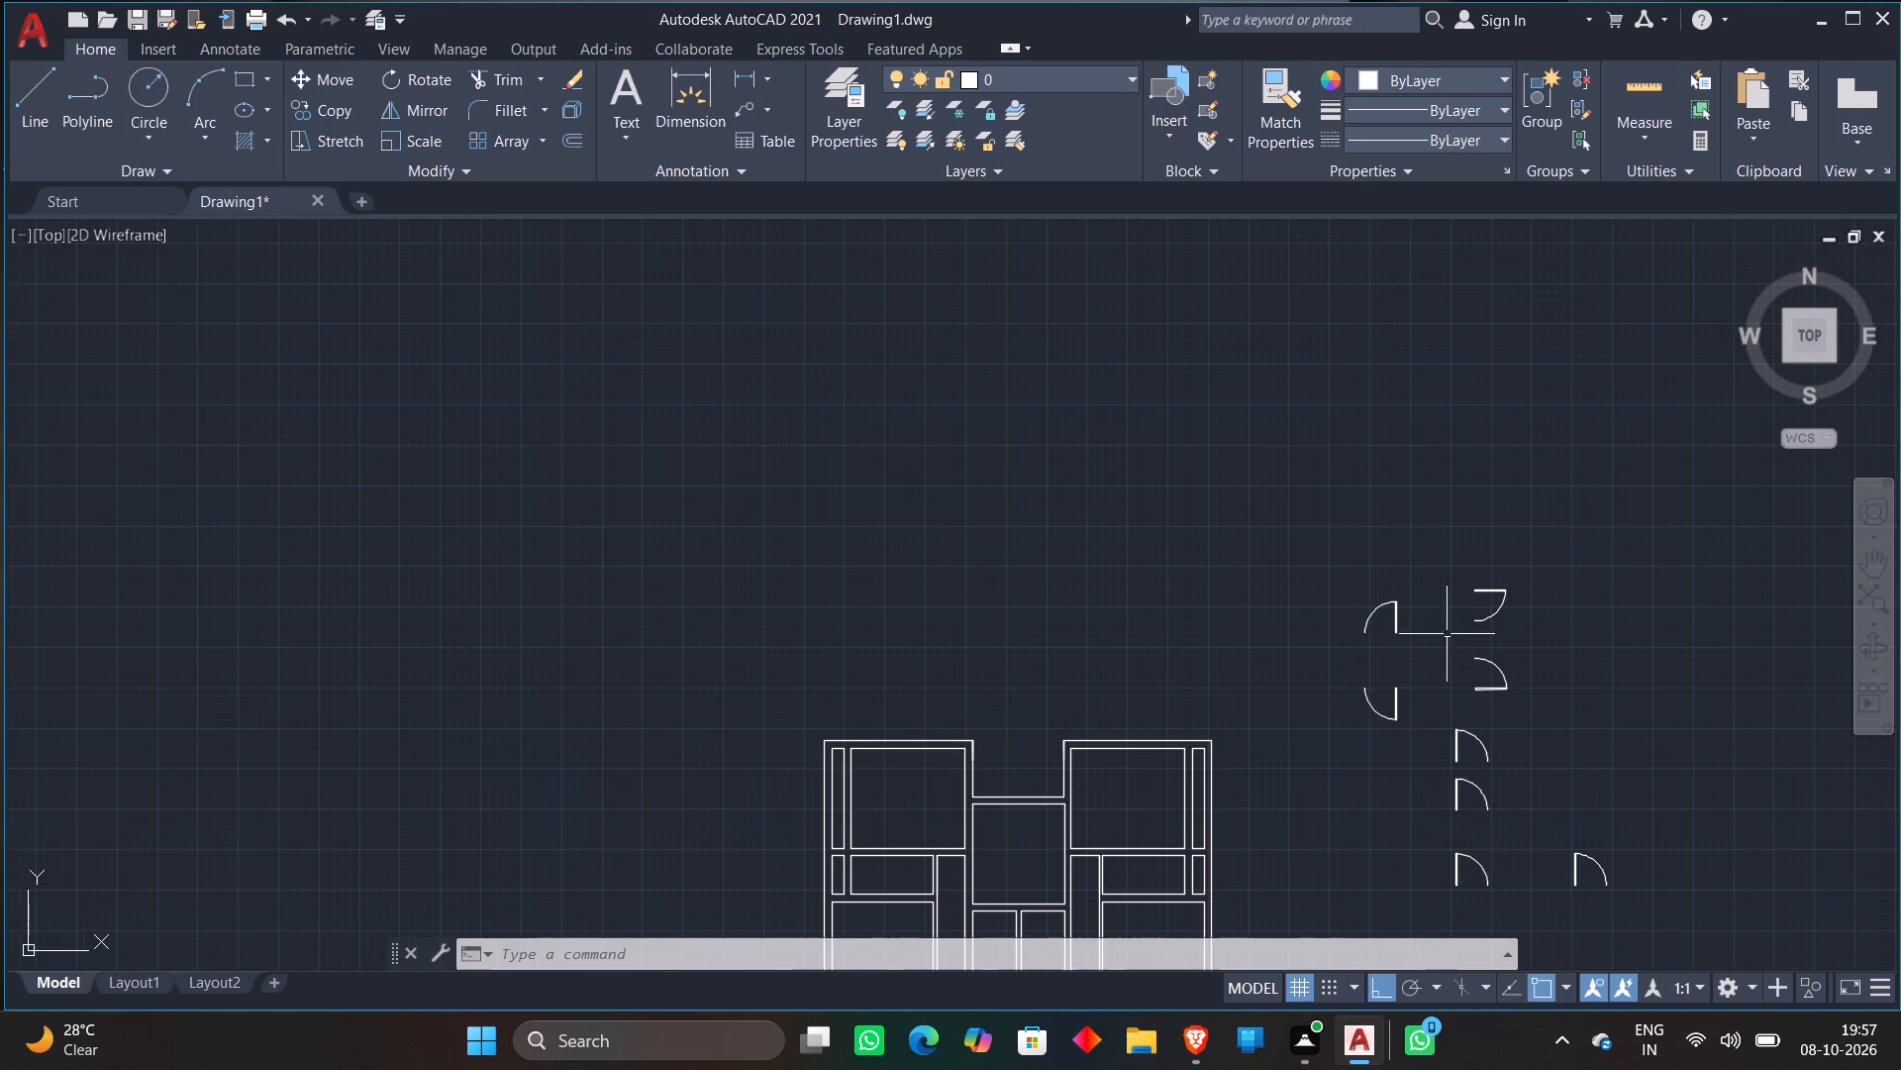
middle_click_drag(1422, 655, 1361, 550)
scroll(1381, 592, "up", 2)
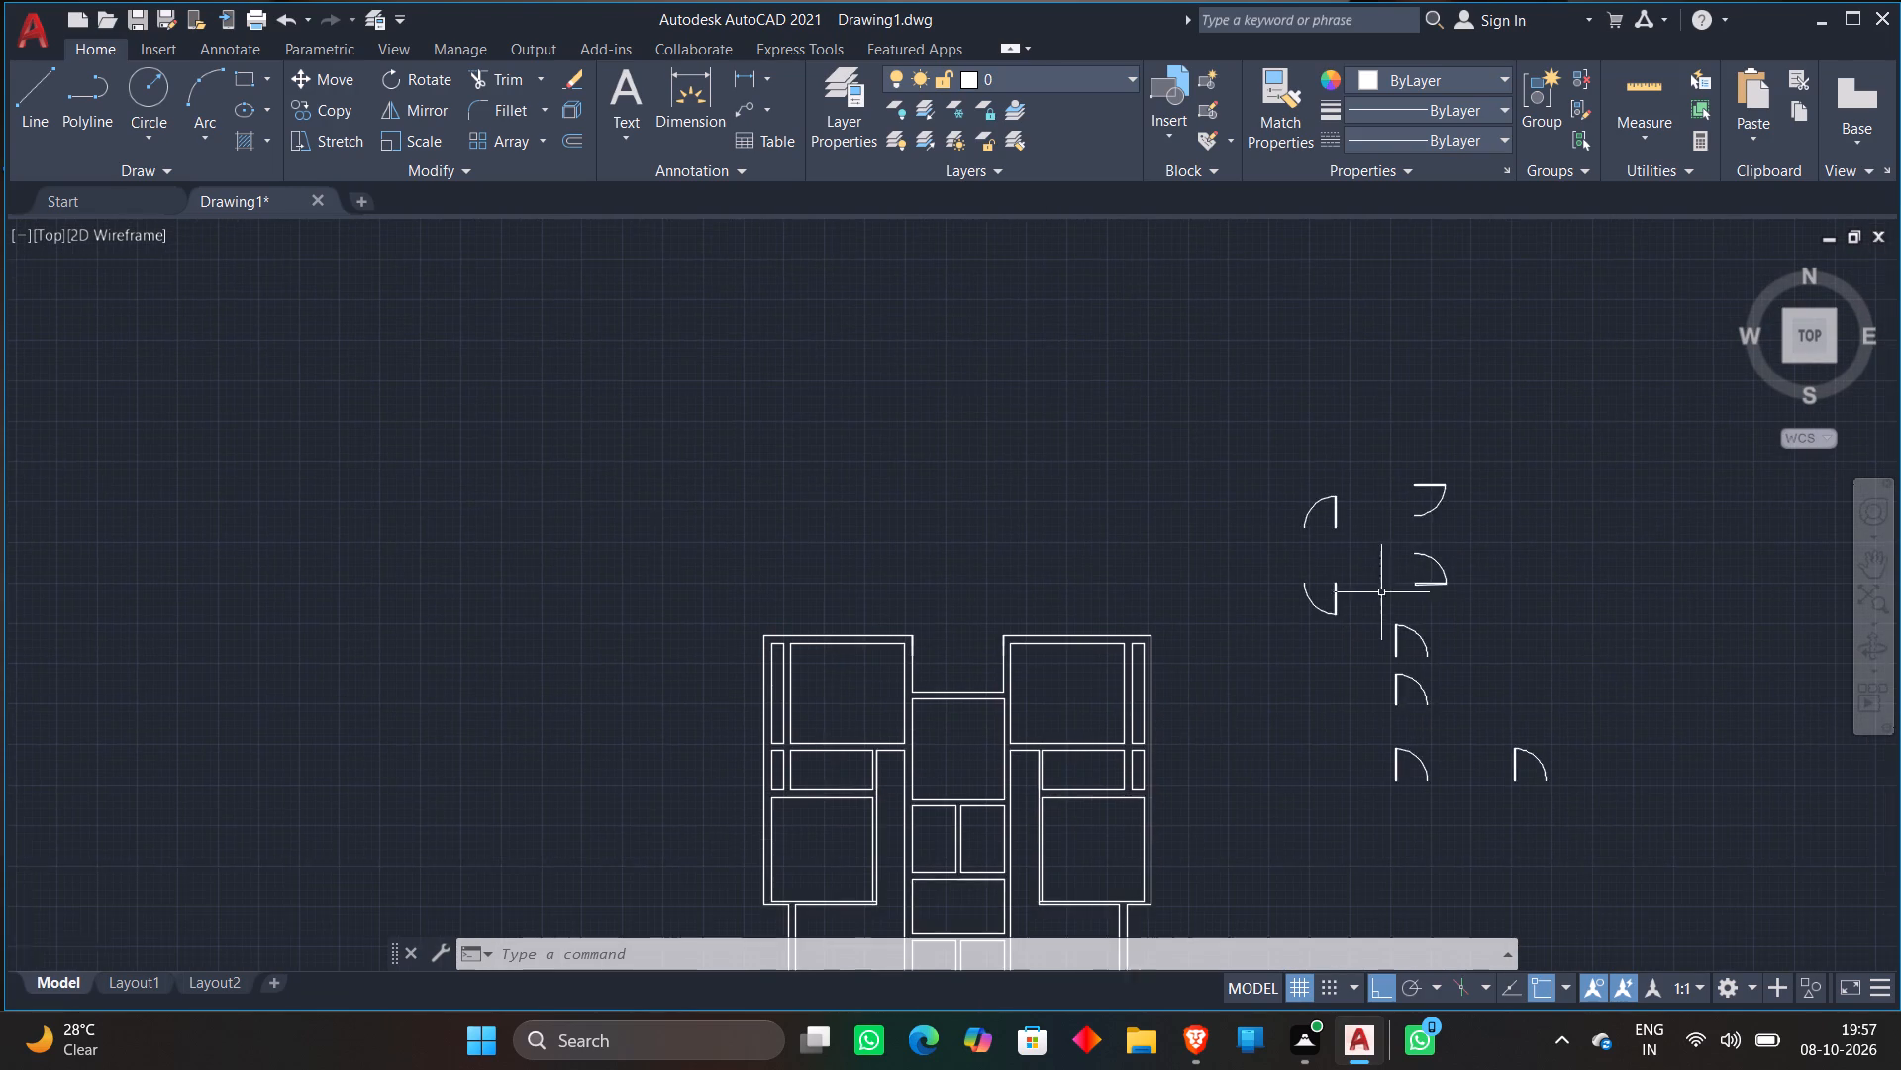
left_click(1423, 691)
right_click(1421, 689)
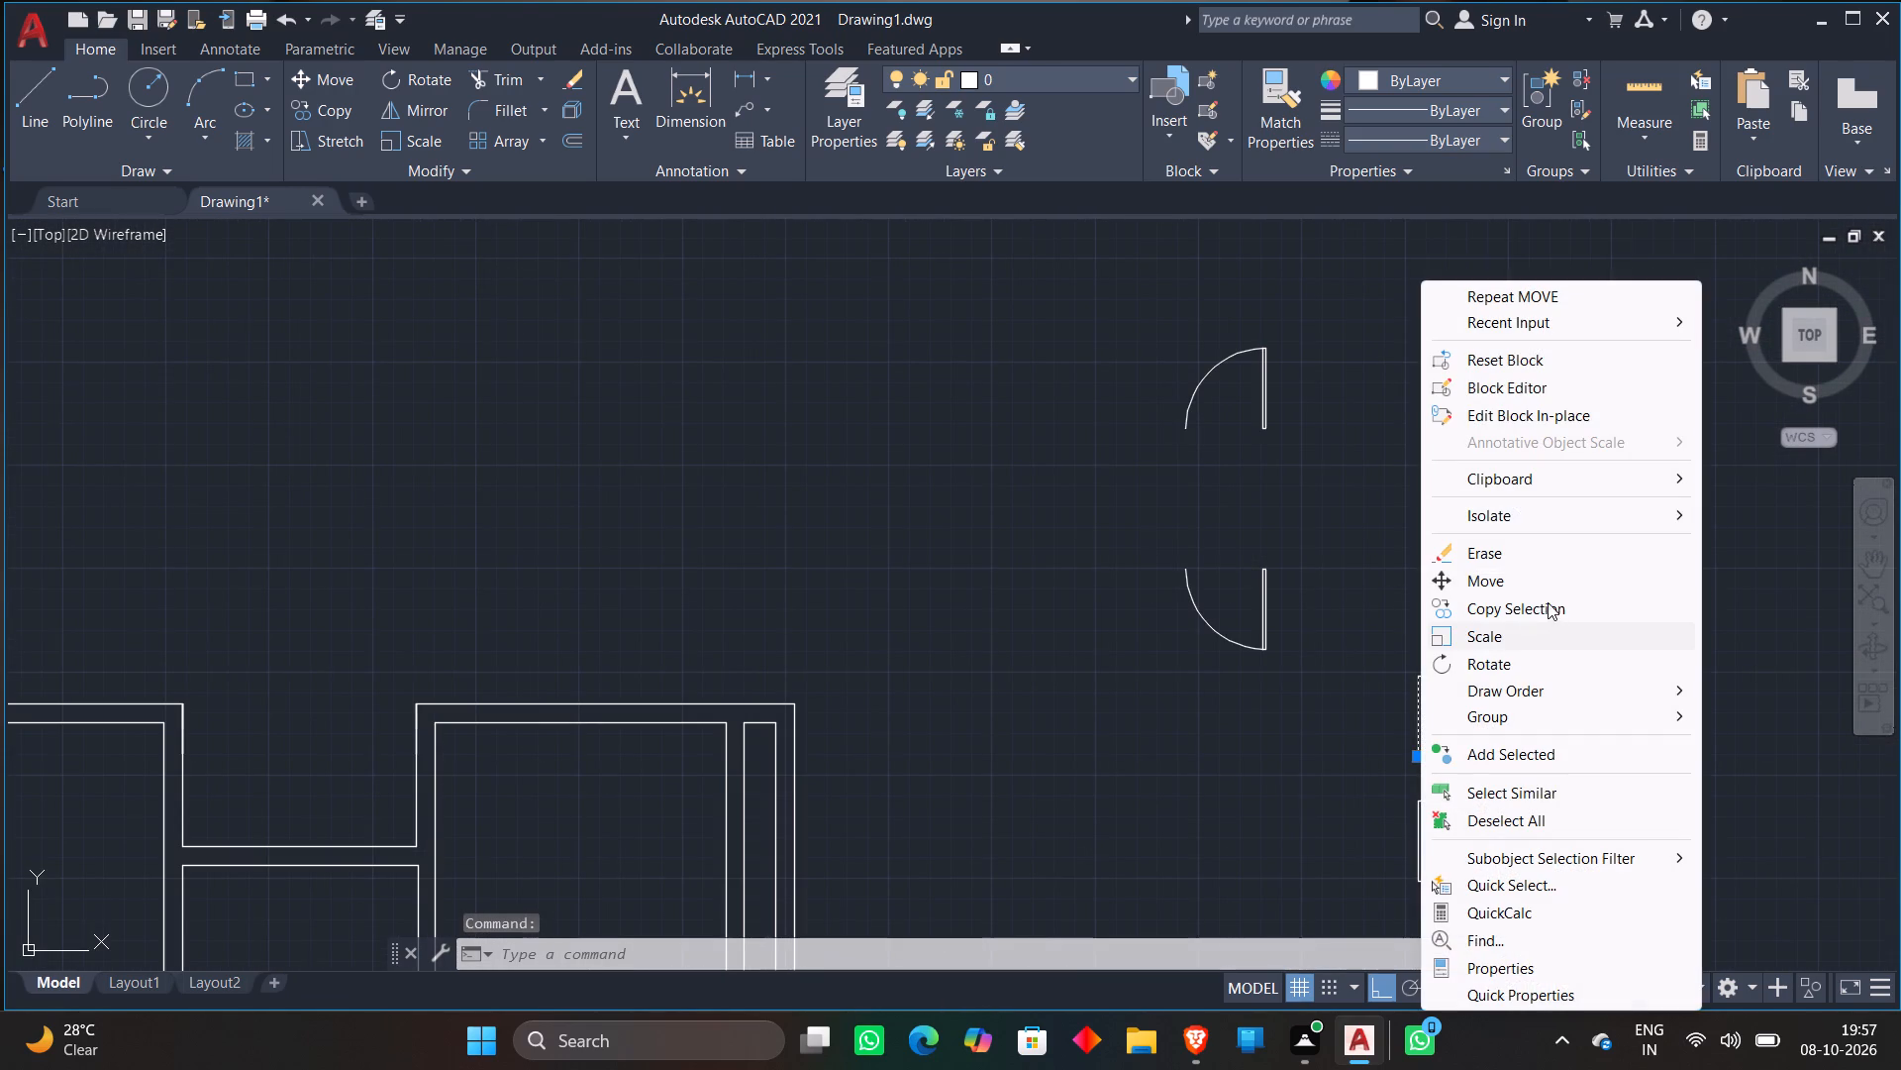
left_click(1482, 666)
left_click(1466, 720)
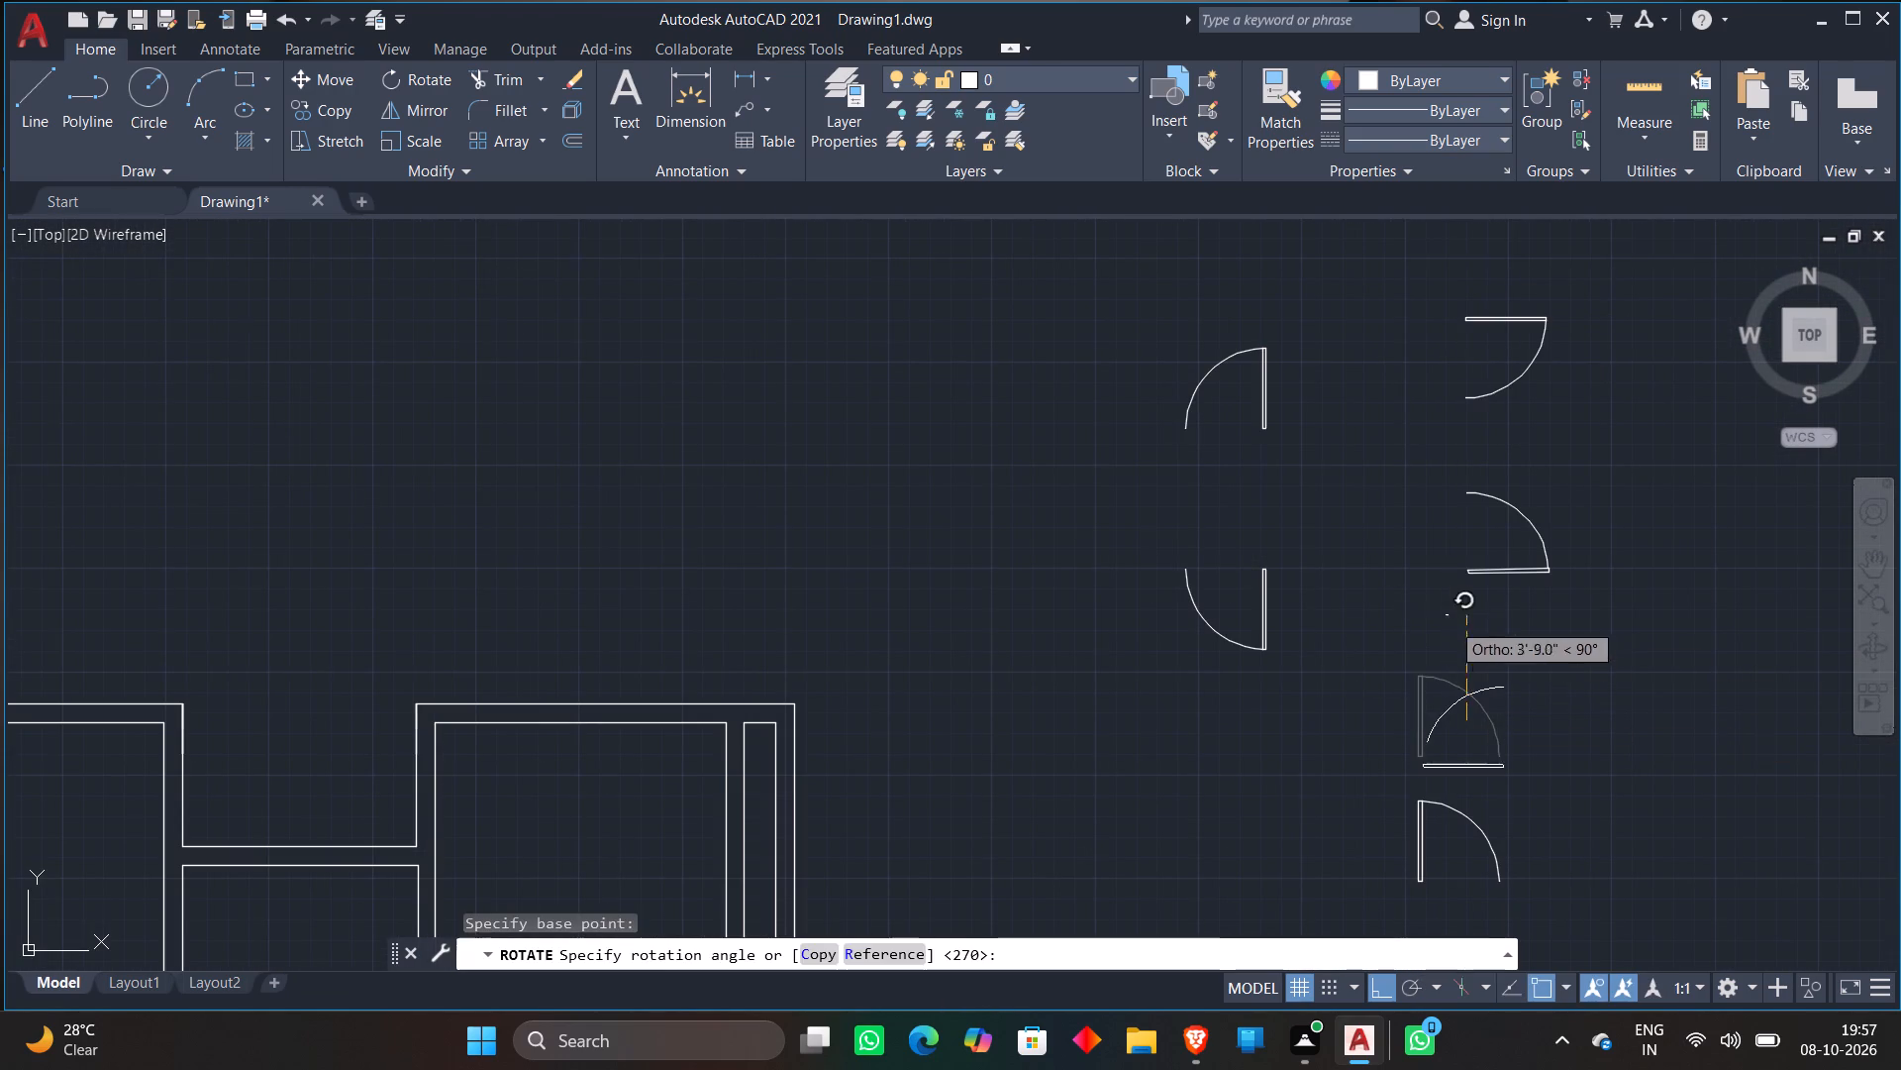
left_click(1444, 615)
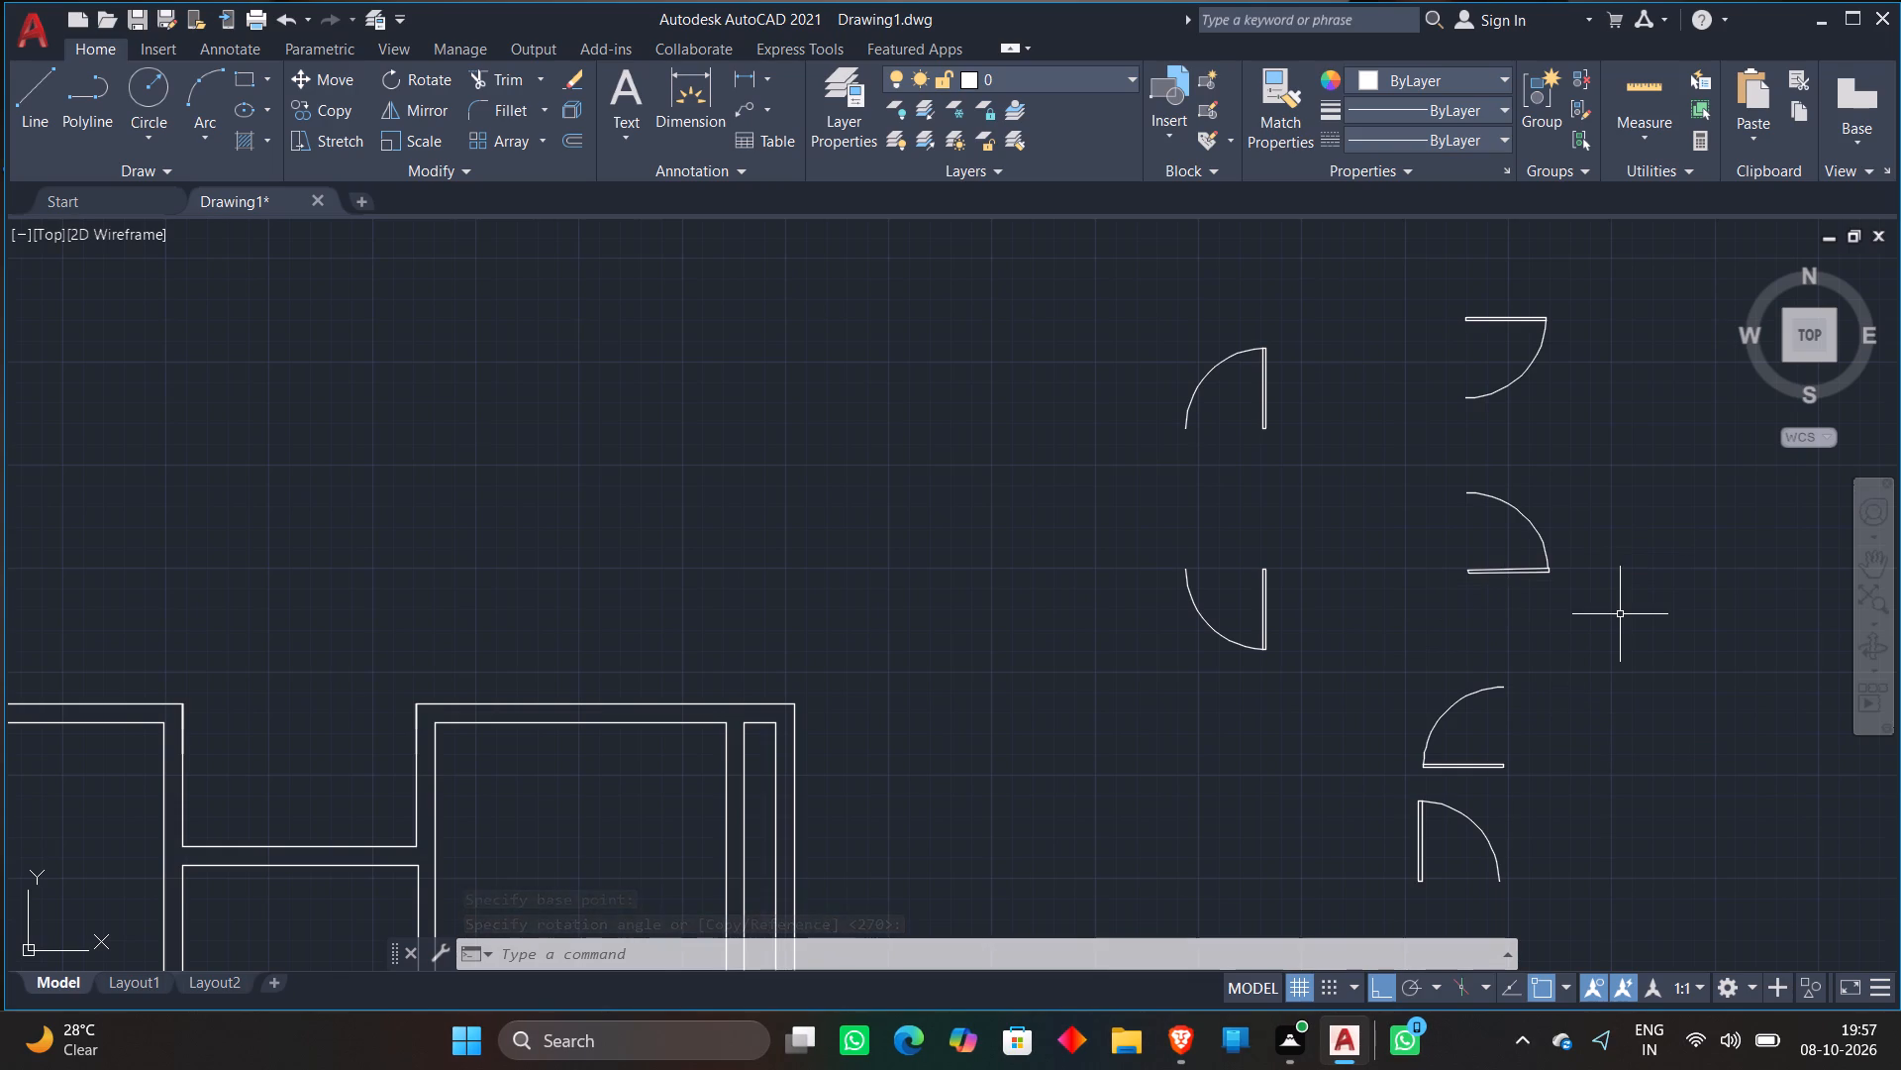
Turn Ortho off and move the rotated door block freehand northwest, to the north of the two west door blocks.
scroll(1620, 614, "down", 1)
left_click(1538, 664)
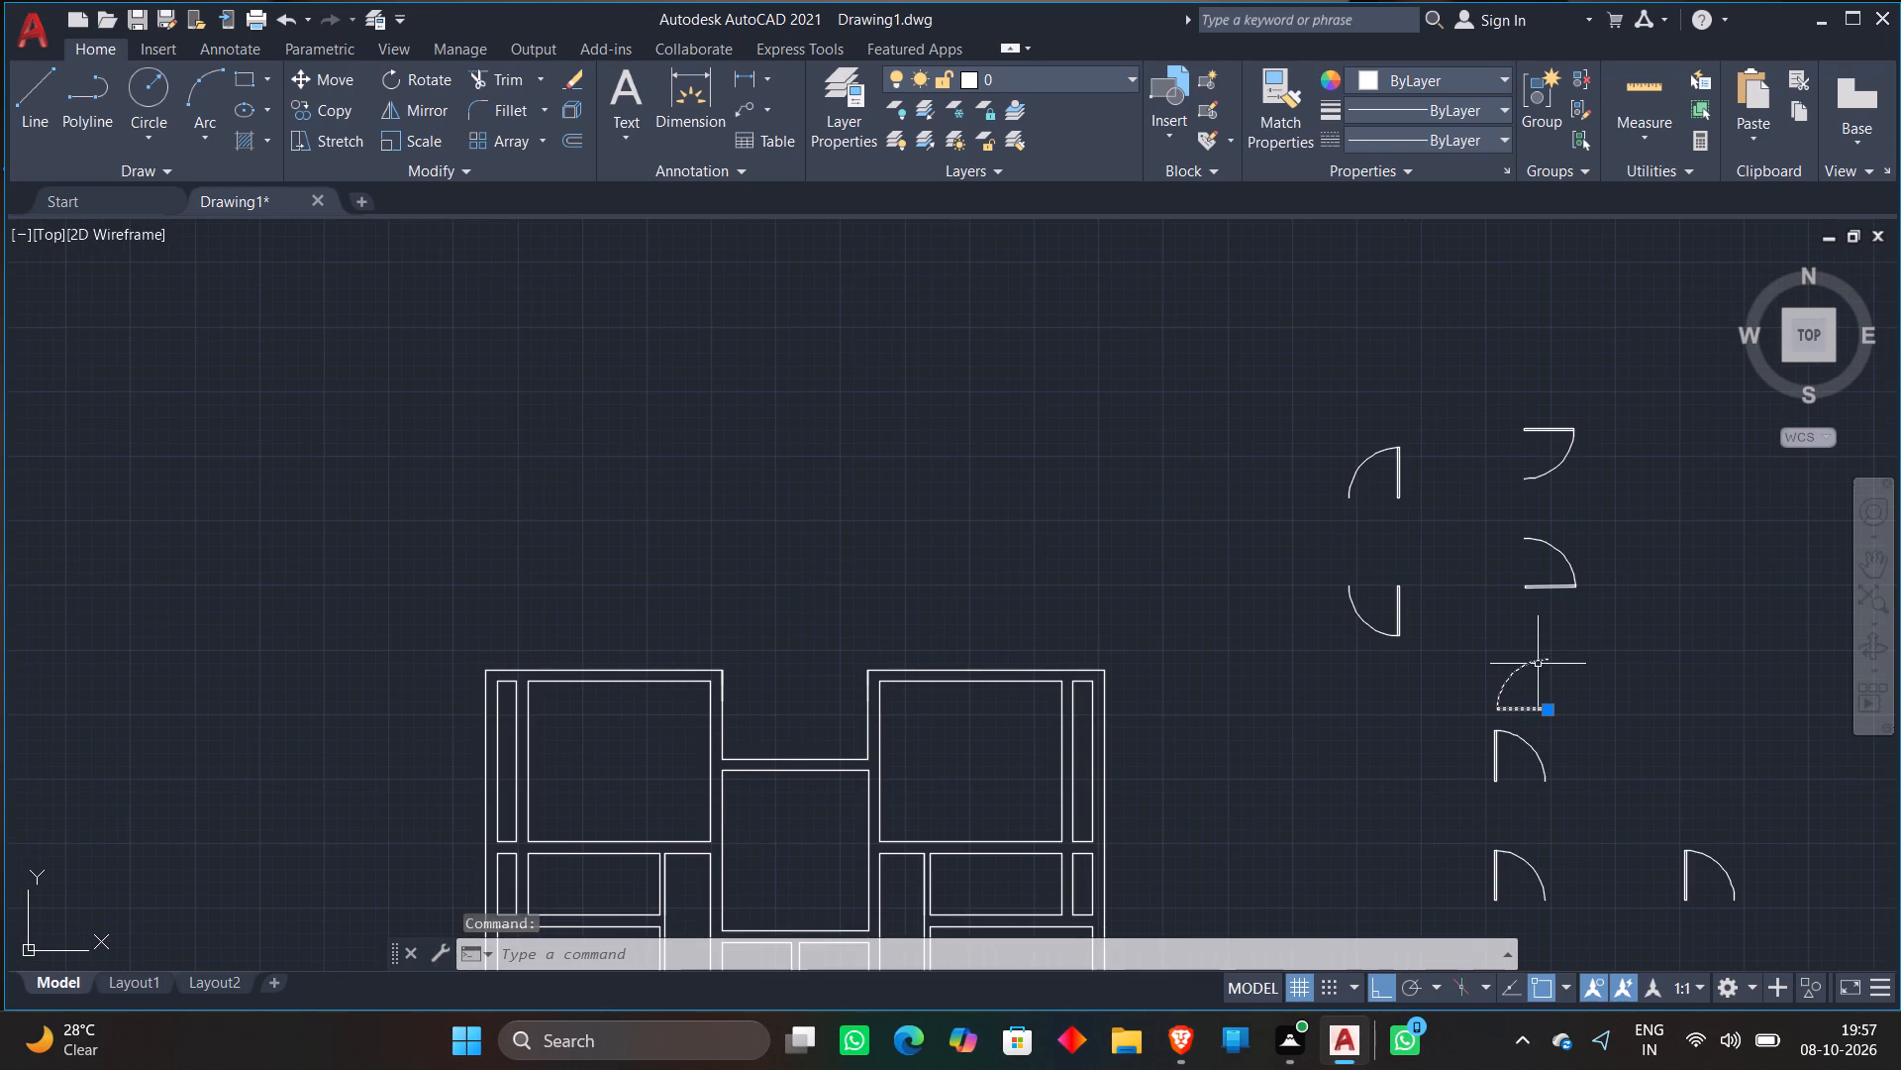
type("M")
key("space")
left_click(1538, 664)
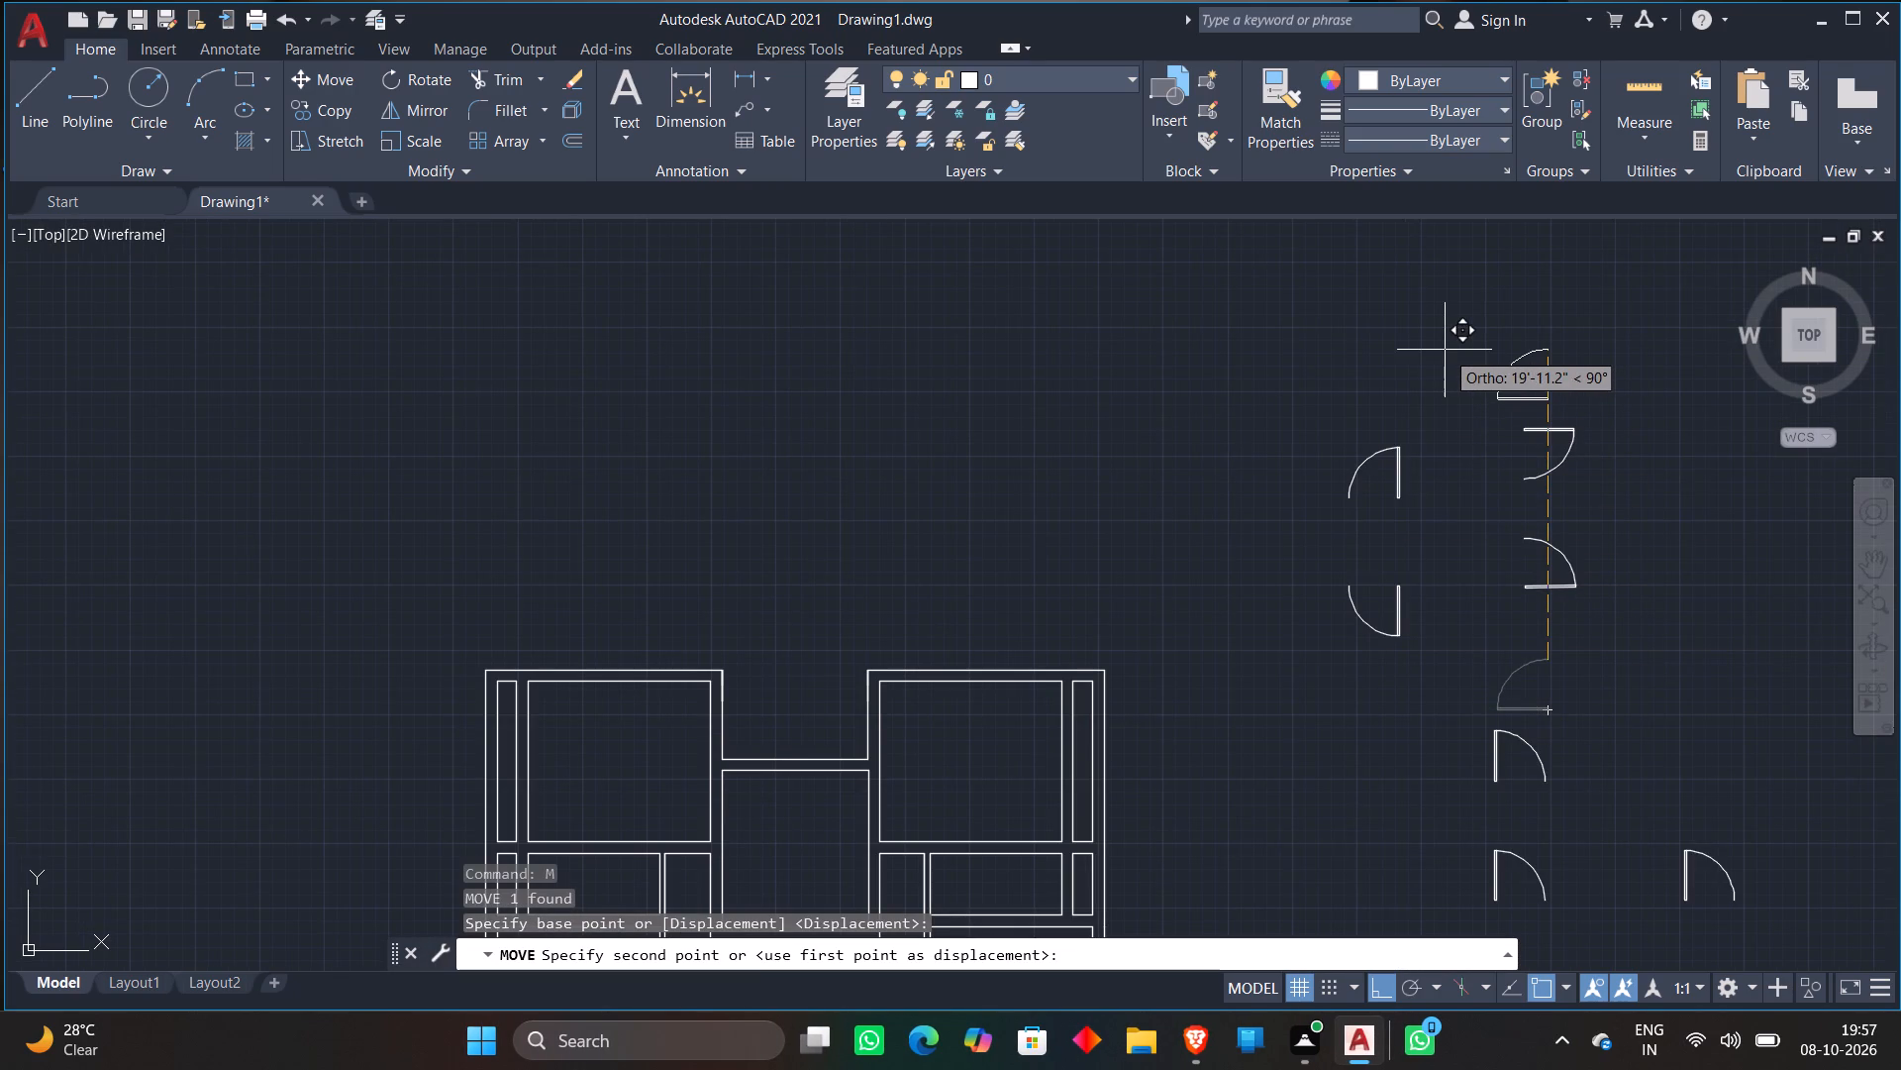
key("F8")
left_click(1468, 364)
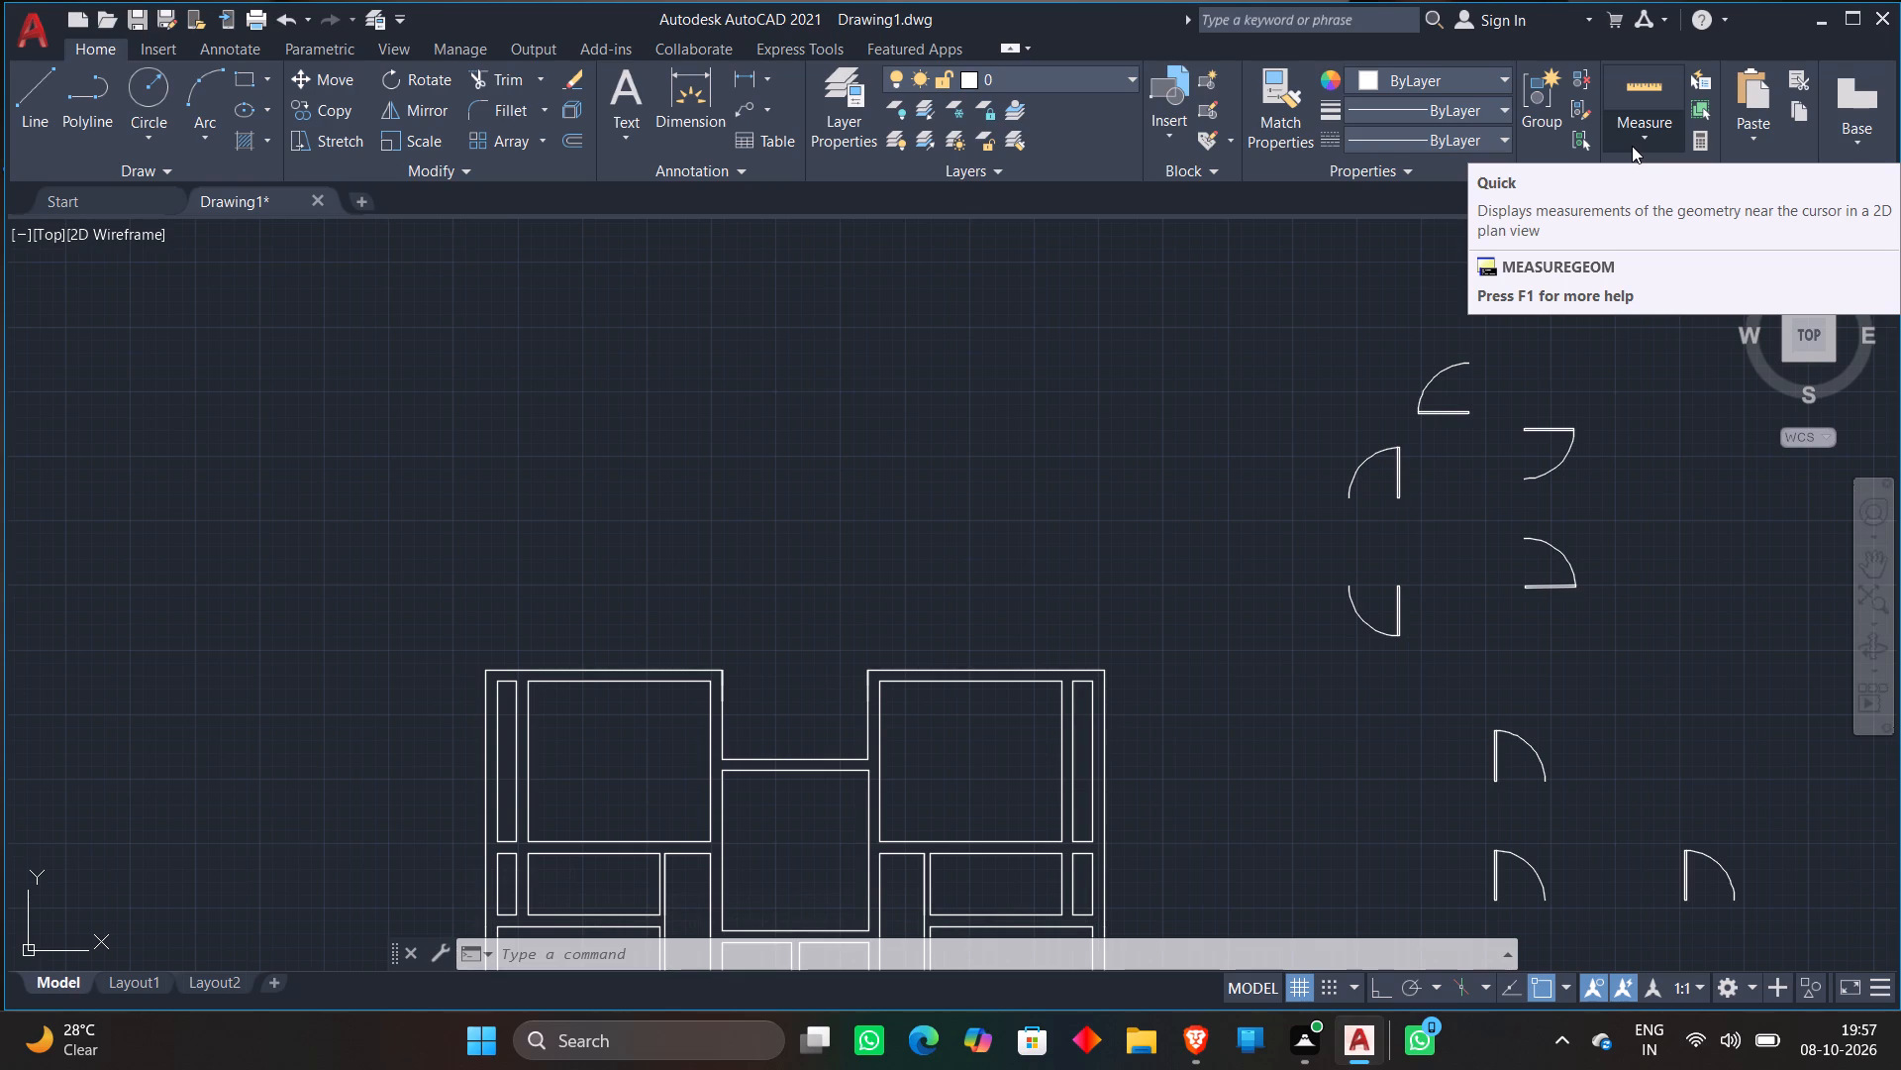
Rotate the northernmost remaining unrotated column door block 90° counterclockwise about the southeast end of its swing arc, with Ortho on.
scroll(1616, 182, "down", 1)
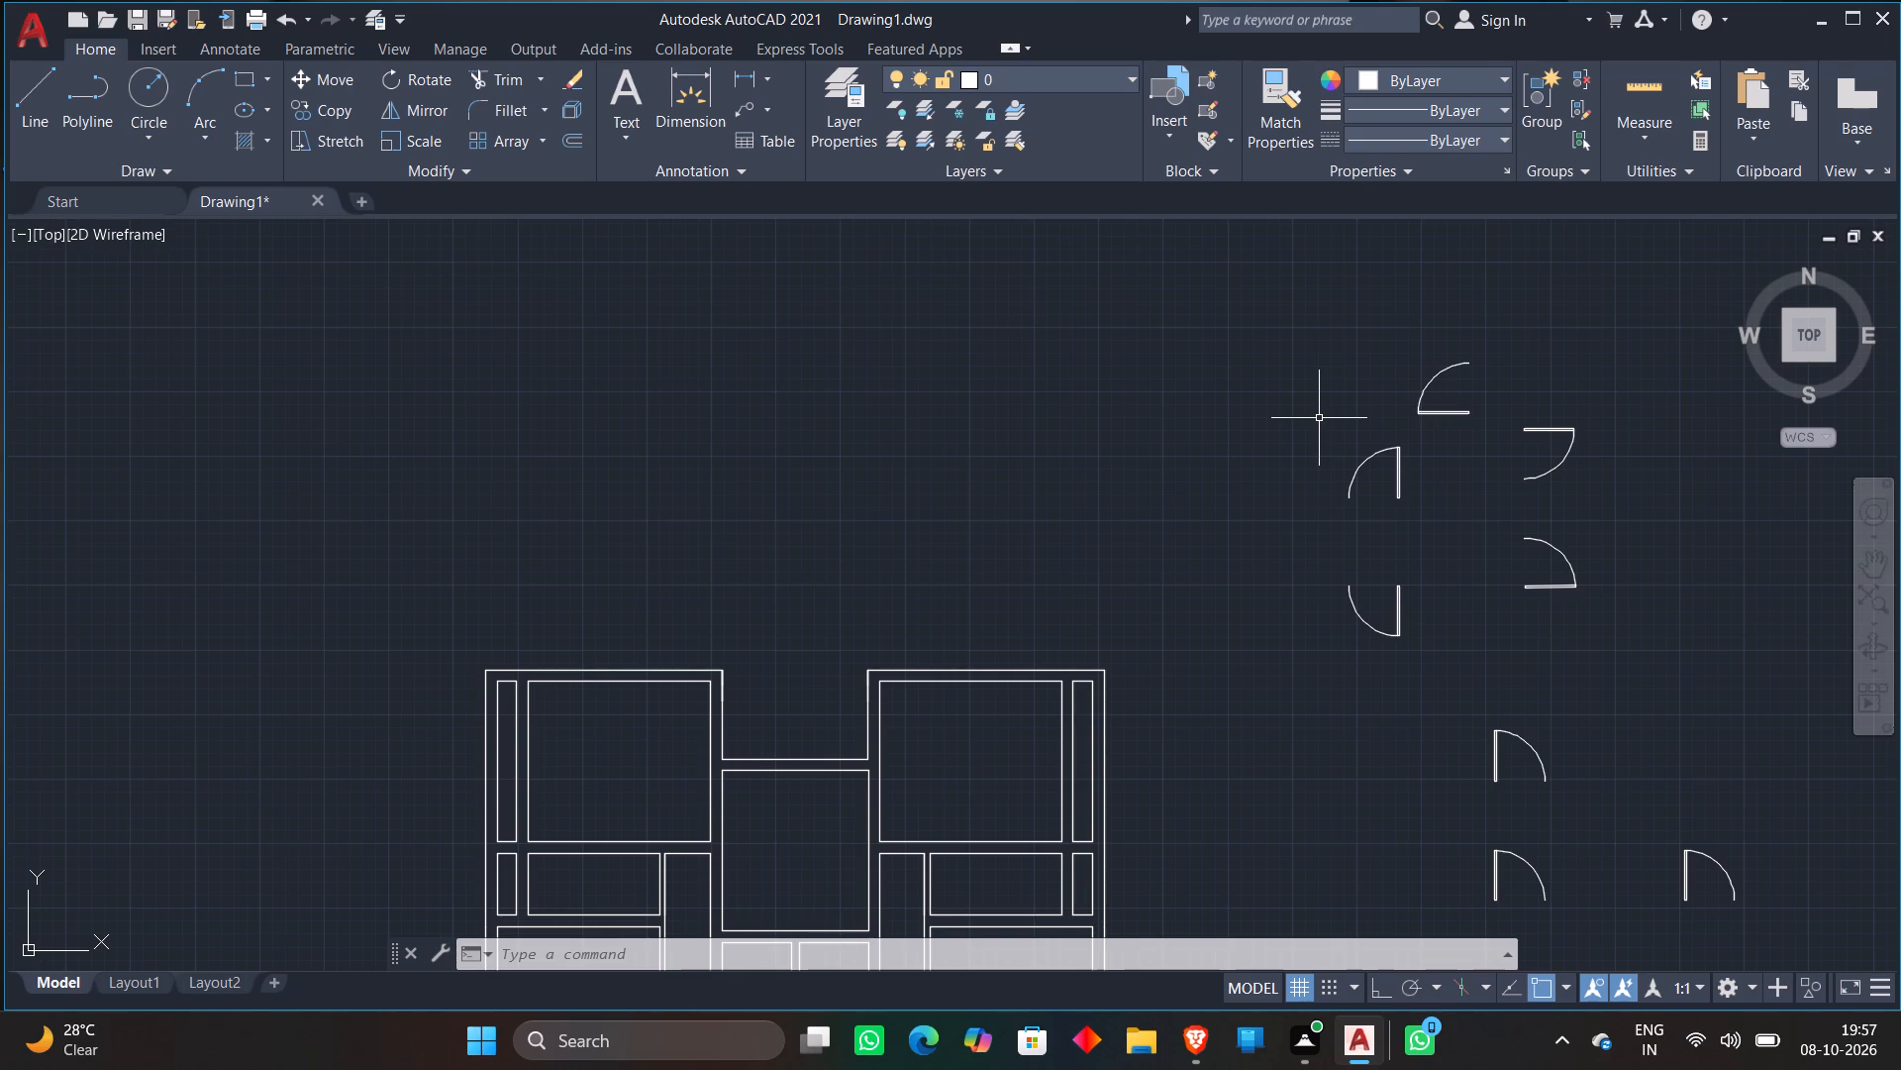
scroll(1356, 505, "down", 1)
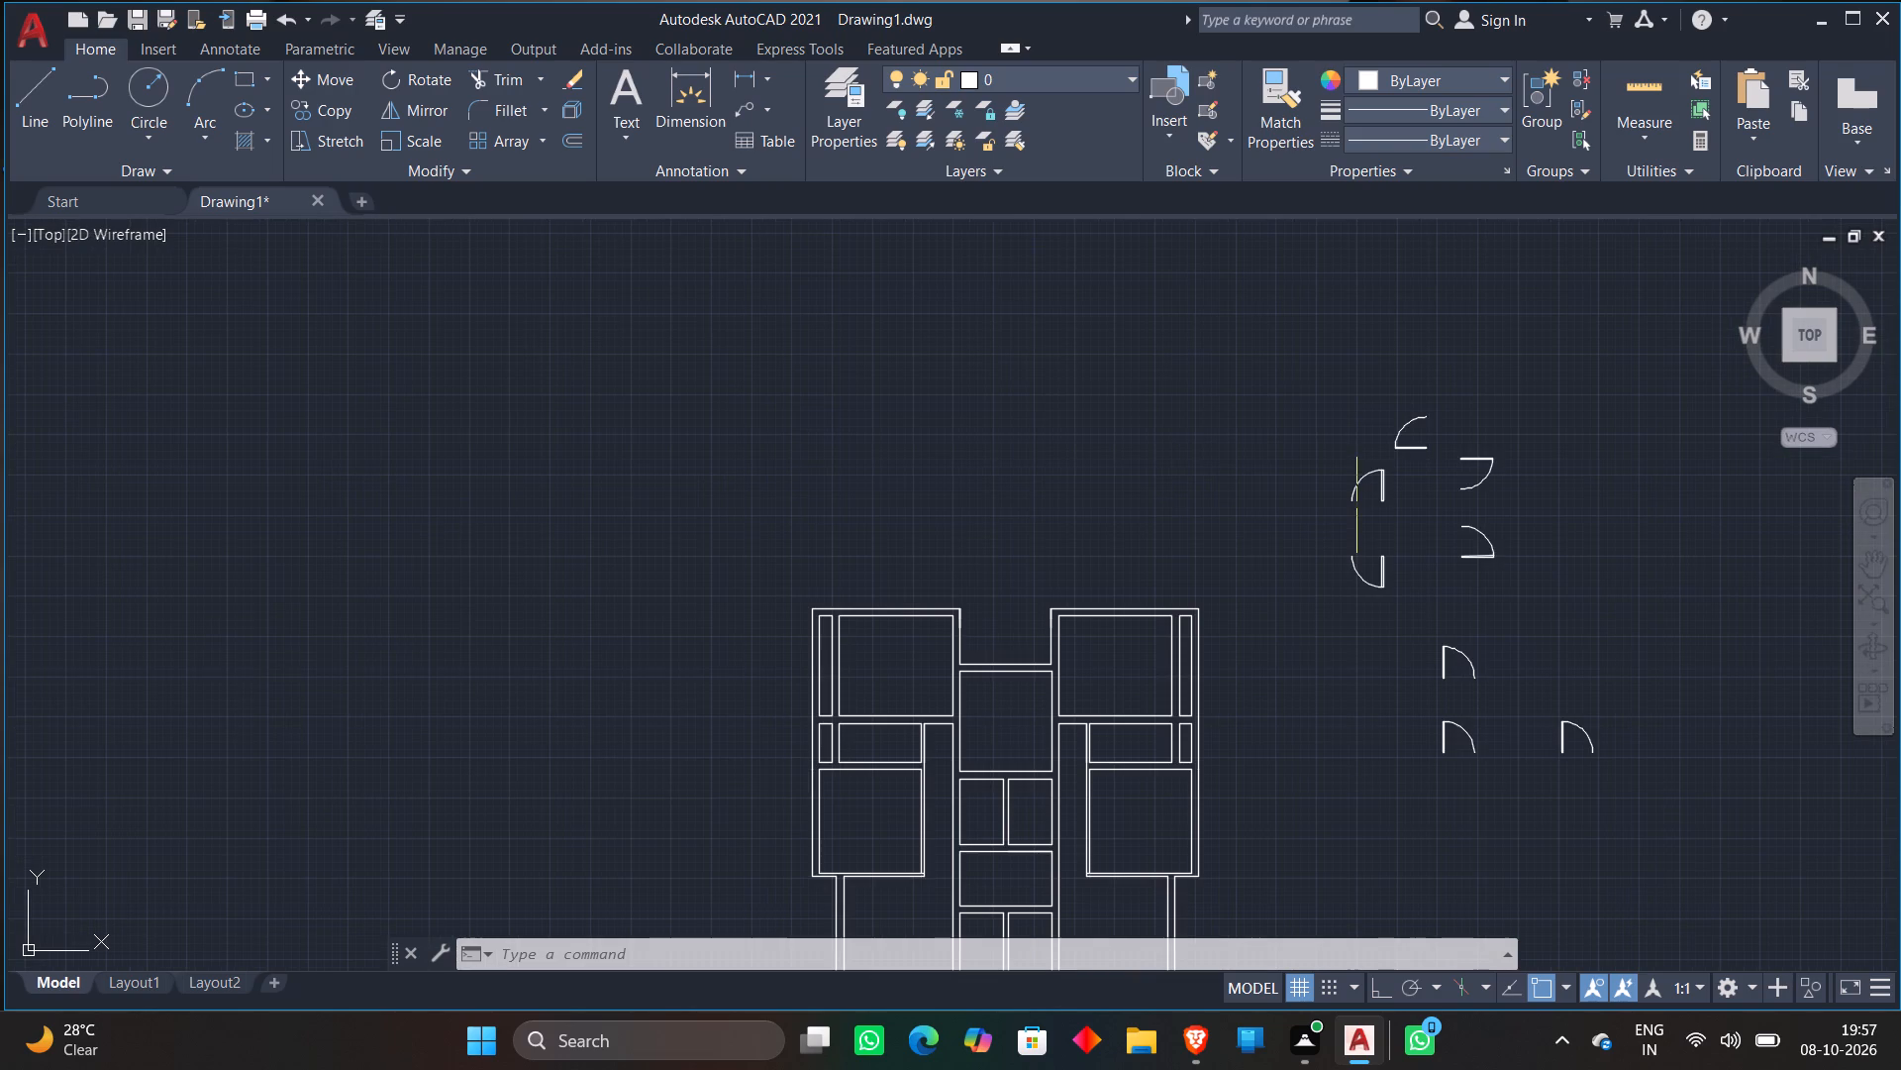
middle_click_drag(1317, 512, 1303, 503)
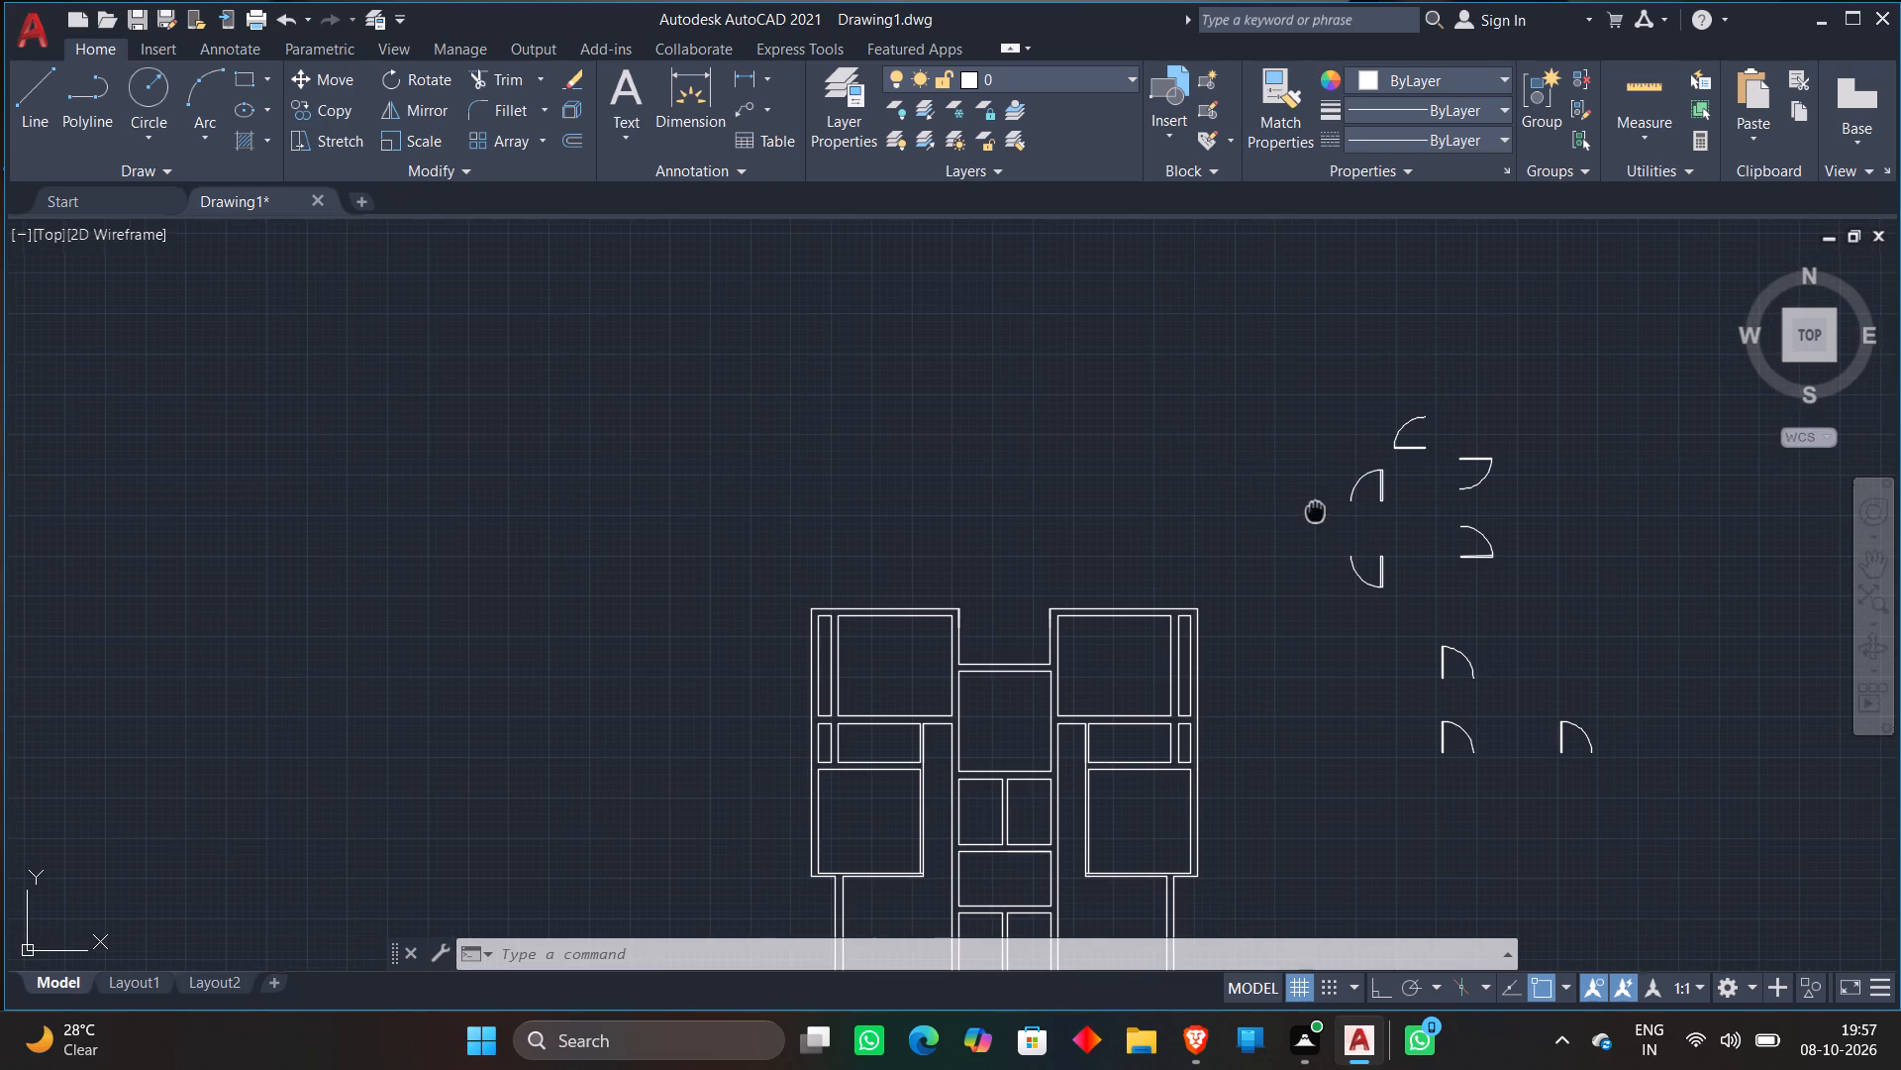
middle_click_drag(1303, 503, 1088, 422)
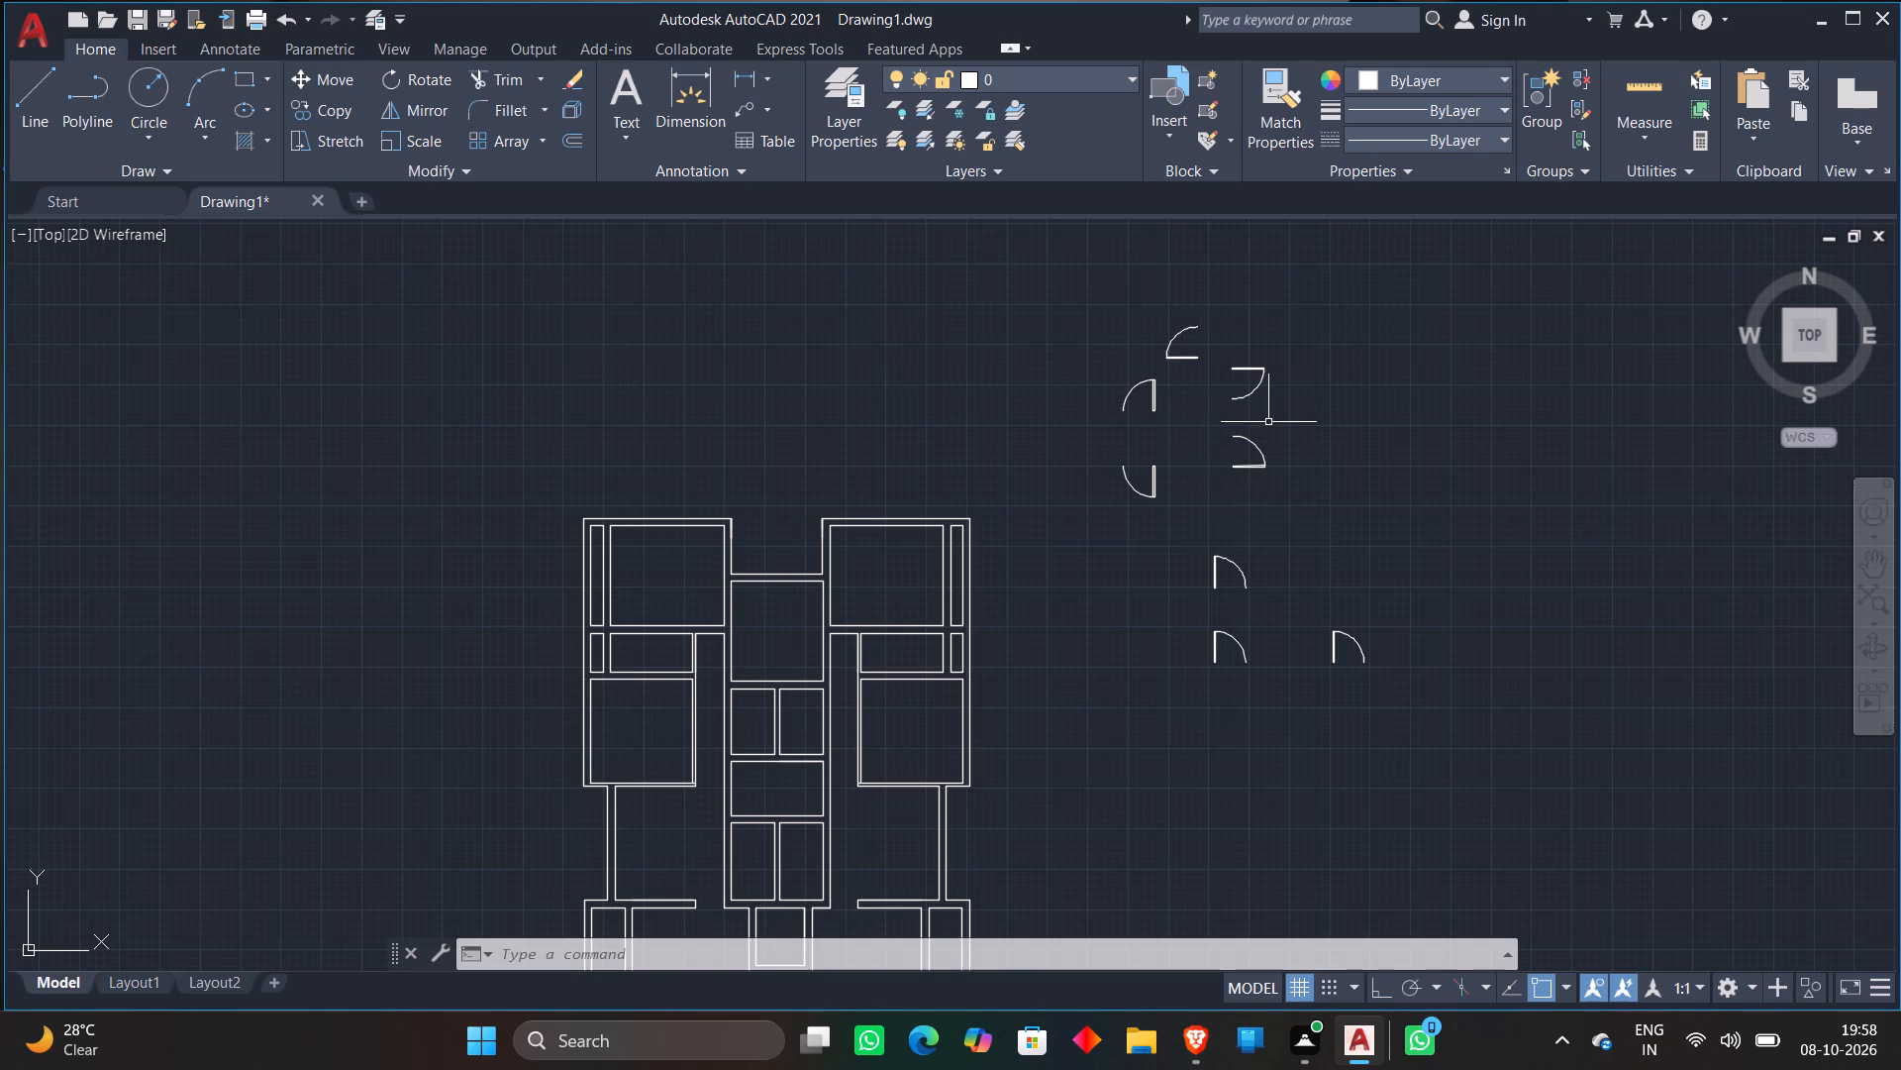
scroll(1268, 422, "up", 1)
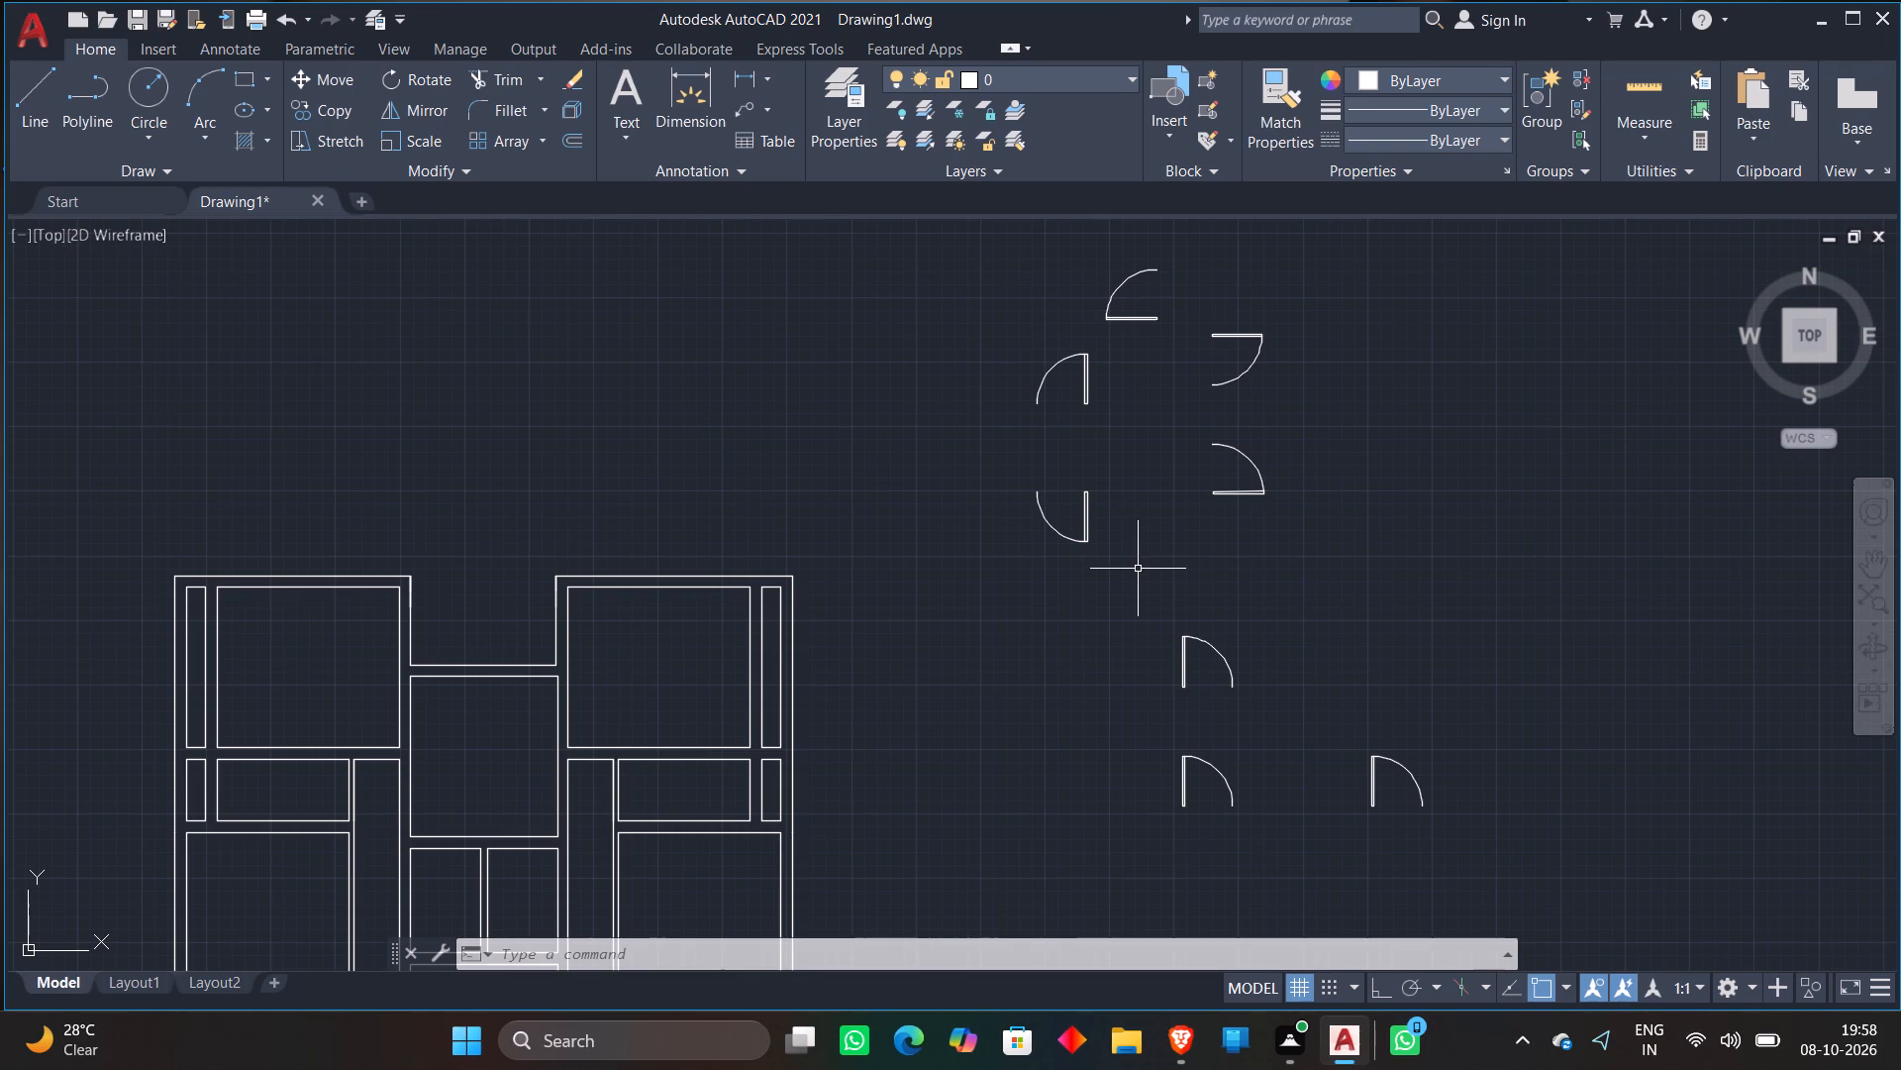
left_click(1139, 600)
left_click(1273, 717)
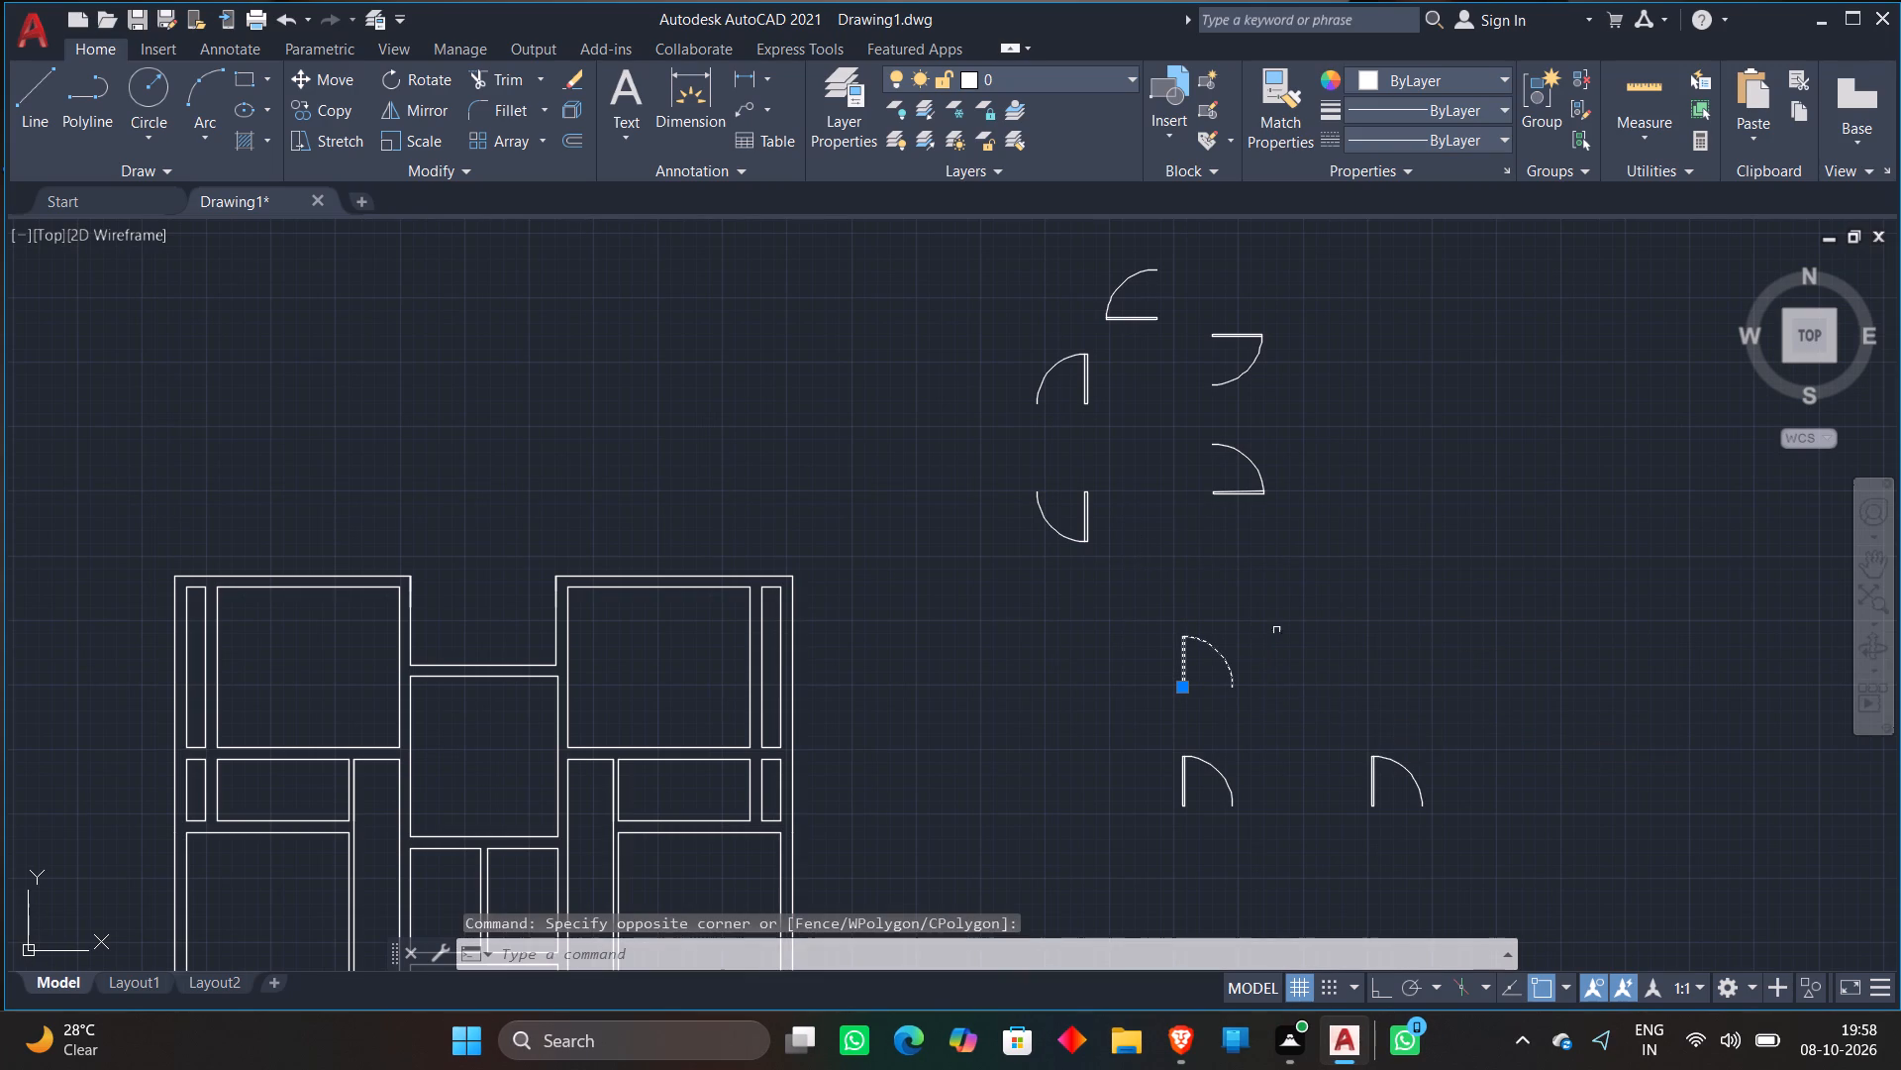
right_click(1257, 587)
left_click(1319, 666)
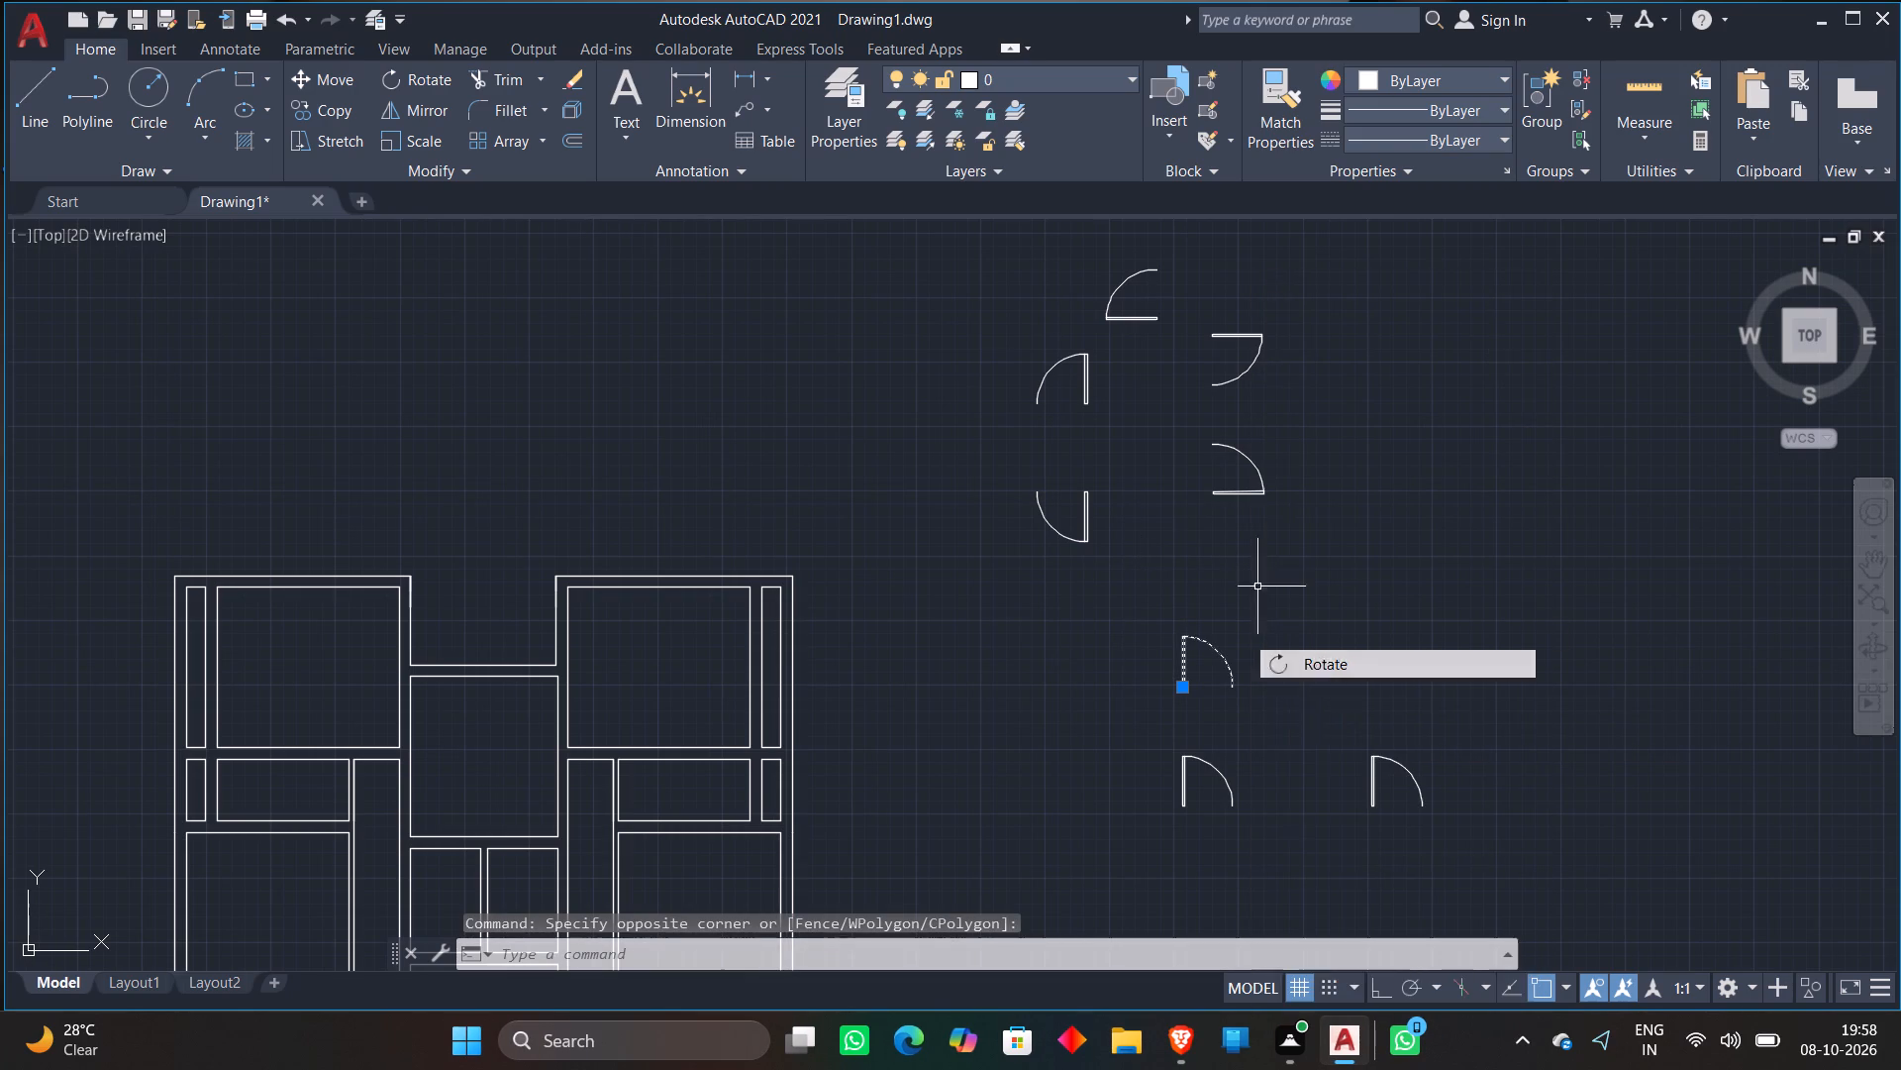
left_click(1238, 689)
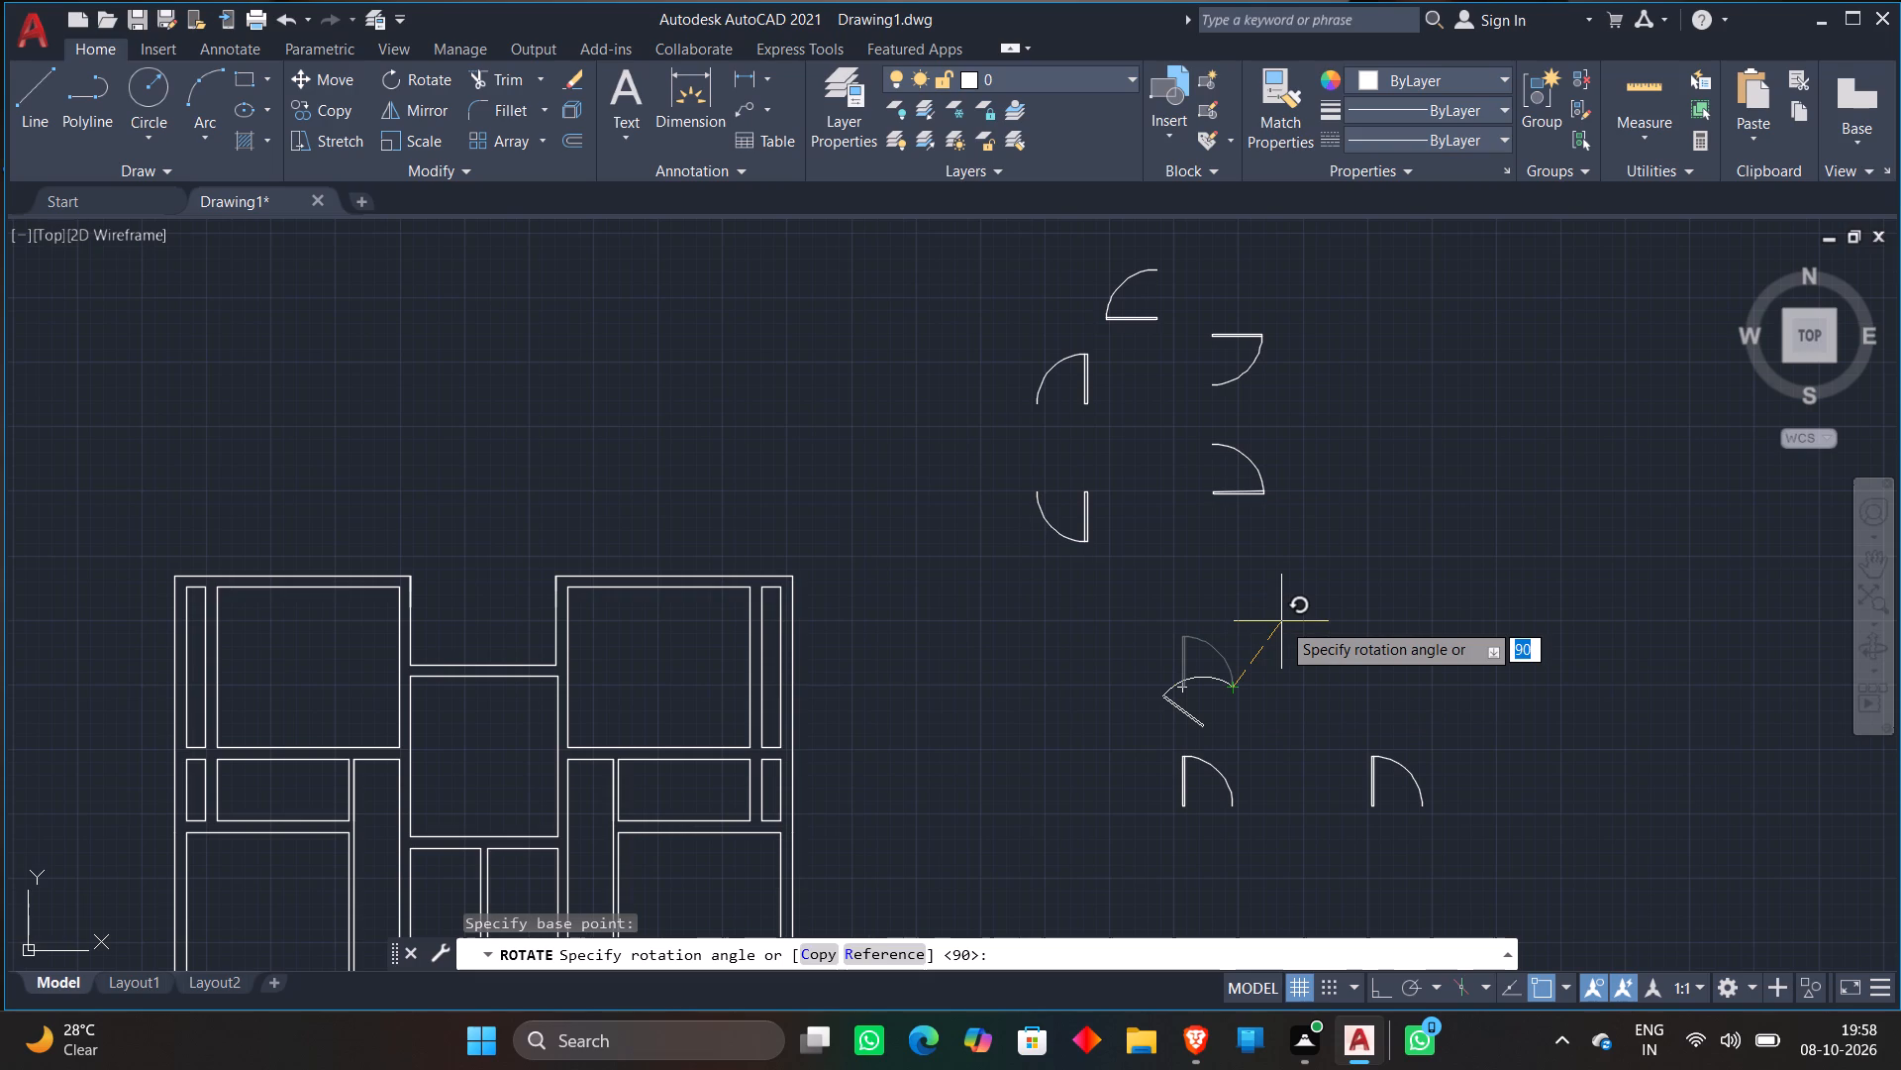
key("F8")
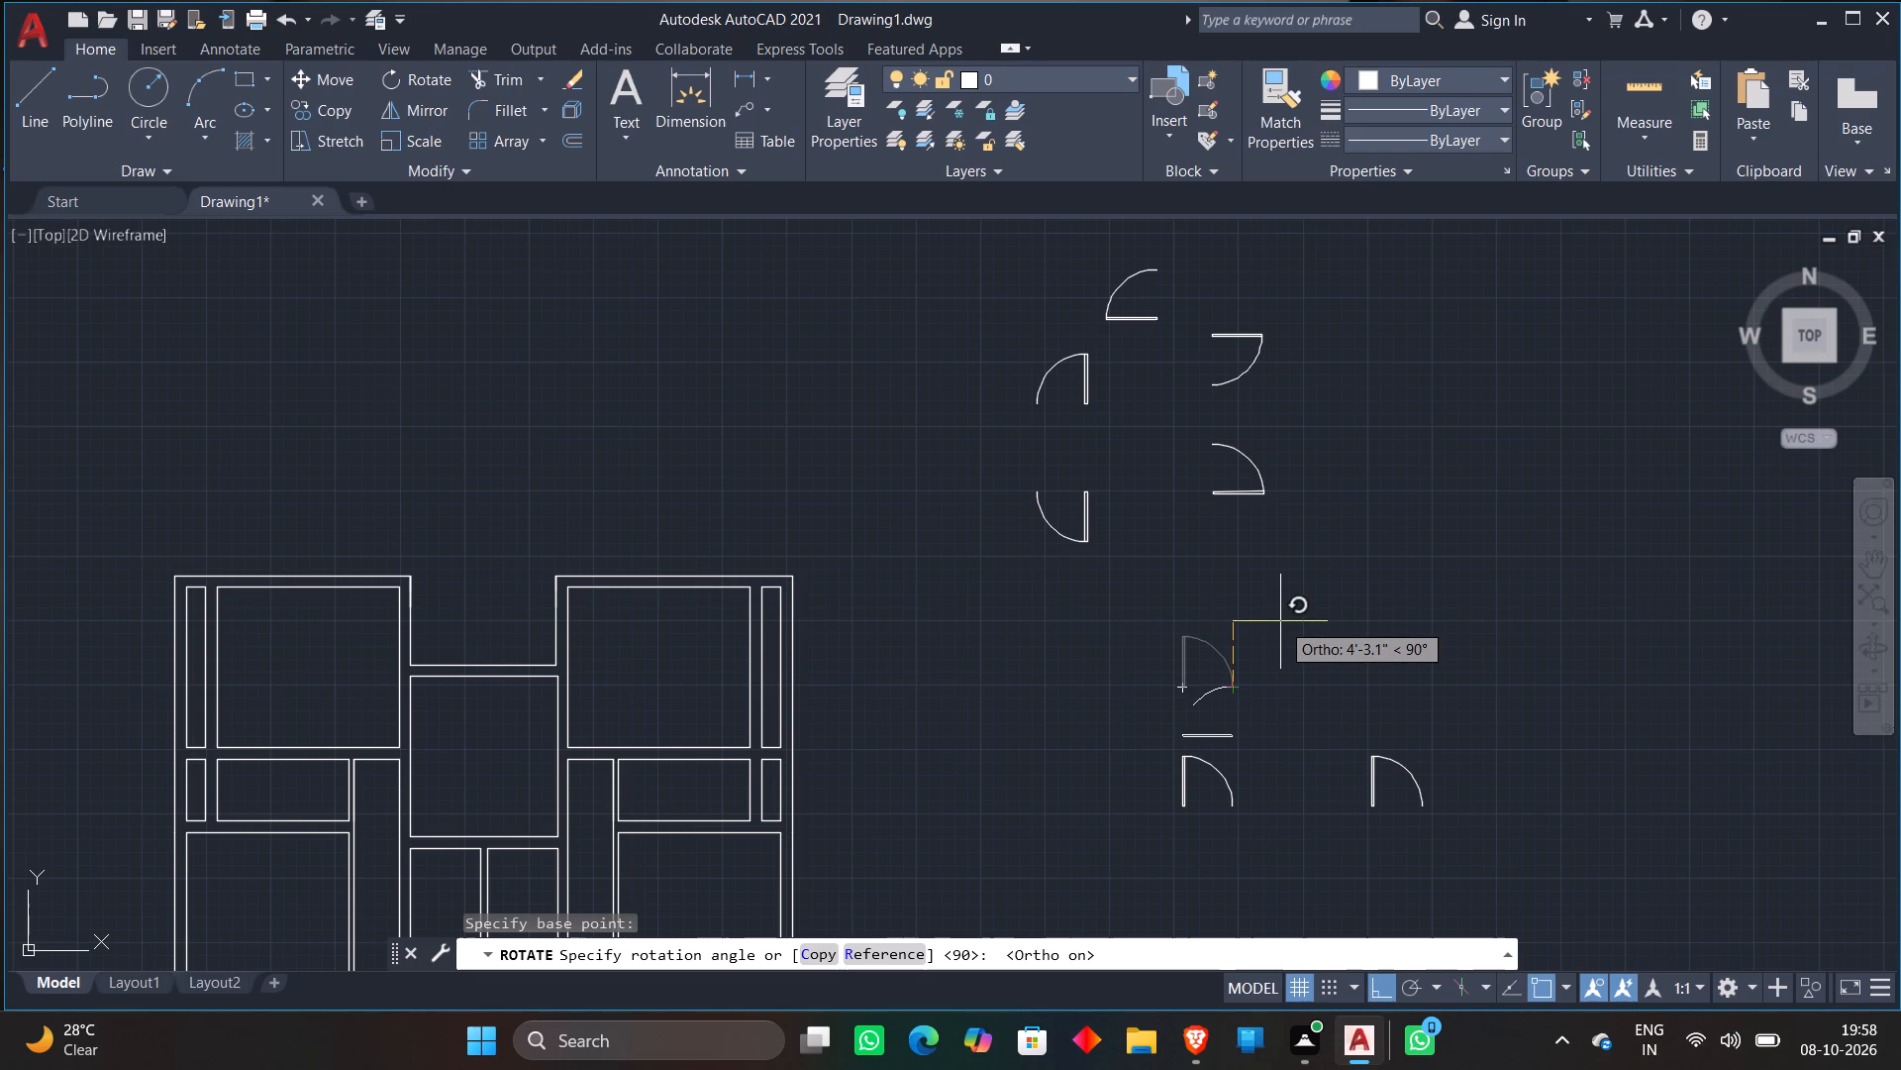
left_click(1280, 621)
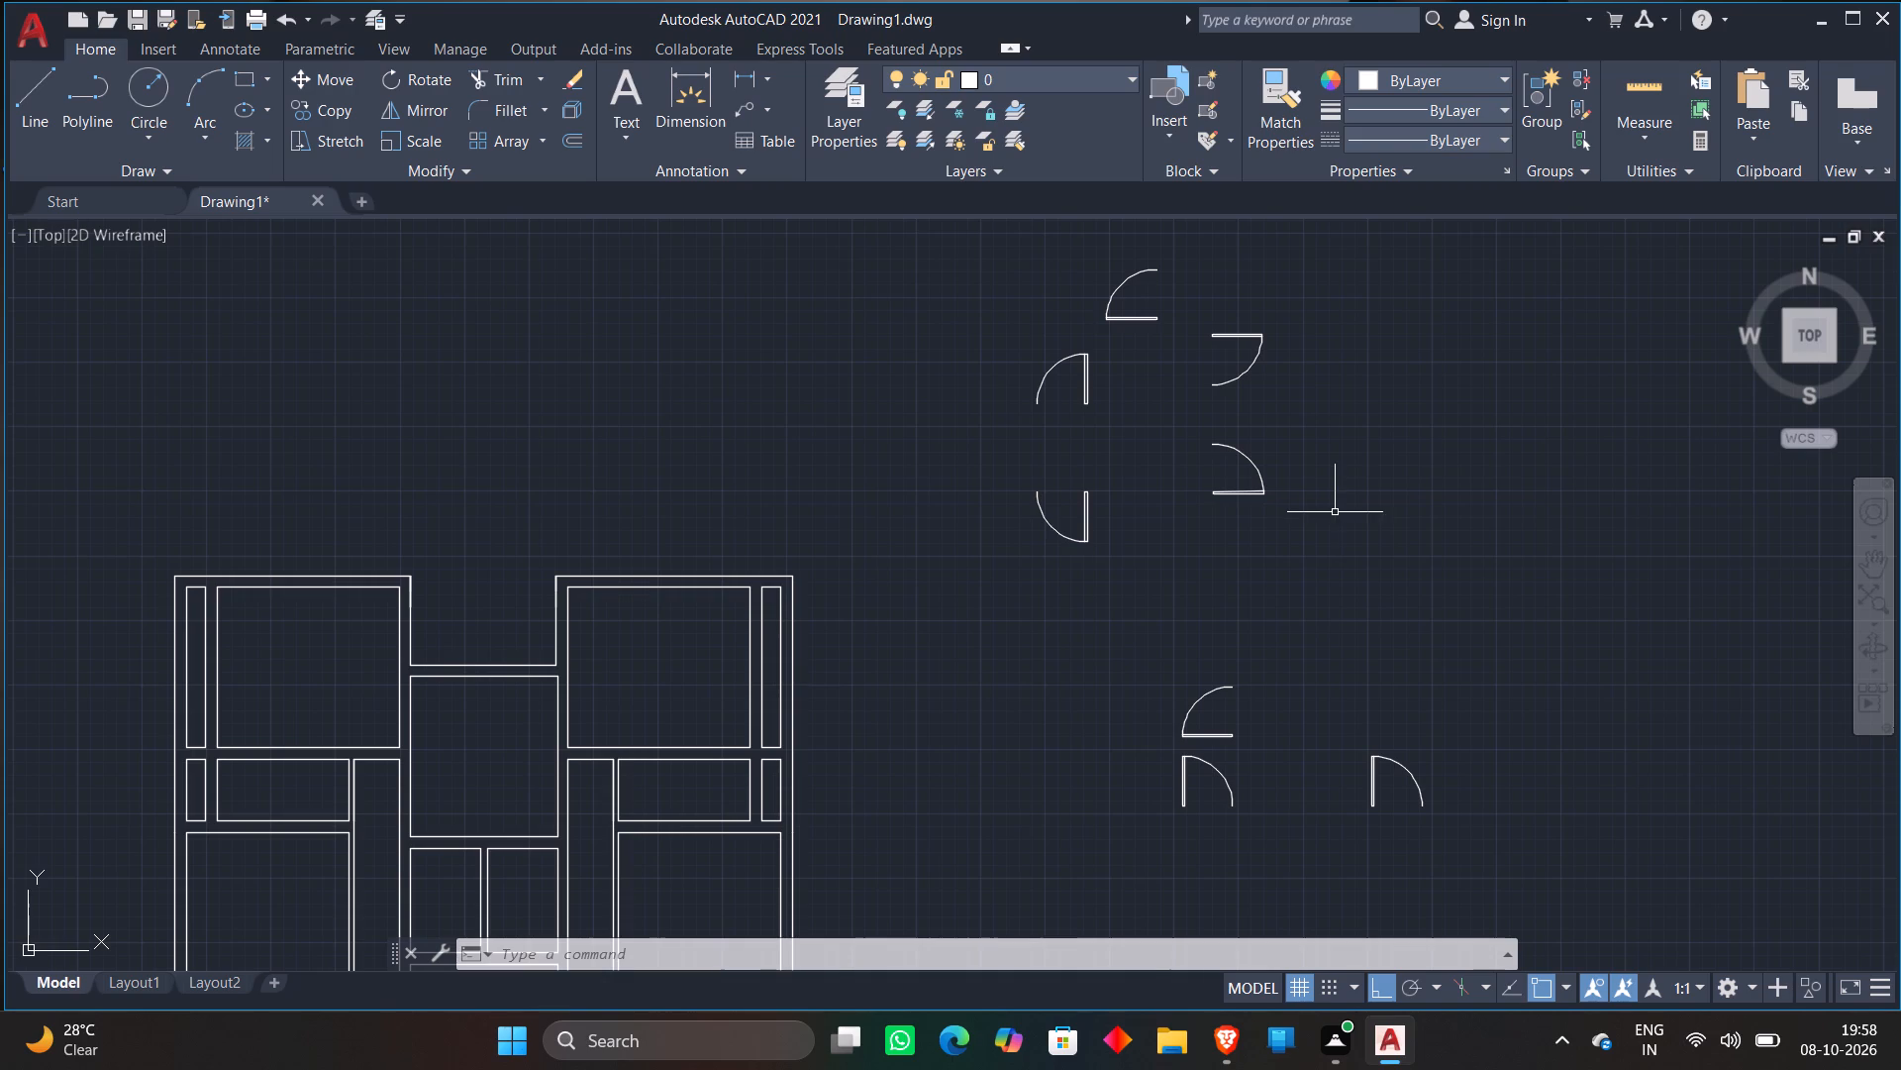
Move the two west door blocks and the two northernmost door blocks together straight north, away from the mirrored door.
scroll(1335, 518, "down", 1)
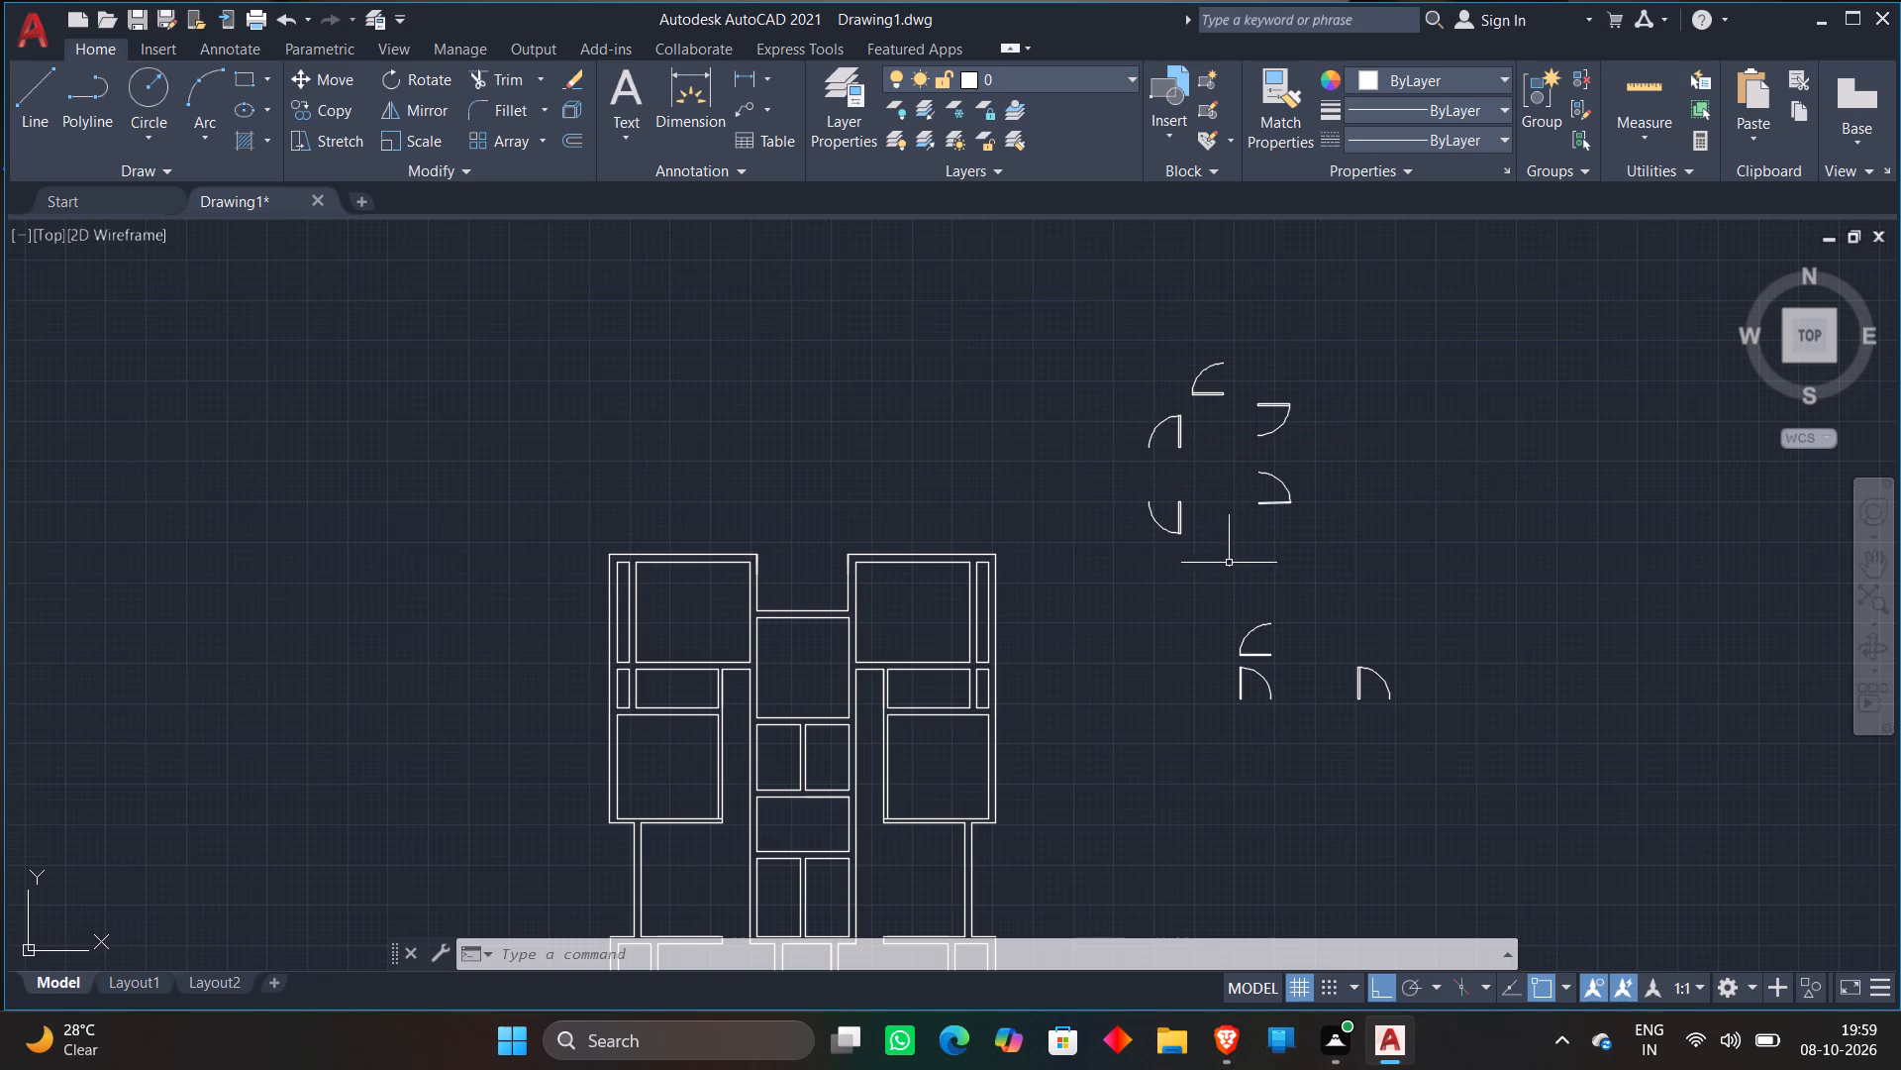
left_click(1202, 390)
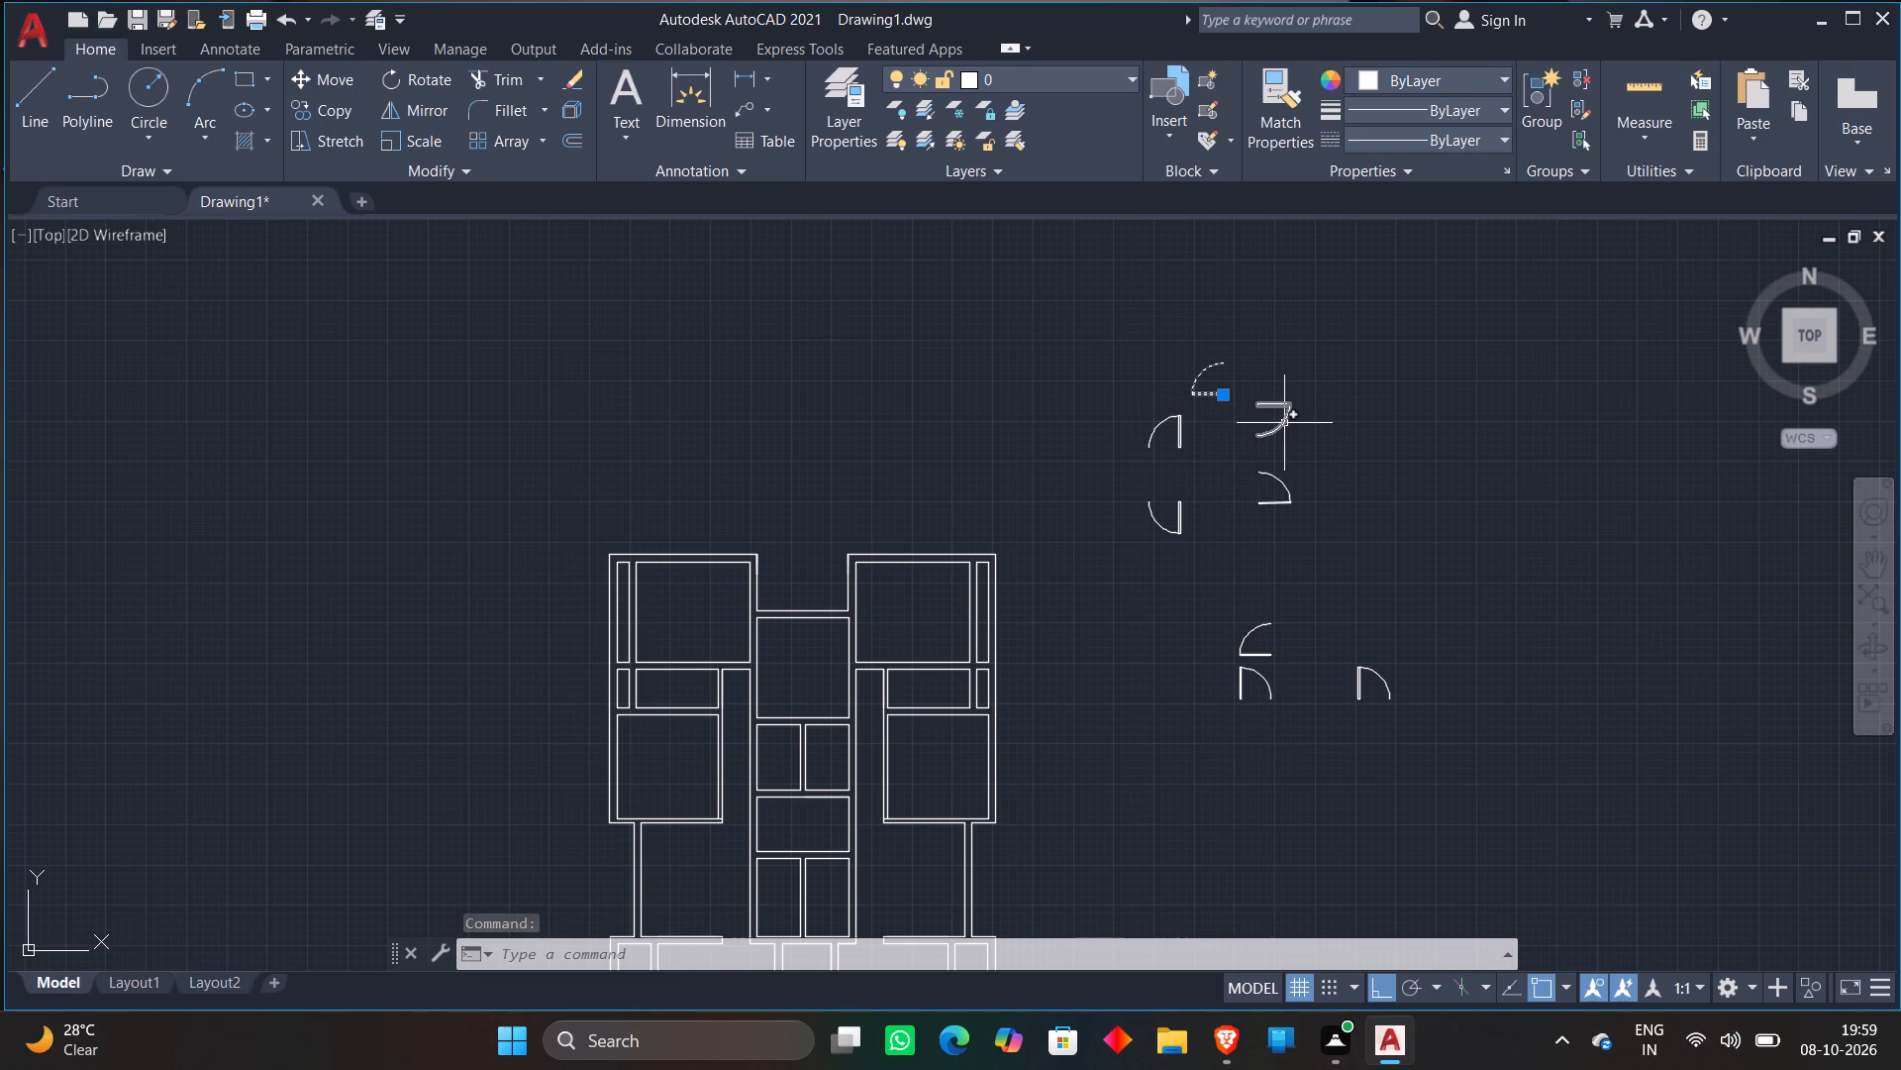
left_click(1282, 423)
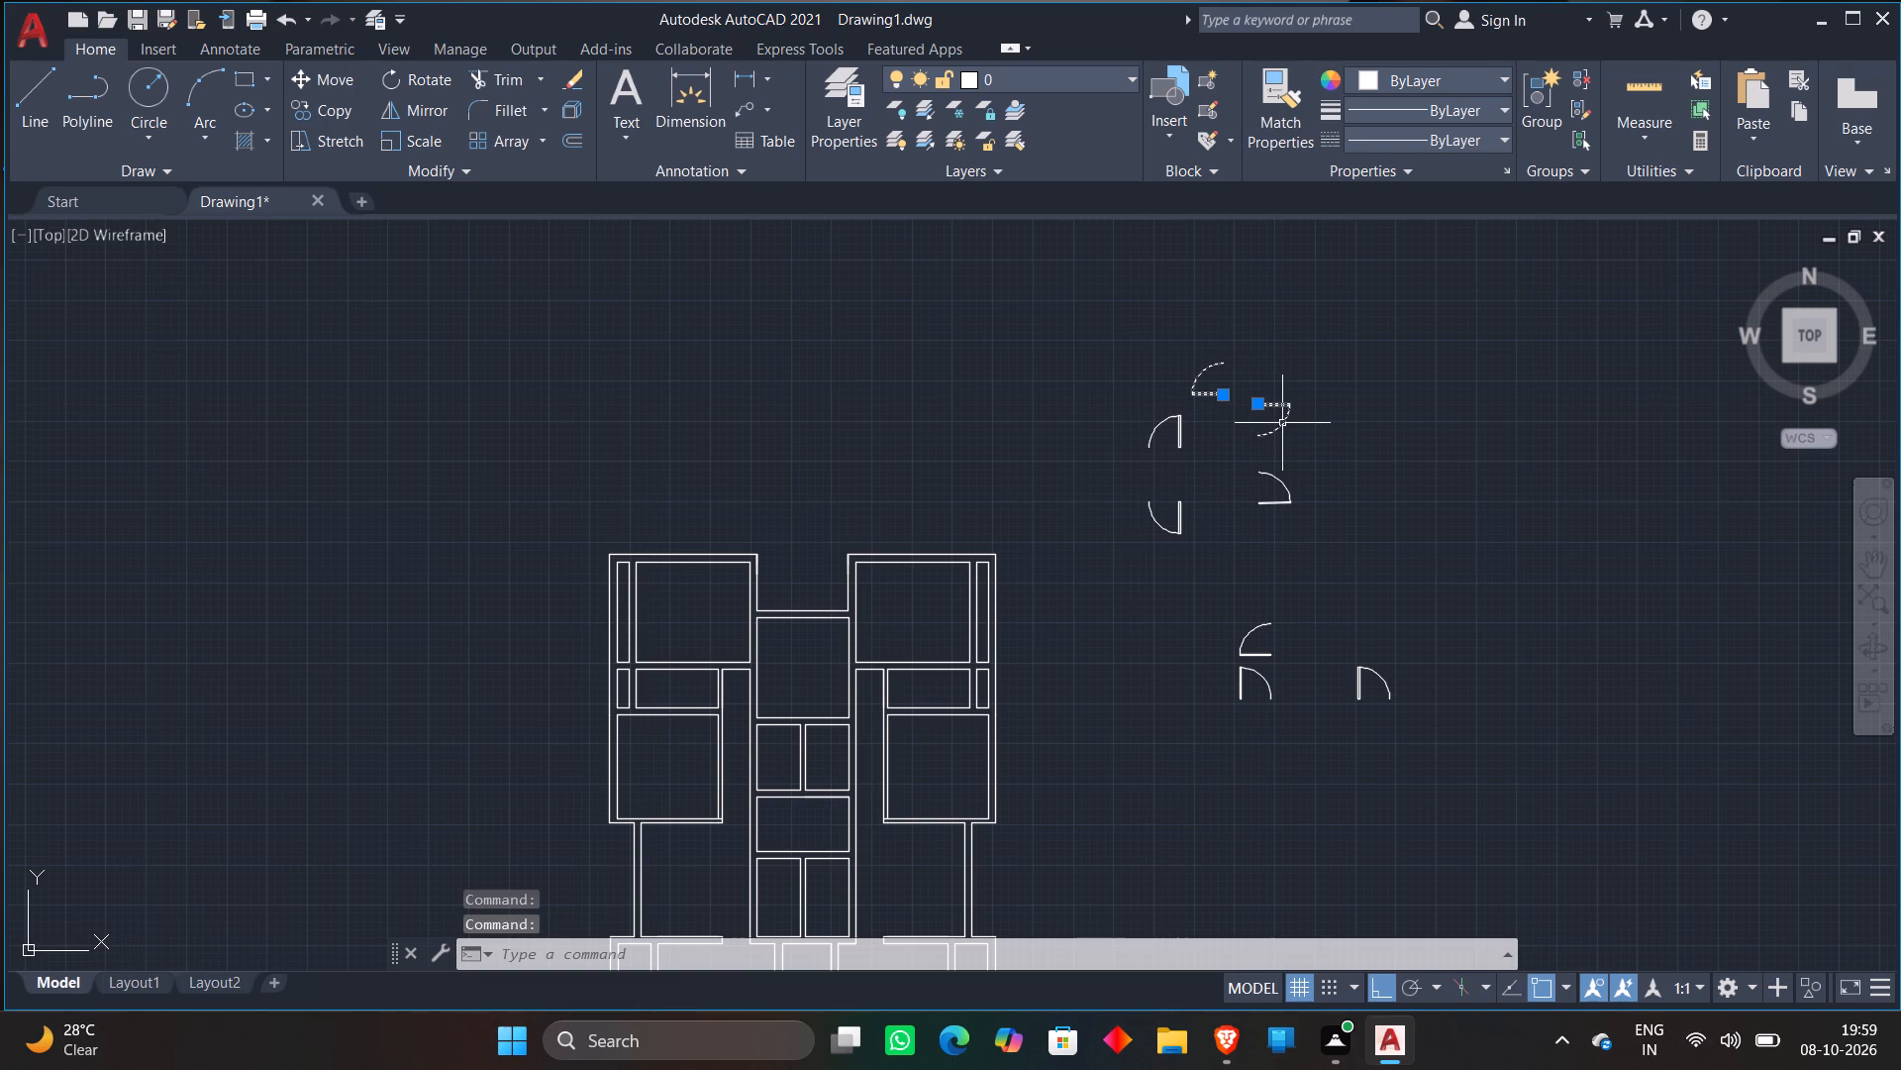
left_click(1181, 438)
left_click(1176, 517)
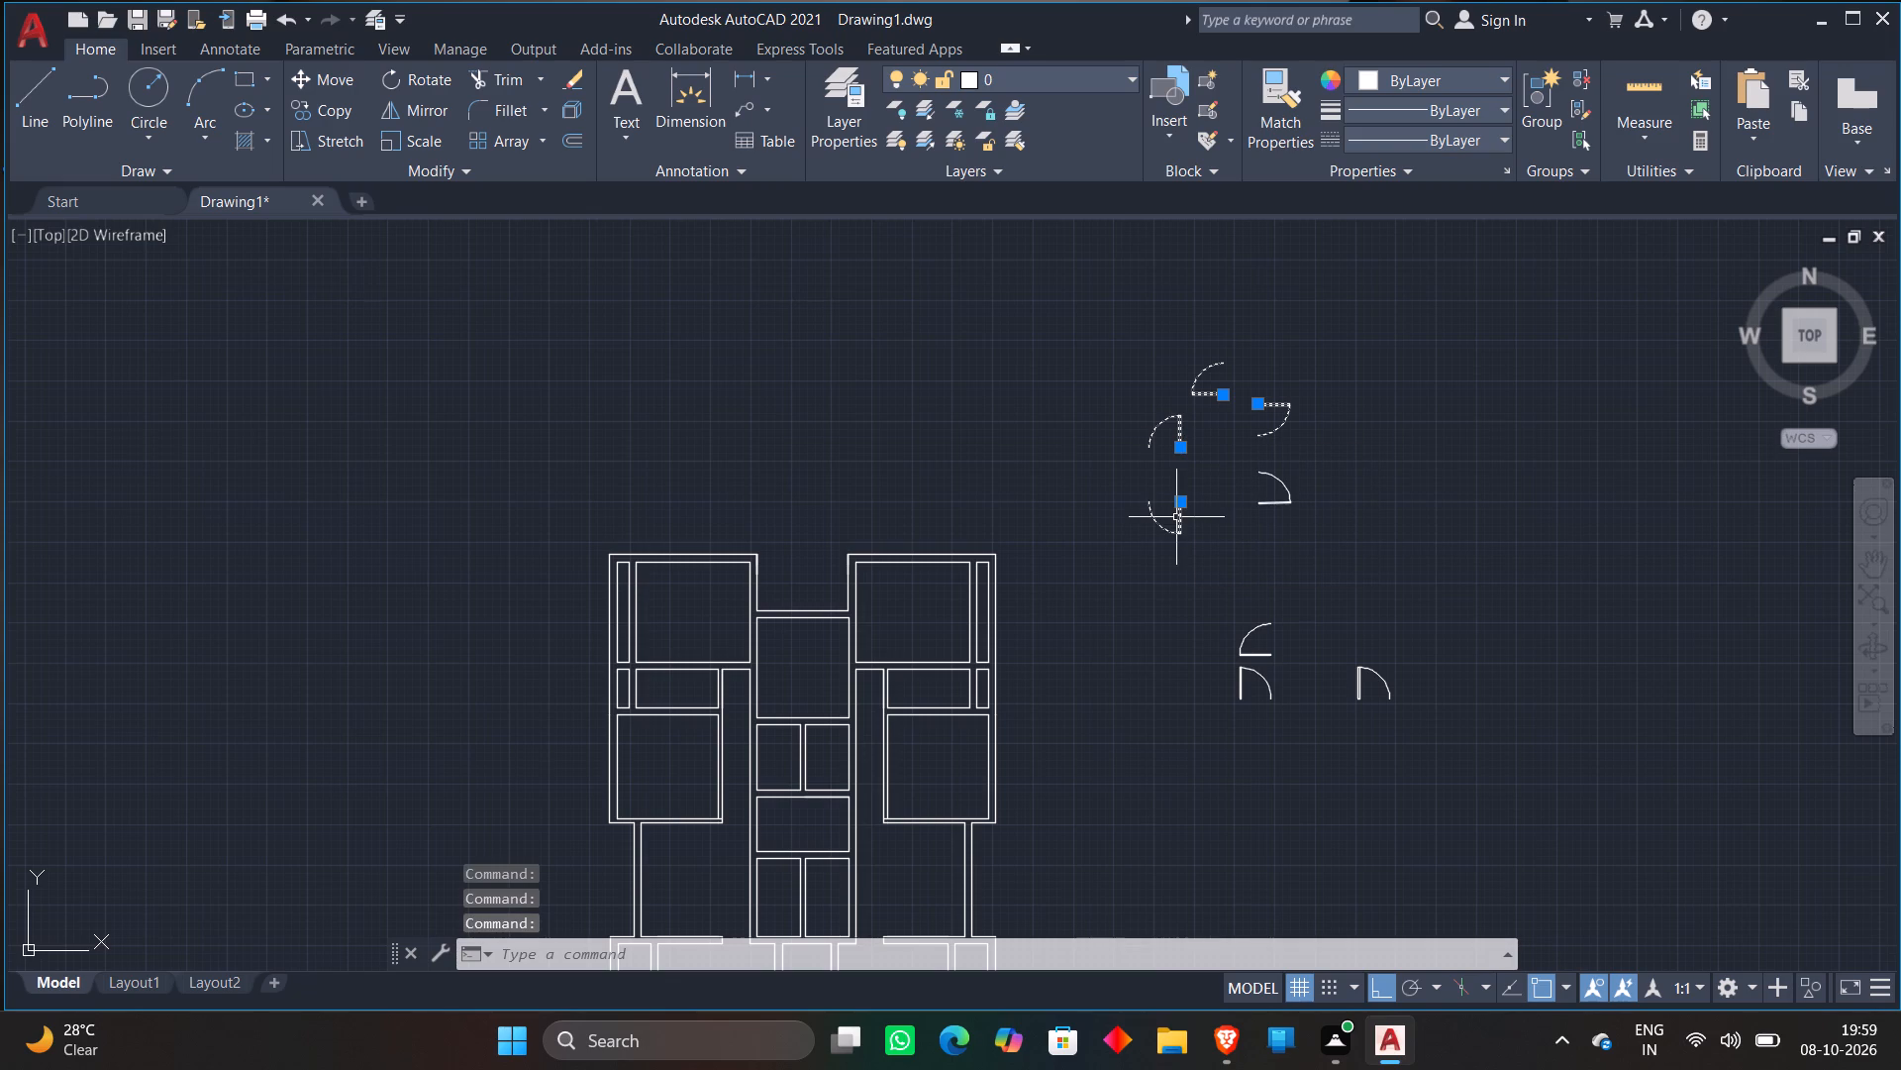
type("M")
key("space")
left_click(1176, 515)
left_click(1221, 476)
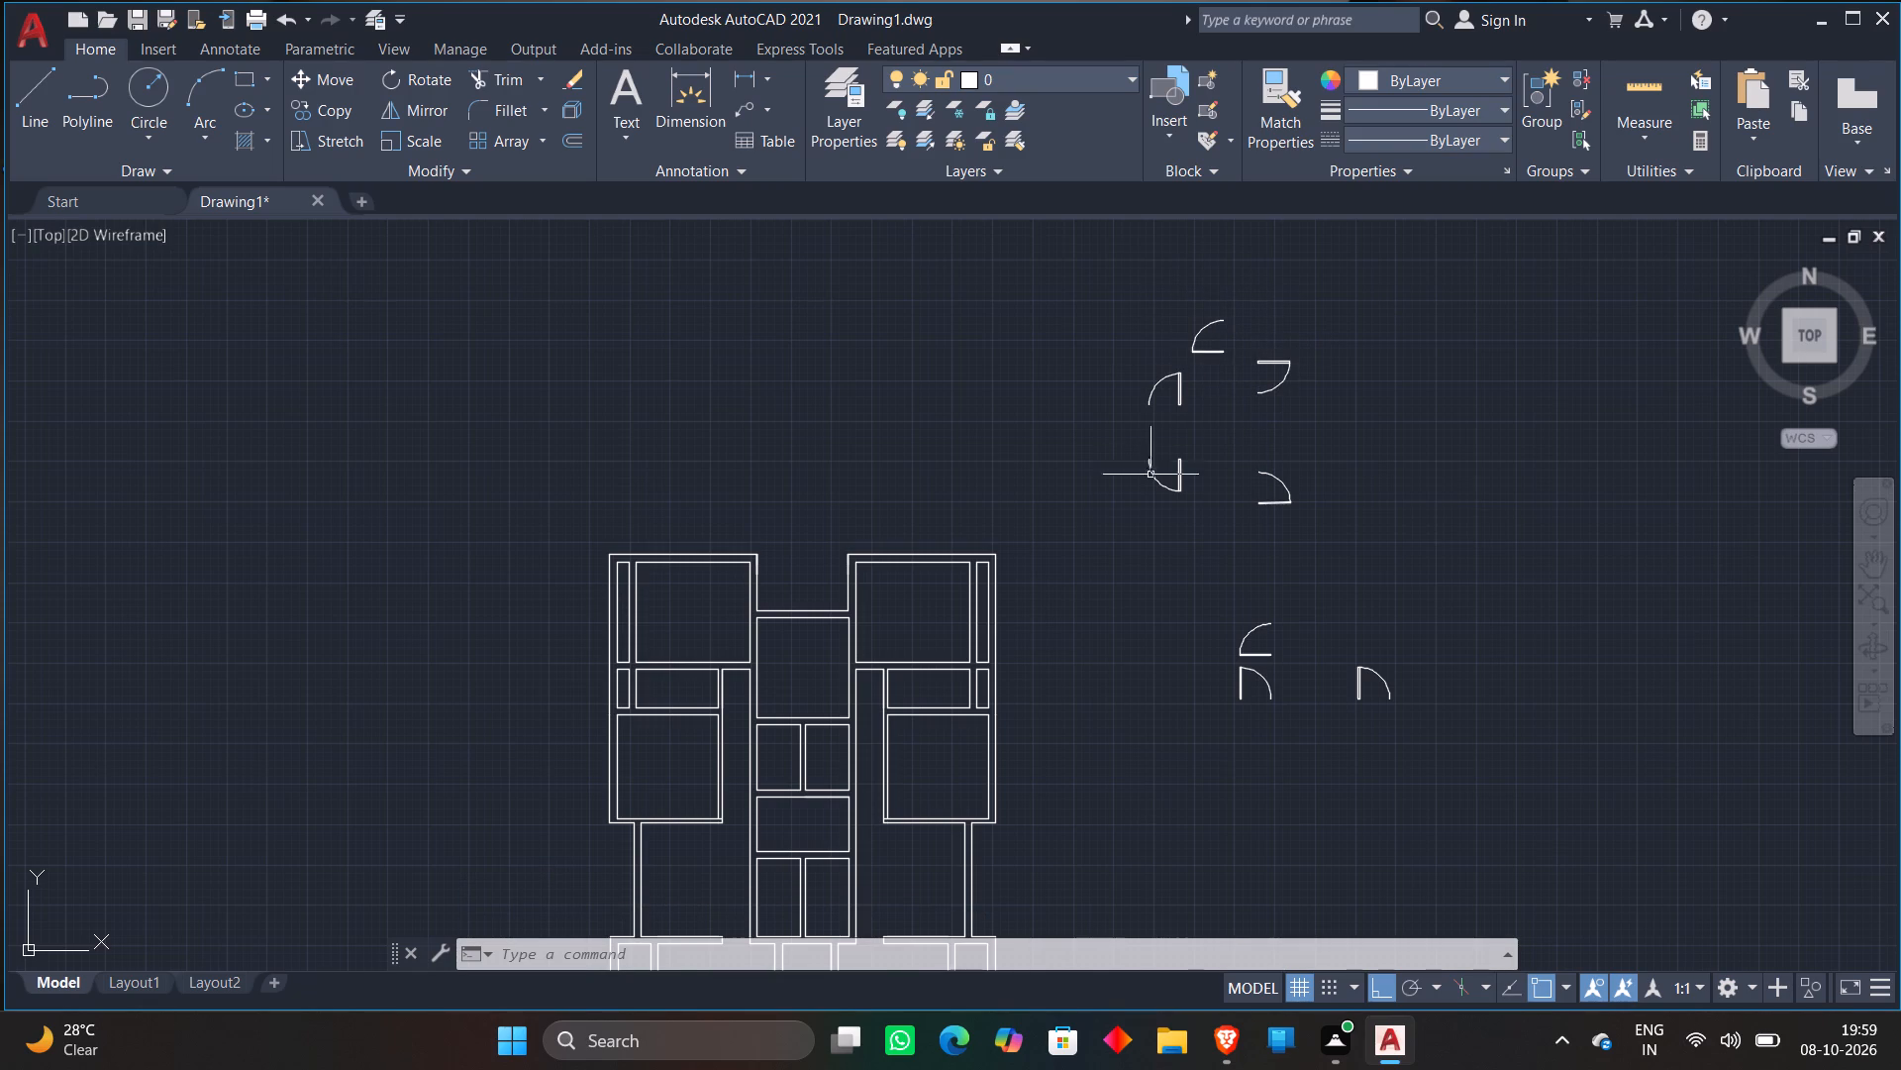
Move the southern of the two west door blocks straight north, close beneath the other one.
left_click(1178, 463)
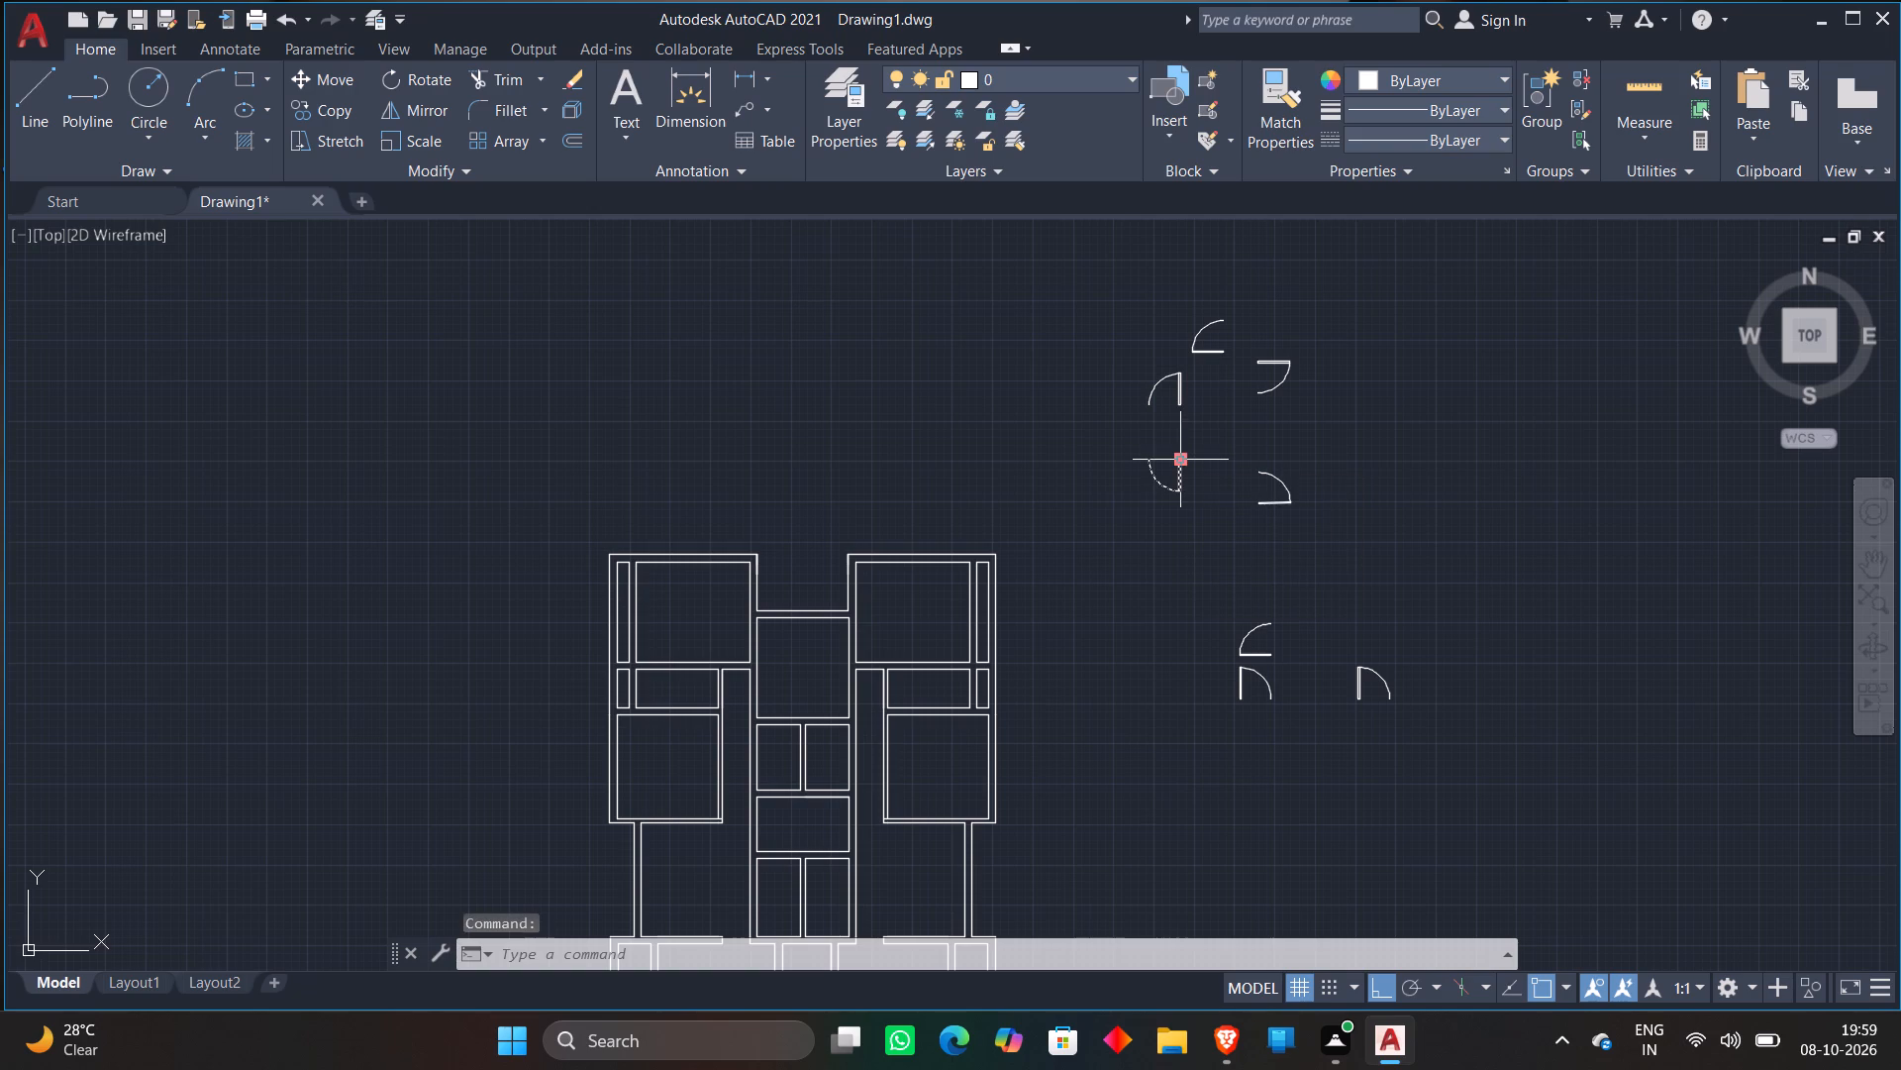
type("M")
key("space")
left_click(1178, 463)
left_click(1184, 428)
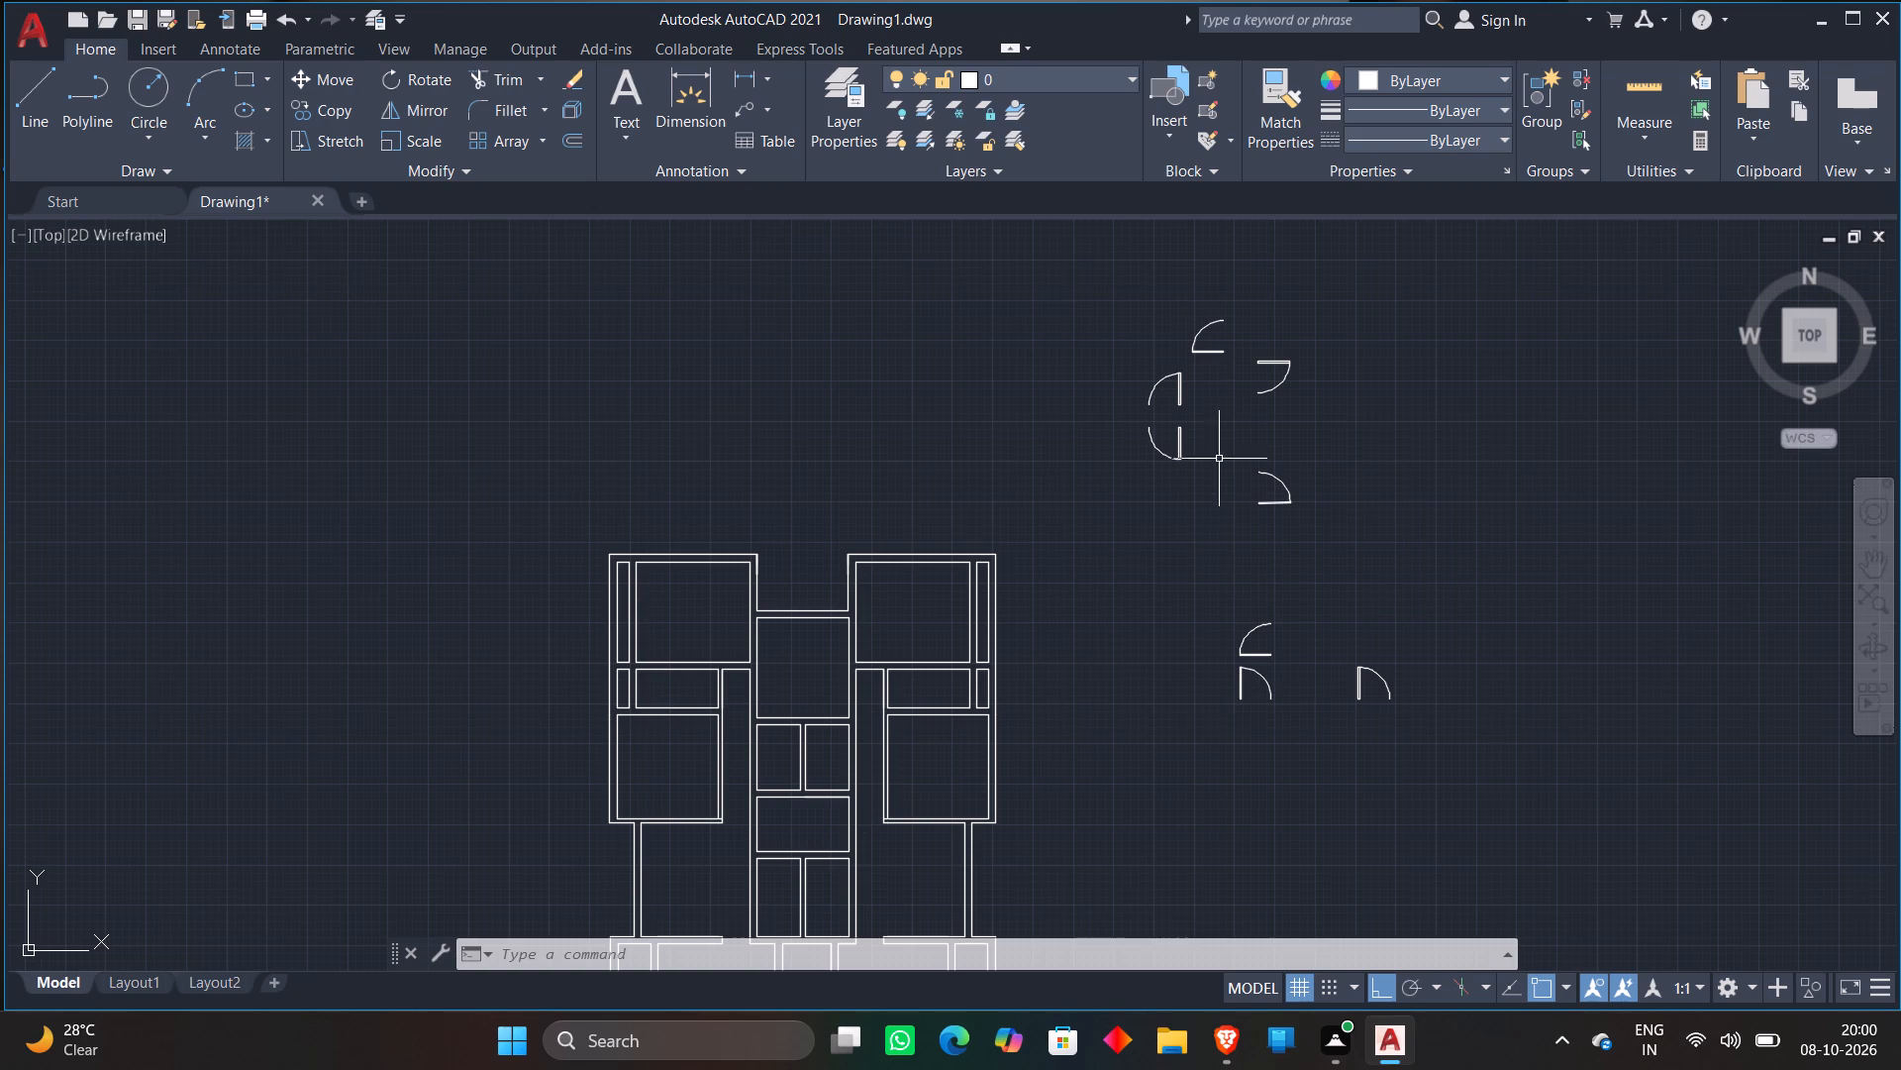
Move the southern of the two east door blocks straight north by about 5'-9", close beneath the other east one.
left_click(1268, 497)
left_click(1276, 508)
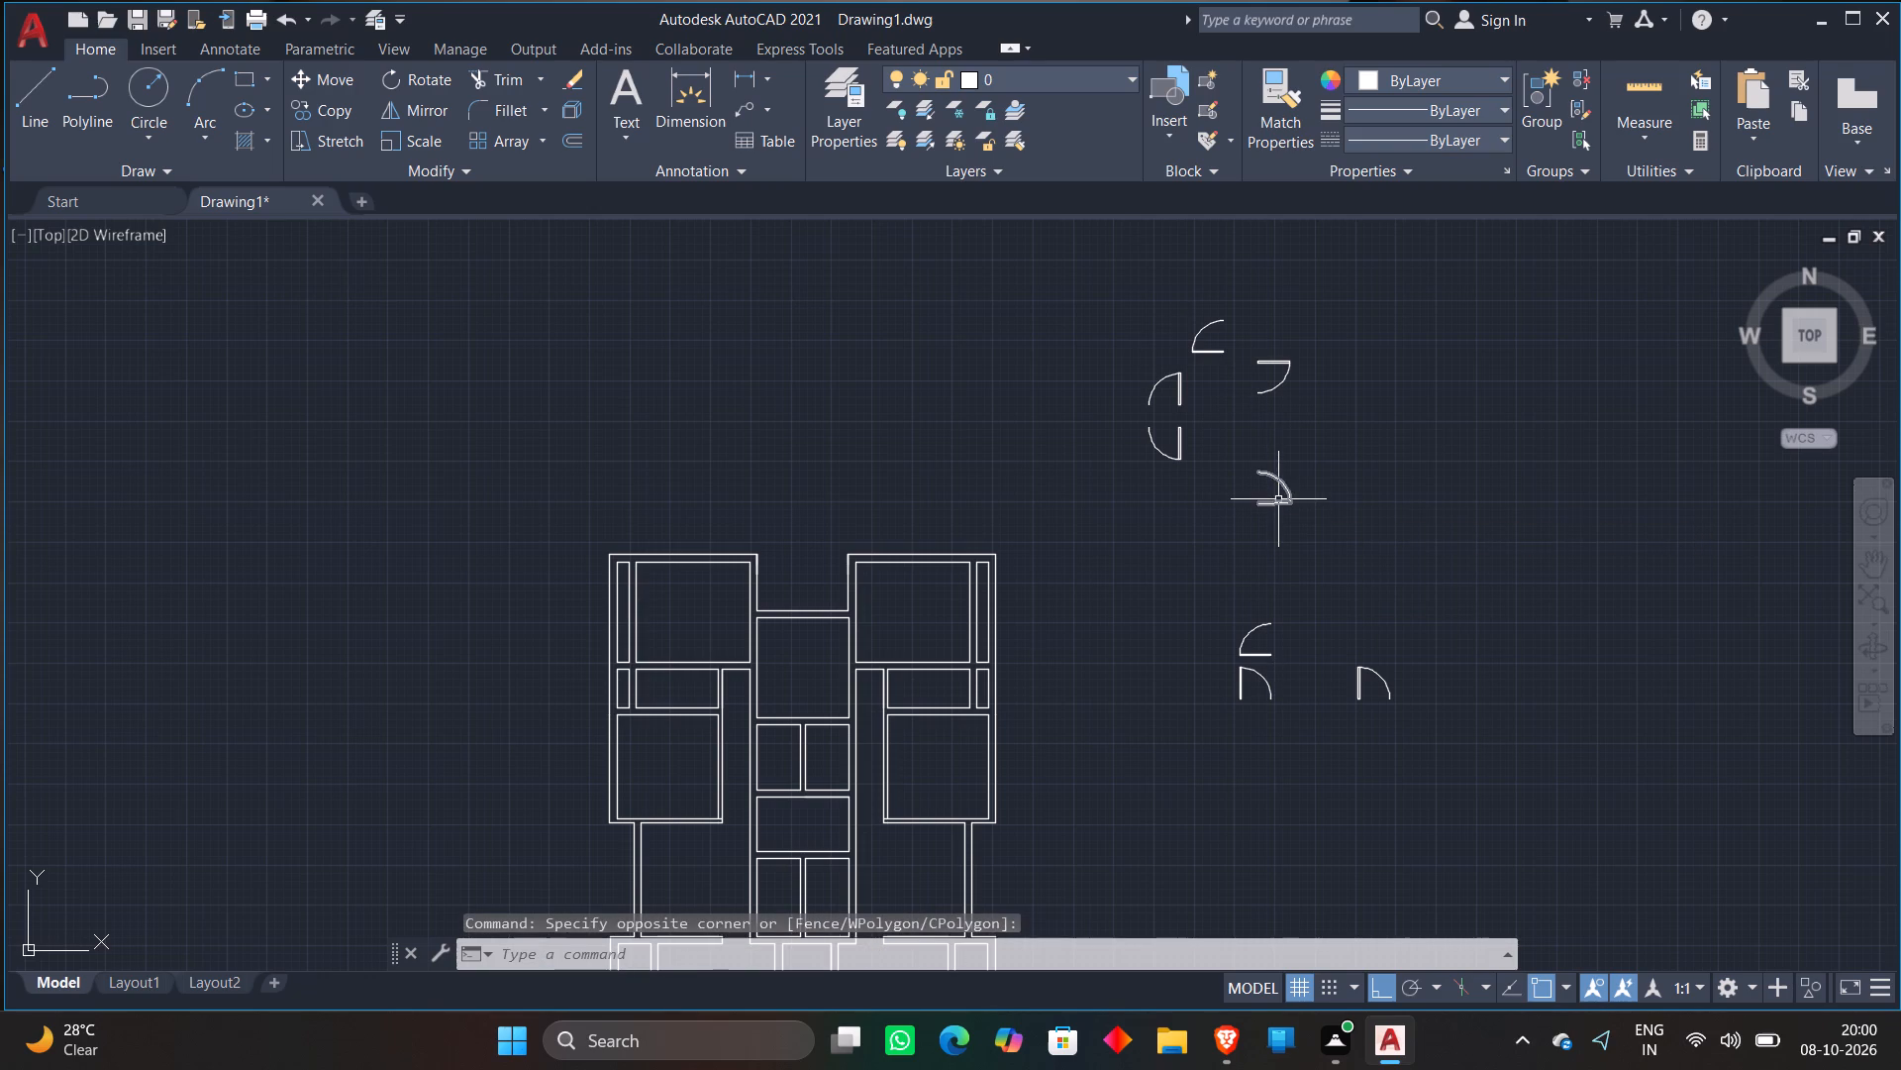
left_click(1278, 499)
type("M")
key("space")
left_click(1278, 499)
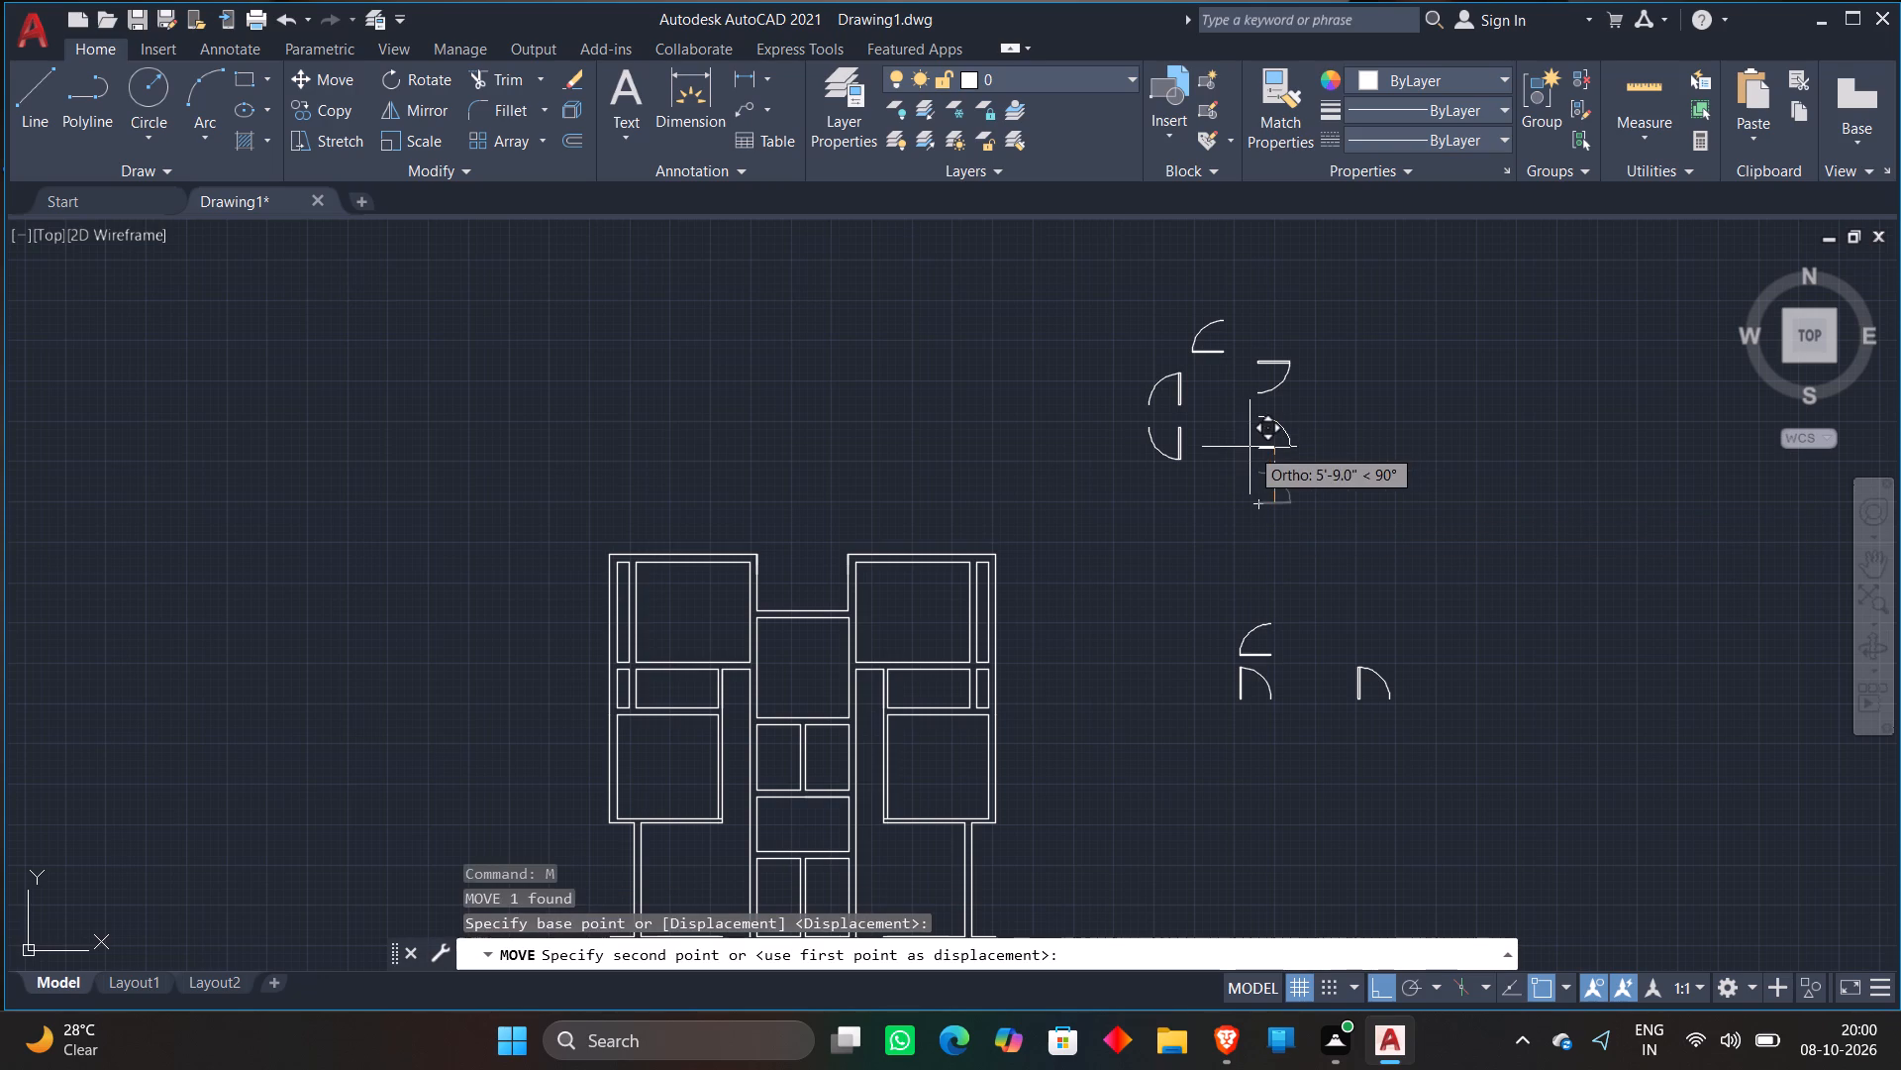
left_click(1250, 447)
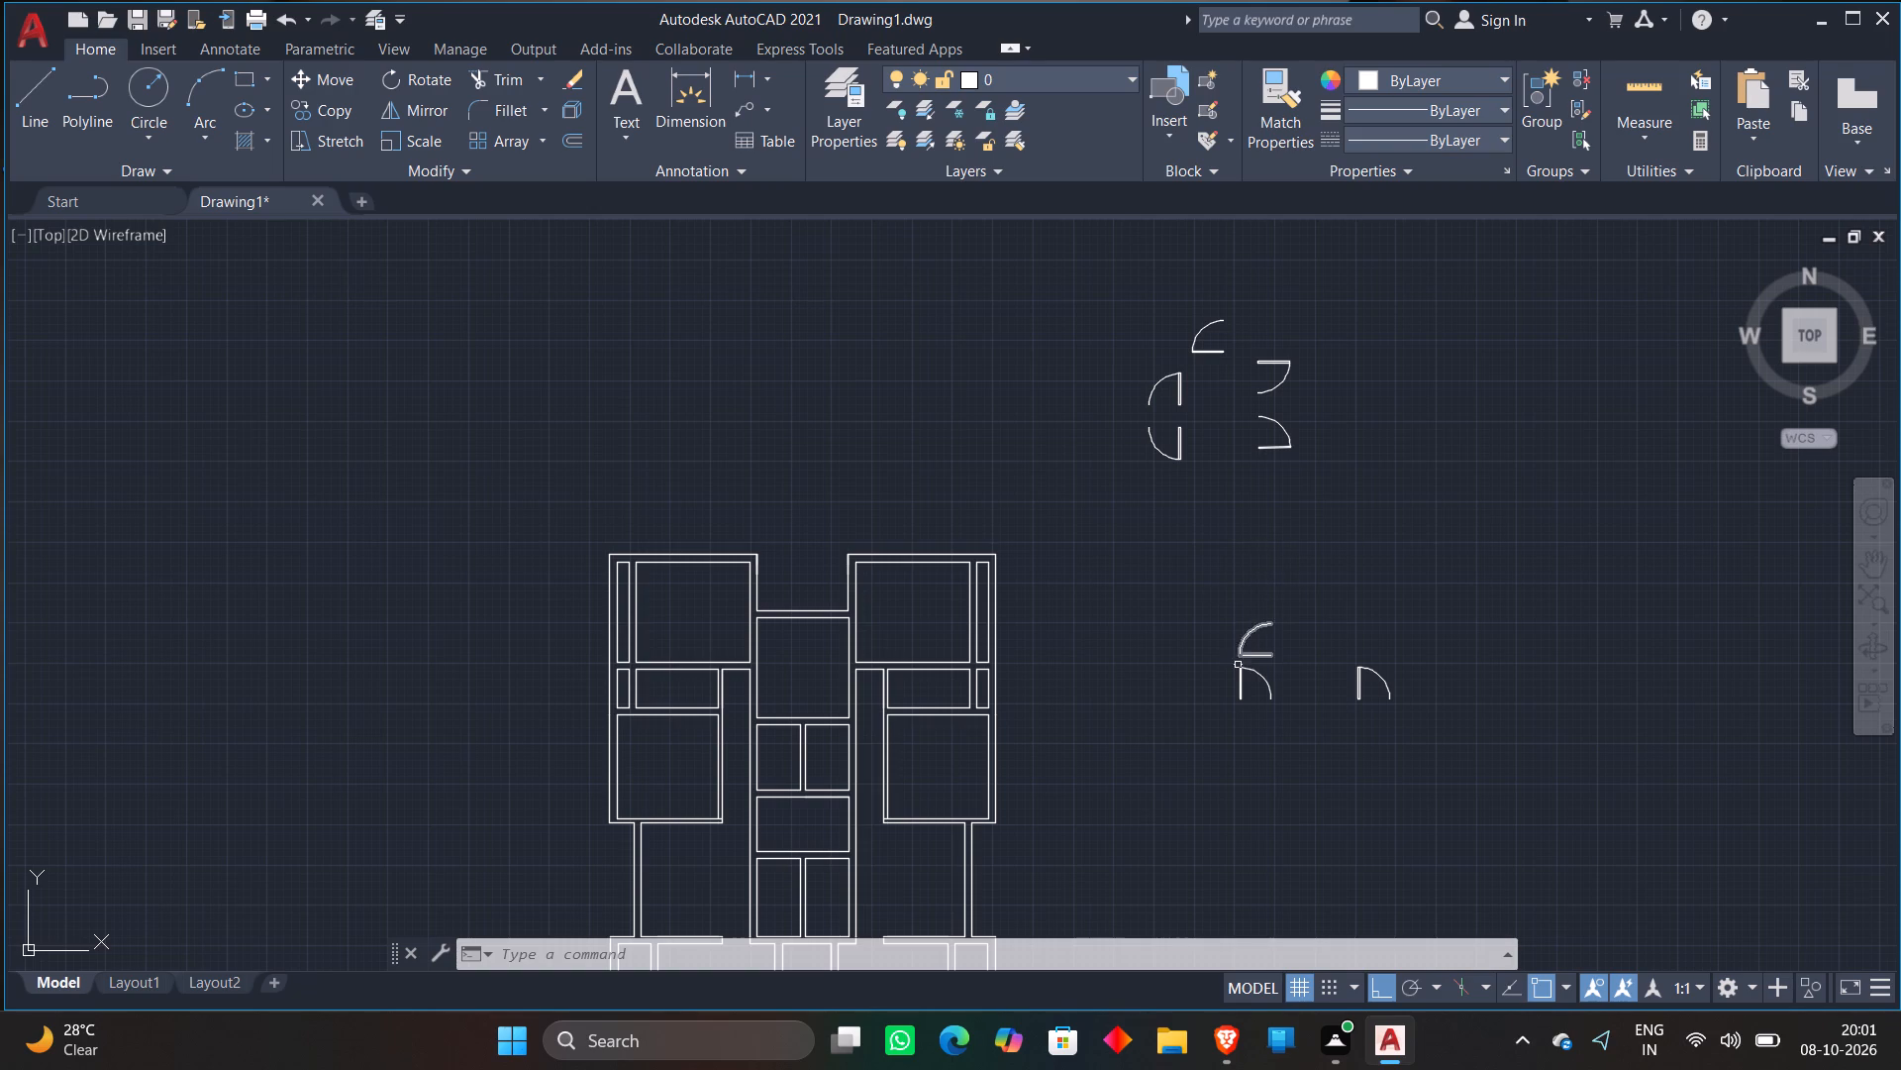
Move the upright door block beneath the lower column's rotated one straight north, to just south of the east pair.
left_click(1243, 697)
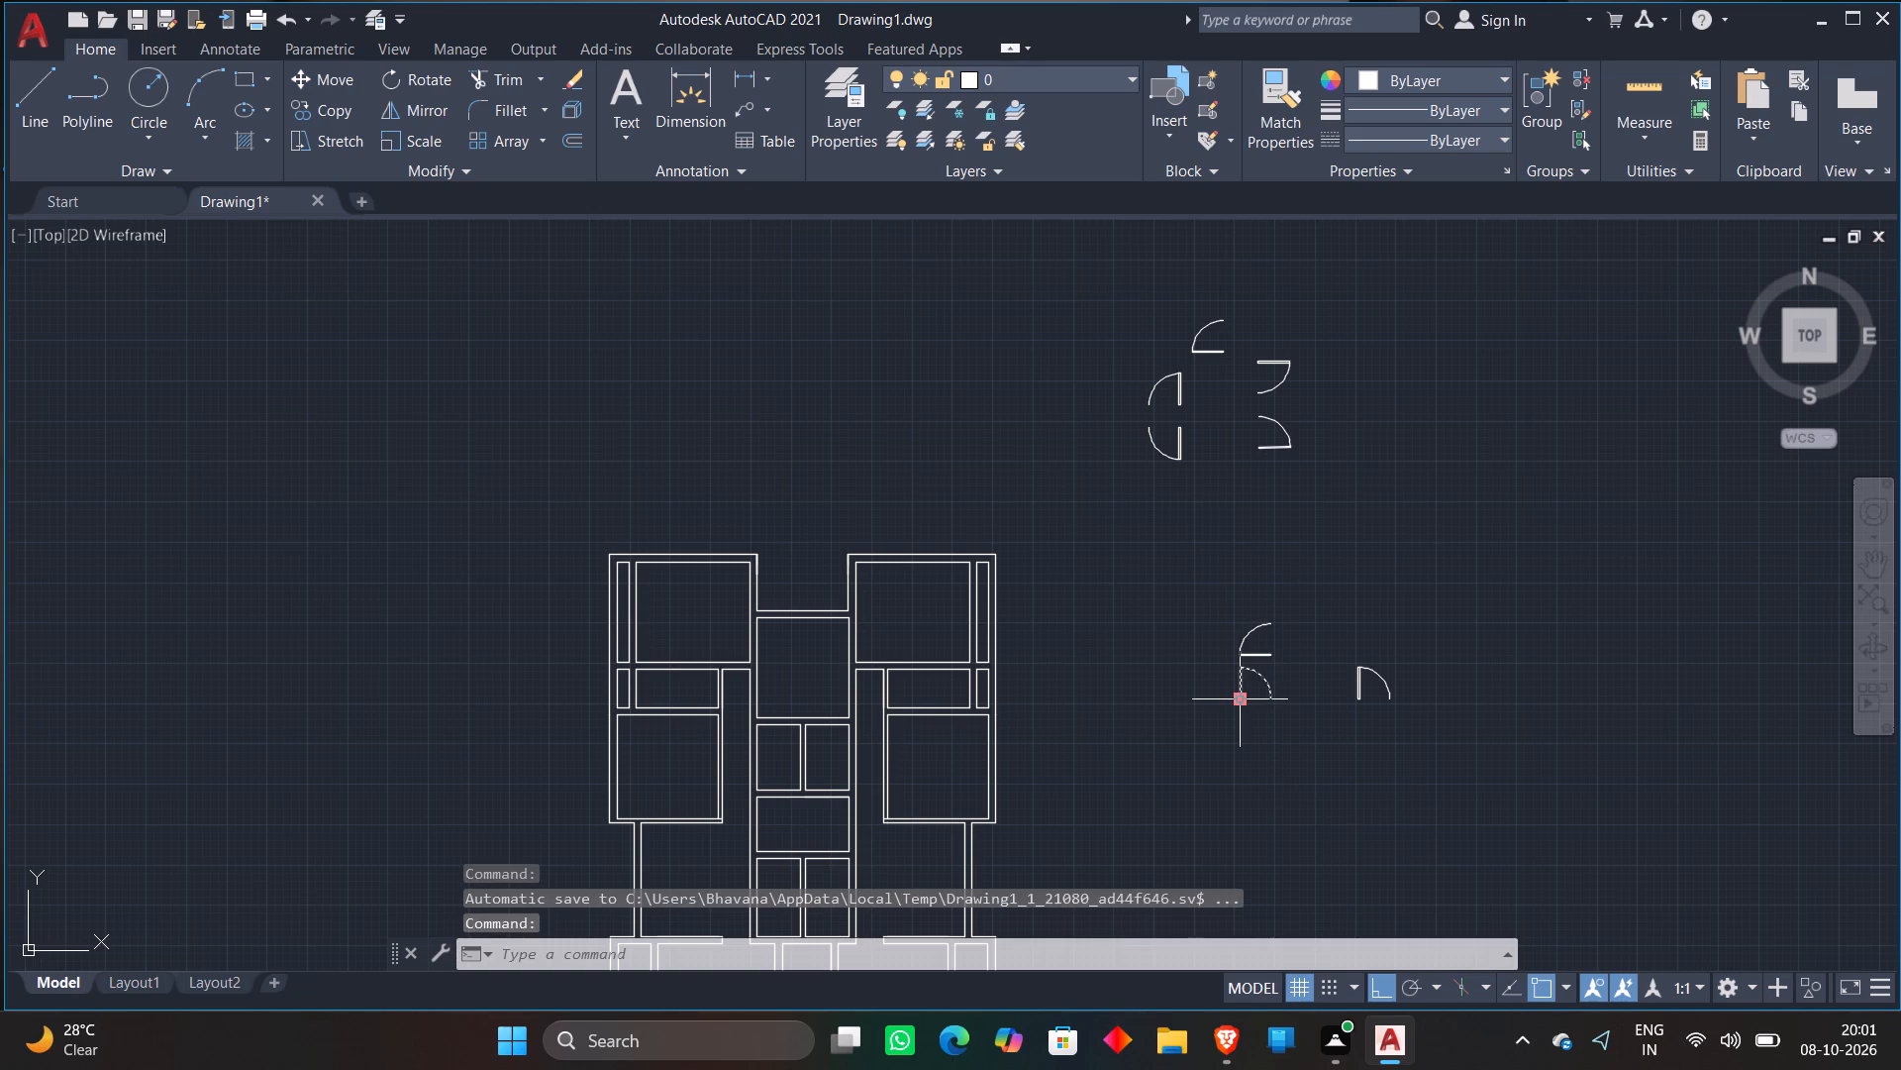
type("M")
key("space")
left_click(1243, 695)
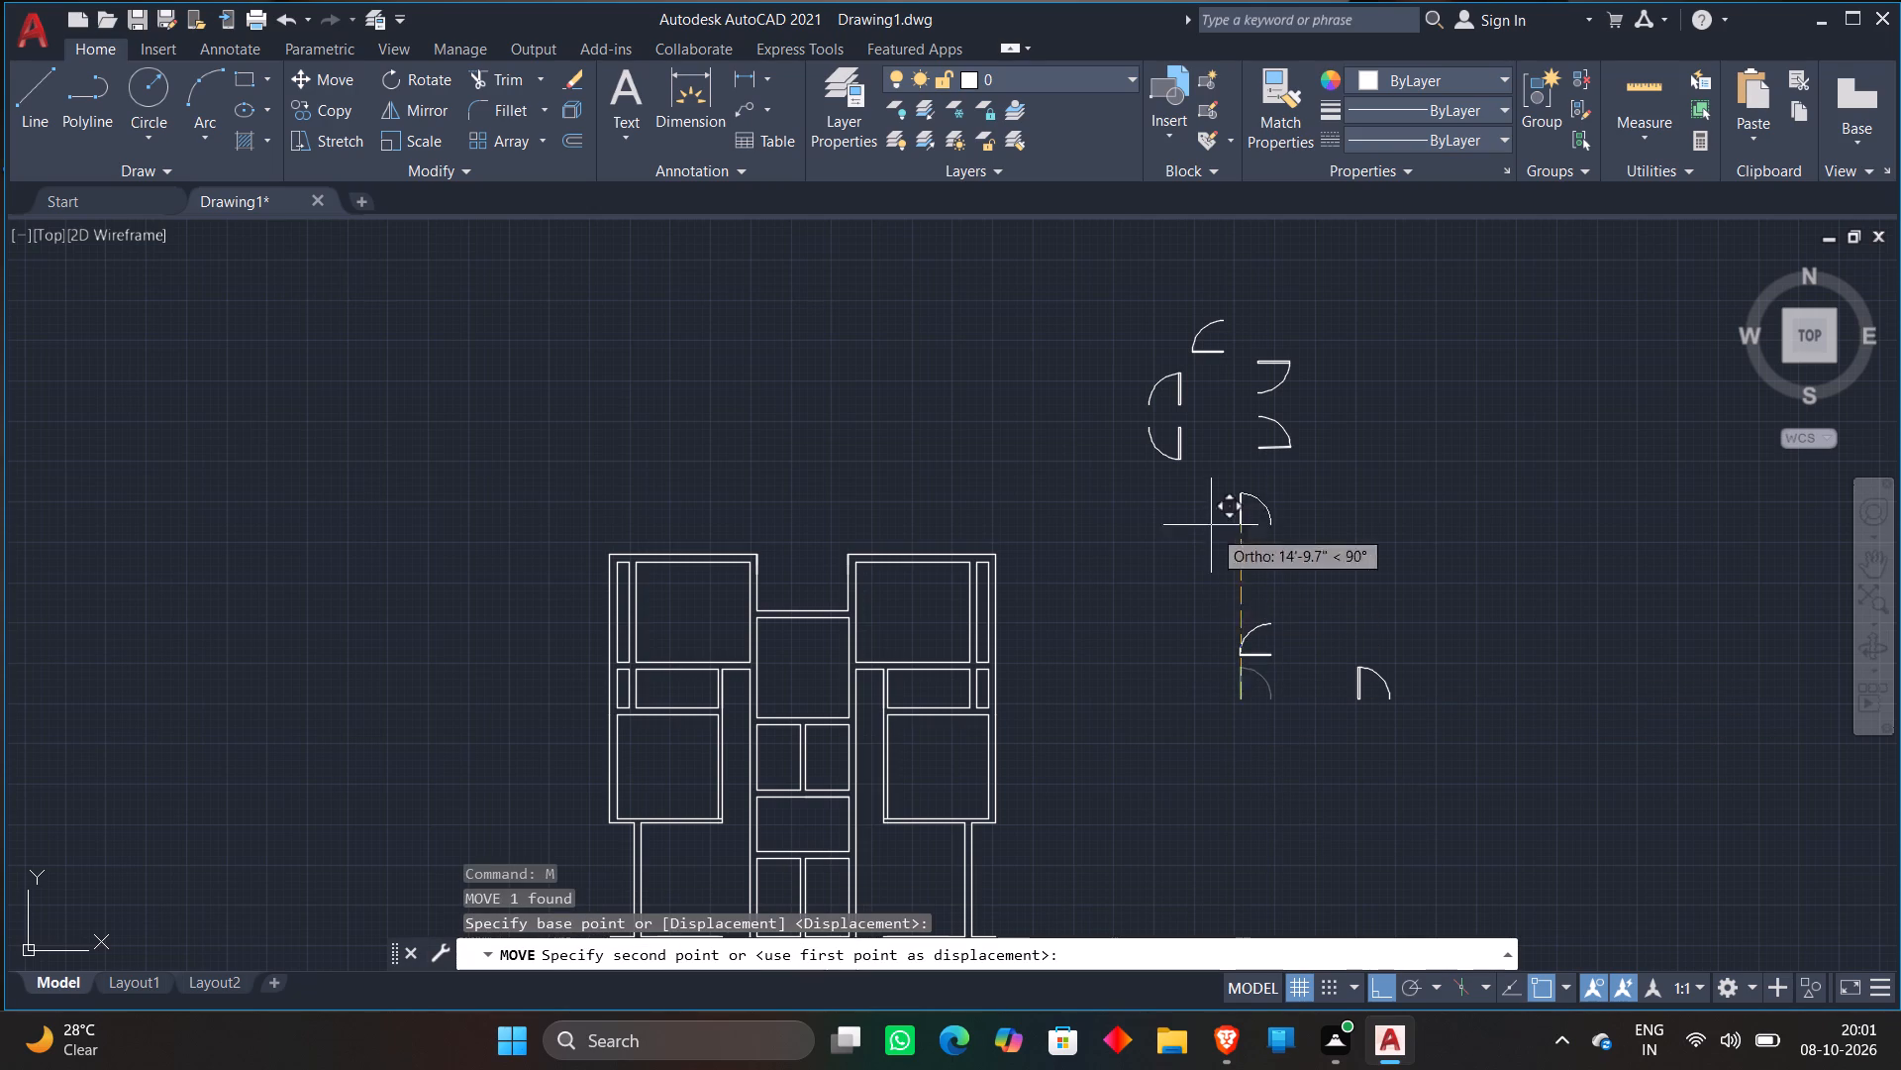
left_click(1209, 499)
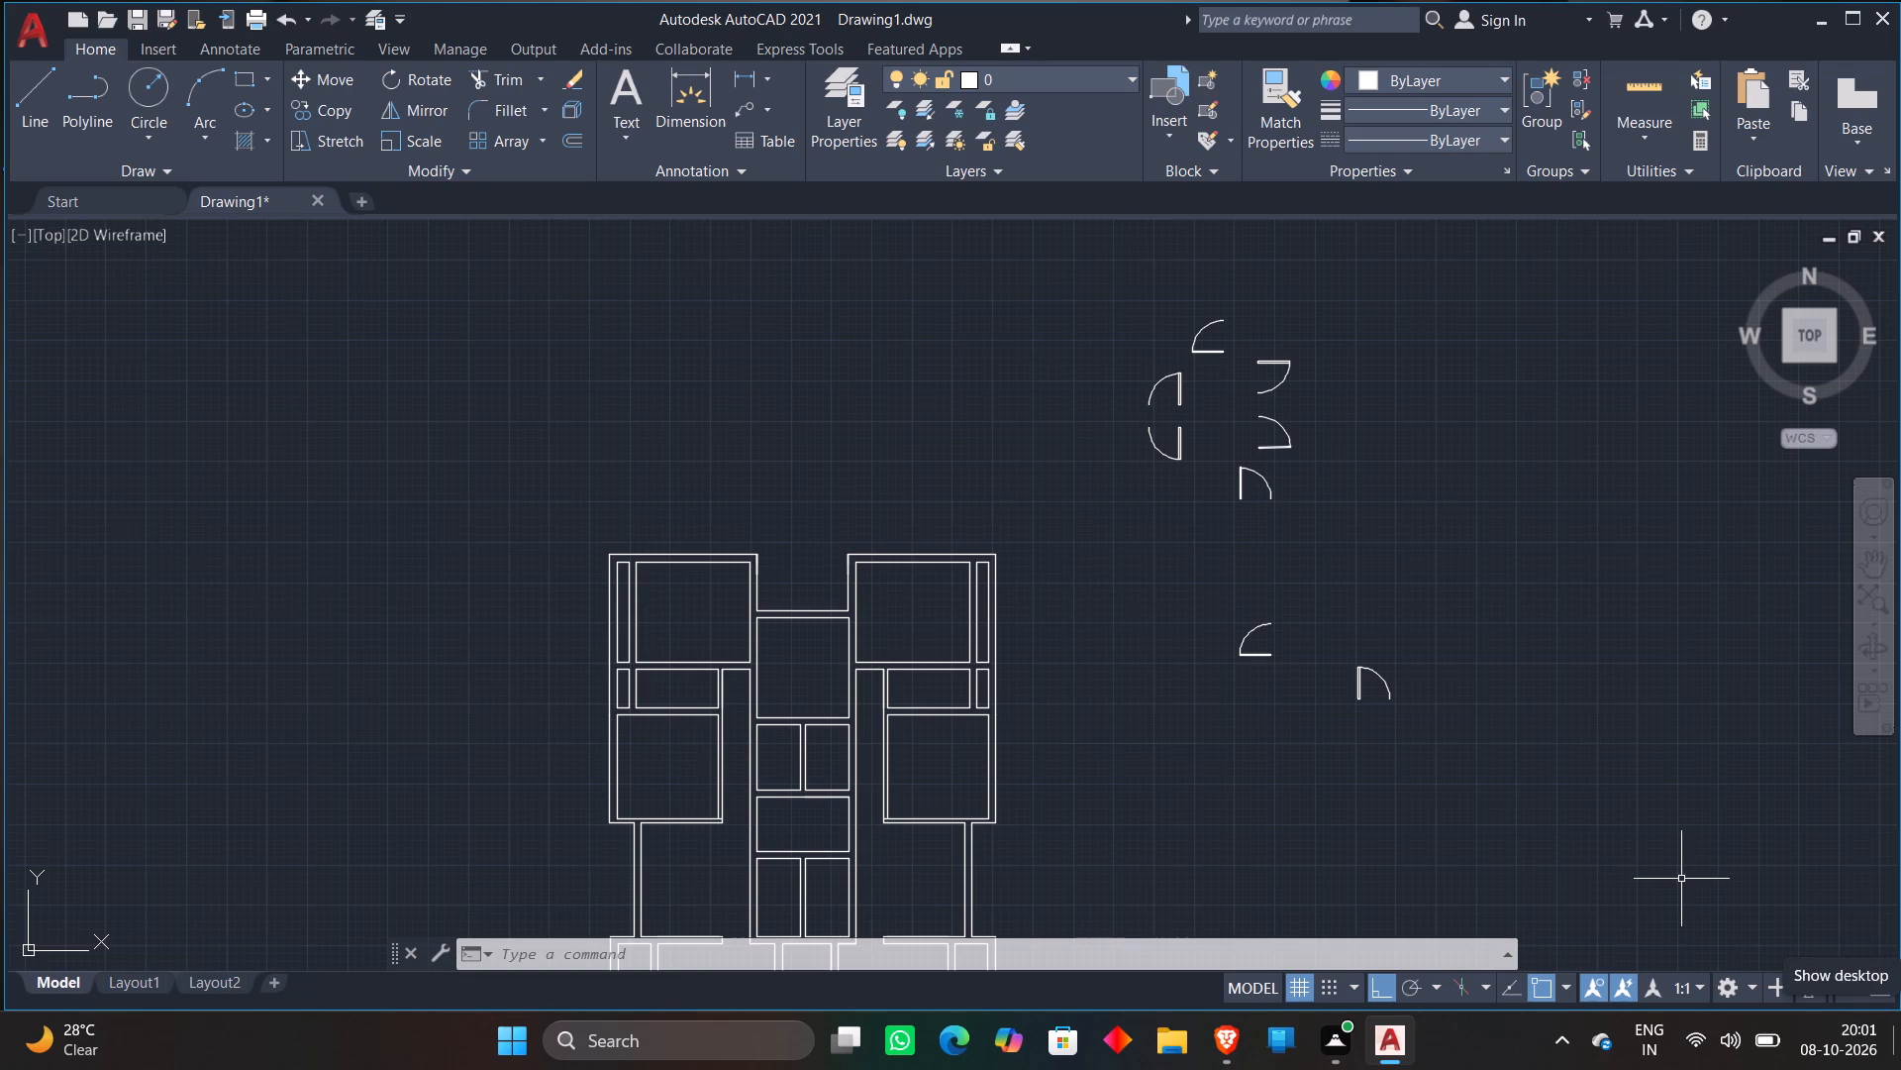
Mirror the remaining column door block across a horizontal line to its north, keeping the source block.
left_click(1209, 600)
left_click(1282, 697)
right_click(1287, 681)
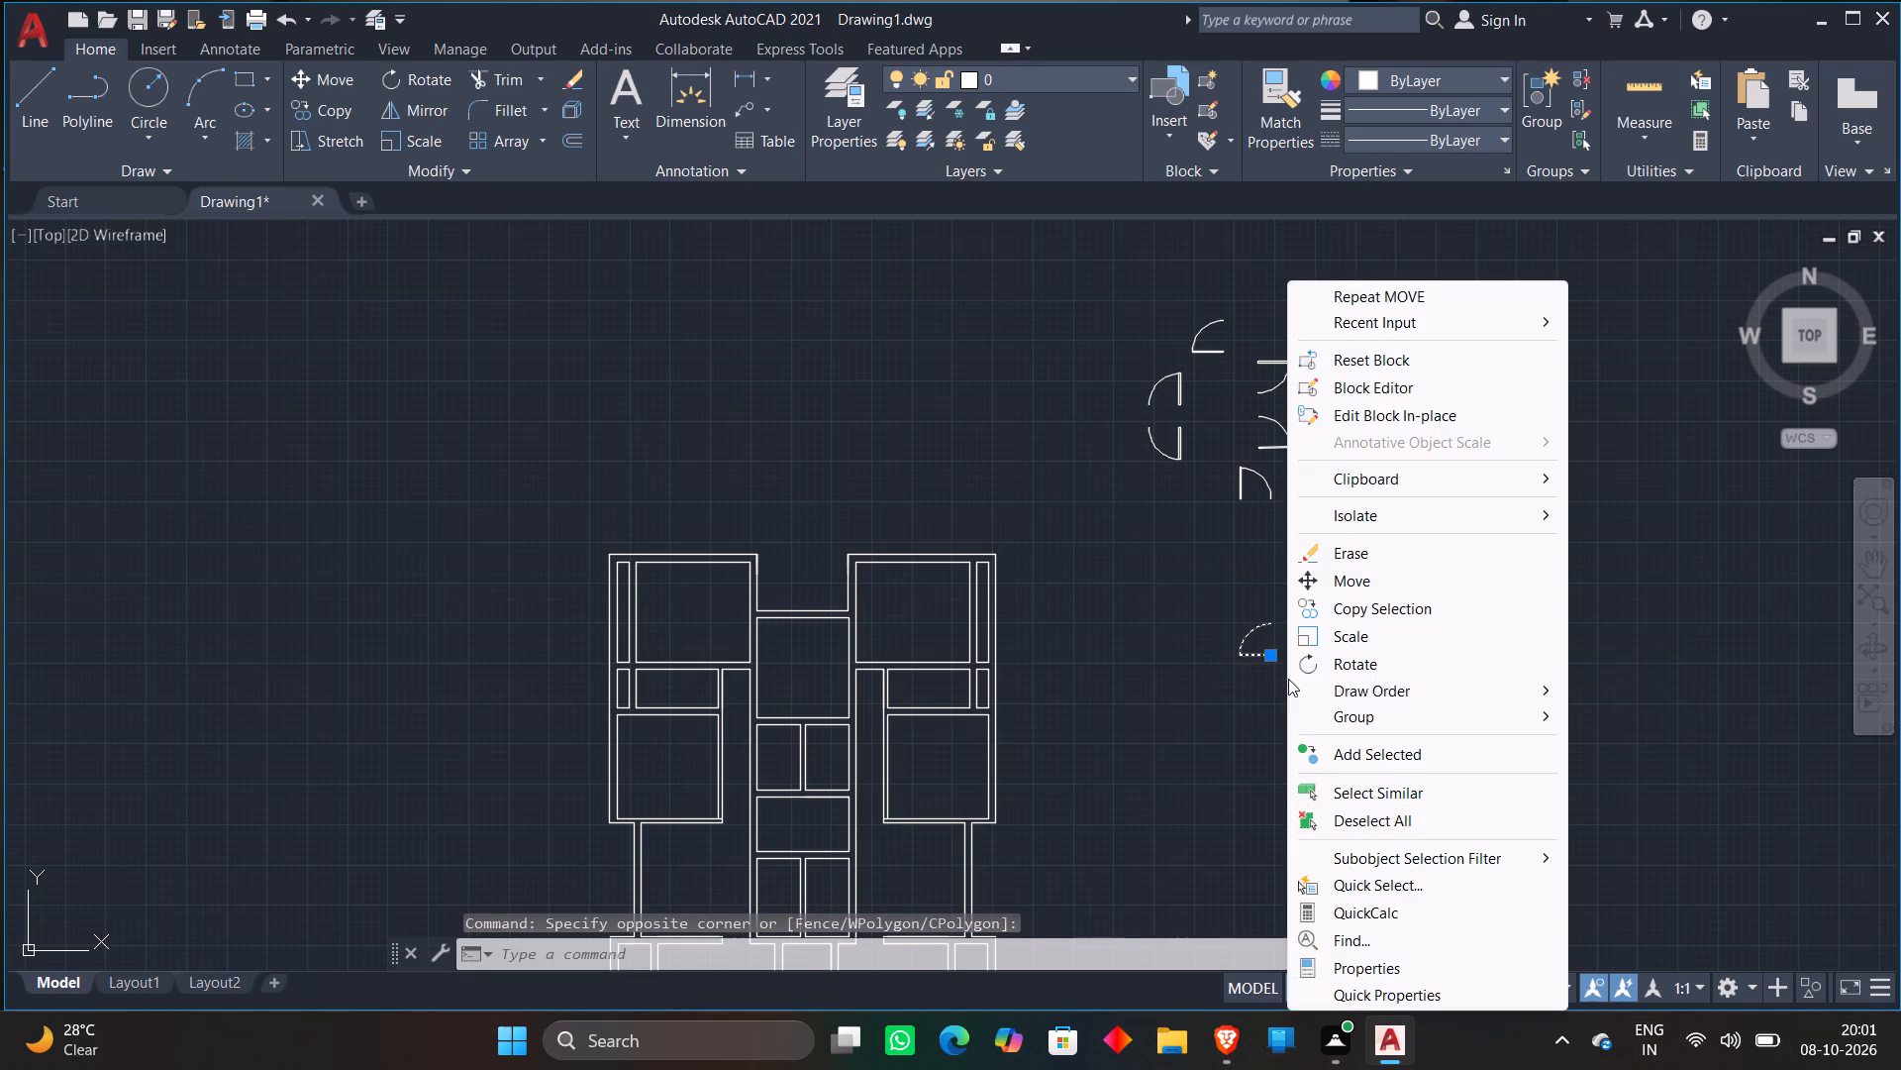
left_click(627, 323)
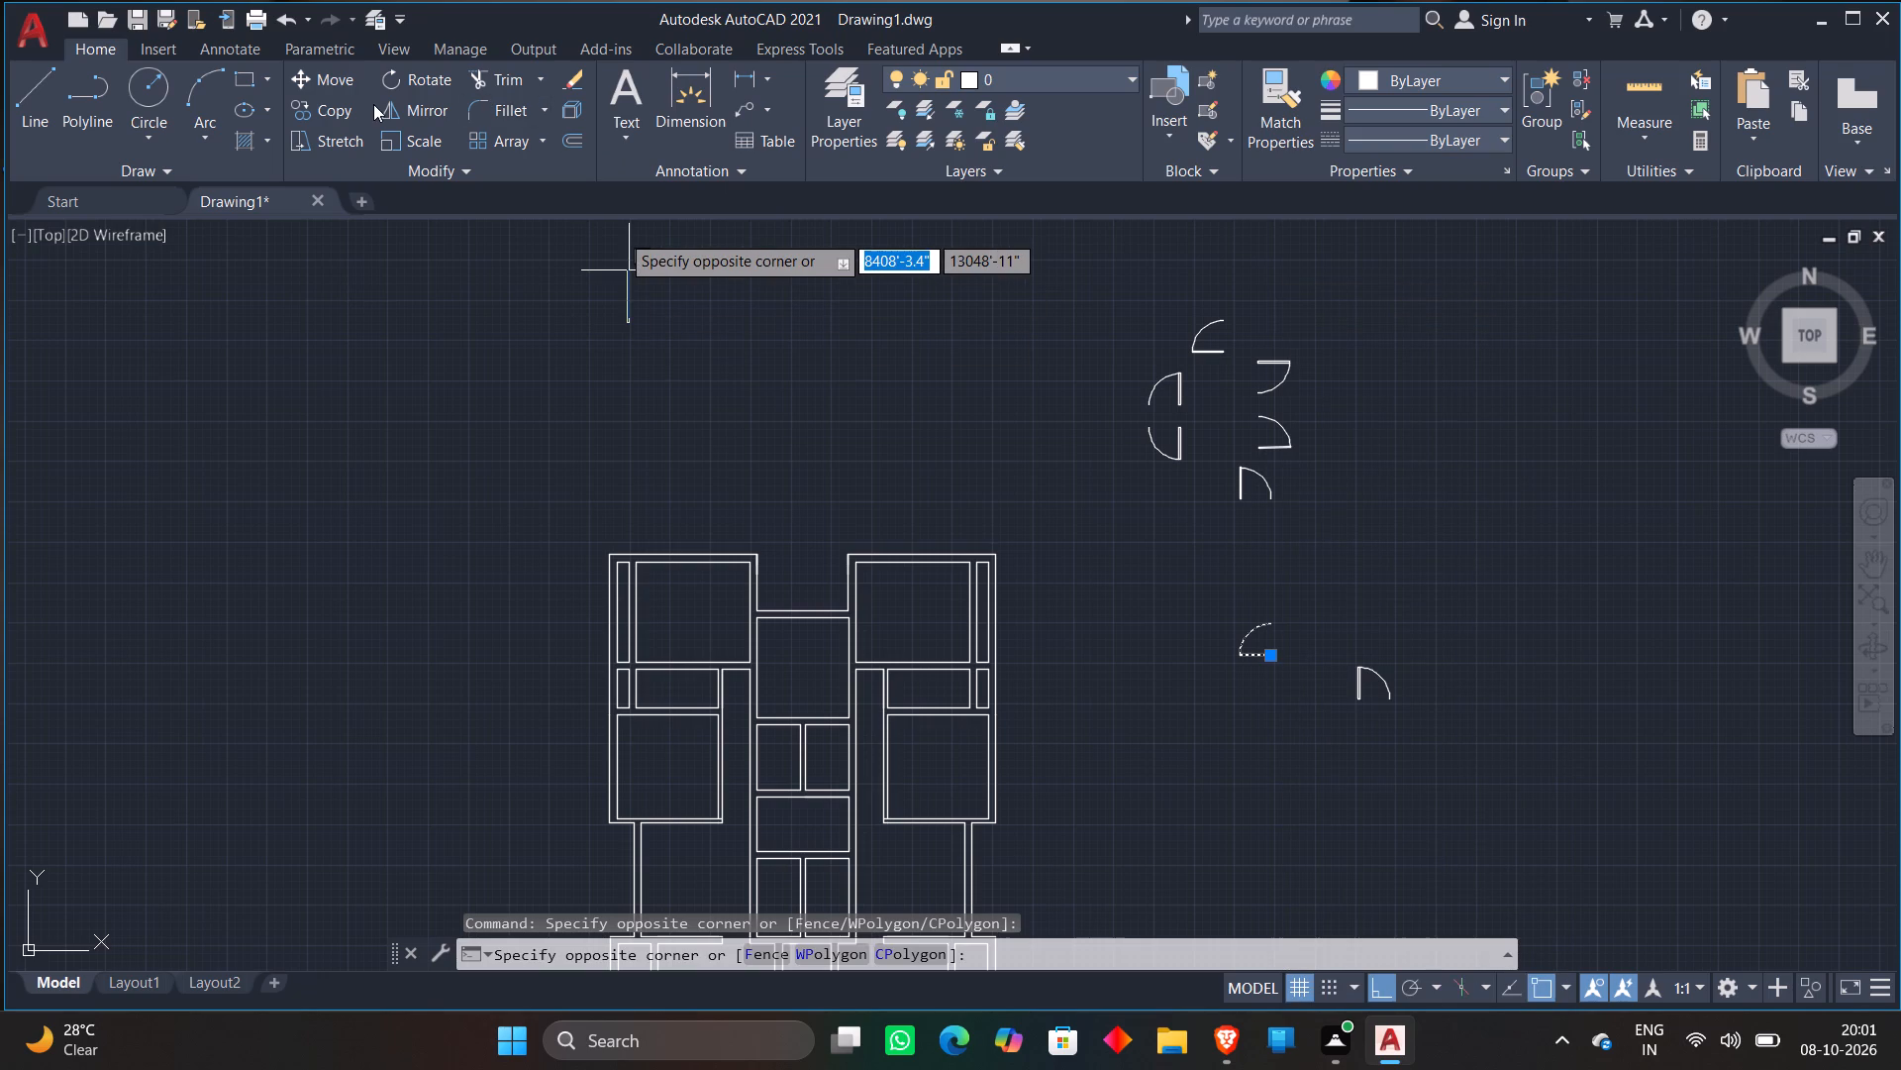
left_click(379, 106)
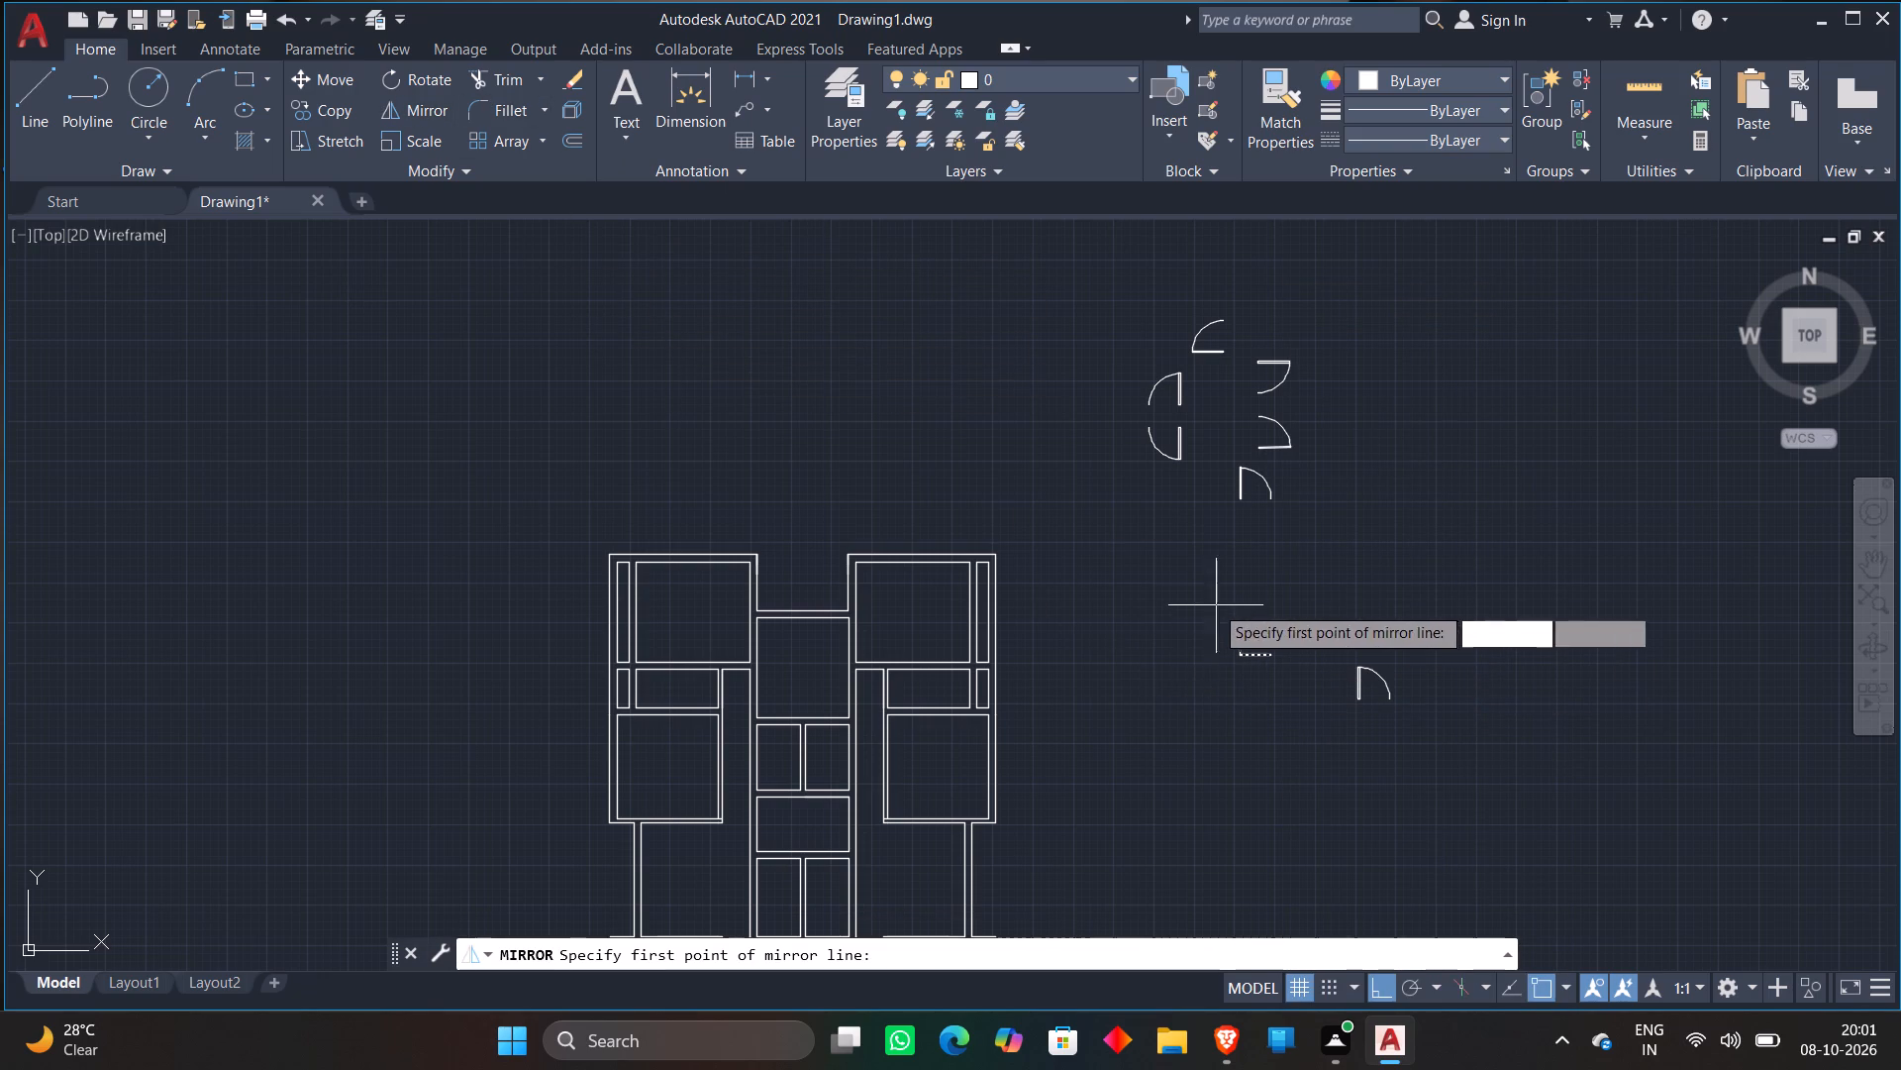
left_click(1208, 597)
left_click(1415, 598)
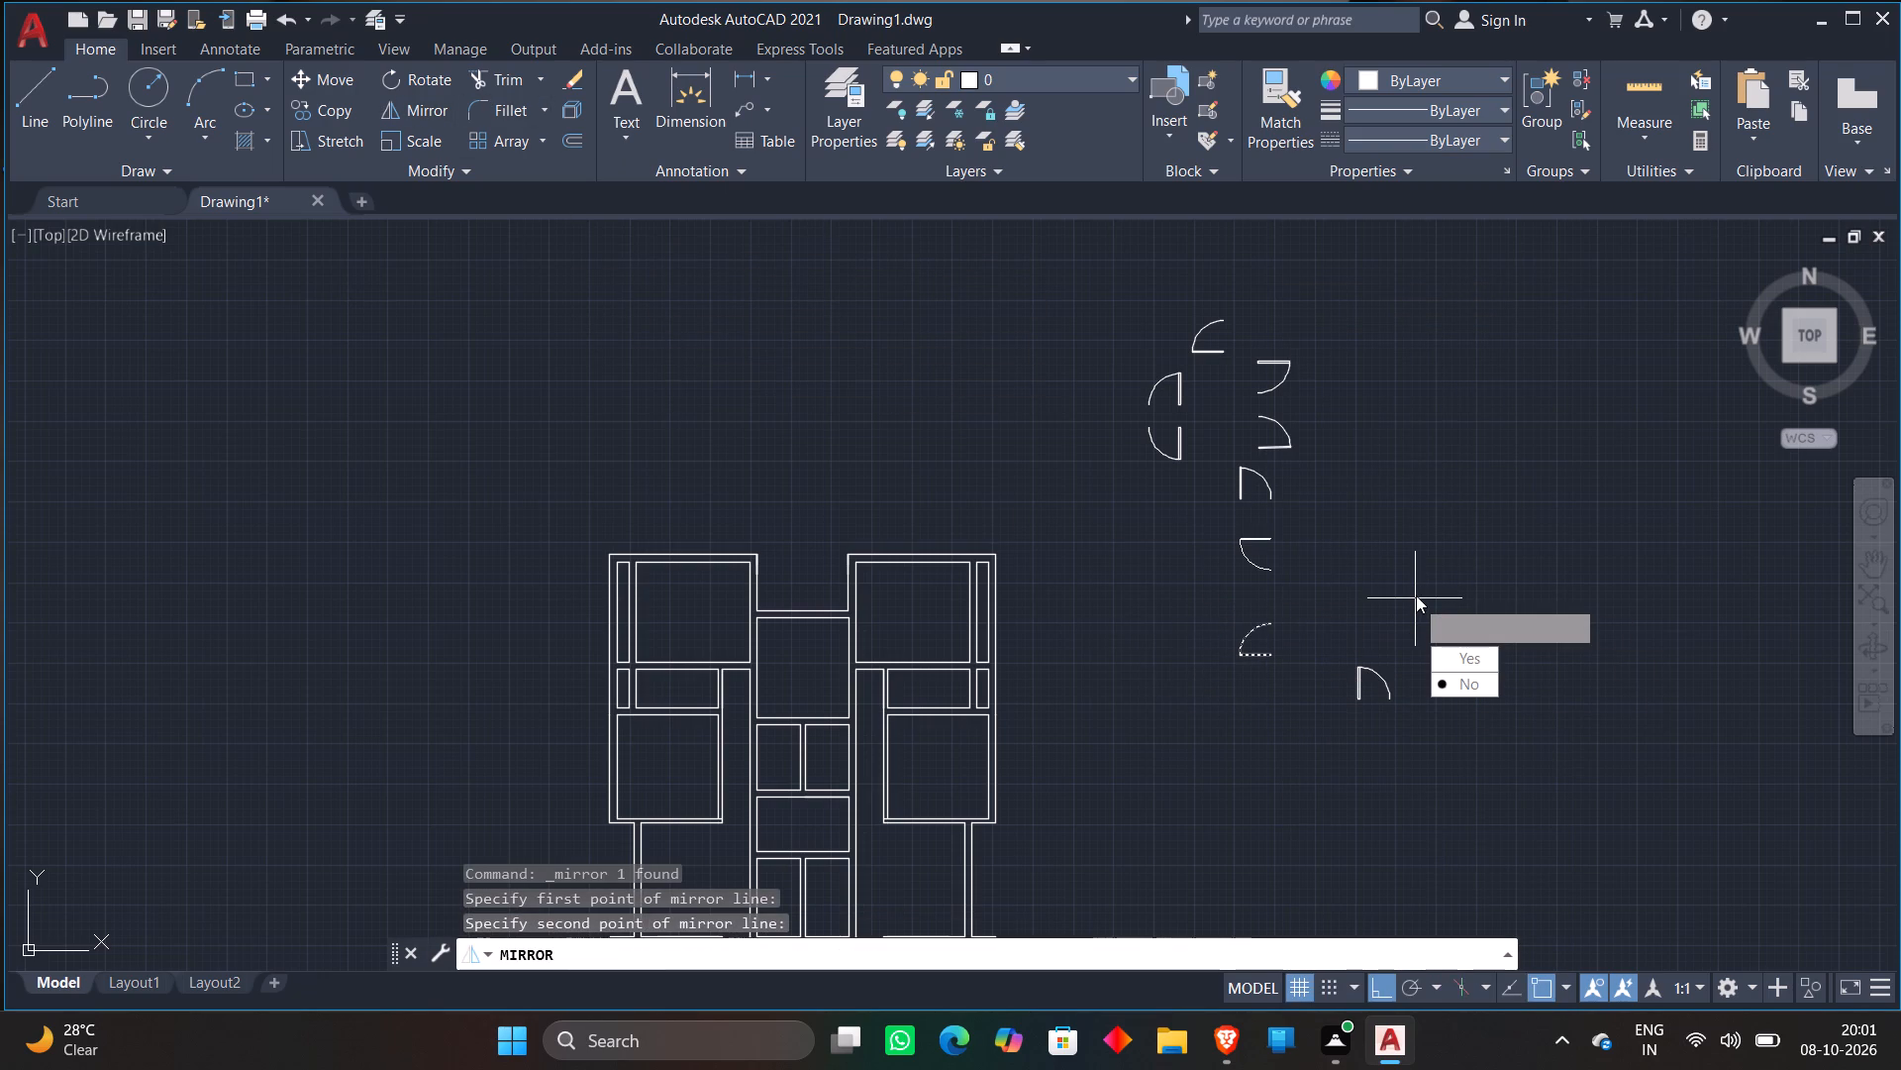
left_click_drag(1465, 694, 1415, 598)
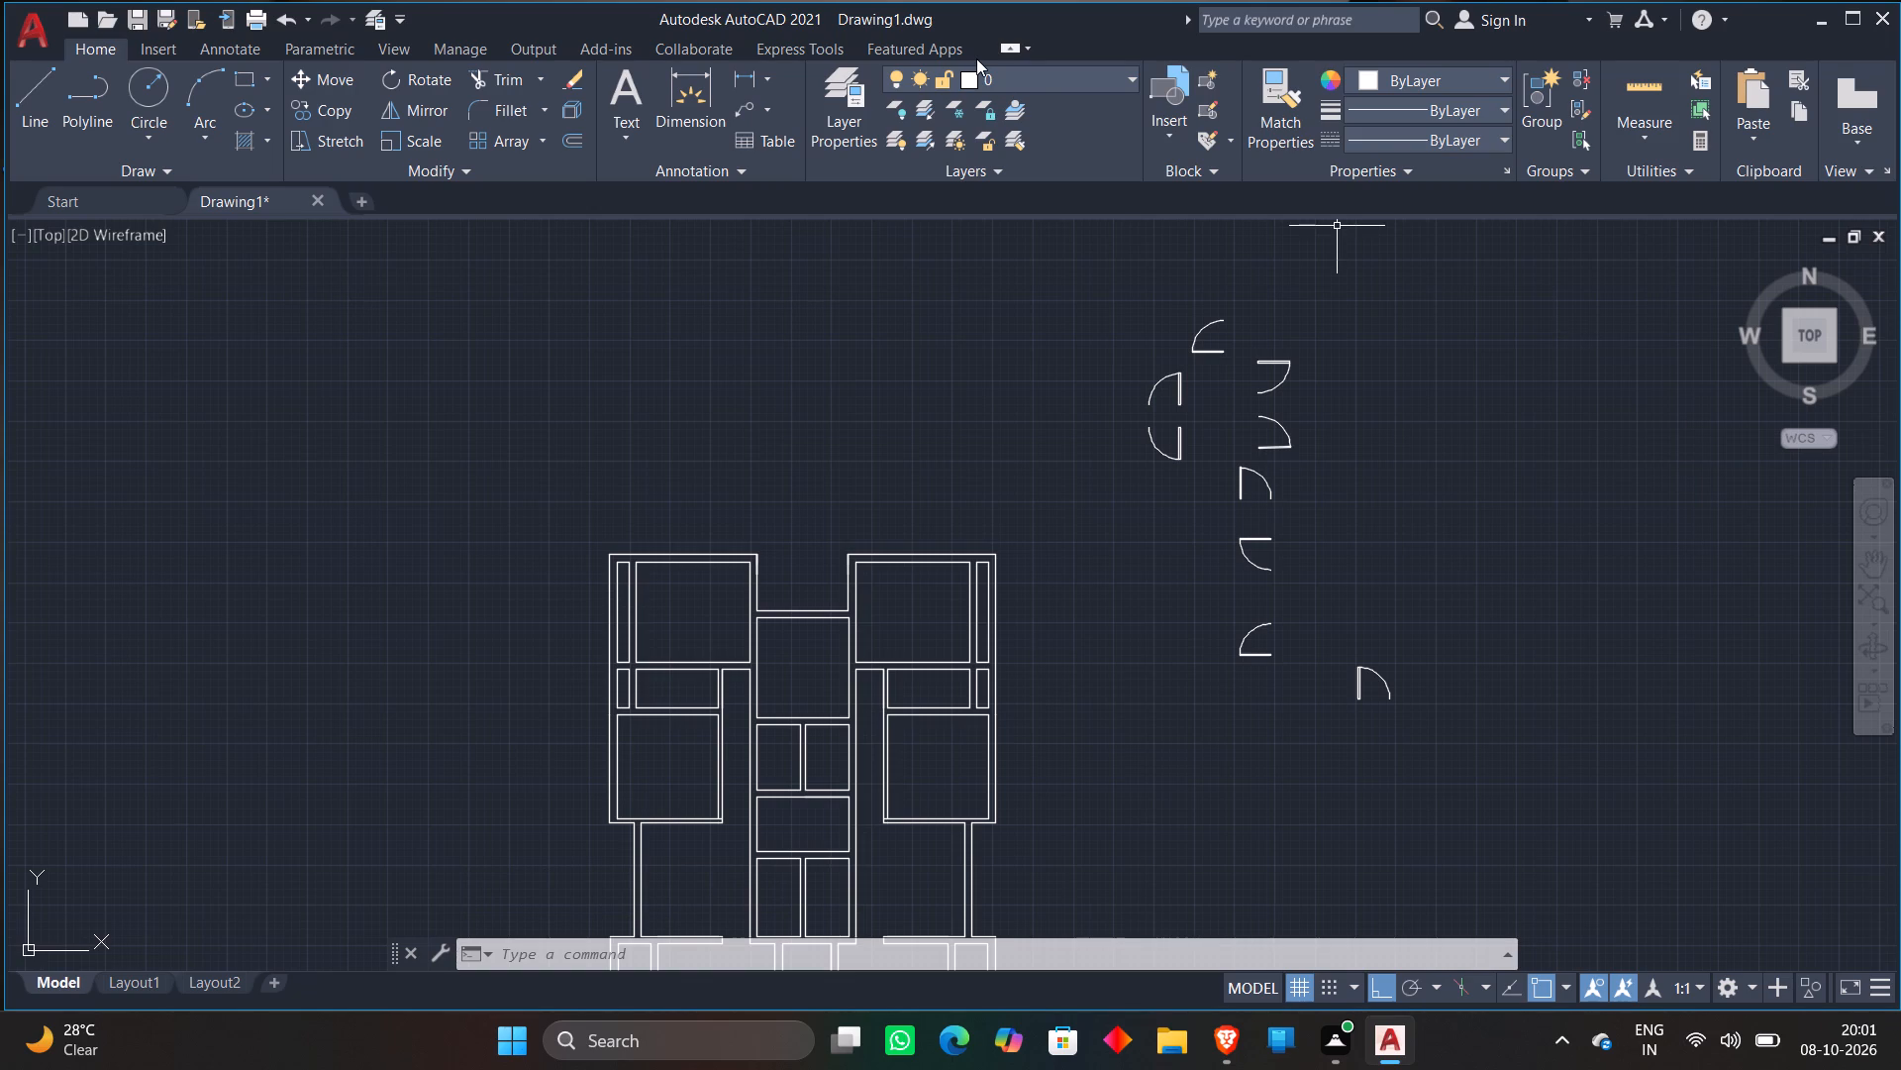
Mirror the isolated southeast door block across a horizontal line to its south, keeping the source block.
left_click(1351, 651)
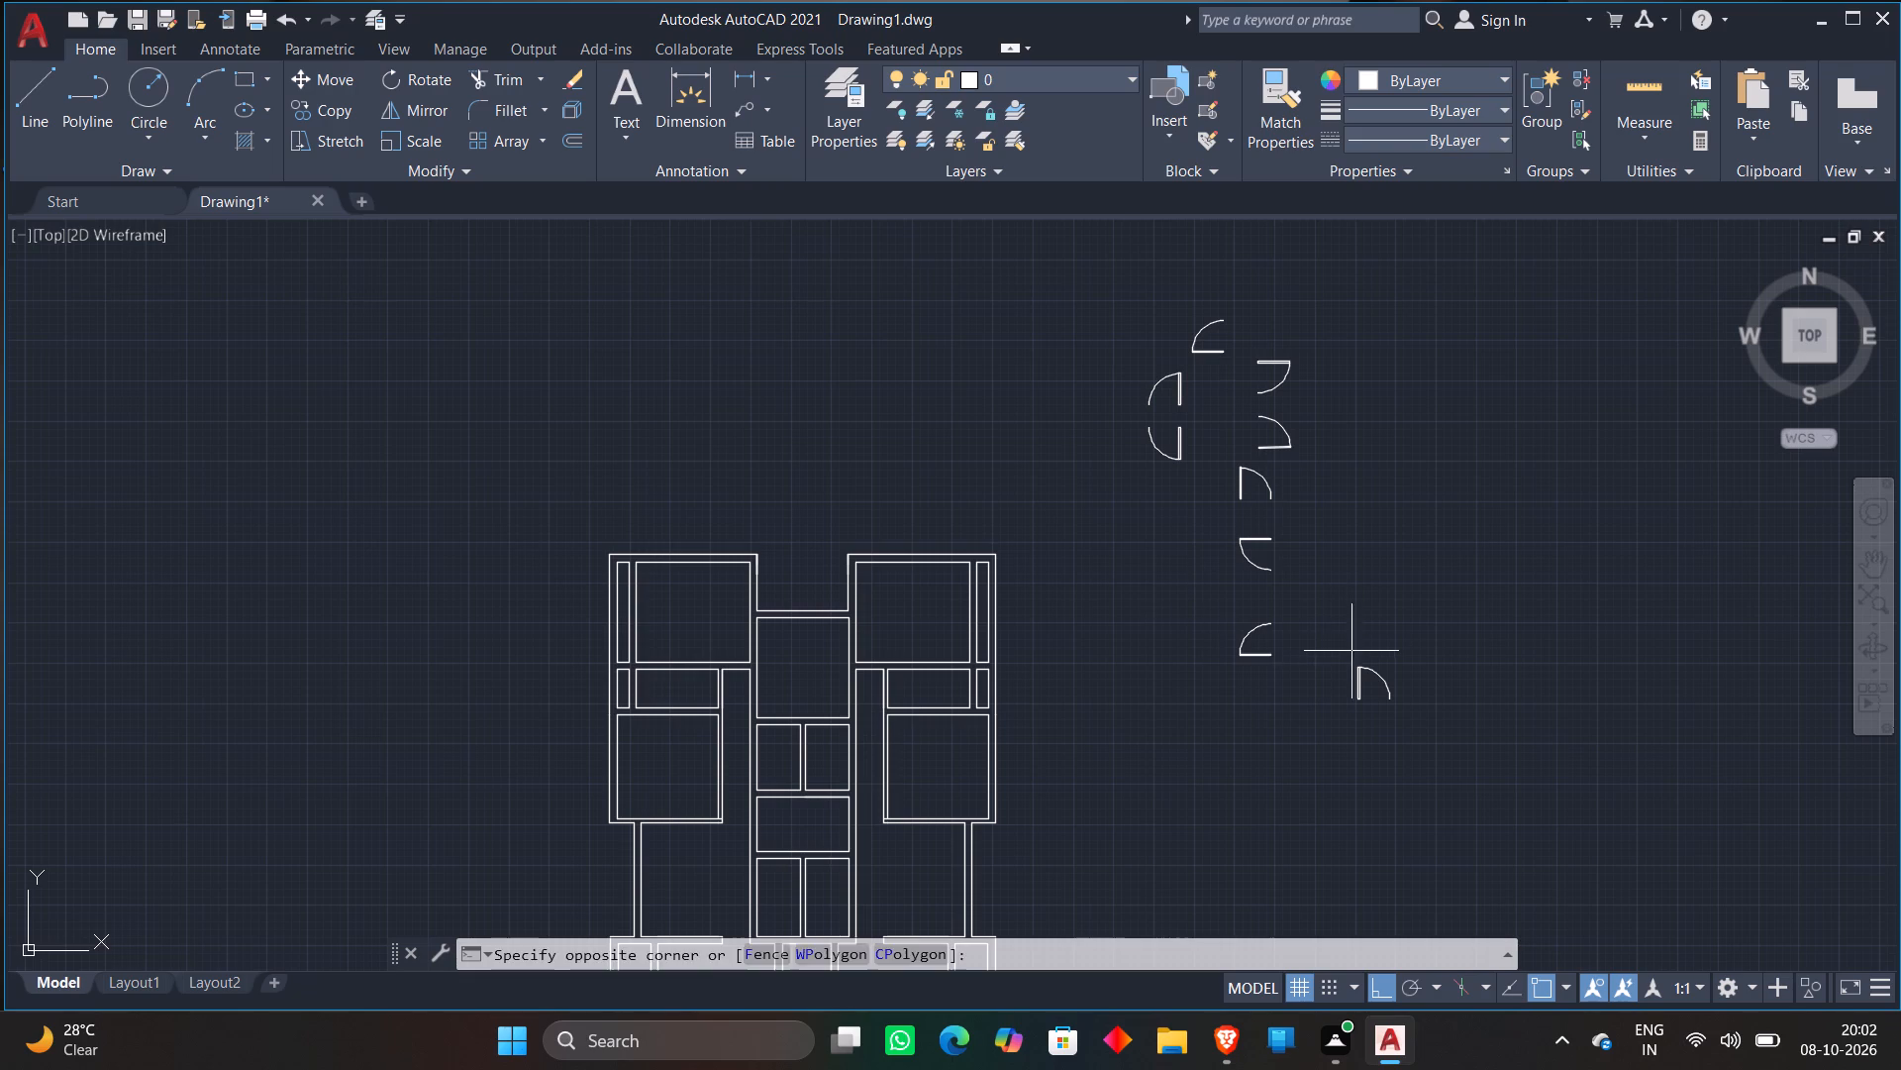
left_click(1436, 791)
right_click(1440, 763)
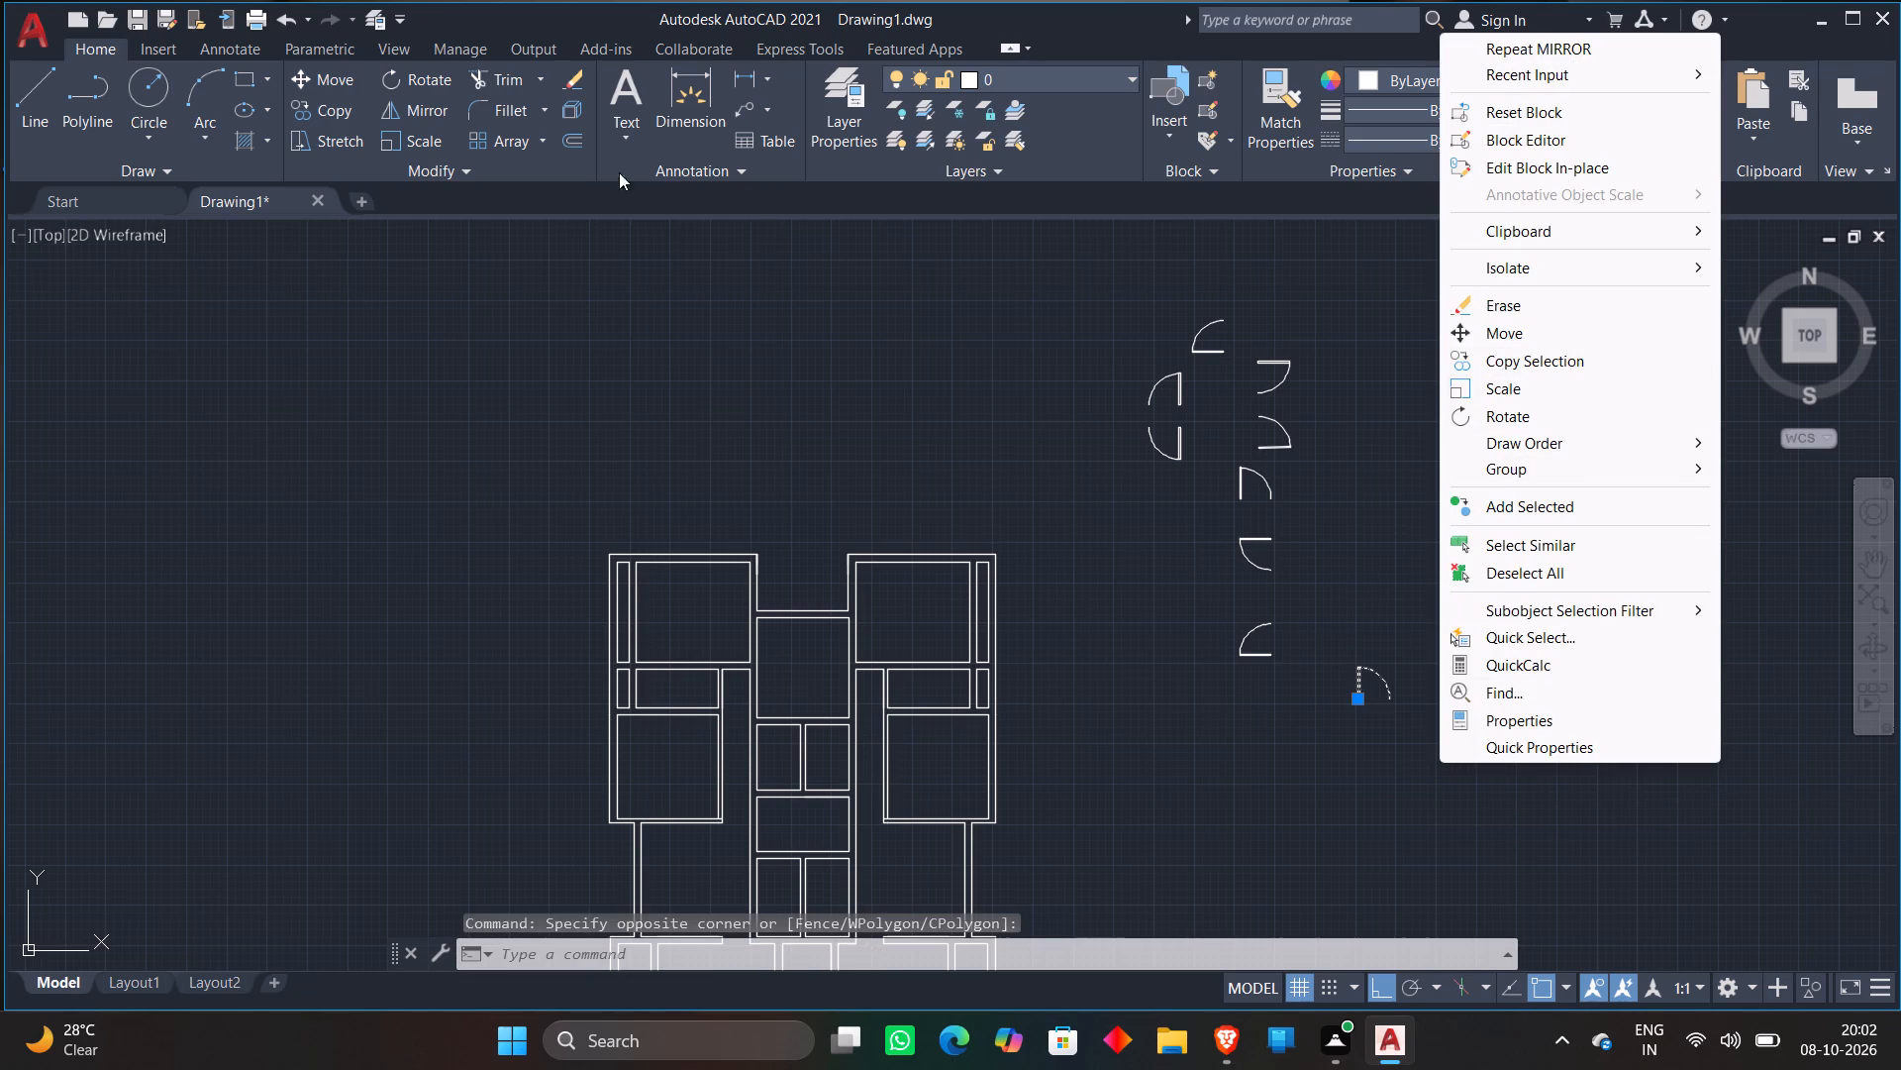
left_click(390, 107)
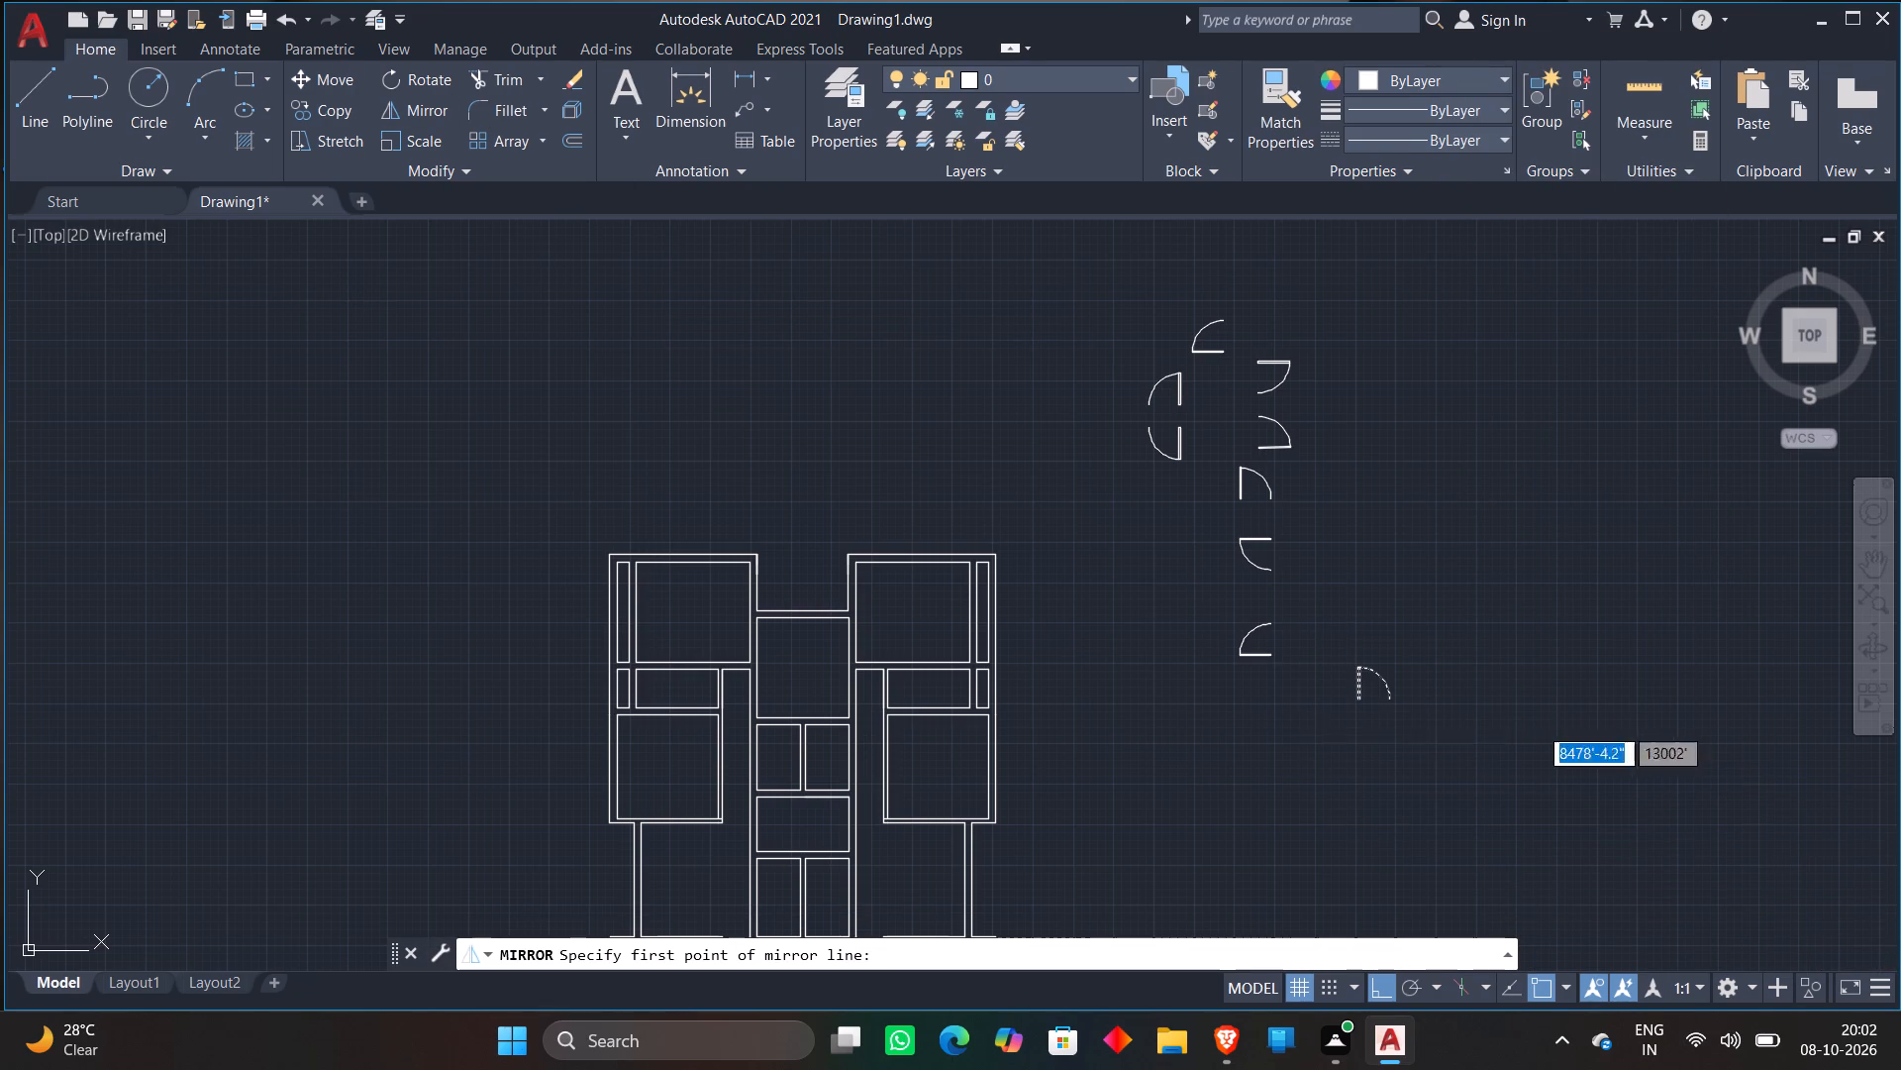
left_click(1307, 725)
left_click(1545, 740)
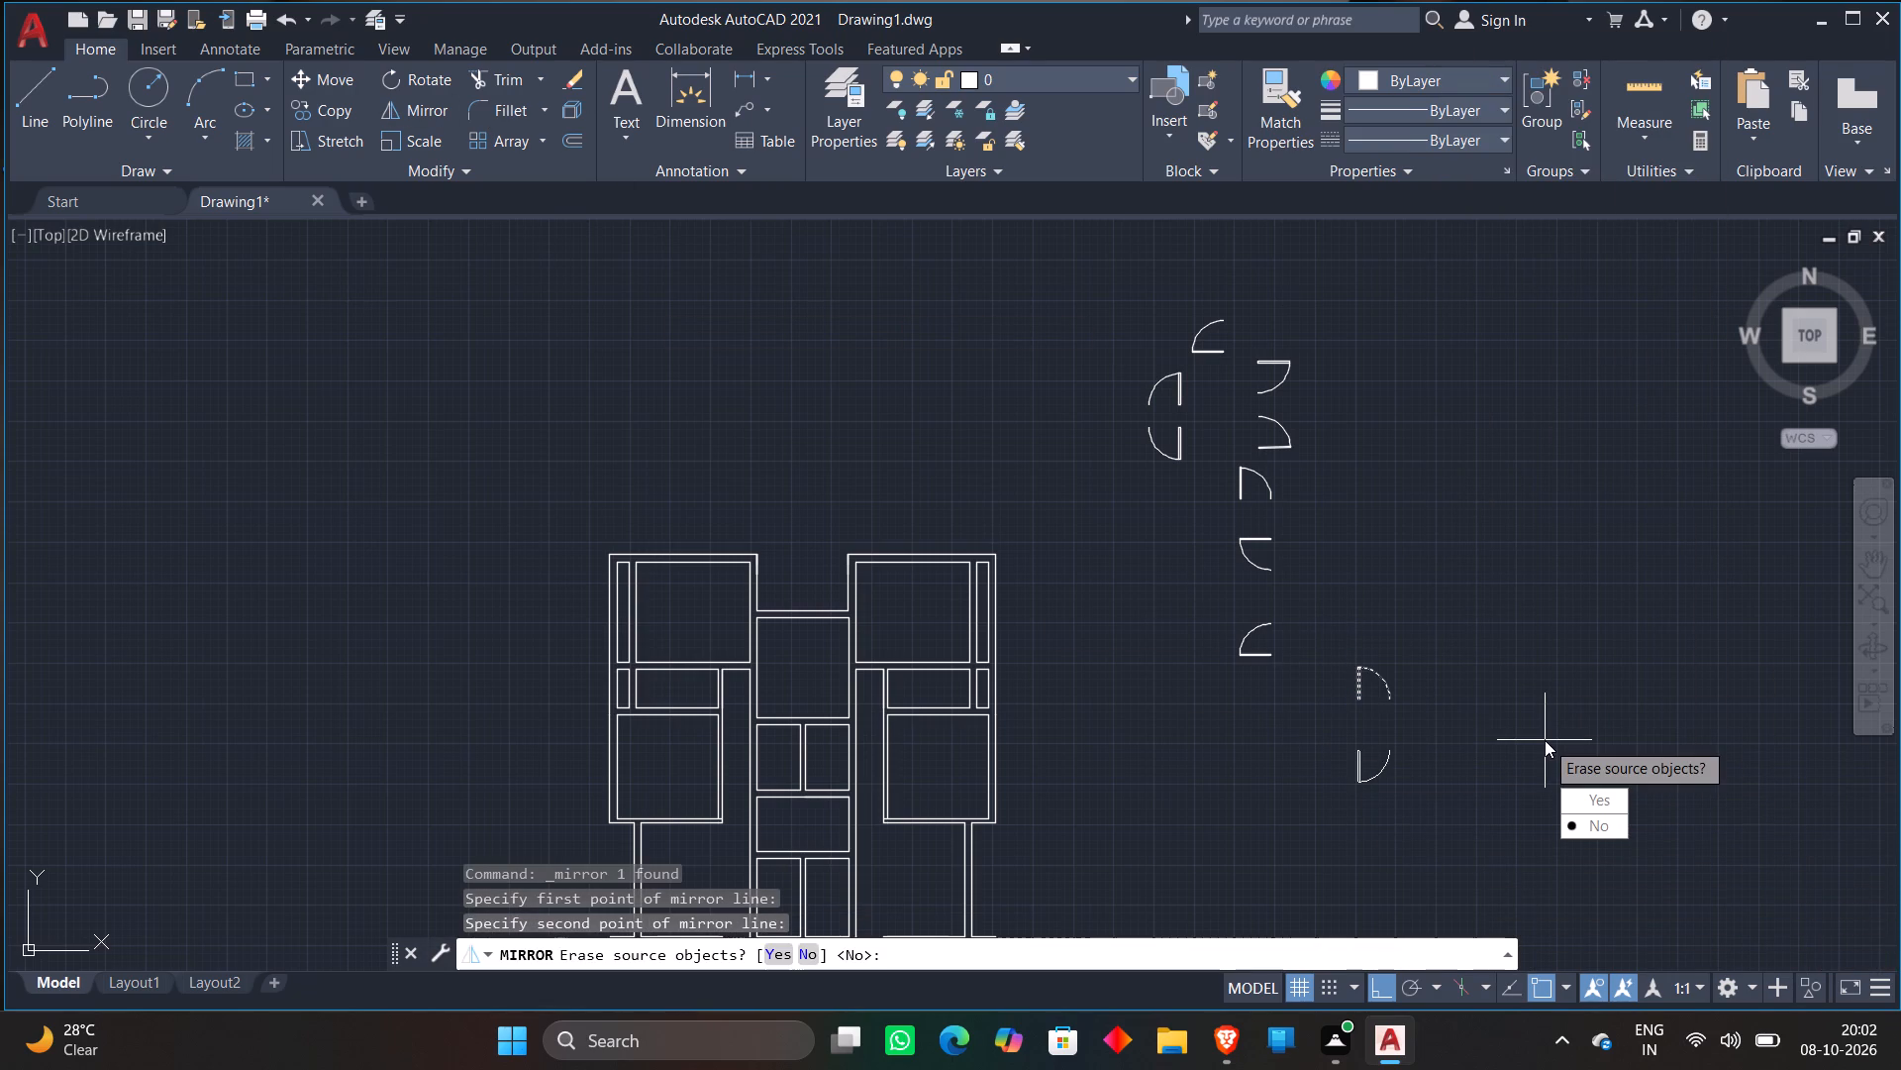
left_click_drag(1569, 832, 1545, 740)
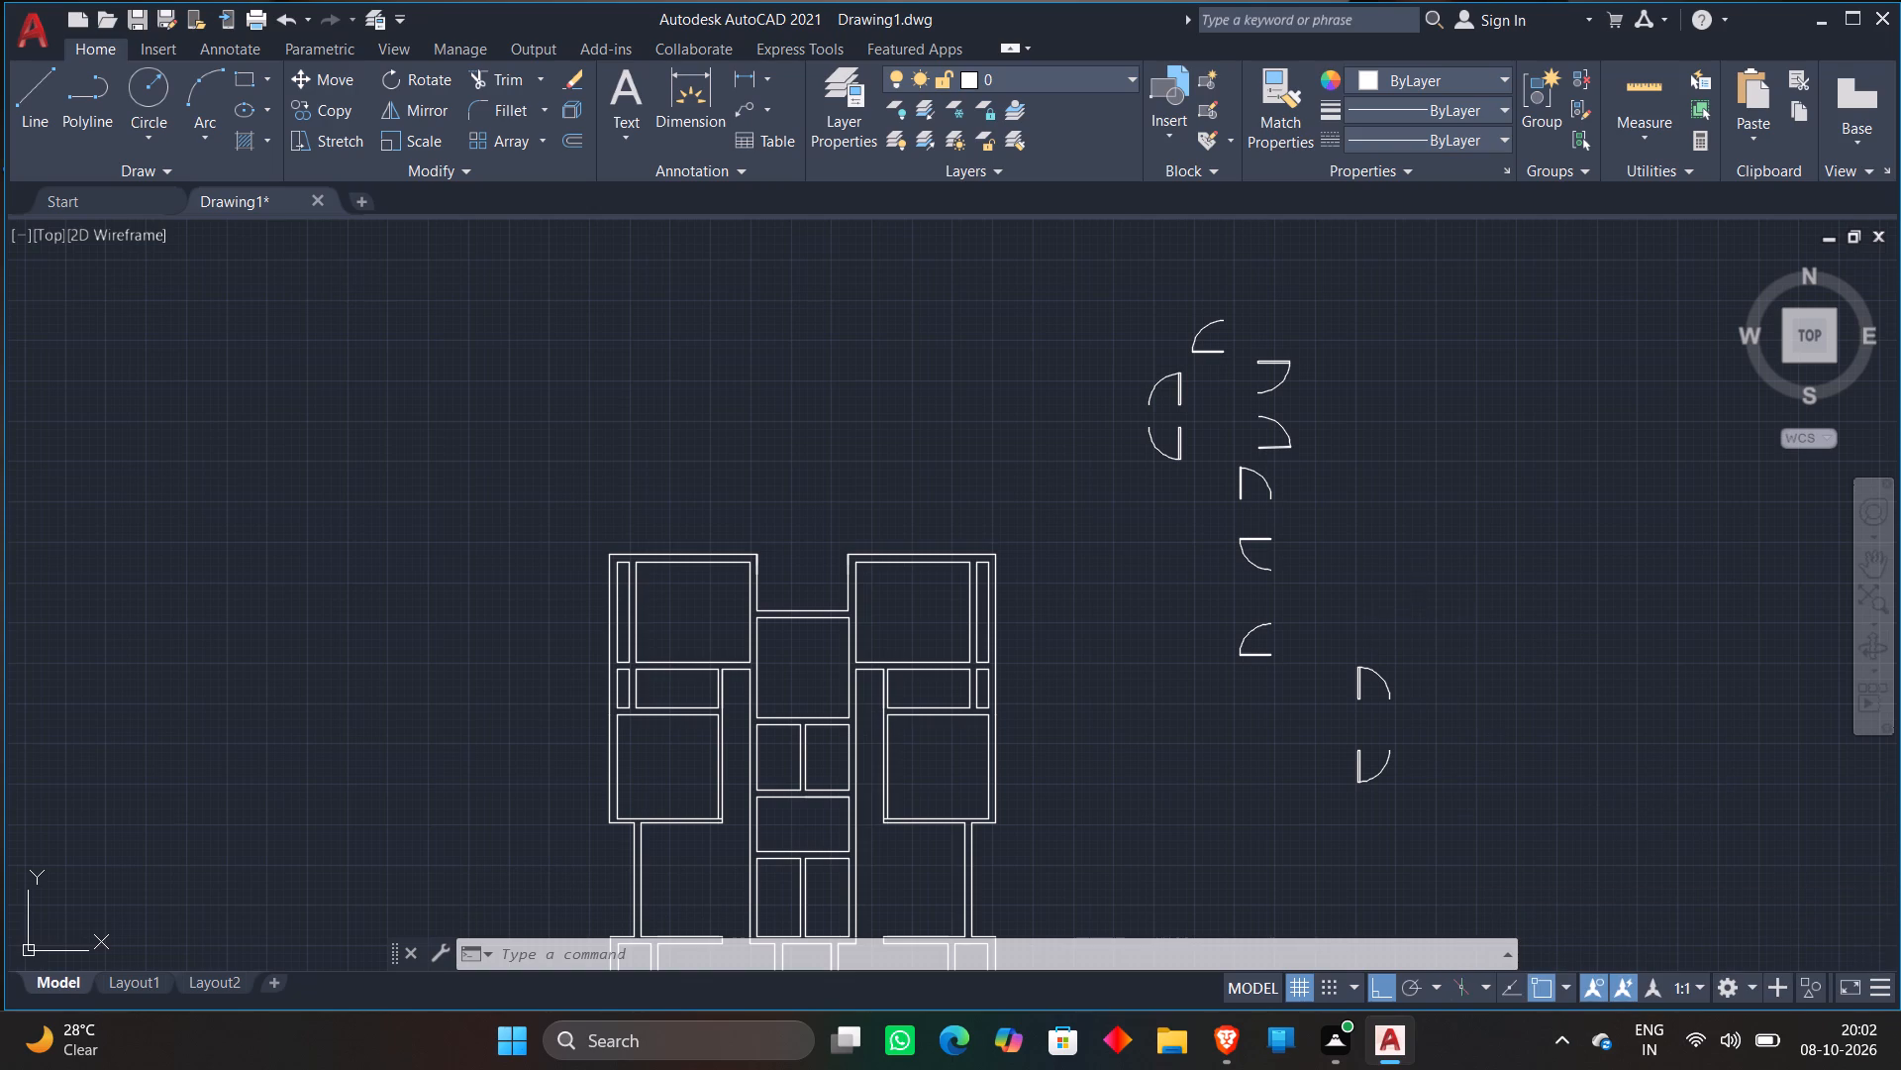
Erase the source door block north of the new southeast mirrored copy.
left_click(1385, 681)
key("Delete")
With Ortho off, copy the northern east door block to the midpoint of the narrow strip's east wall line beside the northwest room.
scroll(1181, 373, "up", 2)
scroll(790, 384, "down", 2)
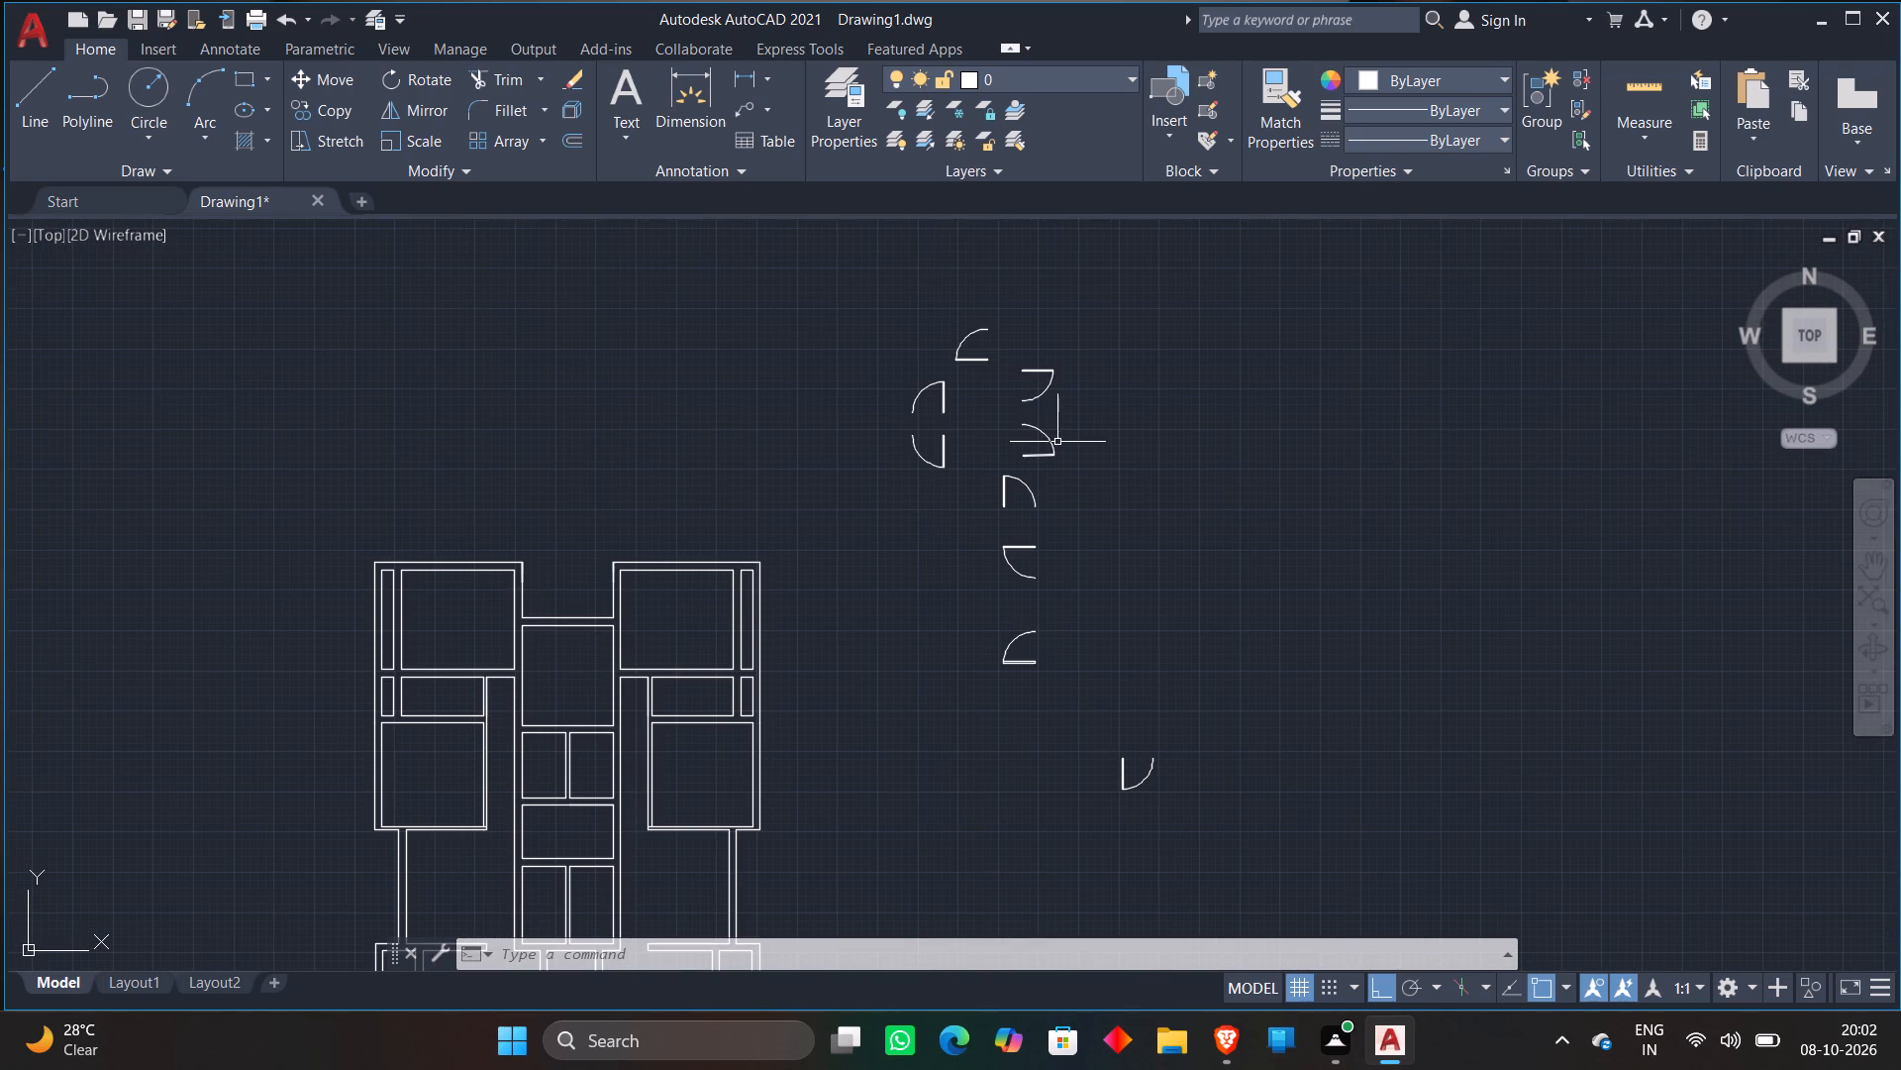
left_click(1013, 353)
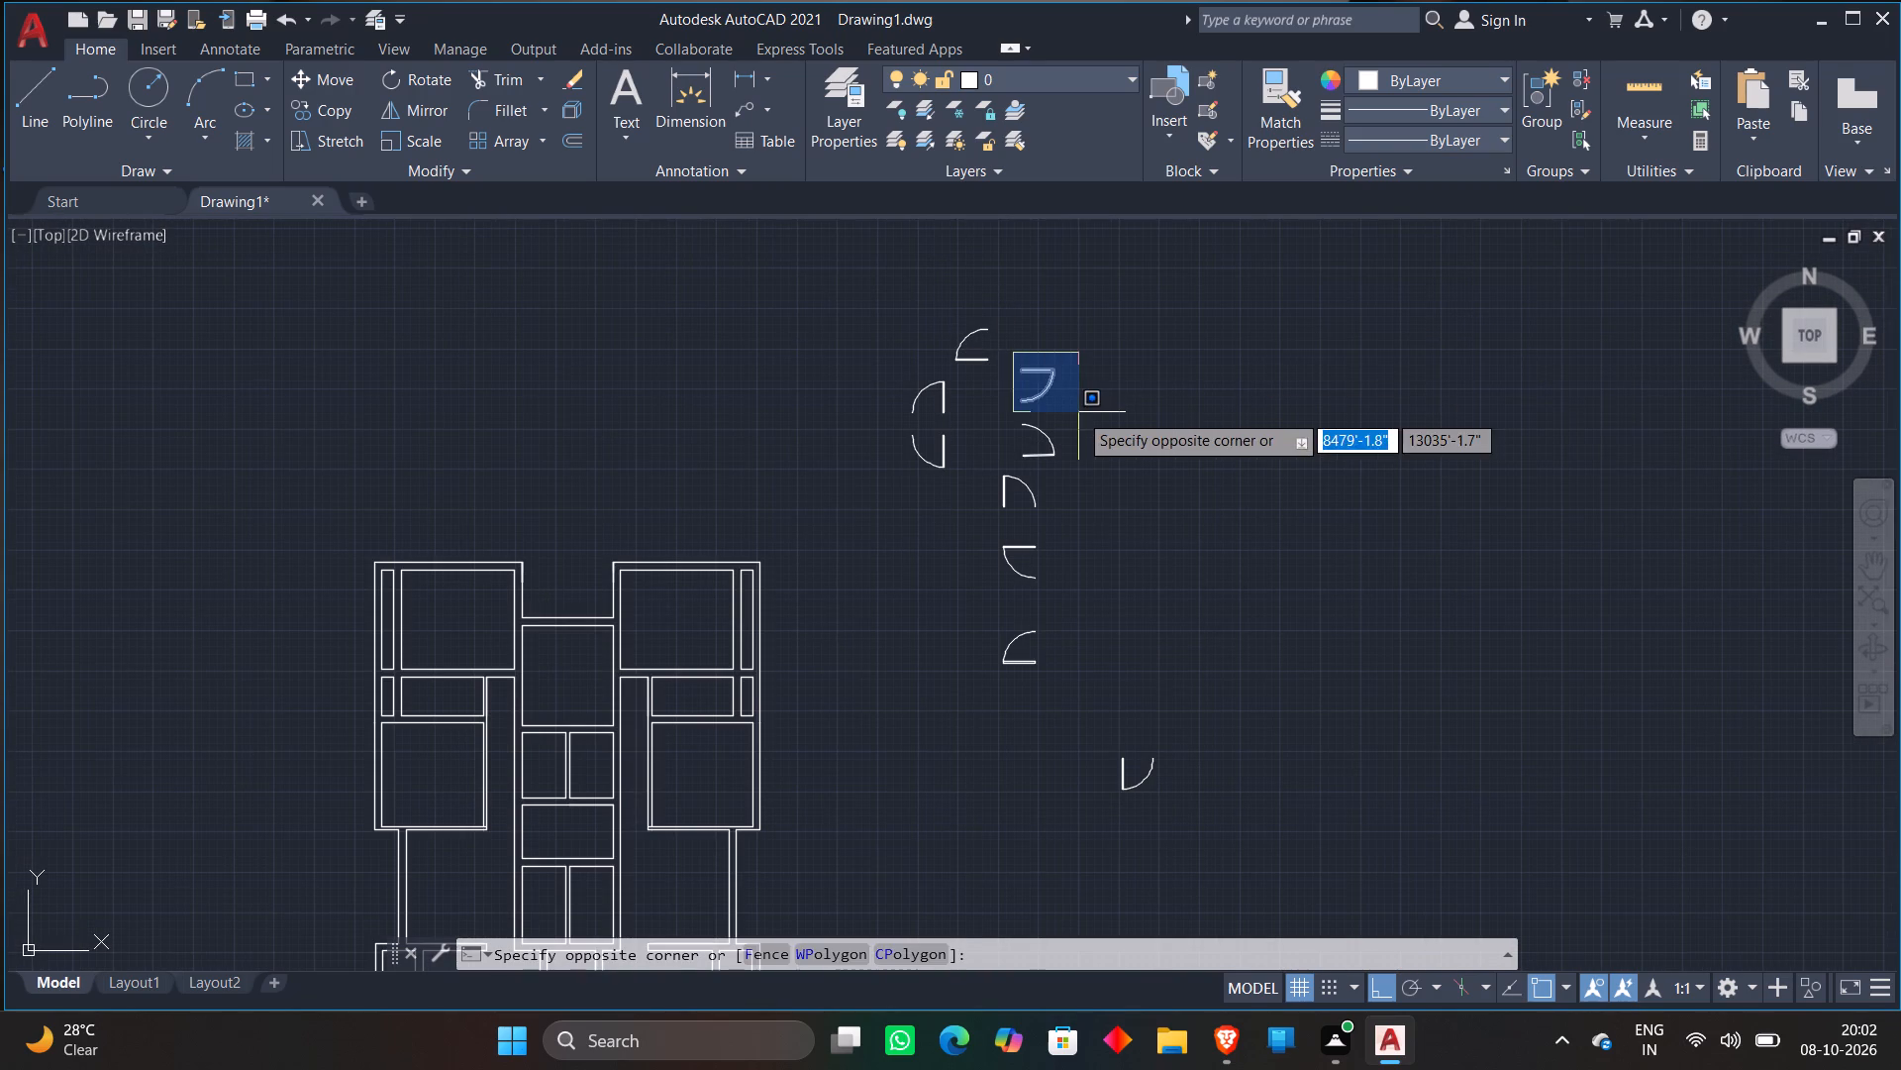
left_click(1078, 412)
right_click(1078, 413)
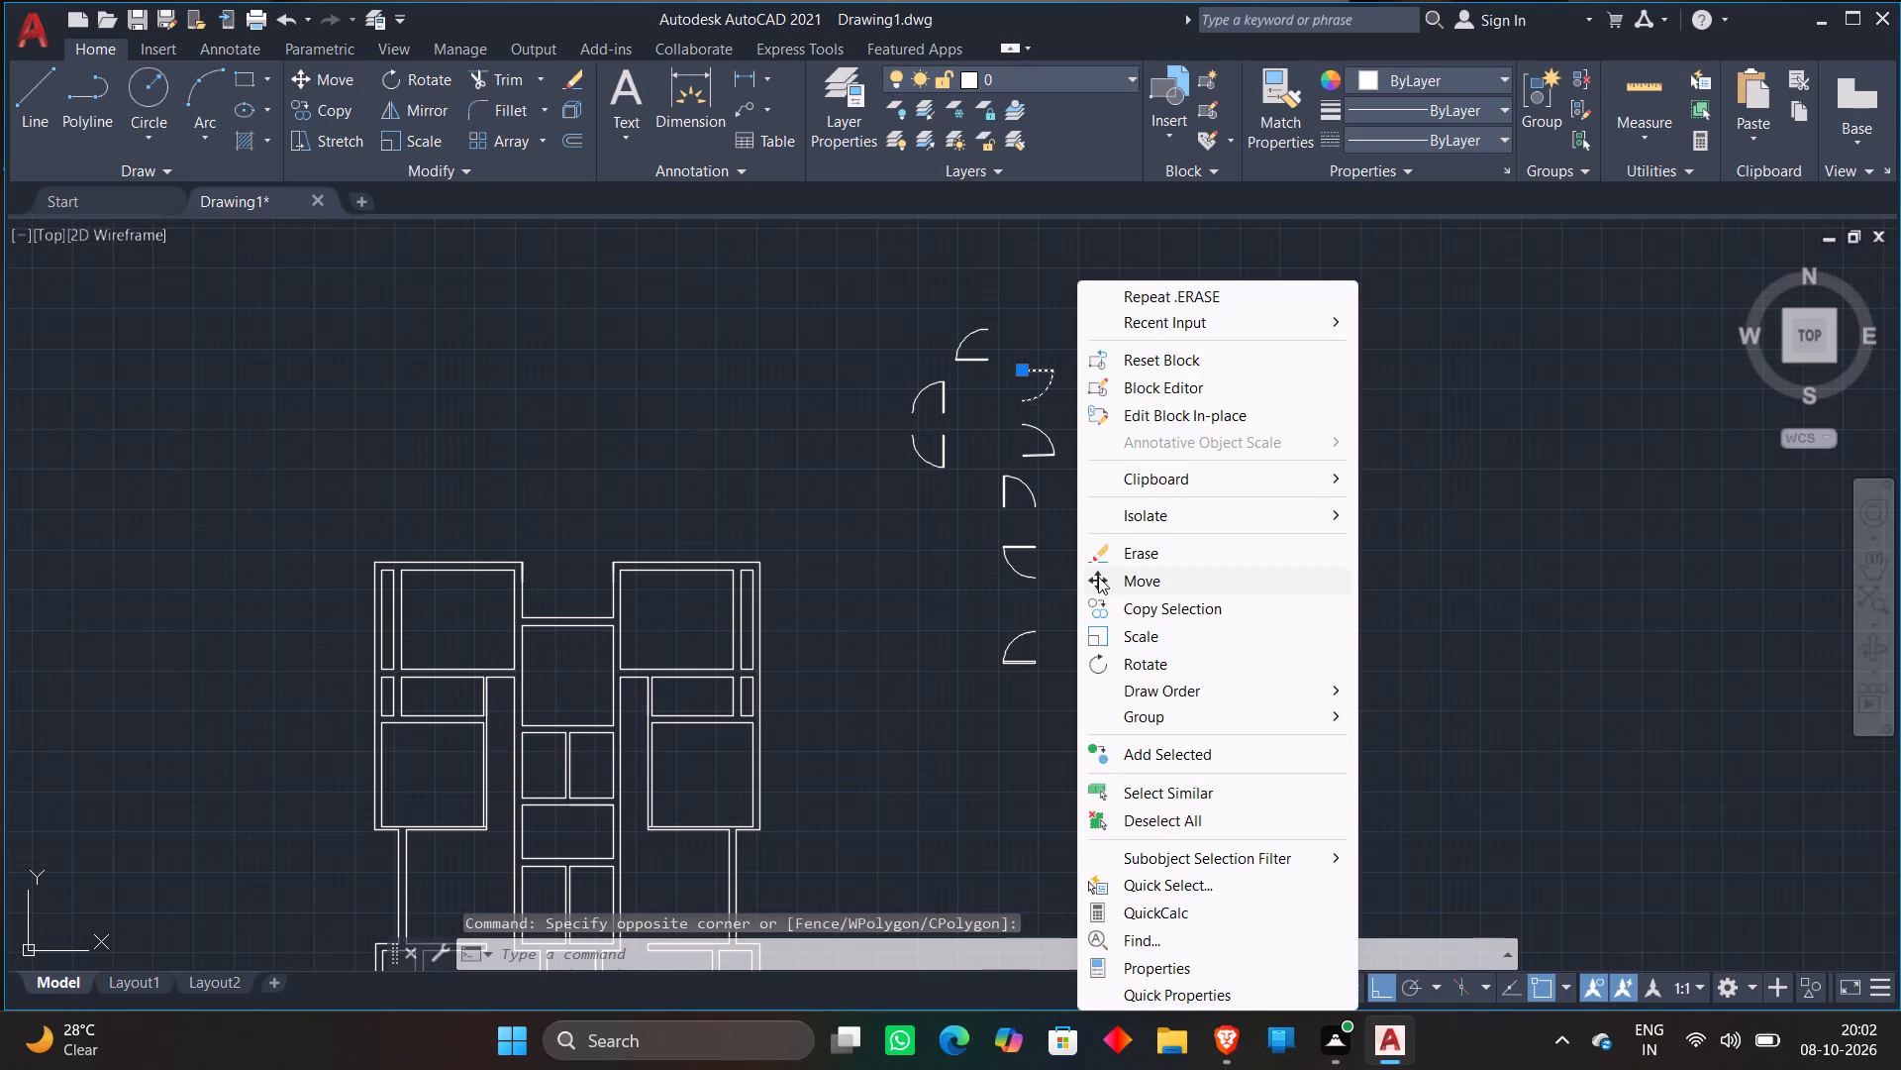
left_click(1101, 610)
left_click(1025, 376)
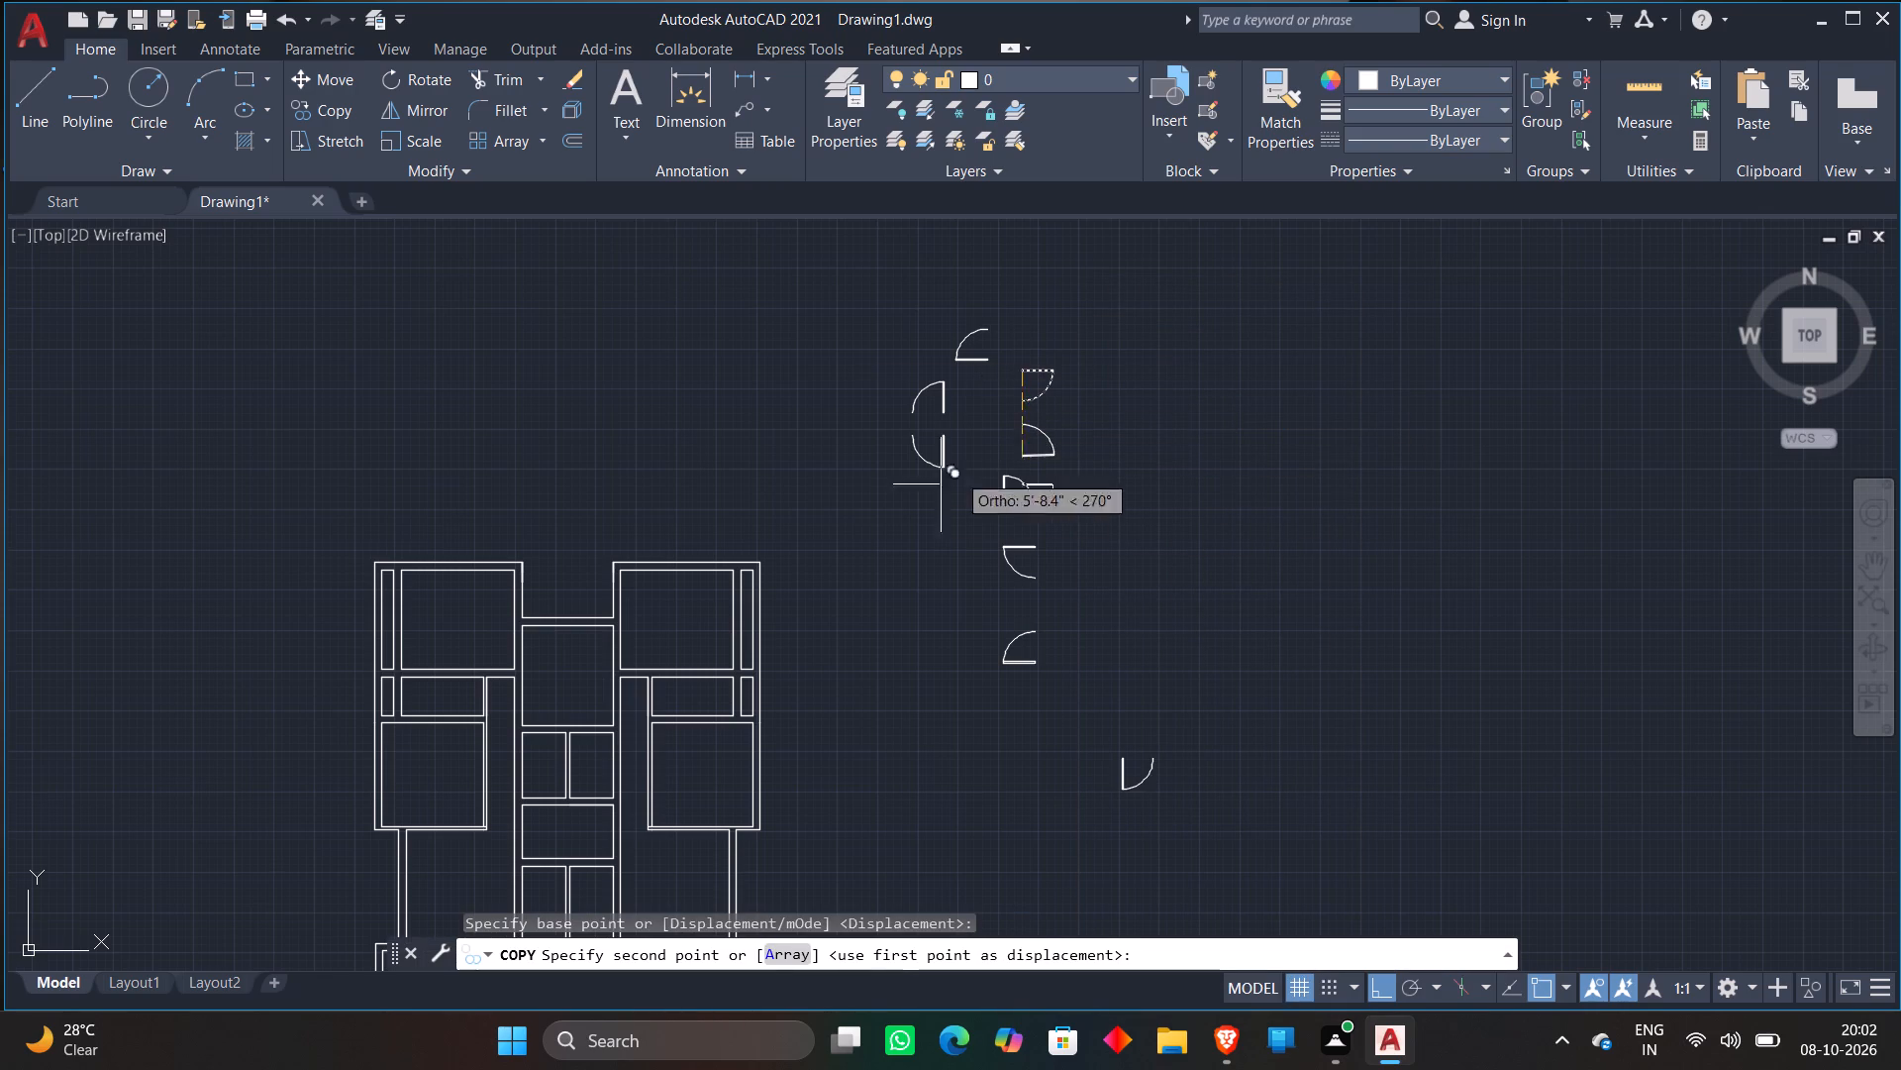
key("F8")
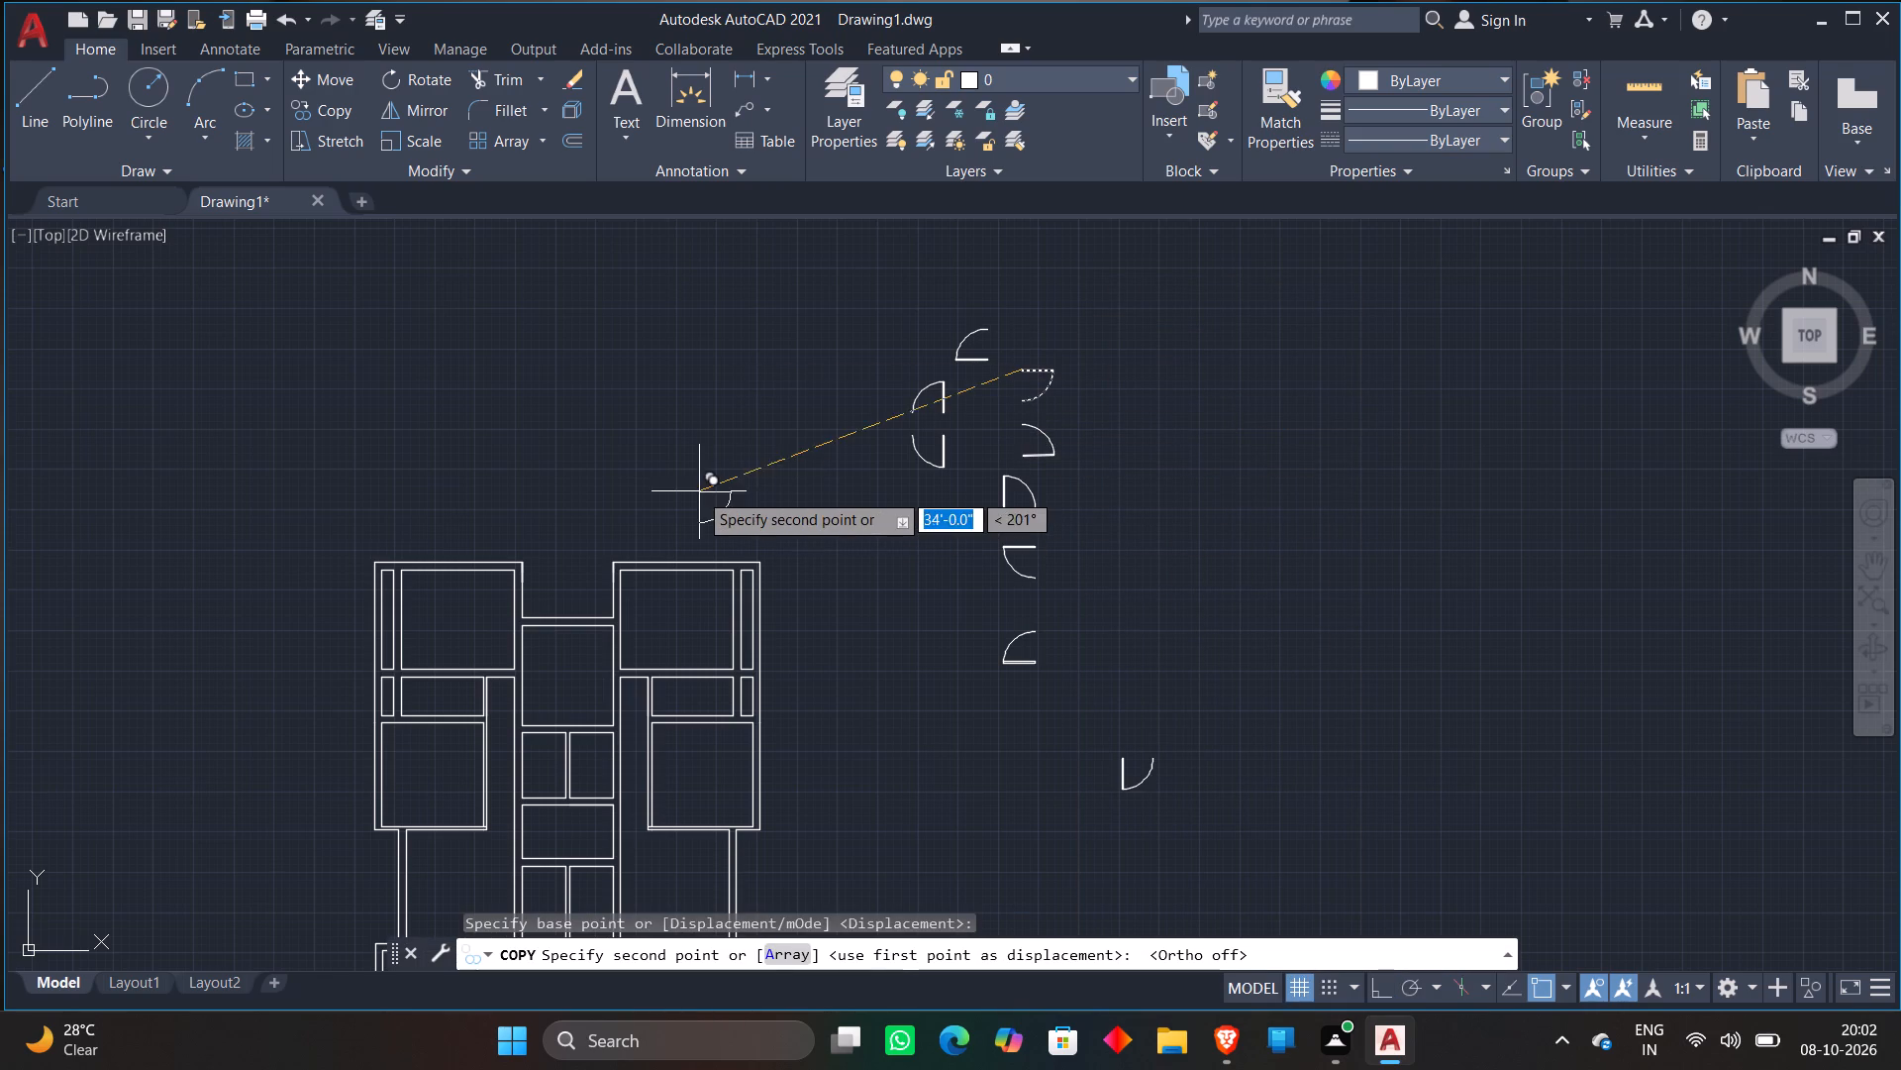
middle_click_drag(662, 482, 1440, 477)
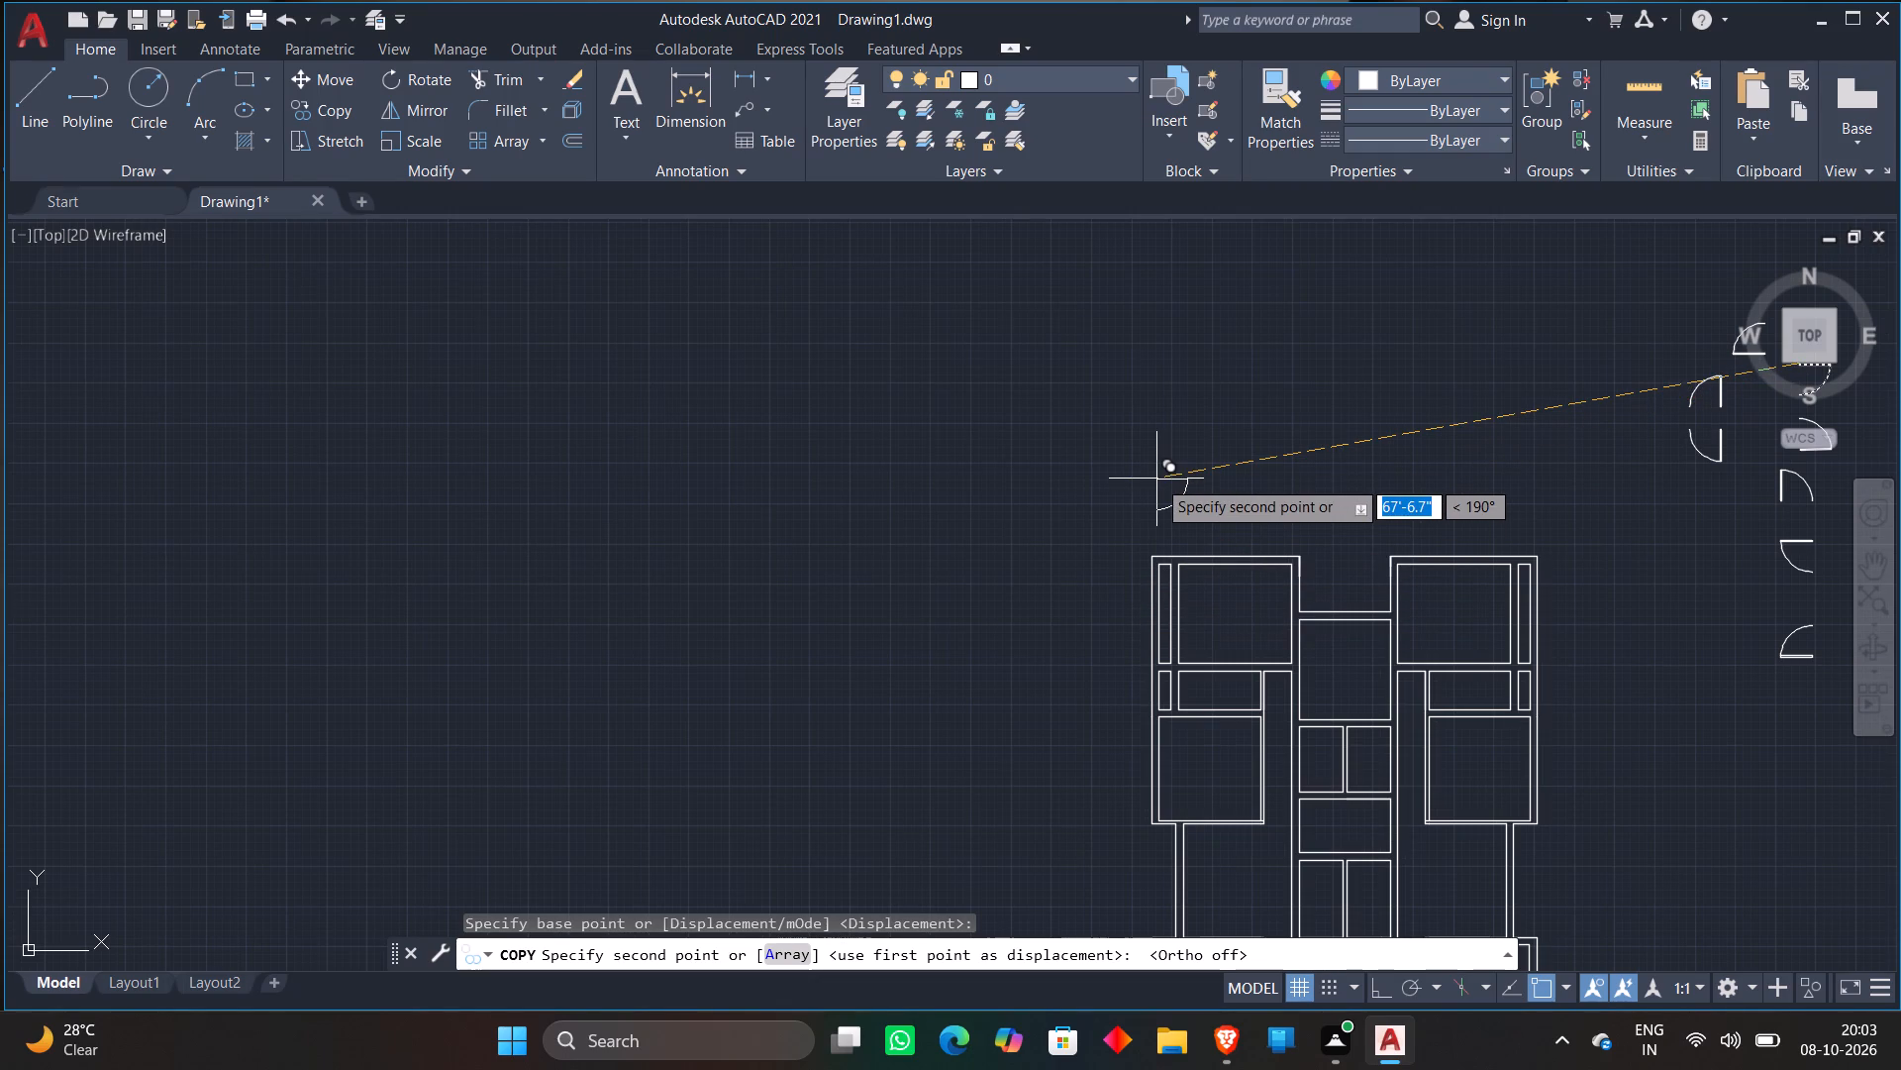
middle_click_drag(1156, 479, 1110, 346)
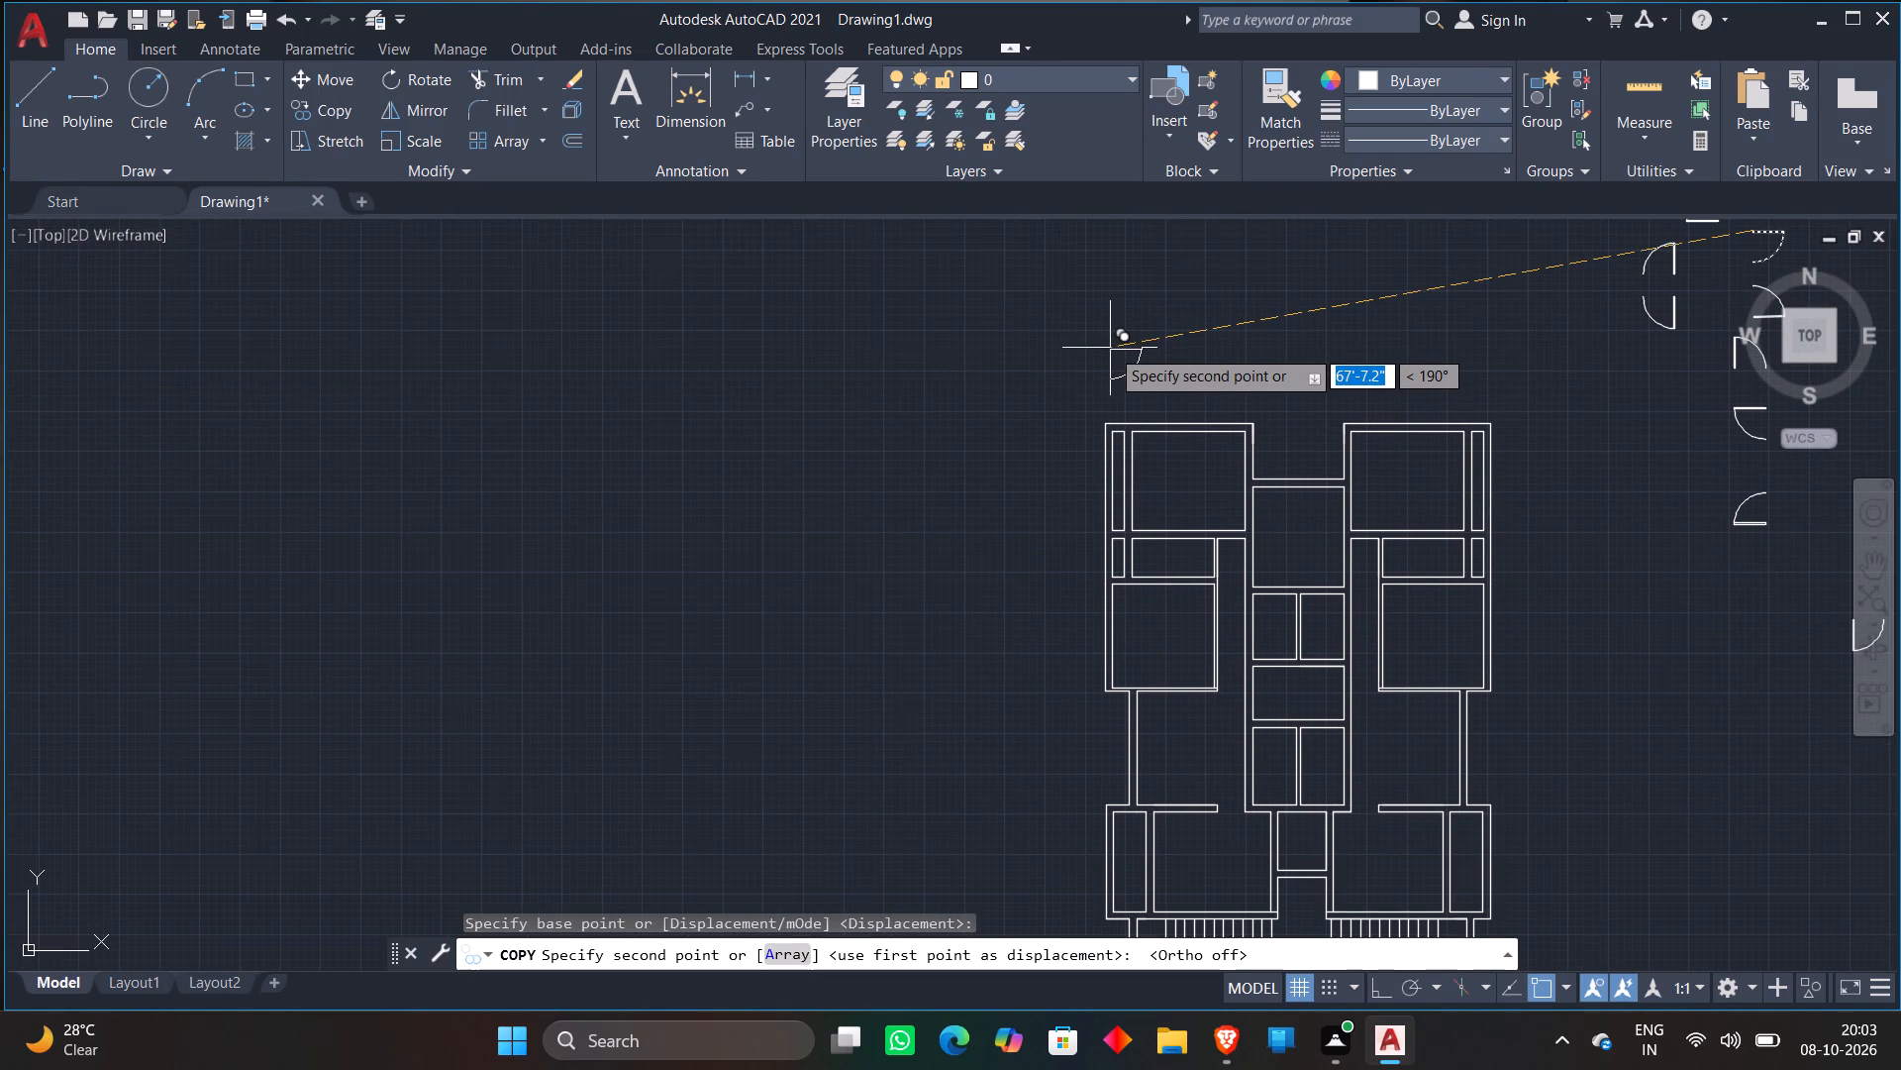
scroll(1132, 483, "up", 5)
scroll(1141, 419, "down", 2)
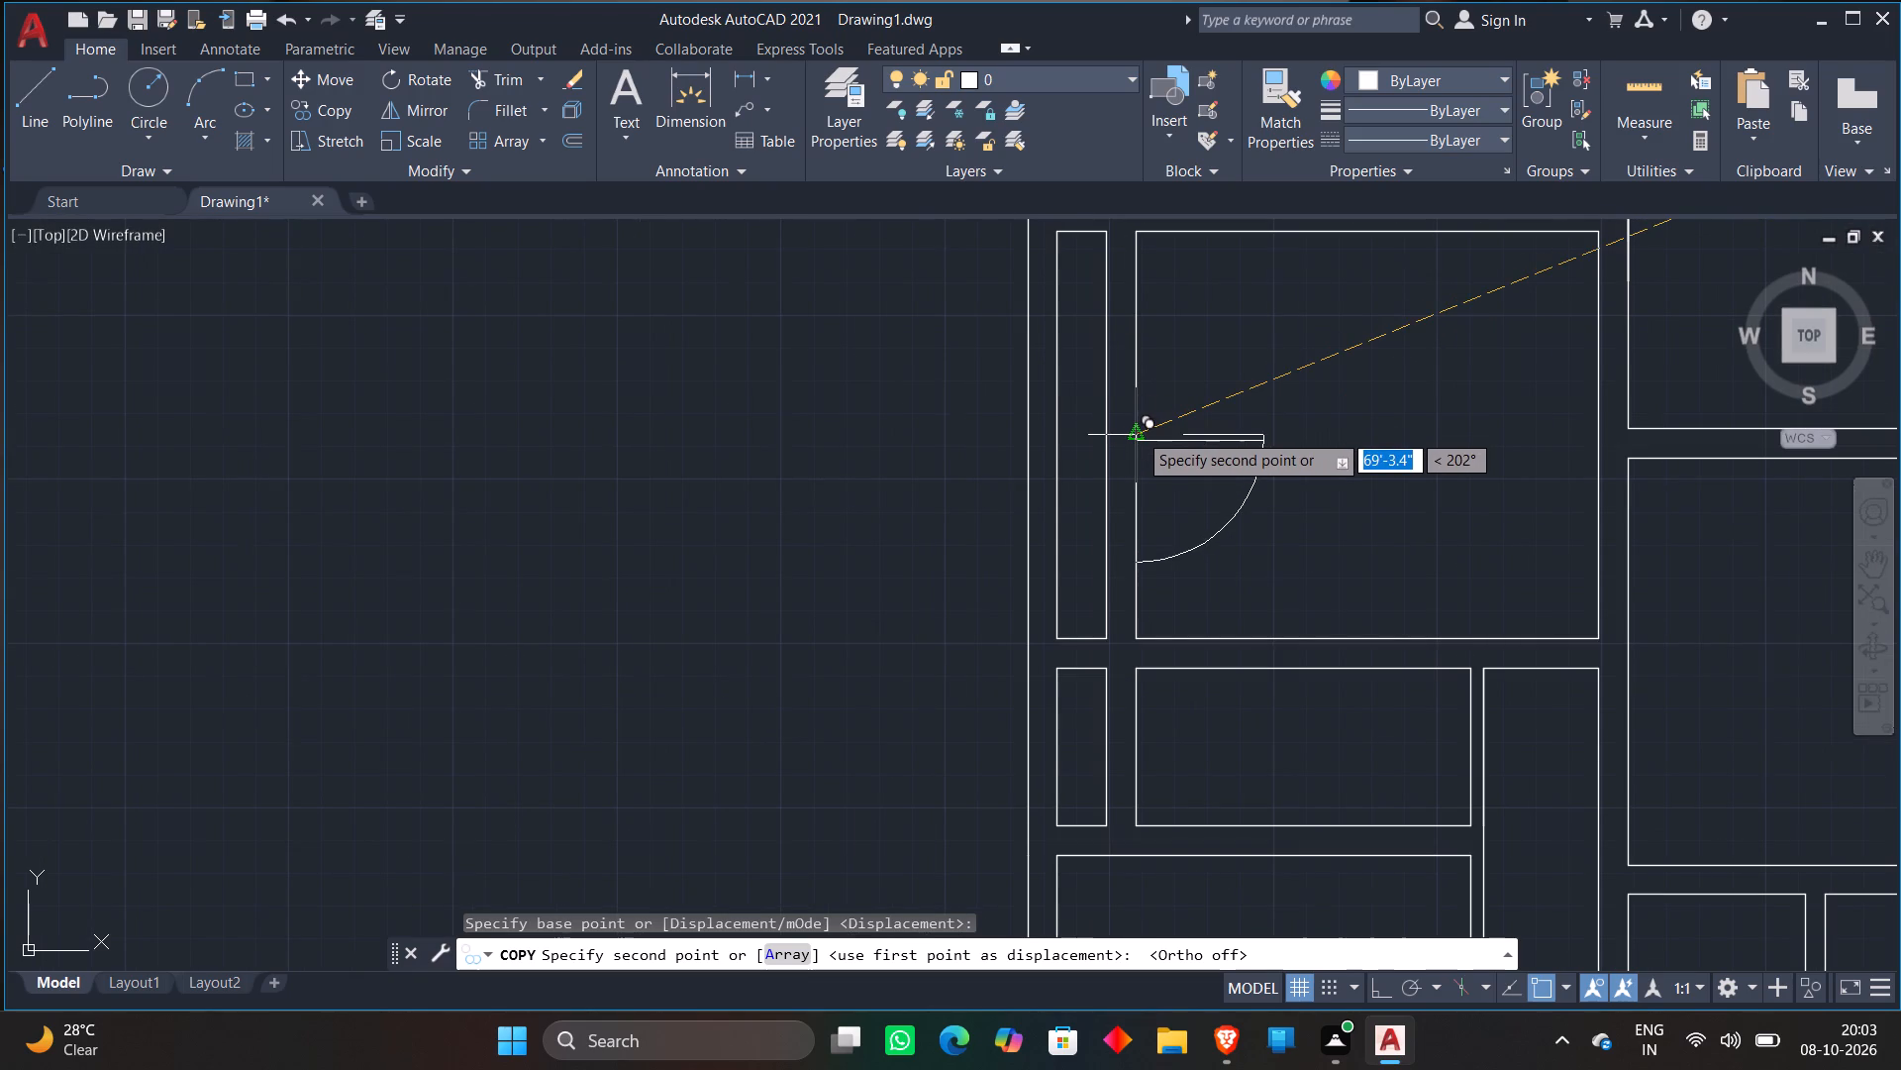
left_click(1104, 430)
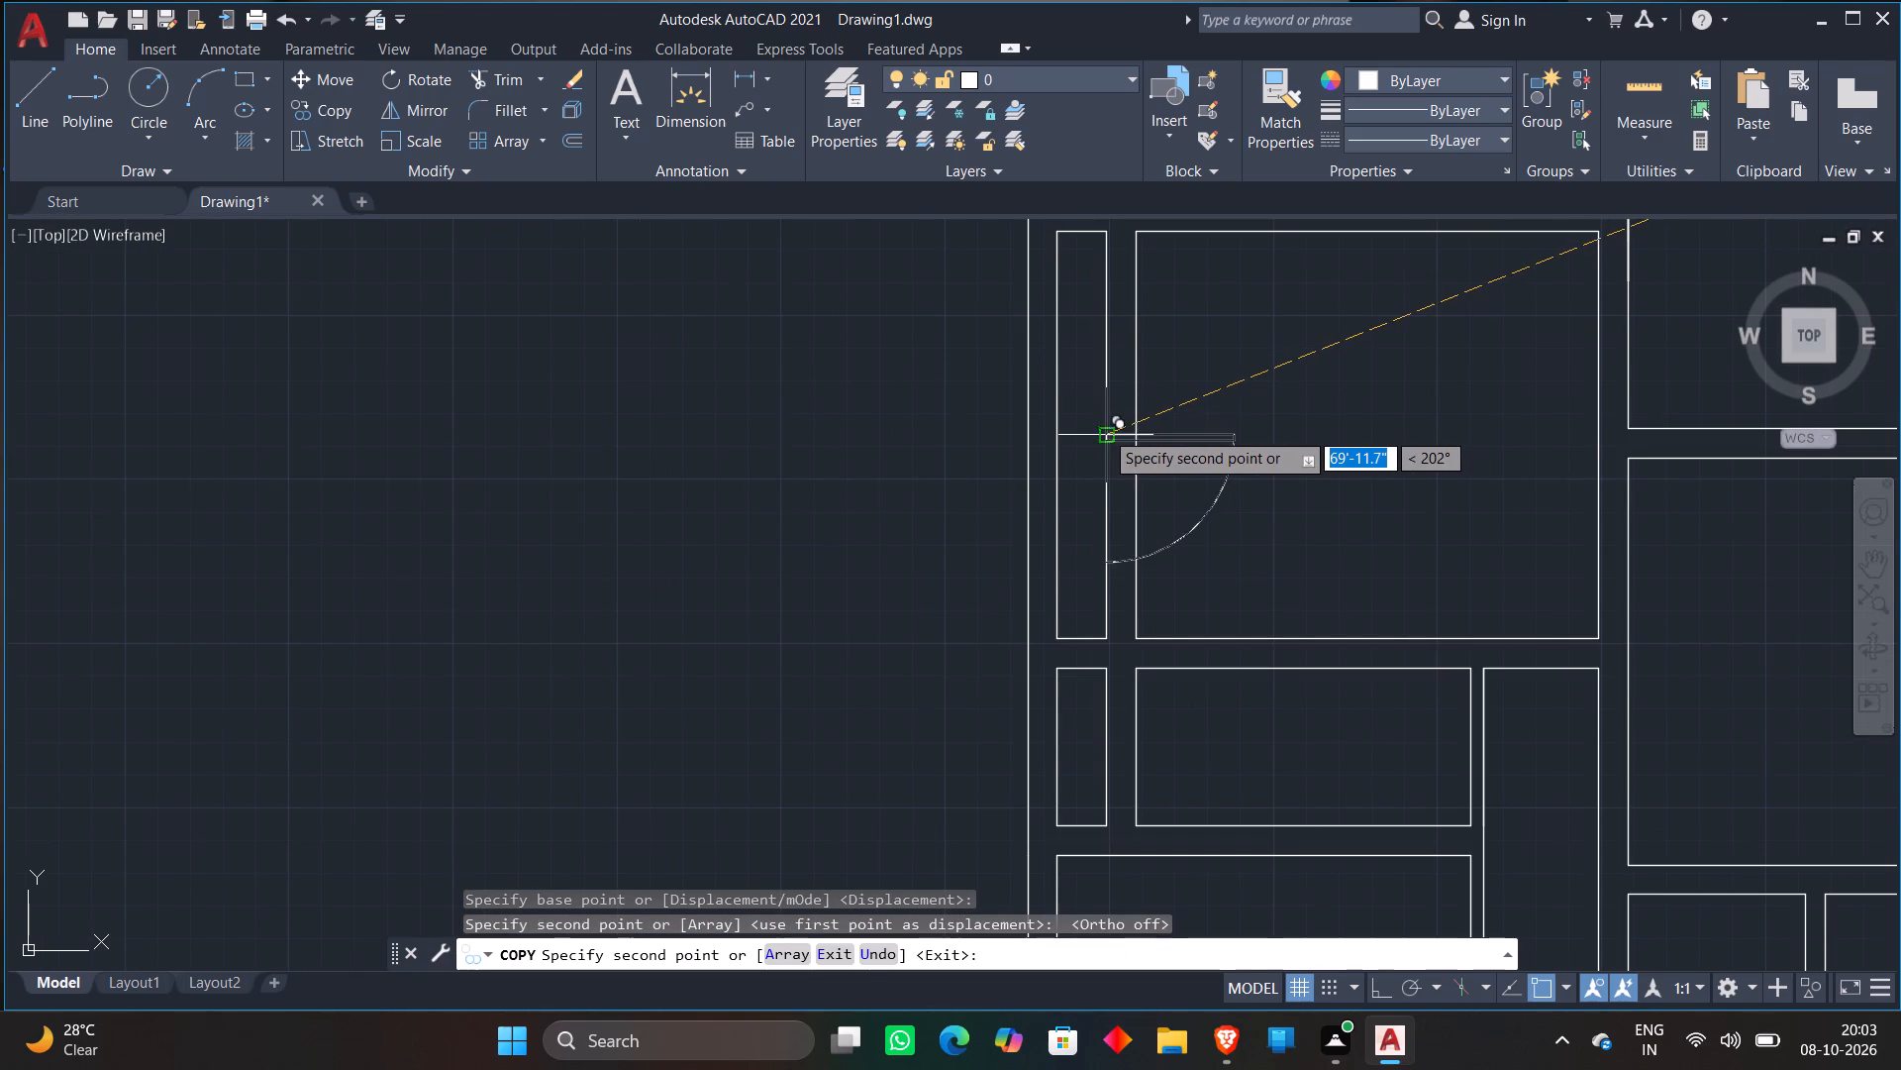
Place another copy of the door block at the midpoint of the narrow strip's east wall line beside the southwest room.
scroll(1279, 403, "down", 1)
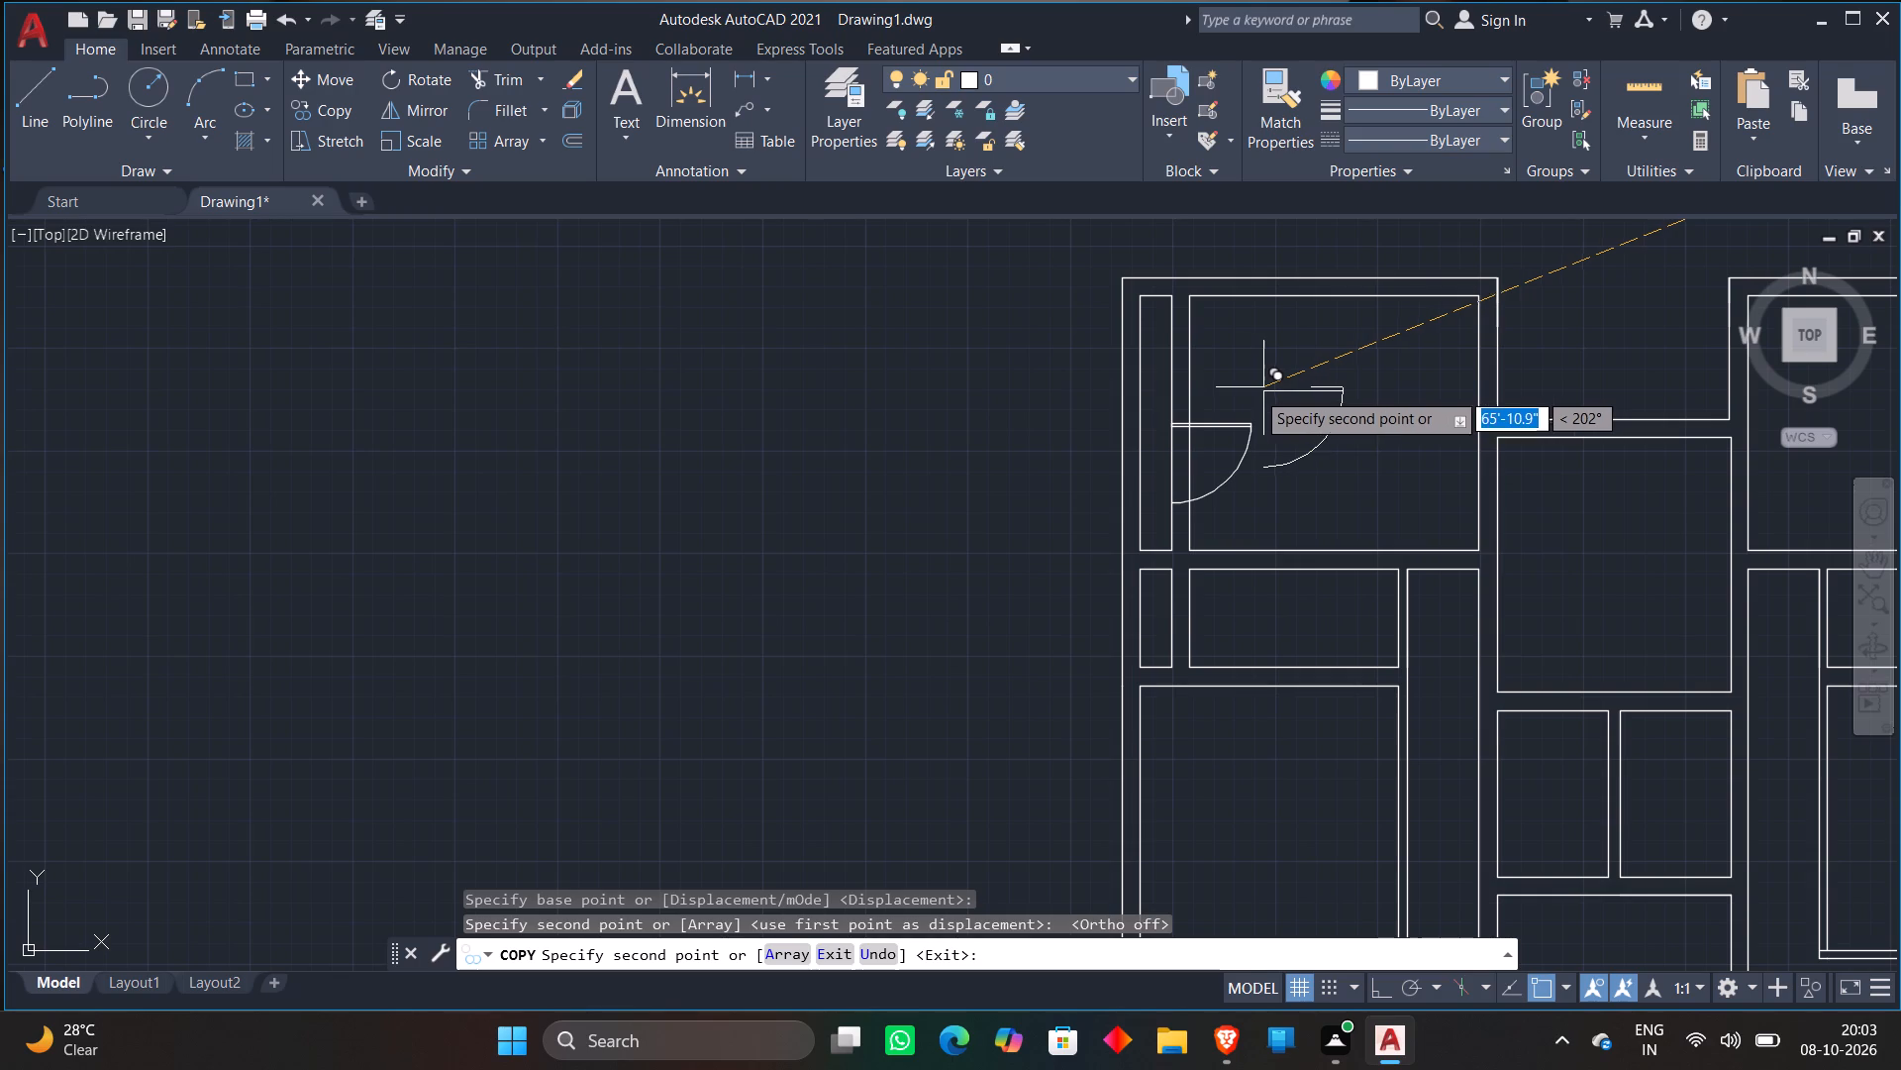
scroll(946, 453, "down", 5)
middle_click_drag(922, 692, 1105, 276)
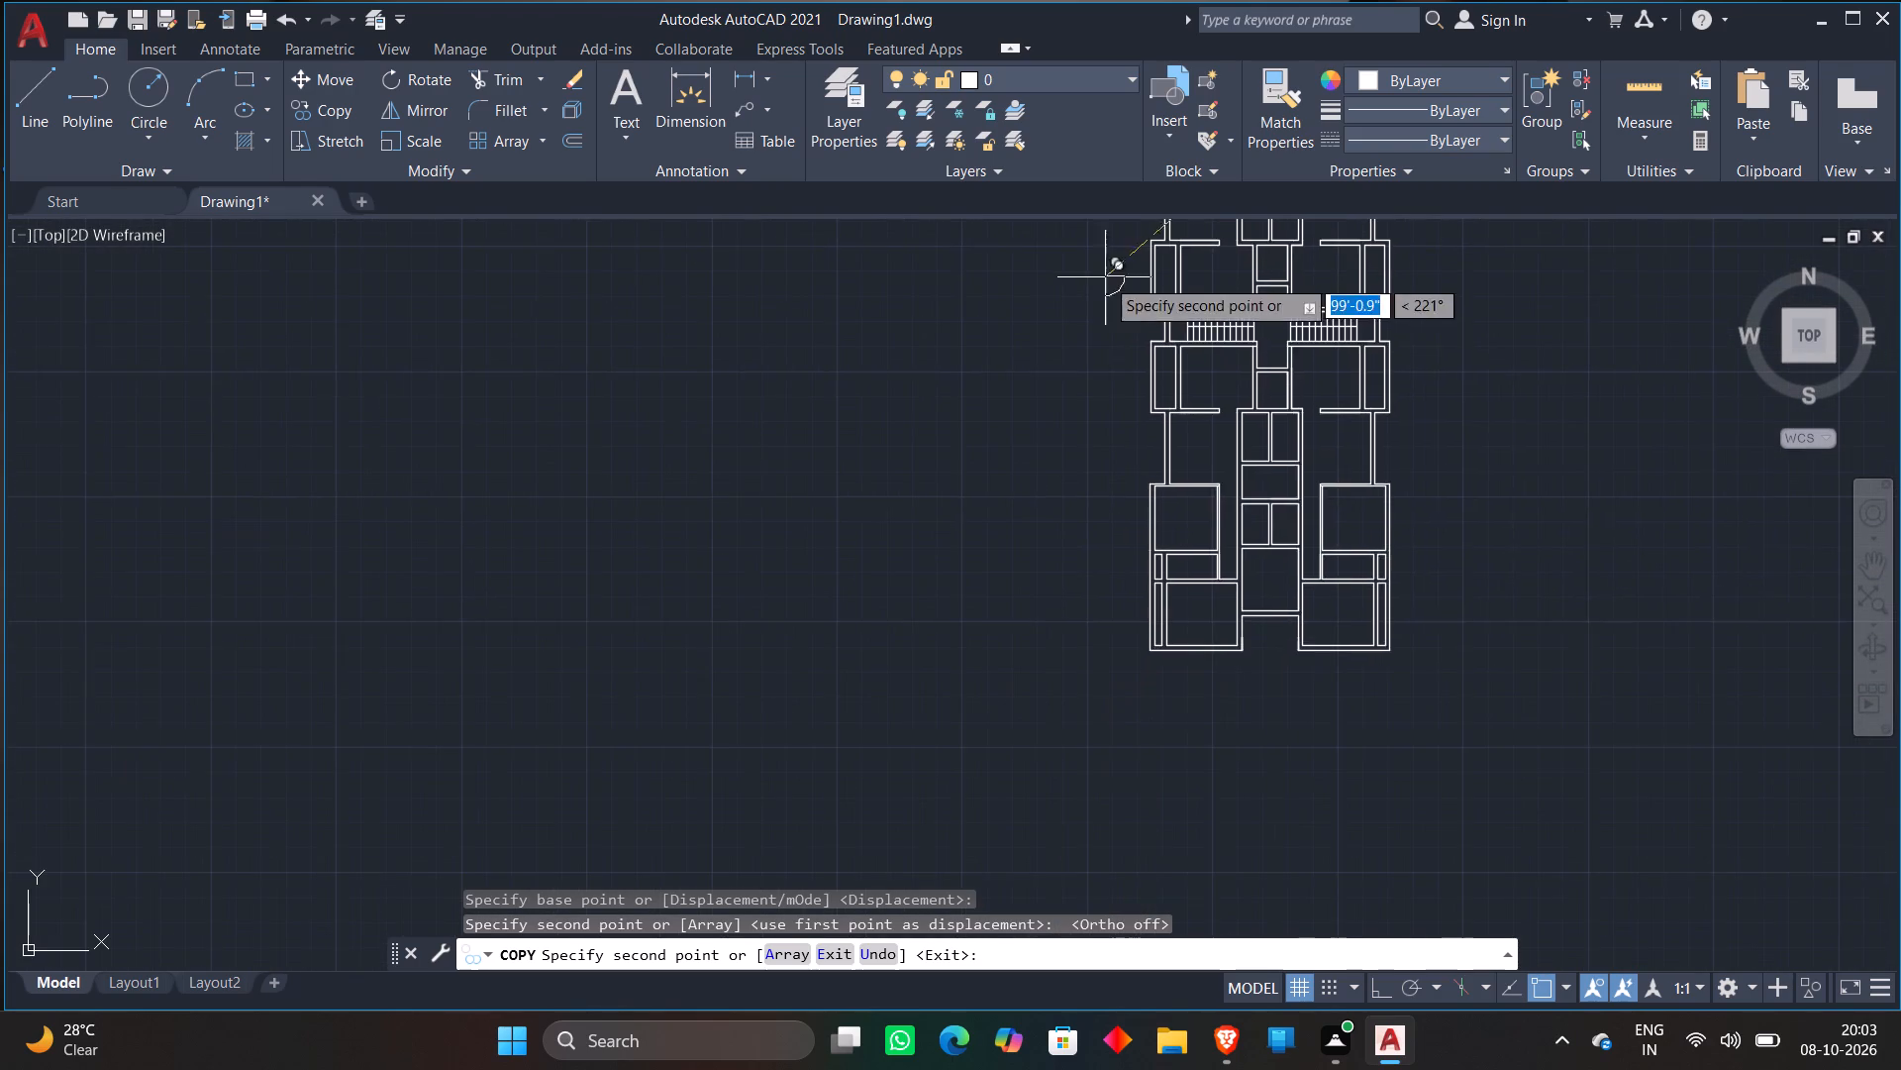
scroll(1164, 629, "up", 5)
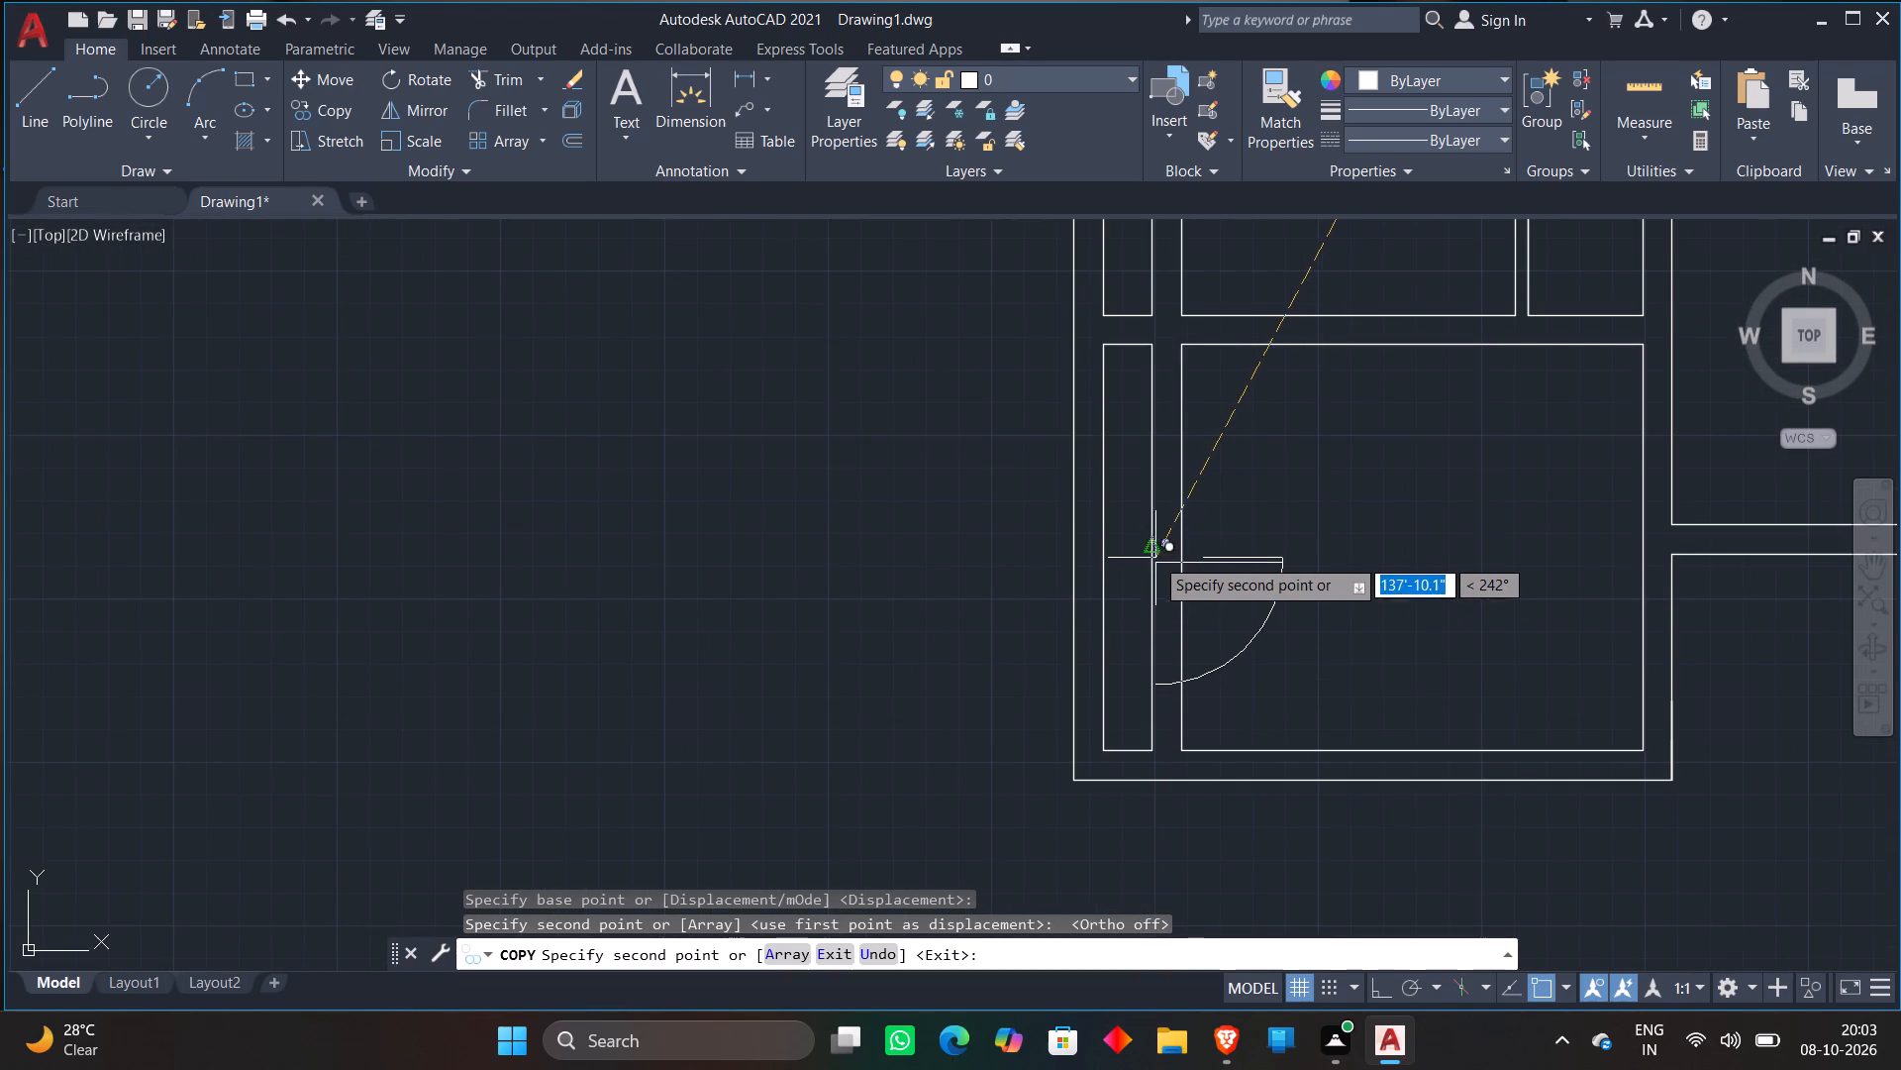
left_click(1151, 554)
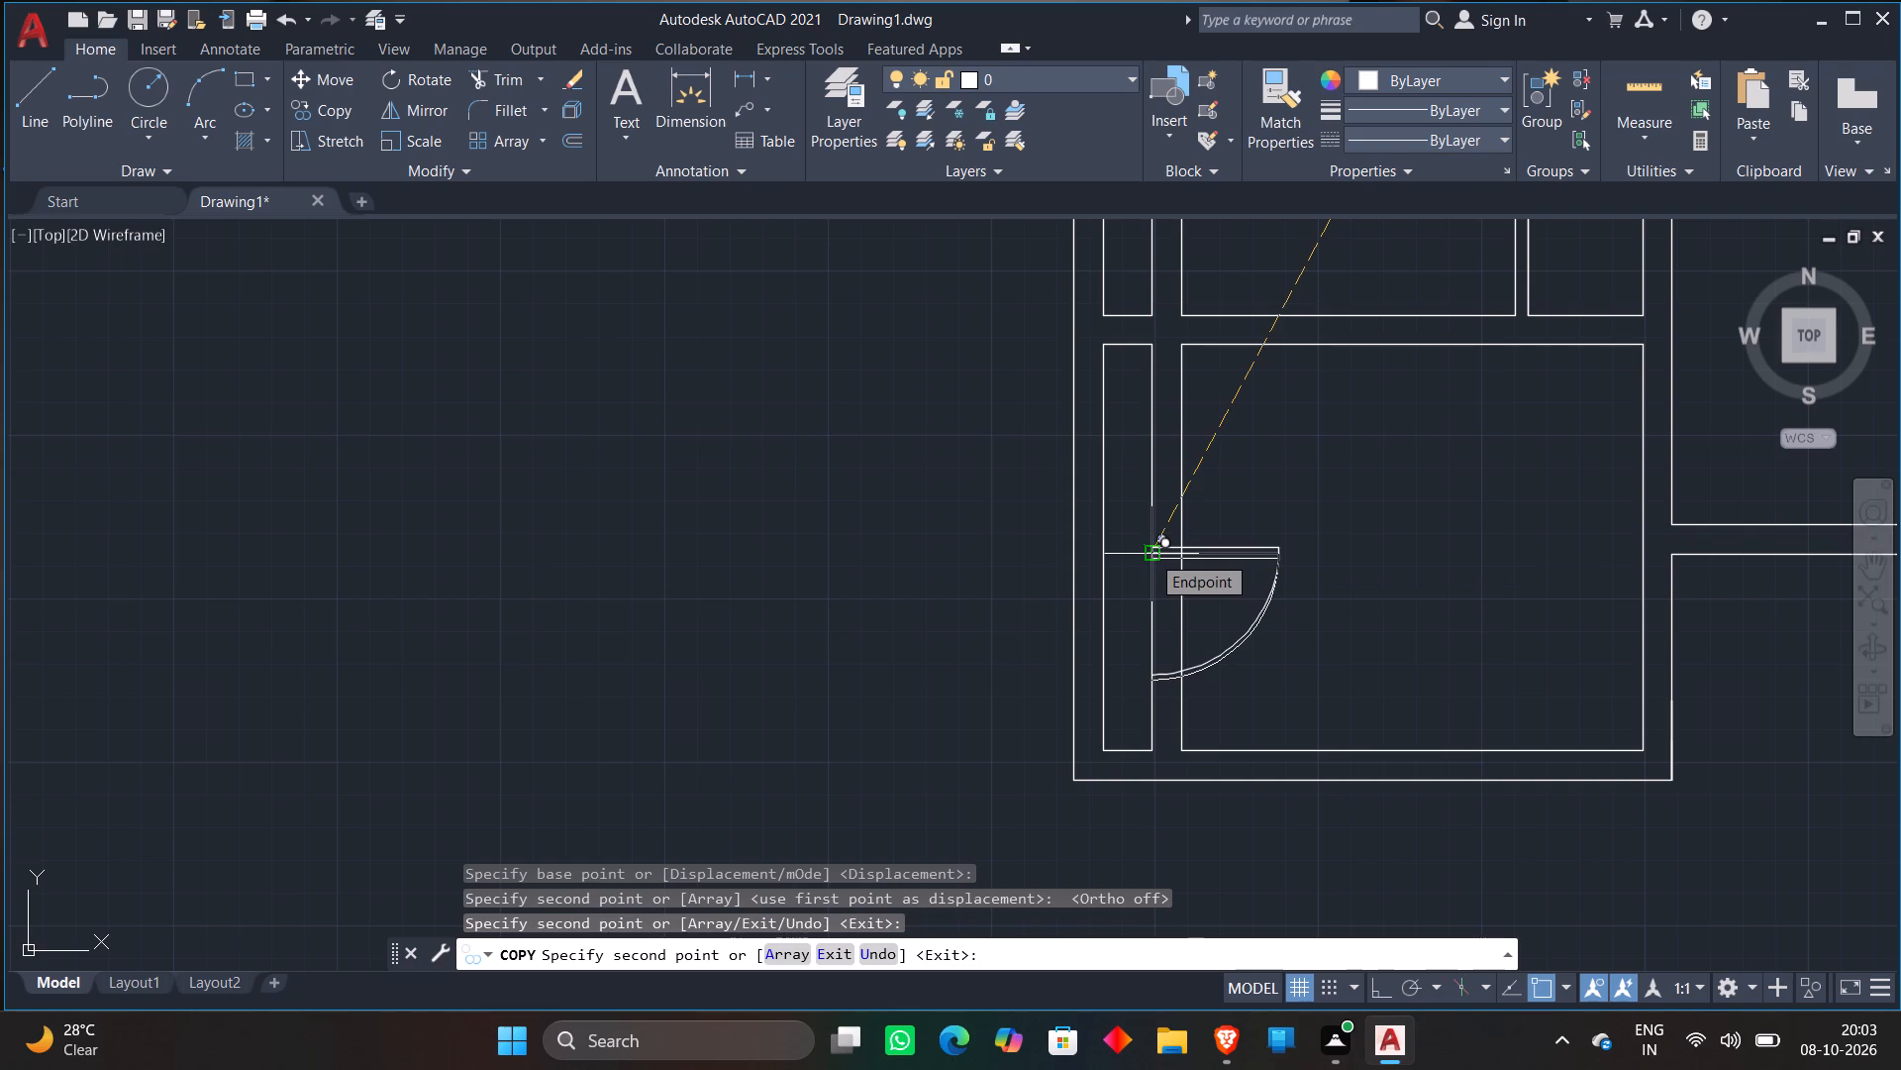
key("Escape")
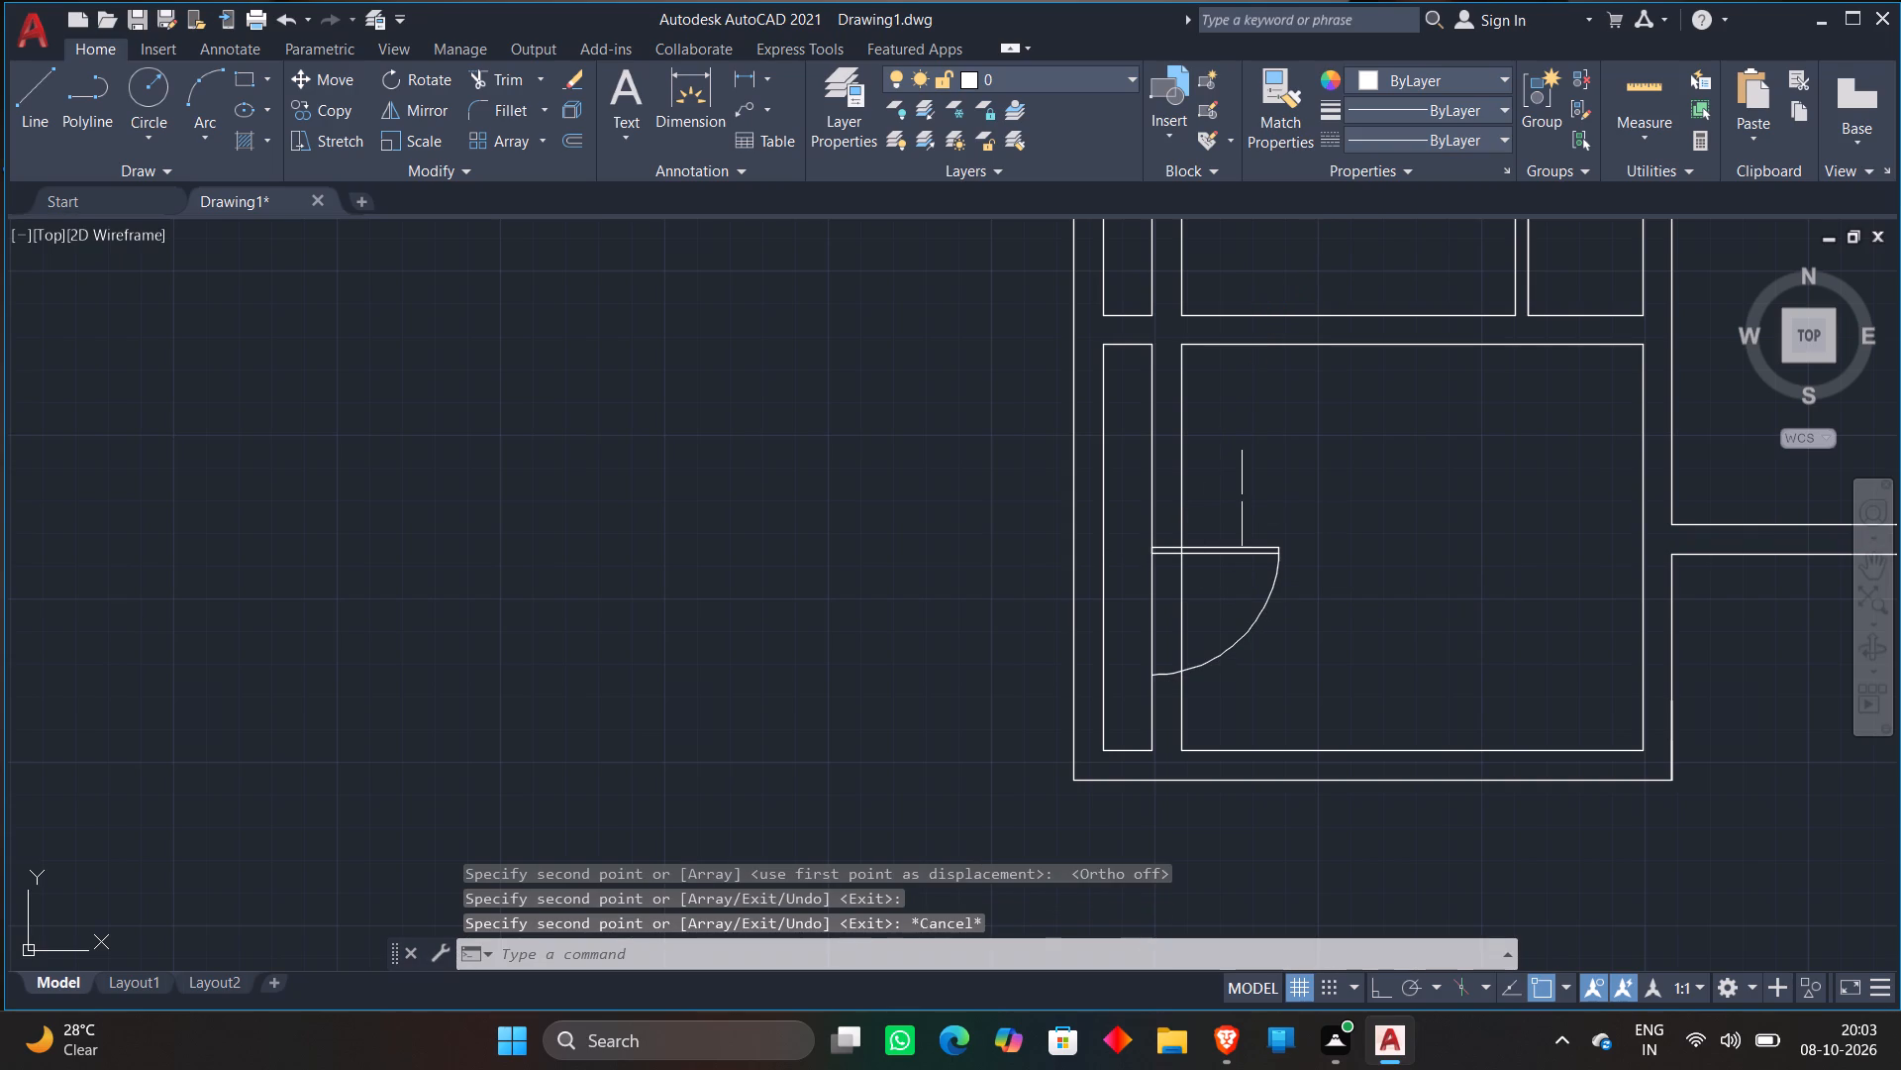
Trim the two wall lines across the door opening between the southwest room and its narrow strip.
type("TR")
key("space")
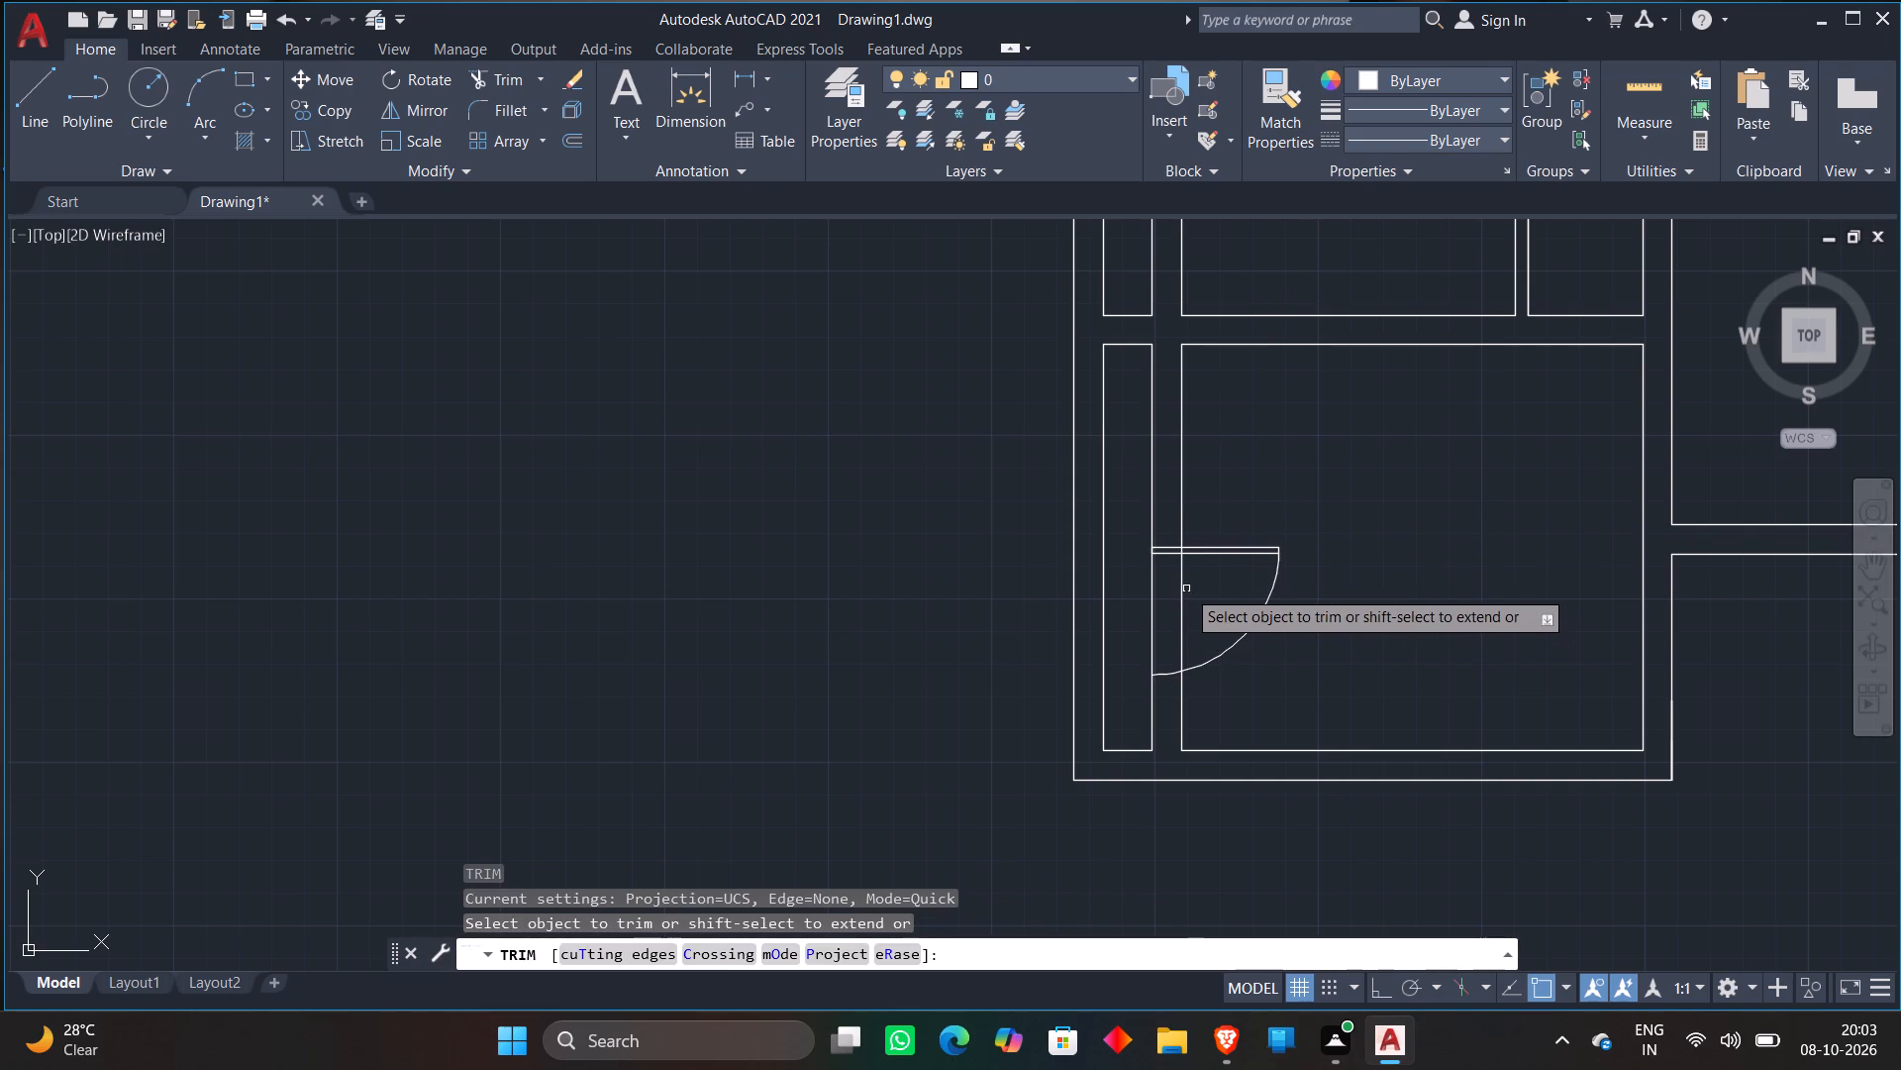
left_click(1186, 588)
left_click(1122, 575)
Trim the two wall lines across the door opening between the northwest room and its narrow strip.
scroll(1313, 481, "down", 3)
middle_click_drag(1313, 481, 1216, 848)
scroll(1273, 437, "down", 1)
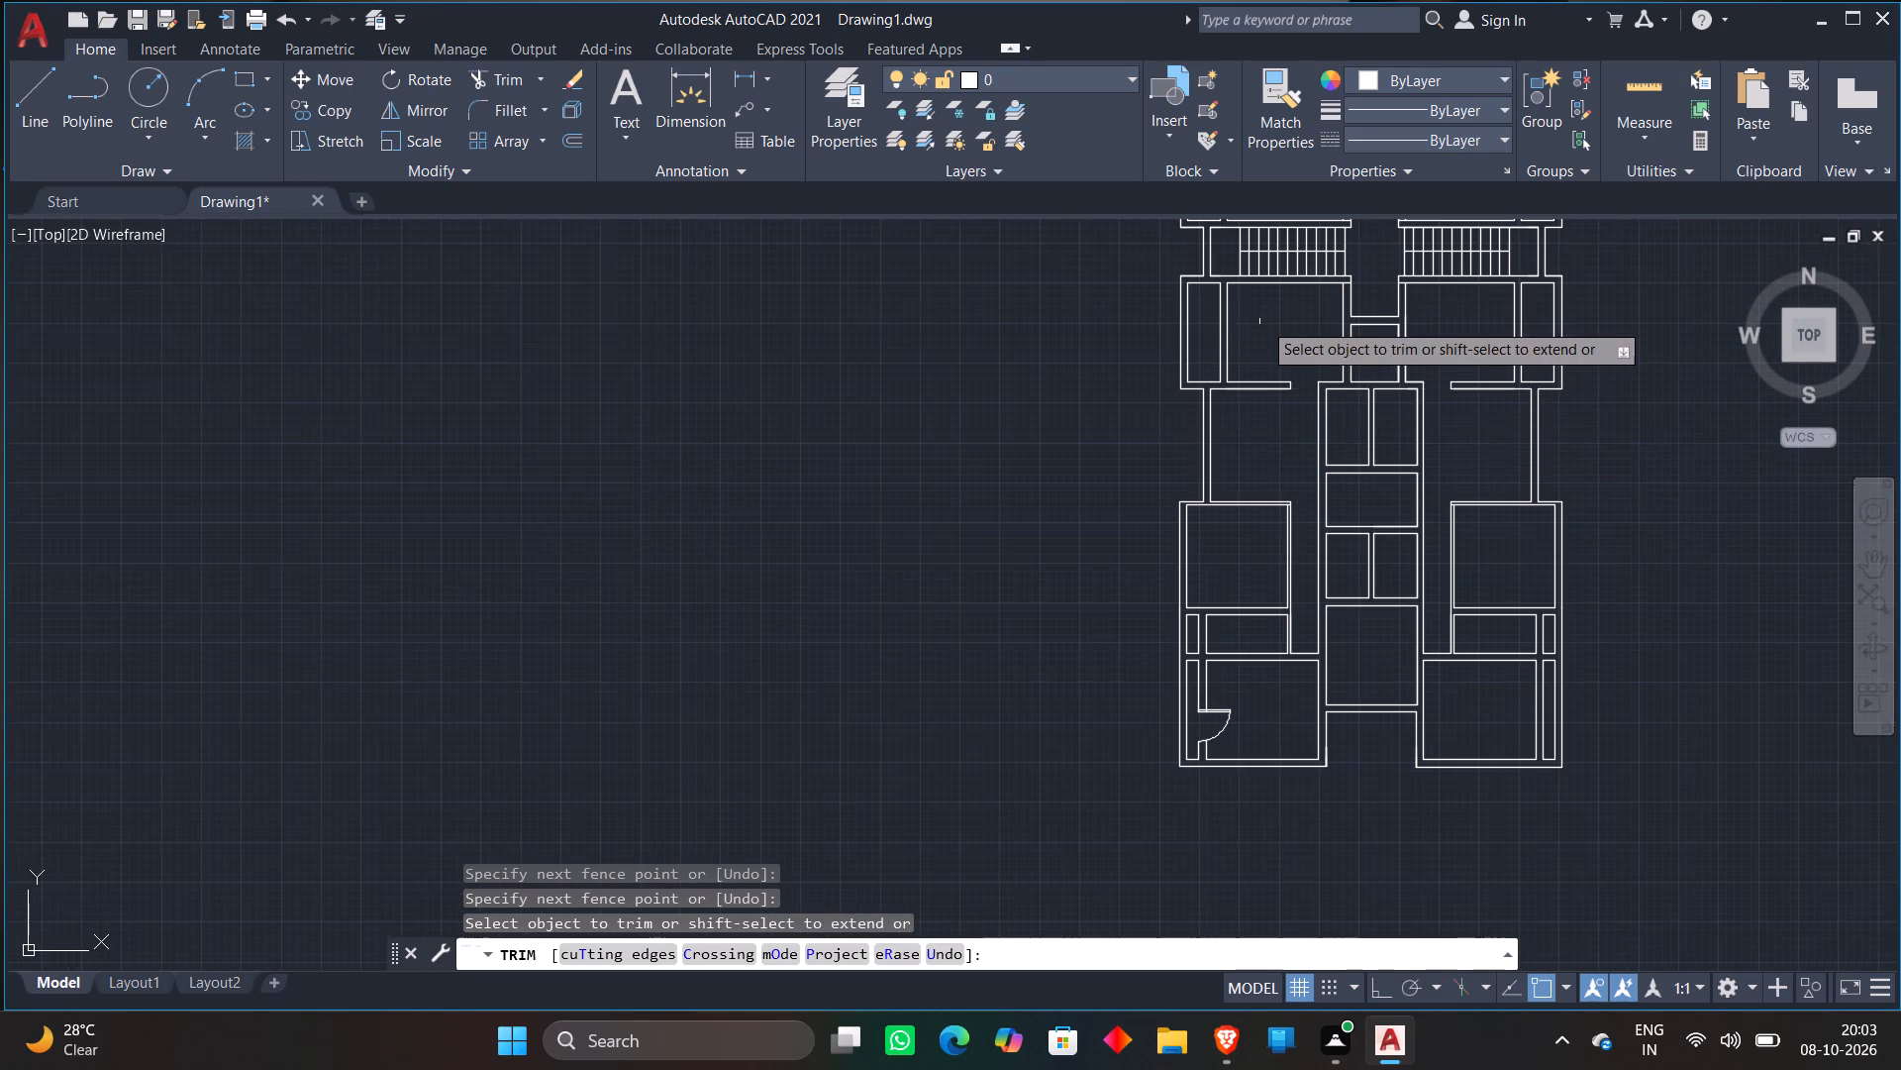
middle_click_drag(1262, 321, 1200, 678)
middle_click_drag(1186, 283, 1187, 575)
scroll(1191, 457, "up", 4)
left_click(1021, 448)
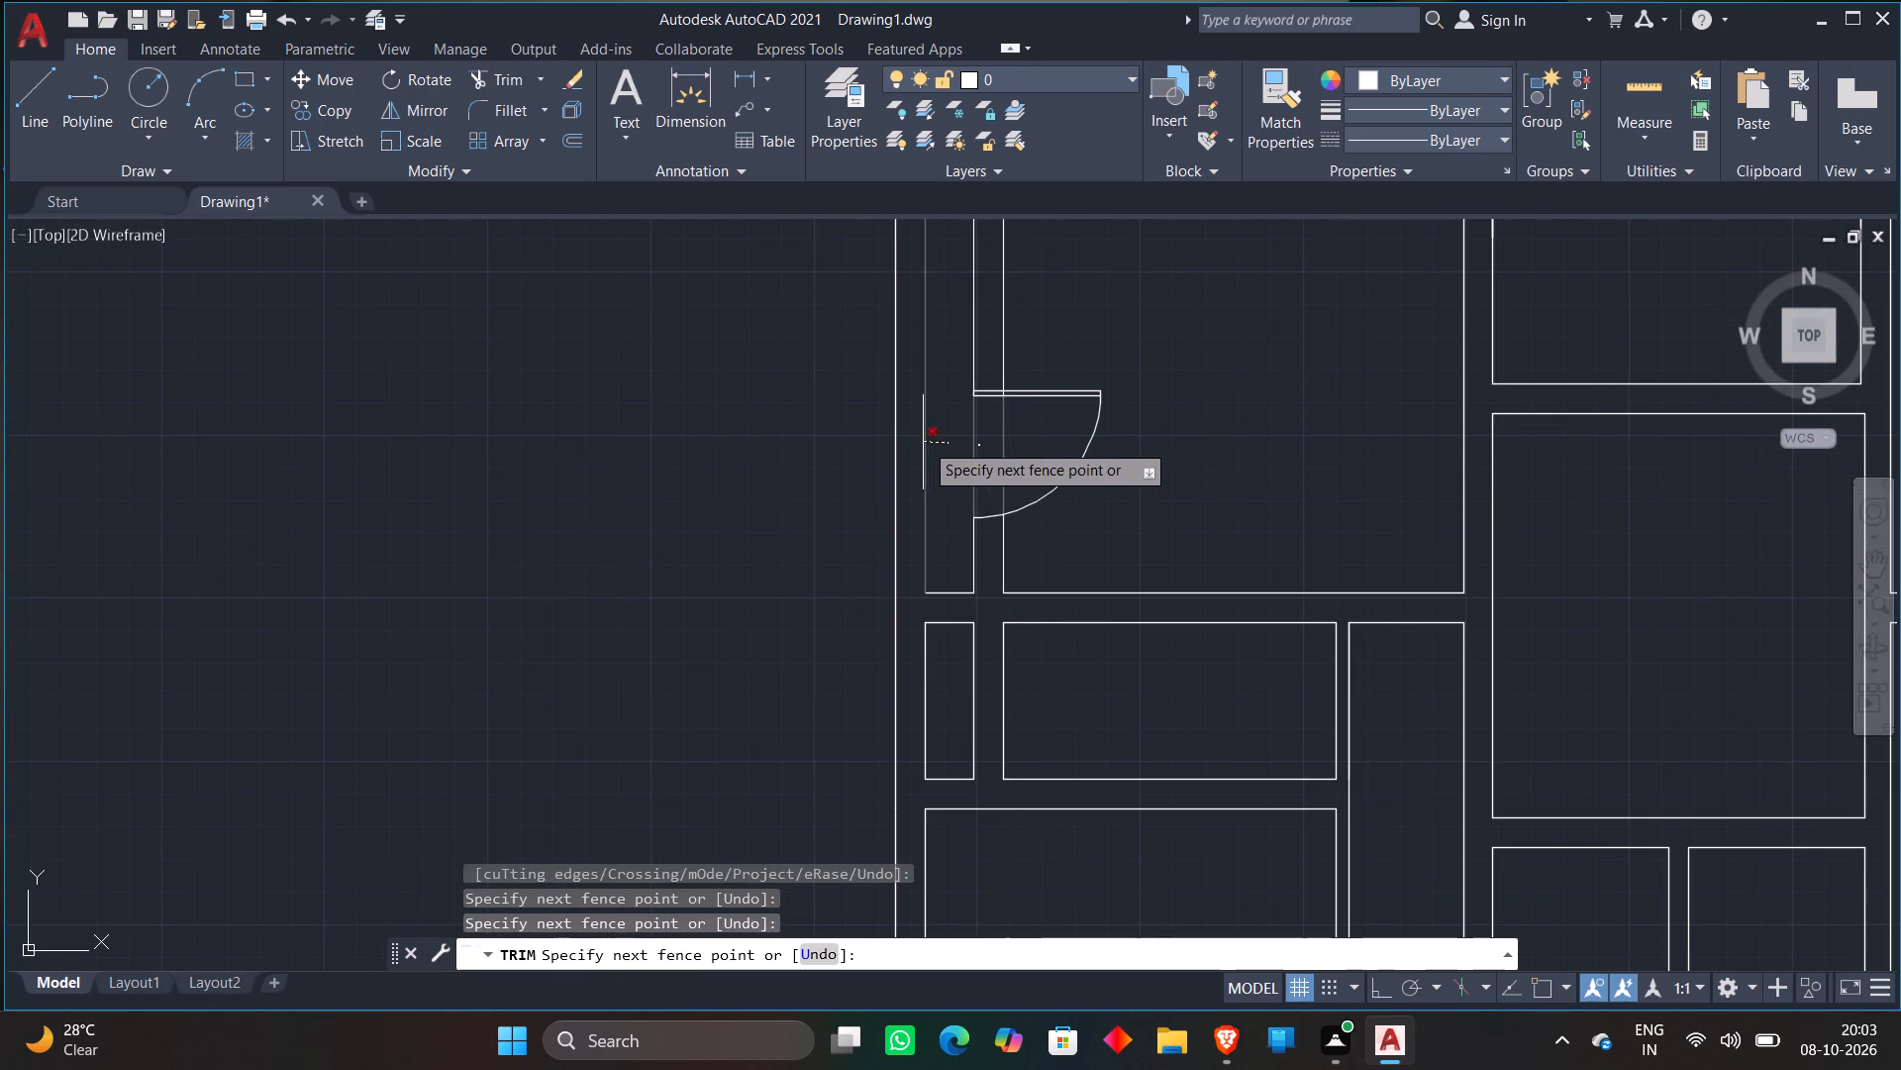
left_click(946, 443)
key("Escape")
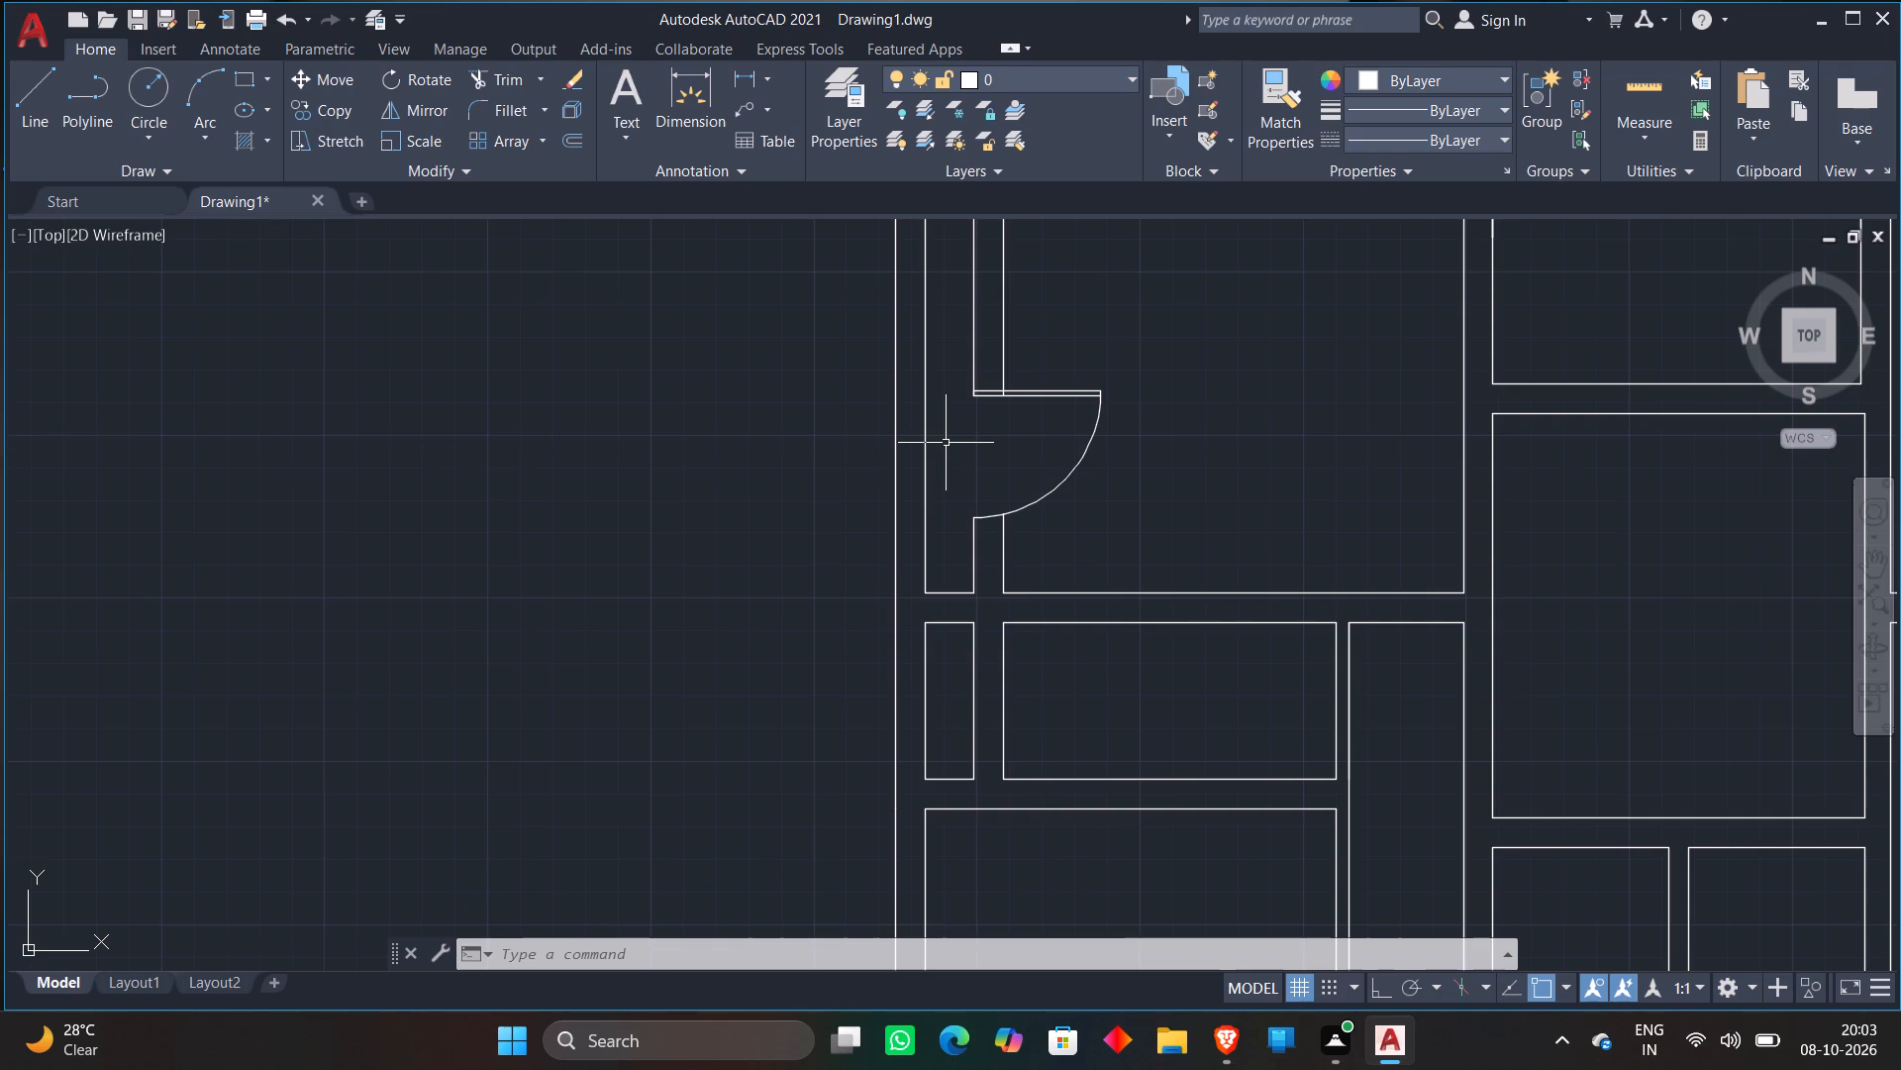
Copy the southern door block of the loose western pair into the northwest room's south wall, aligned with the east wall line of the small room below.
scroll(1273, 375, "down", 1)
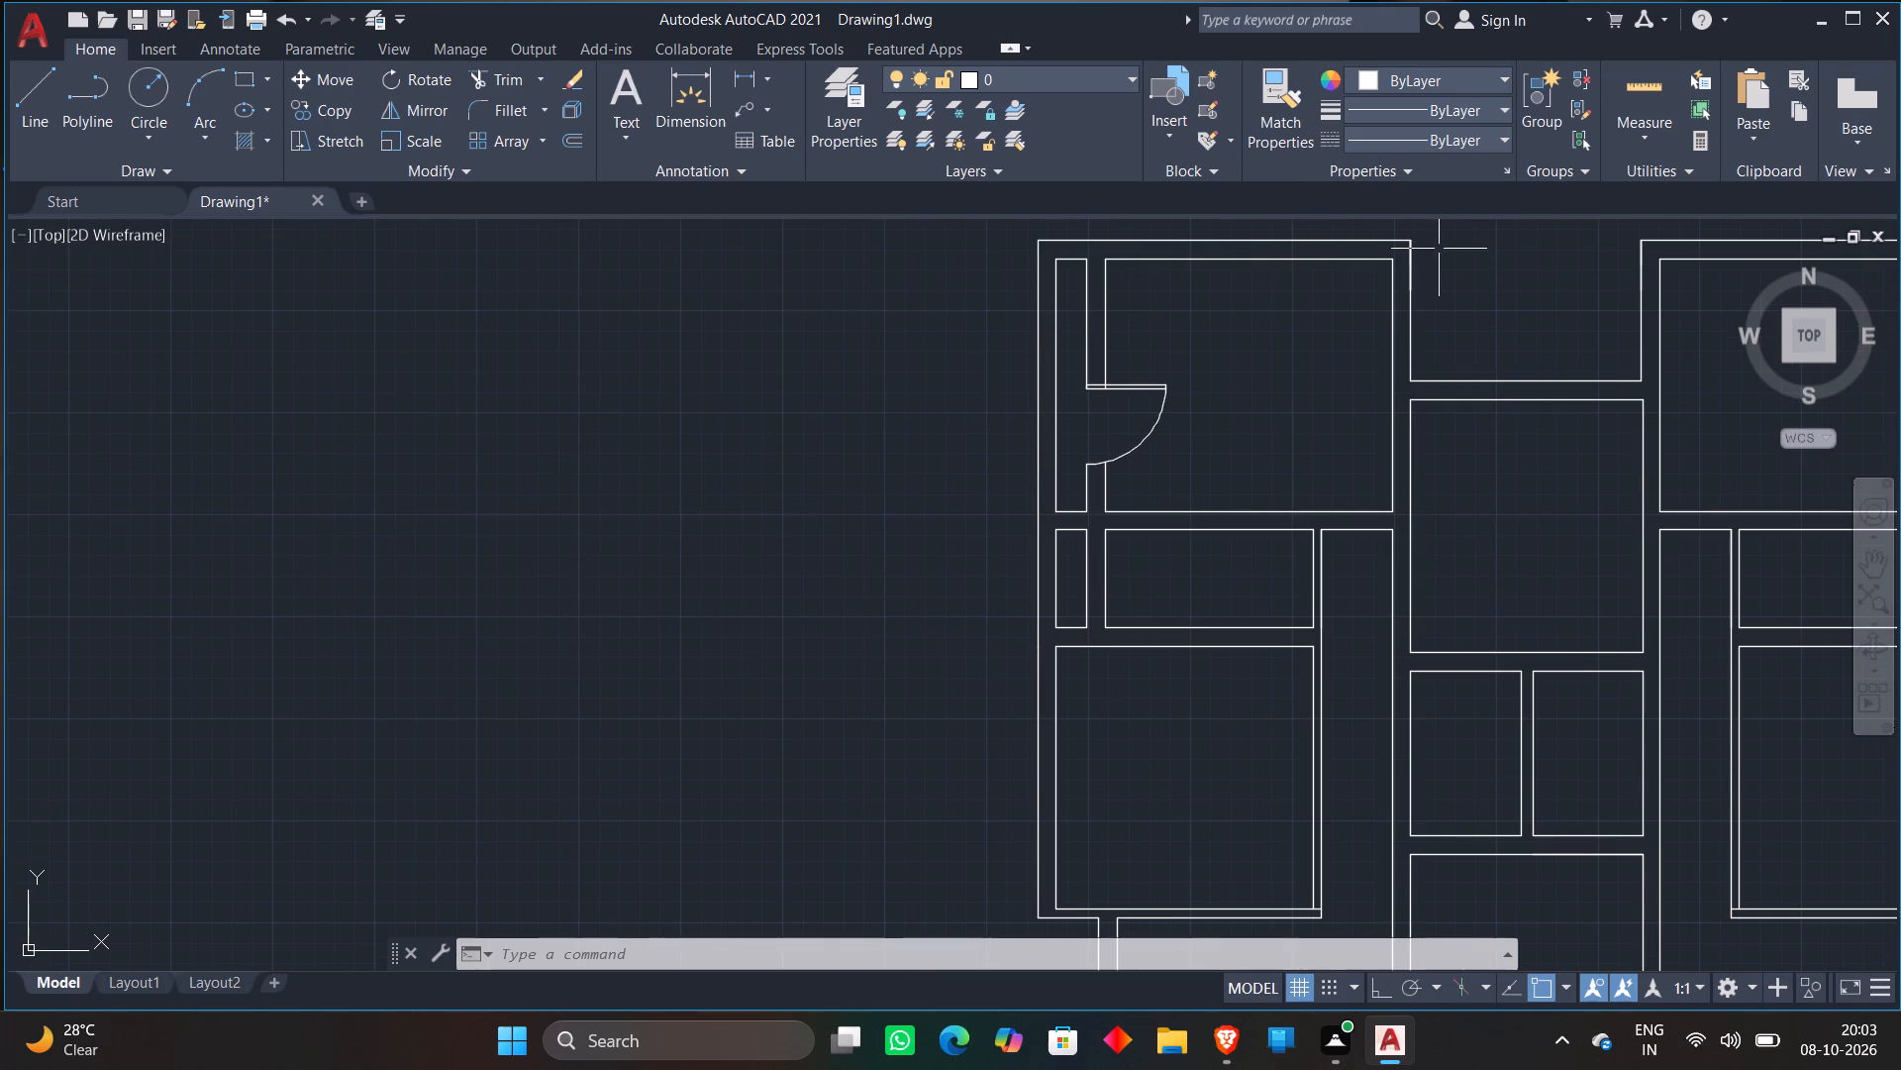
scroll(1432, 252, "down", 1)
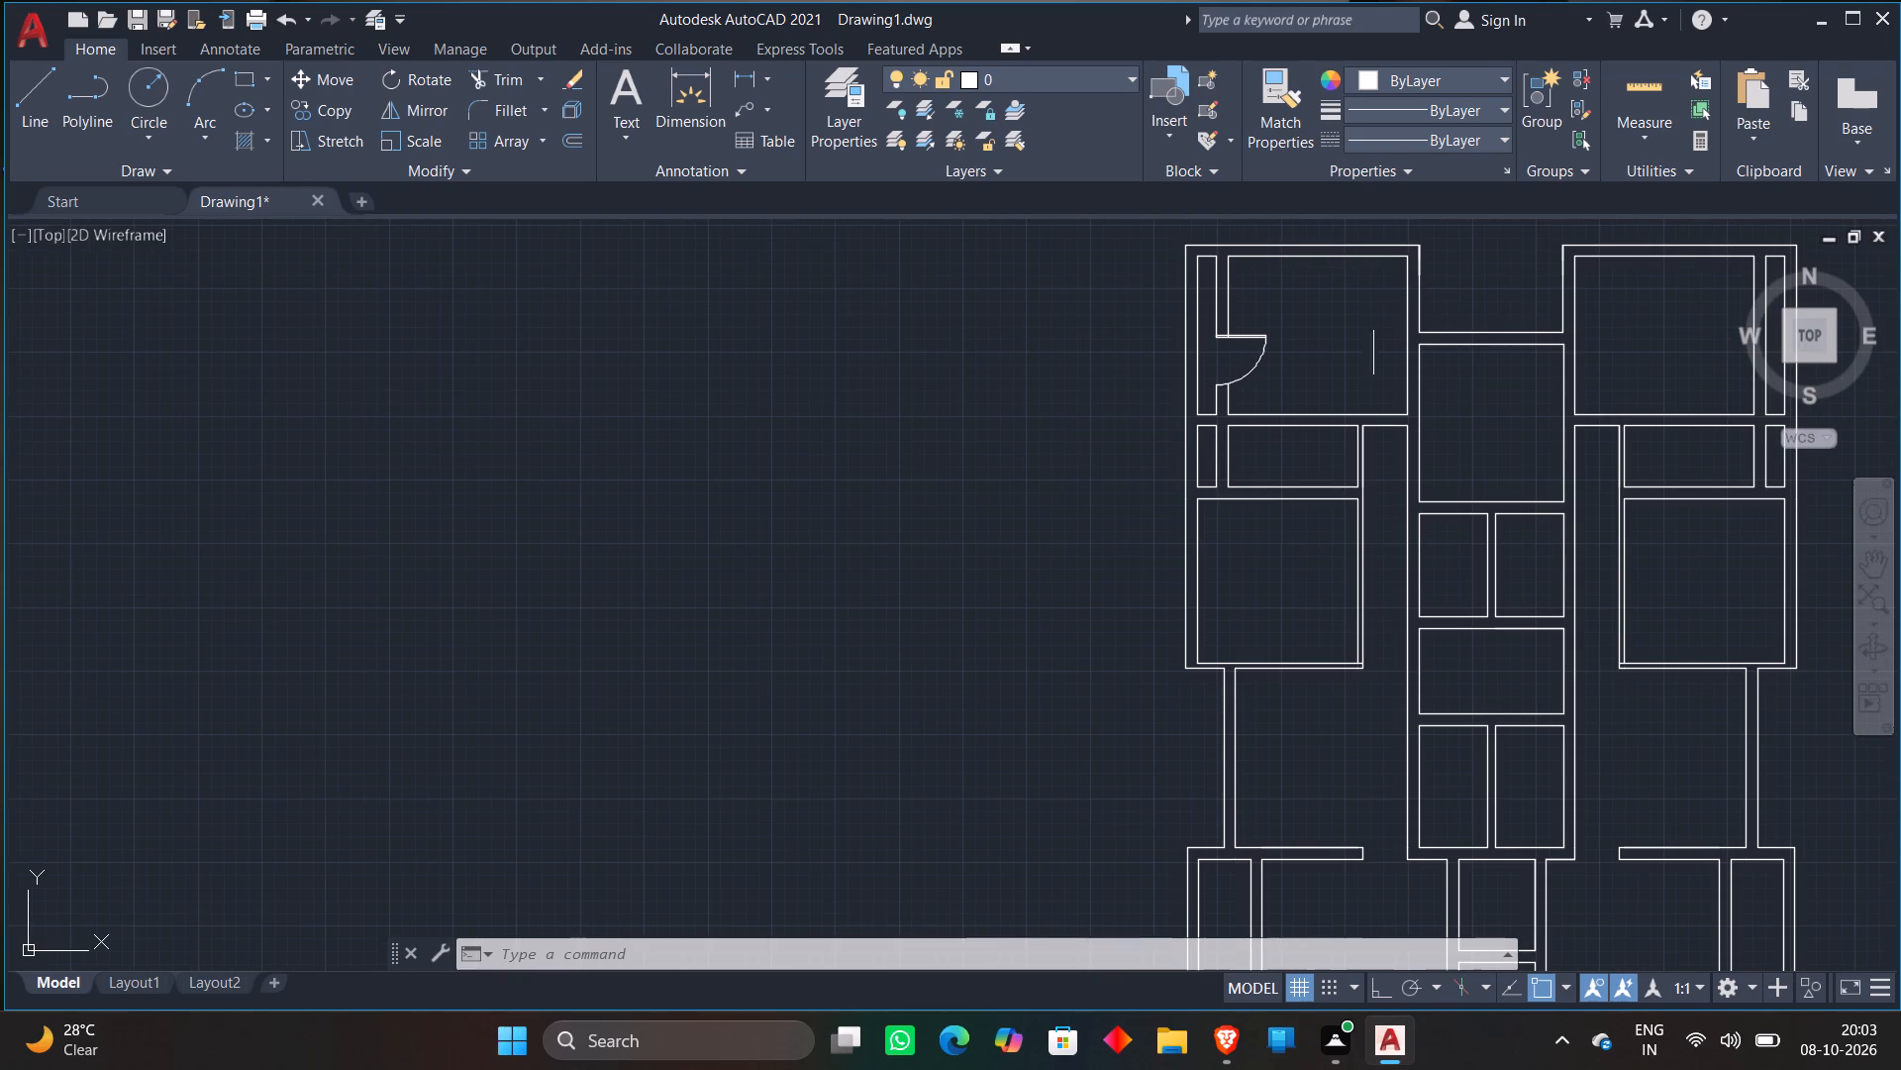
middle_click_drag(1336, 329, 1071, 334)
scroll(1448, 418, "down", 2)
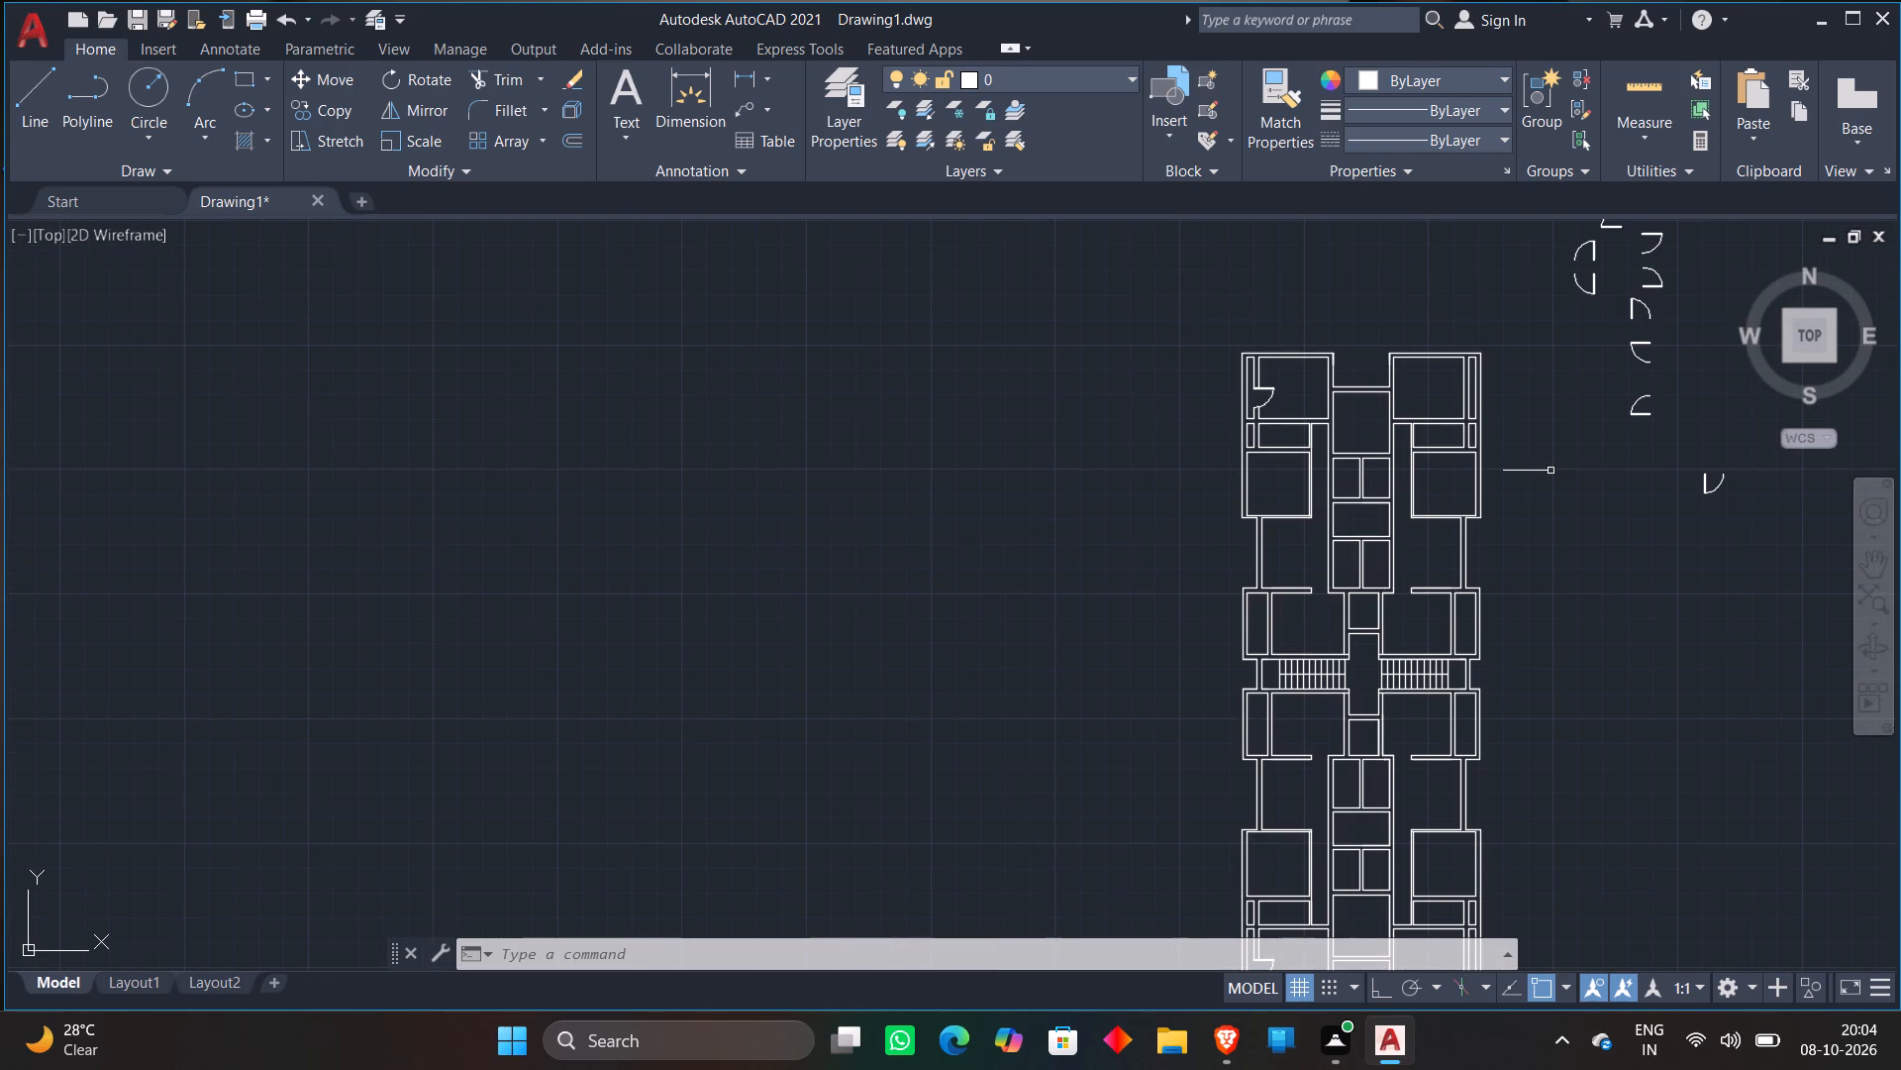
middle_click_drag(1550, 471, 1541, 474)
scroll(1571, 281, "up", 1)
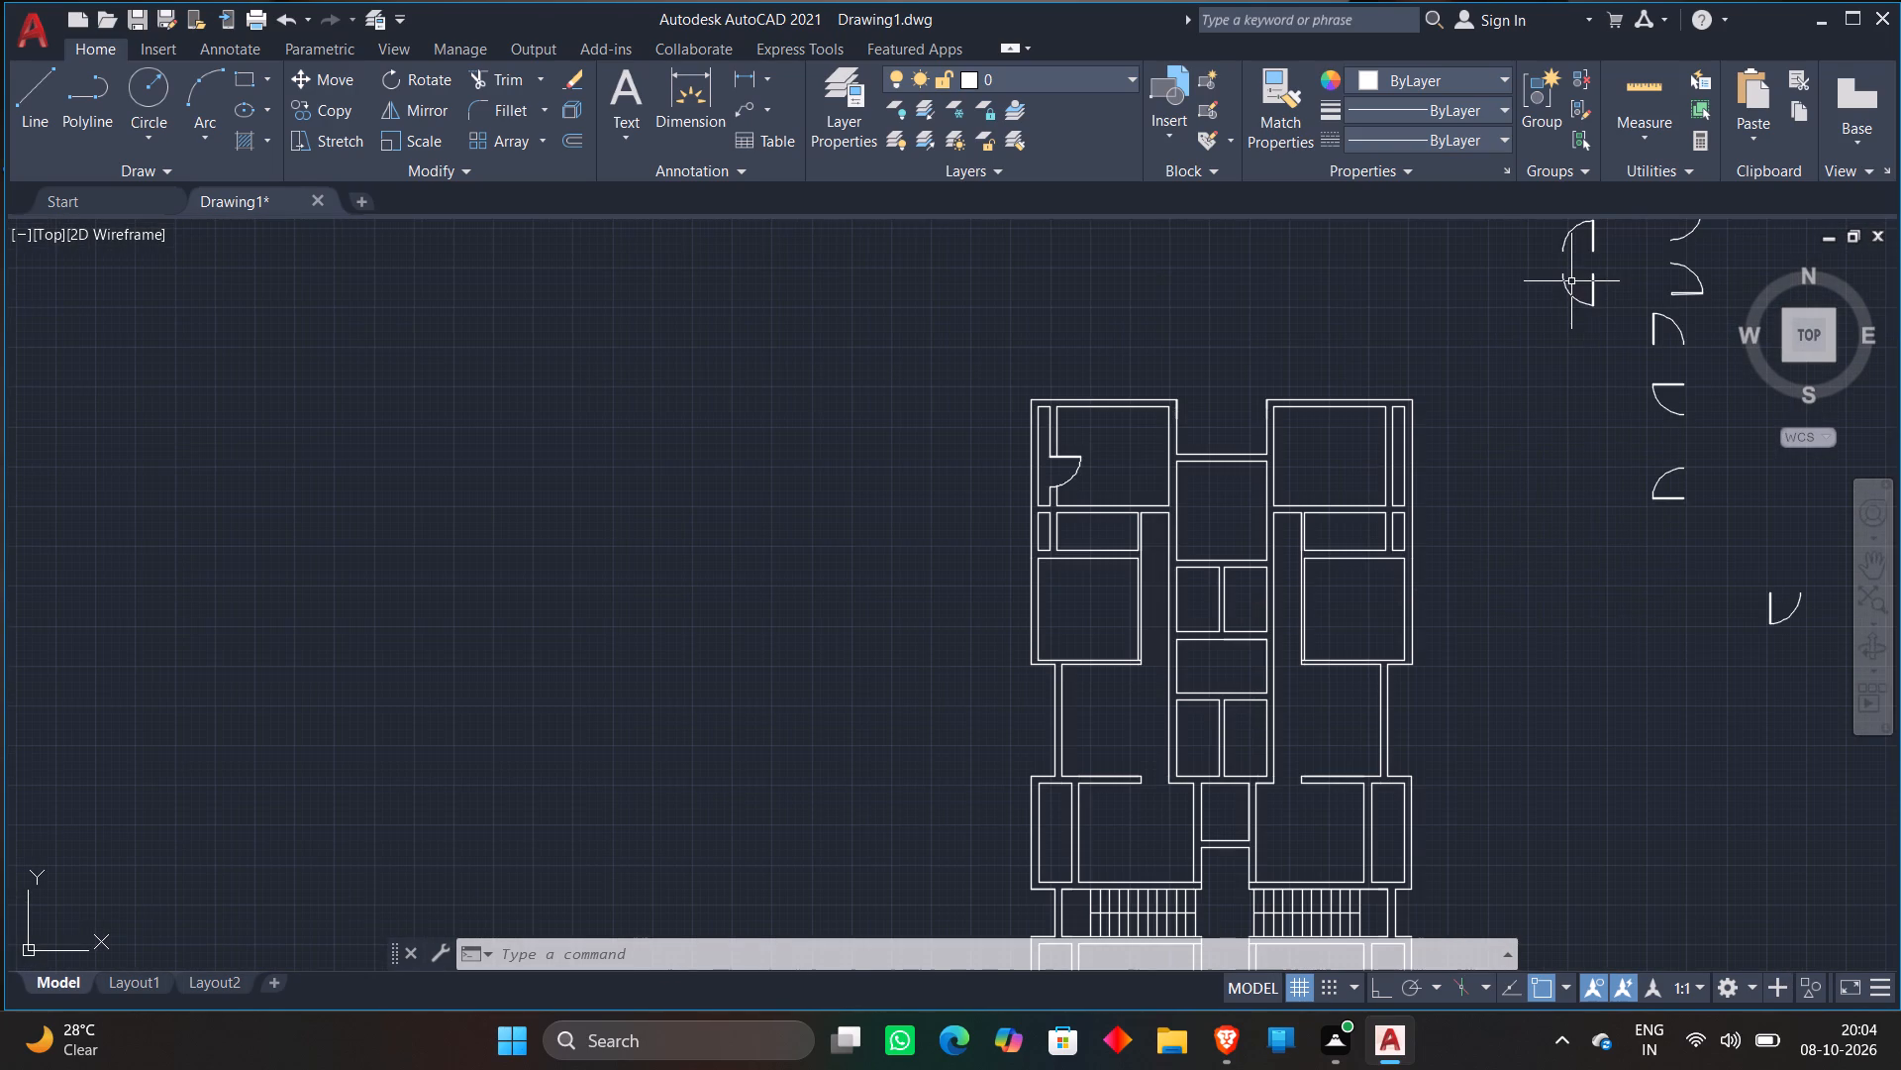
left_click(1569, 287)
right_click(1569, 287)
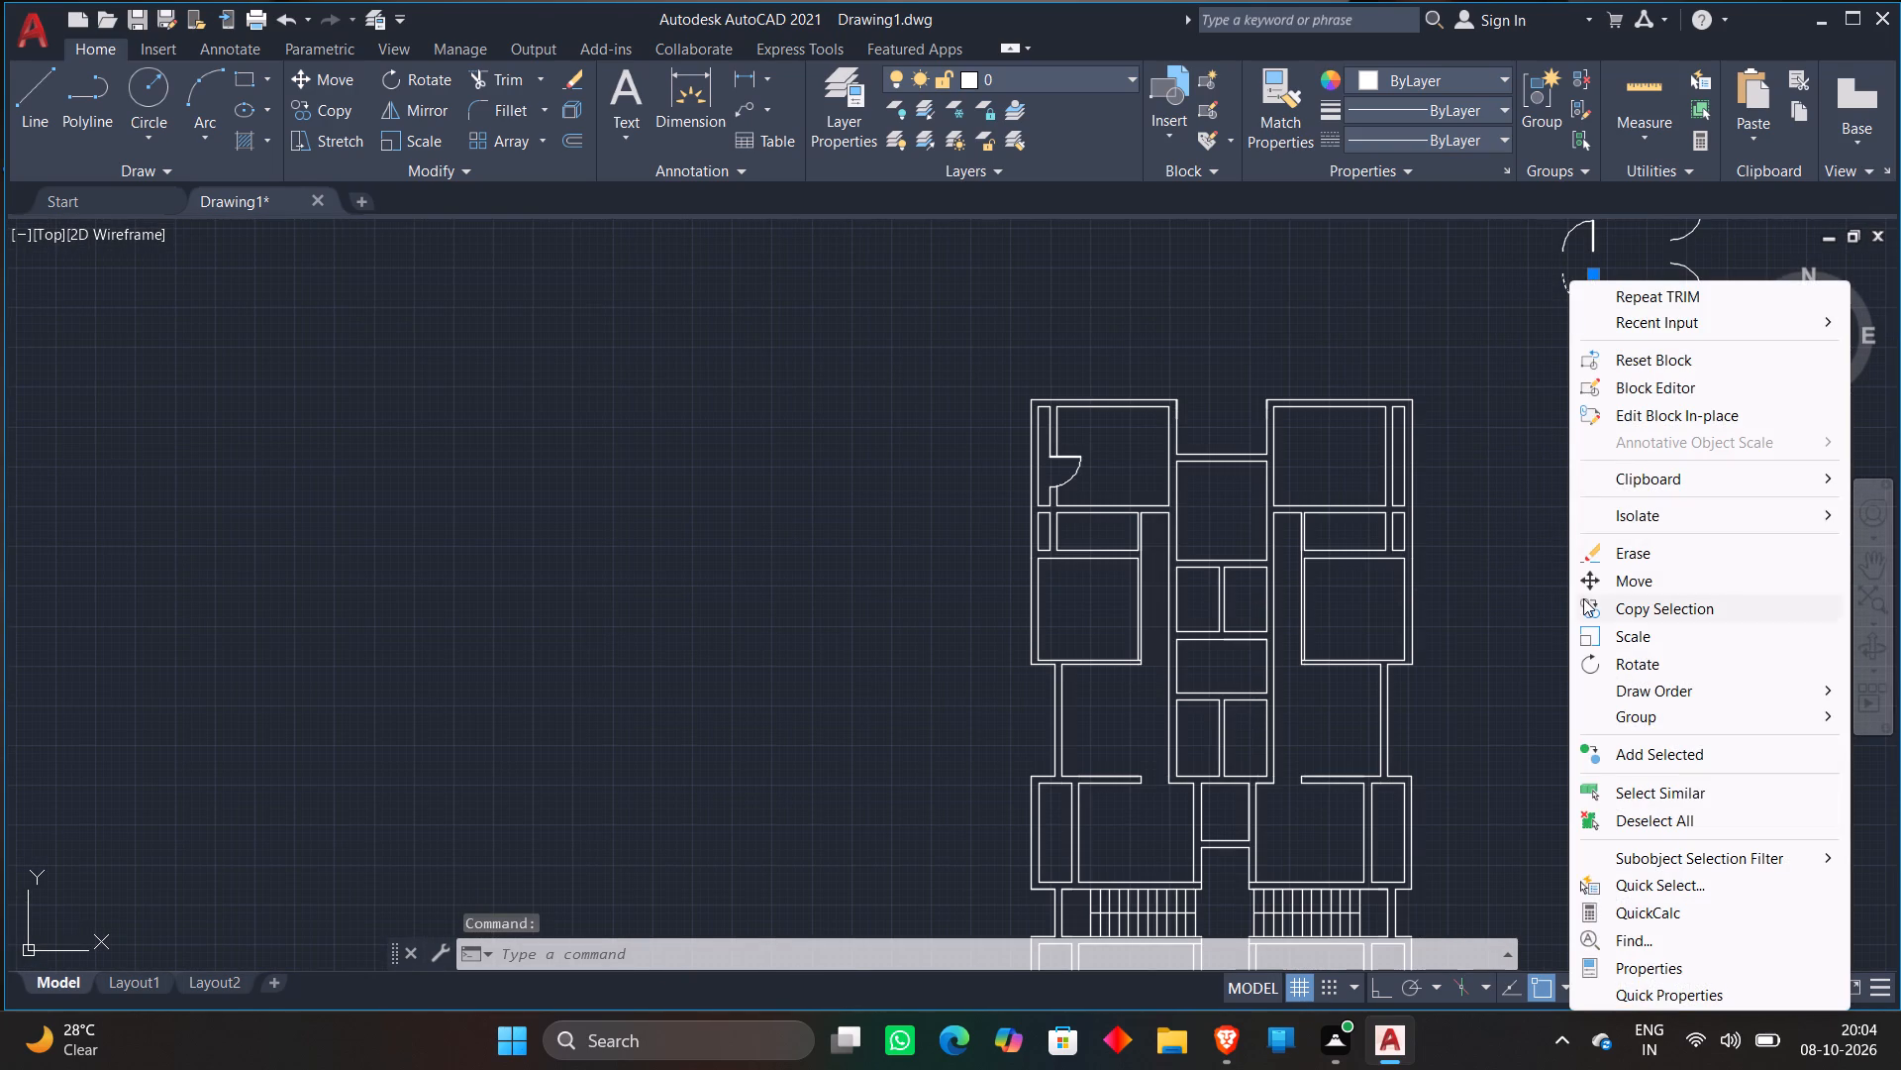
left_click(1583, 600)
left_click(1596, 272)
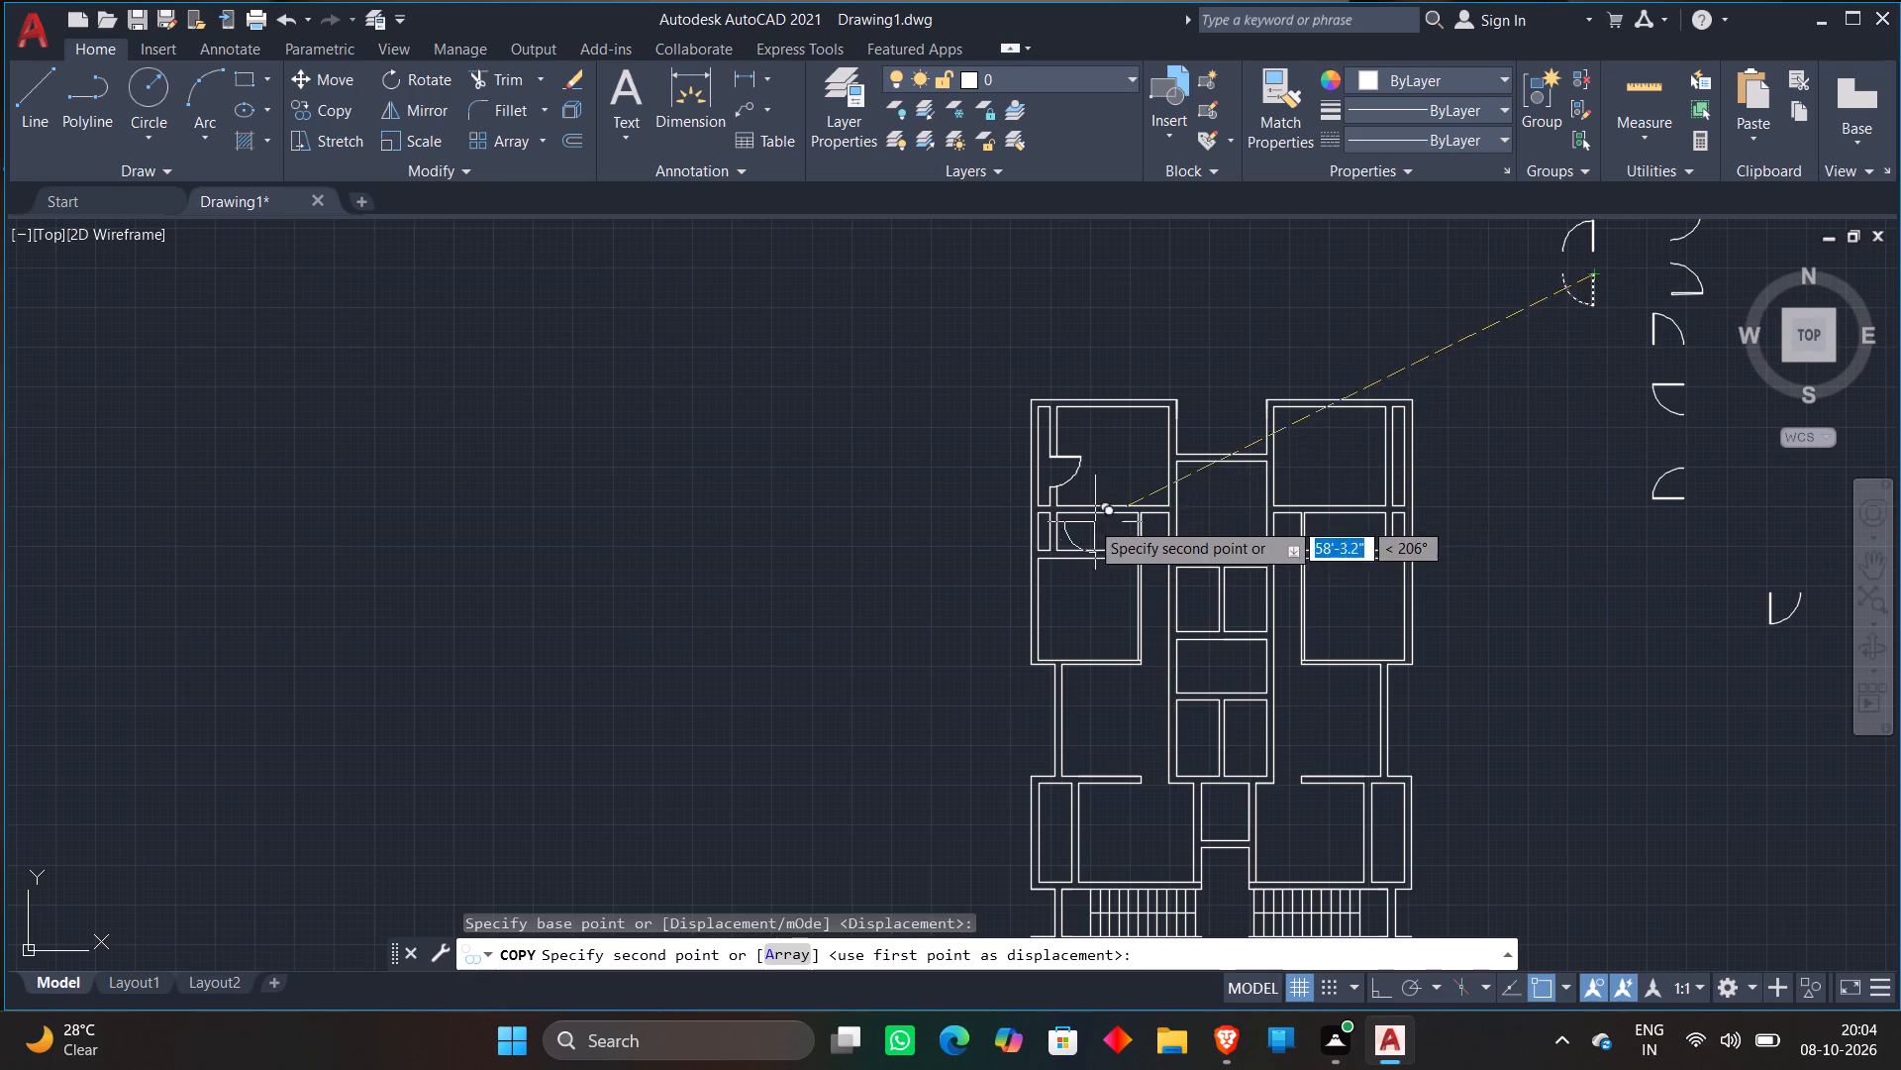
scroll(1068, 515, "up", 4)
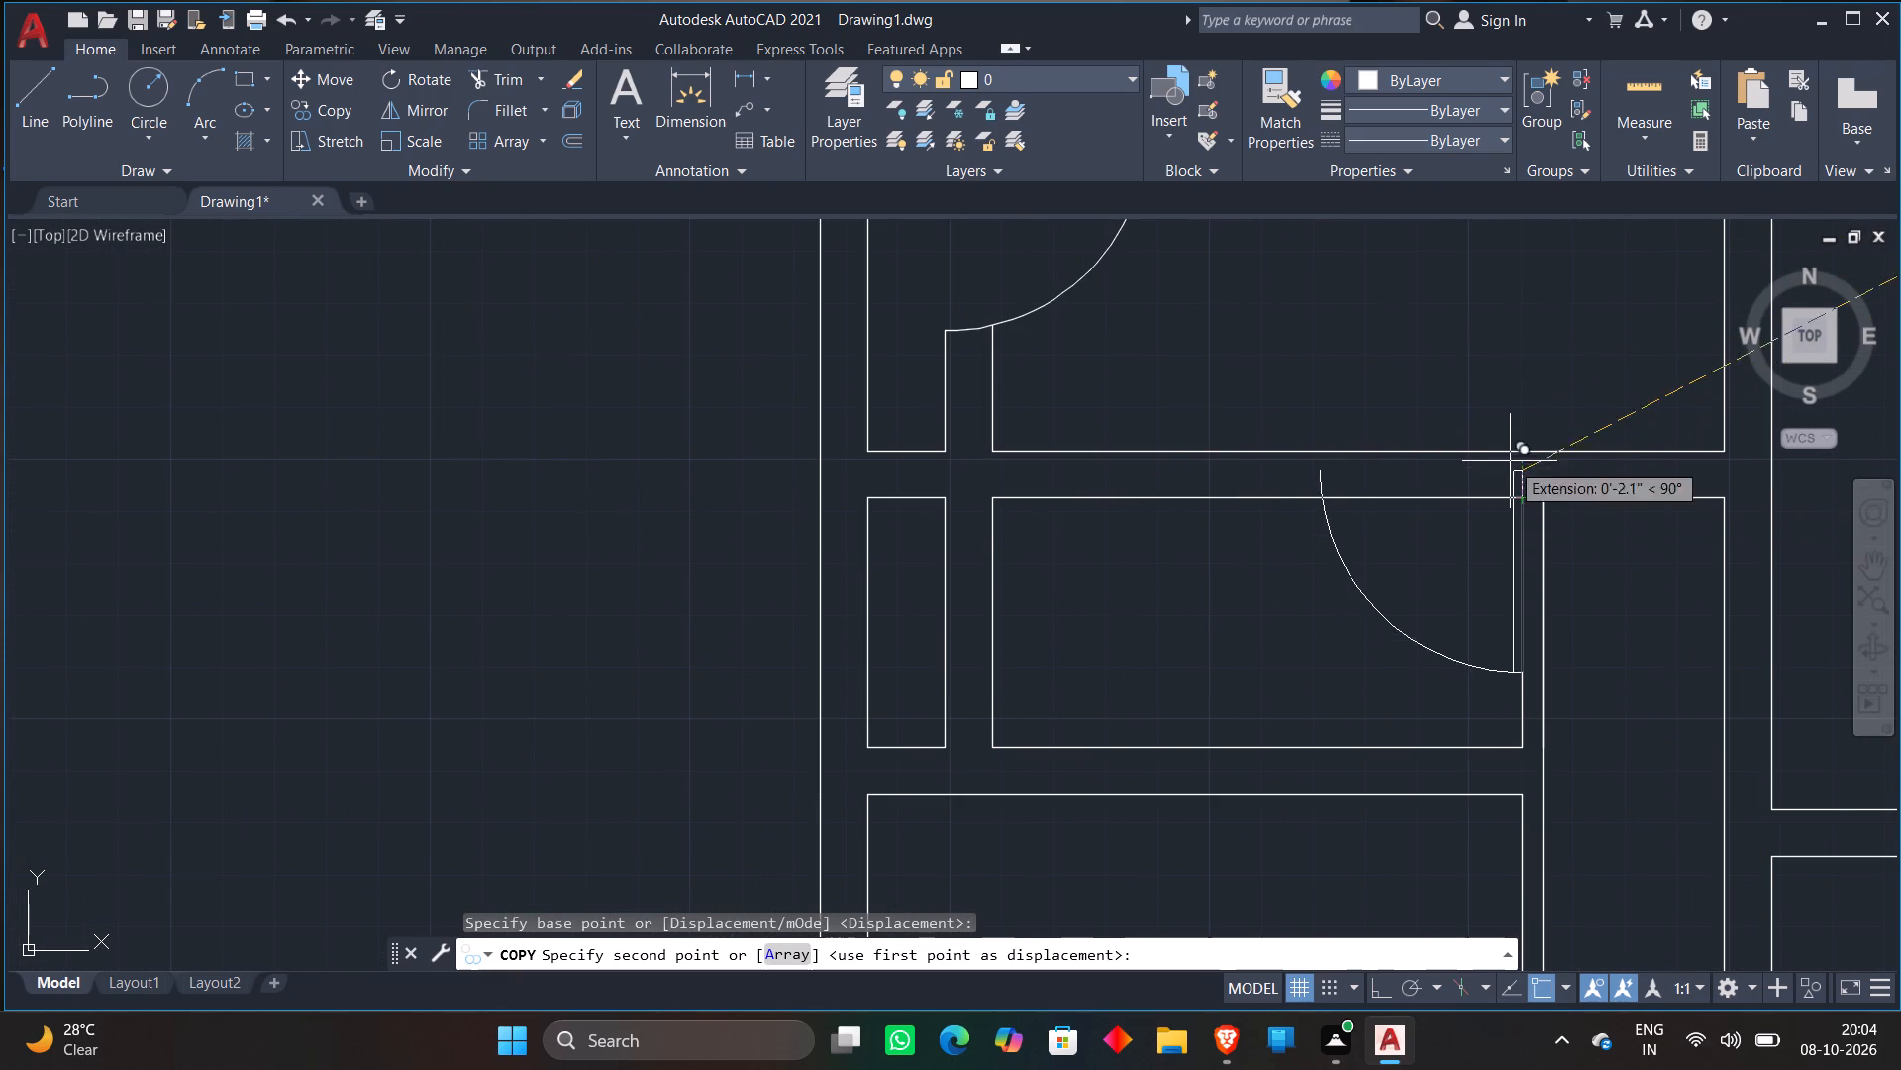
scroll(1515, 456, "up", 2)
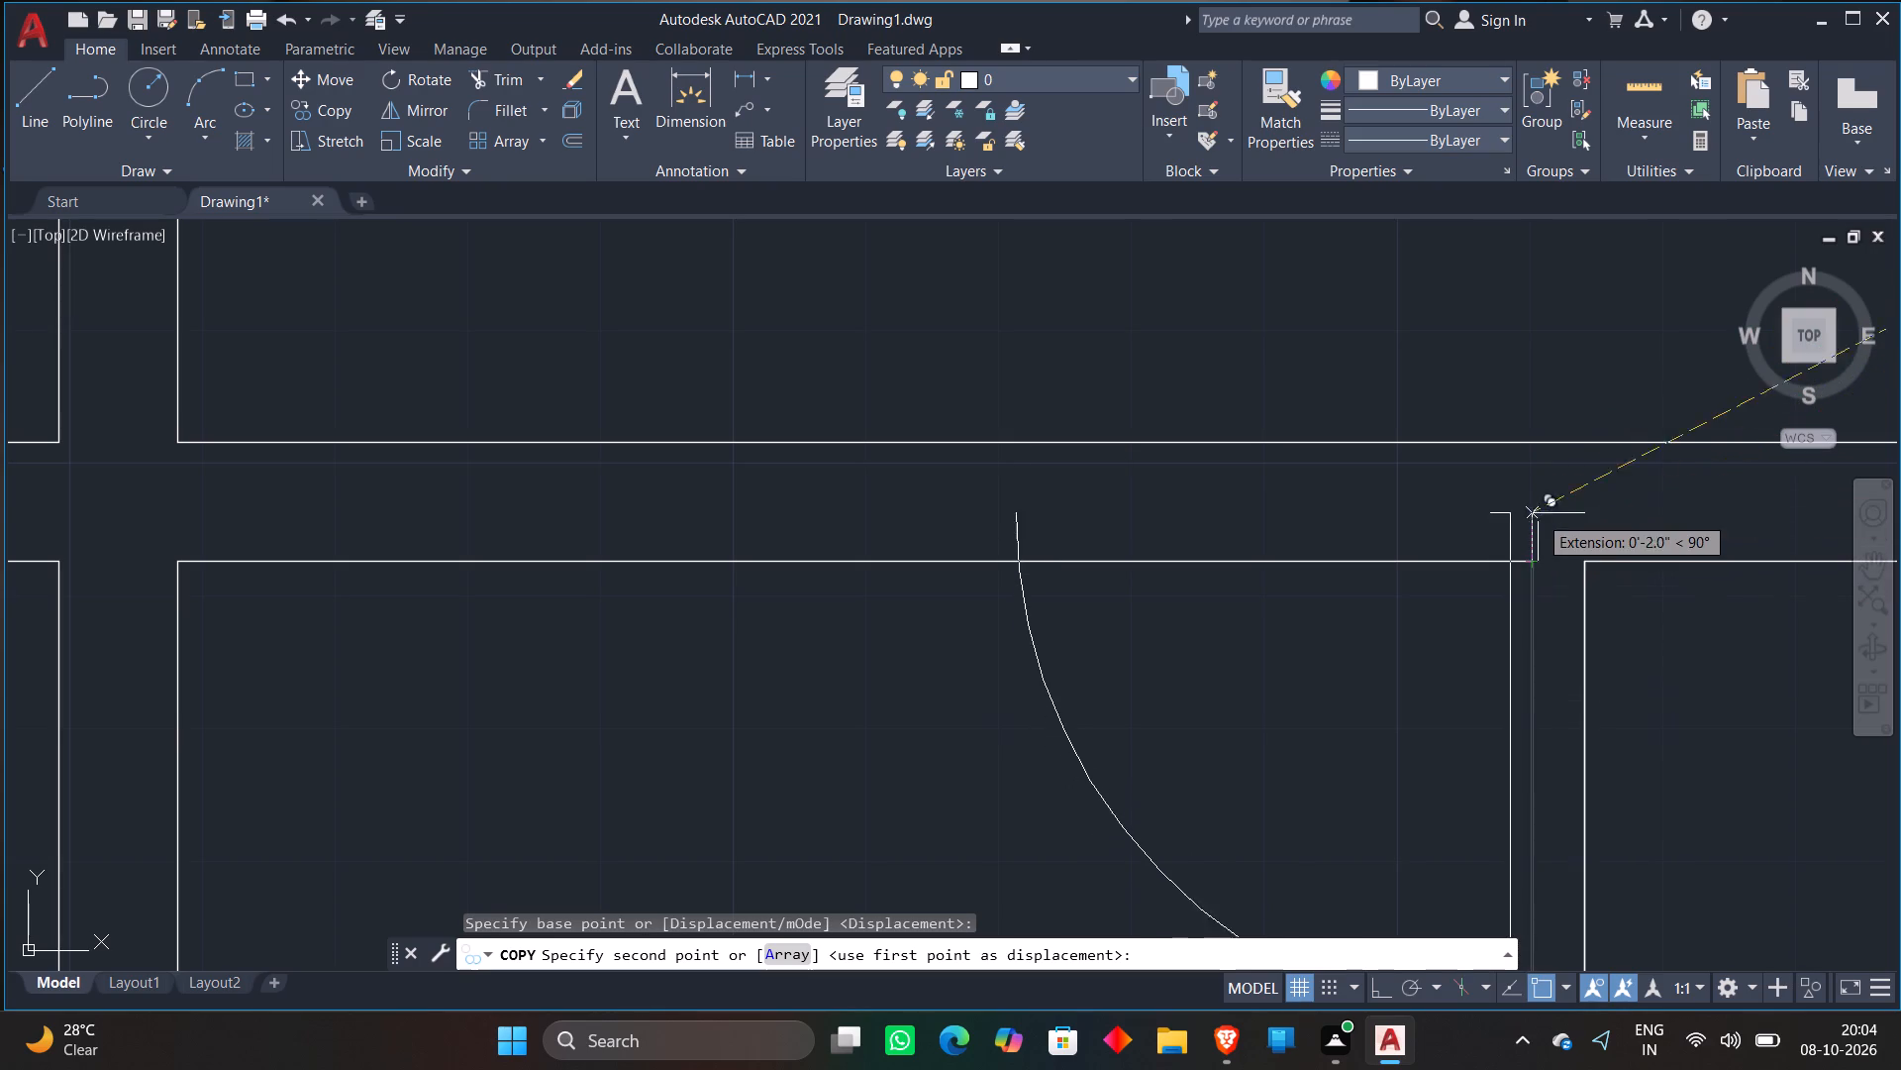
left_click(1540, 450)
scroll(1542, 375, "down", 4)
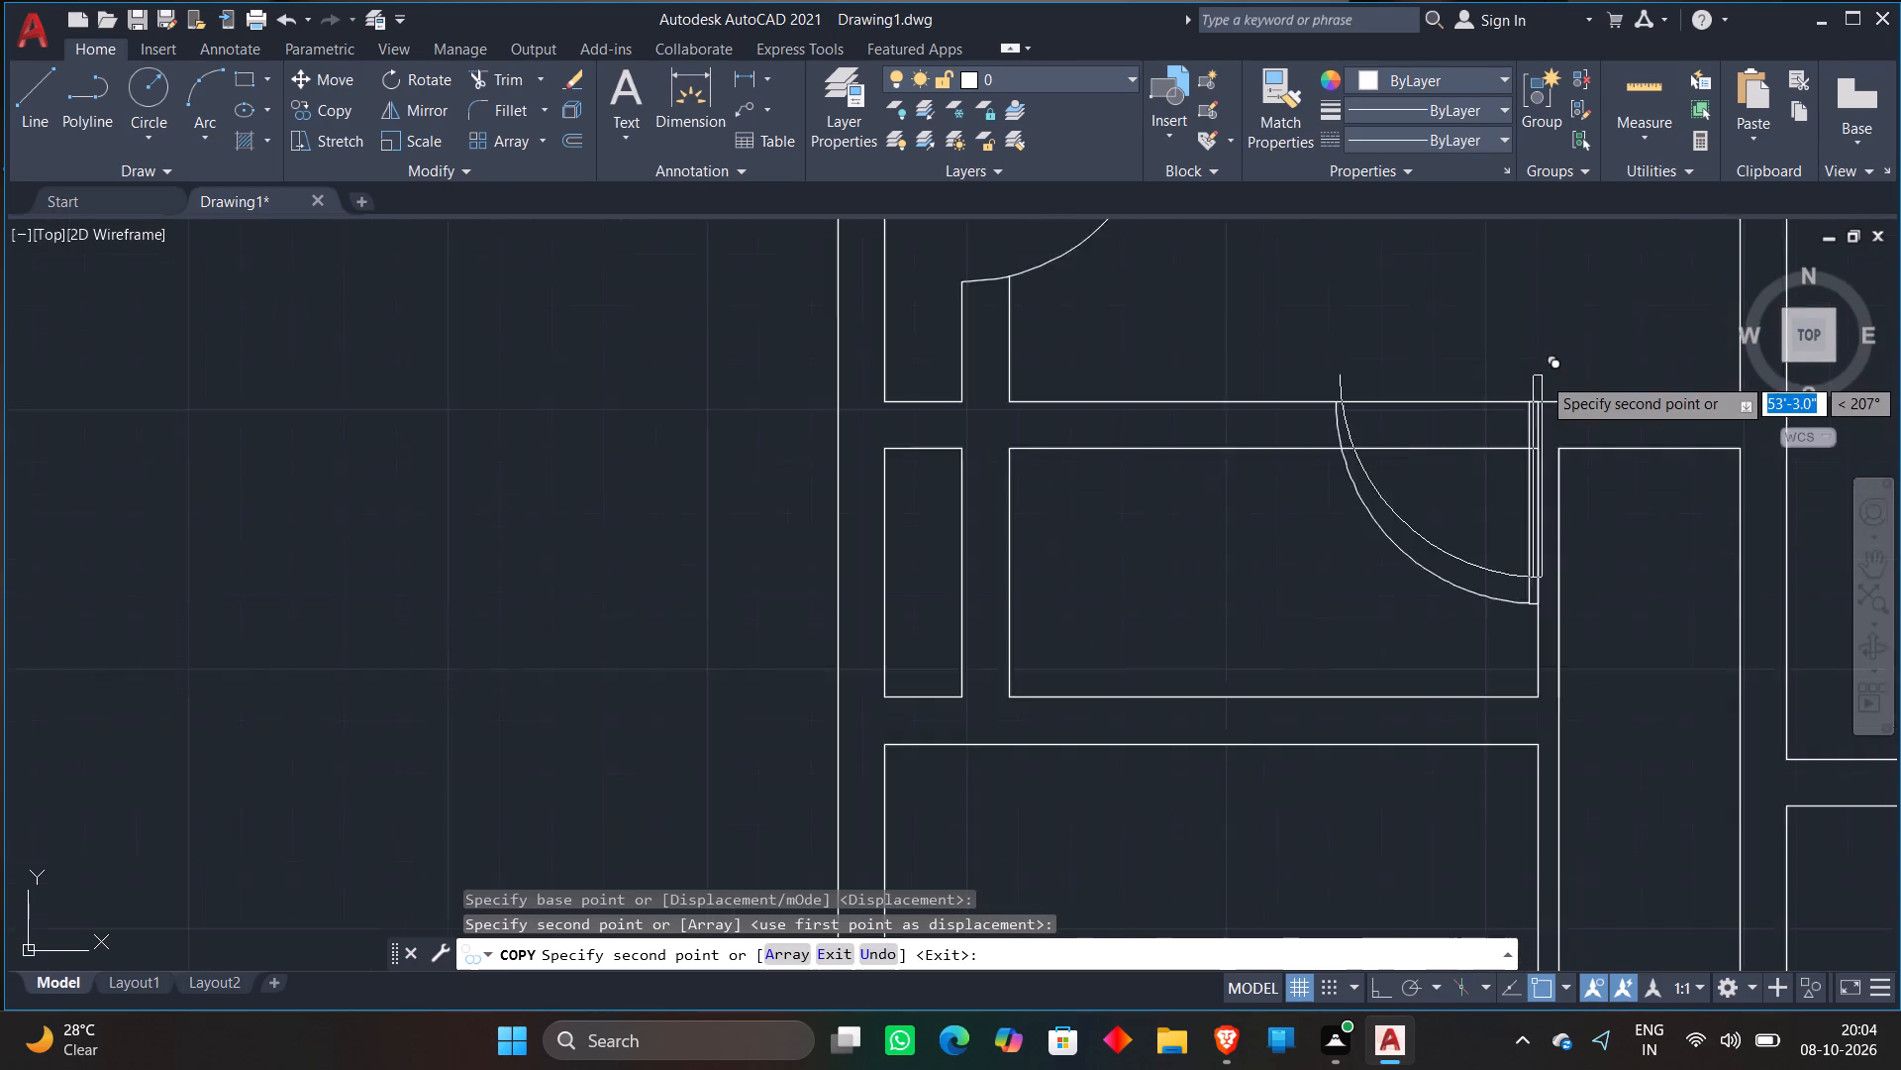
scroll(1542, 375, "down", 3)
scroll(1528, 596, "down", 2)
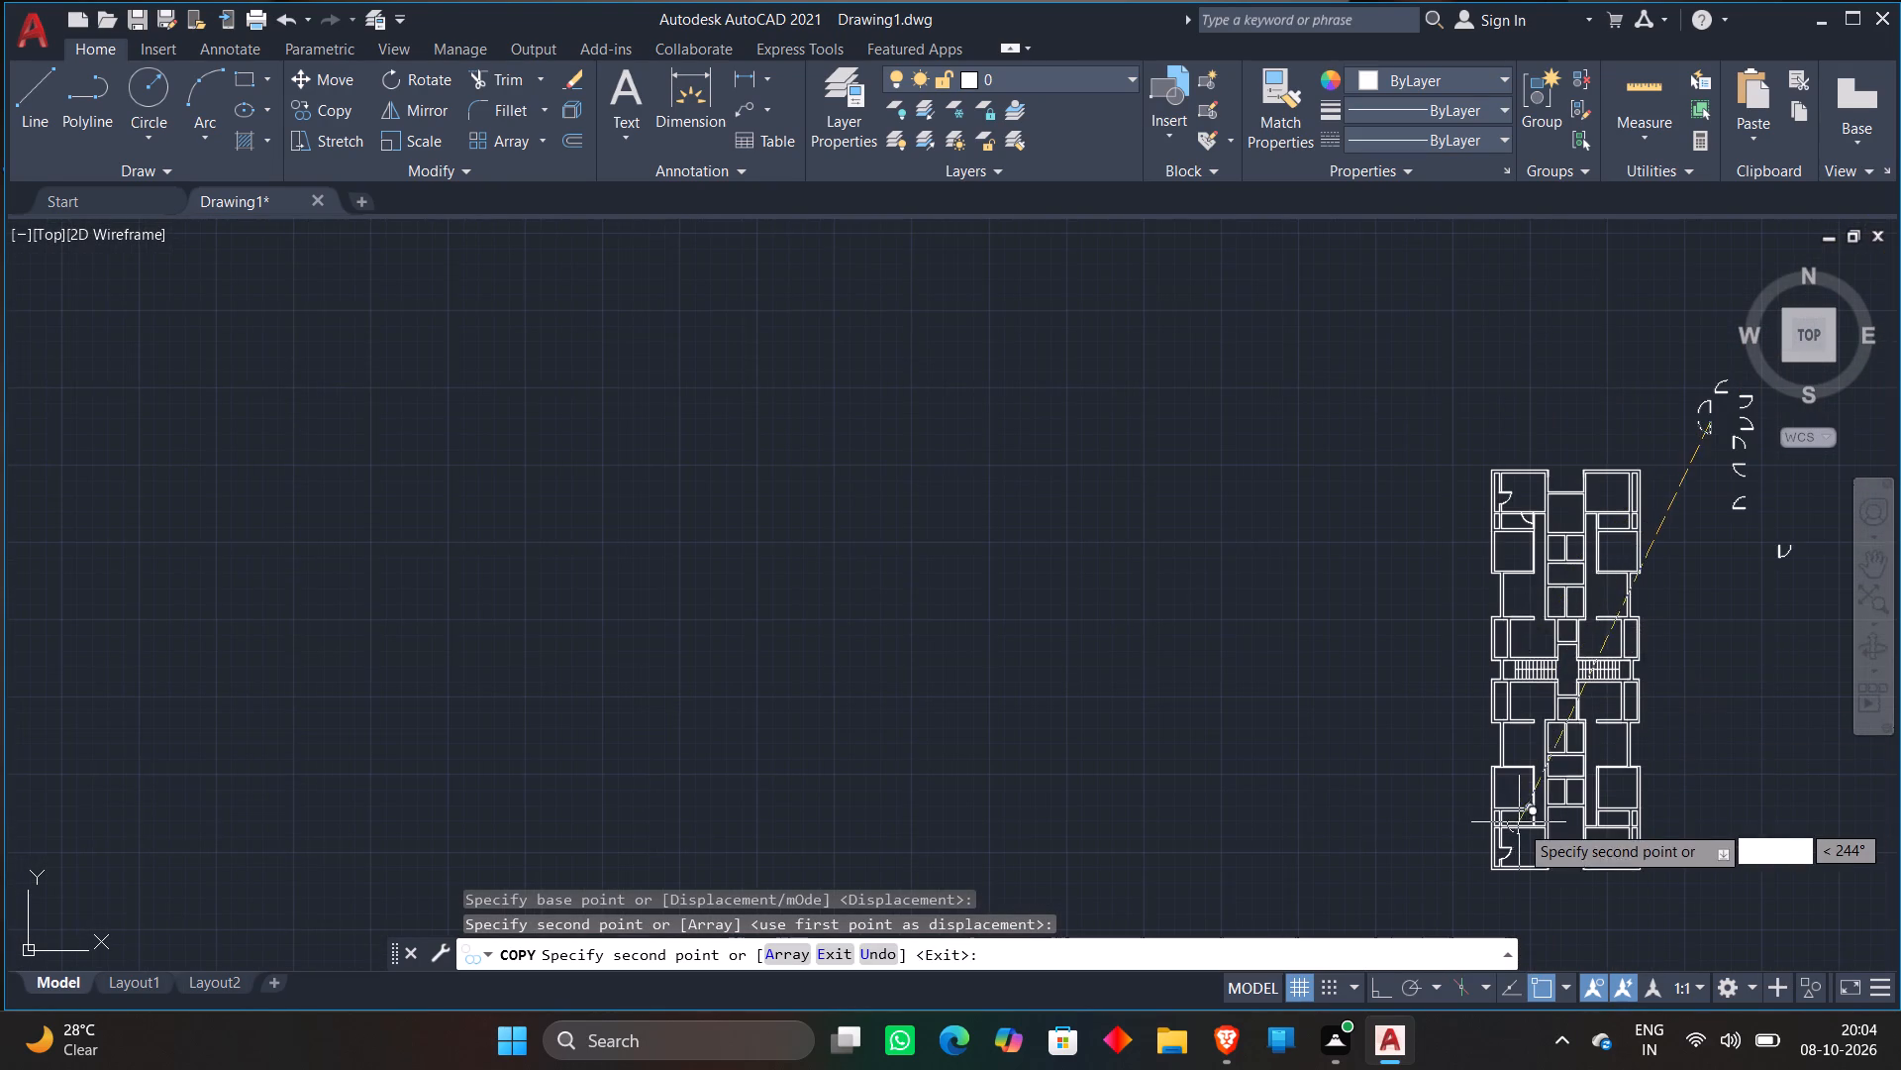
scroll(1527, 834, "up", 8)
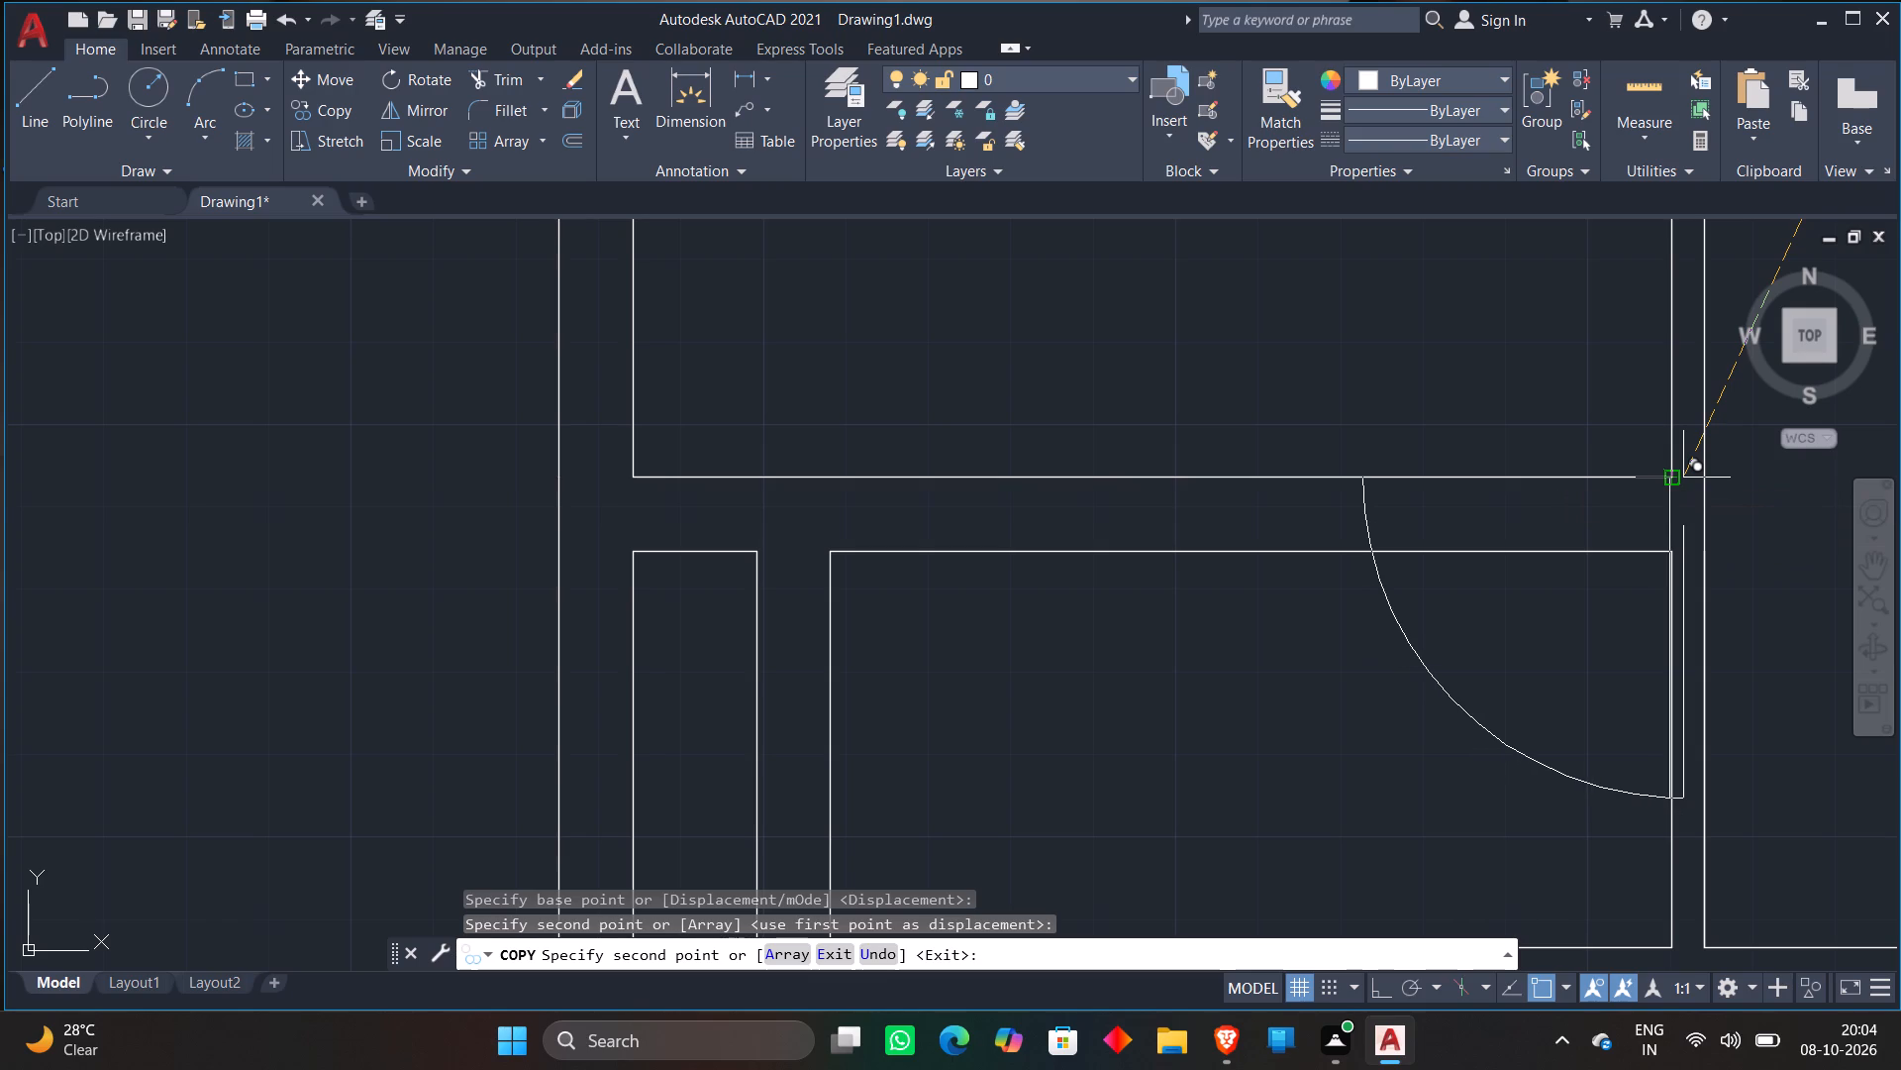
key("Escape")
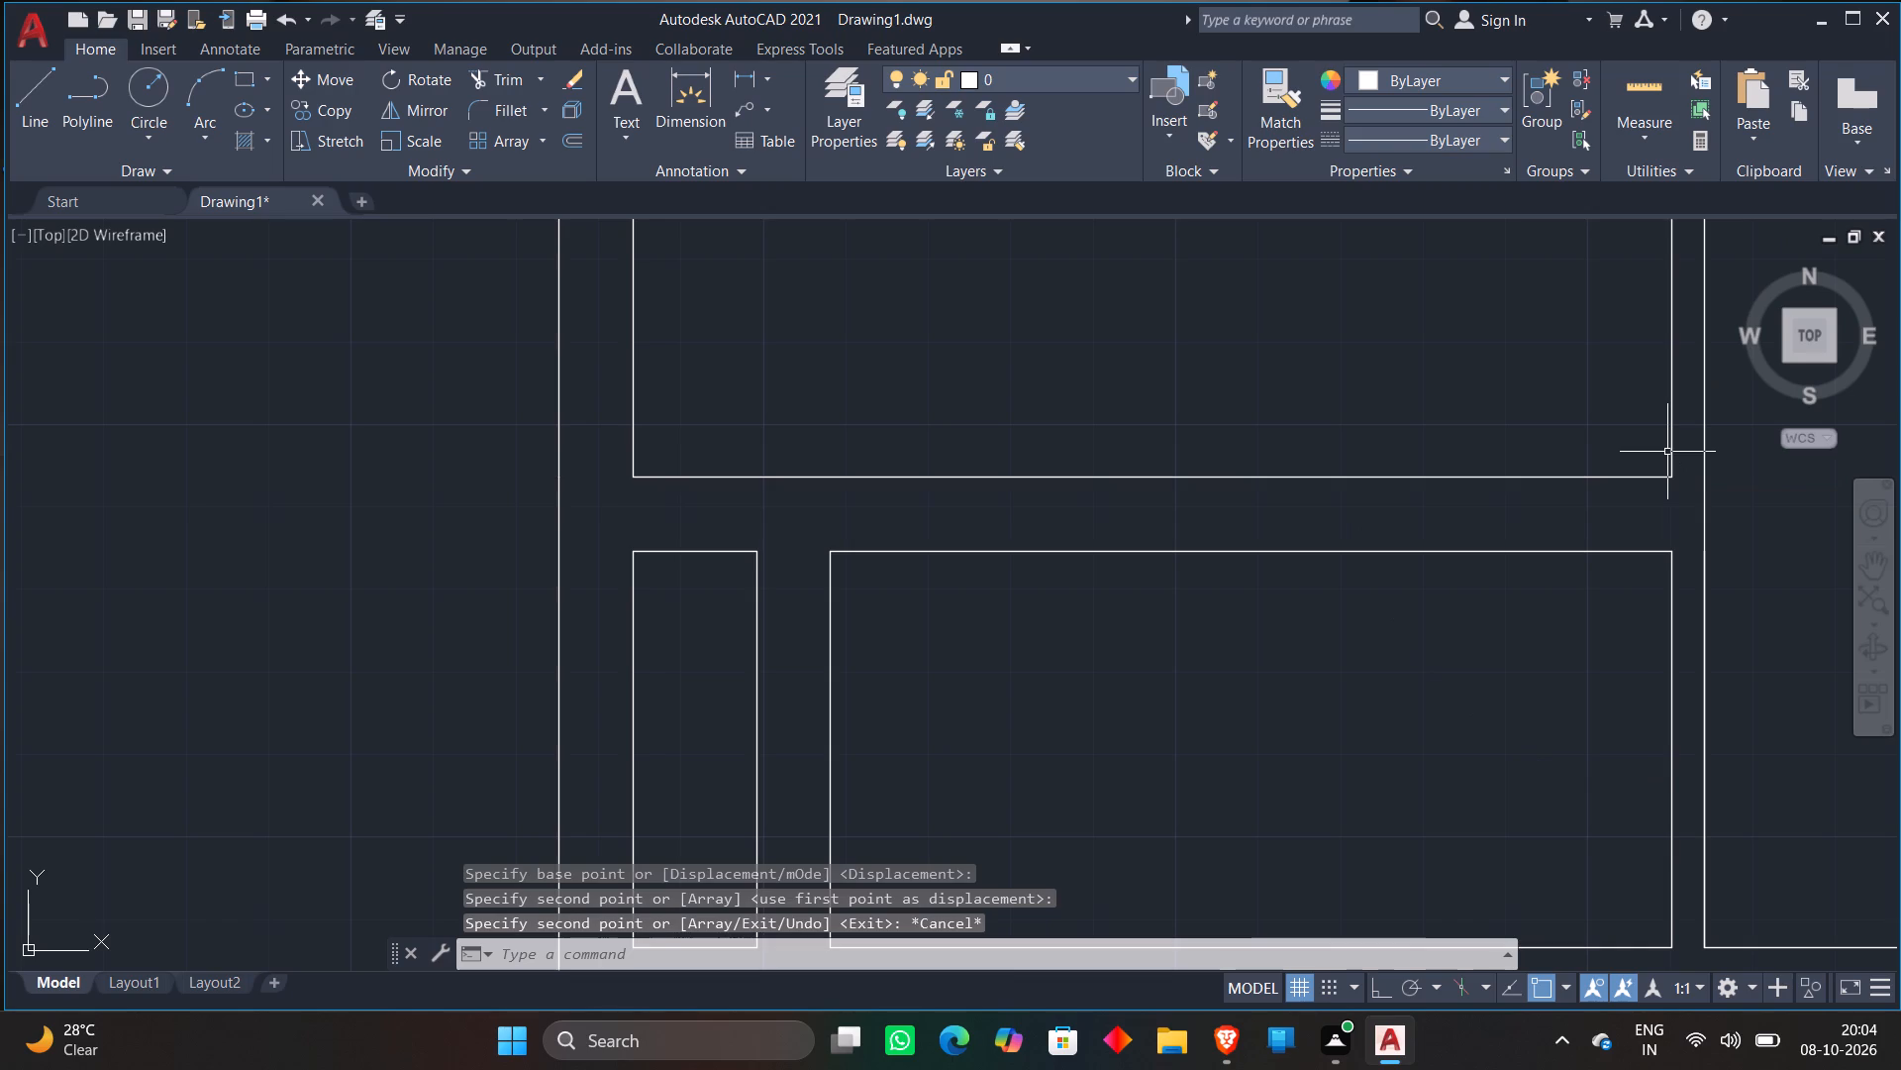
Trim the two wall lines across the new door opening in the northwest room's south wall.
scroll(1648, 452, "down", 5)
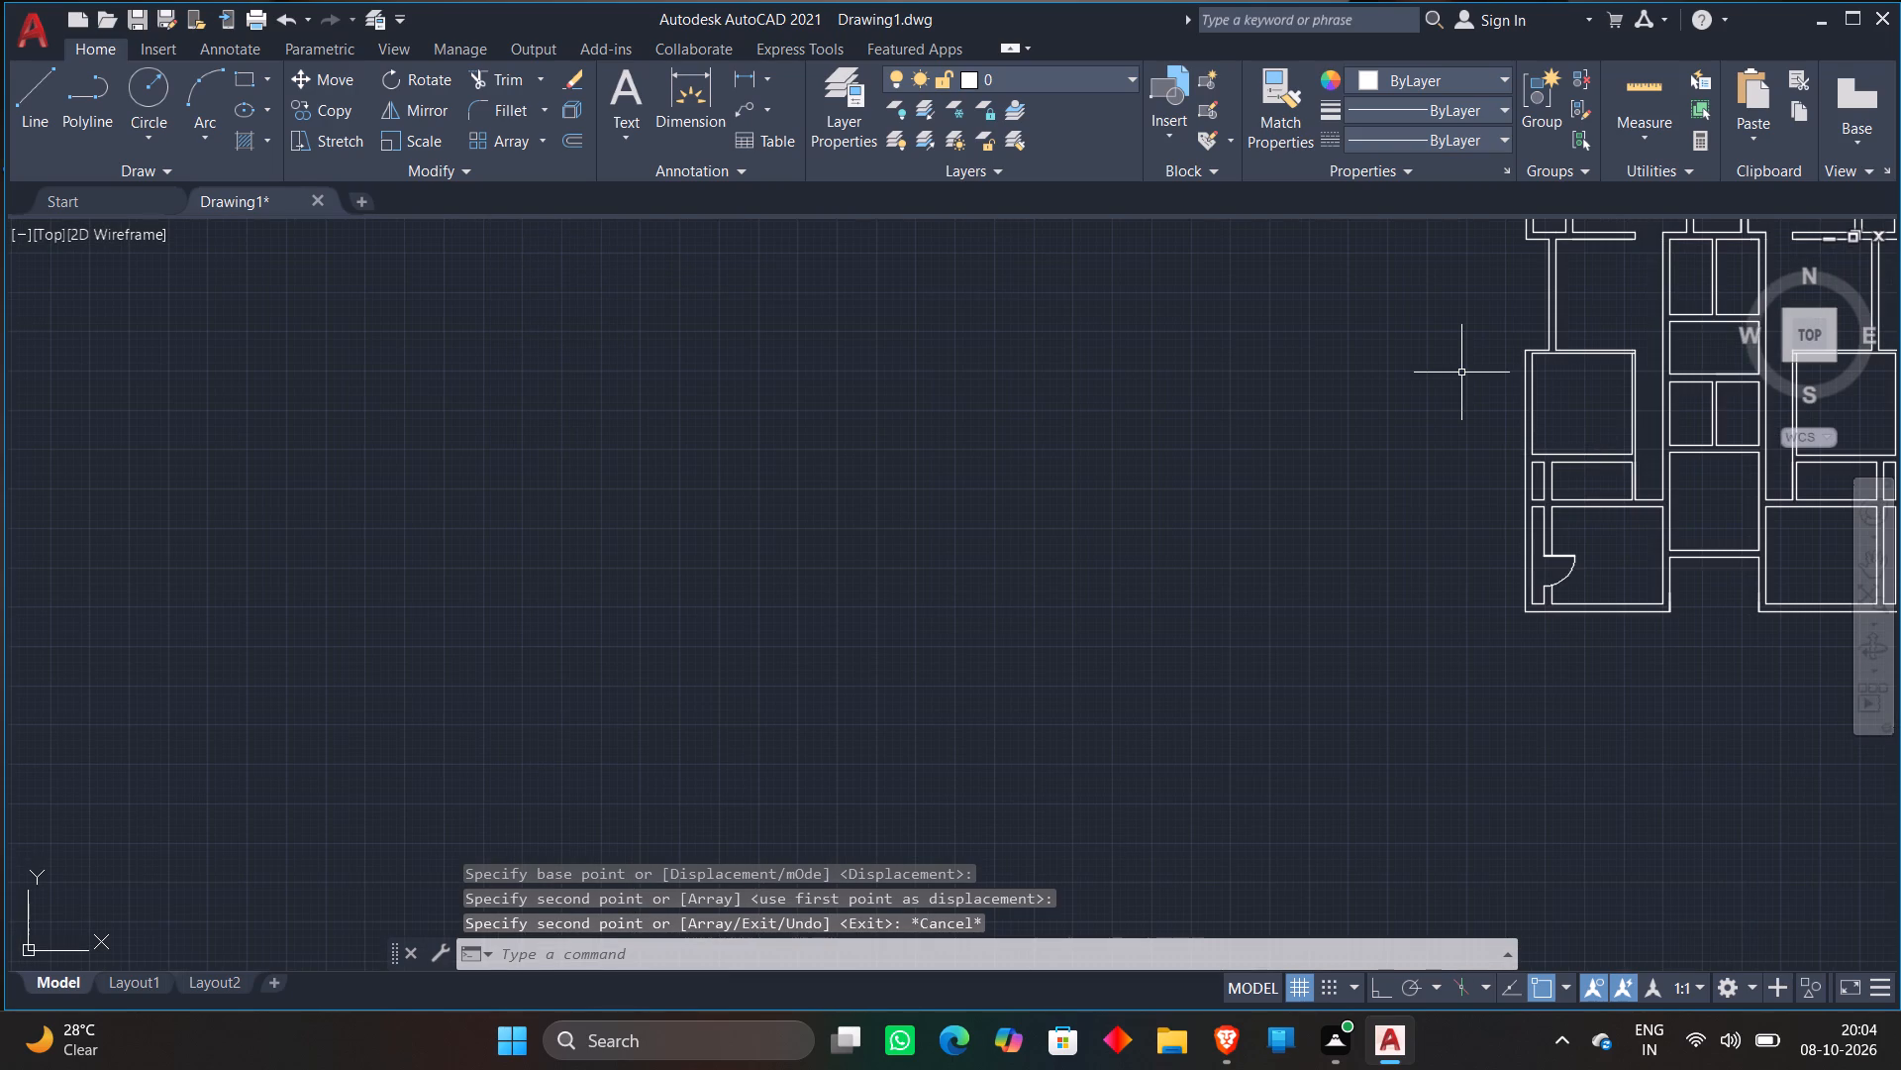
middle_click_drag(1461, 373, 1140, 513)
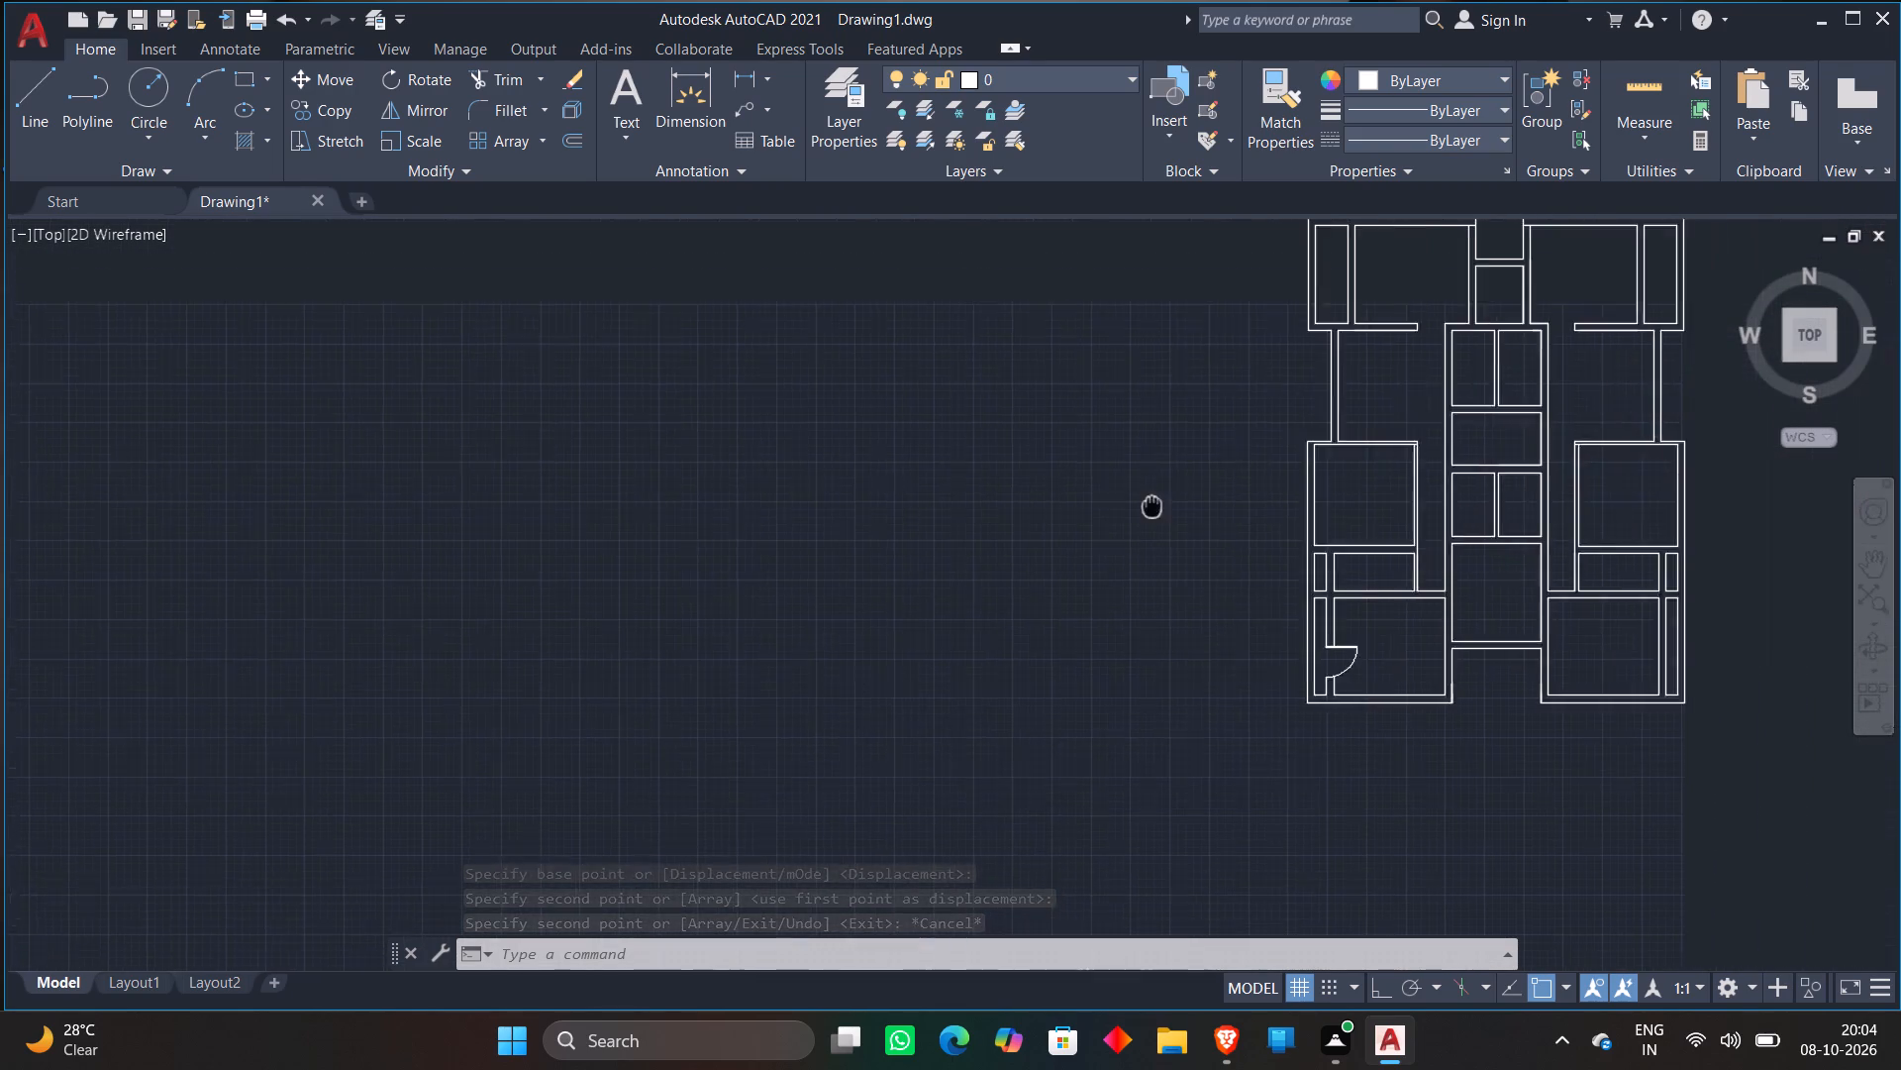
middle_click_drag(1140, 513, 1104, 537)
scroll(1068, 407, "down", 2)
middle_click_drag(1065, 399, 851, 731)
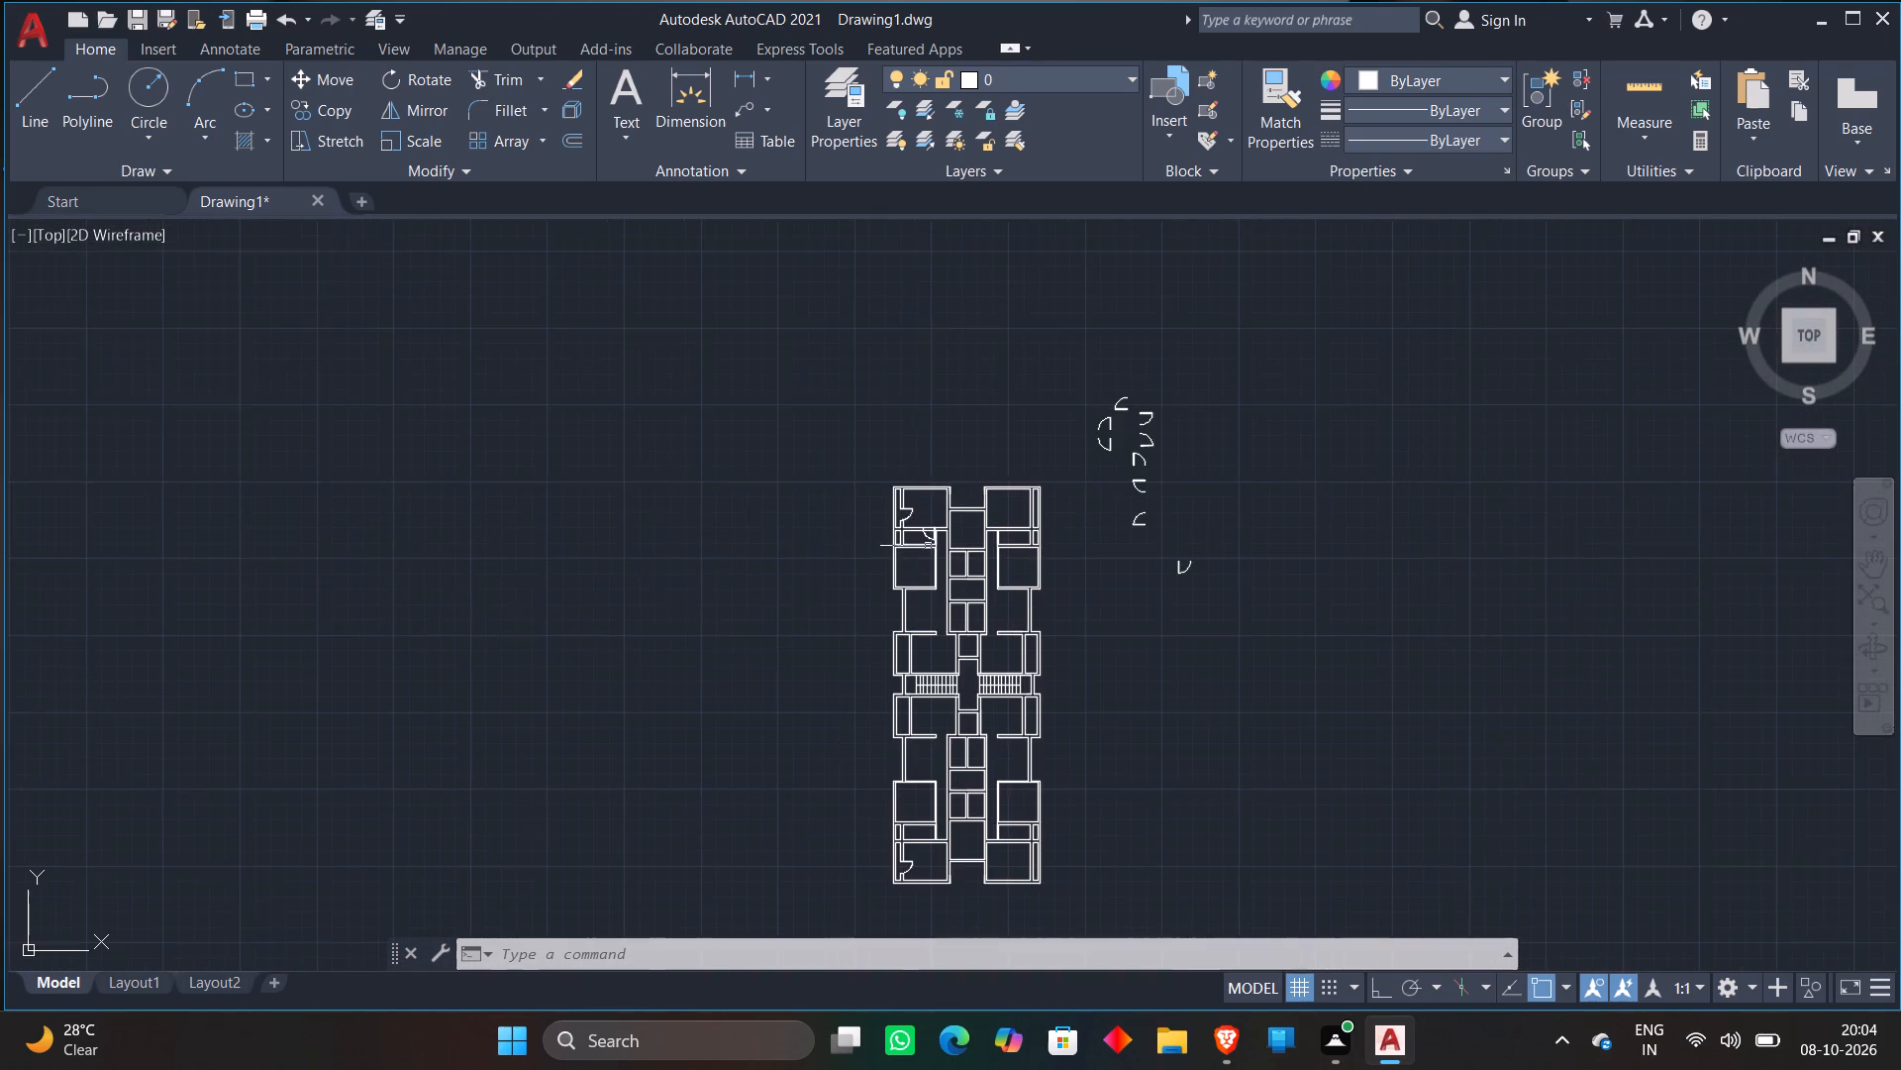
scroll(937, 533, "up", 5)
type("TR")
key("space")
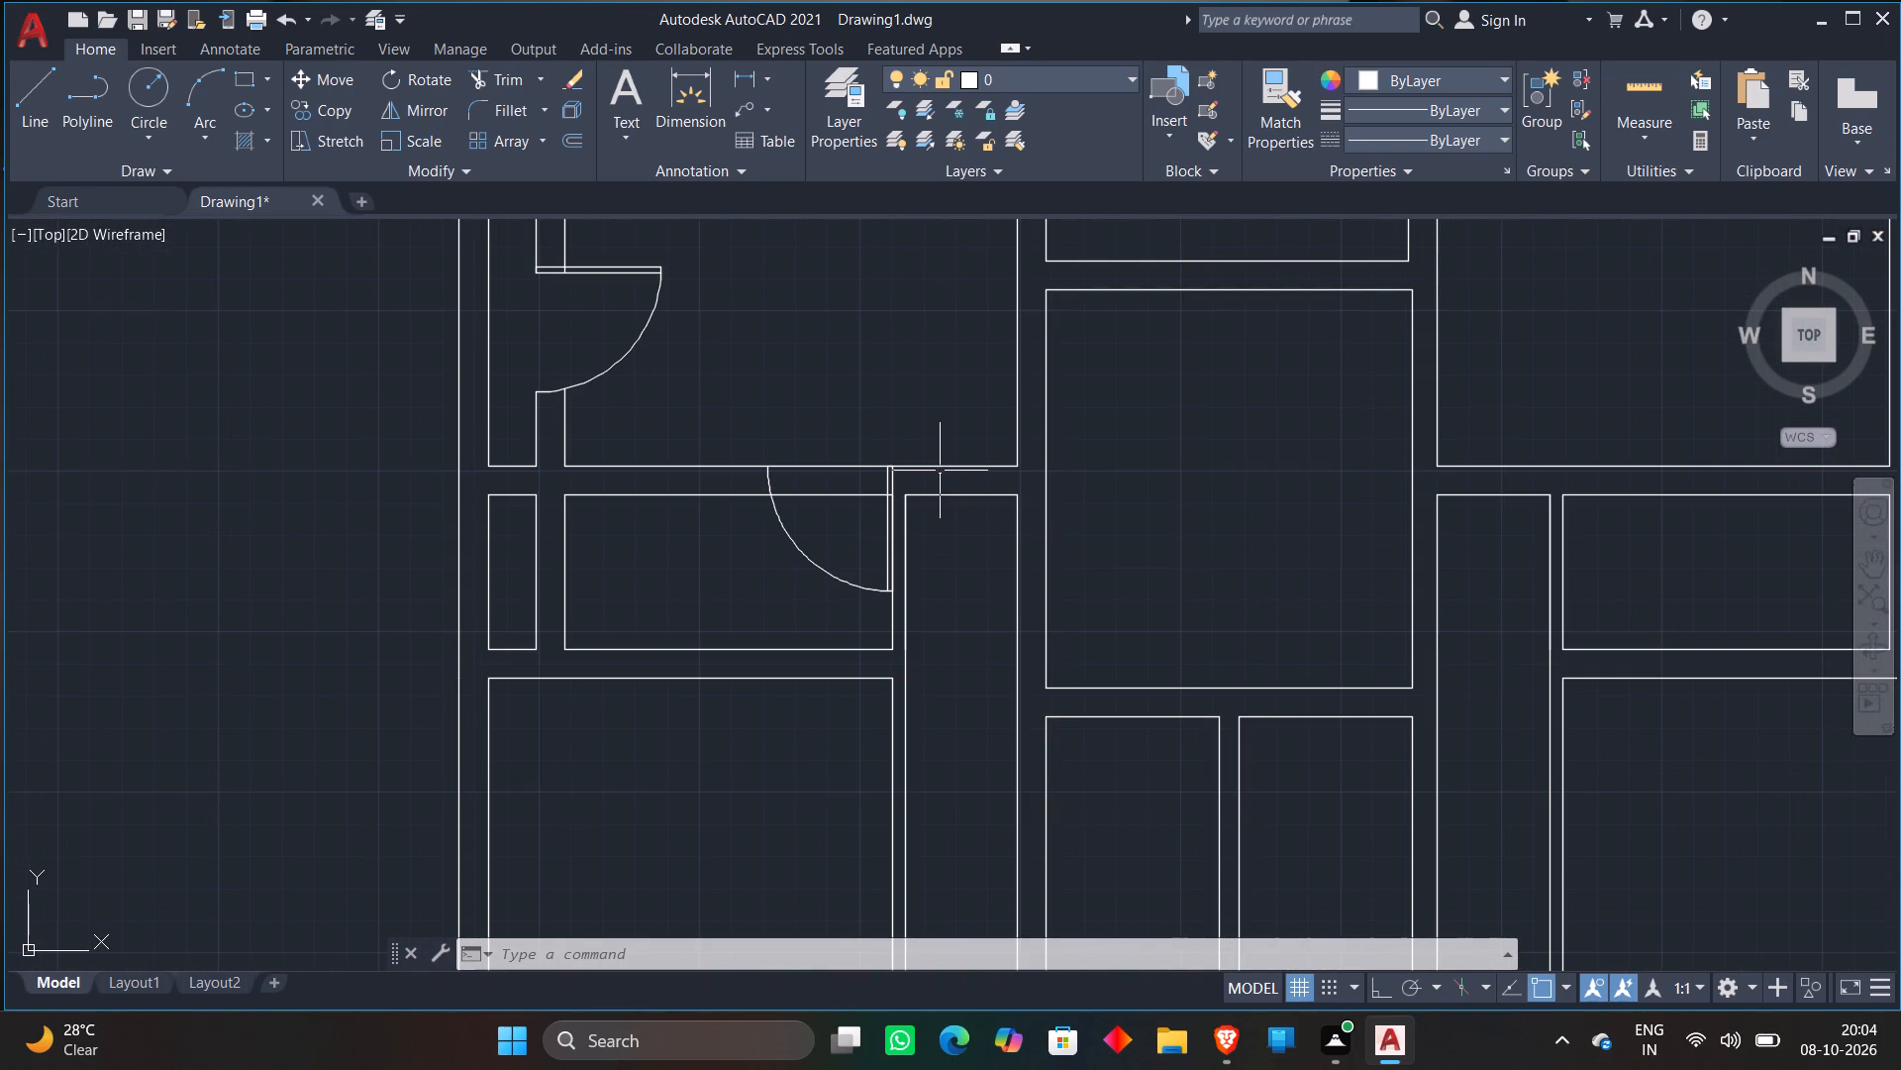
left_click(833, 429)
left_click(819, 507)
scroll(840, 424, "down", 2)
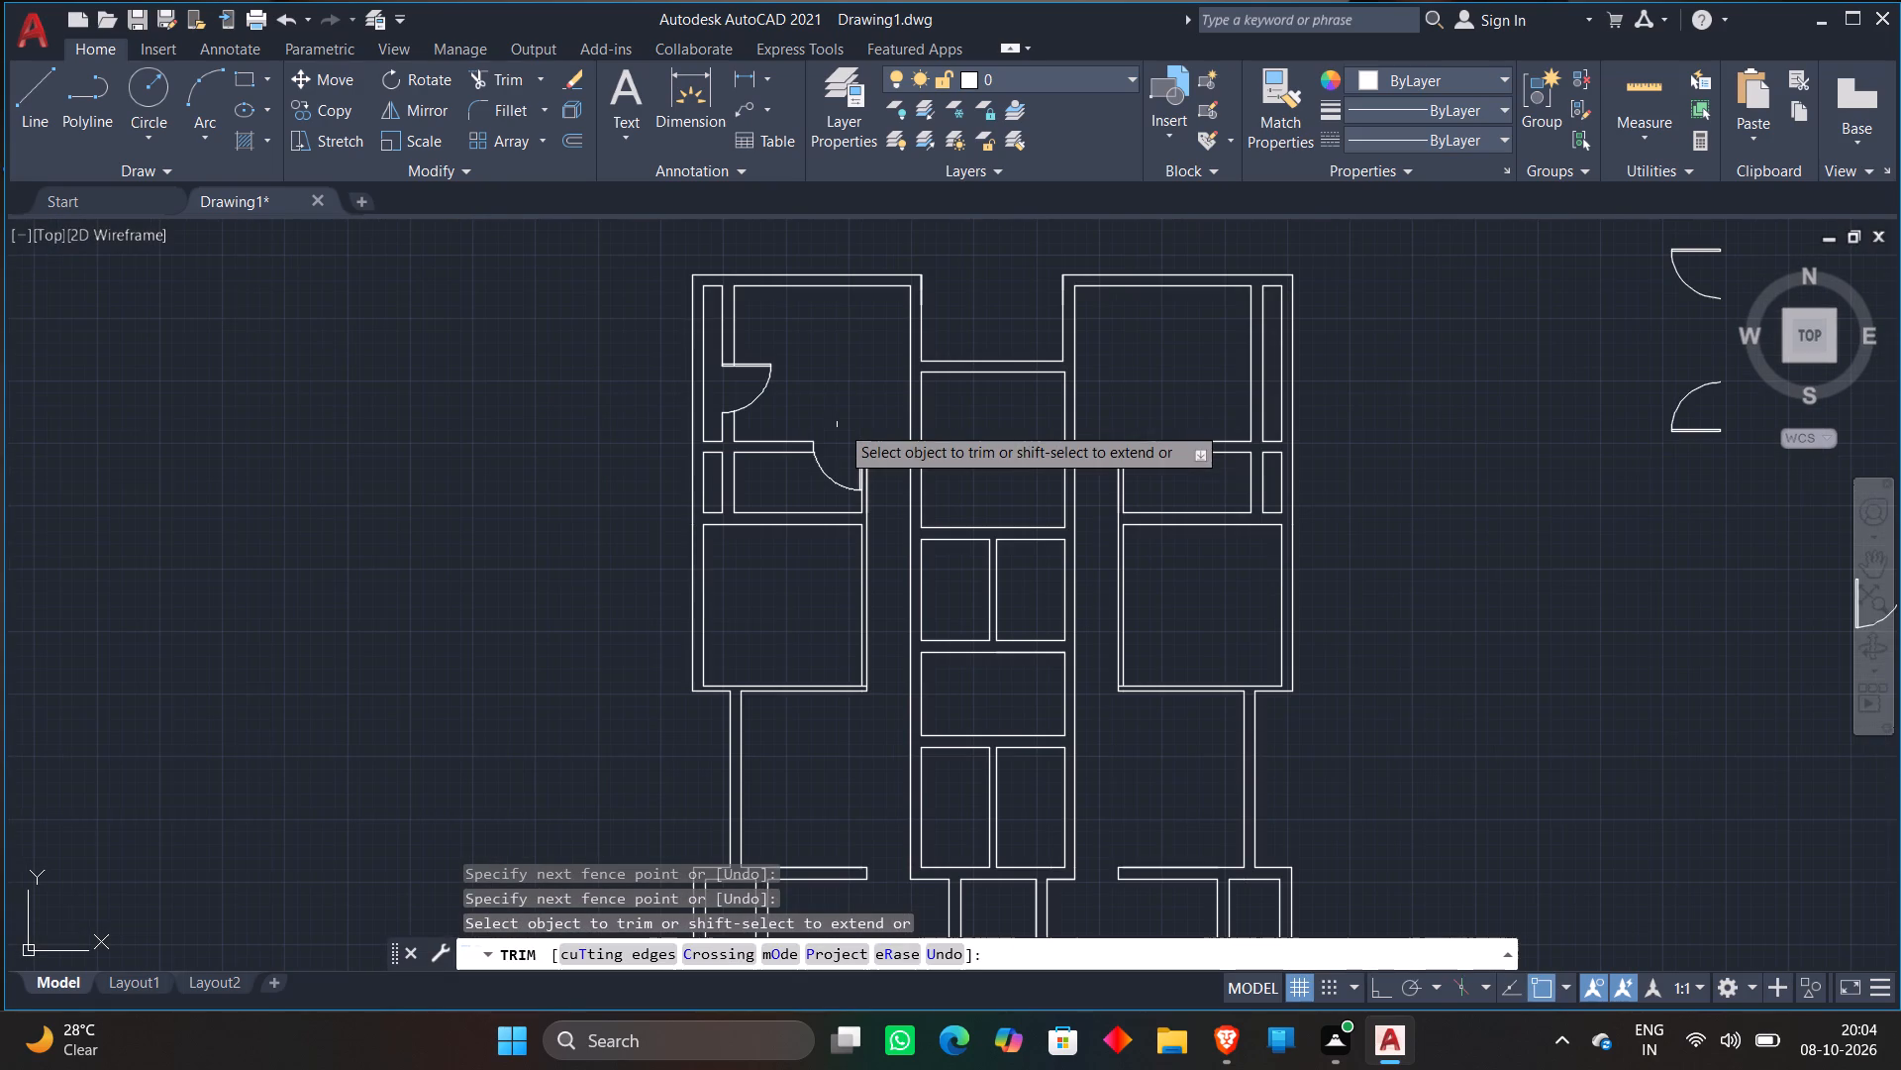
key("Escape")
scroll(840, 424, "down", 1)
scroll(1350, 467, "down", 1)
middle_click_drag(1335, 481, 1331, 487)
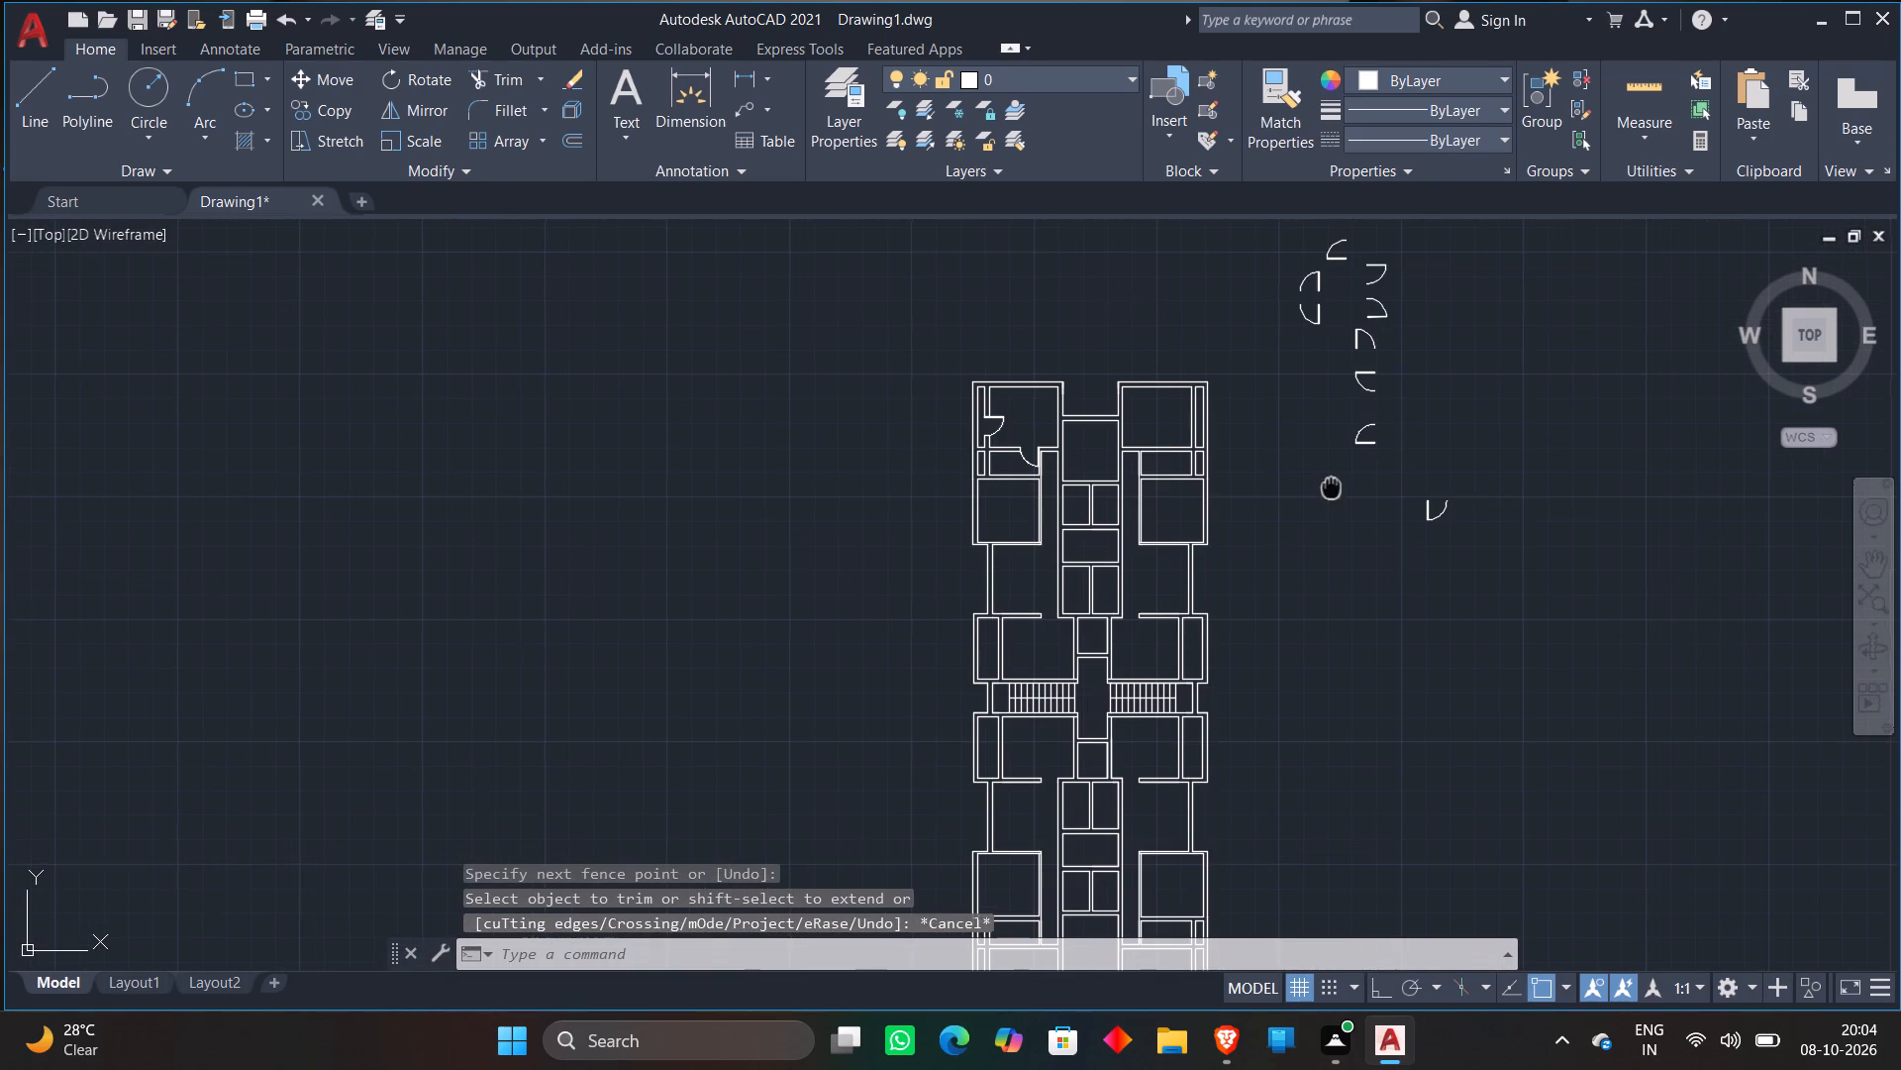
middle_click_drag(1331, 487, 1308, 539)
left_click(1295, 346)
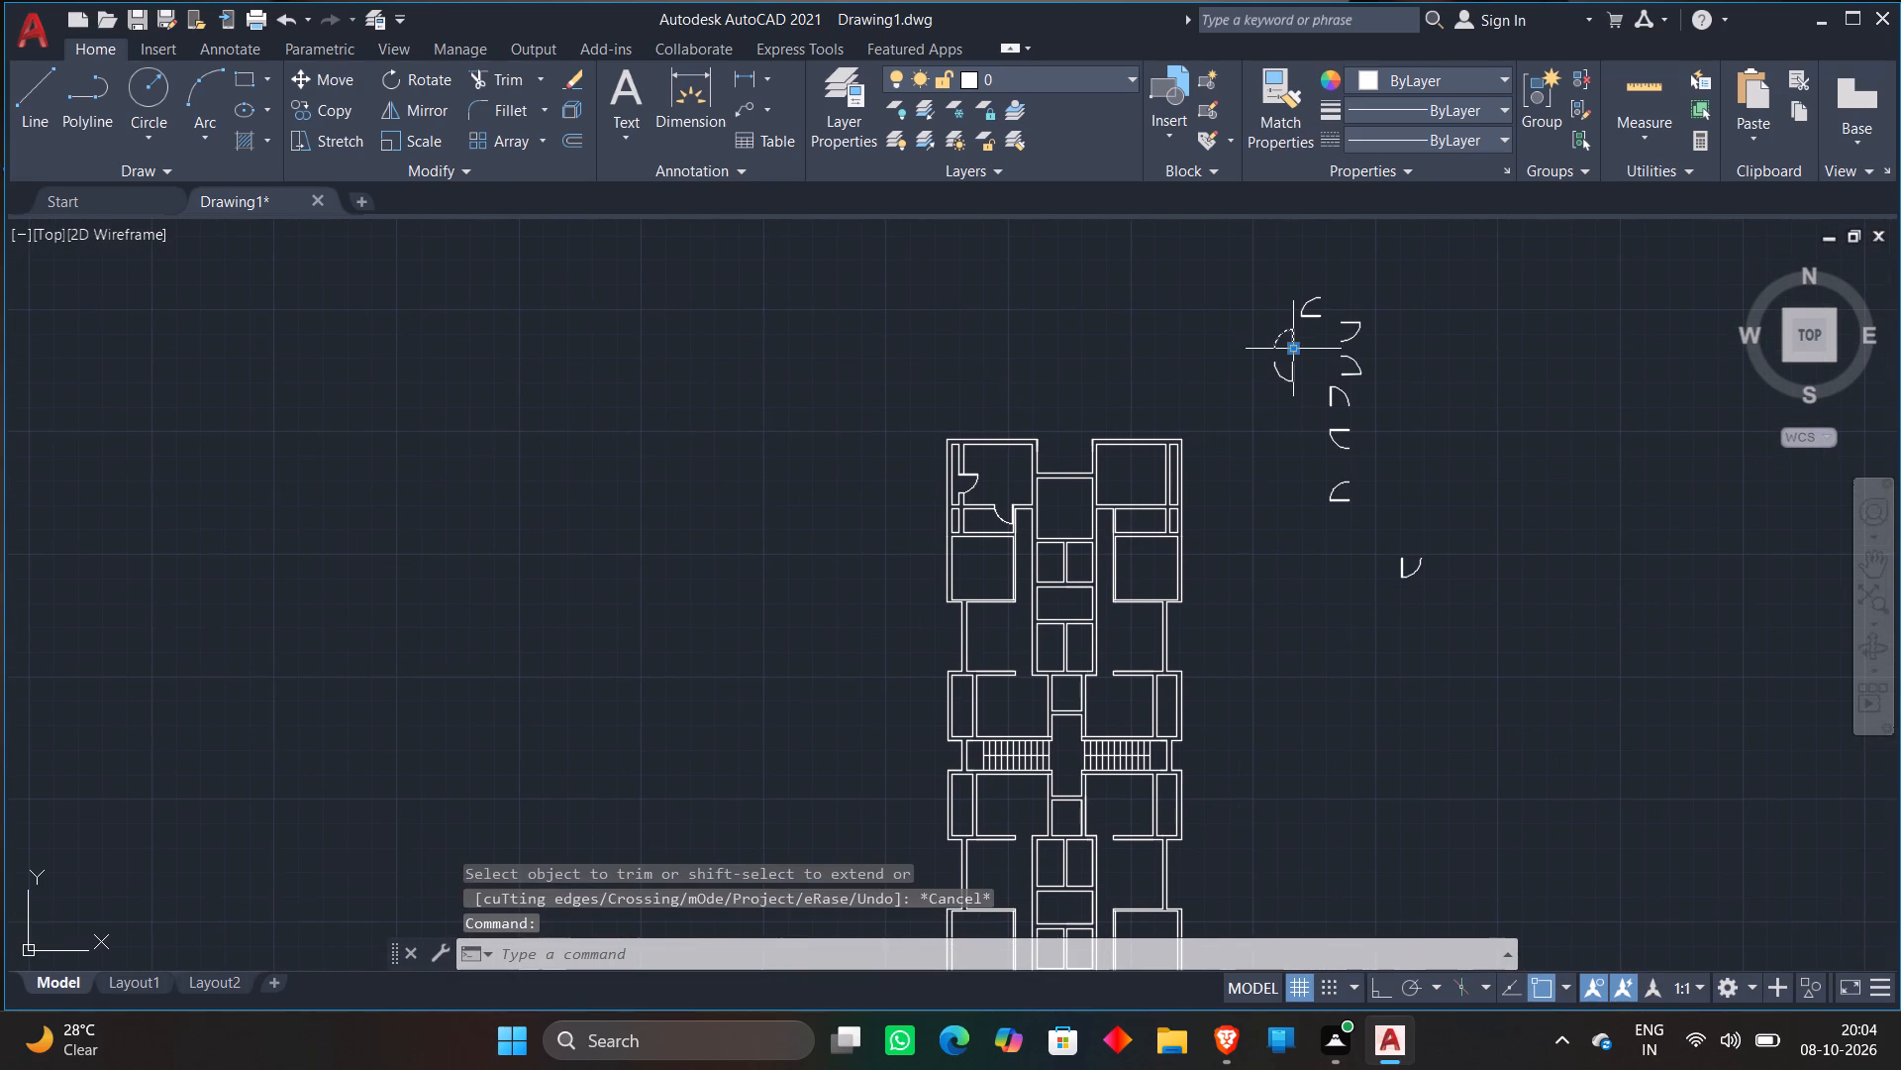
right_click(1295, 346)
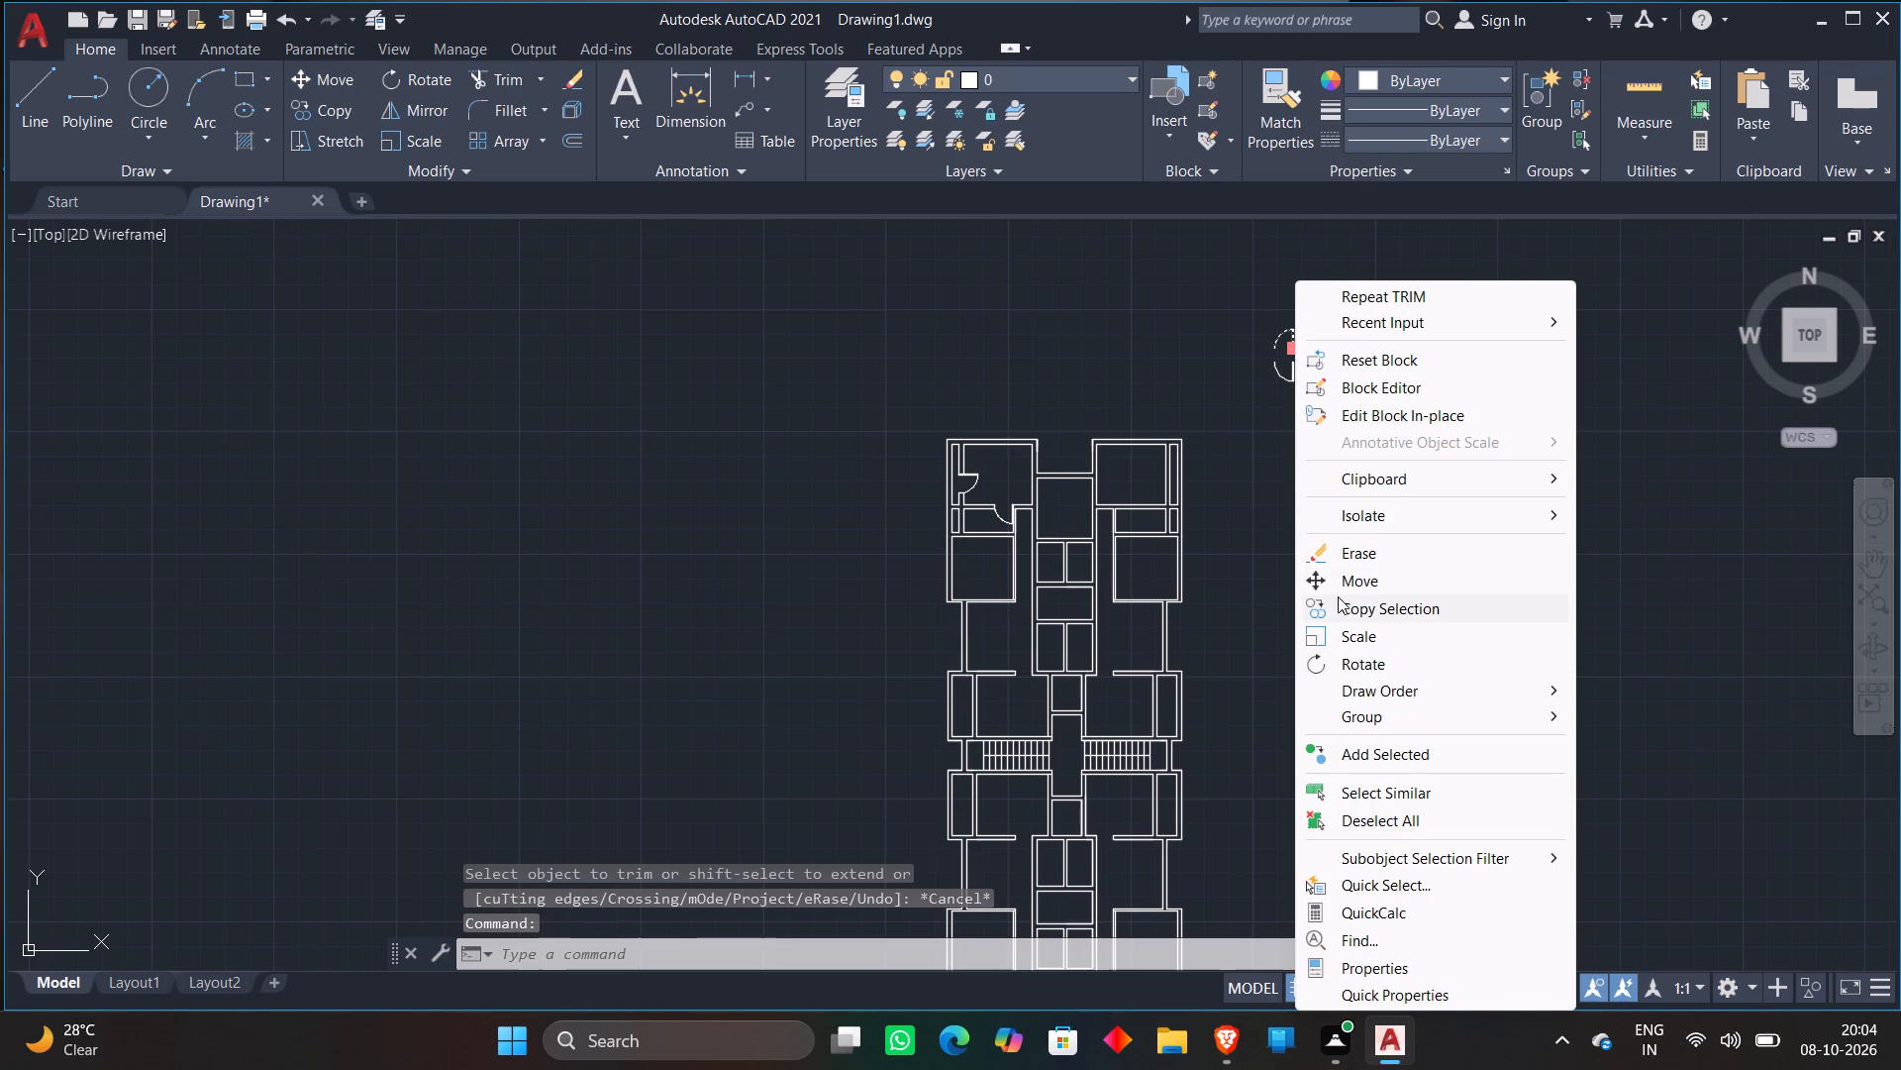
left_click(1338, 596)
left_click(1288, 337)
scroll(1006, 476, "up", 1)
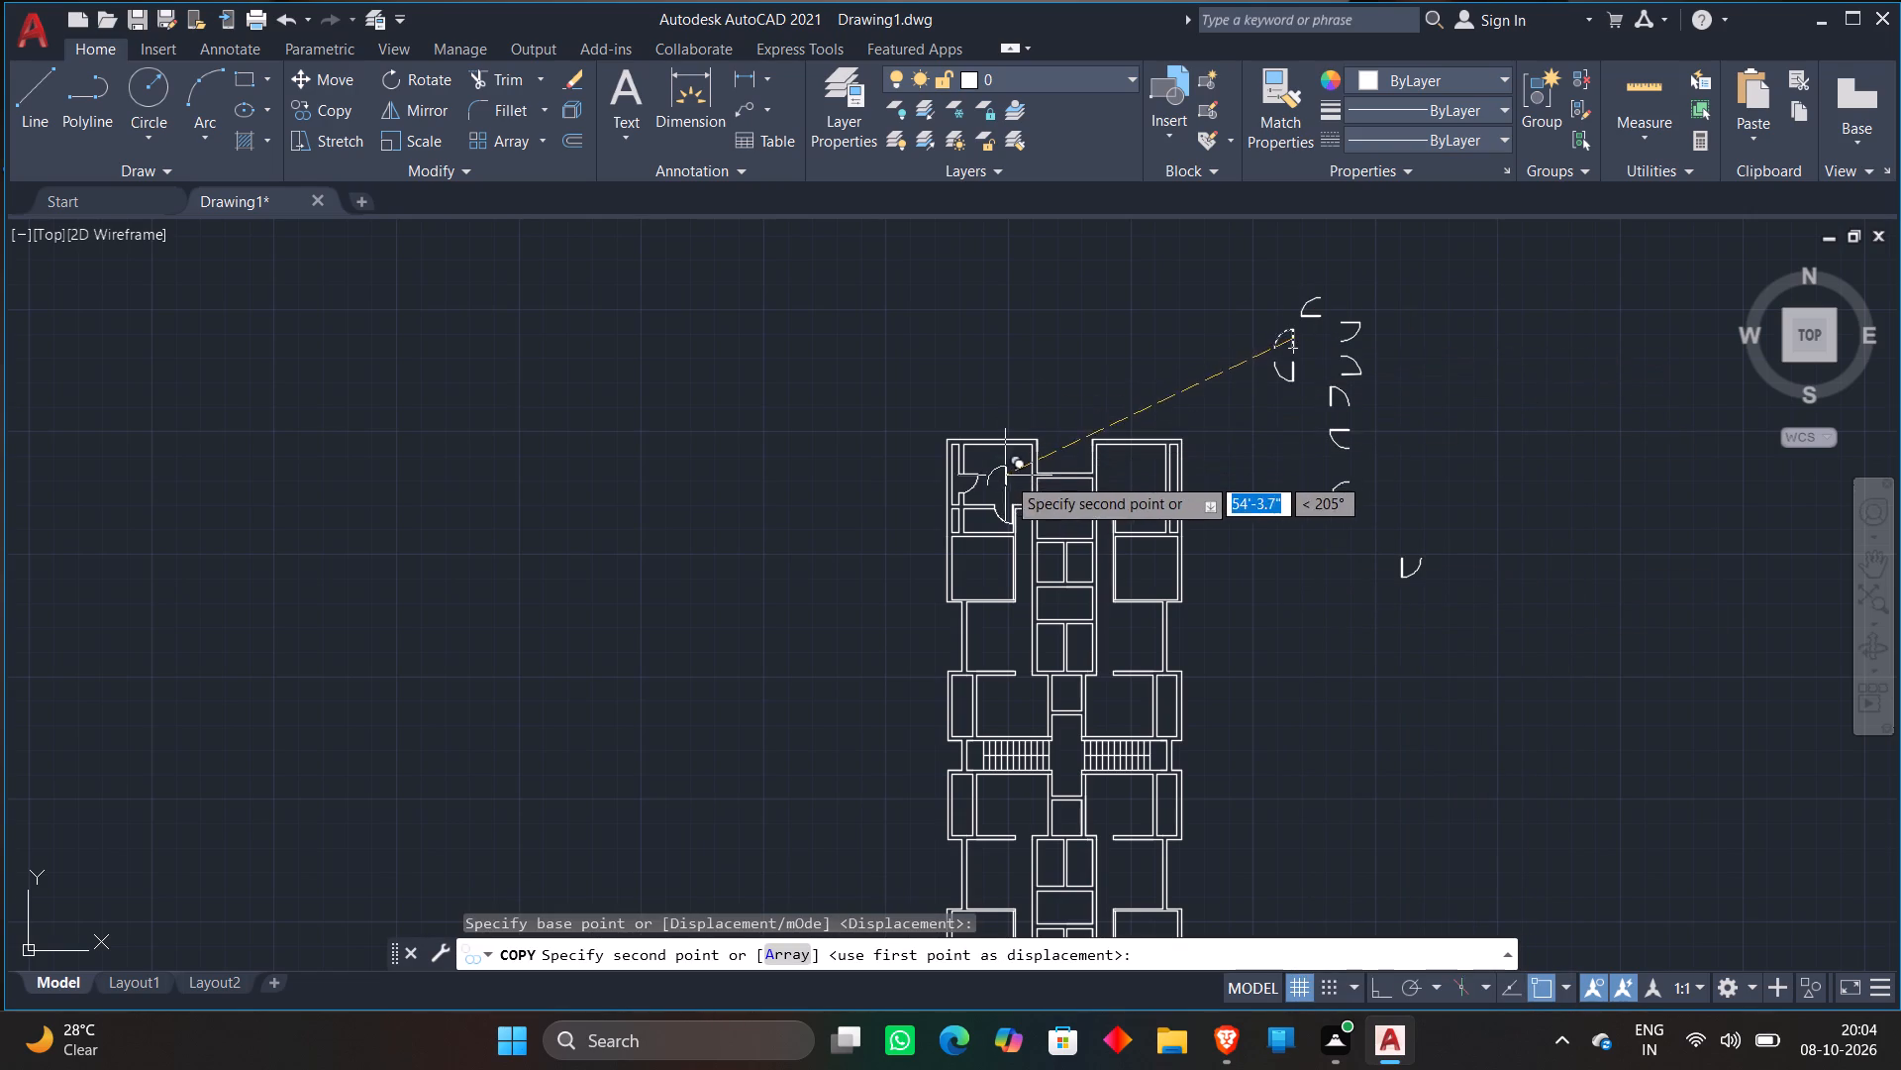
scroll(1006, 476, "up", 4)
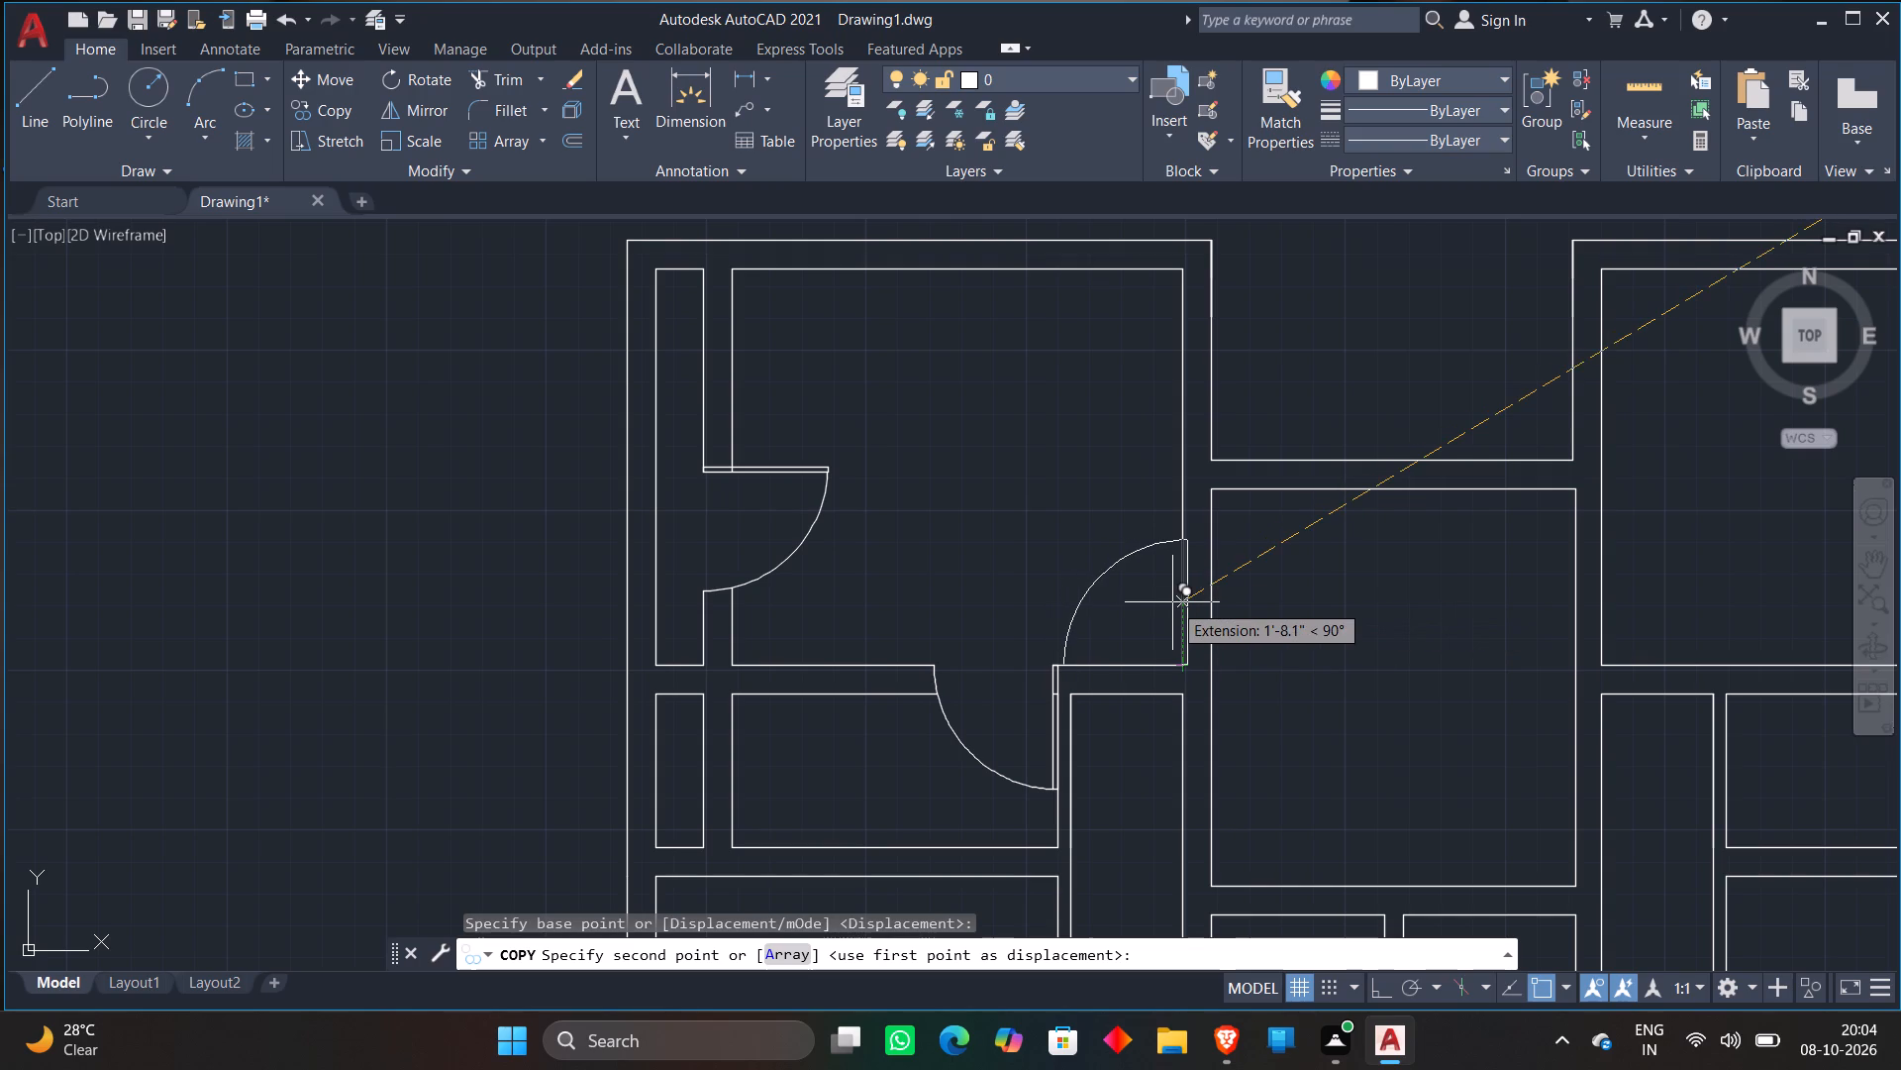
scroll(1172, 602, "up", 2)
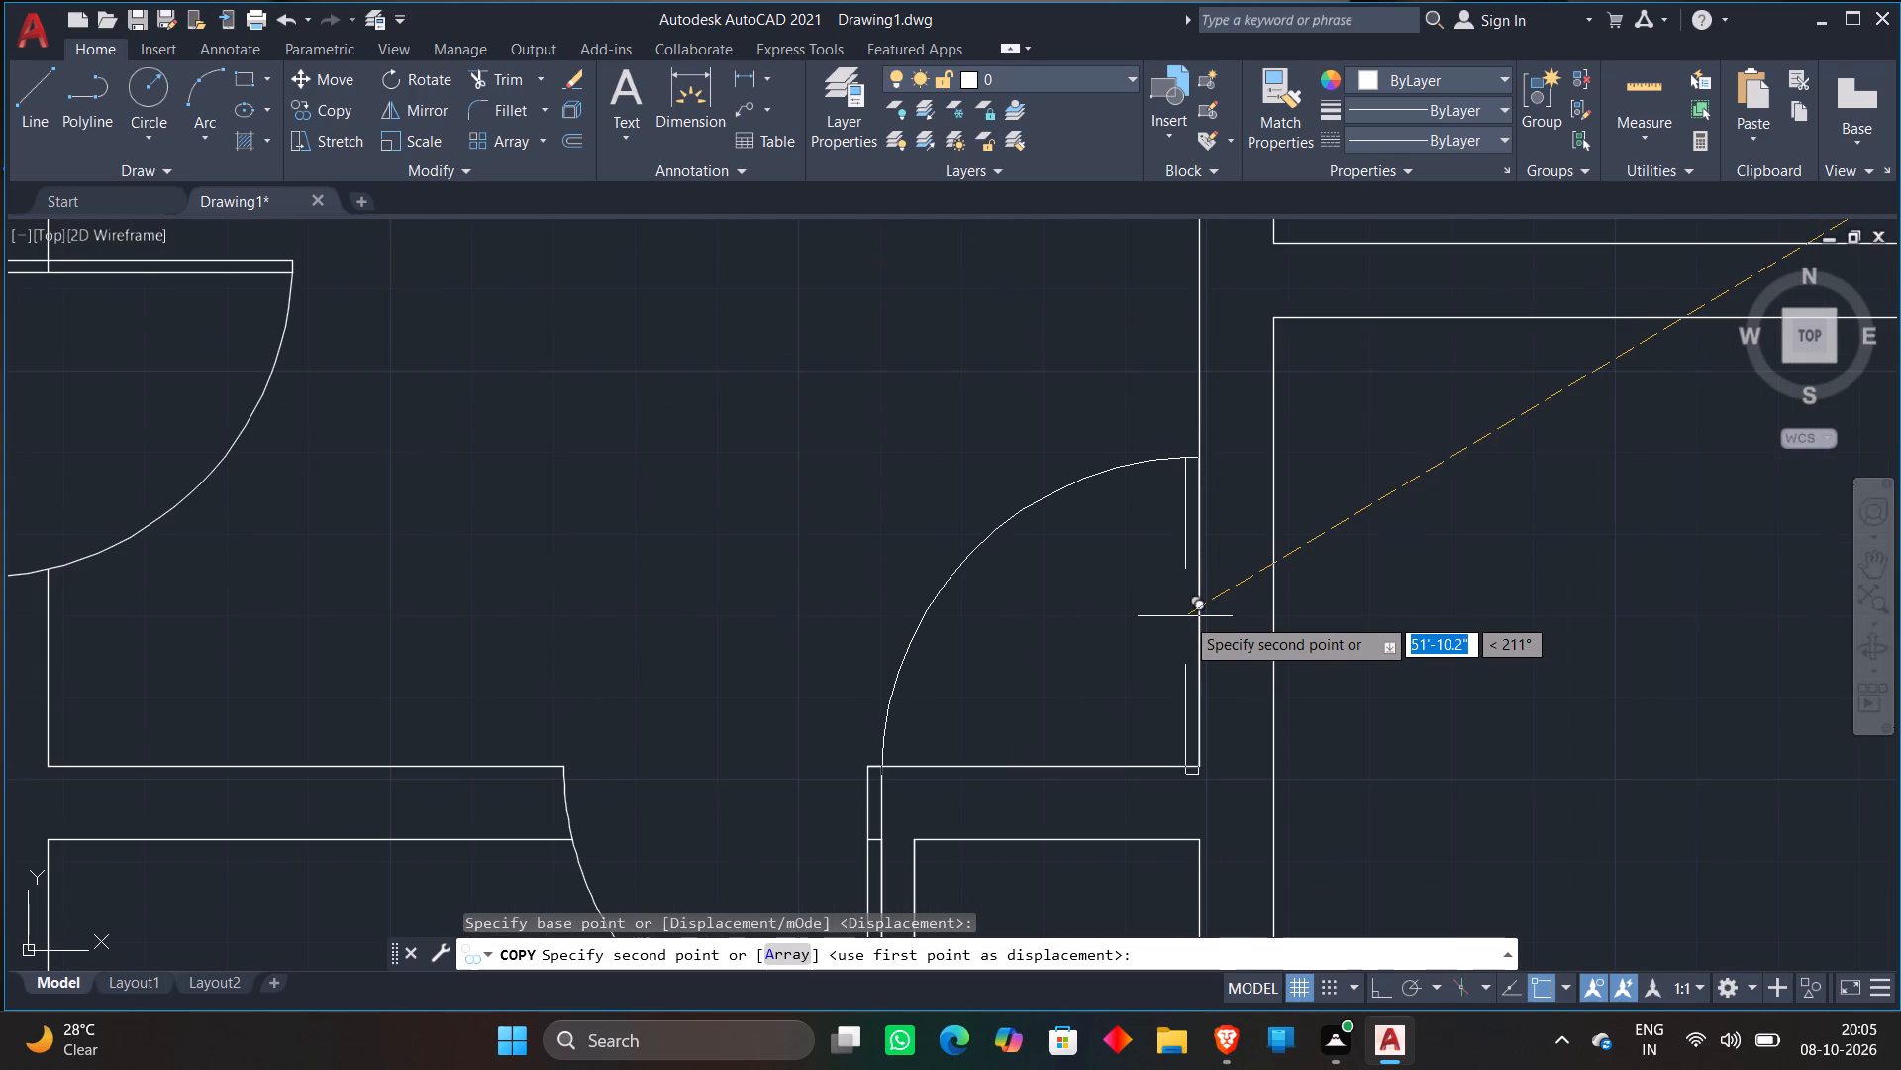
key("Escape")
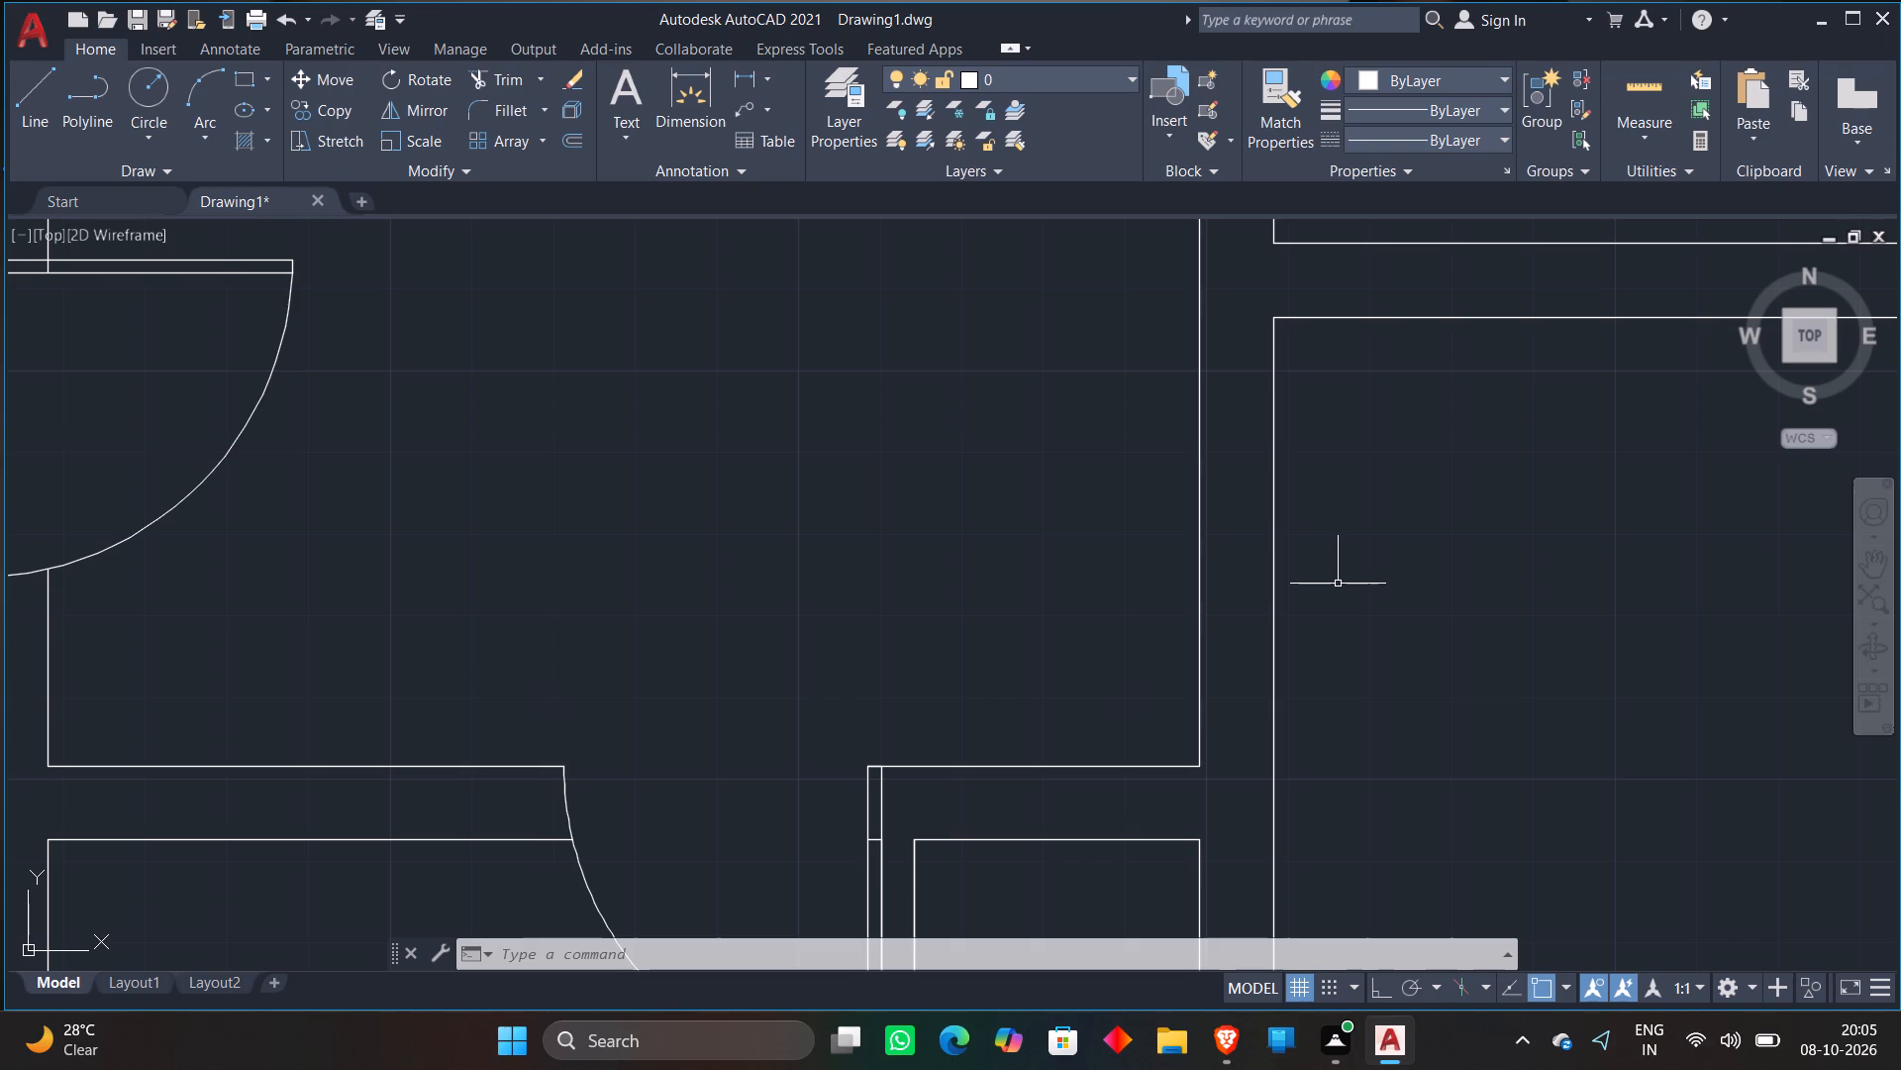
Copy the northern door block of the loose western pair by its hinge endpoint to the northwest room's inner southeast corner.
scroll(1308, 557, "down", 5)
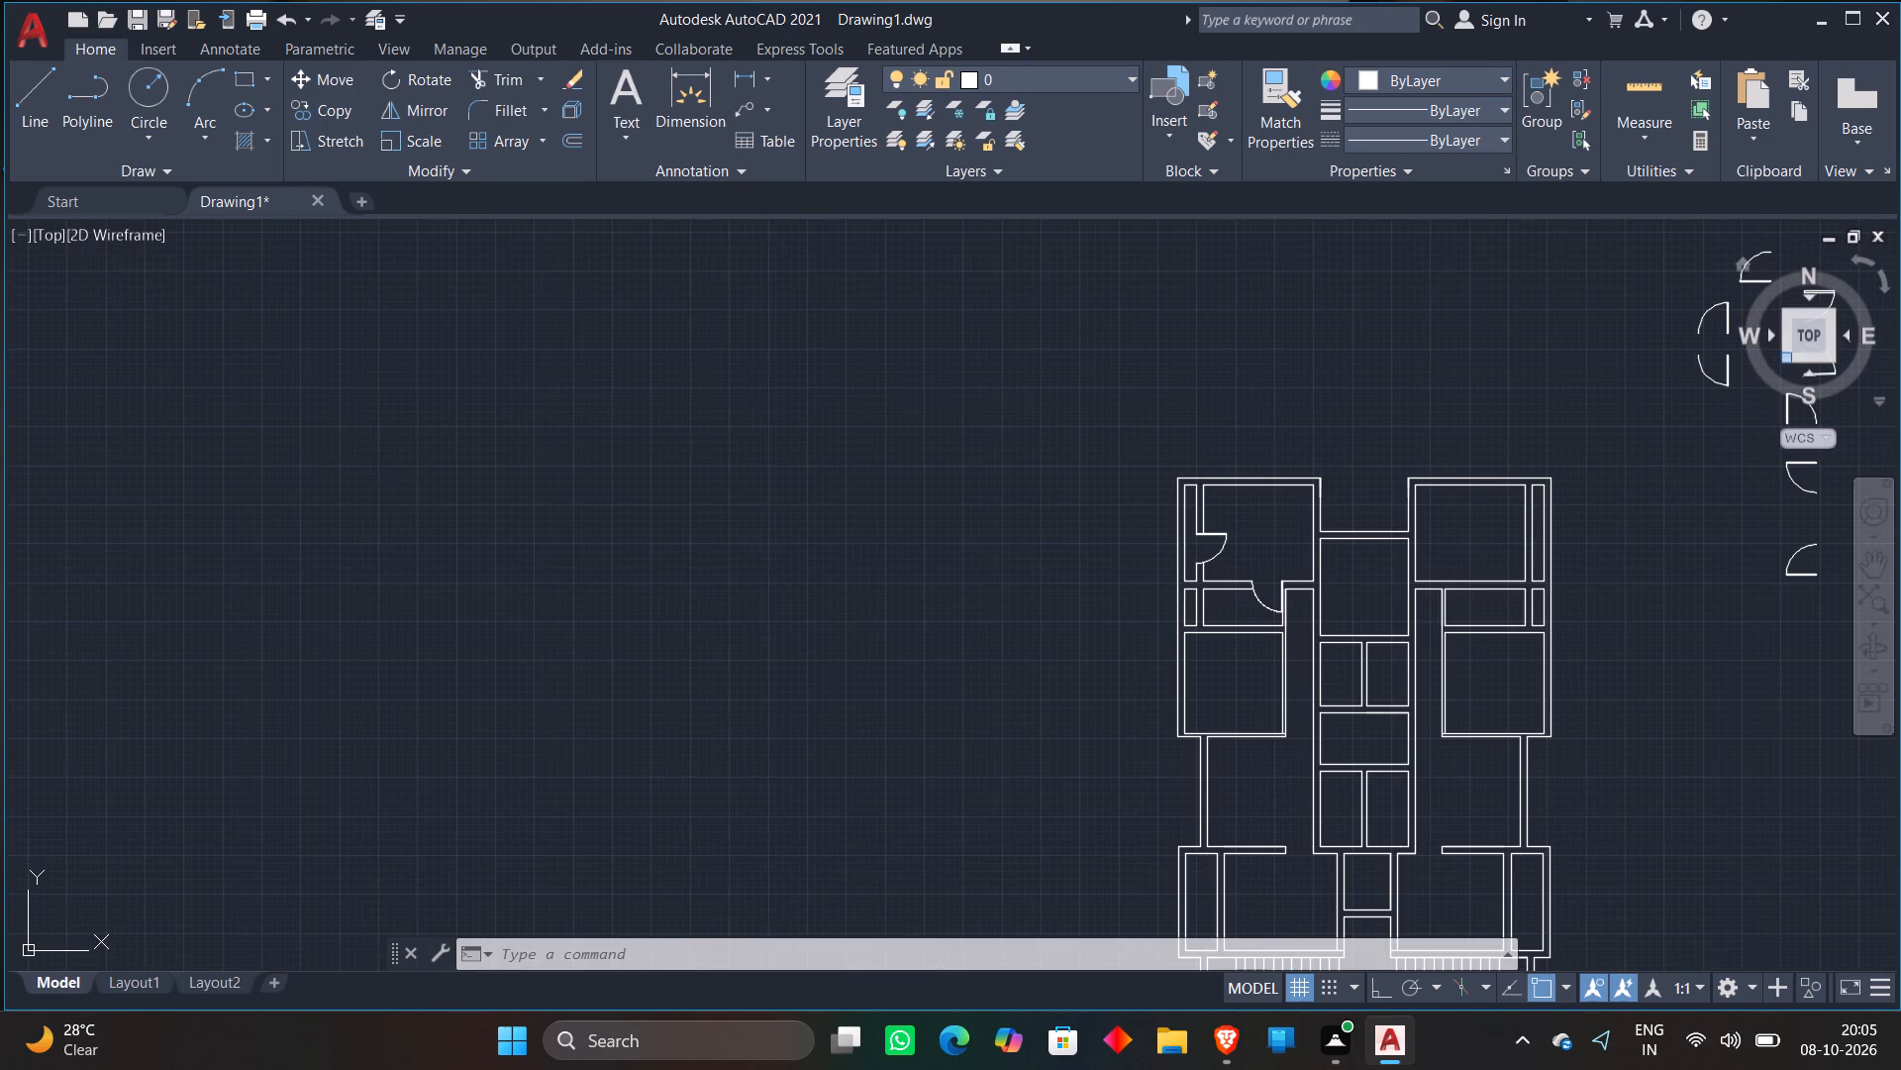
left_click(1700, 326)
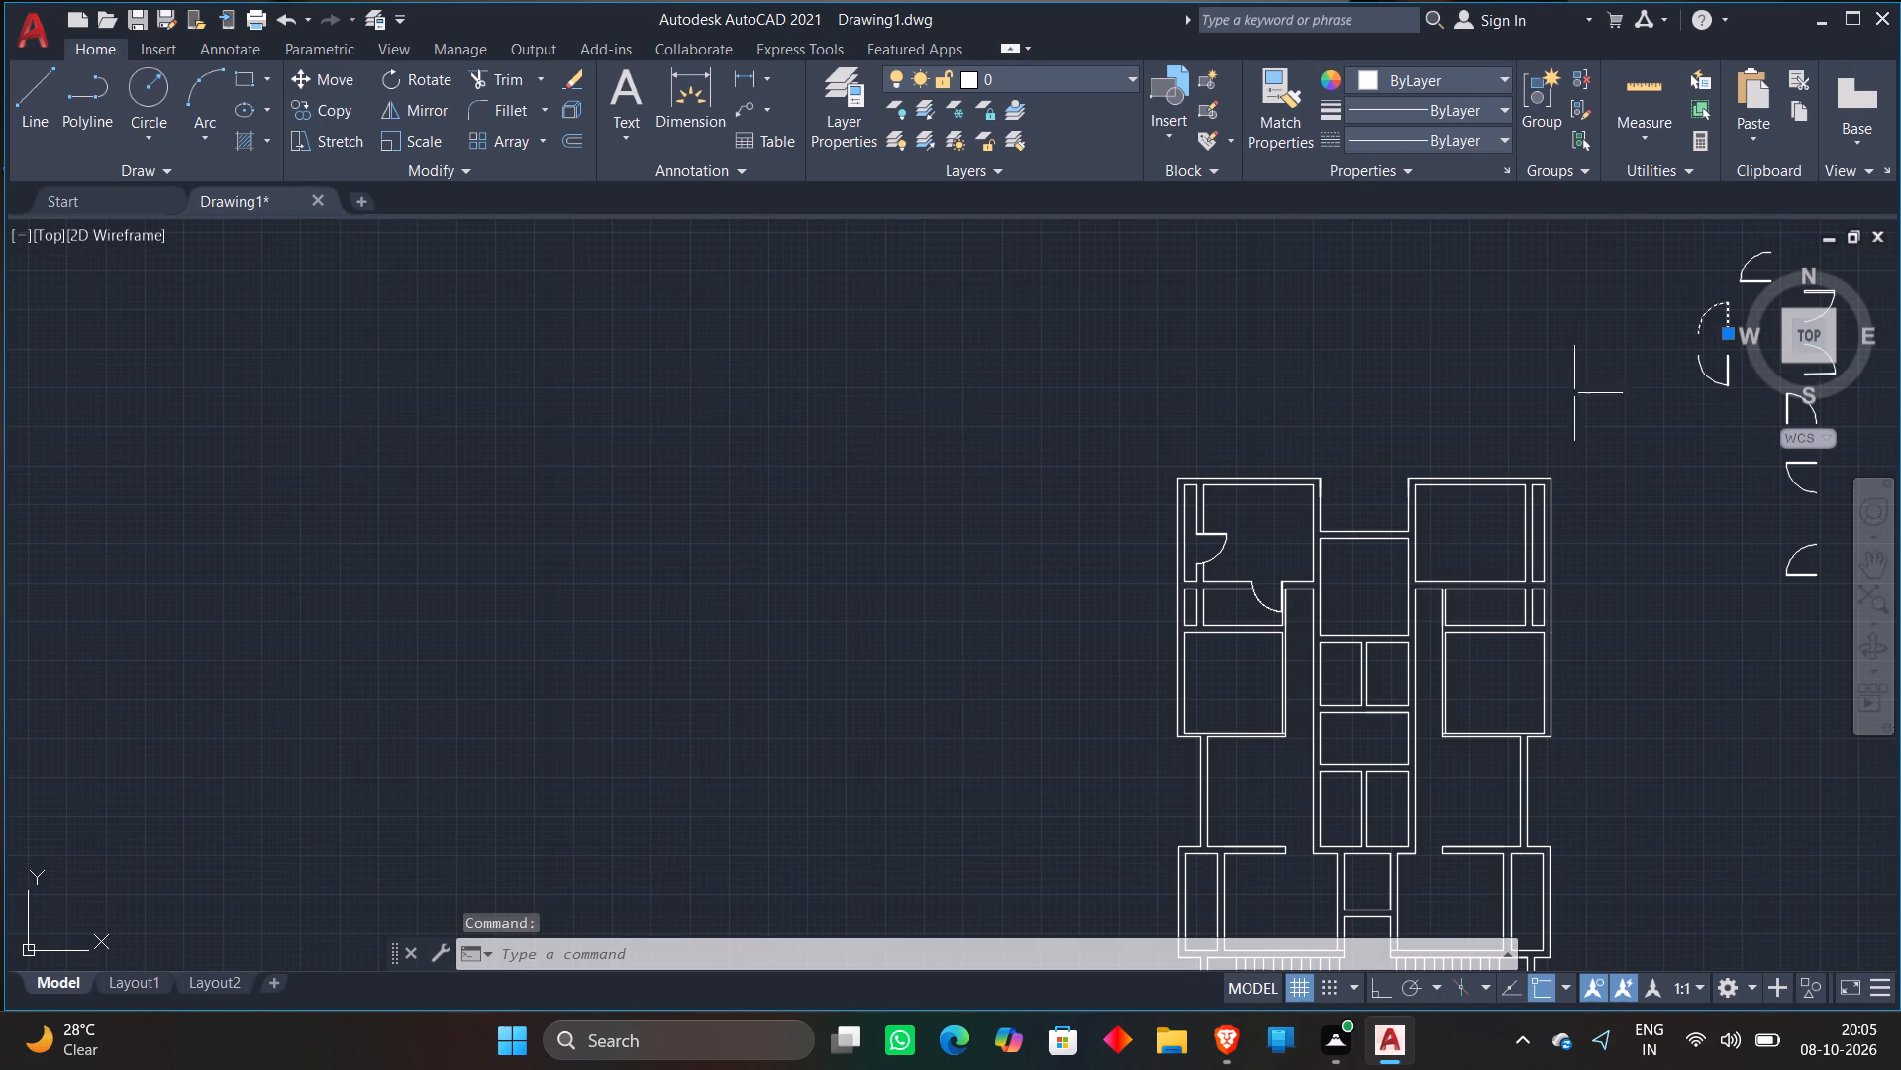
middle_click_drag(1586, 397, 1382, 457)
right_click(1352, 397)
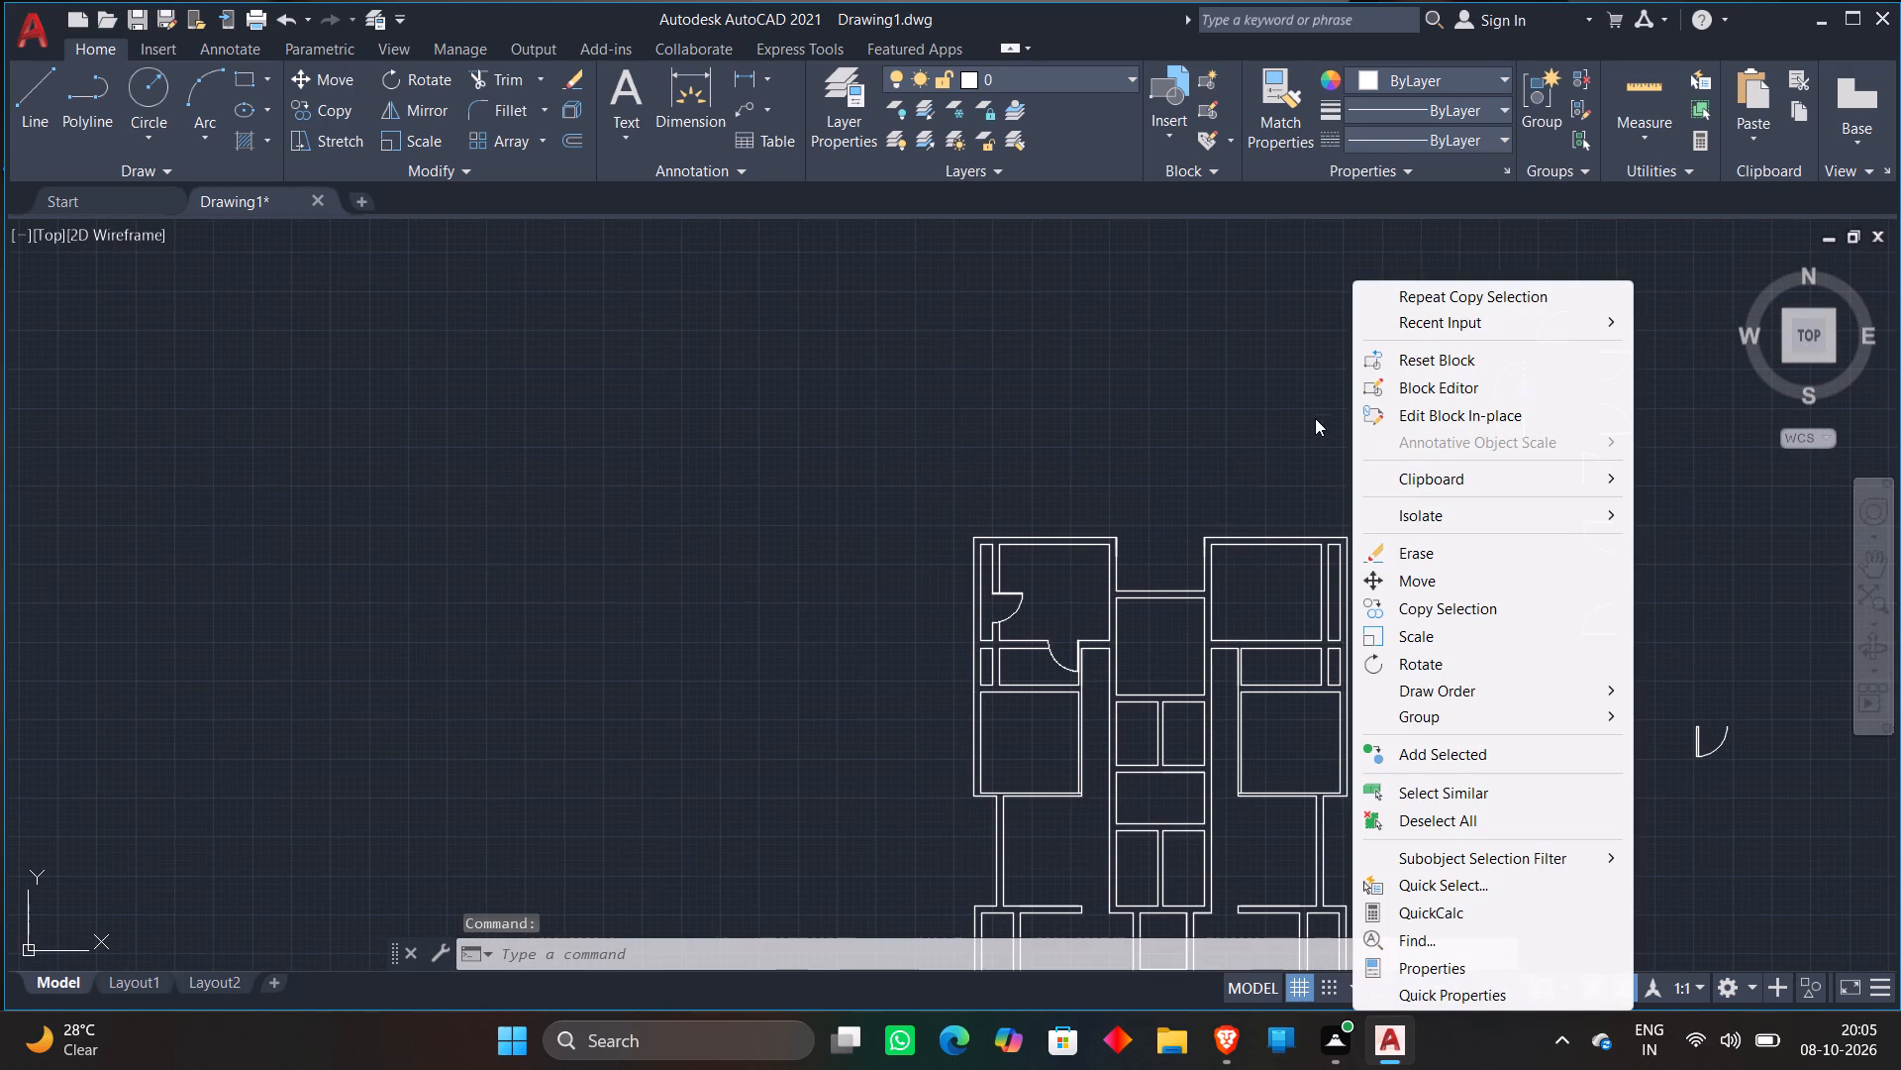
left_click(1383, 604)
left_click(1519, 385)
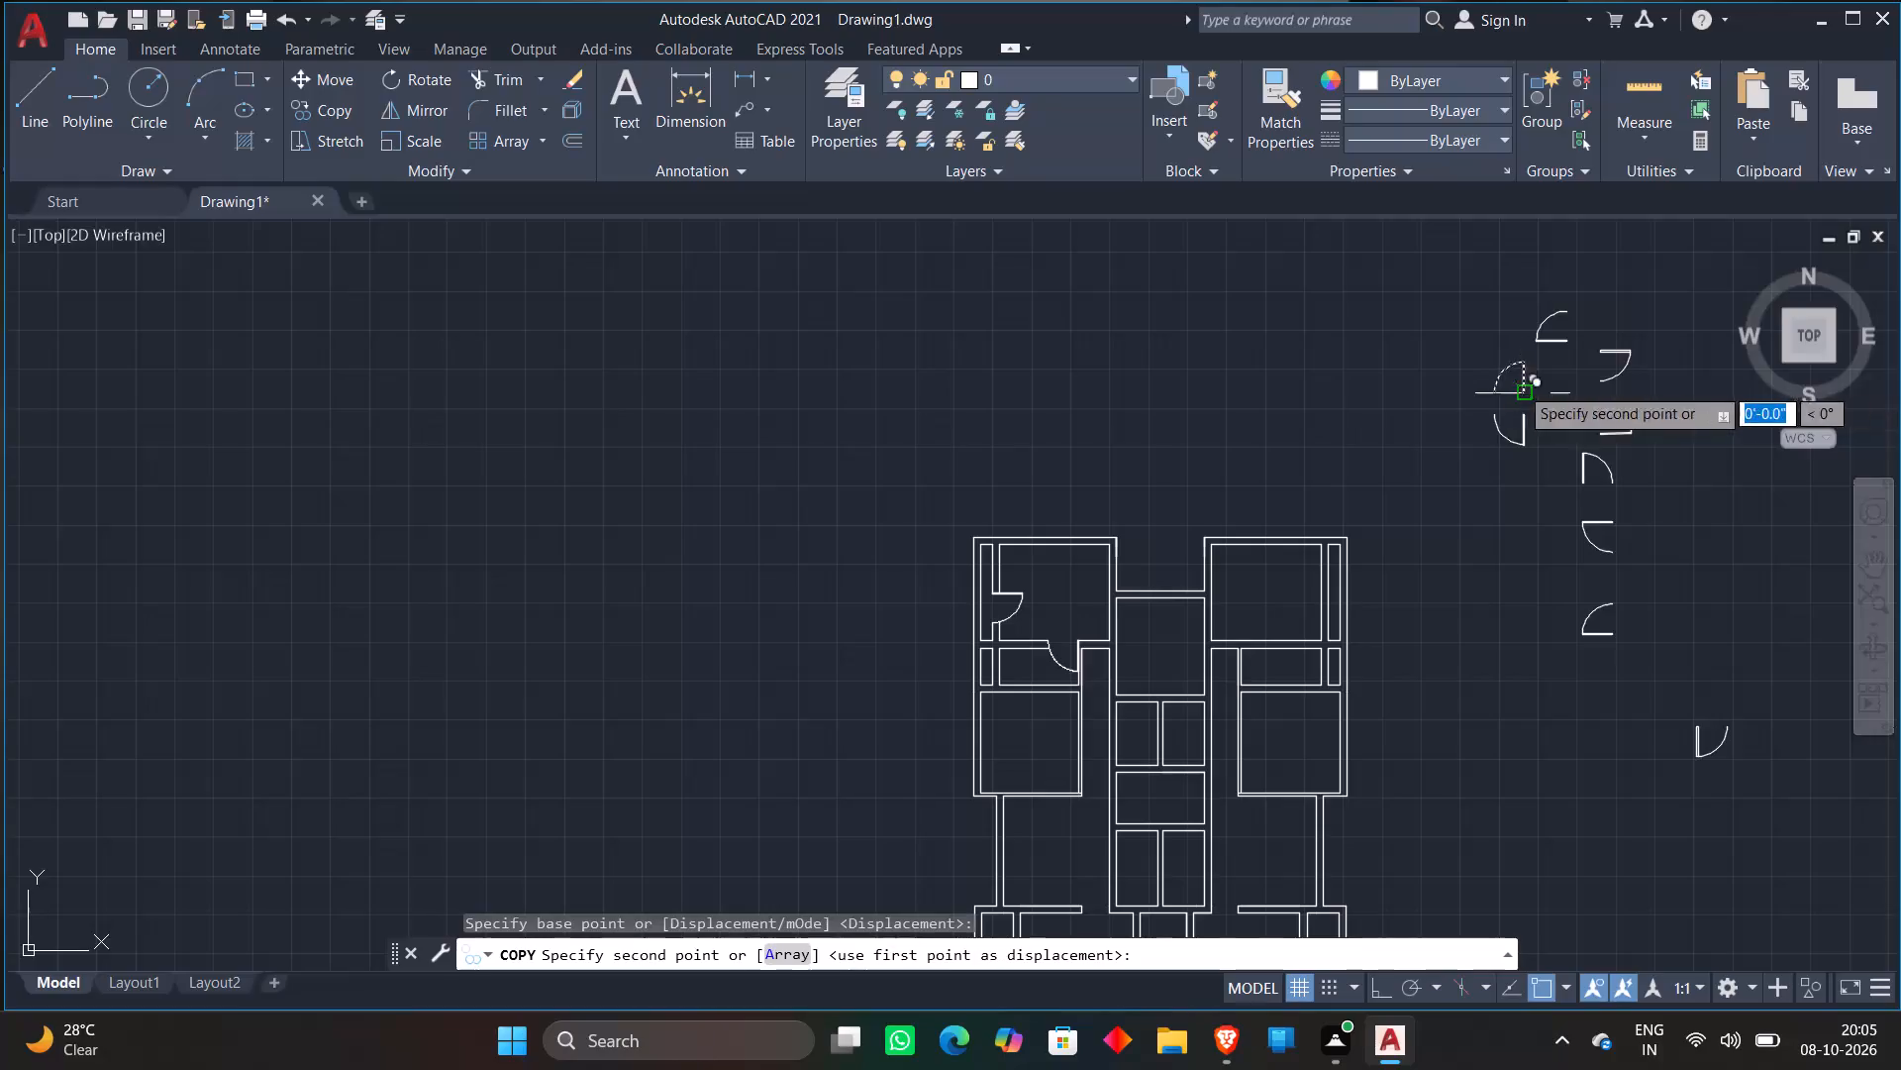
scroll(1162, 643, "up", 4)
scroll(1040, 587, "up", 4)
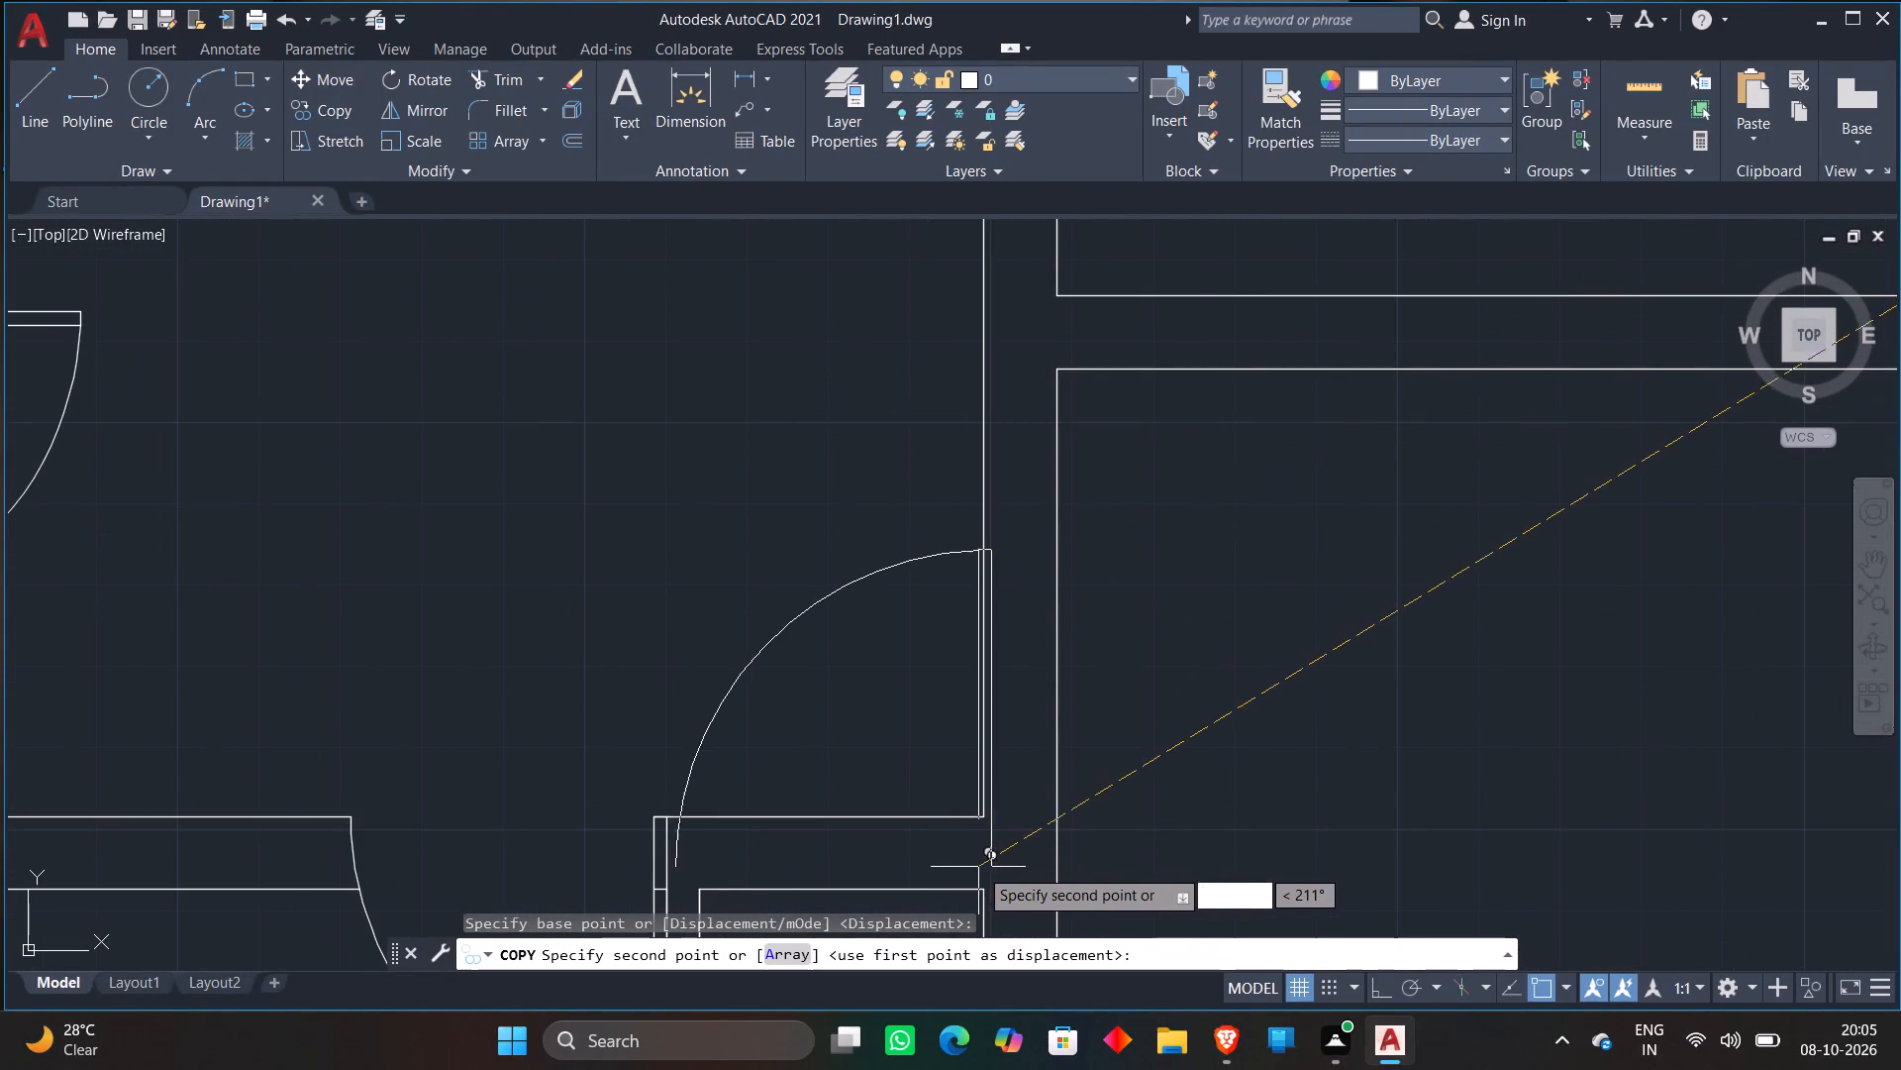
middle_click_drag(951, 758, 951, 756)
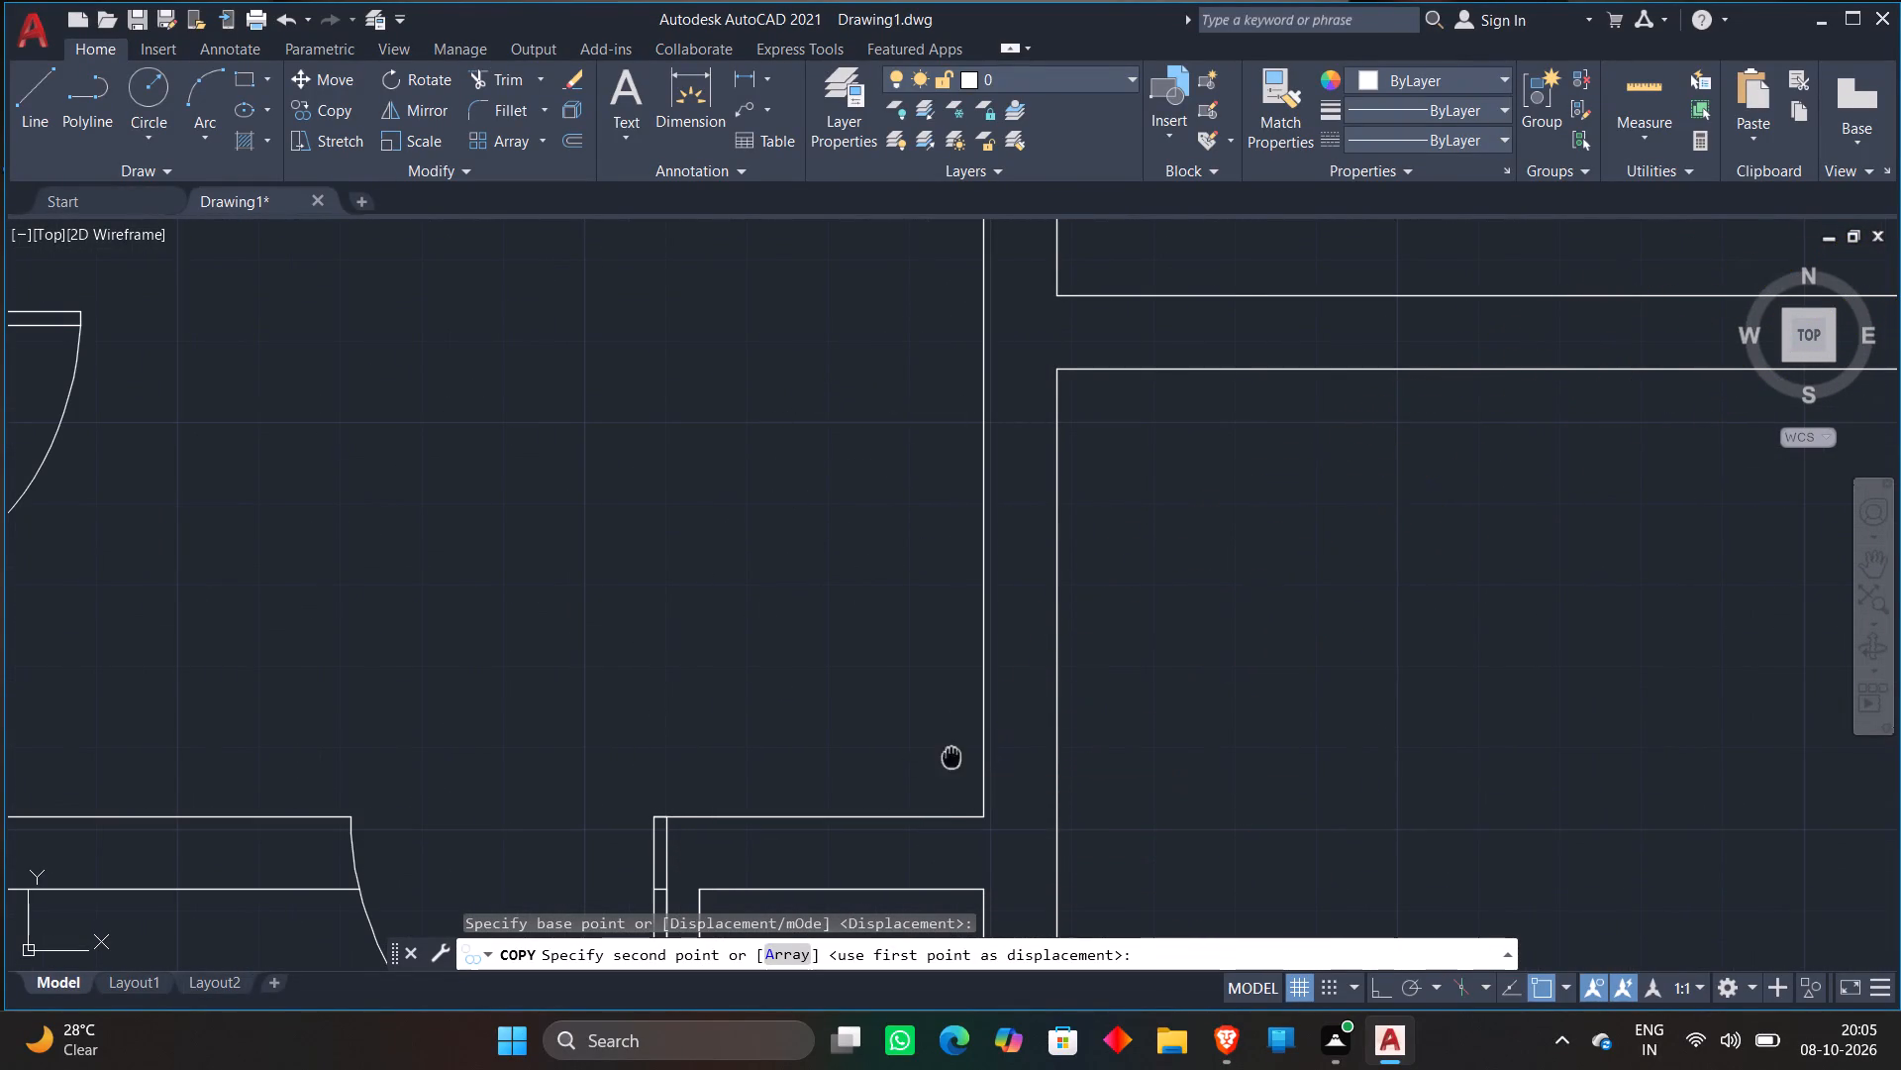
middle_click_drag(951, 756, 1043, 649)
scroll(1071, 690, "up", 2)
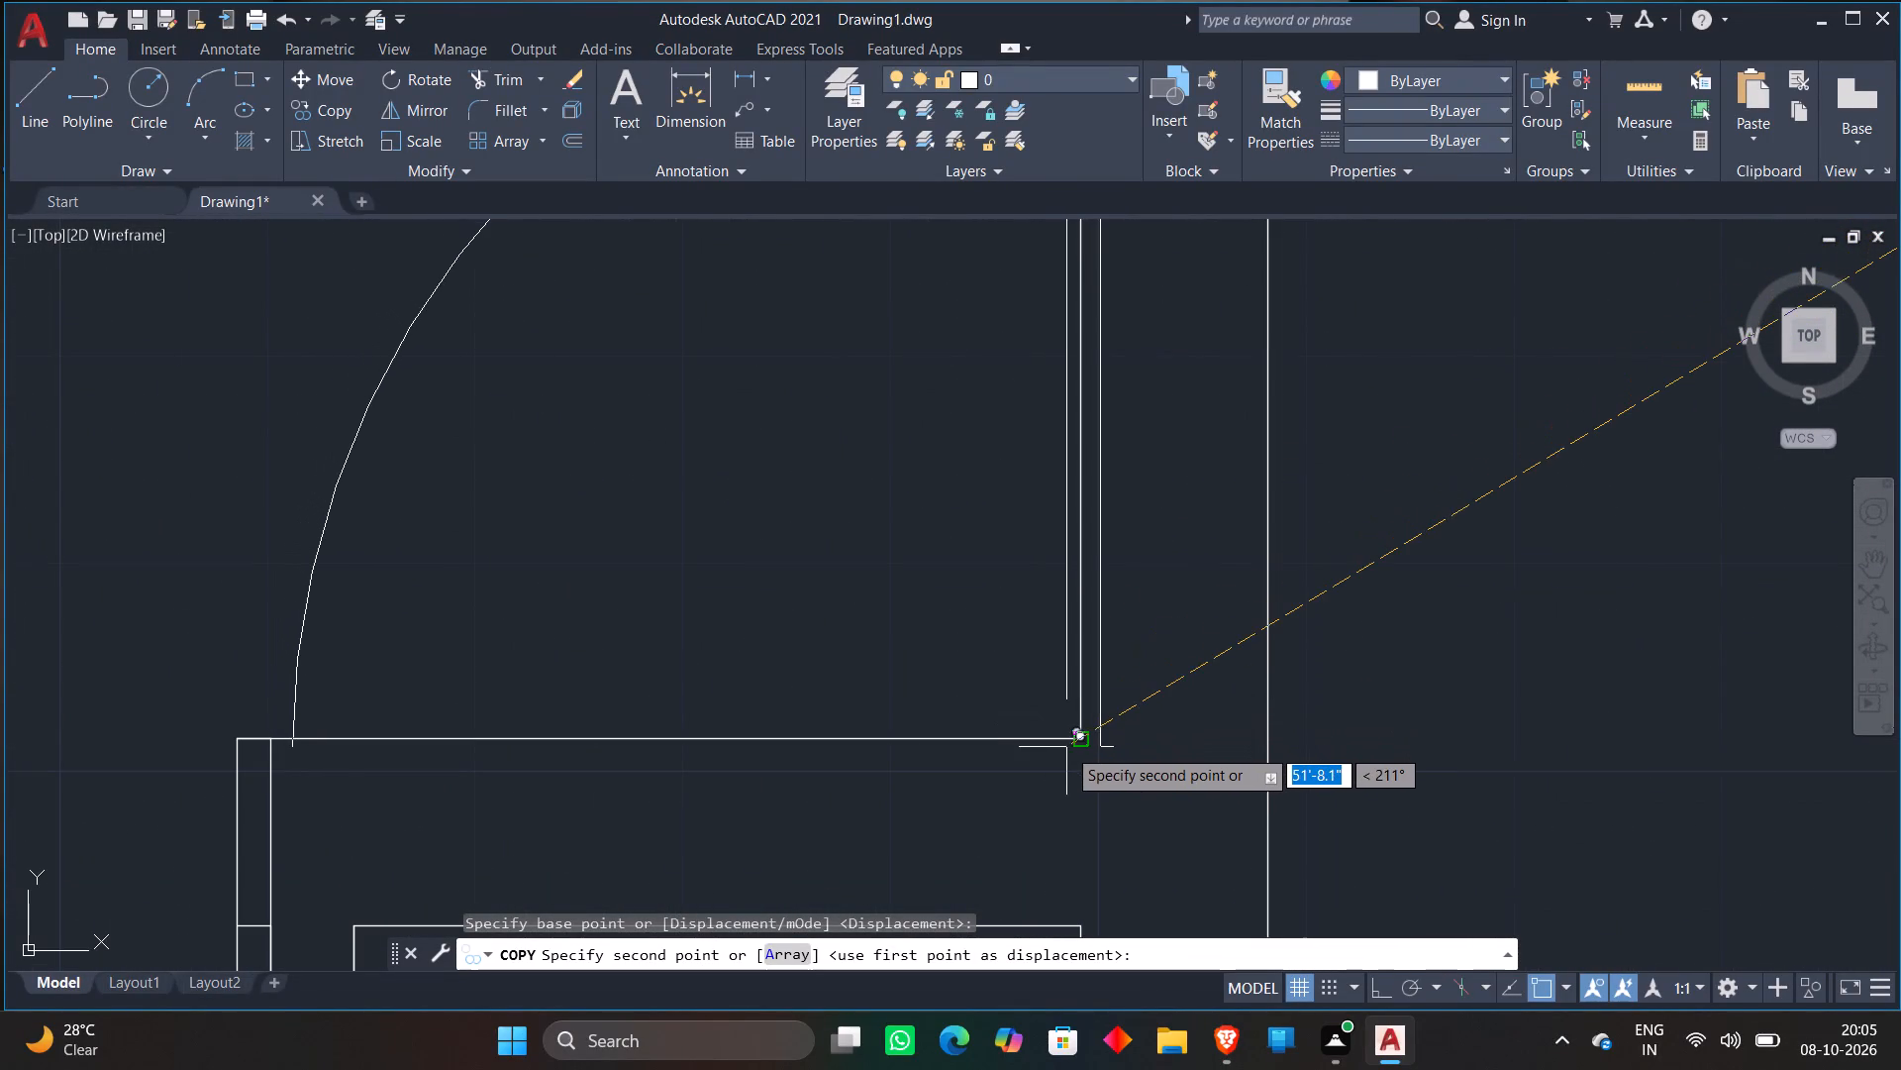
left_click(1073, 743)
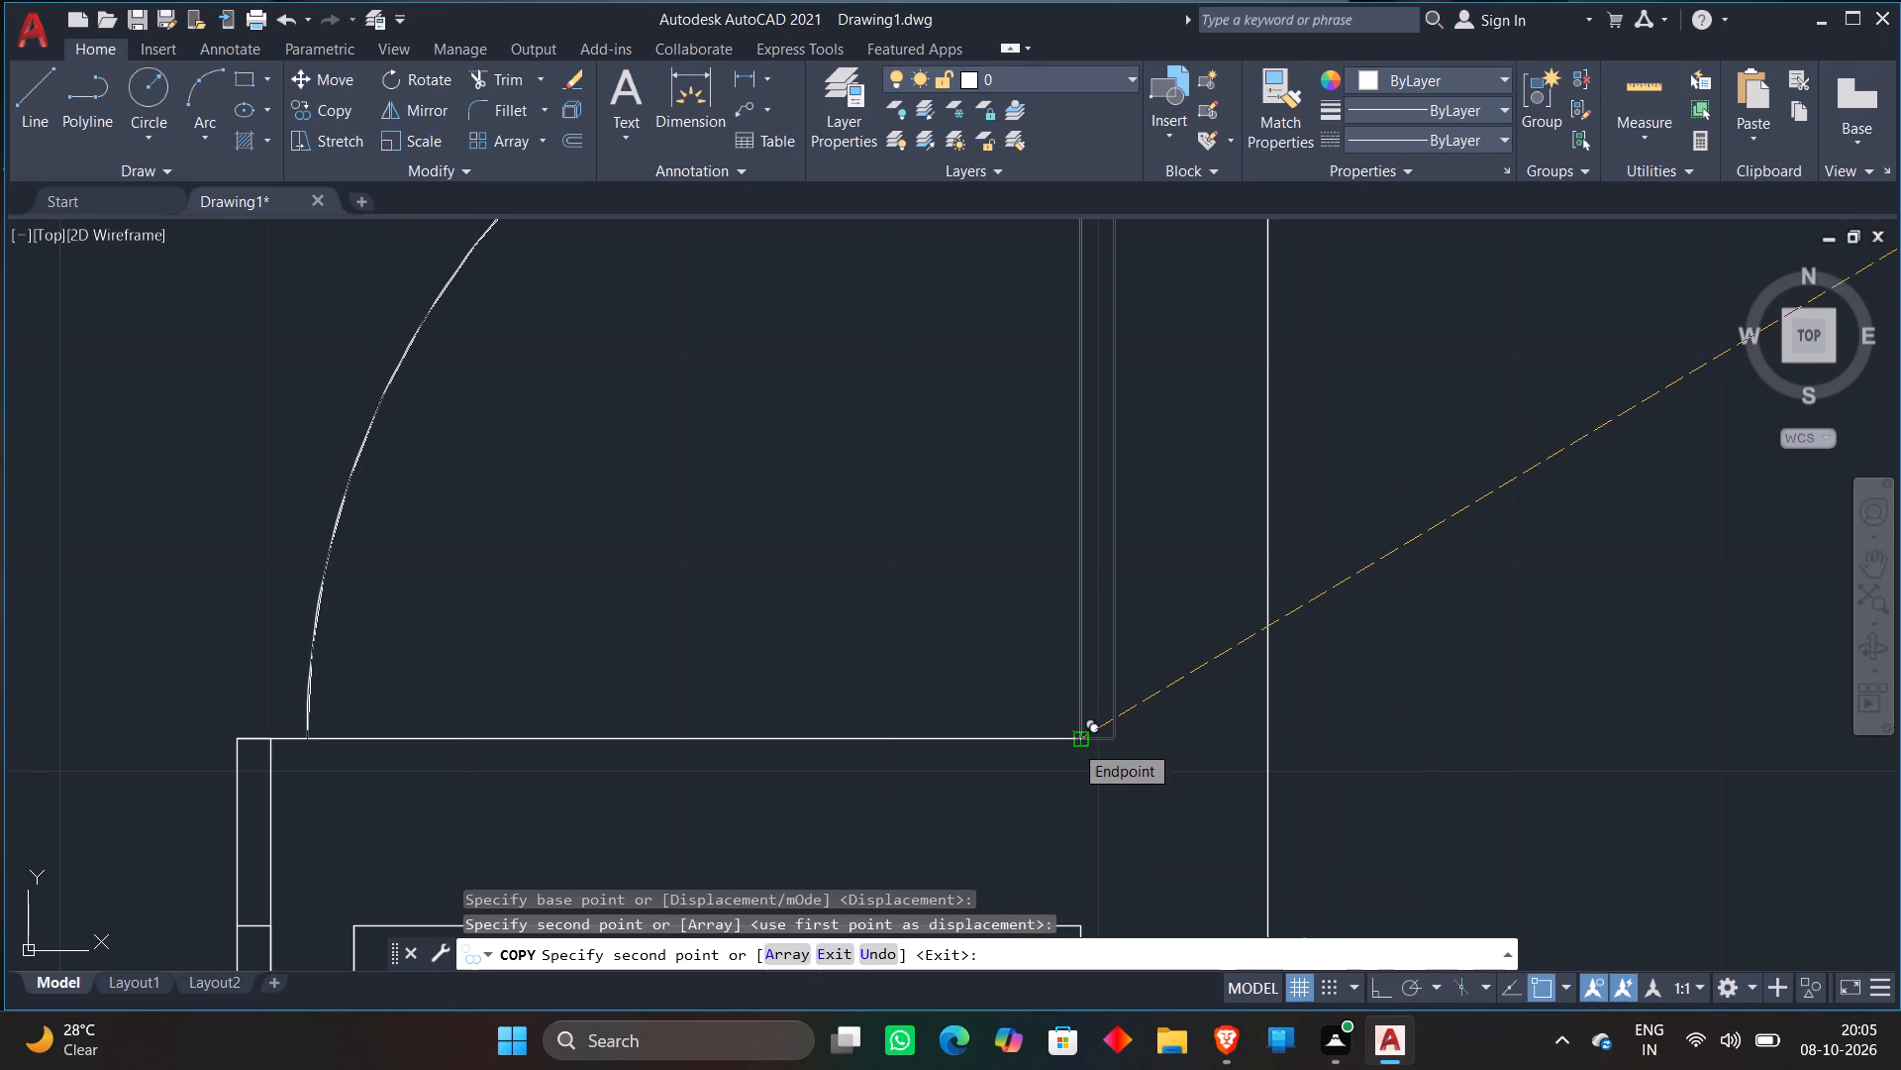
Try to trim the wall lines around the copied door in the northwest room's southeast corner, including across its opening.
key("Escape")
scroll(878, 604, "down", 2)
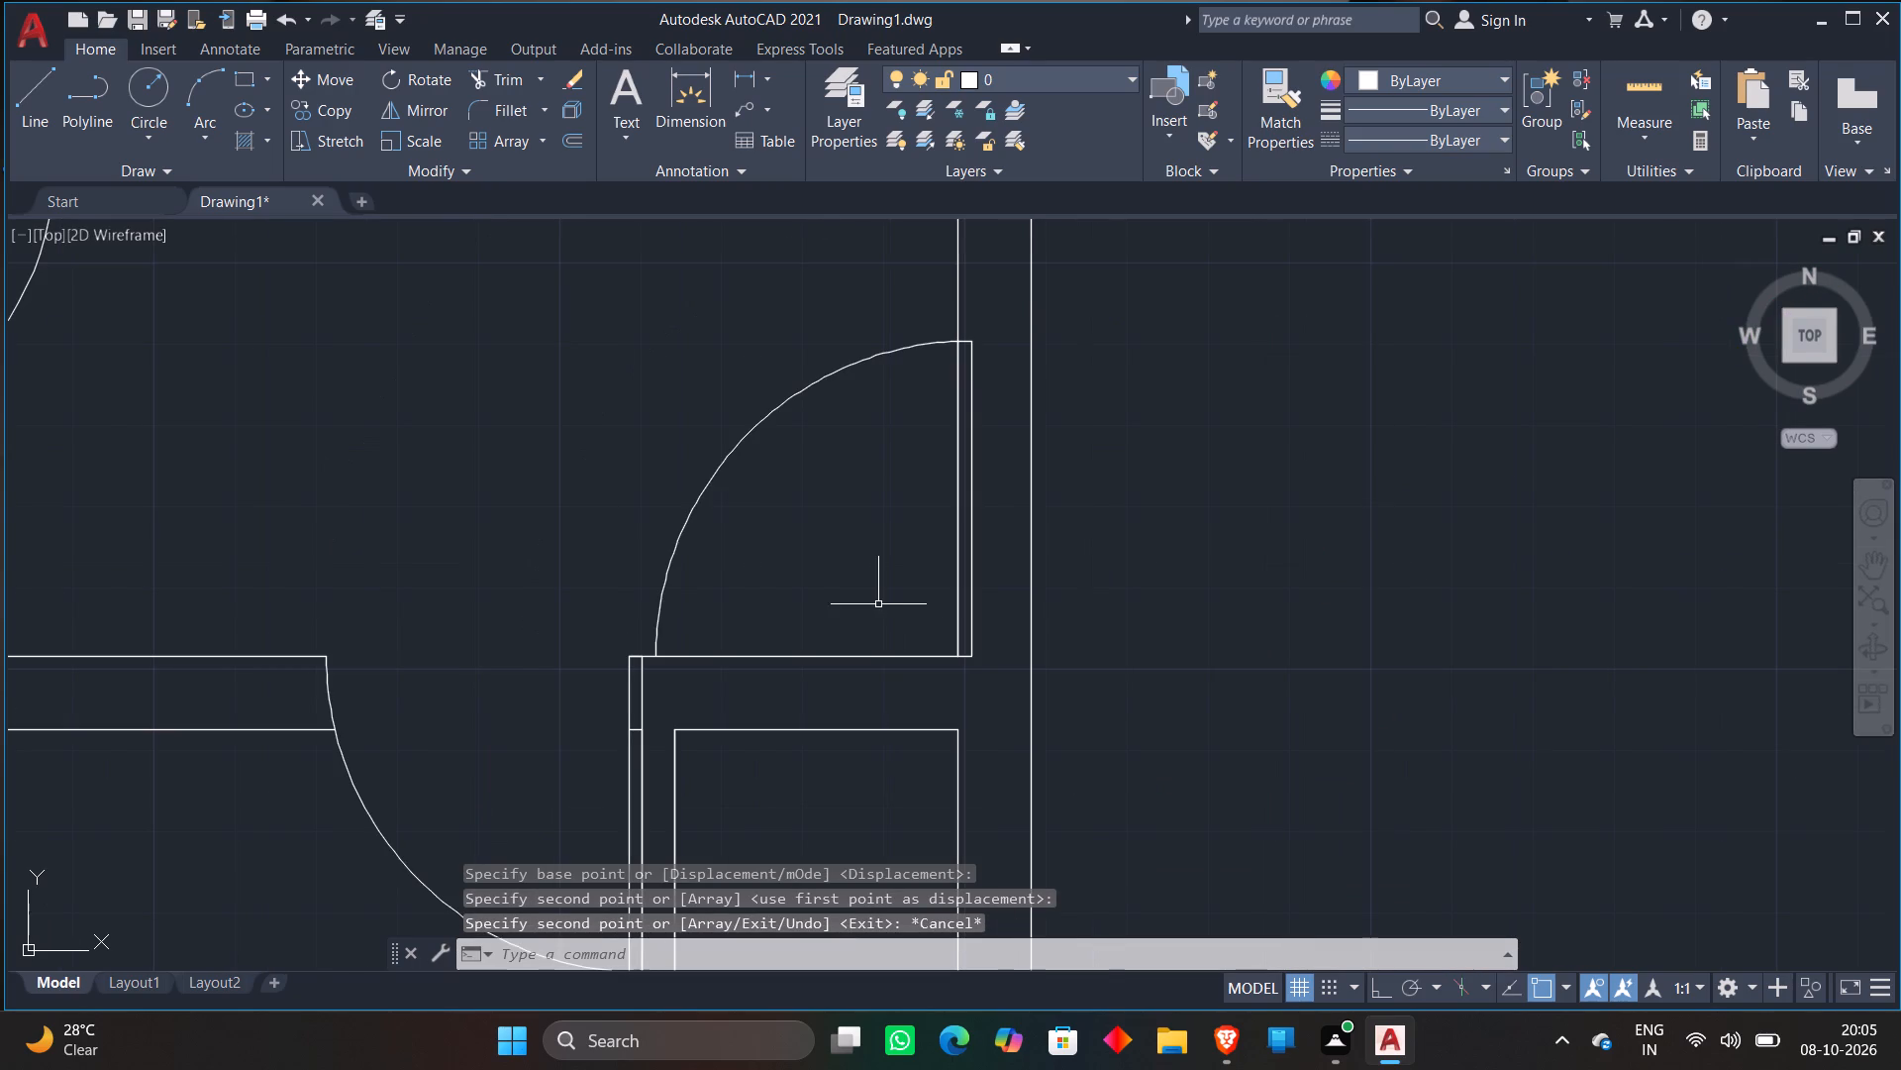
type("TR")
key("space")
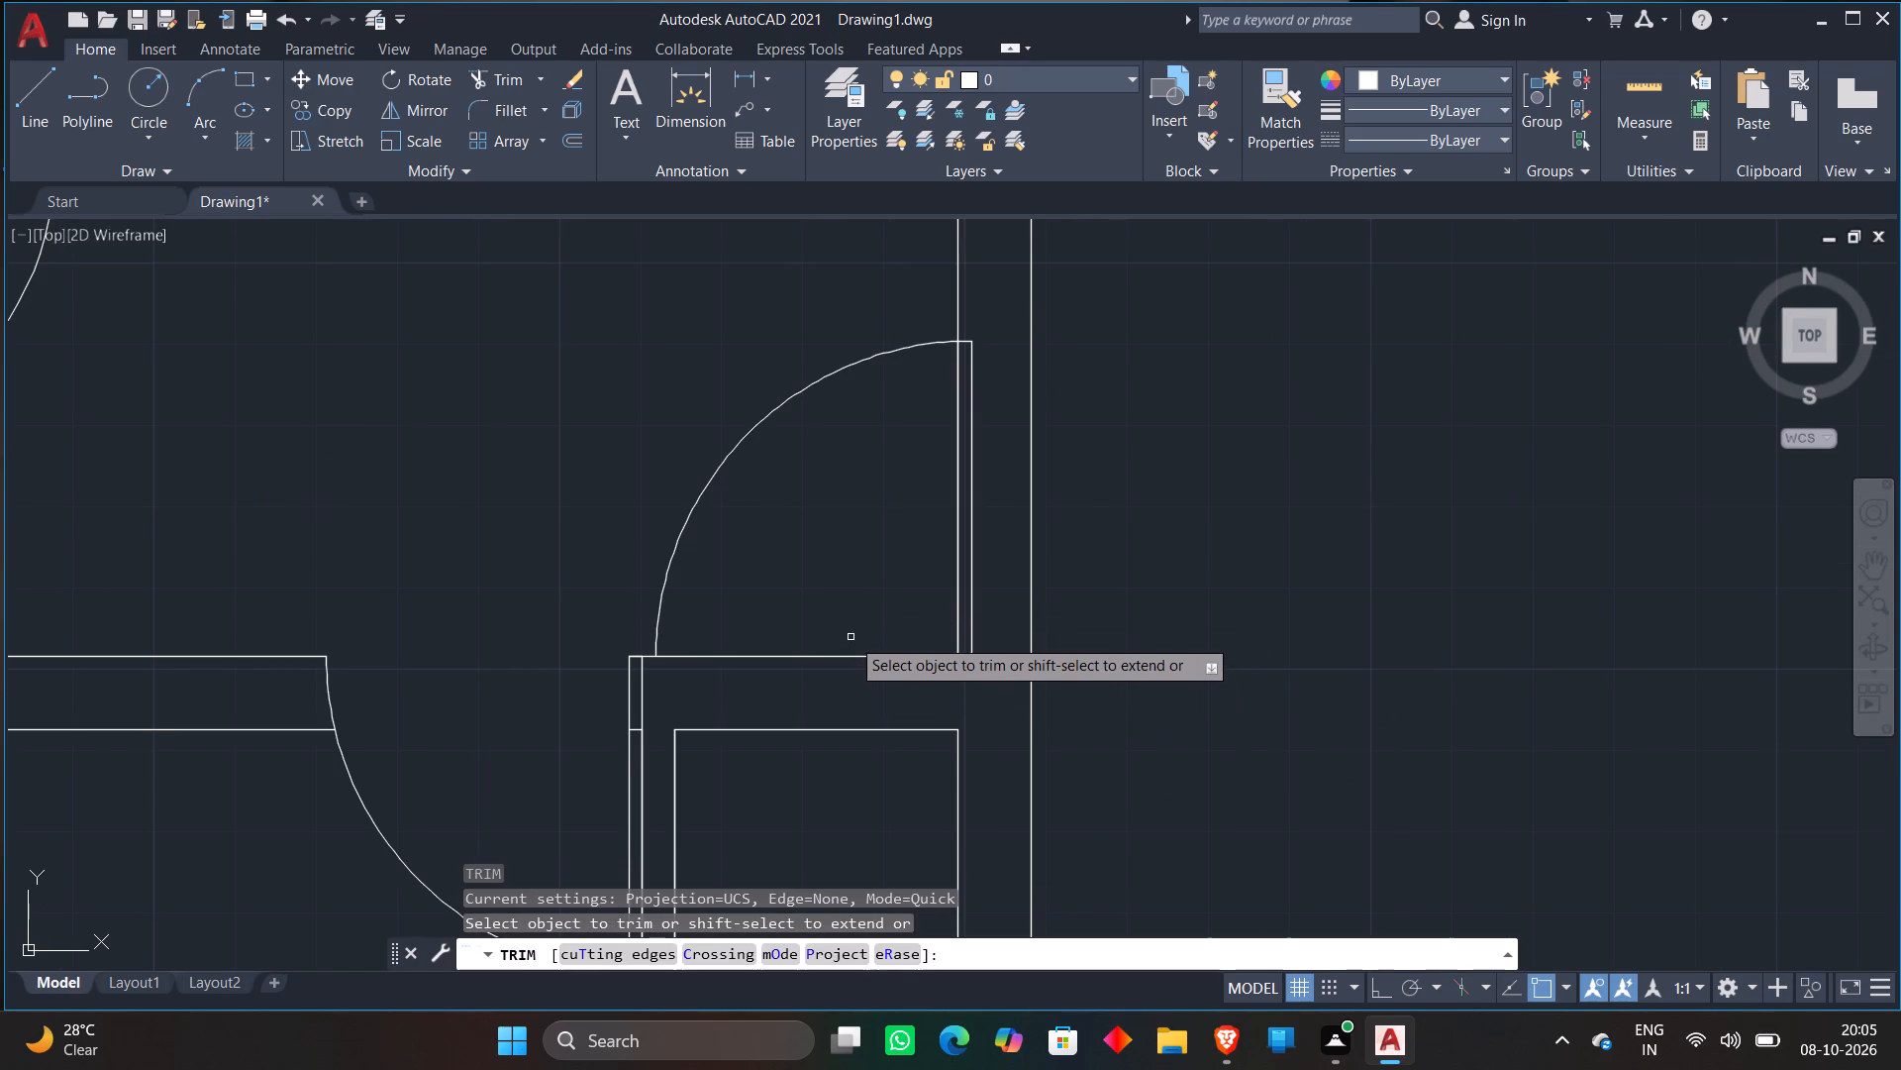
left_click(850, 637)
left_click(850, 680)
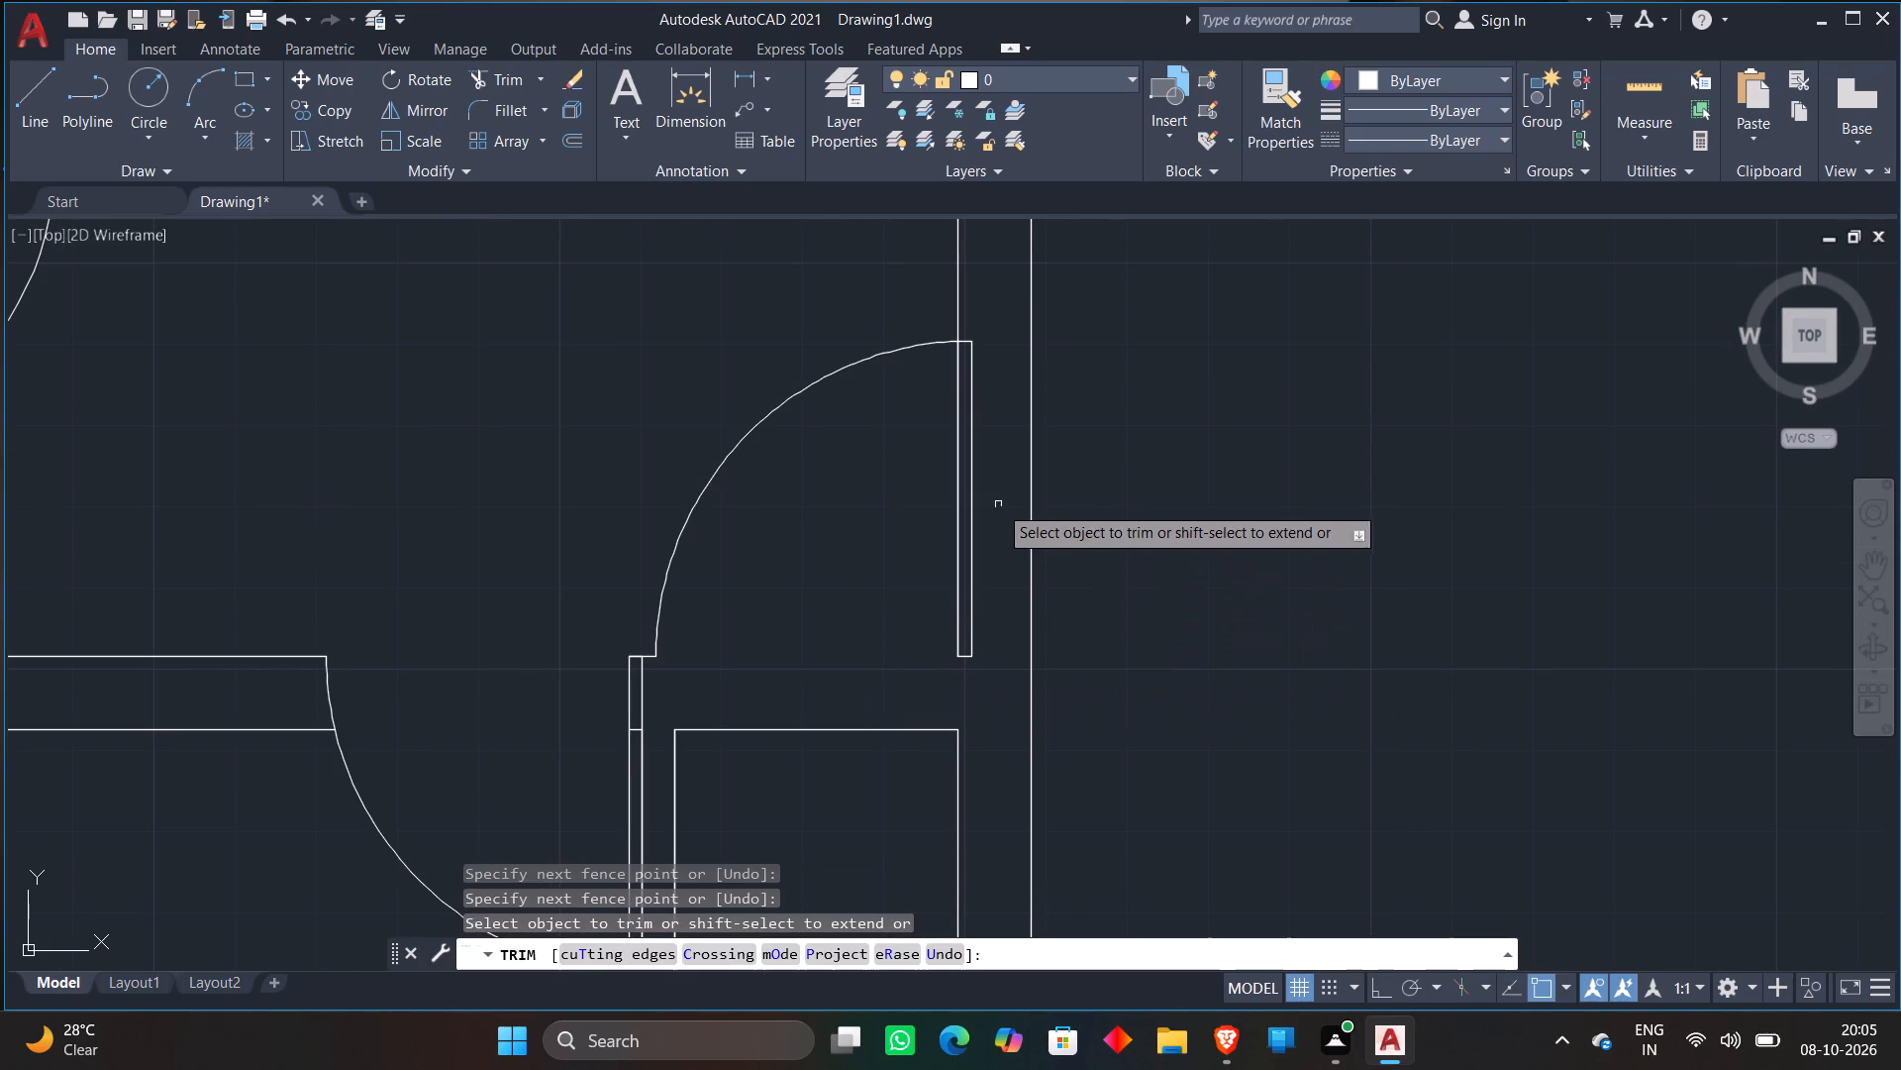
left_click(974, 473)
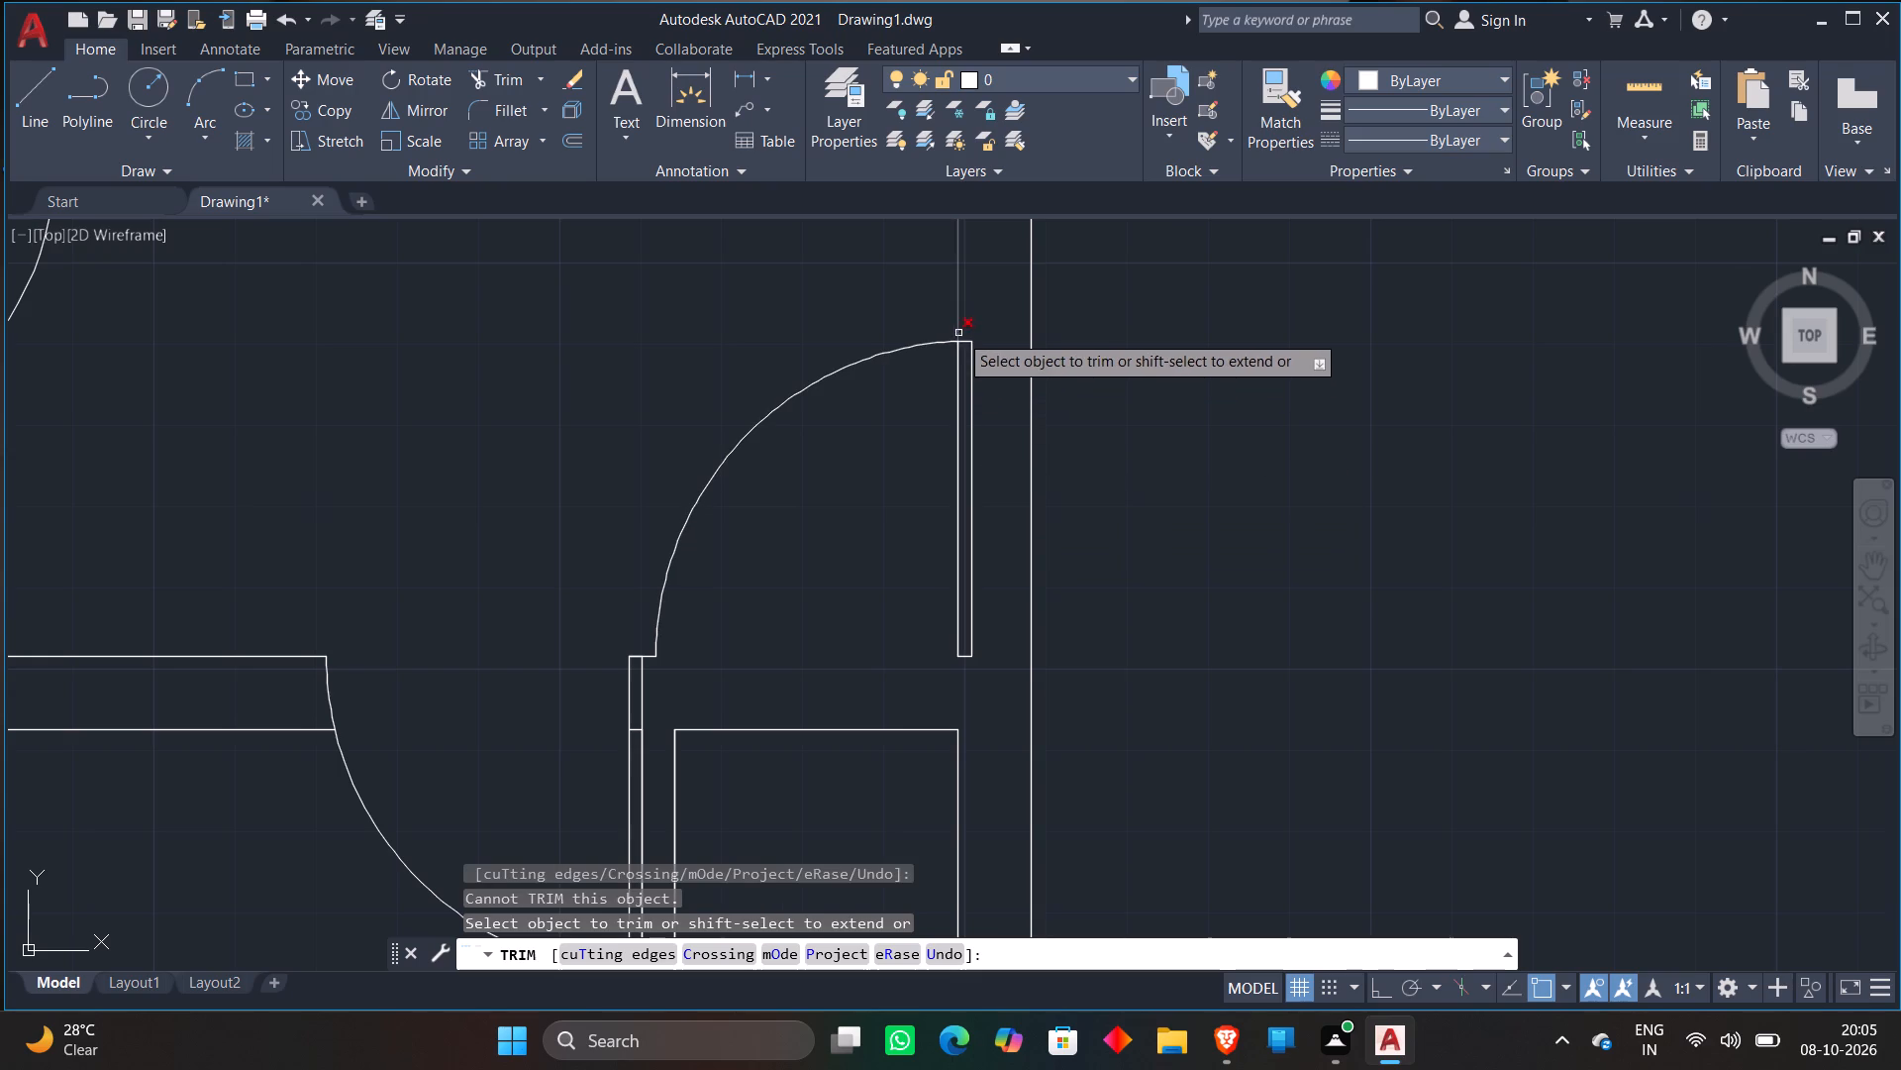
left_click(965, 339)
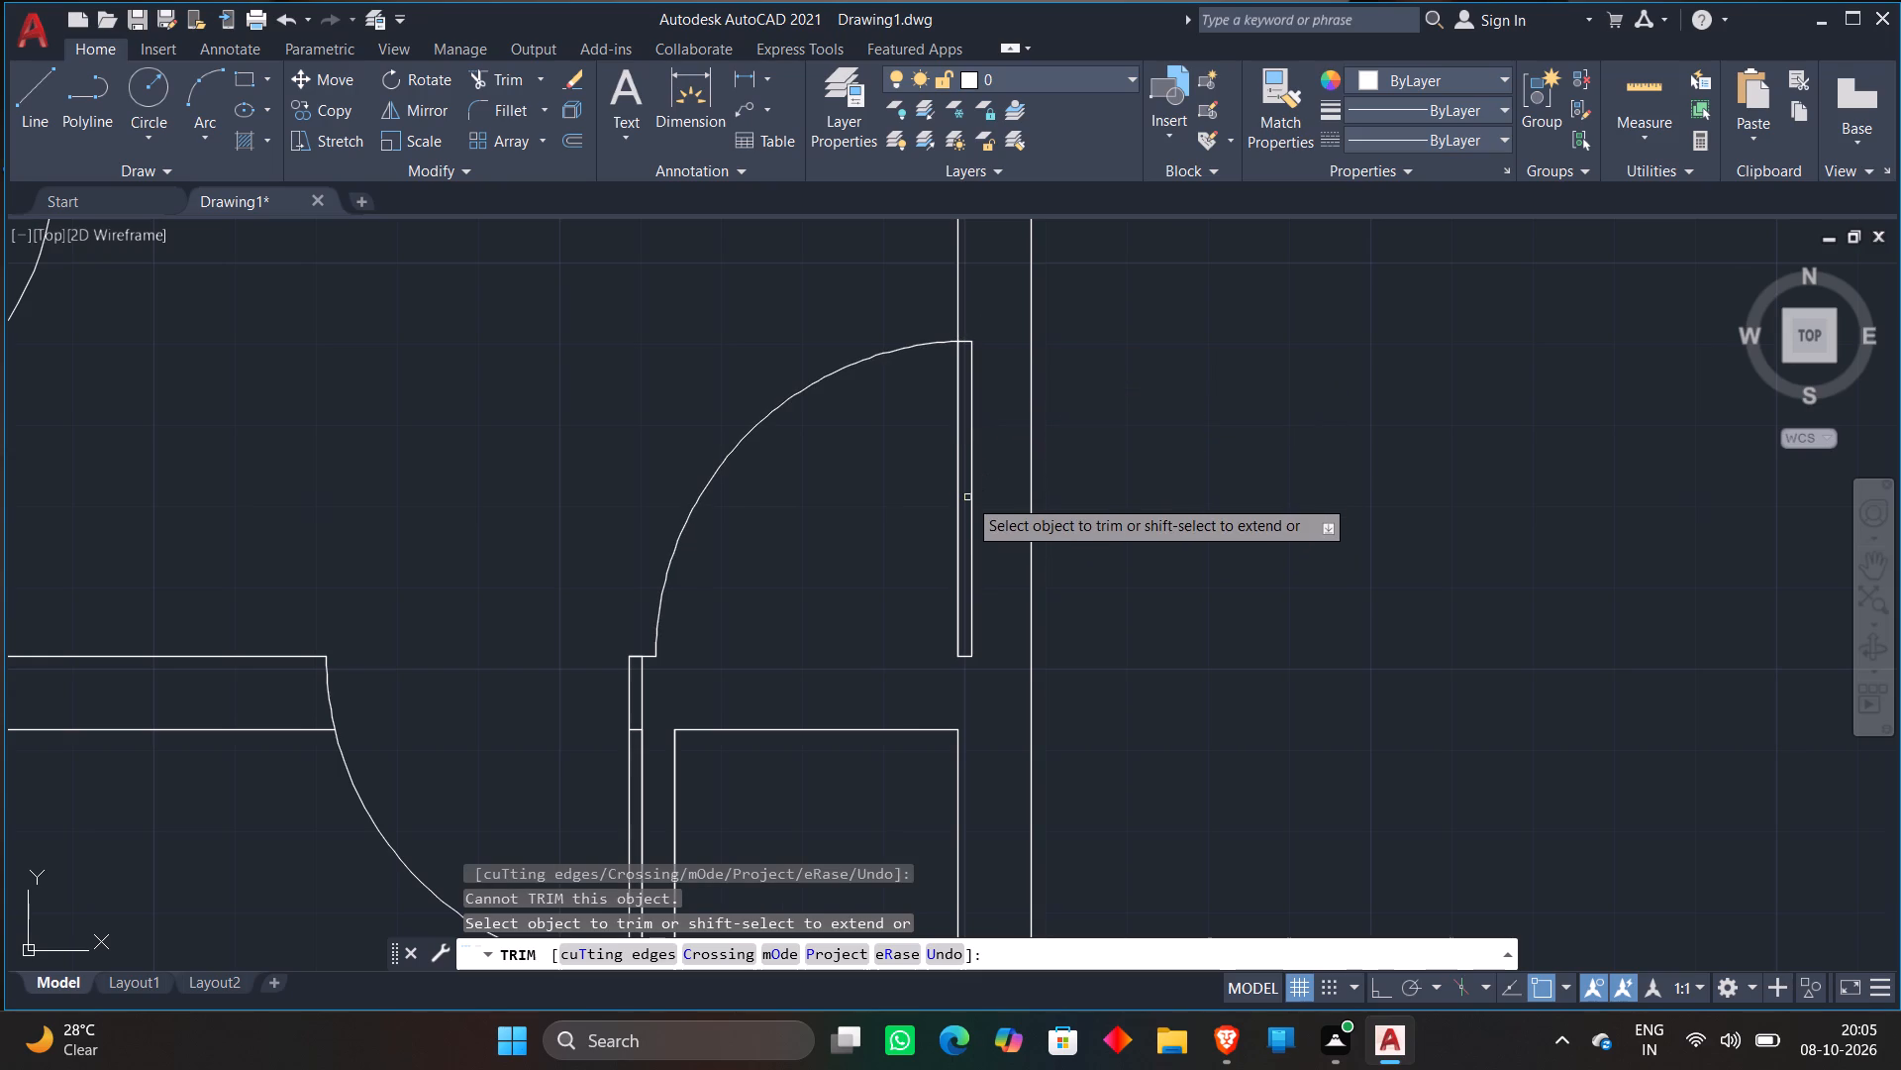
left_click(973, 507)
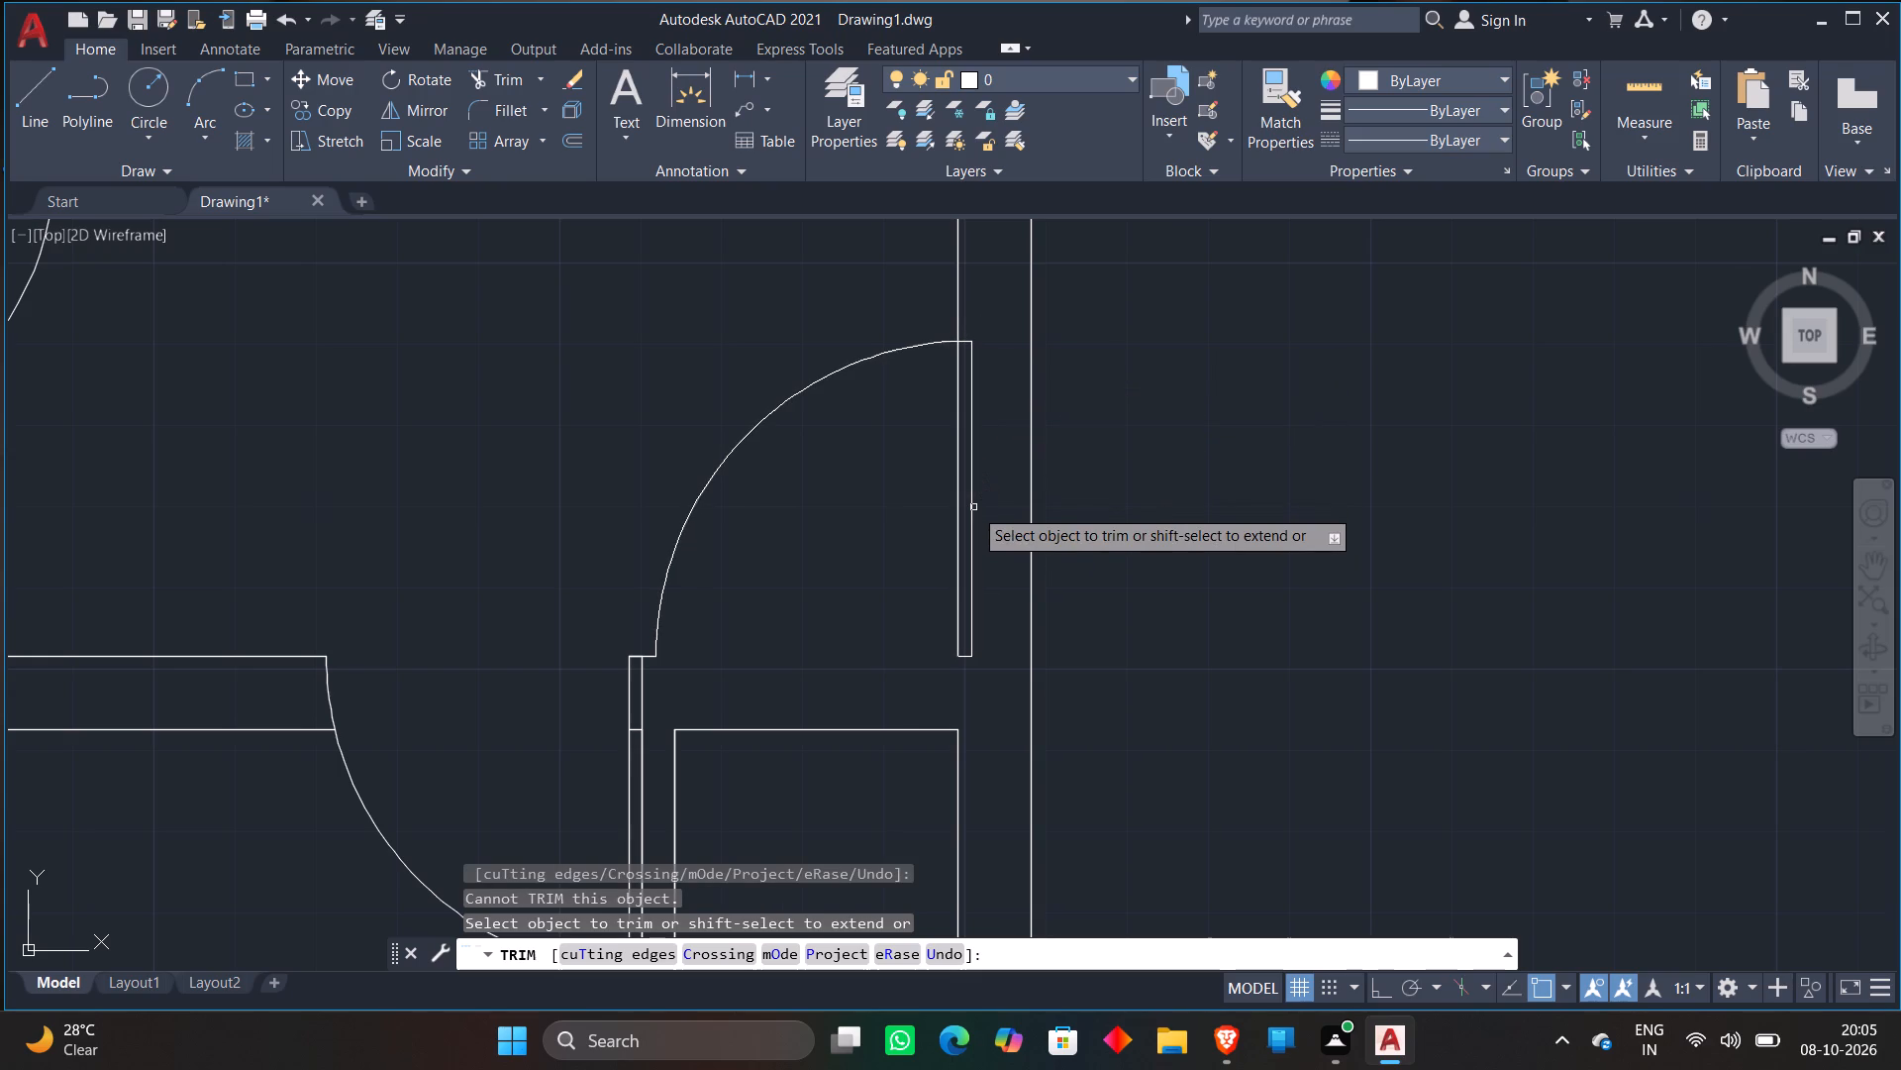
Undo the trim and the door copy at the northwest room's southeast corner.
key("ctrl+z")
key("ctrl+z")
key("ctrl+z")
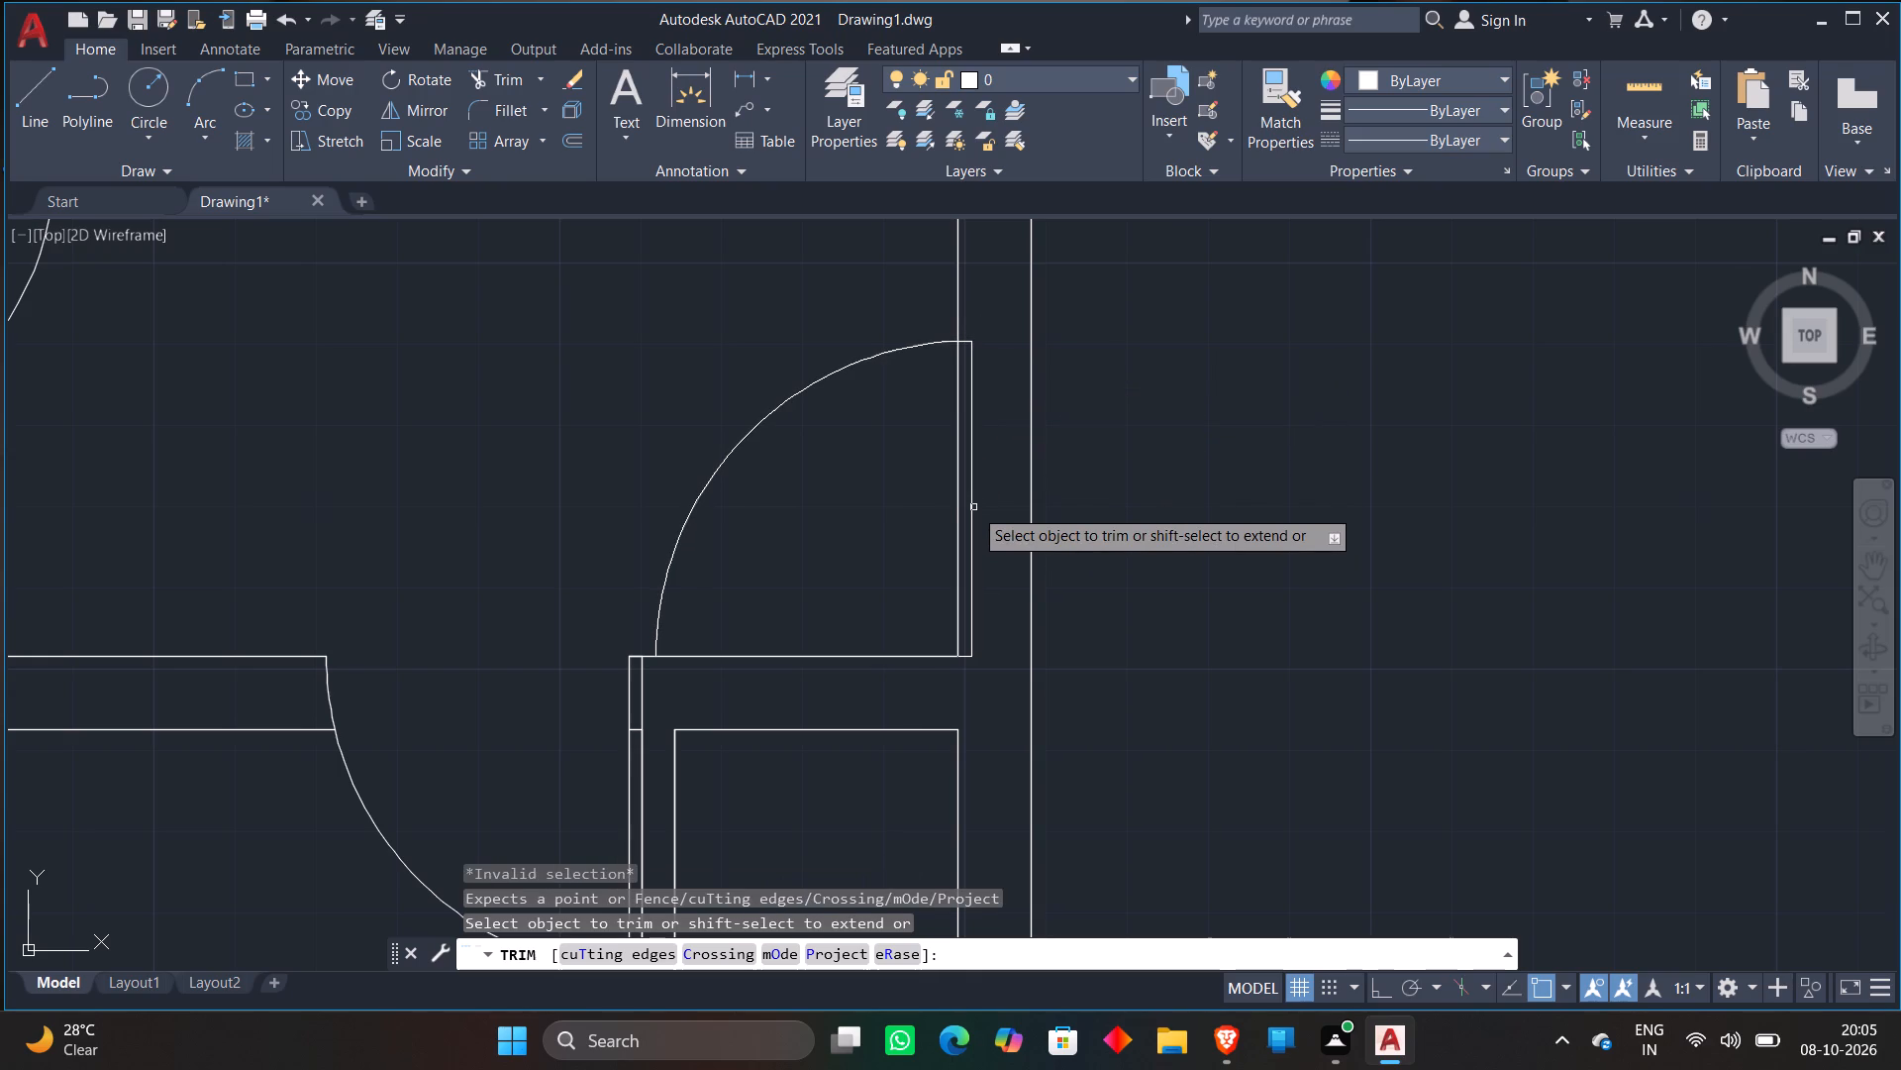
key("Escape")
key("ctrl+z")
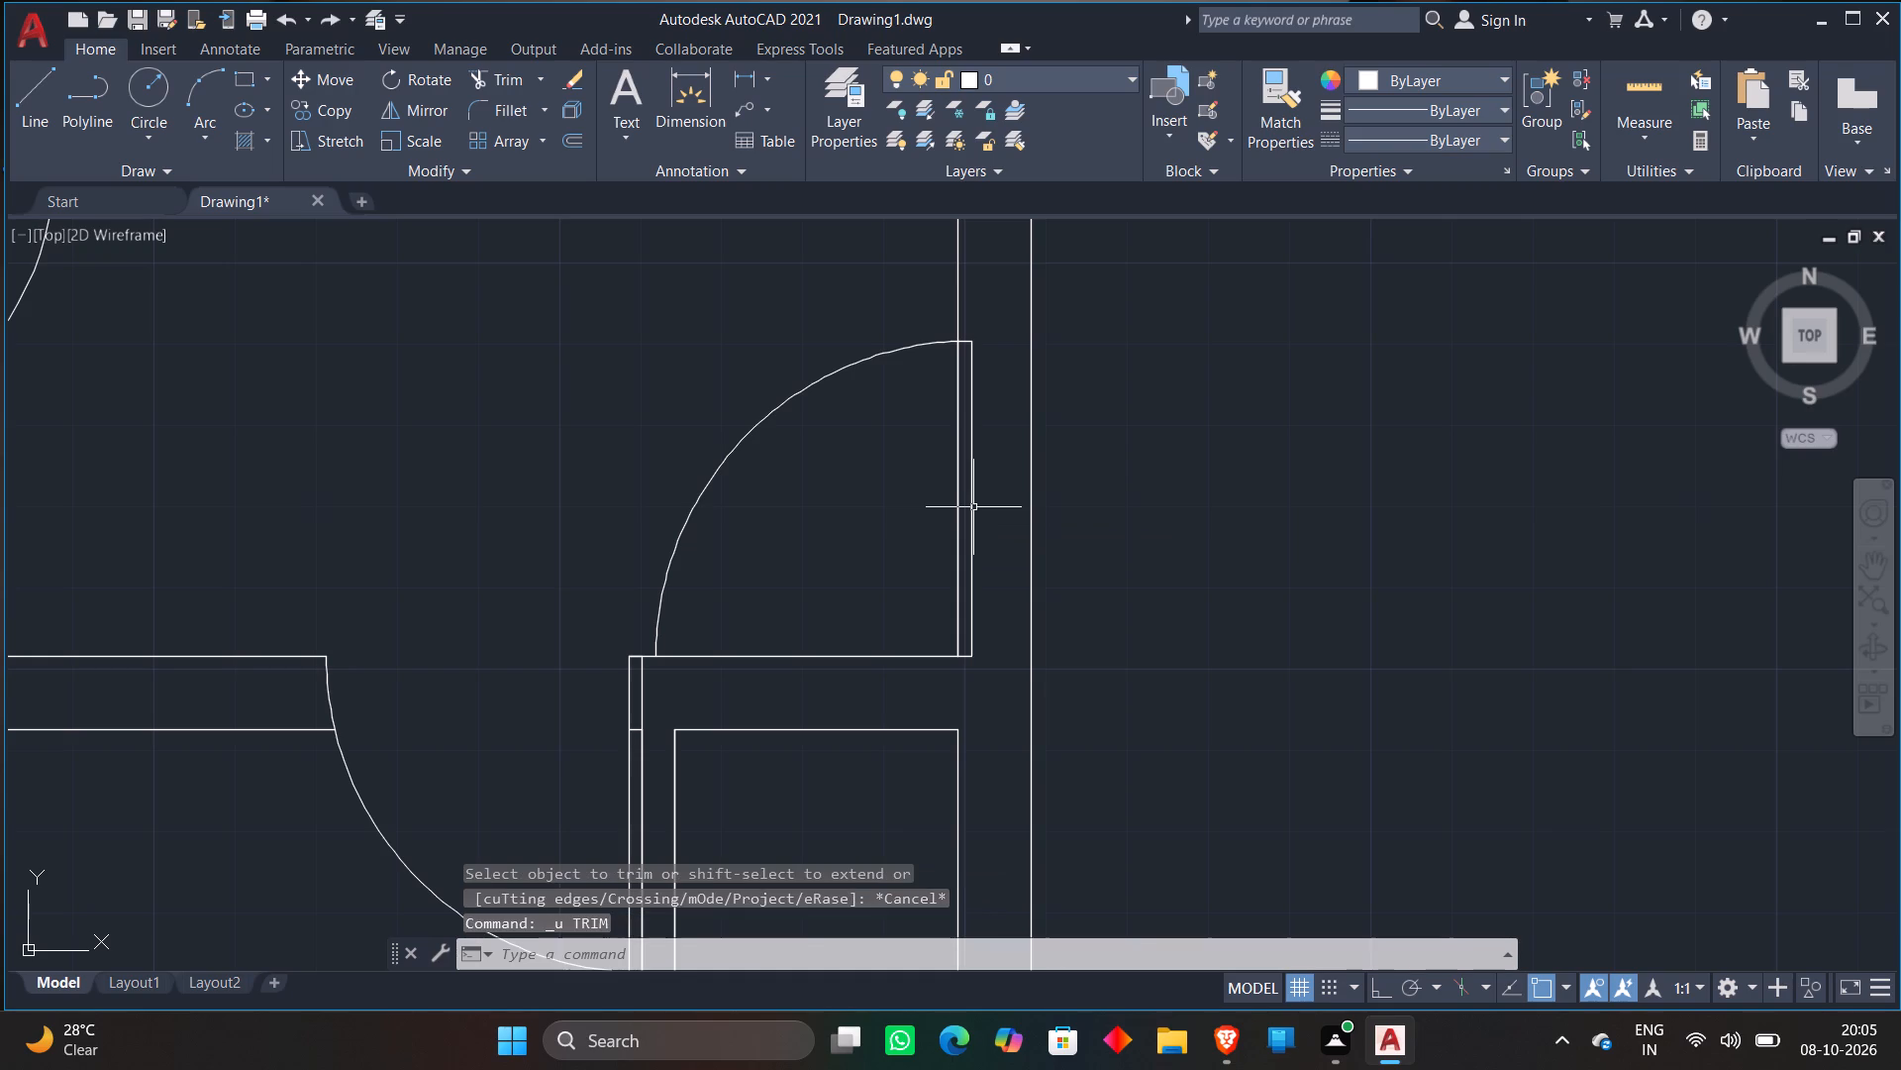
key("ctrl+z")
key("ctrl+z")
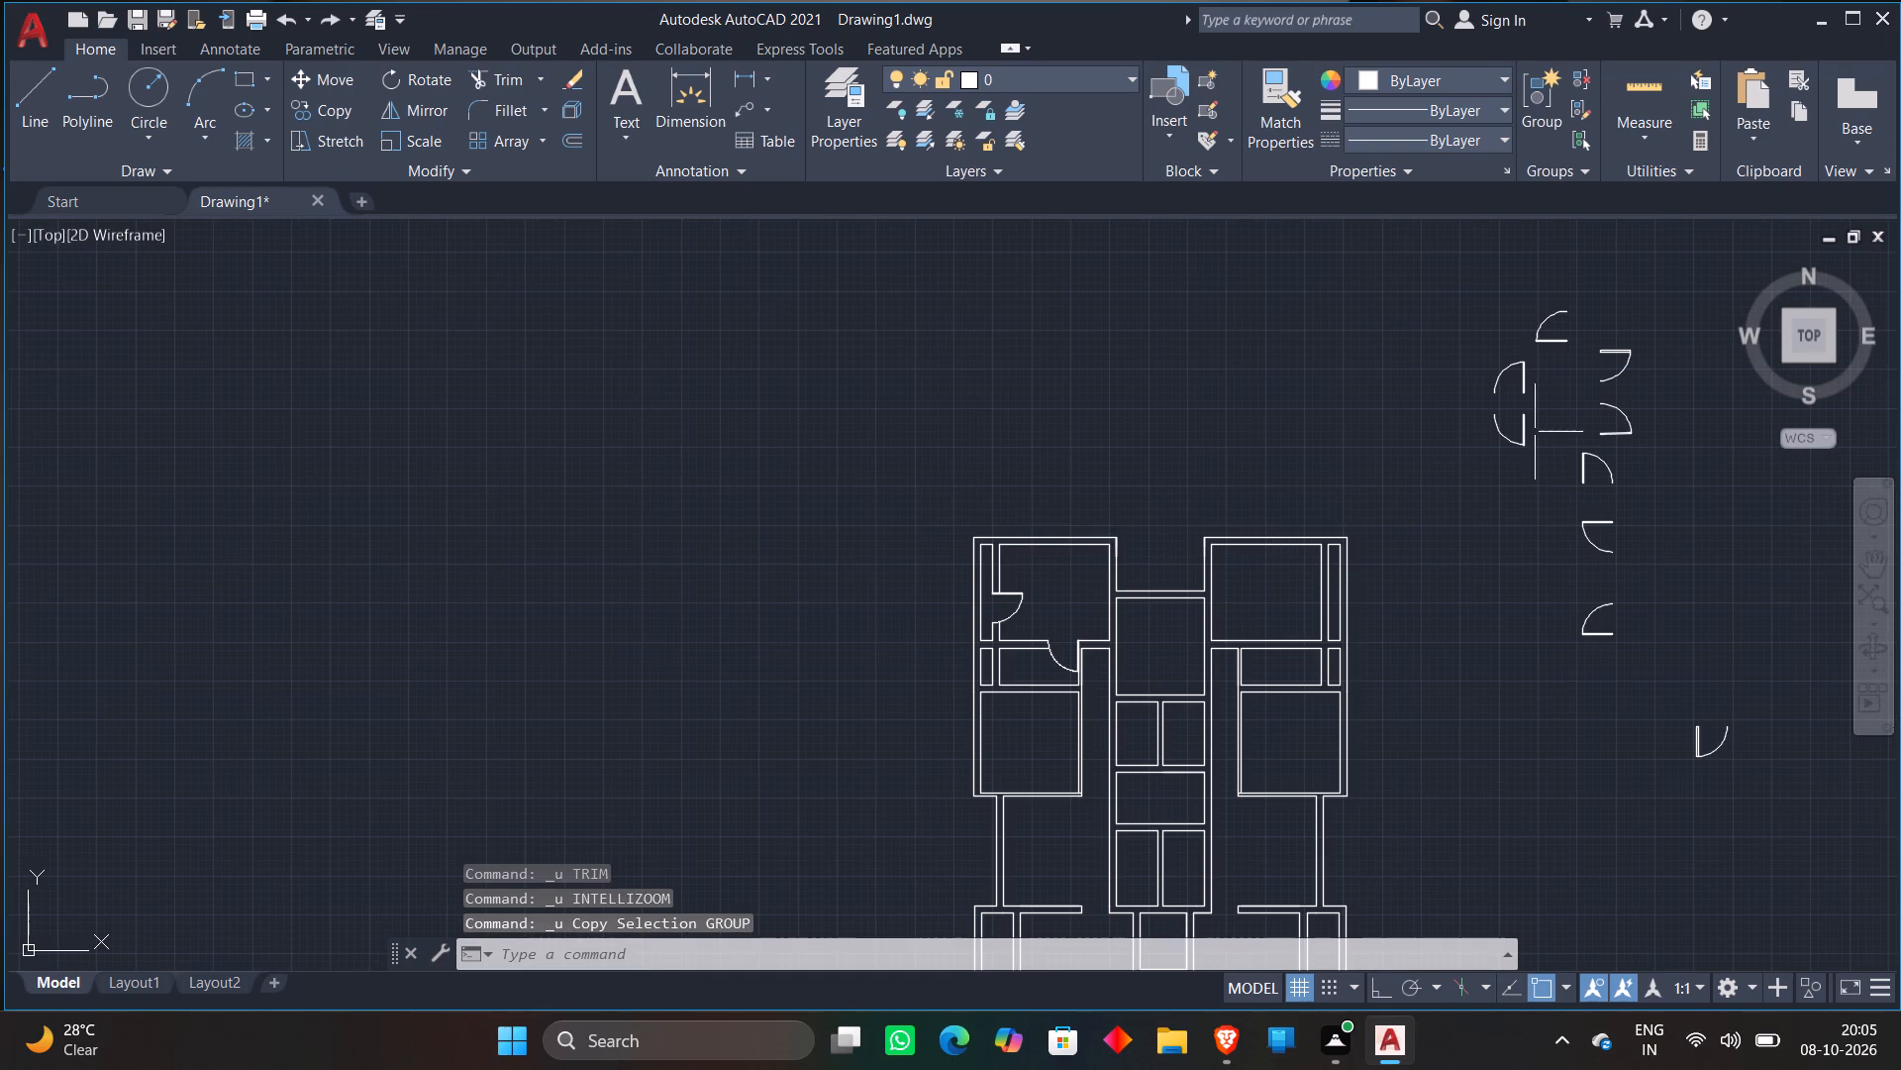
Copy the northern door block of the loose western pair by its leaf's outer bottom corner to the northwest room's inner southeast corner.
left_click(1526, 388)
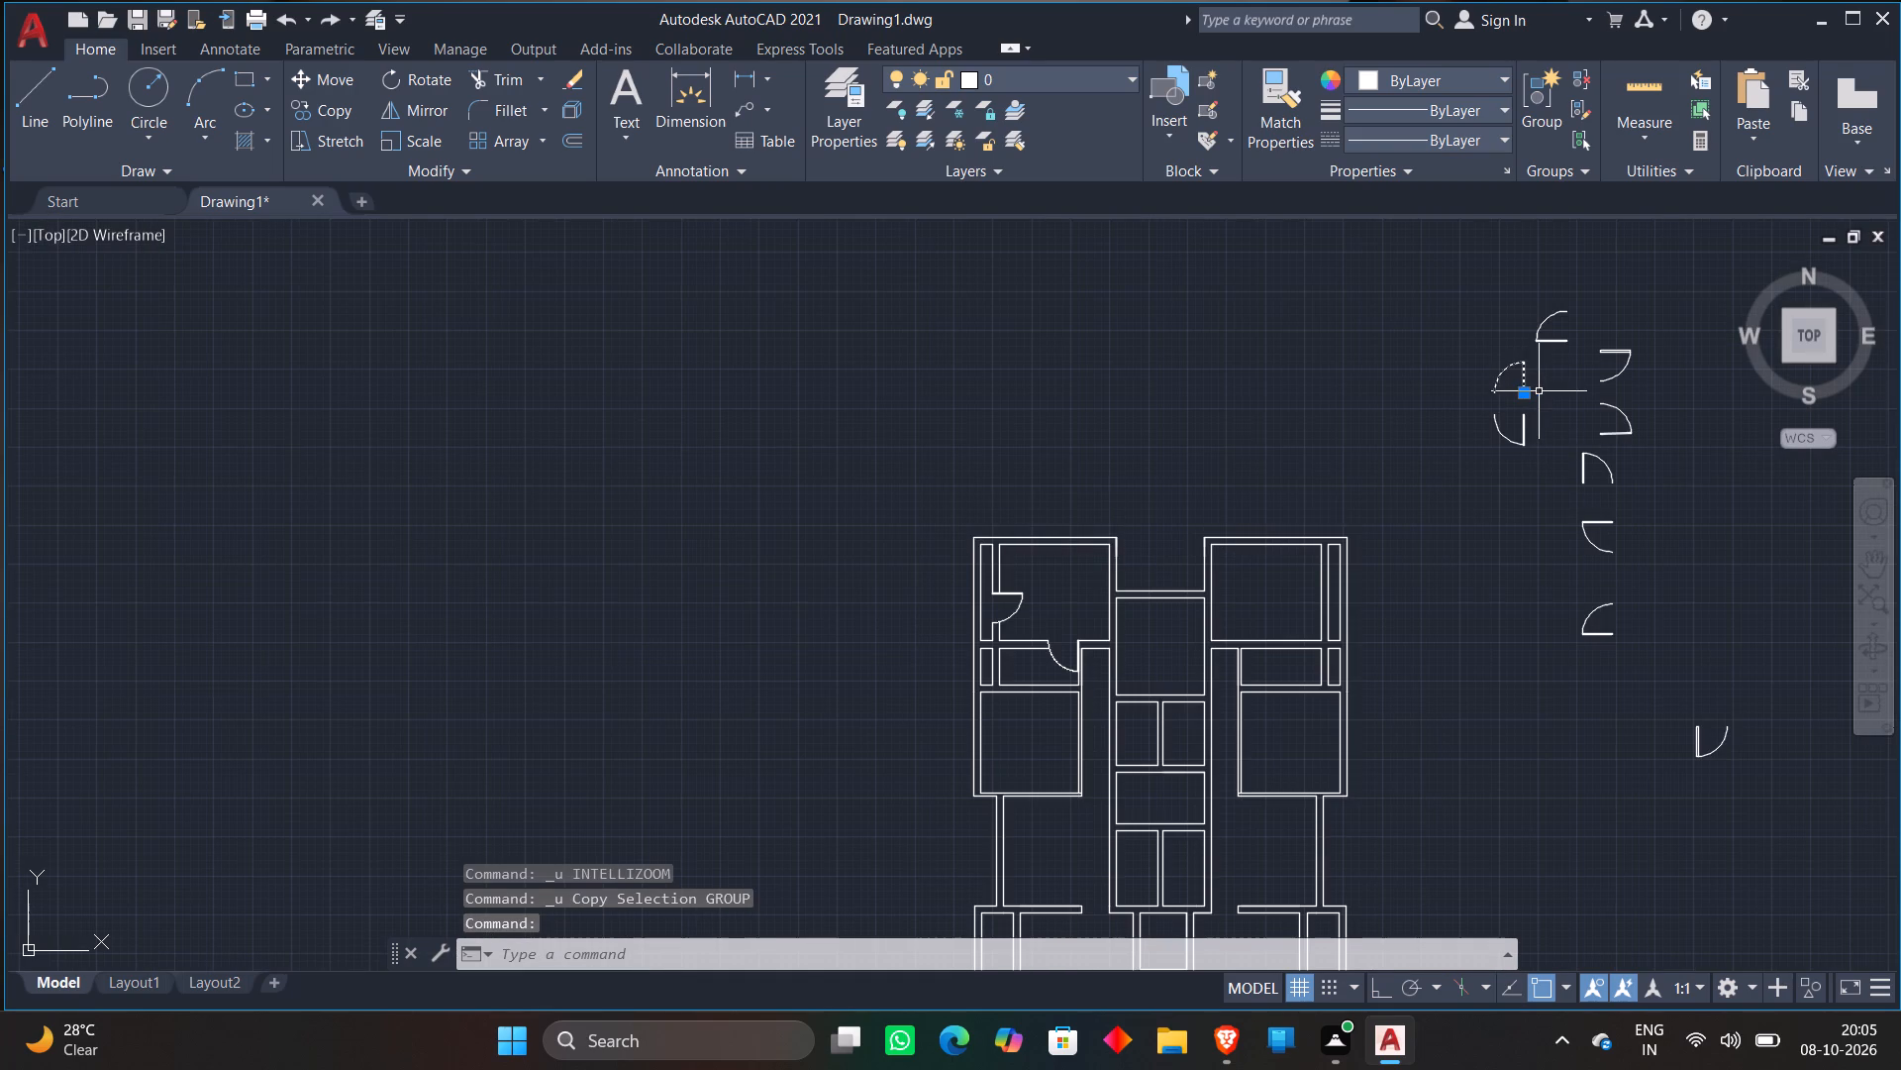
scroll(1539, 391, "up", 6)
right_click(1513, 389)
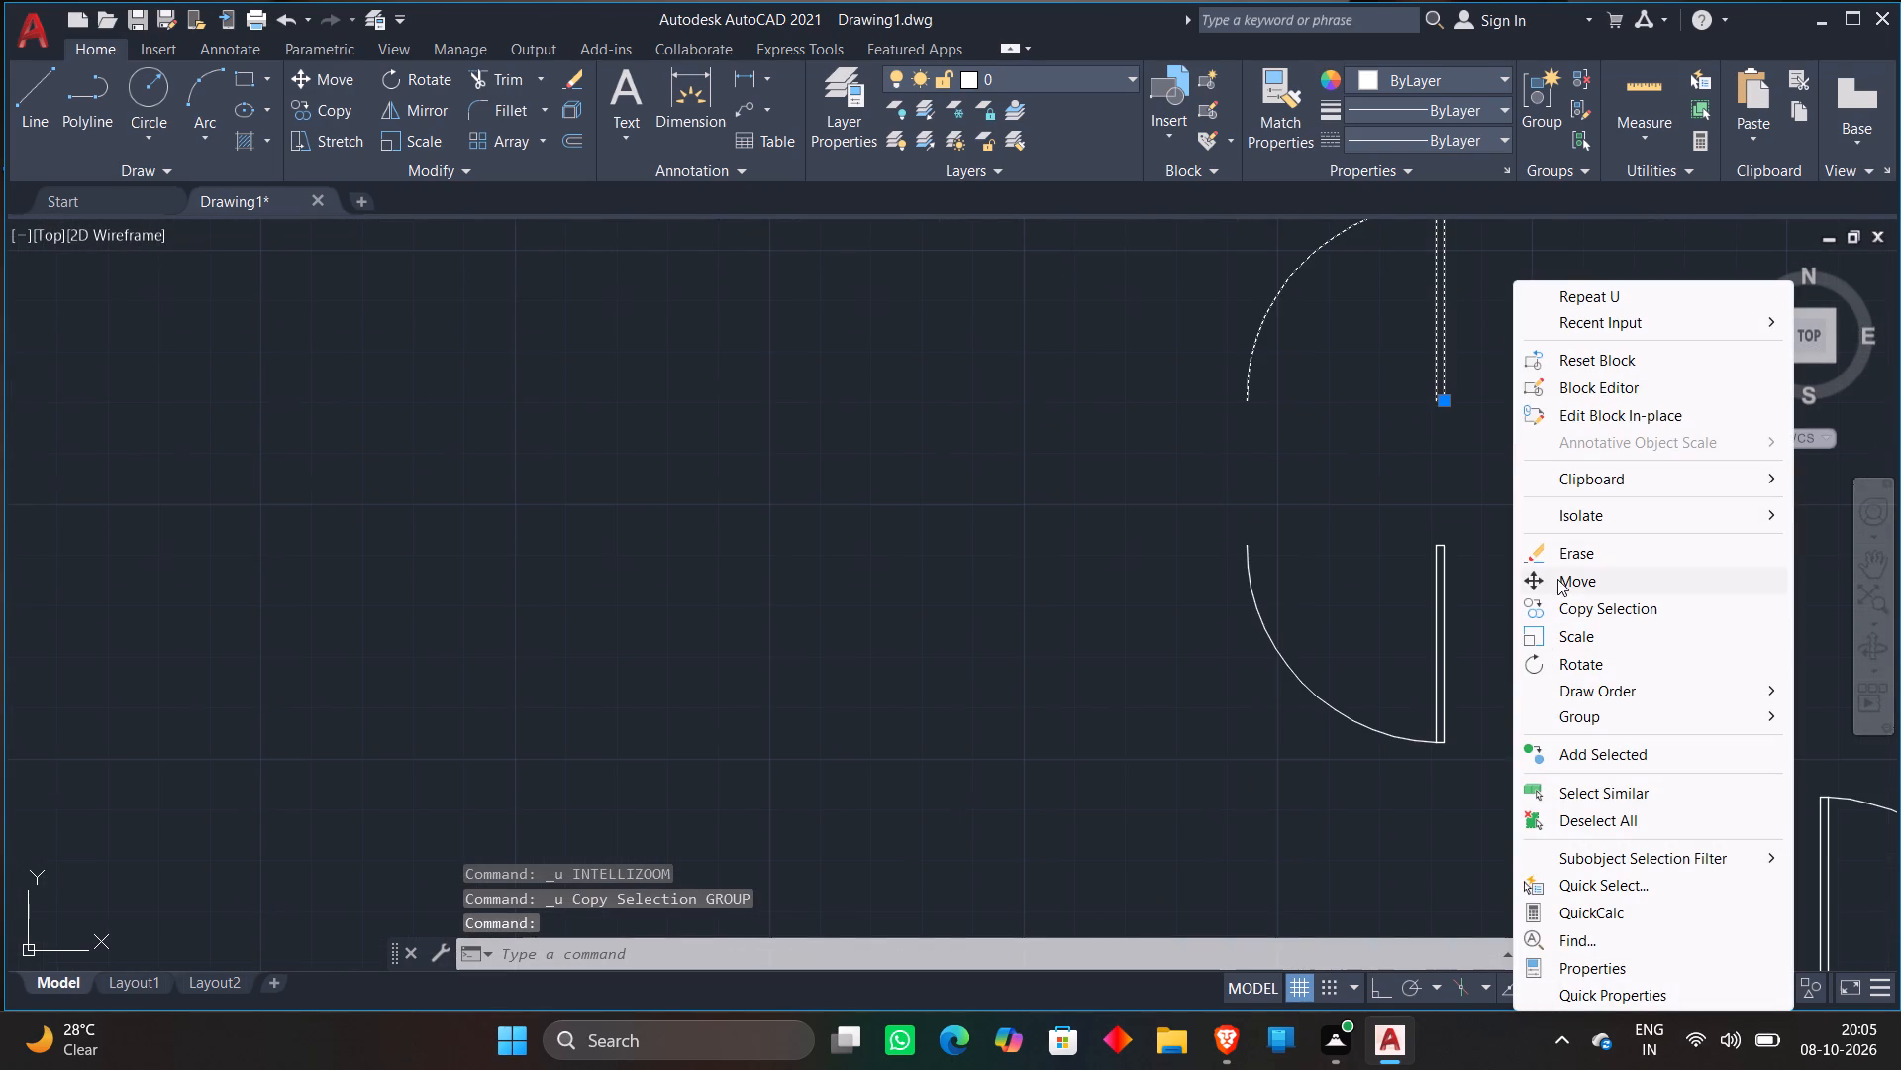
left_click(1540, 606)
scroll(1438, 401, "up", 2)
left_click(1459, 397)
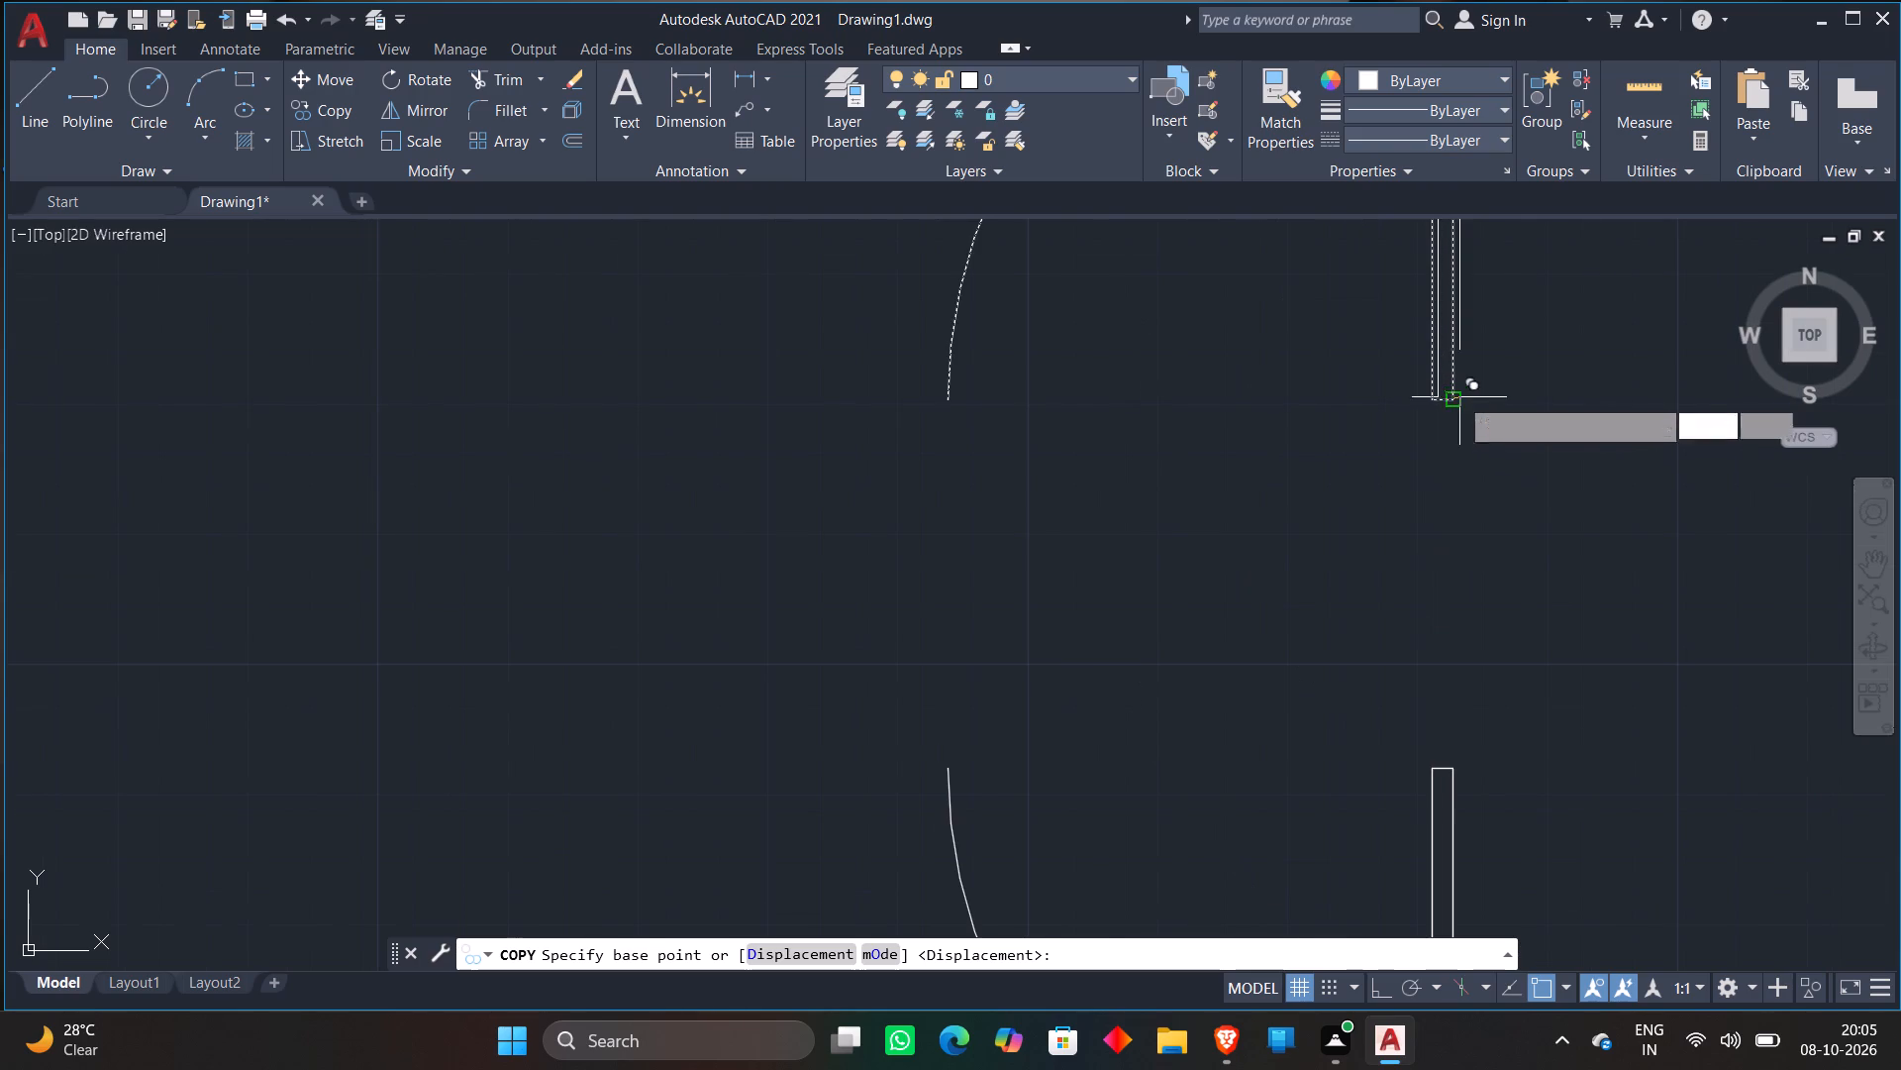
scroll(1280, 513, "down", 6)
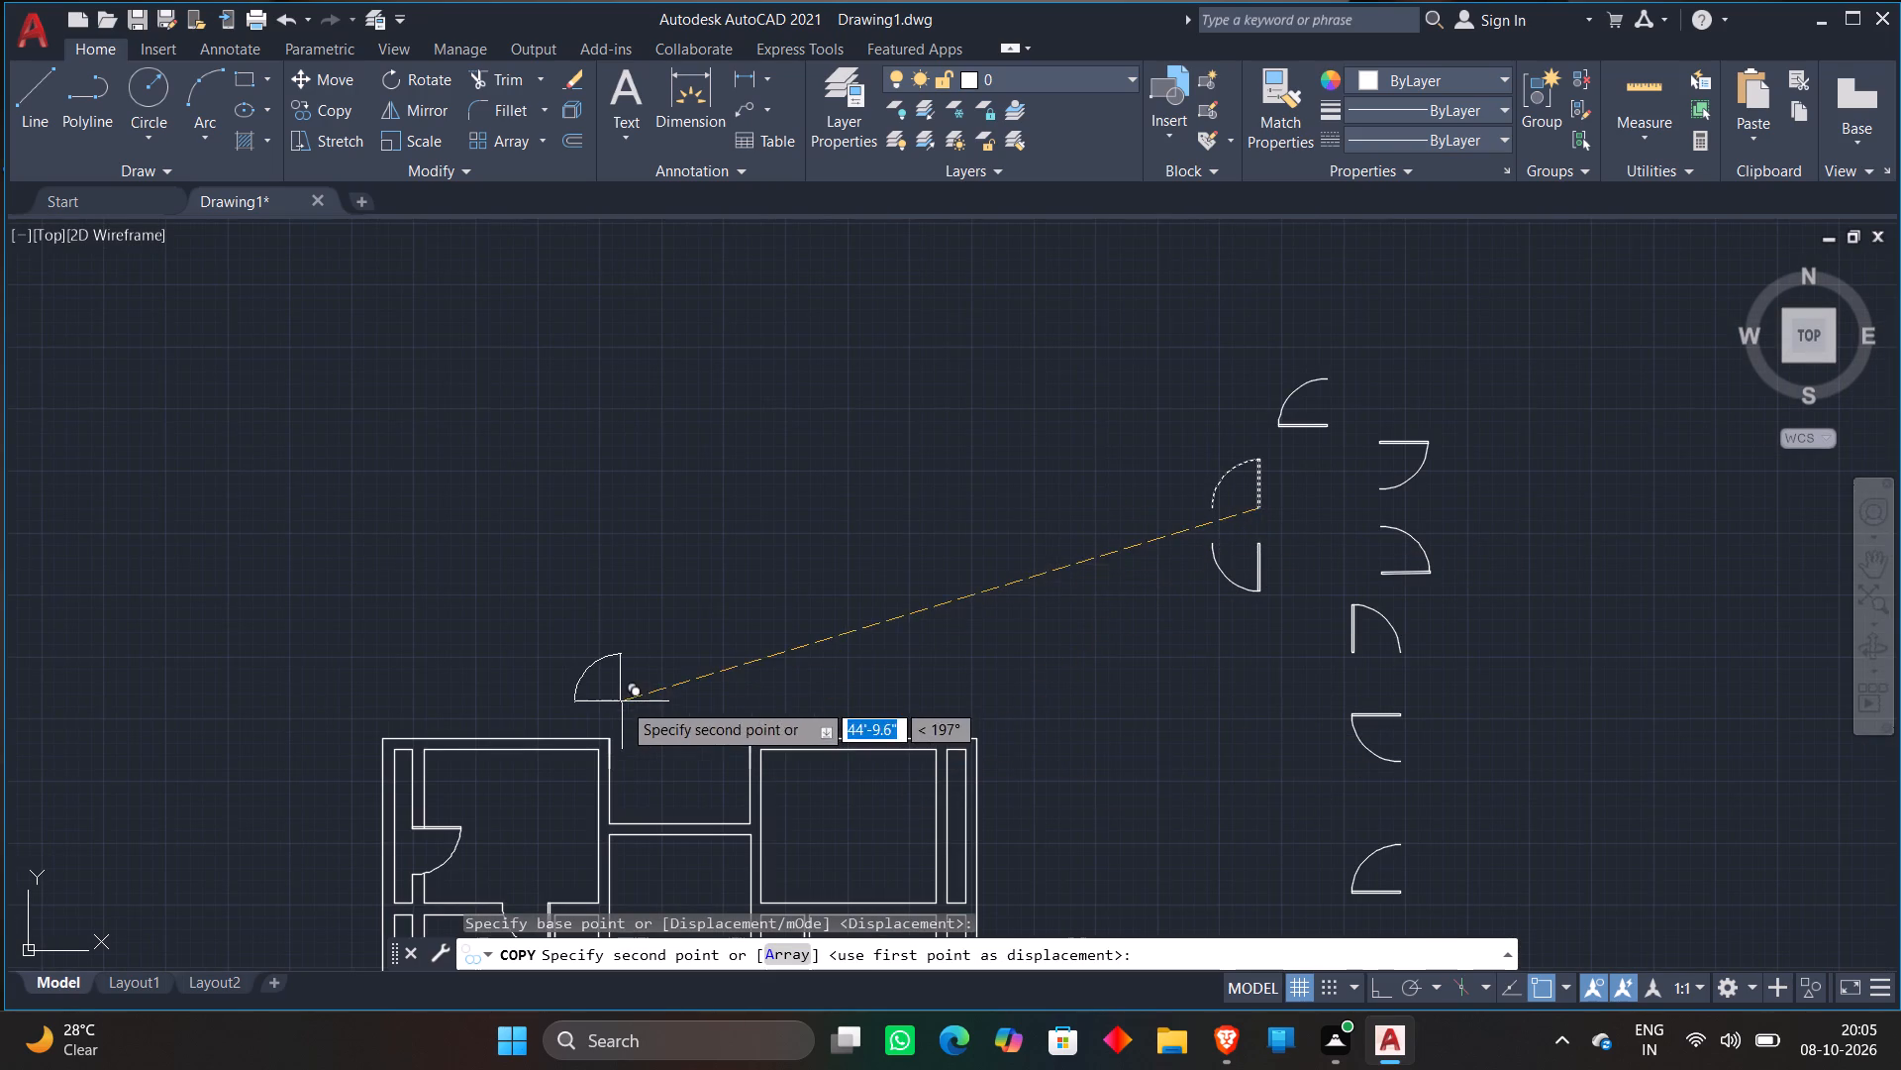
middle_click_drag(622, 701, 951, 514)
scroll(918, 666, "up", 5)
middle_click_drag(920, 665, 1120, 293)
scroll(1127, 534, "up", 1)
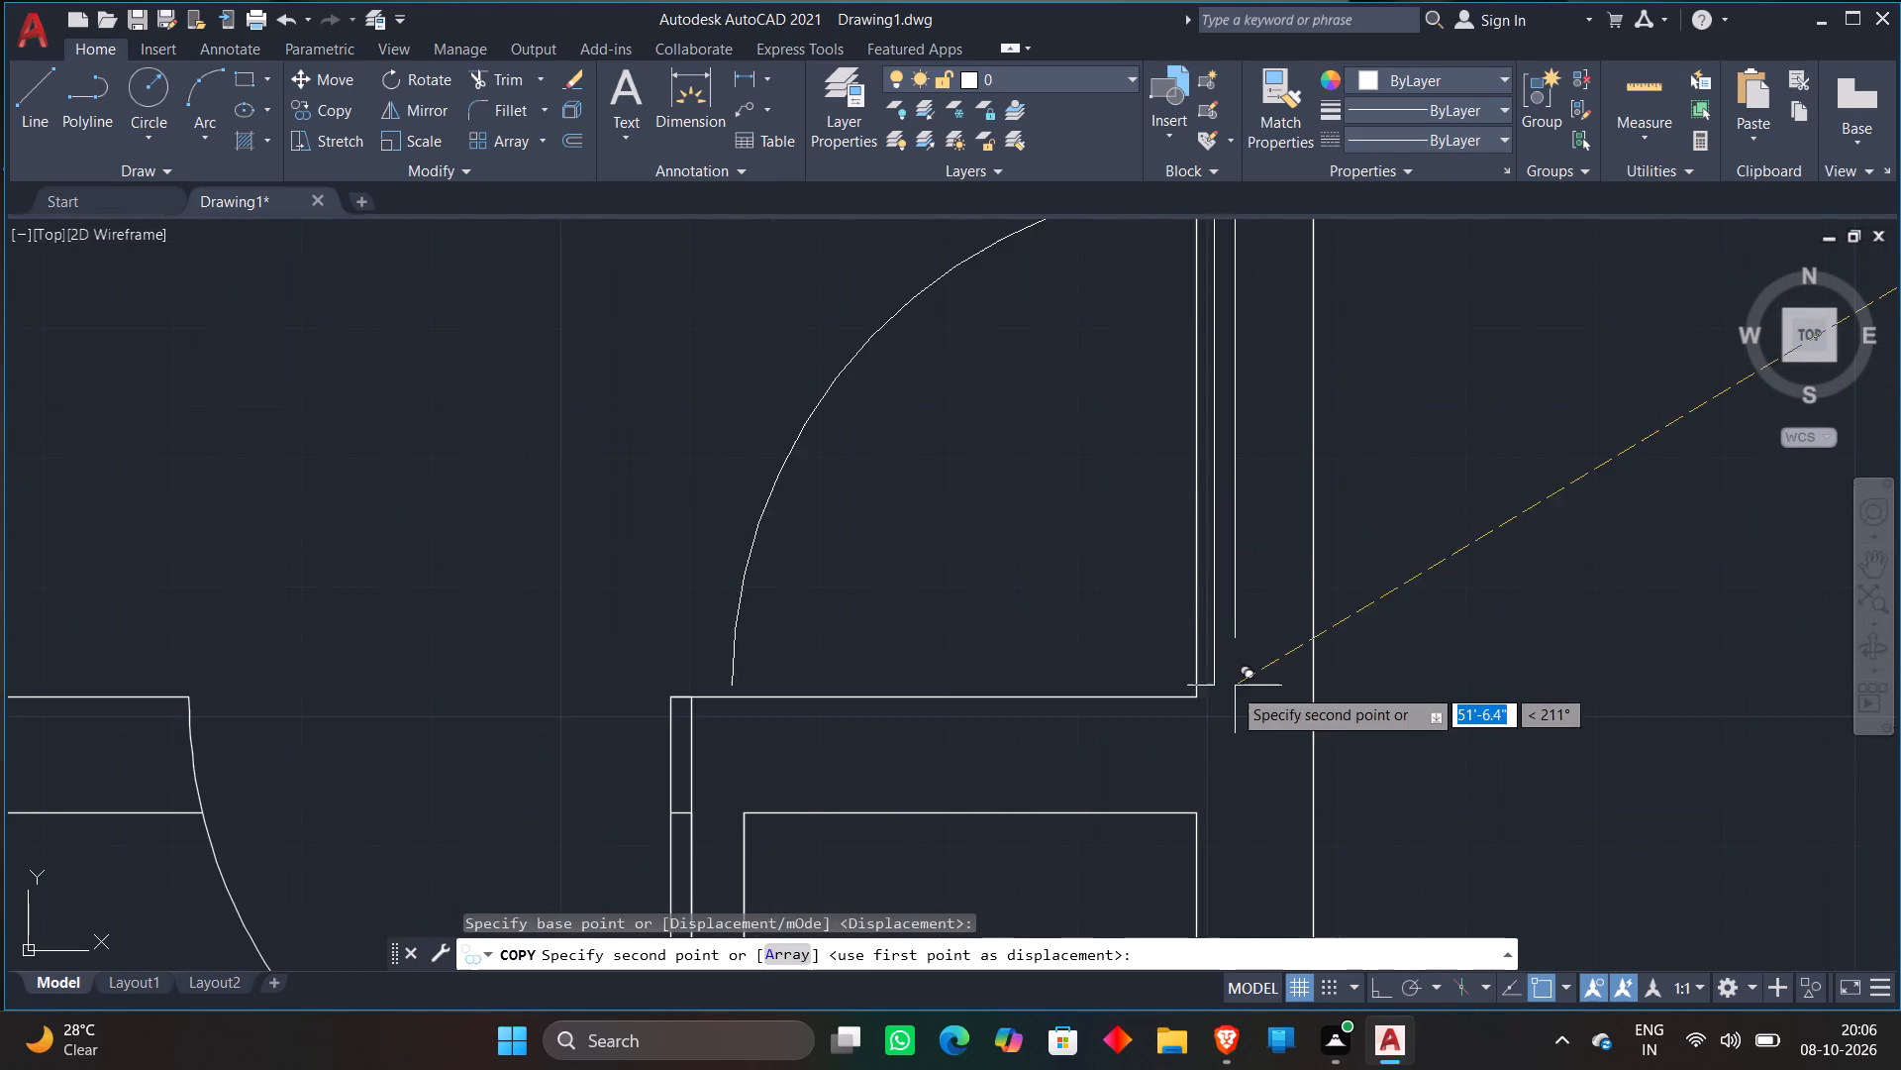
left_click(1193, 698)
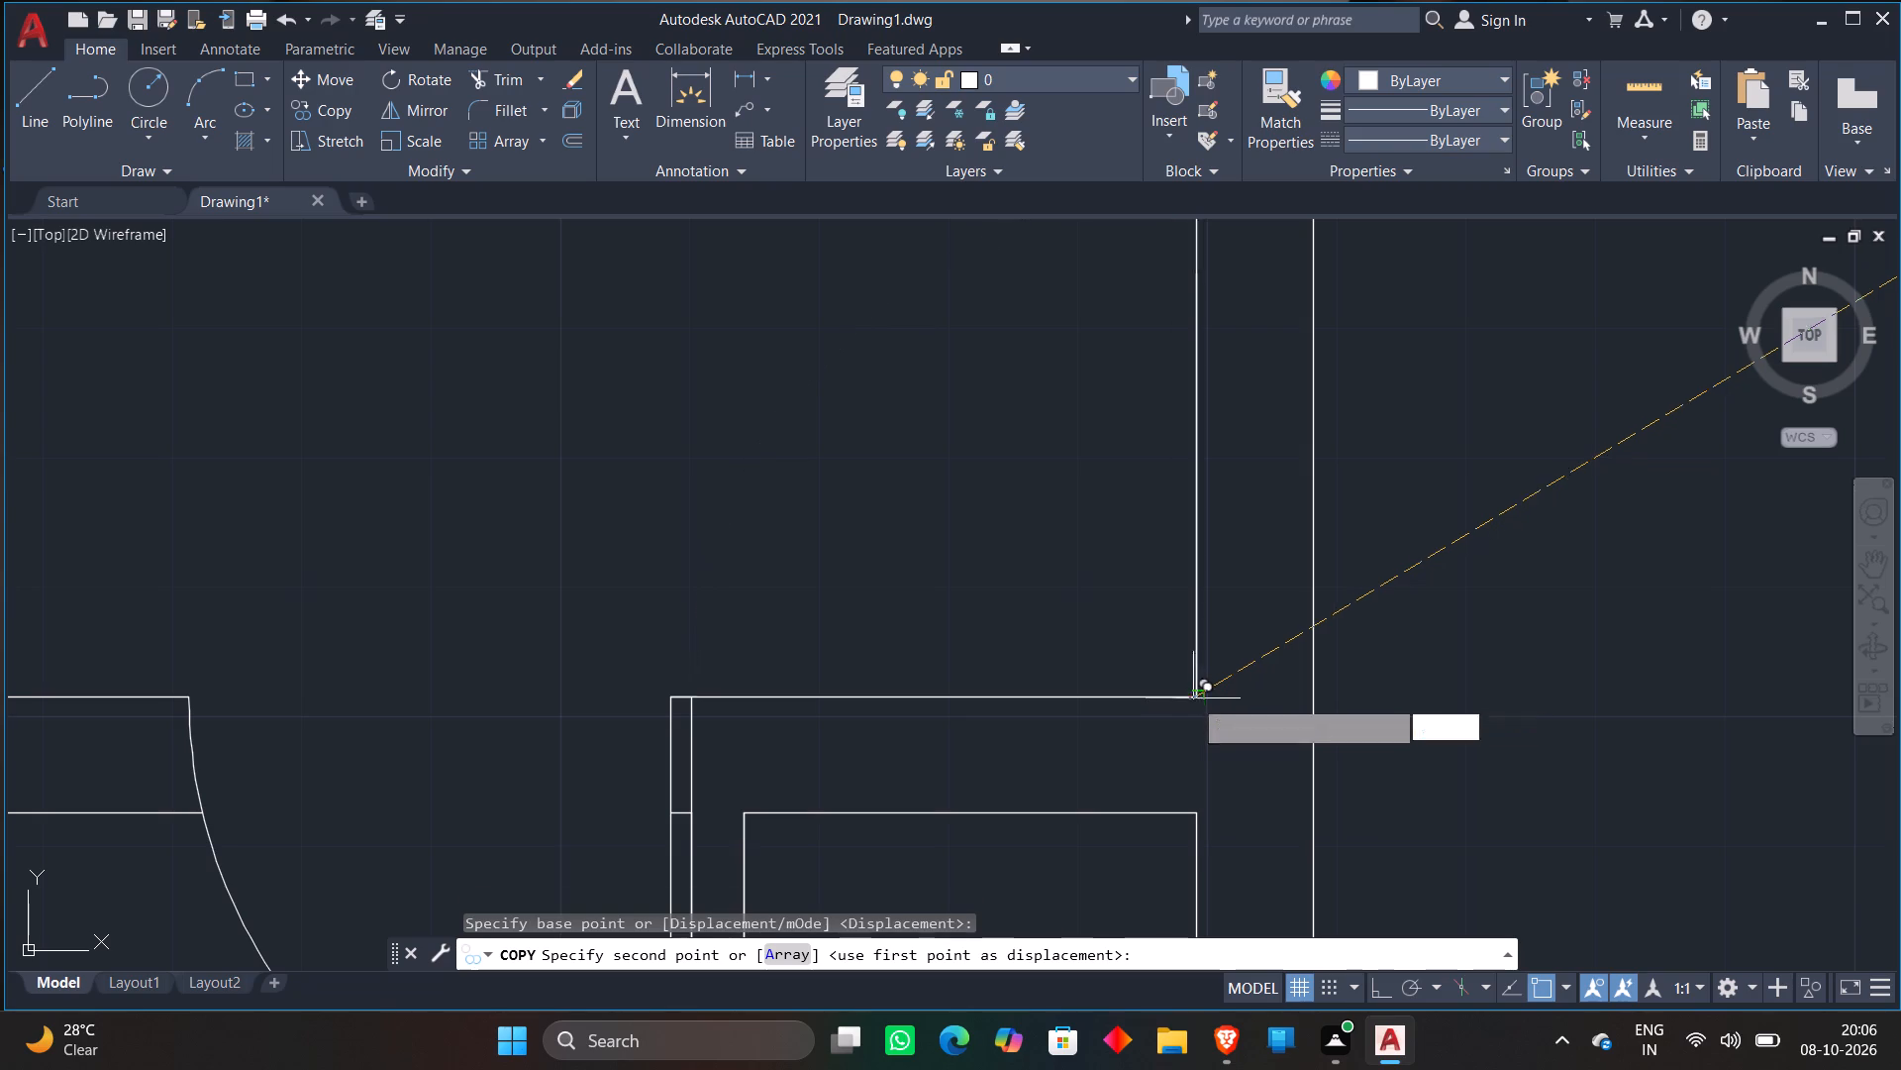
key("Escape")
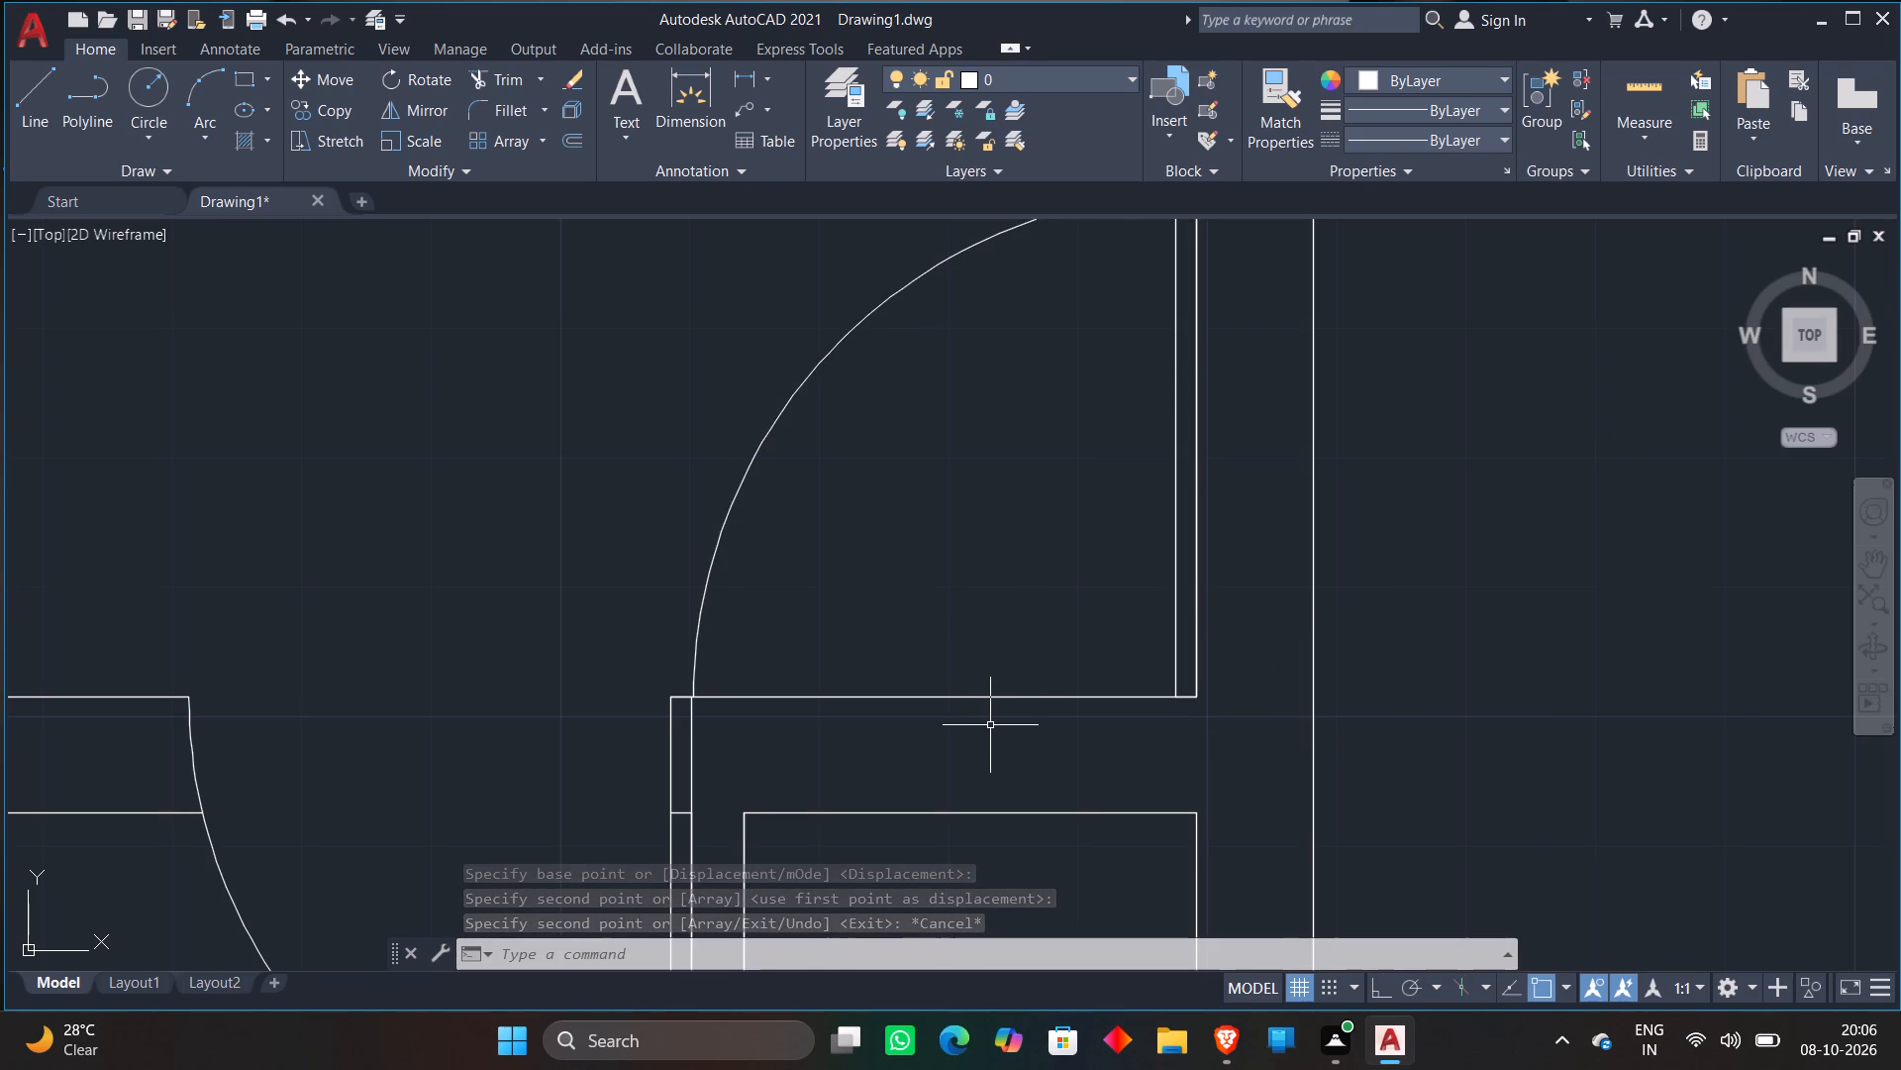
Extend both side wall lines of the narrow passage below the new door north to the northwest room's south wall line.
scroll(997, 732, "down", 1)
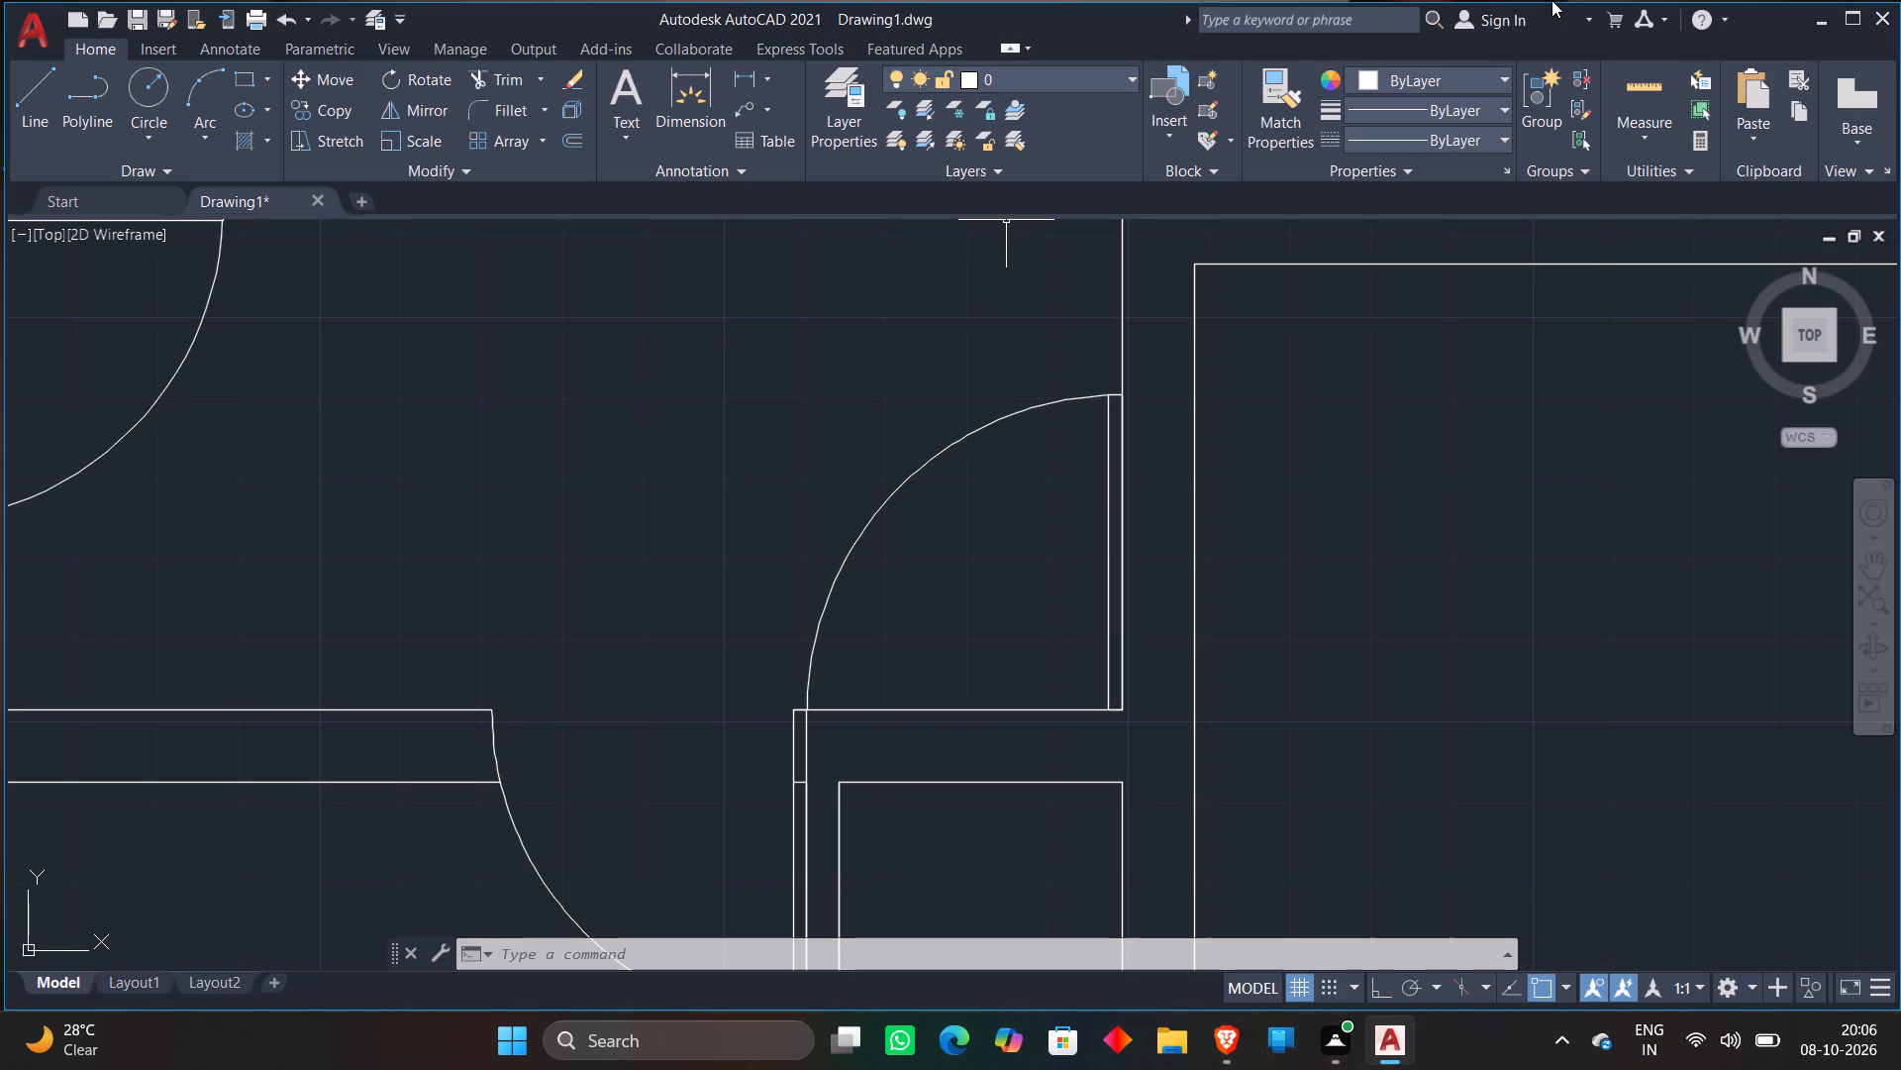
scroll(1724, 183, "down", 1)
scroll(1106, 656, "down", 2)
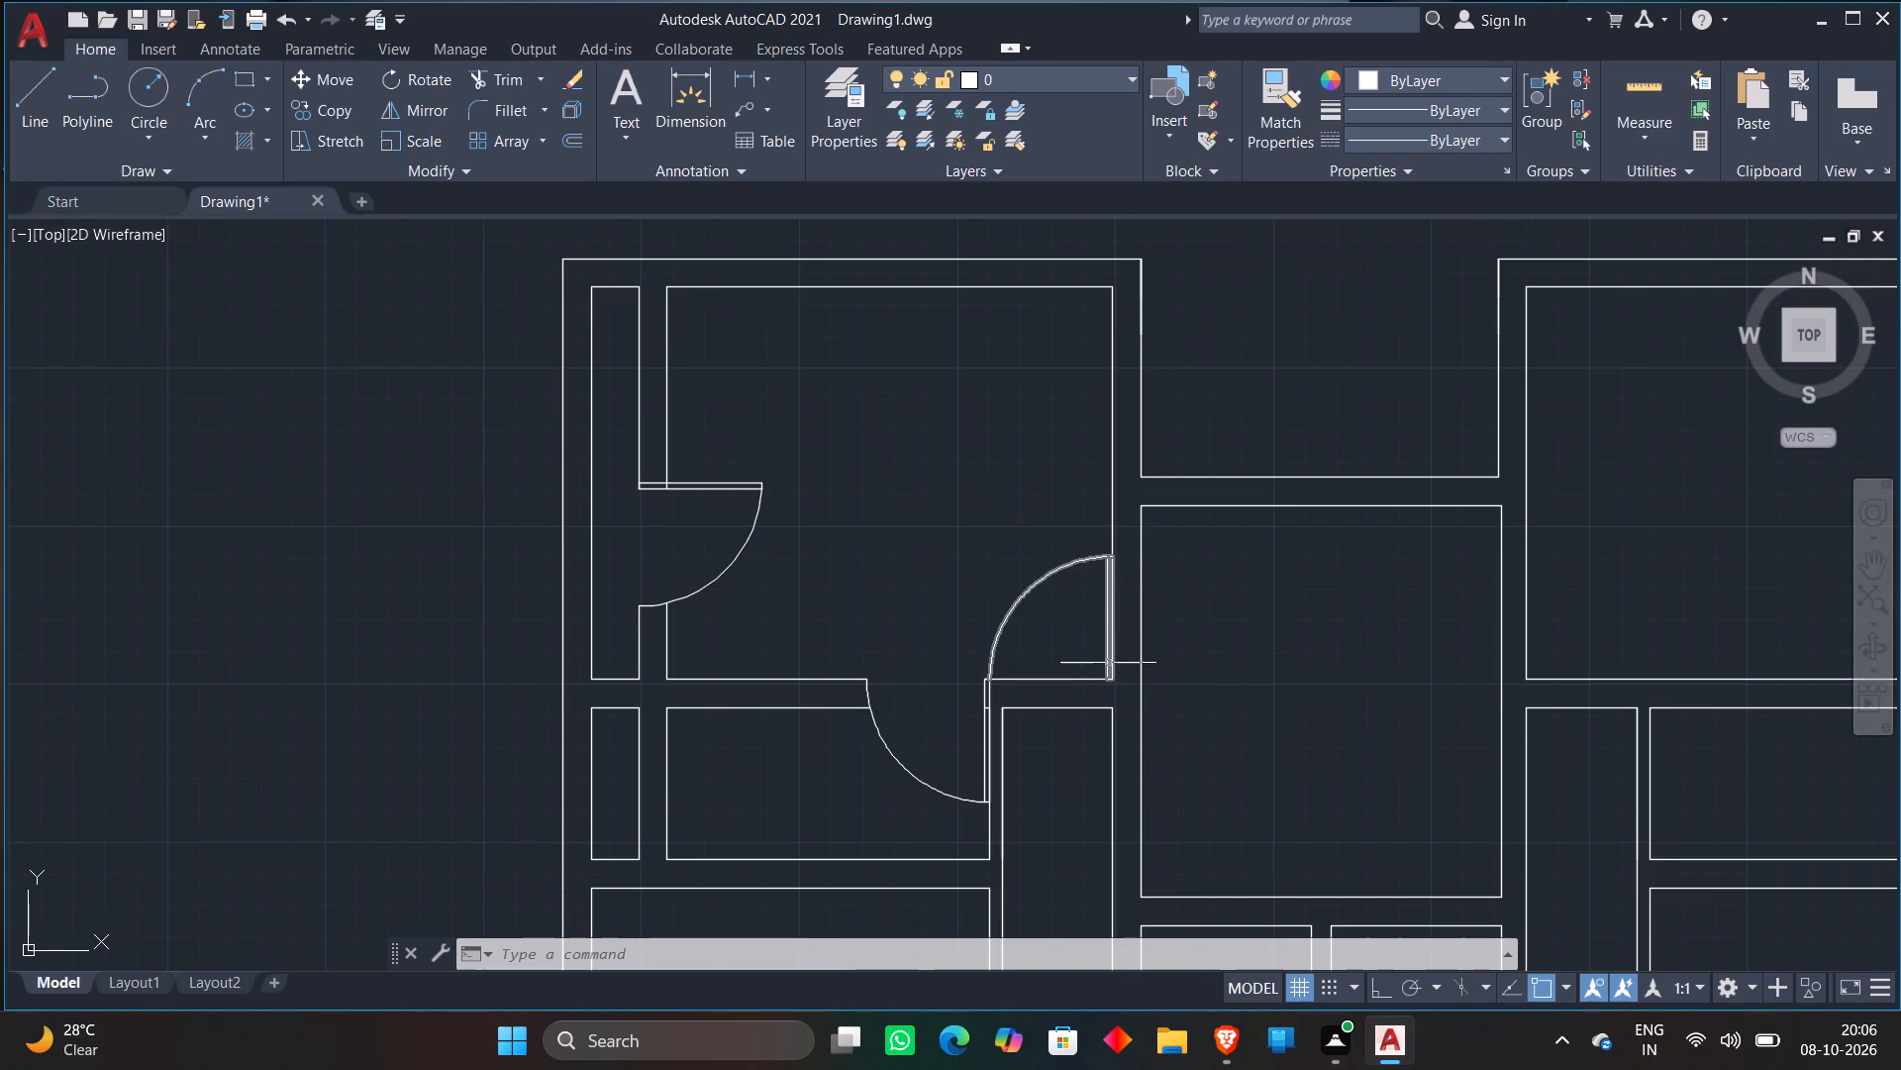
scroll(1049, 663, "up", 2)
type("EX")
key("space")
left_click(932, 819)
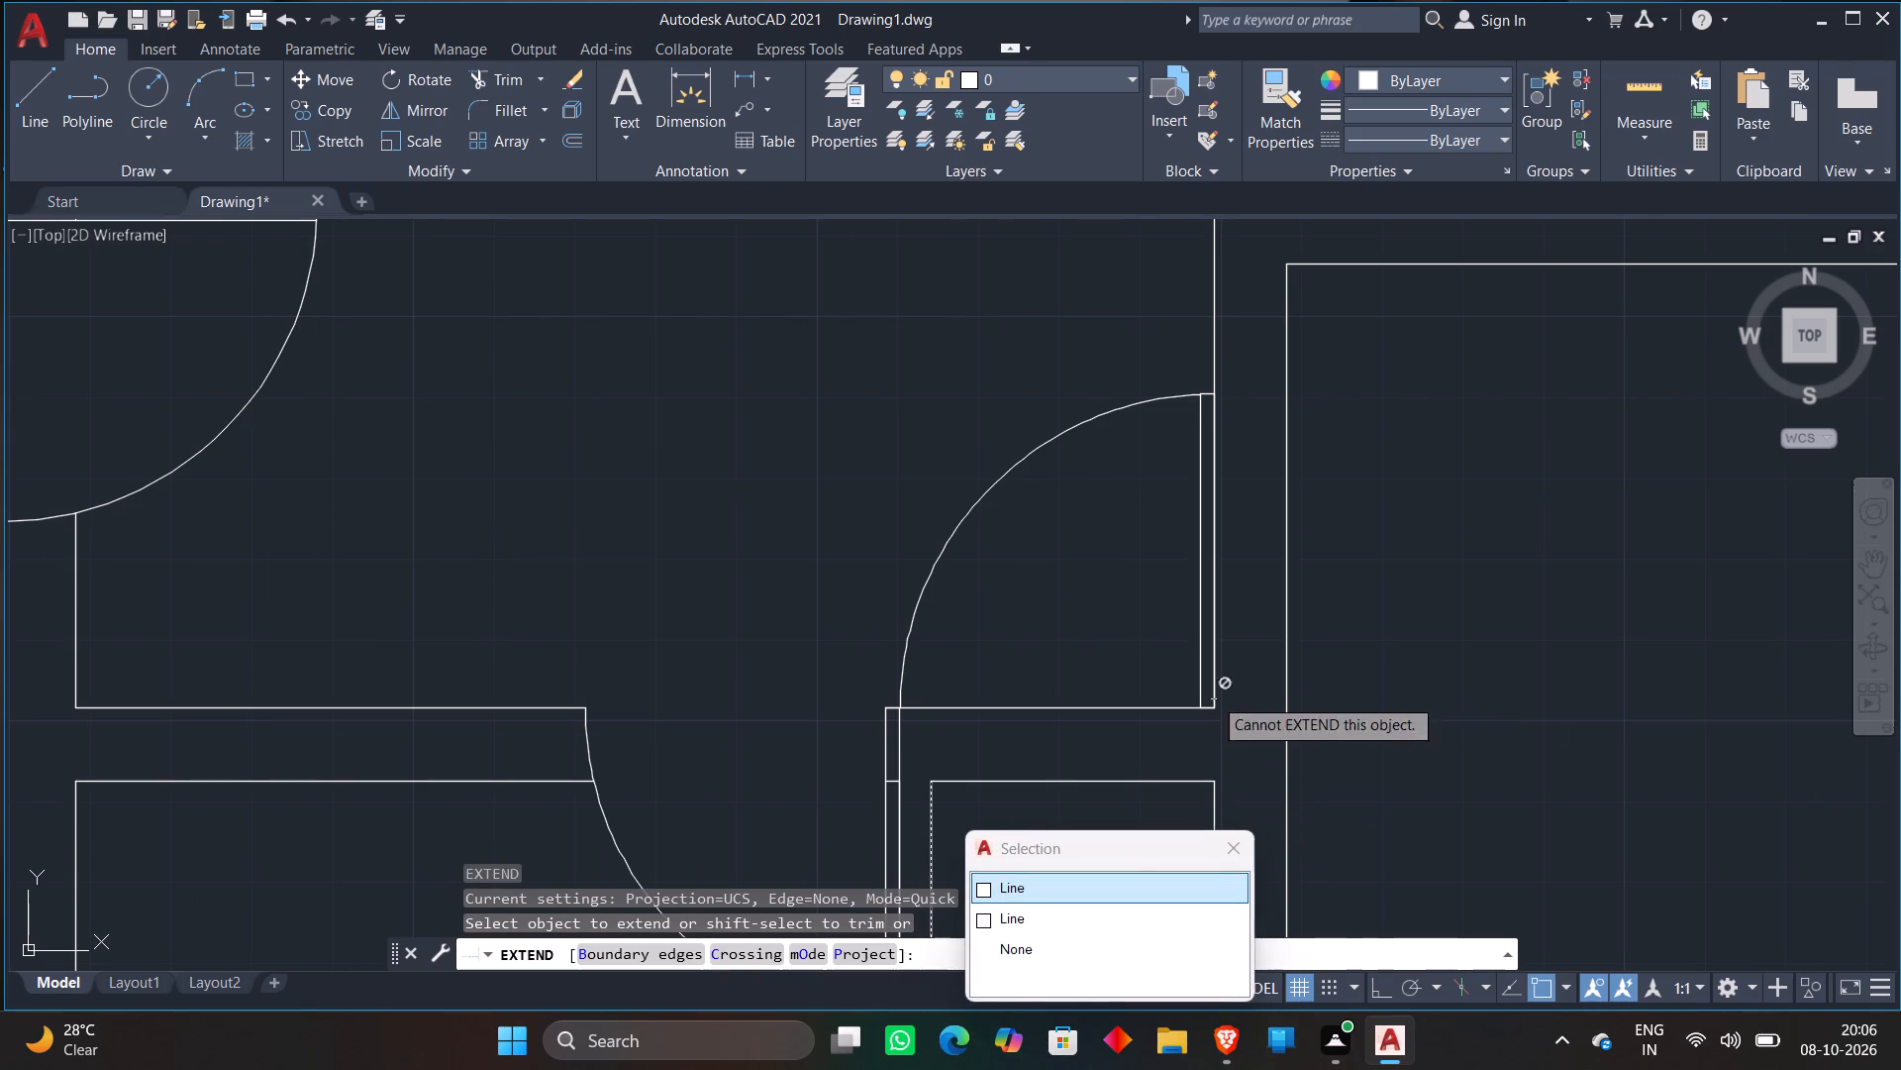
left_click(1230, 840)
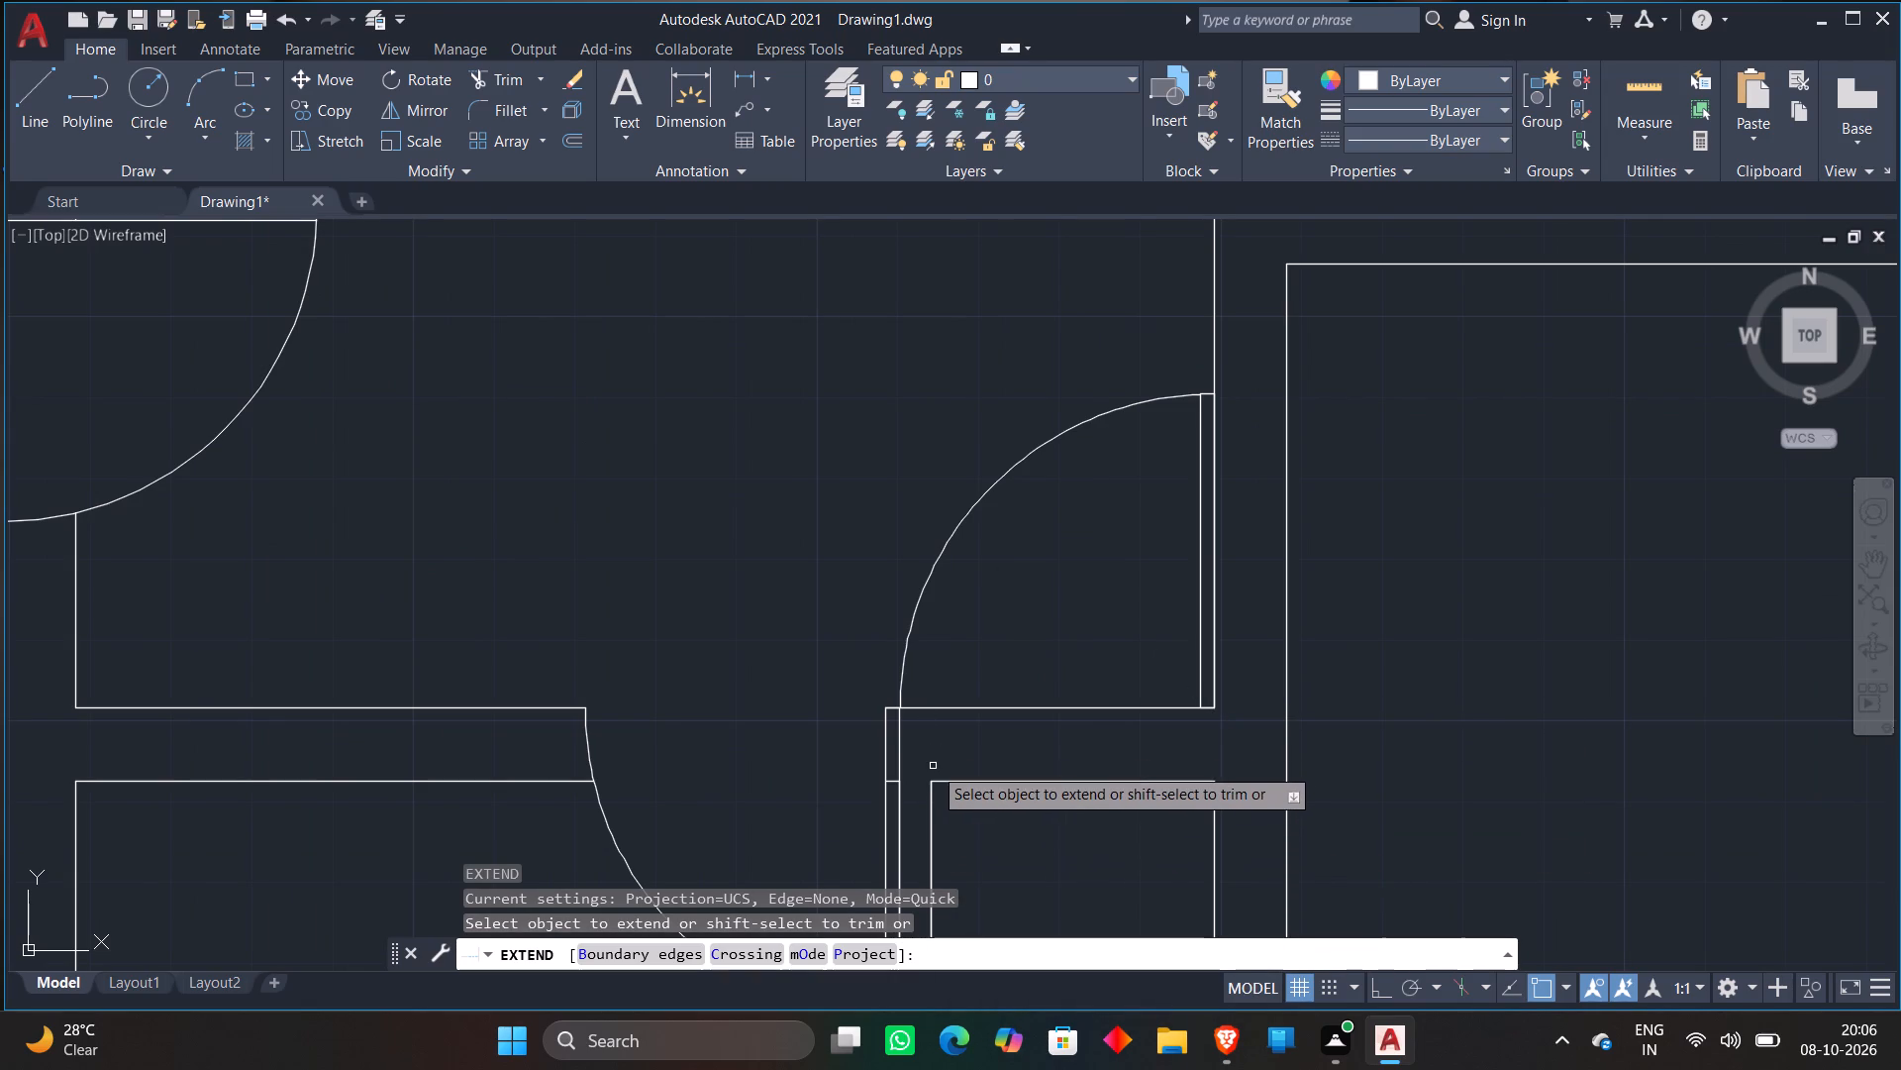
left_click(929, 799)
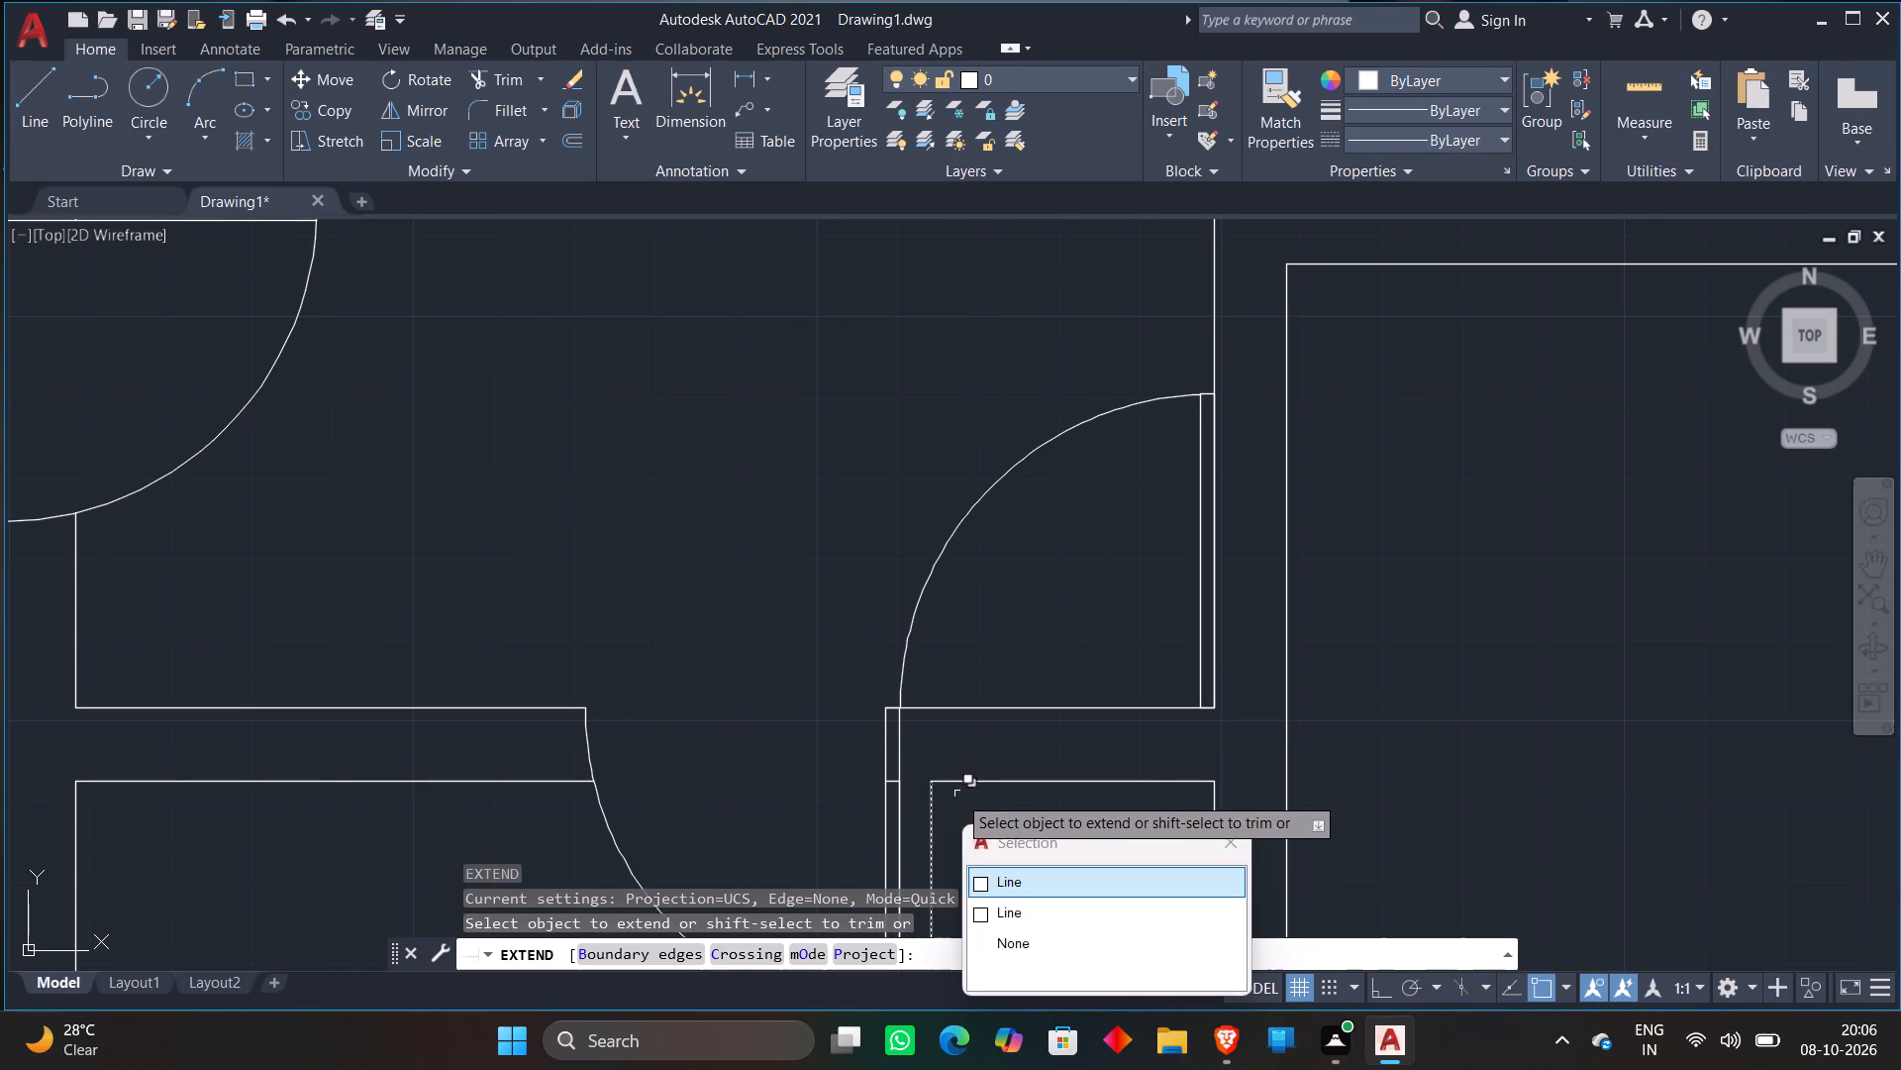
left_click(984, 885)
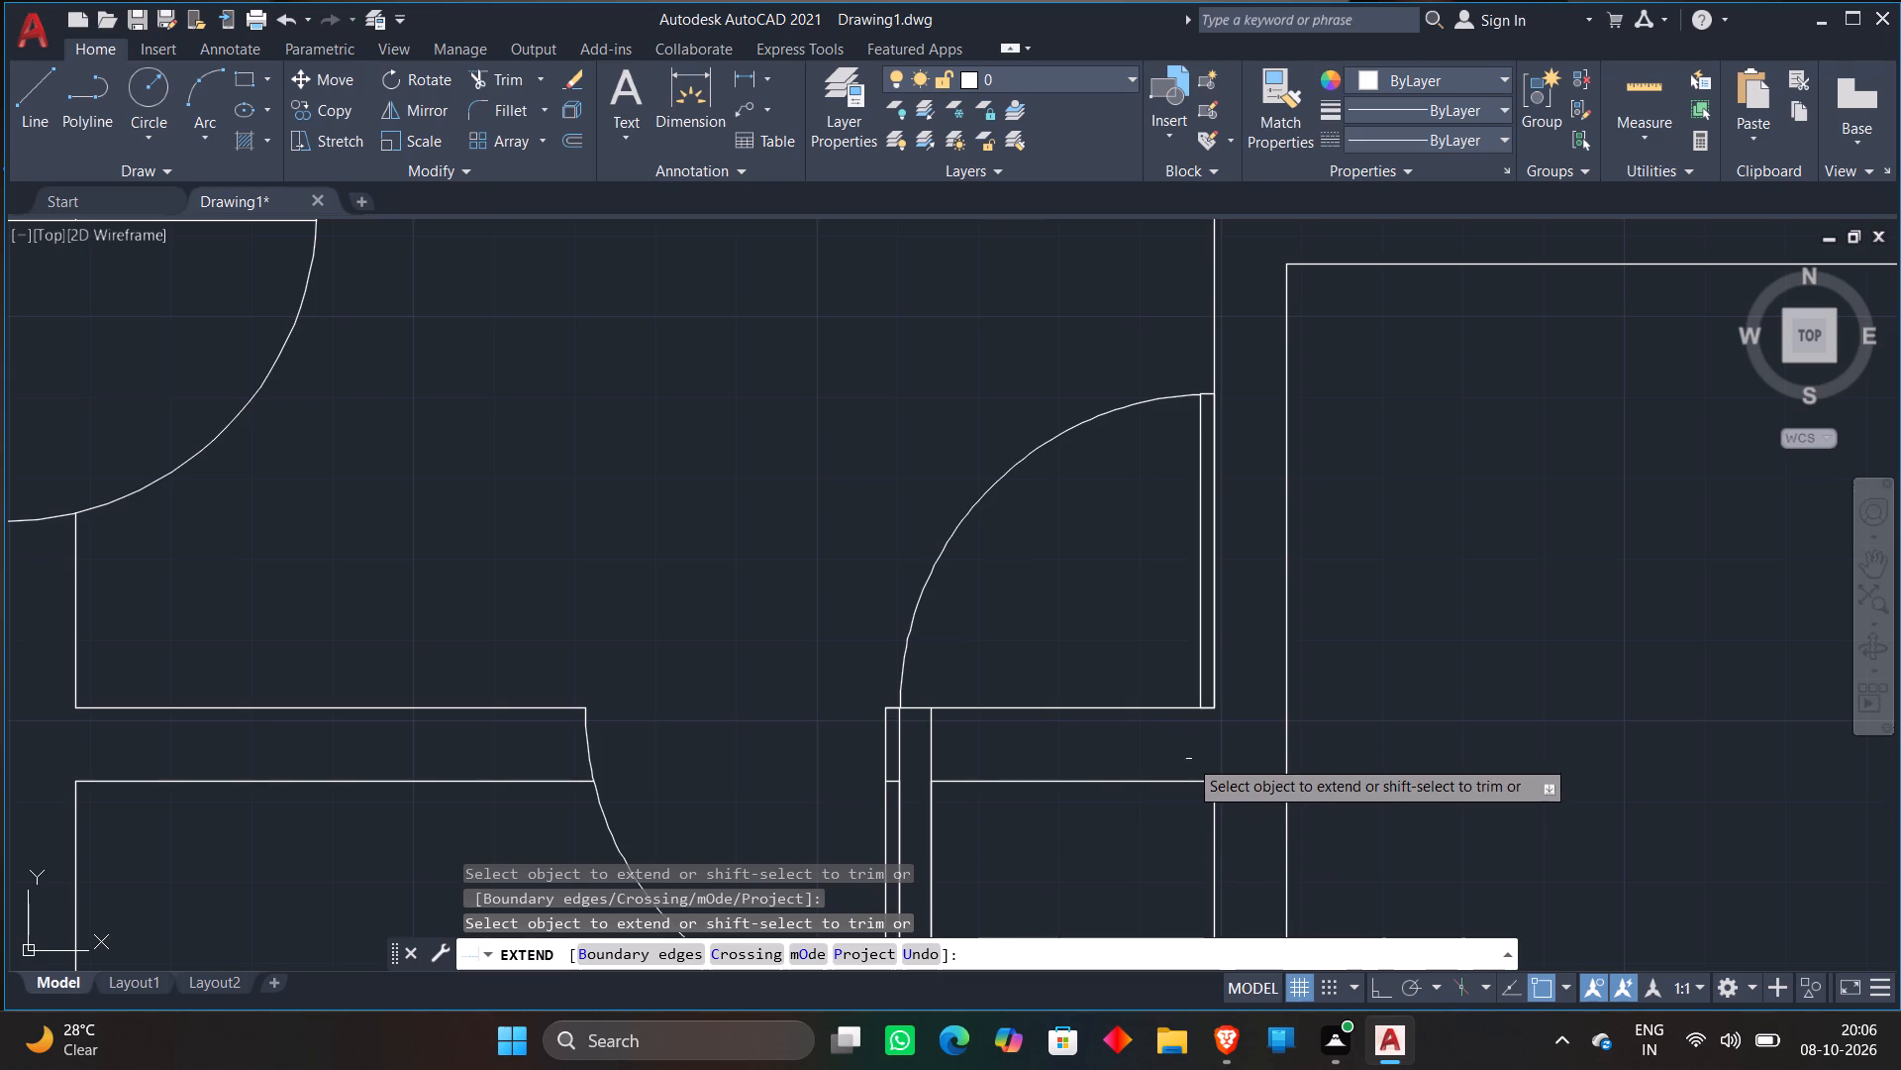
left_click(1214, 795)
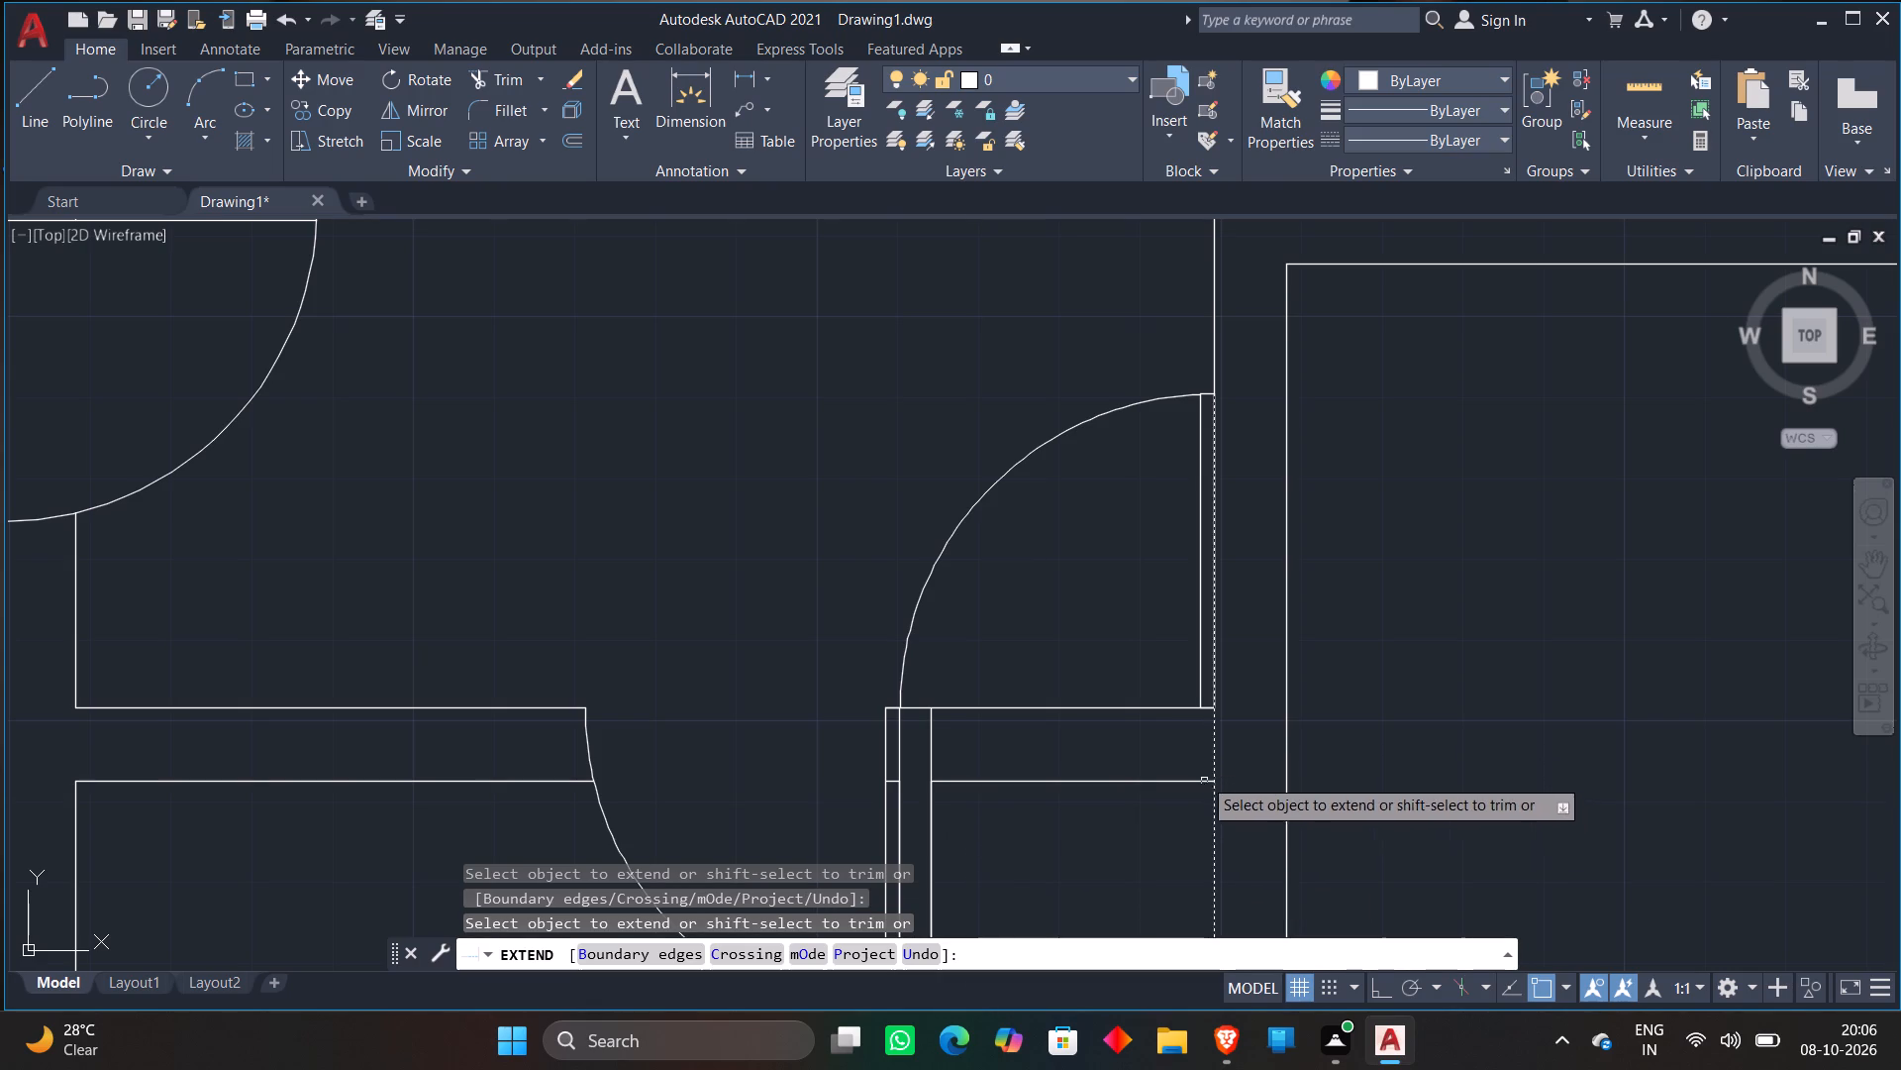
Trim the passage's north end line between its two extended side lines, keeping the line directly under the door.
key("Escape")
key("t")
key("r")
key("space")
left_click(1079, 752)
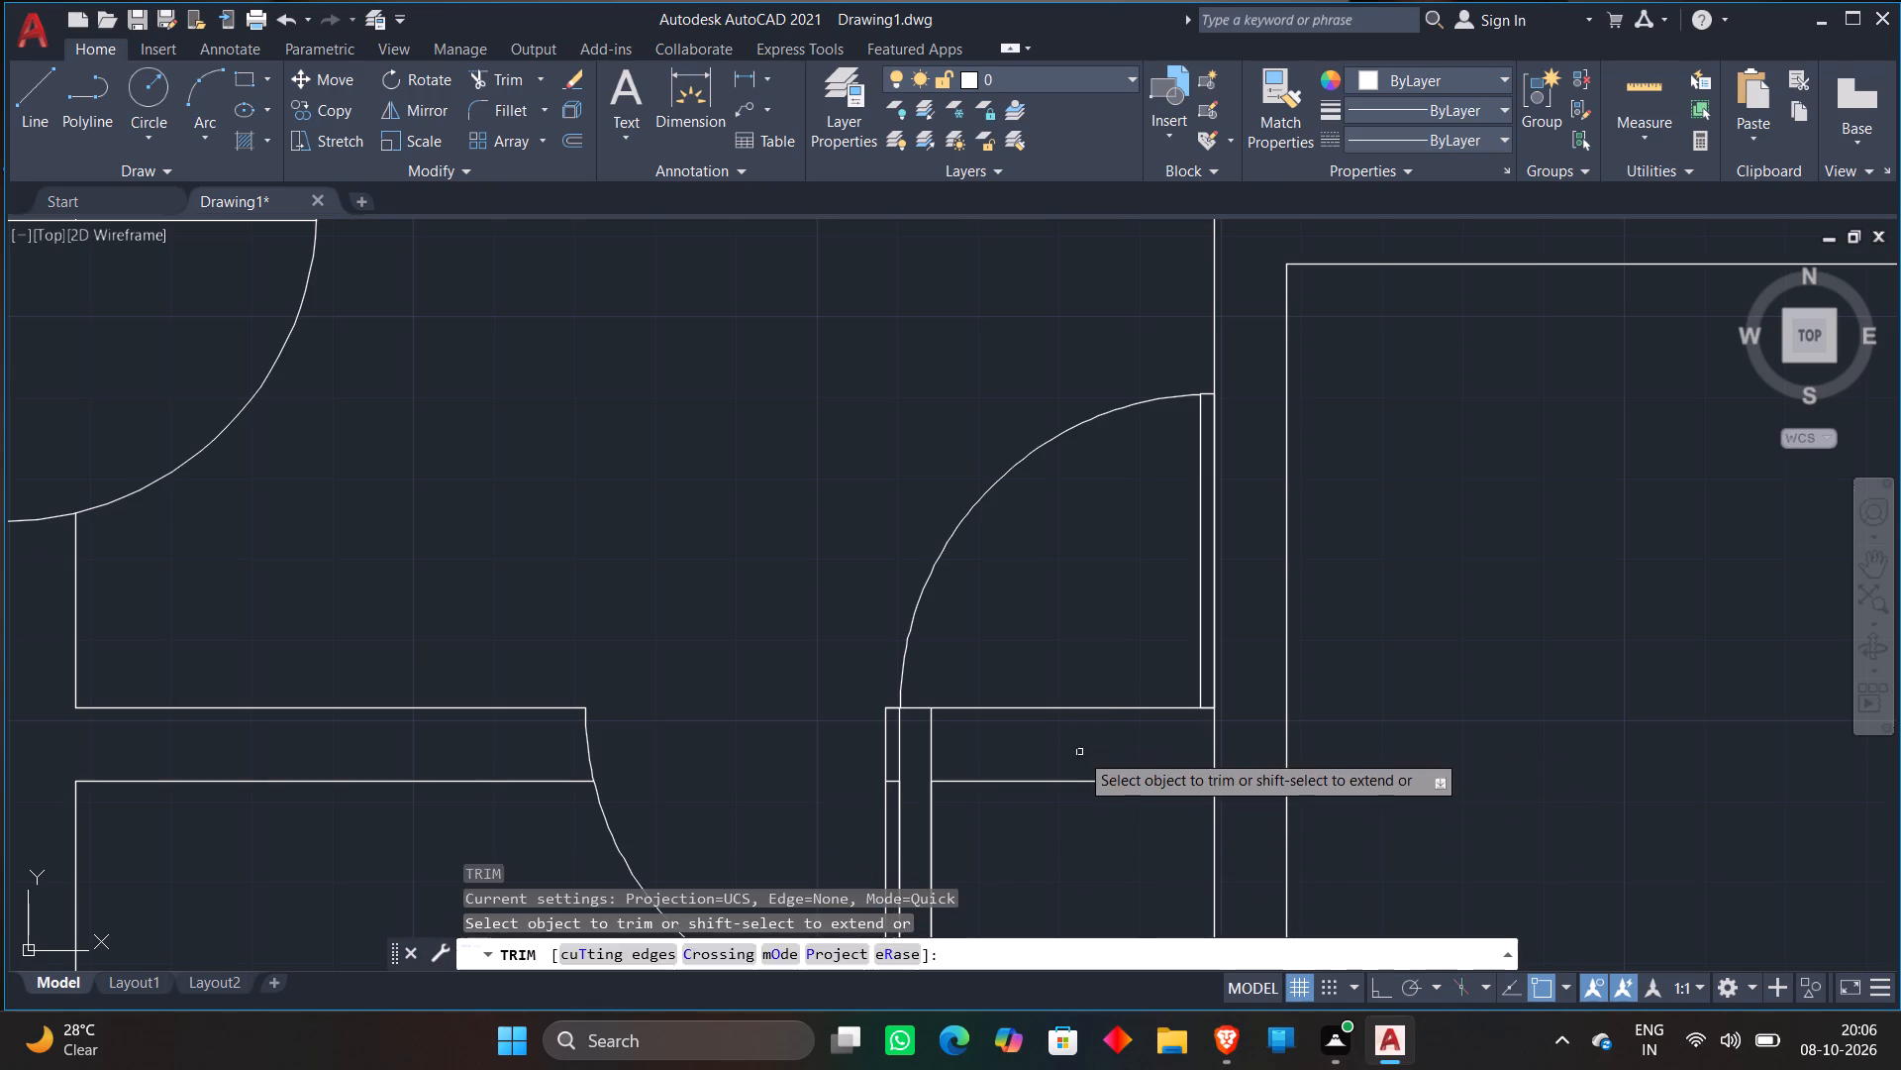
left_click(1072, 820)
key("Escape")
Copy the southernmost door block of the loose three-block column by its leaf's bottom east corner to the middle west room's inner southeast corner.
scroll(1106, 755, "down", 4)
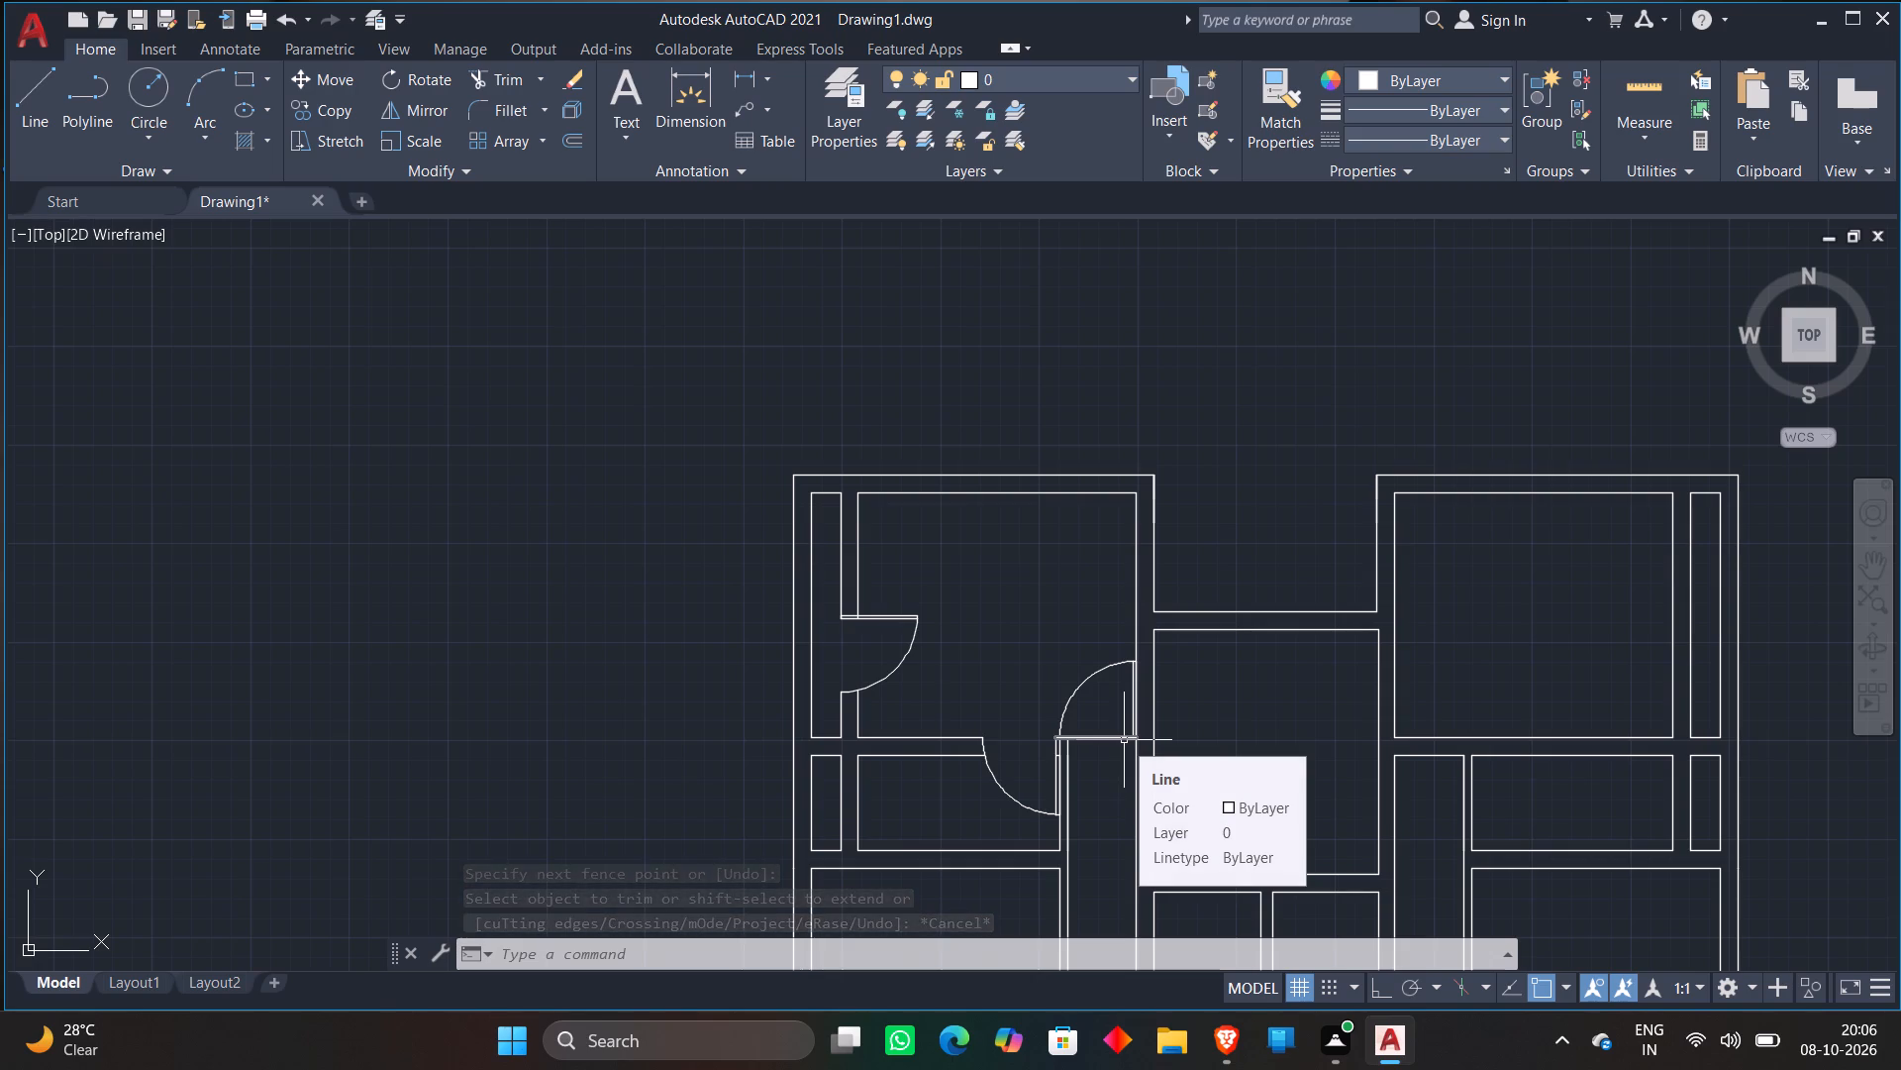
scroll(1504, 742, "up", 1)
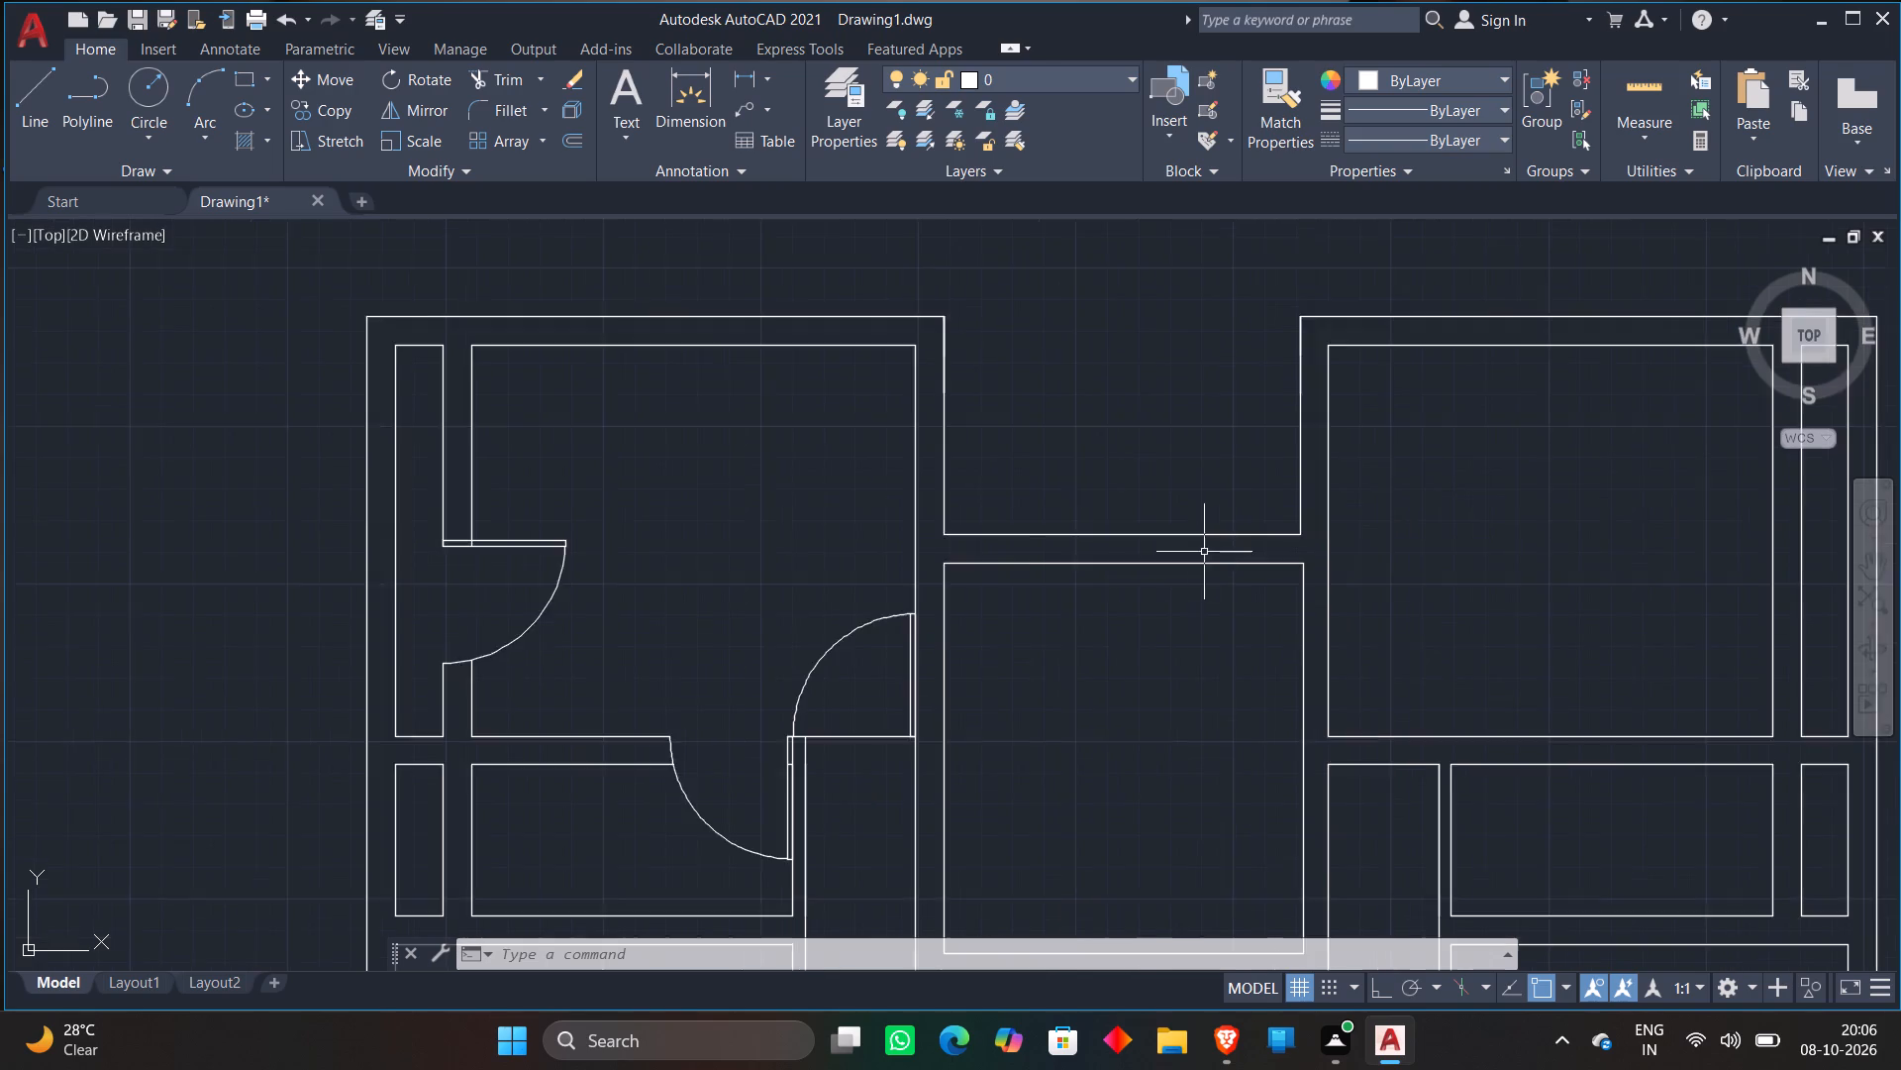
scroll(1179, 571, "down", 1)
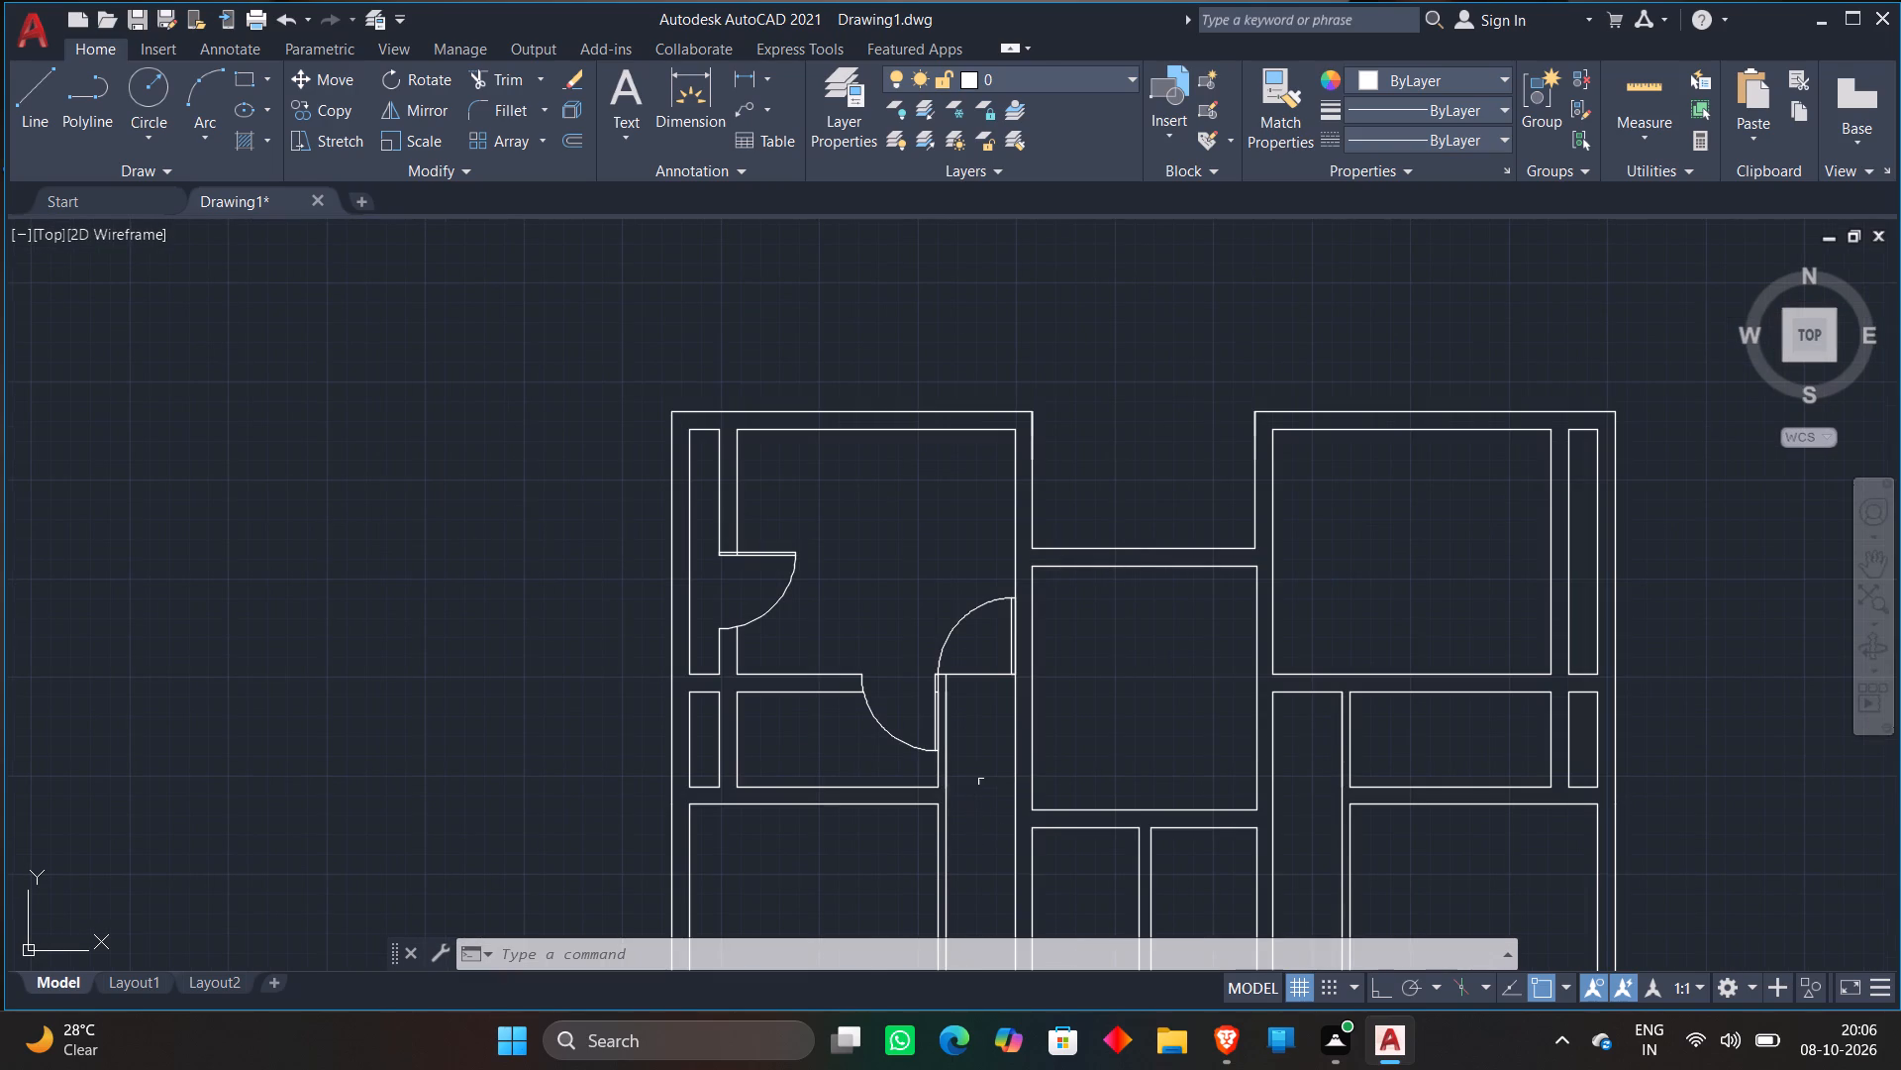
scroll(981, 782, "up", 2)
scroll(1111, 748, "down", 4)
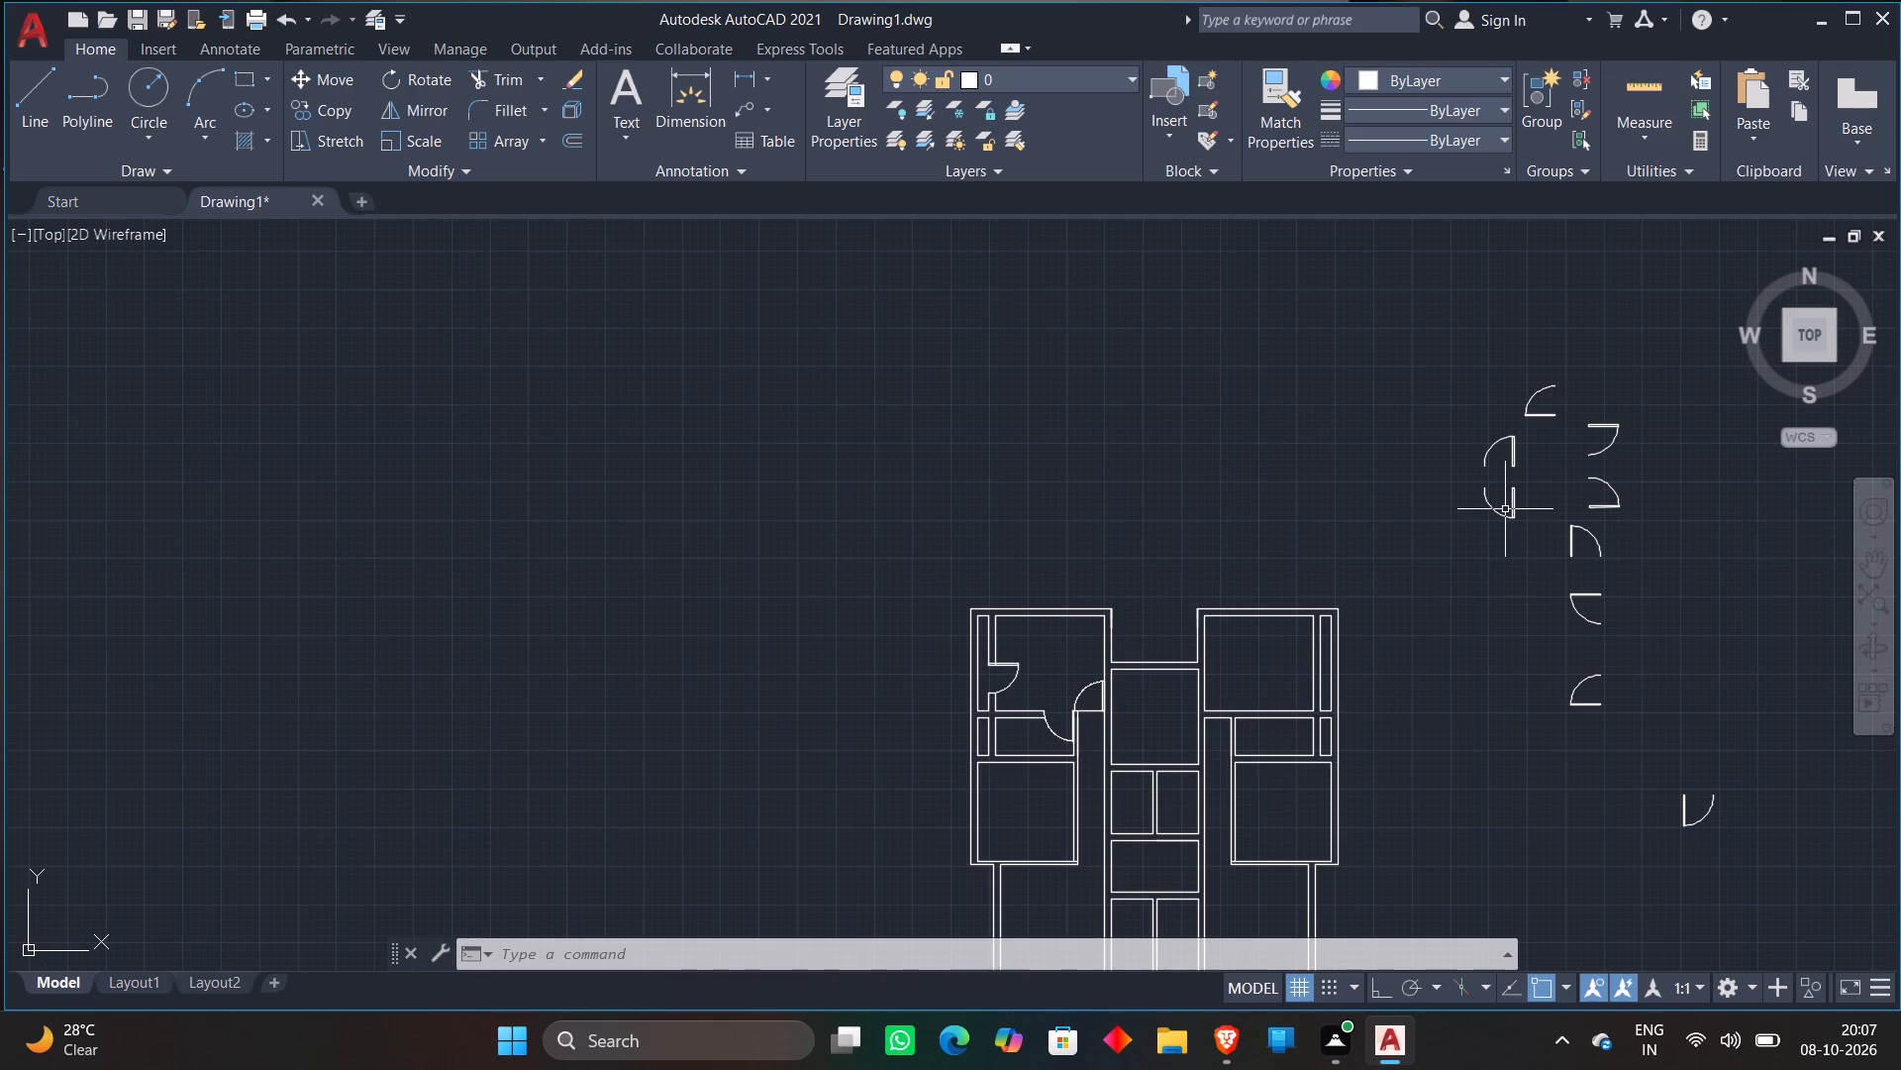
middle_click_drag(1161, 528, 1269, 354)
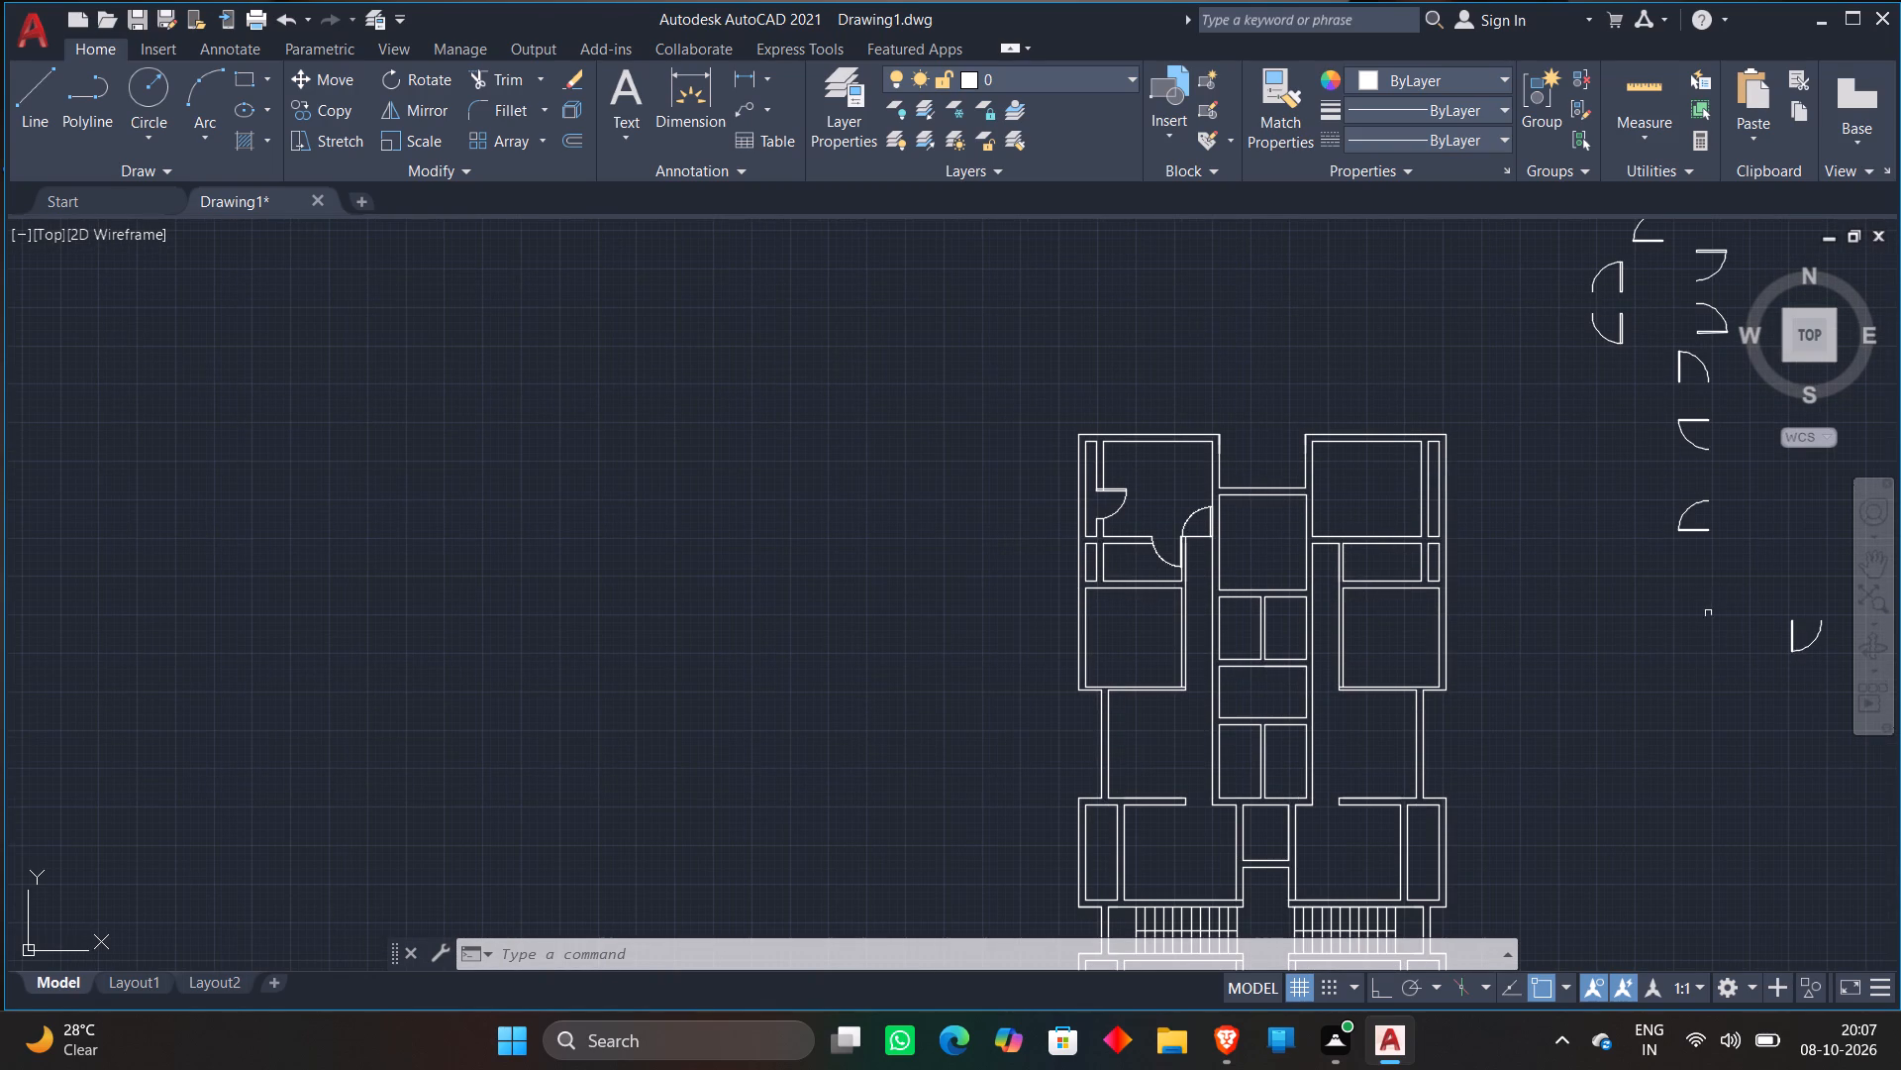
left_click(1713, 529)
left_click(1692, 529)
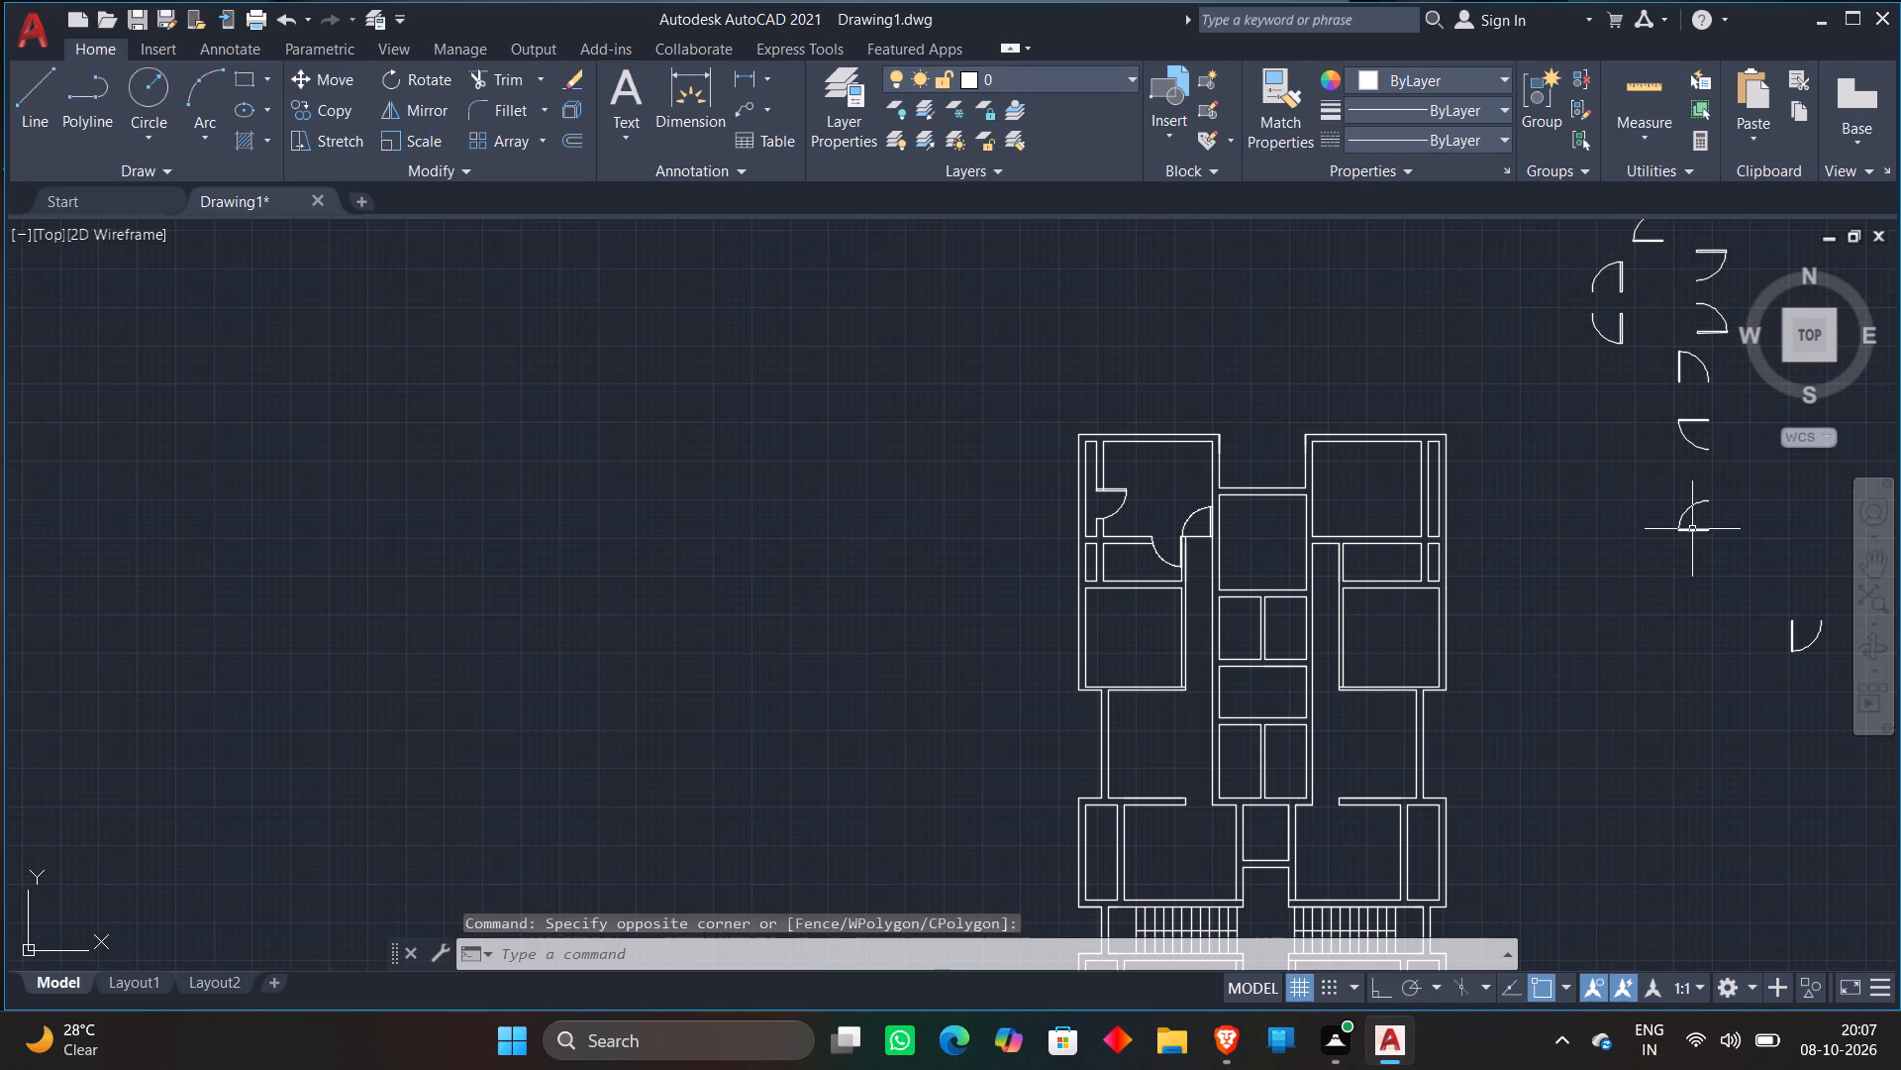
left_click(1691, 529)
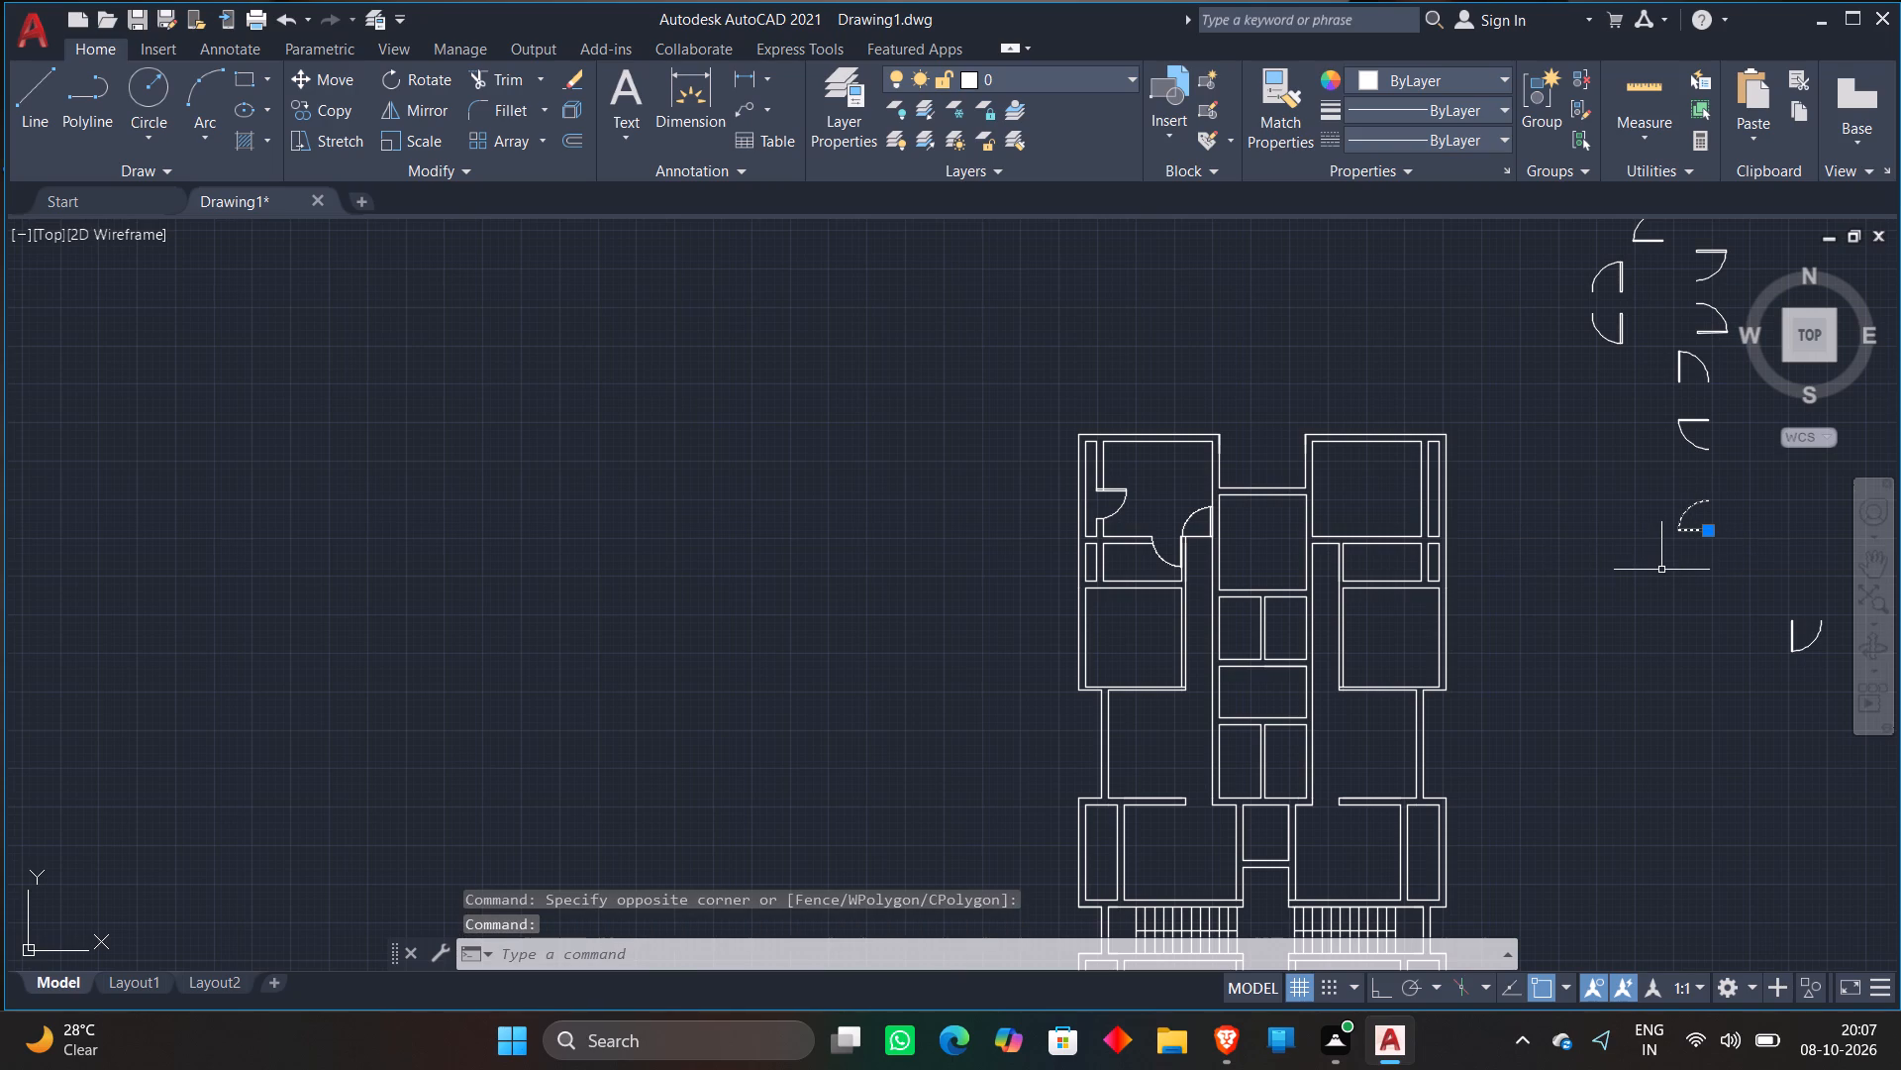
right_click(1661, 570)
left_click(1668, 610)
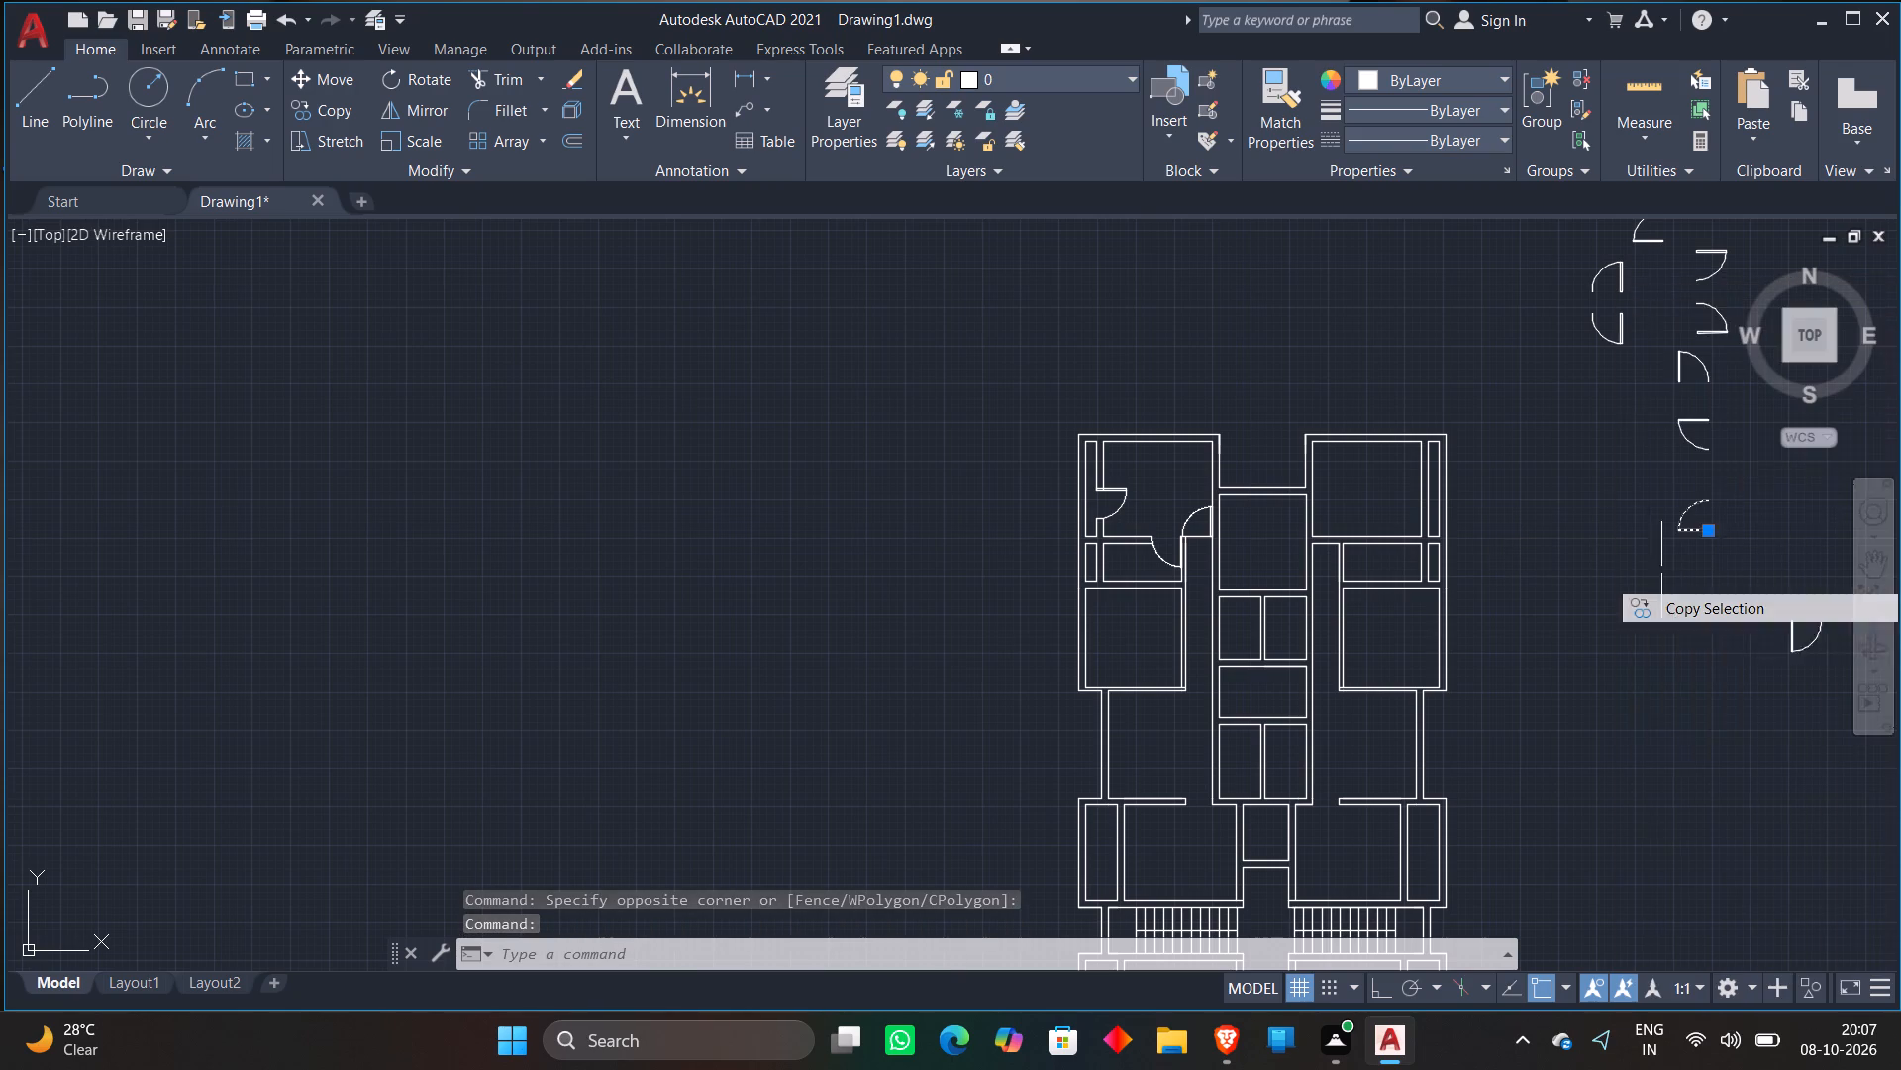
scroll(1719, 569, "up", 4)
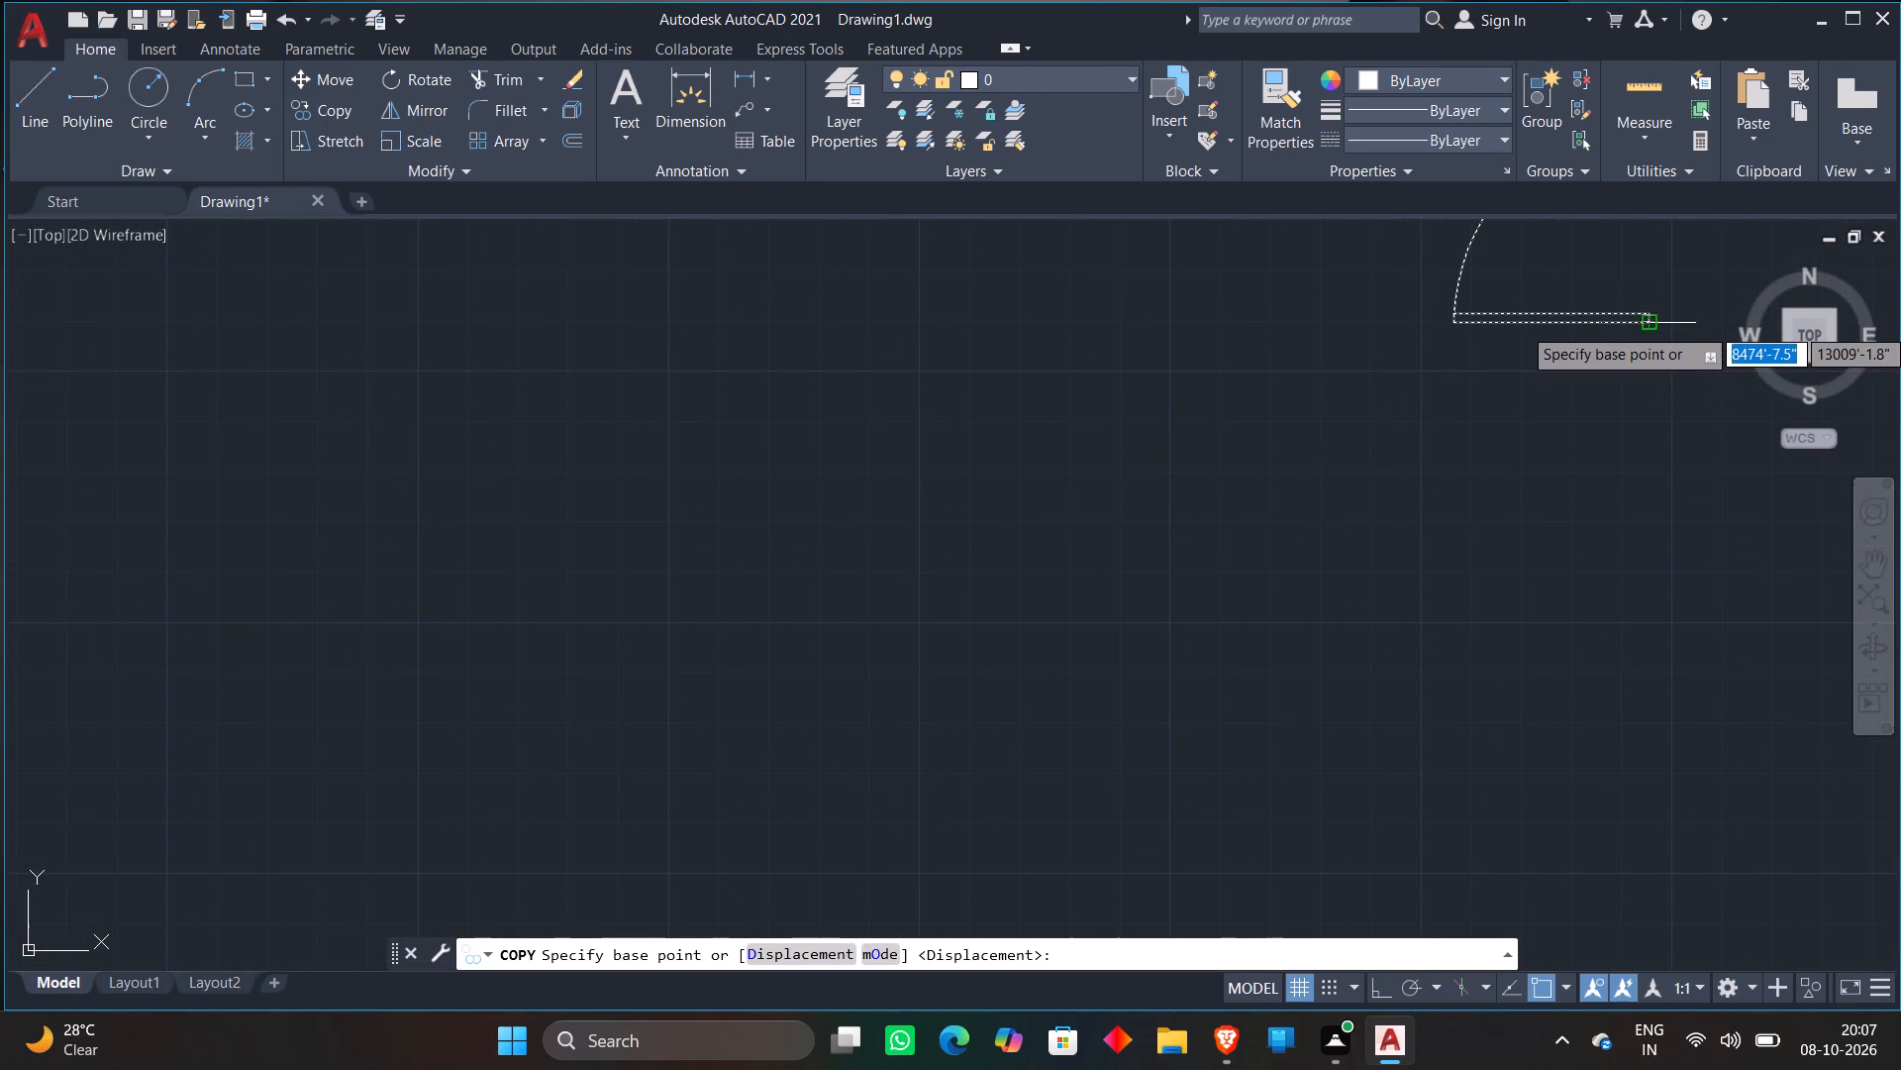
left_click(1642, 326)
scroll(1405, 481, "down", 4)
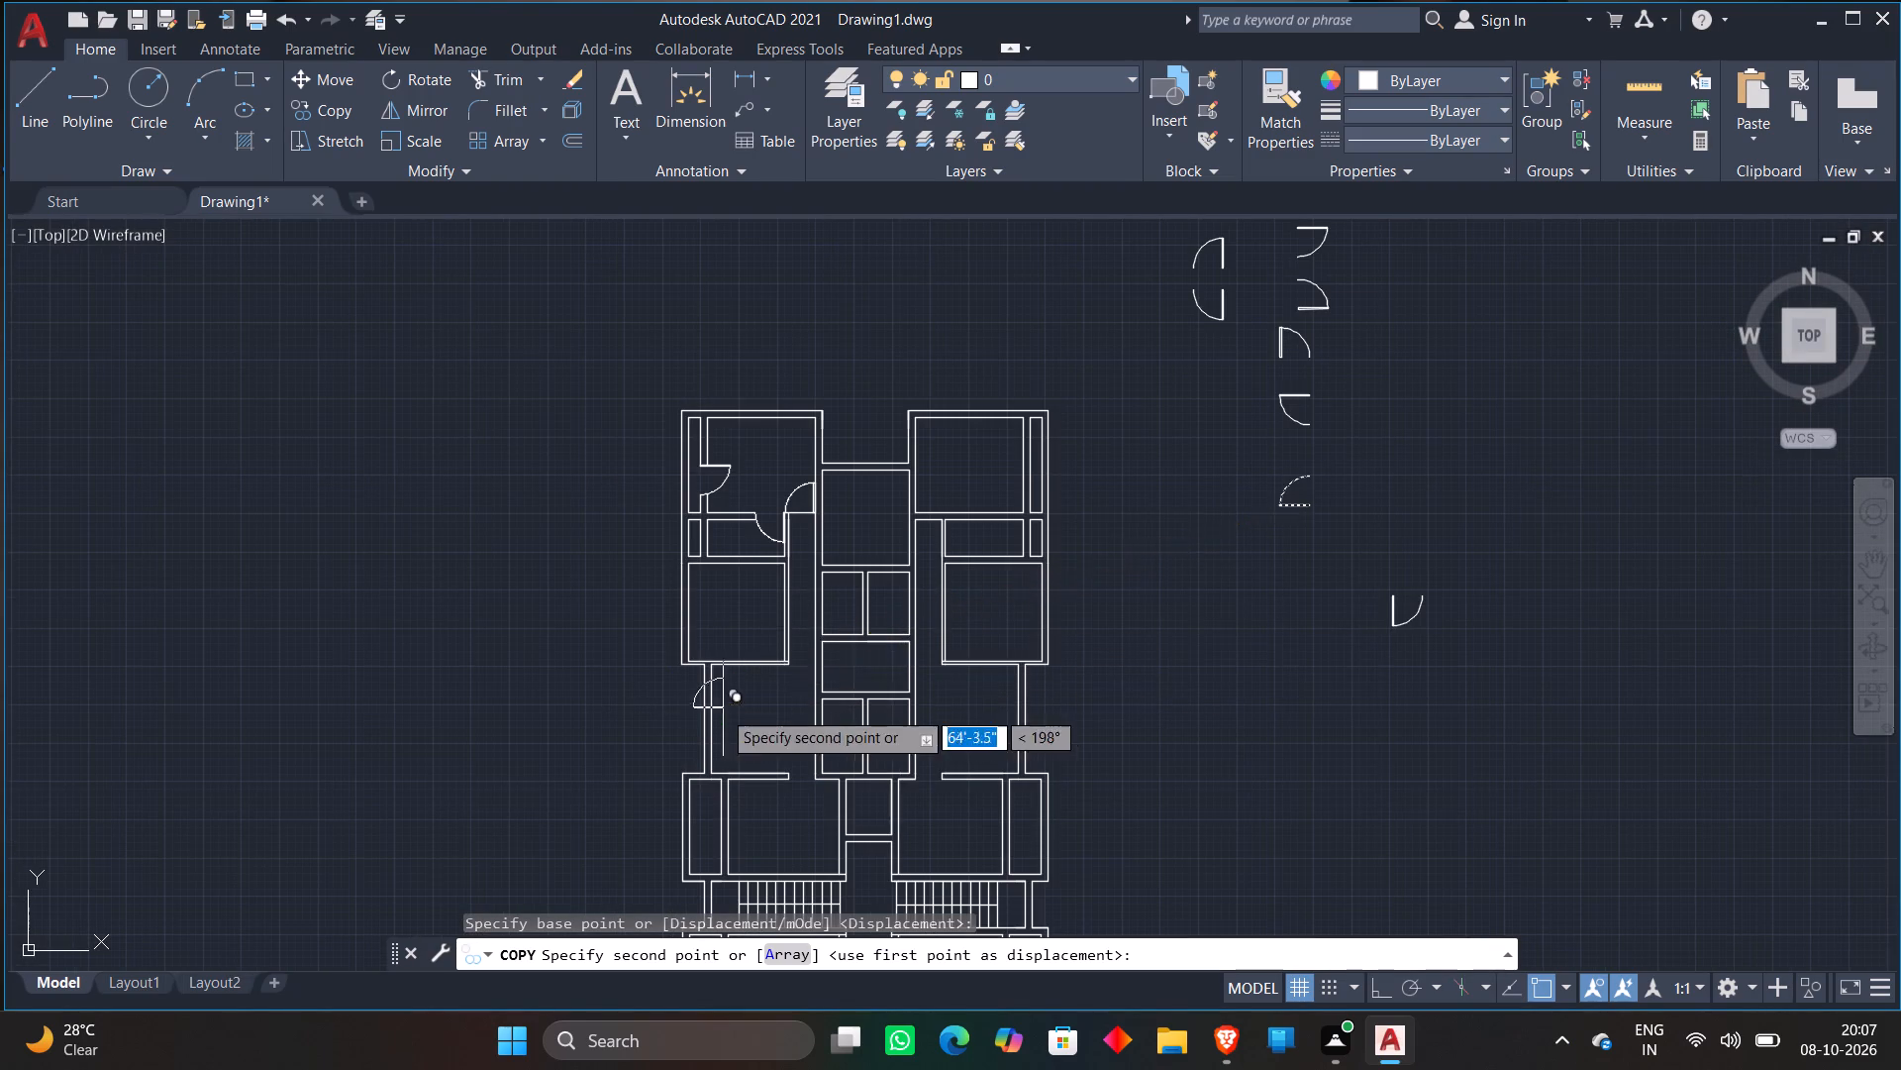
scroll(766, 678, "up", 6)
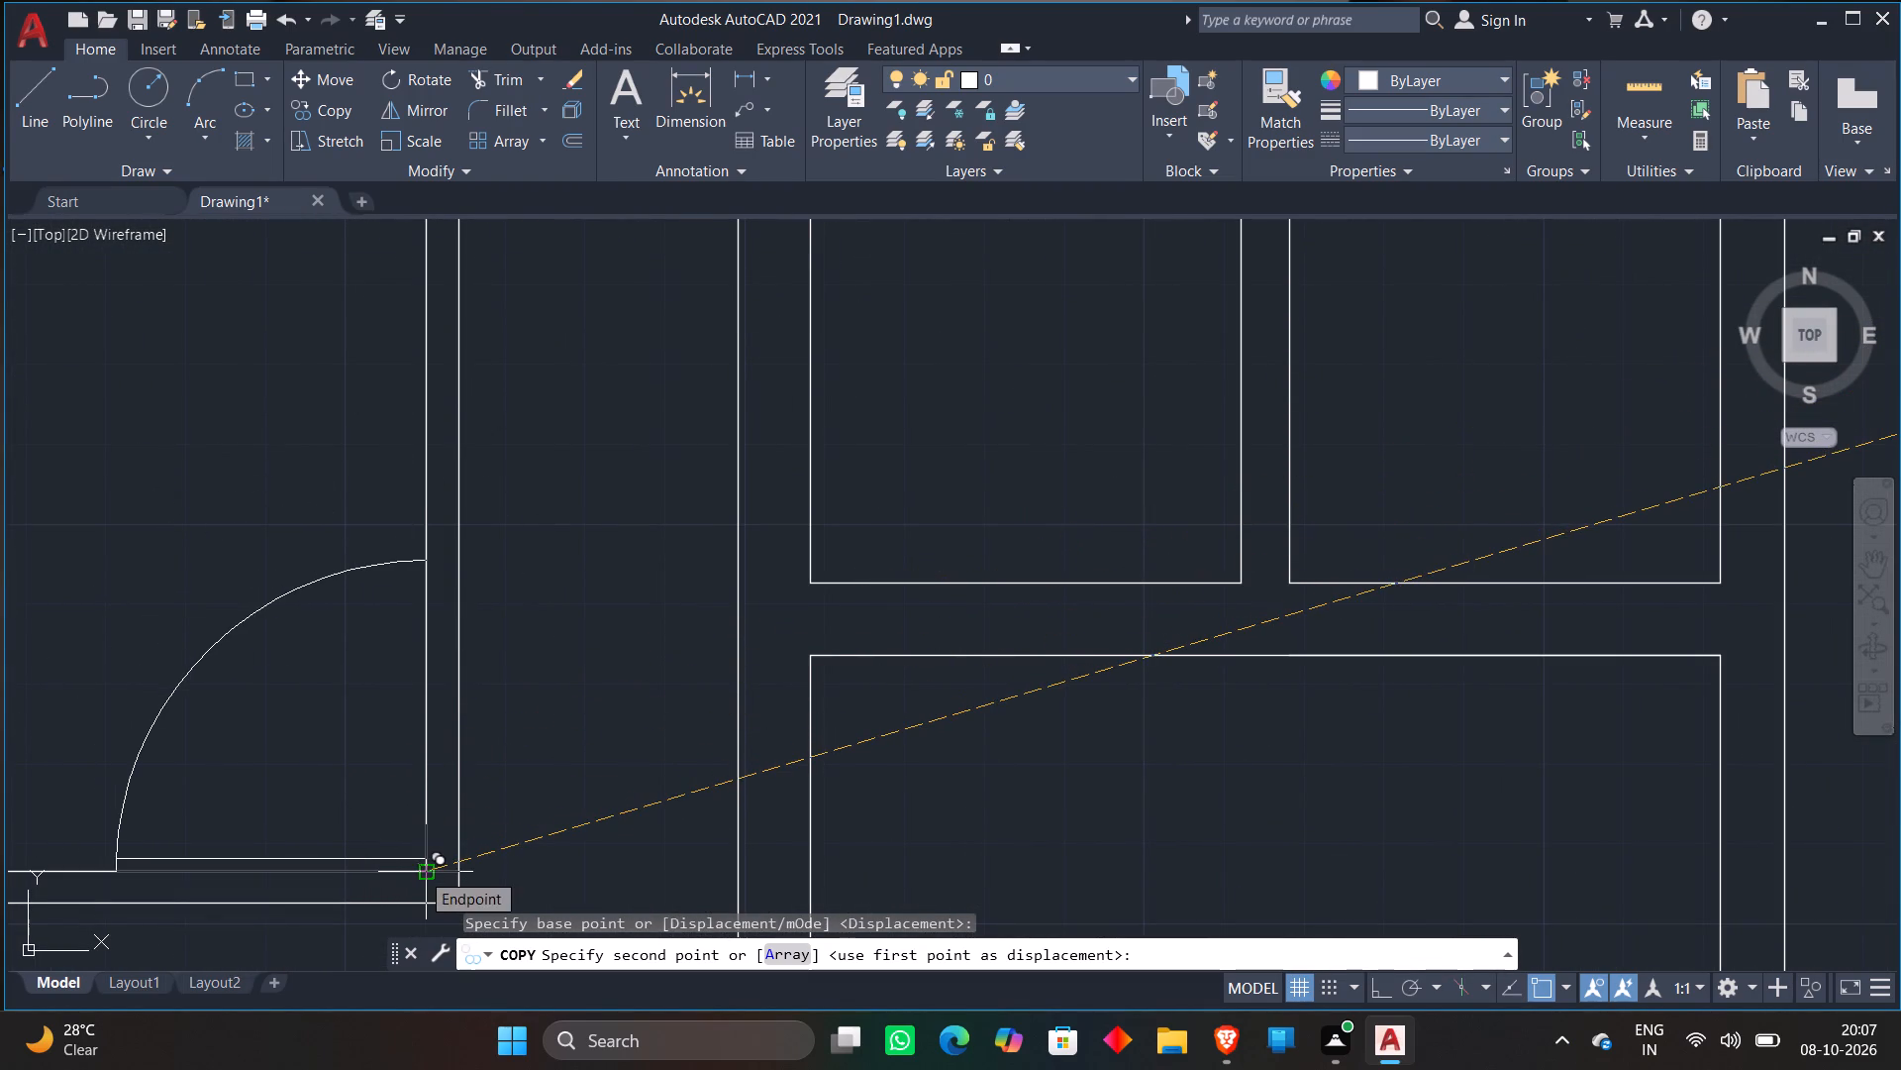
left_click(420, 871)
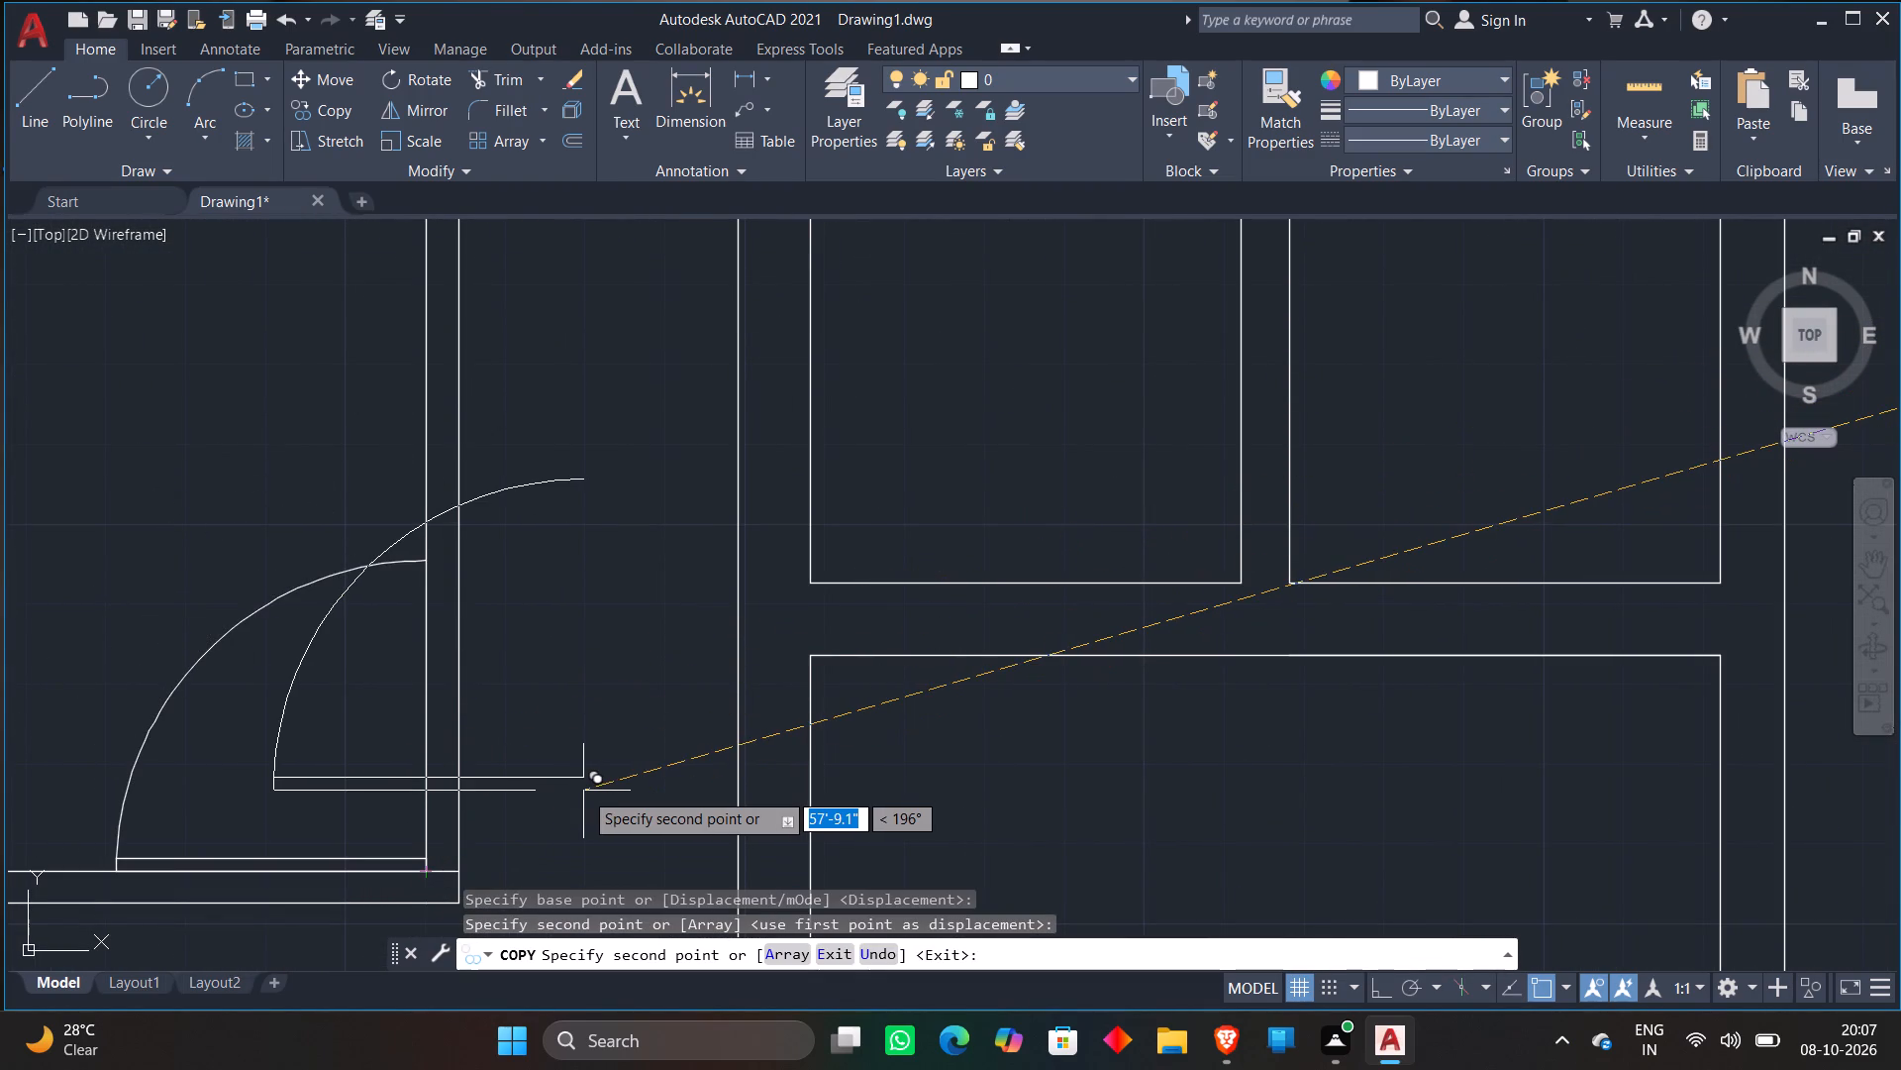
key("Escape")
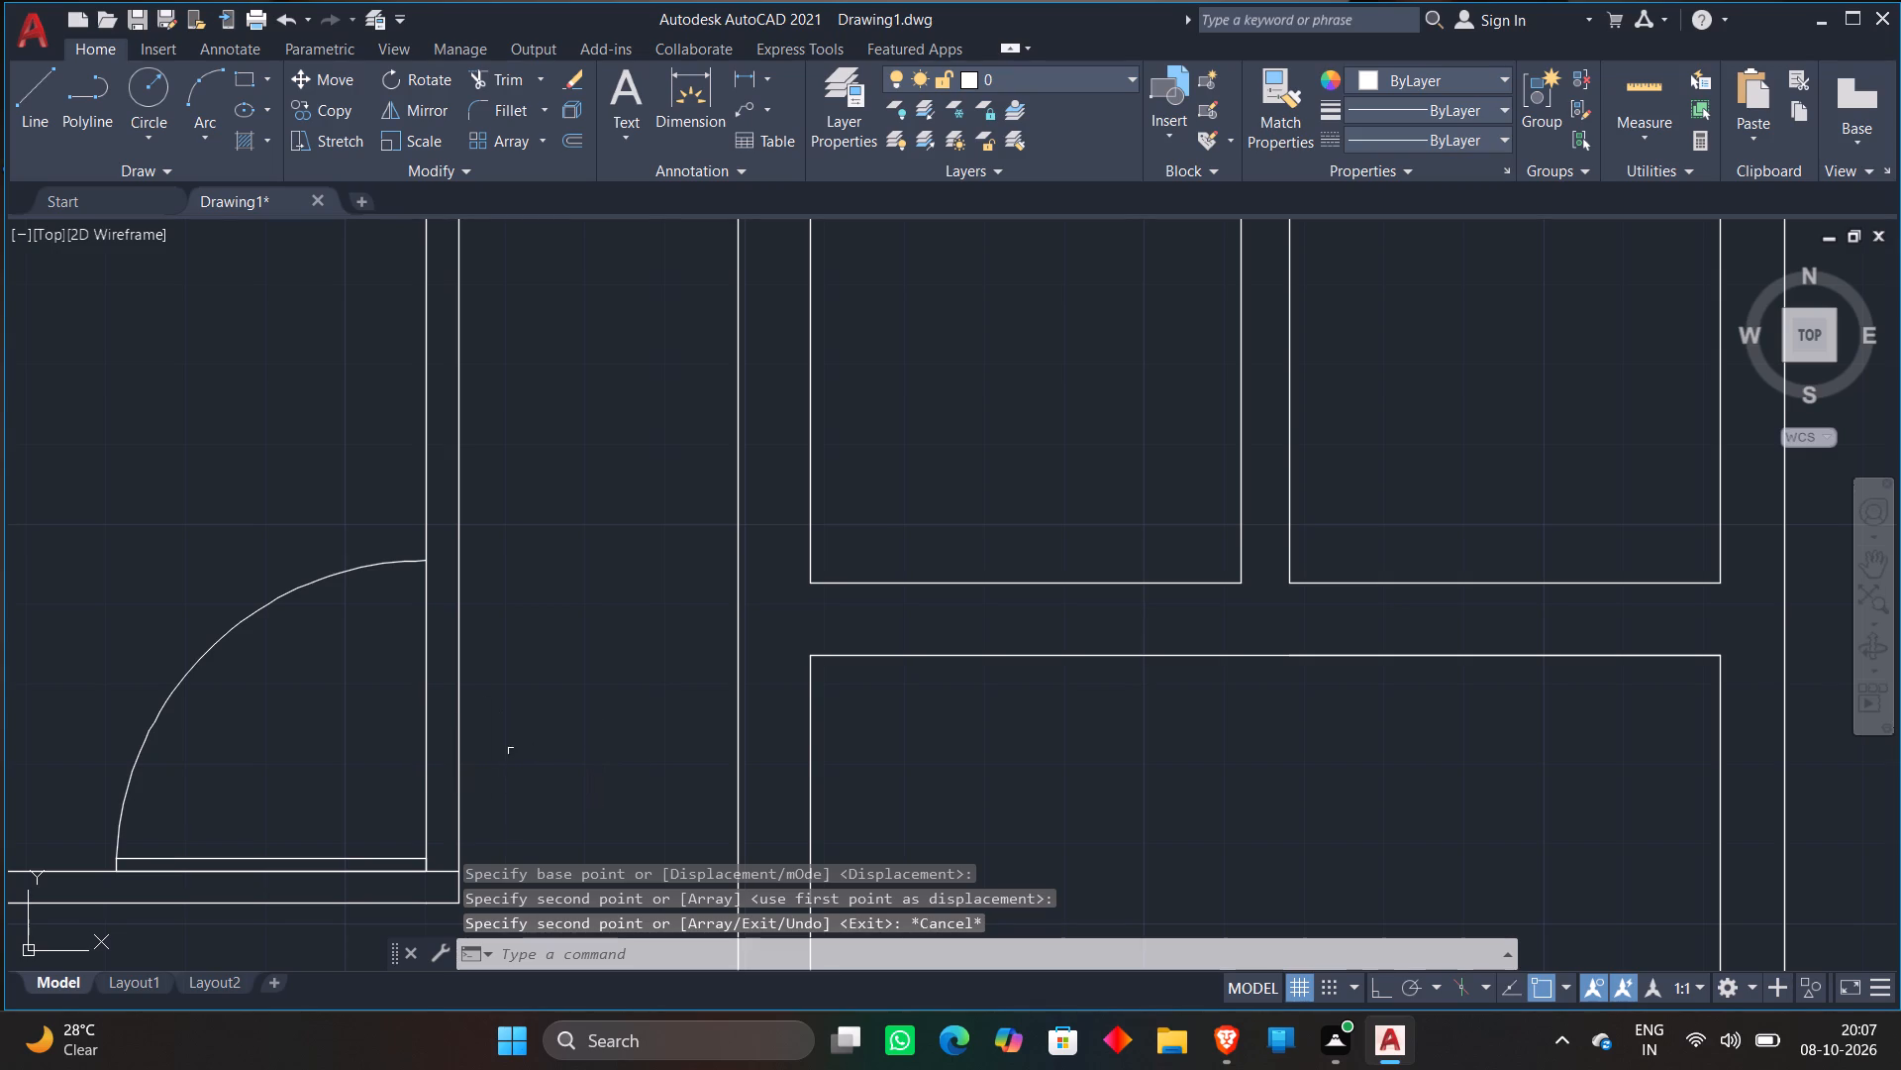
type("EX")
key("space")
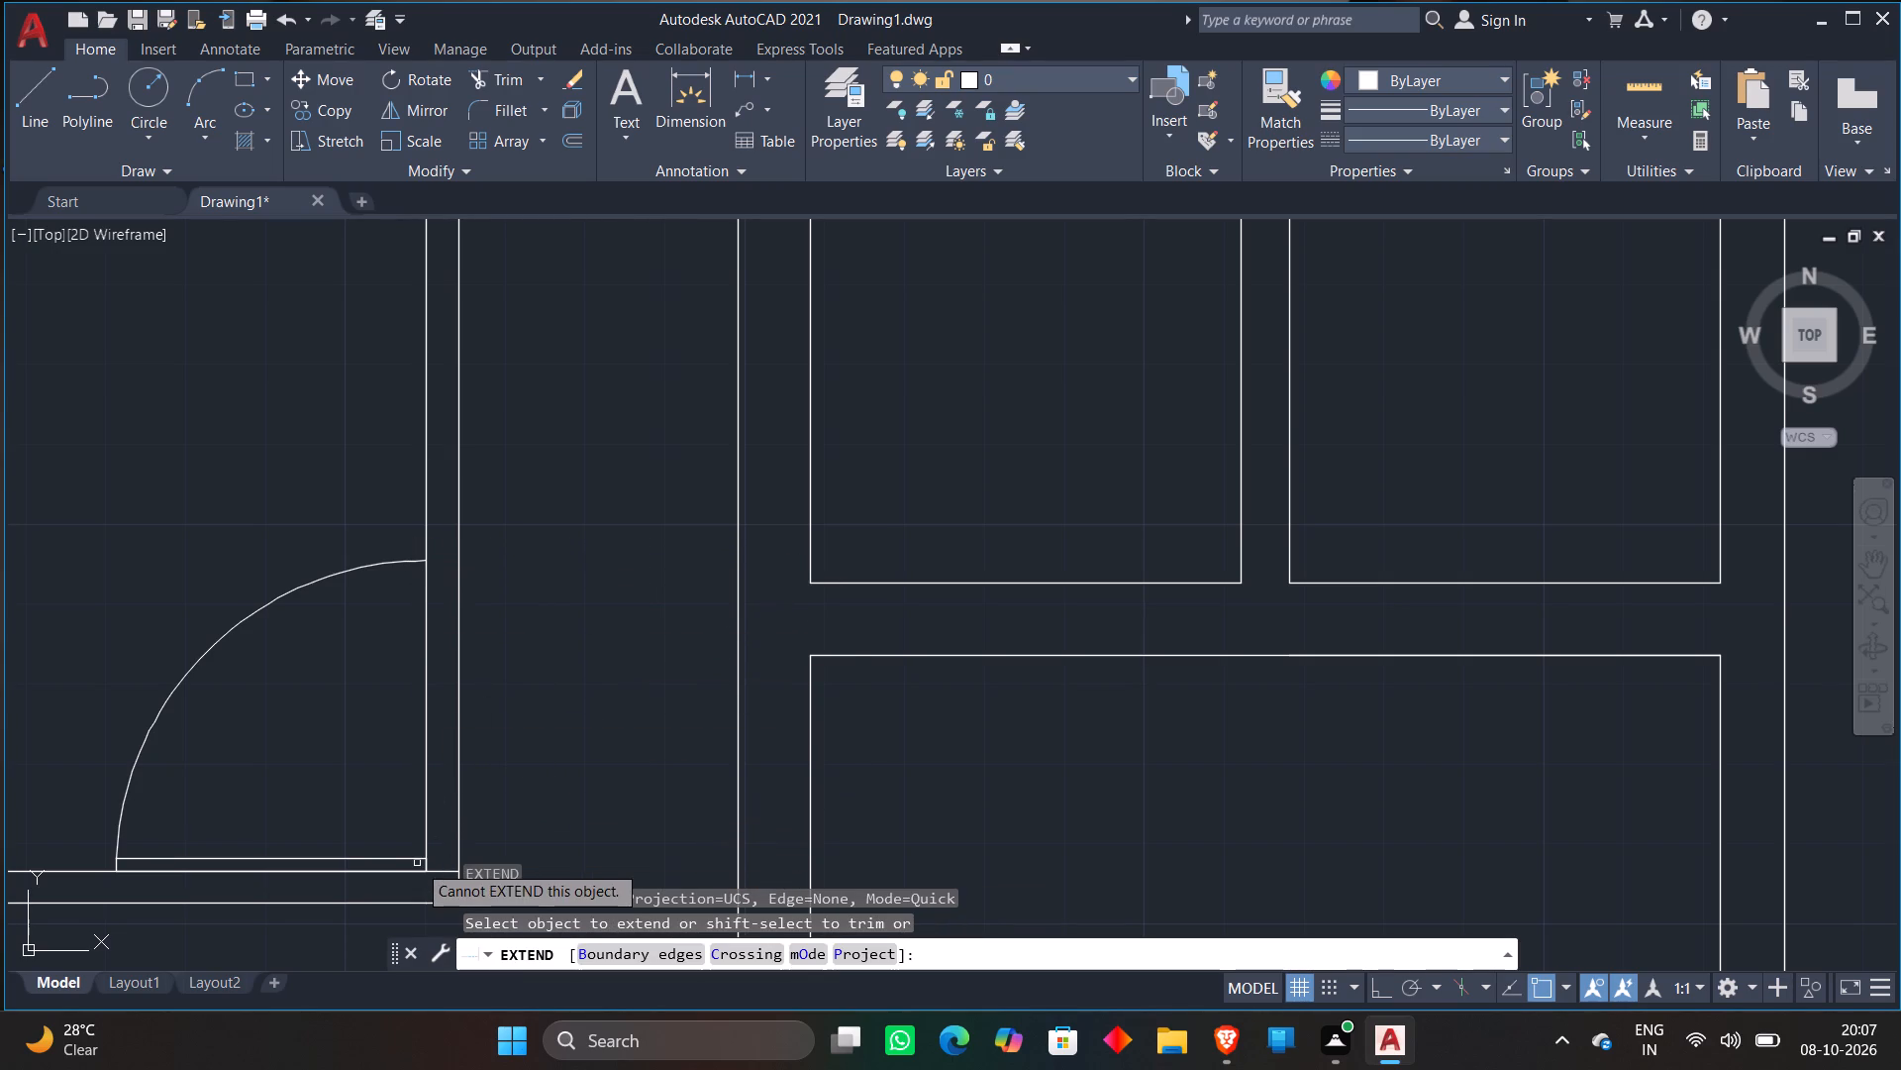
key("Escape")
Draw a line from the north end of the new door's swing arc east across both lines of the room's east wall.
key("l")
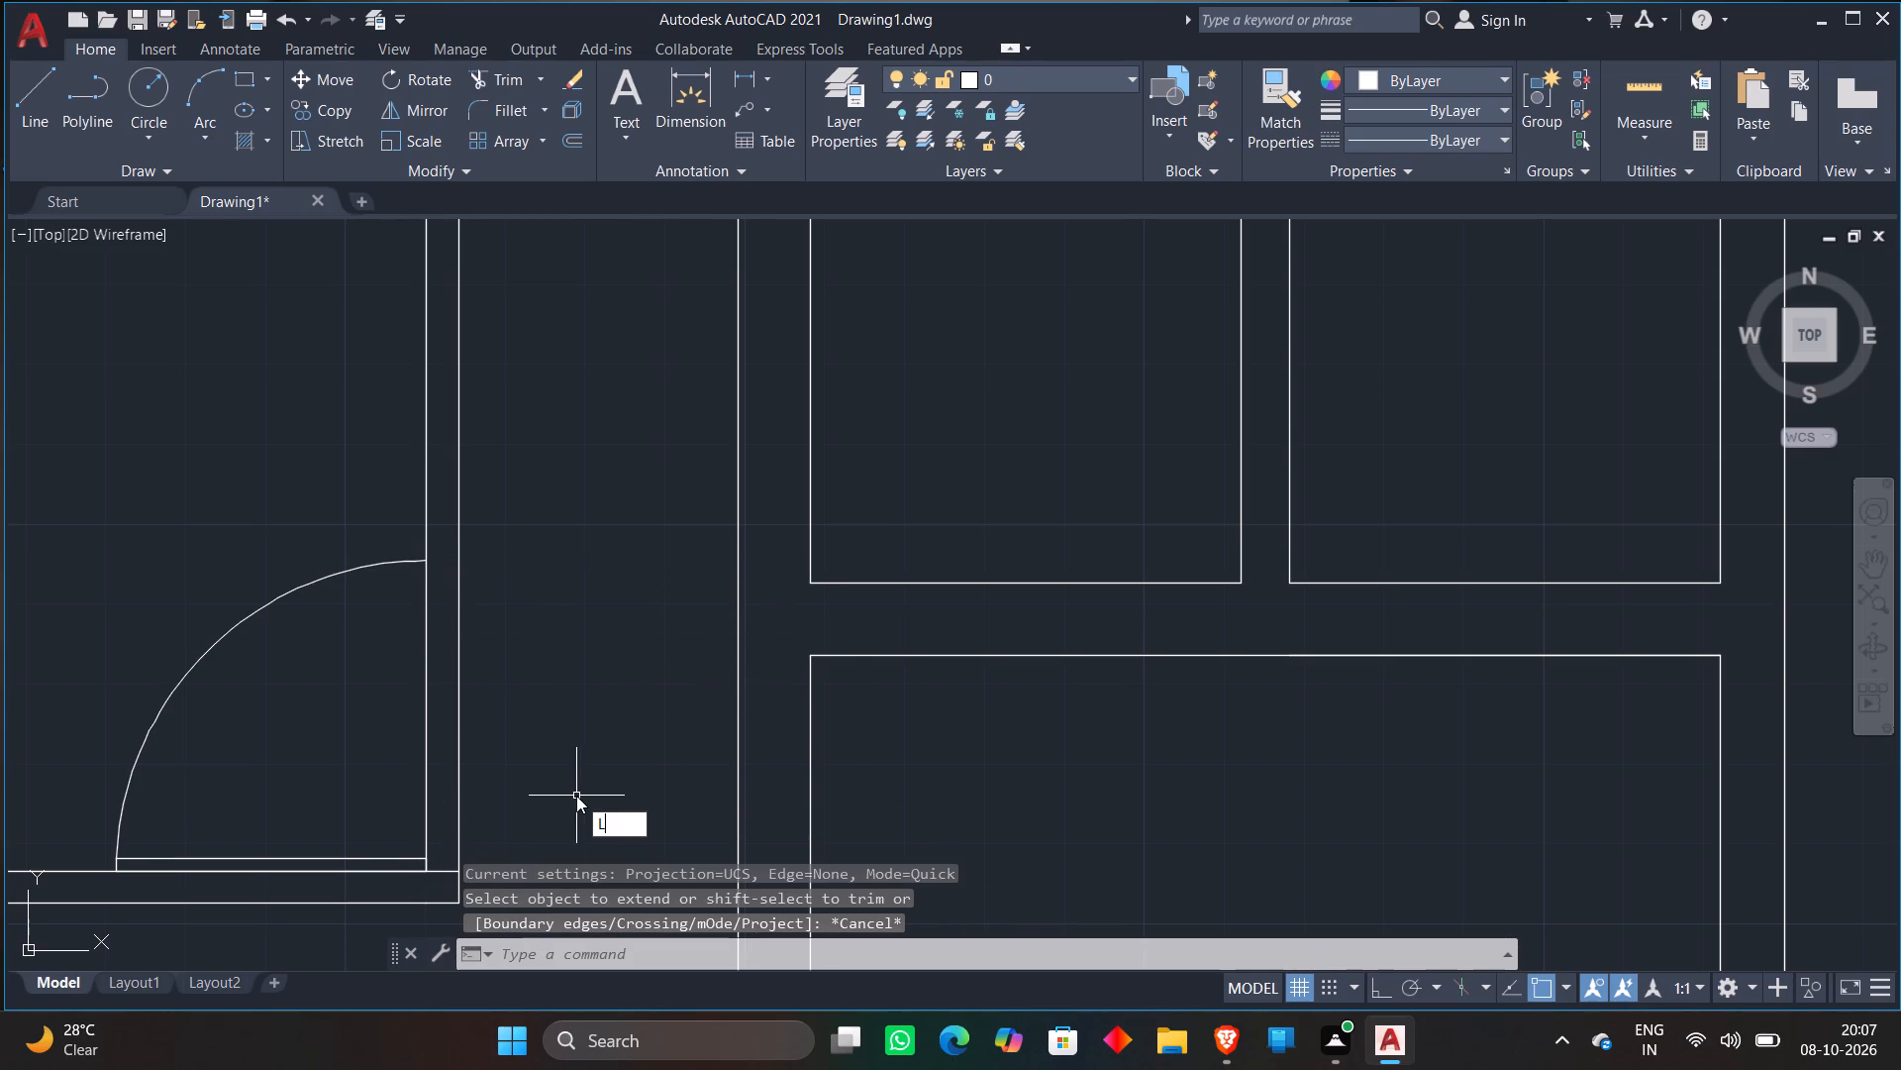
key("space")
left_click(414, 561)
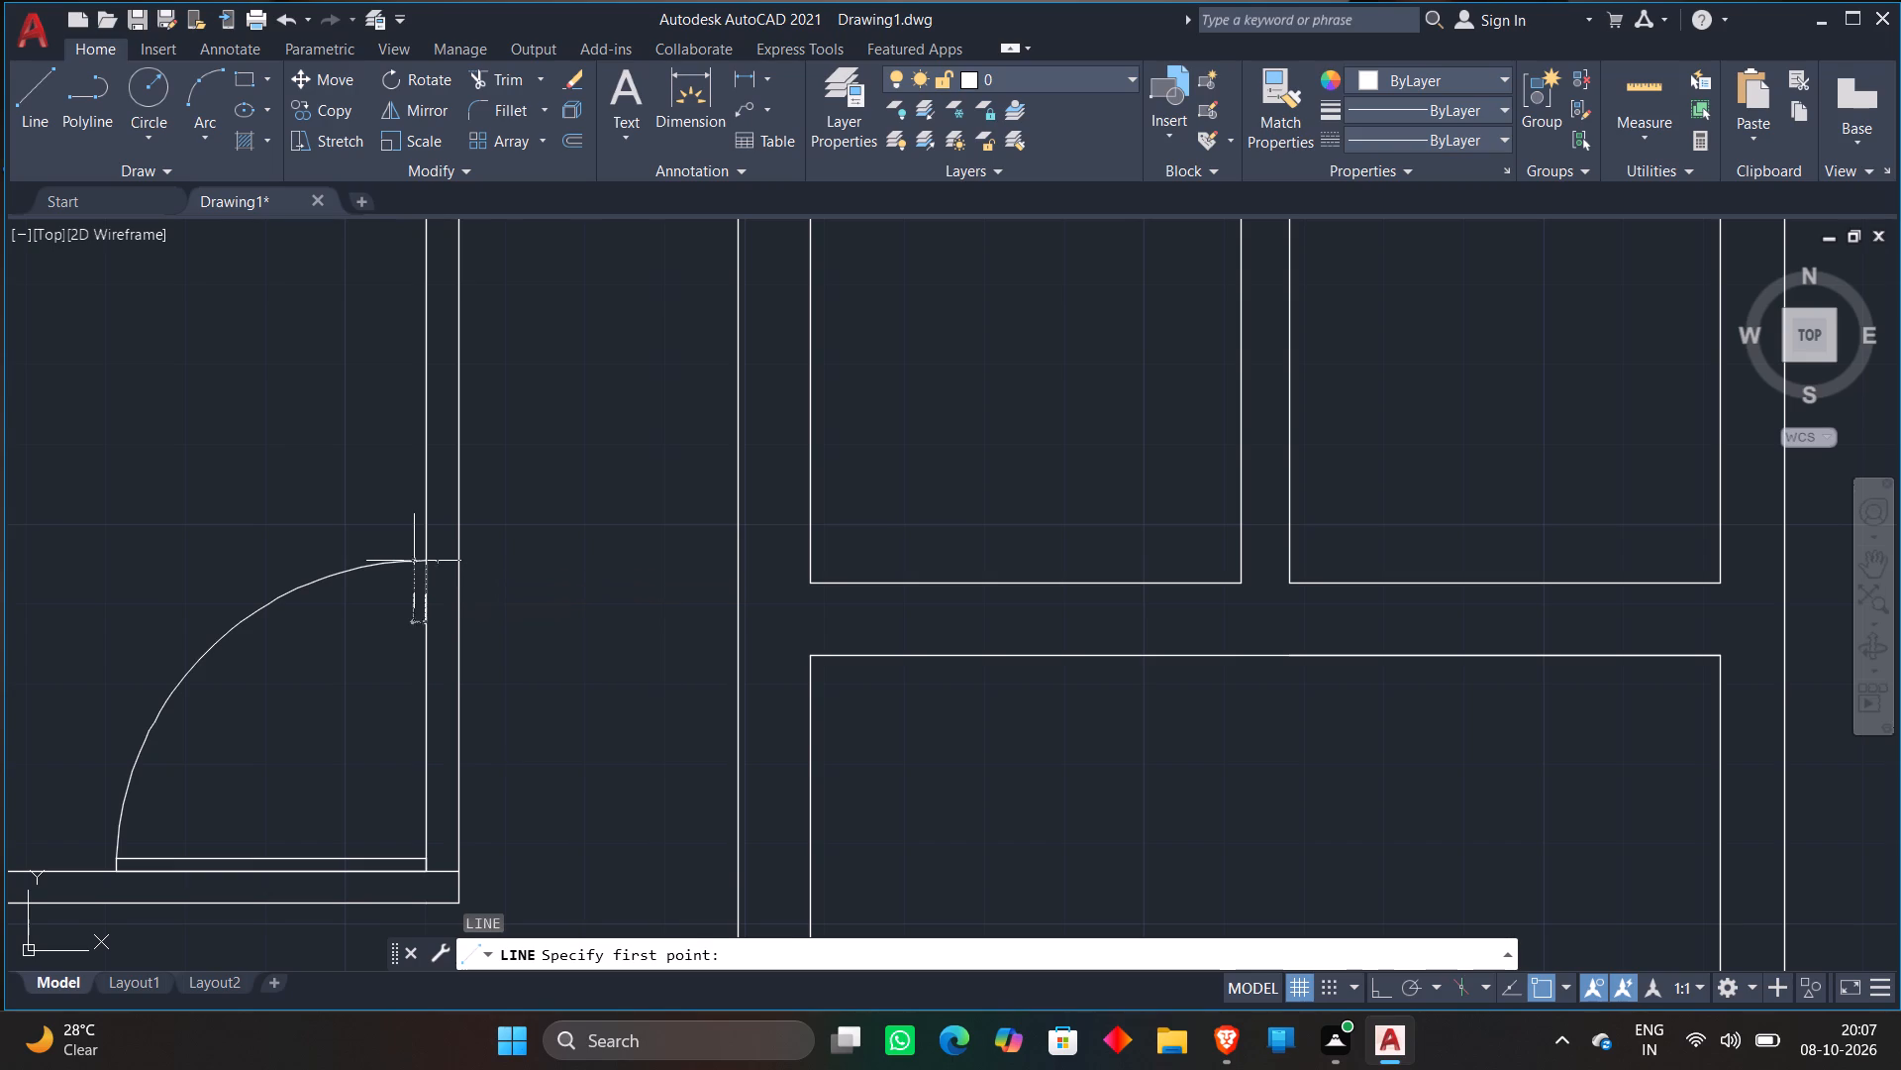
left_click(578, 562)
key("Escape")
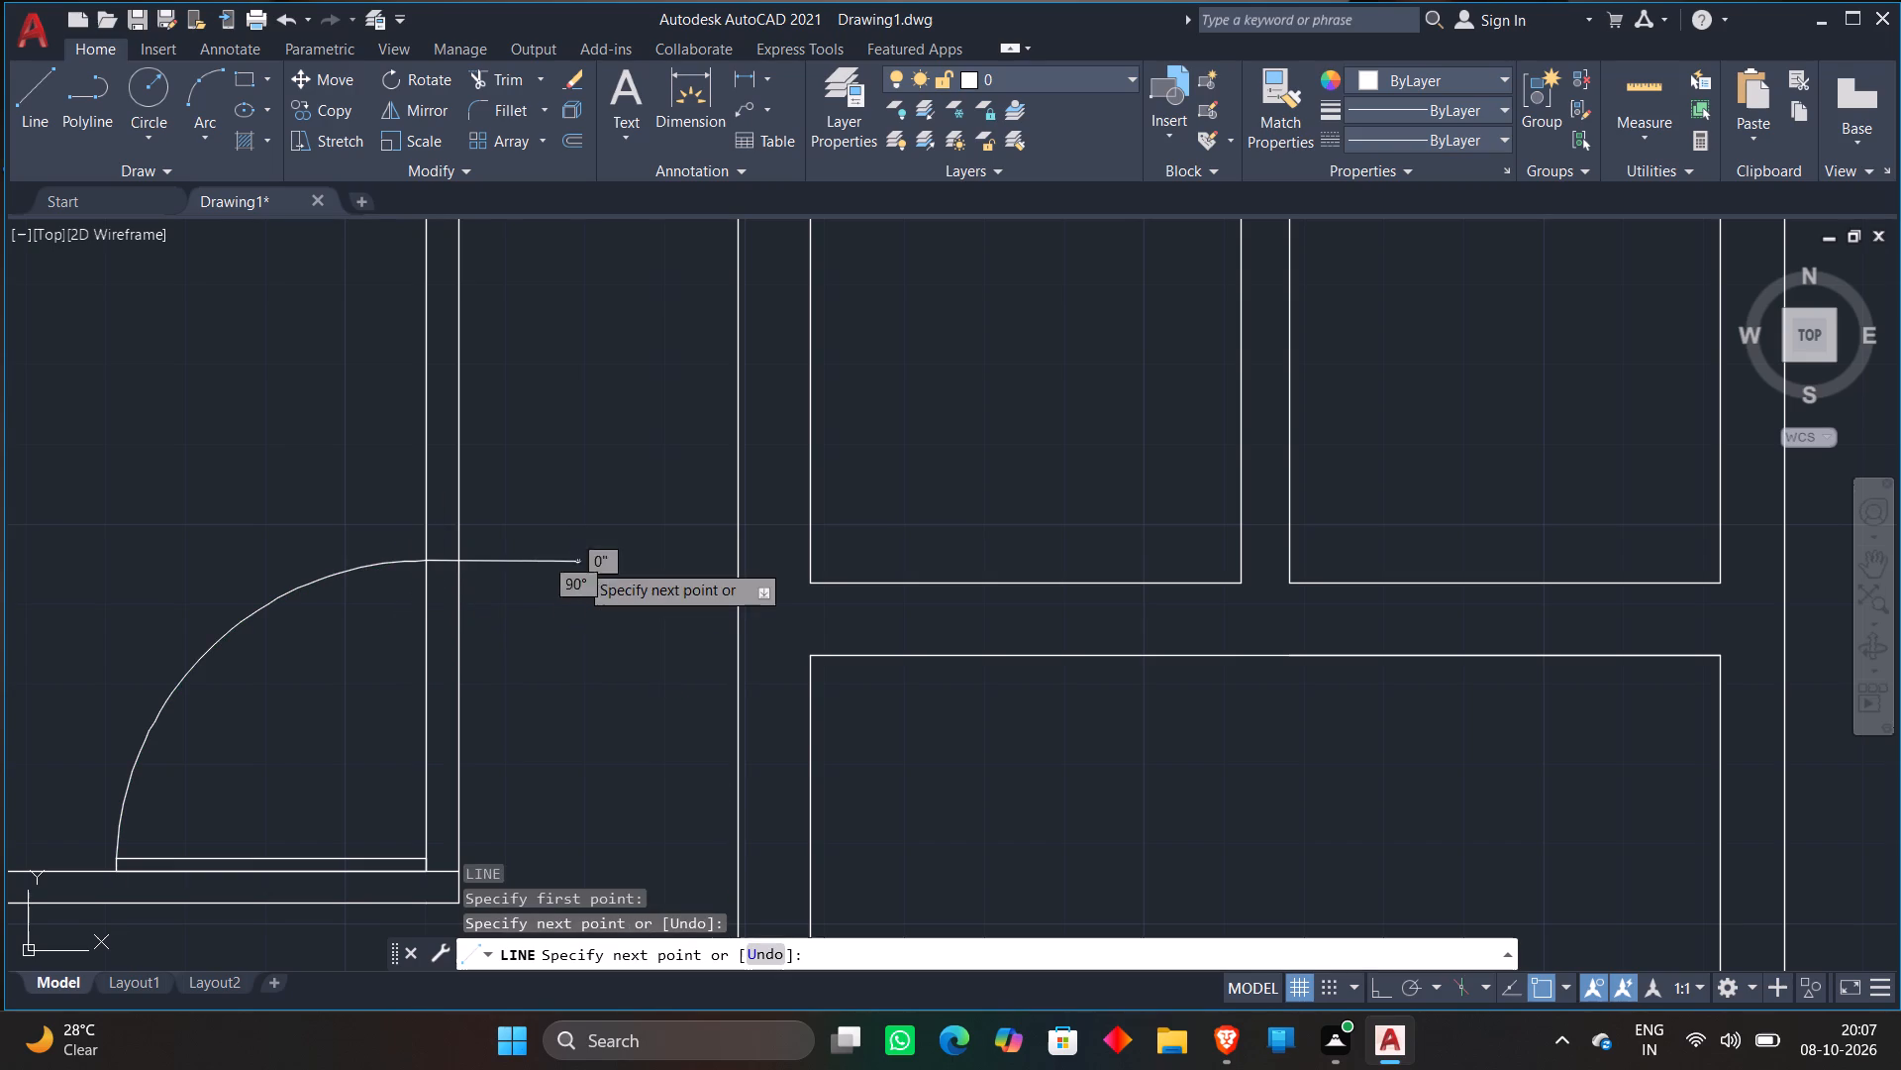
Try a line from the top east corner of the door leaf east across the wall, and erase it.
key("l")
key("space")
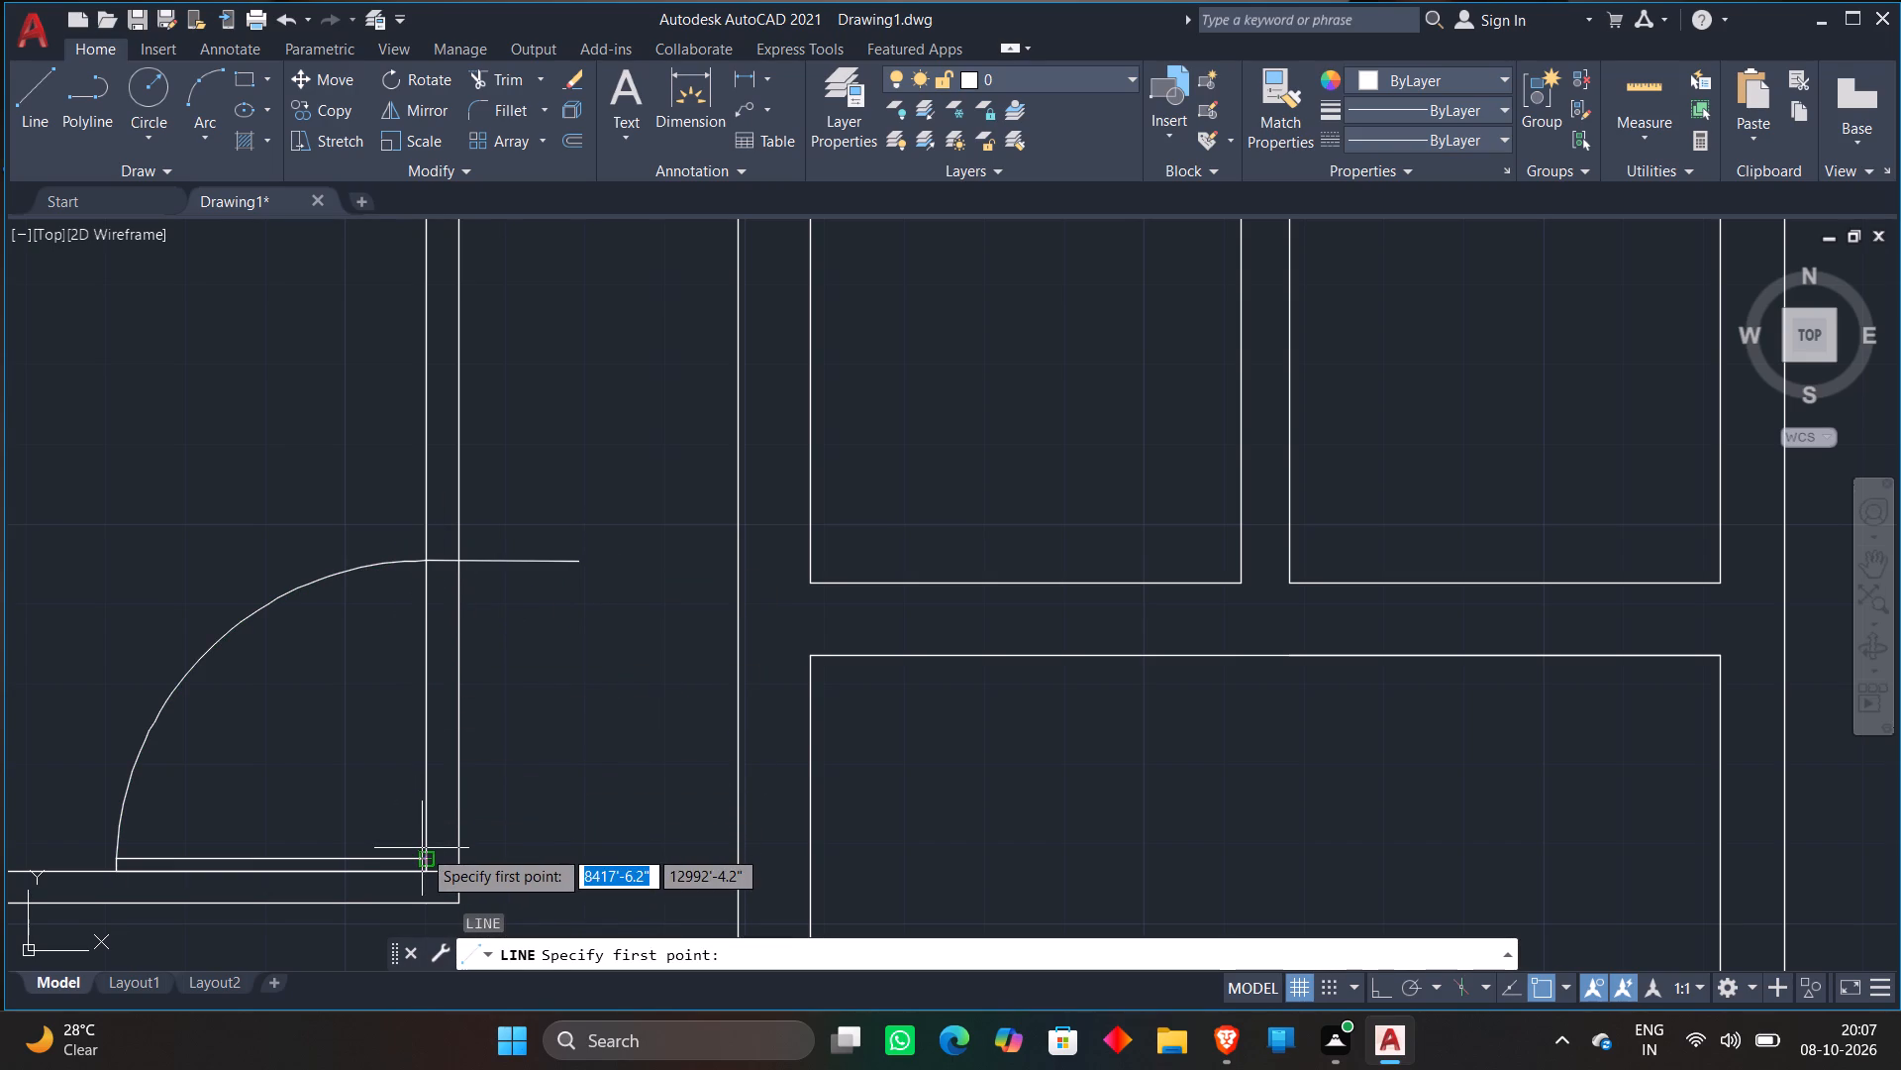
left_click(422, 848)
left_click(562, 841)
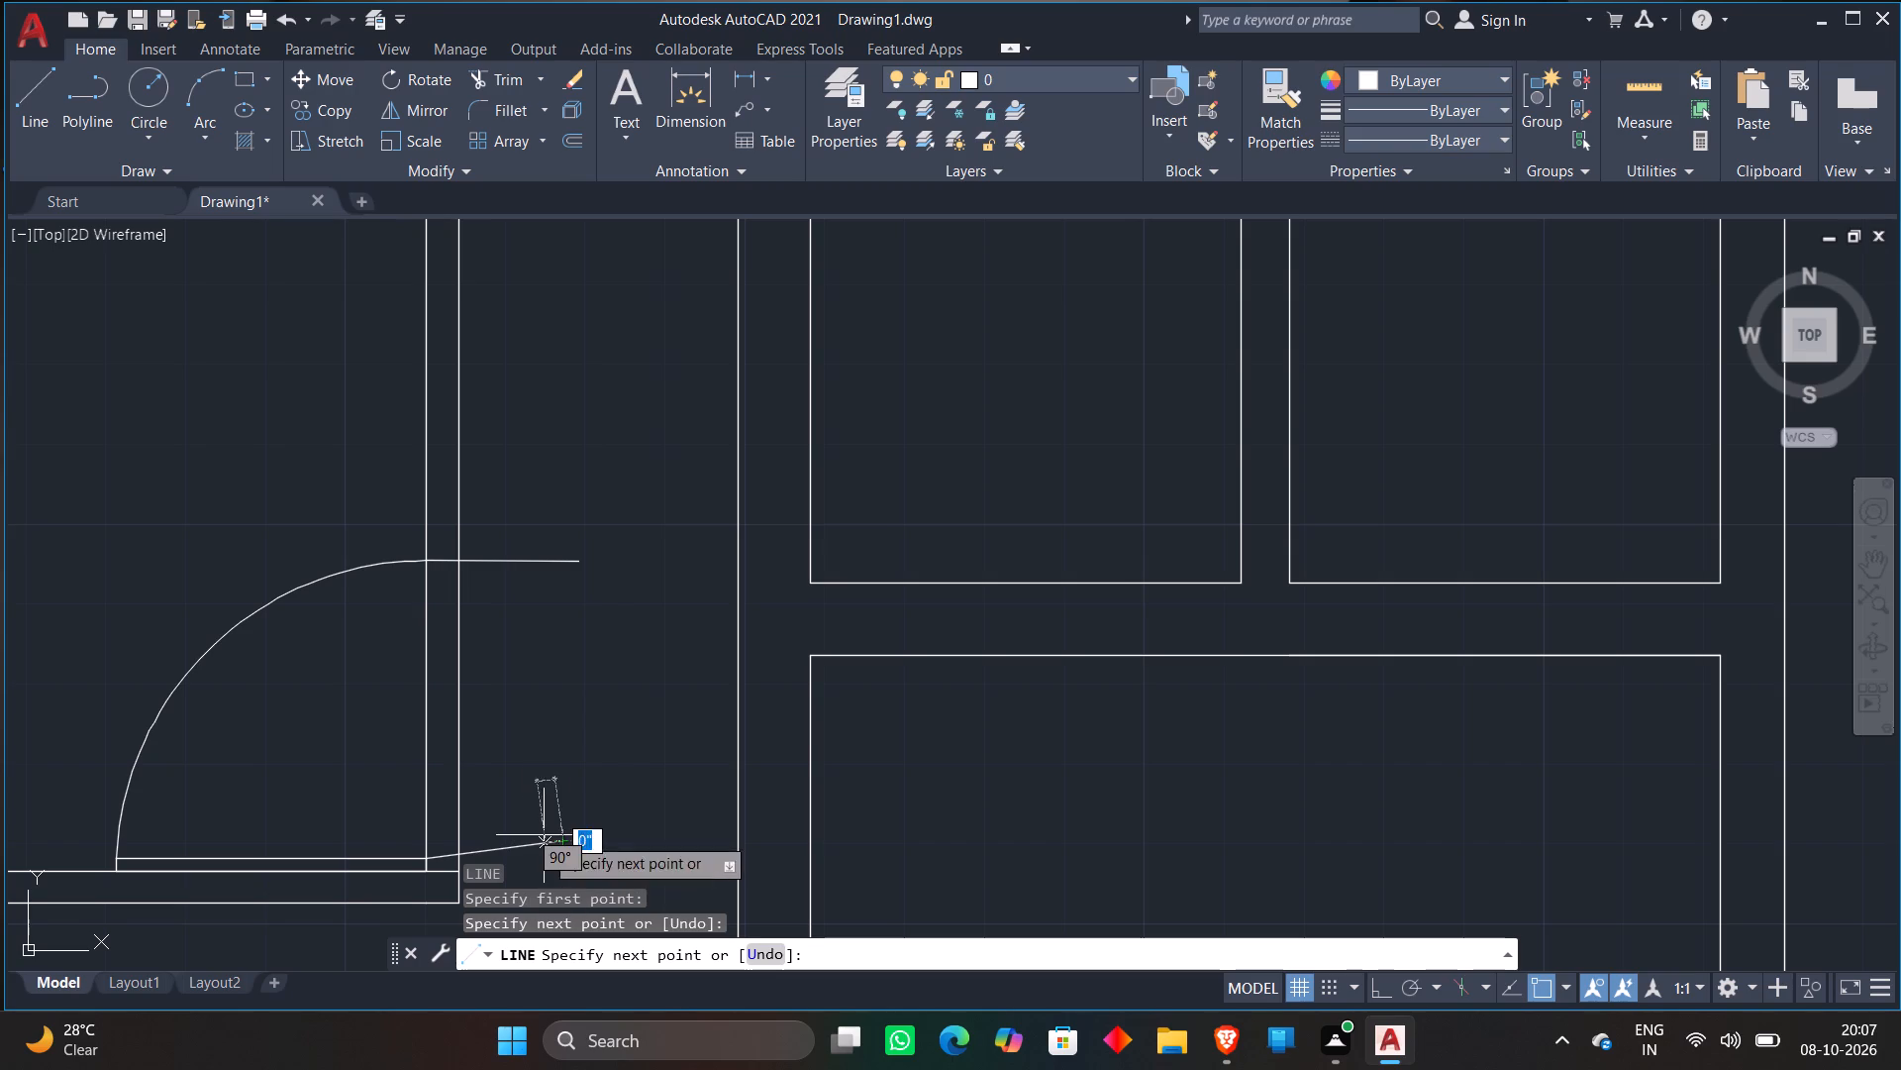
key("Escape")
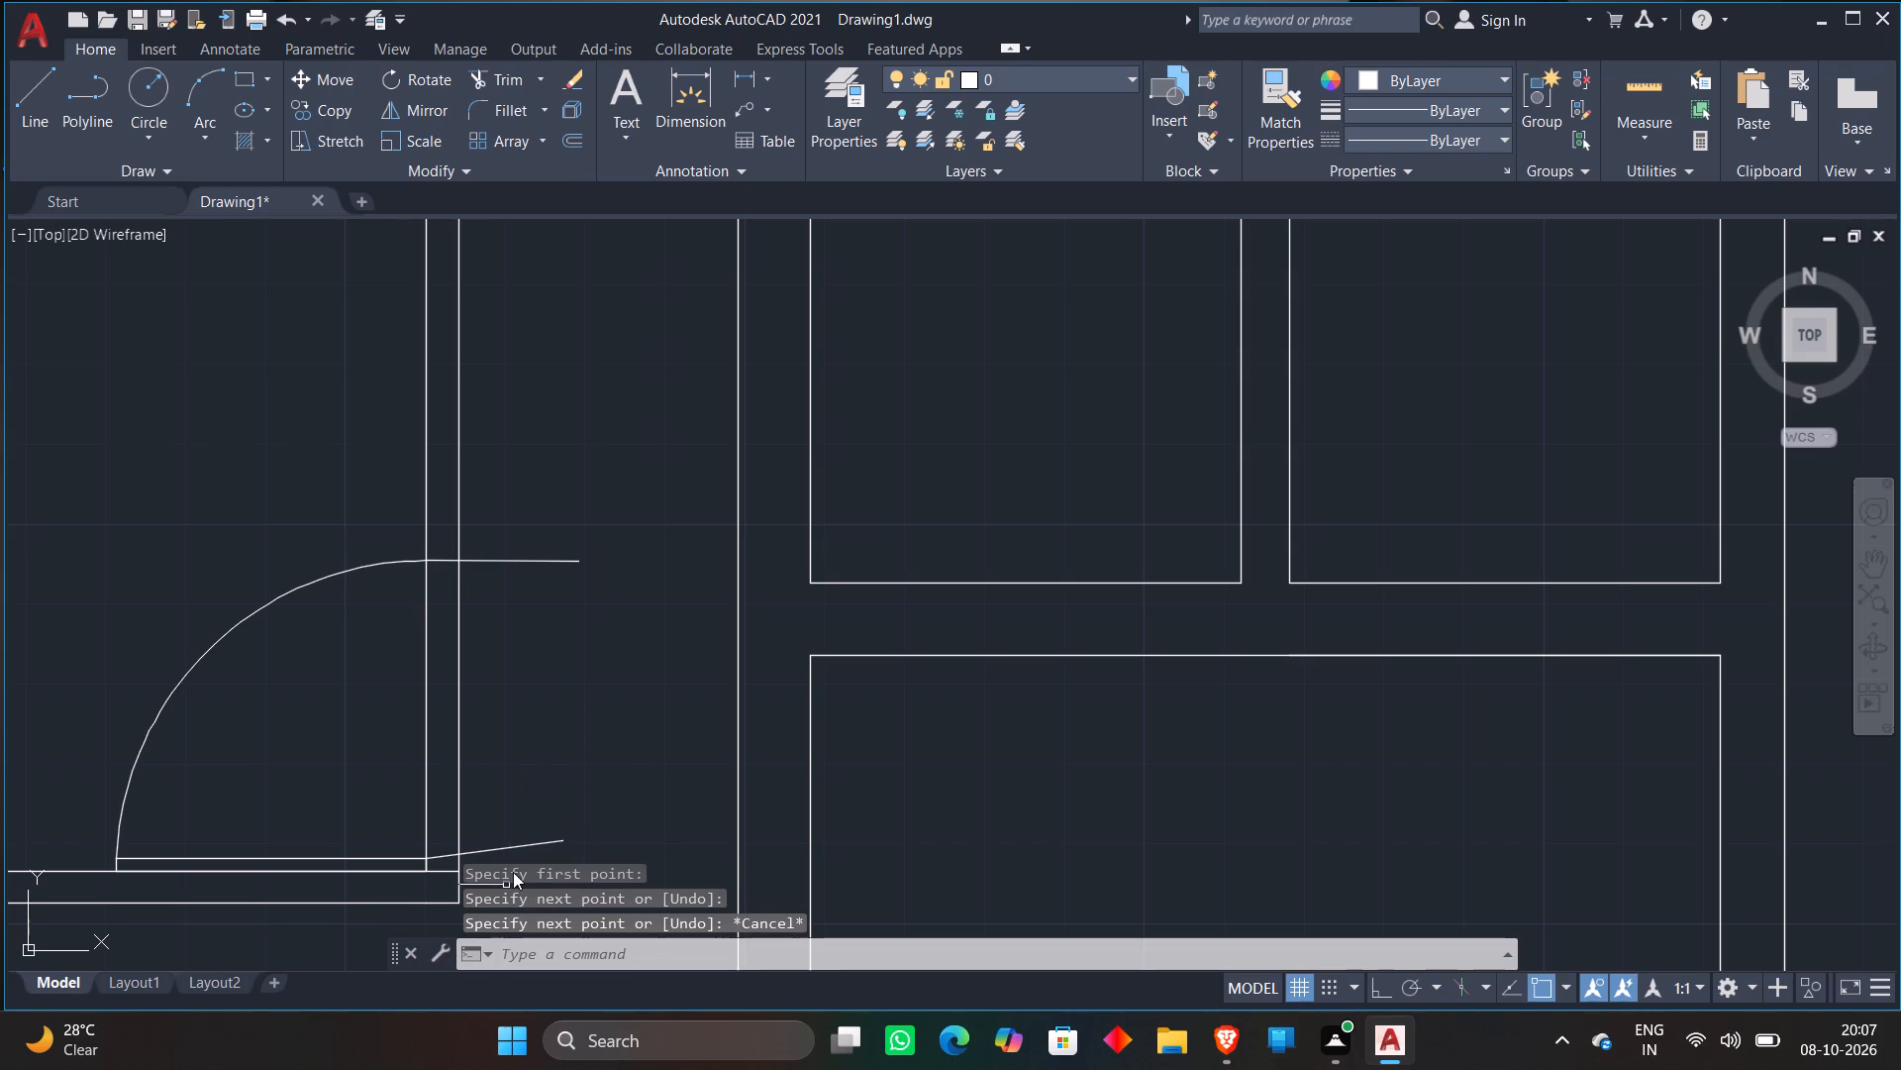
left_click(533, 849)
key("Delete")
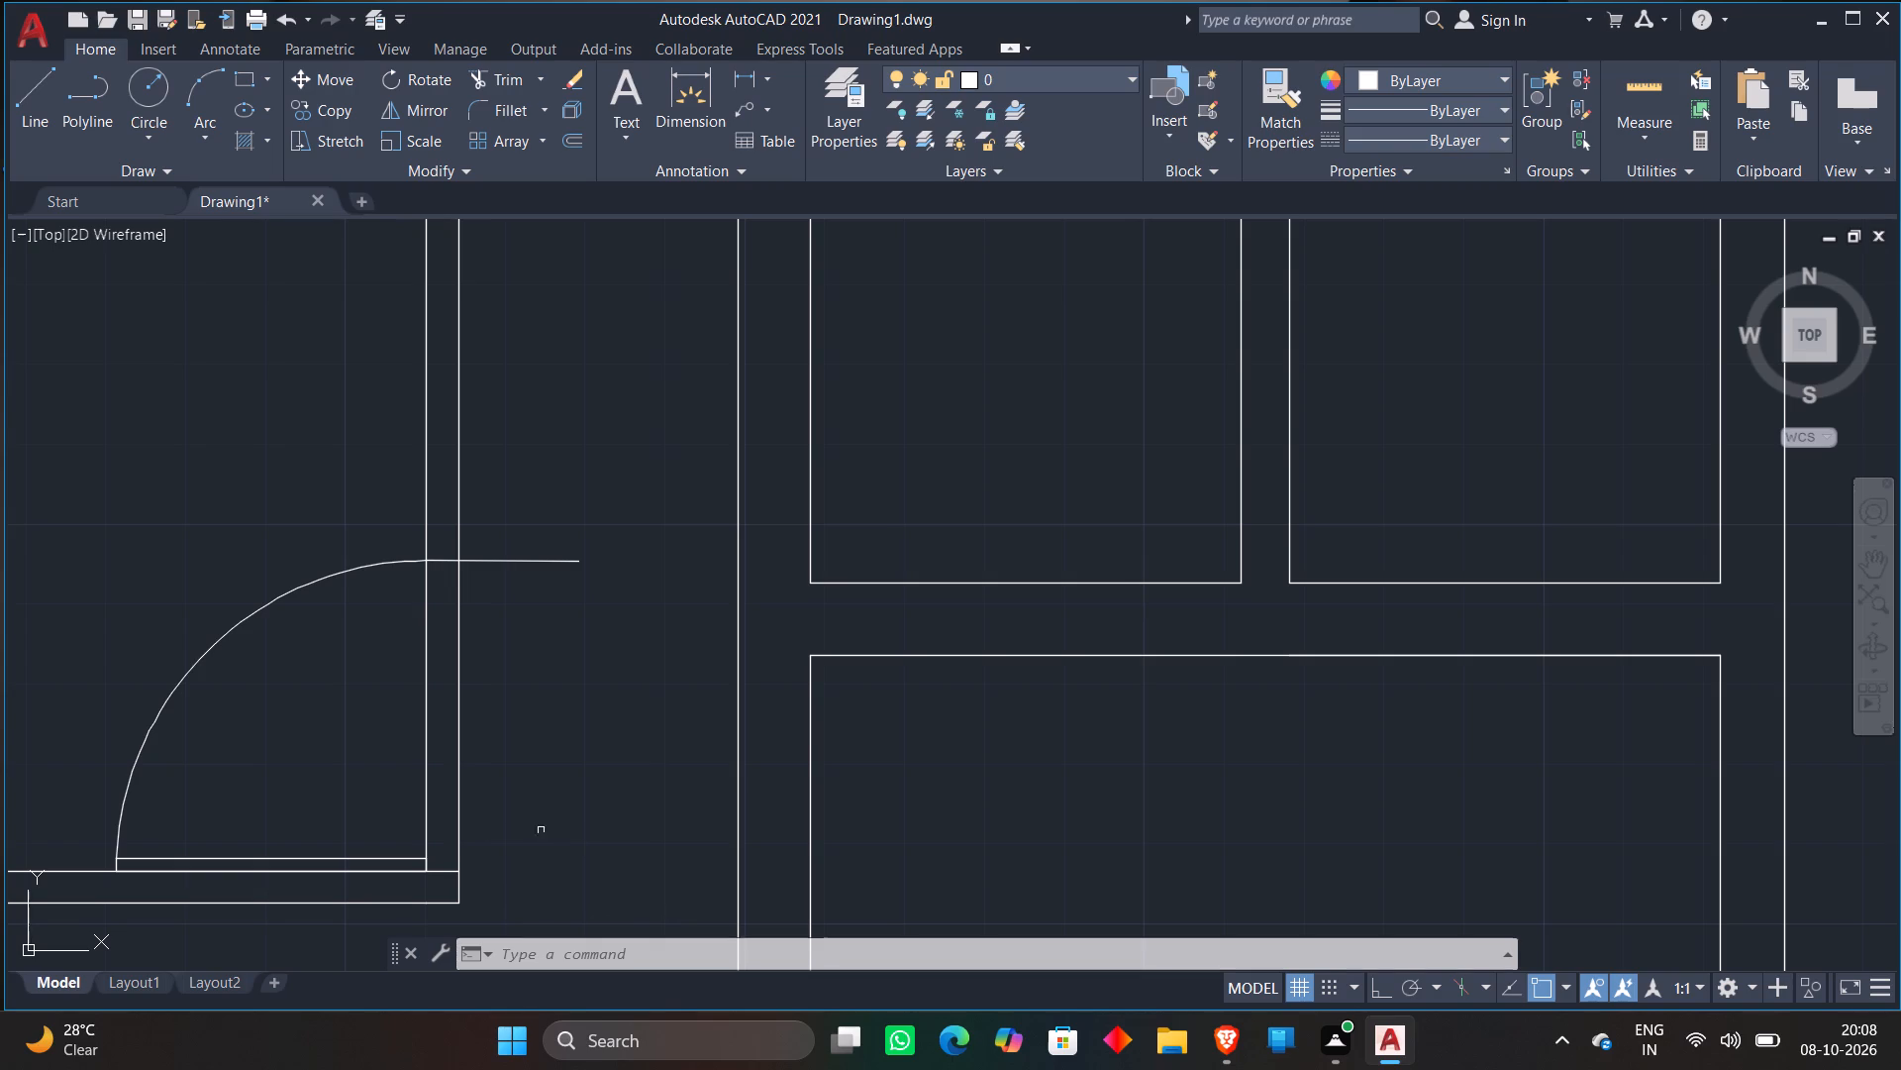
With Ortho on, draw a horizontal line about 1'-8.3" long from the door leaf's top east corner east across the wall.
key("l")
key("Return")
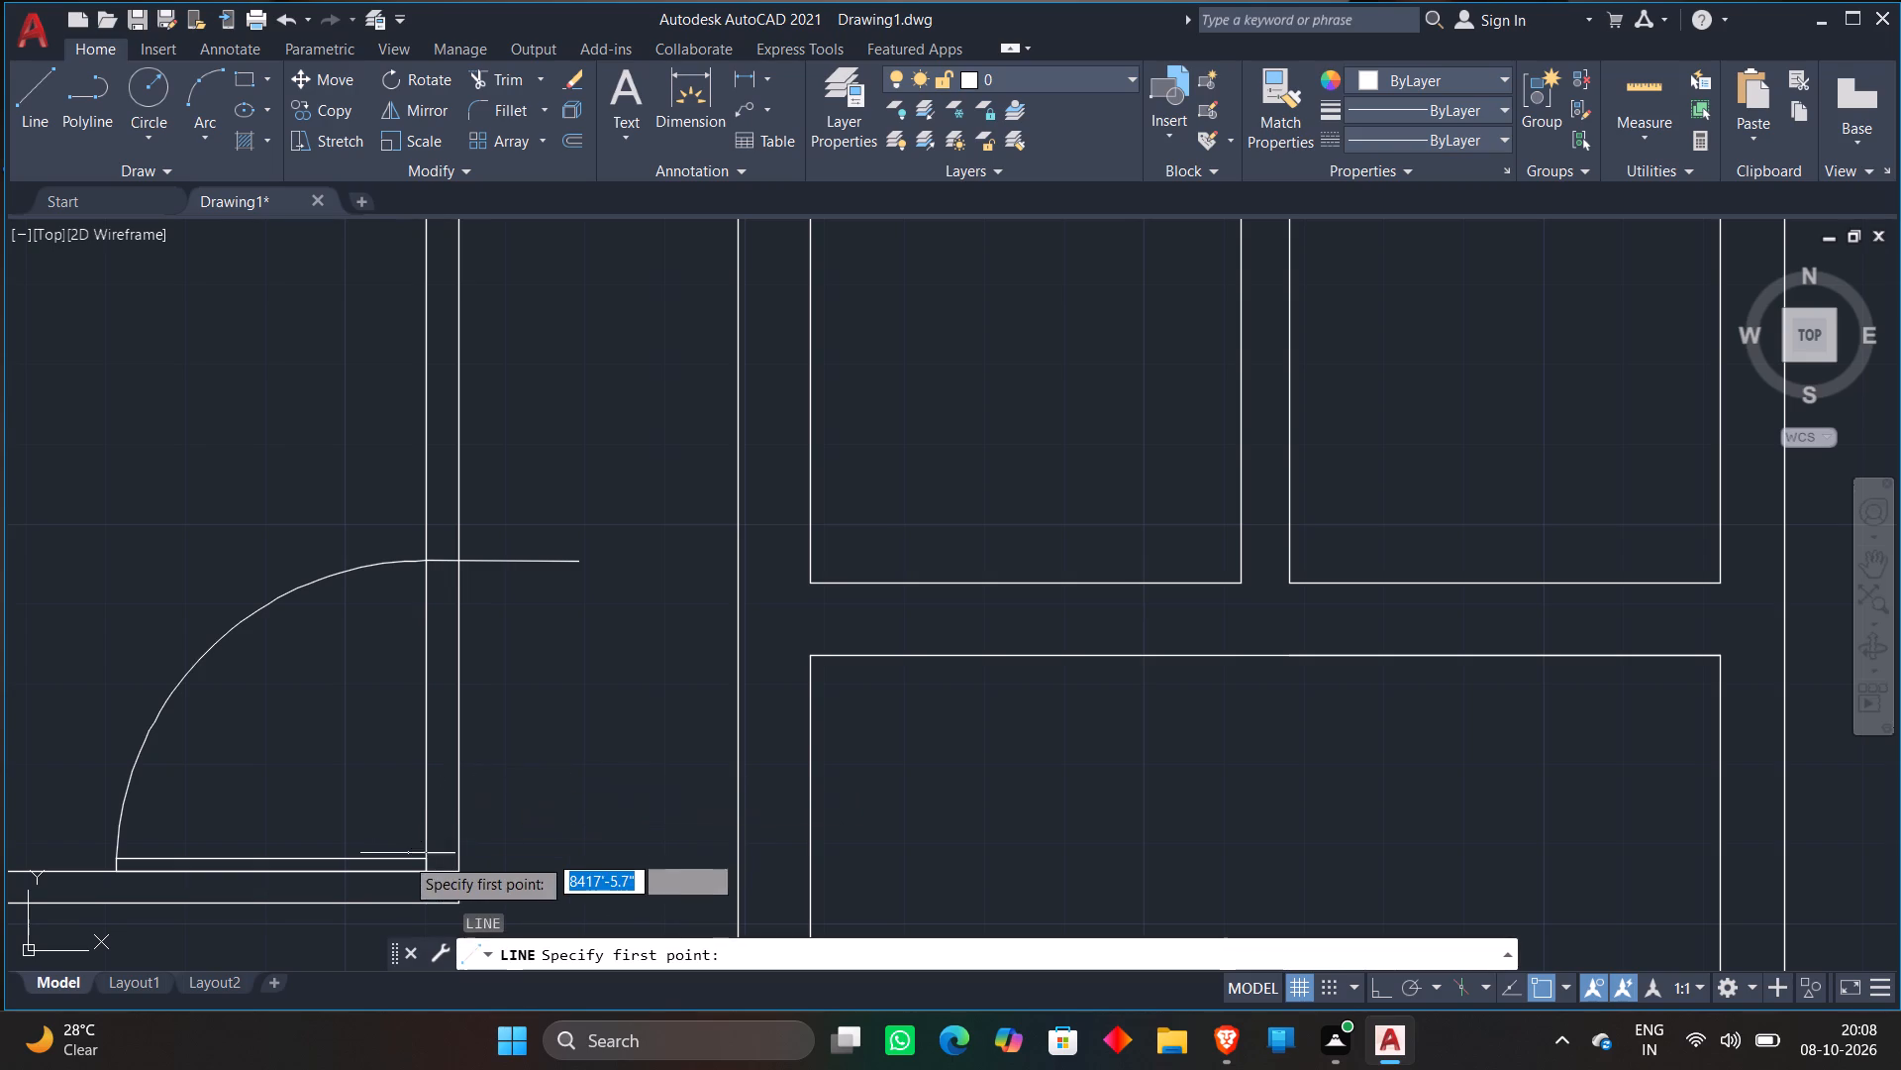
left_click(415, 862)
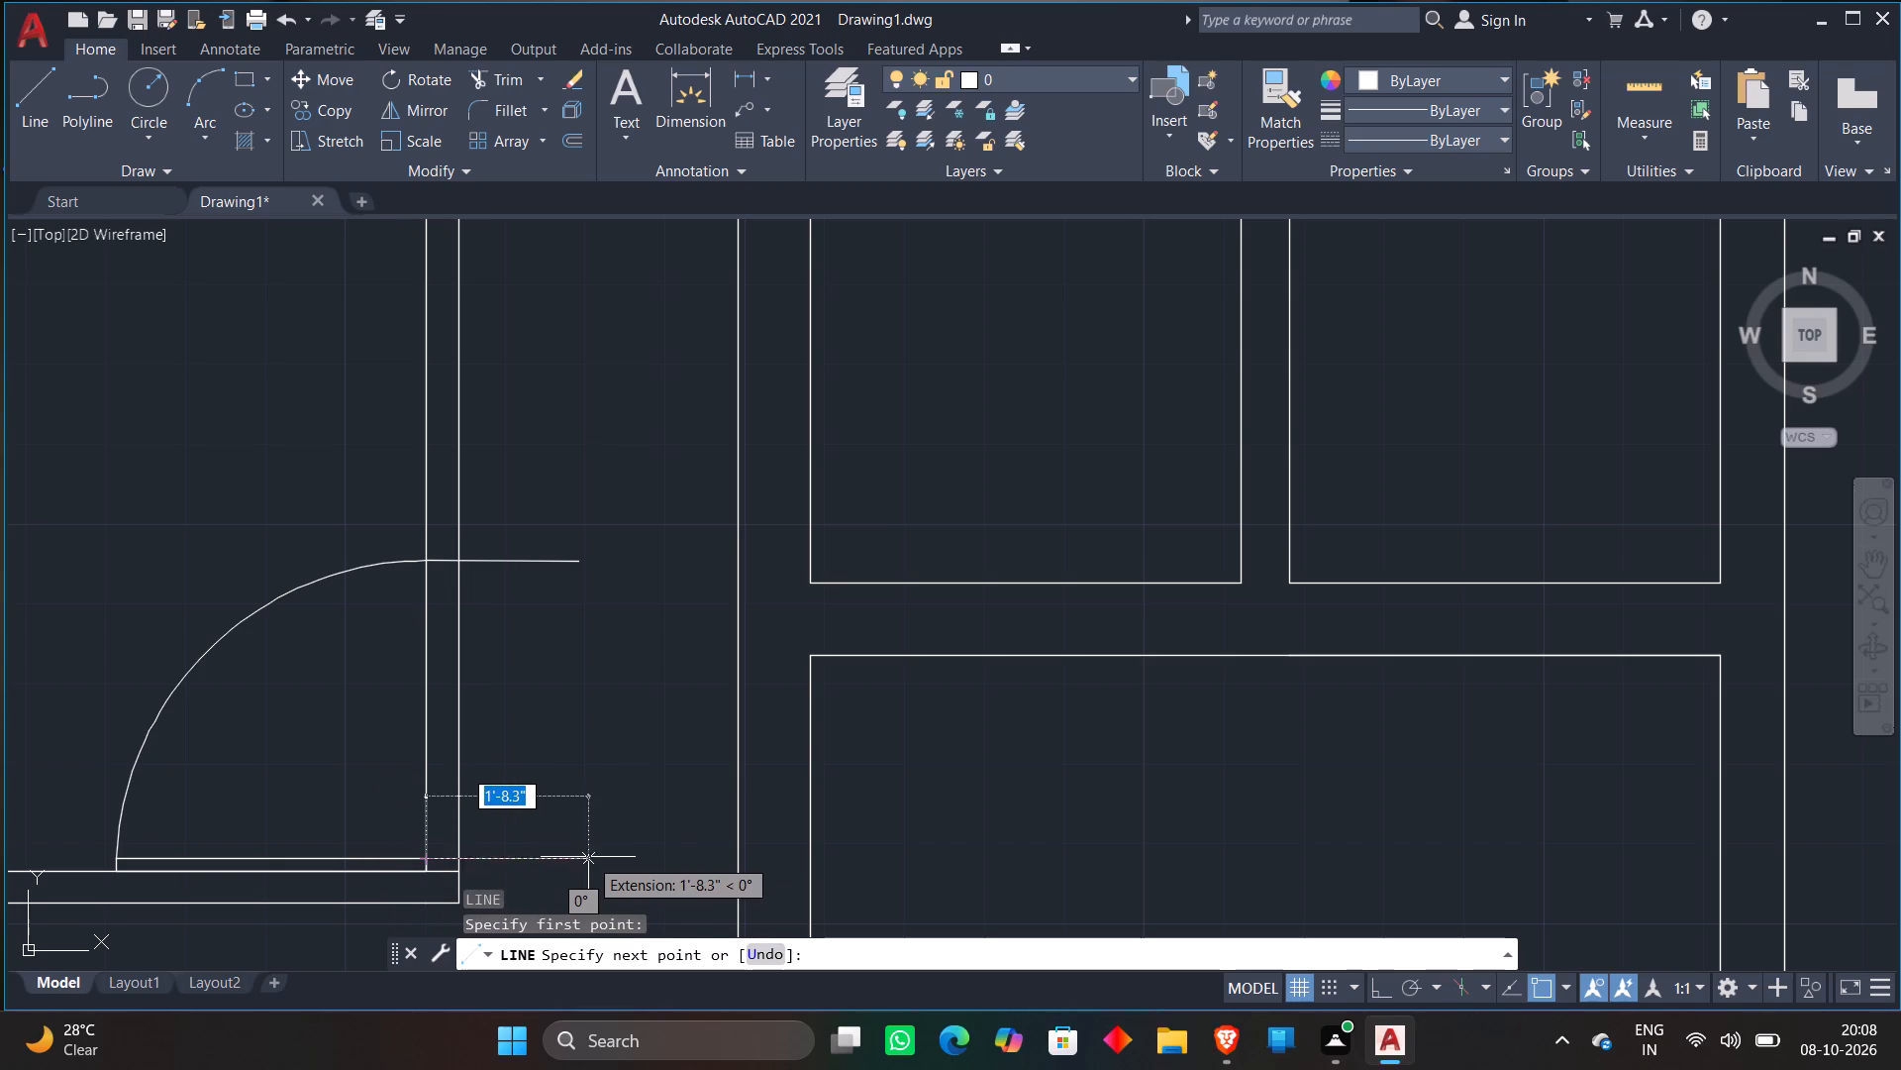
key("F8")
left_click(588, 857)
key("grave")
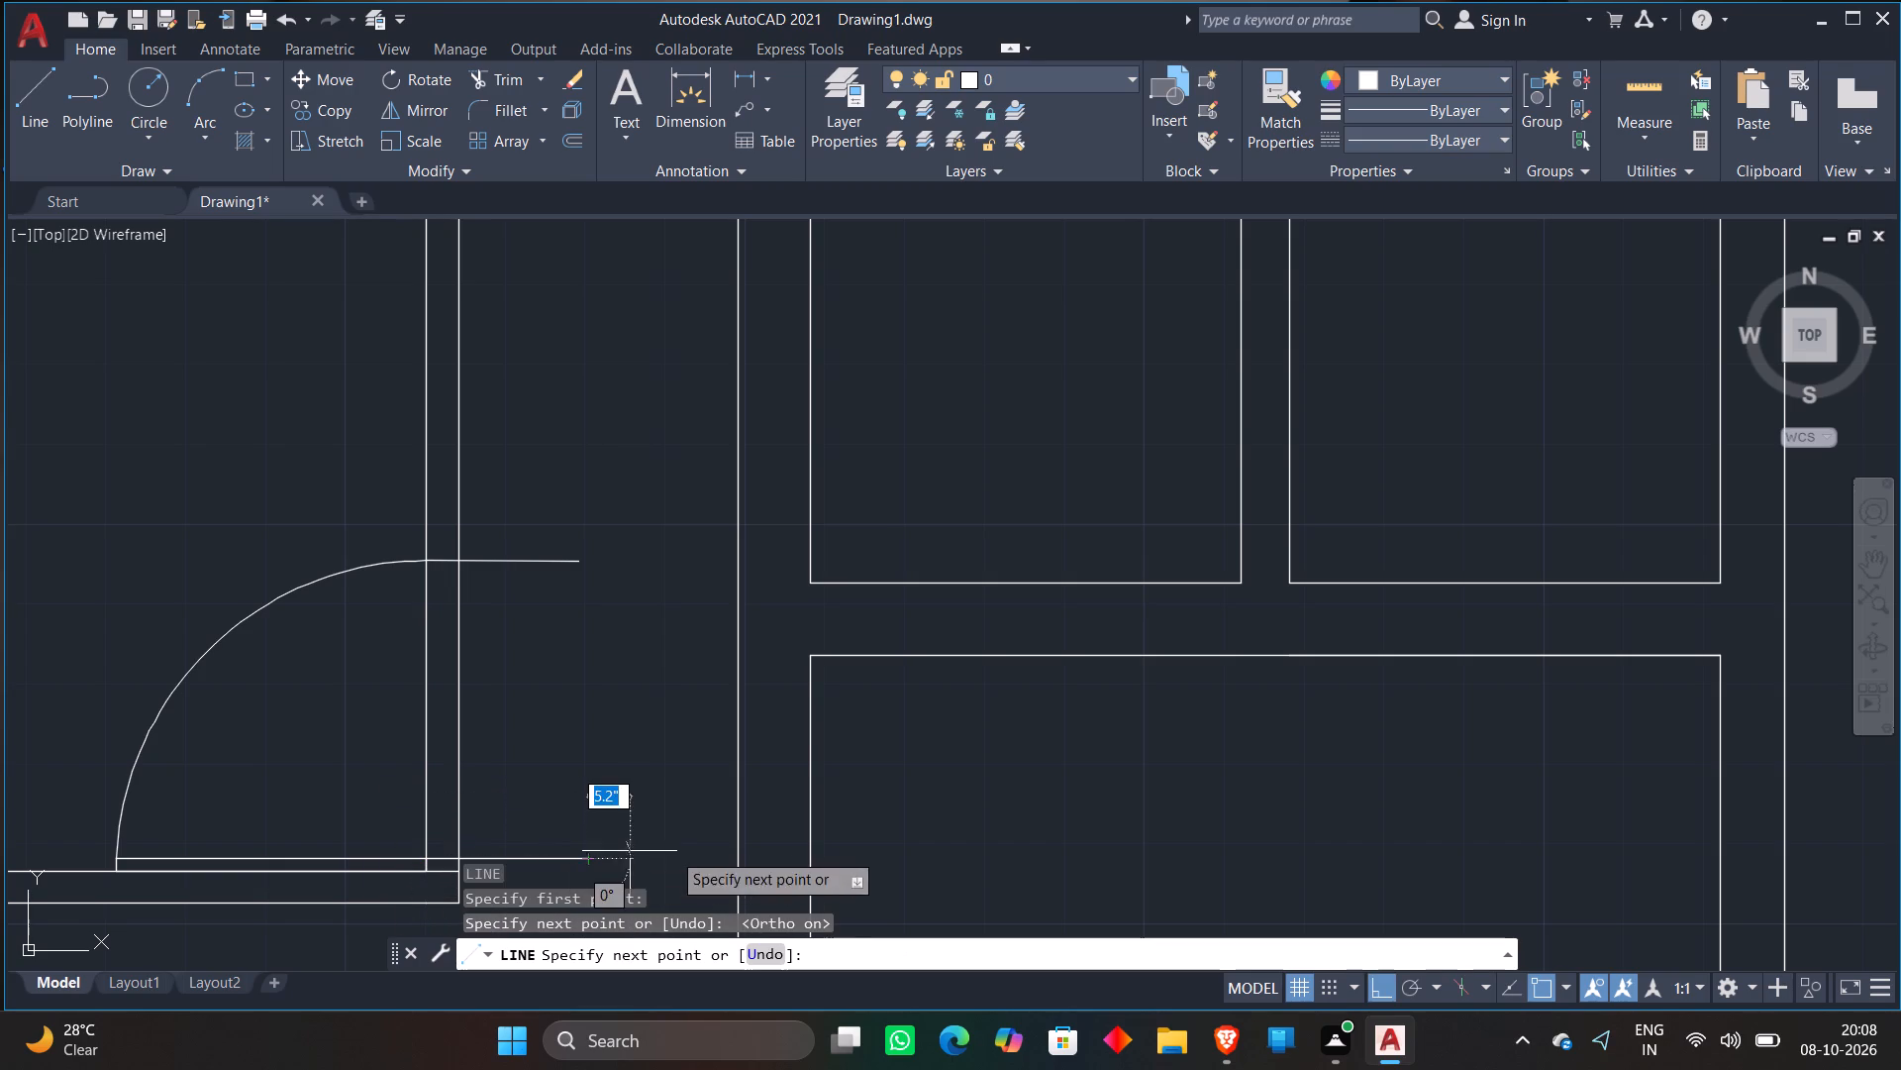
key("Escape")
Trim both east wall lines between the two jamb lines and the jamb lines' overhangs beyond the wall's east face.
type("TR")
key("space")
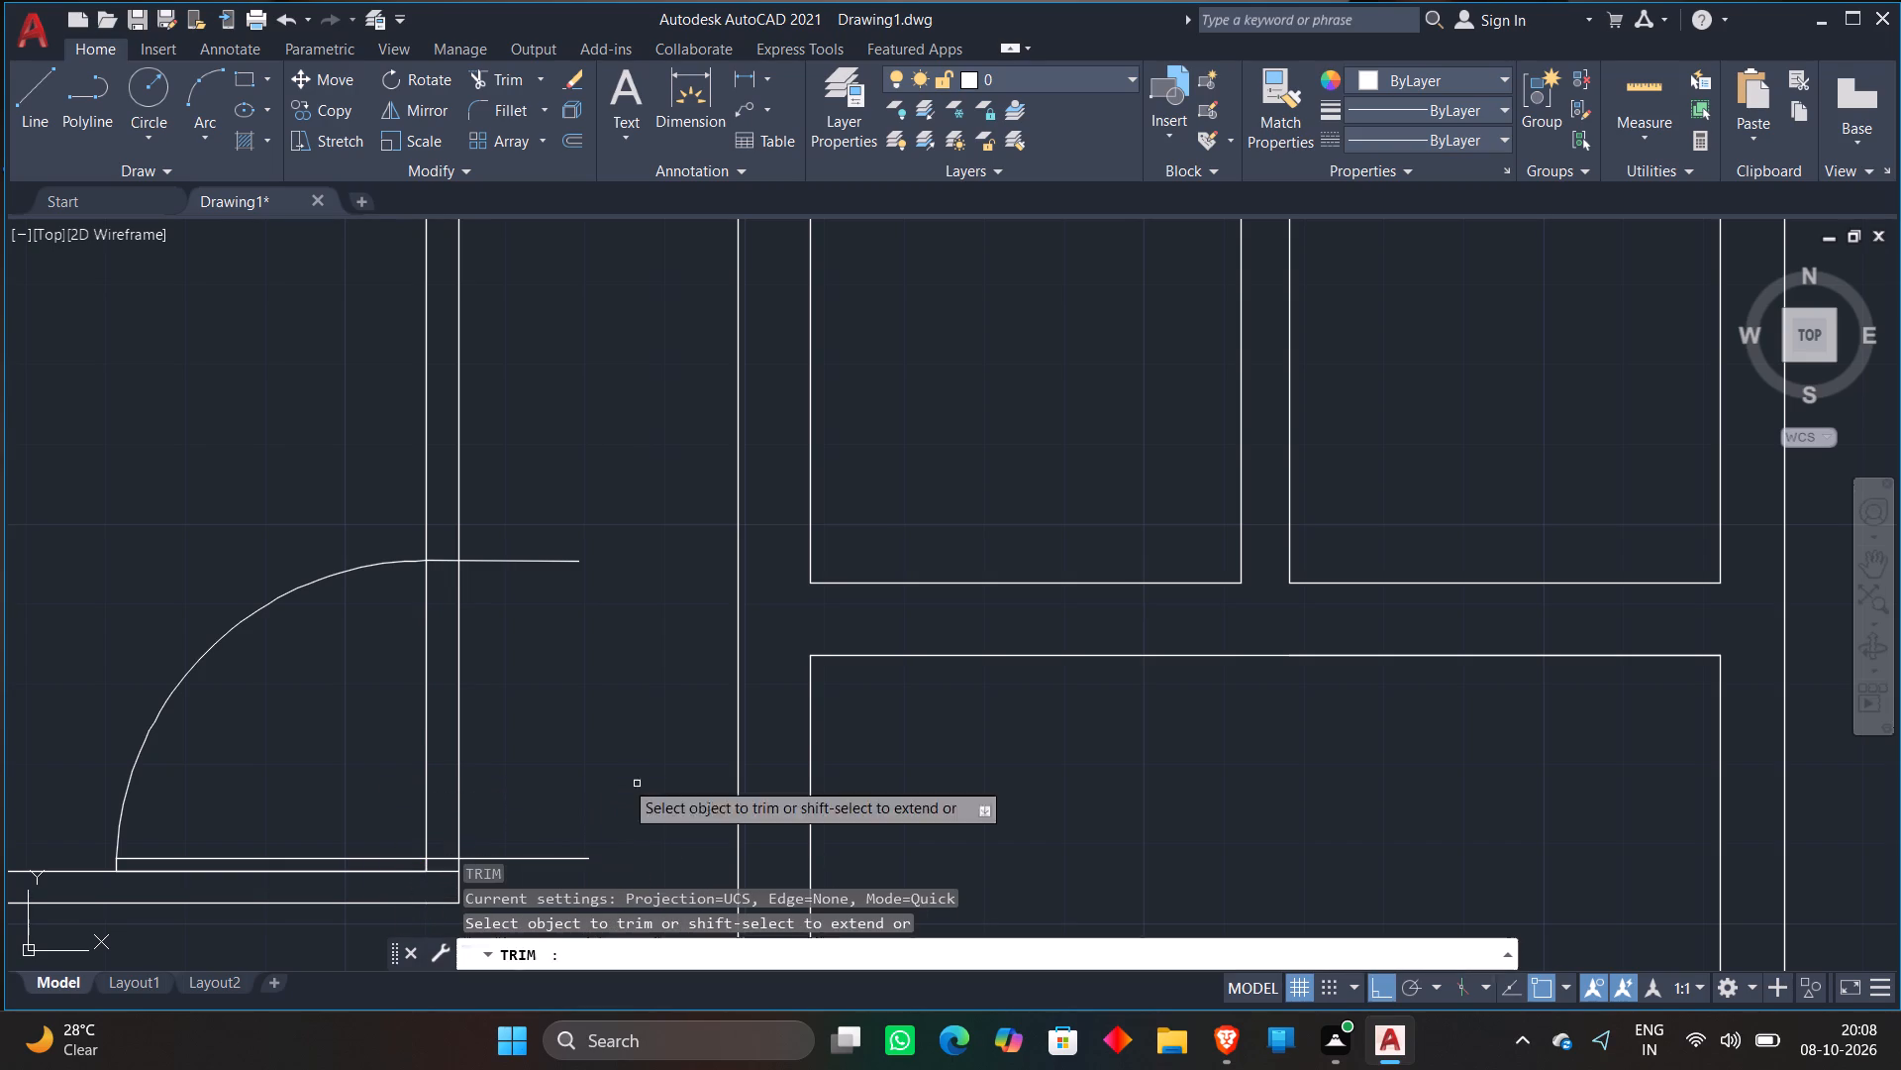
left_click(375, 686)
left_click(493, 676)
left_click(507, 527)
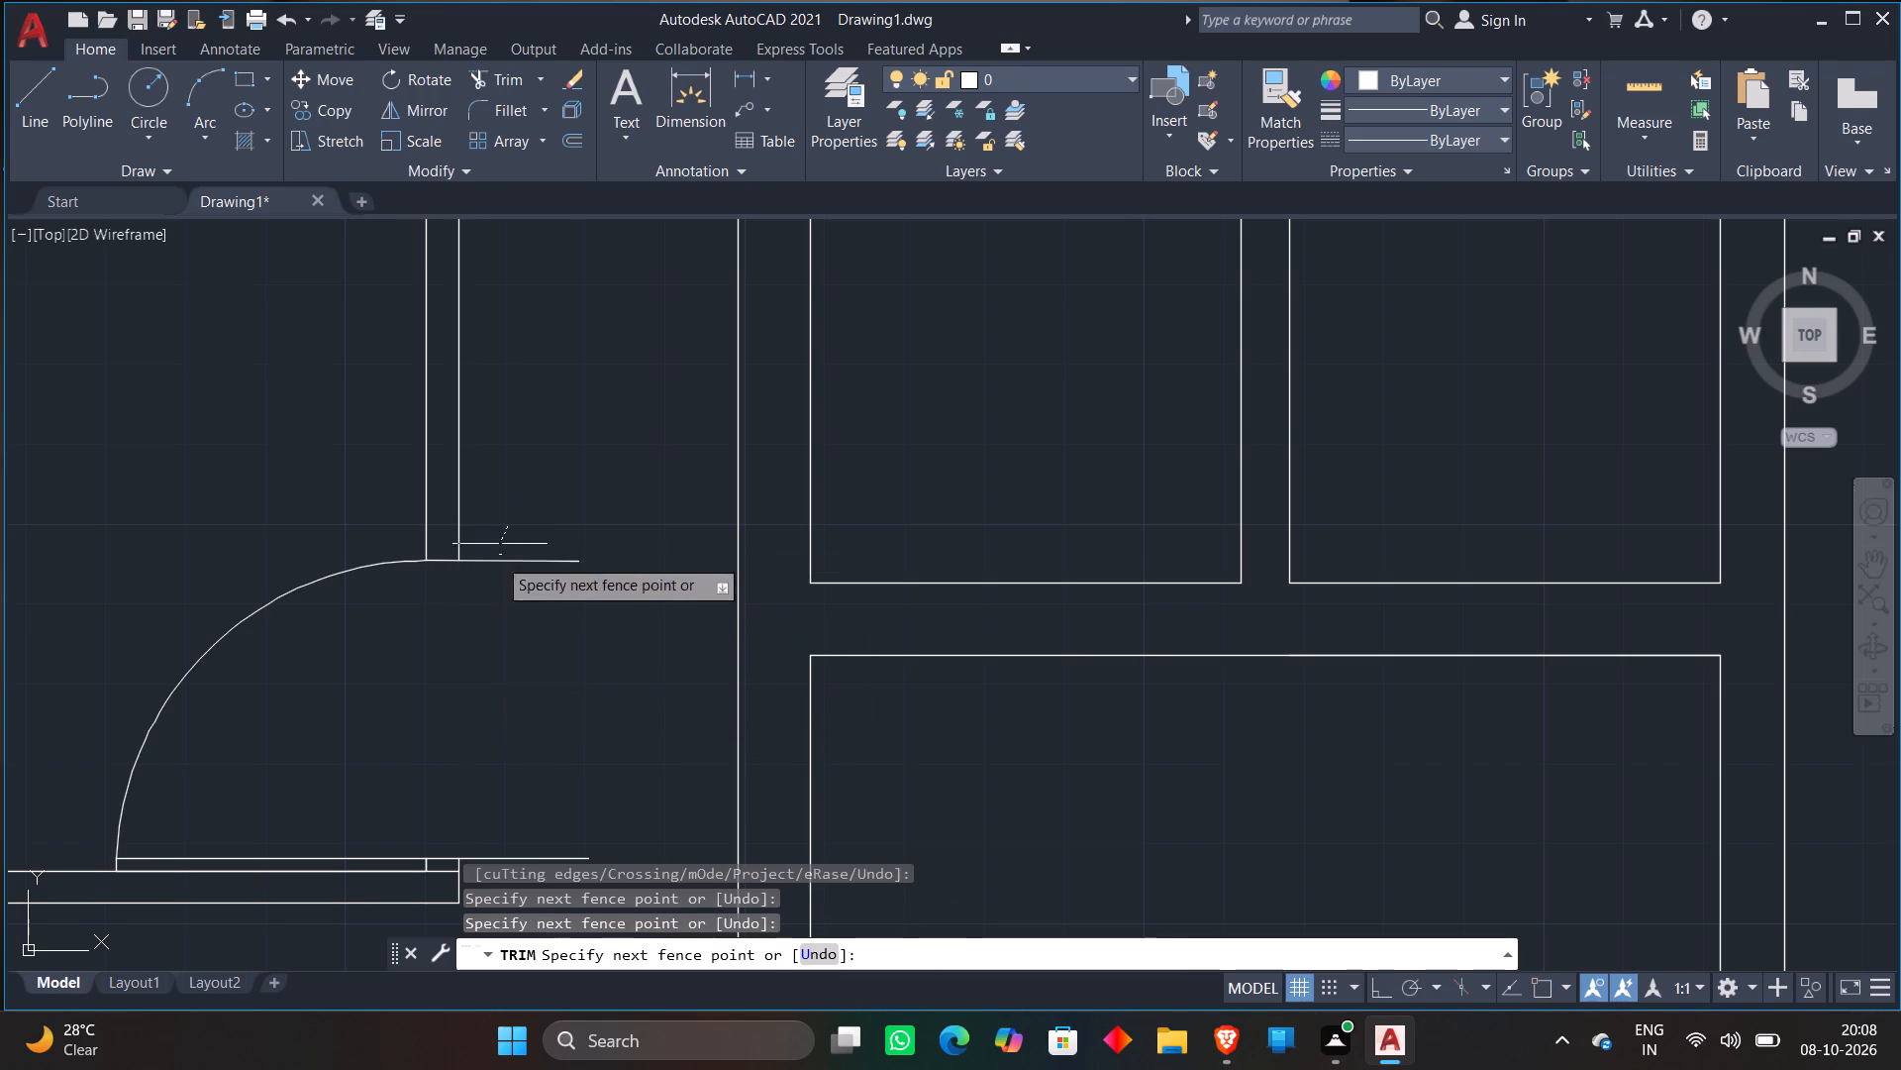
scroll(546, 751, "down", 1)
left_click(549, 842)
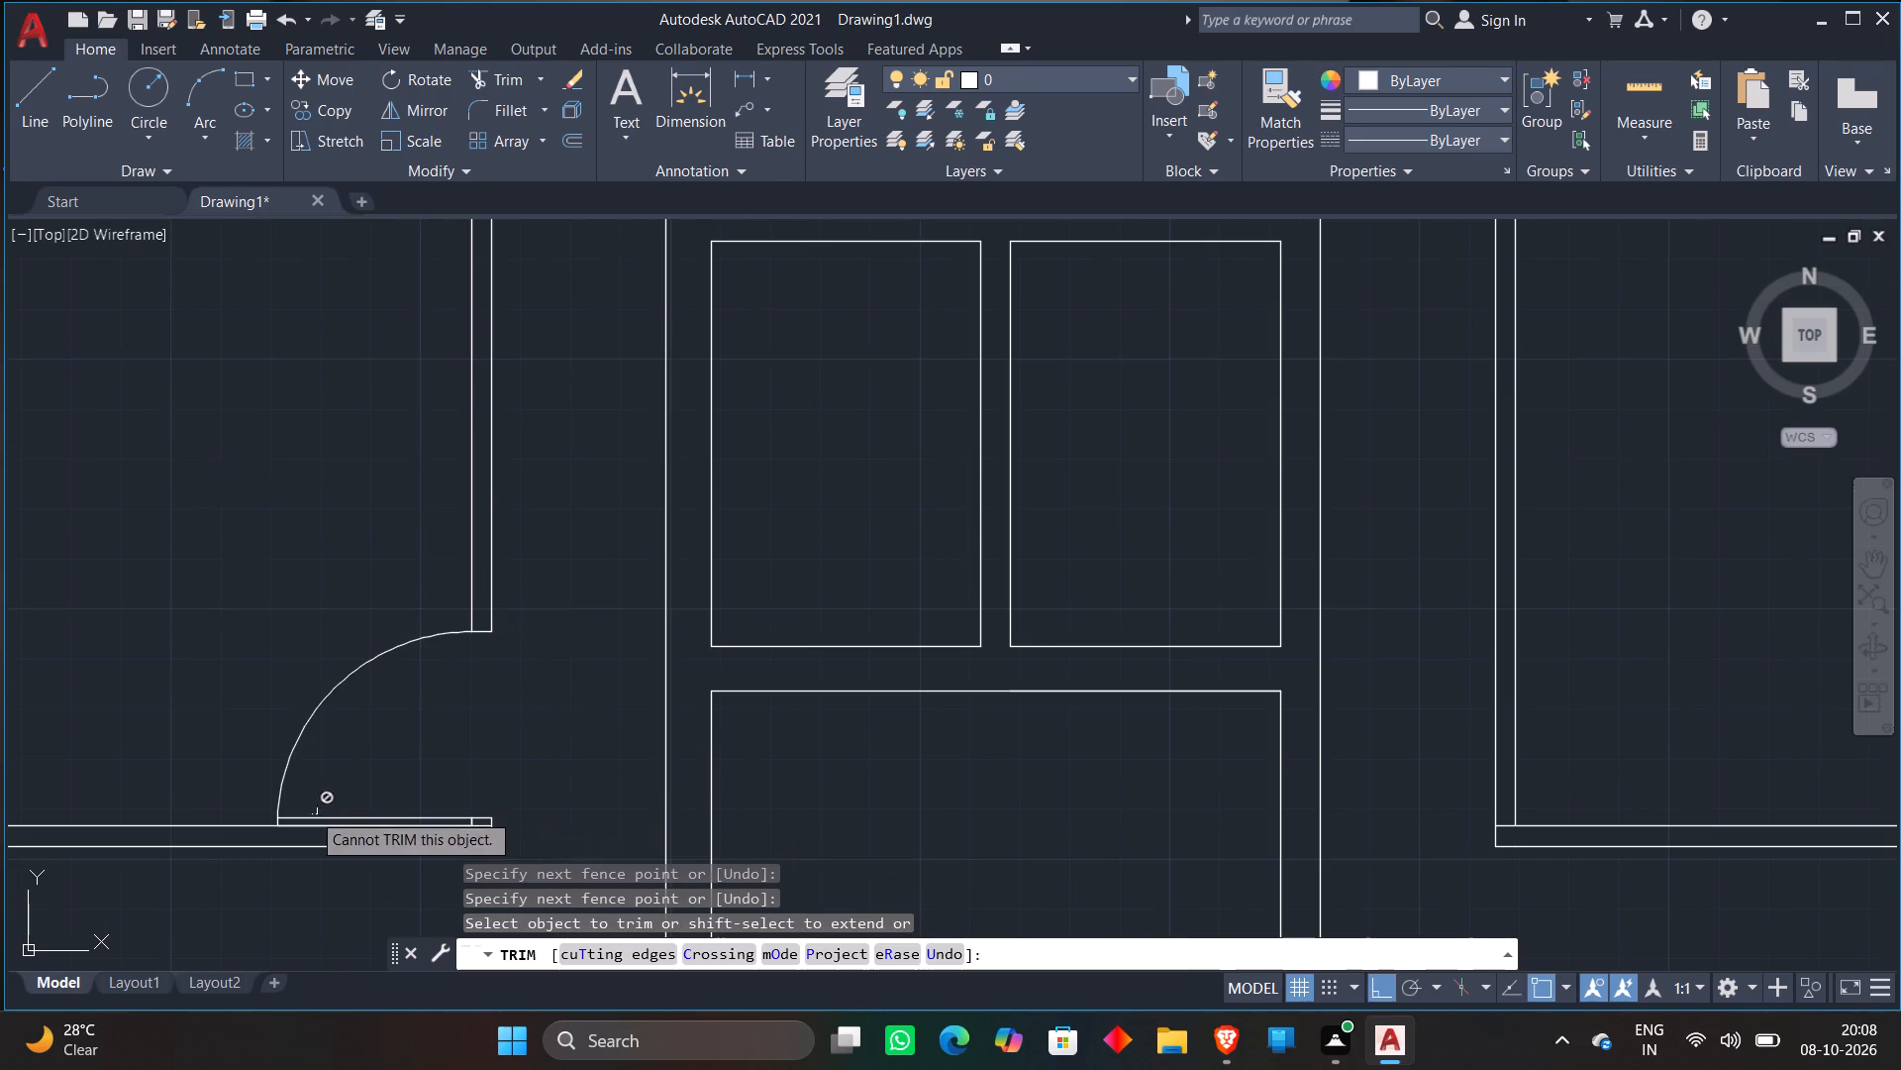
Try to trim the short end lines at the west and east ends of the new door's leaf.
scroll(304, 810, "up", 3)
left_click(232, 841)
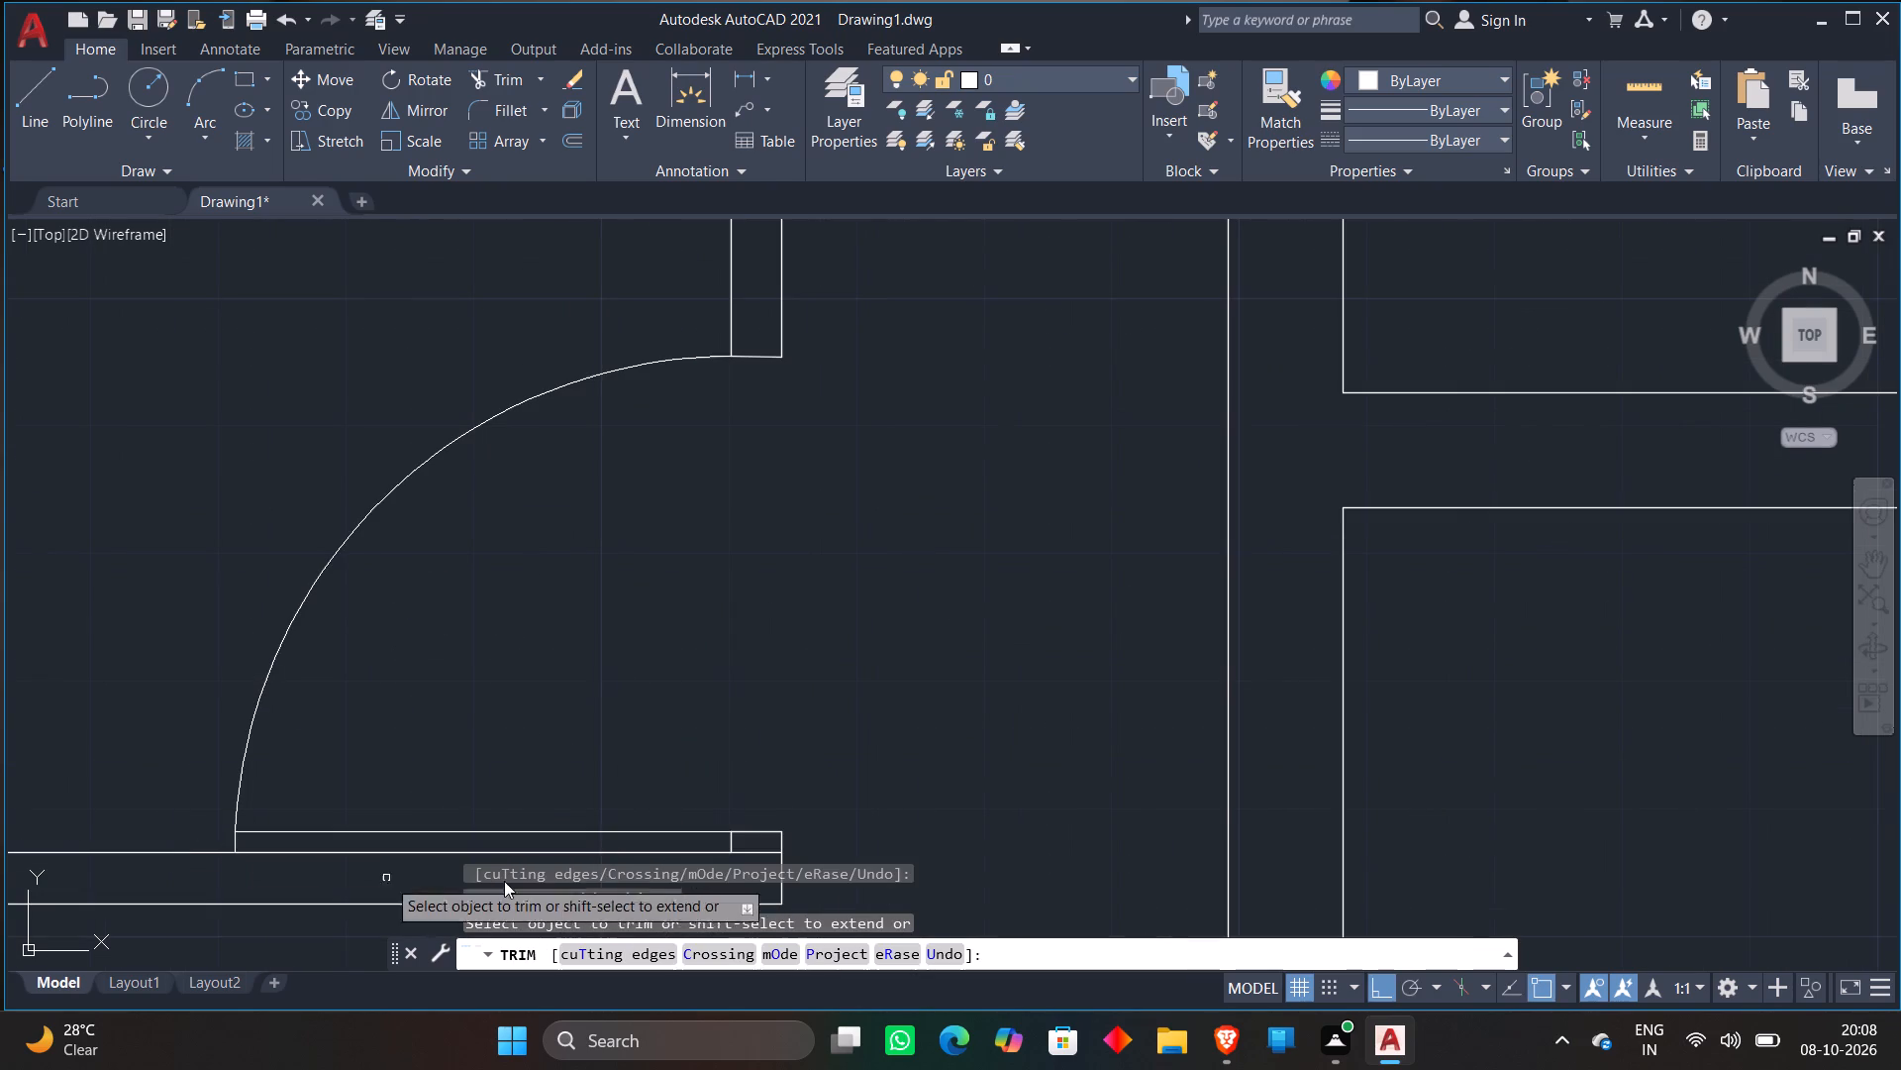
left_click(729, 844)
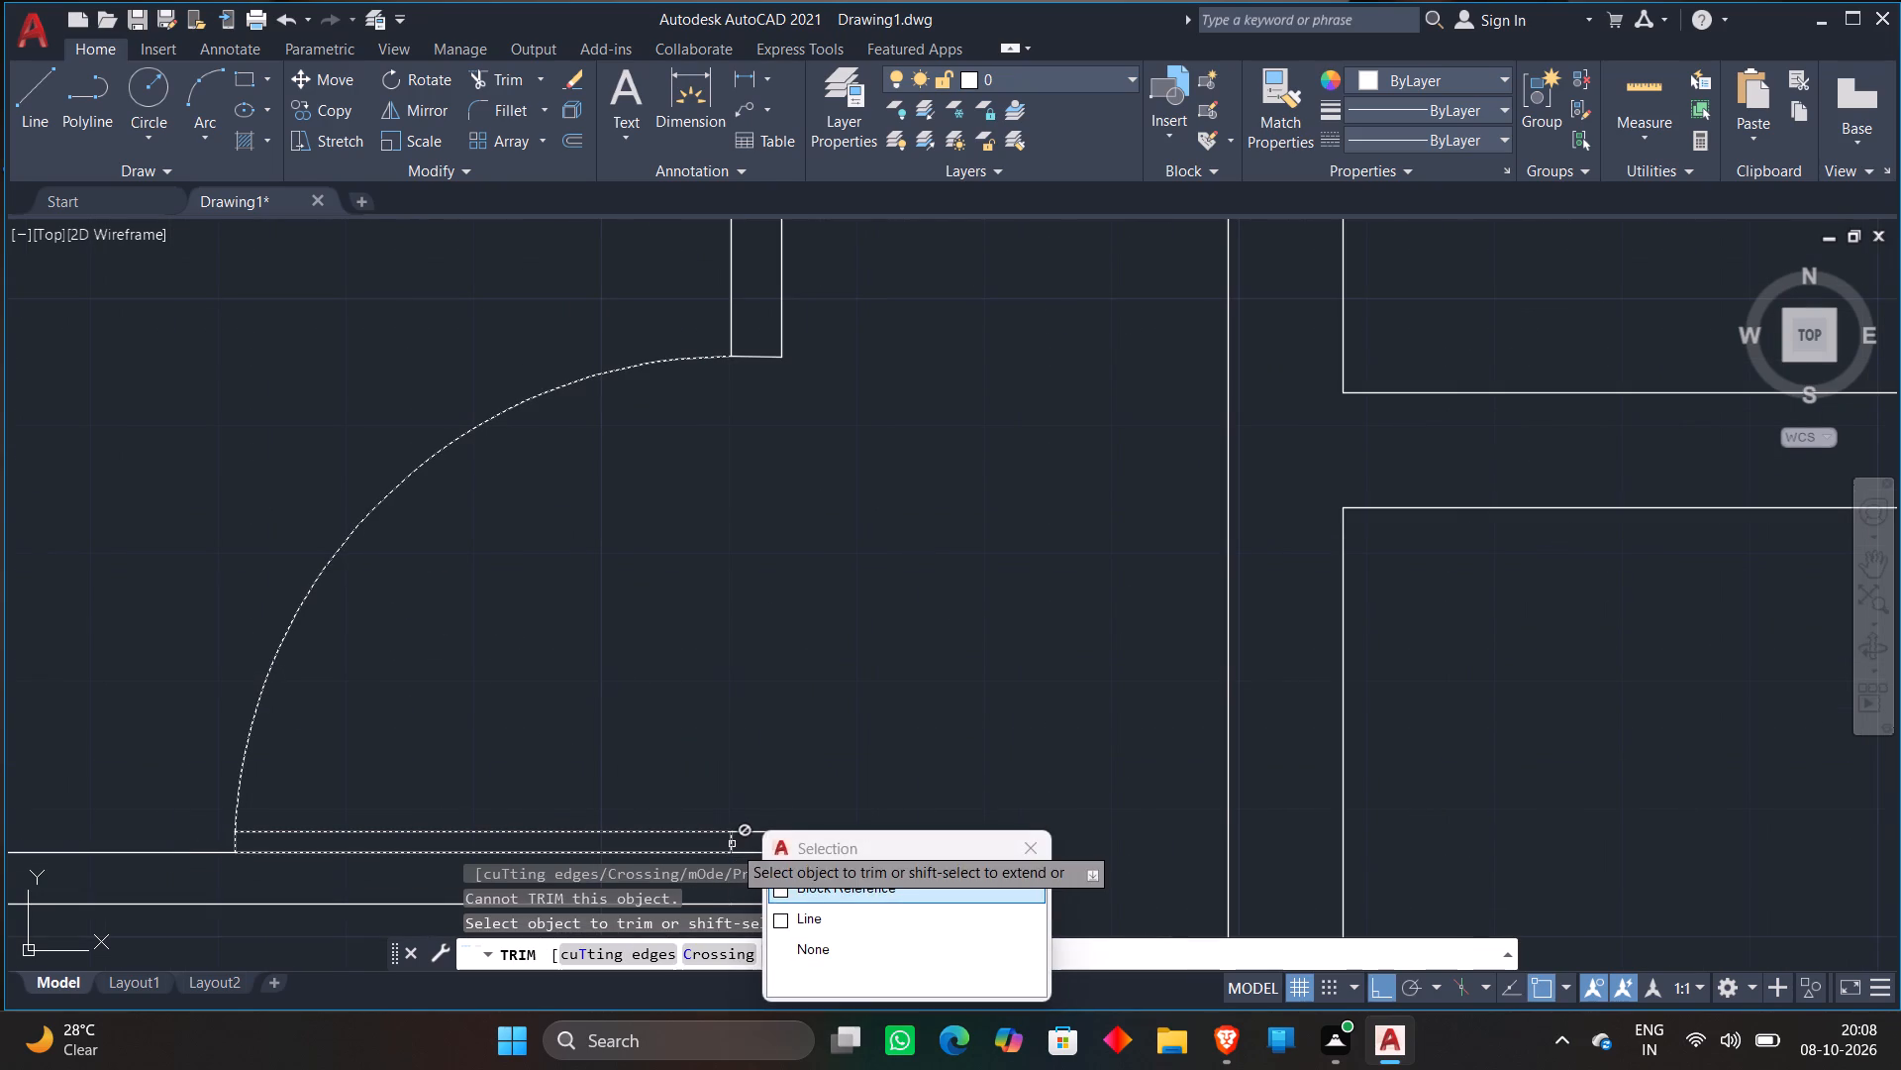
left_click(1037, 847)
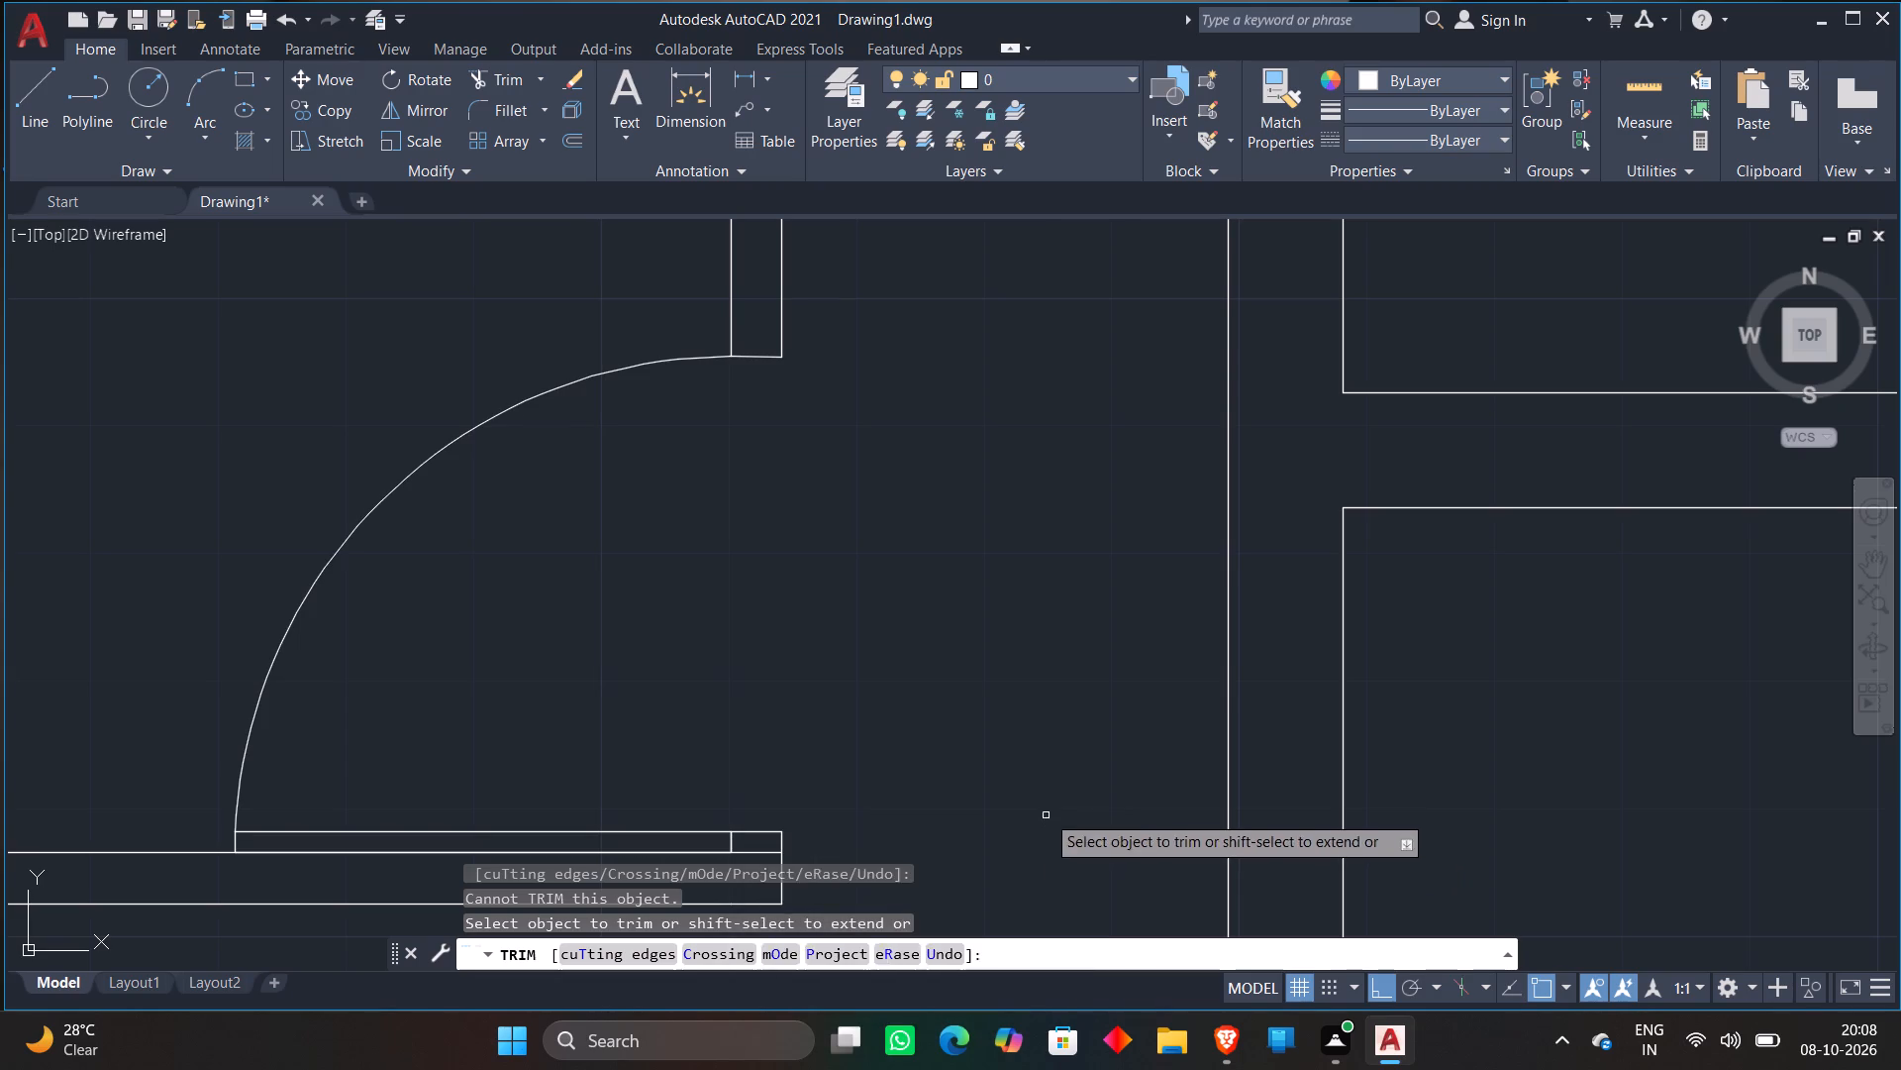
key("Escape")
With Ortho off, copy the northwest-swinging door block by its leaf's lower east corner to the southeast corner of the room north of the west staircase.
scroll(992, 713, "down", 5)
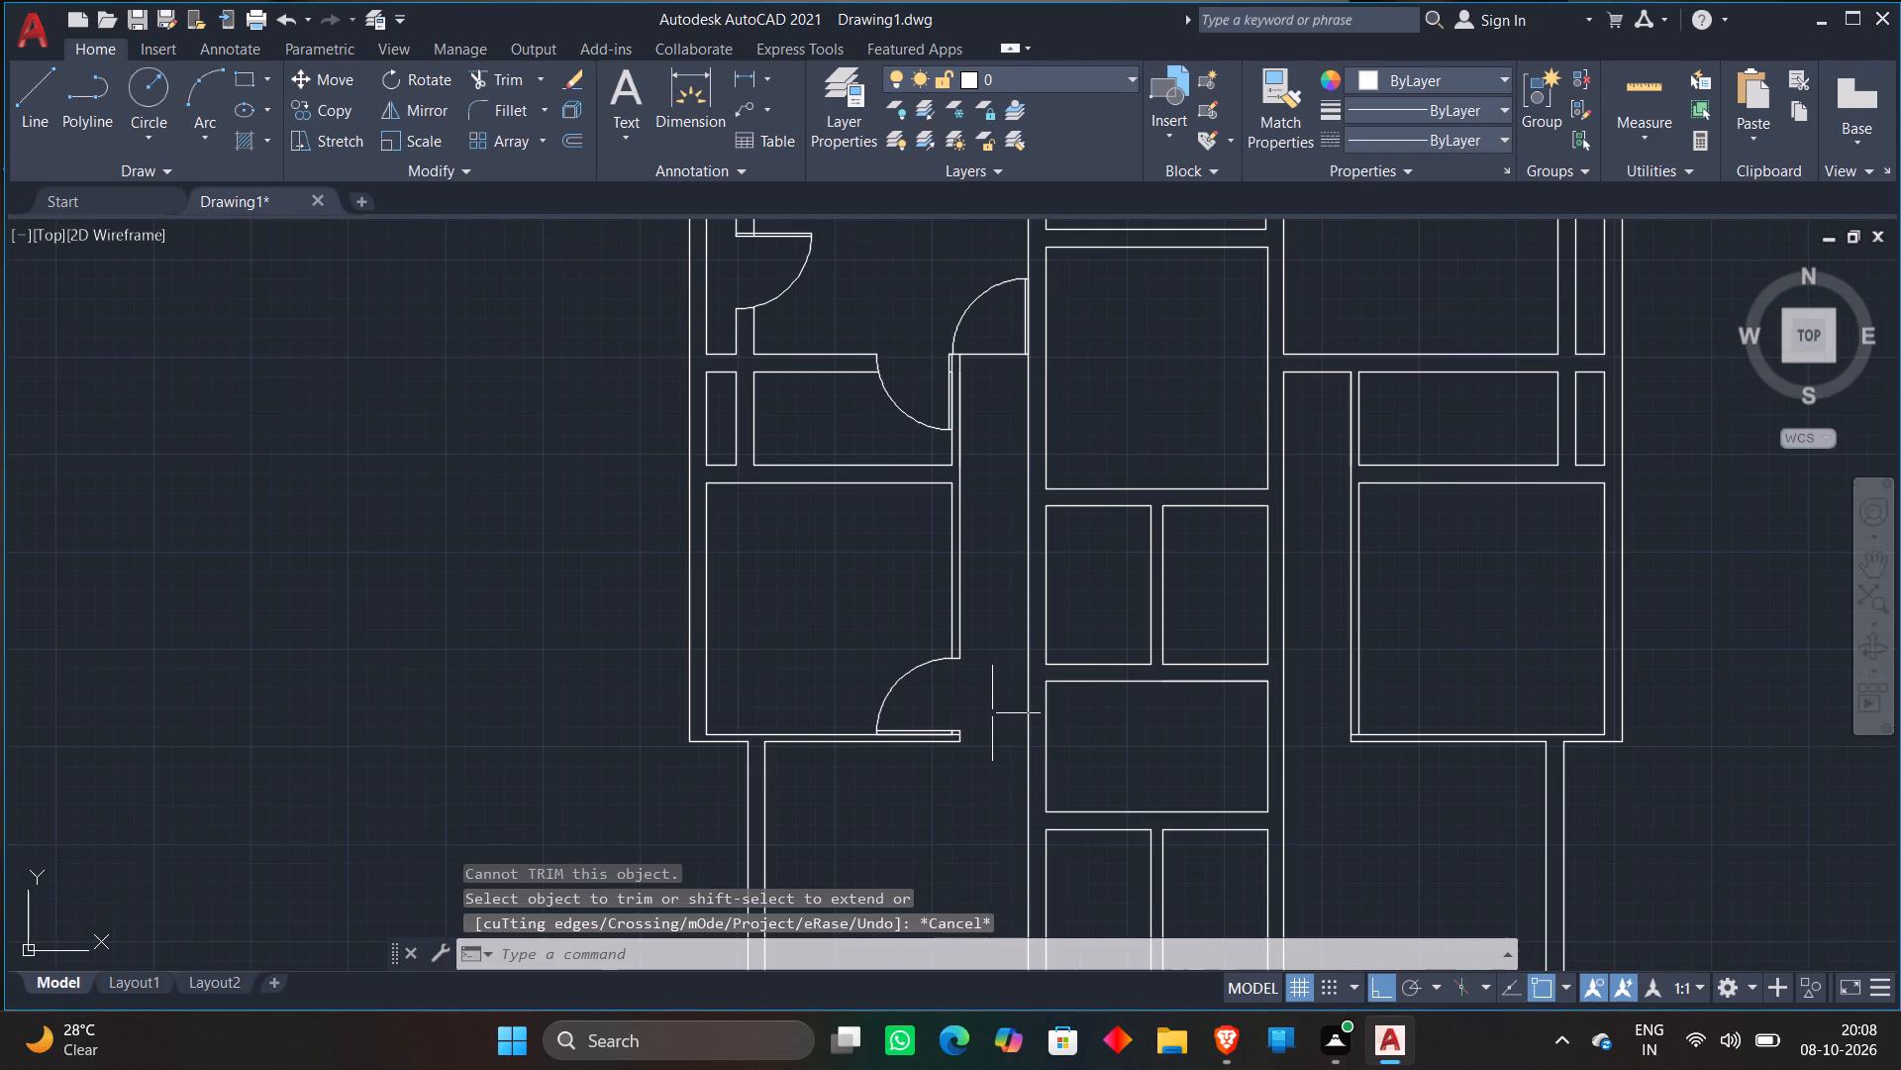
scroll(992, 713, "down", 1)
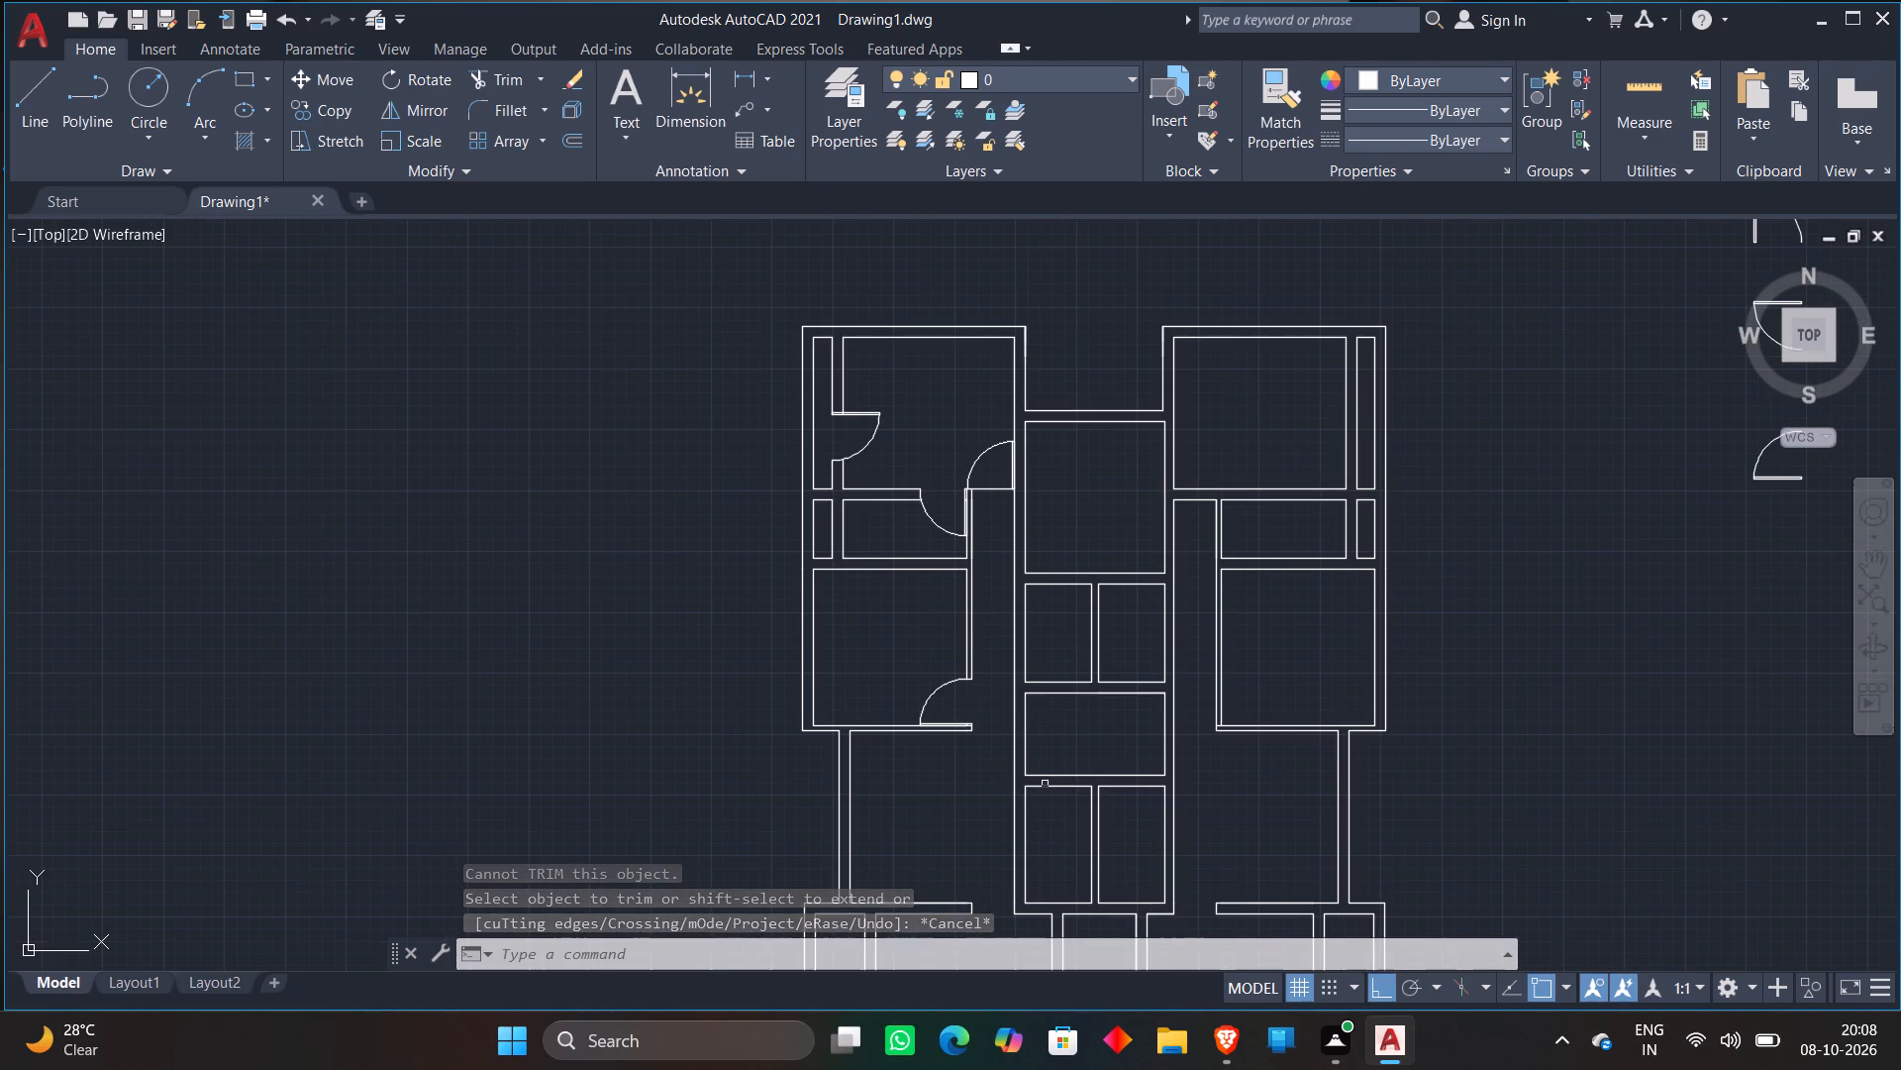
scroll(1141, 722, "down", 1)
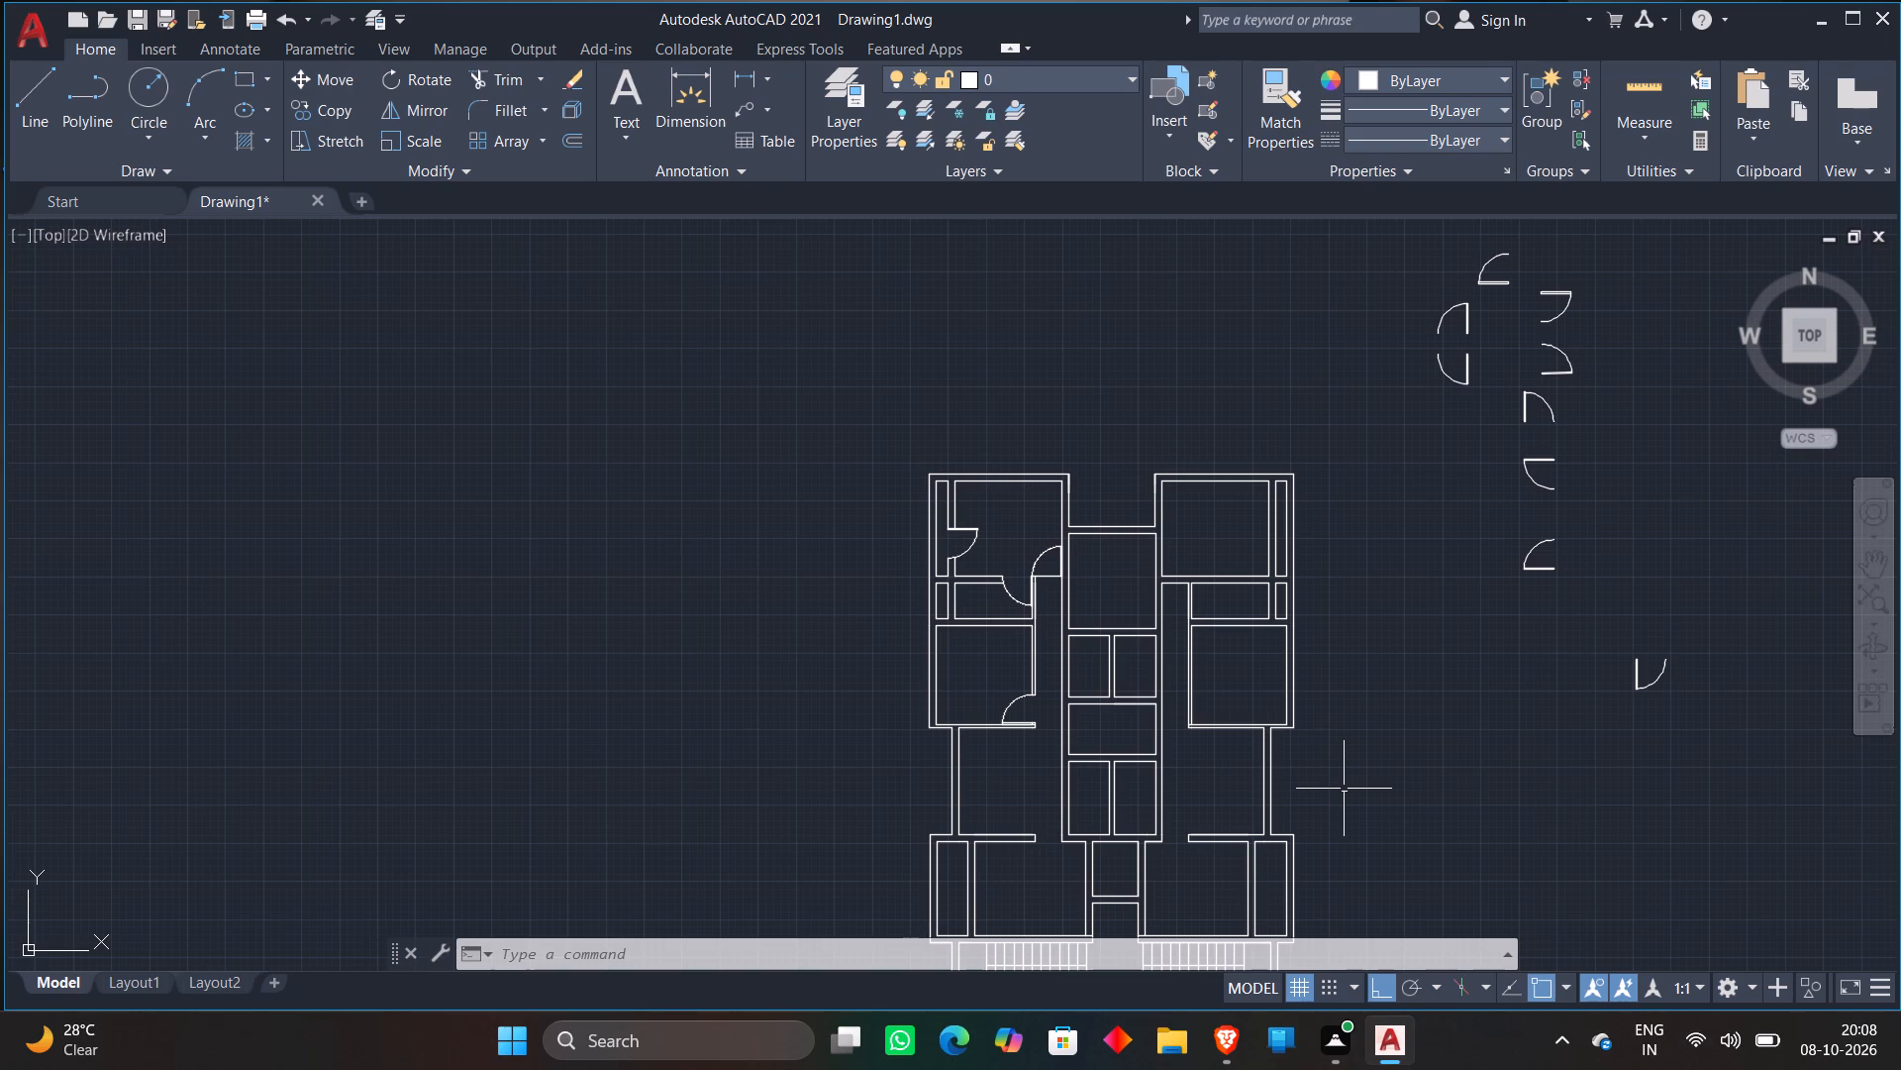
left_click(1529, 548)
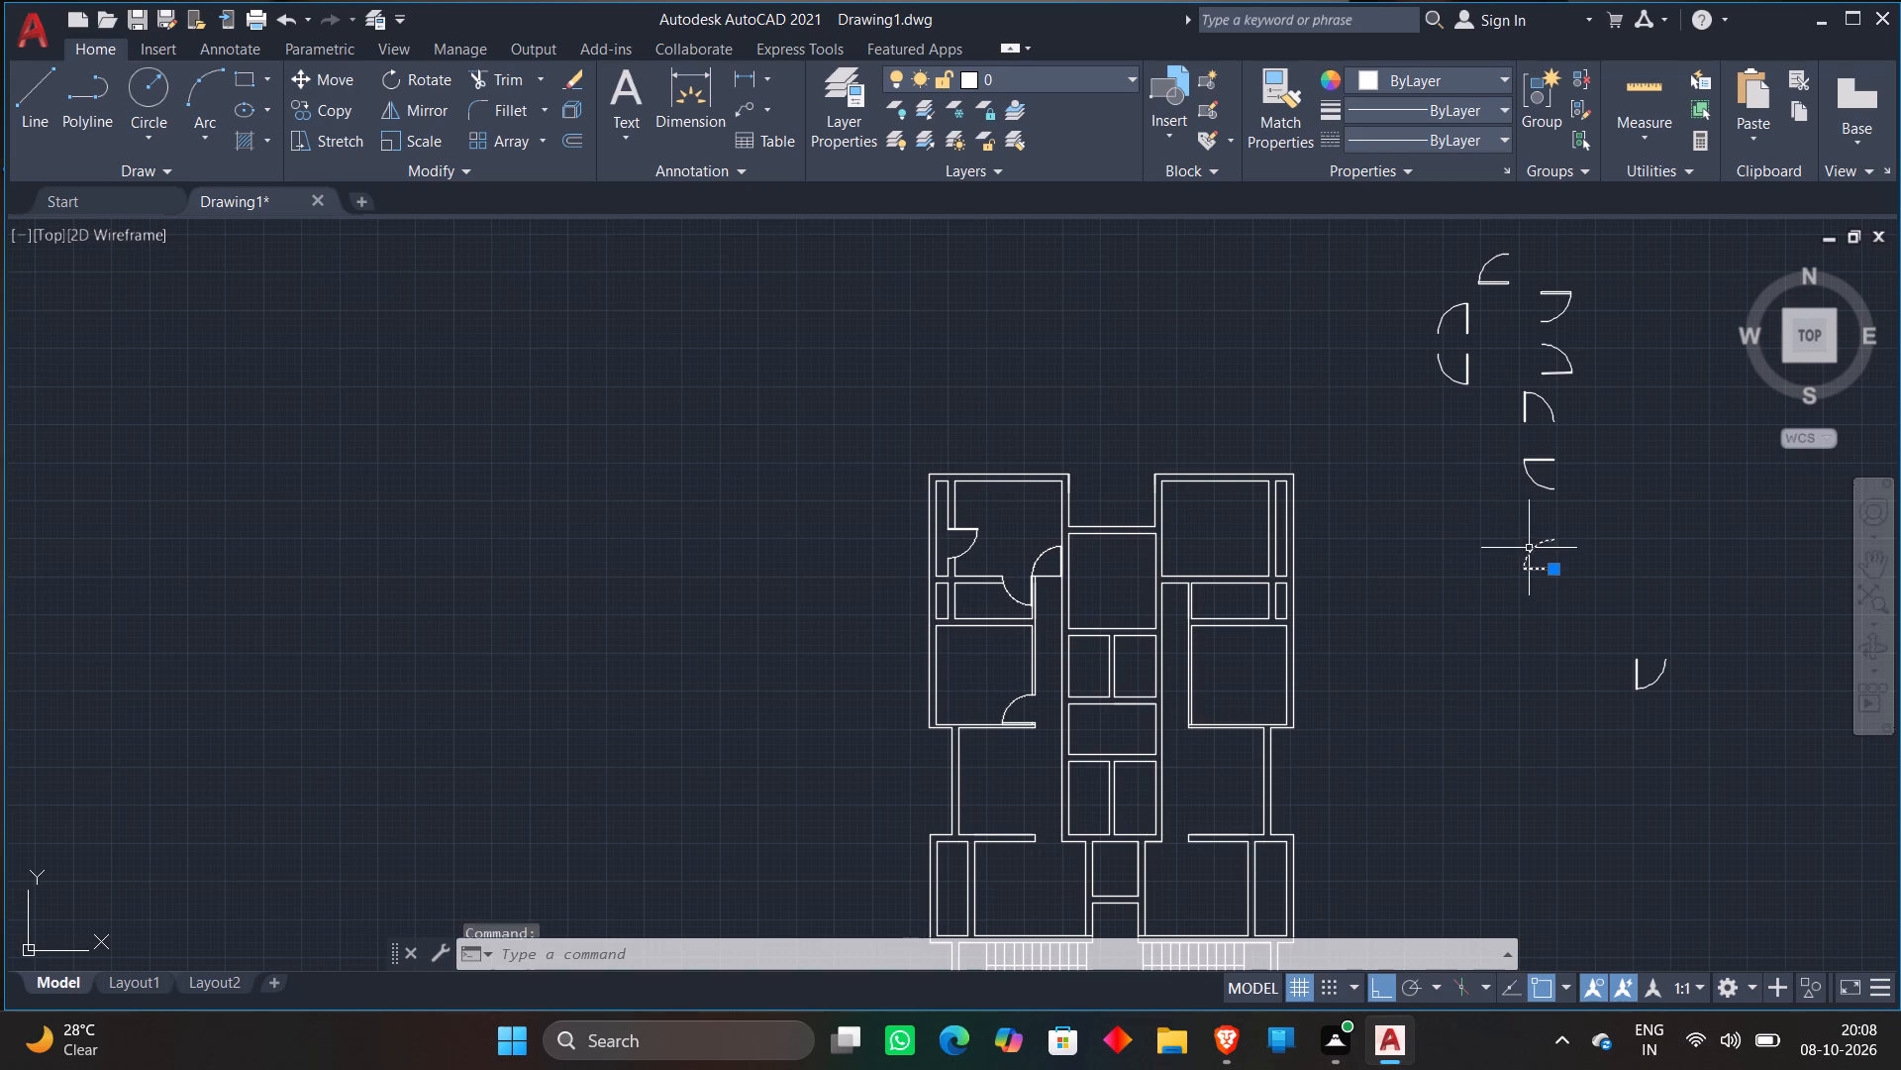
right_click(1494, 685)
left_click(1540, 610)
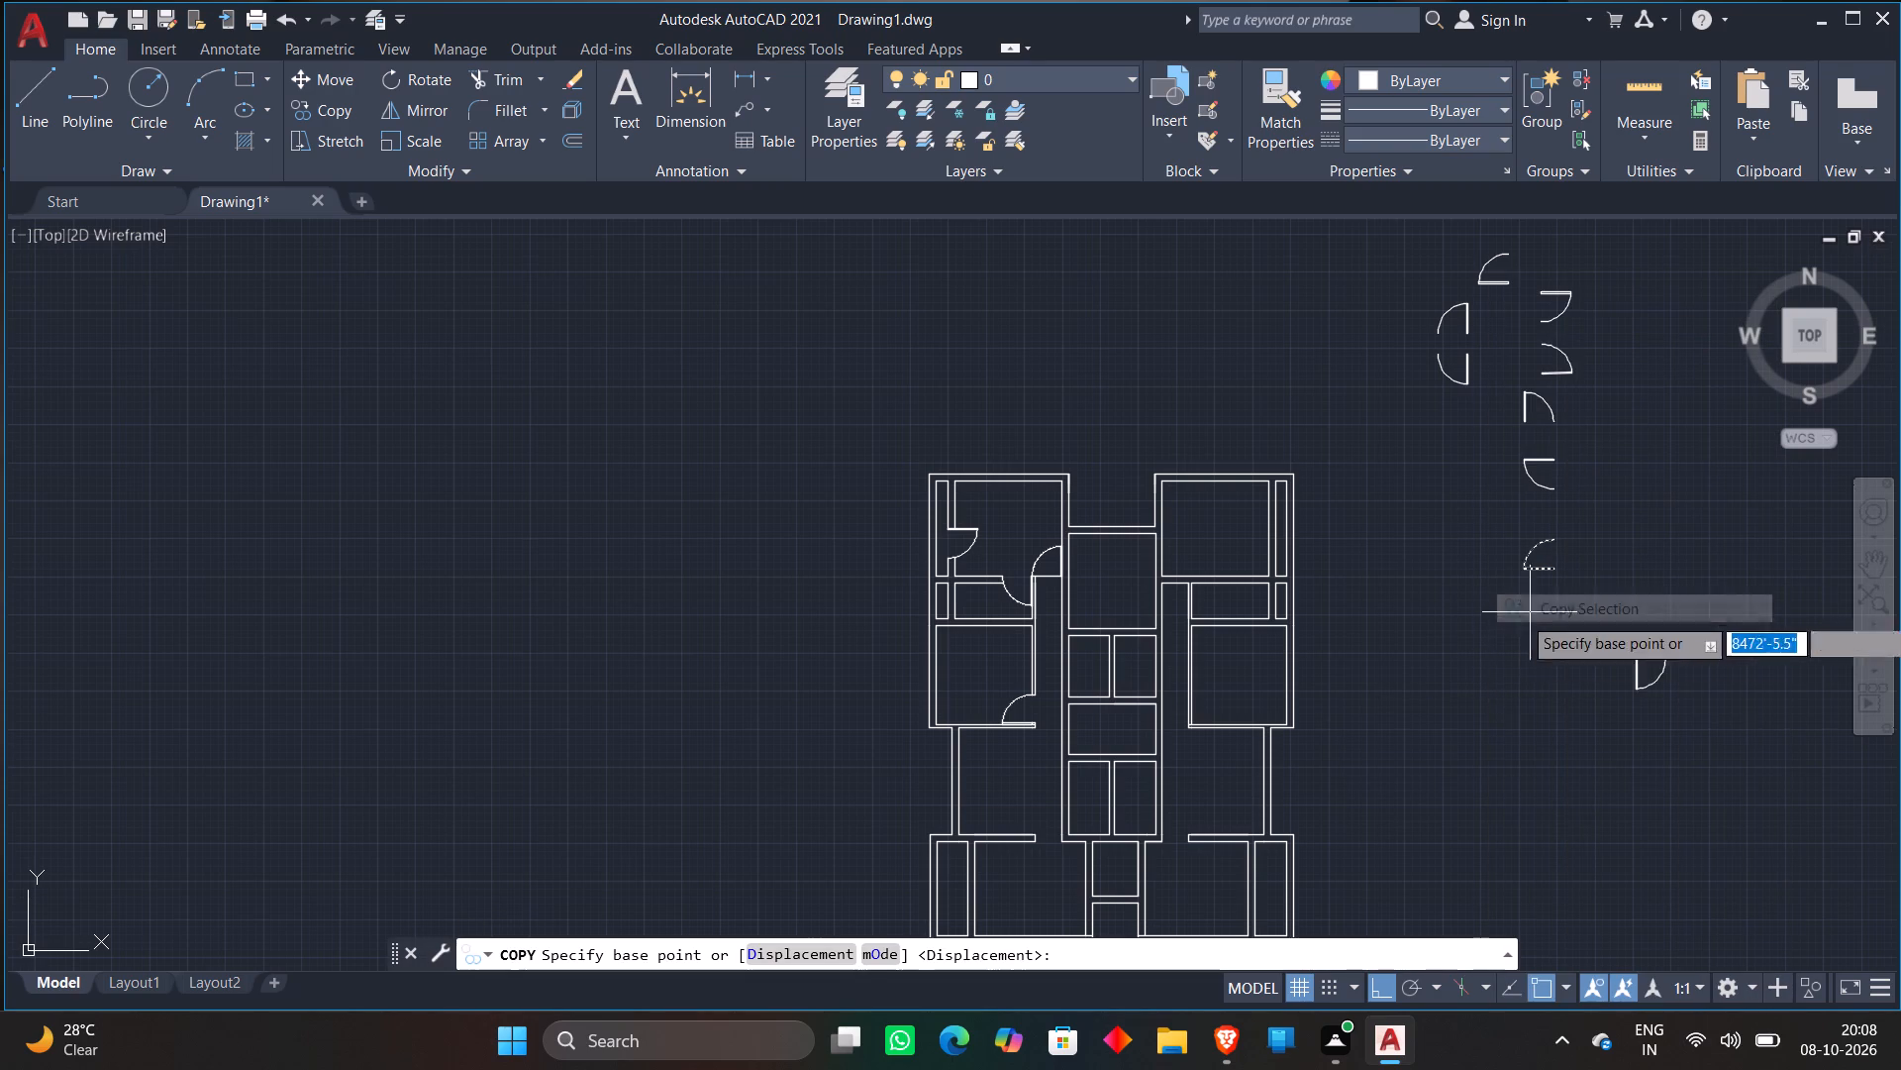
left_click(1552, 574)
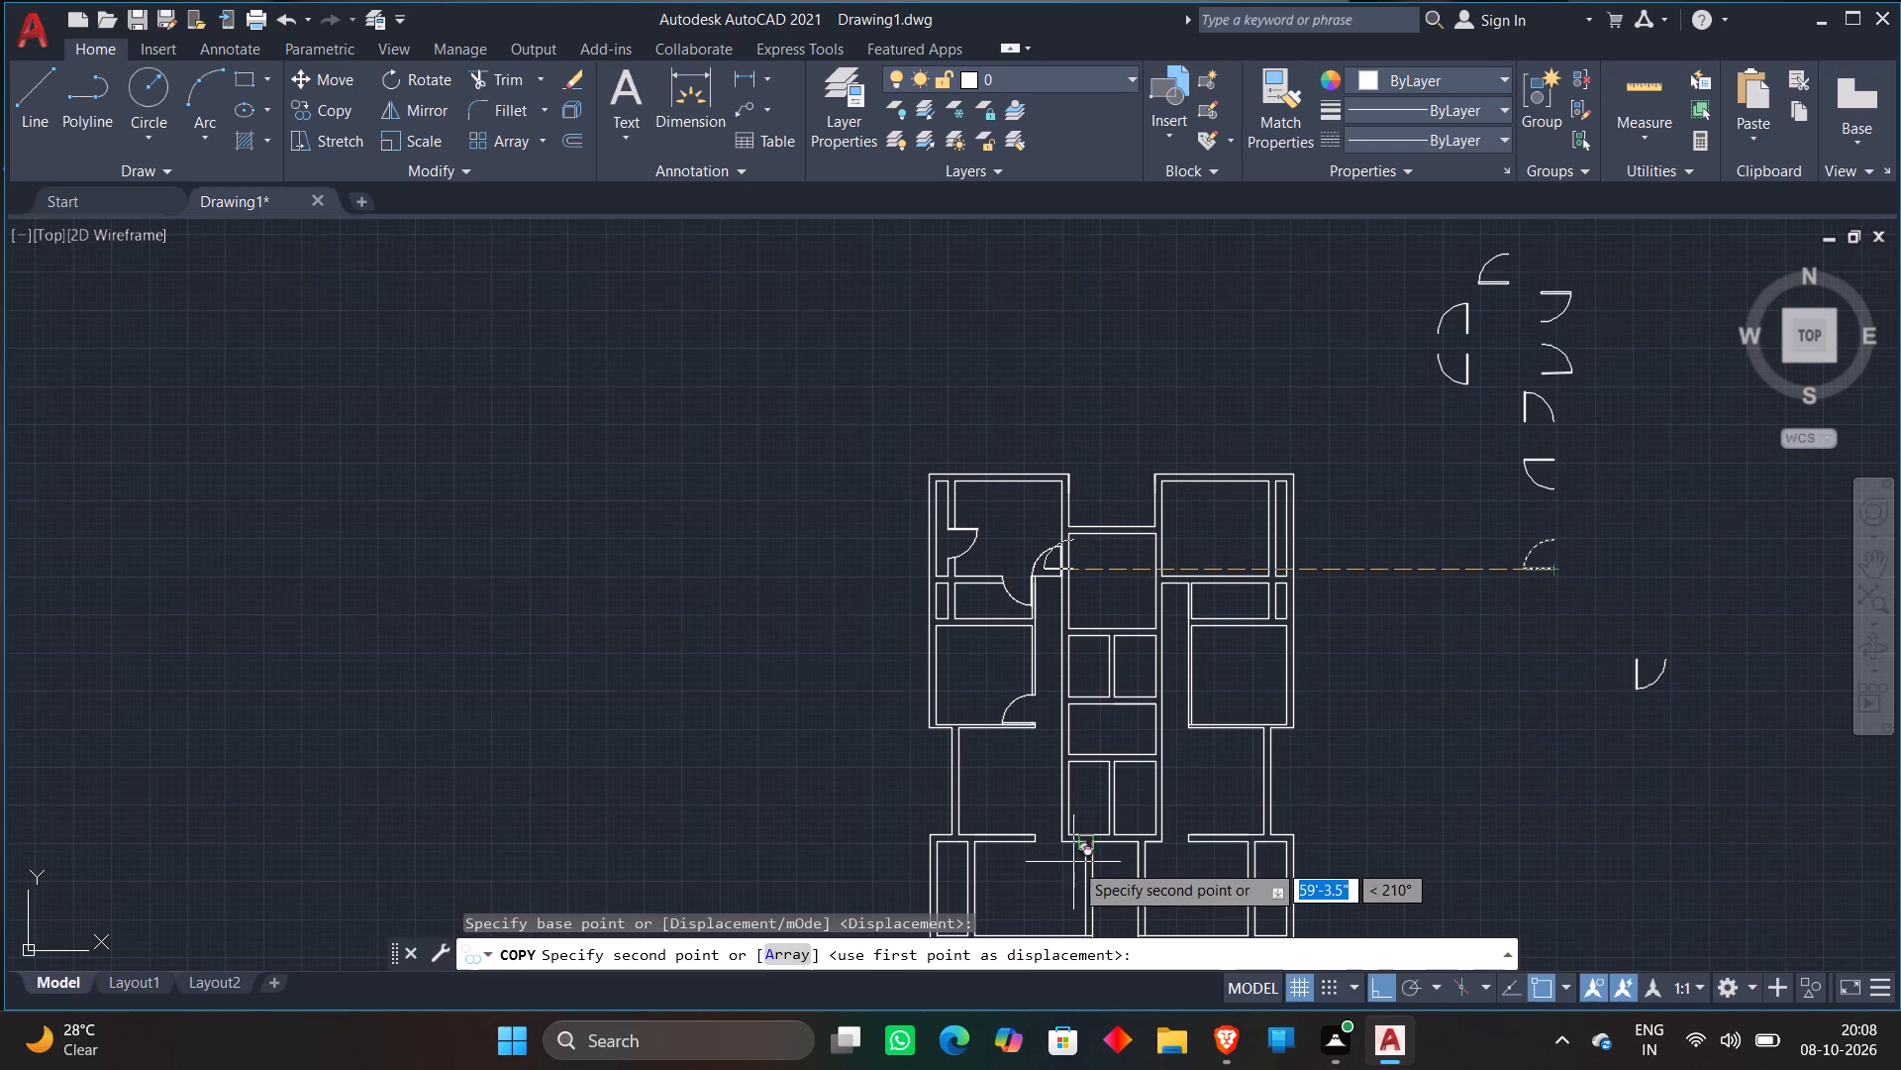
key("F8")
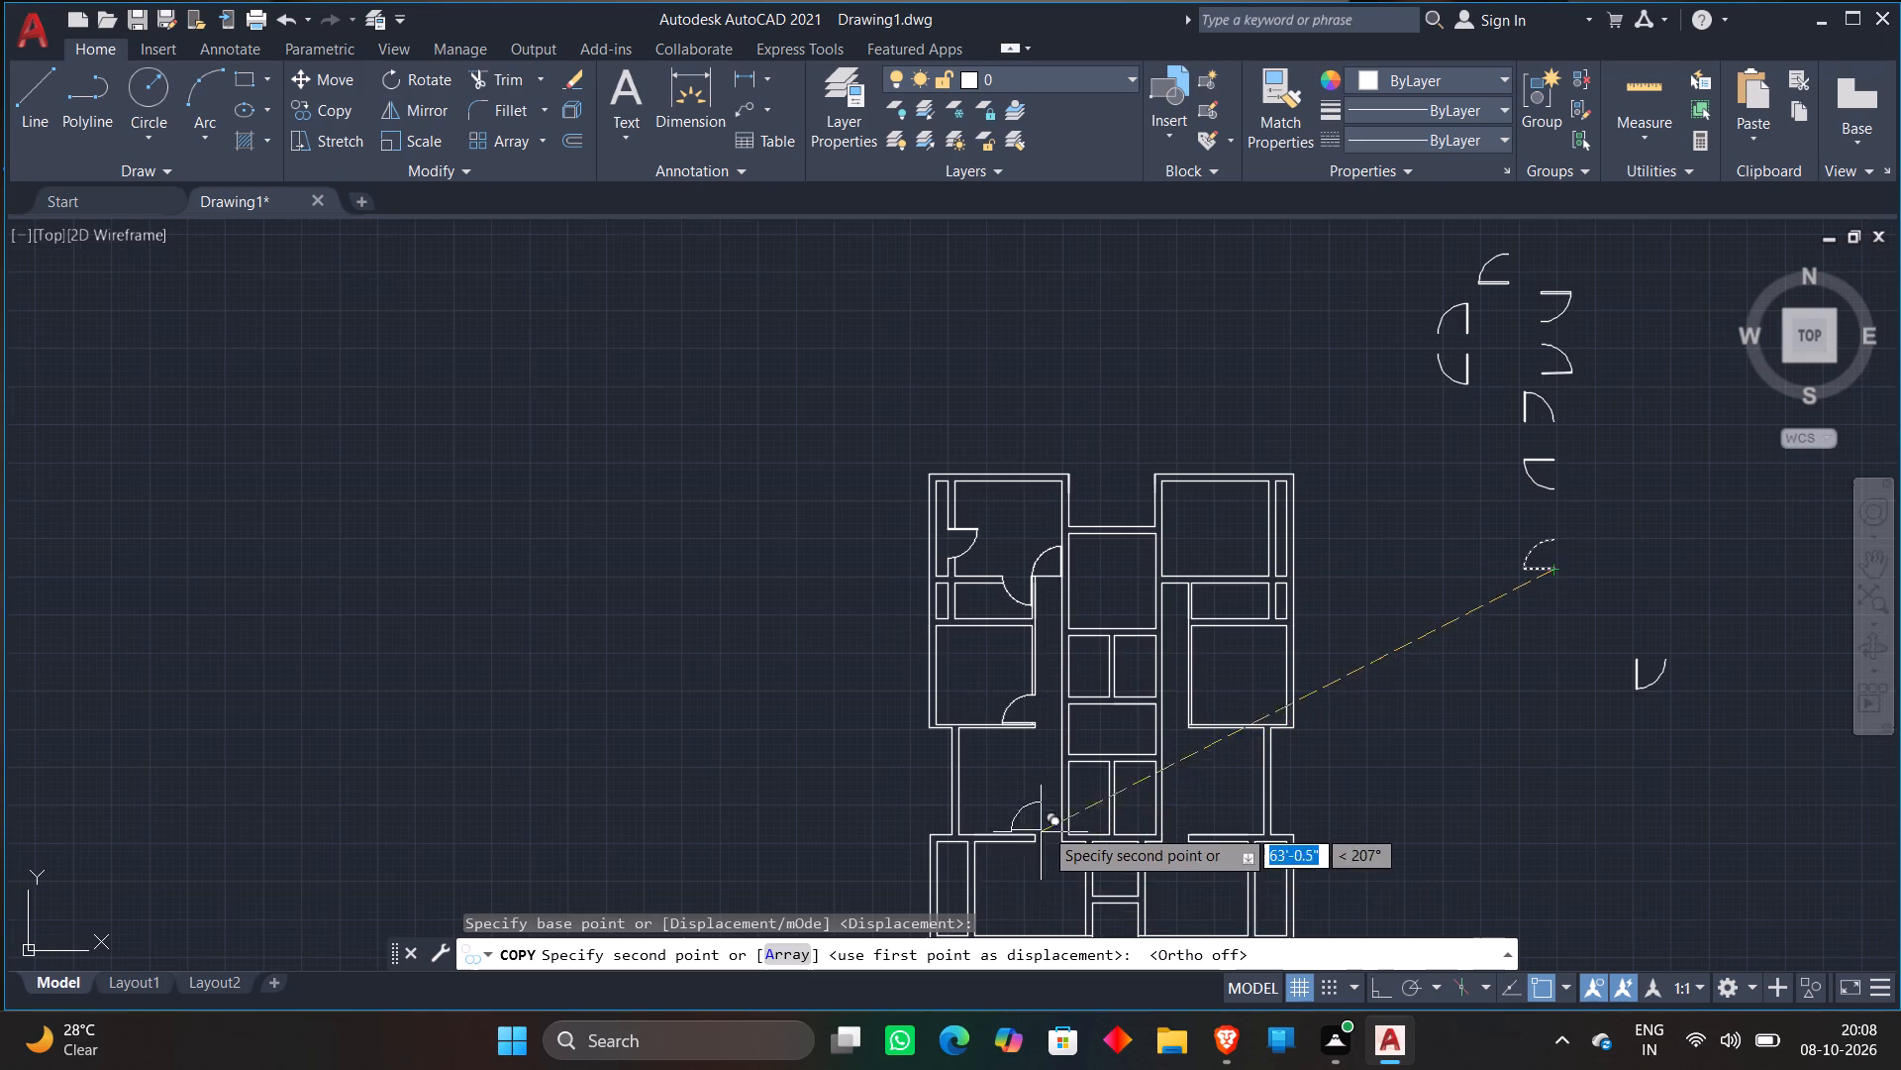
scroll(1044, 827, "up", 3)
scroll(1044, 823, "down", 3)
middle_click_drag(1044, 823, 1116, 662)
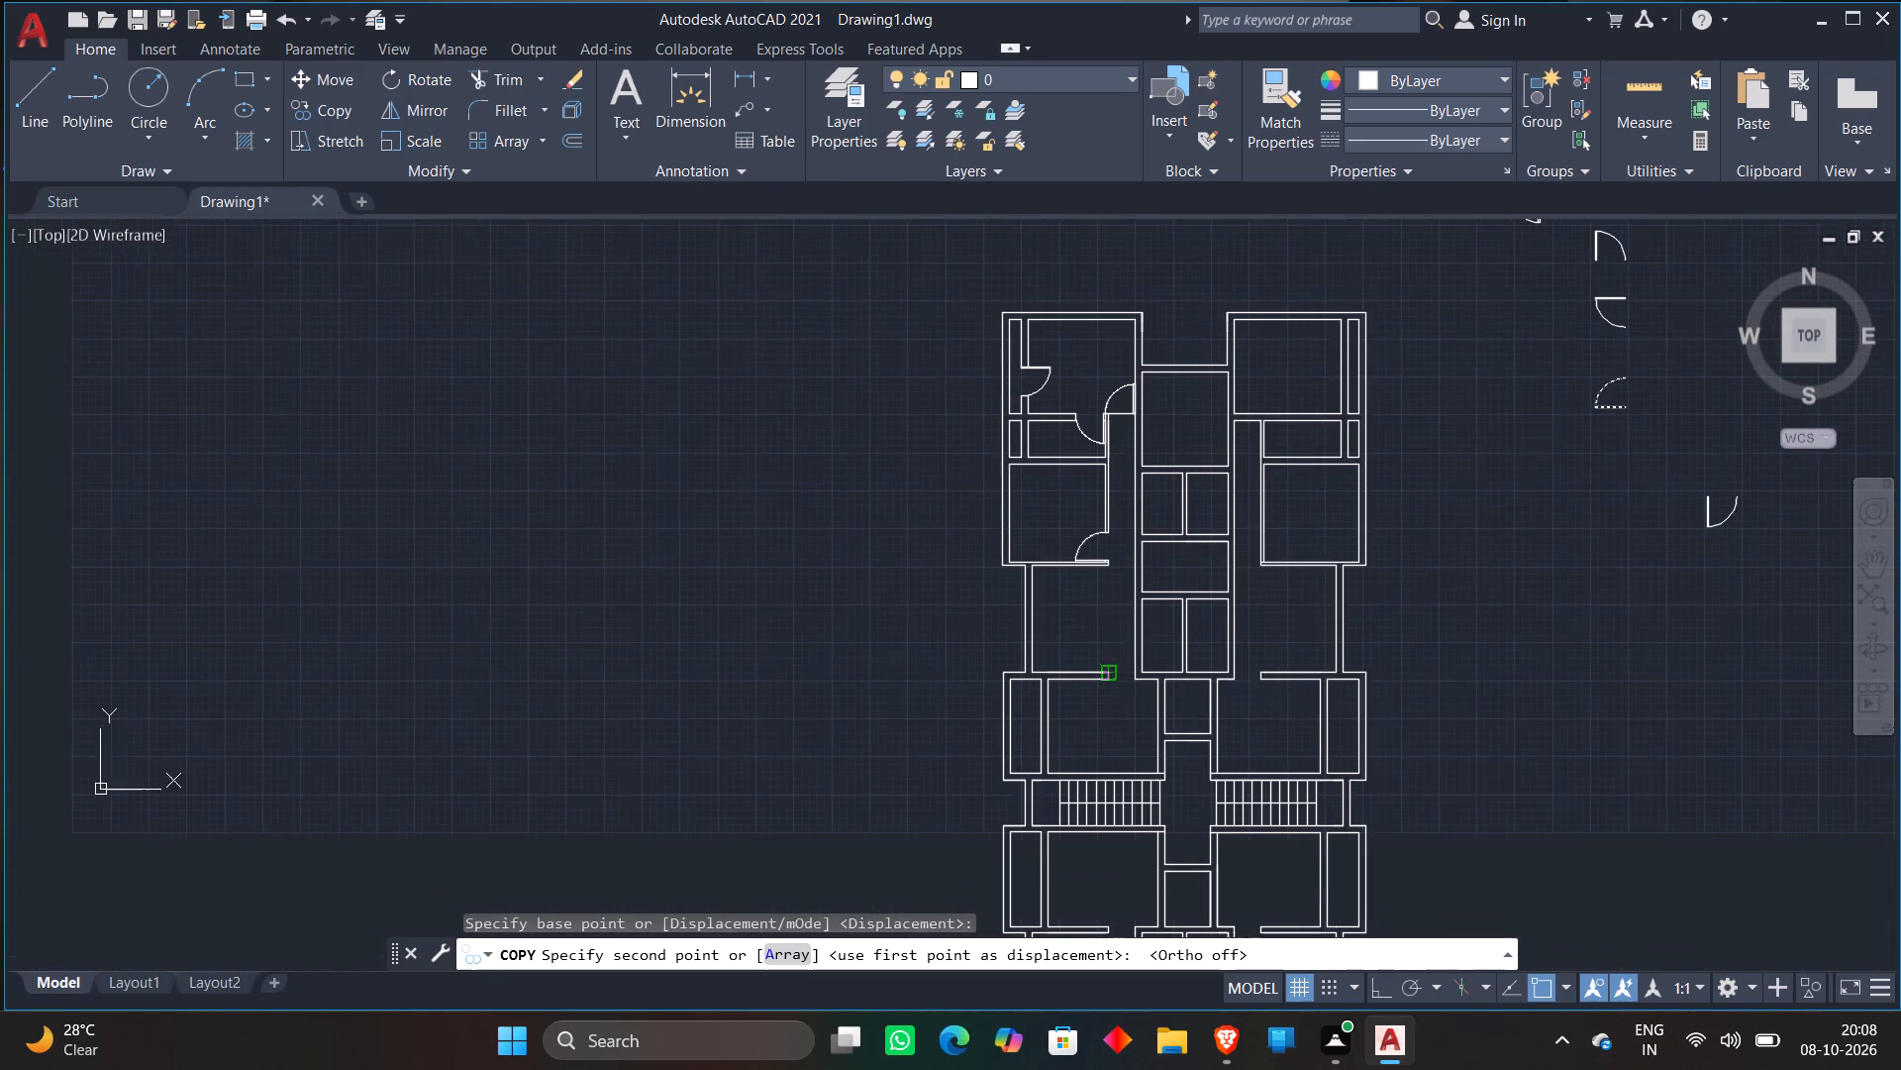
scroll(1178, 766, "up", 5)
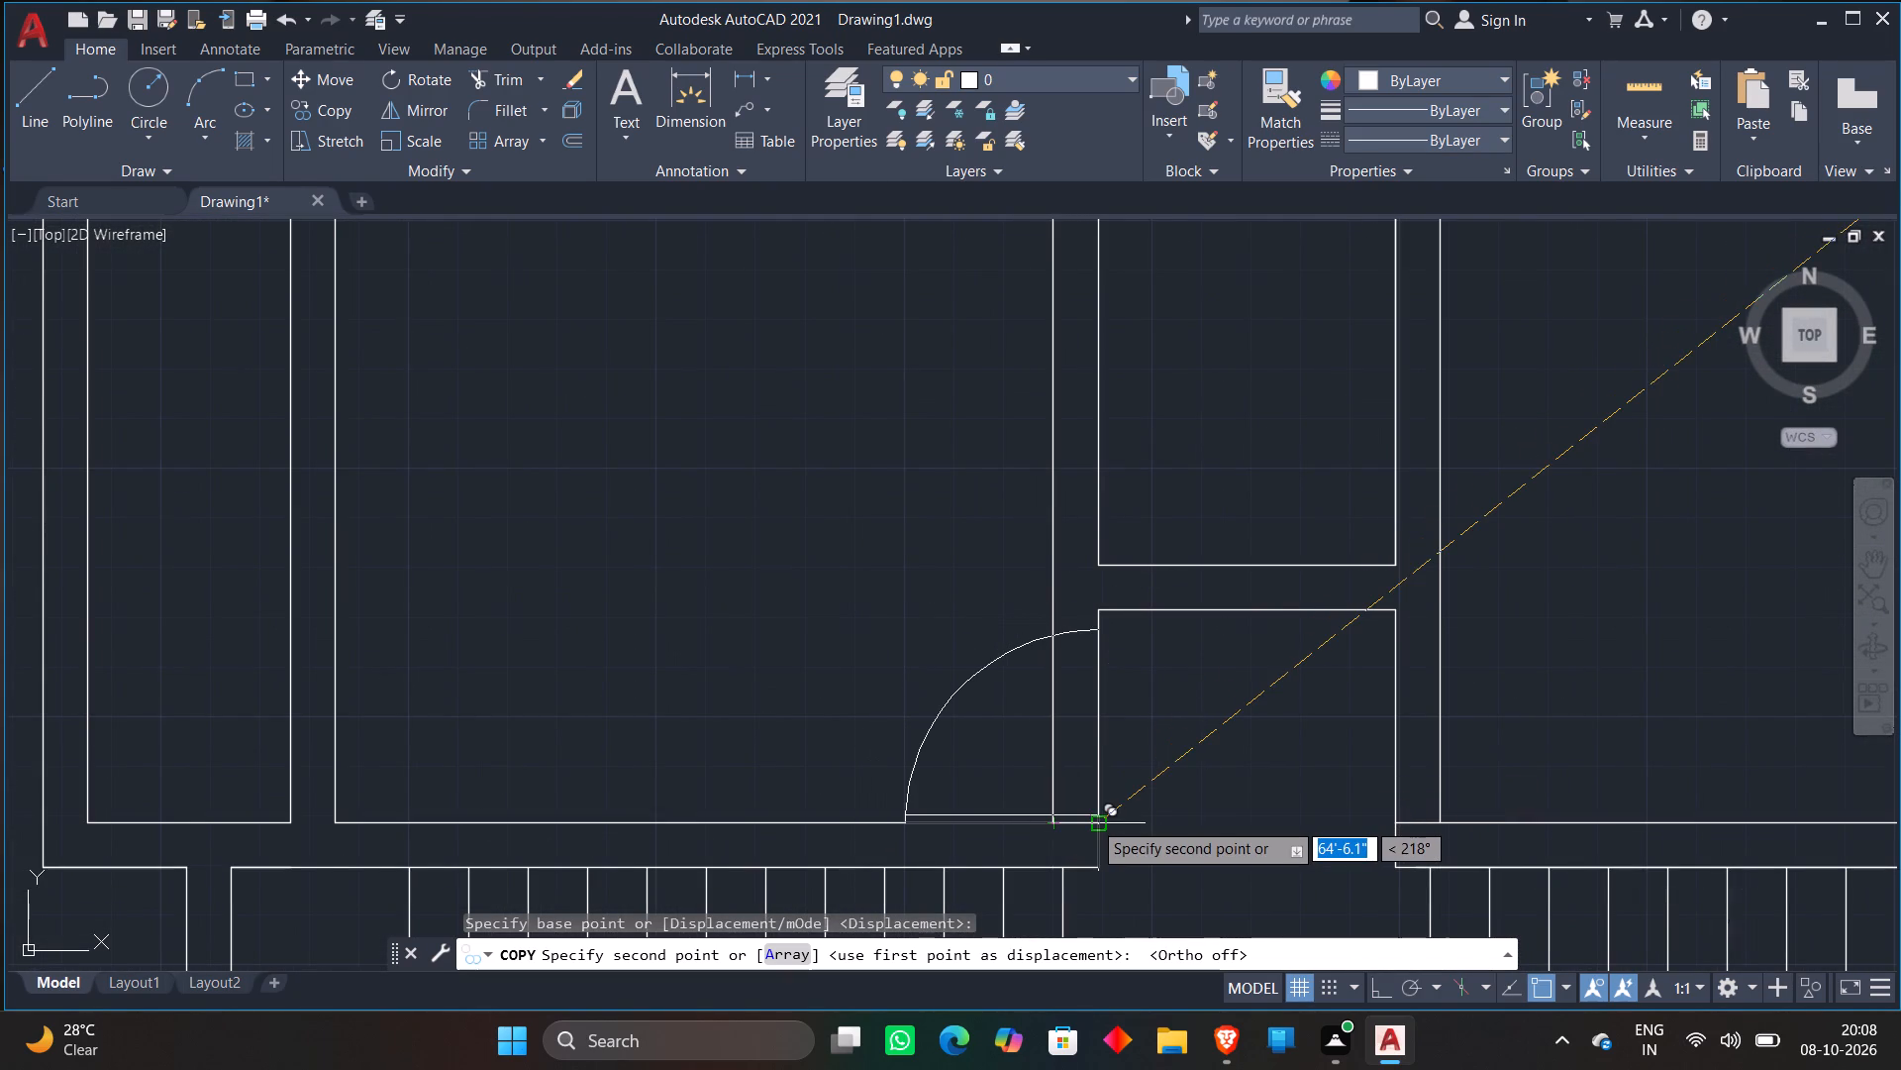
left_click(1092, 820)
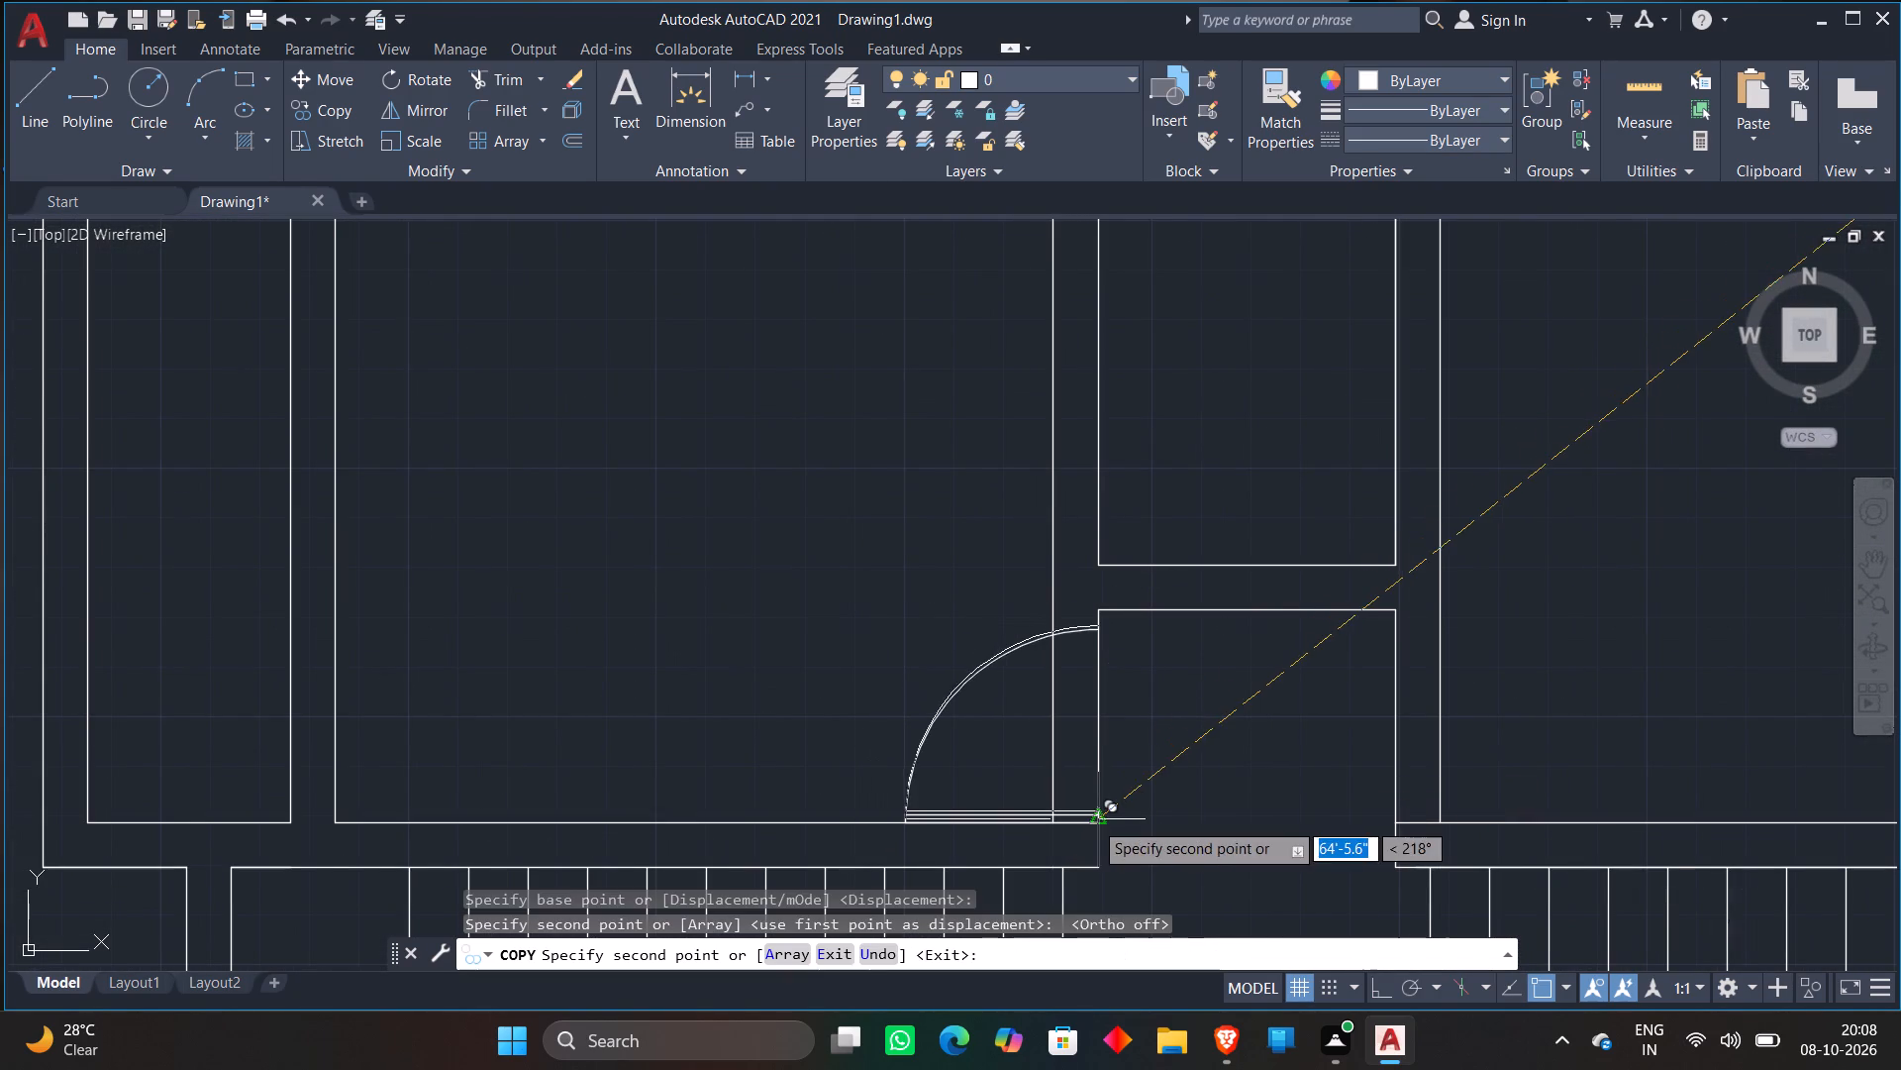
key("Escape")
Trim both lines of that room's east wall between the new door's arc and leaf.
key("t")
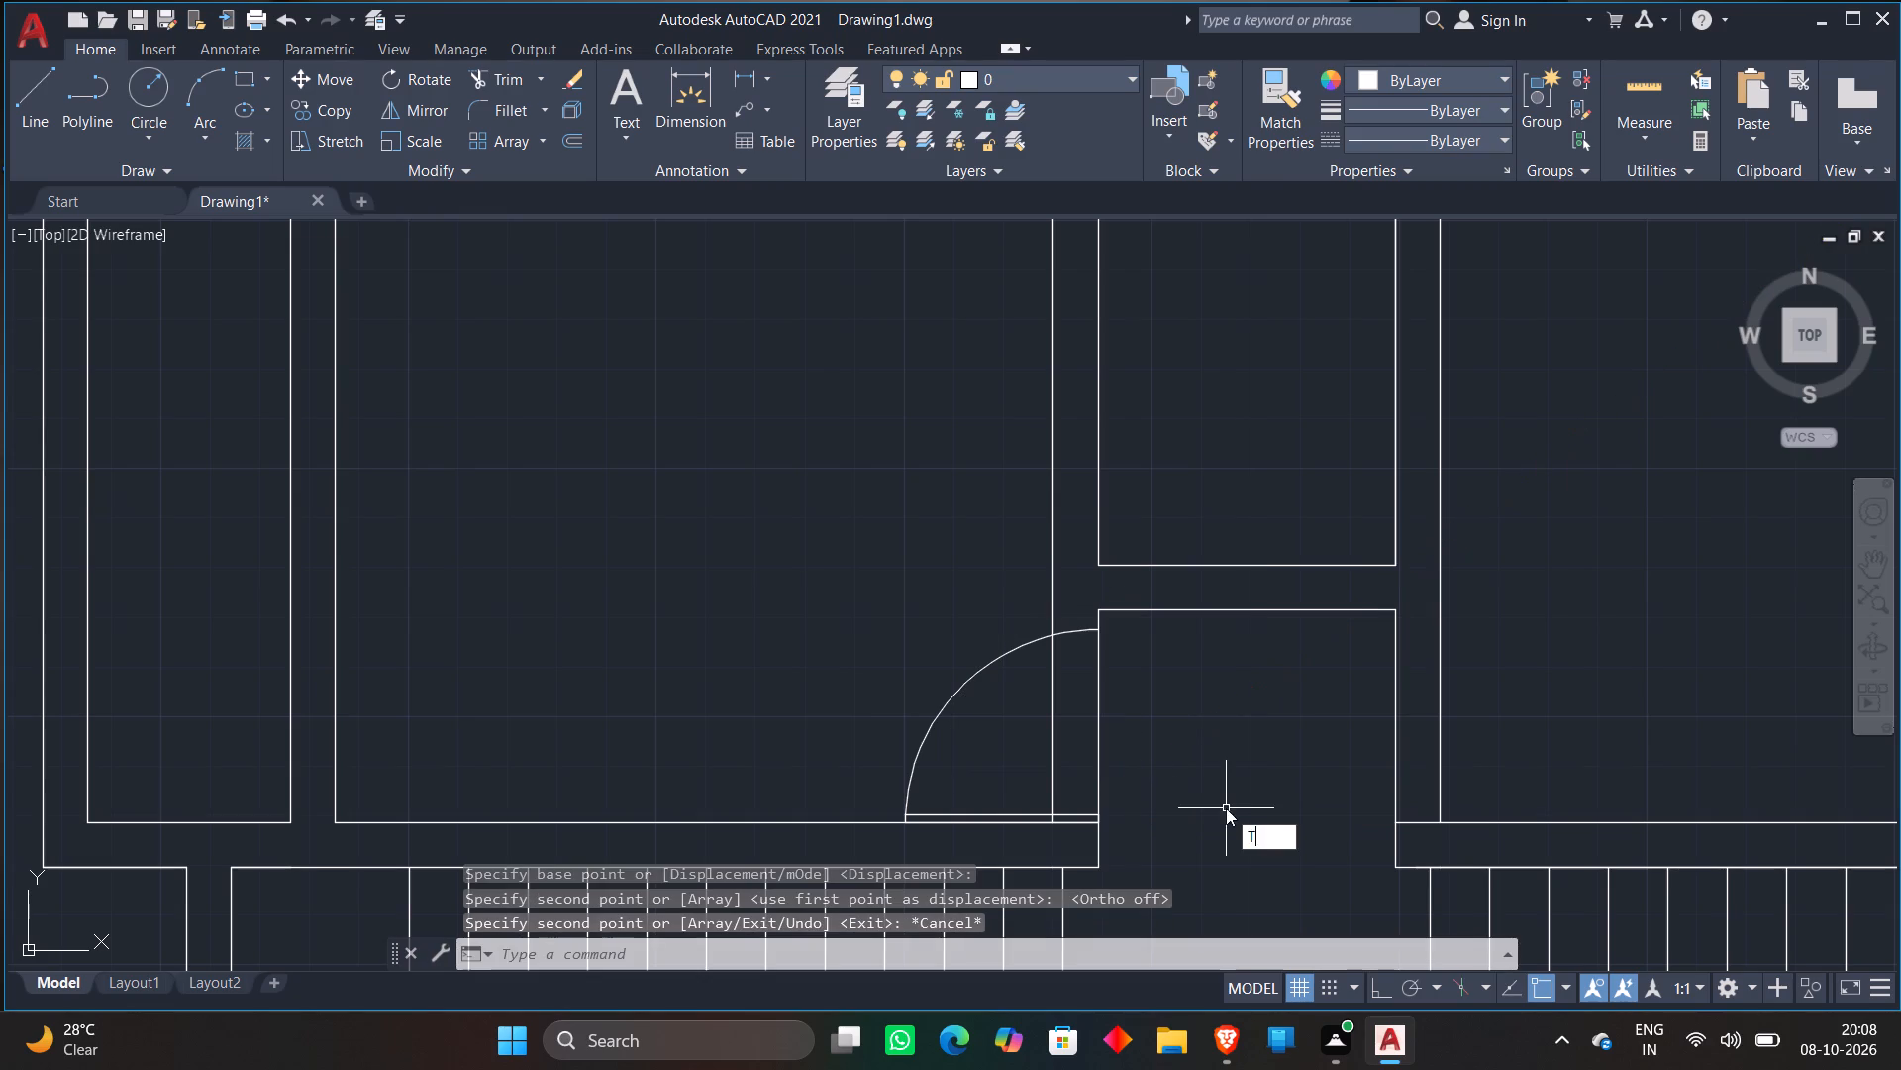
key("r")
key("space")
left_click(1024, 734)
left_click(1125, 736)
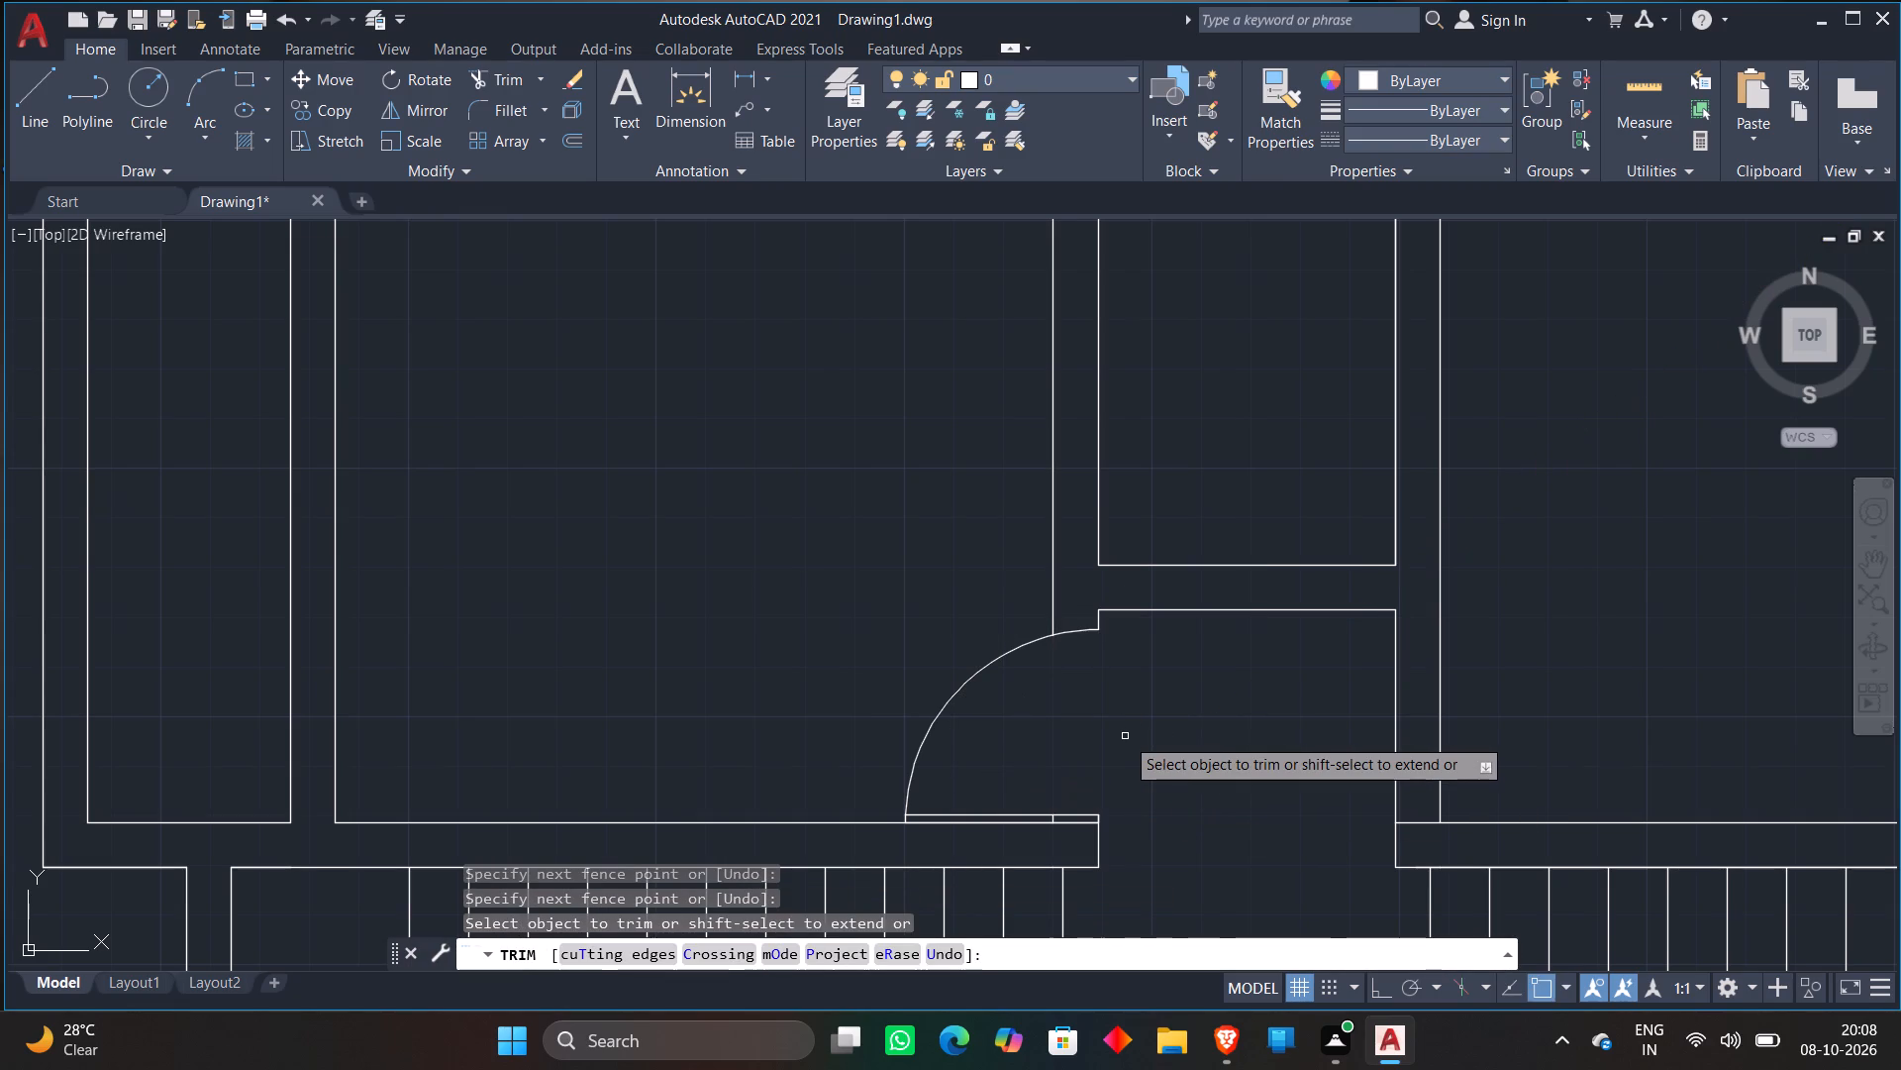
key("grave")
key("Escape")
Copy the northeast-swinging door block by its leaf's lower west corner to the west wall at the central core's southwest room corner.
scroll(1125, 736, "down", 2)
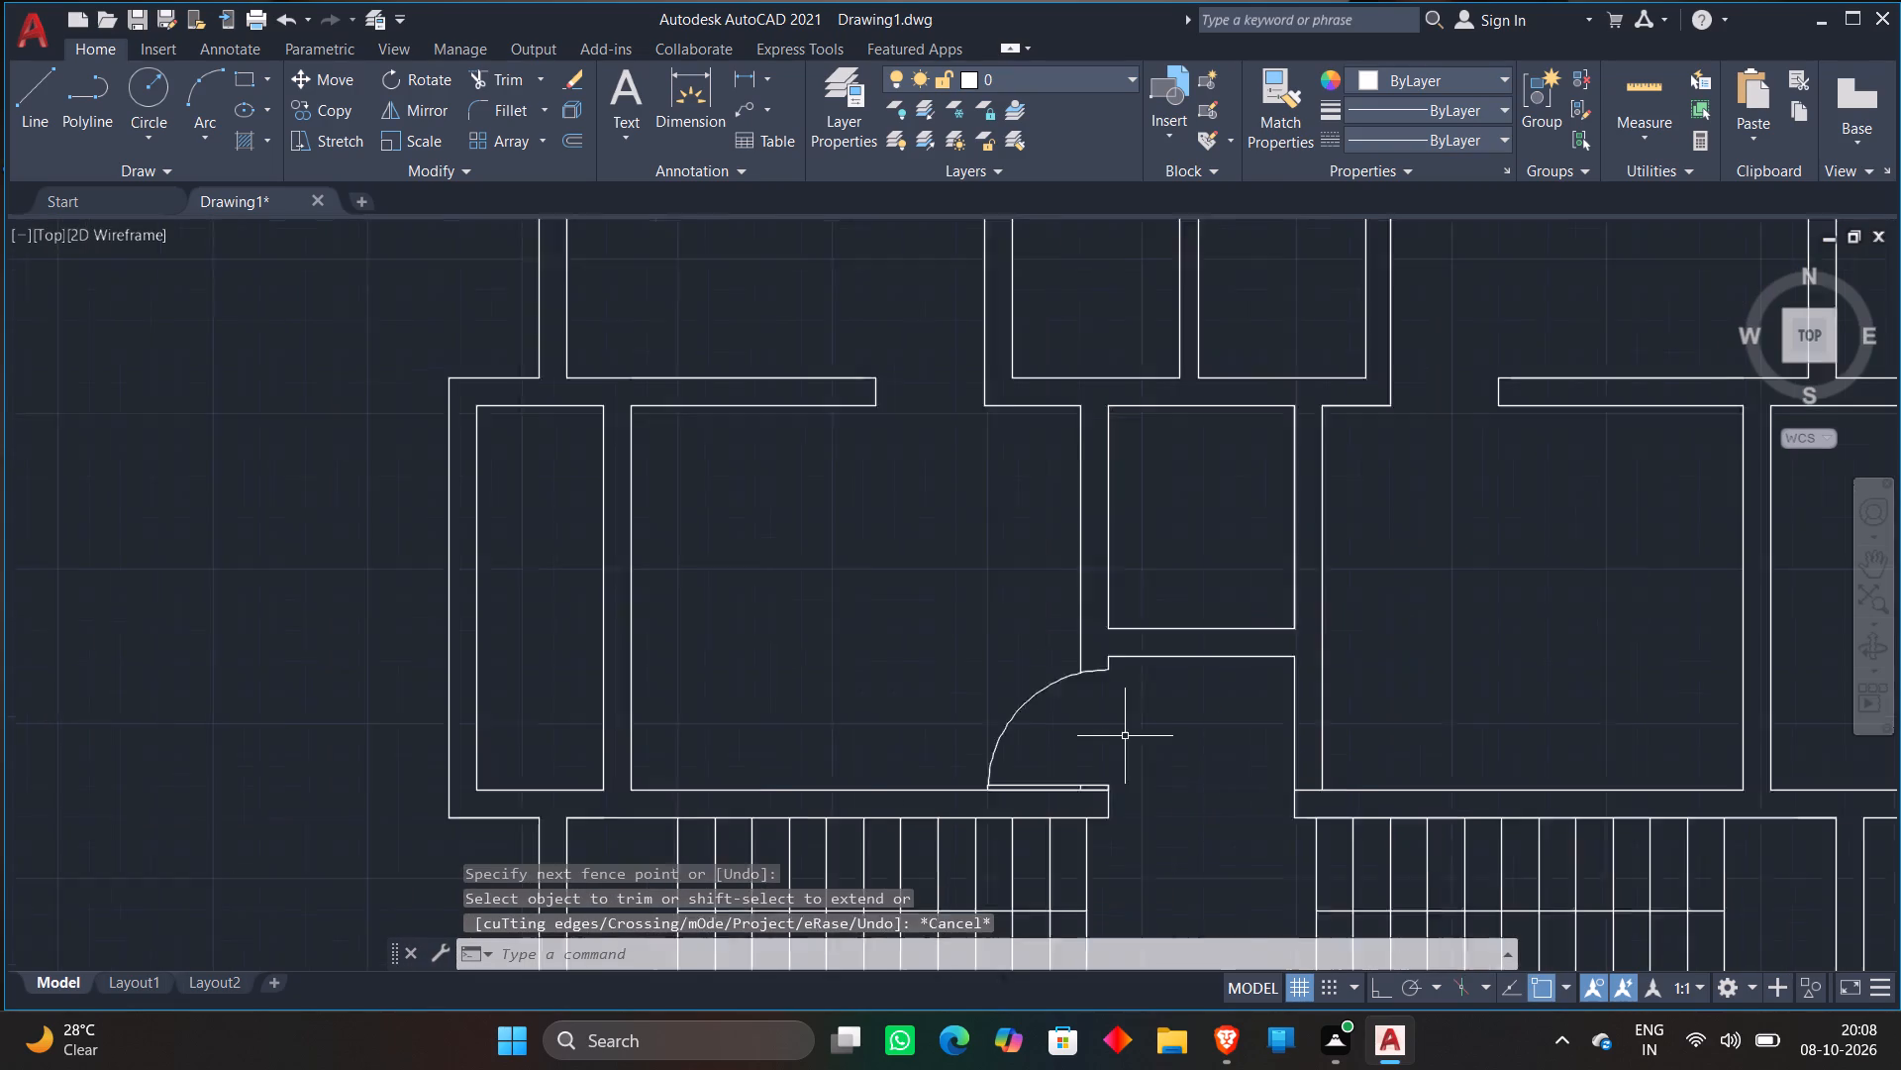
scroll(1125, 736, "down", 3)
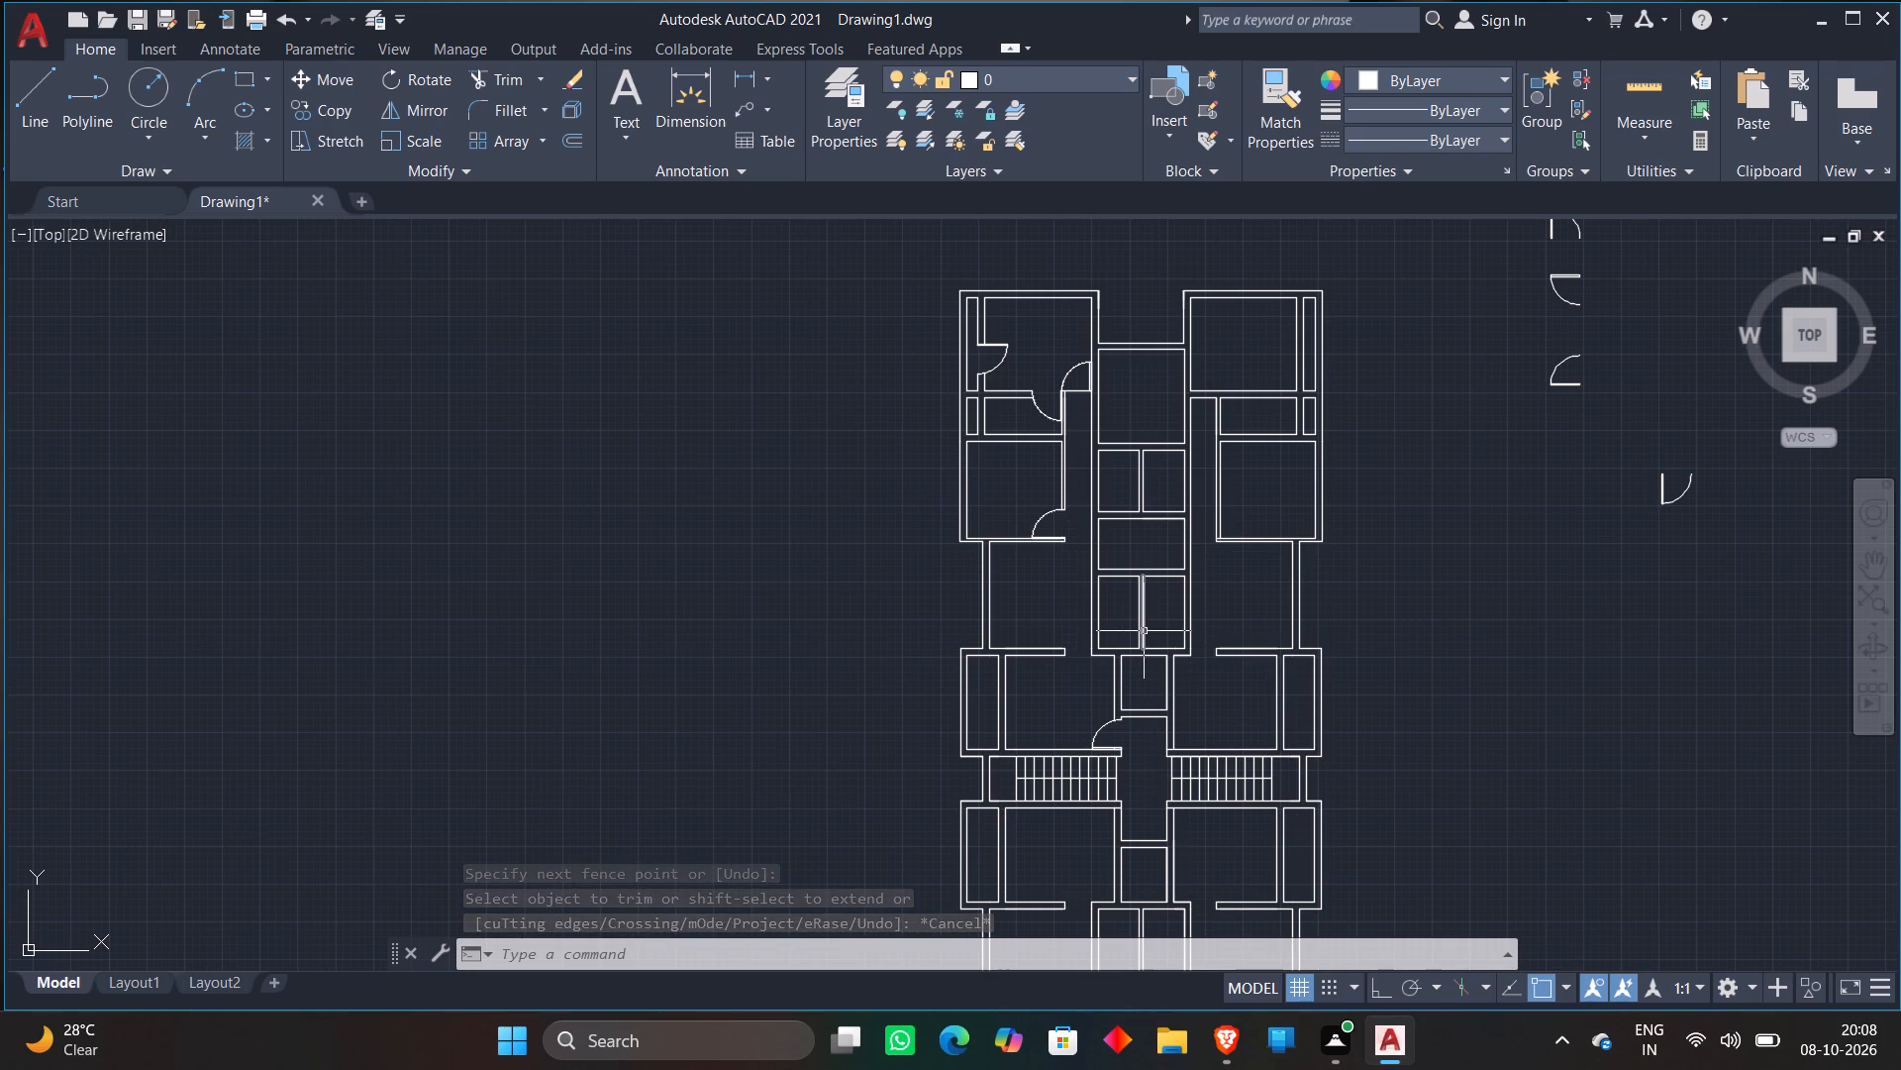
scroll(1445, 564, "down", 1)
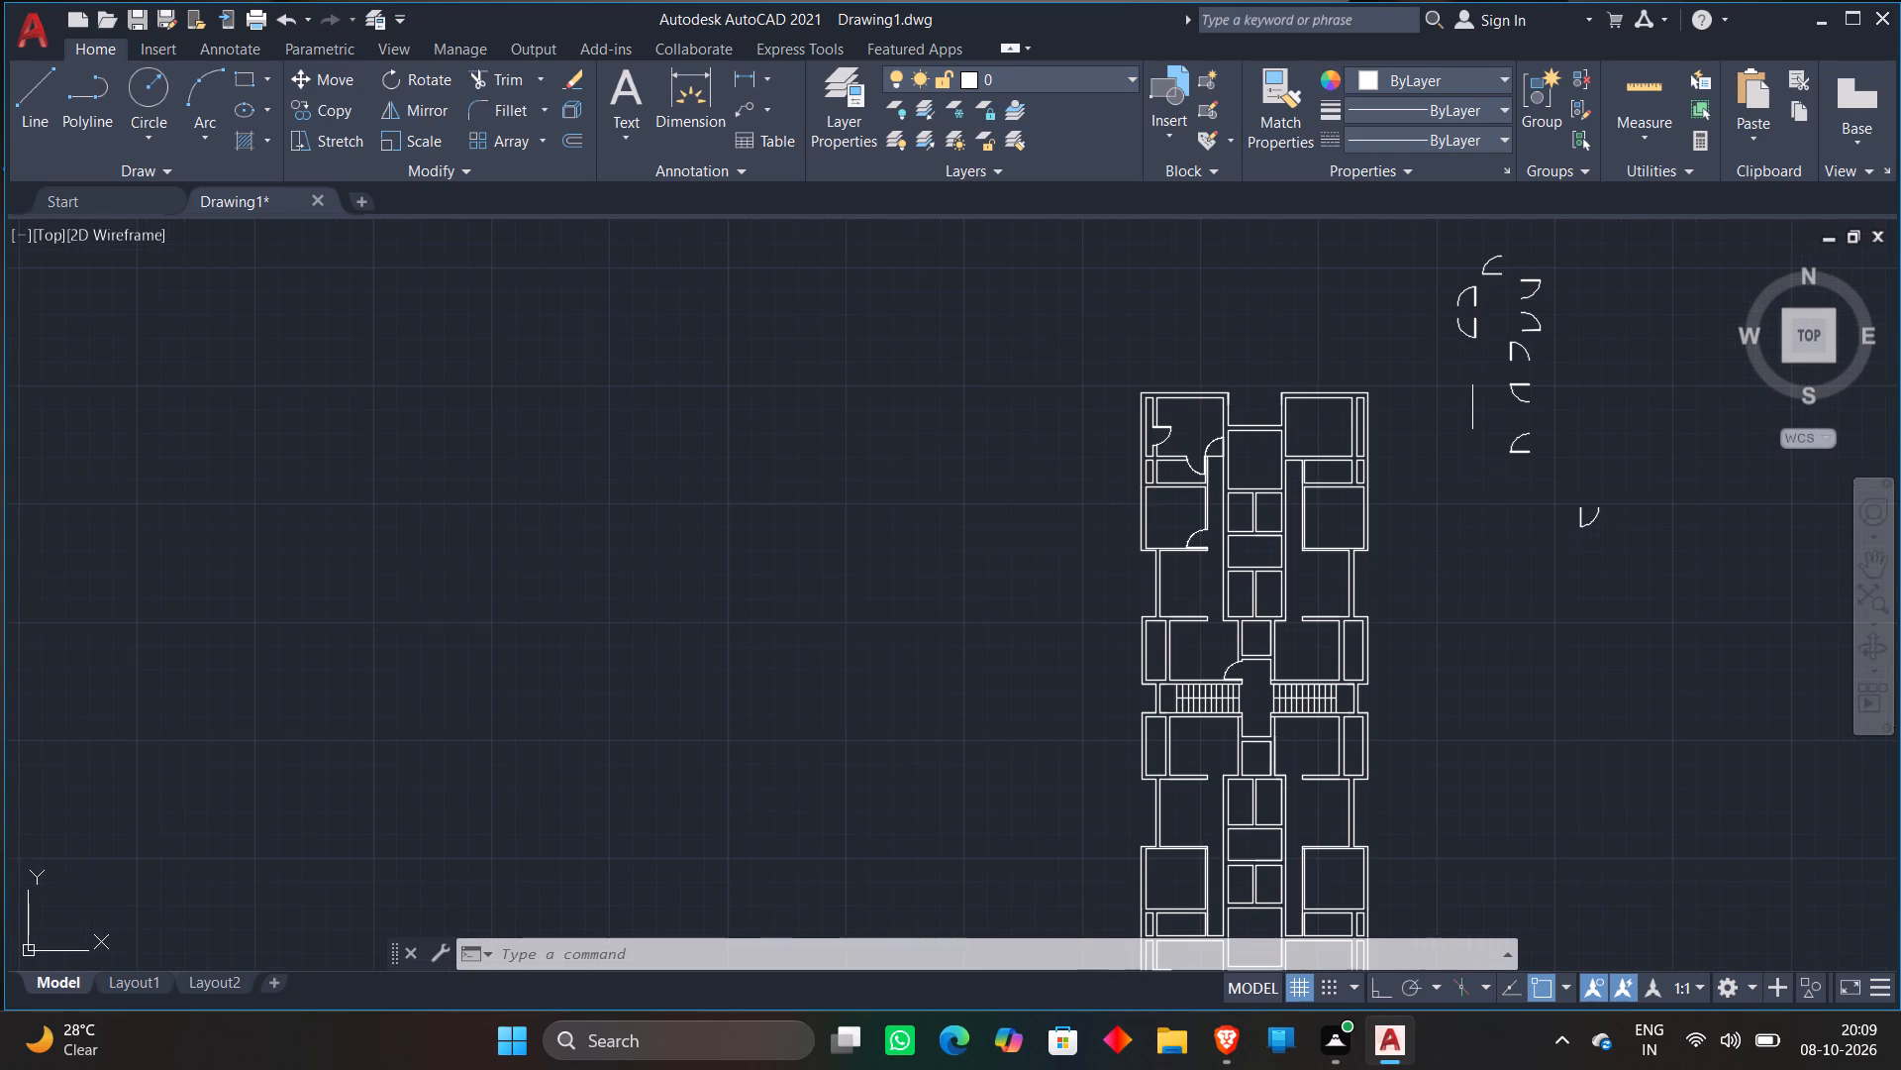
scroll(1495, 329, "up", 1)
left_click(1544, 305)
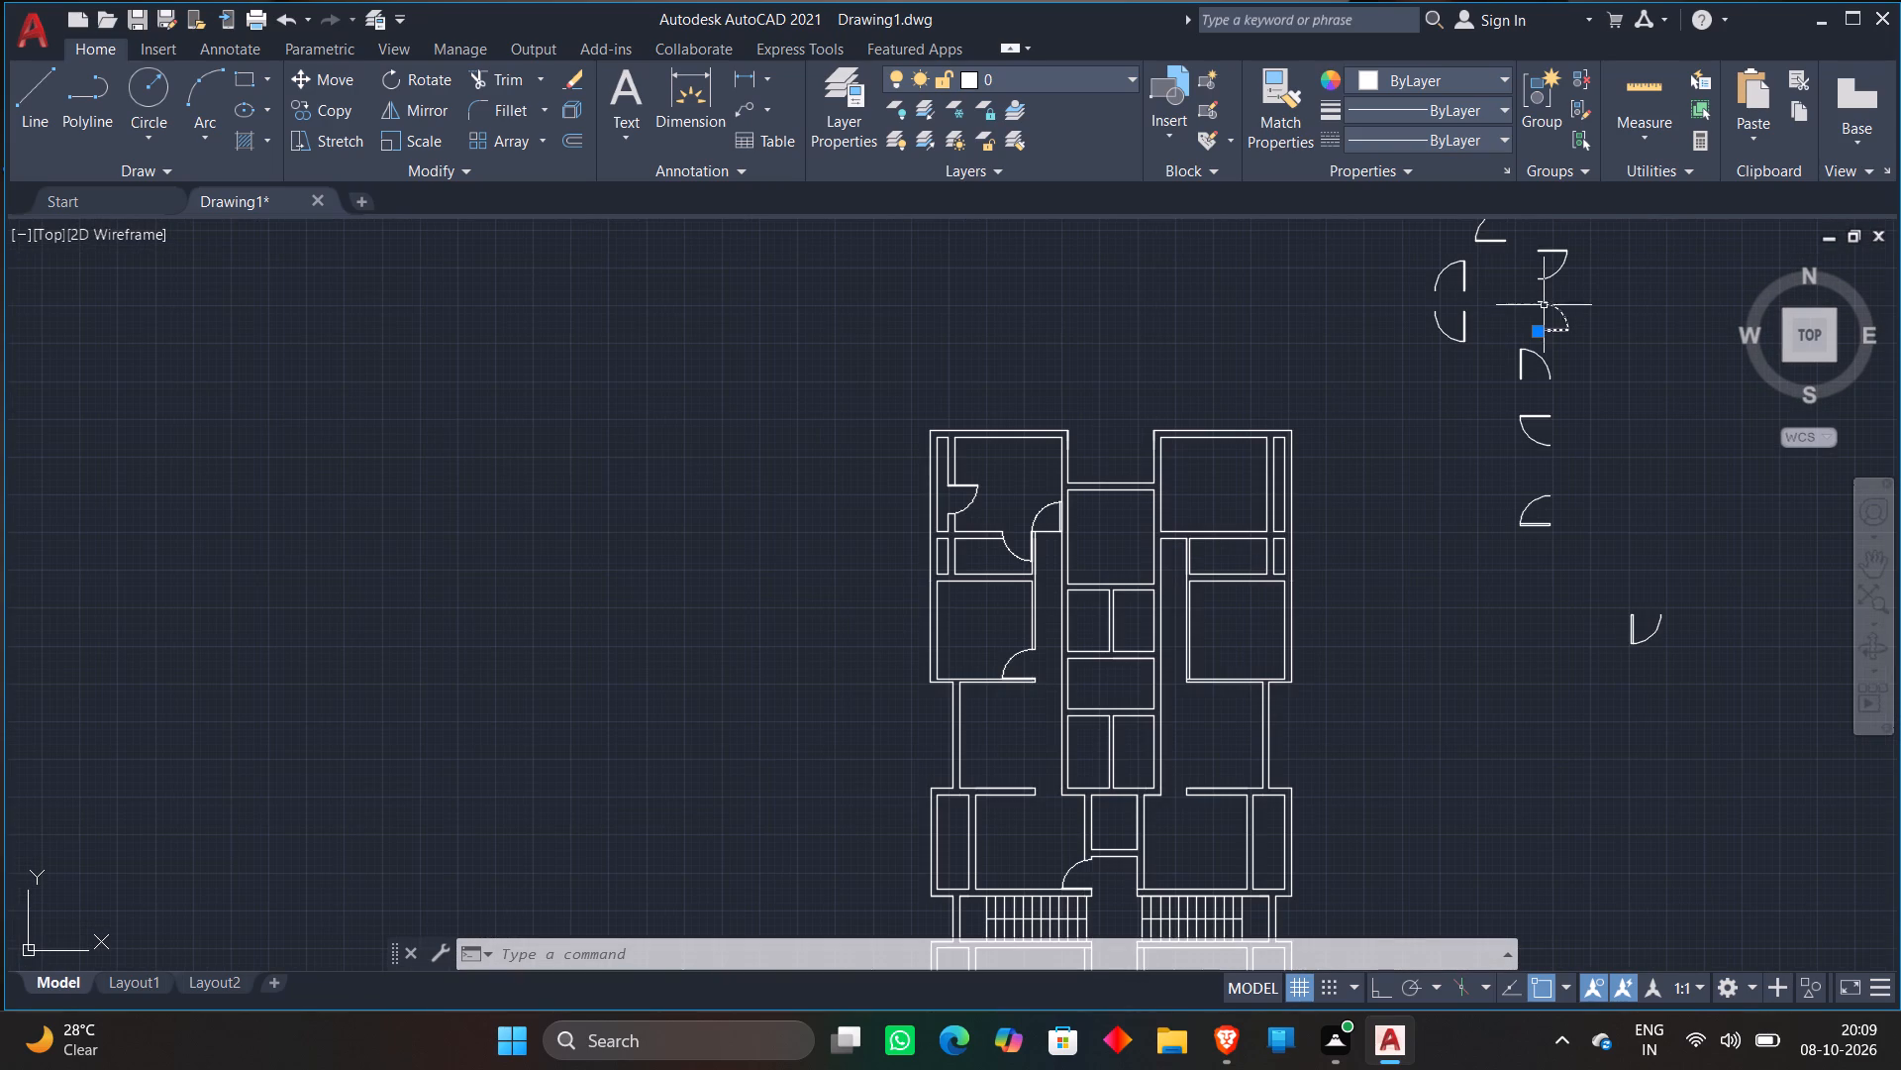
right_click(1544, 305)
left_click(1556, 602)
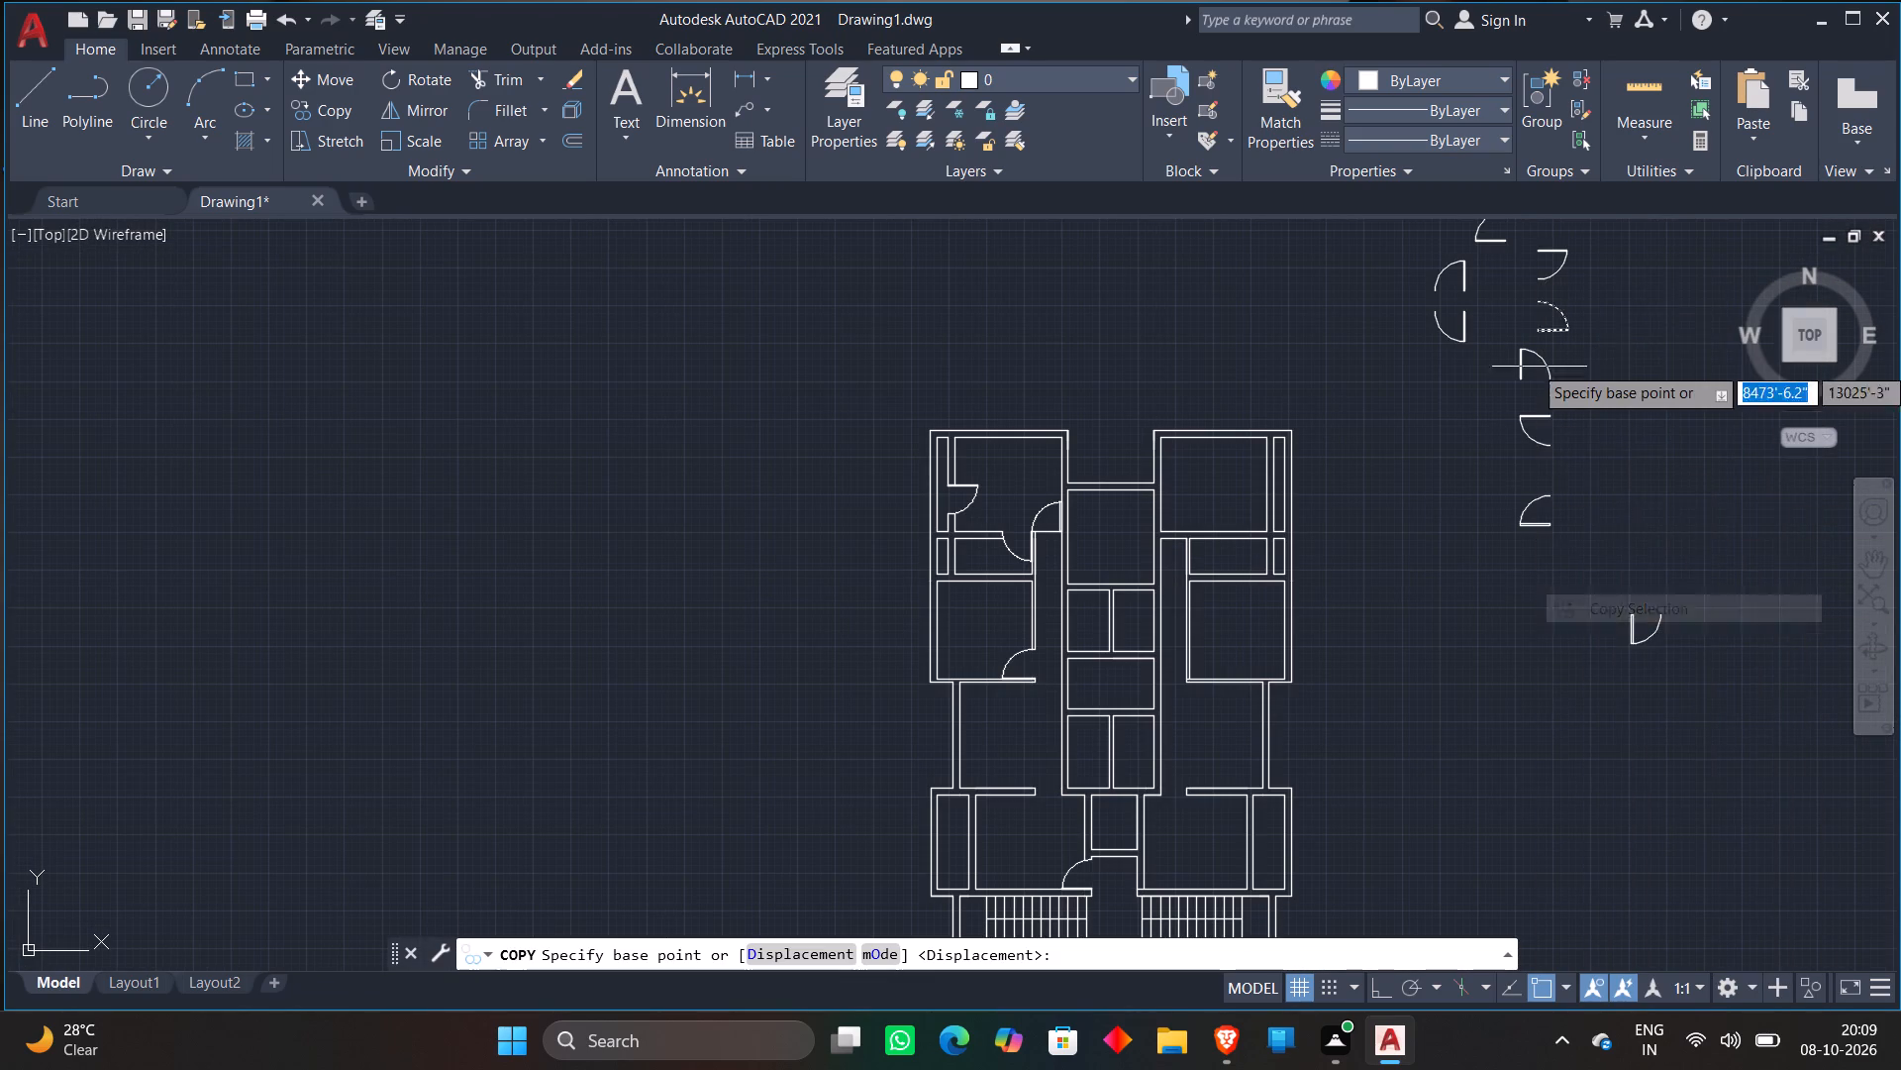
scroll(1545, 332, "up", 3)
left_click(1536, 334)
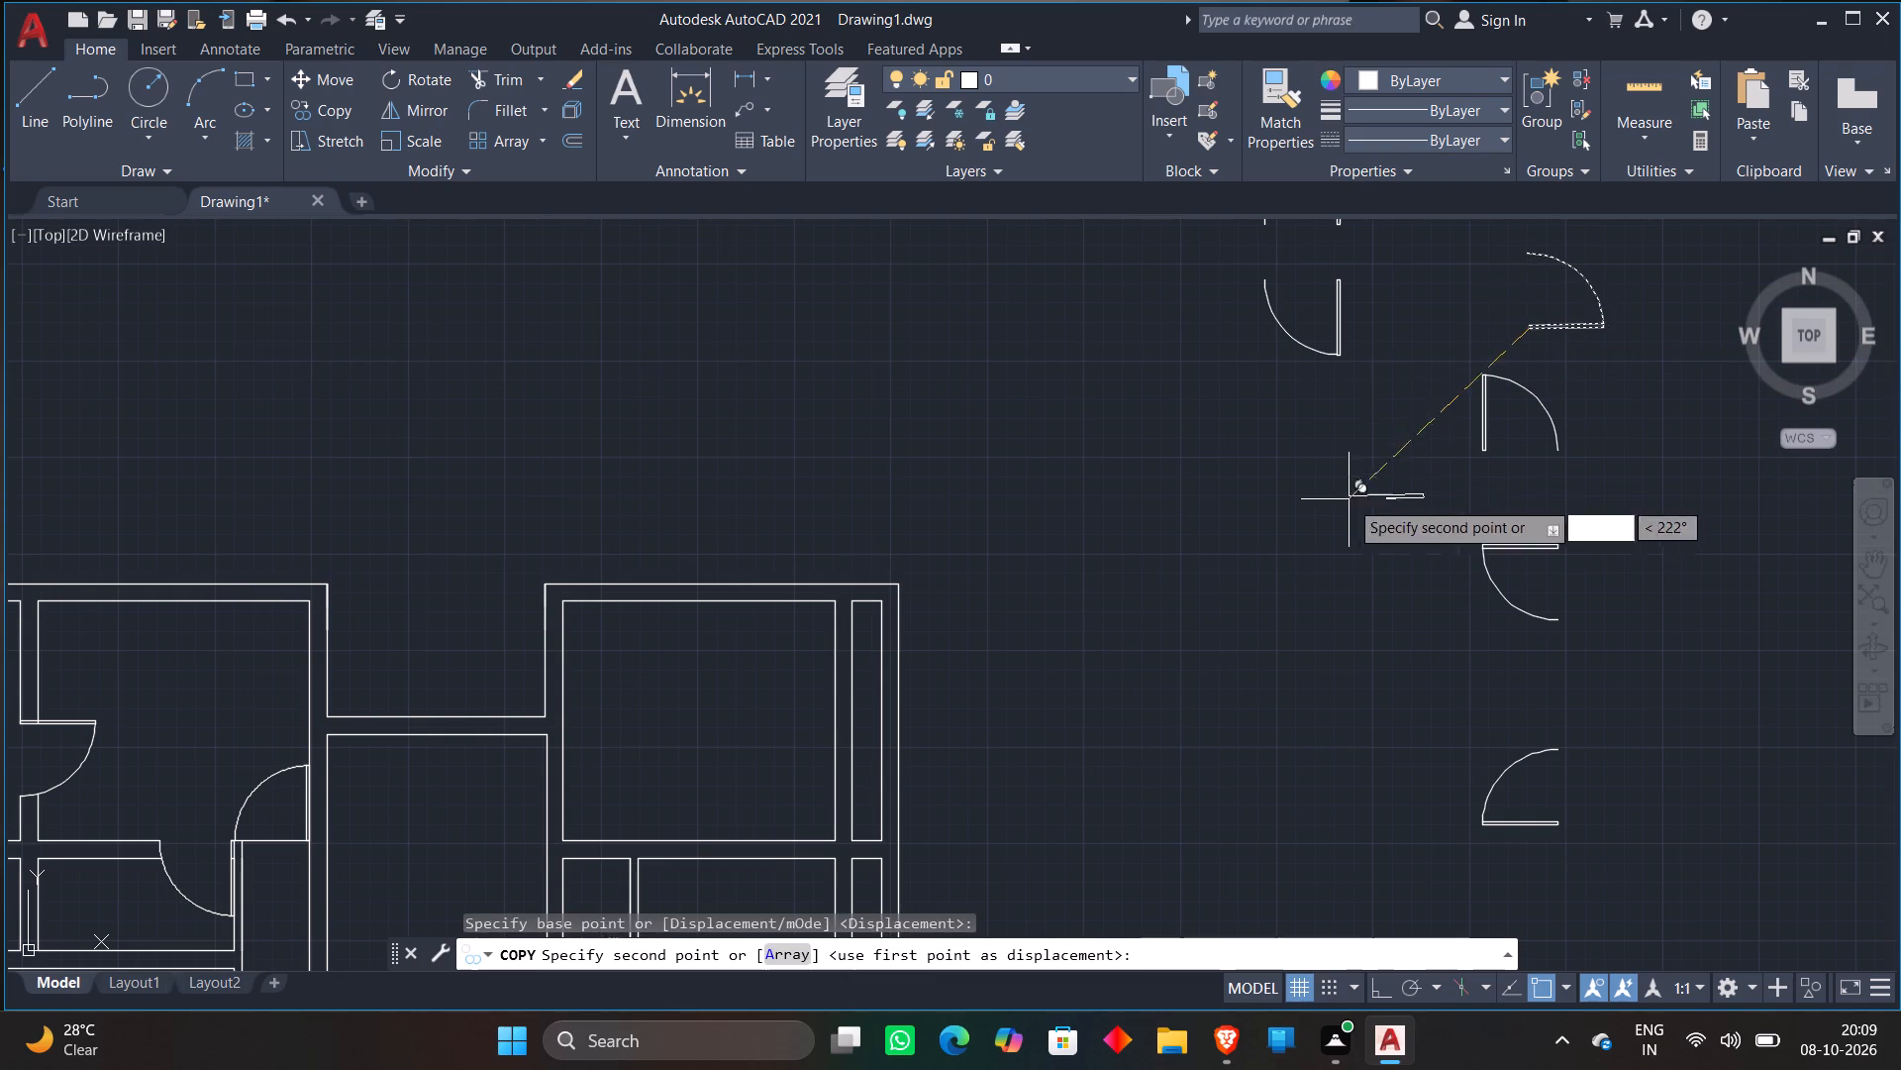
scroll(1309, 553, "down", 3)
middle_click_drag(1221, 674, 1715, 389)
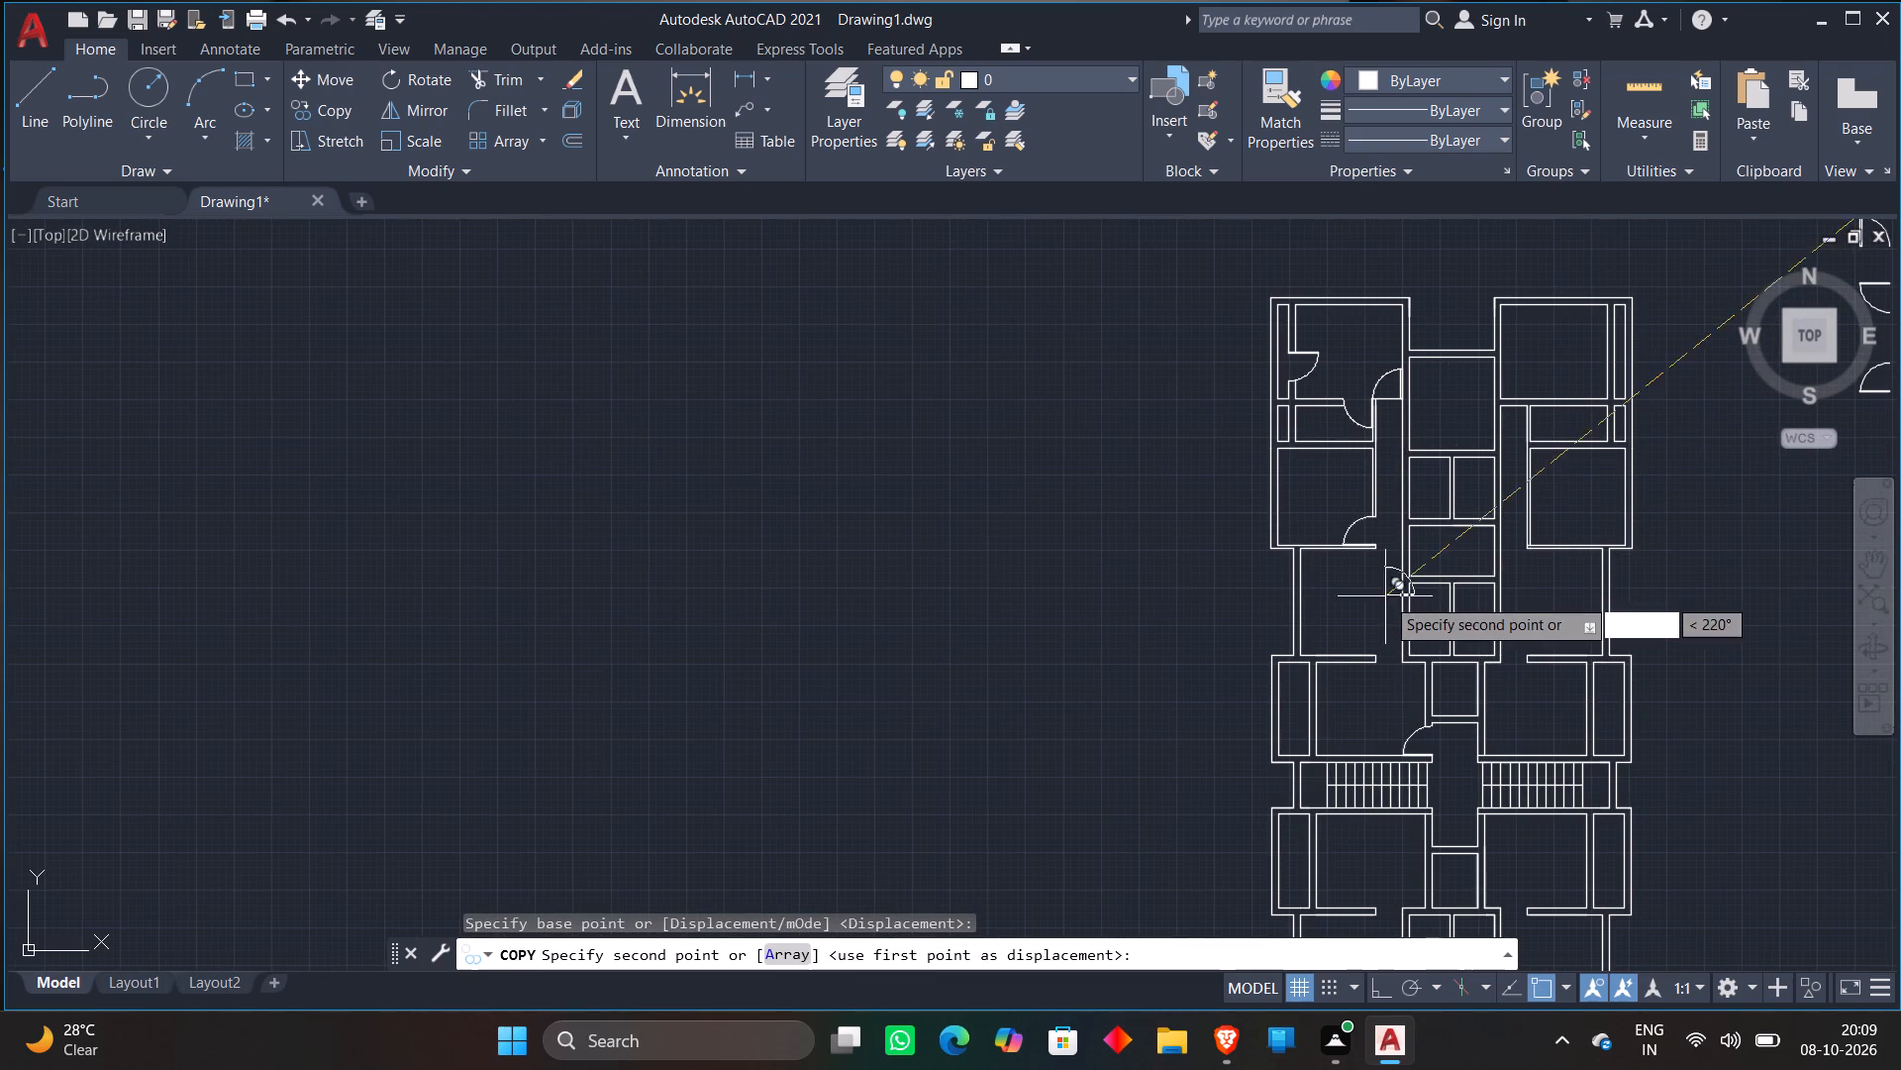
scroll(1395, 629, "up", 1)
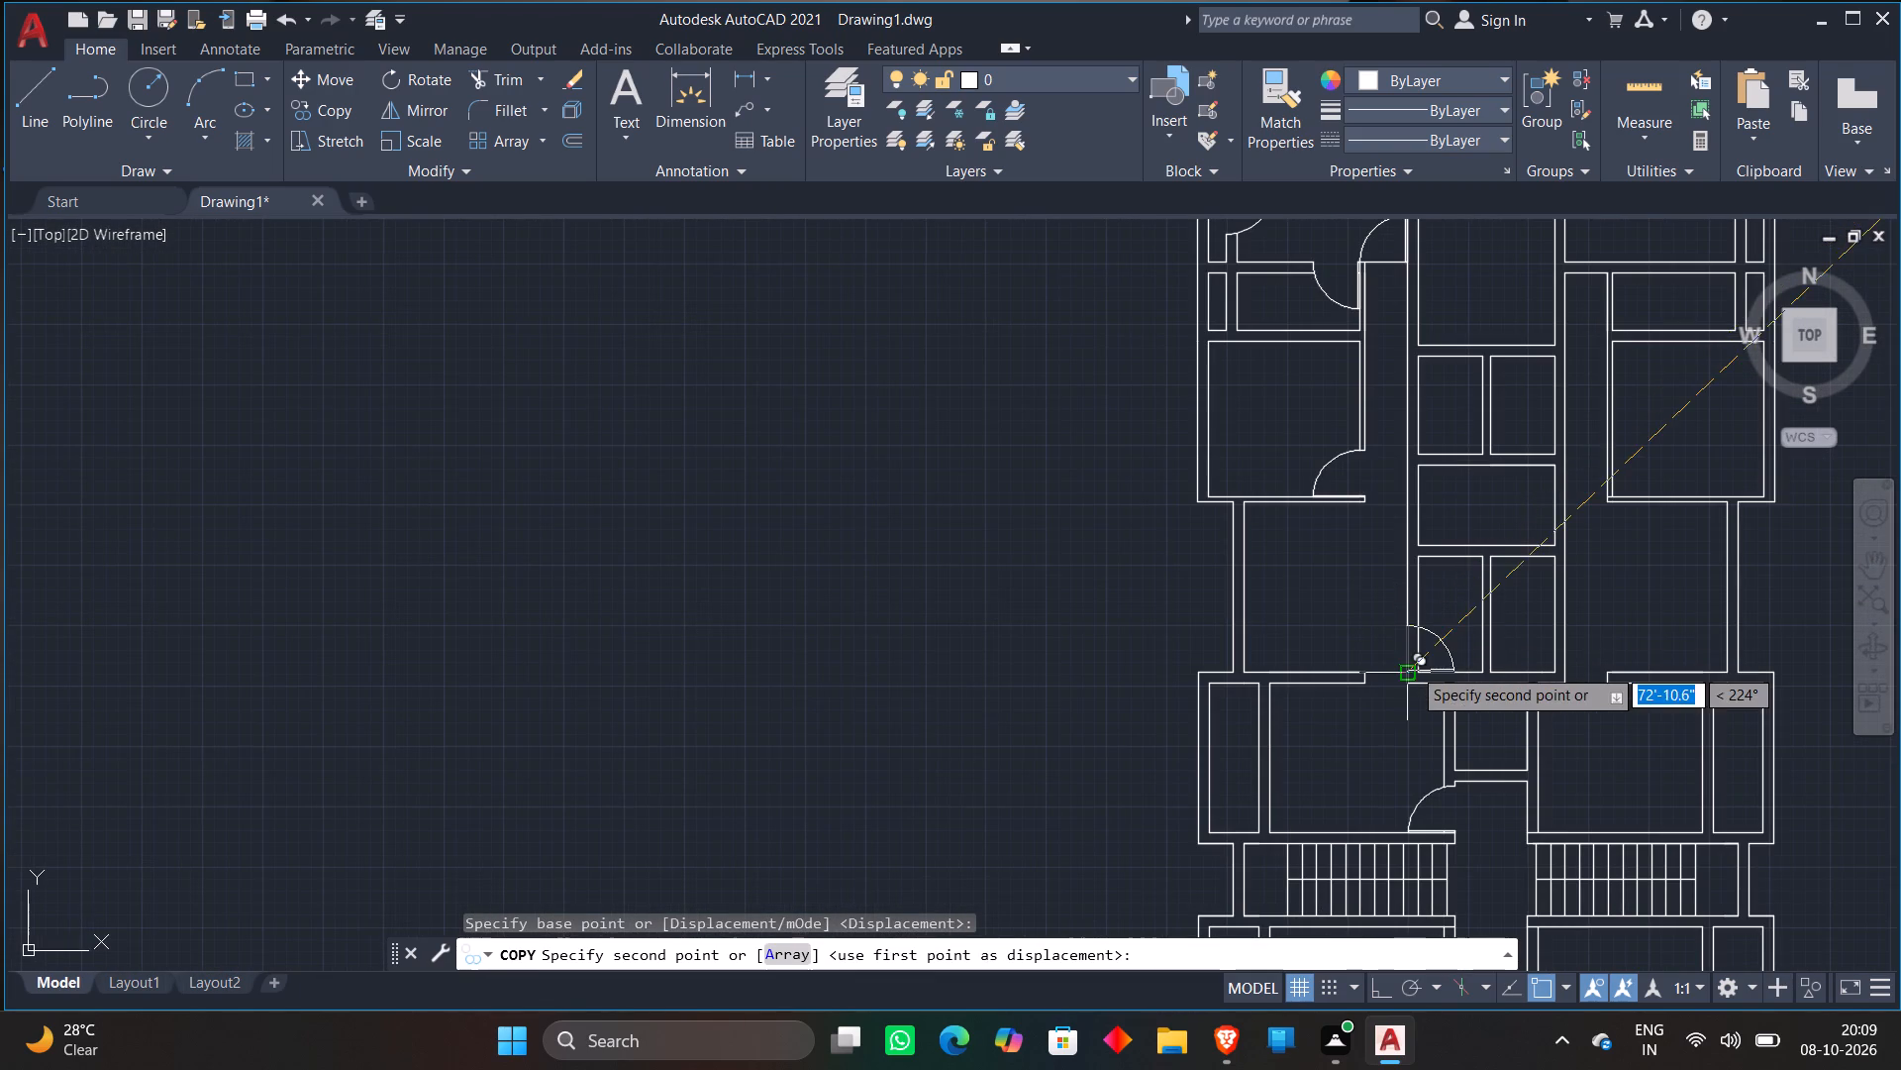
scroll(1412, 666, "up", 4)
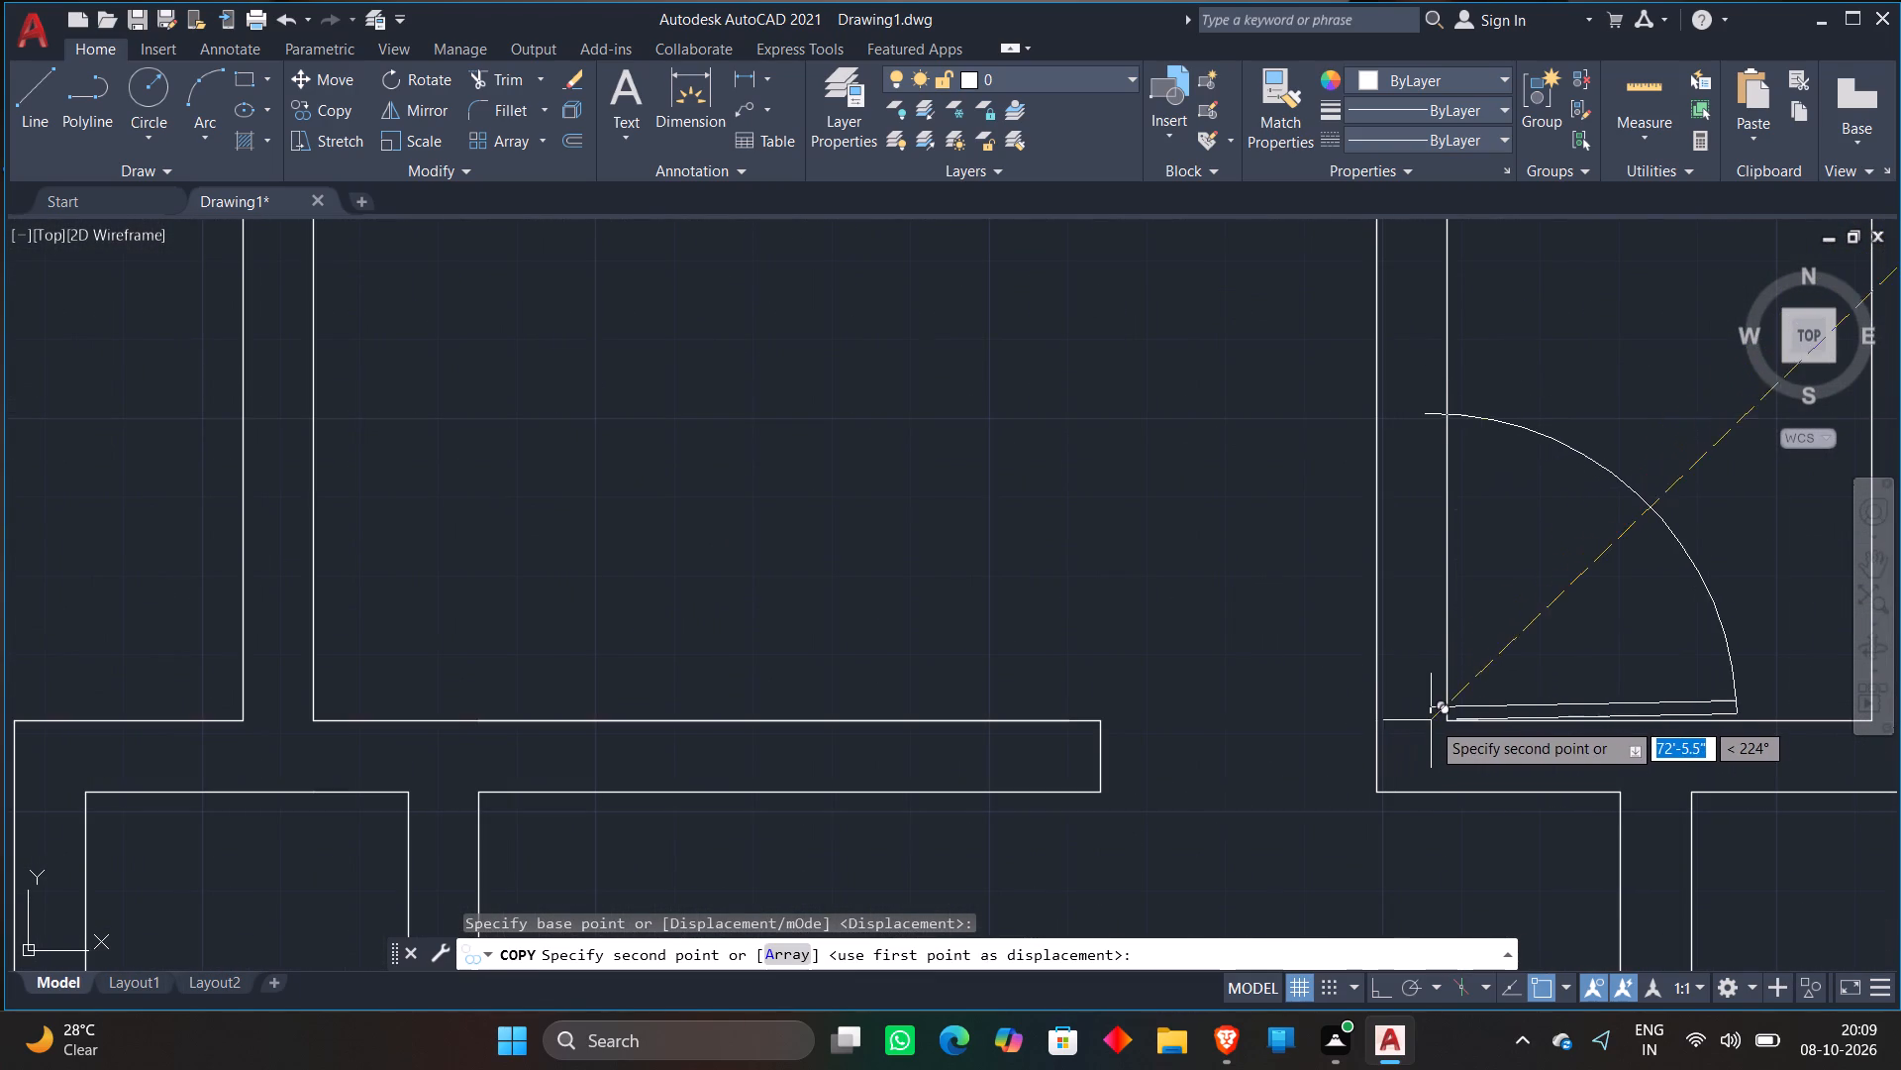
left_click(1380, 720)
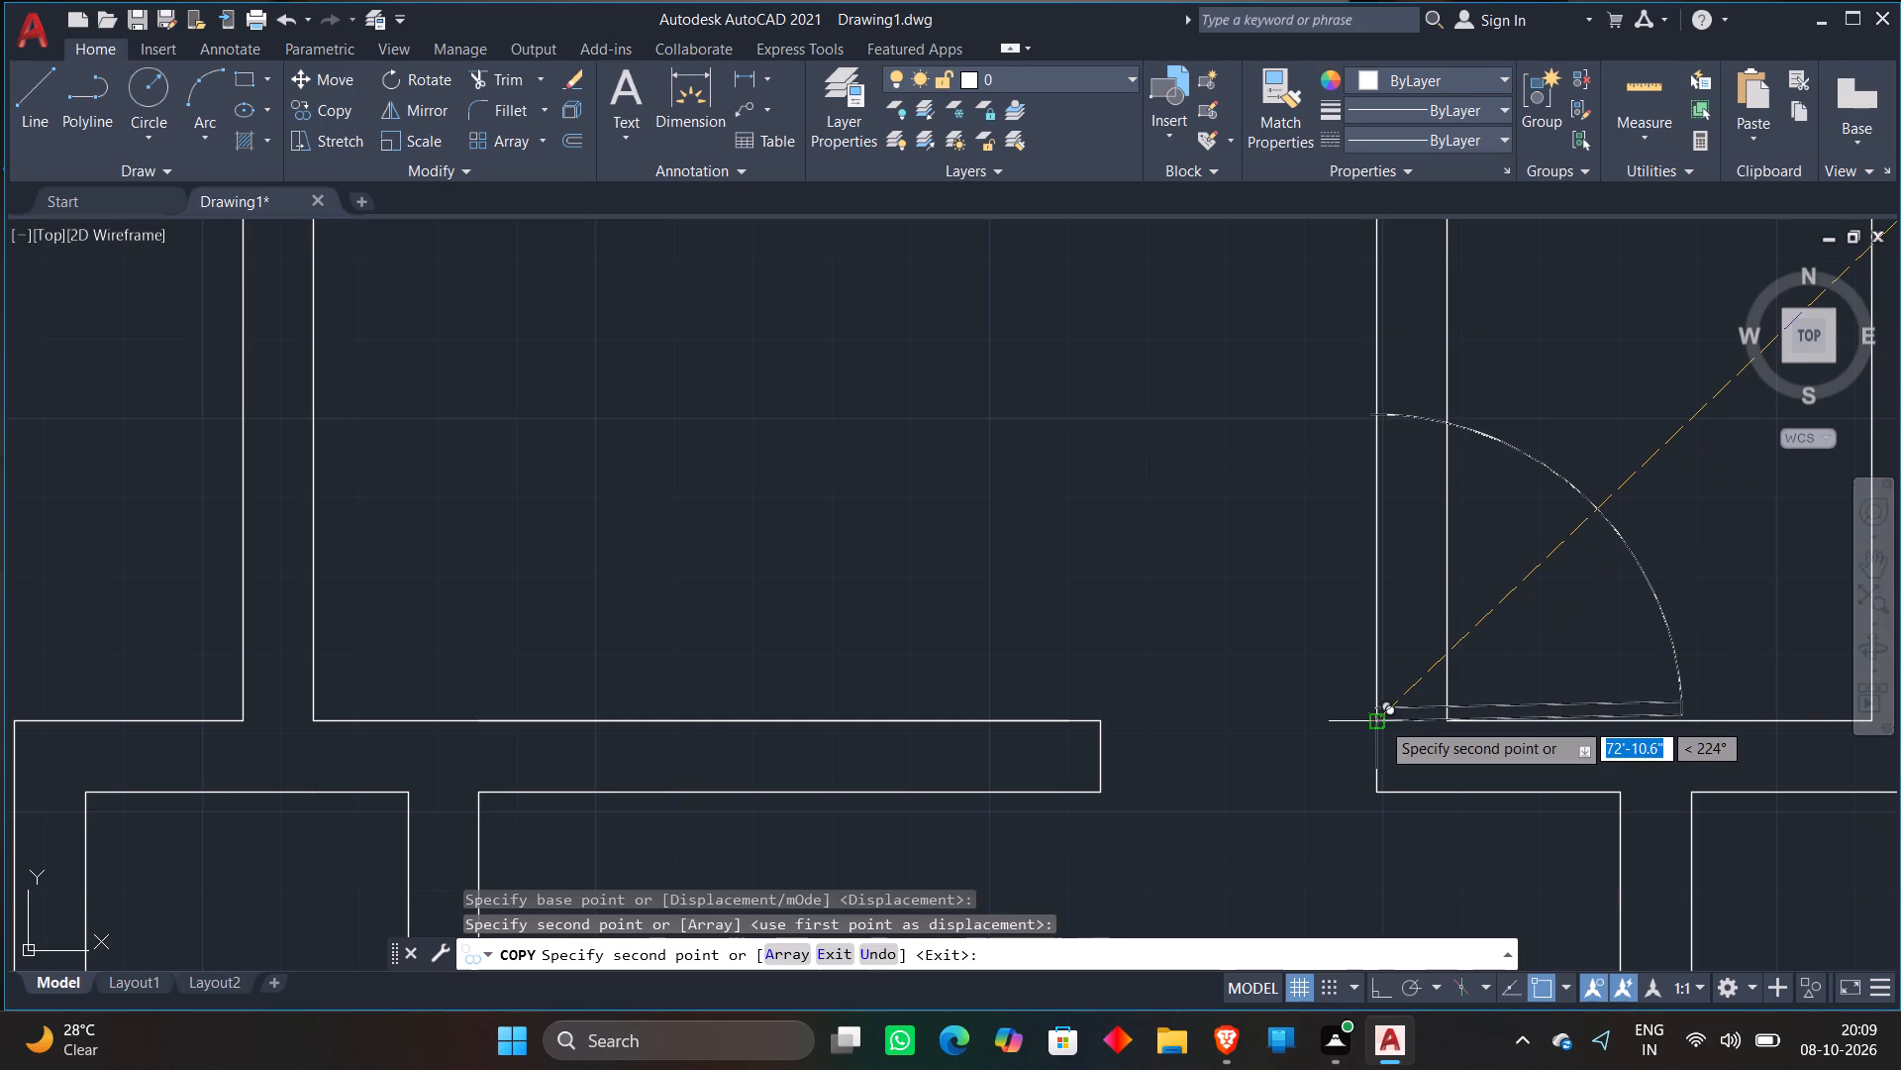
key("Escape")
Trim both lines of the core's west wall between the new door's arc and leaf.
type("TR")
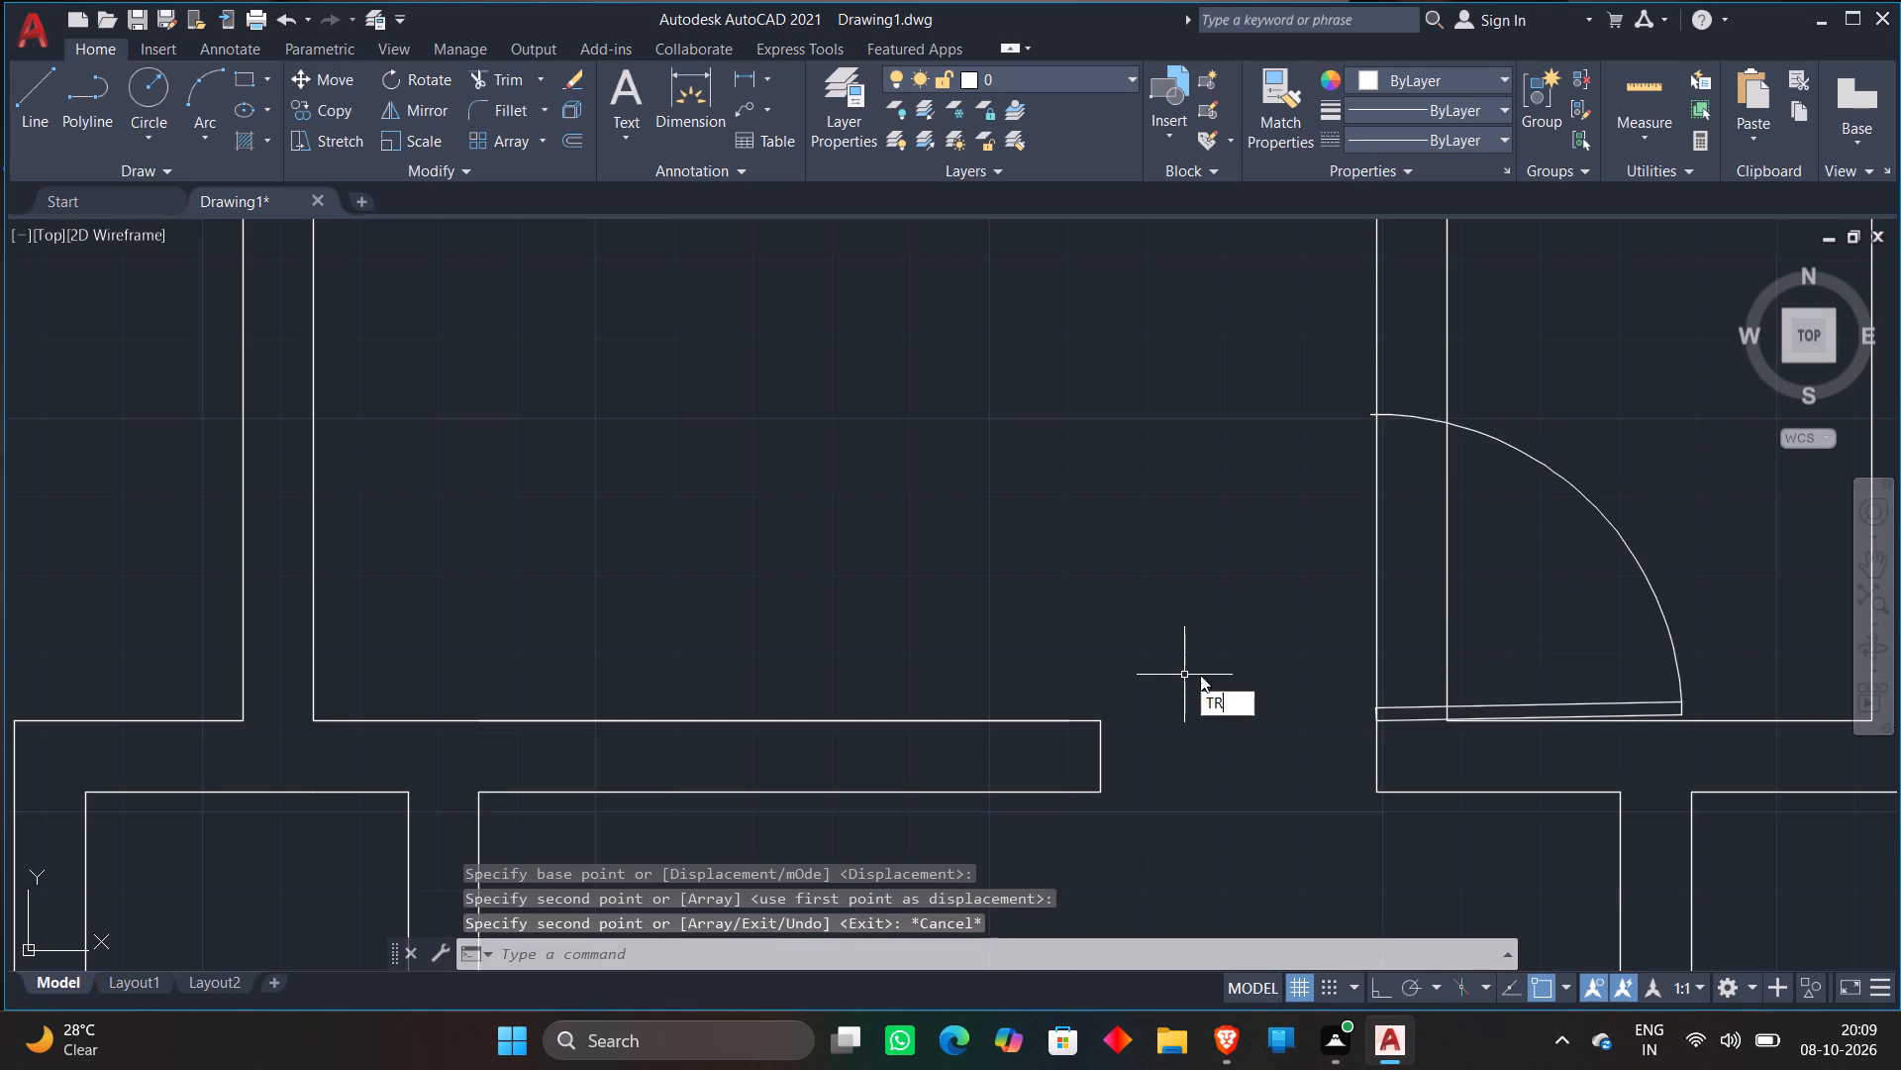
key("space")
left_click(1483, 622)
left_click(1308, 622)
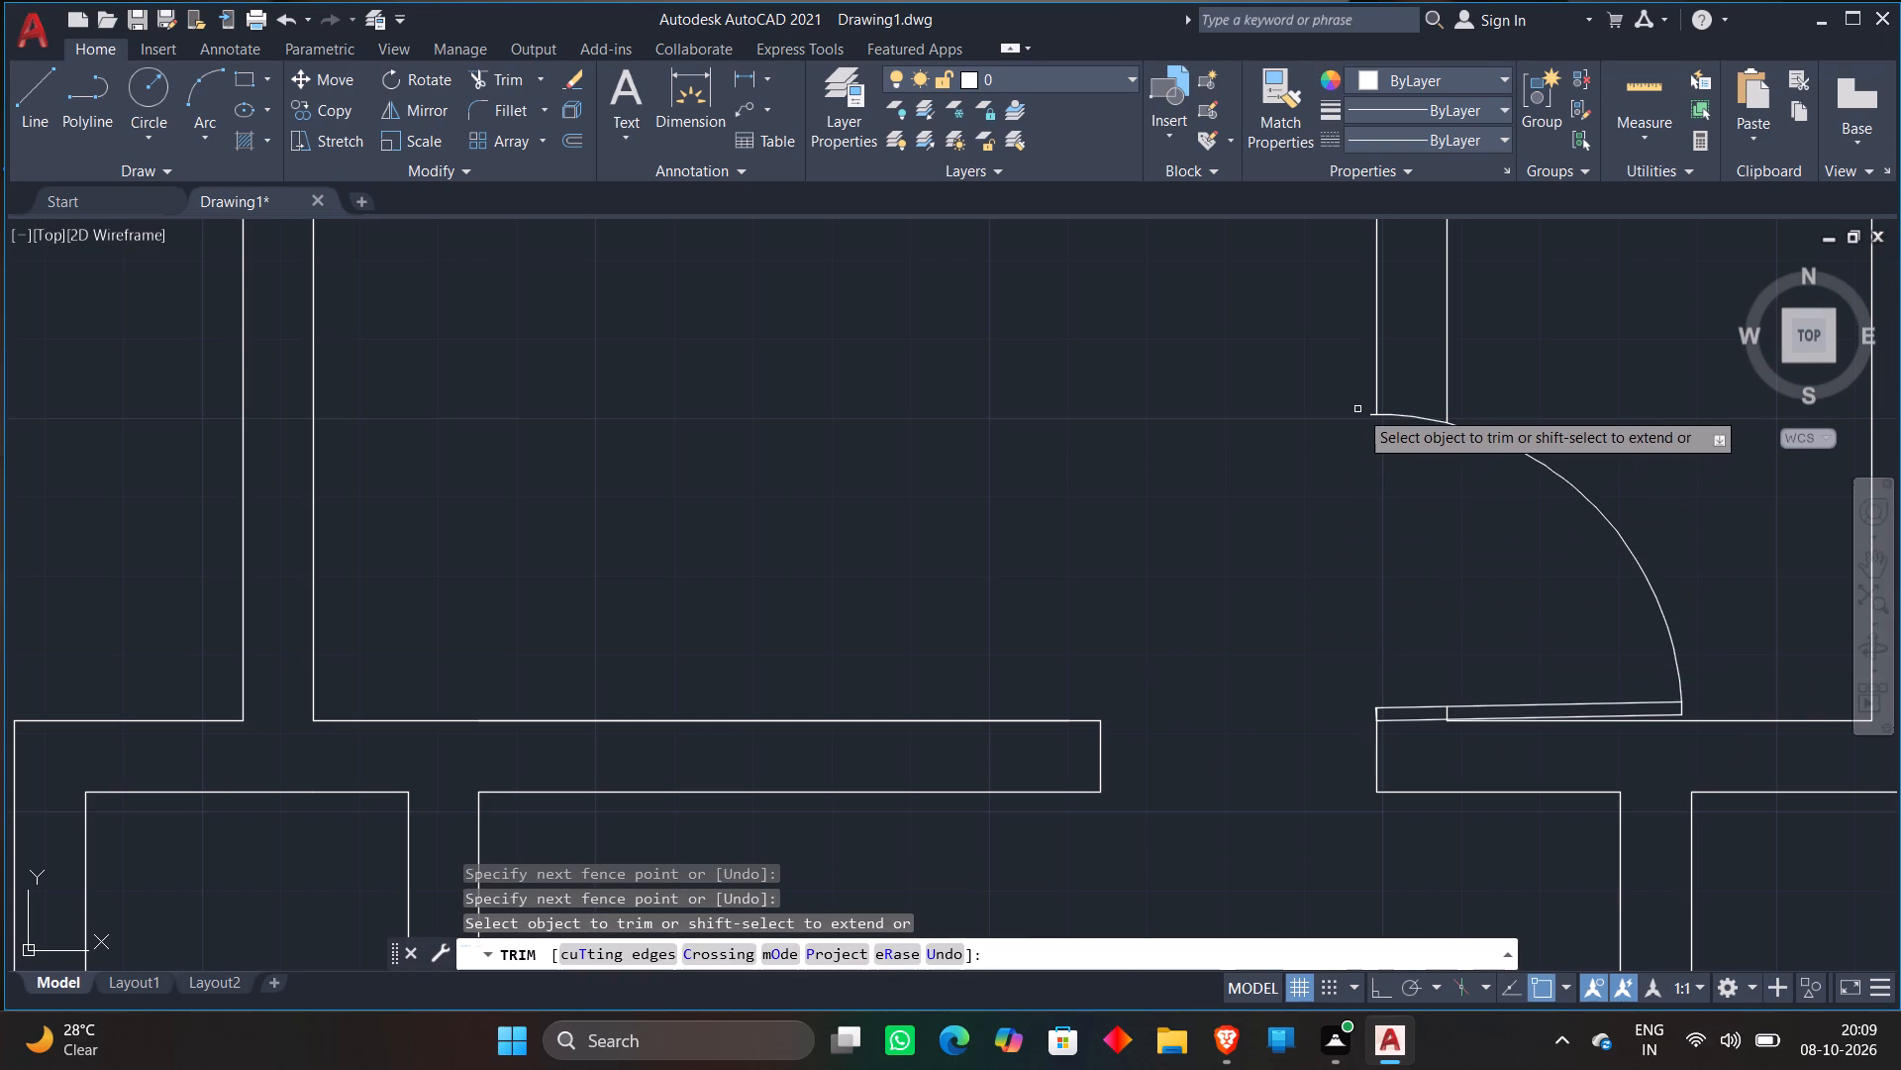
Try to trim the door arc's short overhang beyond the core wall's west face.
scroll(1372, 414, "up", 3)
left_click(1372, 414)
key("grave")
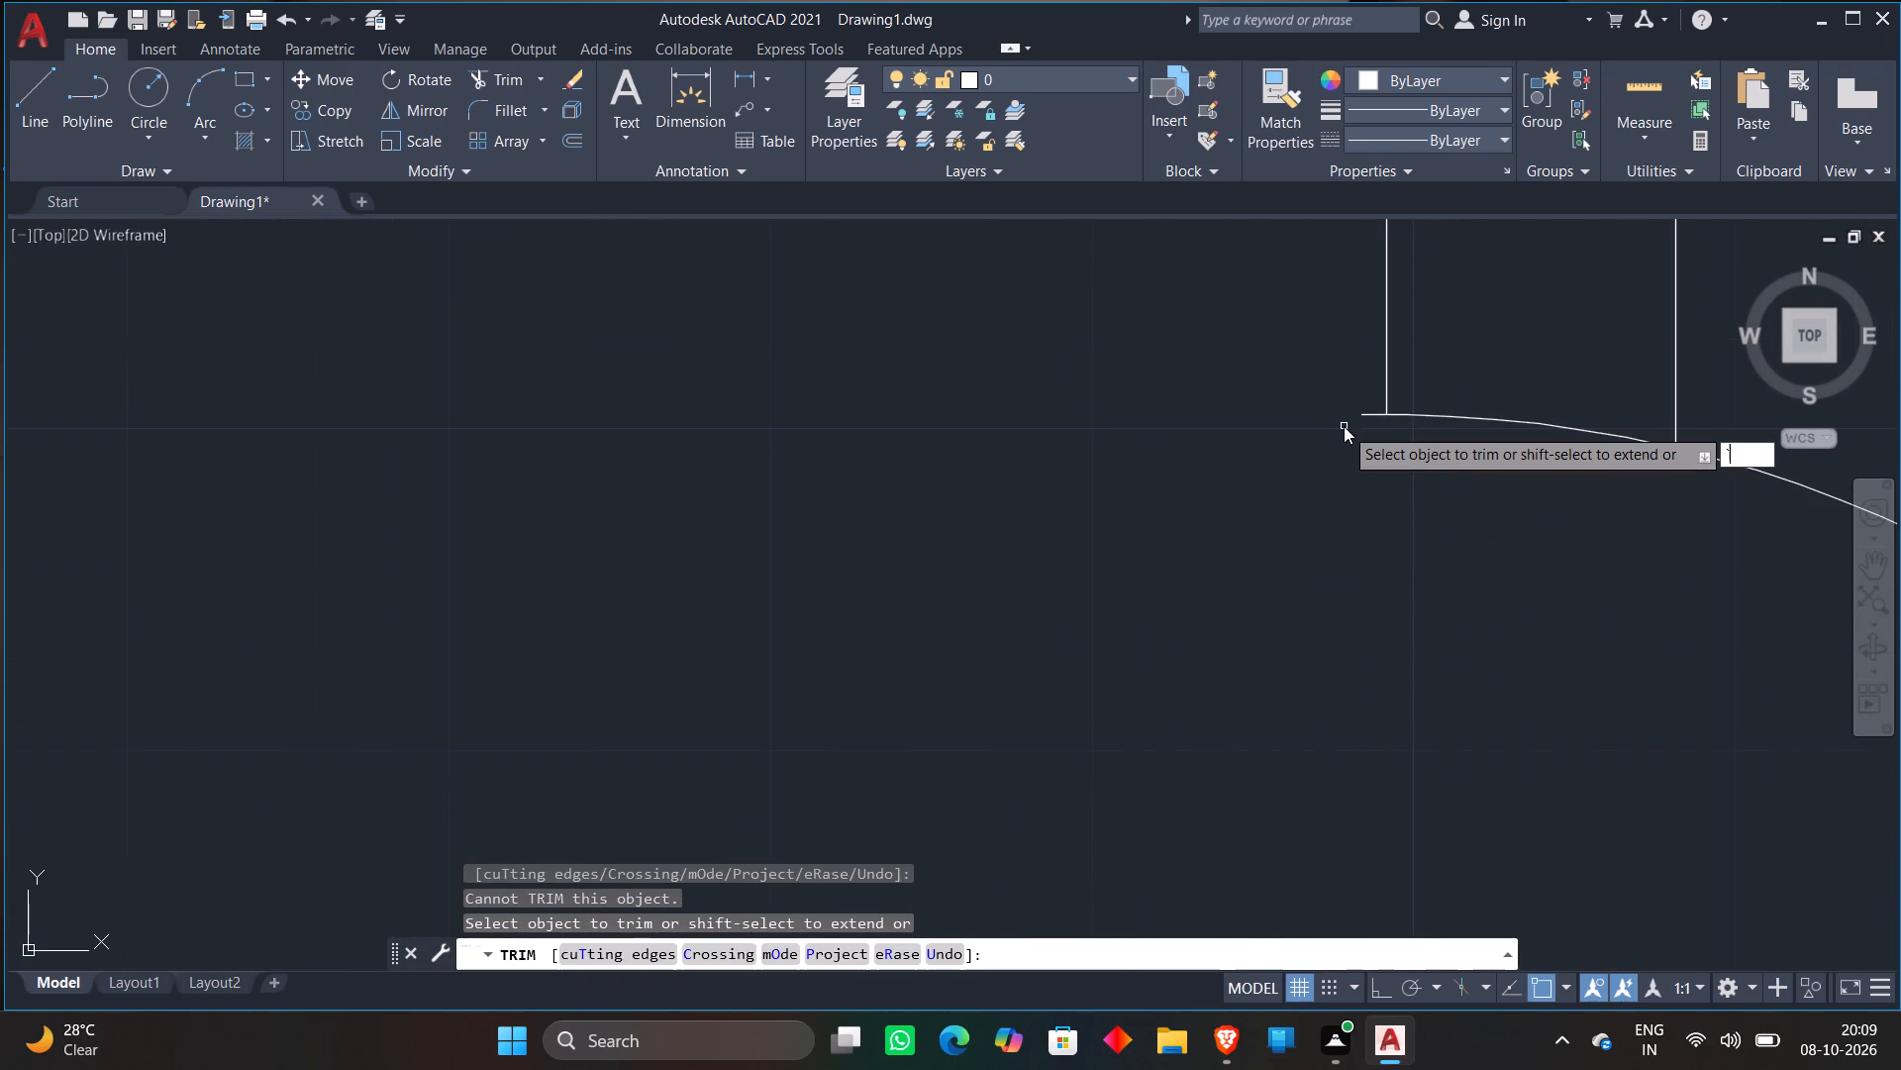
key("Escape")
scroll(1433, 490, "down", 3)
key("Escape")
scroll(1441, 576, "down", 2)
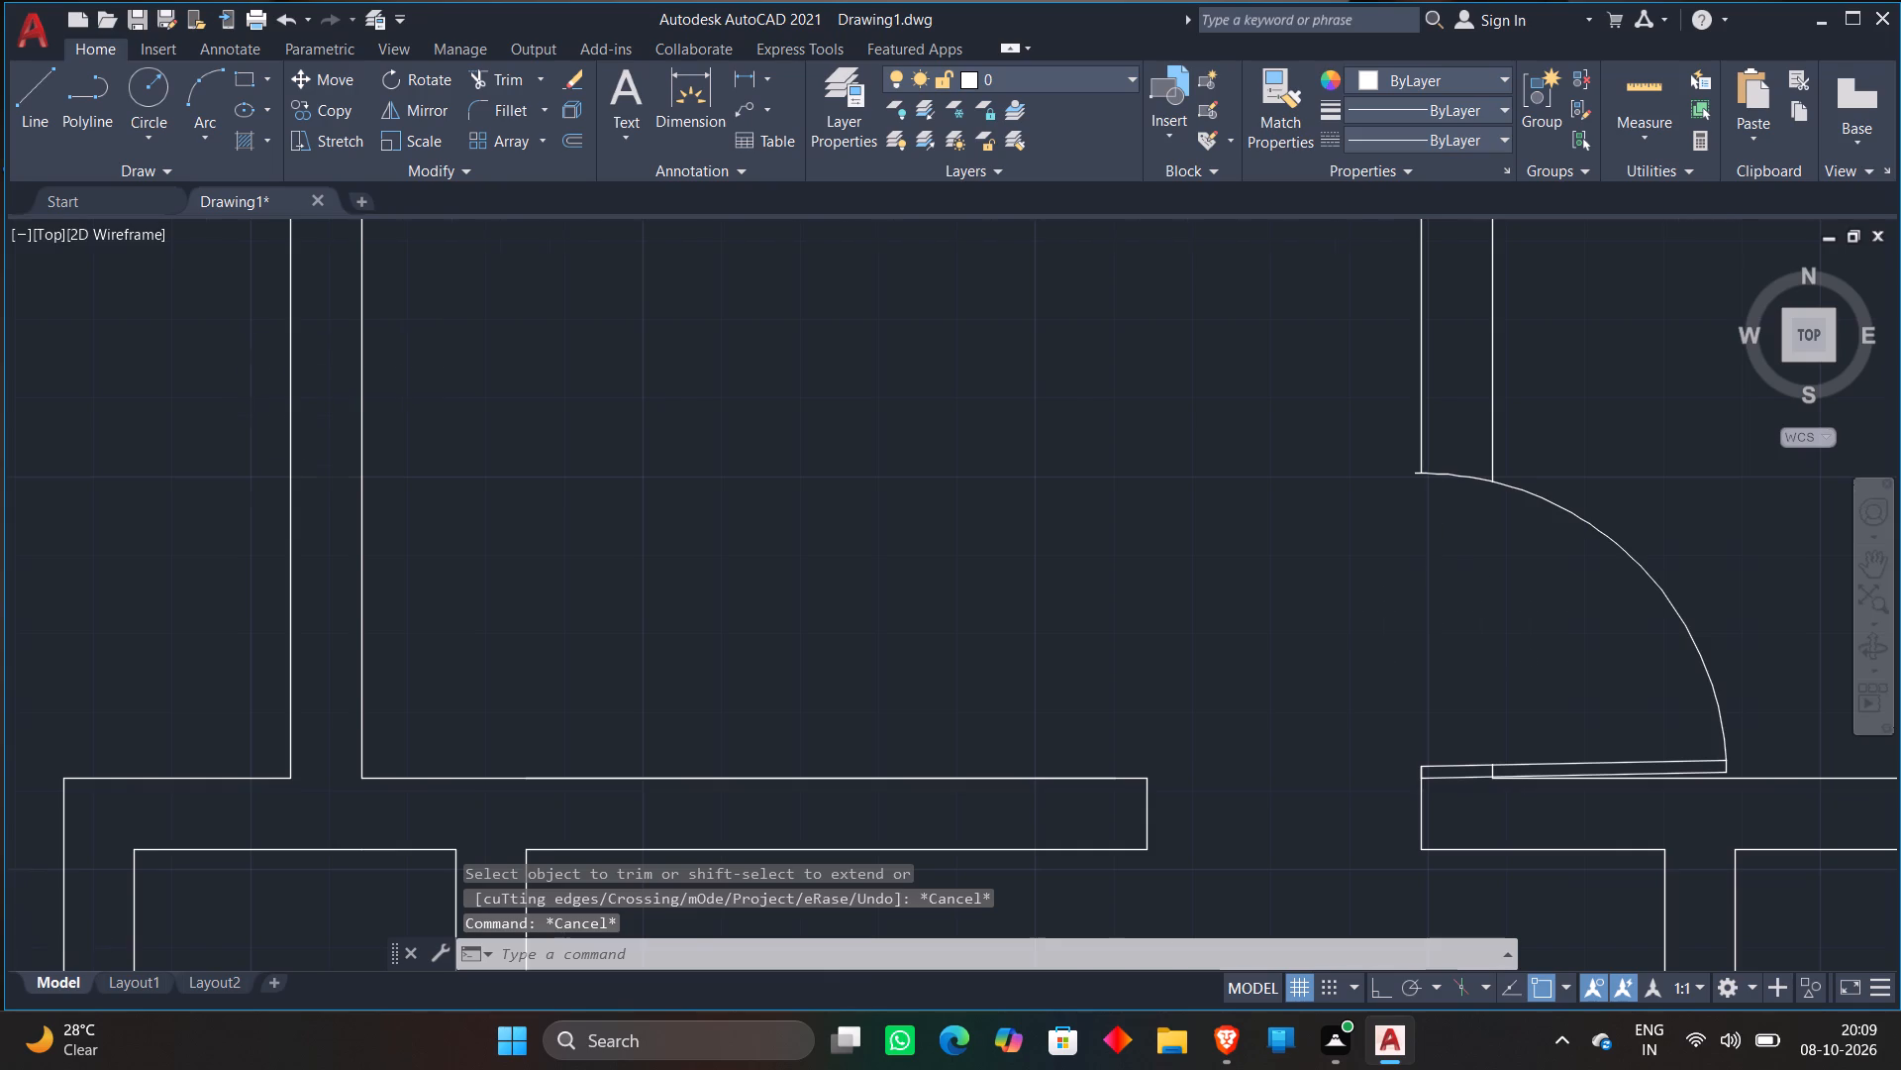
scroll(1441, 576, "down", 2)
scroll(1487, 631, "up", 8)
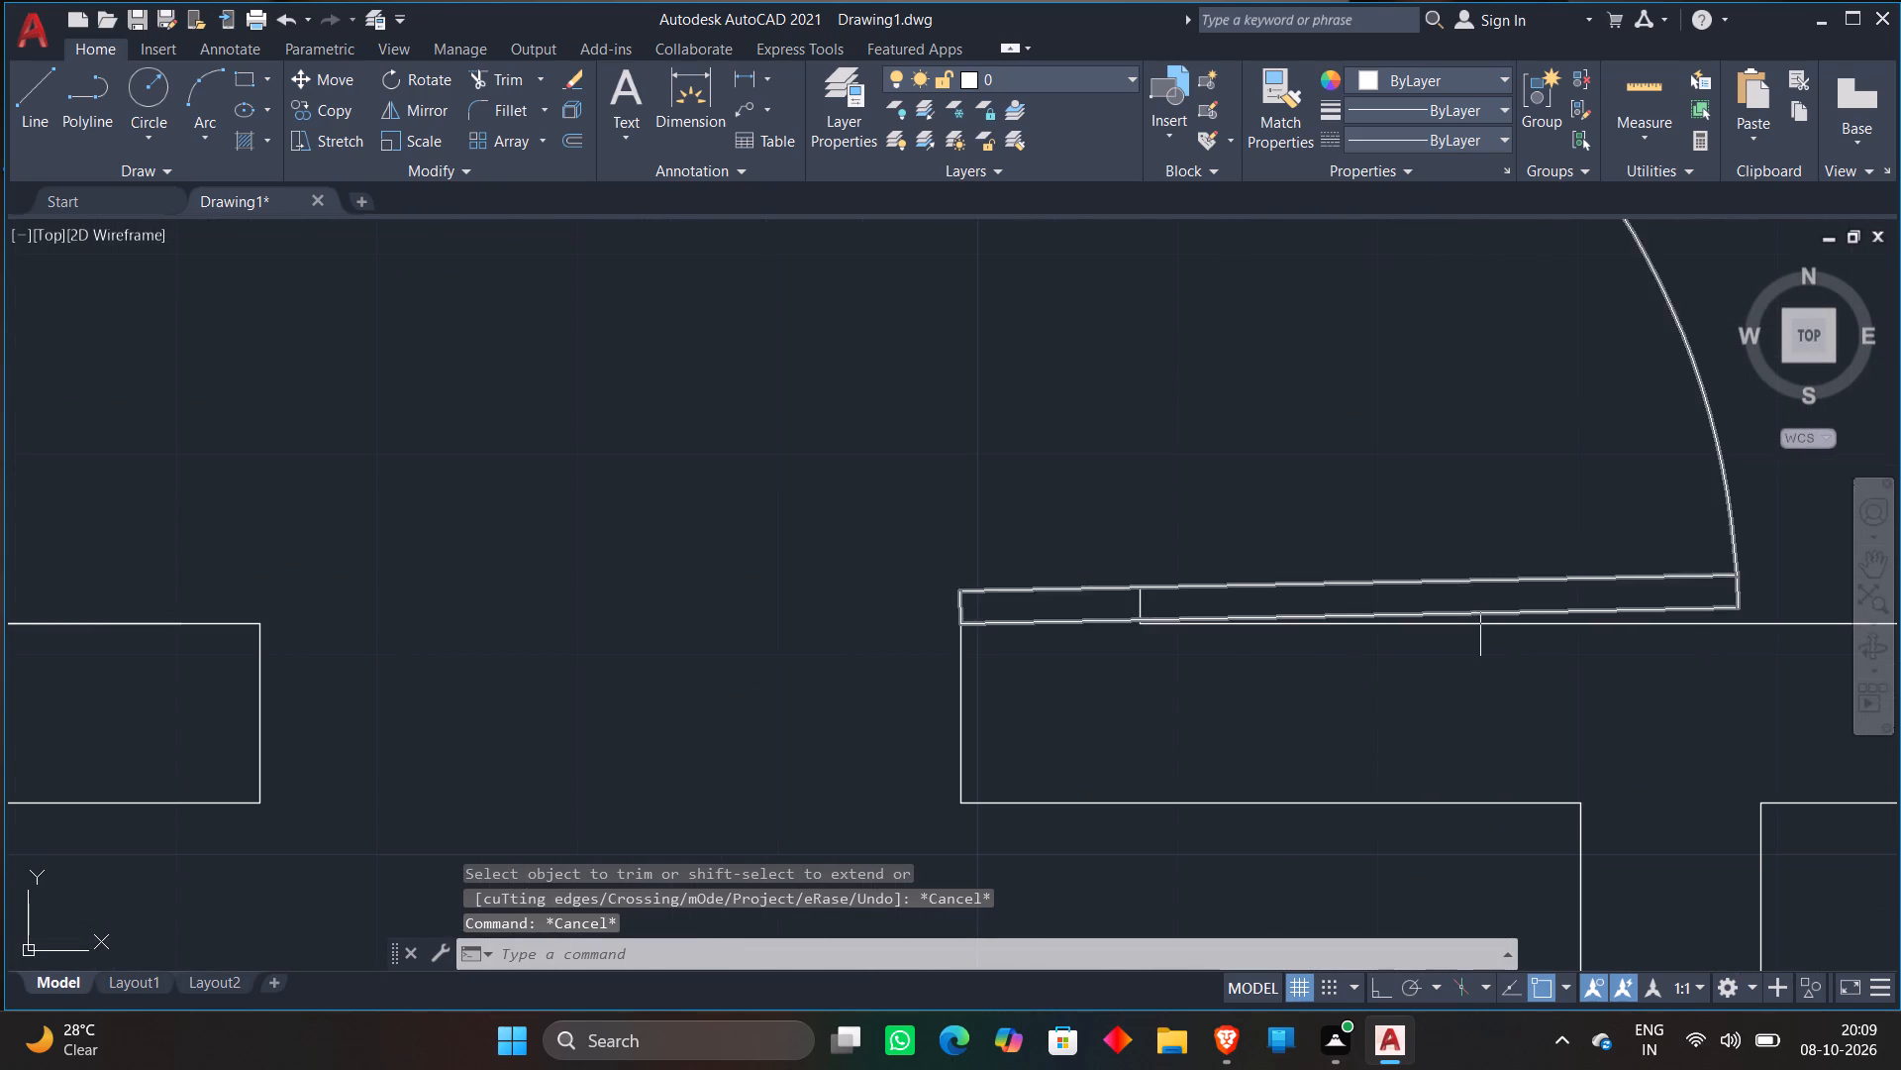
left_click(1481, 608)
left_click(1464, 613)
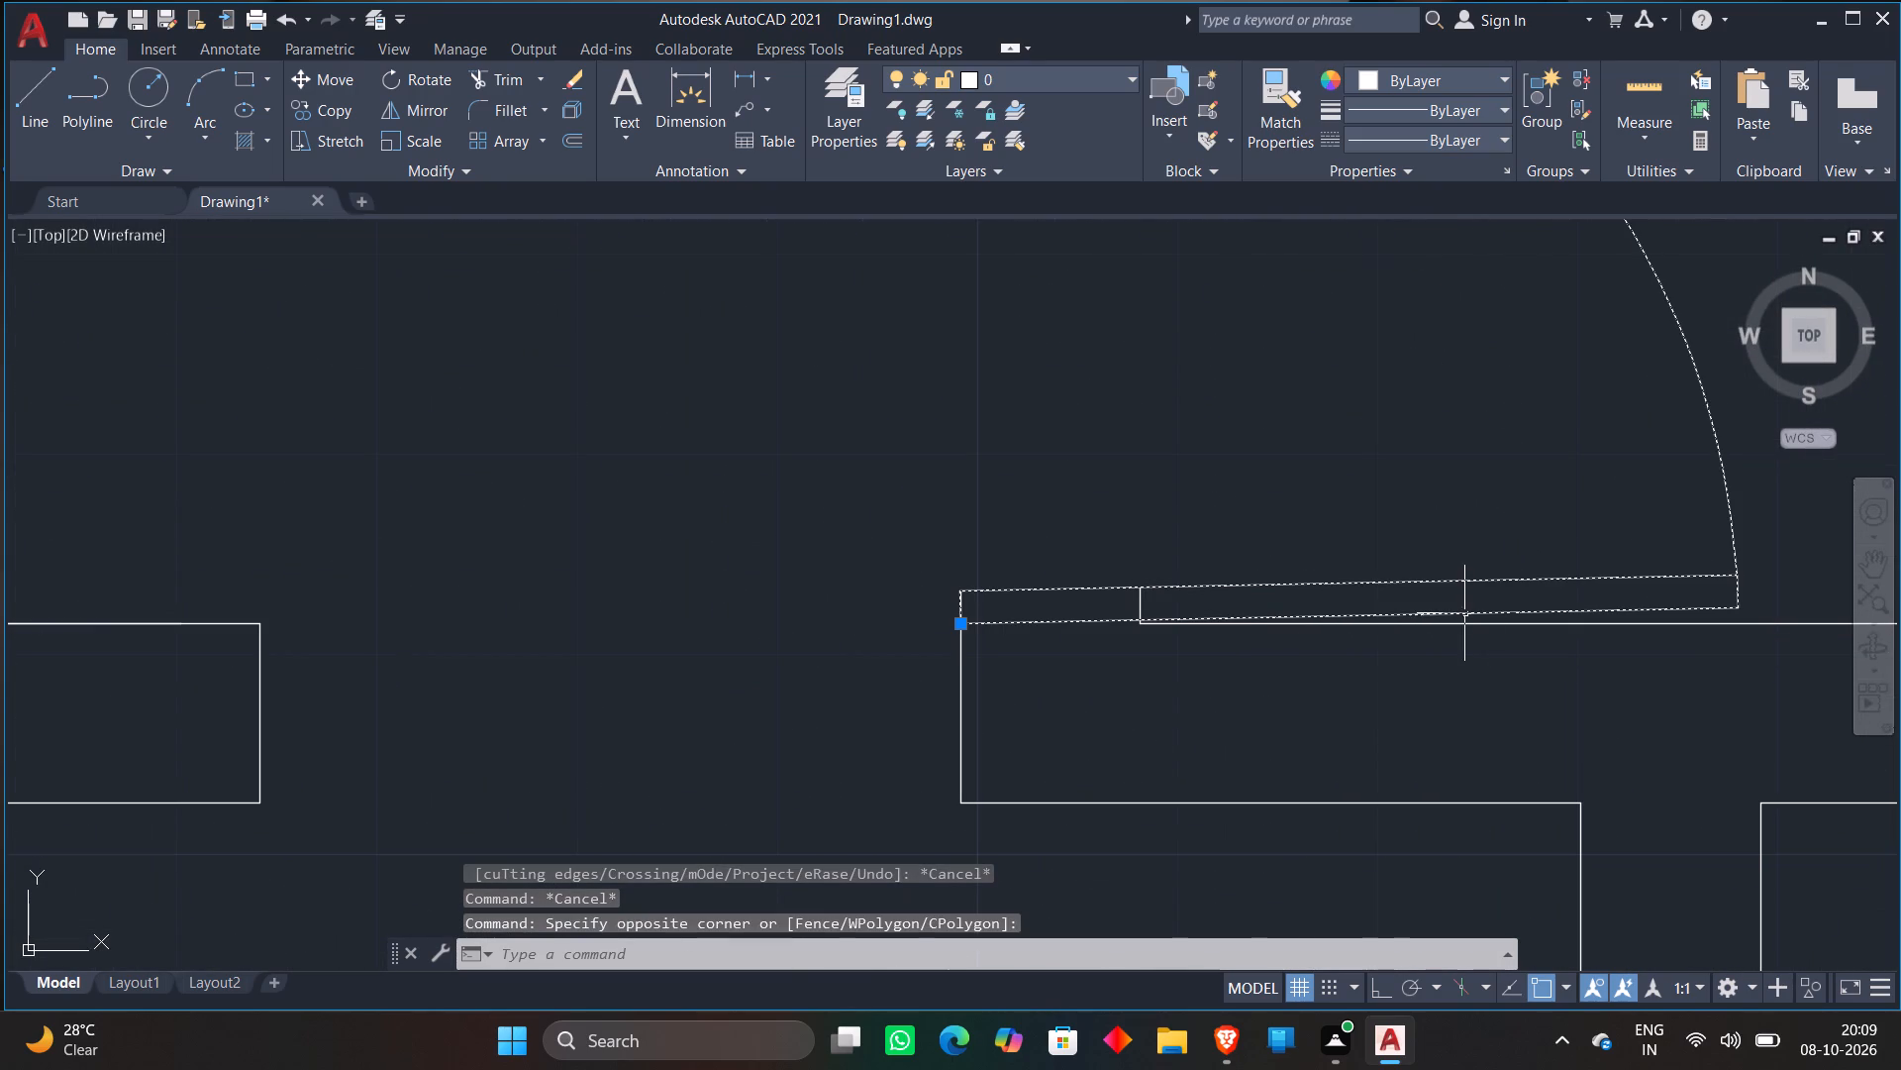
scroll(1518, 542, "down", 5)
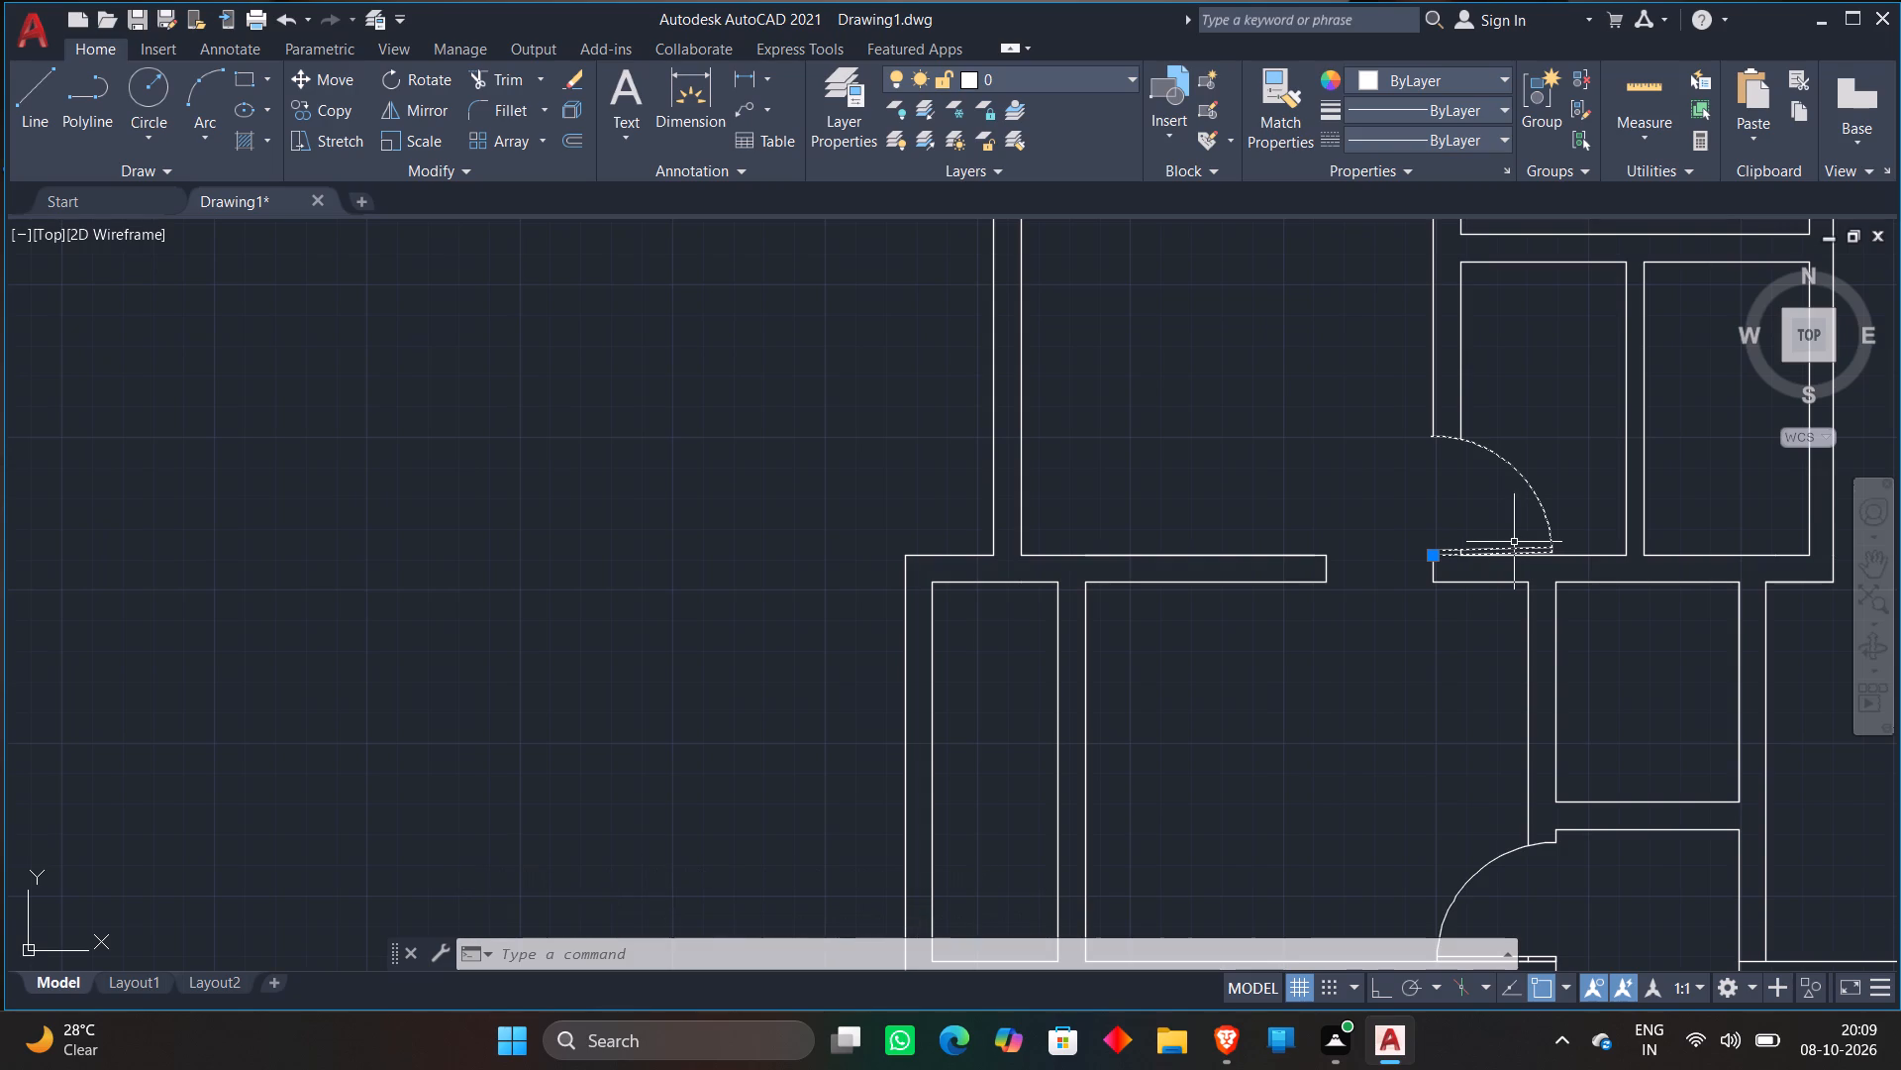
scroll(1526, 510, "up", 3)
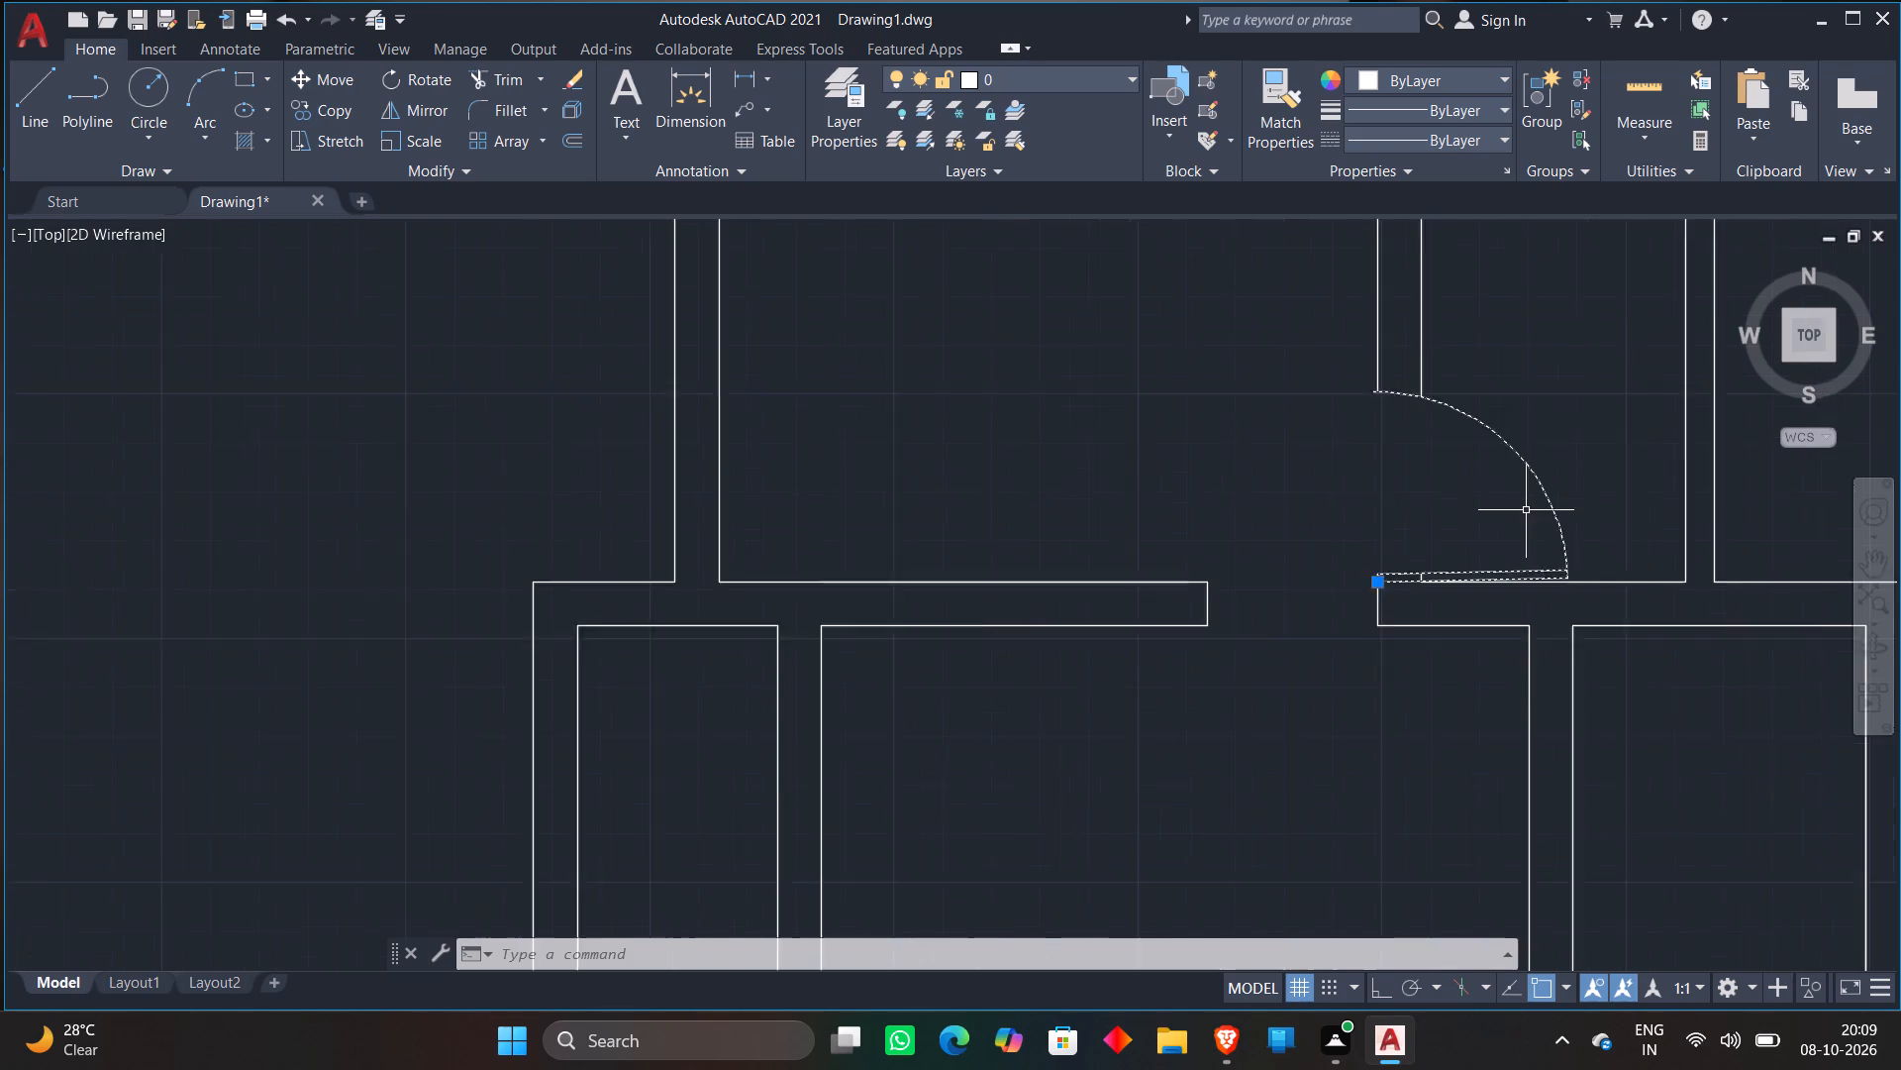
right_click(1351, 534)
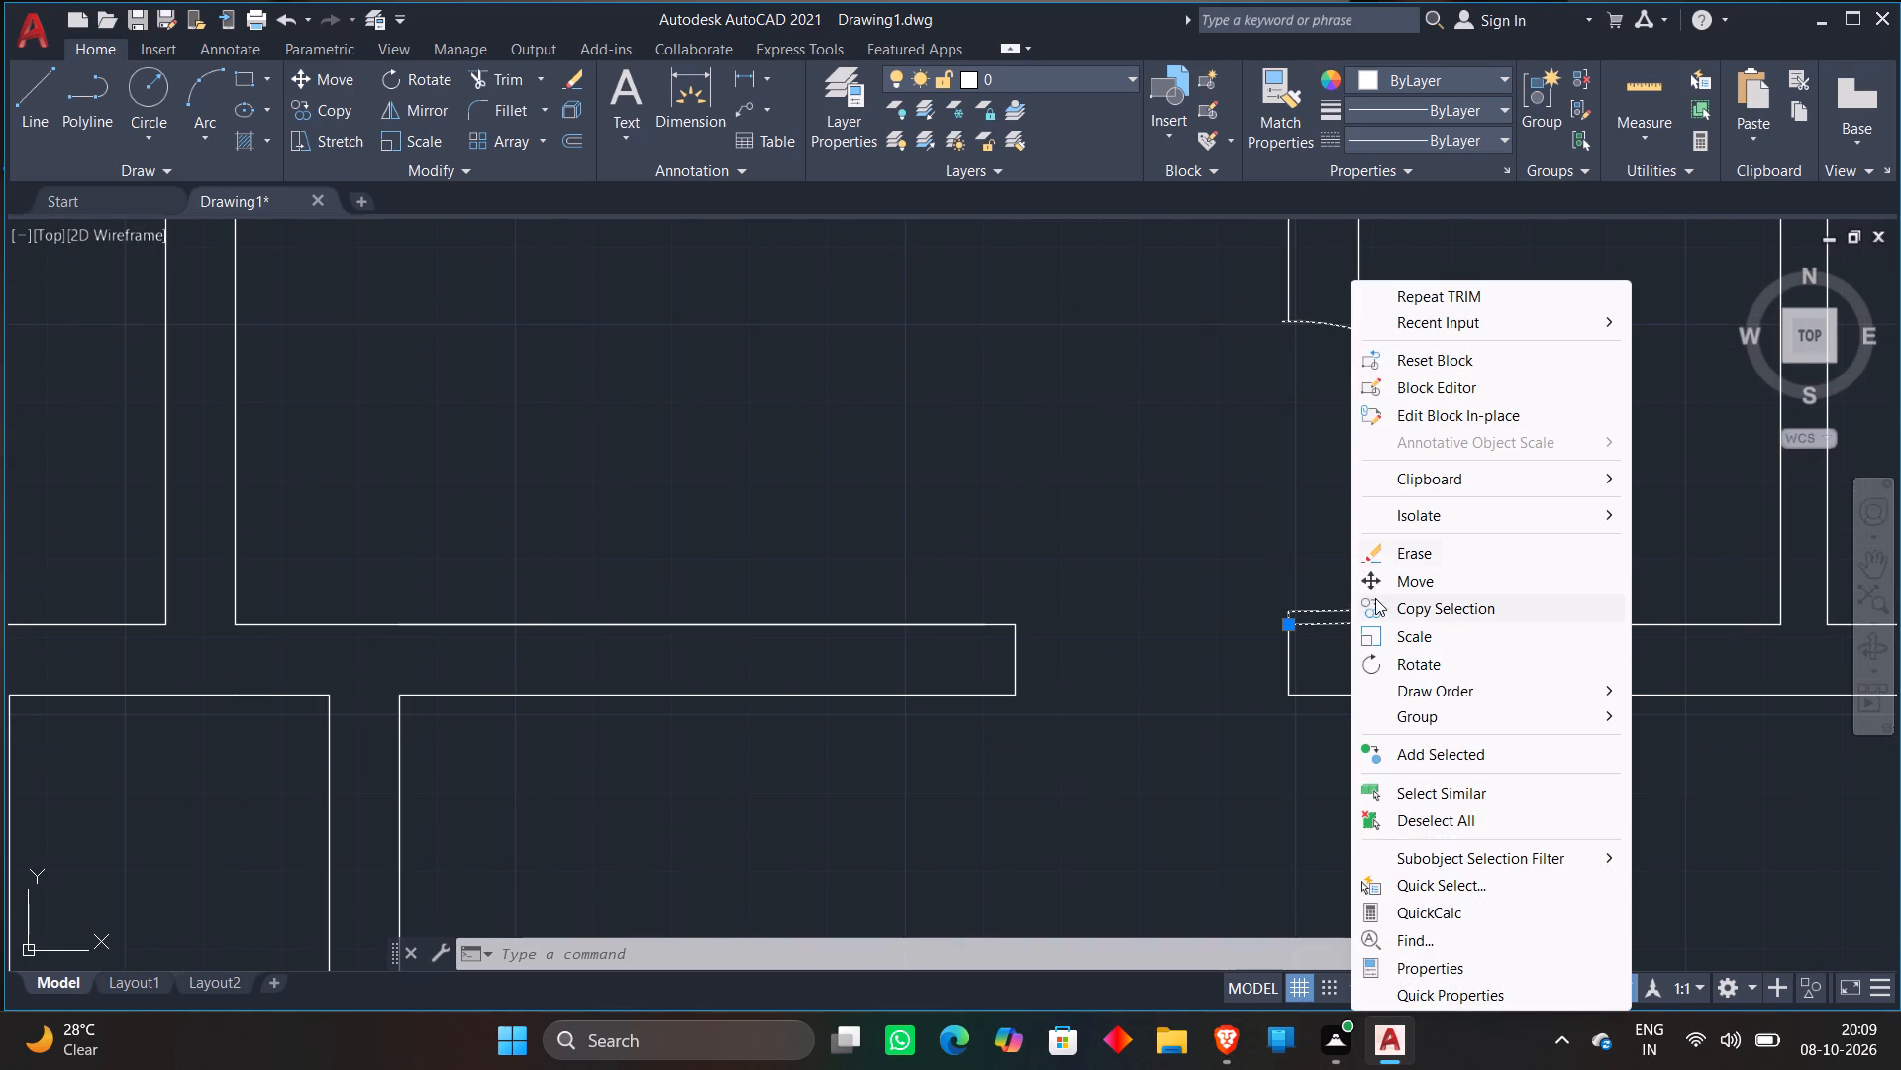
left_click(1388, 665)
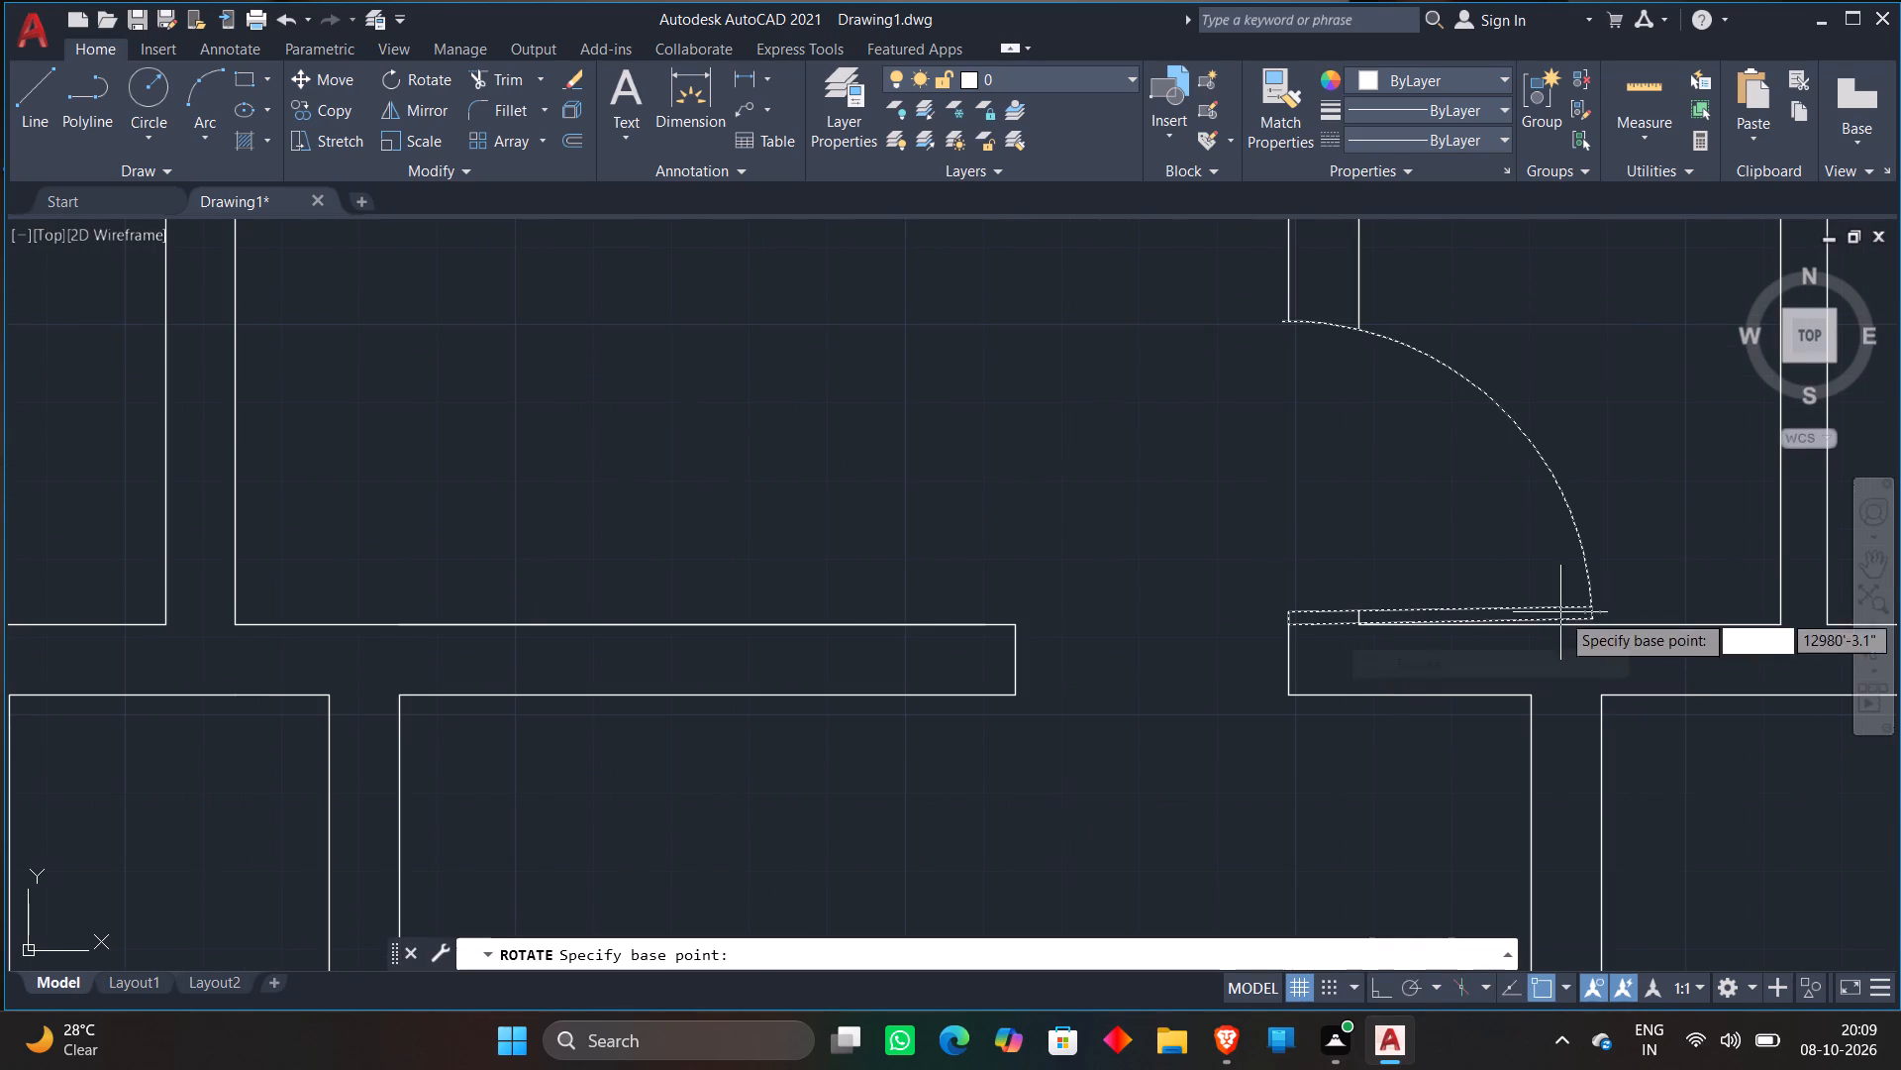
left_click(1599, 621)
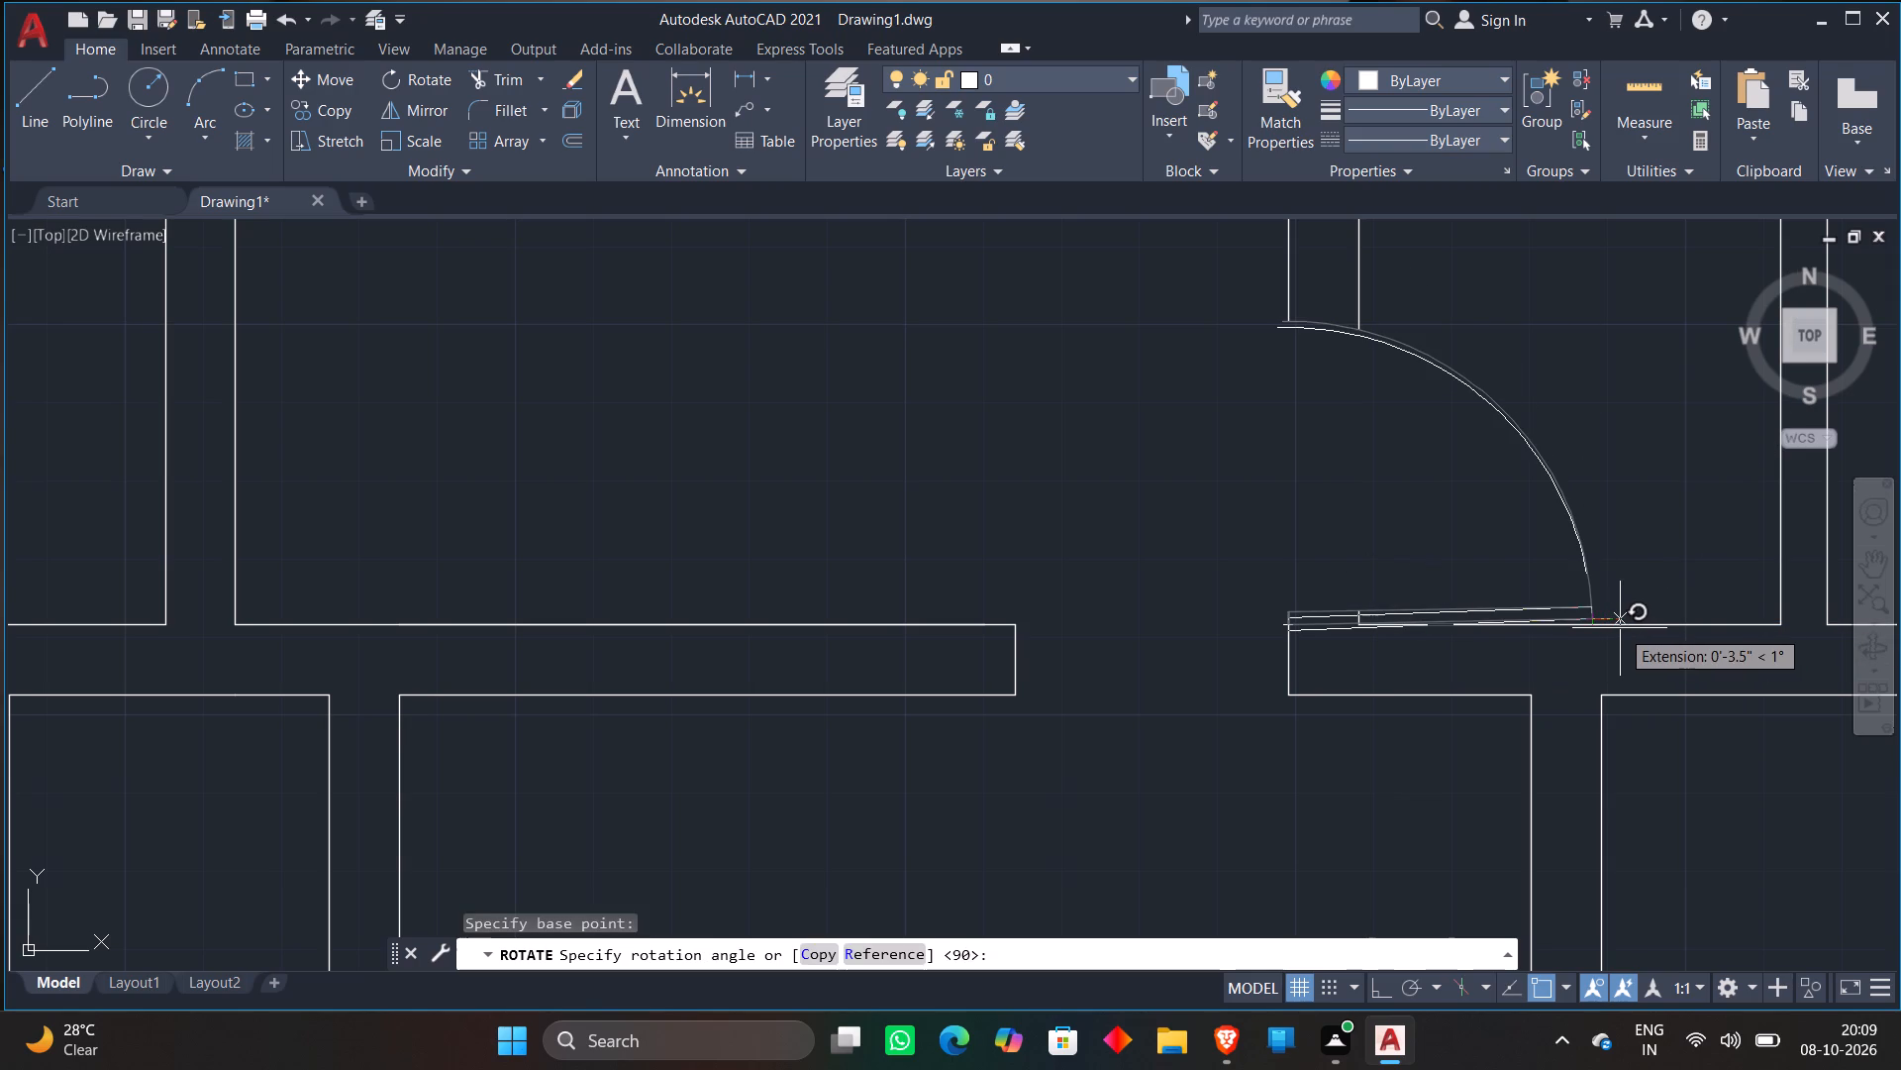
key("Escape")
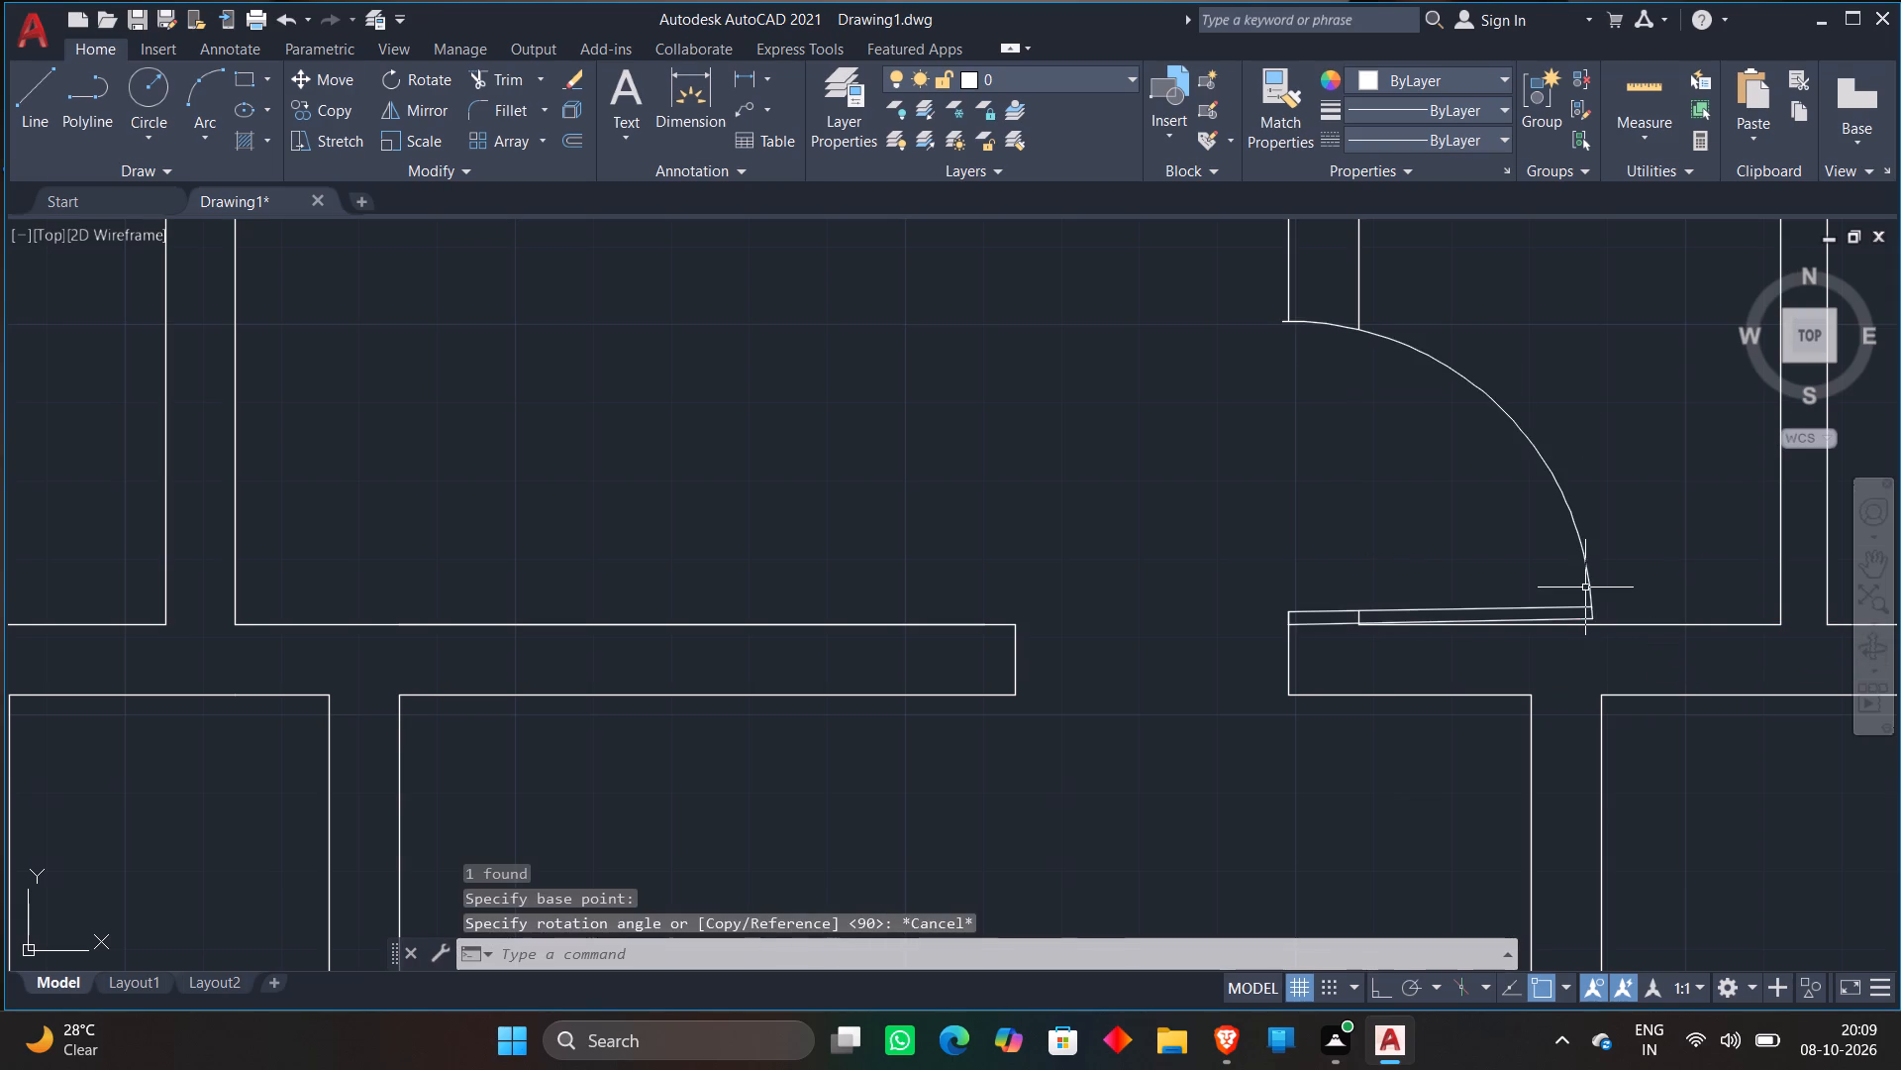
Delete the slightly tilted door block at the central core's southwest room corner.
left_click(1594, 584)
left_click(1580, 588)
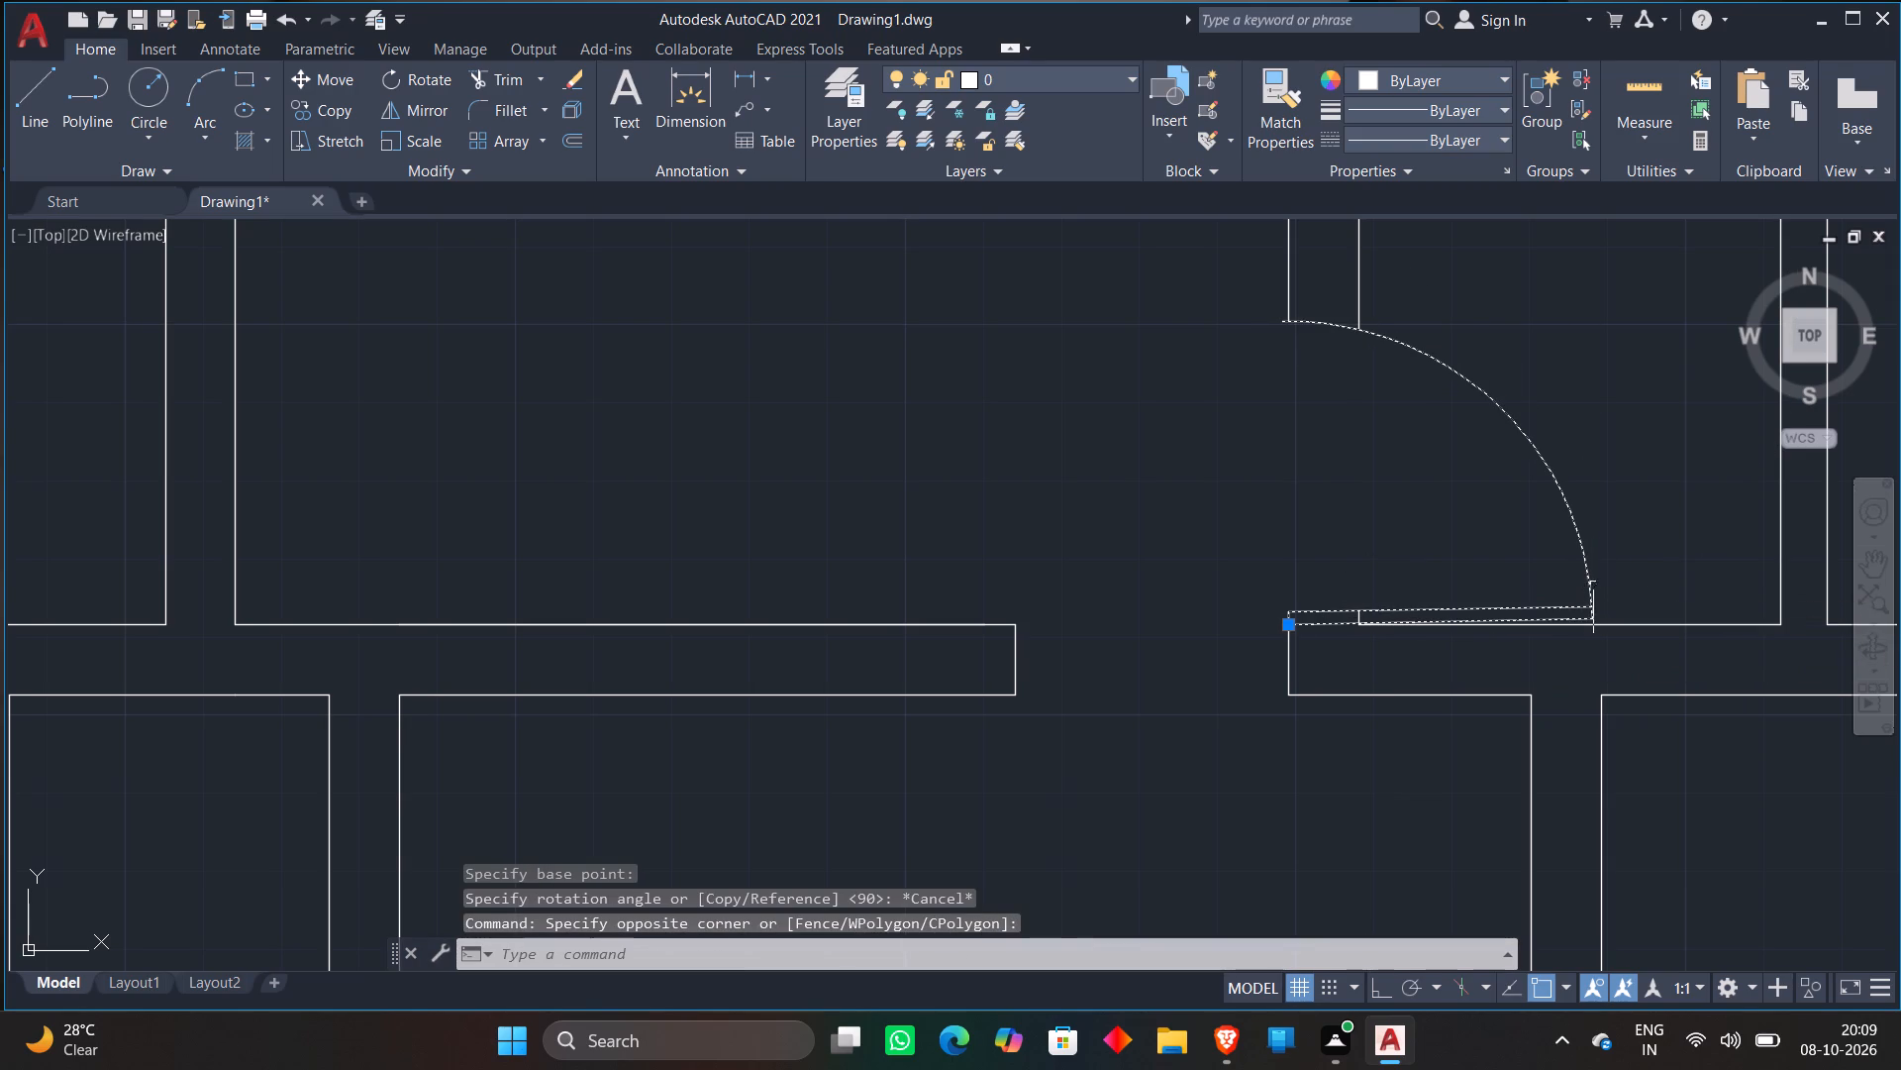
key("Delete")
Delete the tilted northeast-swinging source door block from the prepared blocks beside the plan.
scroll(1627, 474, "down", 4)
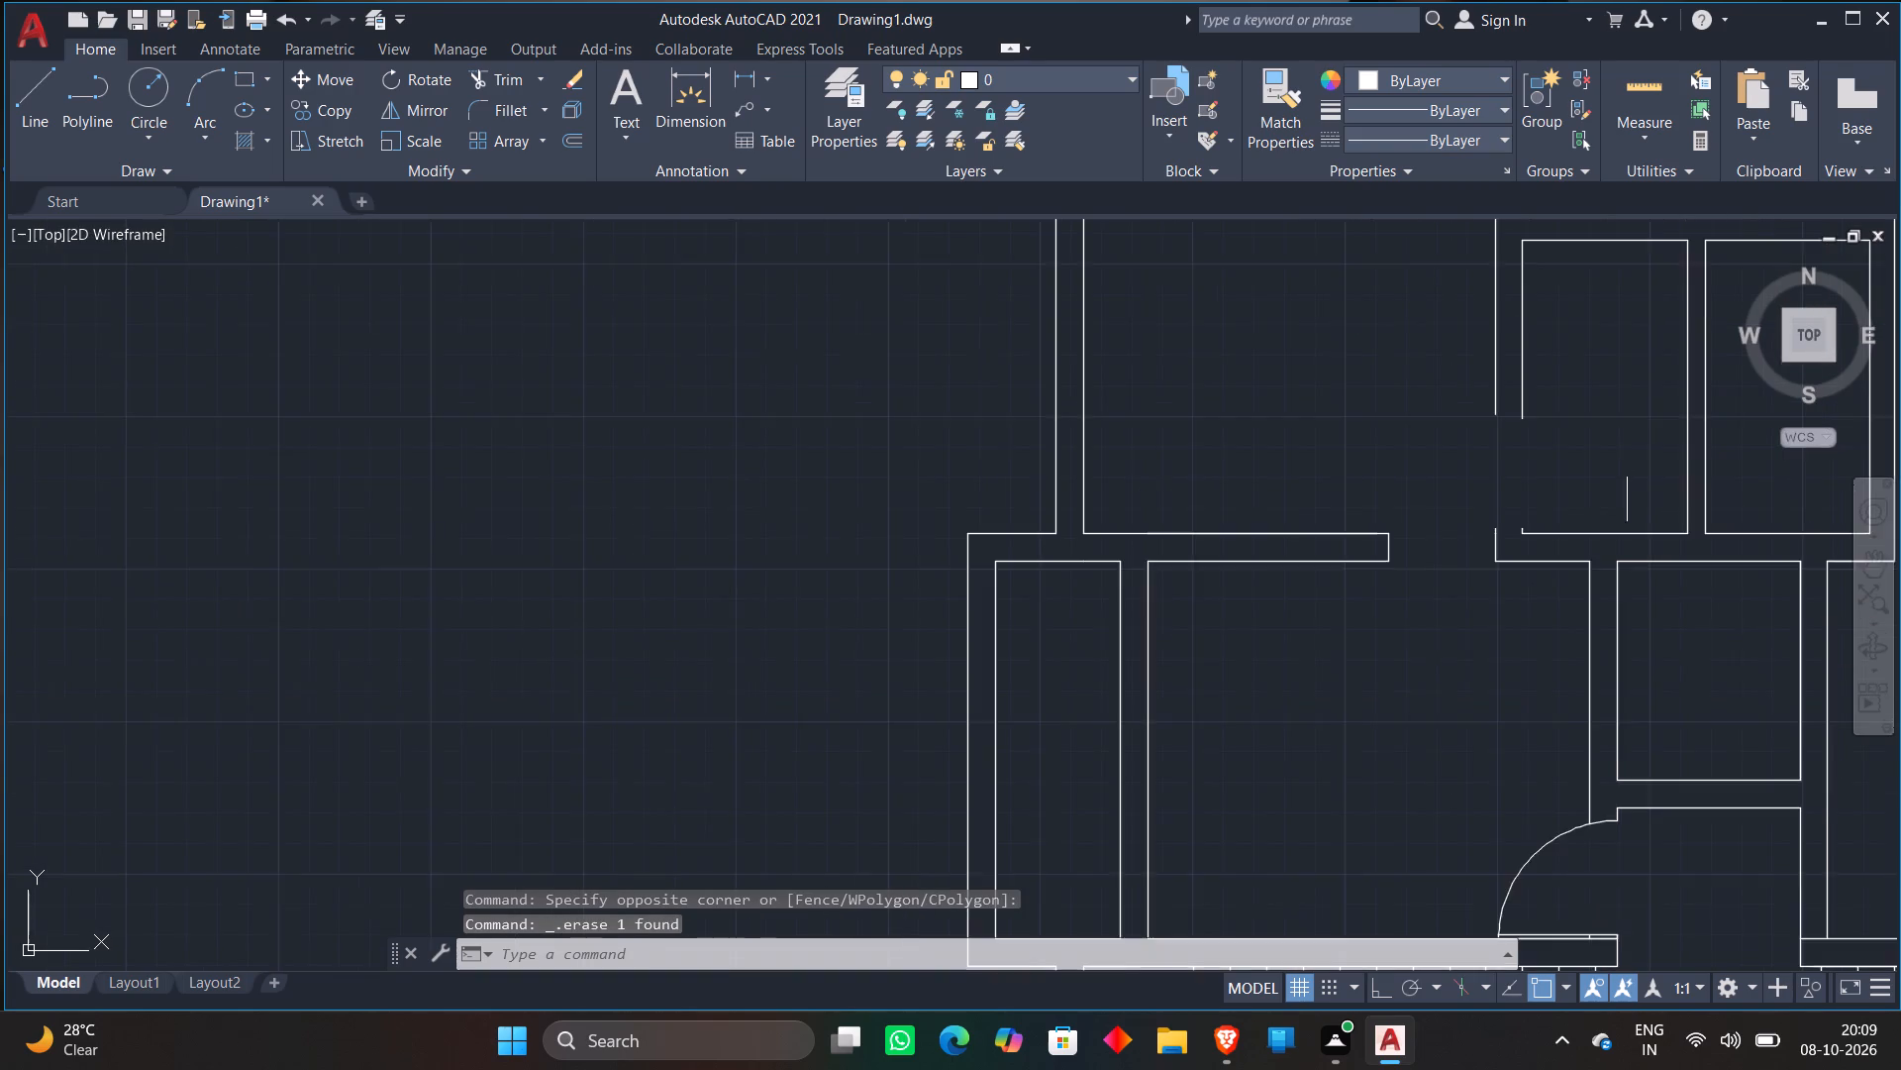
scroll(1627, 474, "down", 3)
middle_click_drag(1626, 474, 1057, 552)
scroll(1396, 477, "down", 3)
middle_click_drag(1422, 457, 1420, 465)
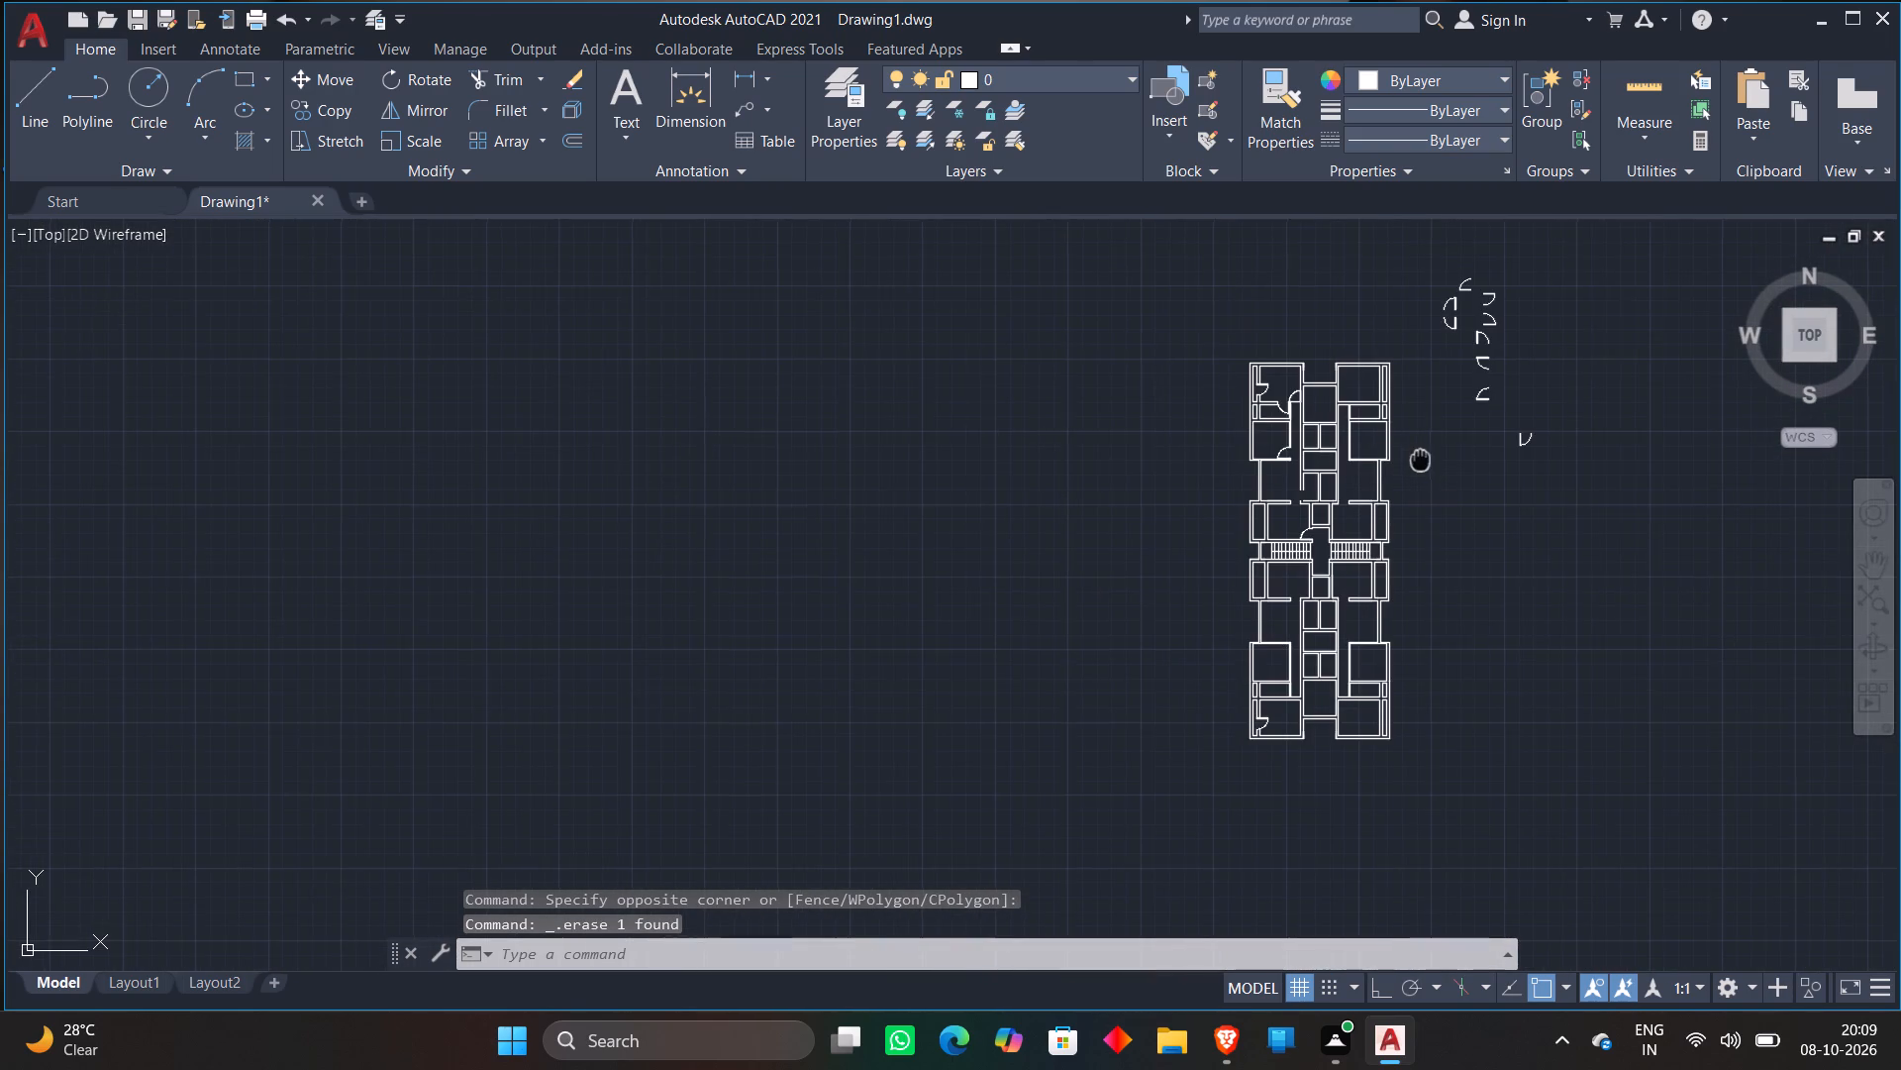
middle_click_drag(1420, 465, 1420, 506)
scroll(1477, 370, "up", 9)
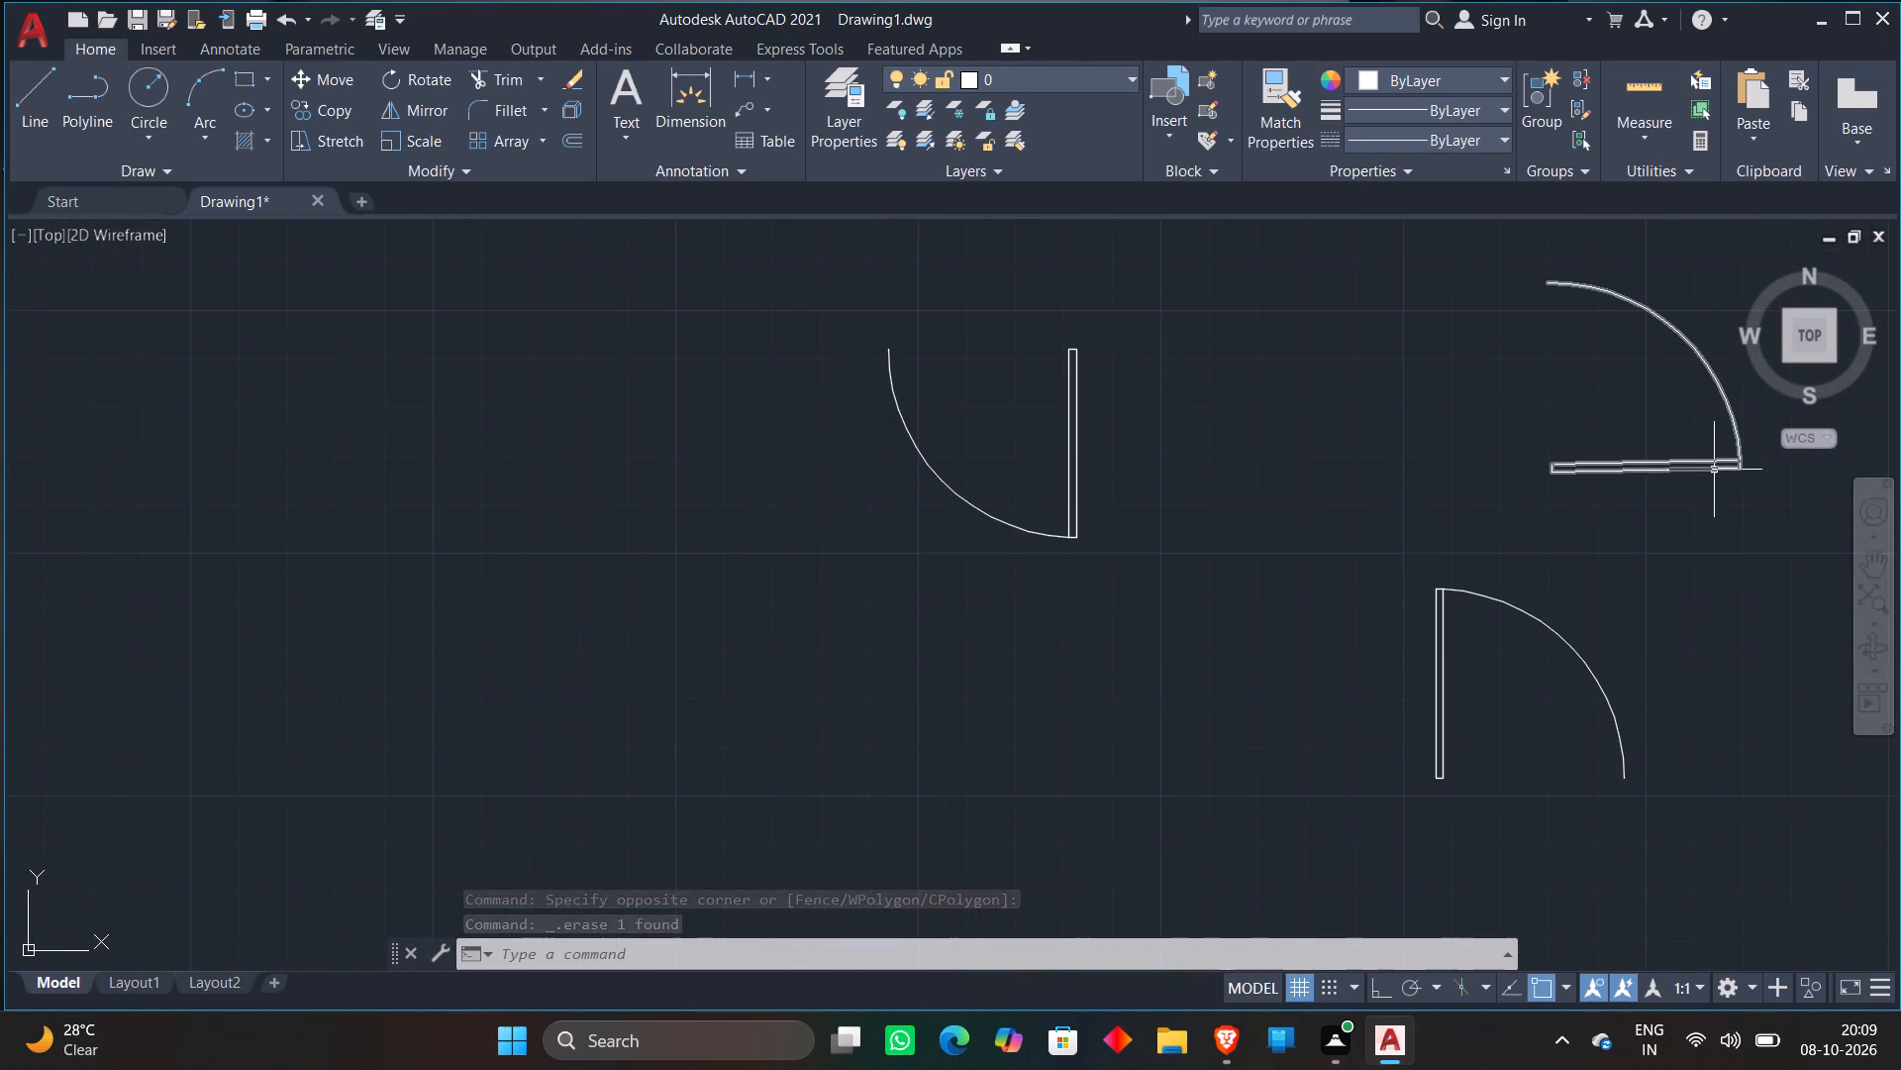
left_click(1714, 470)
scroll(1671, 500, "down", 2)
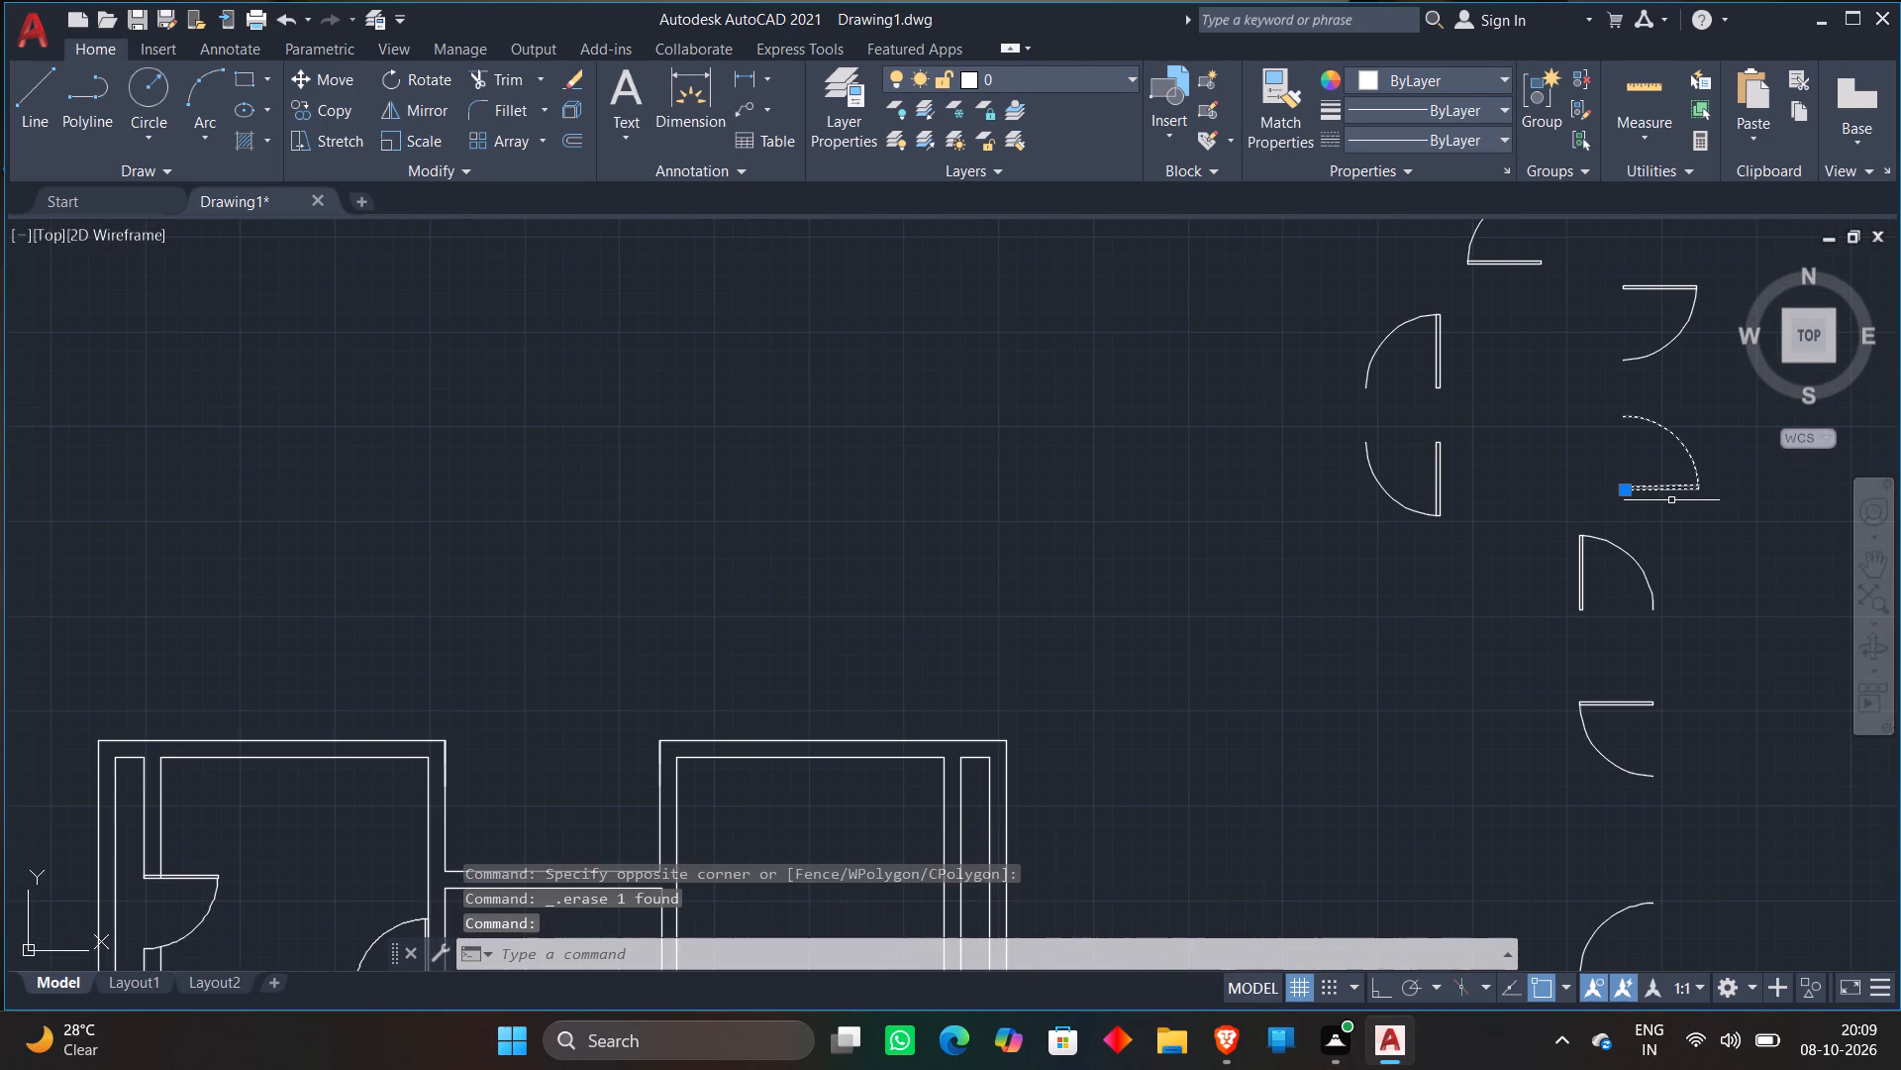
key("Delete")
Mirror the prepared southeast-swinging door block about a horizontal line below it, keeping the original.
middle_click_drag(1671, 433, 1635, 434)
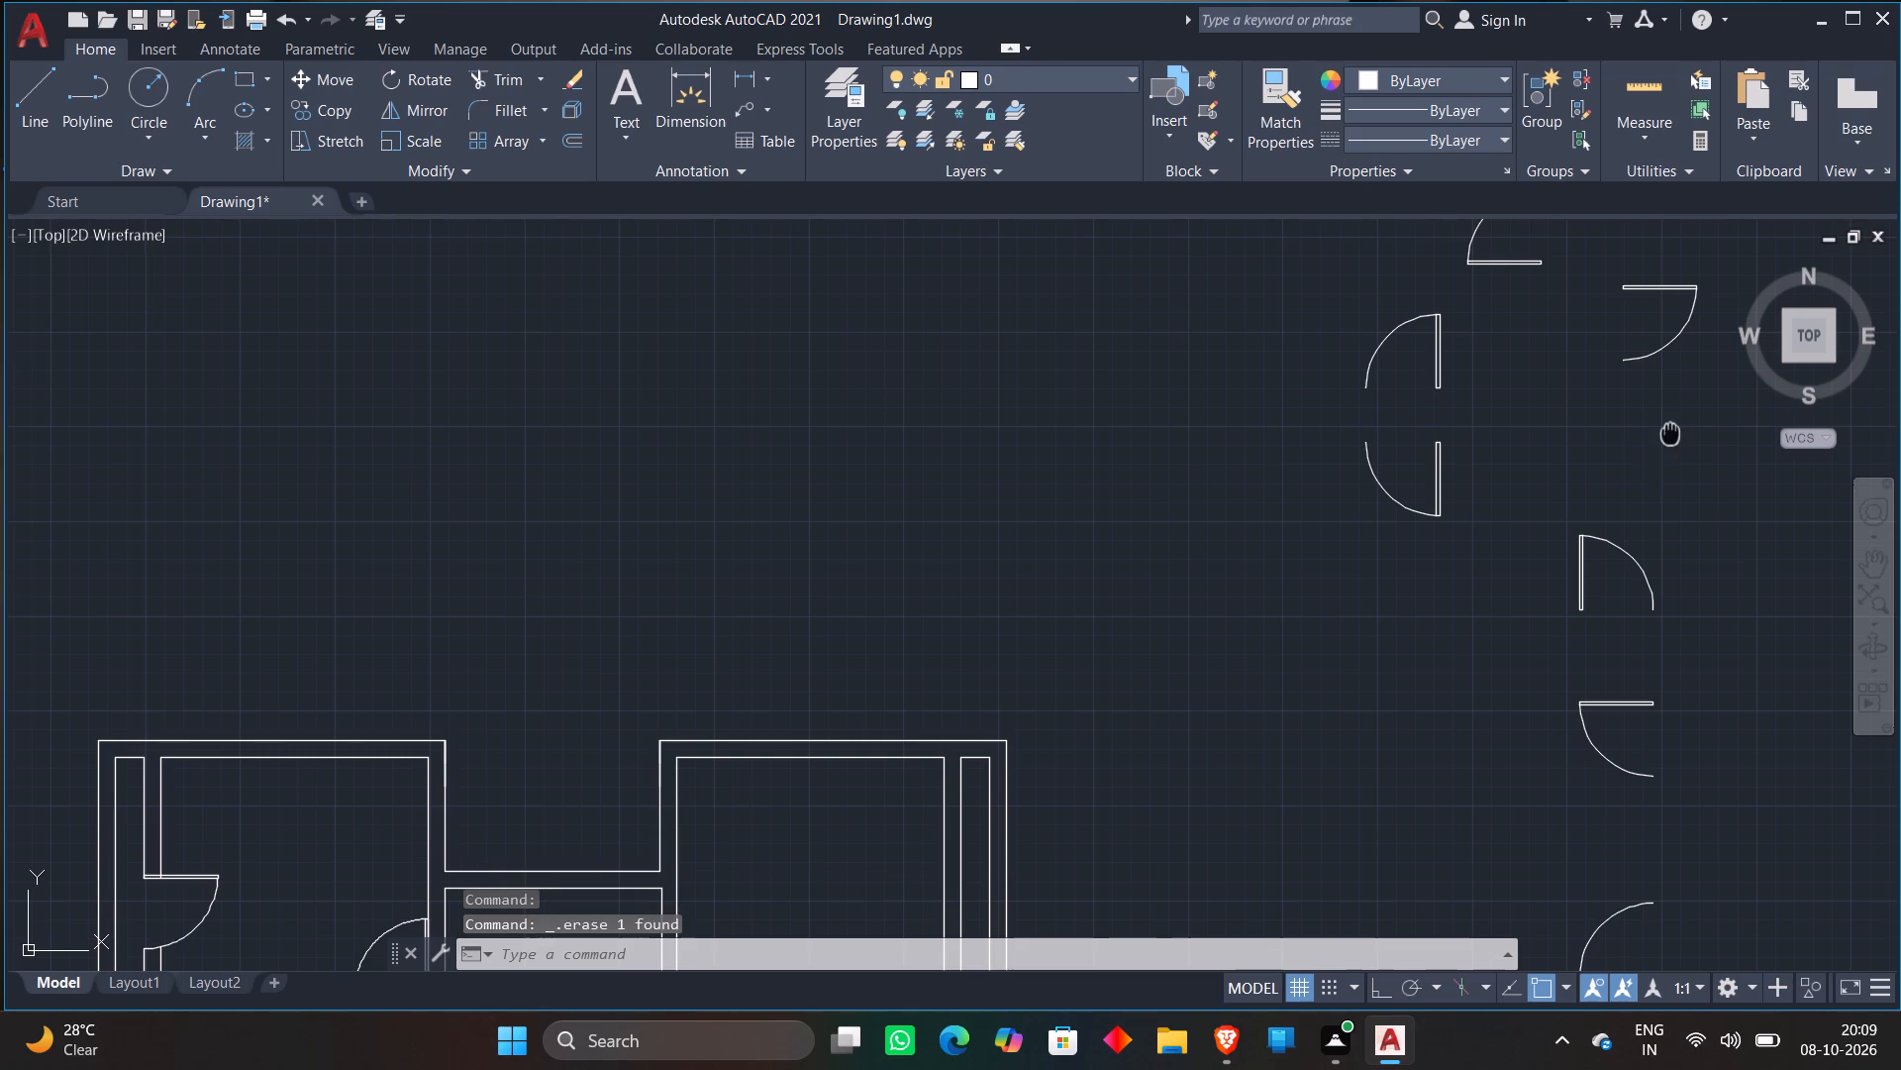
middle_click_drag(1635, 434, 1613, 437)
left_click(1626, 287)
right_click(1626, 287)
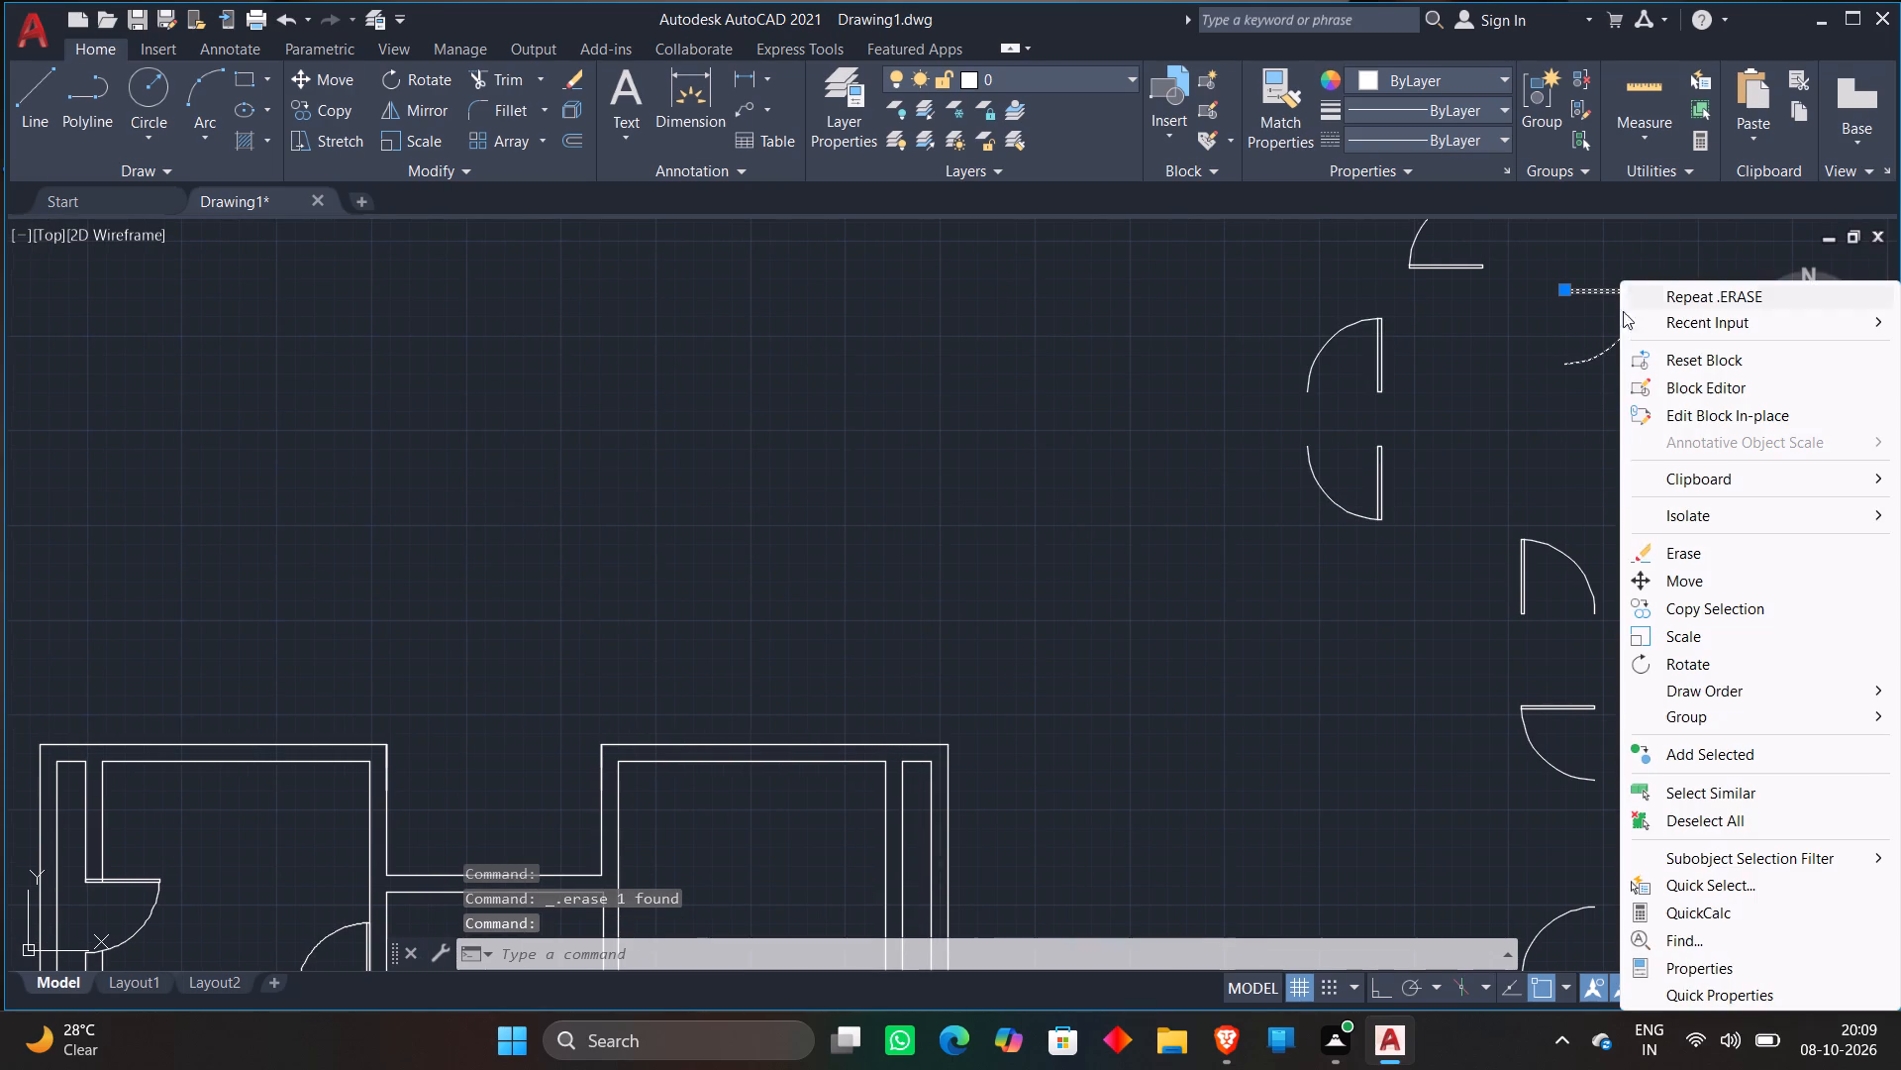
left_click(368, 105)
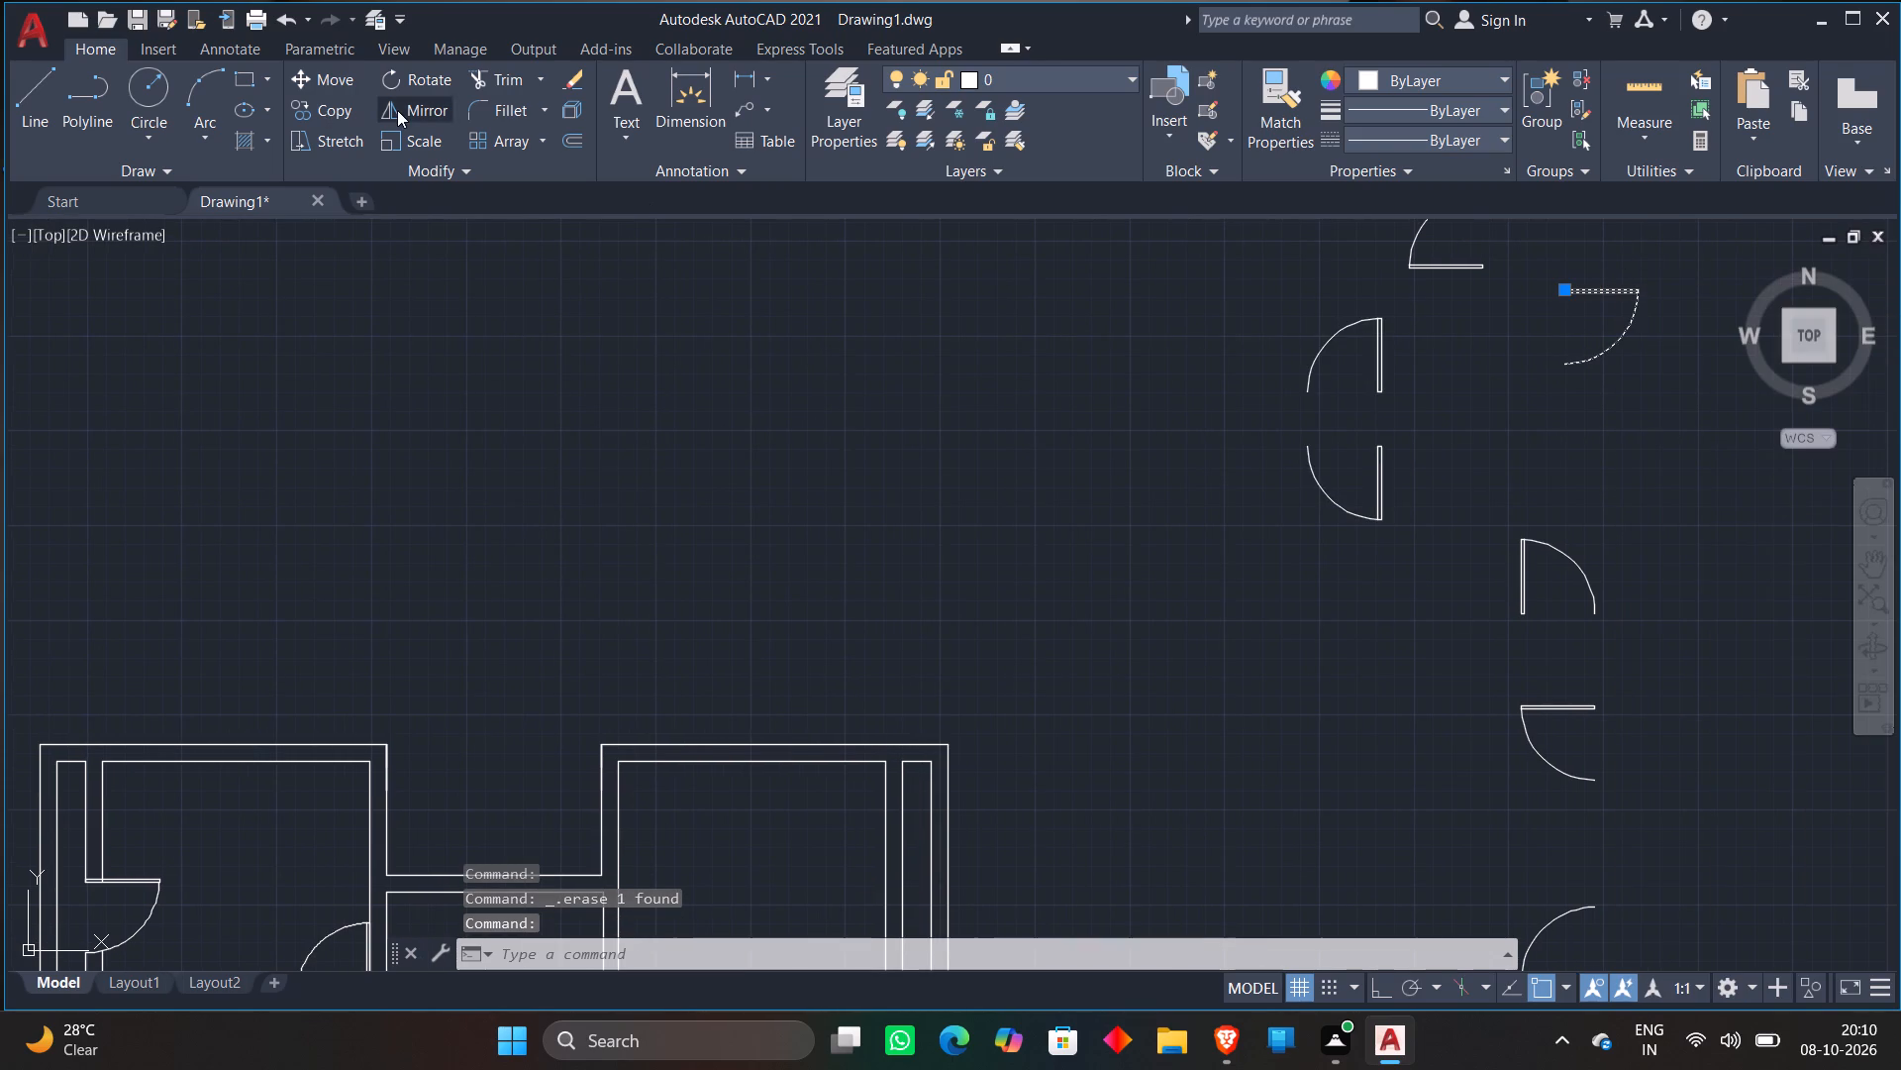
left_click(397, 110)
left_click(1481, 412)
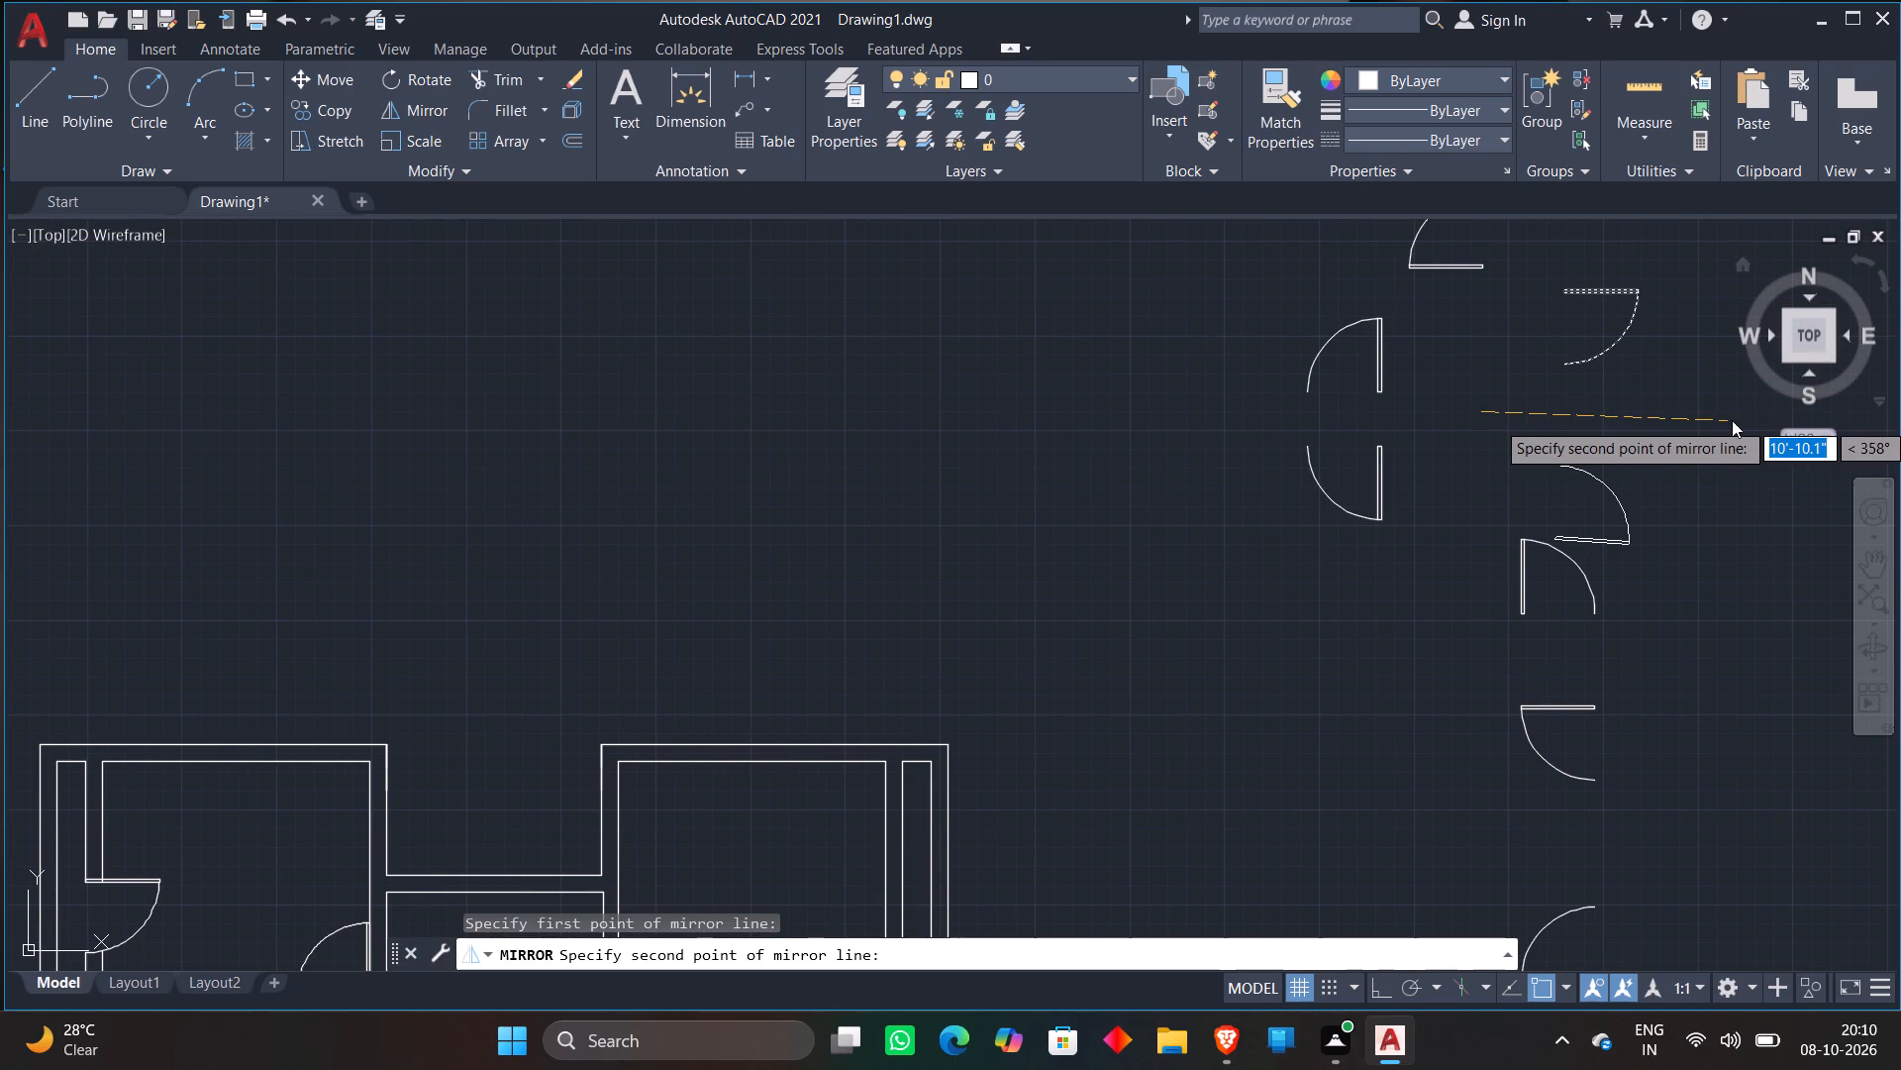
key("F8")
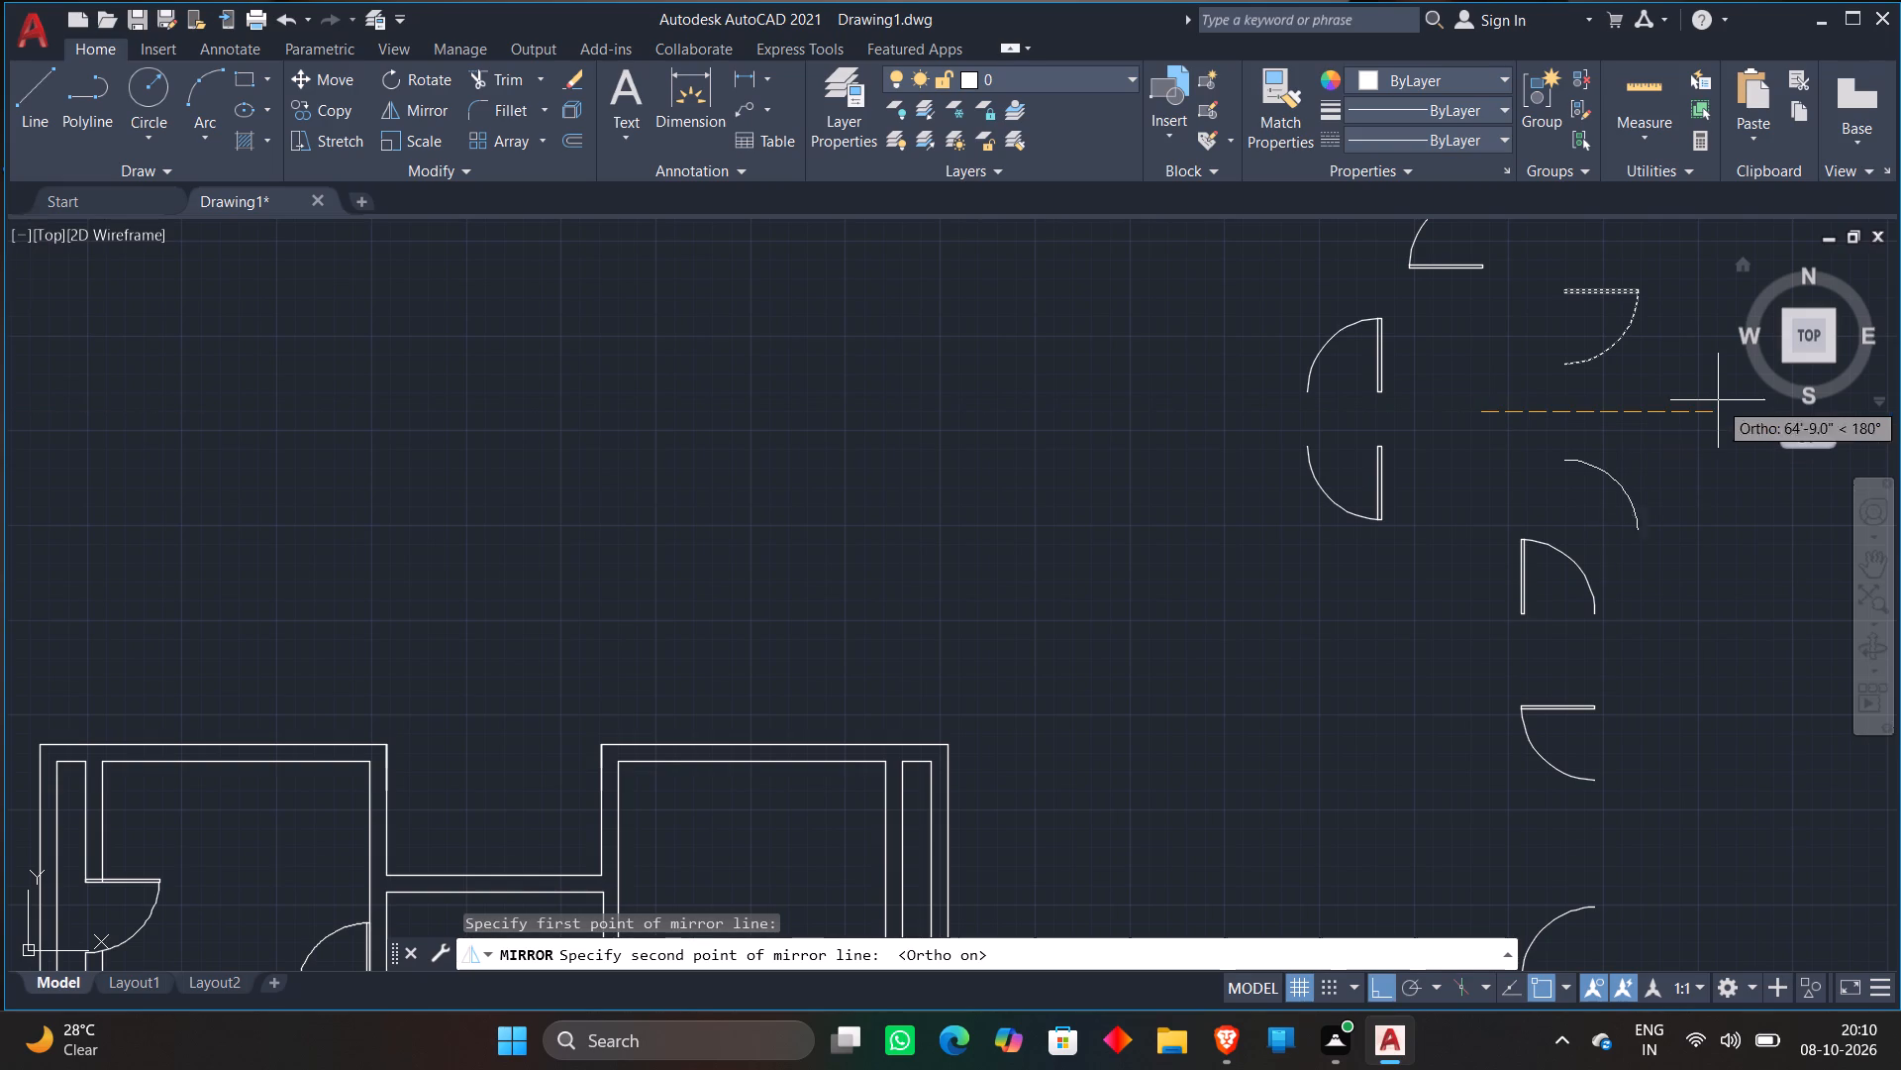
left_click(1718, 400)
left_click_drag(1744, 476, 1718, 400)
Copy the mirrored door block by its leaf's lower west corner to the core's west wall at the southwest room corner.
left_click(1604, 475)
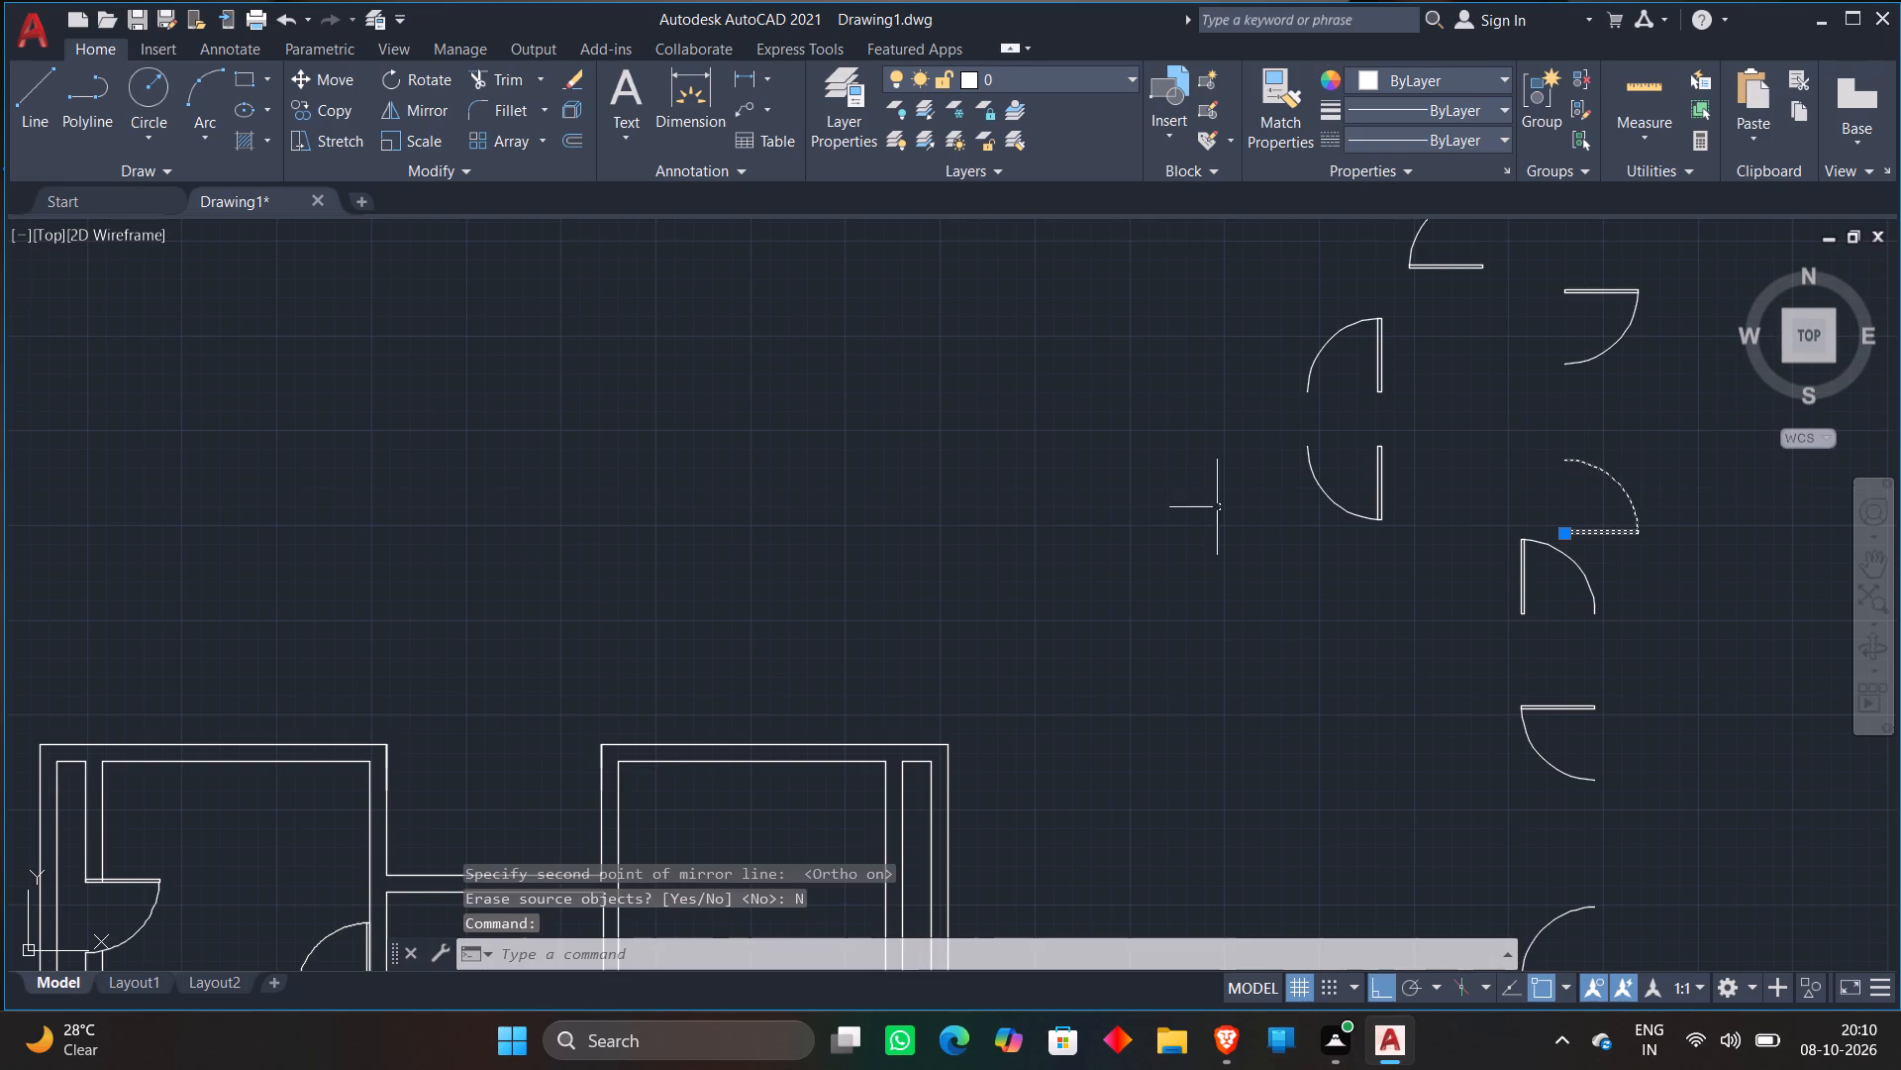
right_click(1433, 418)
left_click(1461, 605)
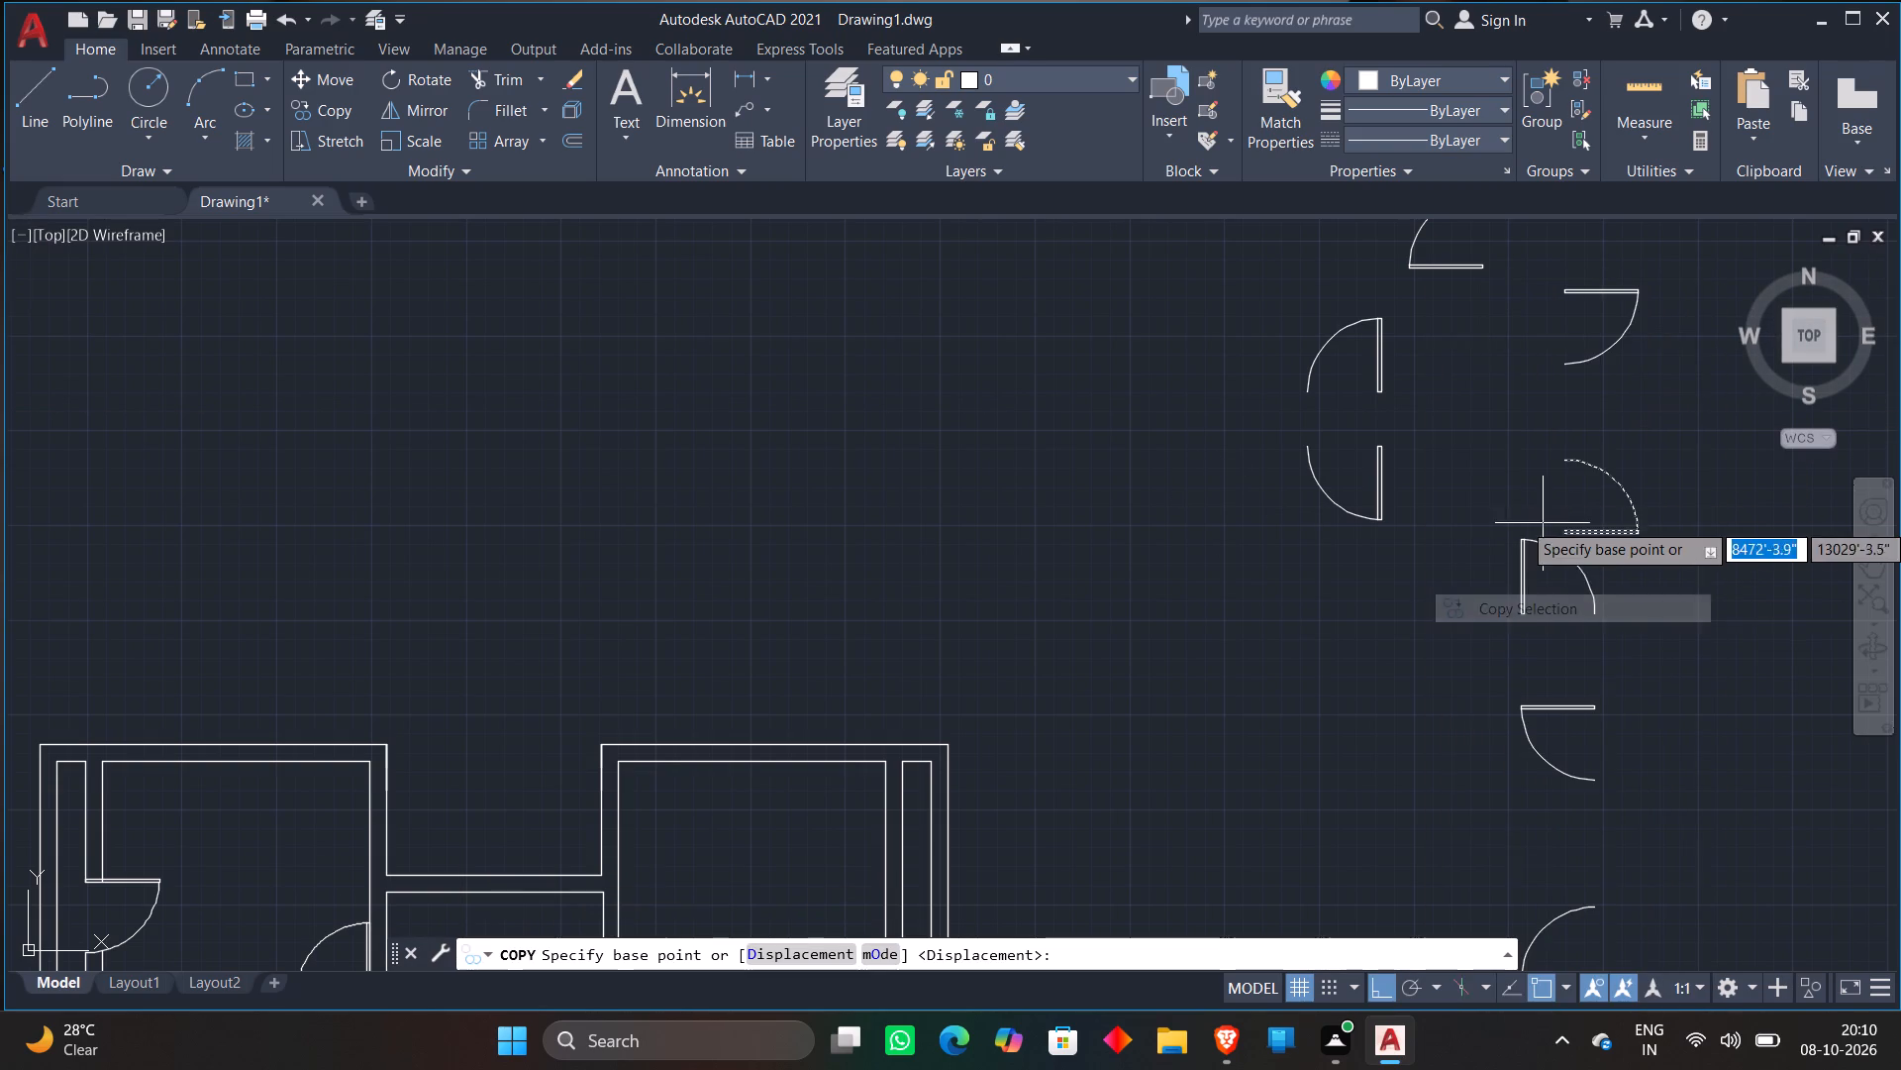
left_click(1567, 535)
scroll(1237, 552, "down", 3)
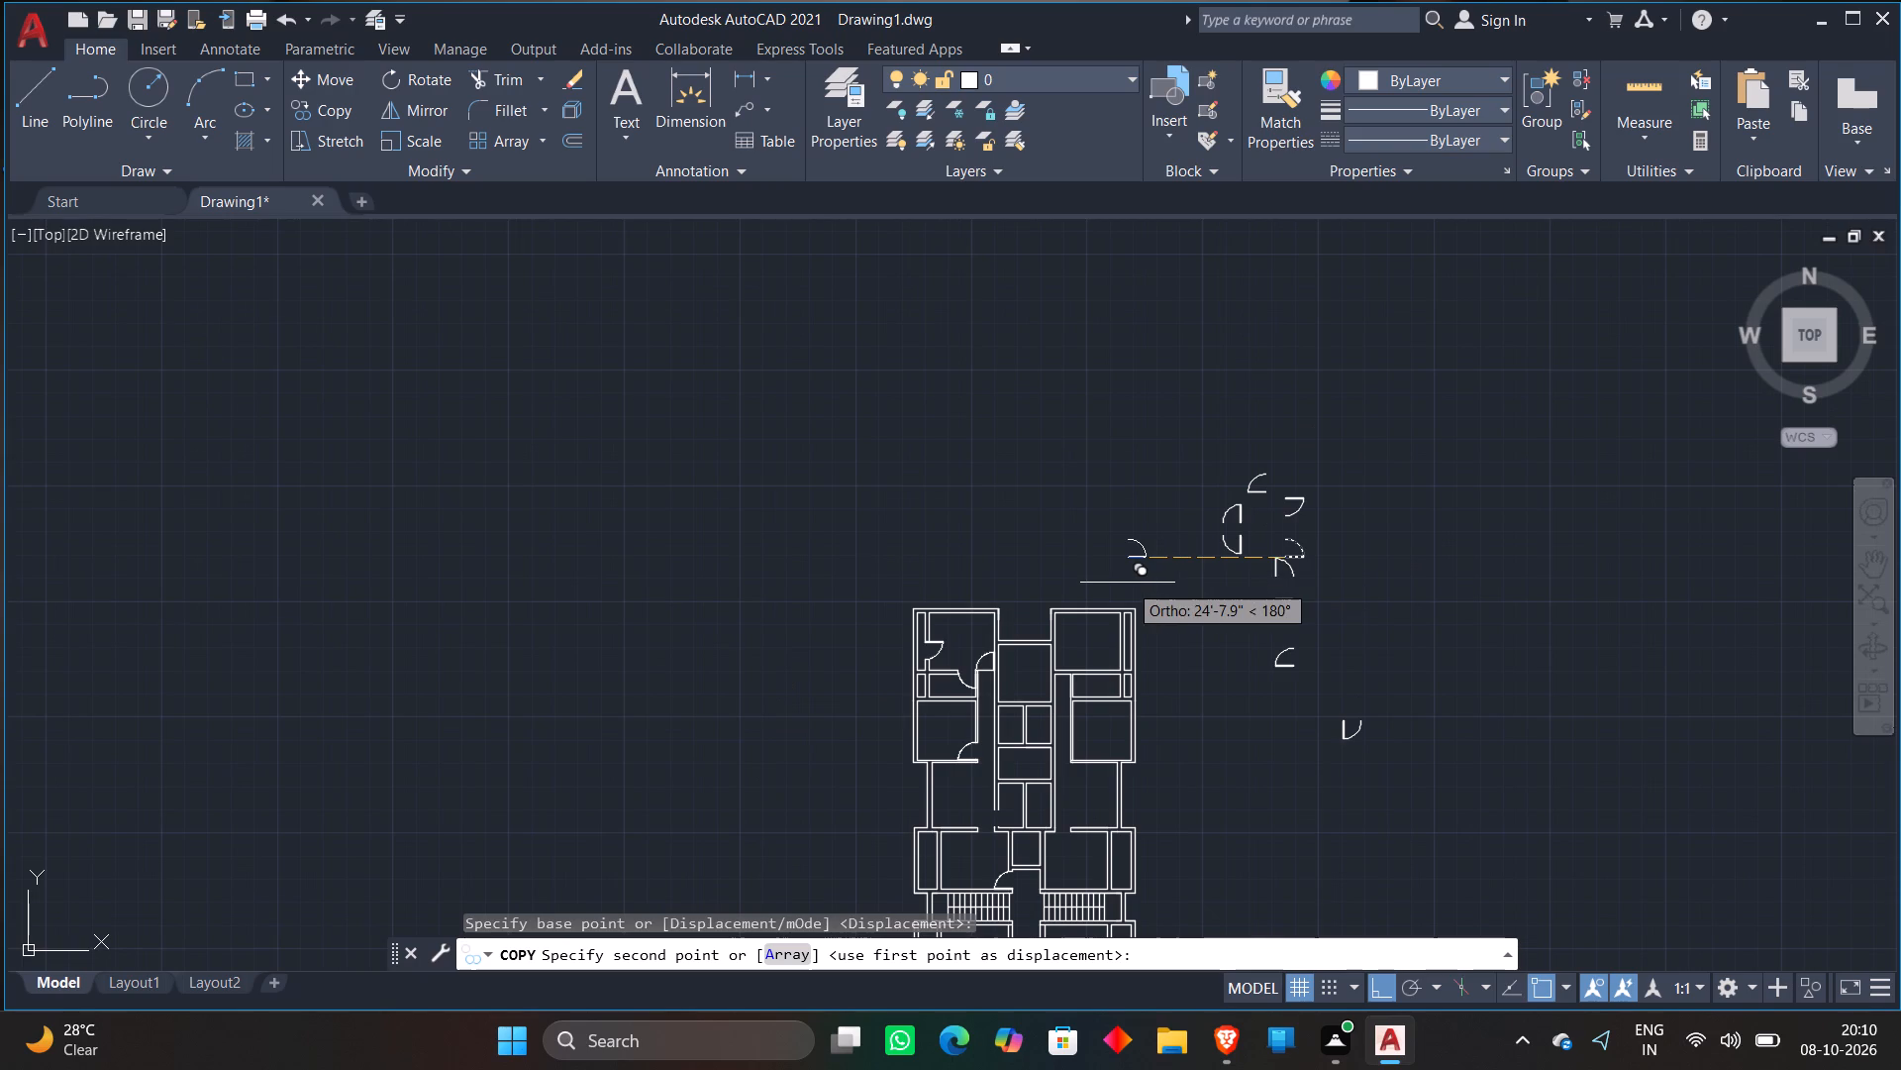
key("F8")
scroll(1022, 778, "up", 5)
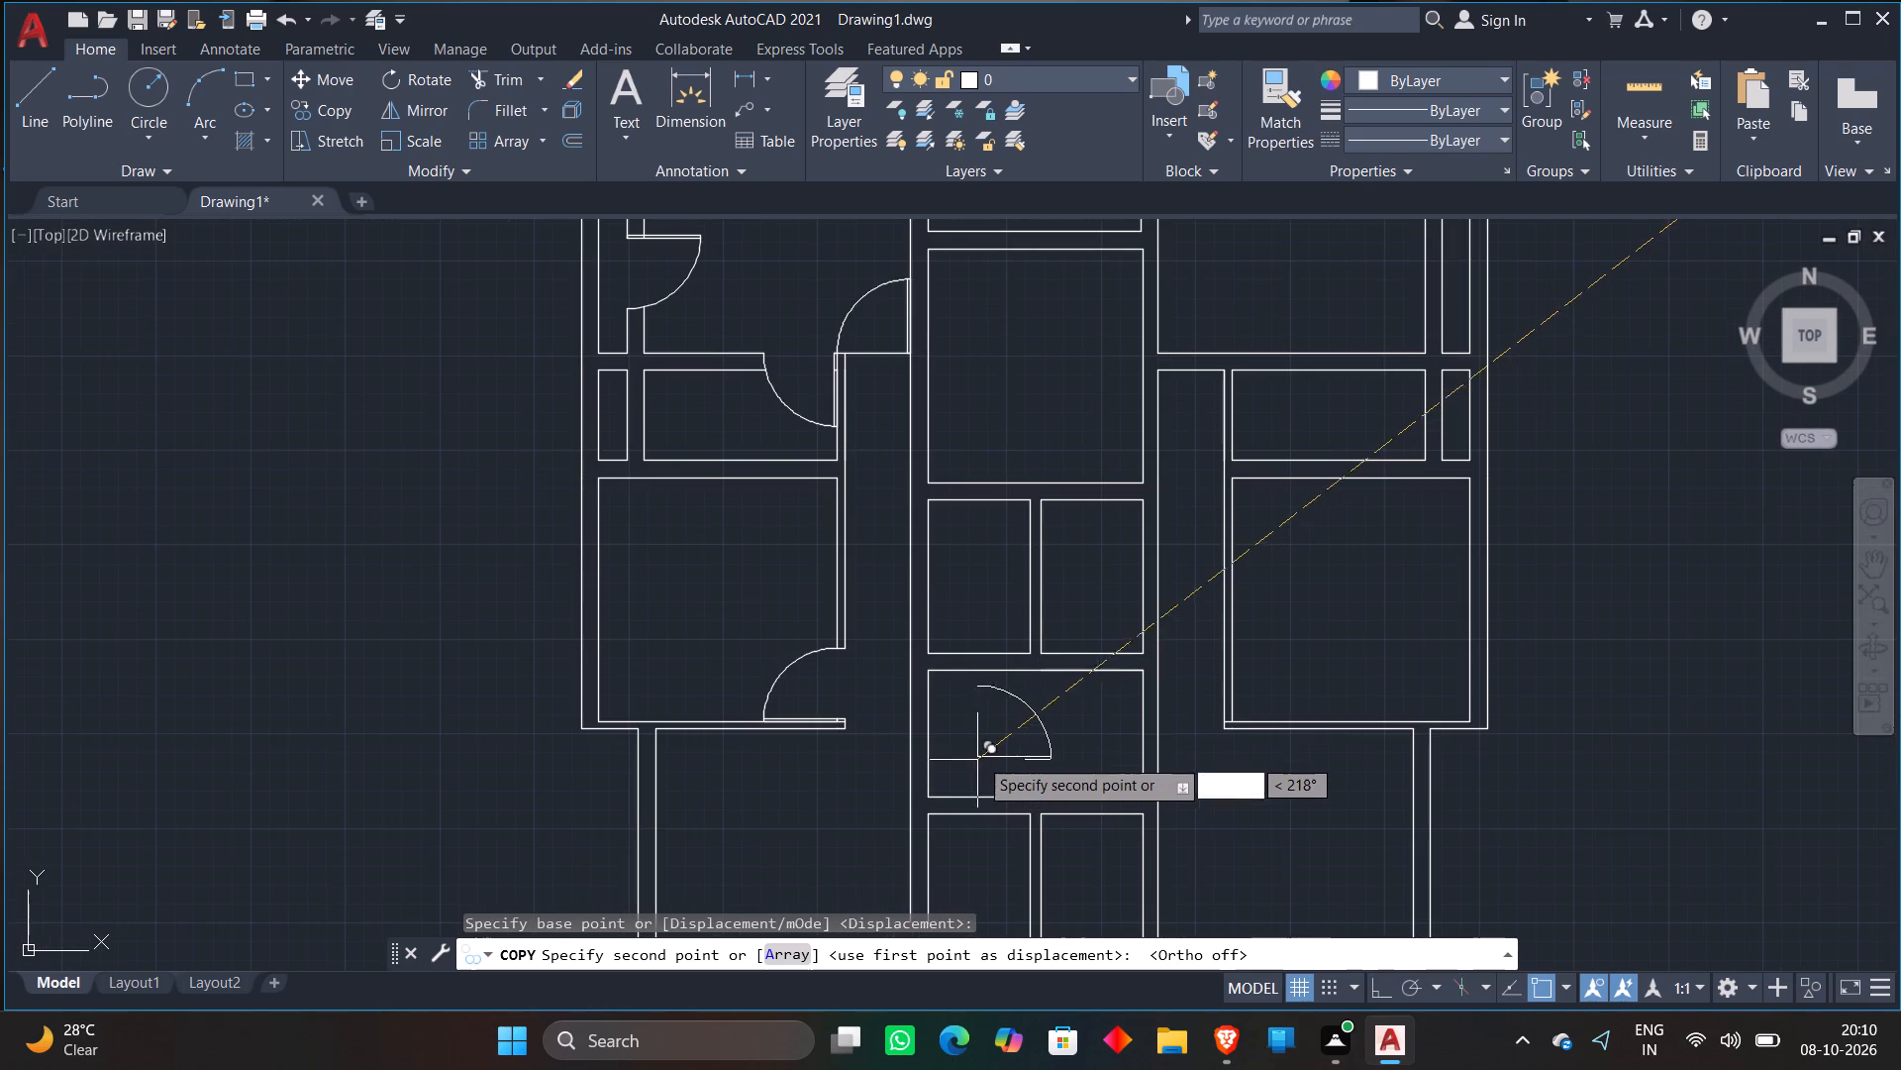
middle_click_drag(978, 751, 1287, 419)
scroll(1214, 620, "up", 2)
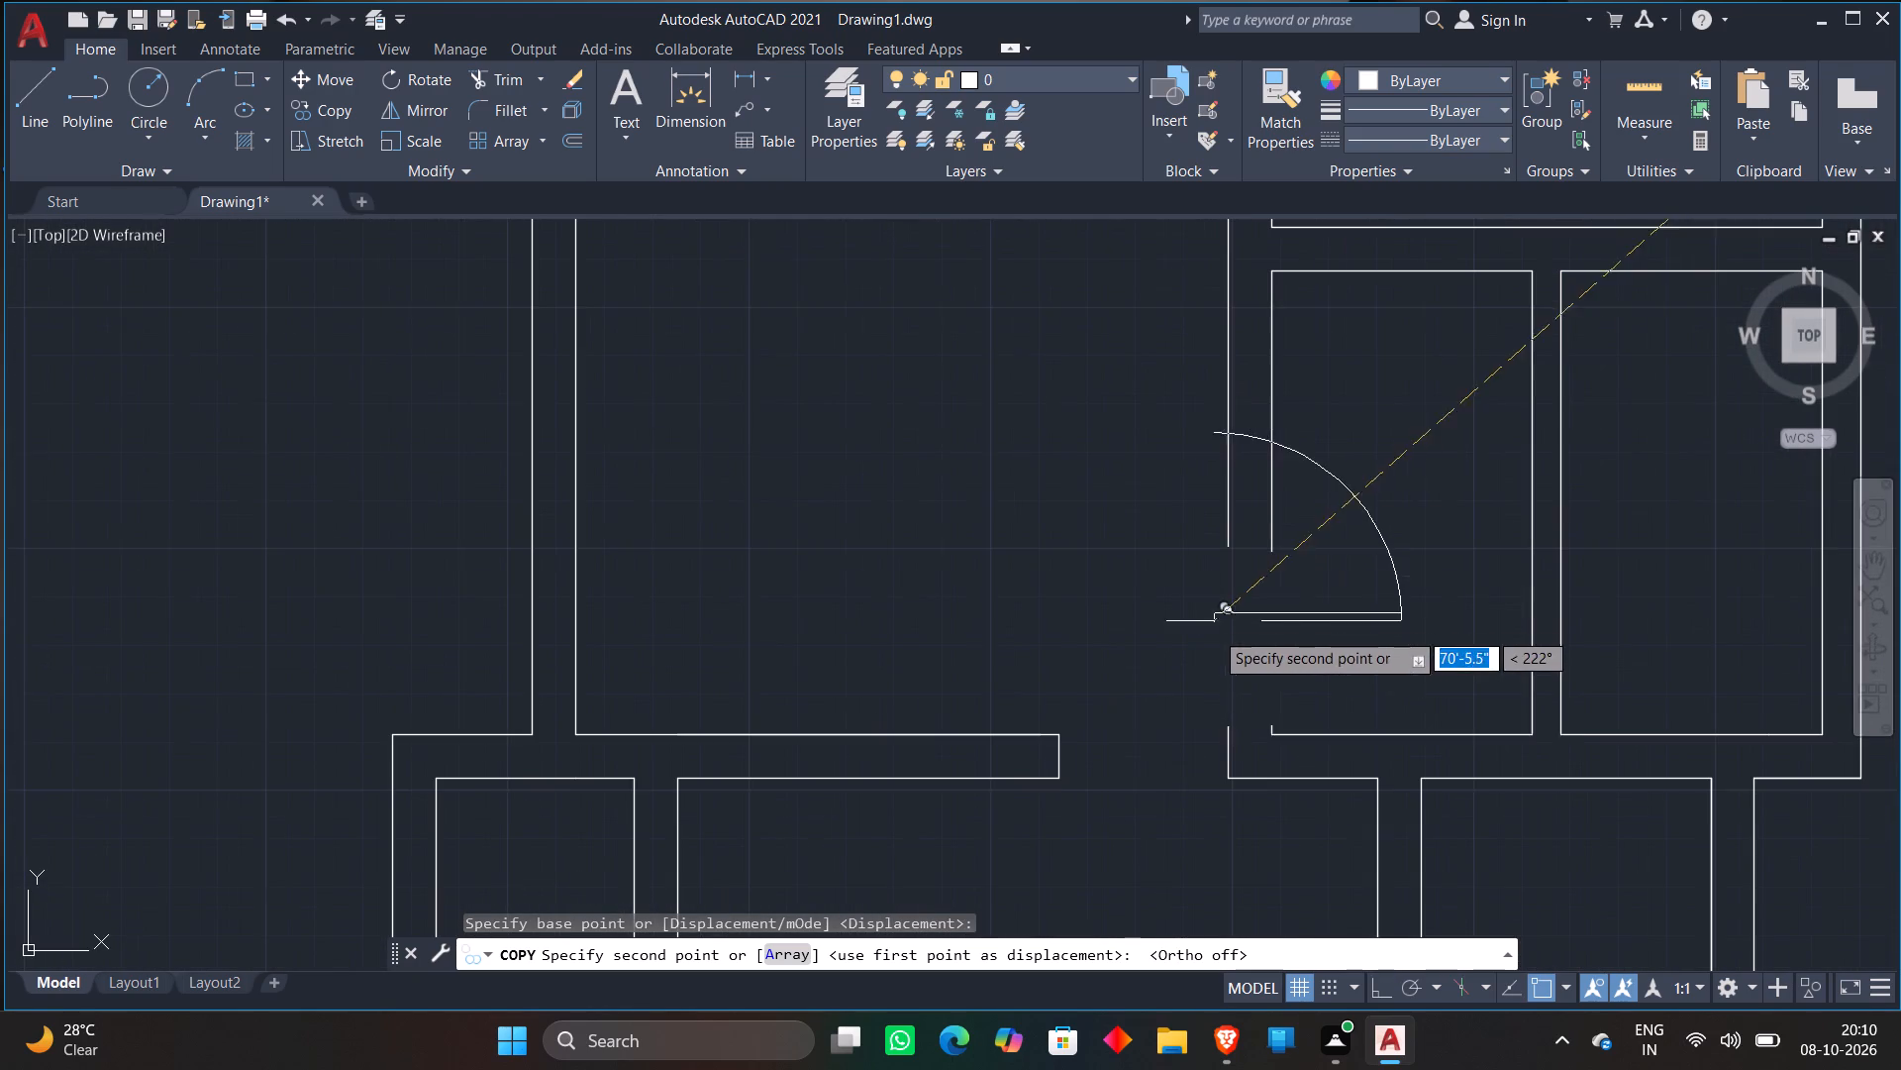
left_click(1234, 731)
key("Escape")
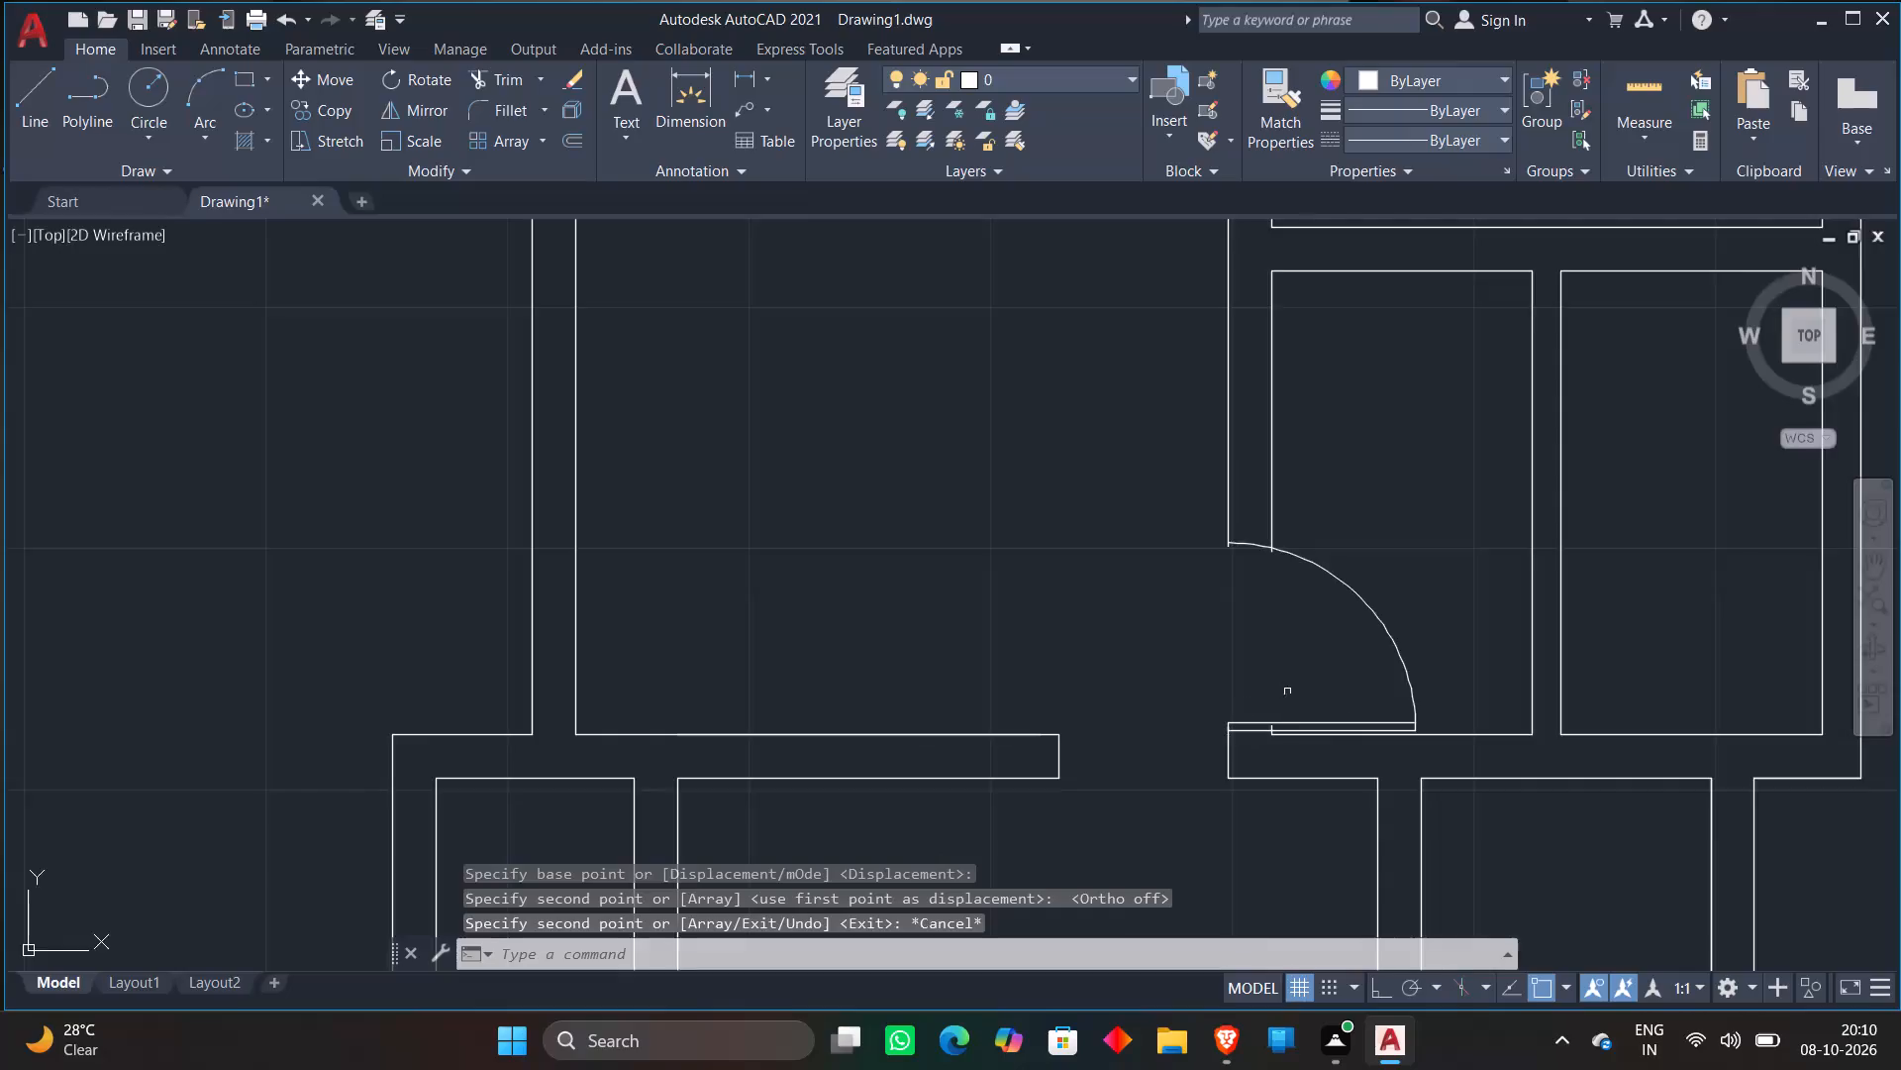
Trim the core west wall's leftover line ends where they cross the new door's leaf and extend below its arc.
scroll(1301, 711, "up", 3)
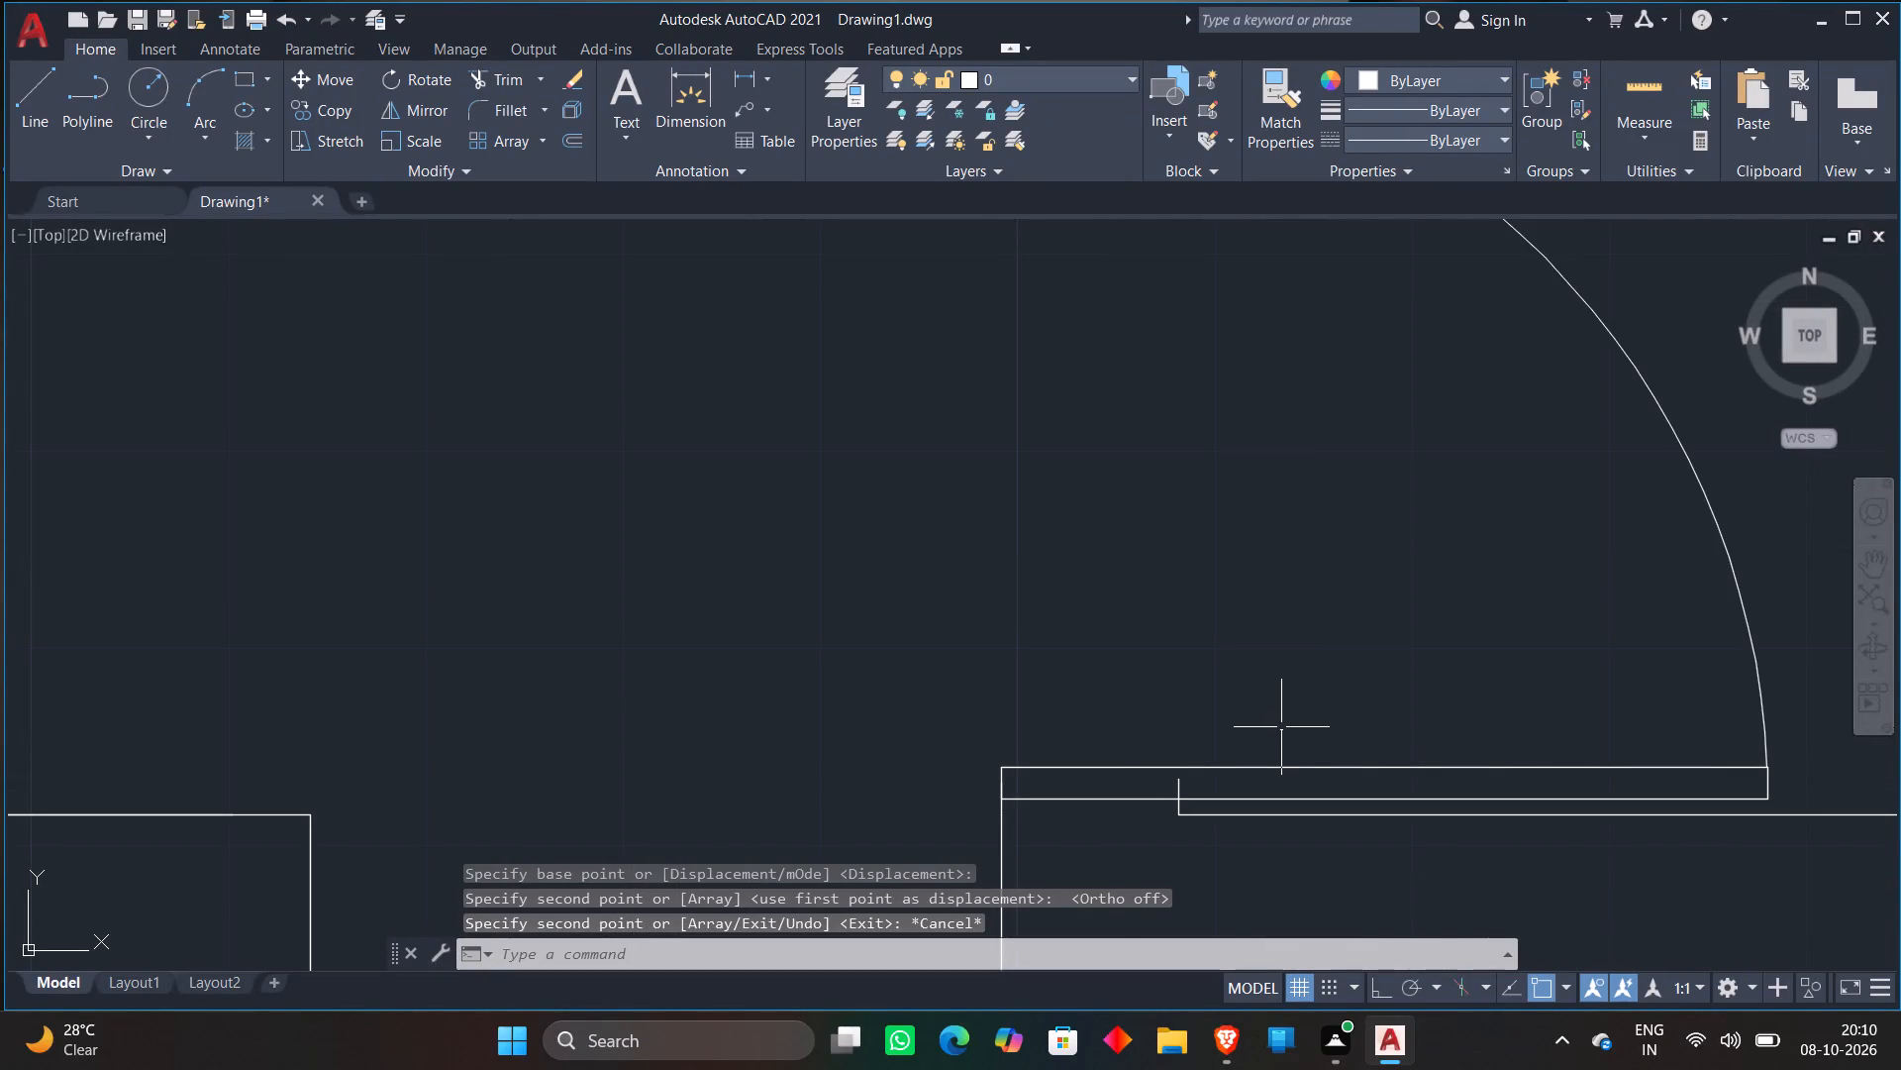
type("TR")
key("space")
left_click(1192, 785)
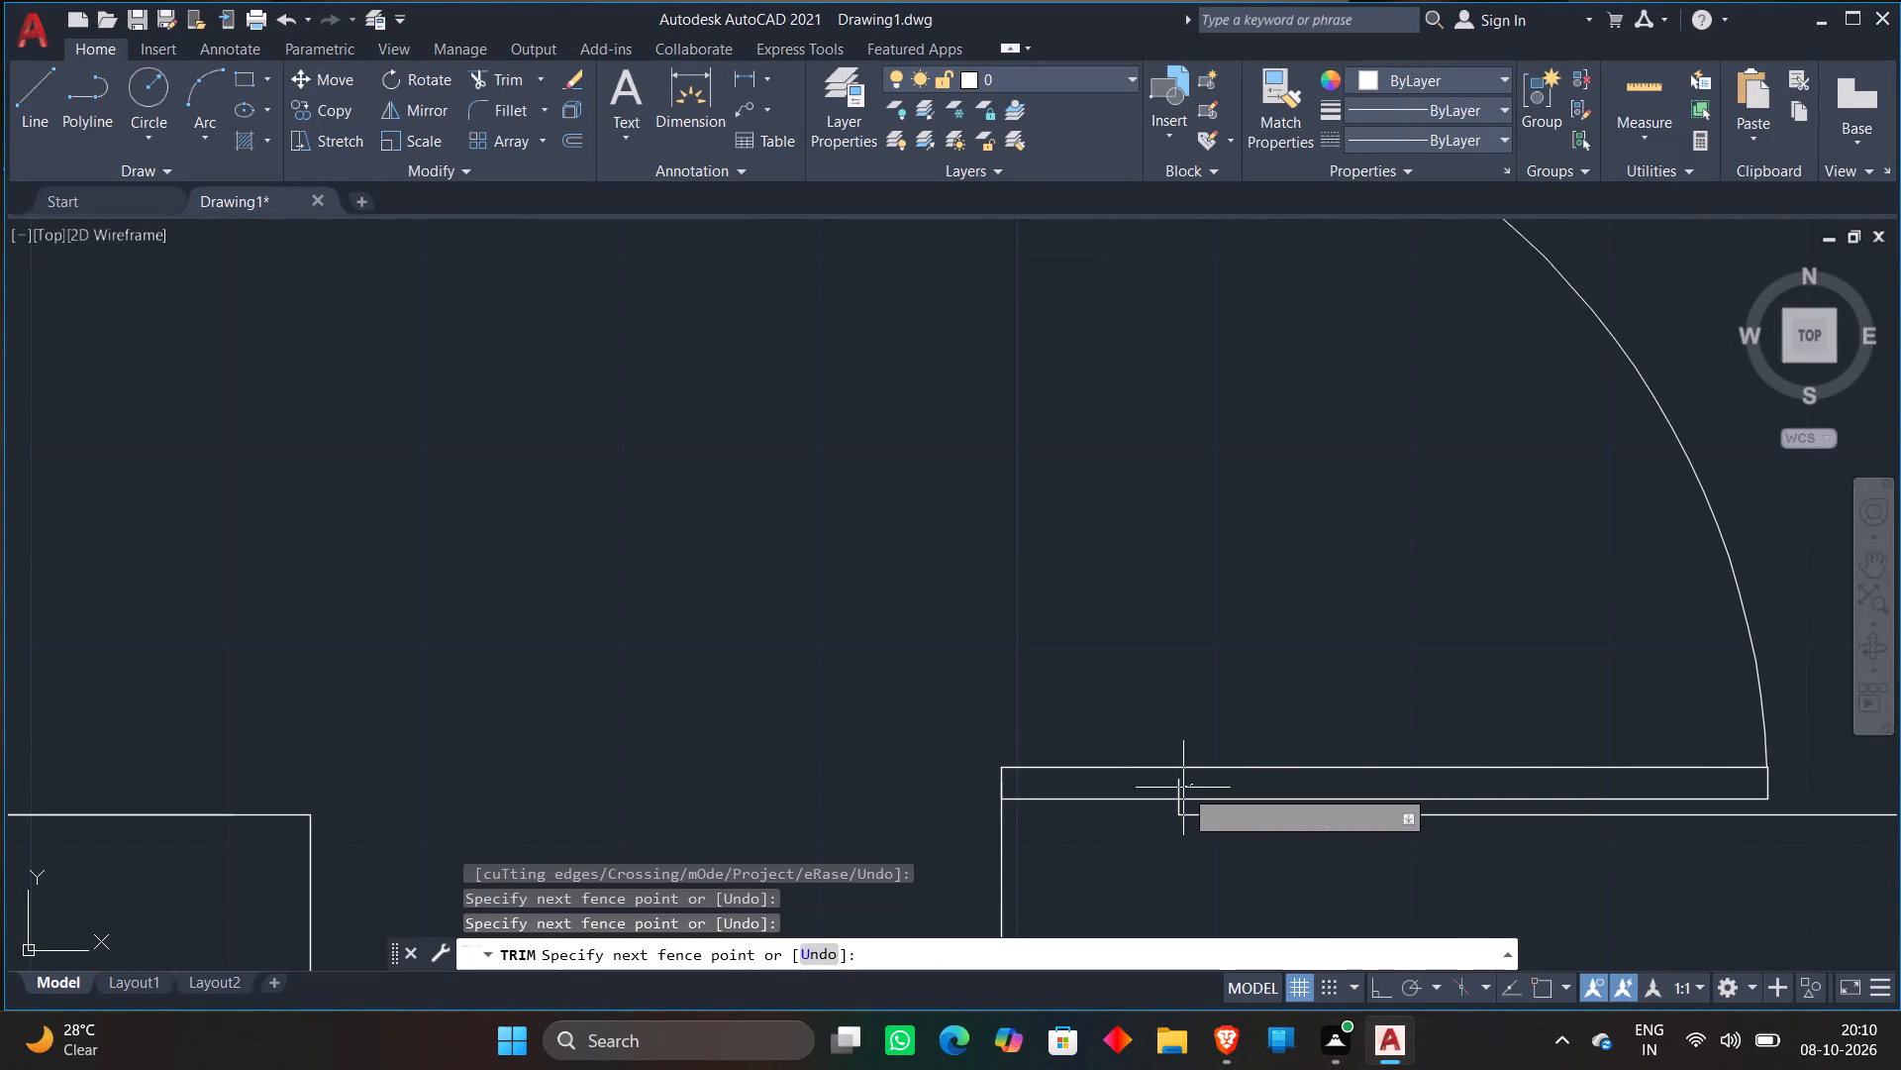
left_click(1175, 788)
scroll(1251, 674, "down", 3)
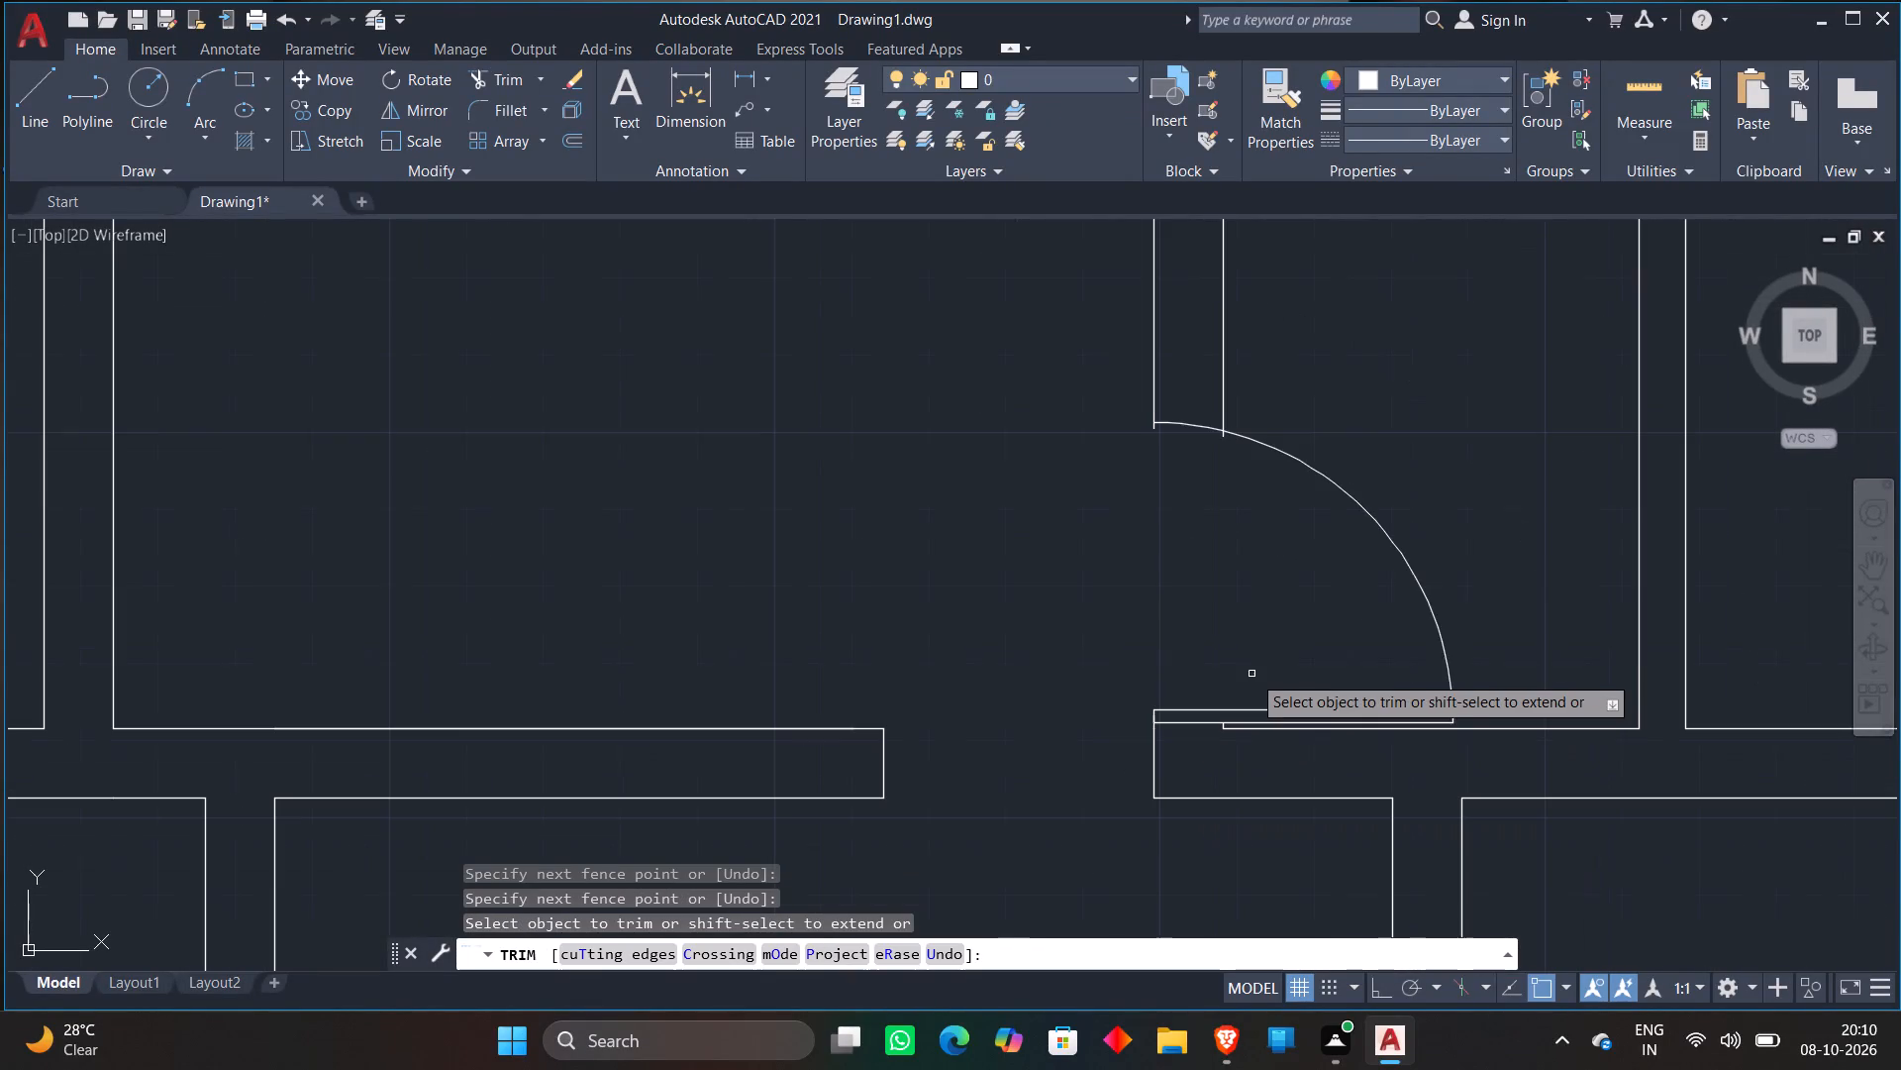
scroll(1173, 389, "up", 5)
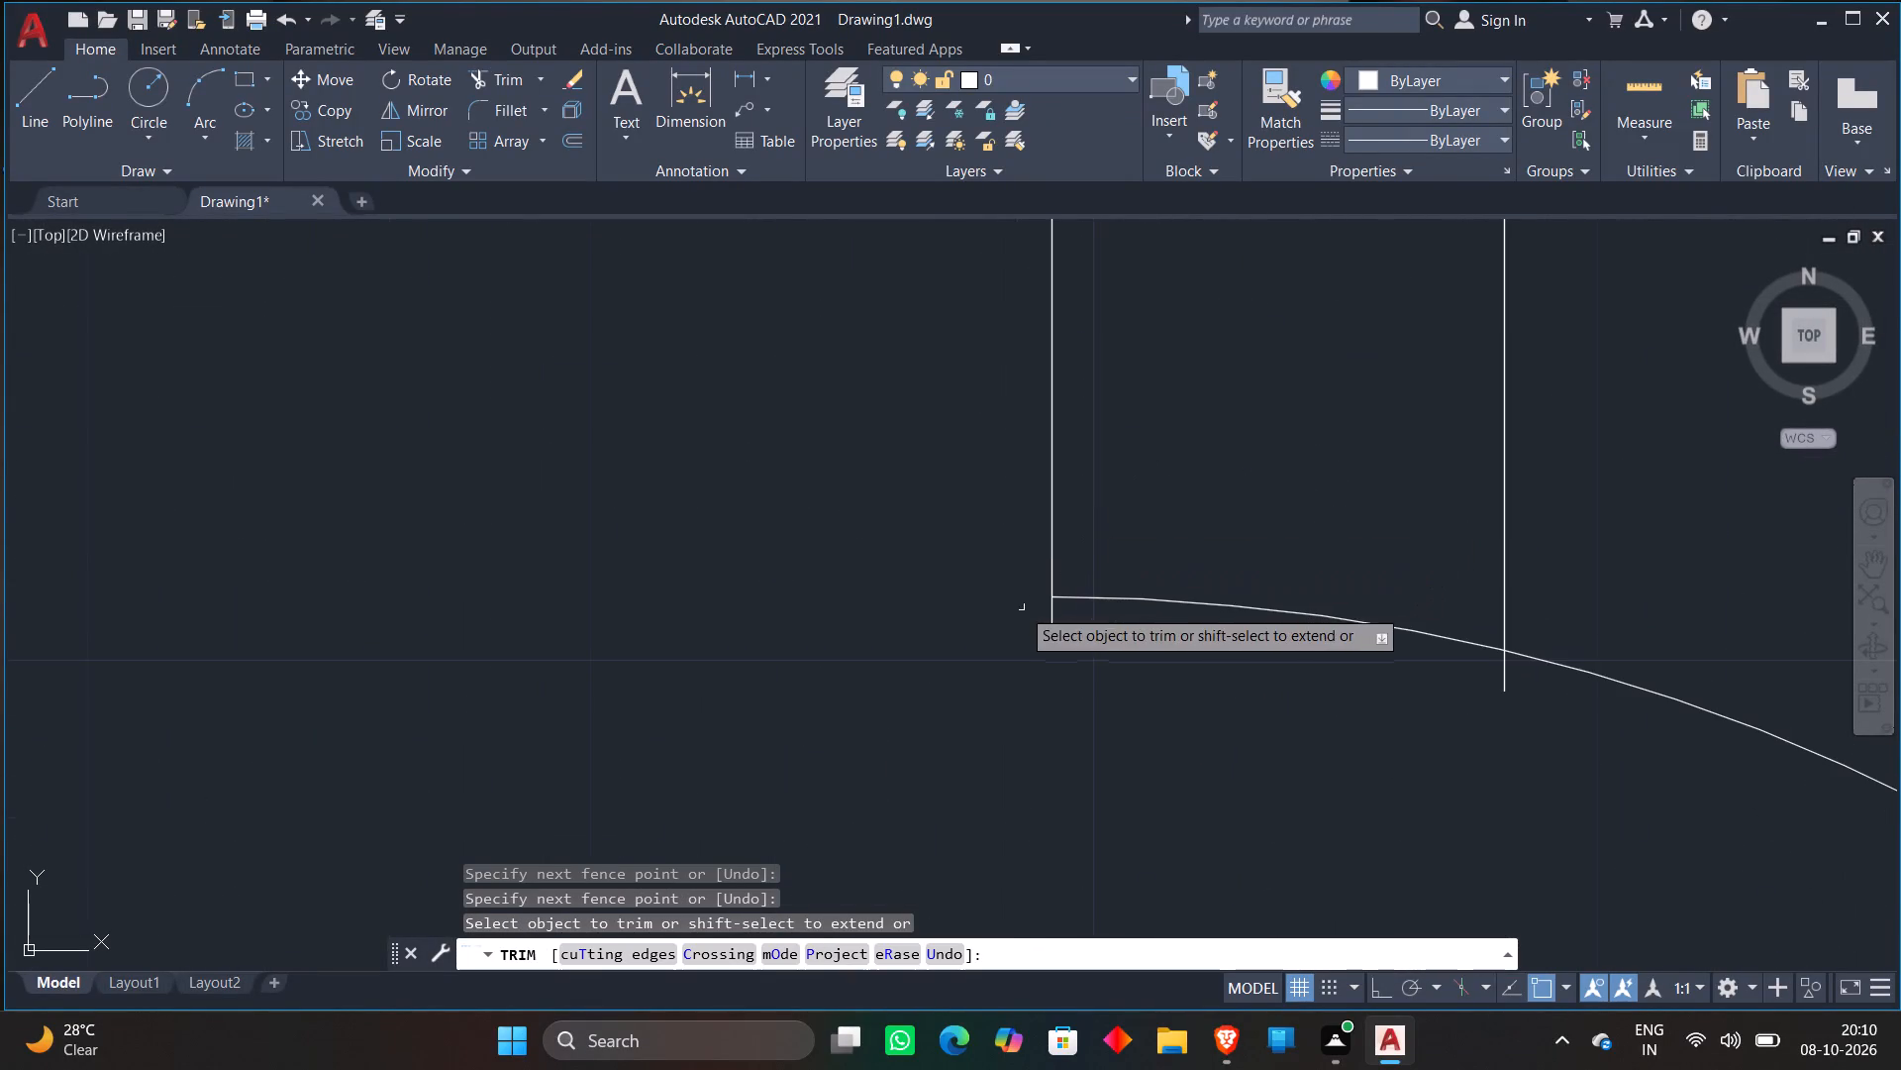
left_click(1023, 610)
left_click(1155, 659)
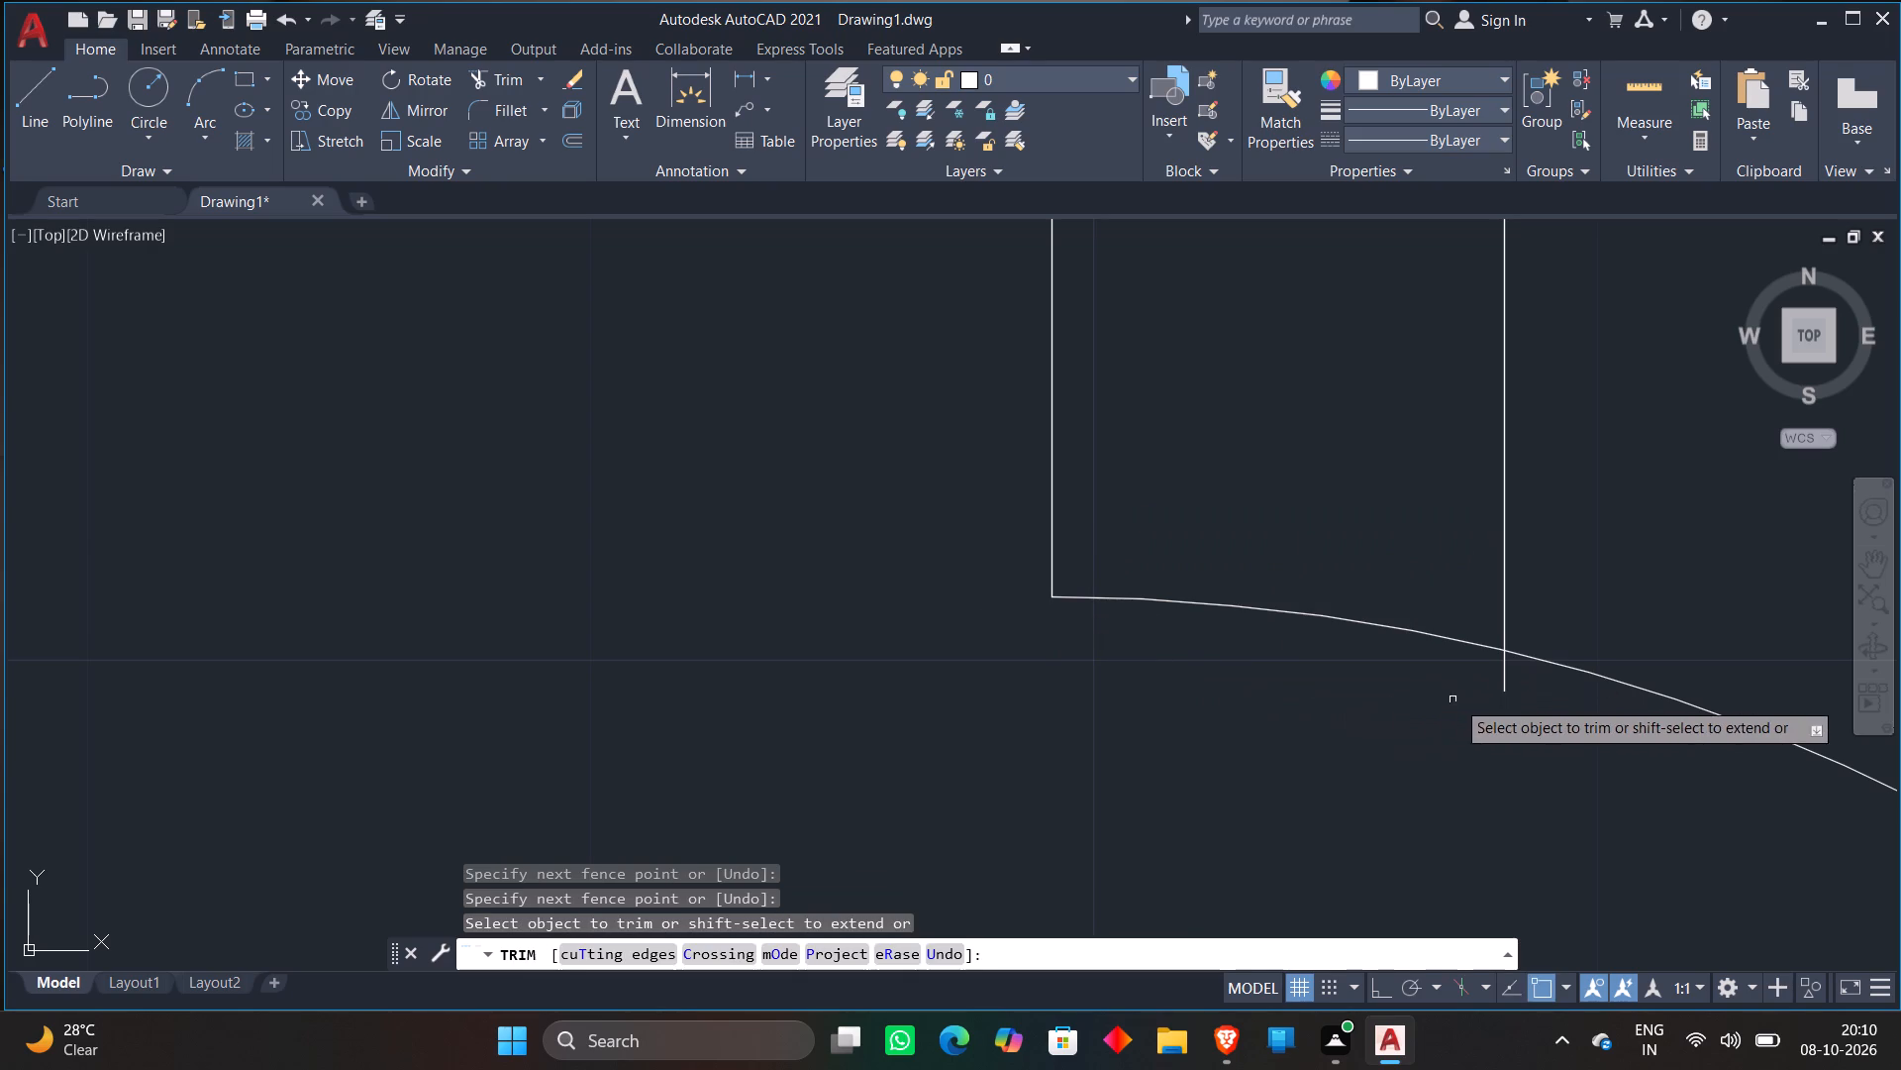
left_click(1478, 676)
left_click(1524, 674)
key("Escape")
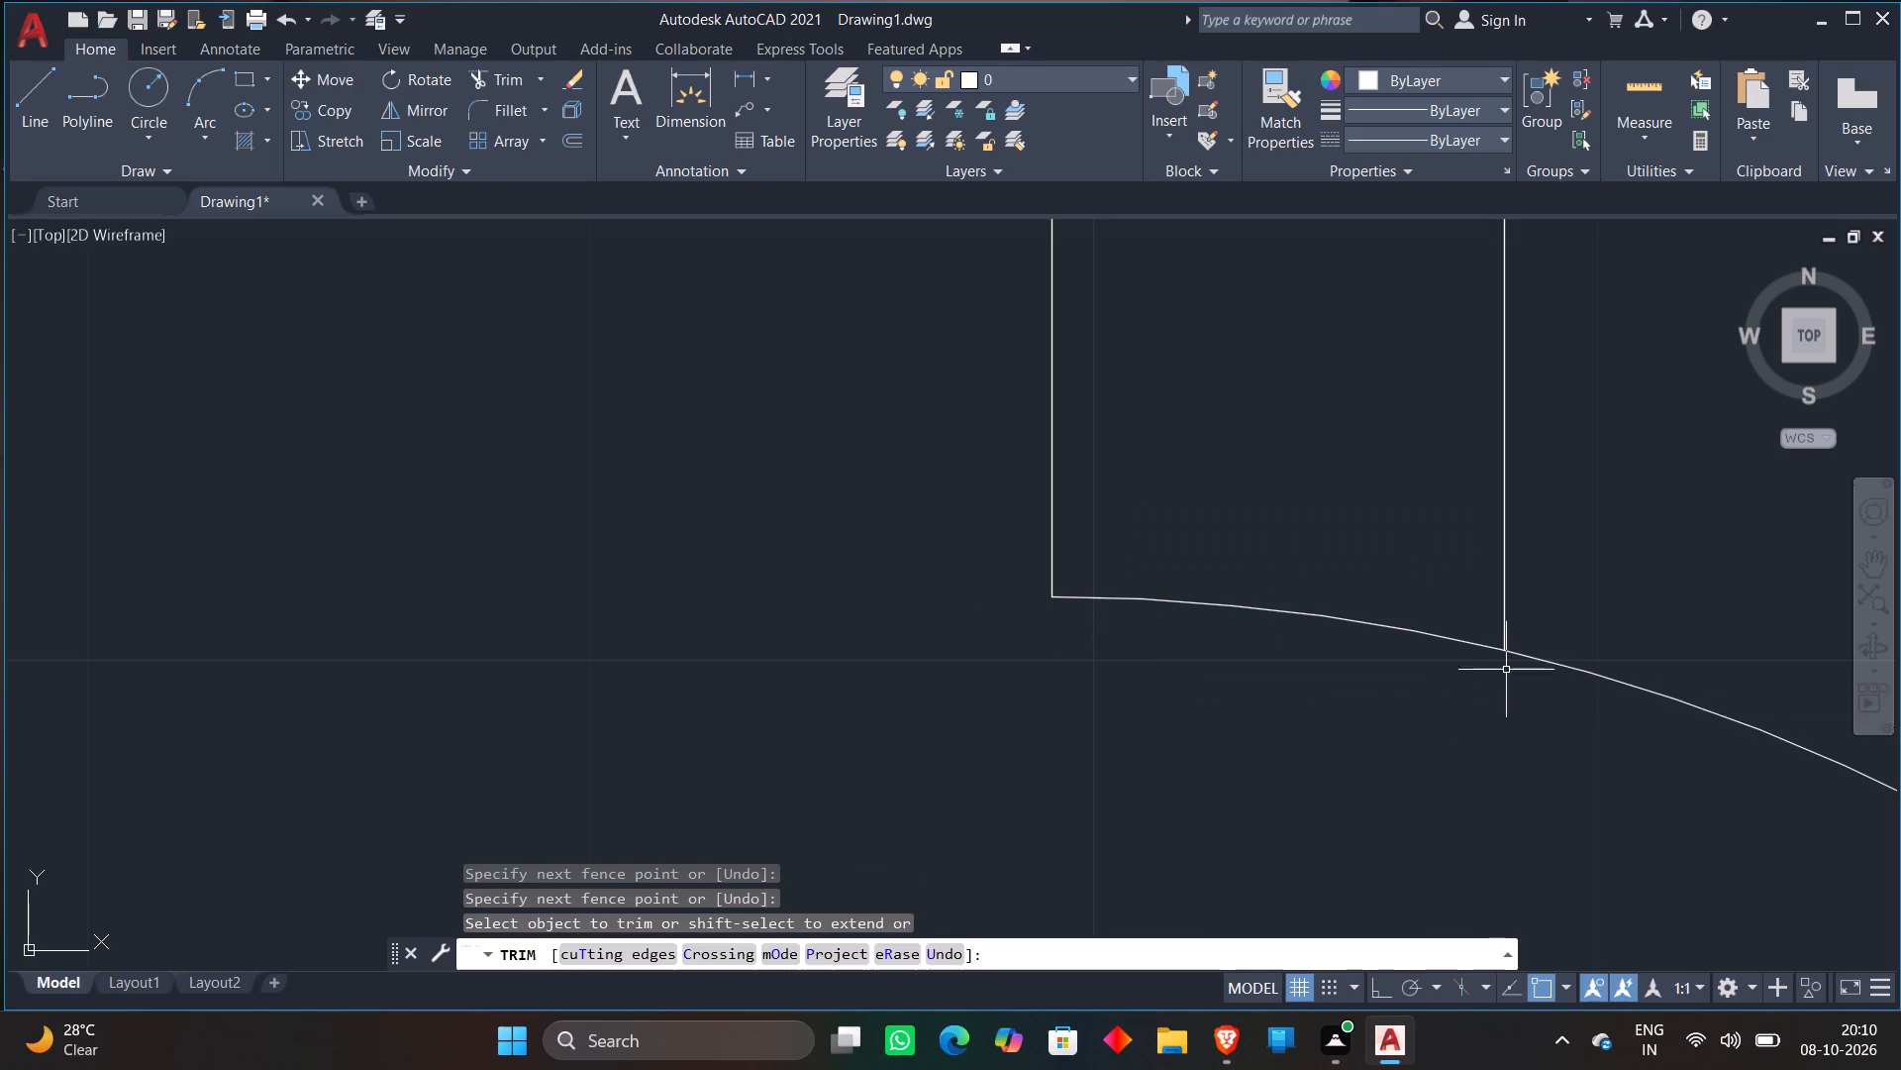
Copy the southeast-swinging door block by its leaf's upper west corner to the core's west wall, level with the upper small-room pair's north edge.
scroll(1375, 528, "down", 10)
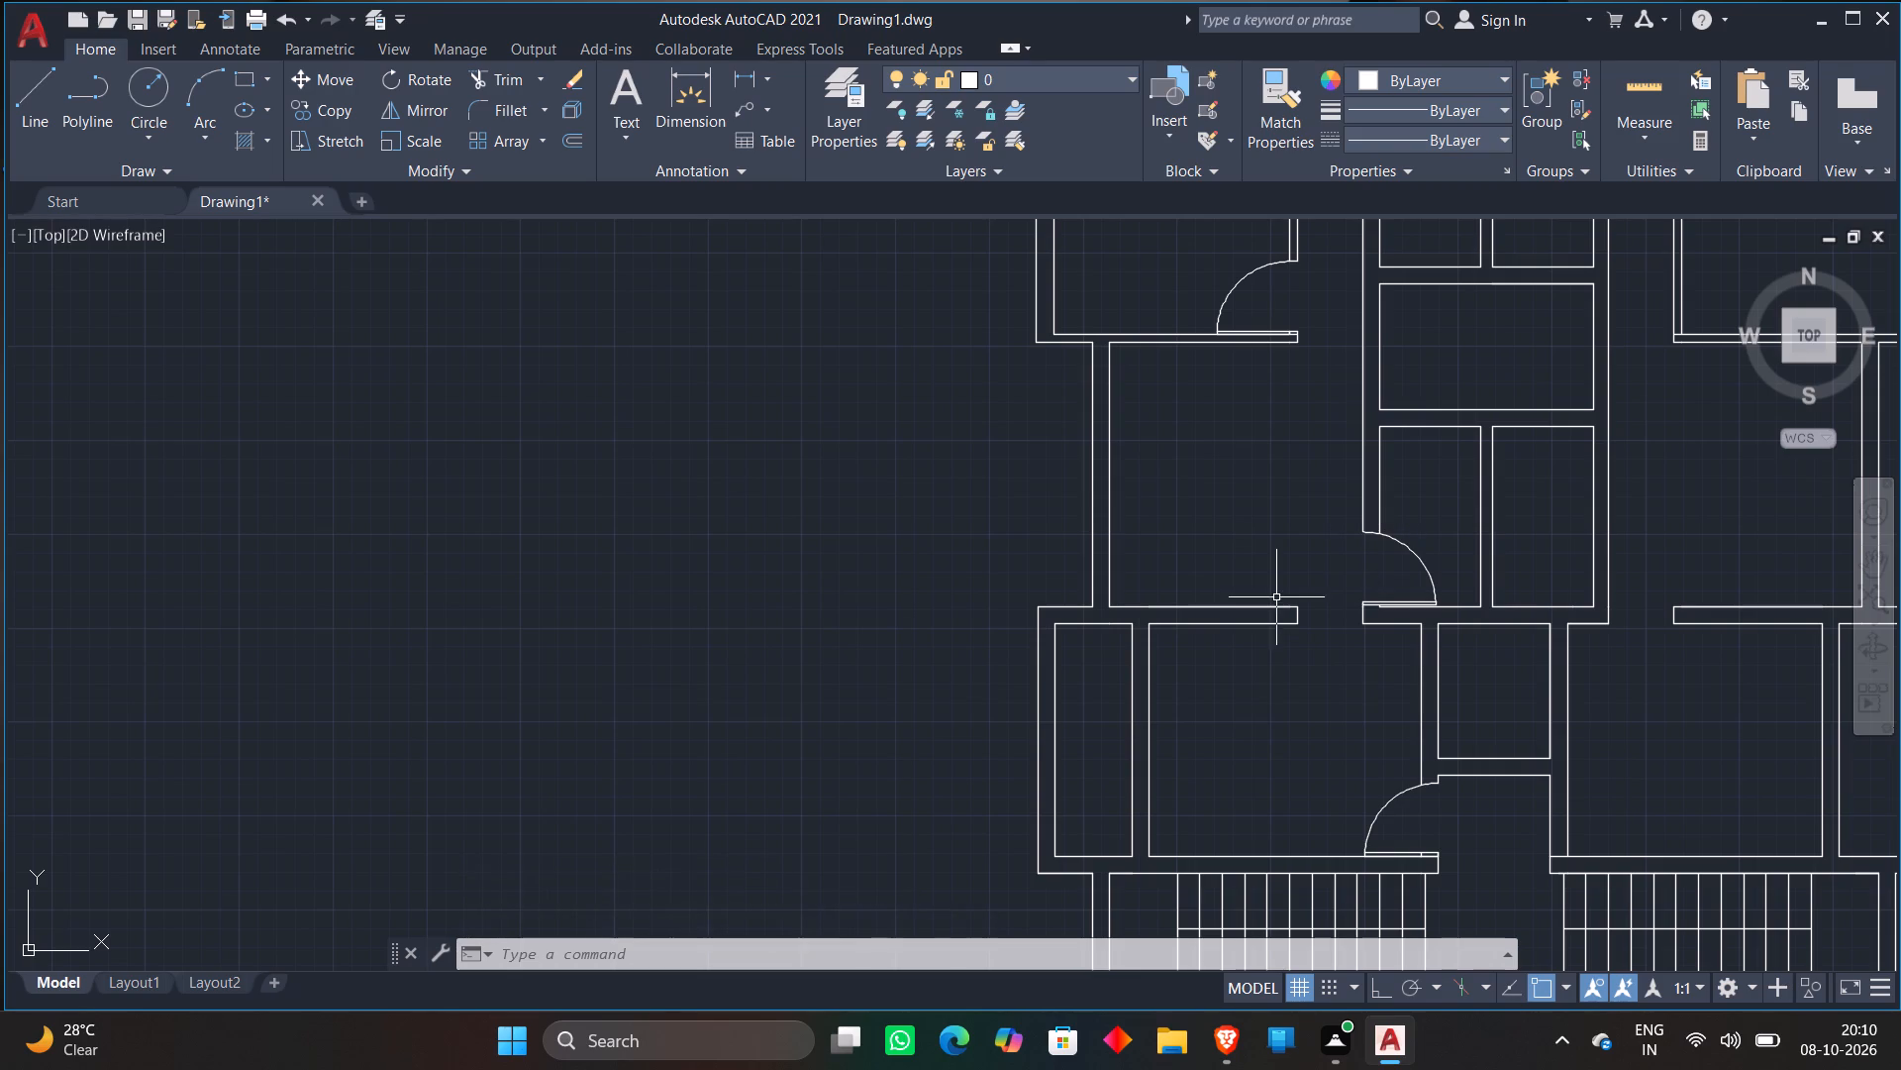
scroll(1395, 582, "up", 6)
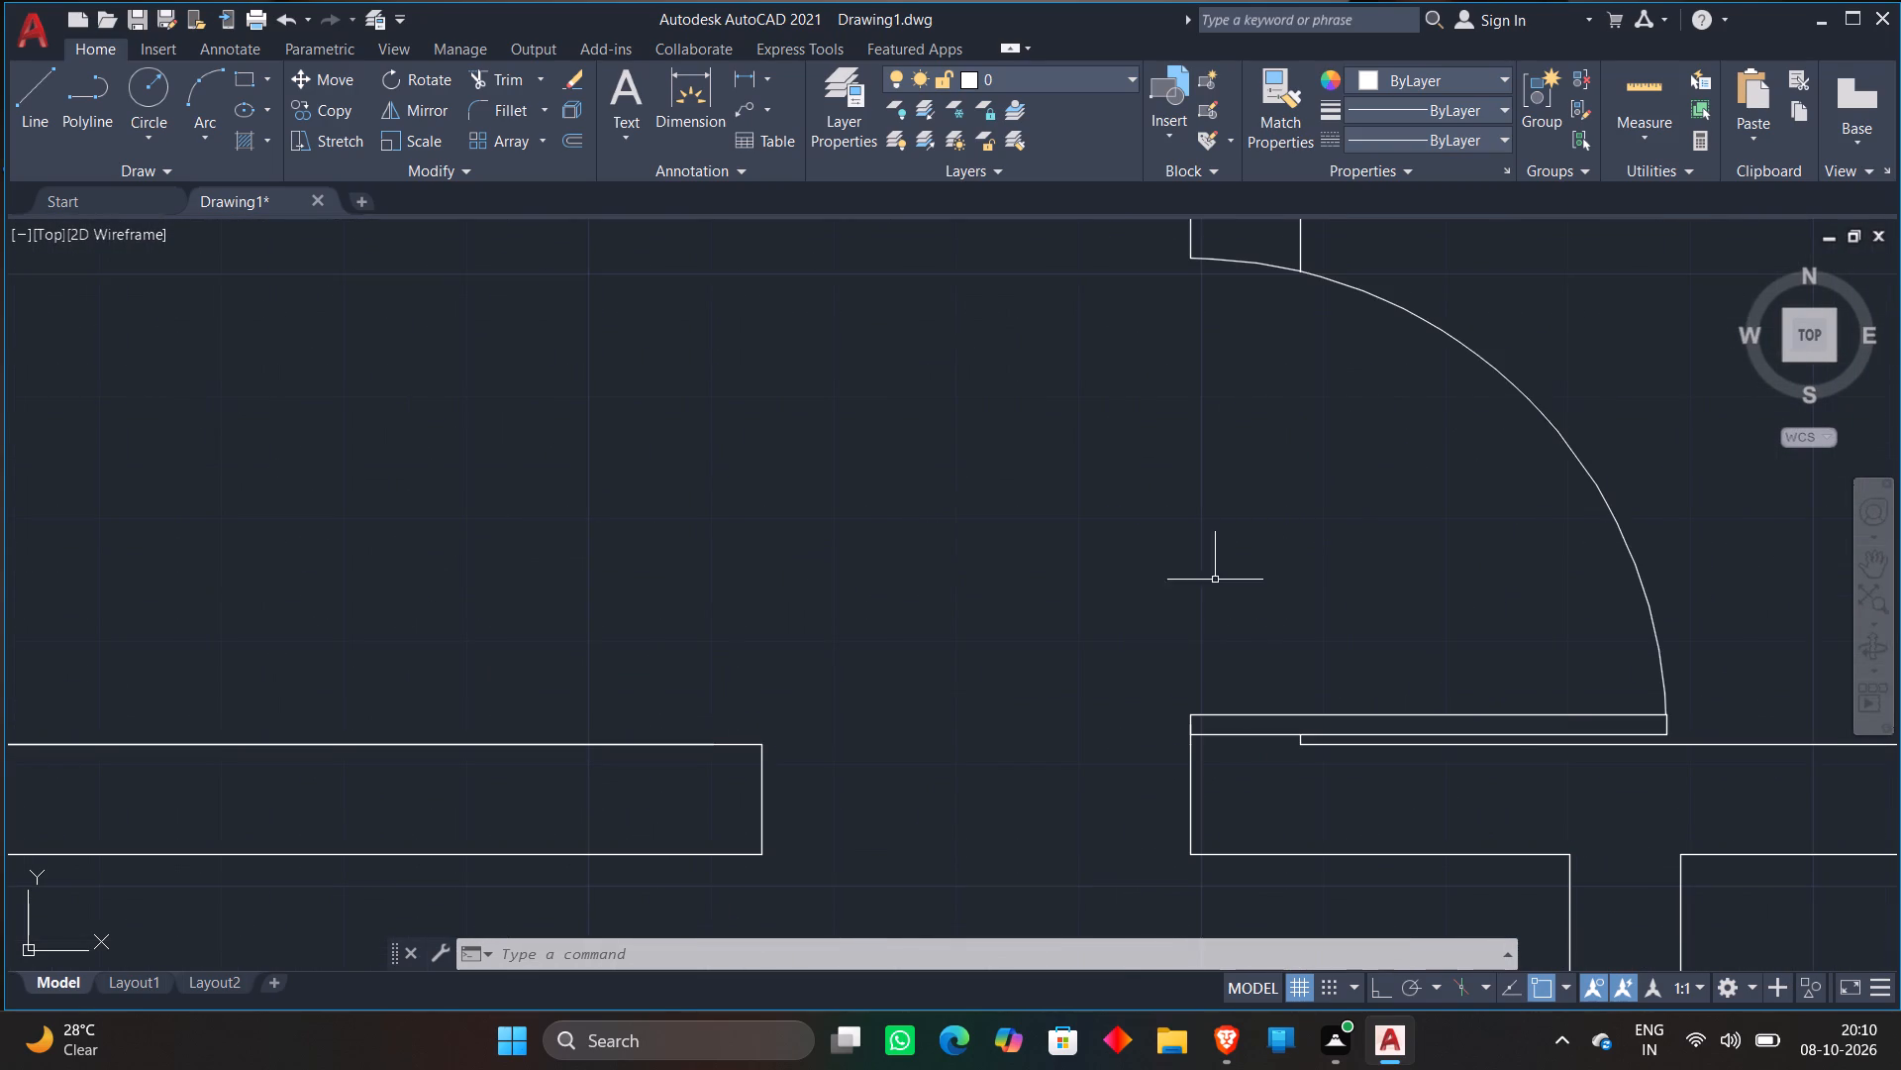
scroll(1256, 525, "down", 5)
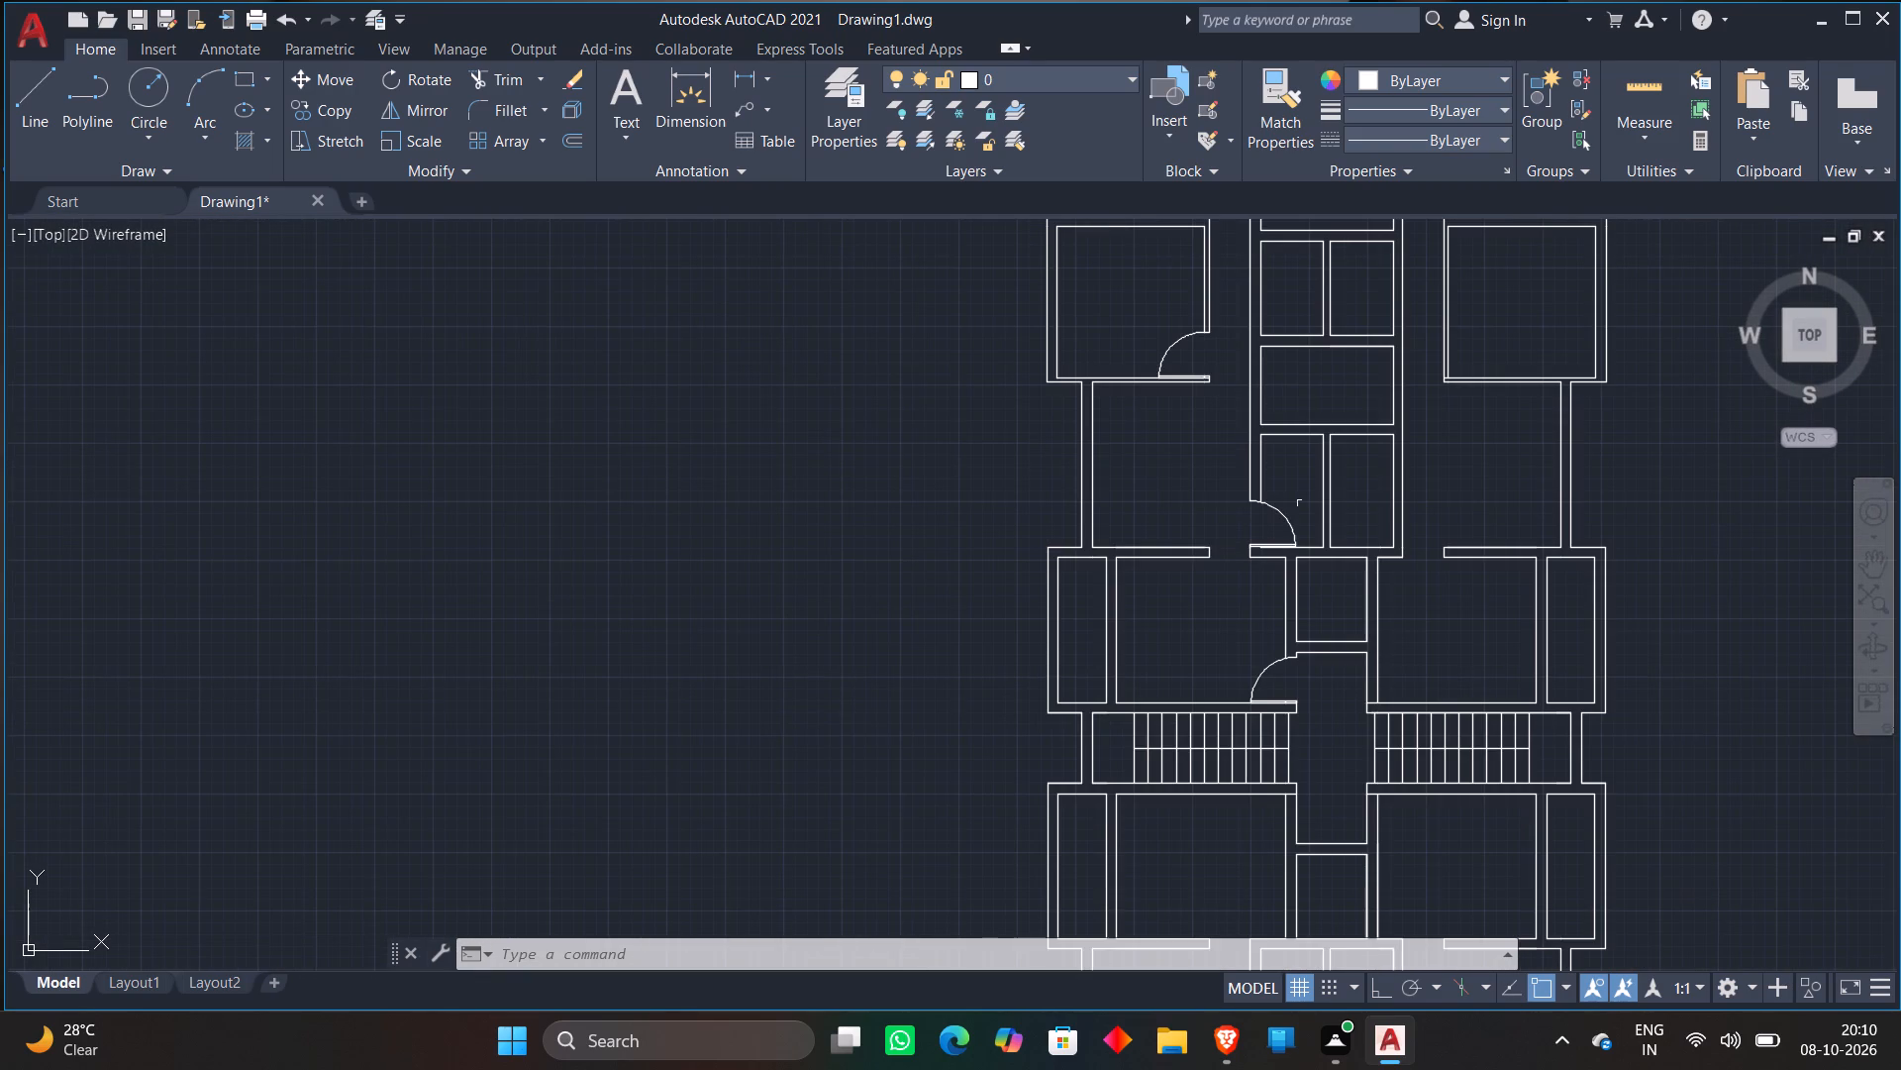
scroll(1300, 503, "down", 1)
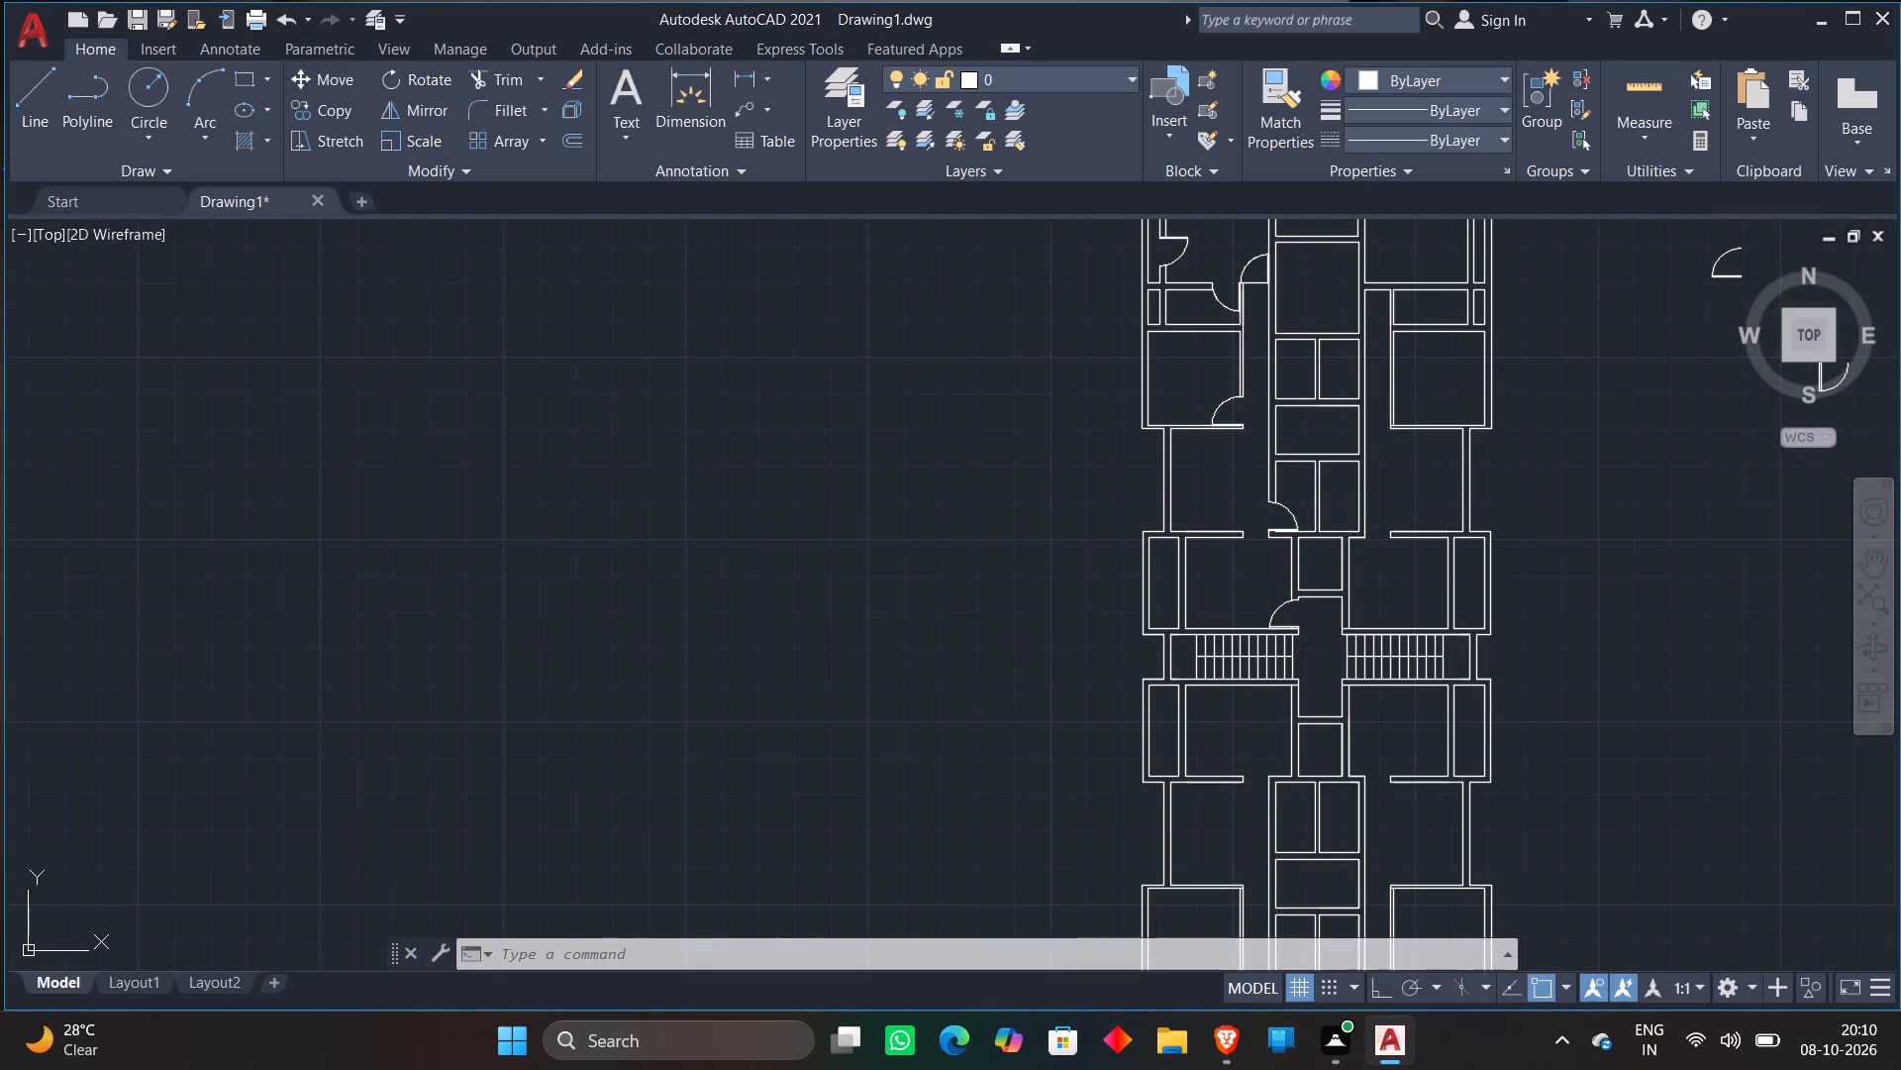
middle_click_drag(1565, 503, 1475, 741)
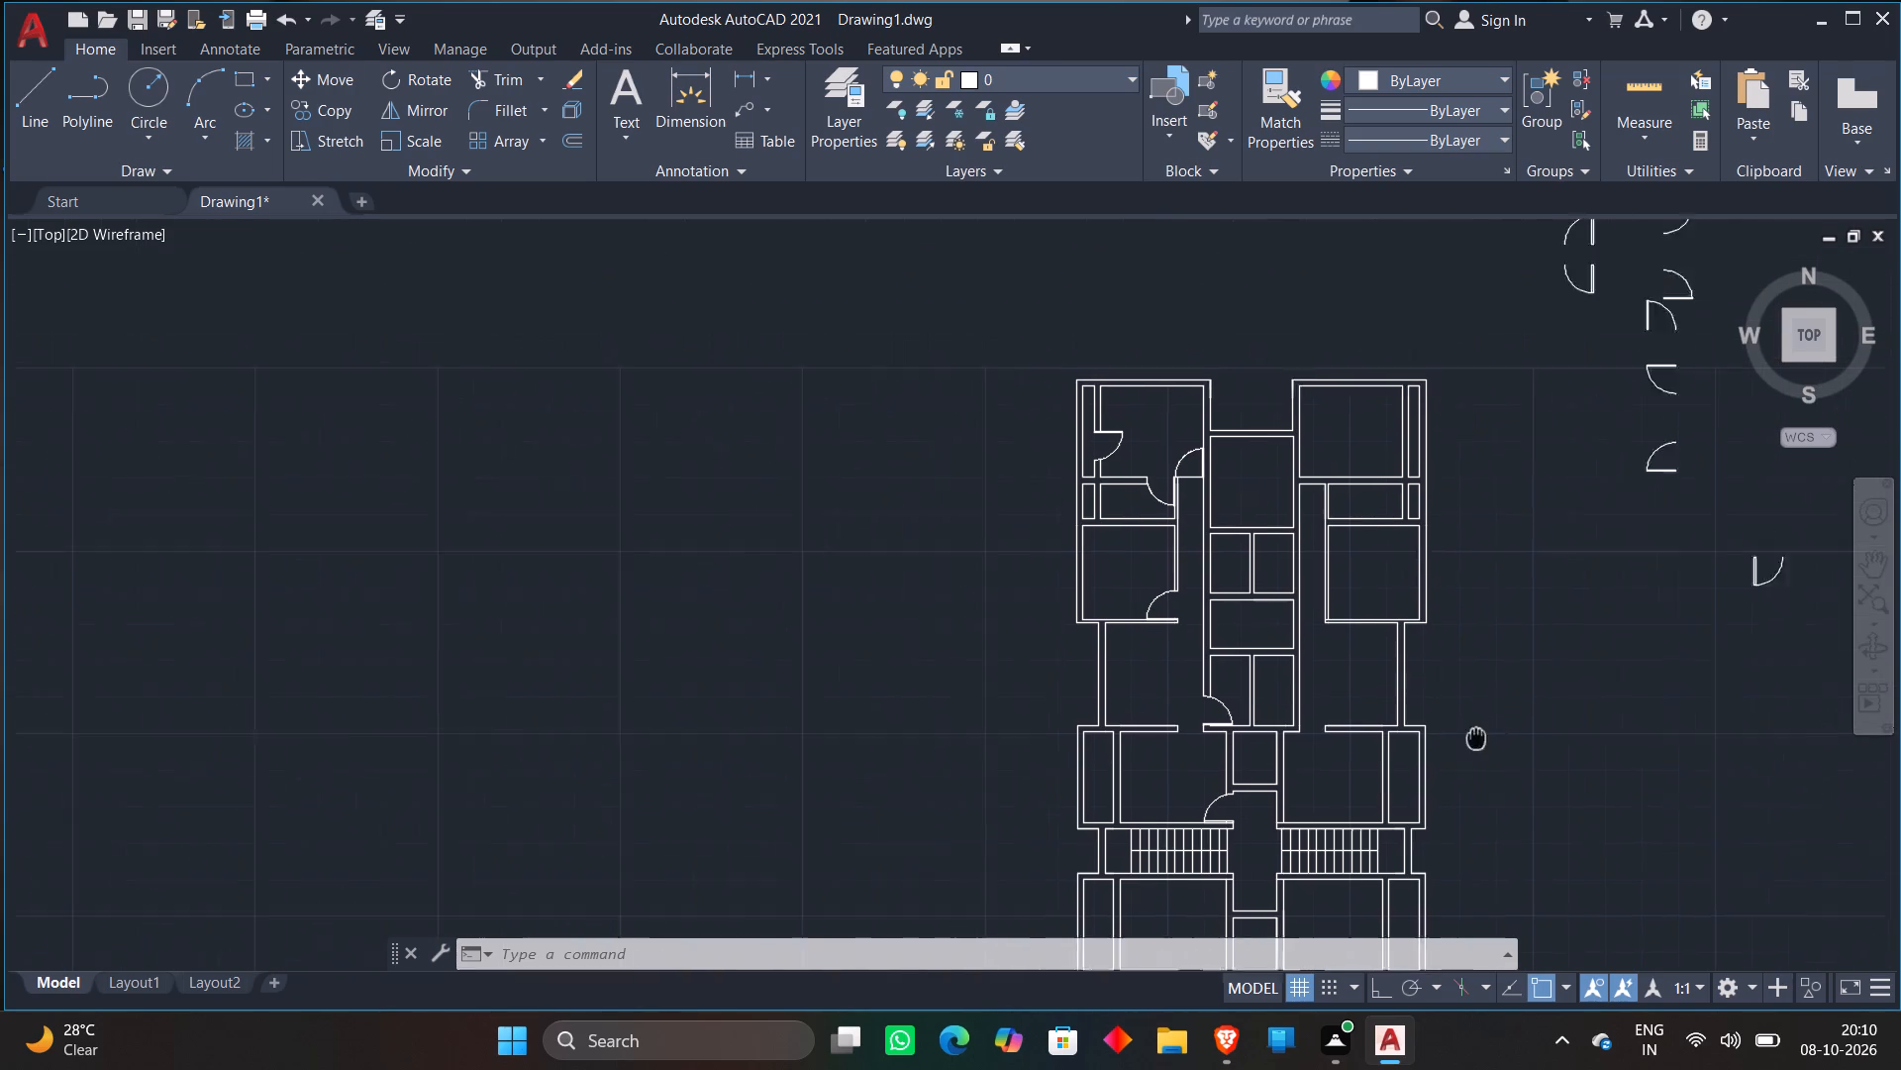
middle_click_drag(1475, 741, 1463, 764)
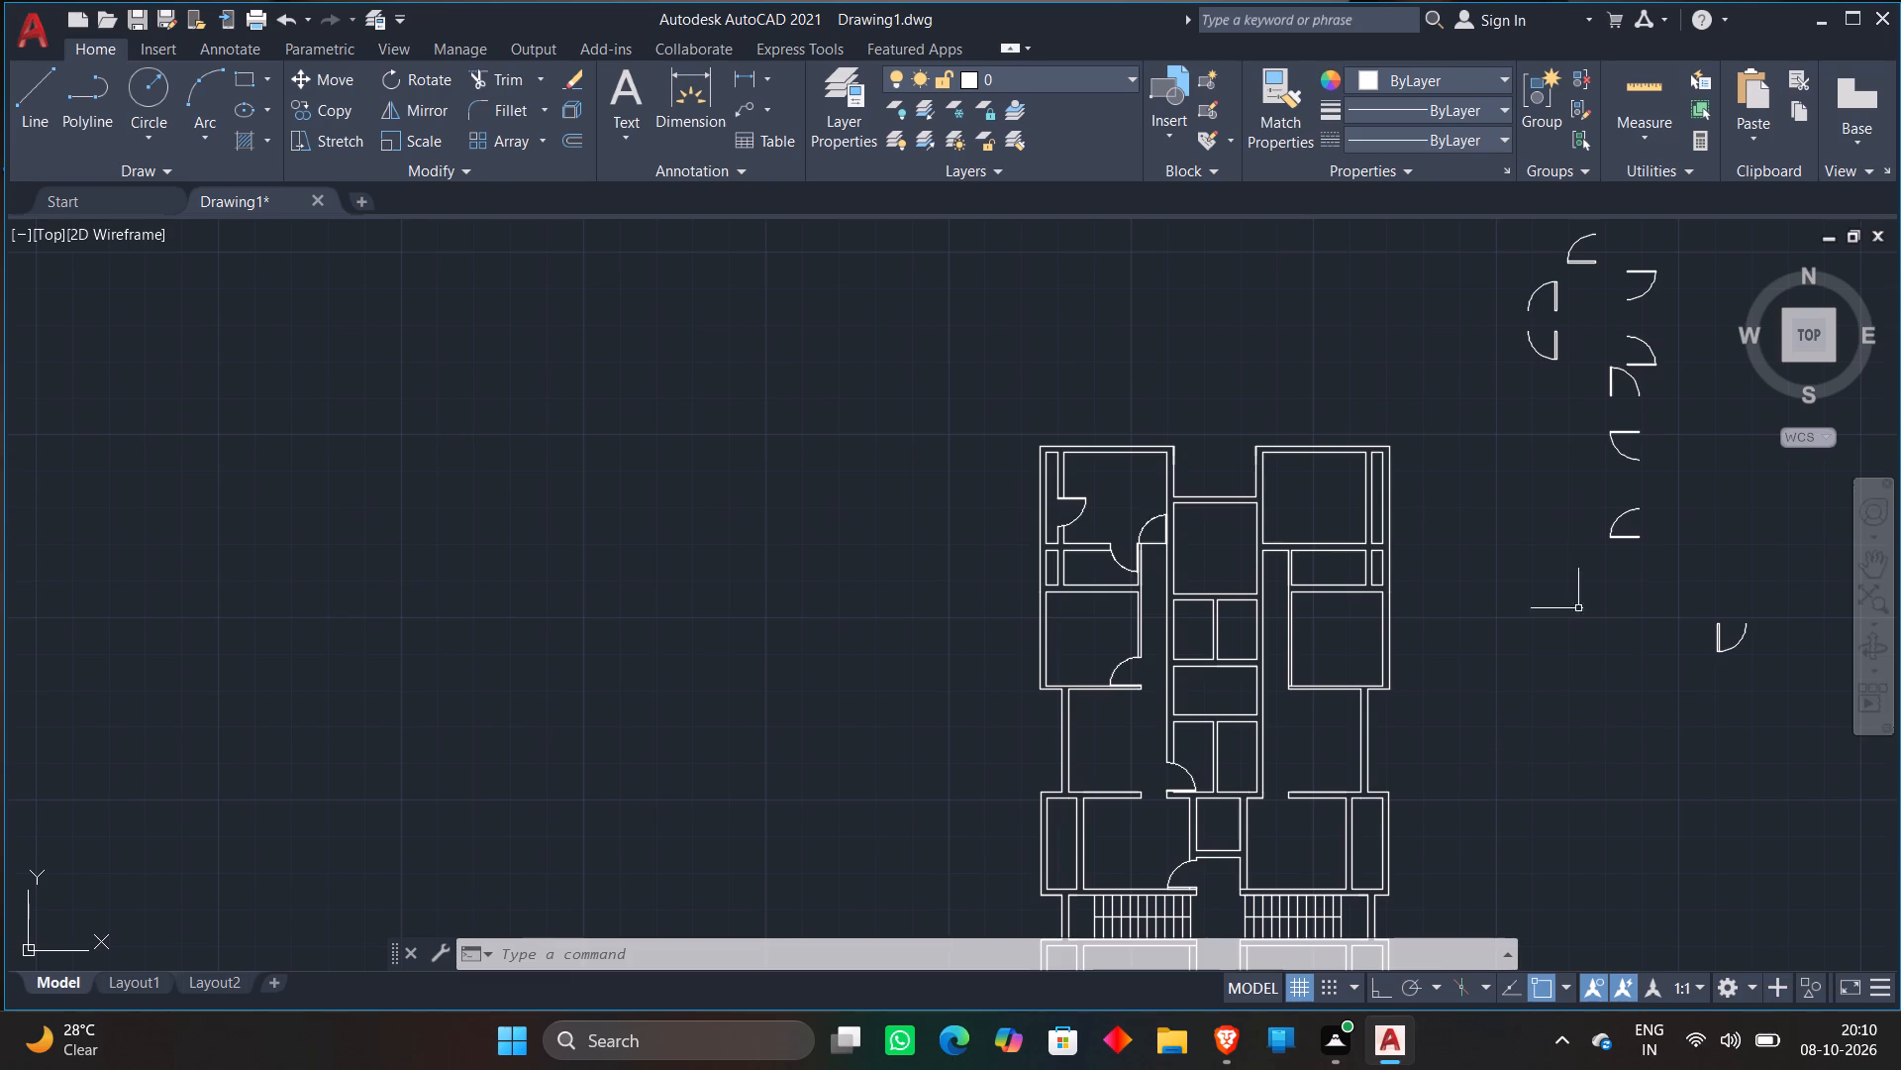
left_click(1641, 297)
right_click(1559, 817)
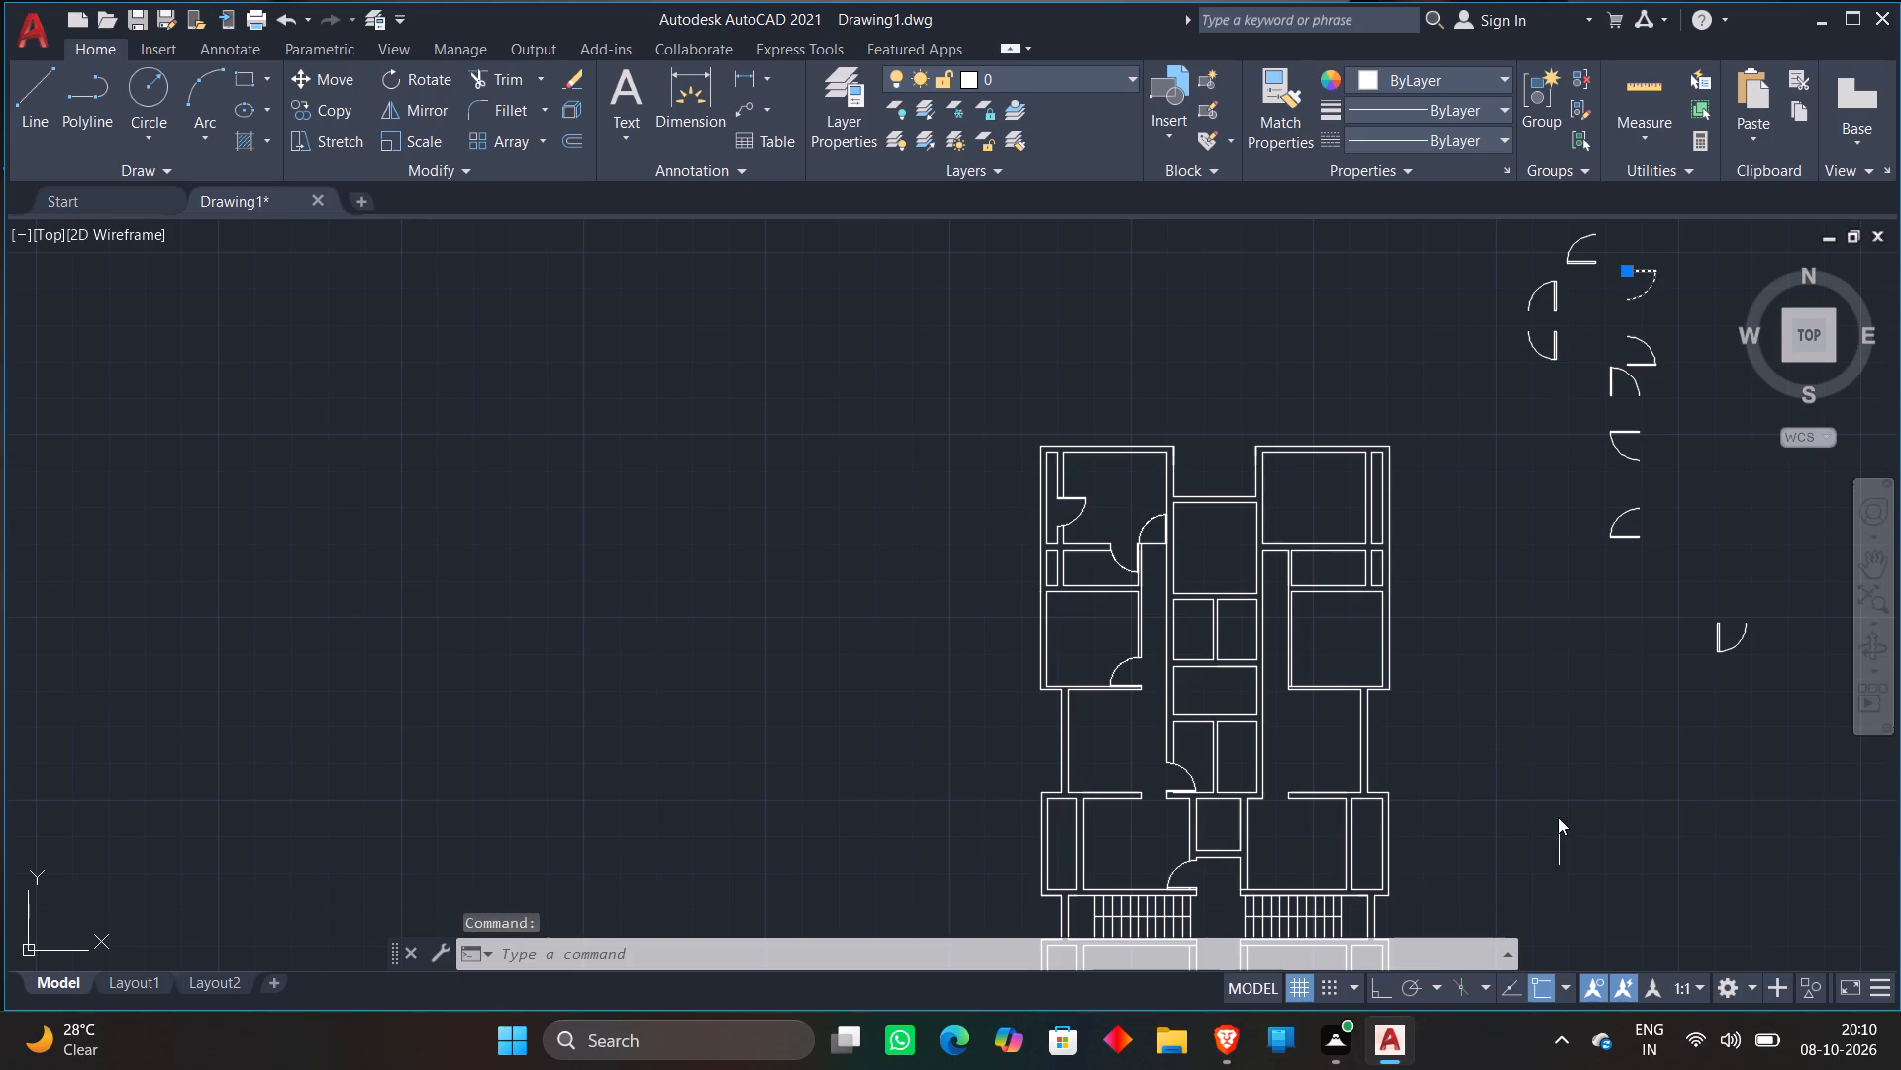
left_click(1662, 420)
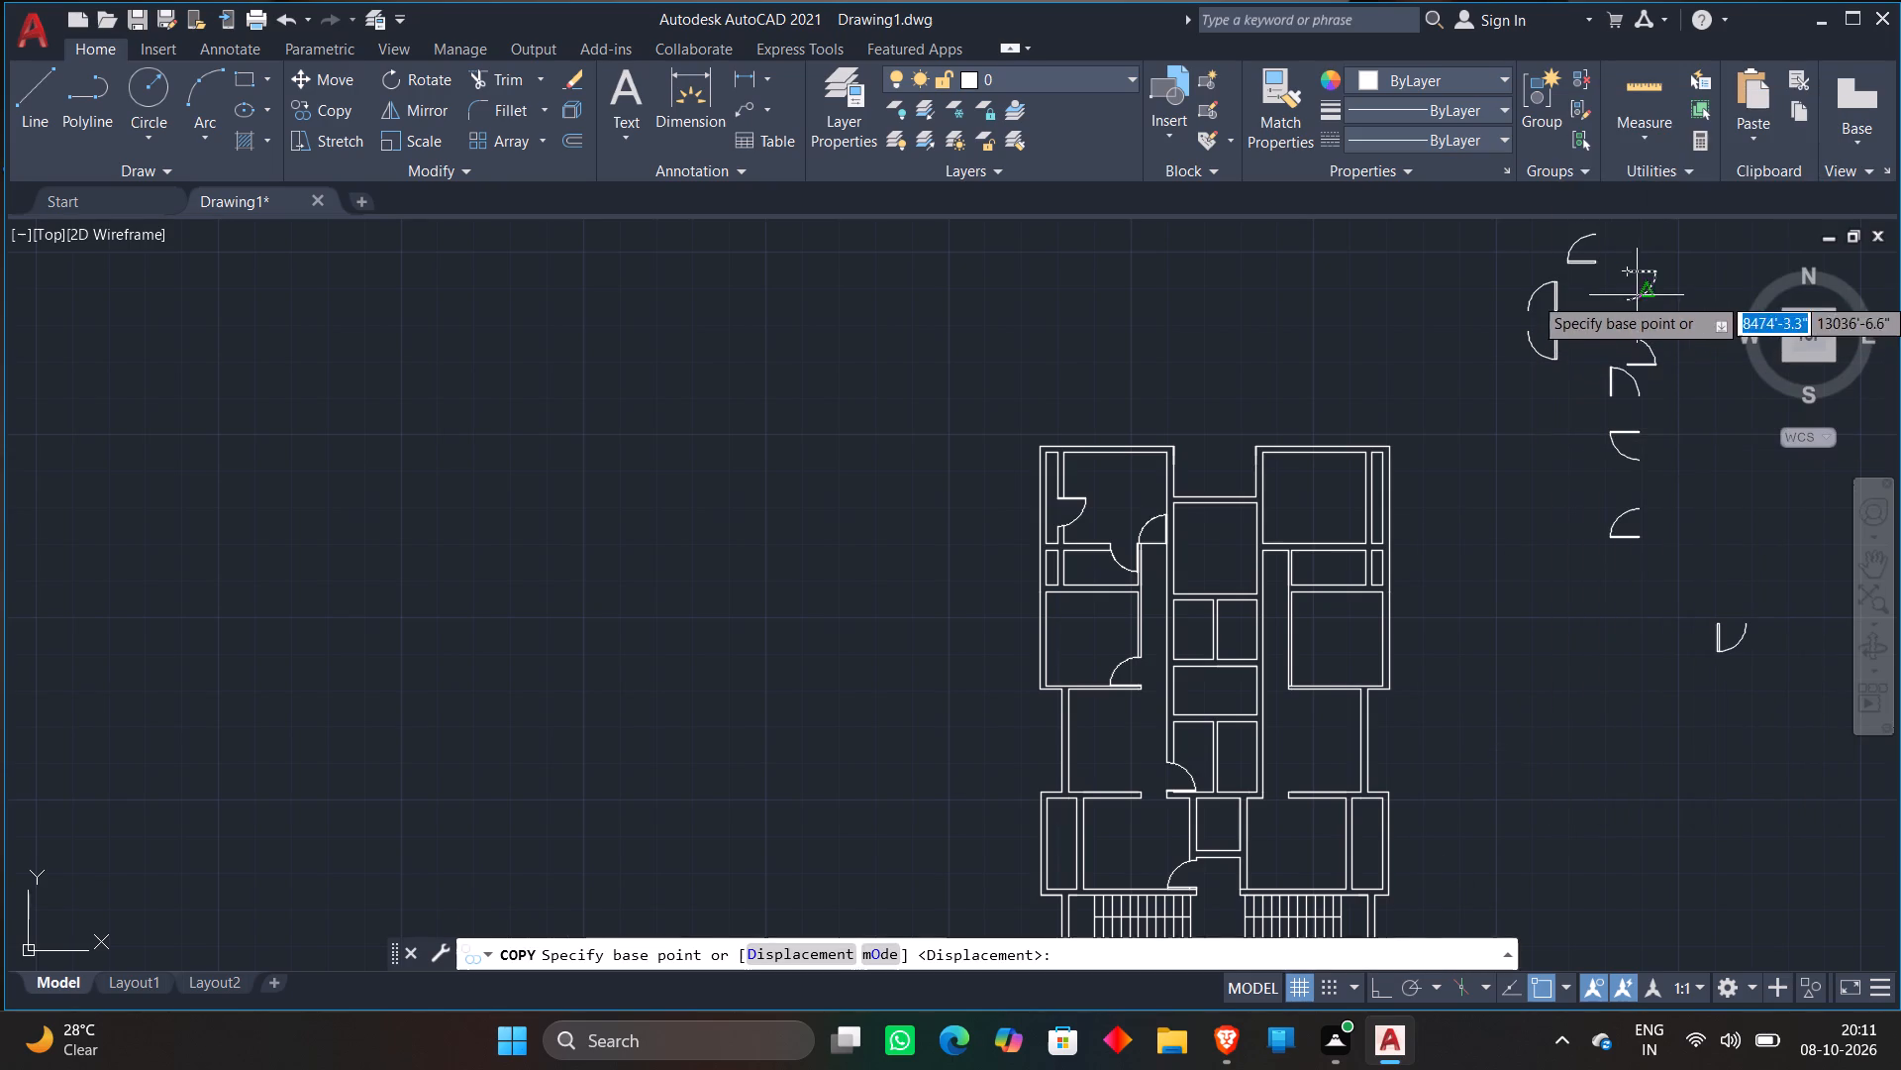
left_click(1629, 278)
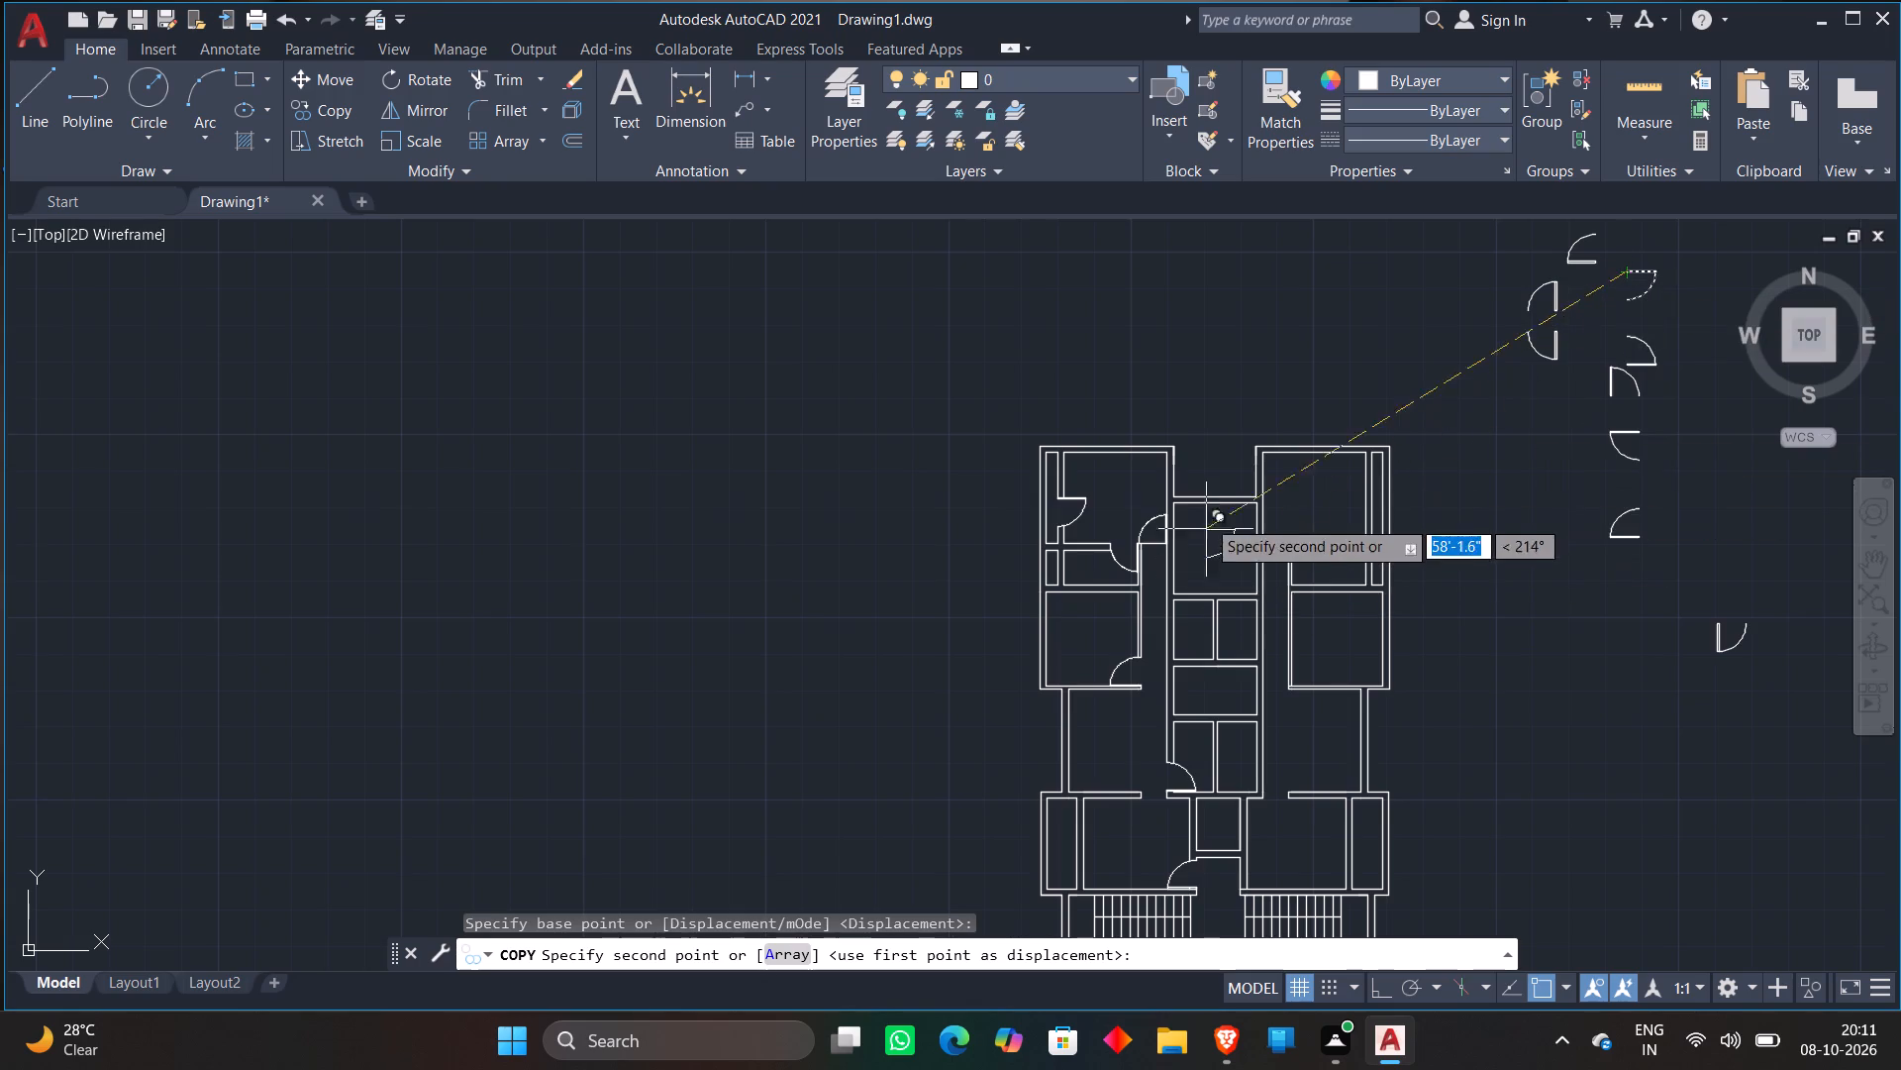
scroll(1164, 588, "up", 4)
scroll(1221, 695, "down", 3)
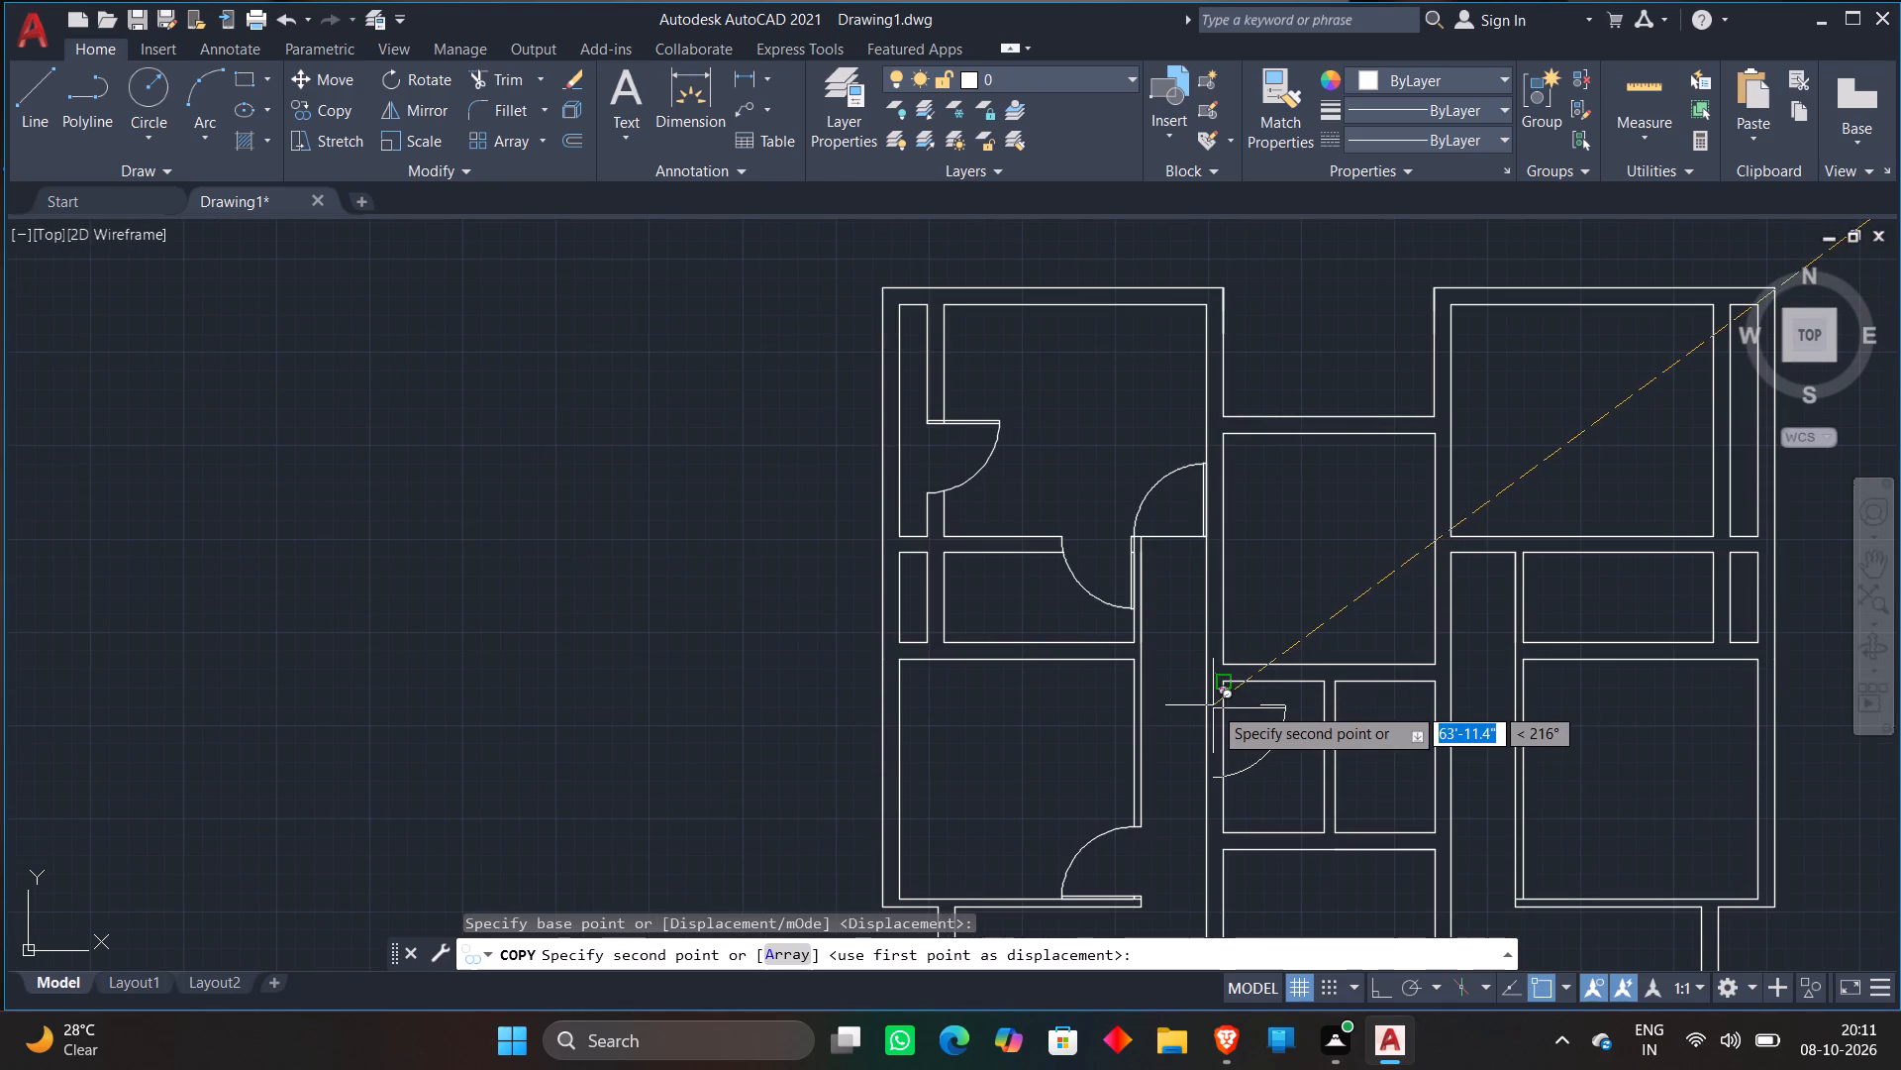
scroll(1207, 704, "up", 3)
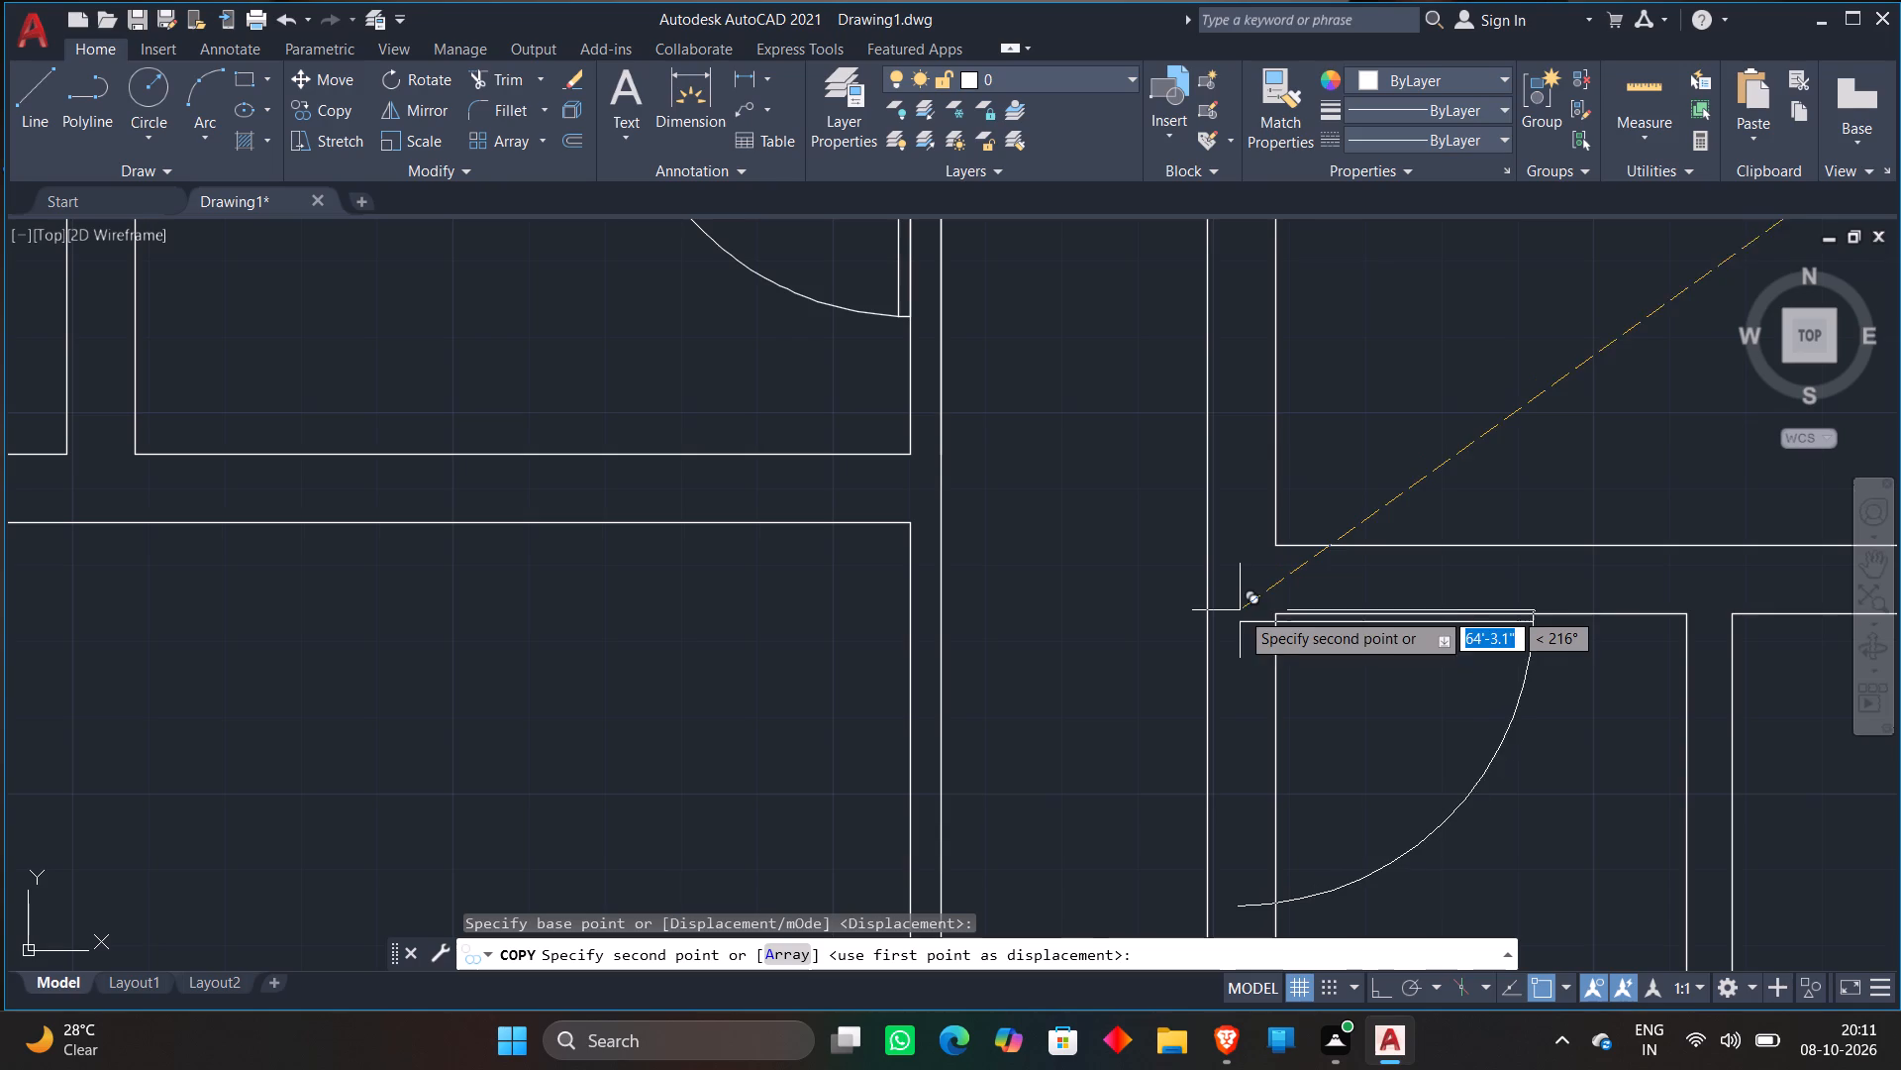
left_click(1200, 619)
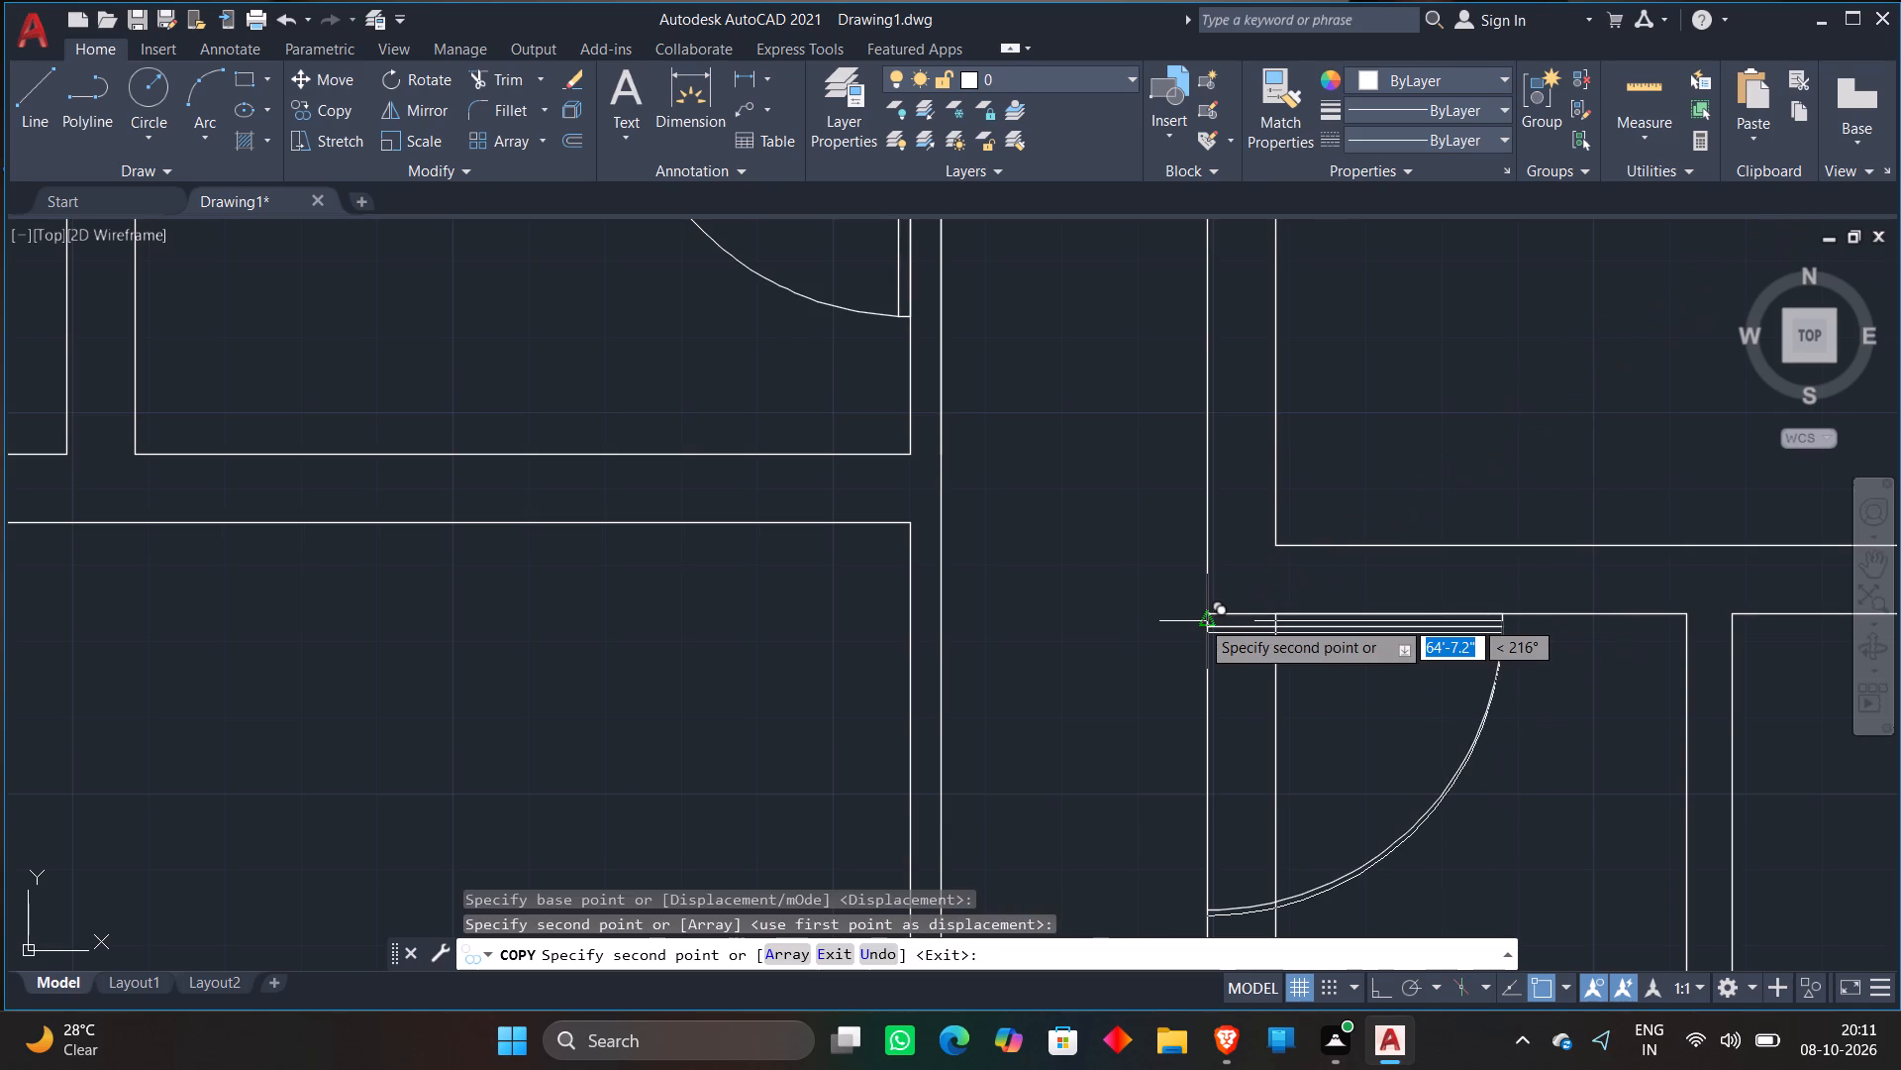
key("Escape")
Trim both lines of the core's west wall between the new door's leaf and arc.
type("TR")
key("space")
left_click(1297, 700)
left_click(1153, 709)
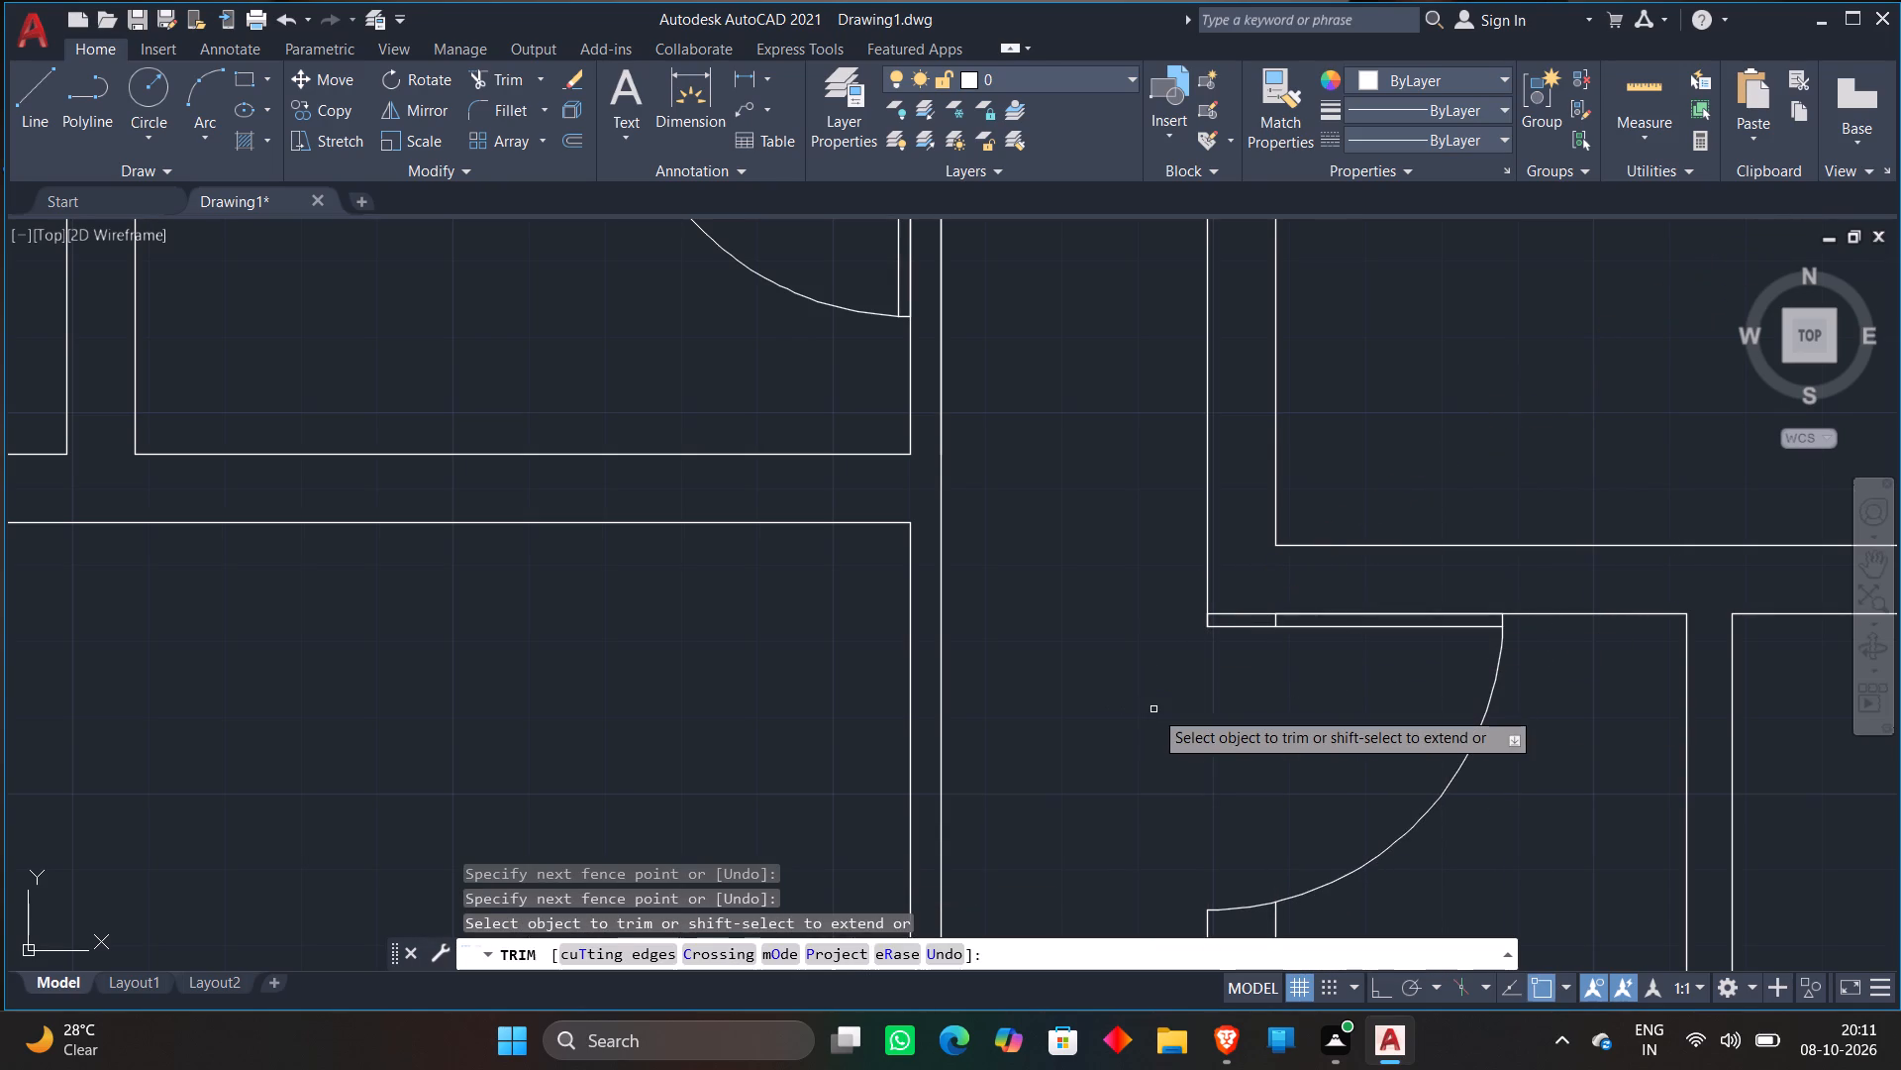
Copy the northeast-swinging door block by its leaf's upper west corner to the core's west wall, level with the large core room's south edge.
key("Escape")
scroll(1243, 660, "down", 6)
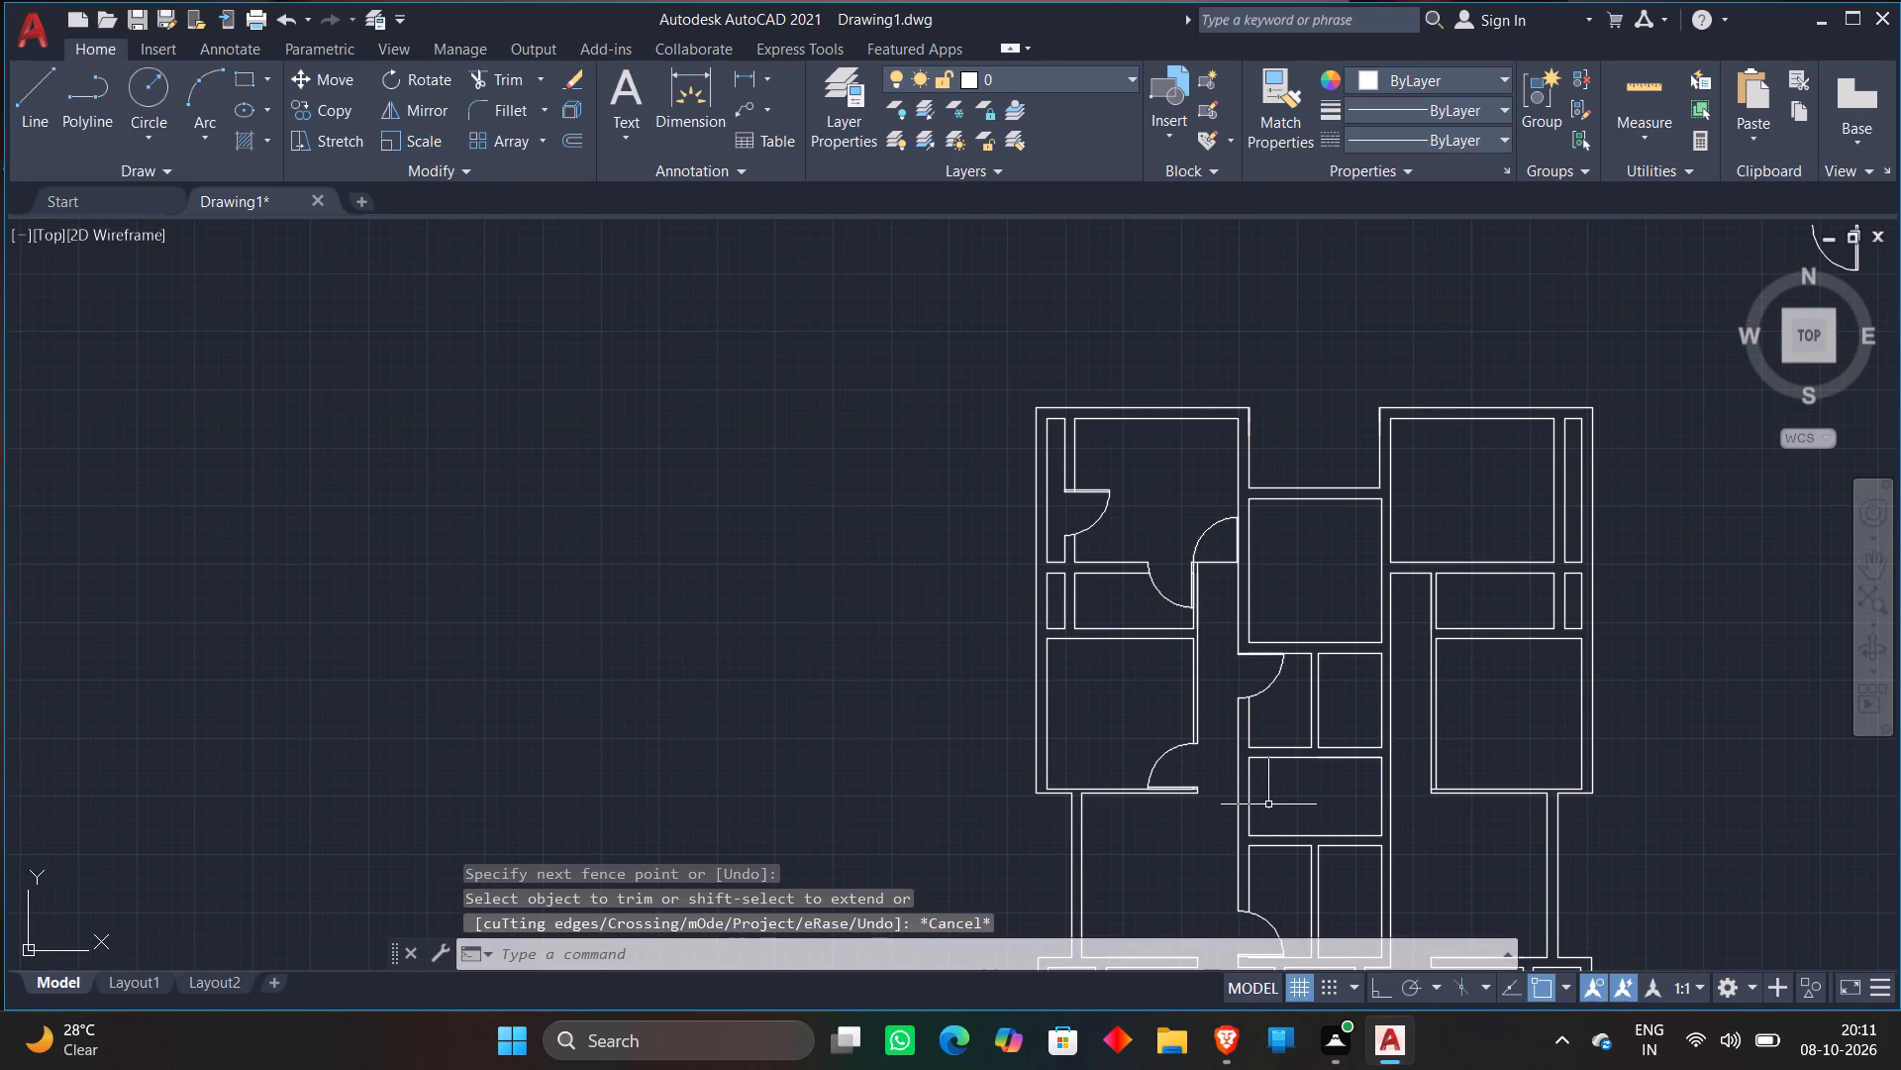
middle_click_drag(1268, 804, 1277, 730)
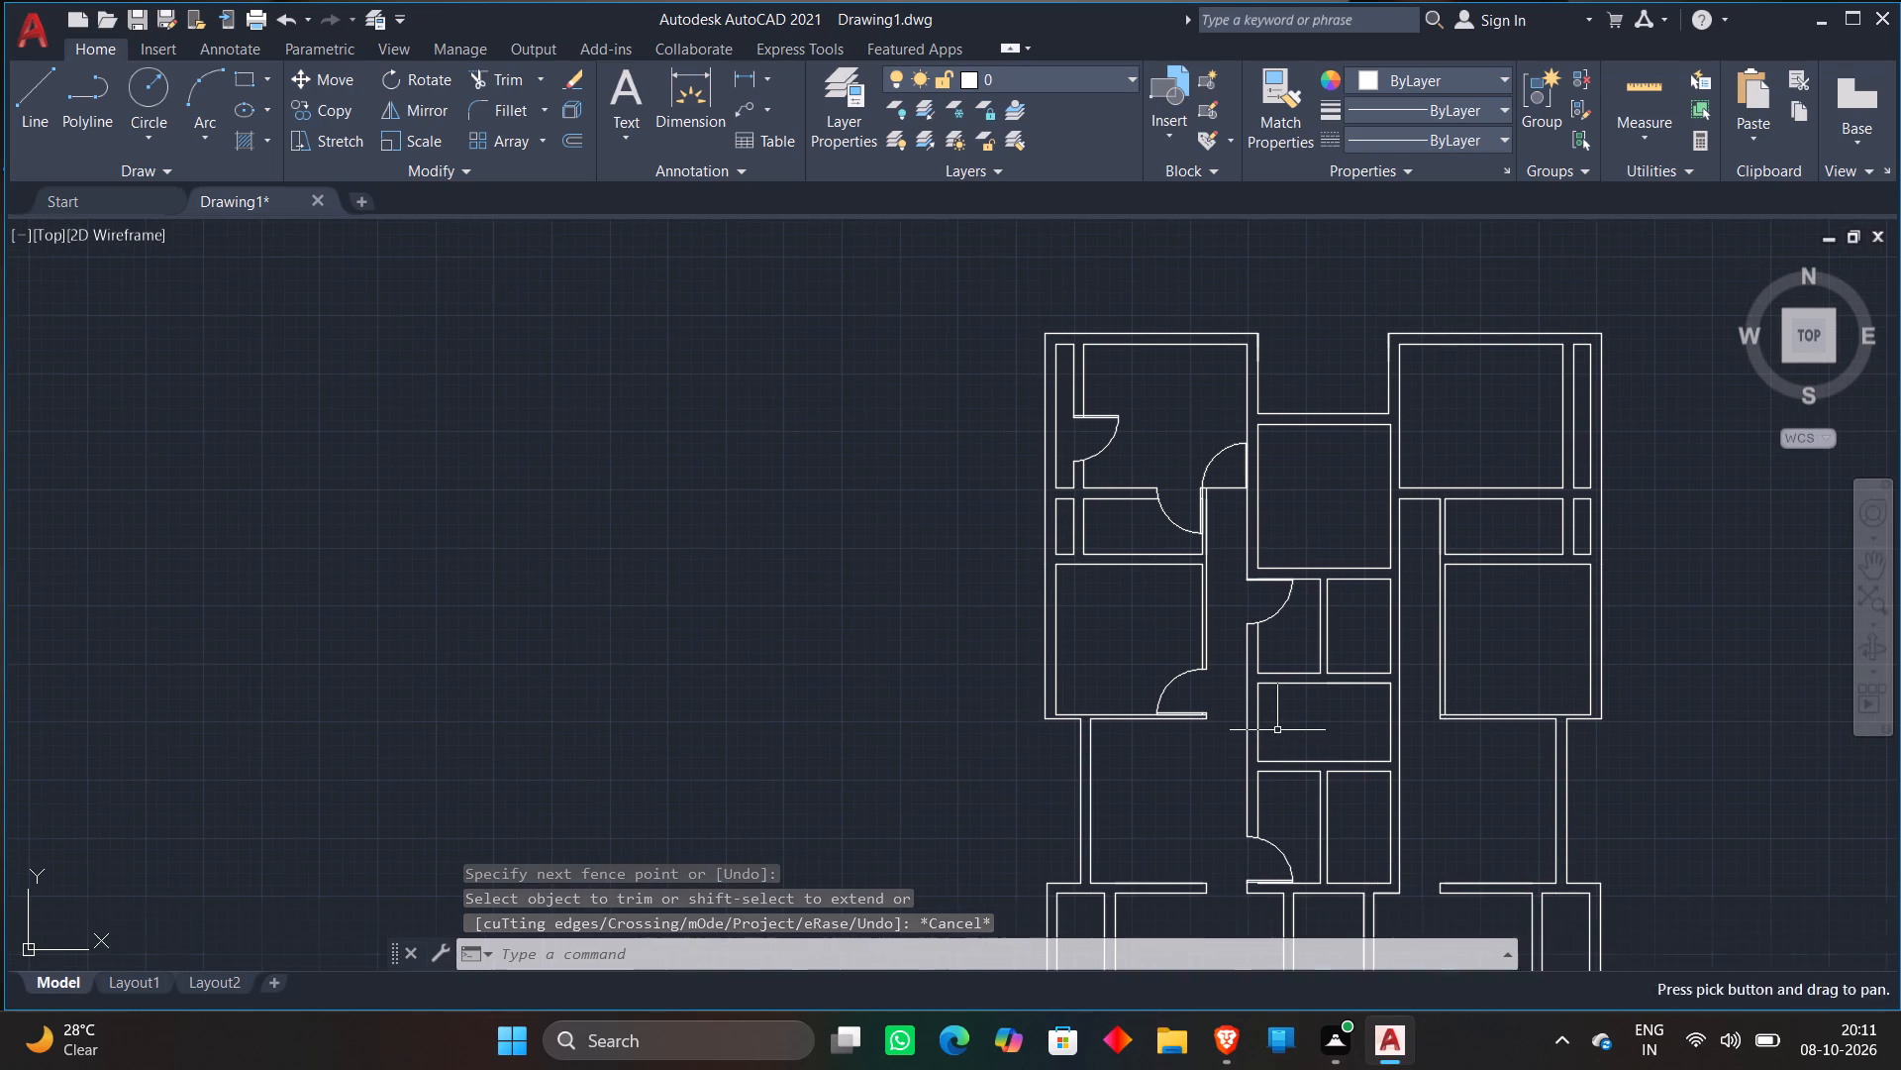
scroll(1289, 624, "down", 2)
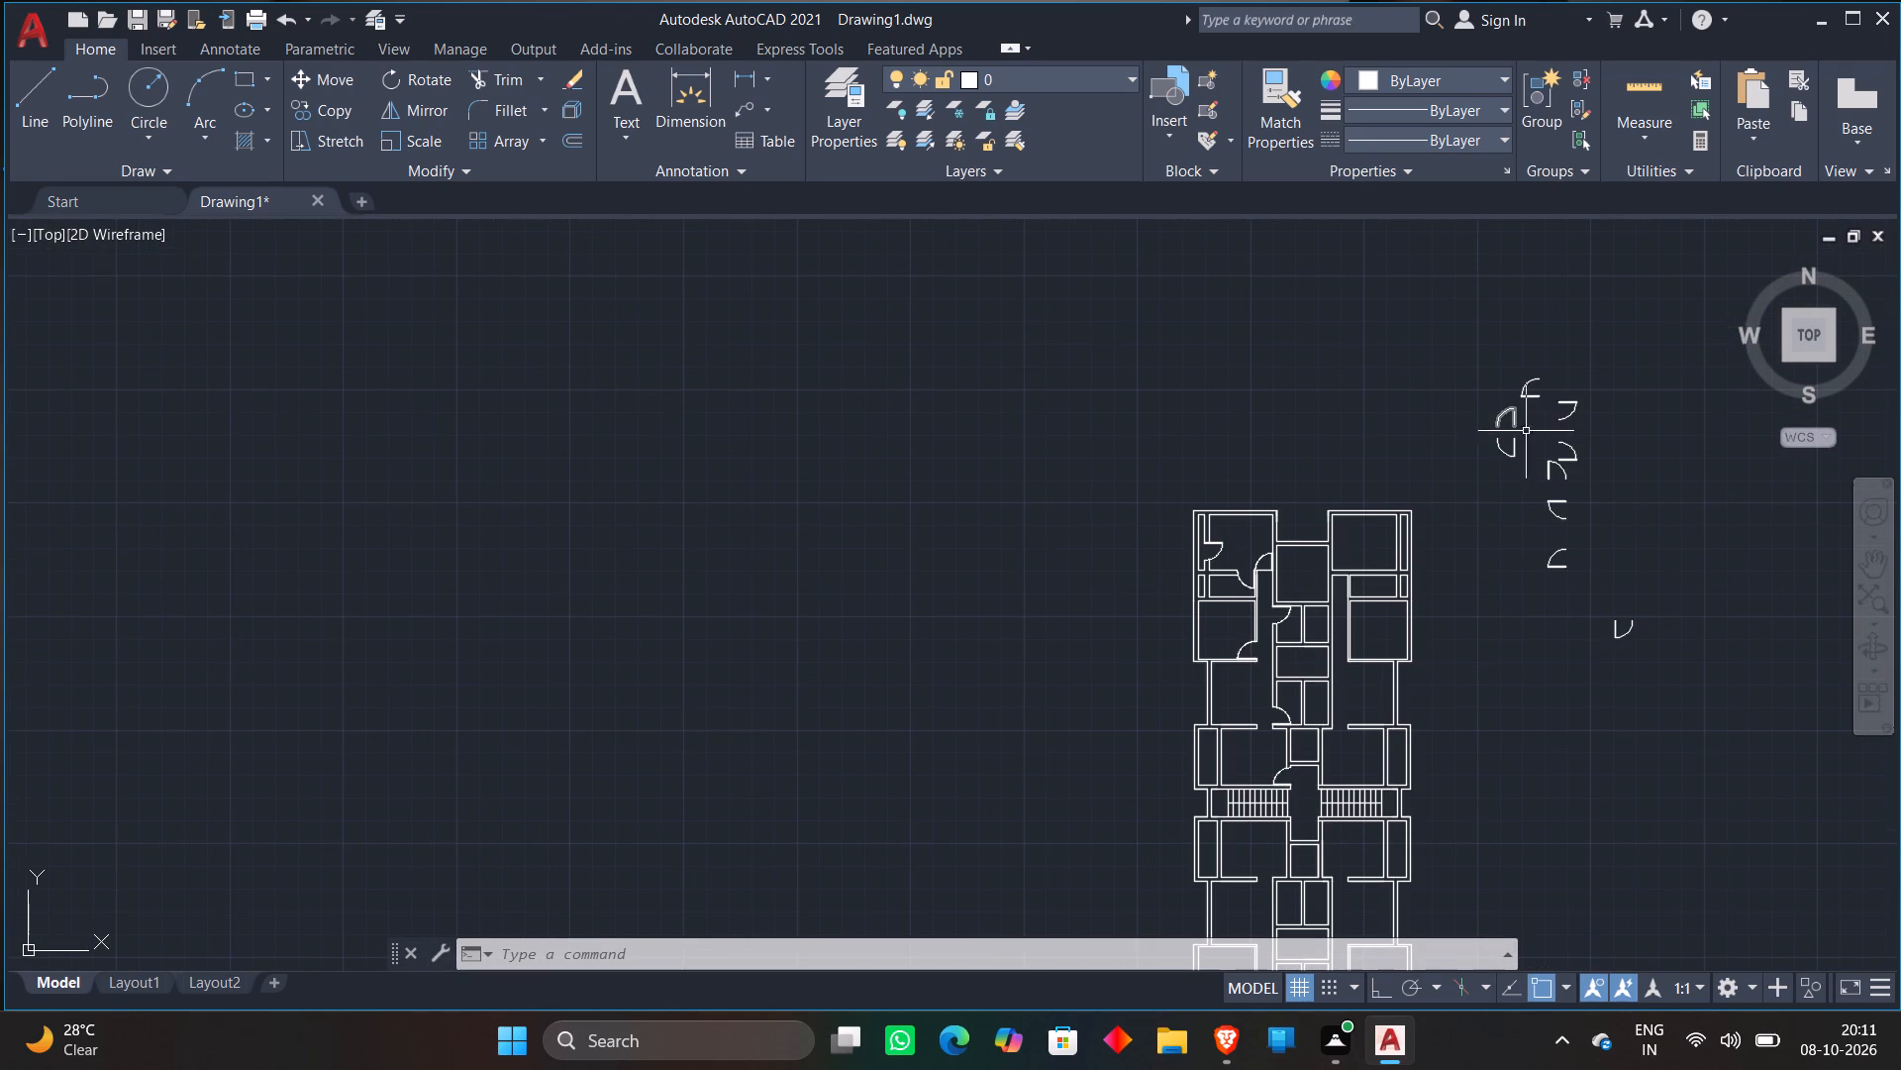
left_click(1562, 443)
right_click(1541, 604)
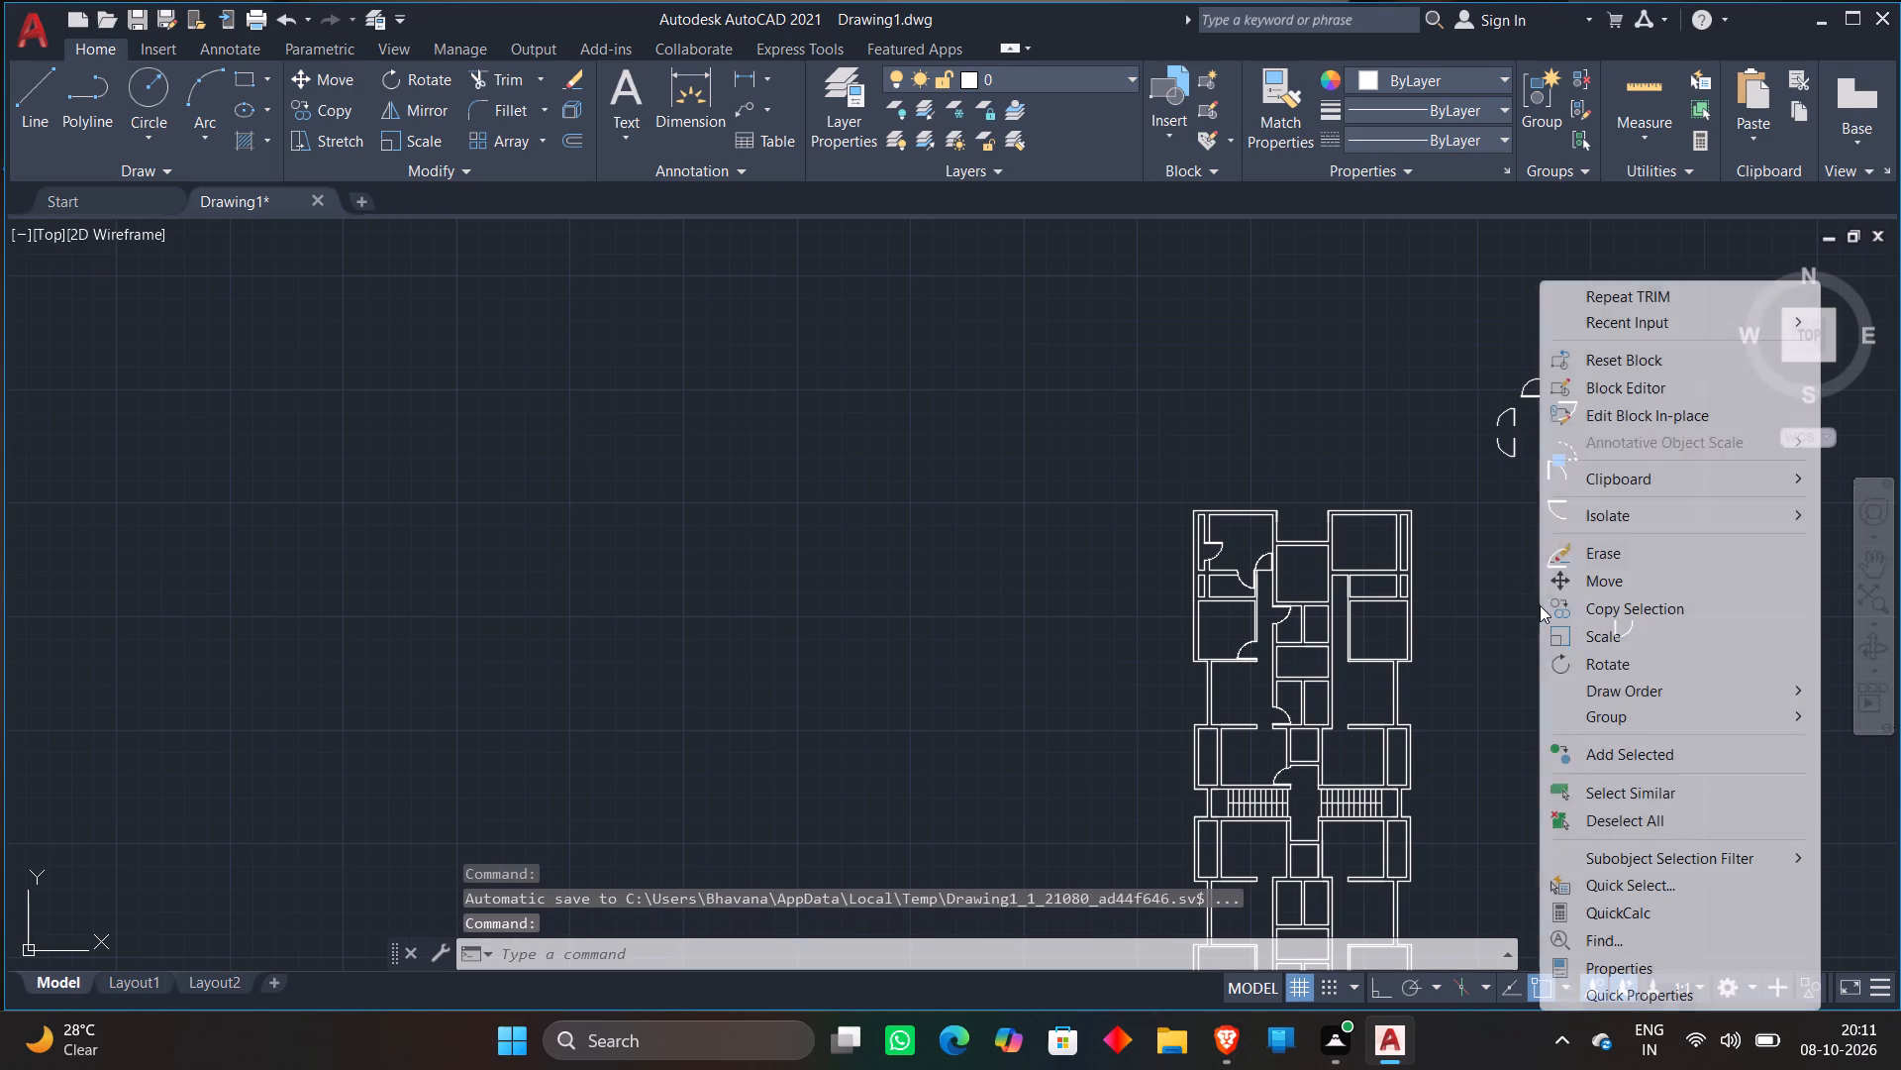
left_click(1565, 609)
scroll(1574, 421, "up", 2)
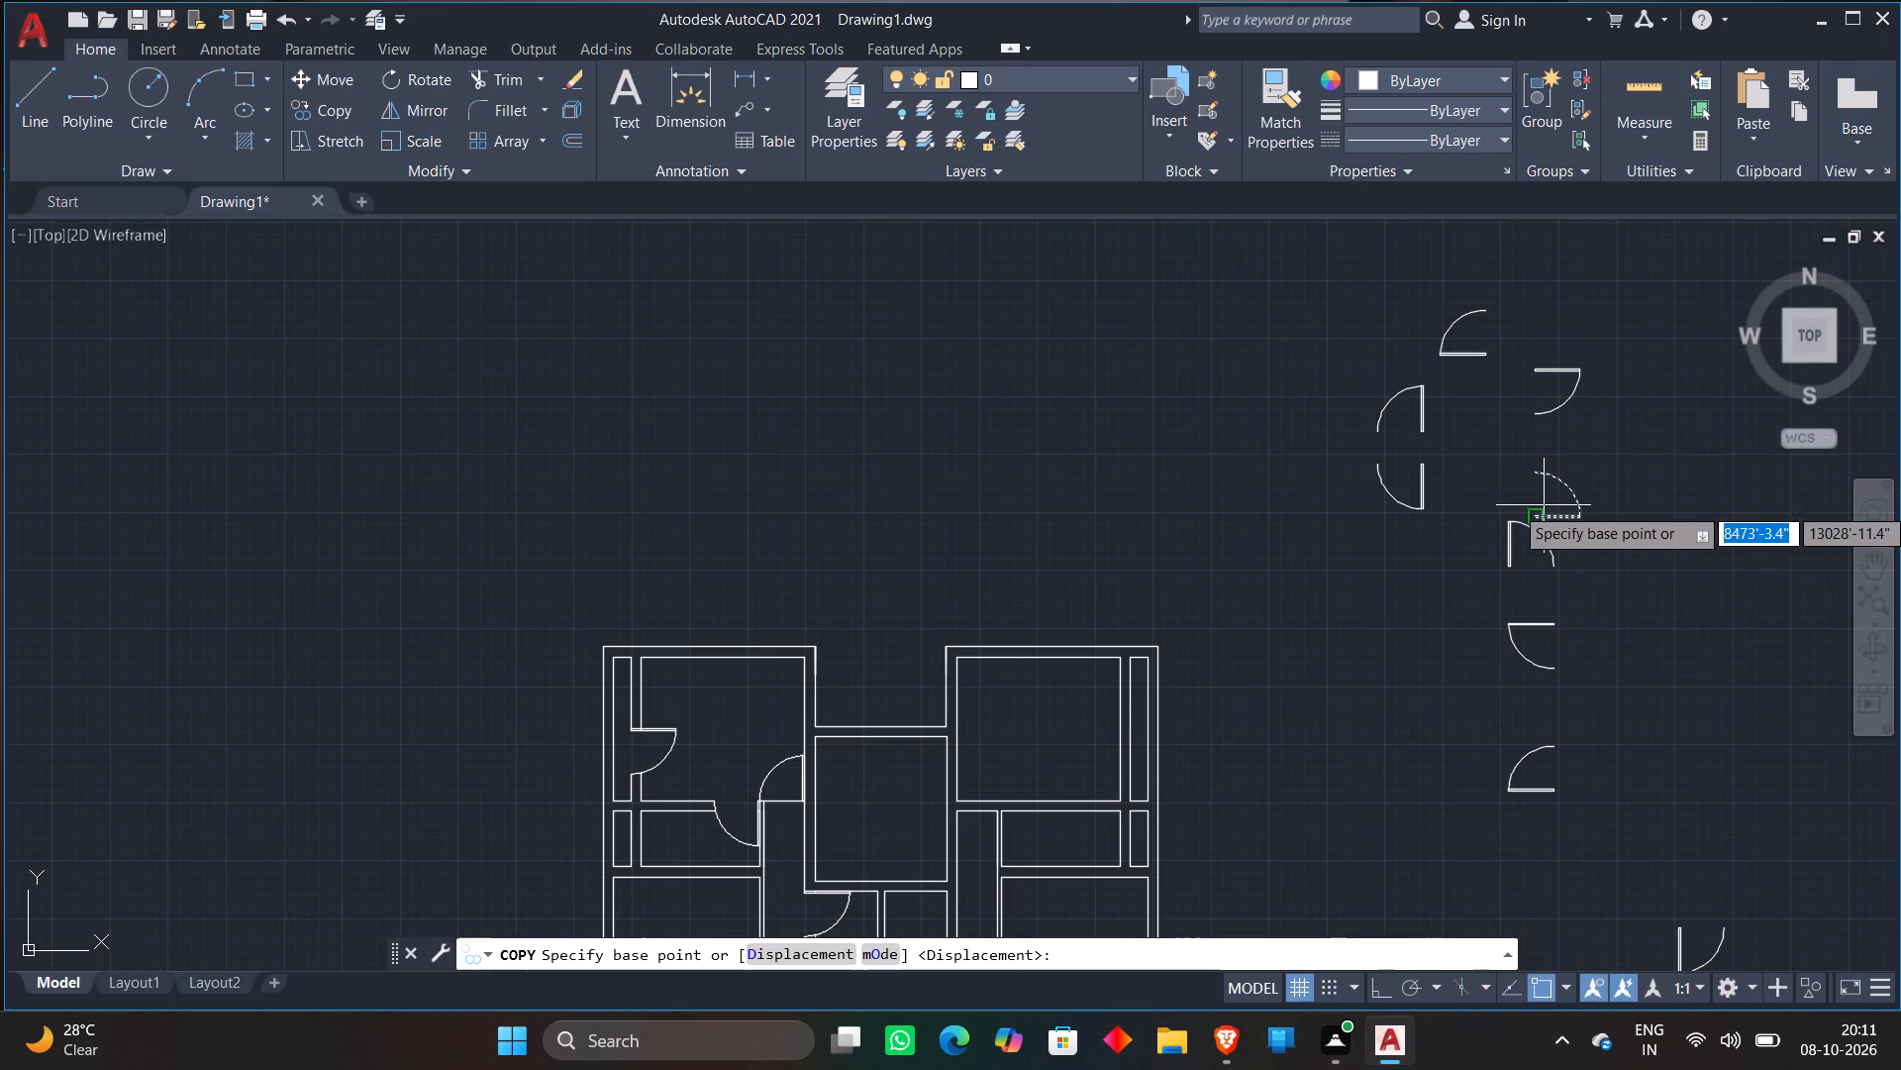
left_click(1544, 515)
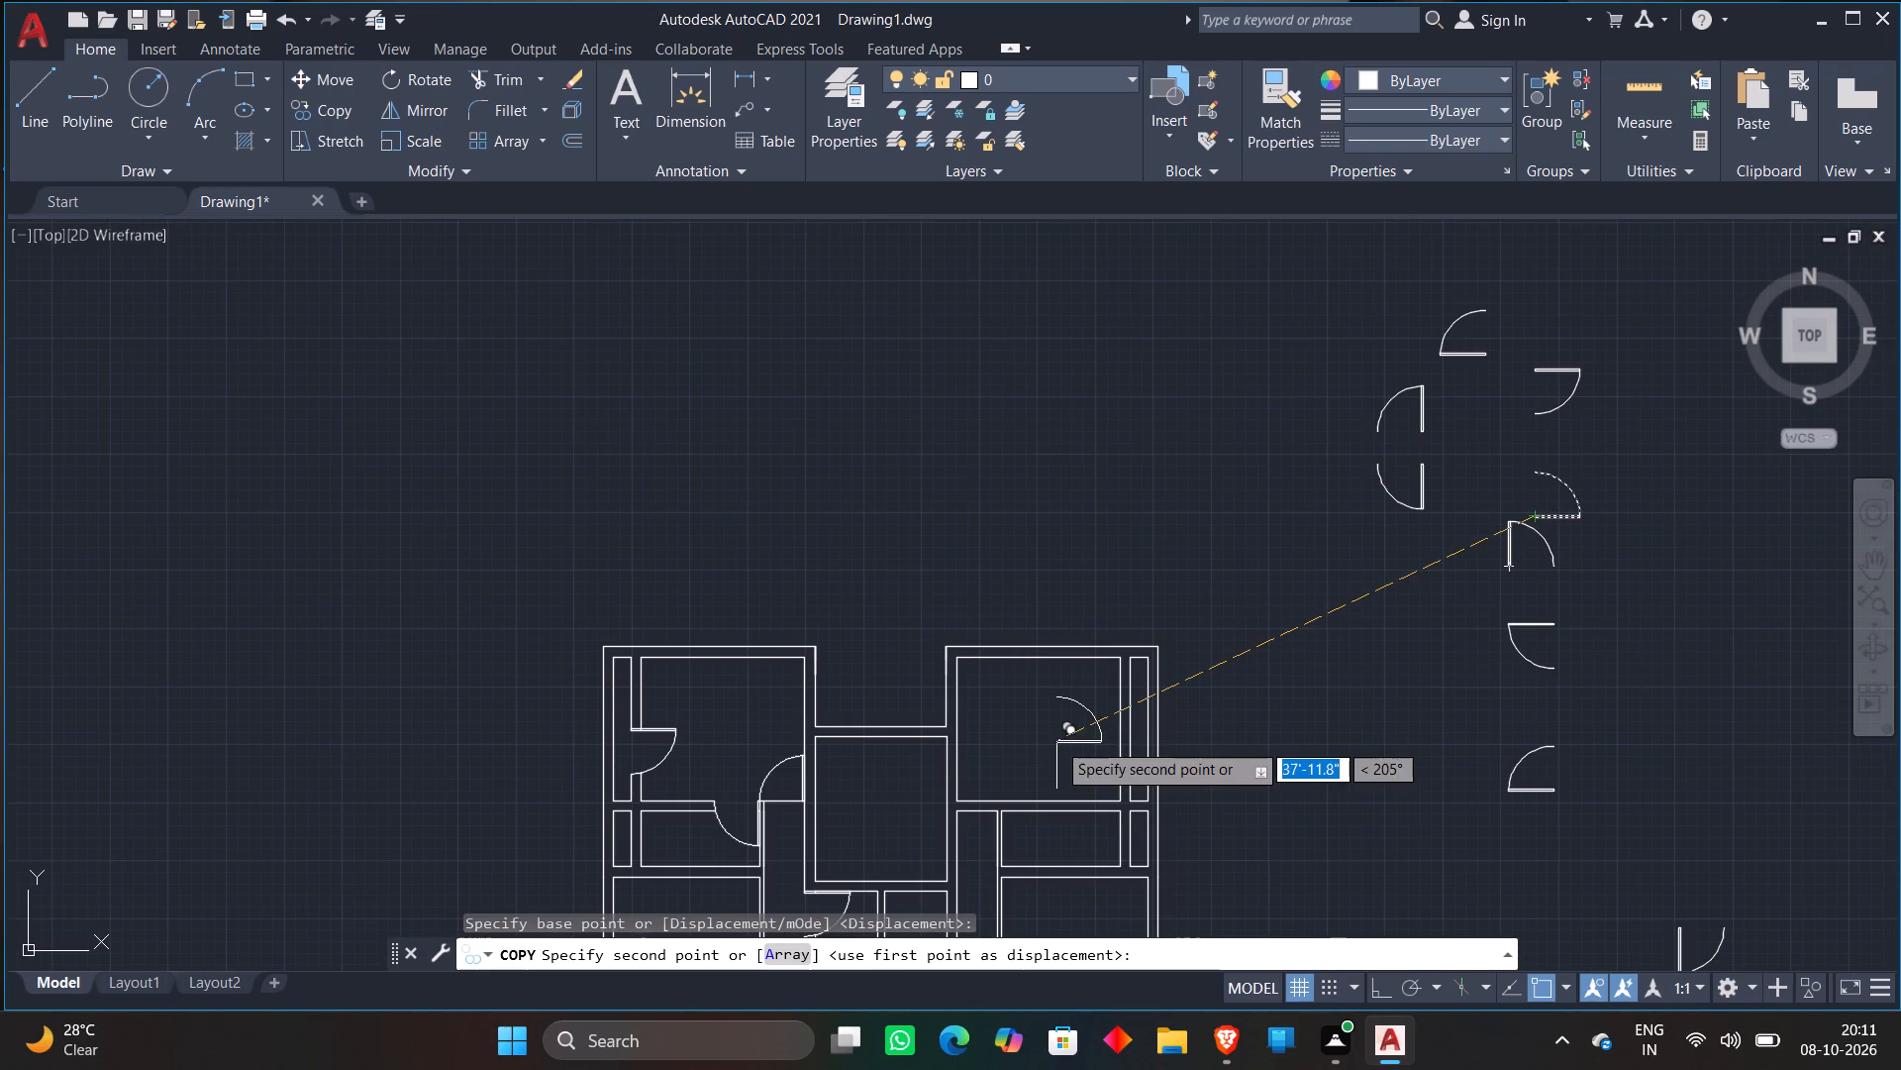
middle_click_drag(1056, 741, 1268, 620)
scroll(1011, 760, "up", 1)
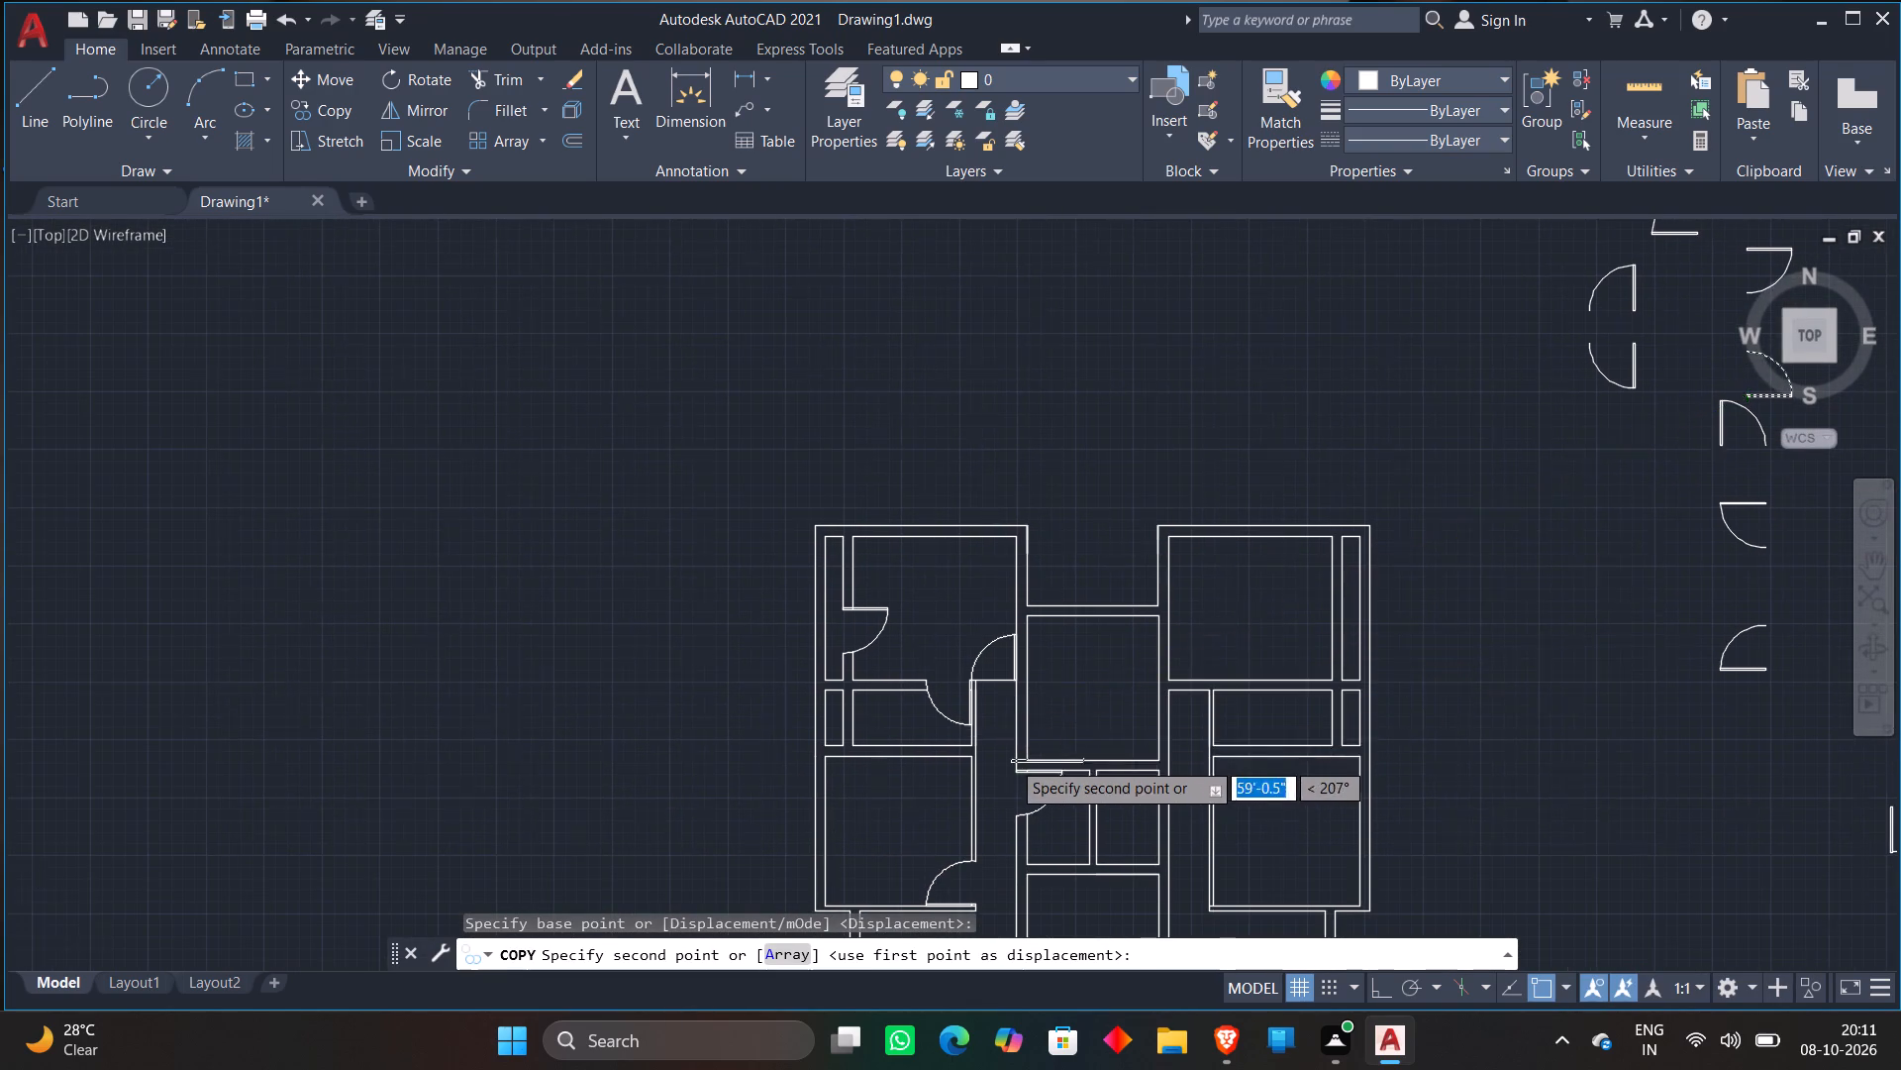
scroll(1011, 760, "up", 5)
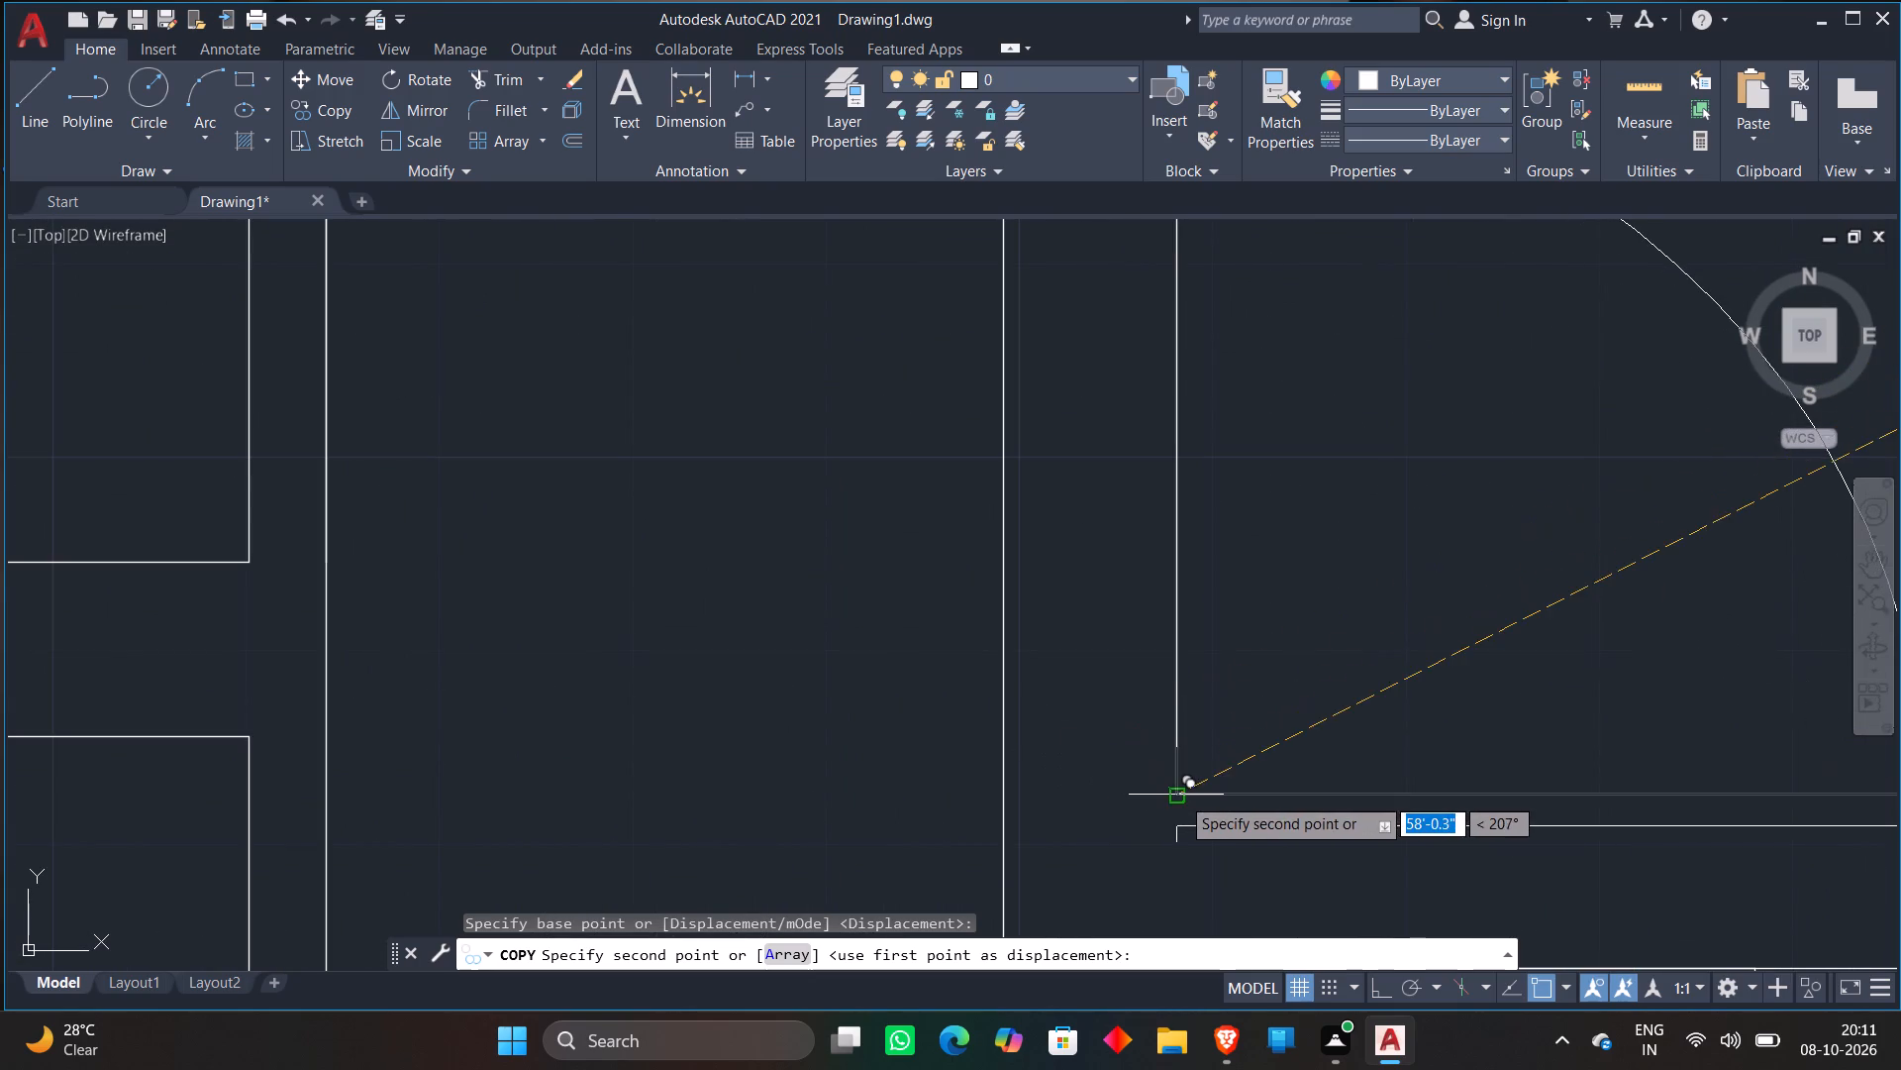
left_click(1010, 795)
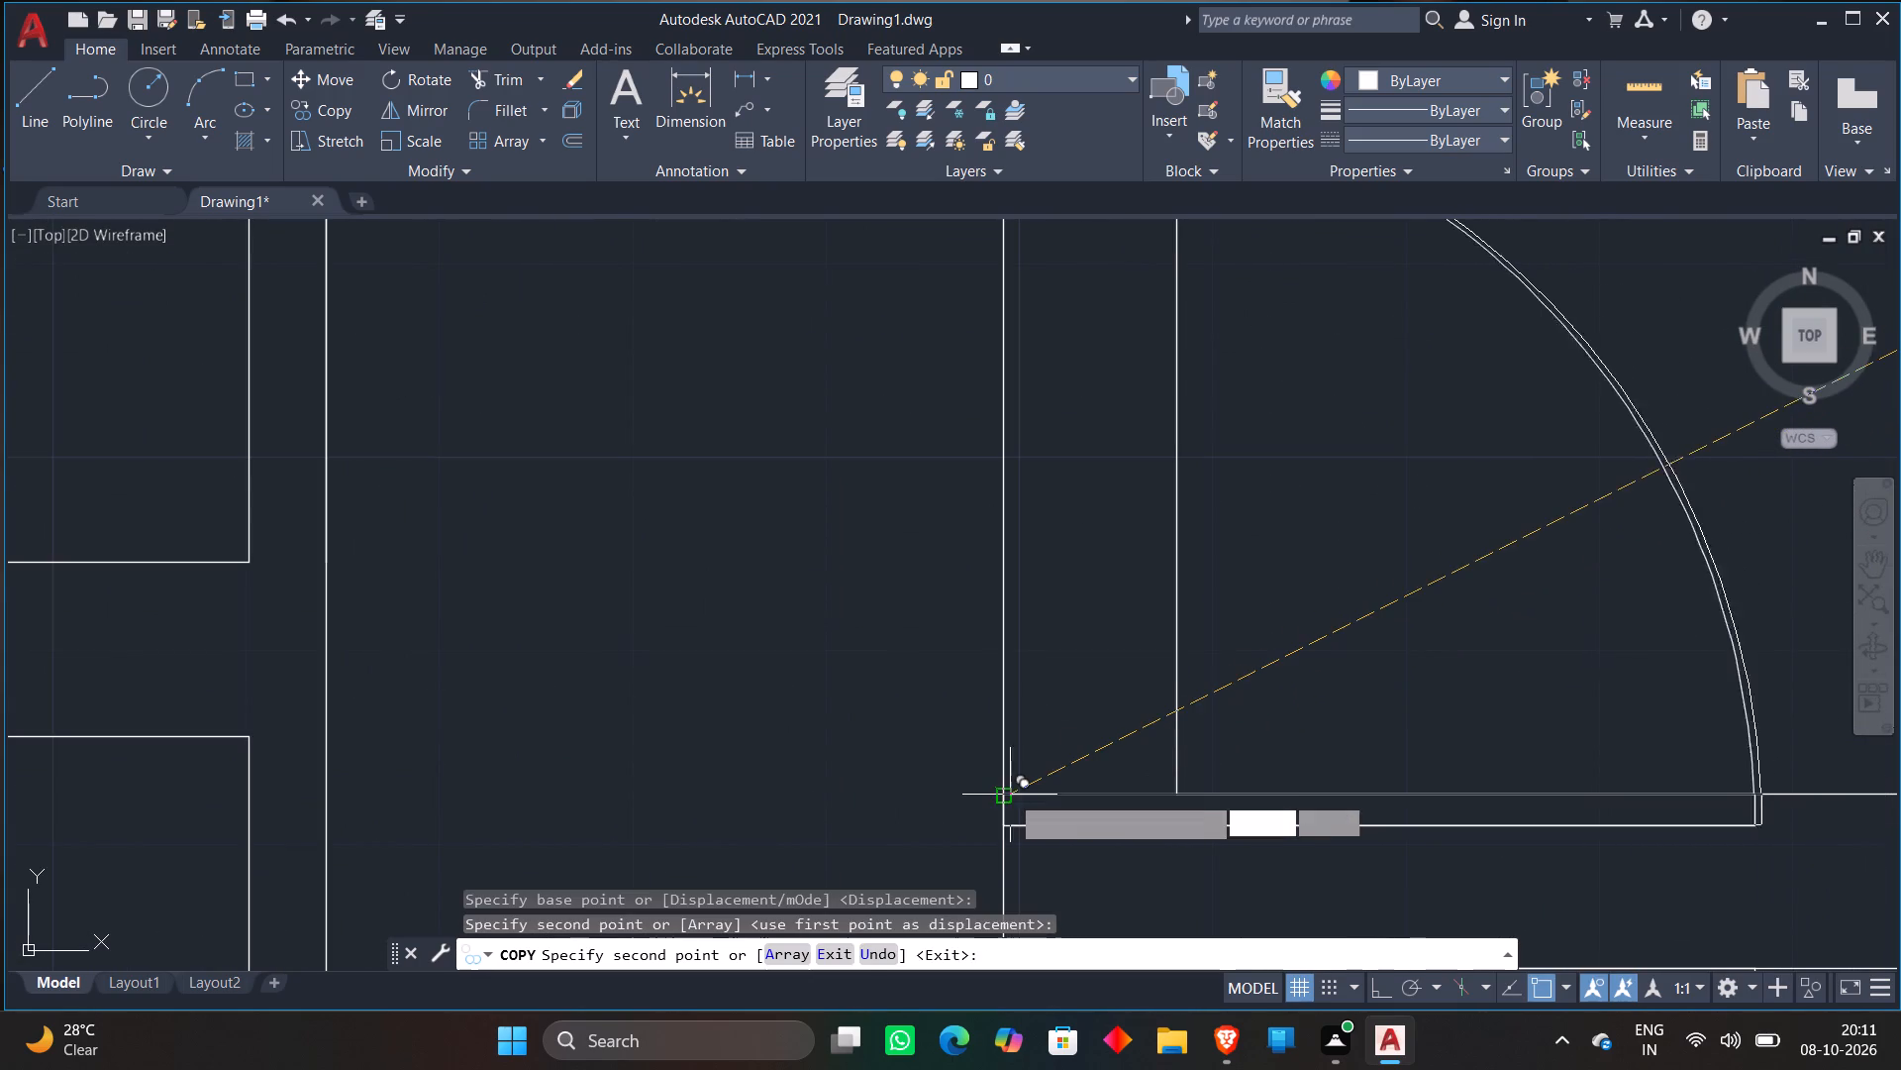
key("Escape")
Trim both lines of the core's west wall north of the new door's leaf.
type("TR")
key("space")
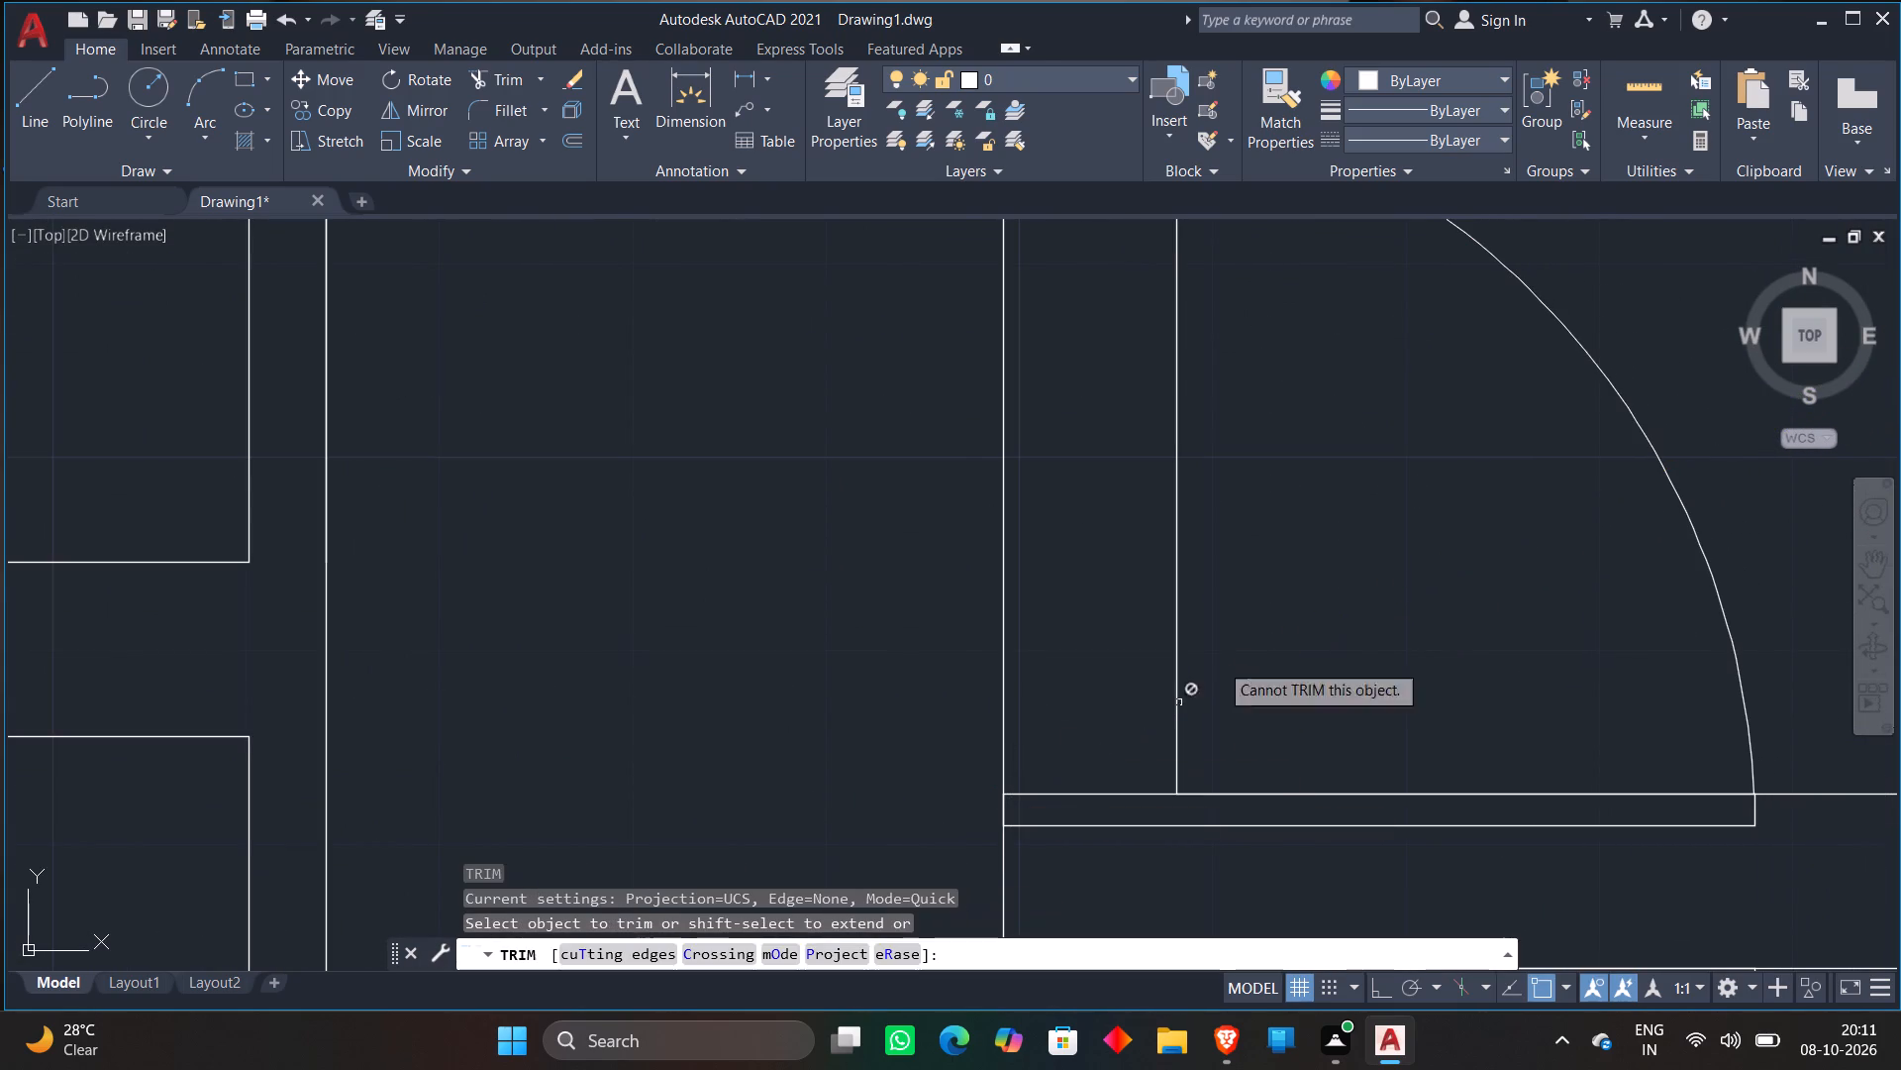
left_click(1309, 444)
left_click(923, 465)
key("Escape")
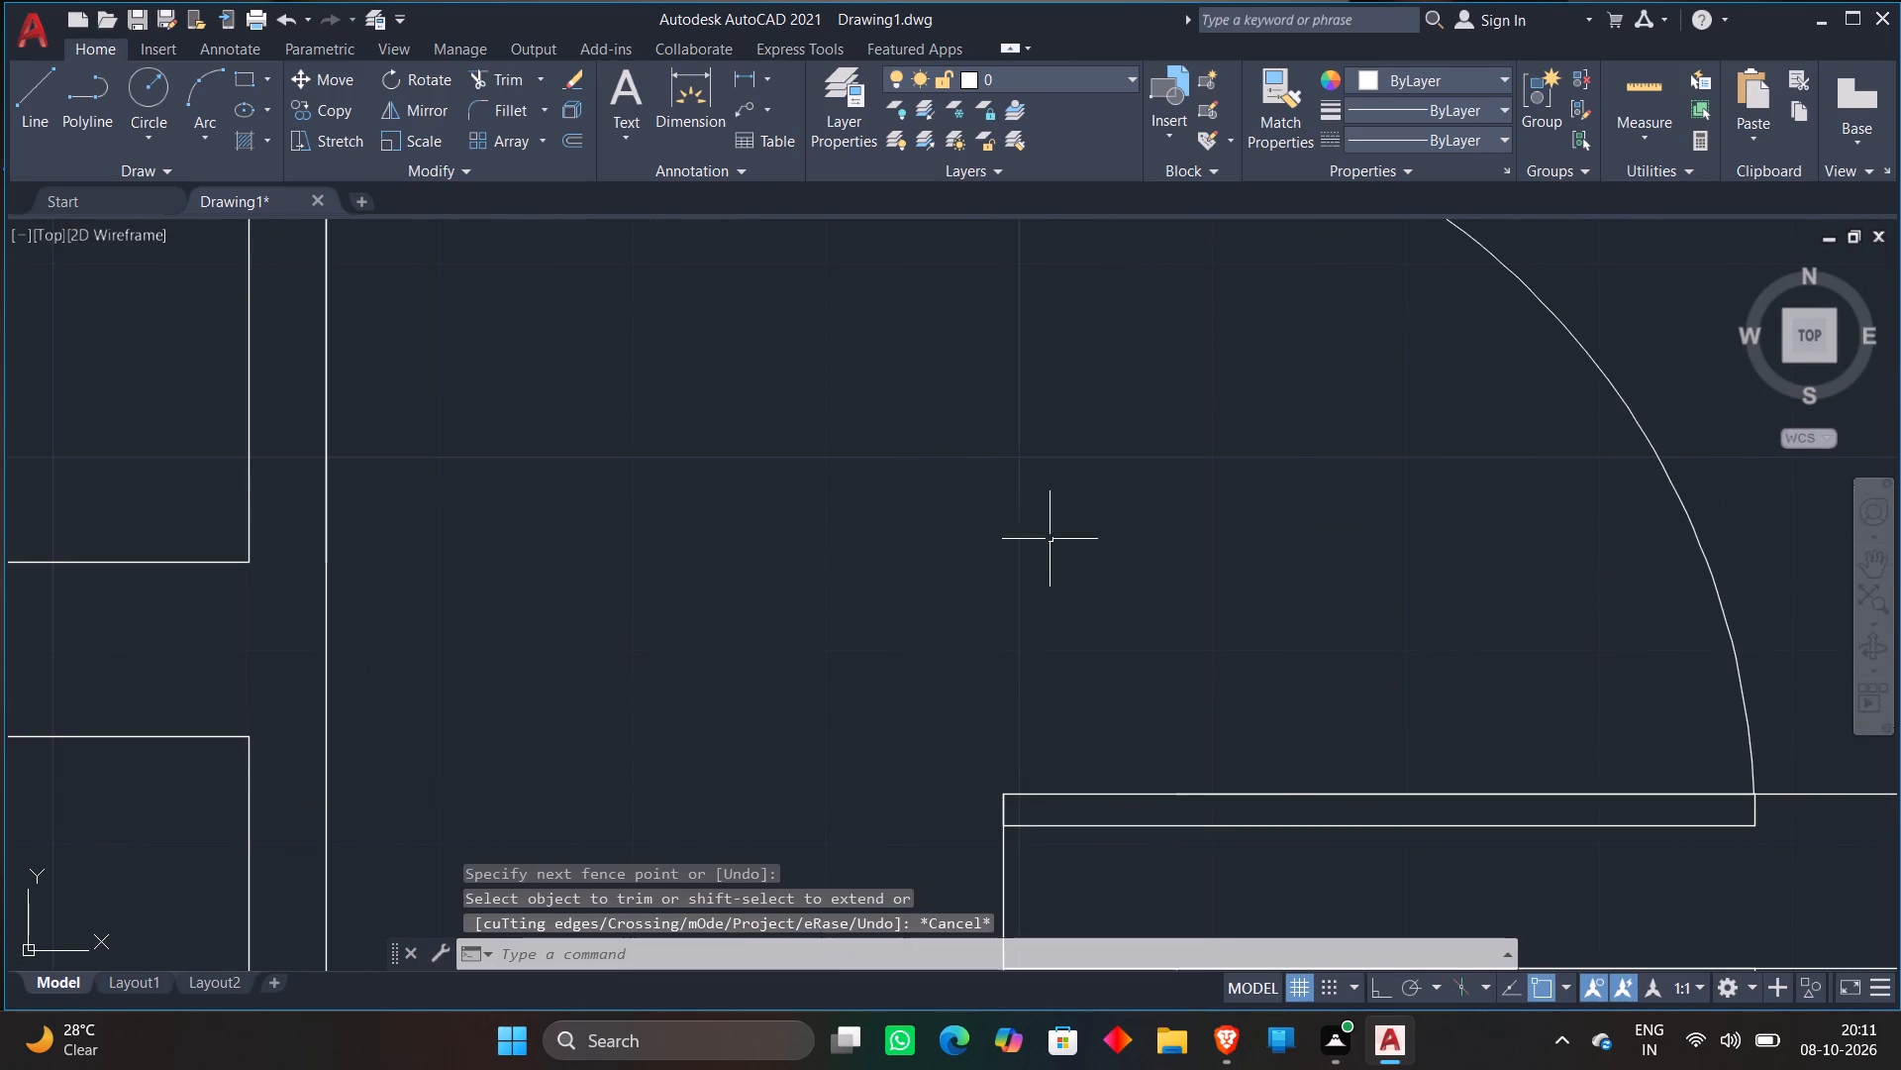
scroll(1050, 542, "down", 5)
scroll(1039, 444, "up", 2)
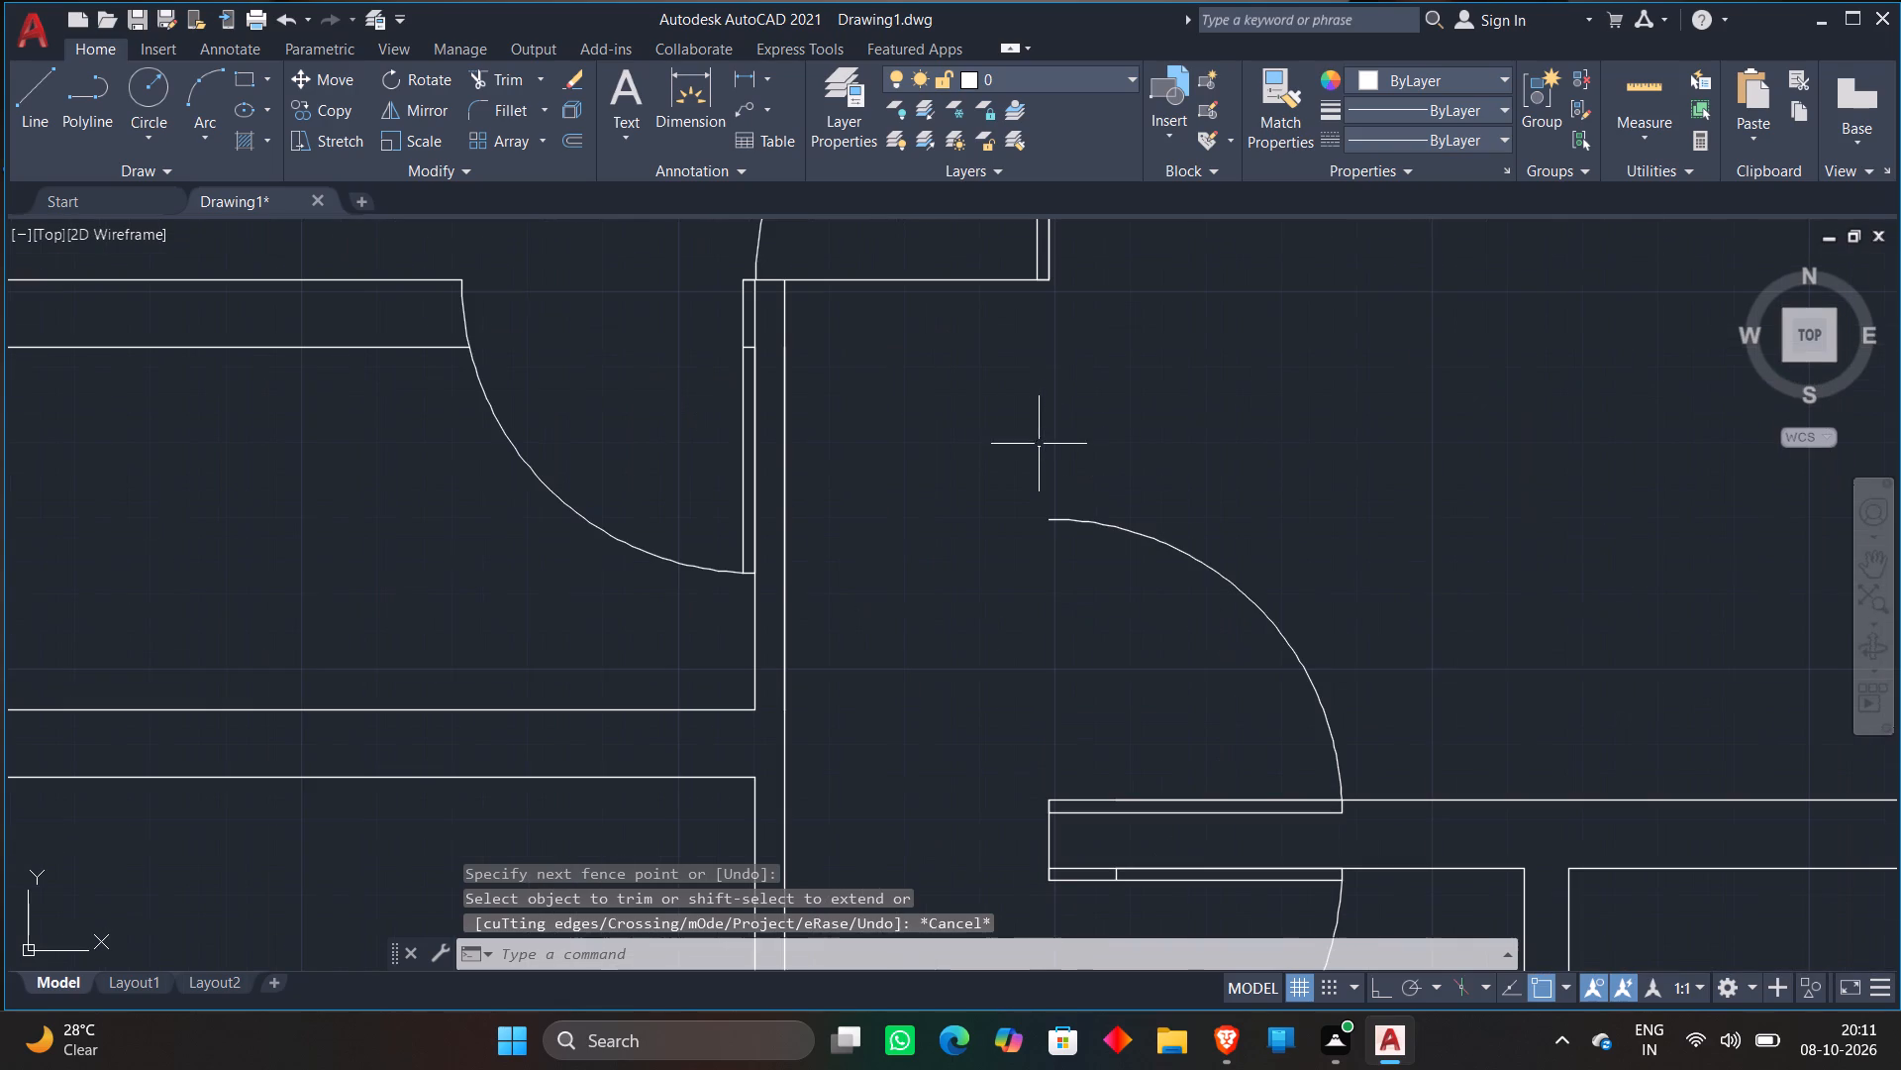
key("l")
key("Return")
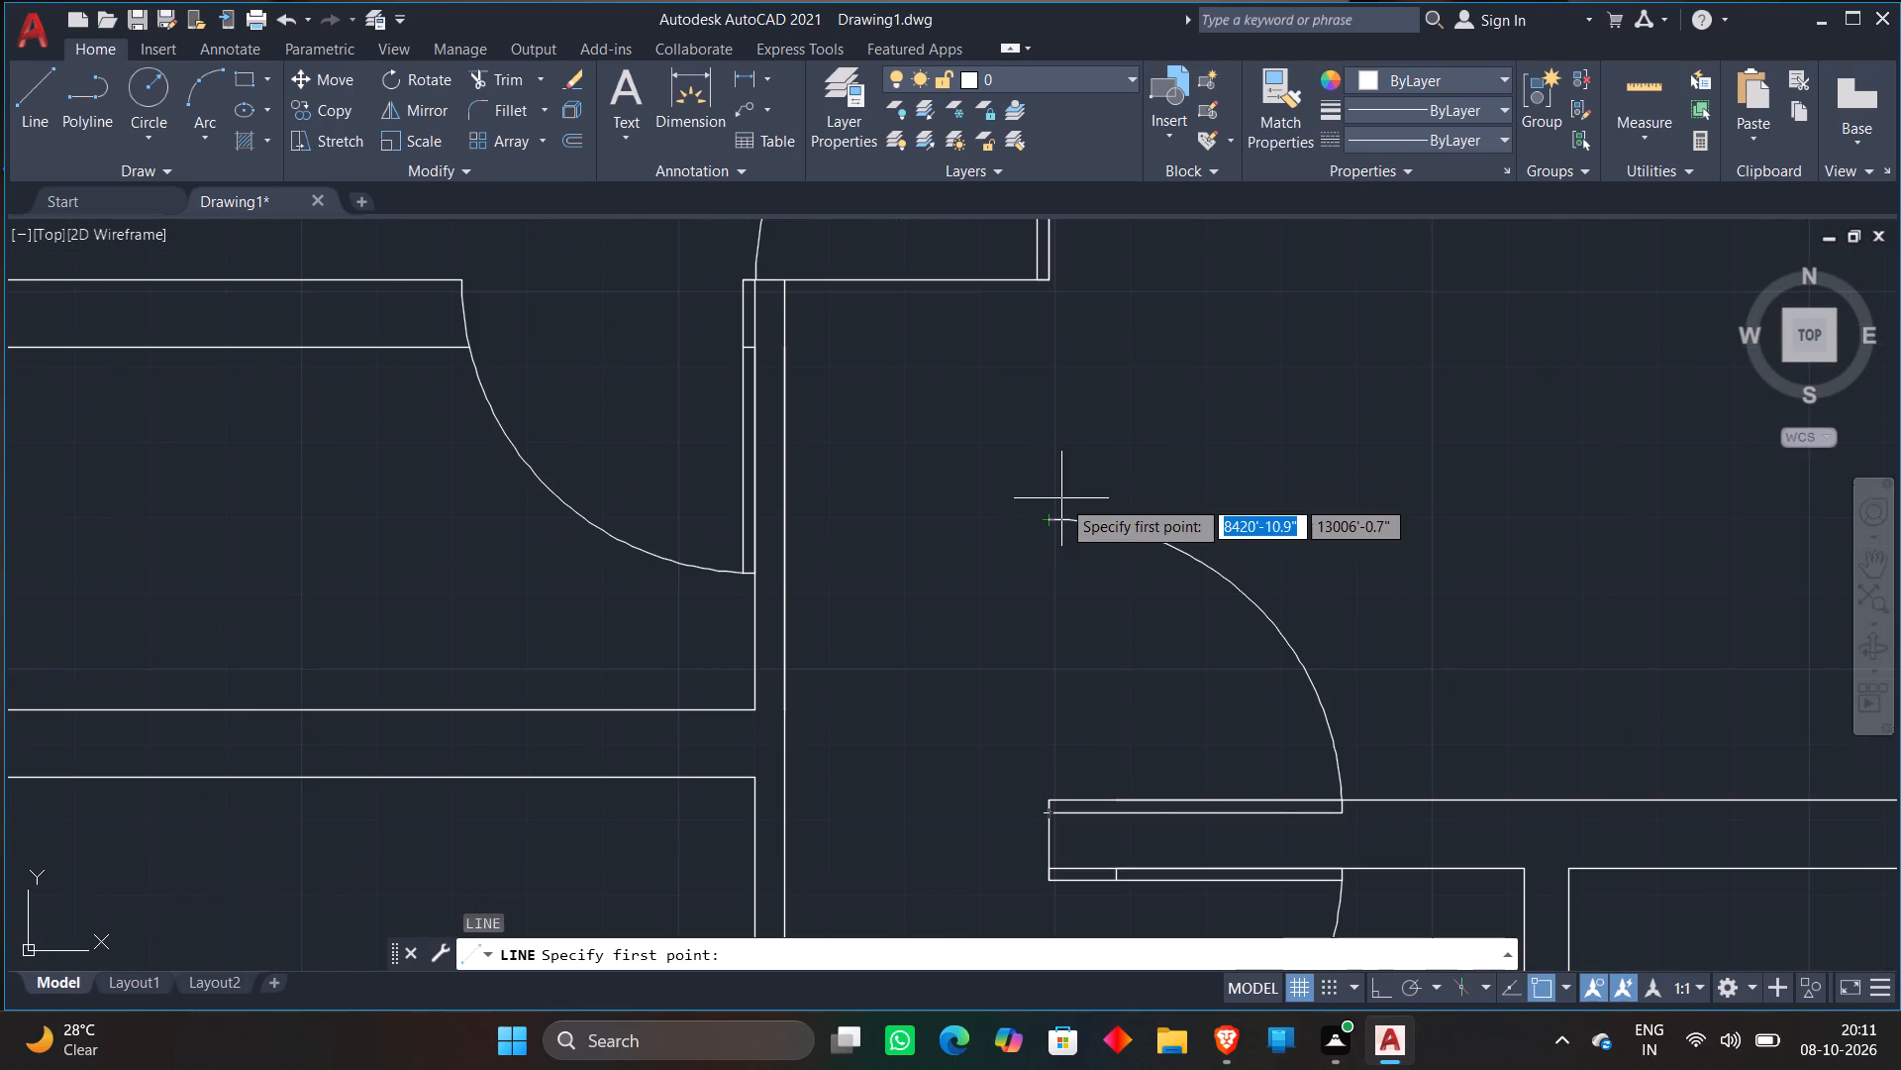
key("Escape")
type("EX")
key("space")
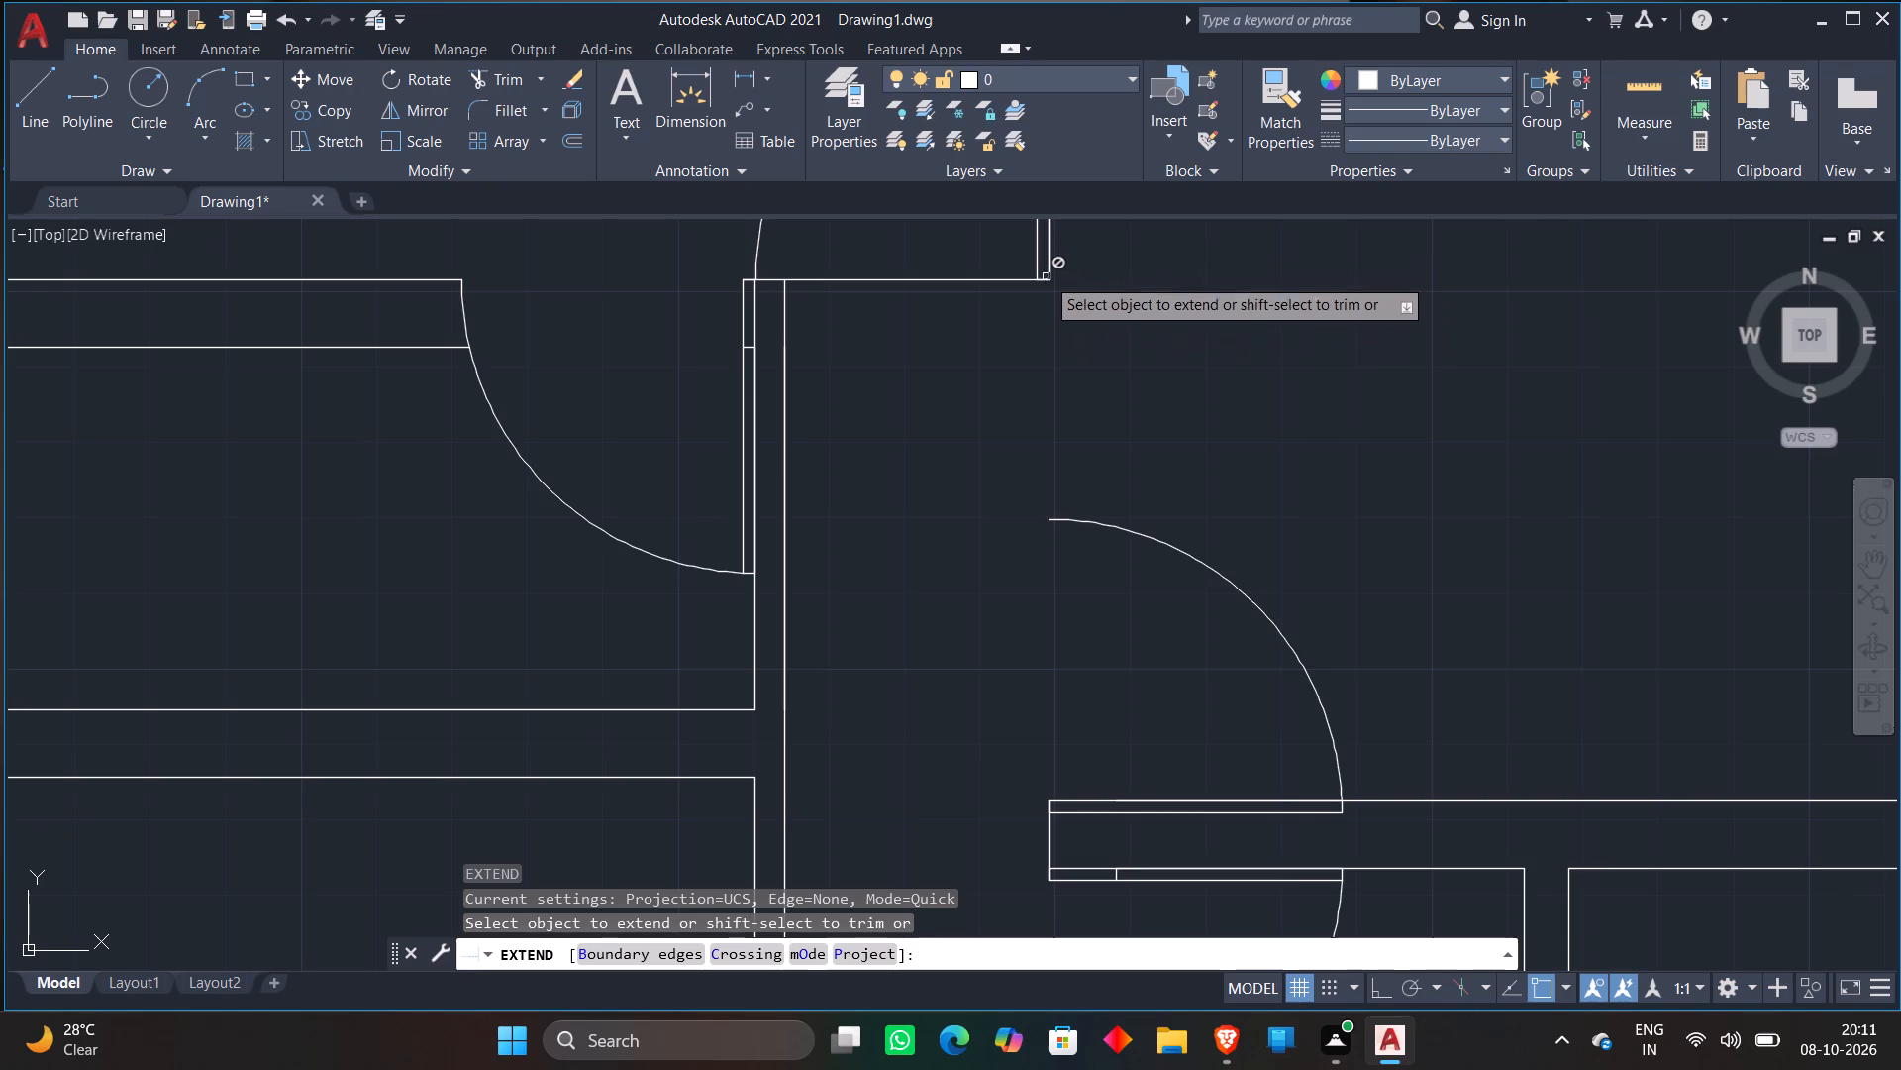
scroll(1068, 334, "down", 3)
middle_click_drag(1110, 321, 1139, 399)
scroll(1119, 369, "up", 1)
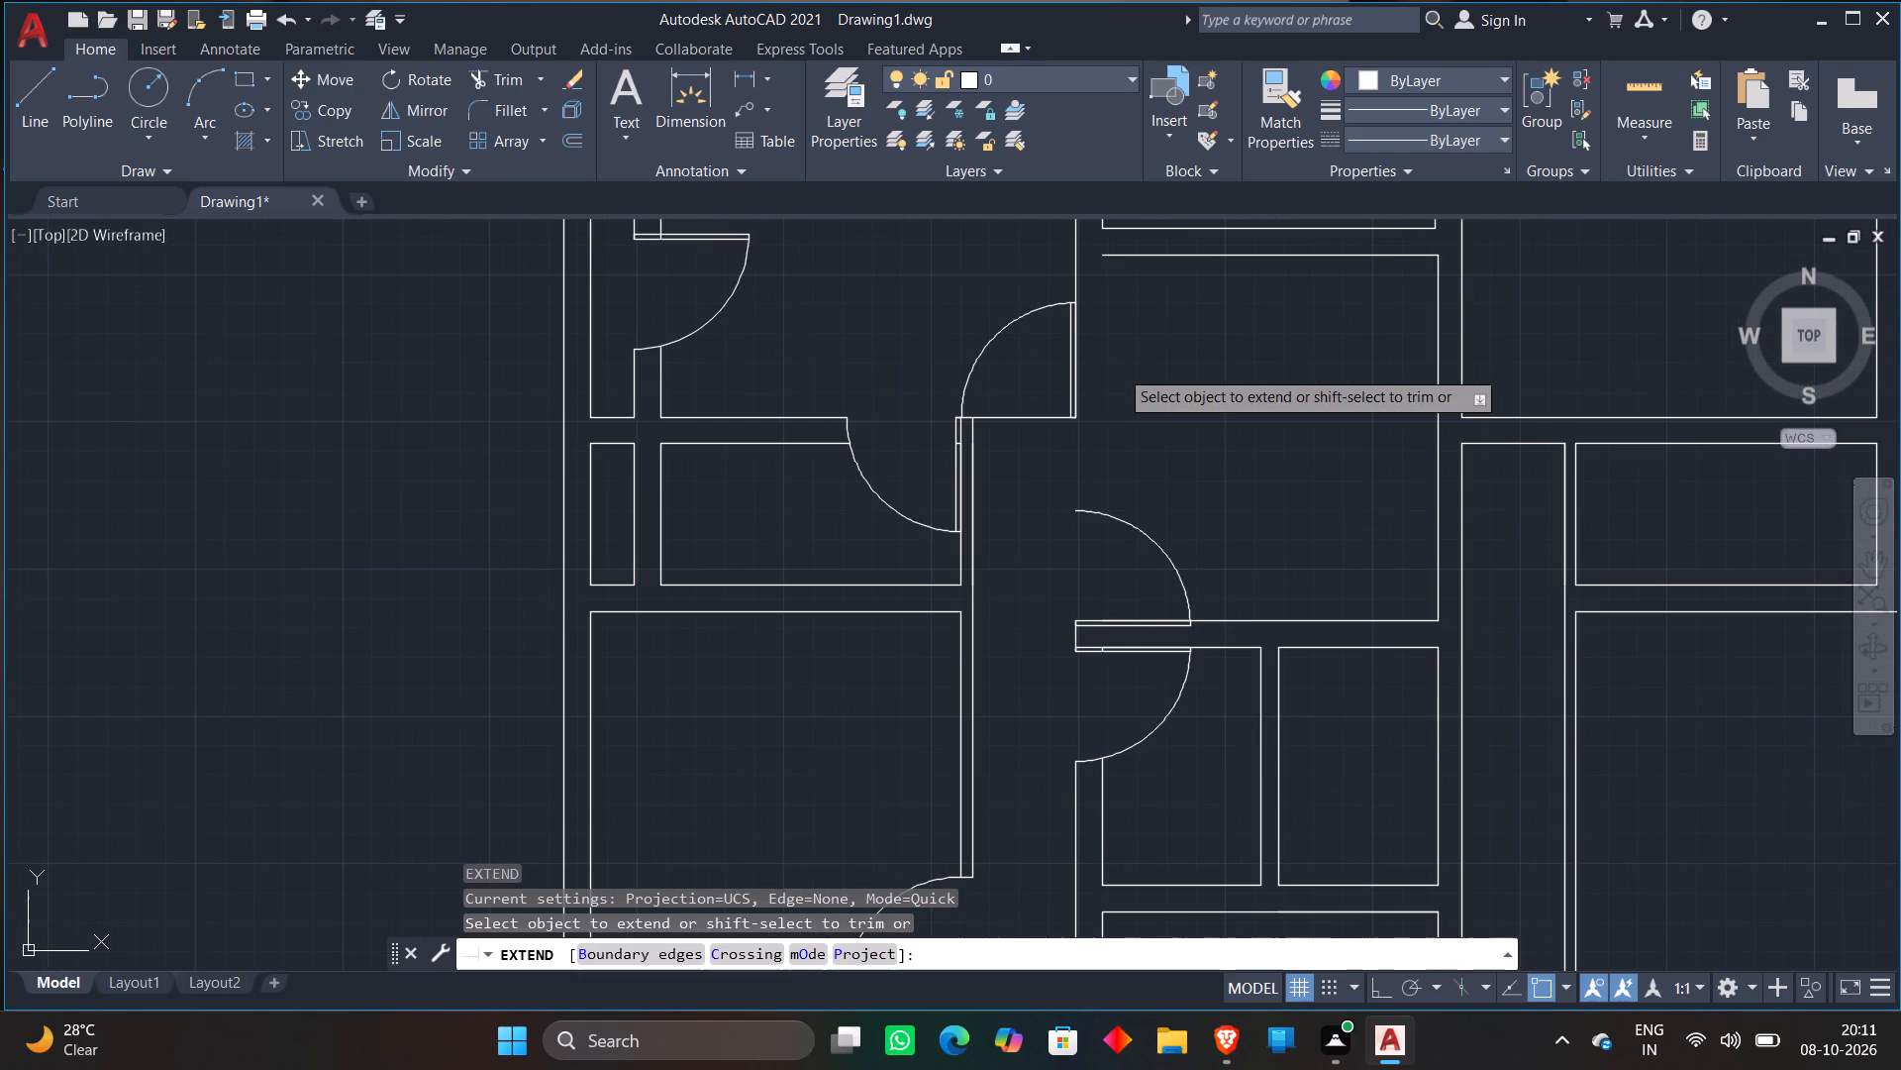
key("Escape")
With Ortho on, draw a vertical line about 8'-7" long from the large core room's northwest inner corner down past the new door's arc.
key("l")
key("Return")
scroll(1131, 335, "down", 2)
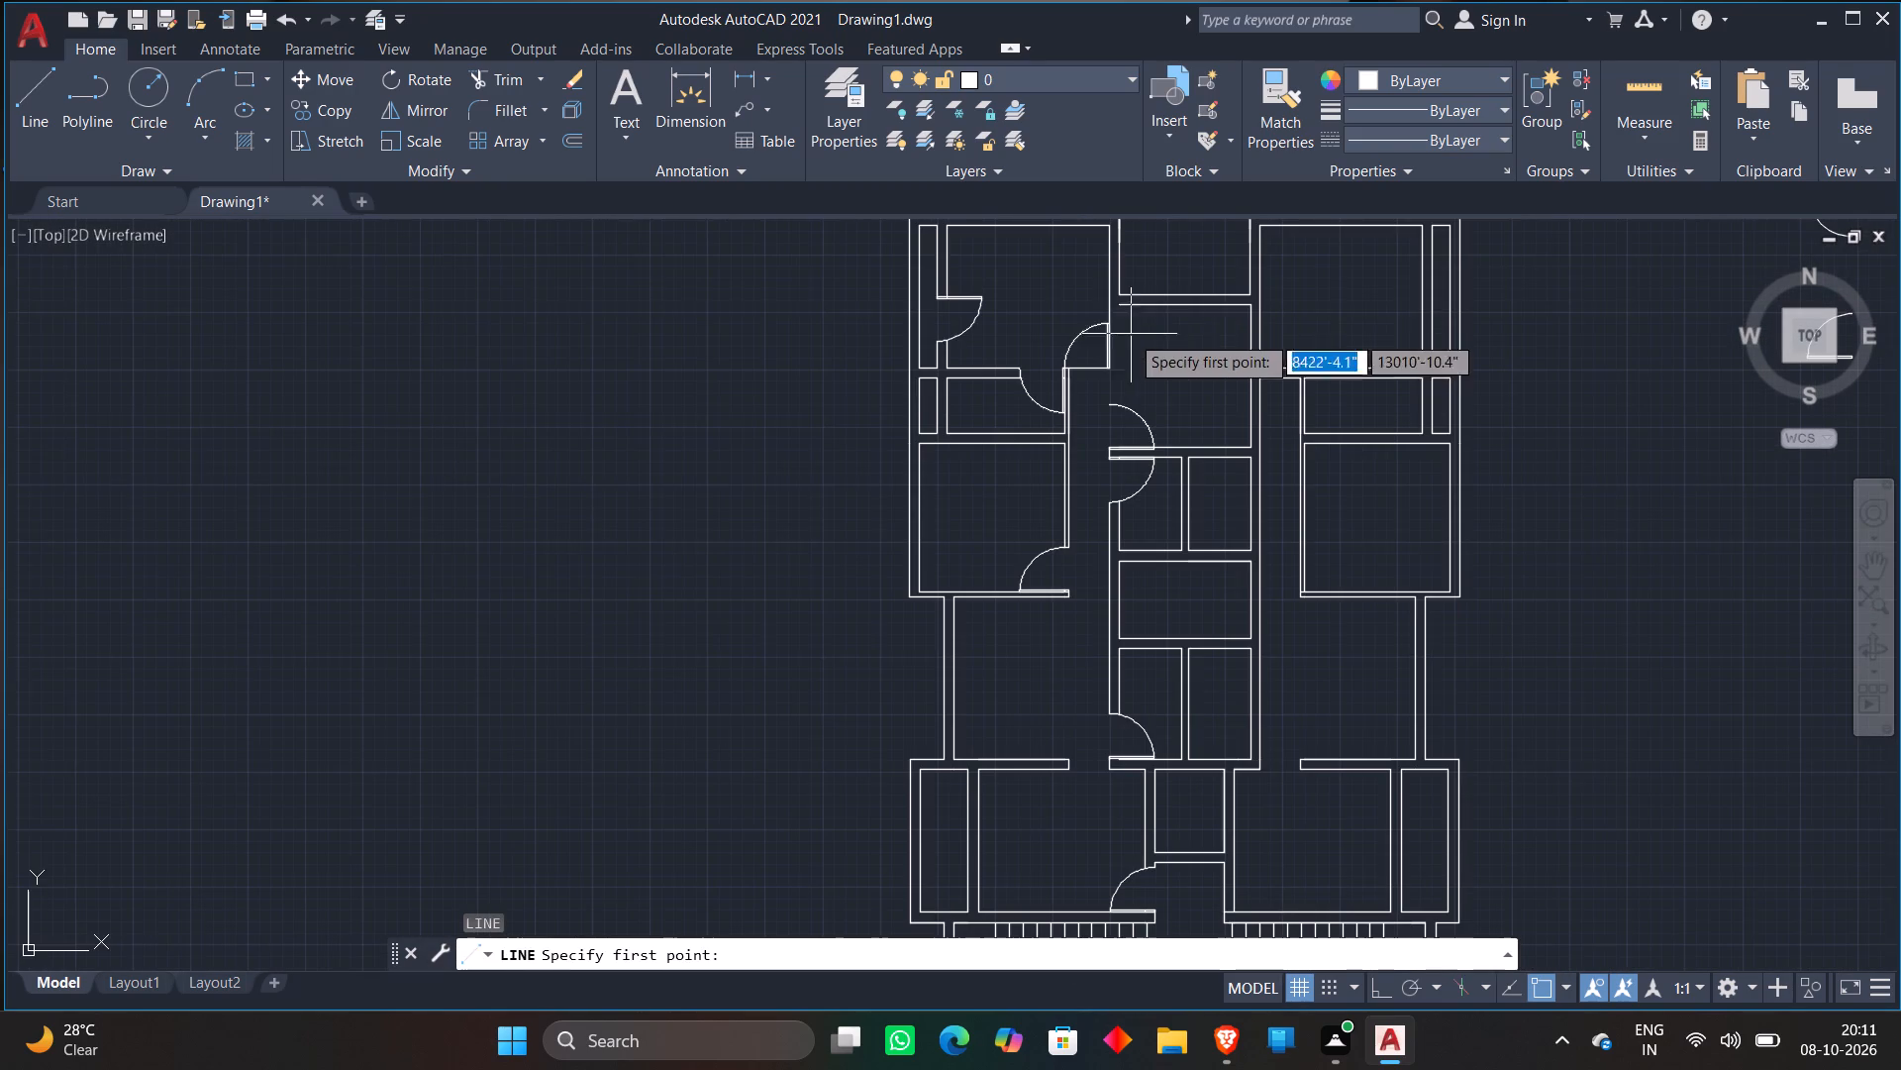
left_click(1119, 304)
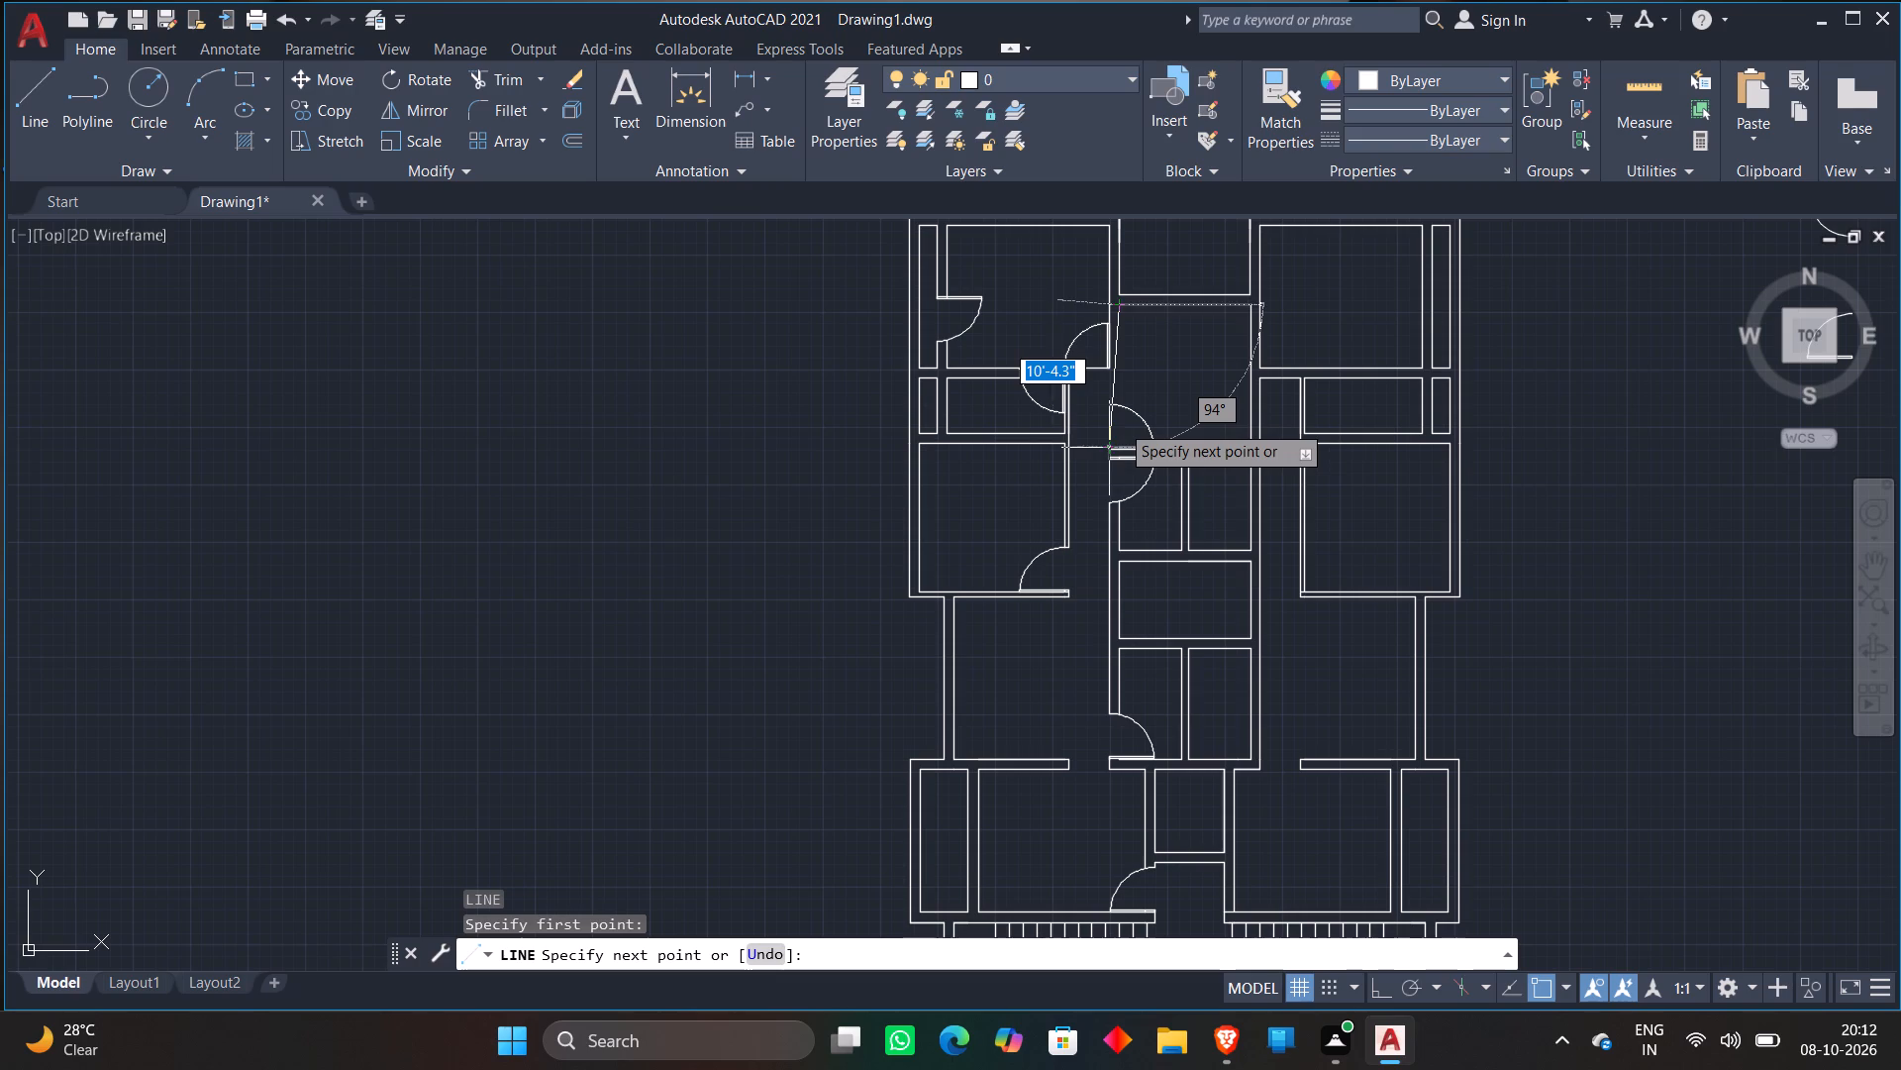
key("F8")
scroll(1120, 421, "up", 3)
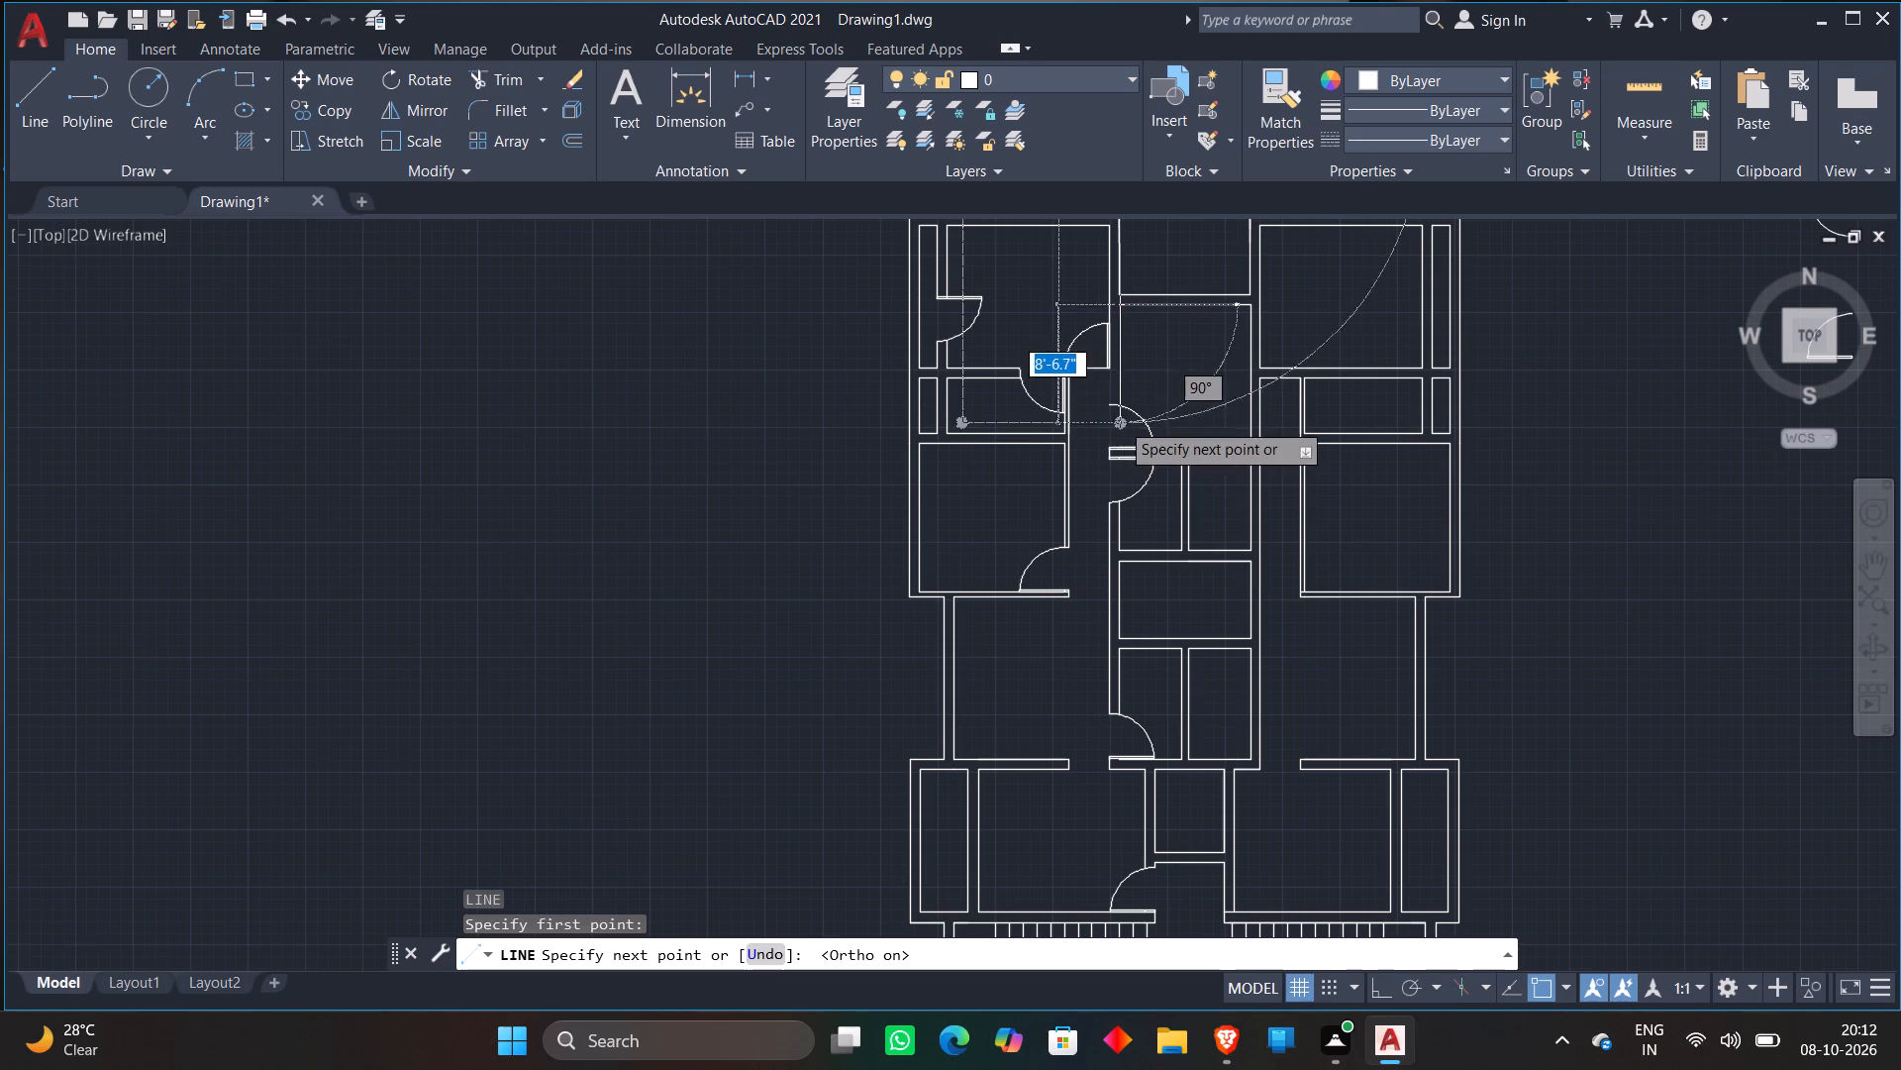
left_click(1120, 421)
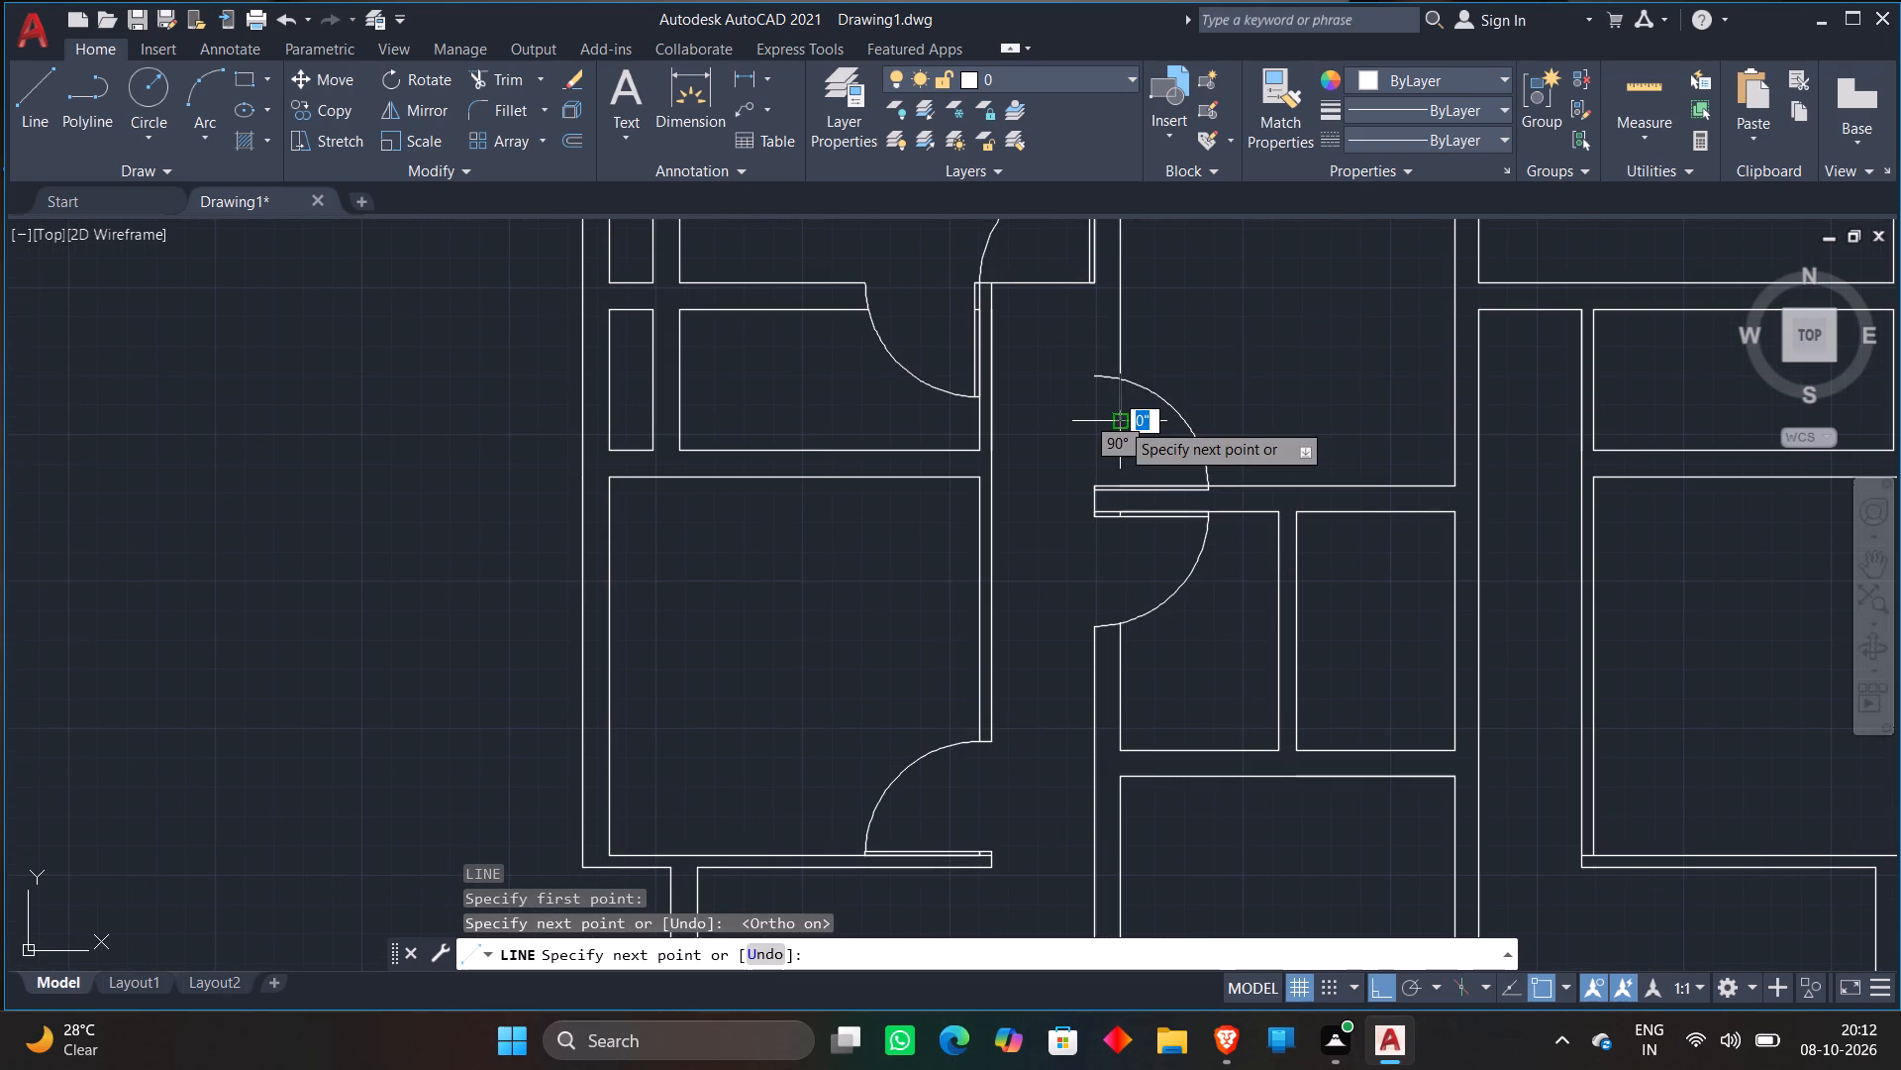
key("Escape")
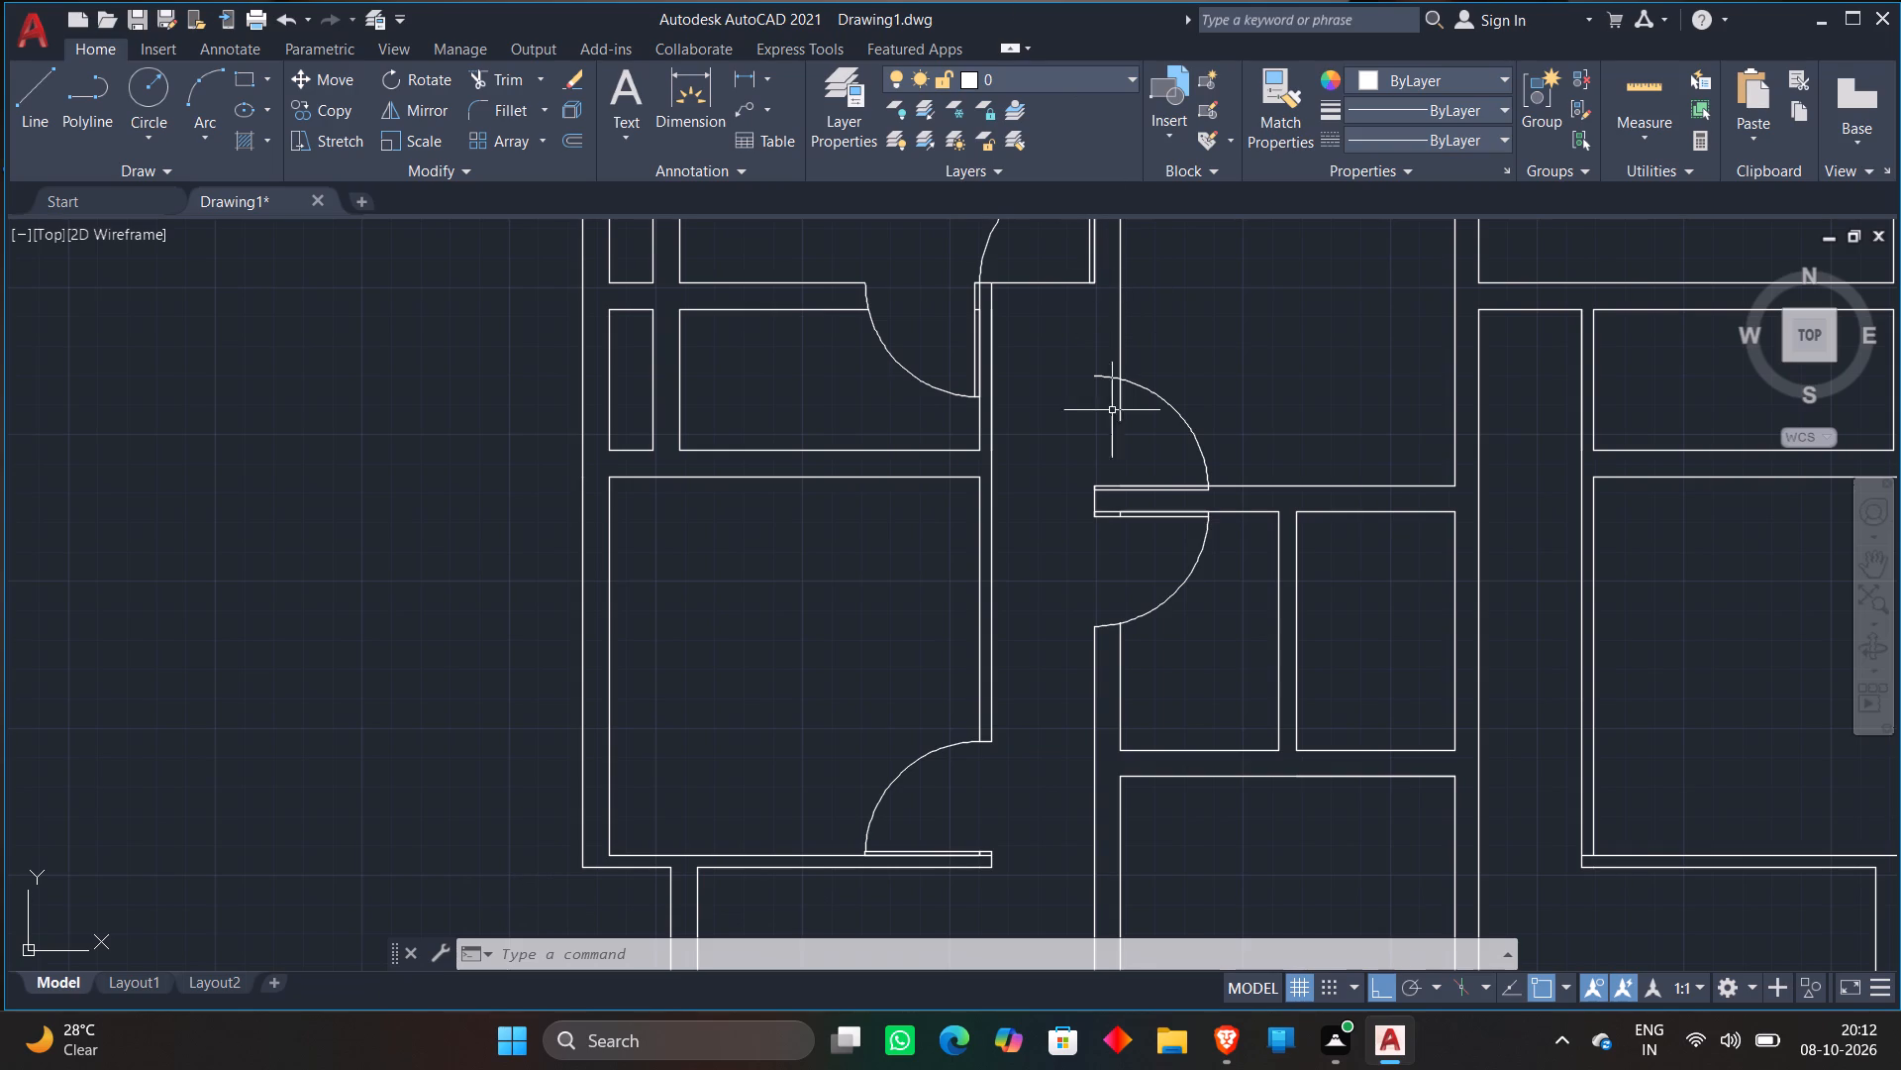
Draw the west wall's outer line from the corner beside the northwest room's door leaf straight down to the new door arc's upper end.
middle_click_drag(1100, 460, 1148, 758)
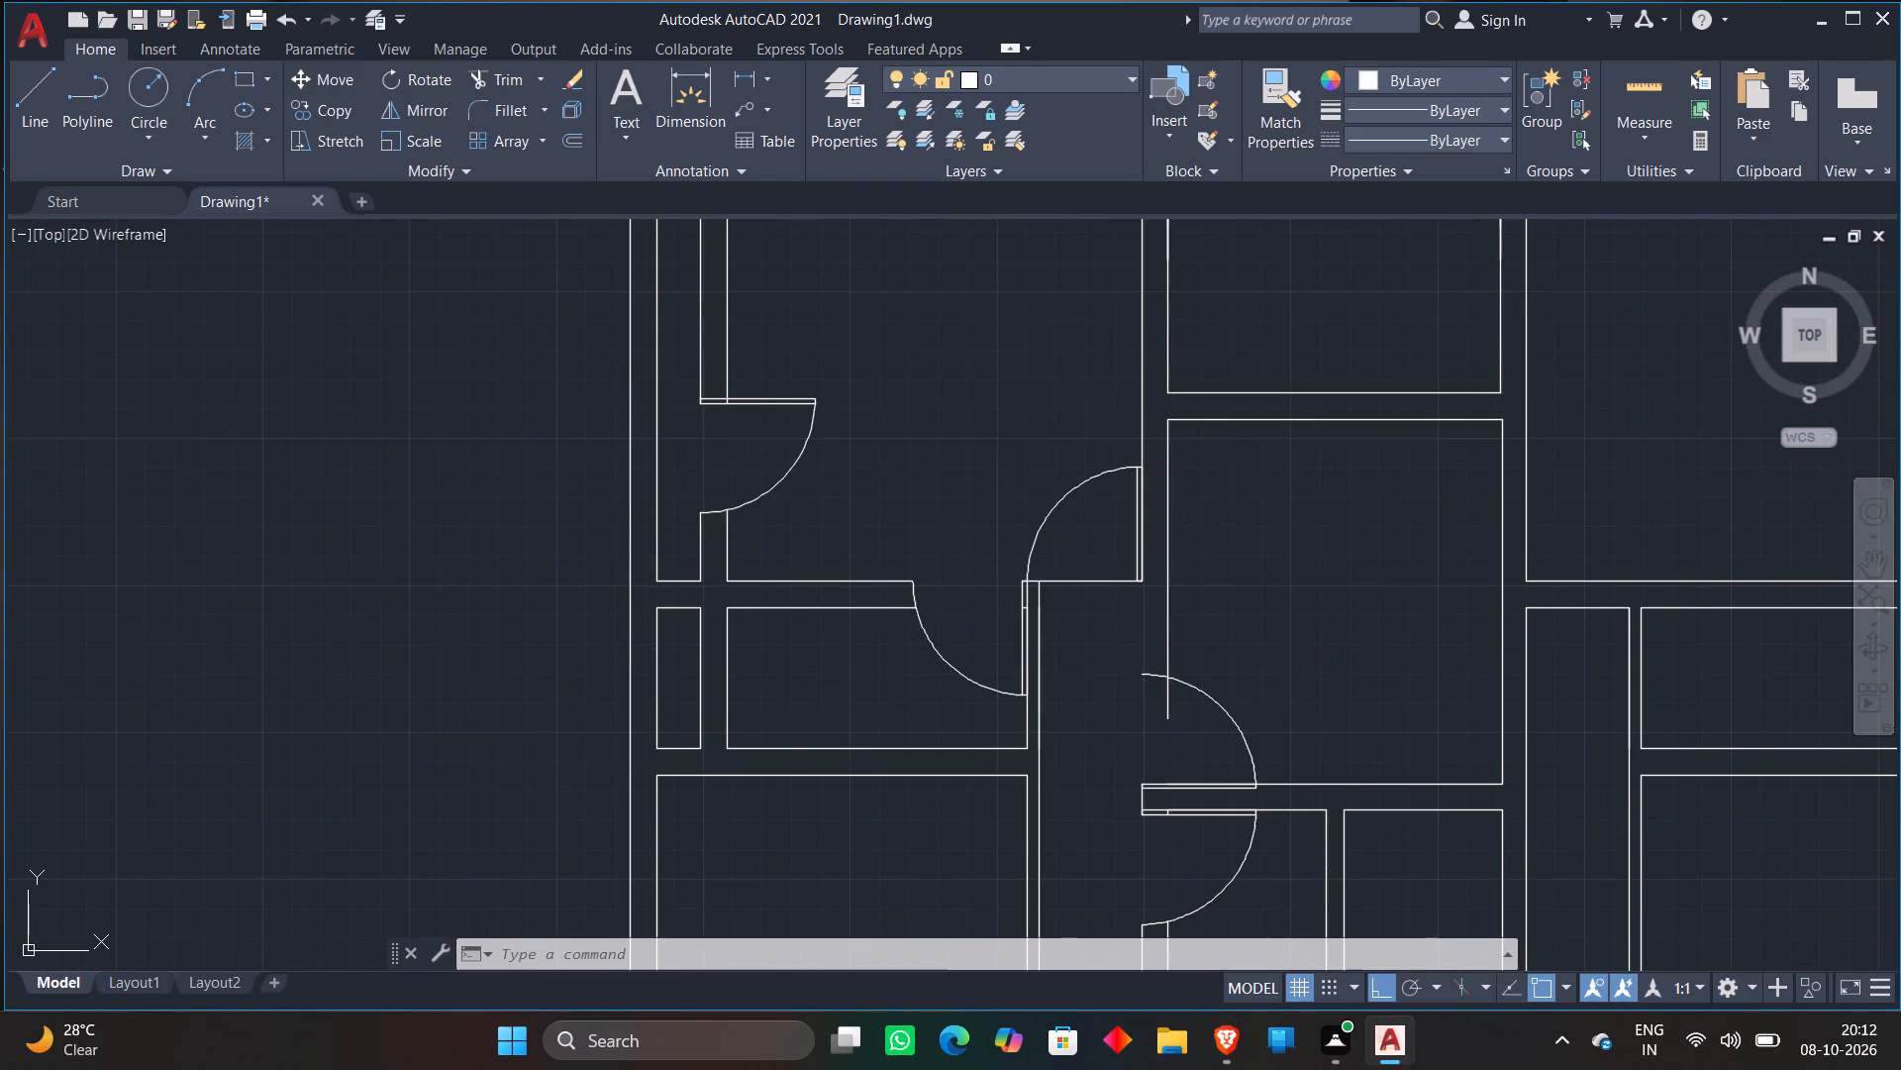
scroll(1247, 562, "up", 2)
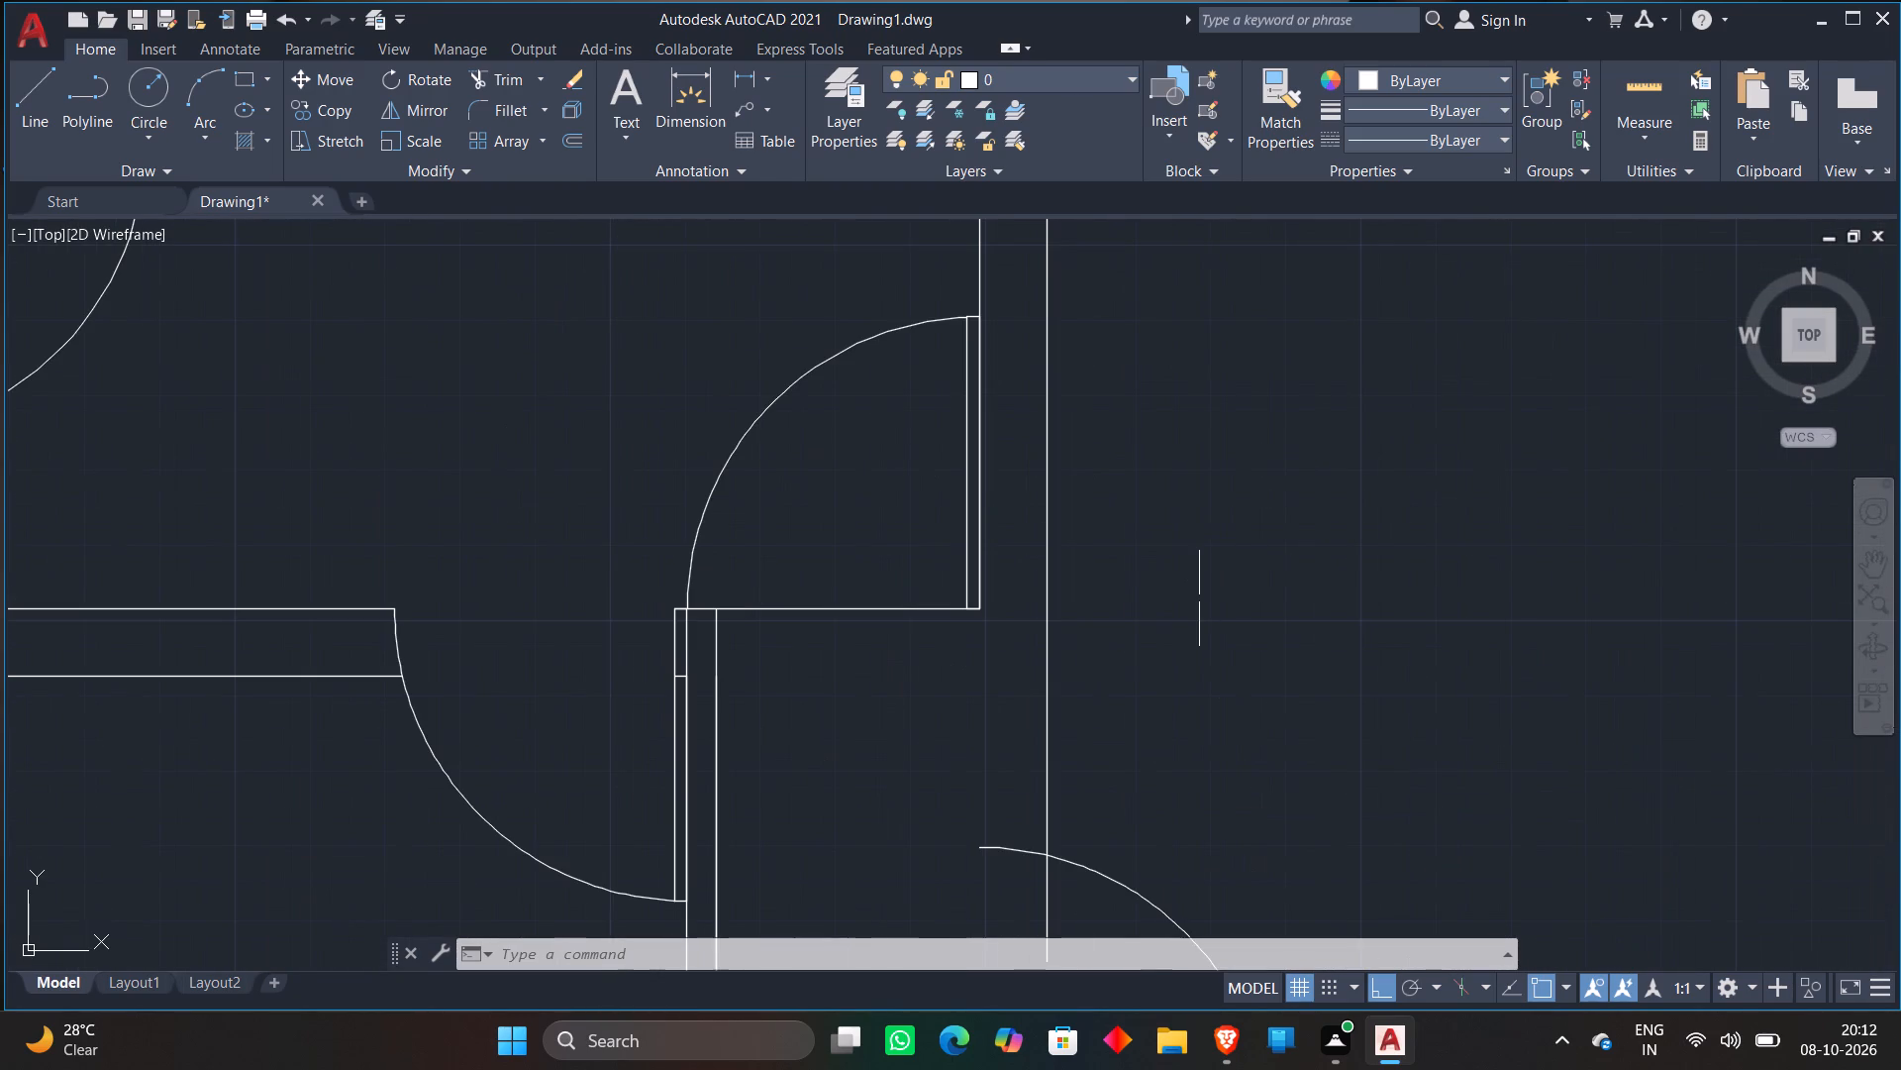
key("l")
key("Return")
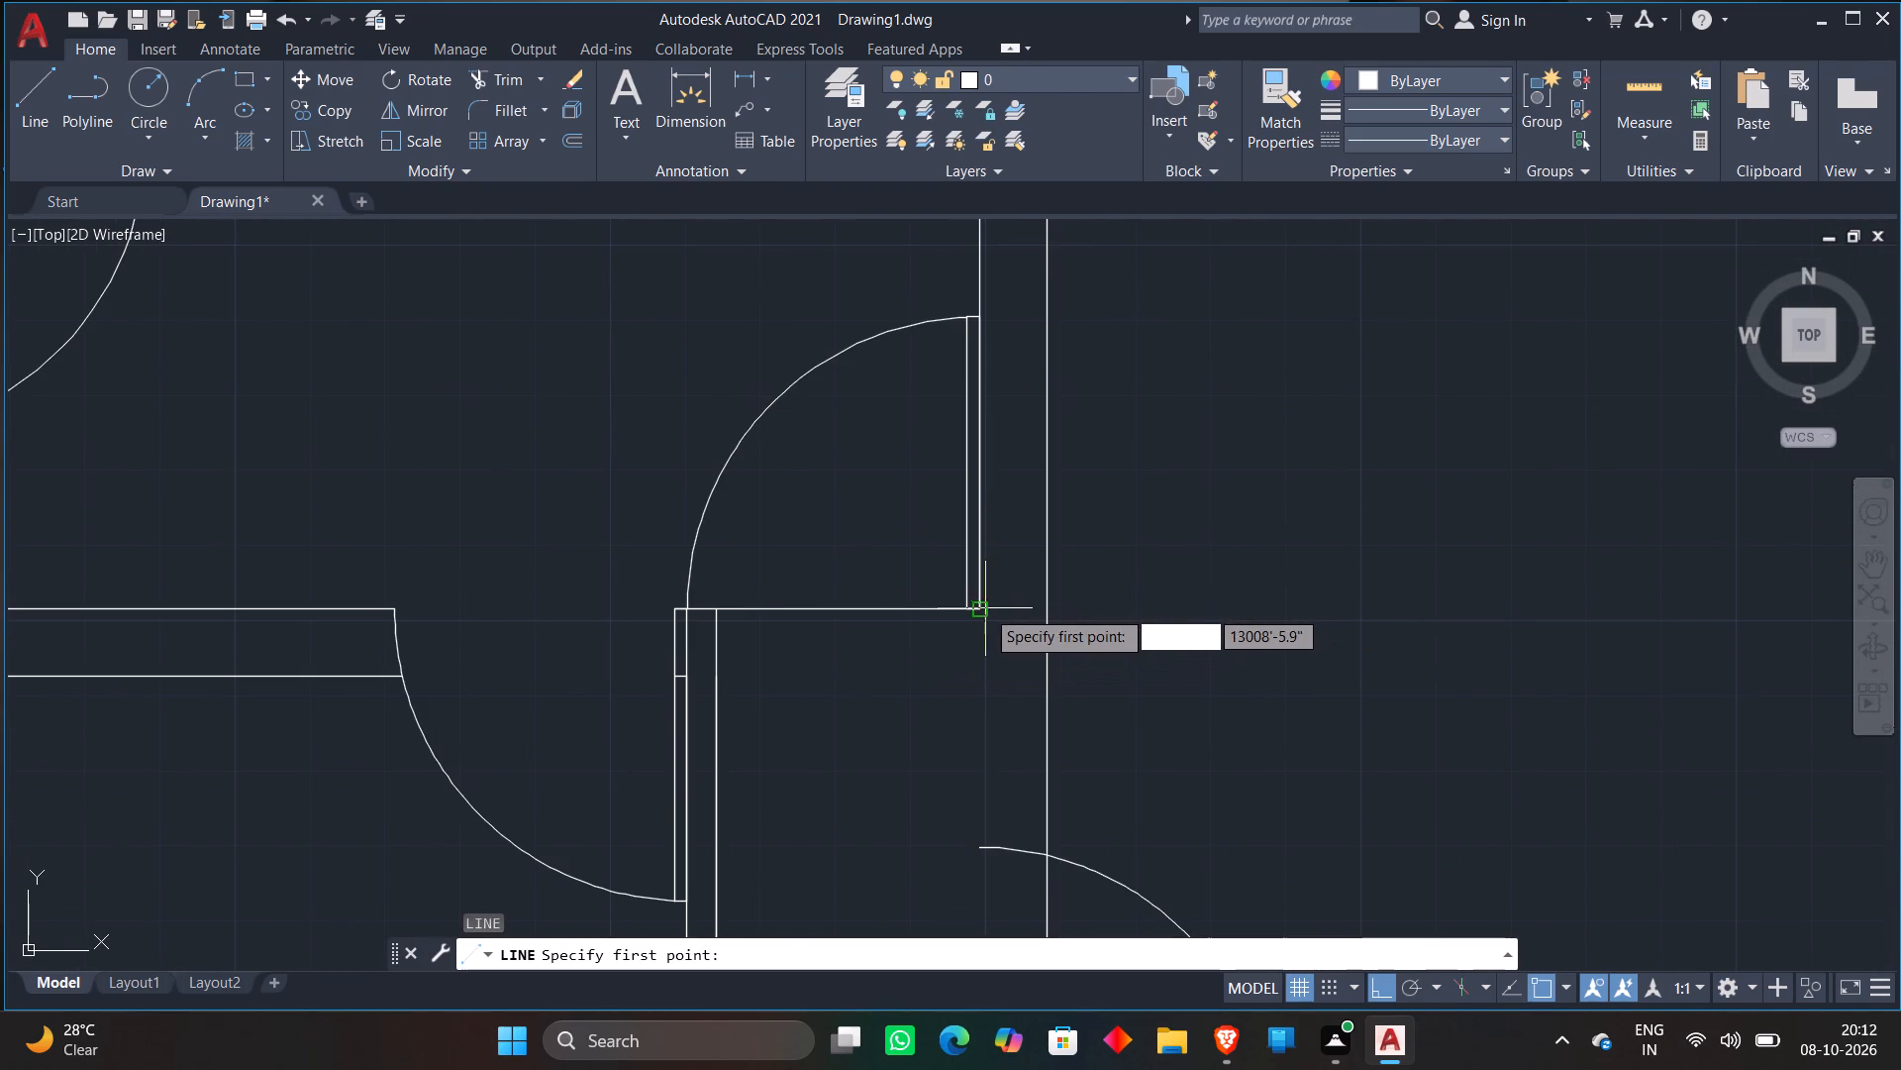
left_click(985, 608)
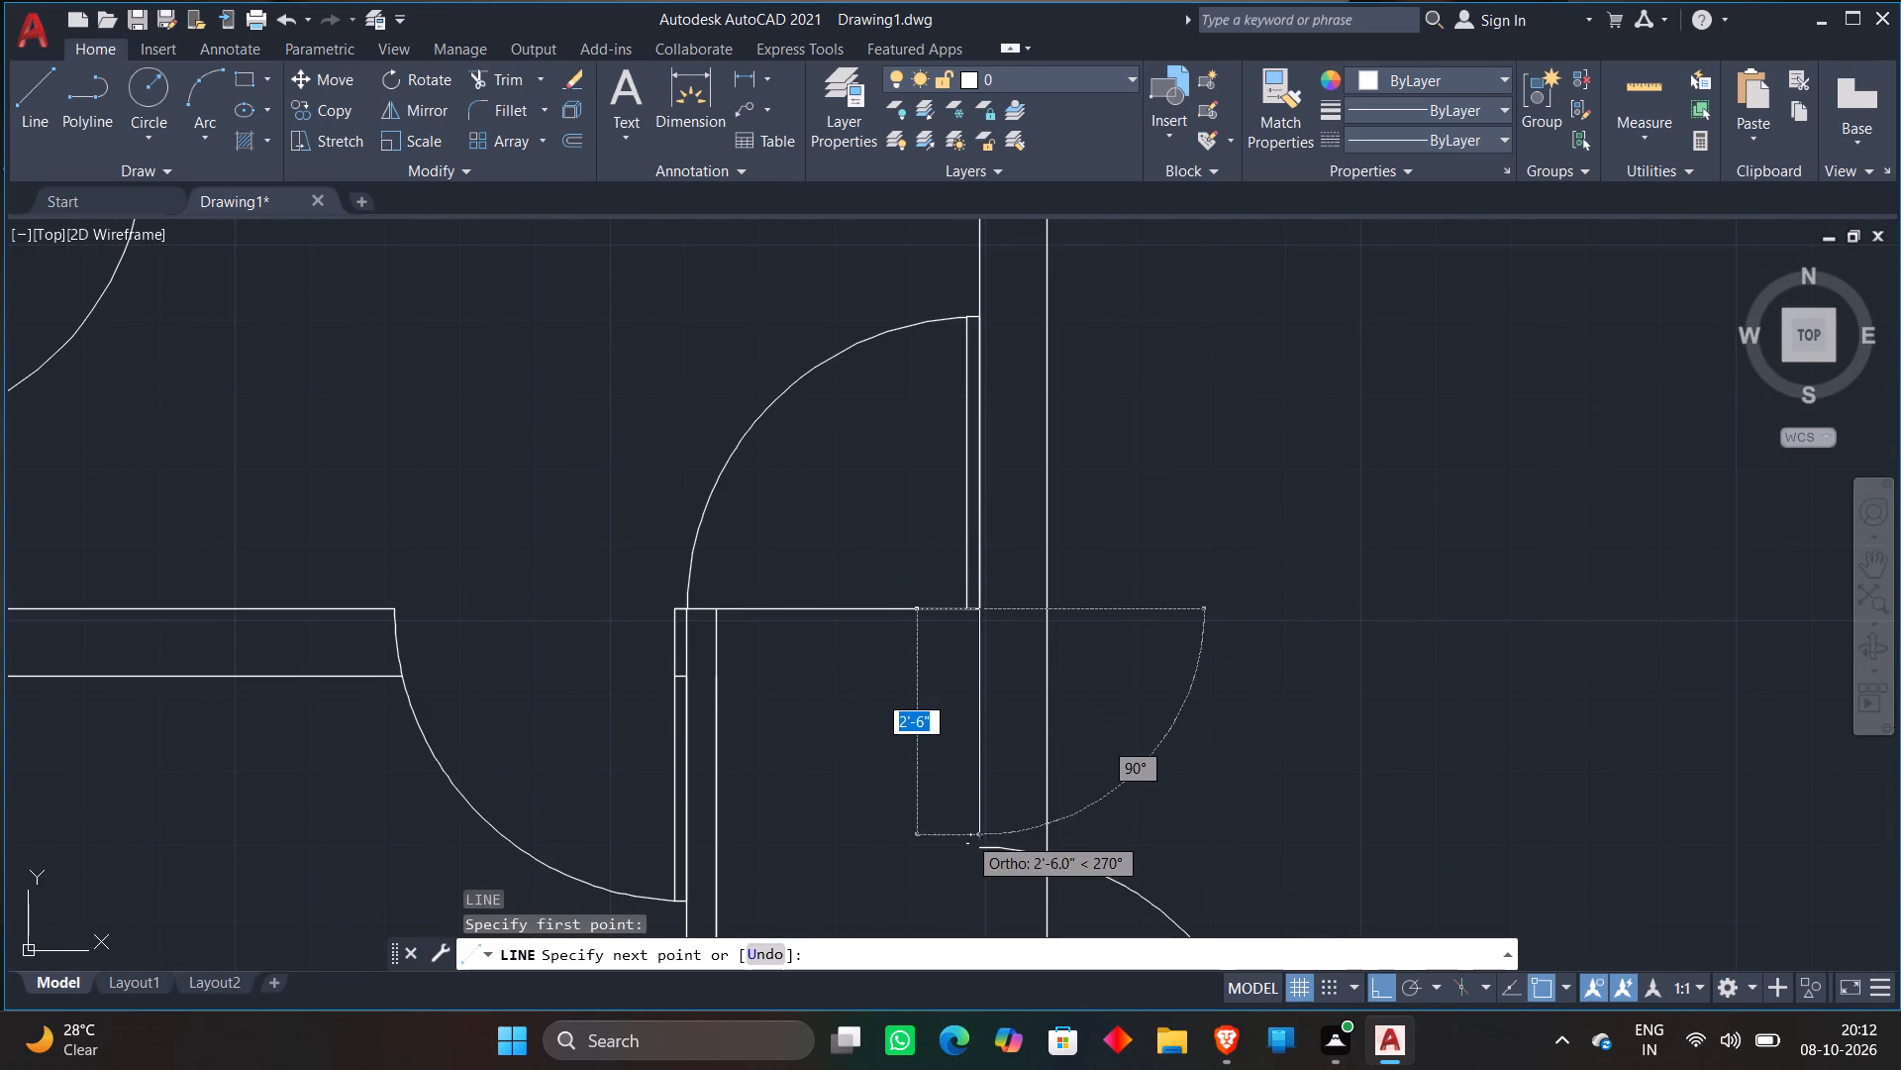
left_click(970, 844)
key("Escape")
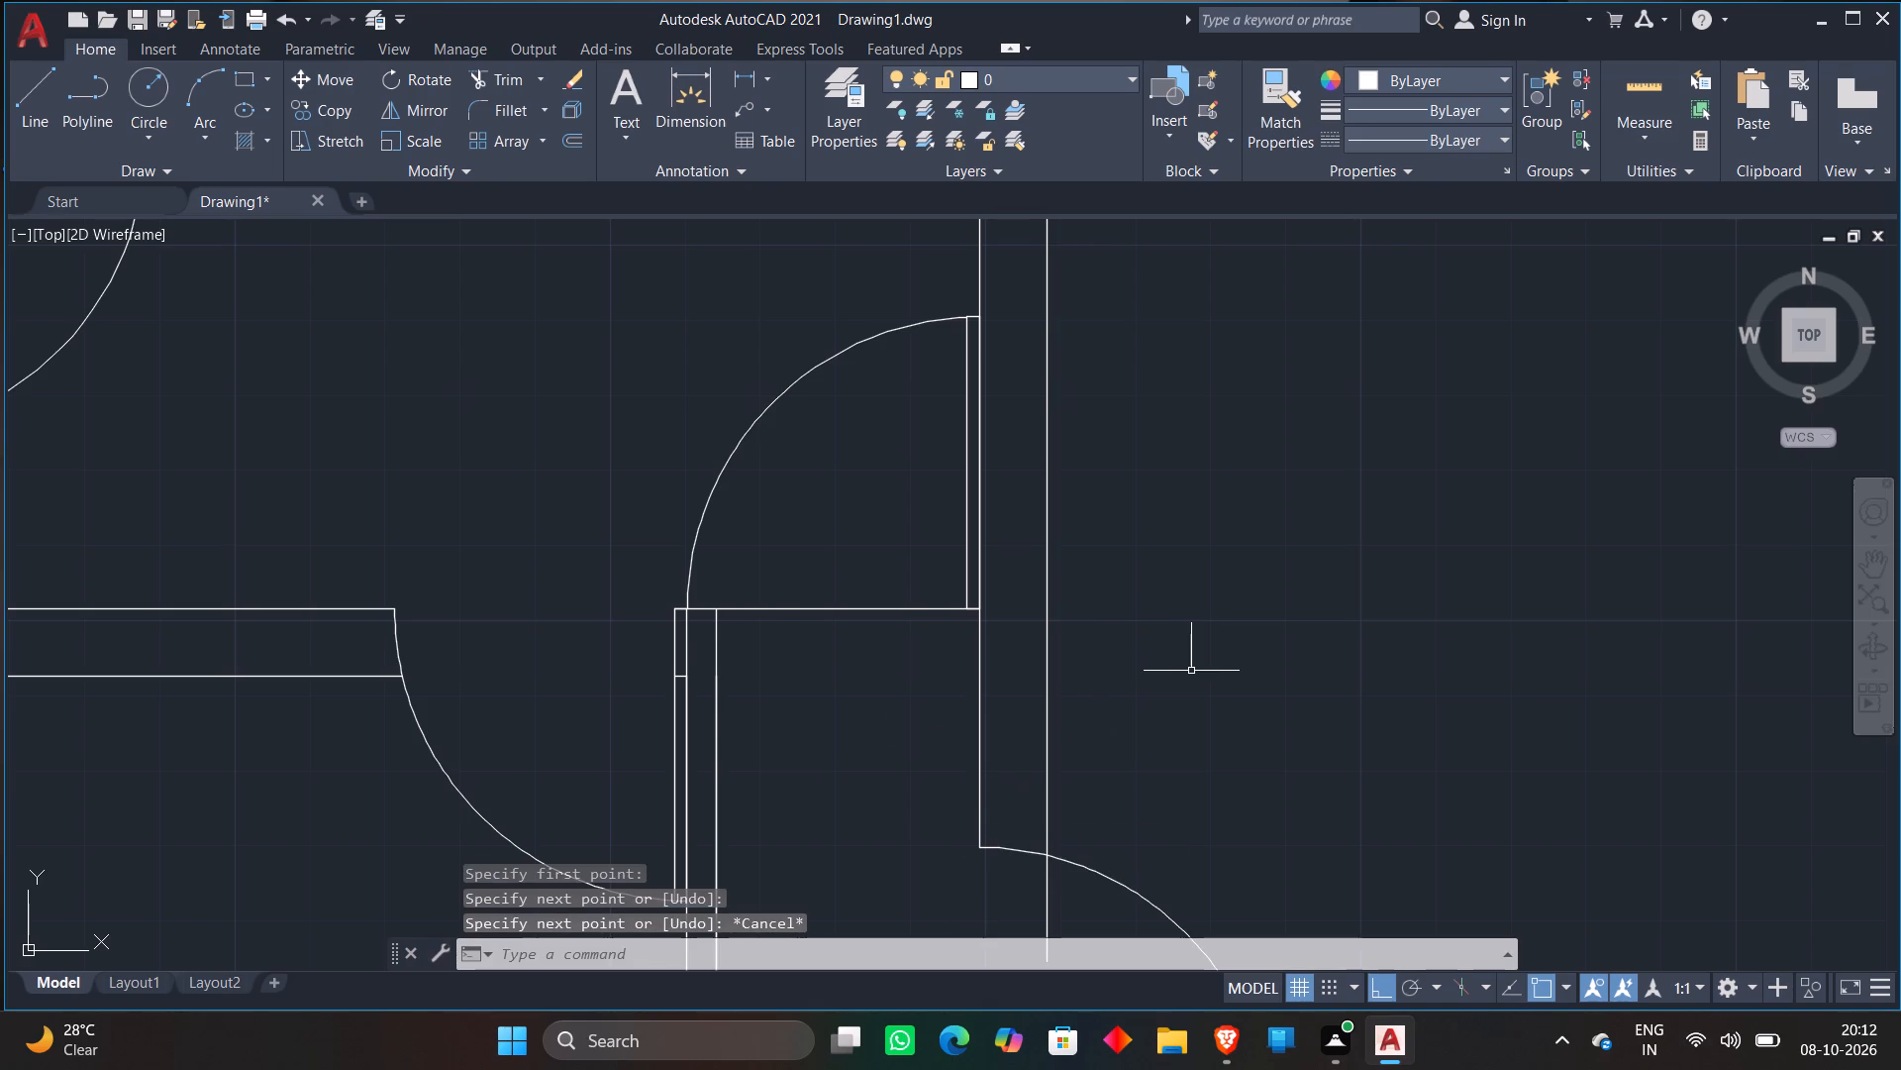
Trim the redrawn inner wall line's end that extends below the new door's arc.
type("TR")
key("space")
scroll(1189, 663, "down", 1)
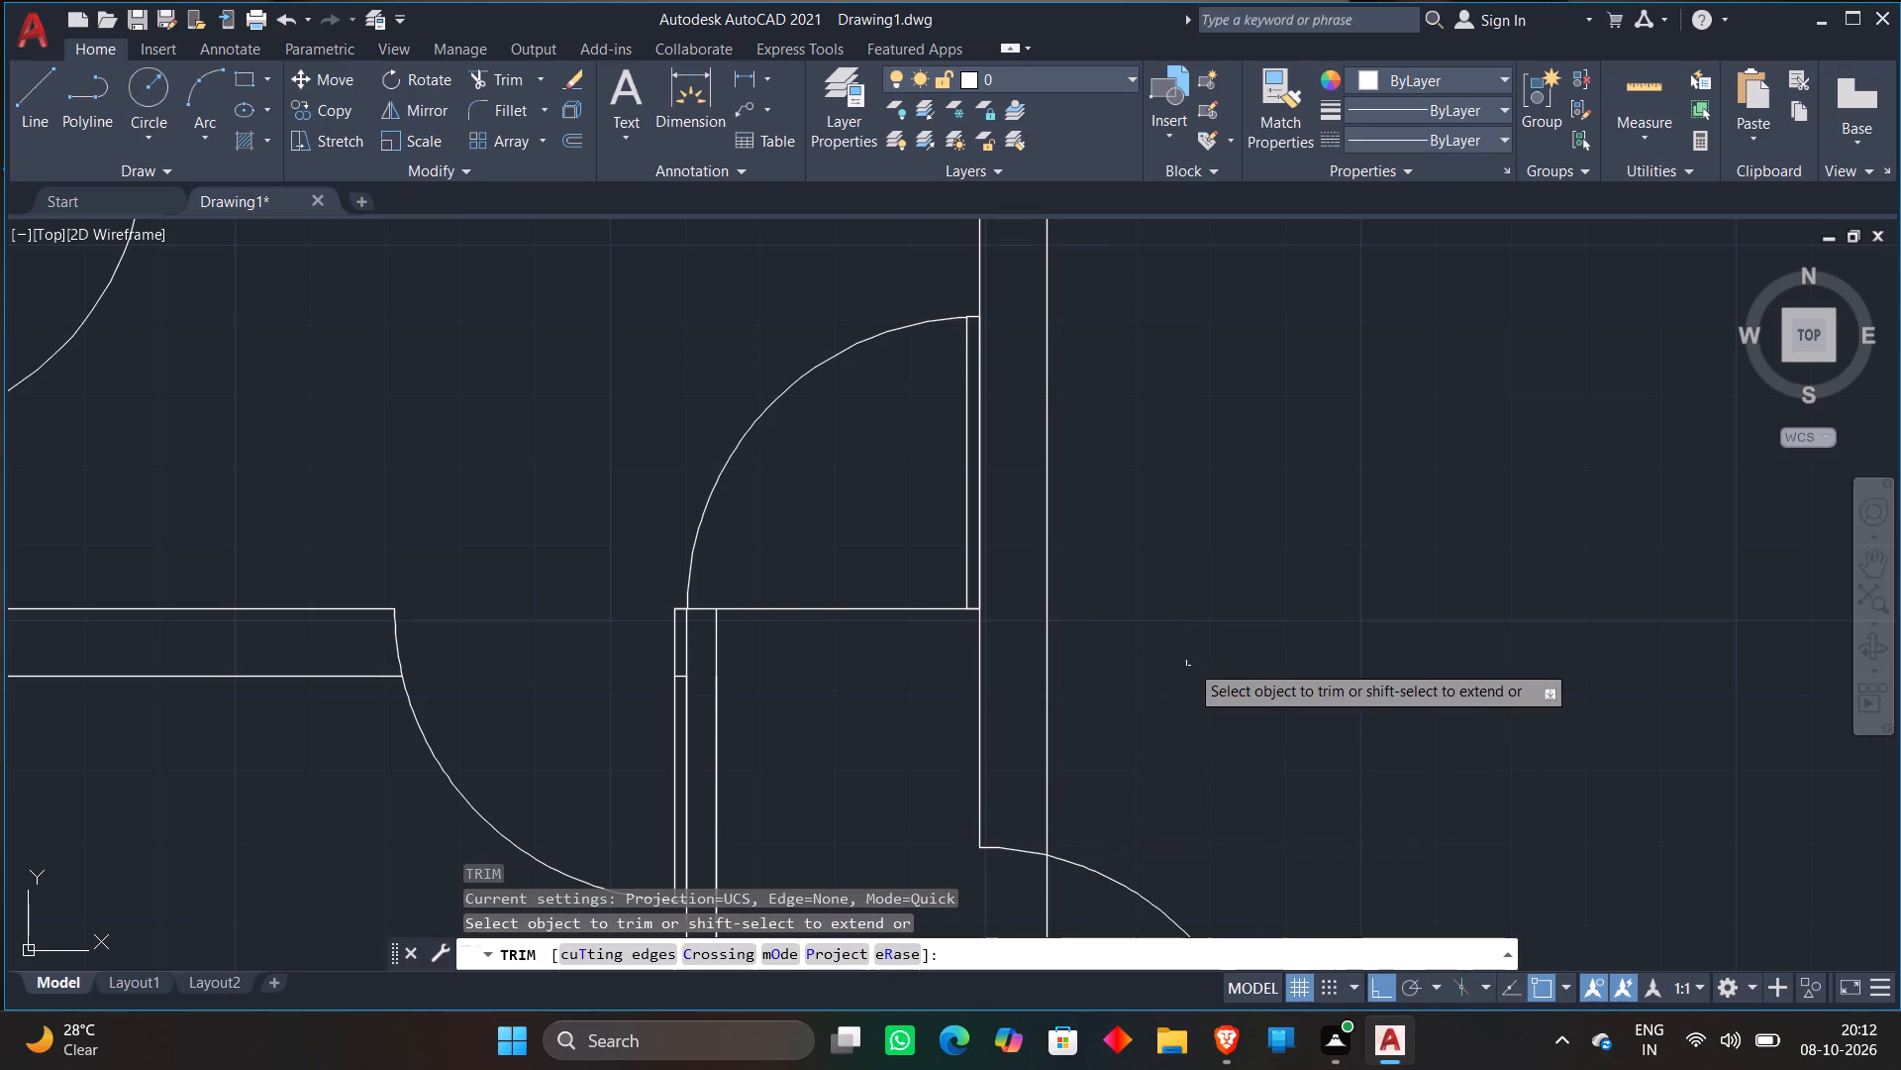
left_click(1100, 820)
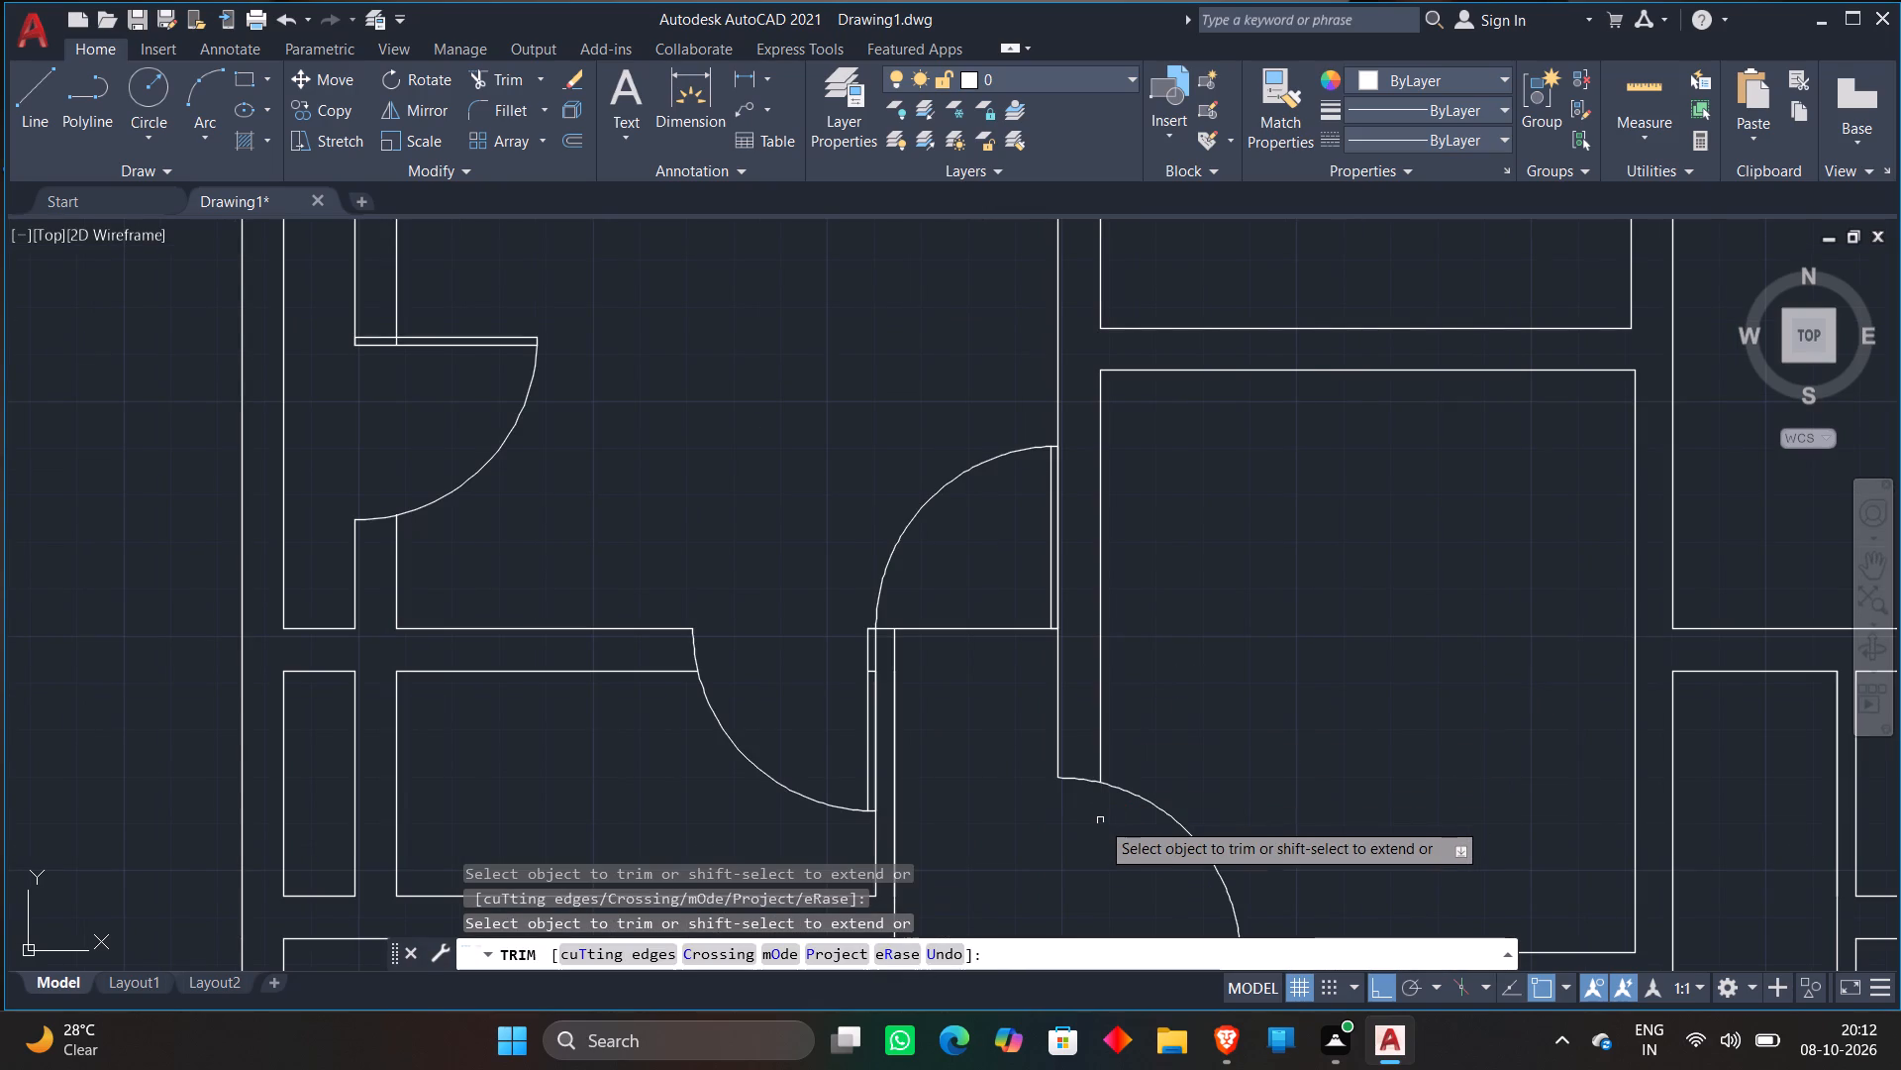
key("Escape")
With Ortho off, copy the door block whose arc faces northeast to the lobby's east wall corner just north of the east staircase.
scroll(1100, 810, "down", 3)
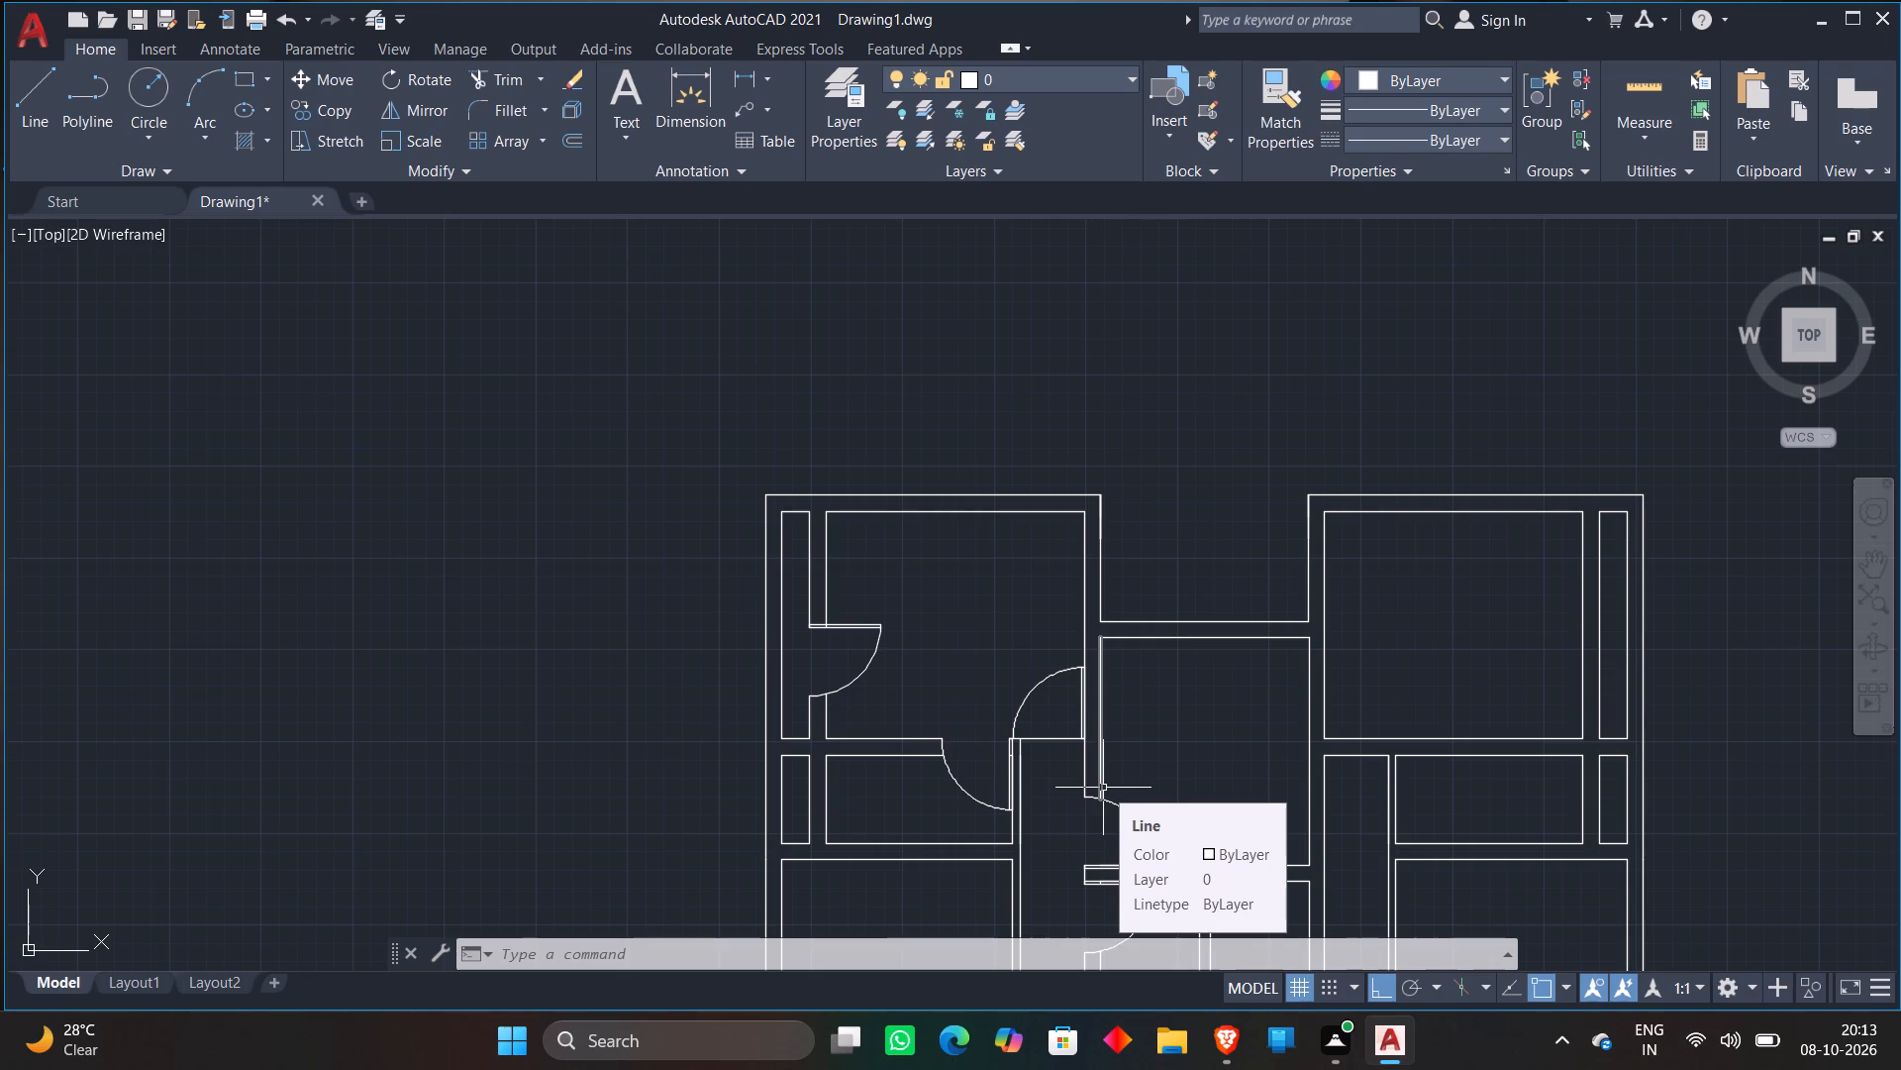
scroll(1137, 756, "down", 1)
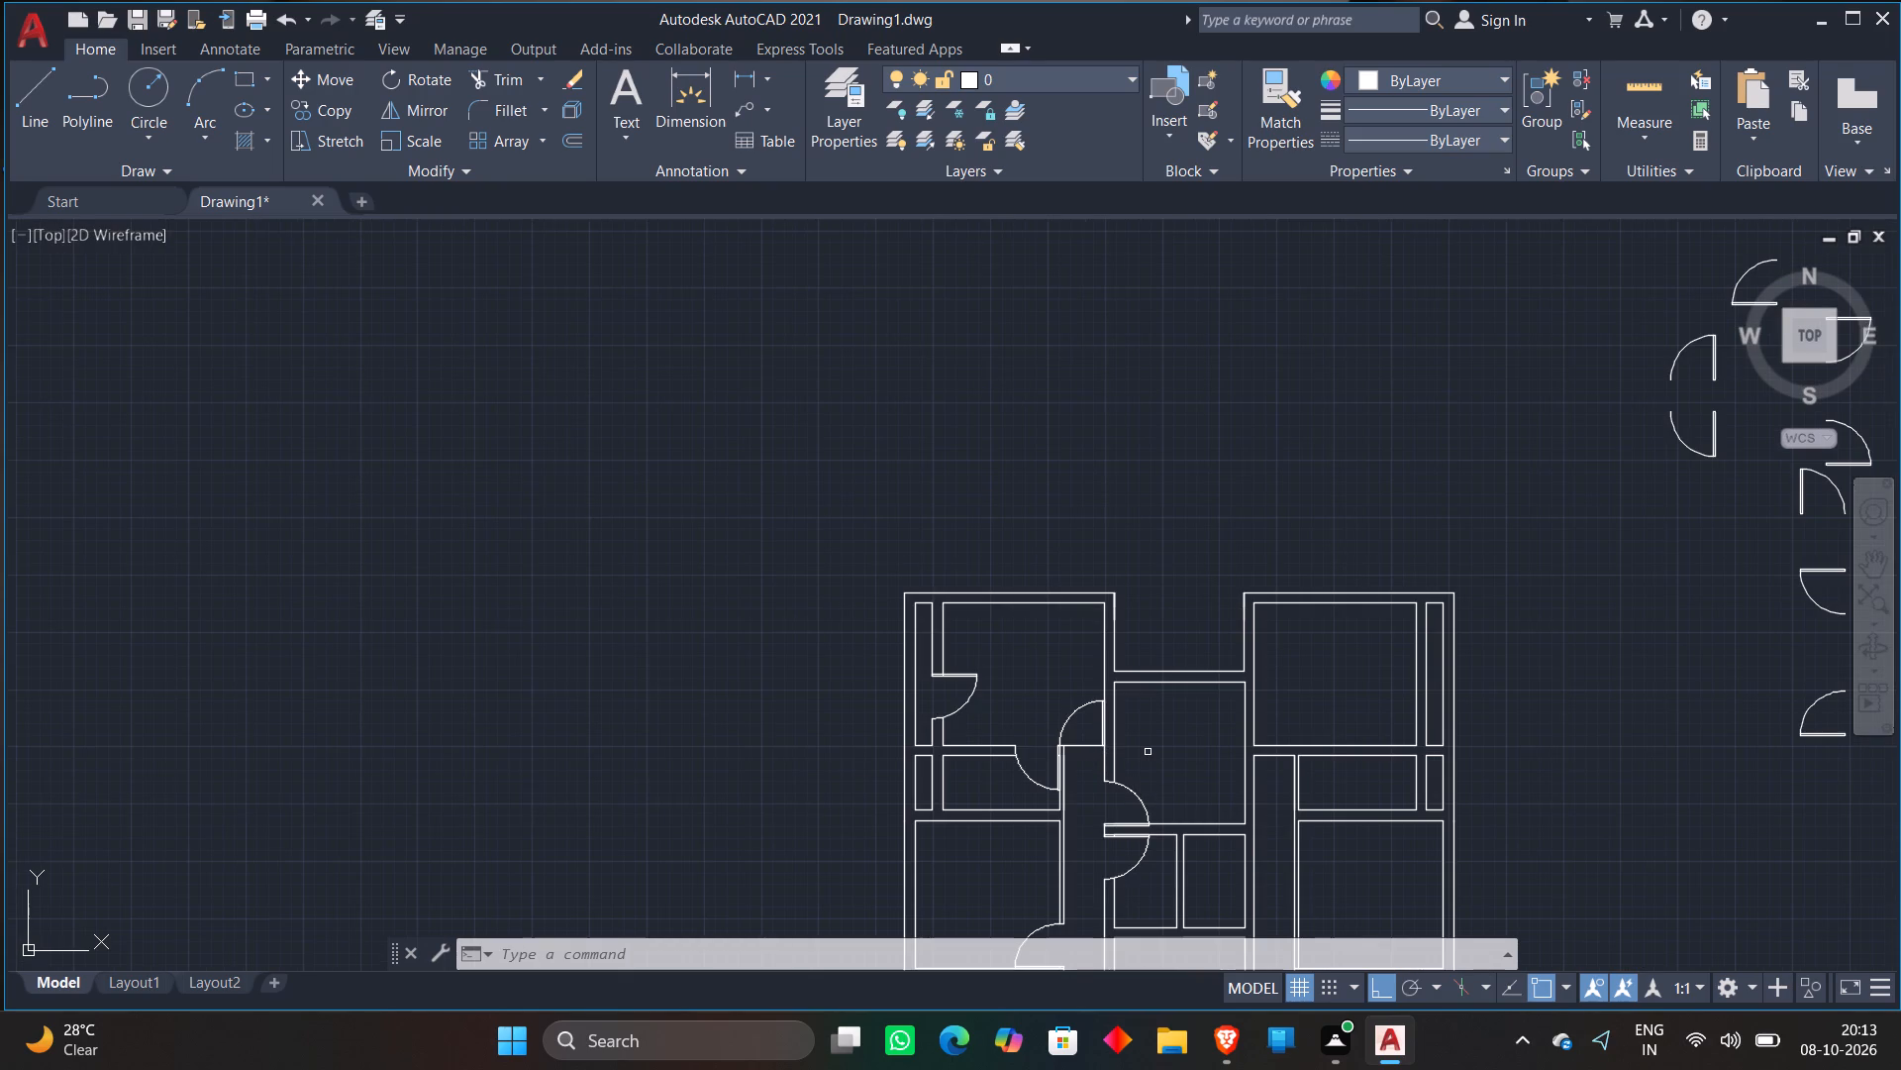
middle_click_drag(1162, 741, 1080, 668)
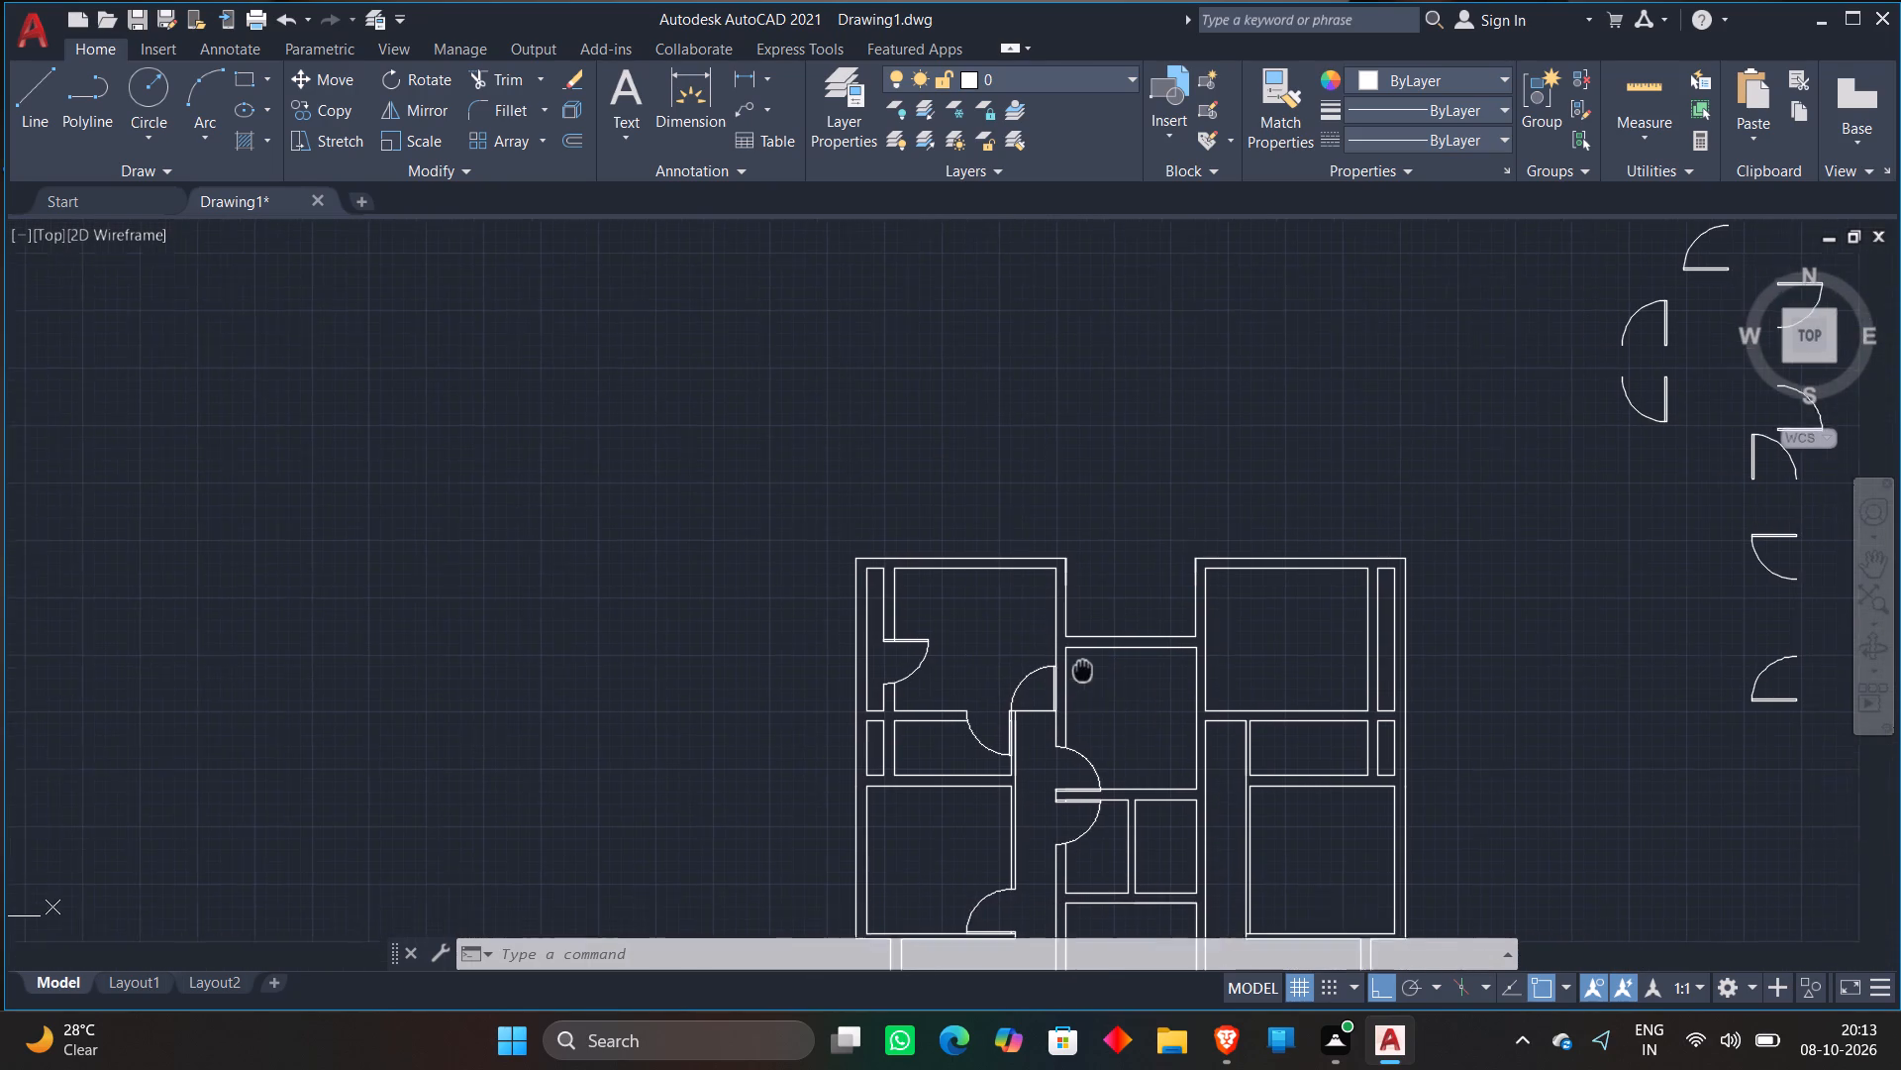
middle_click_drag(1080, 668, 1080, 666)
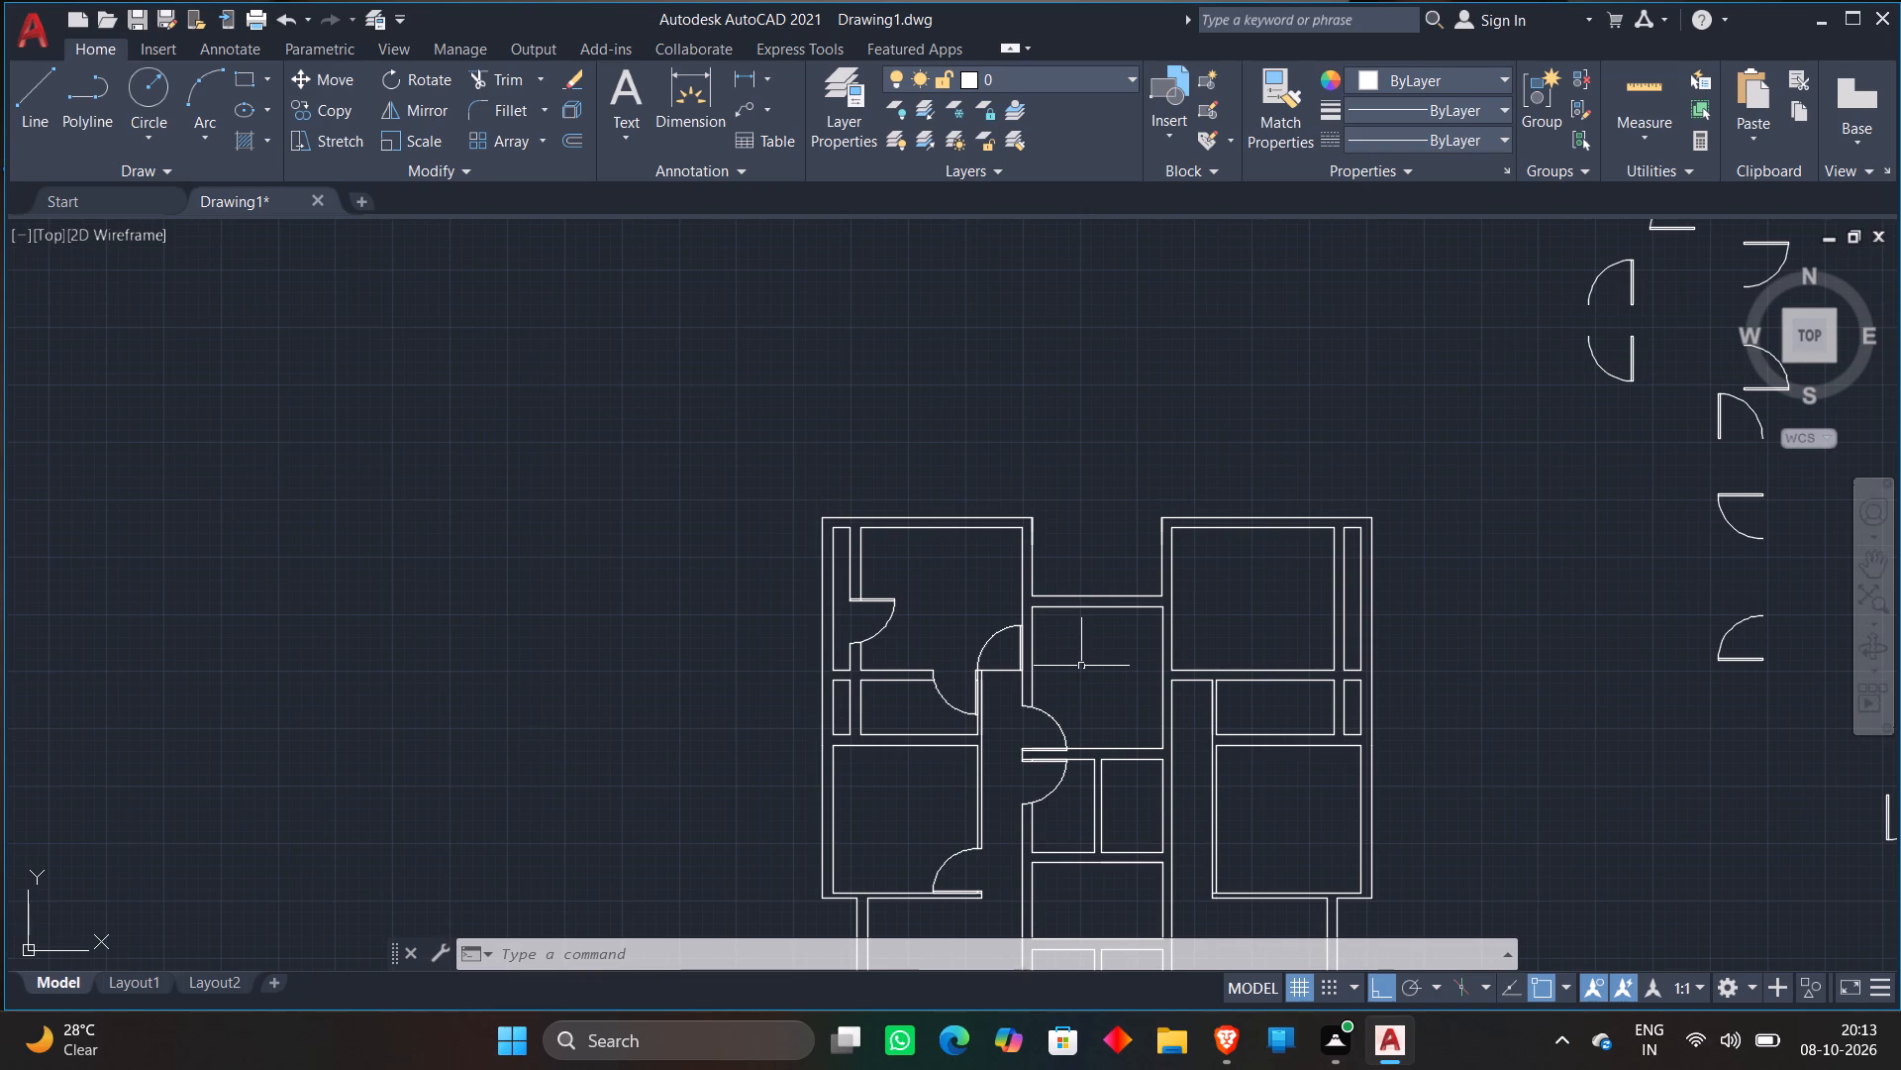
scroll(1082, 665, "down", 2)
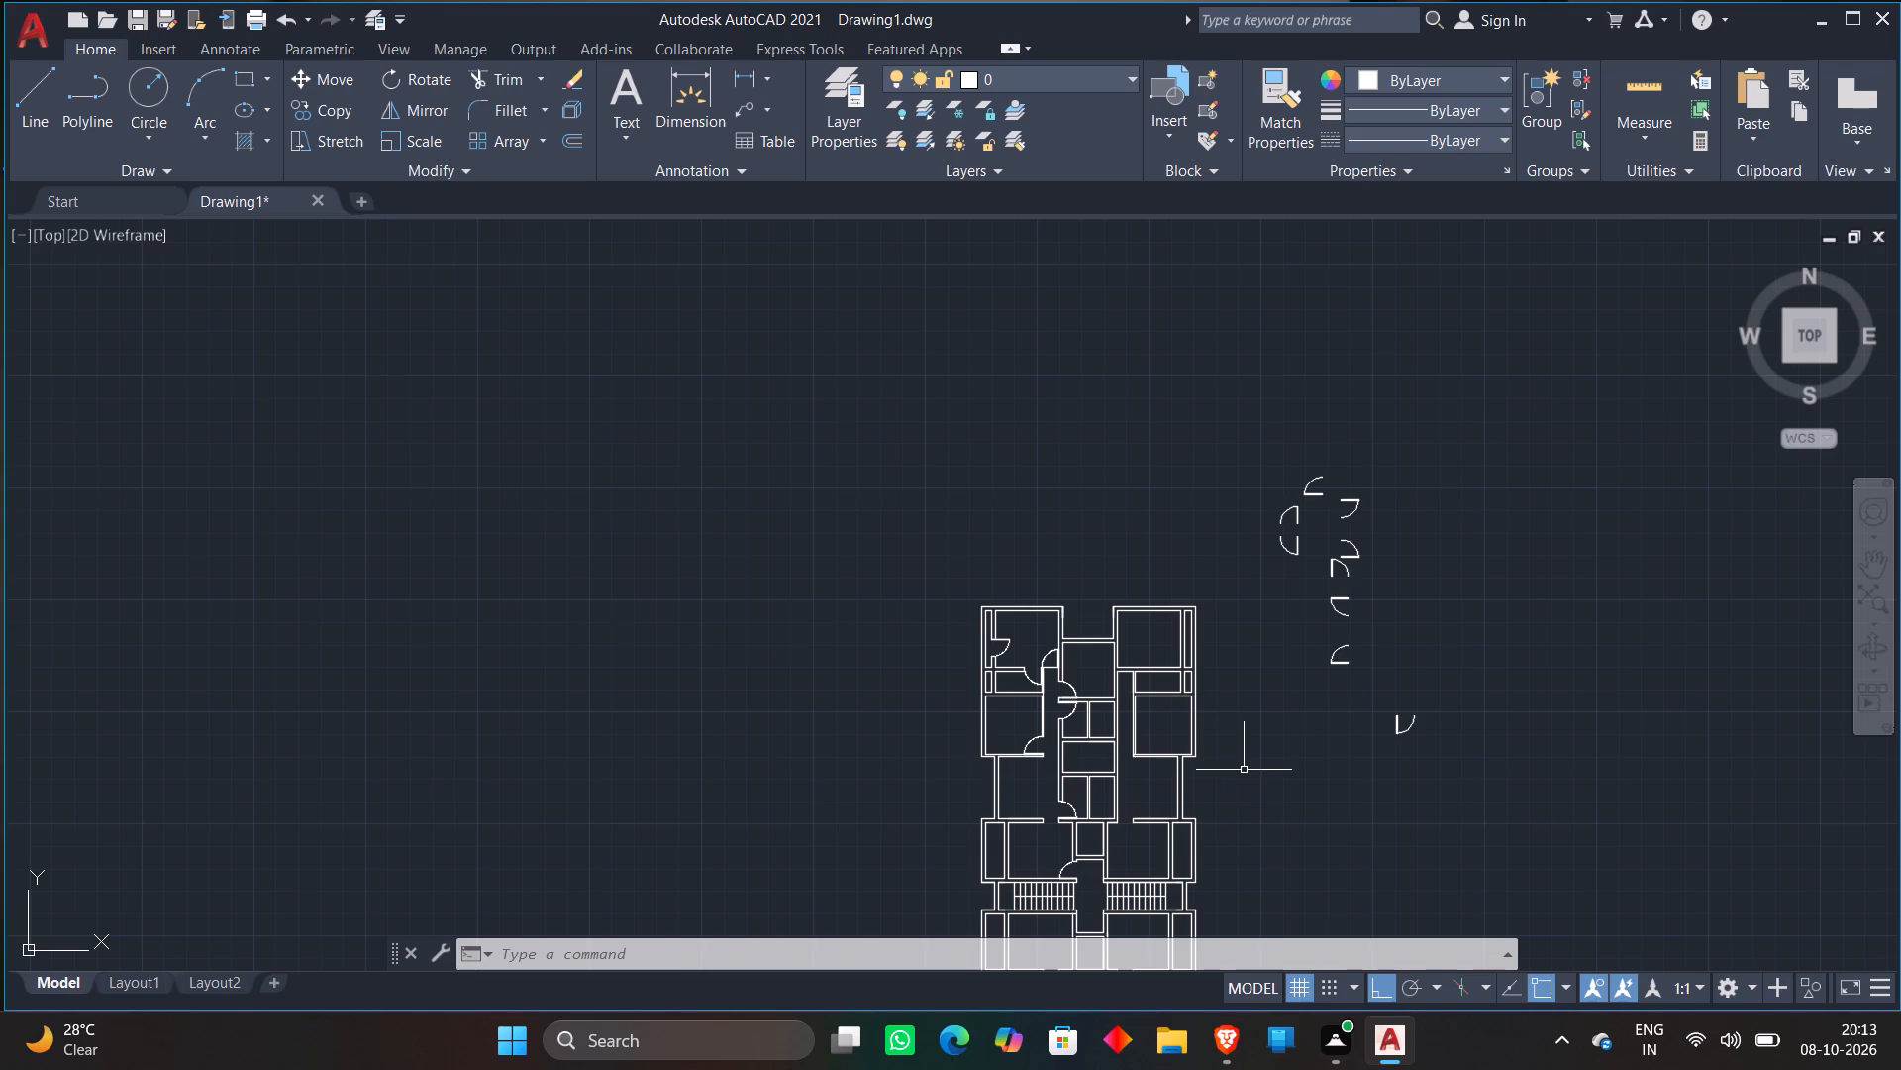
middle_click_drag(1244, 770, 1233, 731)
scroll(1009, 761, "up", 2)
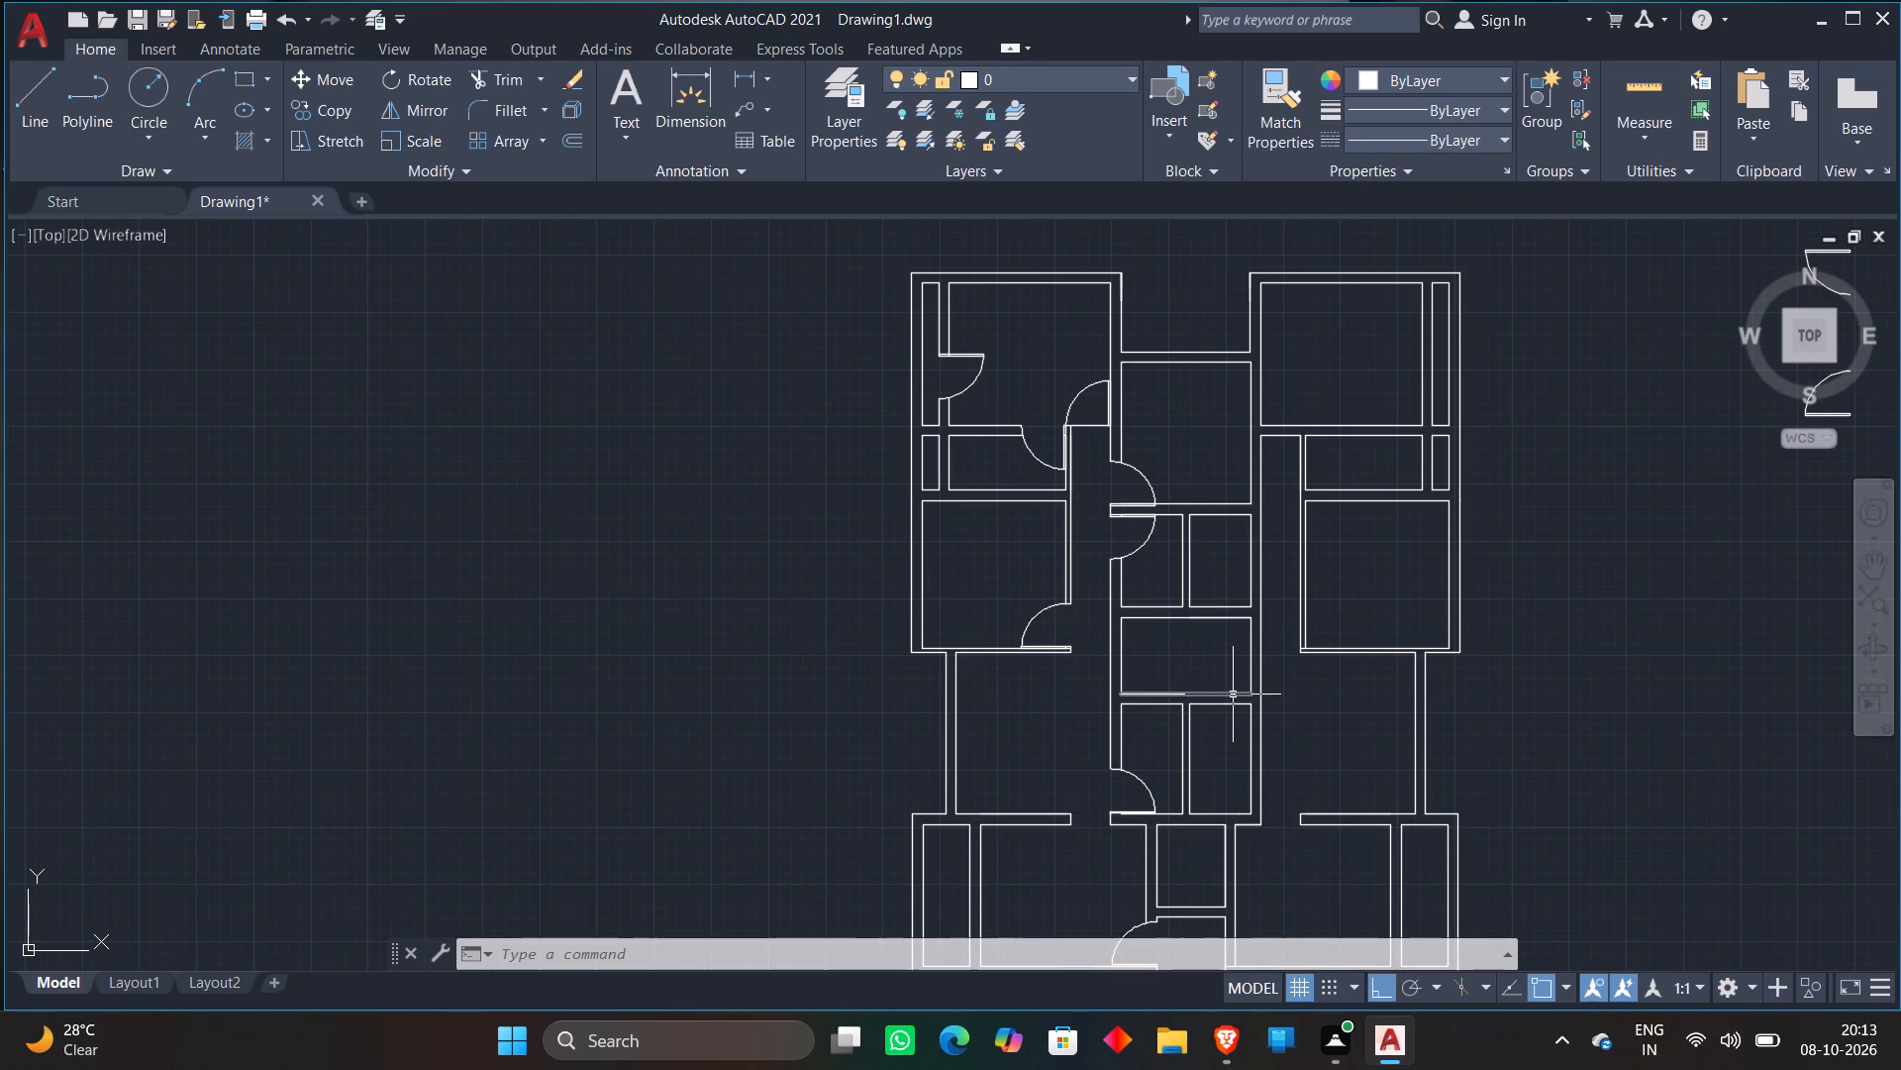
scroll(1266, 706, "down", 1)
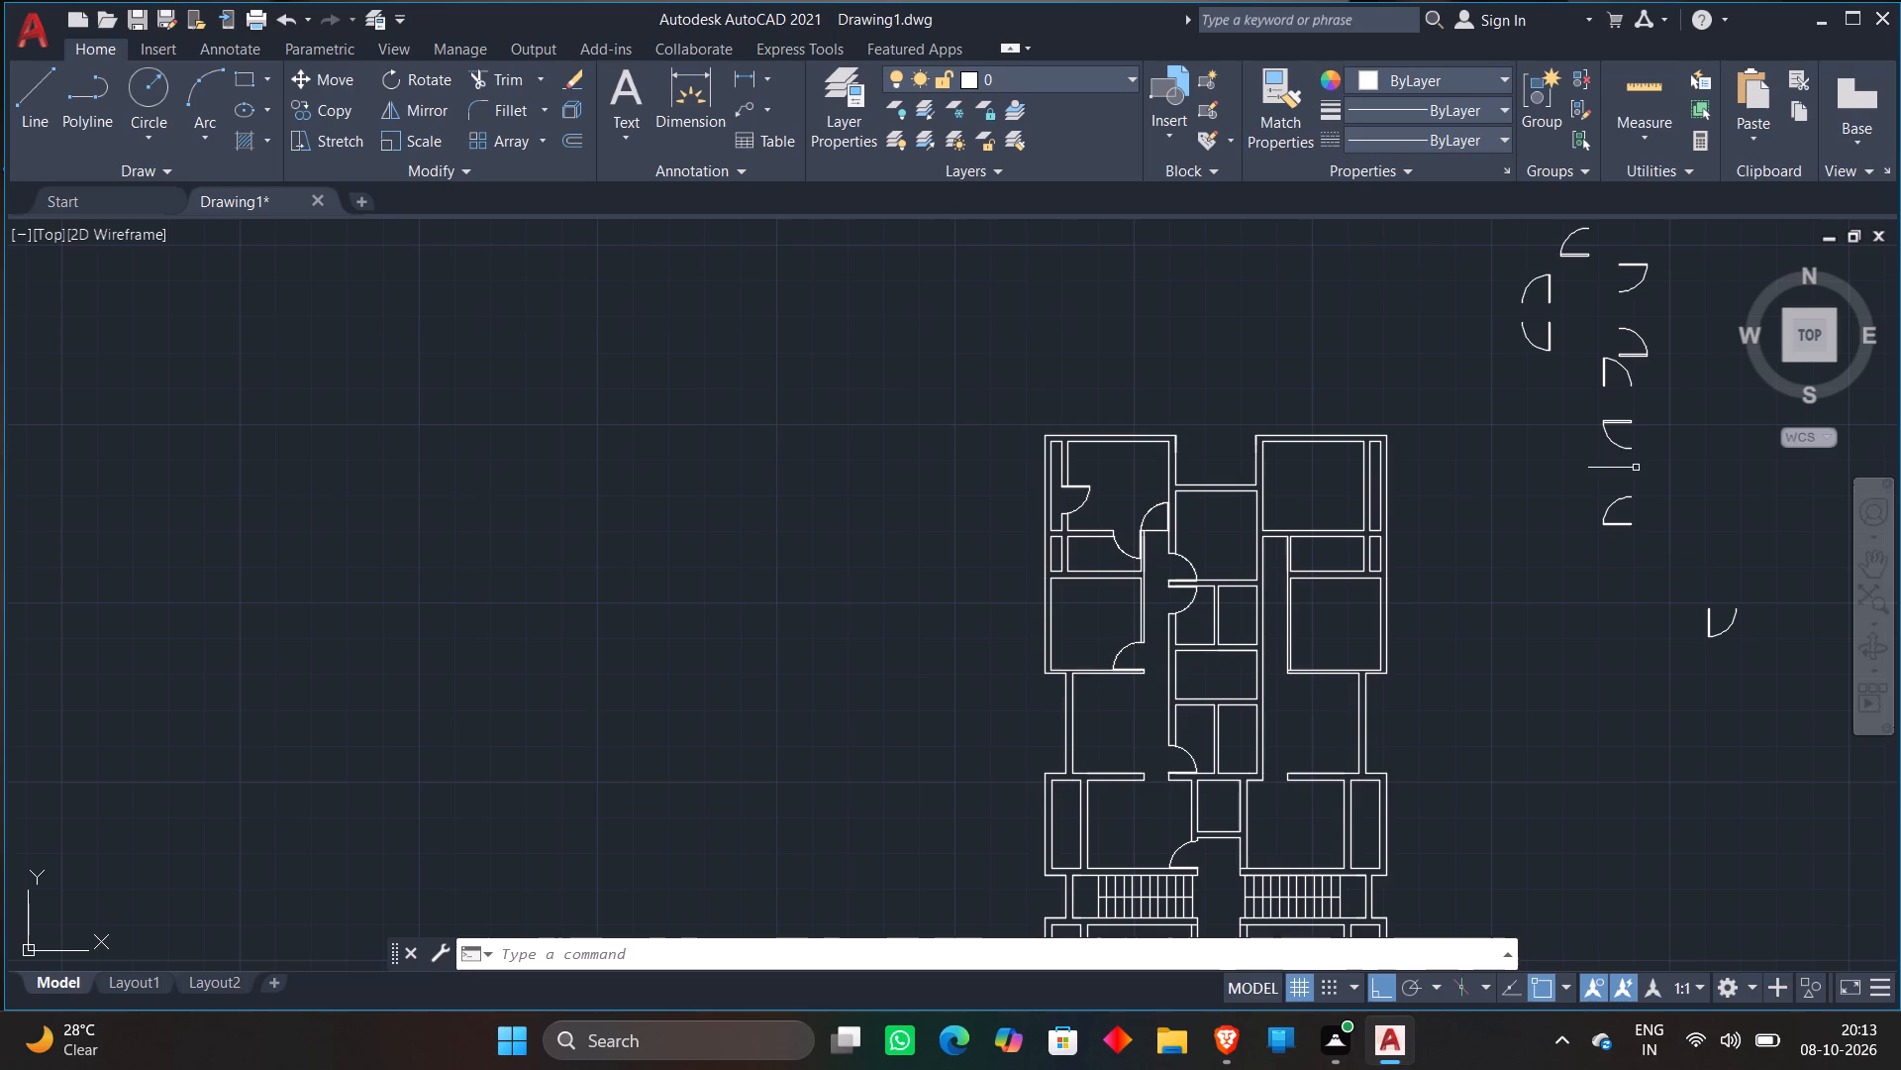
left_click(1624, 330)
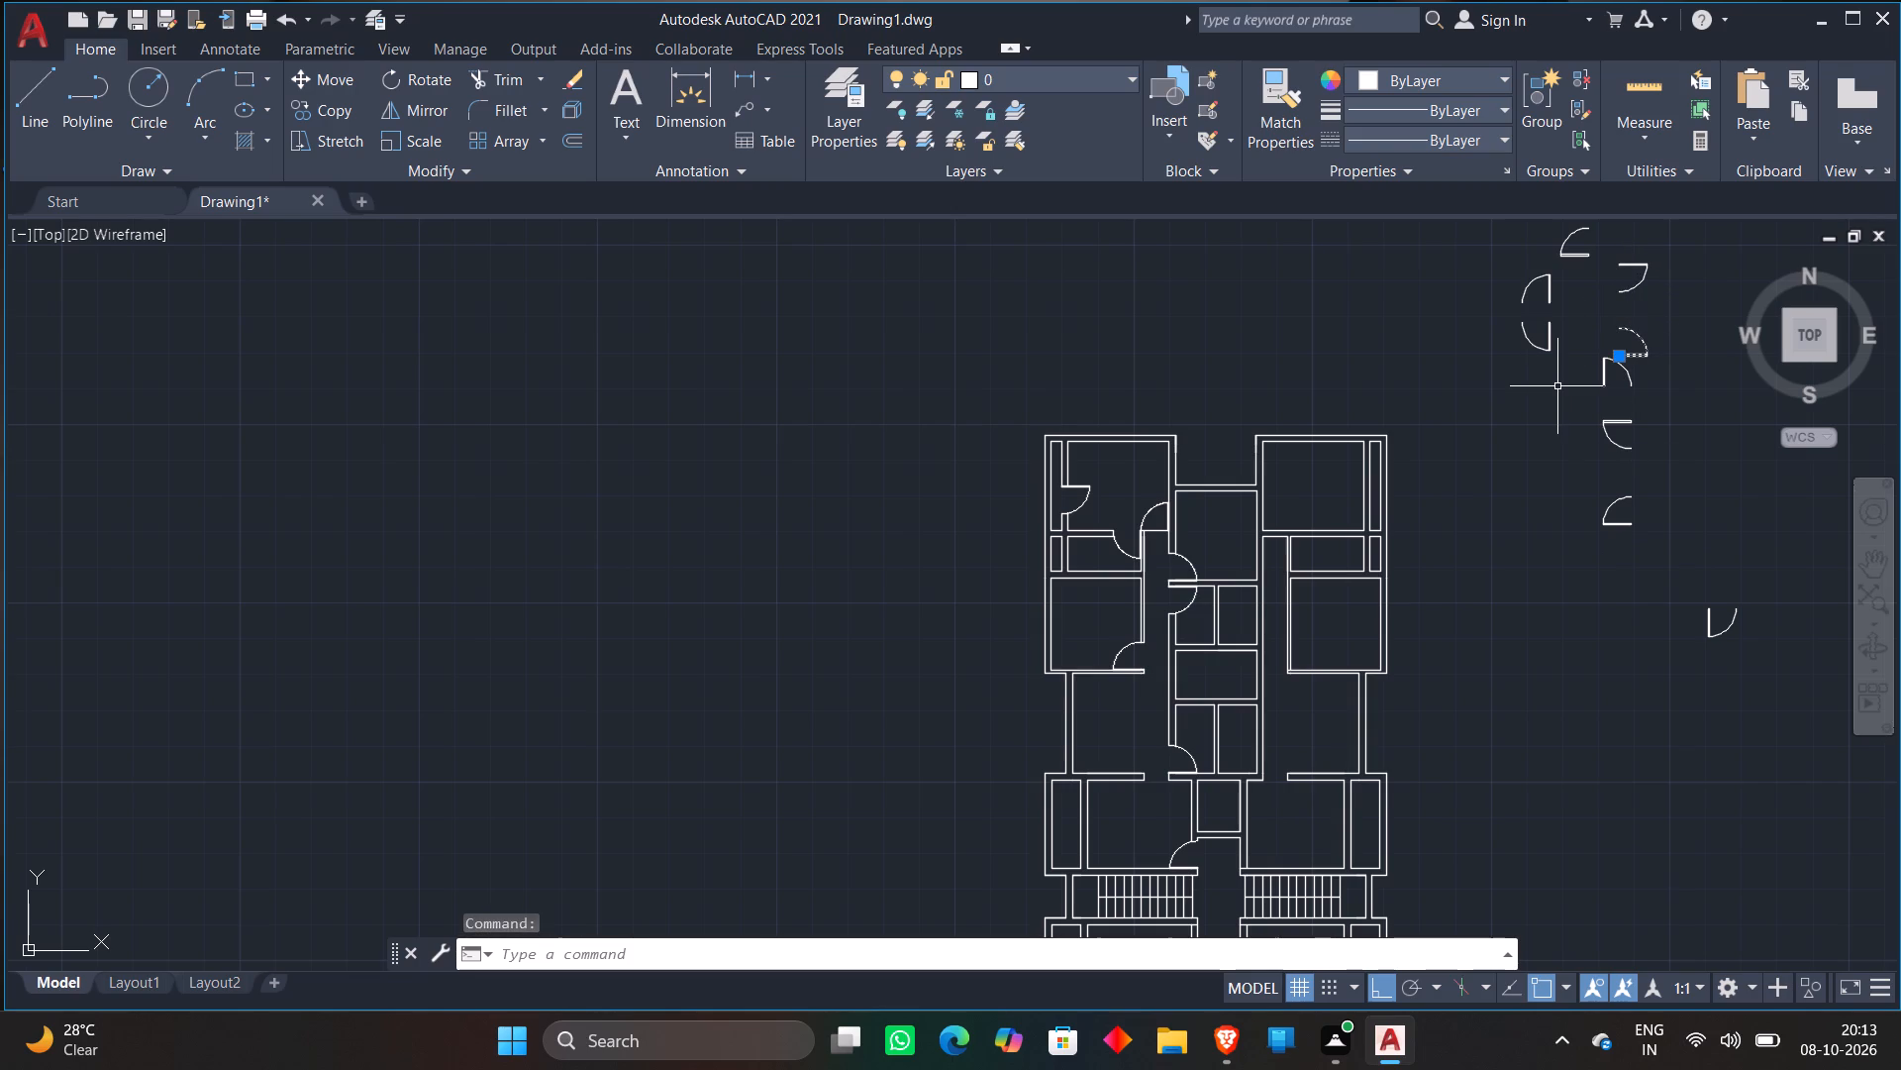
scroll(1557, 386, "down", 2)
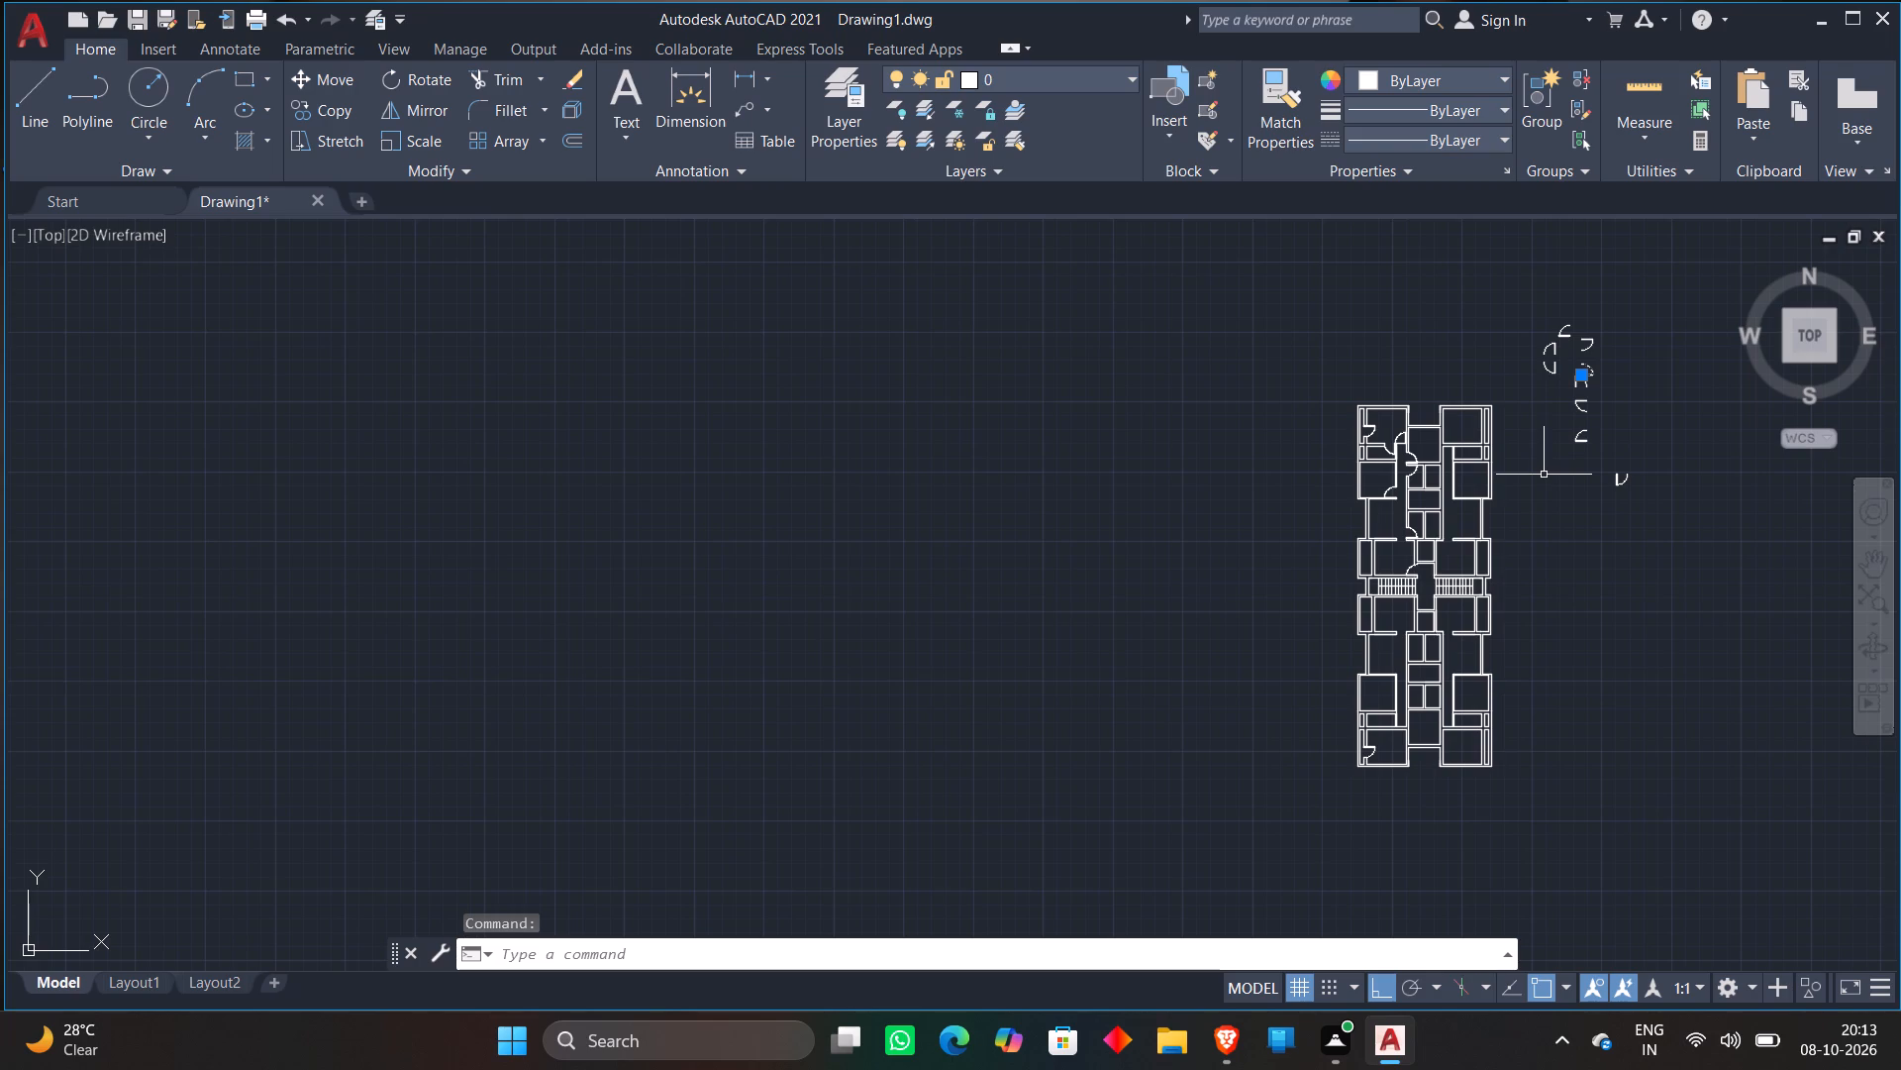
right_click(1544, 475)
left_click(1563, 608)
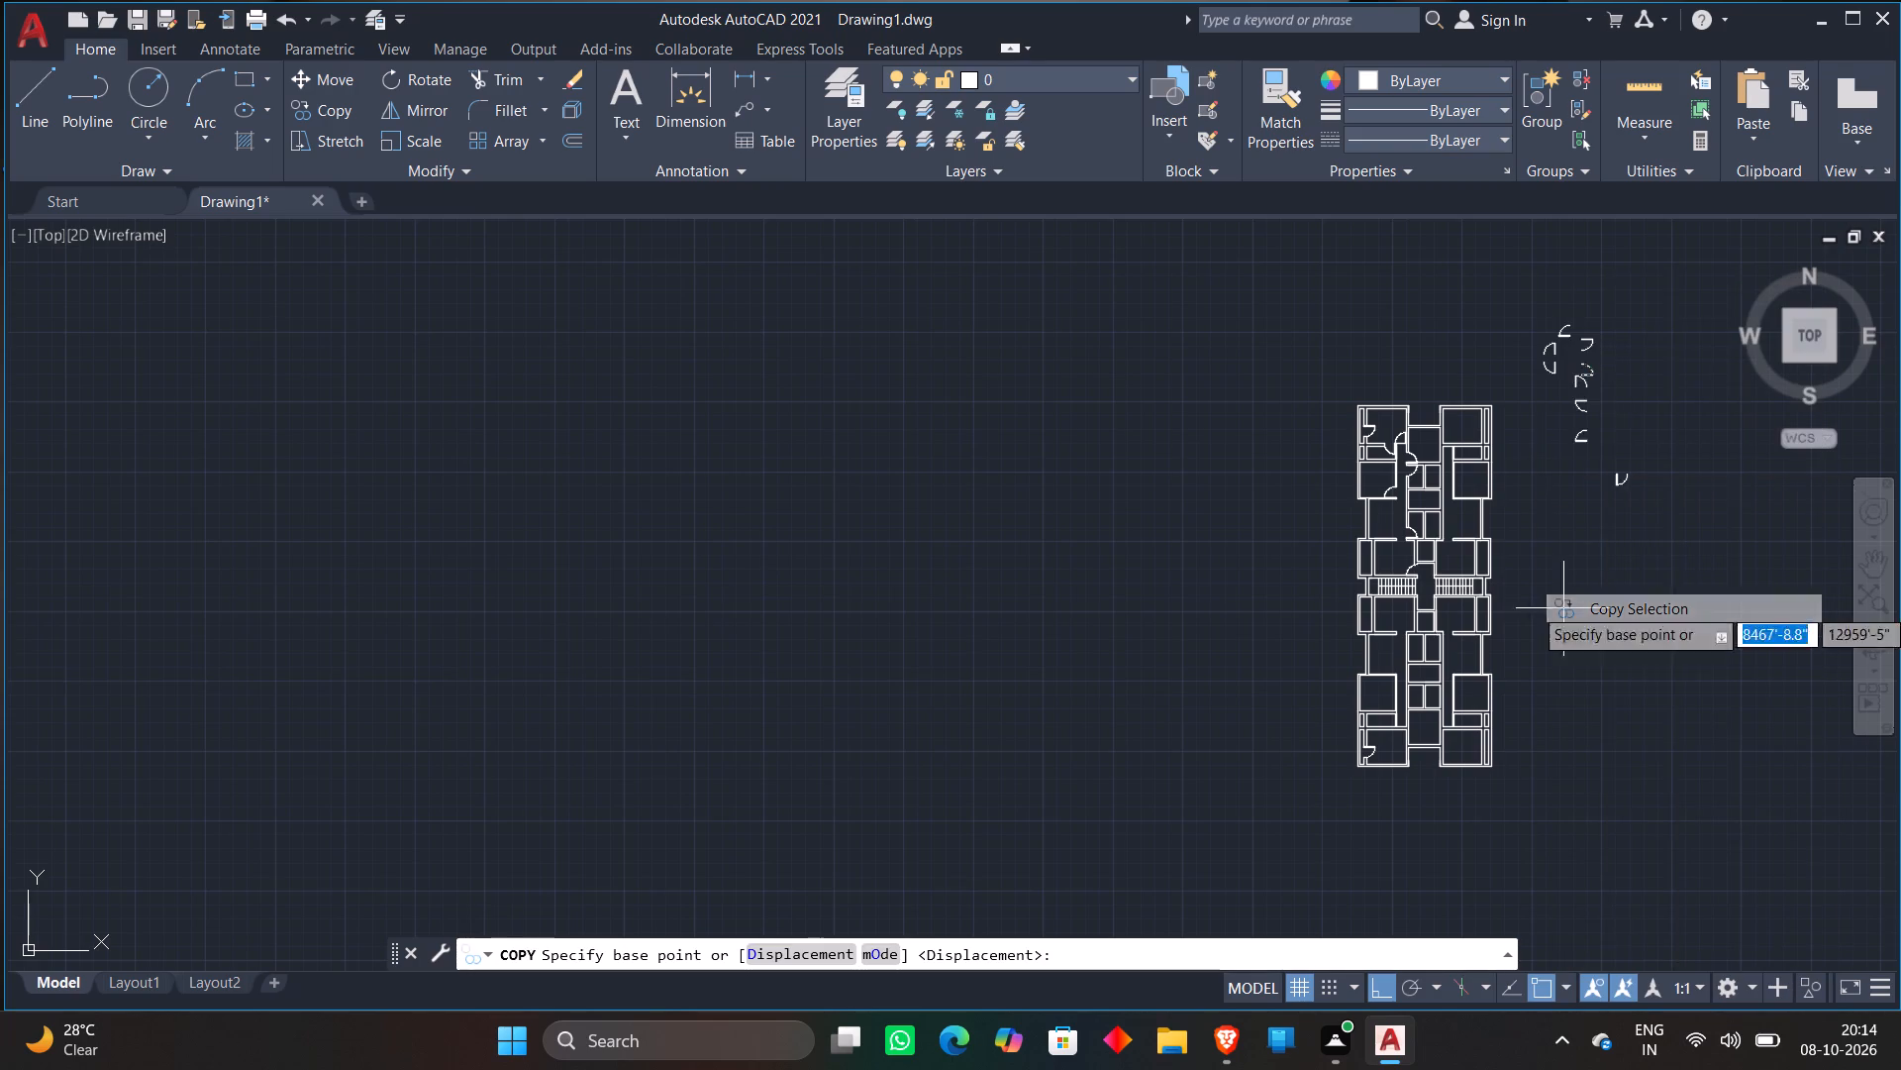
scroll(1585, 386, "up", 6)
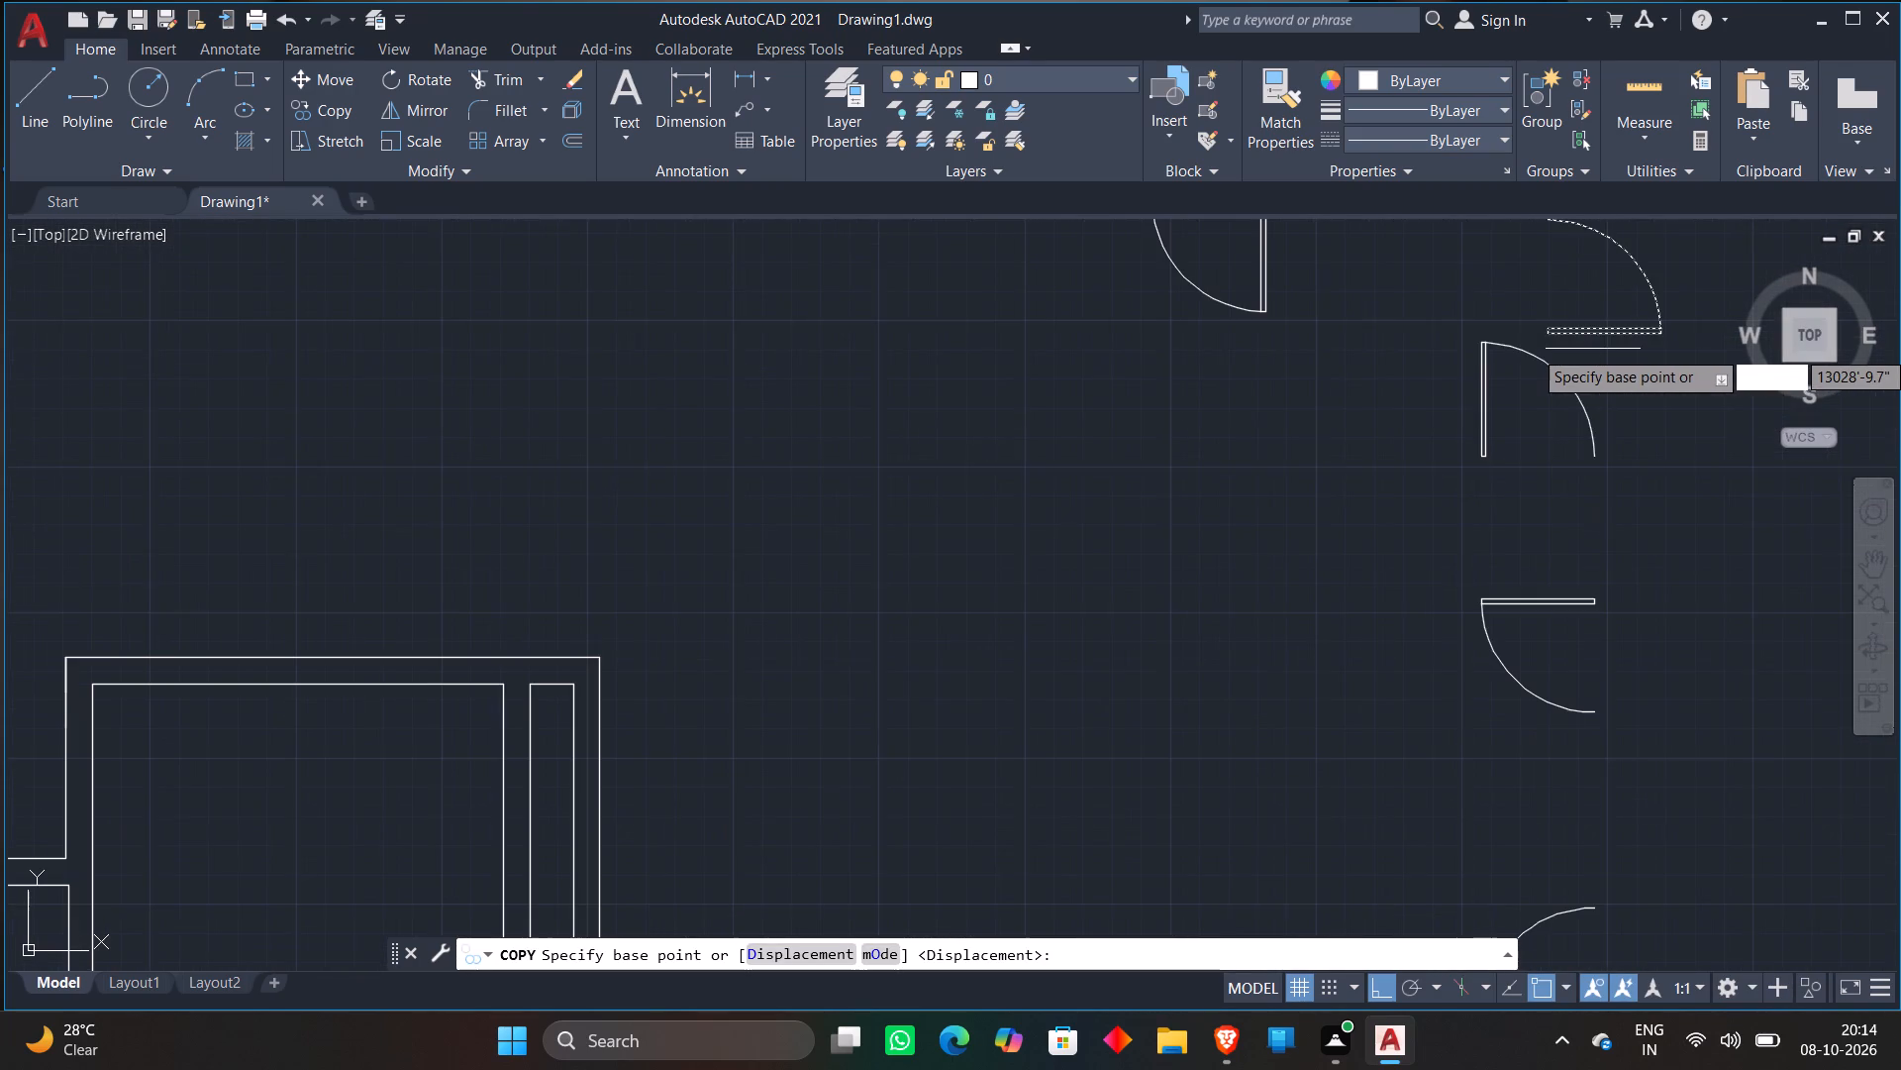
left_click(1559, 337)
scroll(1329, 553, "down", 2)
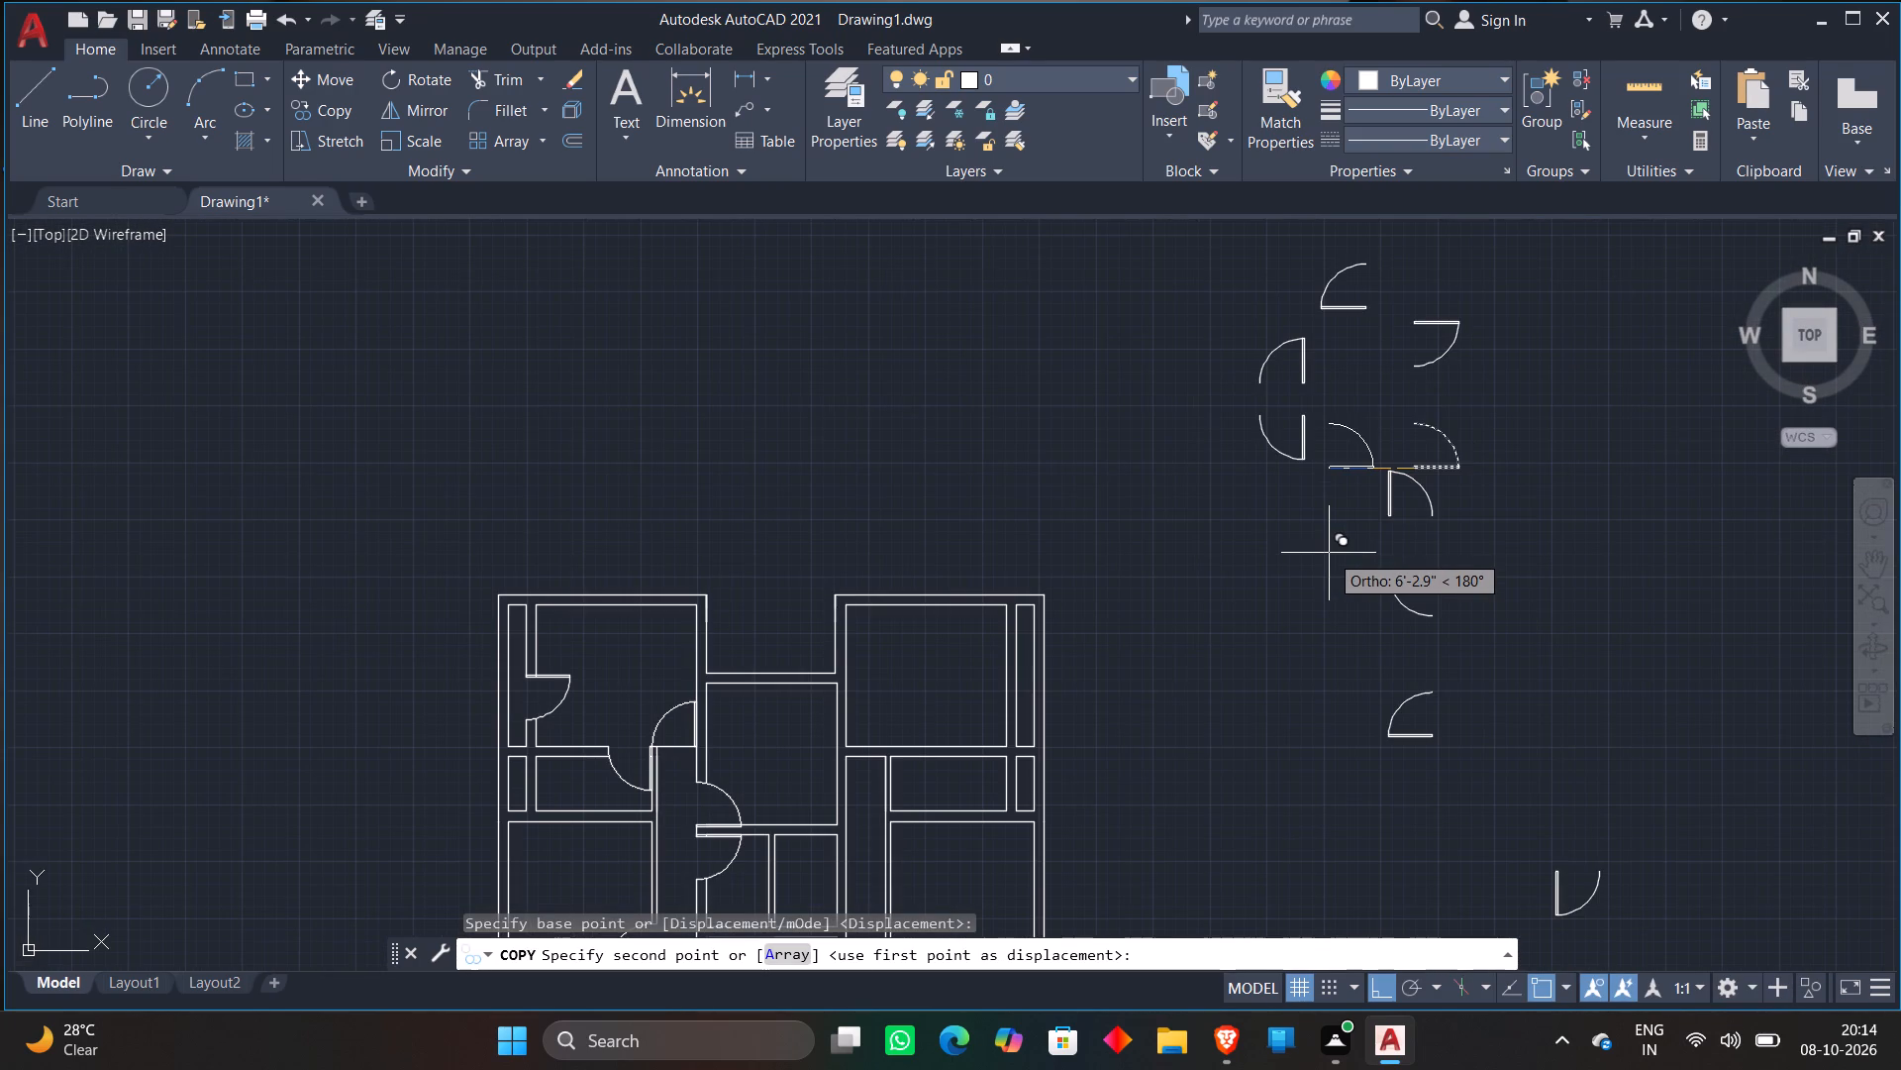
key("F8")
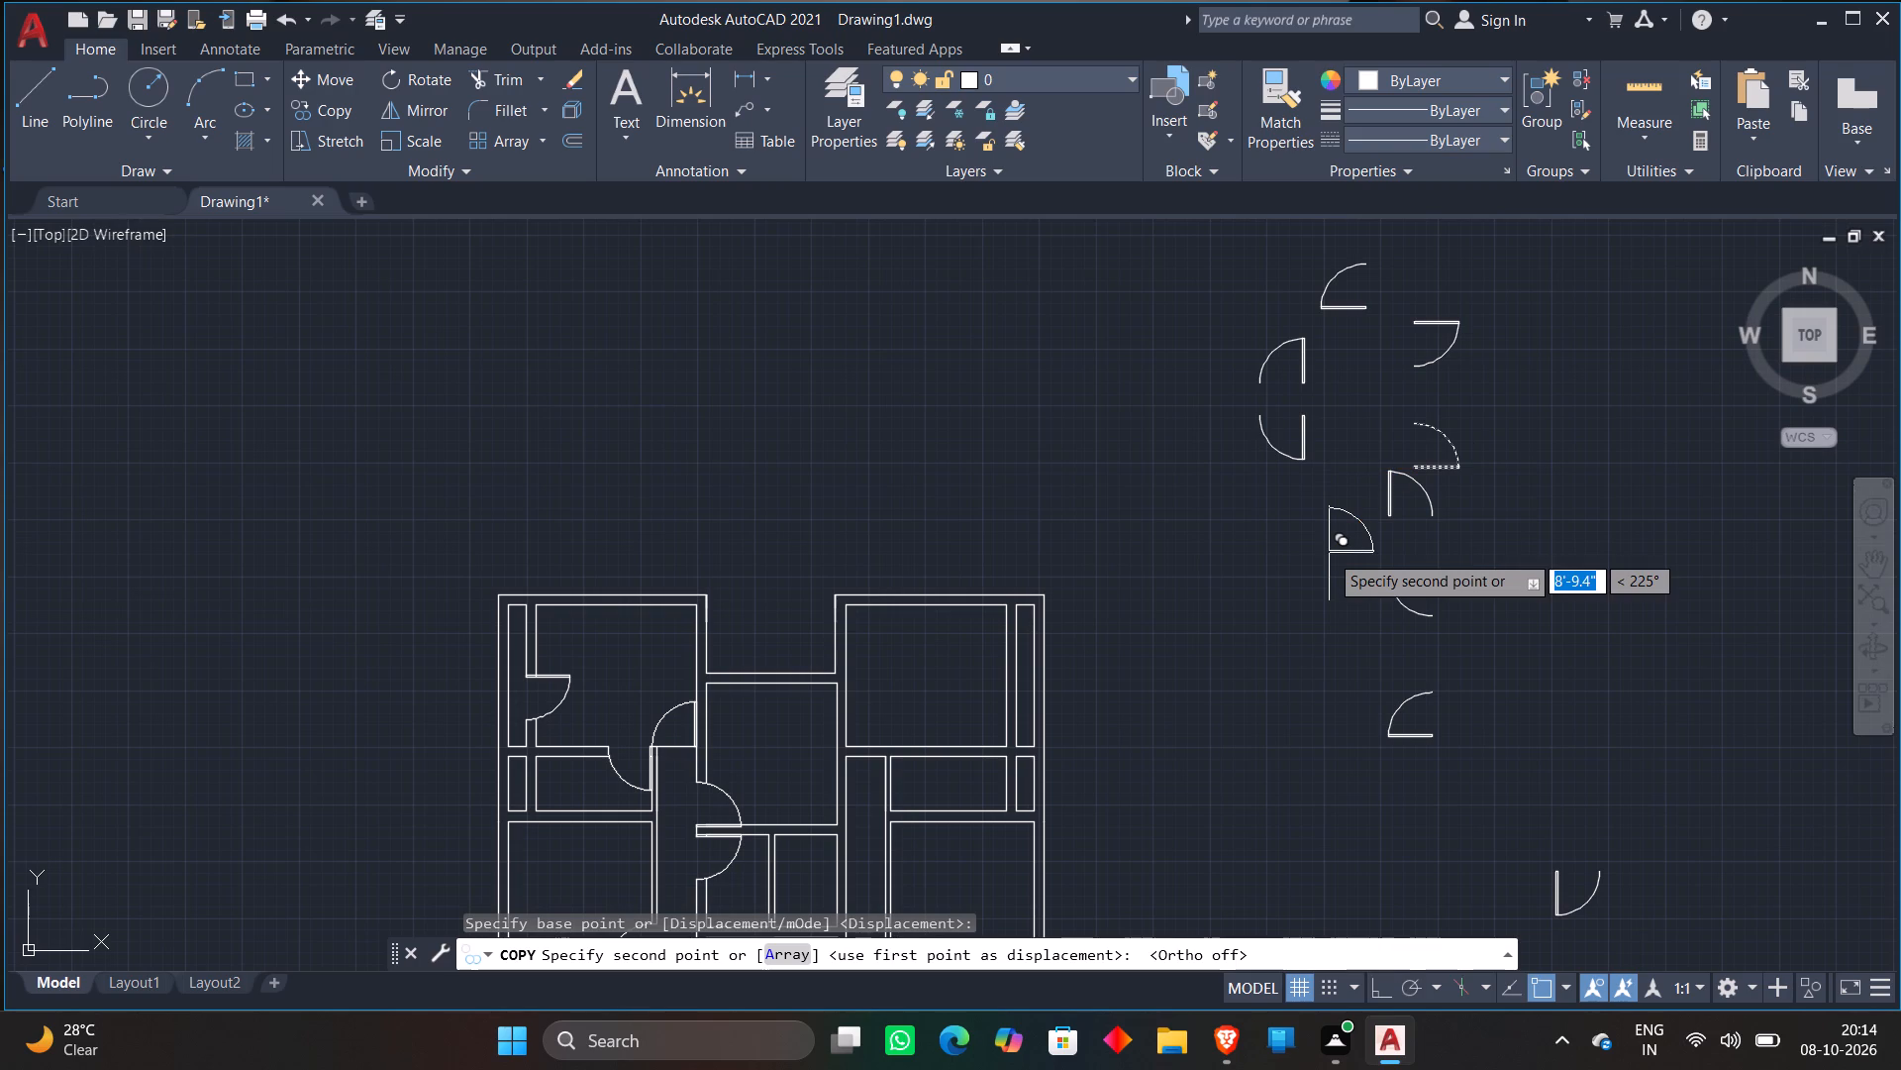
scroll(1327, 553, "down", 1)
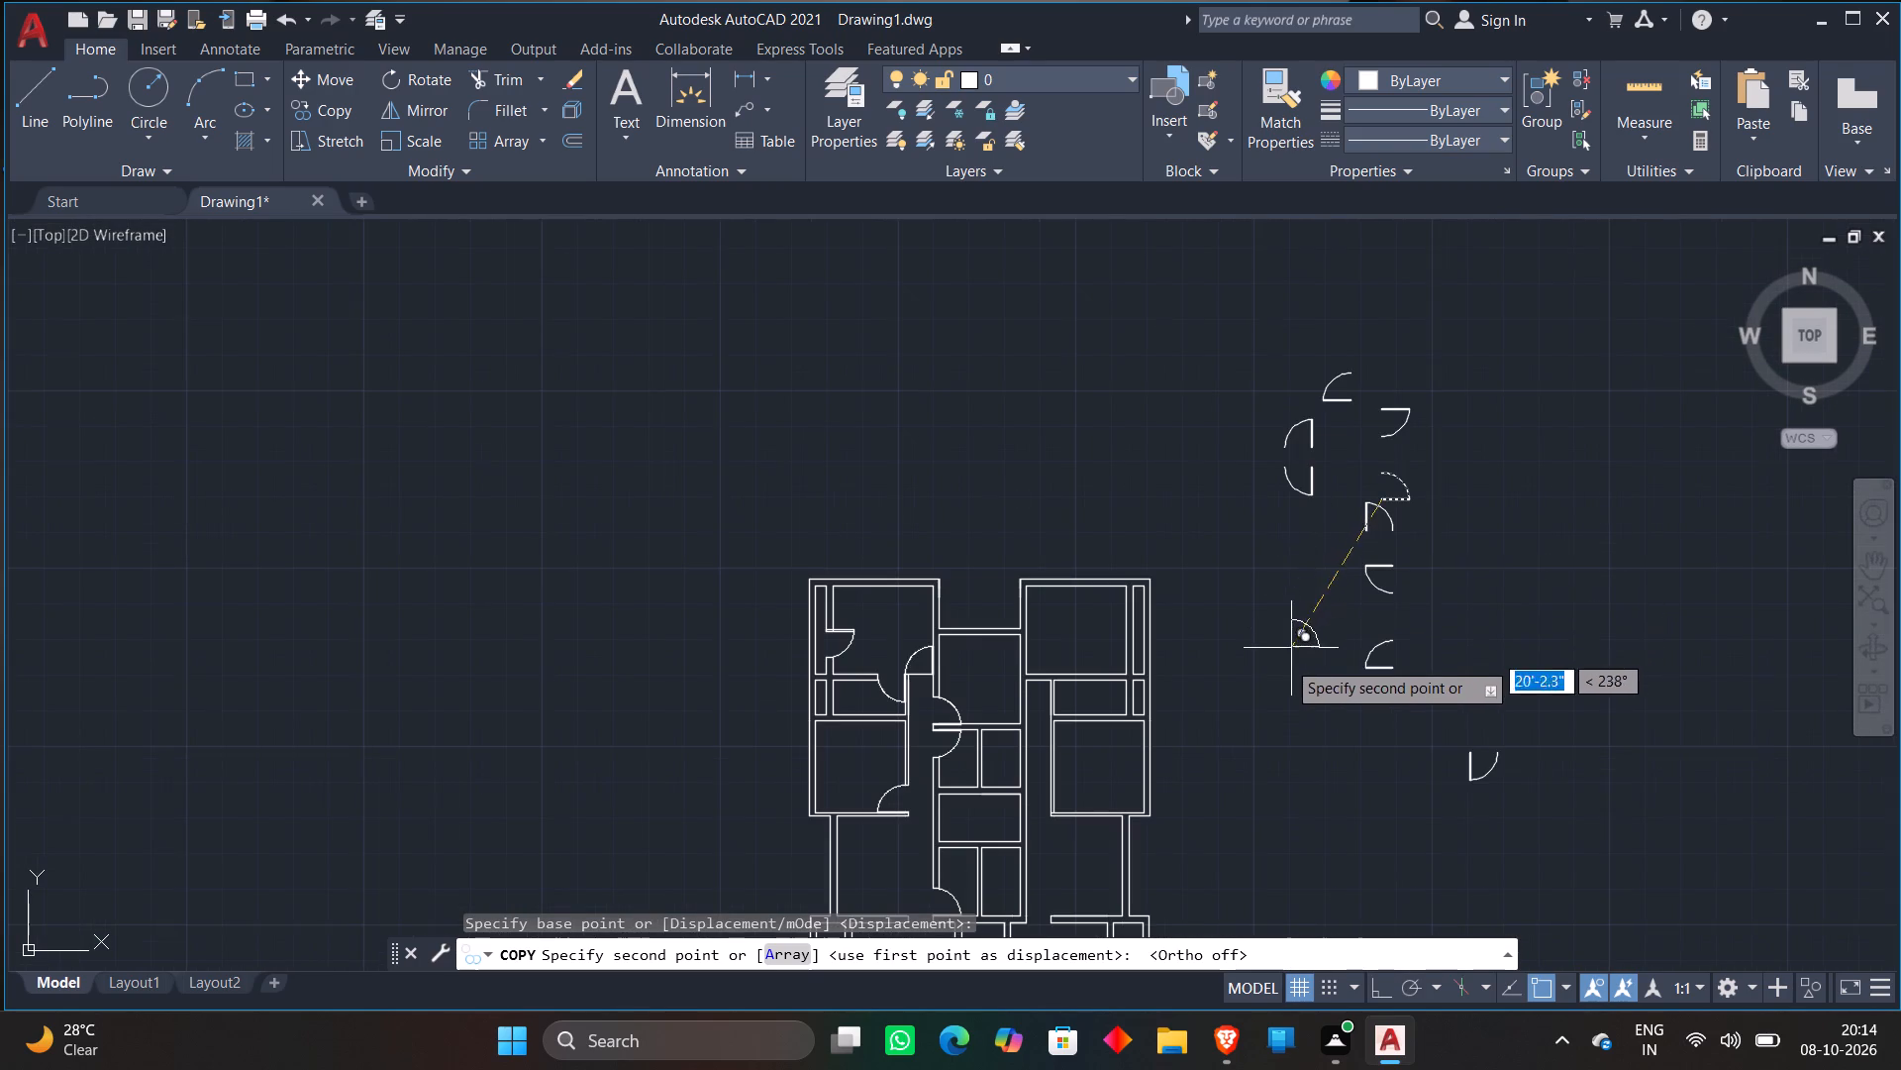
middle_click_drag(1276, 683, 1438, 323)
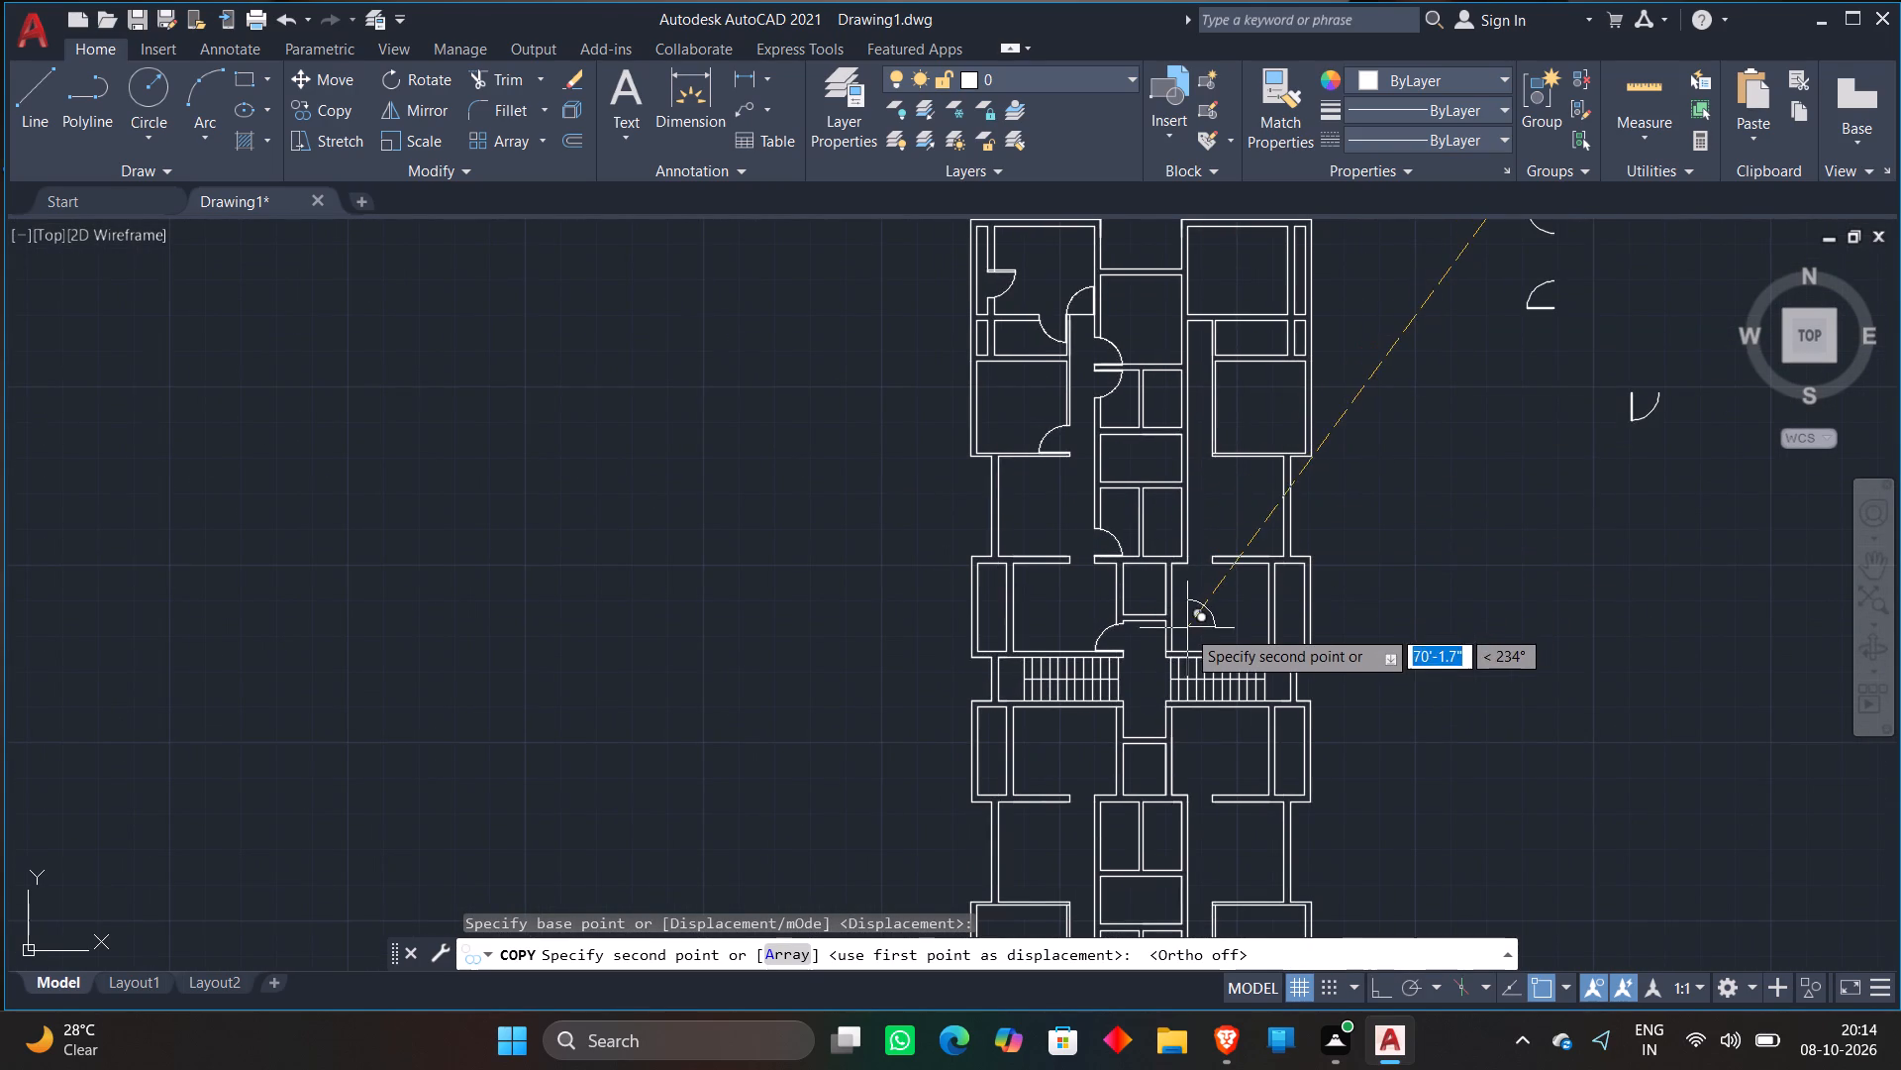
scroll(1183, 631, "up", 4)
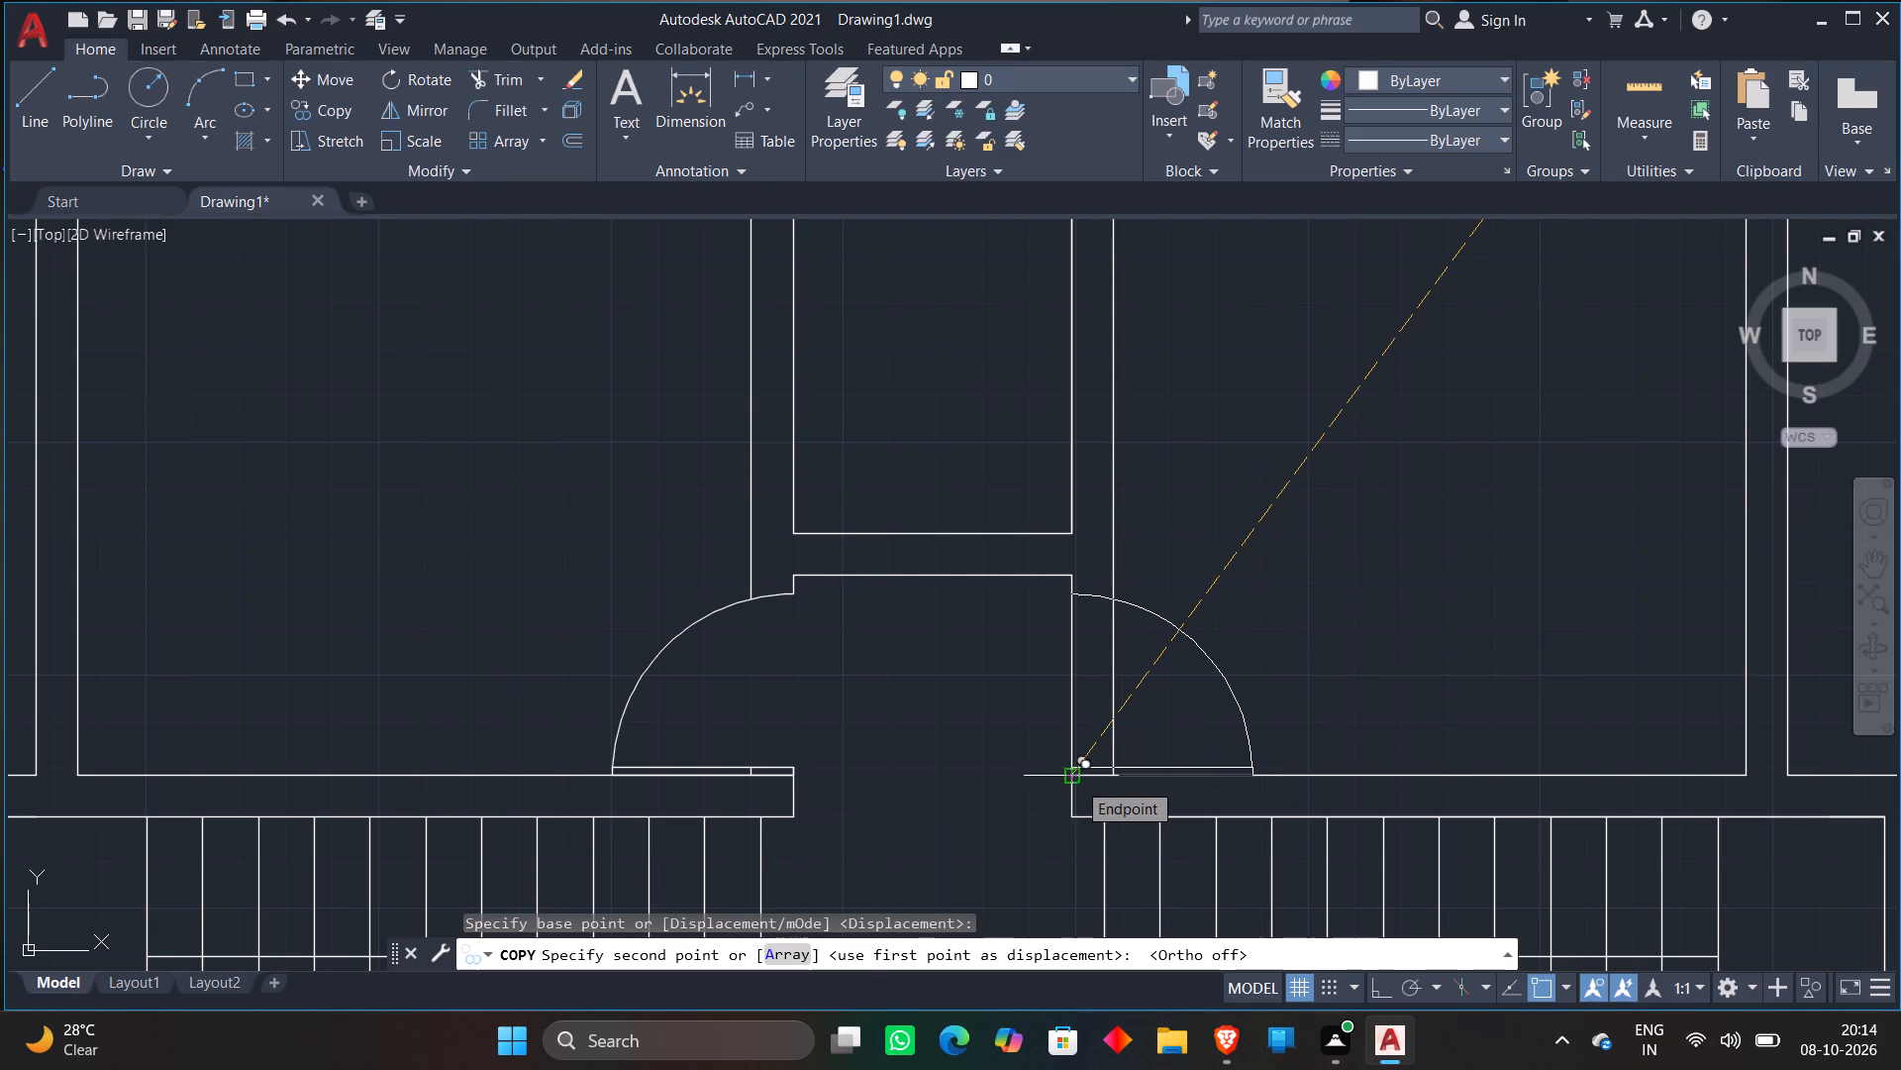
left_click(1076, 781)
key("Escape")
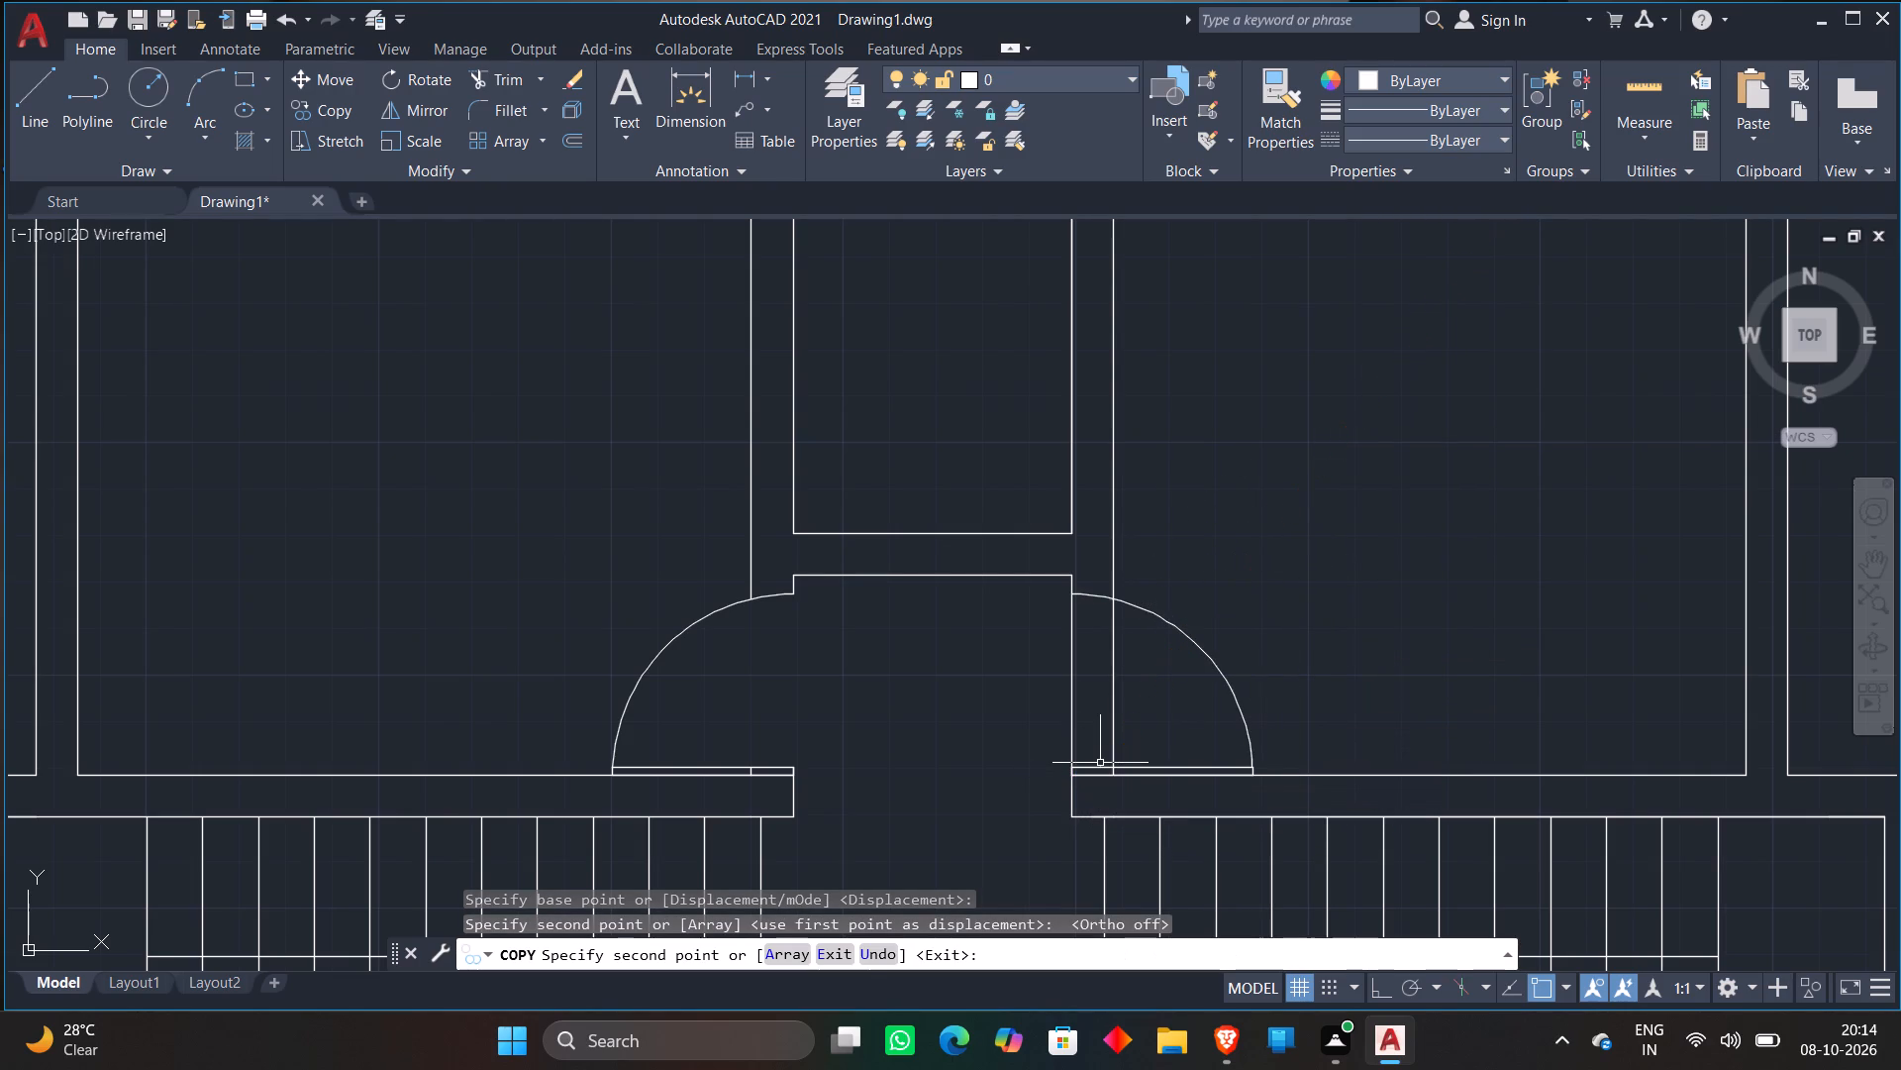
Trim both lines of the lobby's east wall between the new door's arc and leaf.
type("TR")
key("space")
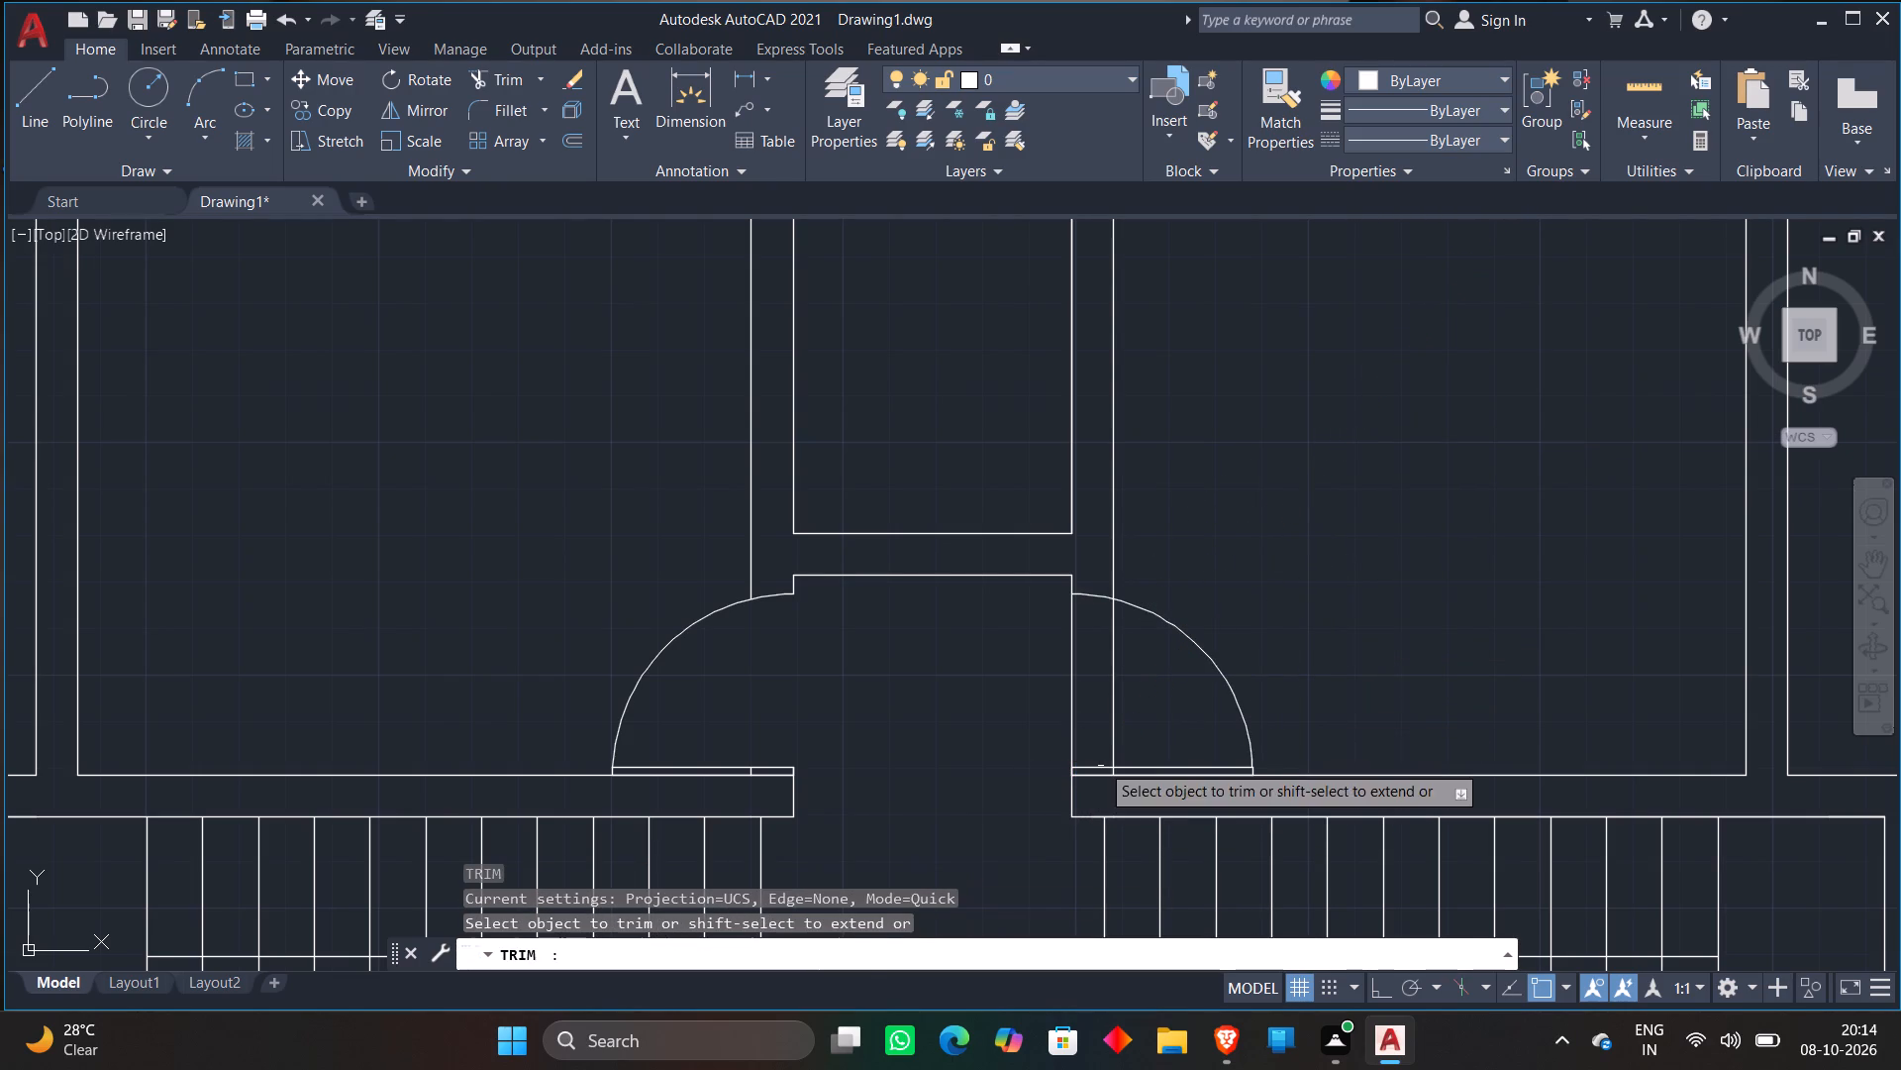
left_click(1132, 683)
left_click(1030, 690)
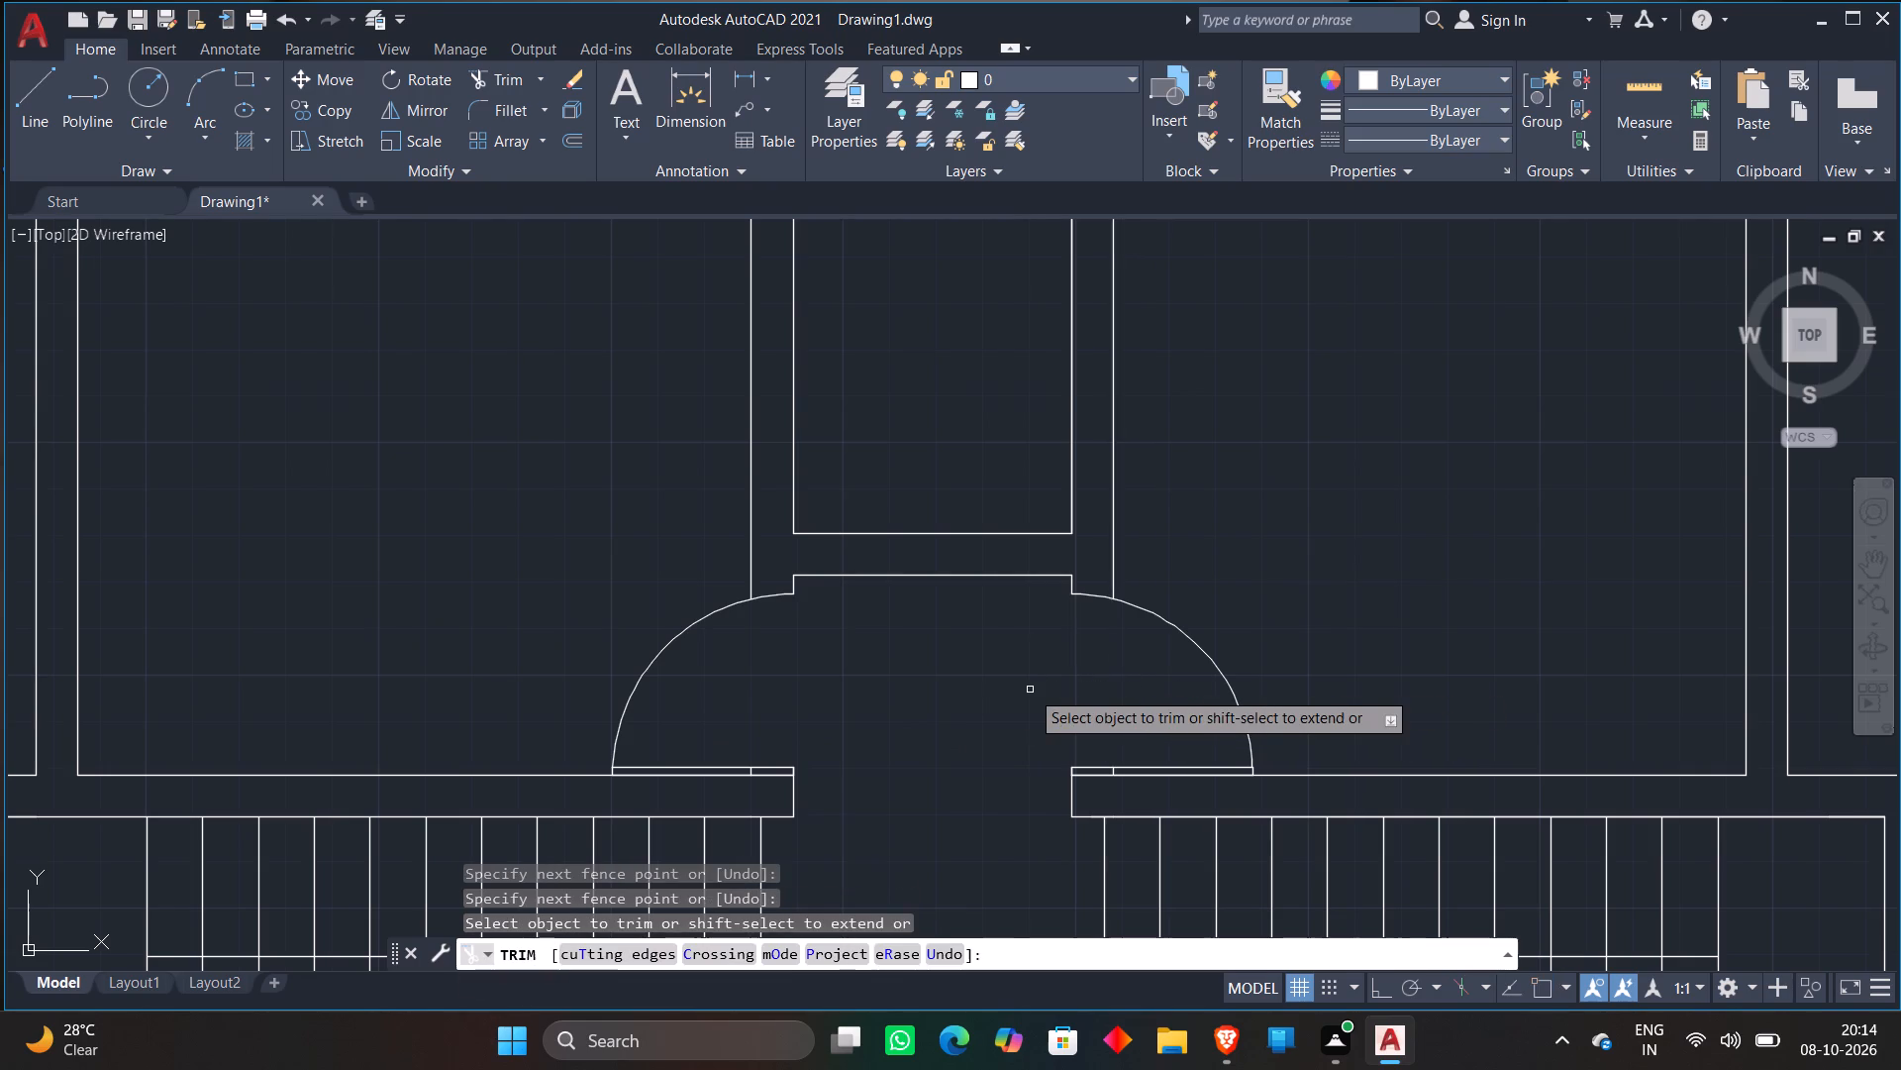
key("Escape")
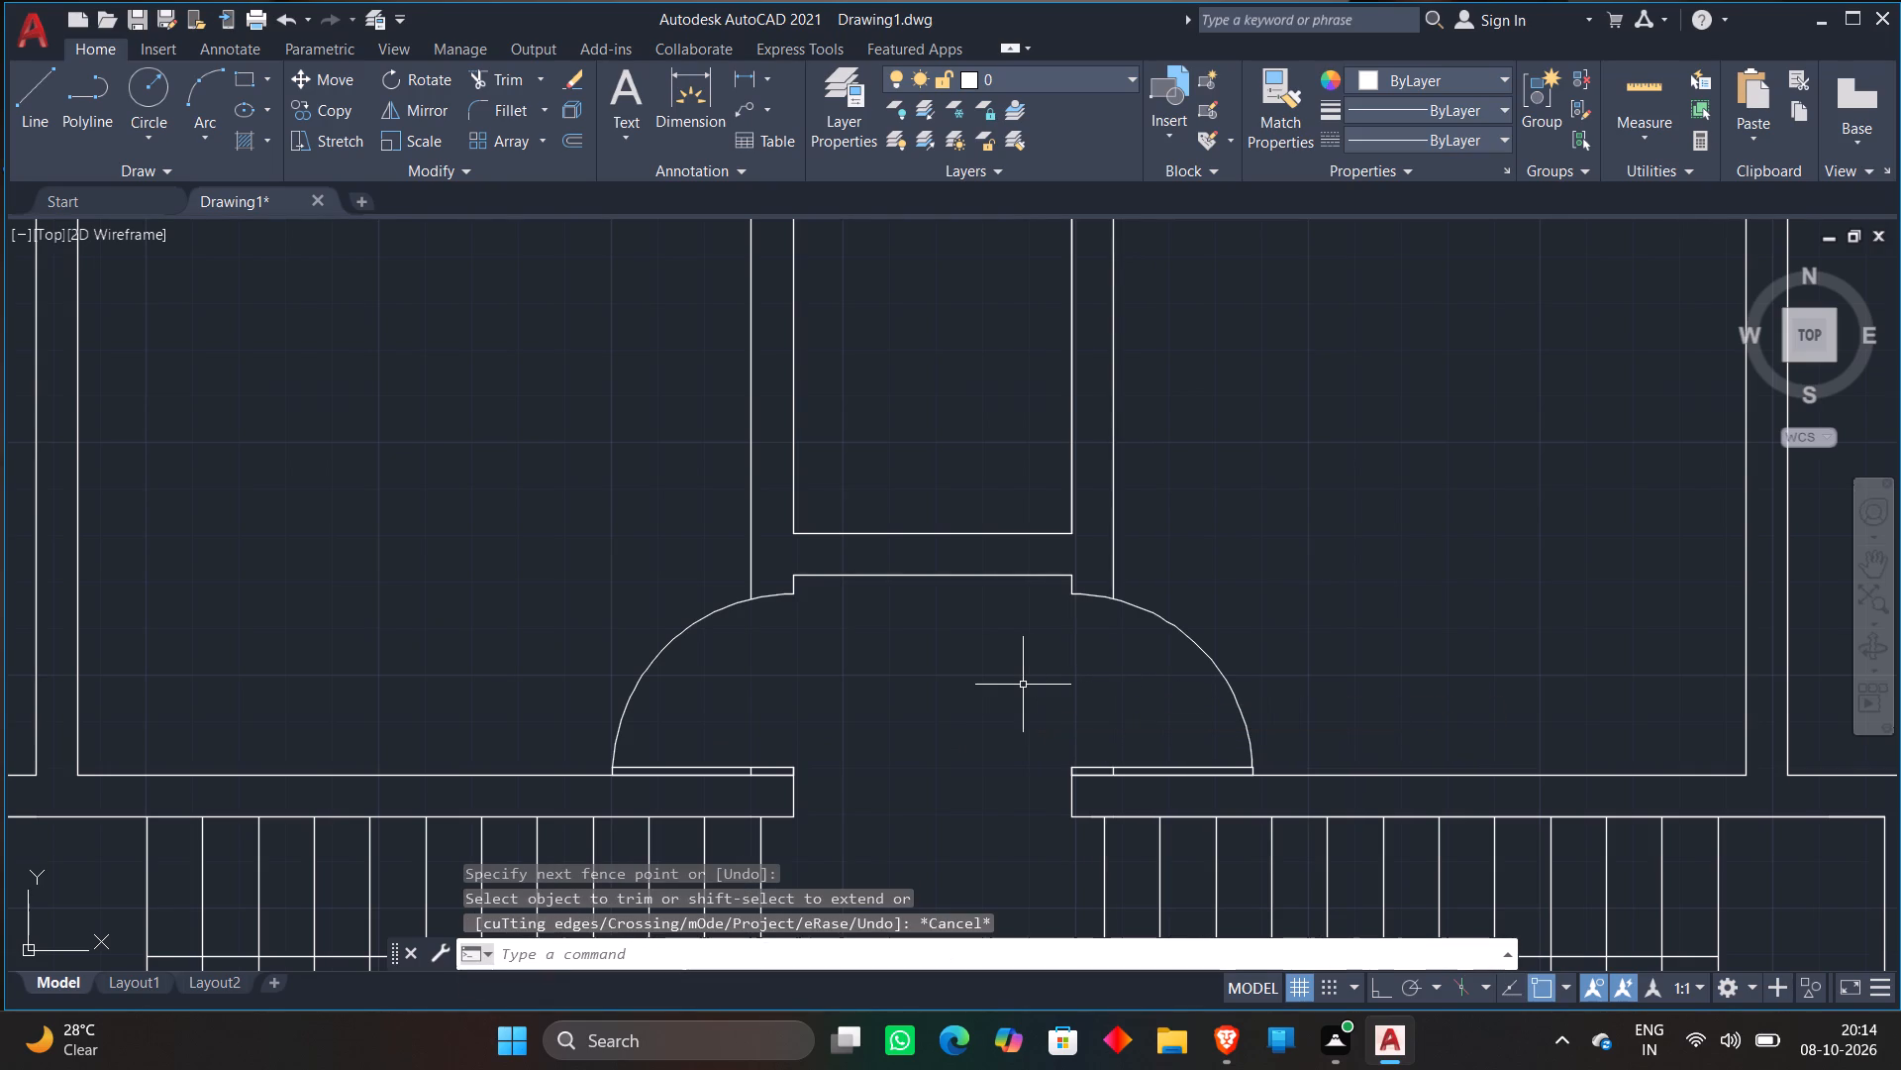
Copy the door block whose arc faces northwest to the core's outer southeast corner, opposite the door of the neighbouring small west room.
scroll(1118, 619, "down", 4)
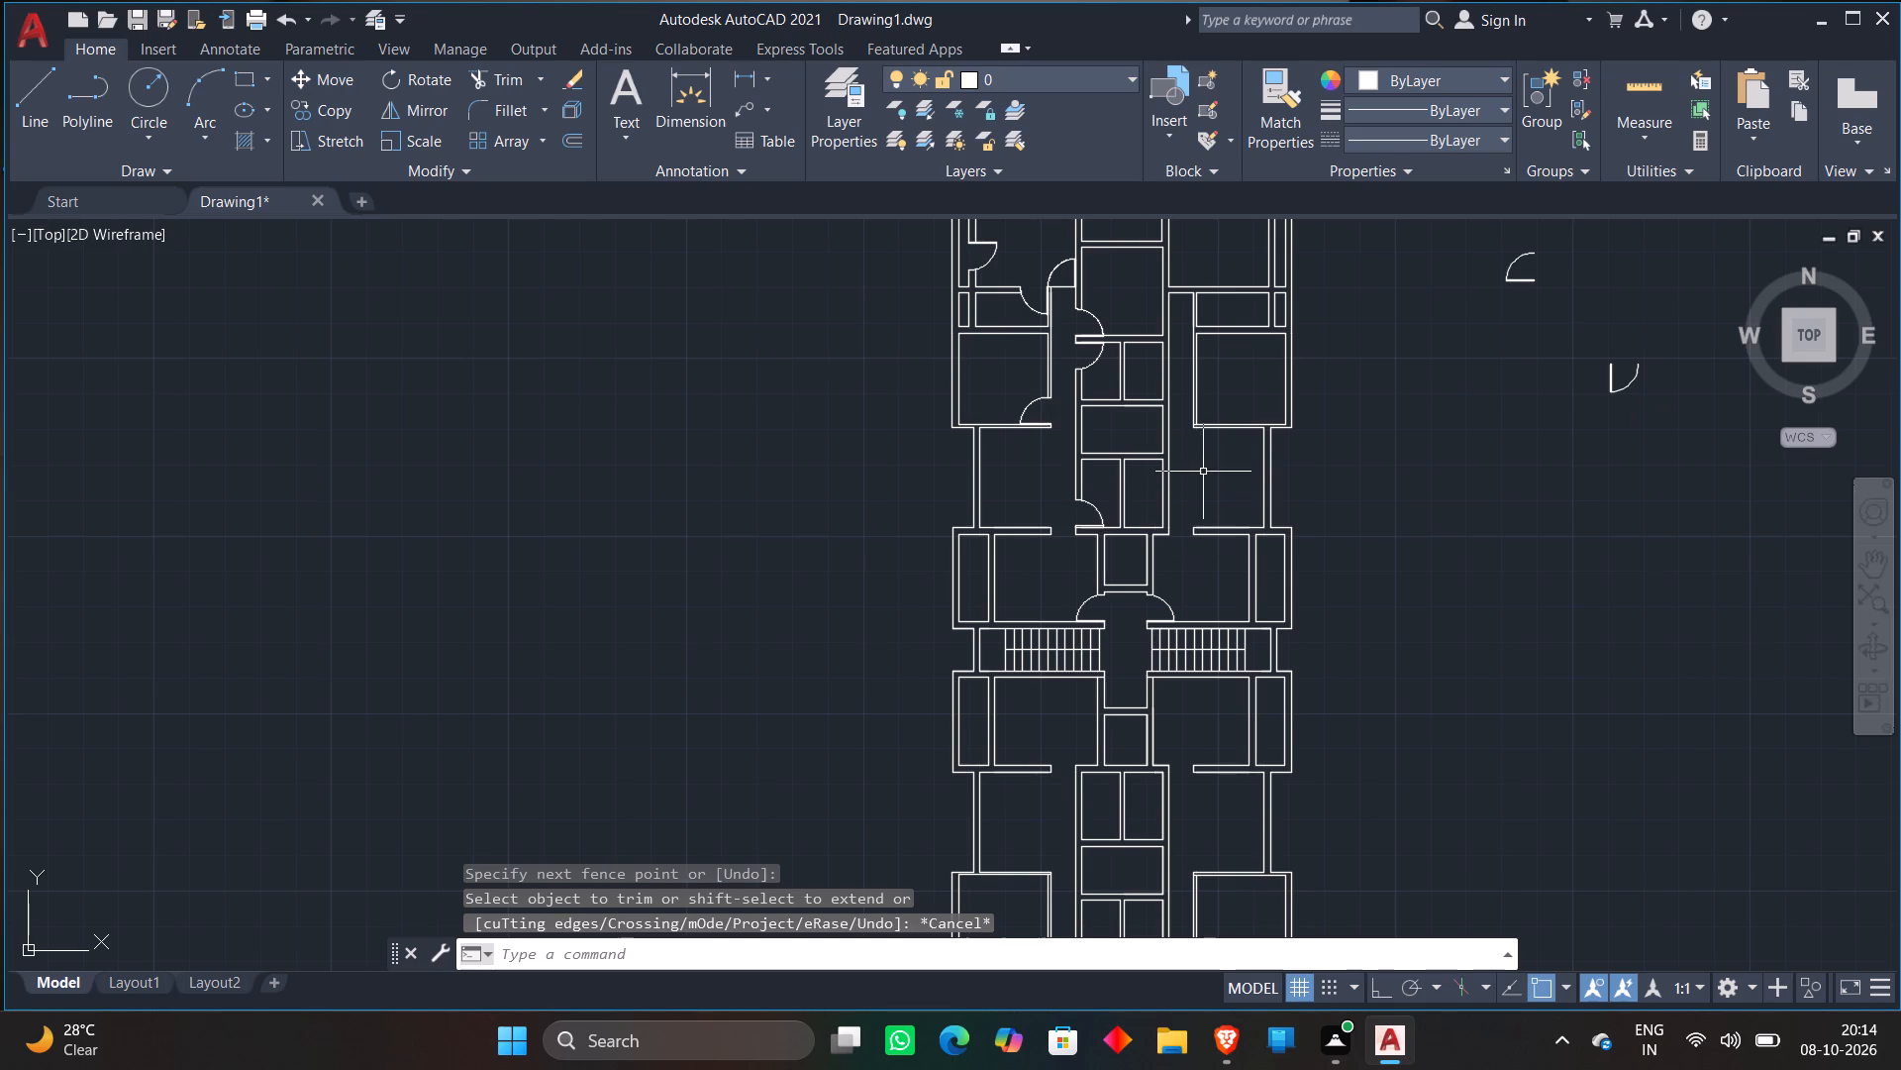
middle_click_drag(1488, 342, 1428, 436)
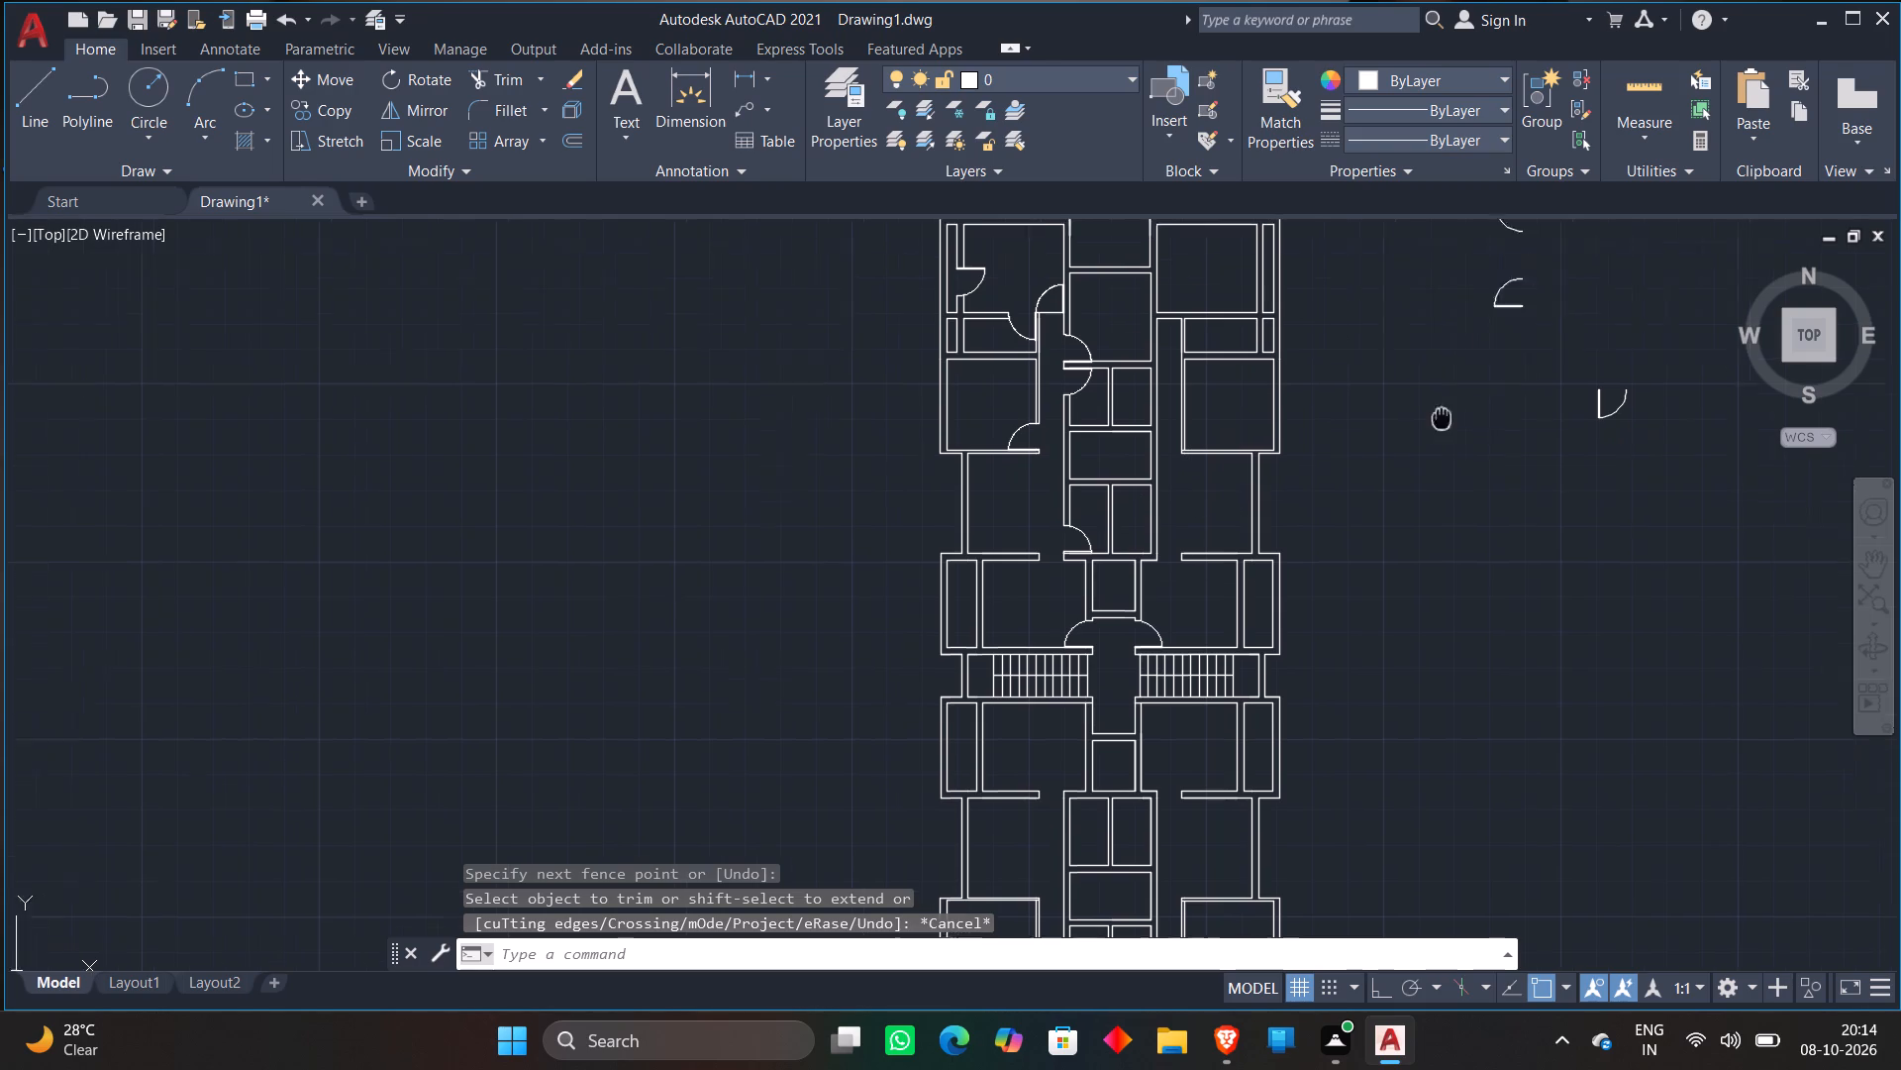
middle_click_drag(1428, 436, 1368, 516)
middle_click(1361, 357)
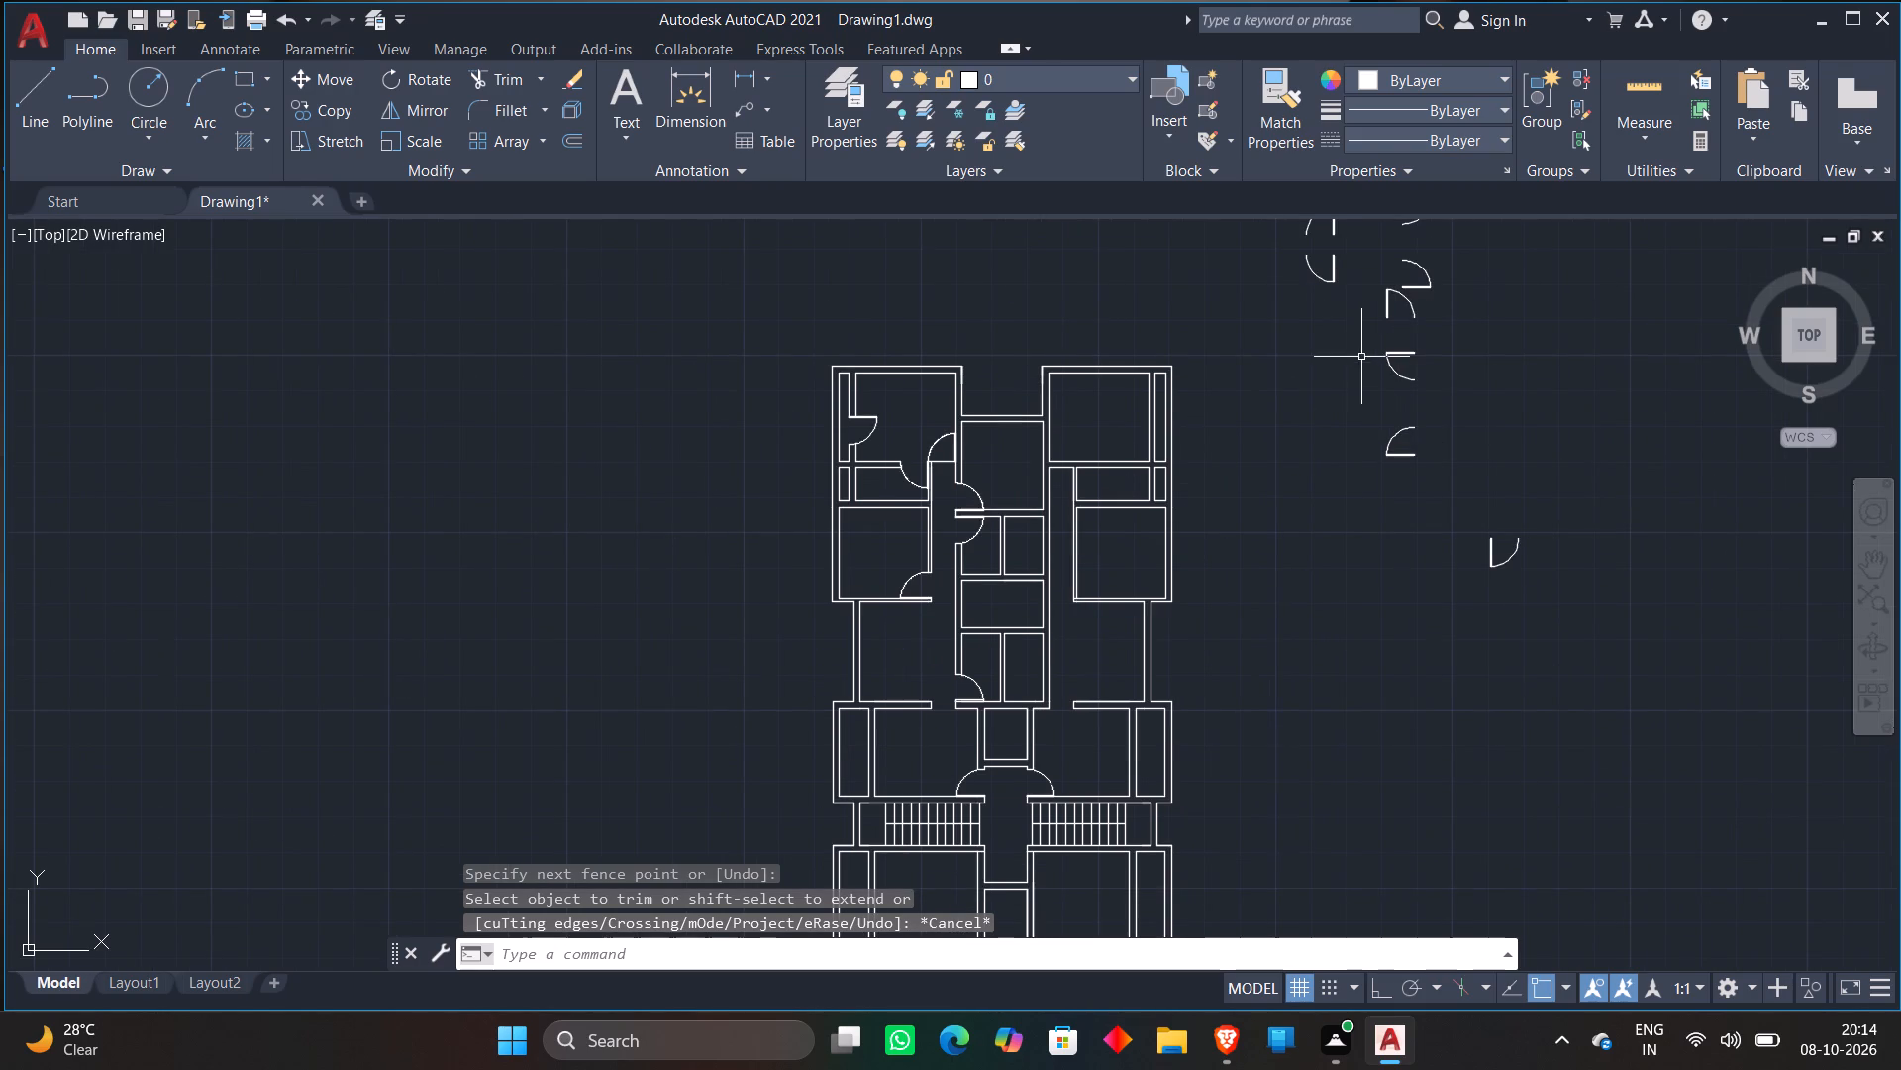
left_click(1400, 429)
right_click(1378, 536)
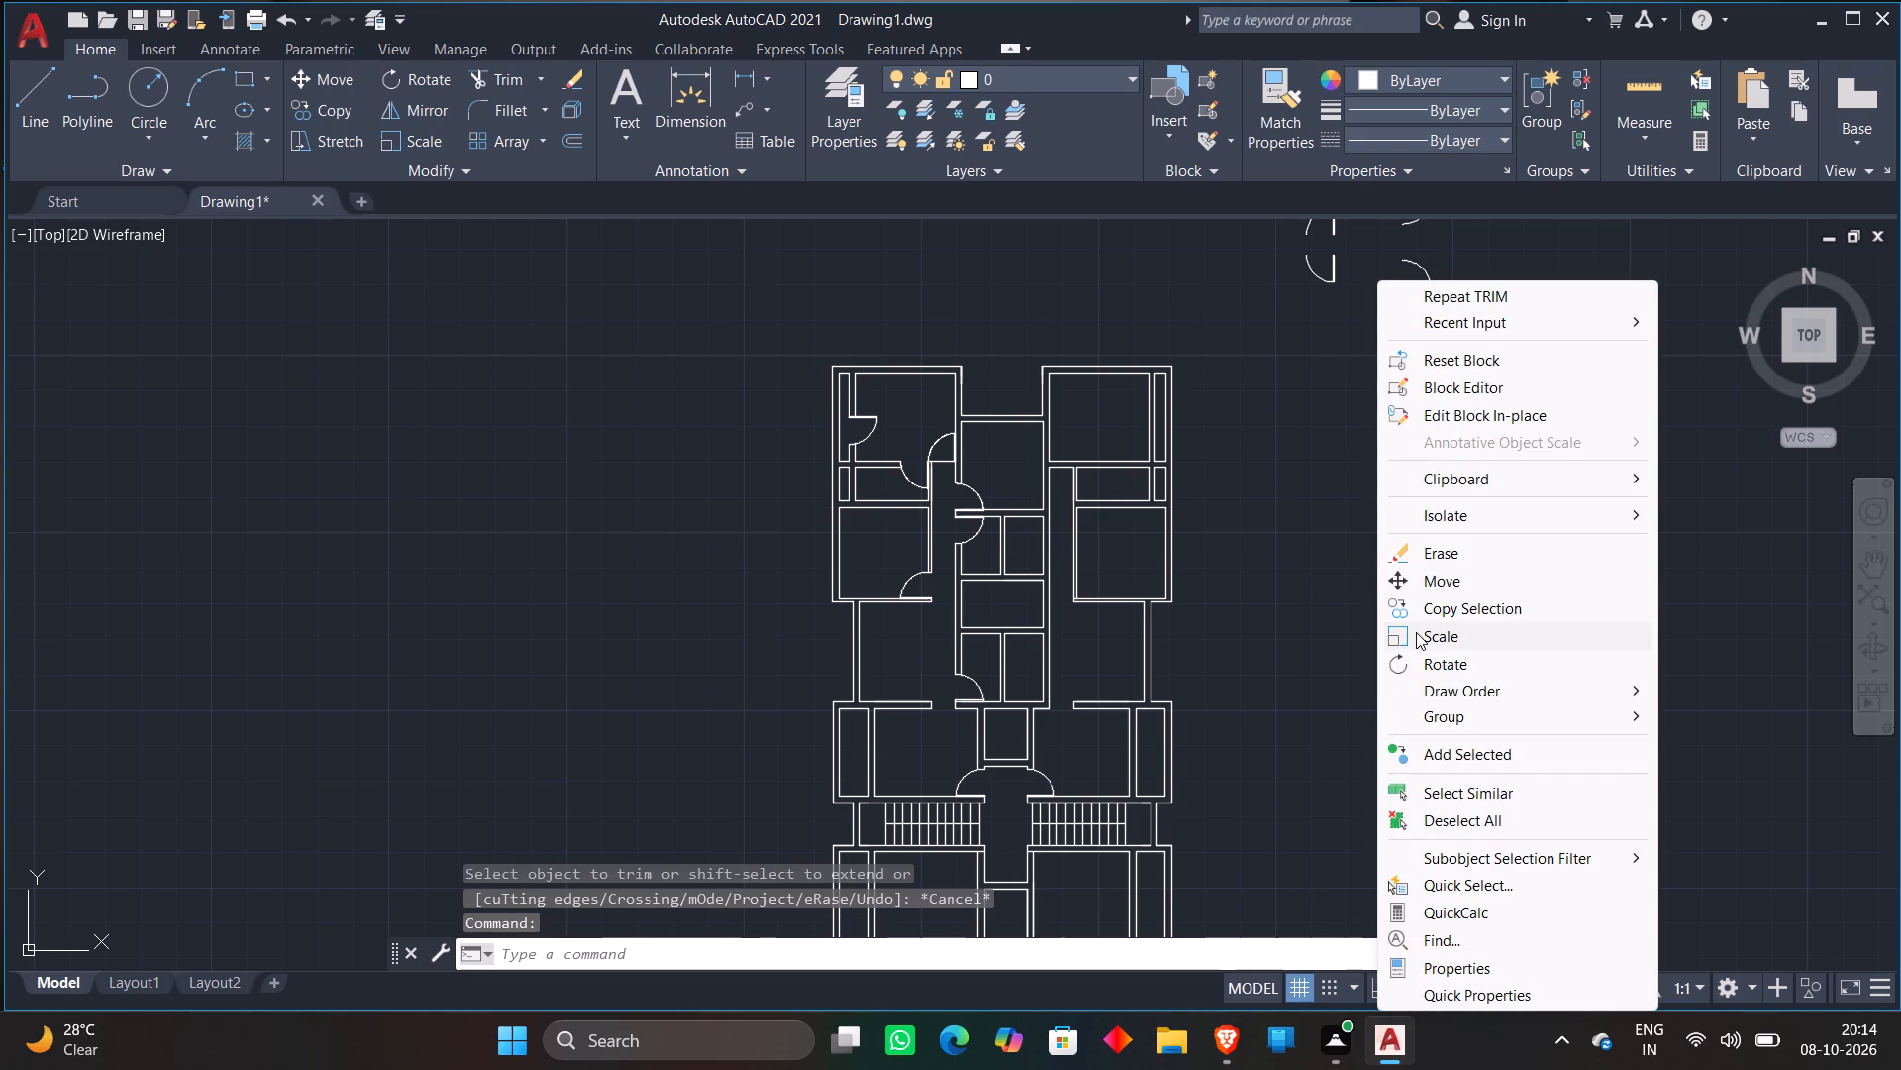
left_click(1412, 607)
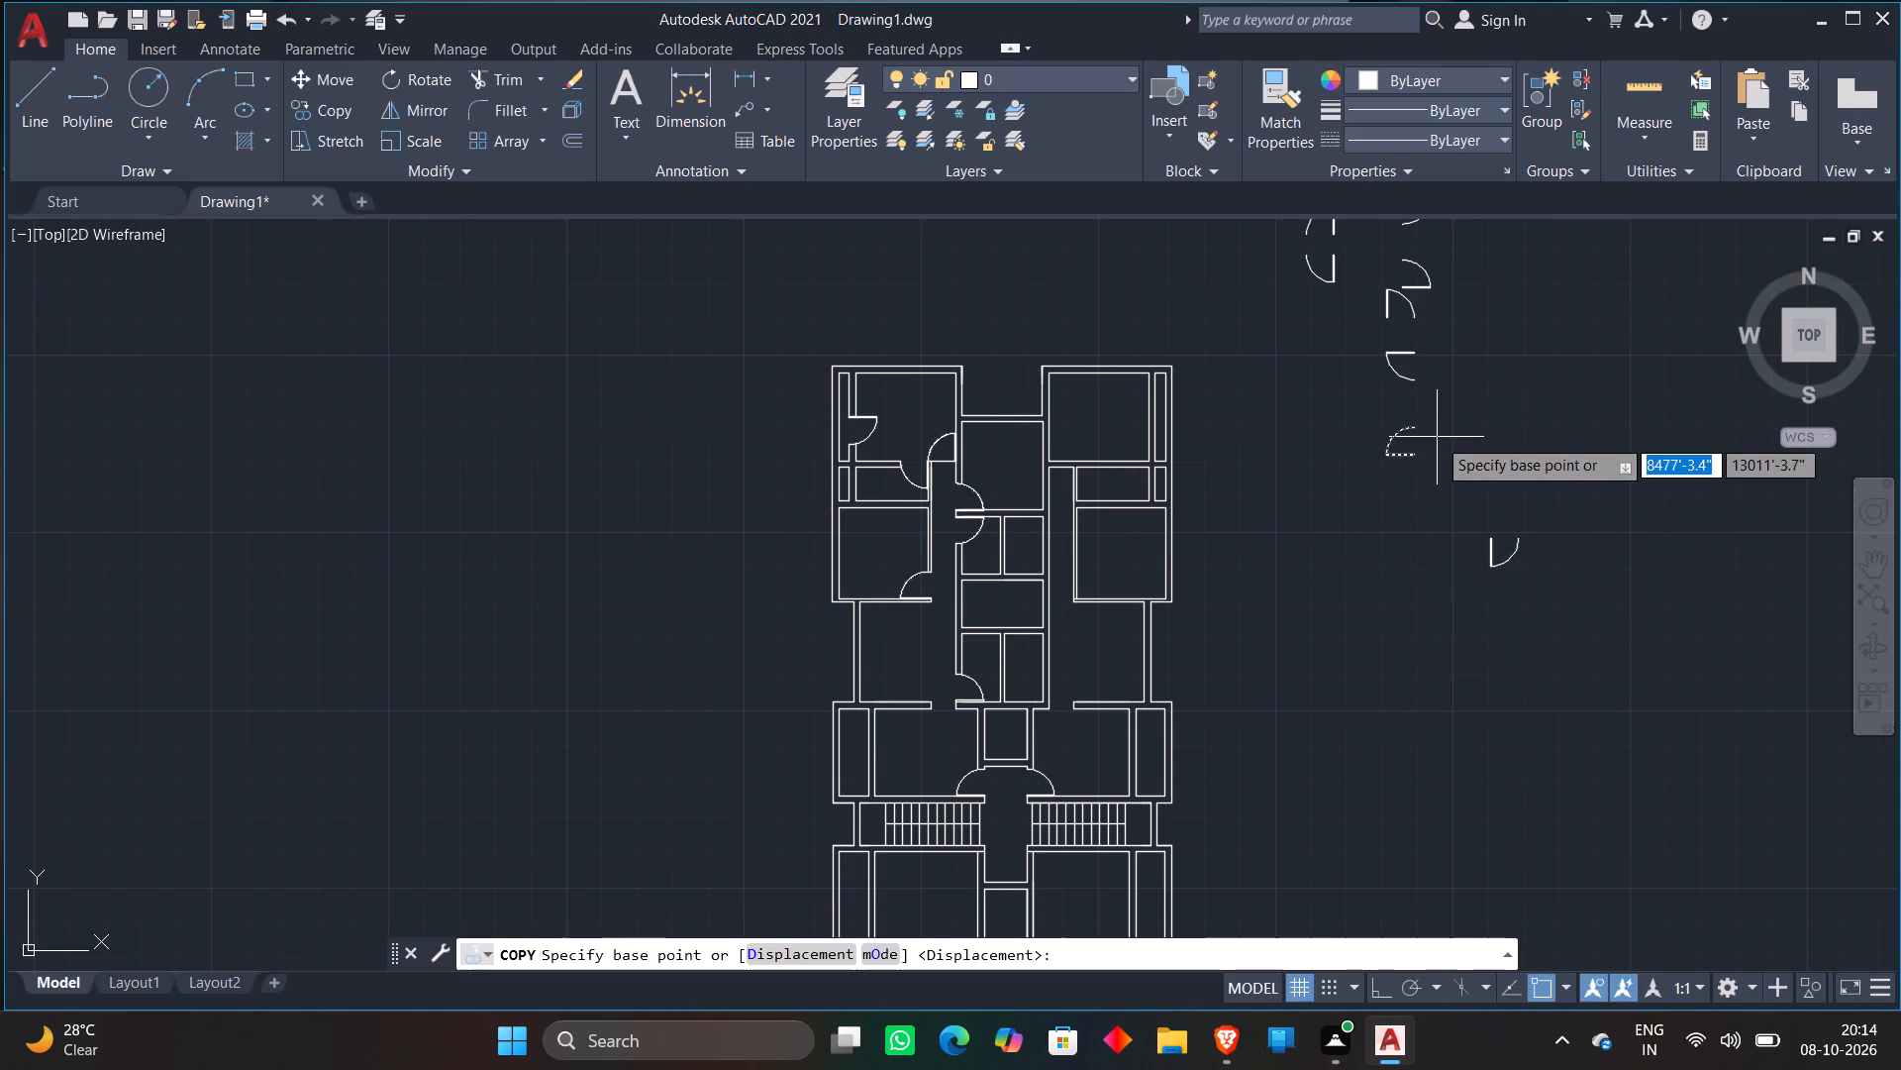
left_click(1416, 460)
scroll(1051, 726, "up", 4)
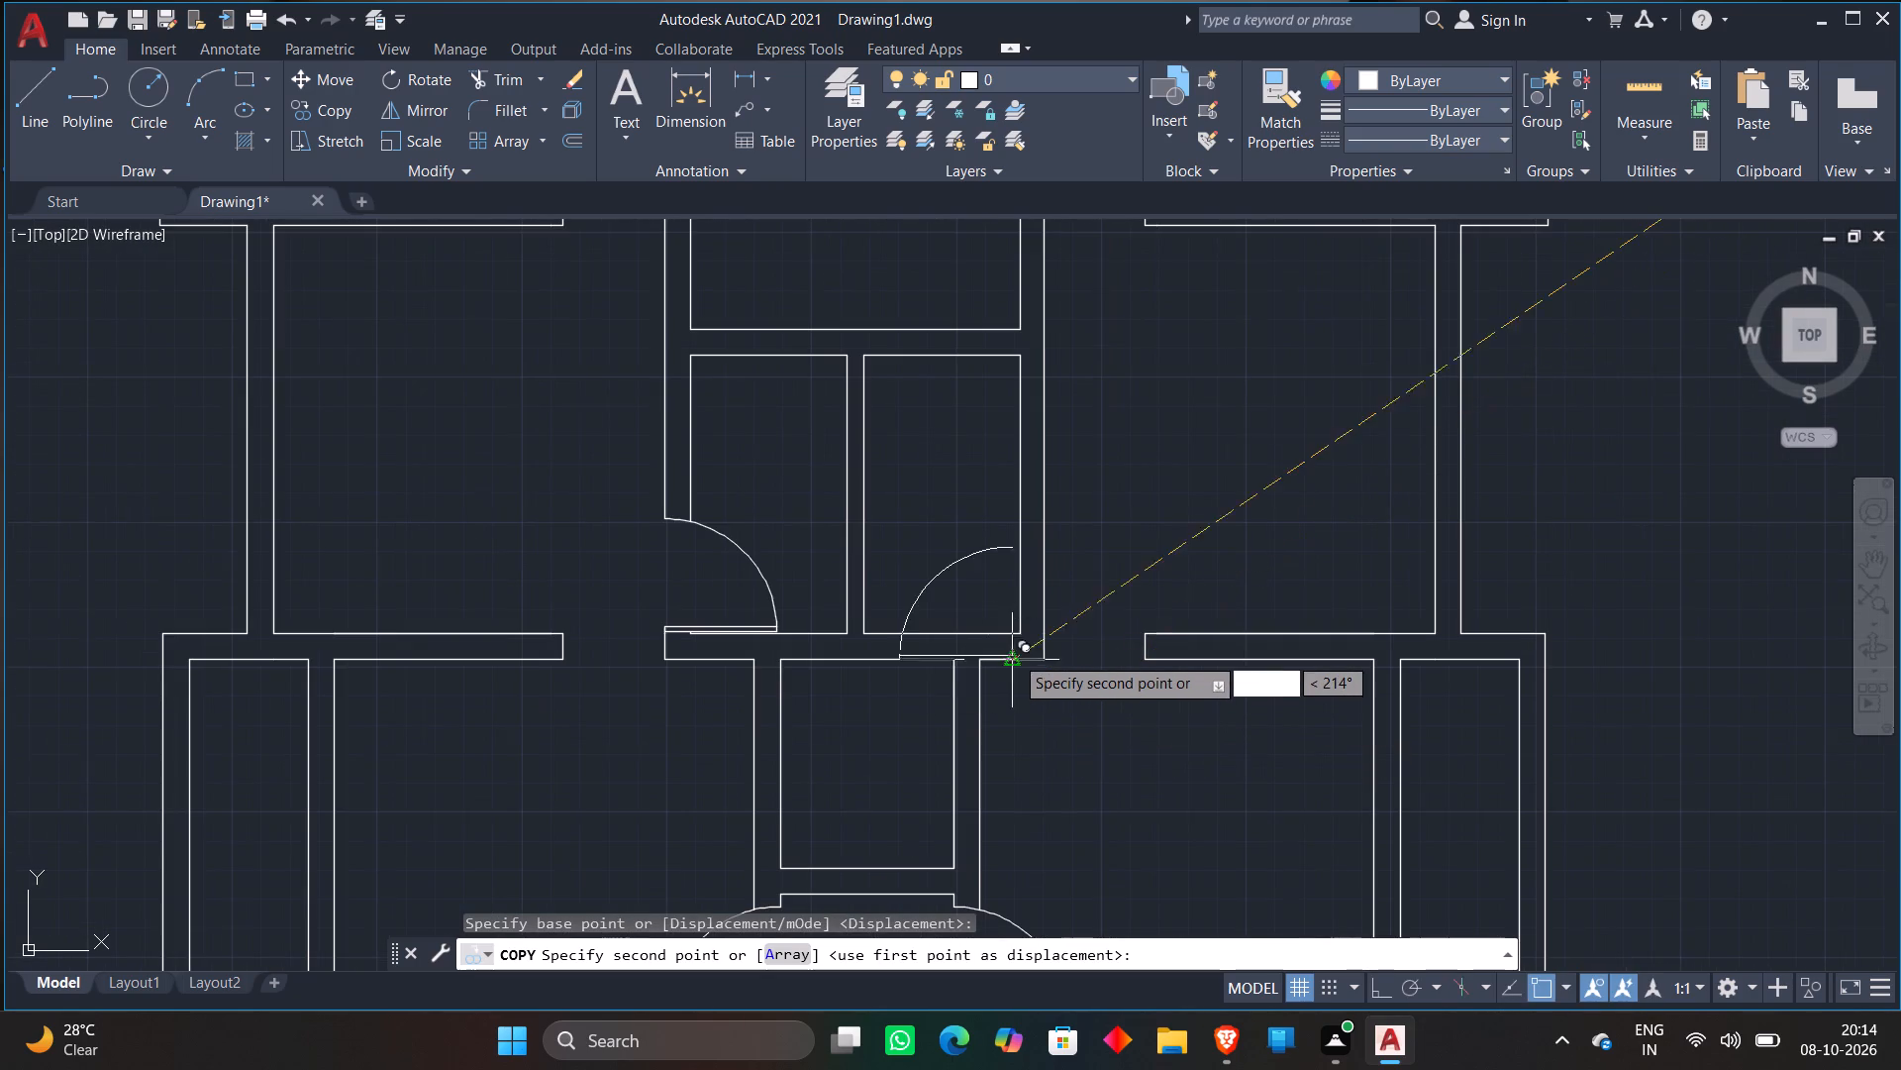
scroll(1016, 645, "up", 2)
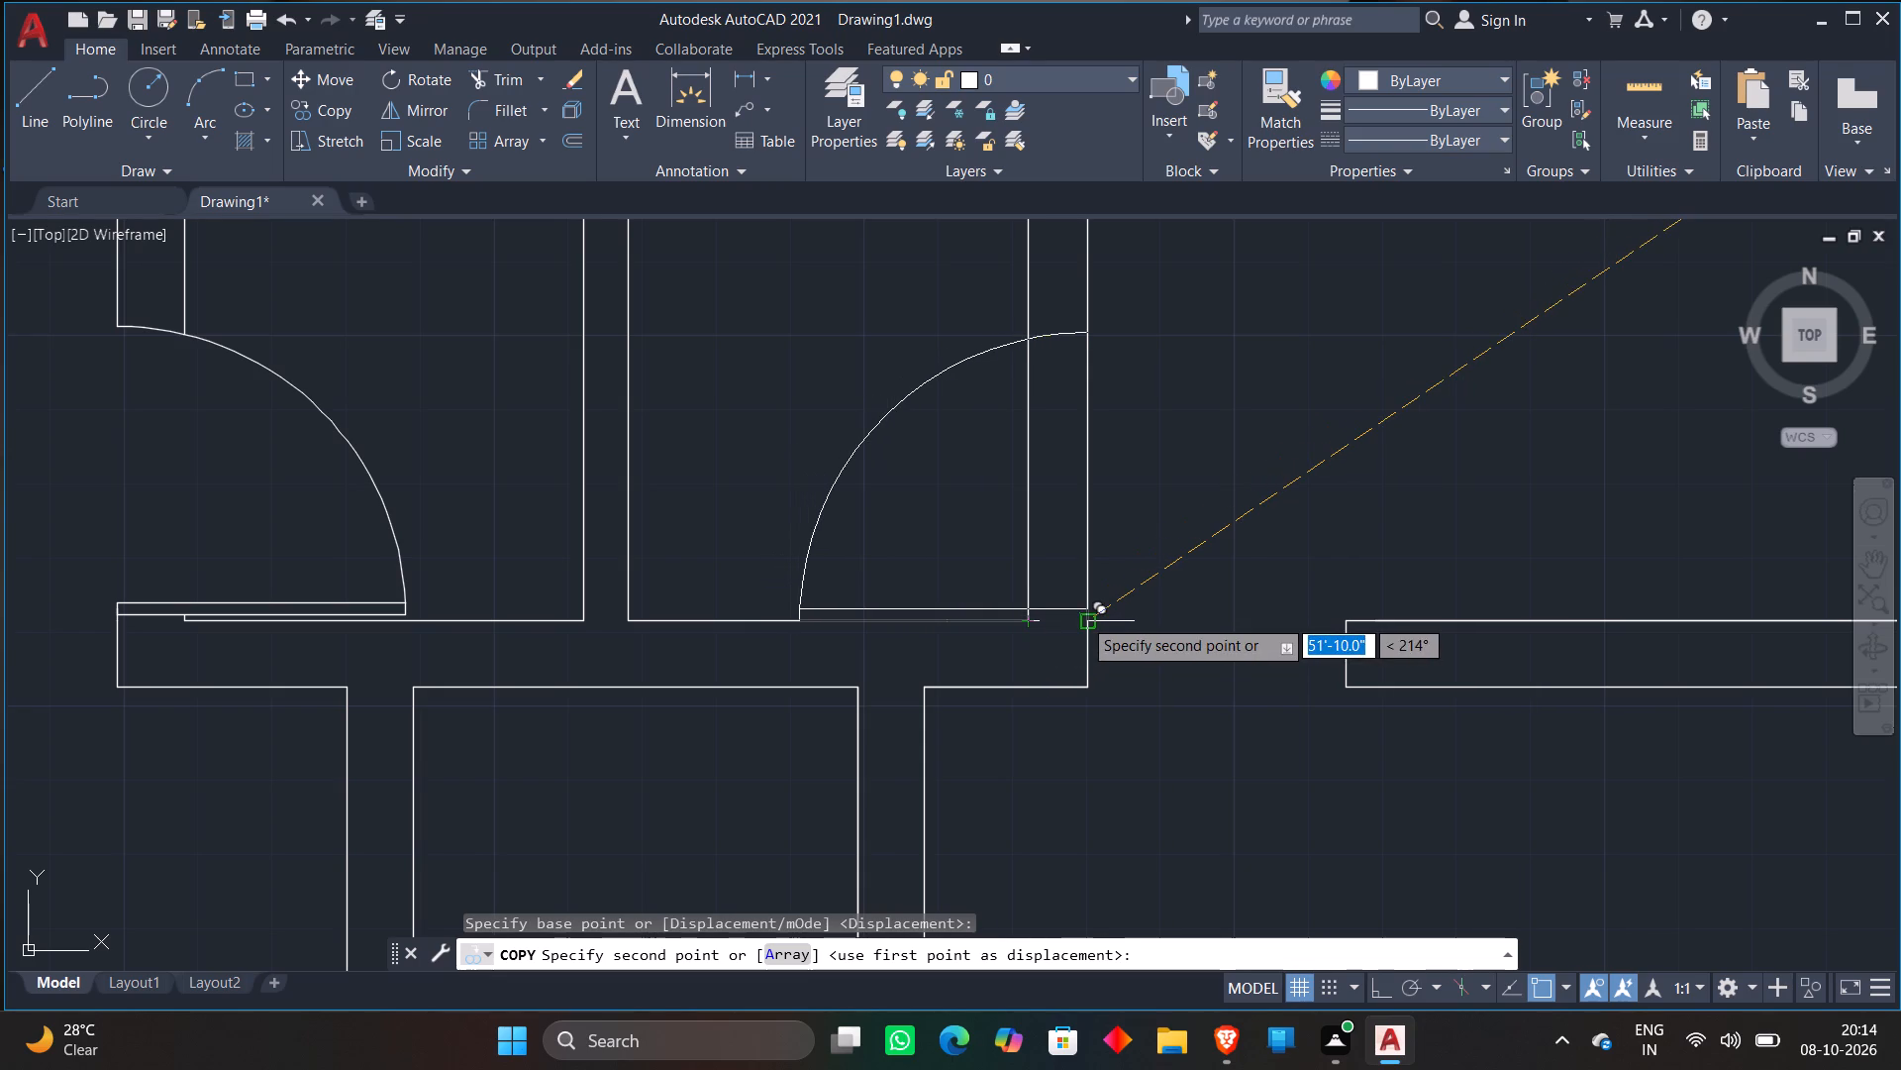
left_click(1082, 617)
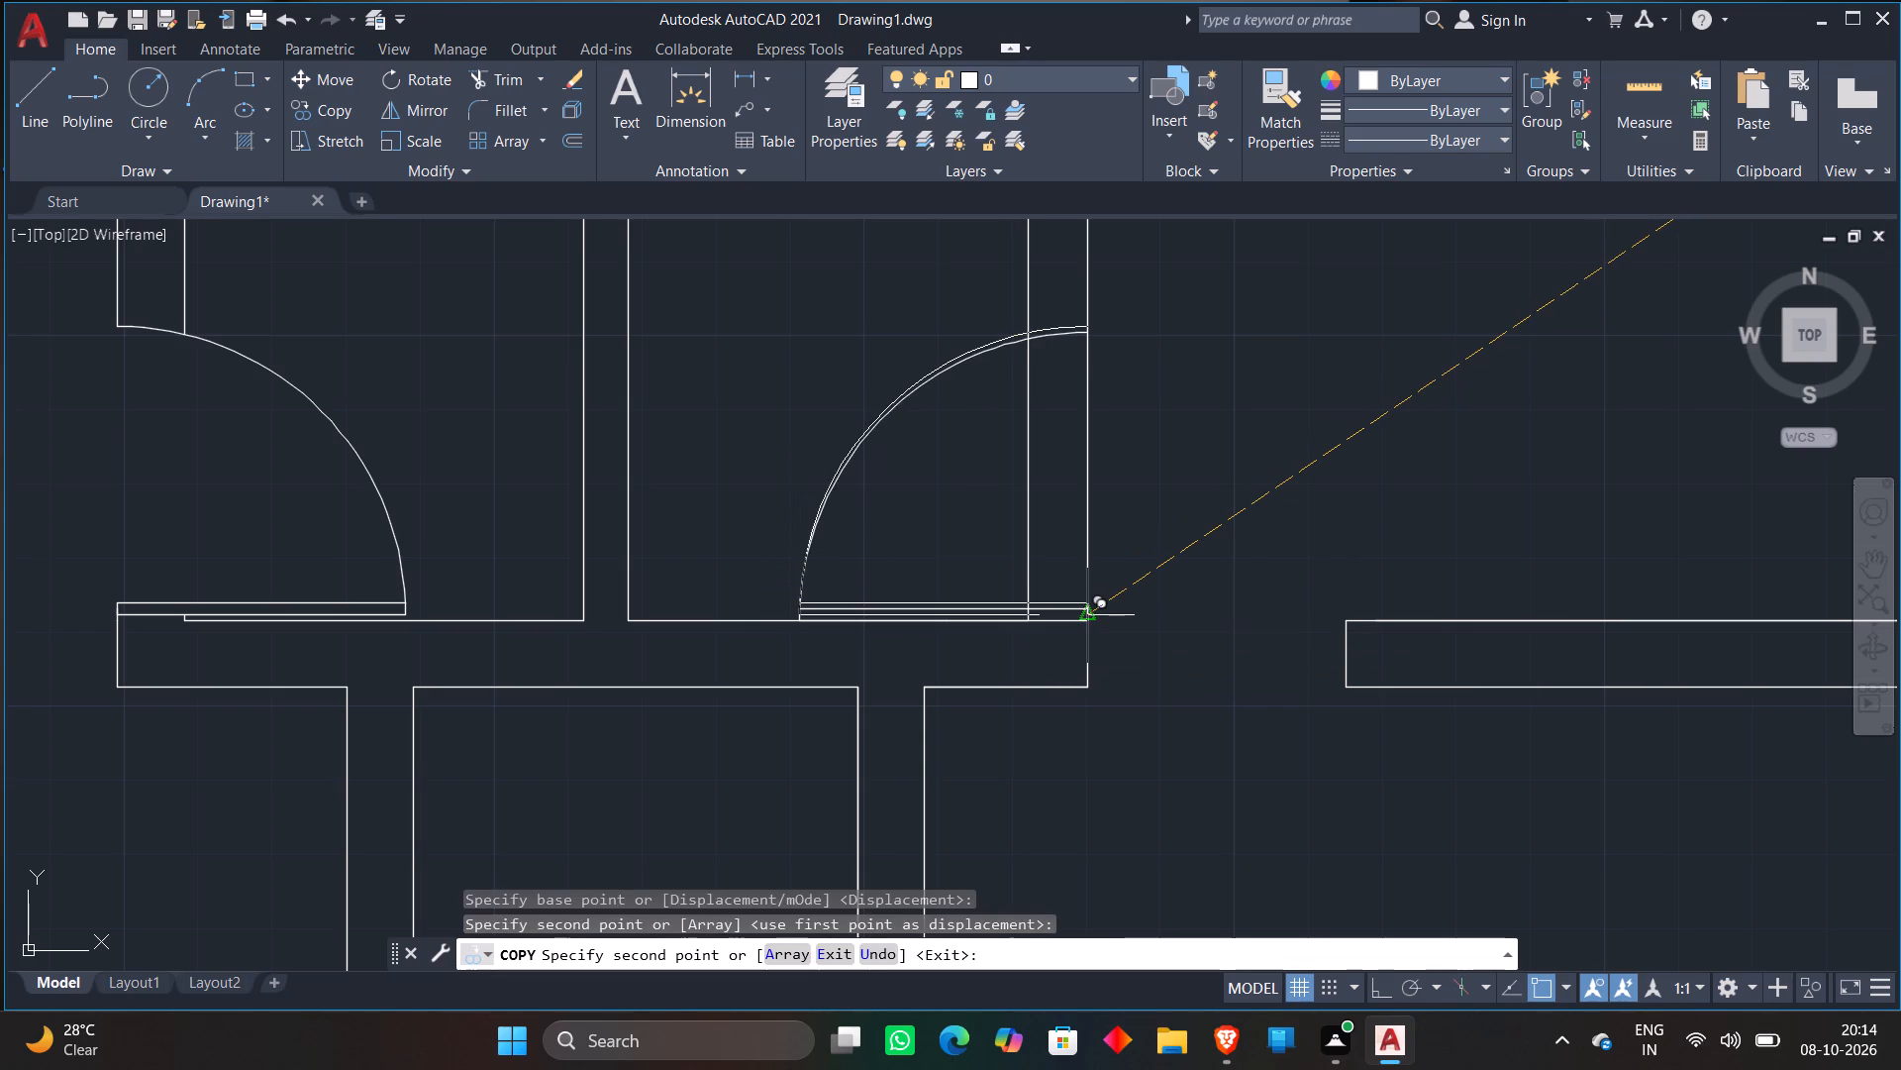
key("Escape")
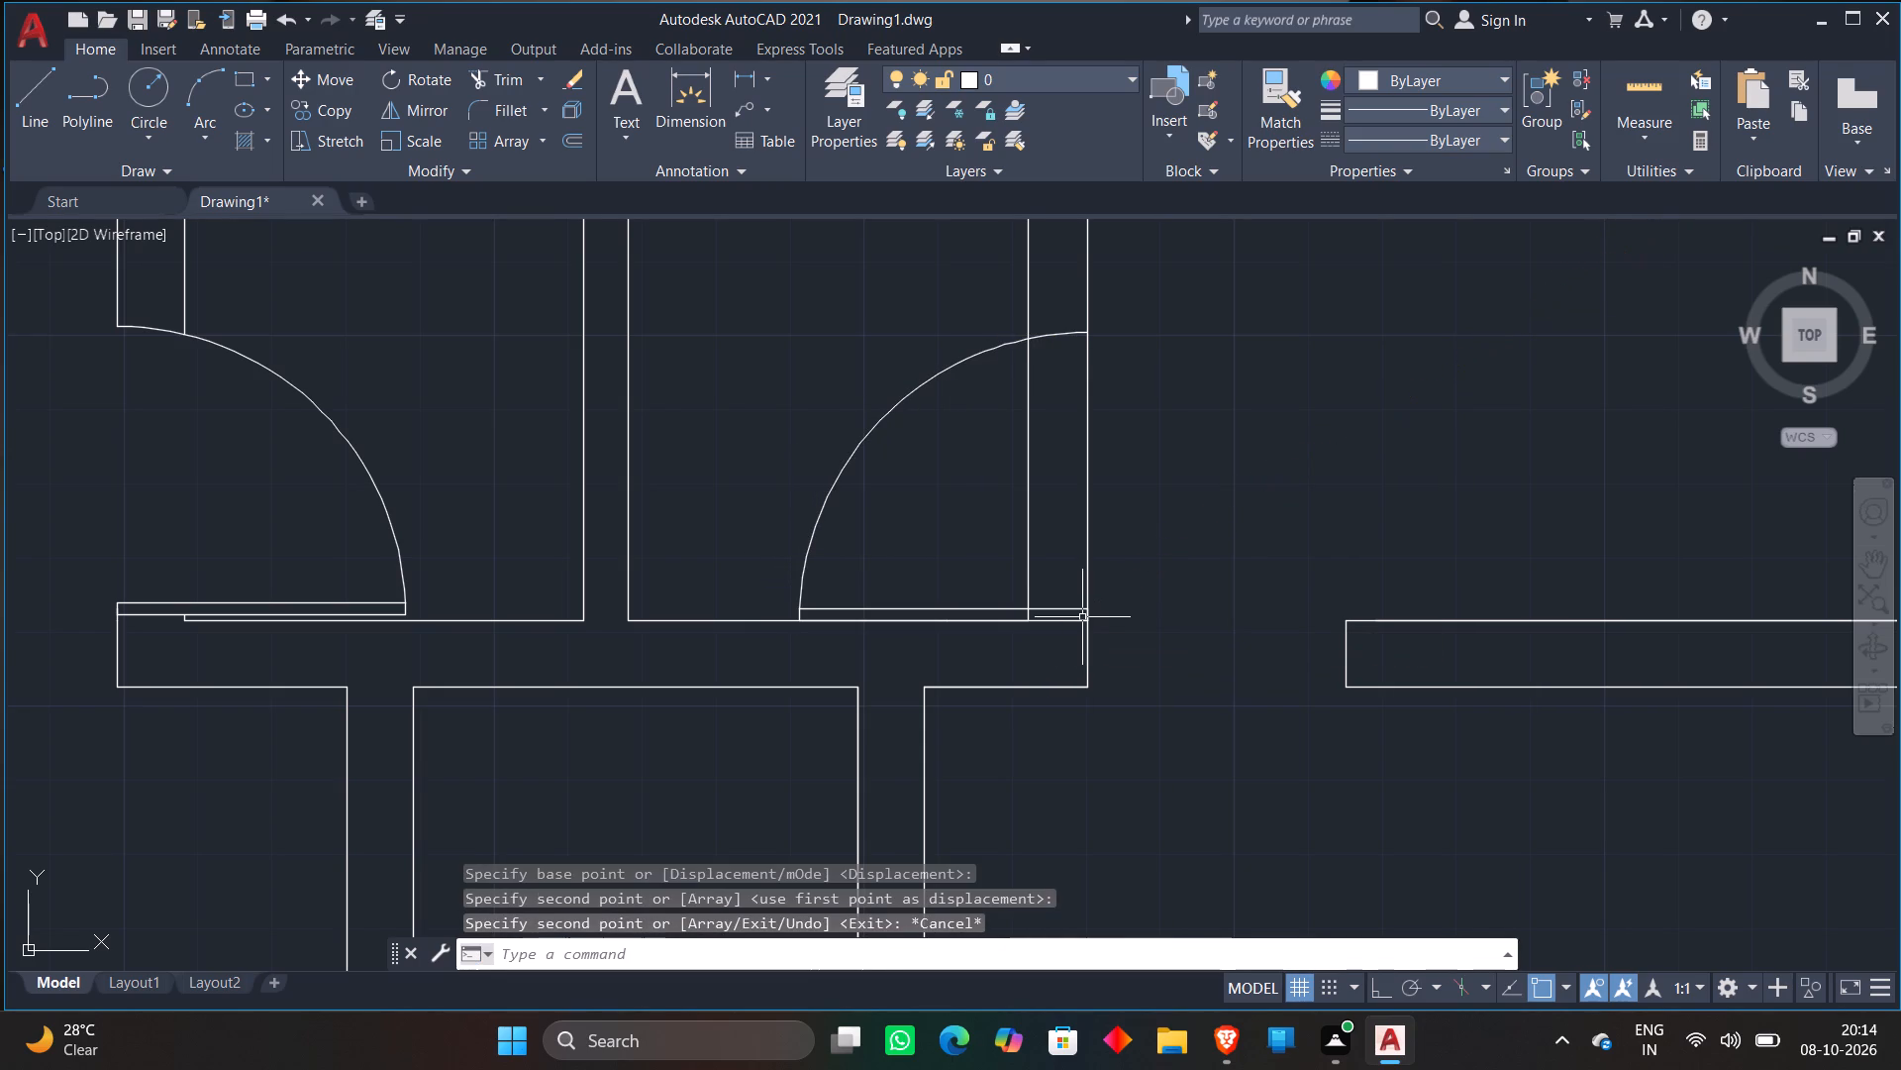
Trim both lines of the core's east wall between the new door's arc and leaf.
type("TR")
key("space")
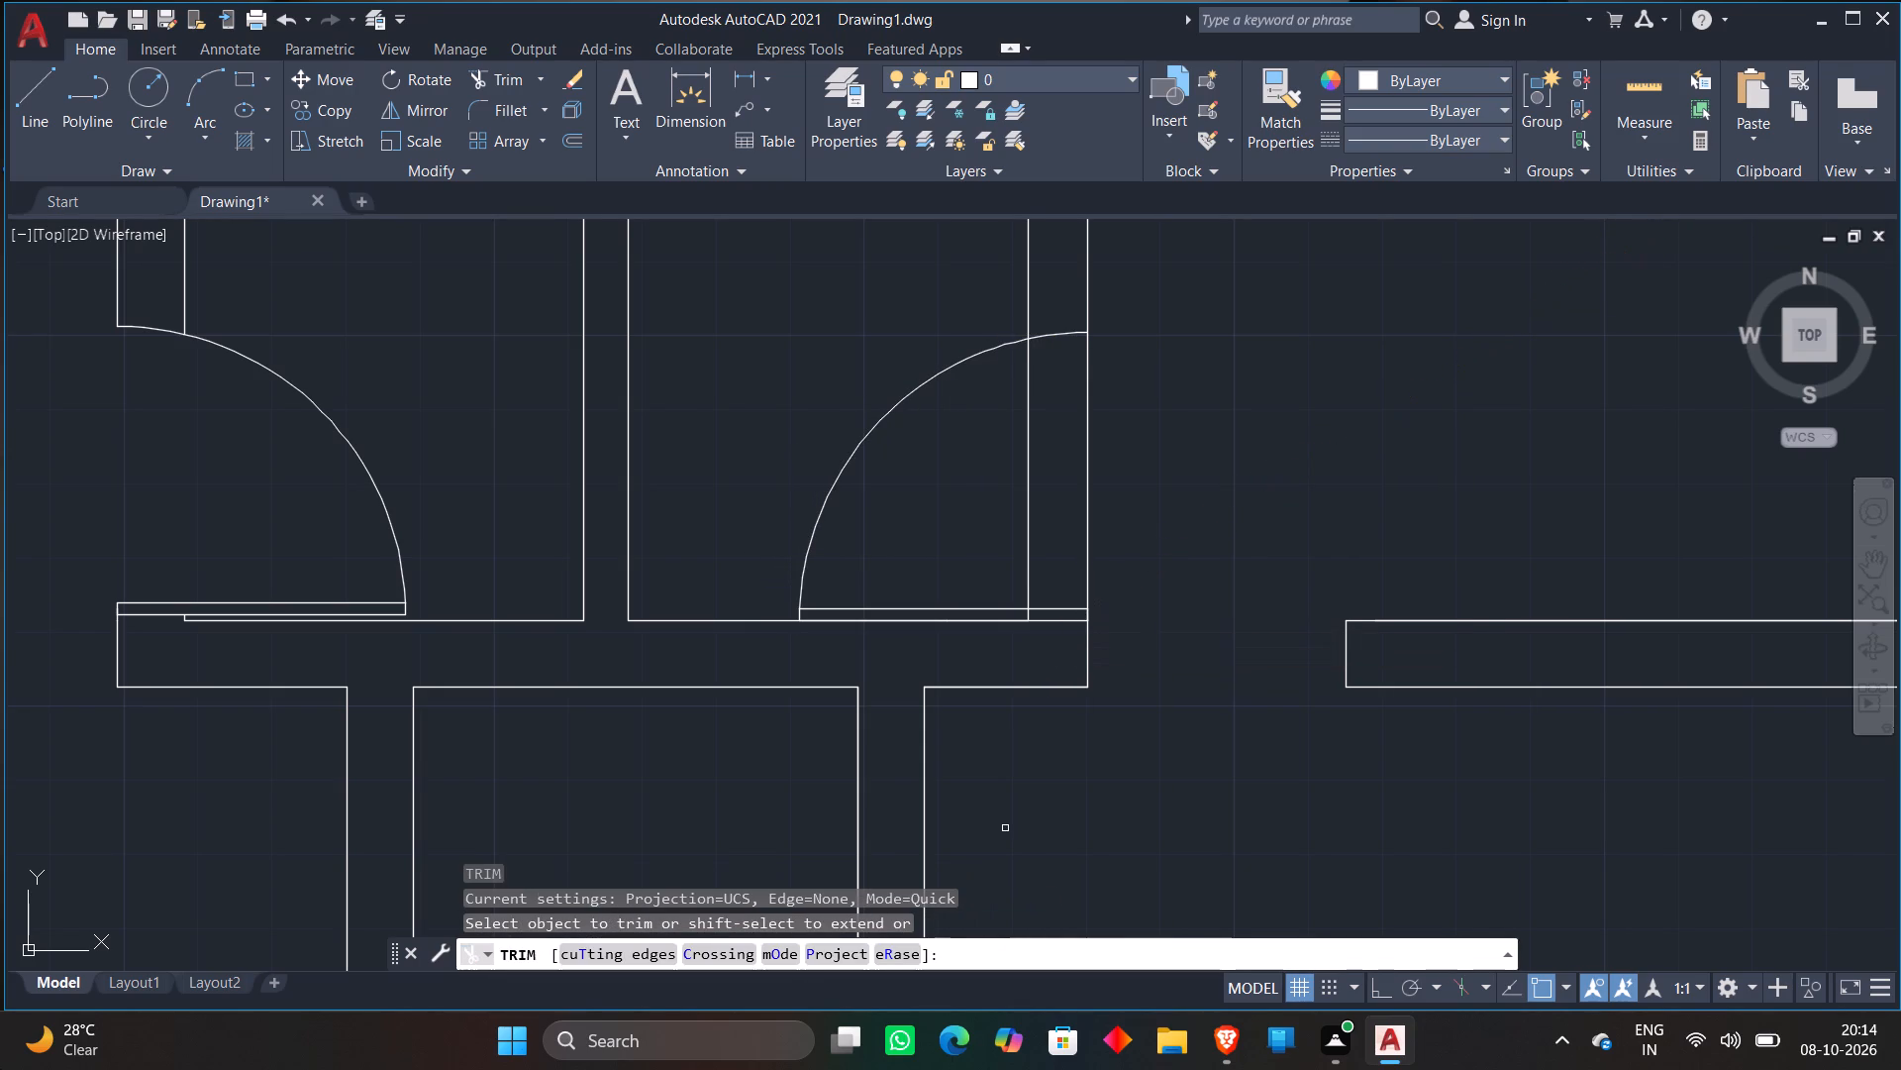
left_click(972, 516)
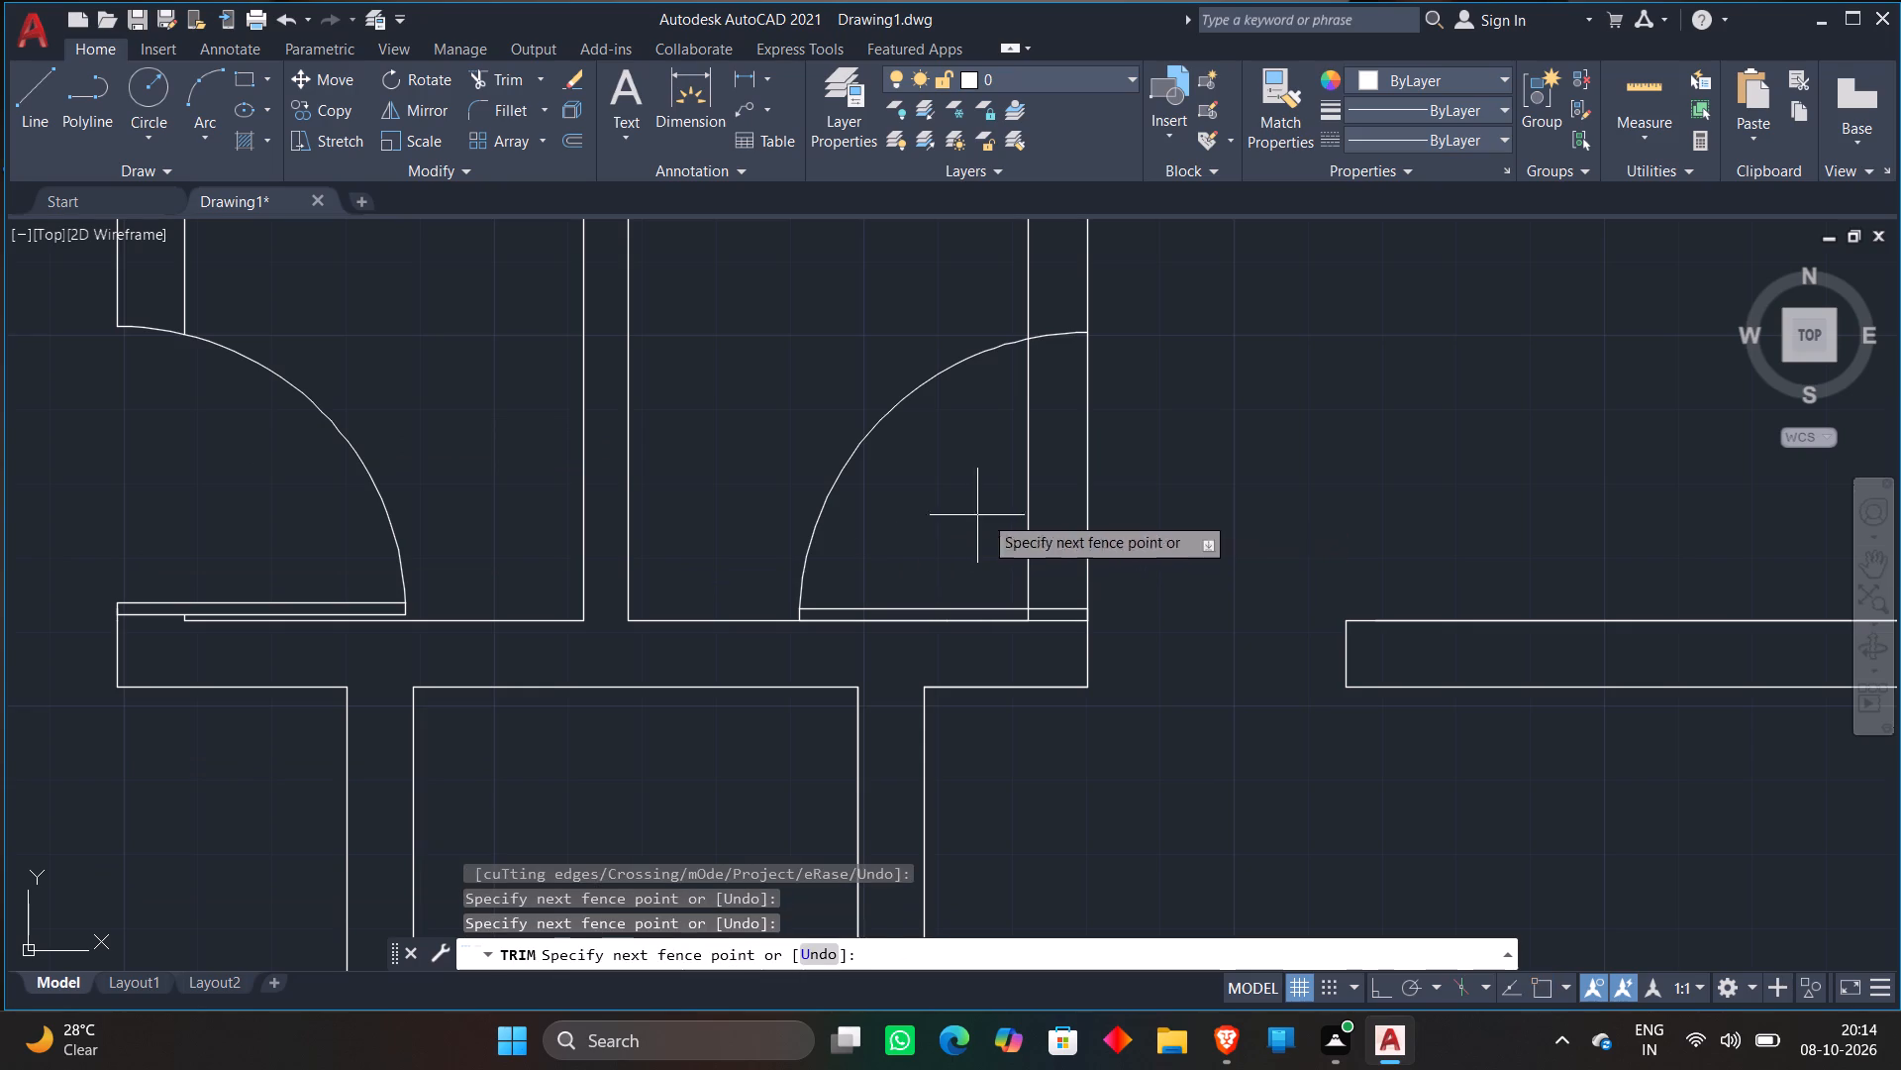
left_click(1216, 496)
key("Escape")
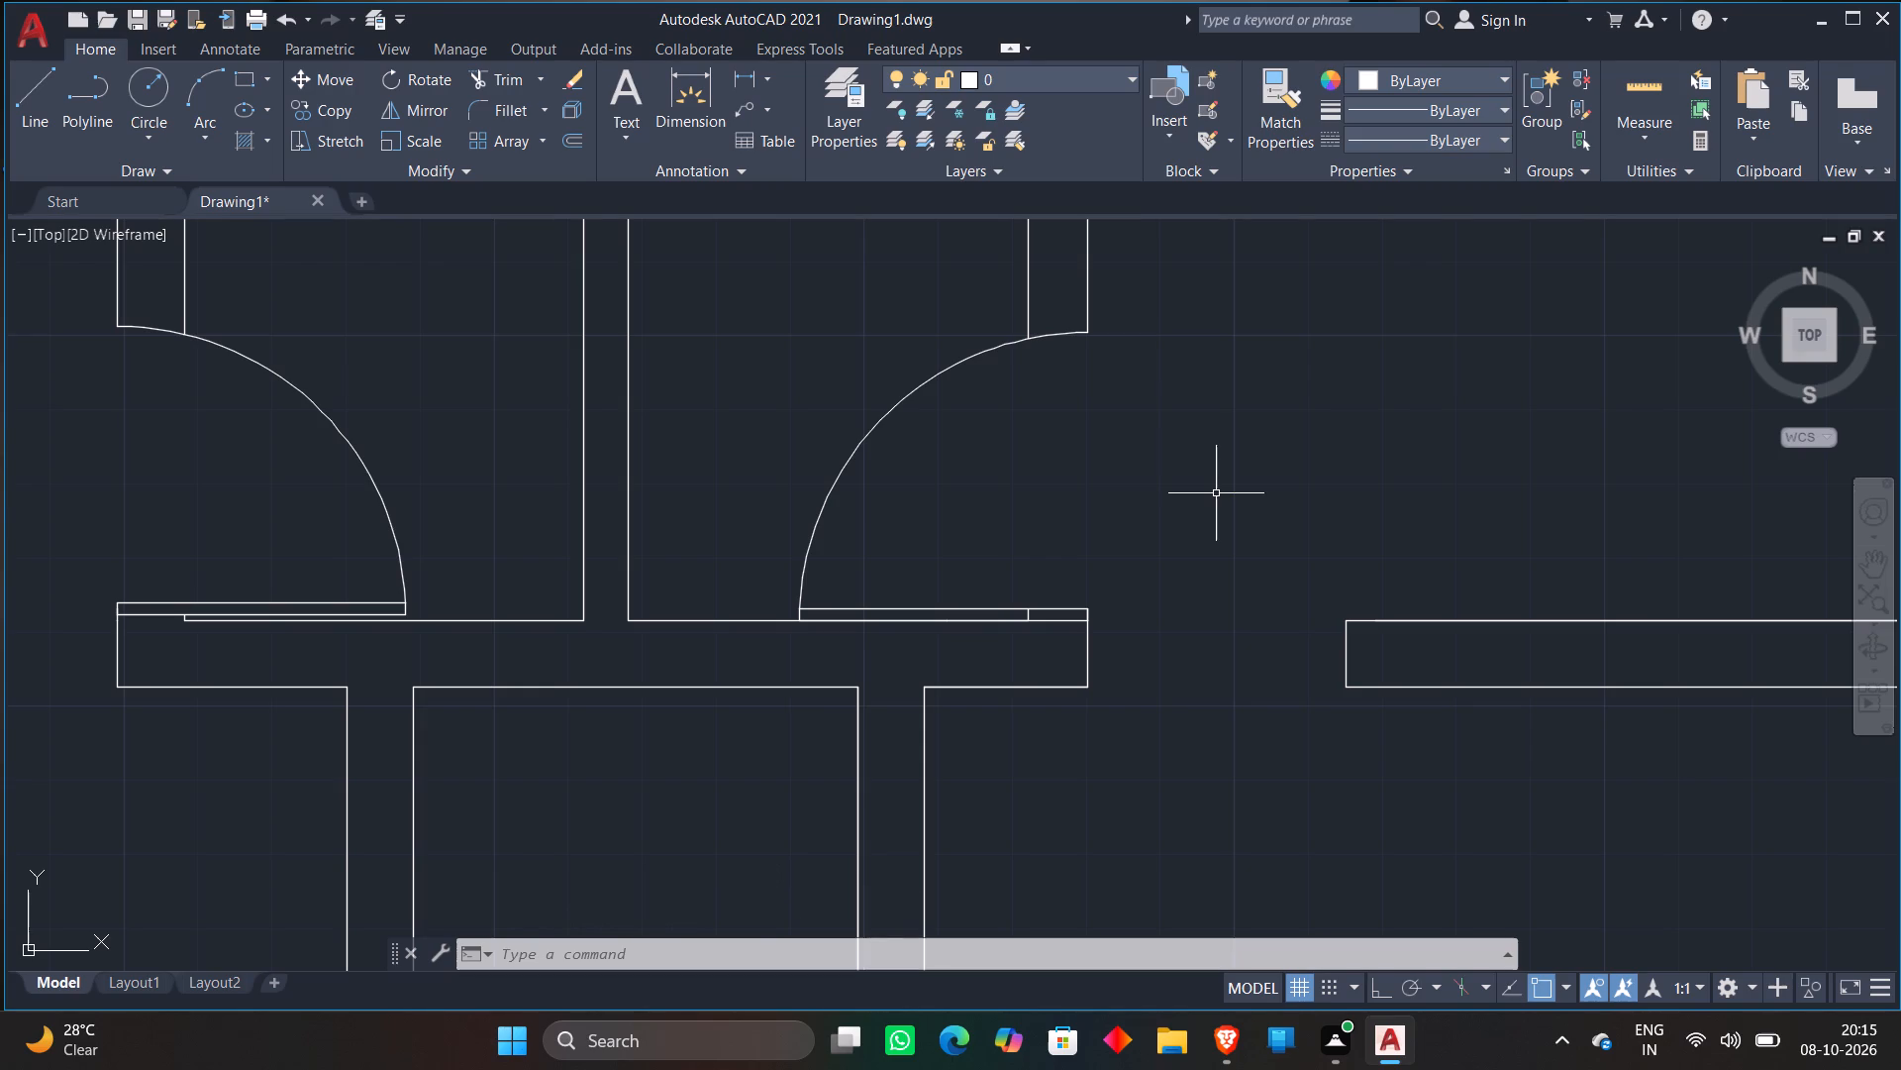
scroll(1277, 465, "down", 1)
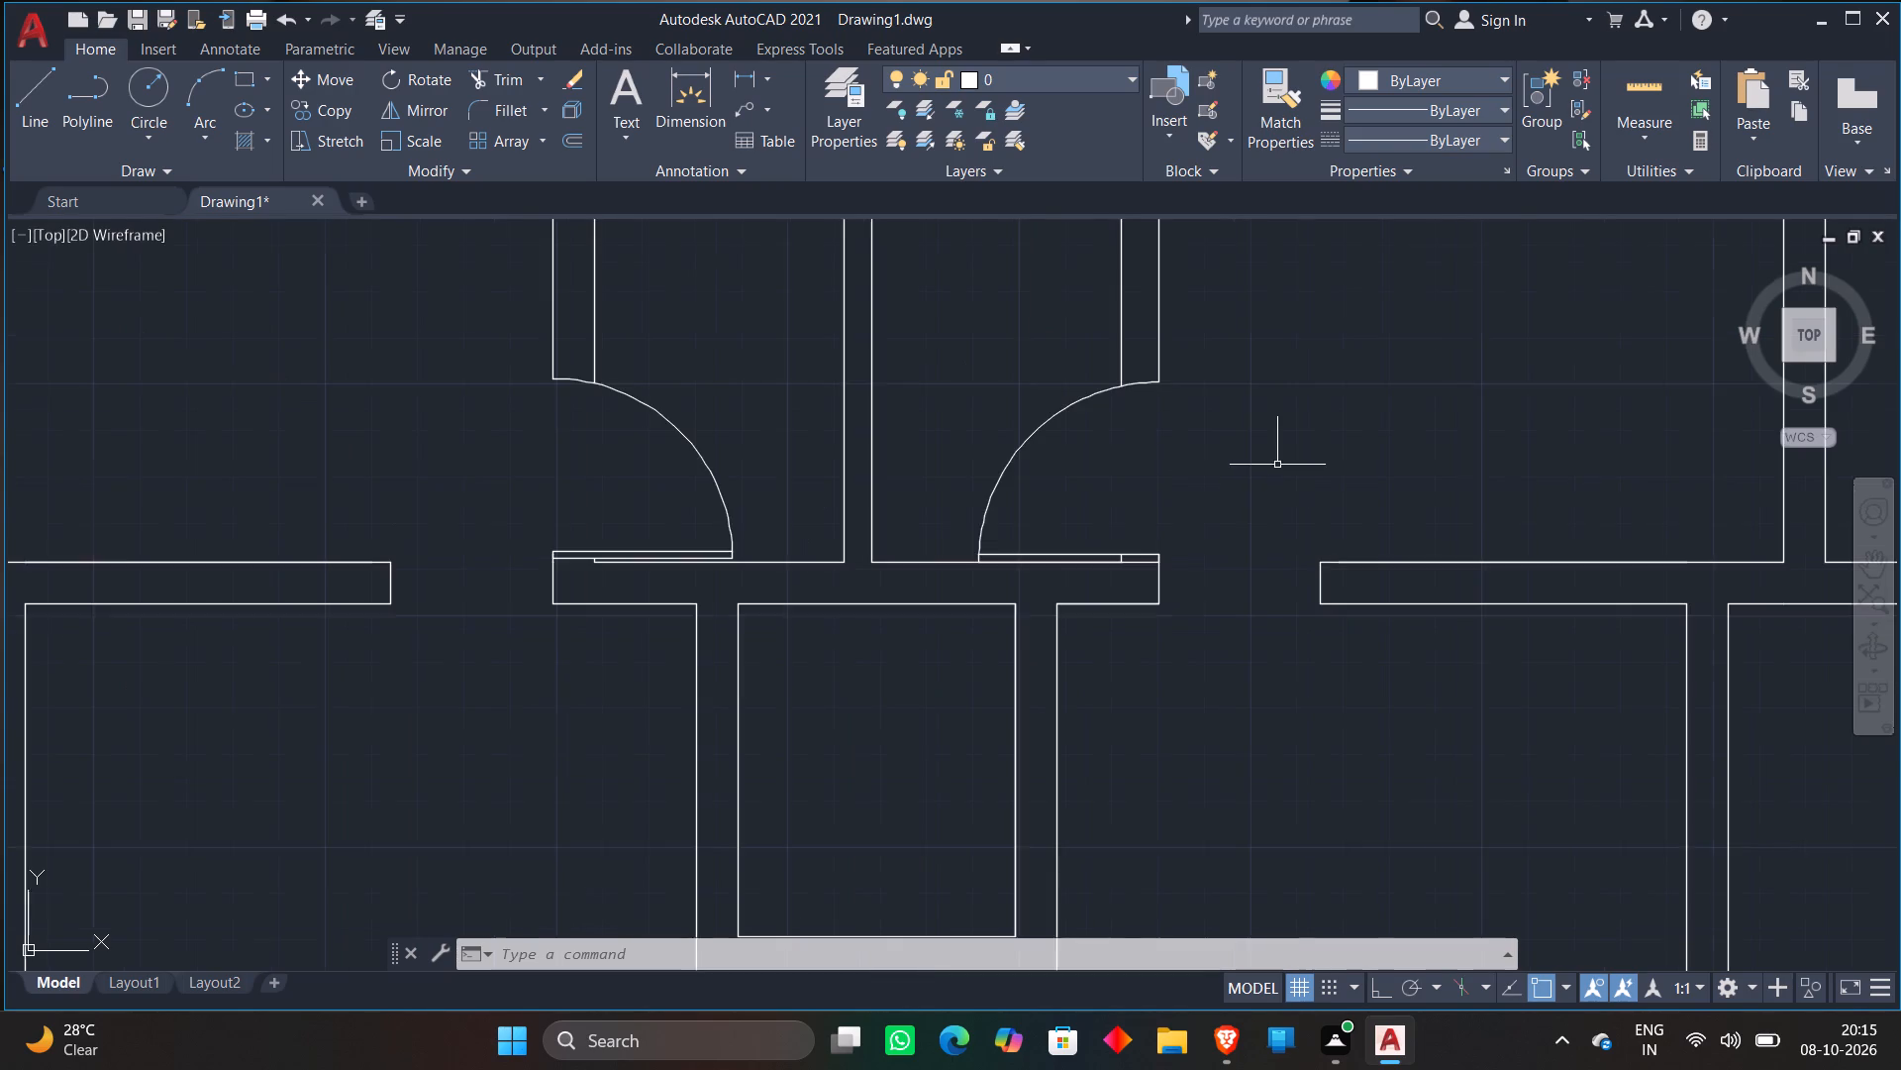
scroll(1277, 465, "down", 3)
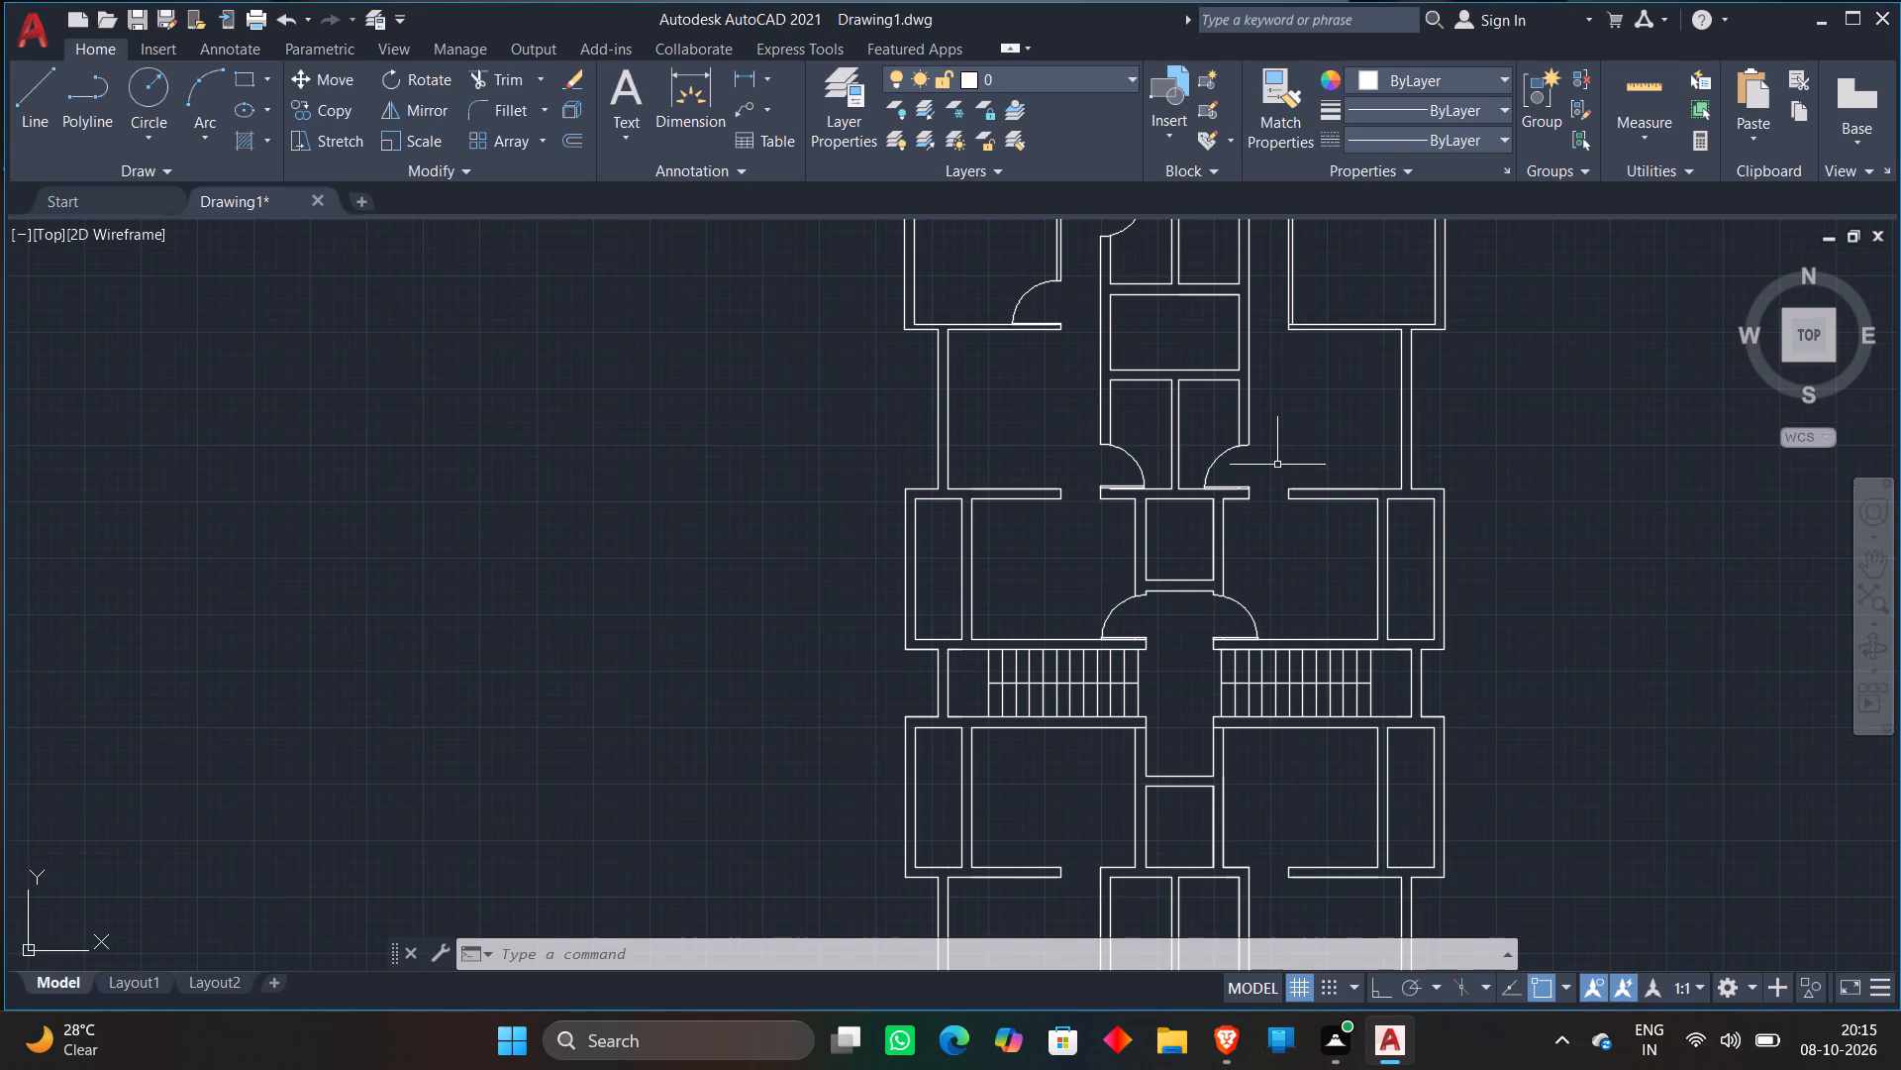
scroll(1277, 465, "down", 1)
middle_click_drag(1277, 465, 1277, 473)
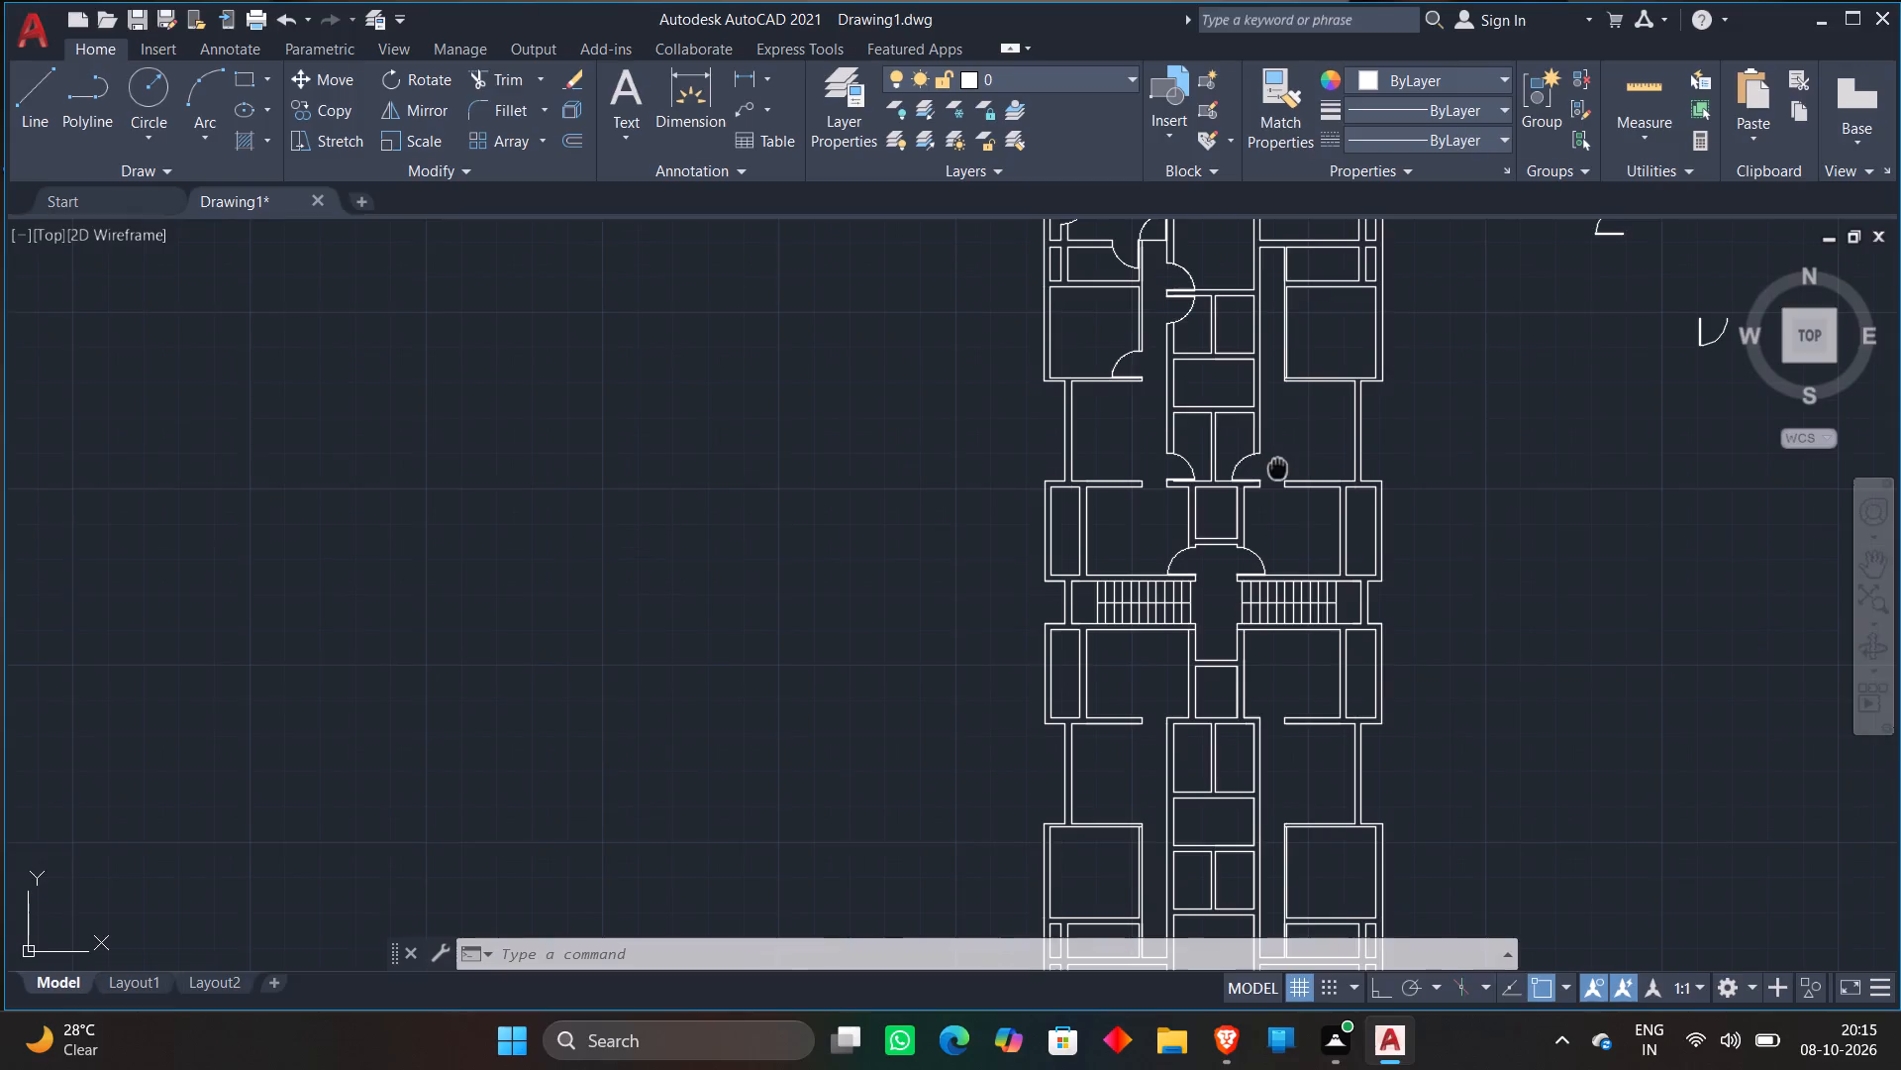
Copy the door block with the horizontal leaf and northeast-facing arc to the outer southwest corner of the large east room beside the corridor.
middle_click_drag(1277, 473, 1207, 627)
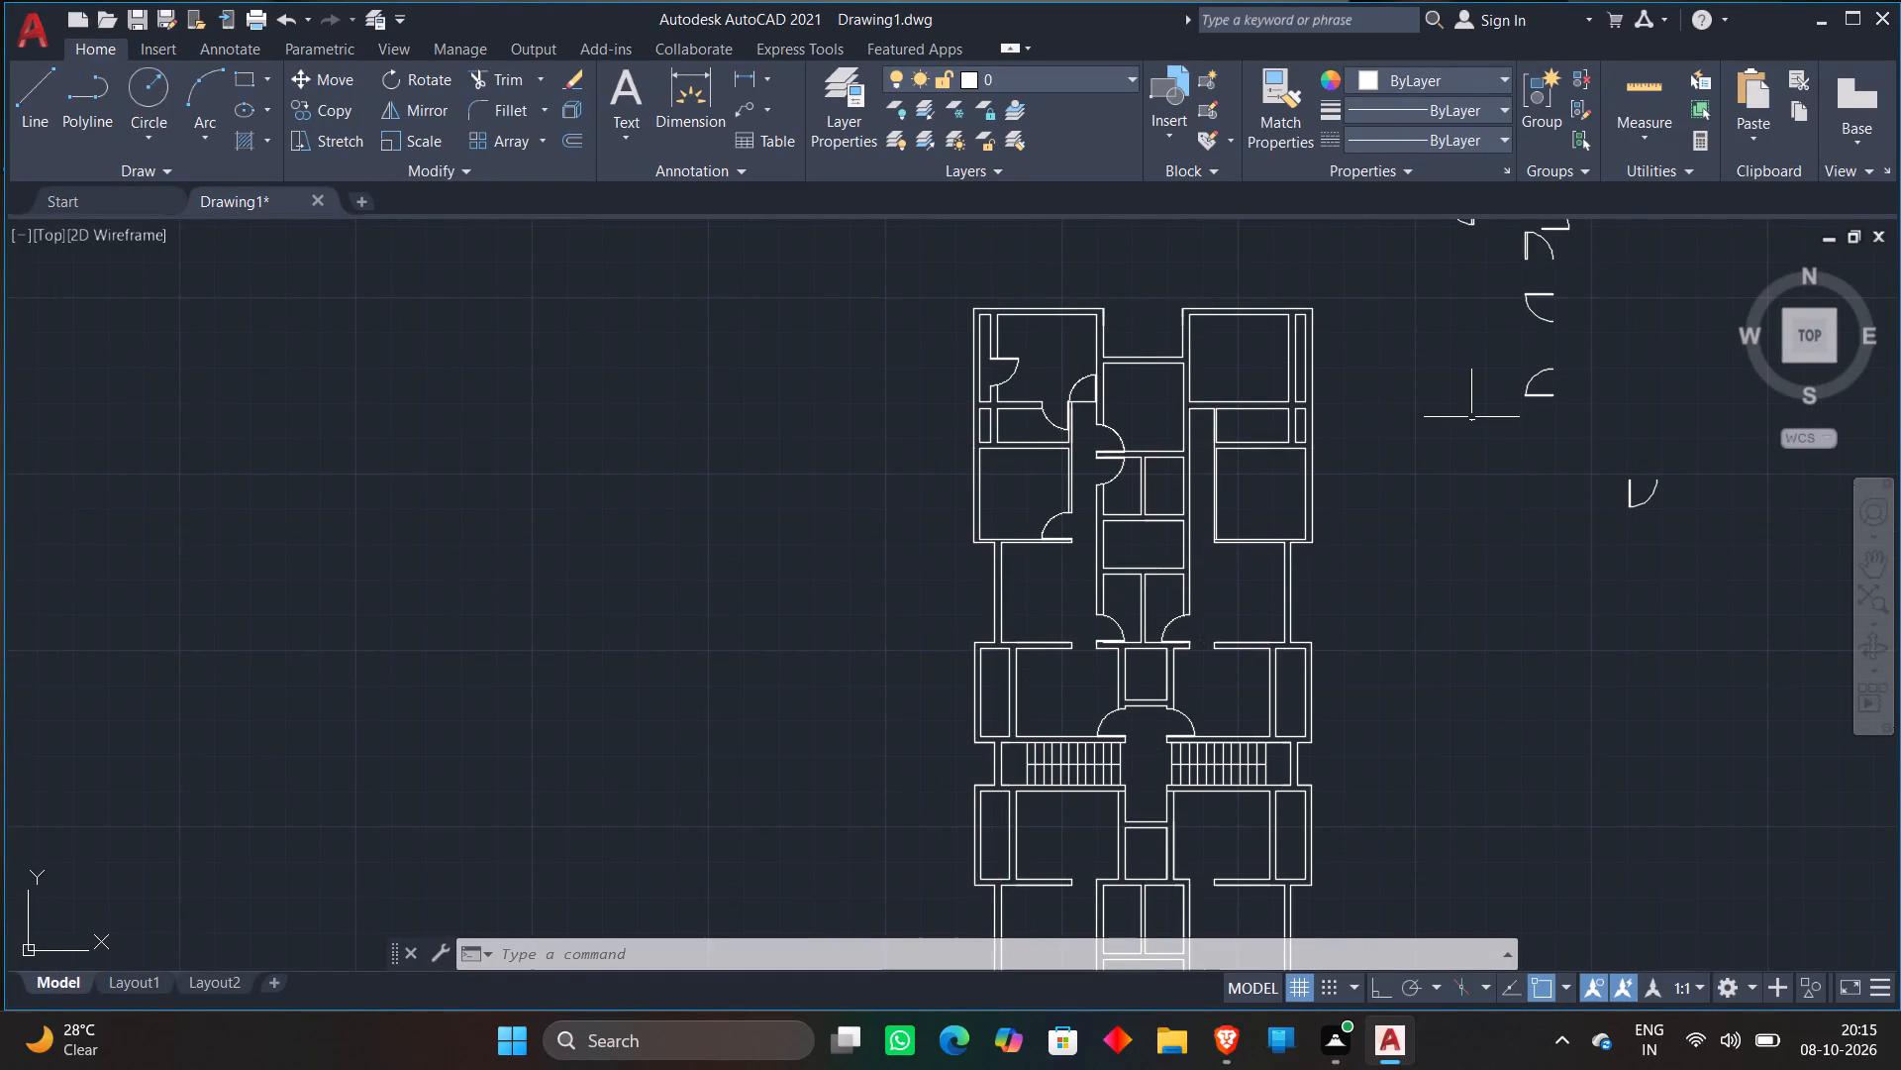
middle_click_drag(1471, 417, 1418, 577)
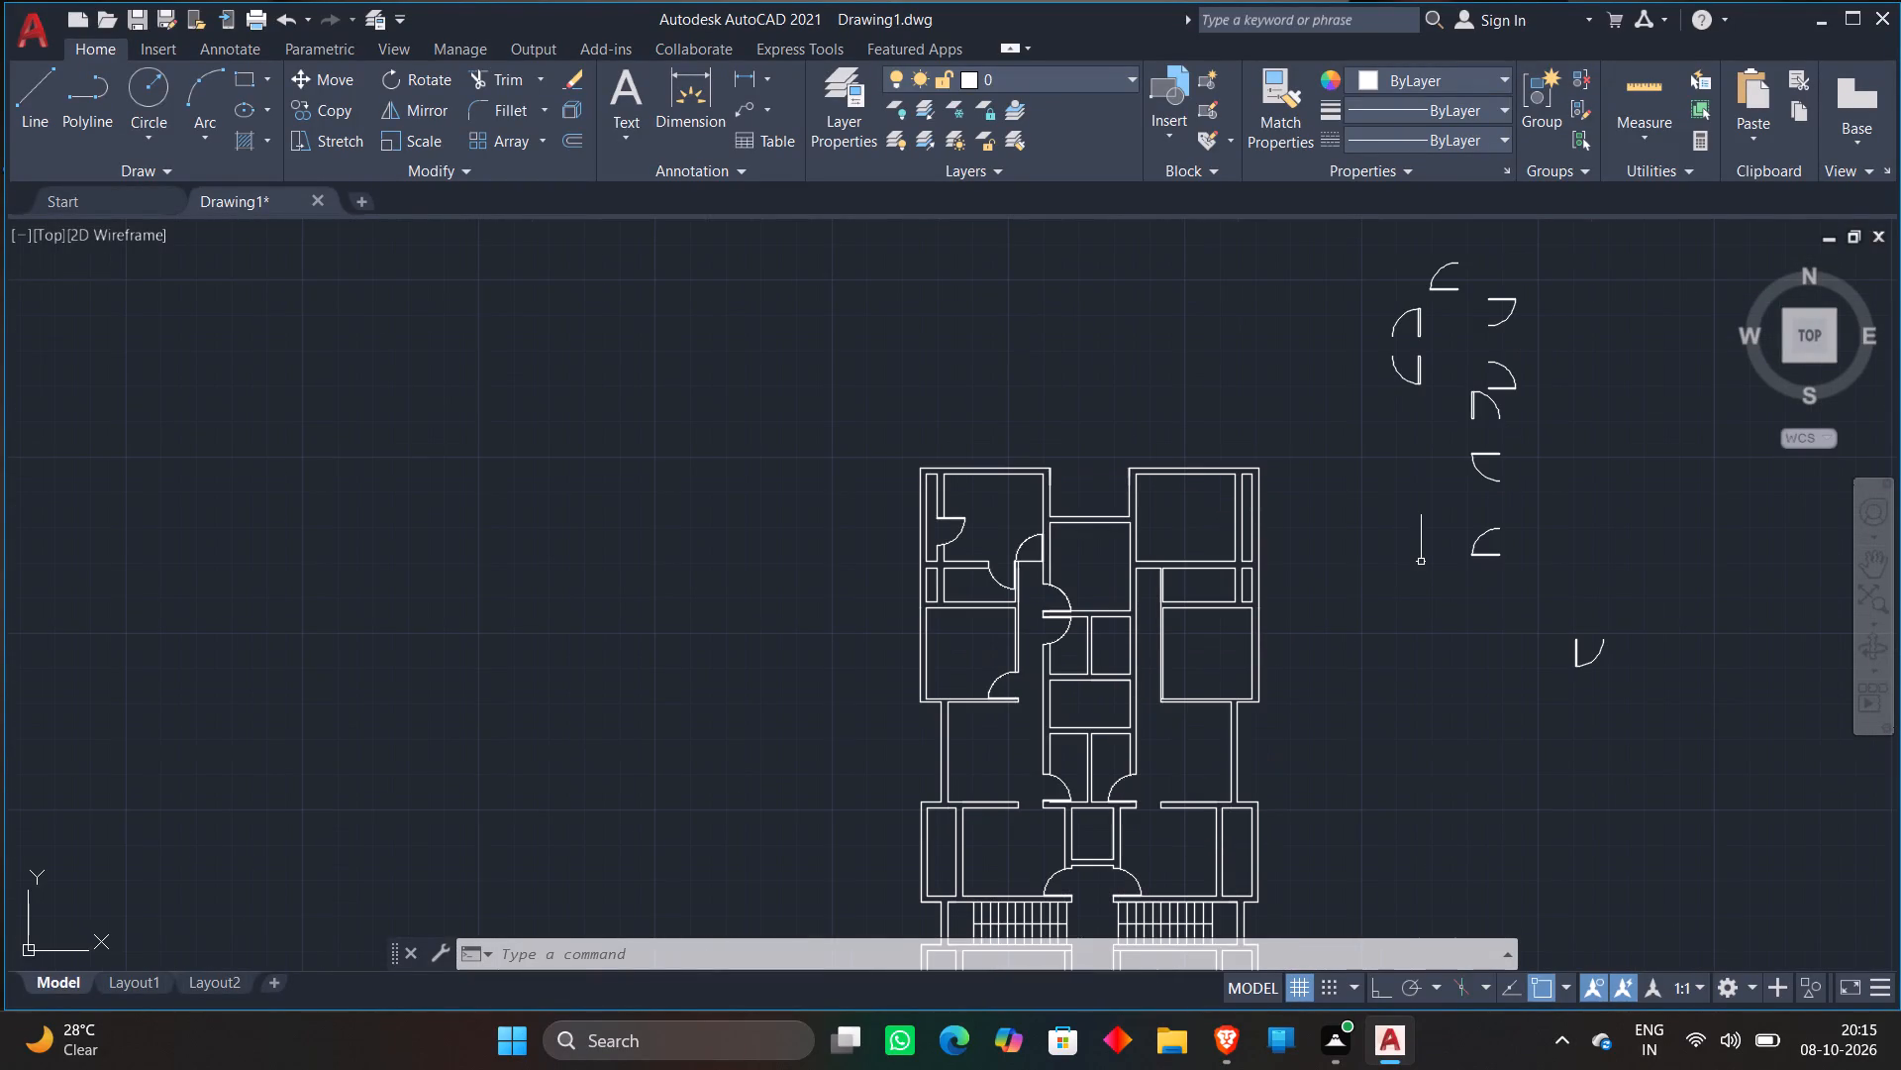
left_click(1490, 387)
right_click(1587, 500)
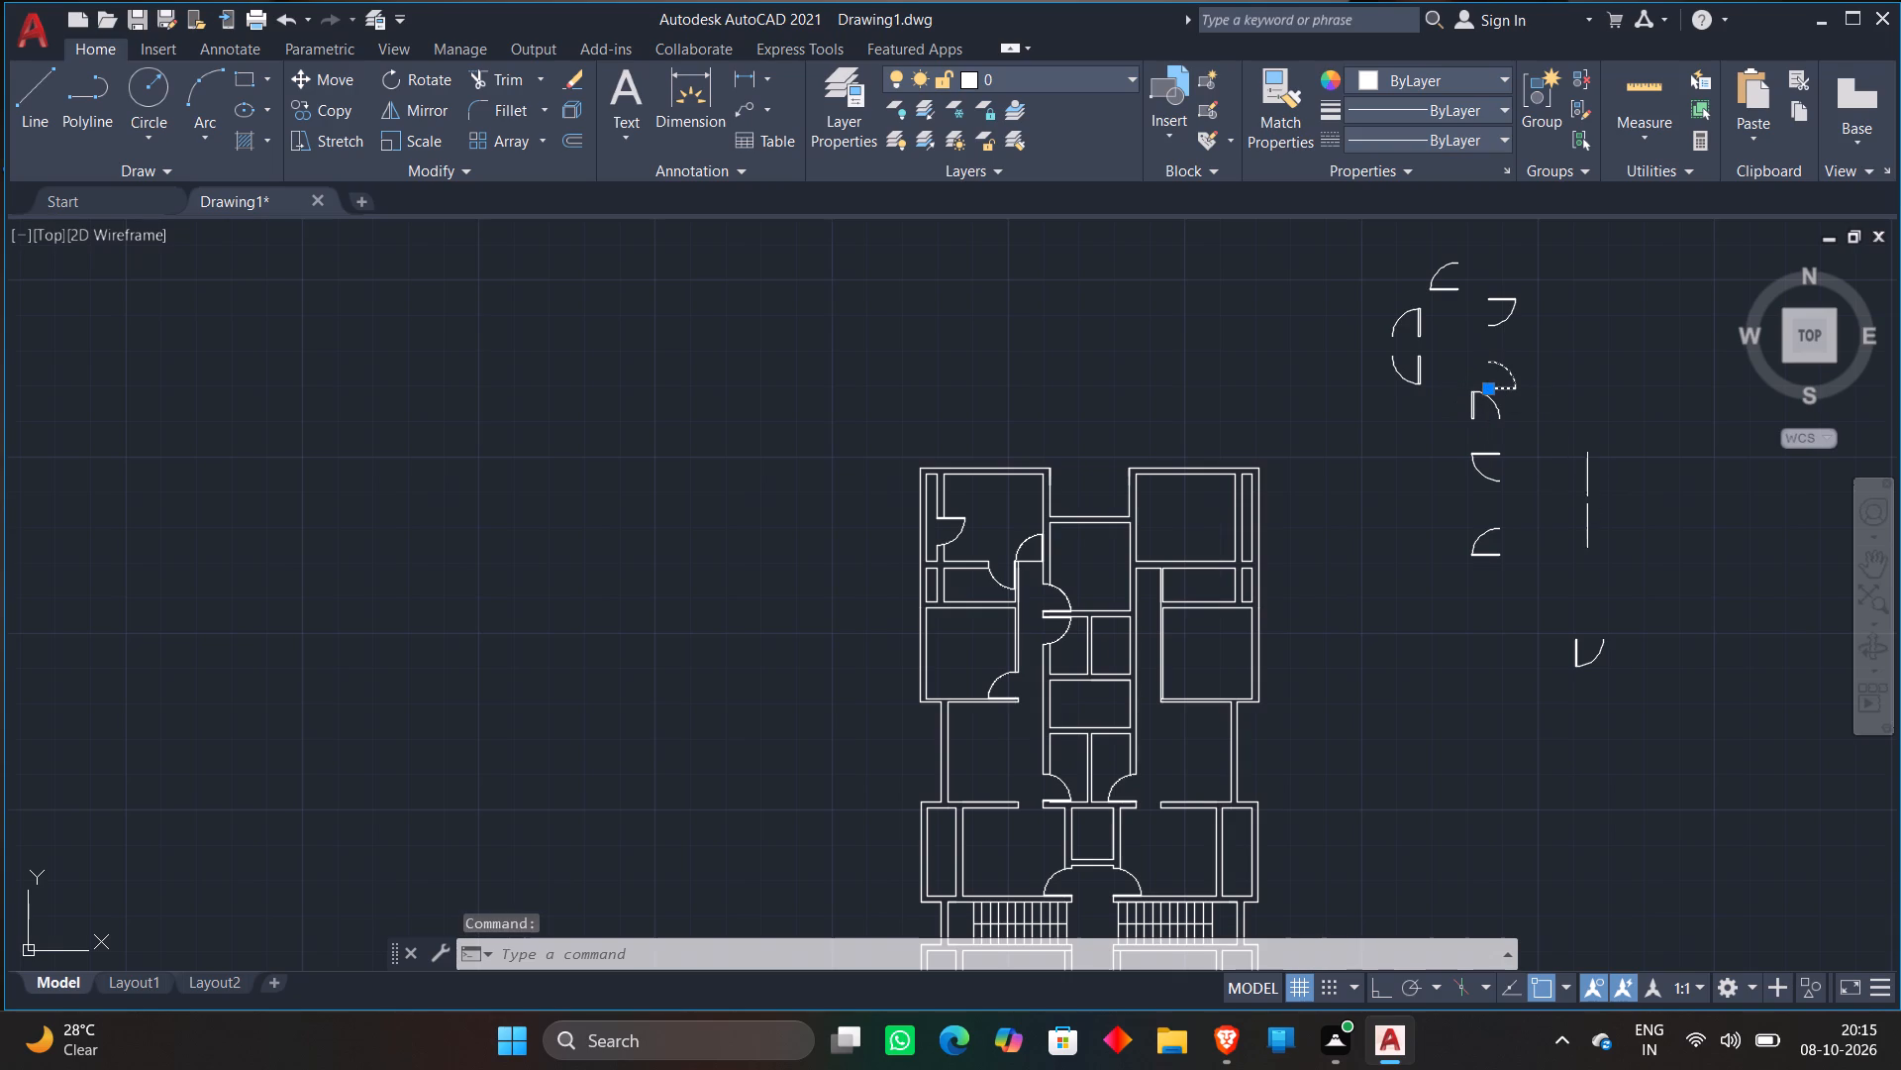
left_click(1609, 610)
scroll(1508, 372, "up", 3)
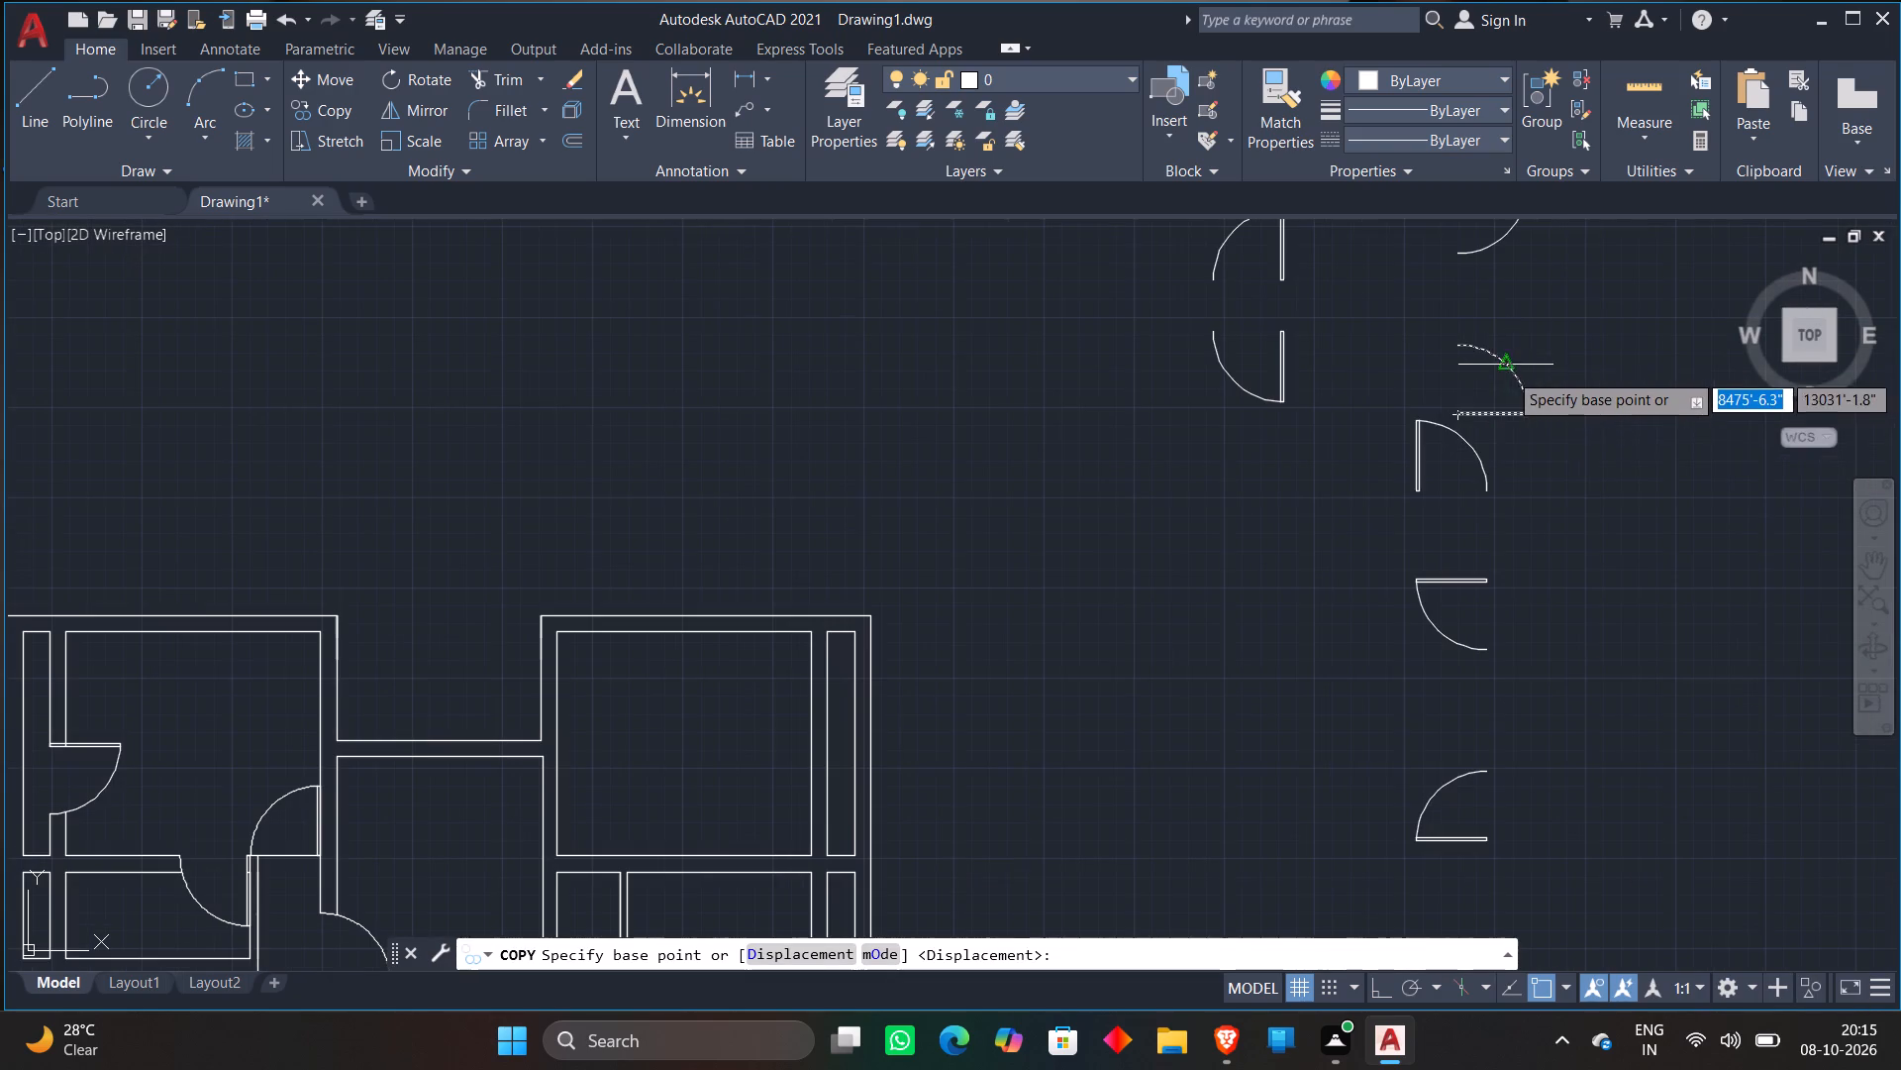
left_click(1464, 423)
scroll(1187, 747, "down", 1)
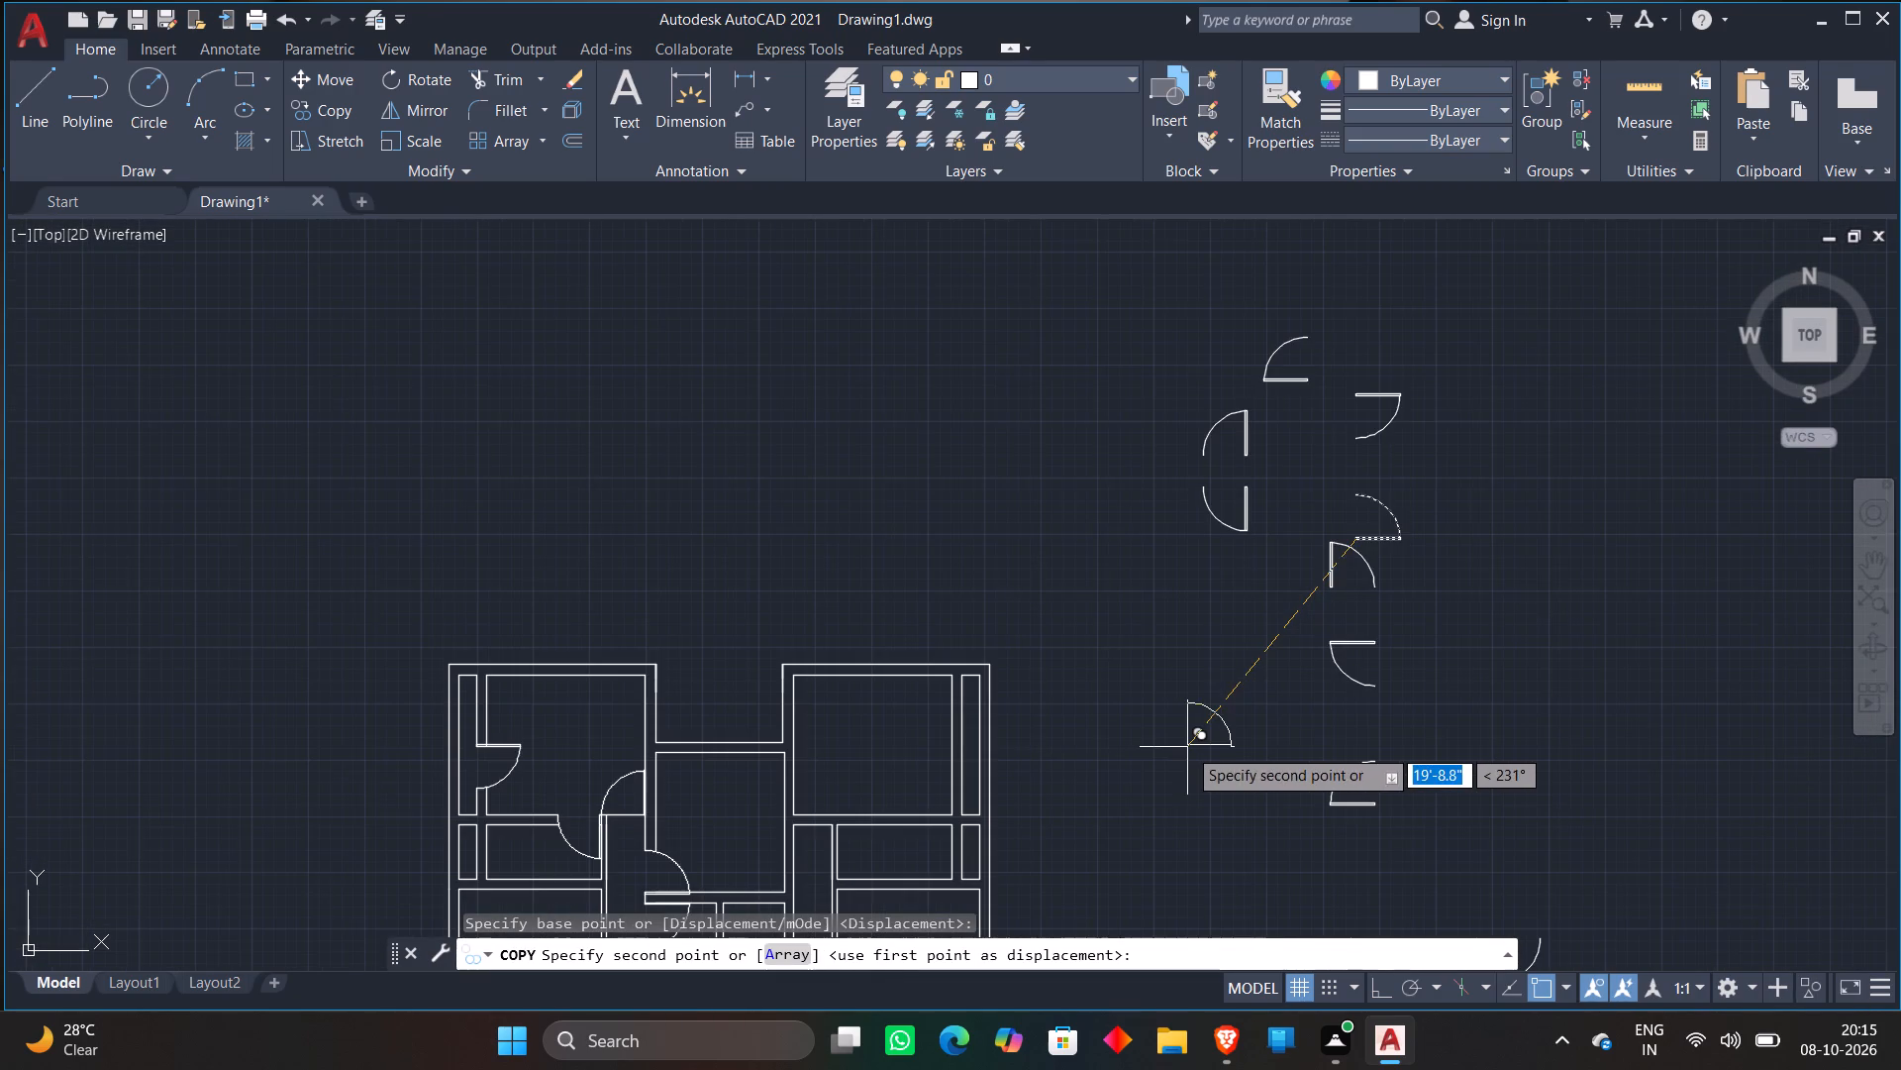
middle_click_drag(1187, 747, 1330, 442)
middle_click_drag(1242, 588, 1346, 416)
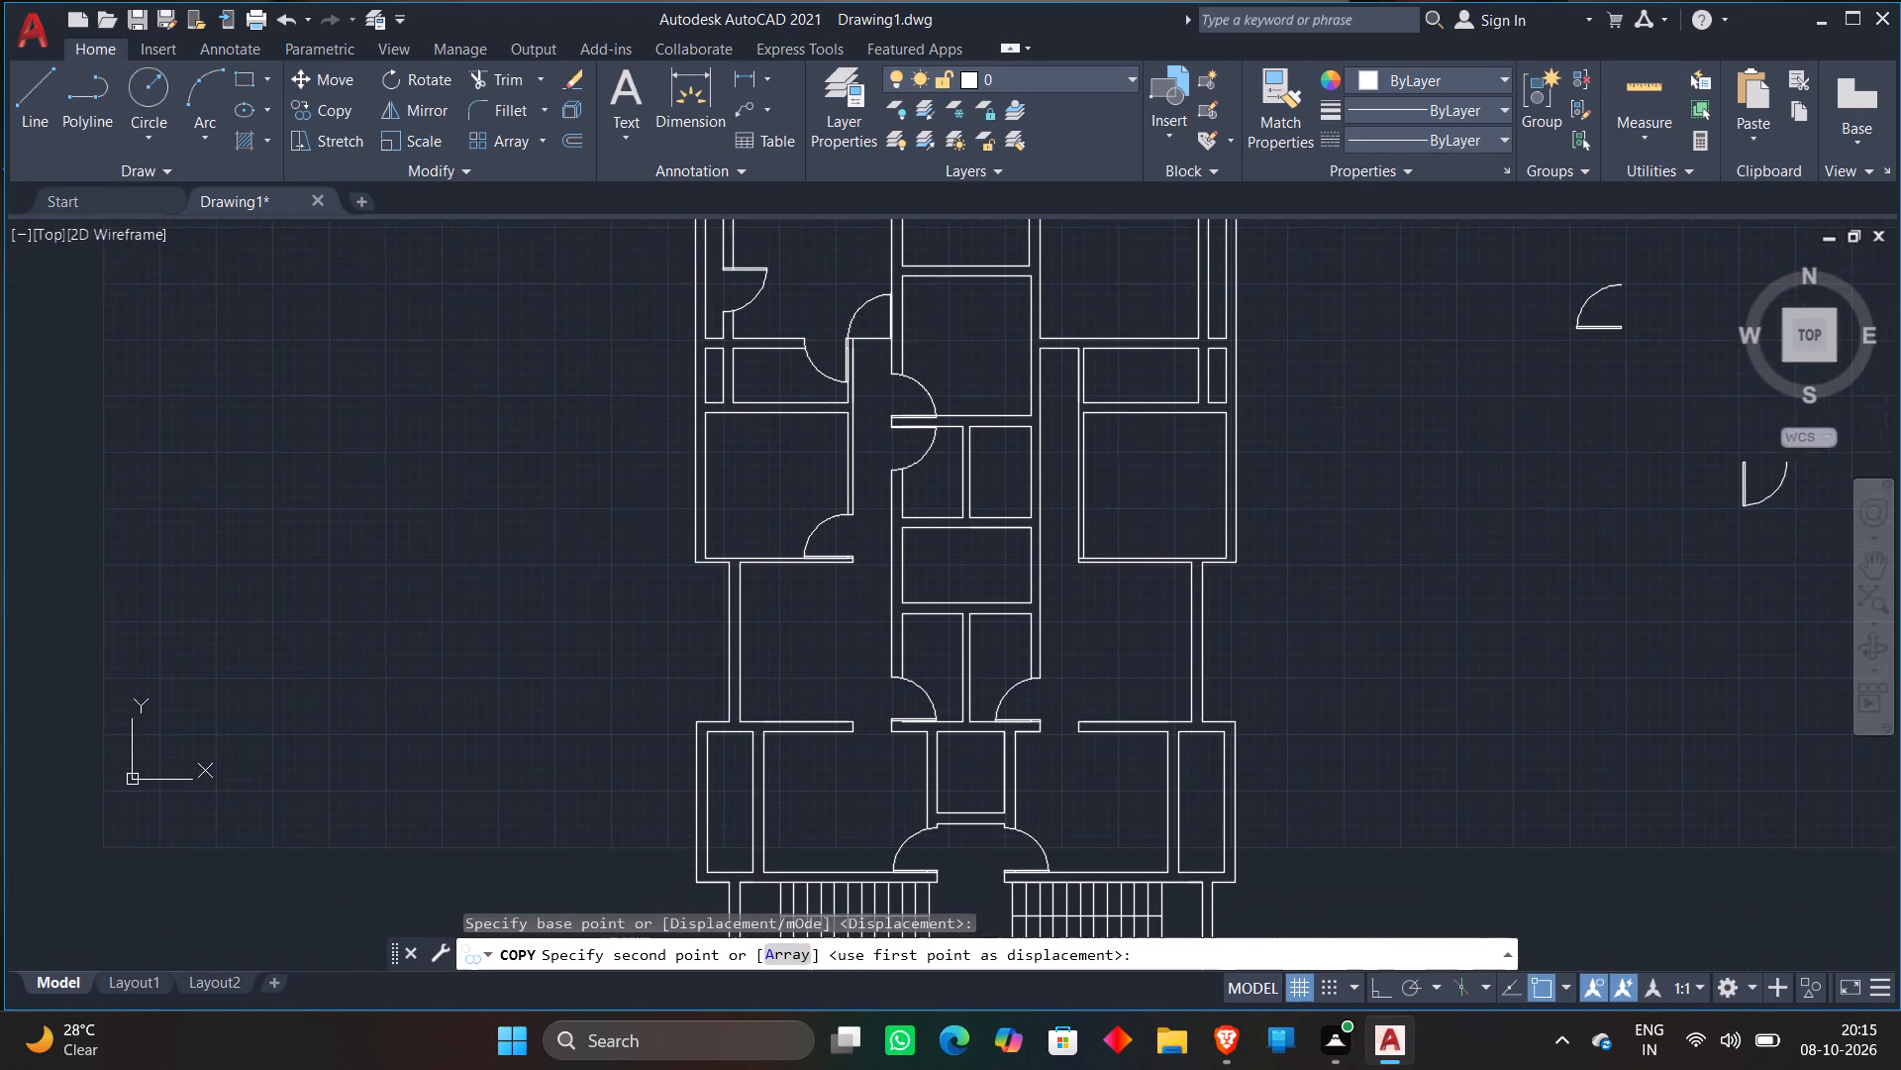
middle_click_drag(1346, 416, 1350, 411)
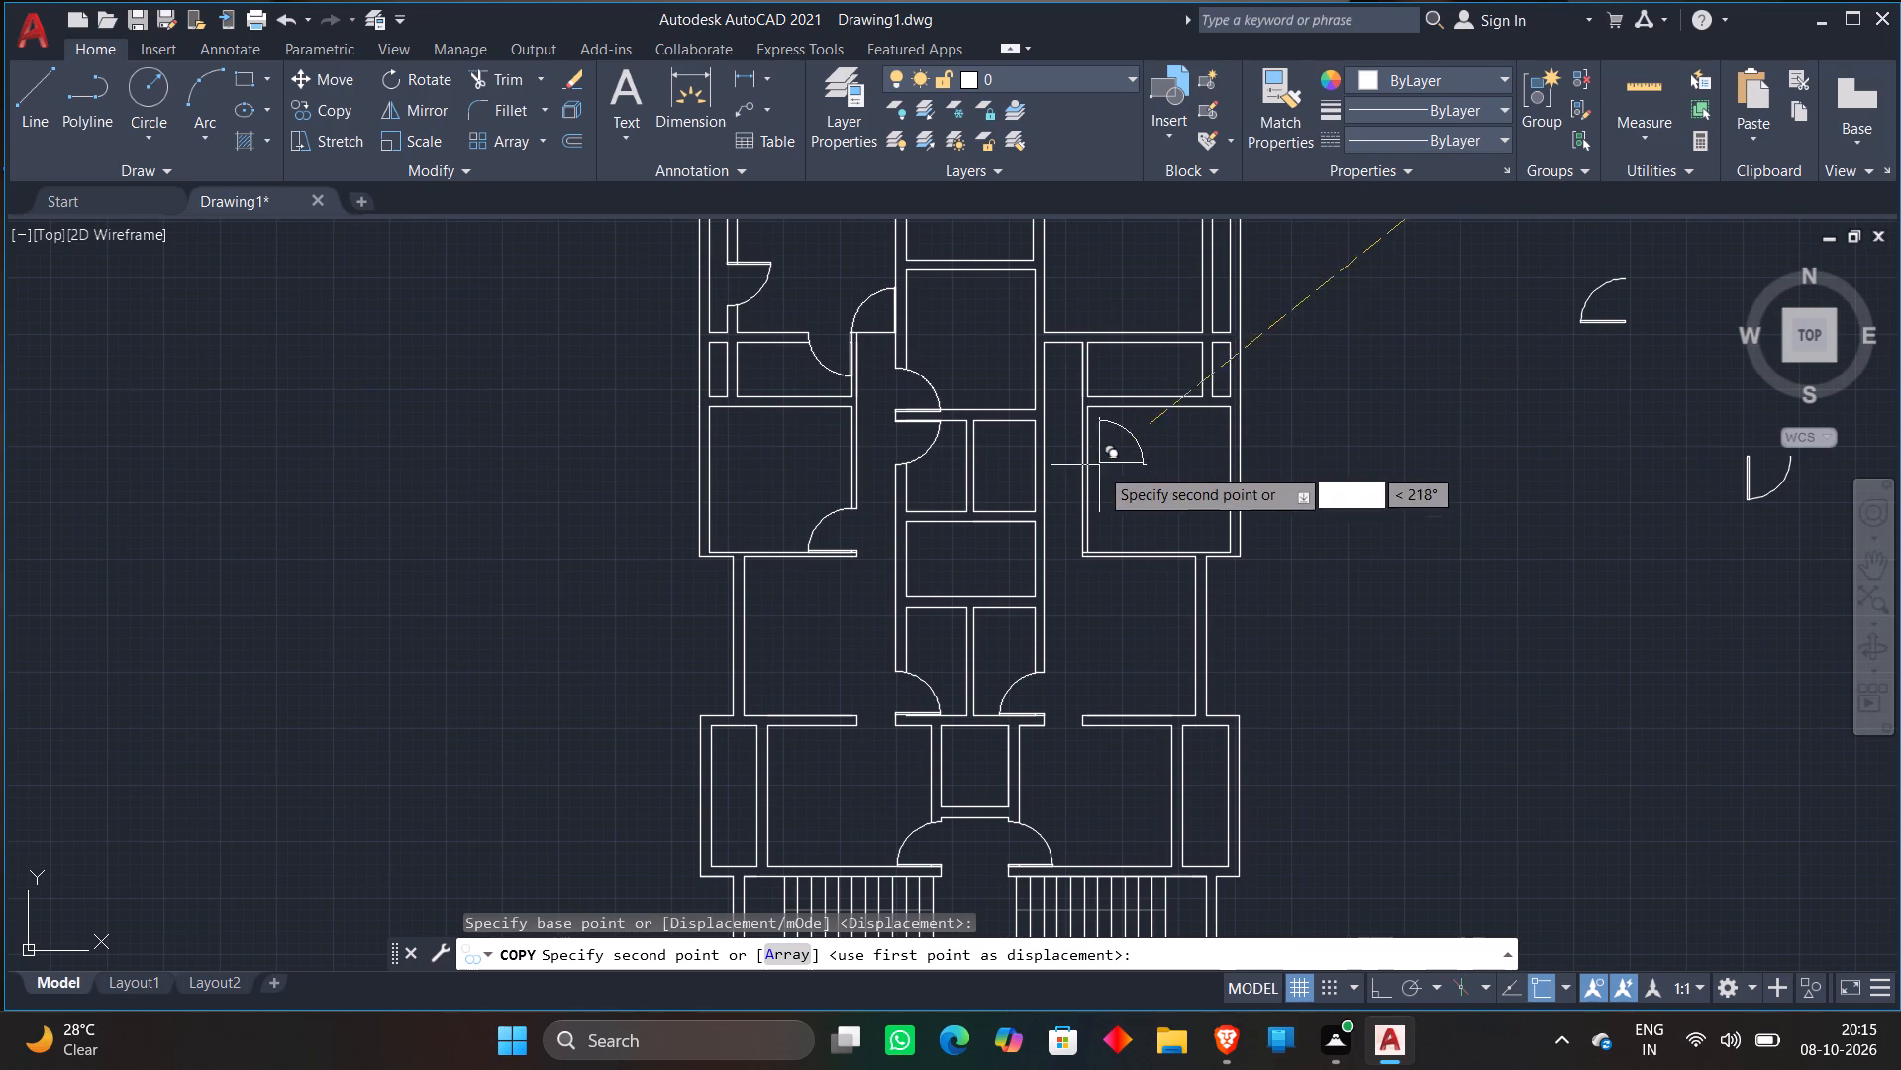
scroll(1109, 530, "up", 3)
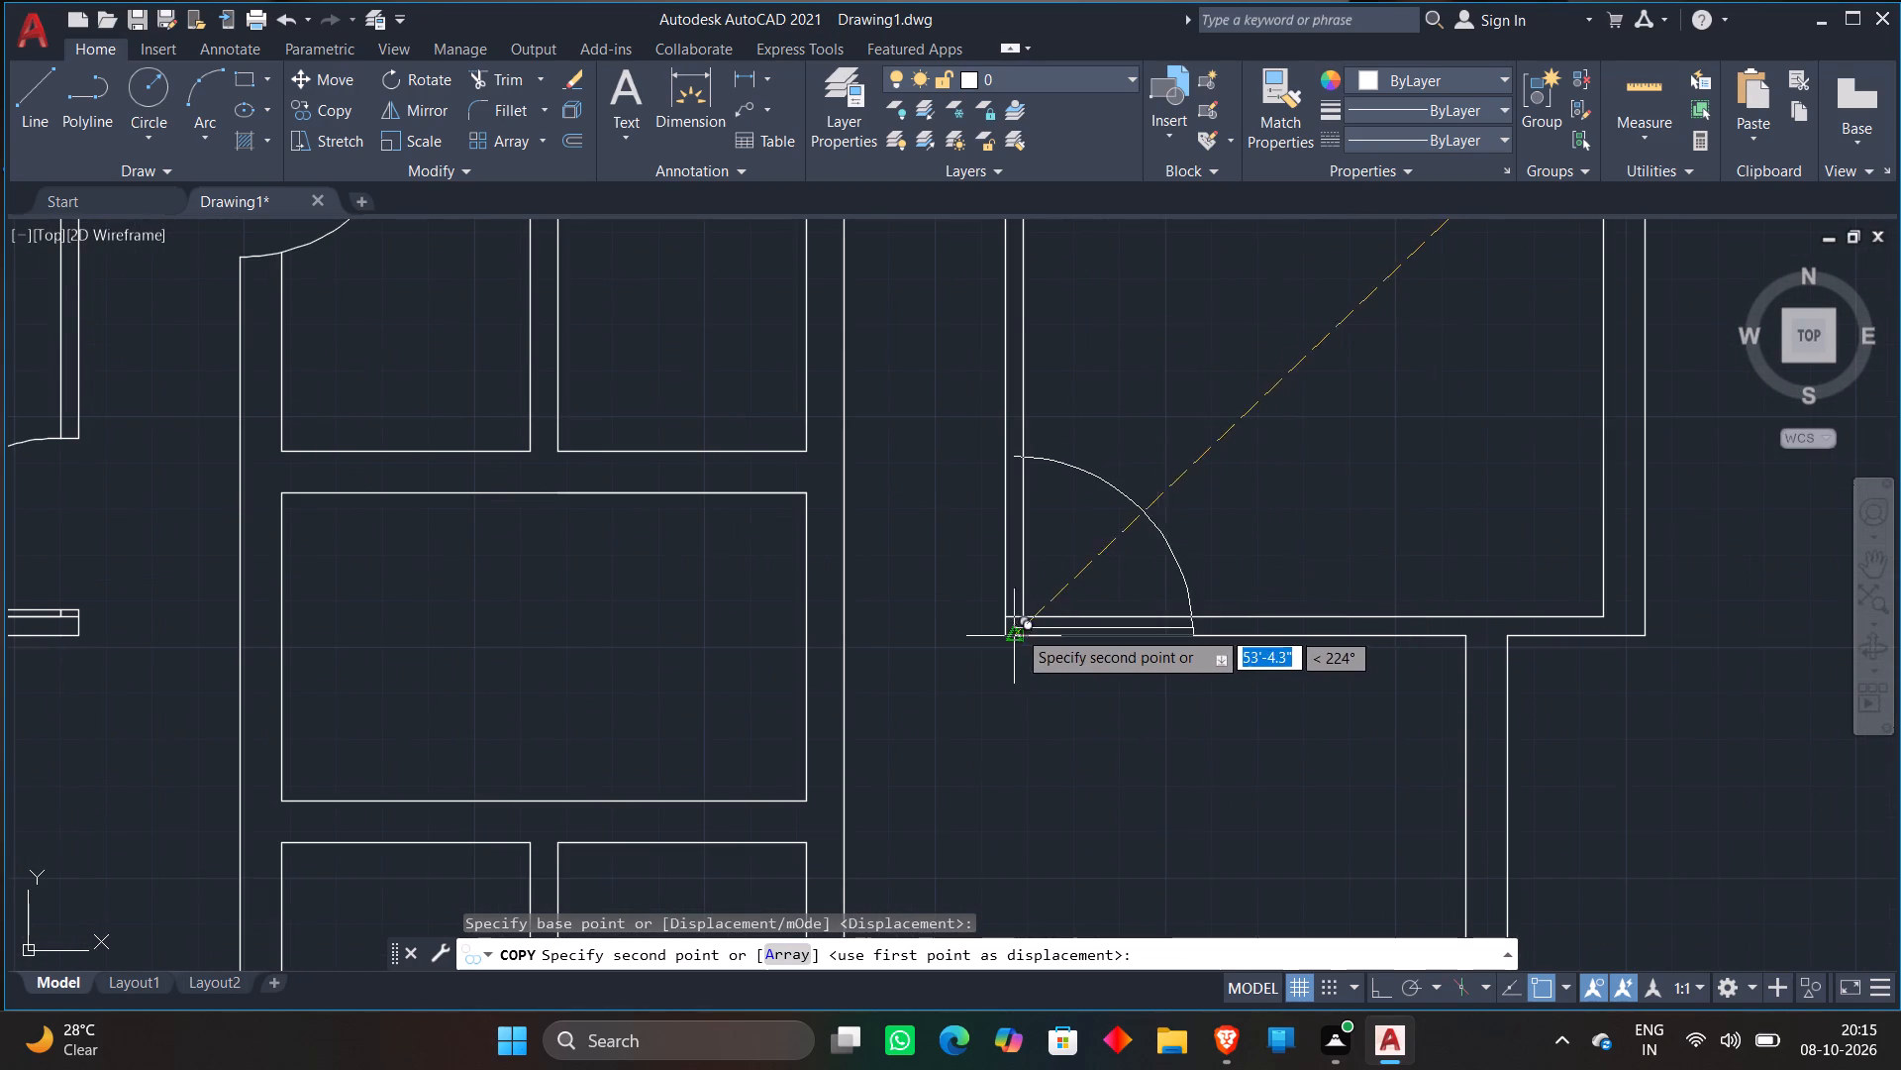
scroll(1015, 617, "up", 4)
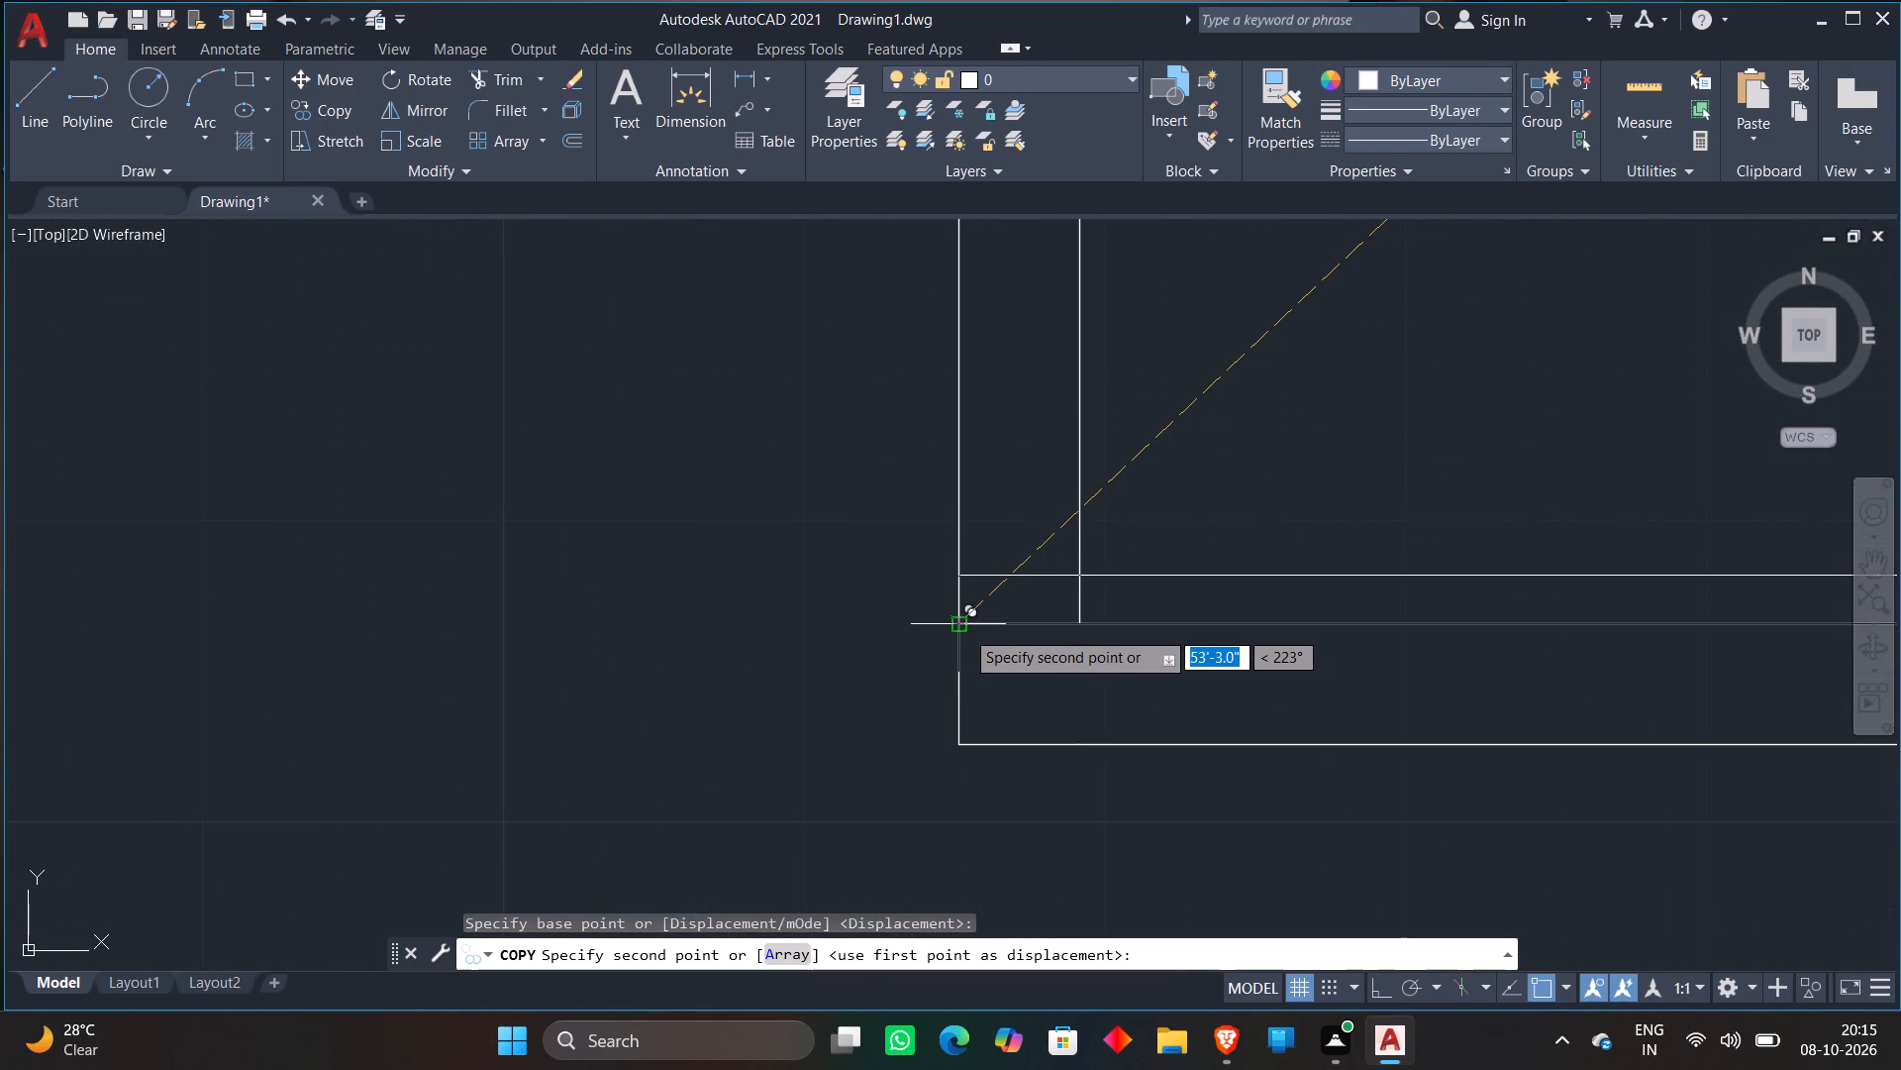
left_click(964, 629)
key("Escape")
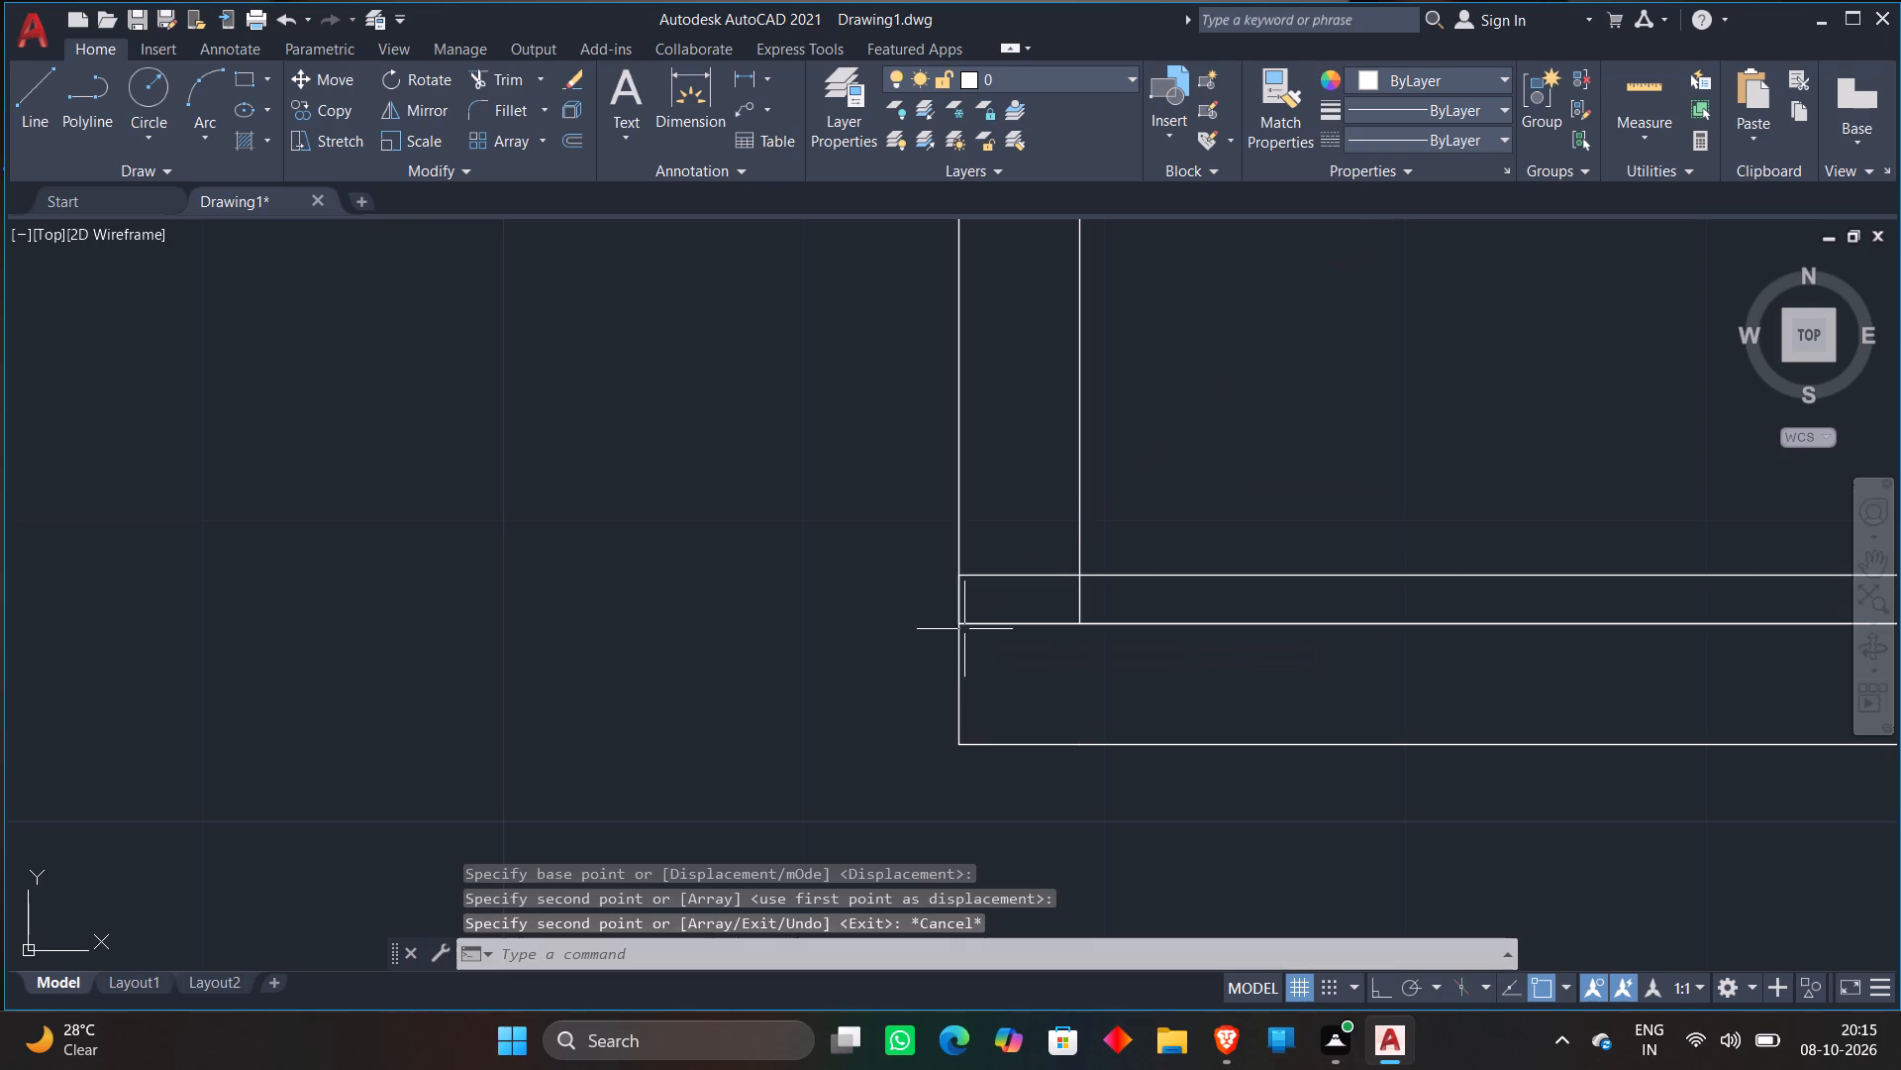
Trim both lines of the large east room's west wall between the new door's arc and leaf.
type("TR")
key("space")
scroll(987, 178, "down", 3)
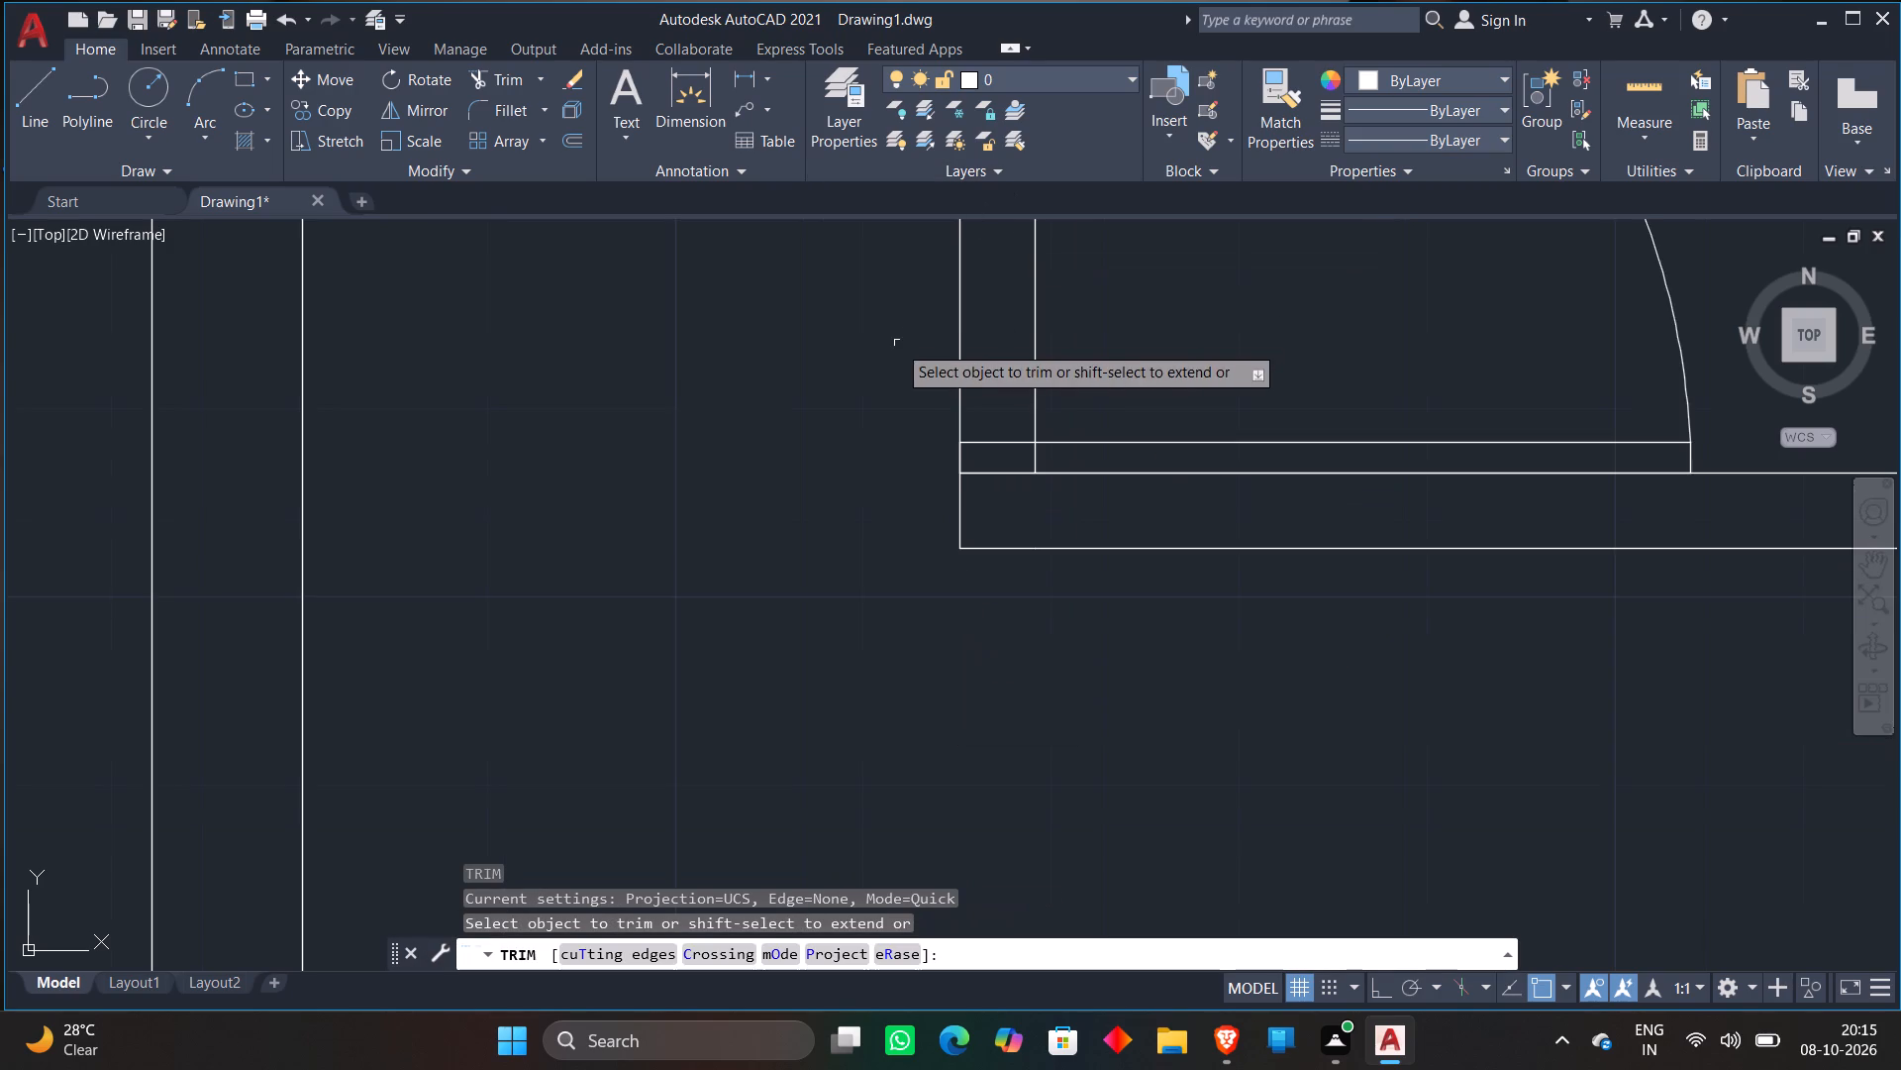
scroll(897, 347, "down", 2)
middle_click_drag(895, 351, 905, 511)
left_click(989, 421)
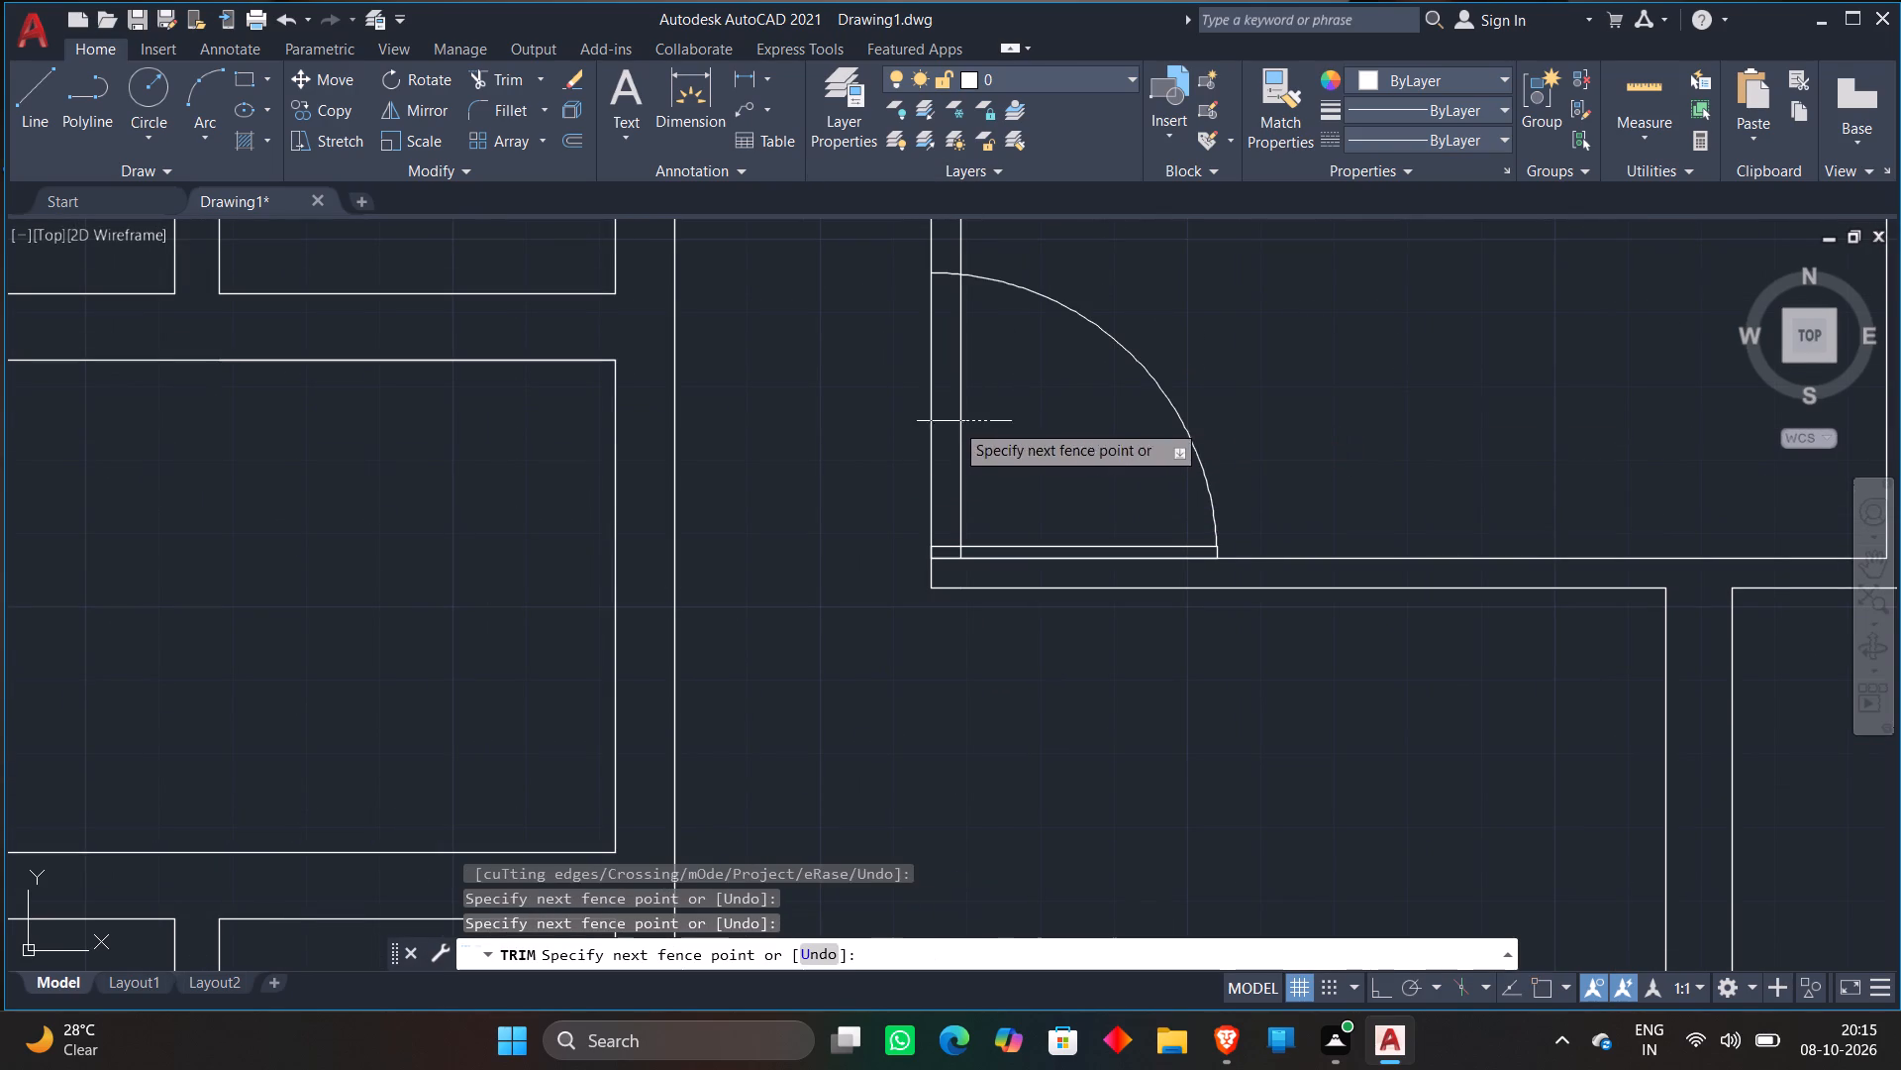
left_click(894, 422)
key("Escape")
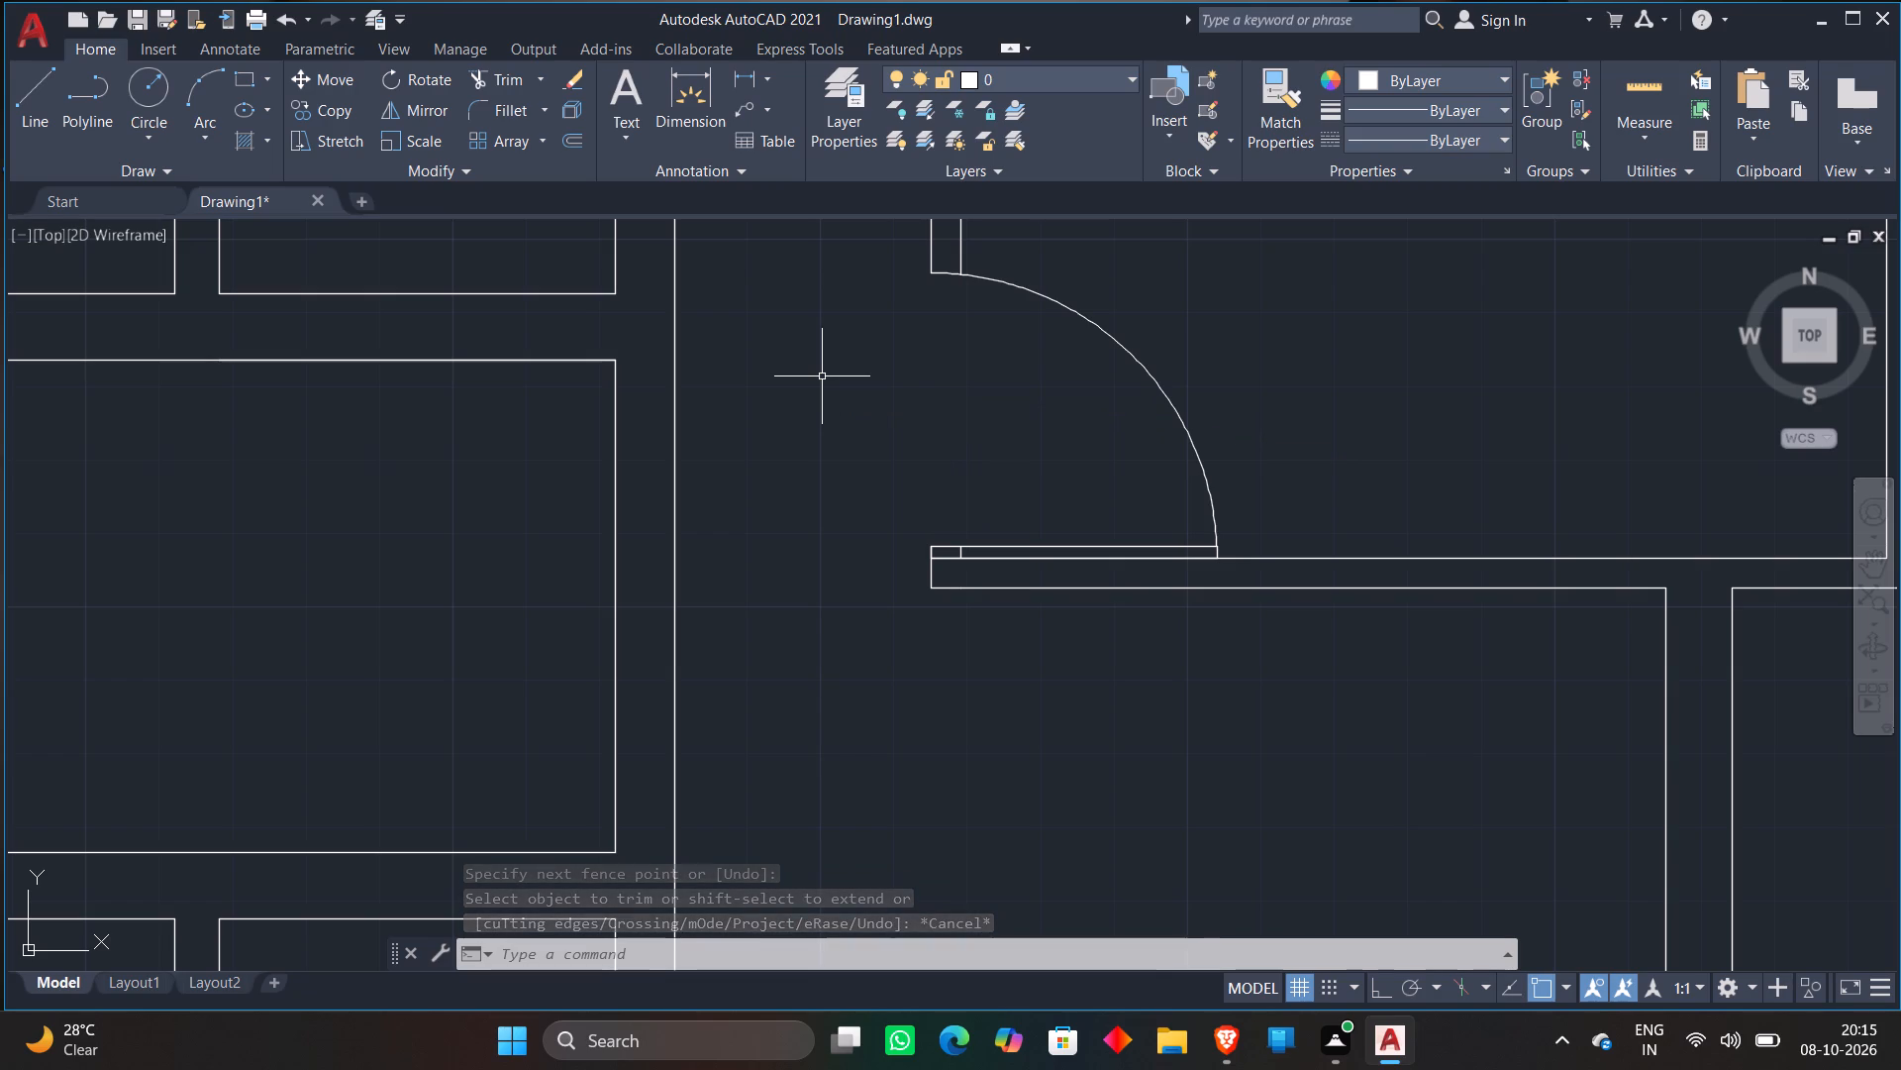
Copy the door block whose arc faces southwest to the core's east wall line at the north edge of the upper small east room.
scroll(830, 373, "down", 4)
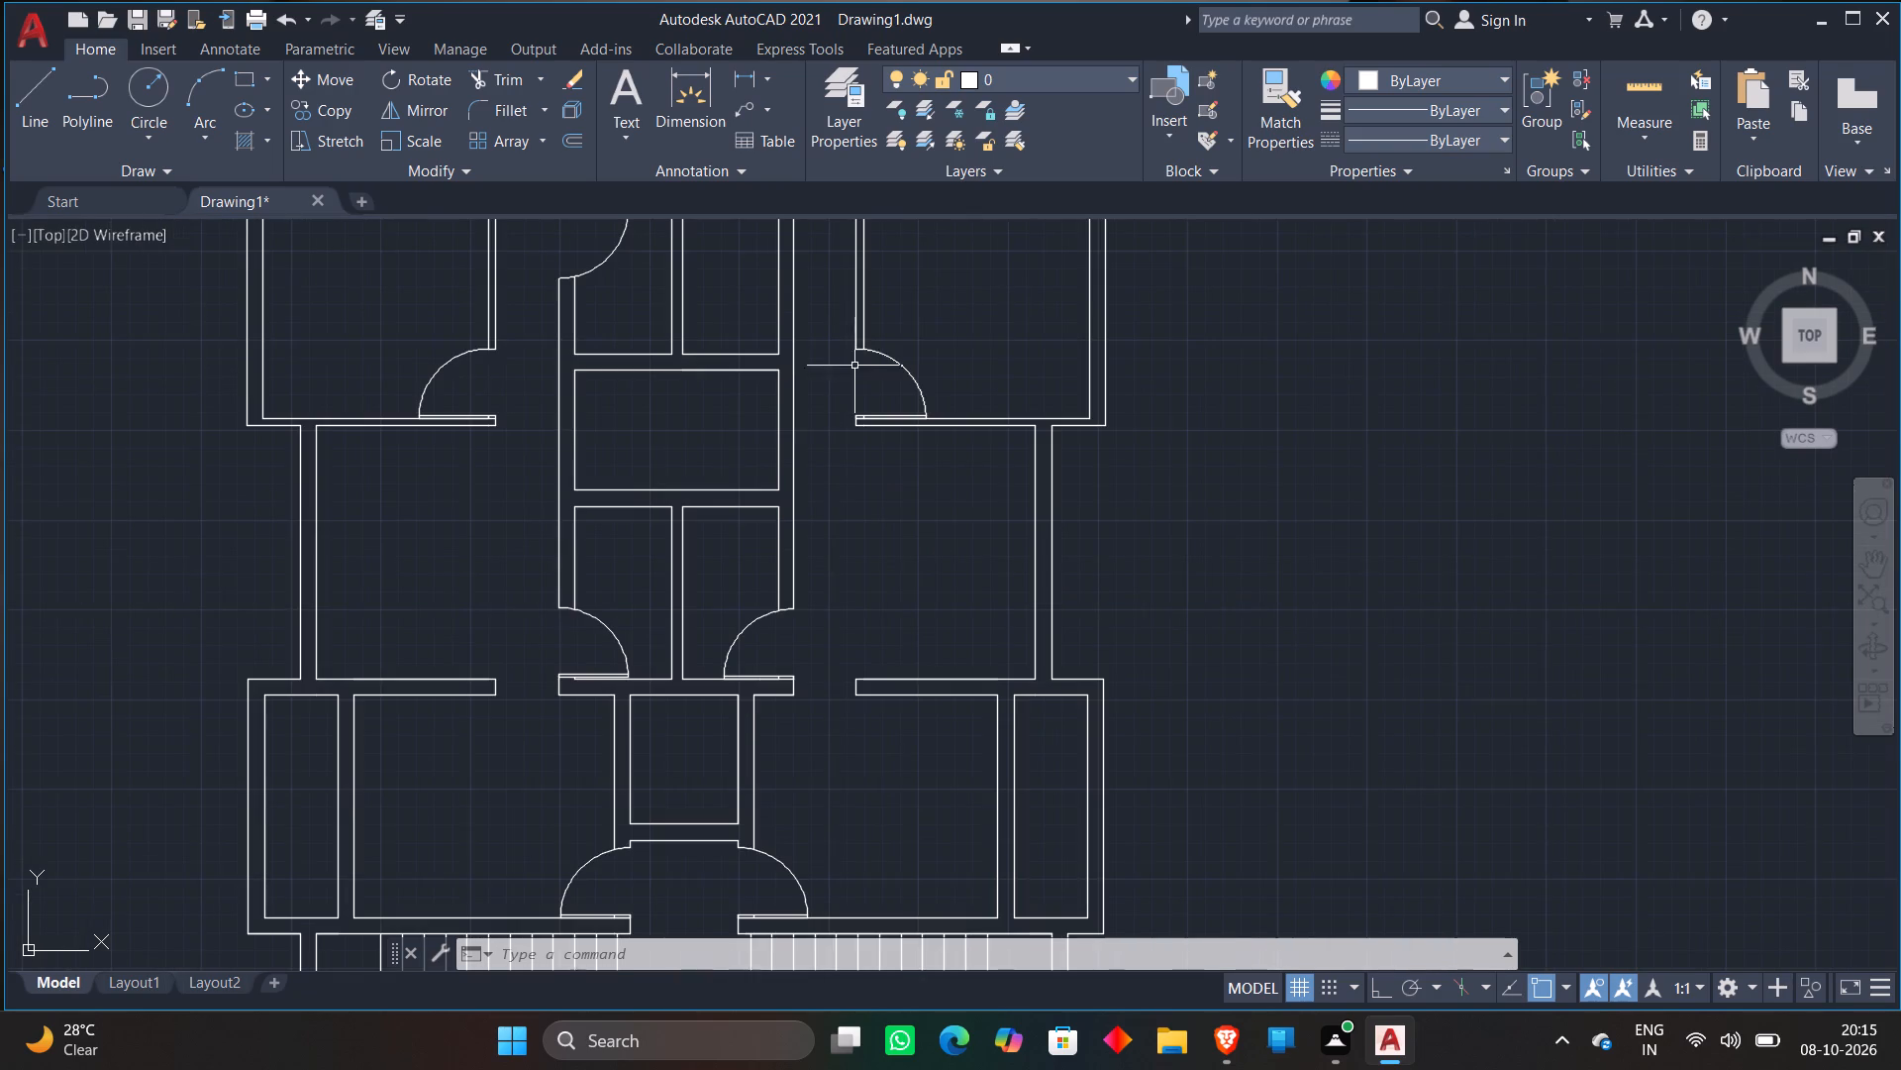
middle_click_drag(905, 330, 971, 488)
scroll(982, 407, "down", 1)
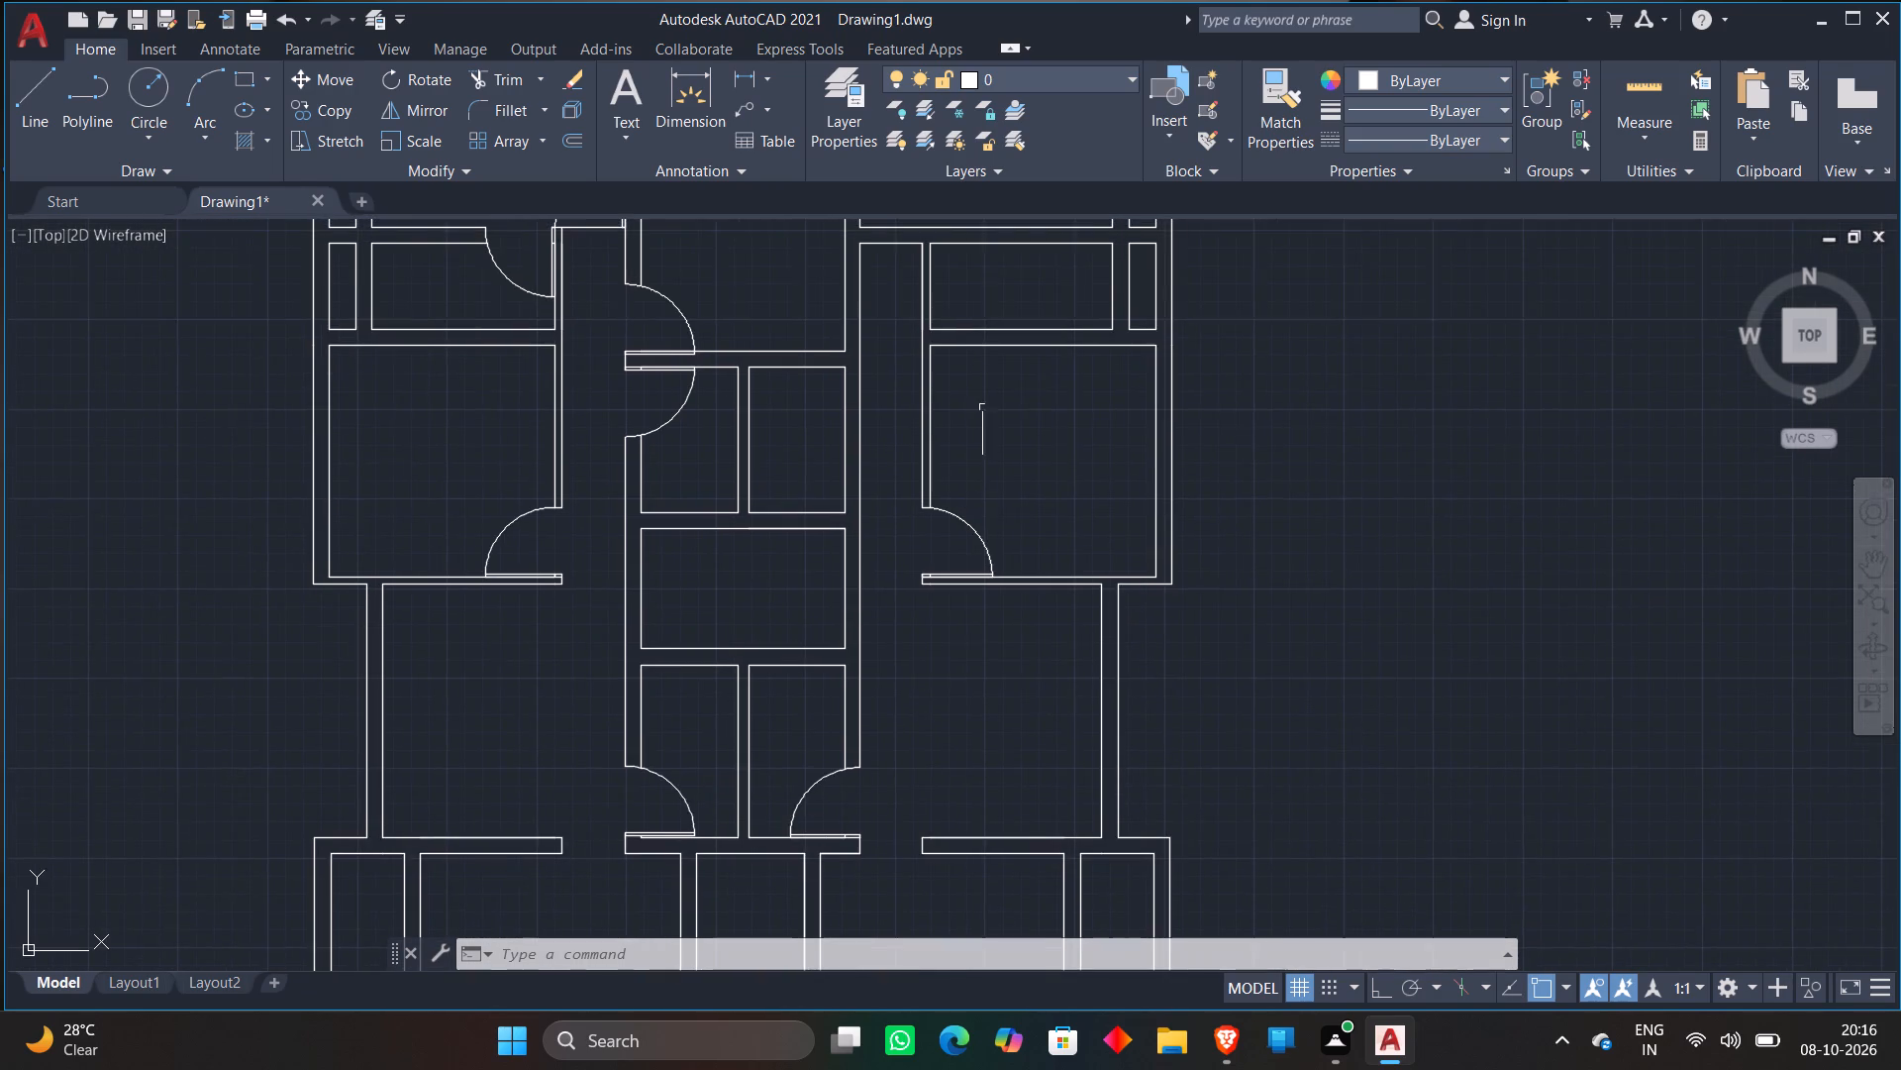
scroll(982, 407, "down", 1)
middle_click_drag(1246, 285, 1255, 324)
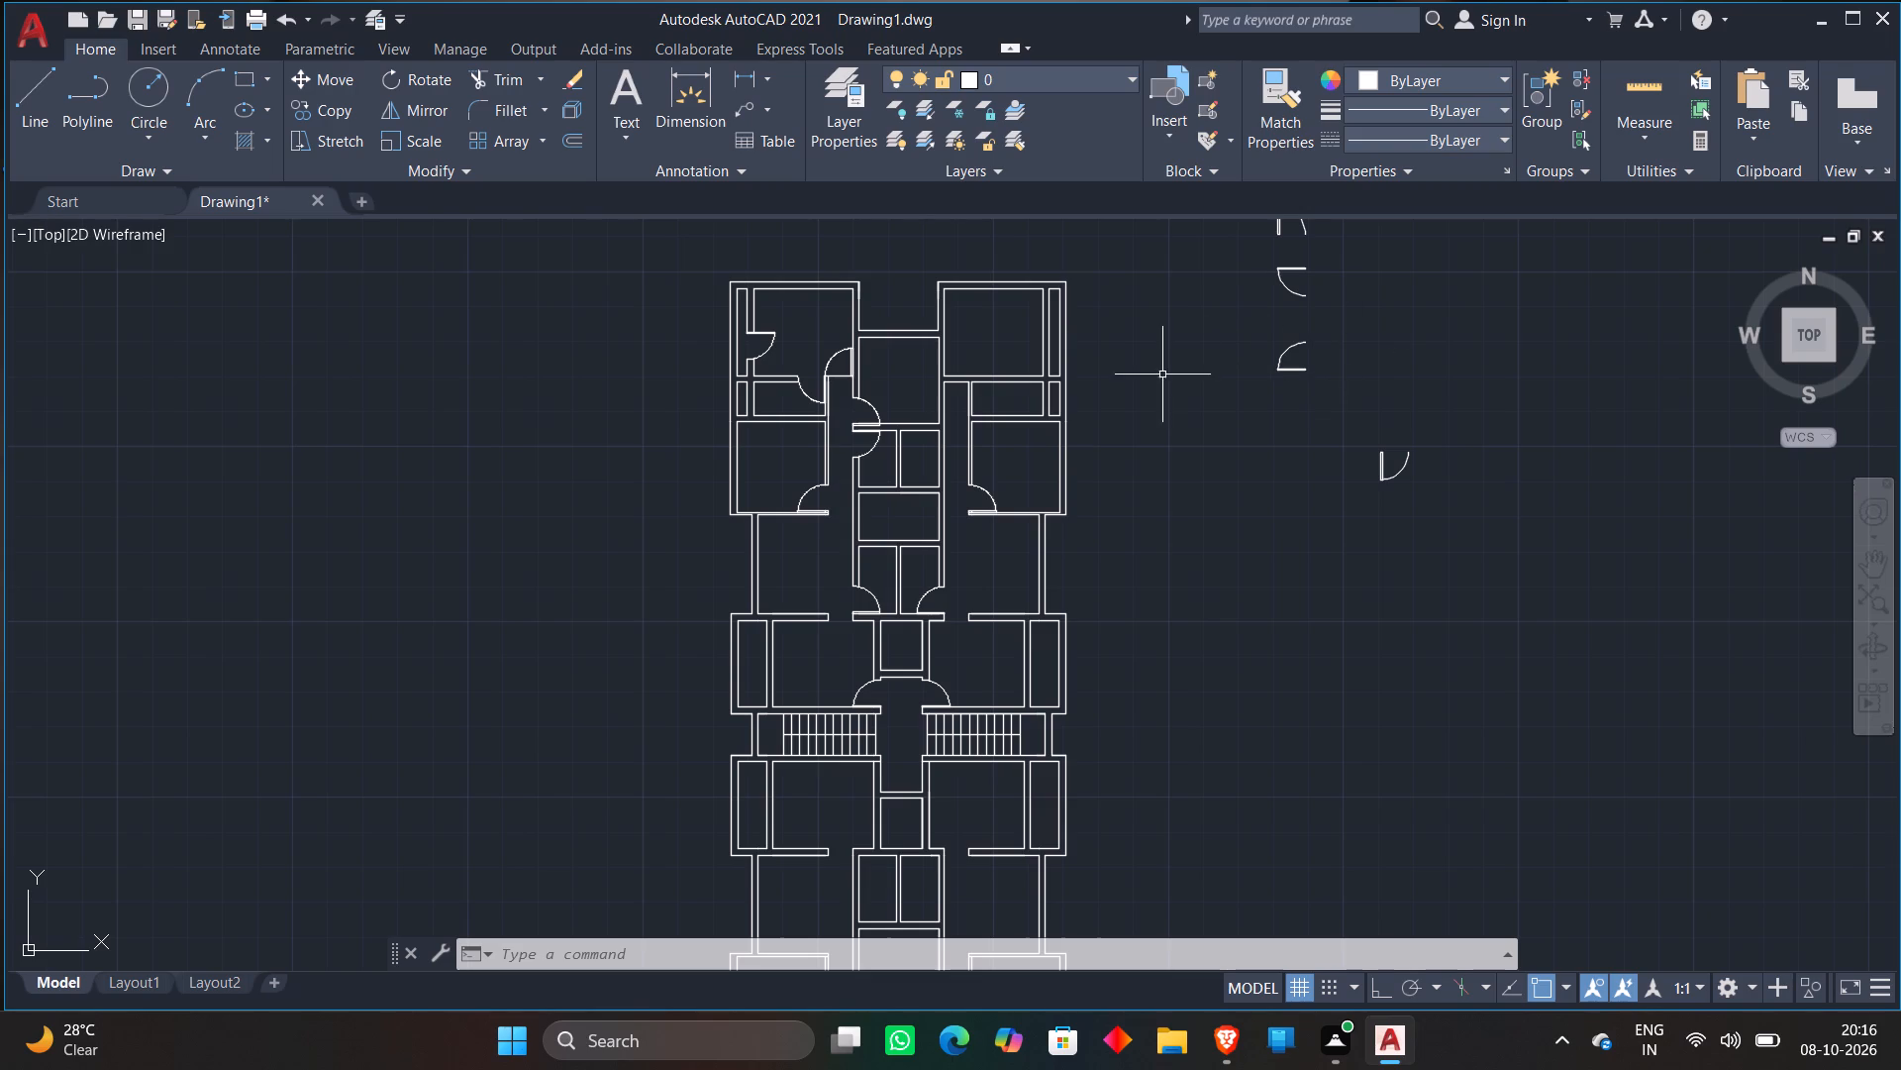
scroll(856, 442, "up", 3)
scroll(1217, 456, "down", 2)
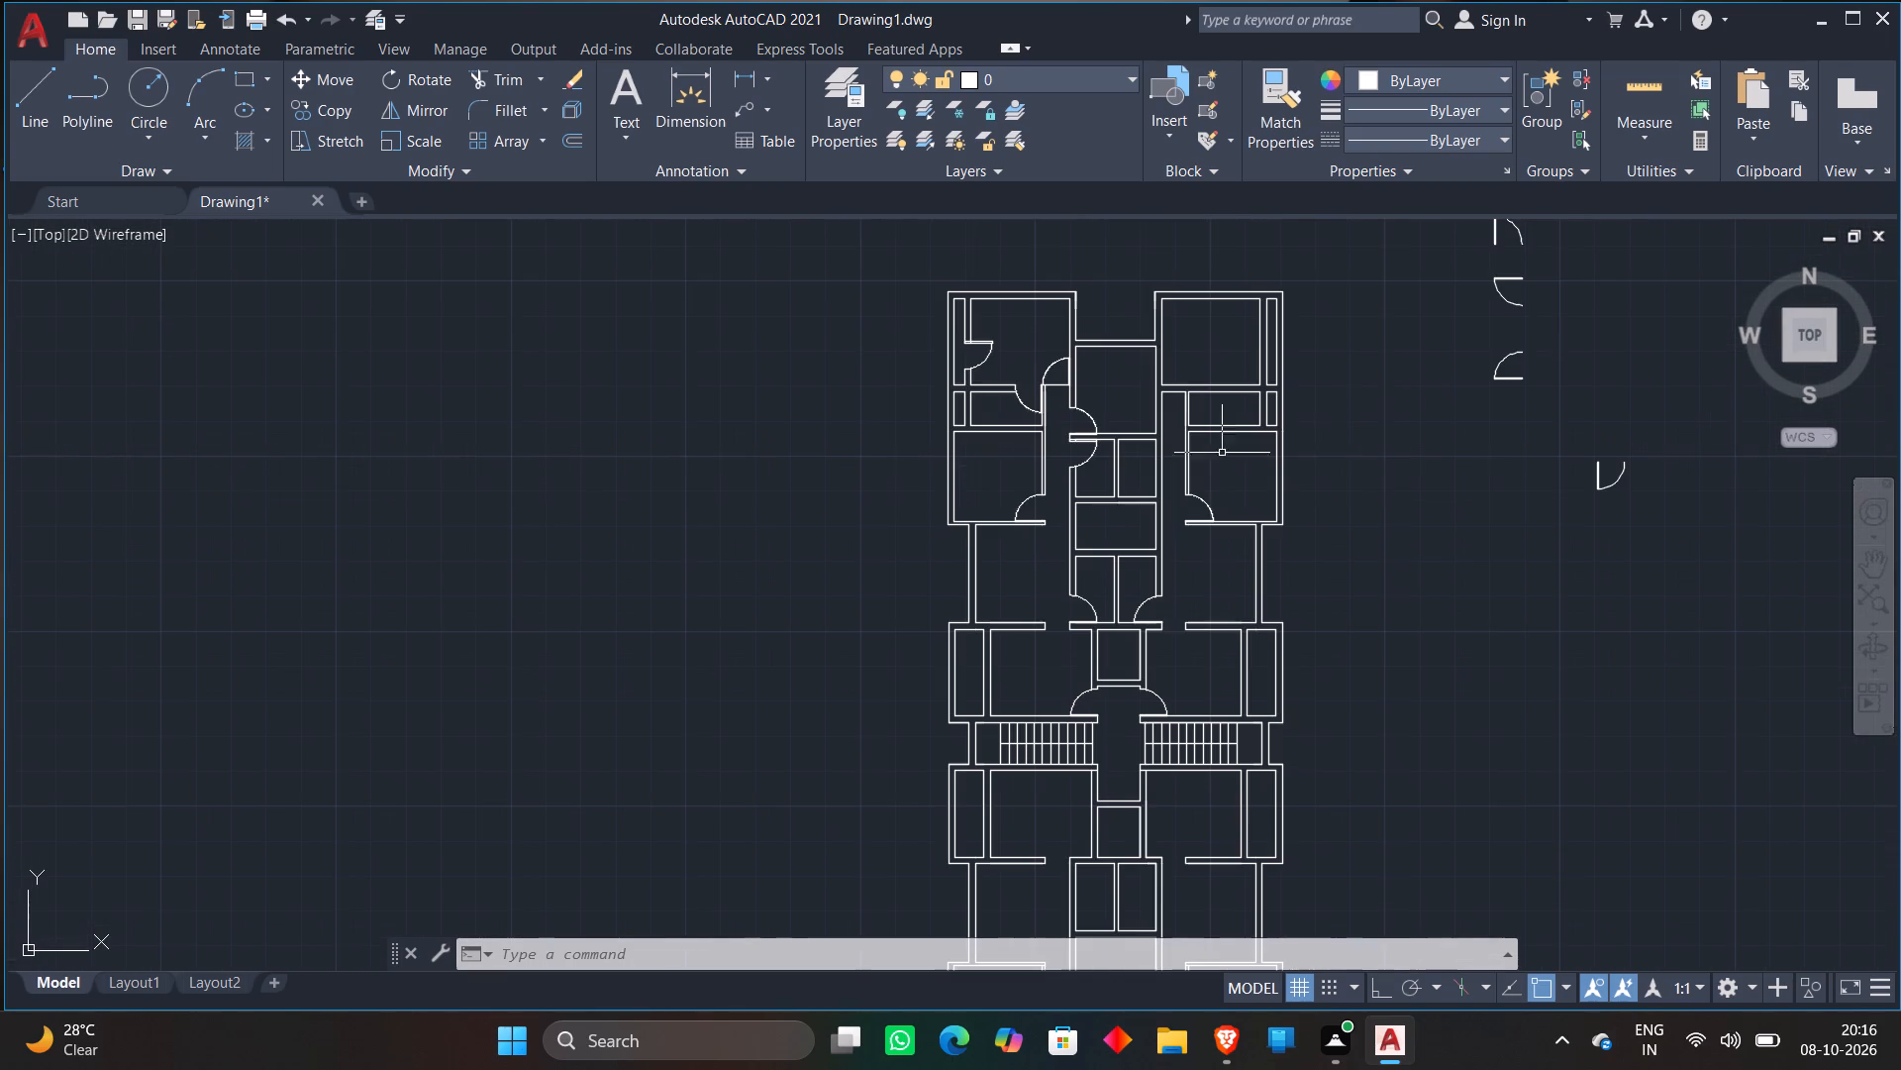
left_click(1503, 301)
right_click(1458, 345)
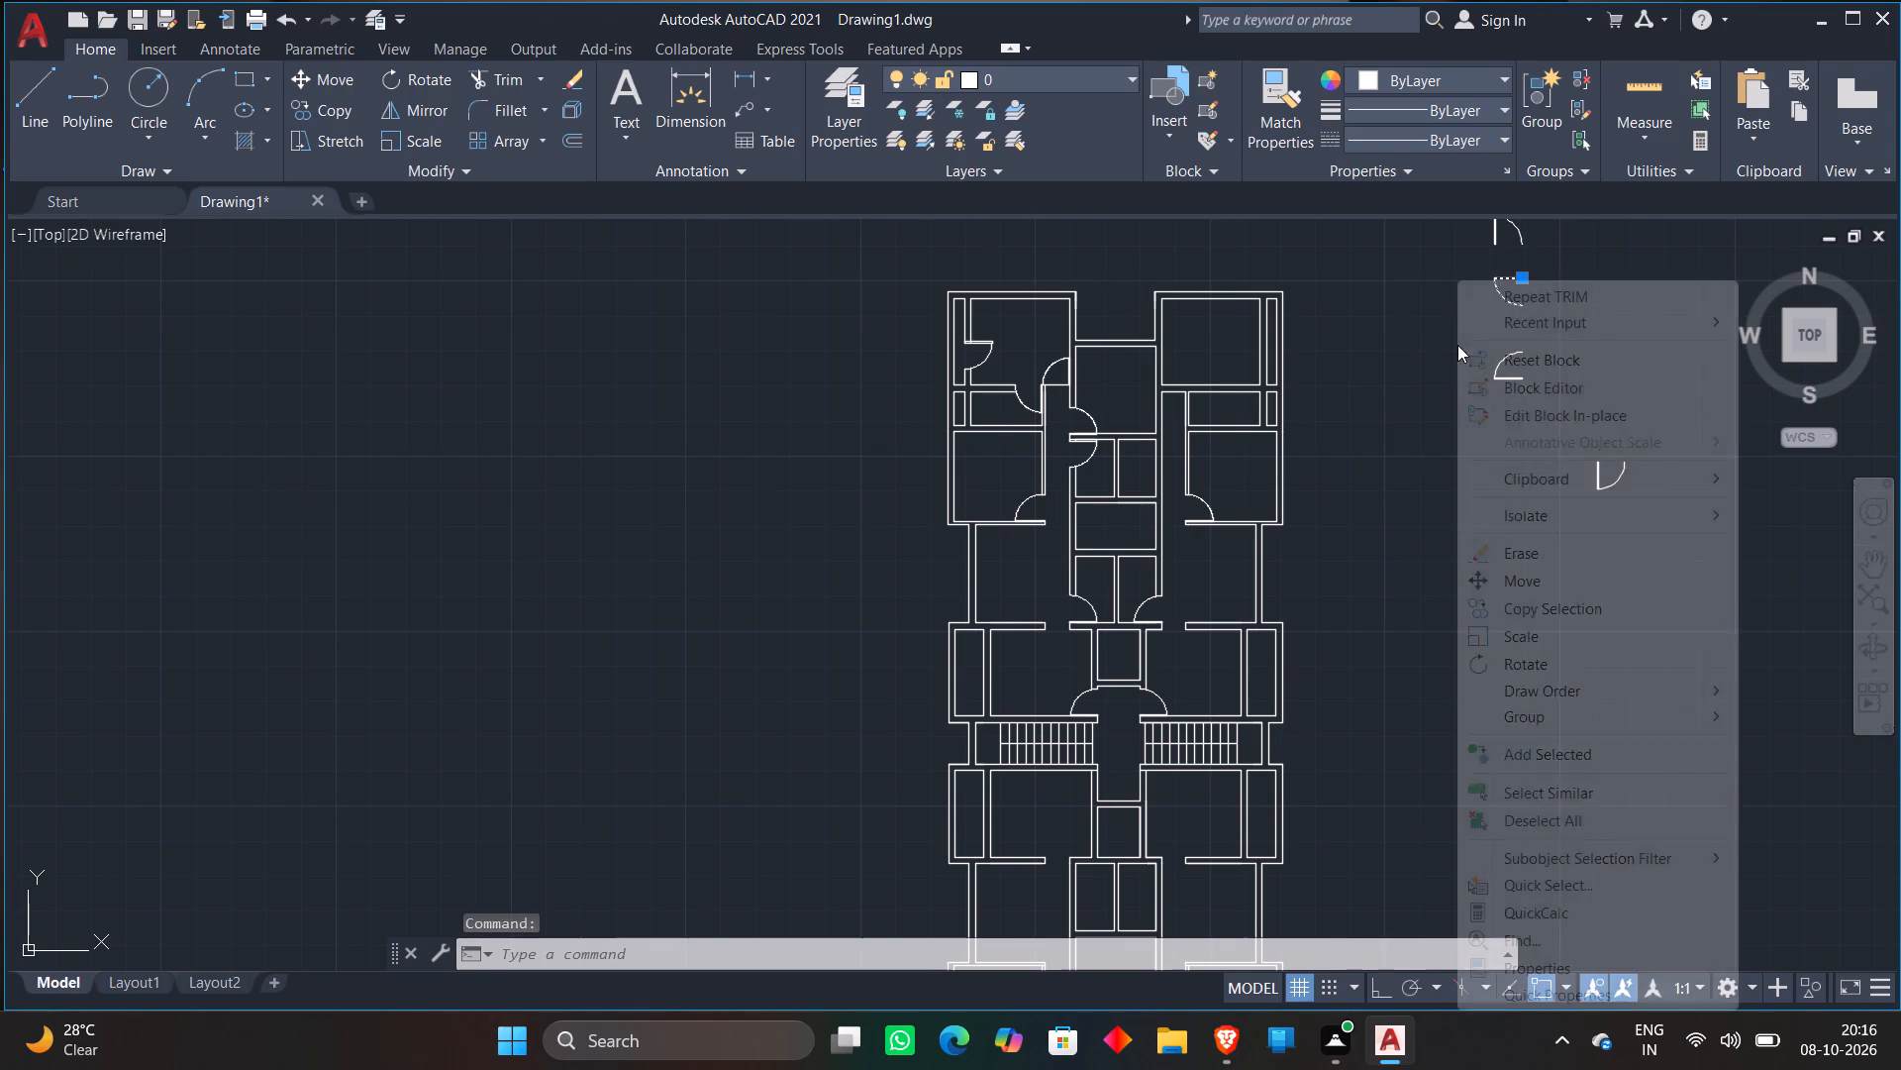
left_click(1513, 614)
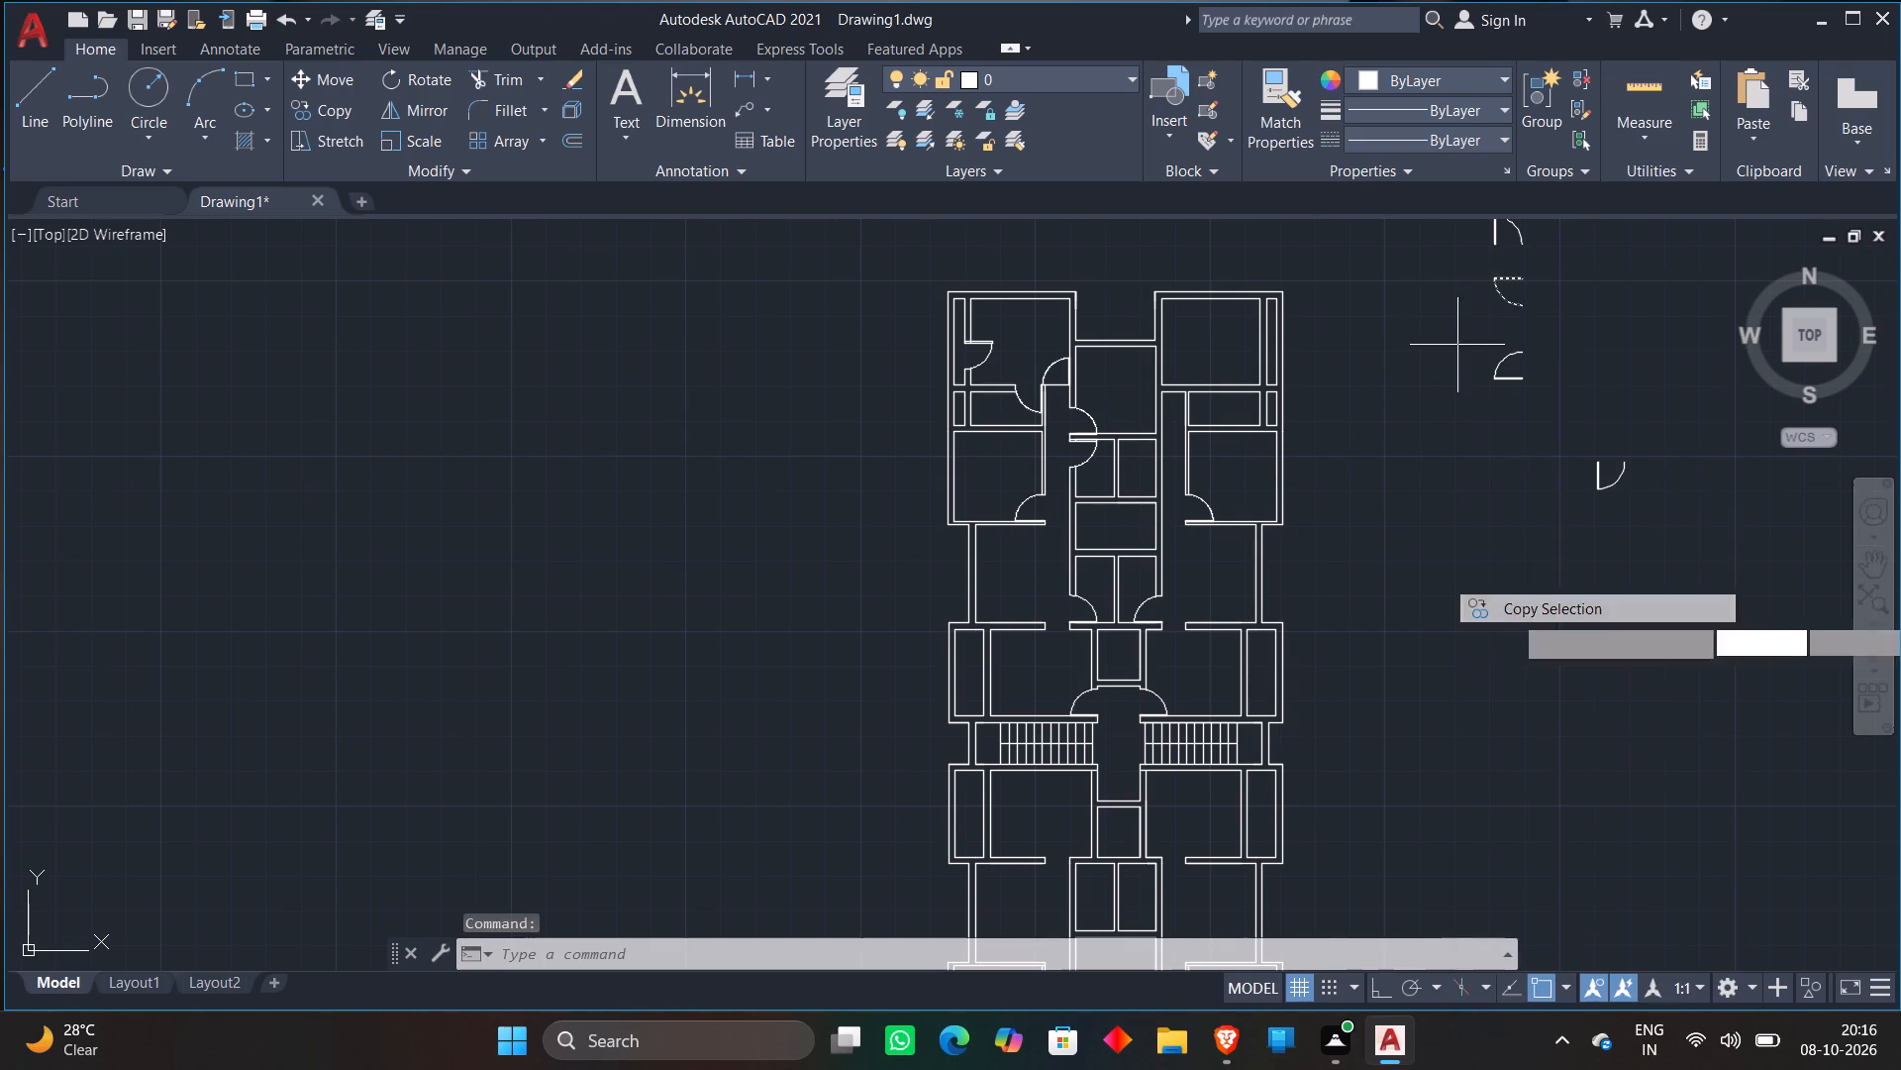
scroll(1541, 266, "up", 2)
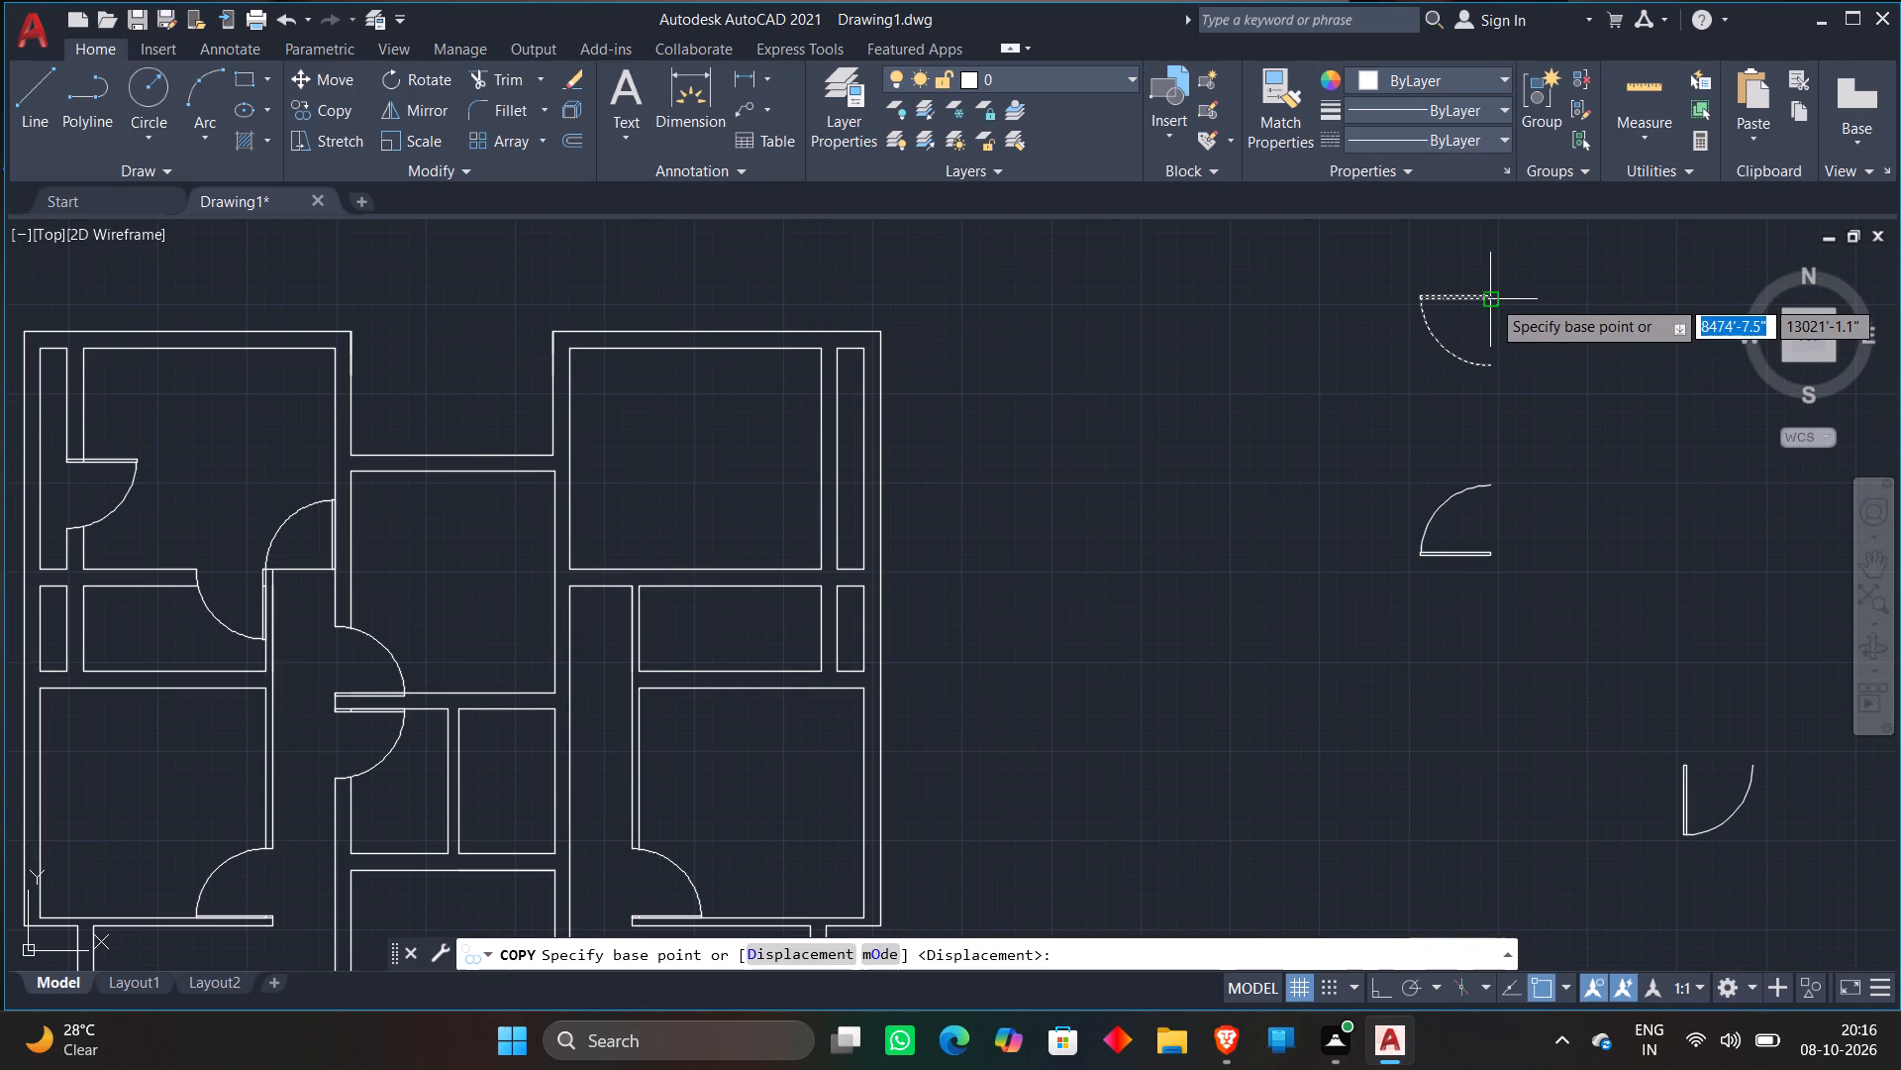
left_click(1491, 295)
scroll(1132, 541, "down", 2)
middle_click_drag(1131, 541, 1198, 469)
scroll(973, 542, "up", 4)
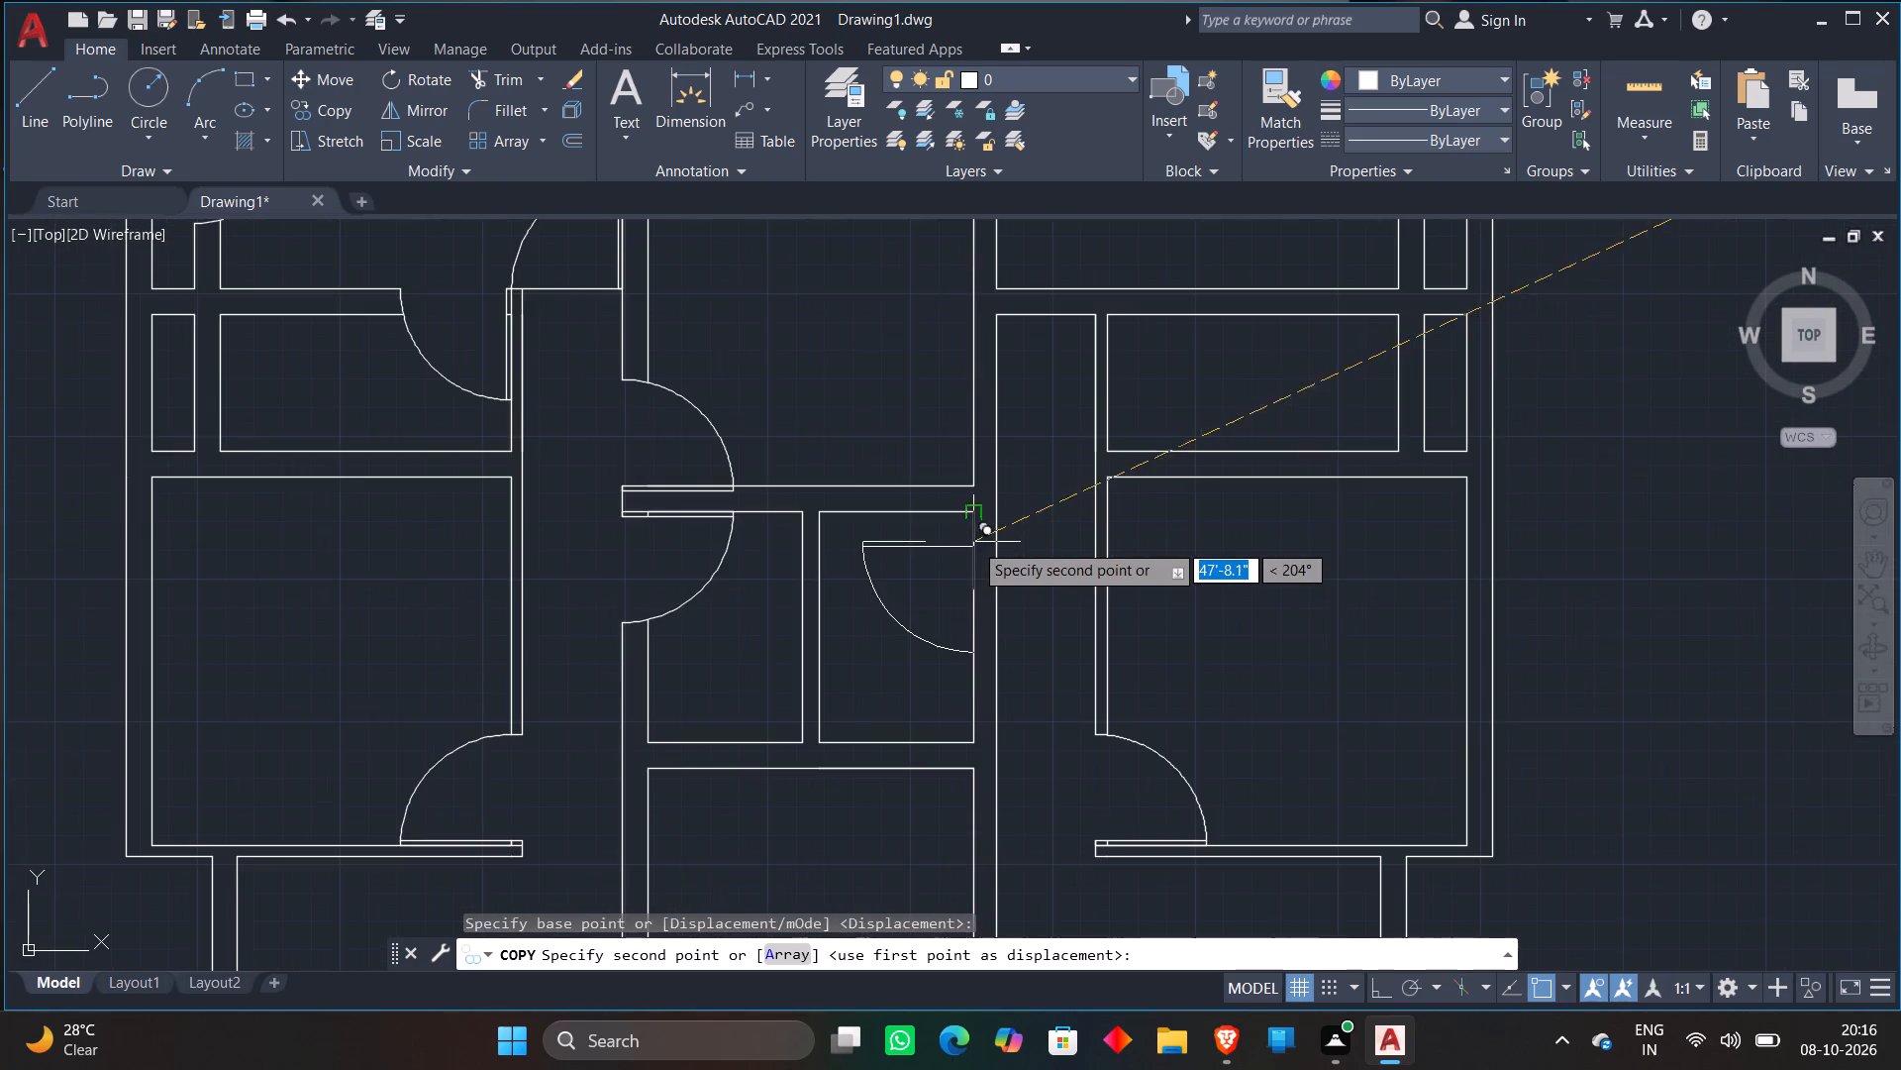
scroll(974, 519, "up", 4)
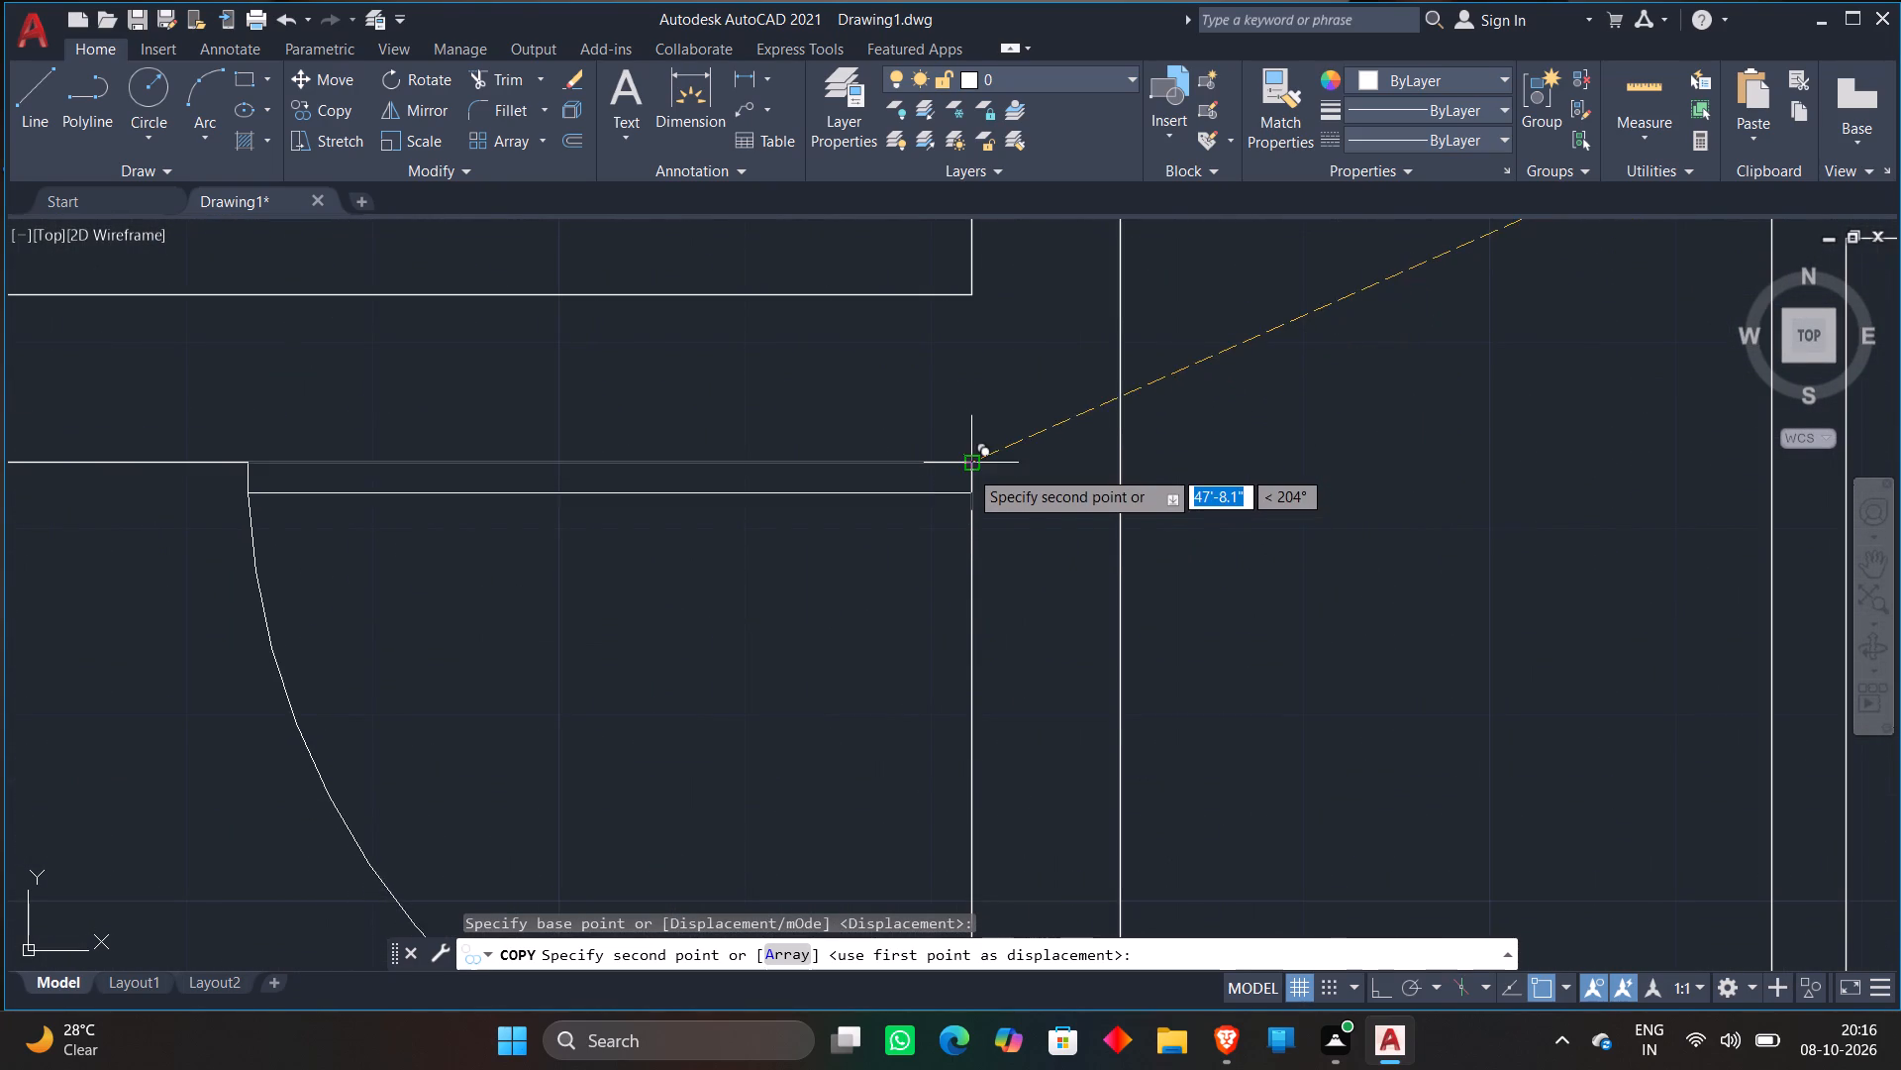
left_click(1115, 463)
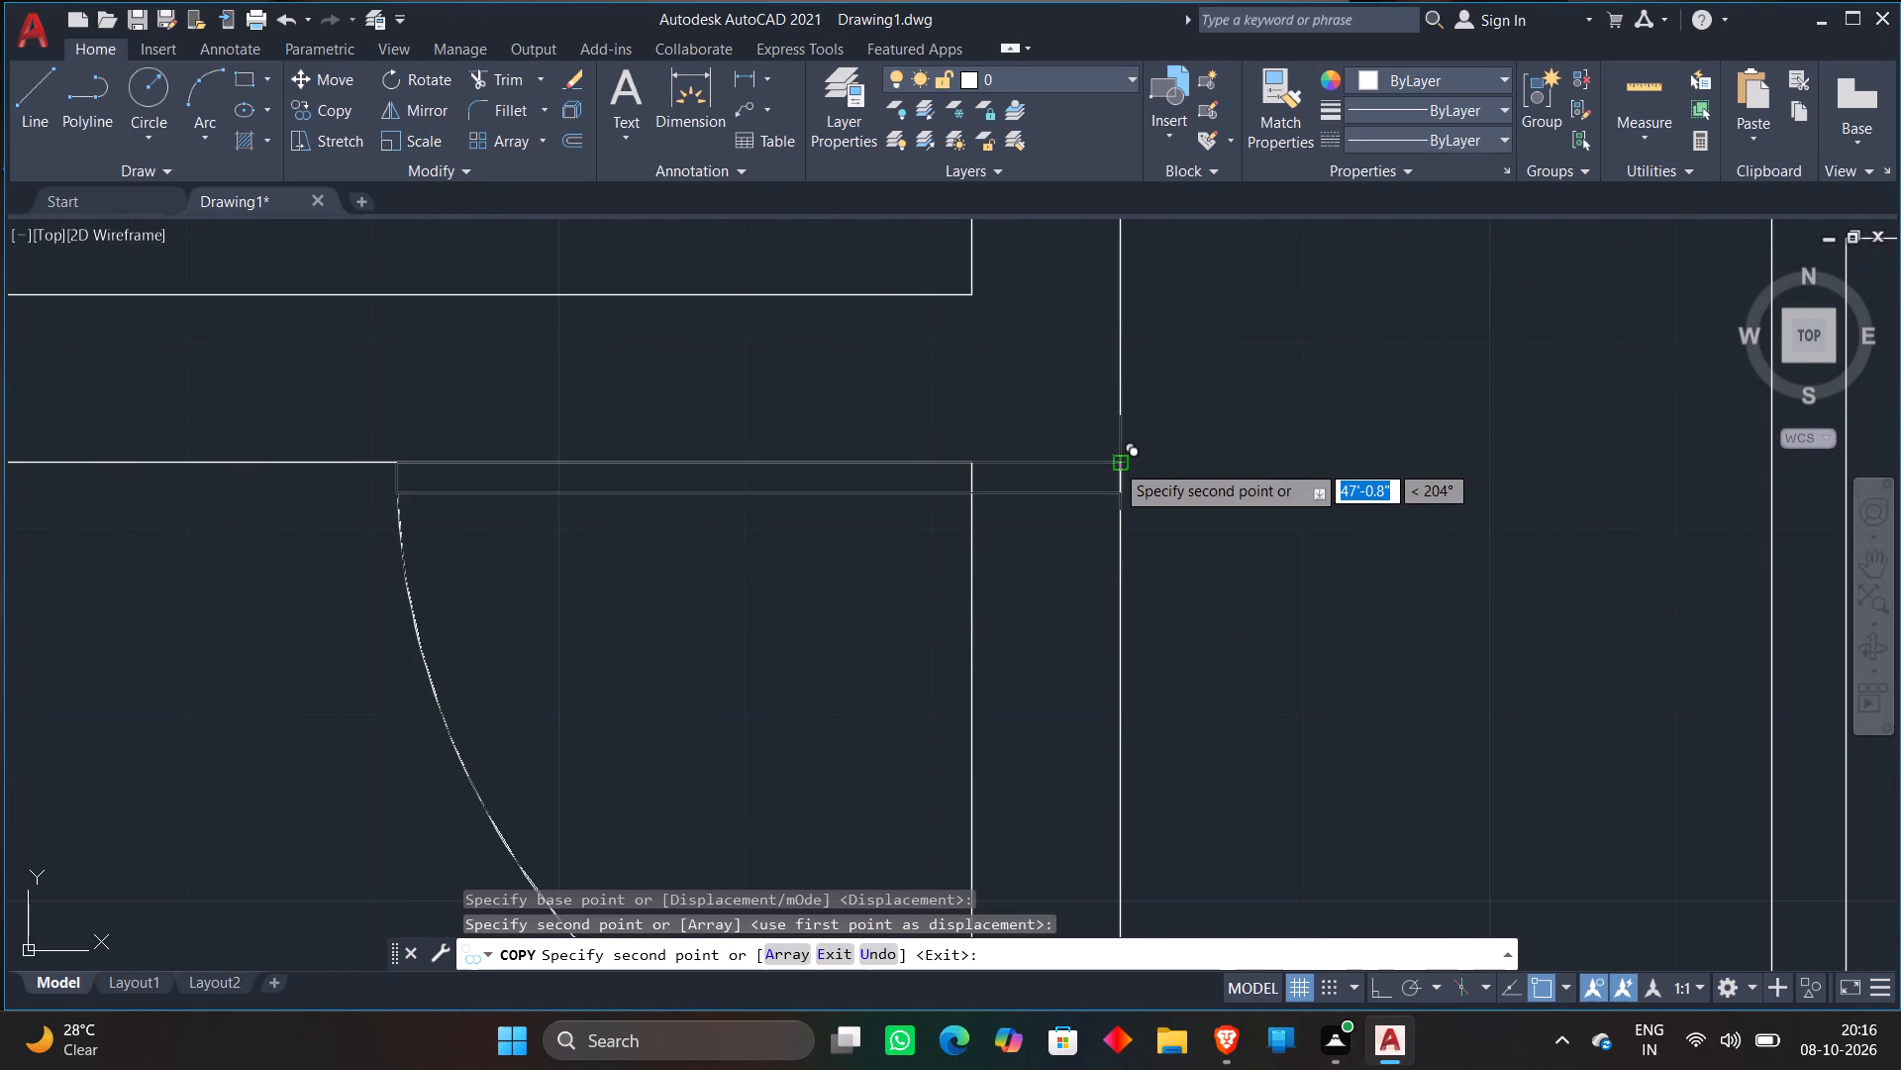
key("Escape")
Trim both lines of the core's east wall between the upper small east room's new door arc and leaf.
type("TR")
key("space")
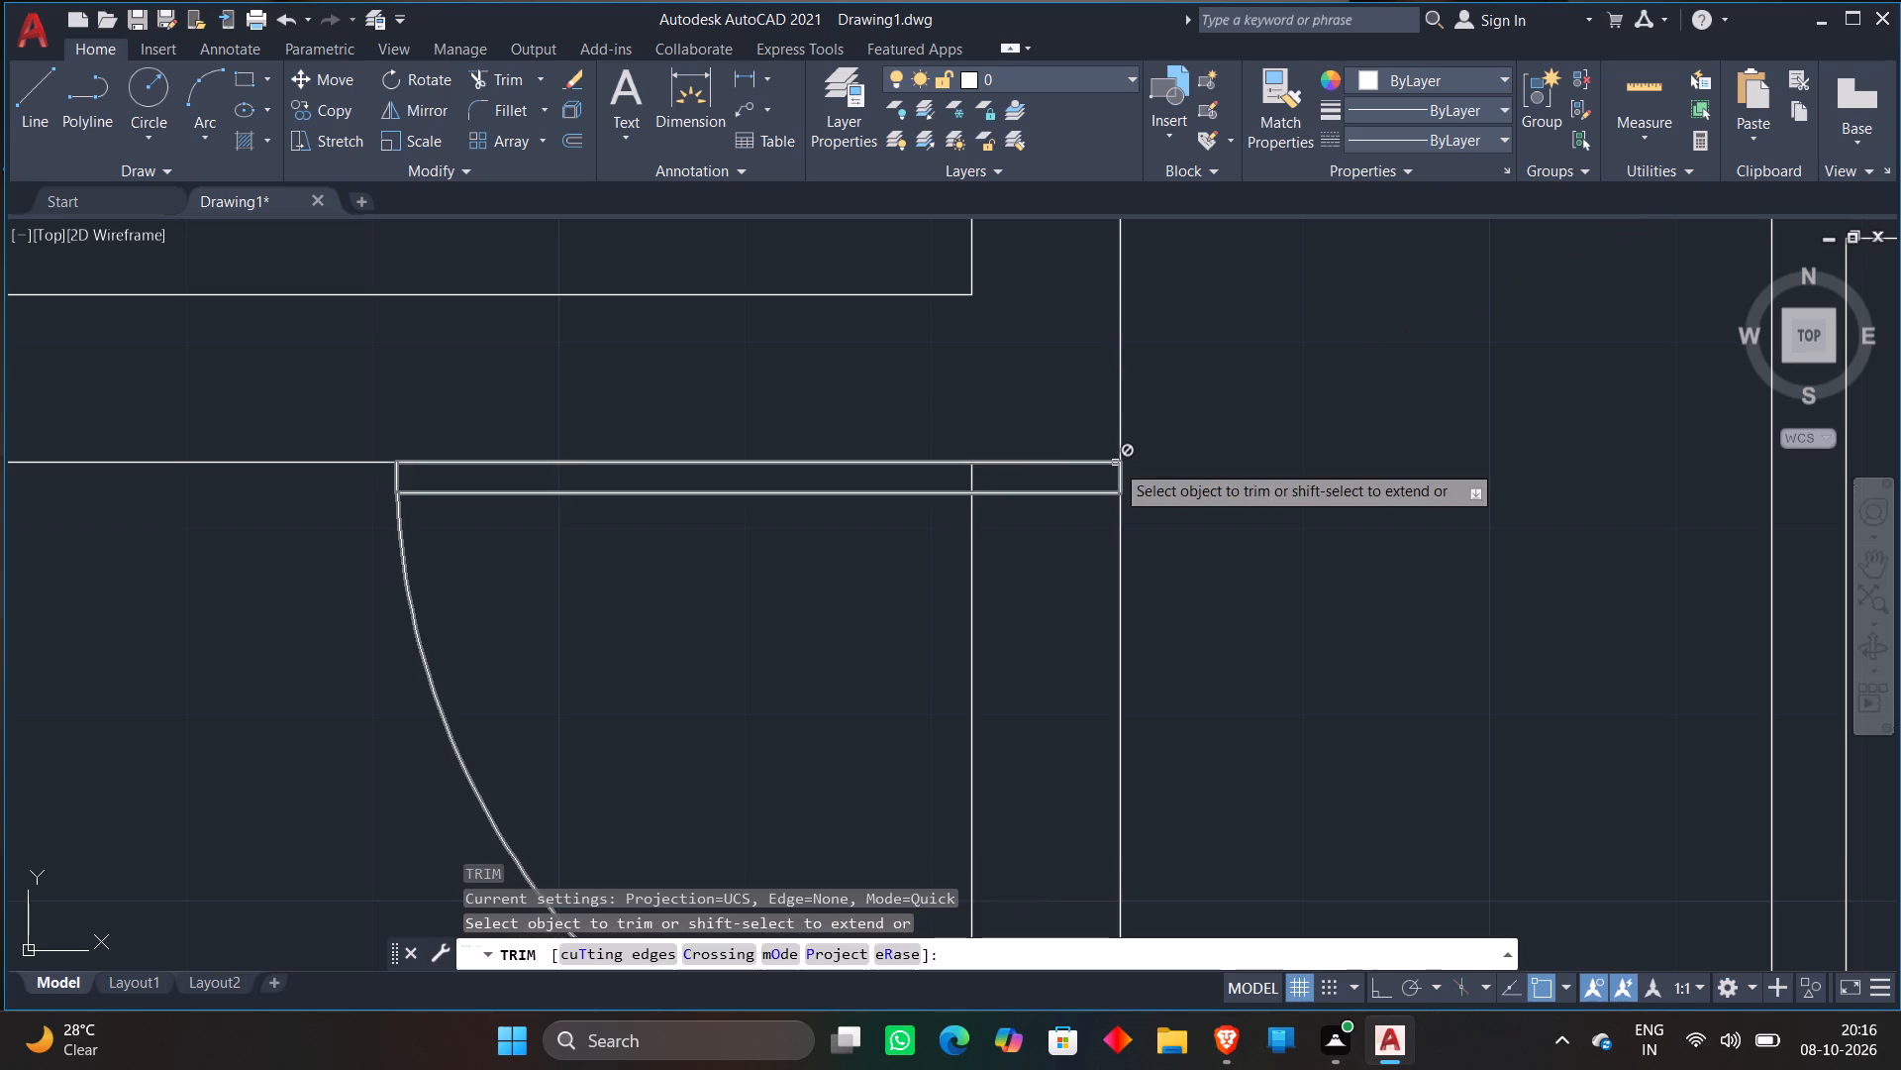
scroll(1115, 457, "down", 5)
left_click(1059, 568)
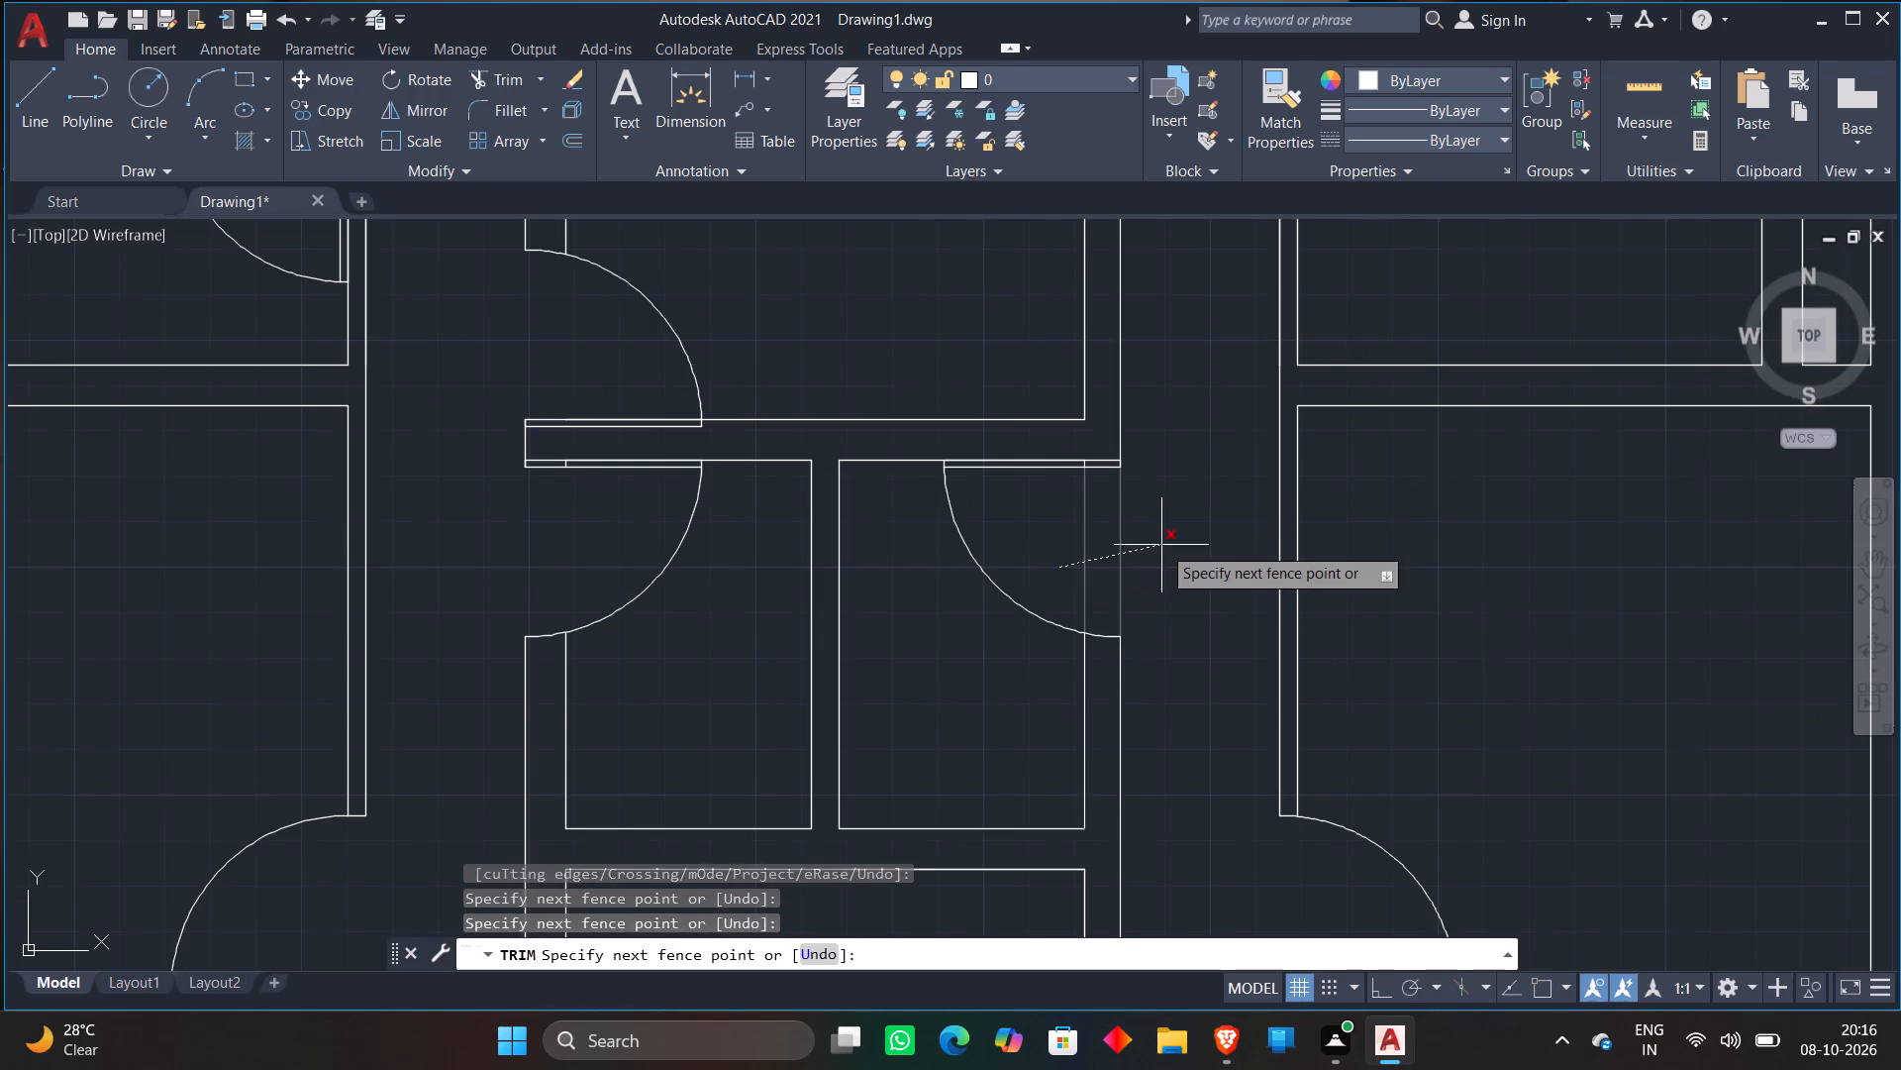
left_click(1161, 545)
key("Escape")
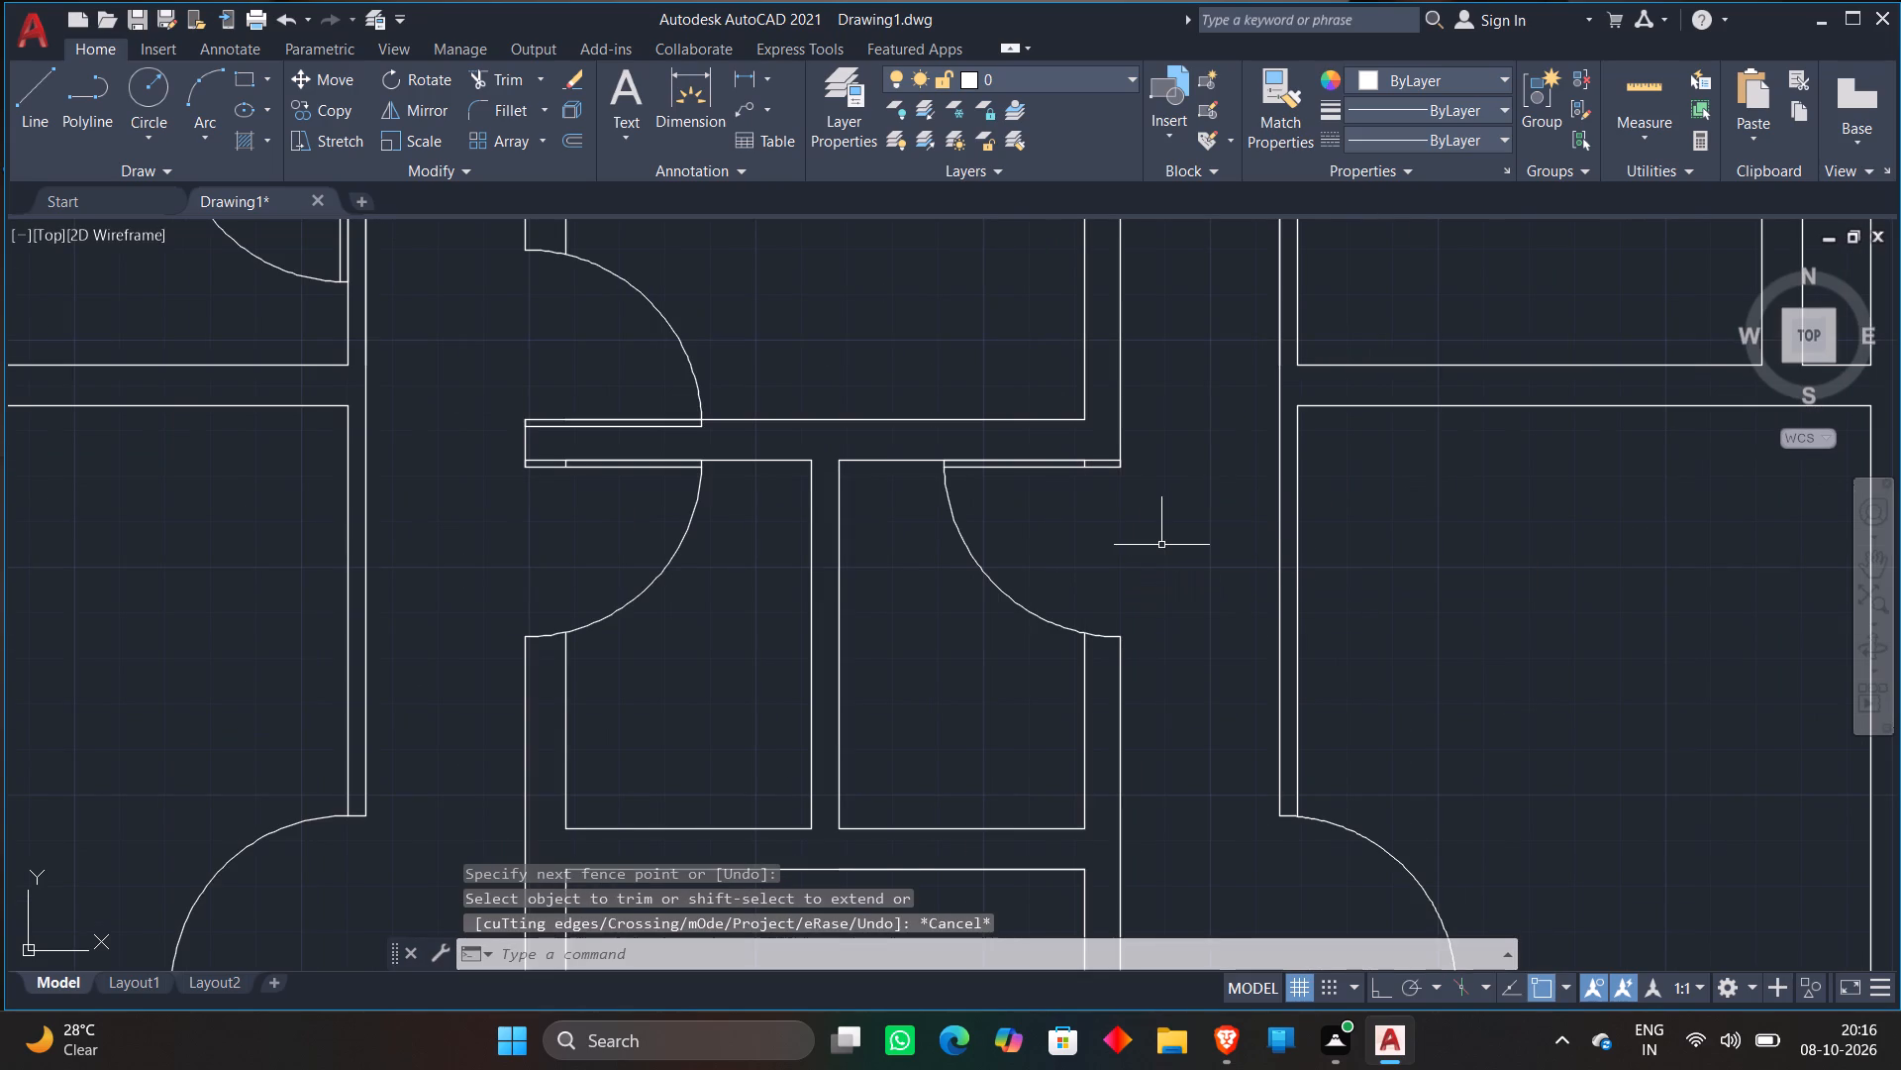
Copy the door block with the vertical leaf and northeast-facing arc to the northeast room's southwest corner, at the corridor's north end.
scroll(1104, 487, "down", 2)
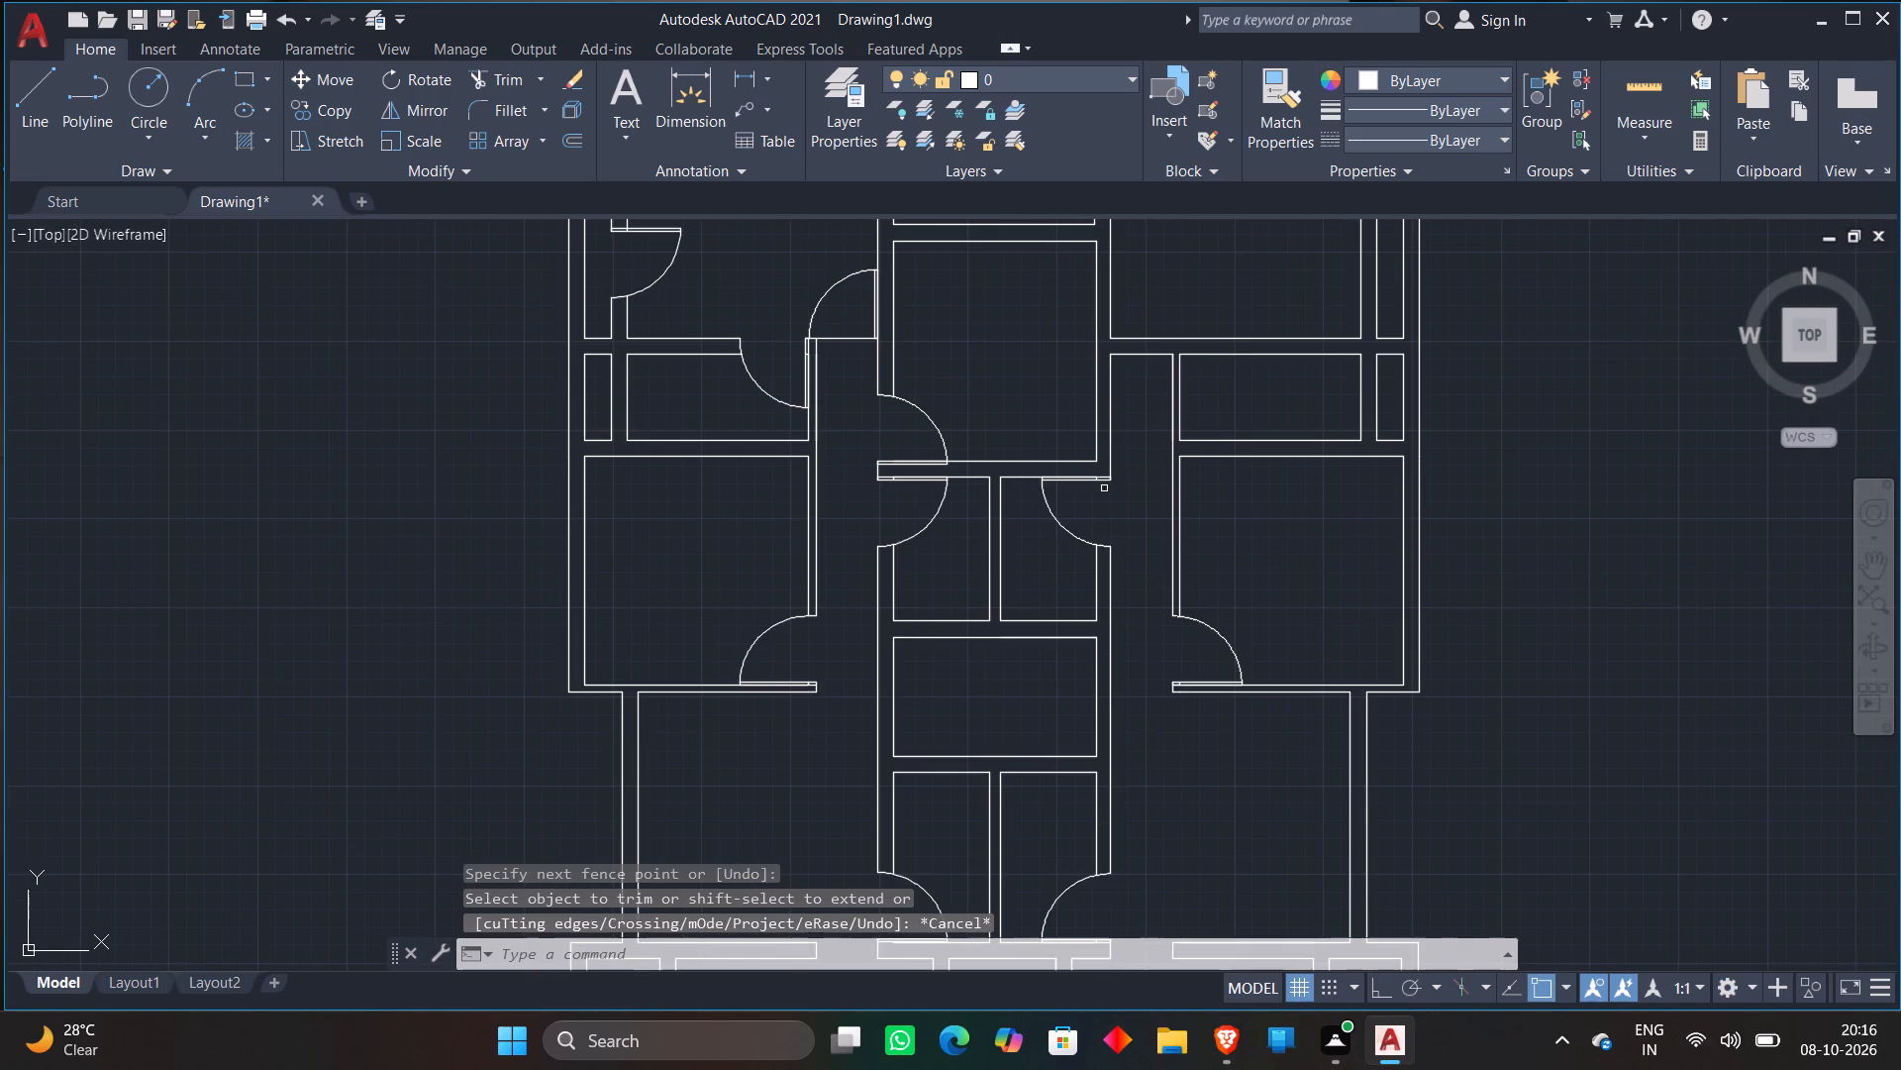
middle_click_drag(1151, 432, 901, 705)
scroll(901, 705, "down", 1)
scroll(1340, 364, "down", 1)
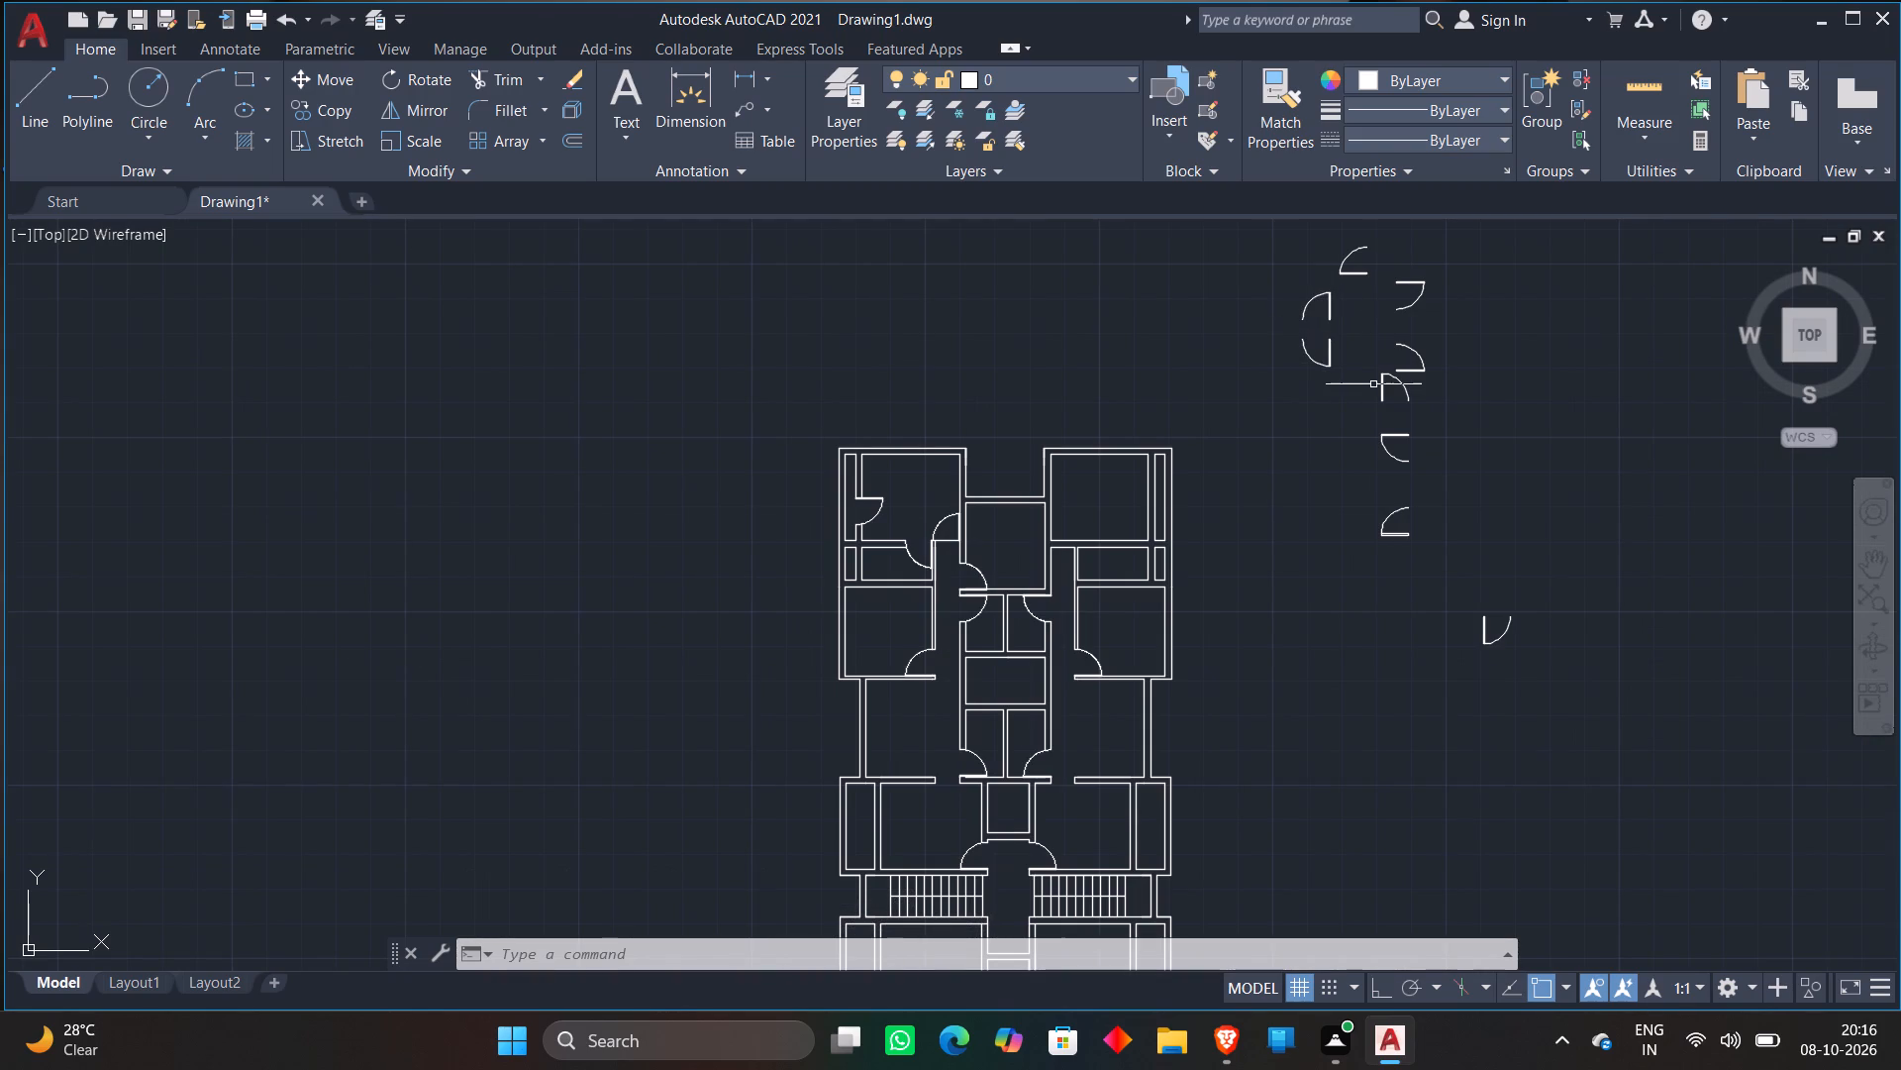
scroll(1373, 384, "up", 1)
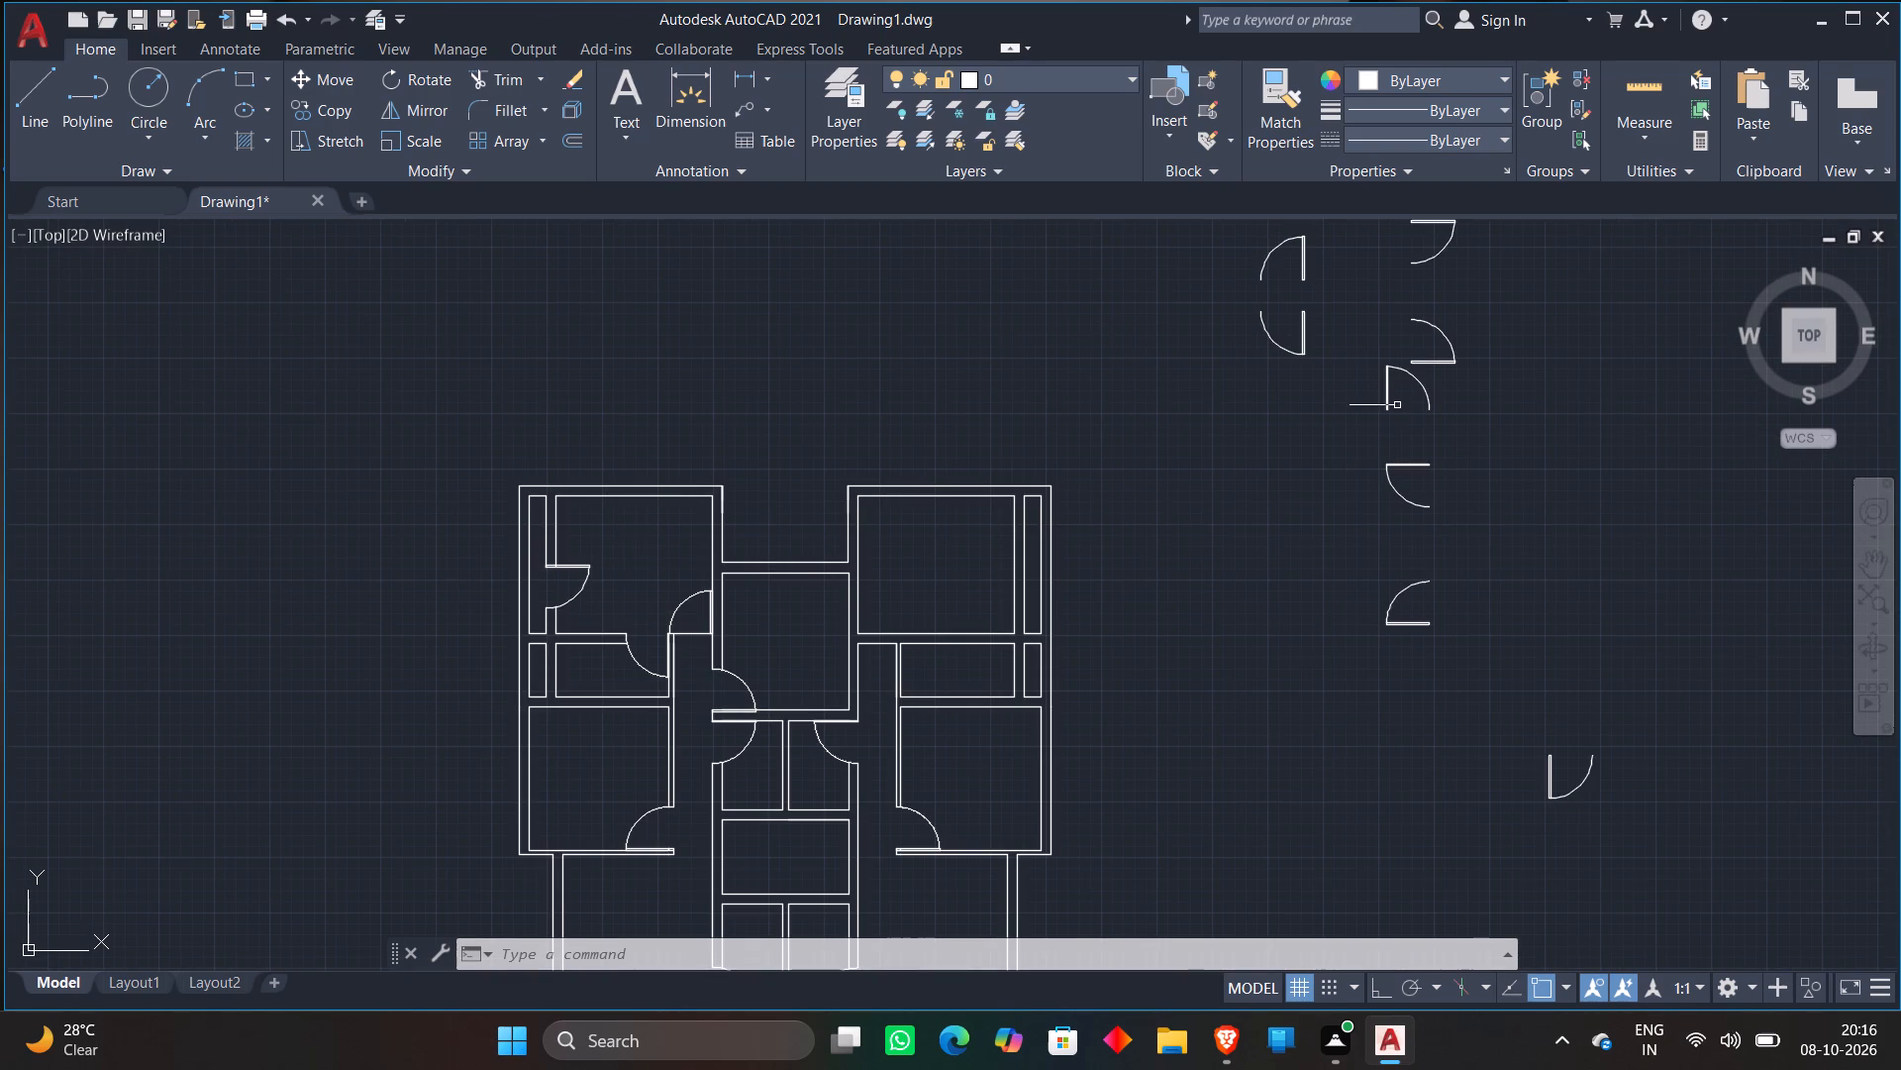
left_click(1389, 410)
right_click(1253, 477)
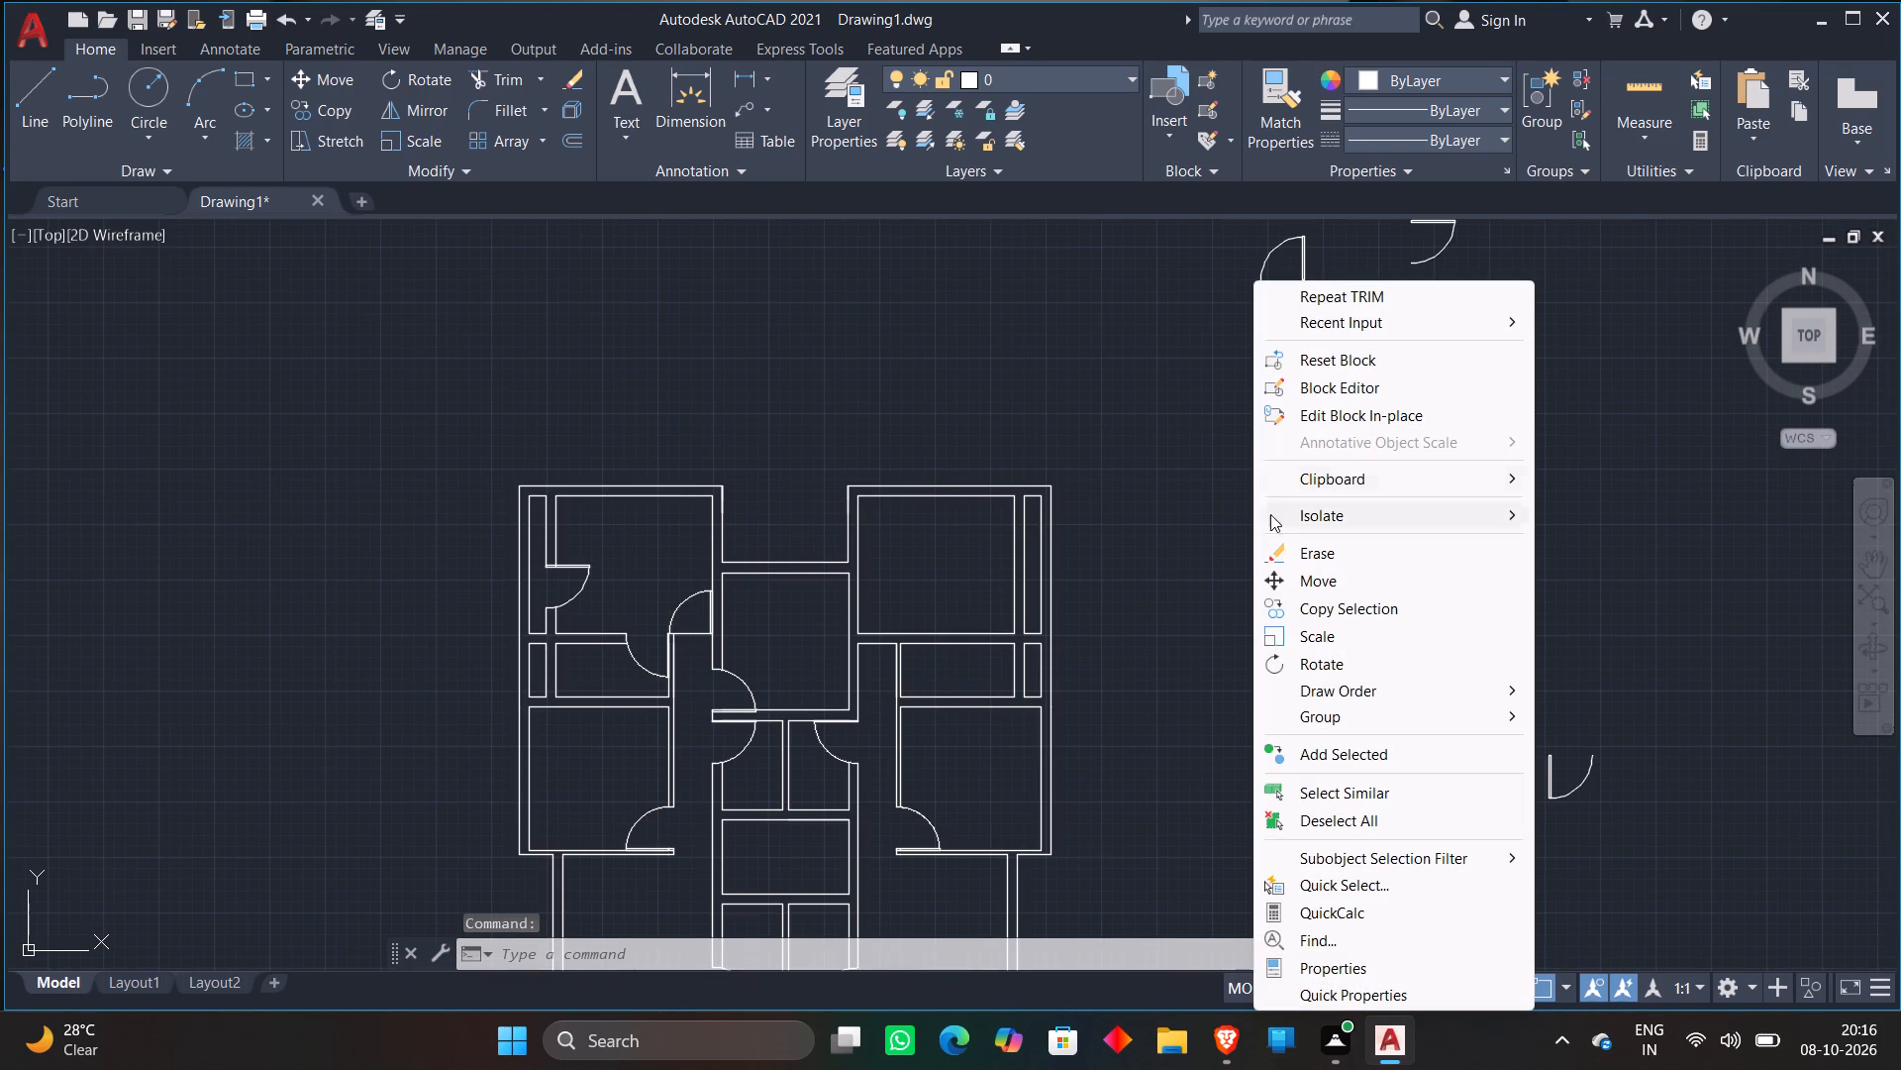
left_click(1295, 607)
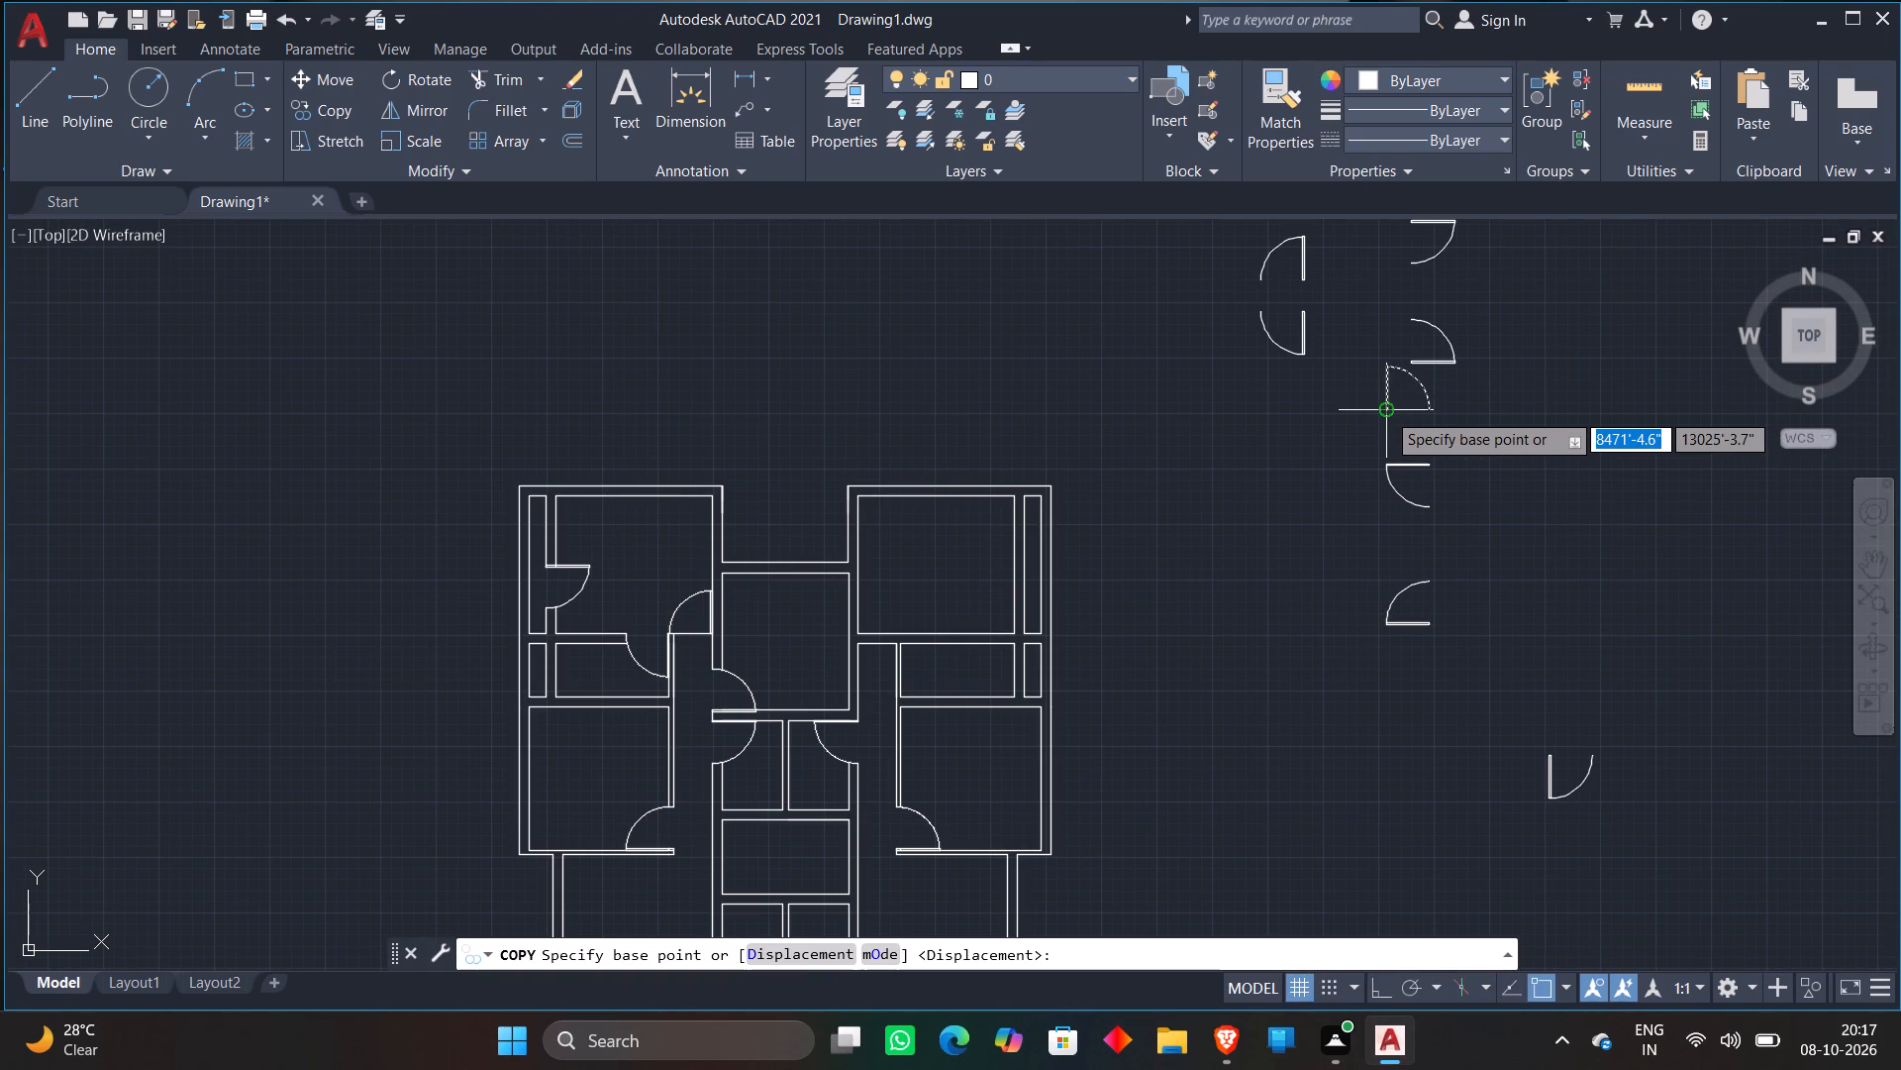
scroll(1381, 413, "up", 4)
left_click(1394, 391)
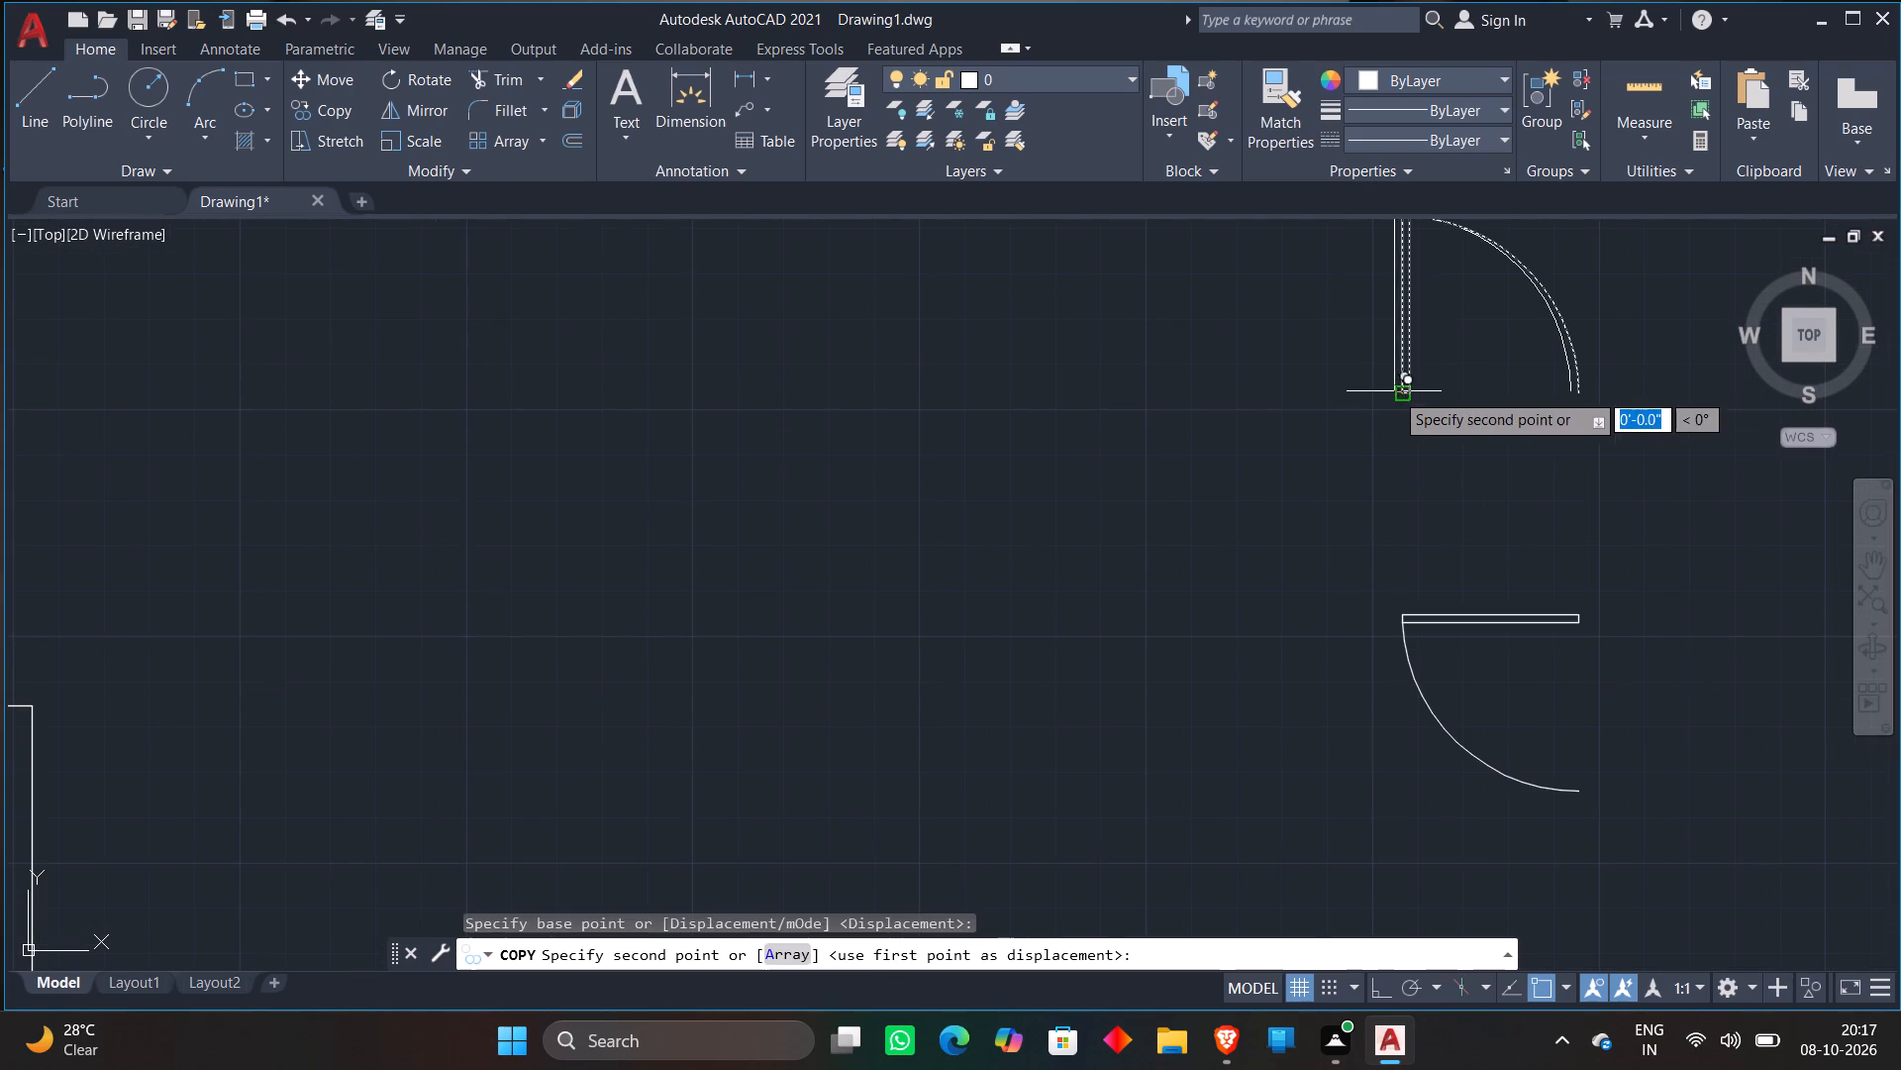
scroll(1132, 511, "down", 1)
scroll(525, 670, "down", 3)
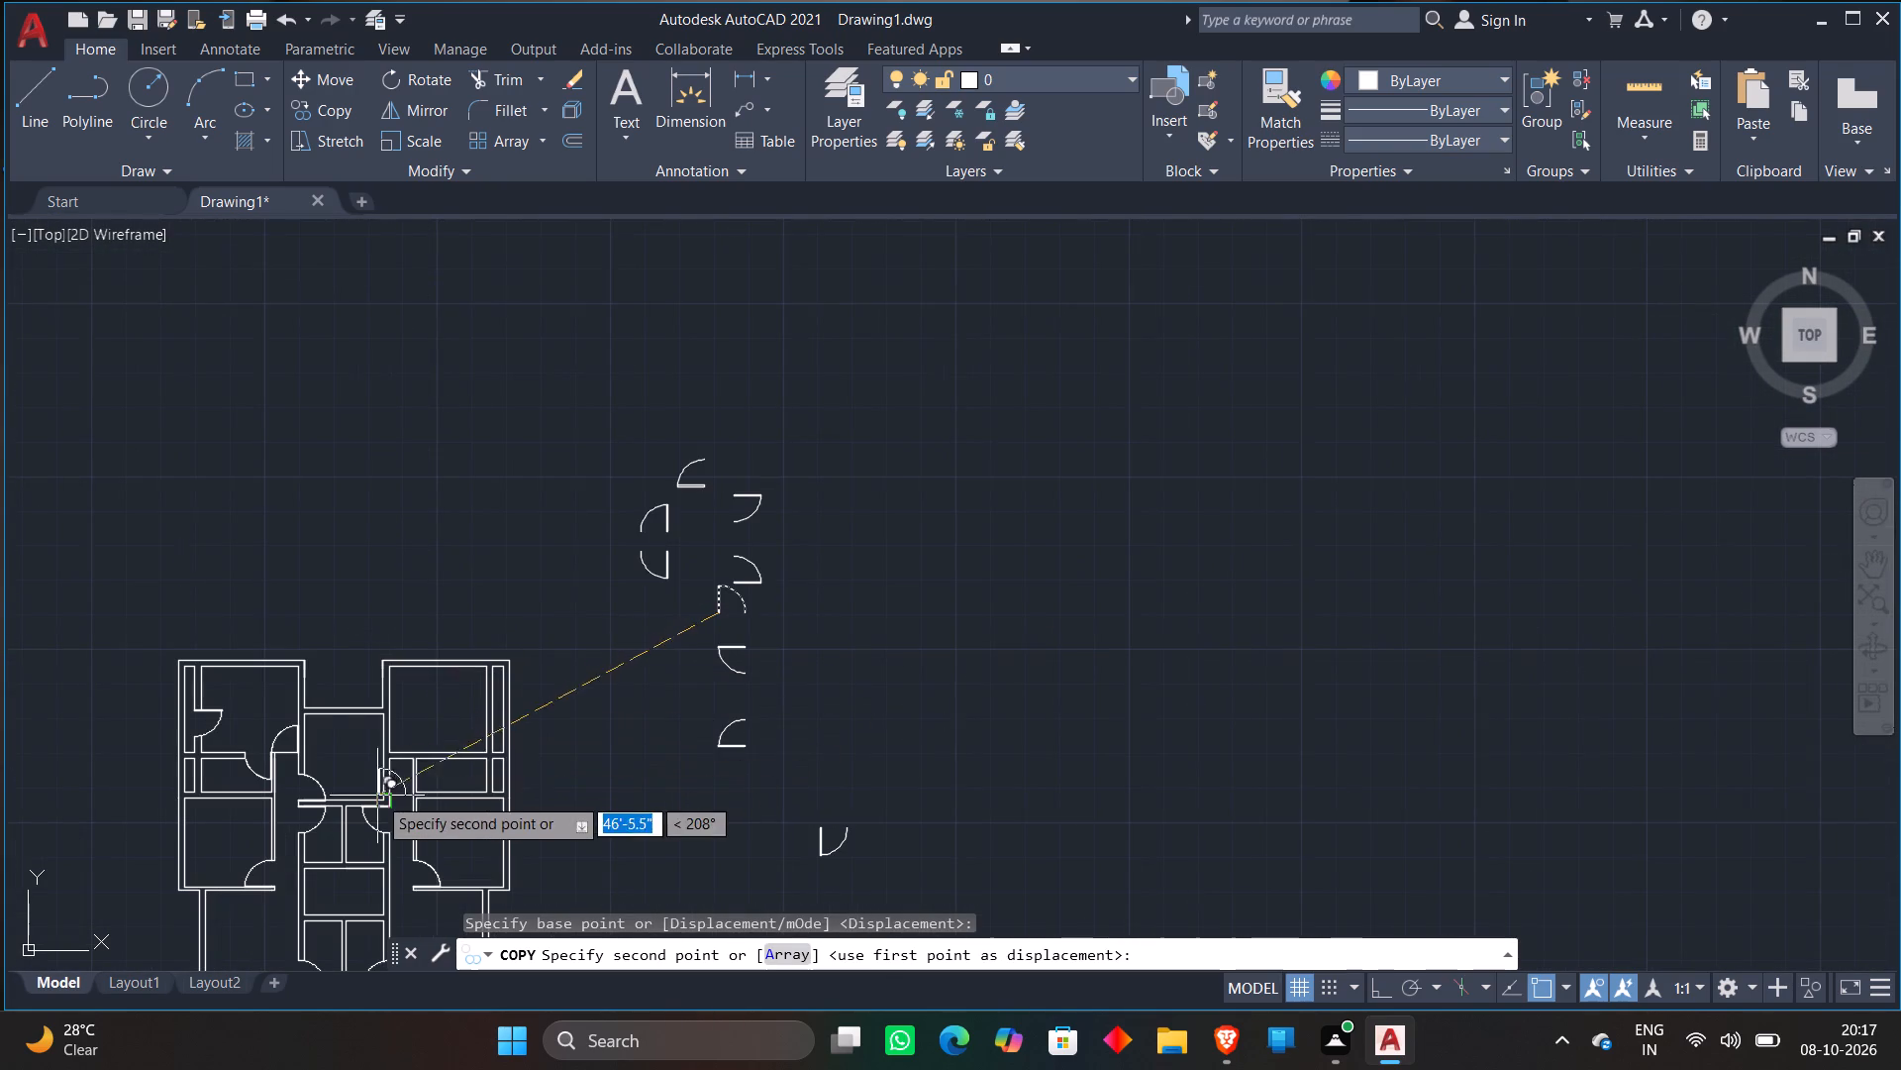
scroll(405, 762, "up", 4)
middle_click_drag(424, 717, 553, 666)
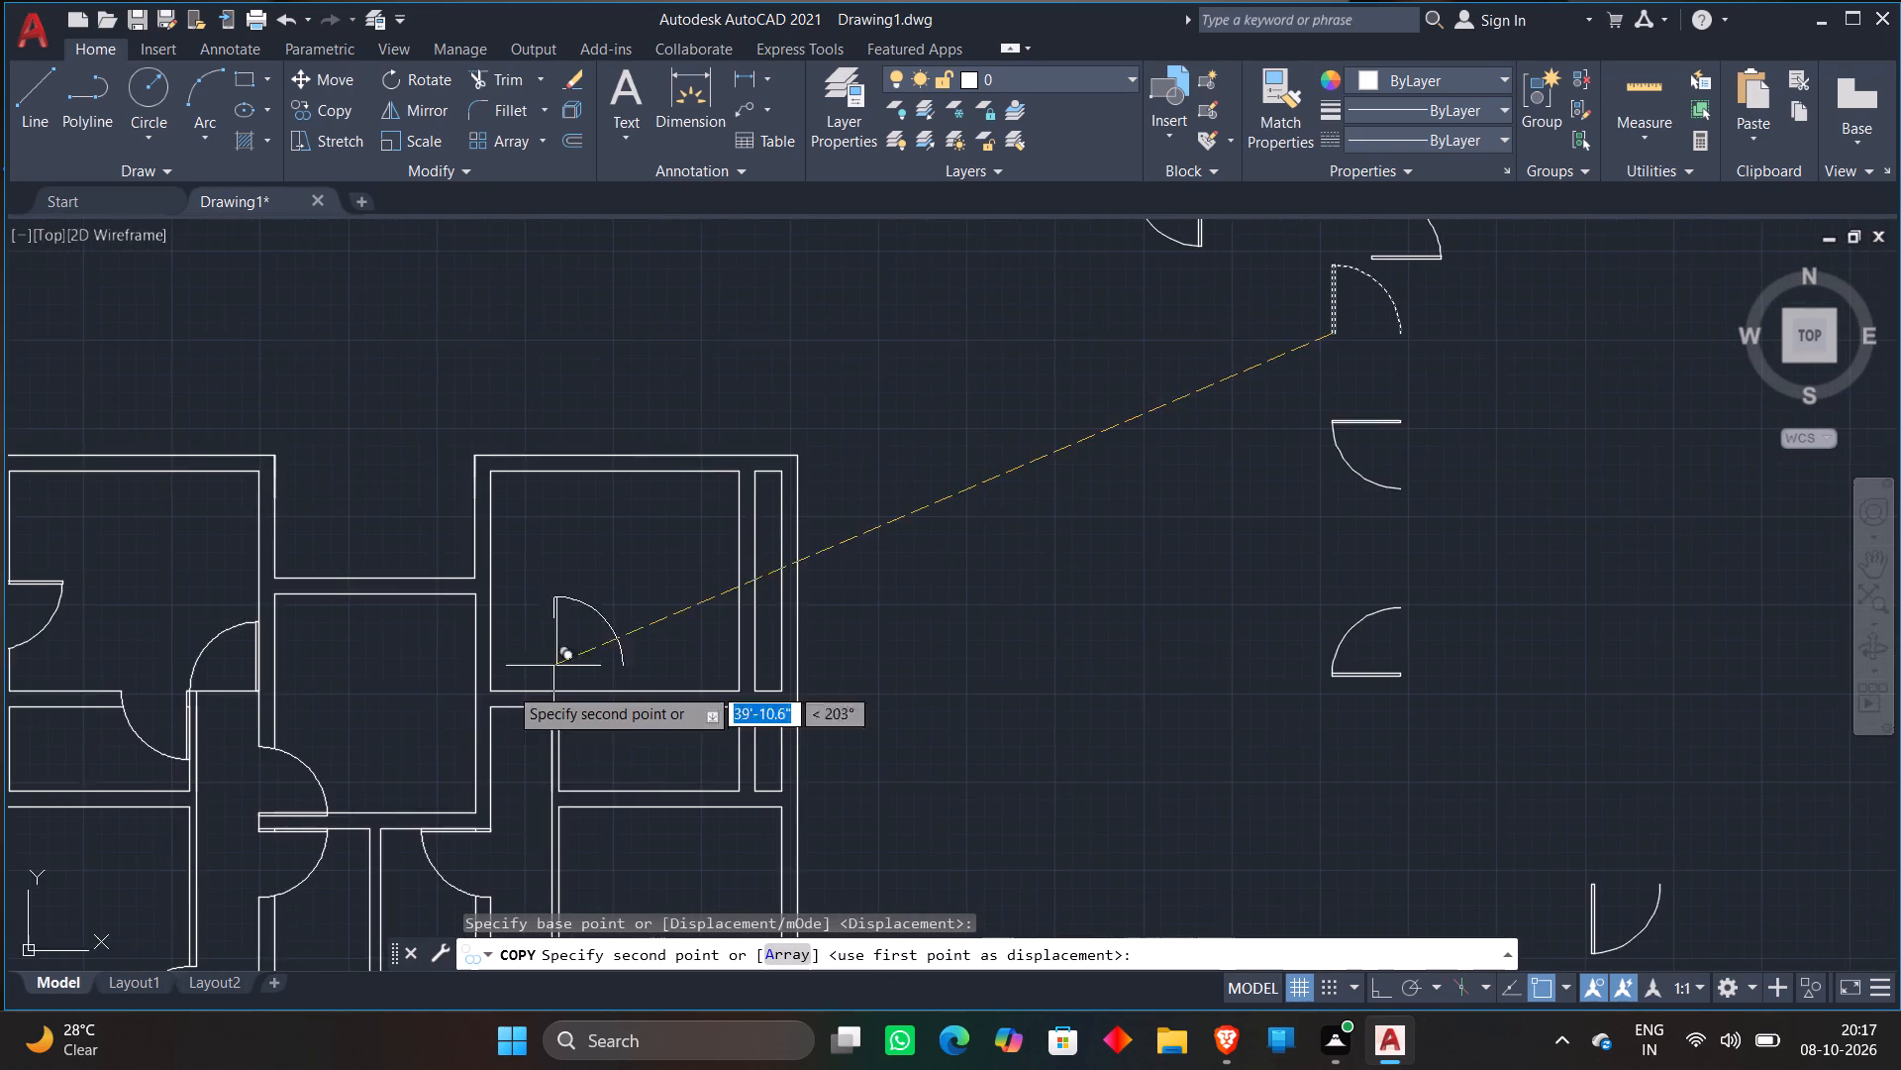
scroll(452, 706, "up", 5)
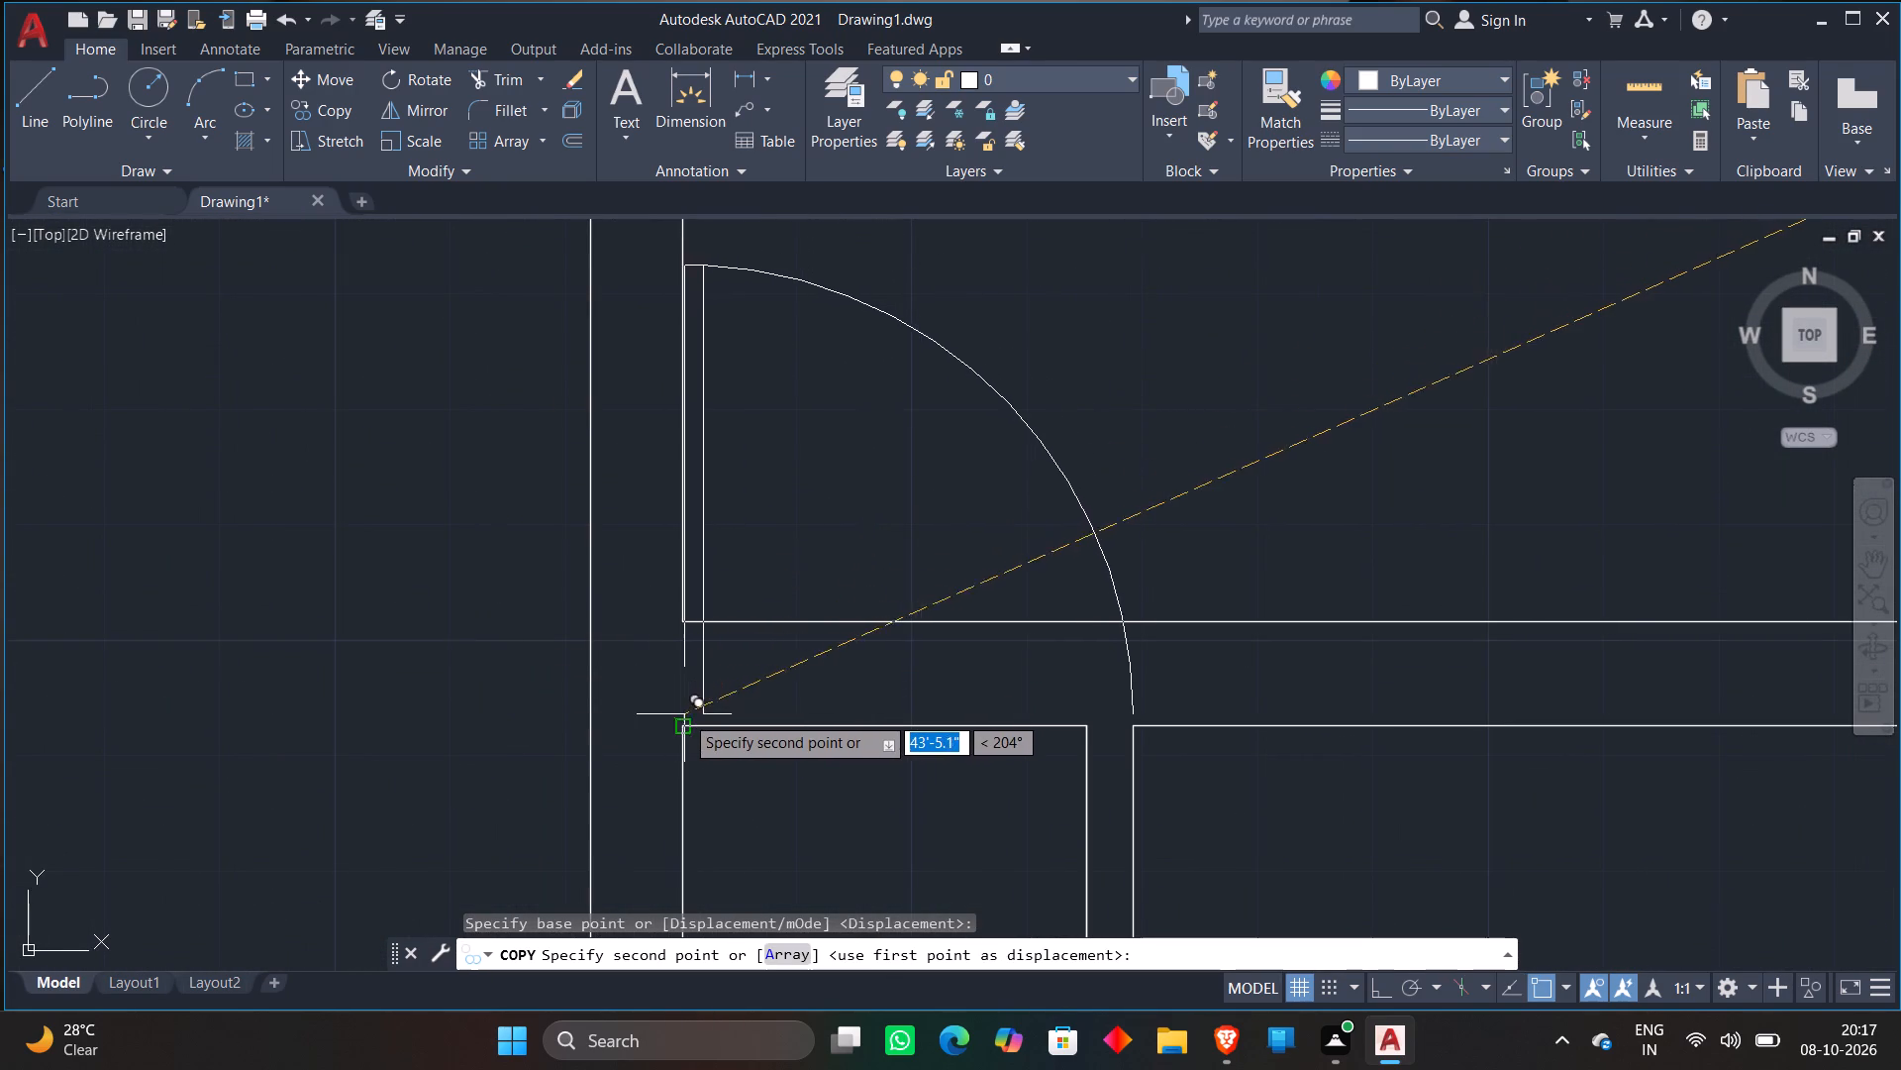
left_click(688, 721)
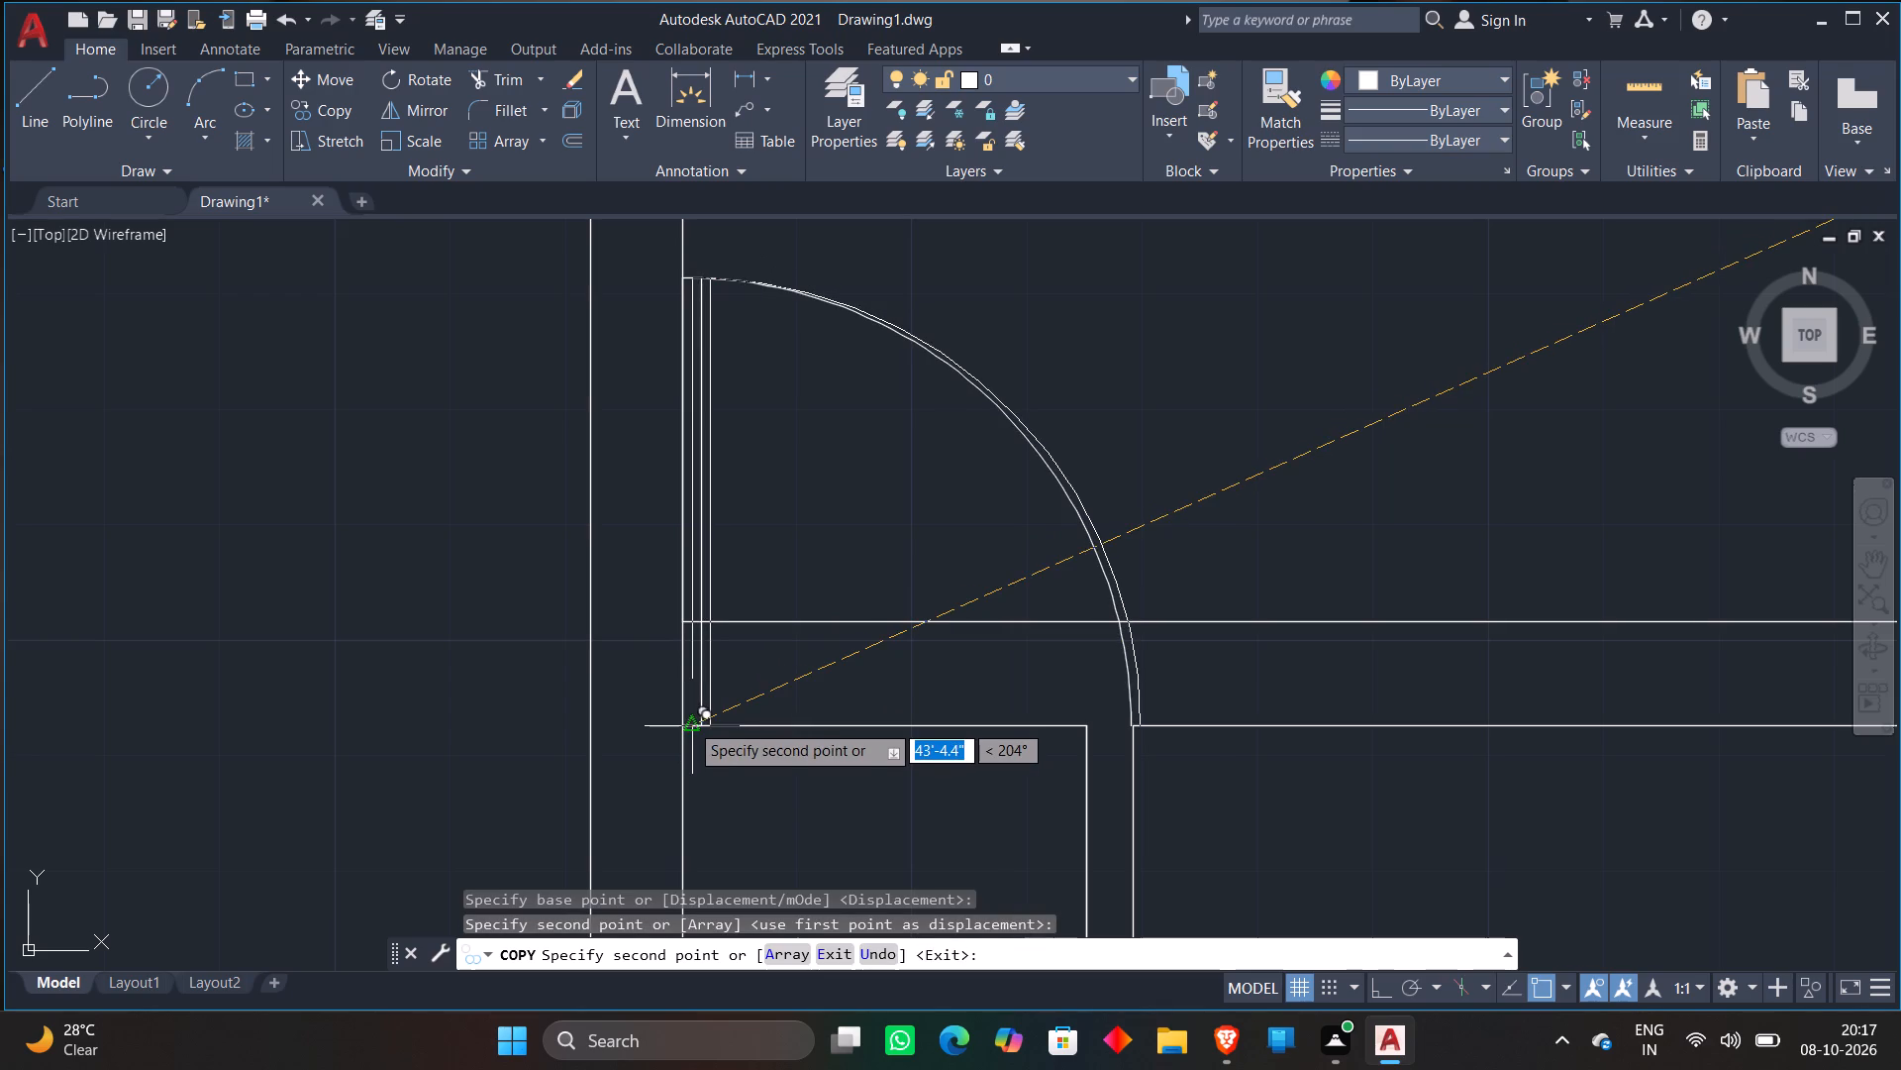
key("Escape")
Trim both lines of the northeast room's south wall between the new door's leaf and arc.
type("TR")
key("space")
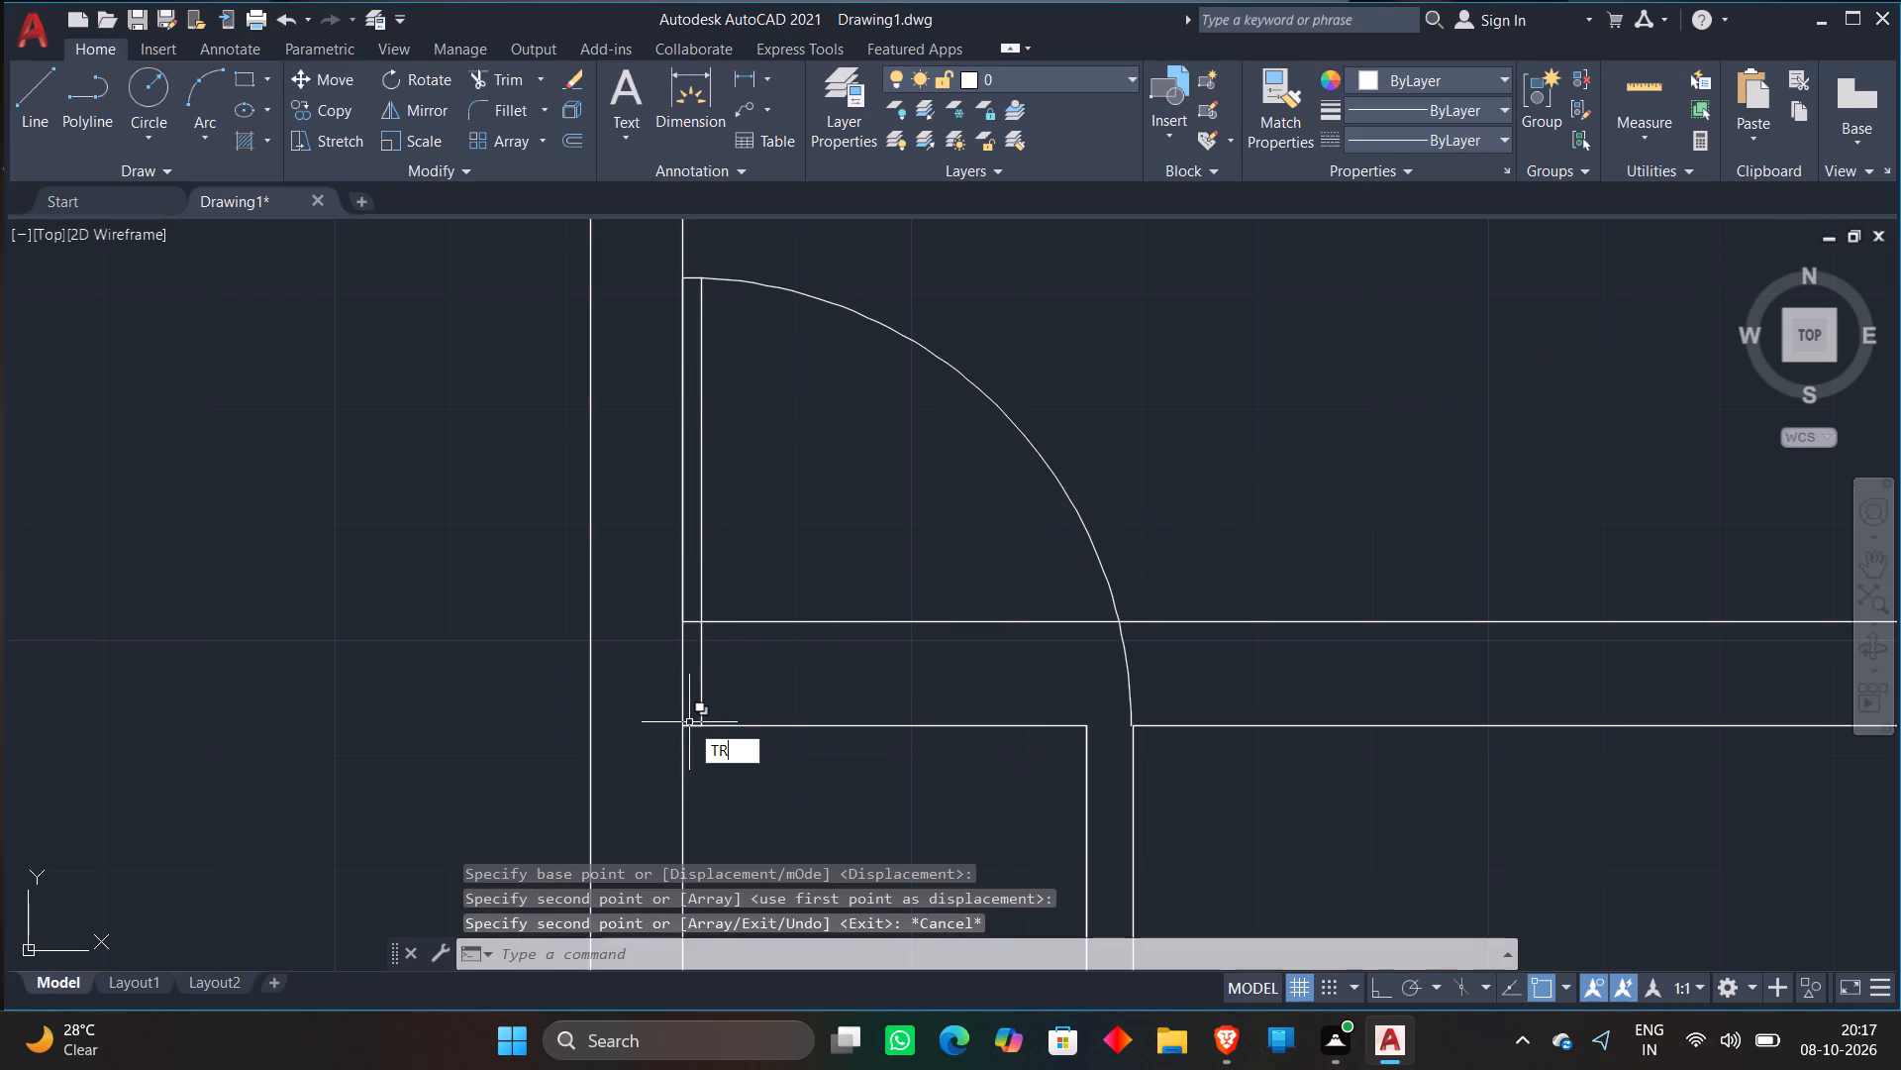
left_click(792, 603)
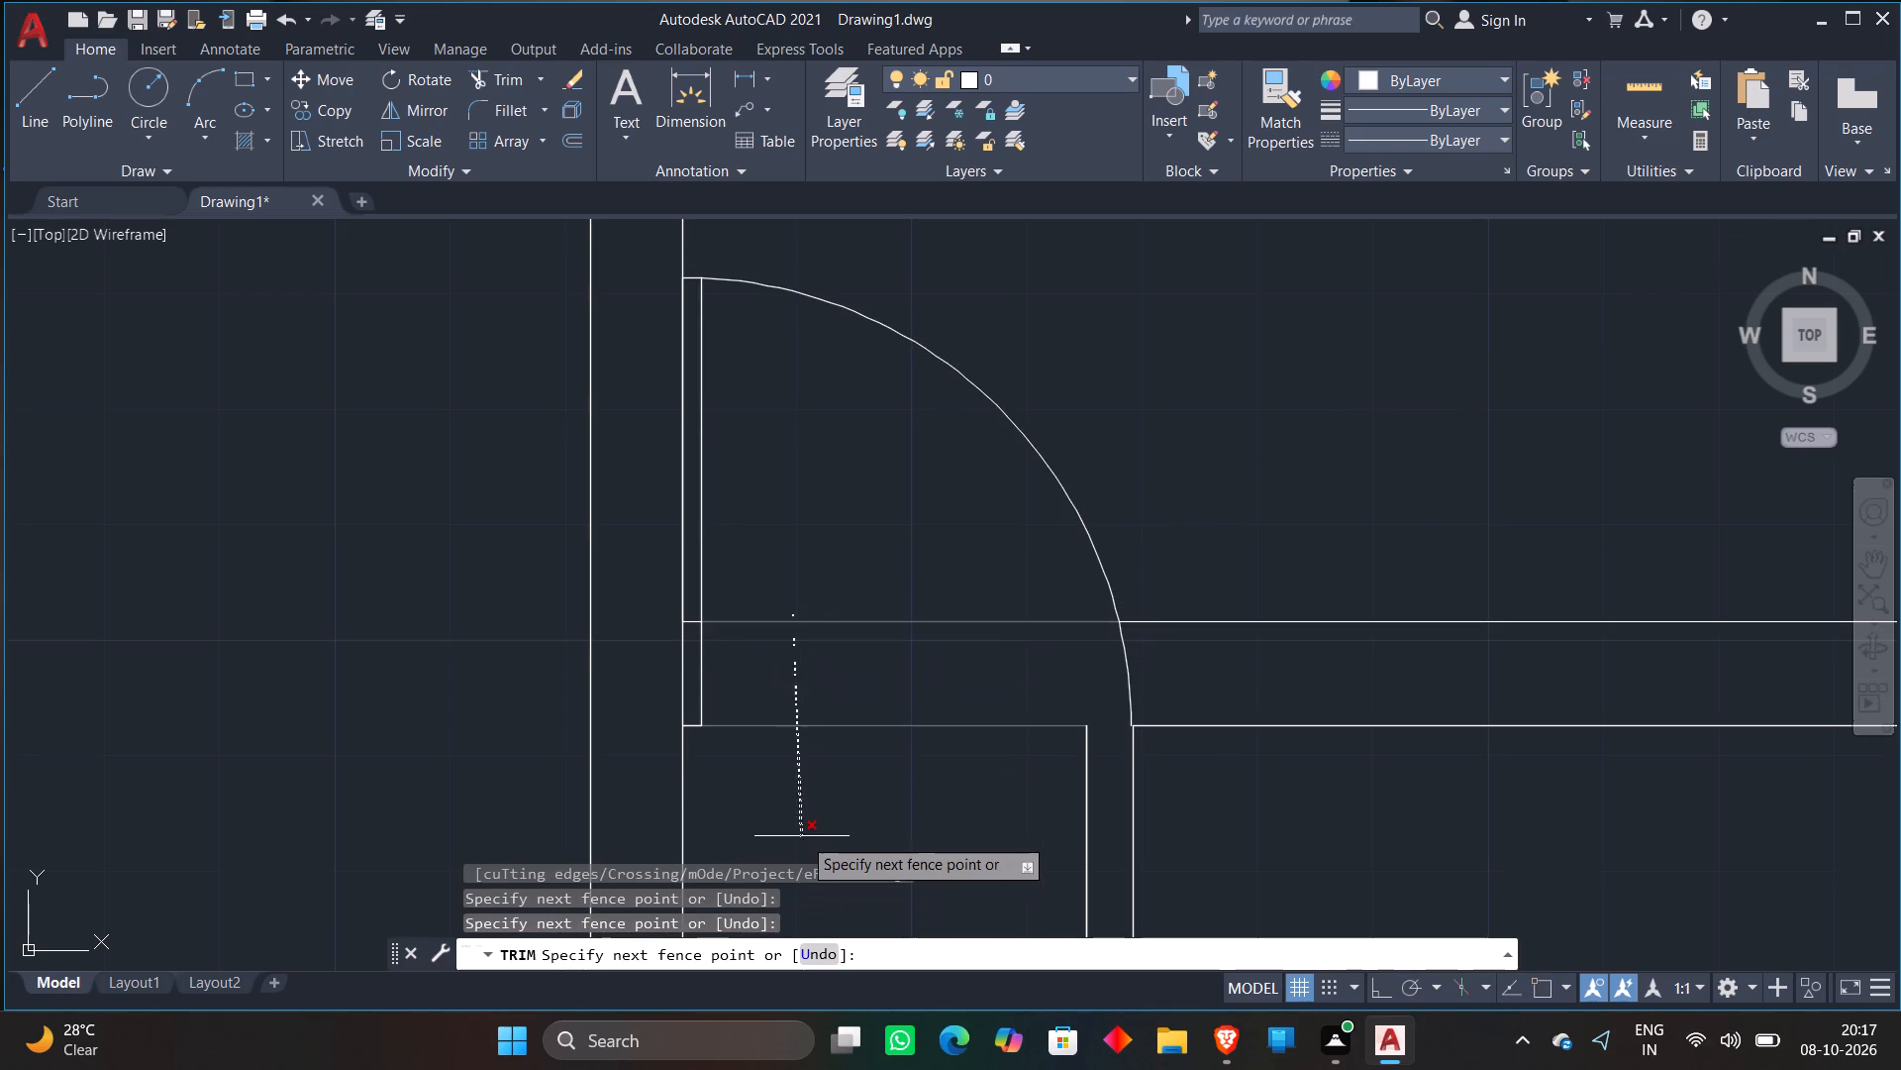
left_click(803, 828)
scroll(897, 668, "down", 3)
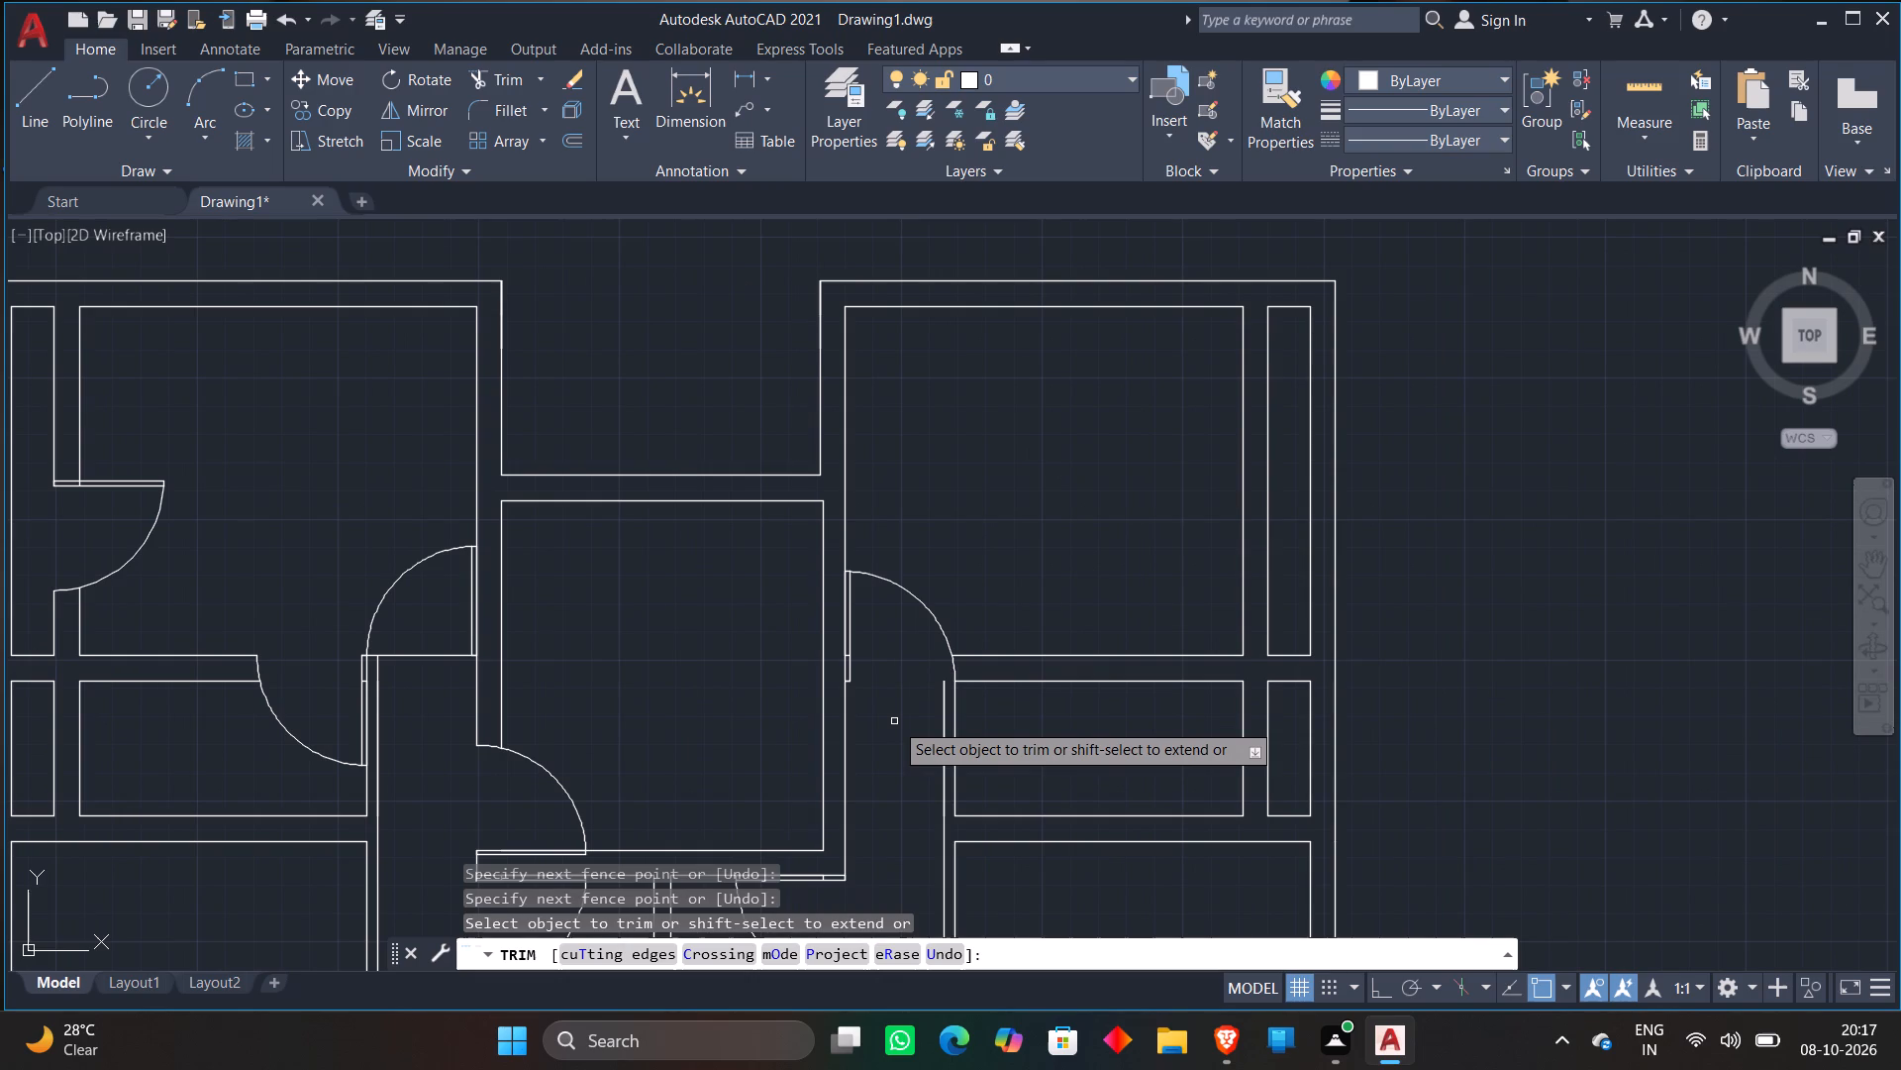
key("Escape")
Draw a vertical line about 1'-8" long north from the top of the corridor's east wall line, past the northeast room's south wall.
scroll(924, 687, "up", 2)
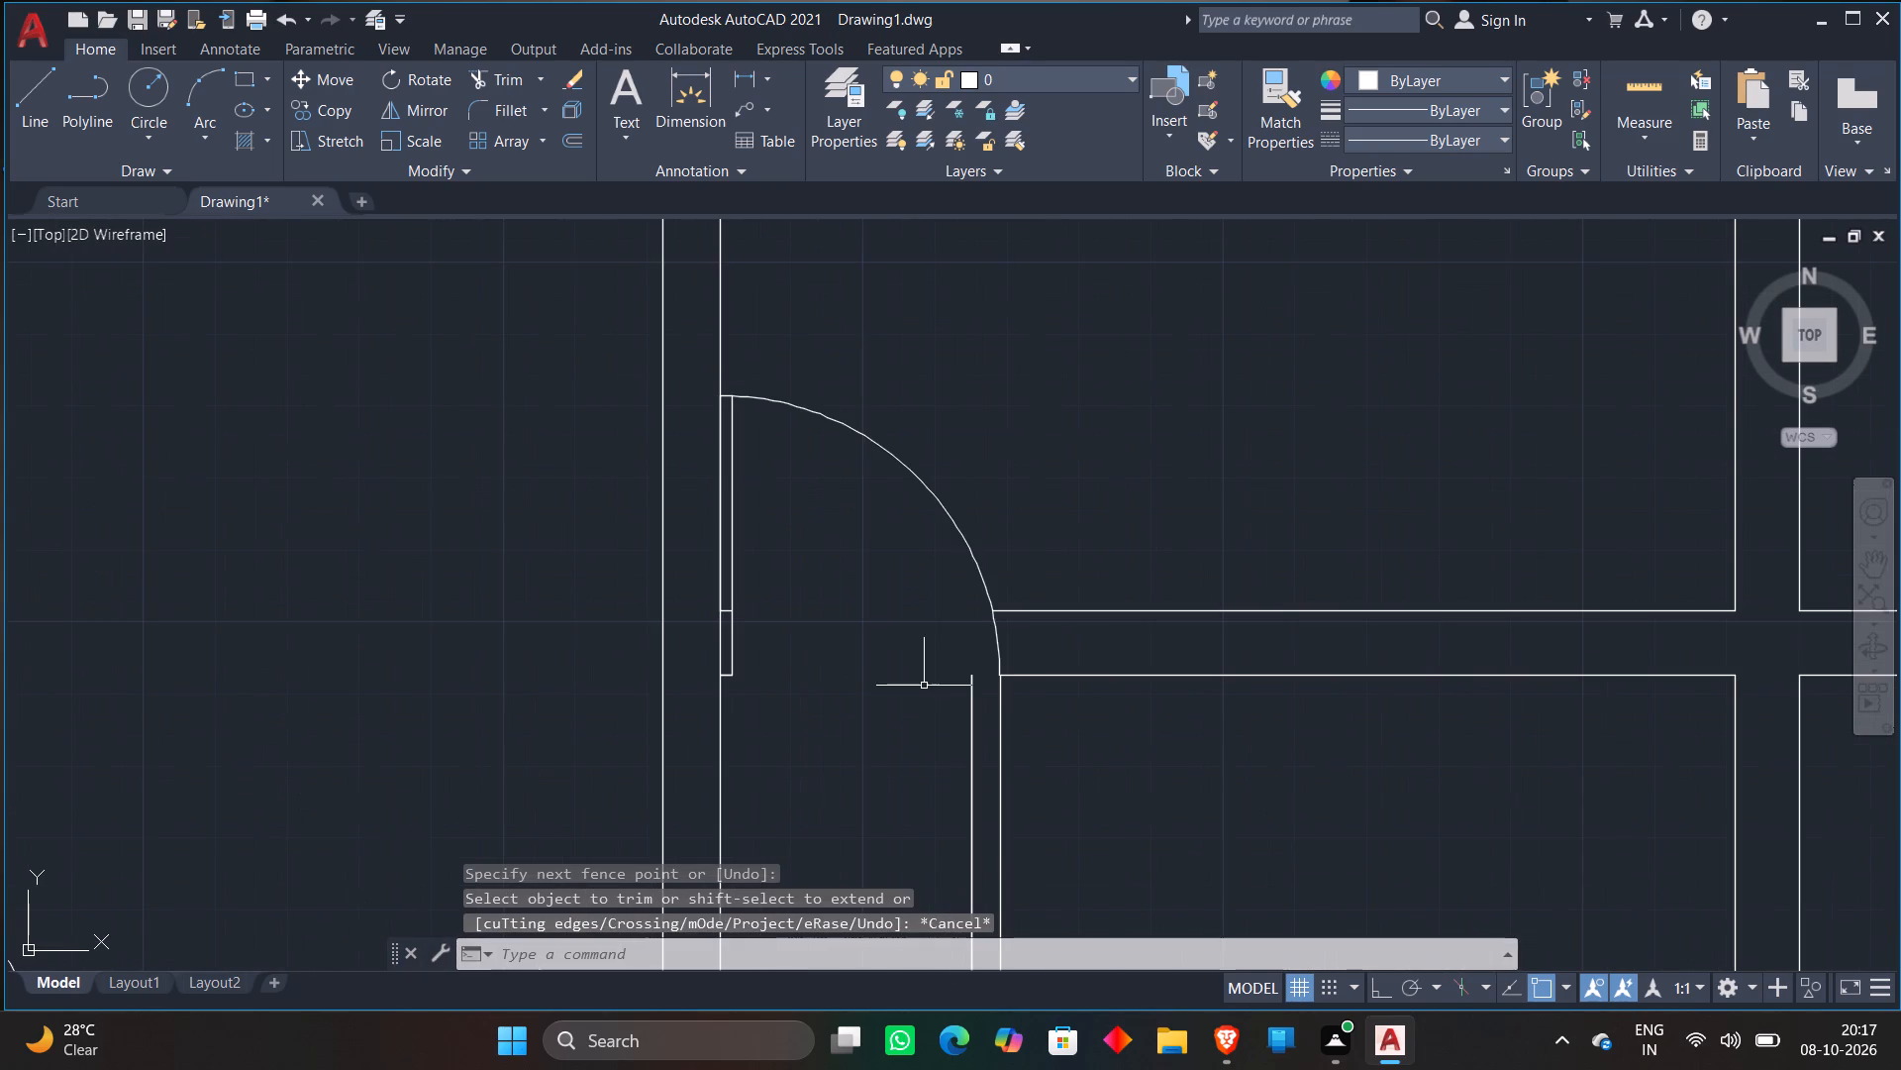
key("l")
key("Return")
left_click(962, 681)
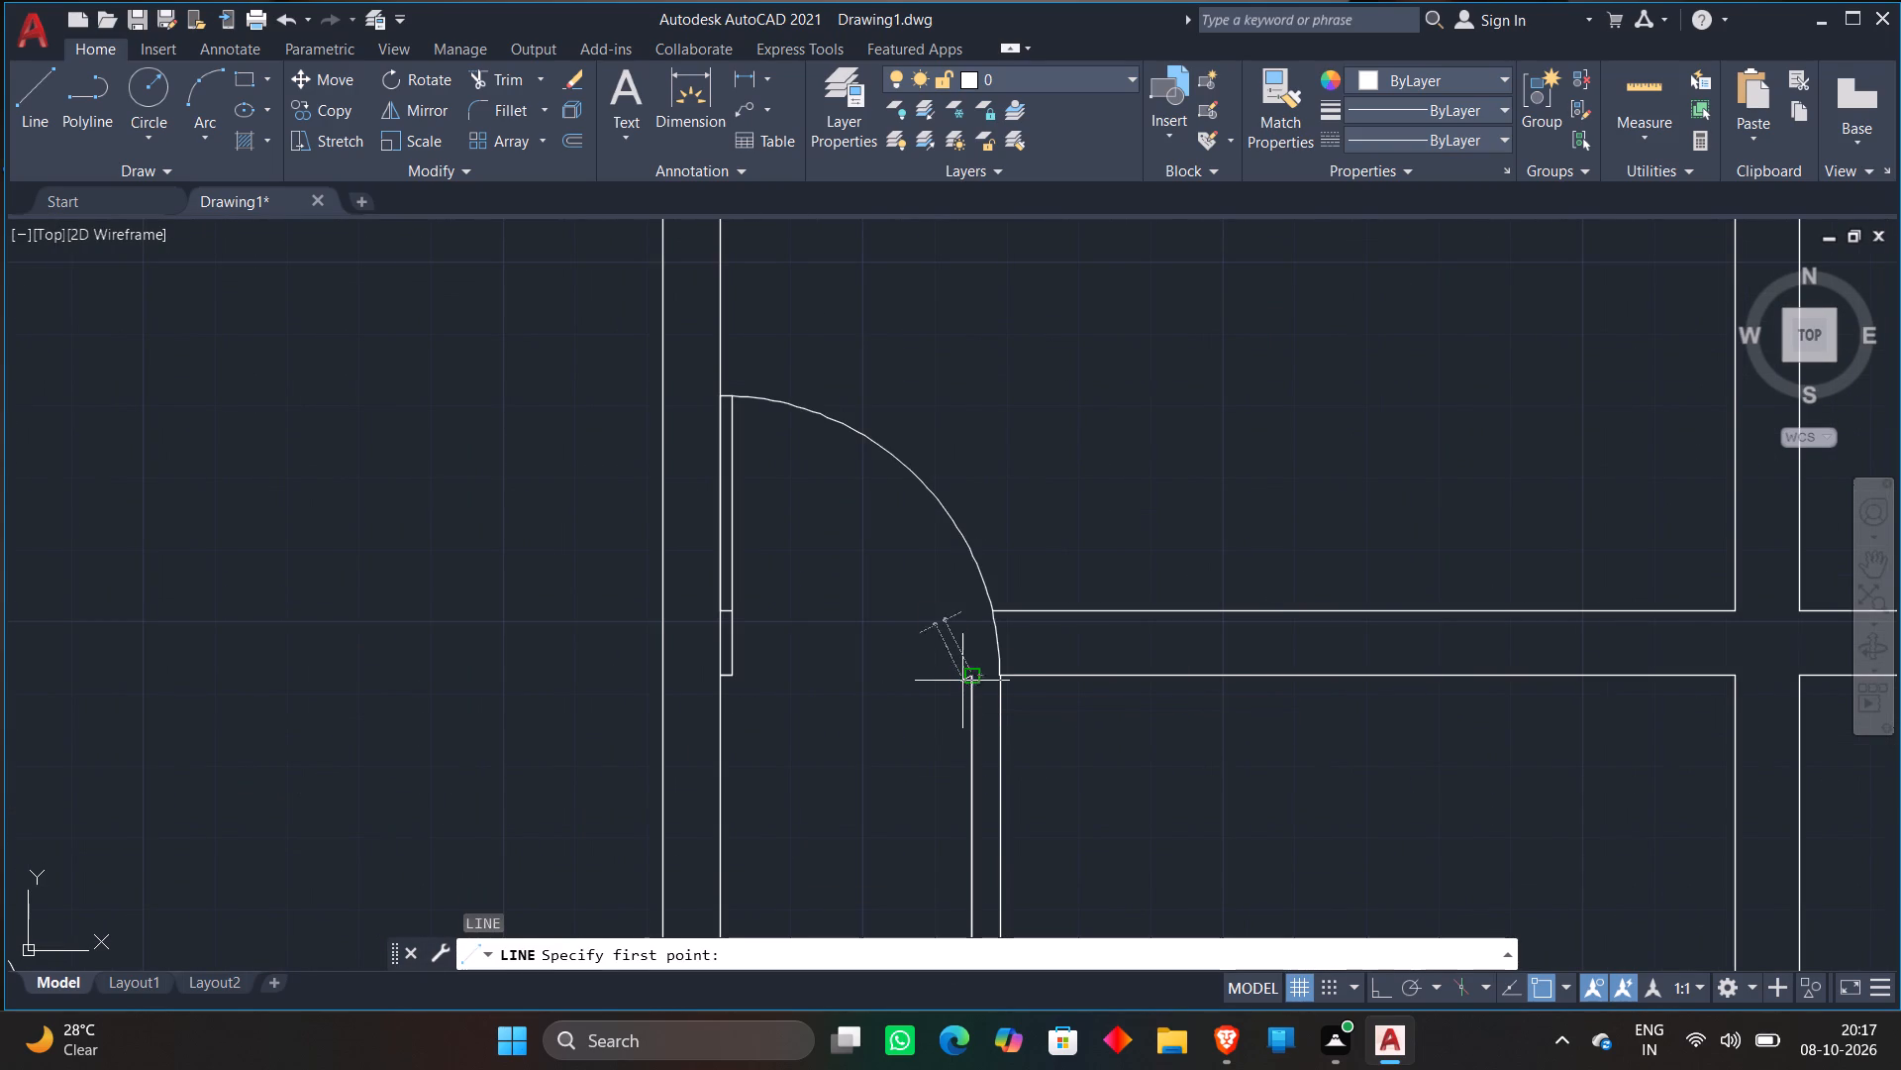
key("F8")
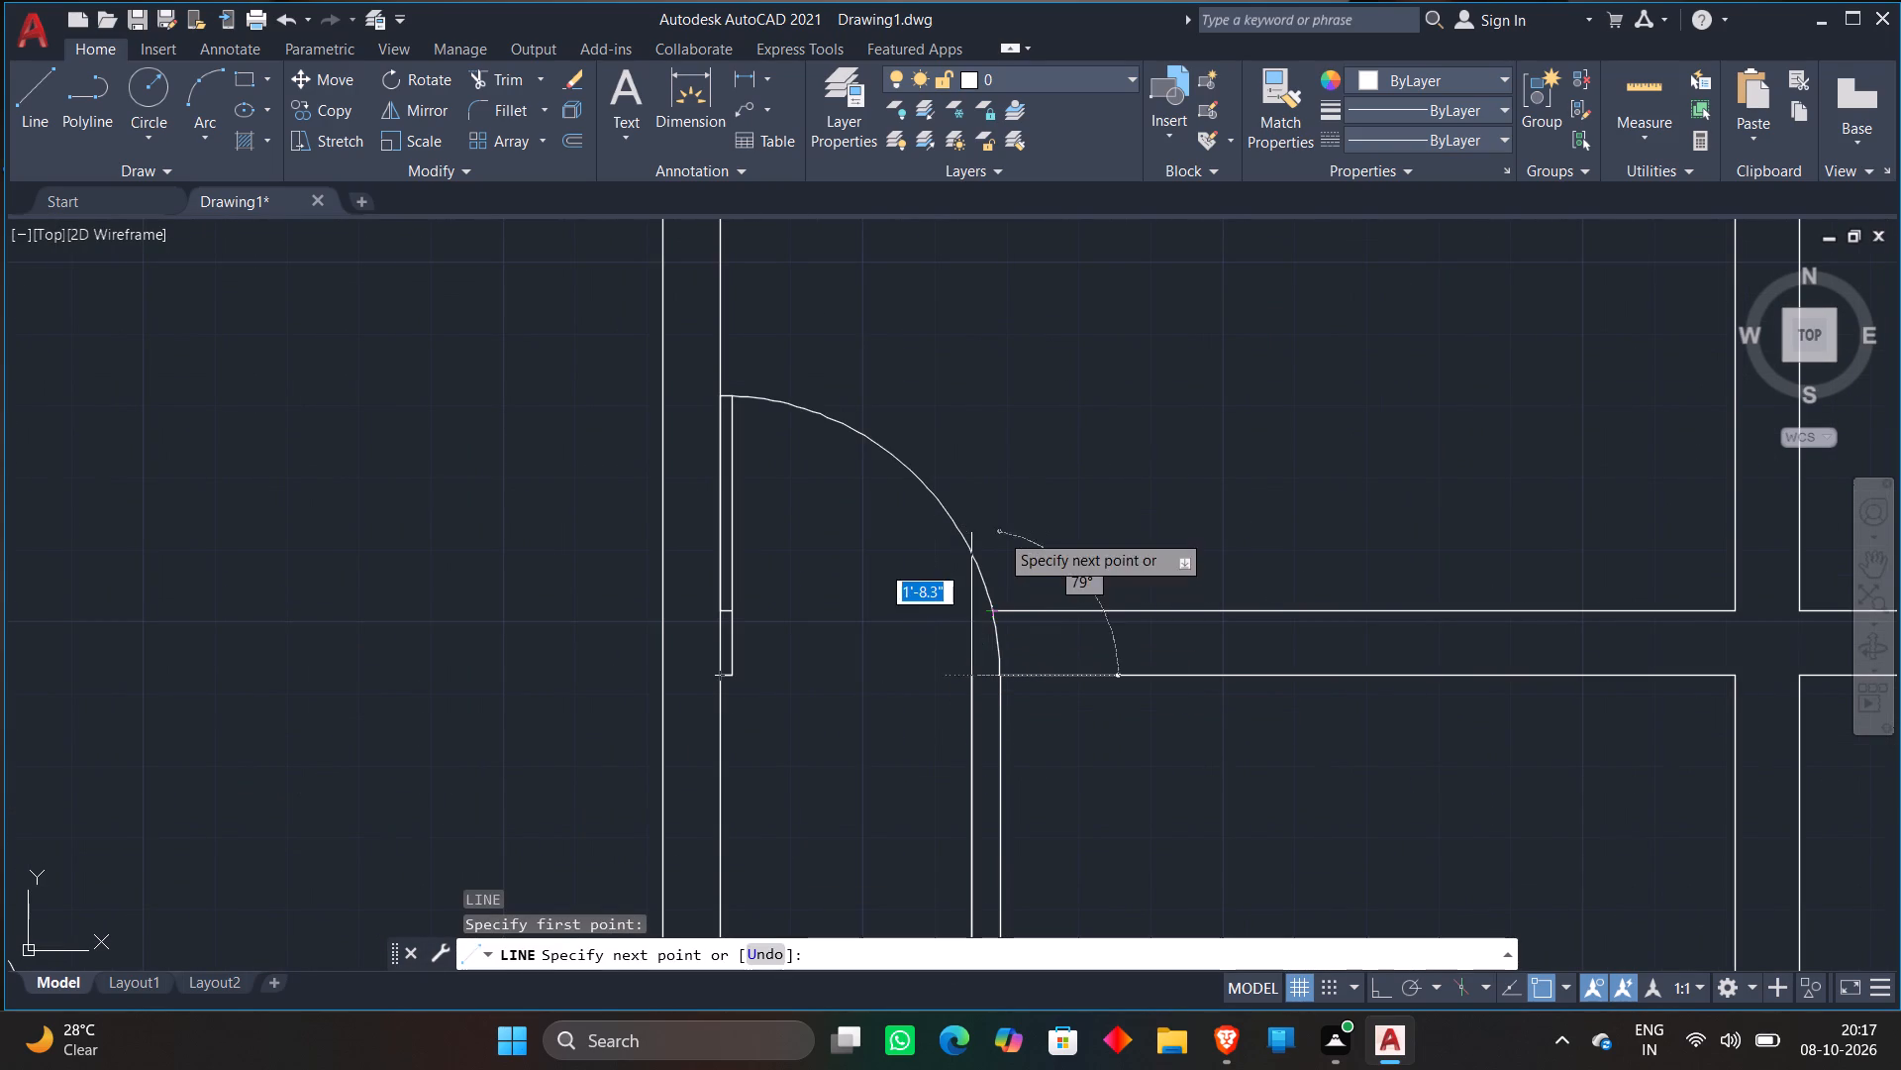
left_click(994, 527)
key("Escape")
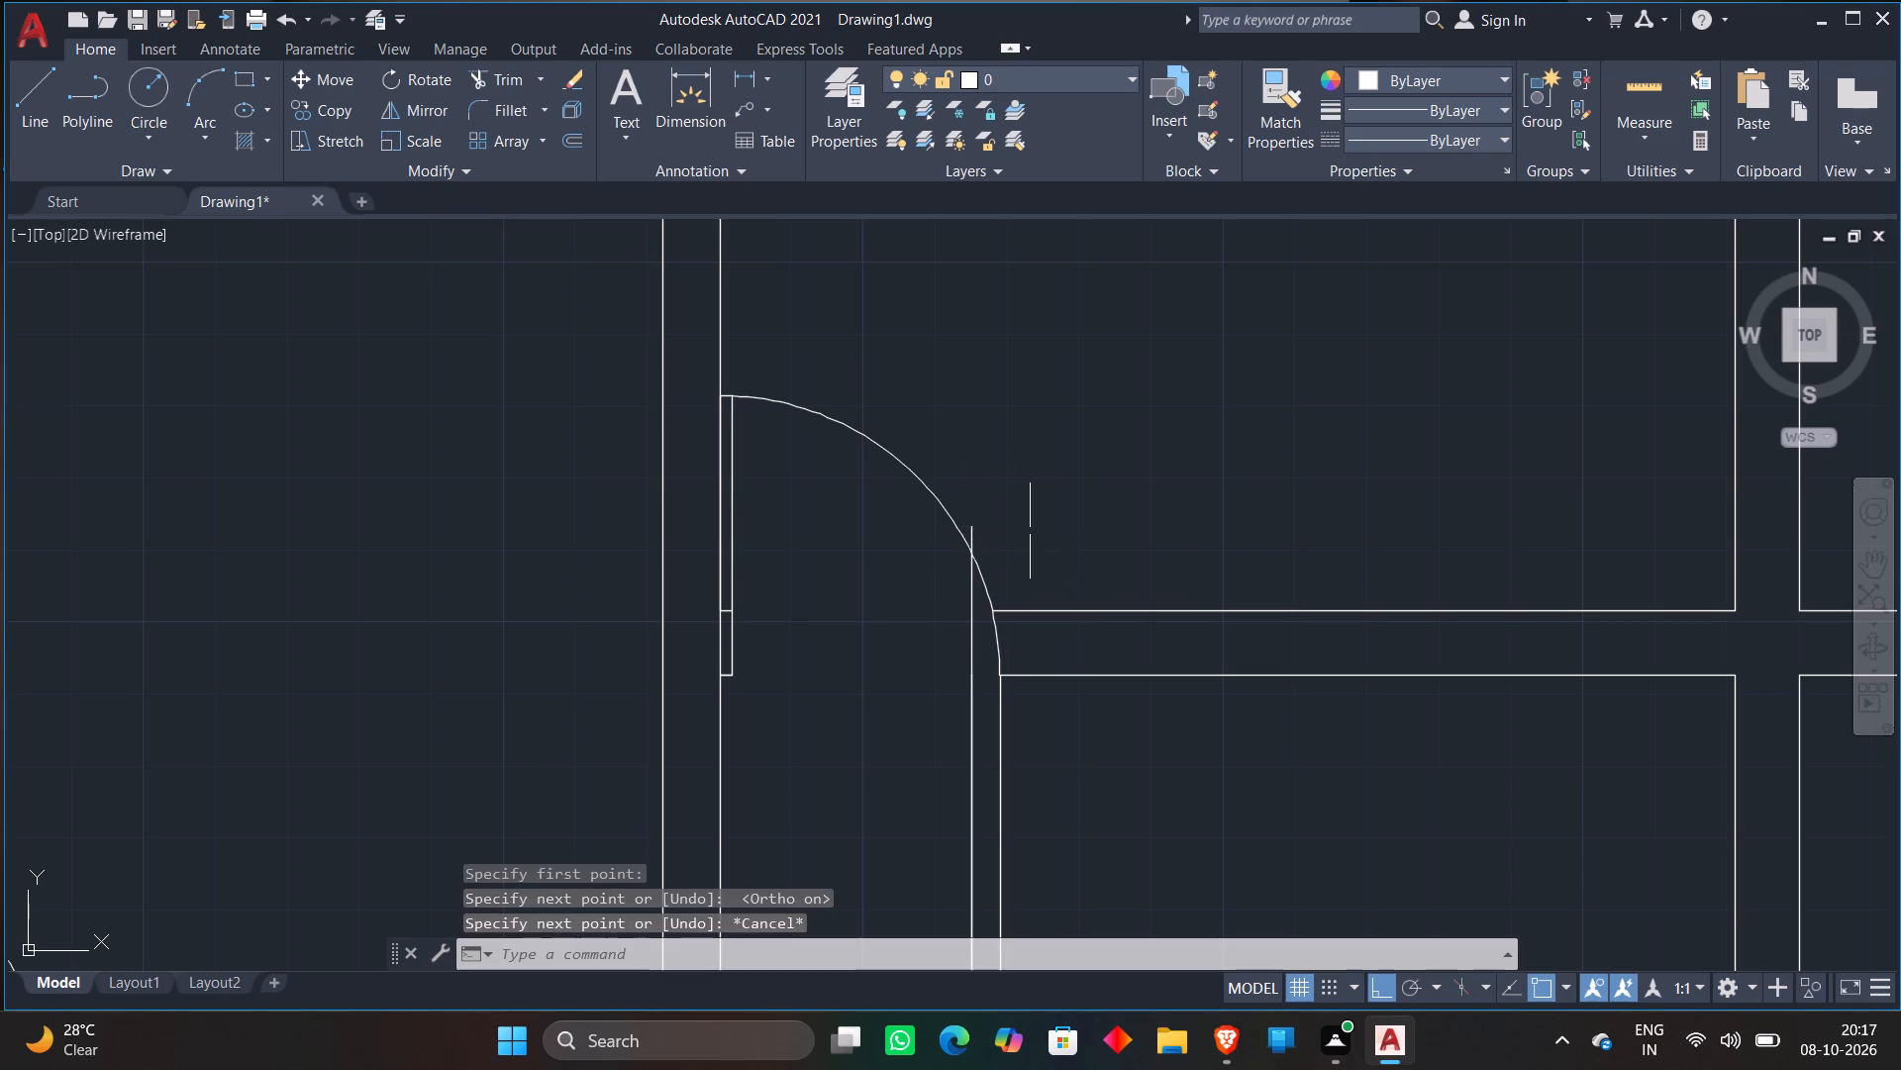
Extend the upper line of the northeast room's south wall west to the new vertical line.
type("EX")
key("space")
left_click(1047, 606)
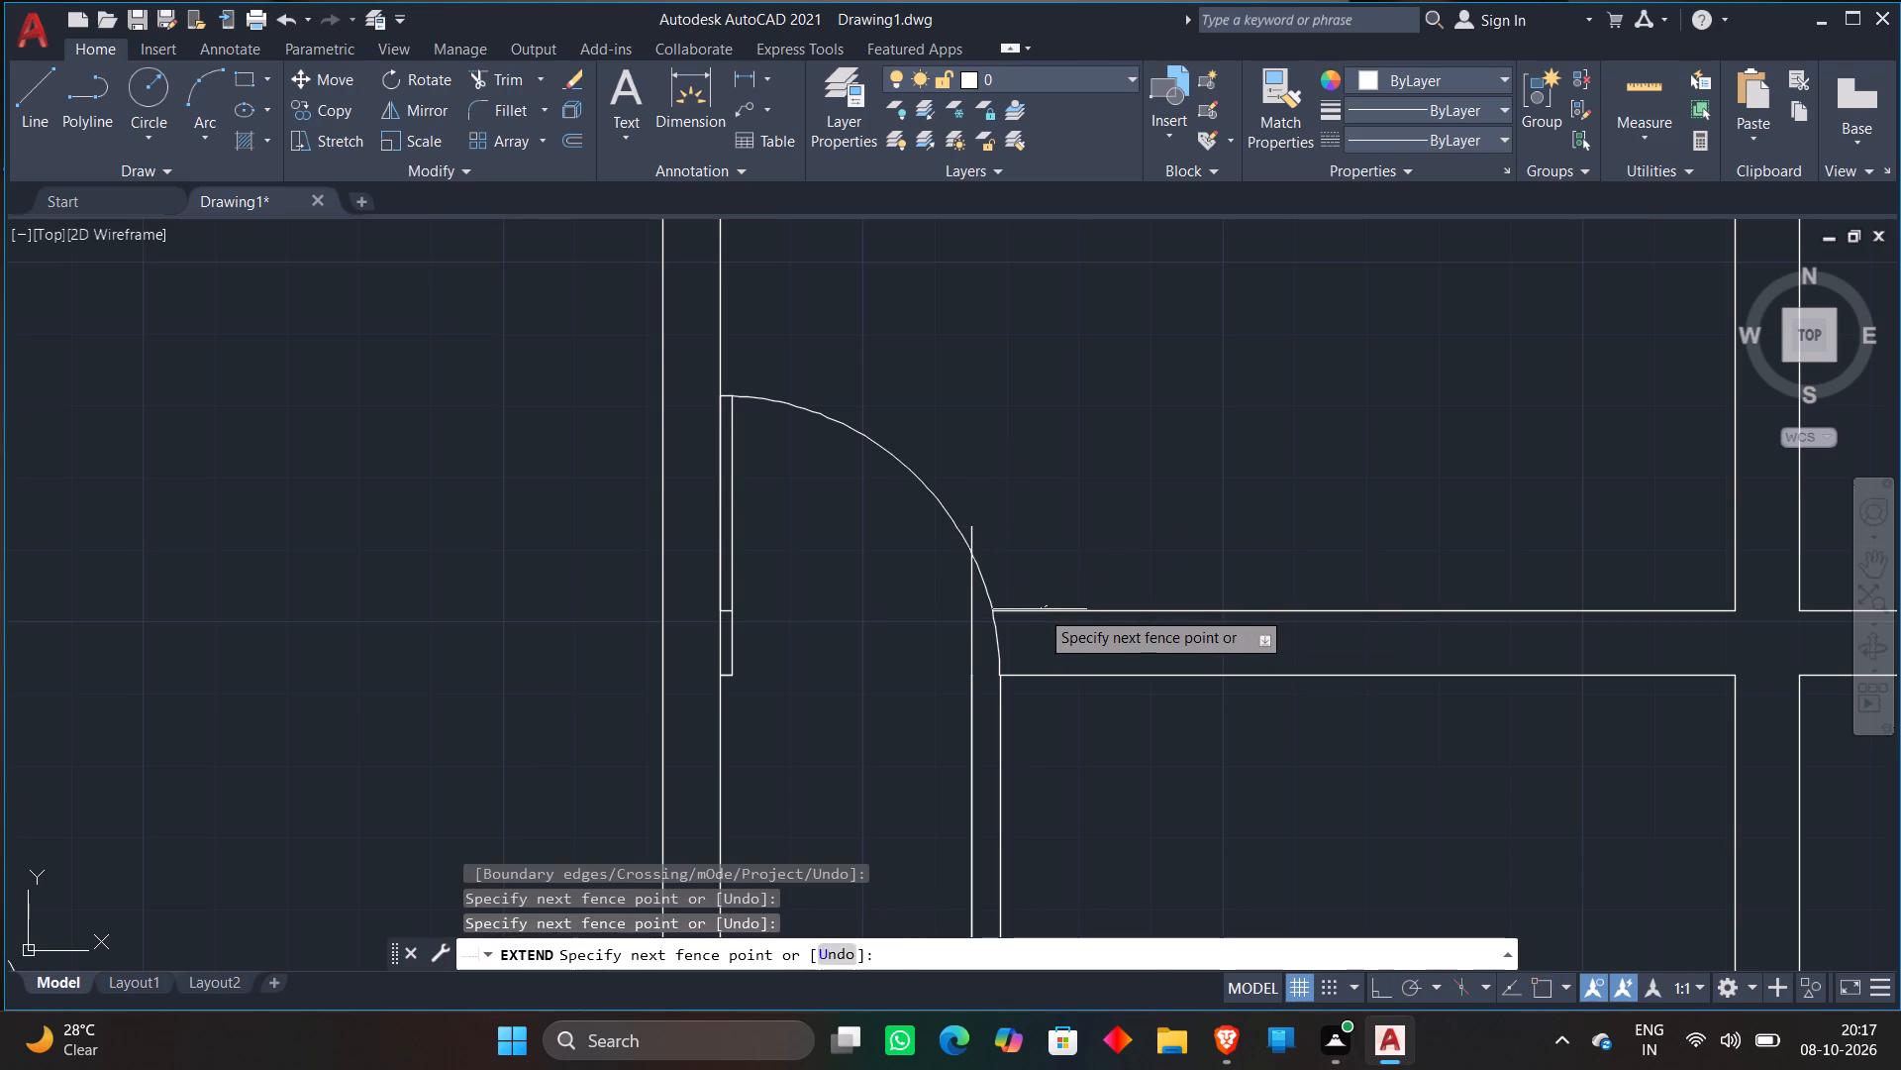
left_click(1027, 615)
key("Escape")
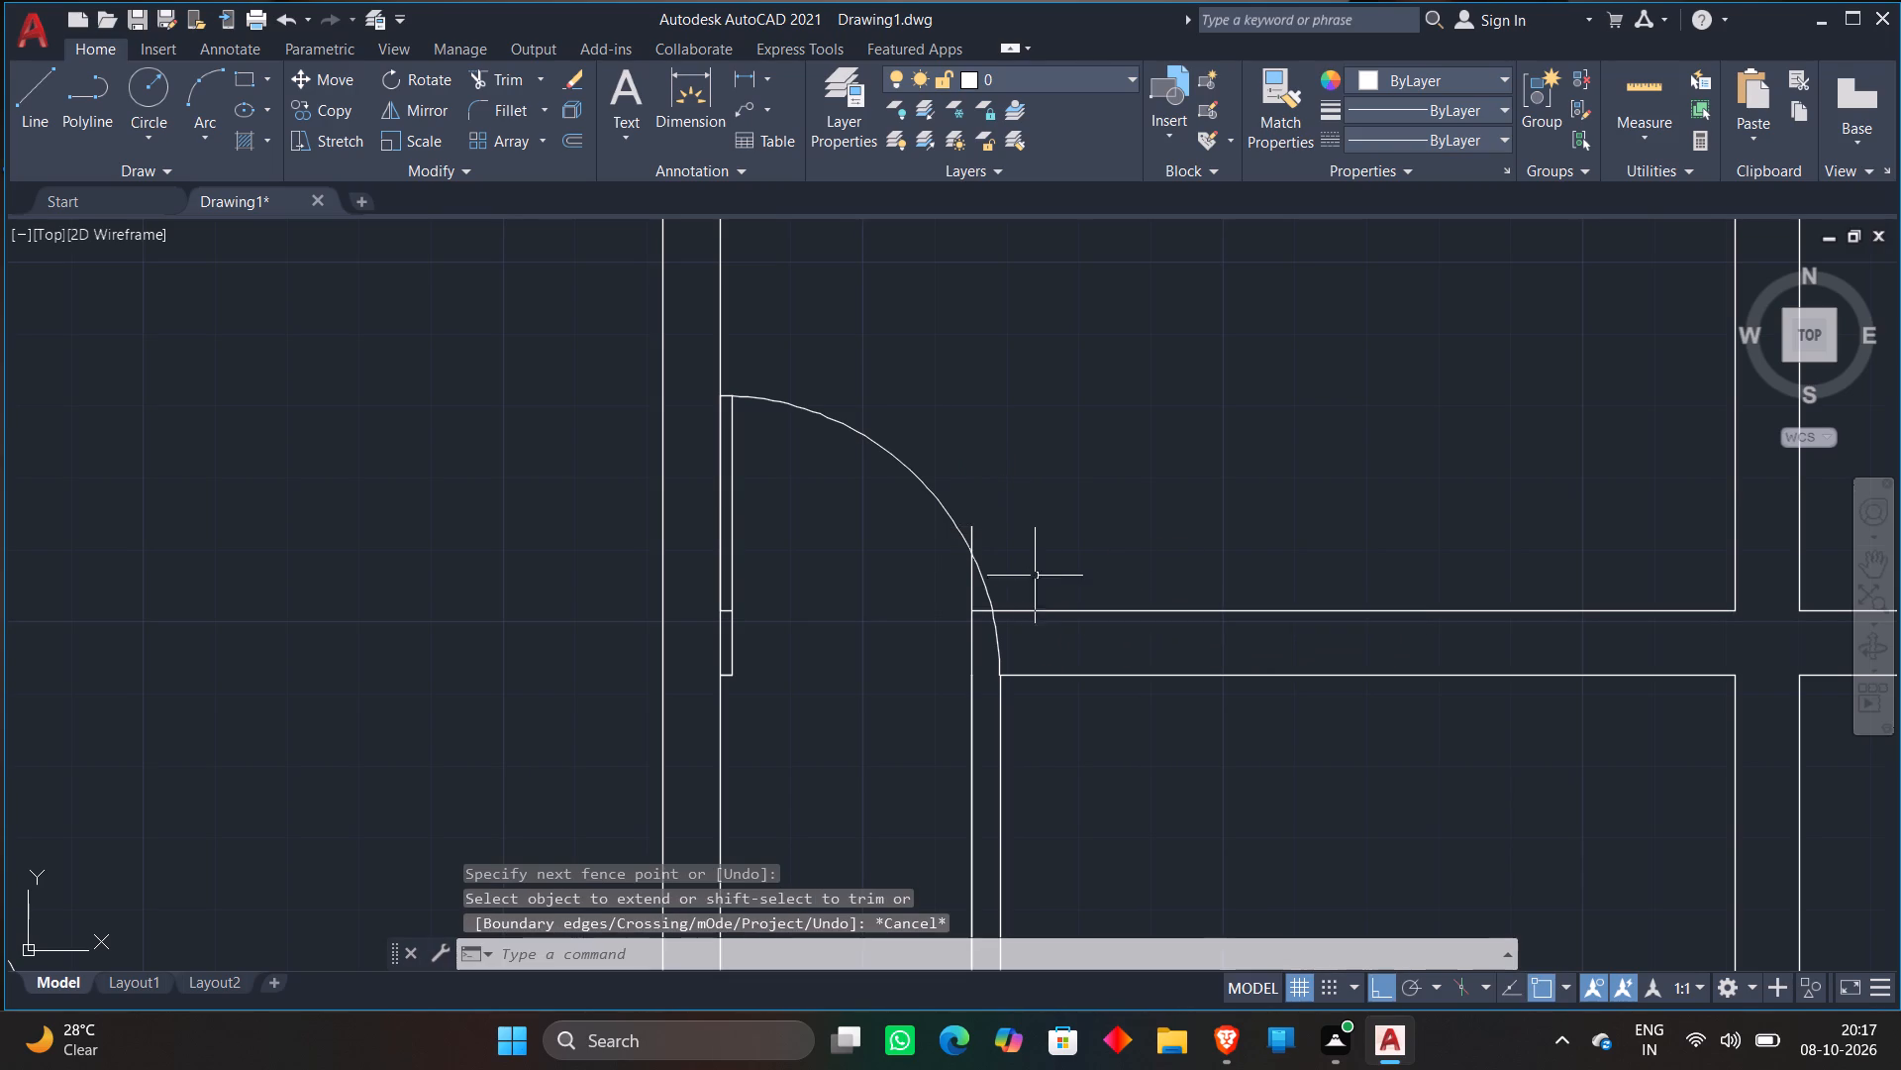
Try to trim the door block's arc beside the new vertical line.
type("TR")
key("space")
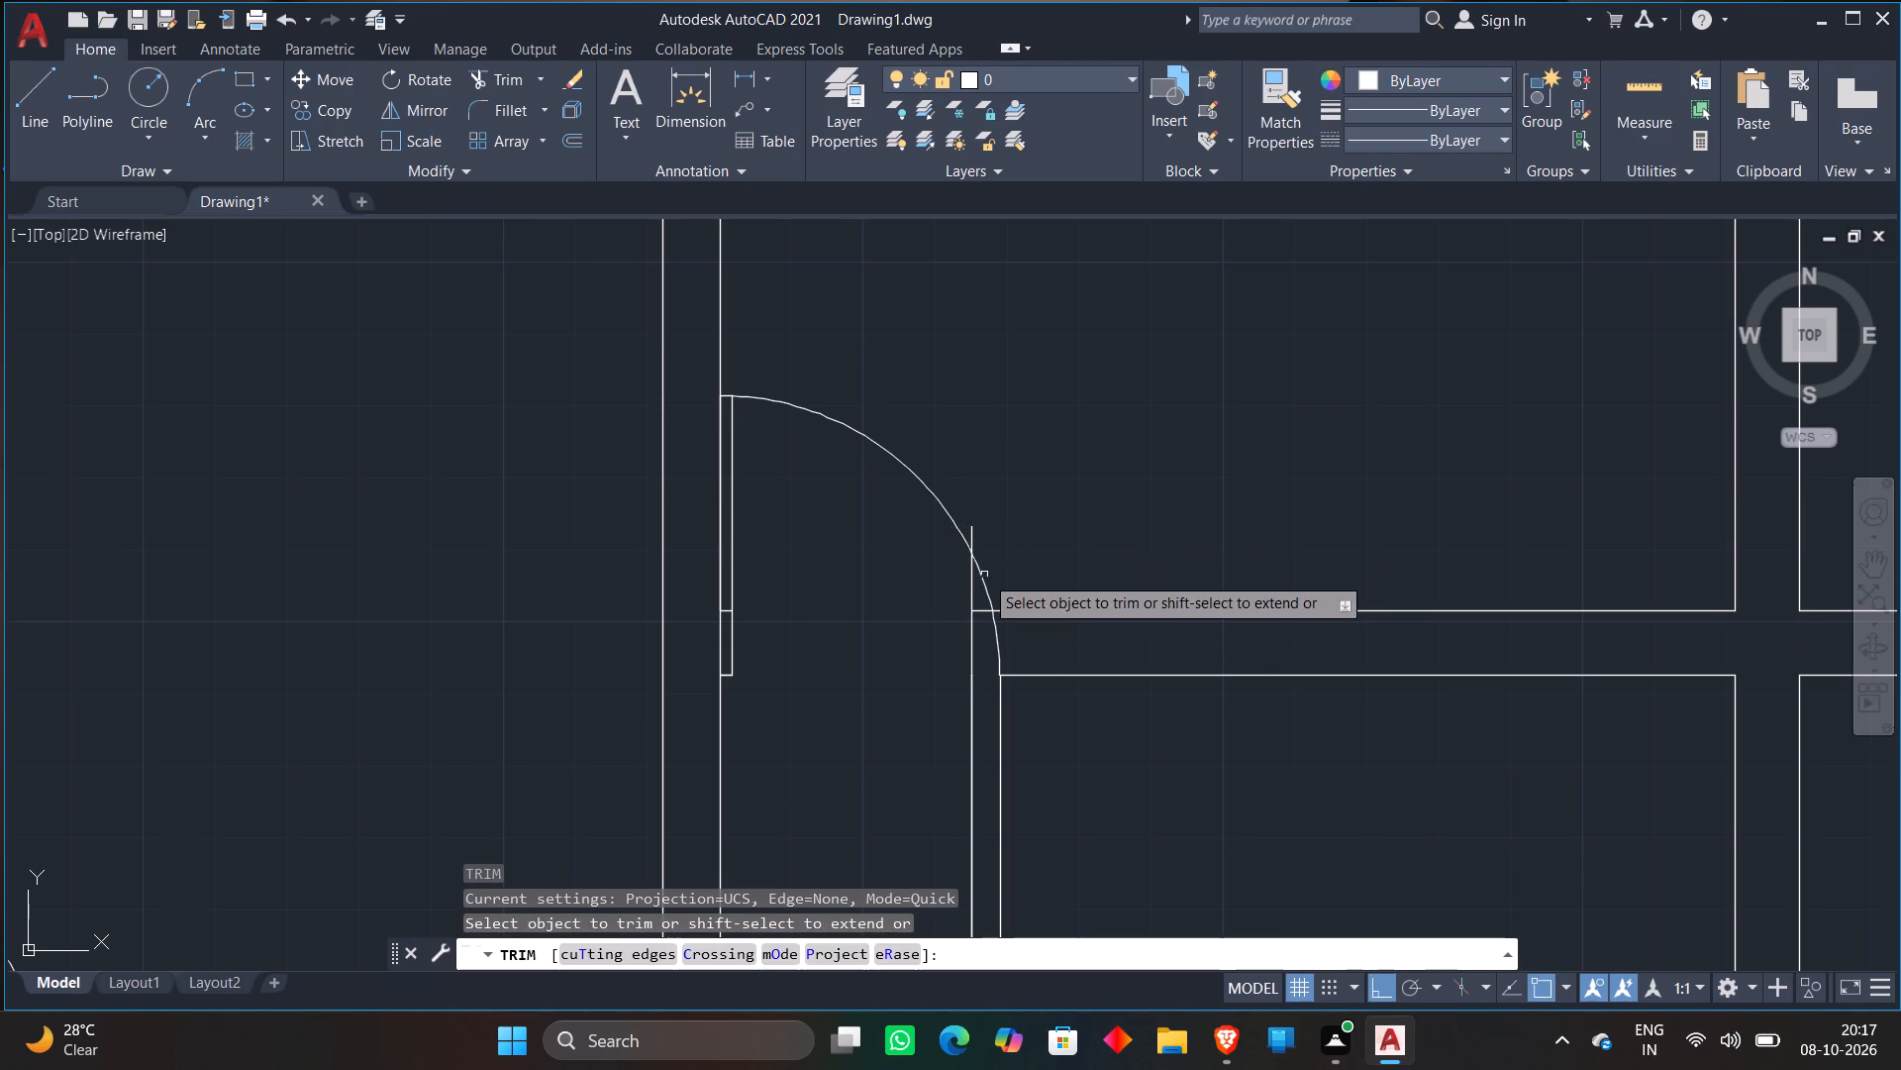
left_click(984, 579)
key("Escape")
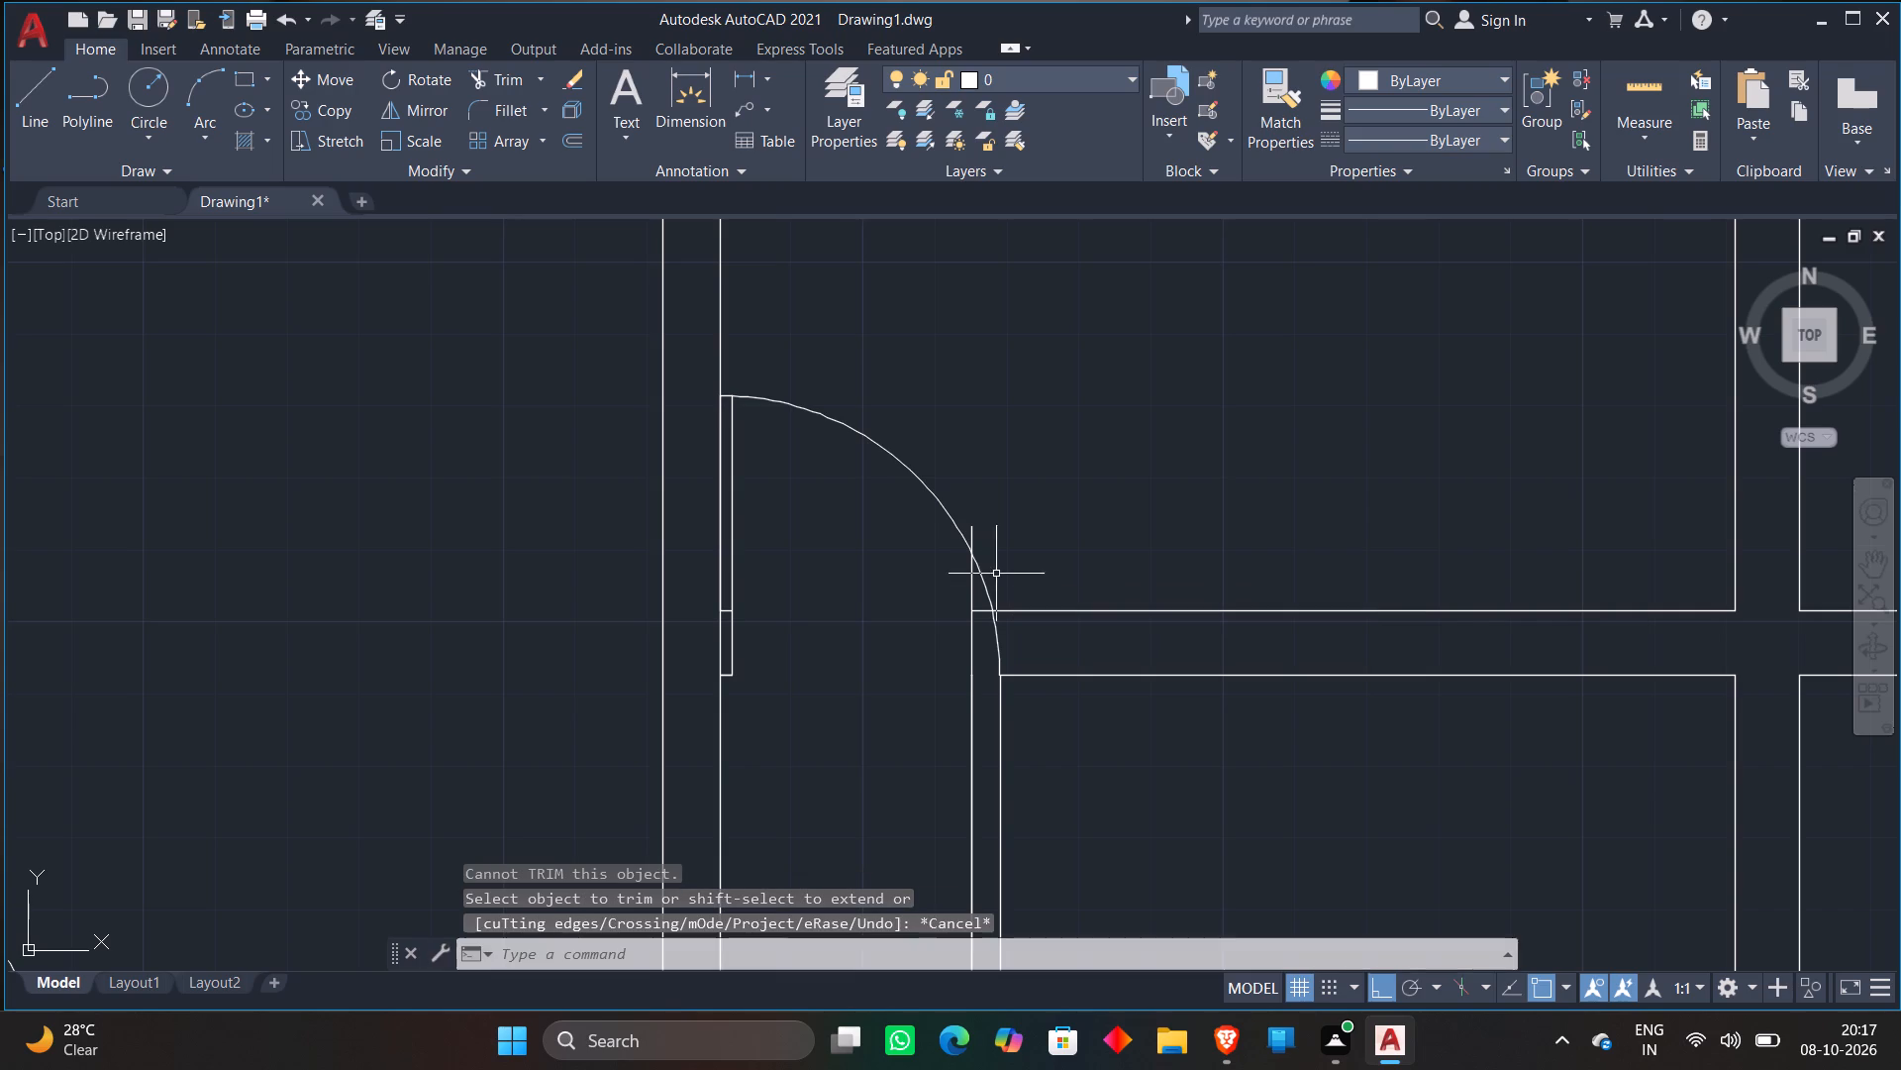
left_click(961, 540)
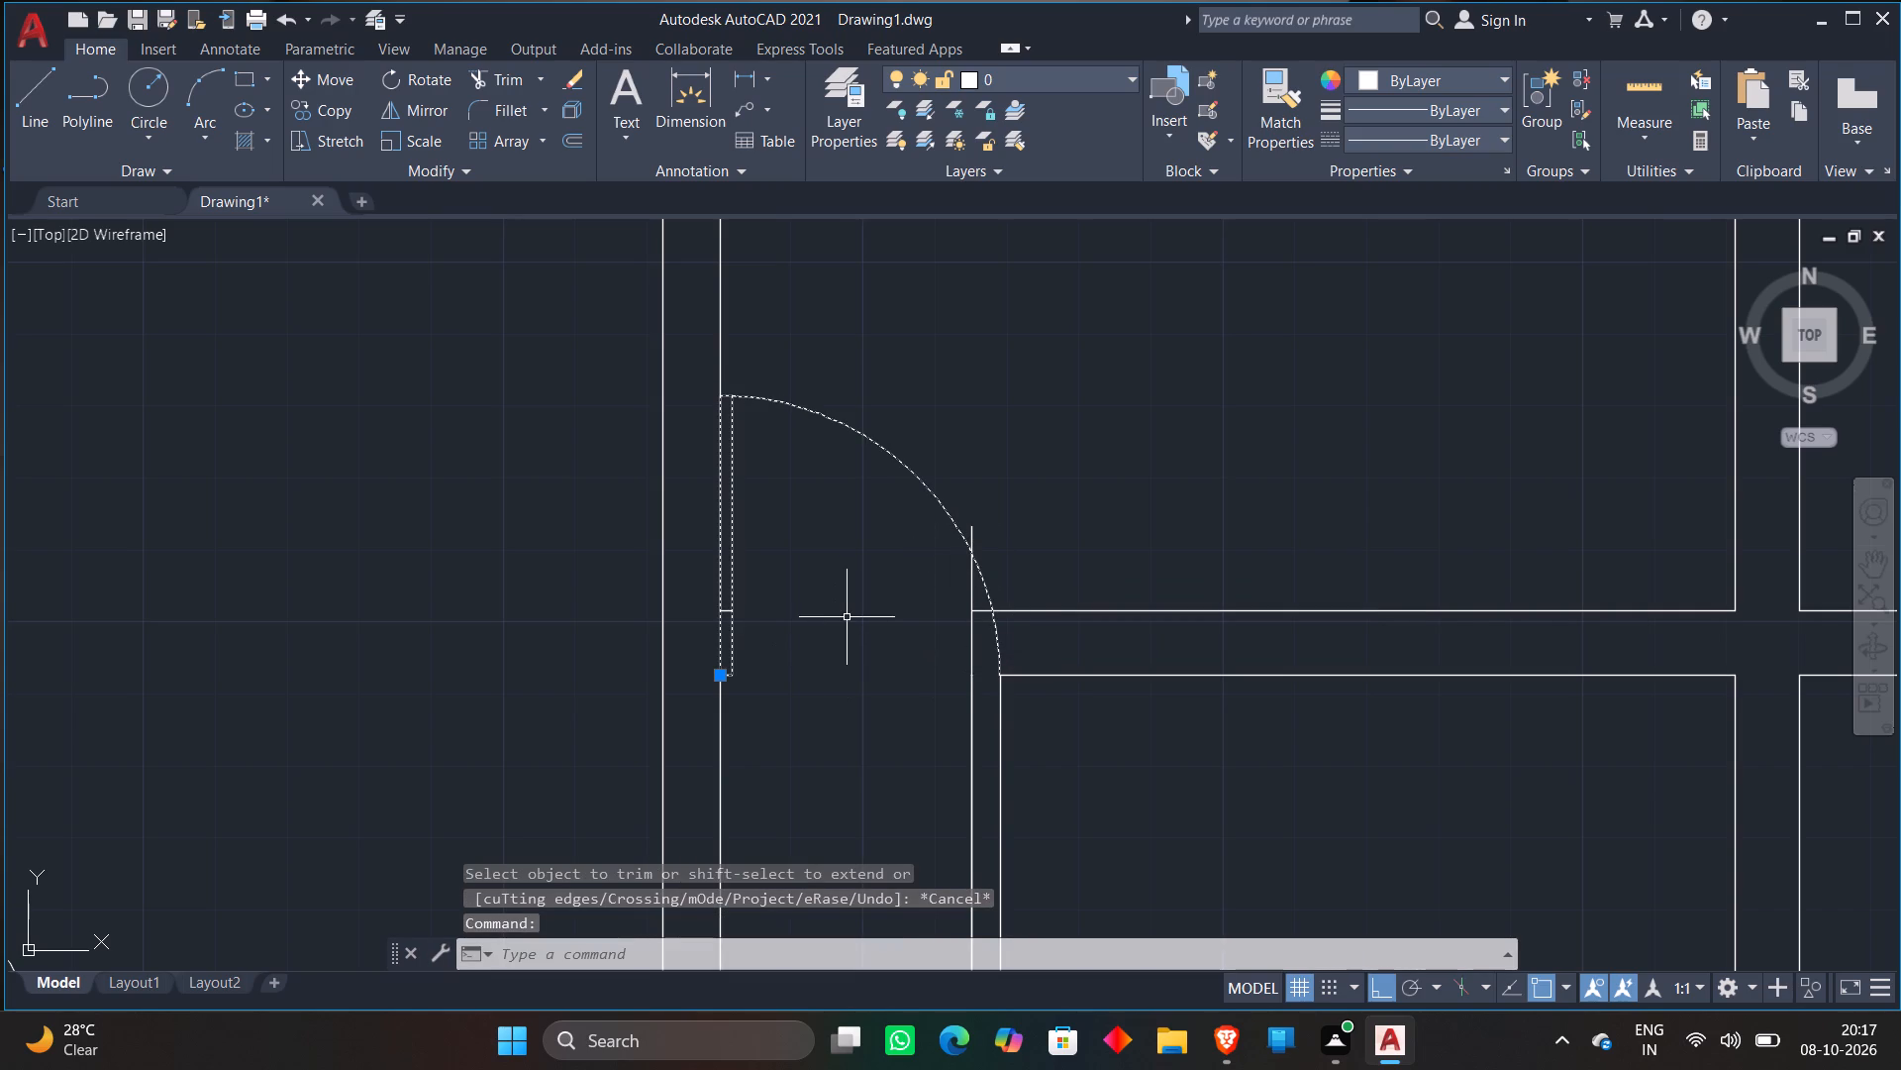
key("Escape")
Trim away the parts of the vertical line projecting north of the northeast room's south wall.
type("TR")
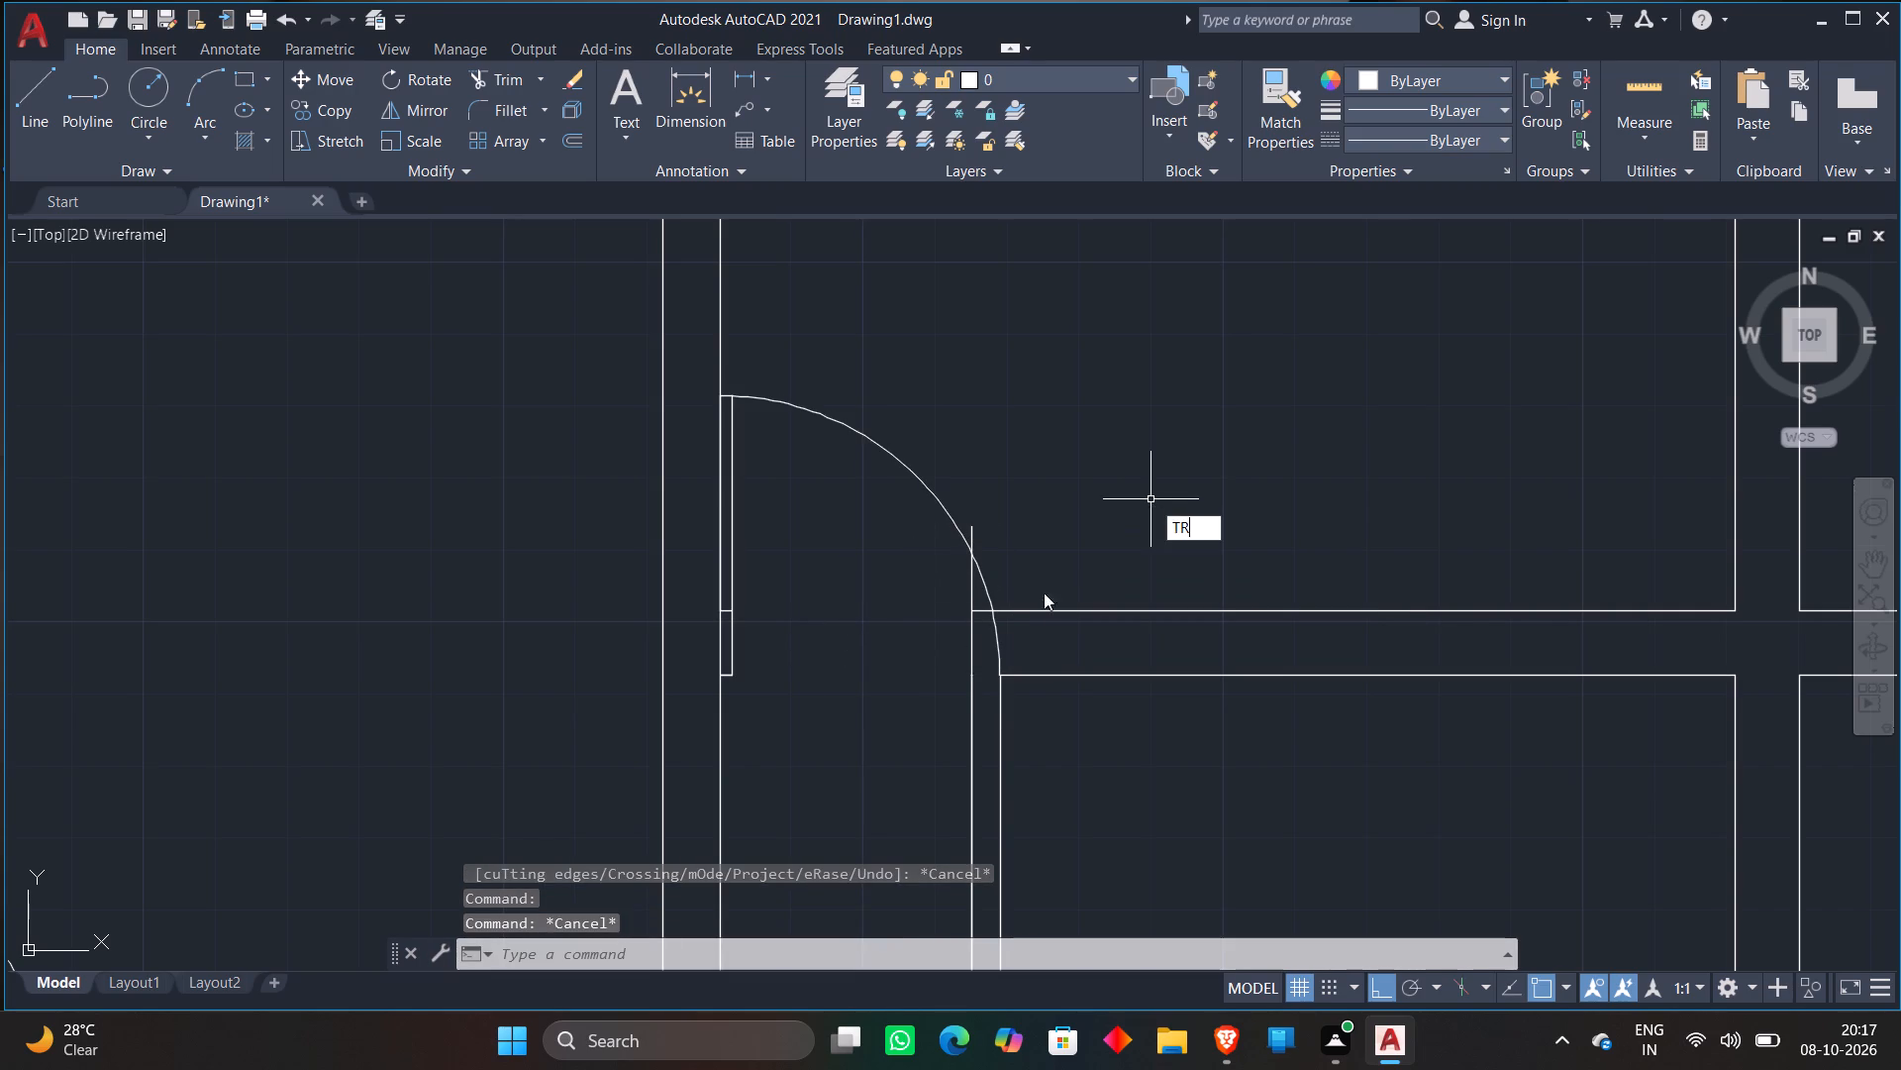
key("space")
left_click(969, 589)
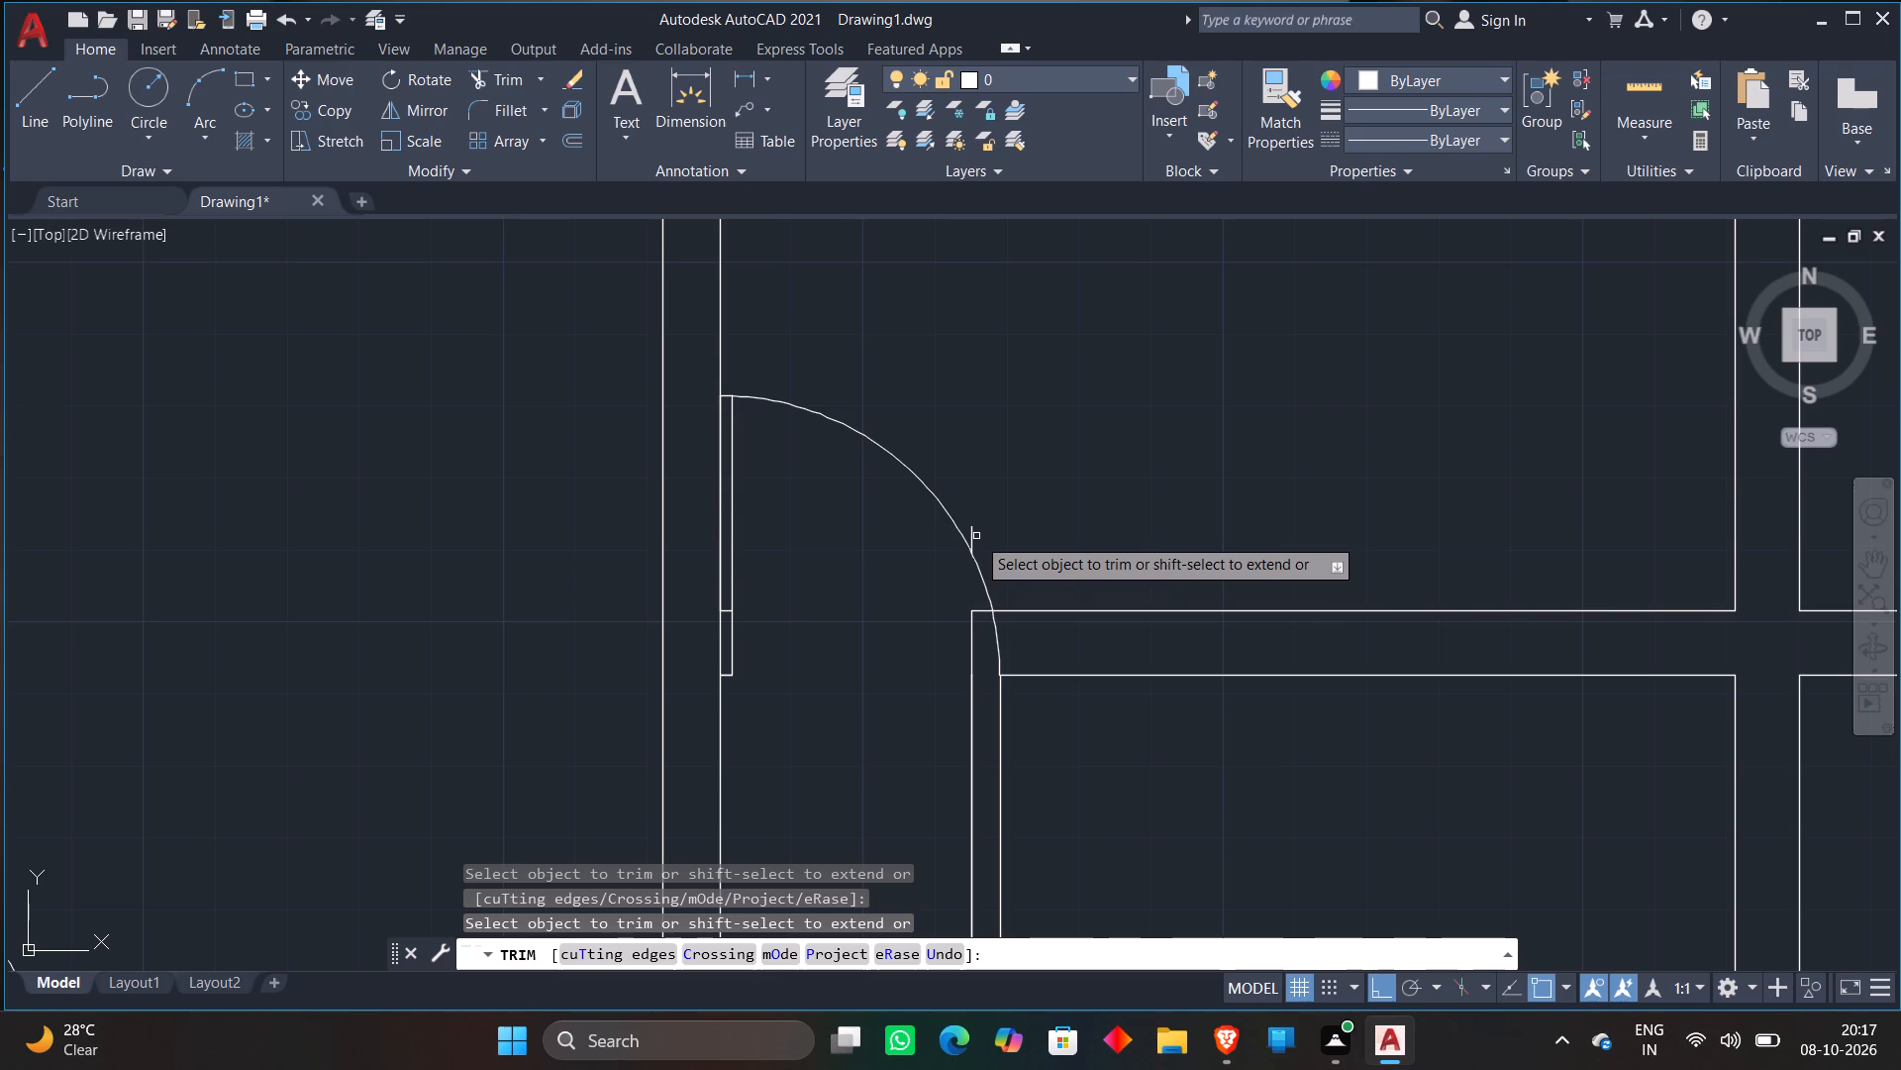
left_click(971, 528)
key("Escape")
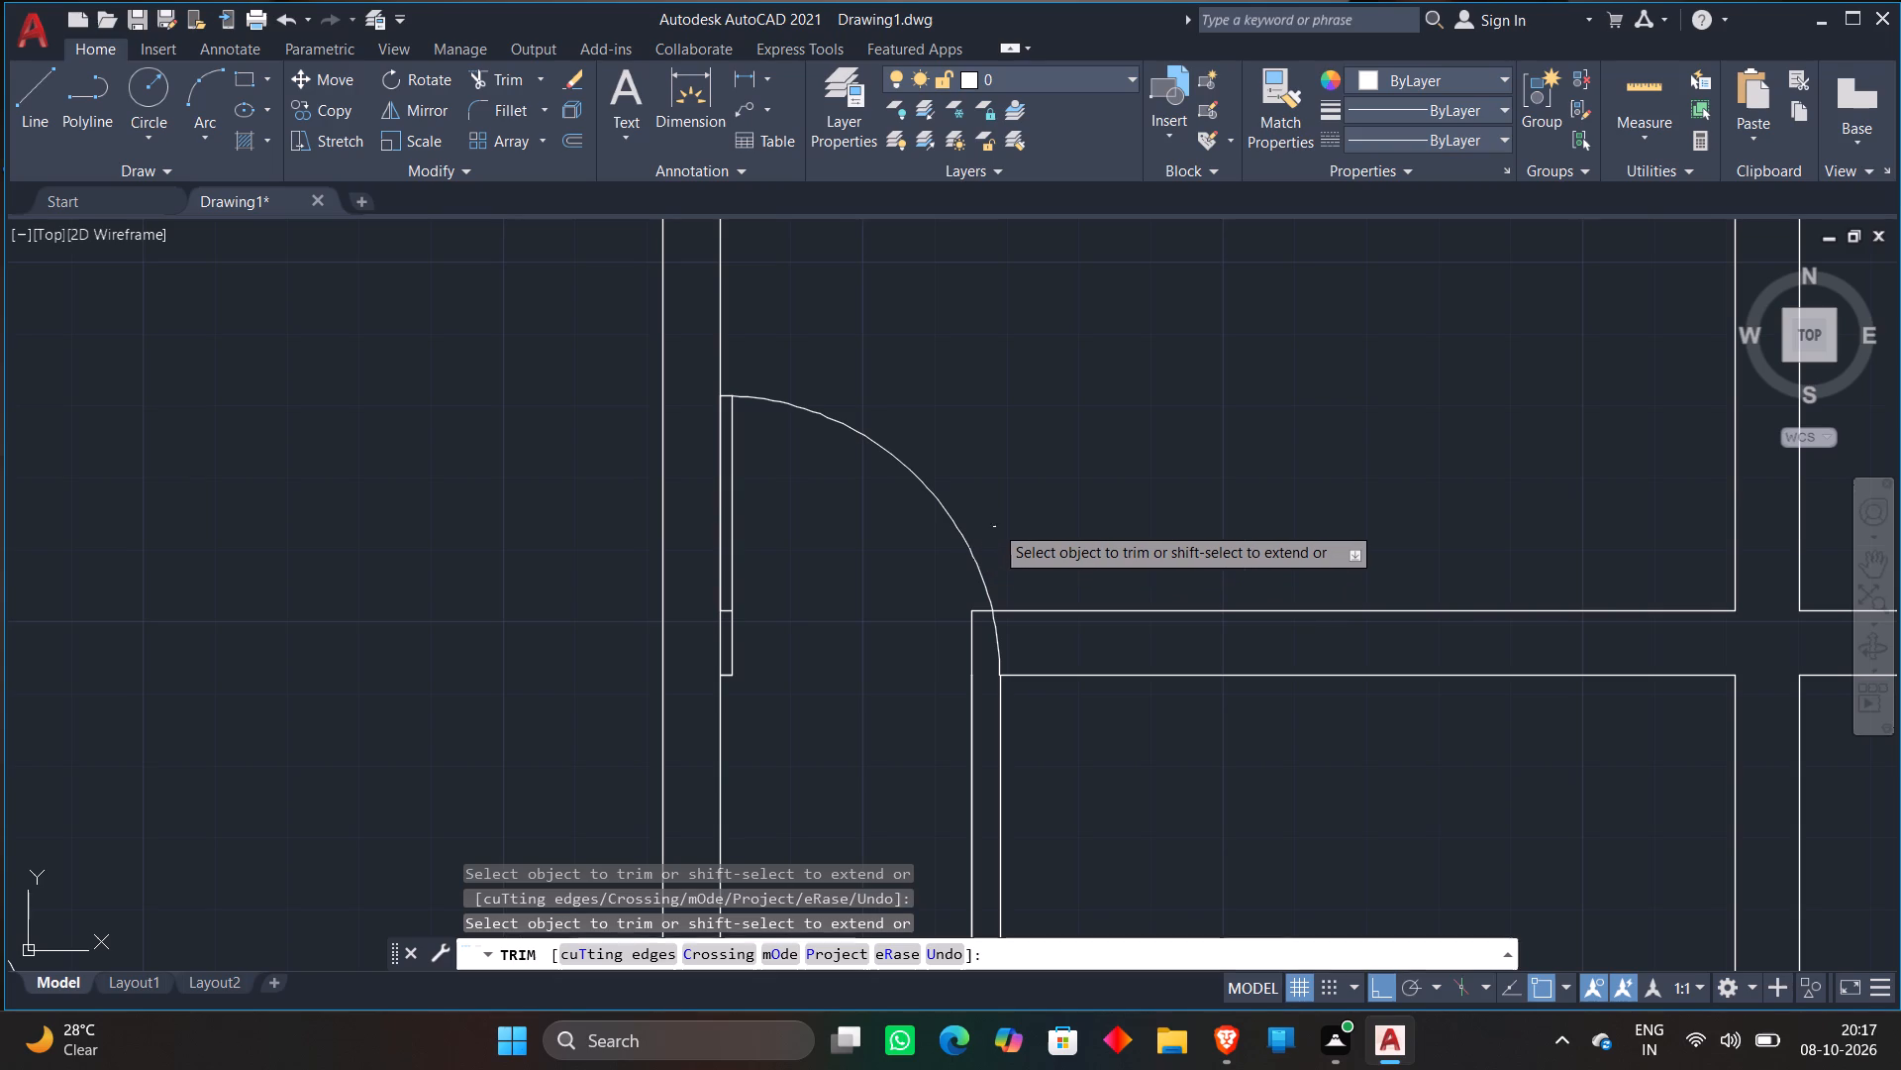
Copy the door block with the horizontal leaf and southwest-facing arc to the outer line of the northeast room's east partition, mirroring the northwest room's door.
scroll(994, 524, "down", 4)
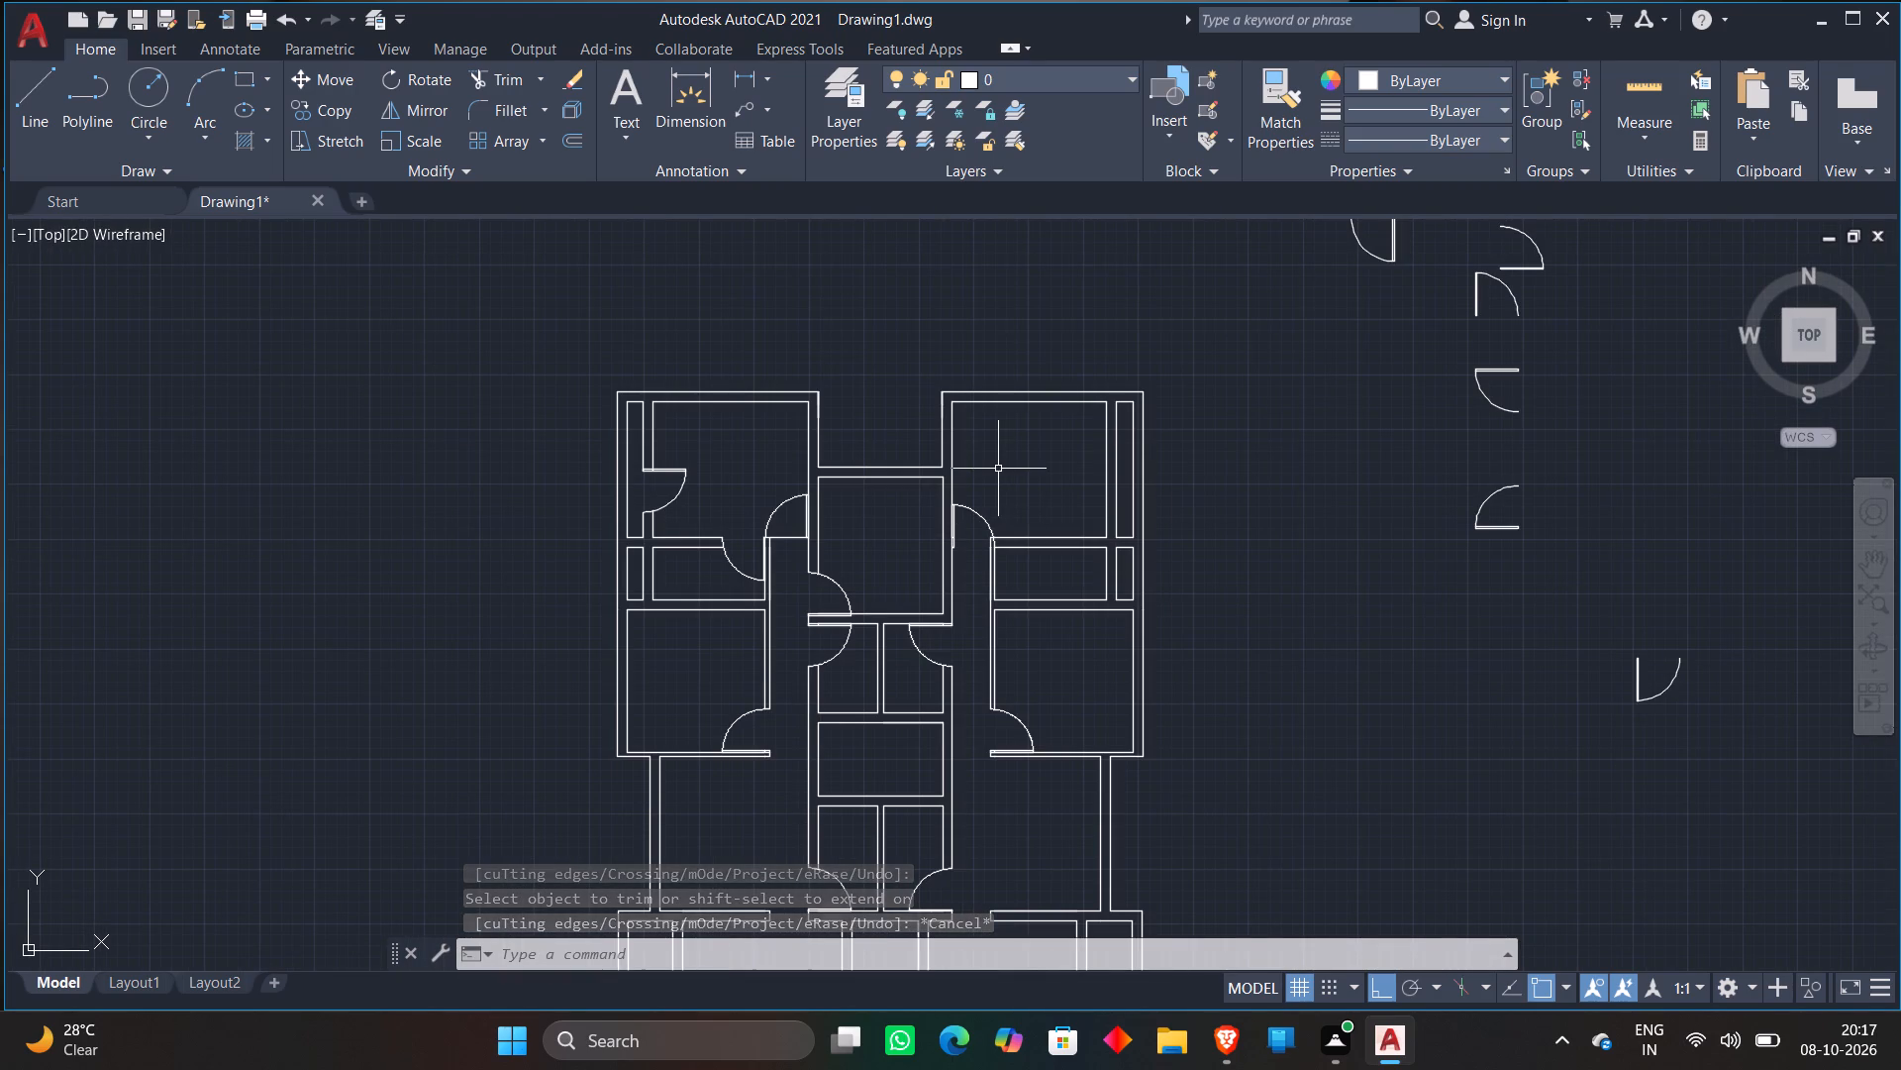
left_click(1503, 372)
right_click(1433, 422)
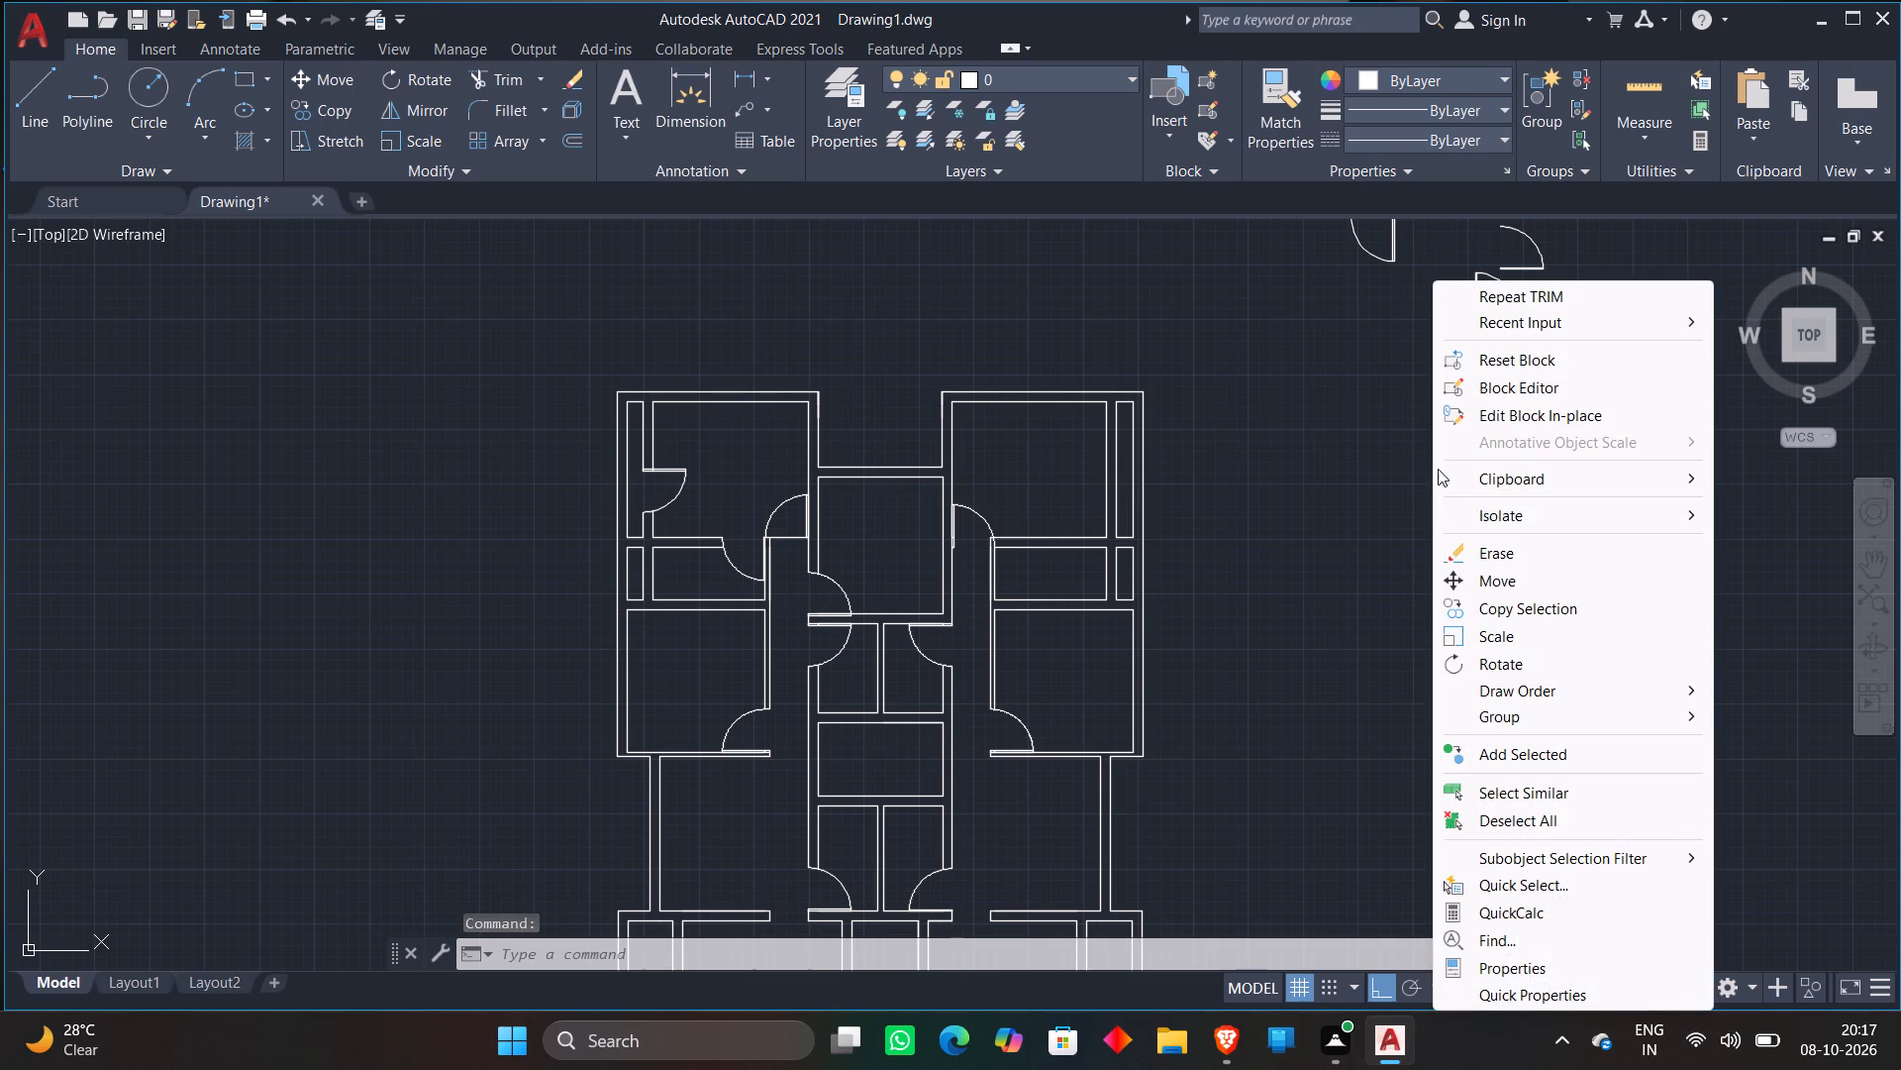
left_click(1456, 605)
left_click(1518, 365)
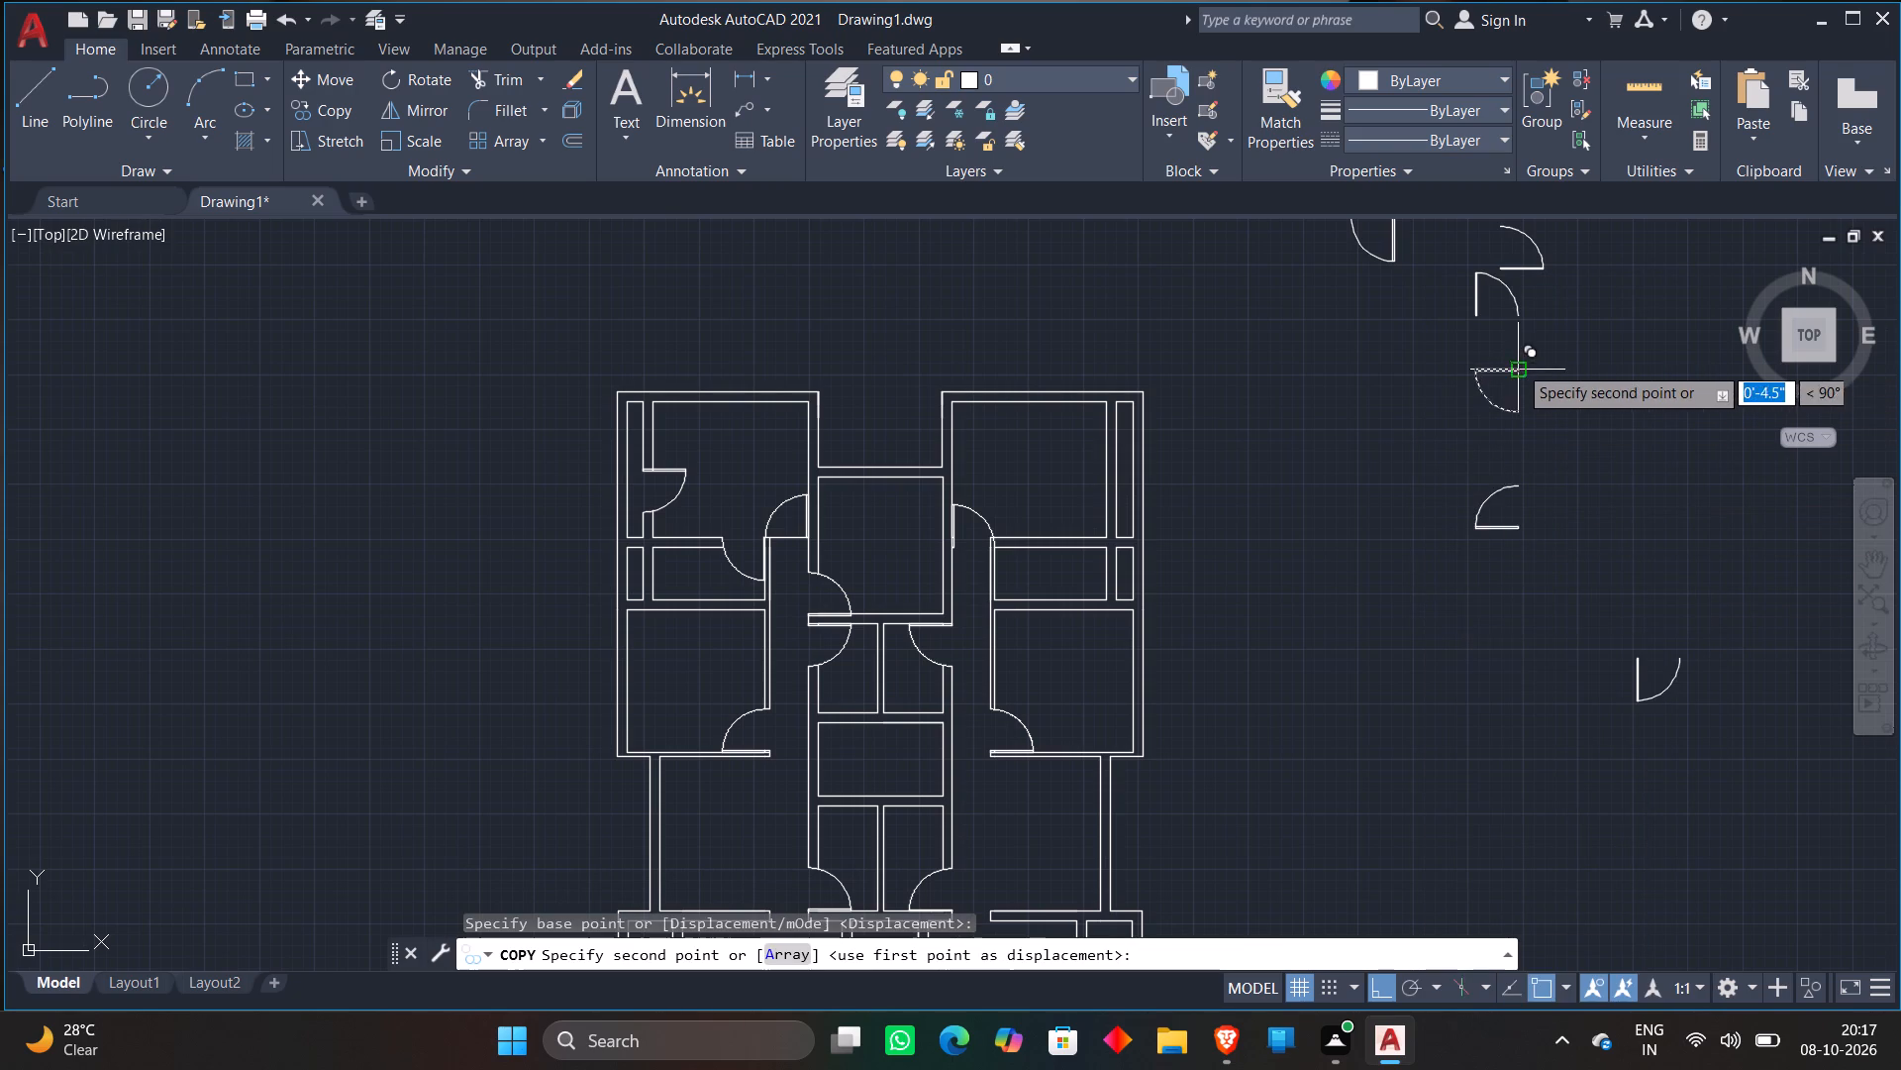
key("F8")
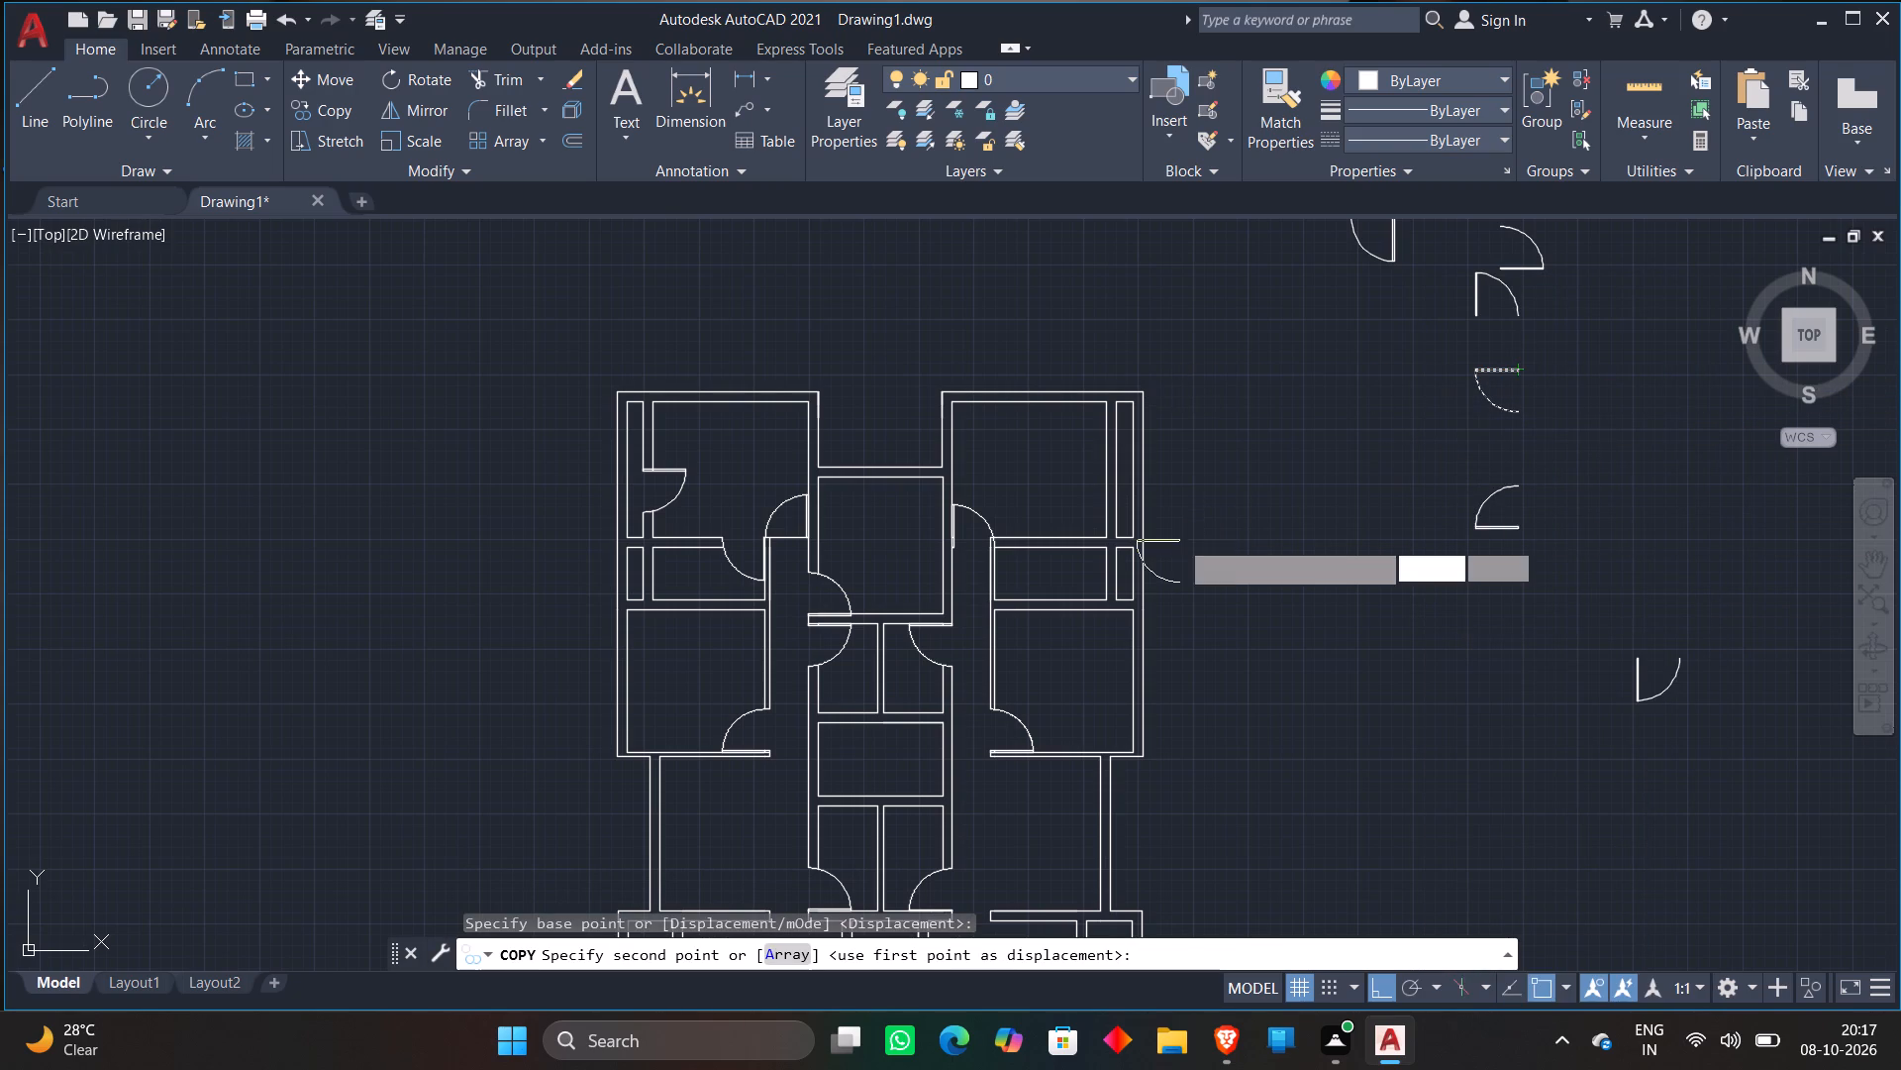
scroll(1100, 454, "up", 2)
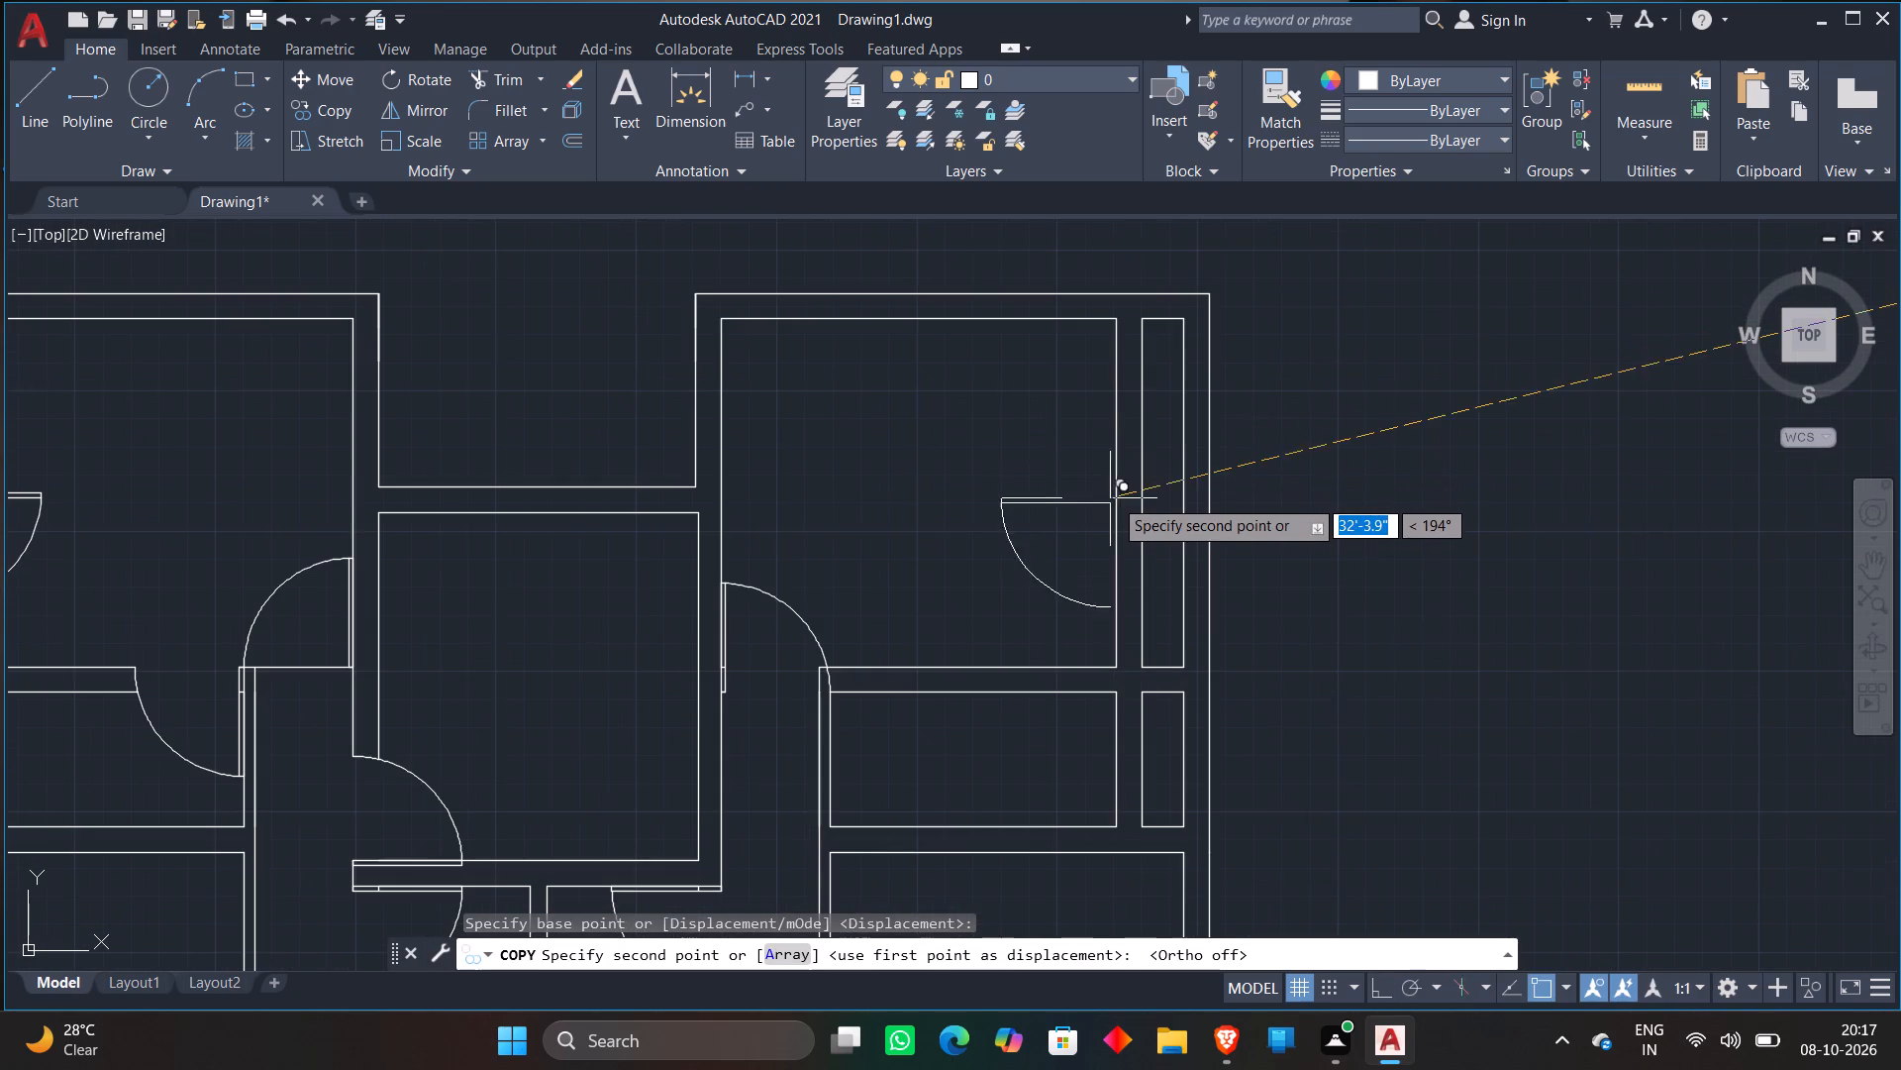
scroll(1139, 482, "up", 3)
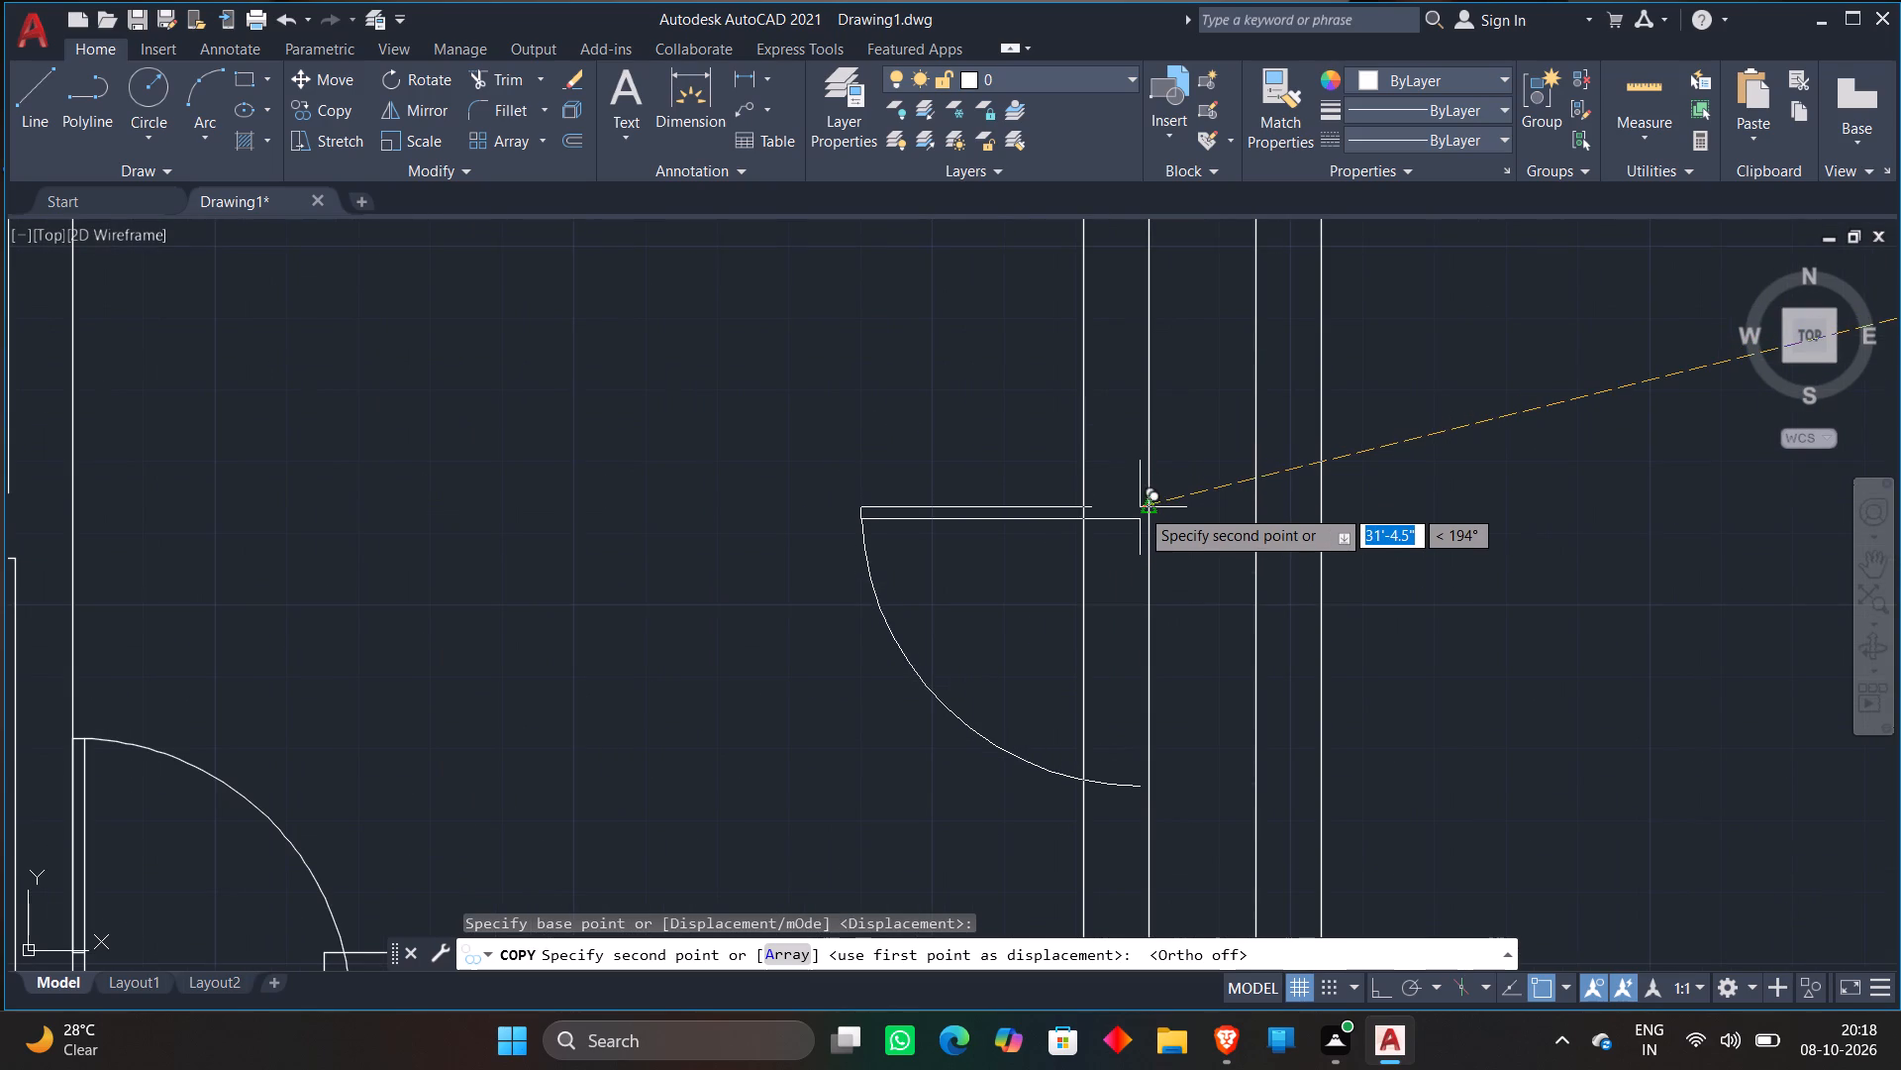
left_click(1145, 507)
key("Escape")
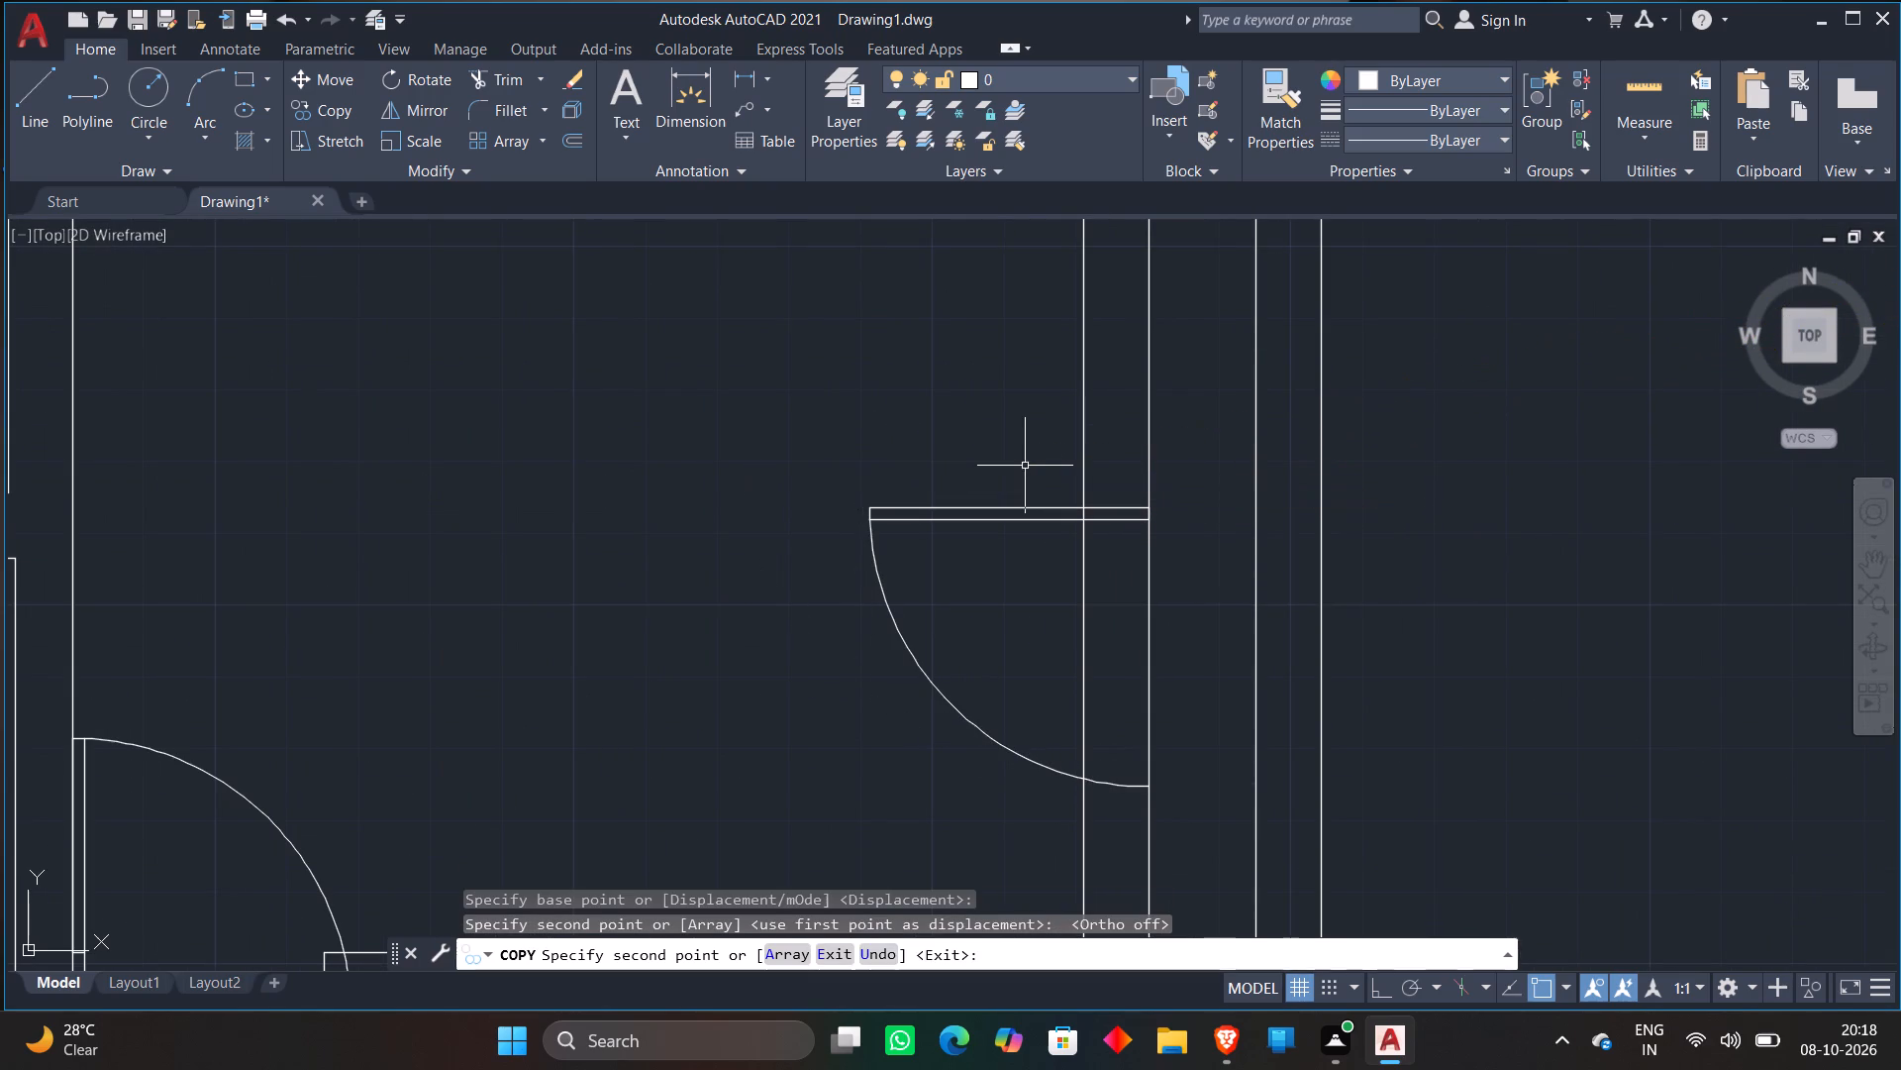
Trim both lines of the northeast room's east partition between the new door's leaf and arc.
type("TR")
key("space")
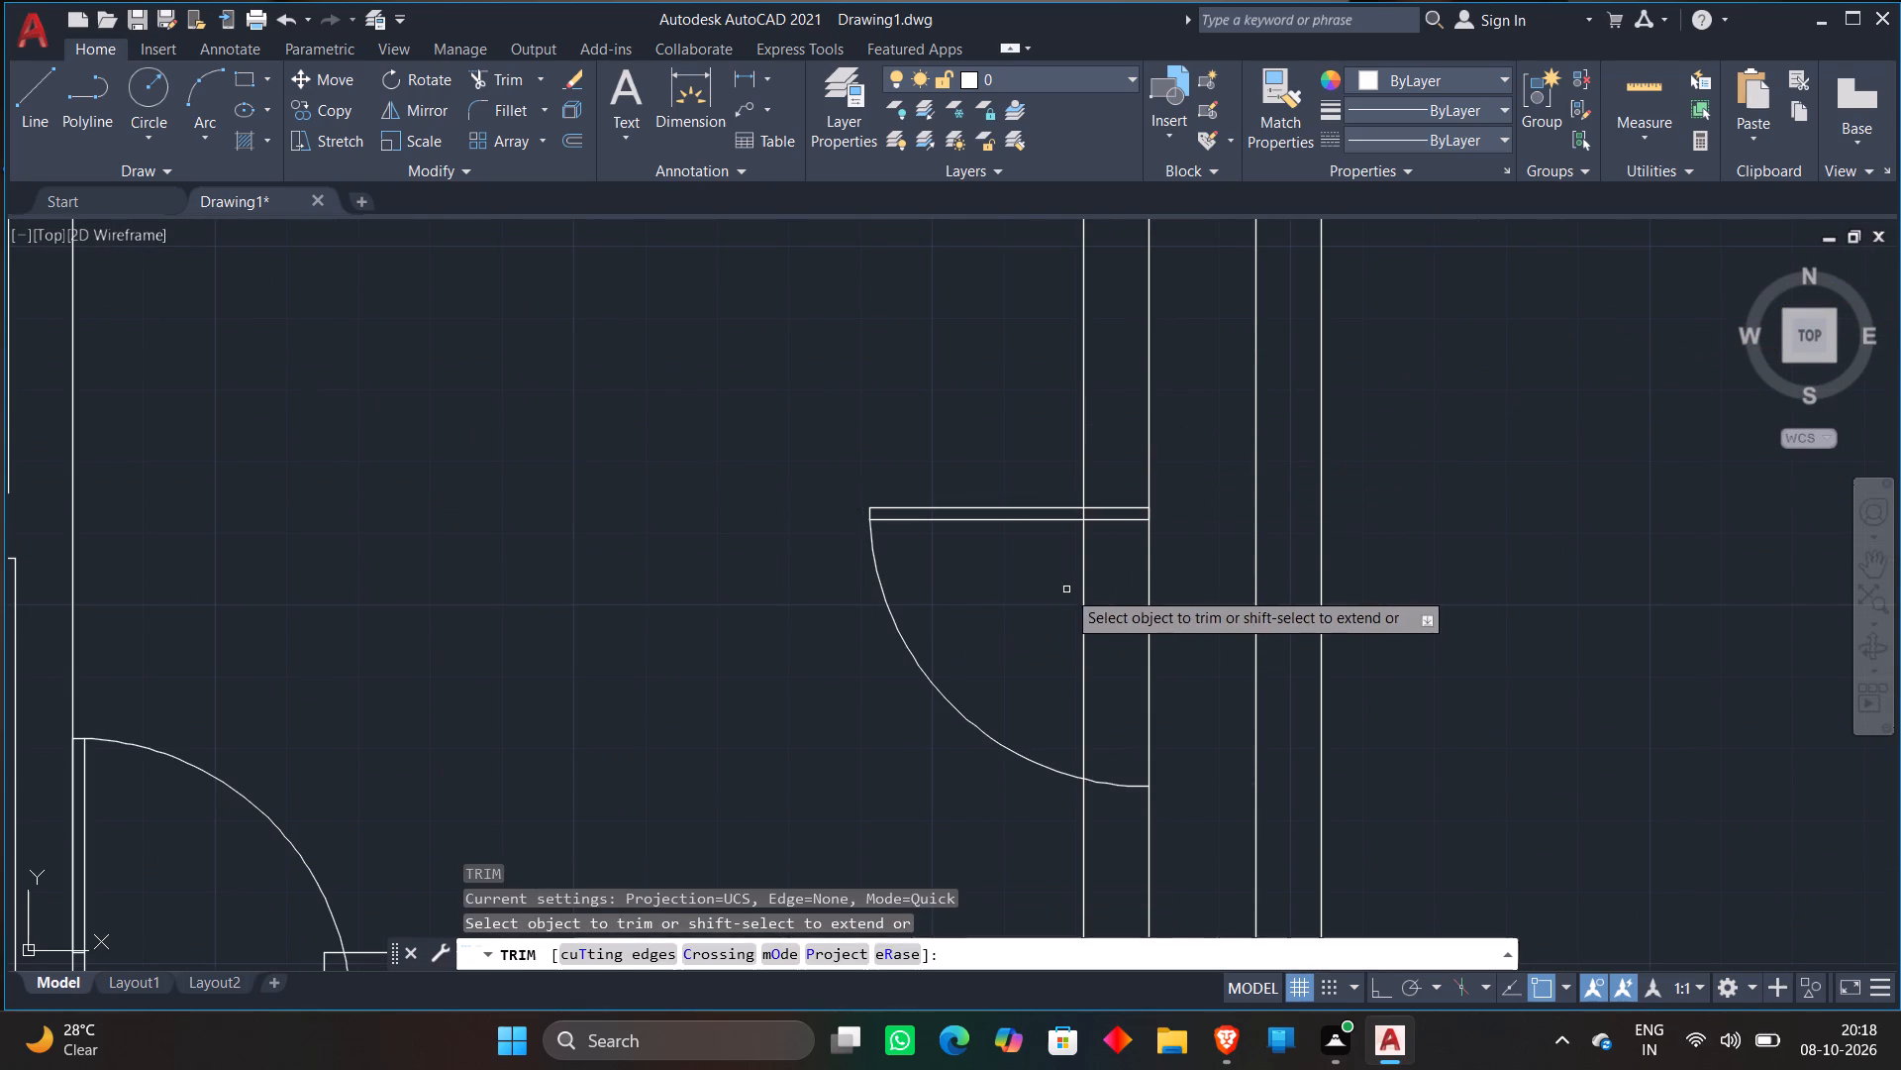
left_click(1065, 595)
left_click(1185, 603)
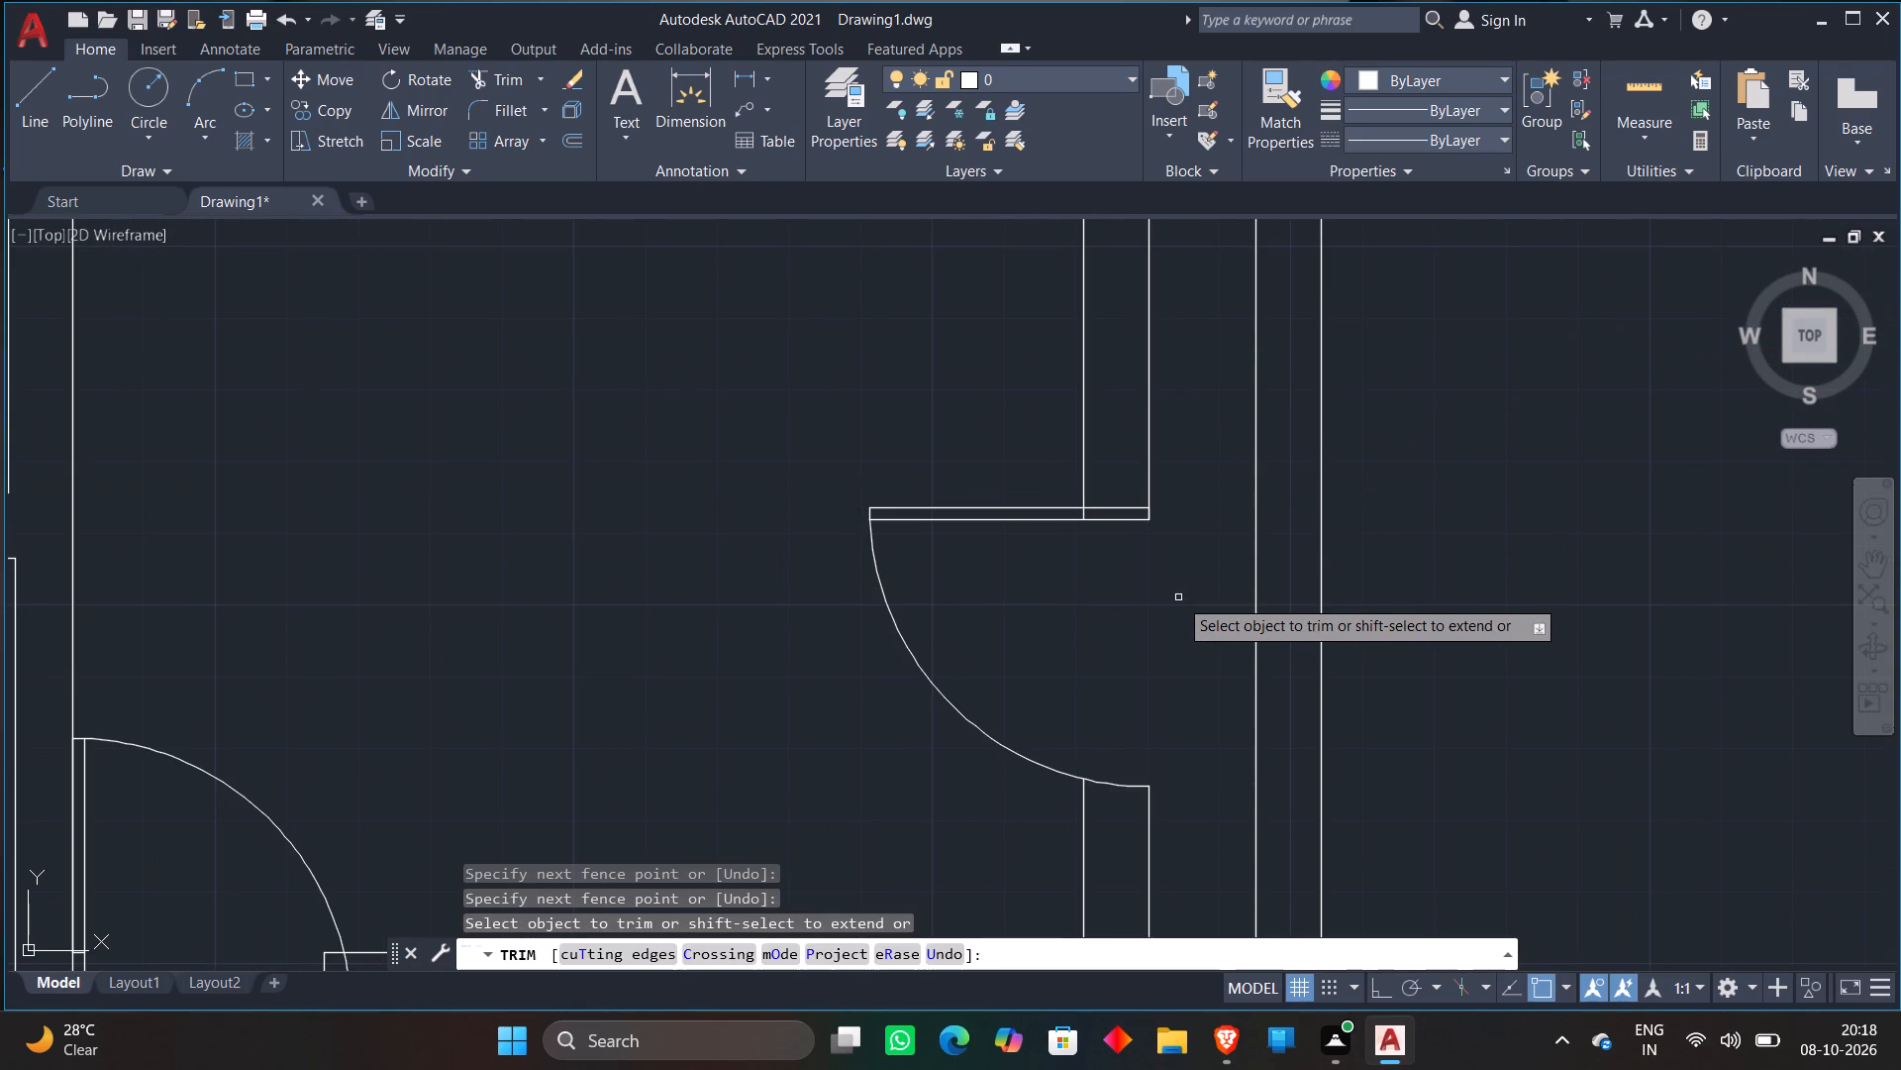
key("Escape")
scroll(1197, 567, "down", 3)
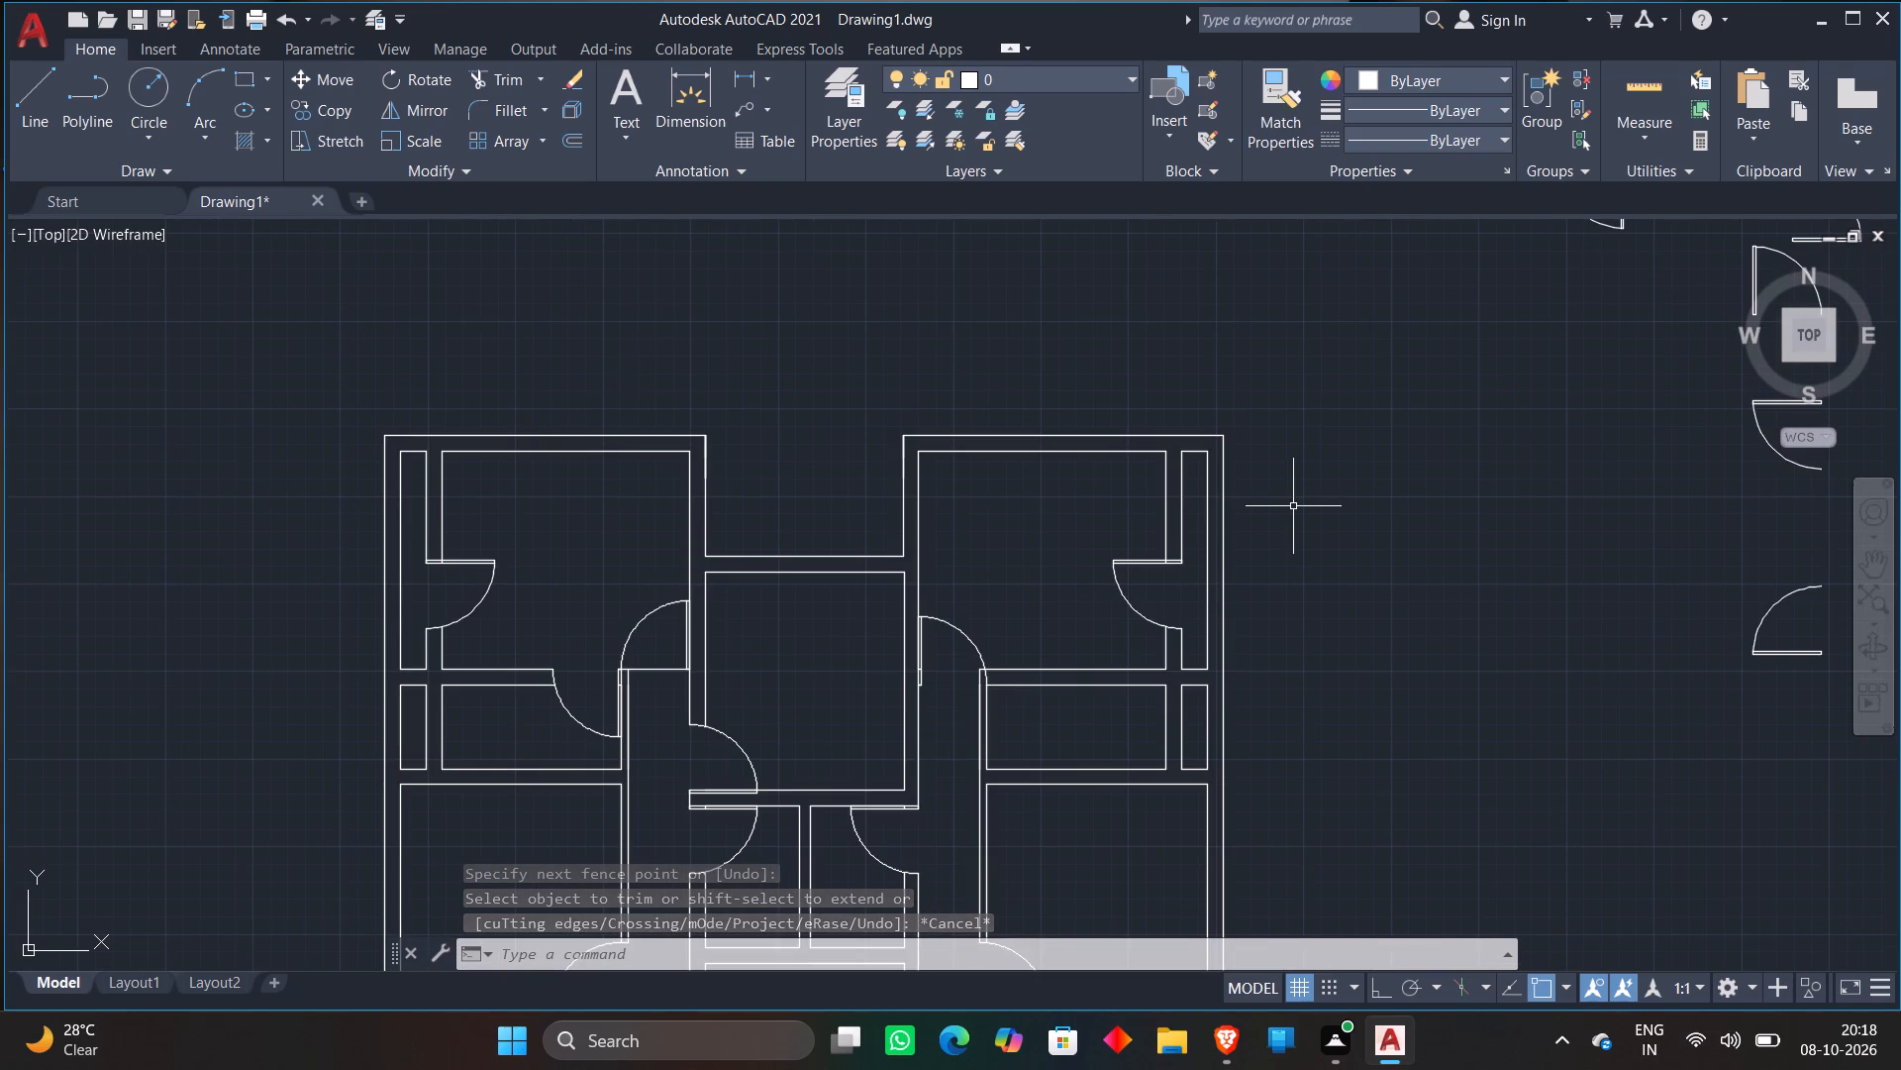
Copy the door block with vertical leaf and southeast-facing arc to the north line of the northeast room's south wall, near its west end, with object snap off.
scroll(1293, 506, "down", 1)
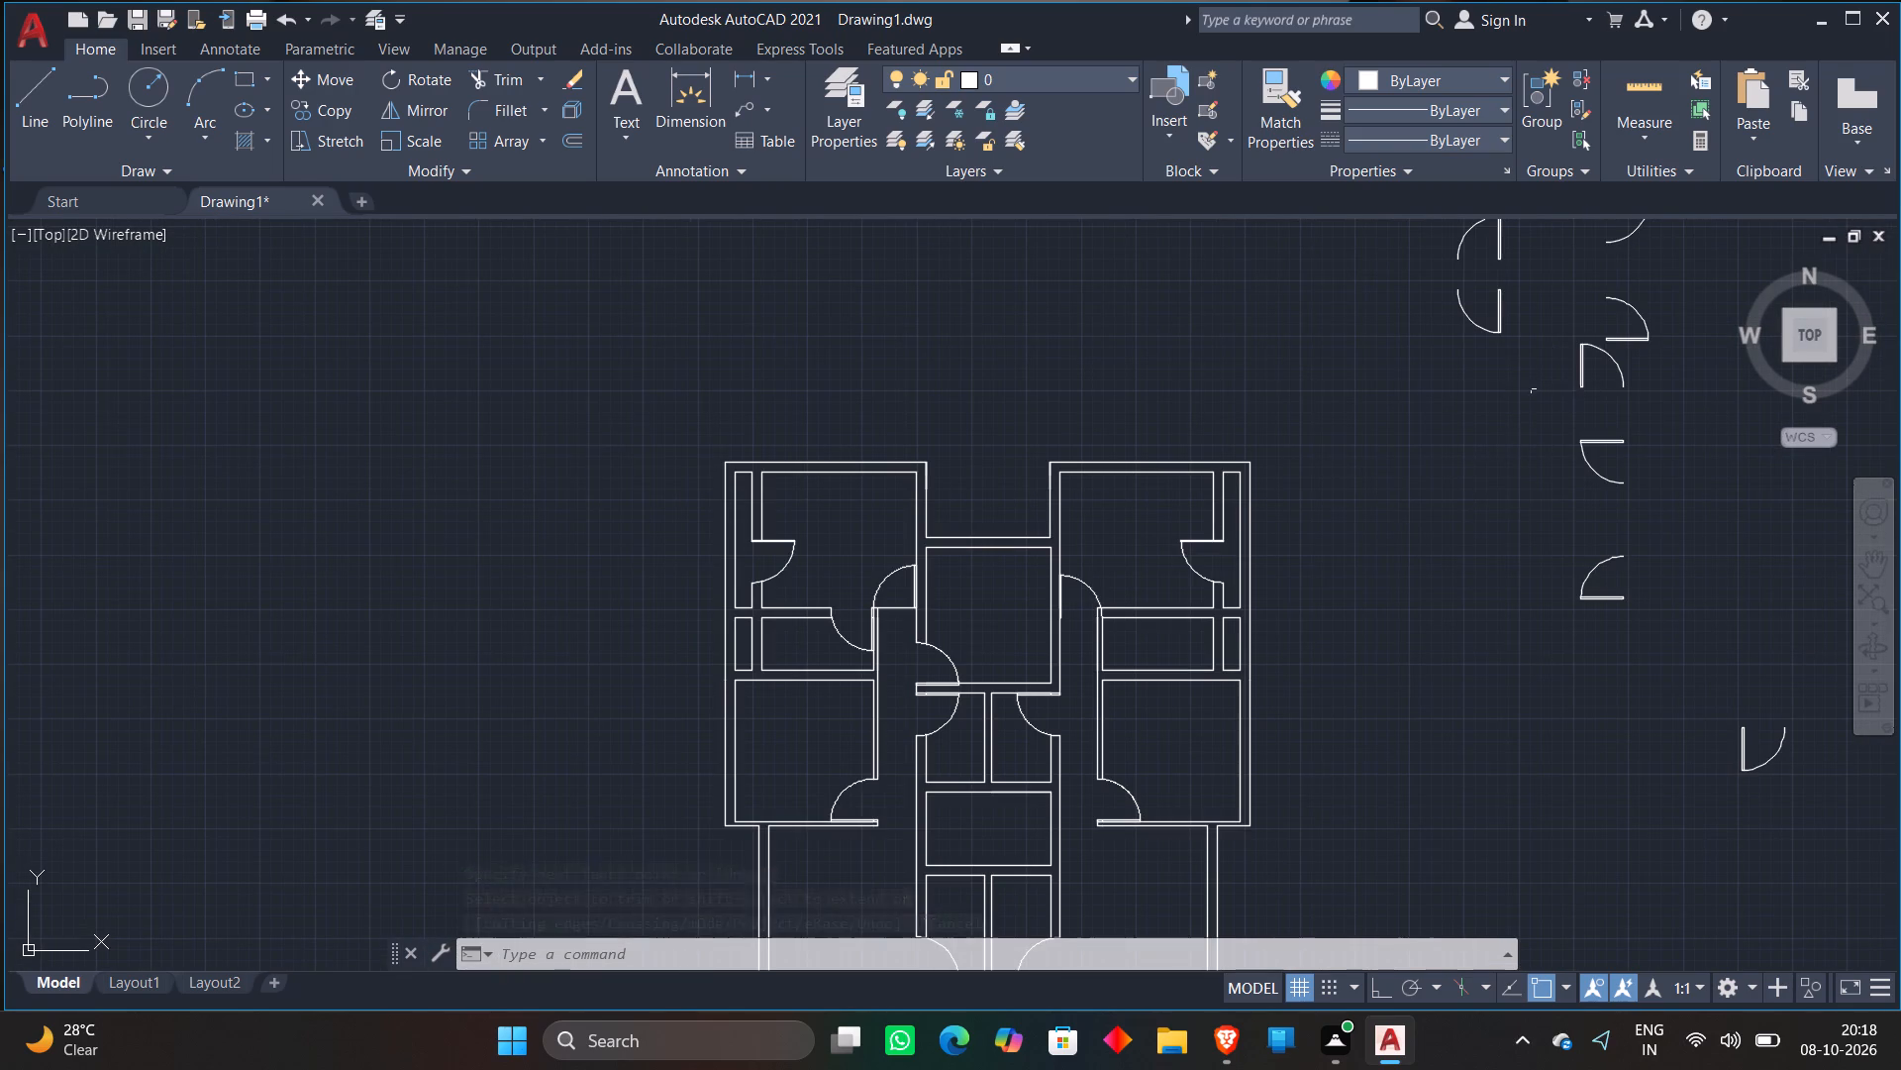
left_click(1740, 738)
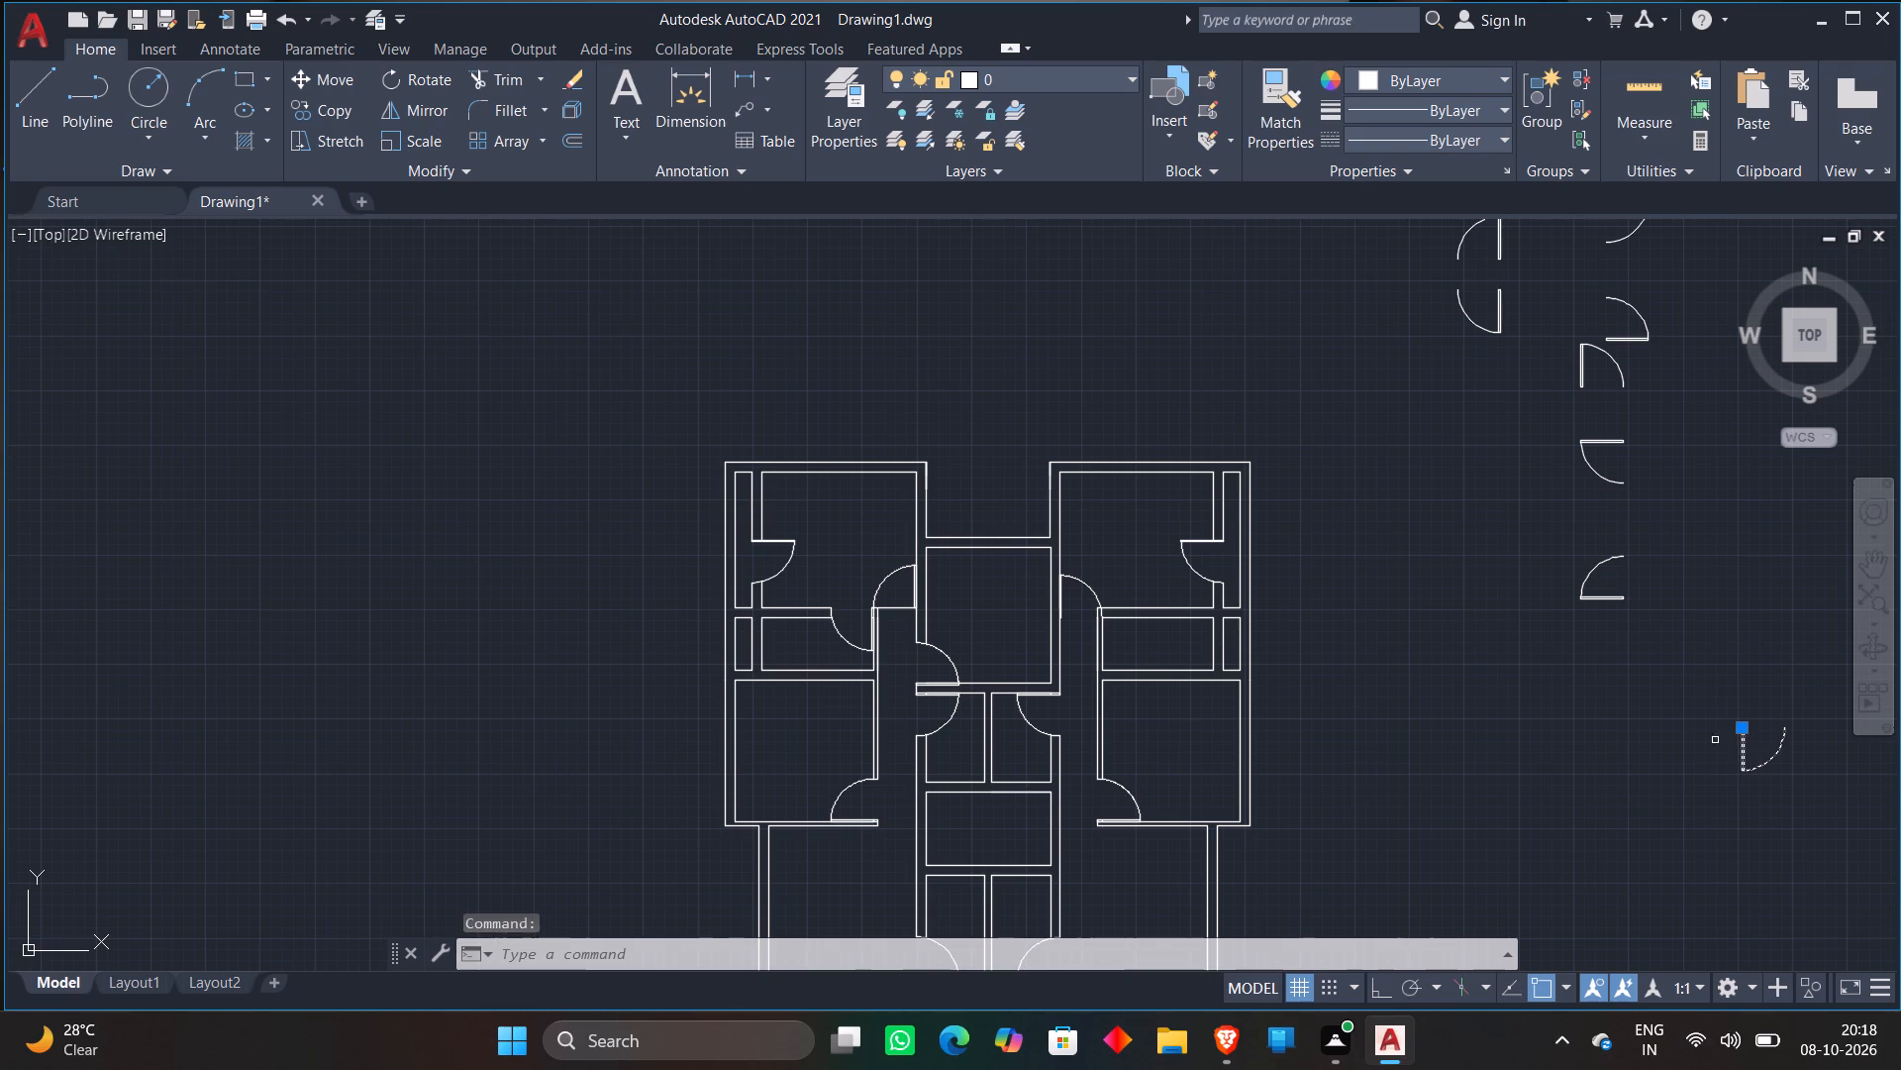
right_click(1566, 753)
left_click(1580, 354)
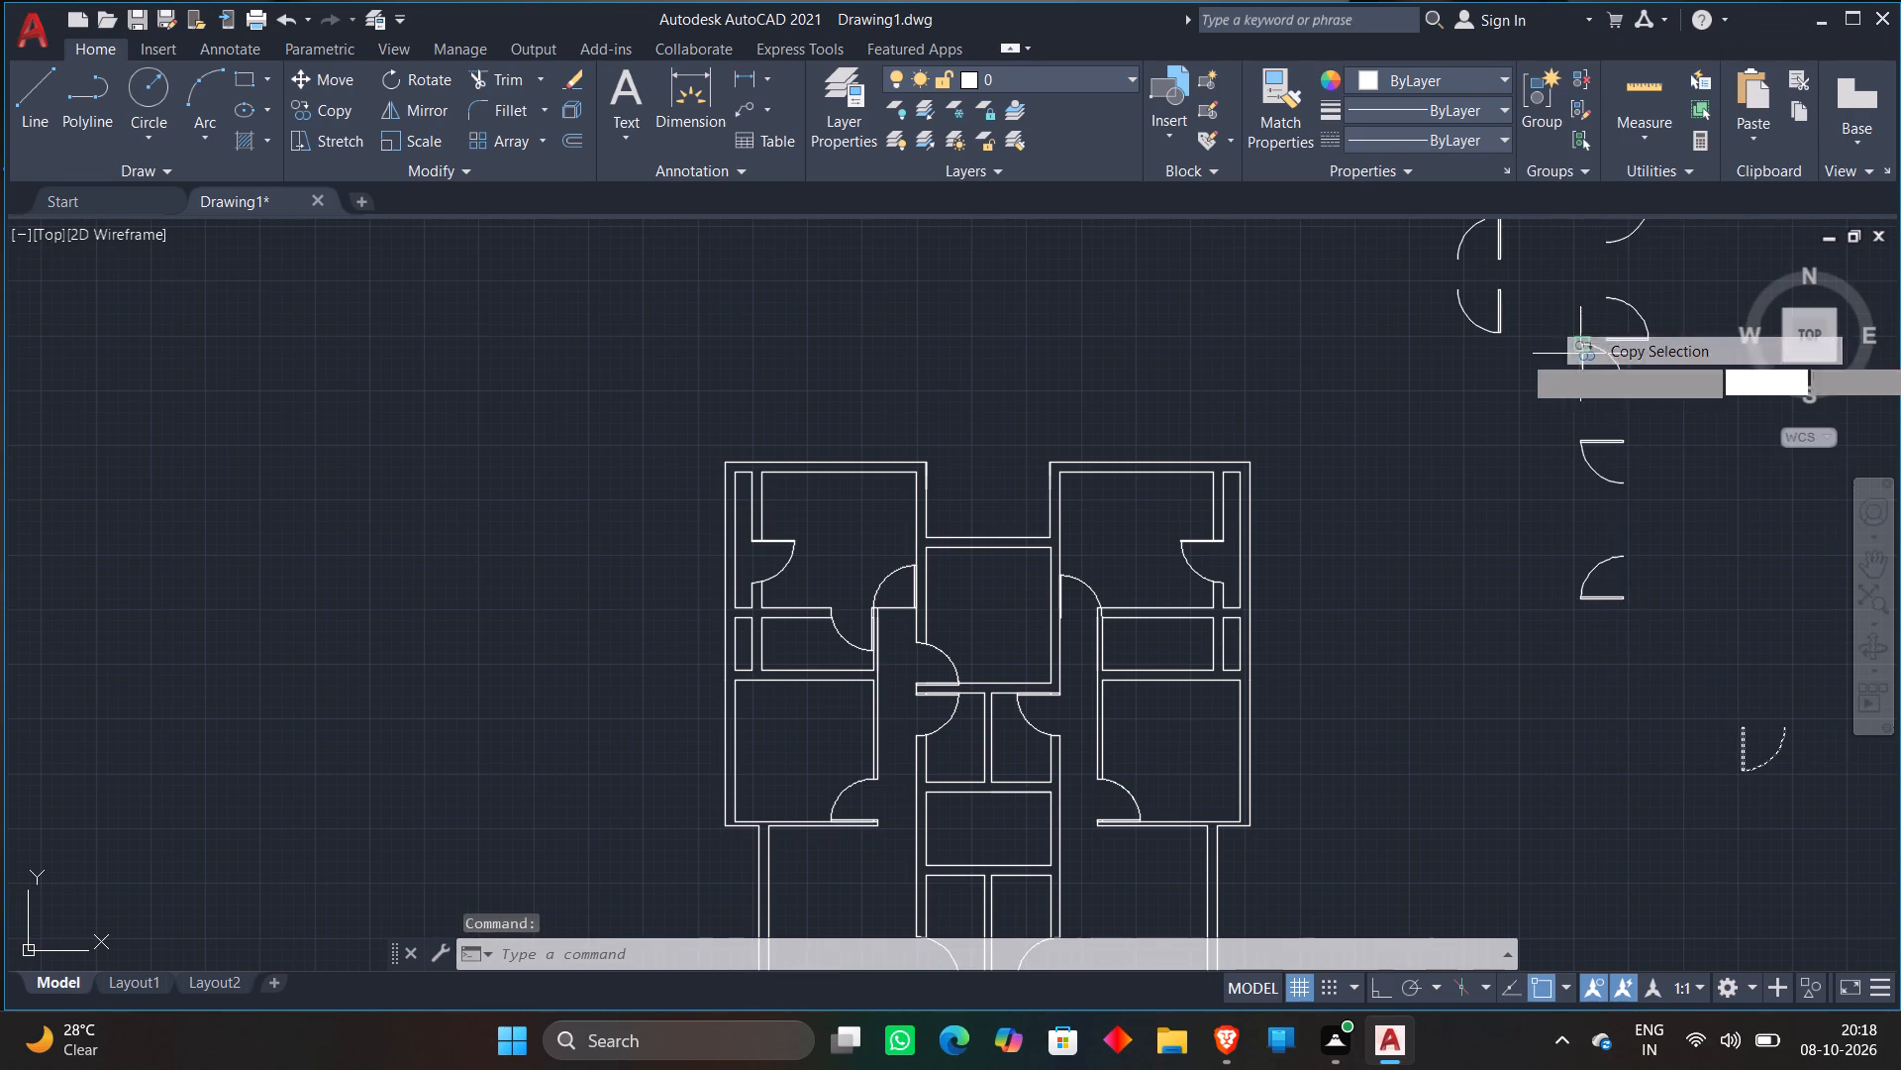
scroll(1694, 677, "up", 2)
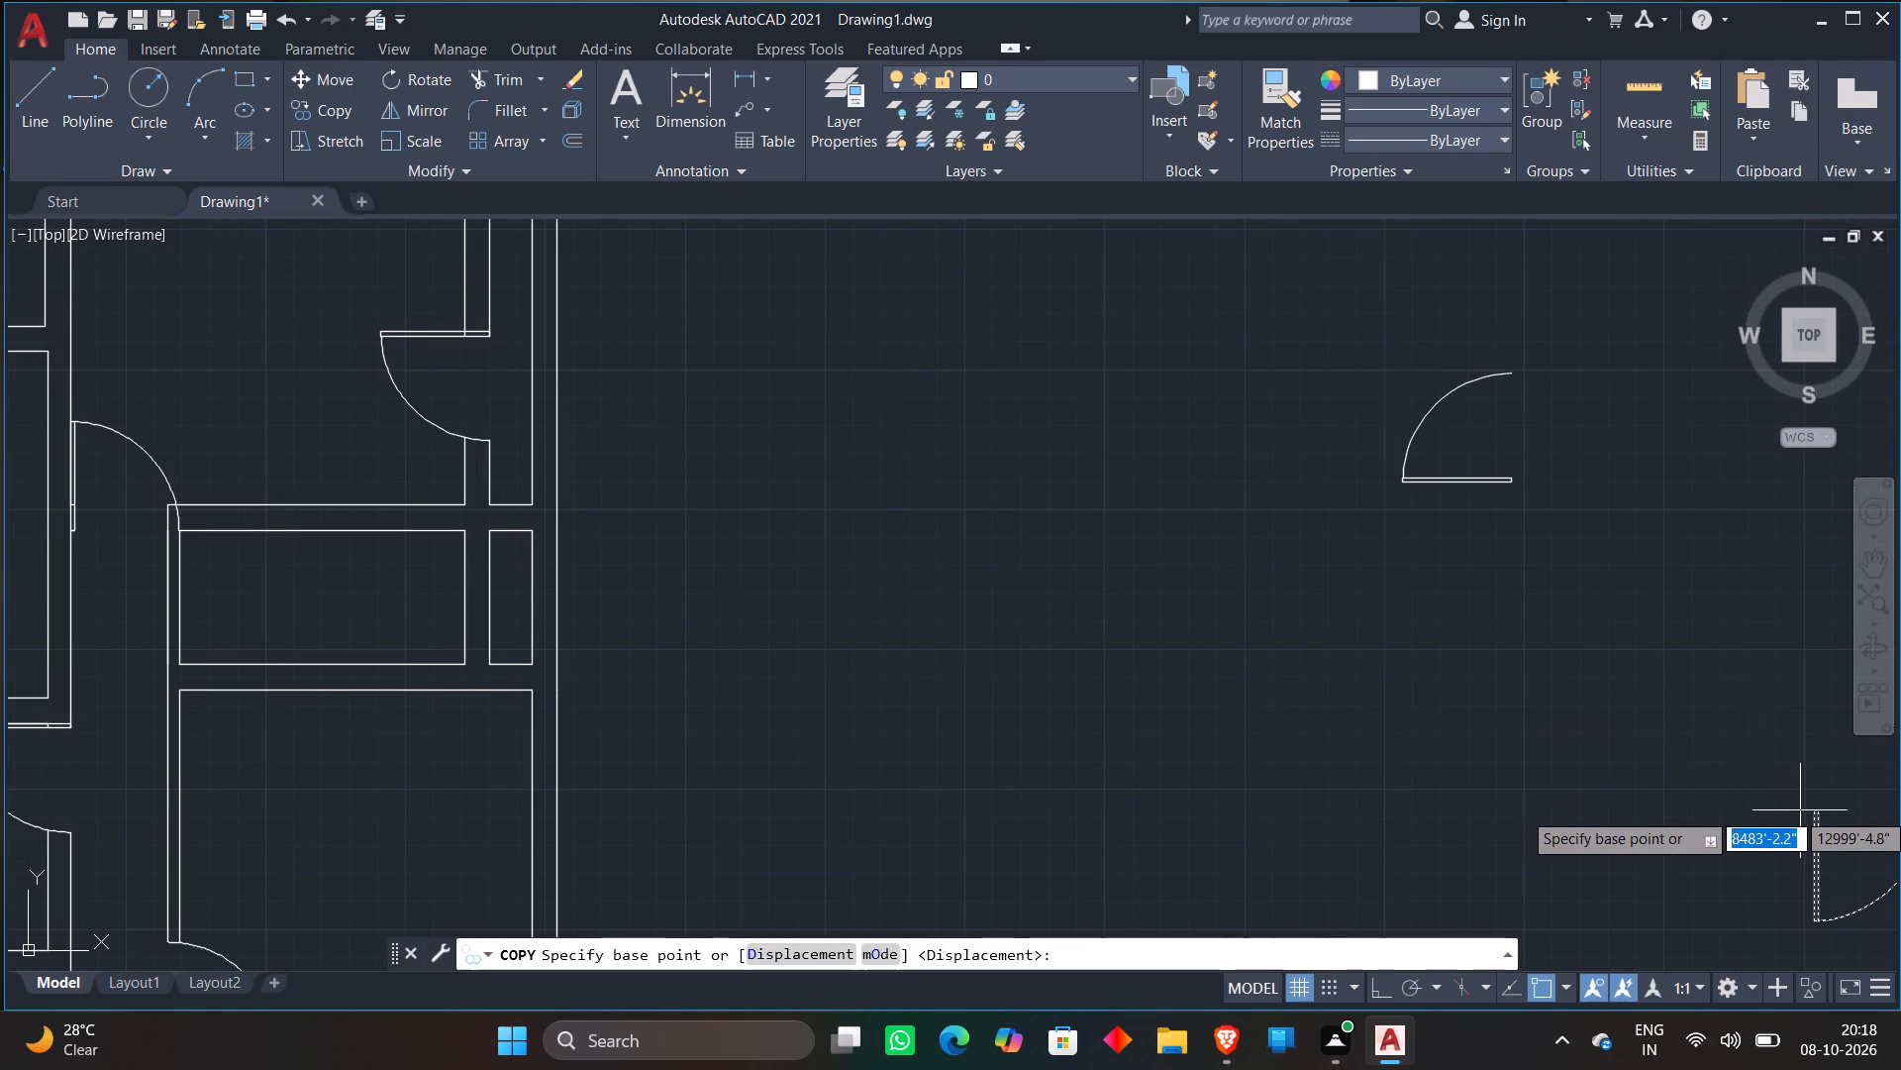
scroll(1809, 811, "up", 3)
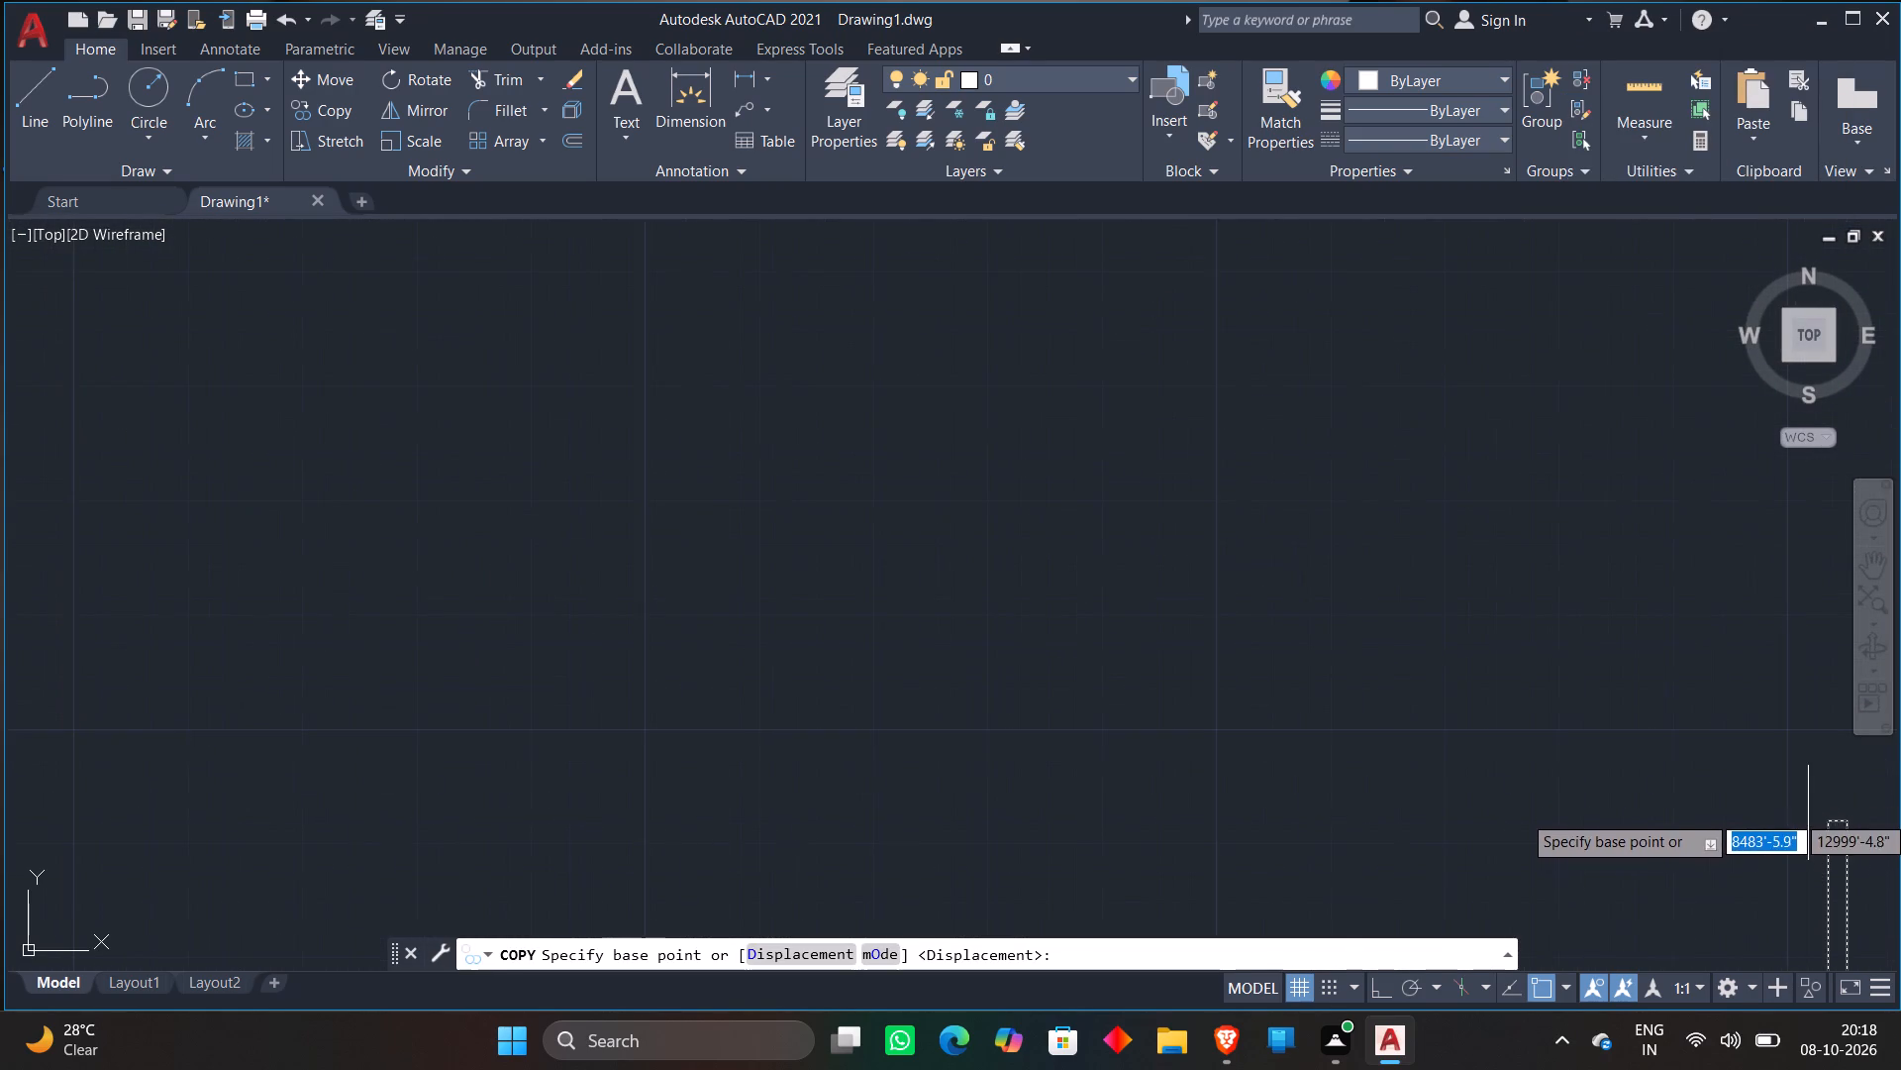
left_click(1820, 828)
scroll(1161, 682, "down", 2)
scroll(916, 597, "down", 3)
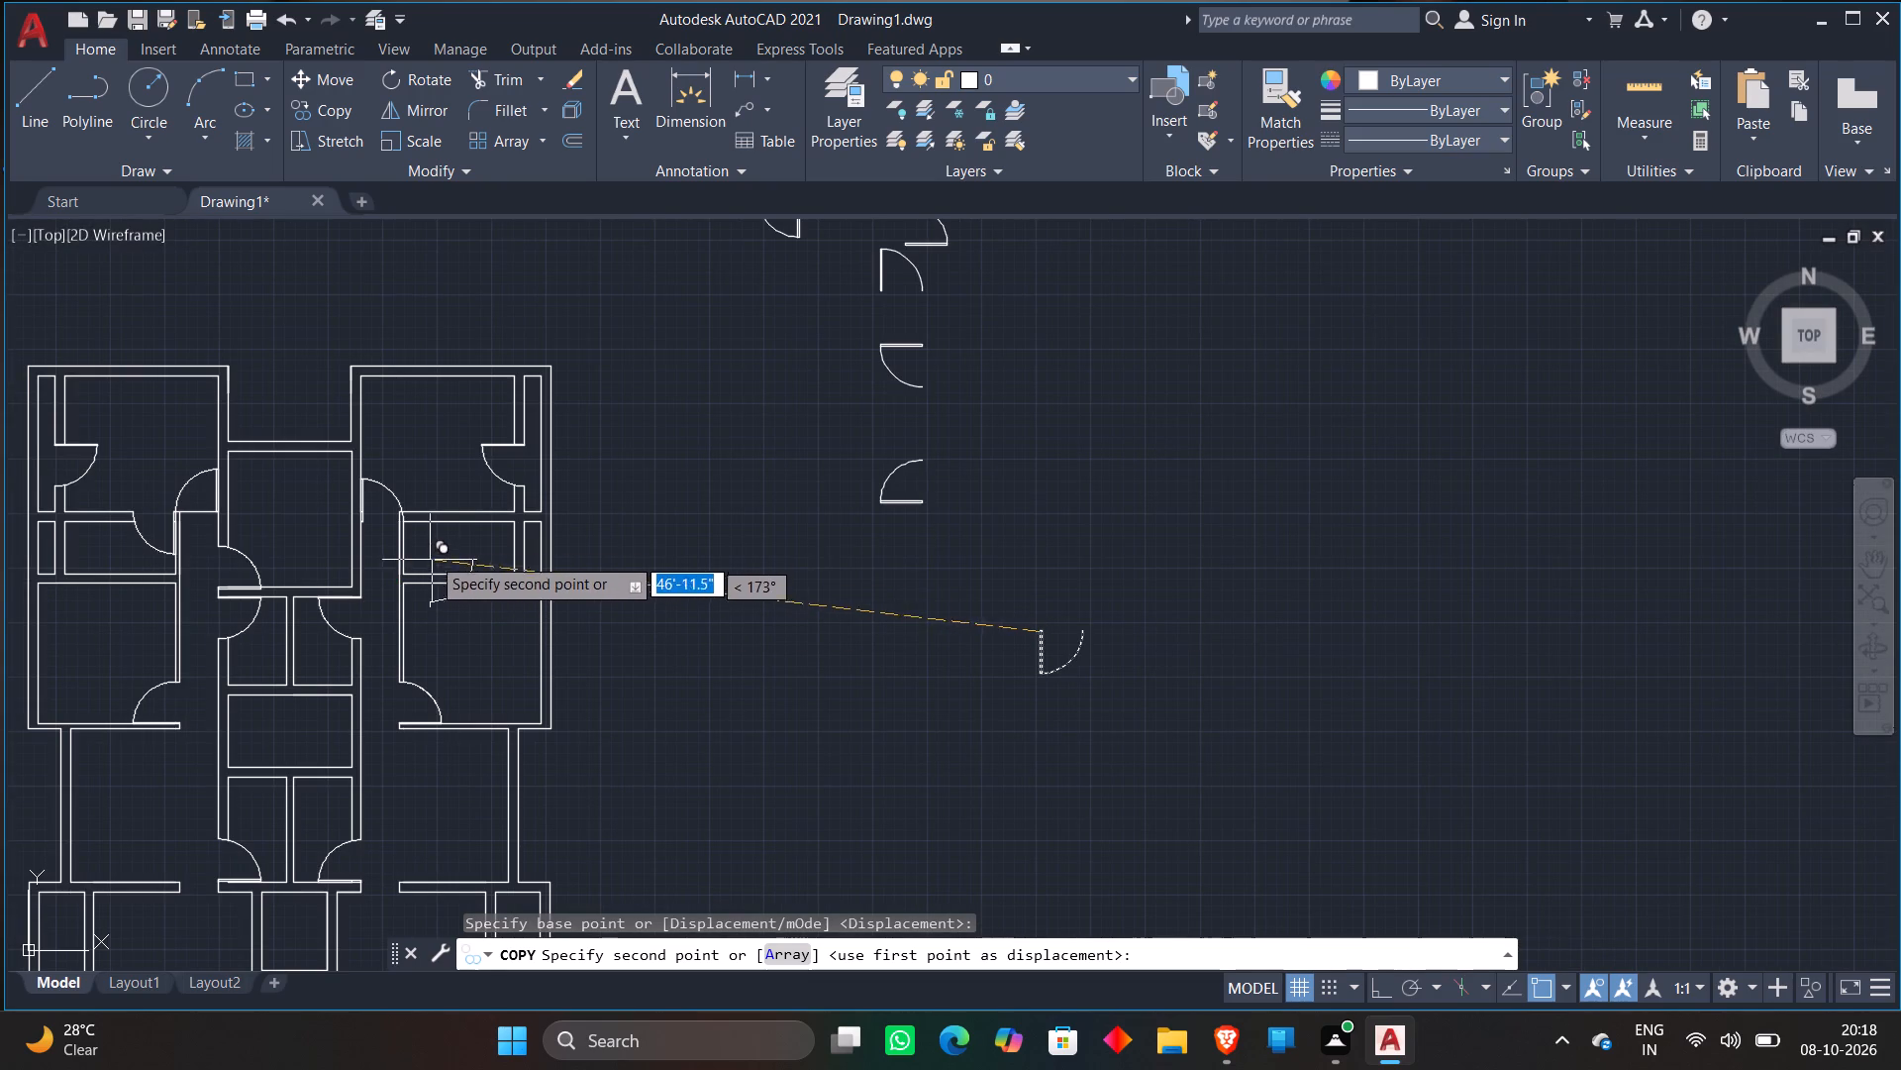
scroll(434, 541, "up", 3)
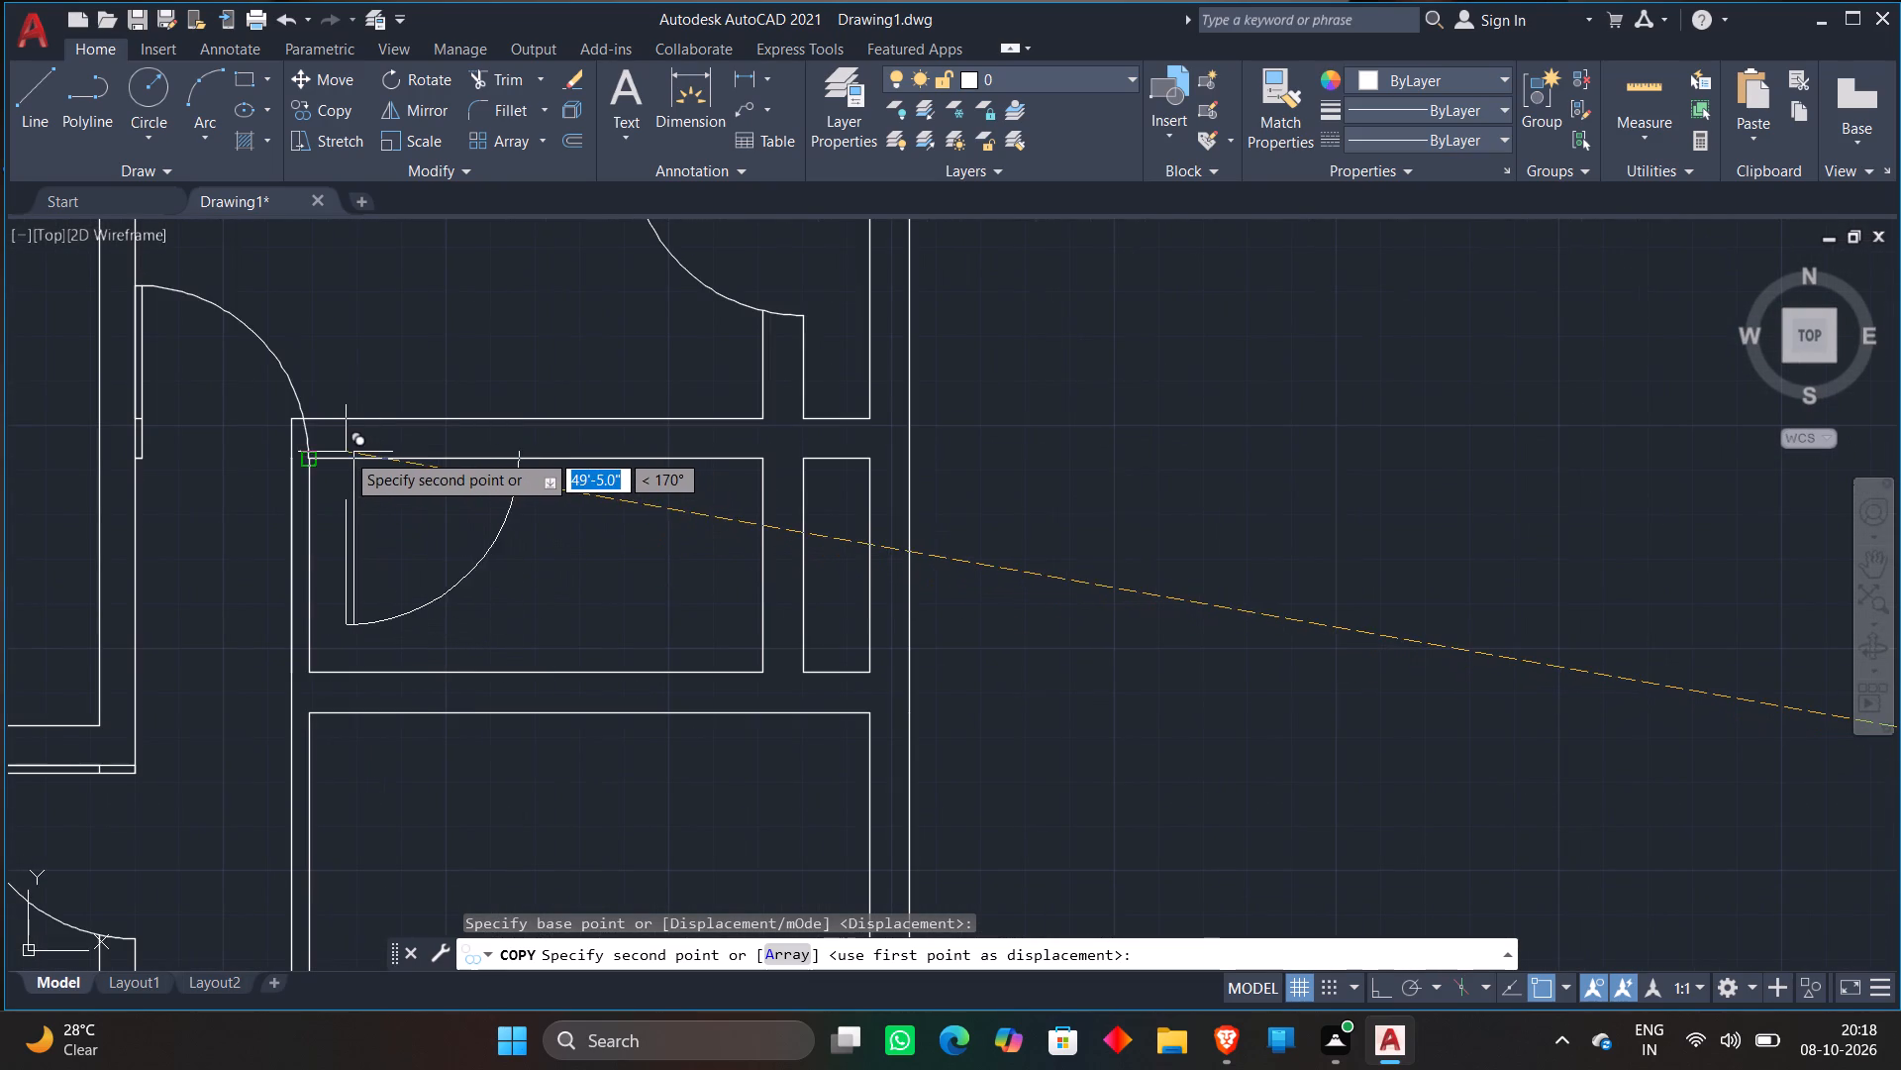
scroll(319, 448, "up", 2)
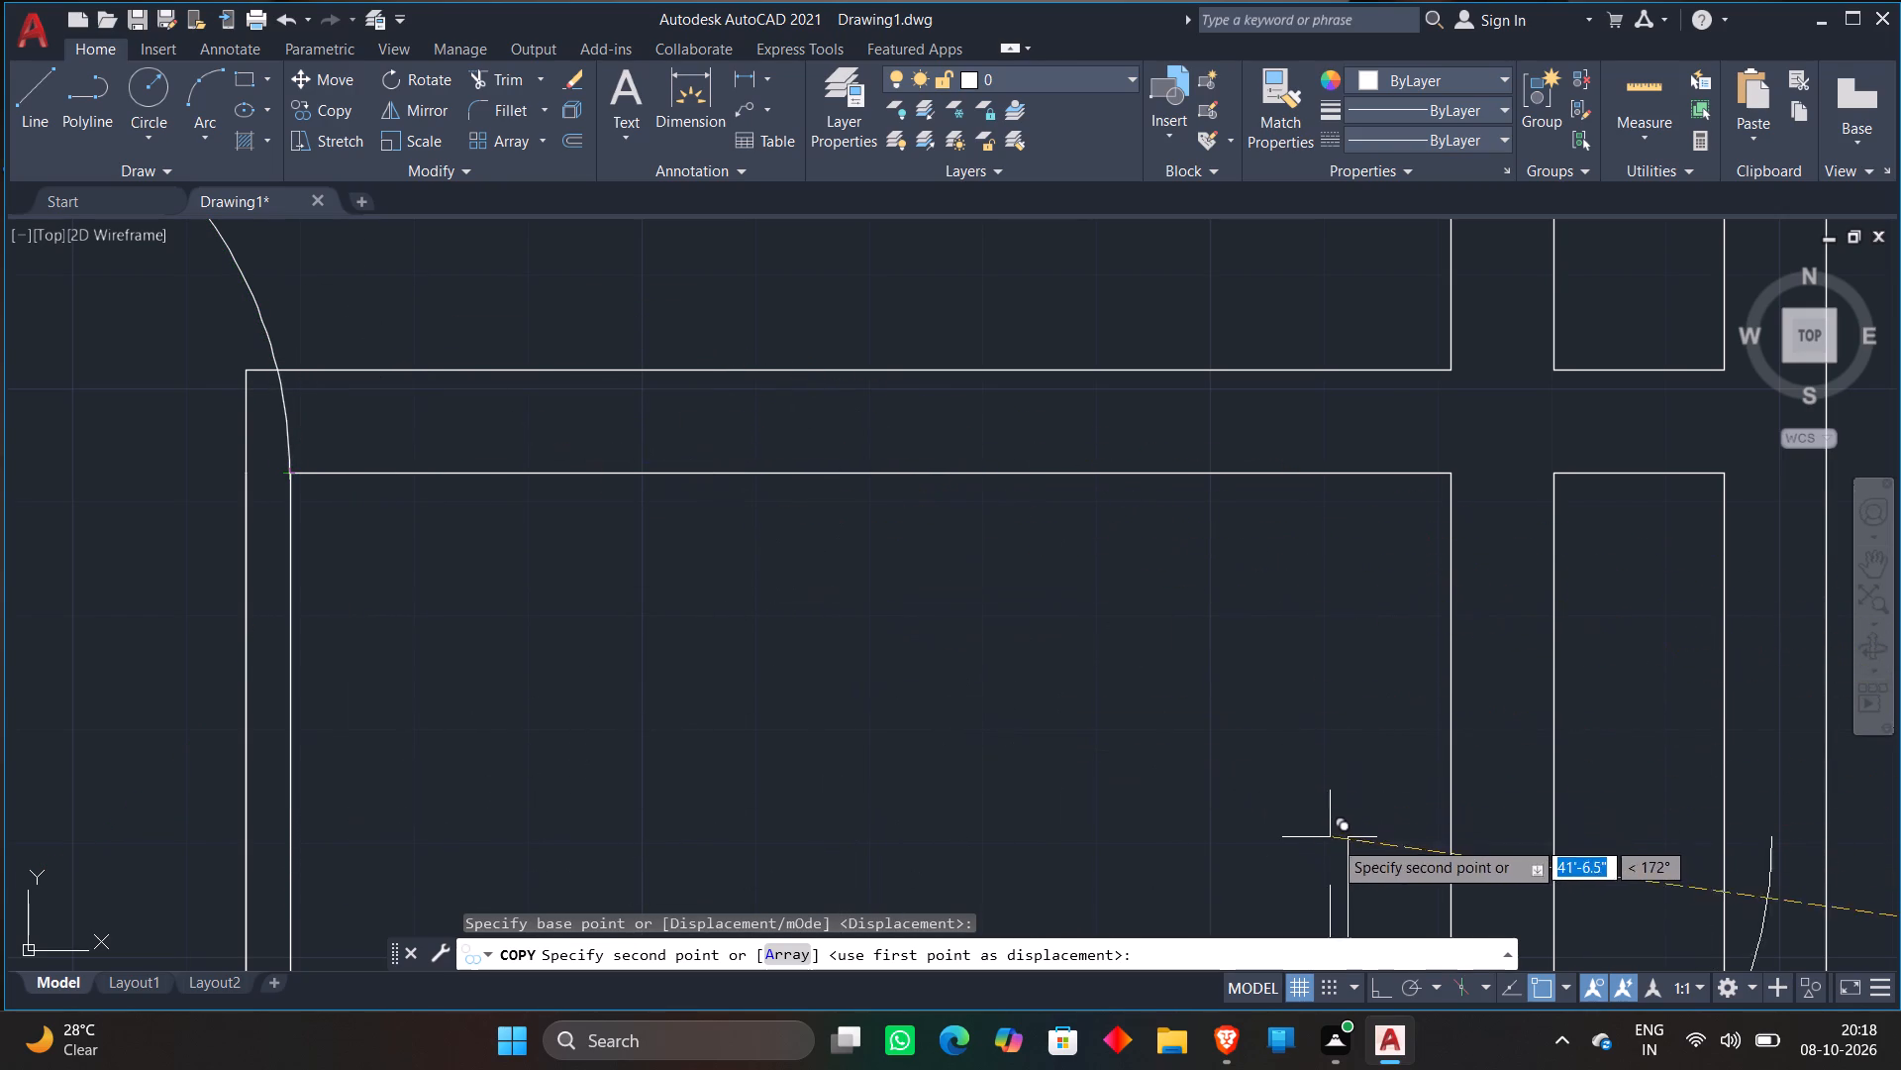
left_click(1534, 994)
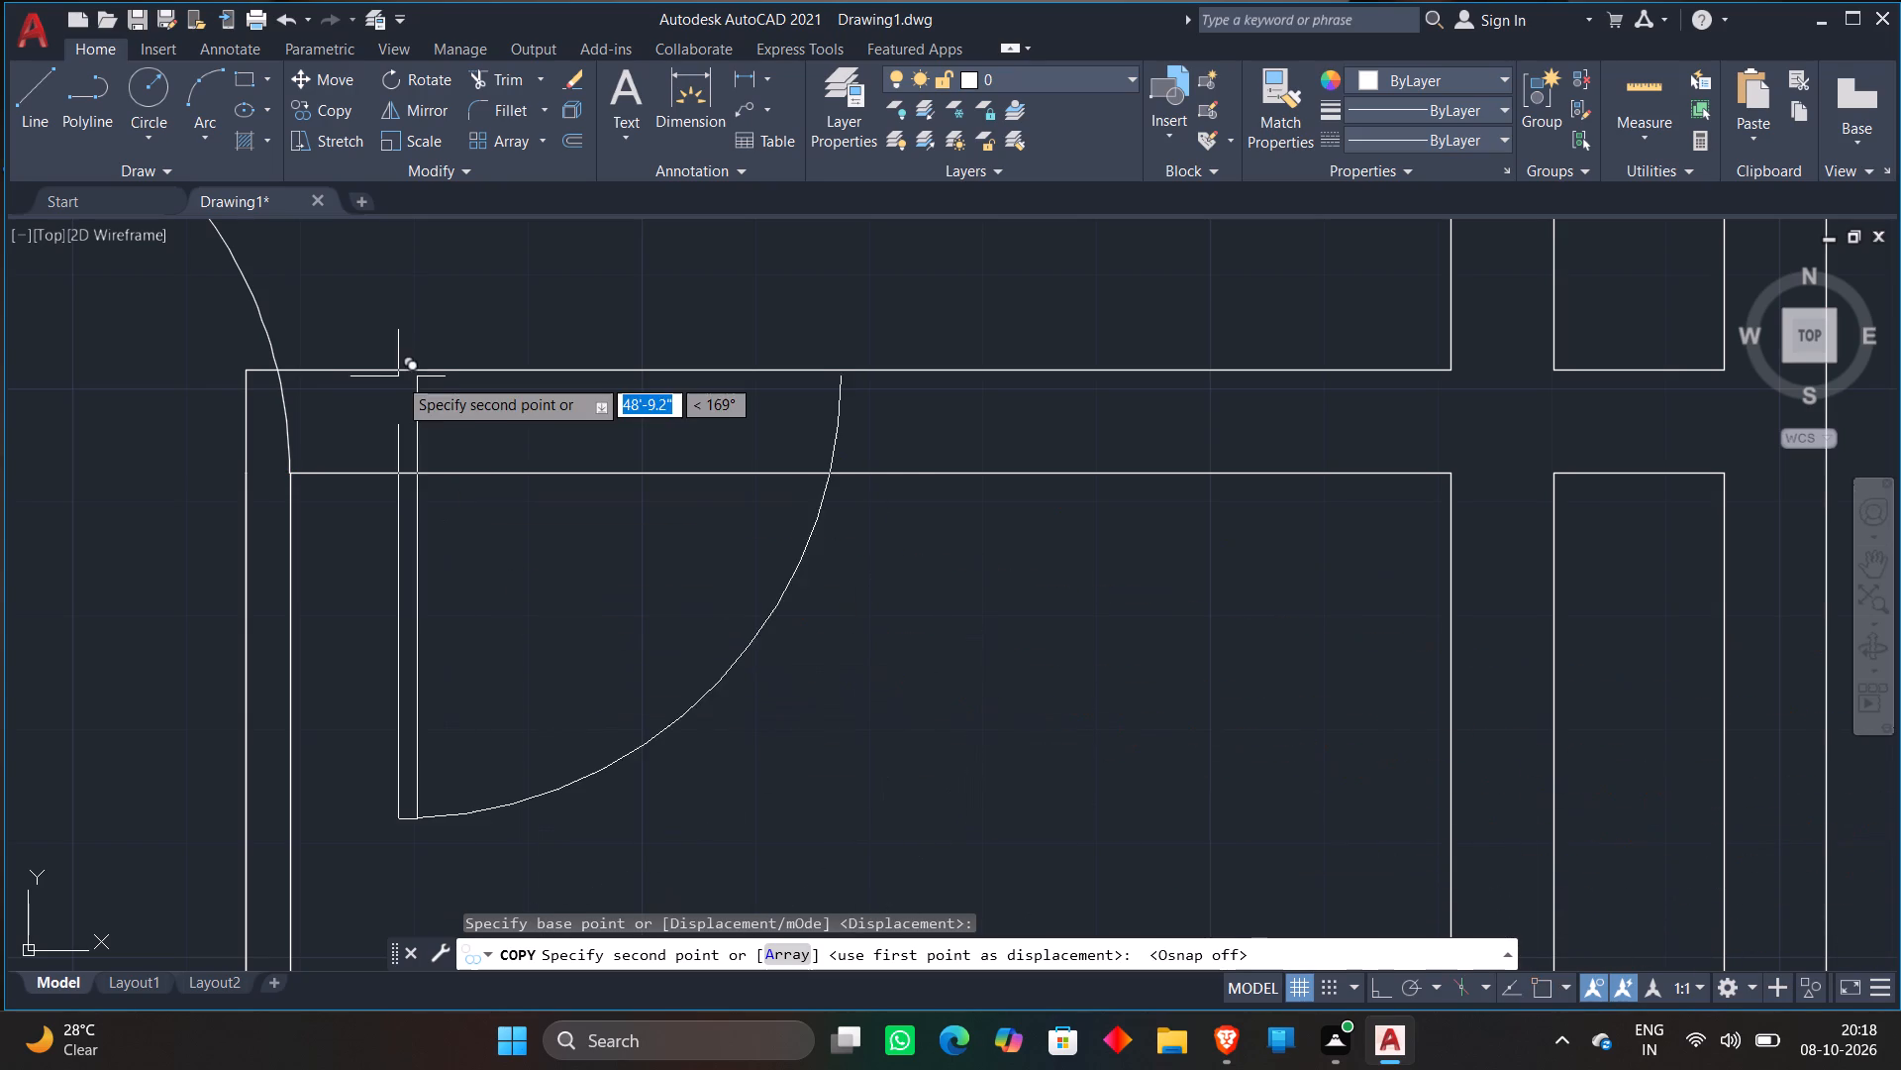
scroll(389, 376, "up", 3)
scroll(225, 357, "down", 3)
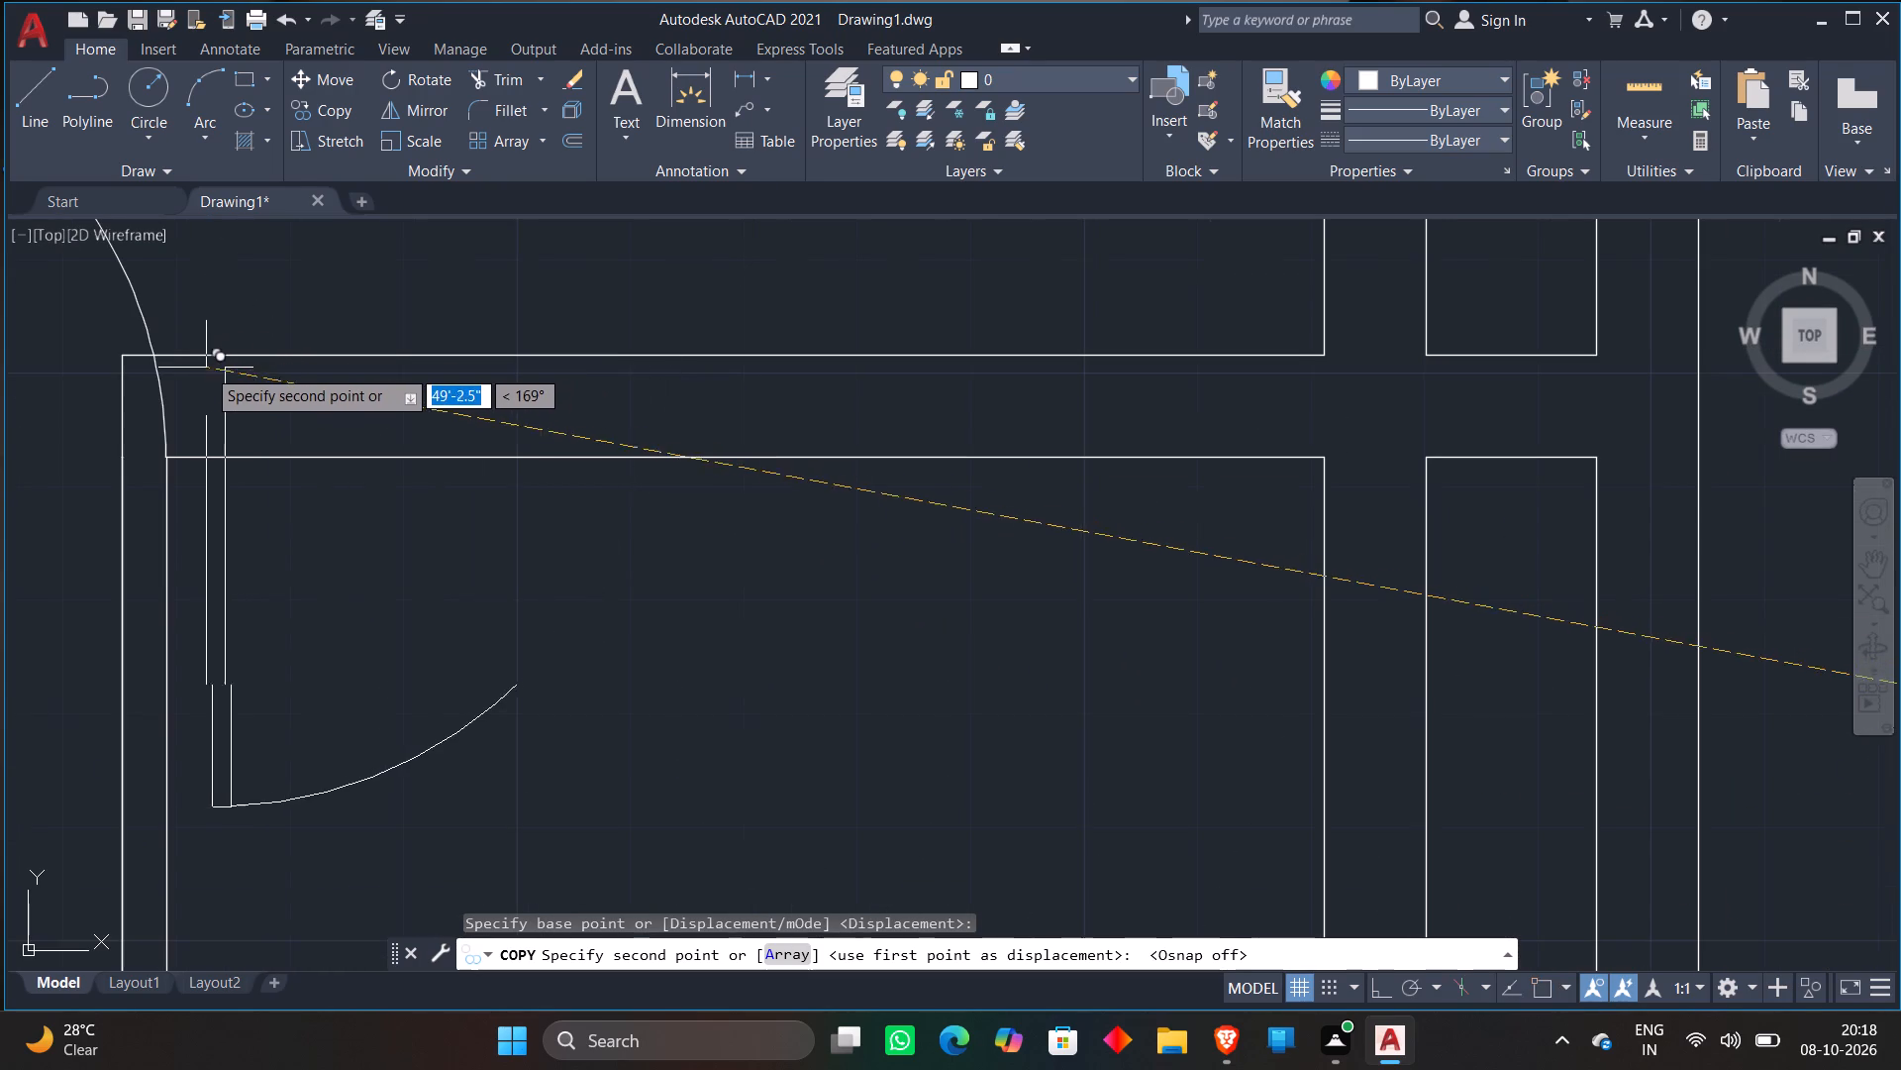
scroll(201, 362, "up", 3)
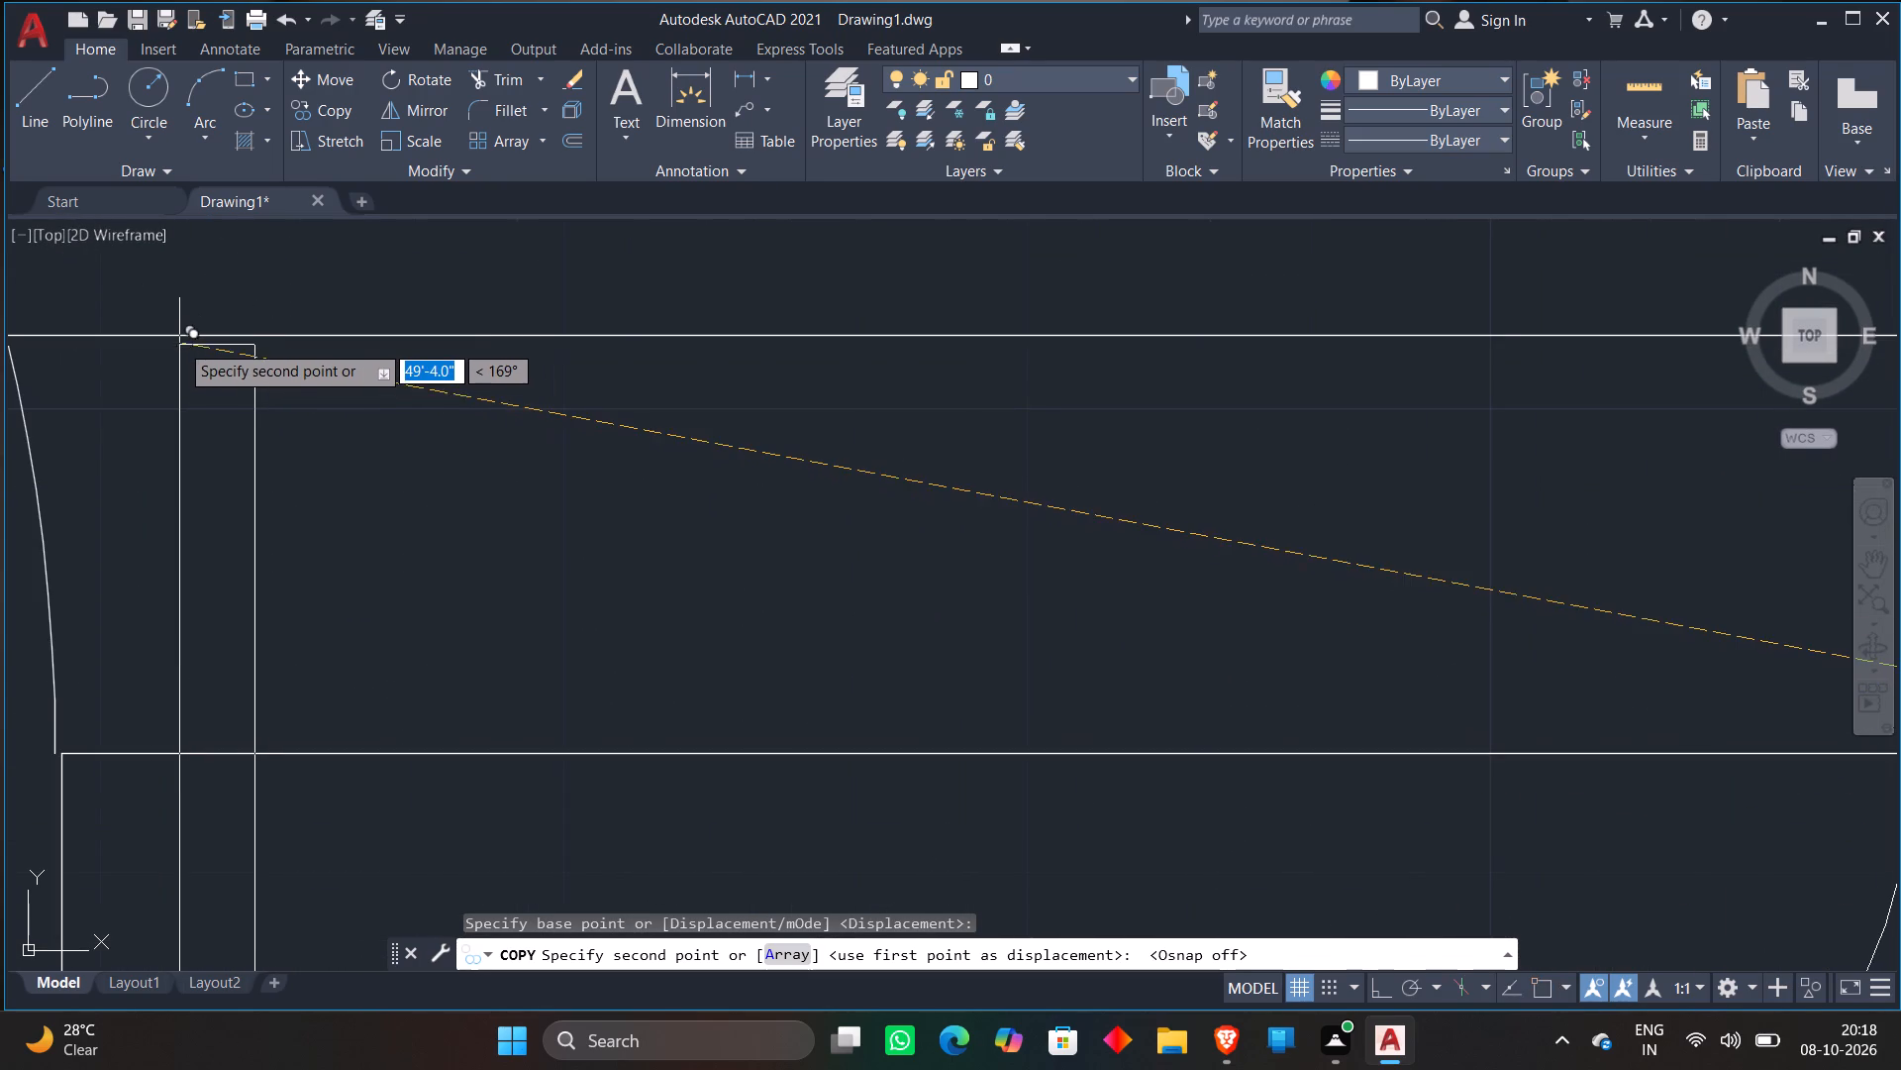
left_click(181, 335)
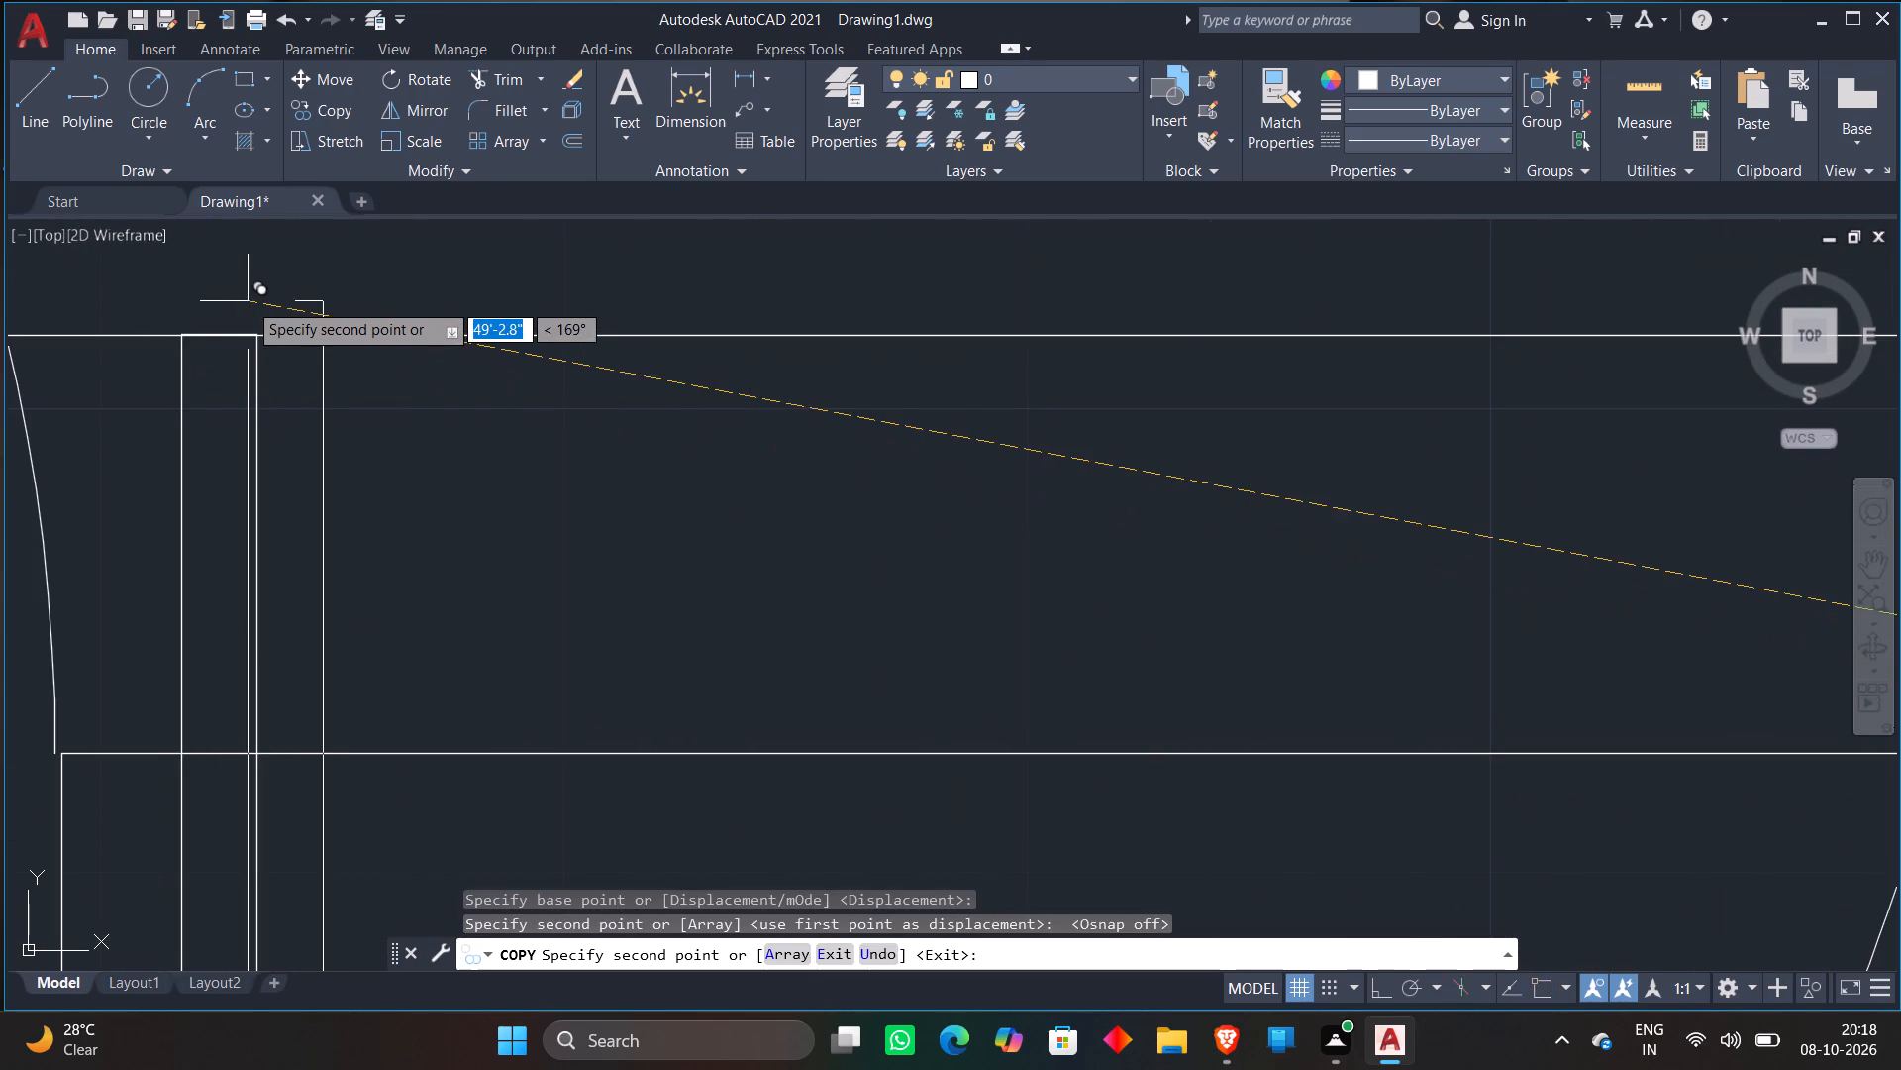
key("Escape")
Trim both lines of the northeast room's south wall between the new door's leaf and arc.
type("TR")
key("space")
scroll(600, 302, "down", 4)
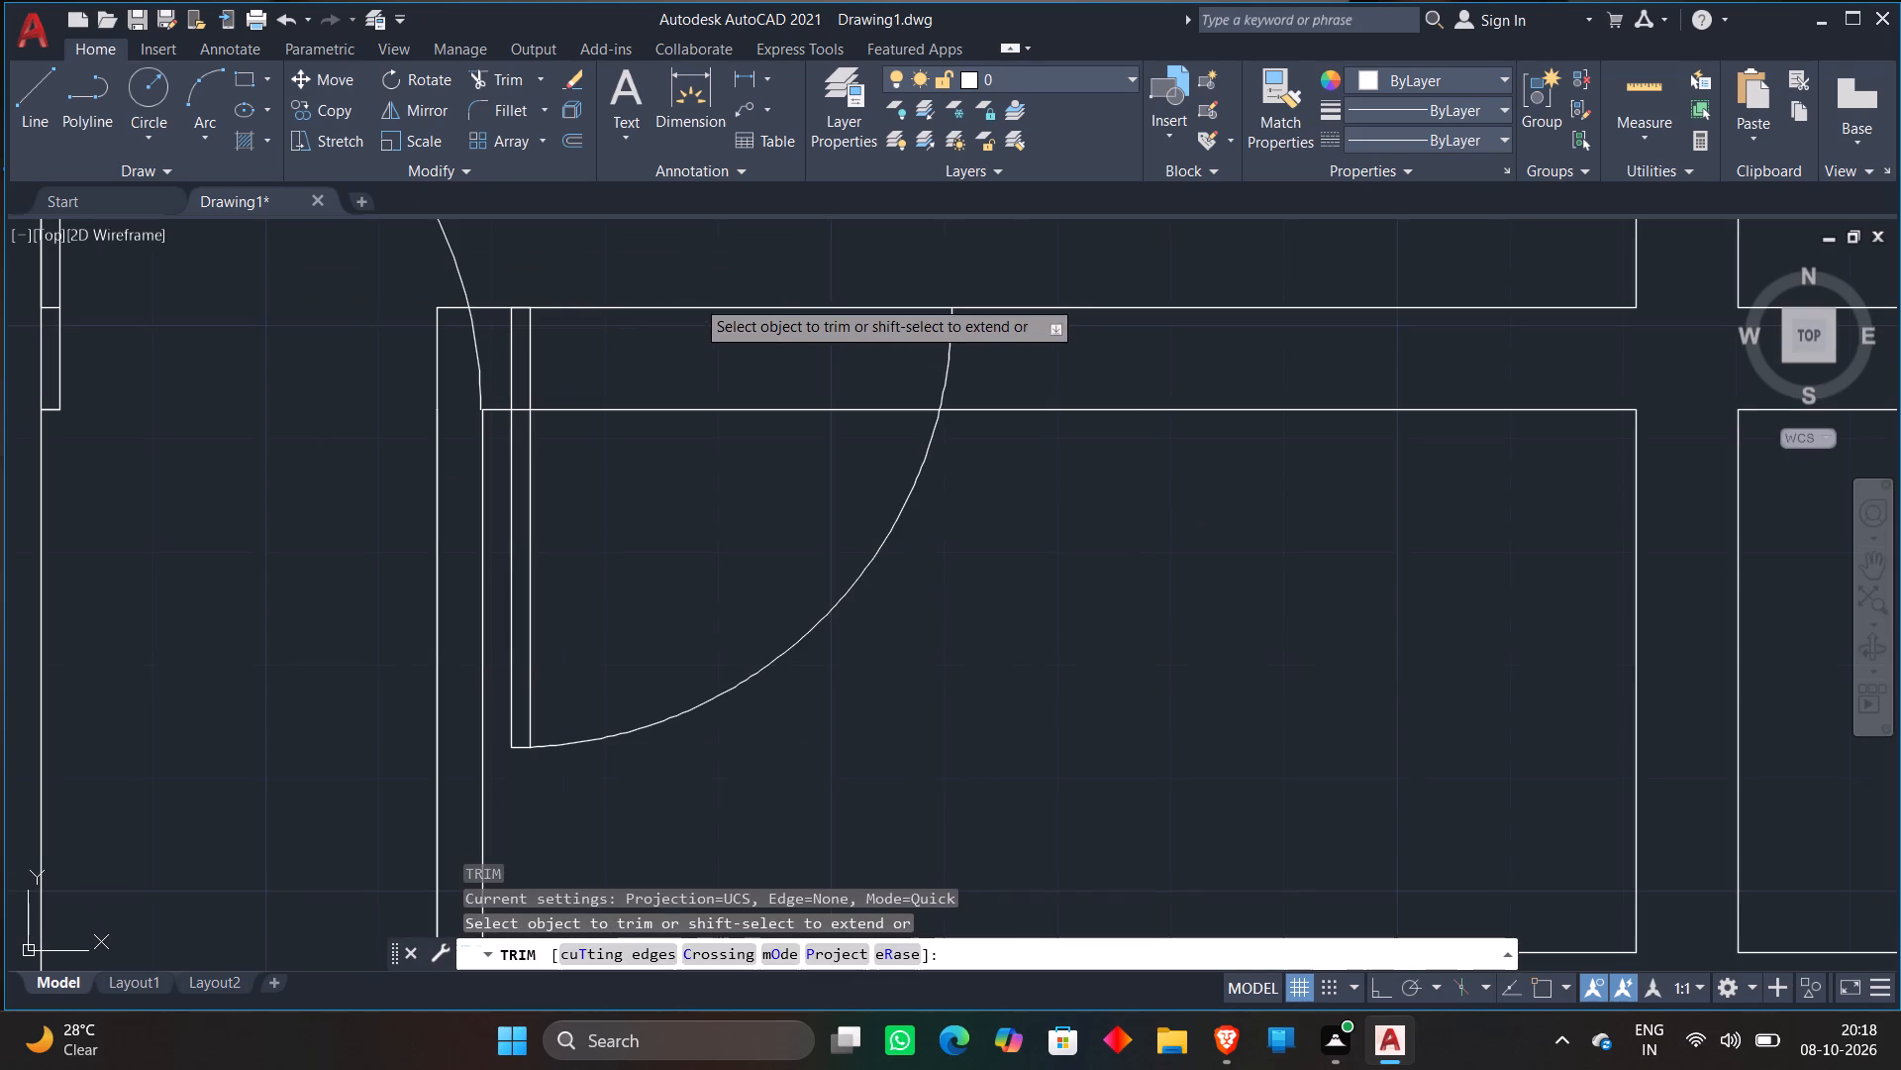
left_click(688, 282)
left_click(680, 452)
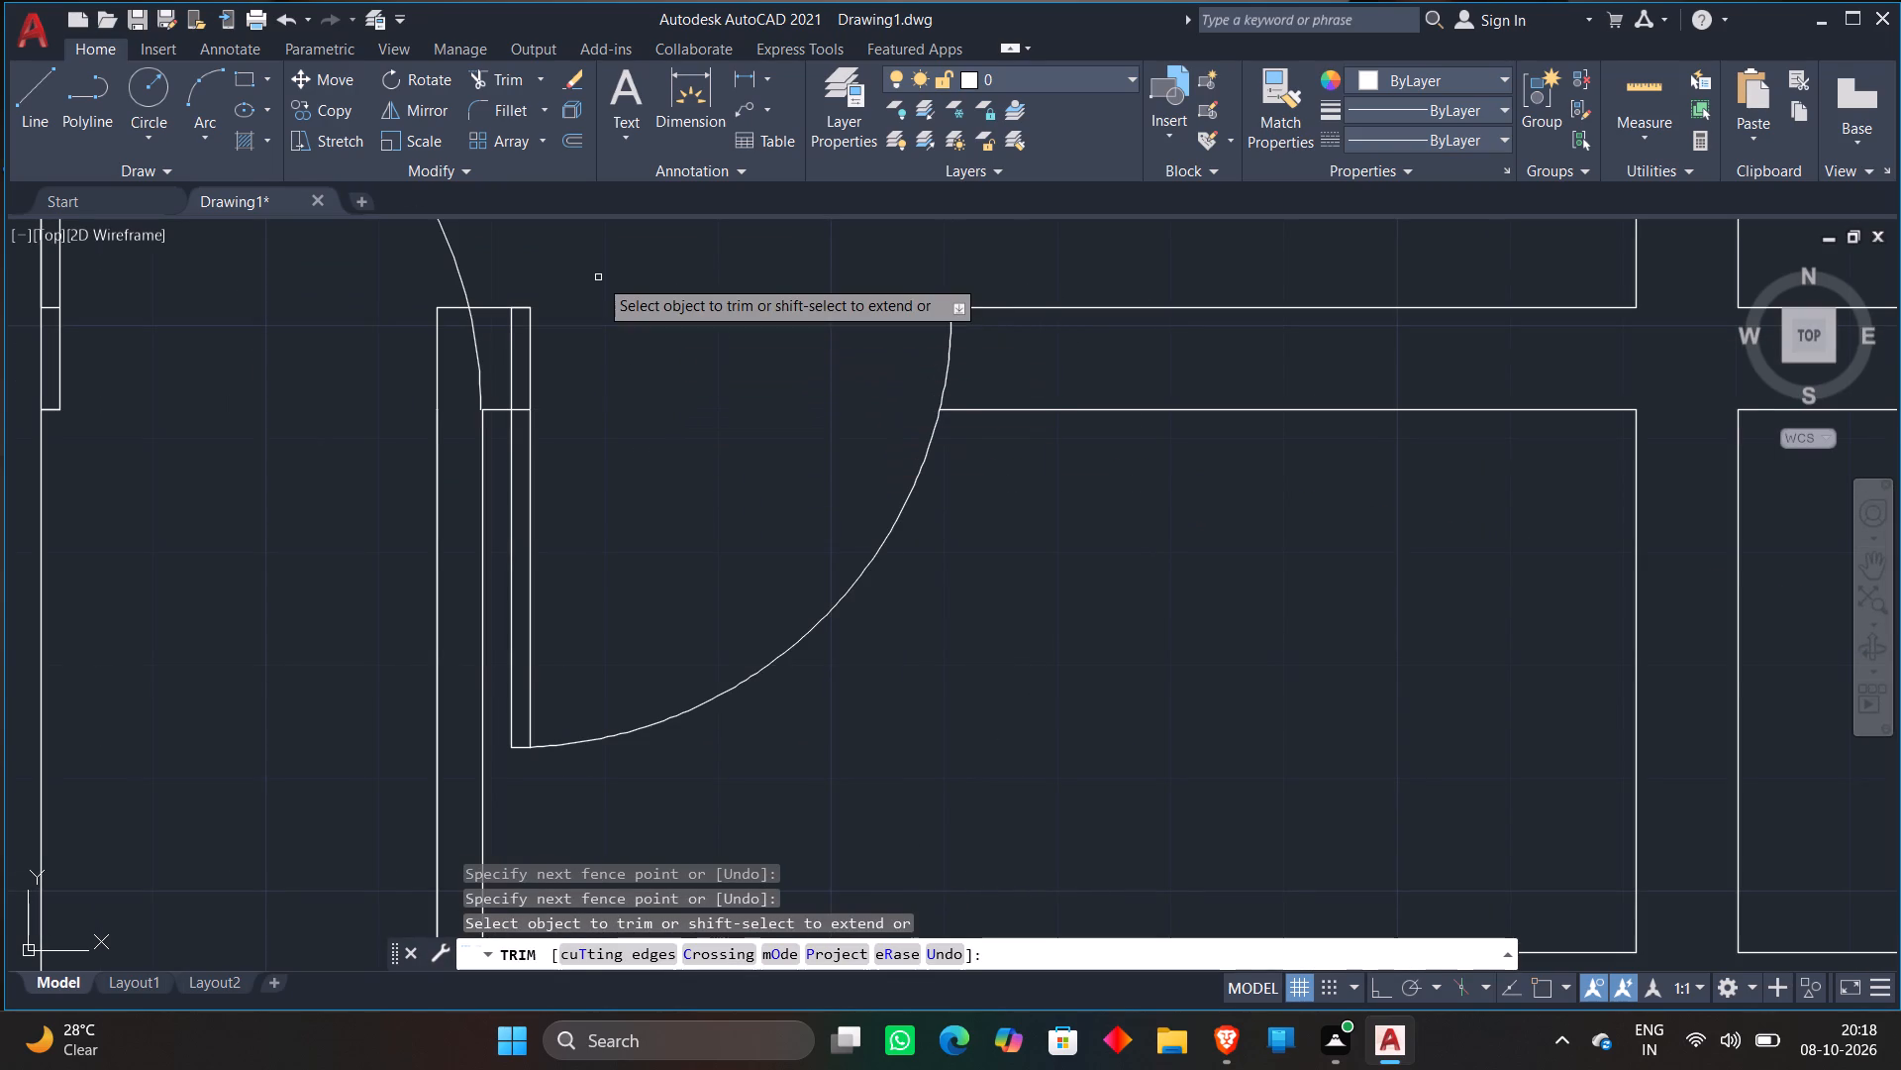
key("Escape")
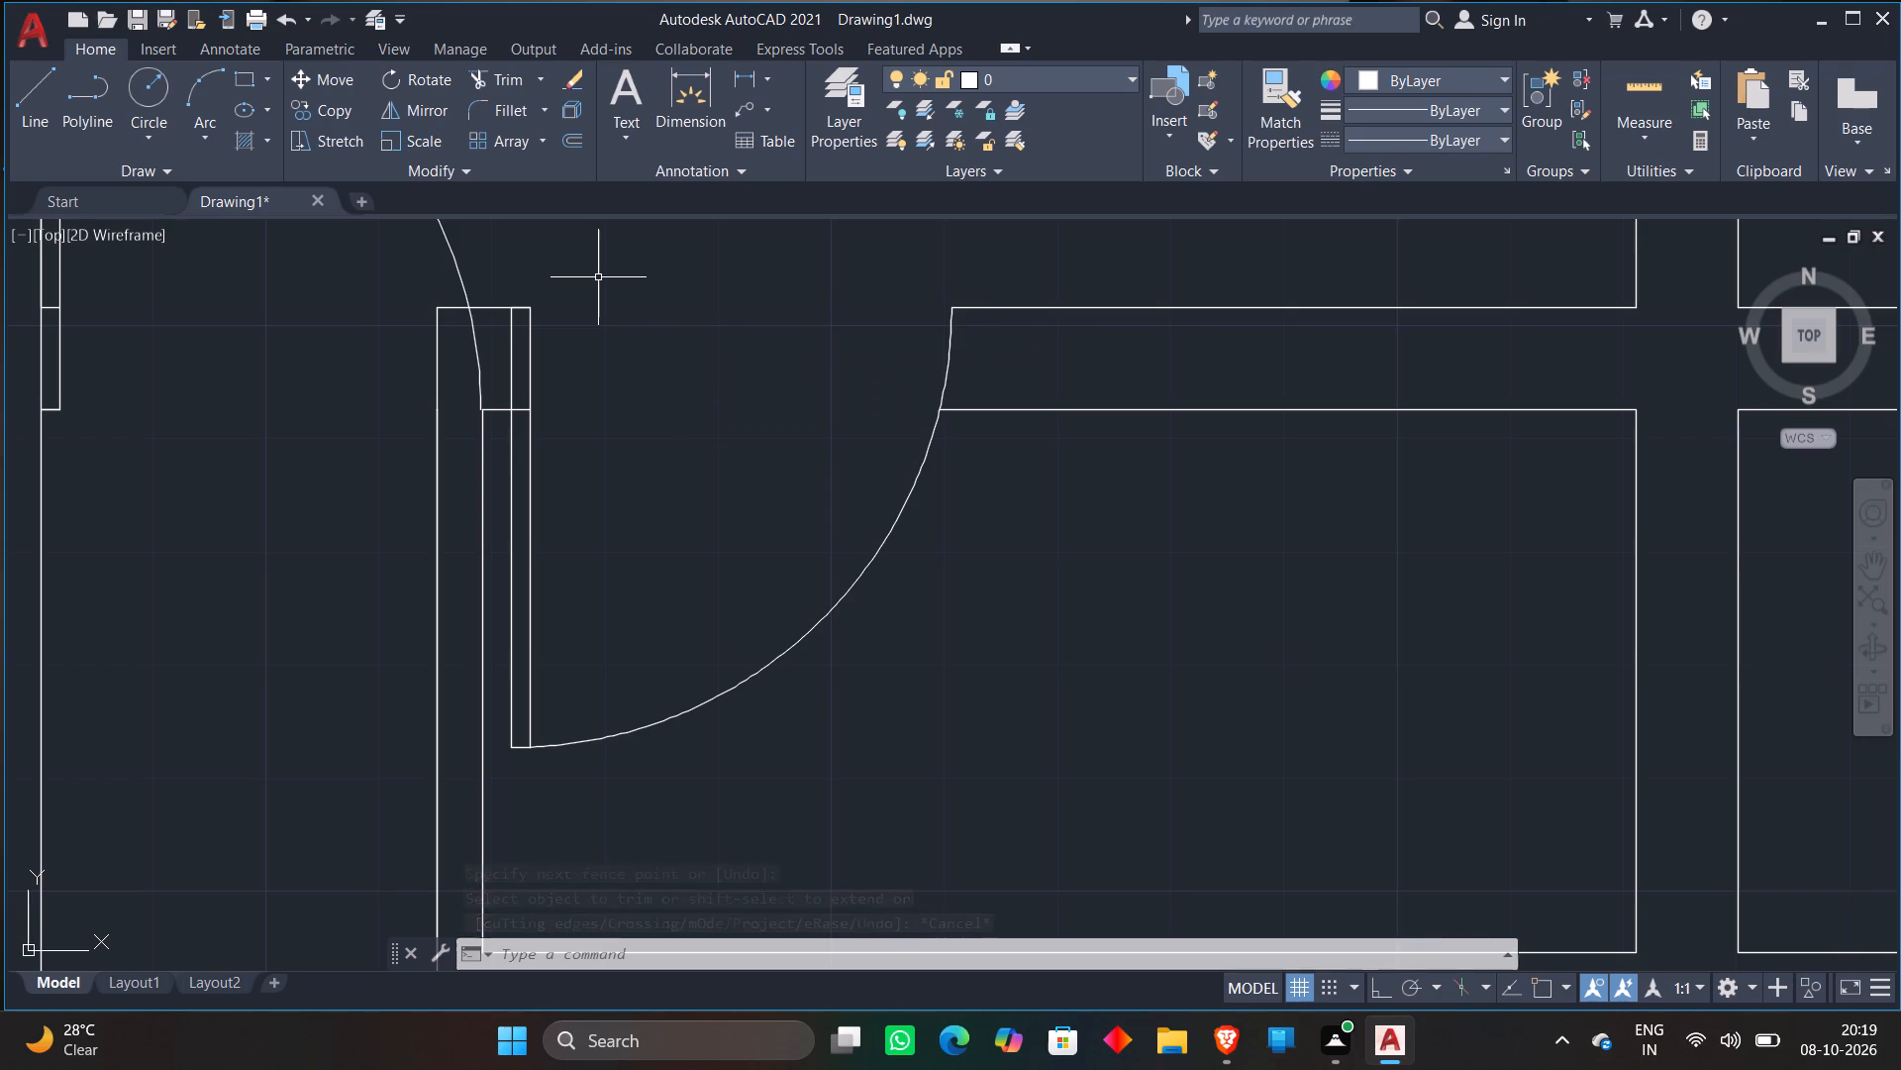
Delete the southern half of the floor plan, from the rooms directly south of the staircases down to the southernmost walls.
scroll(599, 276, "down", 2)
scroll(721, 294, "down", 2)
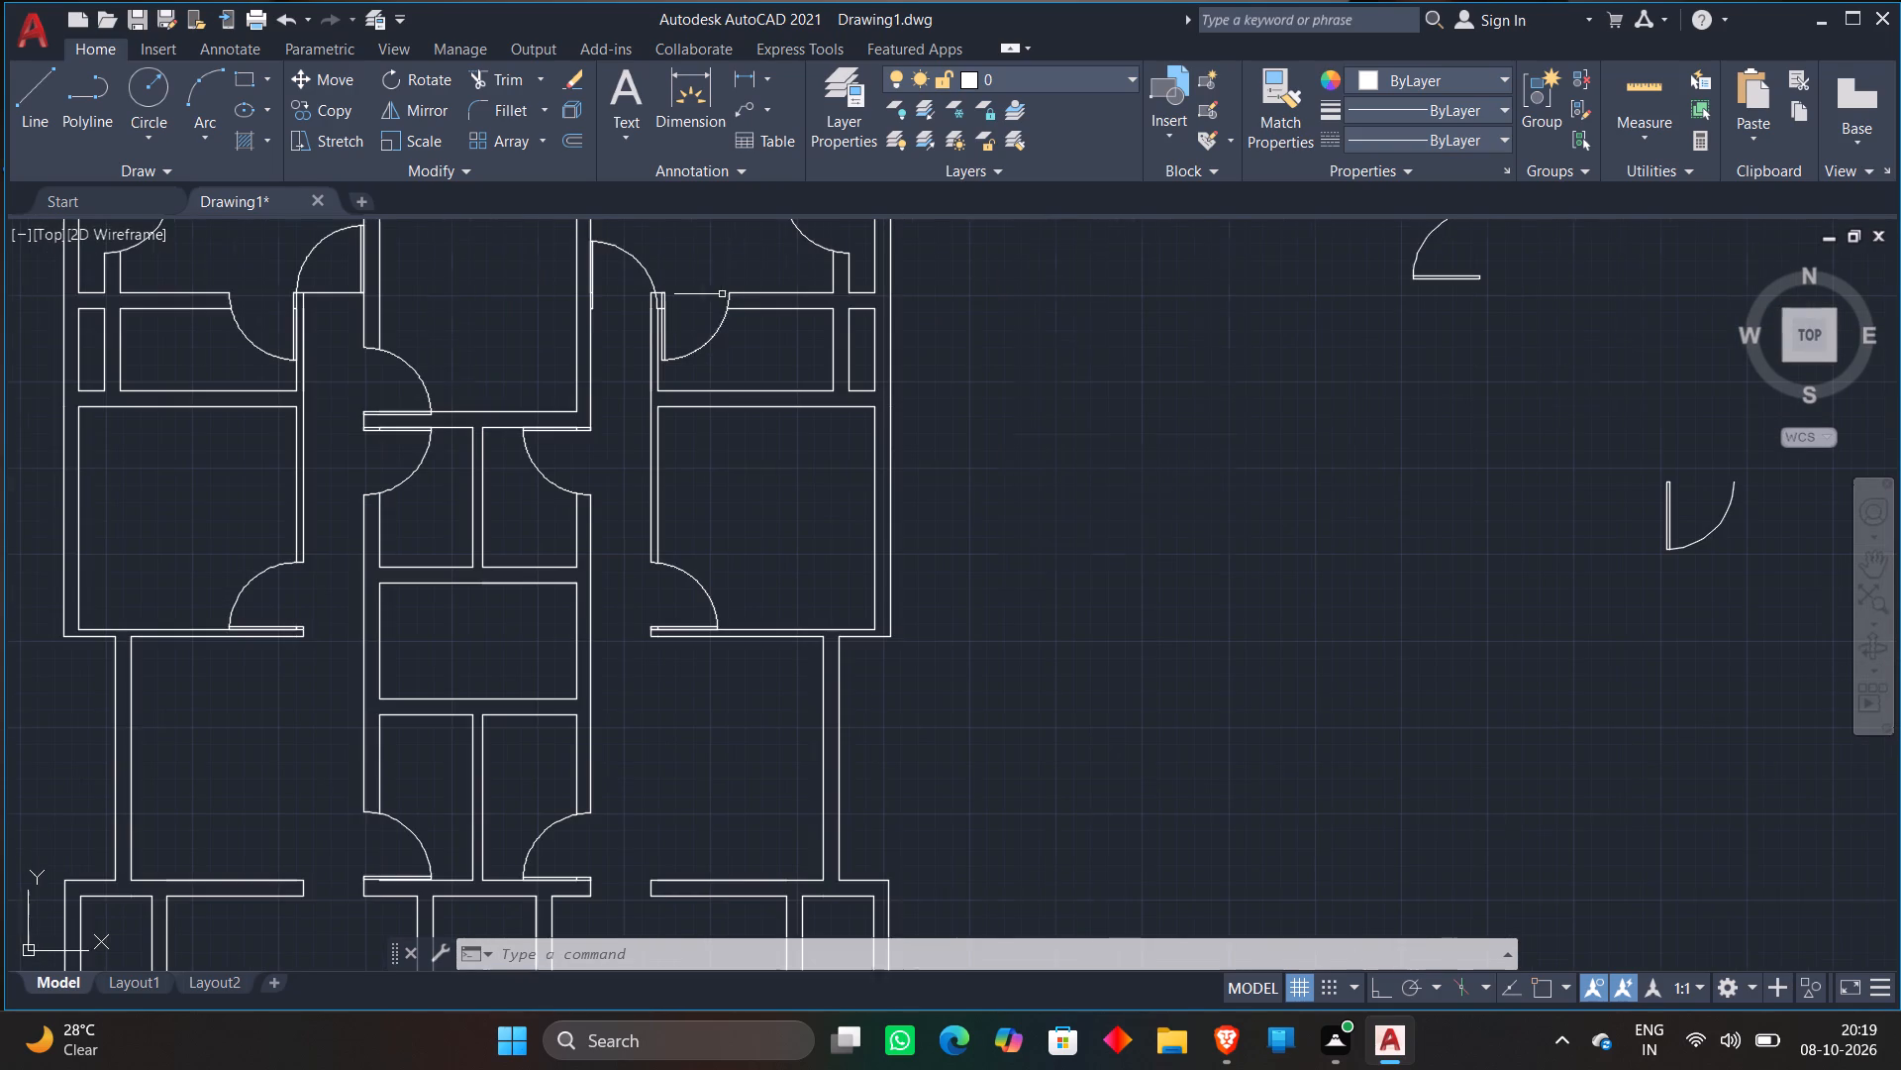
scroll(713, 453, "down", 2)
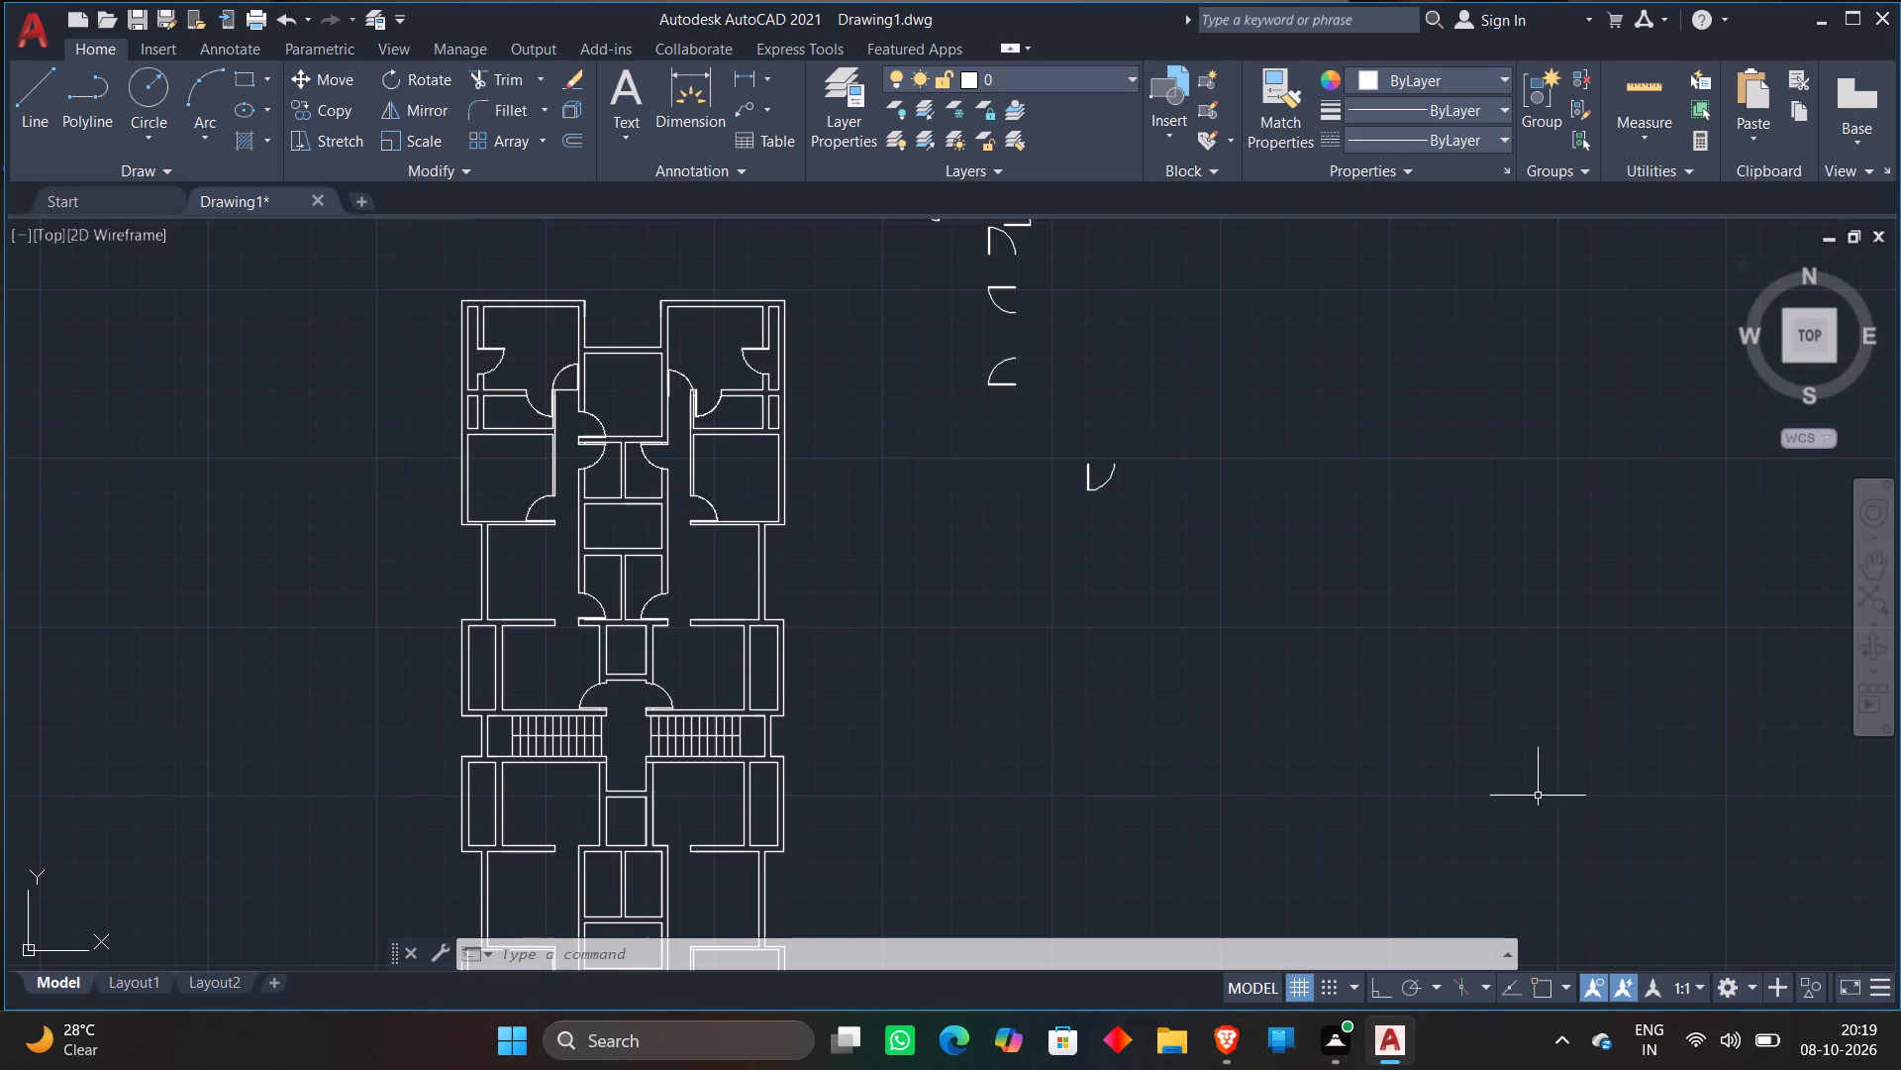
scroll(959, 426, "down", 2)
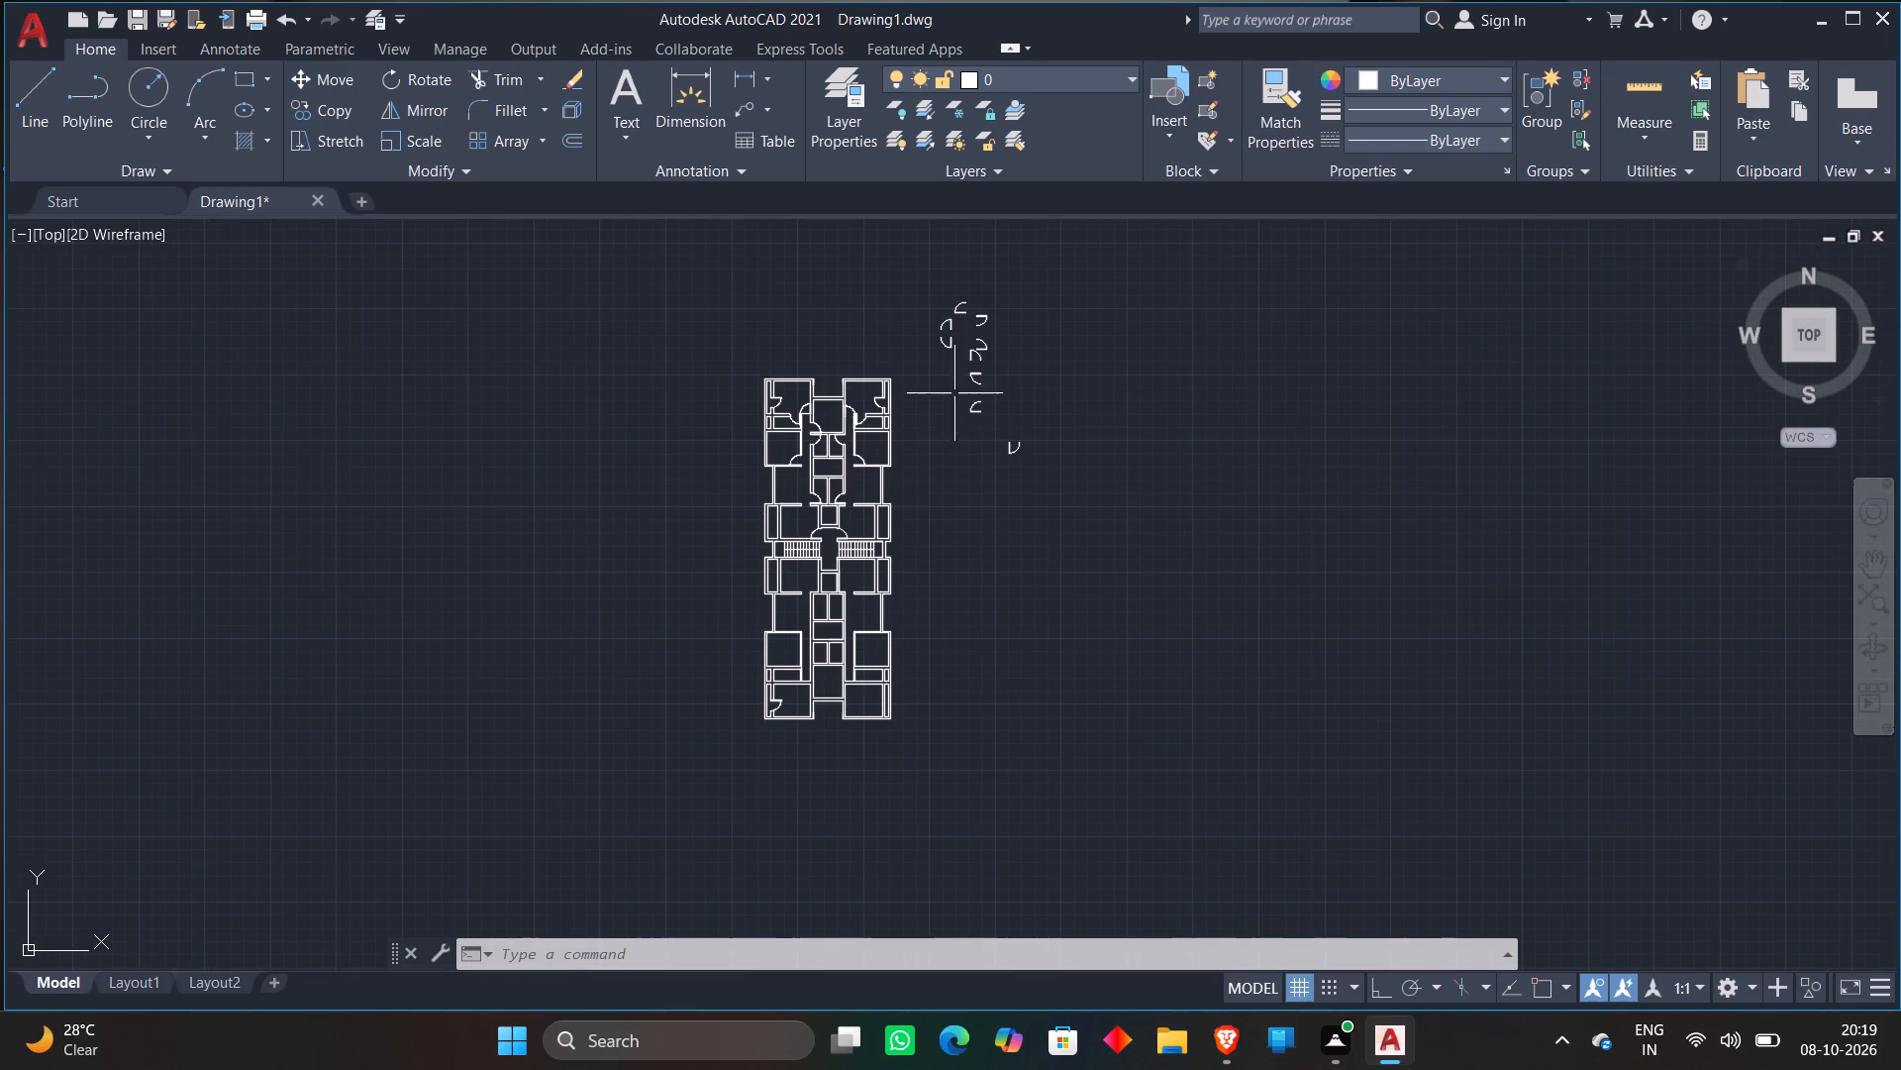
scroll(960, 250, "up", 2)
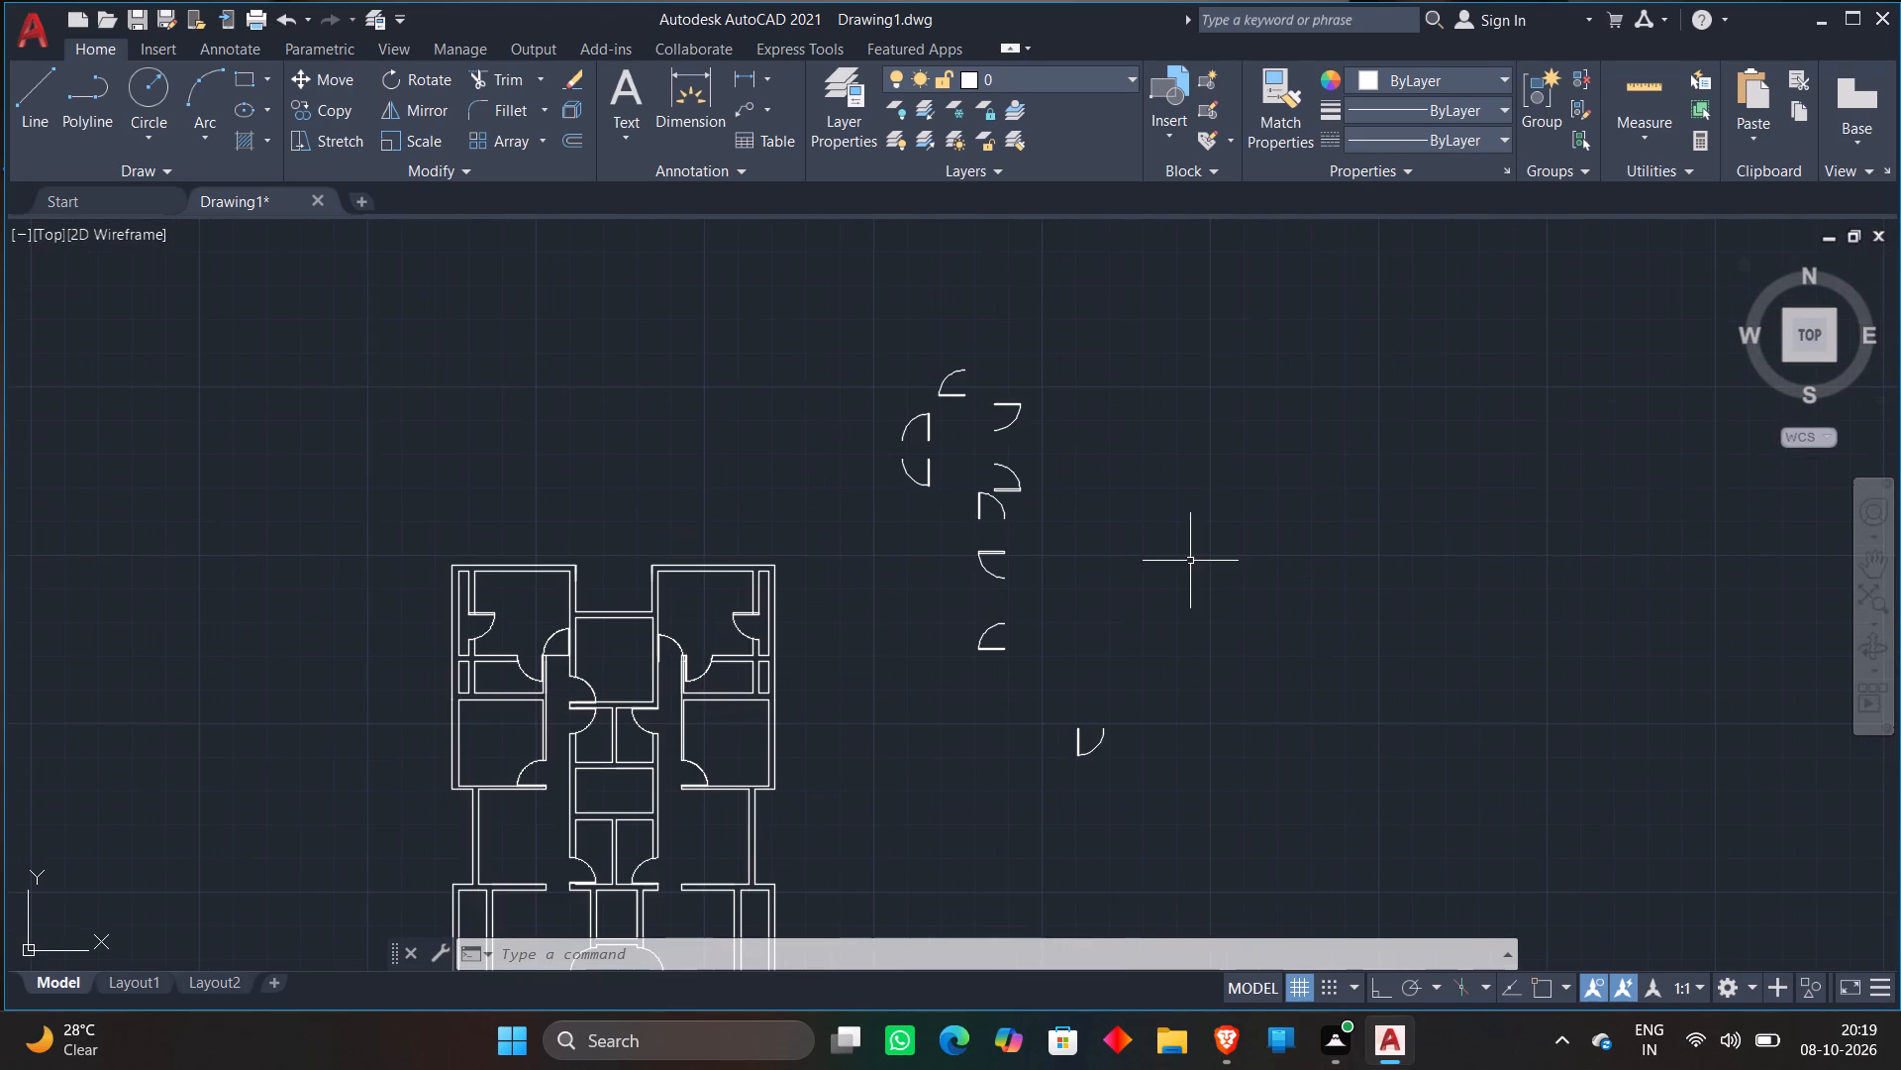
middle_click_drag(1189, 561, 1388, 428)
scroll(1244, 605, "down", 1)
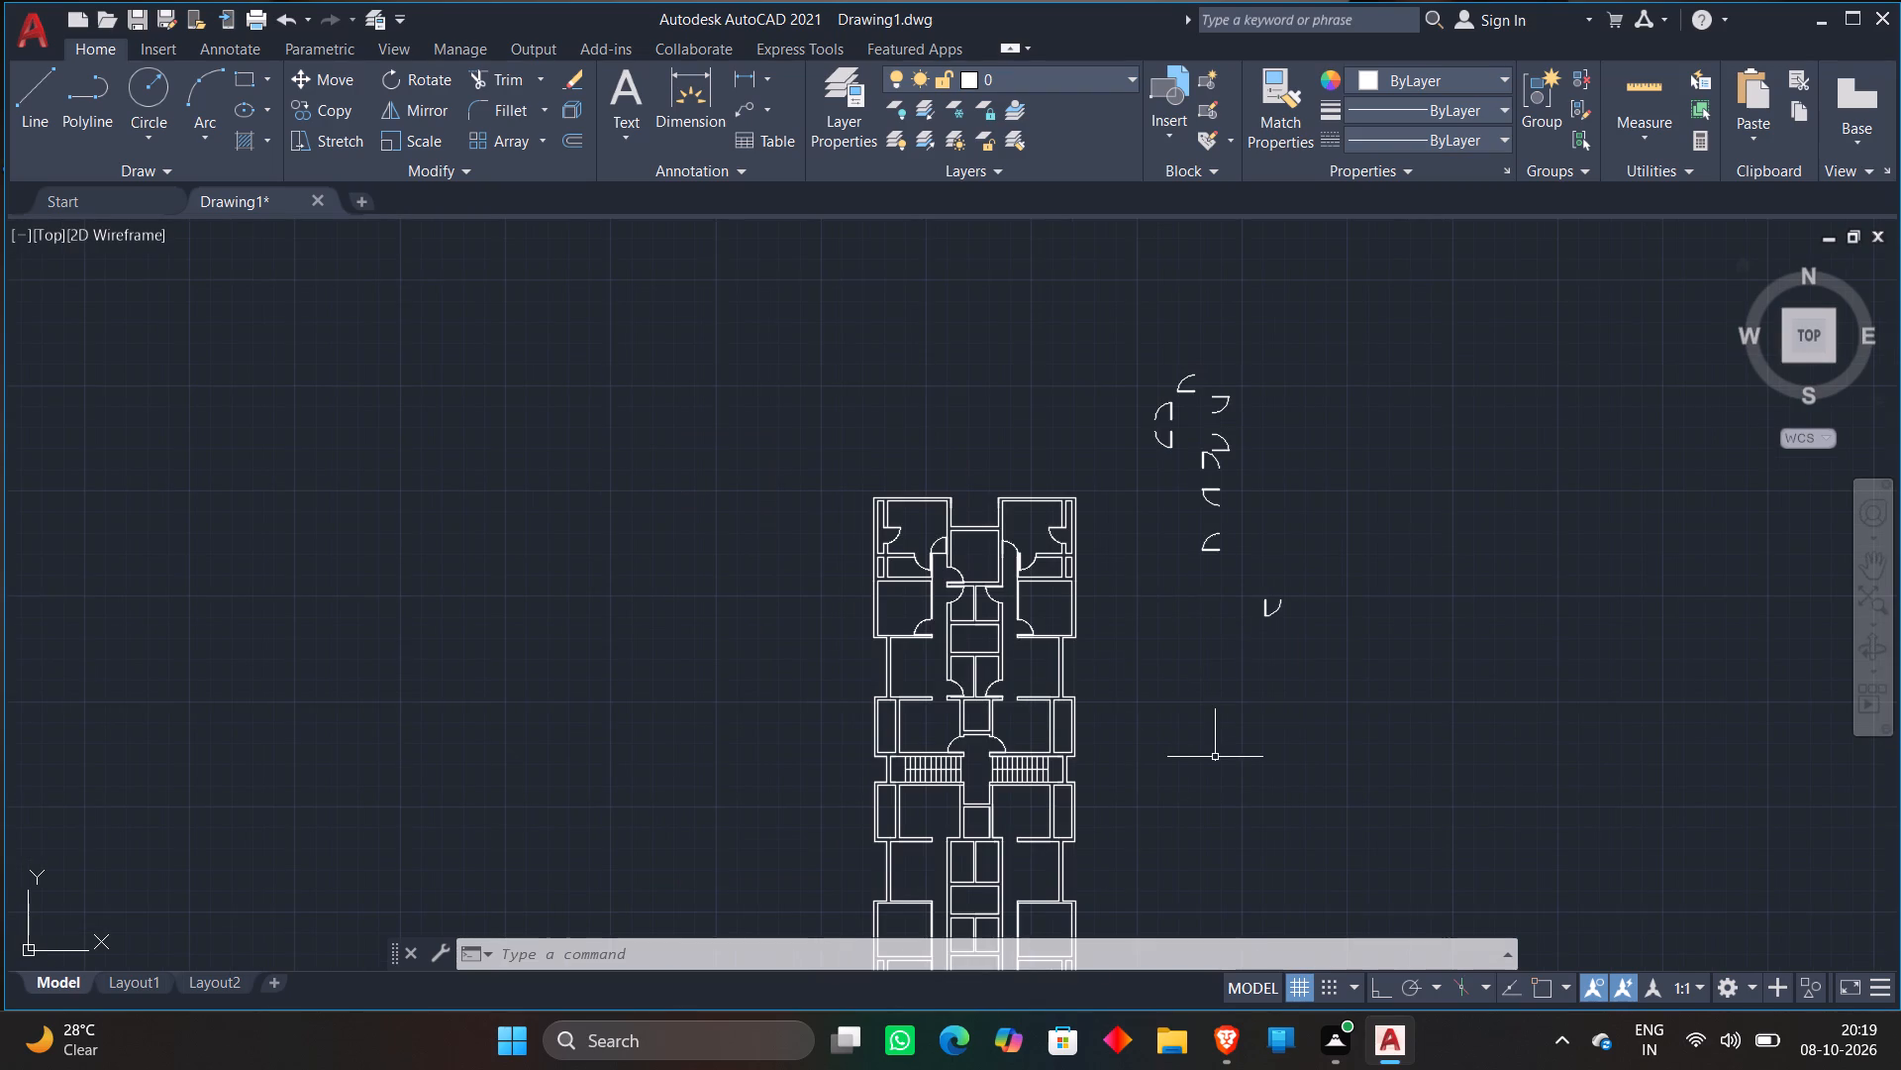
middle_click_drag(1215, 757, 1357, 429)
scroll(1070, 458, "up", 2)
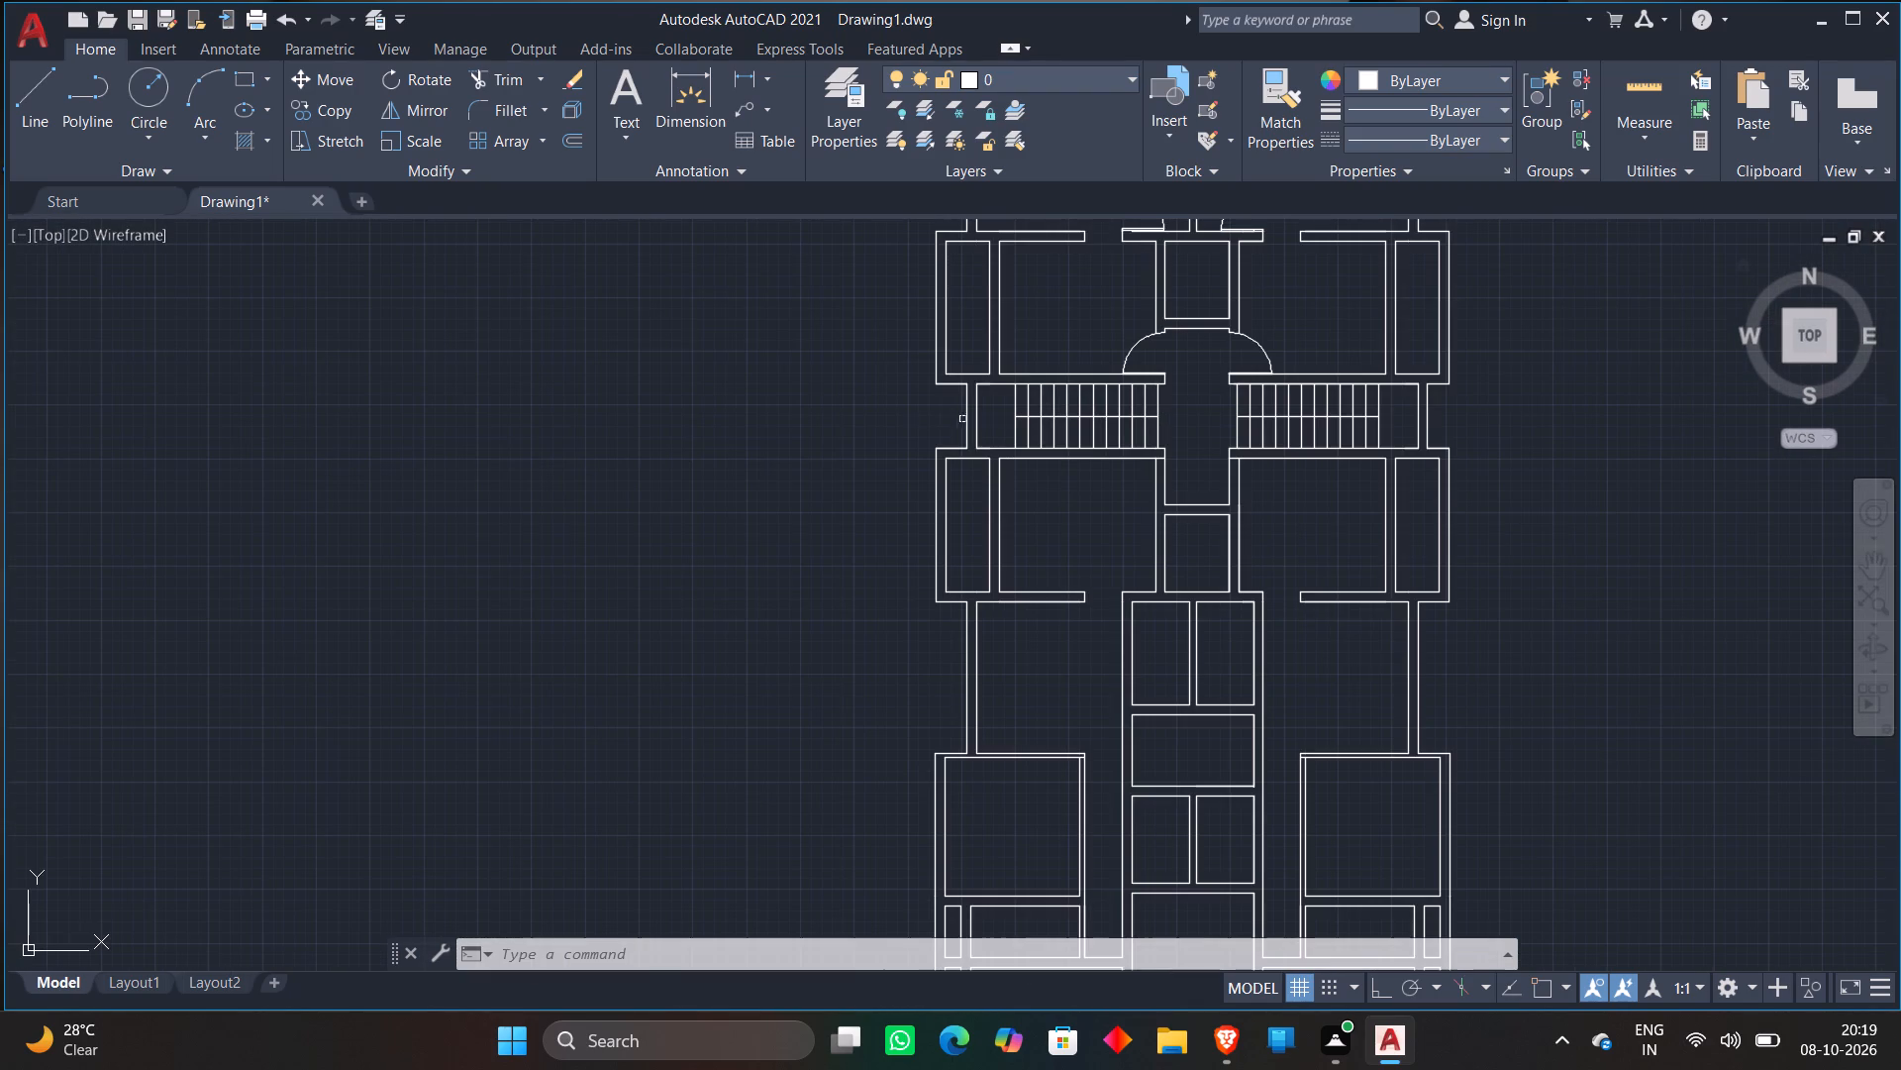
left_click(950, 420)
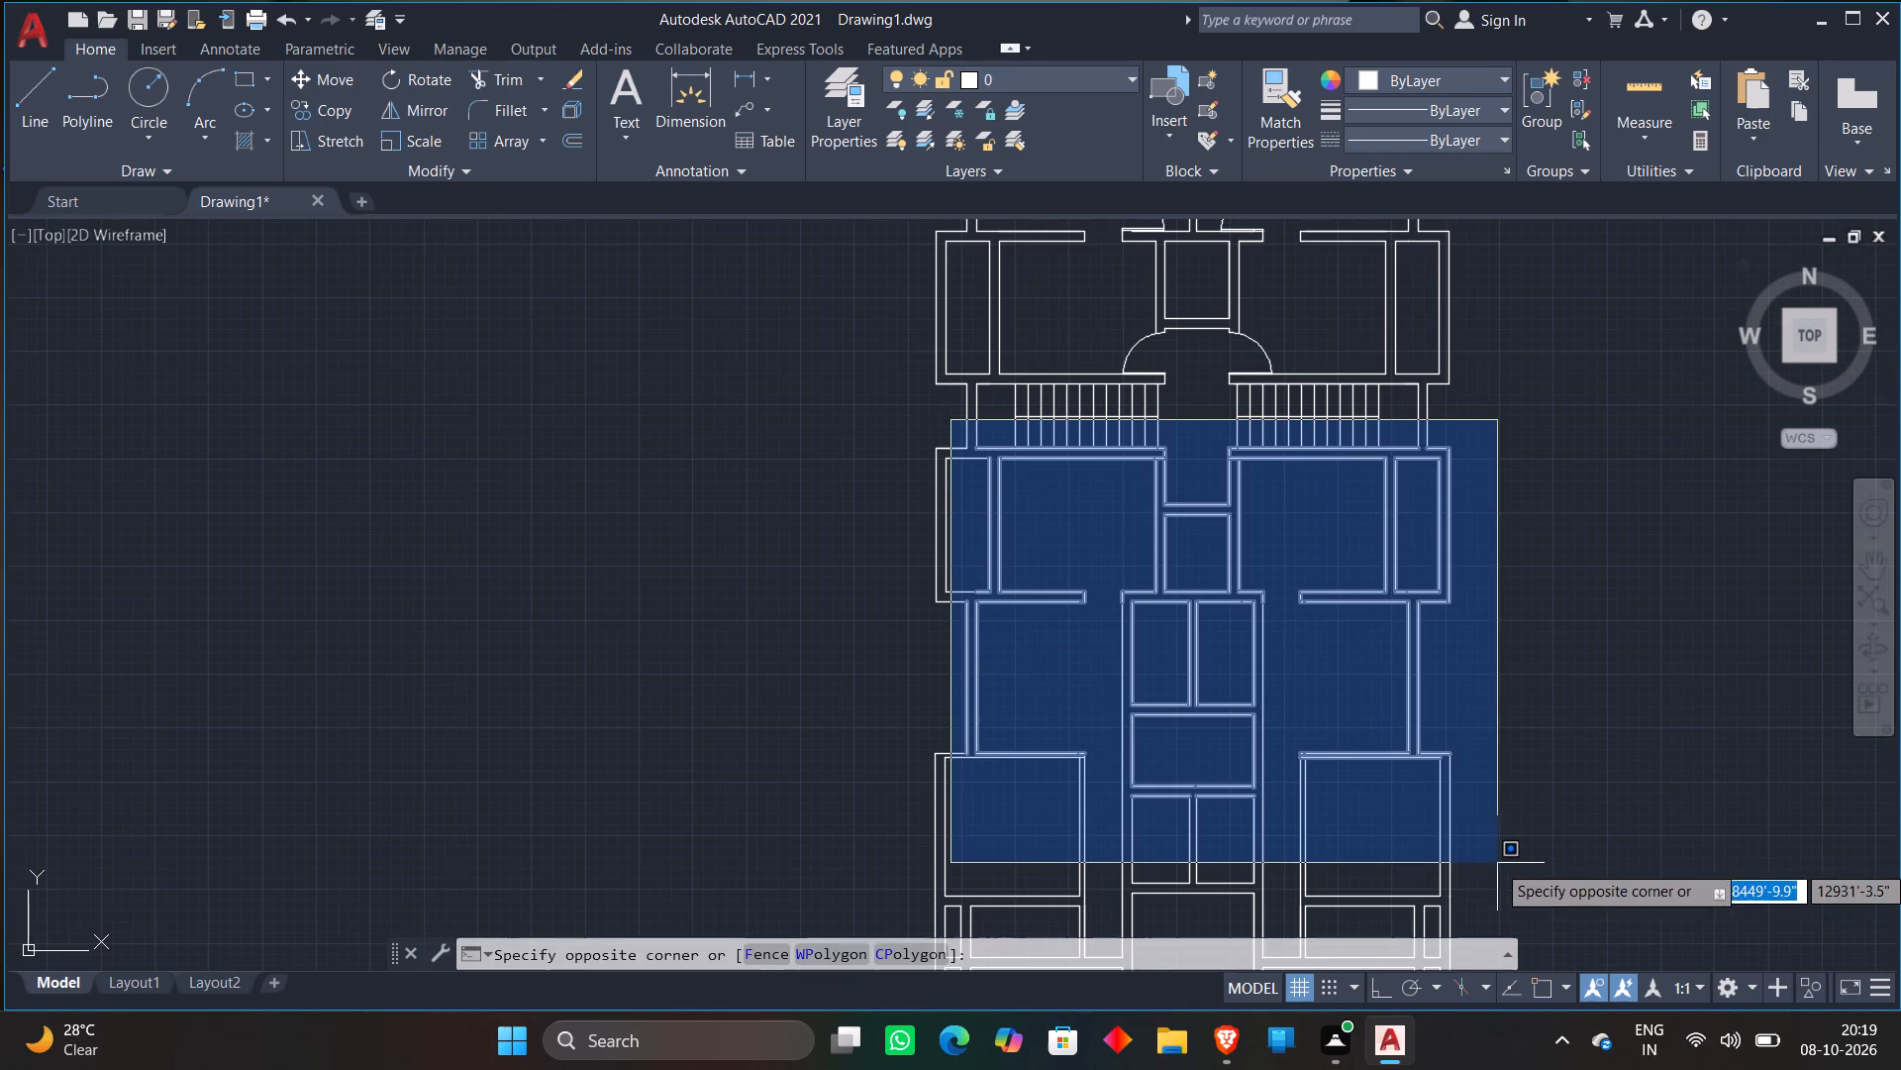
middle_click_drag(1494, 862, 1511, 713)
scroll(1511, 848, "down", 1)
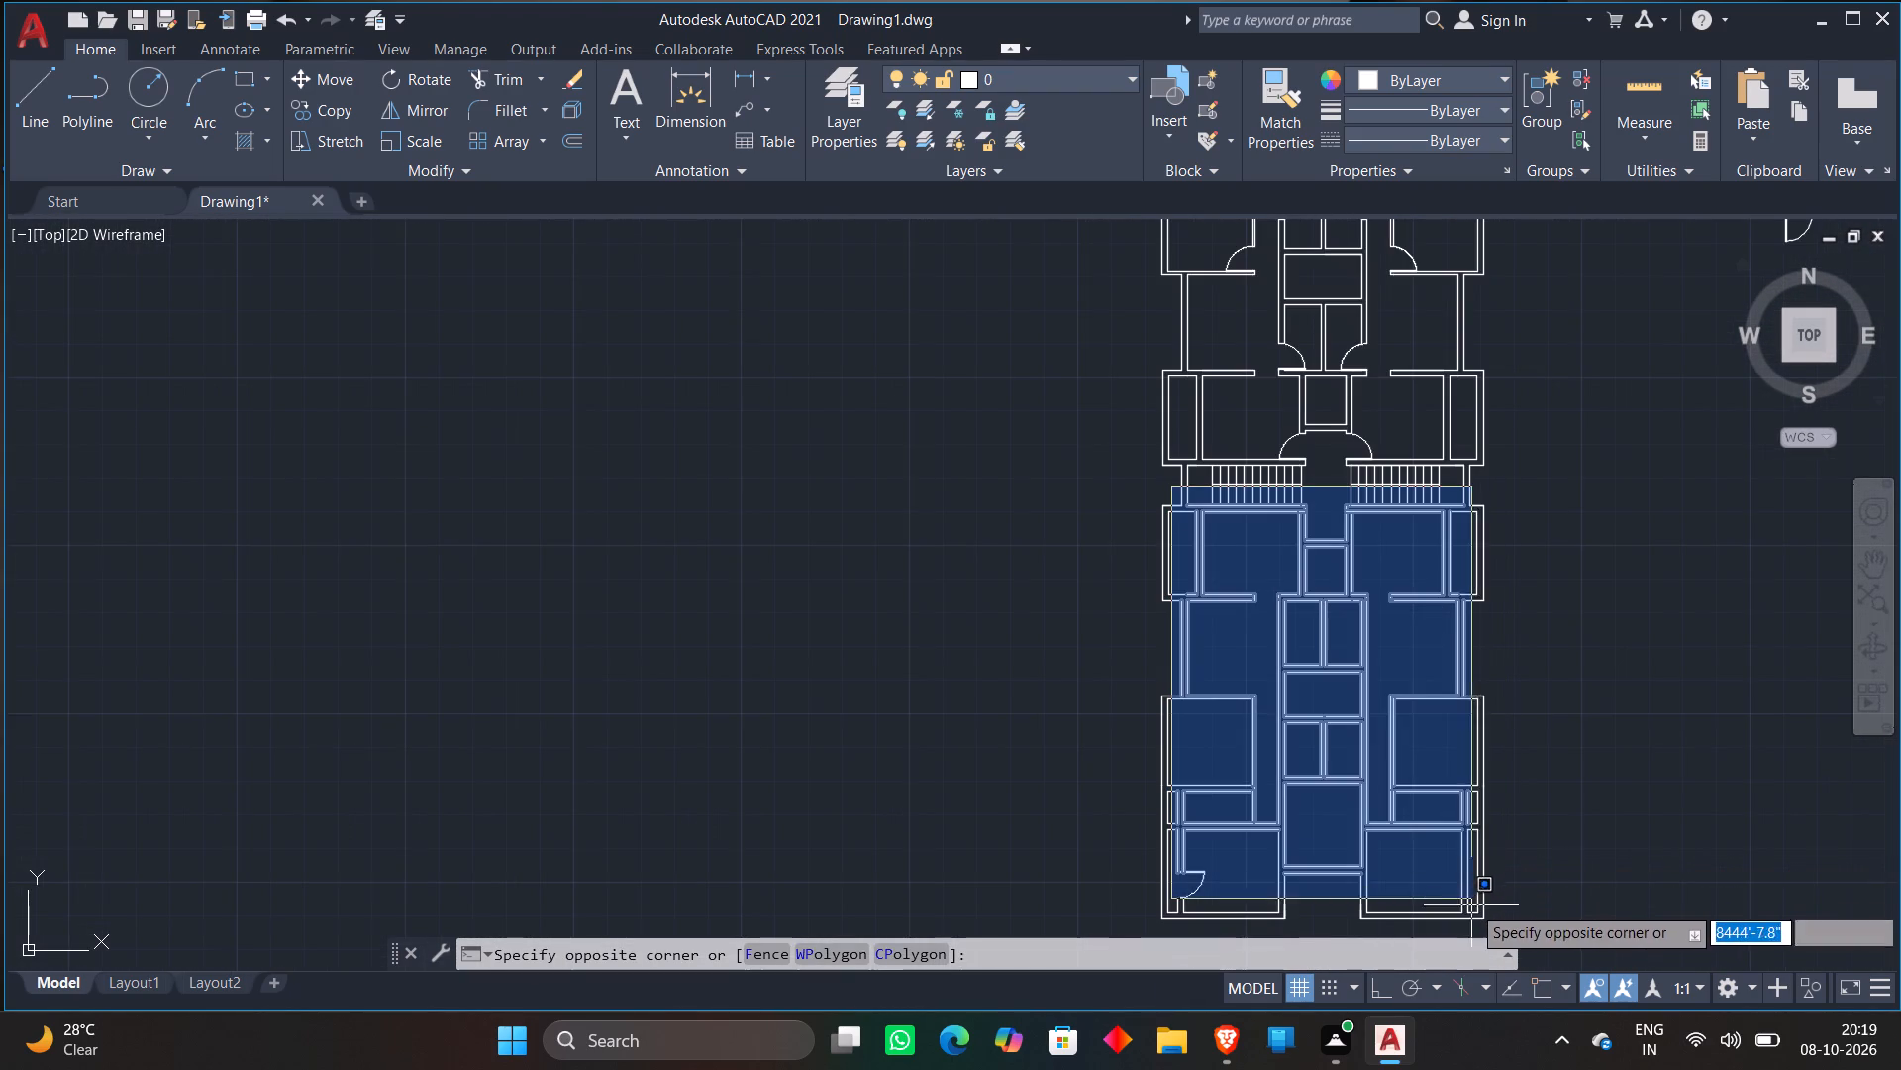
left_click(1511, 940)
left_click(1512, 927)
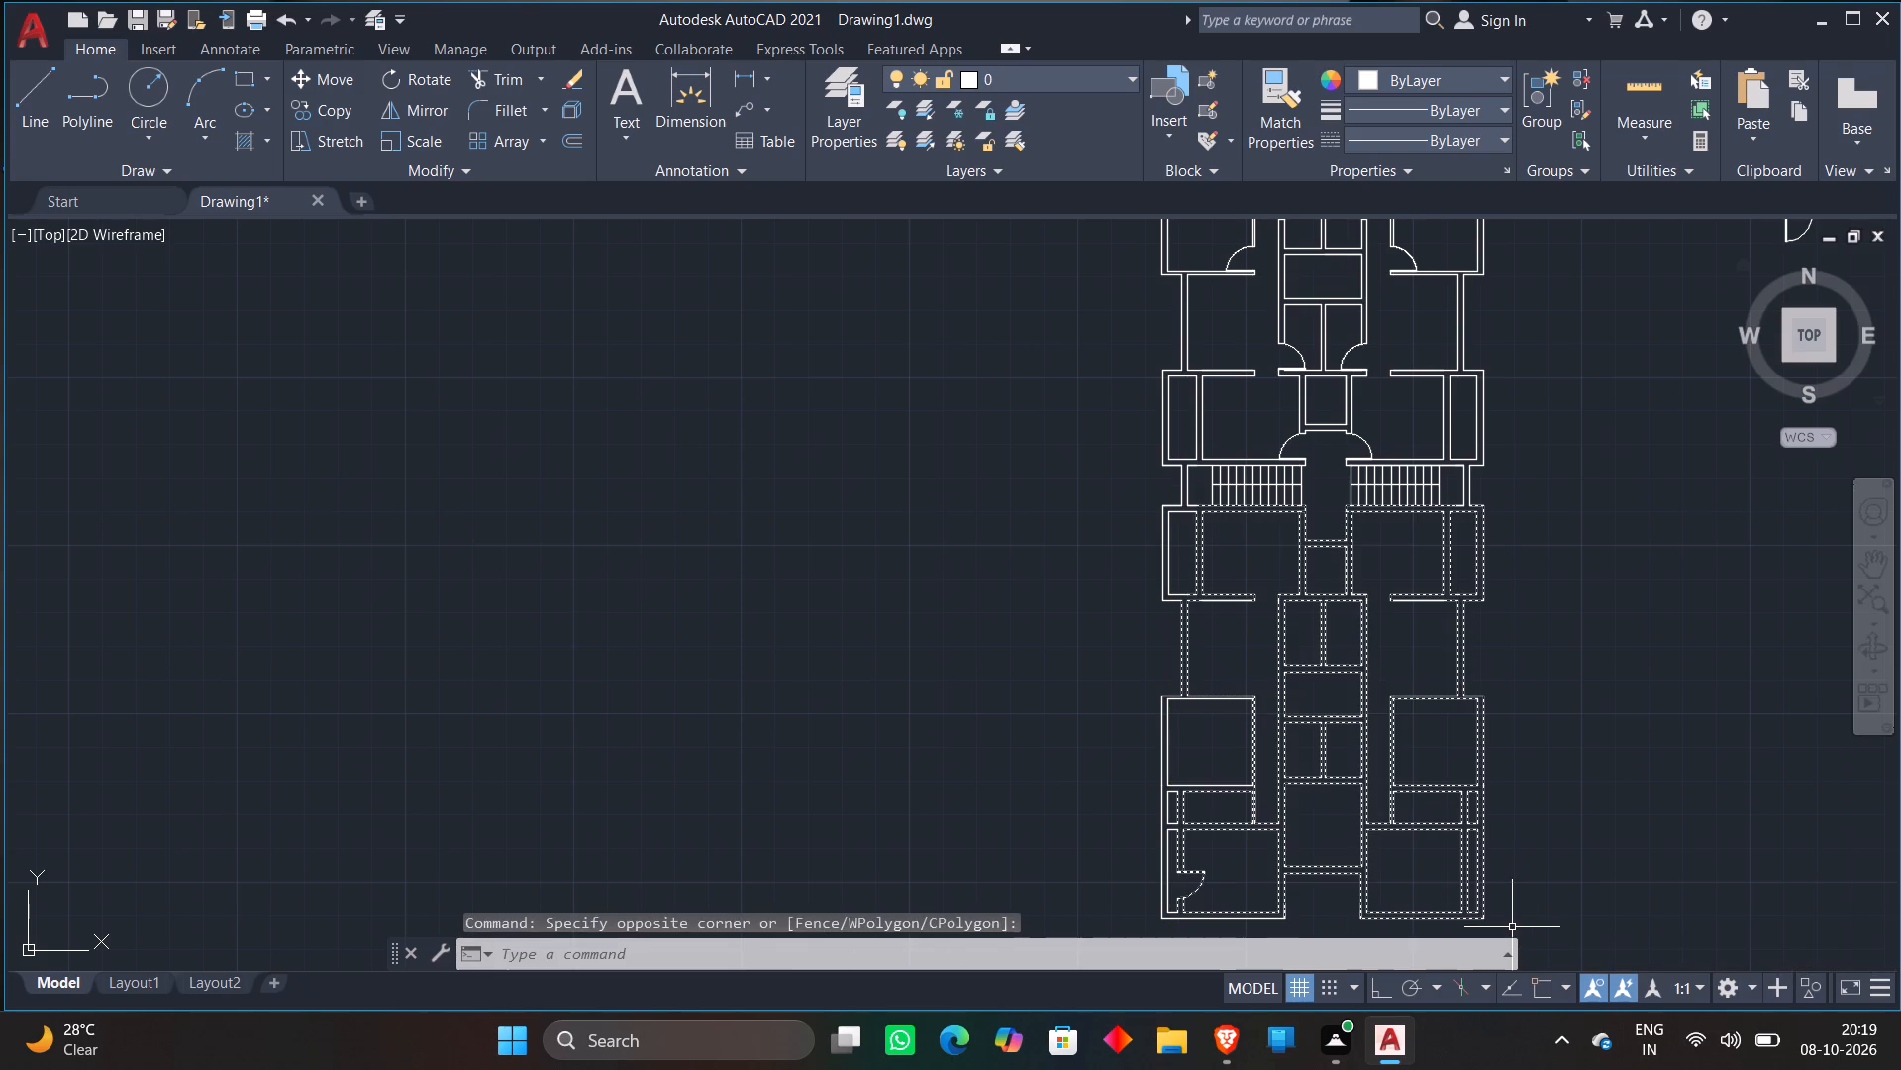
left_click(1138, 490)
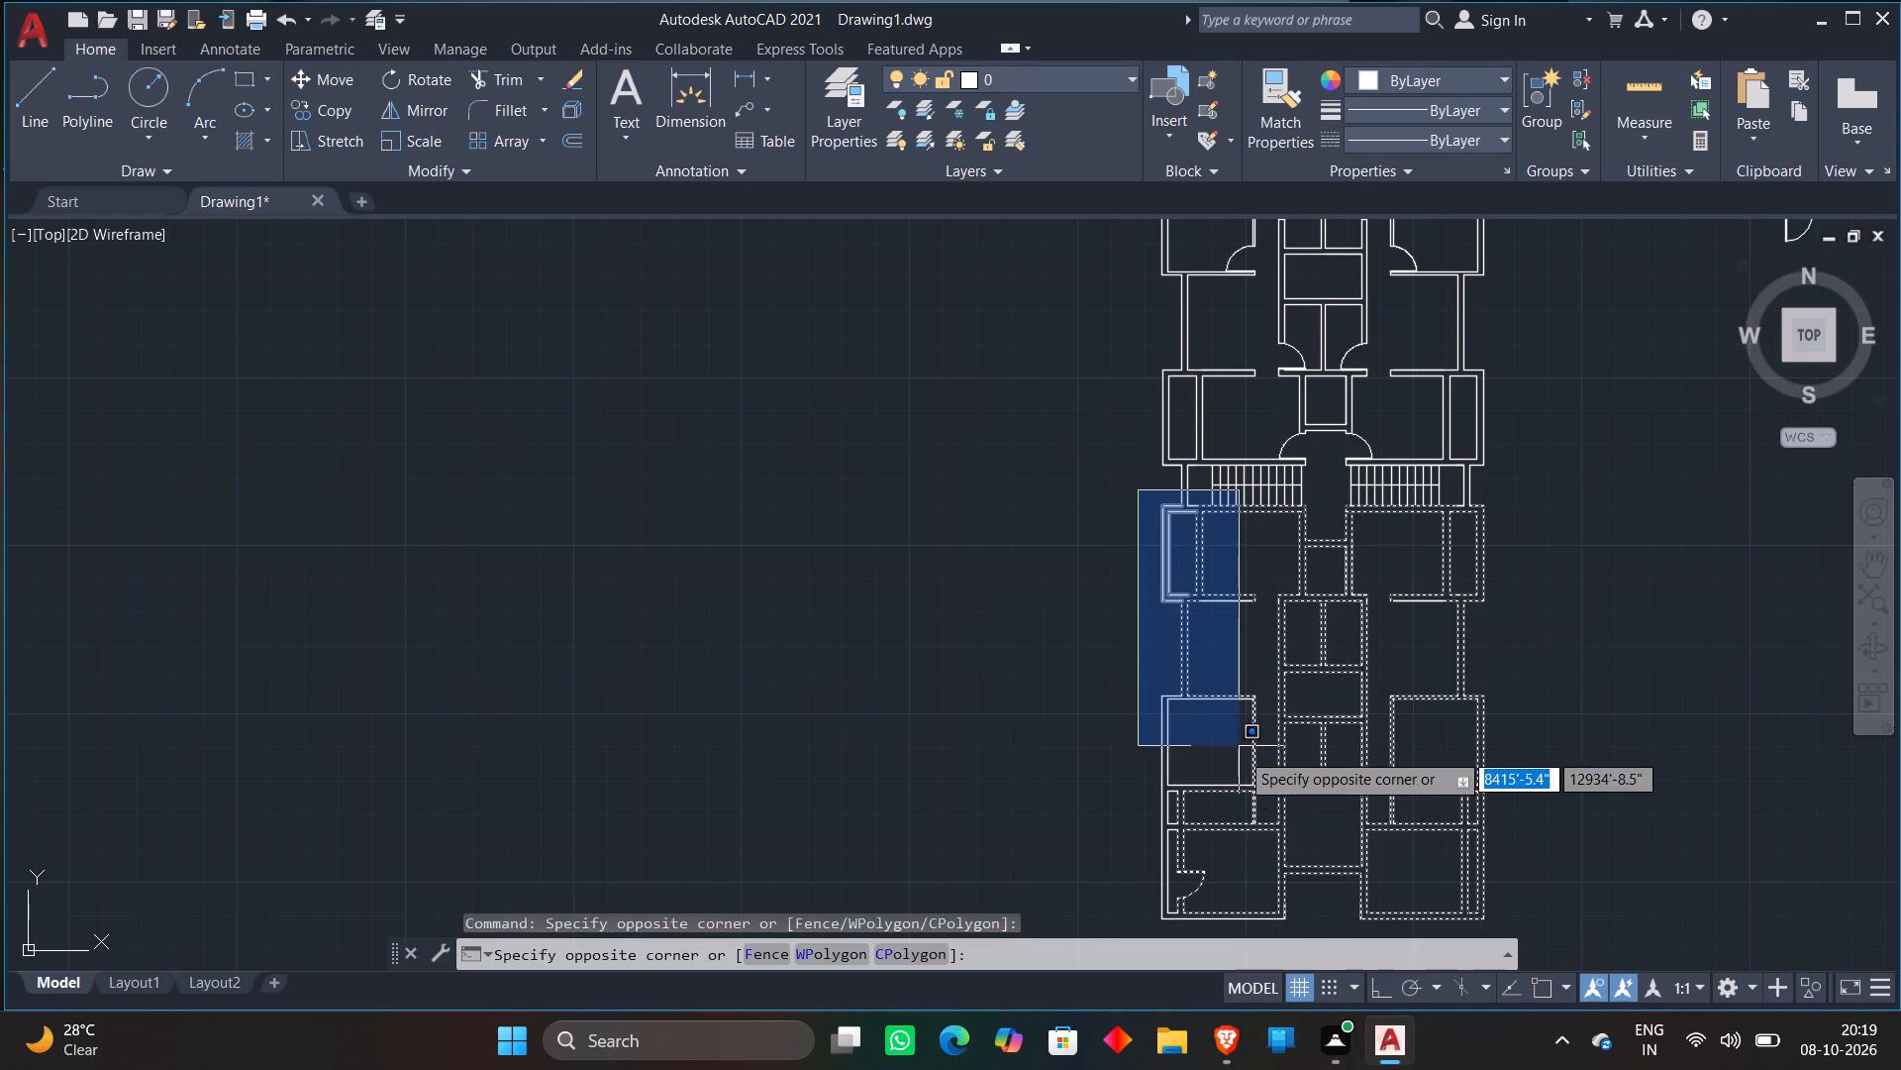
left_click(1216, 923)
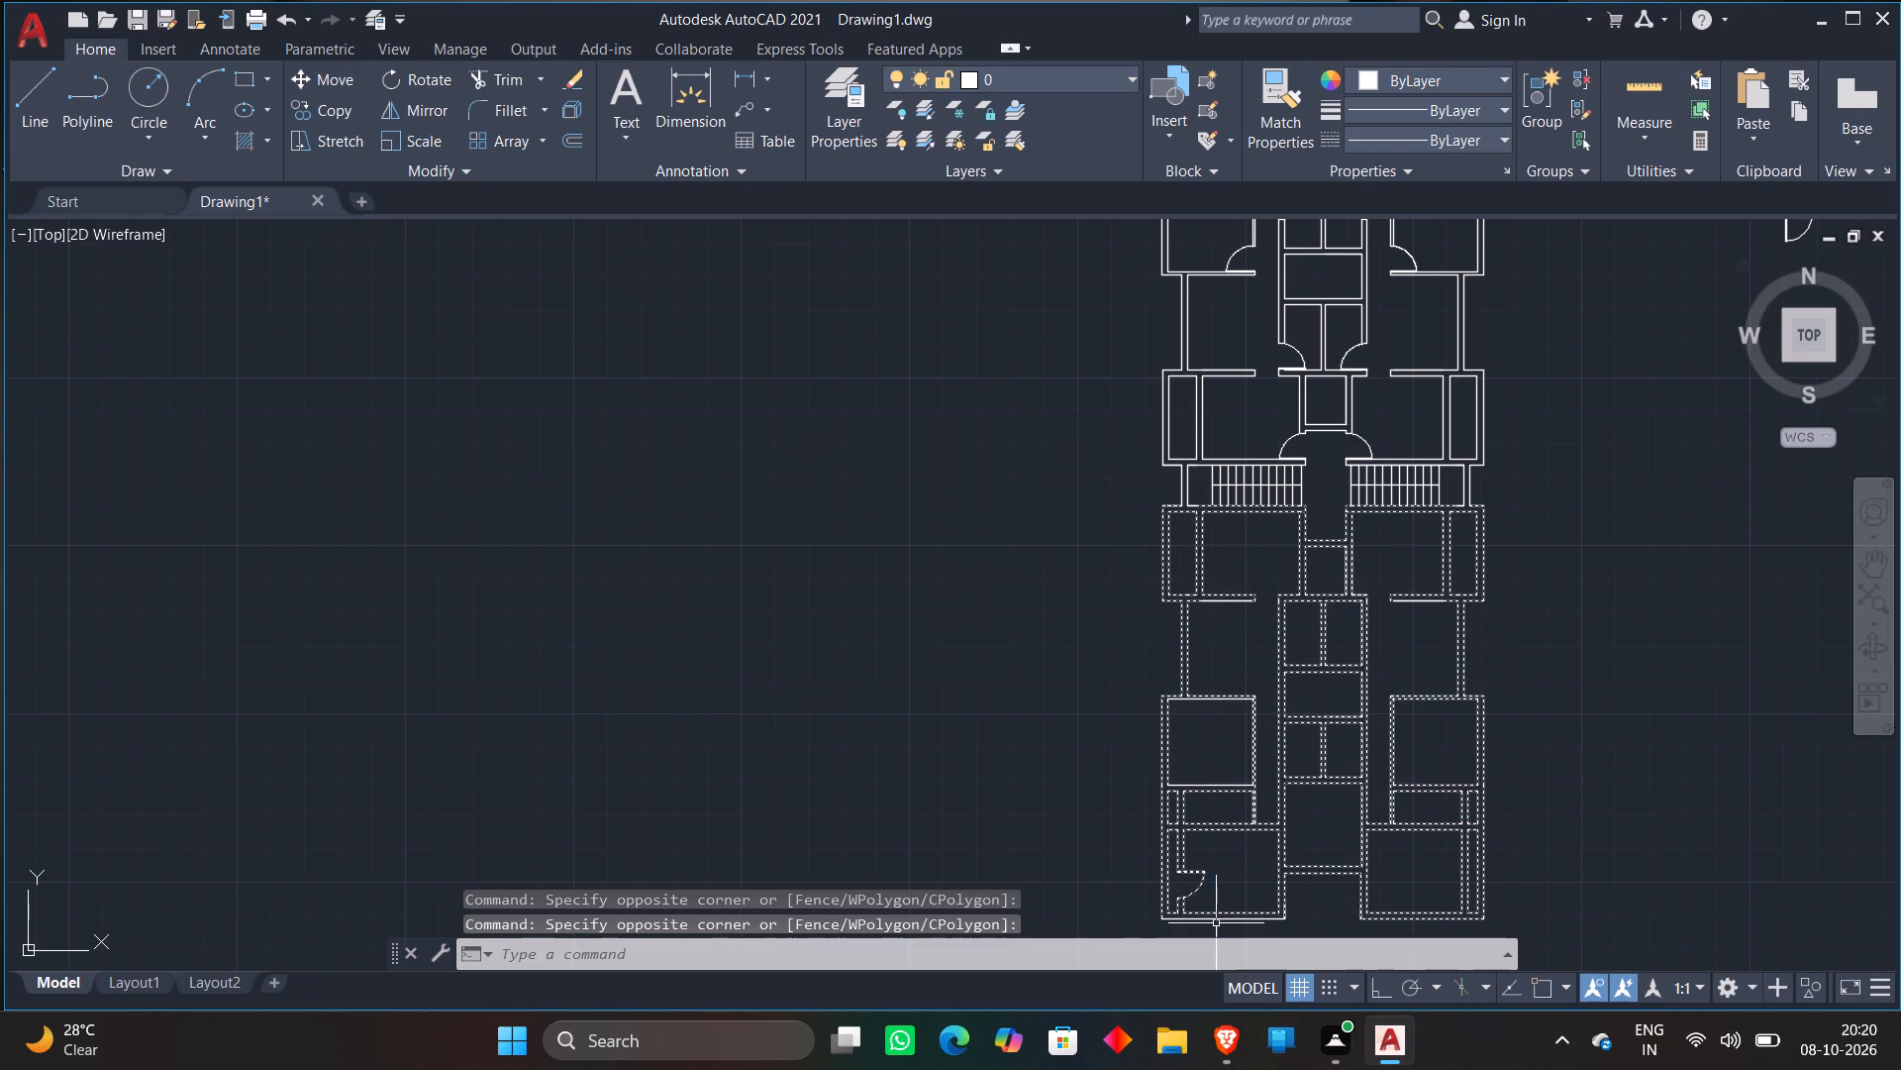
left_click(1248, 920)
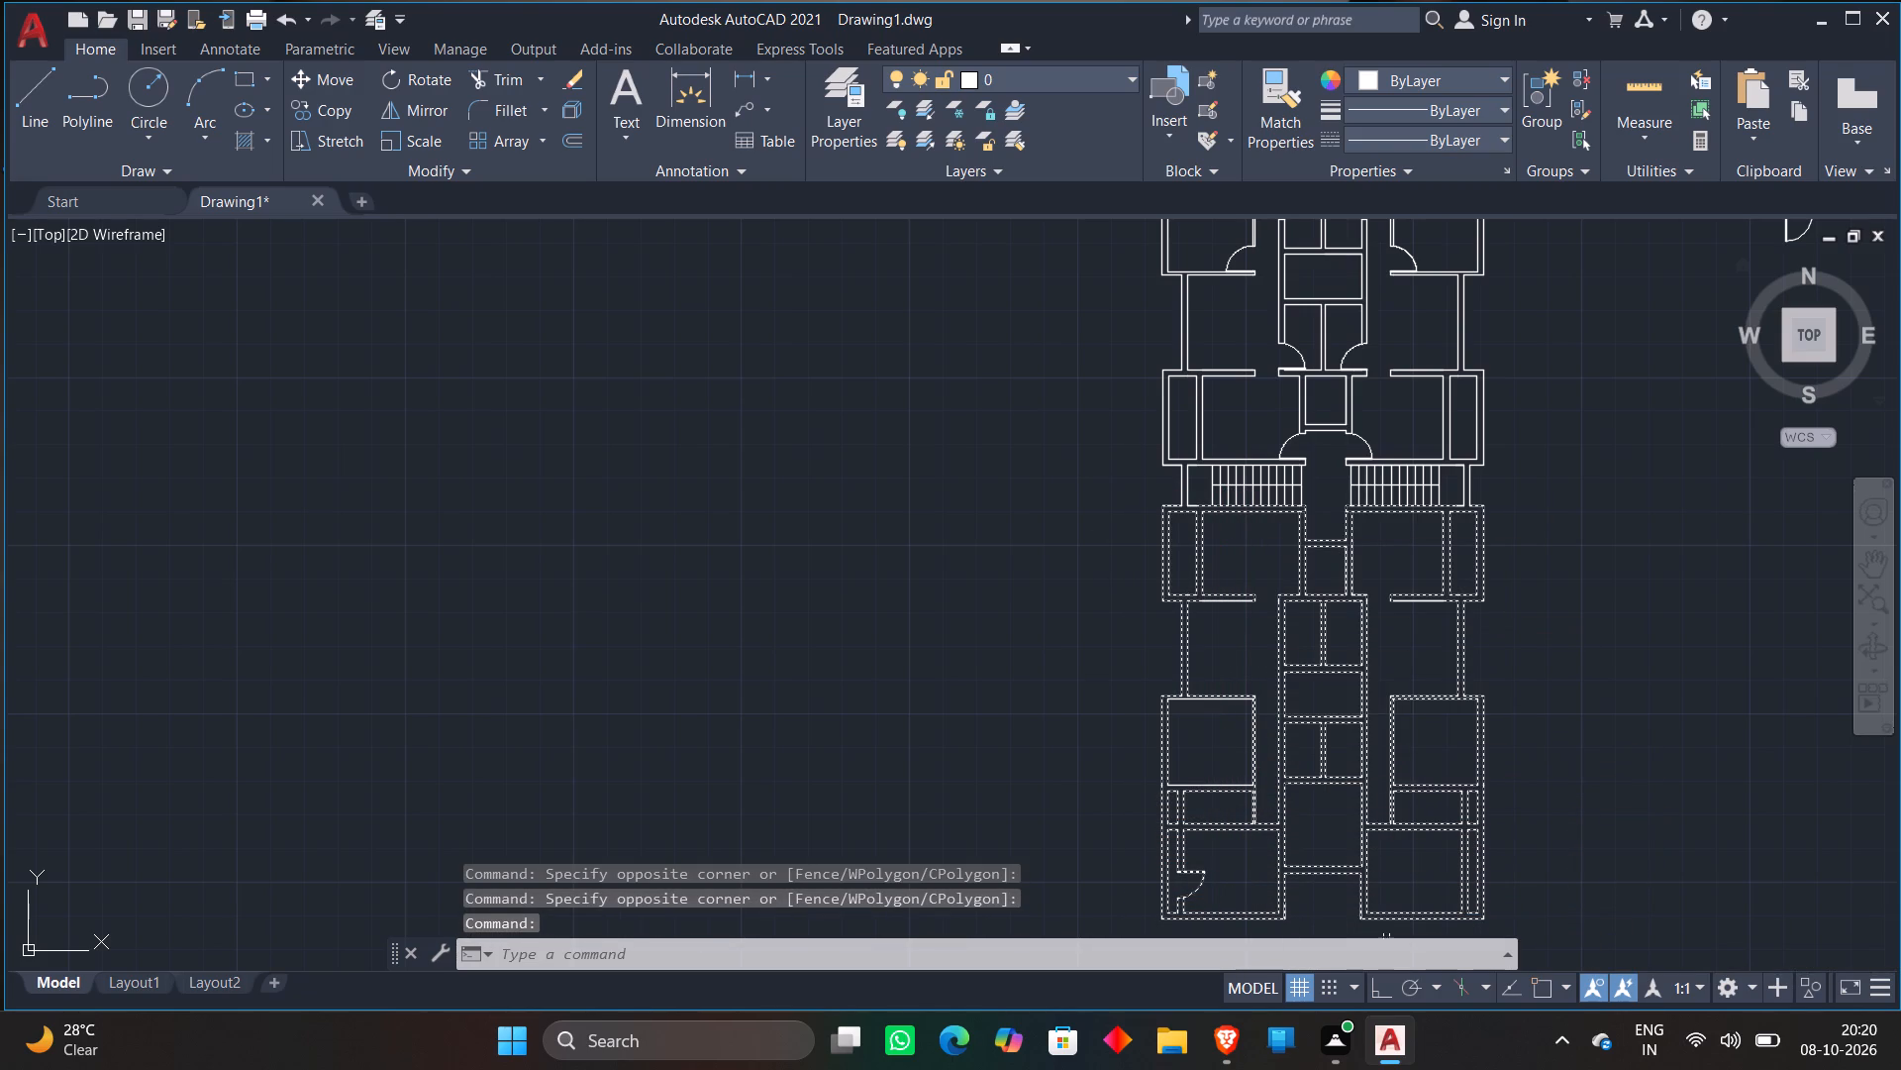
key("Delete")
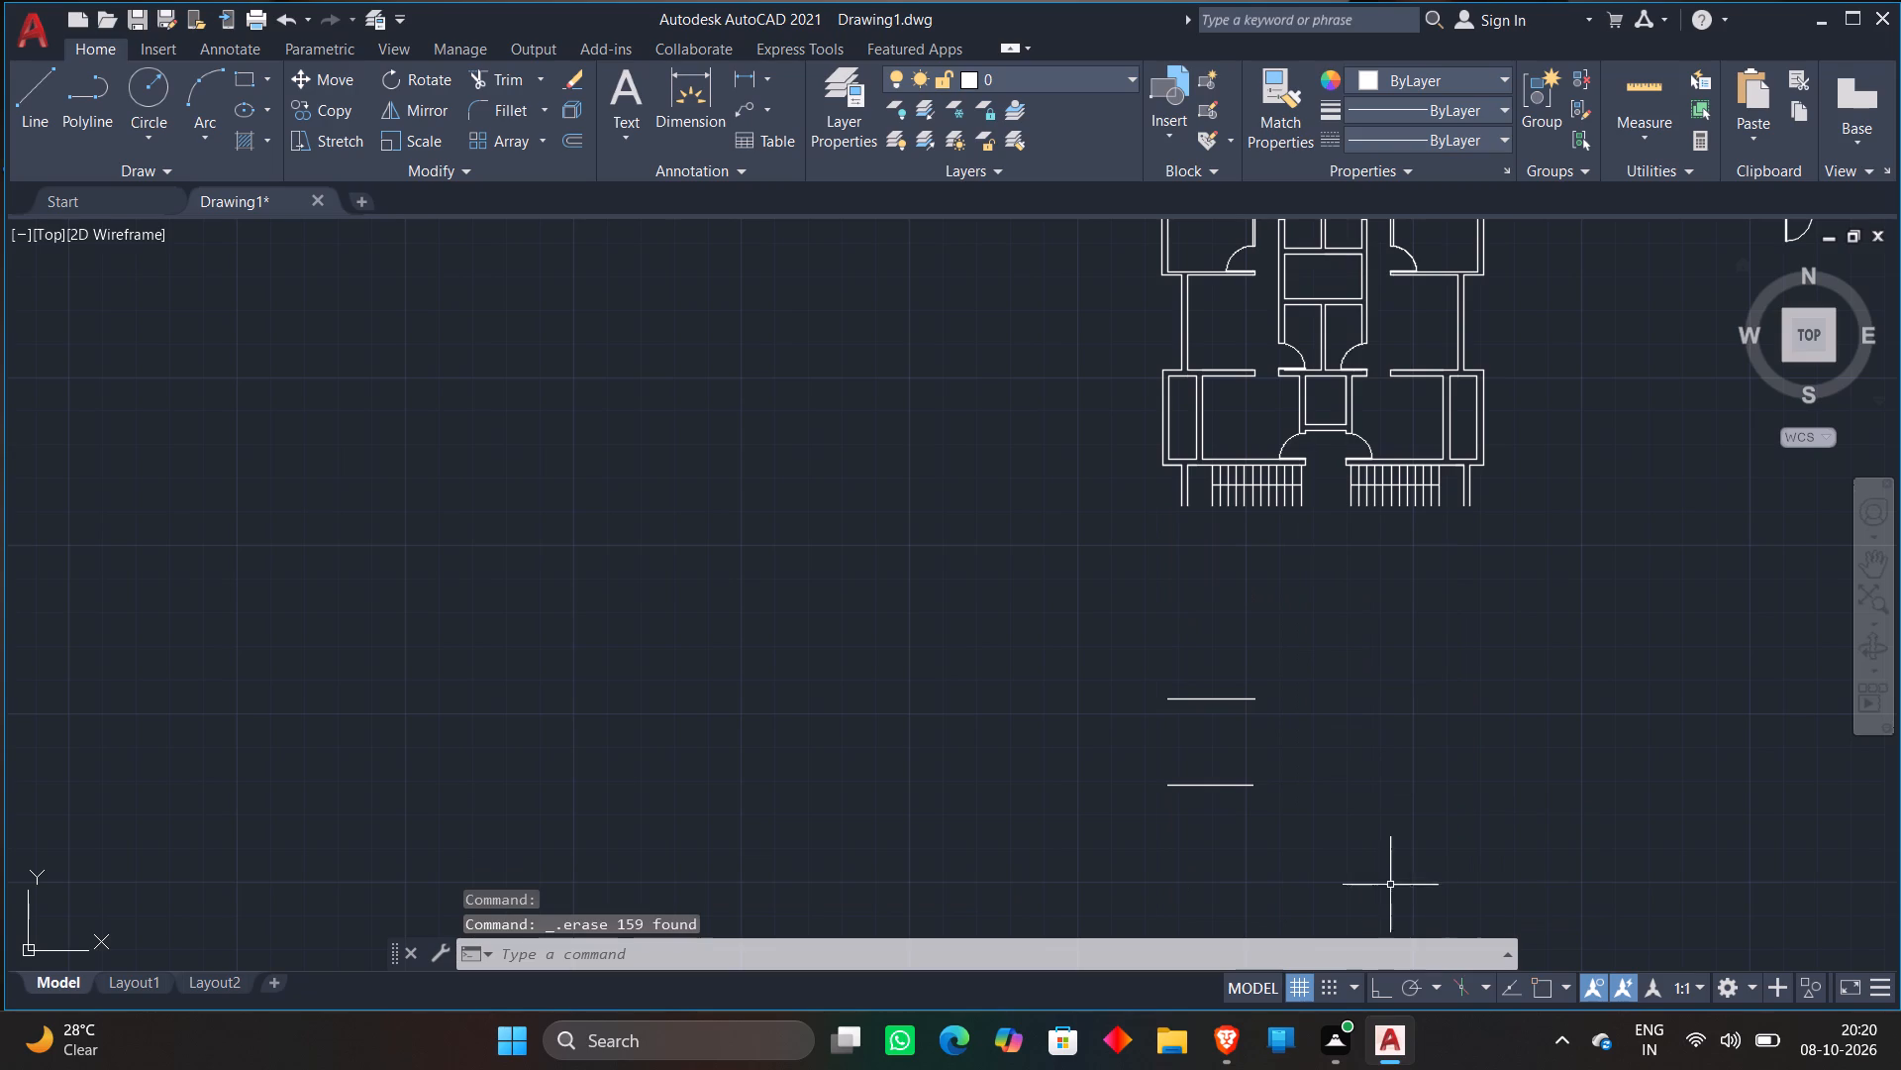
Delete the two leftover horizontal wall lines south of the west staircase.
left_click(1123, 646)
left_click(1280, 876)
key("Delete")
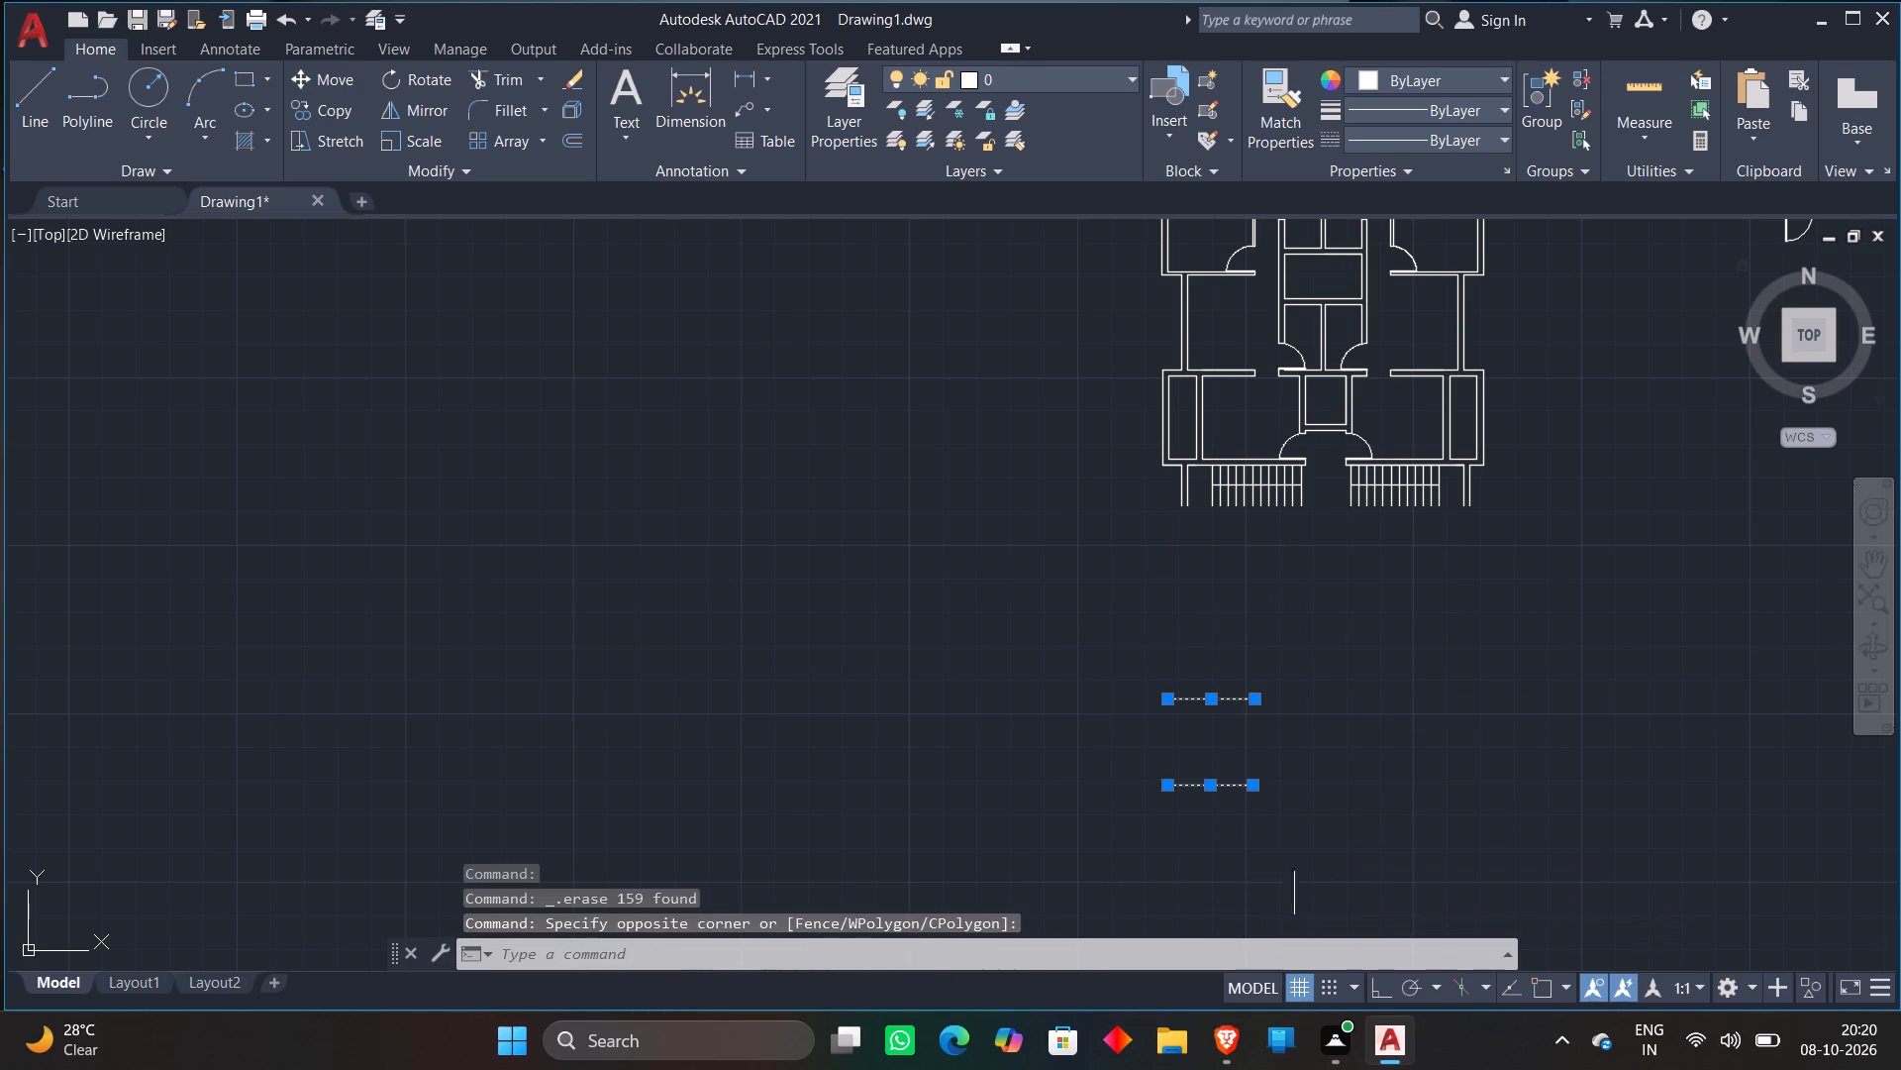
Trim the tread lines of both staircases south of their horizontal middle lines.
scroll(1300, 602, "up", 2)
type("TR")
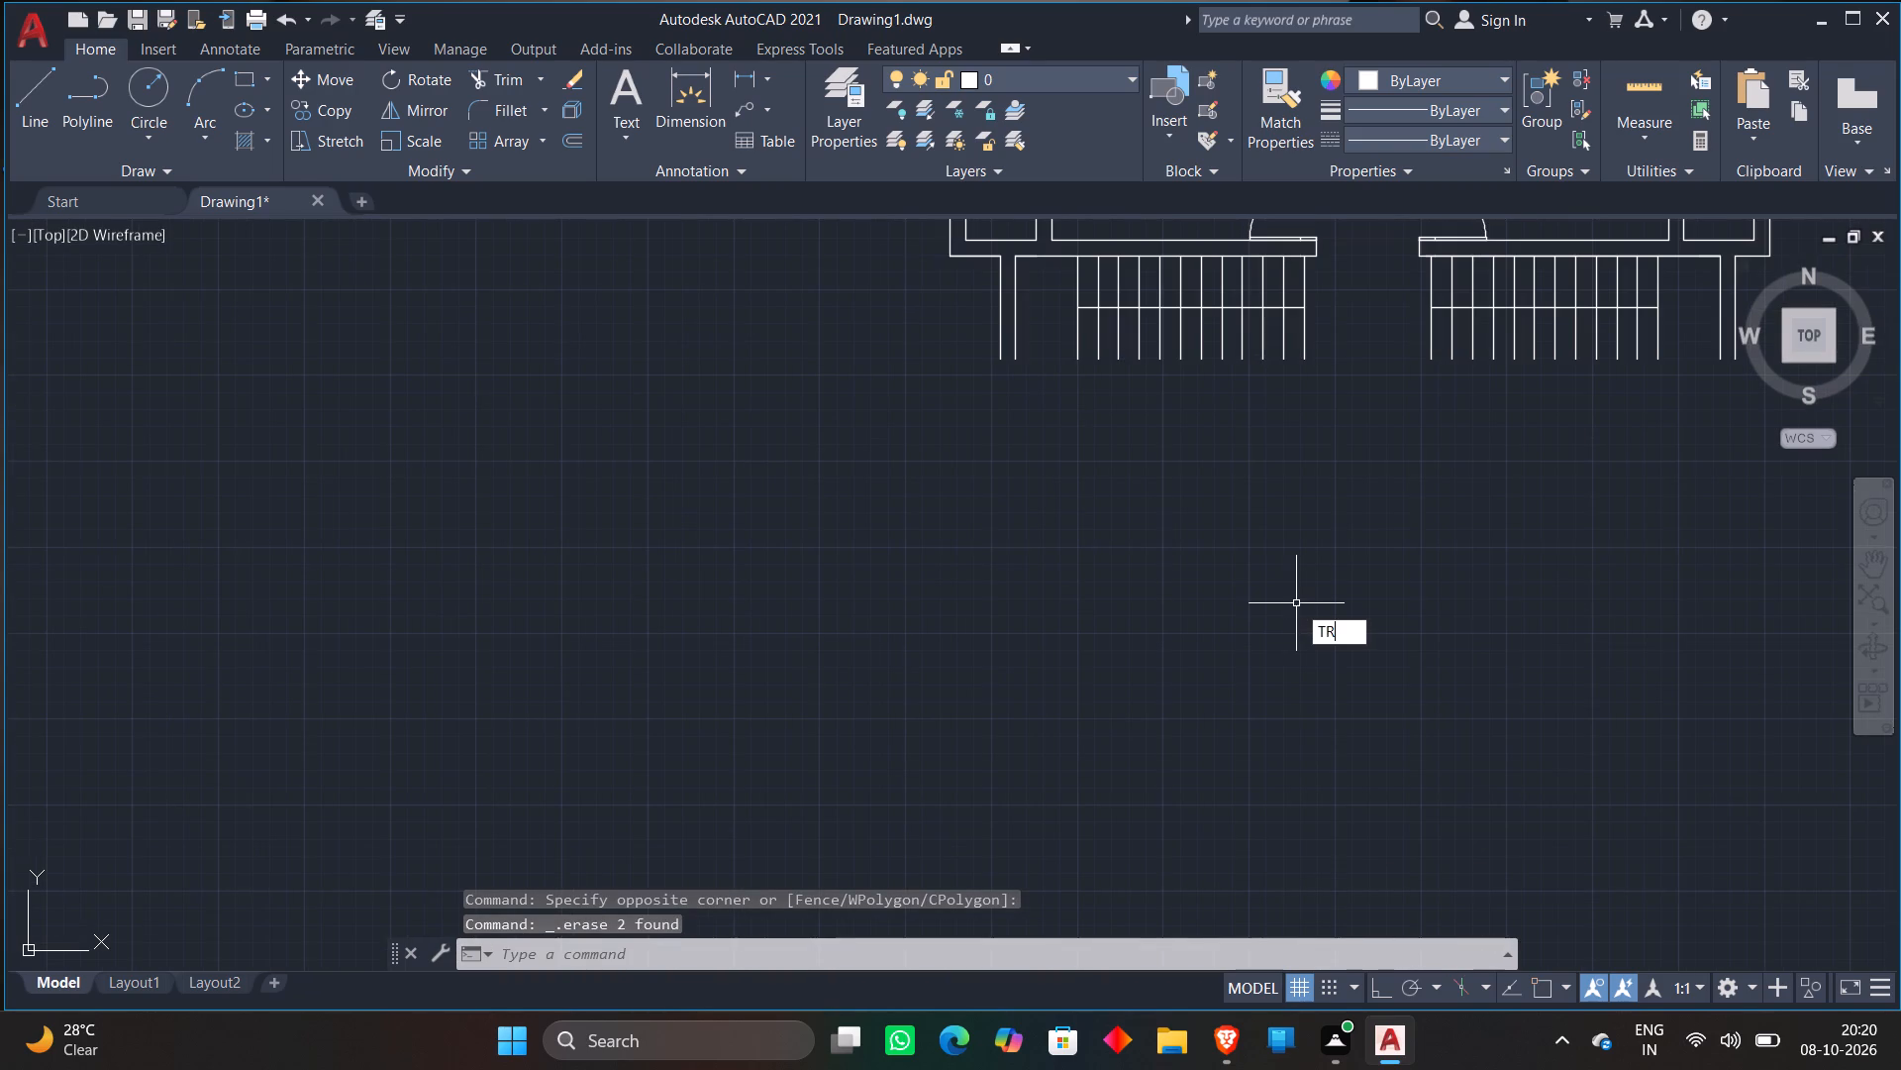
key("space")
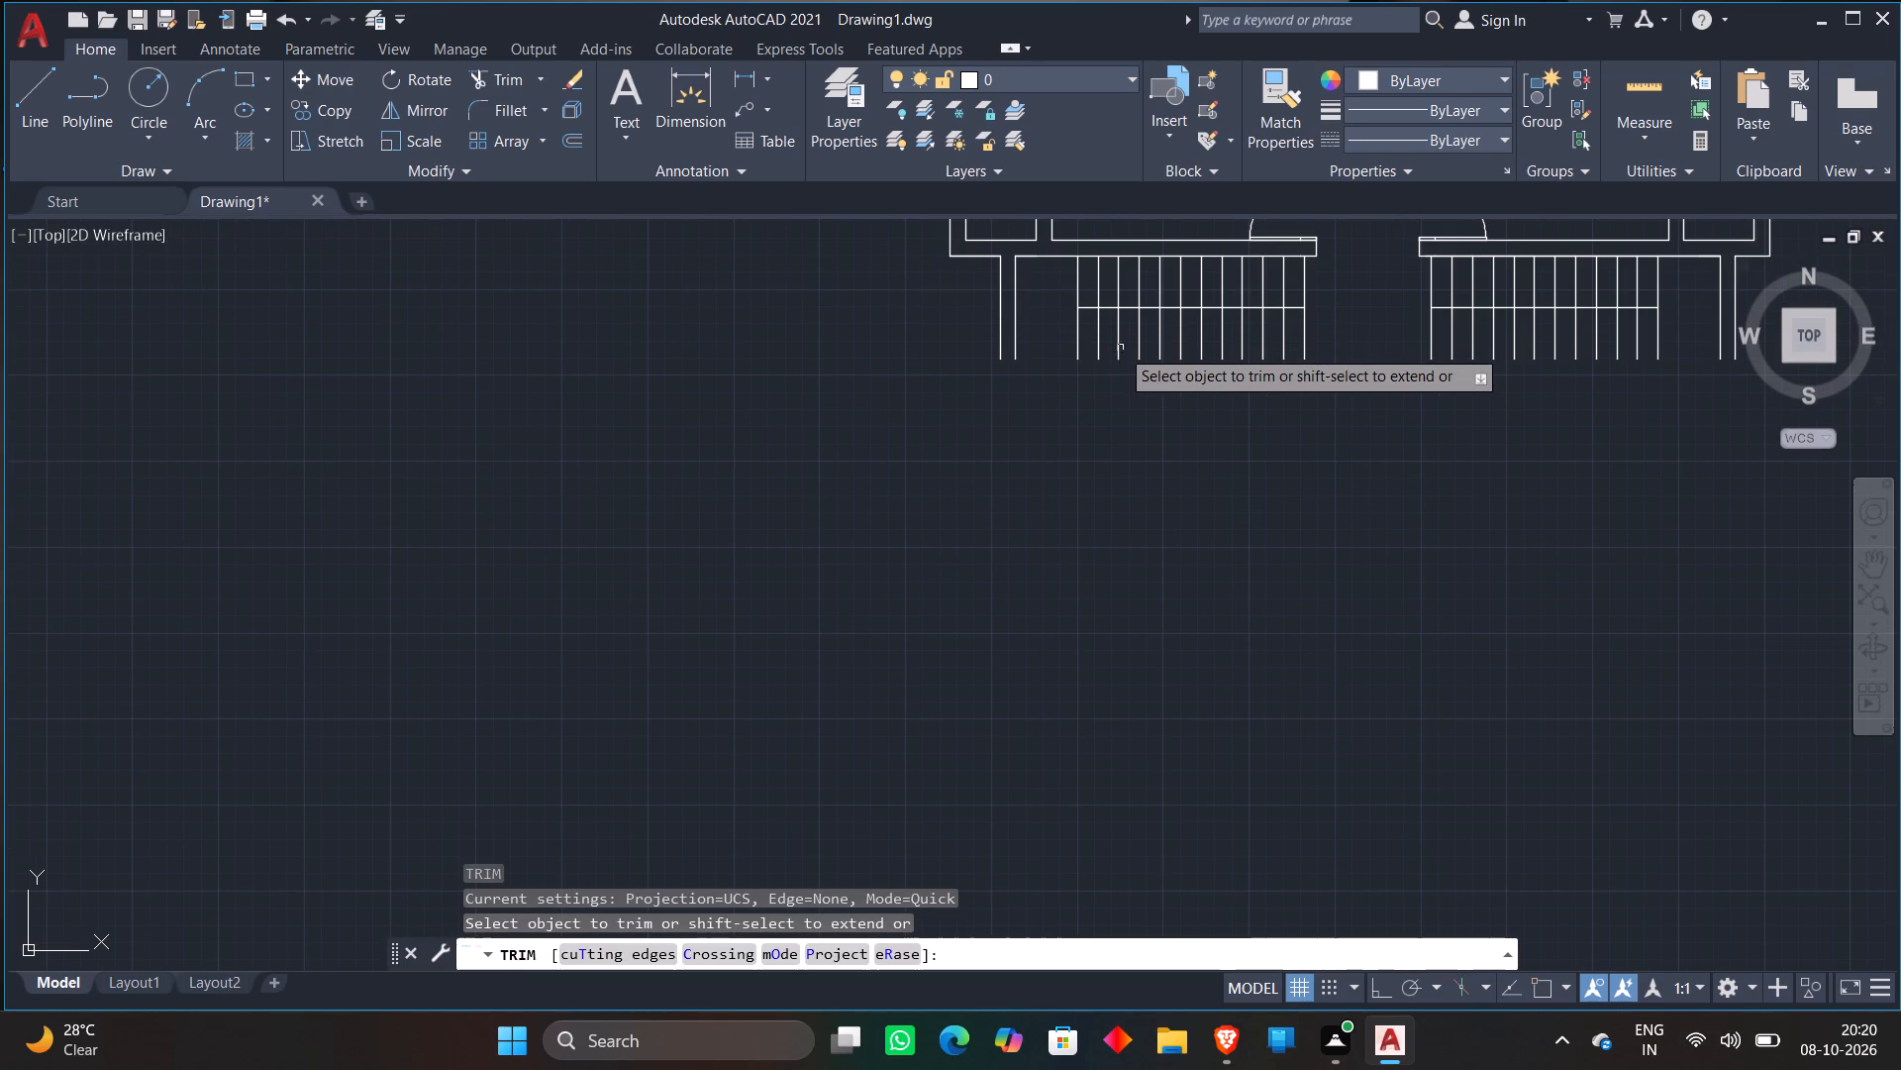
left_click(1059, 339)
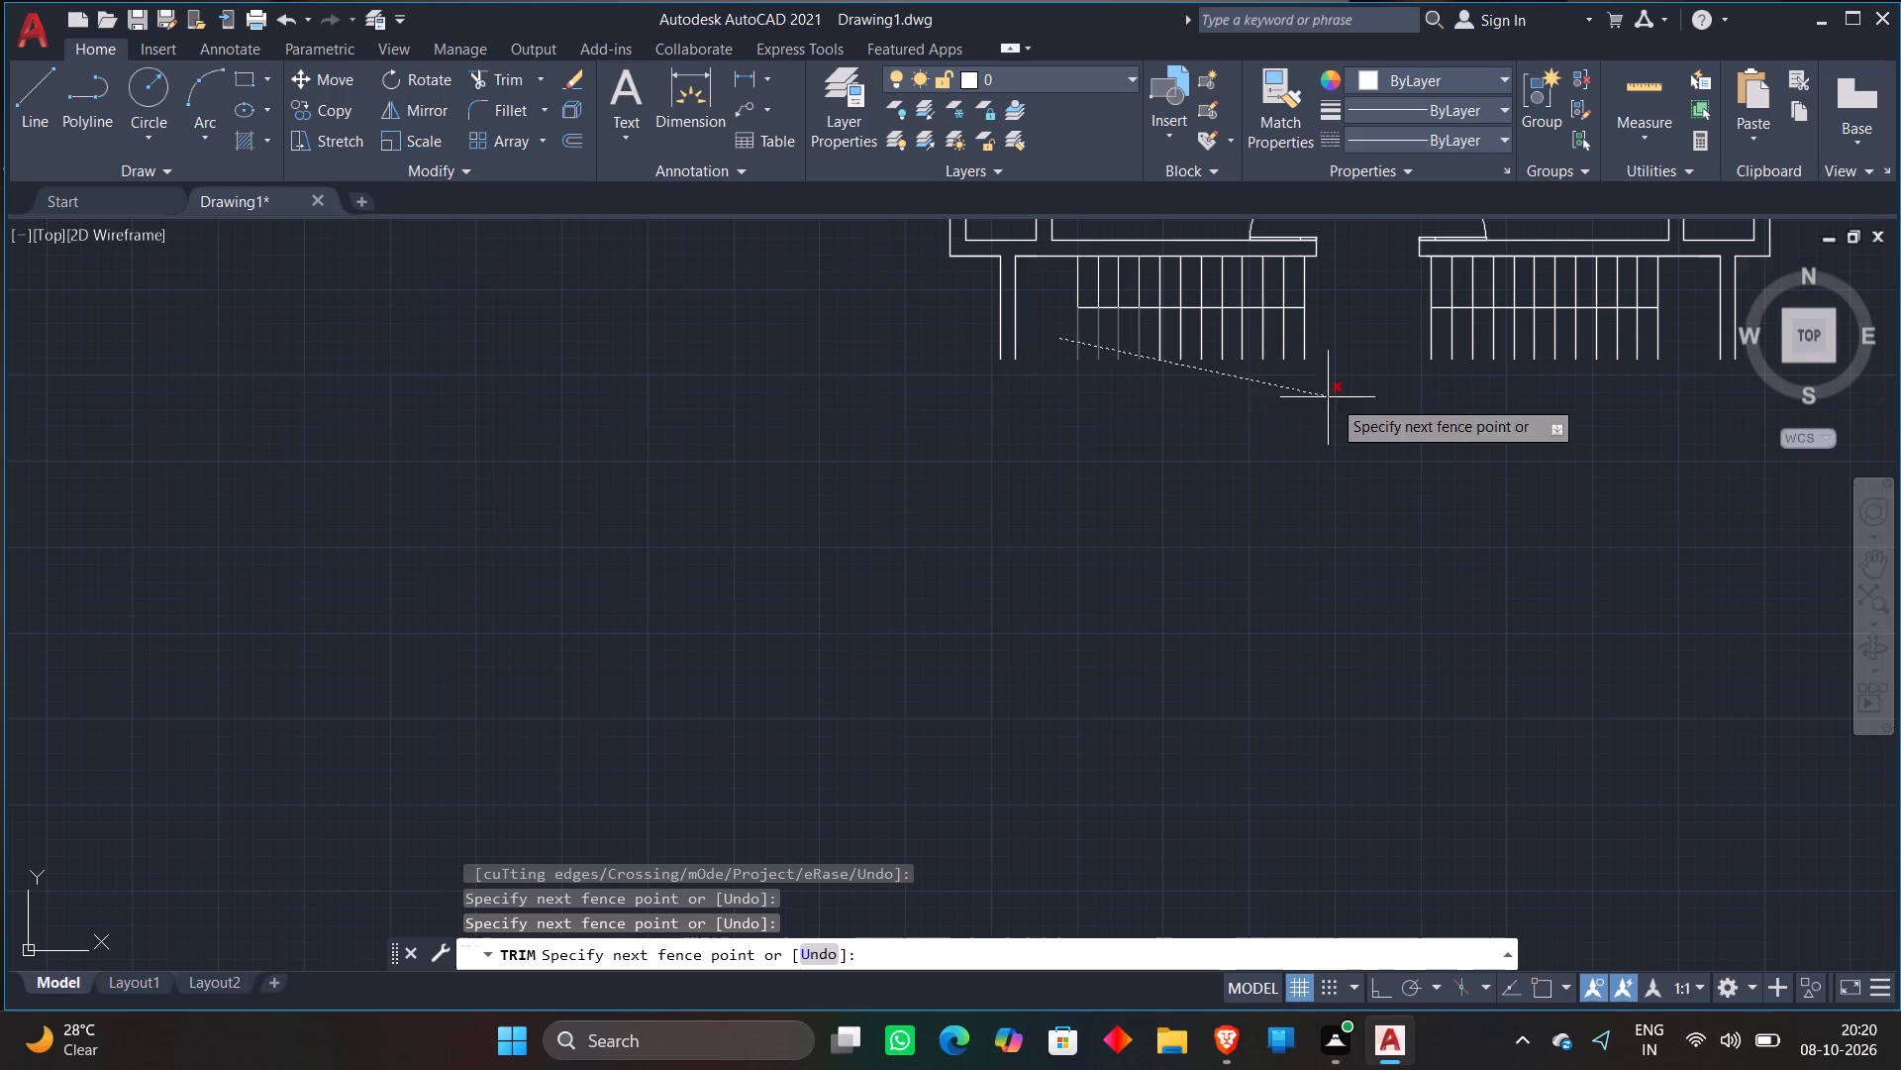
left_click(1658, 343)
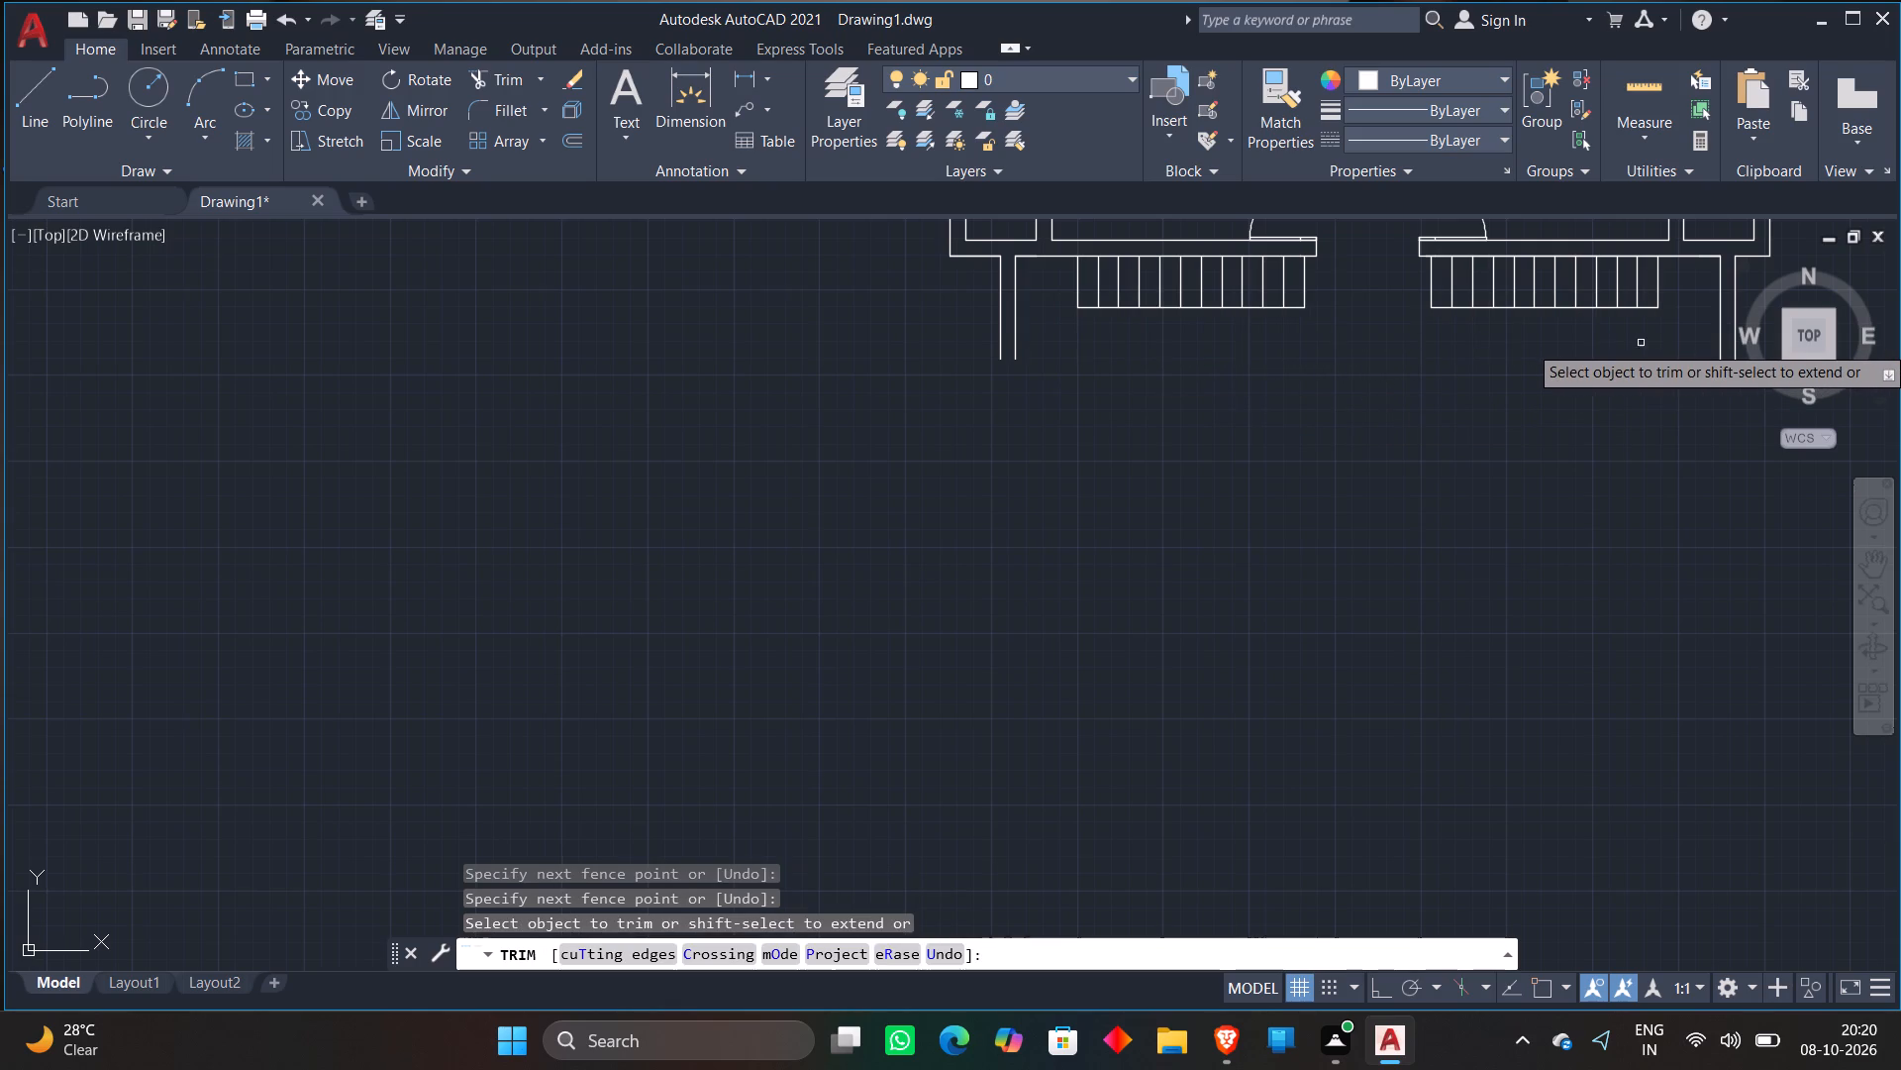
key("Escape")
Extend the horizontal middle lines of the west and east staircases outward to the outer lines of the adjoining side walls.
type("EX")
key("Return")
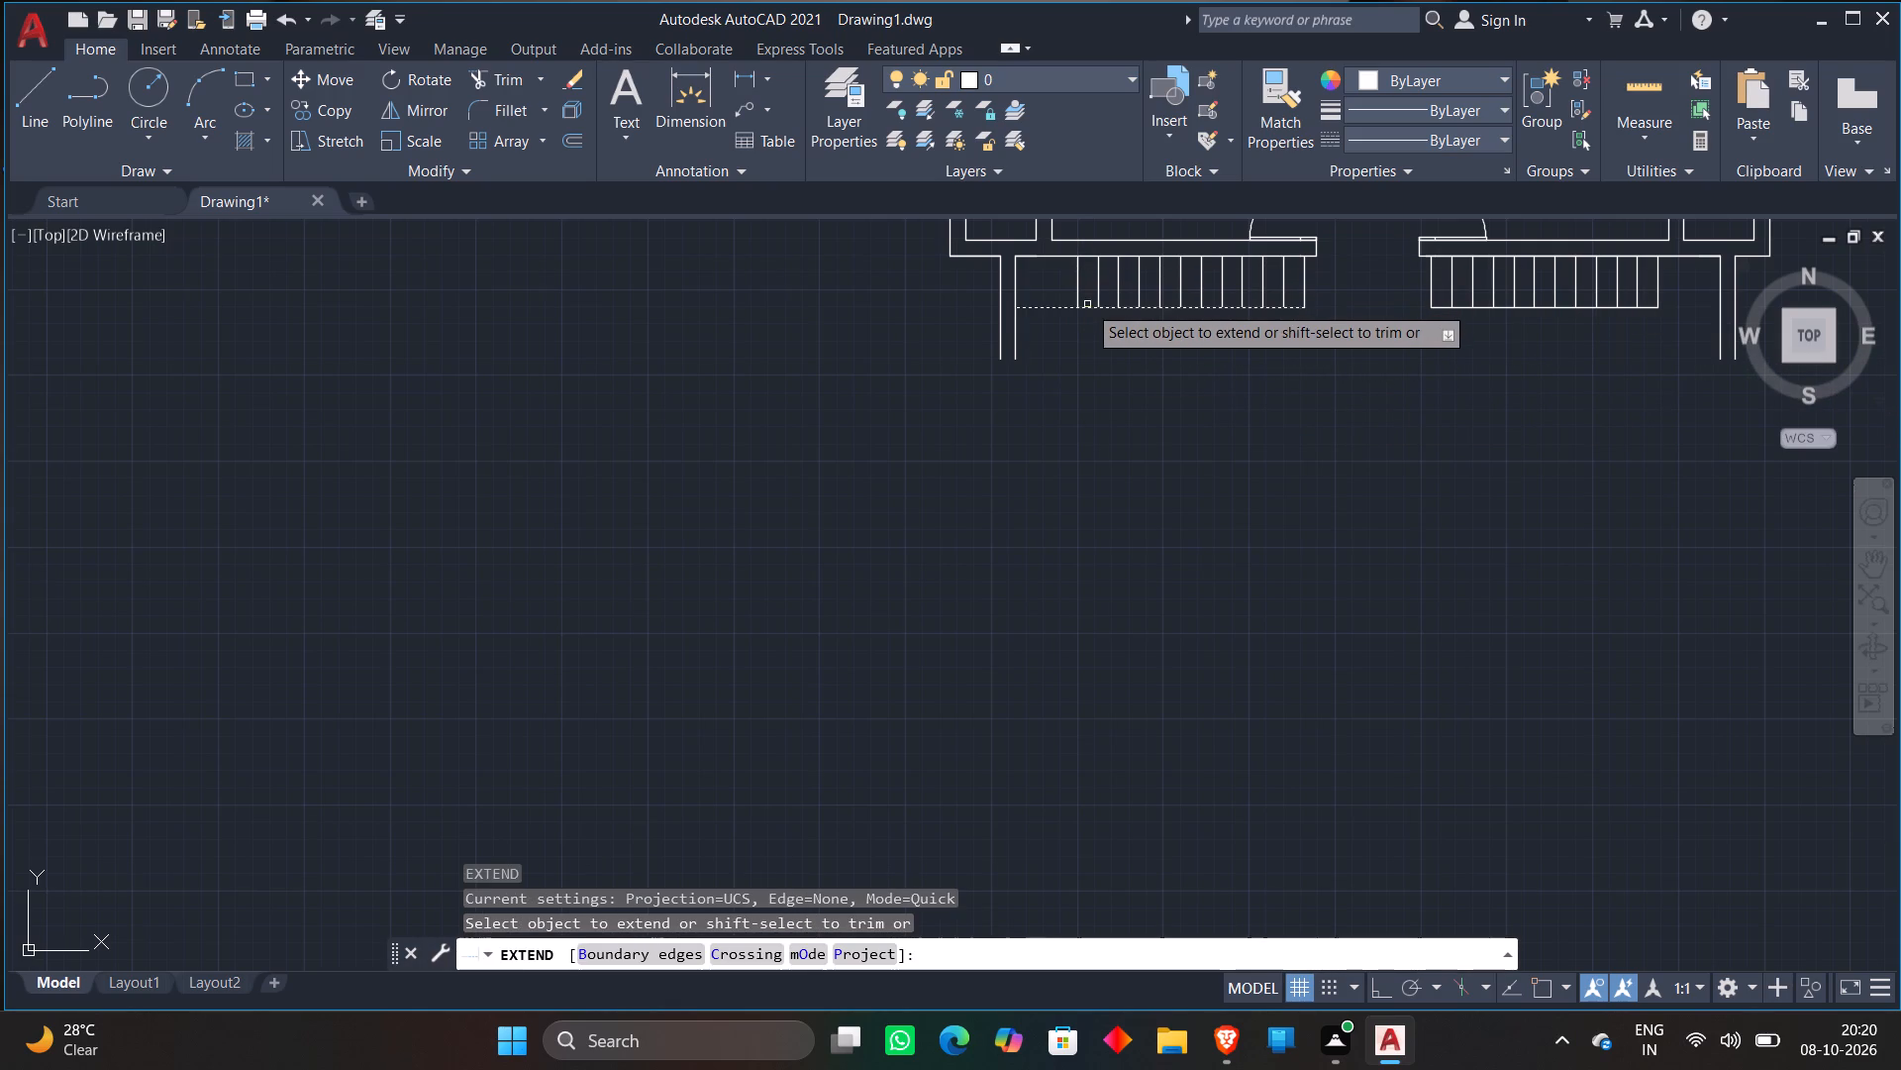
left_click(1087, 304)
left_click(1057, 304)
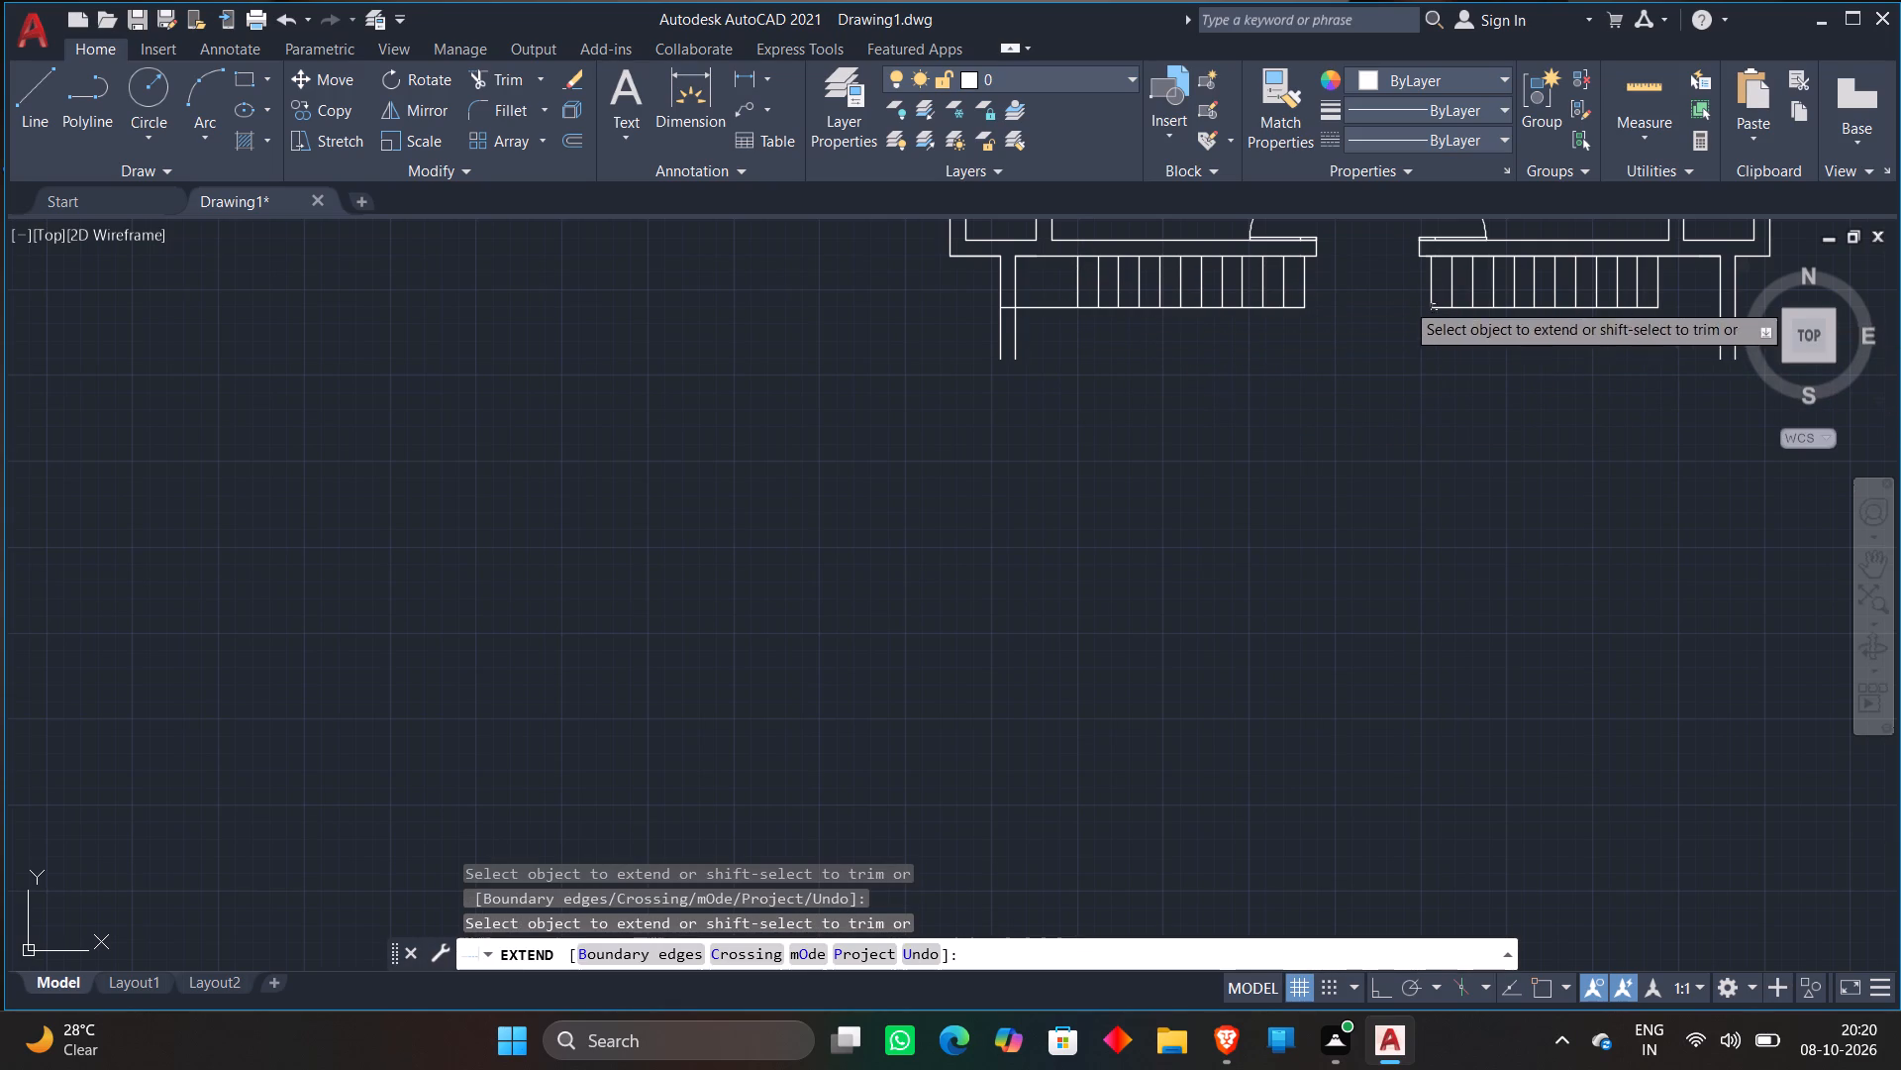
left_click(1648, 308)
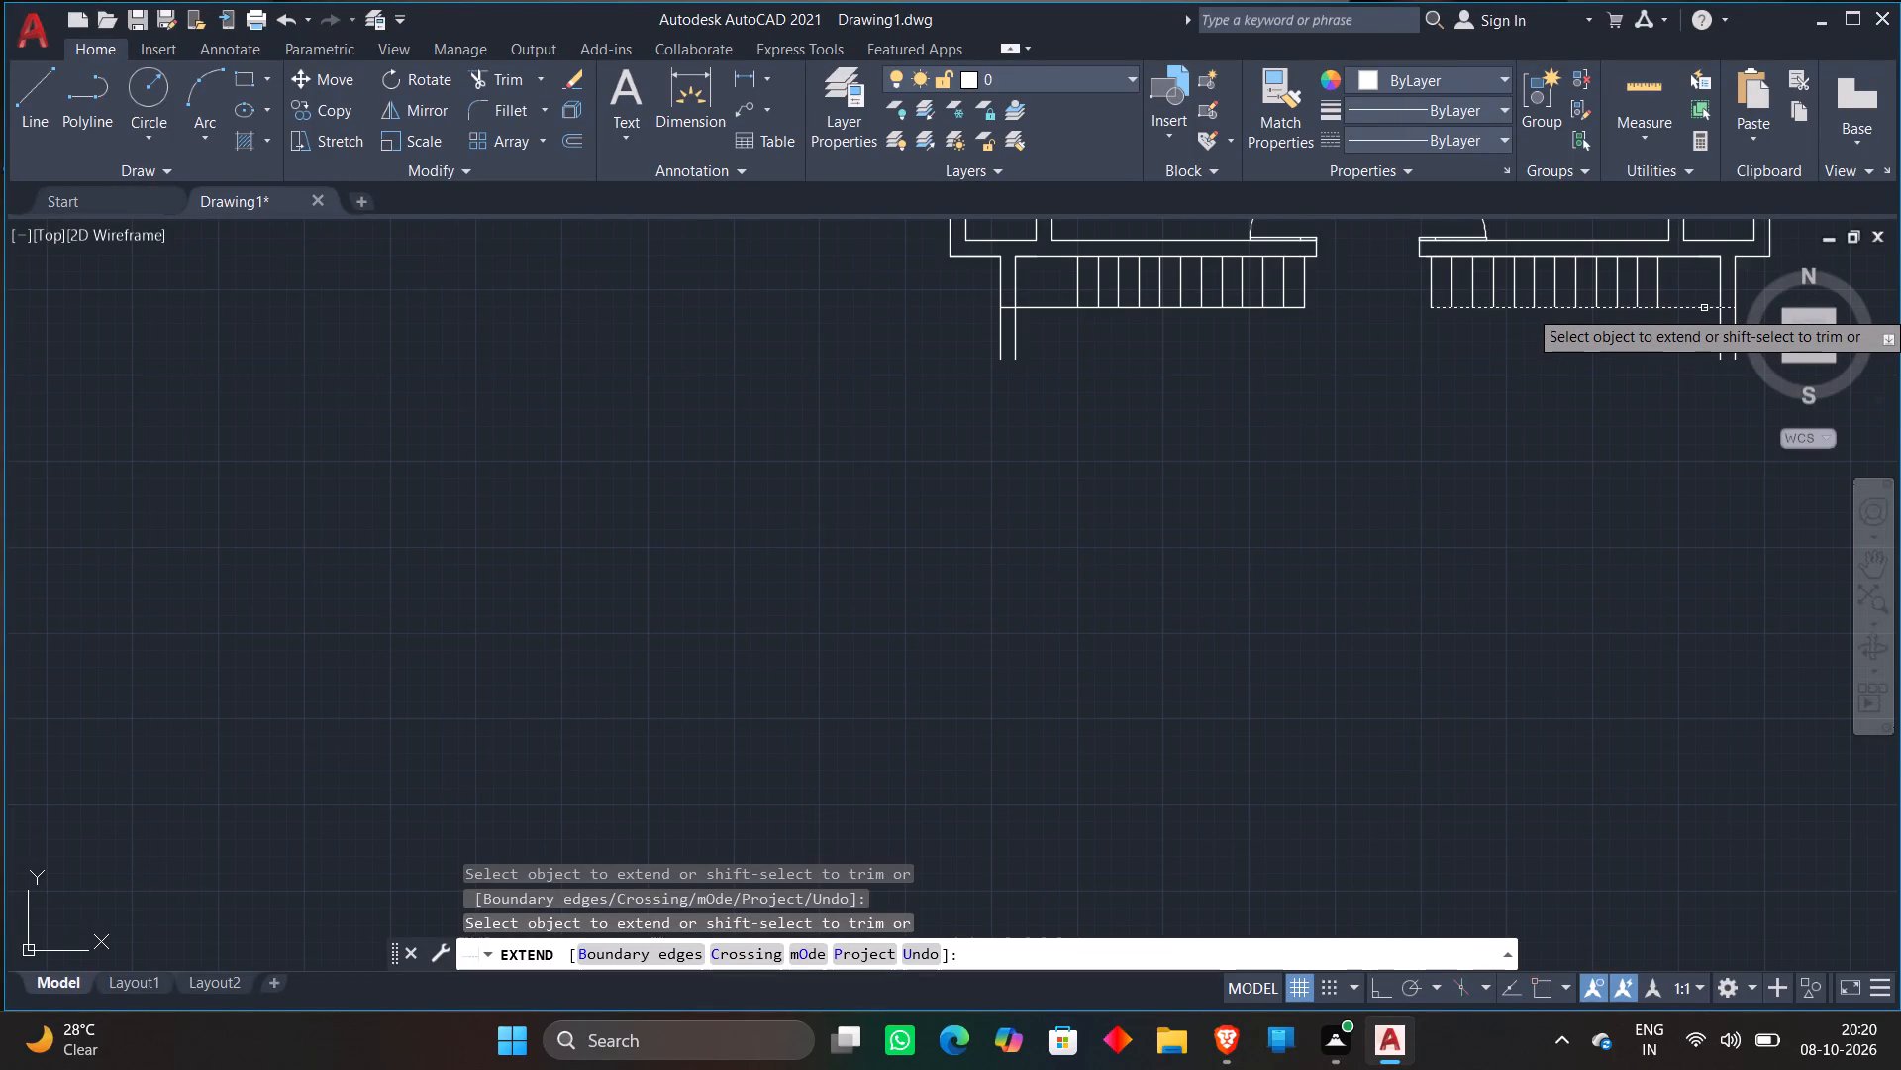
left_click(1704, 308)
key("Escape")
Trim the west and east side wall lines that project south of the staircases' horizontal middle lines.
key("t")
key("r")
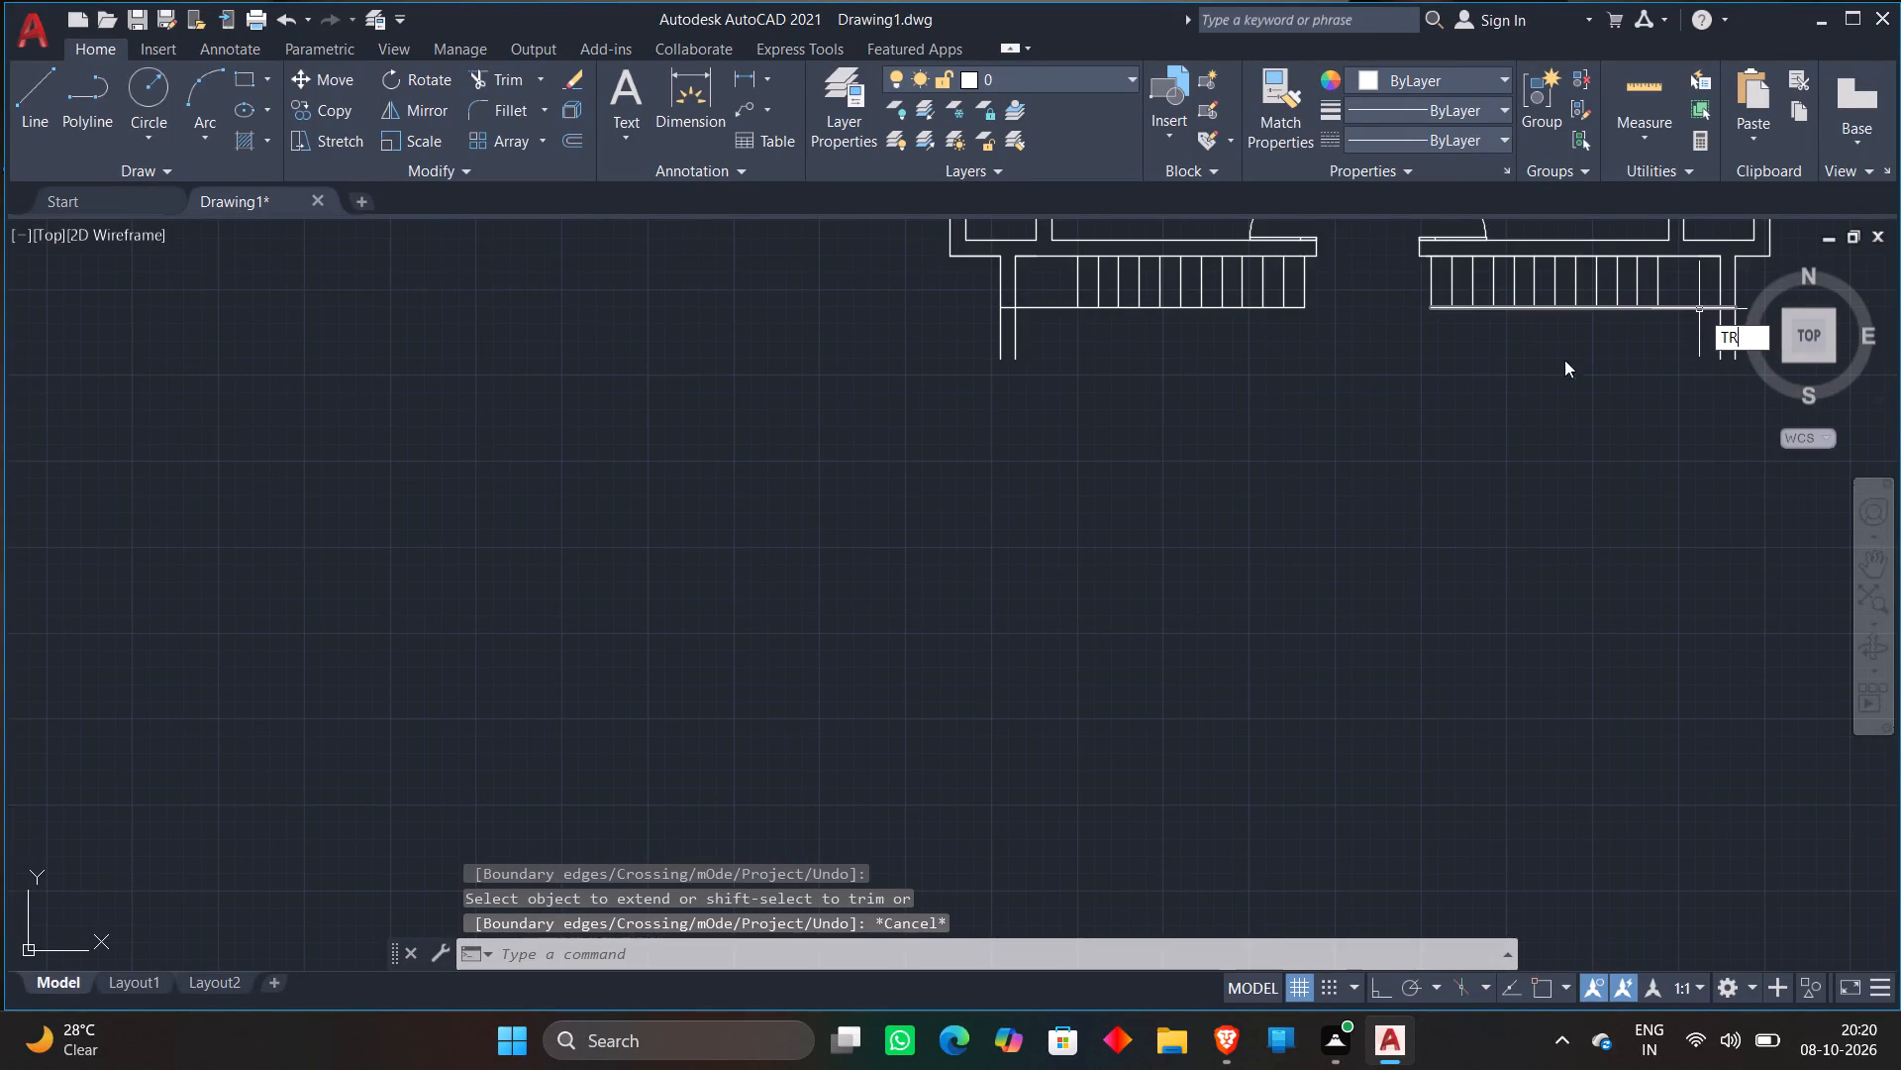
key("space")
left_click(946, 319)
left_click(1054, 324)
scroll(1397, 392, "down", 1)
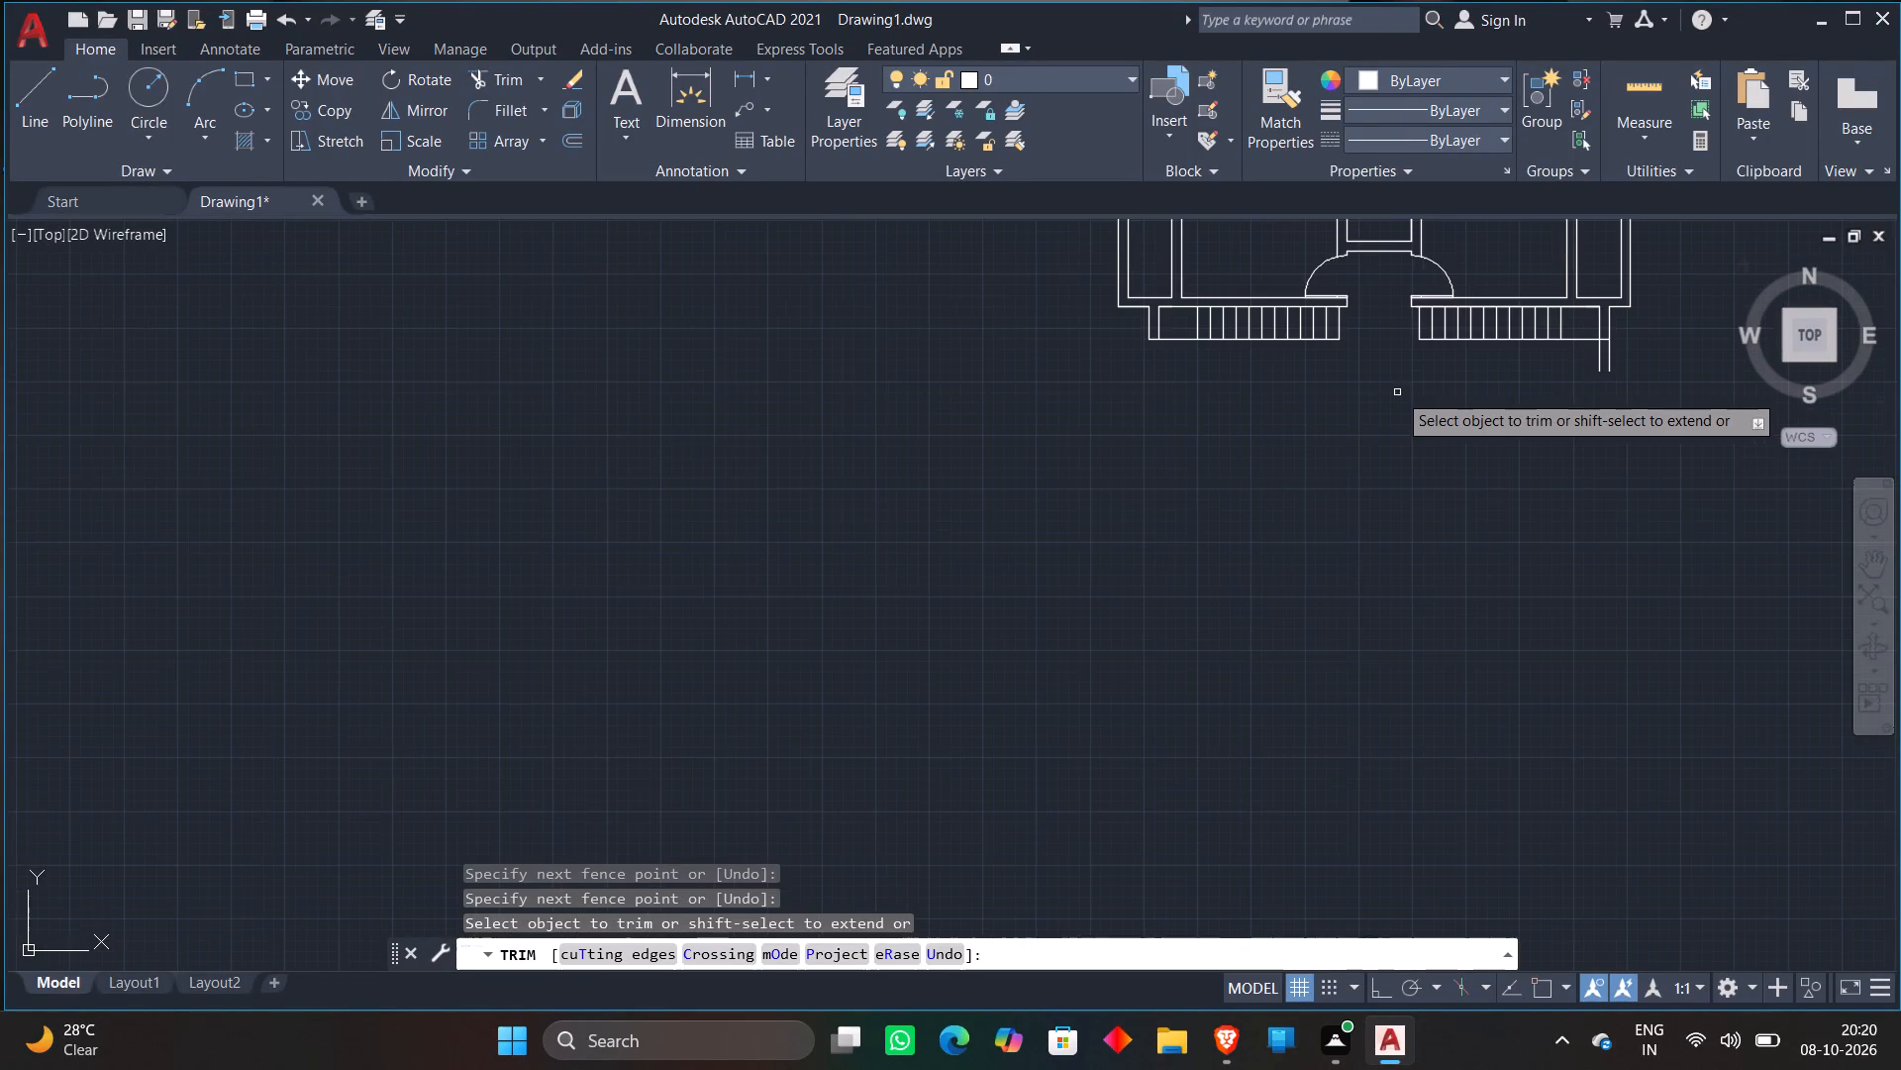
middle_click_drag(1393, 390, 1126, 421)
left_click(1304, 393)
left_click(1362, 391)
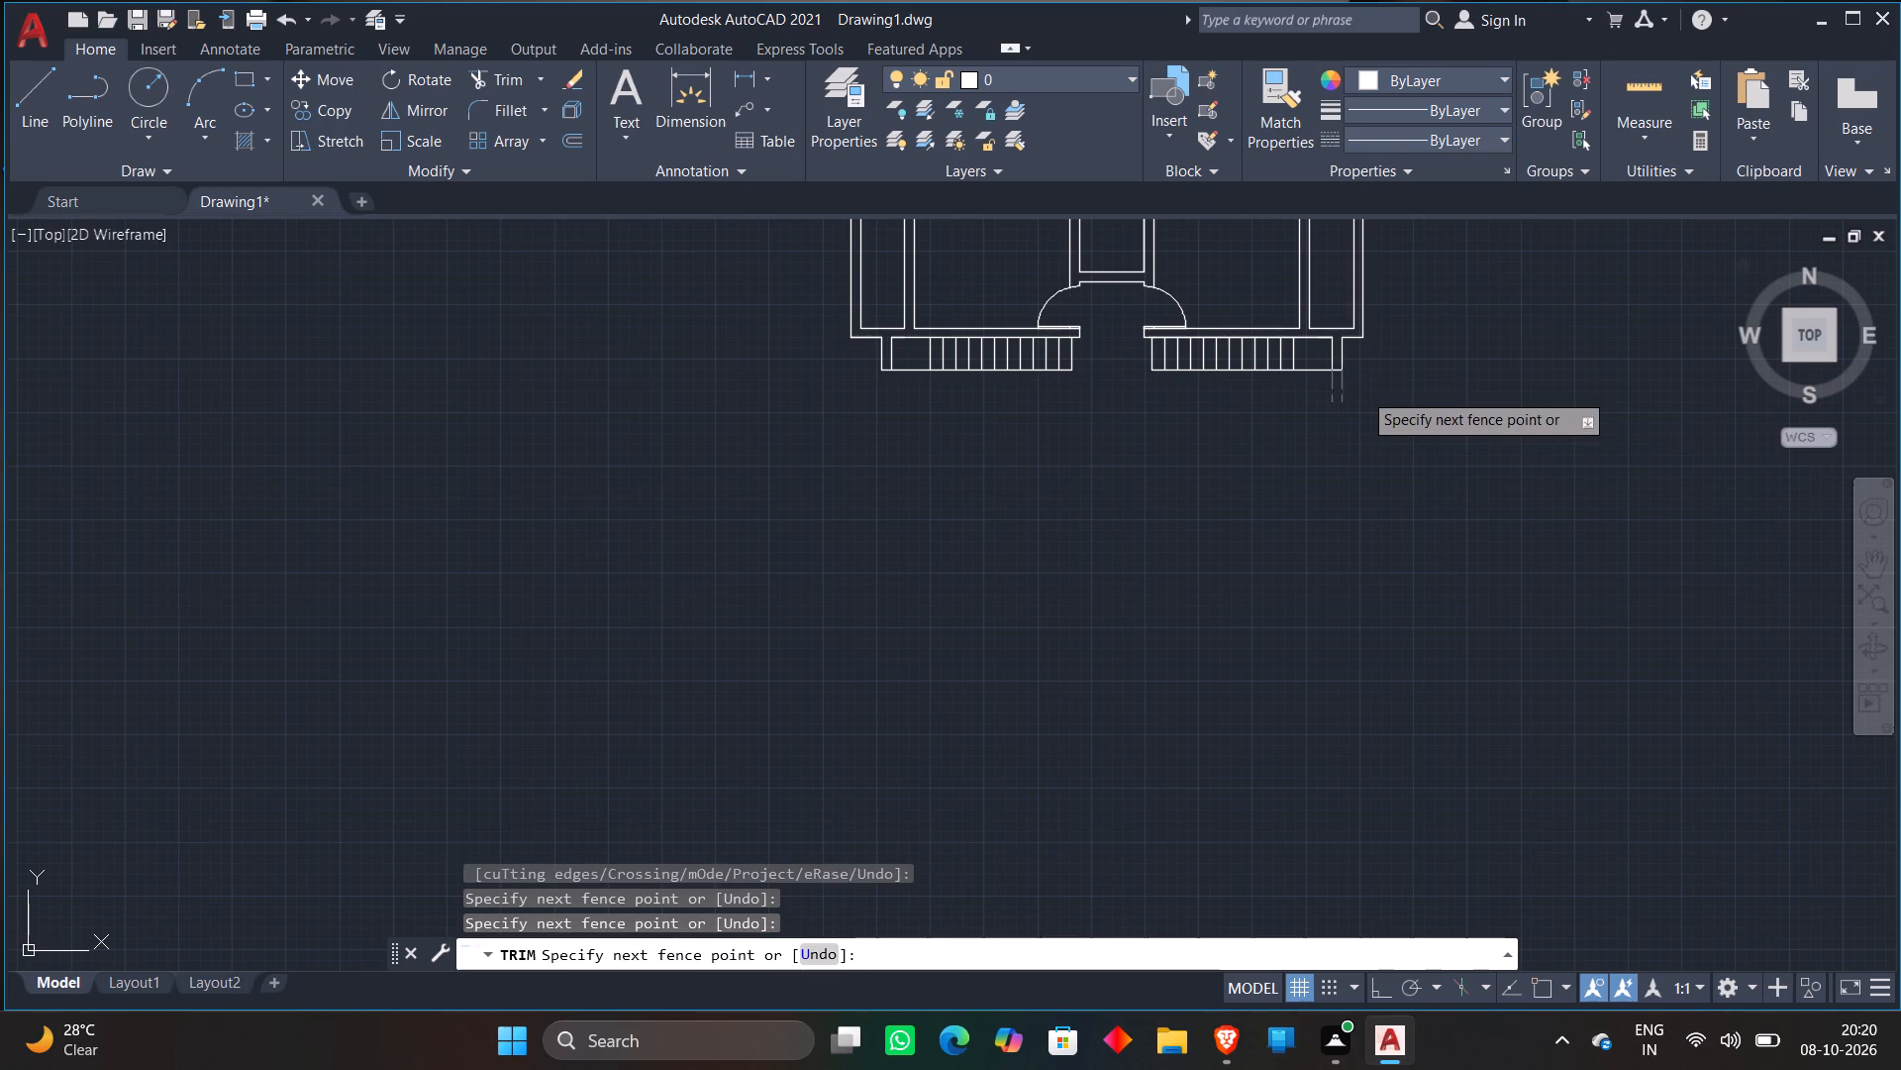
key("Escape")
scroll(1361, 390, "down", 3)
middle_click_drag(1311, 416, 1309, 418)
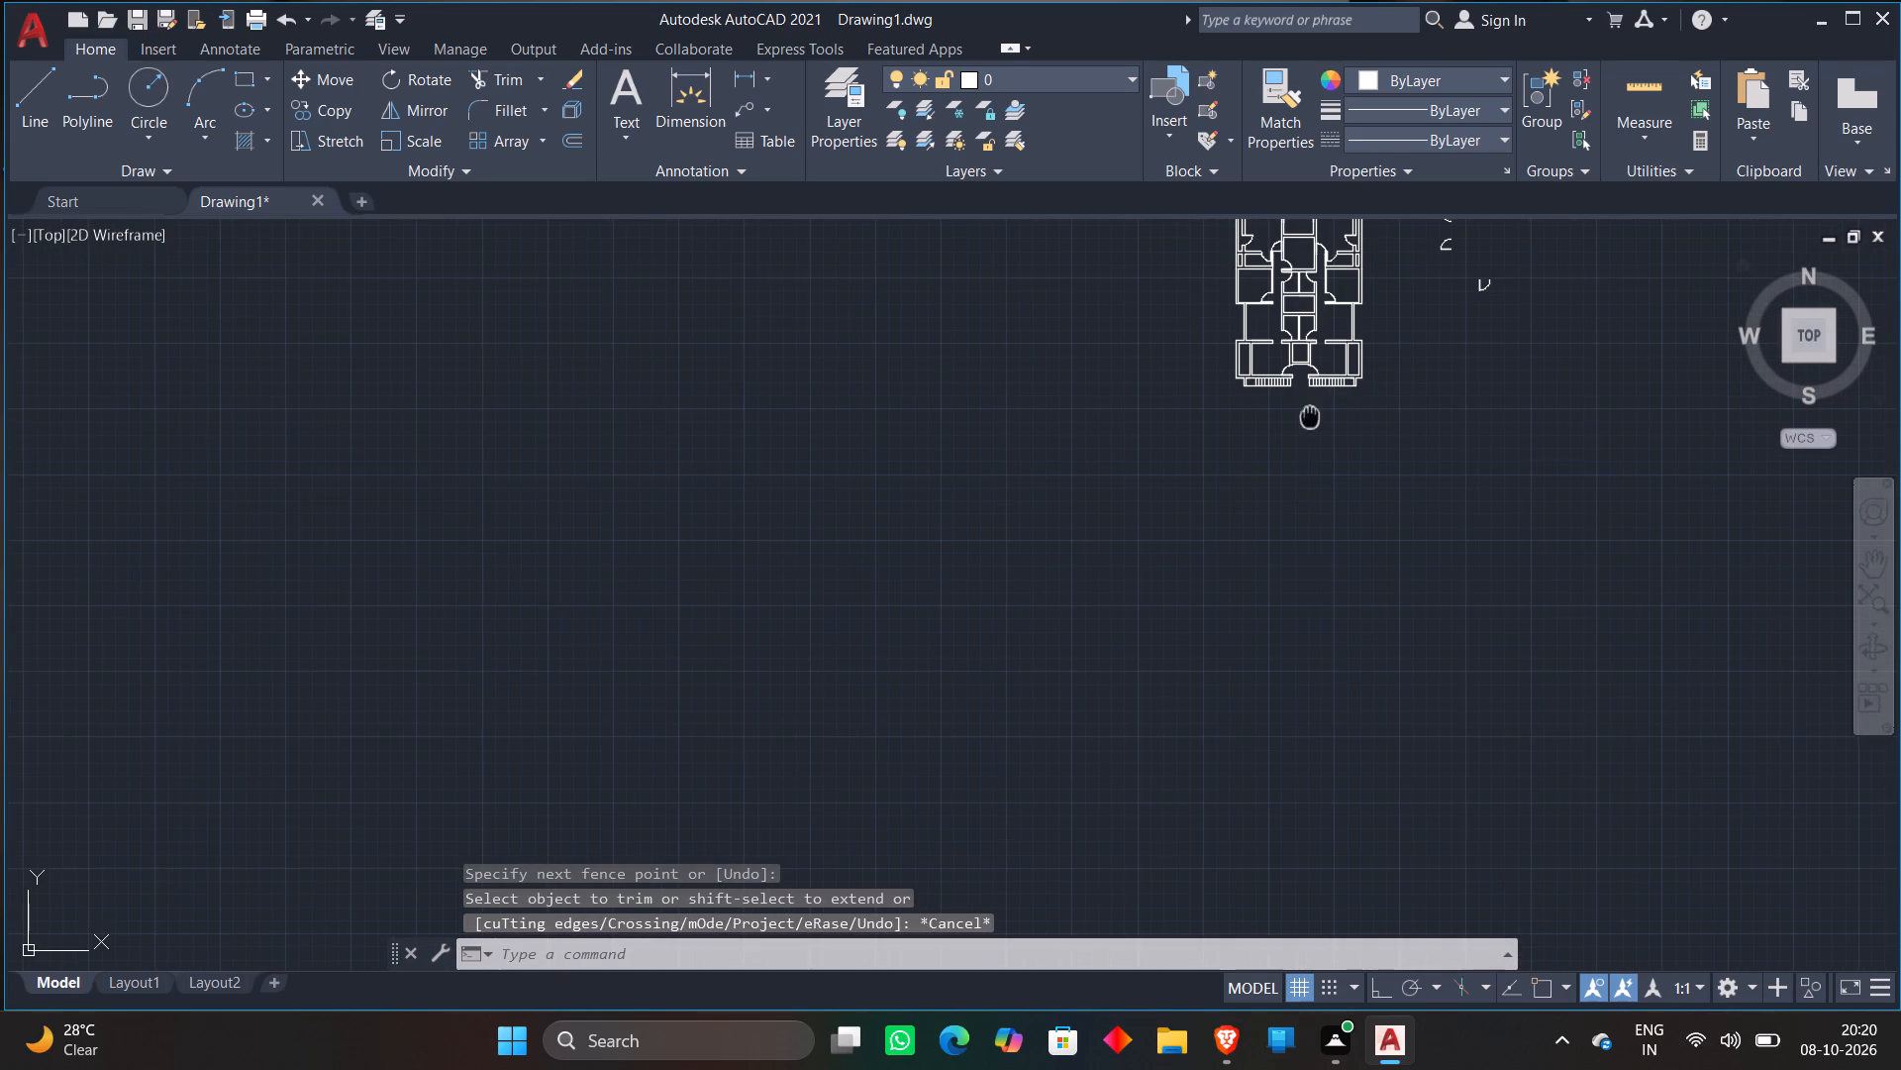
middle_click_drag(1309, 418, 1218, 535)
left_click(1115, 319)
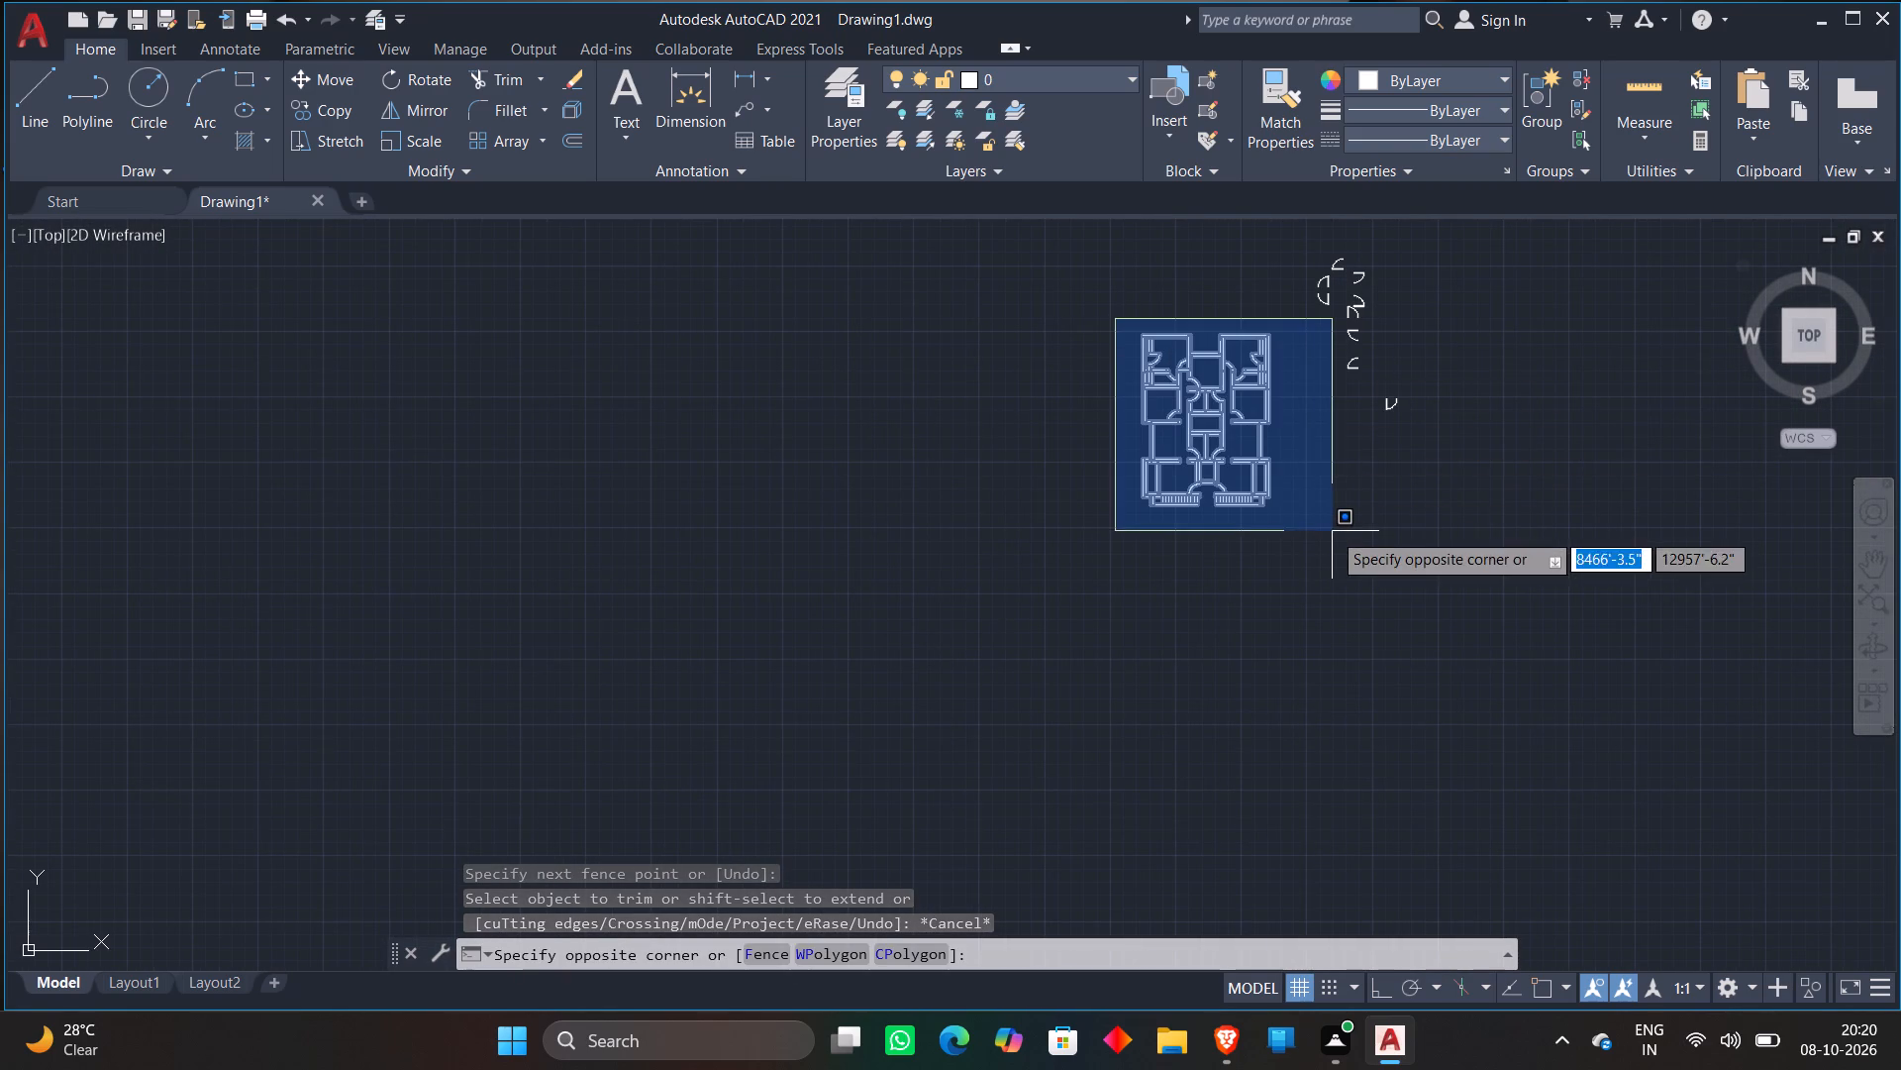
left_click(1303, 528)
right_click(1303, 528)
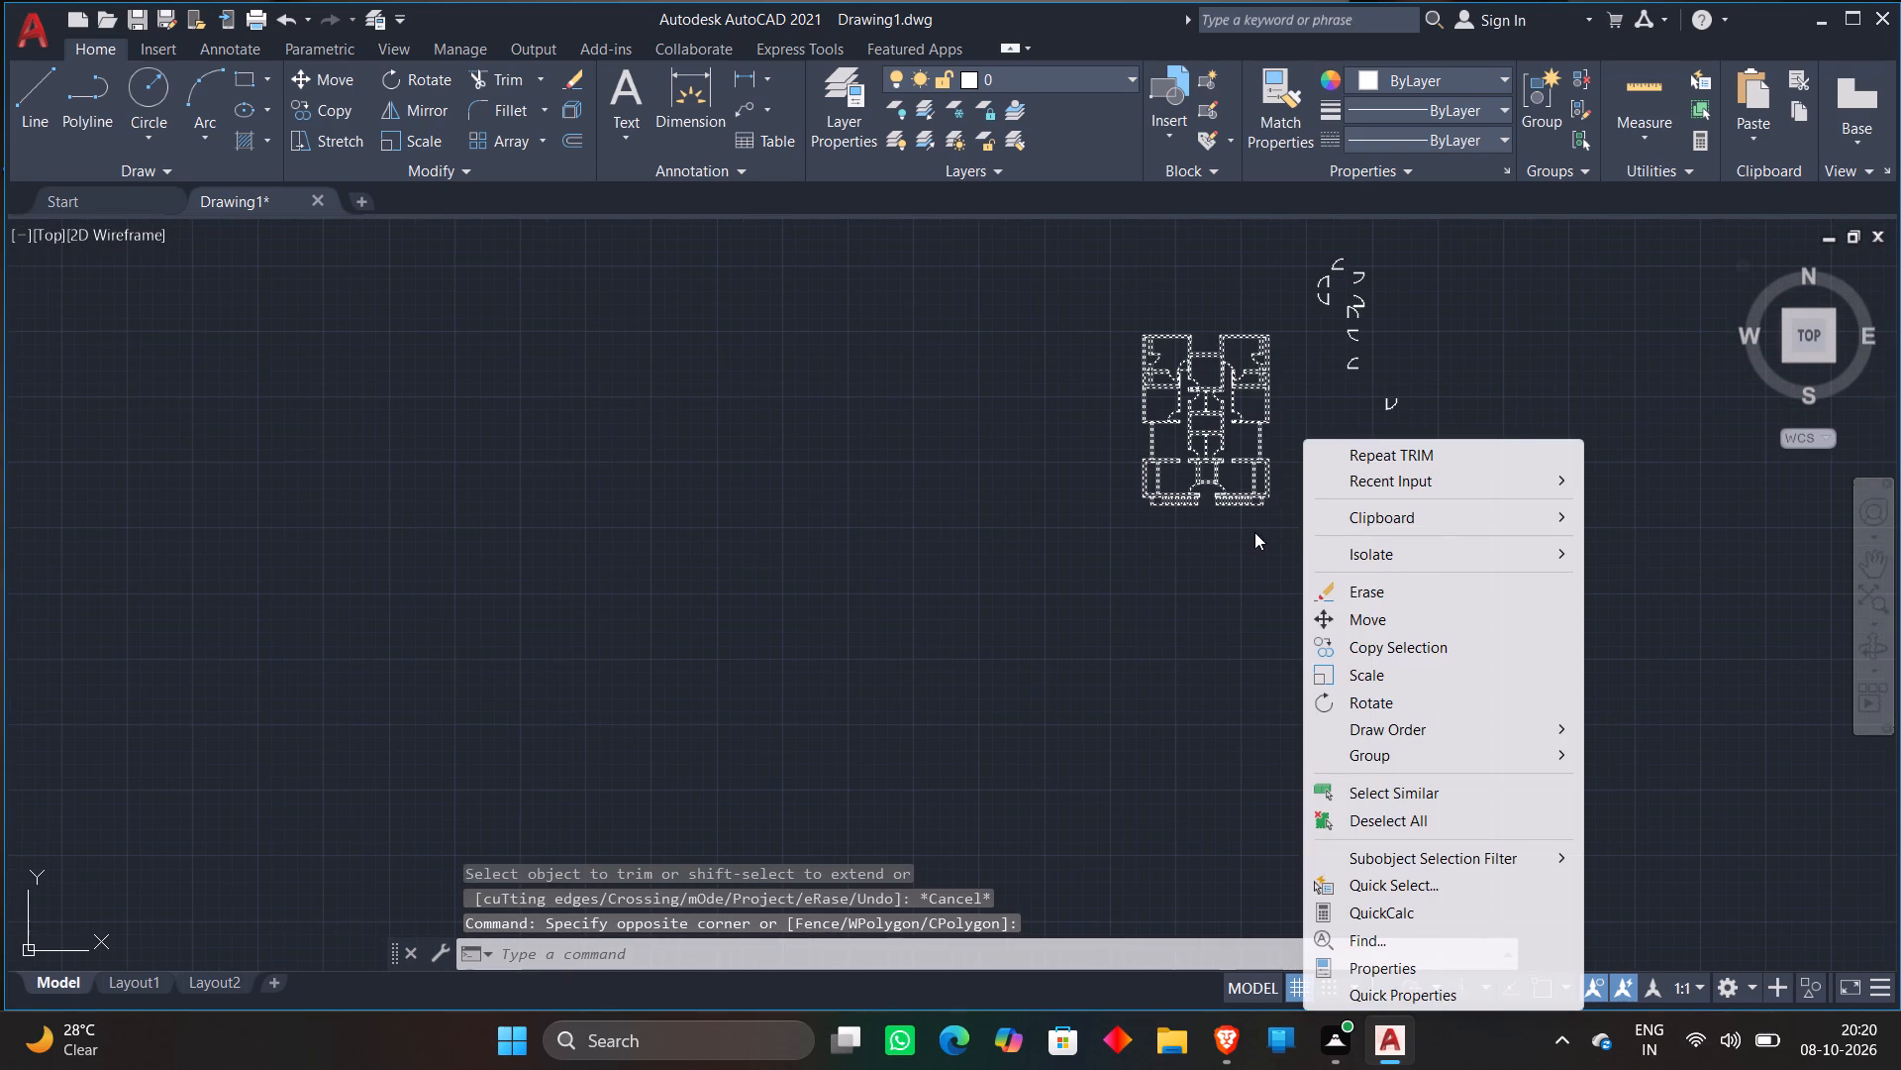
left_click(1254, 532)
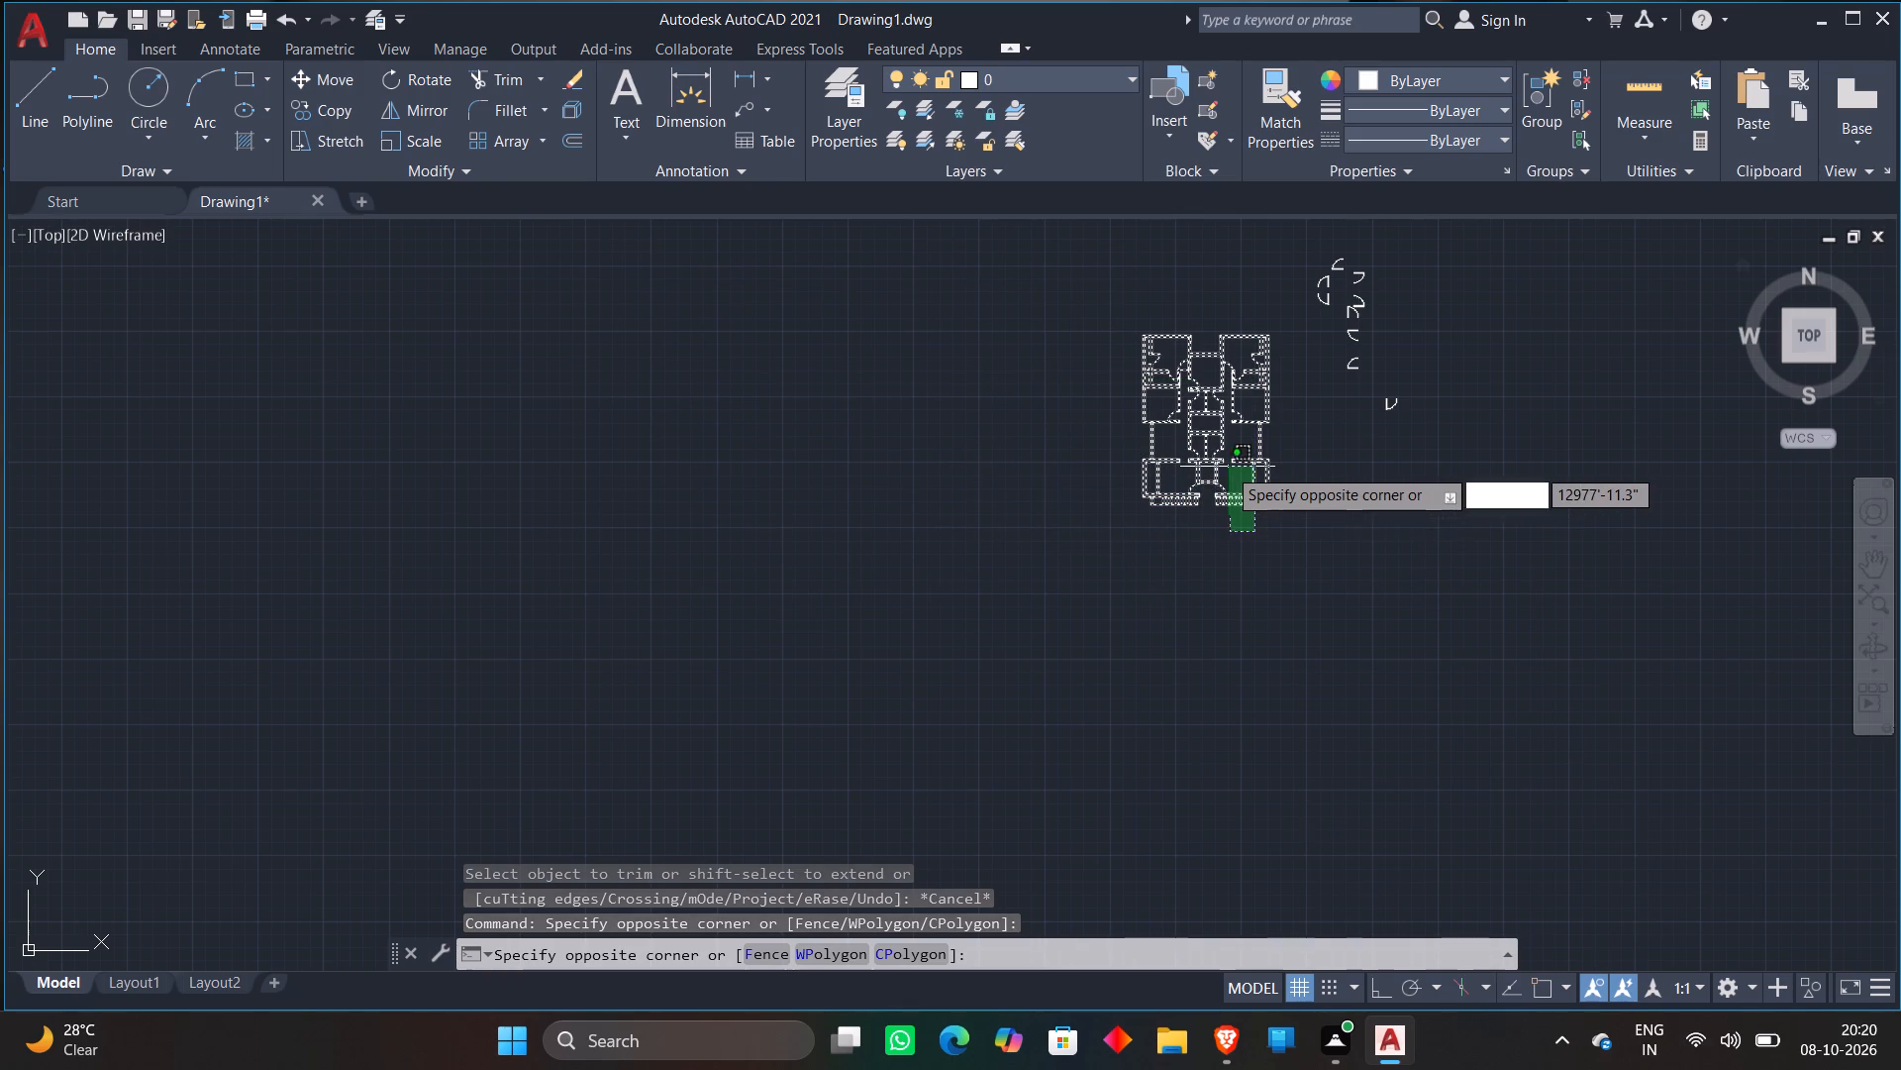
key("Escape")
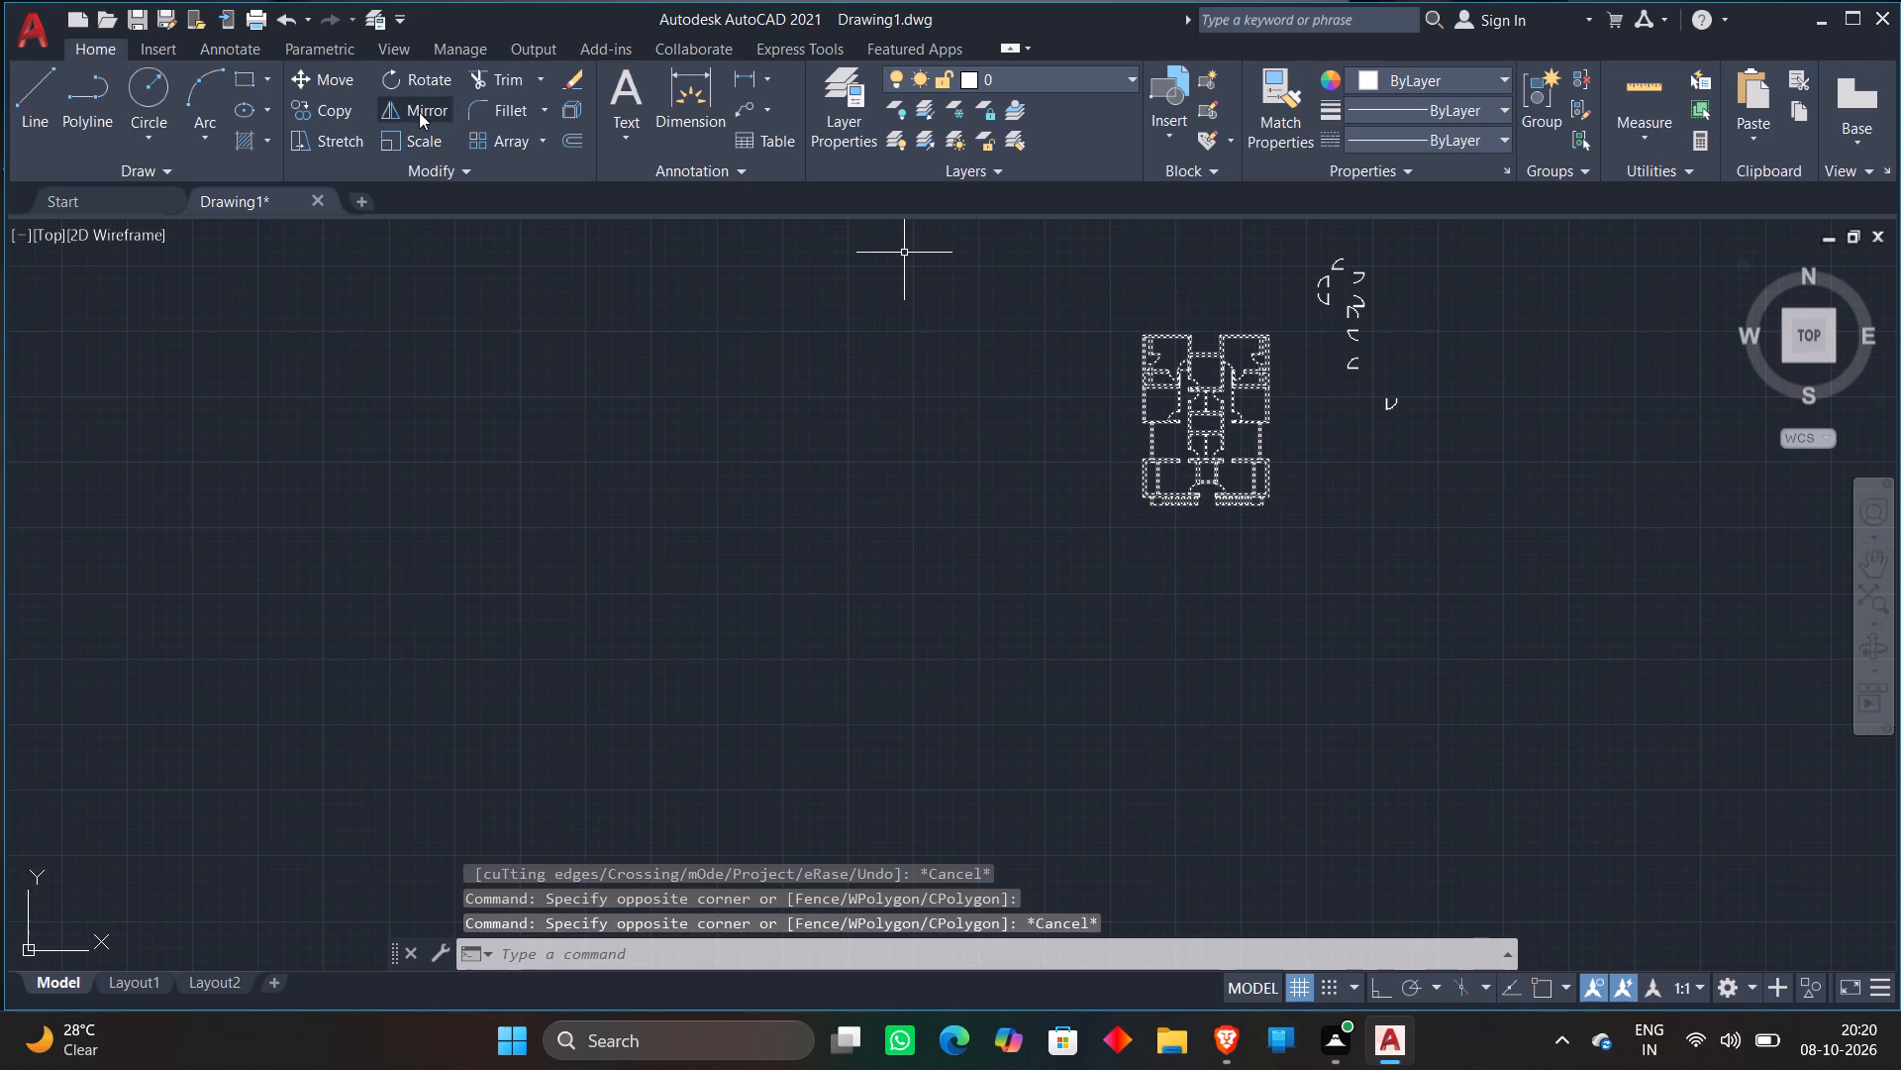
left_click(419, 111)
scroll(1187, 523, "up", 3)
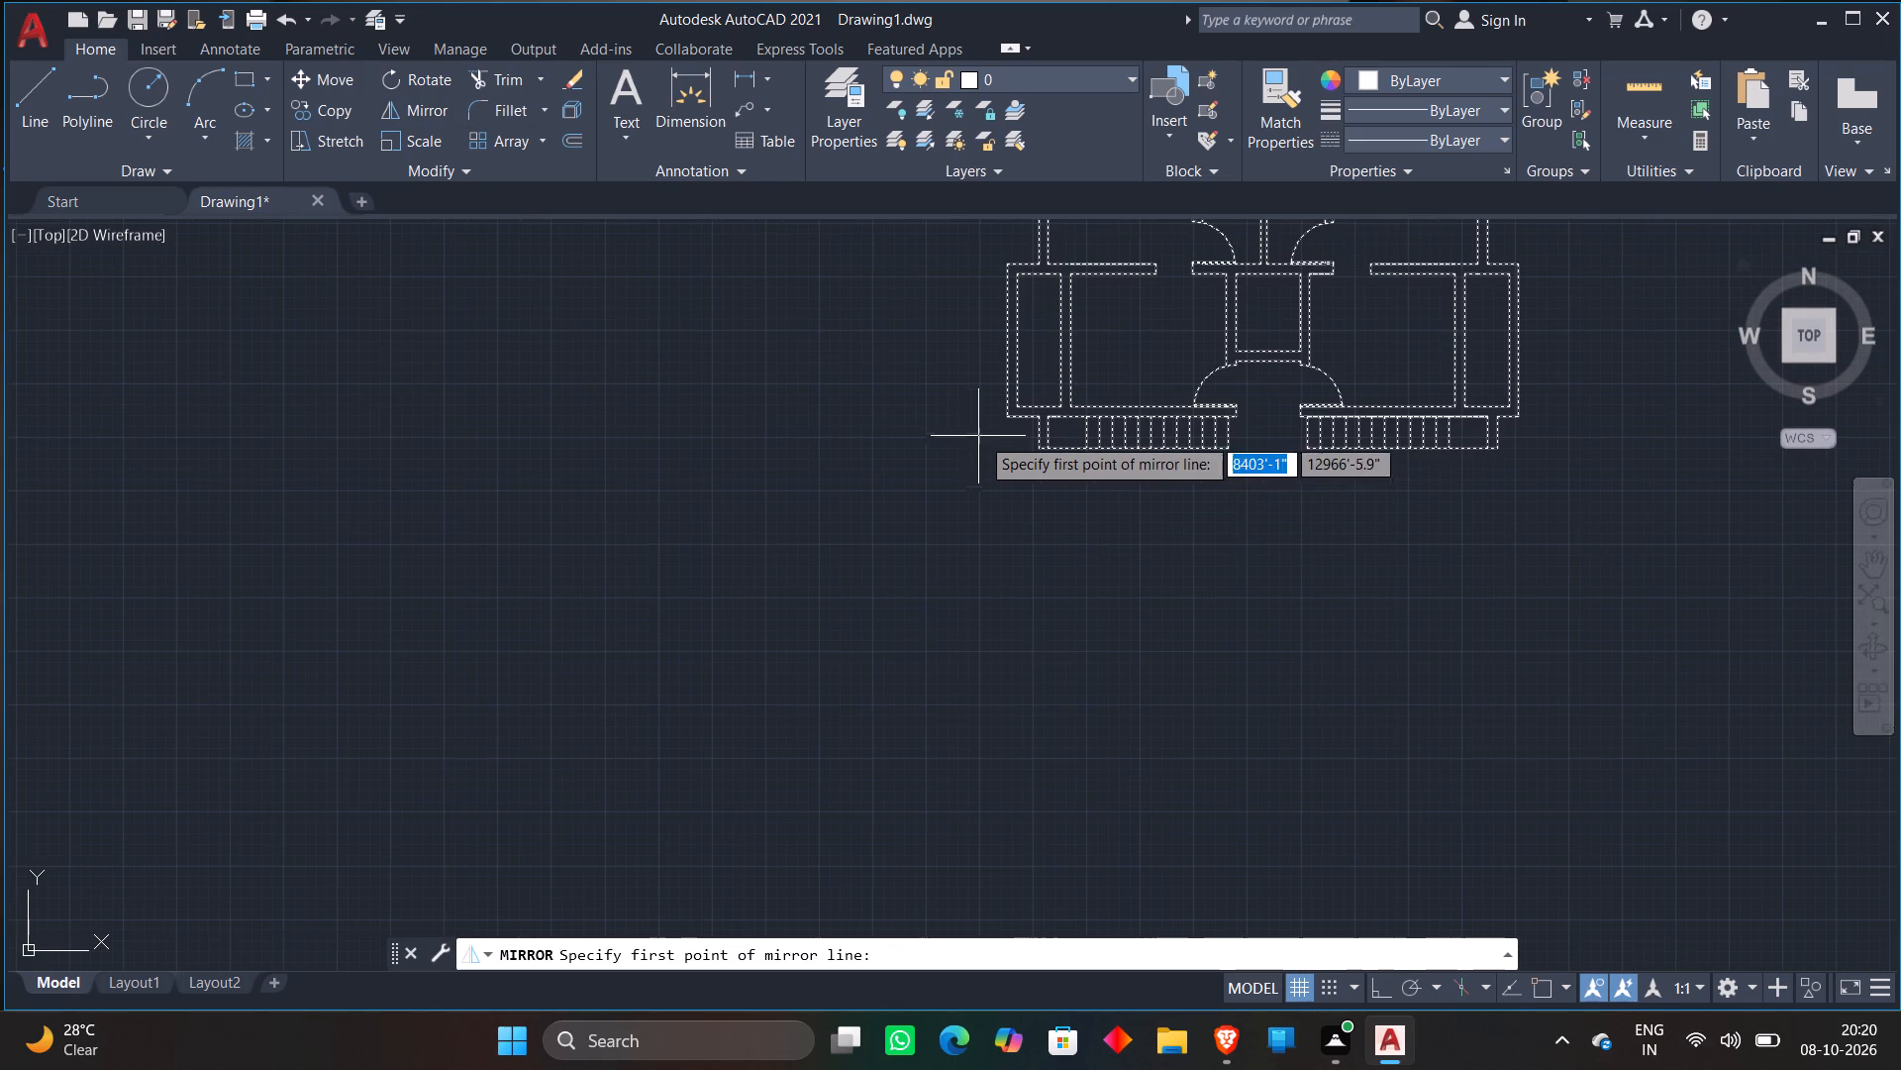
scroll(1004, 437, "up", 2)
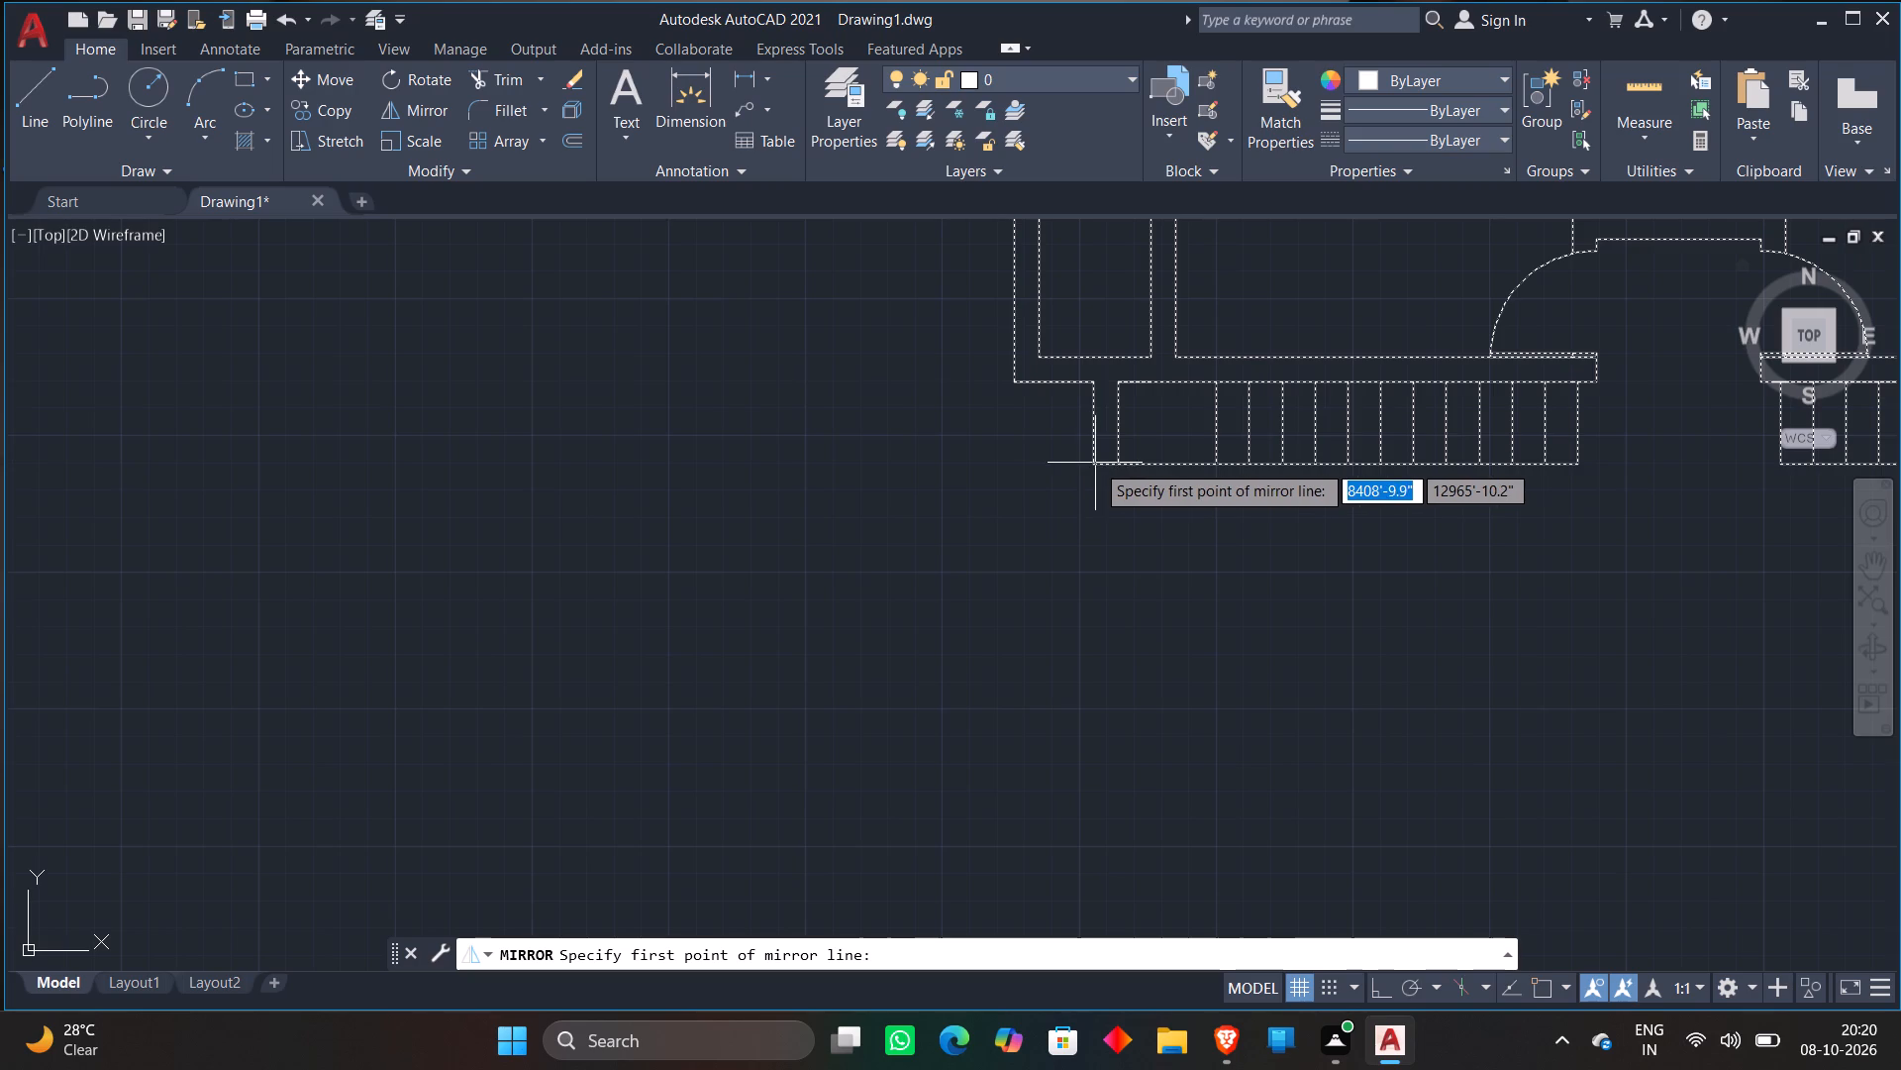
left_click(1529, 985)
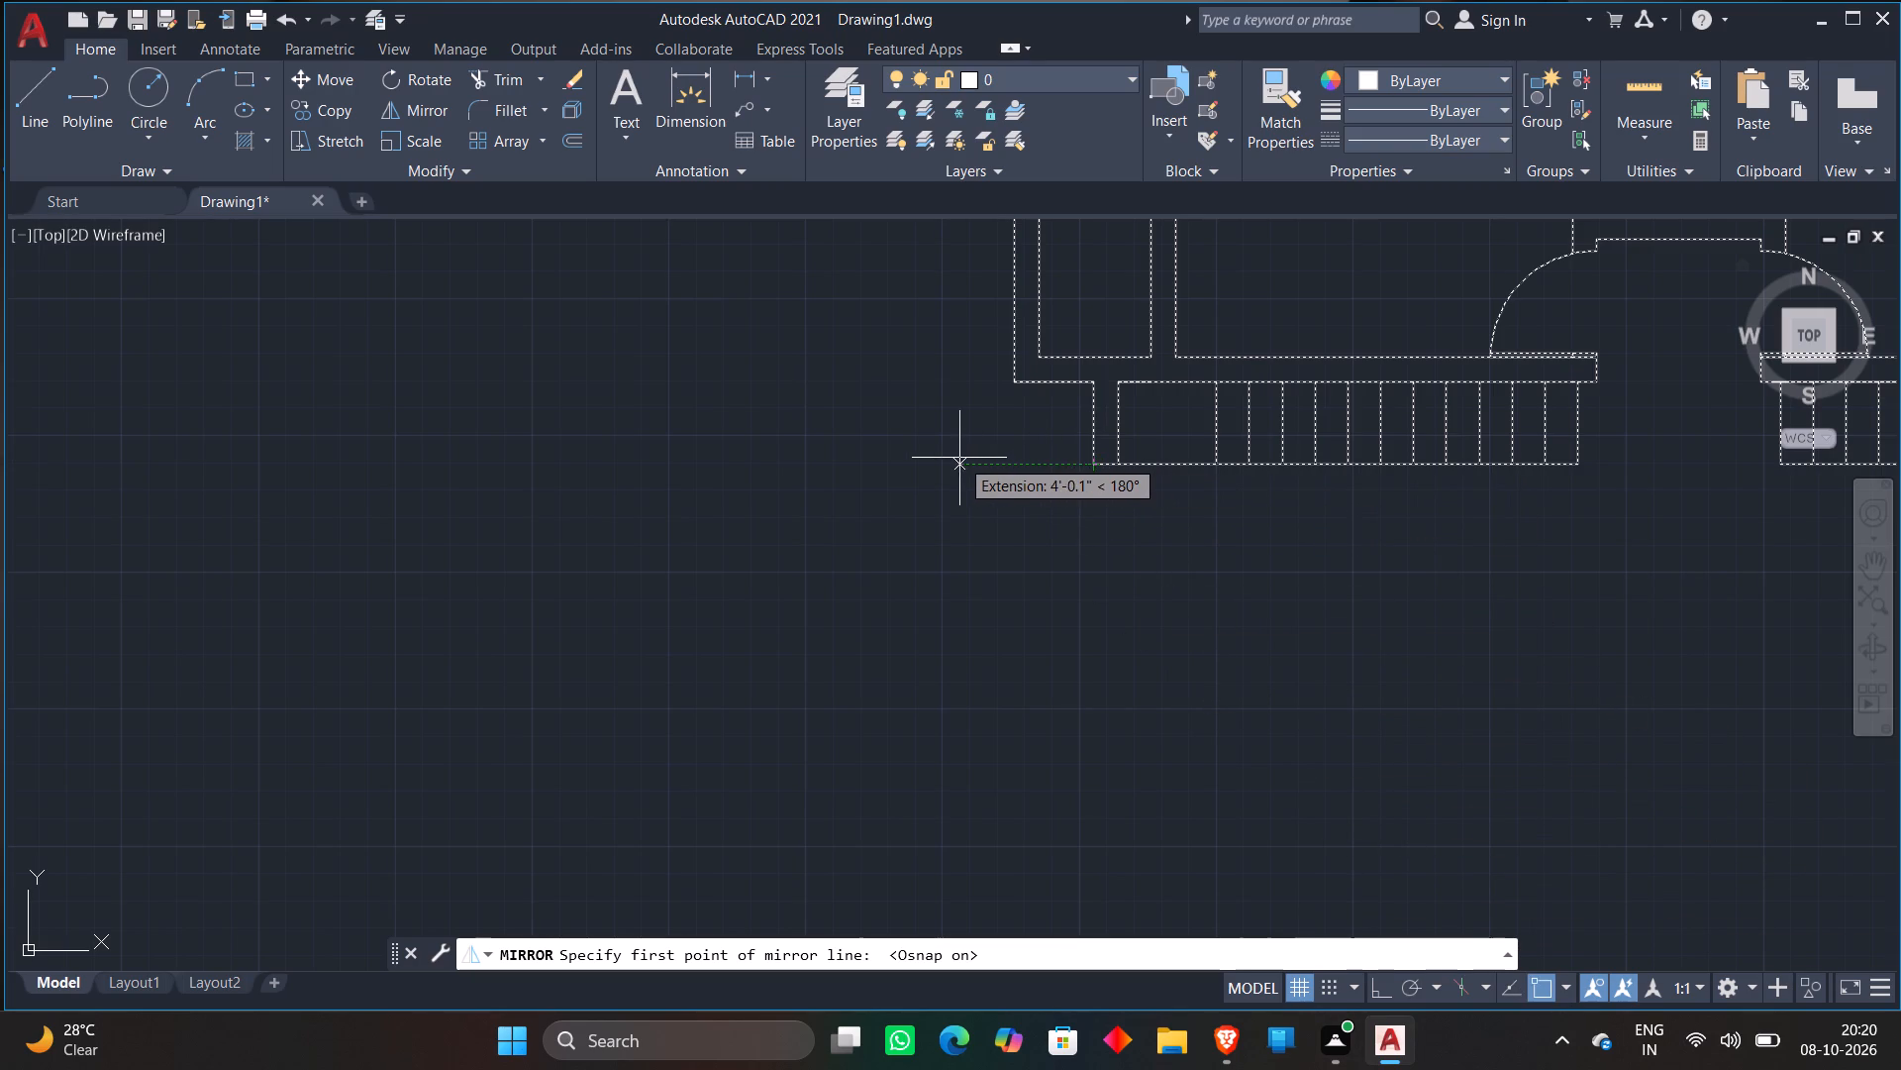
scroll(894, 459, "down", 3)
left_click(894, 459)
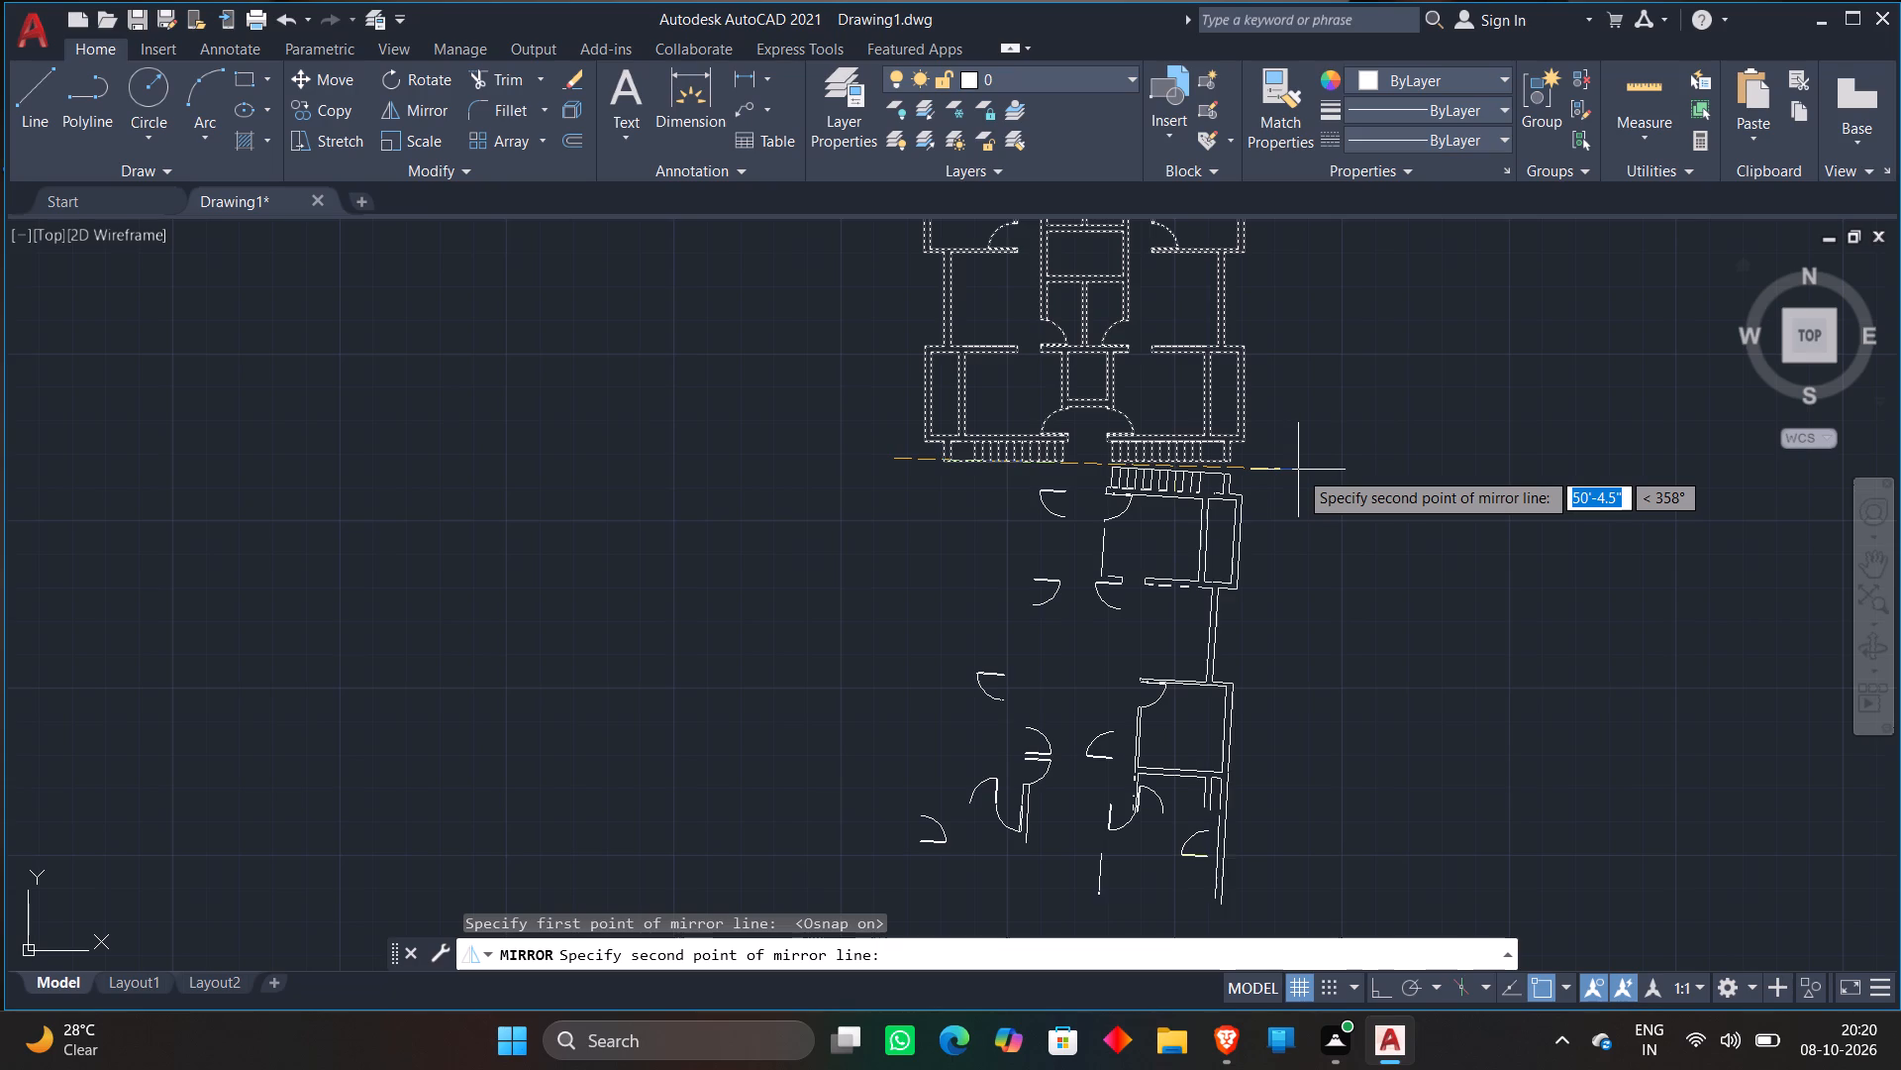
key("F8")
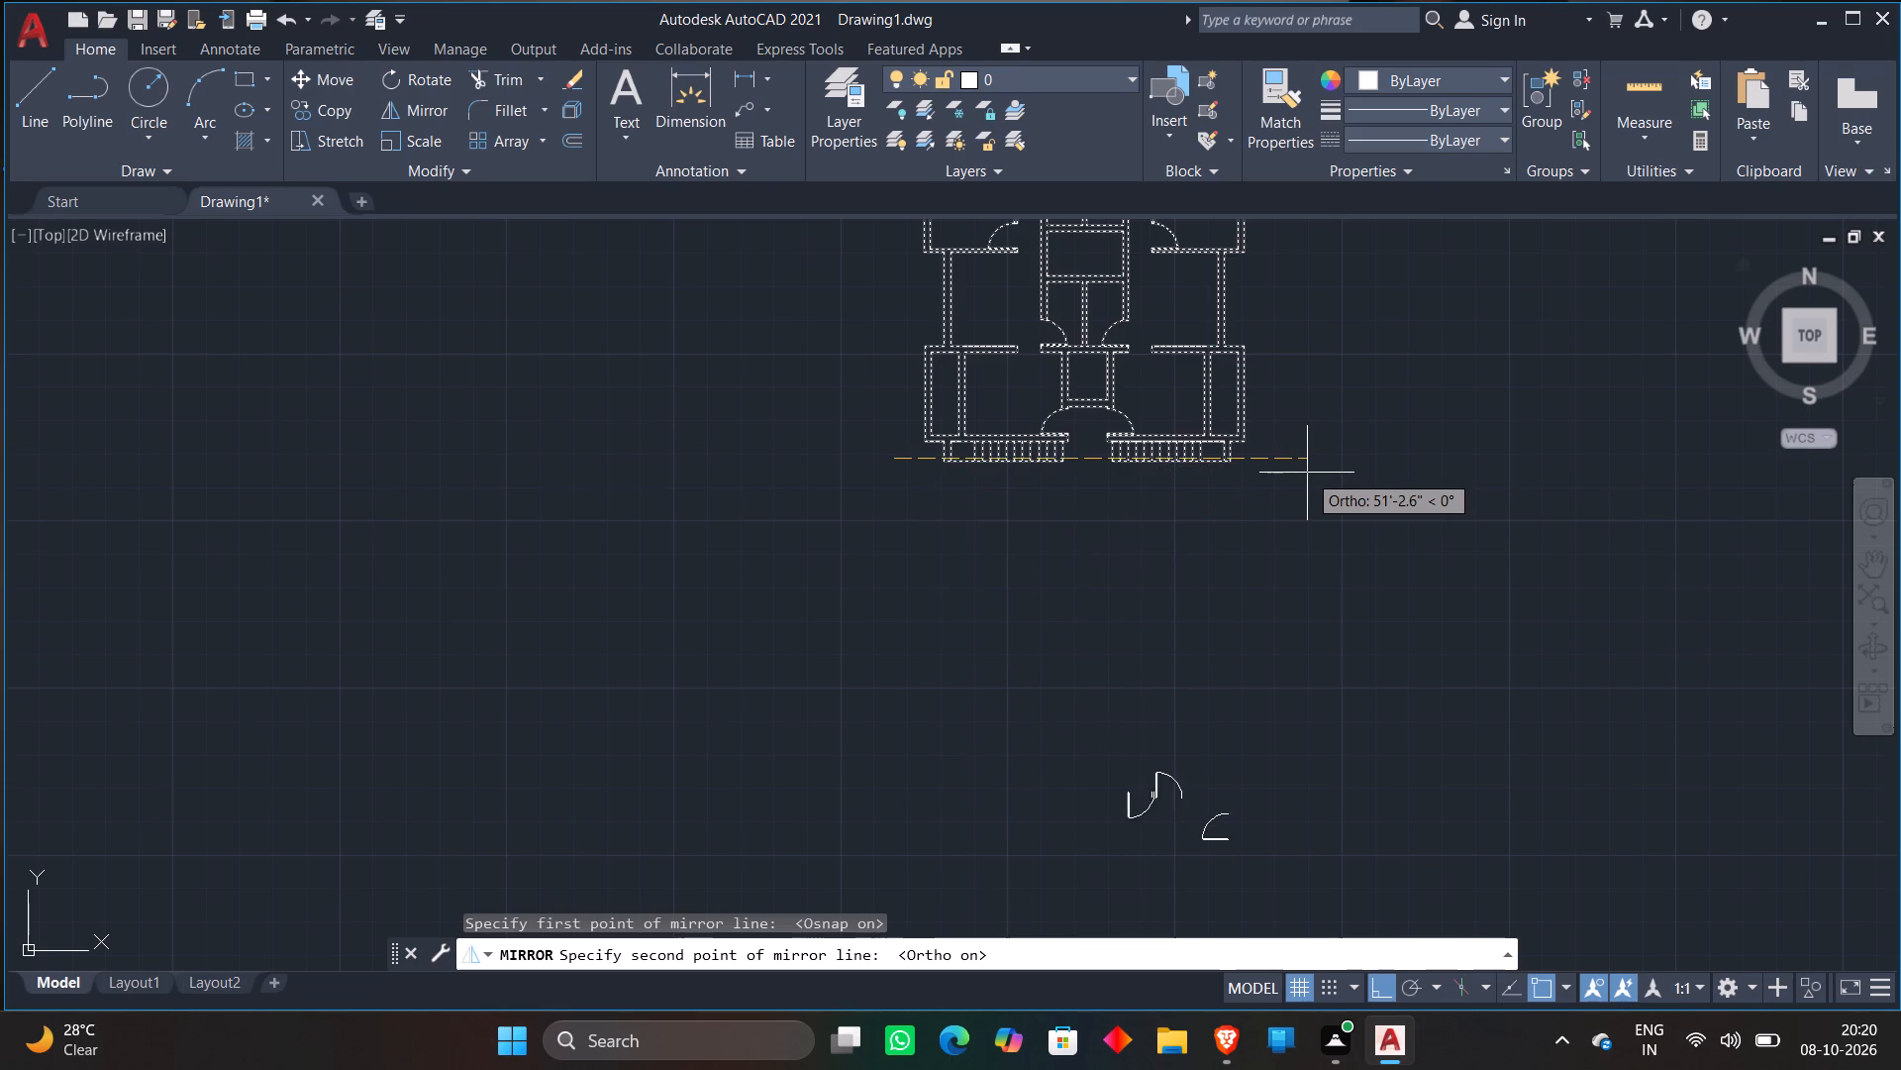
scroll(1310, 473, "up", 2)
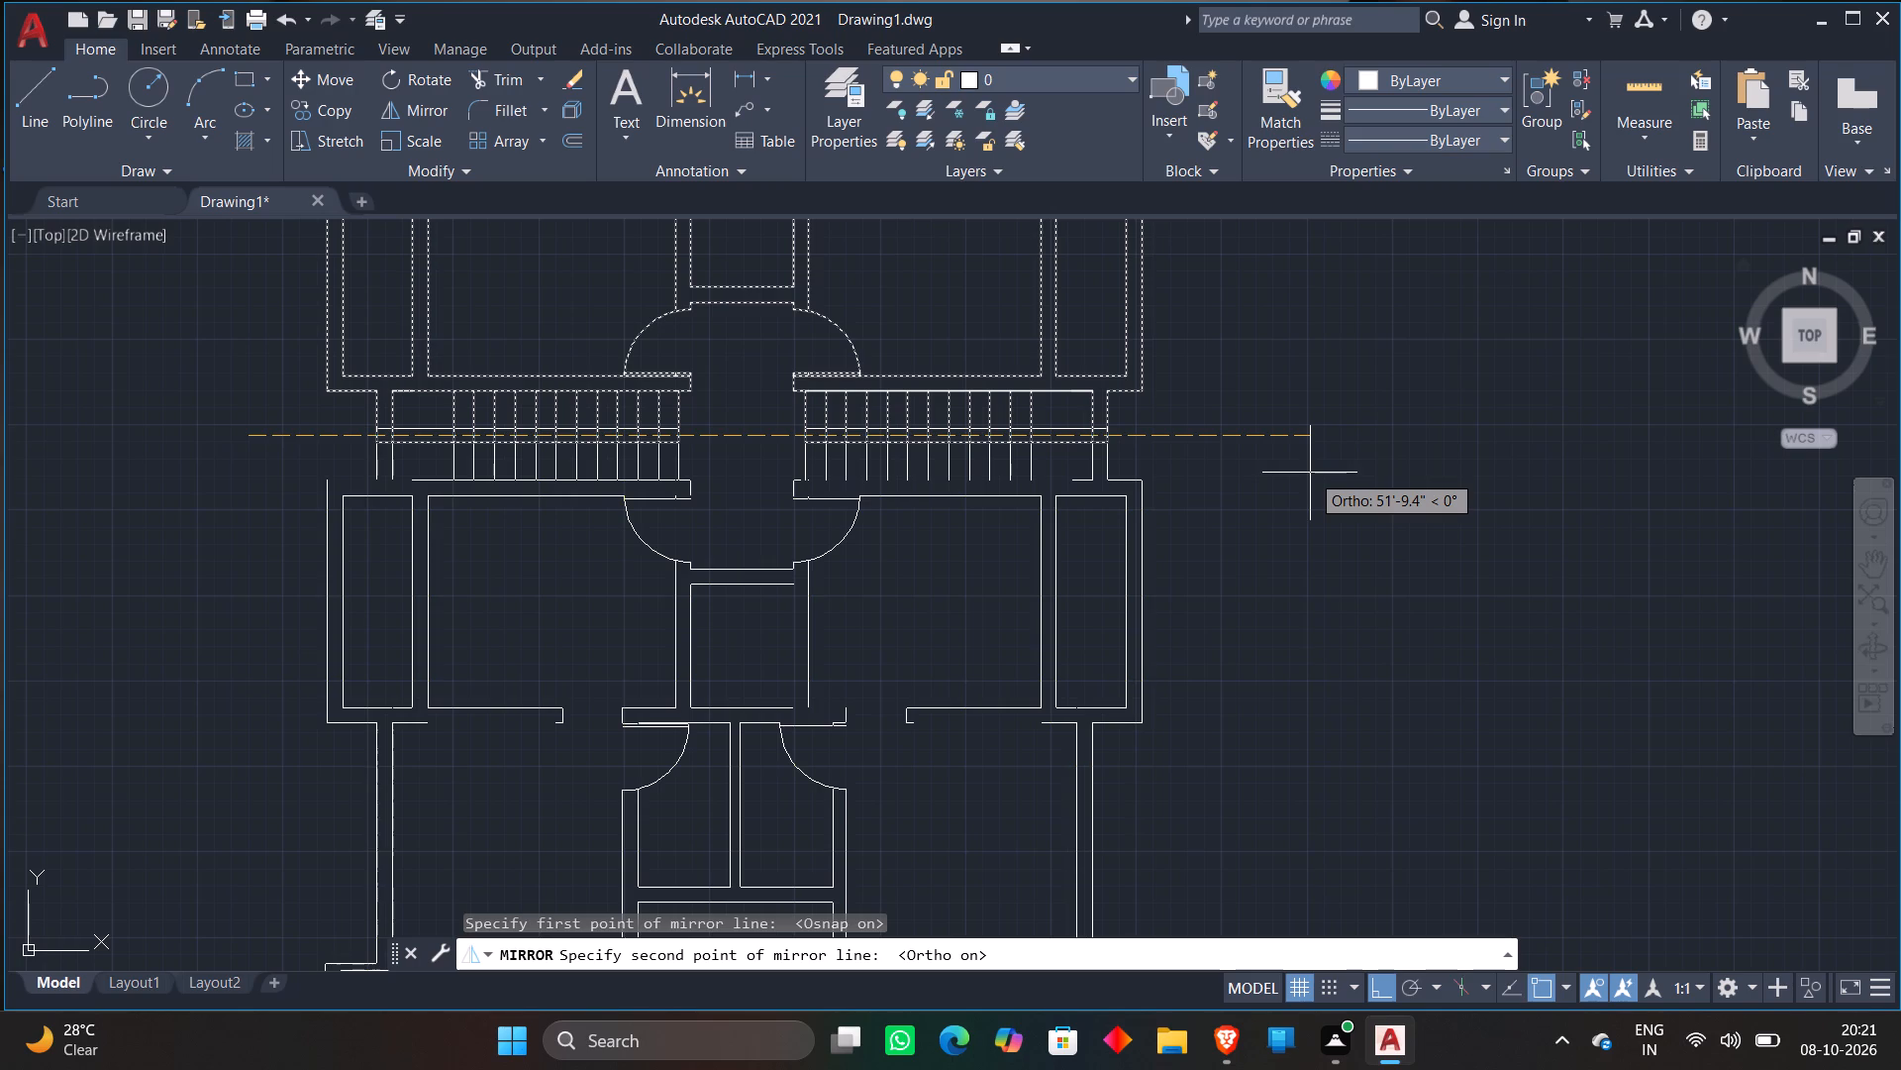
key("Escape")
Mirror the entire northern half of the plan southward about the staircases' horizontal middle line, keeping the source objects.
scroll(481, 399, "down", 4)
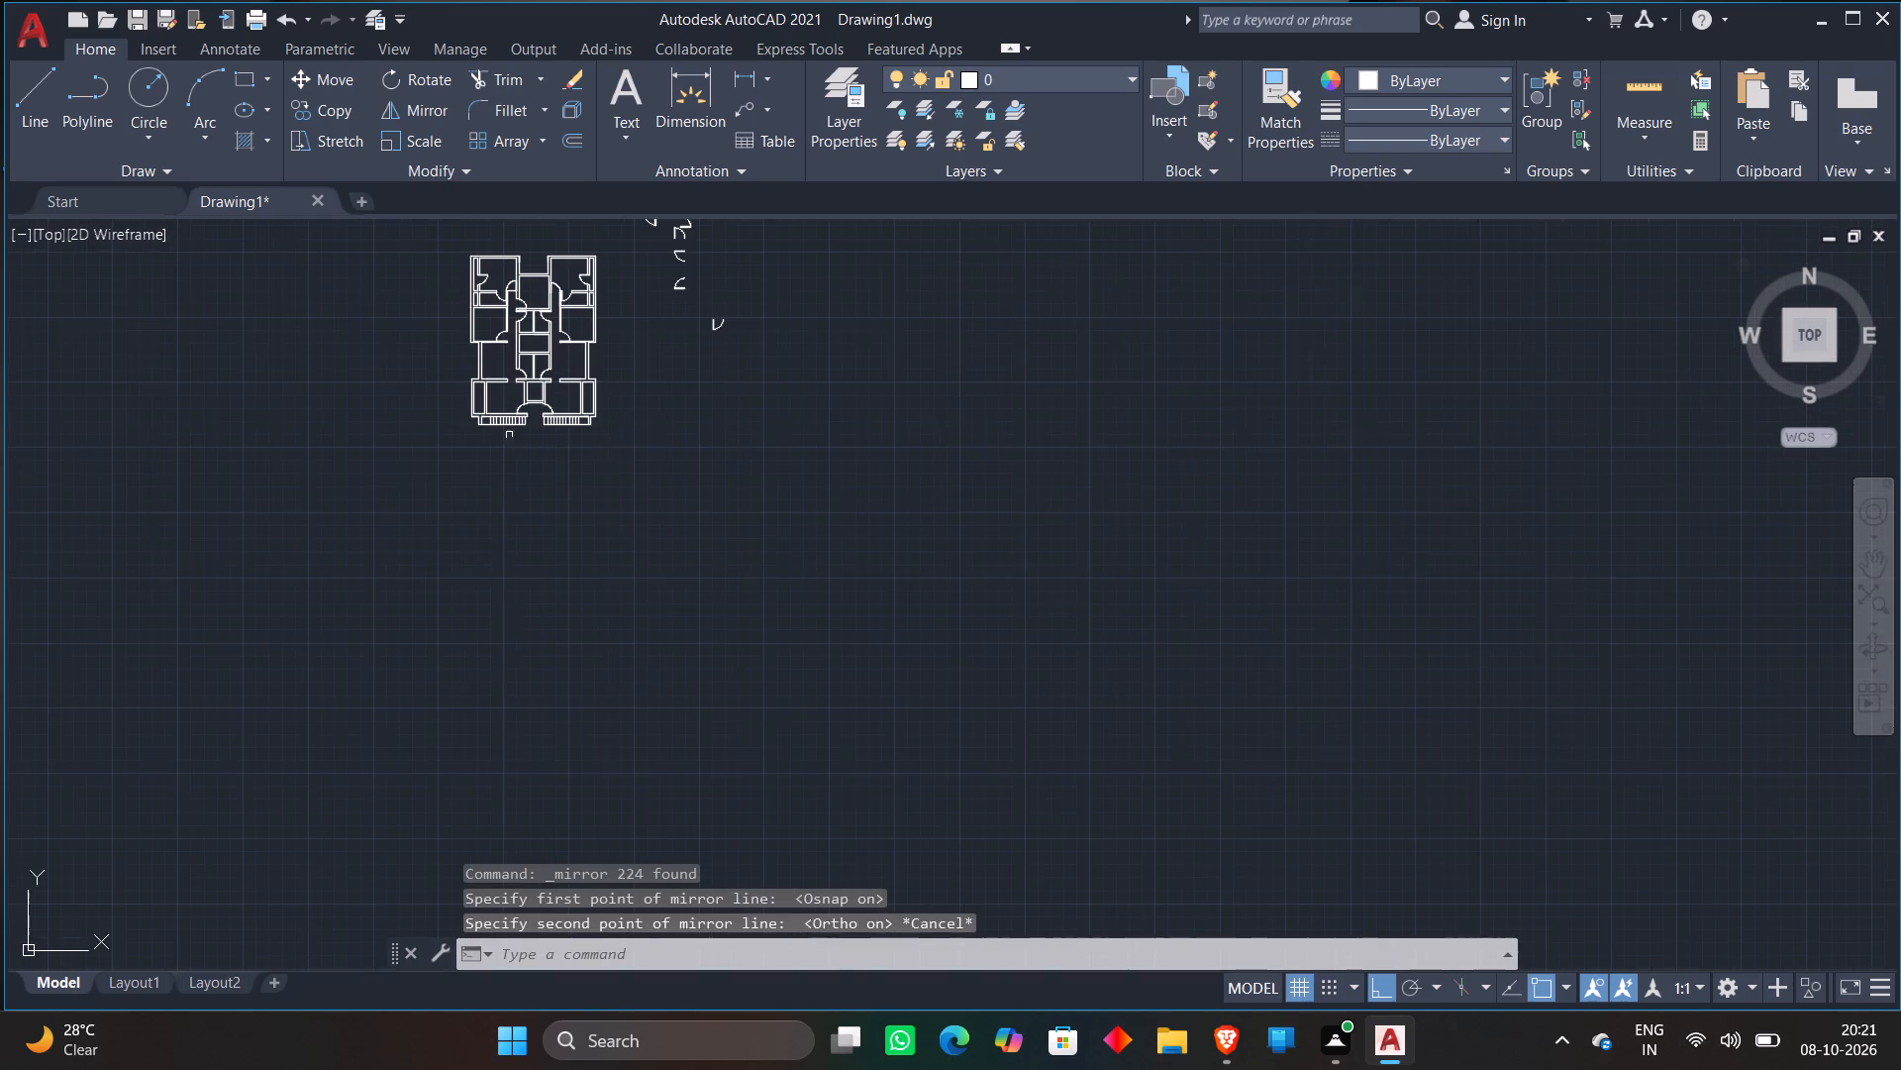
left_click(440, 246)
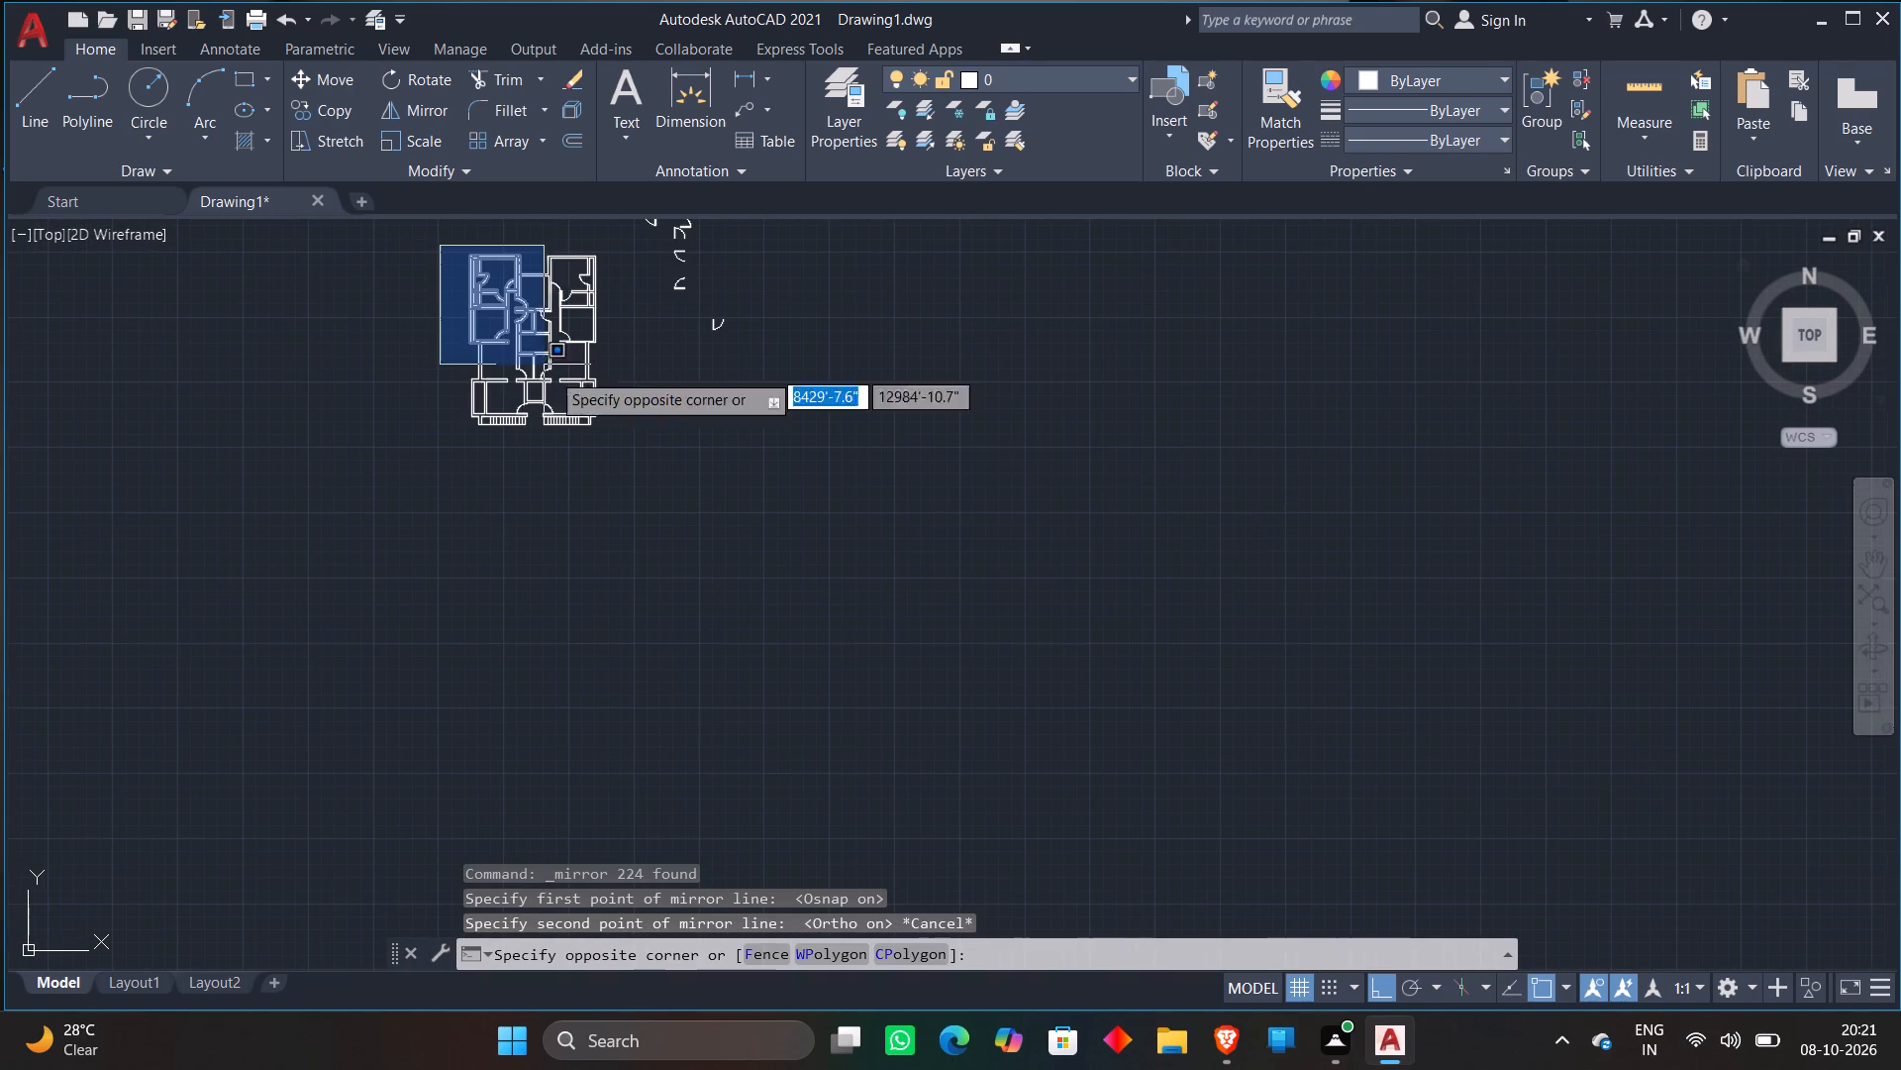
left_click(627, 448)
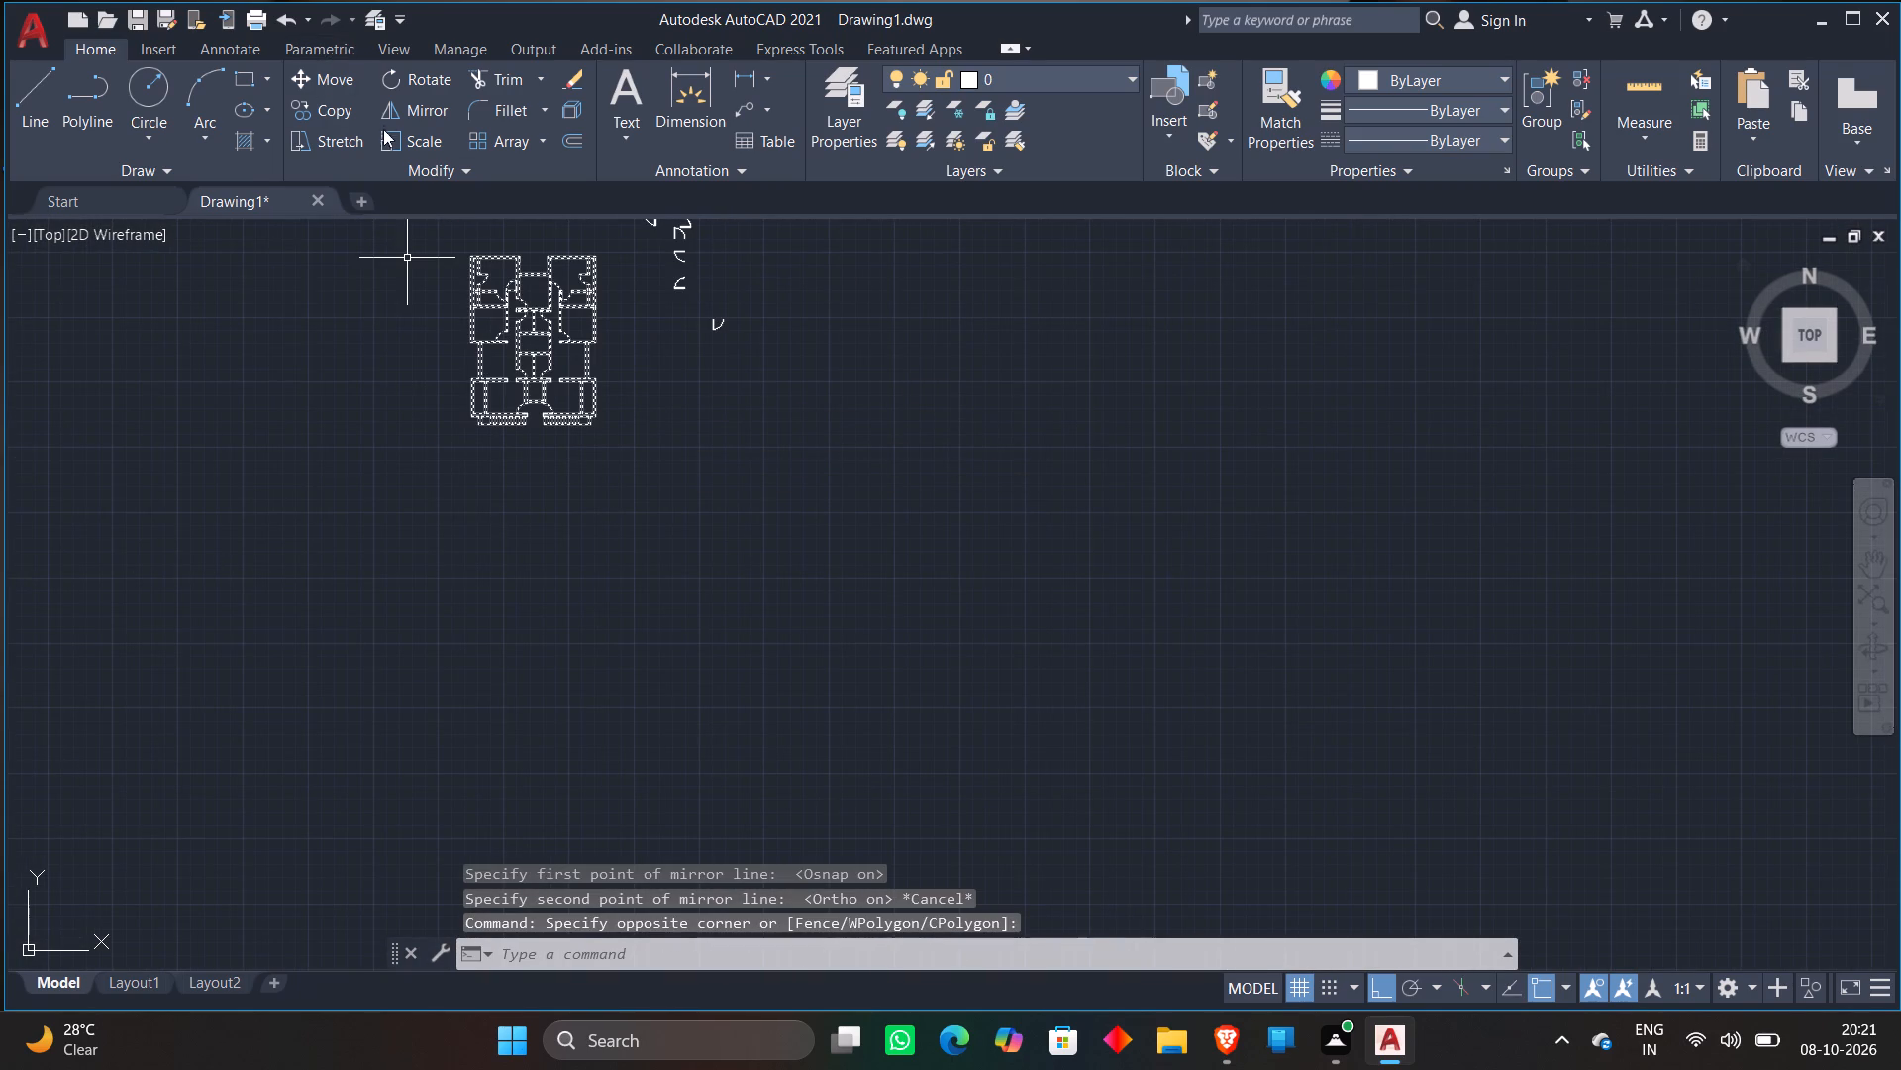
left_click(385, 117)
scroll(464, 429, "up", 4)
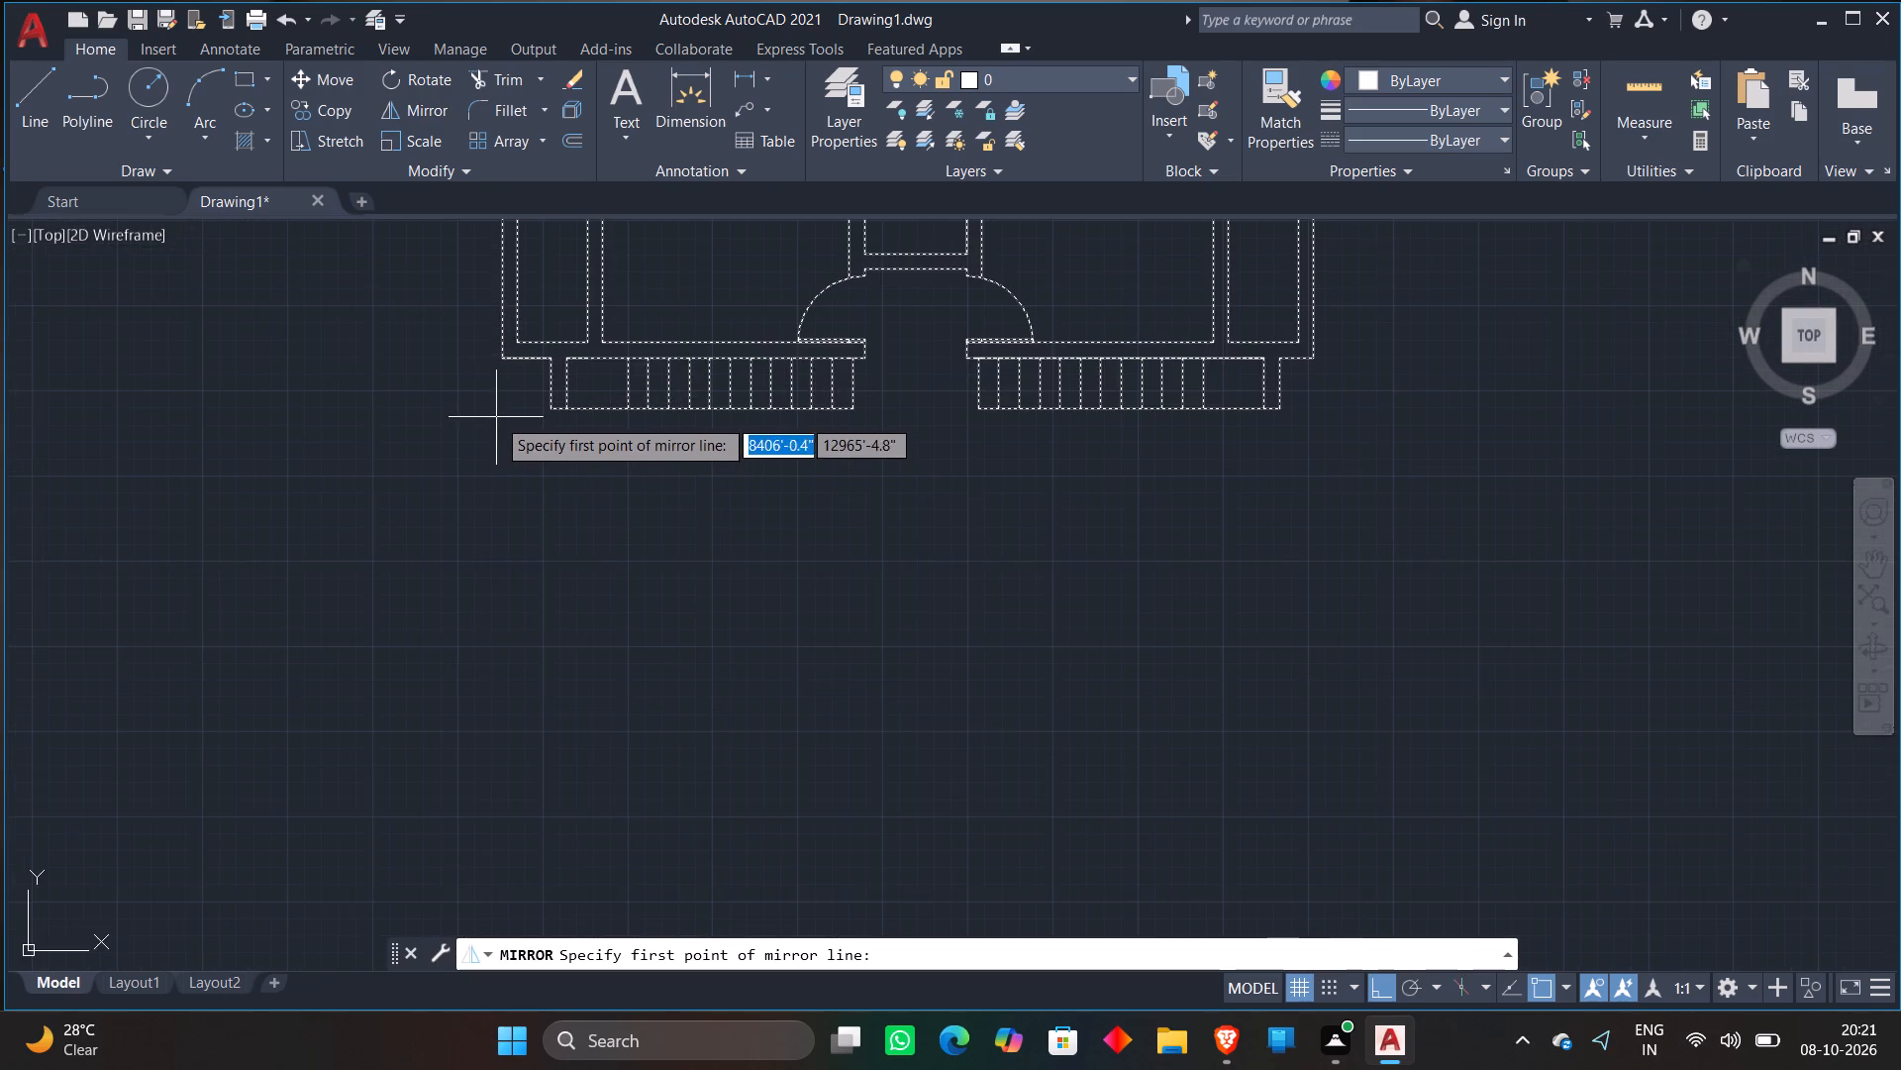
scroll(496, 415, "up", 2)
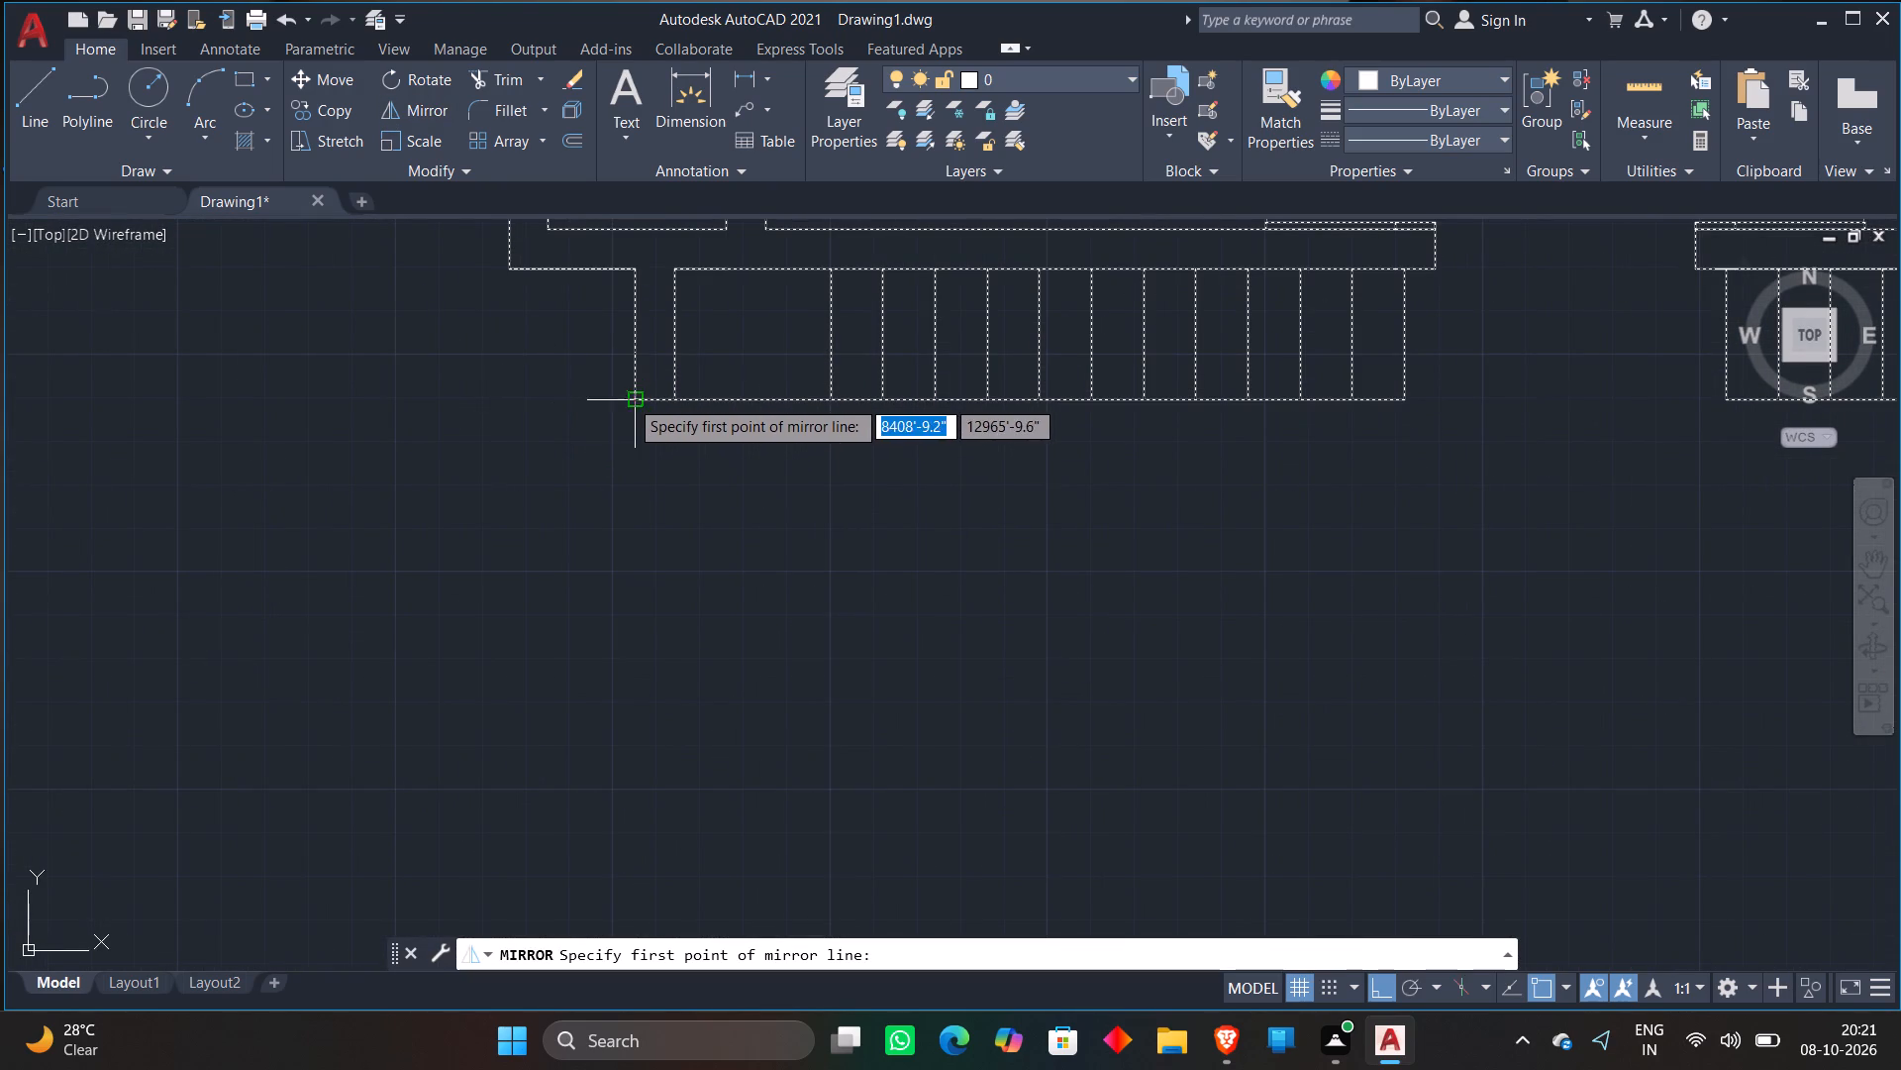
left_click(395, 394)
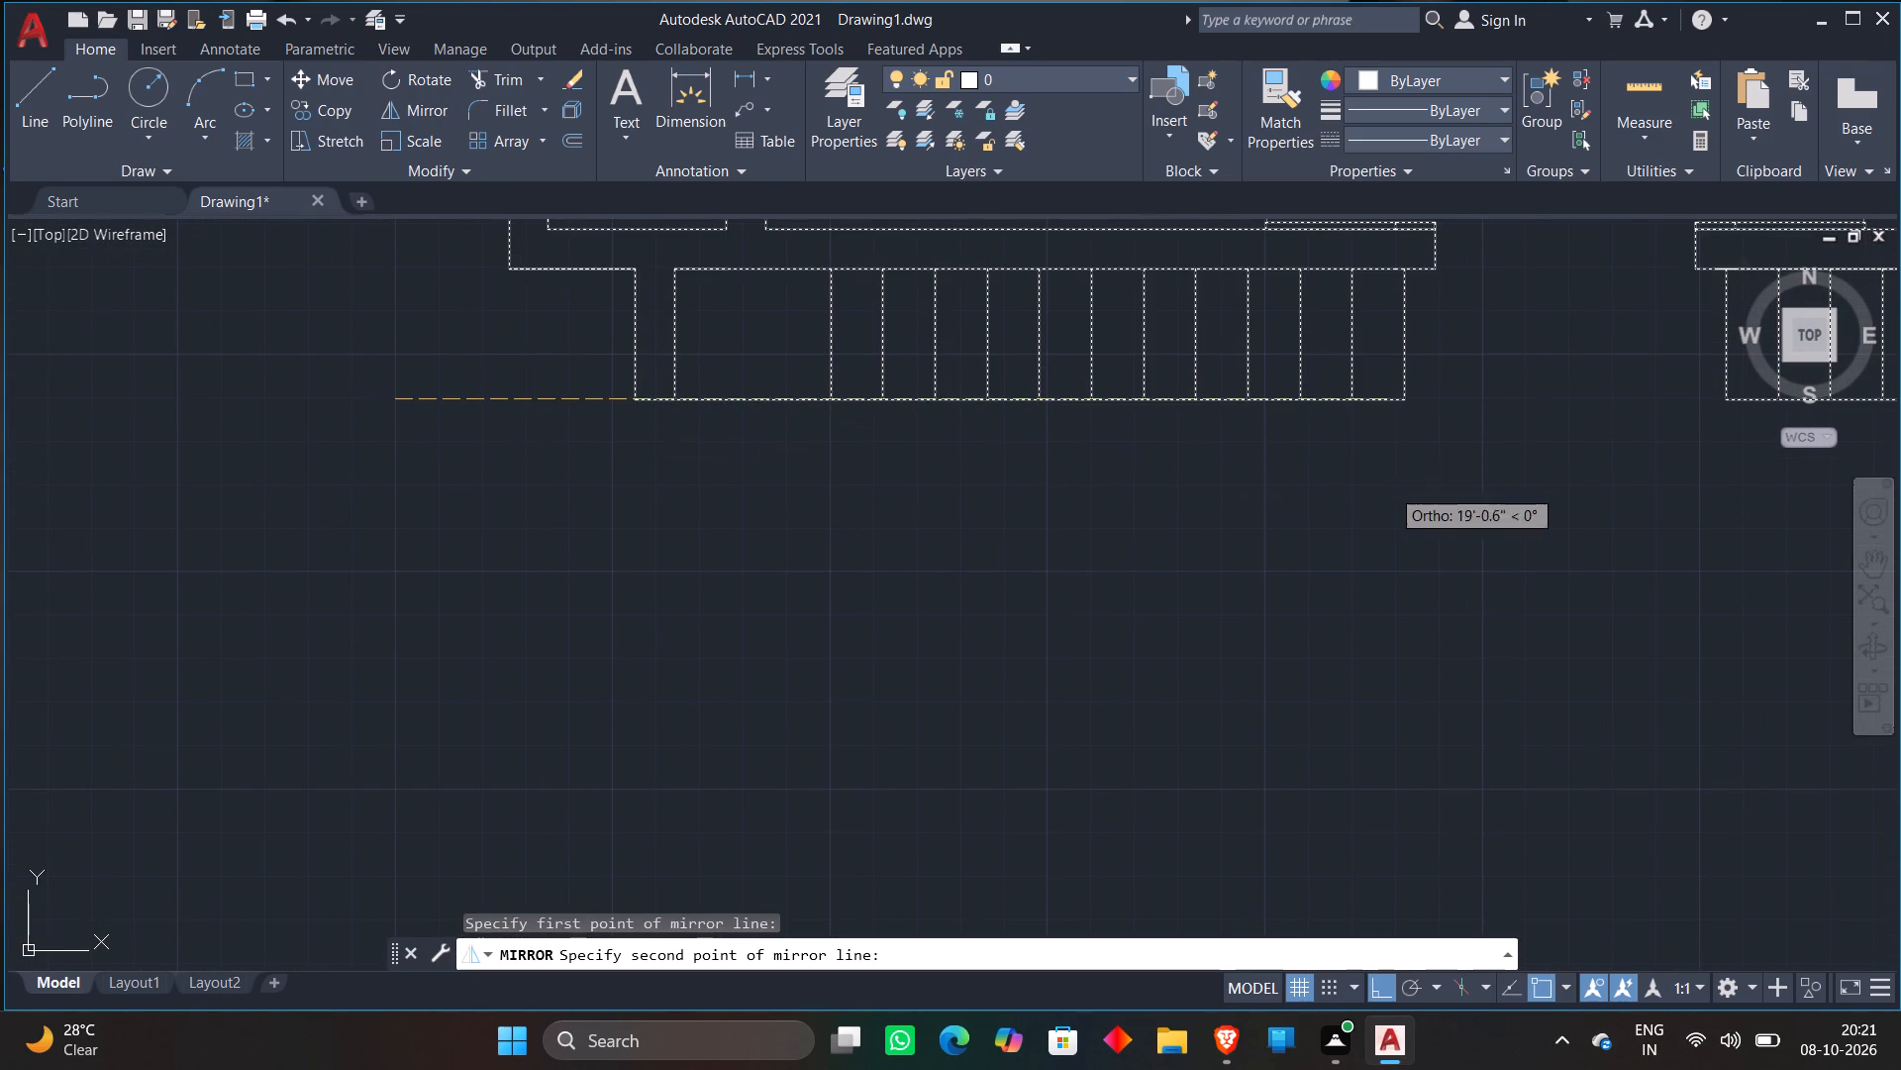
scroll(1439, 478, "down", 1)
middle_click_drag(1437, 478, 988, 483)
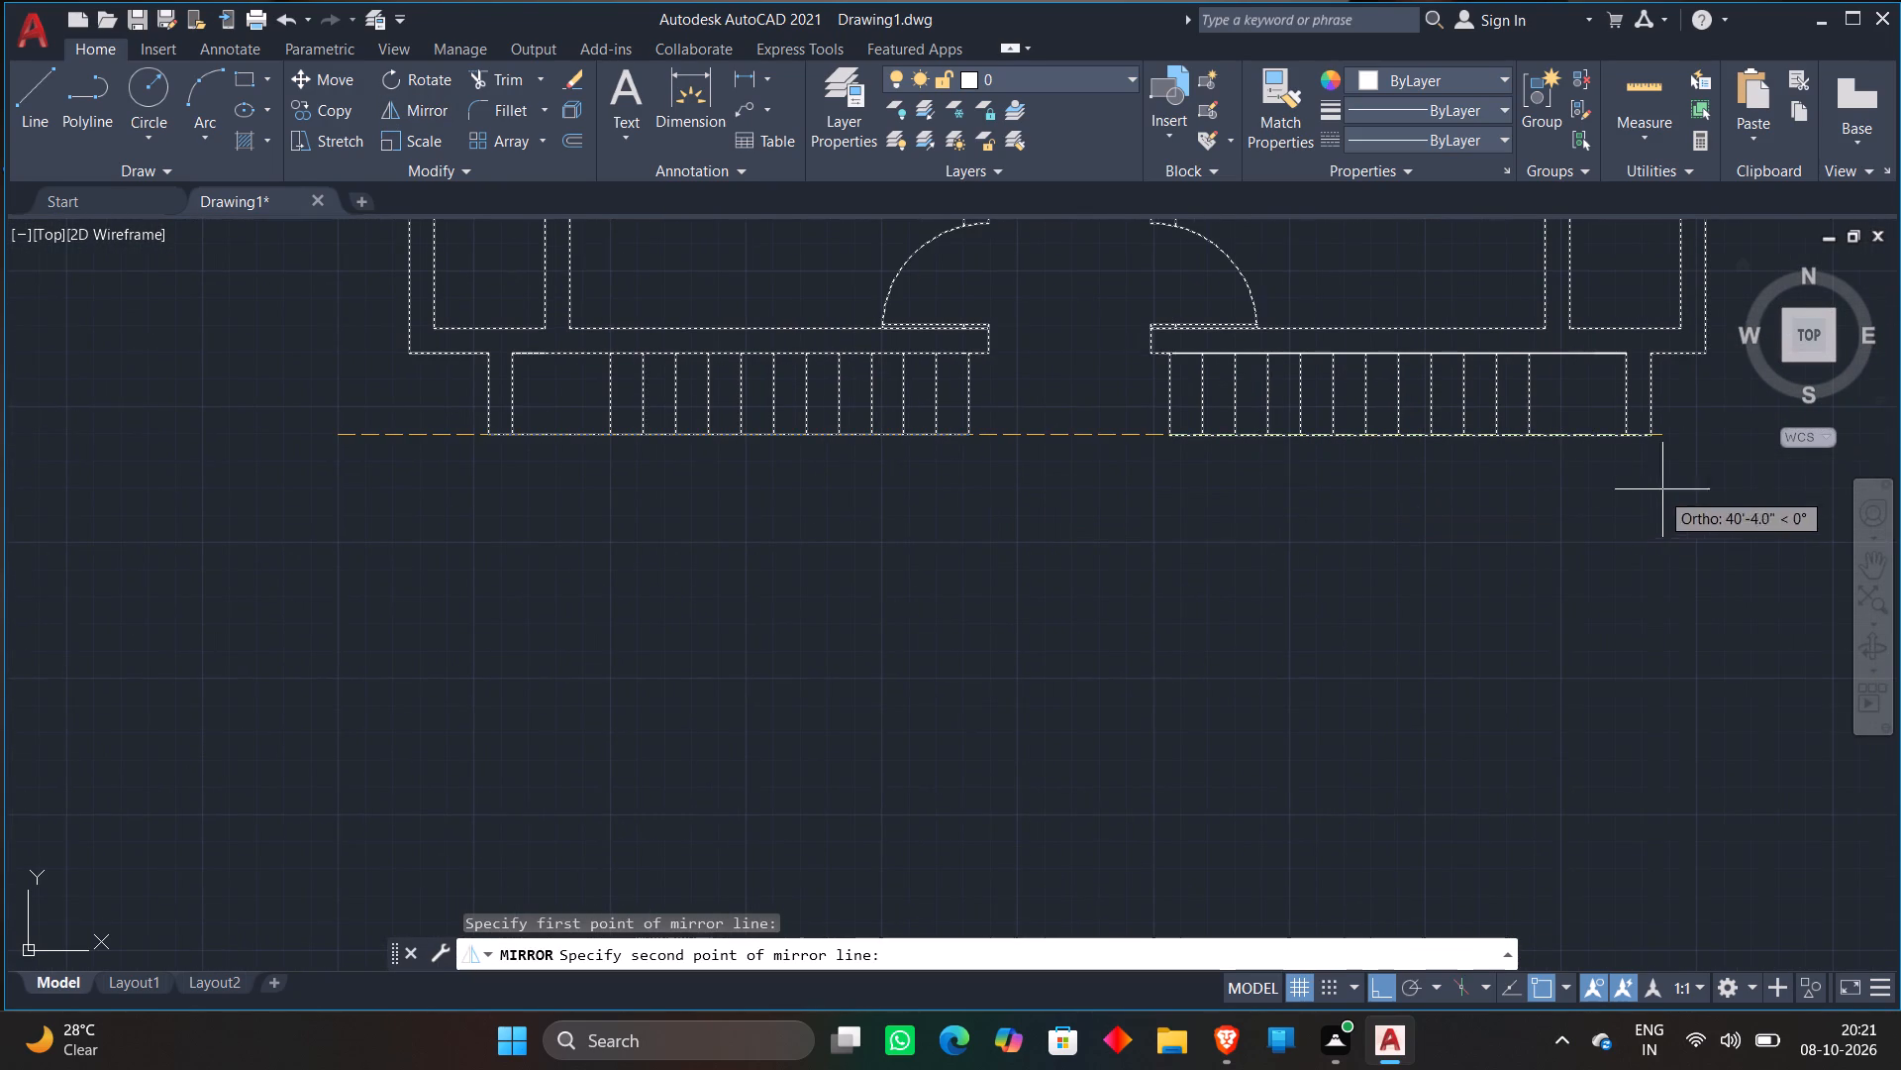
scroll(1751, 490, "down", 2)
middle_click_drag(1738, 493, 1388, 530)
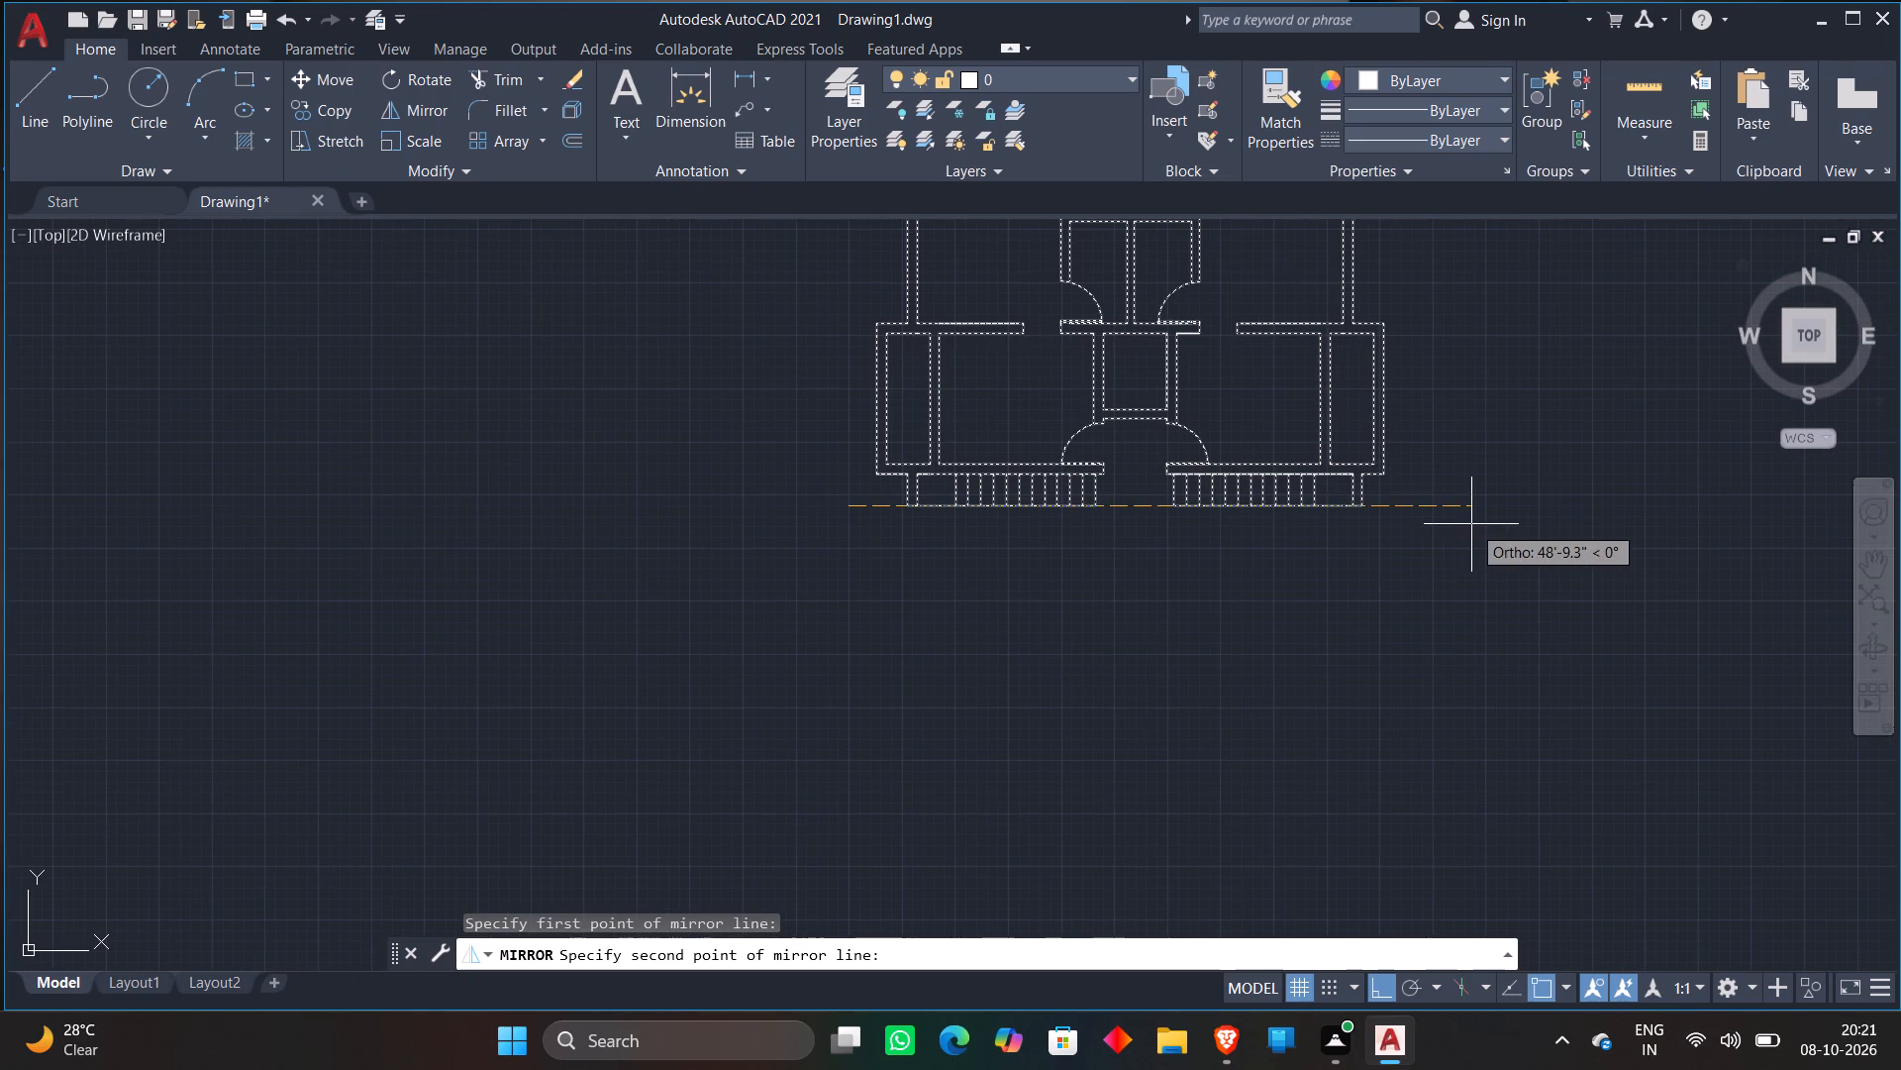
left_click(1472, 524)
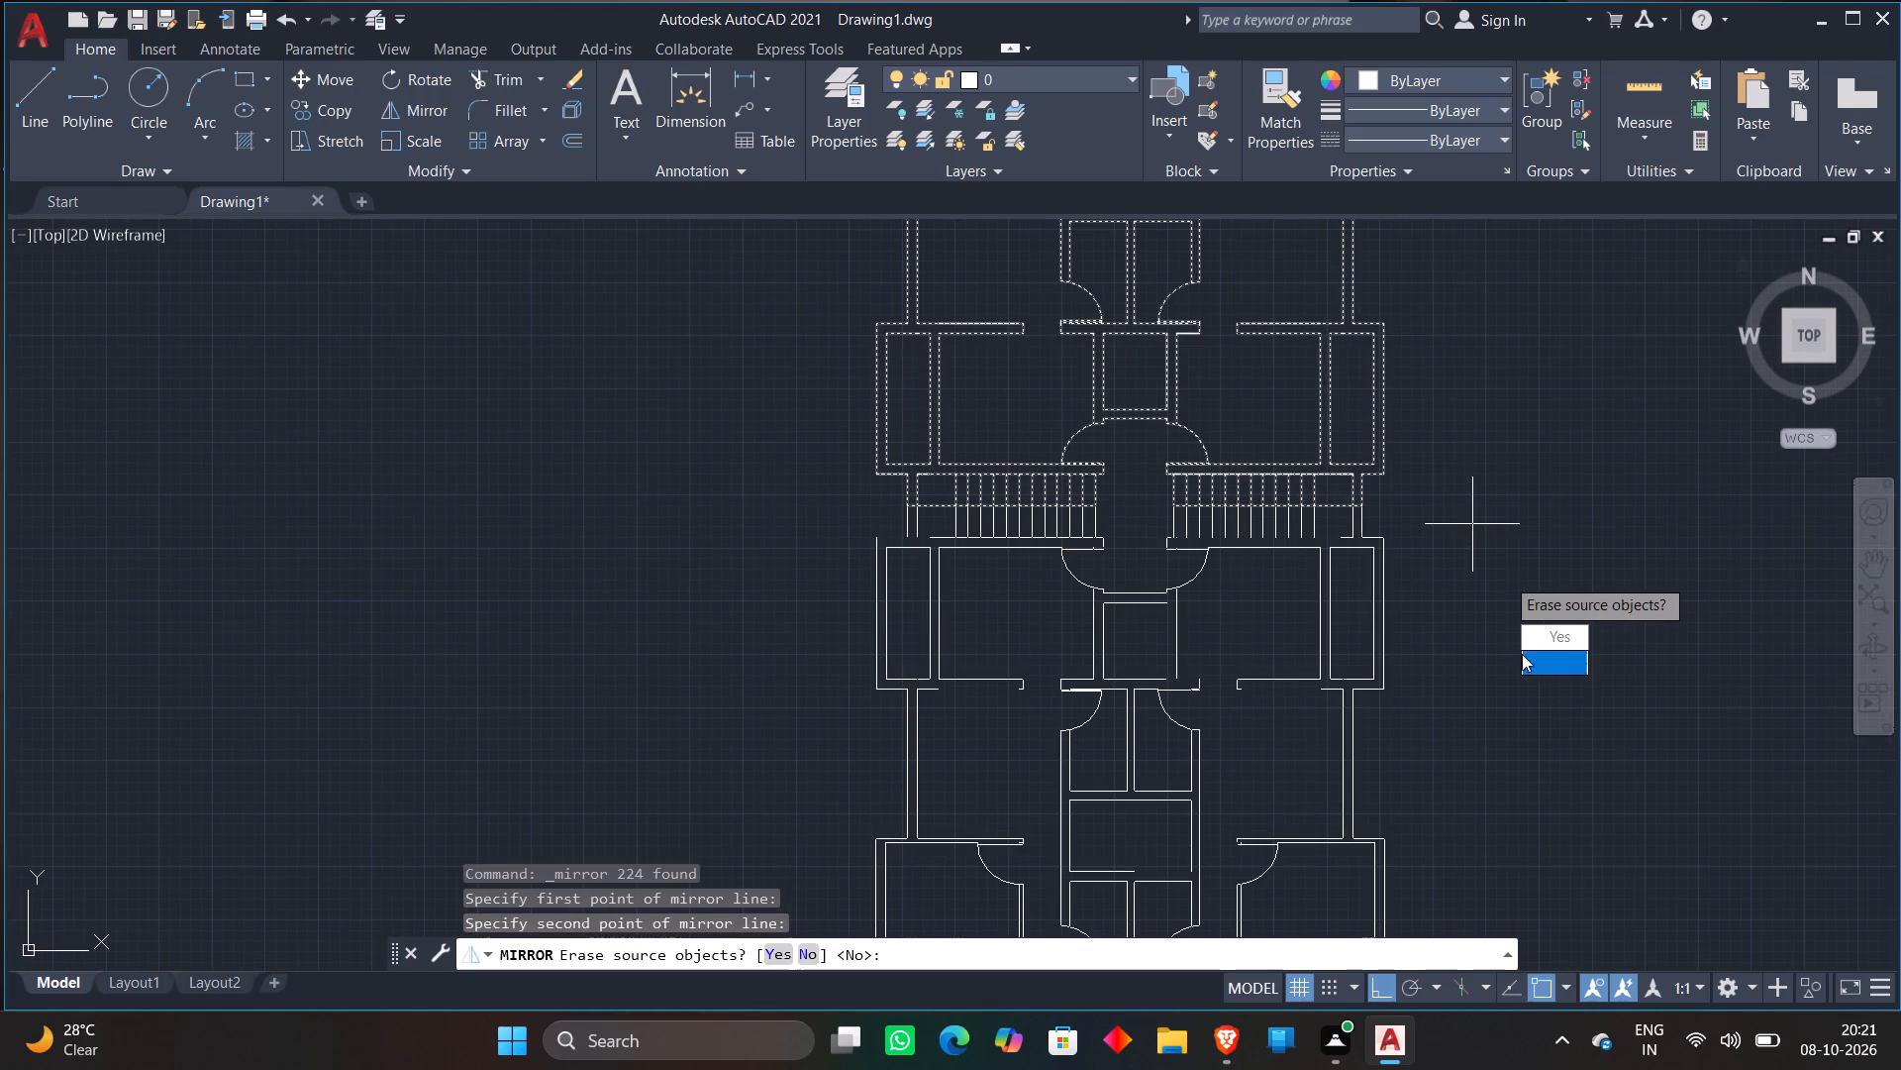
left_click_drag(1544, 663, 1471, 523)
key("Escape")
Examine the mirrored southern half, including its entrance doors, the southern rooms' doors and the overall plan.
scroll(1156, 562, "up", 4)
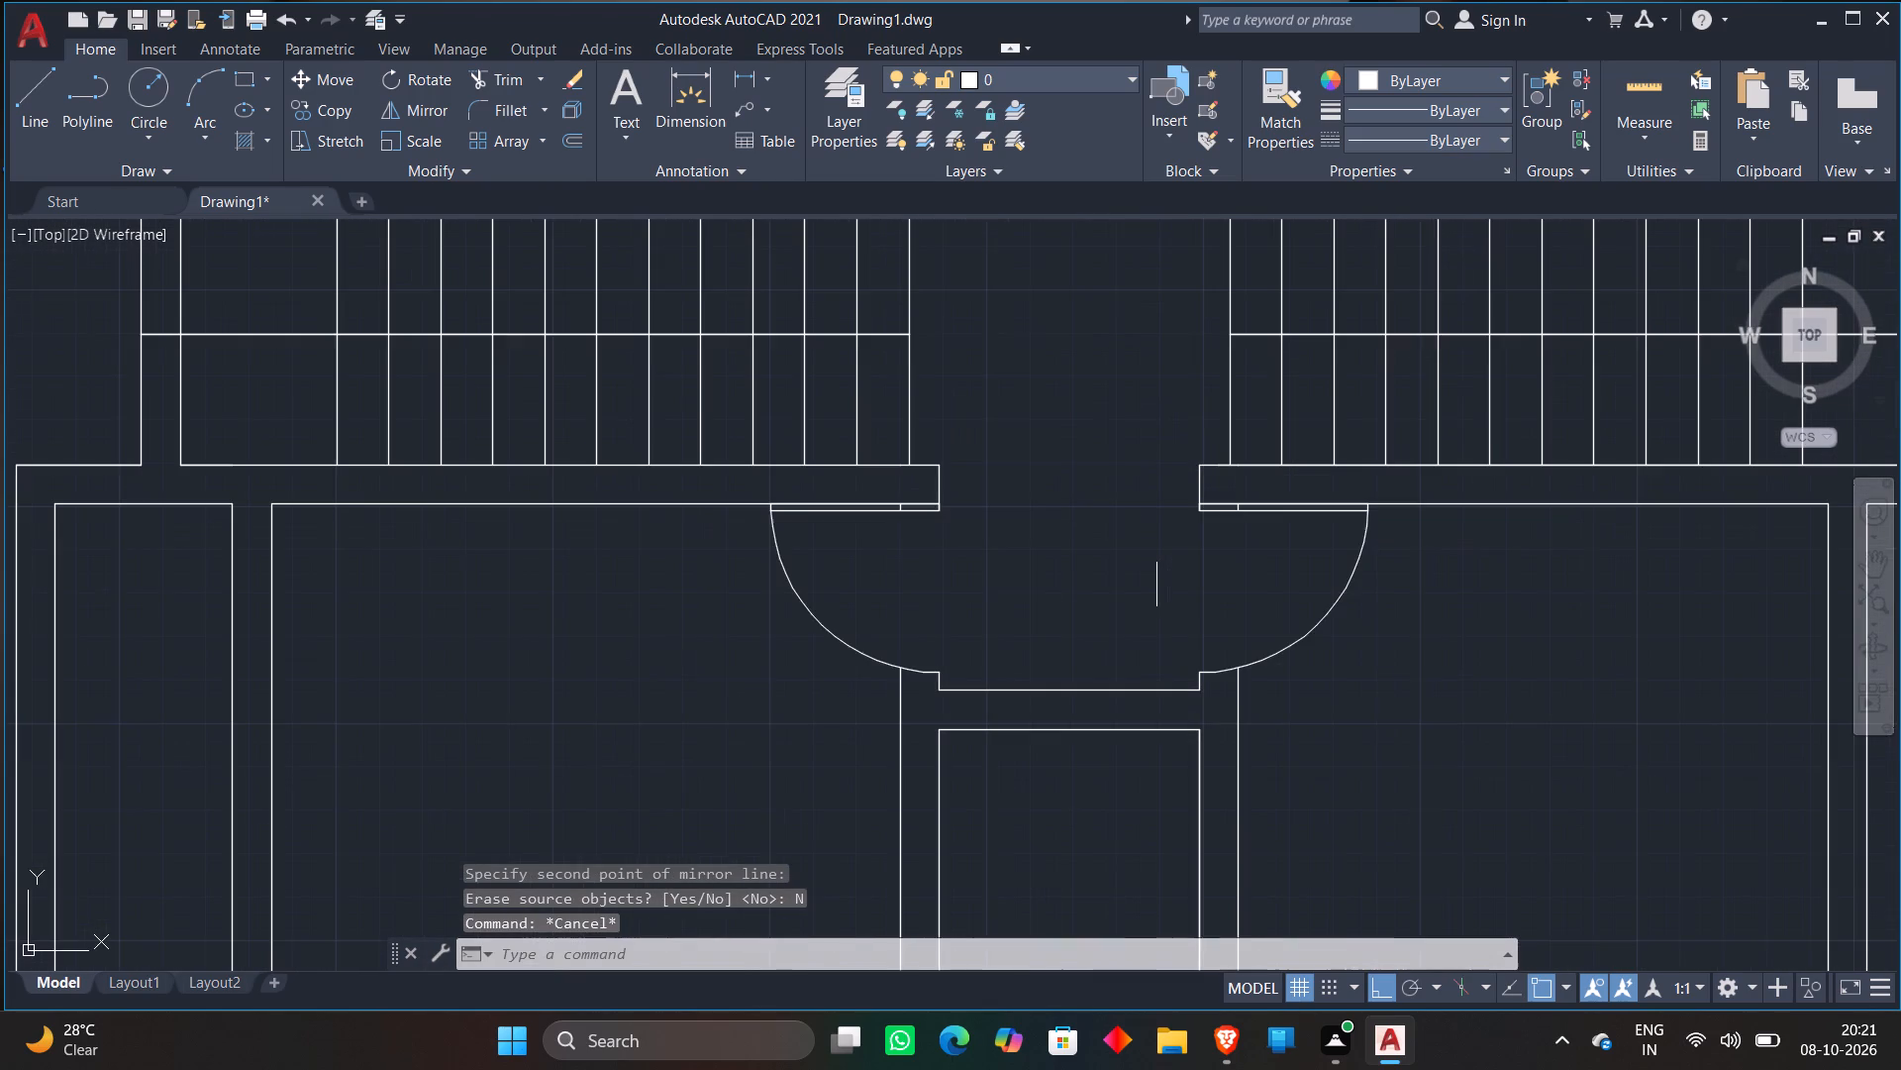
scroll(1139, 486, "down", 5)
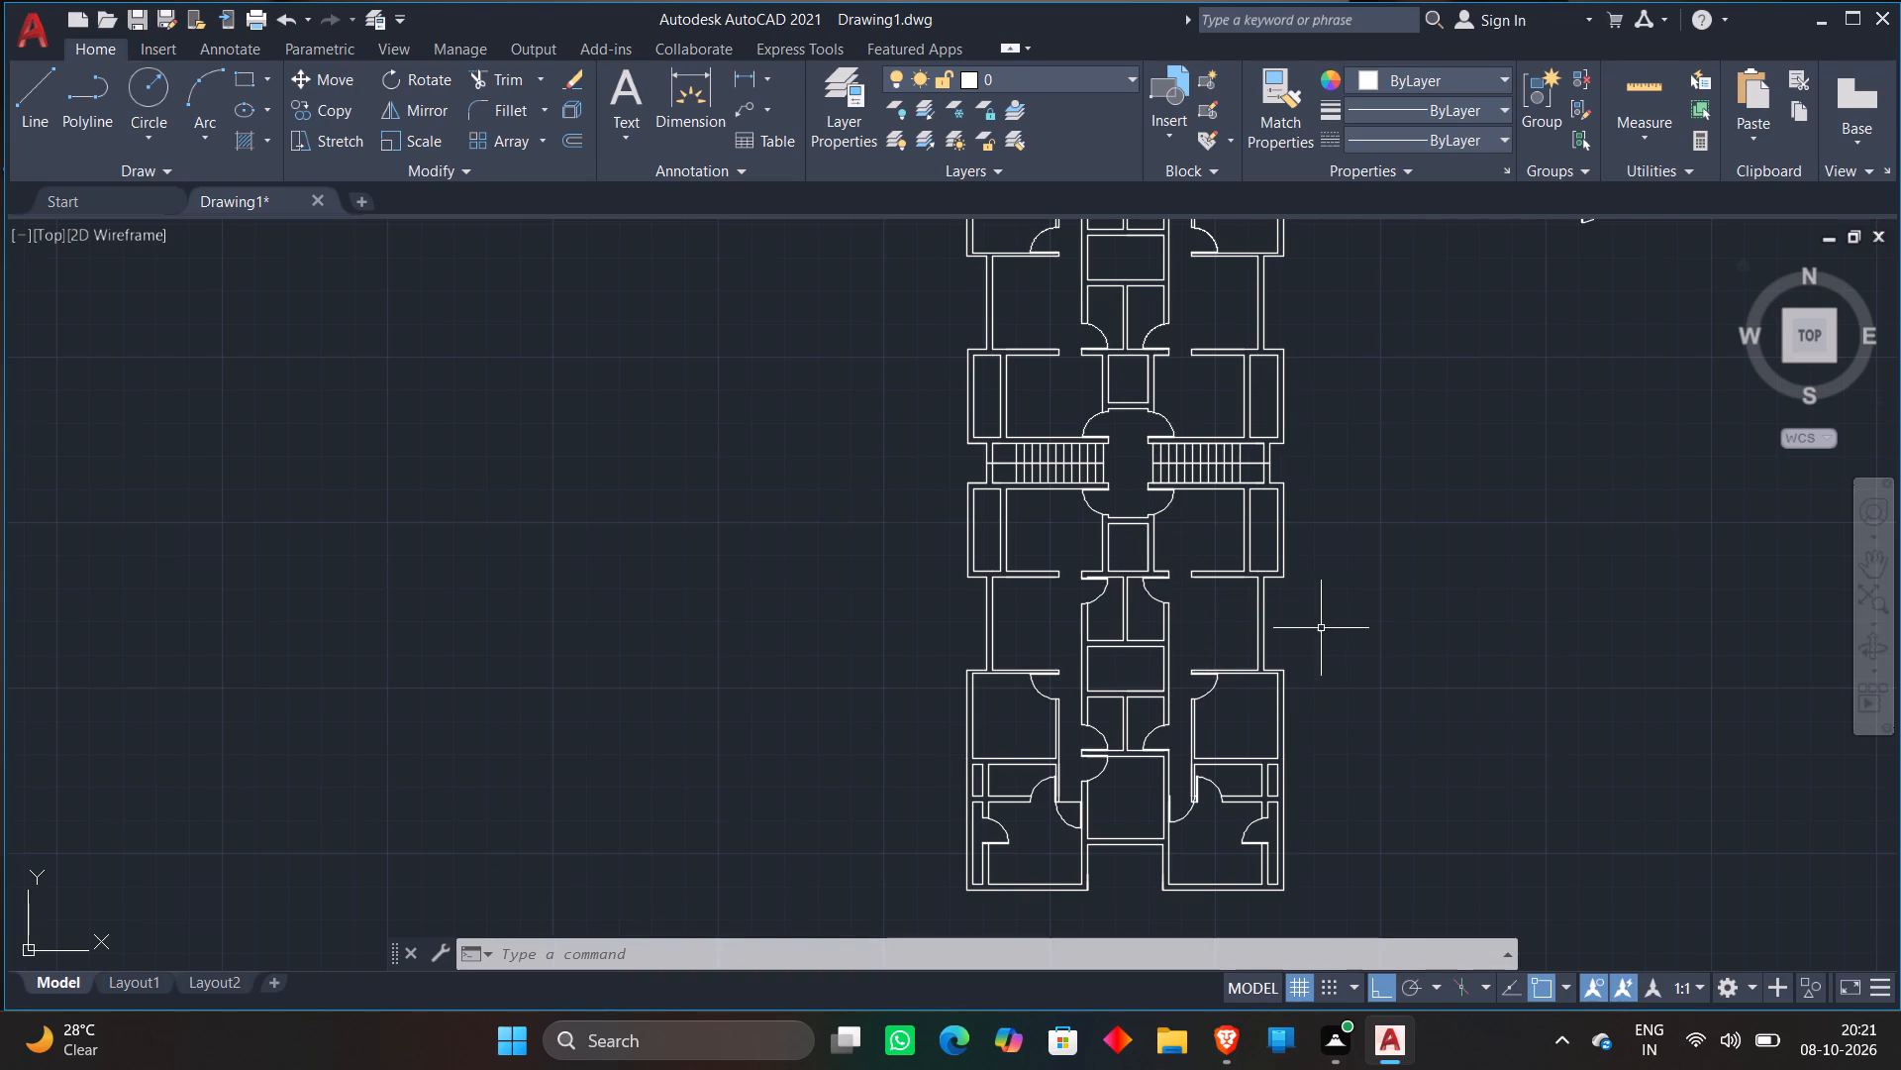
scroll(1168, 813, "up", 4)
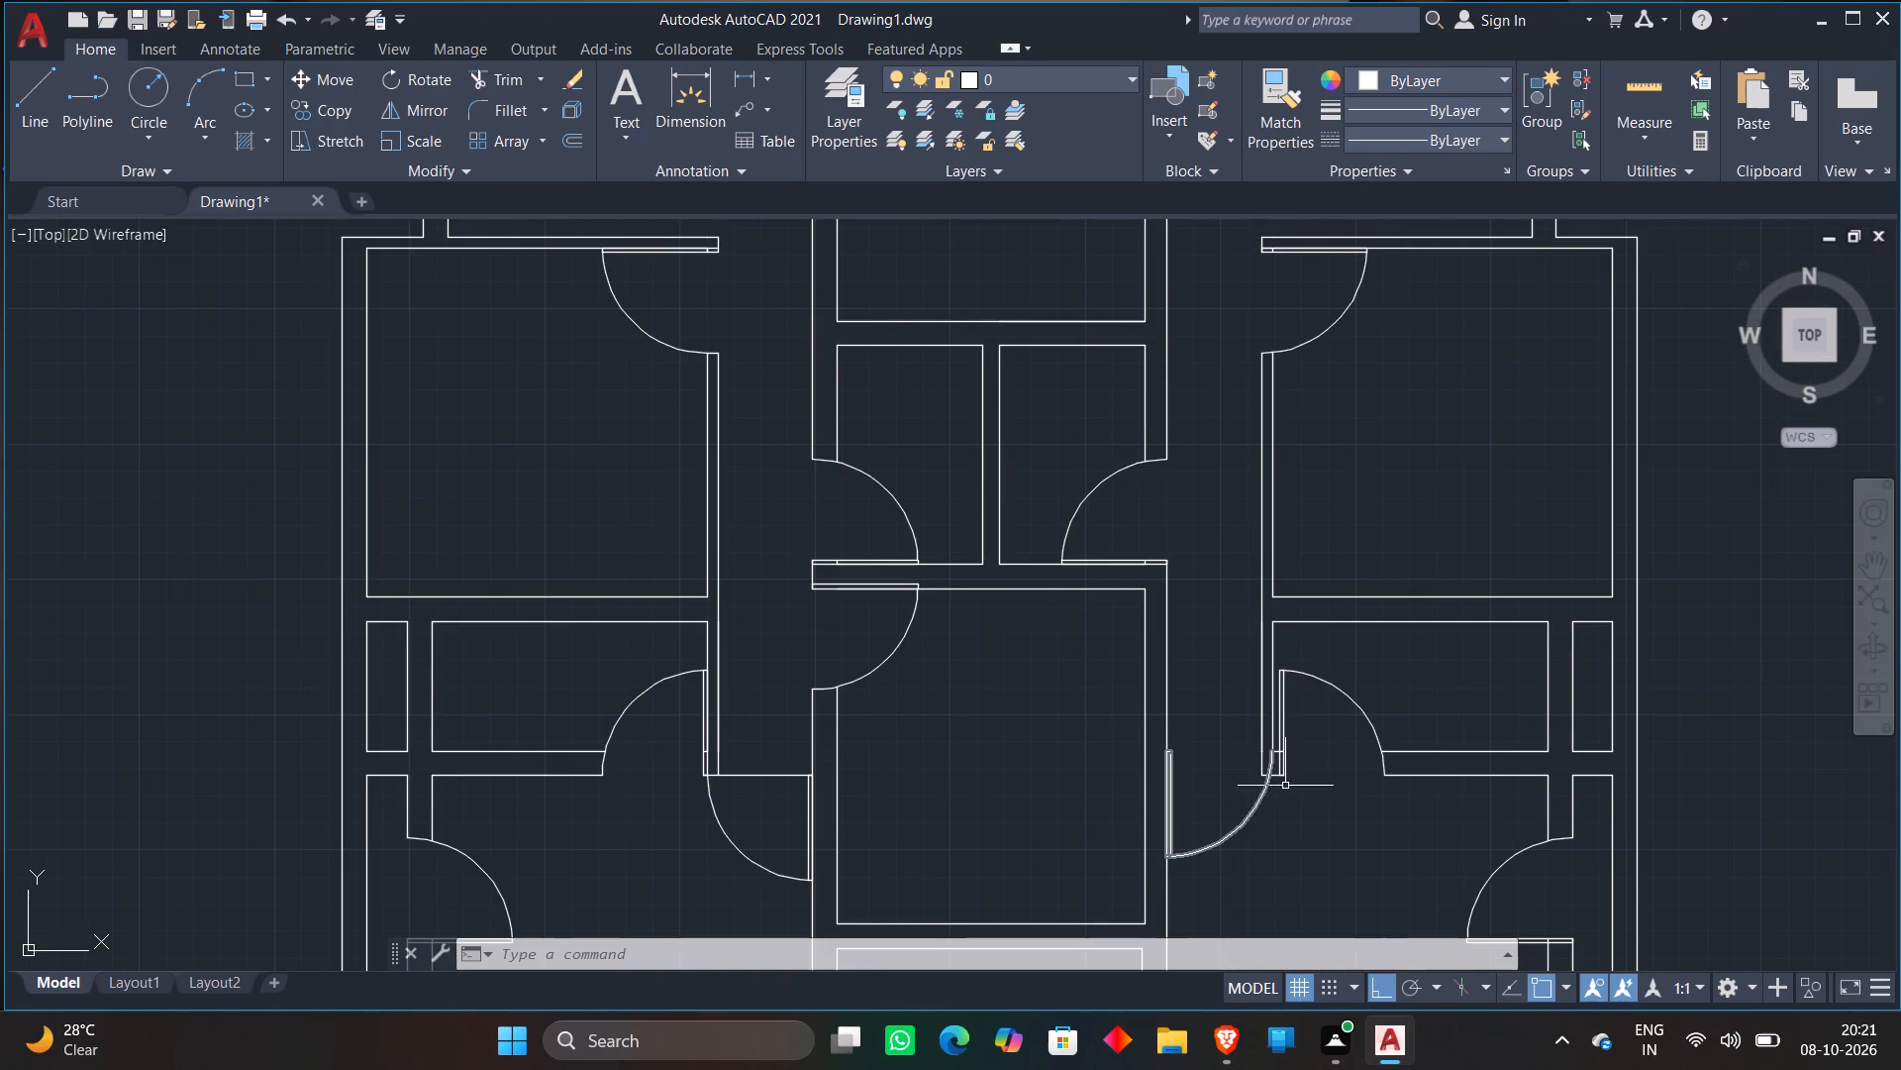
scroll(1289, 780, "up", 2)
scroll(1308, 710, "down", 2)
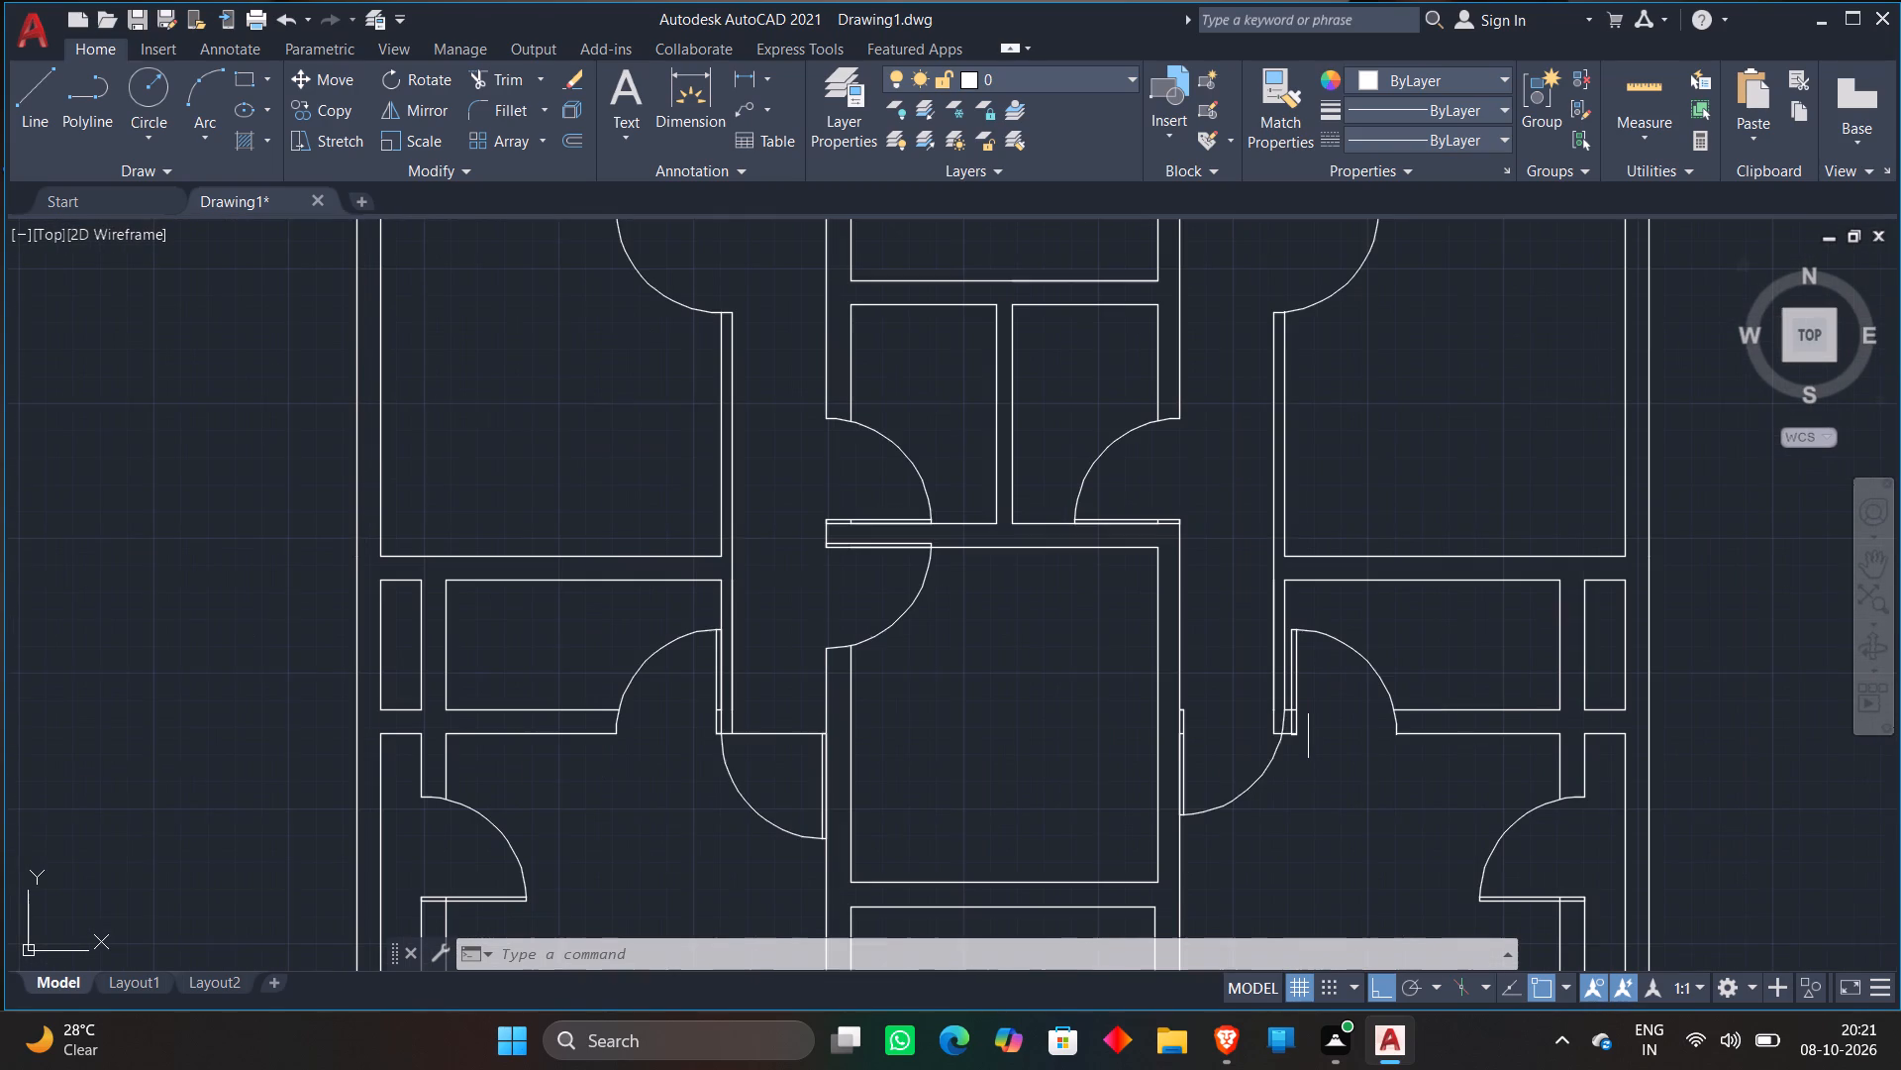
scroll(1316, 730, "down", 3)
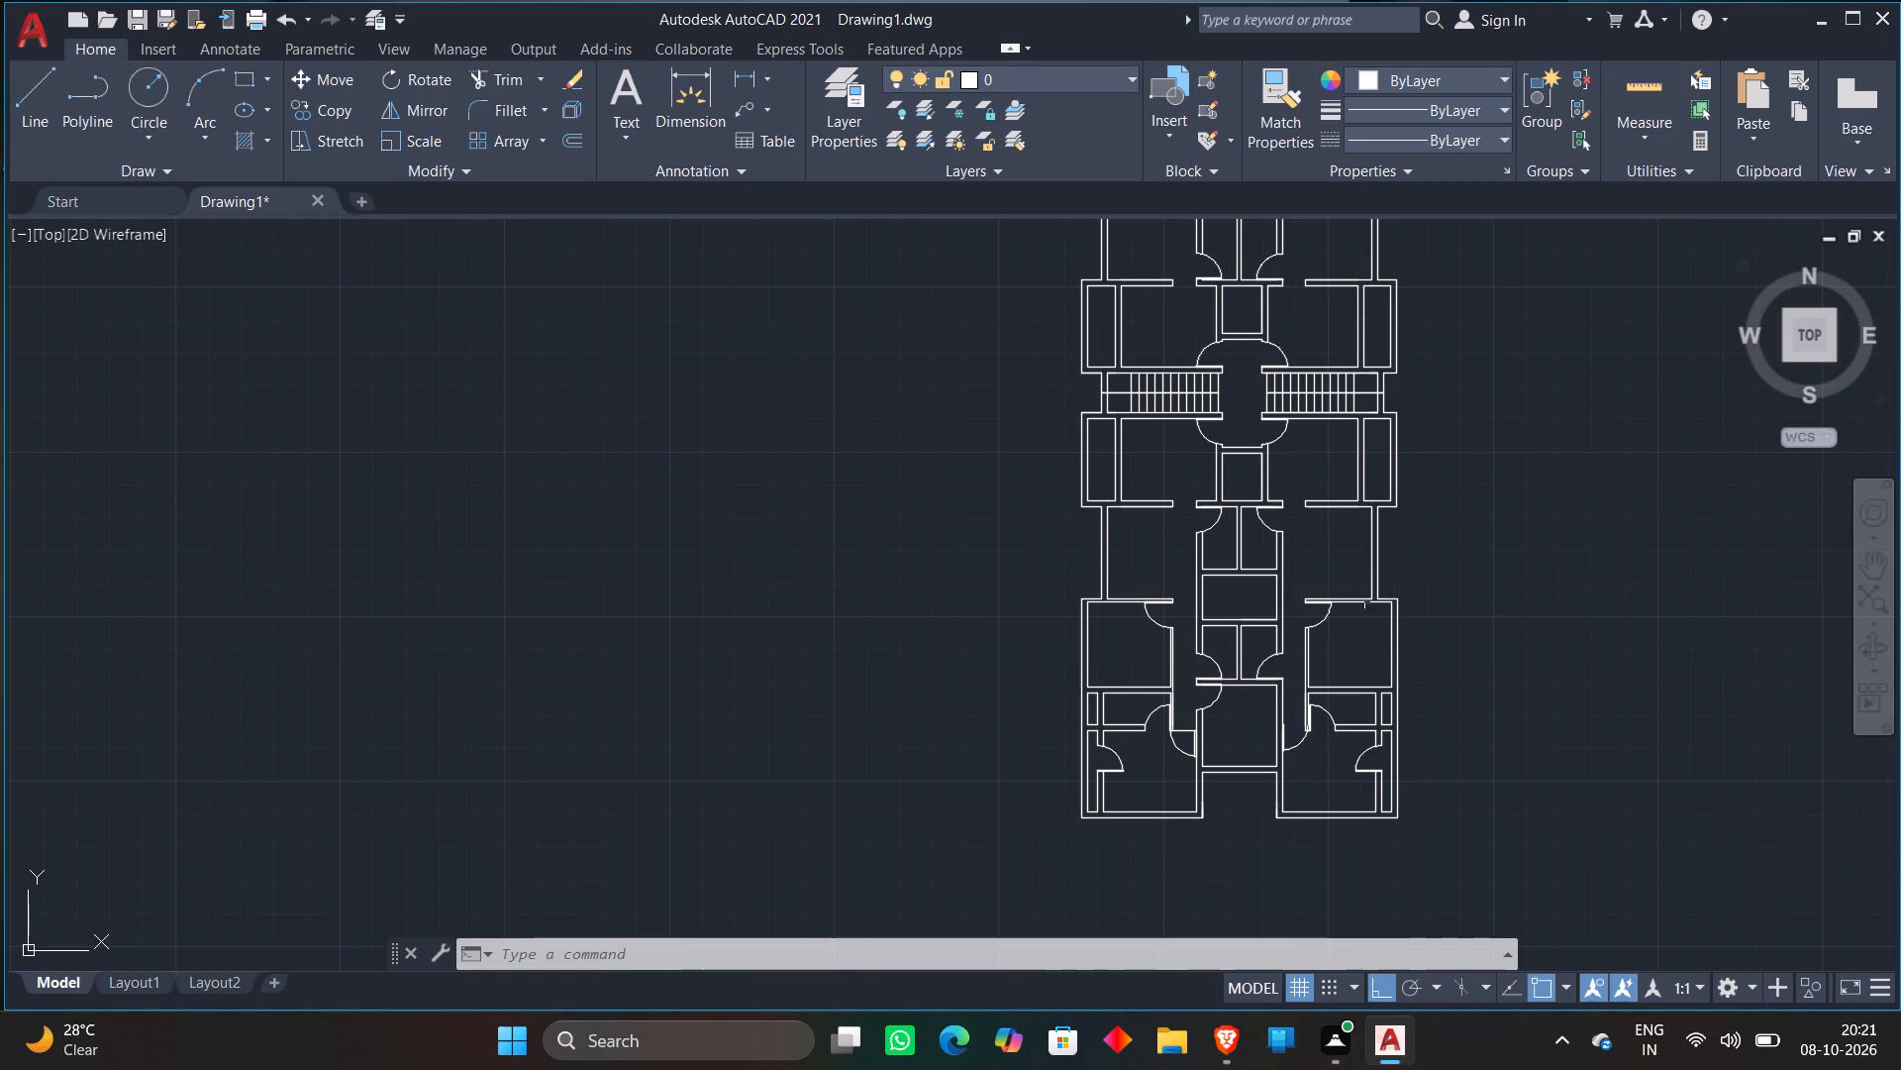
scroll(1404, 581, "down", 2)
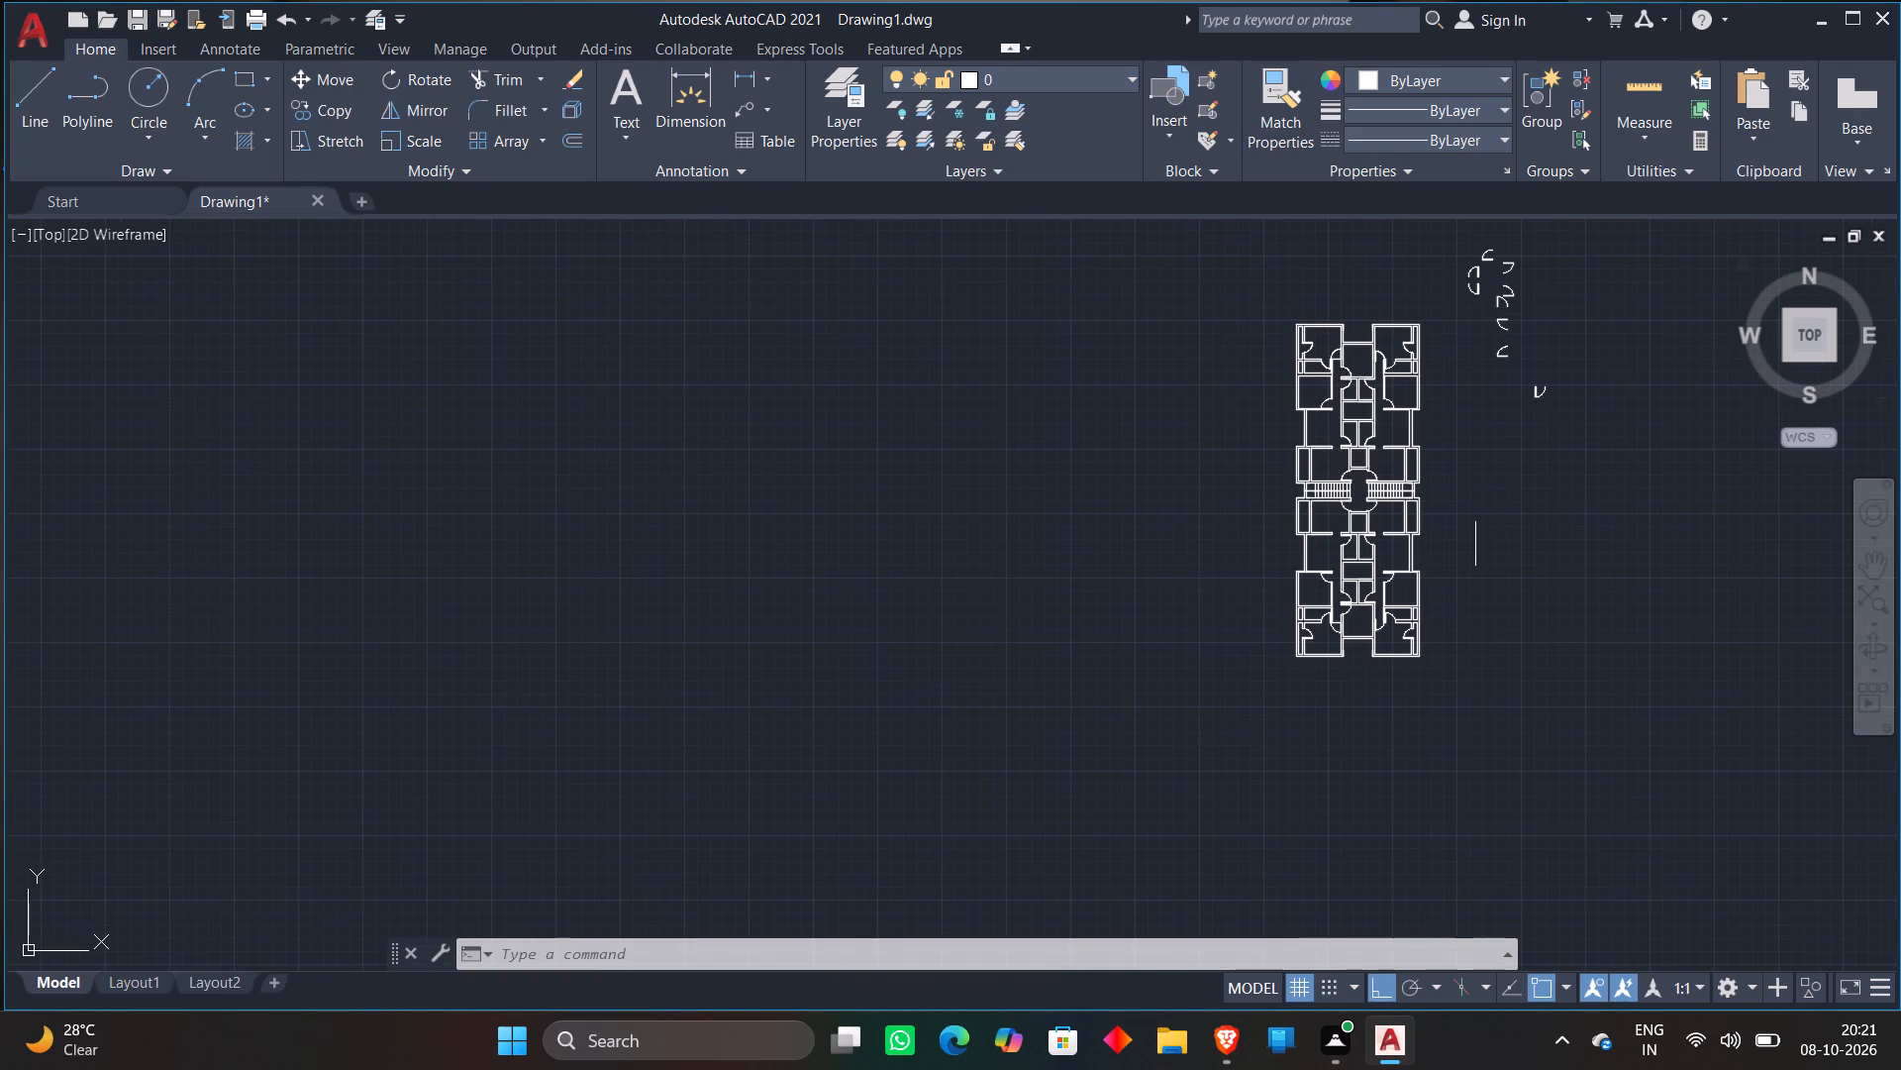
Delete all the loose door symbols lying outside the floor plan to the northeast.
left_click(1450, 231)
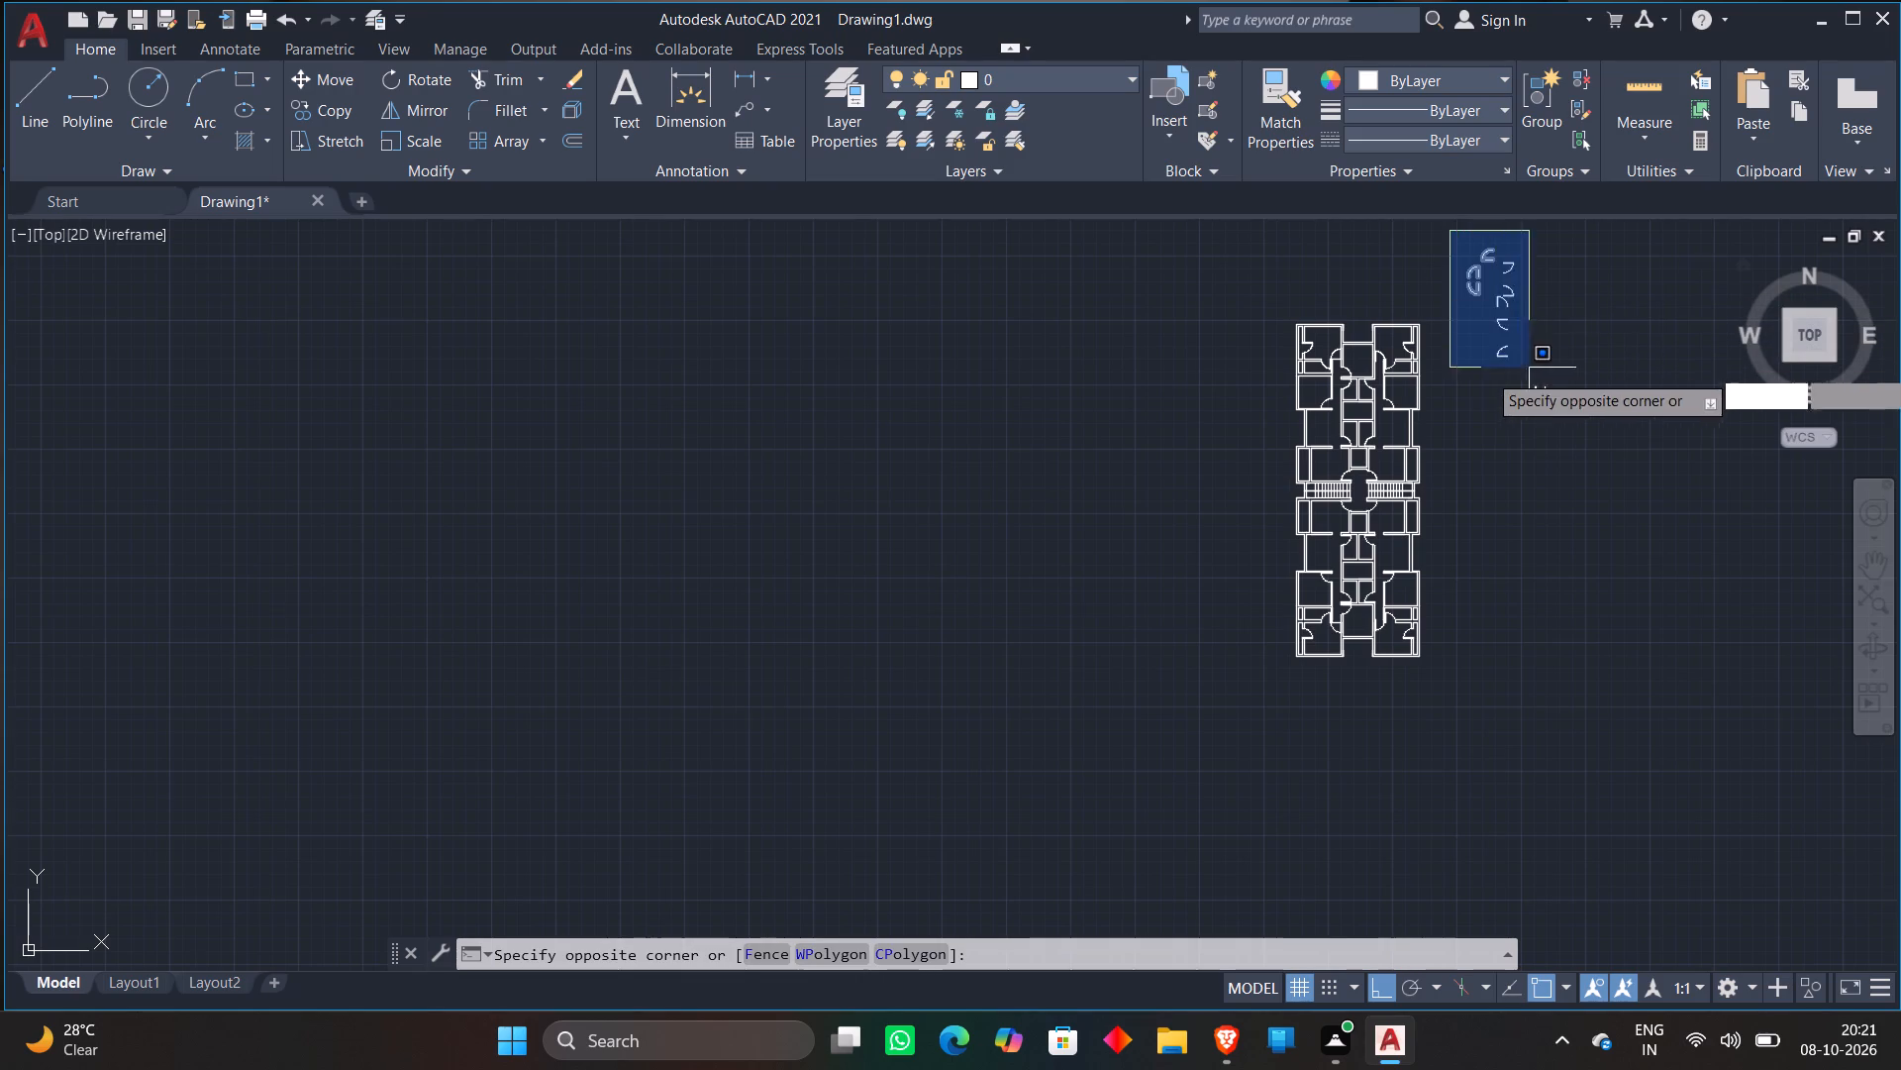
left_click(1599, 442)
key("Delete")
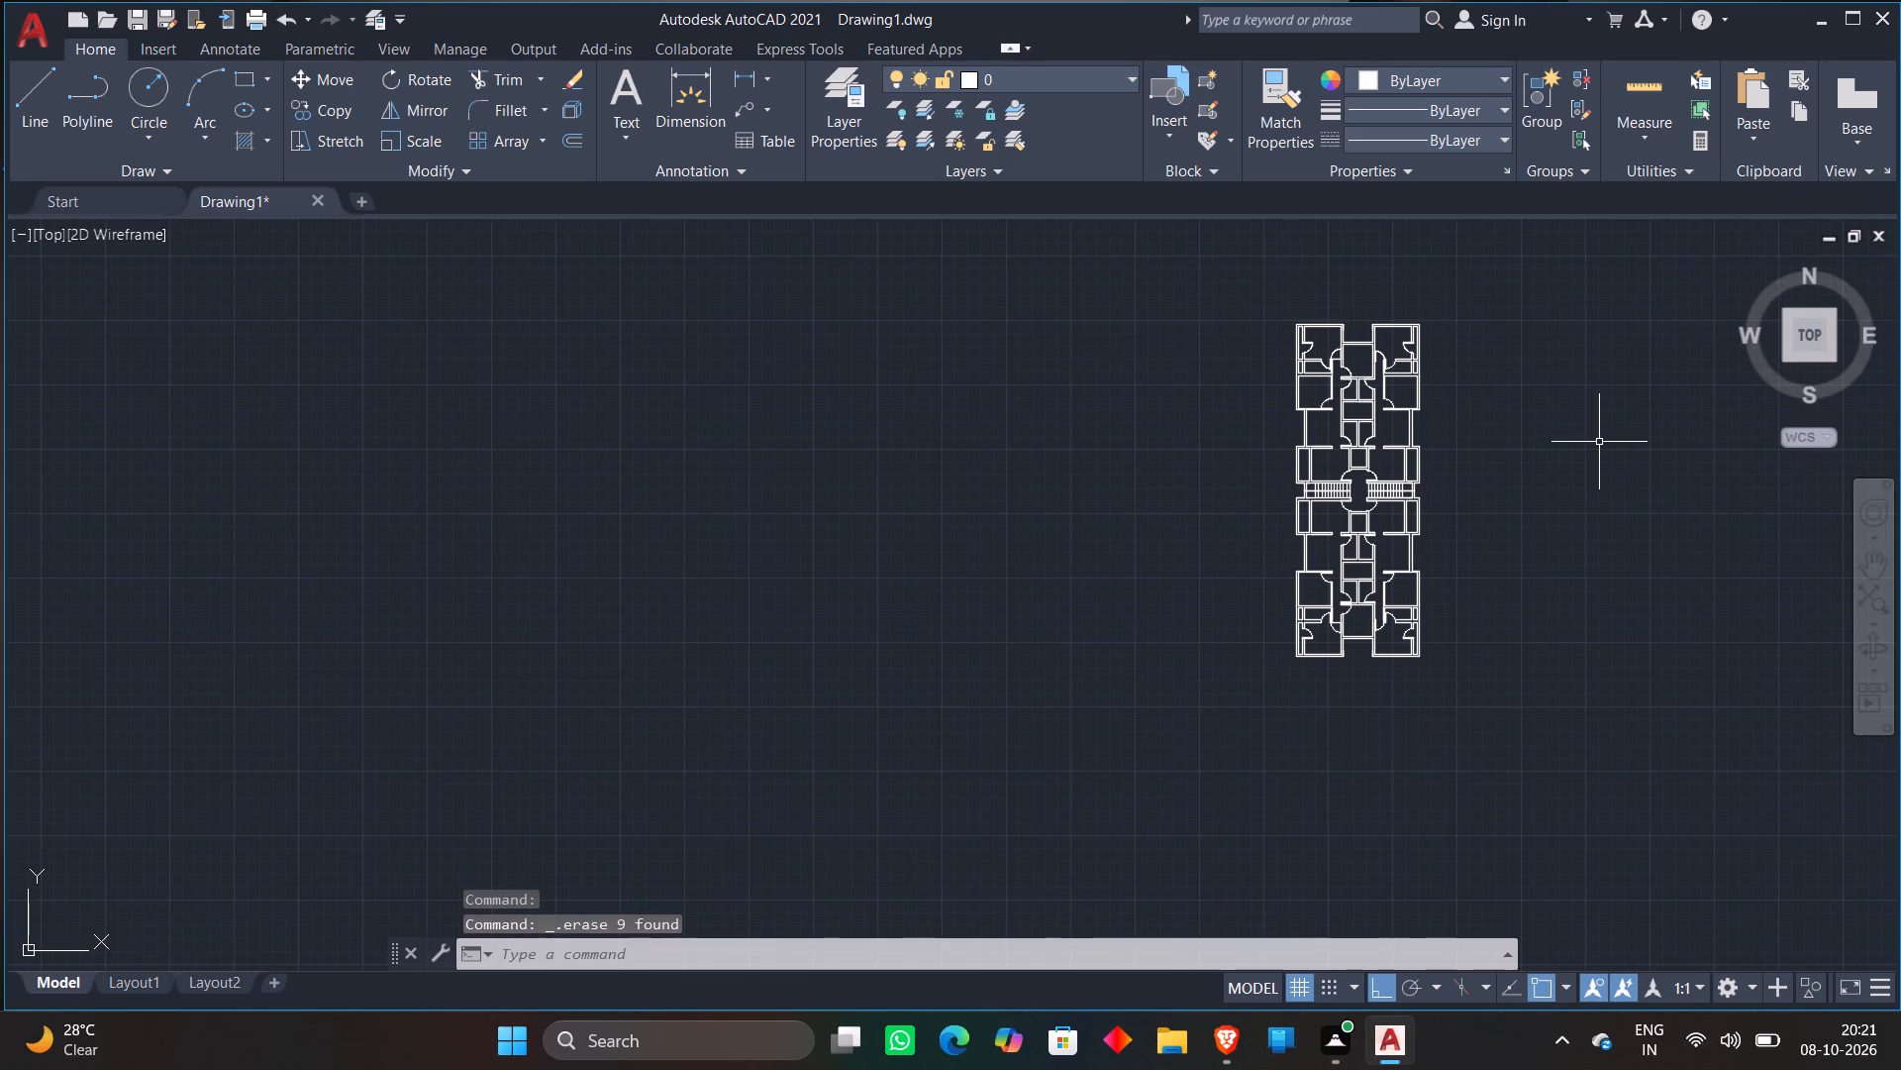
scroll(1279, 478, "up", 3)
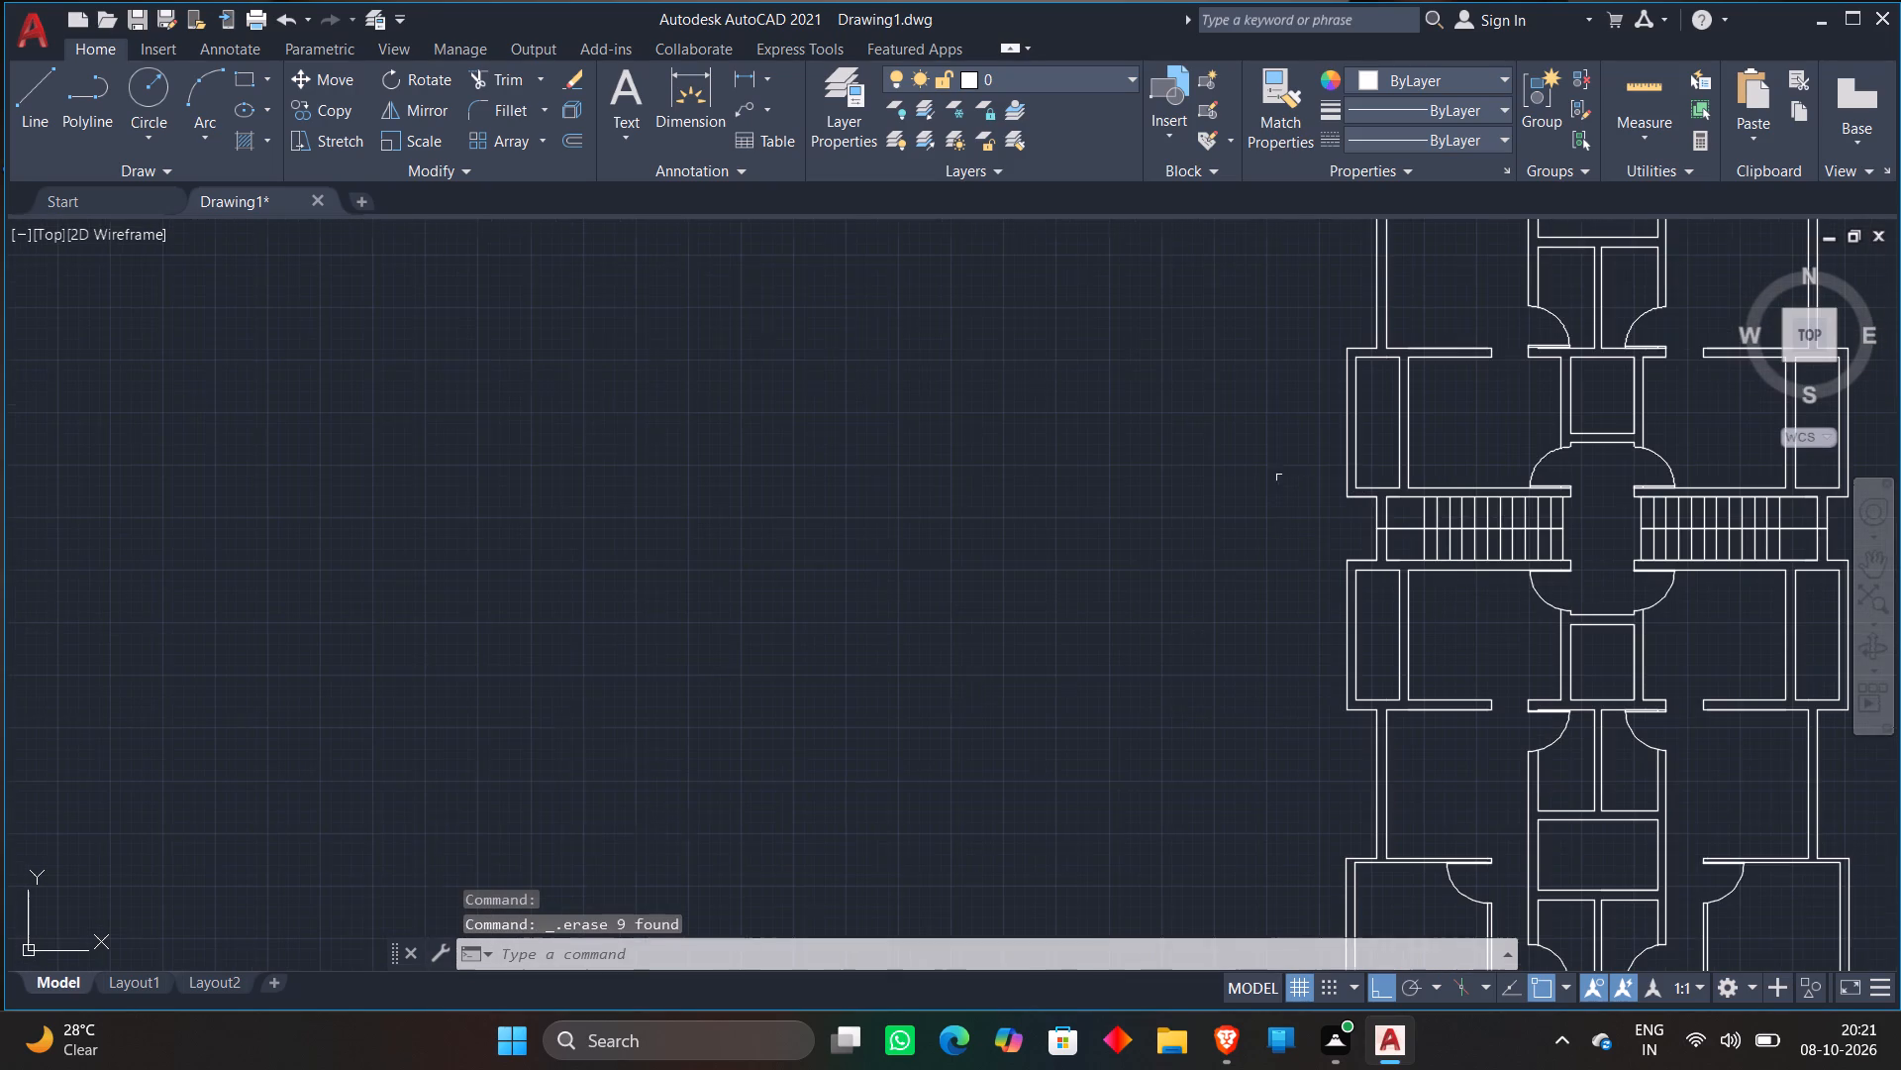
Trim the stair tread and side wall lines that lie south of the horizontal middle lines on both staircases.
scroll(1311, 529, "down", 2)
middle_click_drag(1311, 529, 1050, 346)
scroll(1082, 338, "up", 4)
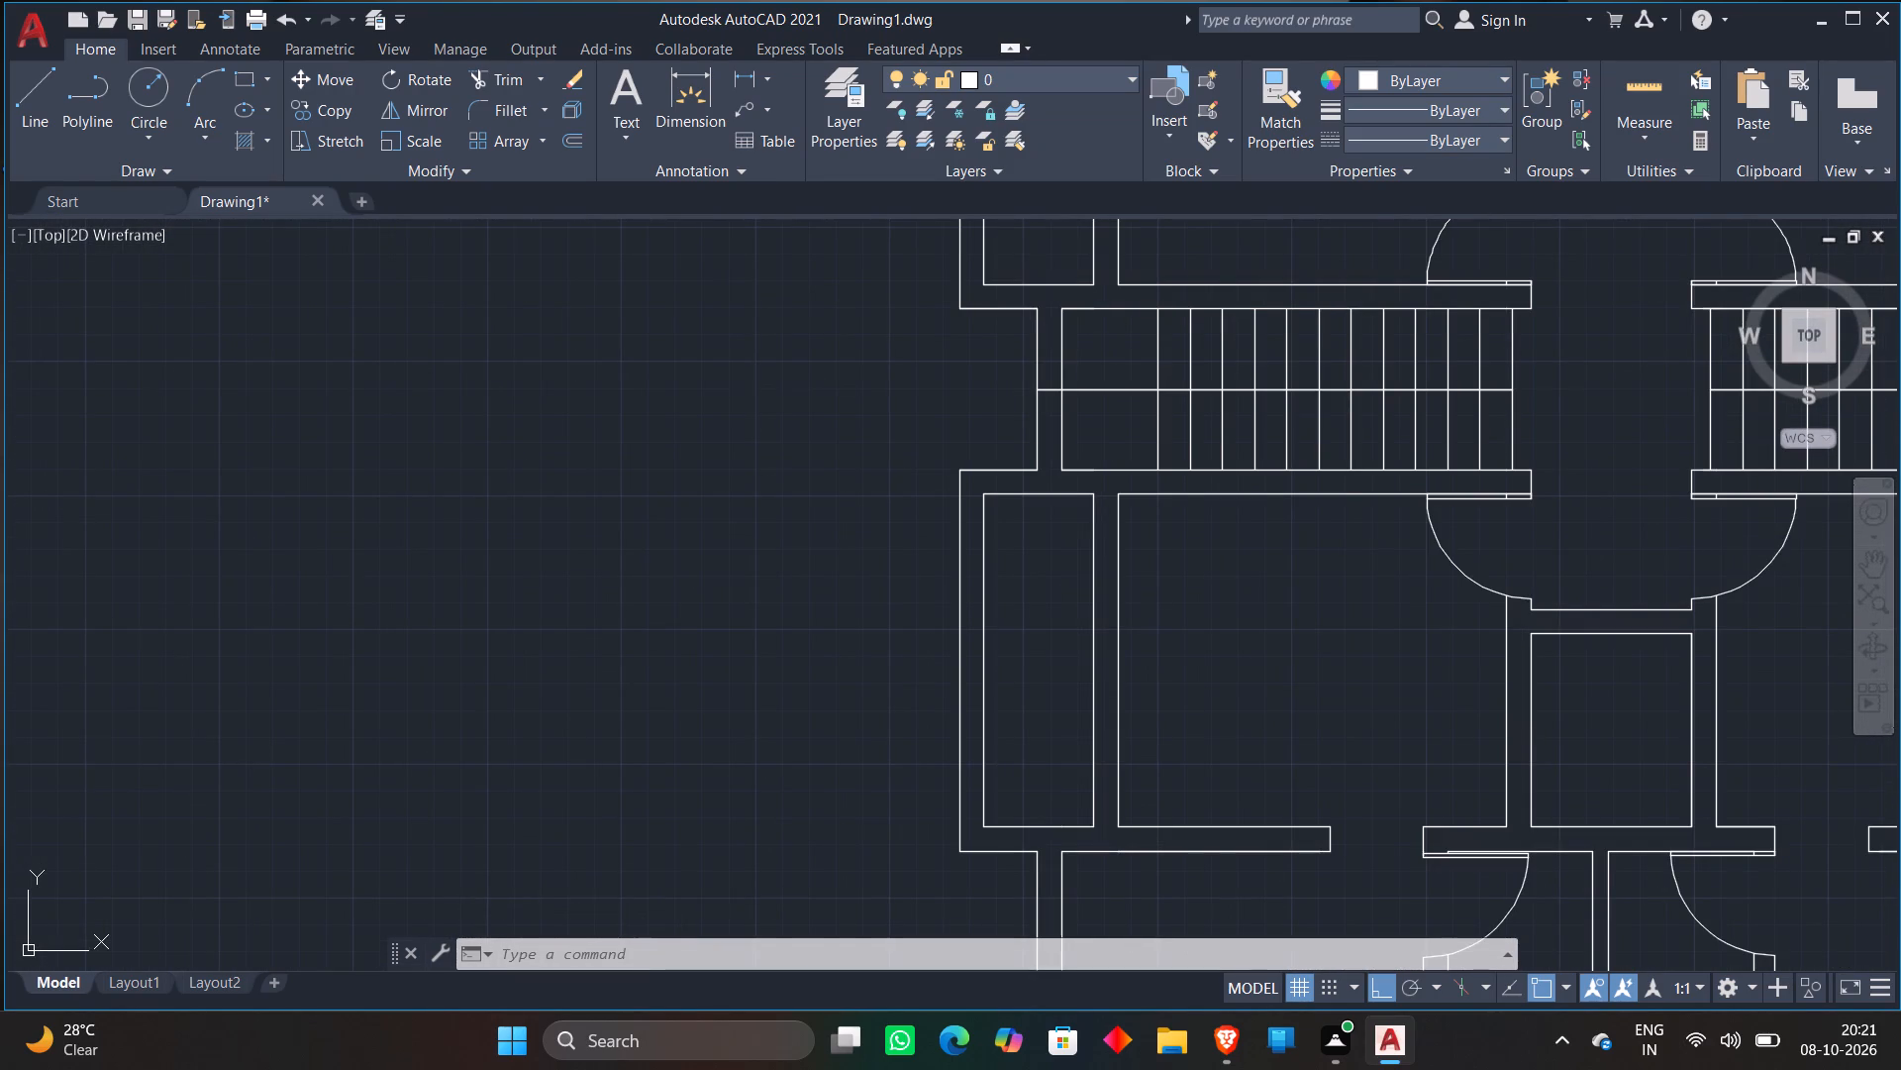
type("TR")
key("space")
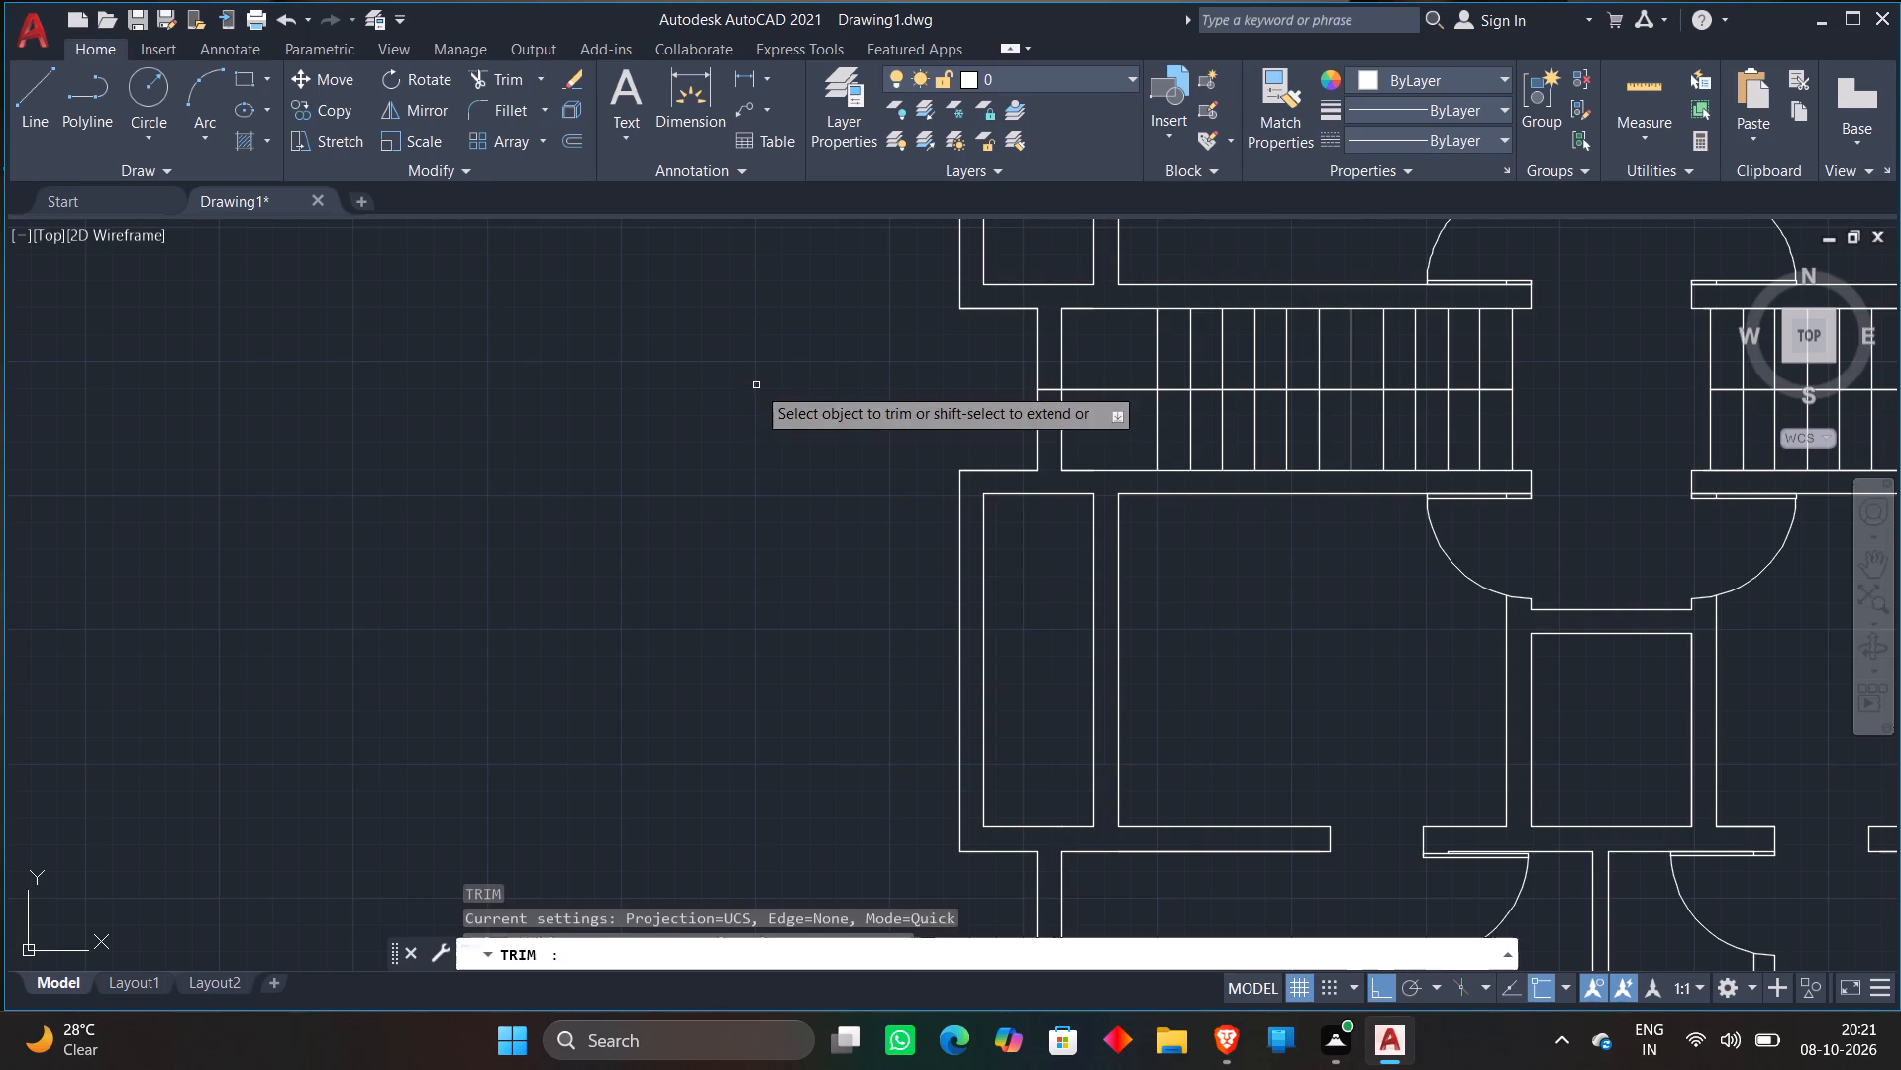
left_click(987, 423)
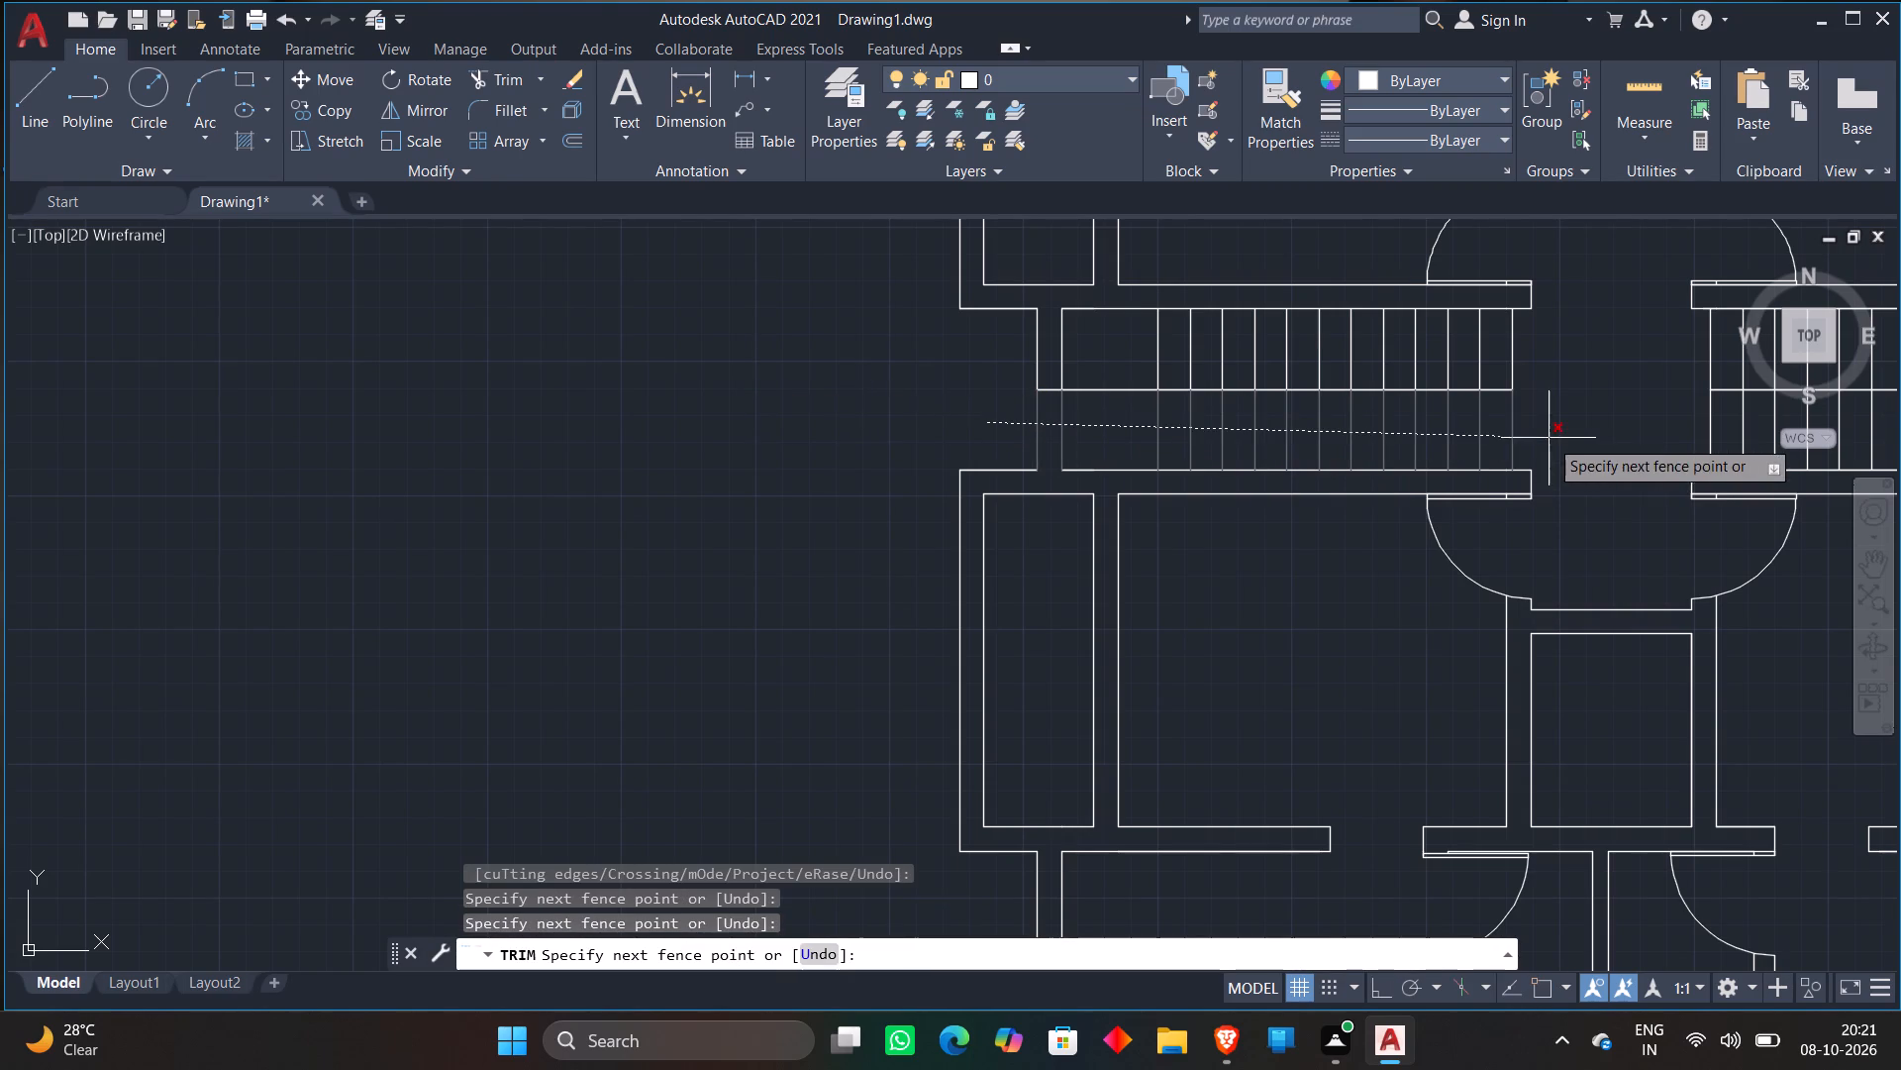
middle_click_drag(1548, 438, 1019, 470)
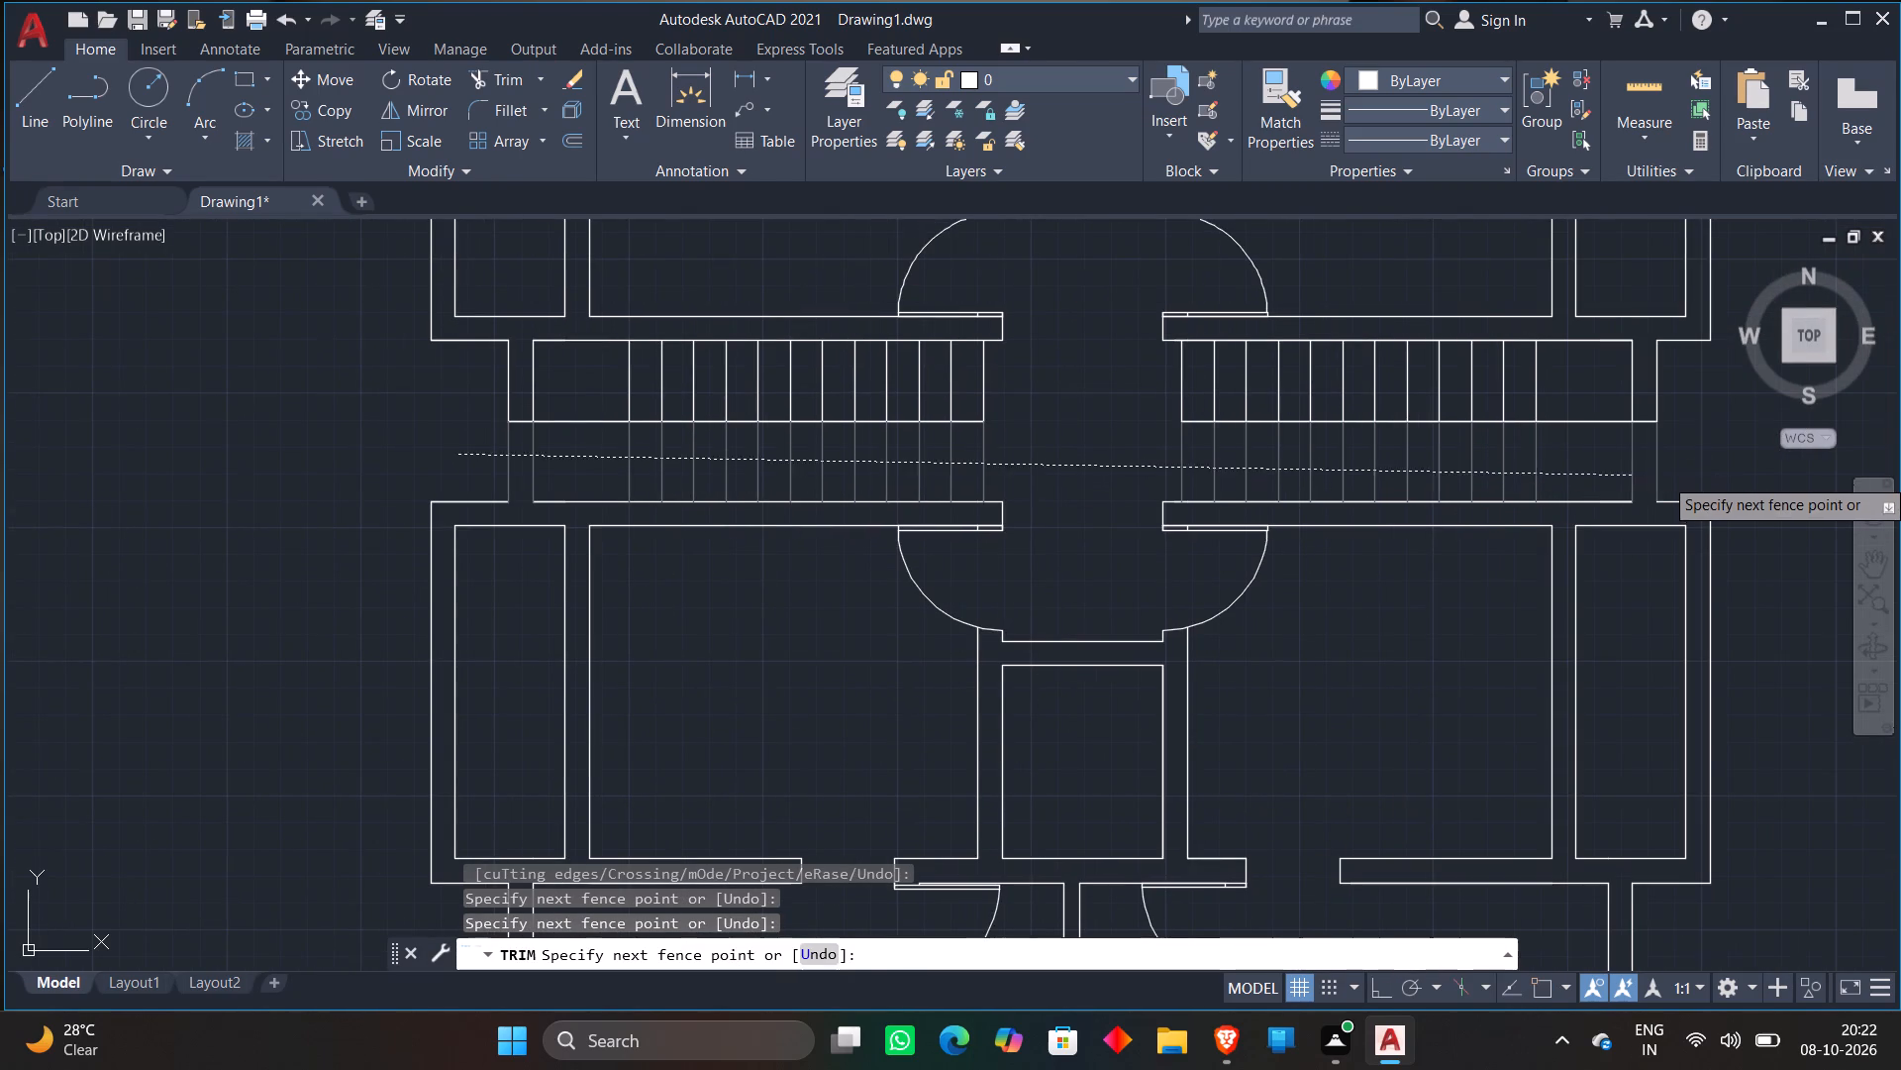
left_click(1682, 477)
key("Escape")
Delete the entire mirrored southern half of the plan, keeping the northern half and its half-depth staircases.
scroll(608, 475, "down", 2)
scroll(479, 471, "down", 2)
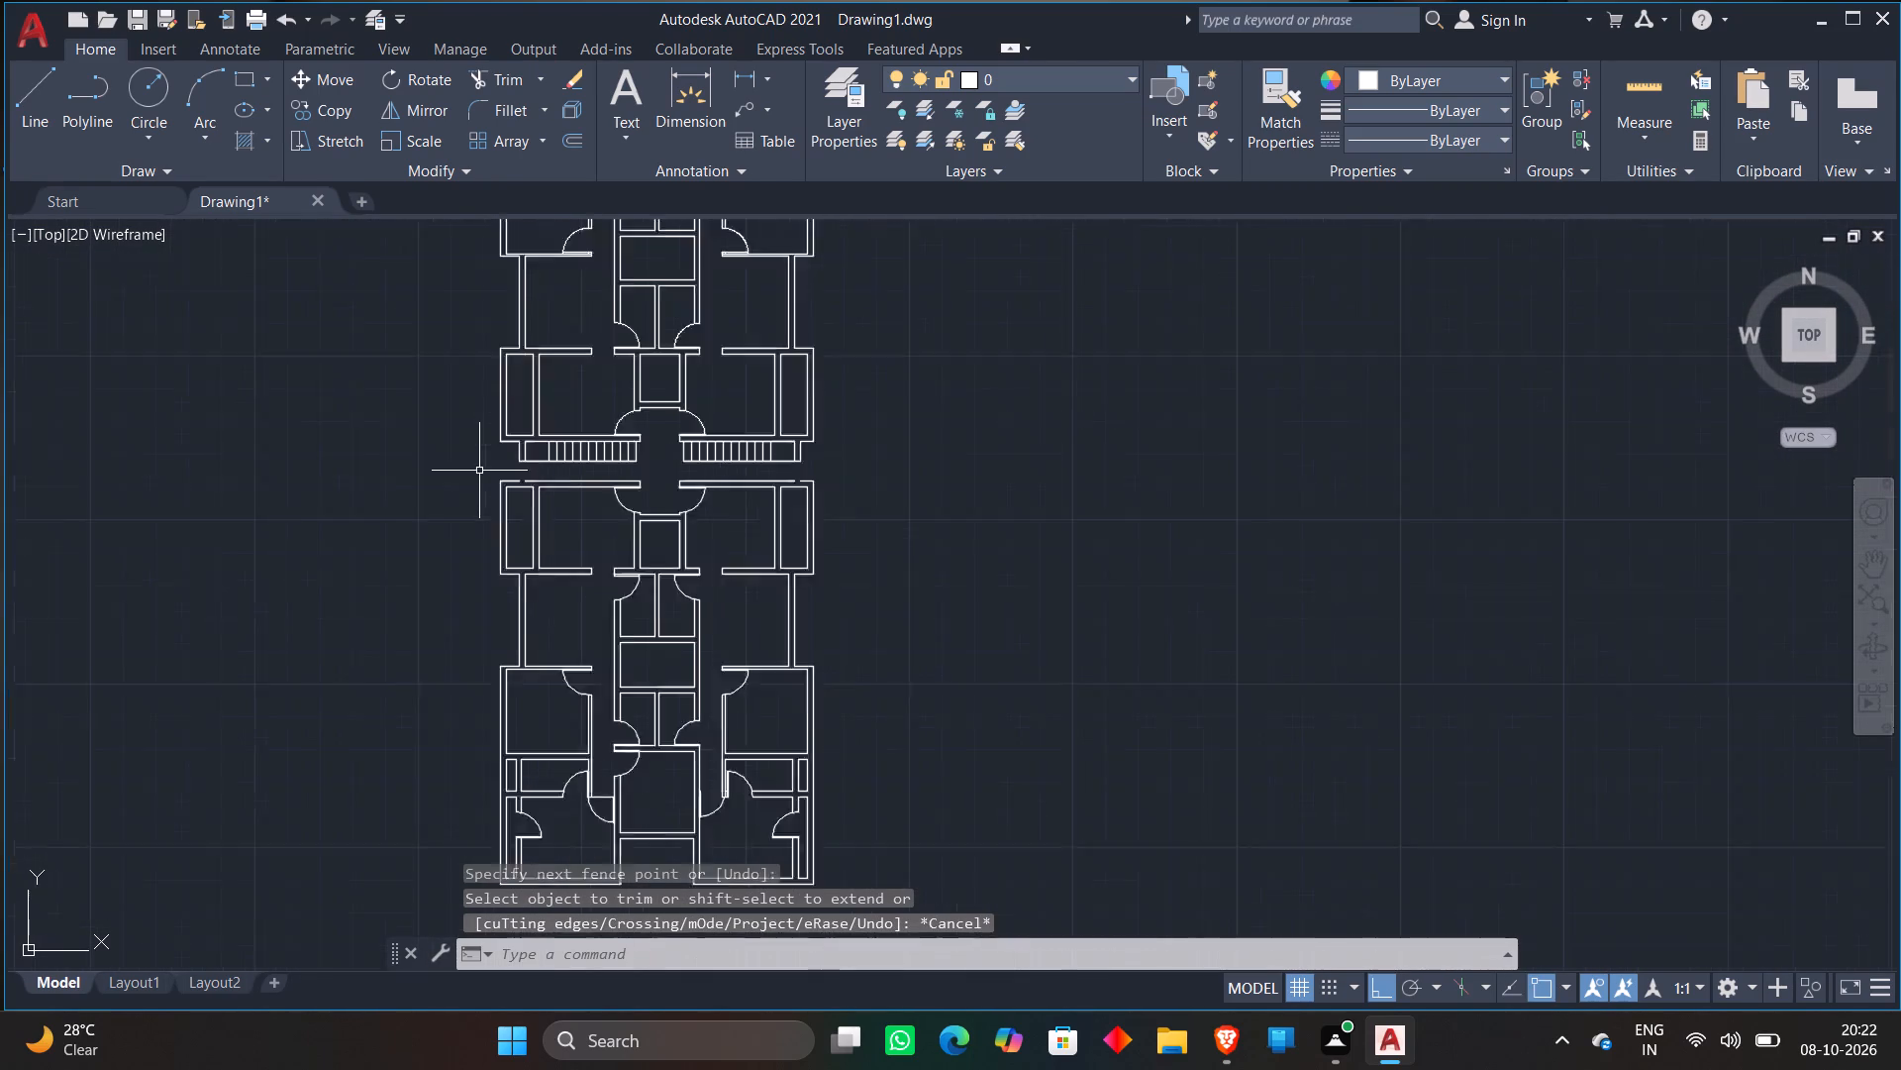
left_click(439, 470)
left_click(774, 789)
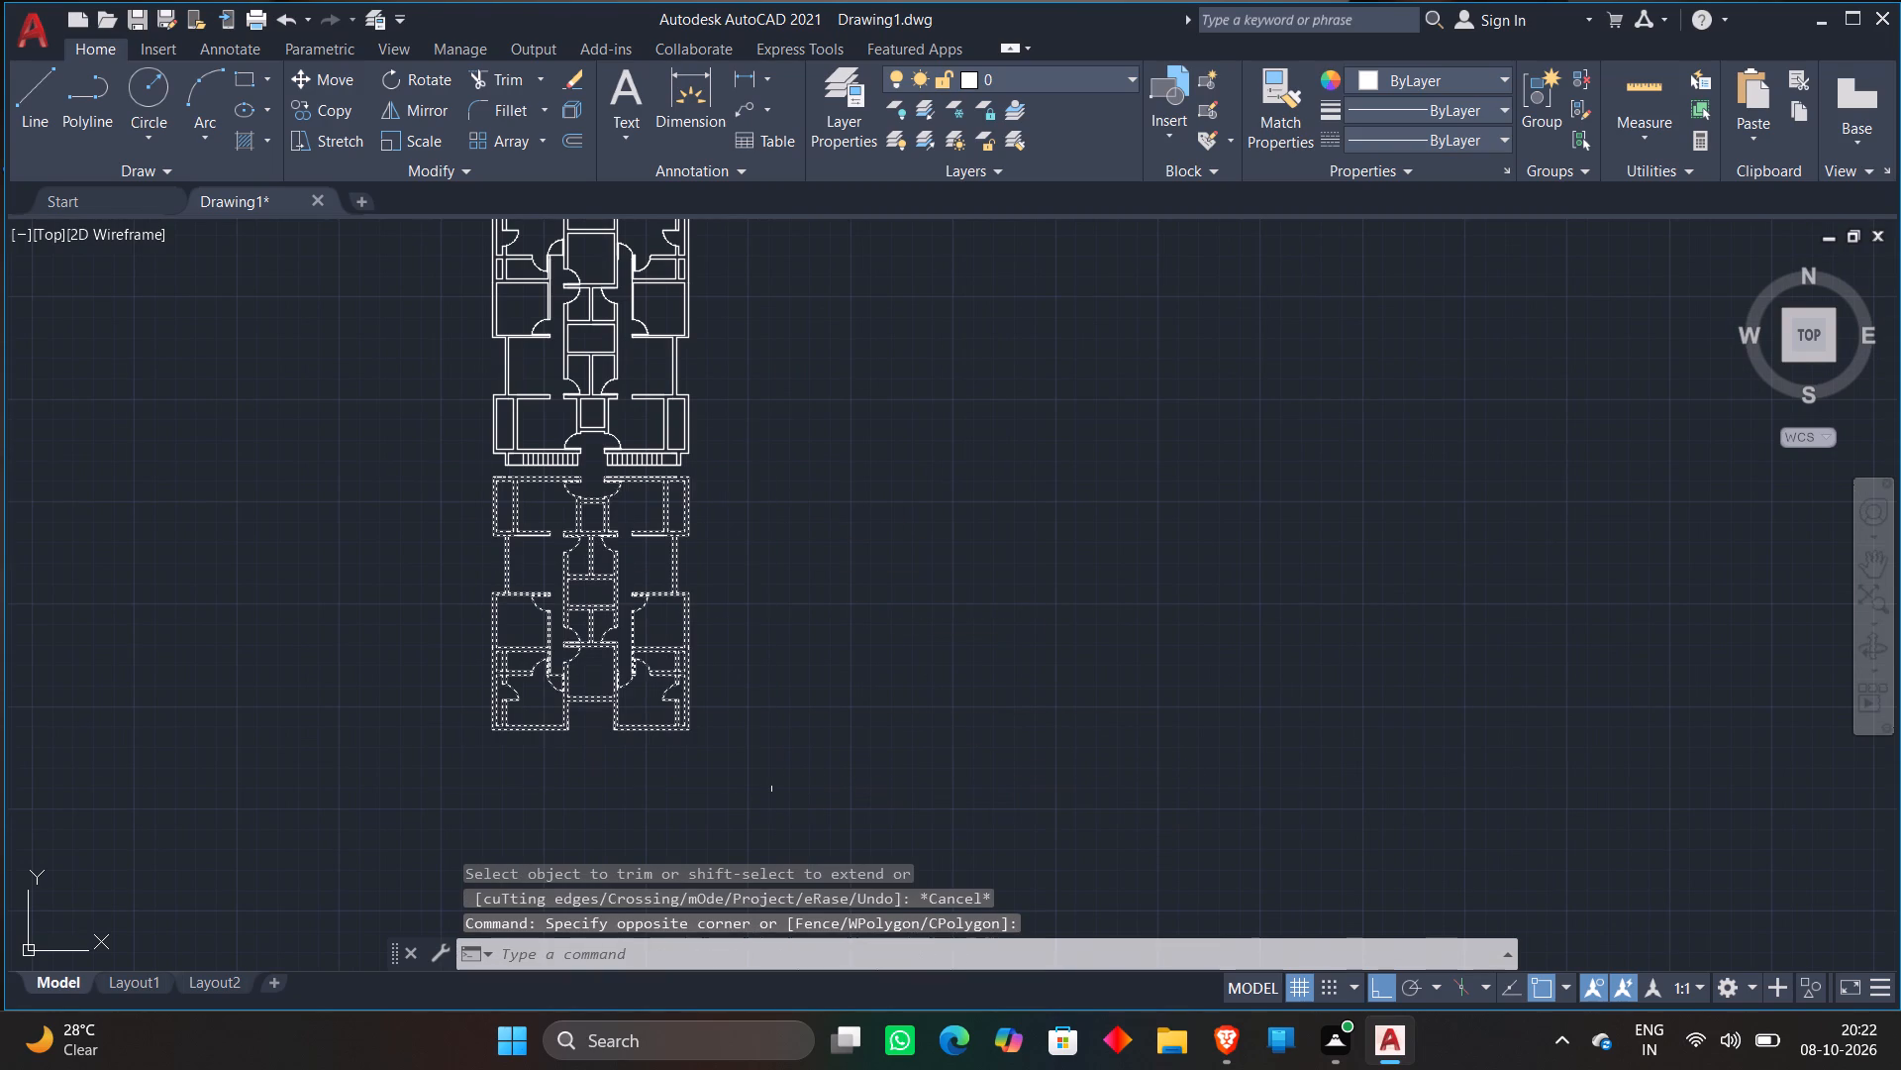
key("Delete")
Draw two short horizontal lines across the wall between the northwest room and its narrow west shaft, north of the shaft door.
scroll(720, 487, "down", 2)
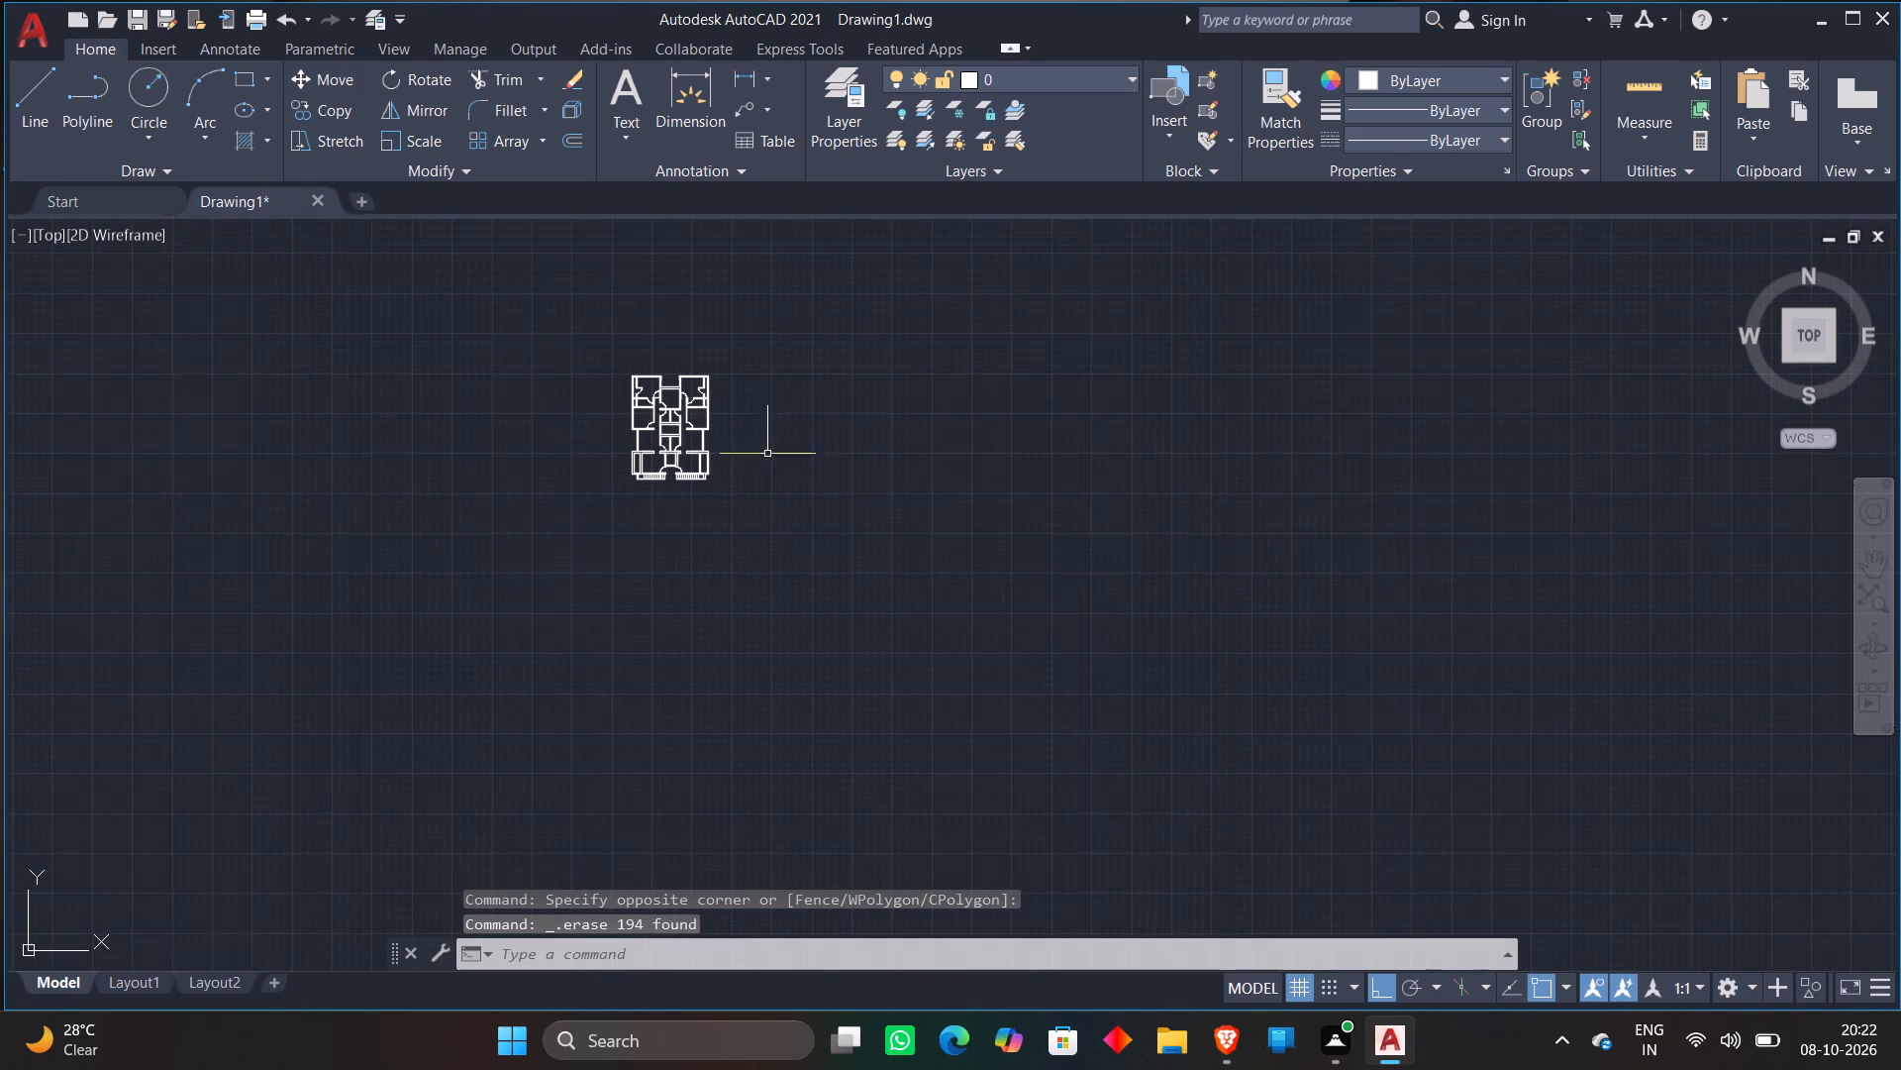
middle_click_drag(767, 447, 1216, 652)
scroll(1134, 537, "up", 2)
middle_click_drag(1144, 544, 1138, 472)
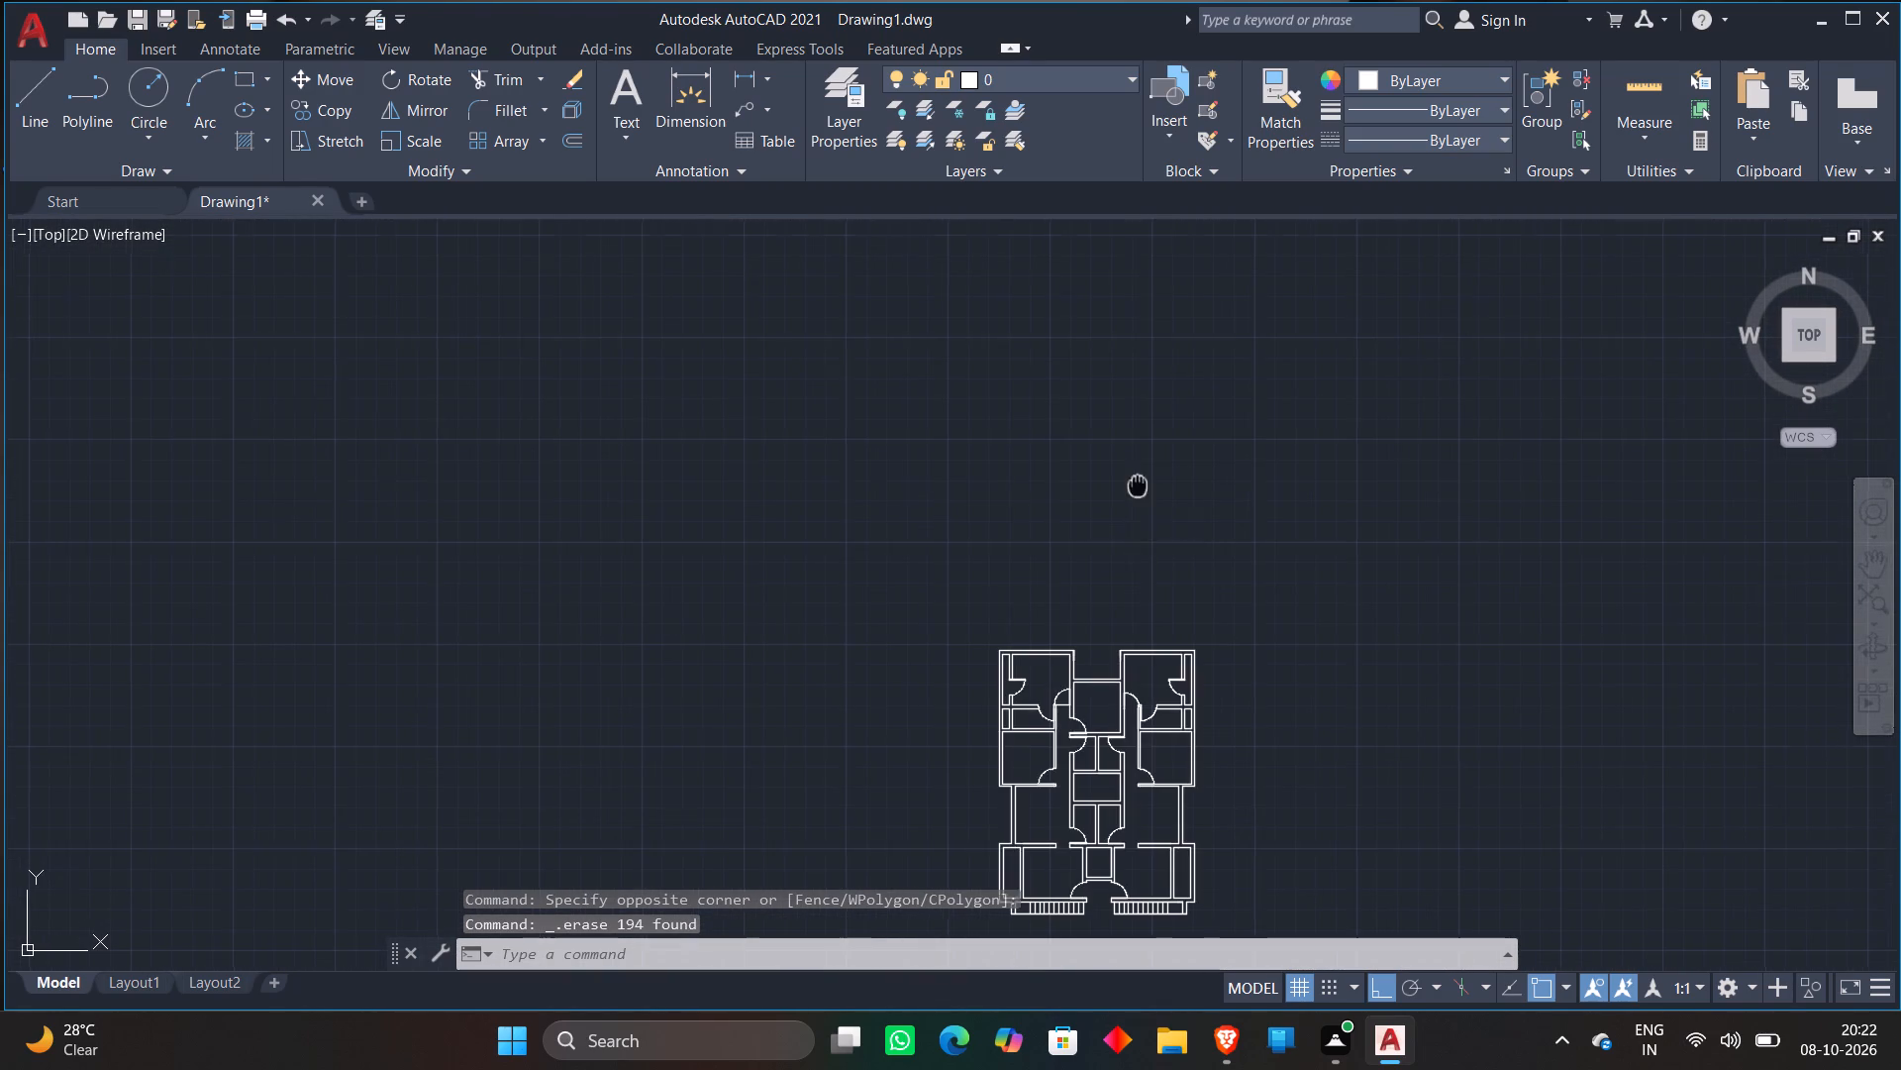
middle_click_drag(1138, 472, 1160, 357)
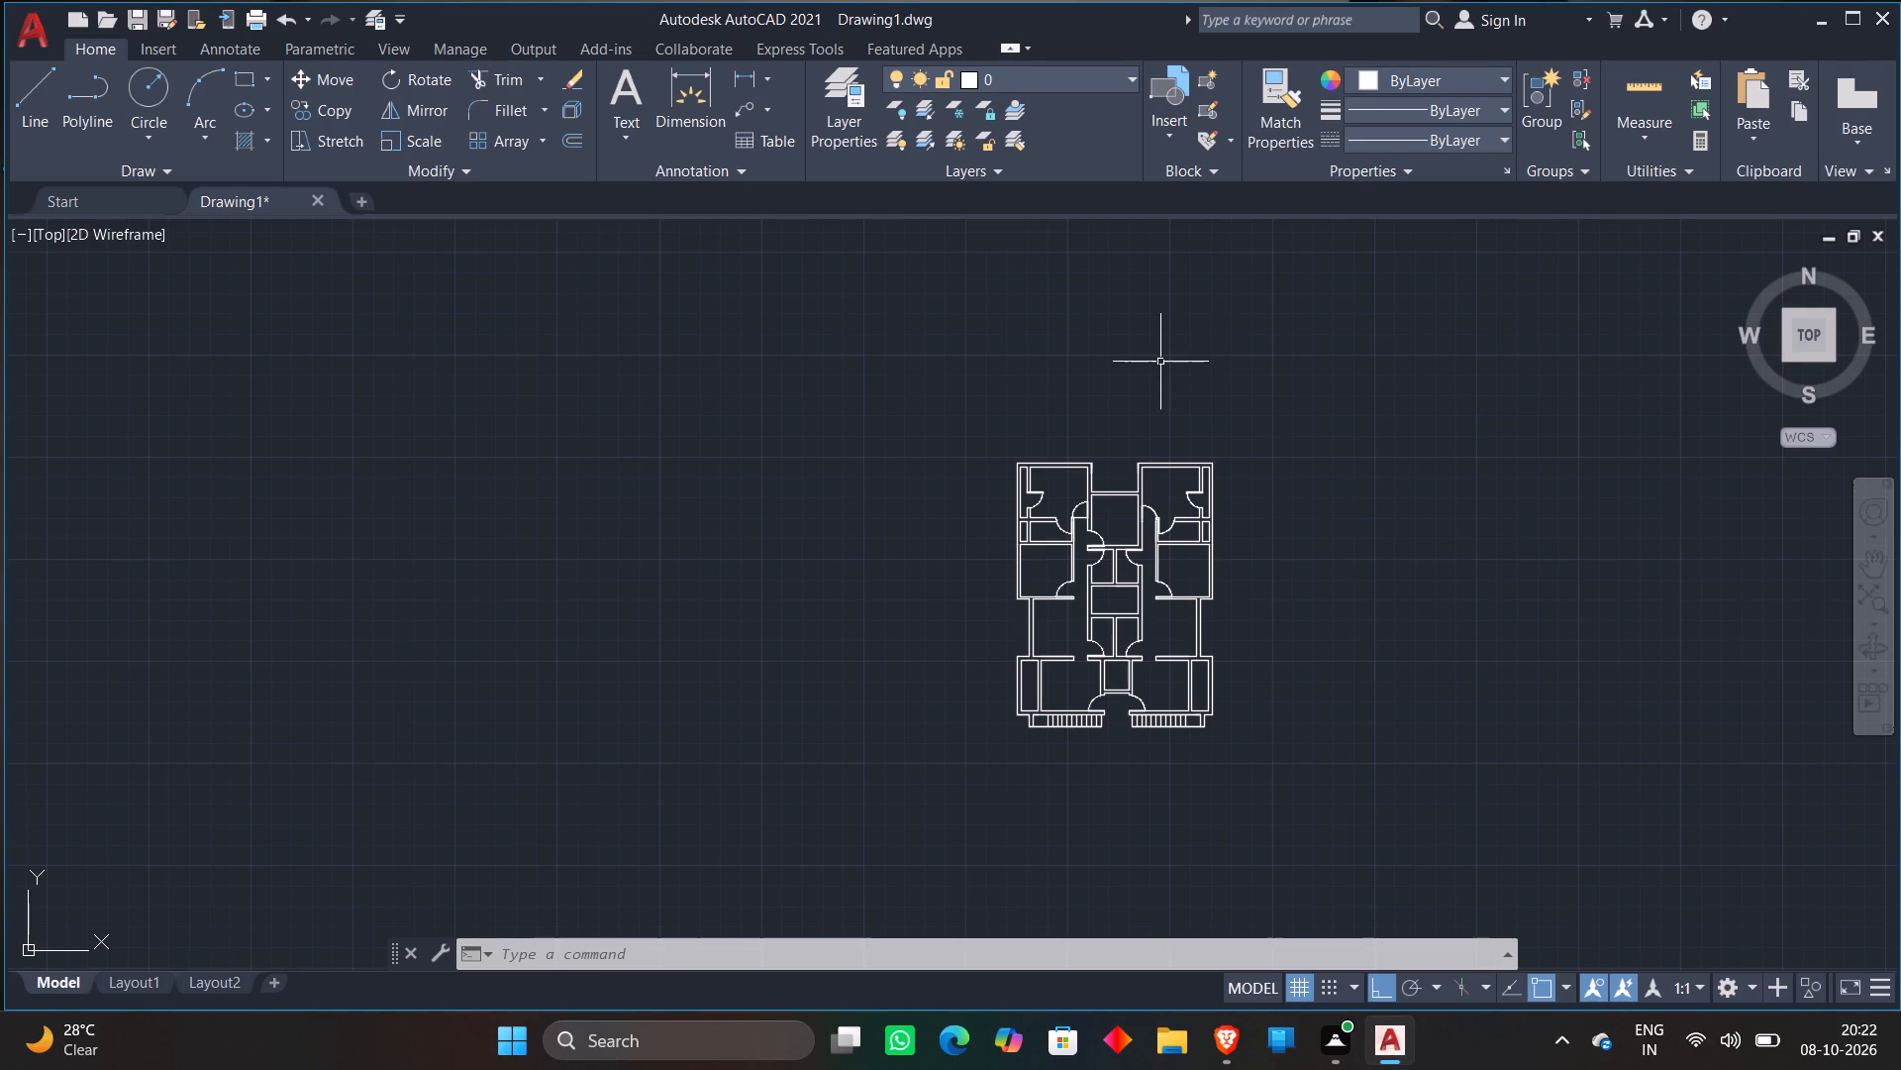
scroll(1181, 406, "up", 1)
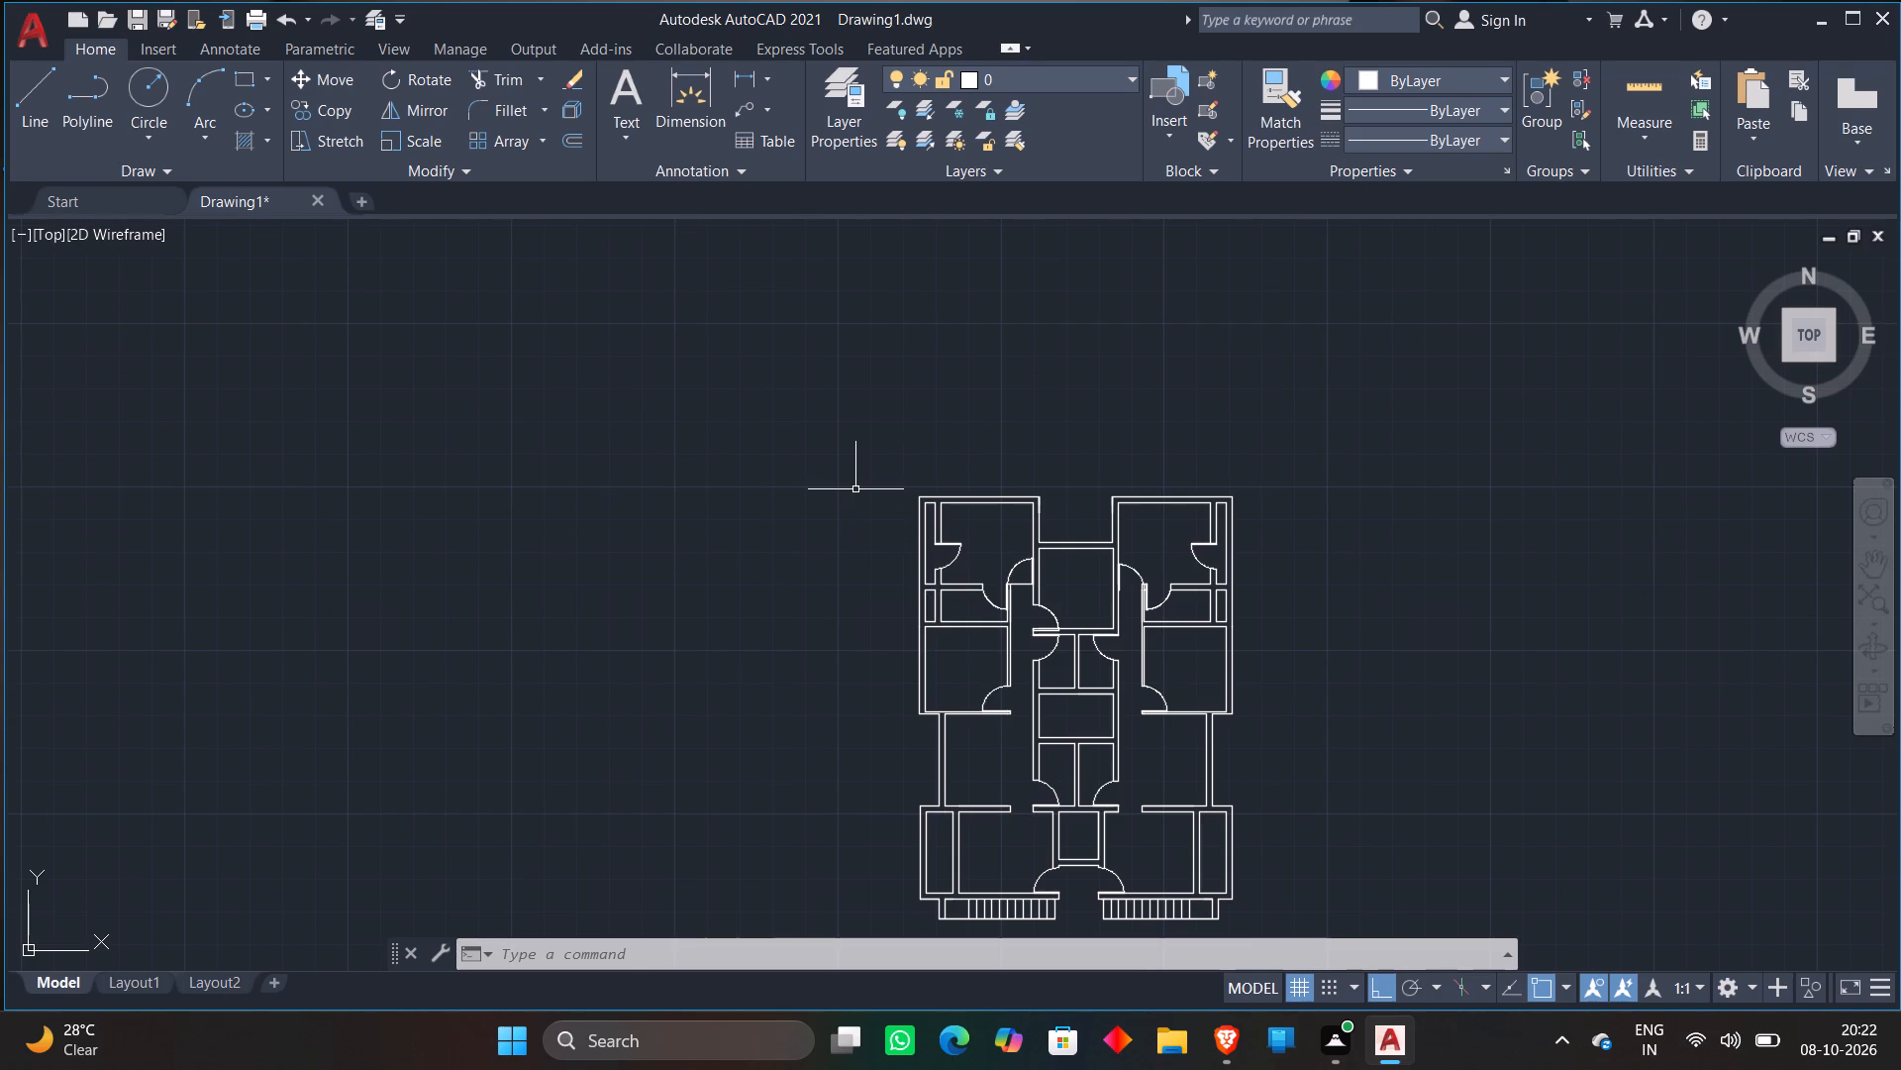
scroll(887, 465, "up", 2)
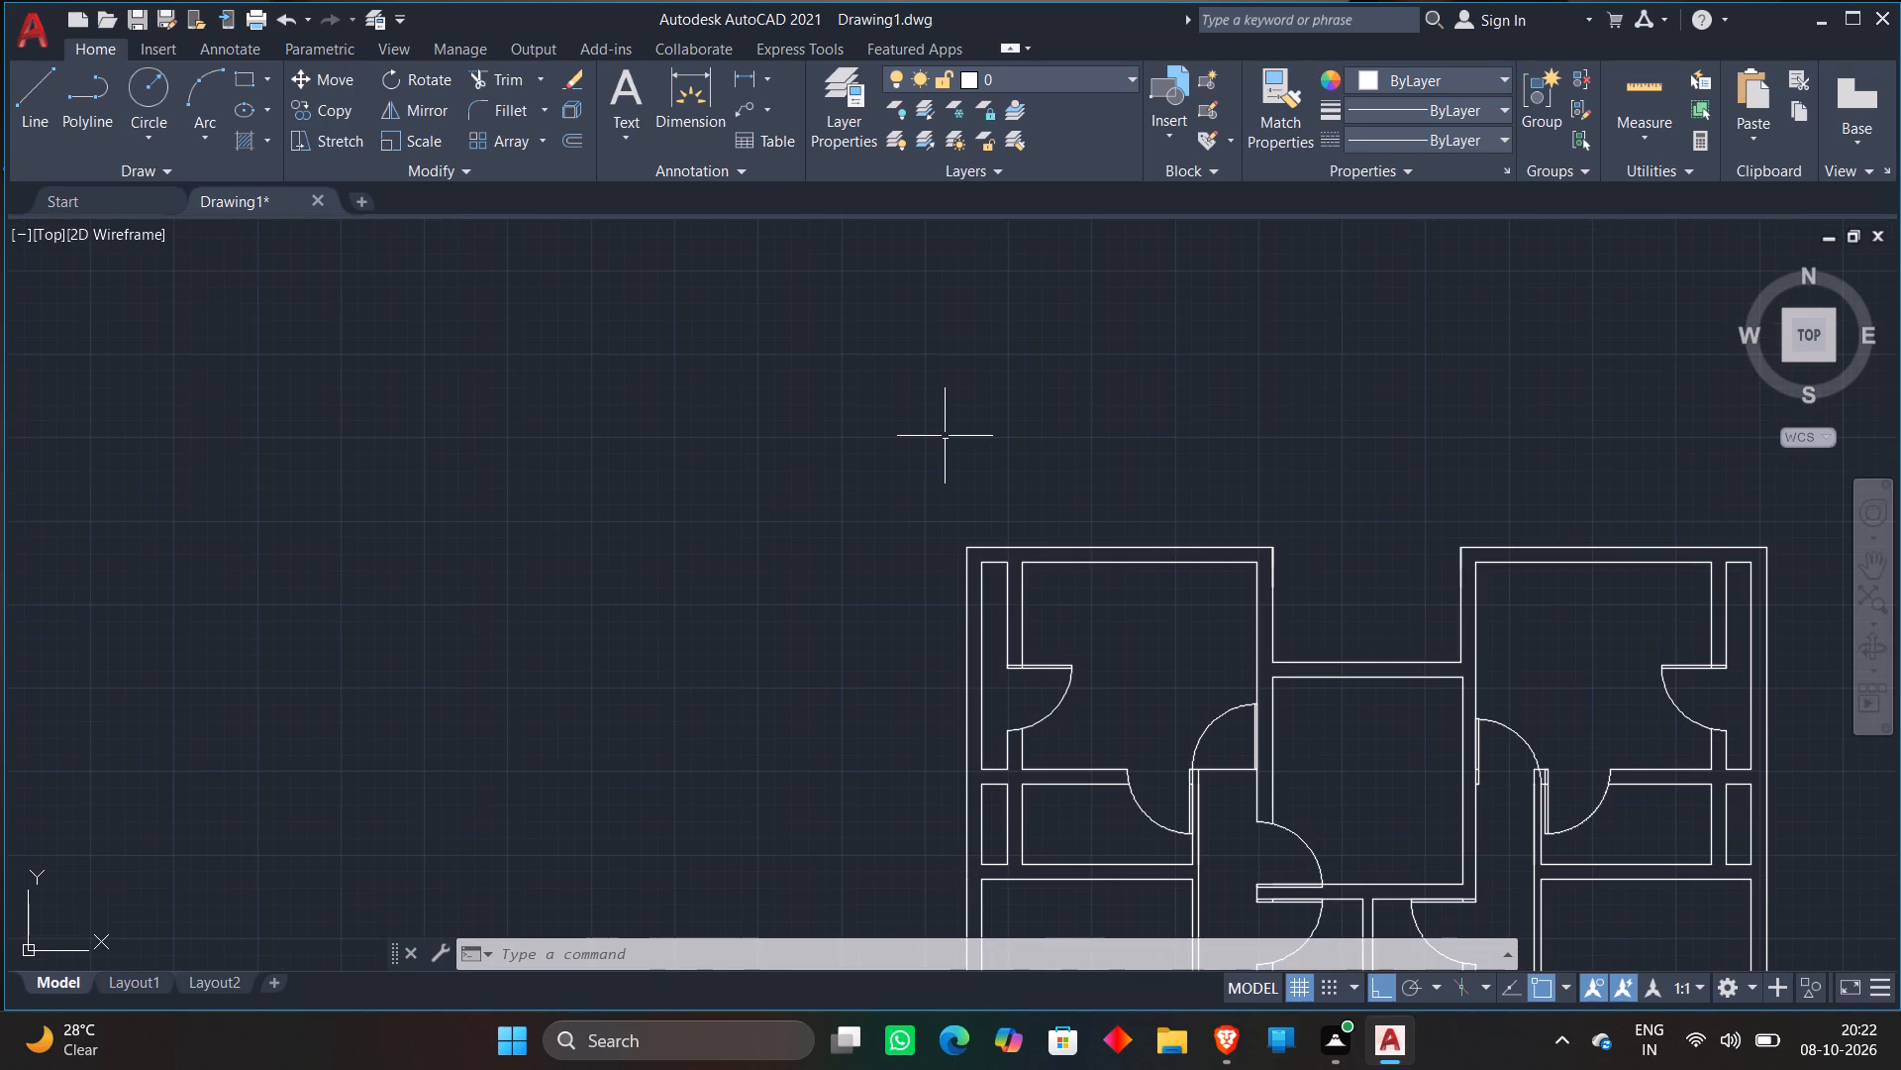
key("l")
key("Return")
scroll(1011, 588, "up", 3)
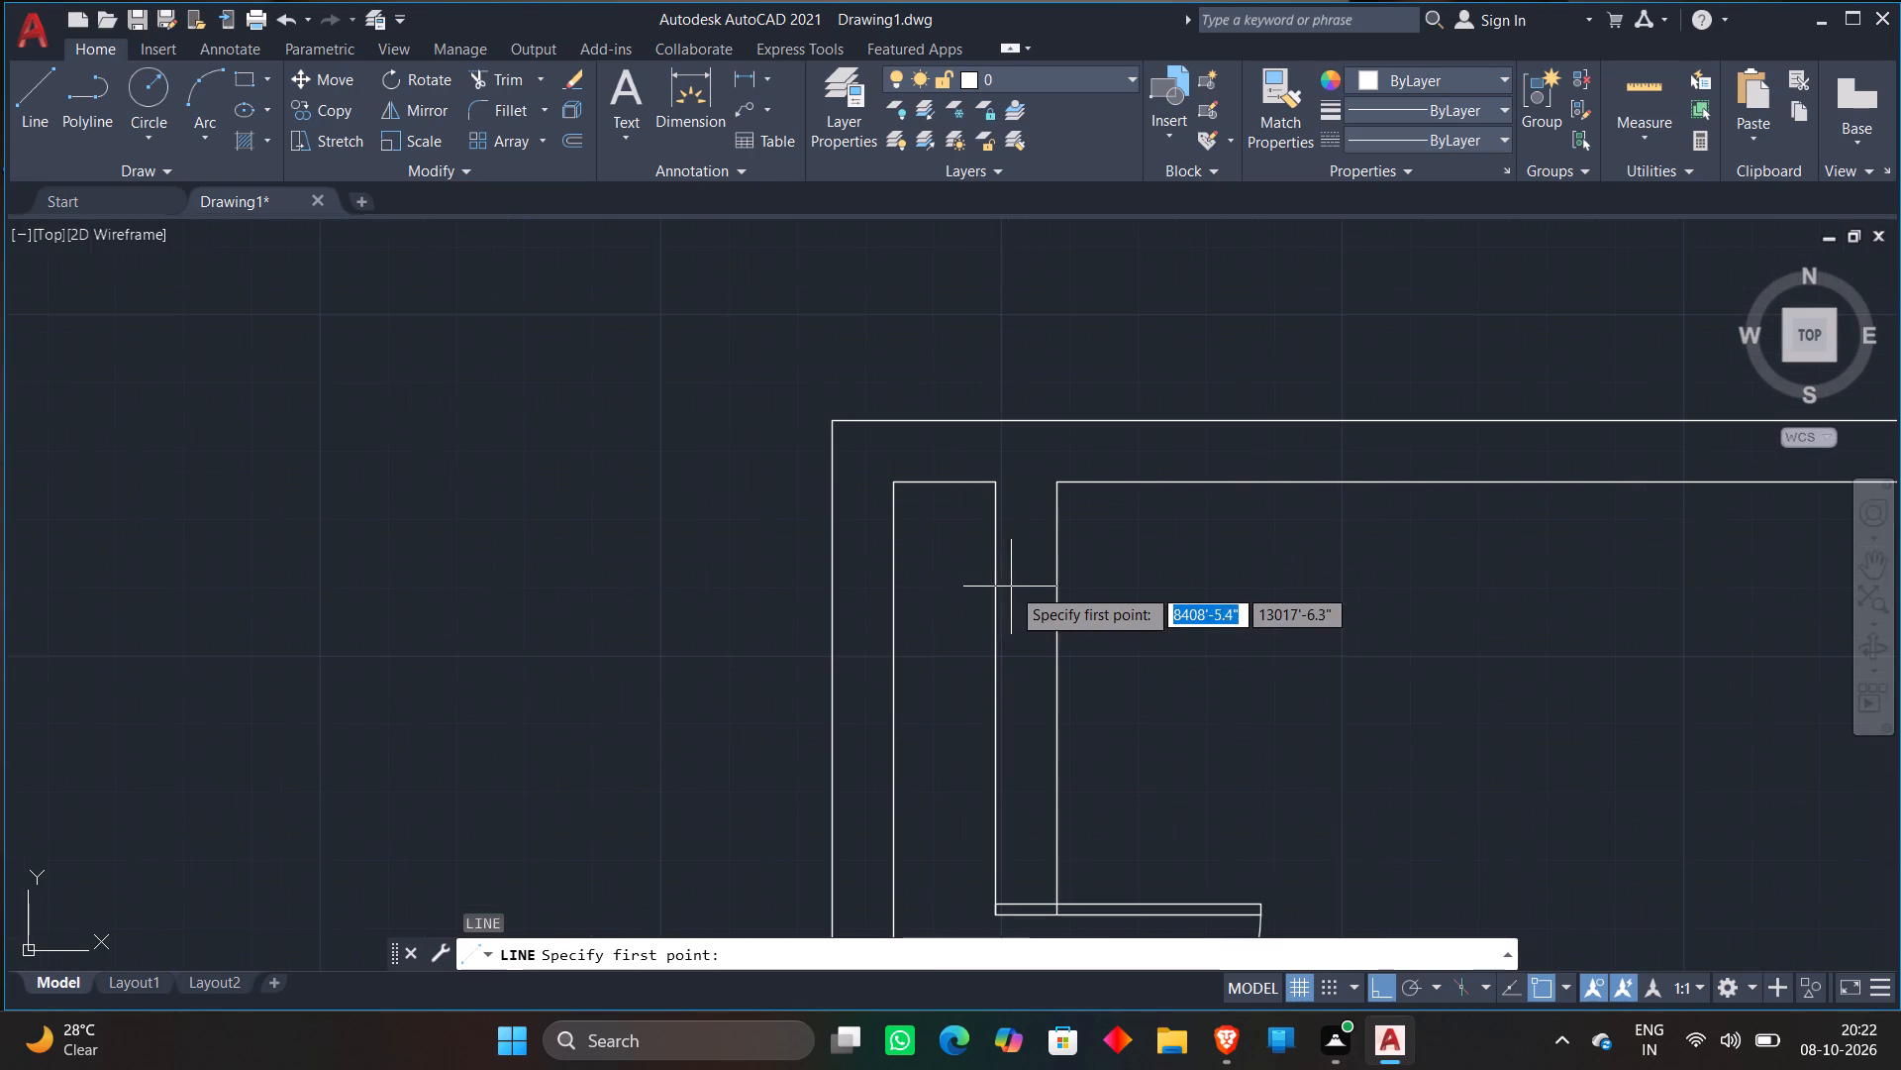
left_click(960, 602)
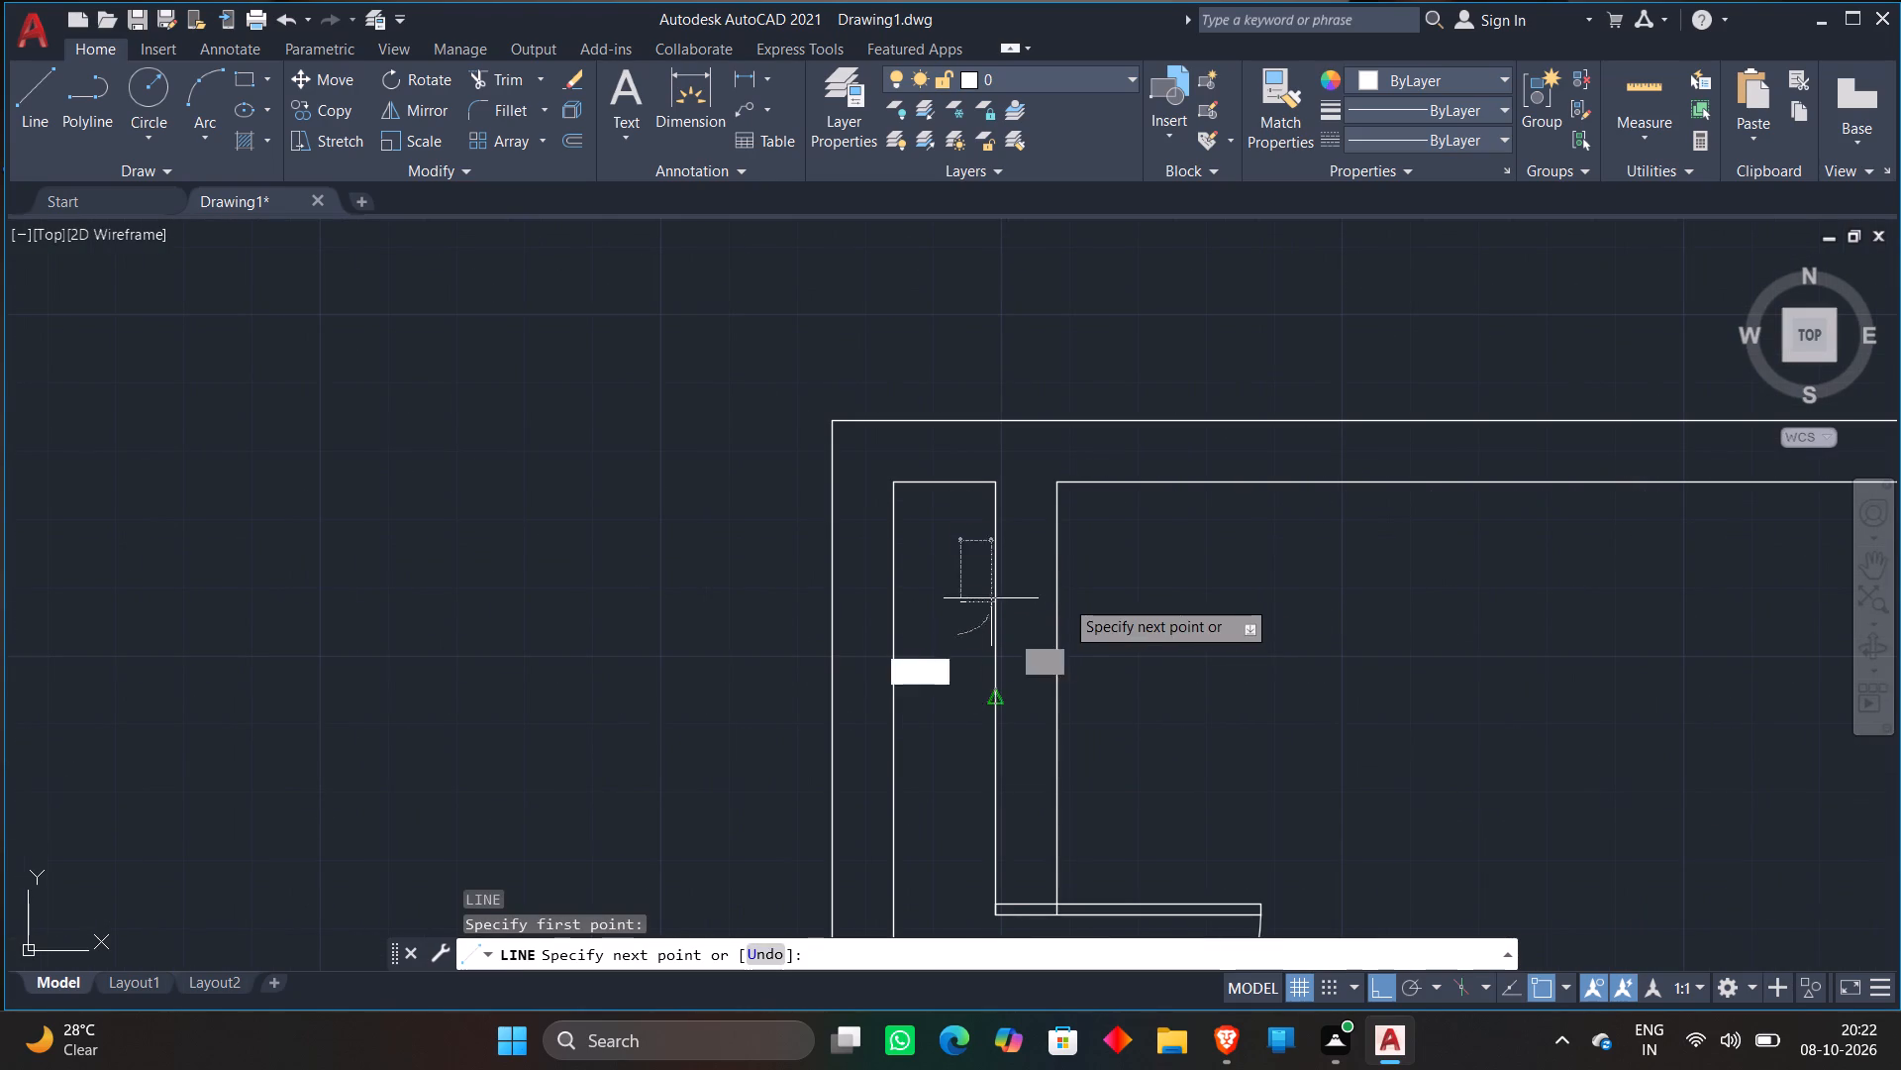
left_click(1130, 596)
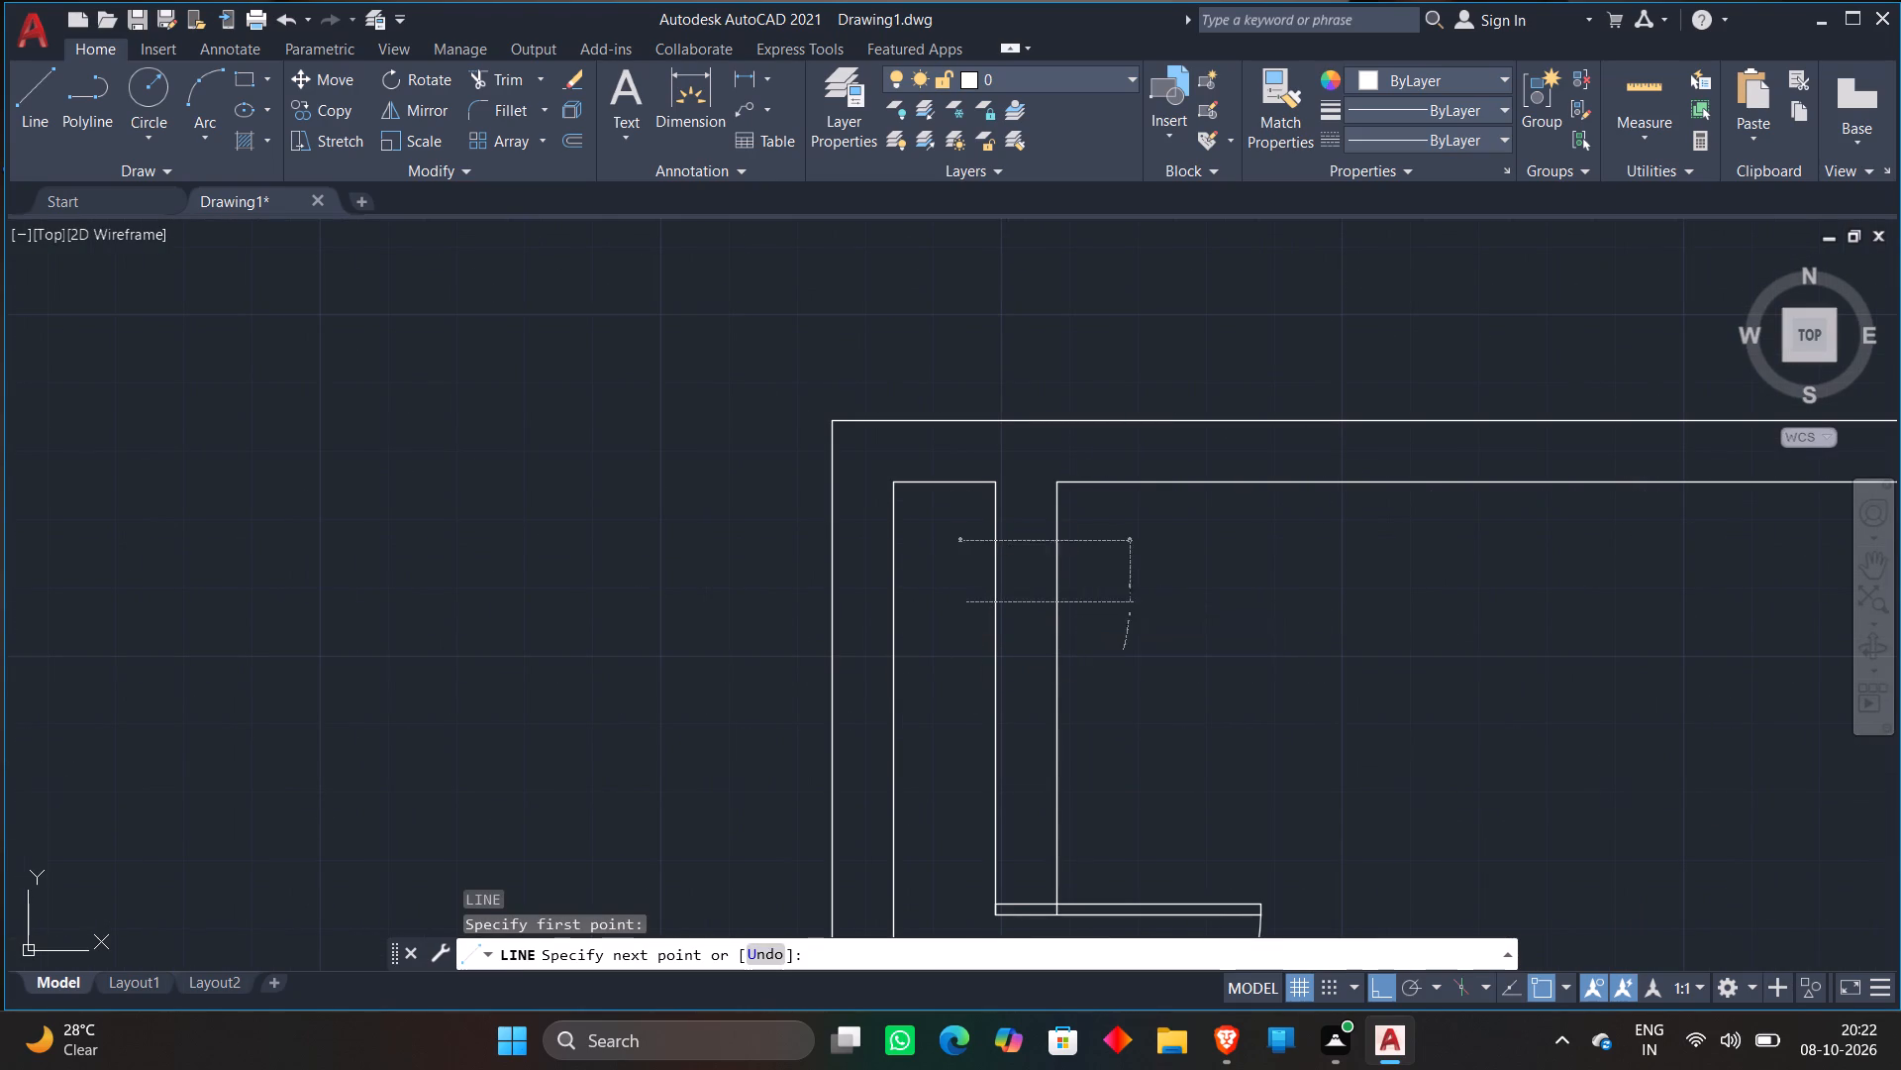
key("Escape")
key("l")
key("Return")
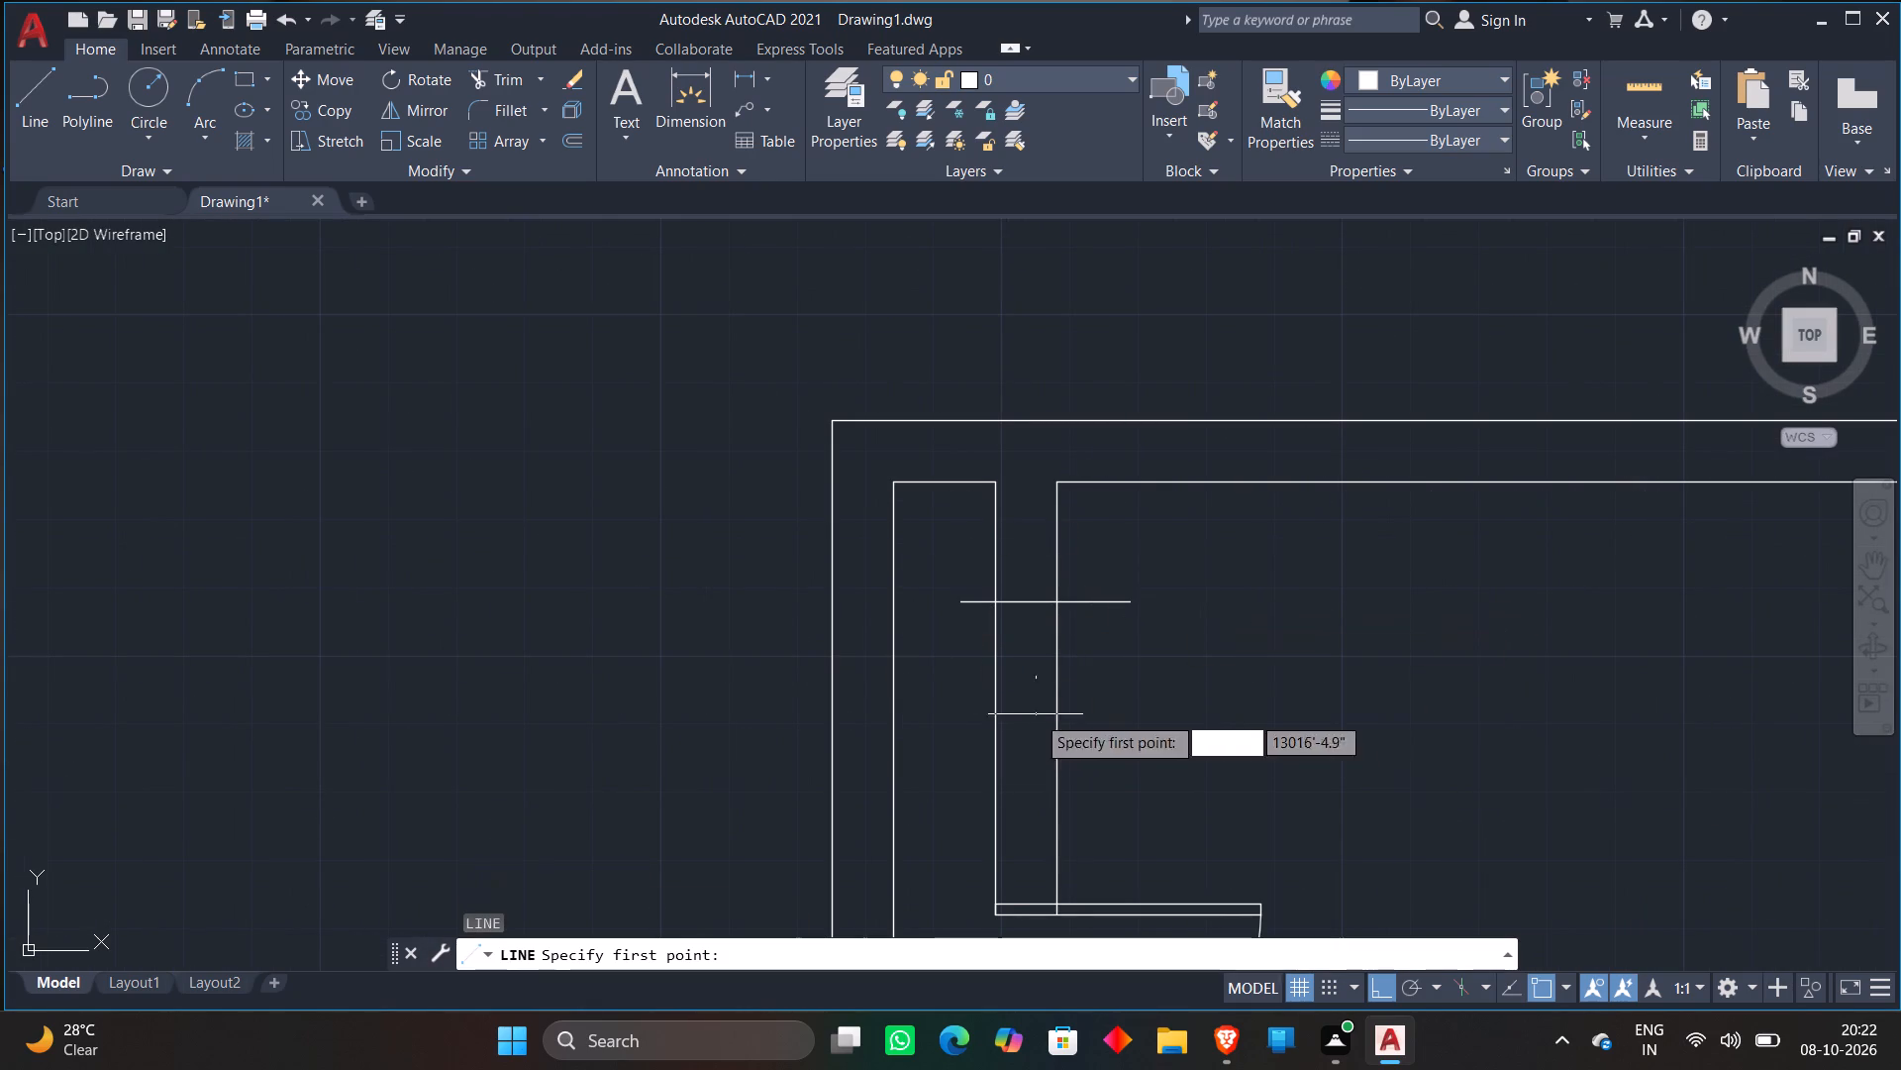
left_click(962, 828)
left_click(1224, 825)
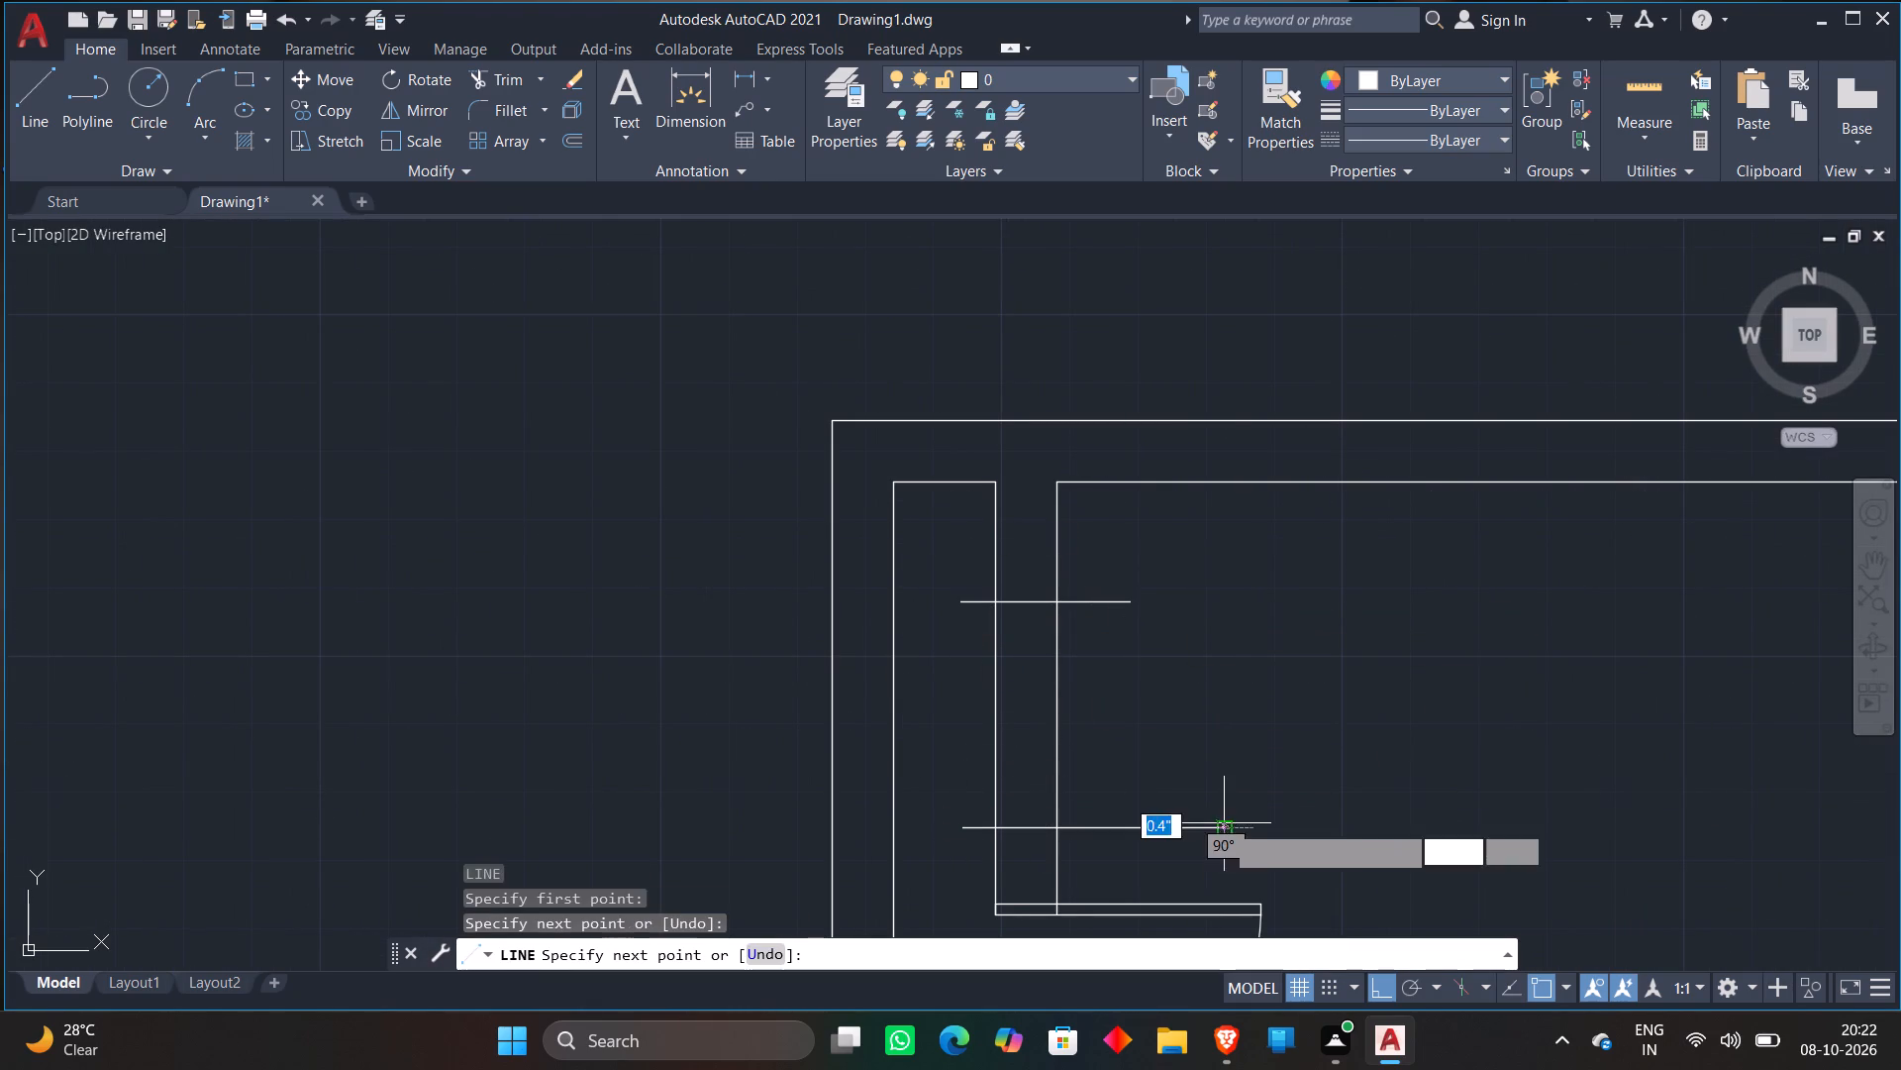
key("Escape")
Draw two short horizontal lines across the west partition wall of the small room south of the northwest room, the southern one about 1'-10" long.
middle_click_drag(1195, 800, 1390, 409)
scroll(1390, 412, "down", 2)
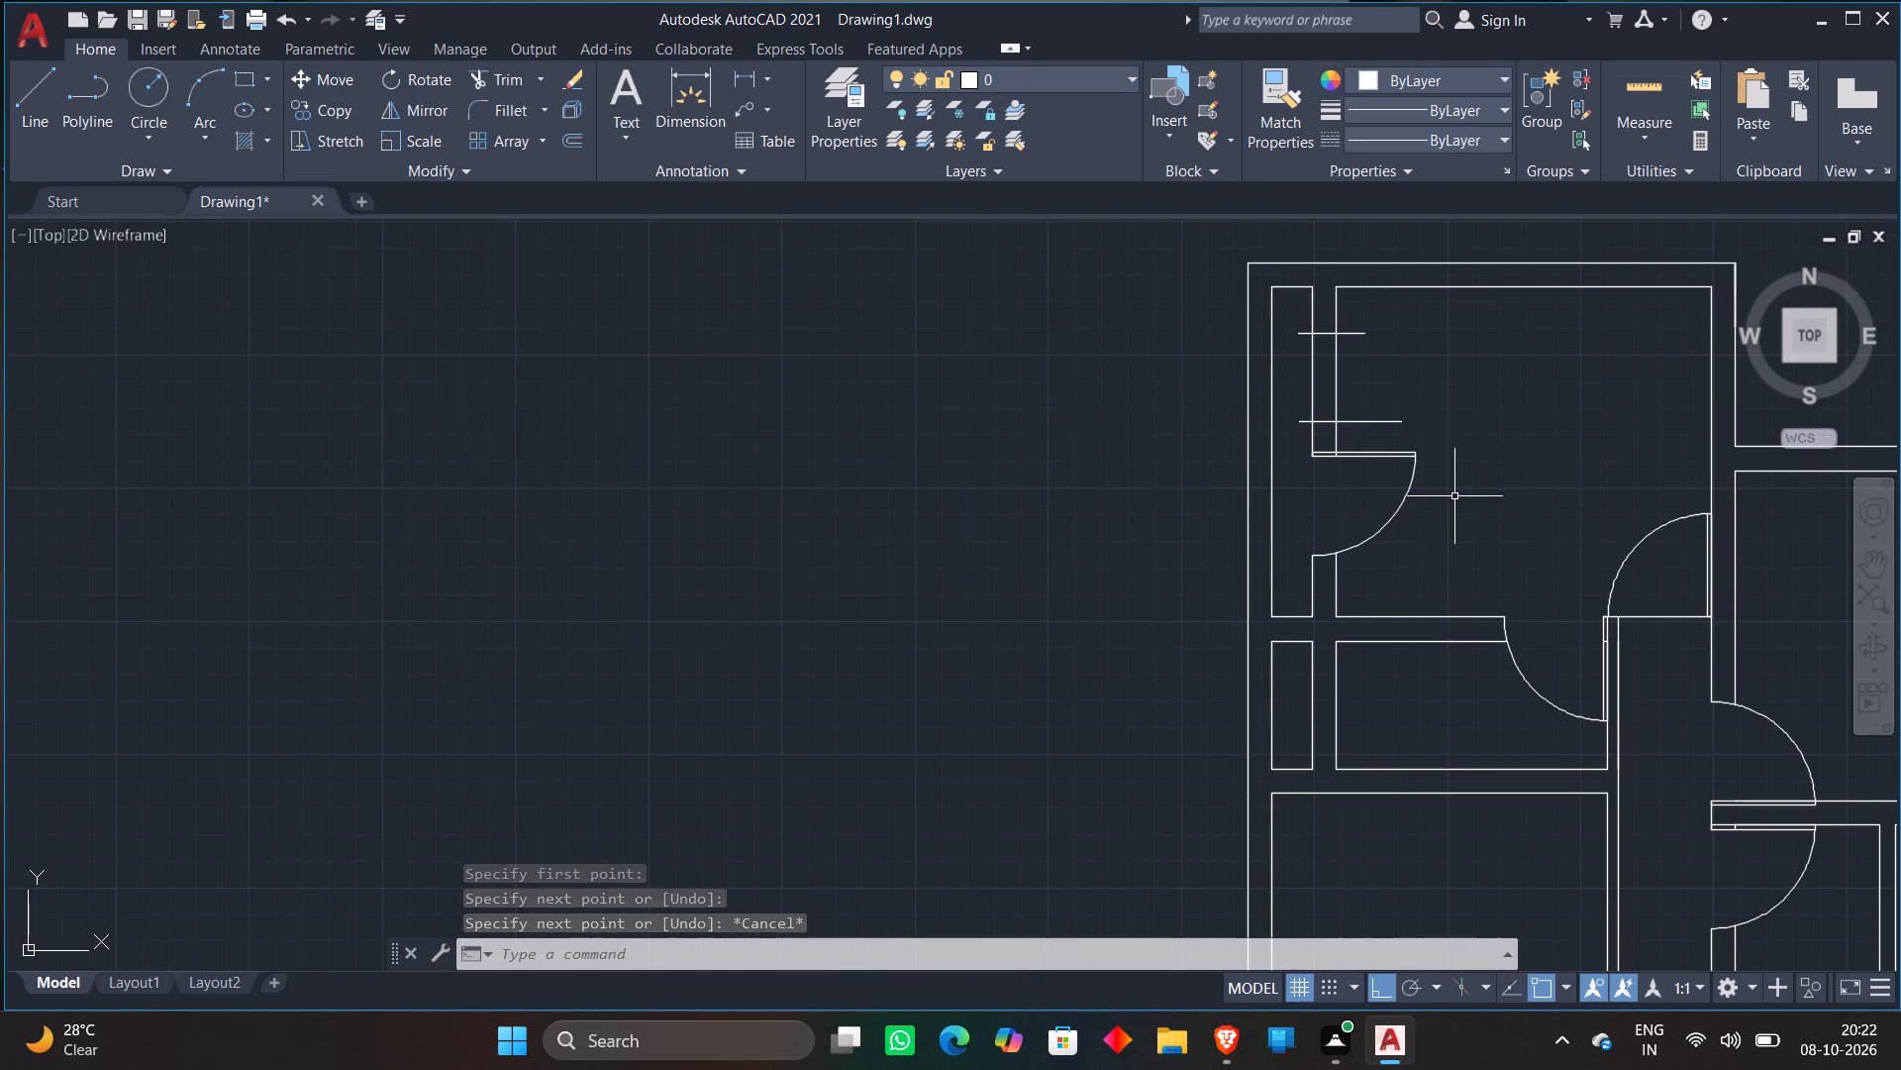
key("l")
key("Return")
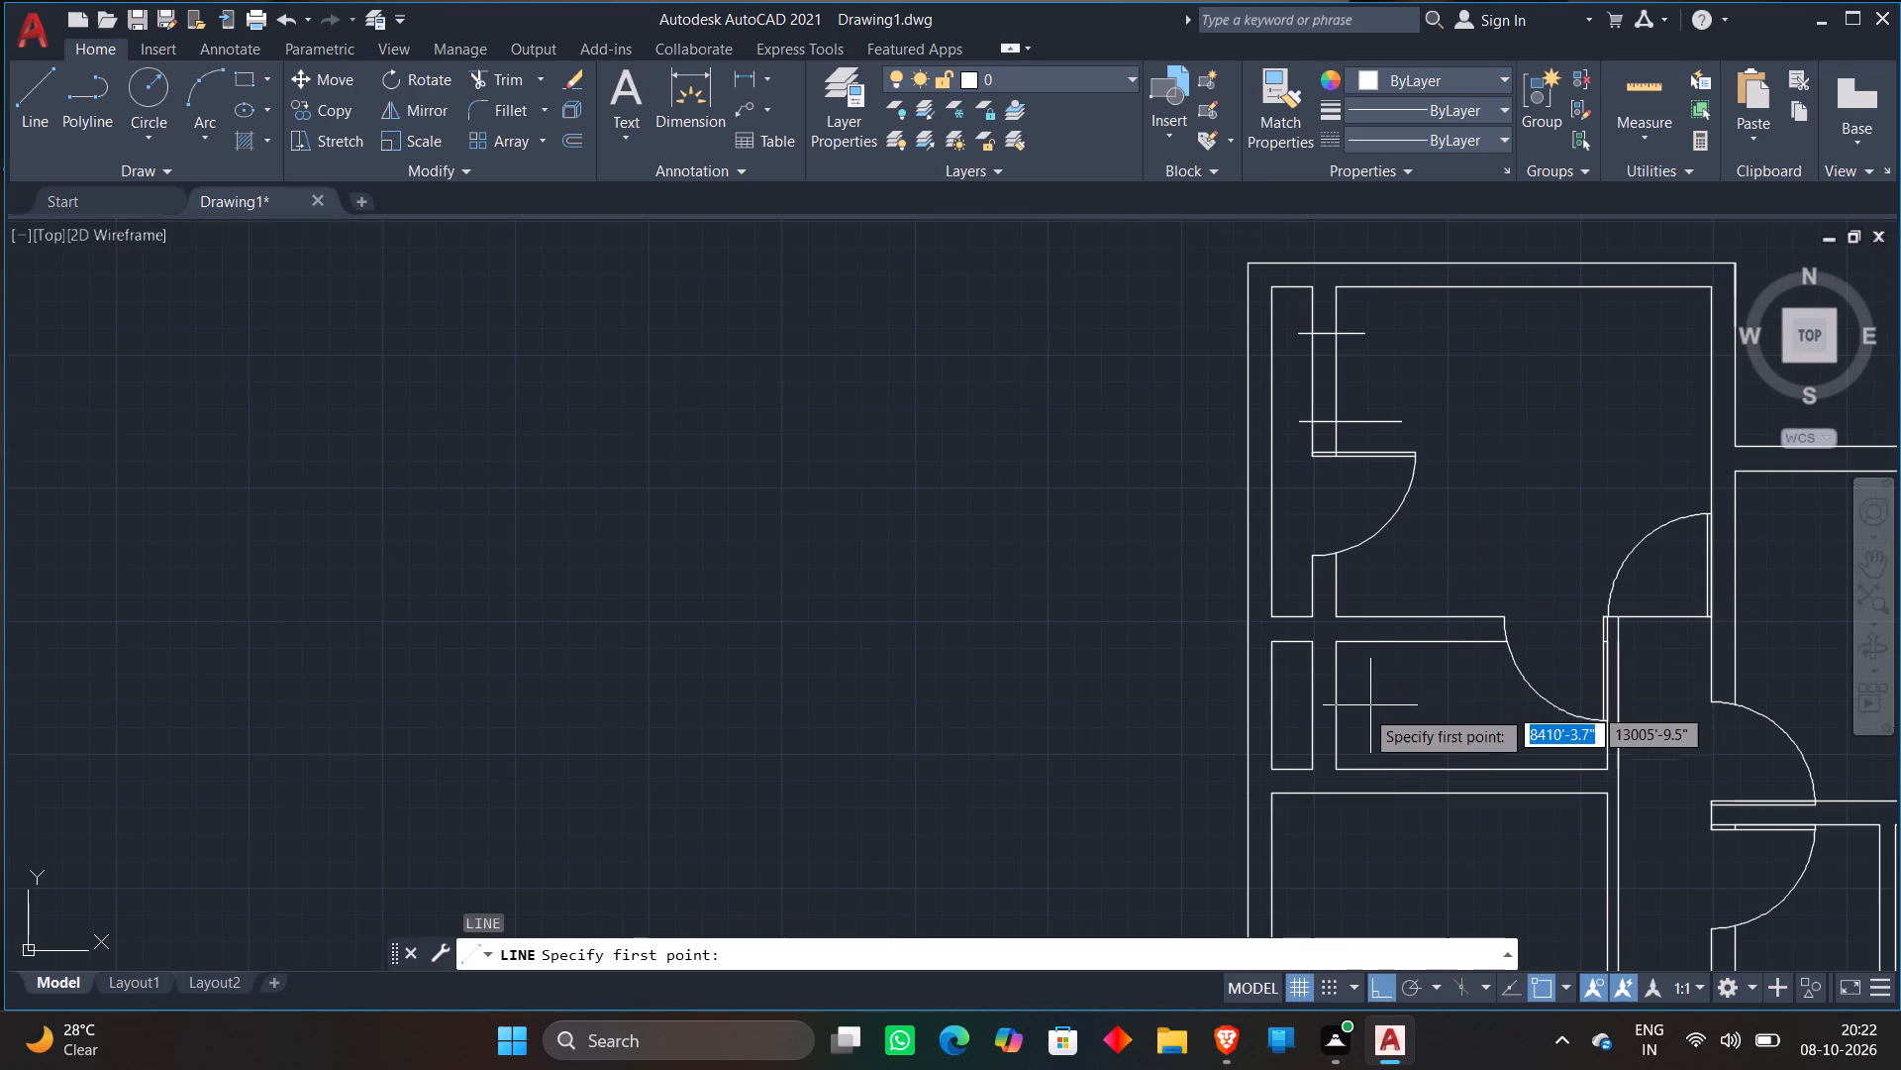
scroll(1362, 709, "up", 2)
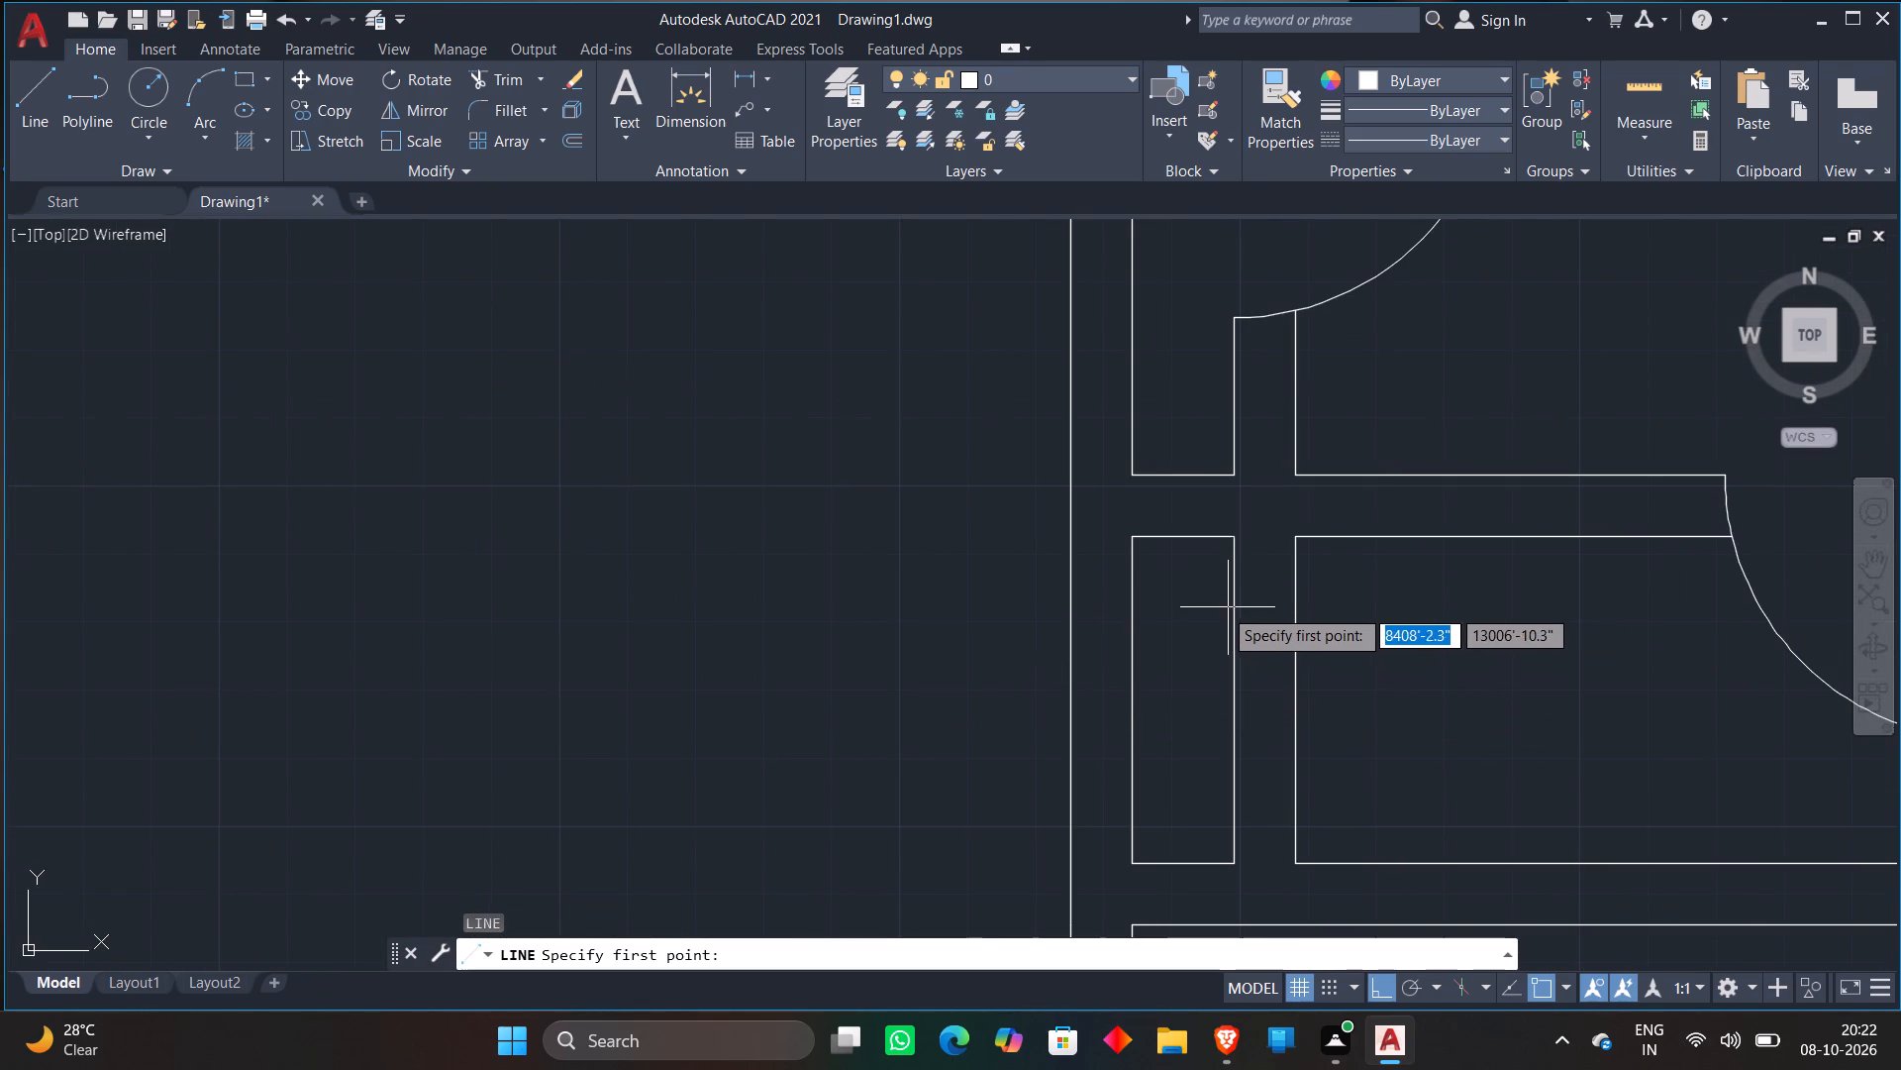
left_click(1215, 611)
left_click(1337, 607)
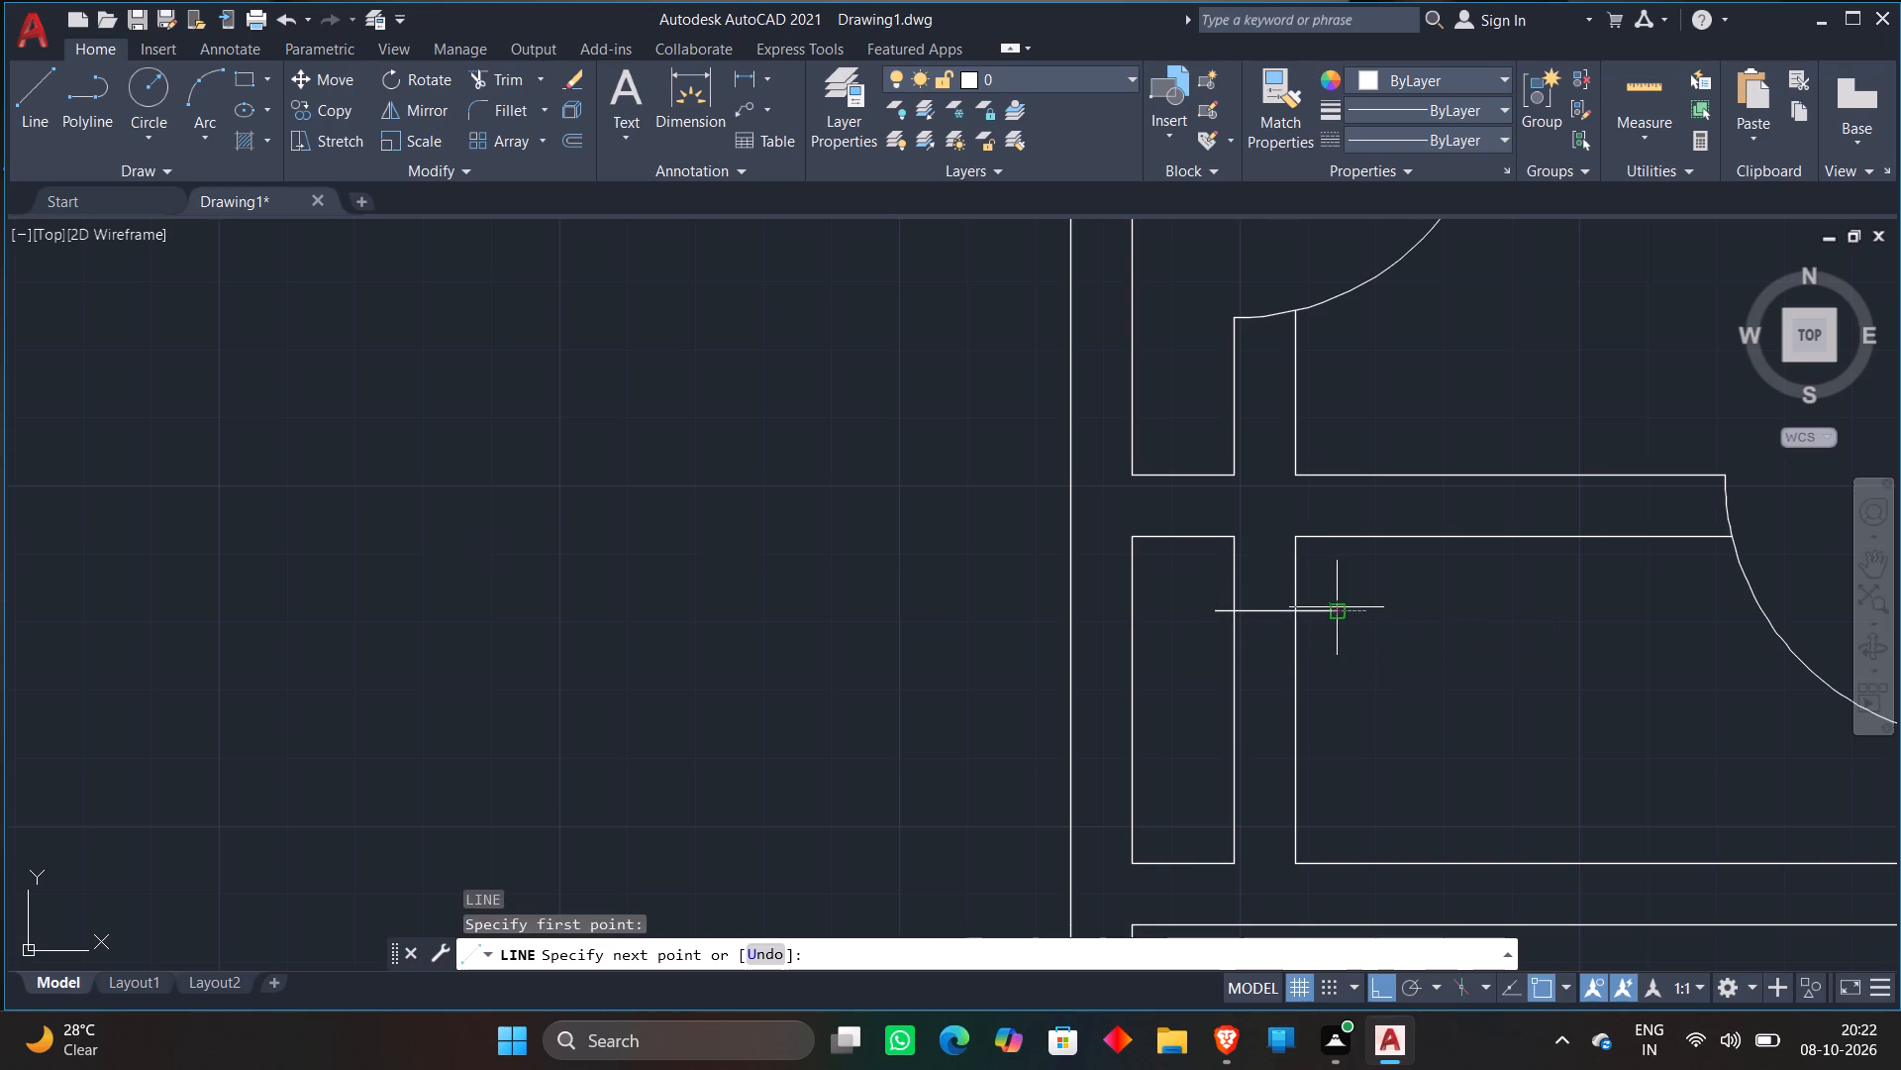
key("Escape")
key("l")
key("Return")
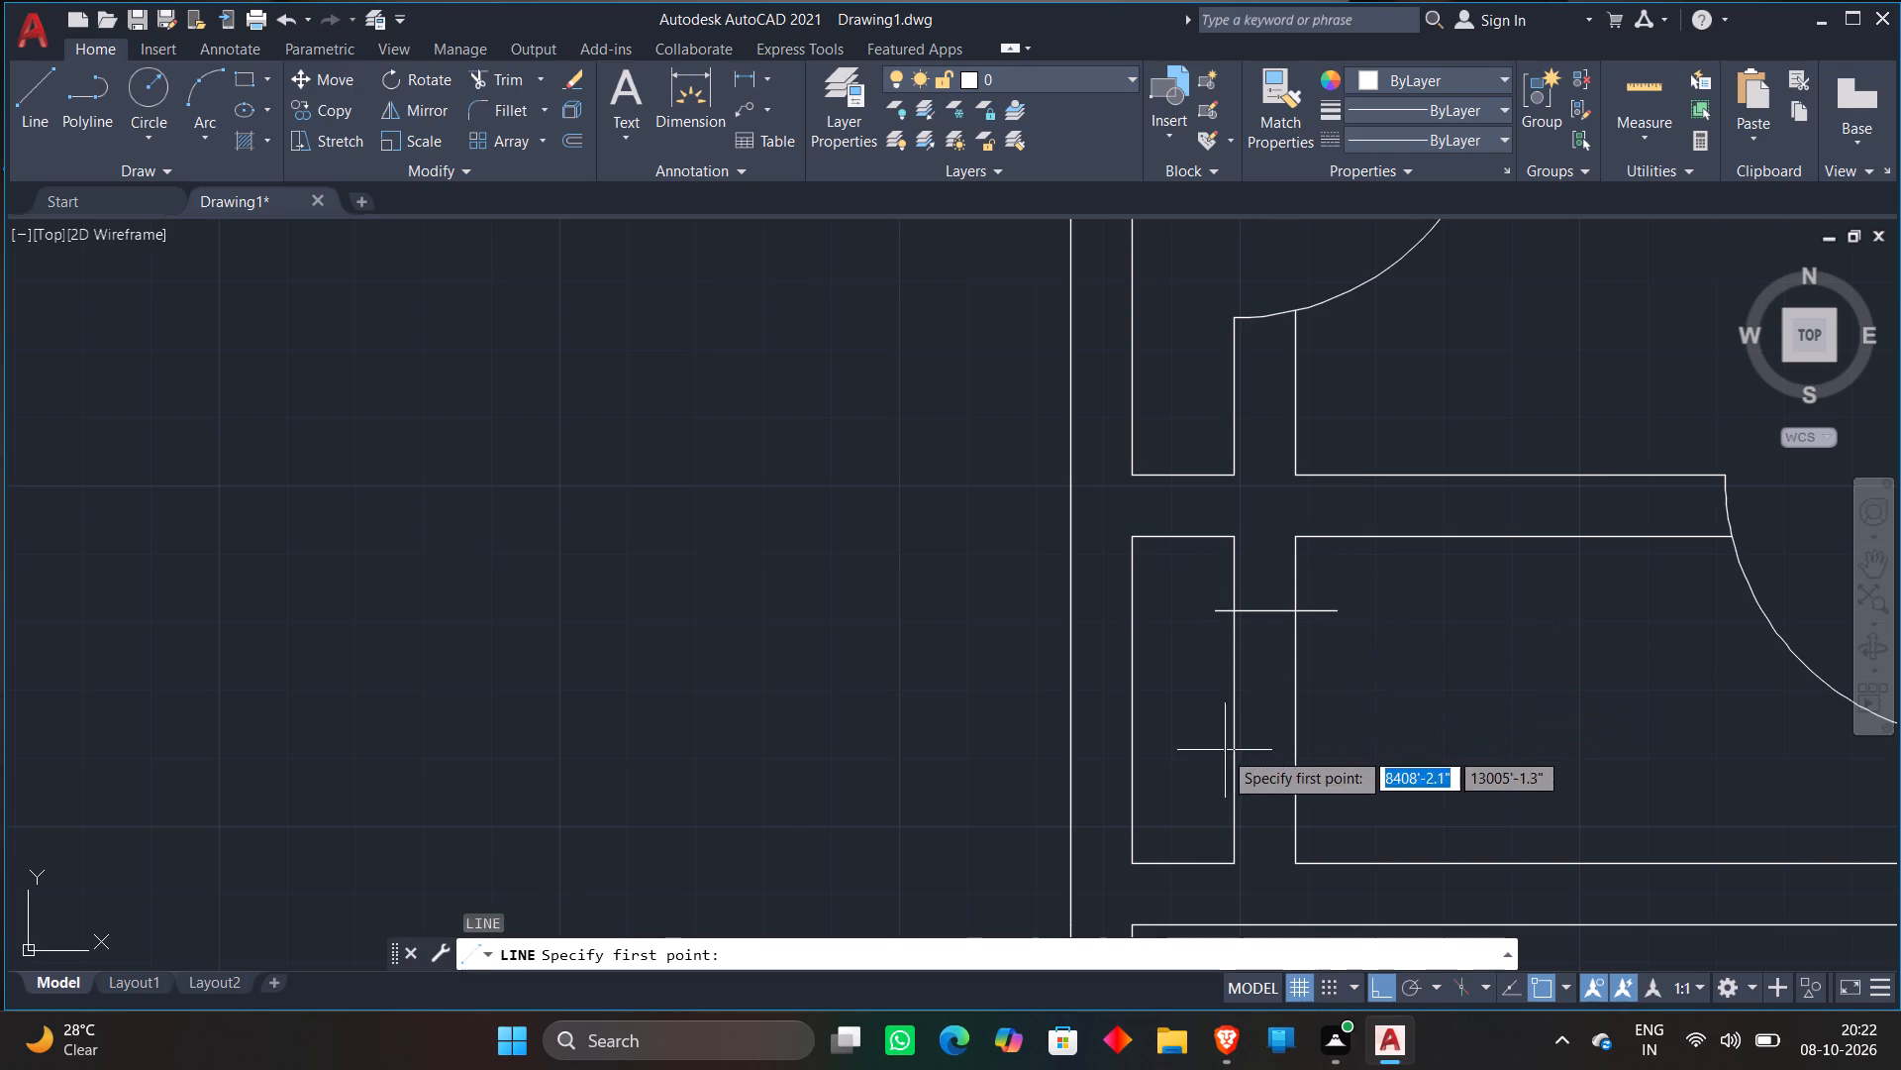
left_click(1217, 772)
left_click(1368, 776)
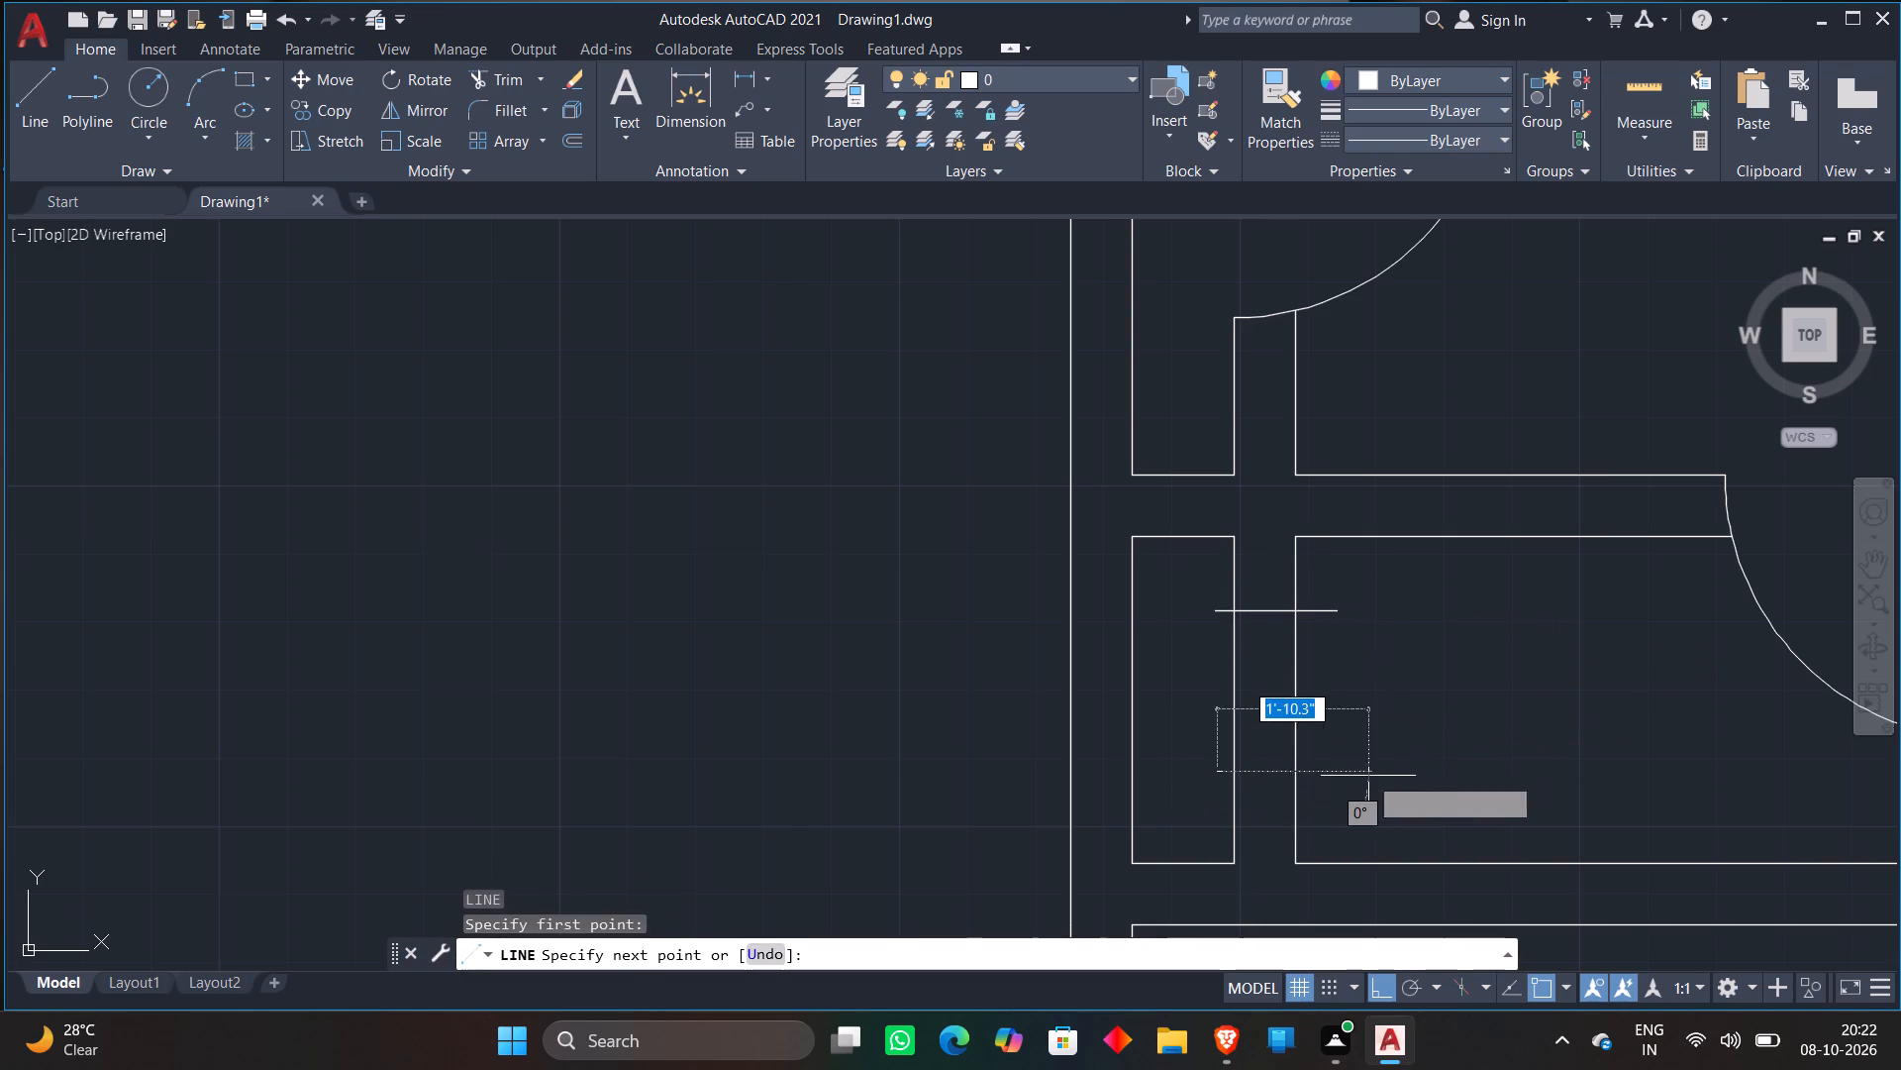
key("Escape")
Draw two short horizontal lines across the outer west wall of the large room directly south of the small room.
scroll(1384, 676, "down", 2)
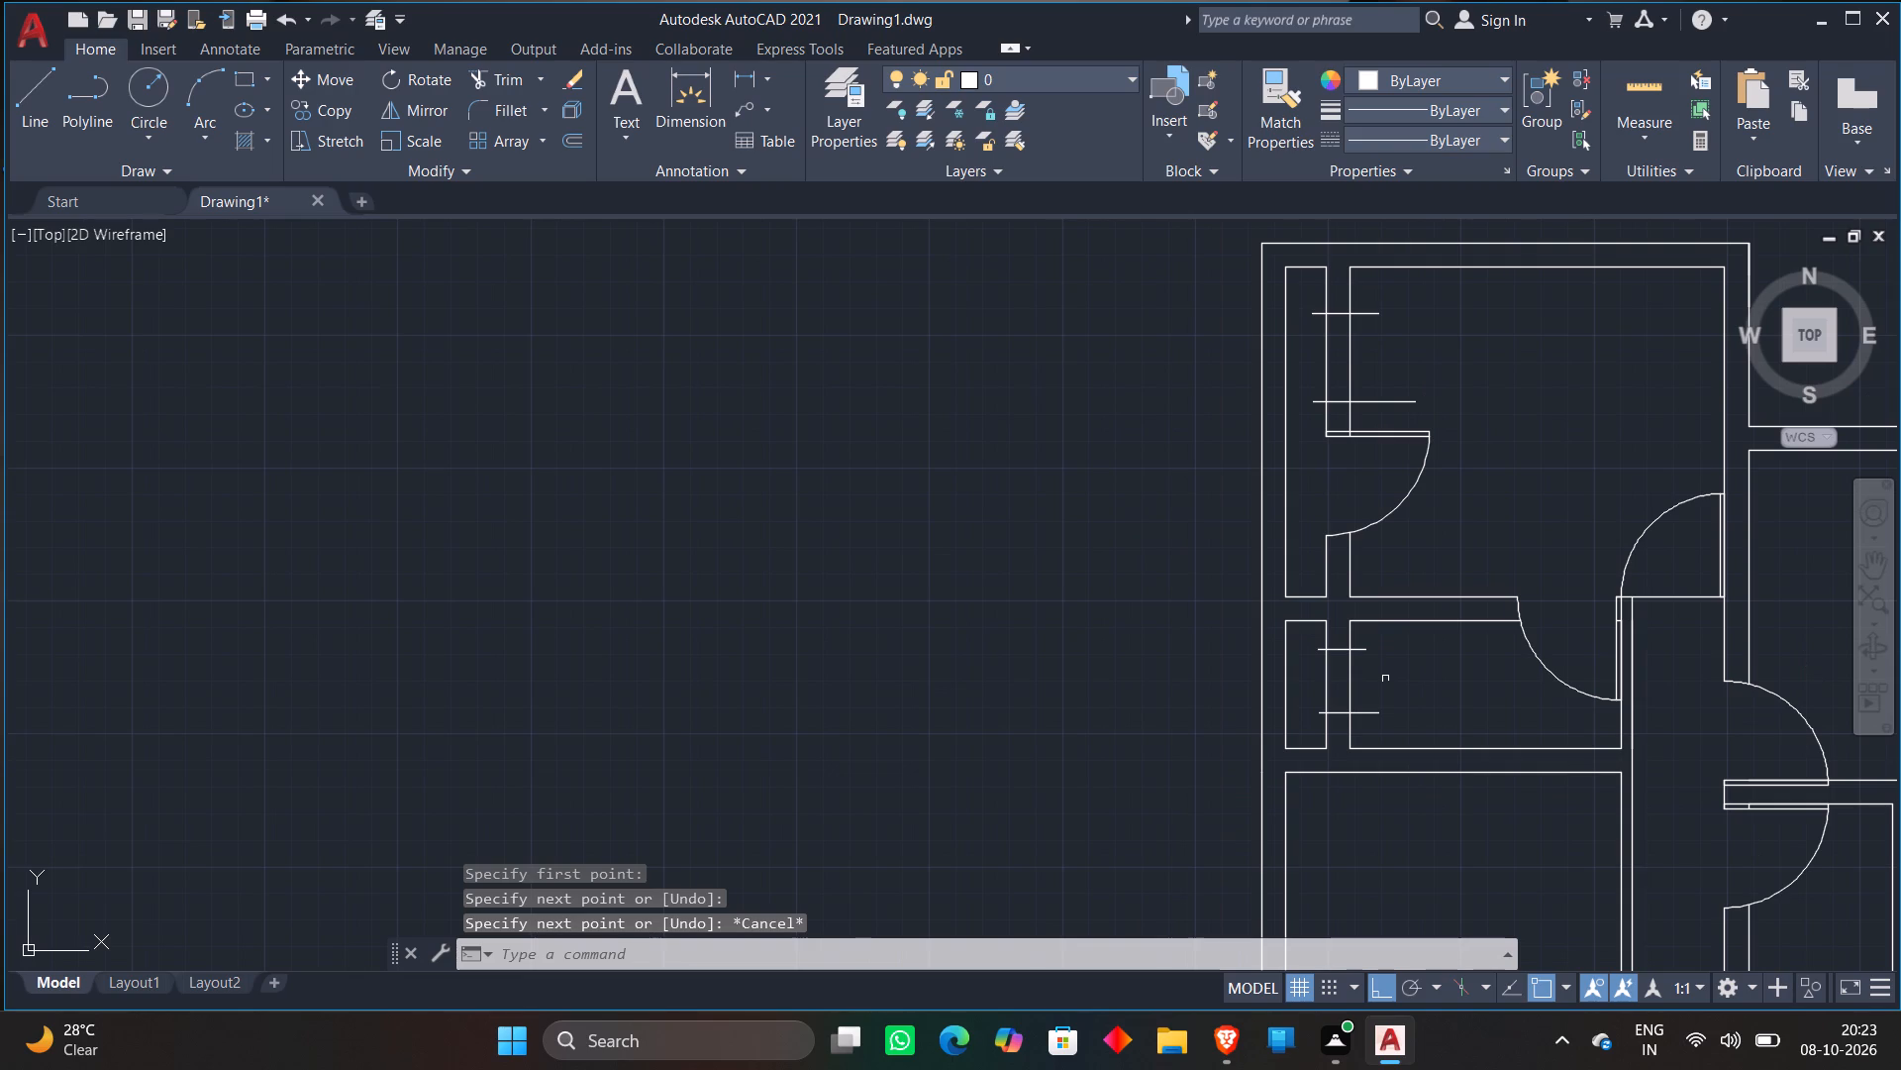
scroll(1413, 683, "down", 1)
middle_click_drag(1413, 683, 1451, 439)
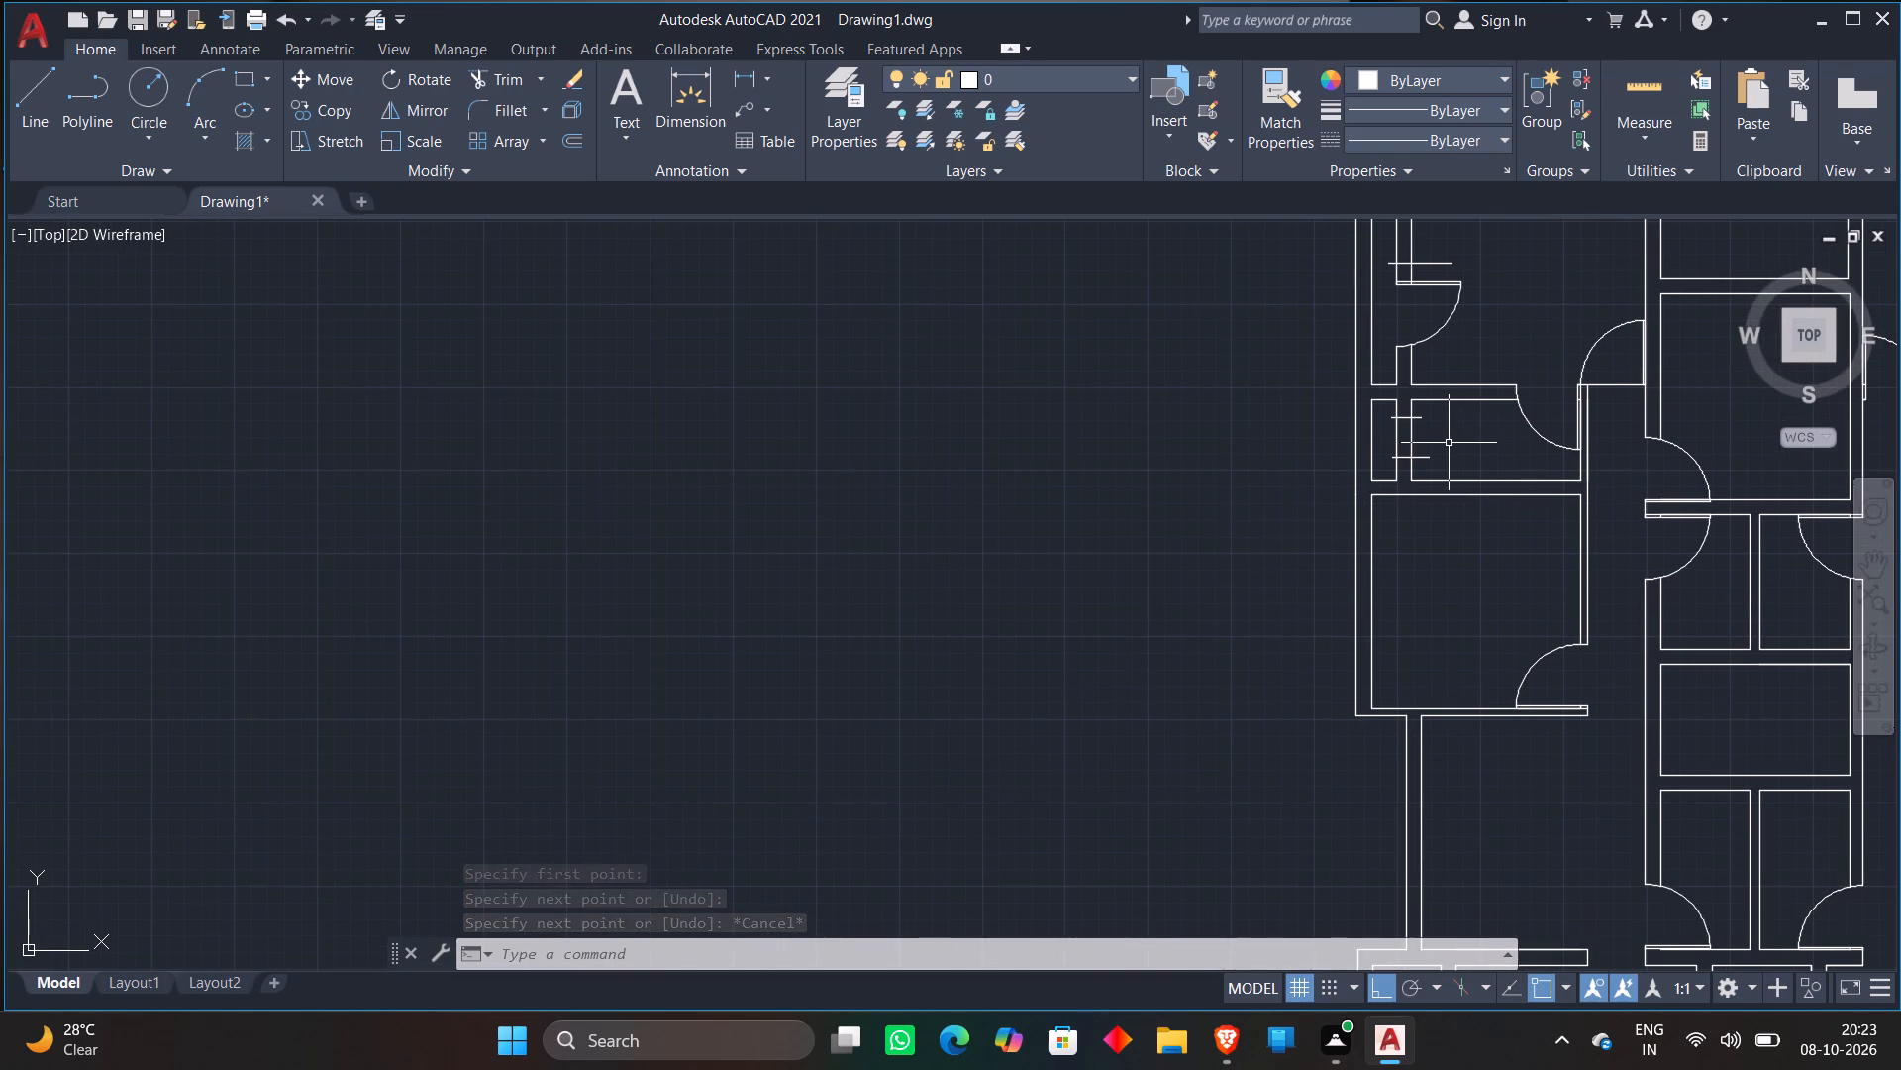
key("l")
key("Return")
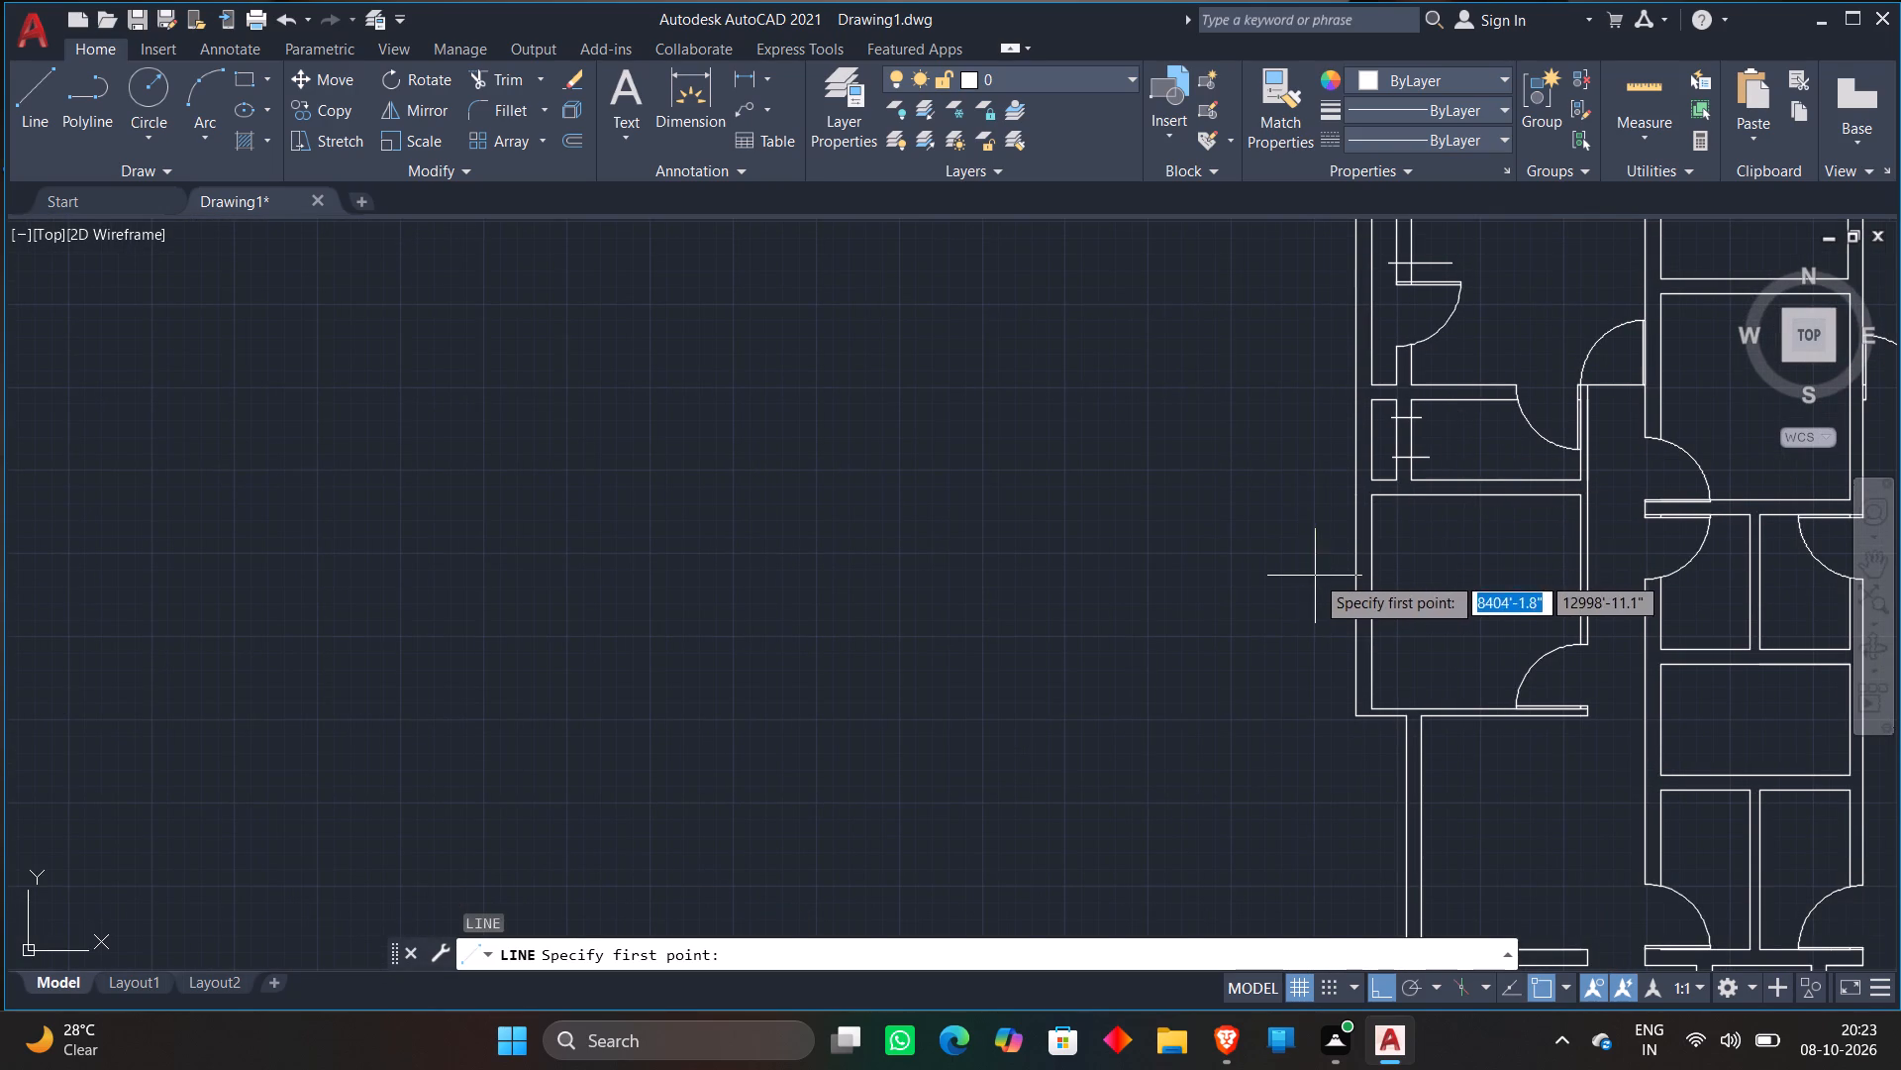
scroll(1316, 574, "up", 1)
left_click(1329, 550)
left_click(1450, 550)
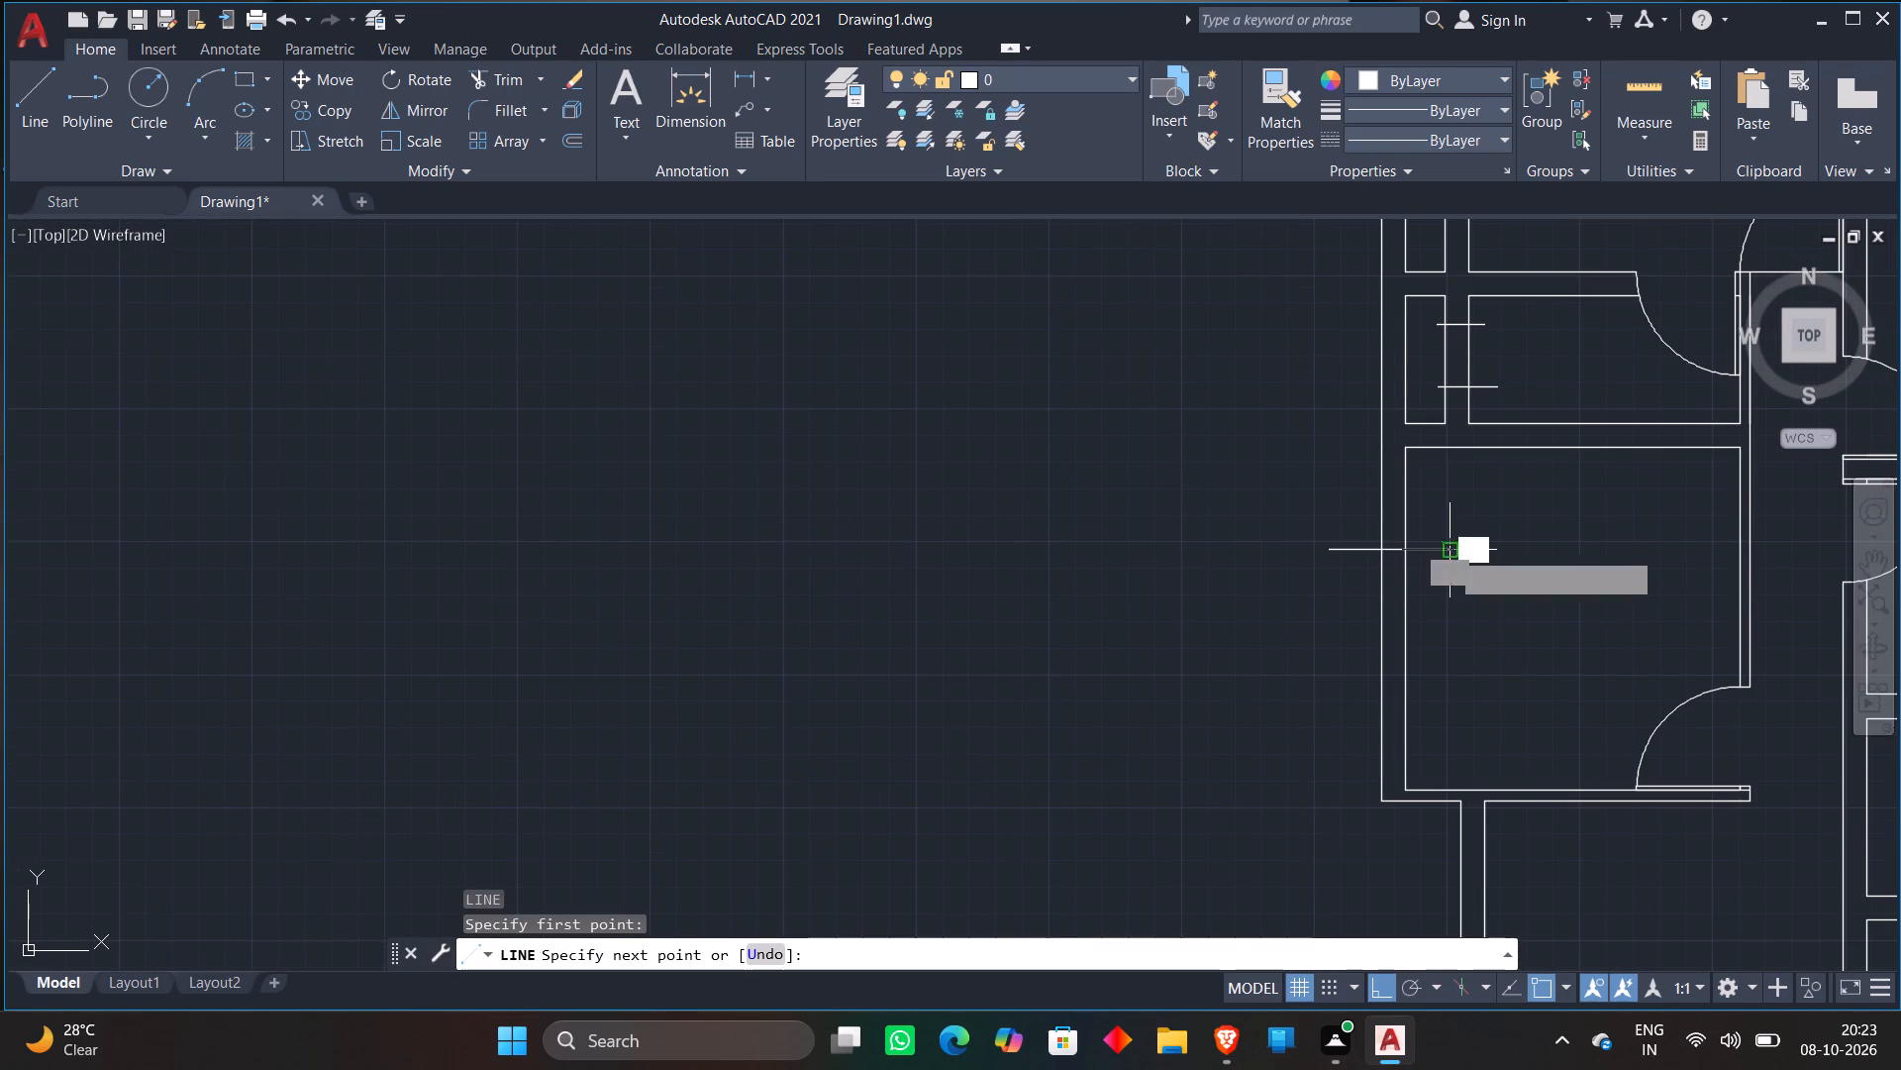
key("Escape")
key("l")
key("Return")
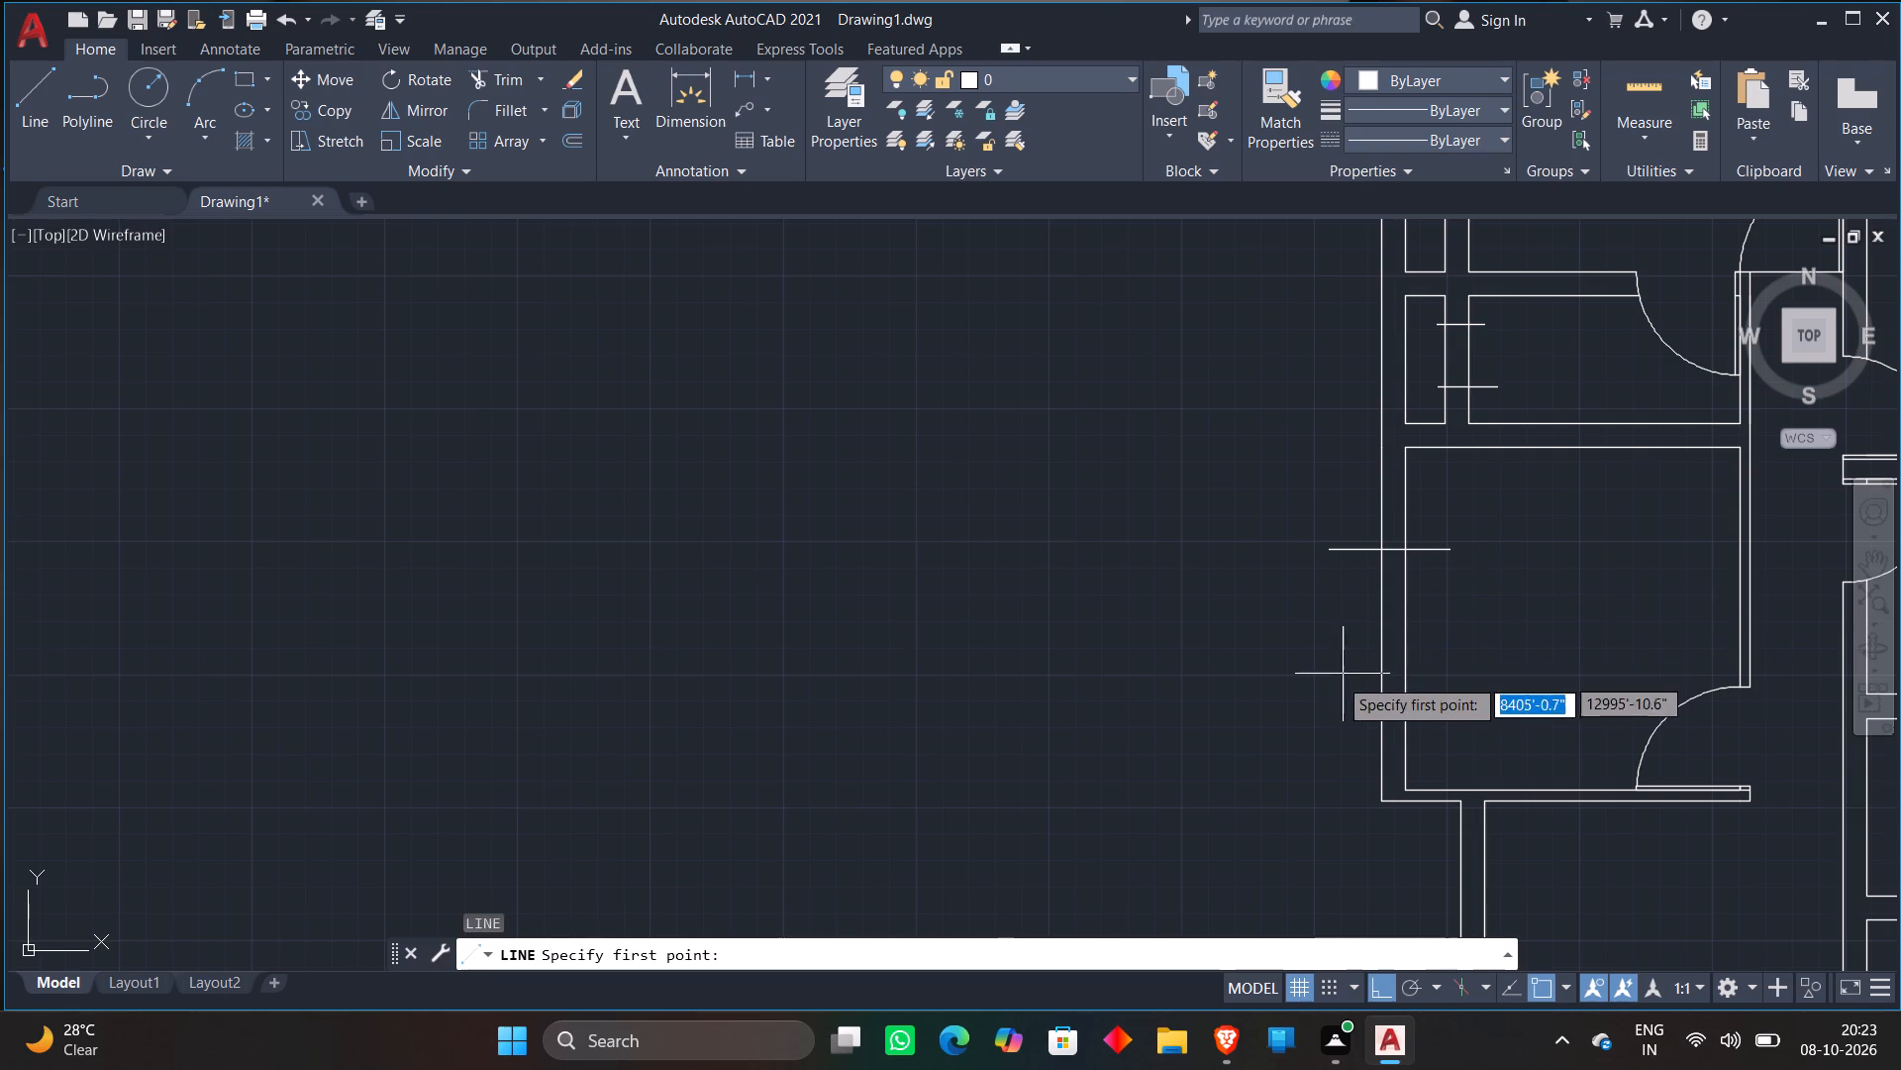
left_click(1341, 698)
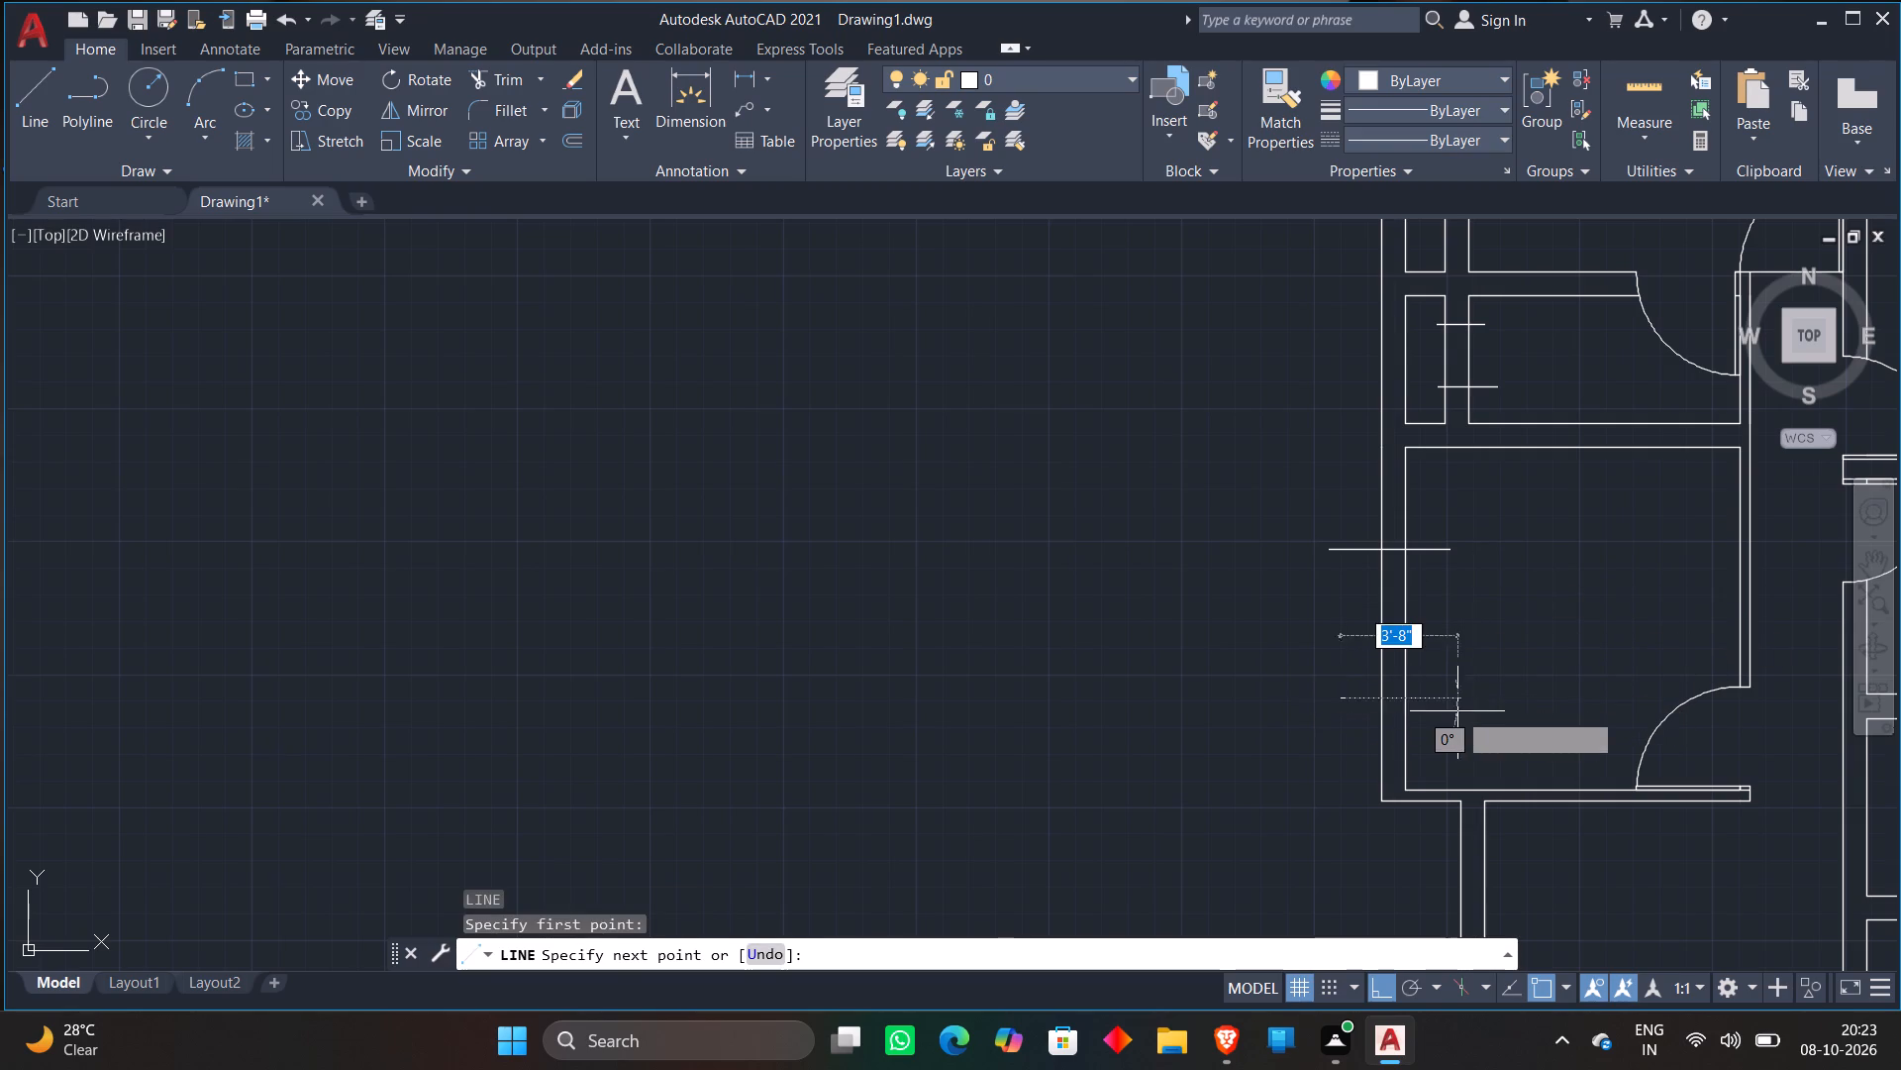
left_click(1468, 707)
key("Escape")
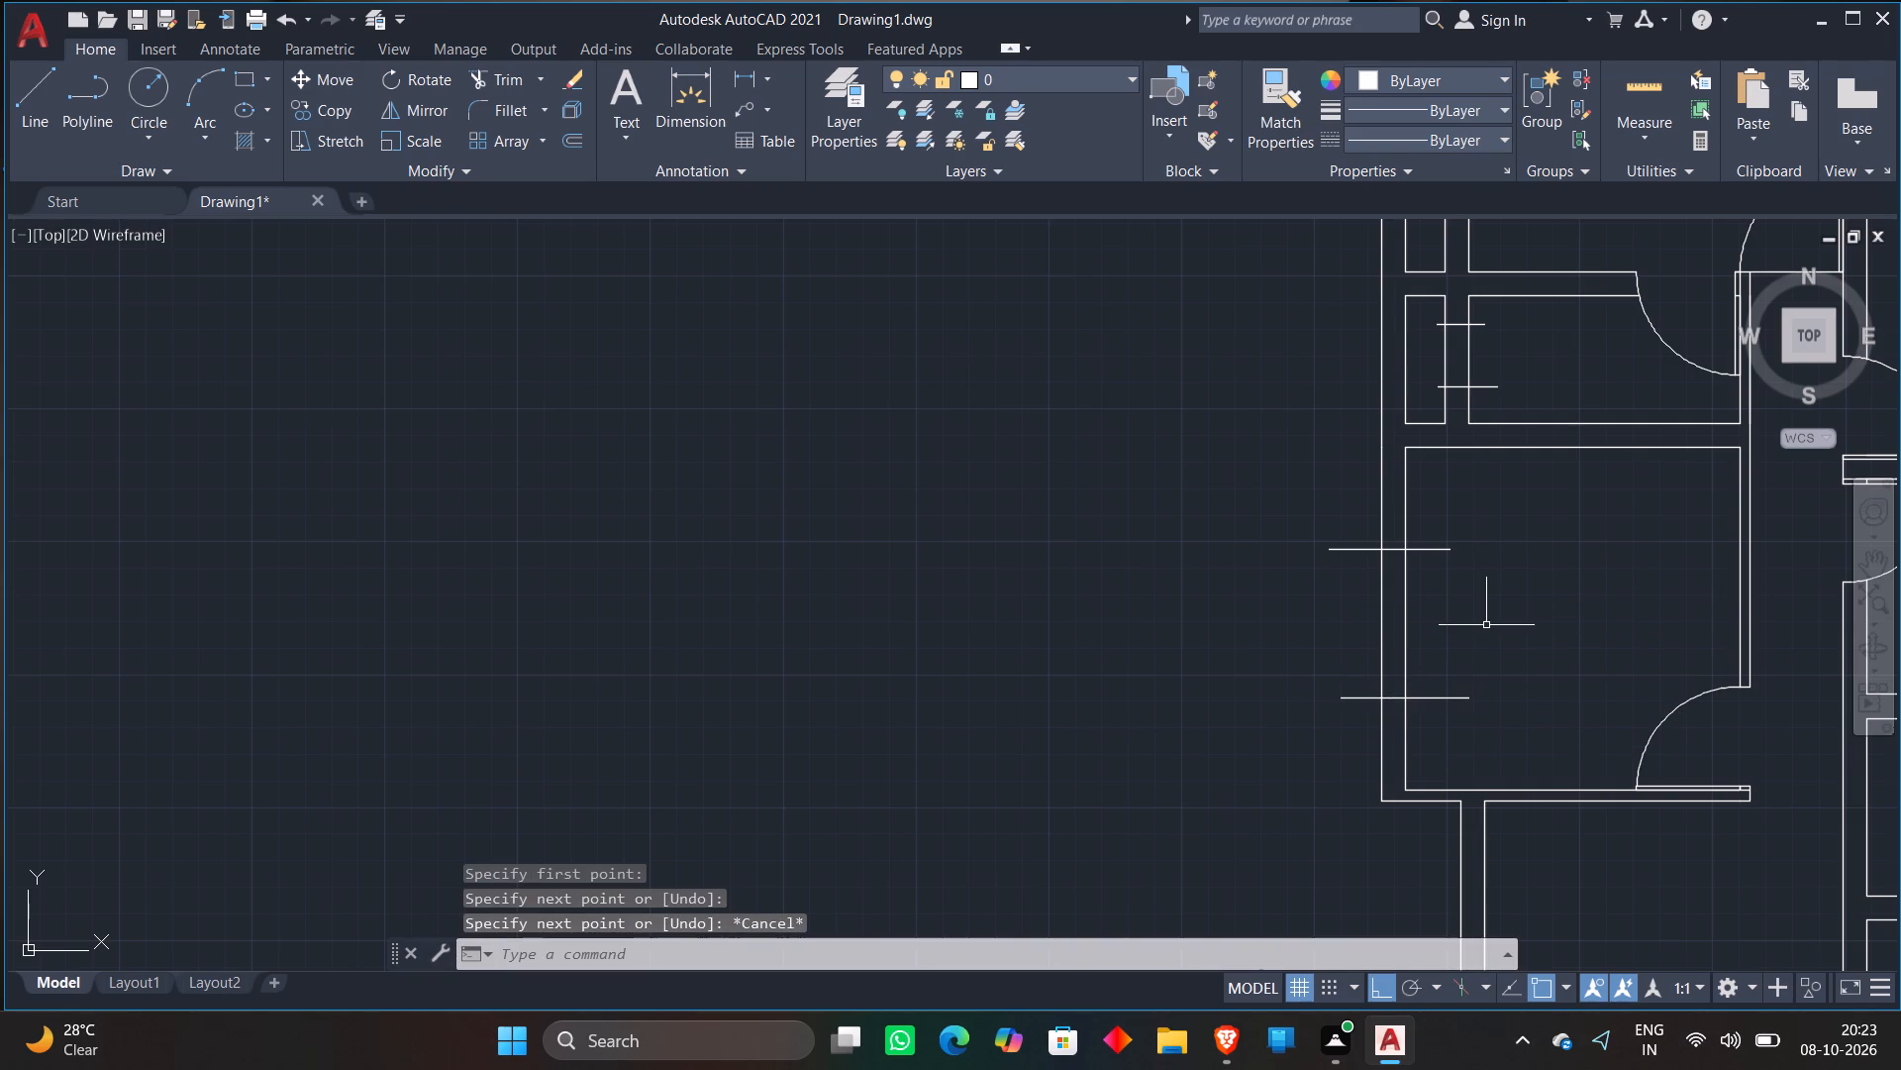
Draw two short horizontal lines across the recessed west wall section between the large west room and the southwest rooms.
scroll(1486, 625, "down", 2)
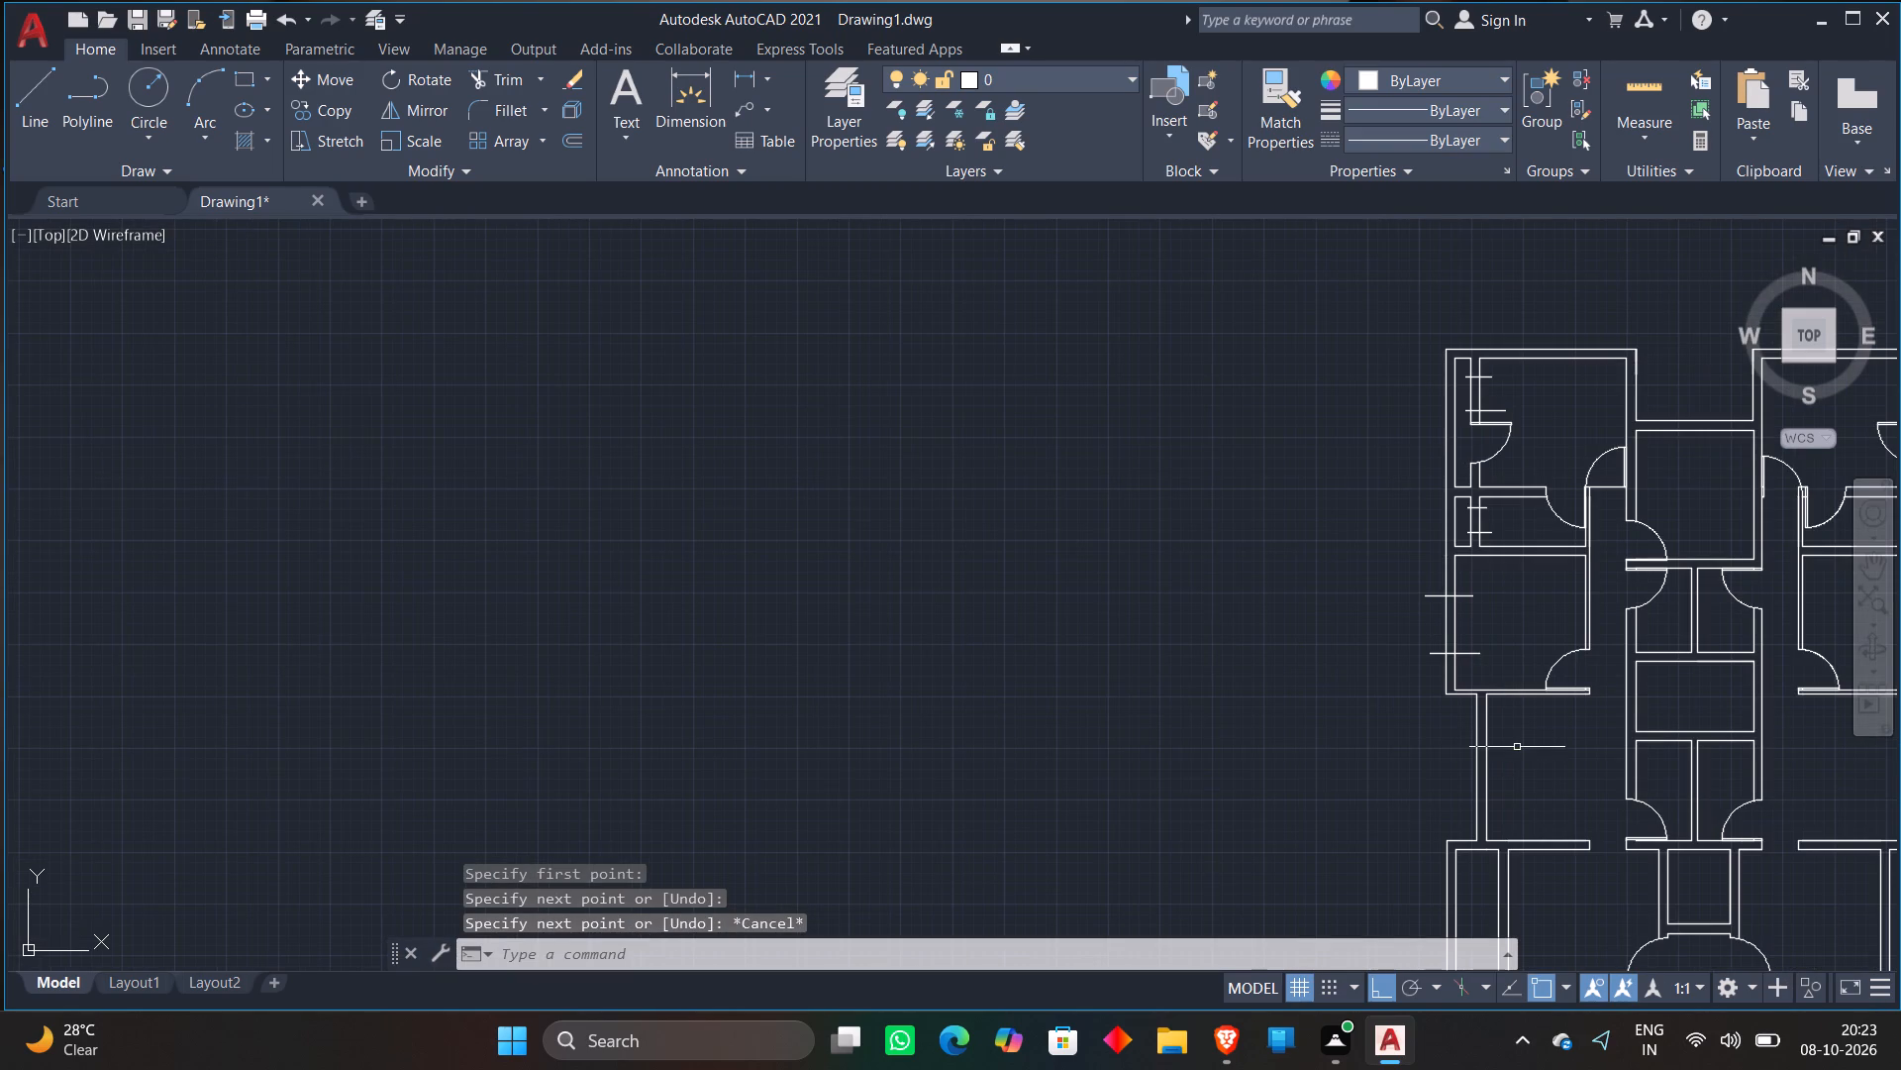
key("l")
key("Return")
scroll(1498, 749, "up", 2)
left_click(1380, 746)
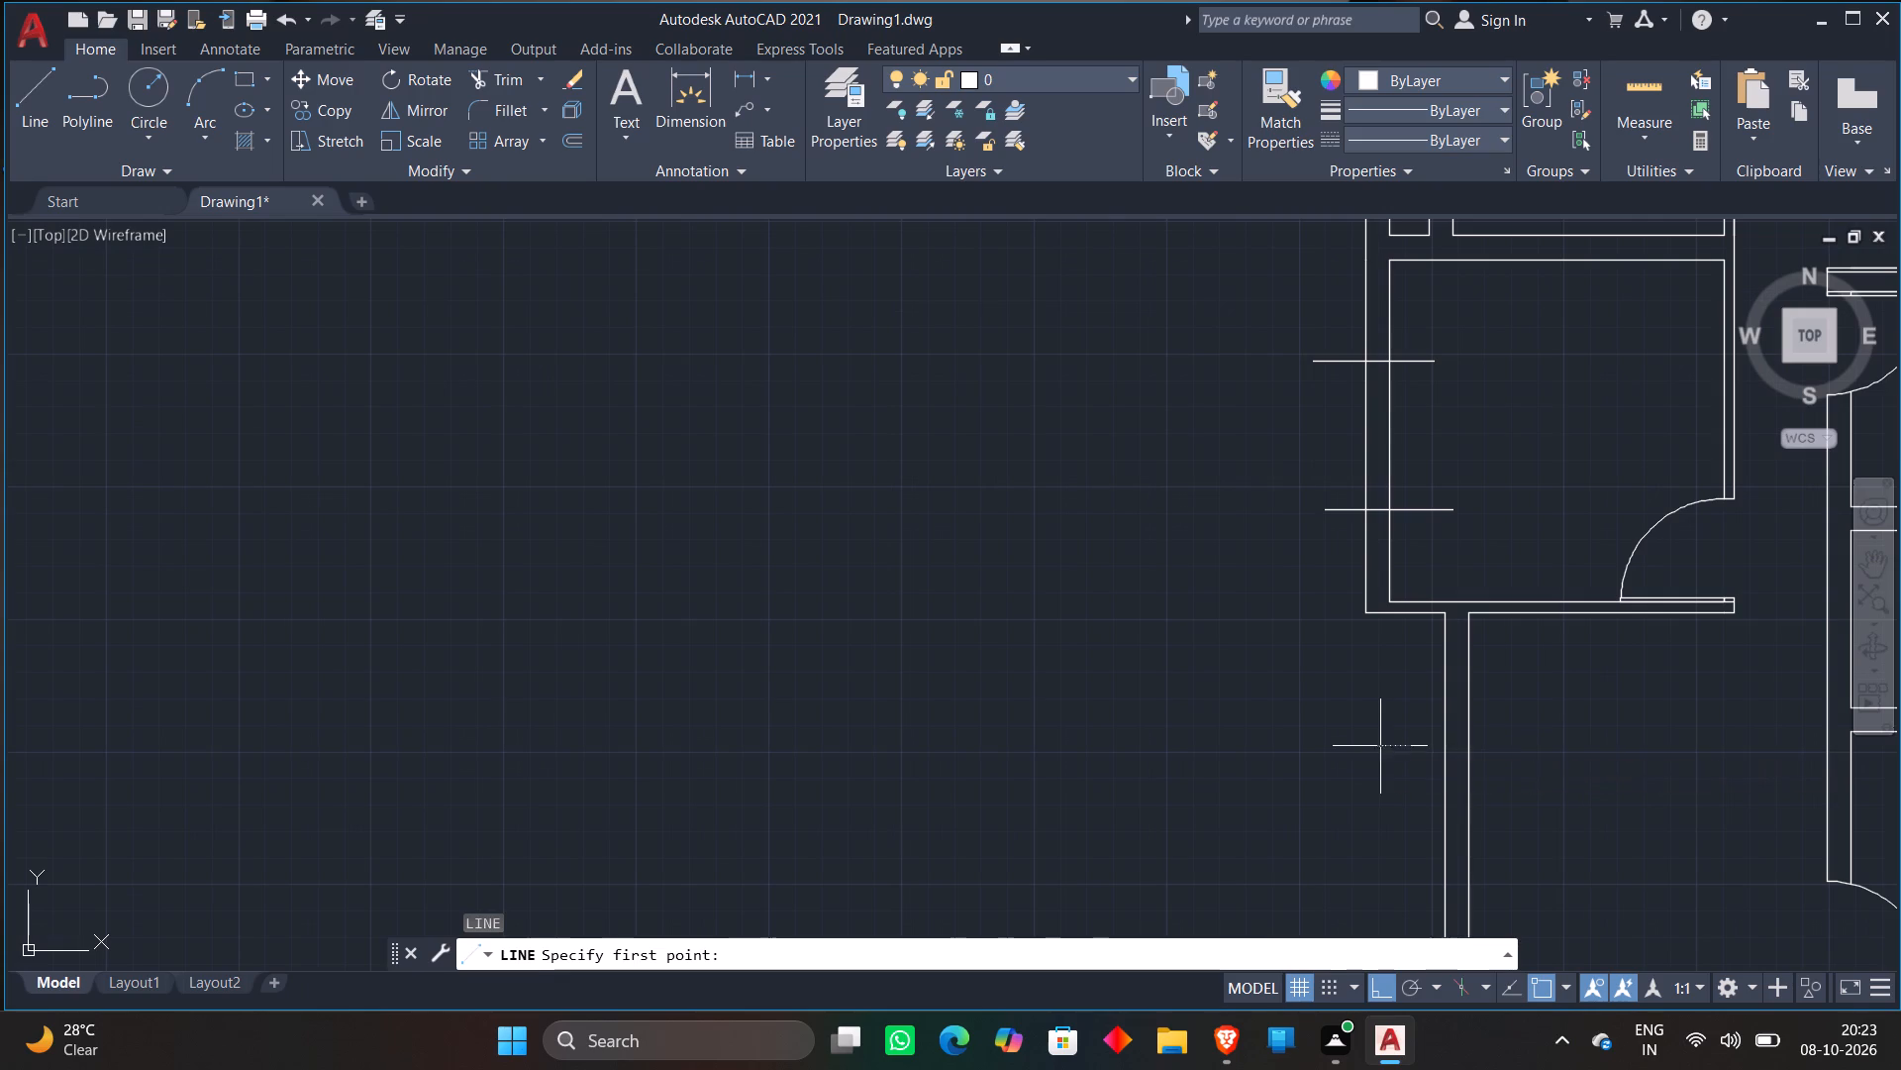
left_click(1495, 746)
key("Escape")
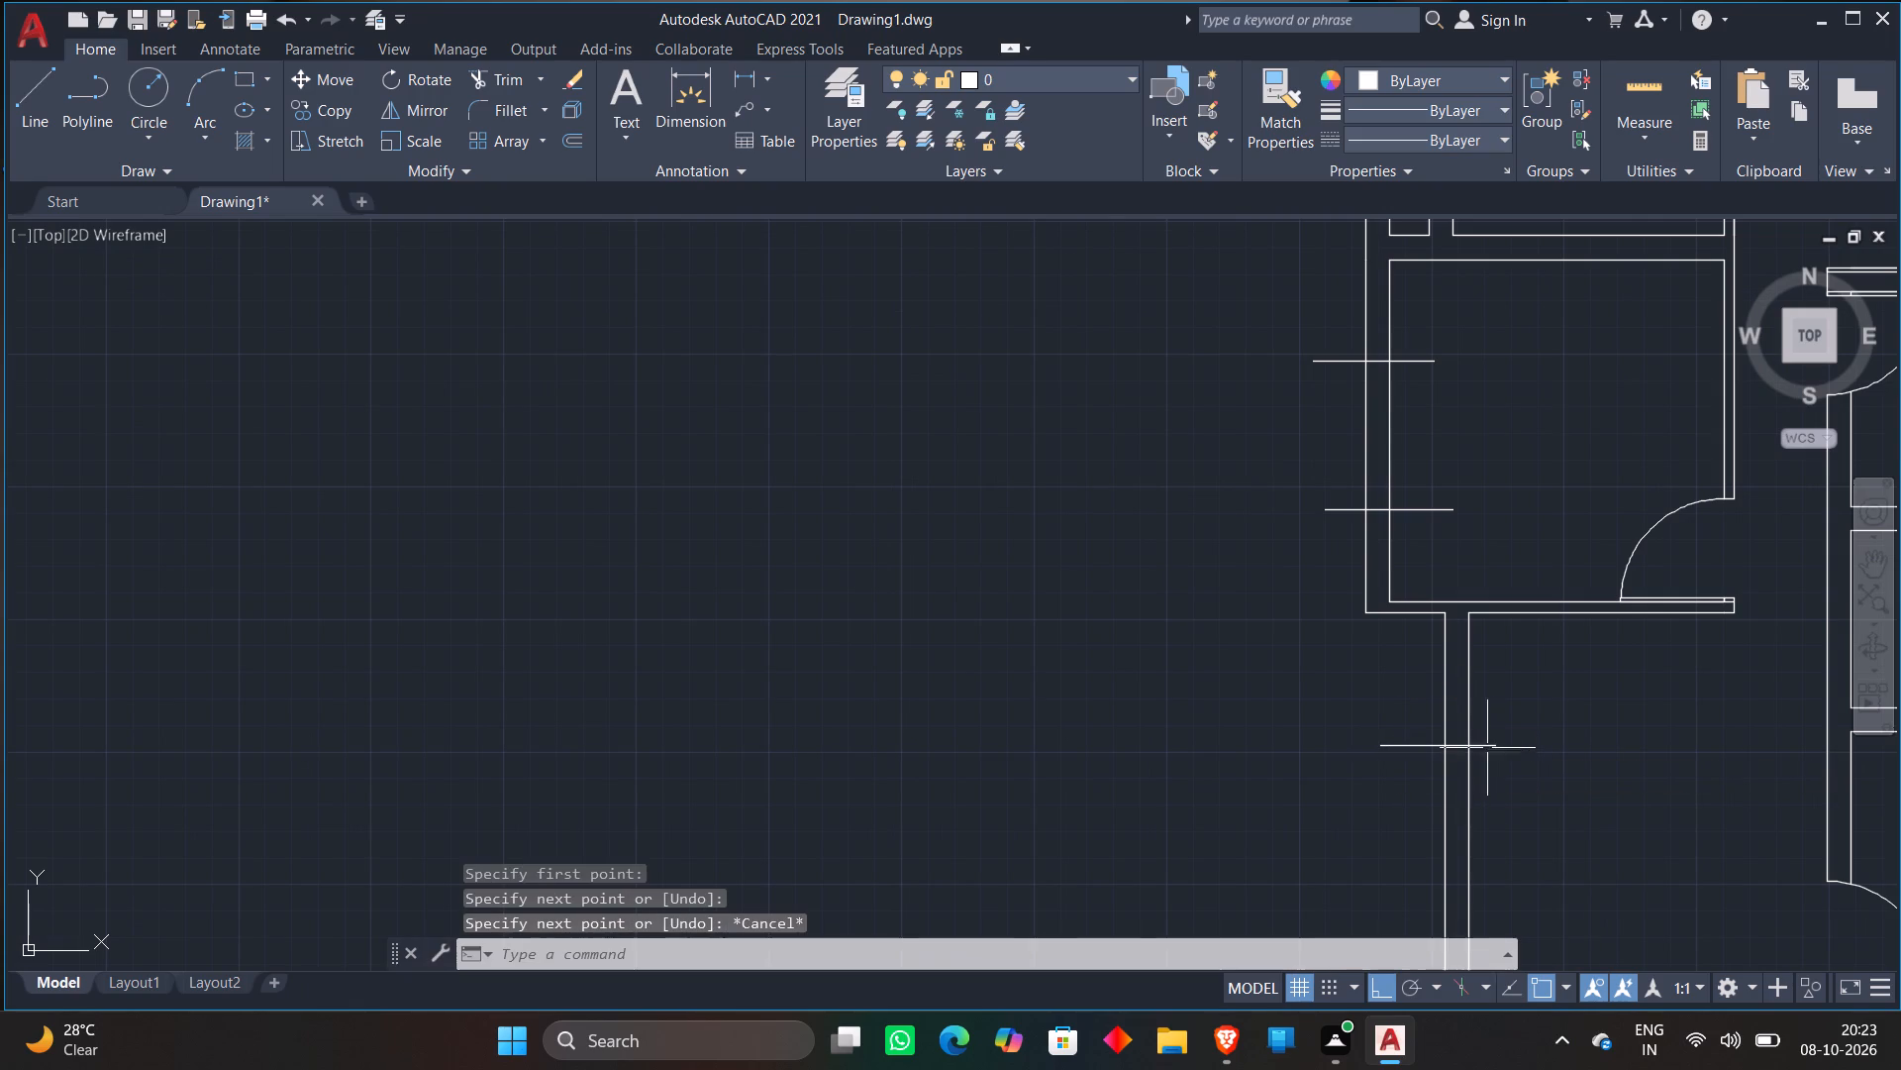
middle_click_drag(1518, 745, 1461, 524)
key("l")
key("Return")
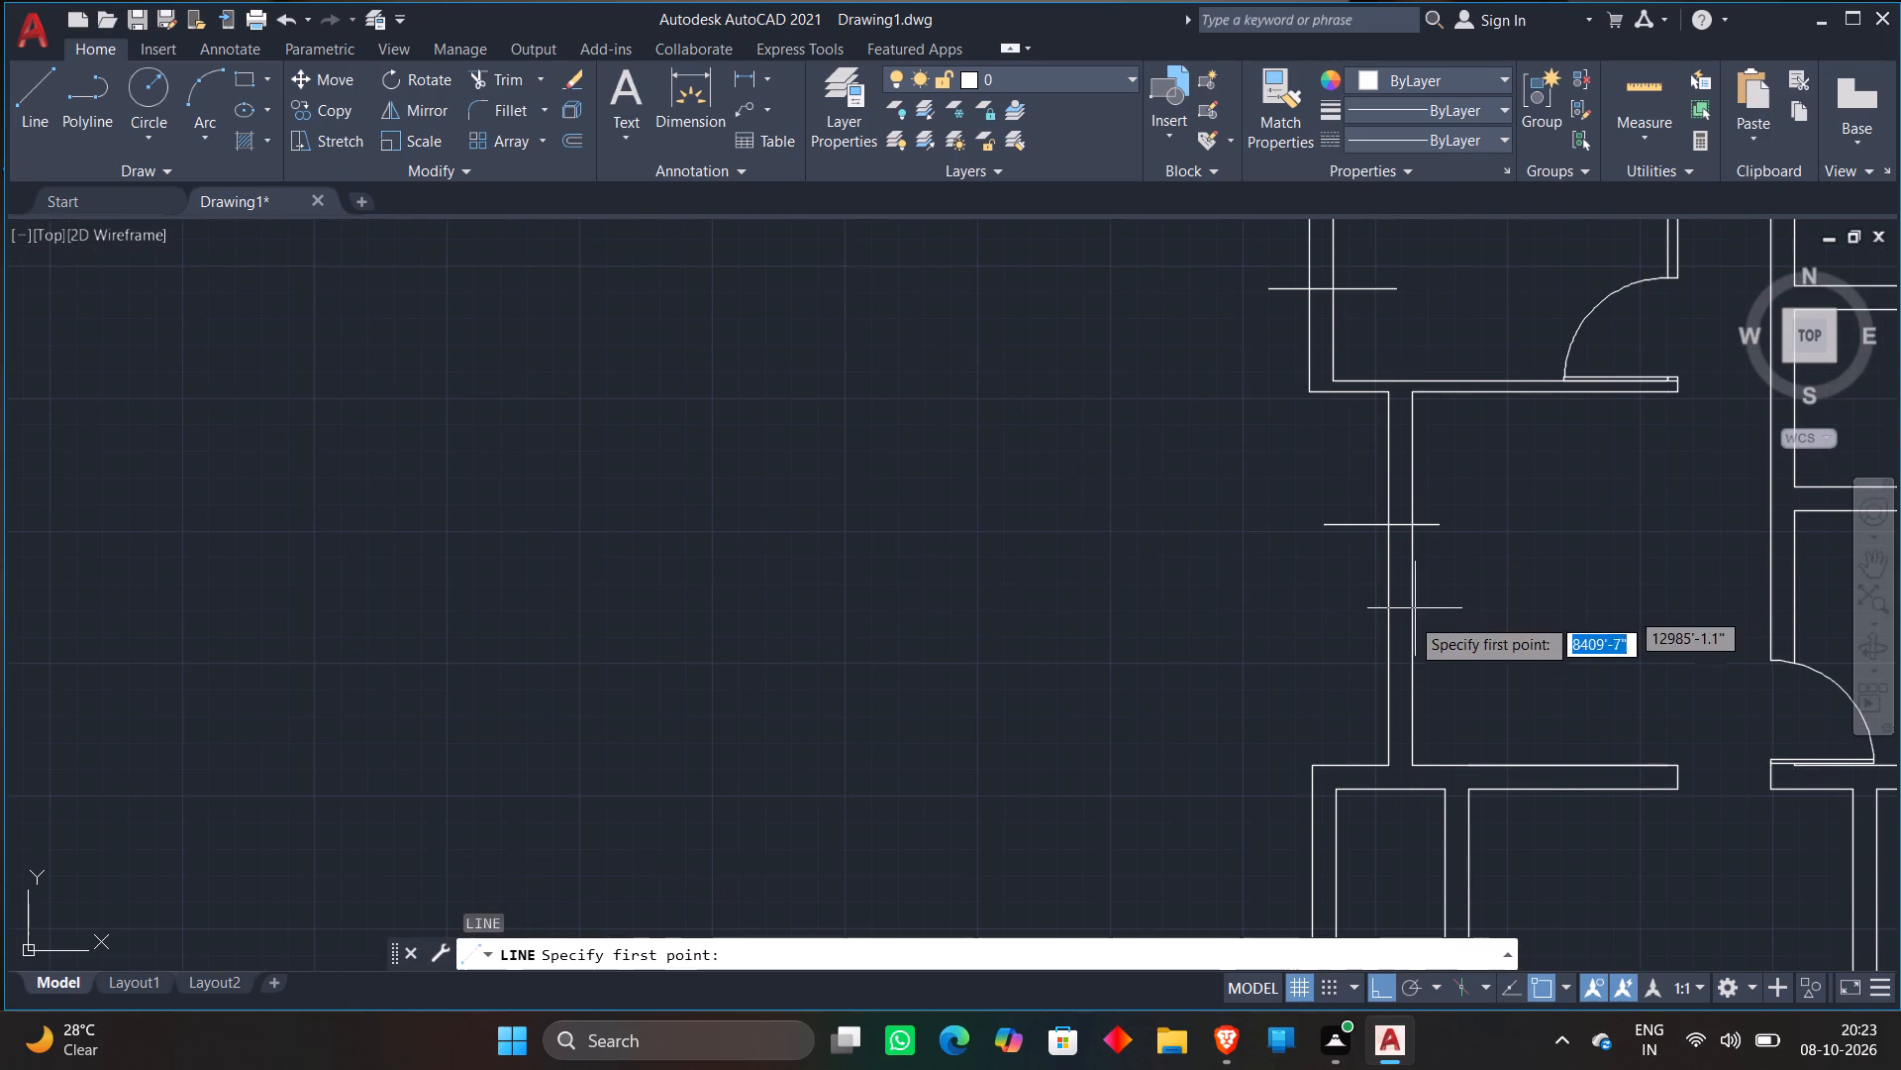
left_click(1336, 662)
left_click(1486, 658)
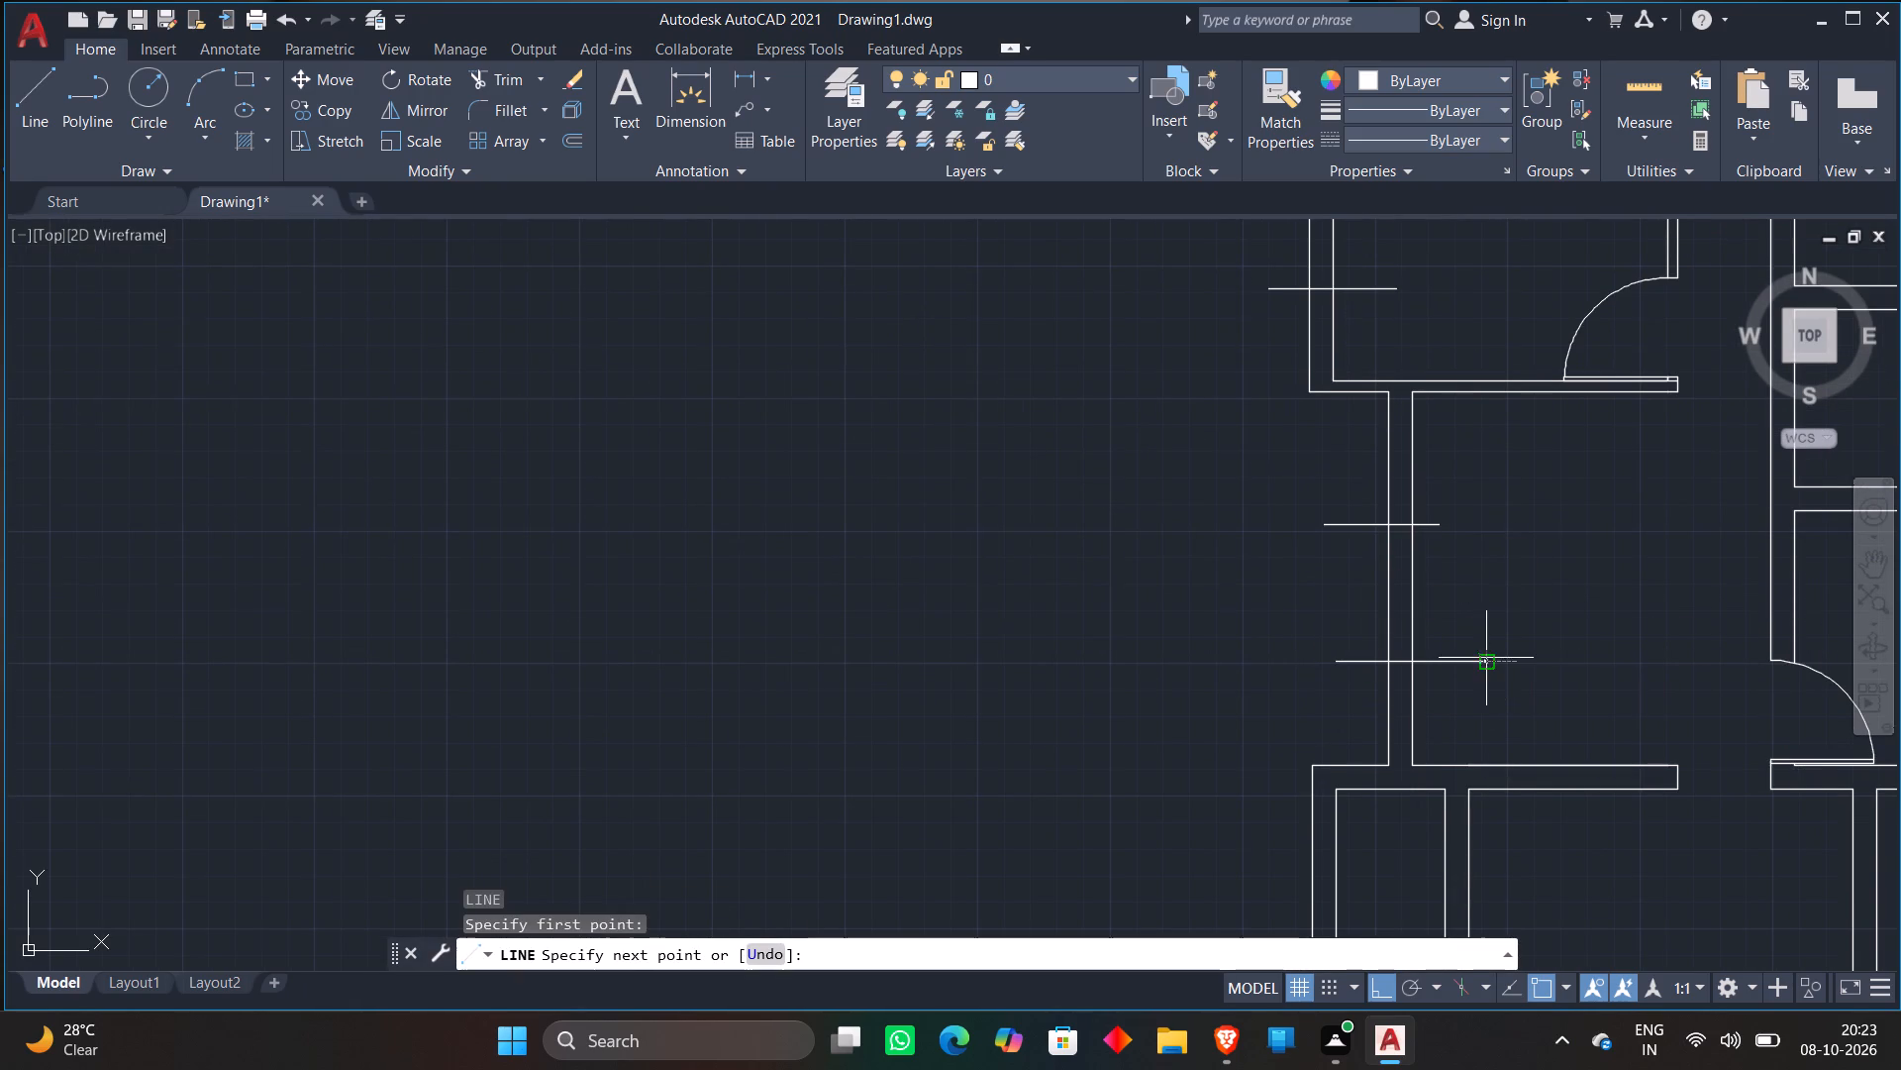
key("Escape")
scroll(1493, 640, "down", 1)
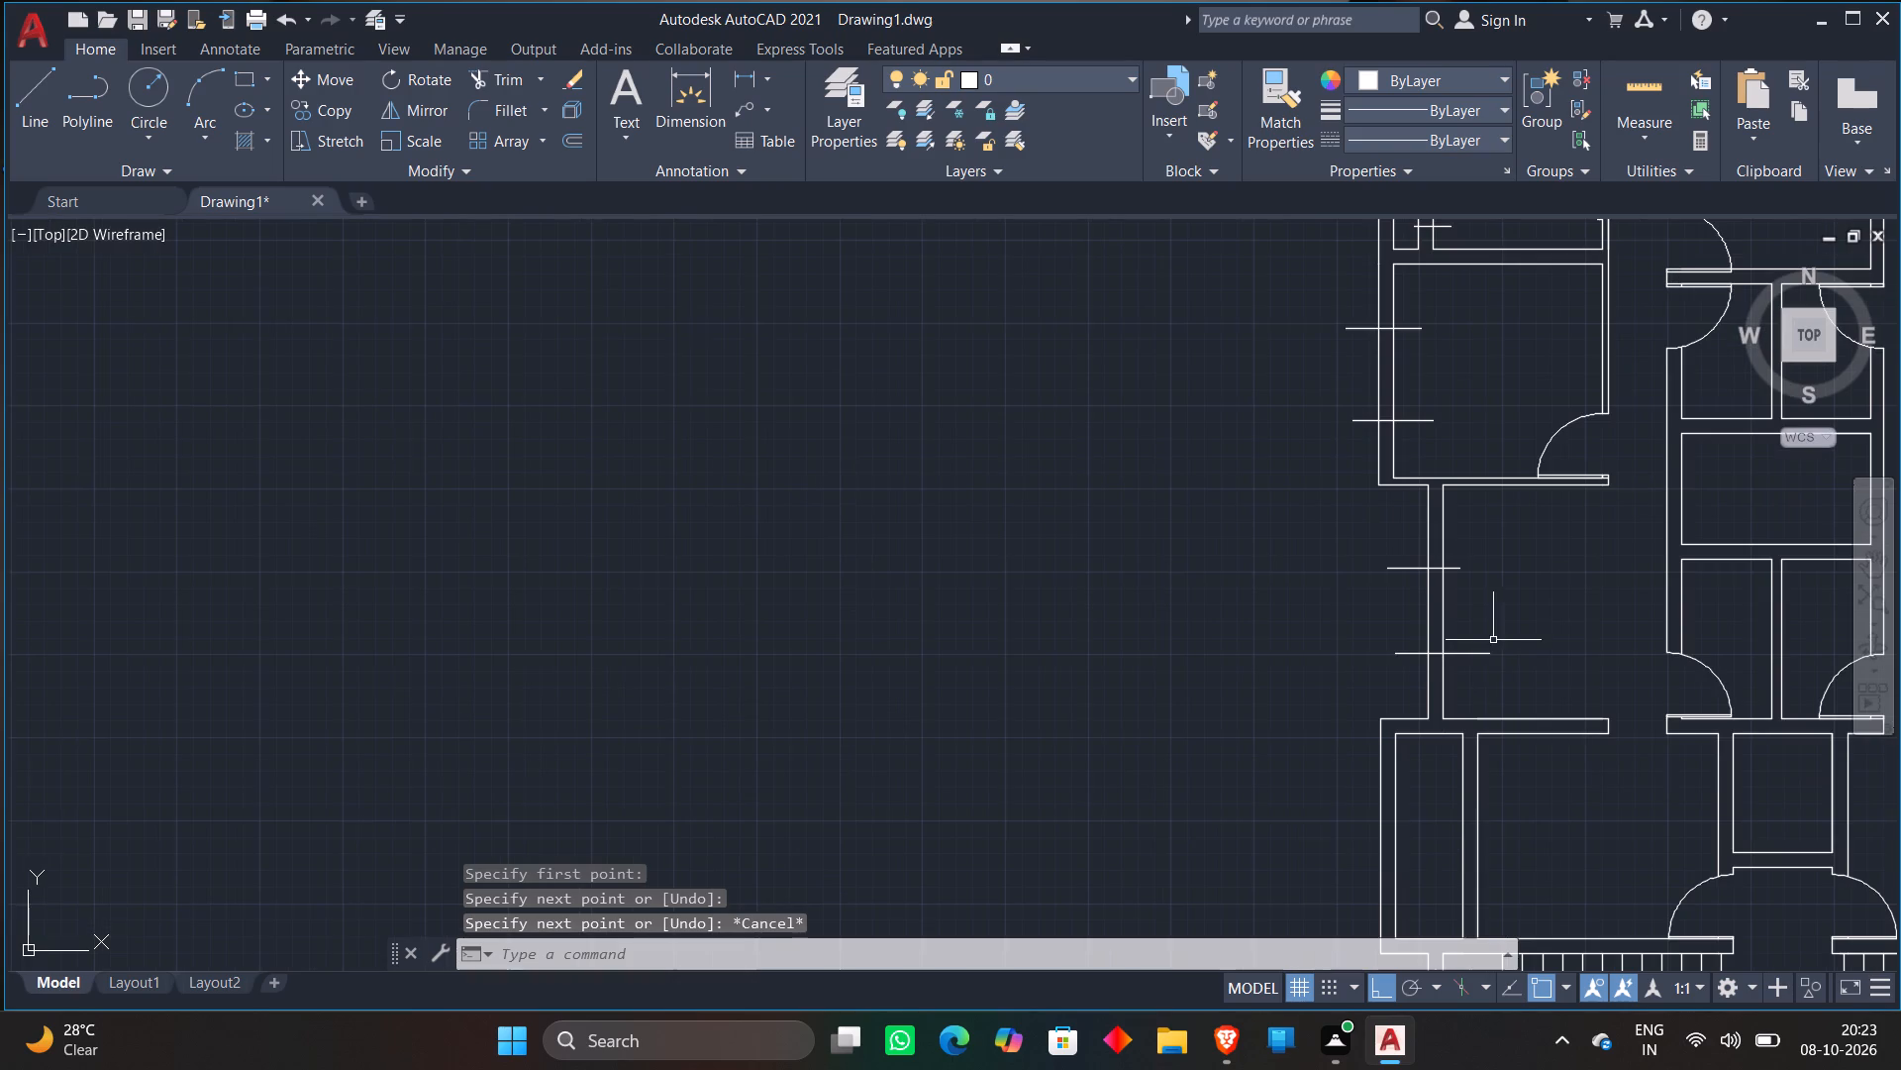
Draw two short horizontal lines across the partition wall east of the narrow southwest shaft, the northern one about 2' long.
middle_click_drag(1492, 656, 1479, 484)
key("l")
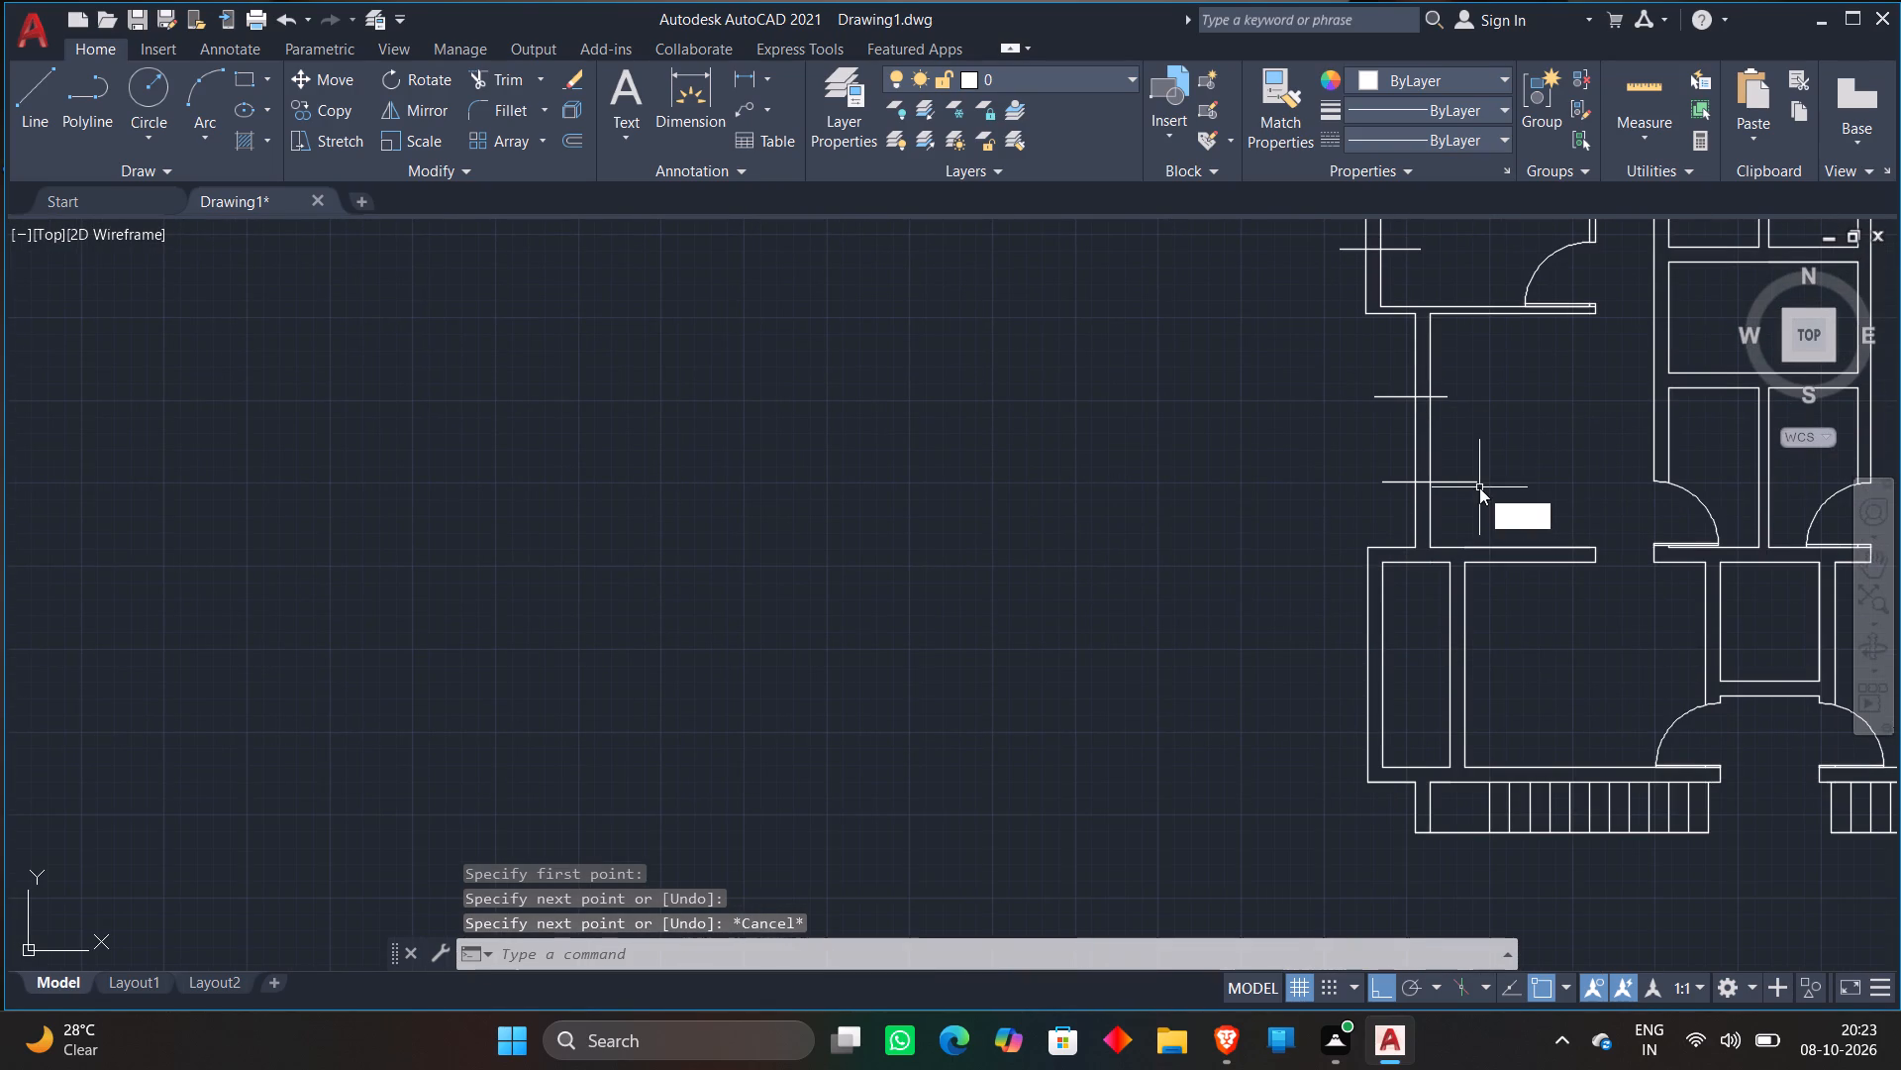
key("Return")
scroll(1462, 602, "up", 2)
left_click(1393, 639)
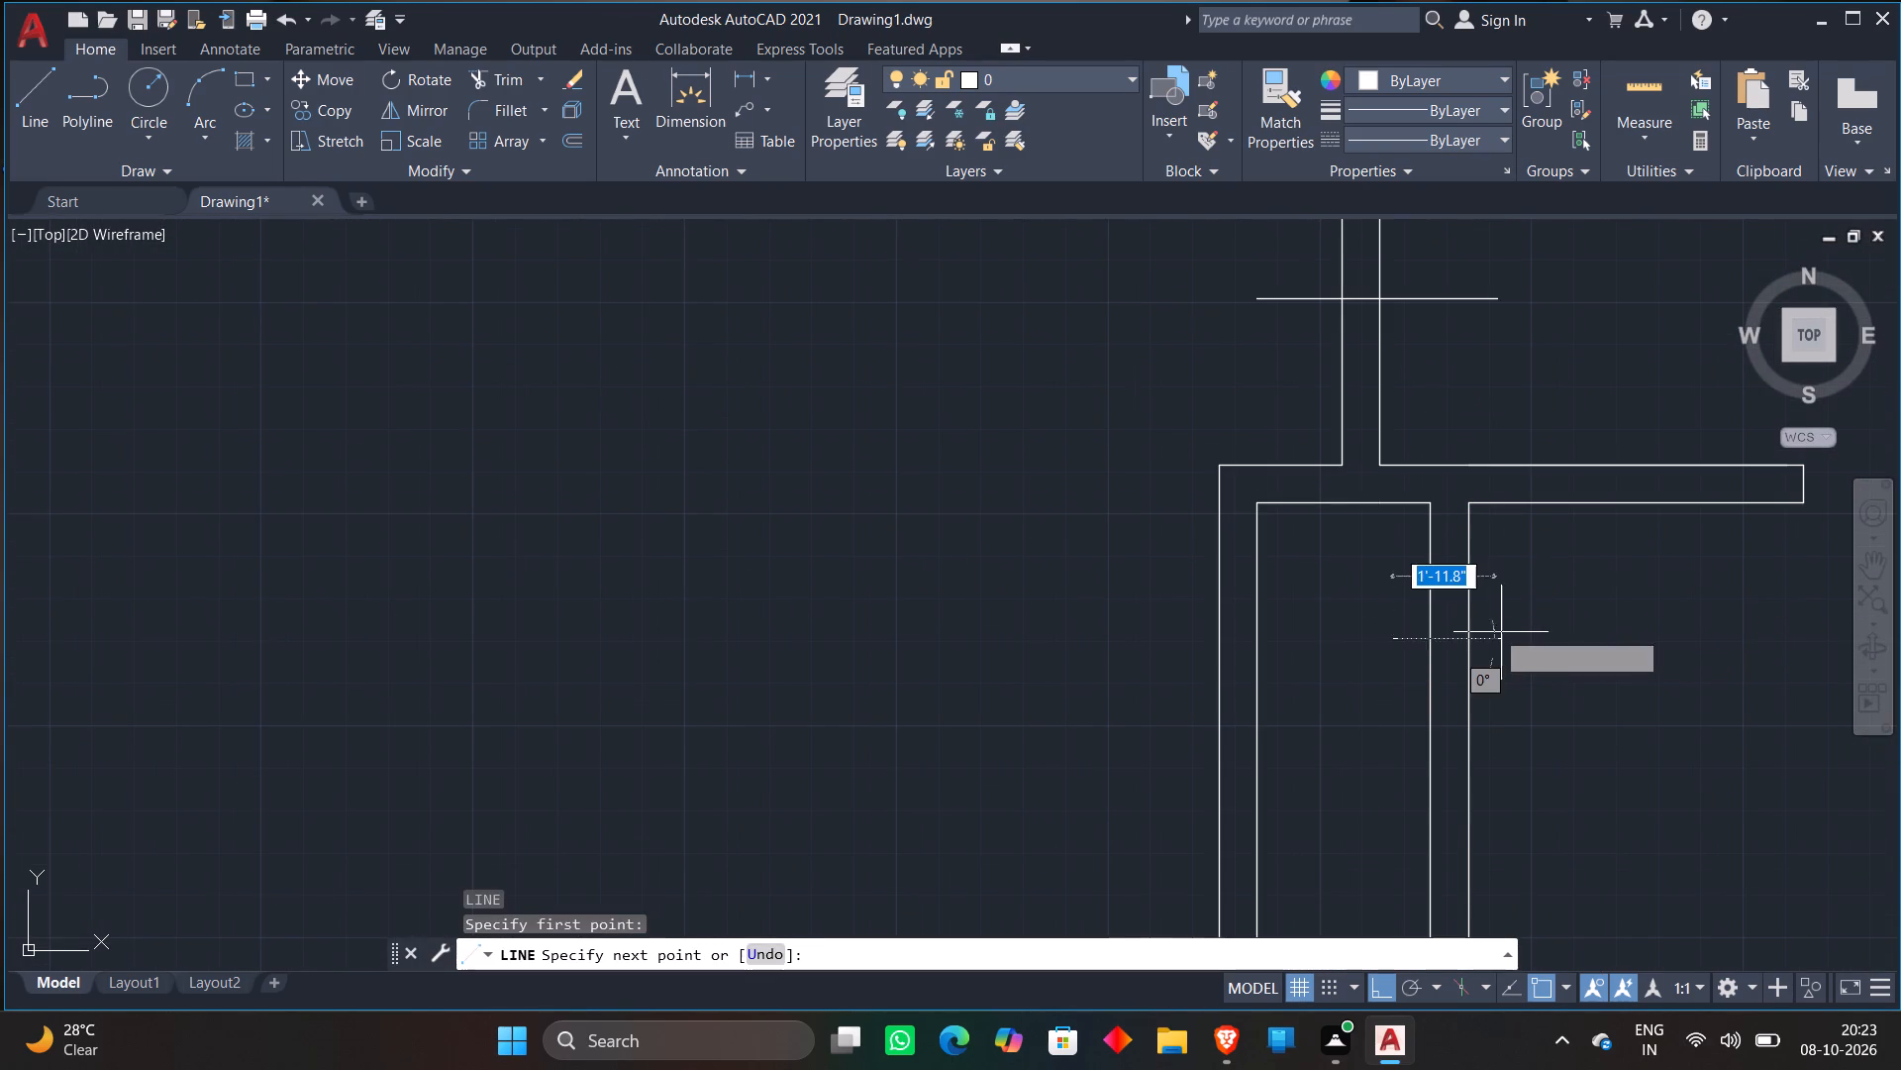
left_click(1505, 633)
key("Escape")
scroll(1514, 625, "down", 1)
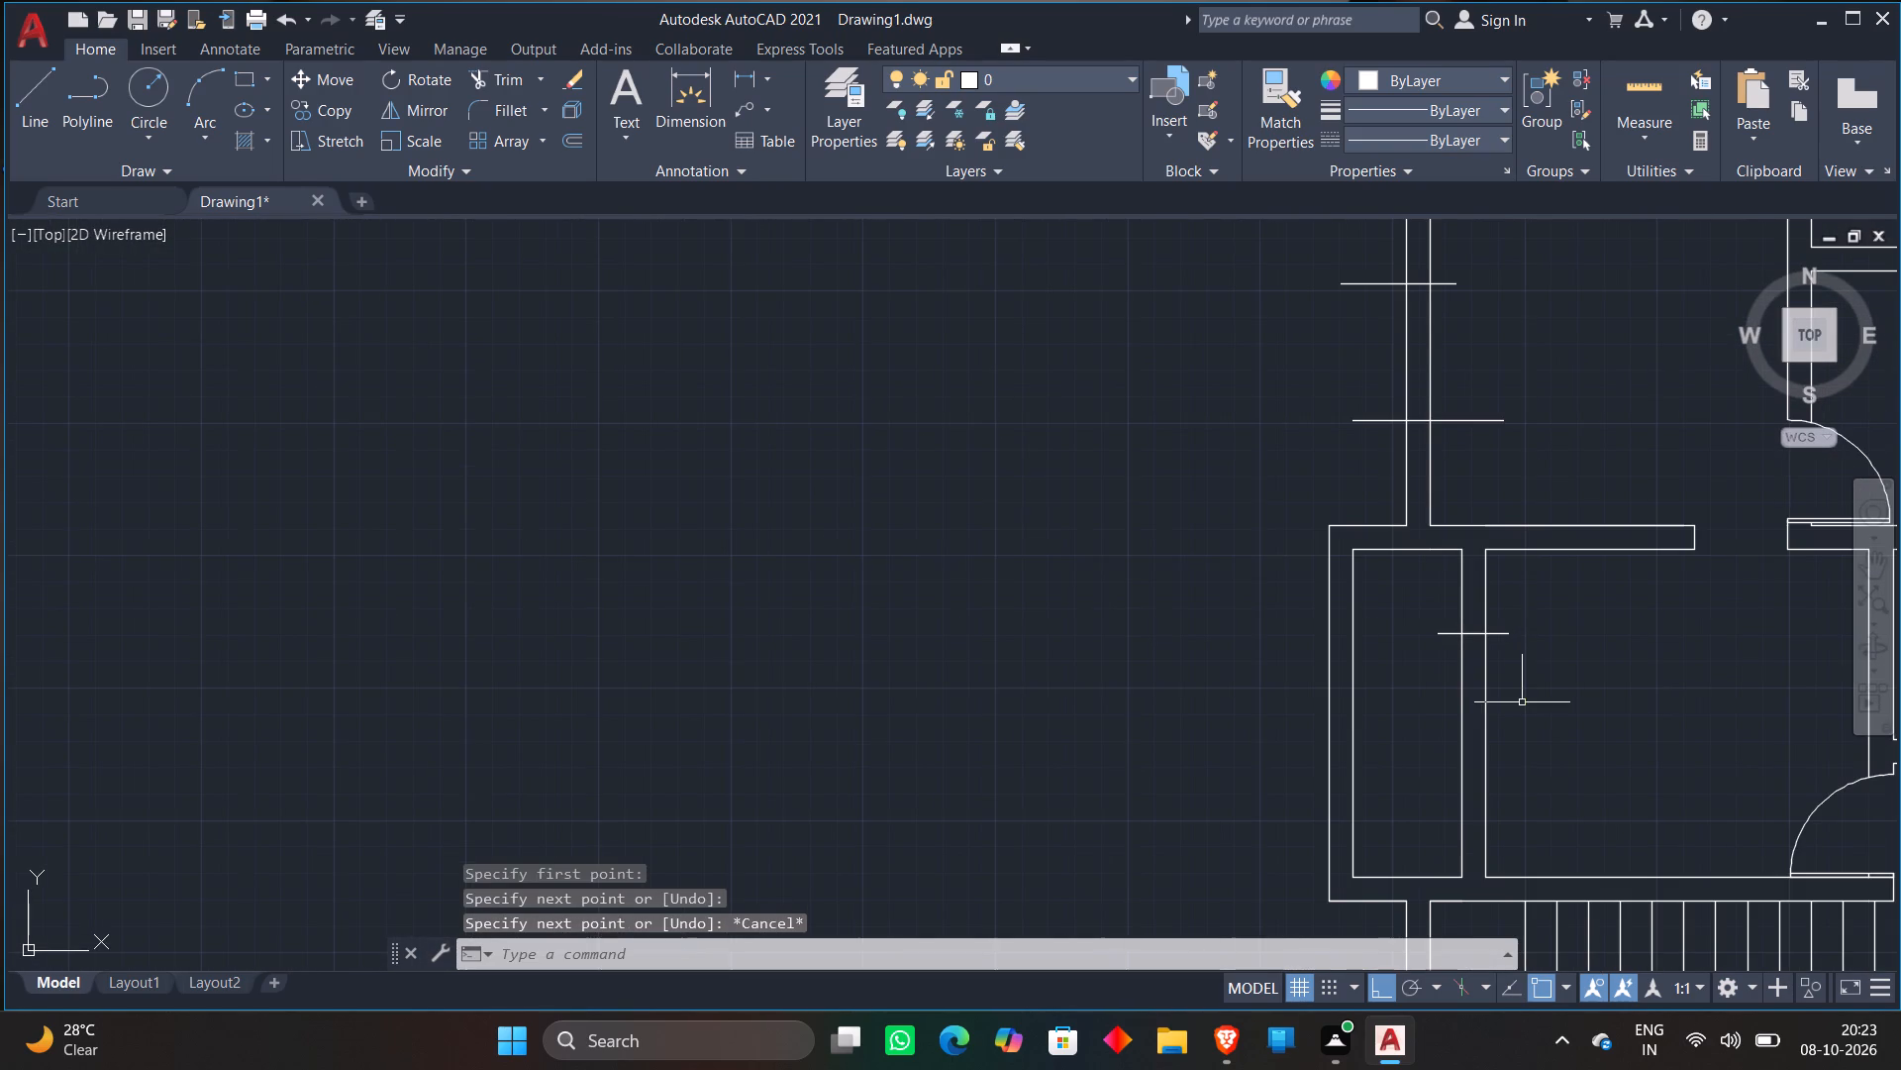
key("l")
key("Return")
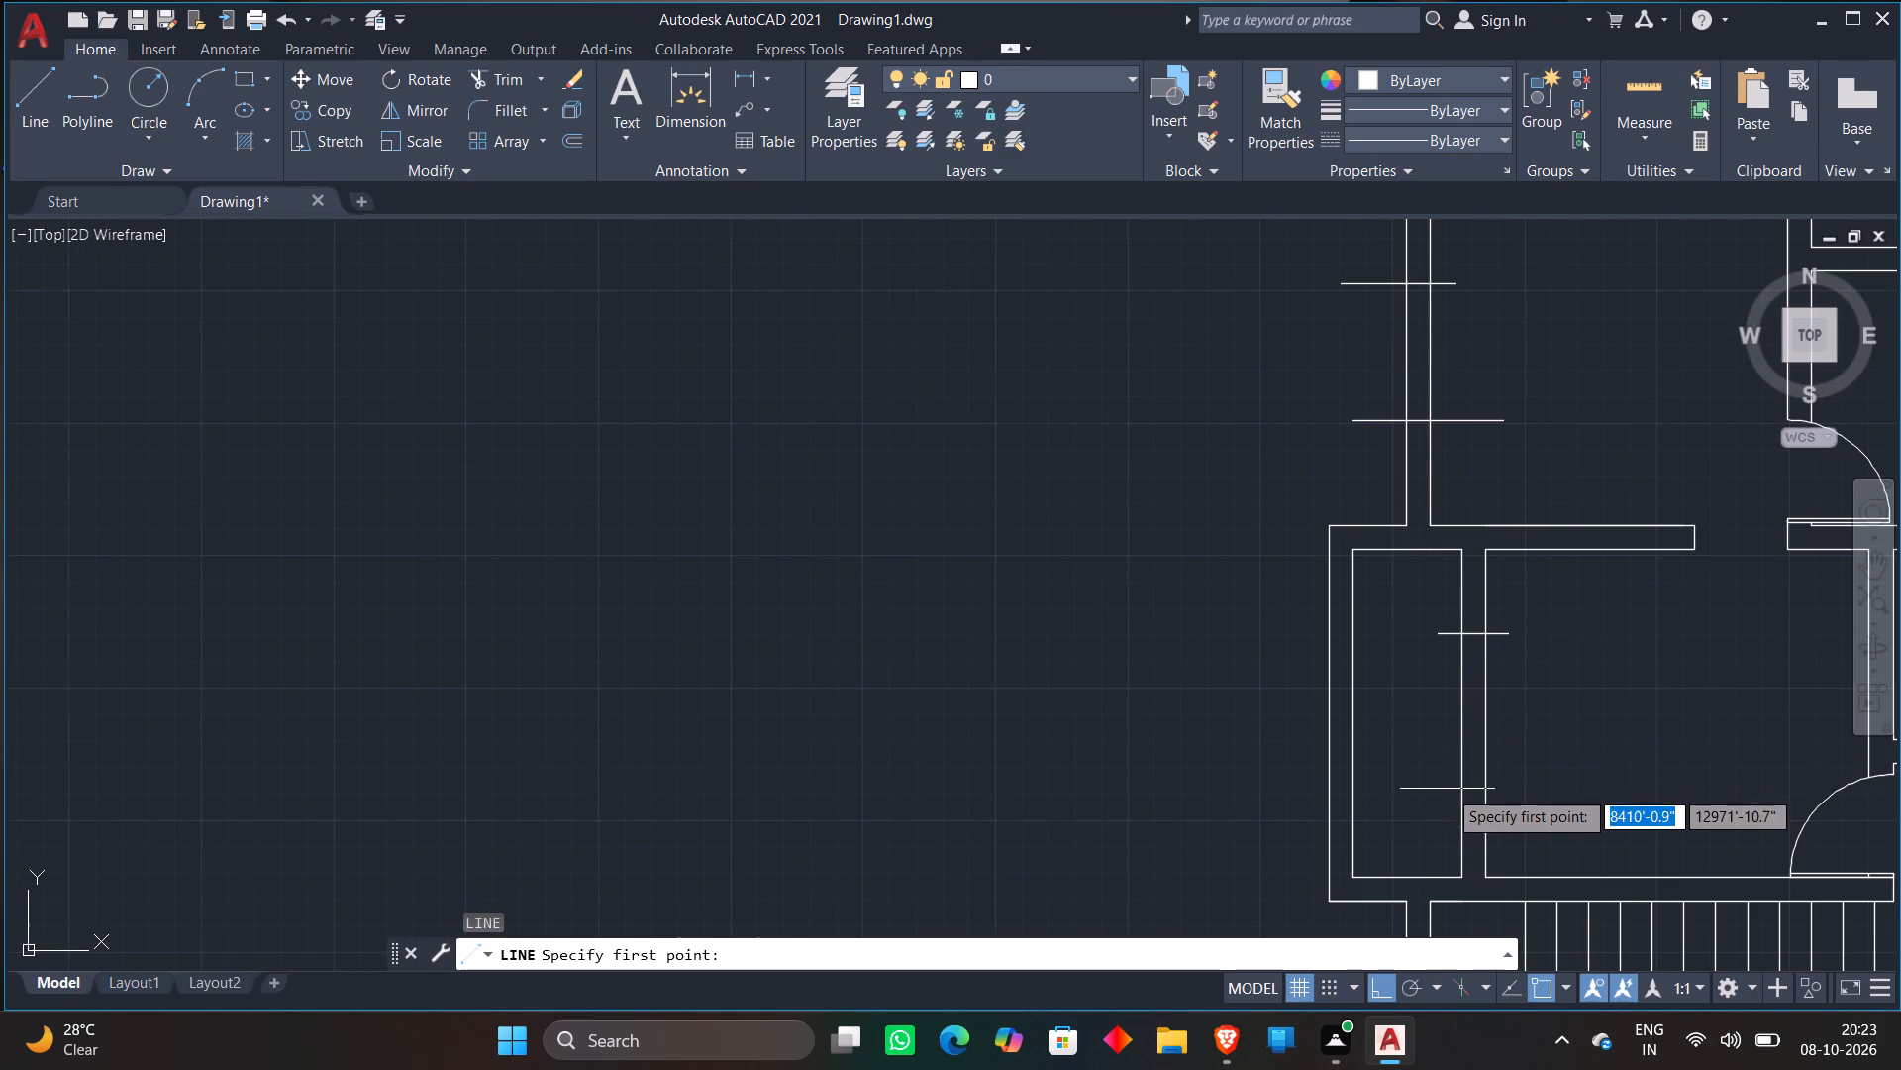
left_click(1448, 789)
left_click(1511, 795)
key("Escape")
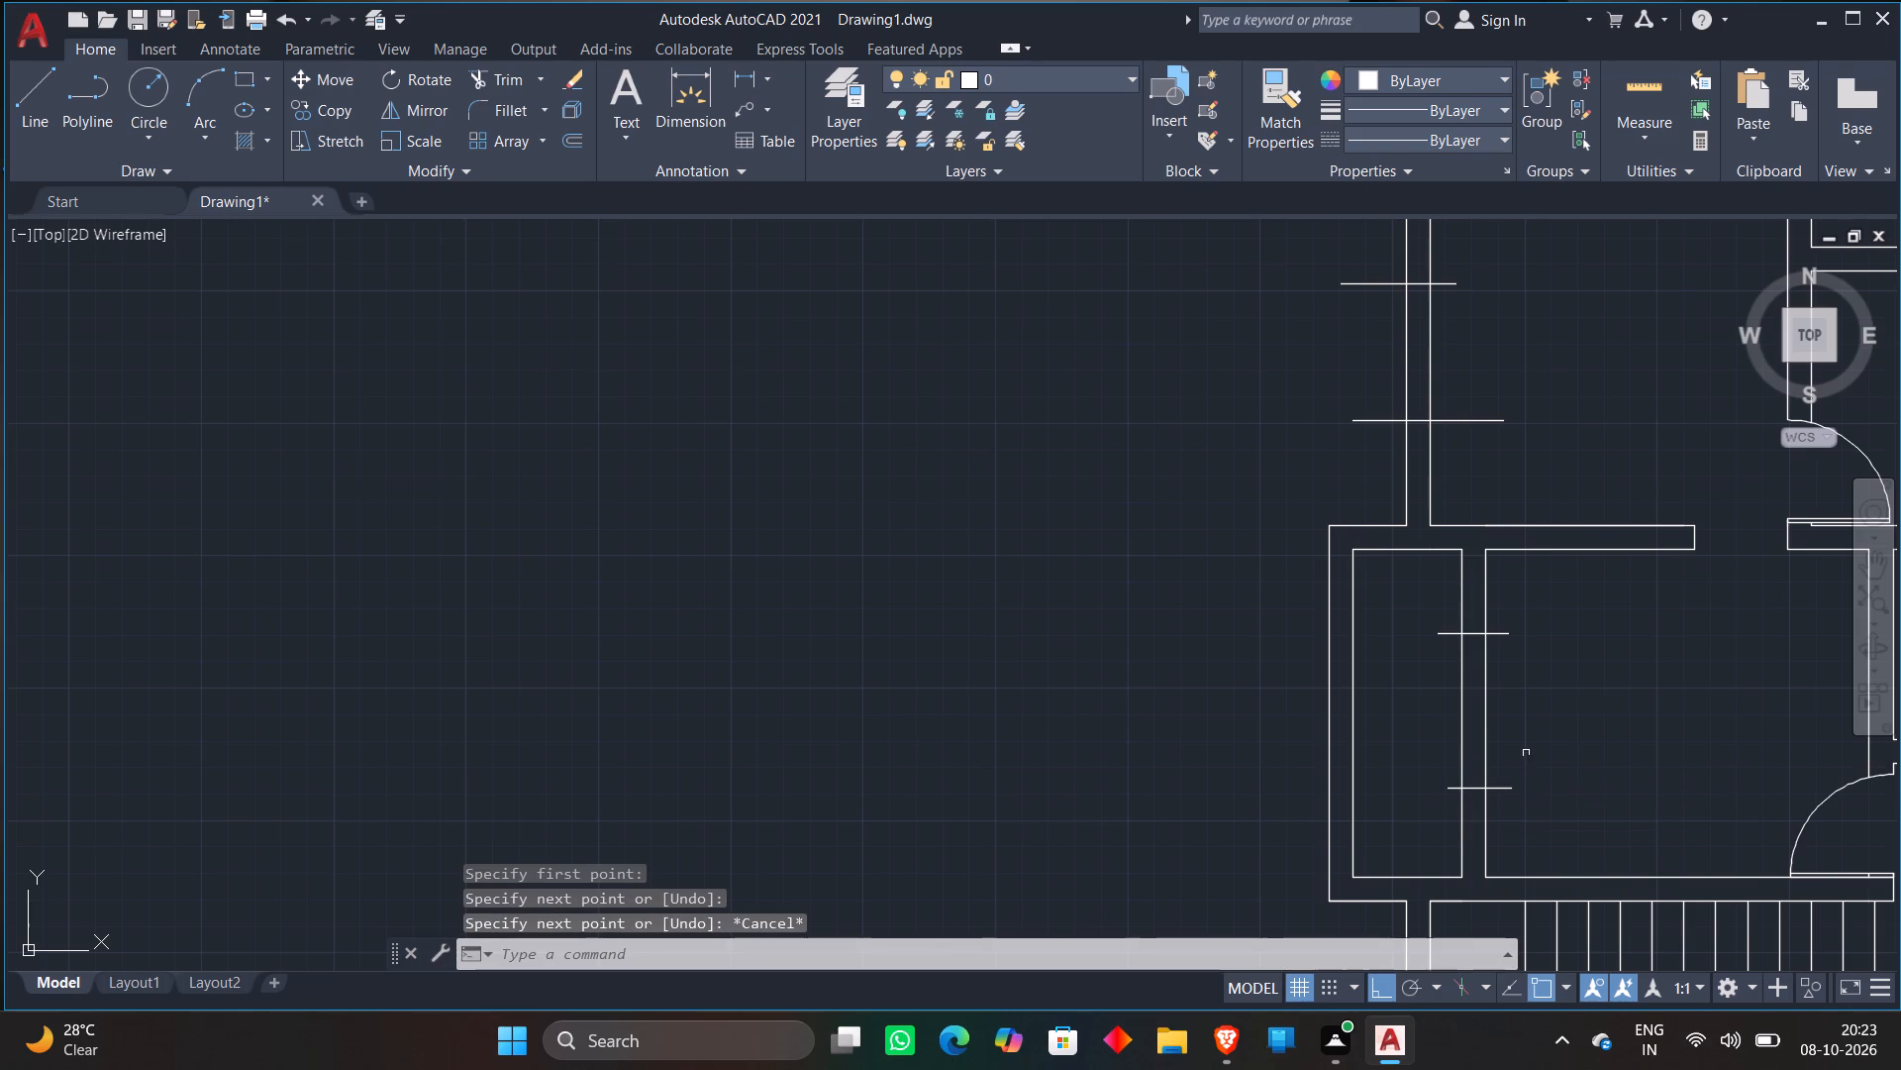
Draw two short vertical lines across the north wall of the central northern room, the eastern one about 3'-1" long.
scroll(1570, 755, "down", 2)
middle_click_drag(1578, 754, 1514, 744)
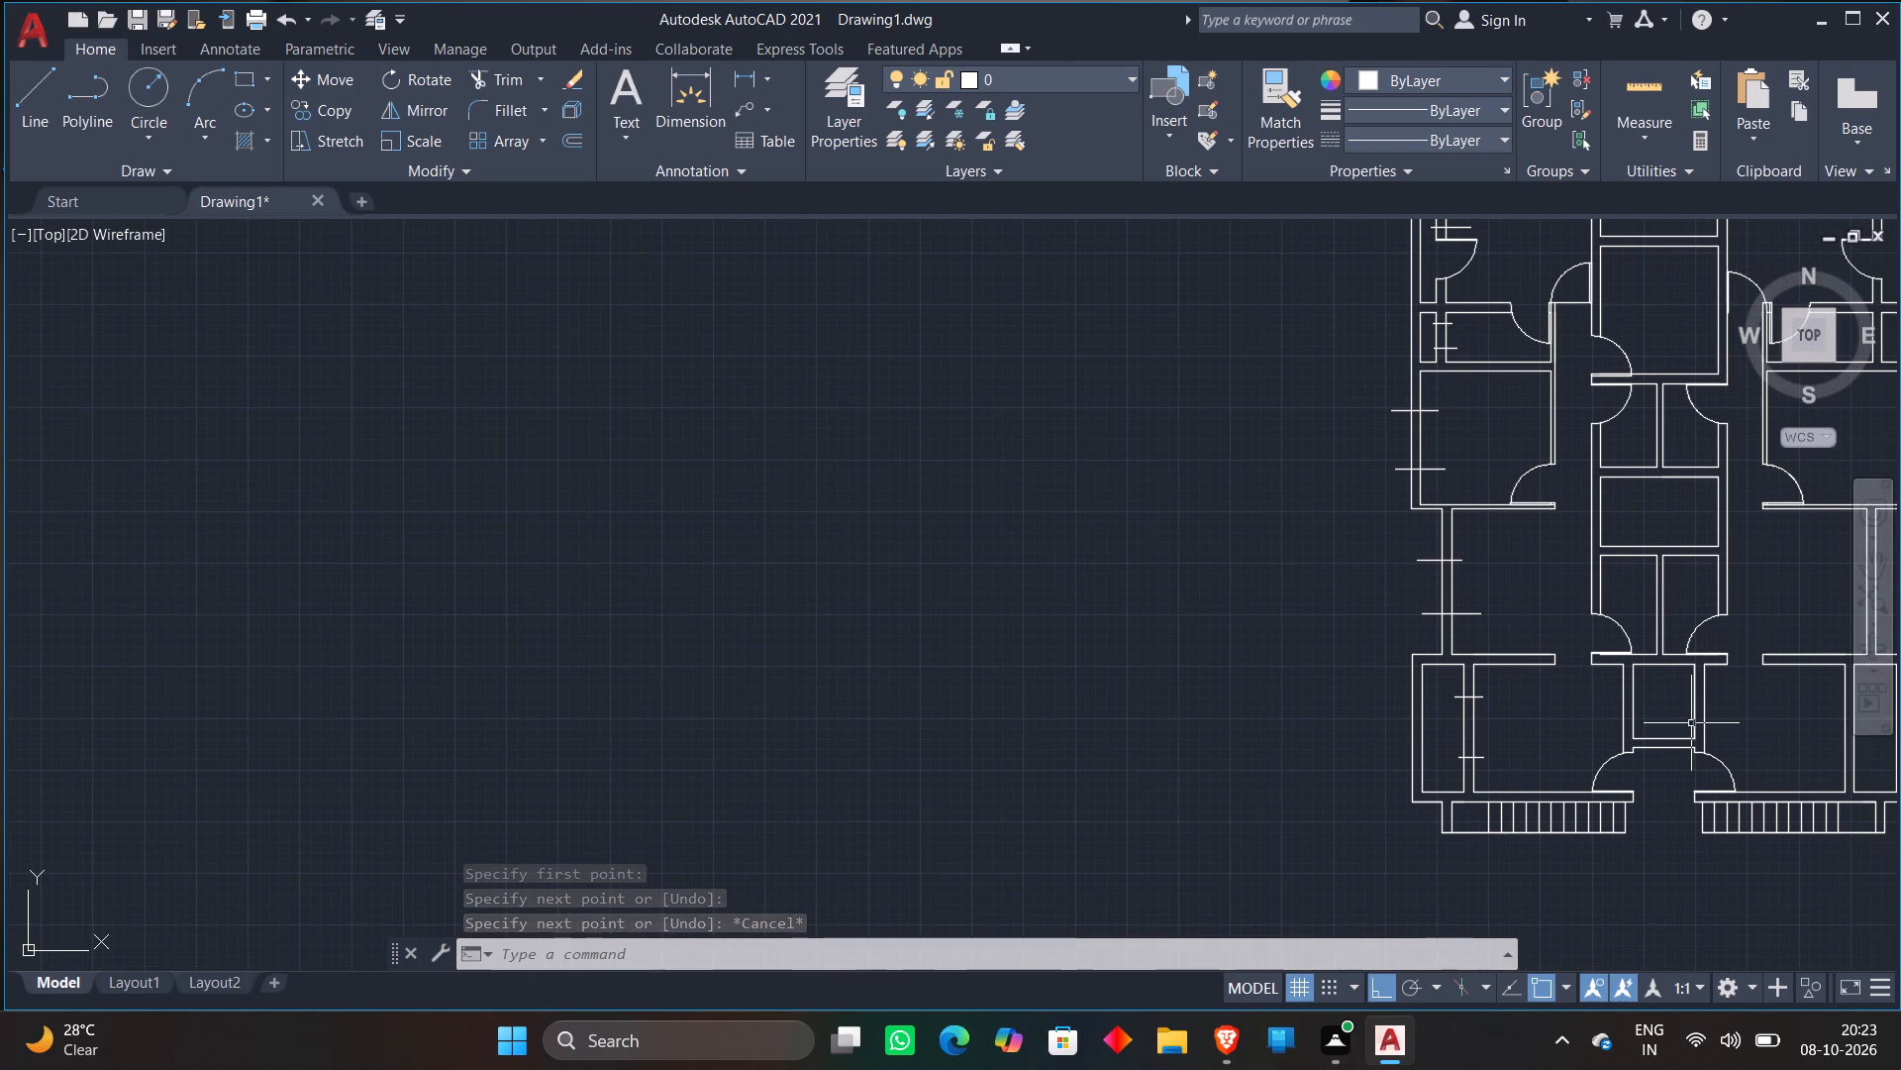
scroll(1637, 772, "up", 4)
scroll(1636, 751, "down", 2)
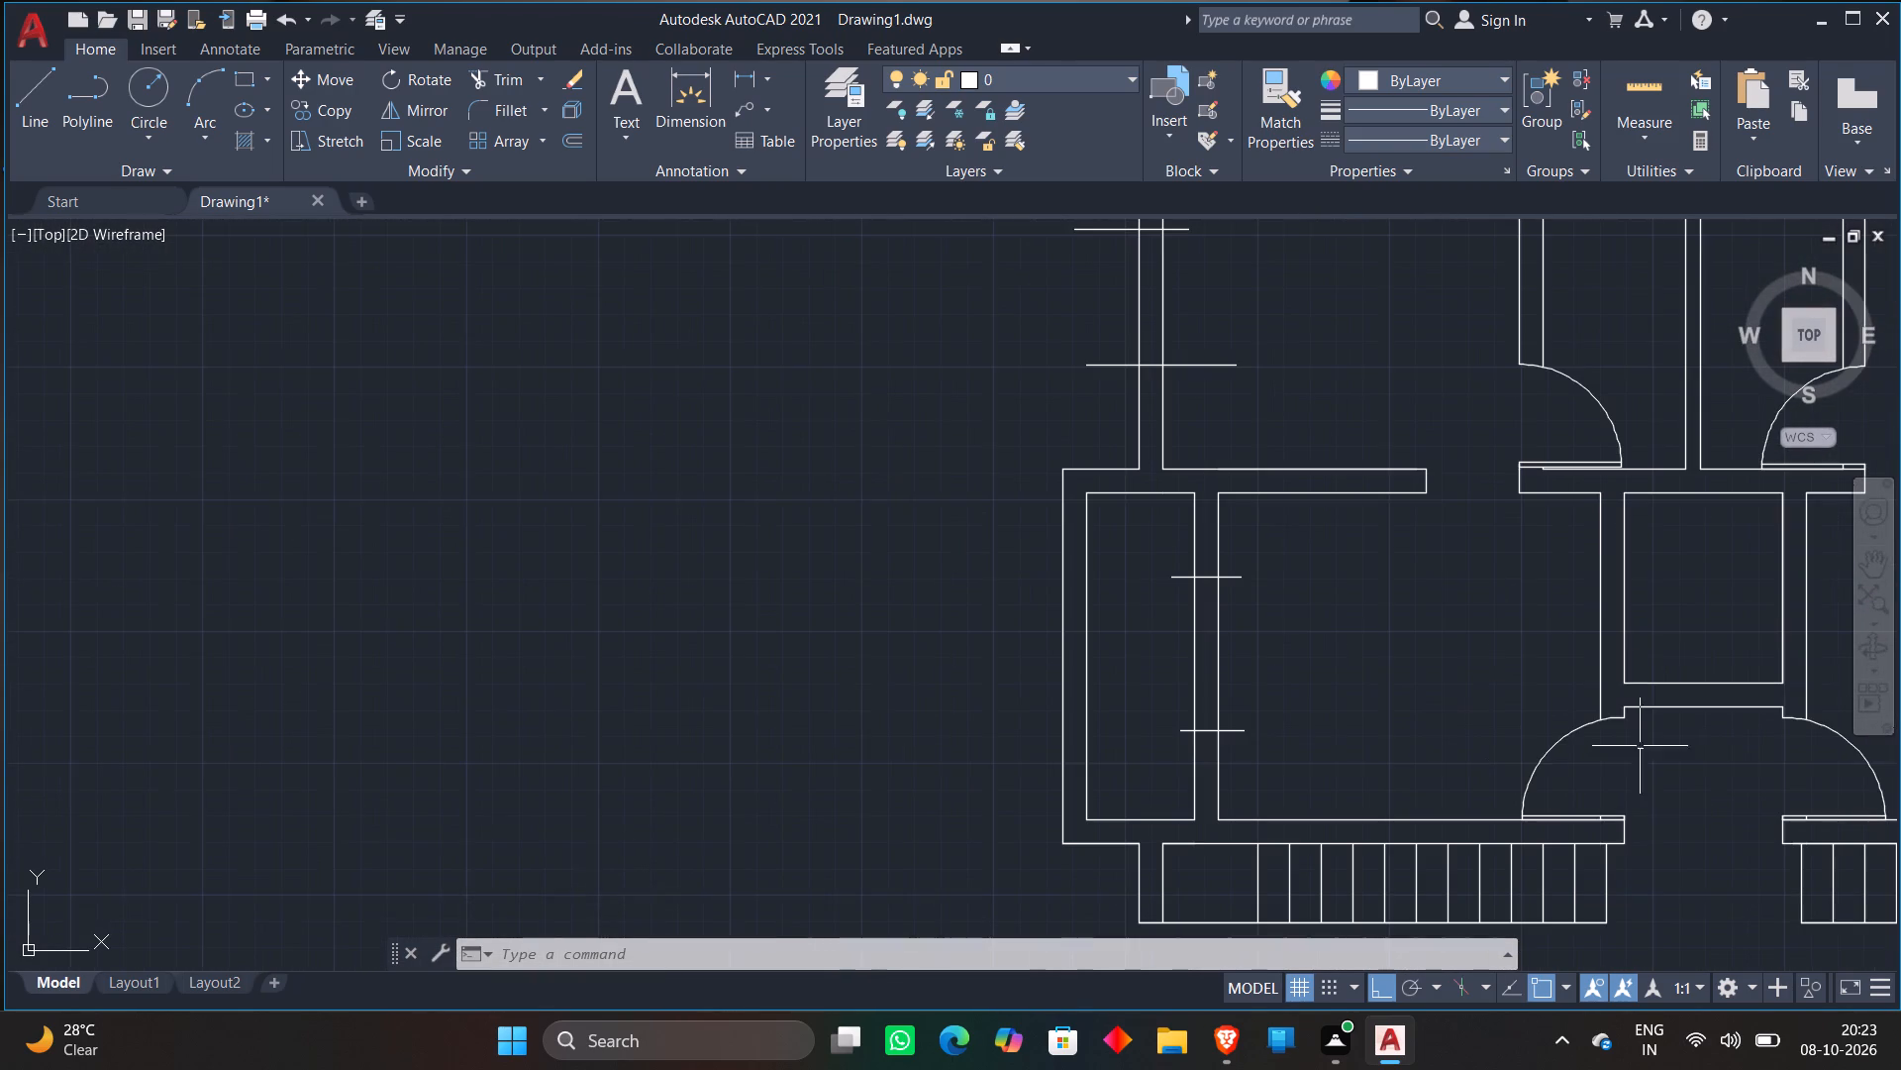
scroll(1418, 685, "down", 3)
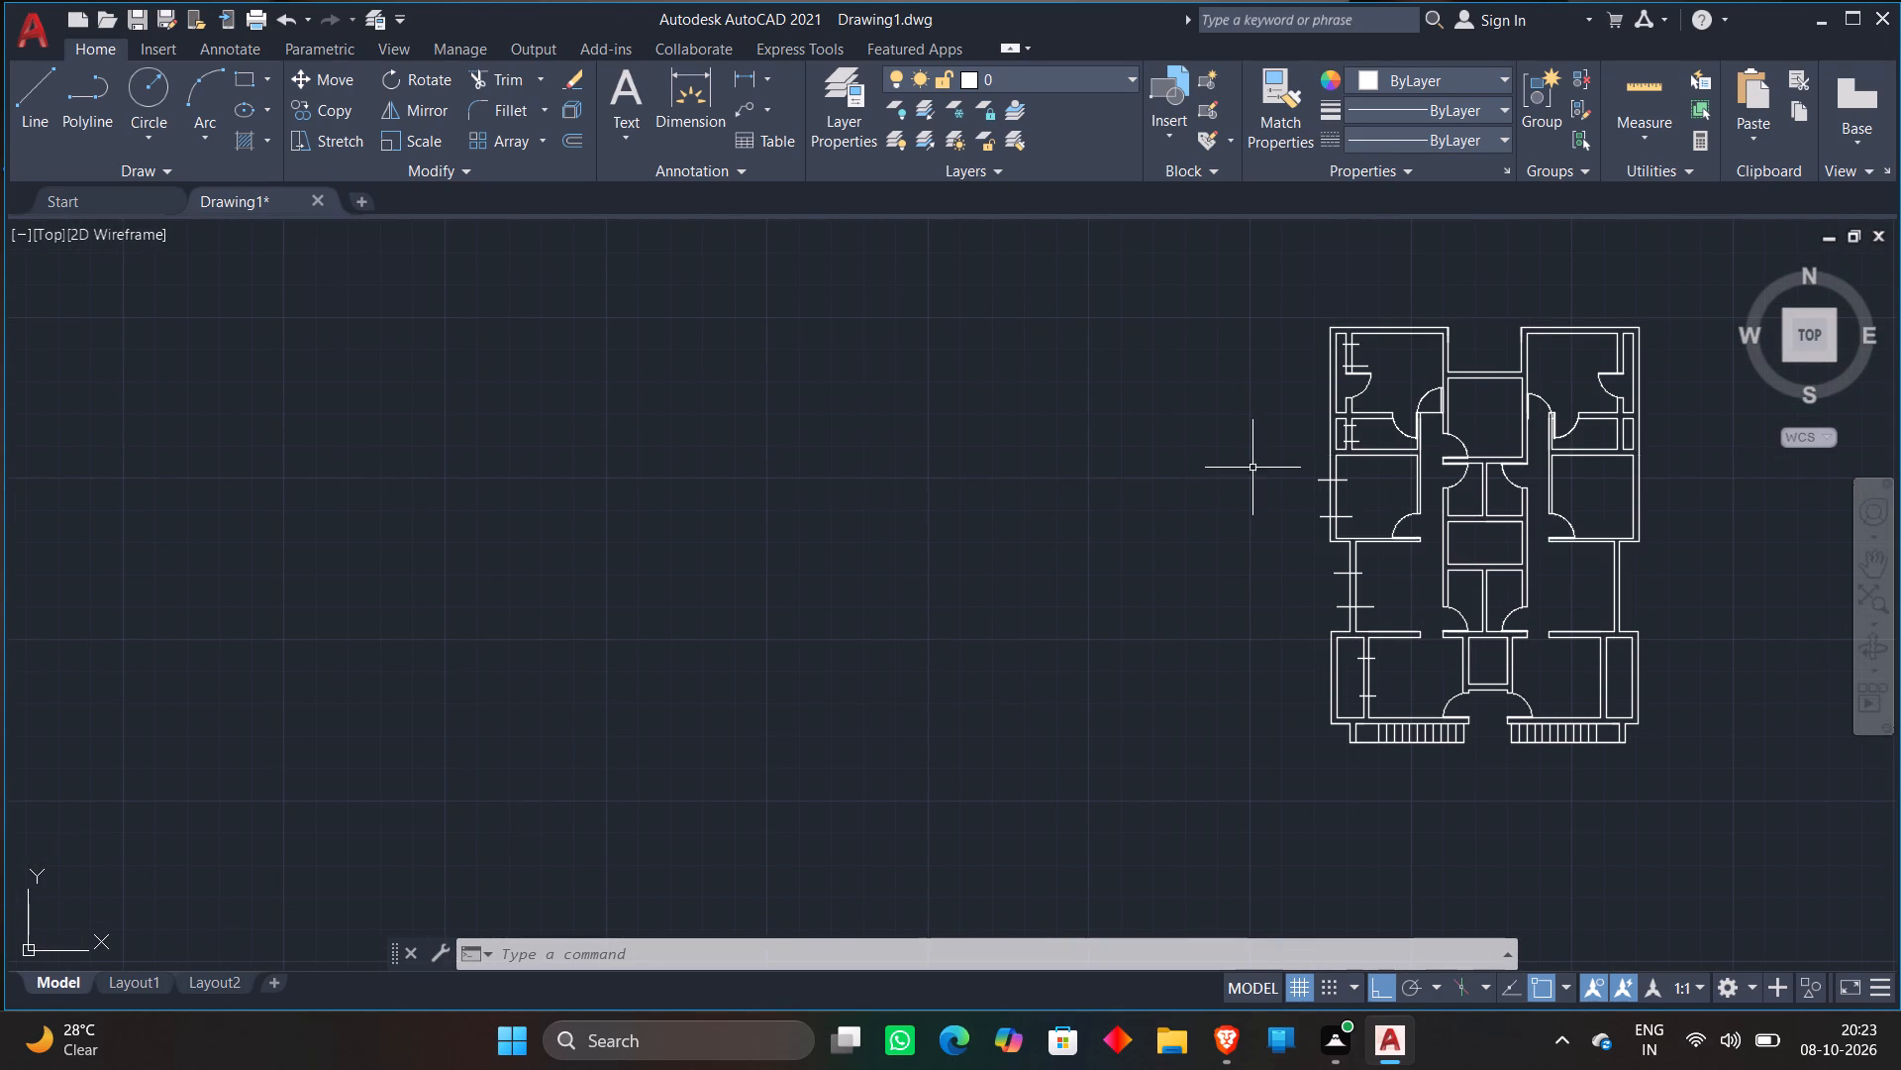
key("l")
key("Return")
scroll(1490, 340, "up", 3)
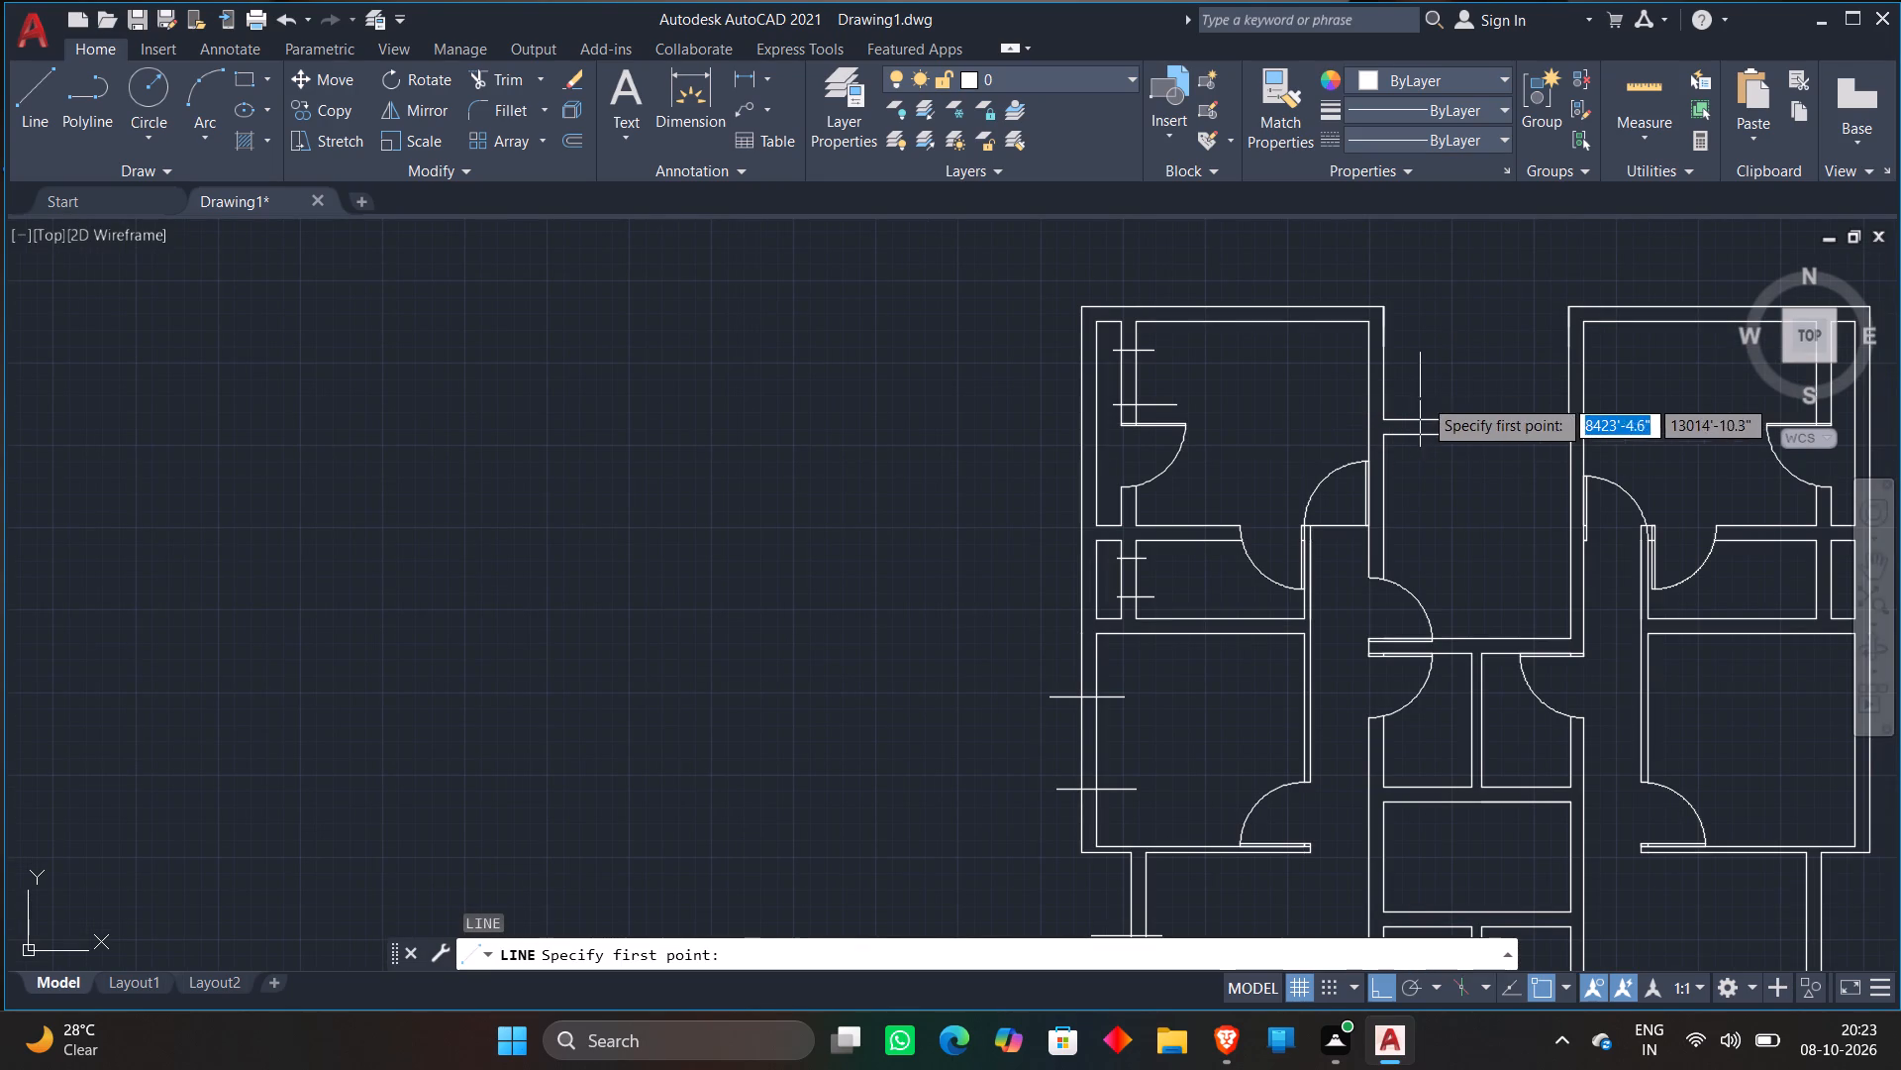
left_click(1423, 397)
left_click(1413, 467)
key("Escape")
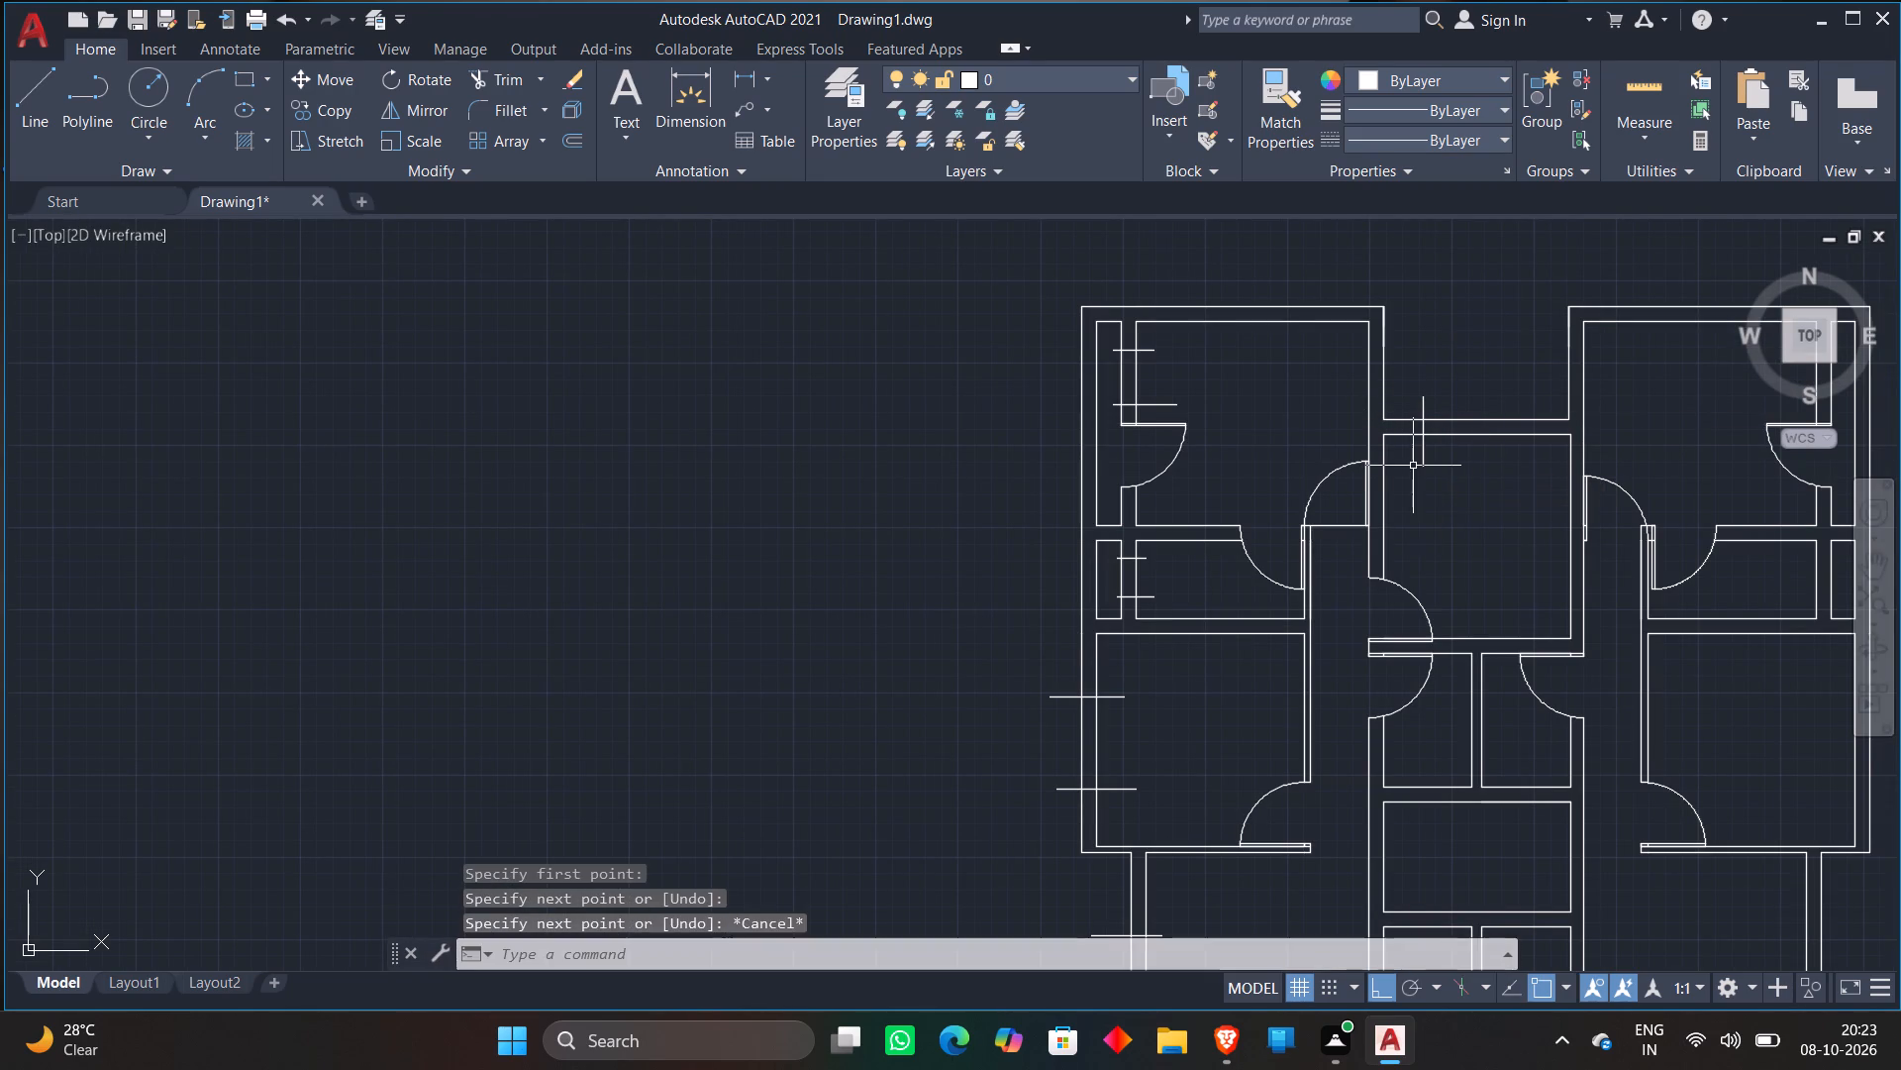
key("l")
key("Return")
left_click(1522, 394)
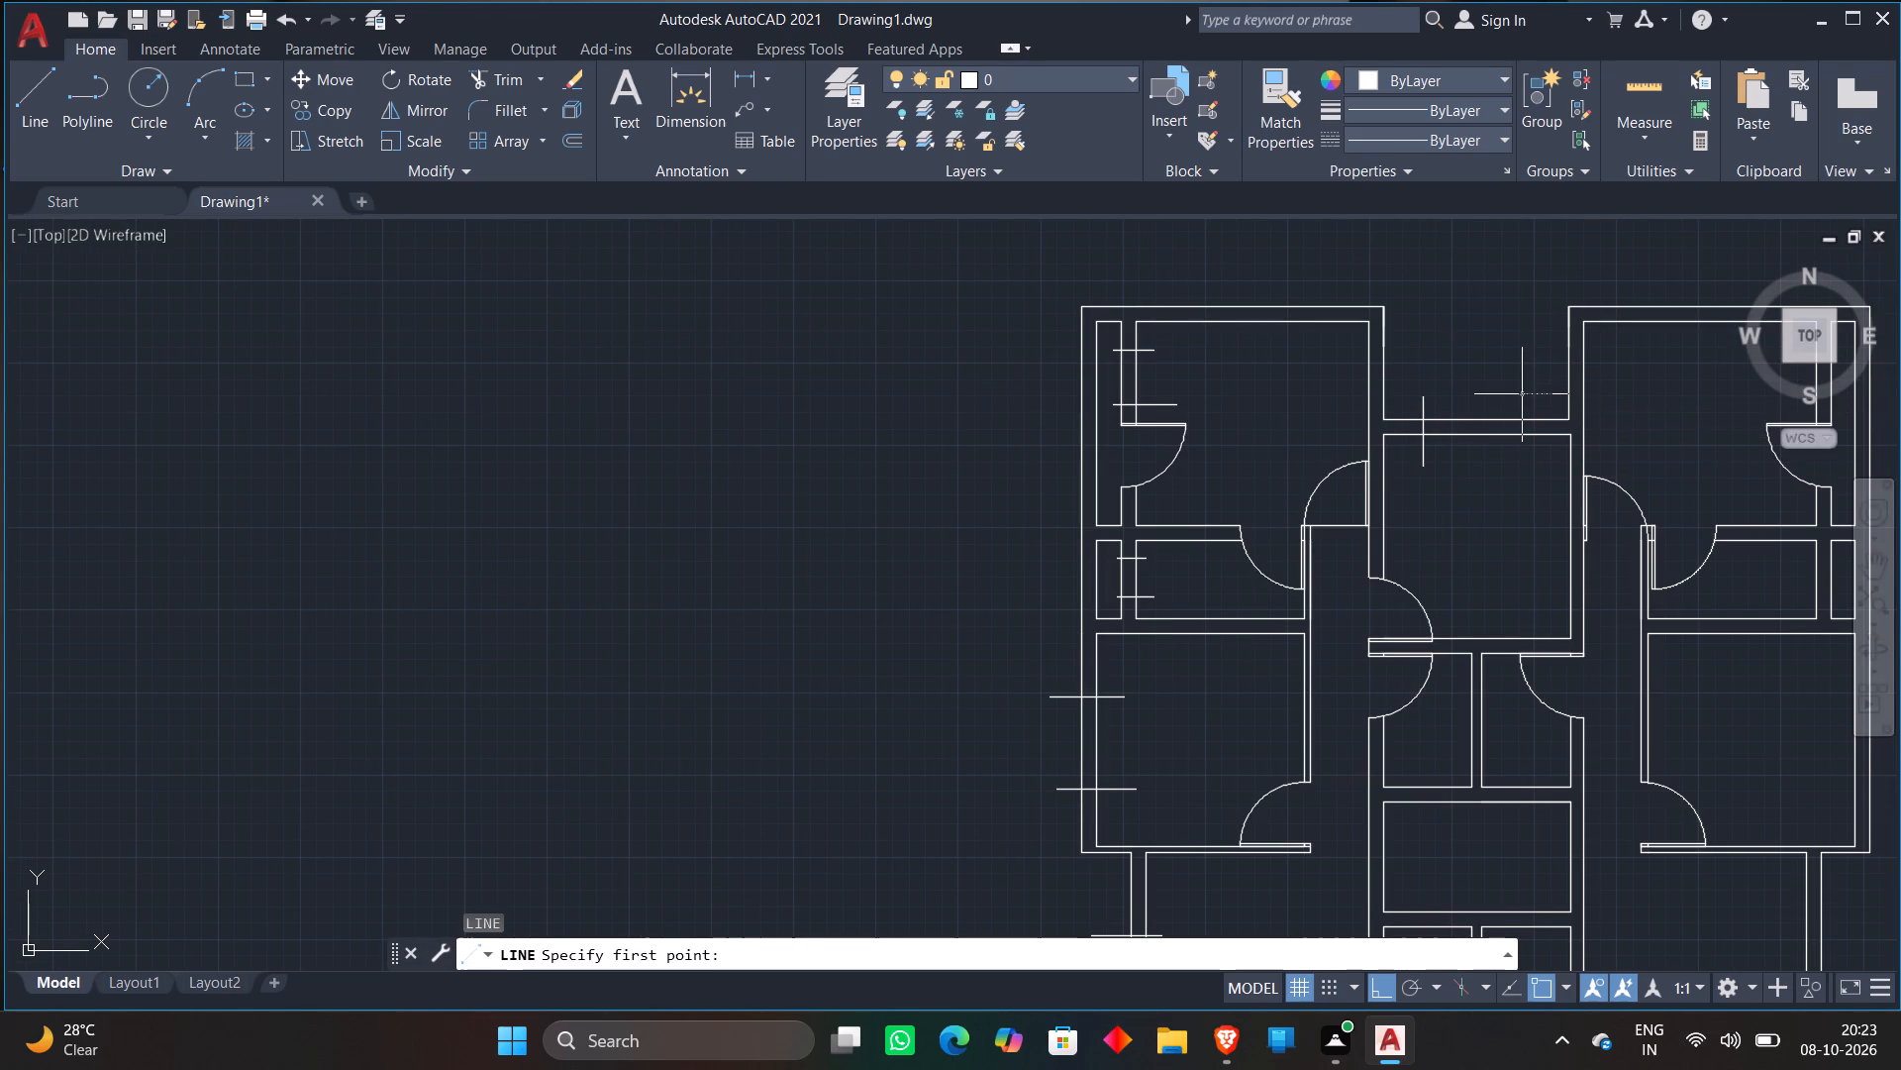
left_click(1524, 469)
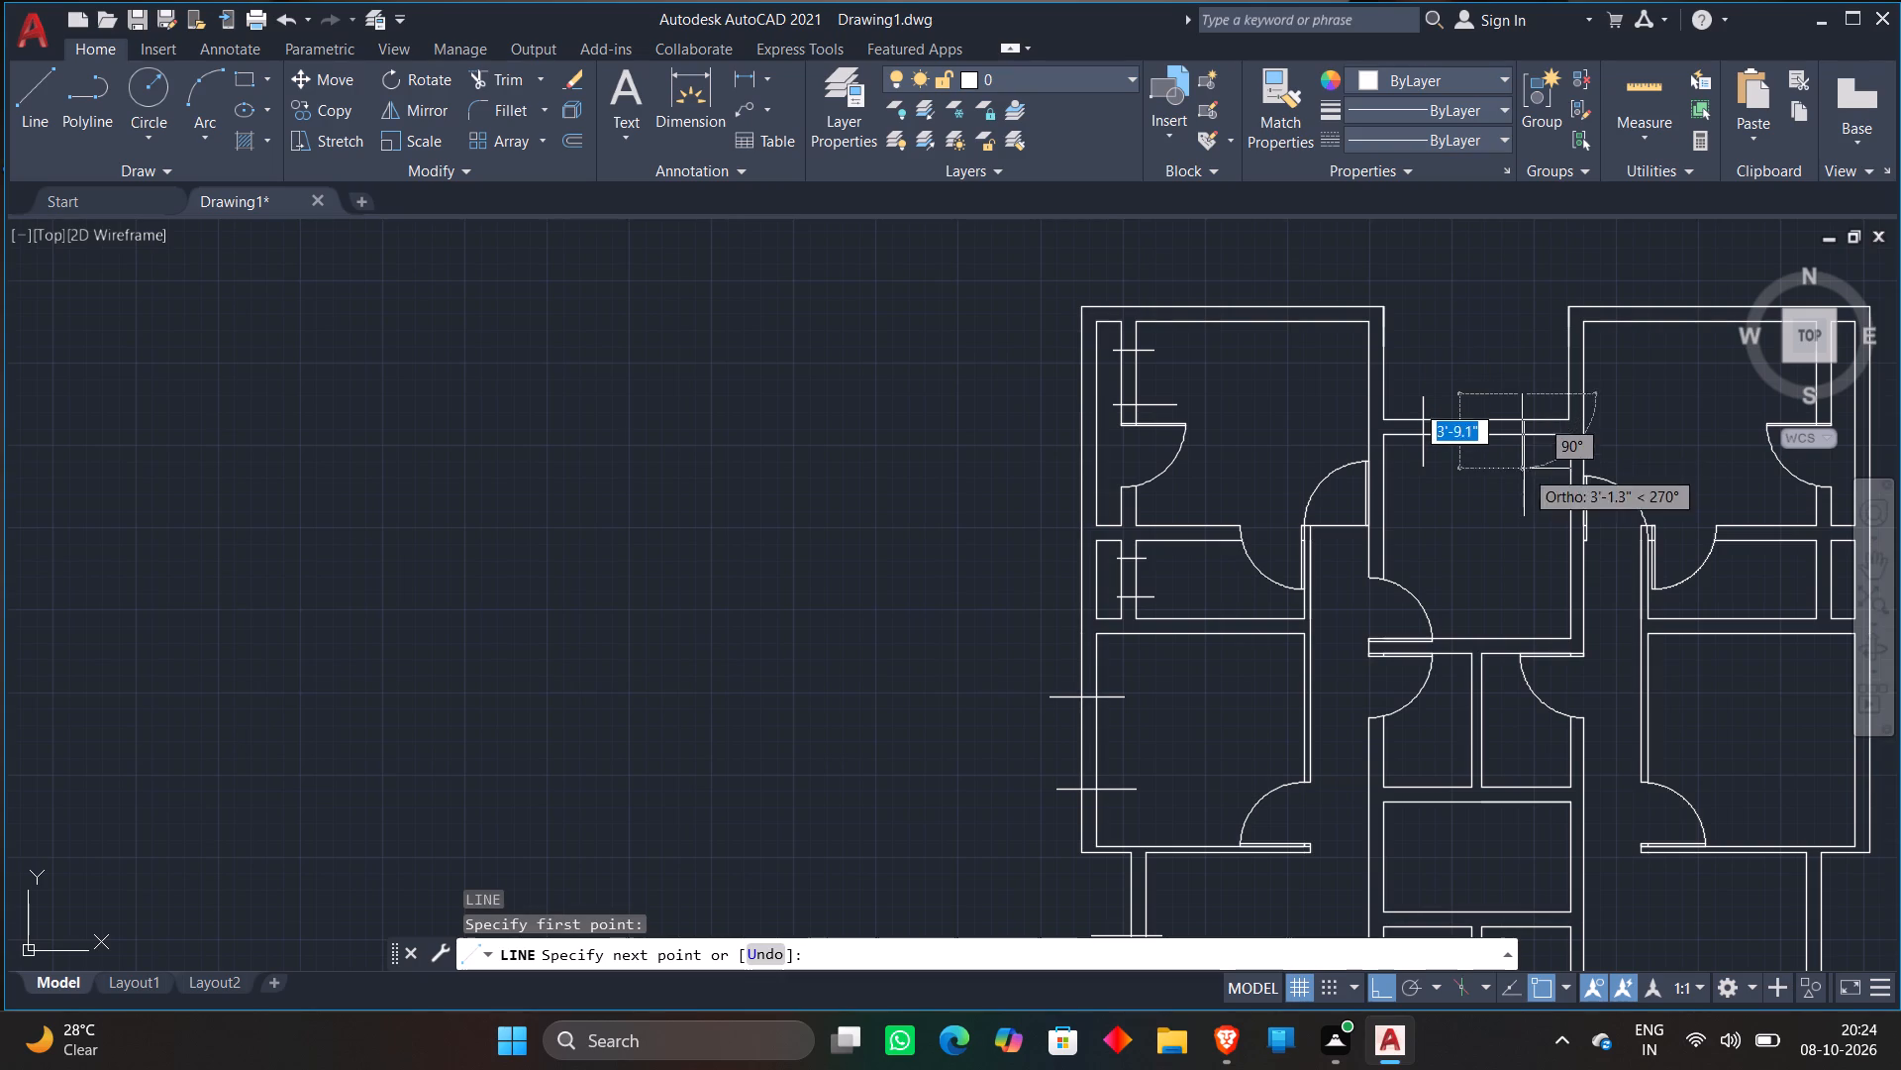
key("Escape")
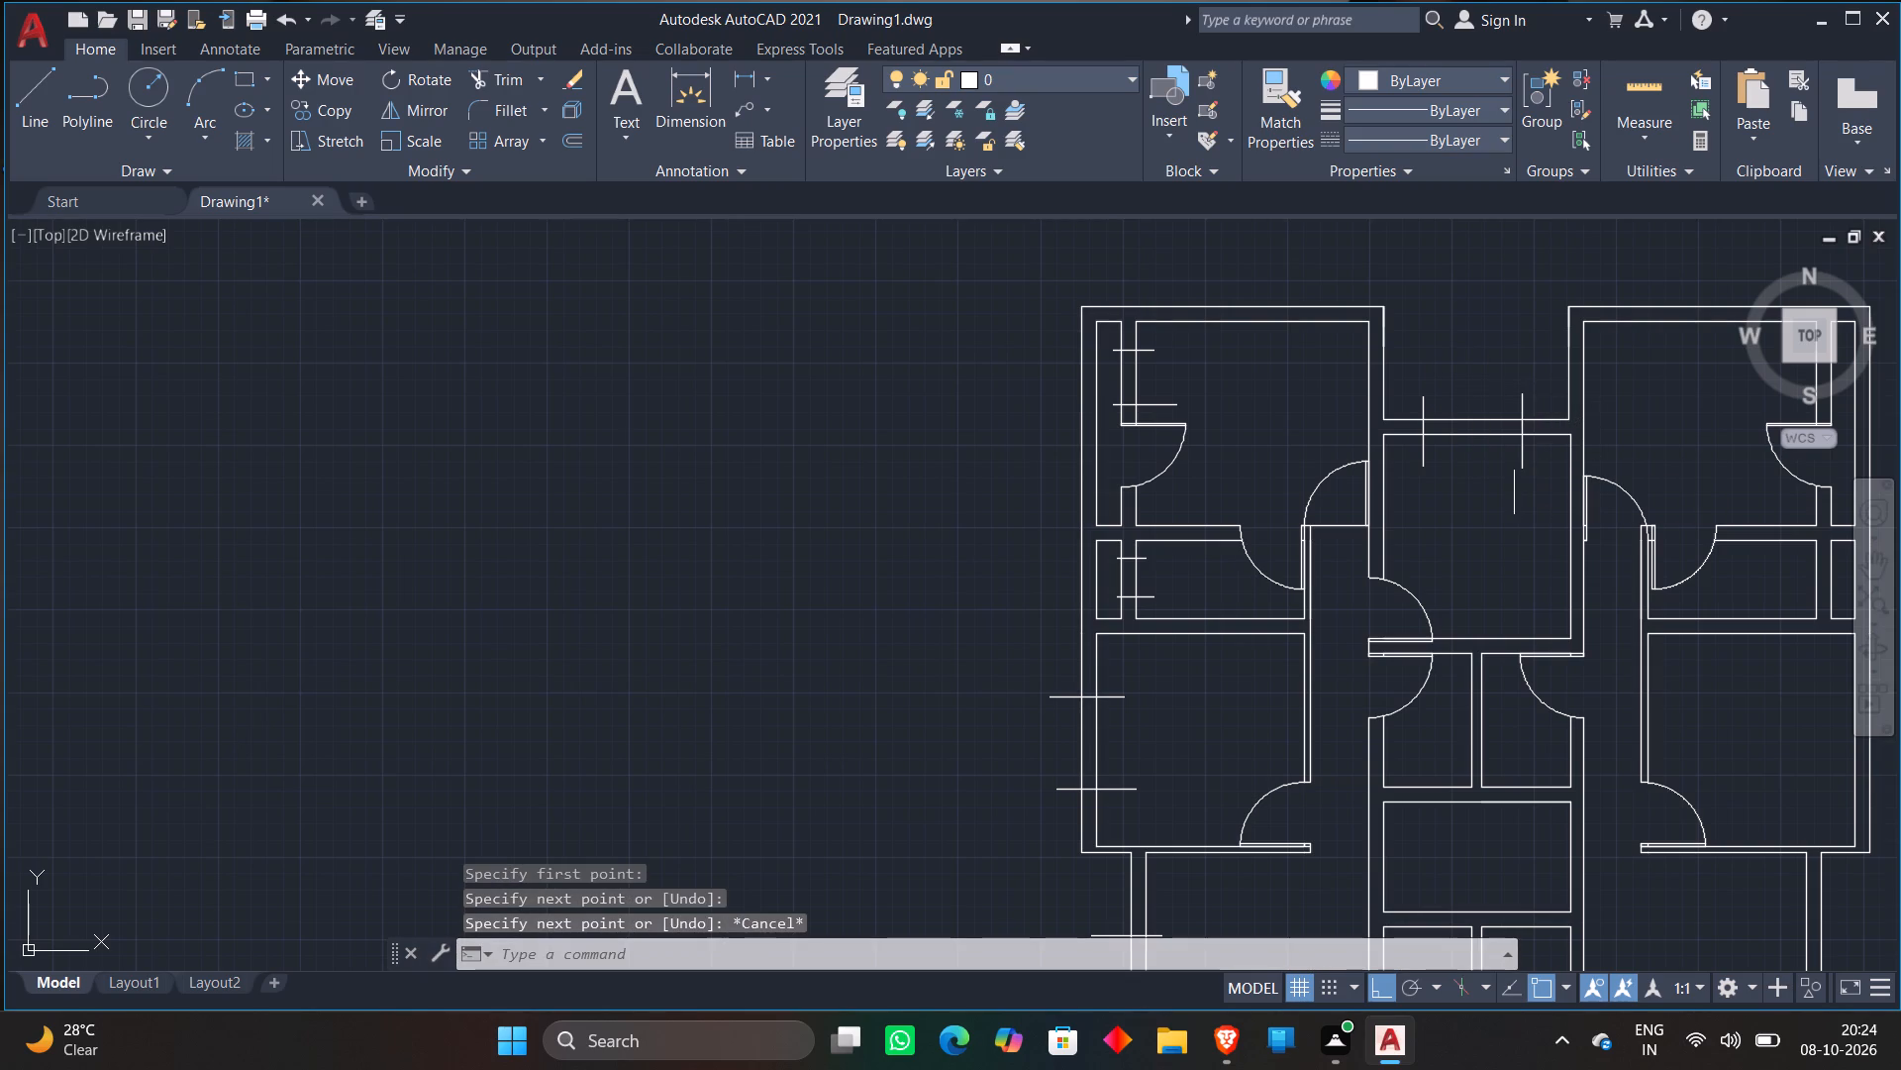
Draw two short vertical lines across the south wall of the western small room in the northern pair of the central core.
key("l")
key("Return")
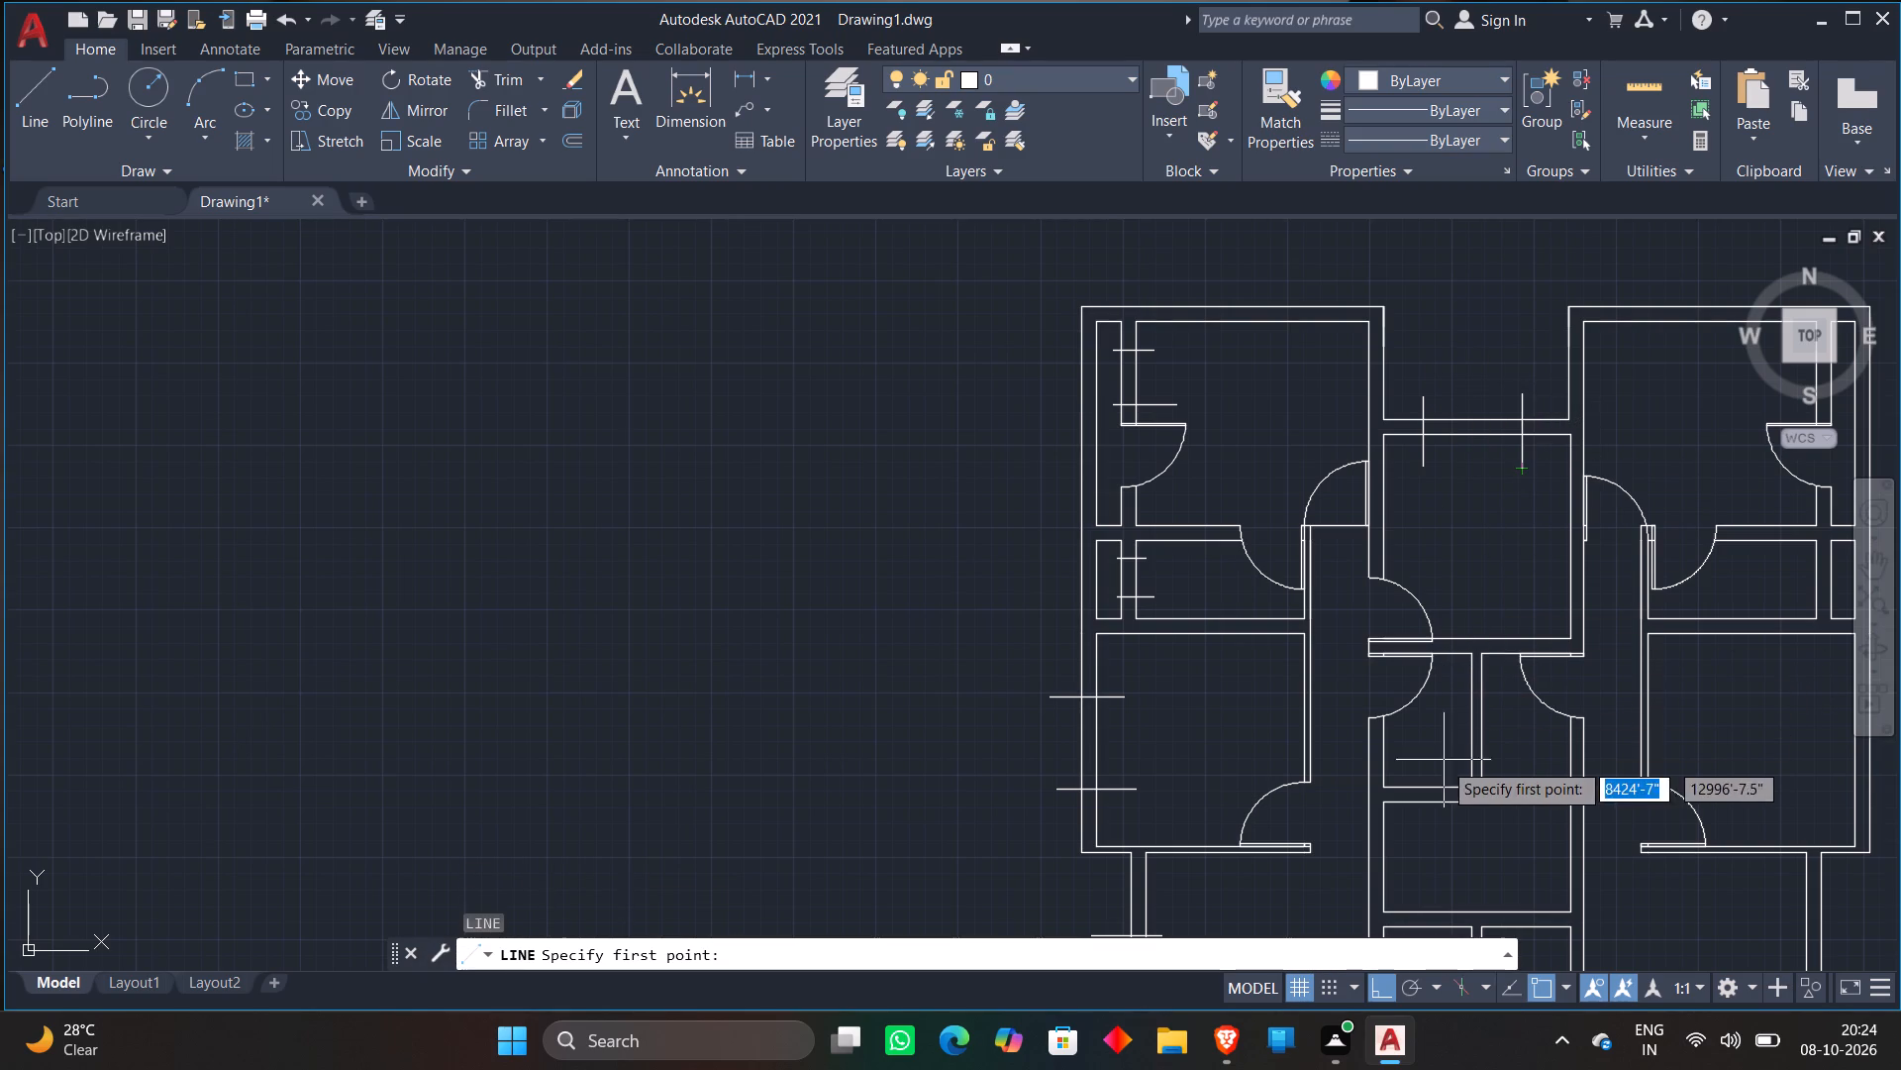
middle_click_drag(1415, 769, 1451, 640)
scroll(1451, 641, "up", 2)
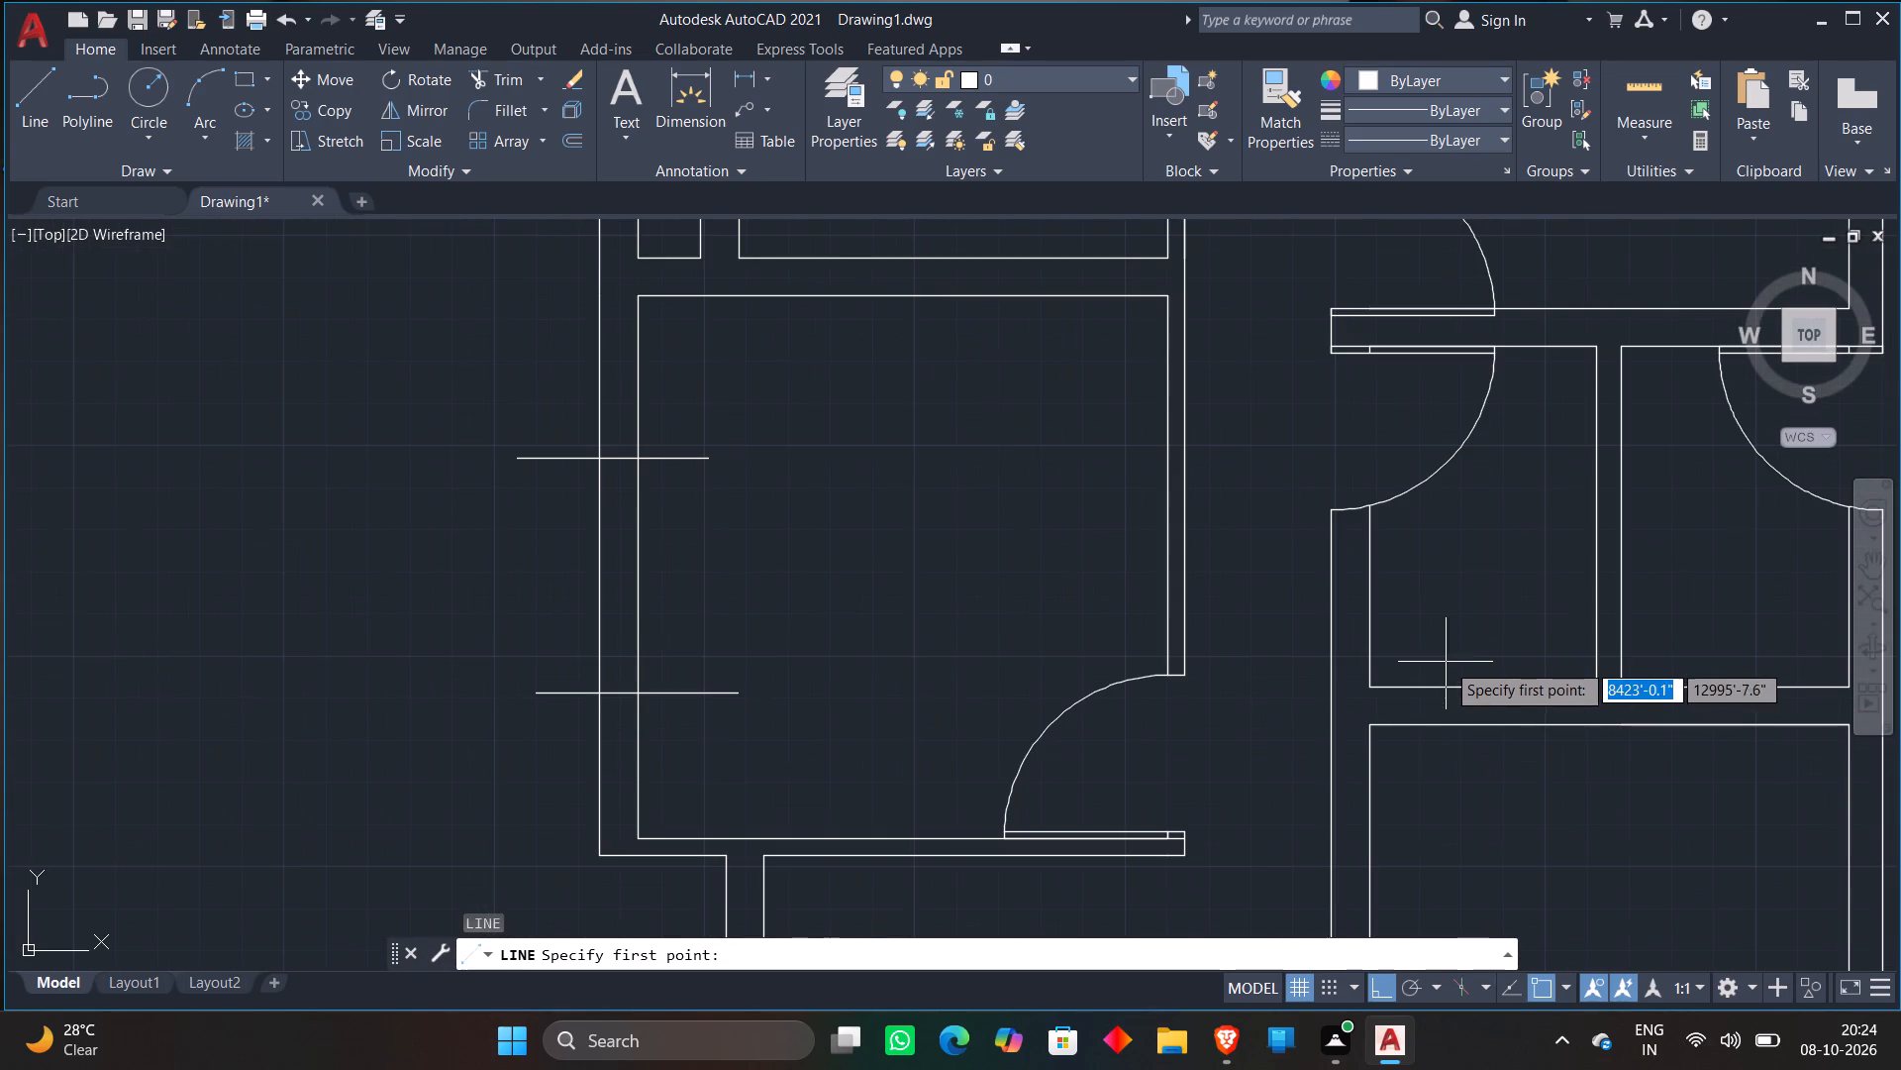
left_click(1447, 661)
left_click(1439, 759)
key("Escape")
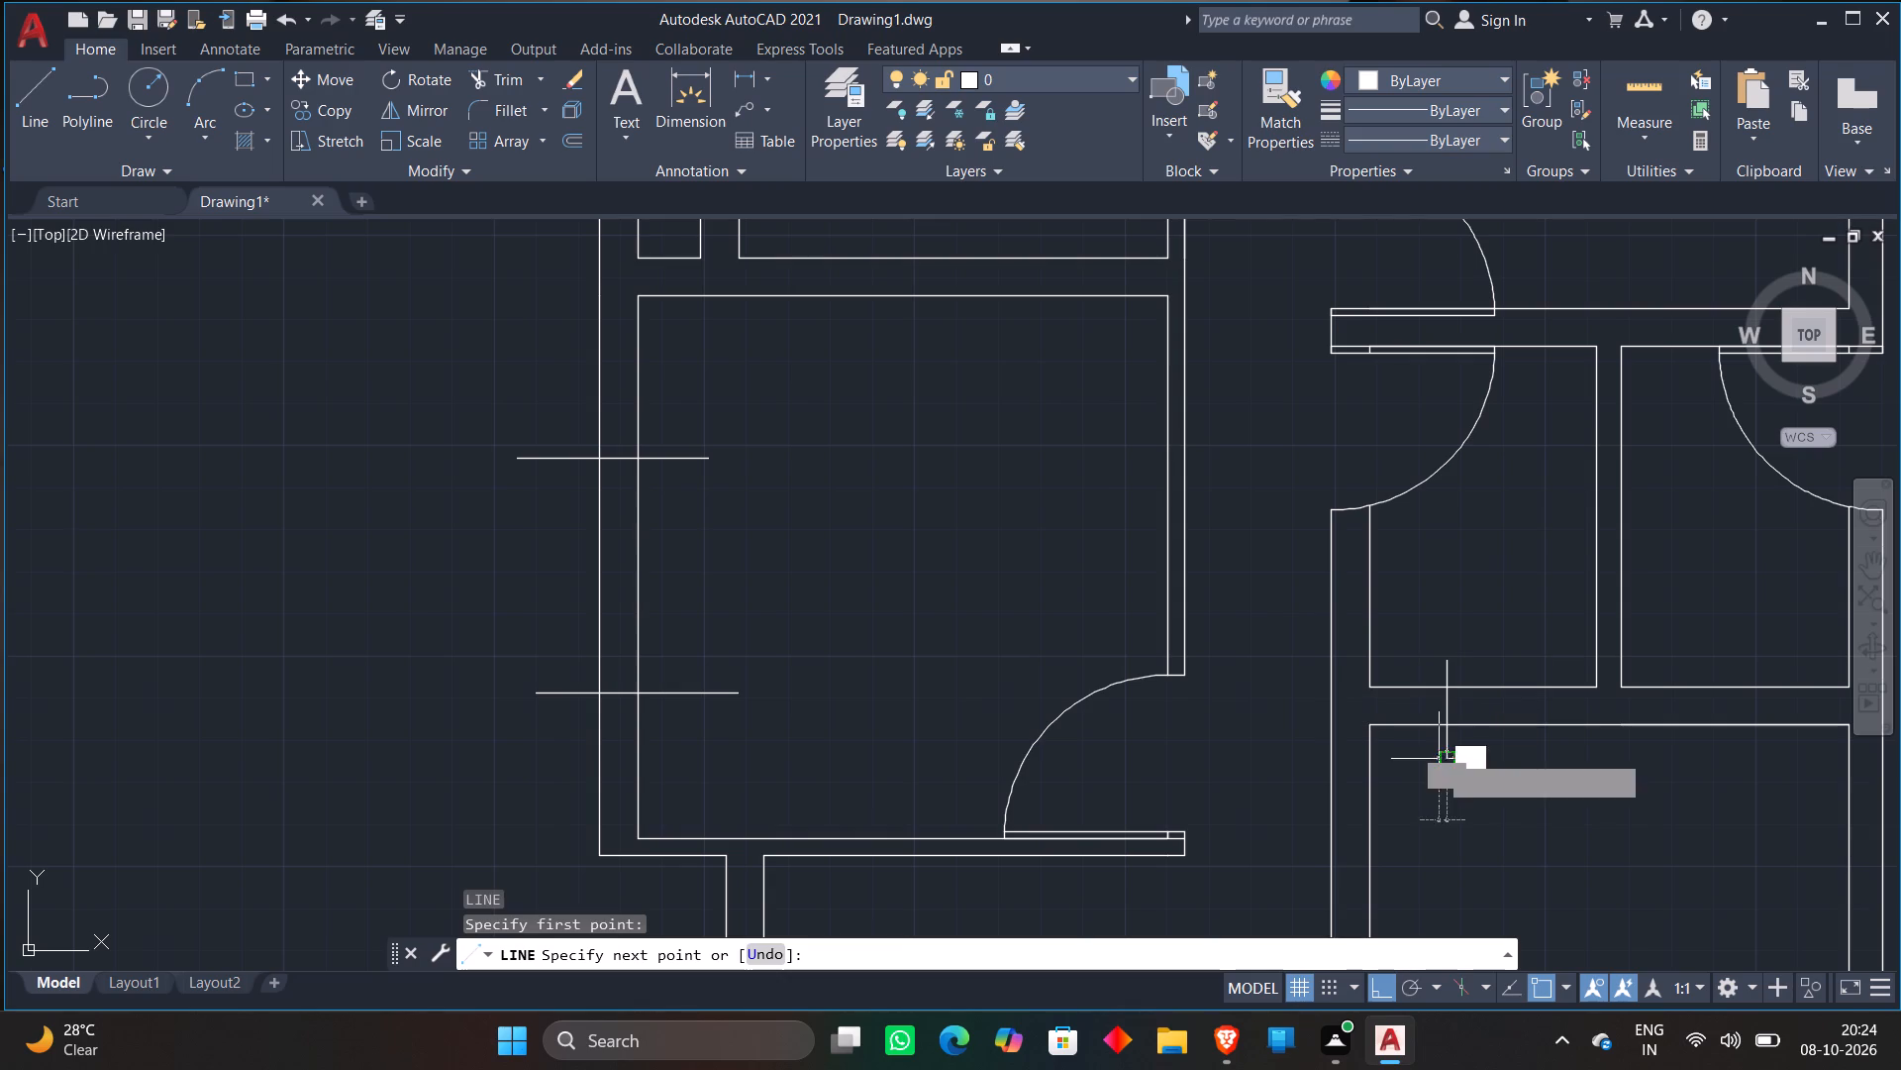
key("l")
key("Return")
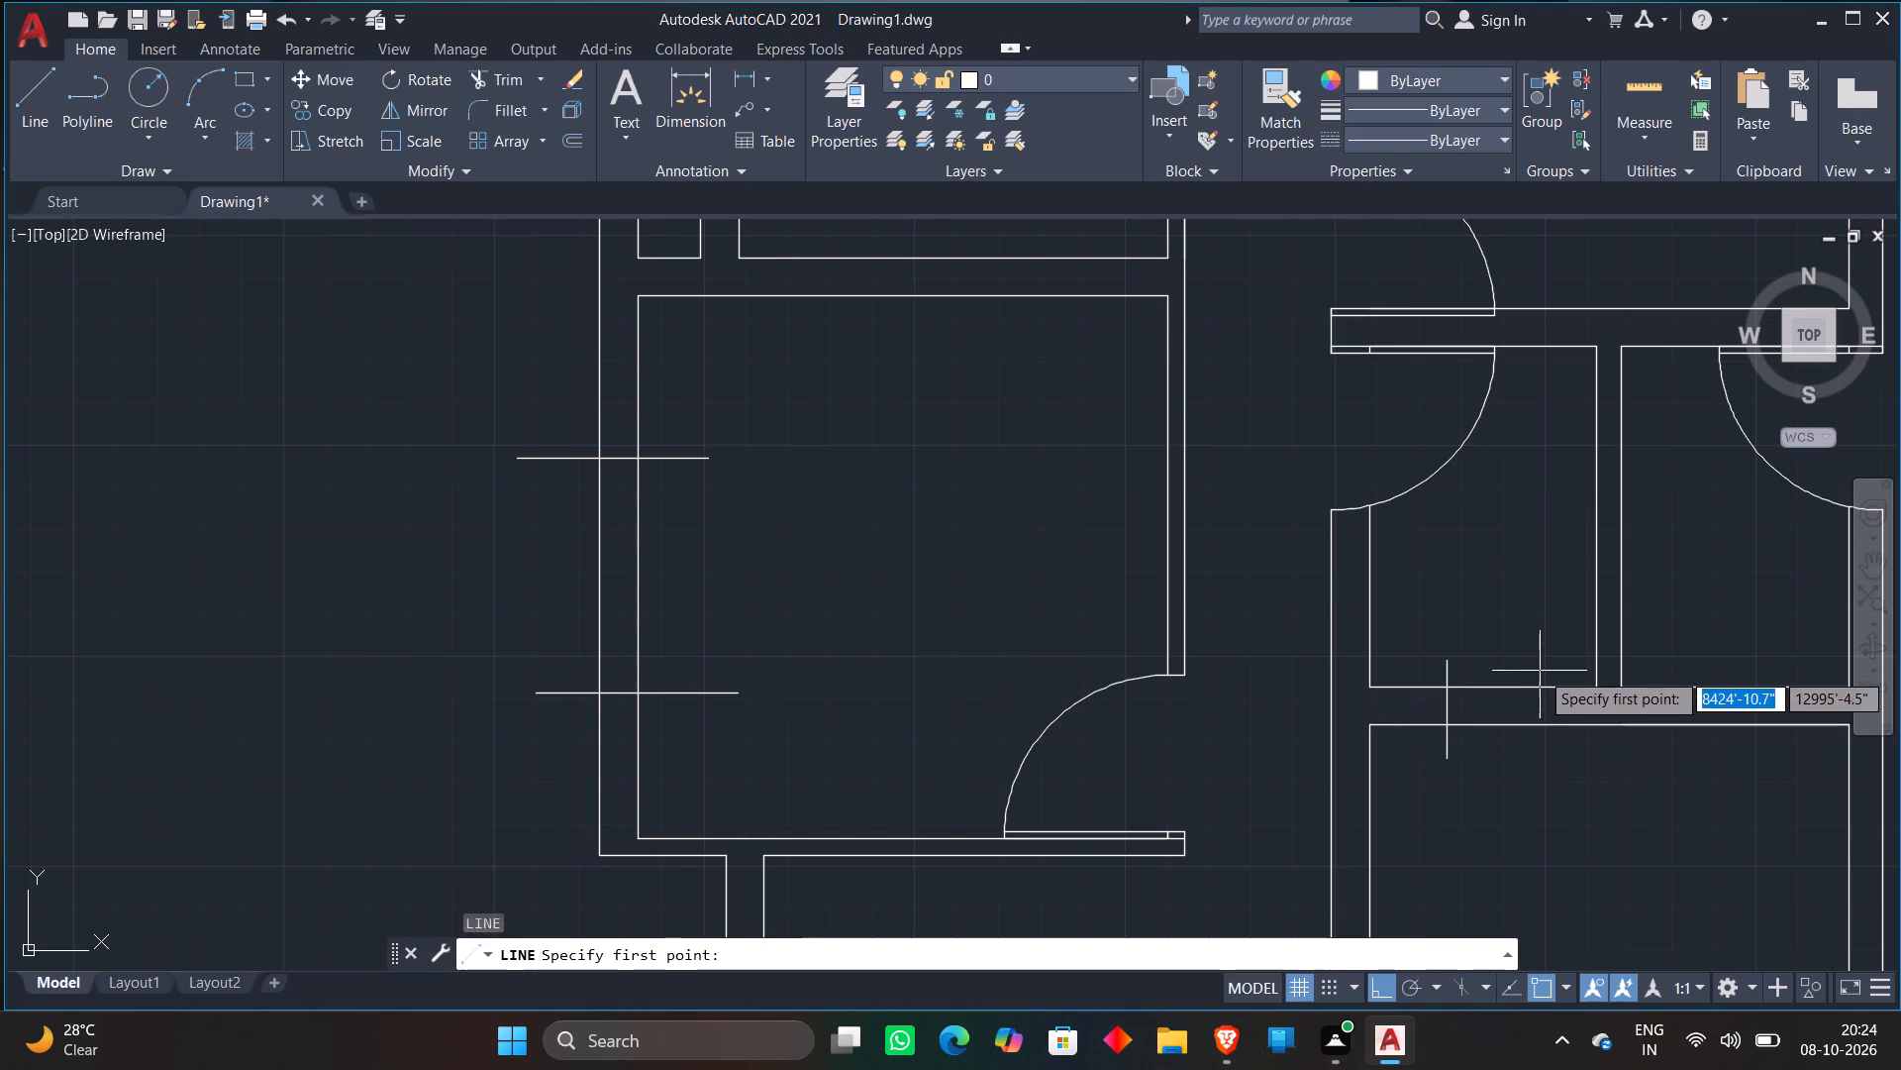
left_click(1543, 660)
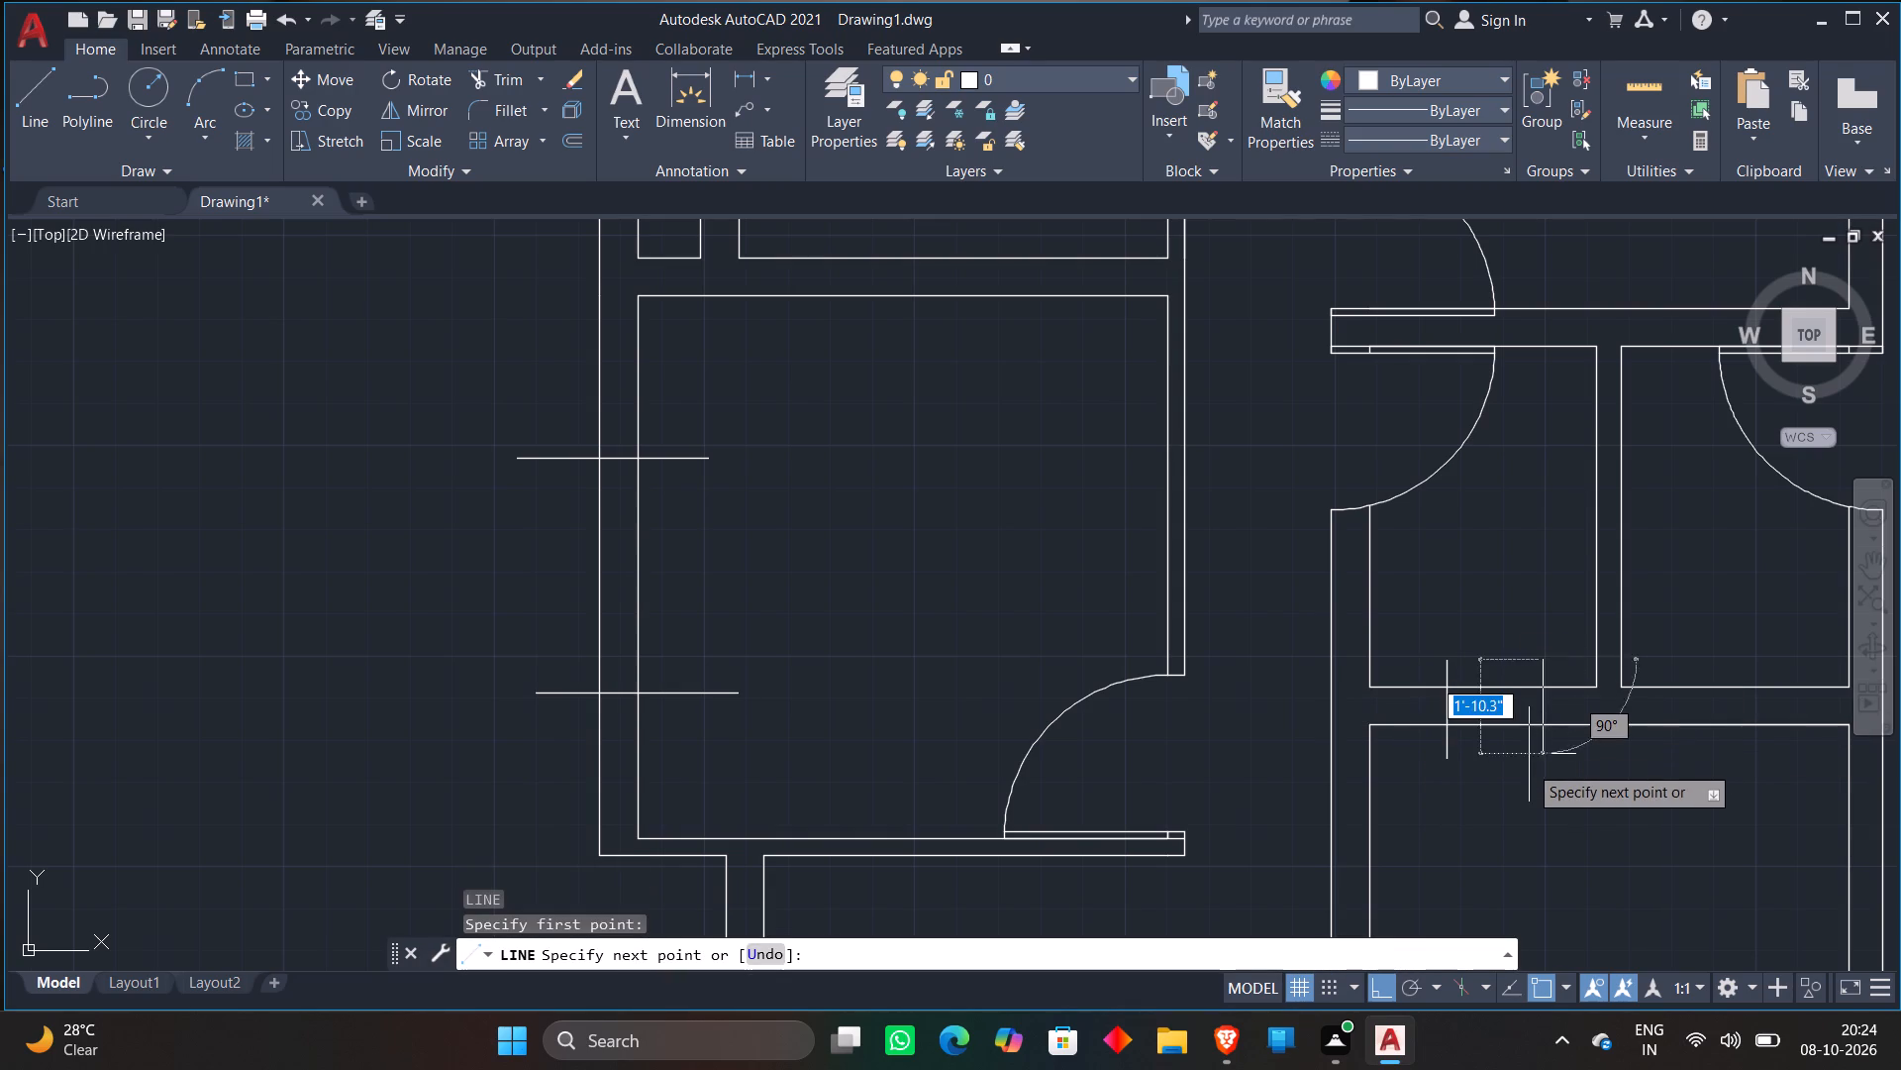
left_click(1528, 767)
key("Escape")
Draw two short vertical lines across the south wall of the adjacent eastern small room, the western one about 1'-9" long.
middle_click_drag(1653, 781, 1480, 777)
key("l")
key("Return")
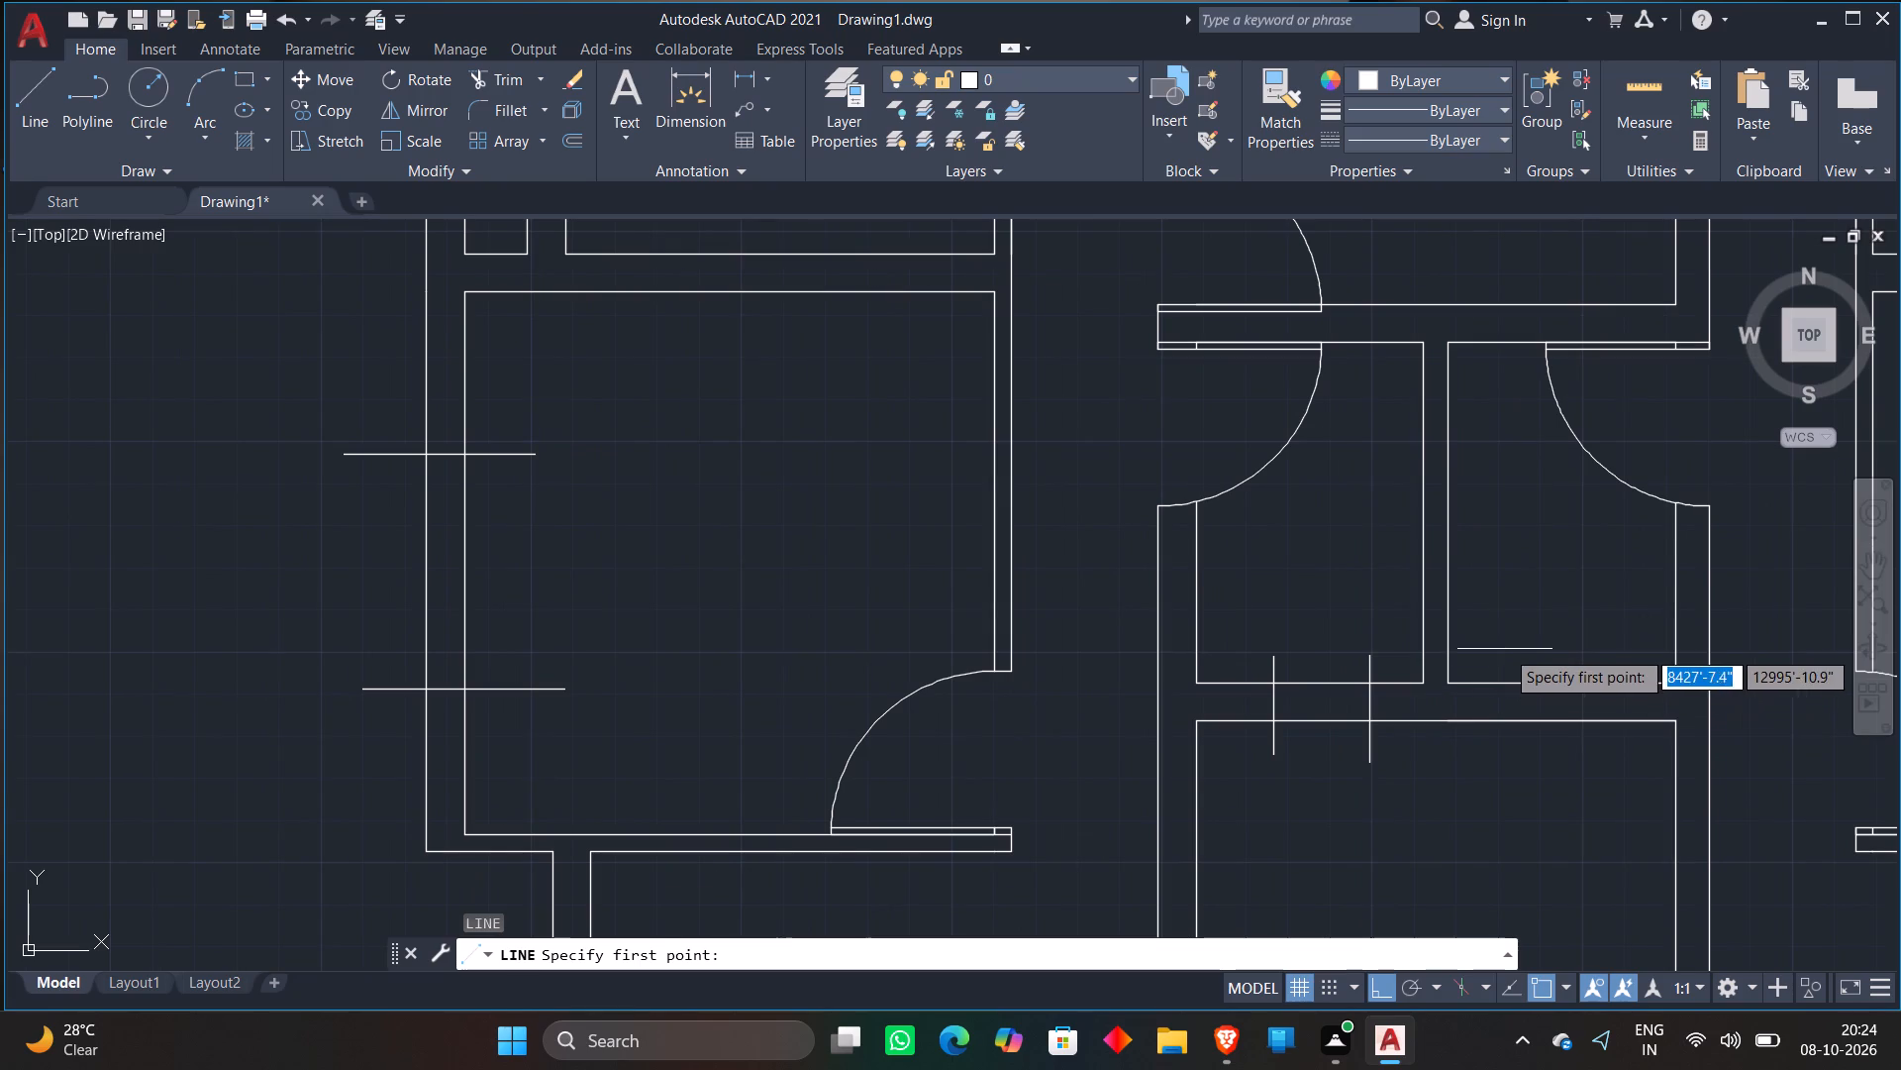
left_click(1505, 651)
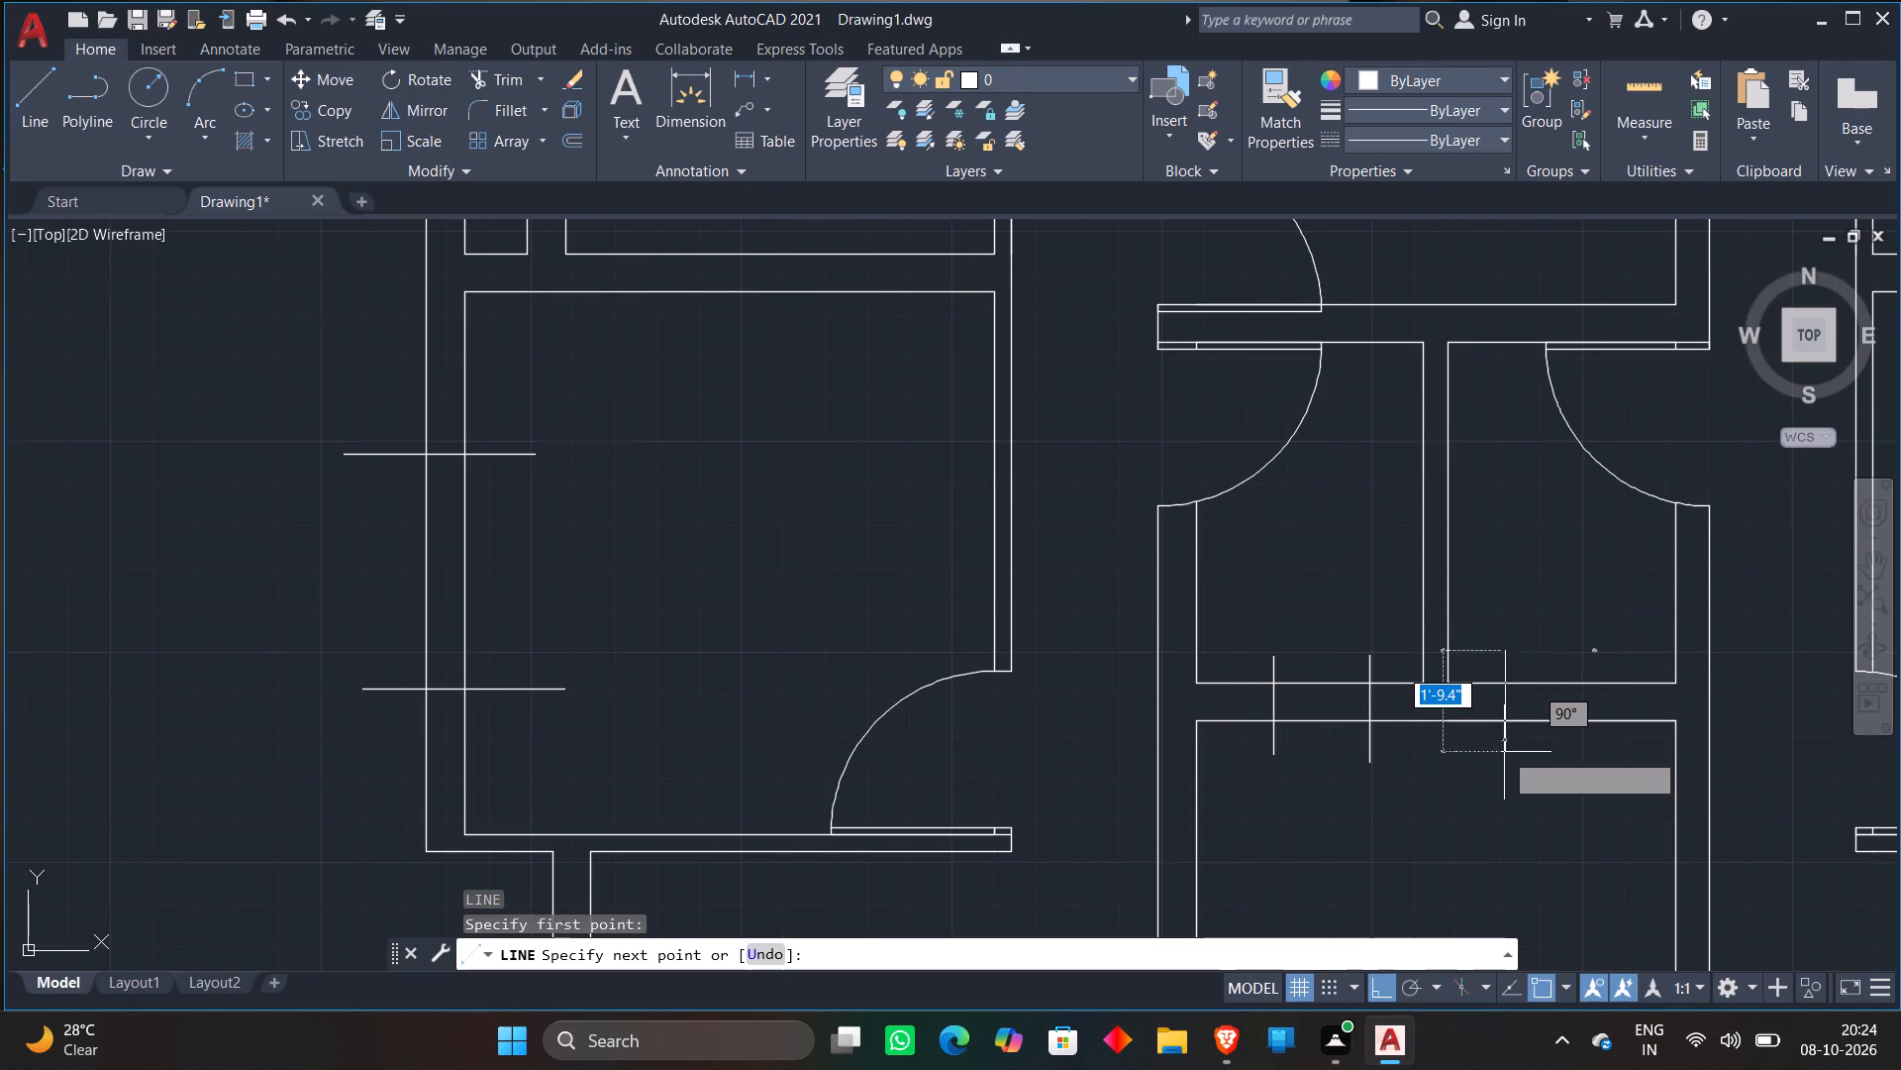
left_click(1505, 752)
key("Escape")
key("l")
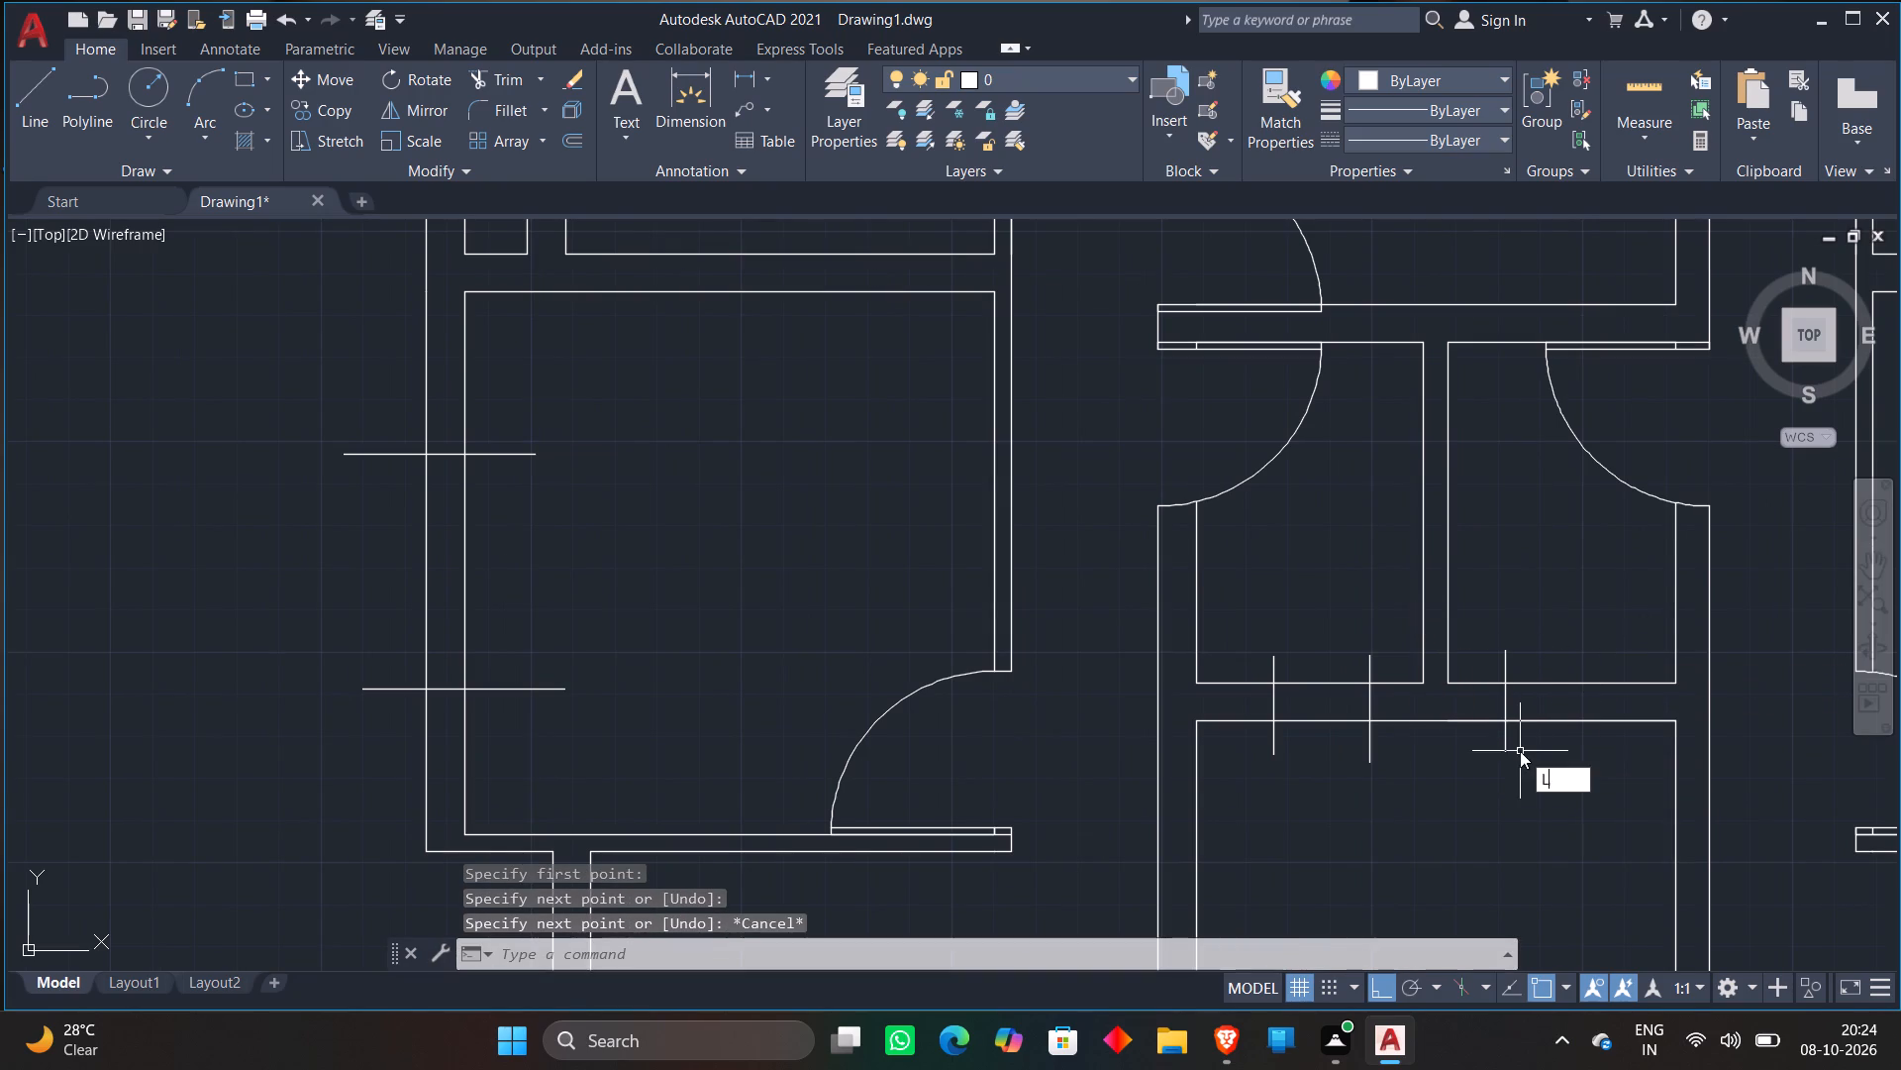
key("Return")
left_click(1612, 666)
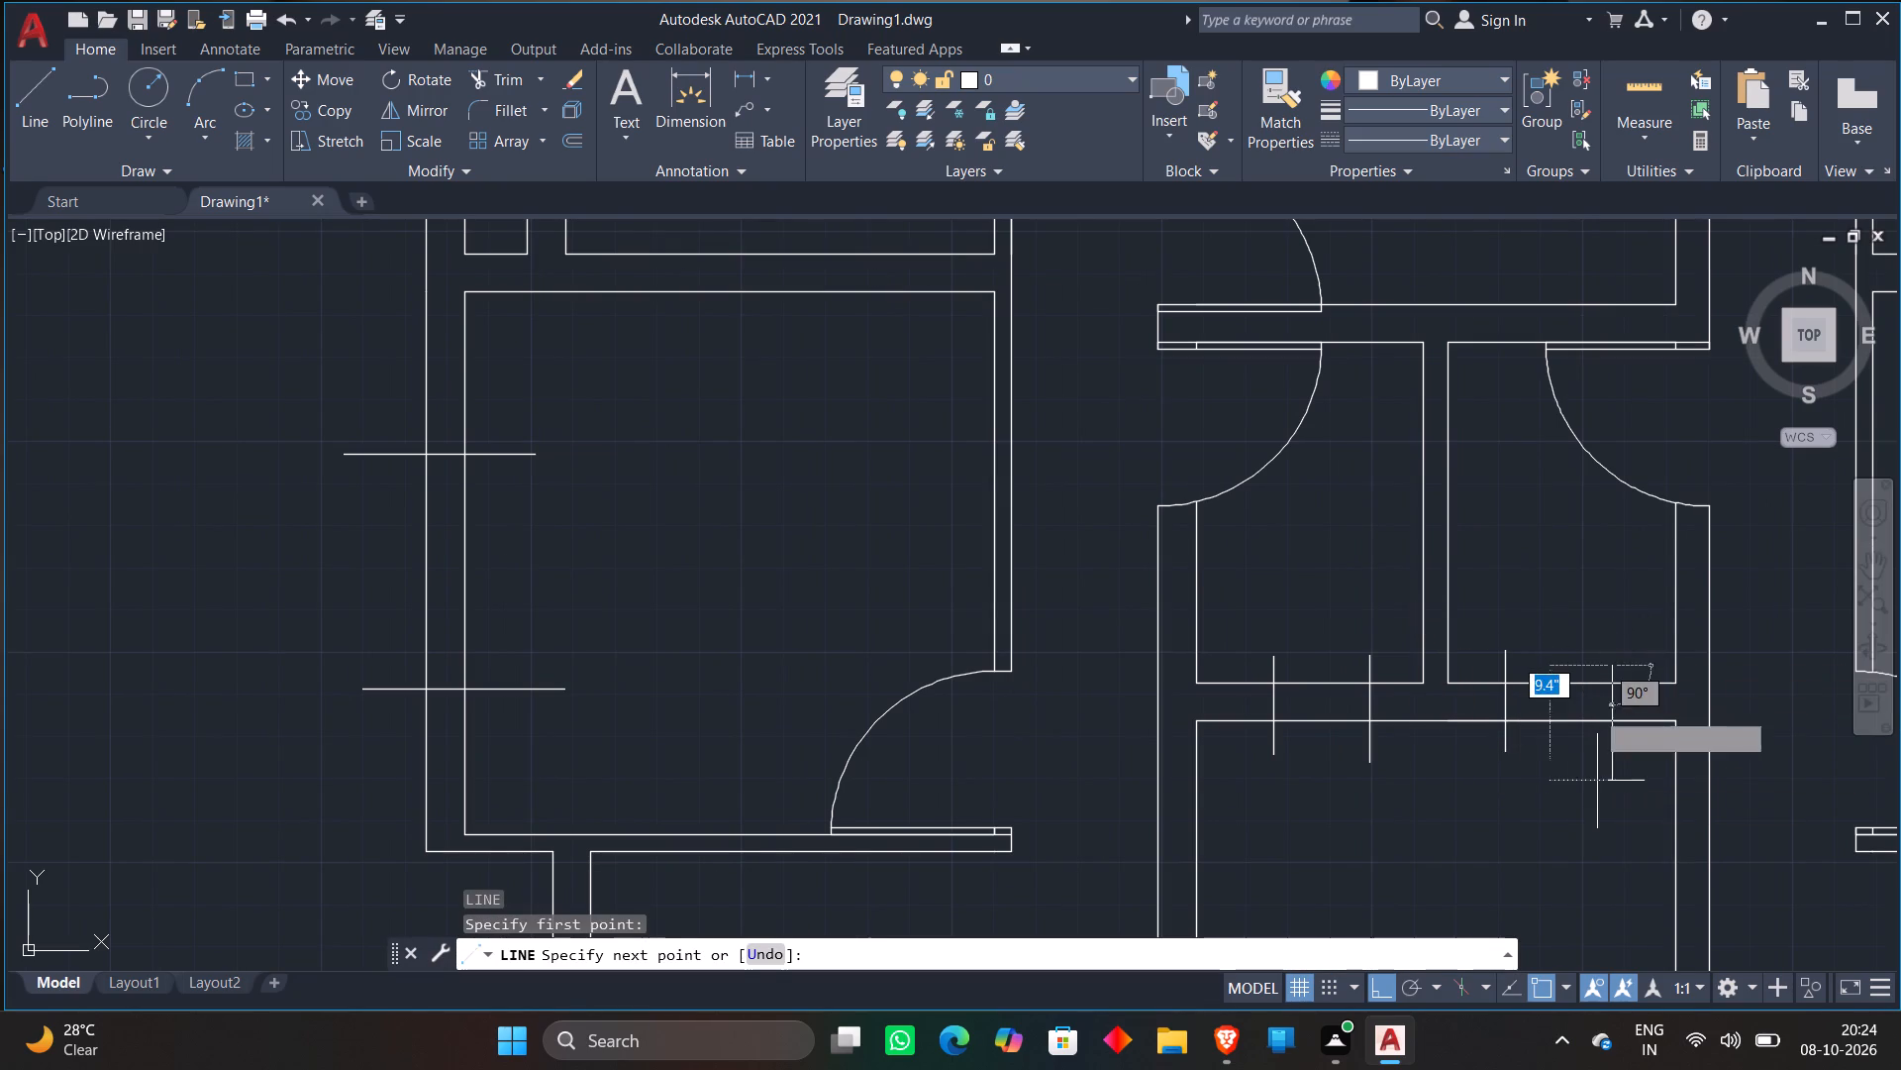
left_click(1597, 791)
key("Escape")
Extend the four short vertical lines south through the central room and across its south wall to the wall's far face.
scroll(1560, 613, "down", 2)
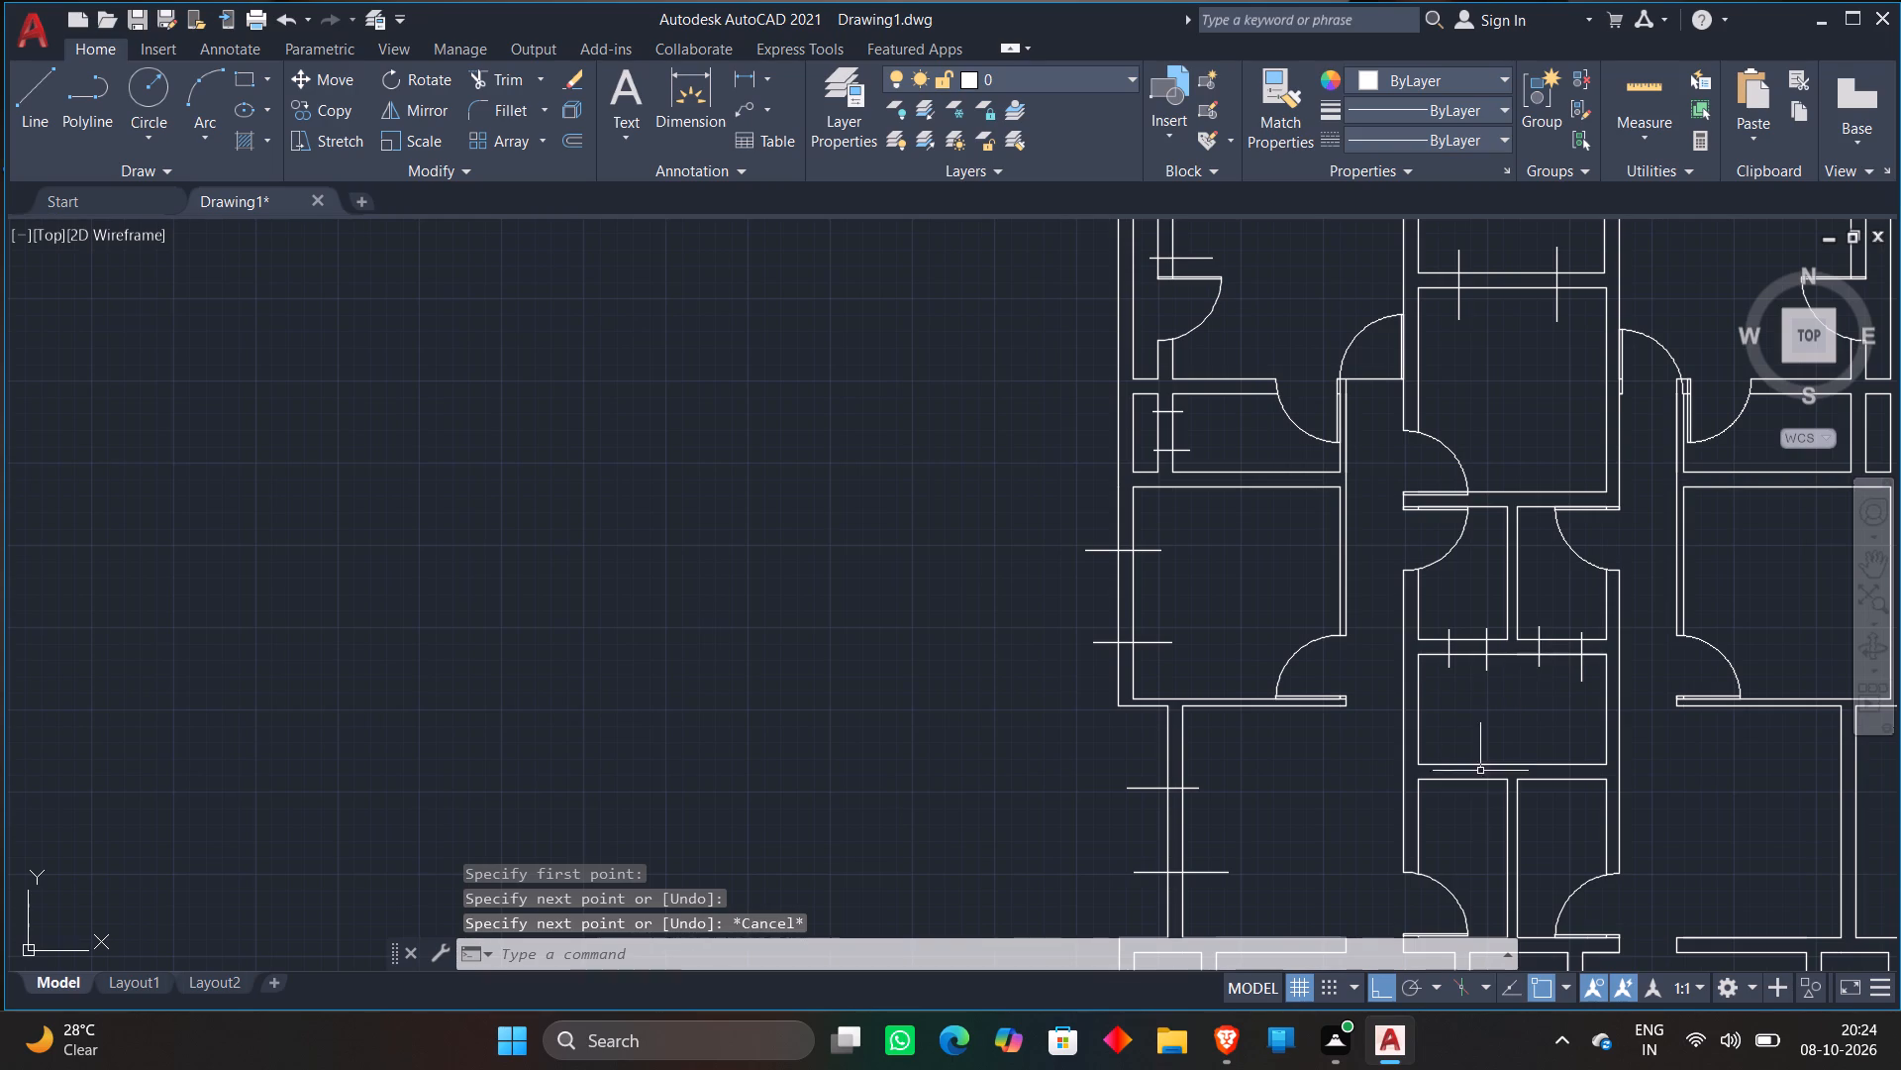
middle_click_drag(1484, 727, 1490, 655)
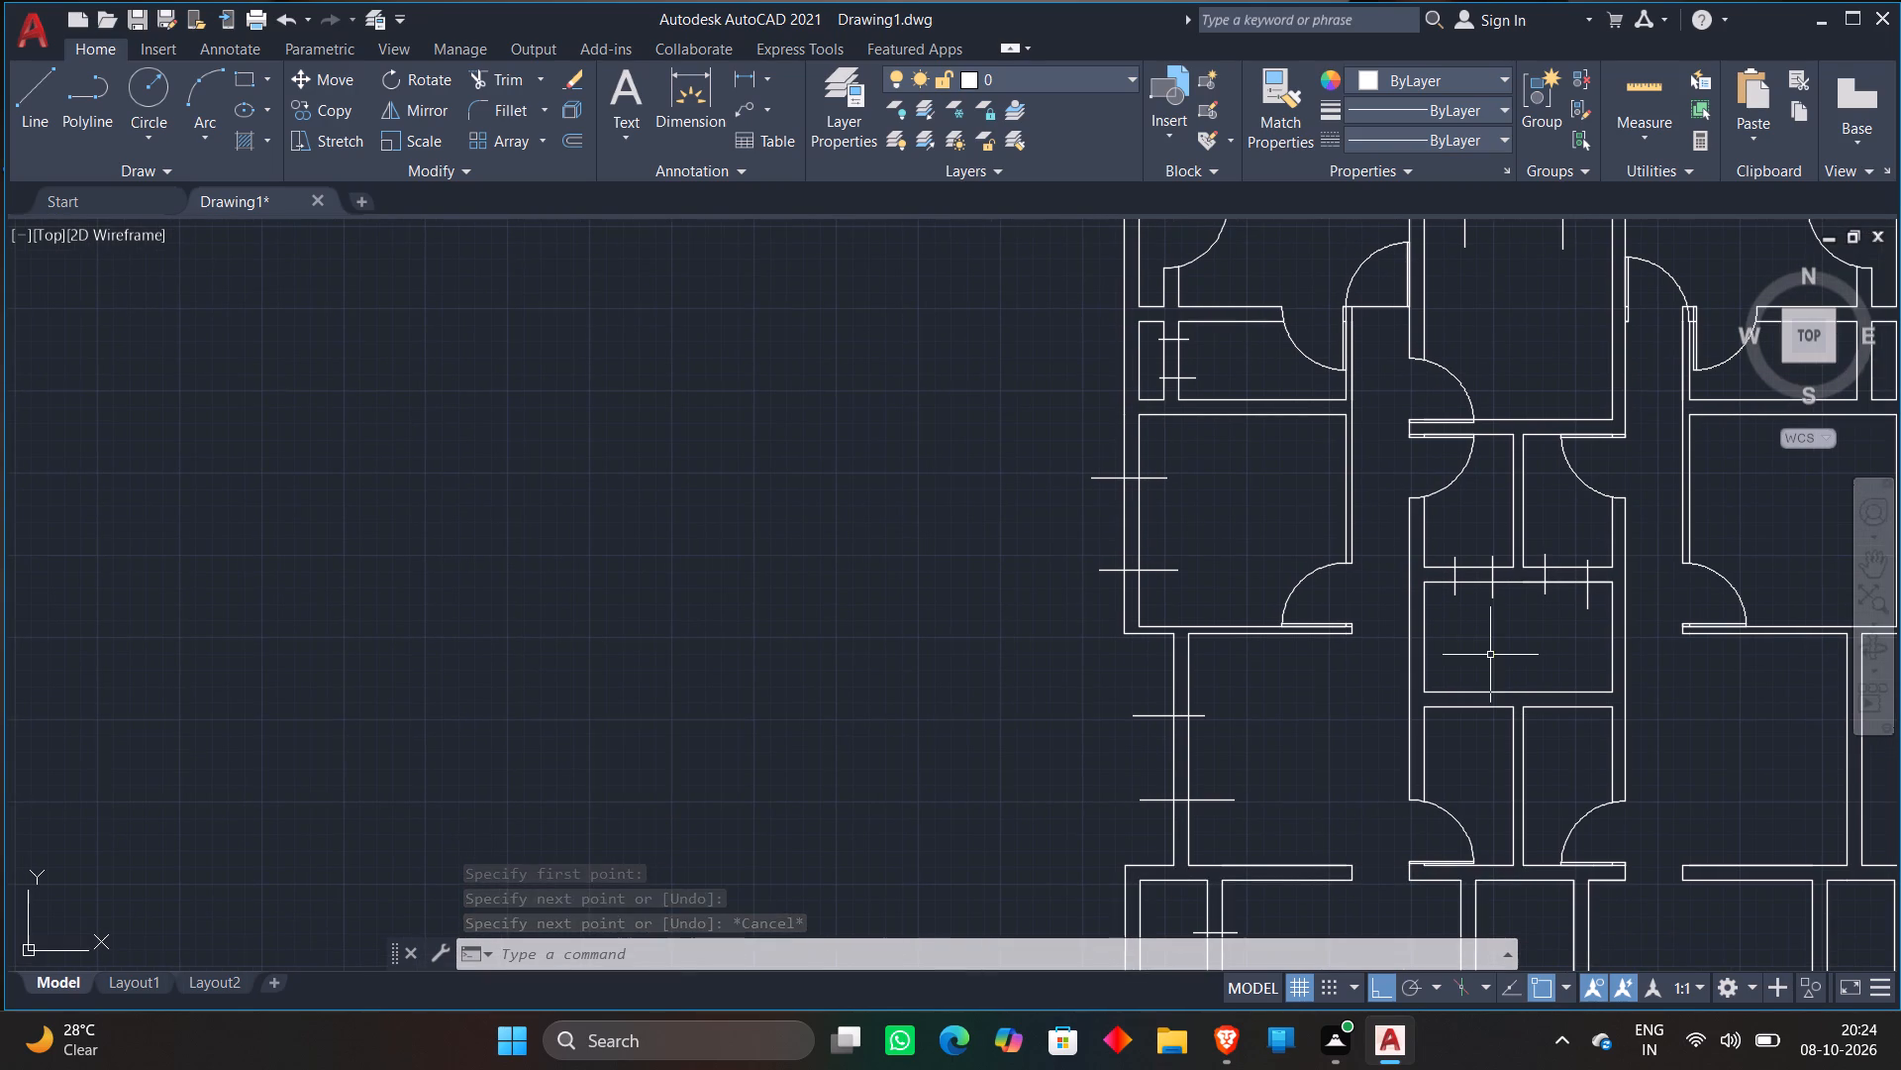
type("EX")
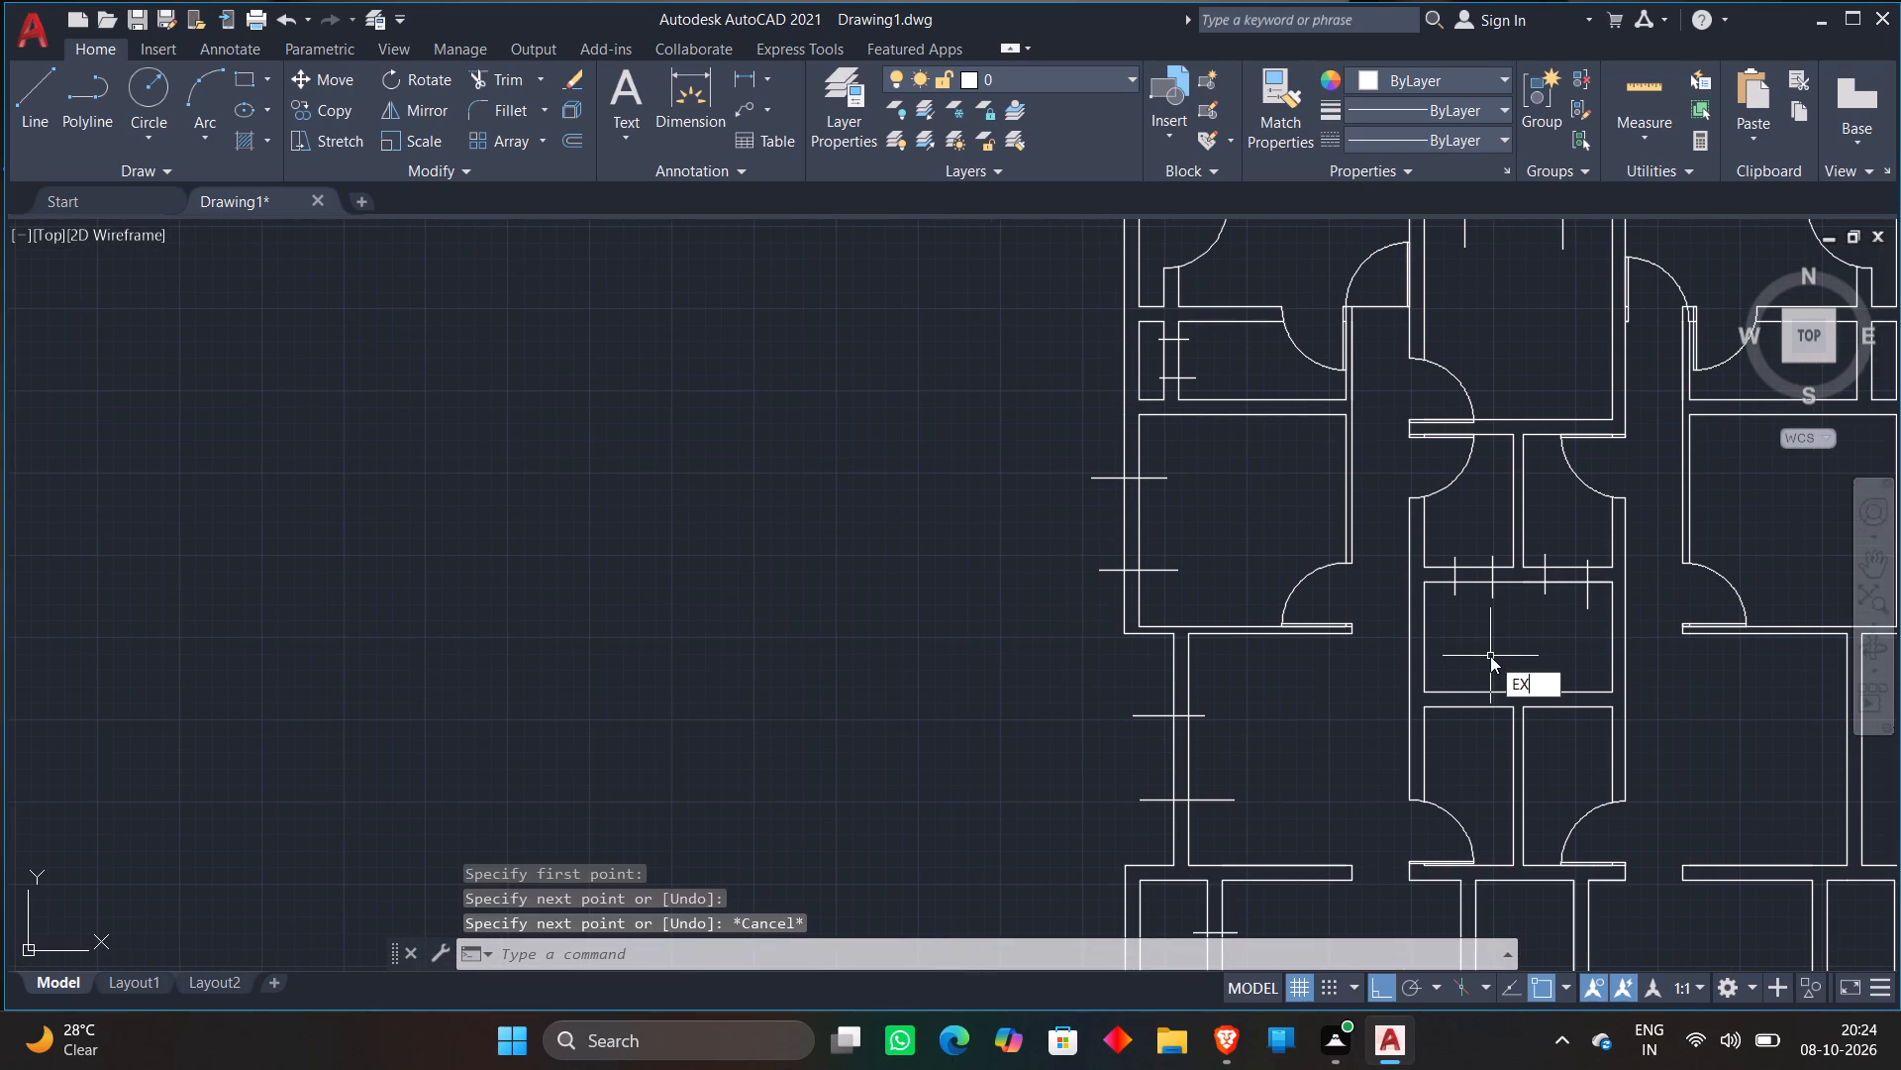
key("space")
left_click(1452, 594)
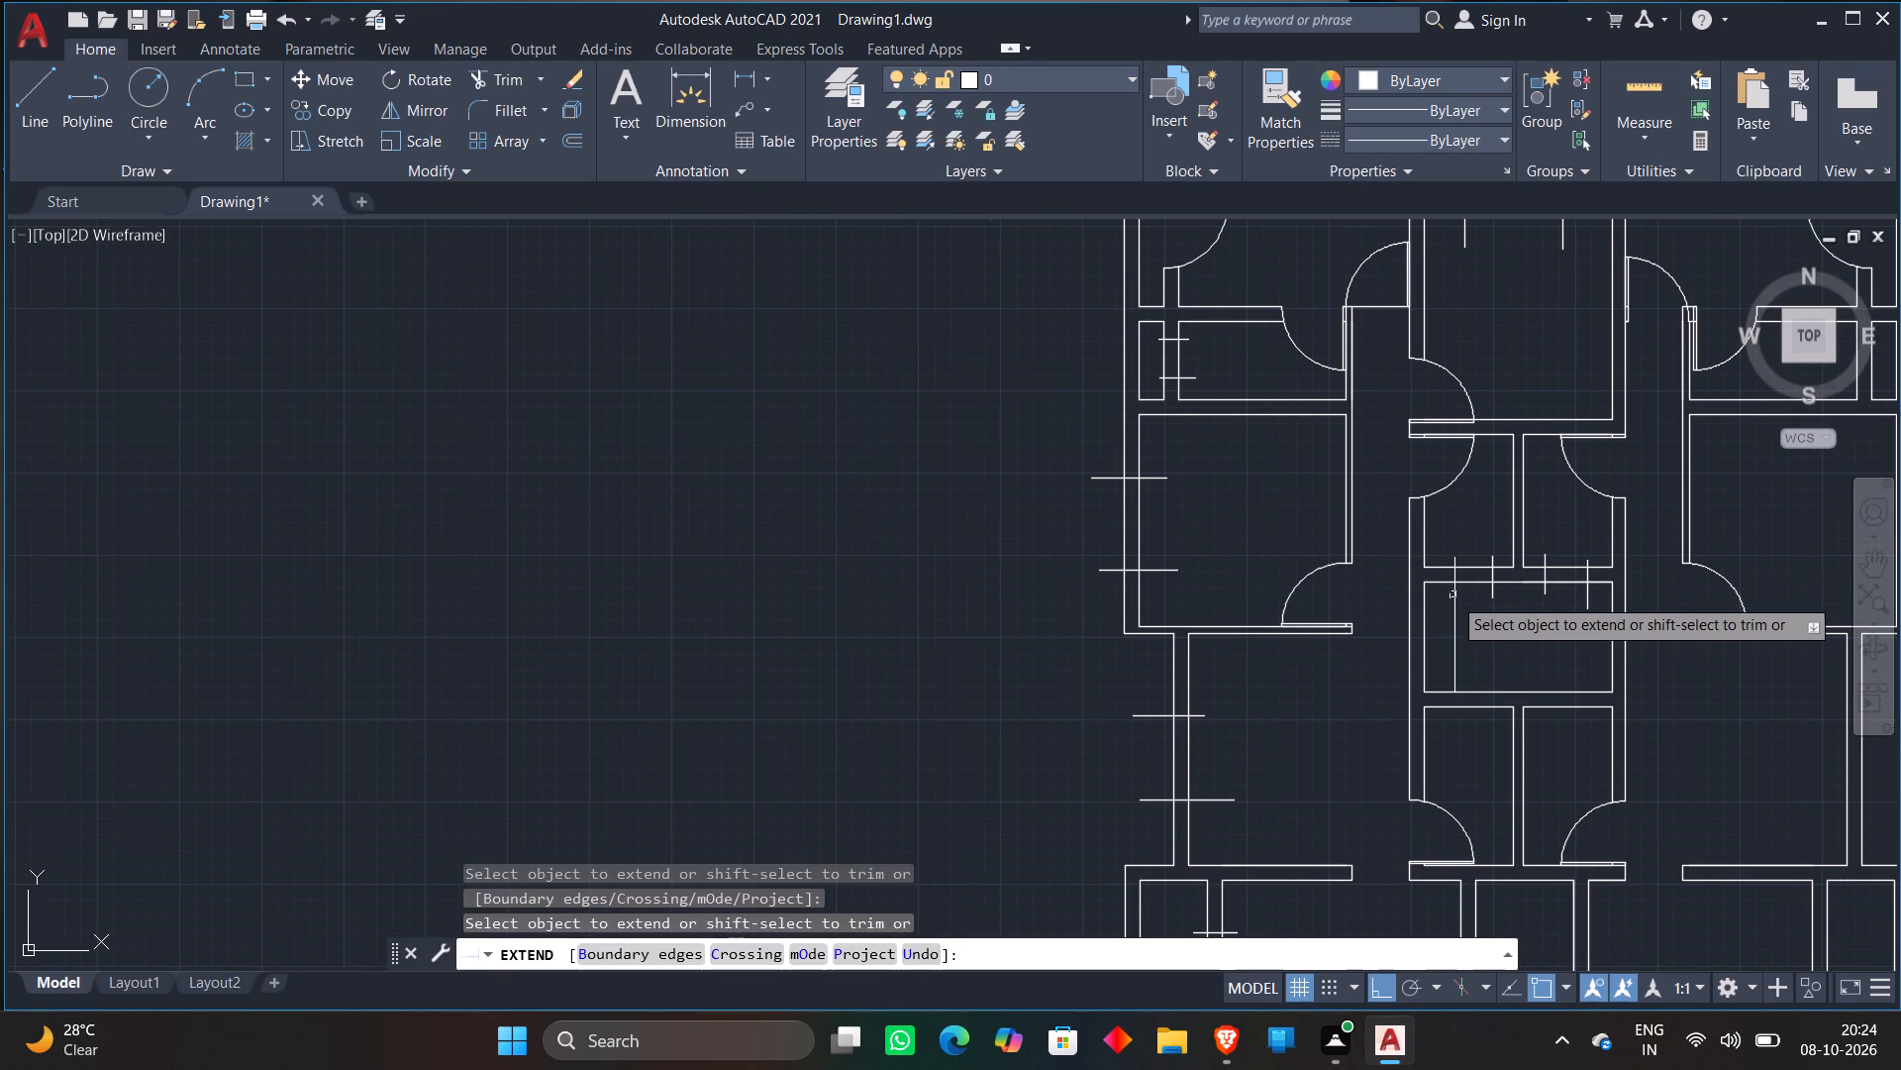
left_click(1455, 667)
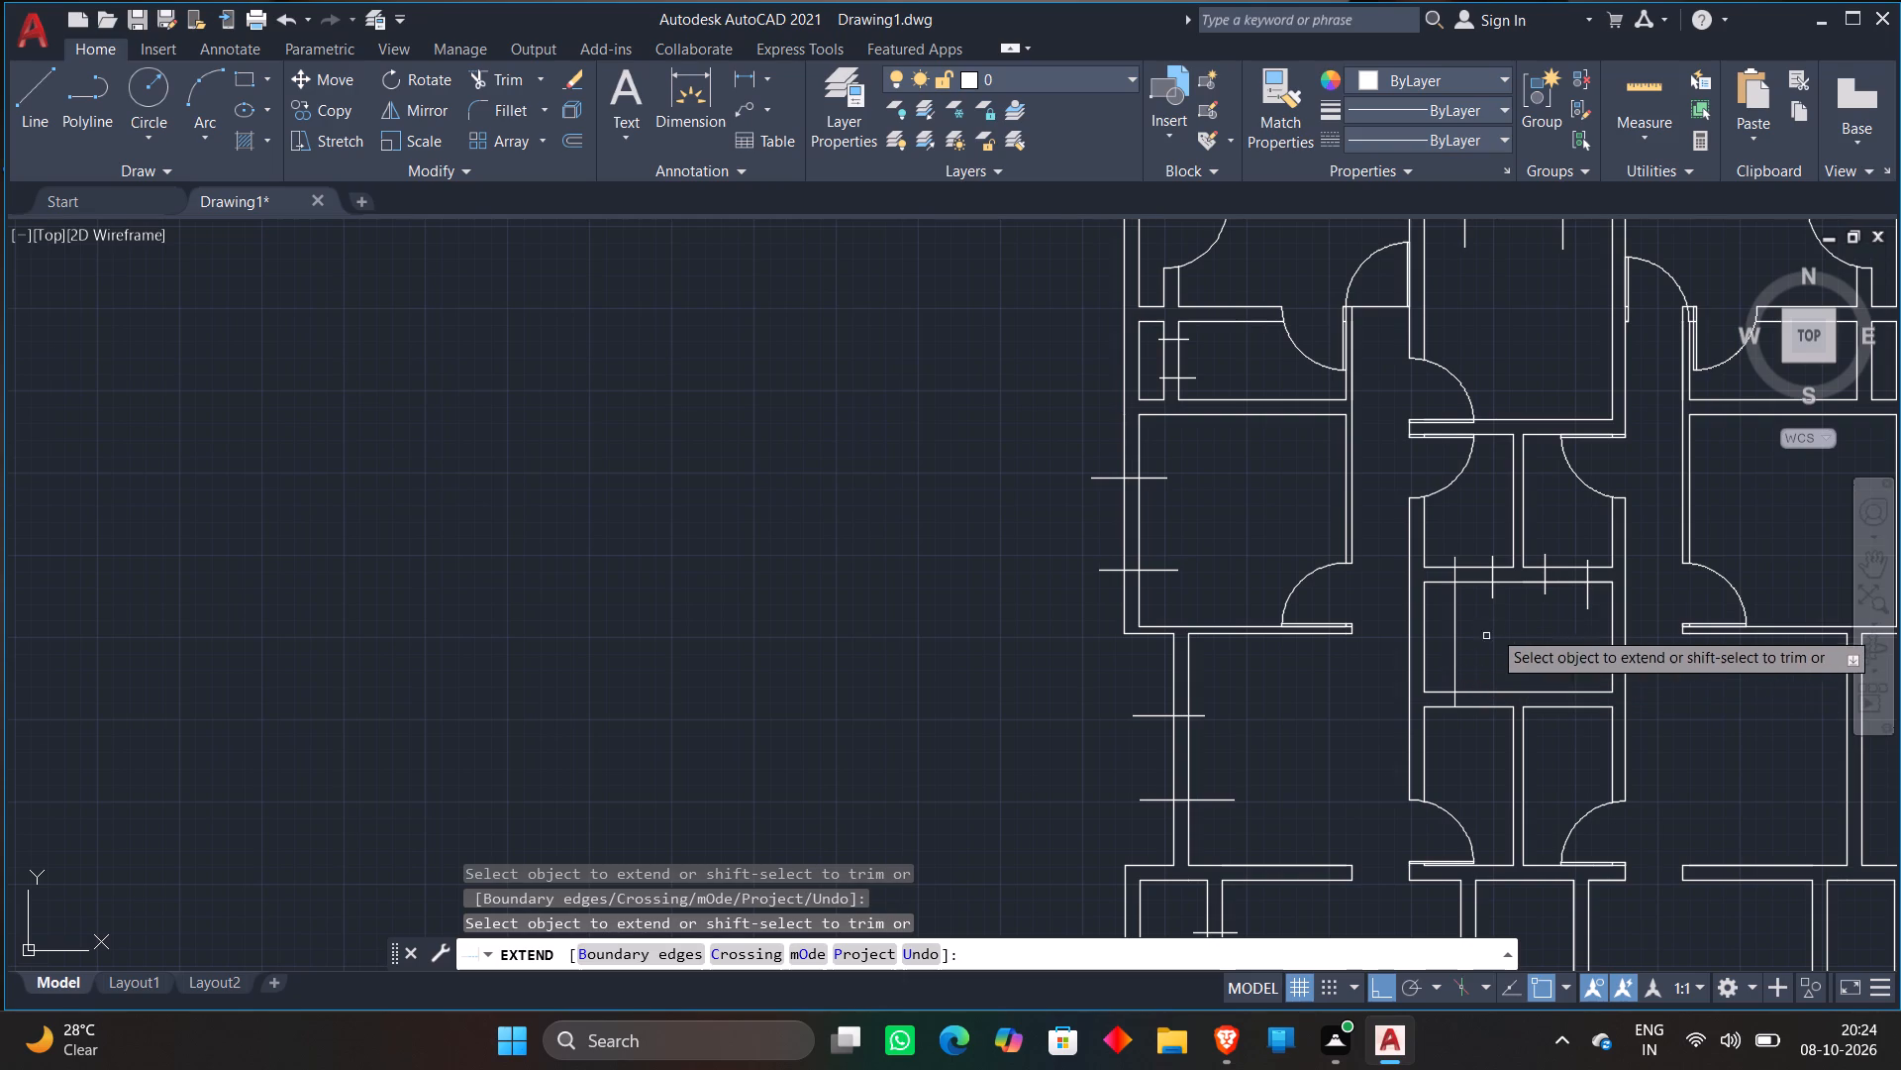
left_click(1489, 597)
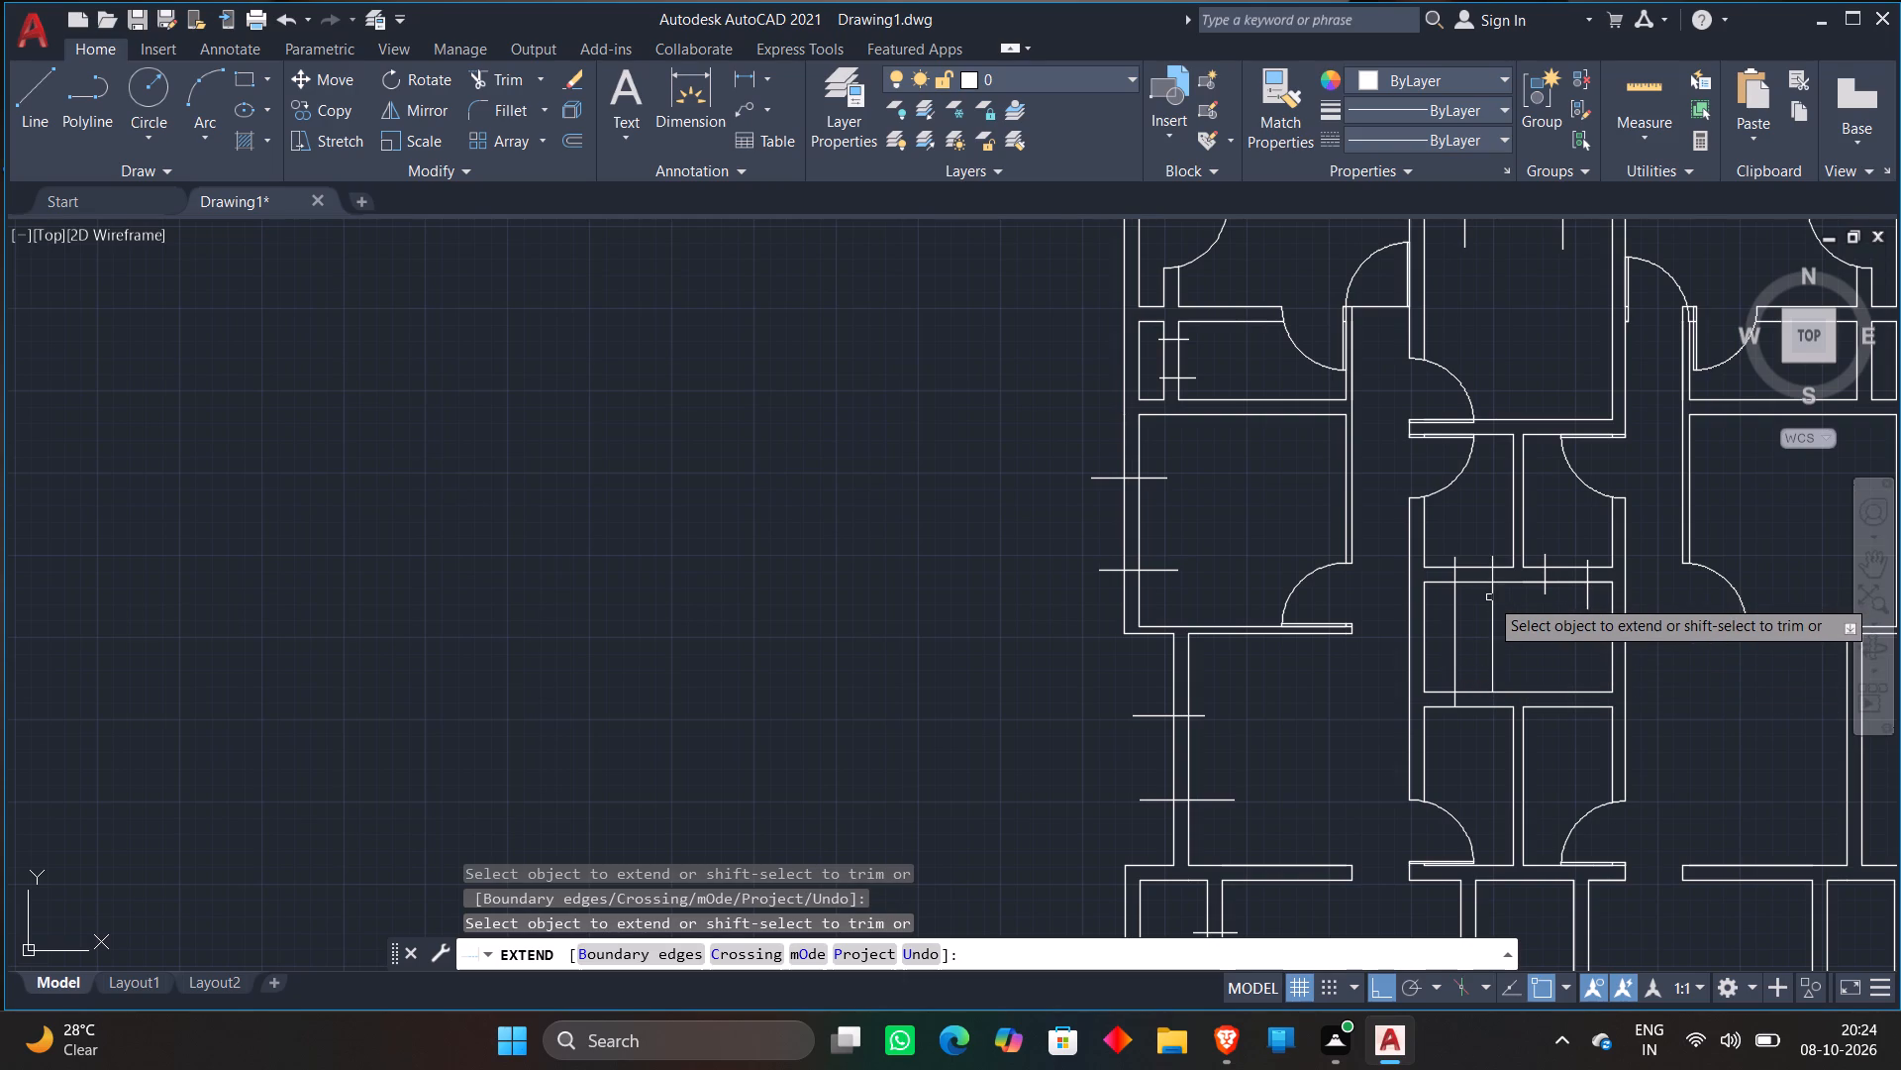
left_click(1494, 638)
left_click(1544, 586)
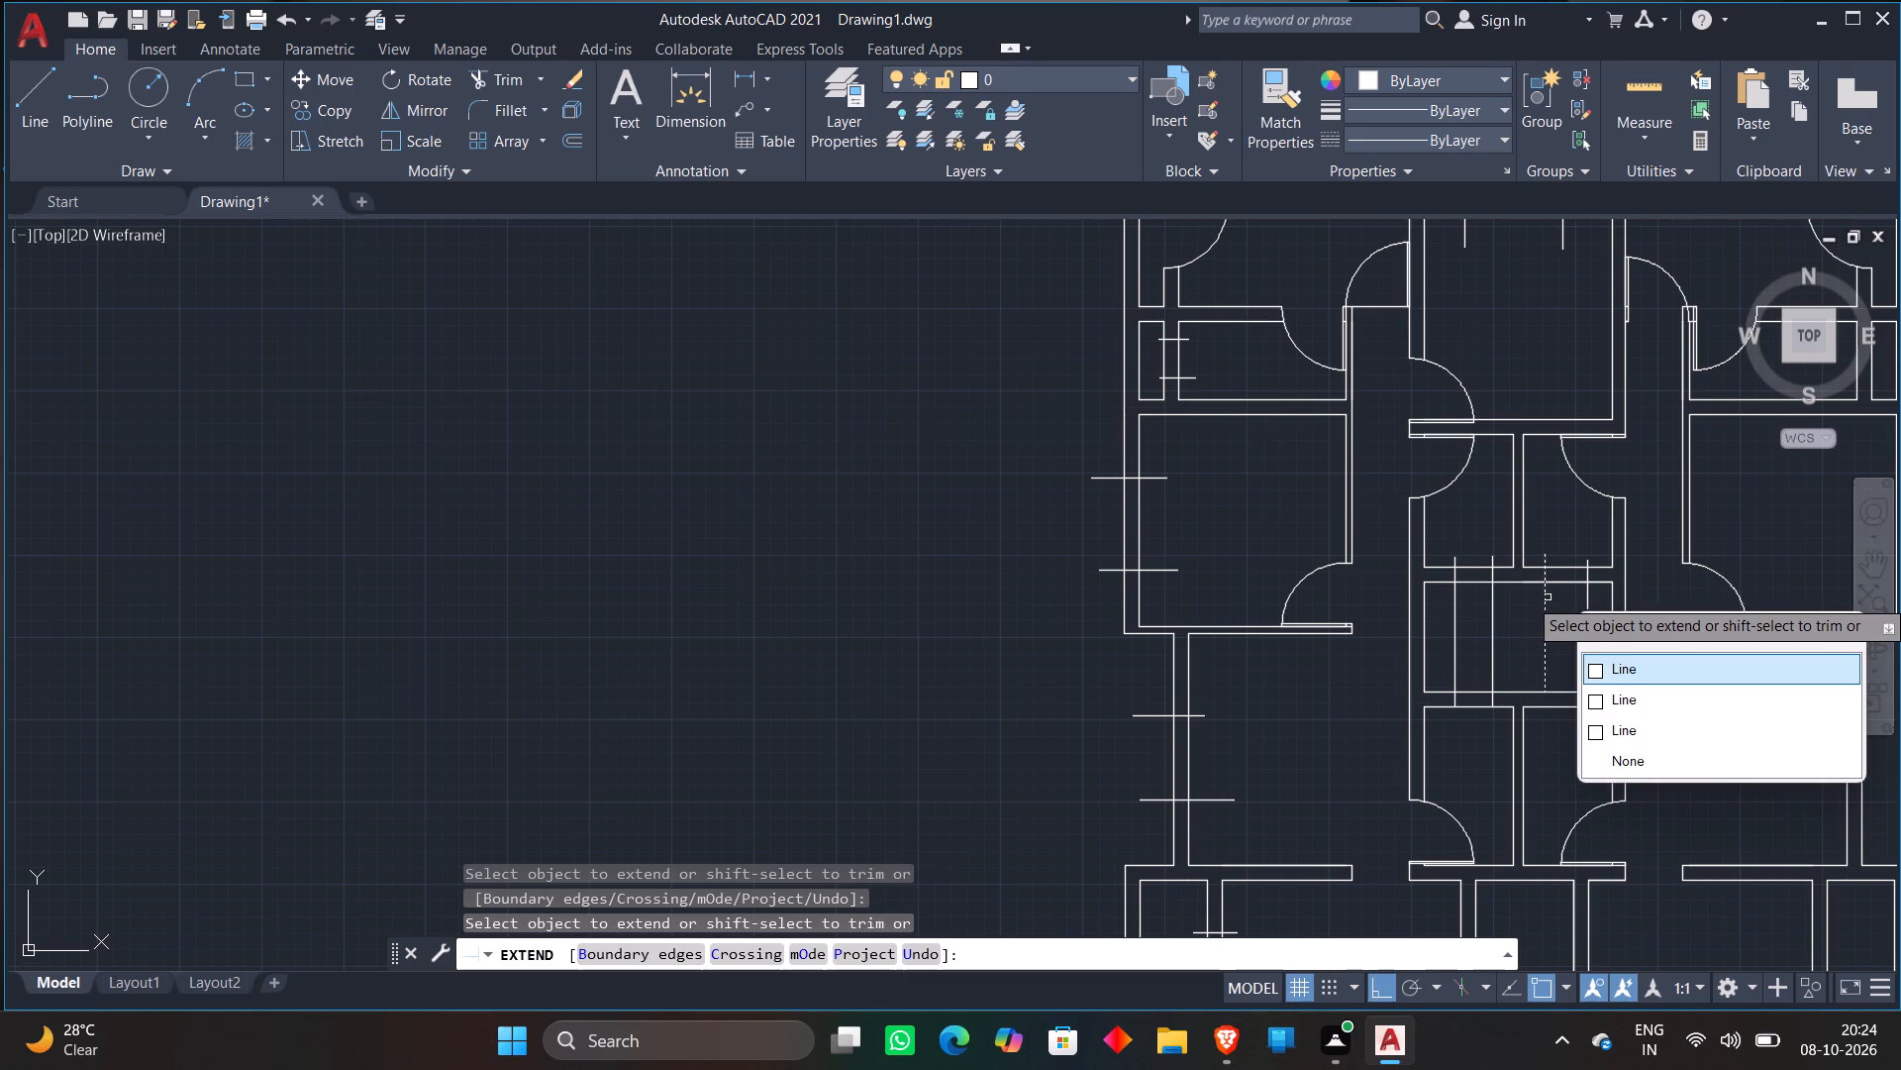
left_click(1548, 597)
left_click(1544, 646)
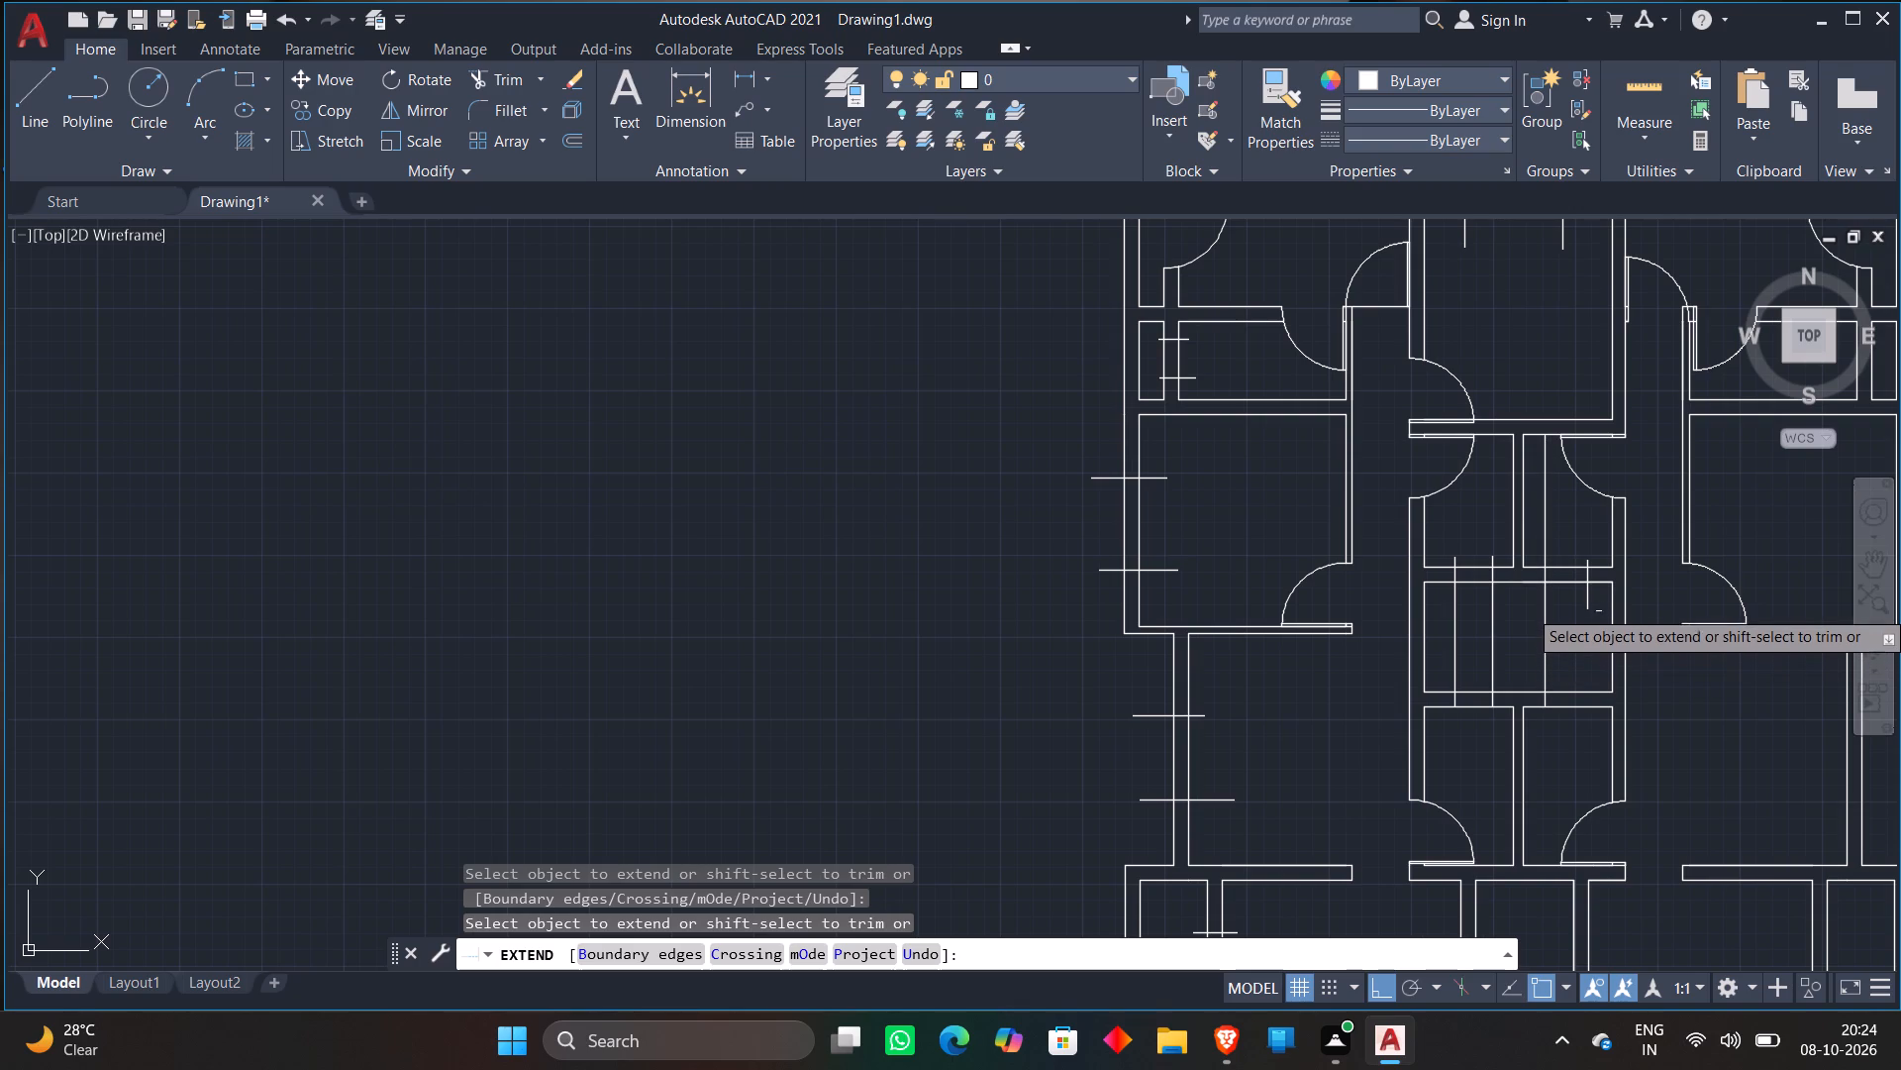
left_click(1587, 603)
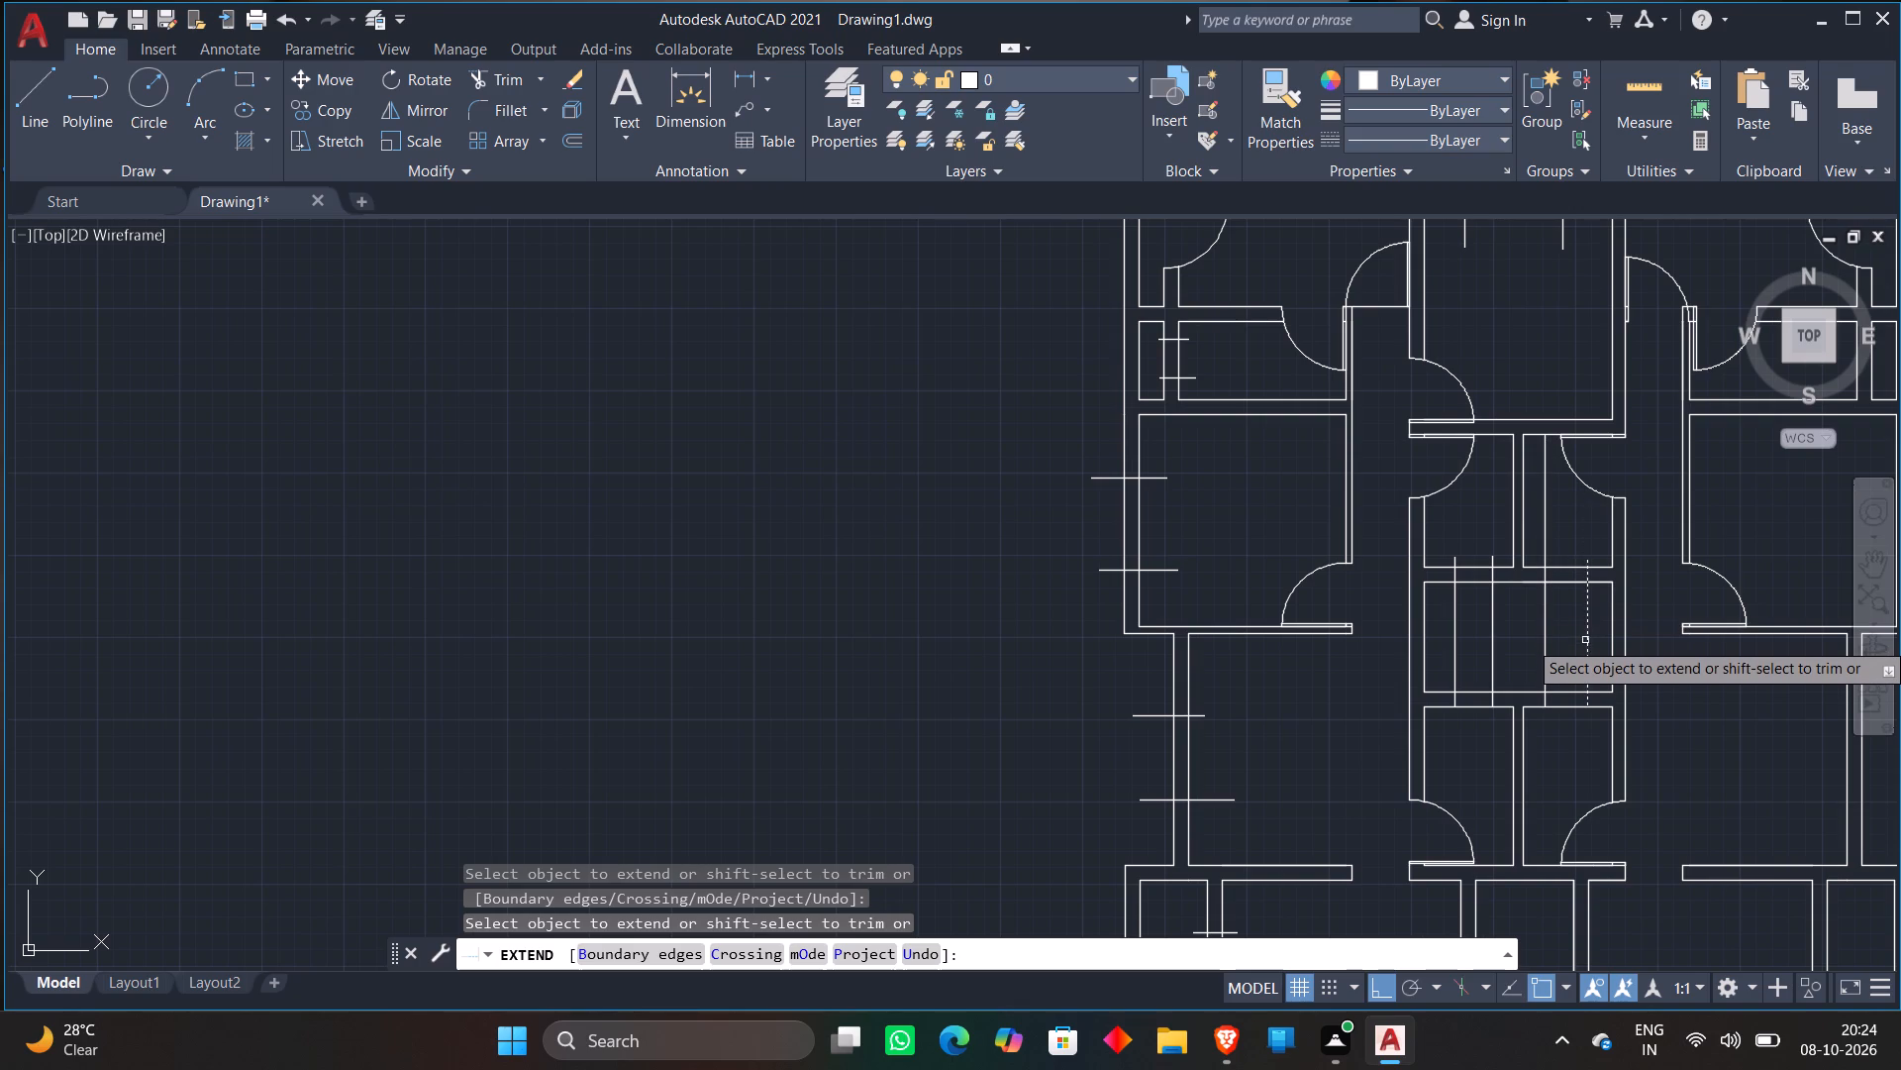
left_click(1585, 640)
key("Escape")
Trim the four vertical lines north of the central core room's north wall and inside the room, keeping only the segments within its walls.
type("TR")
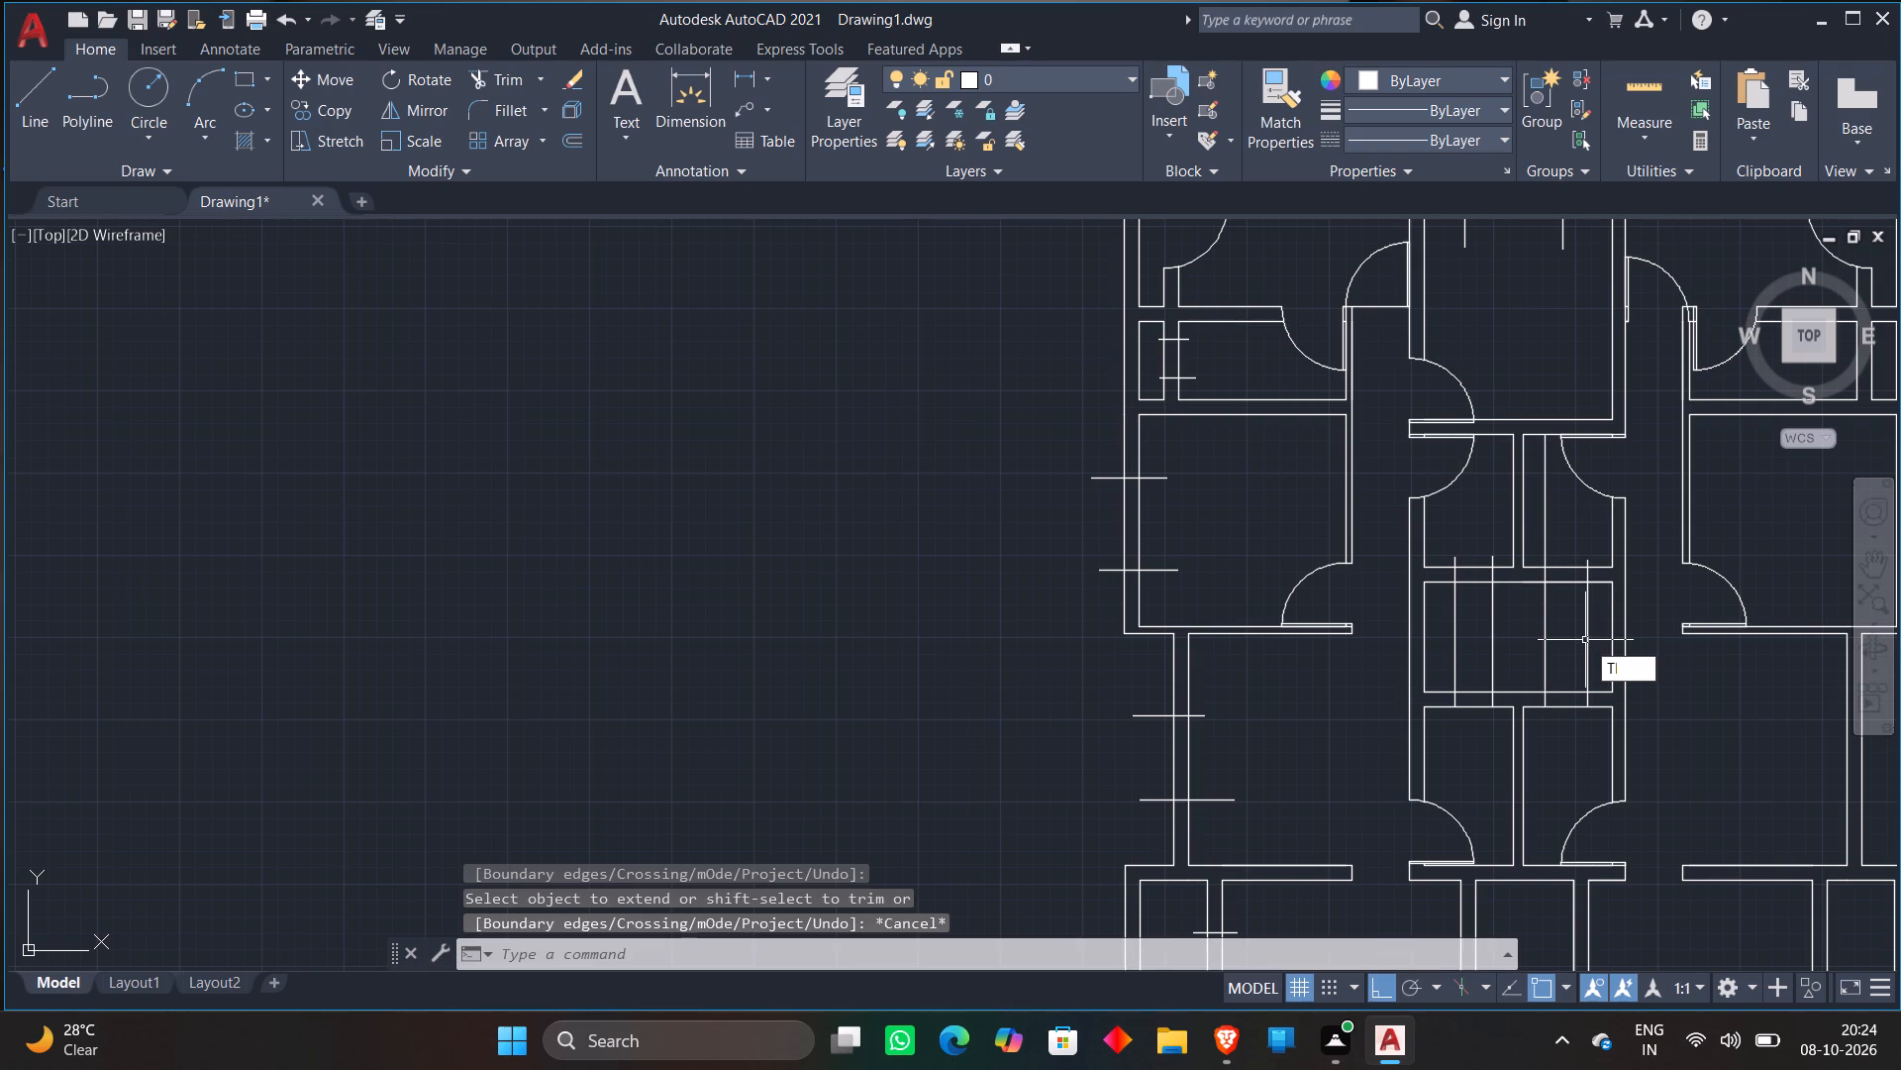
key("space")
left_click(1543, 494)
scroll(1548, 545, "up", 2)
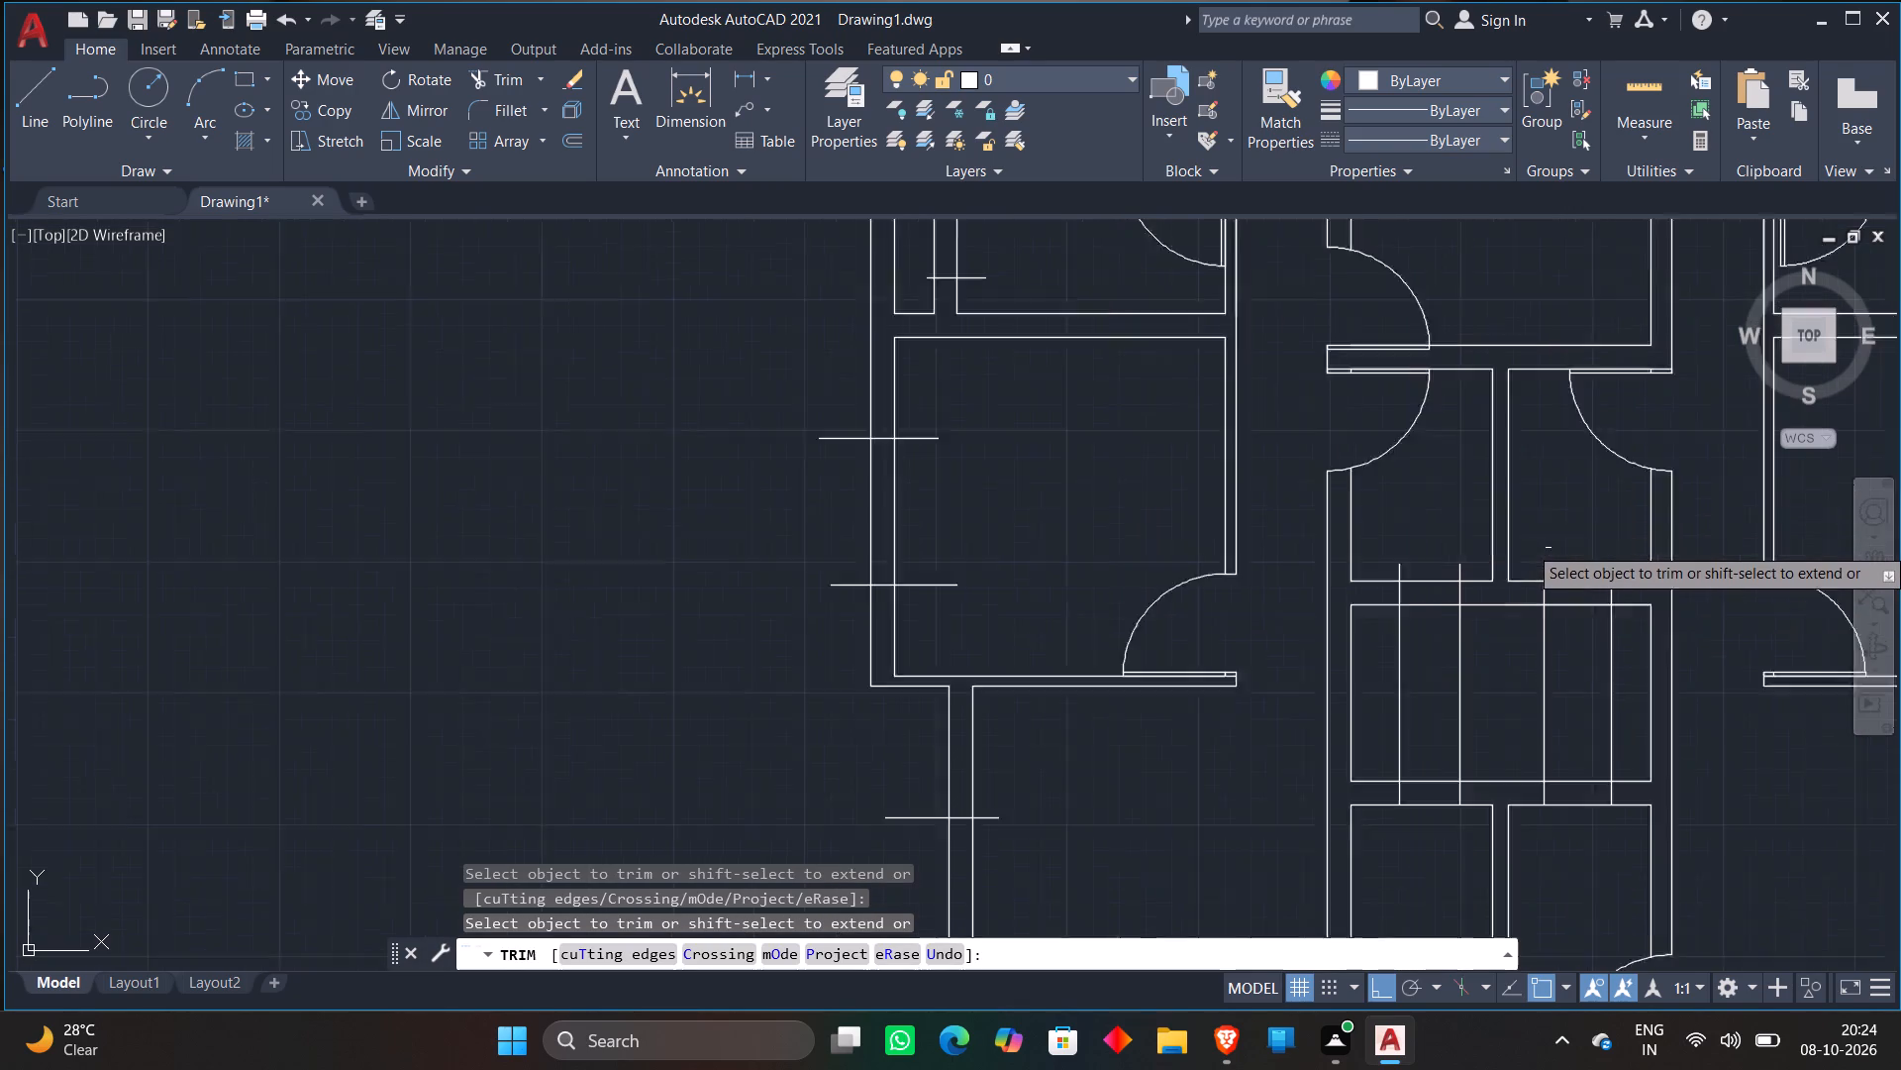
left_click(1296, 589)
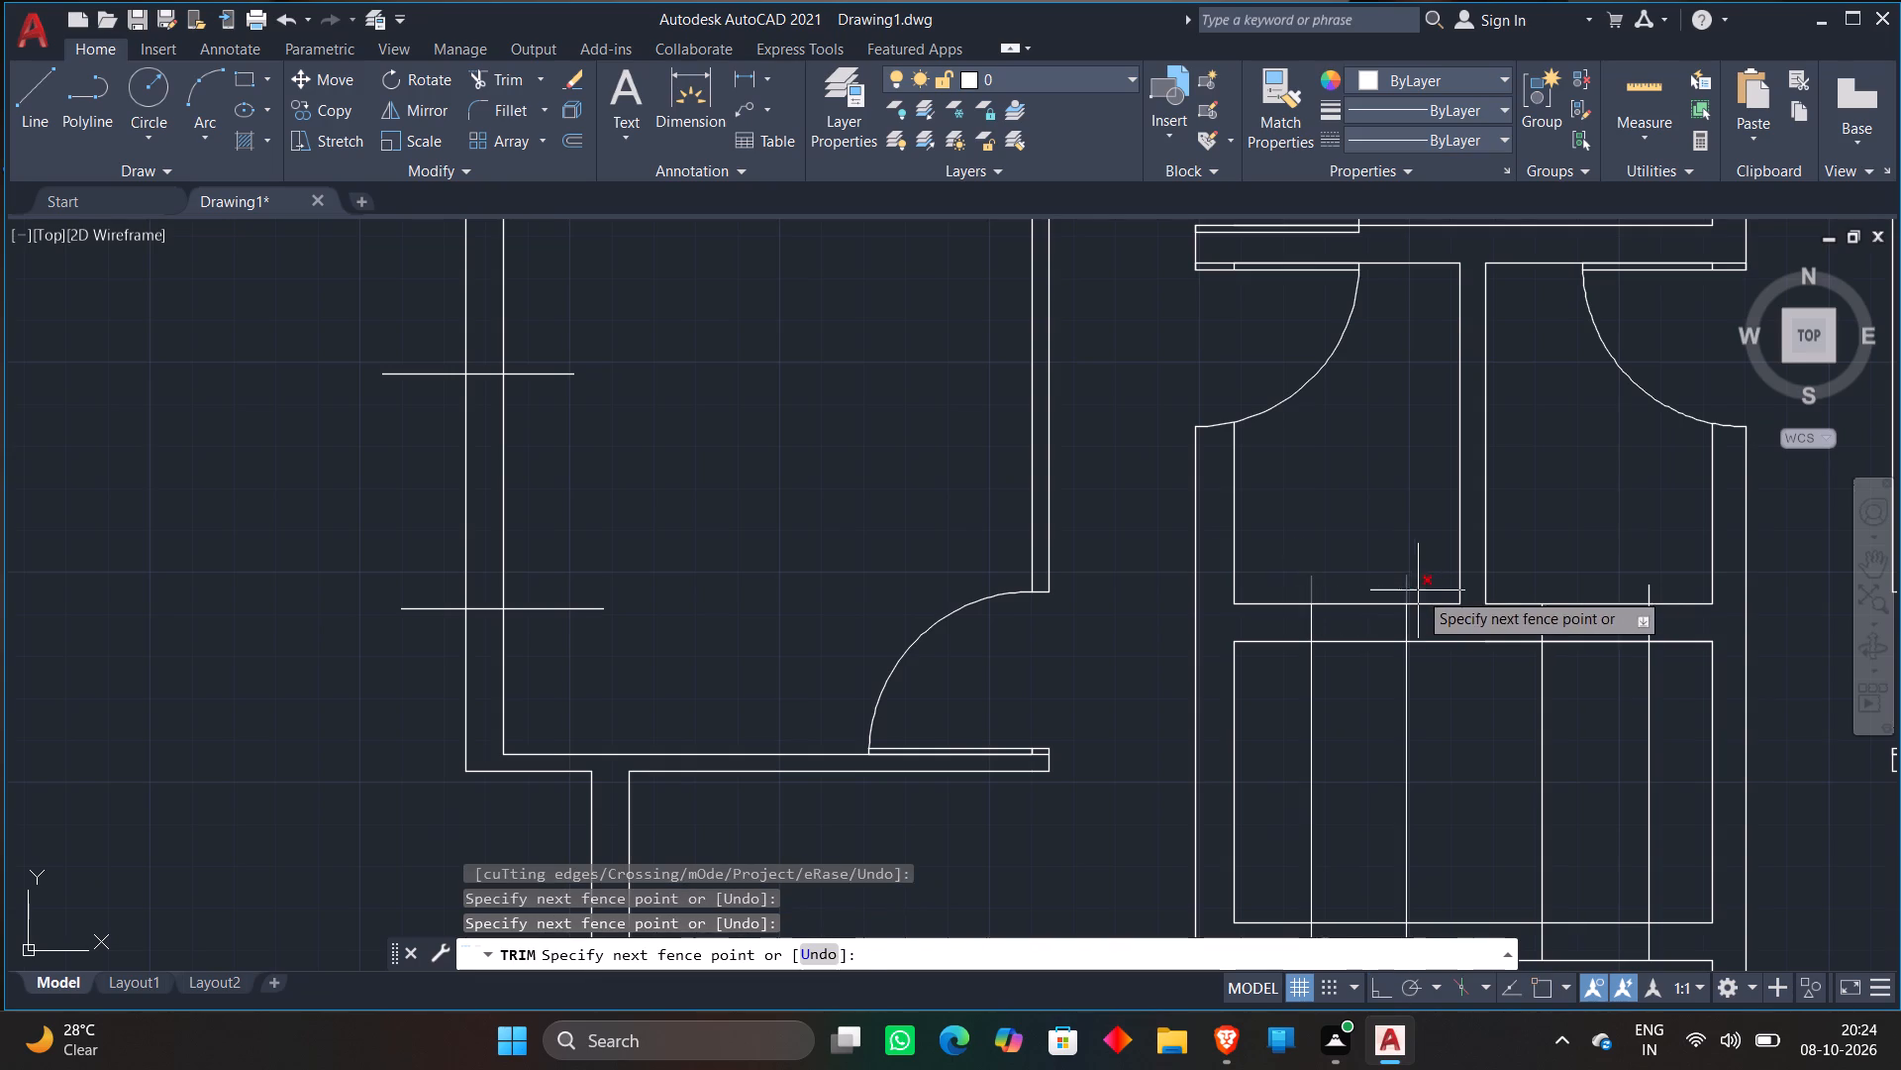
left_click(1418, 590)
left_click(1638, 595)
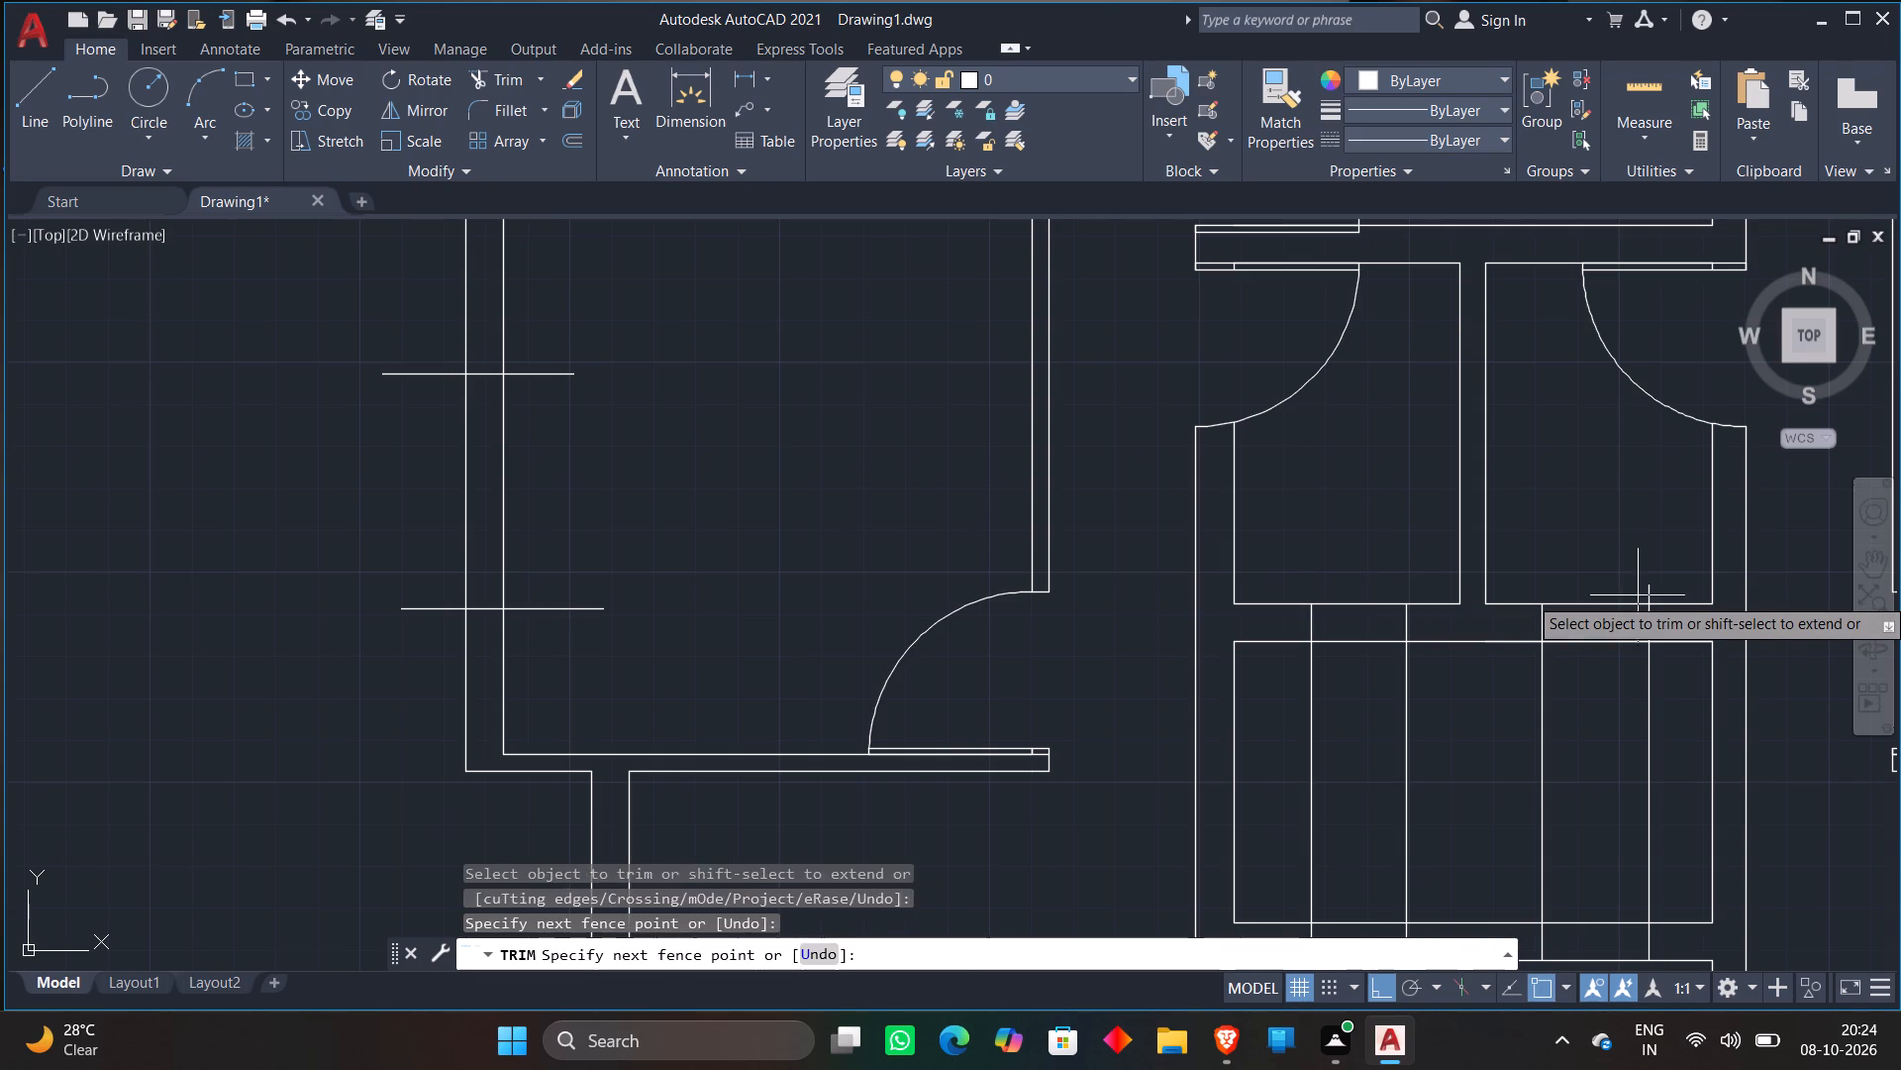
left_click(1655, 589)
left_click(1292, 741)
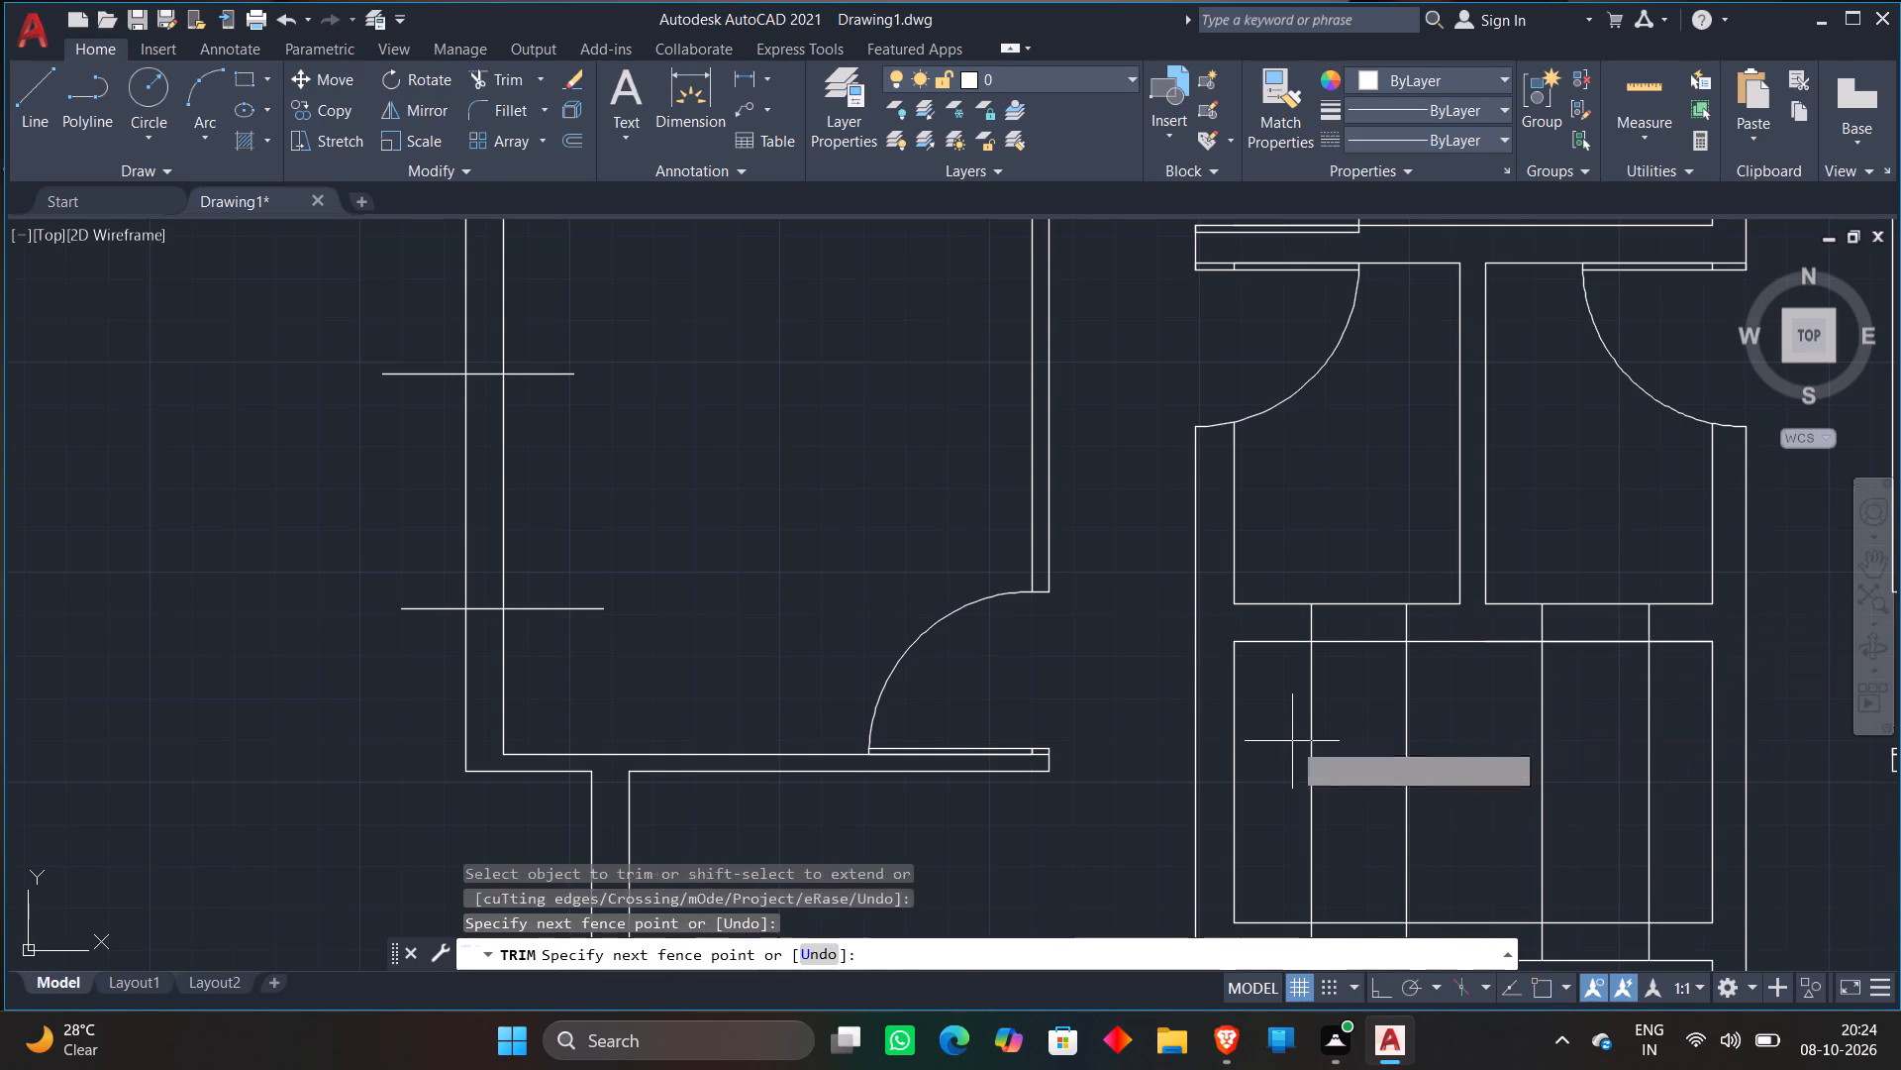
left_click(1658, 721)
scroll(1580, 605, "down", 2)
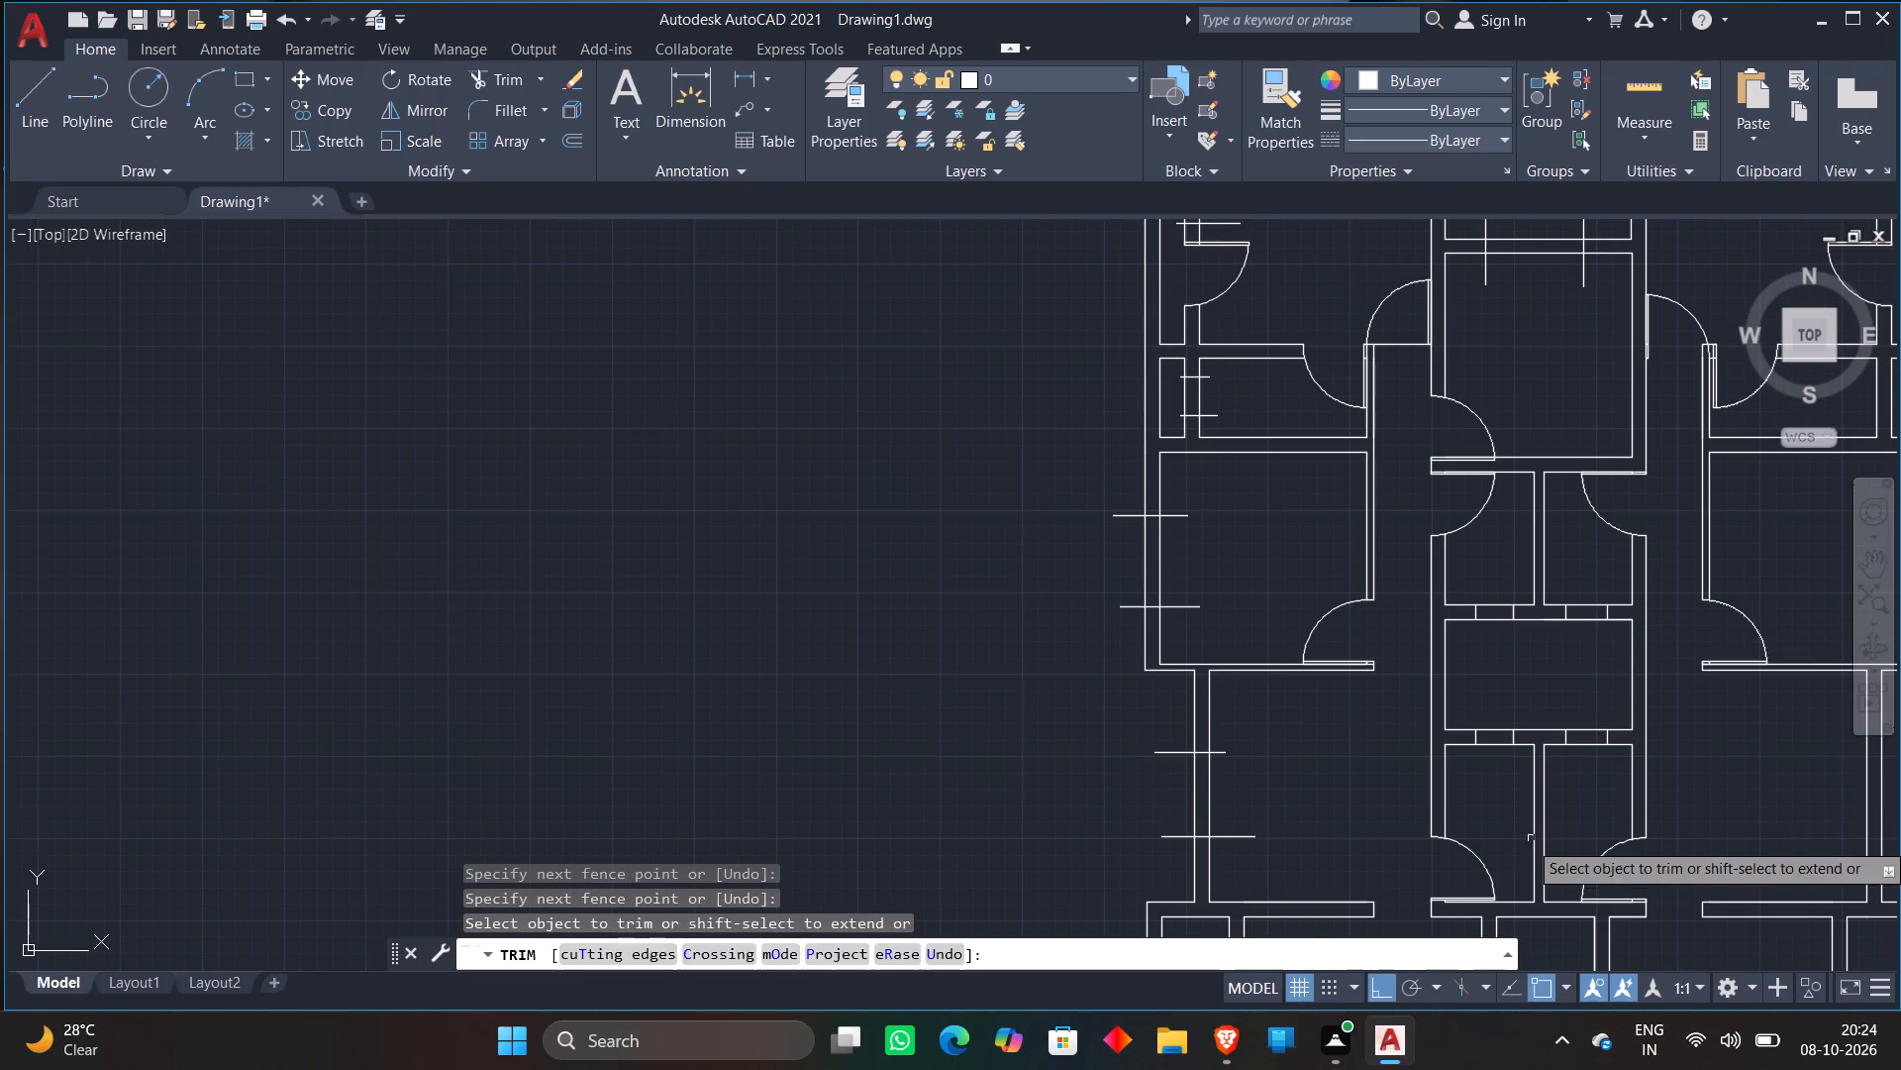
key("Escape")
Draw two short horizontal lines across the south-east room's inner east wall, level with the pair on the matching western wall.
scroll(1498, 735, "down", 1)
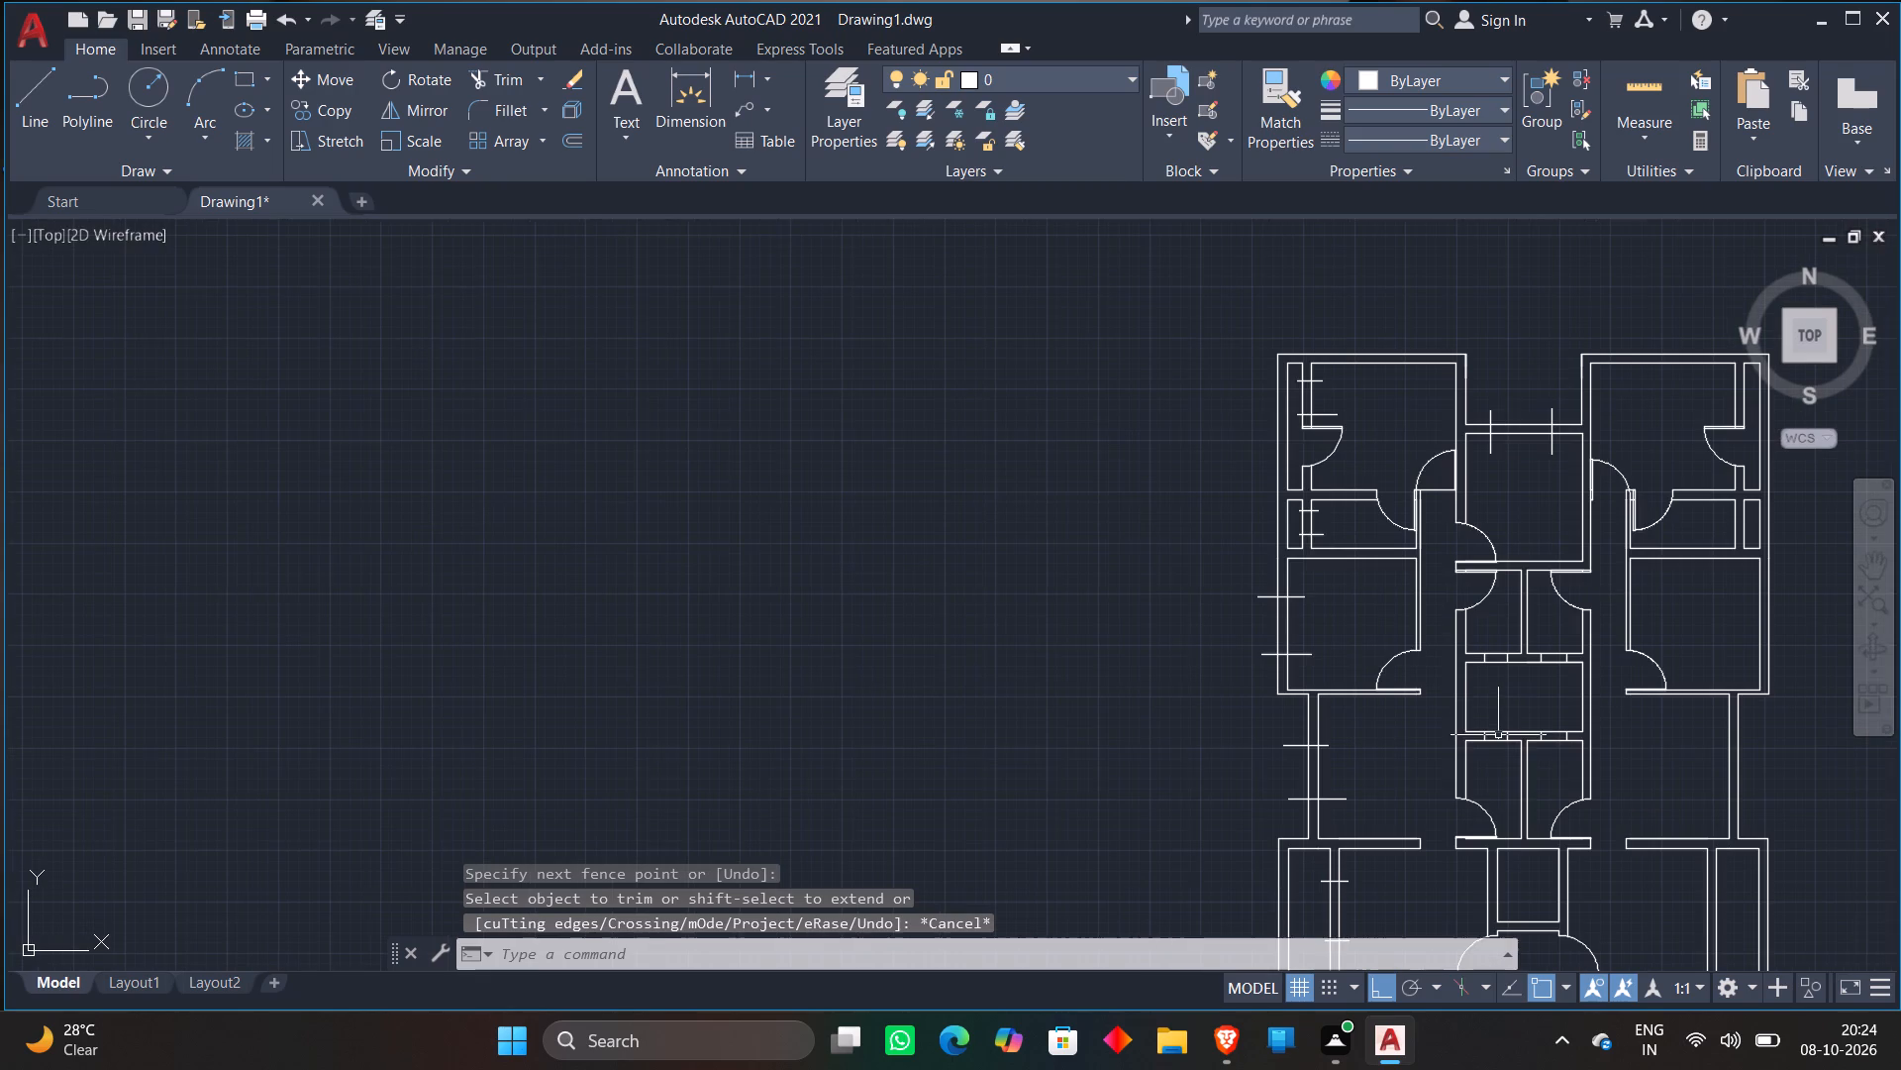
middle_click_drag(1545, 707, 1511, 669)
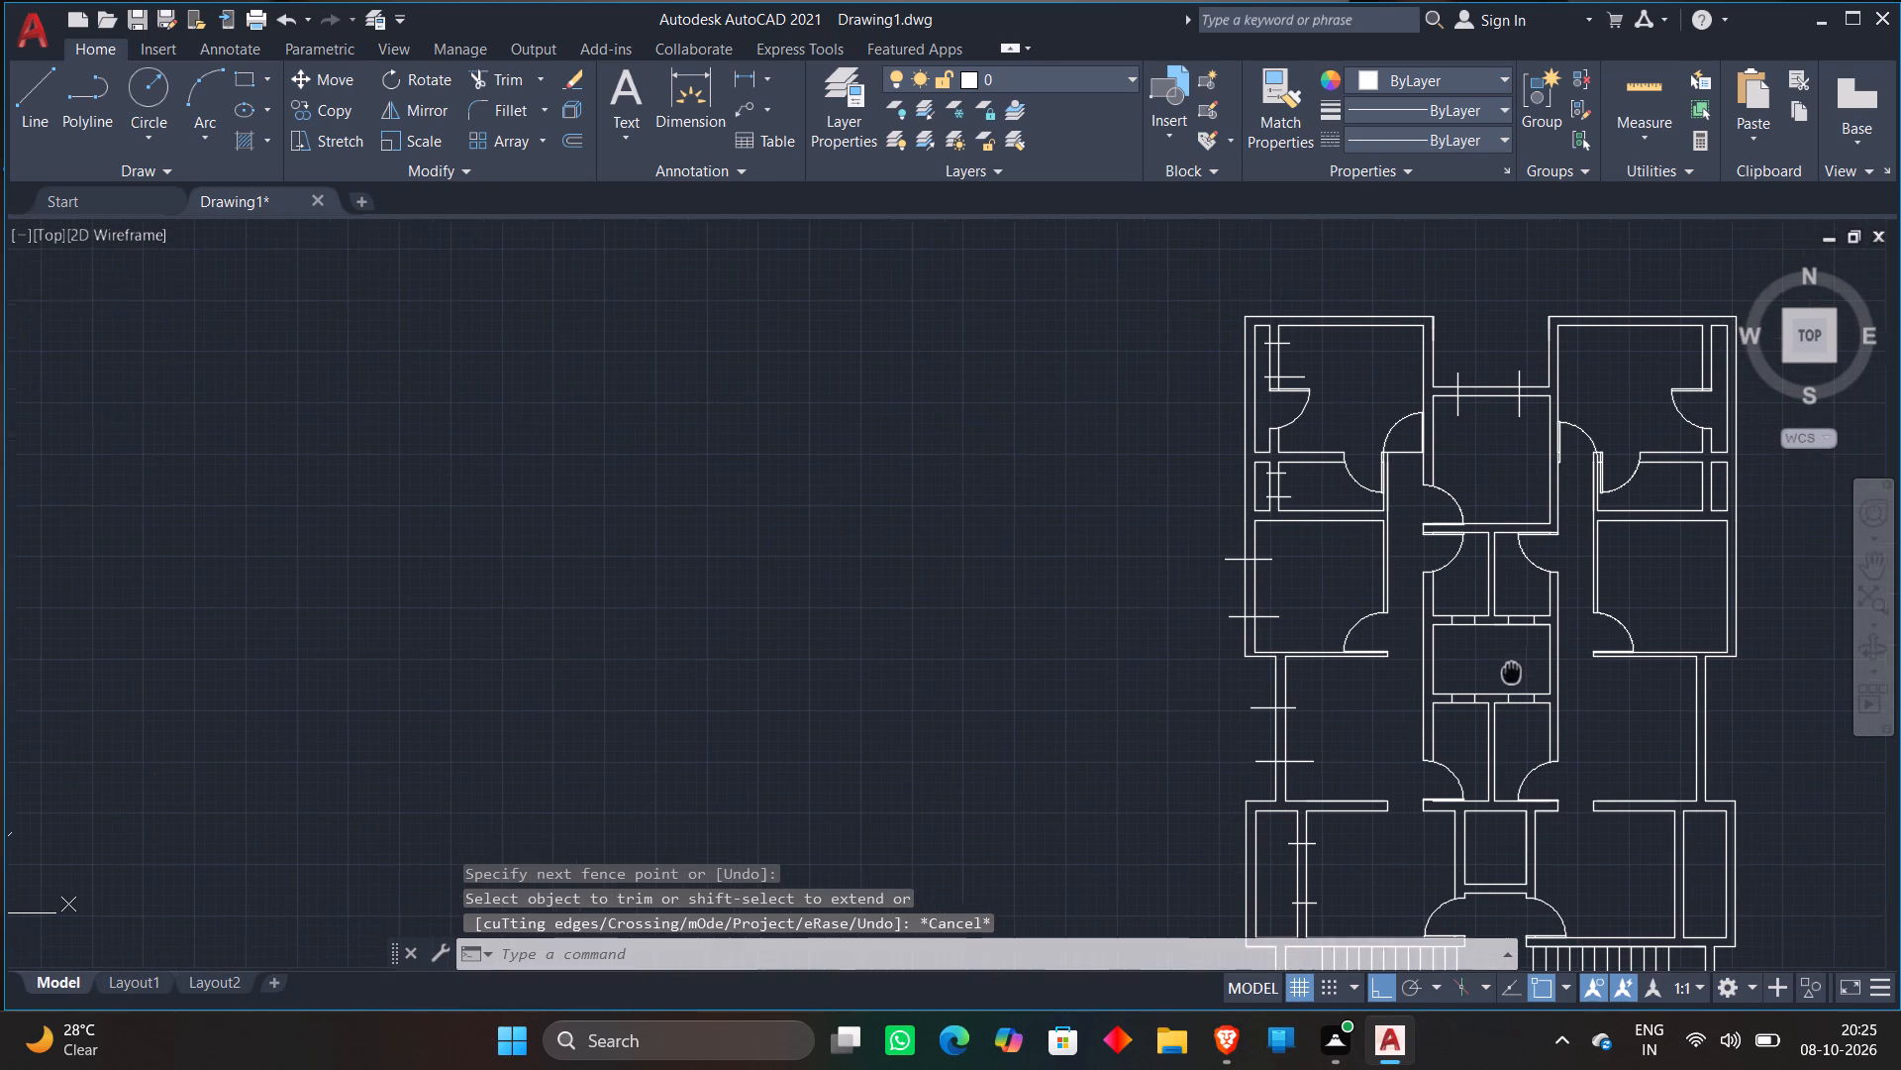
middle_click_drag(1511, 669, 1509, 666)
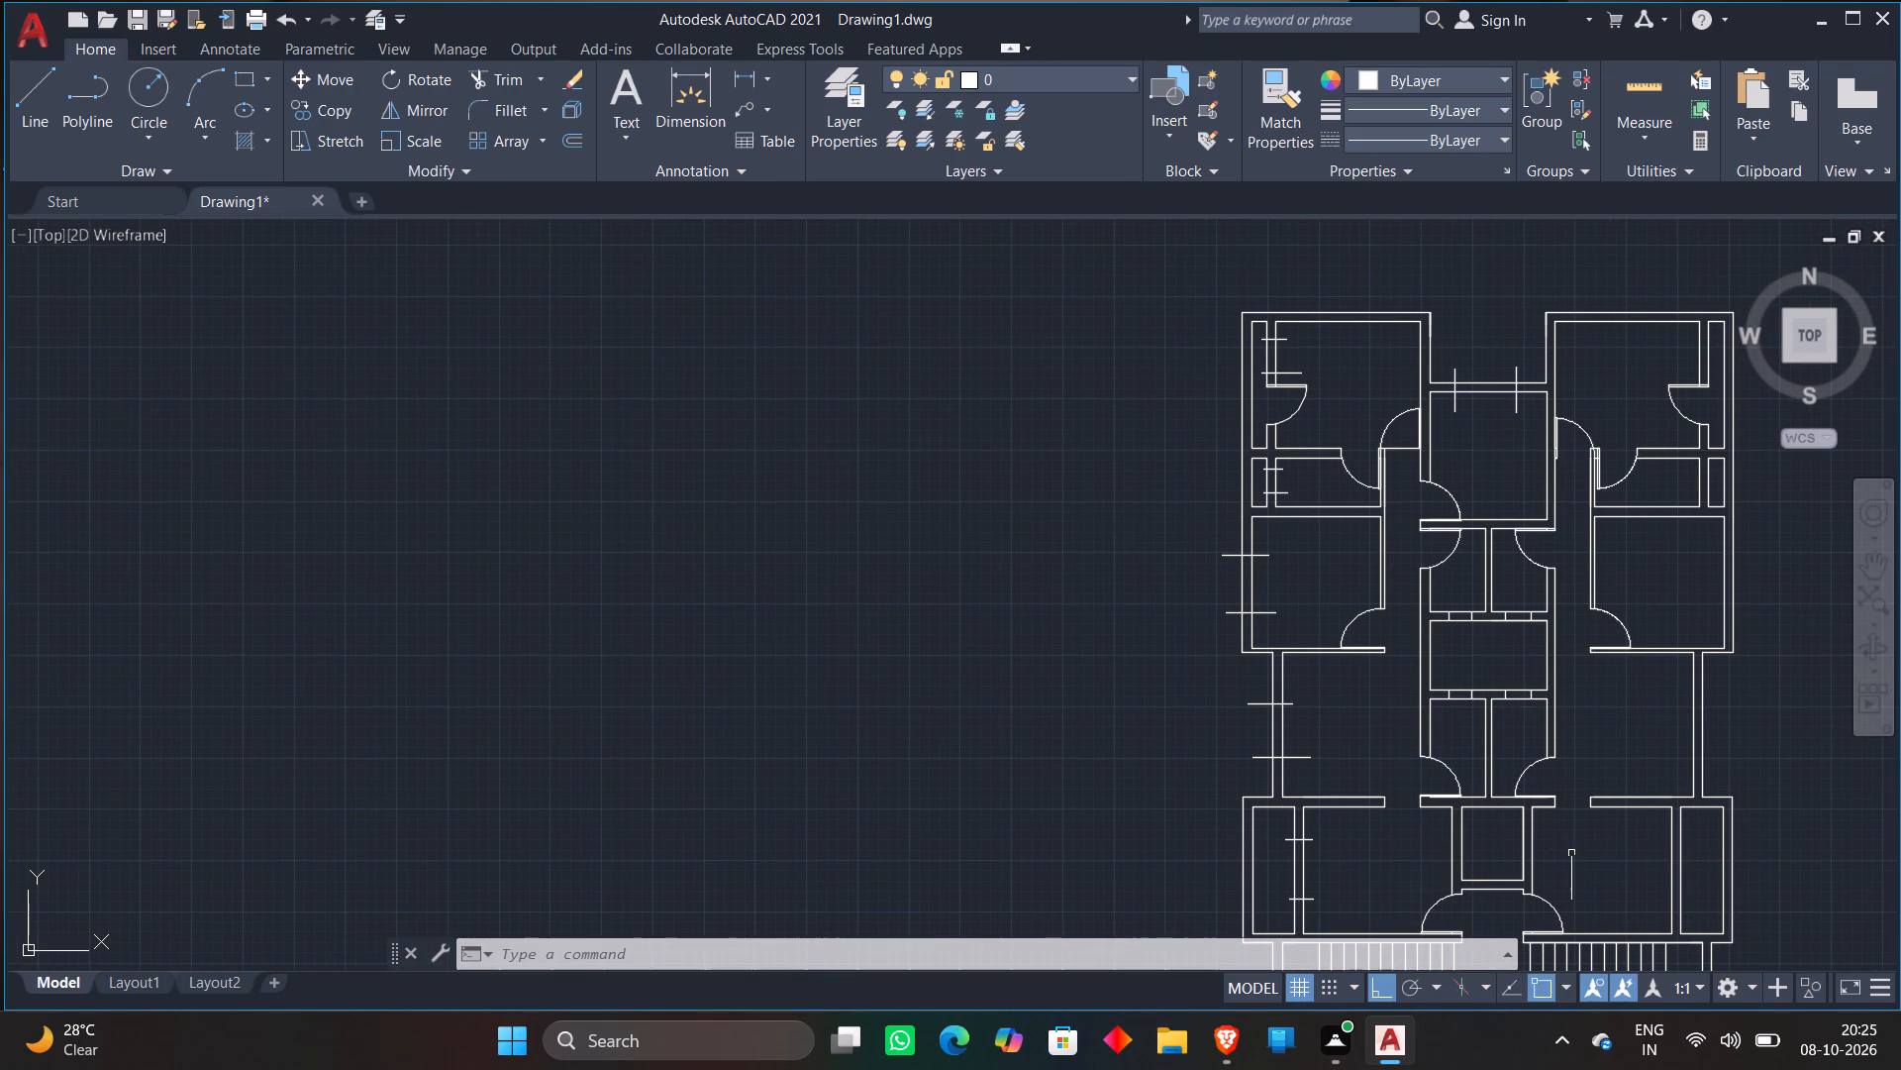
middle_click_drag(1571, 853, 1440, 740)
scroll(1511, 751, "up", 2)
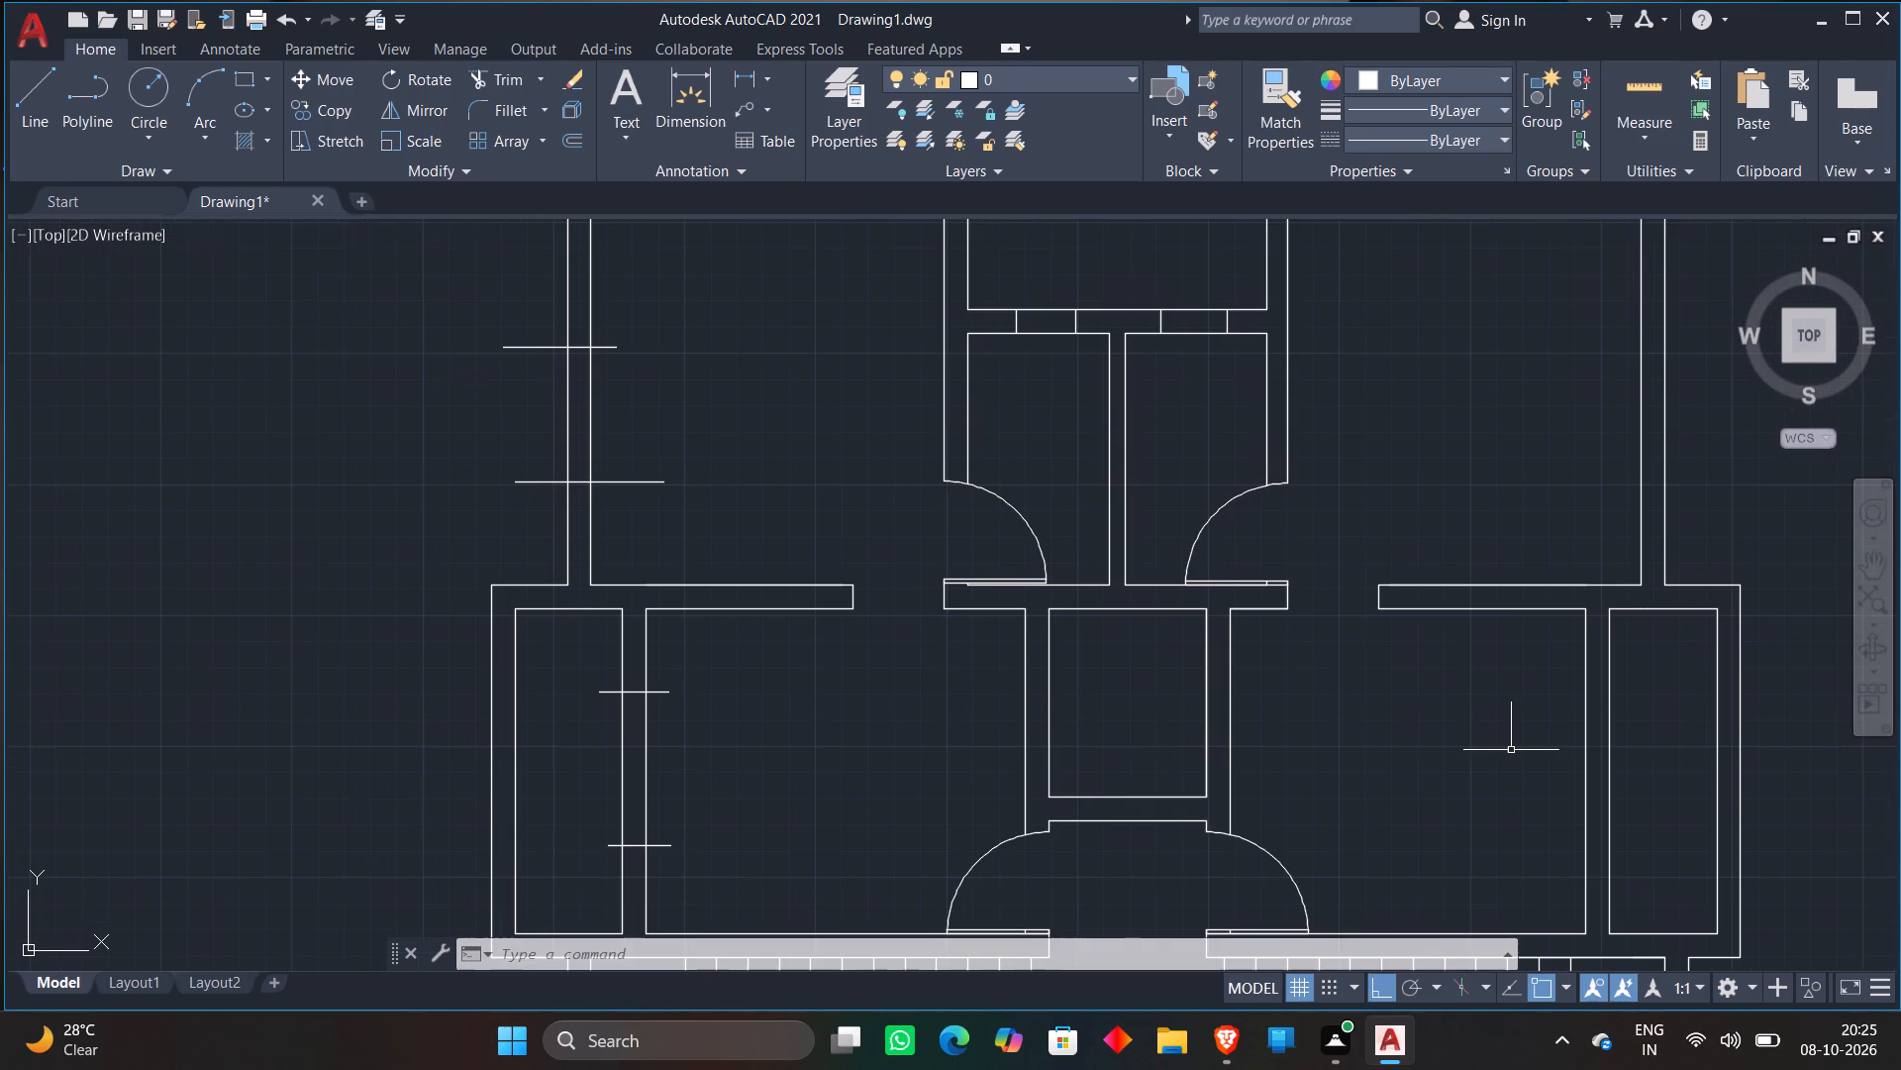
key("l")
key("Return")
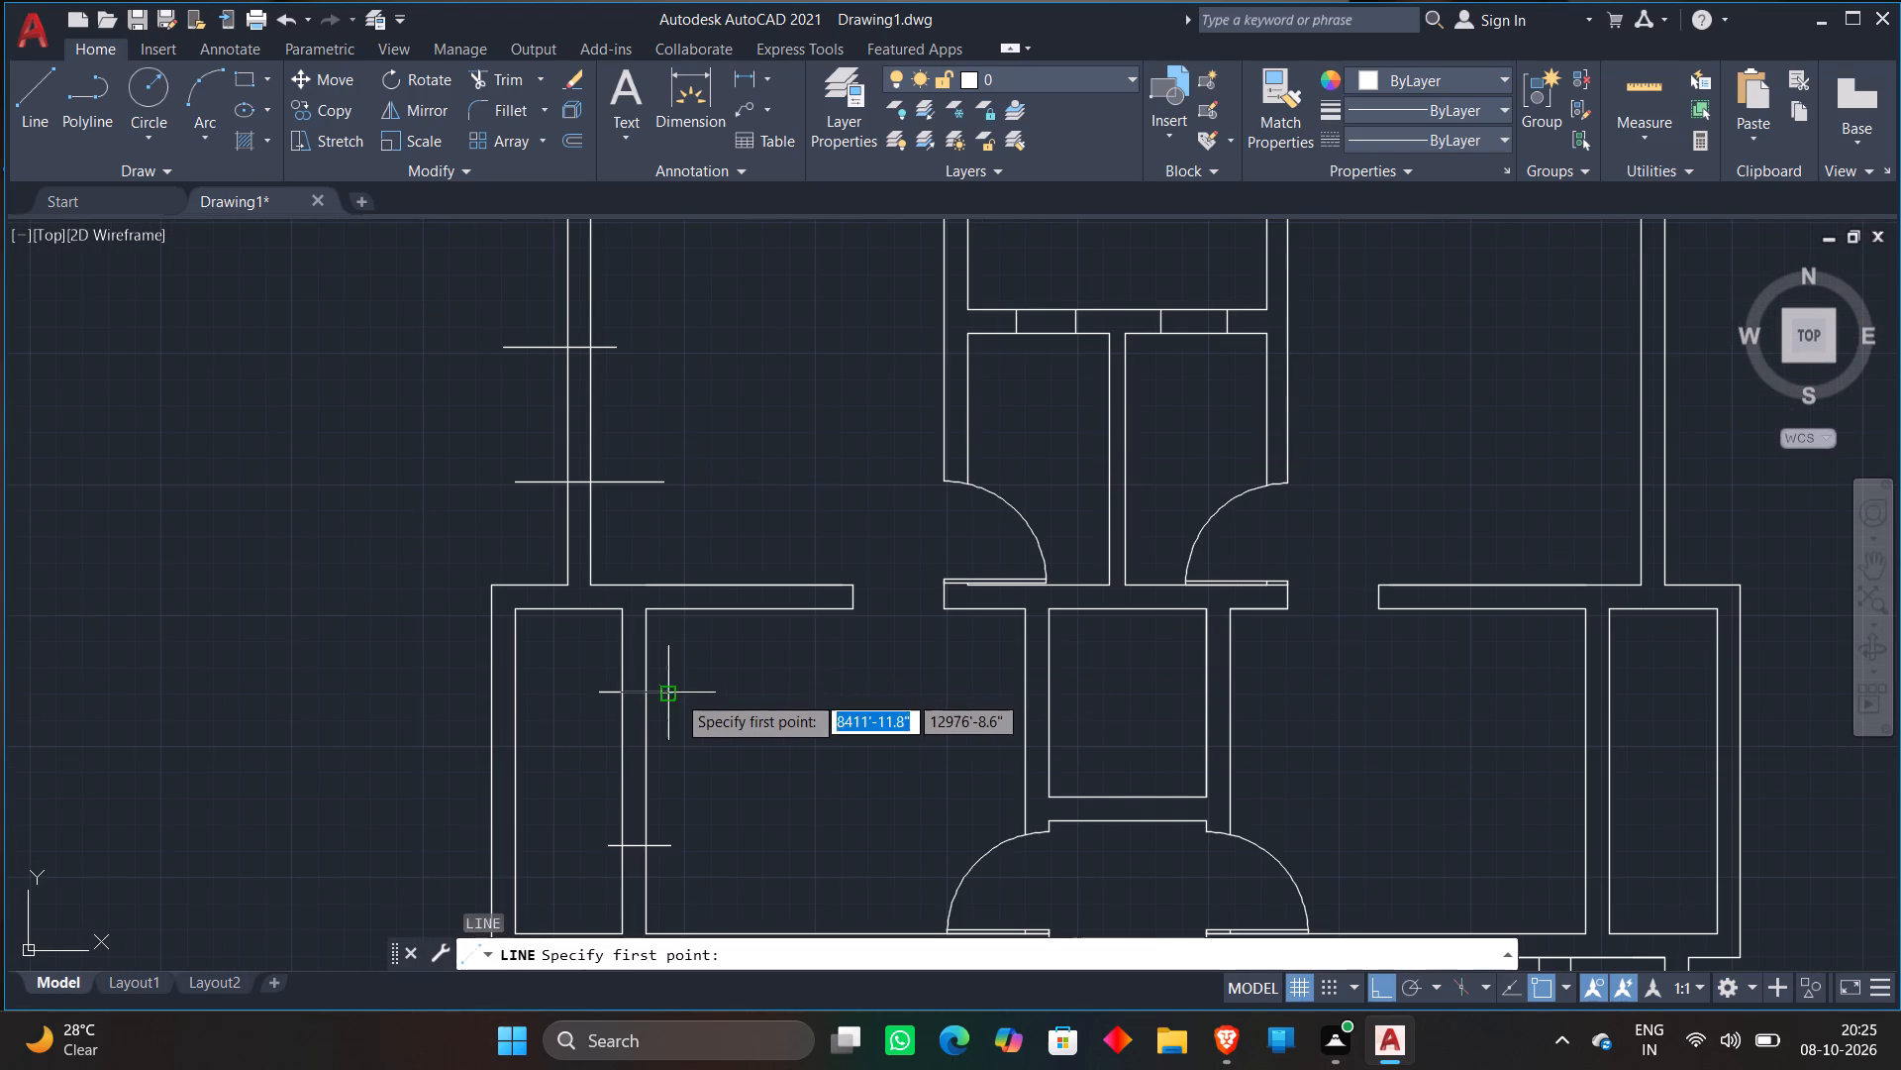
left_click(1562, 690)
left_click(1627, 692)
key("Escape")
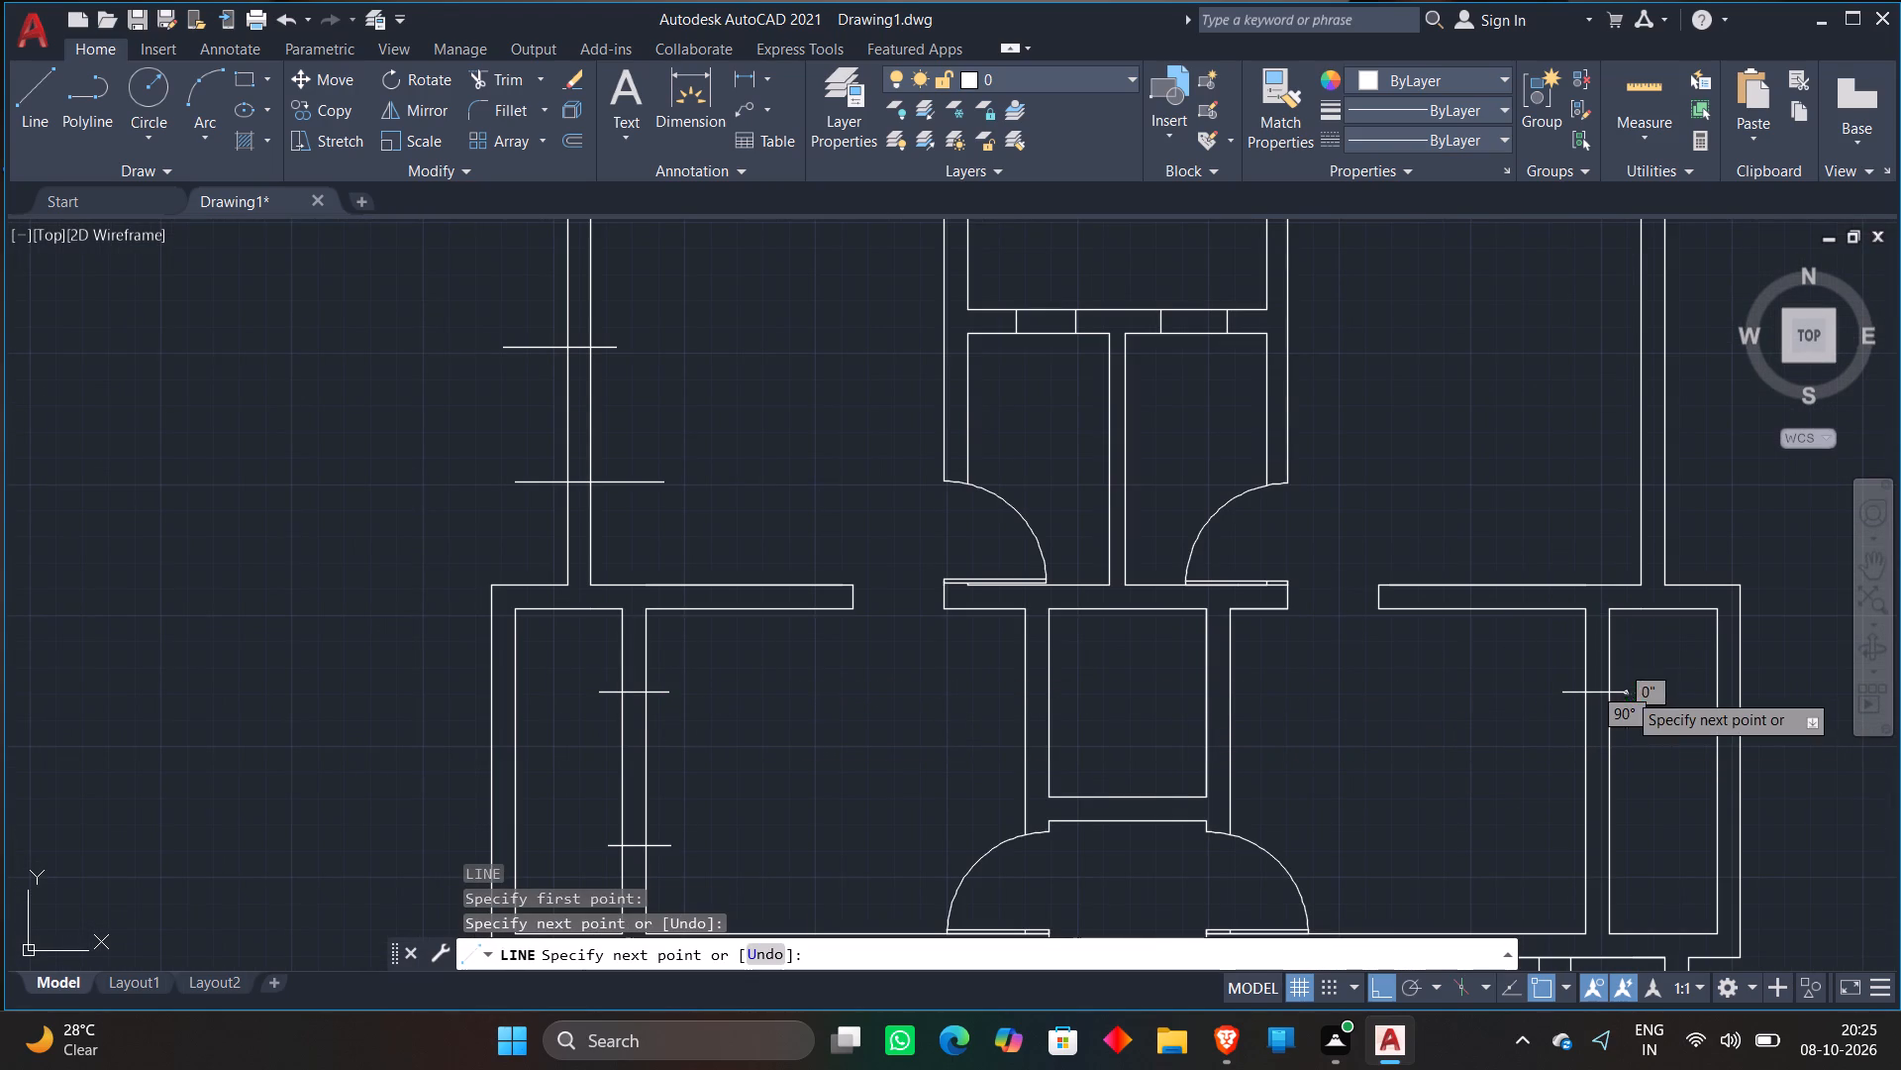
key("l")
key("Return")
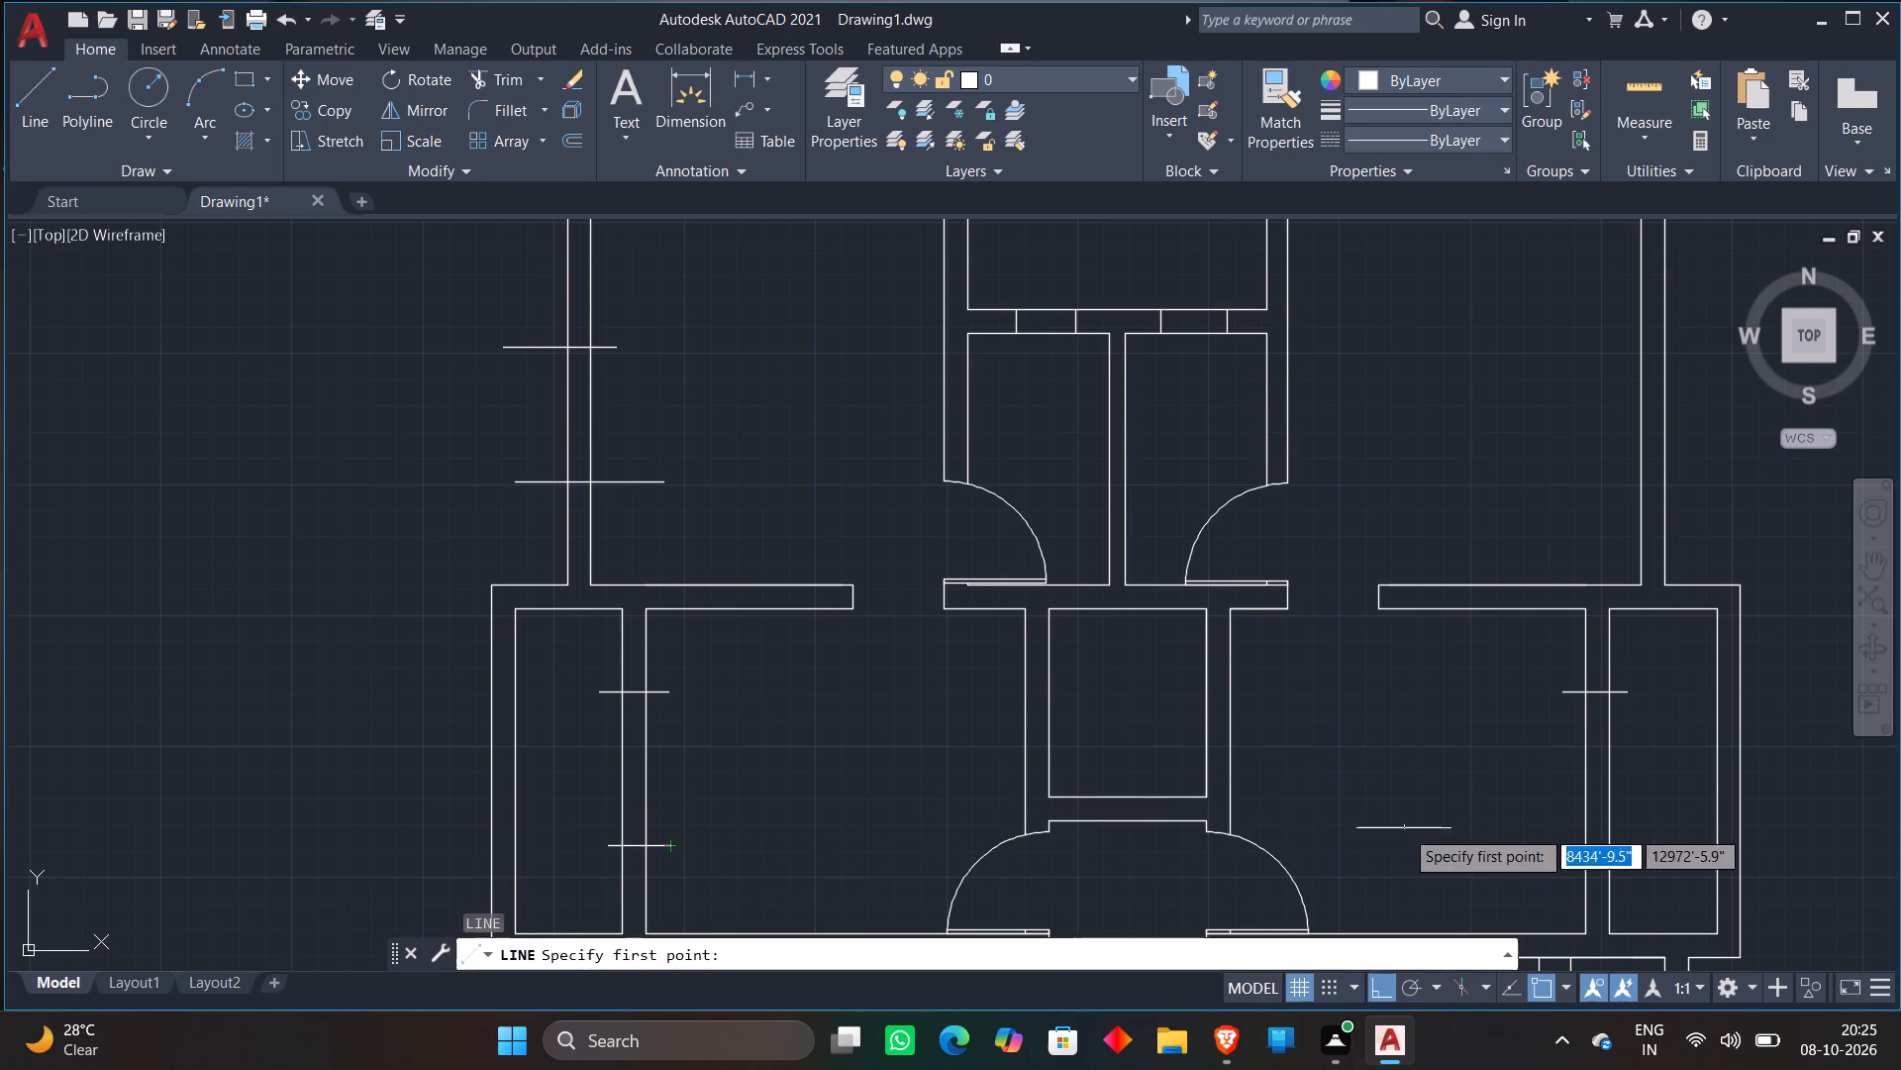
left_click(1543, 840)
left_click(1667, 851)
key("Escape")
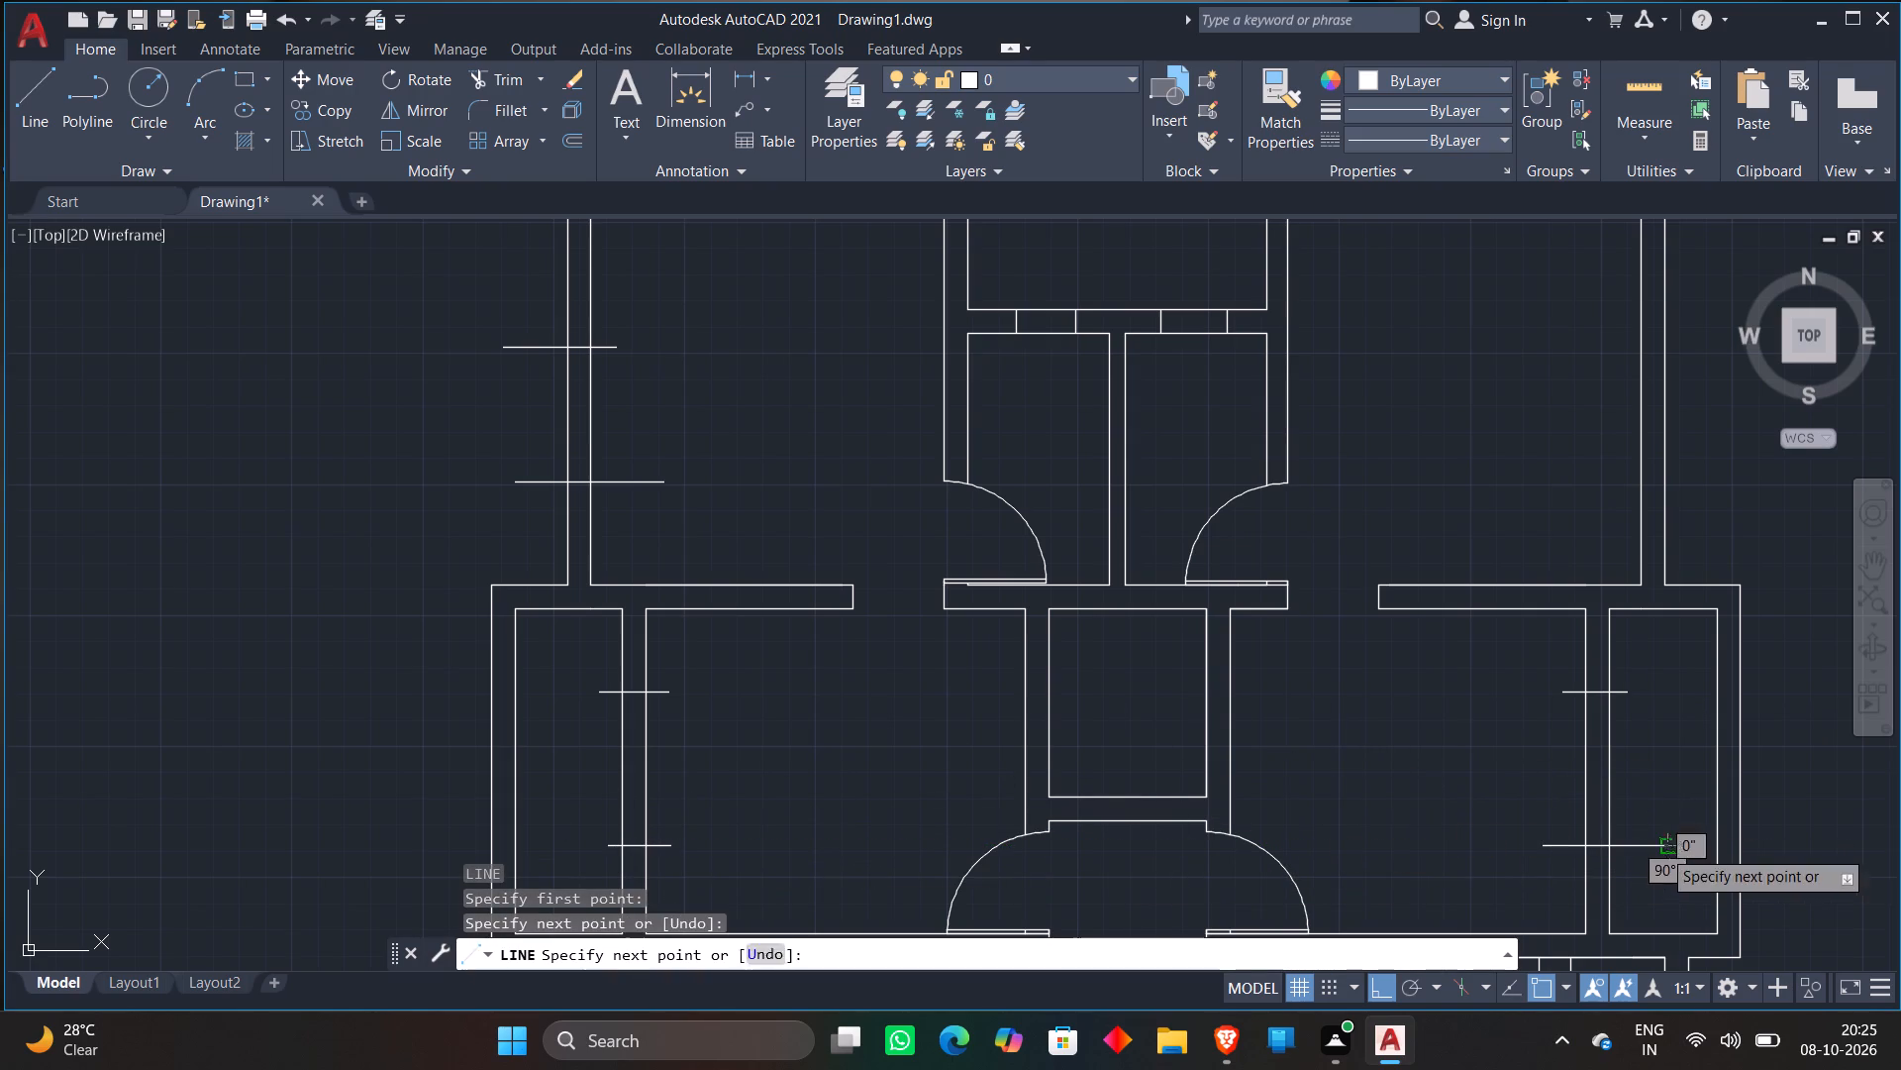
Draw two short horizontal lines across the recessed east wall, level with the western pair, the northern one about 3'-5" long.
scroll(1497, 565, "down", 2)
middle_click_drag(1471, 509, 1386, 622)
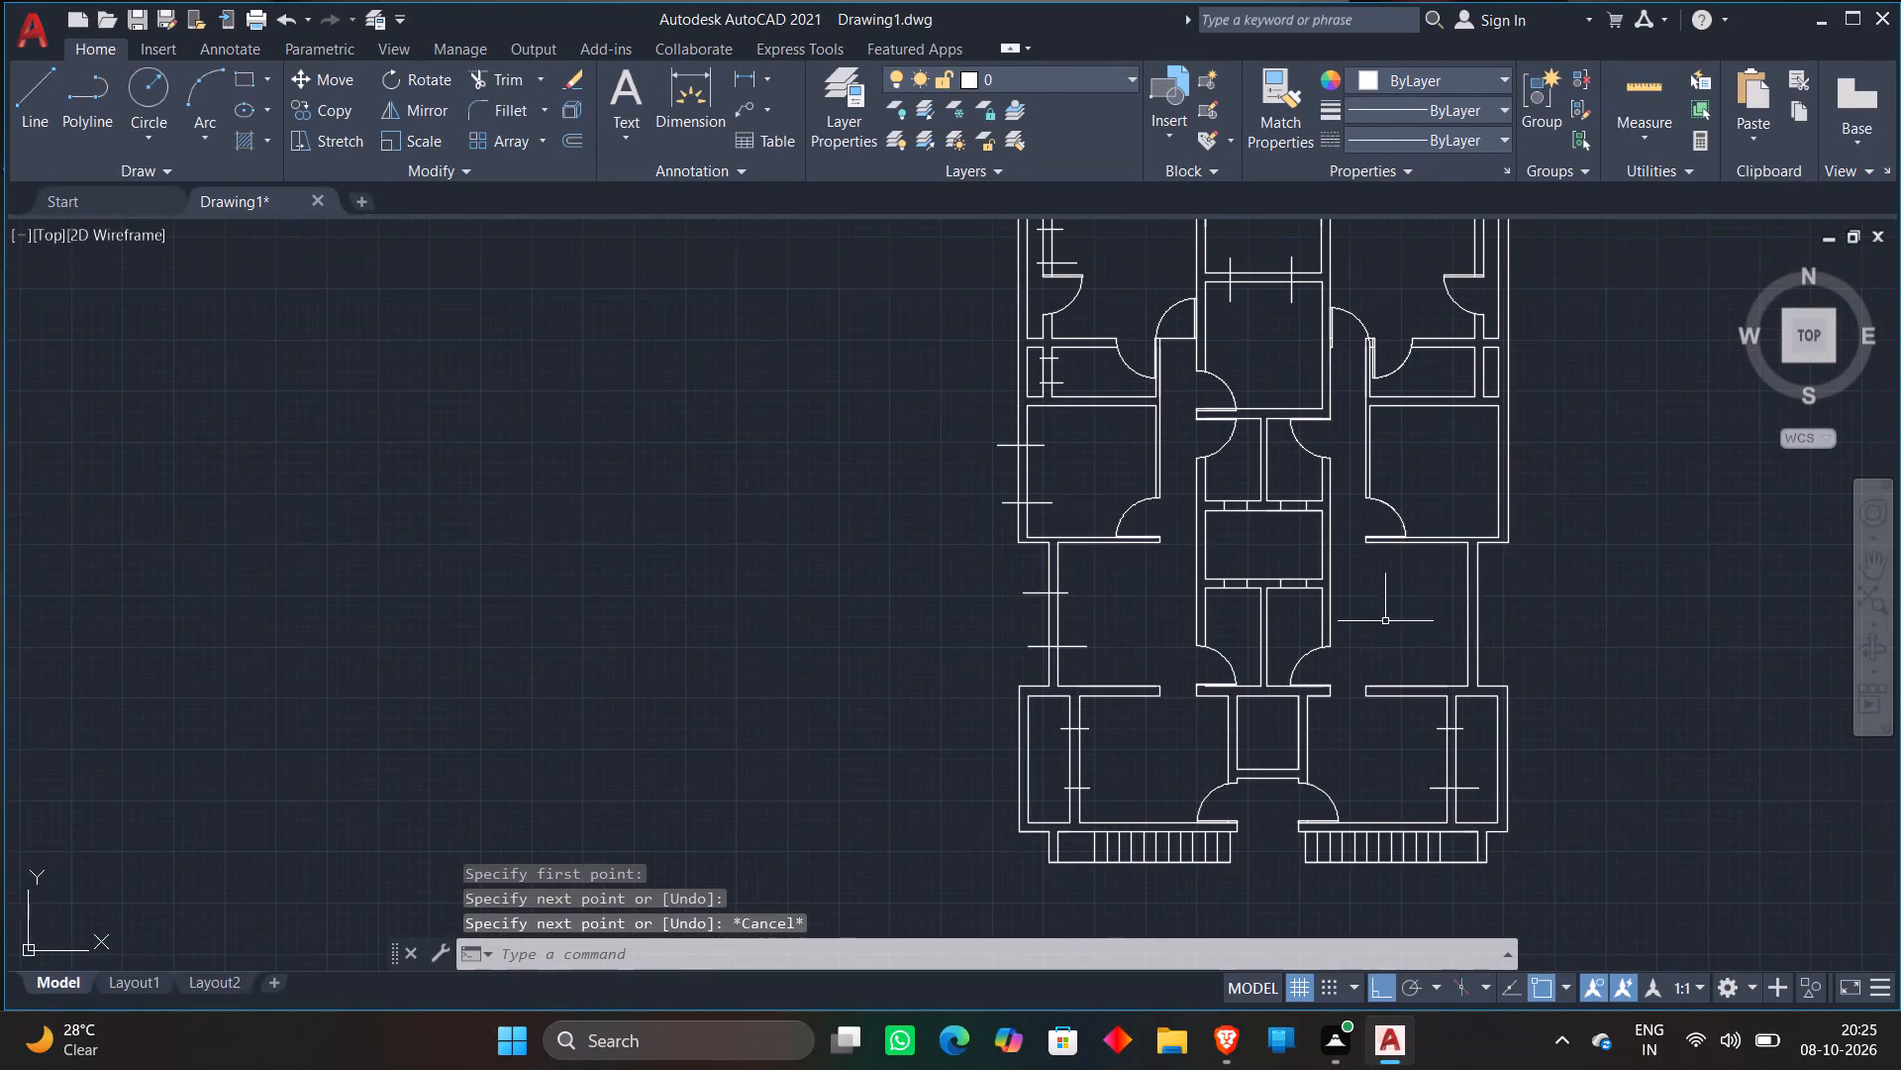
scroll(1125, 620, "up", 2)
key("l")
key("Return")
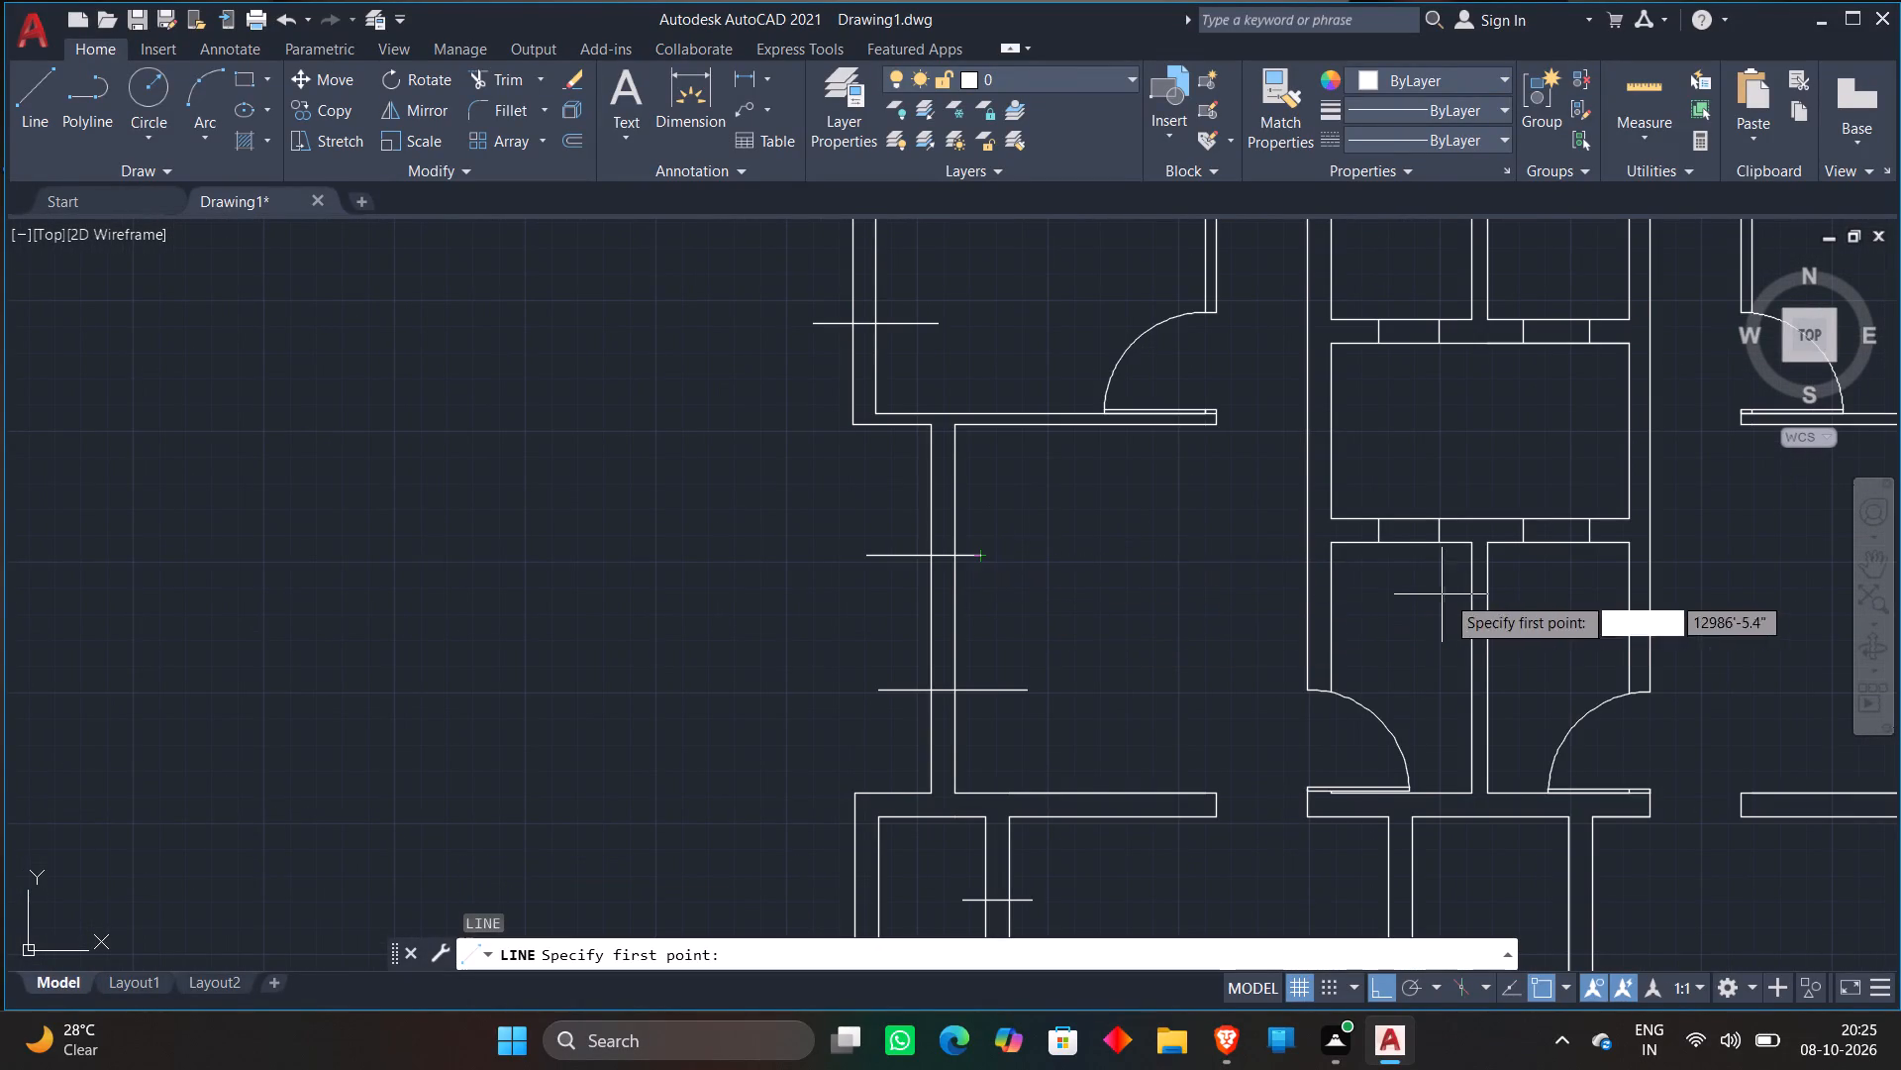
middle_click_drag(1682, 638, 1255, 740)
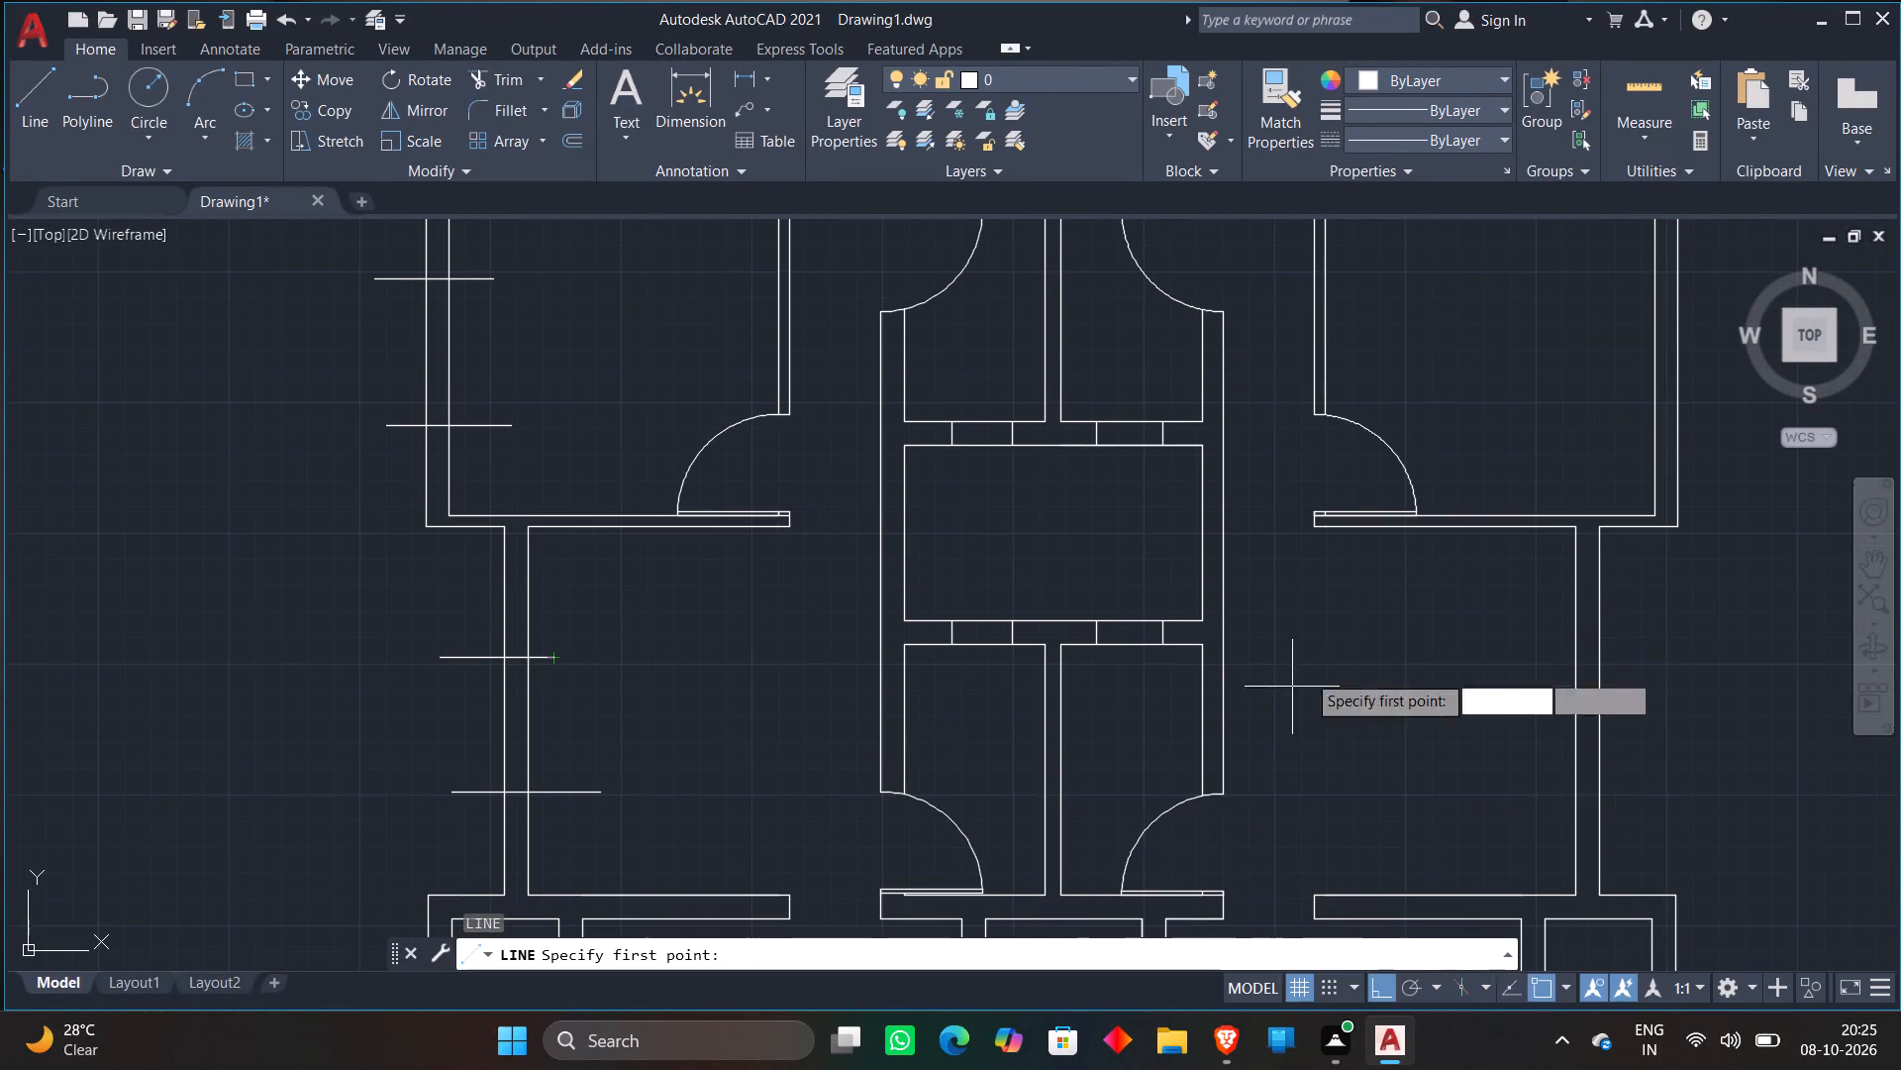
left_click(1518, 656)
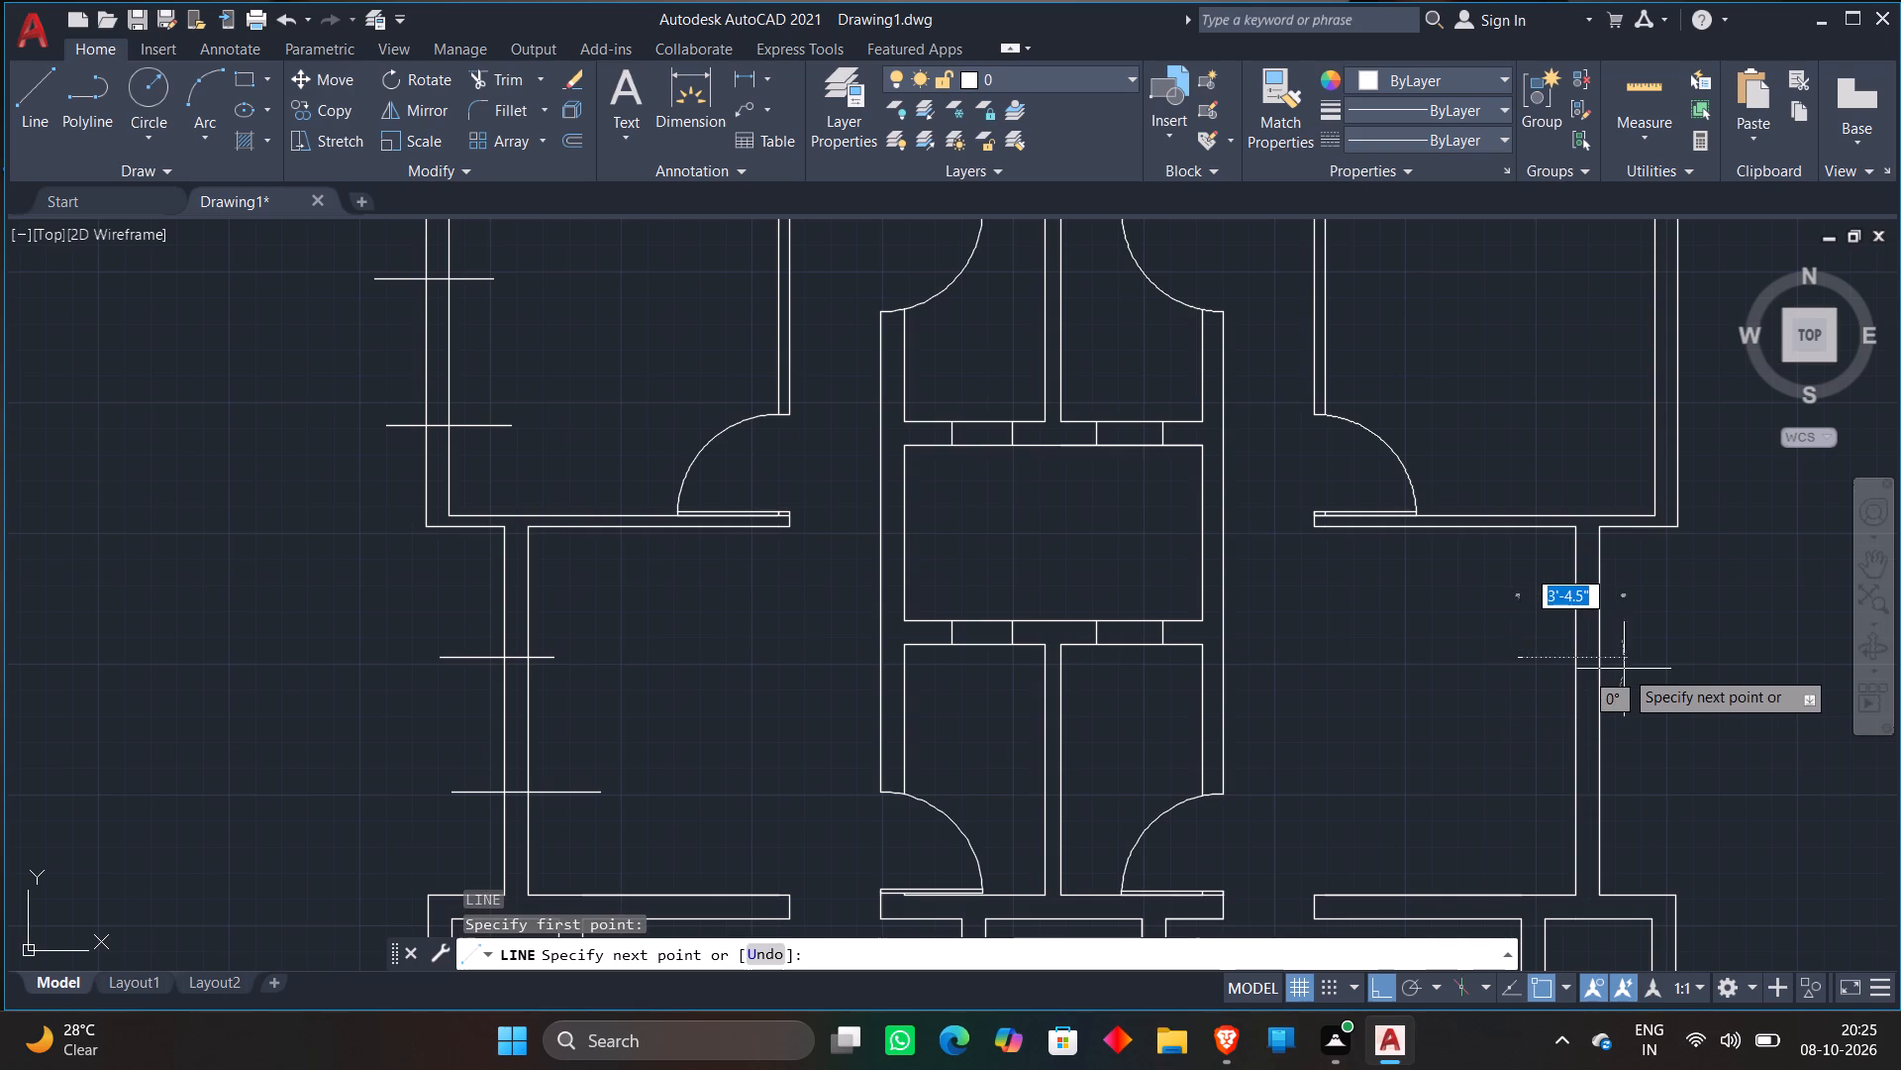
left_click(1628, 667)
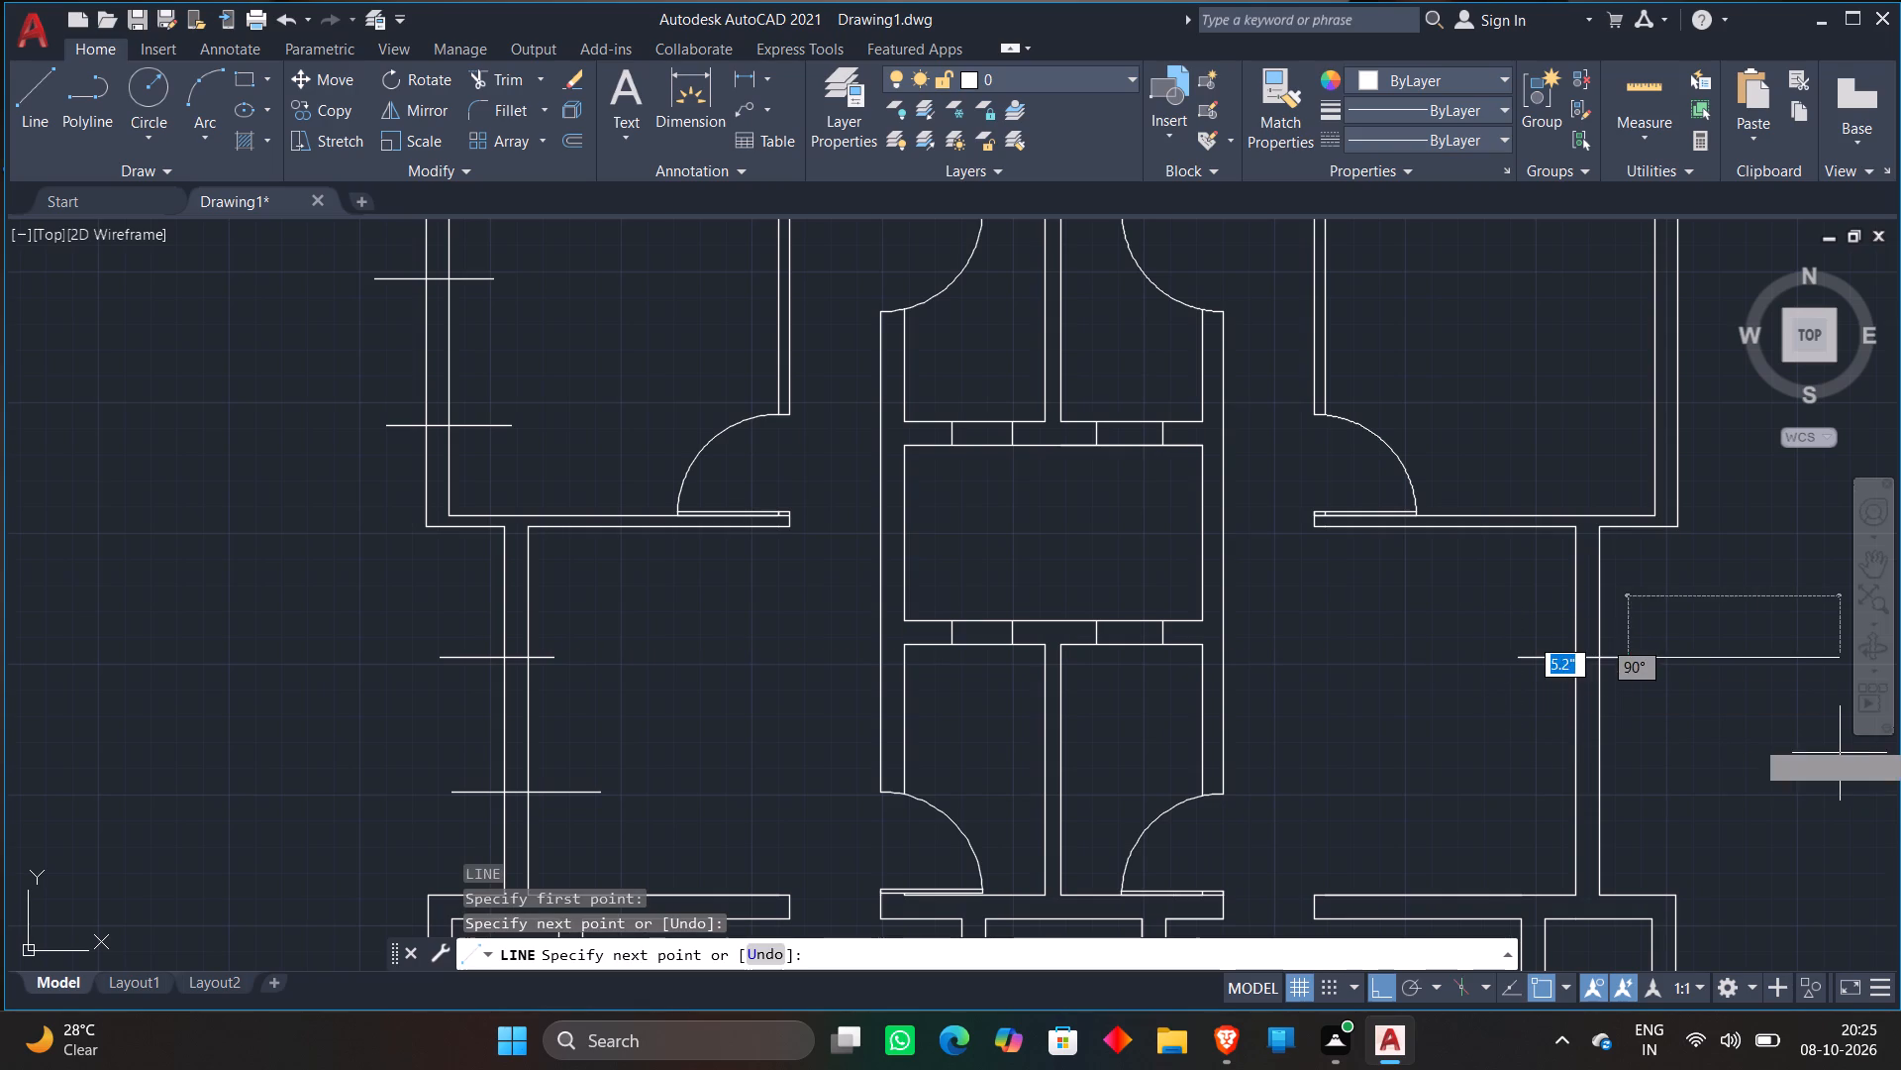
key("Escape")
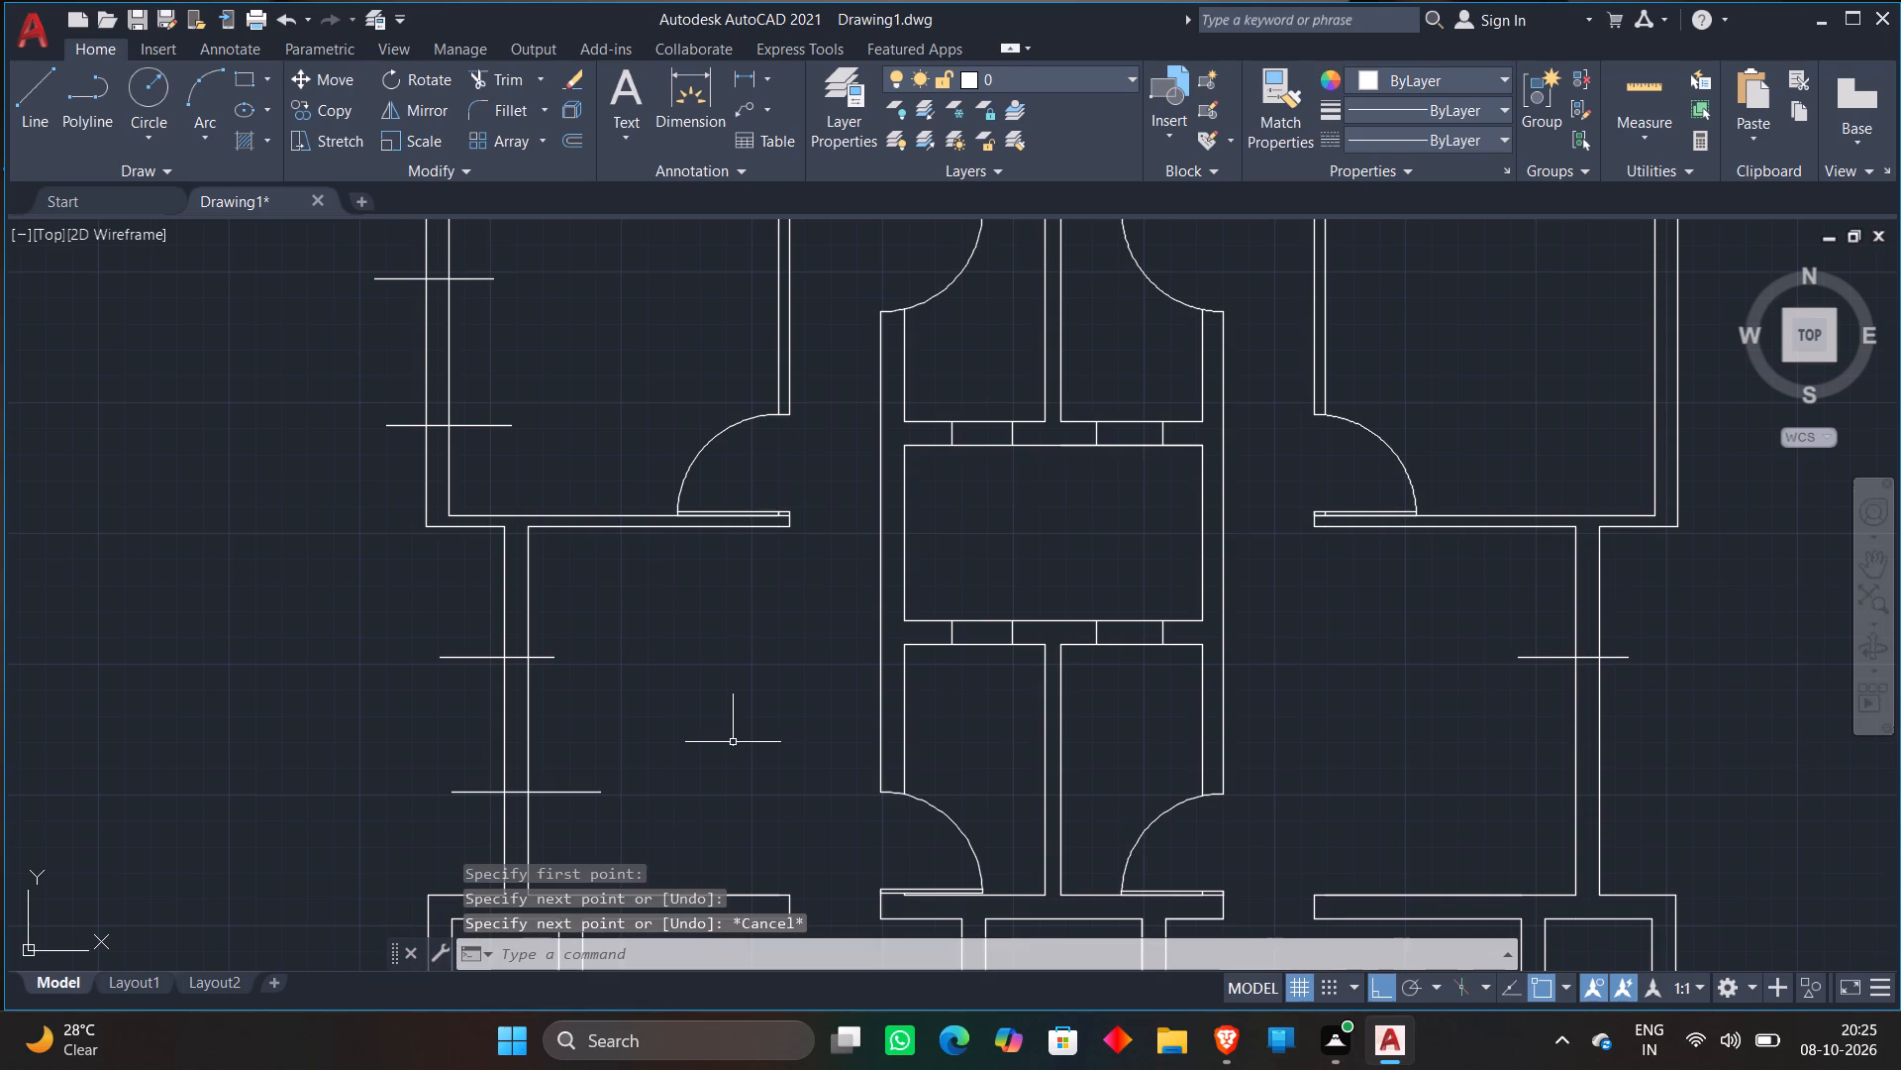
key("l")
key("Return")
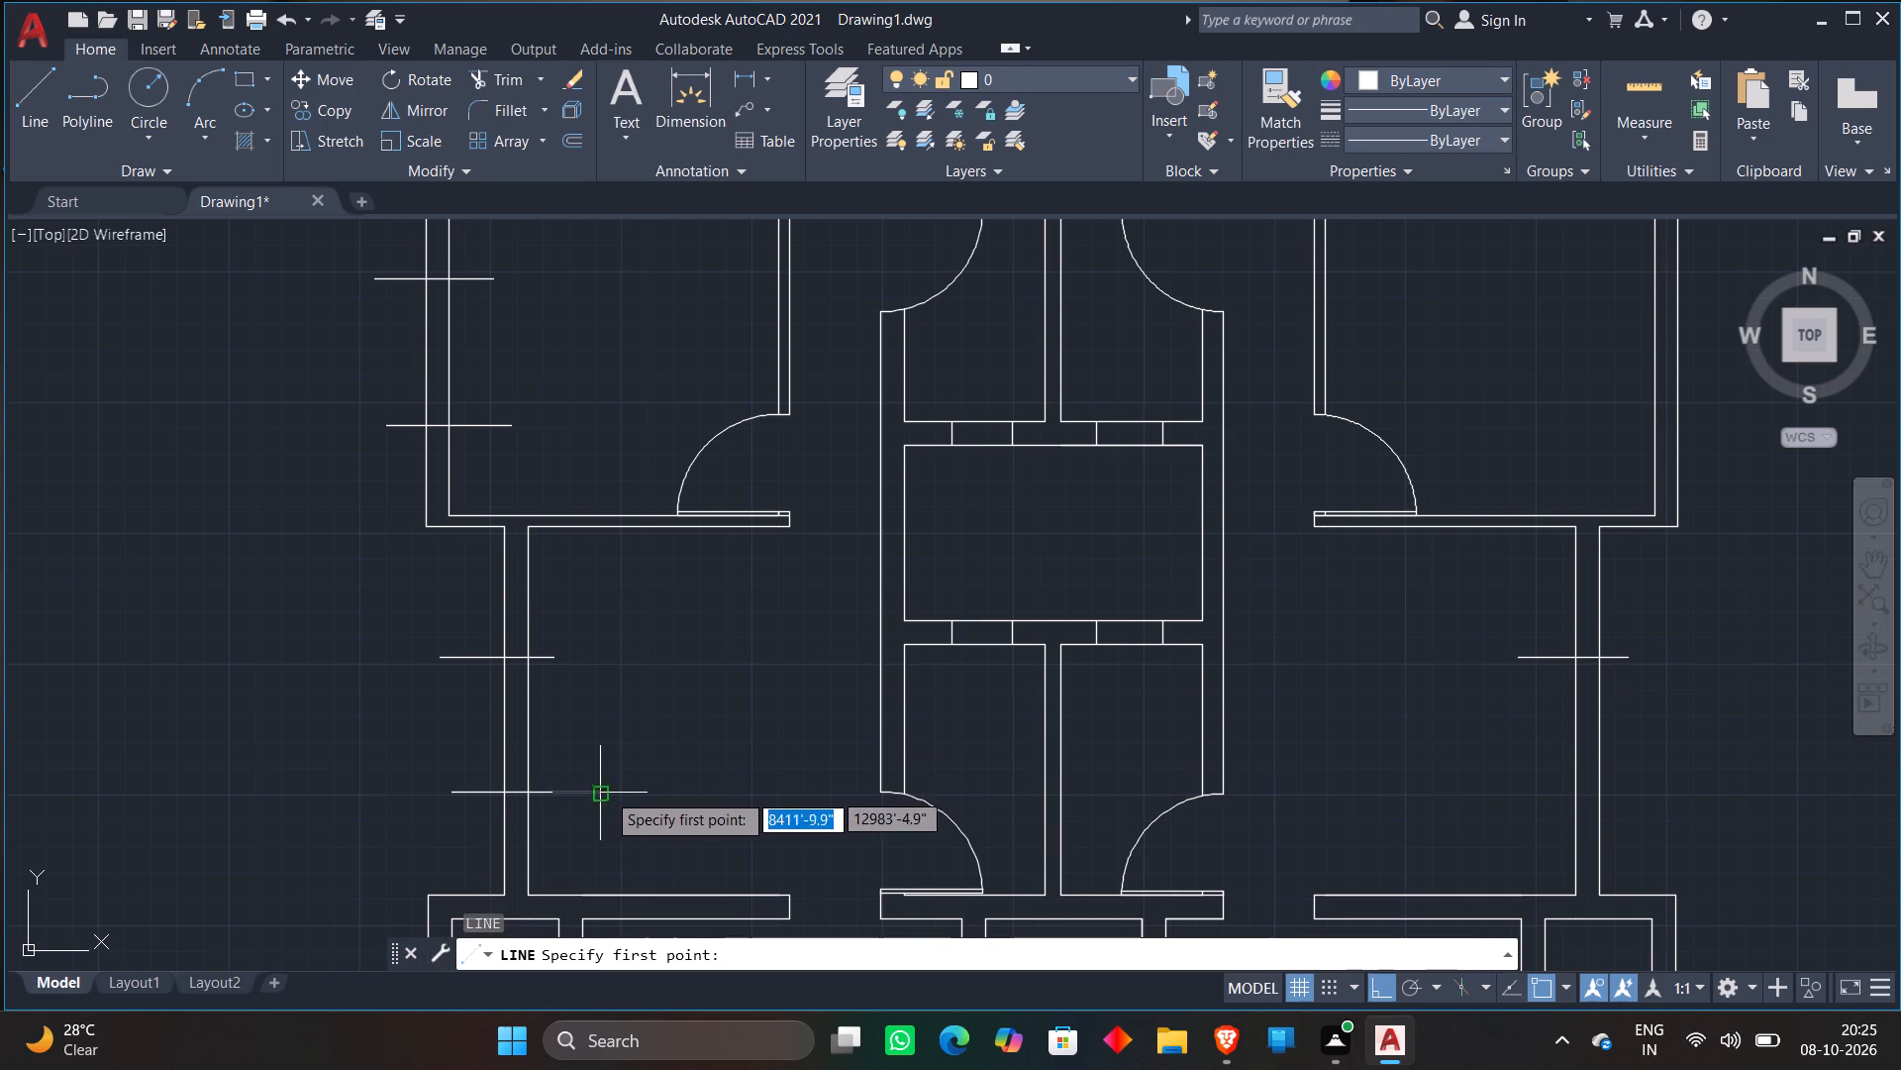
left_click(1521, 781)
left_click(1637, 780)
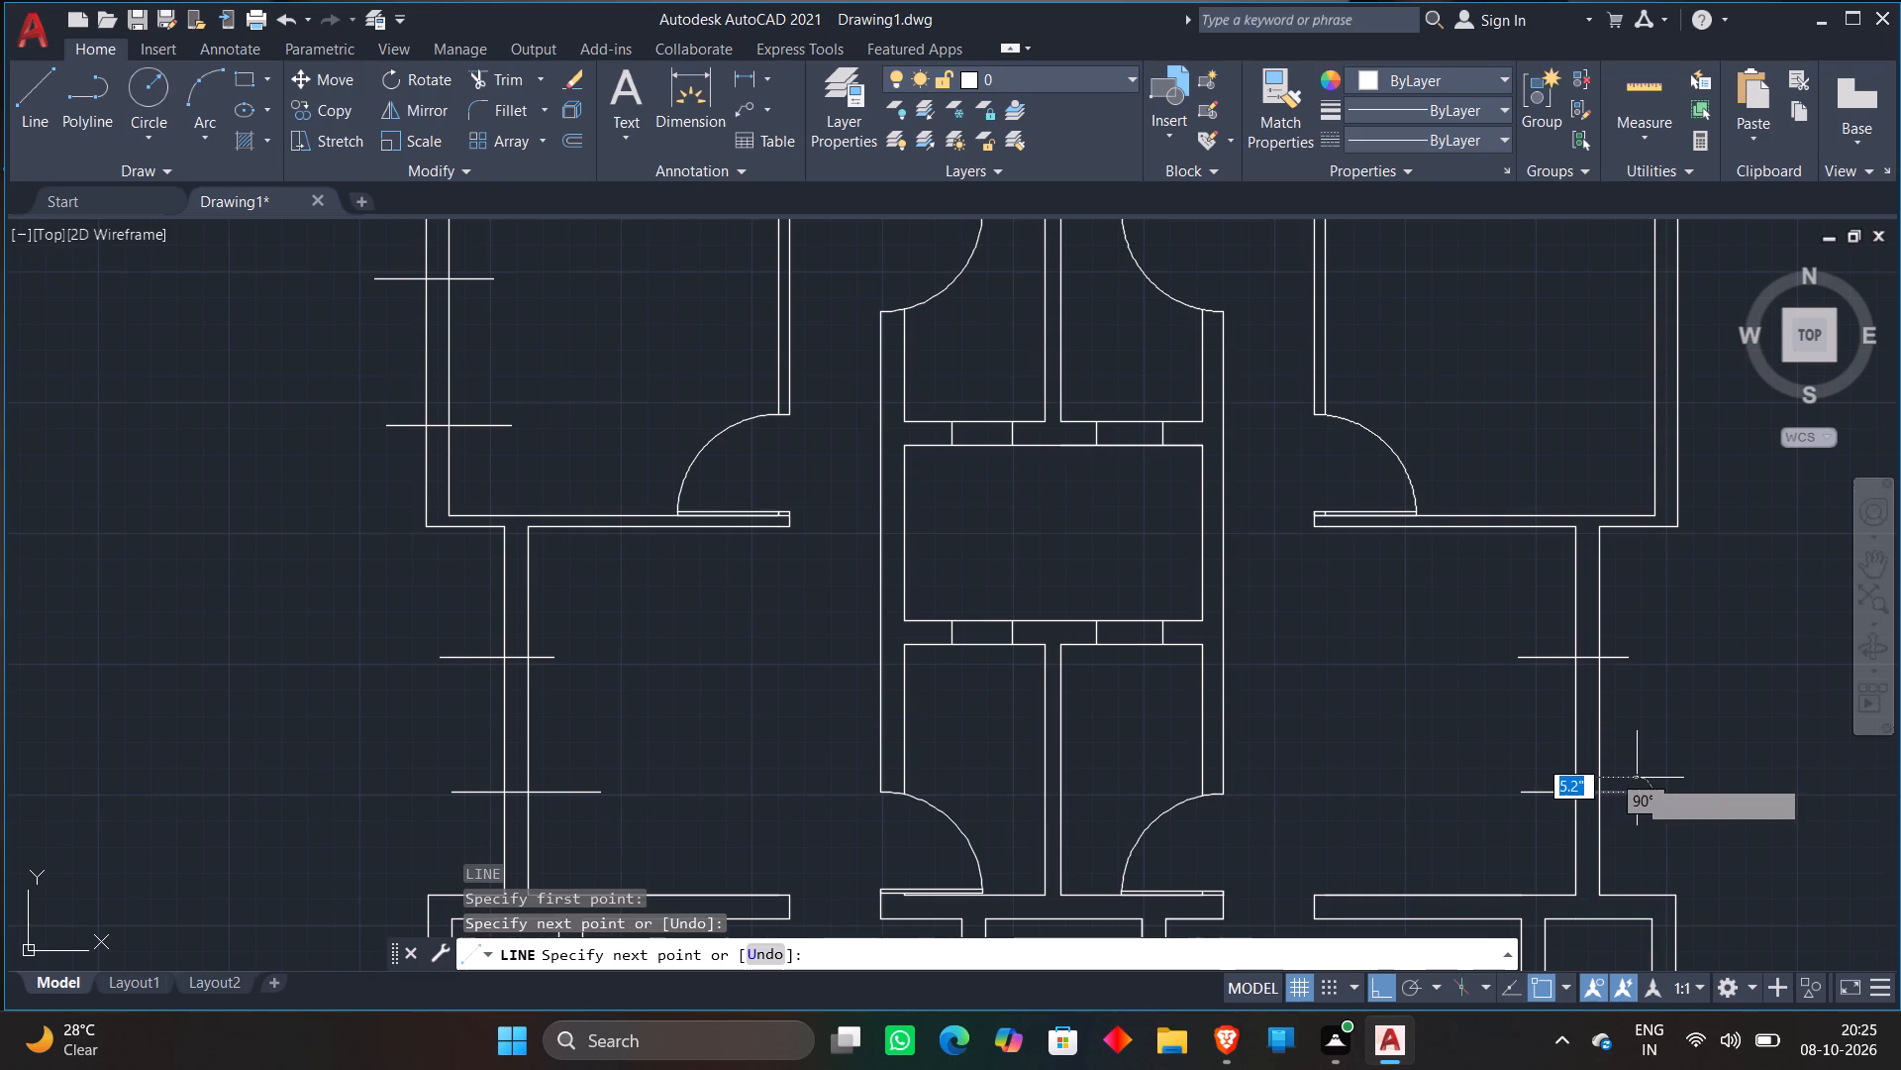
key("Escape")
Draw two short horizontal lines across the outer east wall of the next room north, level with the western pair, the northern about 7'-5" long.
scroll(1444, 732, "down", 2)
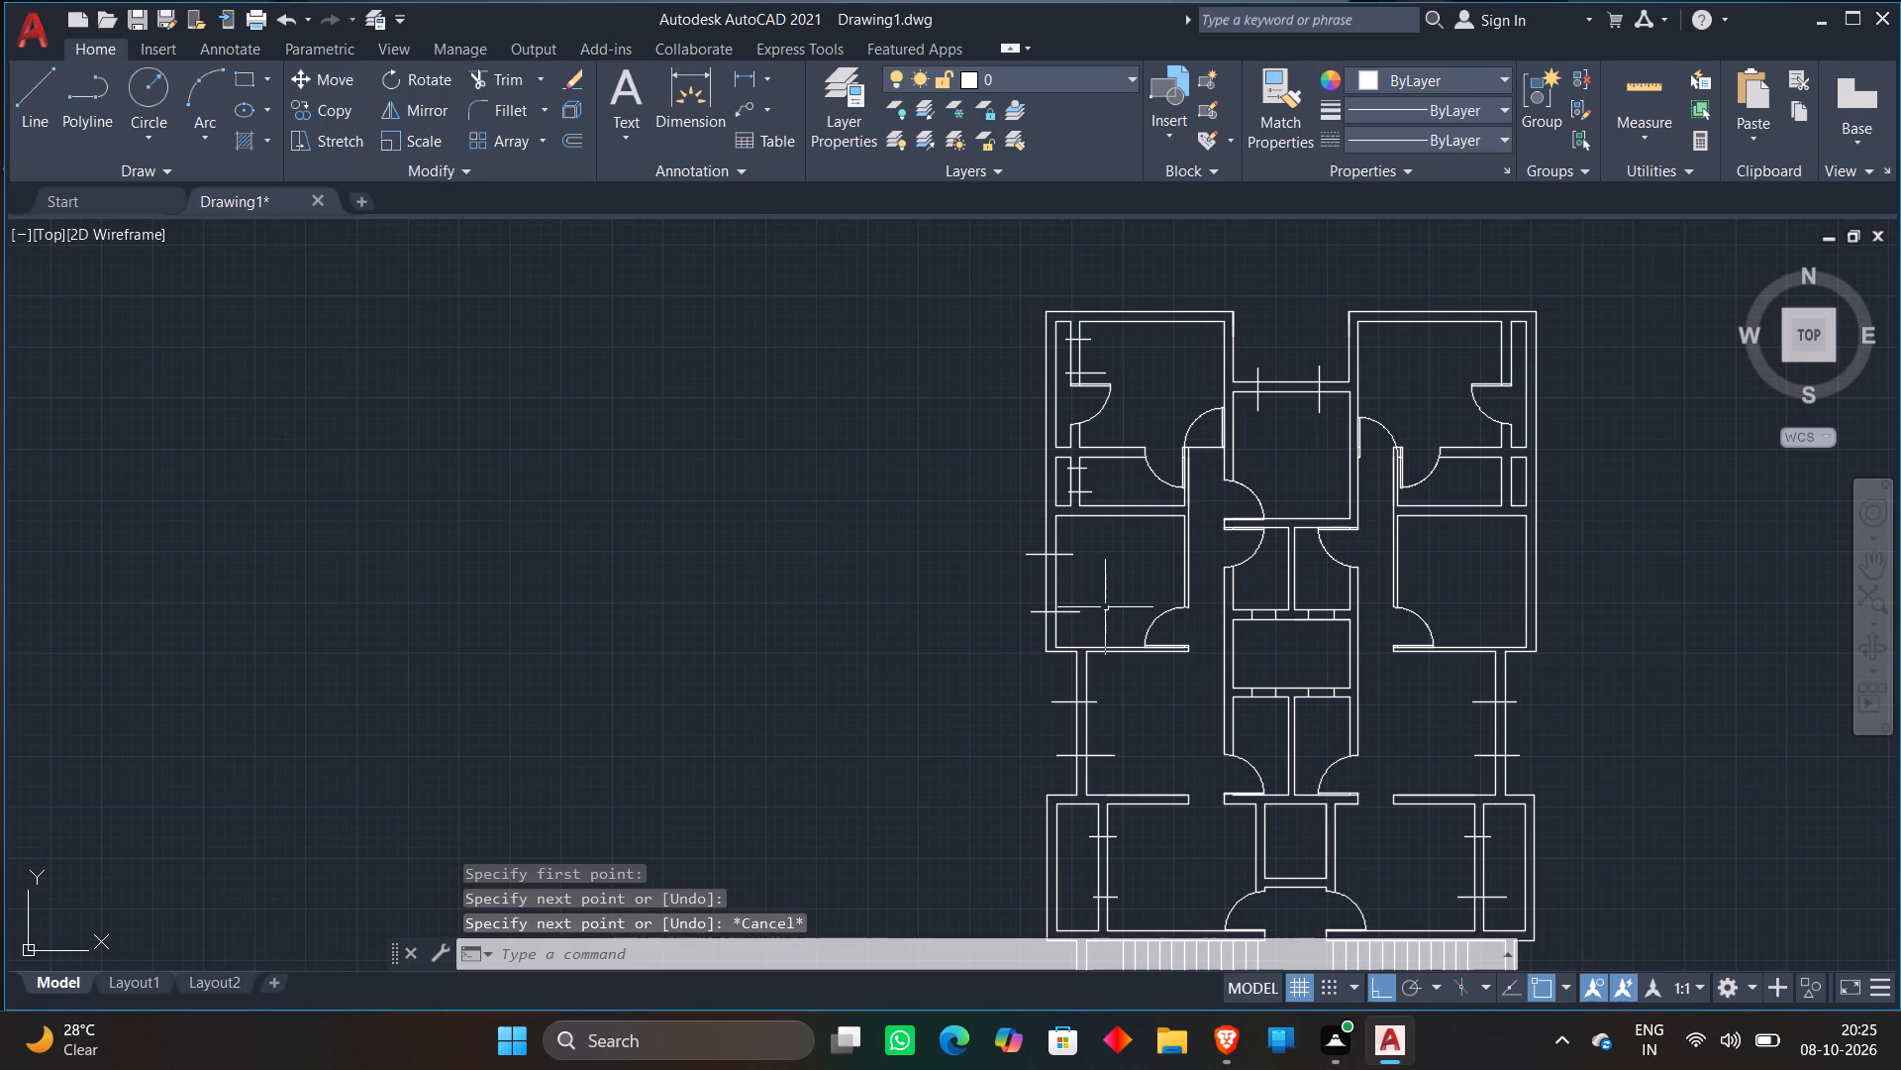
key("l")
key("Return")
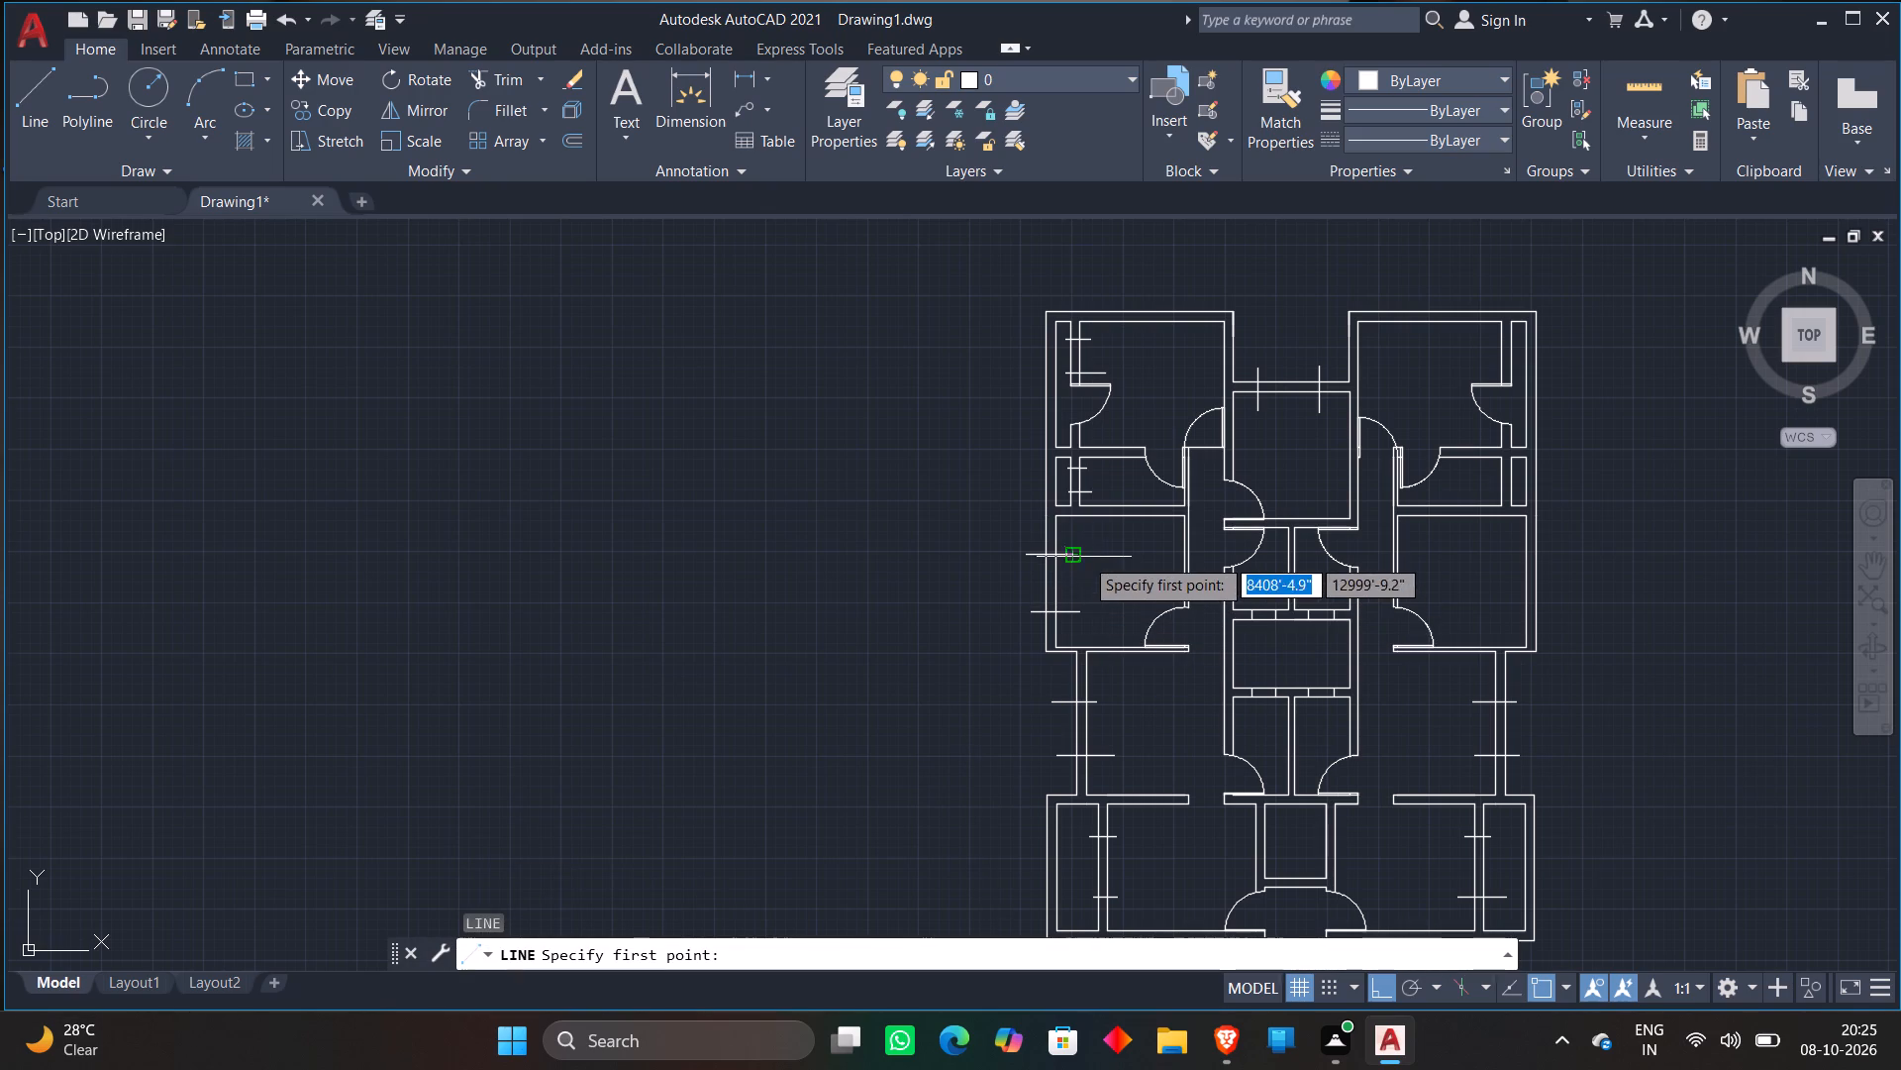
left_click(1505, 555)
left_click(1597, 543)
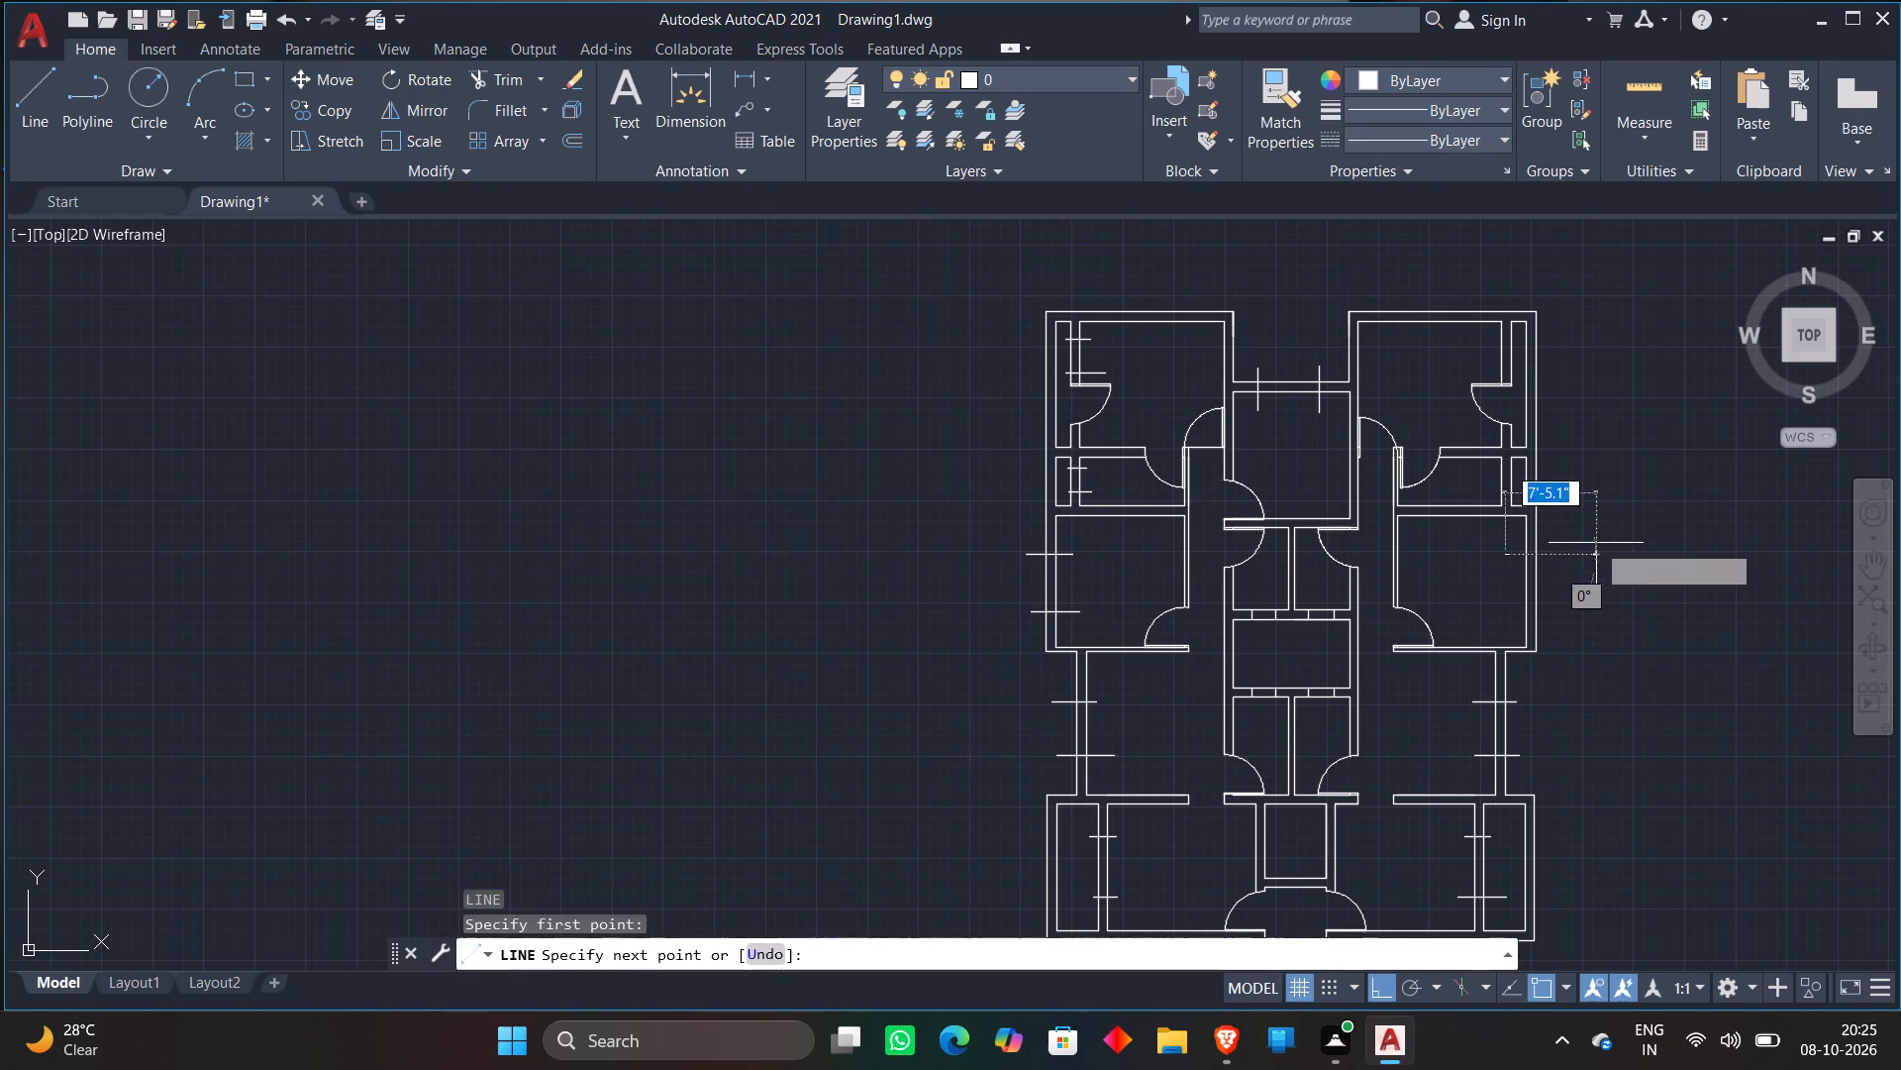
key("Escape")
key("l")
key("Return")
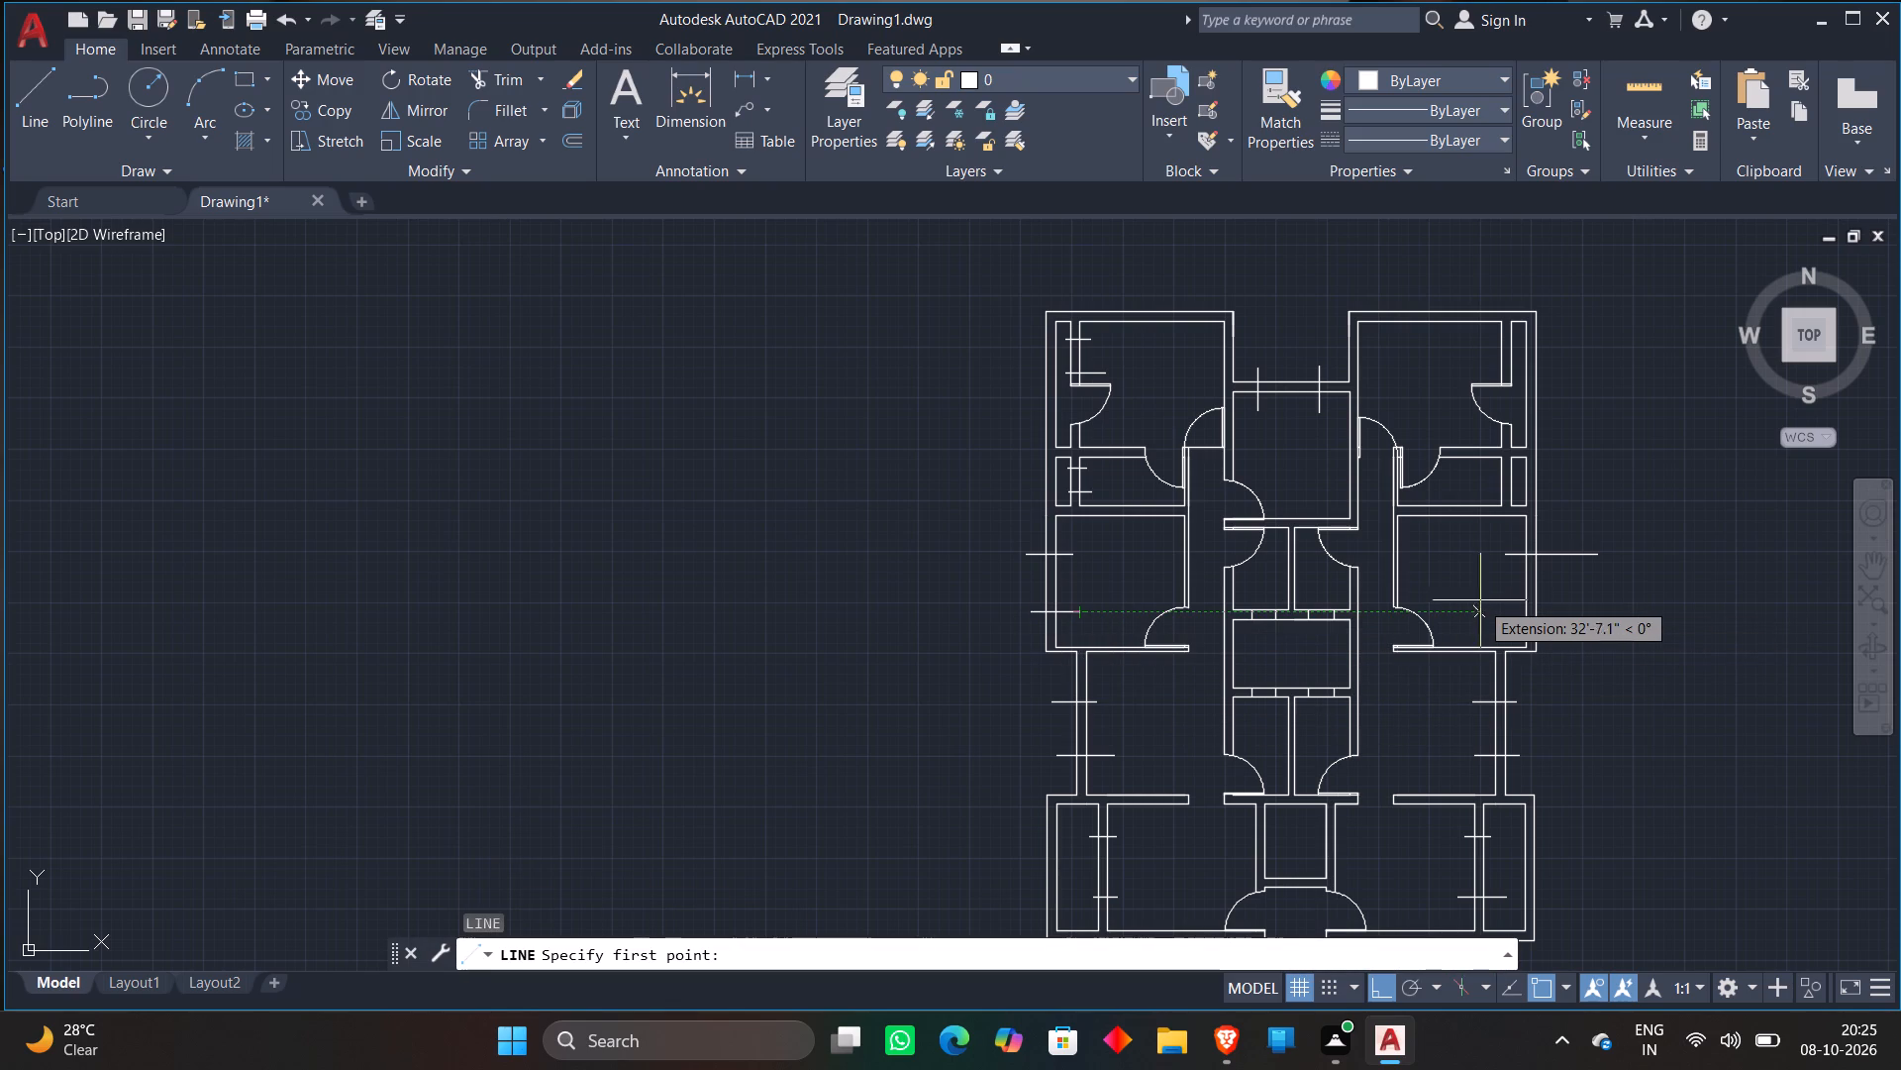
left_click(1509, 613)
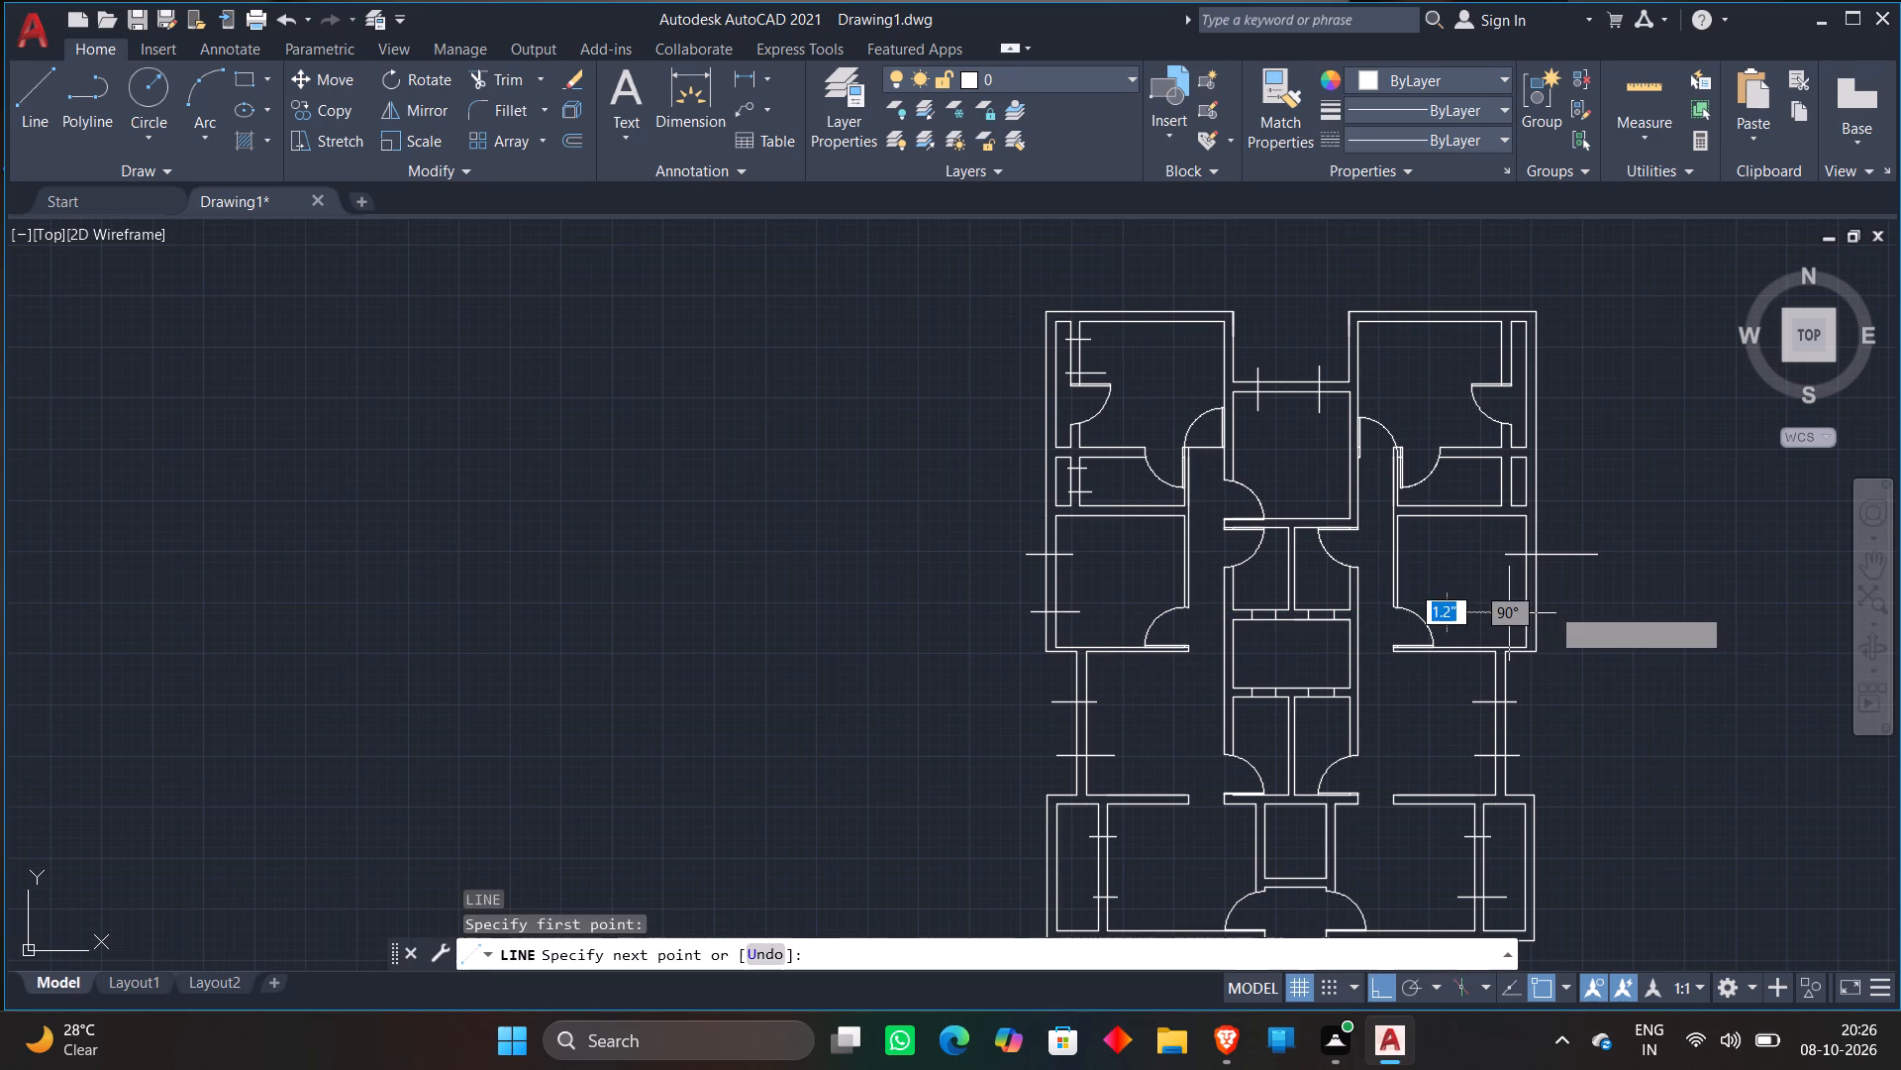
left_click(1572, 608)
key("Escape")
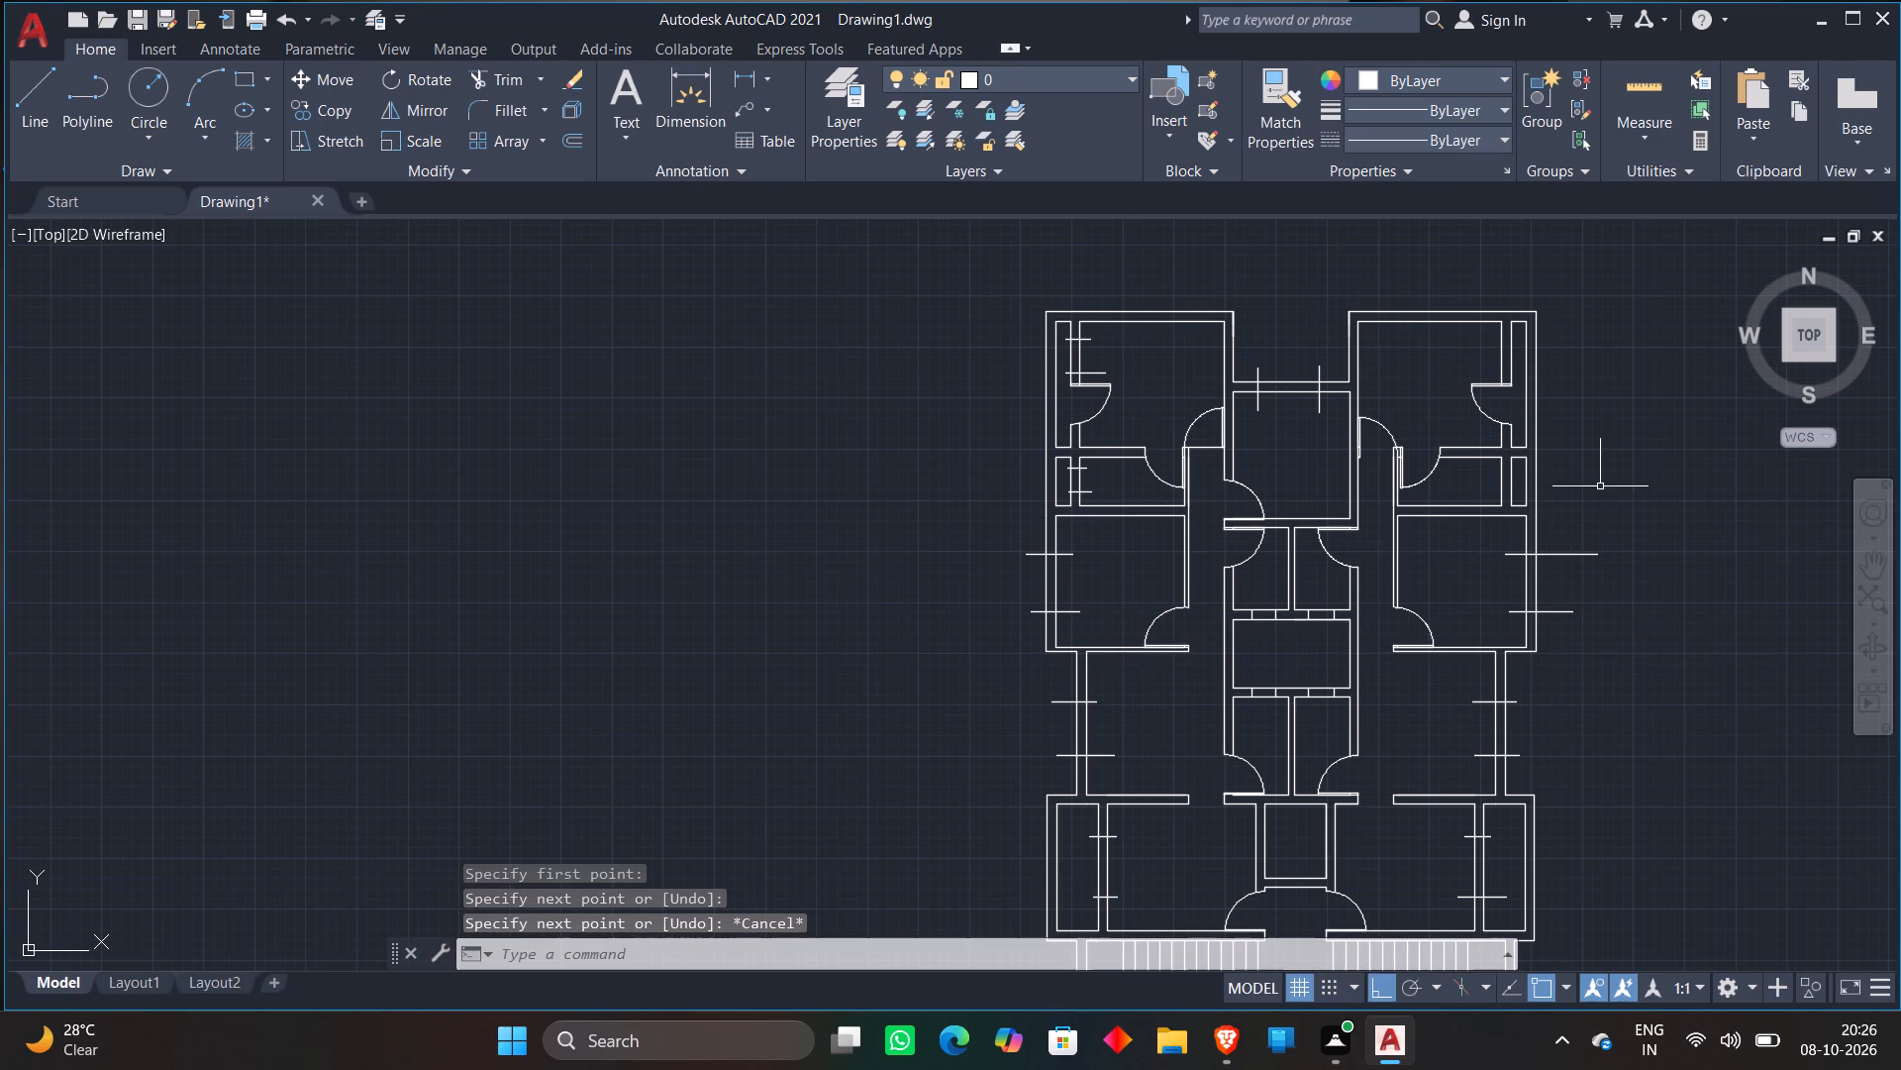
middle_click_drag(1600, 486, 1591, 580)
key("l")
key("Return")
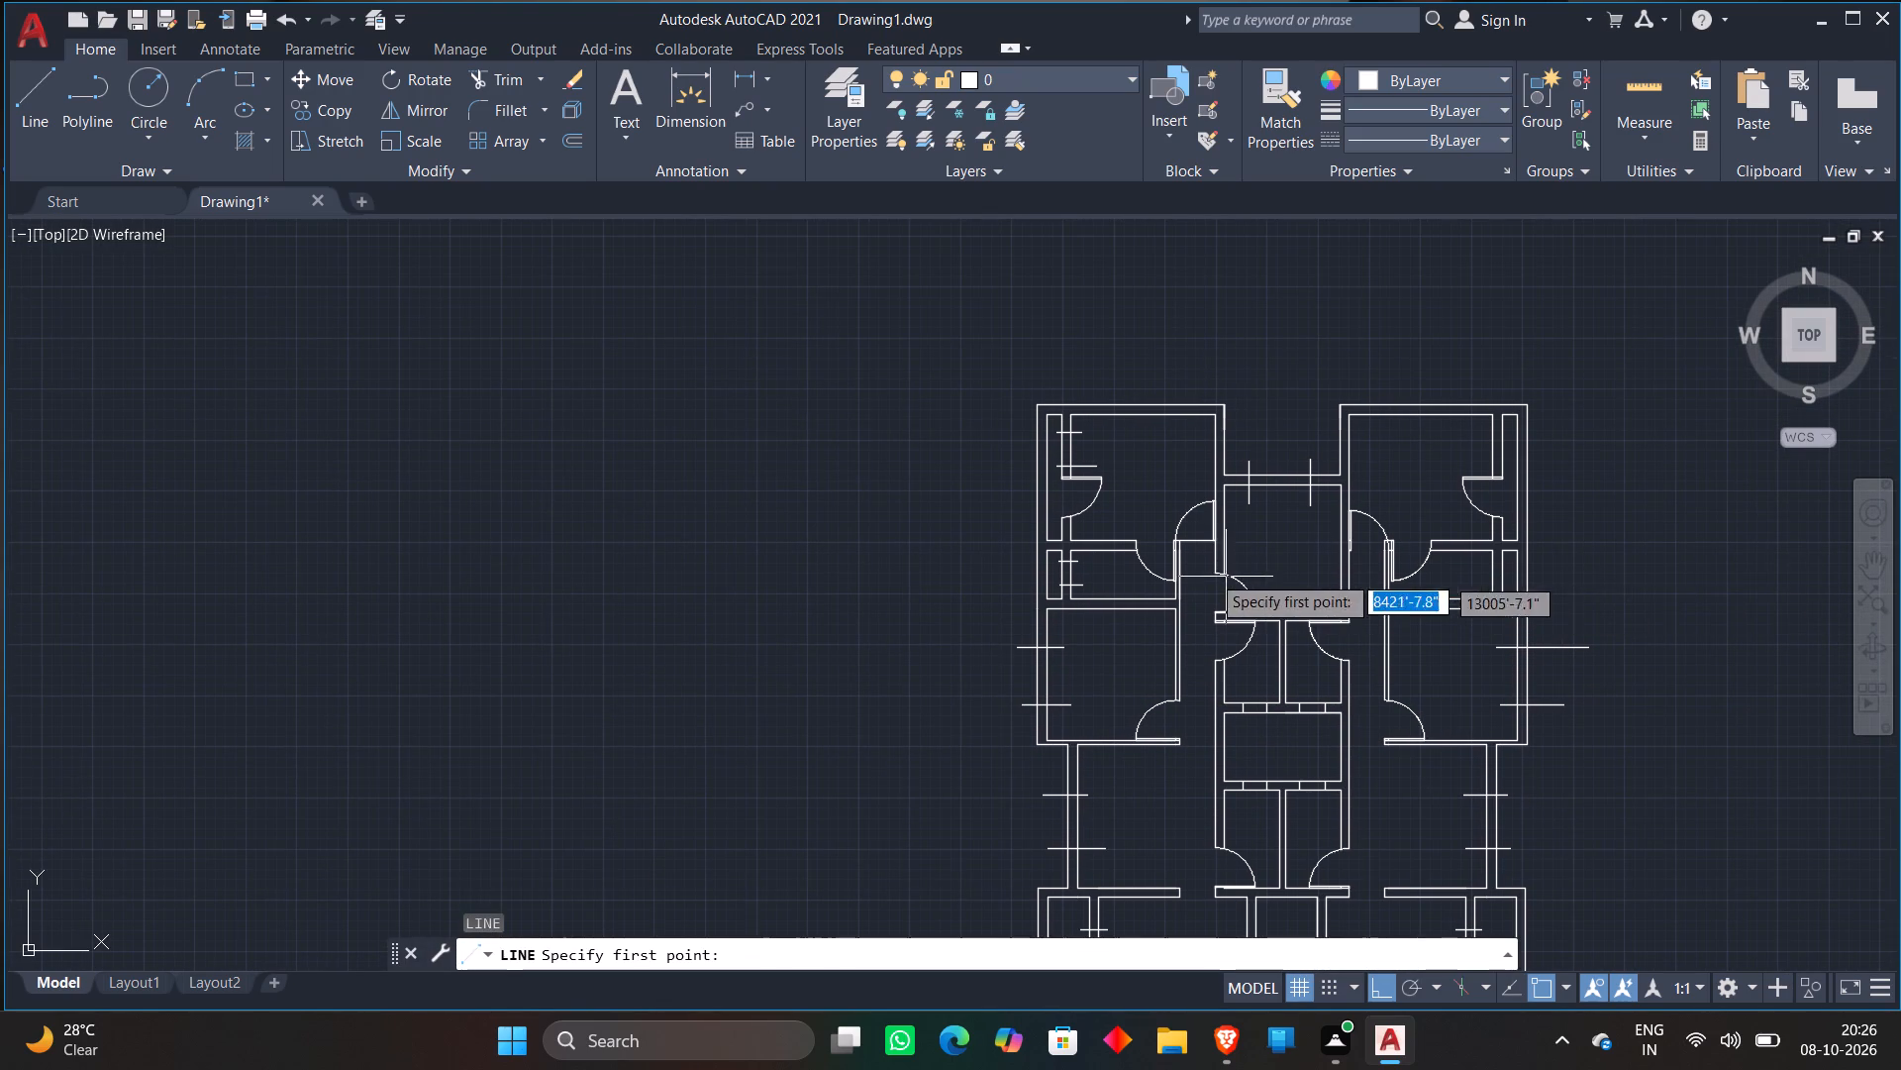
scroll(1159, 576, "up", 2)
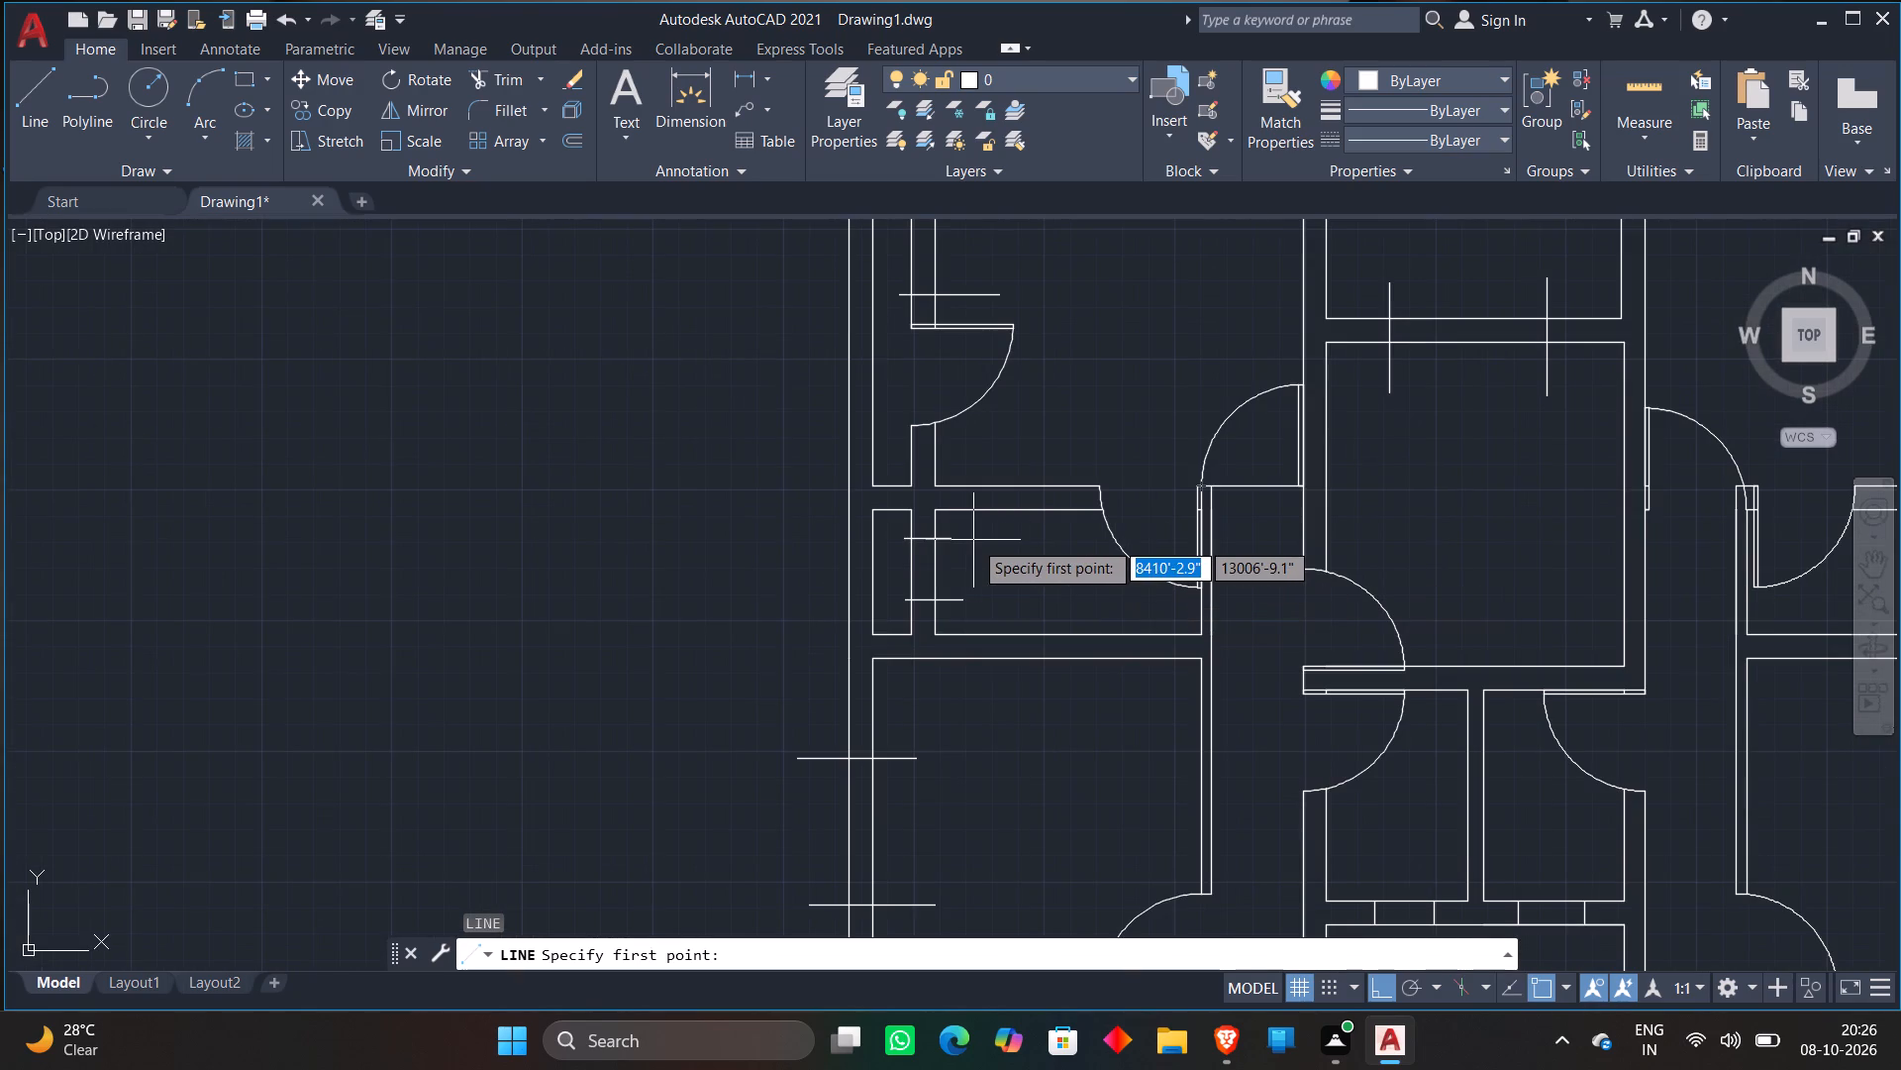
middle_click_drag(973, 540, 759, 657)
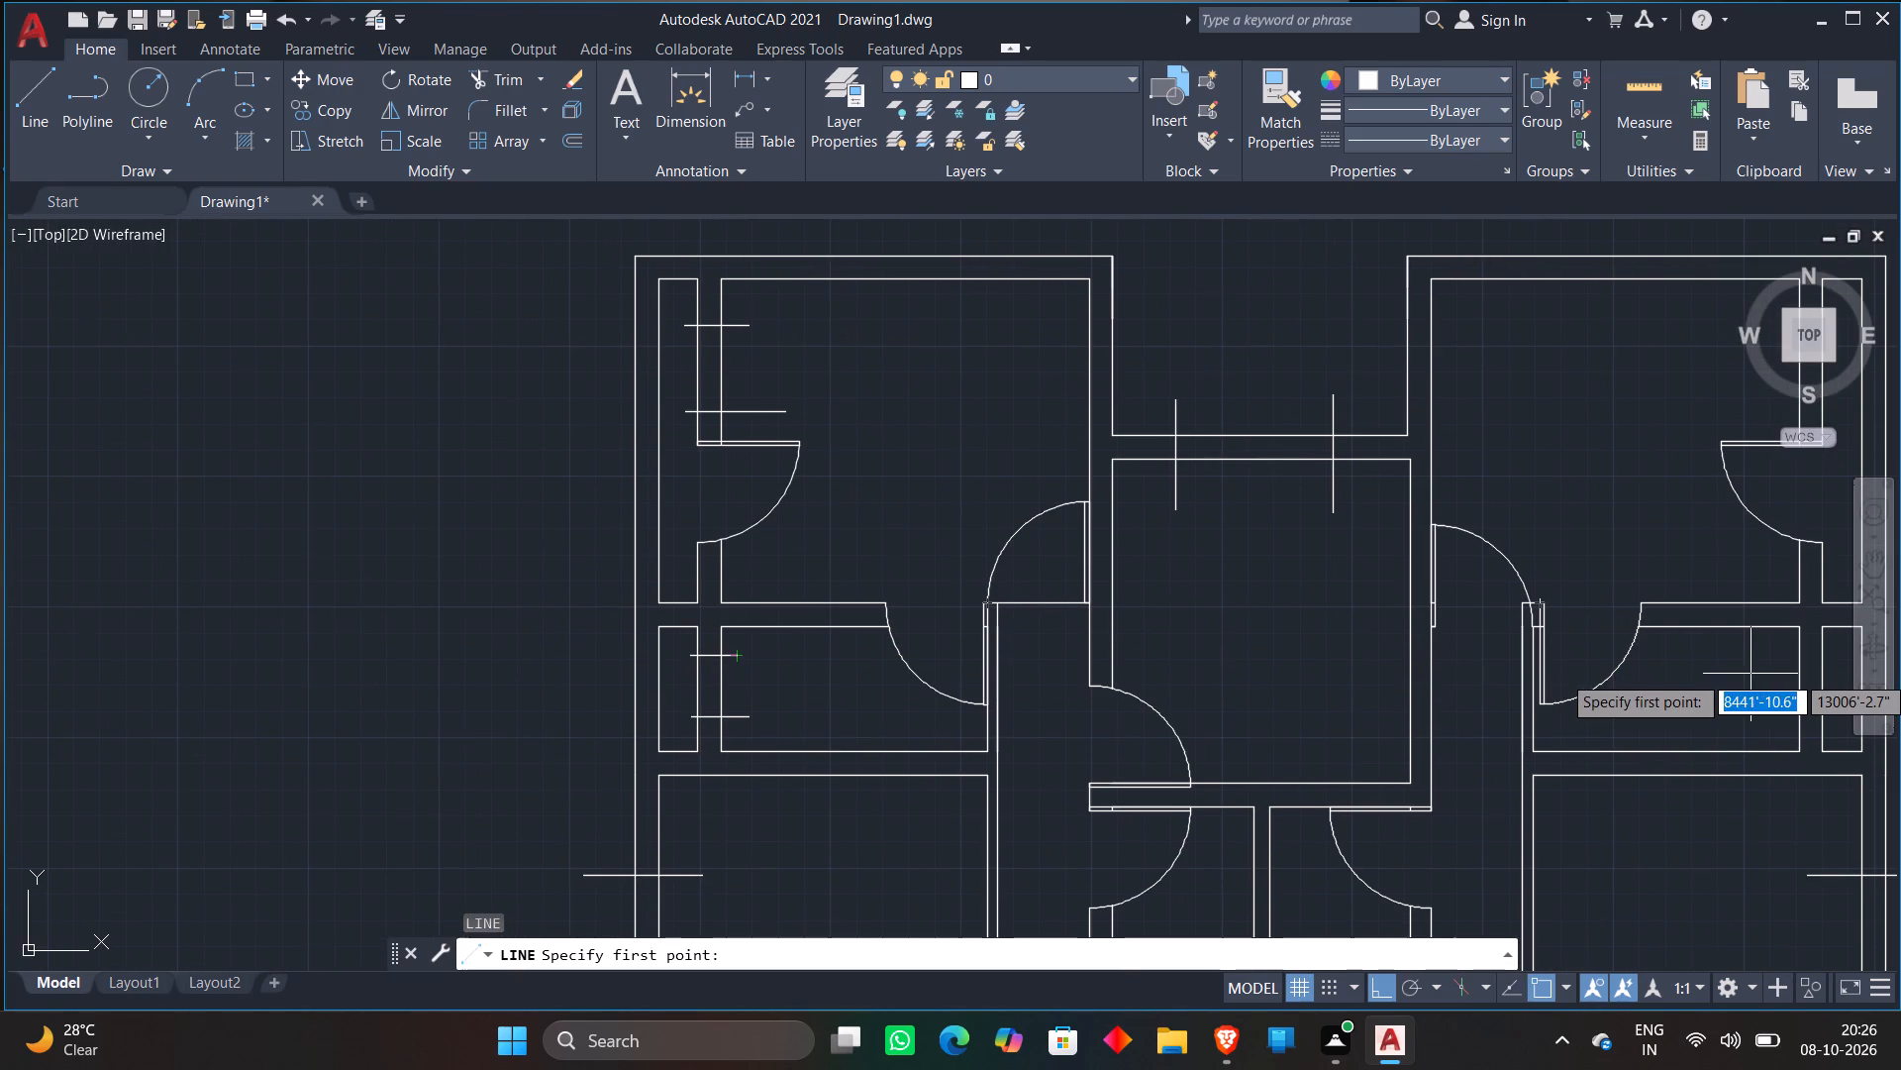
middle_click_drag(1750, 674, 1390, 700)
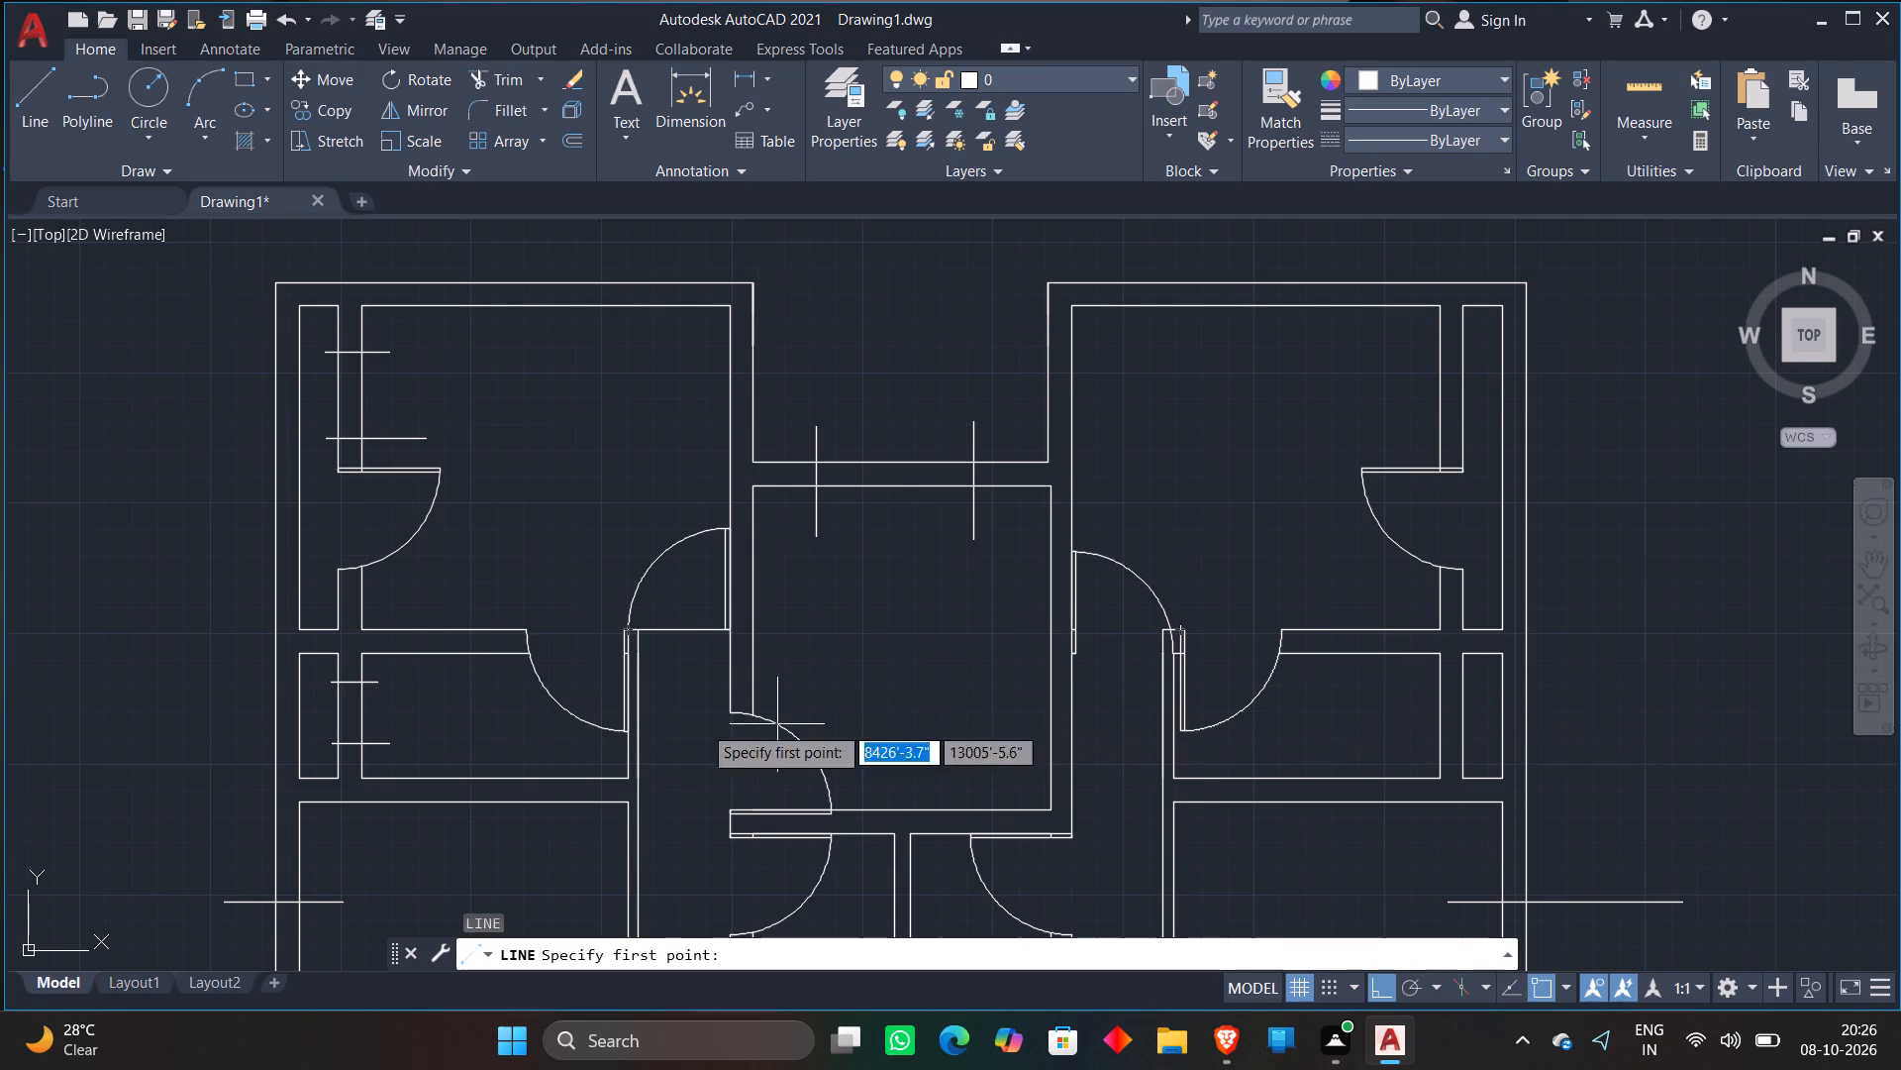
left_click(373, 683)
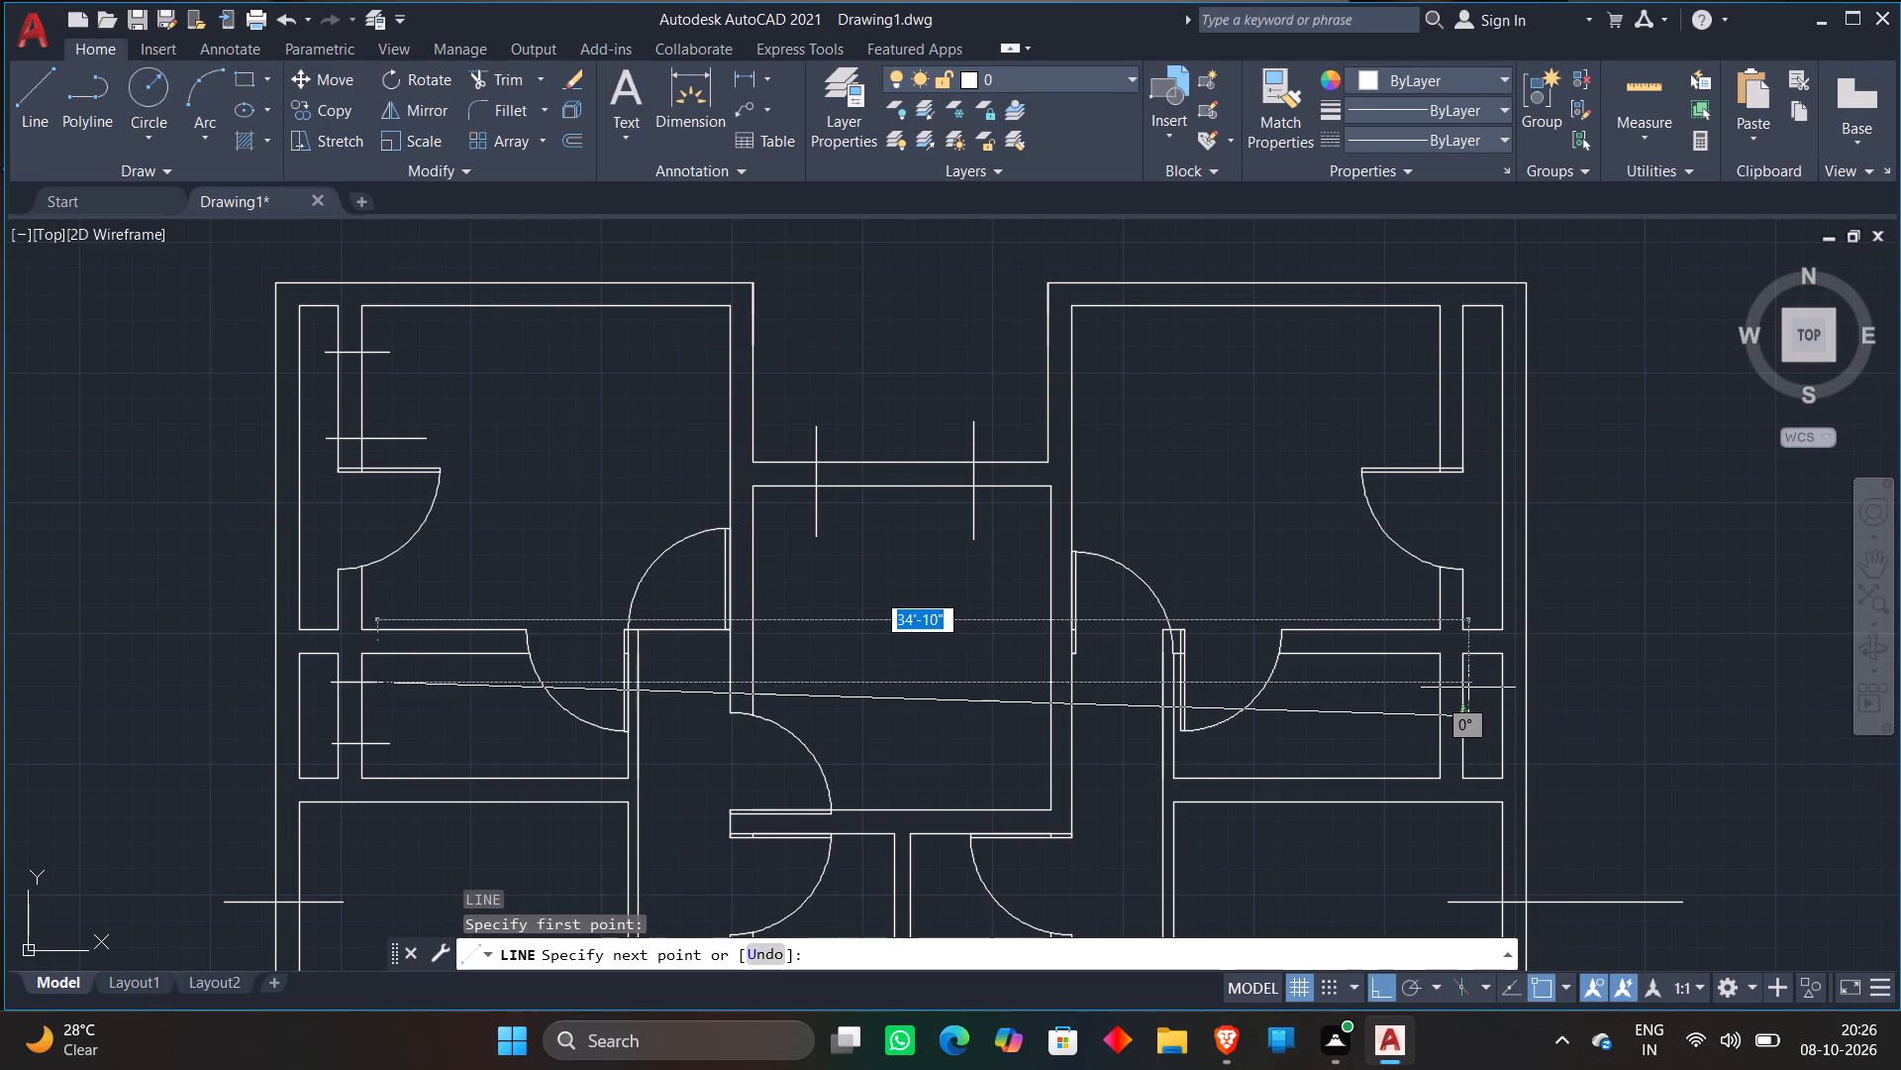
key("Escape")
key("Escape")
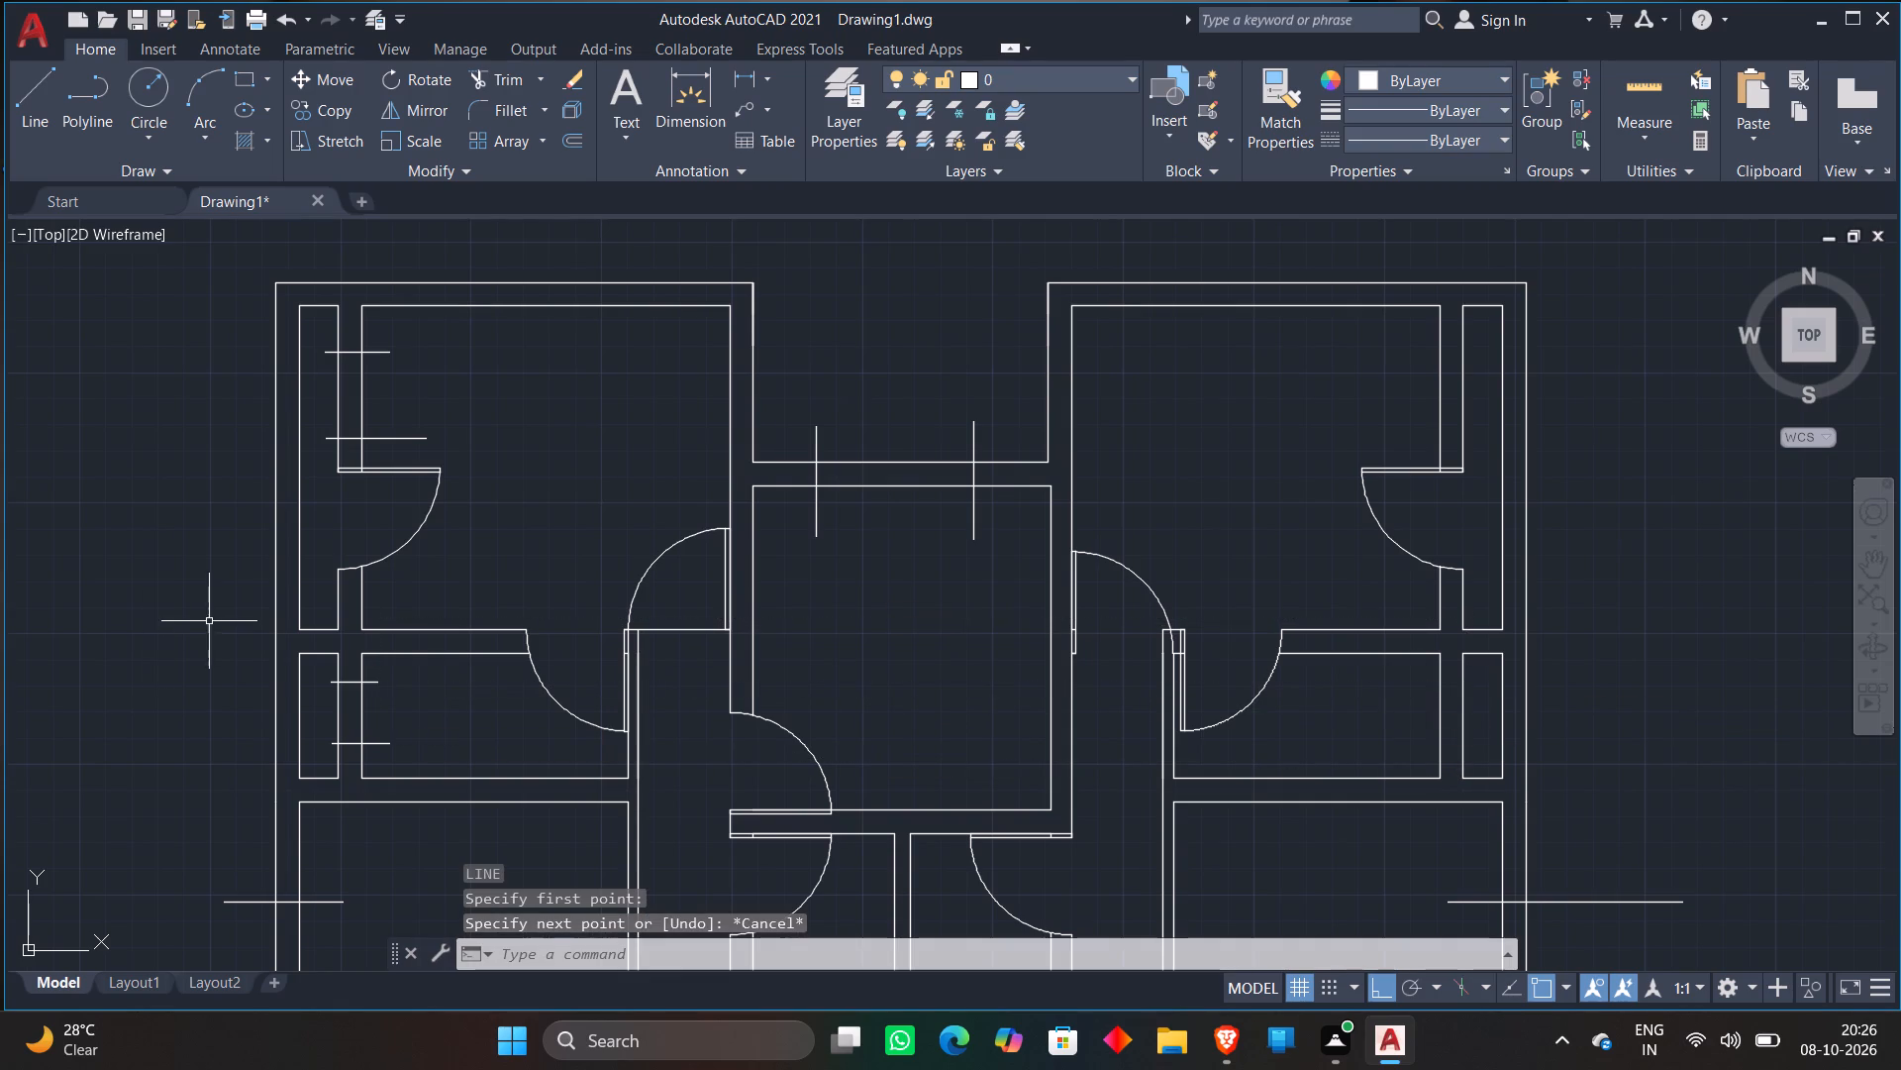
Draw two short horizontal lines across the small north-east room's inner east wall, level with the western pair, the northern about 3'-3" long.
key("l")
key("Return")
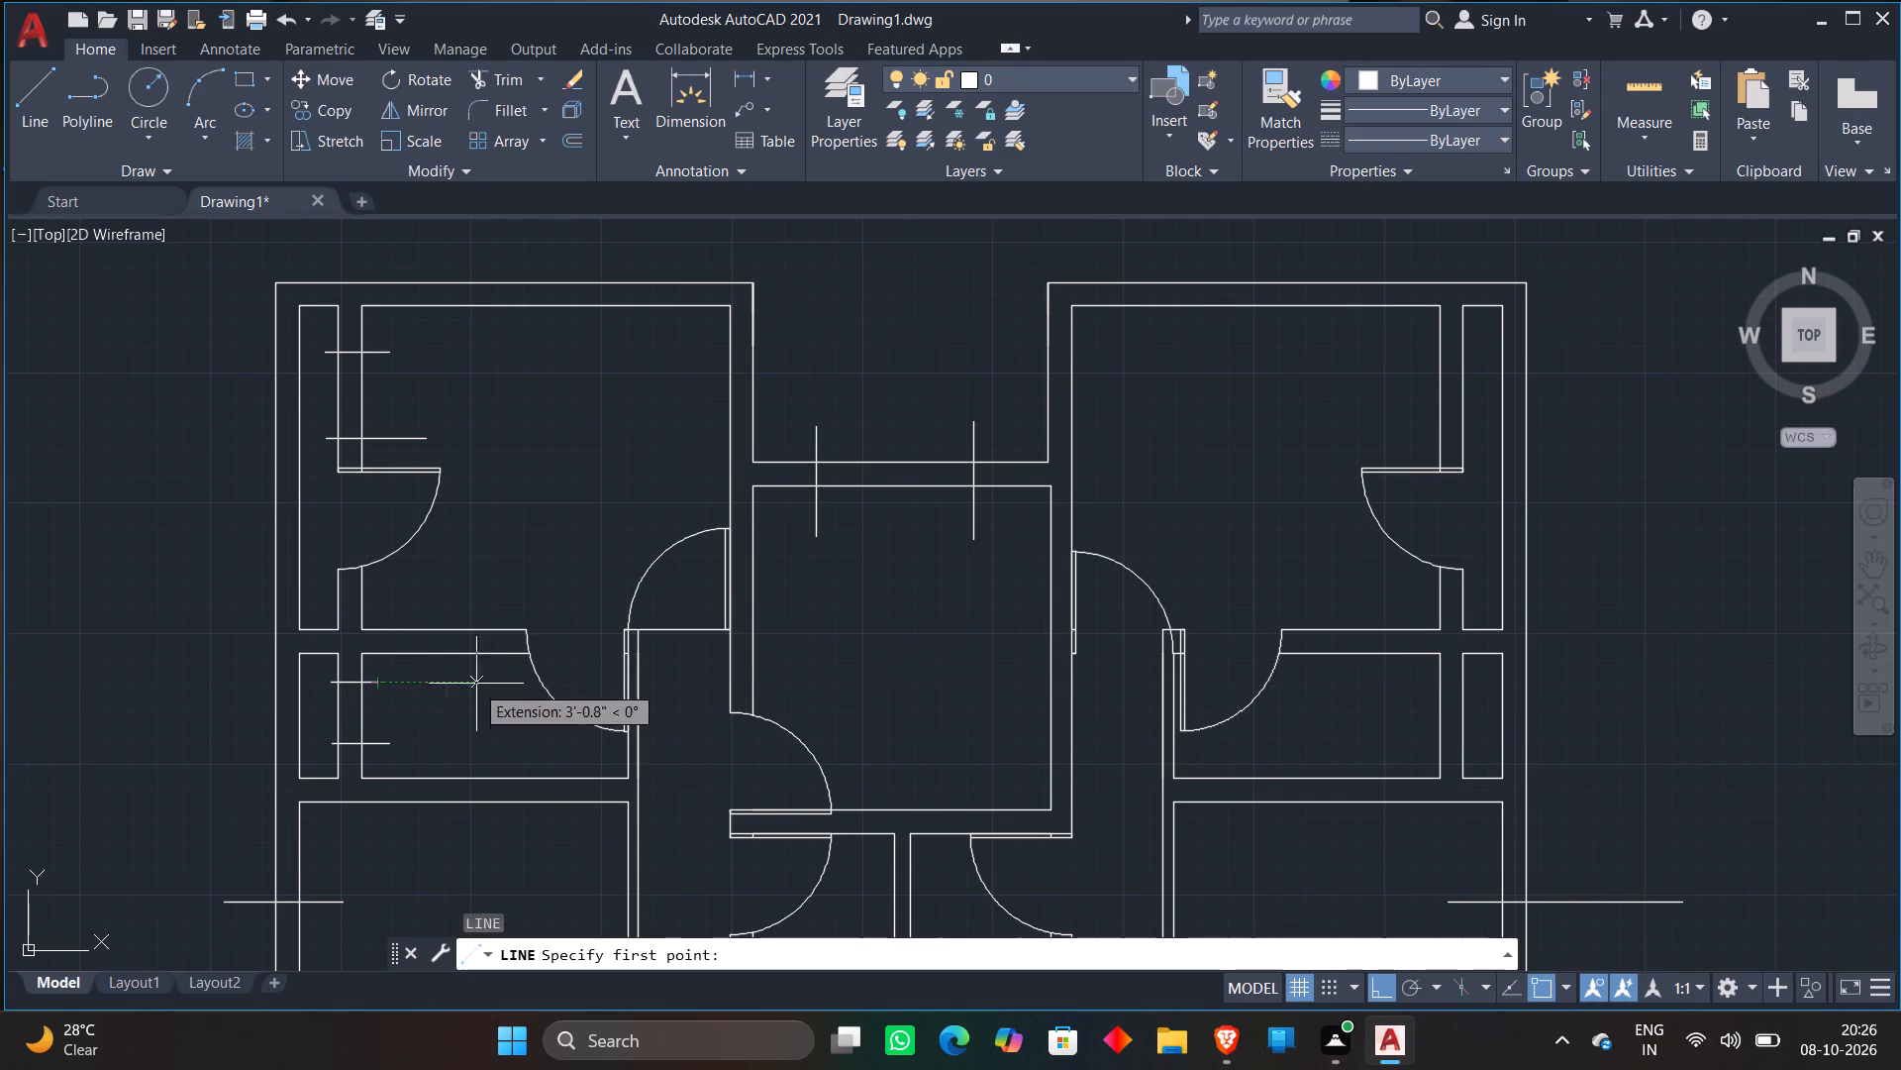
left_click(1387, 689)
scroll(1490, 670, "up", 3)
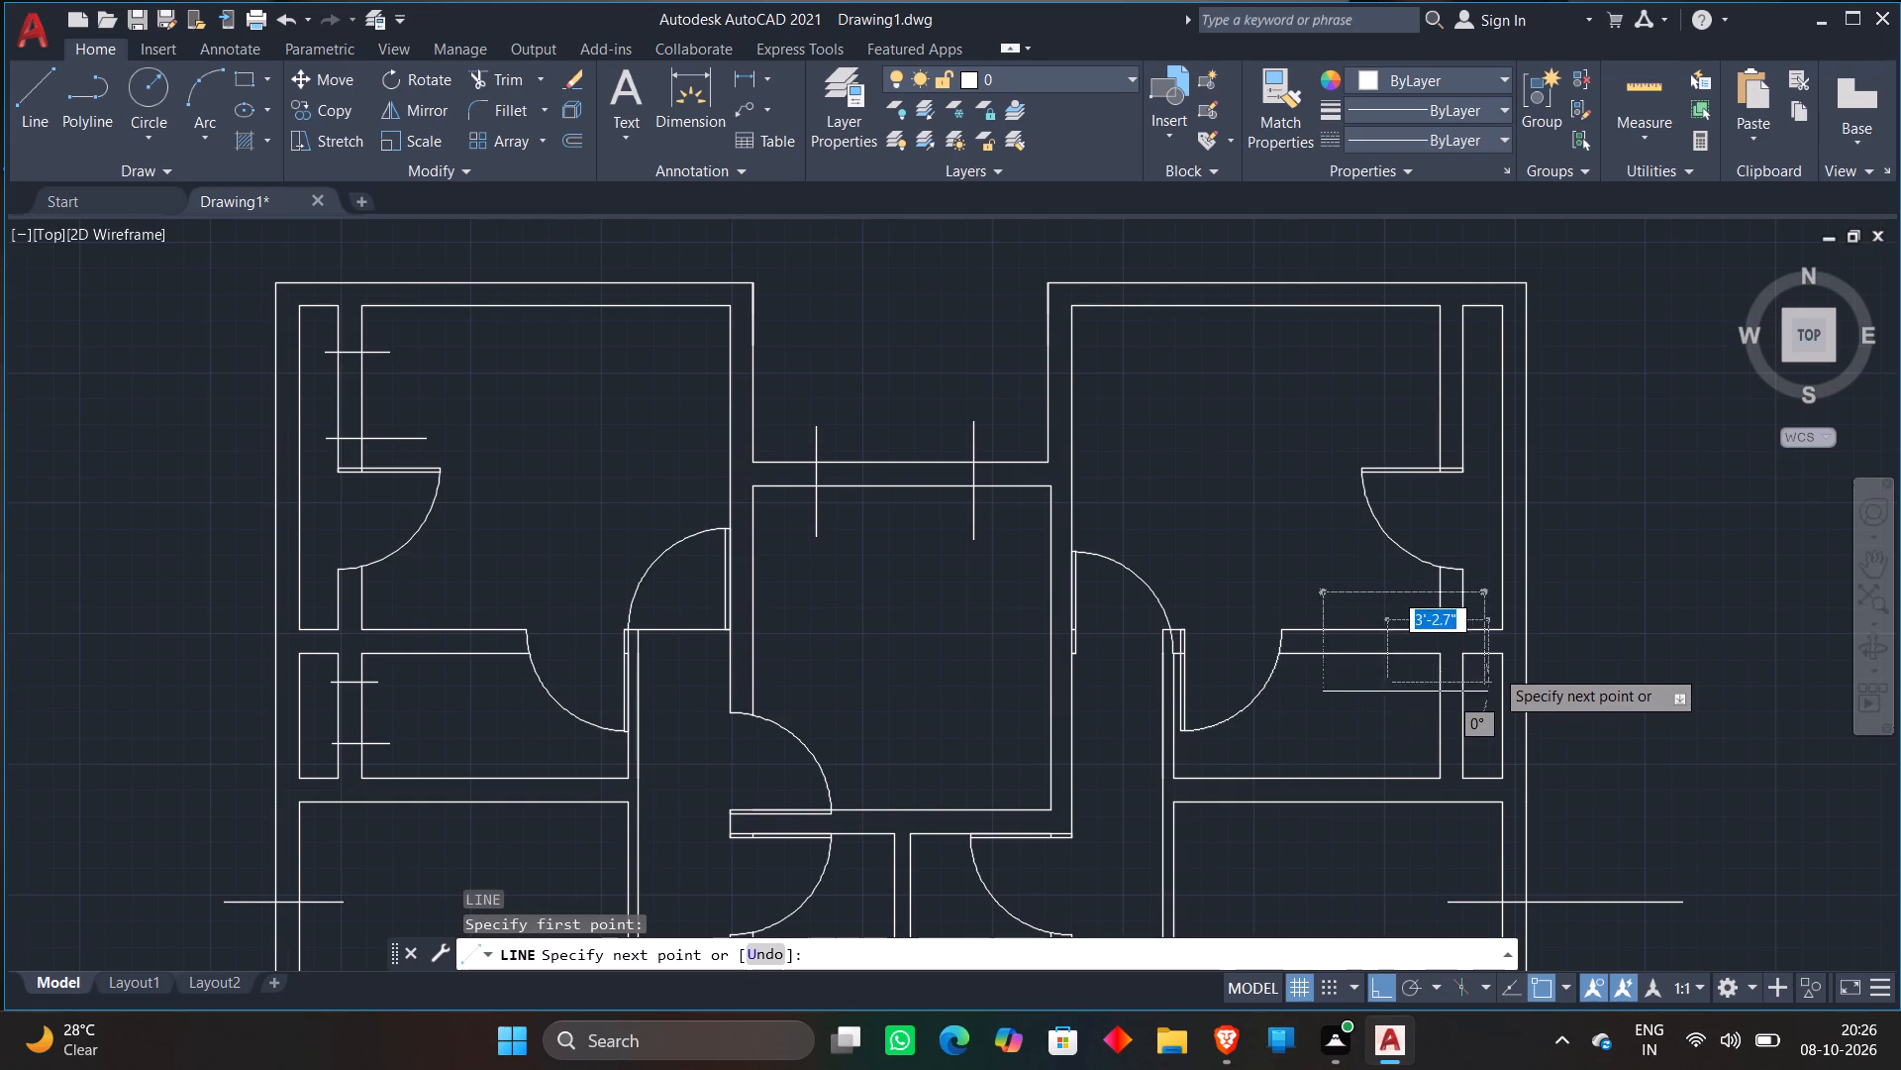
left_click(1486, 678)
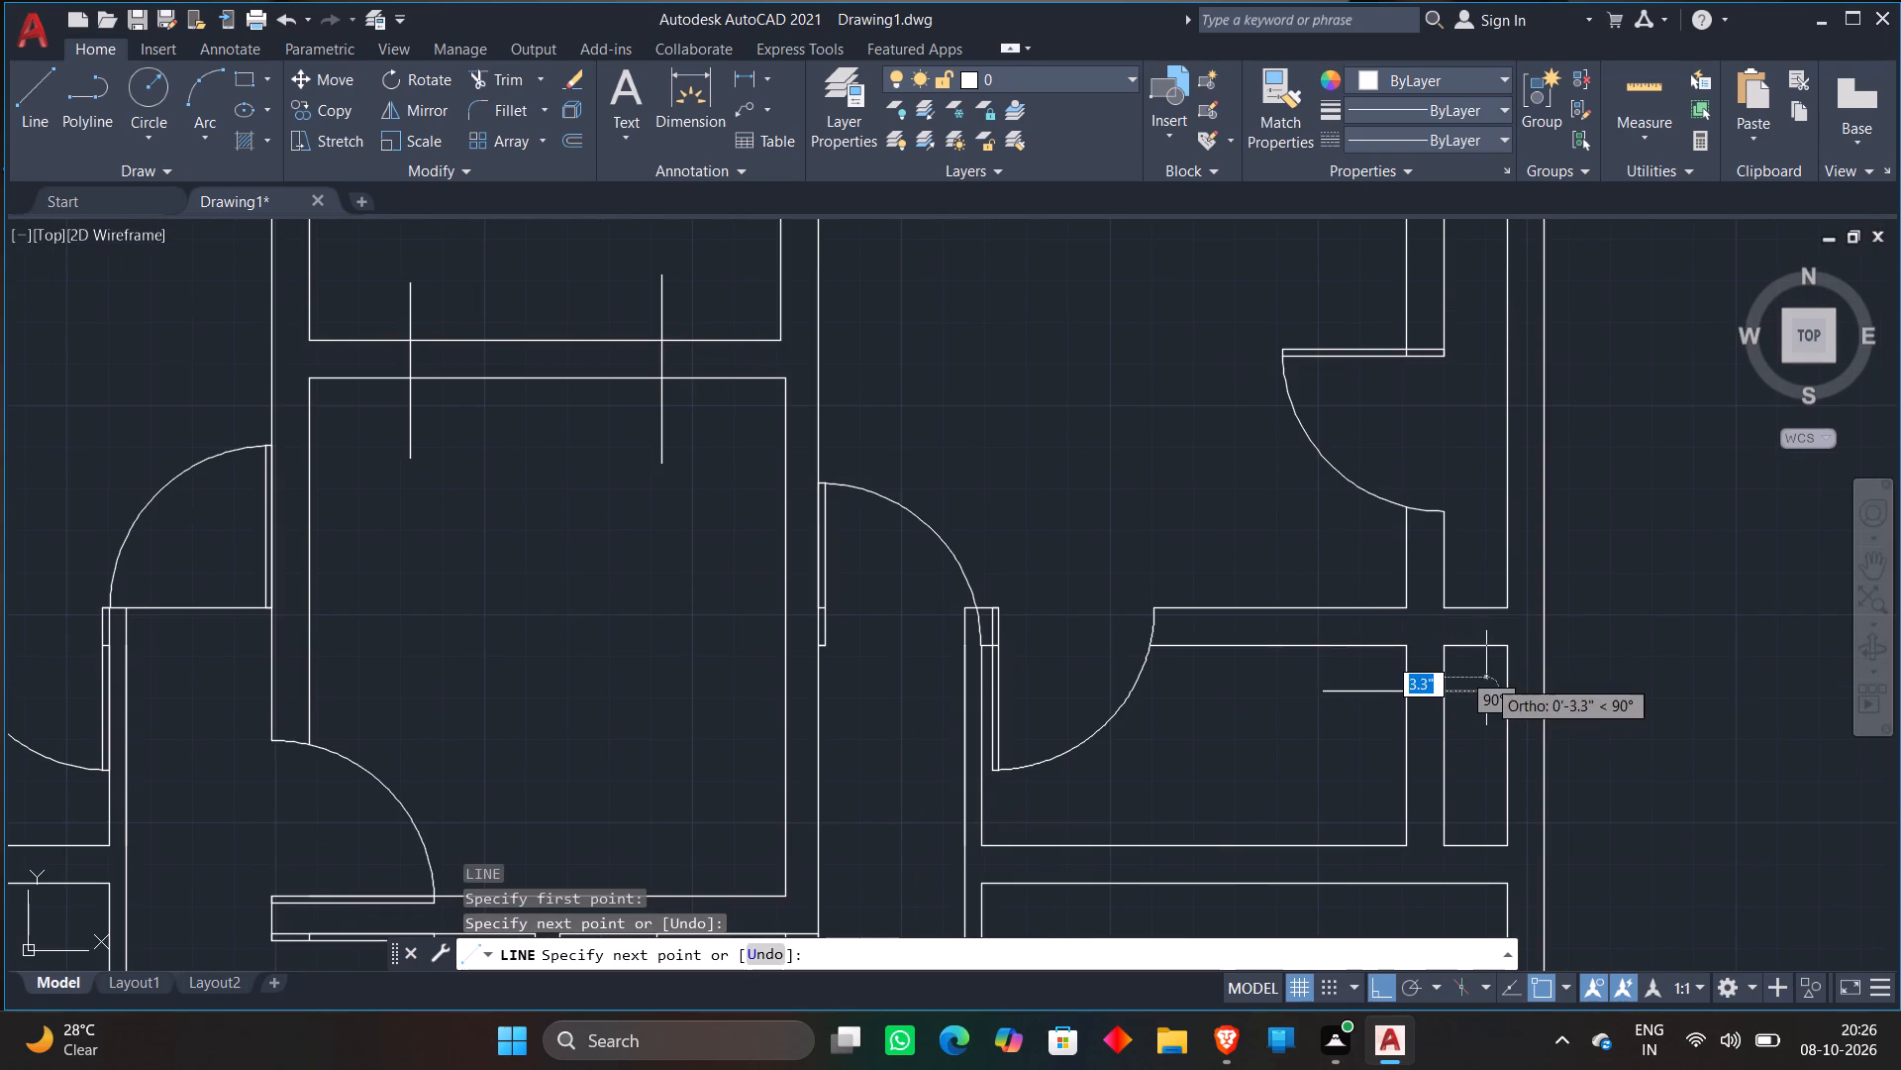
key("Escape")
scroll(1486, 678, "down", 2)
key("l")
key("Return")
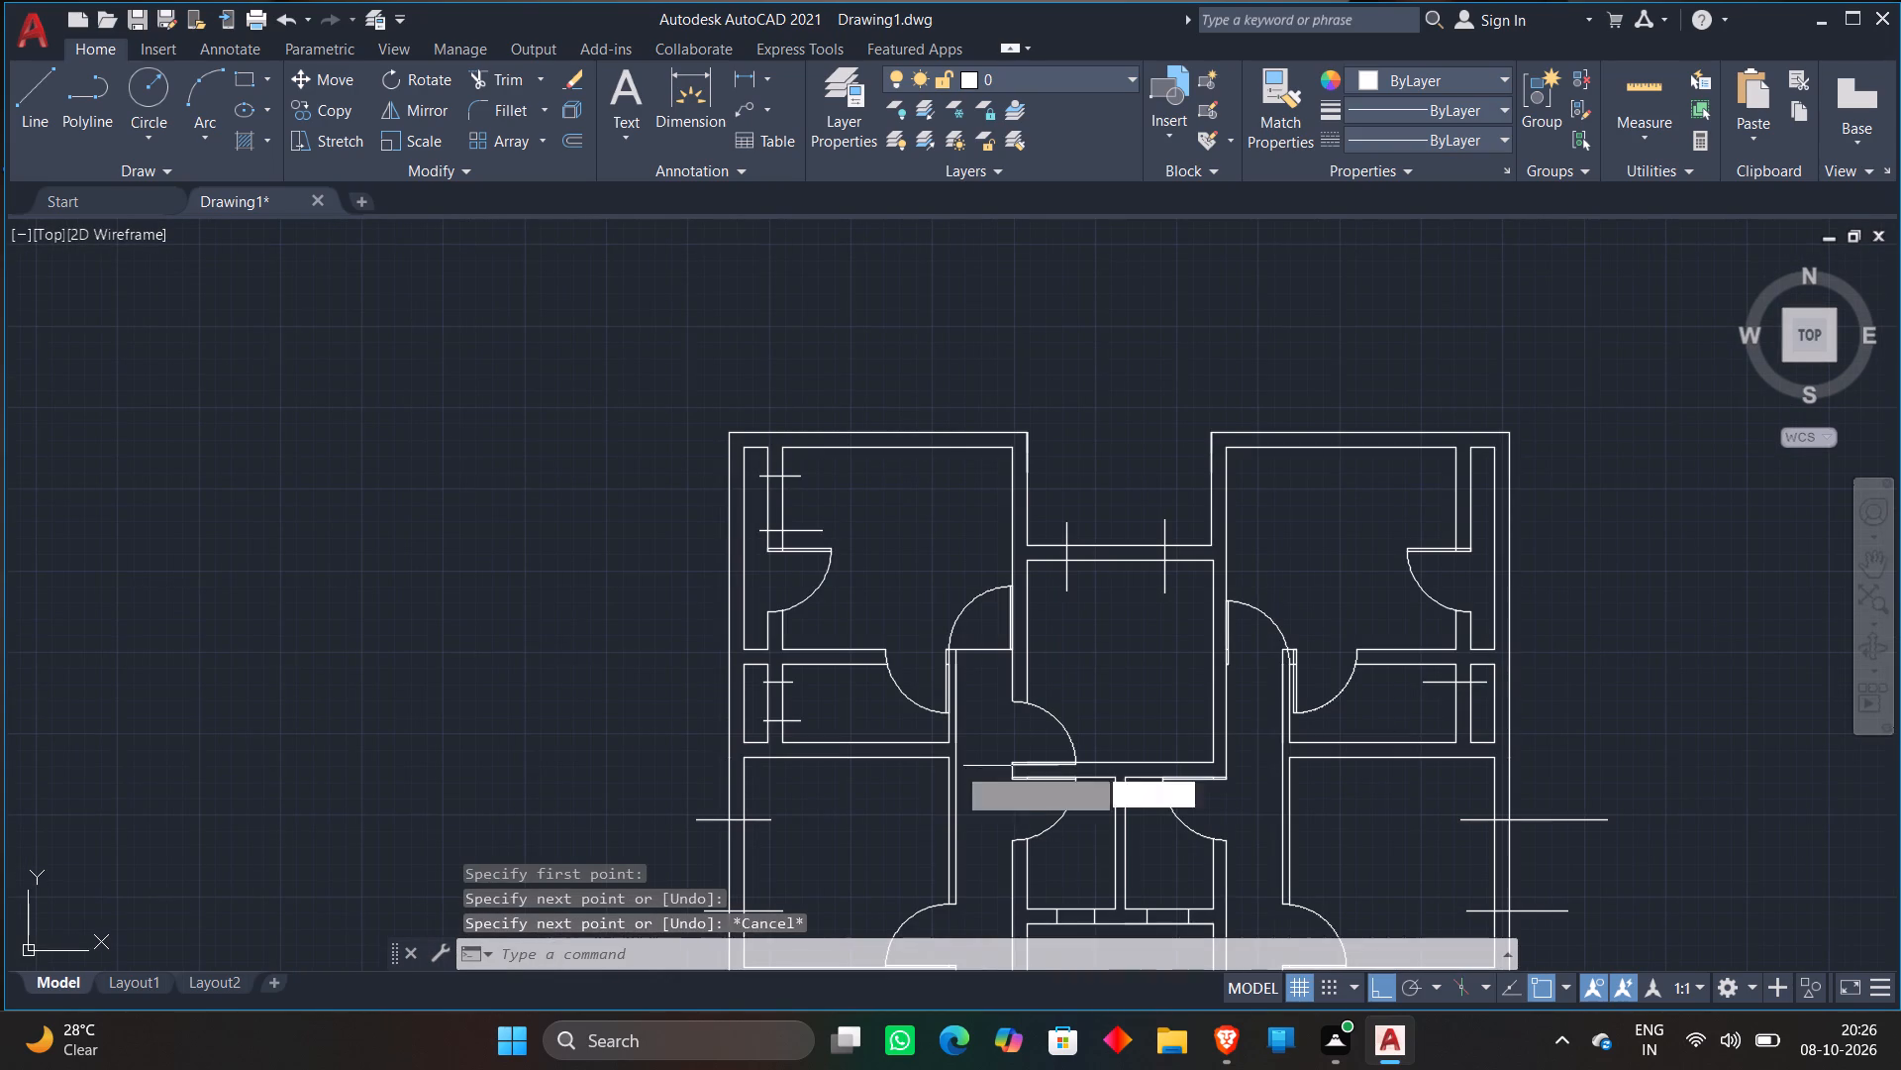
left_click(1419, 723)
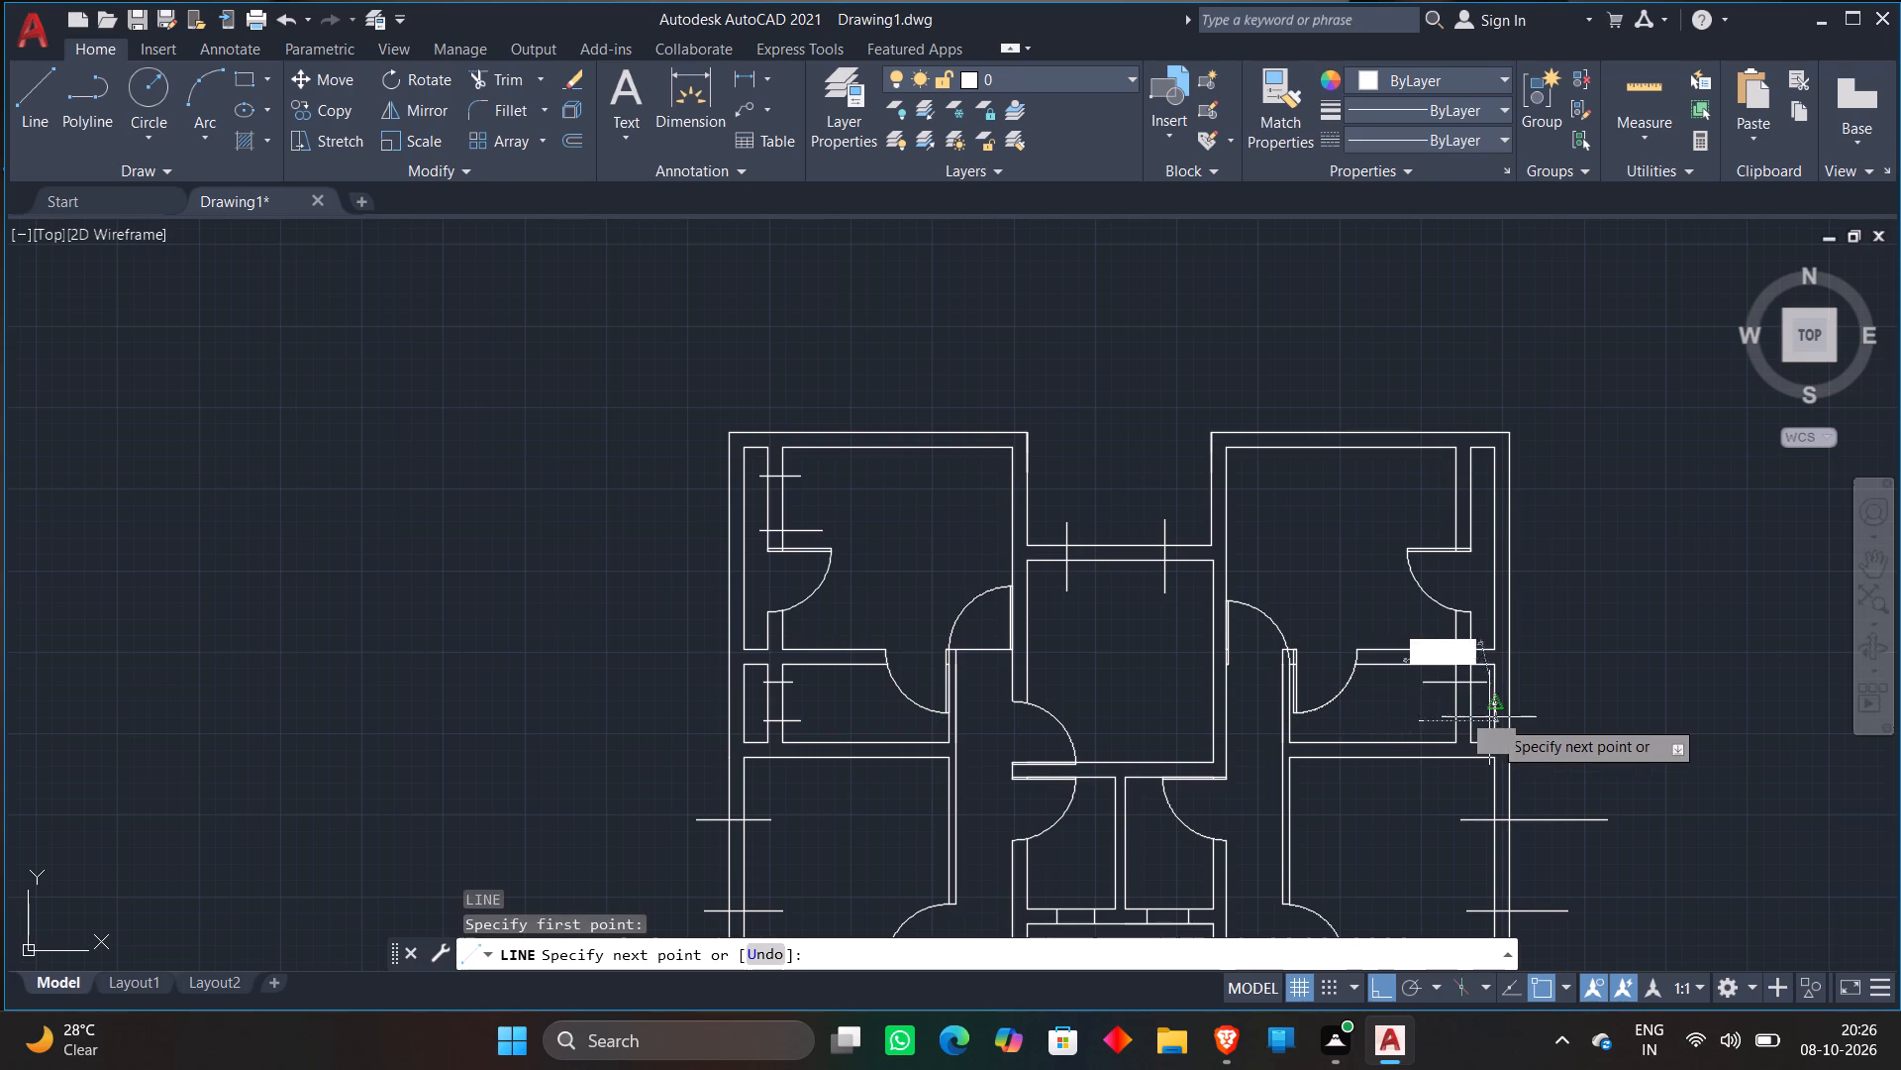
scroll(1492, 718, "up", 2)
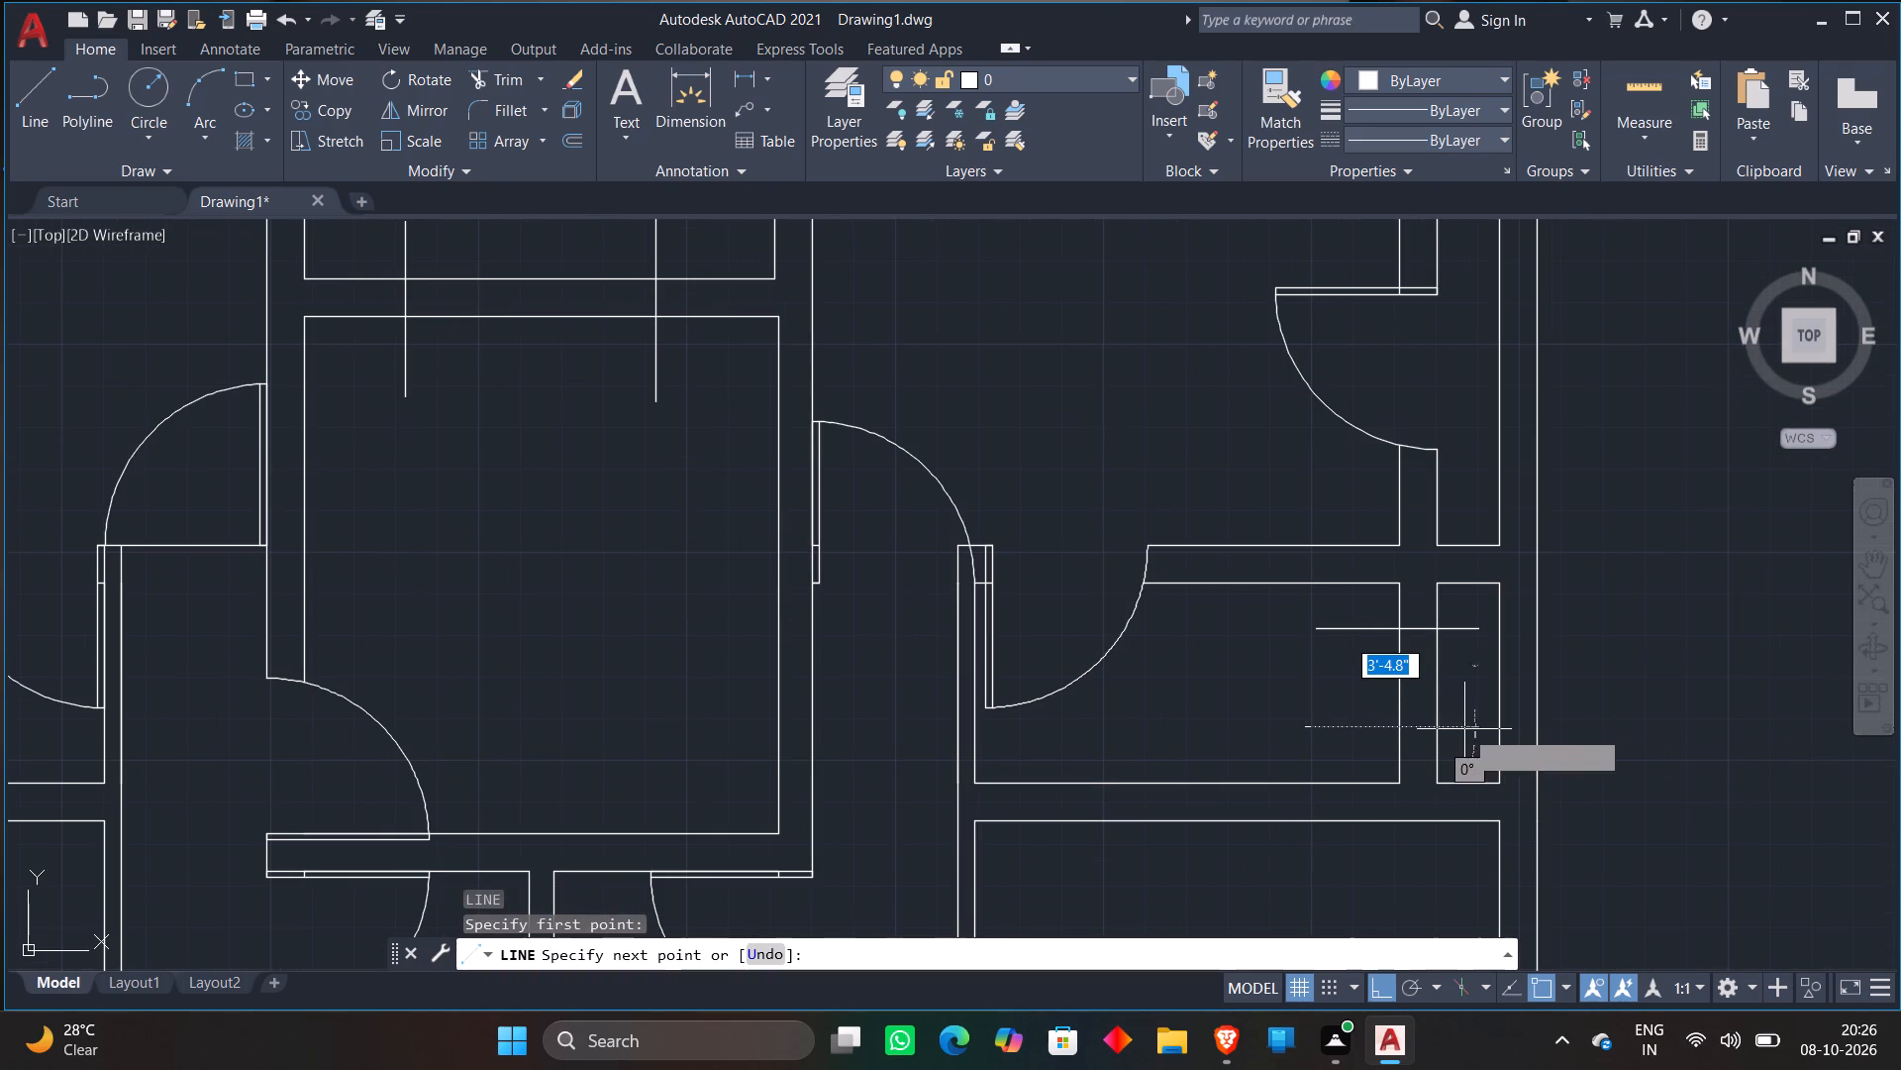
left_click(1464, 729)
key("Escape")
Draw two short horizontal lines across the north-east corner room's inner east wall, level with the western pair, the northern about 2'-4" long.
scroll(1595, 675, "down", 2)
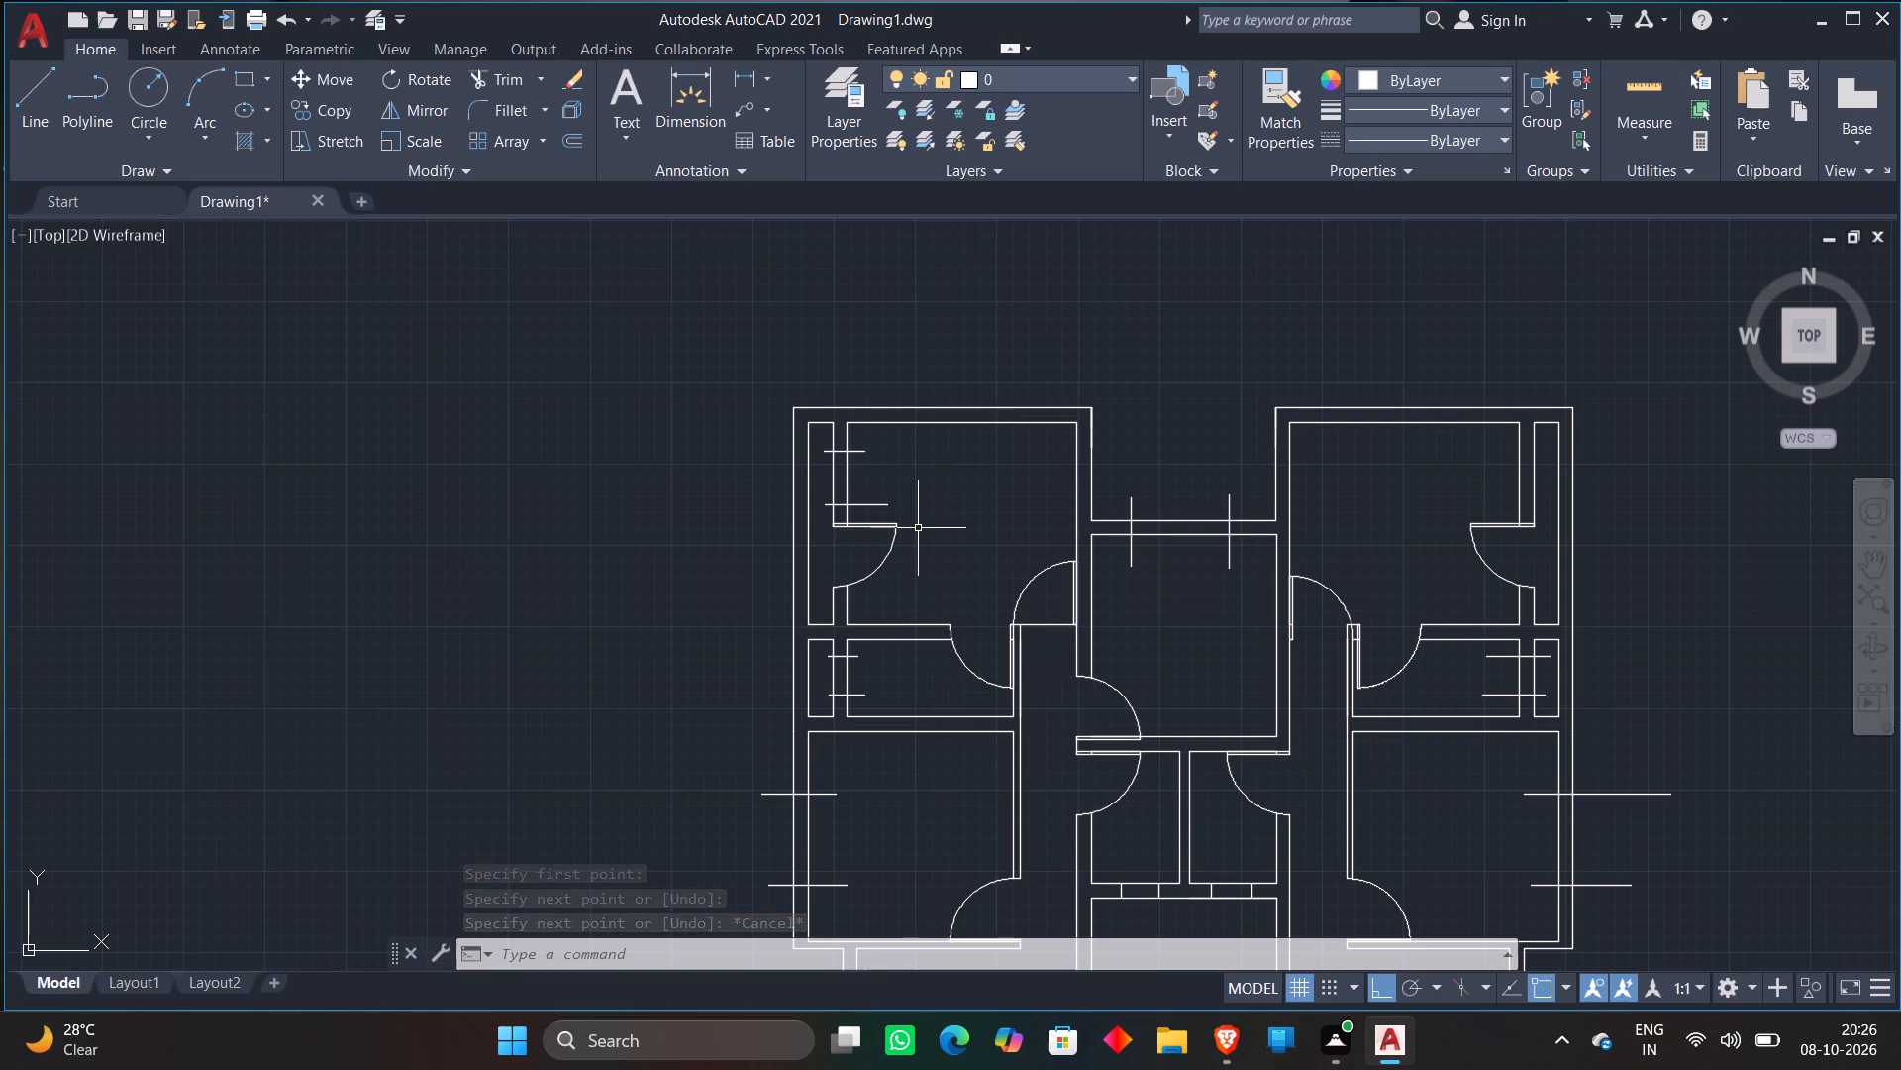
key("l")
key("Return")
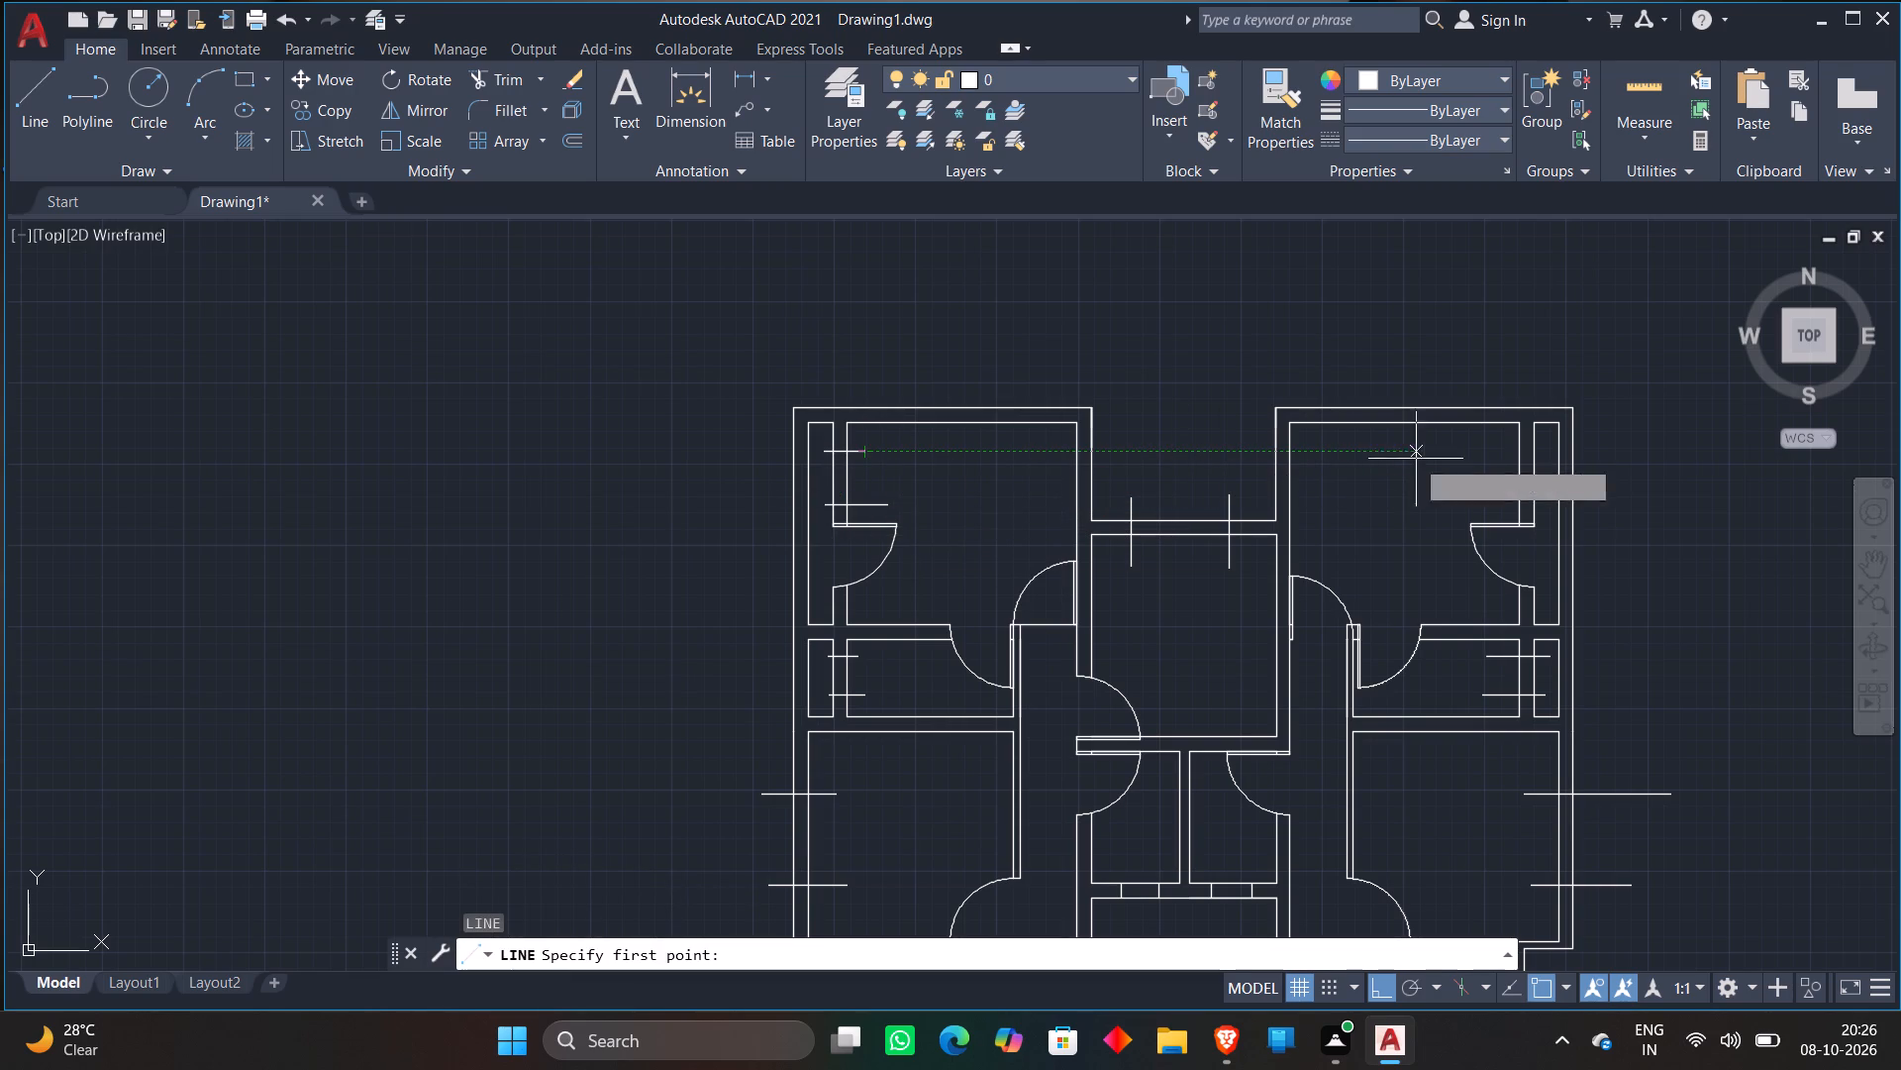
left_click(1500, 461)
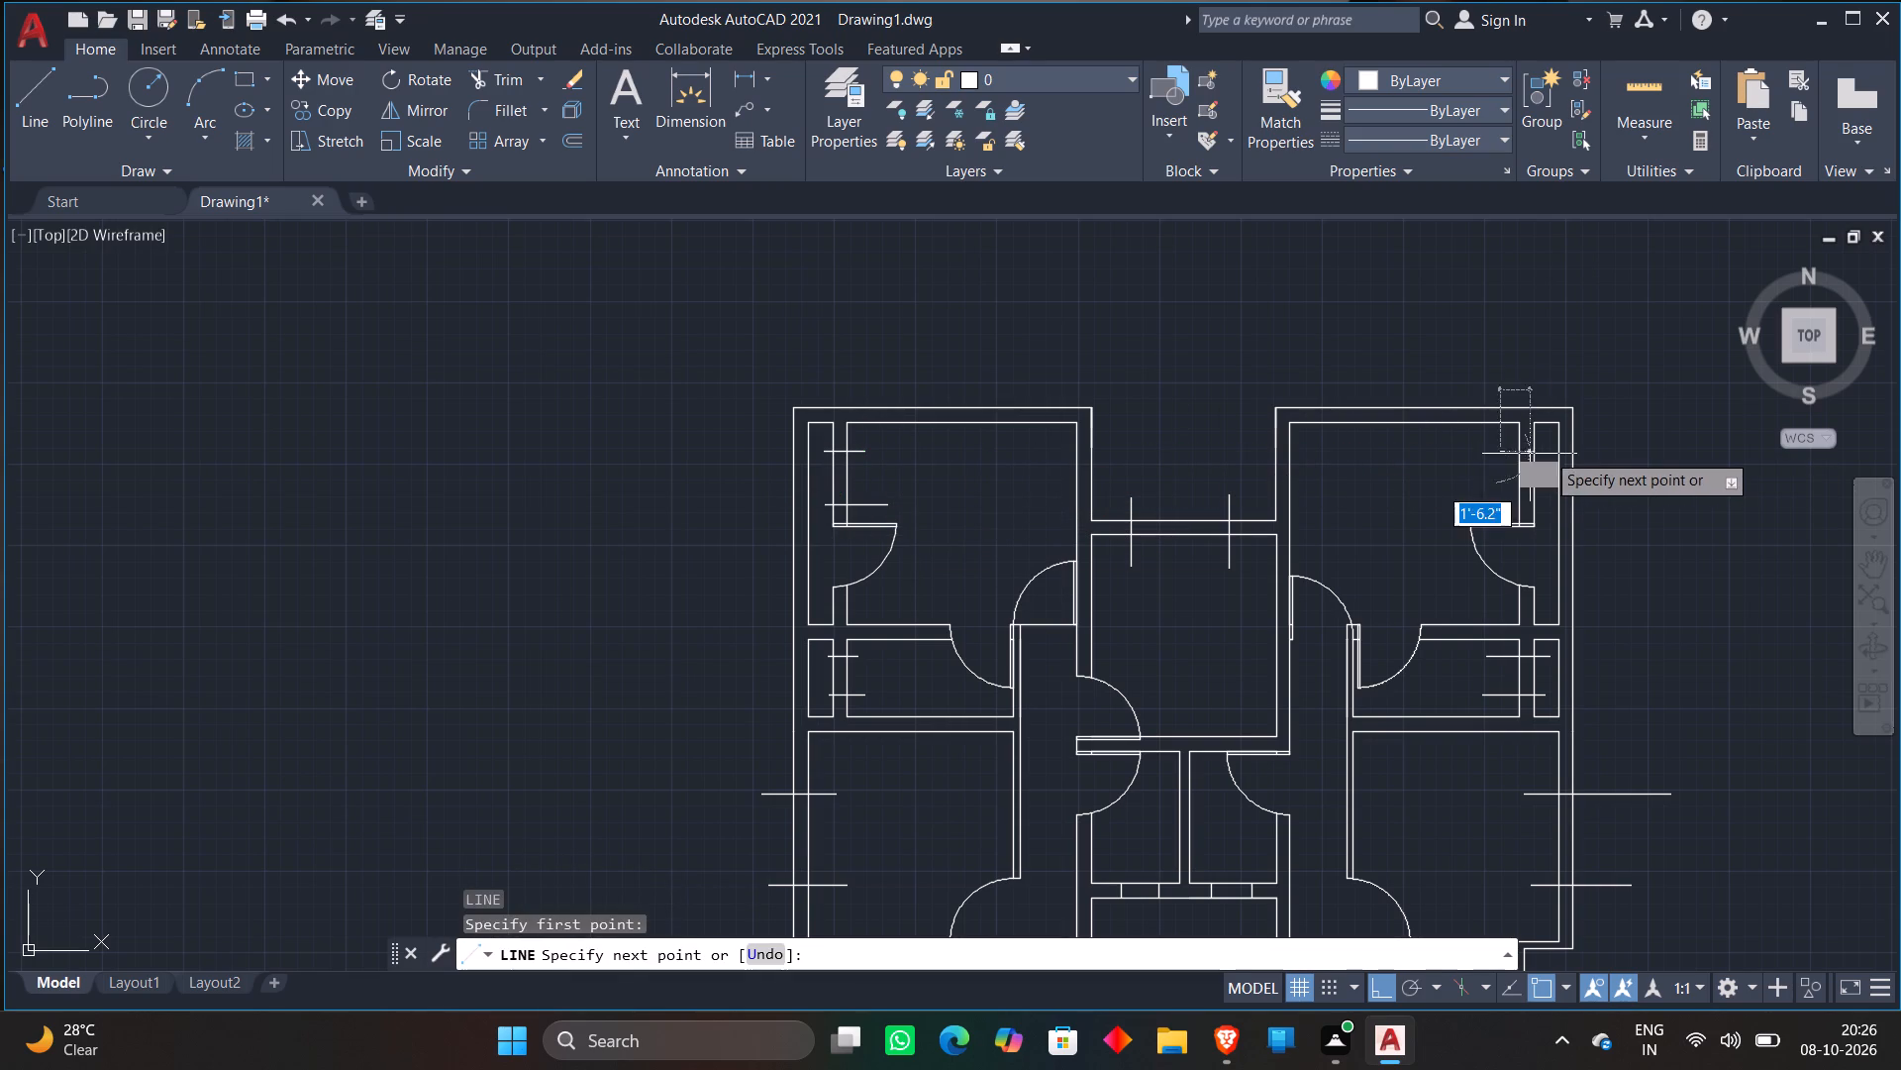
scroll(1552, 450, "up", 2)
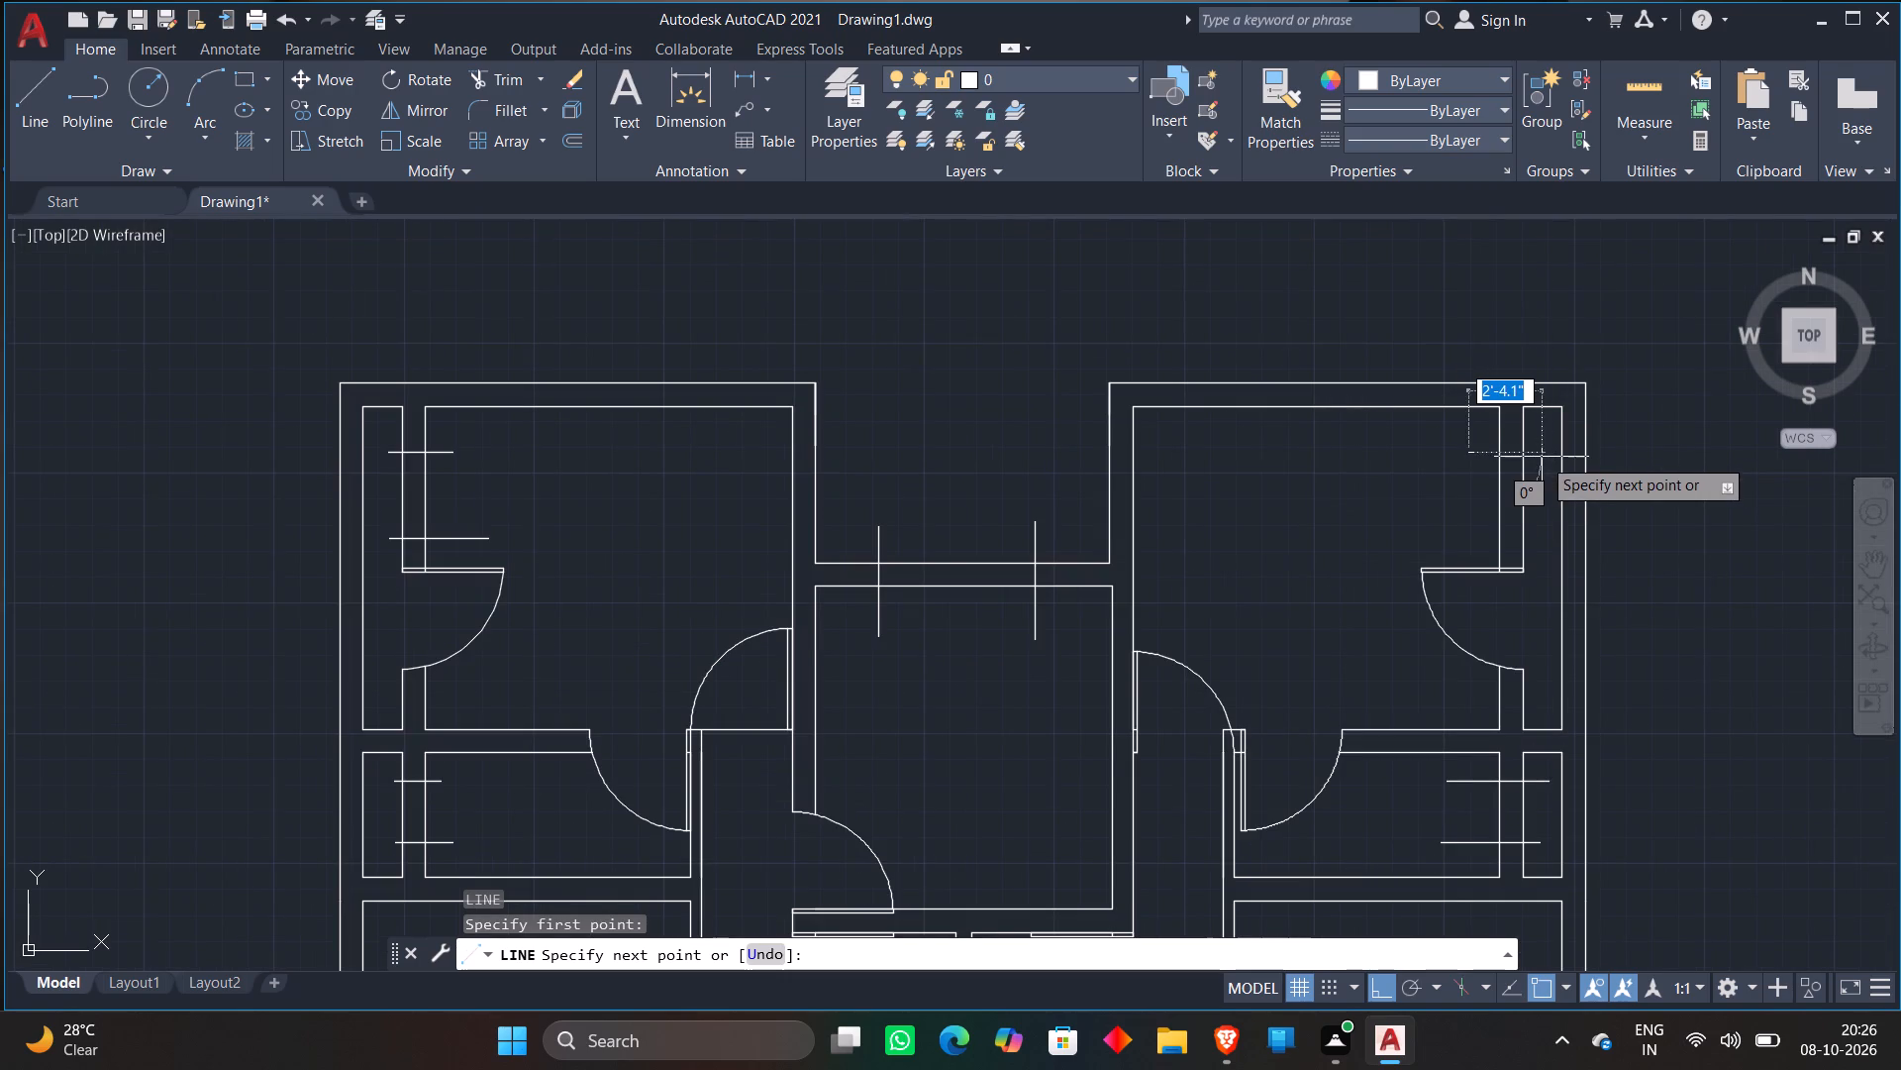
left_click(1542, 457)
key("Escape")
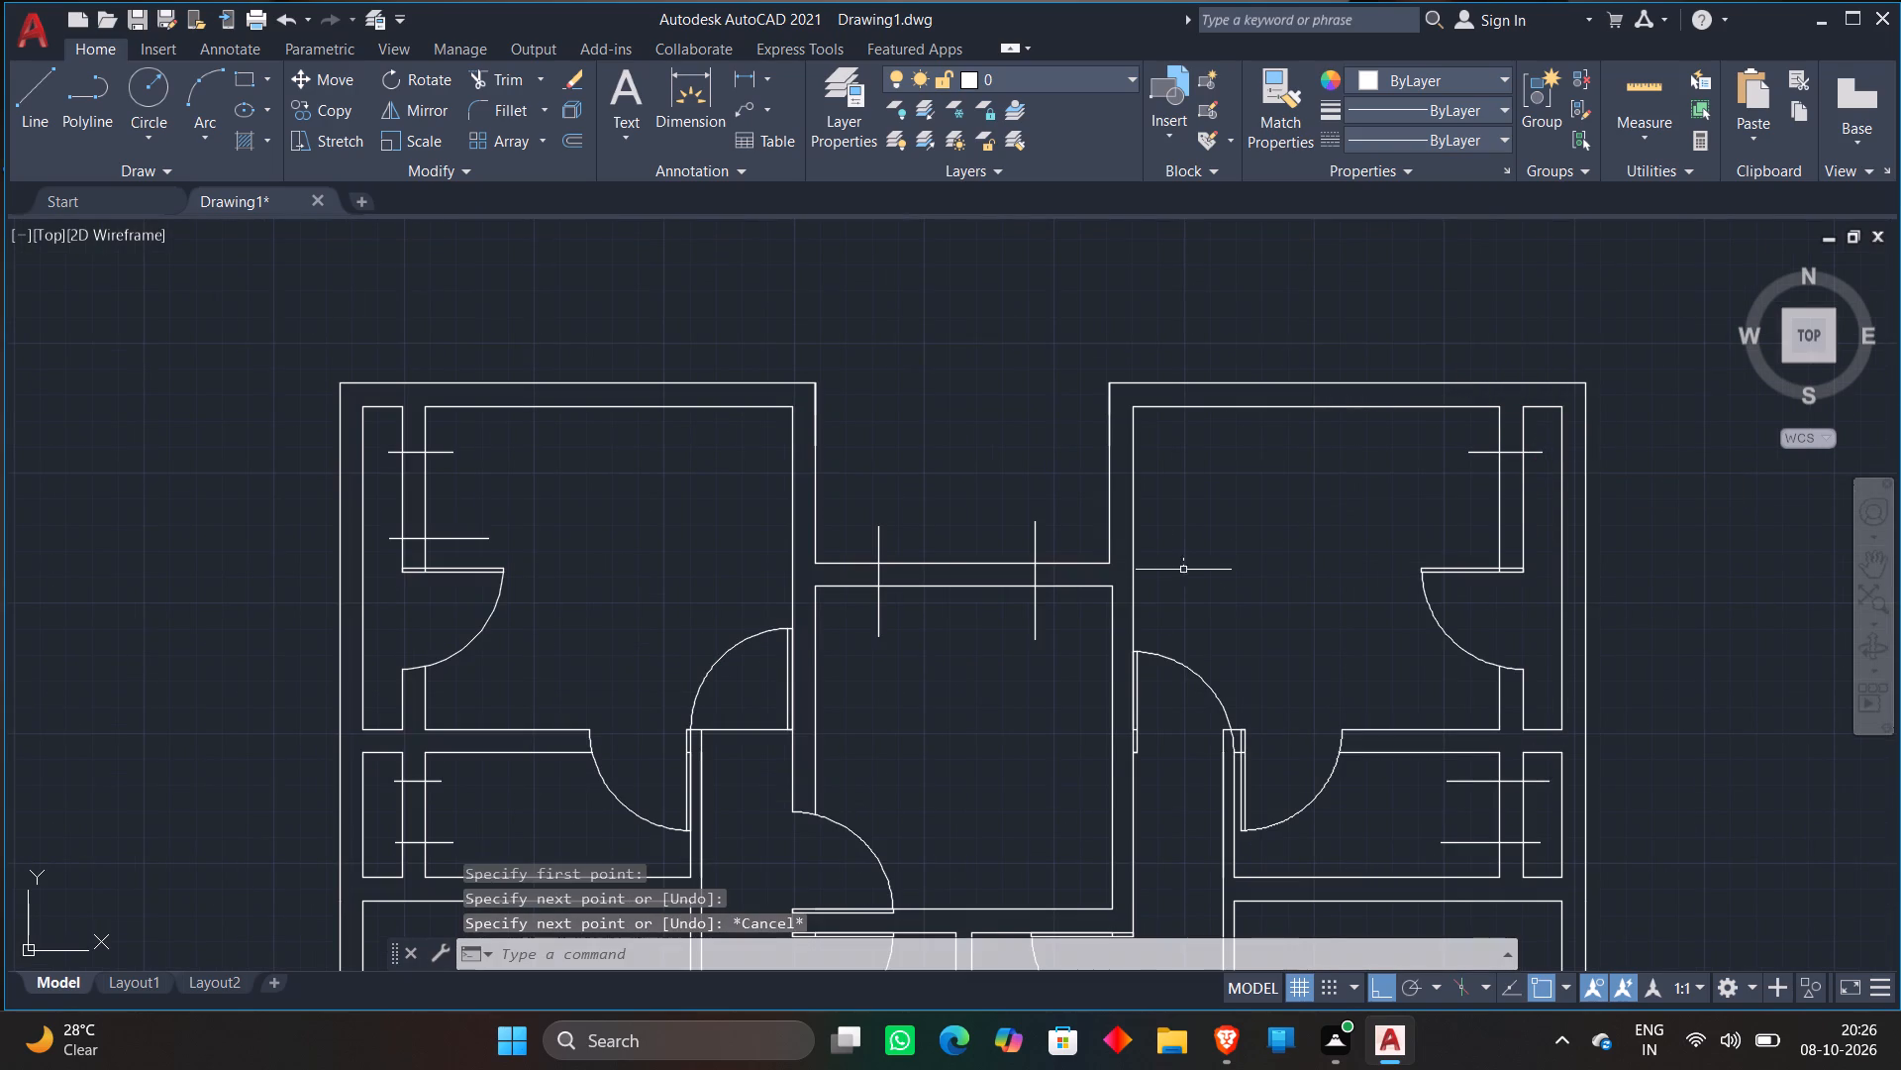
key("l")
key("Return")
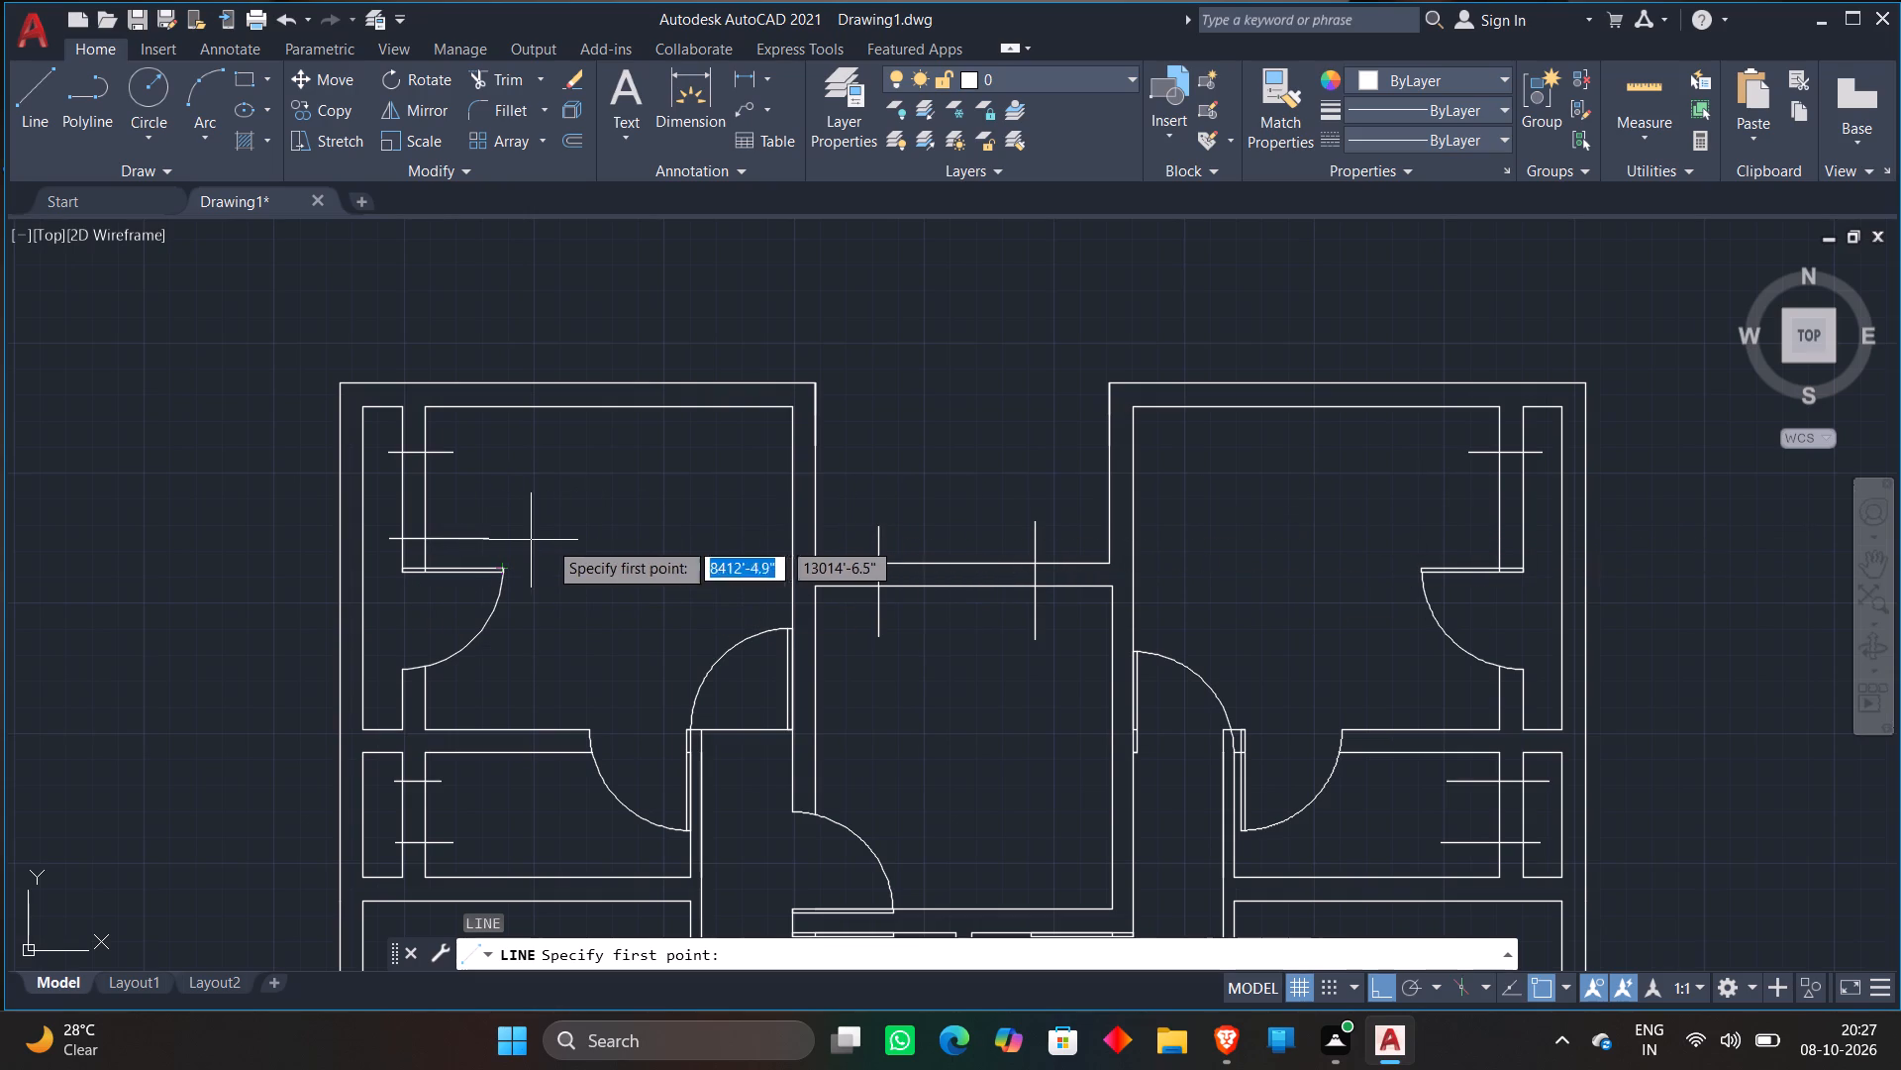
key("Escape")
key("space")
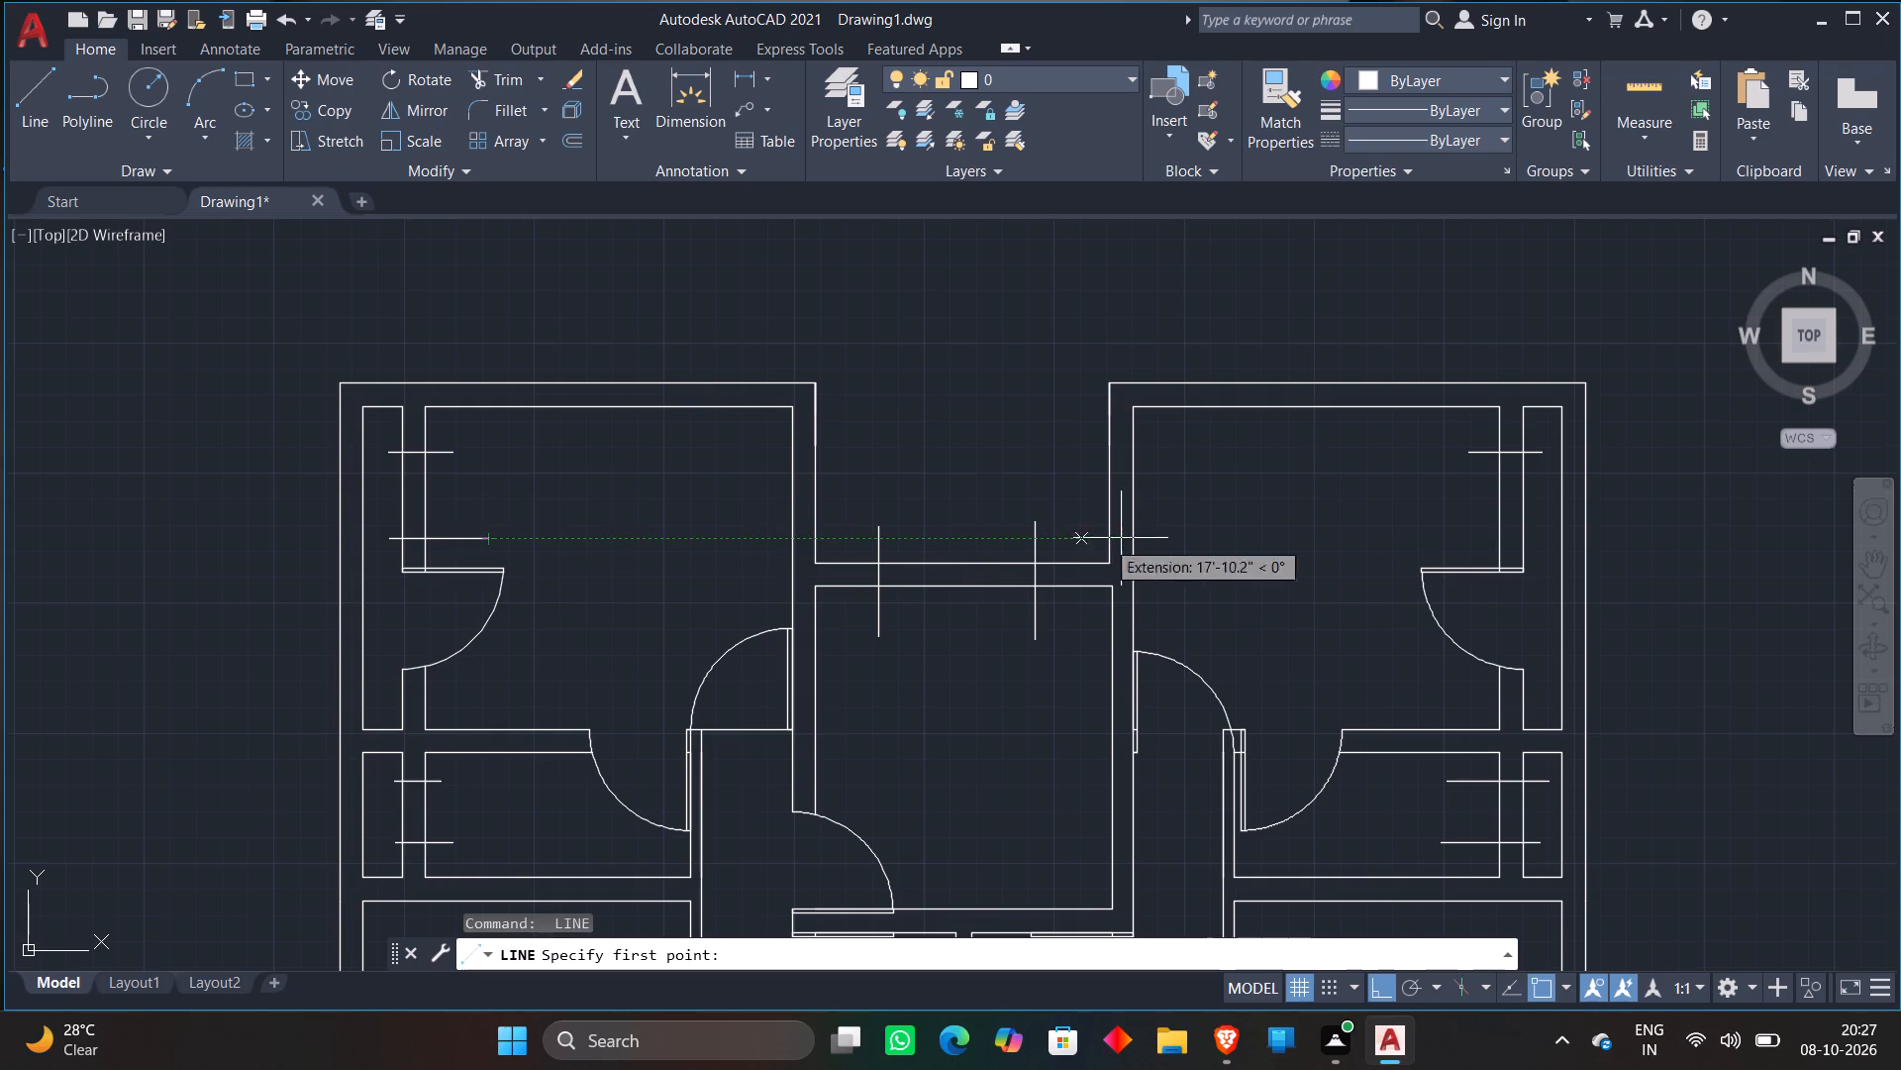
left_click(1482, 533)
scroll(1542, 527, "up", 2)
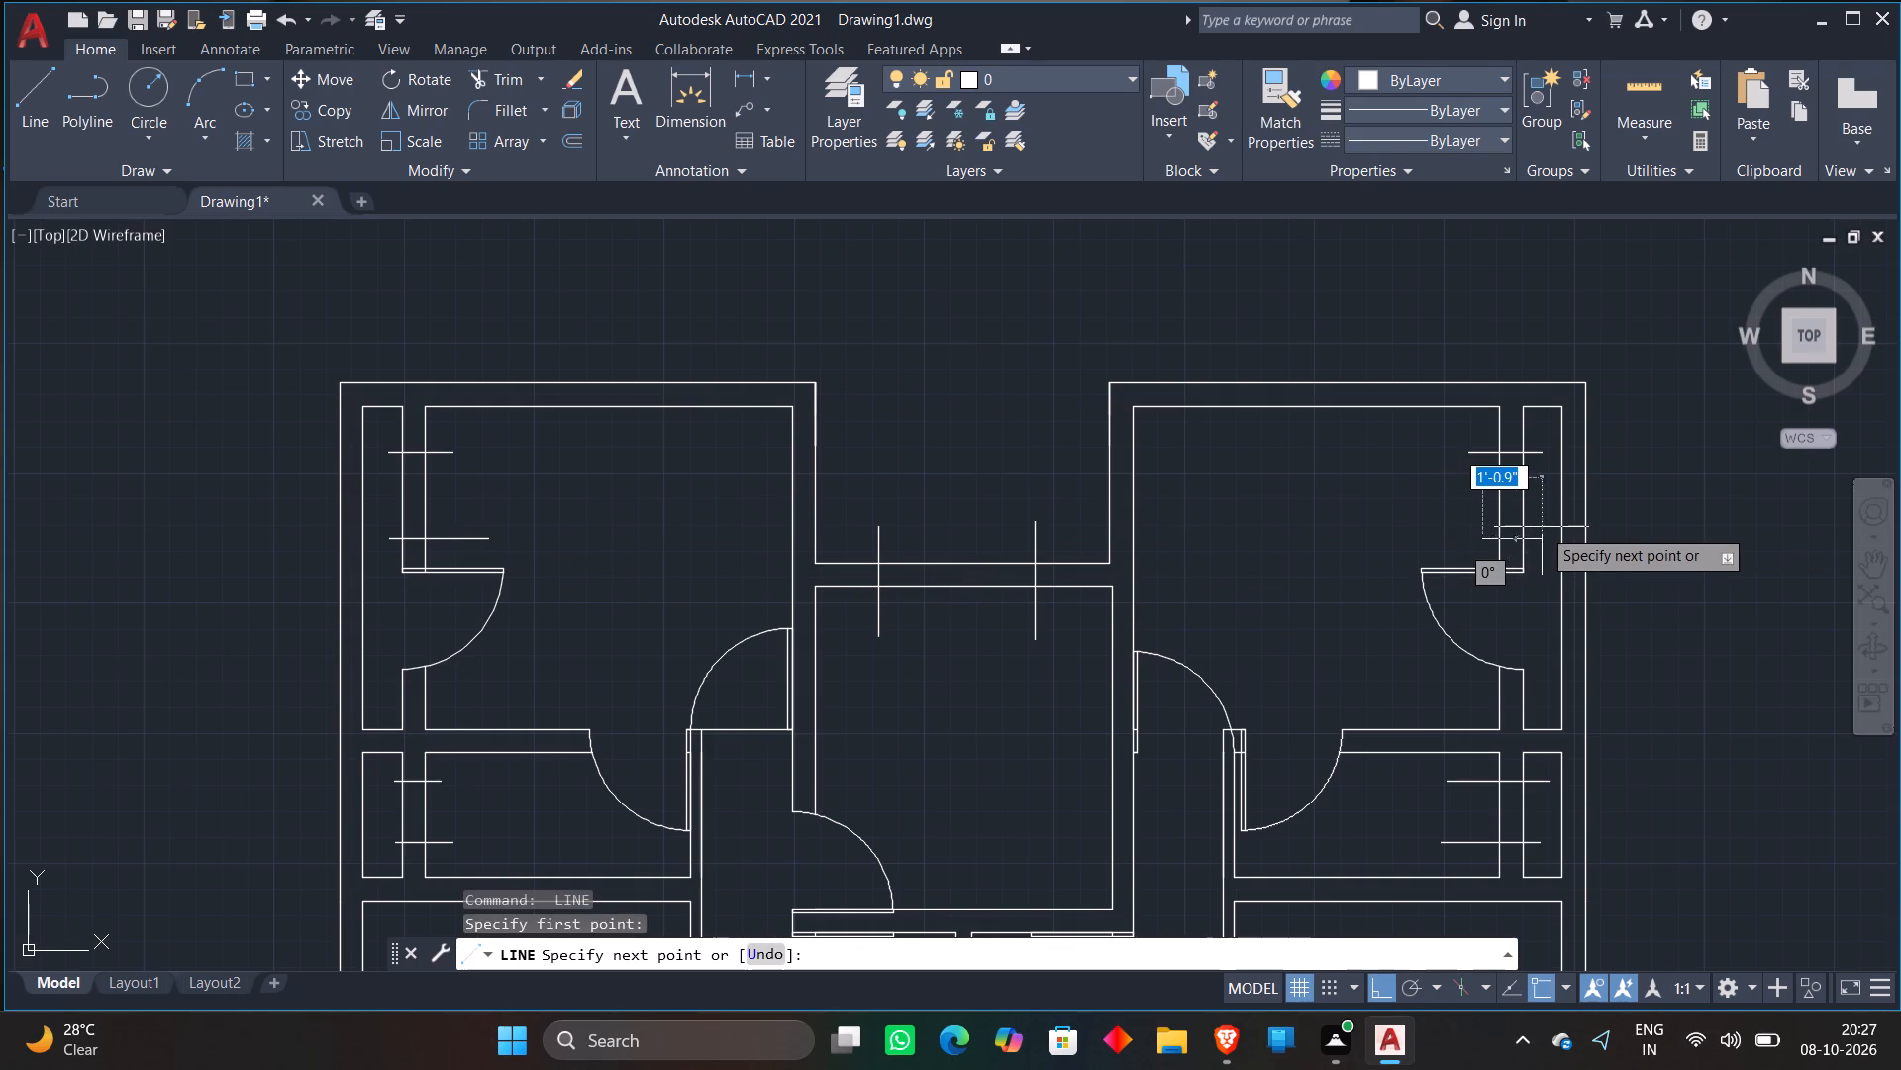
scroll(1542, 527, "up", 1)
left_click(1547, 536)
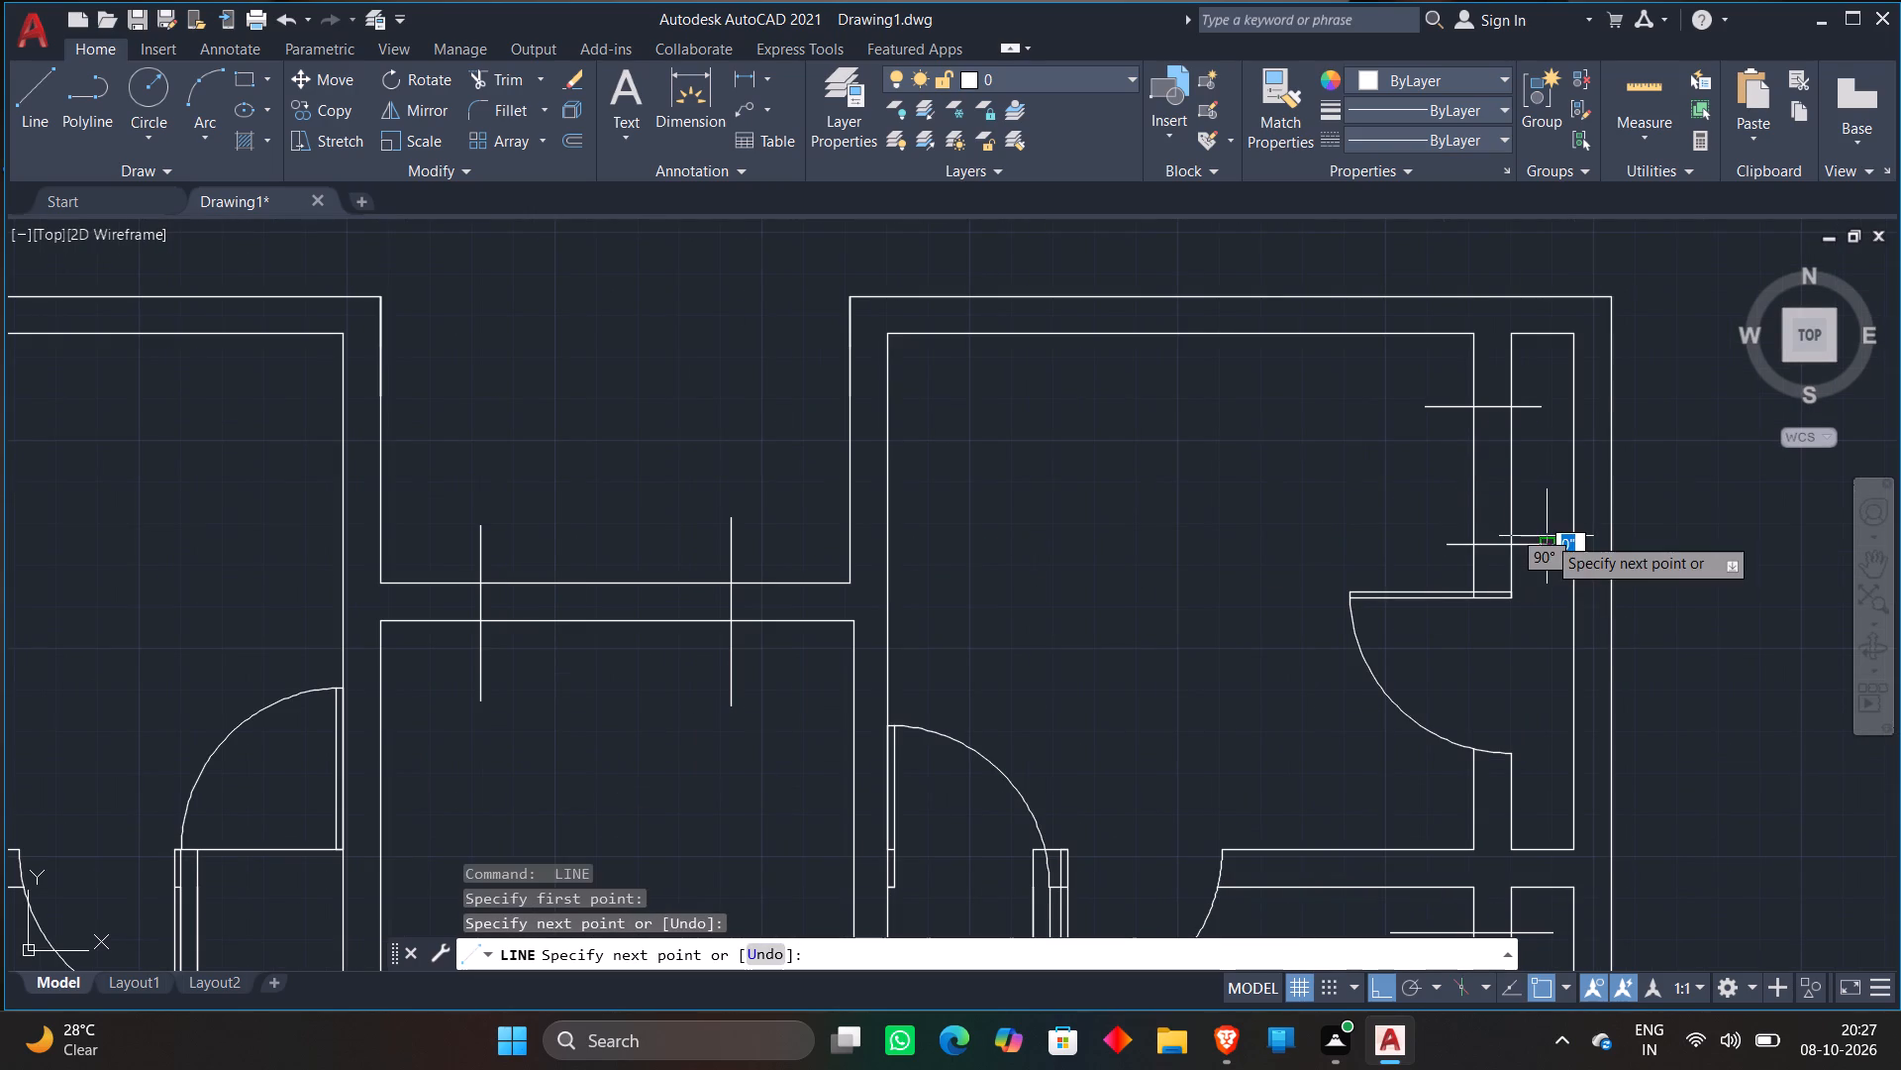
key("Escape")
Trim the two horizontal lines at the north-west corner room's inner west wall, keeping only the segments within the wall.
scroll(1371, 568, "down", 3)
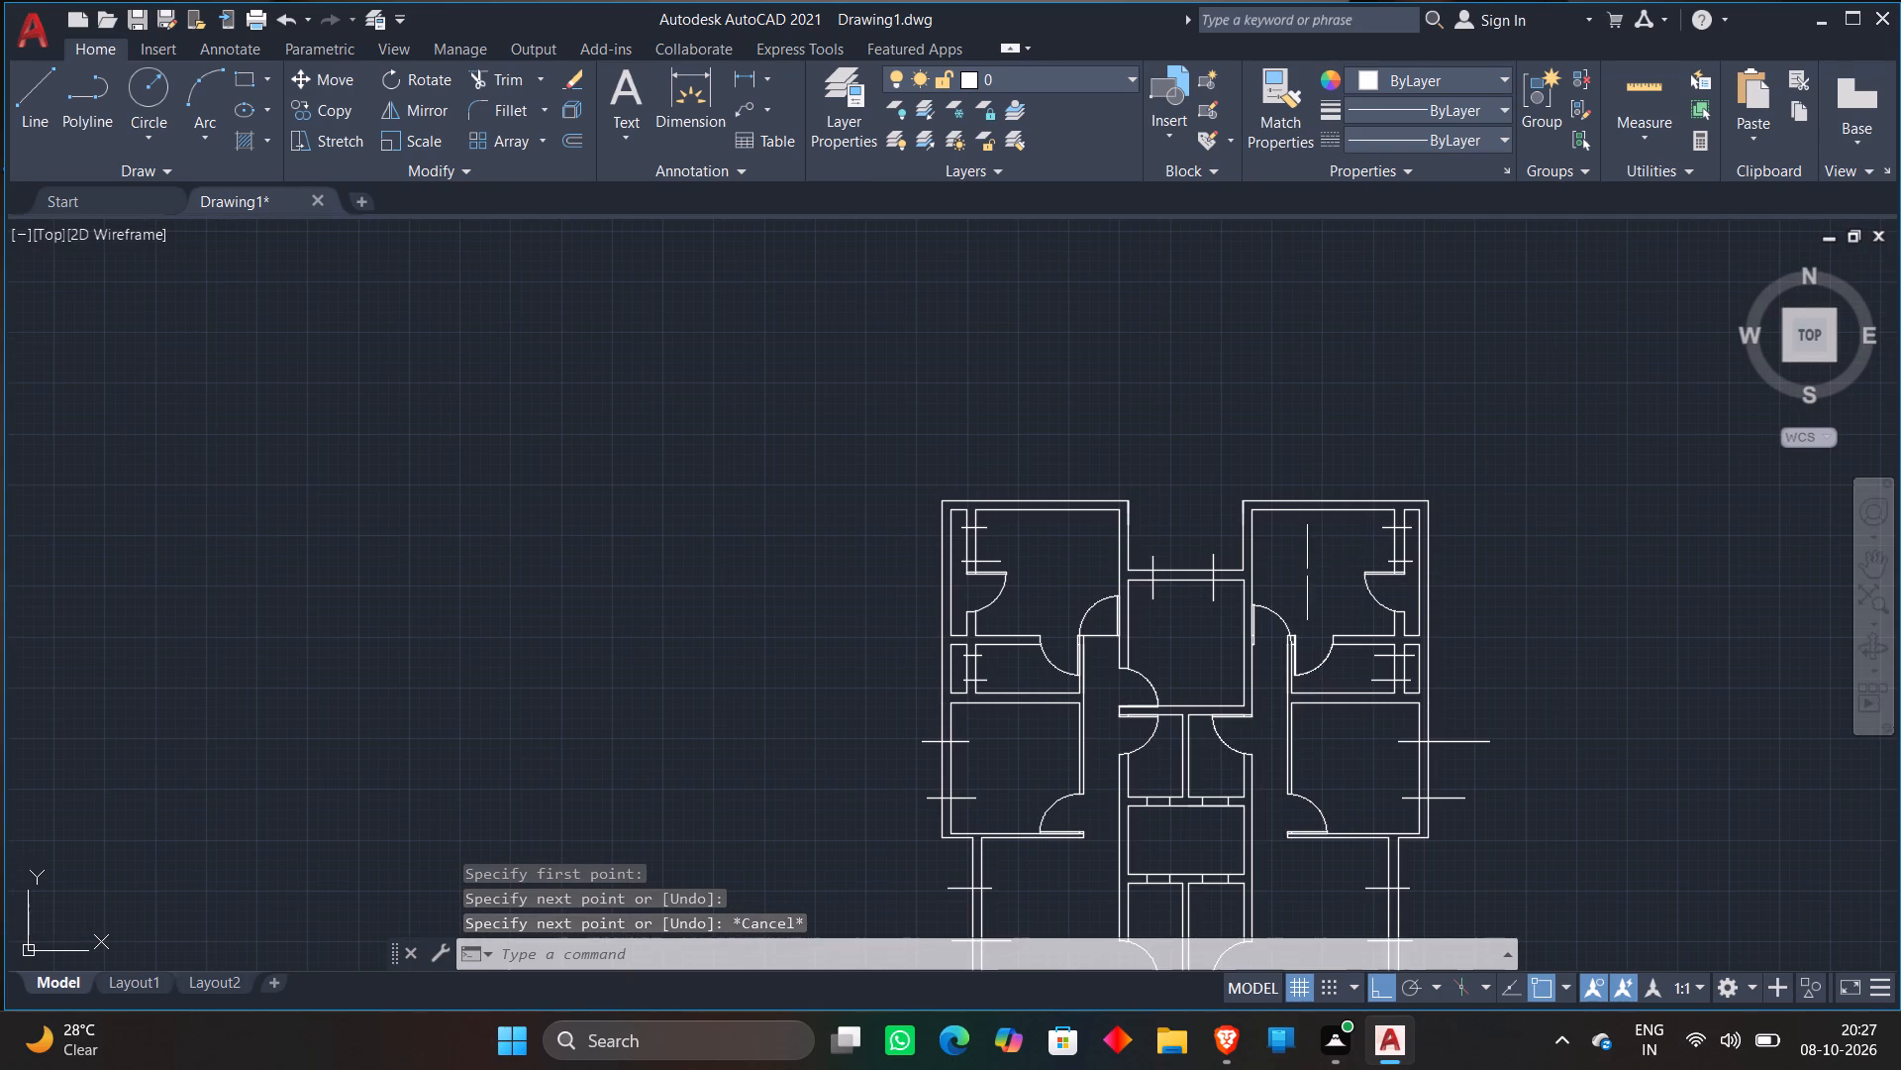
scroll(1186, 595, "down", 2)
scroll(969, 622, "up", 3)
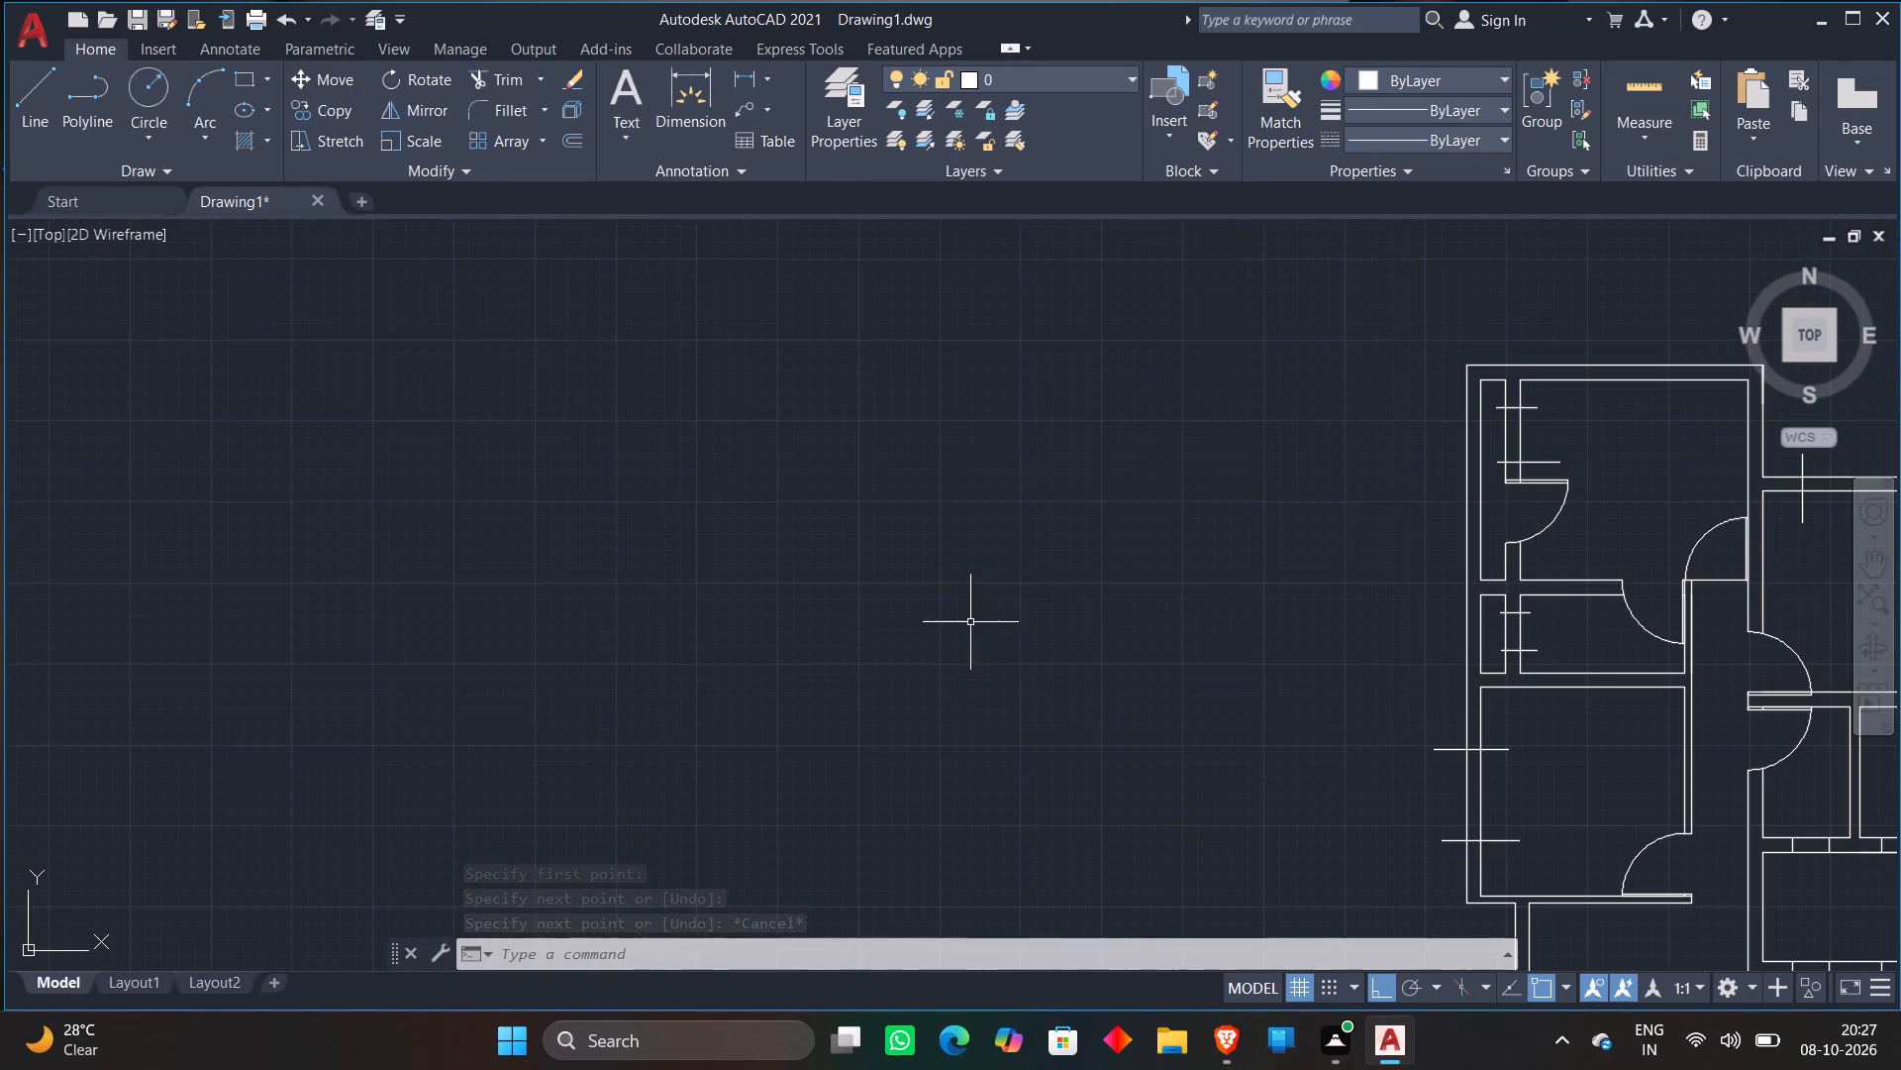
type("TR")
key("space")
middle_click_drag(1120, 590, 1120, 591)
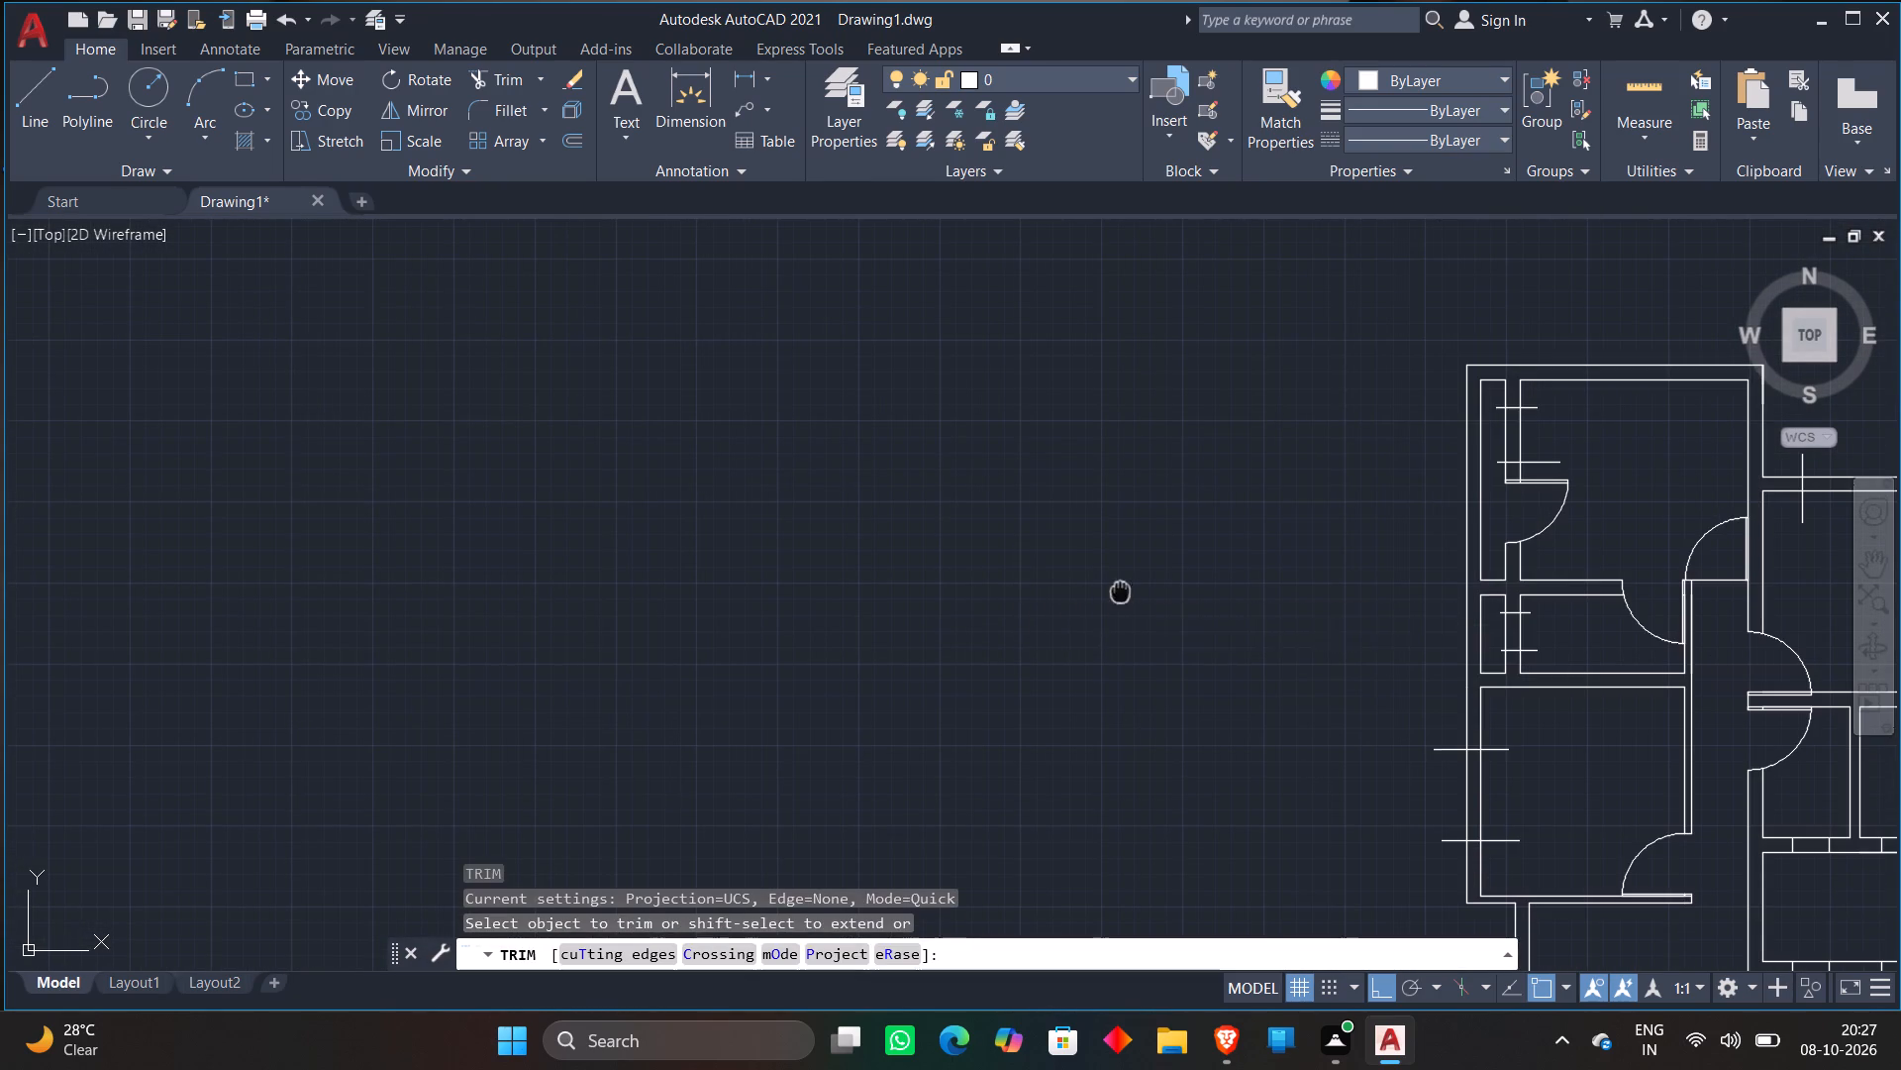
middle_click_drag(1120, 591, 739, 799)
scroll(1086, 627, "up", 3)
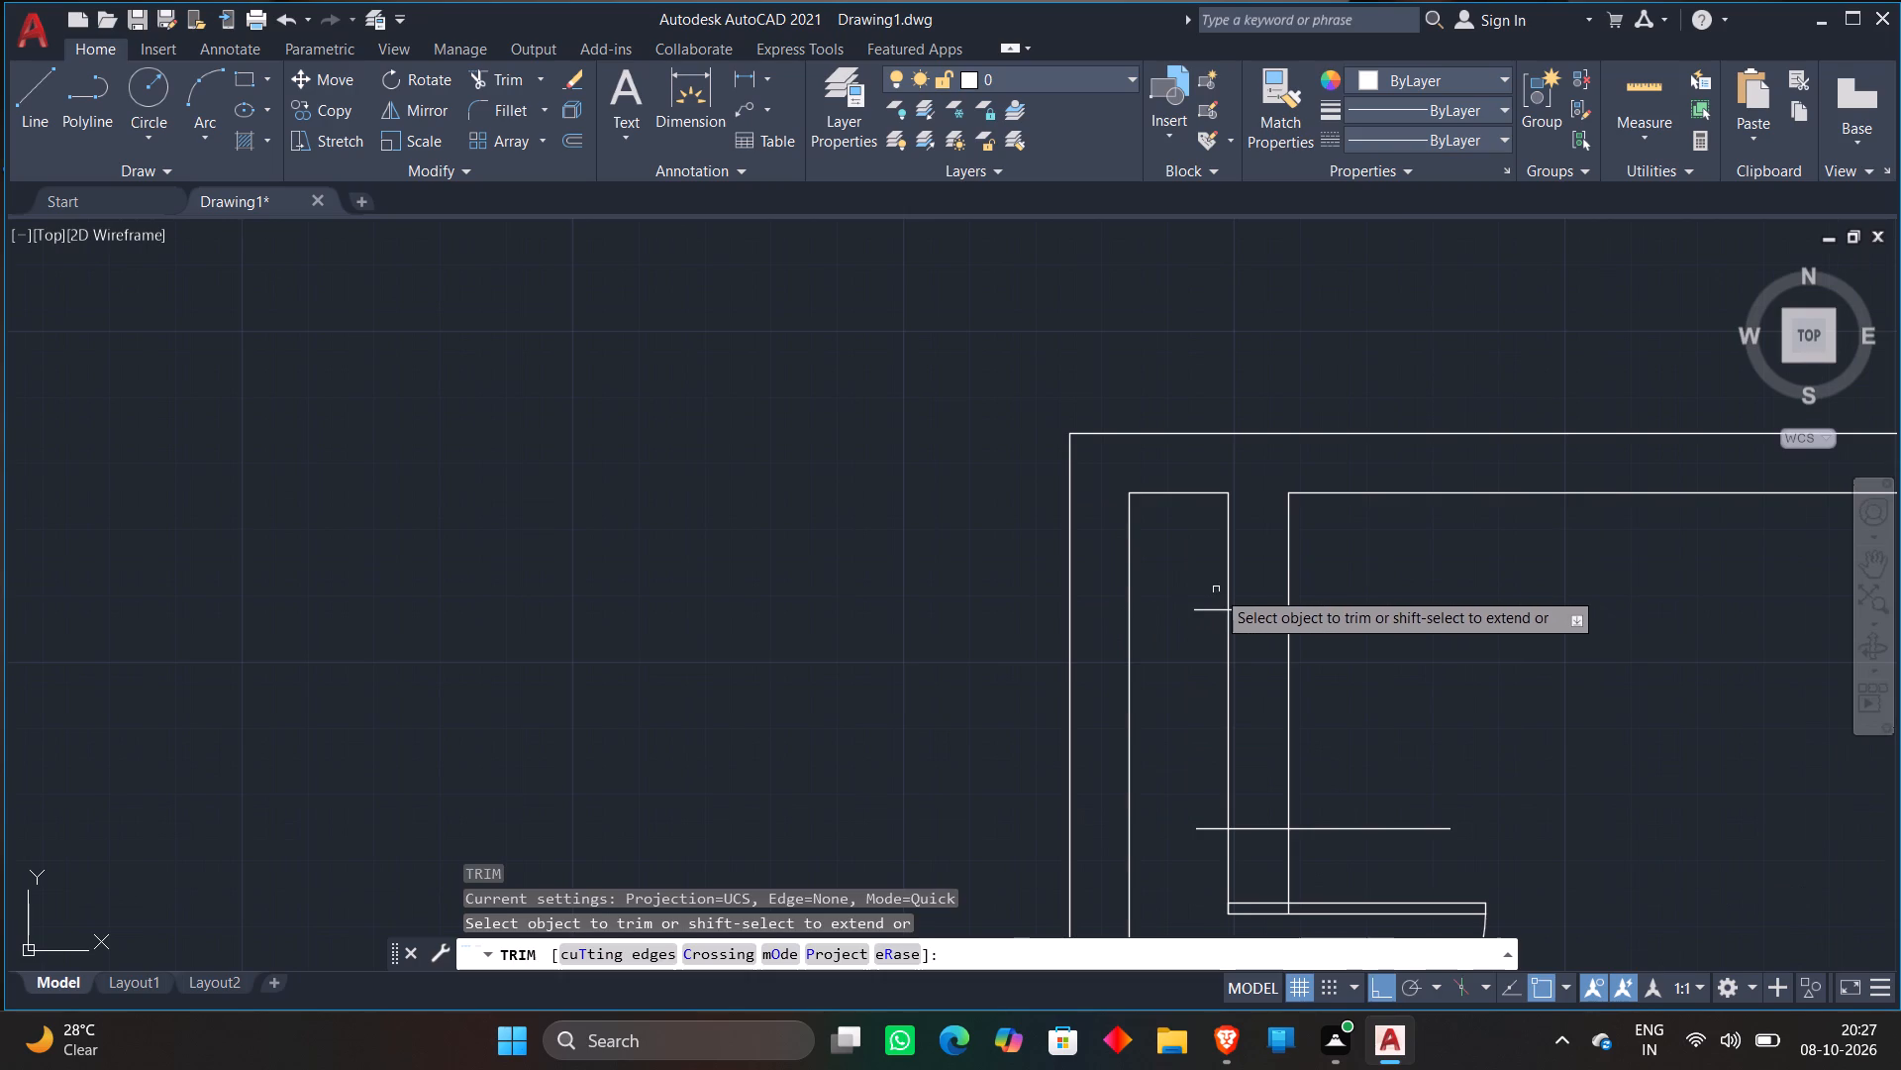
left_click(1216, 589)
left_click(1208, 836)
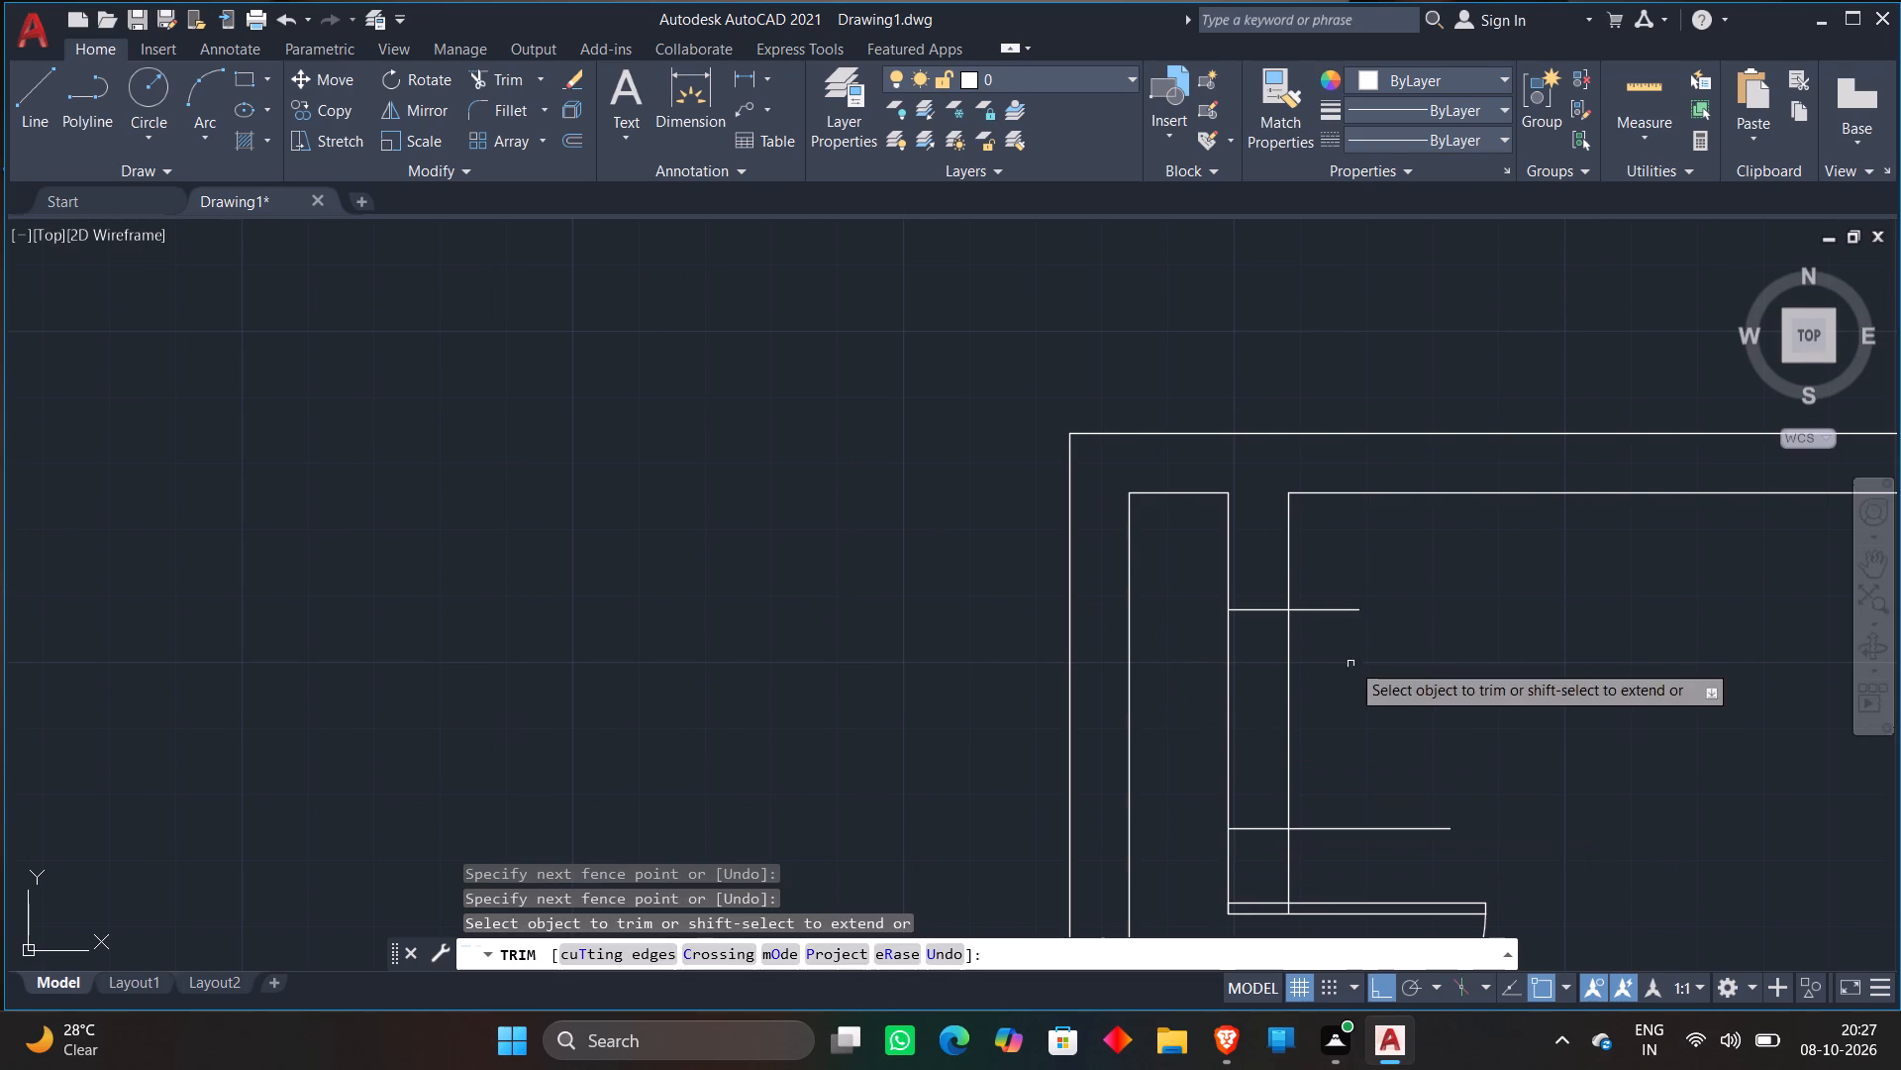
left_click(1325, 582)
left_click(1329, 841)
Trim the two horizontal lines at the small room just south of the north-west corner room, keeping only the segments within its inner west wall.
scroll(1381, 679, "down", 2)
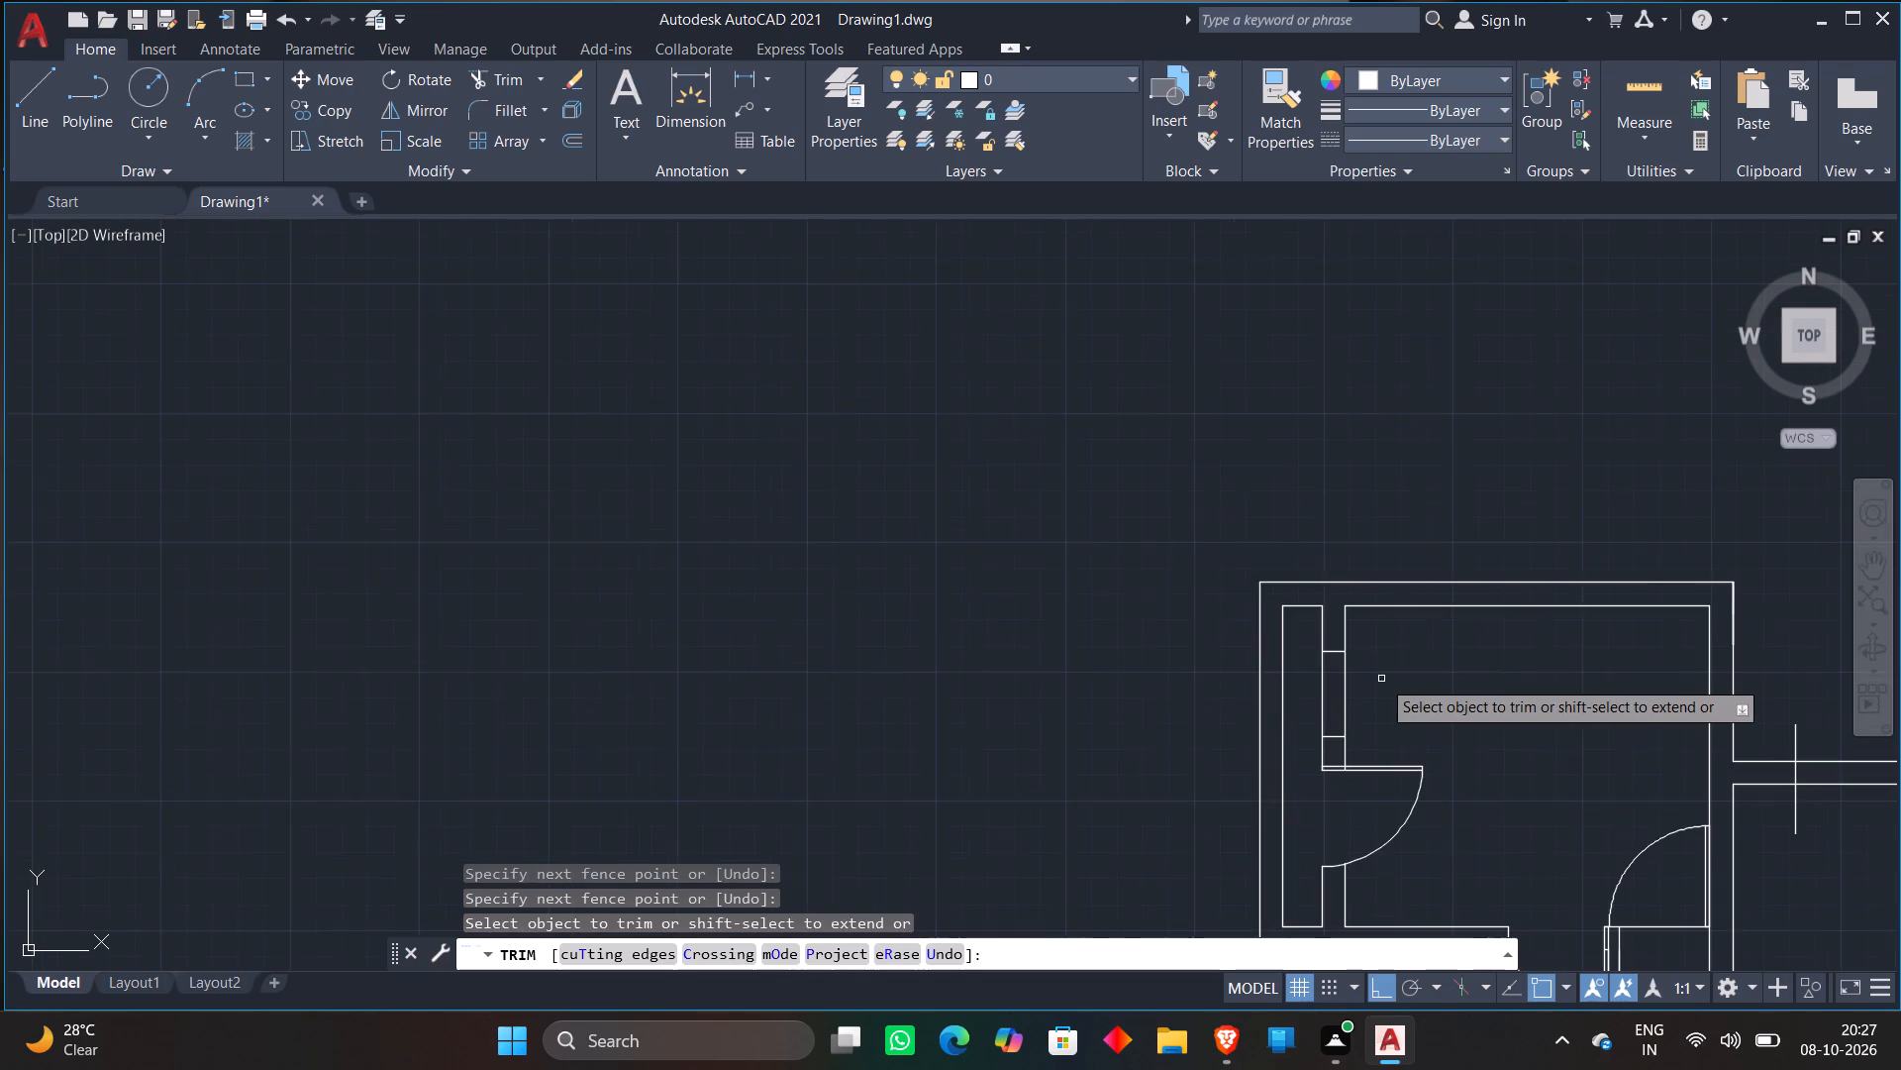
middle_click_drag(1383, 680, 1344, 507)
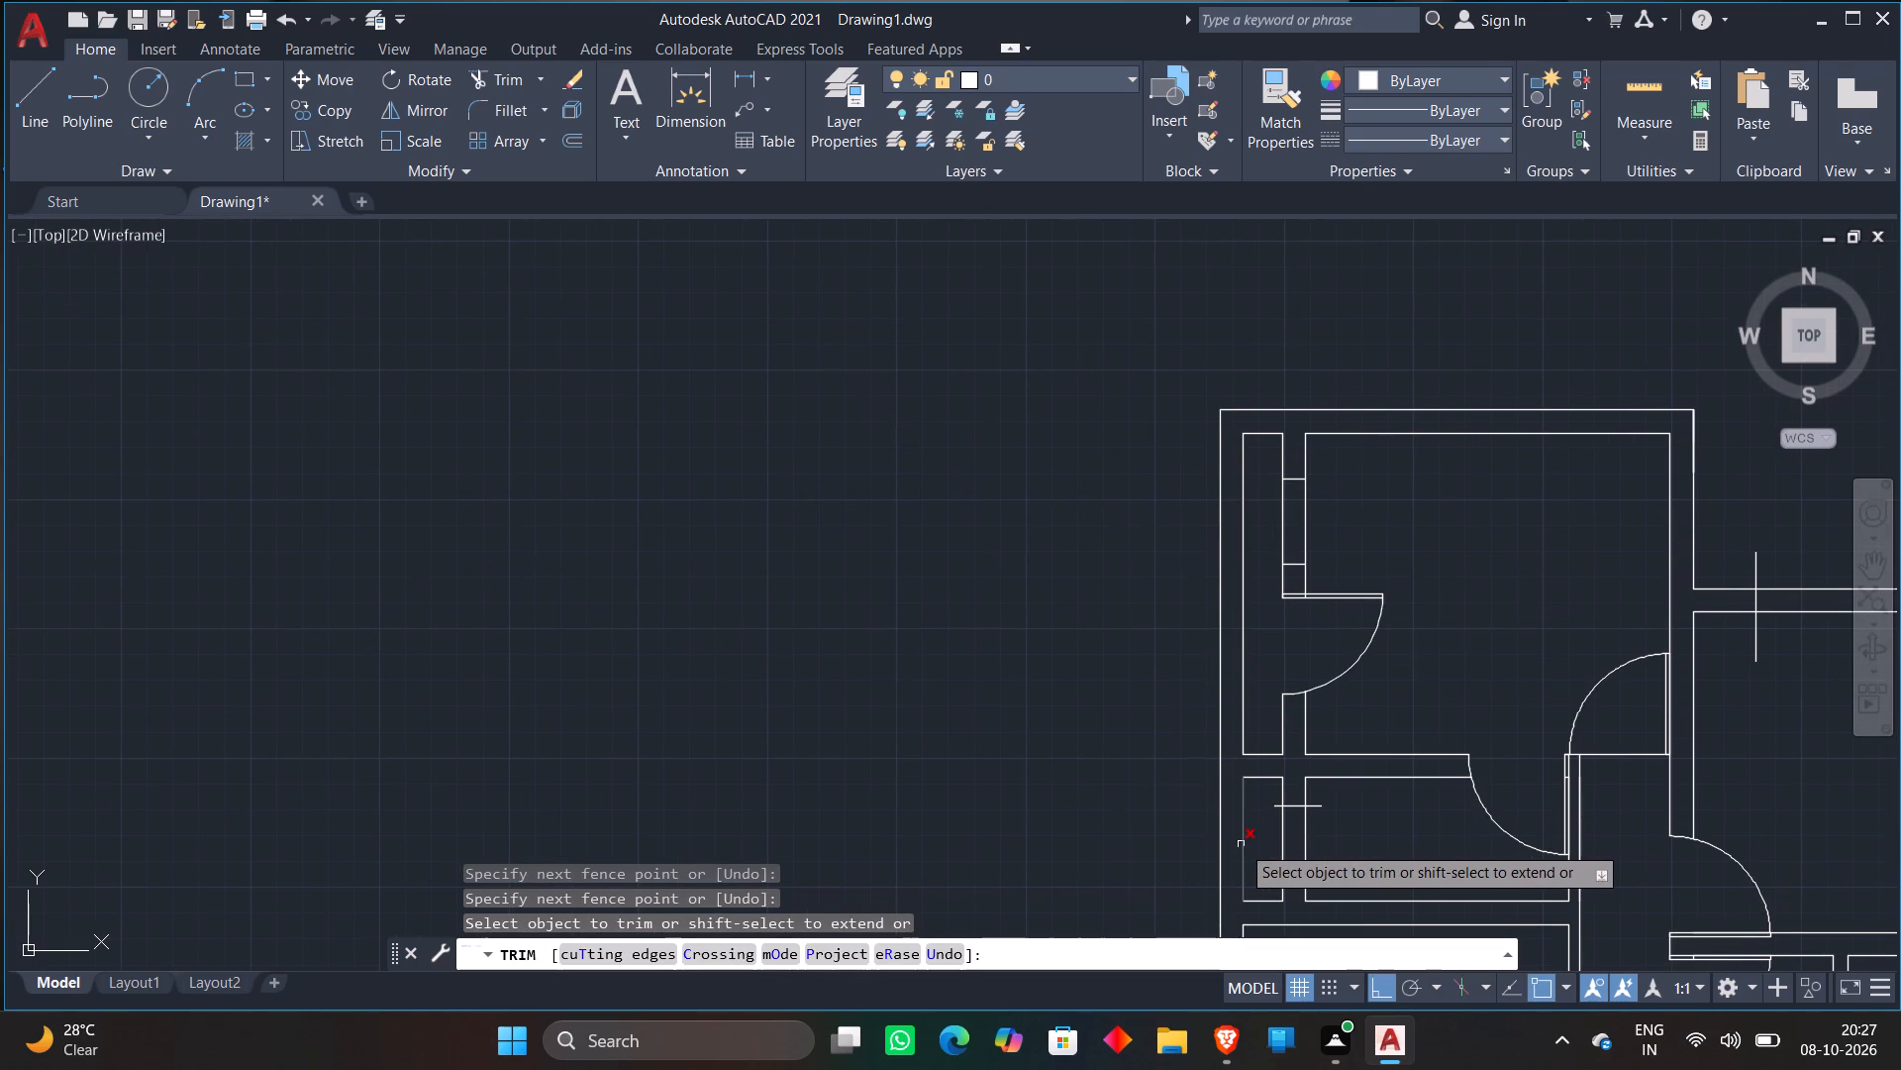
middle_click_drag(1268, 833, 1266, 675)
scroll(1280, 645, "up", 2)
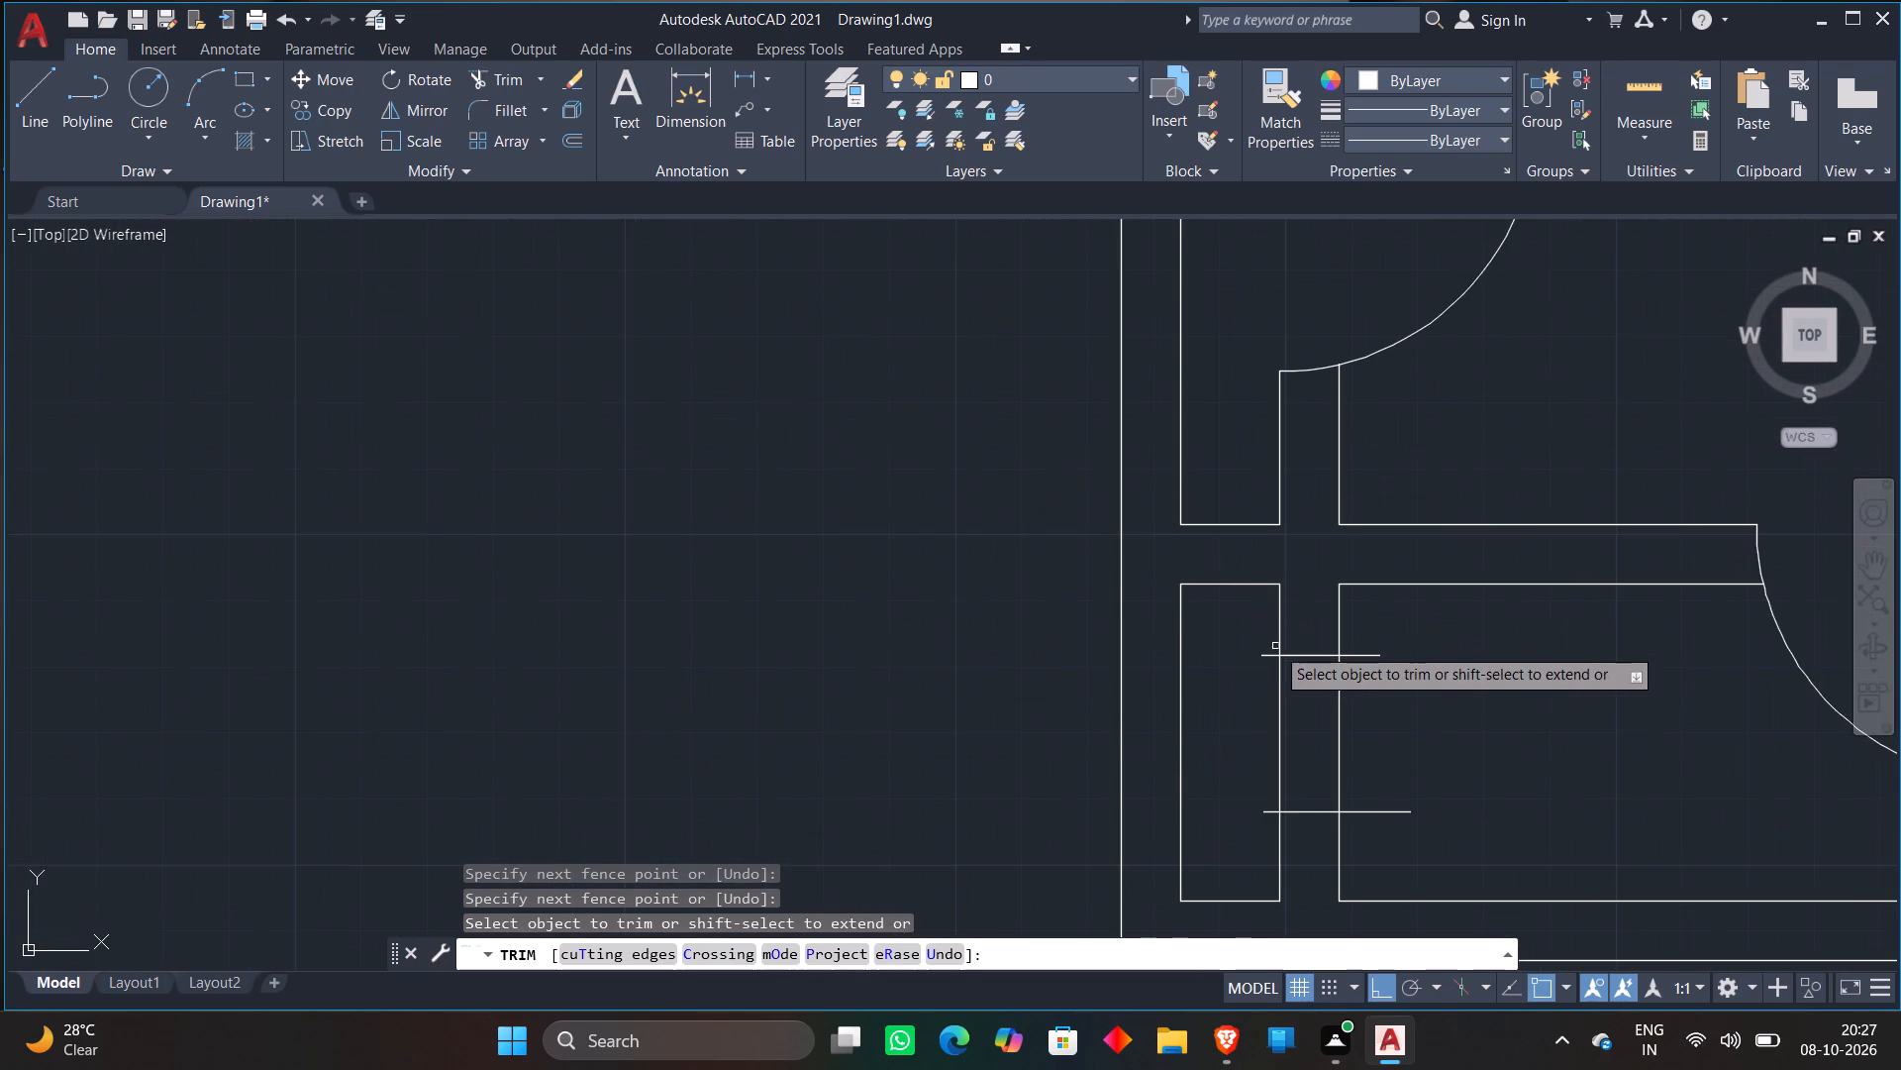
left_click(1265, 644)
left_click(1264, 823)
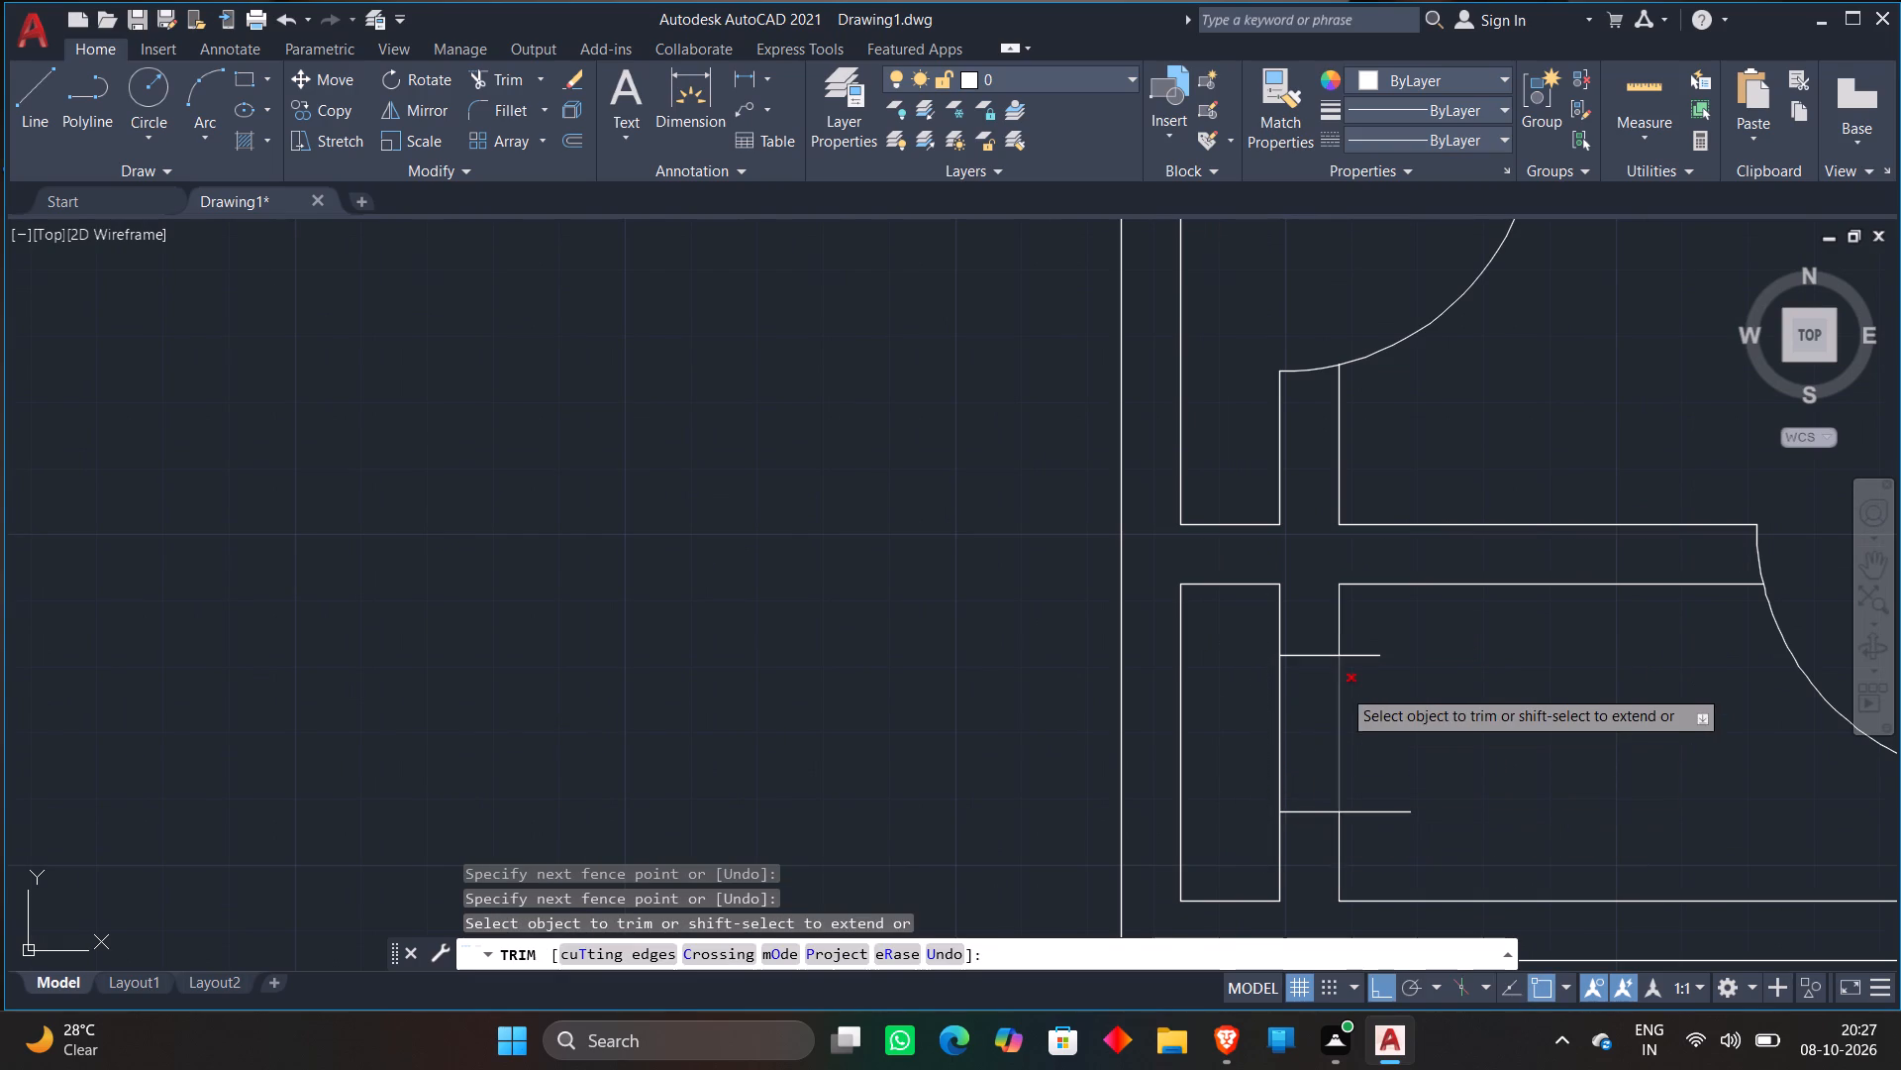
left_click(1356, 633)
left_click(1369, 820)
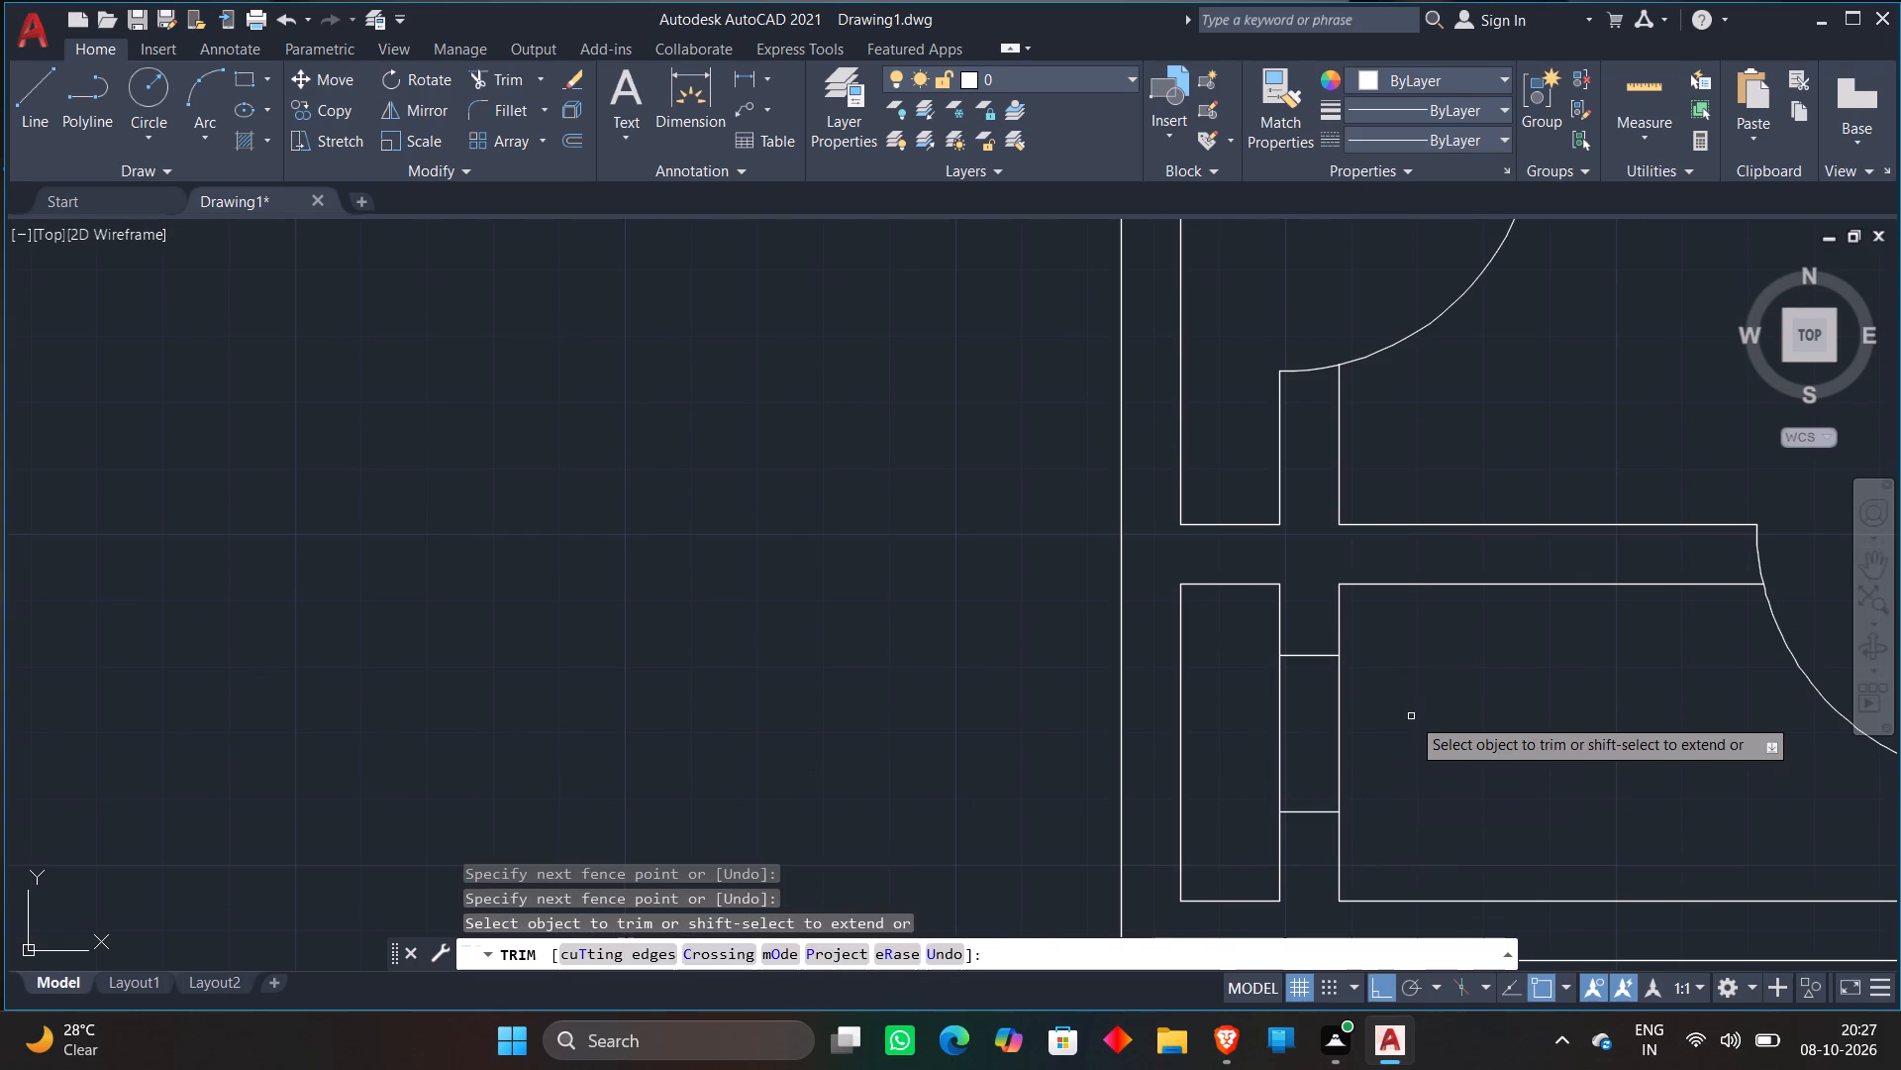
Trim the two horizontal lines crossing the outer west wall of the next room south, keeping only the segments within the wall.
scroll(1411, 716, "down", 2)
middle_click_drag(1444, 719, 1405, 659)
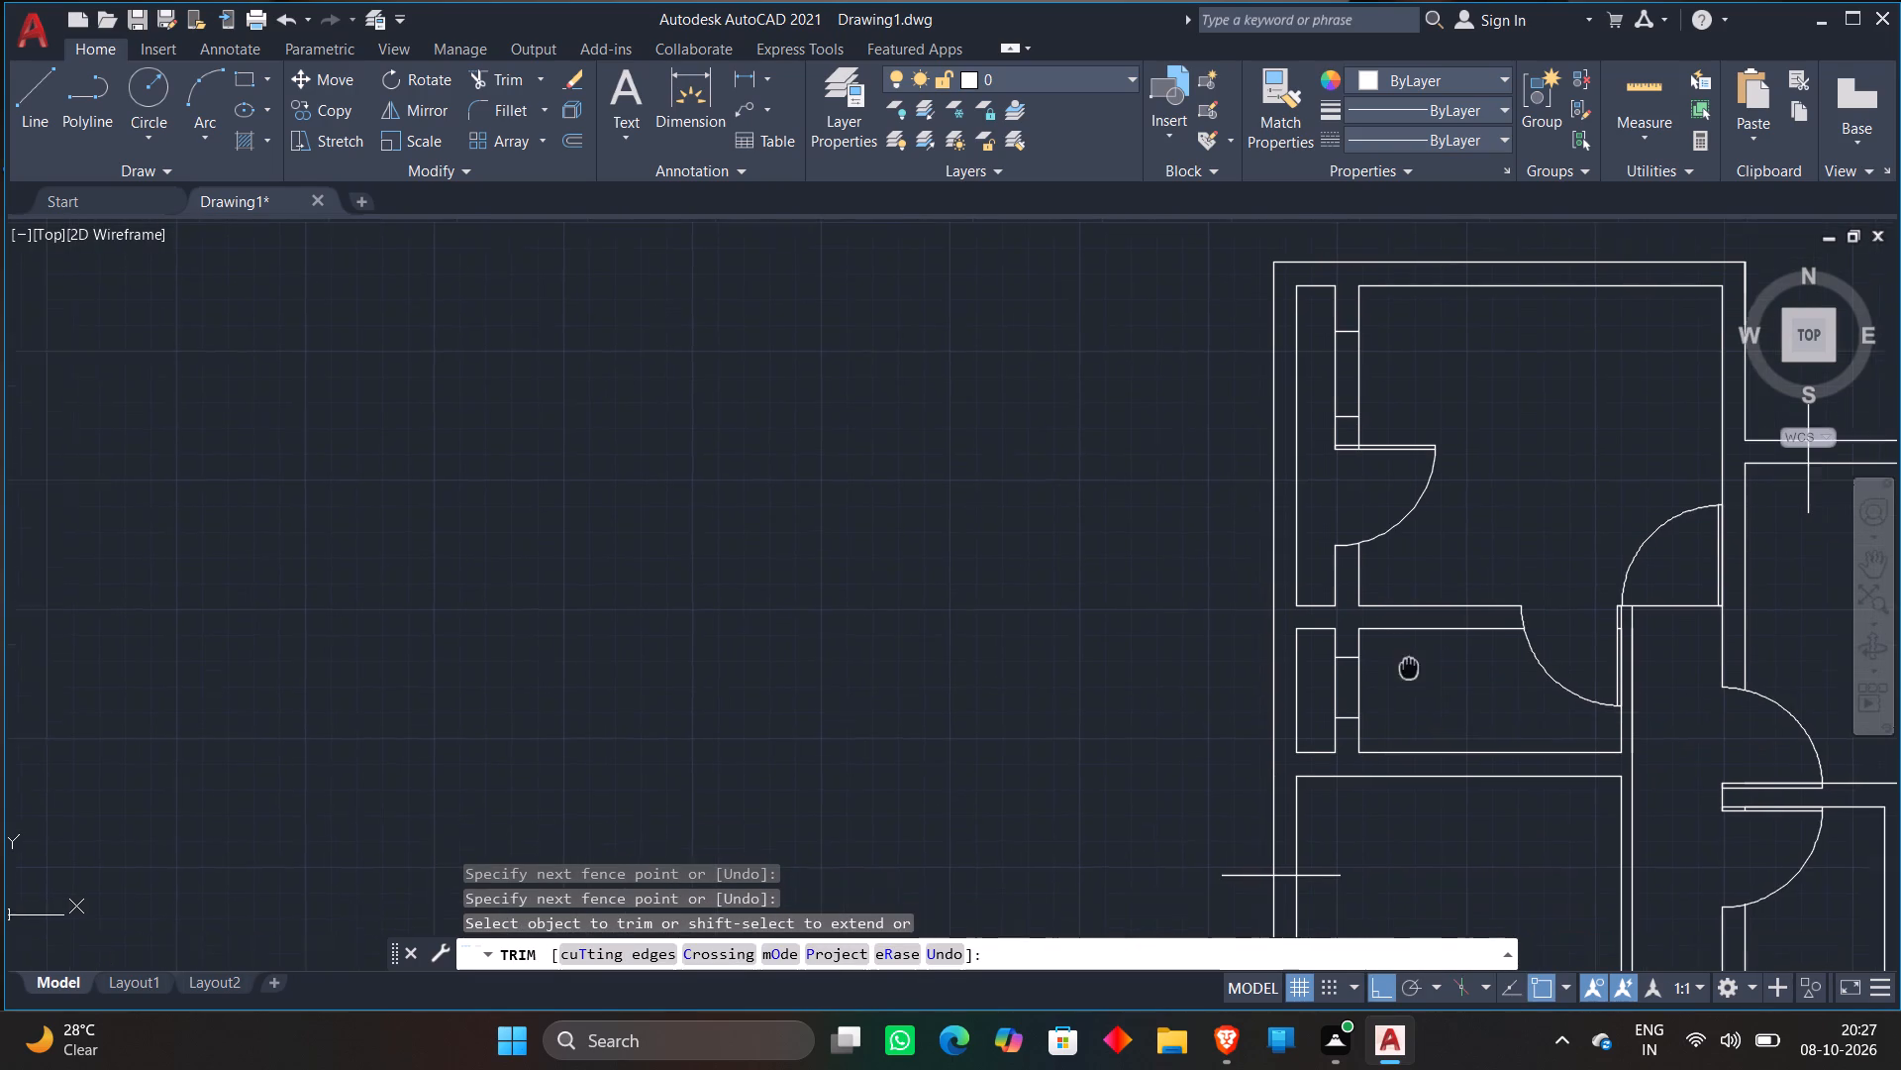
middle_click_drag(1405, 659, 1405, 658)
scroll(1429, 823, "down", 1)
middle_click_drag(1422, 824, 1336, 656)
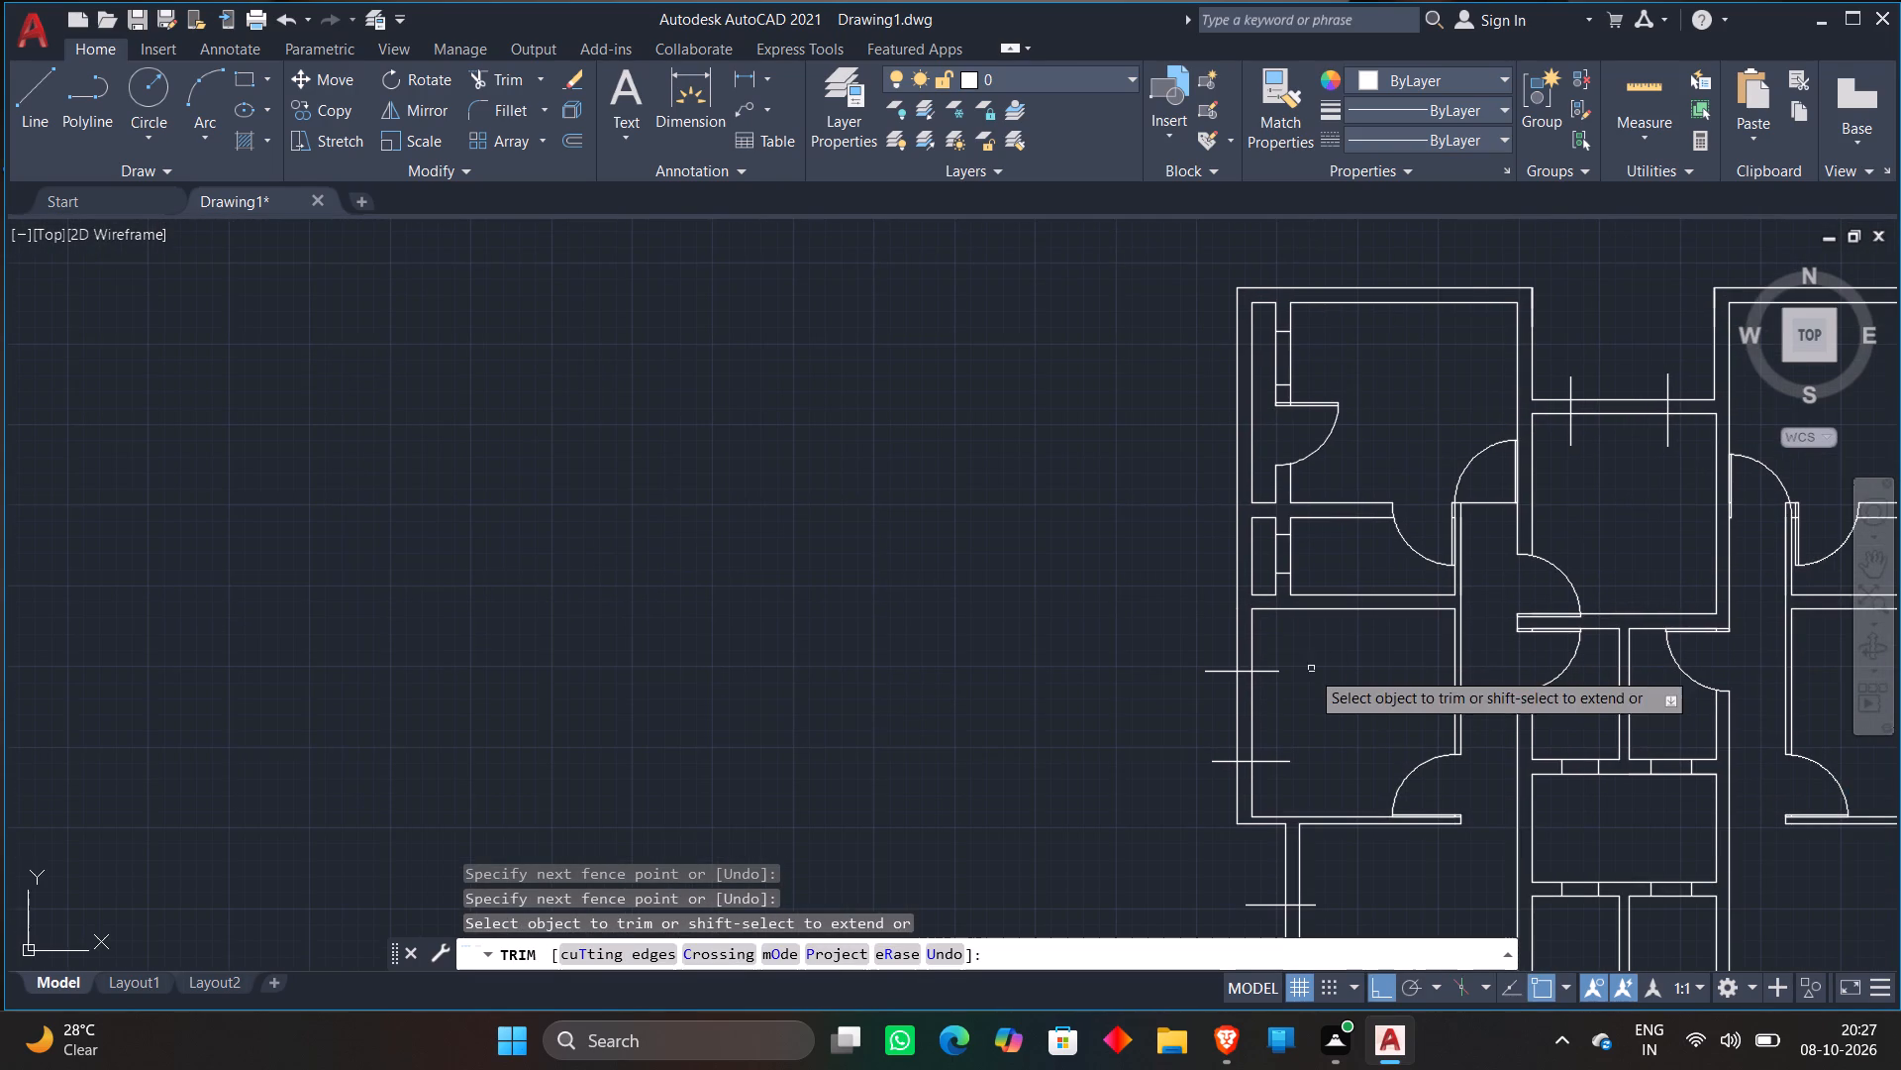
left_click(1218, 655)
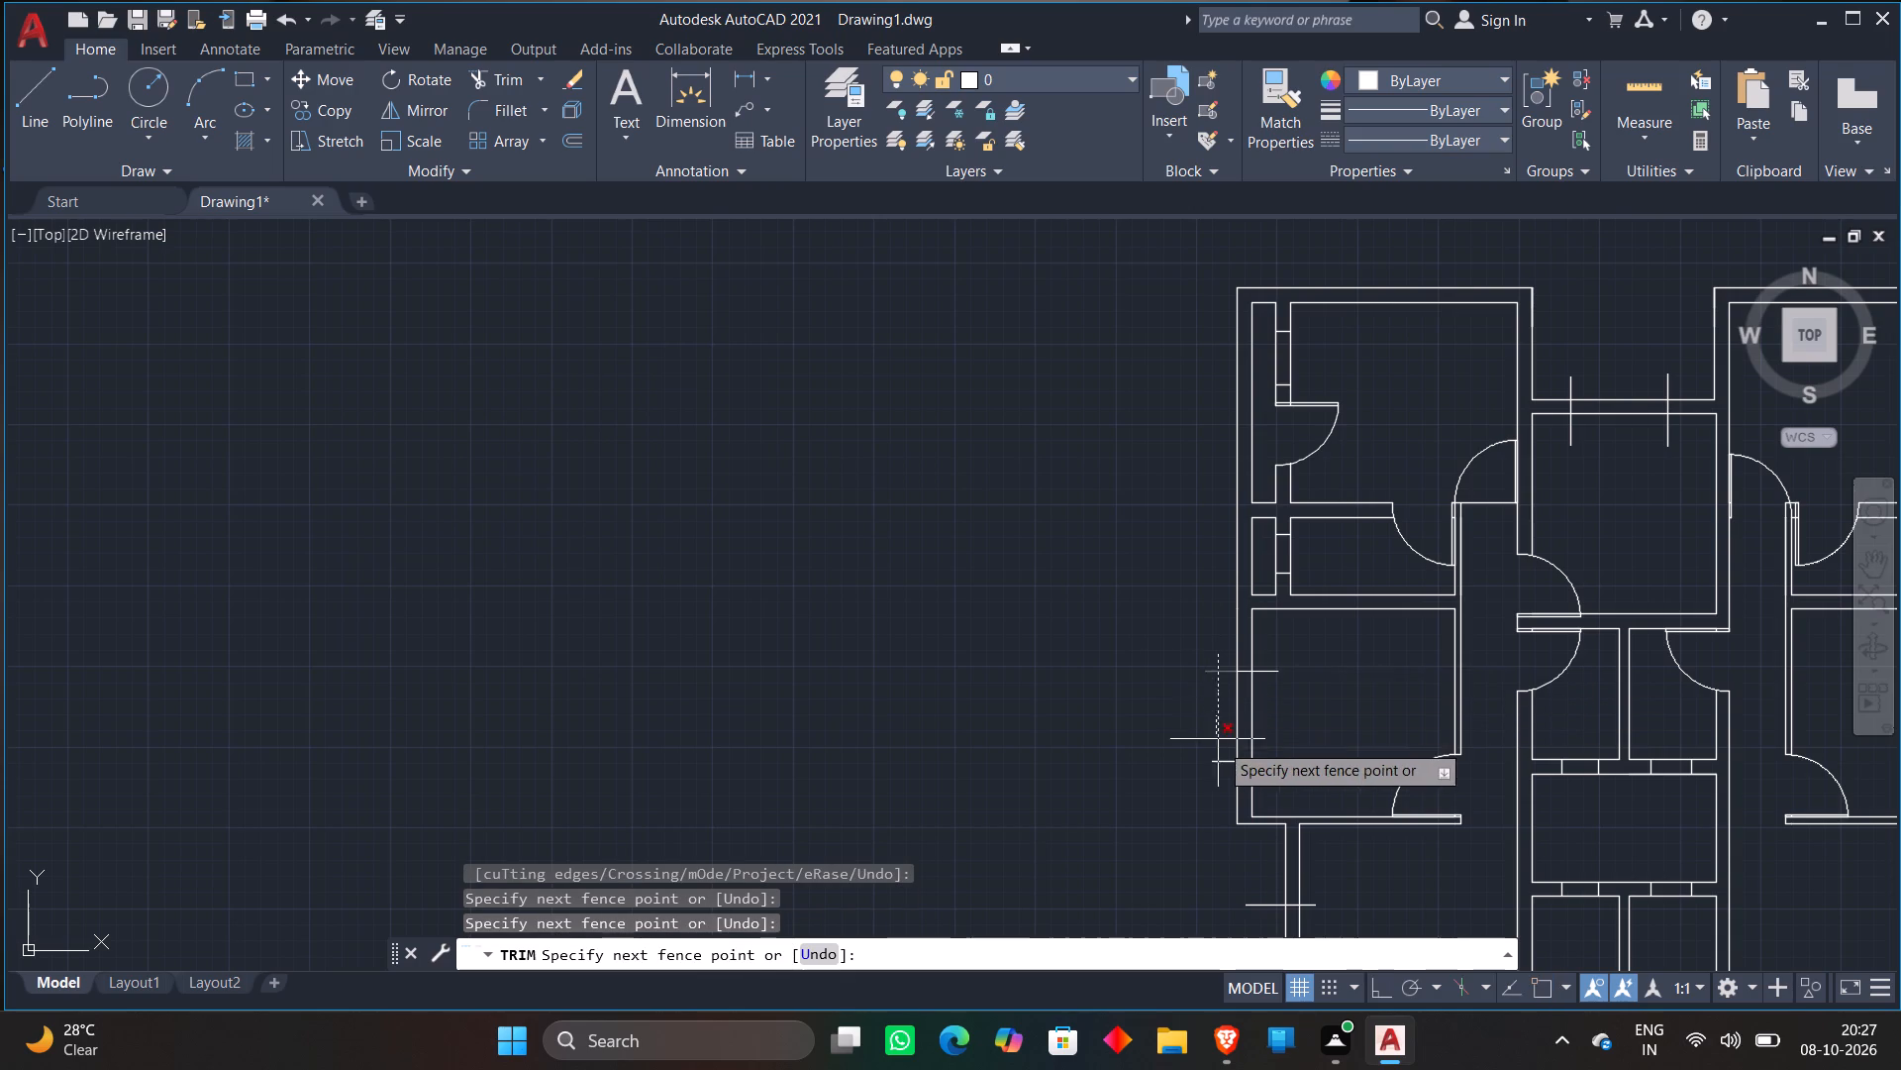
left_click(1221, 789)
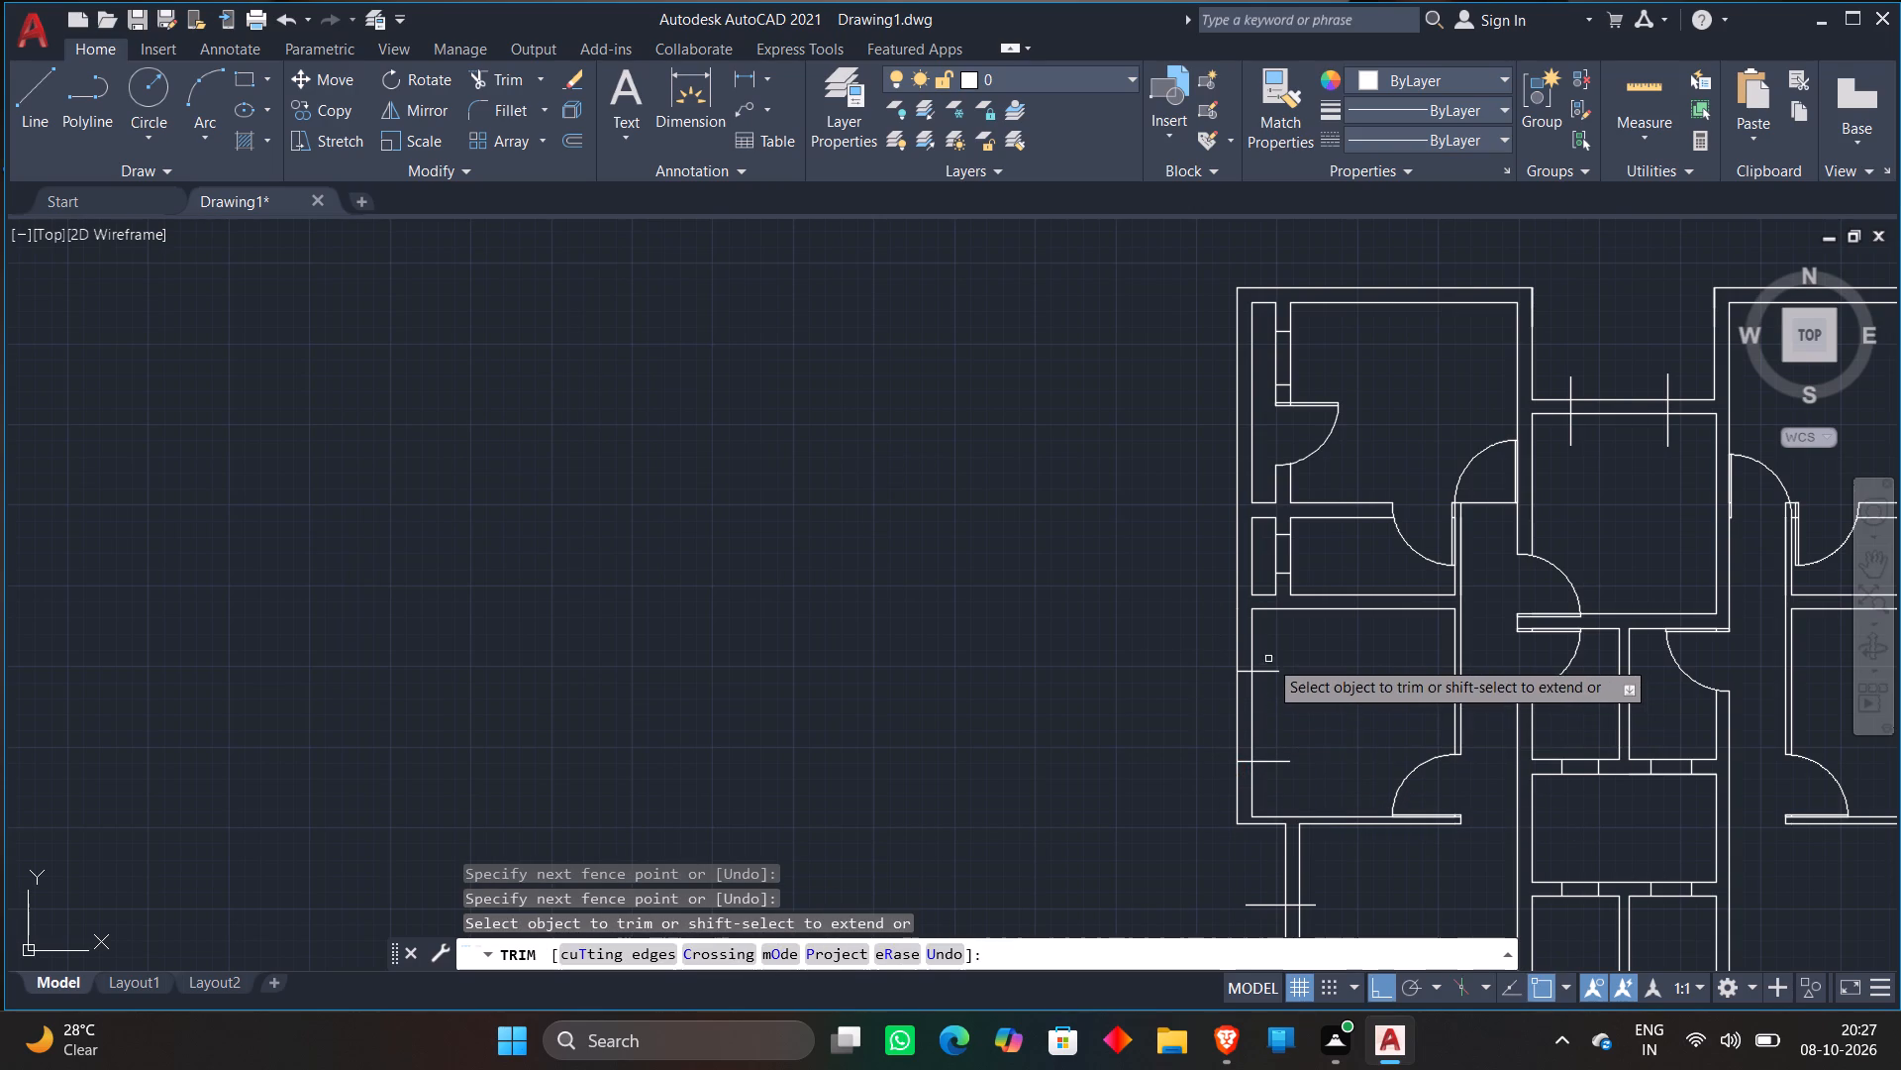
left_click(1268, 659)
left_click(1273, 770)
Trim both ends of the two horizontal lines crossing the recessed west wall, keeping only the segments within the wall.
scroll(1294, 695, "down", 2)
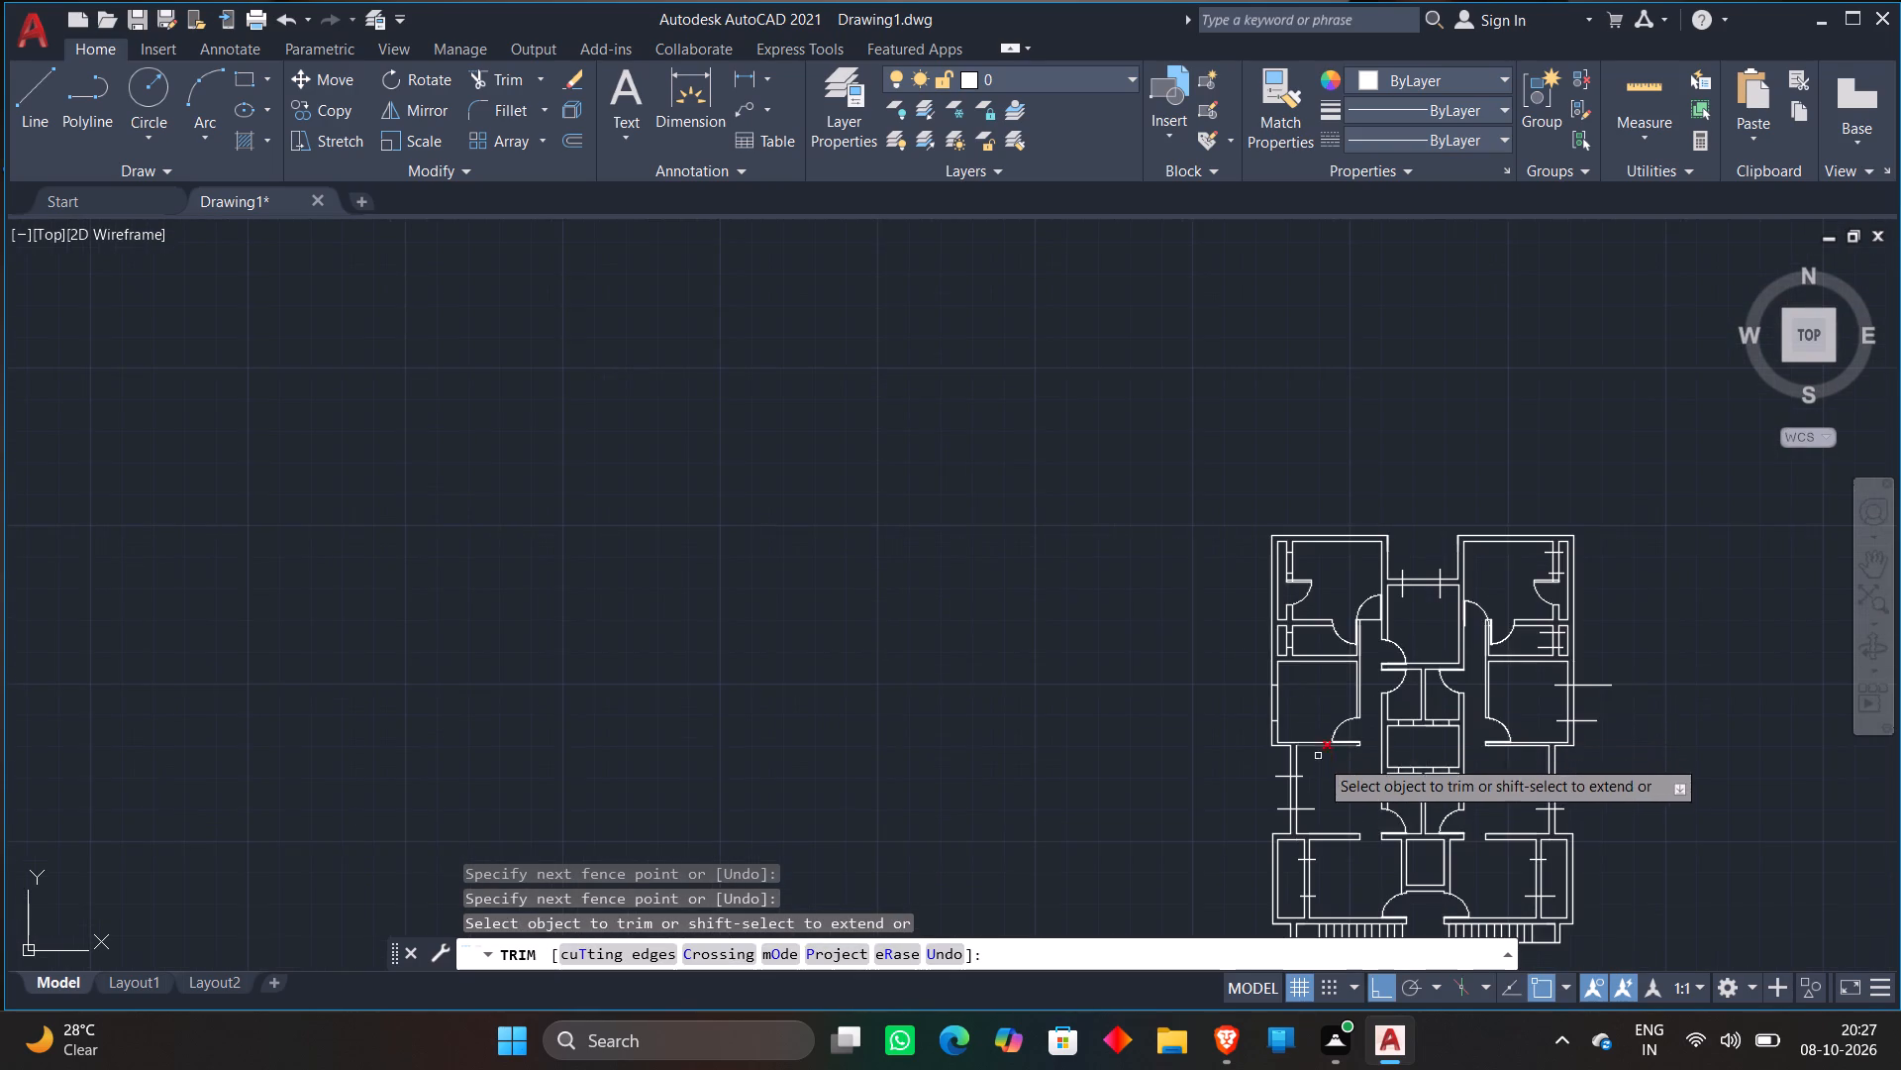
scroll(1305, 789, "up", 4)
middle_click_drag(1172, 693, 1169, 690)
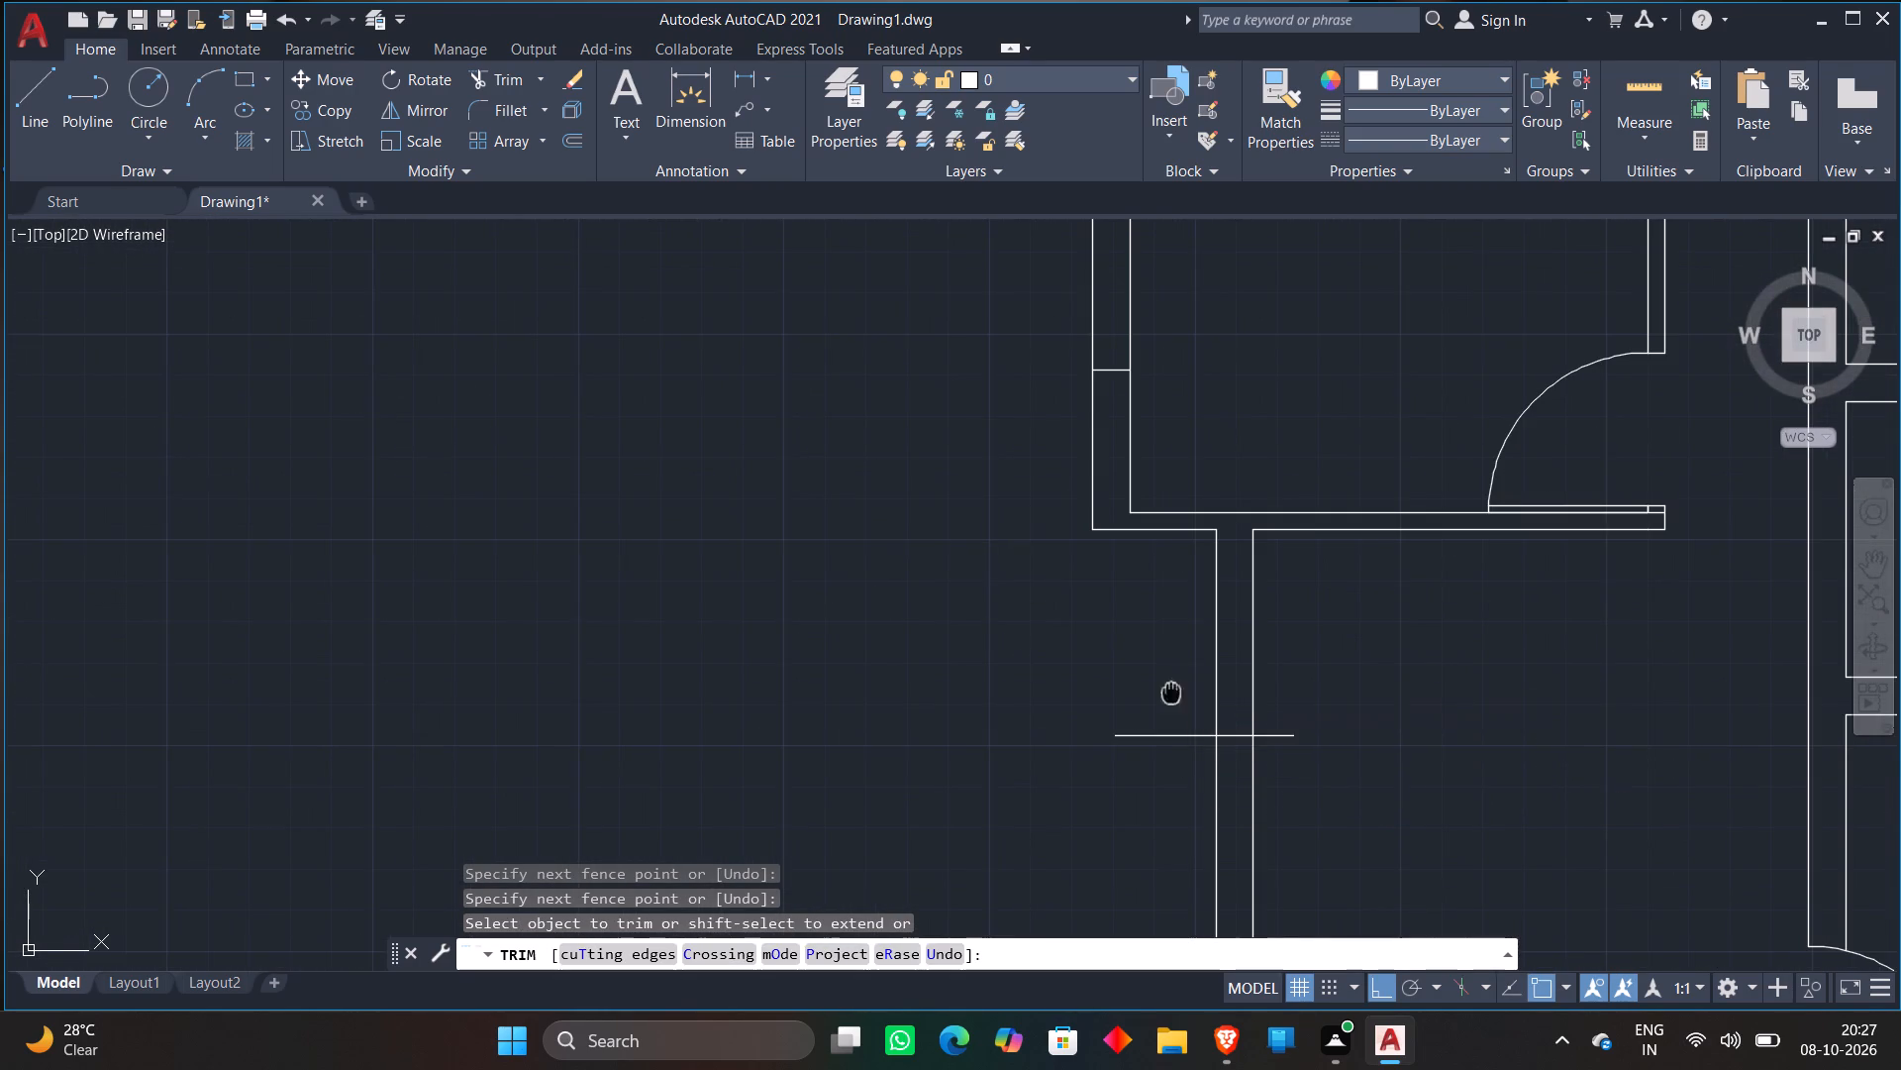
middle_click_drag(1169, 690, 1081, 460)
left_click(1073, 469)
left_click(1044, 773)
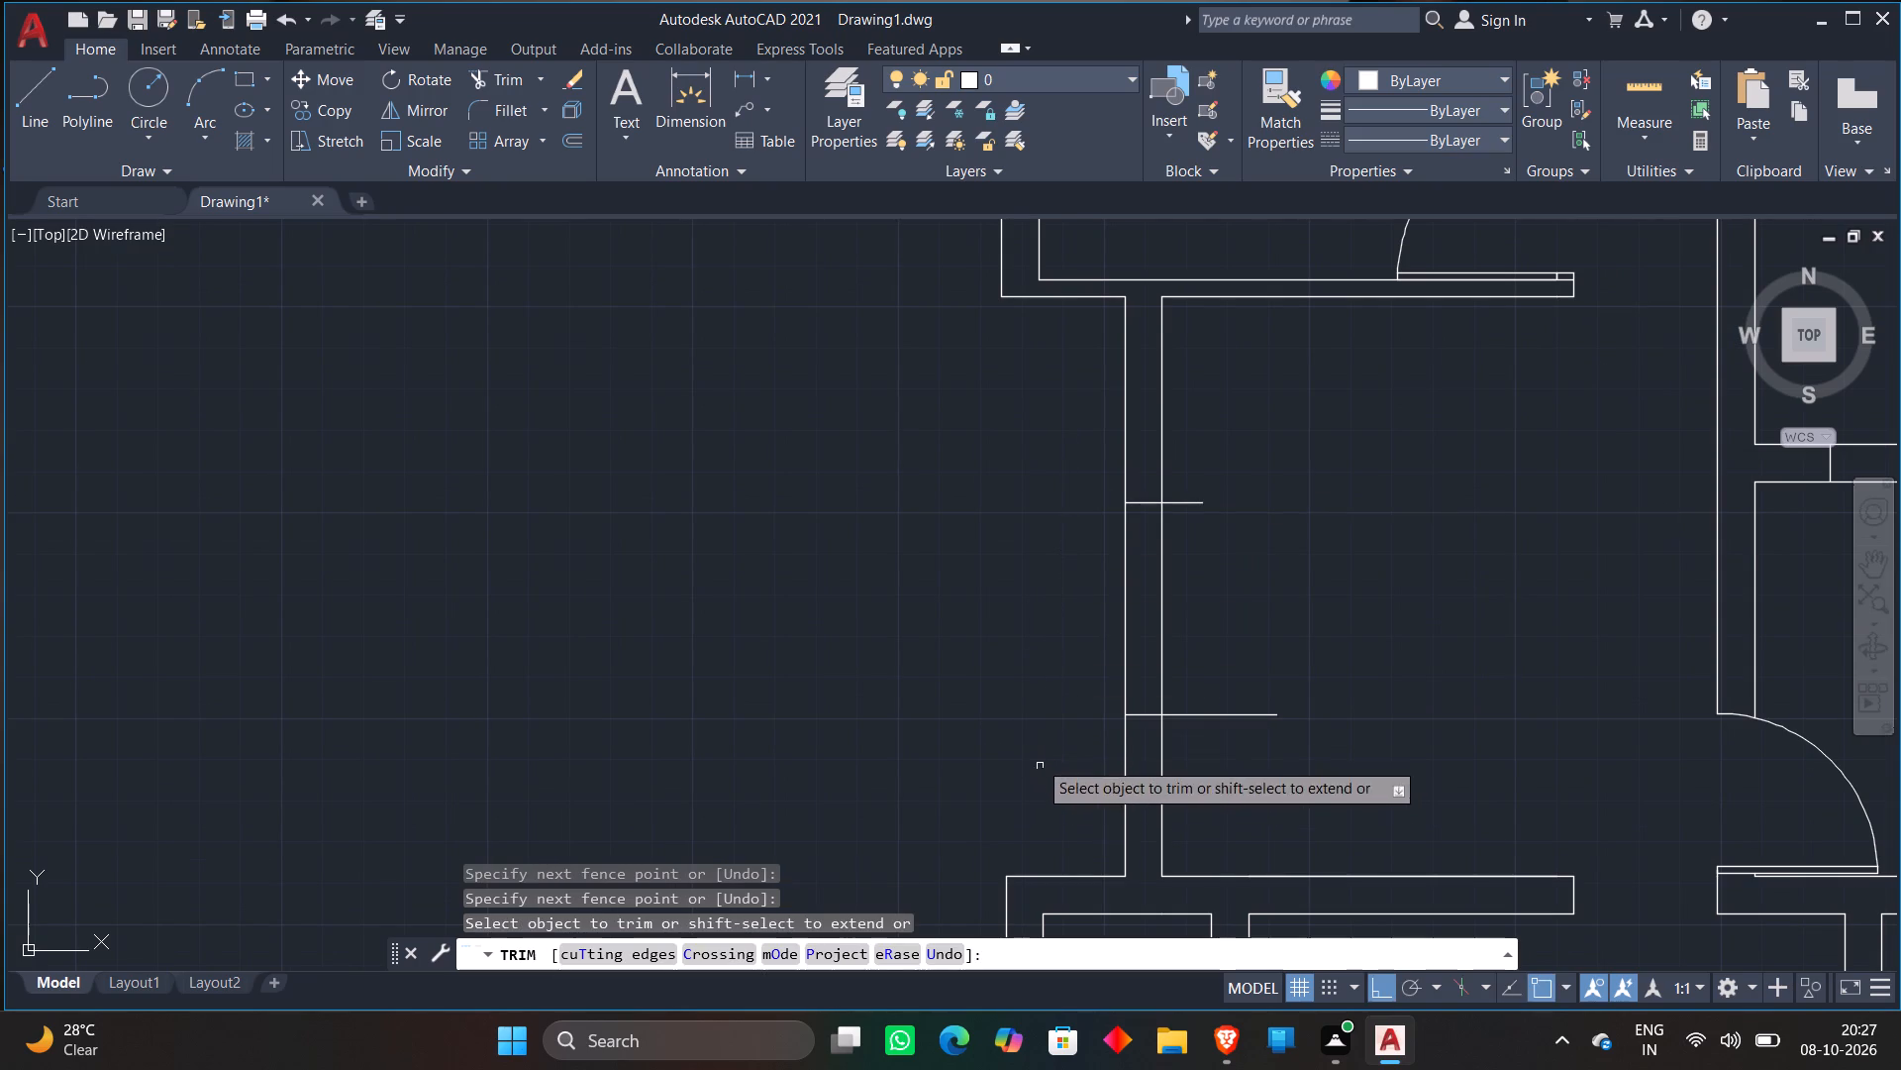
left_click(1187, 486)
left_click(1195, 745)
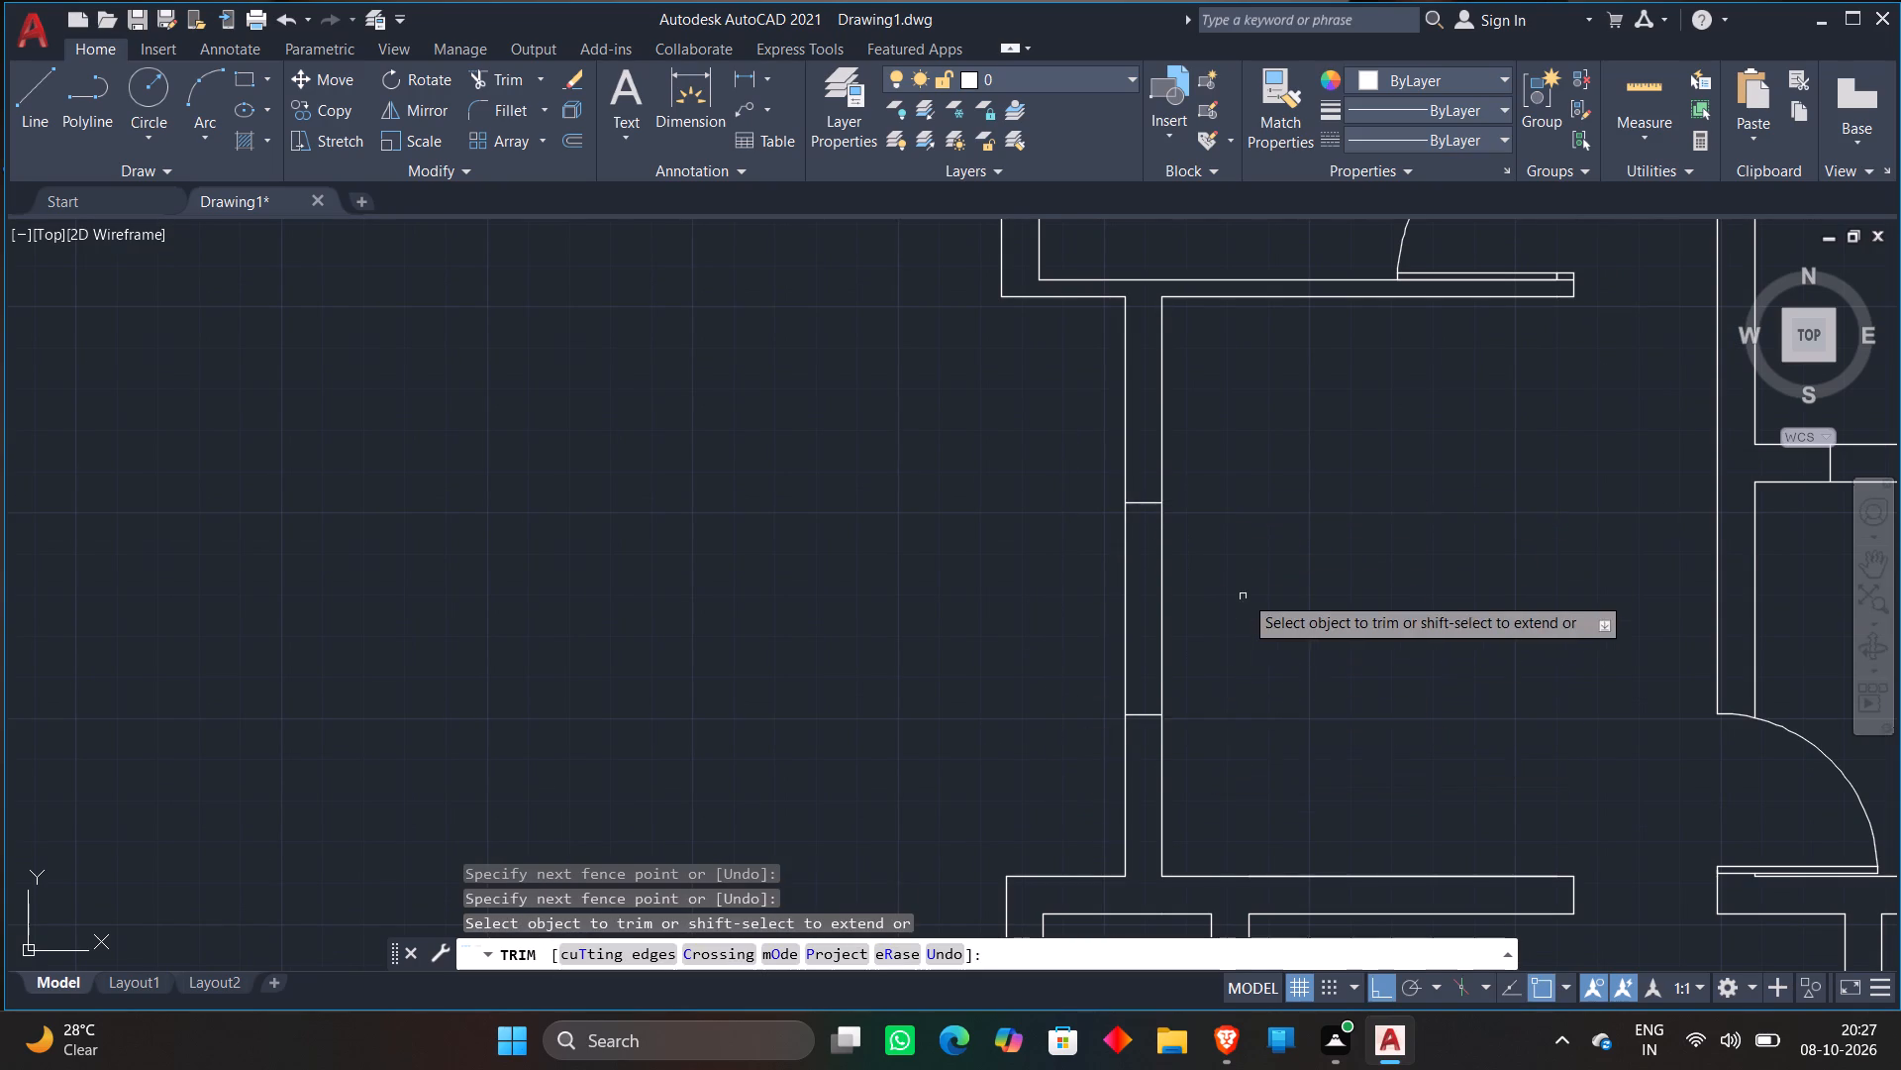
Trim both ends of the two horizontal lines at the south-west room's inner west wall, keeping only the segments within the wall.
scroll(1244, 594, "down", 1)
middle_click_drag(1254, 697, 1225, 412)
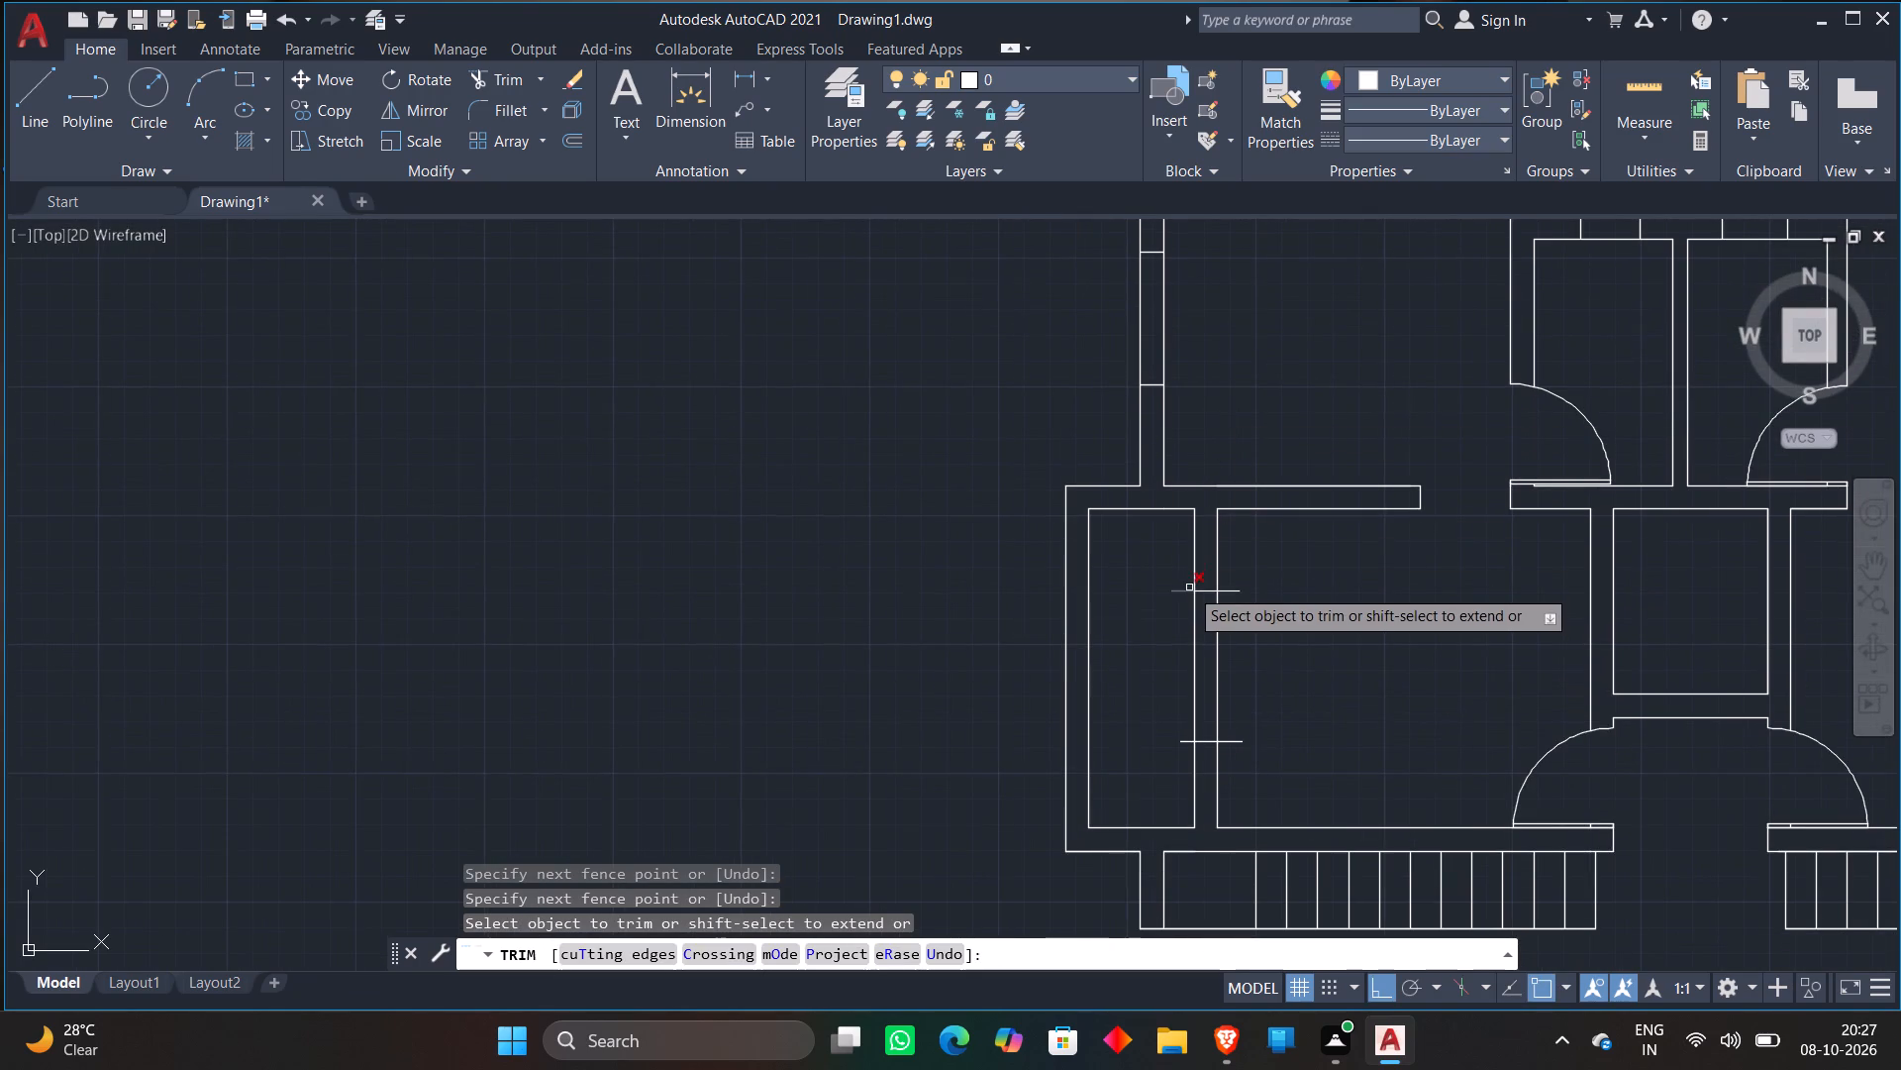
left_click(1185, 582)
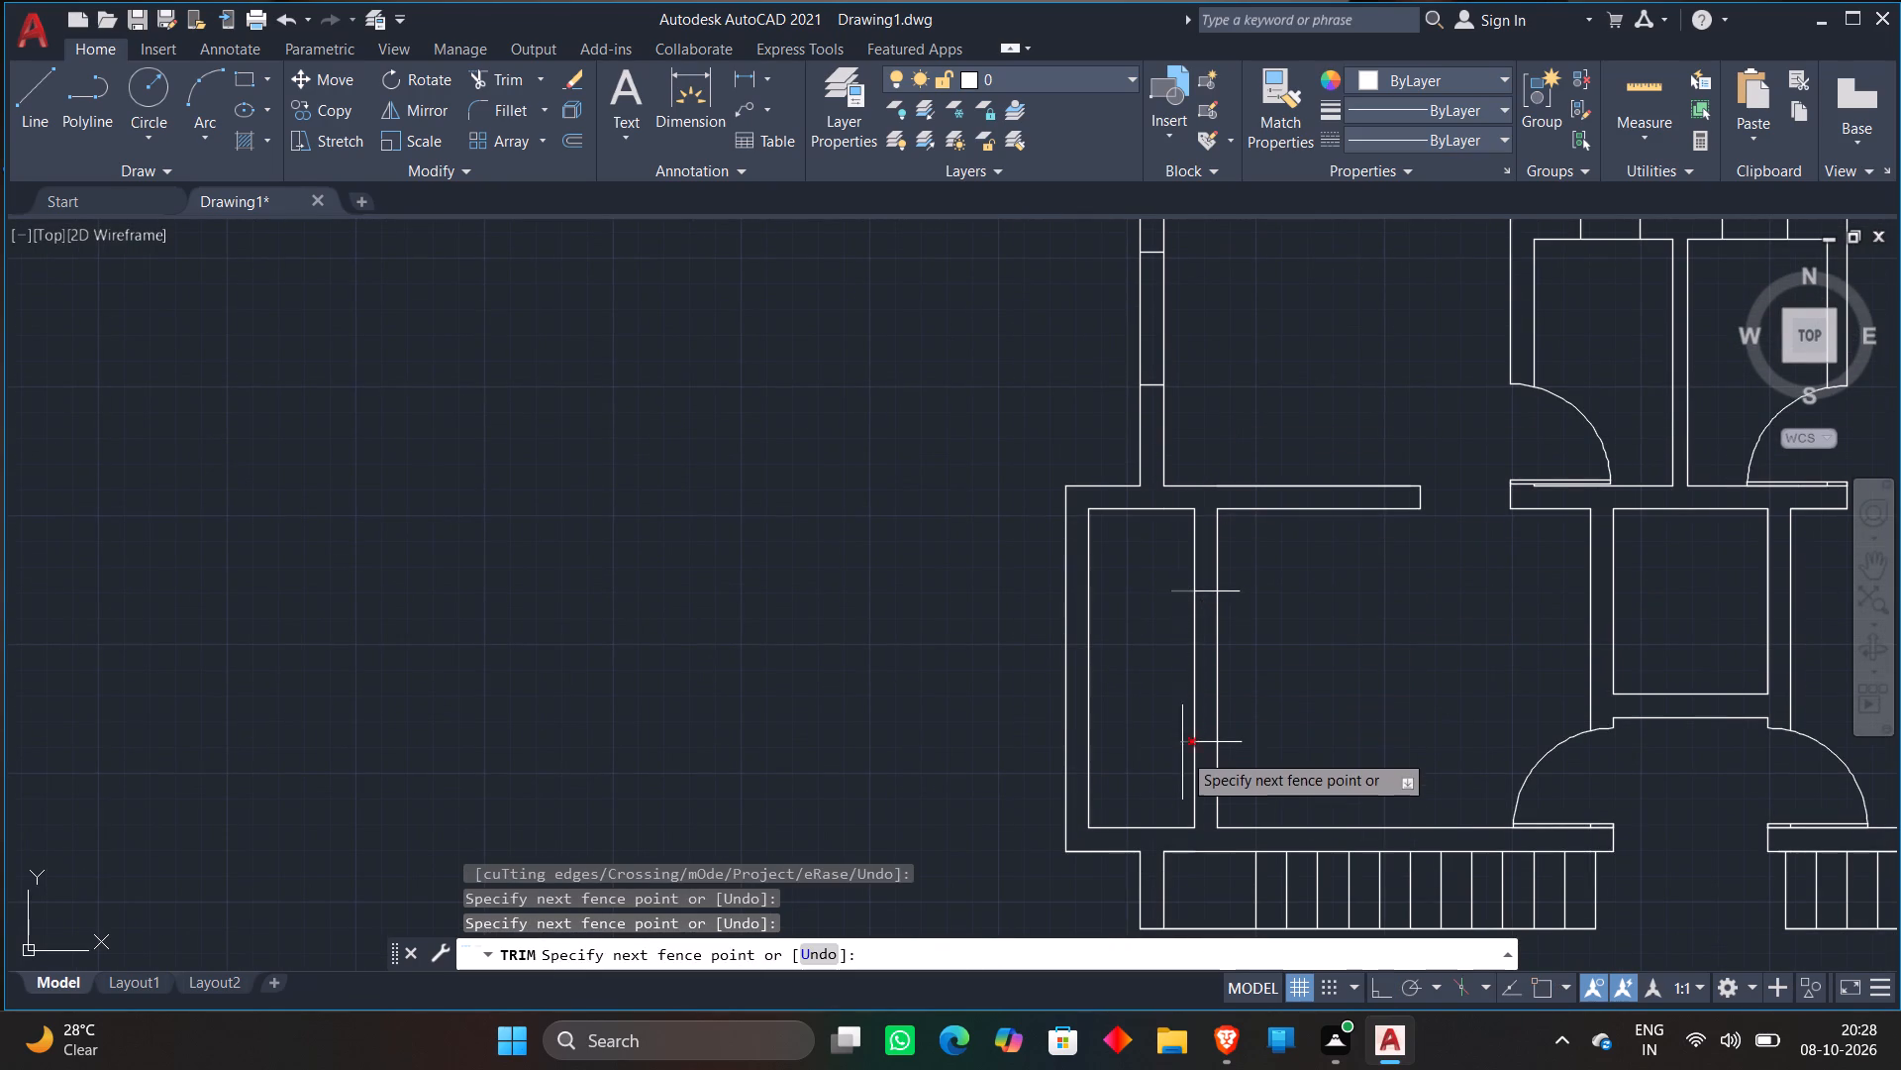
left_click(1182, 753)
left_click(1239, 579)
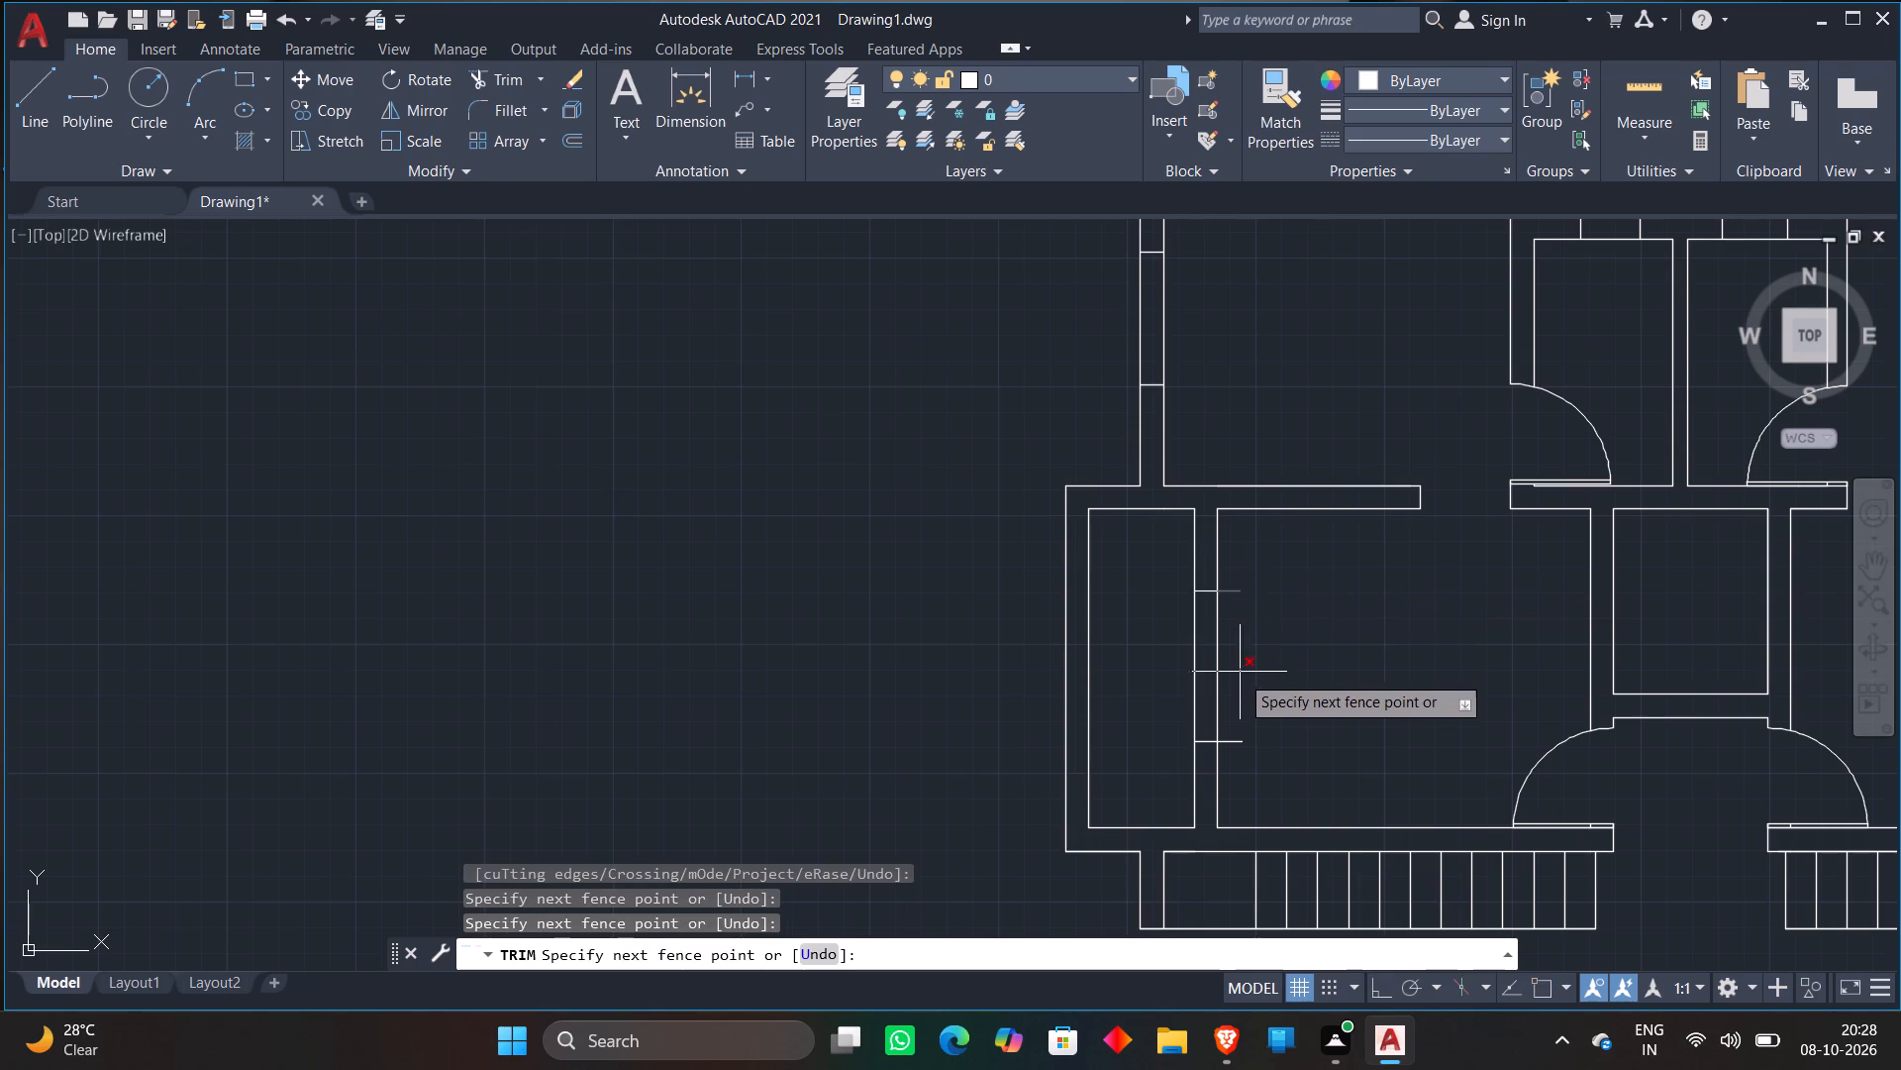
left_click(1240, 759)
Trim both ends of the two vertical lines crossing the recessed north wall of the central room, keeping only the segments within the wall.
scroll(1277, 675, "down", 1)
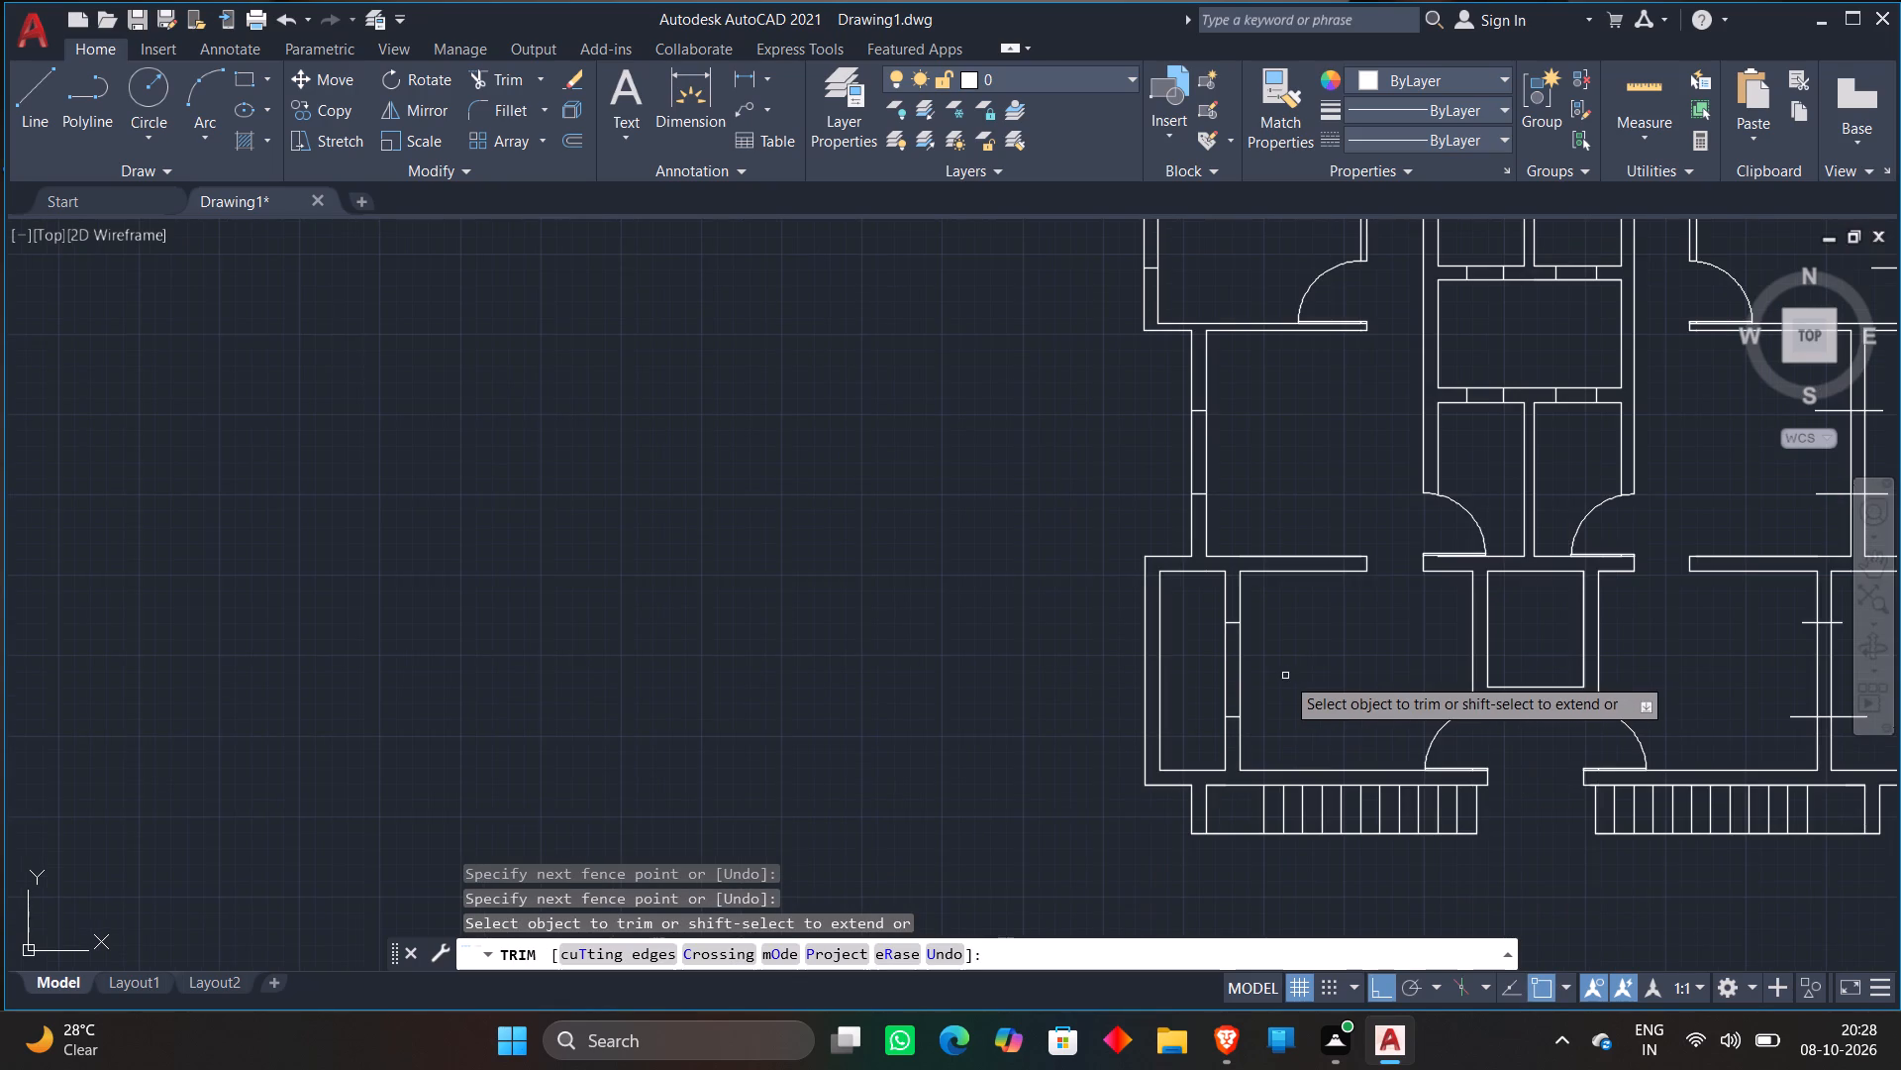
scroll(1324, 669, "down", 1)
middle_click_drag(1324, 670, 1321, 695)
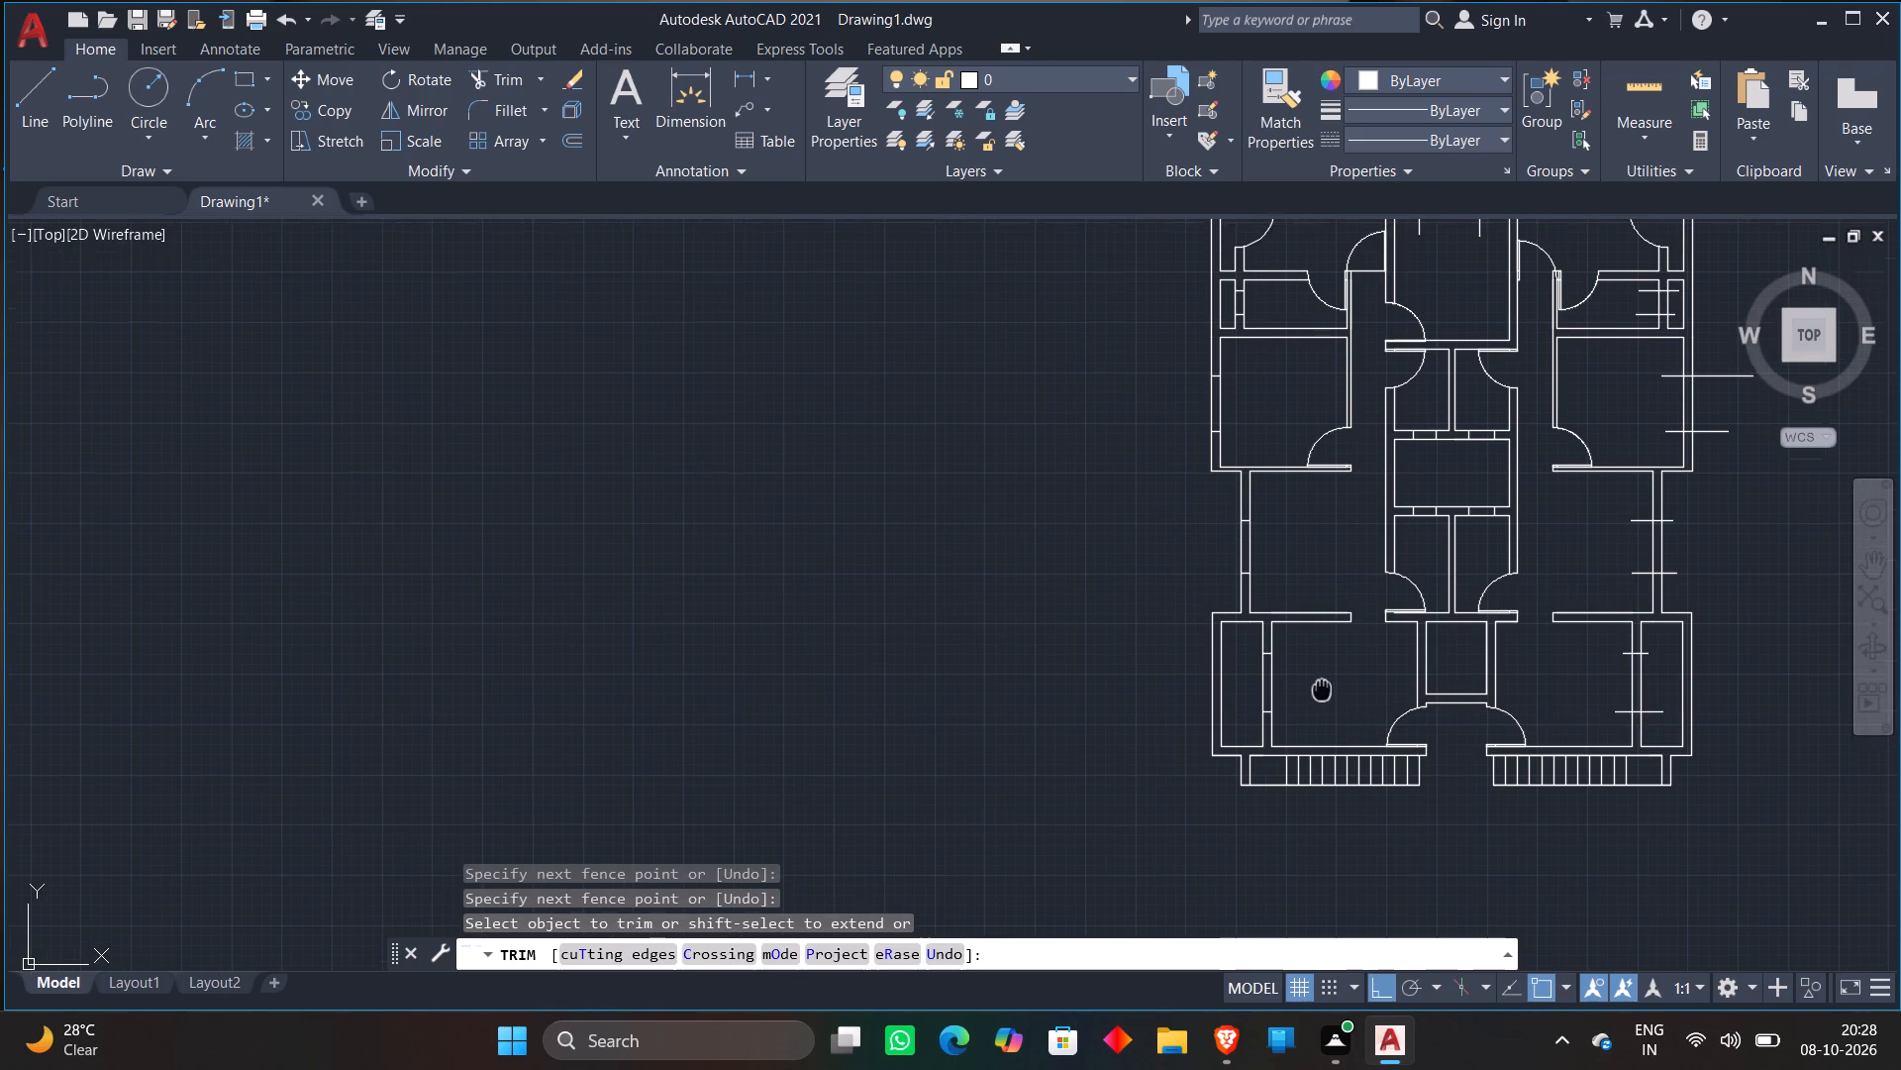
middle_click_drag(1321, 695, 1174, 921)
scroll(1293, 402, "up", 4)
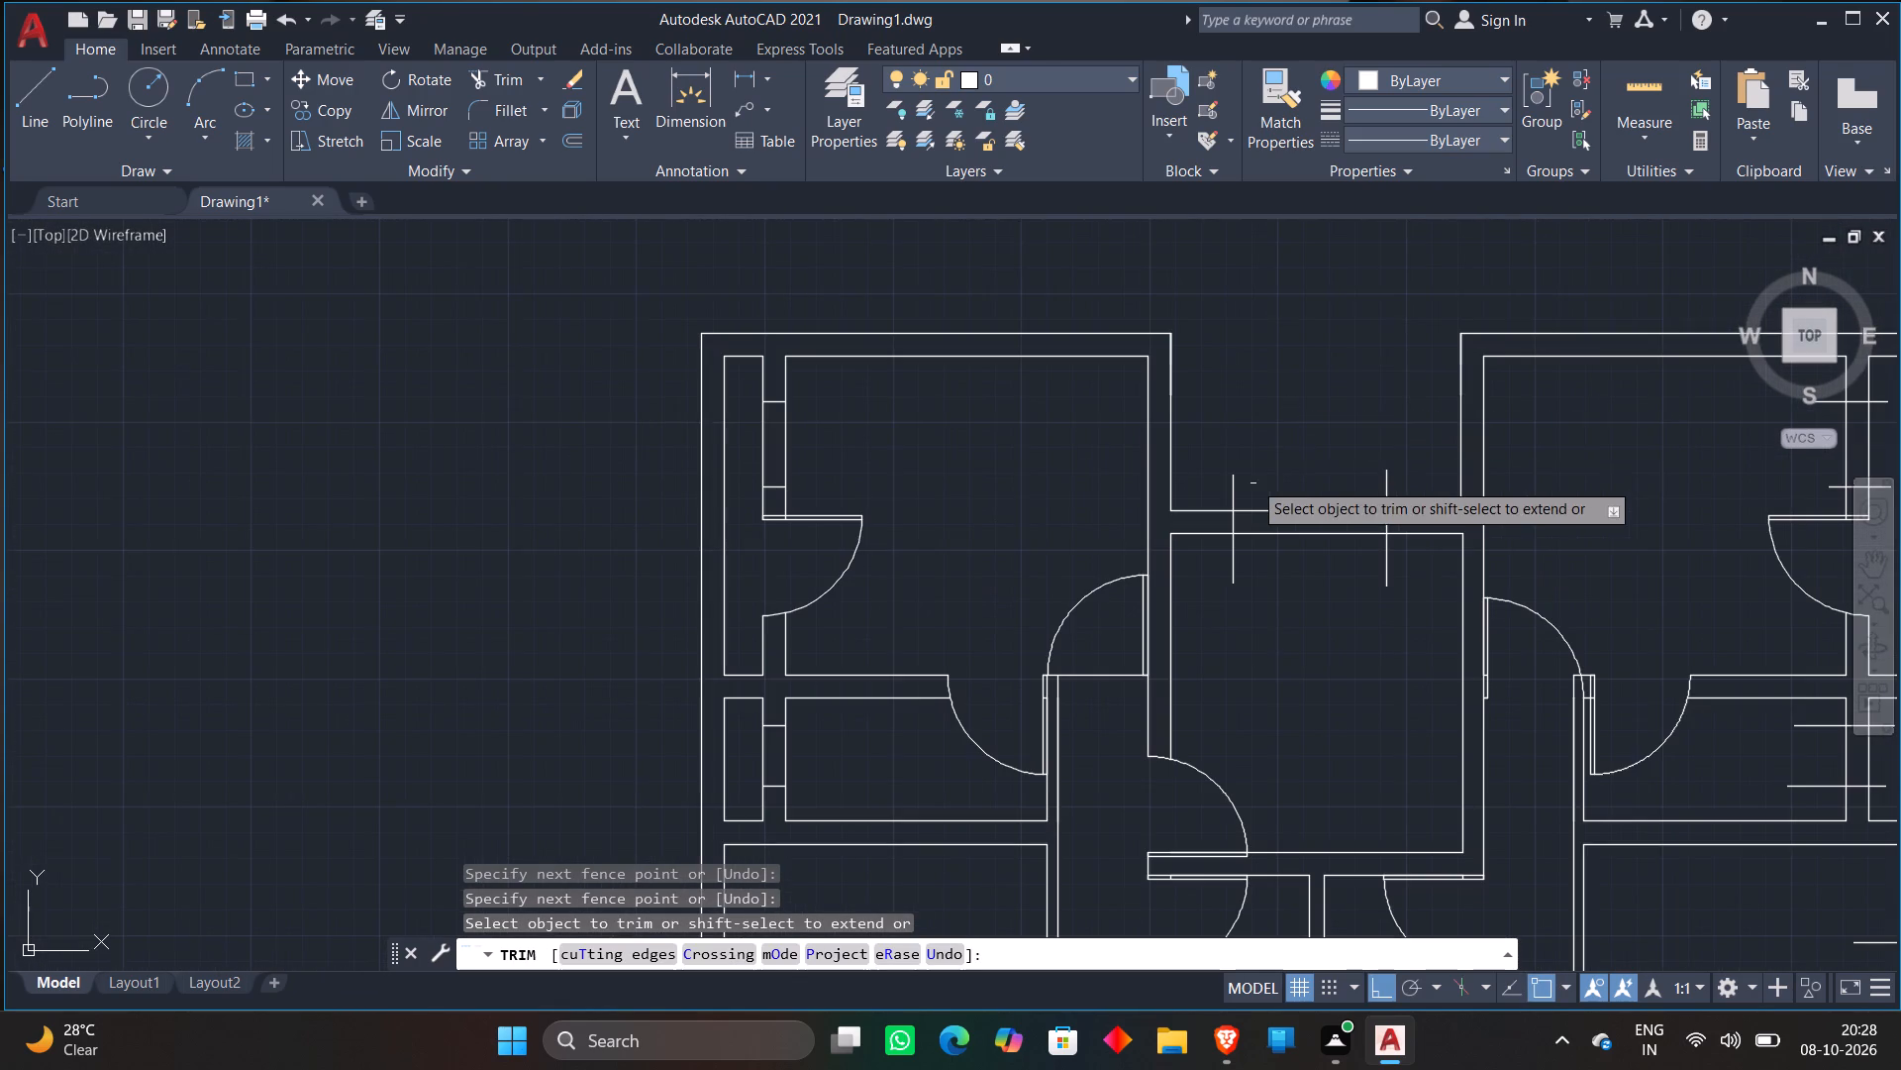
left_click(1222, 490)
left_click(1393, 488)
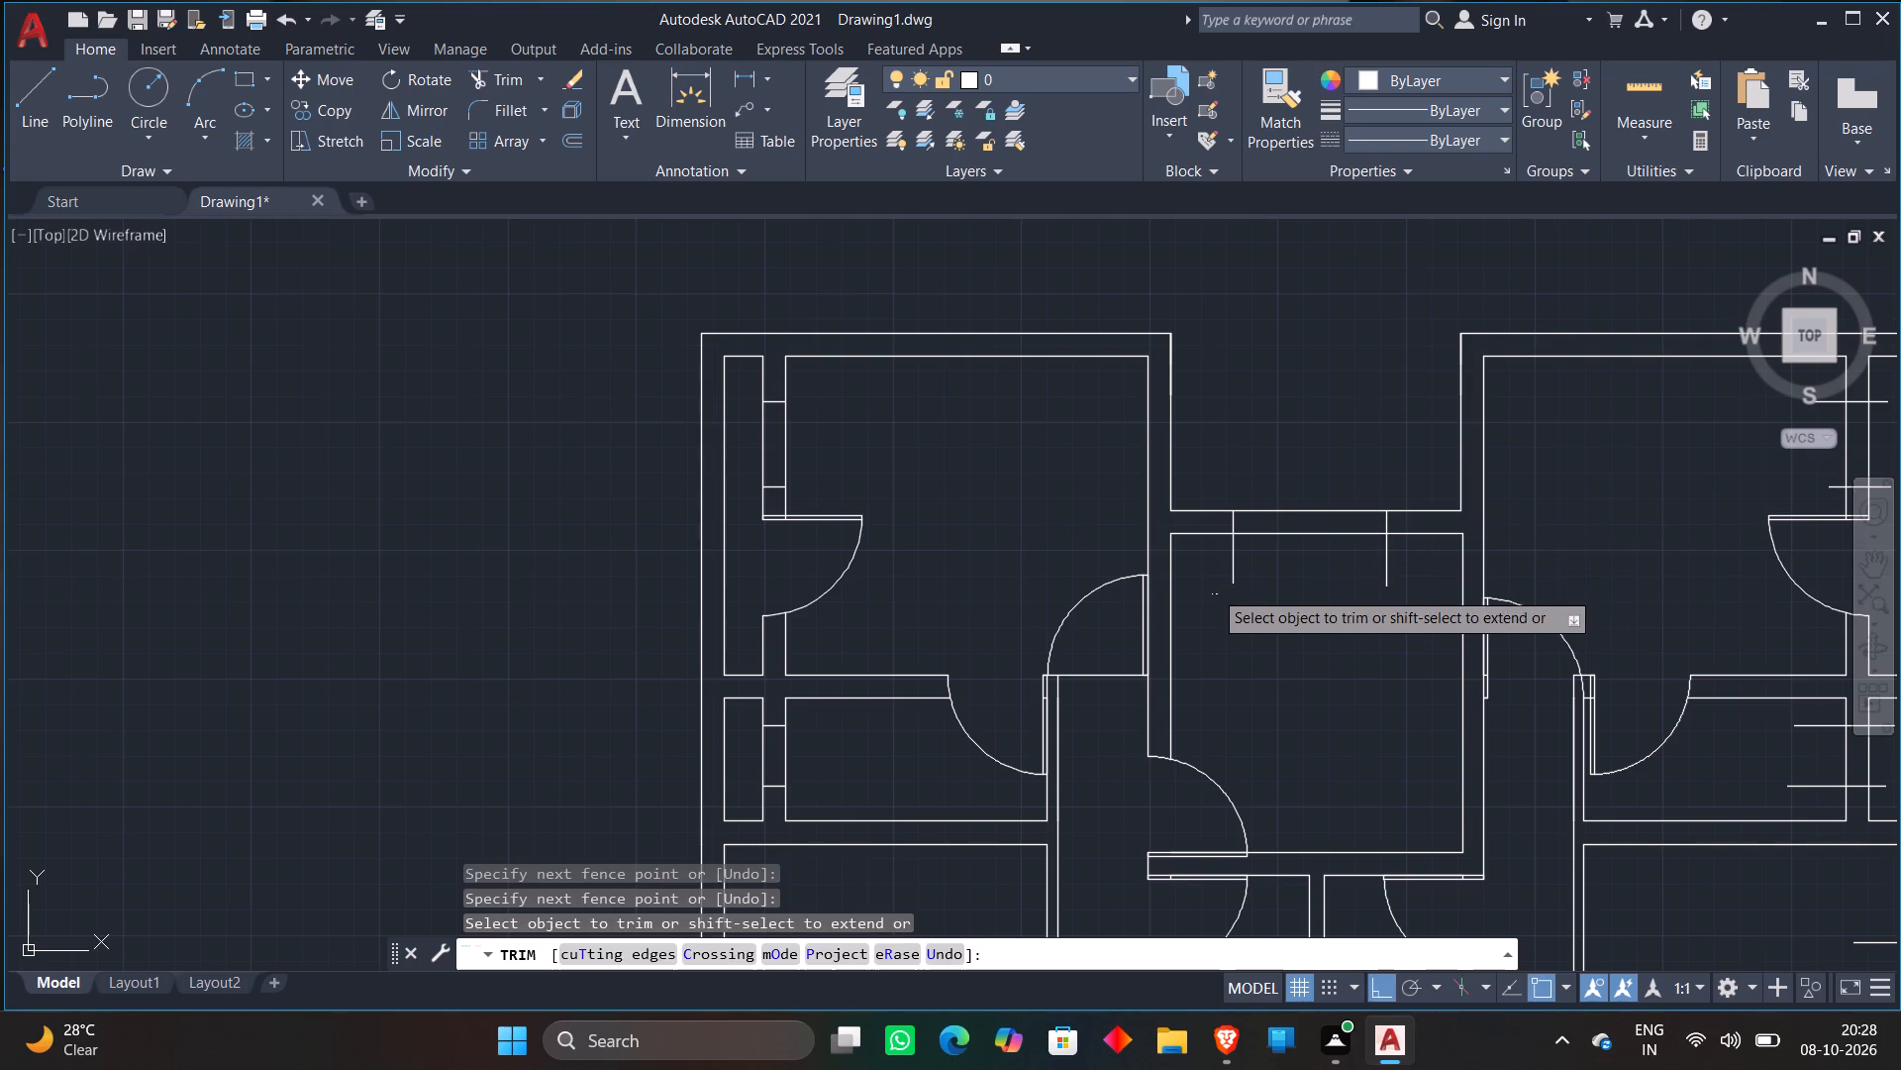
left_click(1216, 576)
left_click(1390, 569)
Trim the two horizontal lines at the north-east corner room's inner east wall, keeping only the segments within the wall.
scroll(1354, 384, "down", 2)
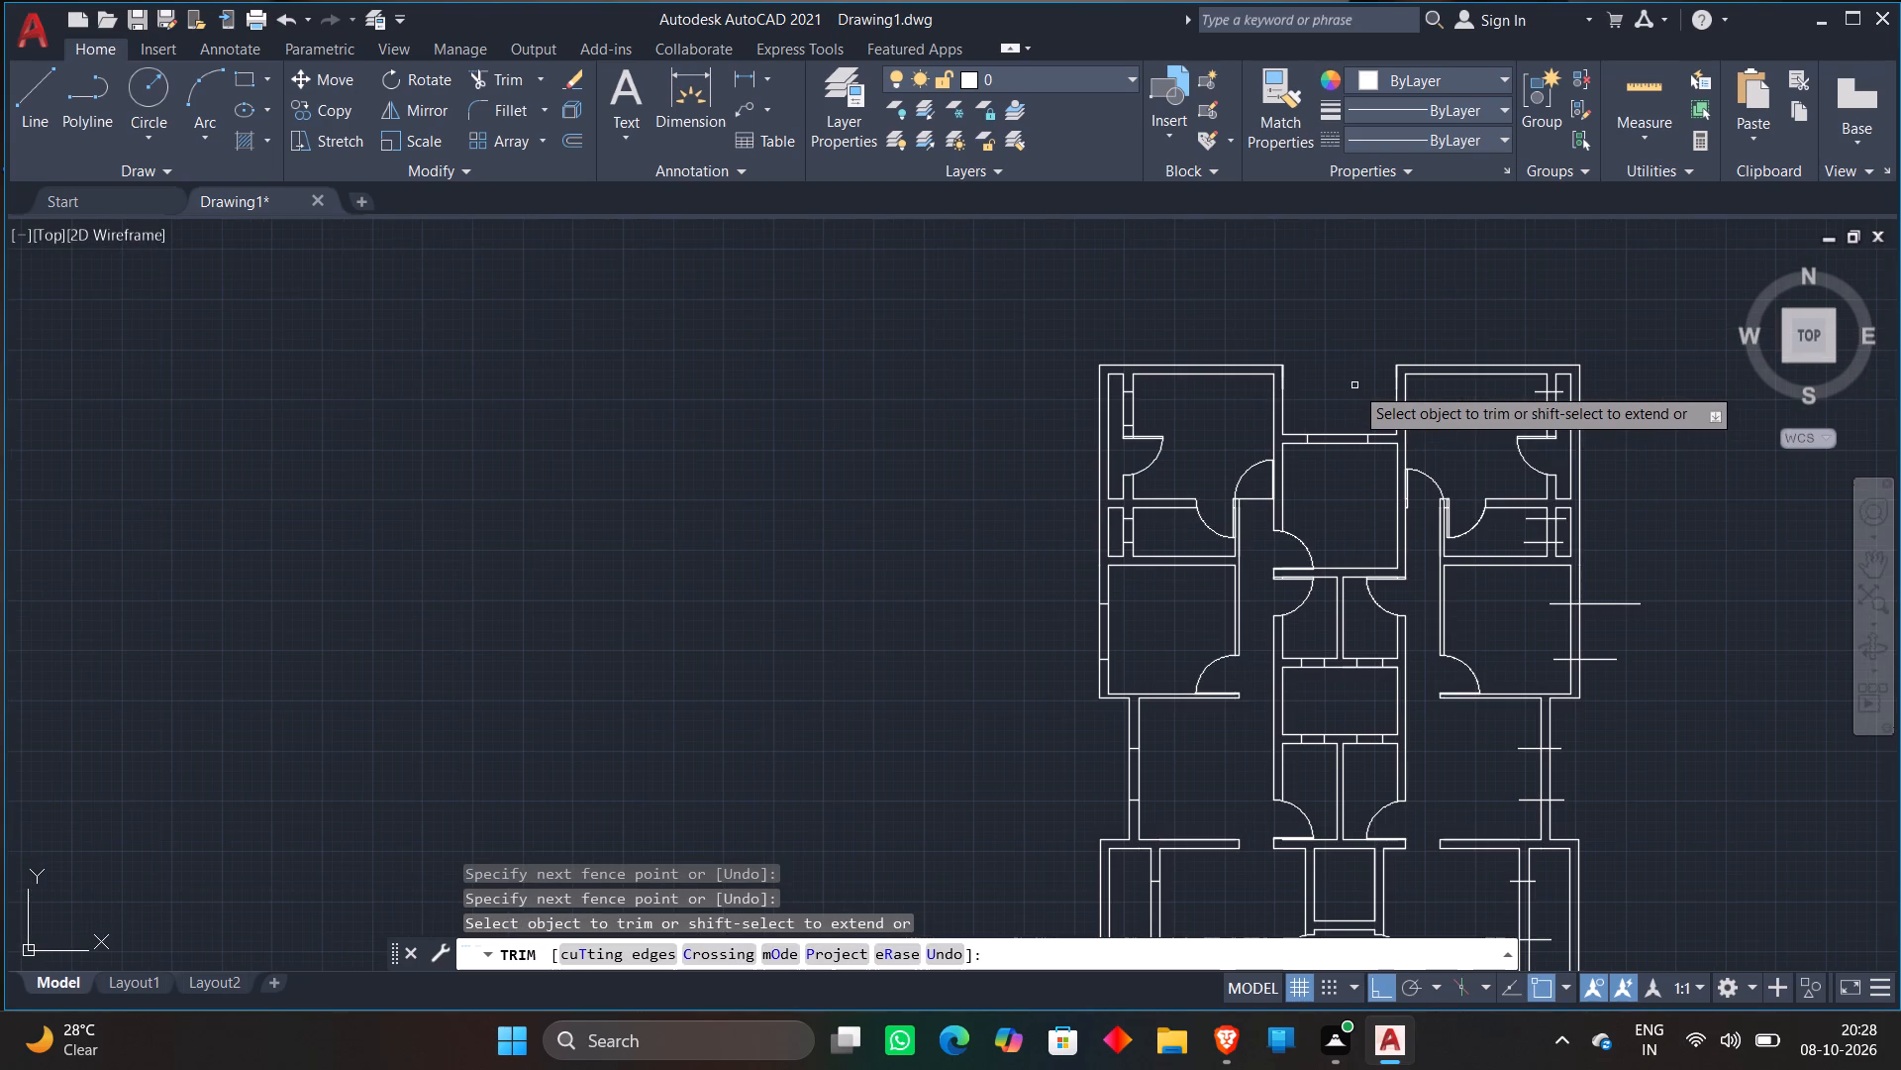
middle_click_drag(1617, 396, 1506, 420)
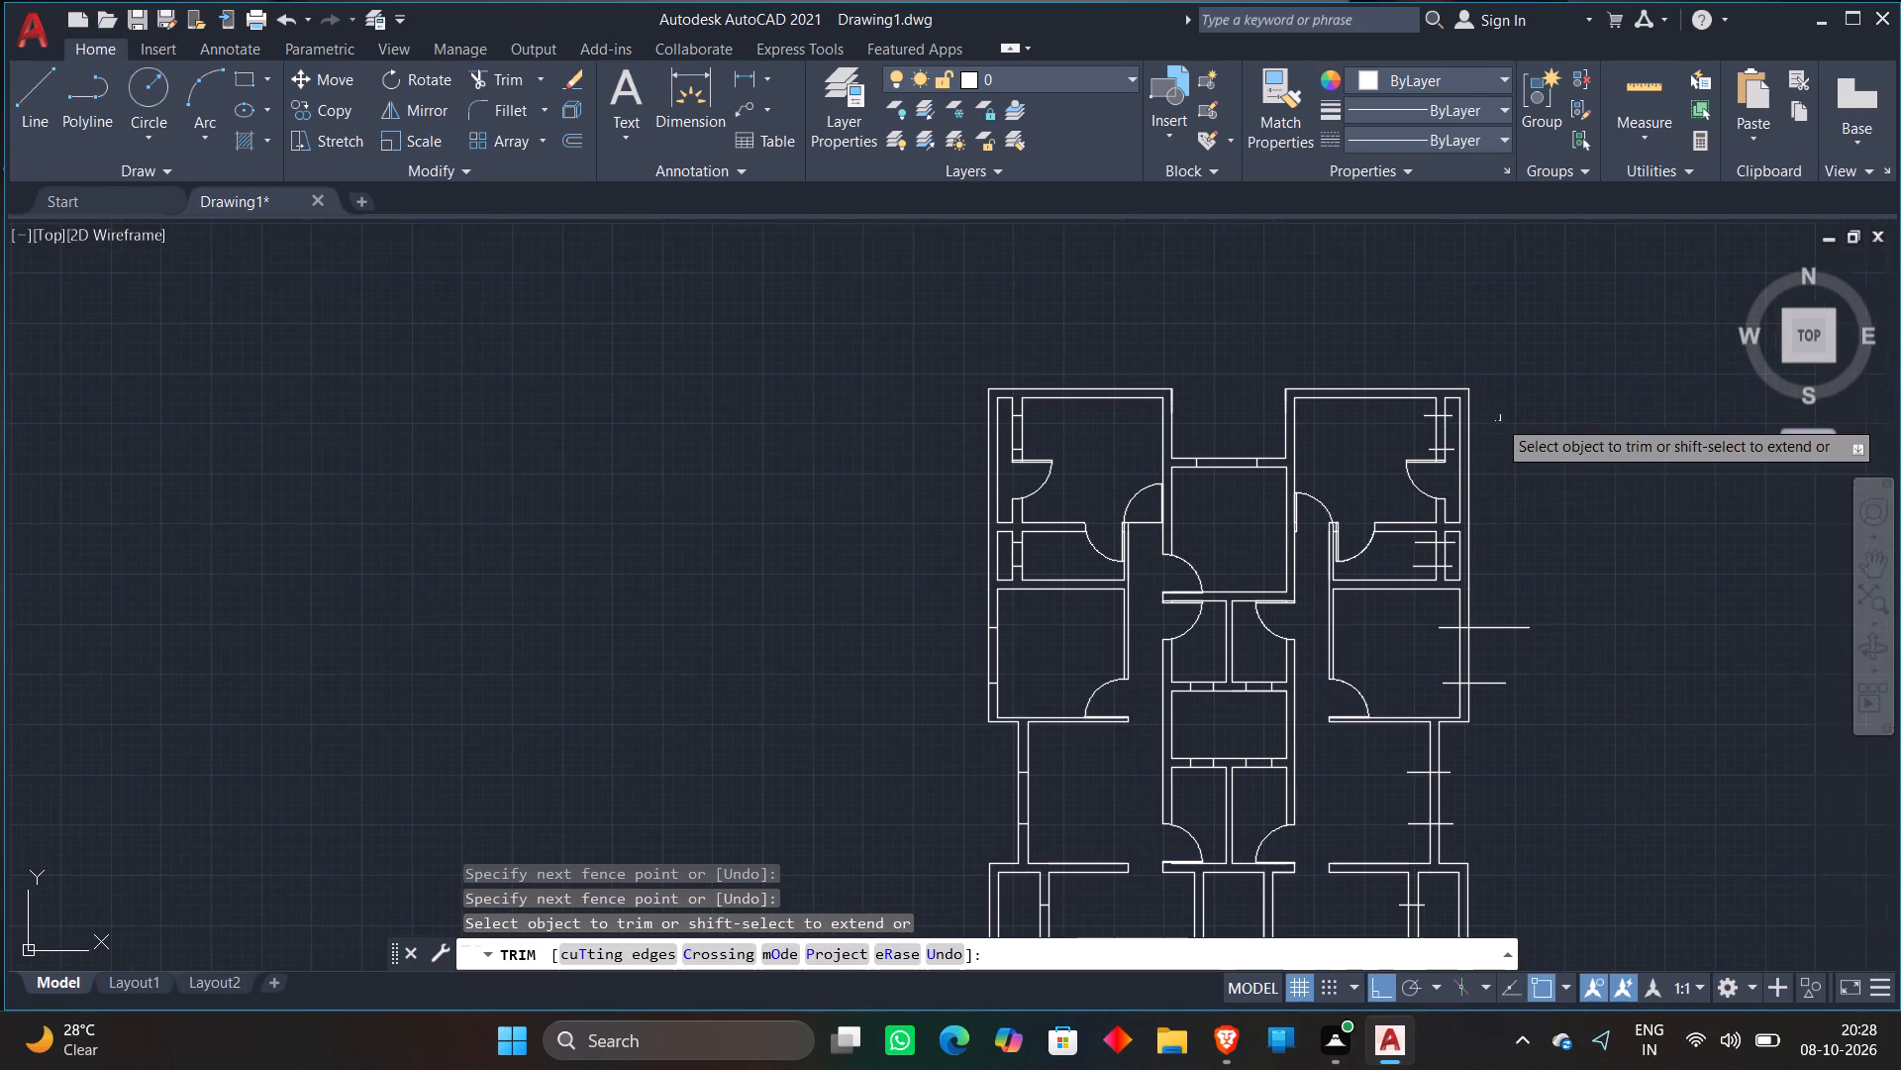
scroll(1496, 418, "up", 3)
left_click(1223, 385)
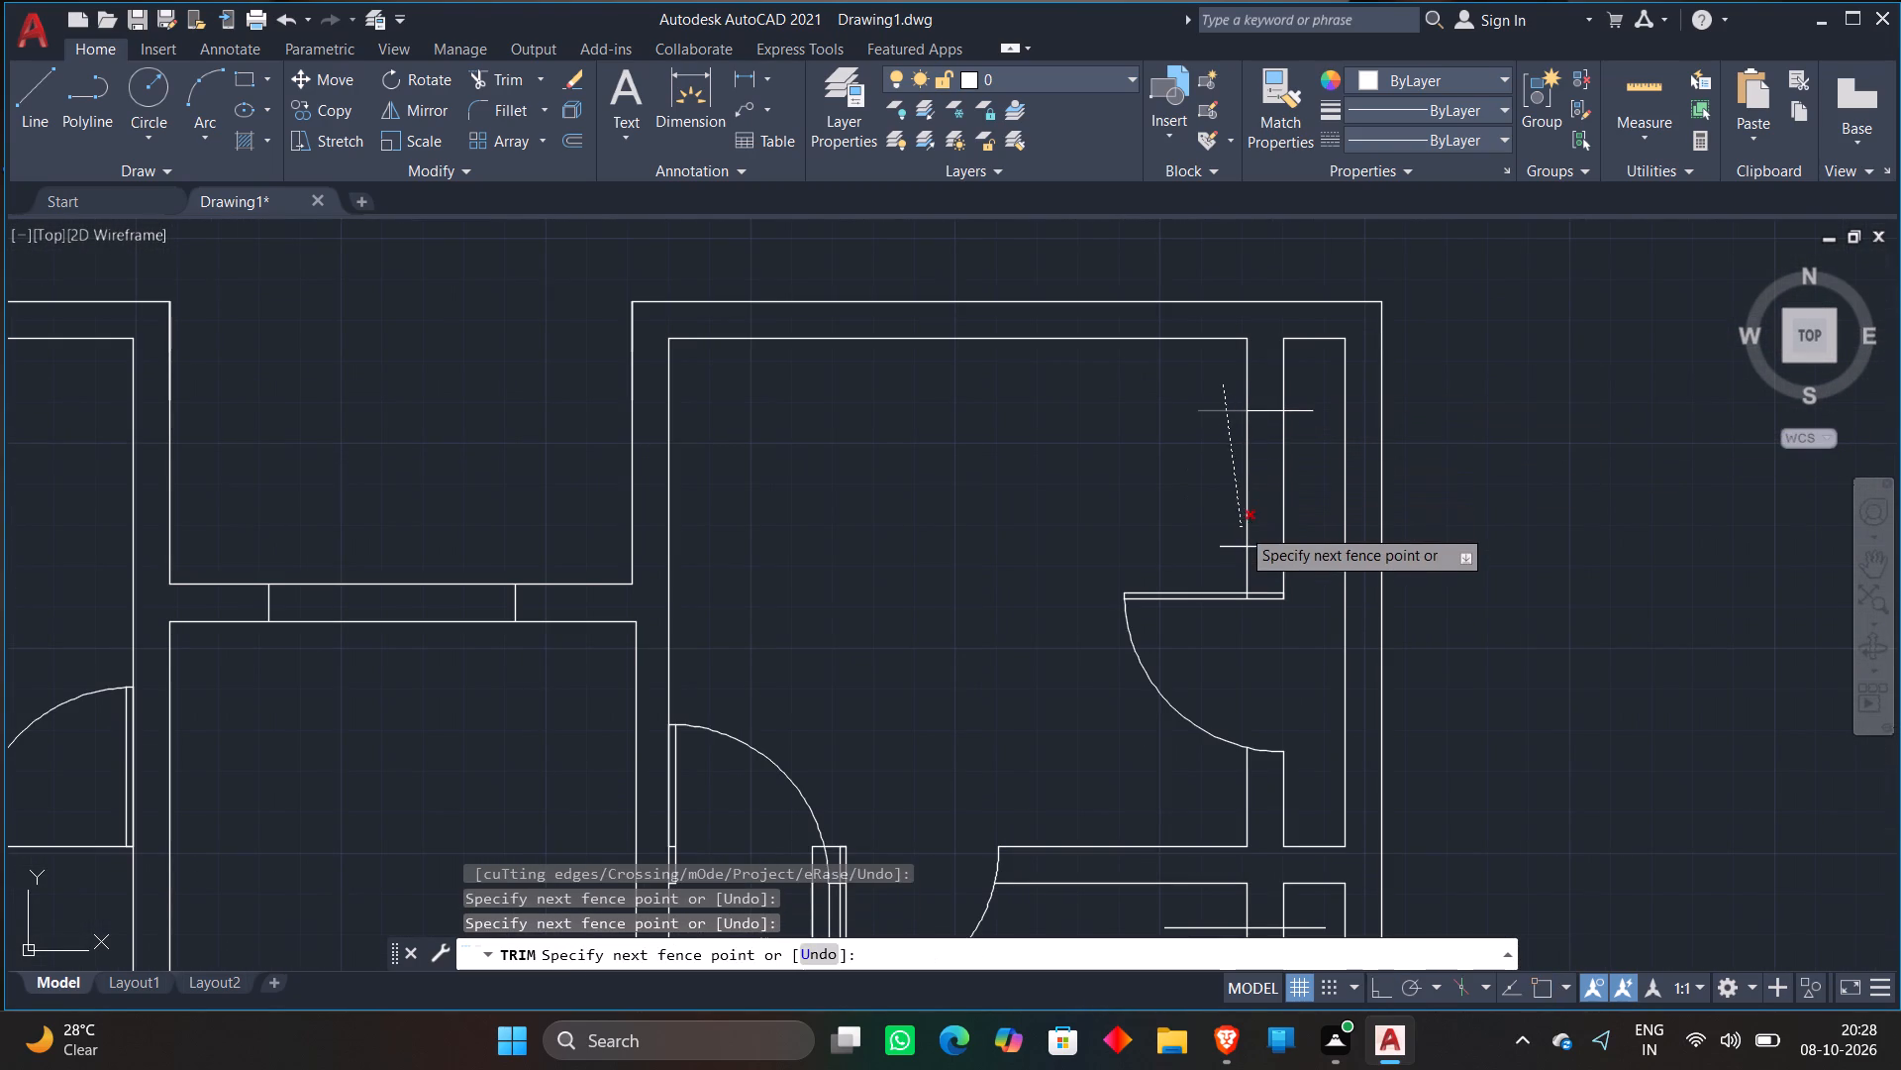
left_click(1235, 548)
left_click(1296, 396)
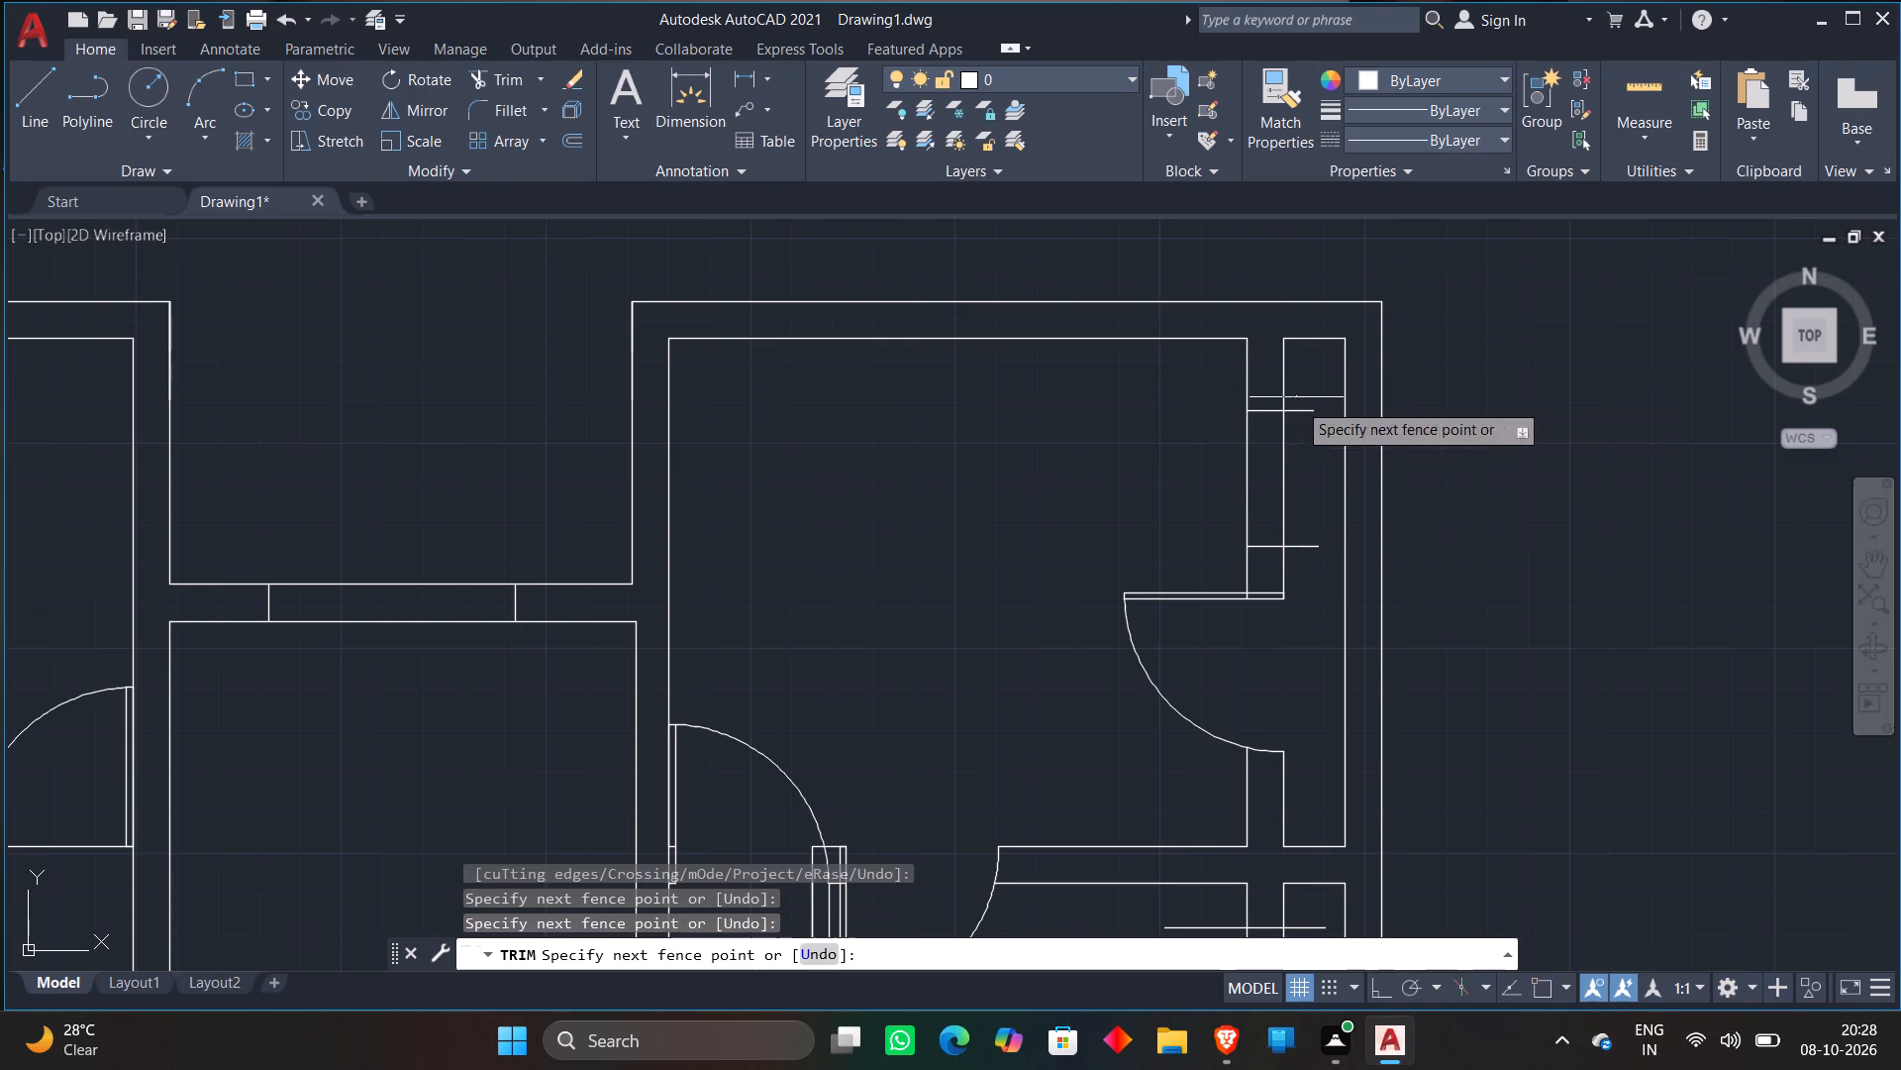
left_click(1306, 577)
Trim the two horizontal lines at the small room just south of the north-east corner room, keeping only the segments within its inner east wall.
scroll(1305, 579, "down", 2)
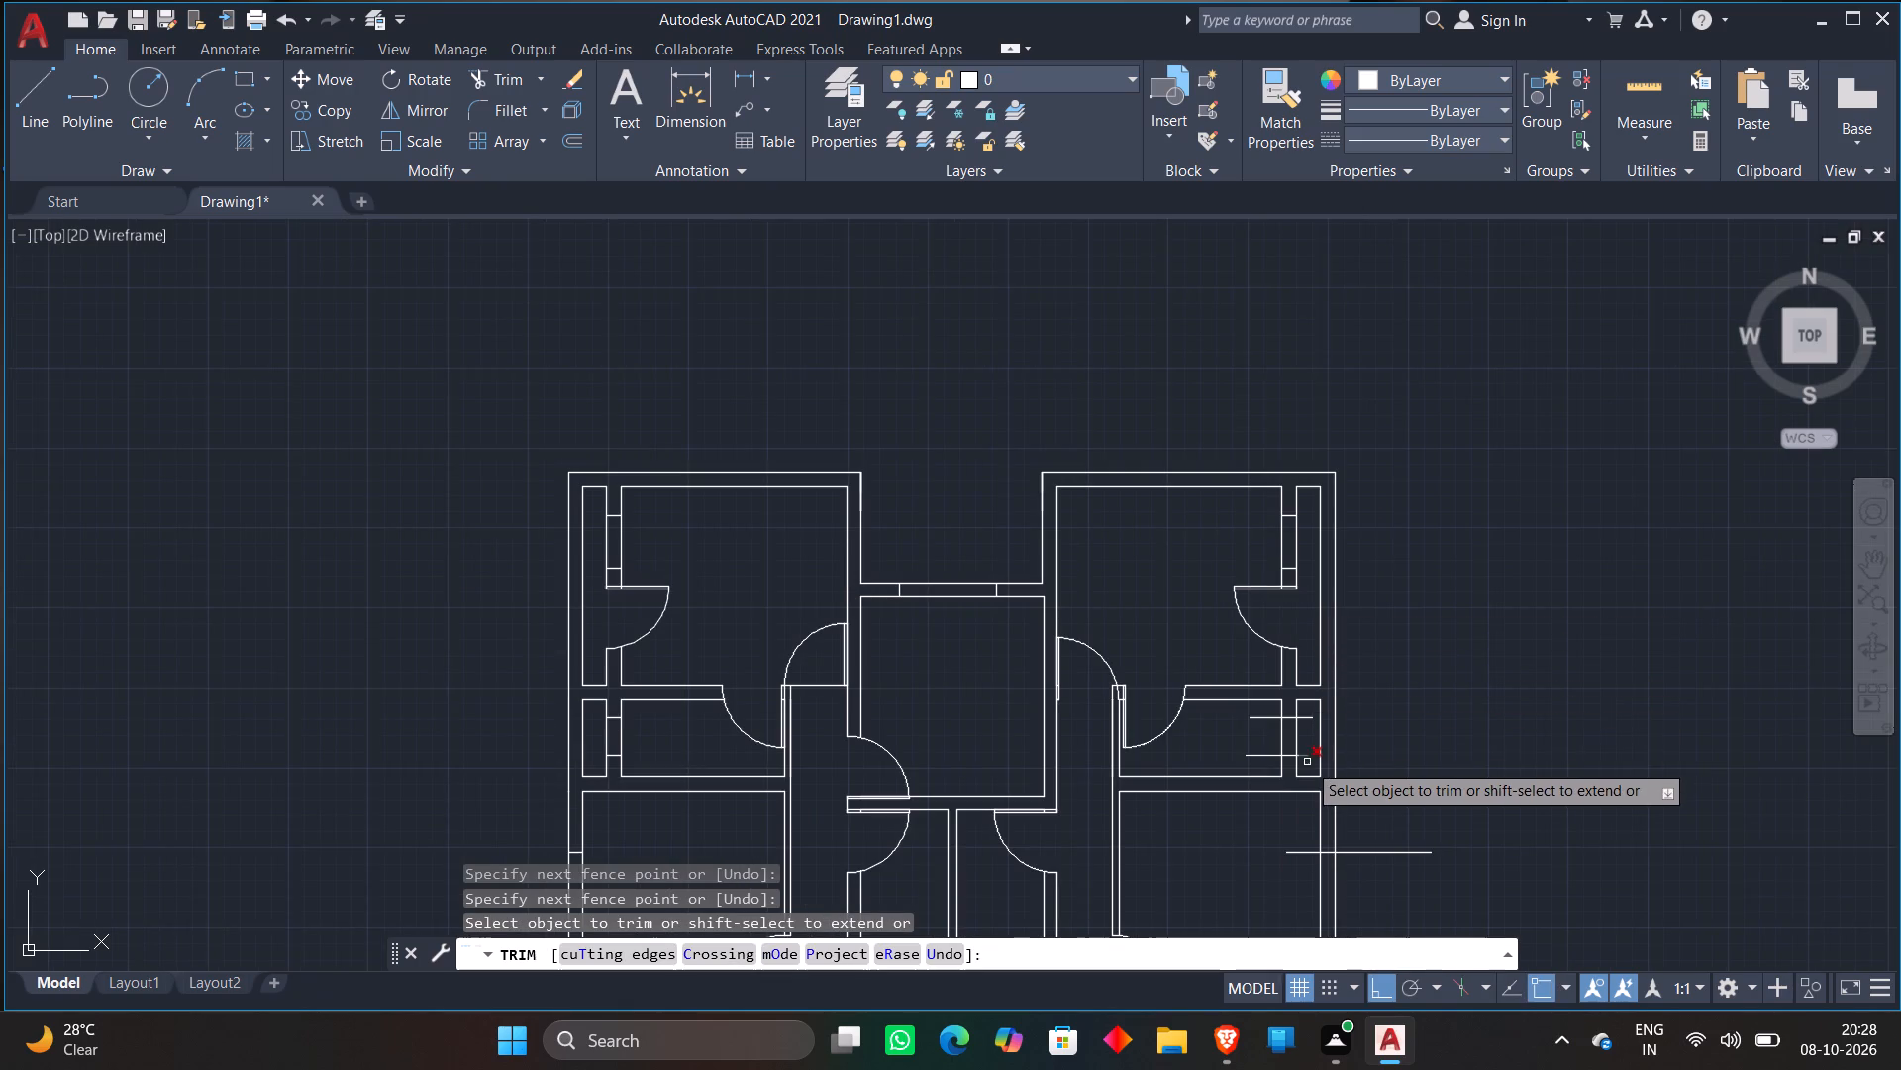
scroll(1306, 754, "up", 3)
left_click(1144, 599)
left_click(1125, 787)
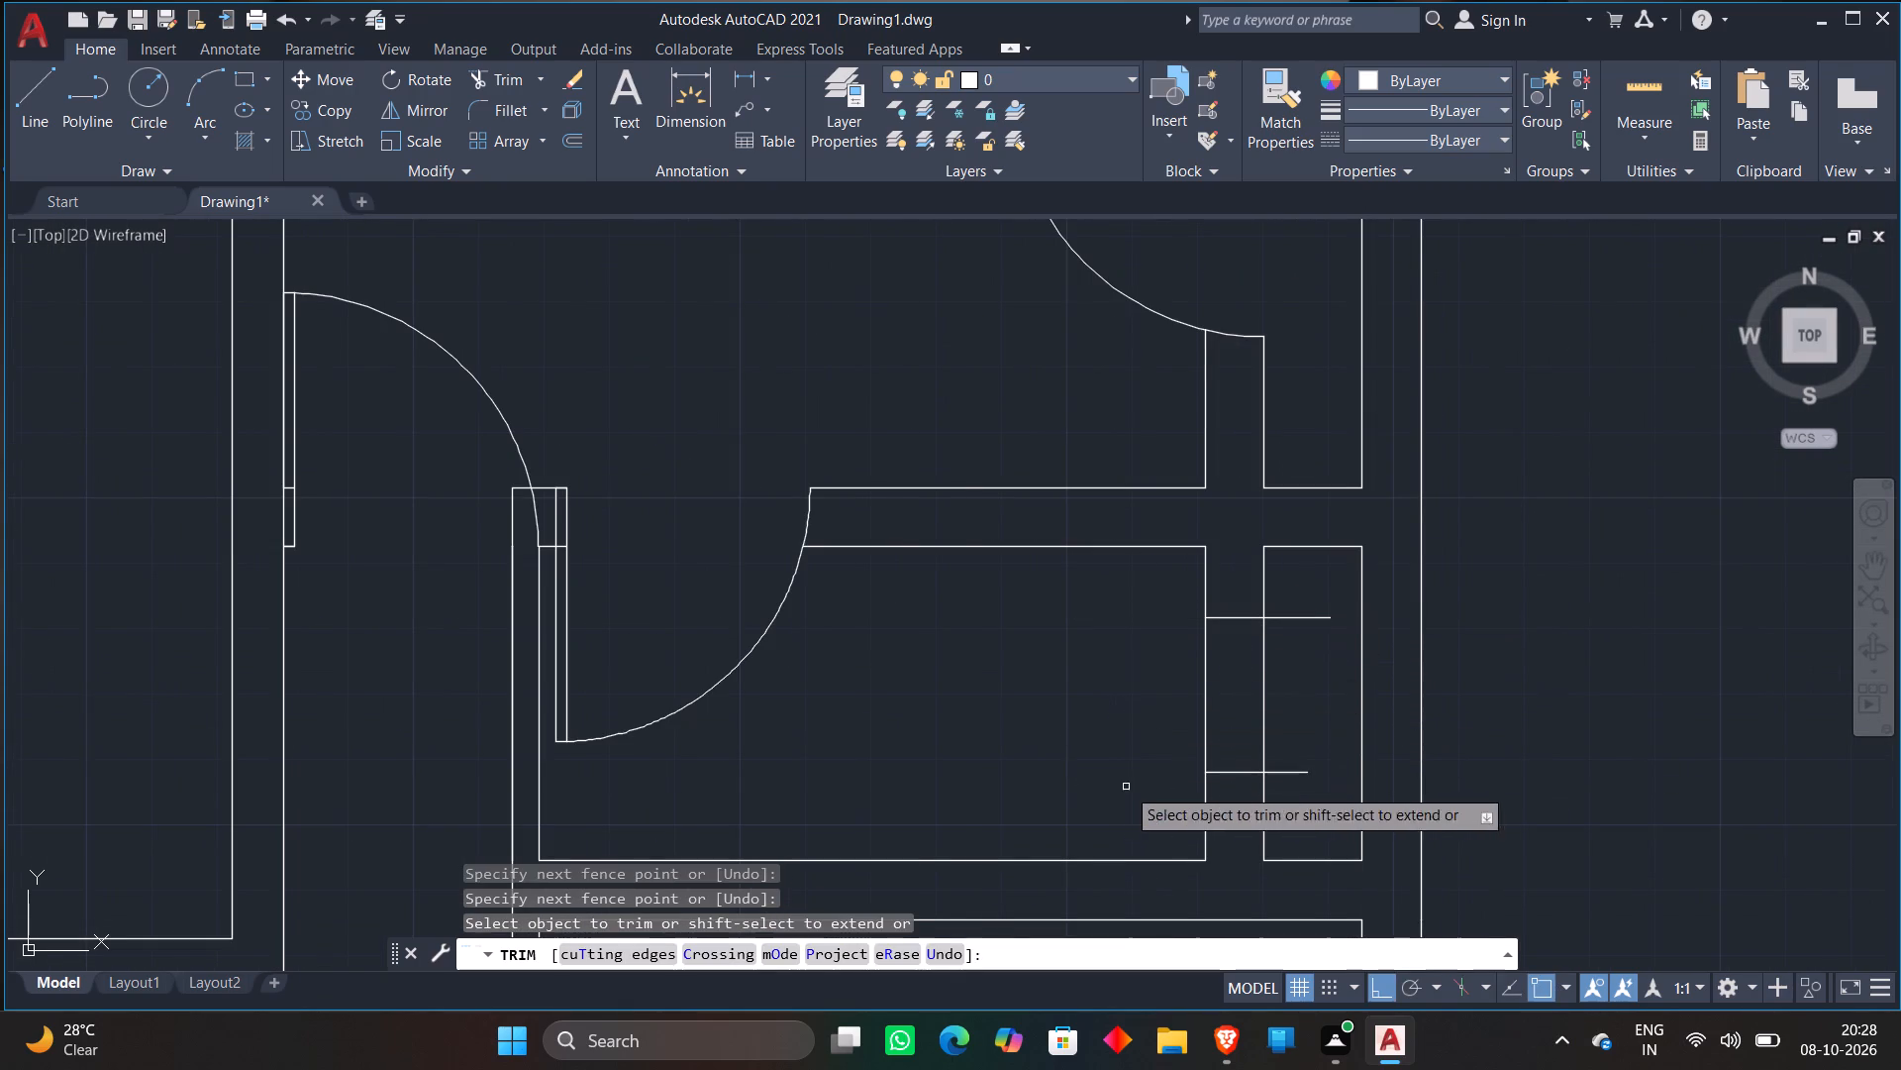
left_click(1312, 597)
left_click(1288, 787)
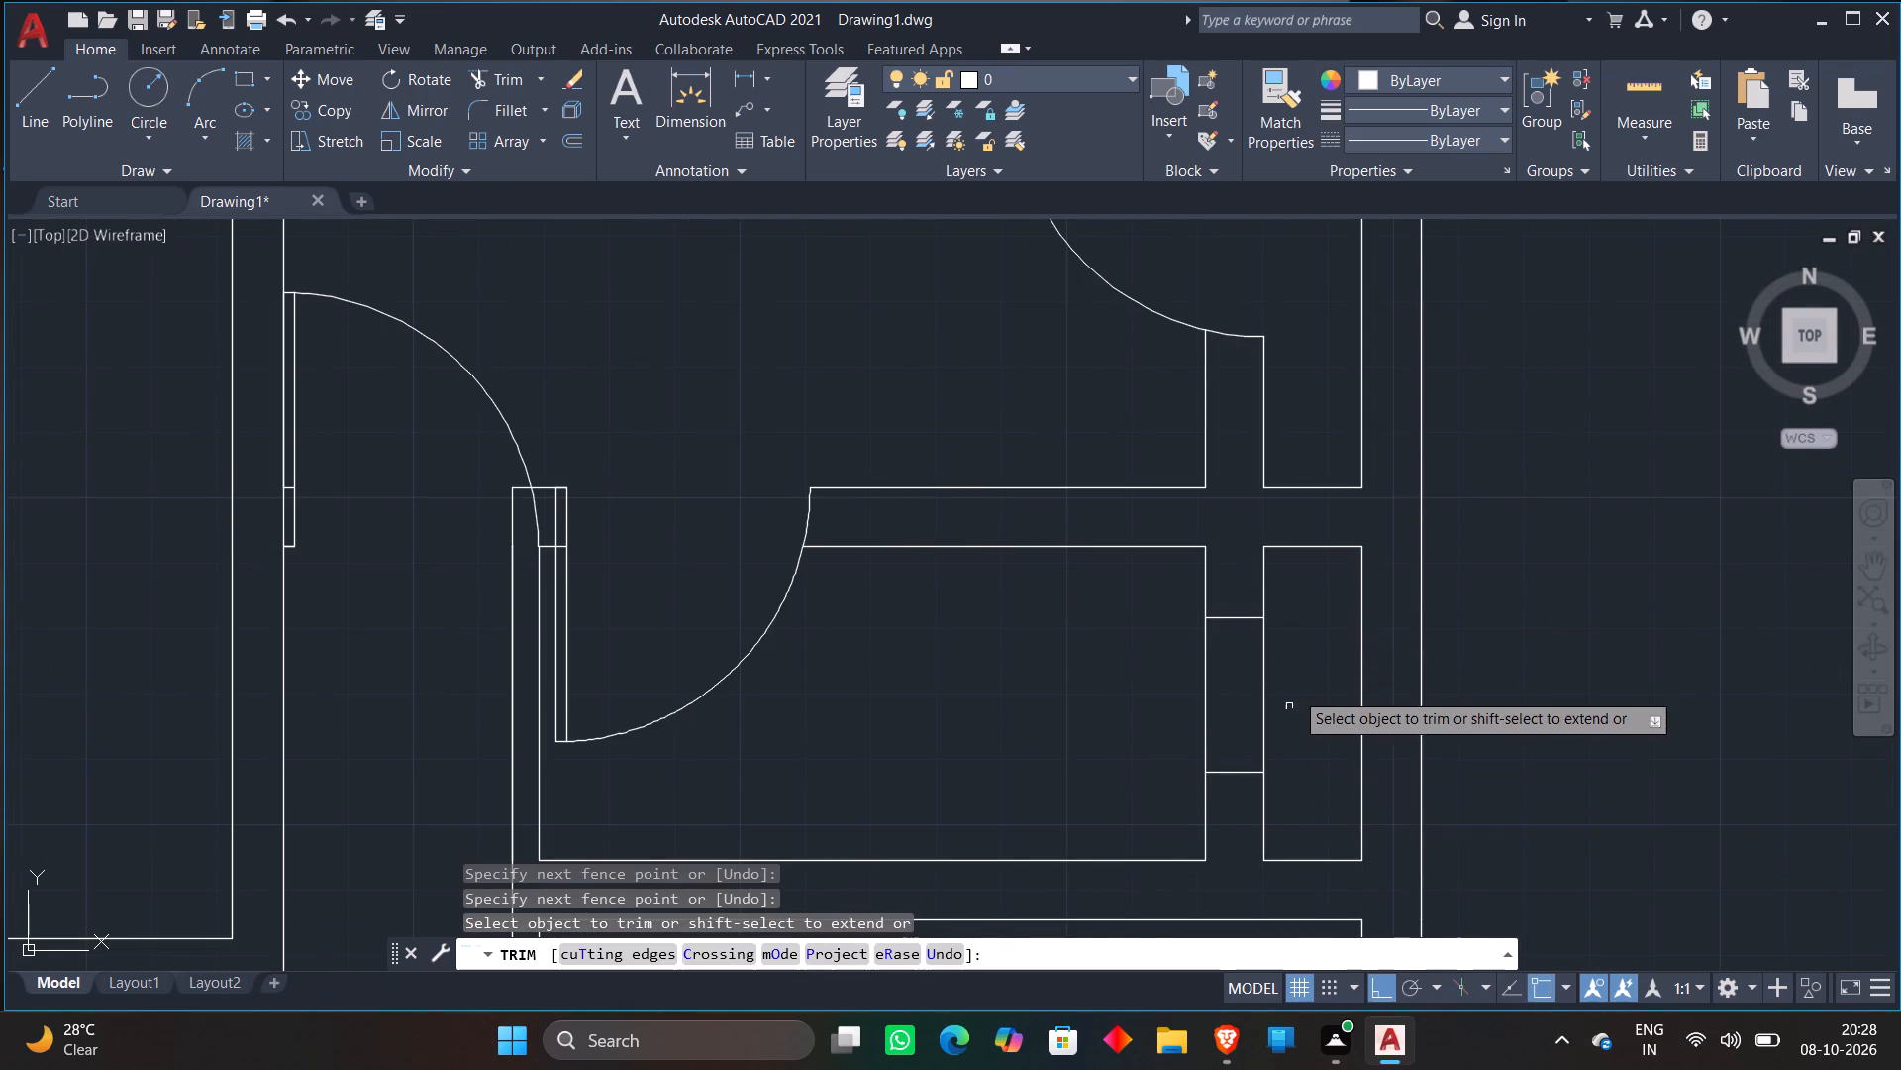
Trim the two horizontal lines crossing the outer east wall of the next room south, keeping only the segments within the wall.
scroll(1309, 642, "down", 2)
middle_click_drag(1445, 766, 1441, 349)
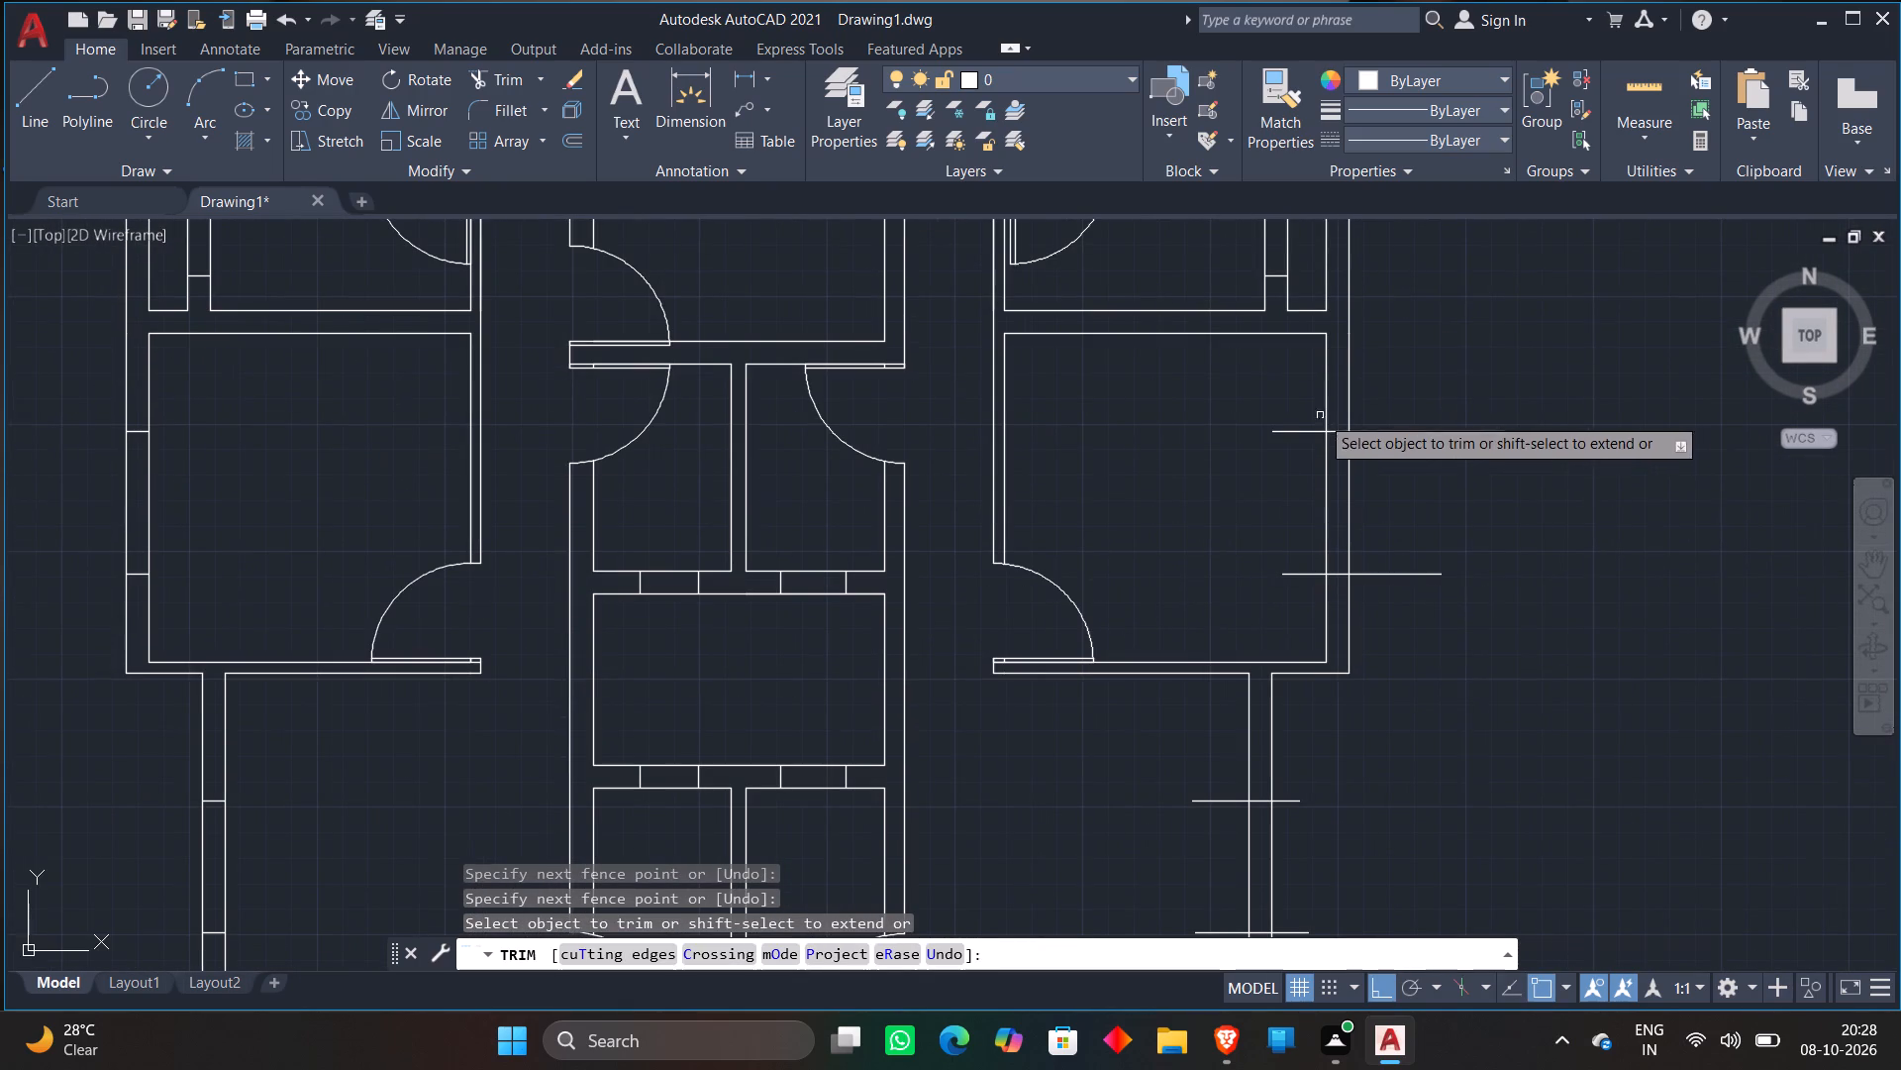
left_click(1289, 416)
left_click(1299, 599)
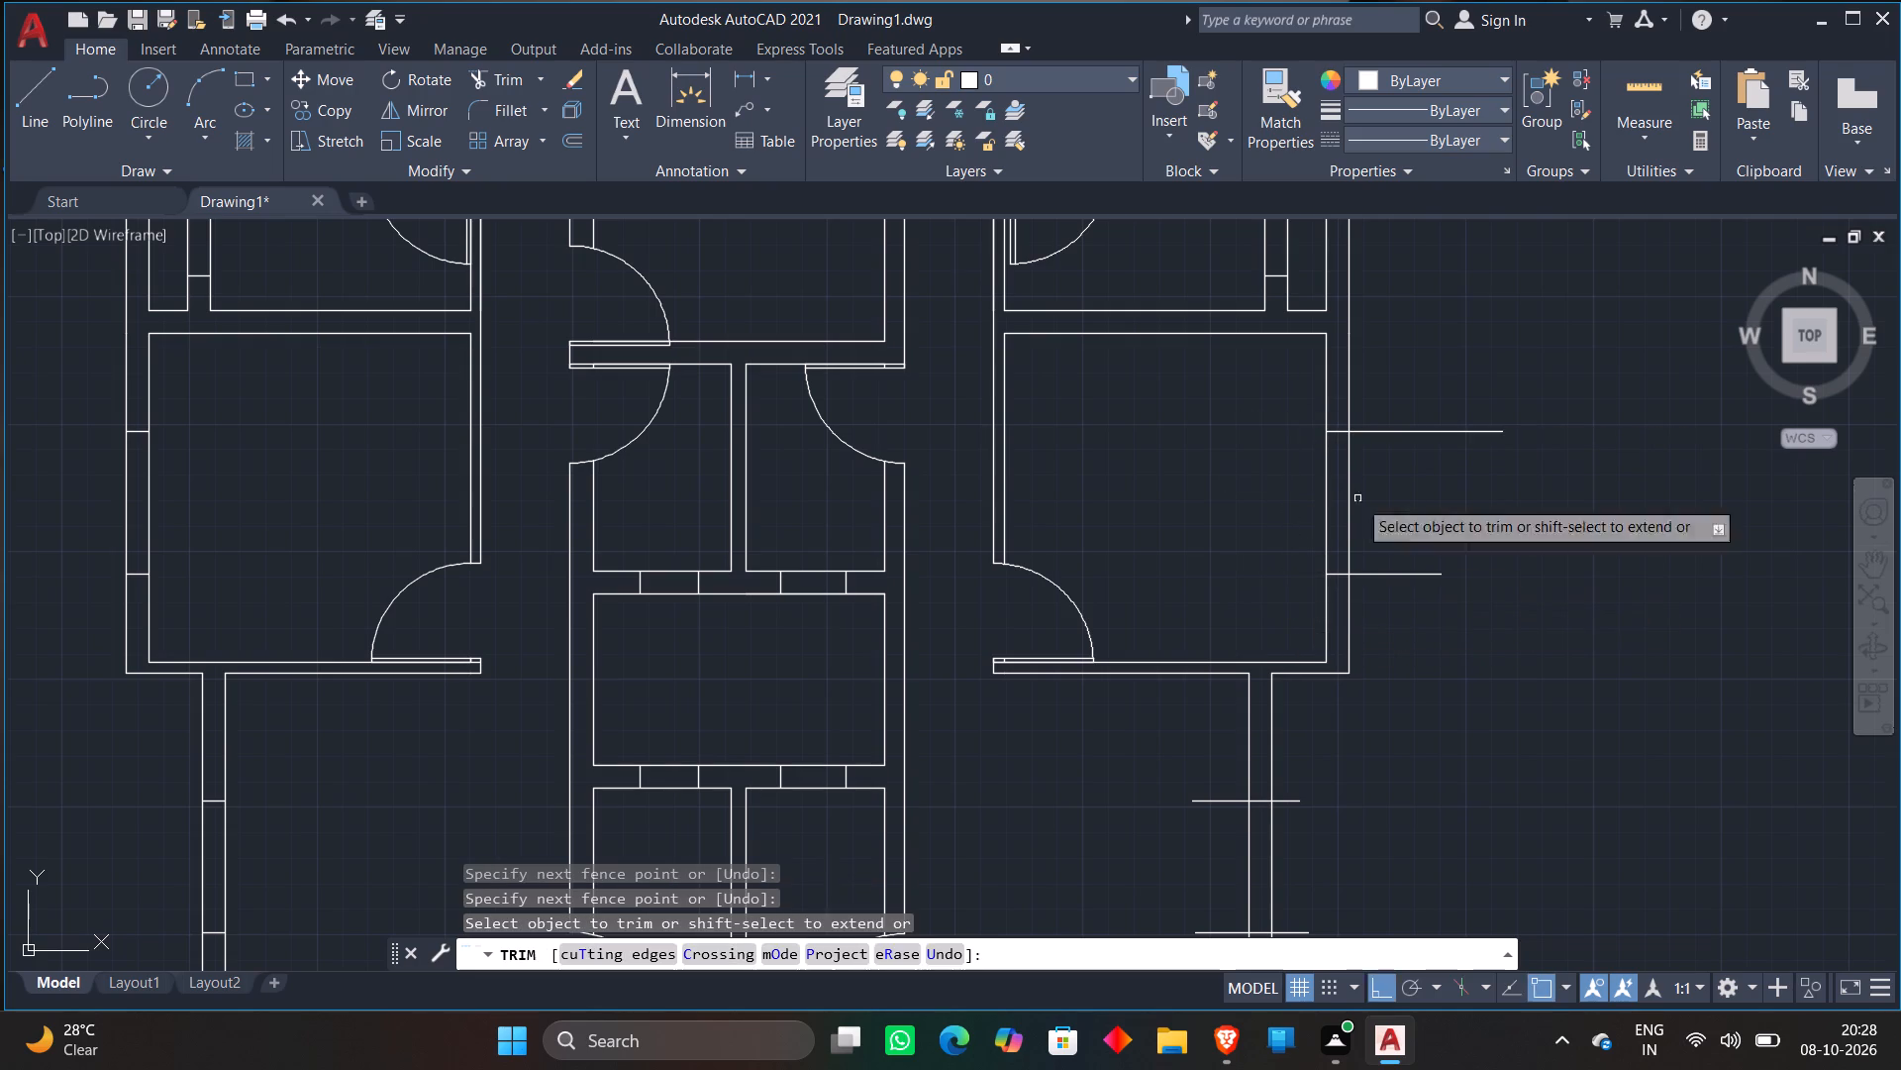
left_click(1431, 398)
left_click(1394, 610)
Trim both ends of the two horizontal lines crossing the recessed east wall, keeping only the segments within the wall.
scroll(1429, 450, "down", 3)
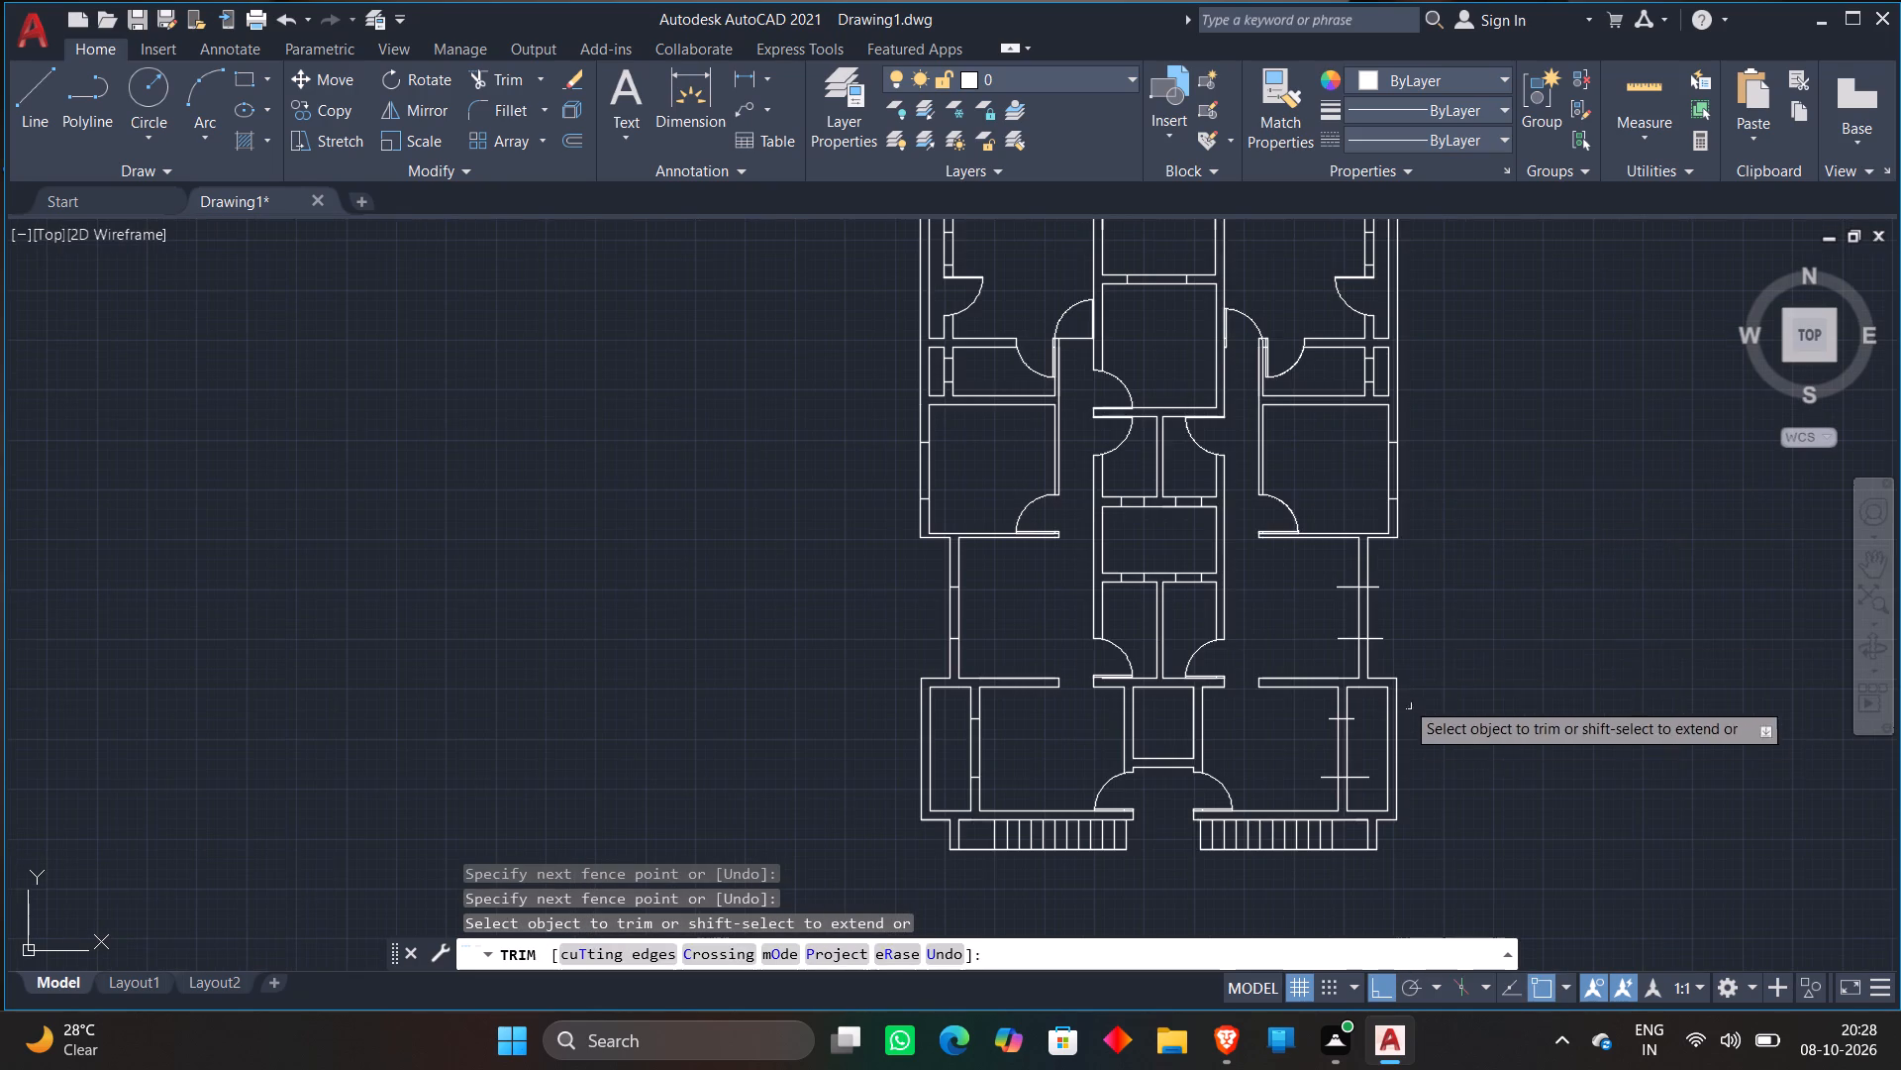
scroll(1371, 643, "up", 4)
left_click(1284, 400)
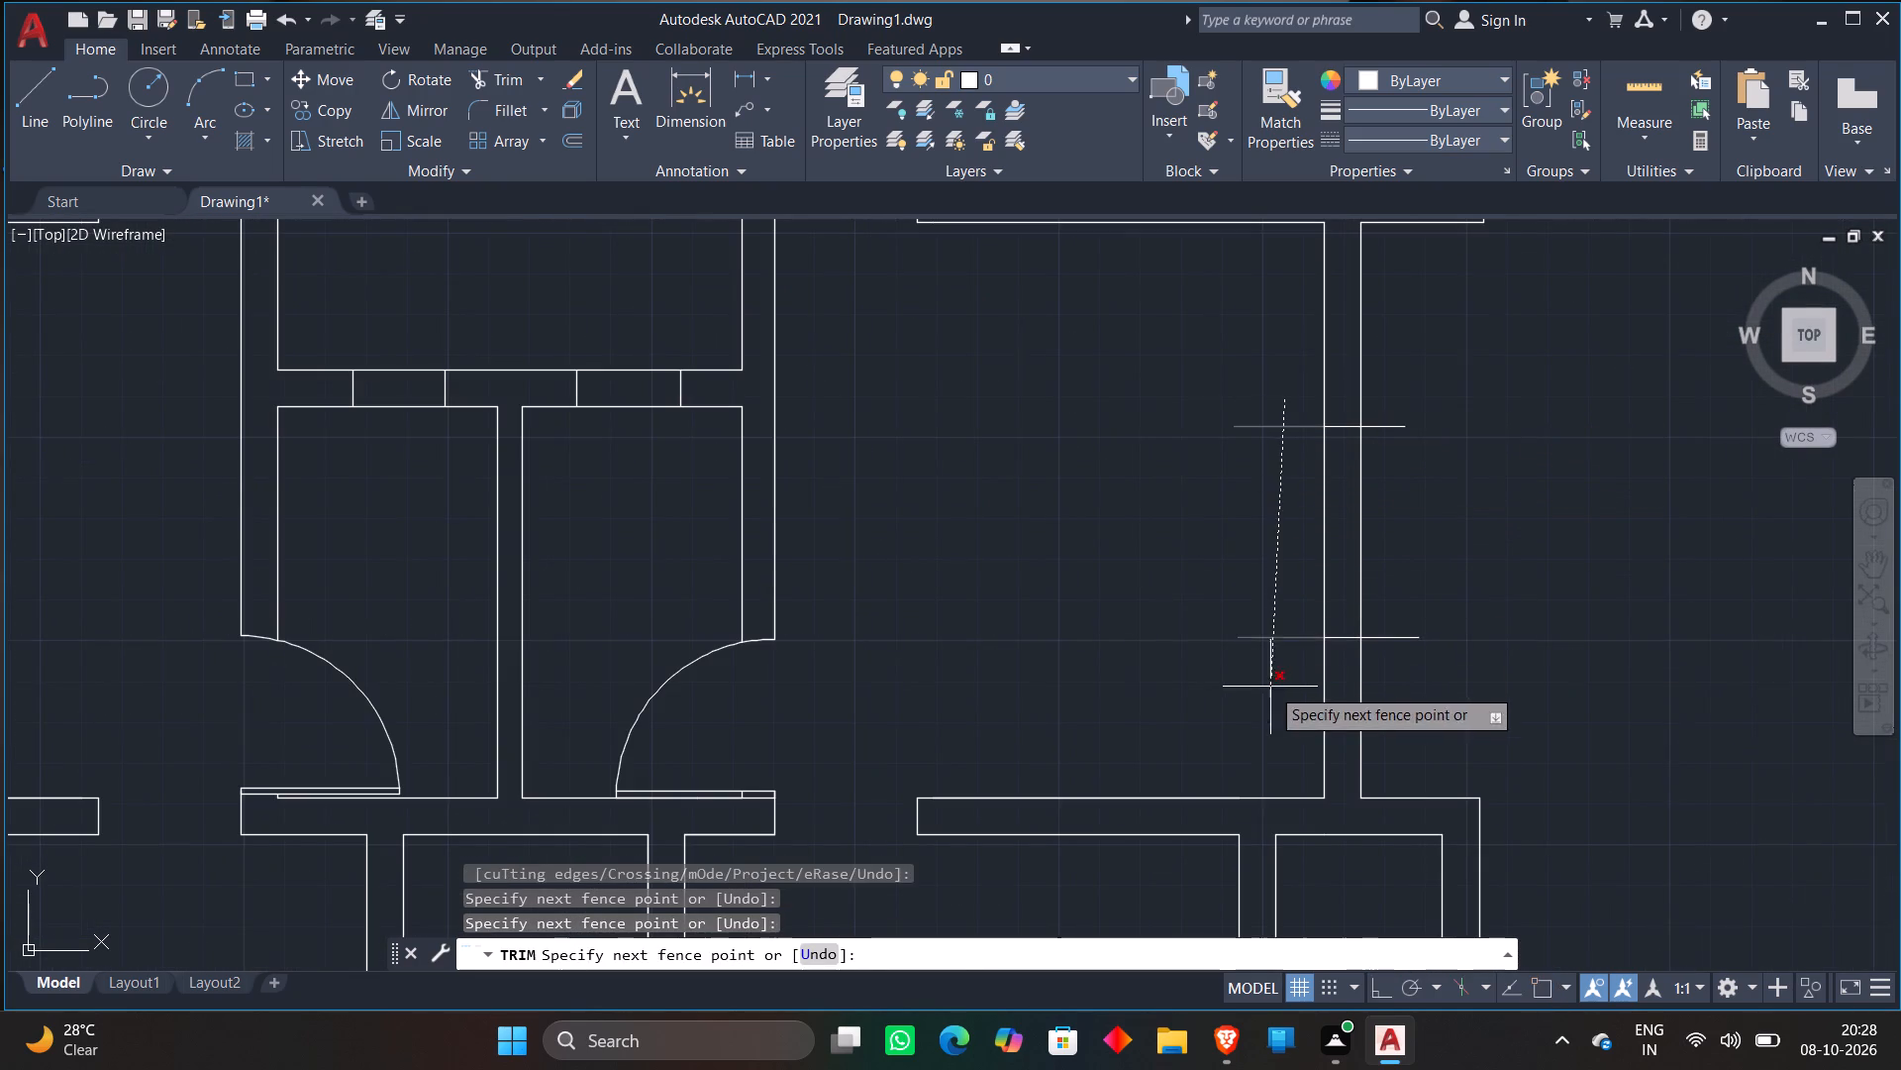
left_click(1270, 687)
left_click(1387, 393)
left_click(1400, 661)
Trim the two horizontal lines at the south-east room's inner east wall to the wall thickness and end the Trim command.
scroll(1452, 463, "down", 3)
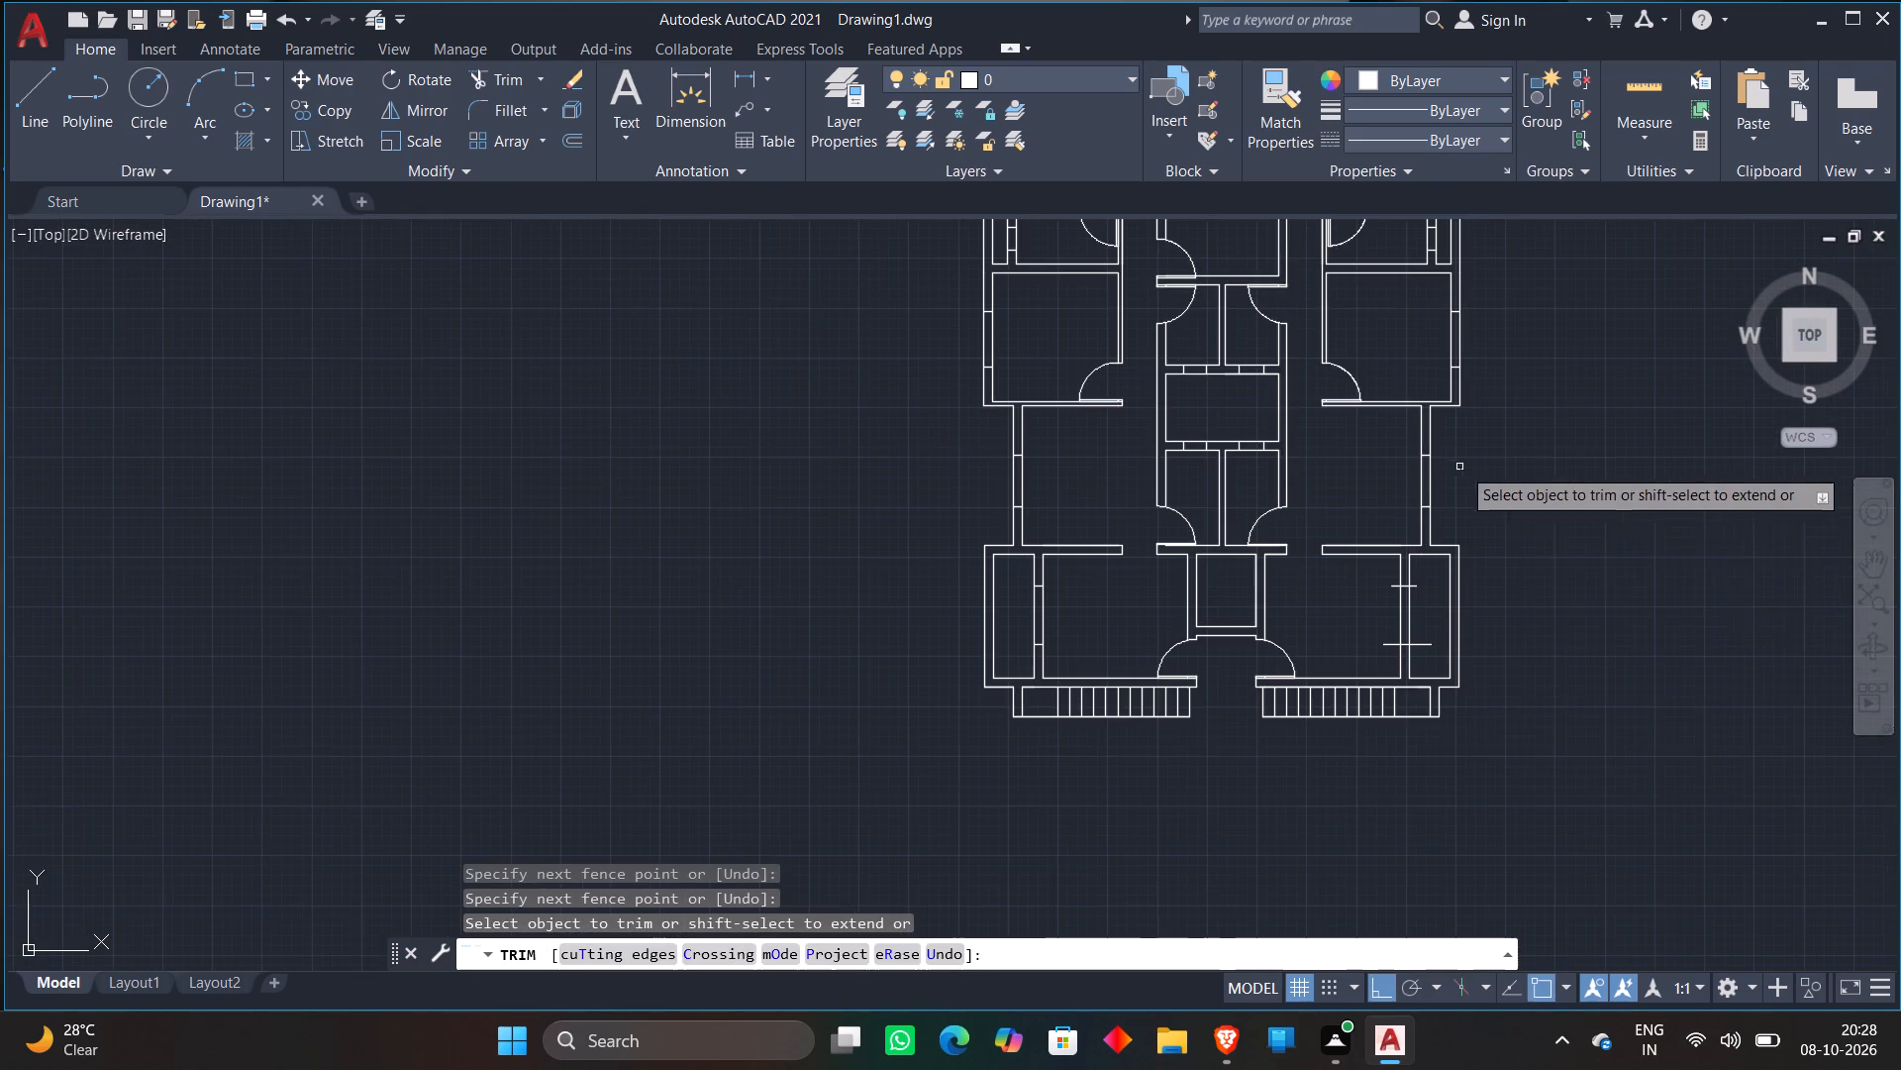
scroll(1418, 633, "up", 2)
left_click(1411, 504)
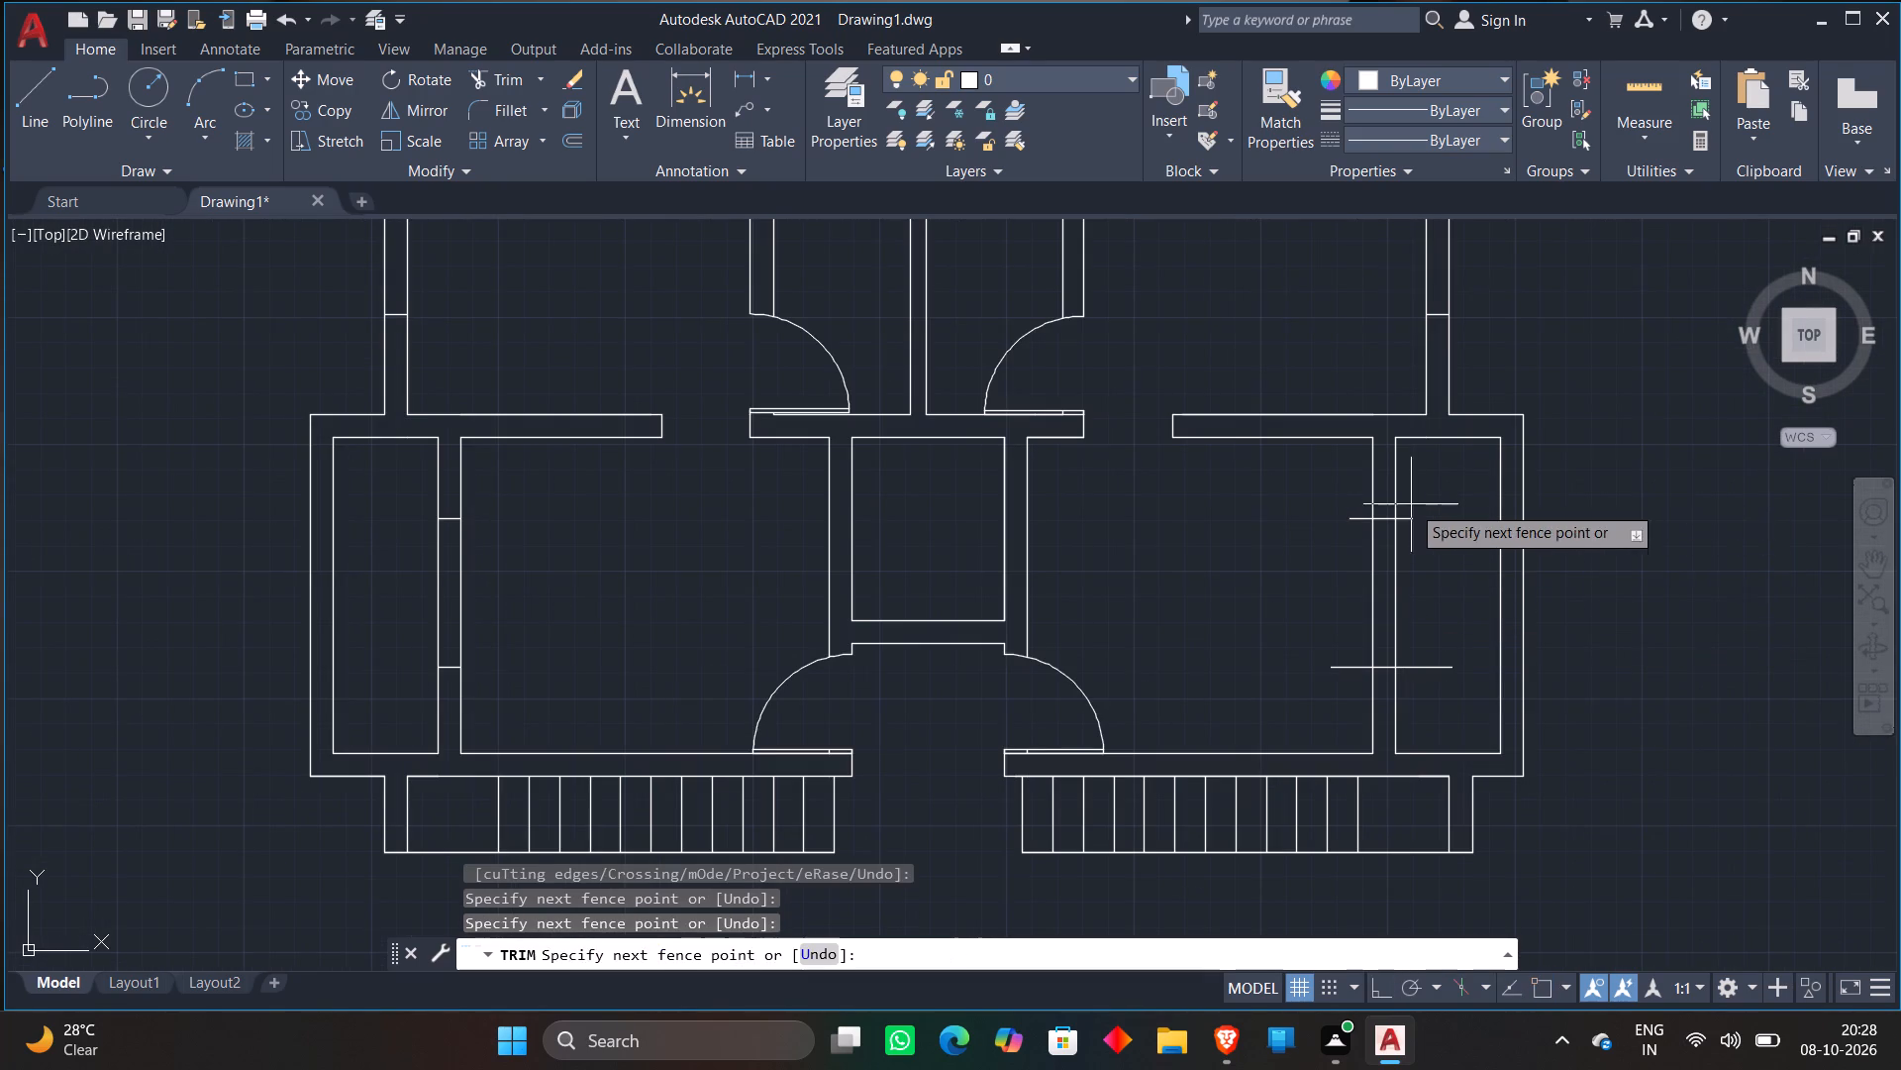
left_click(1432, 685)
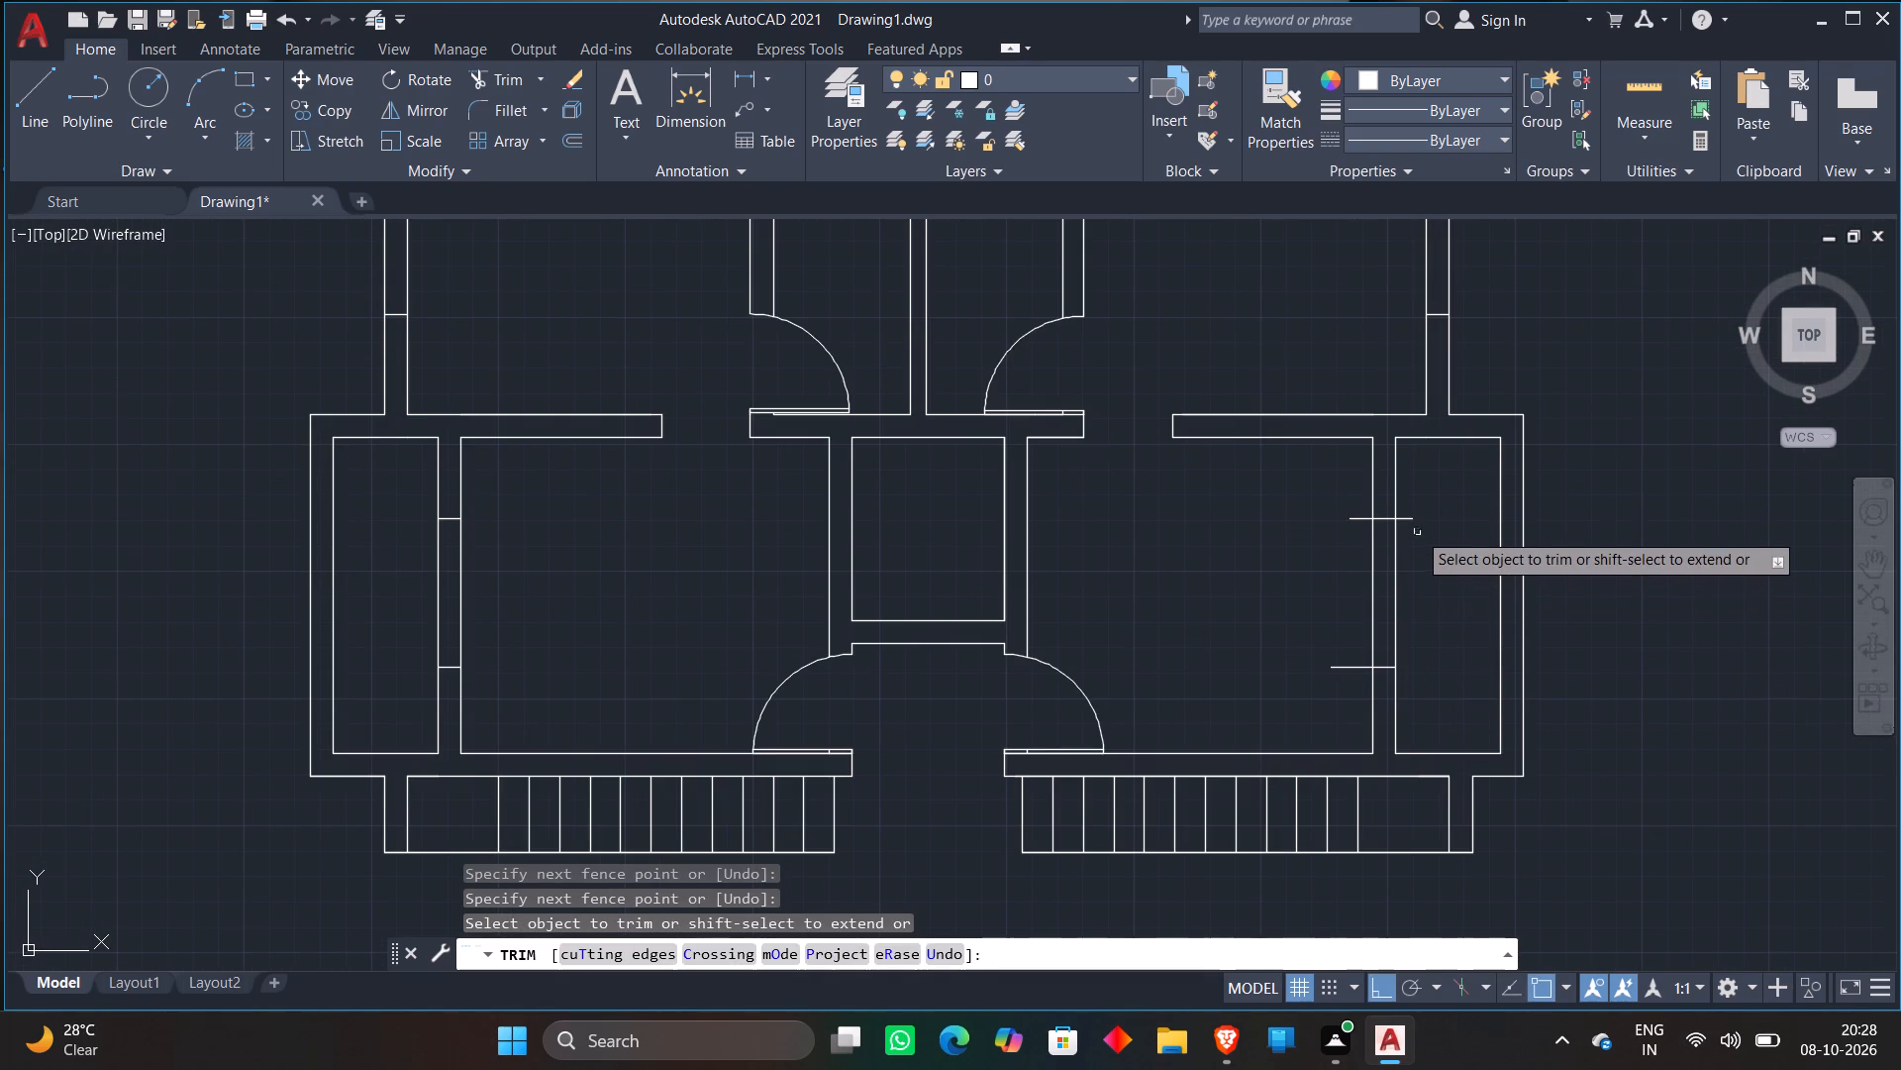
left_click(1410, 519)
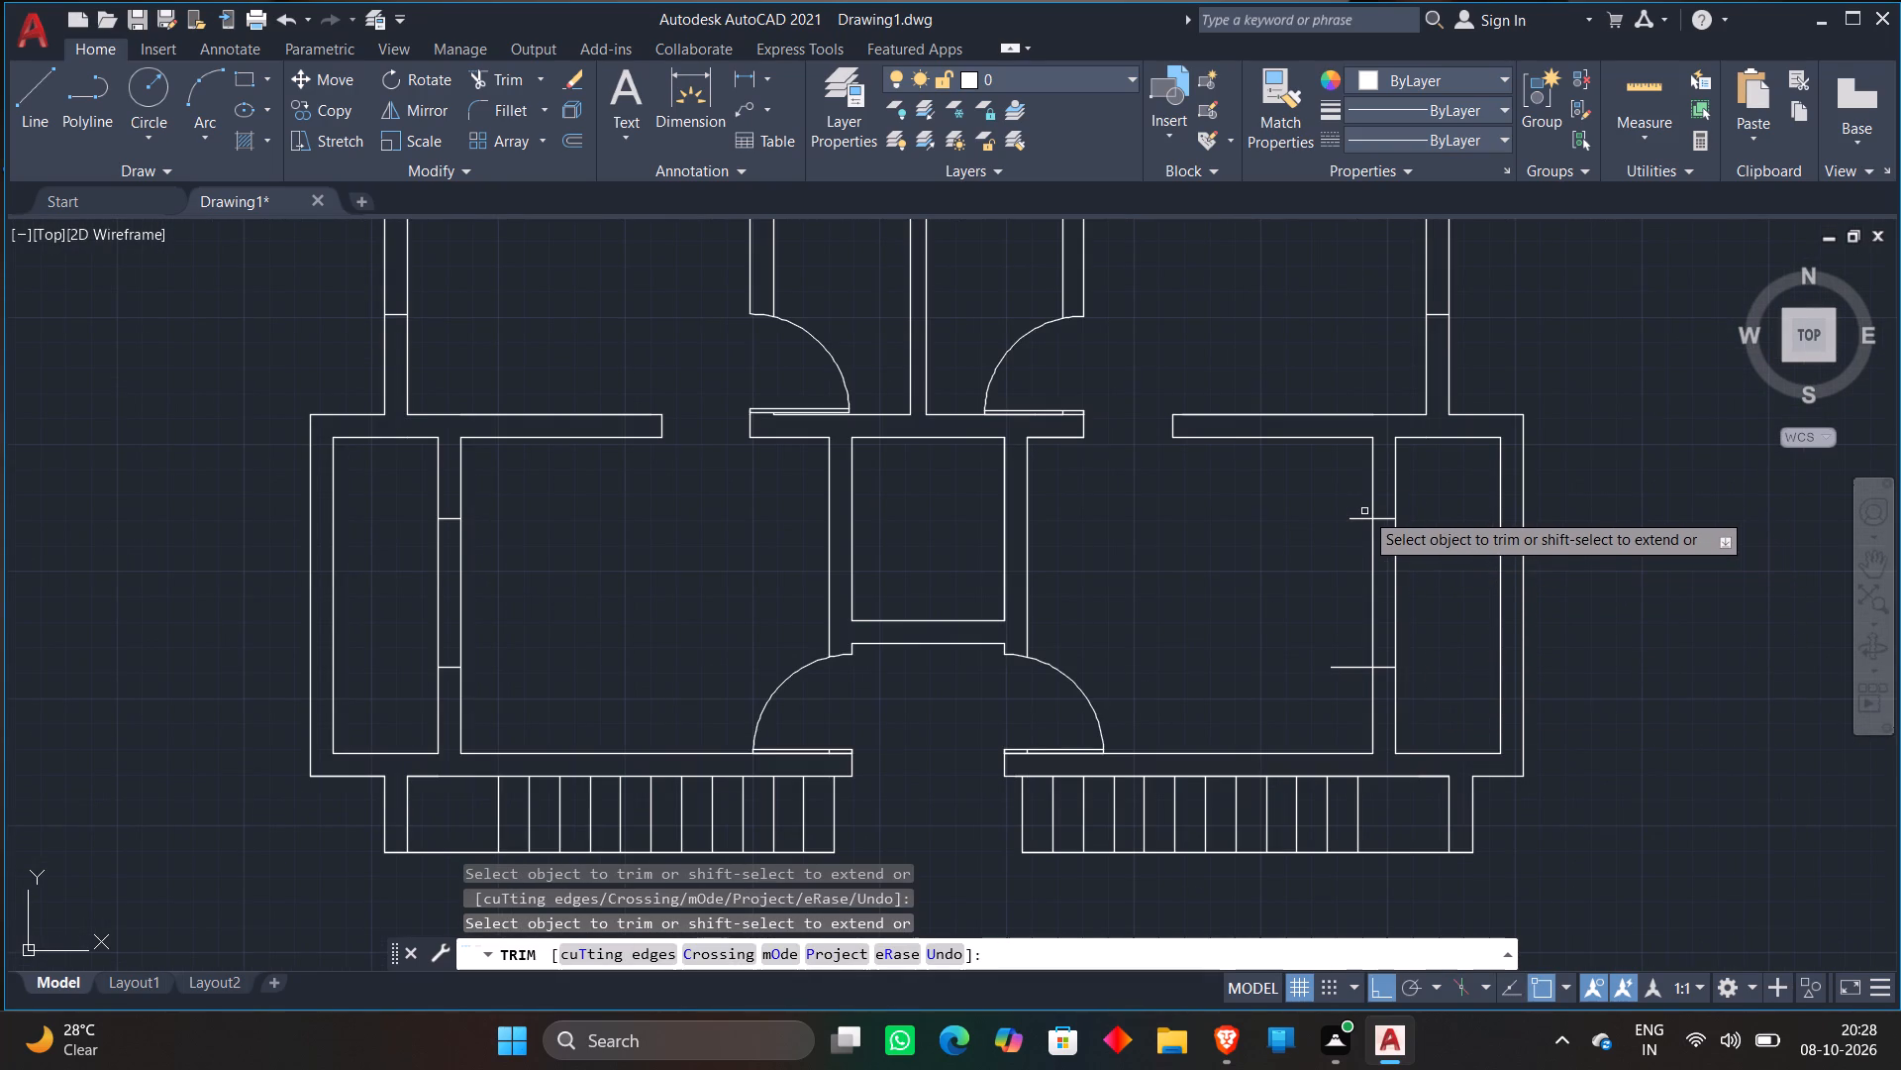
left_click(1364, 511)
left_click(1352, 696)
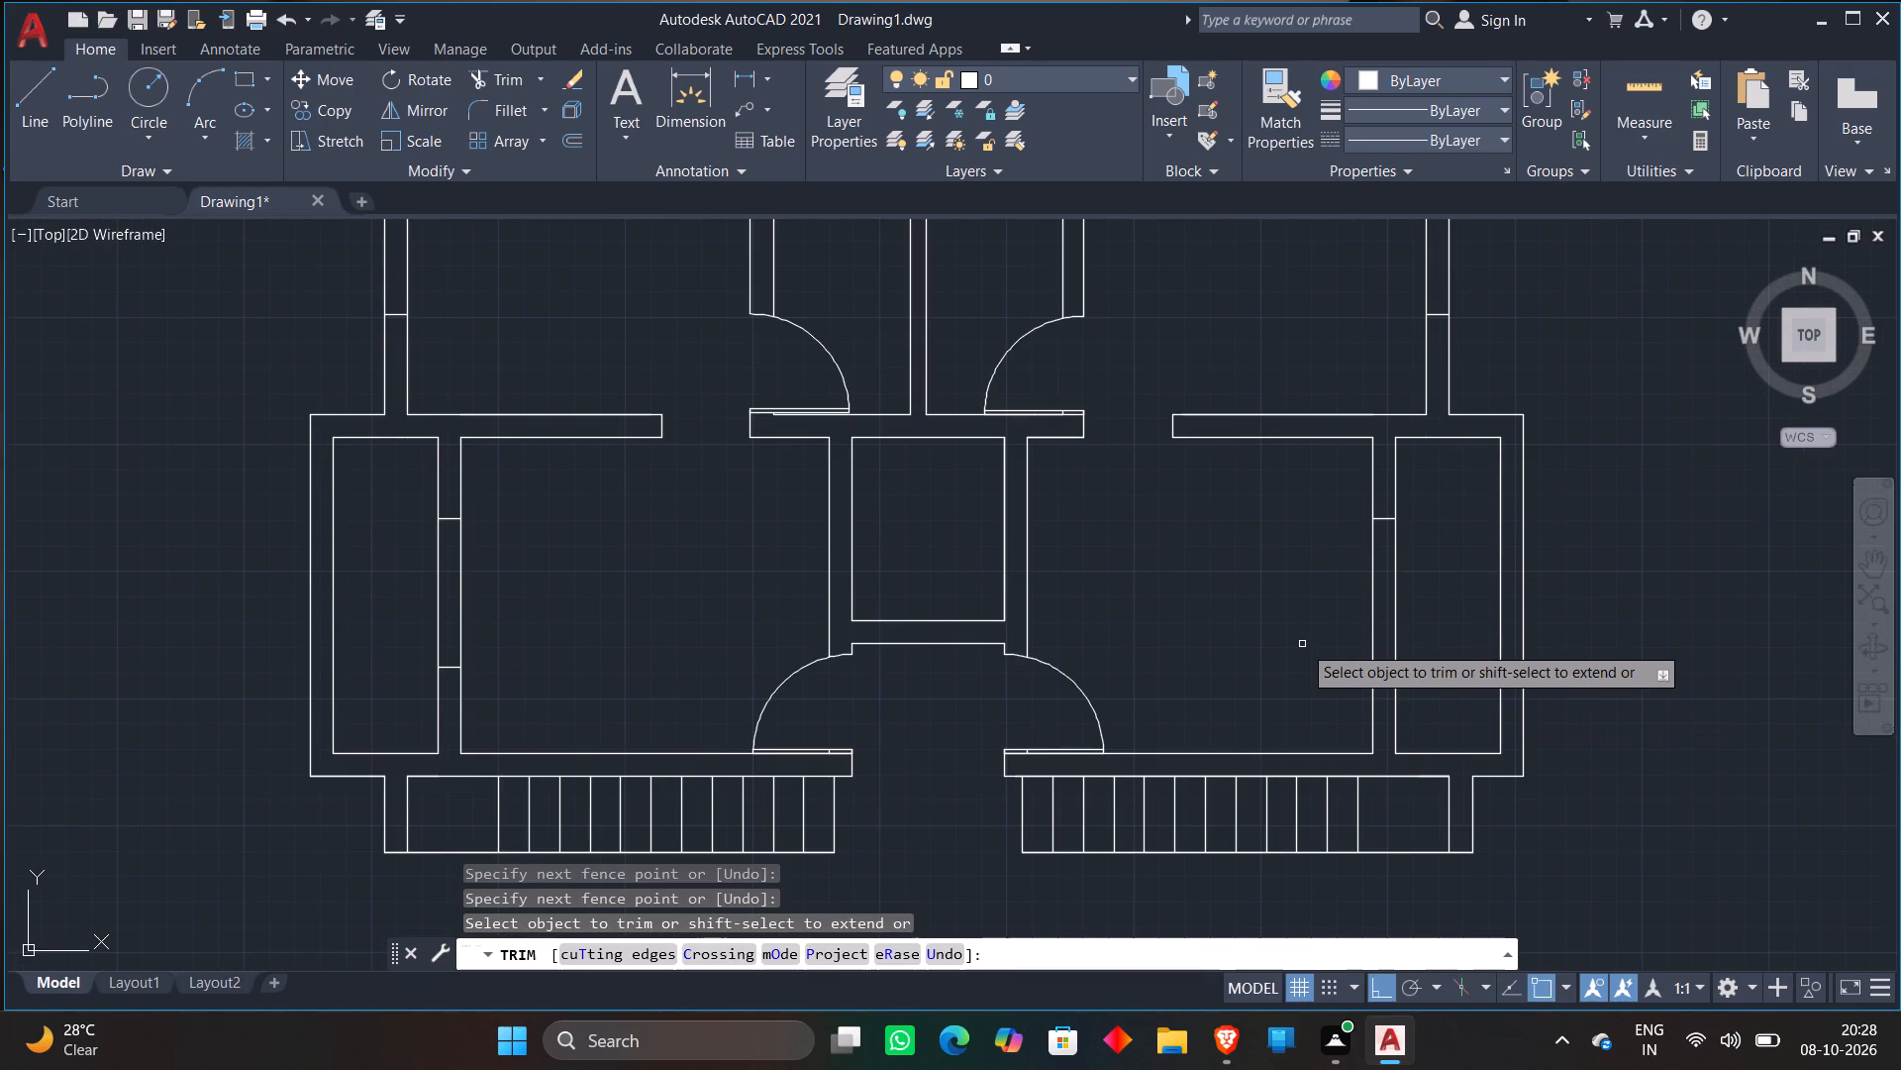
scroll(1302, 644, "down", 2)
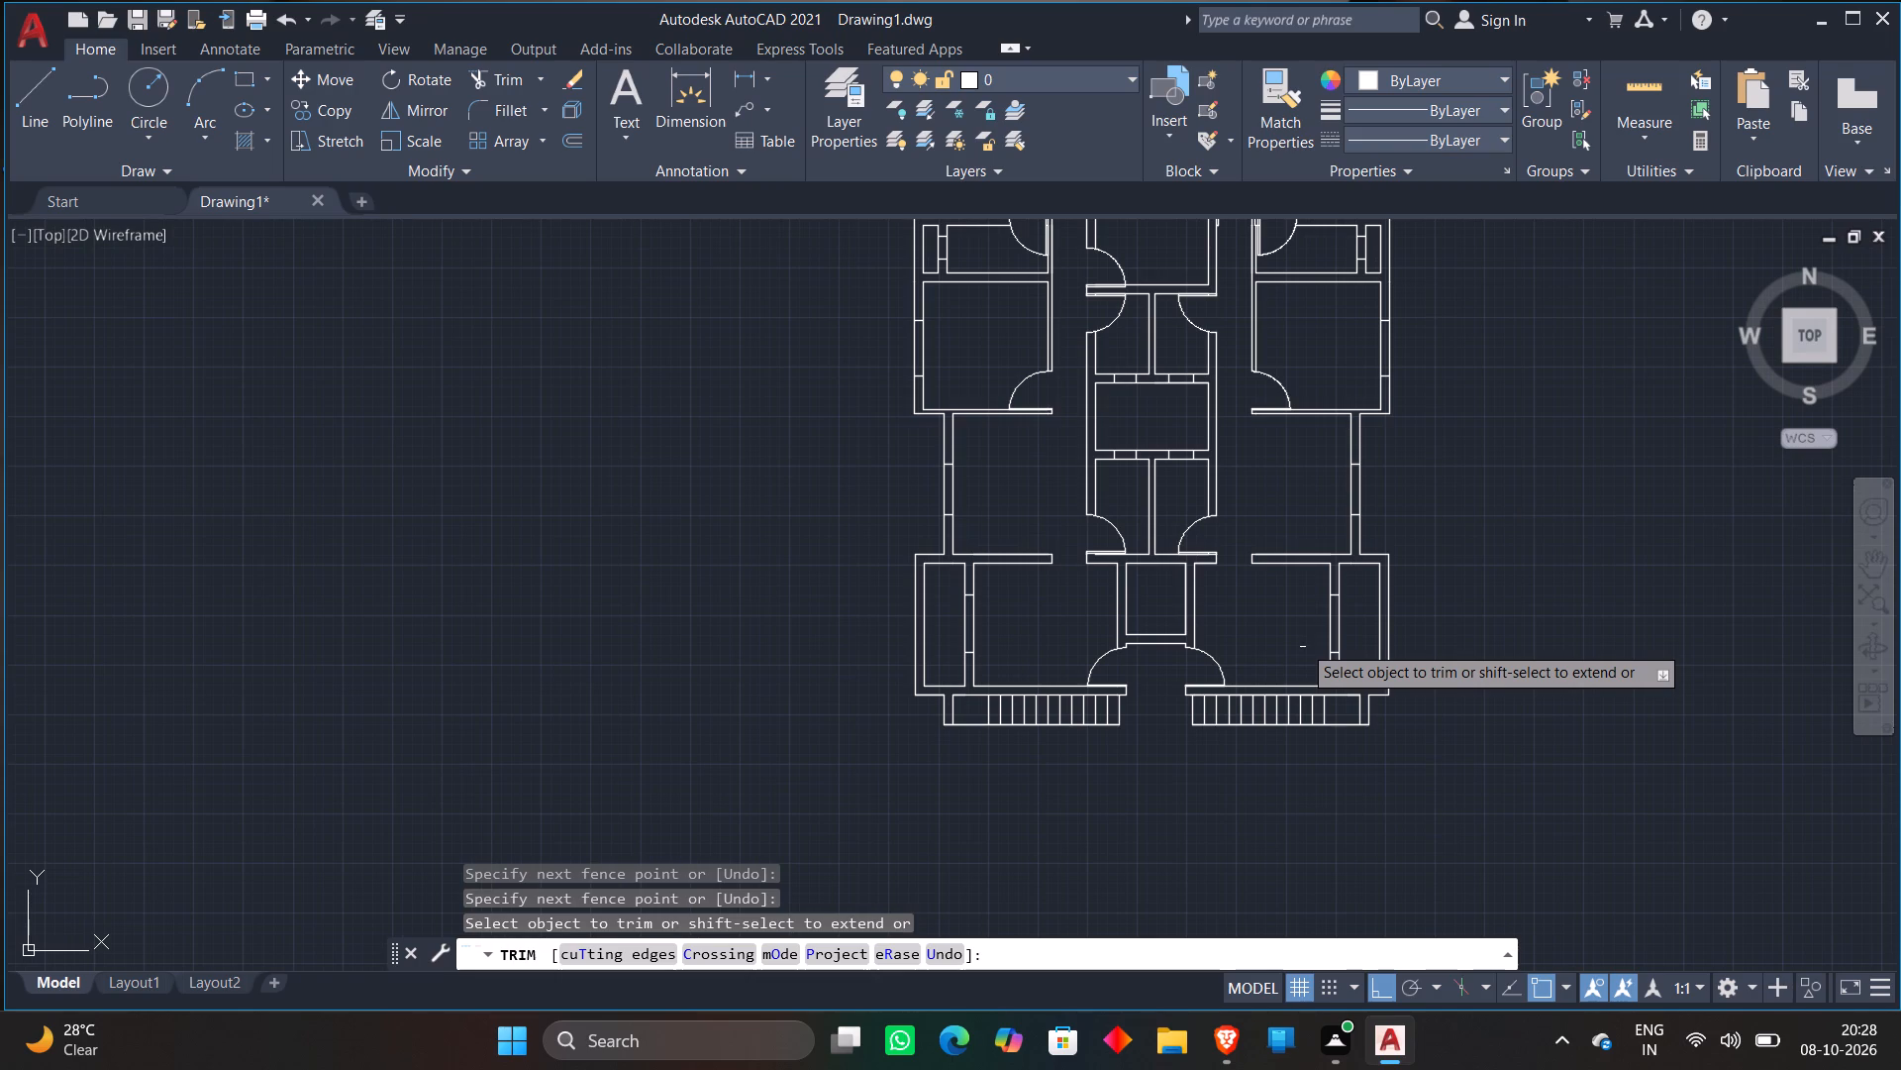
key("Escape")
scroll(1257, 618, "down", 1)
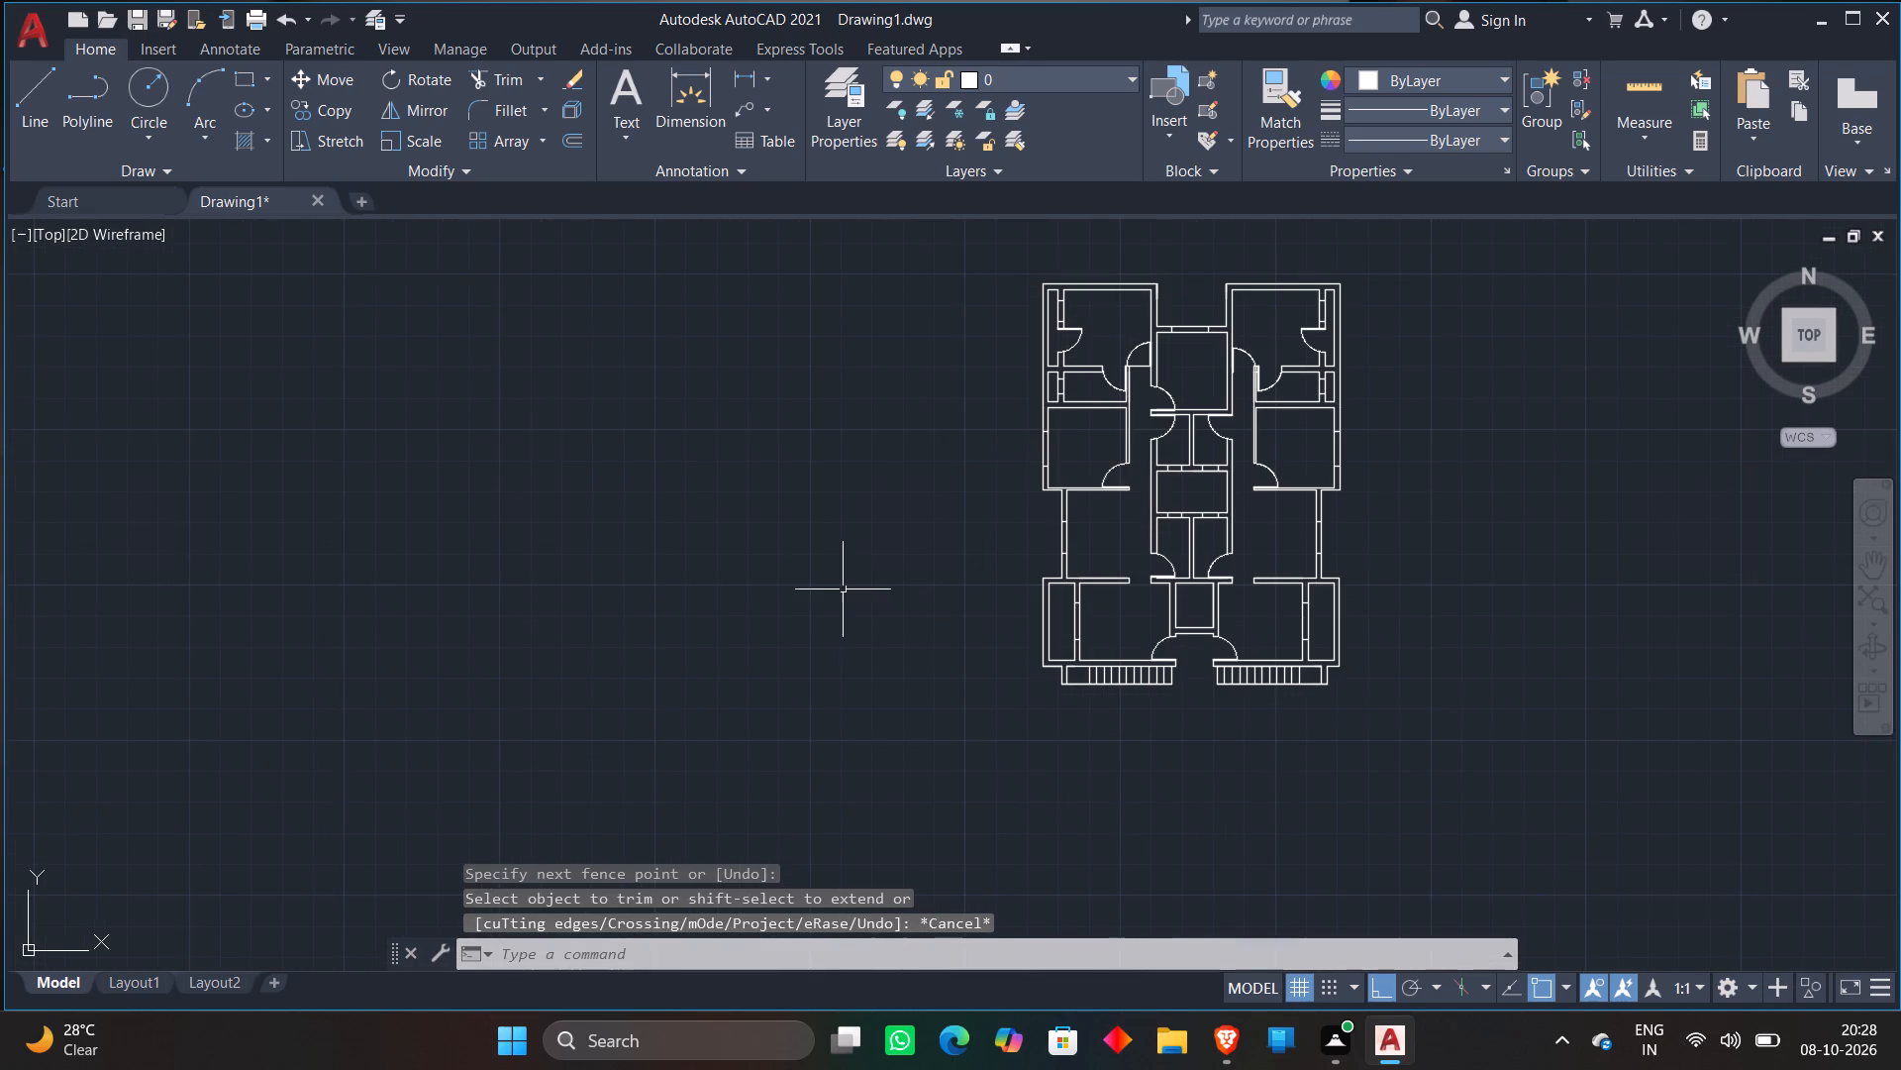
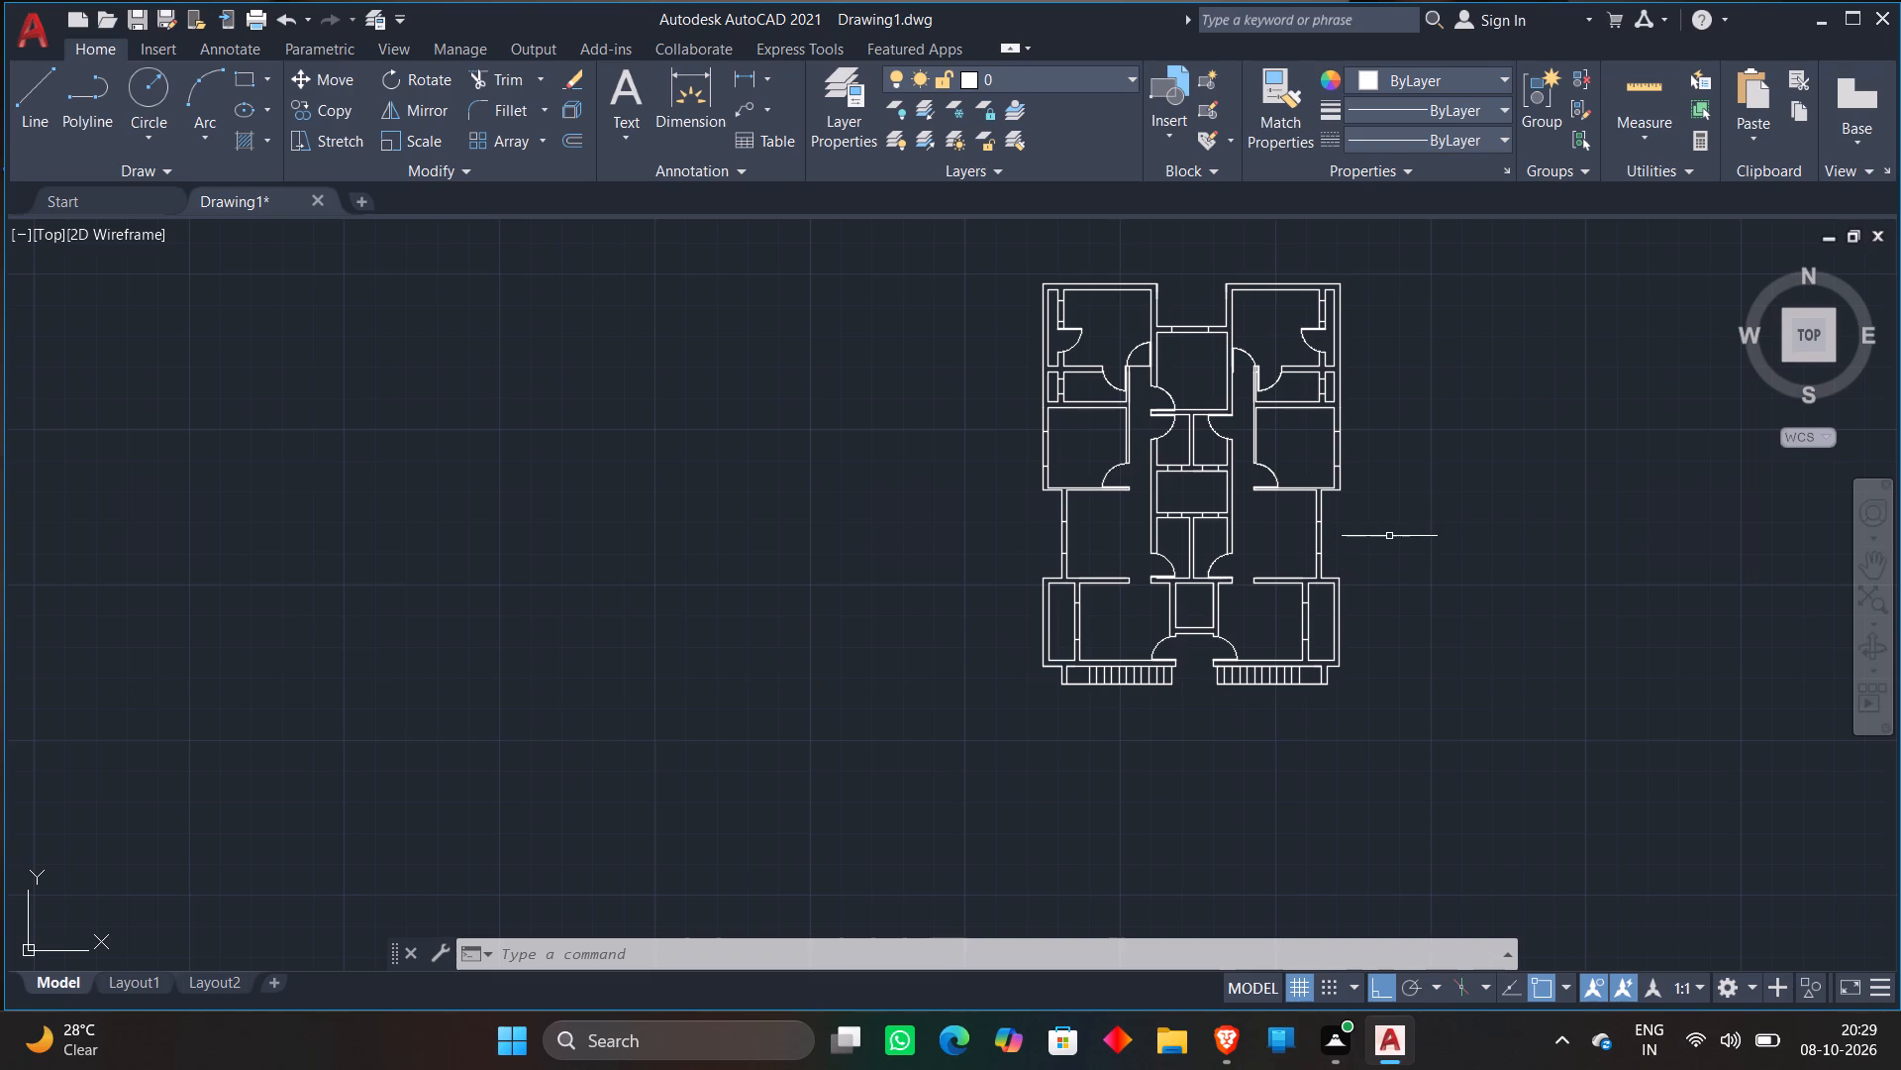
Draw a vertical centre line between the jamb lines of the window above the door in the plan's upper-left room.
middle_click_drag(1388, 549, 1368, 567)
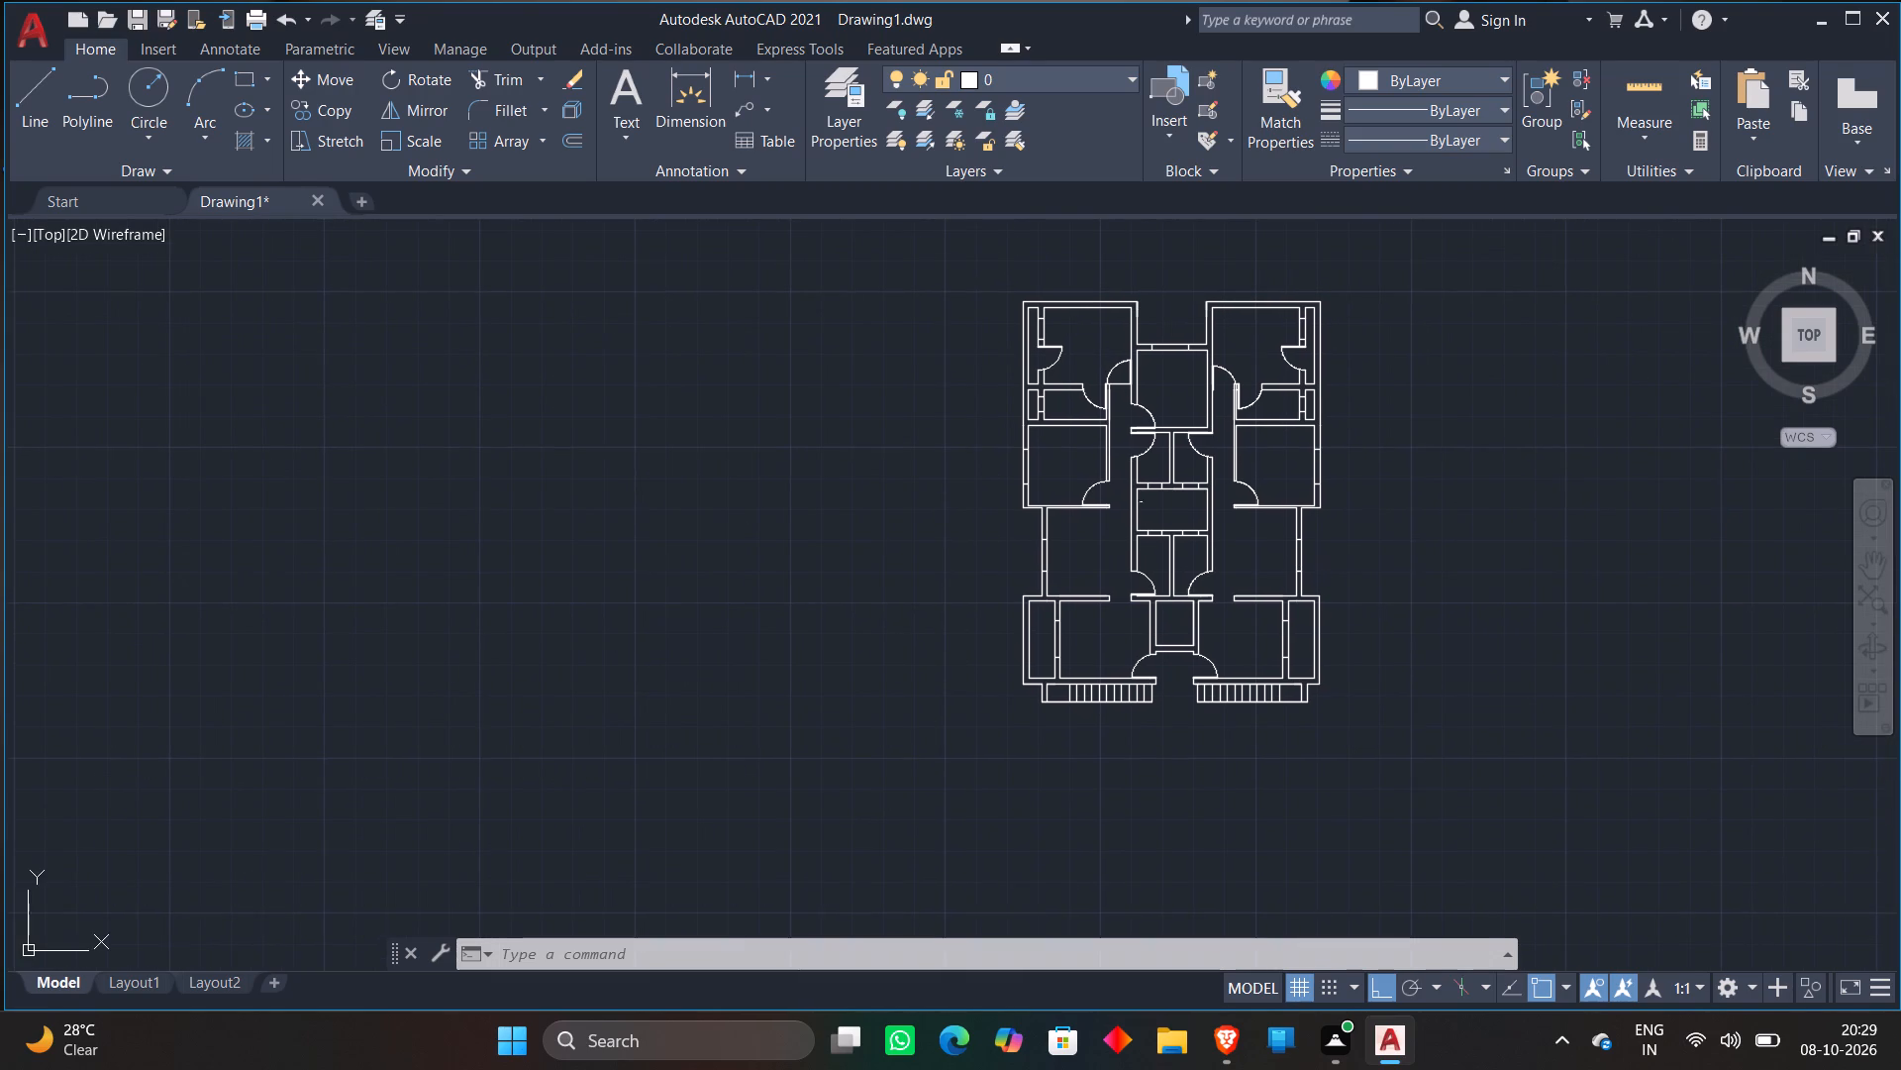
scroll(1088, 329, "up", 3)
key("l")
key("Return")
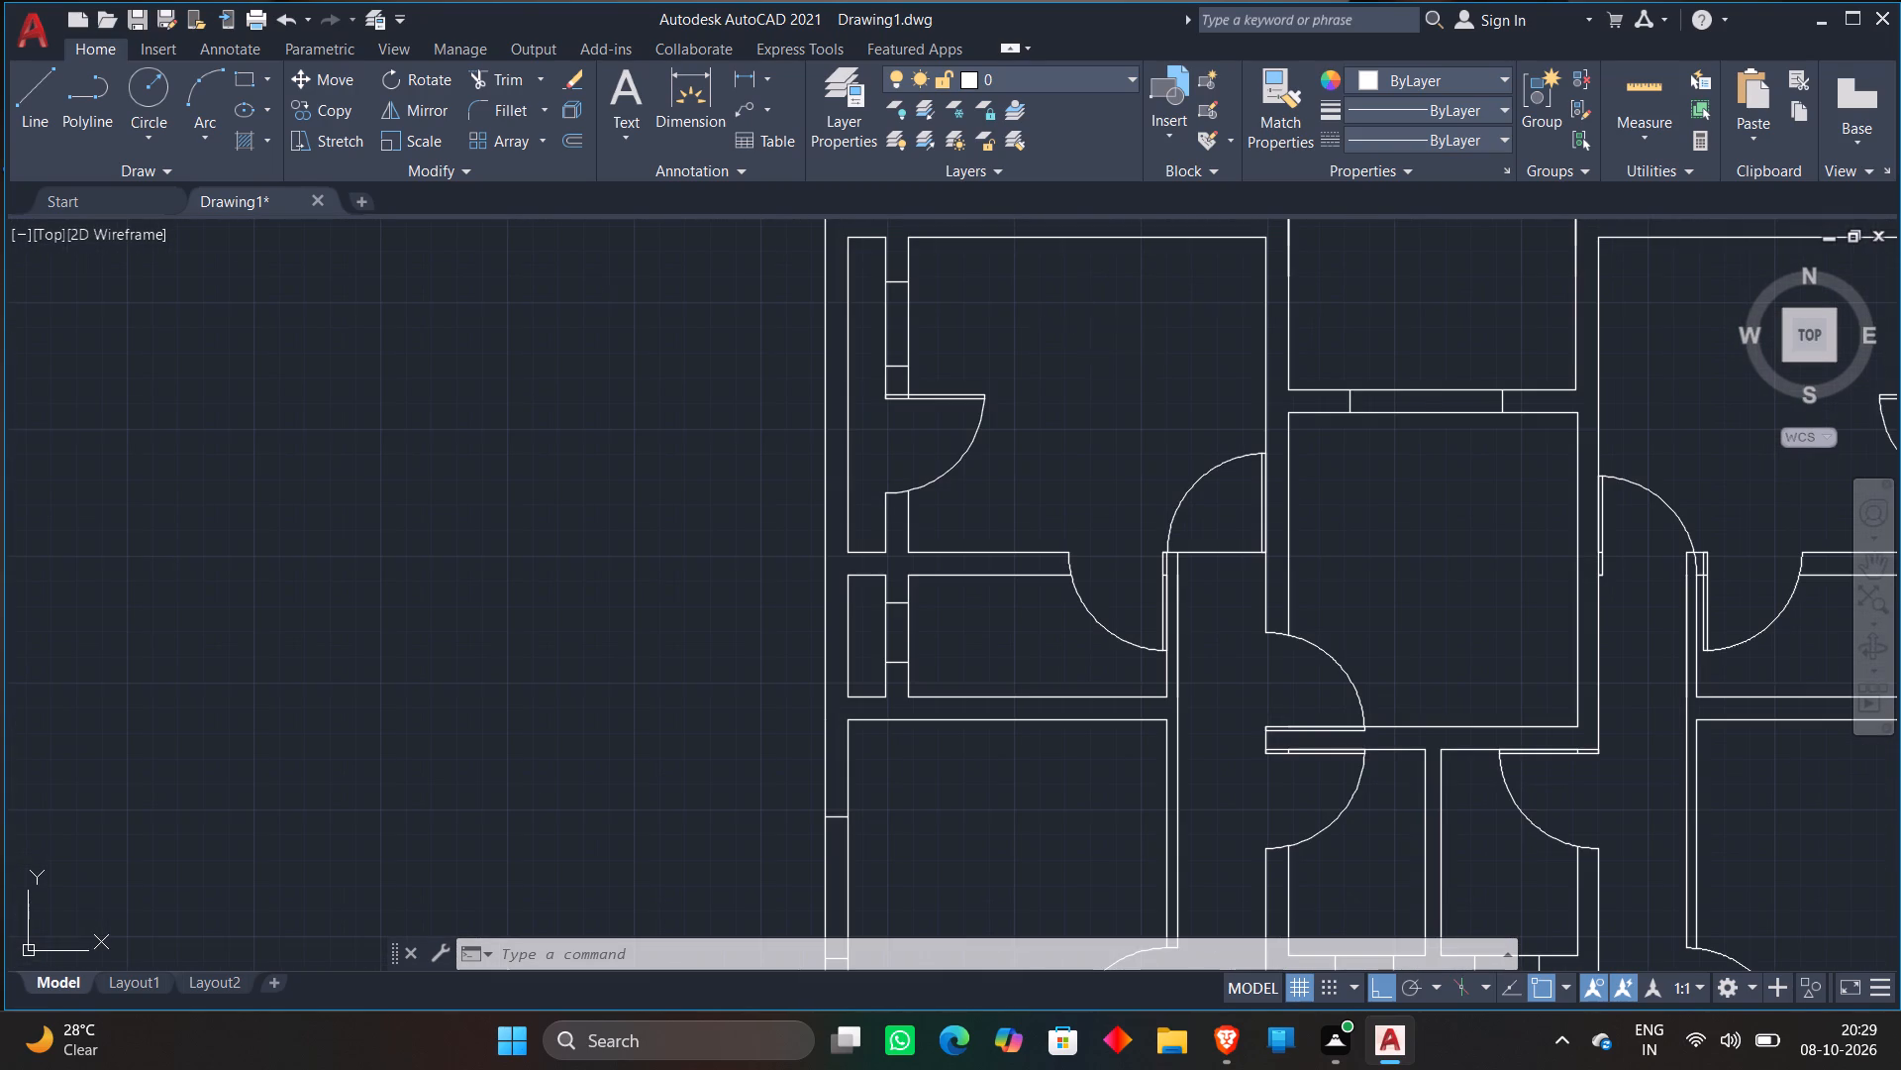
scroll(888, 263, "up", 3)
left_click(913, 333)
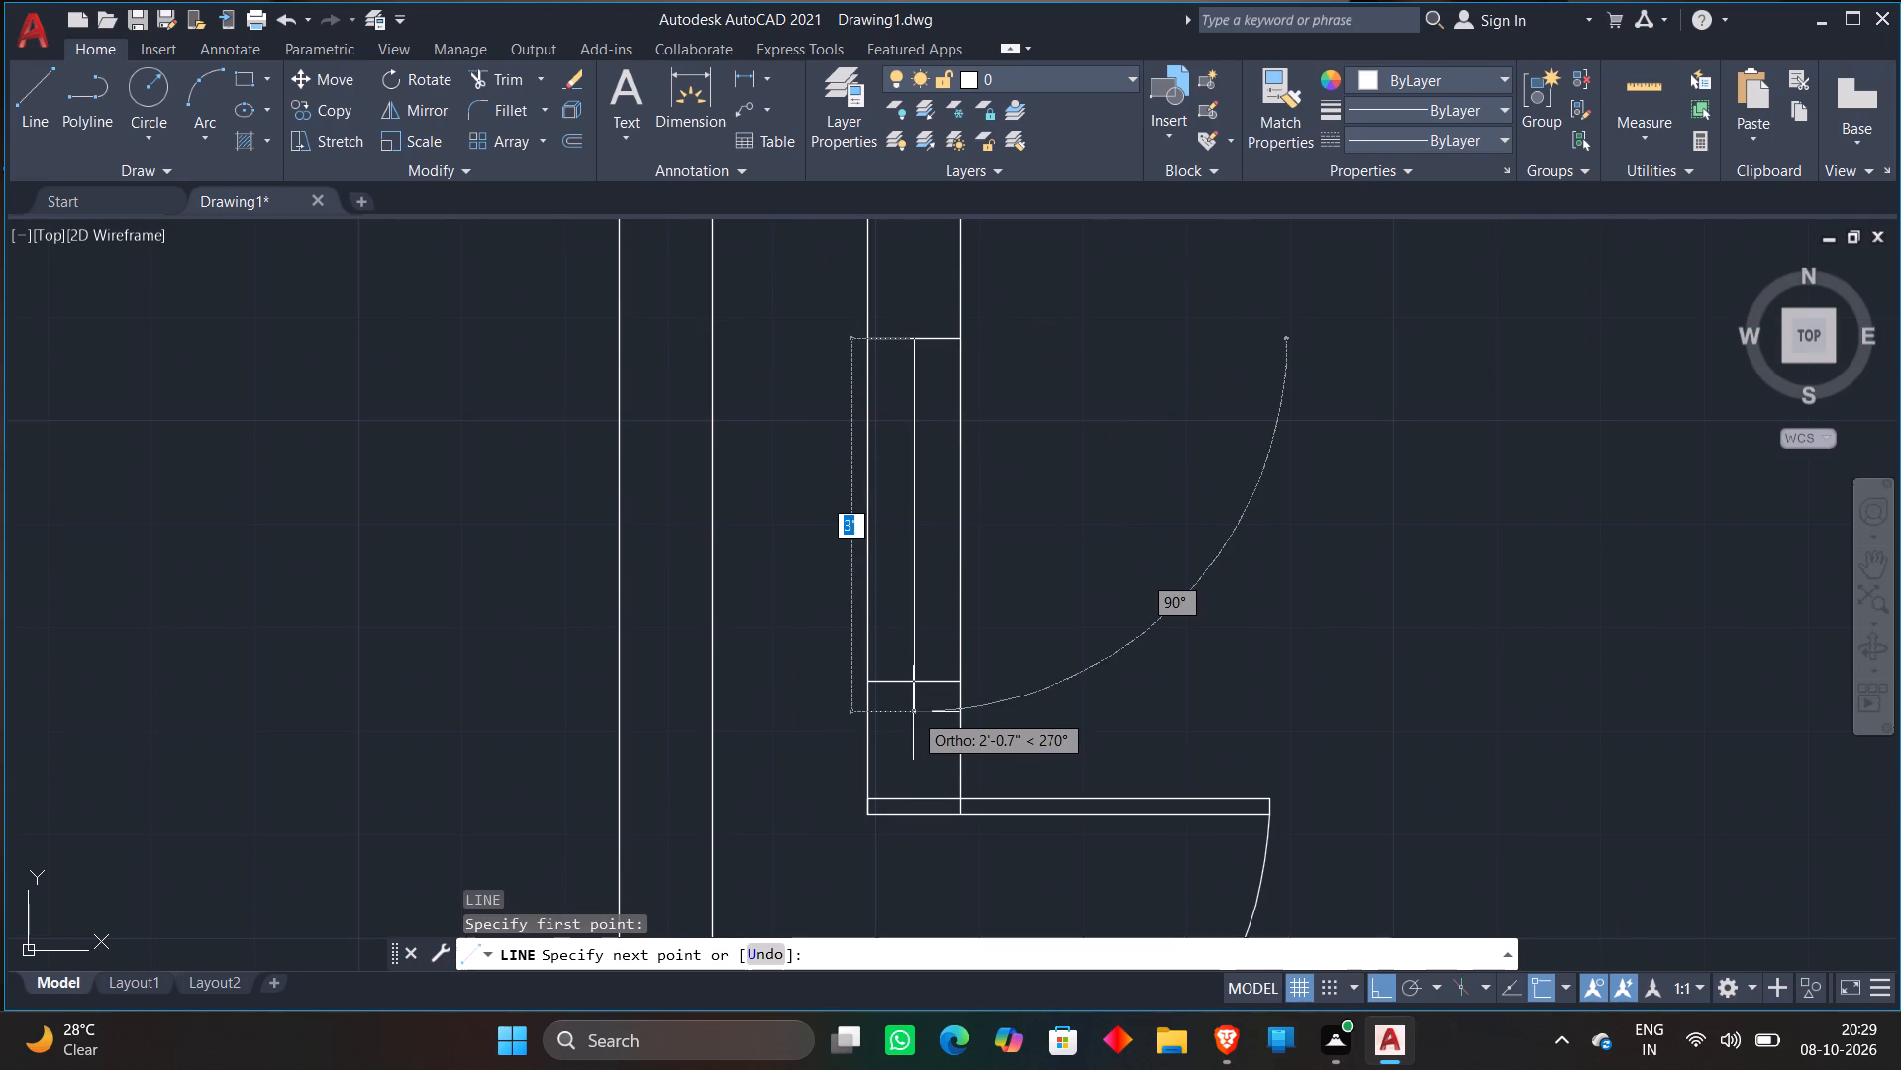
left_click(922, 680)
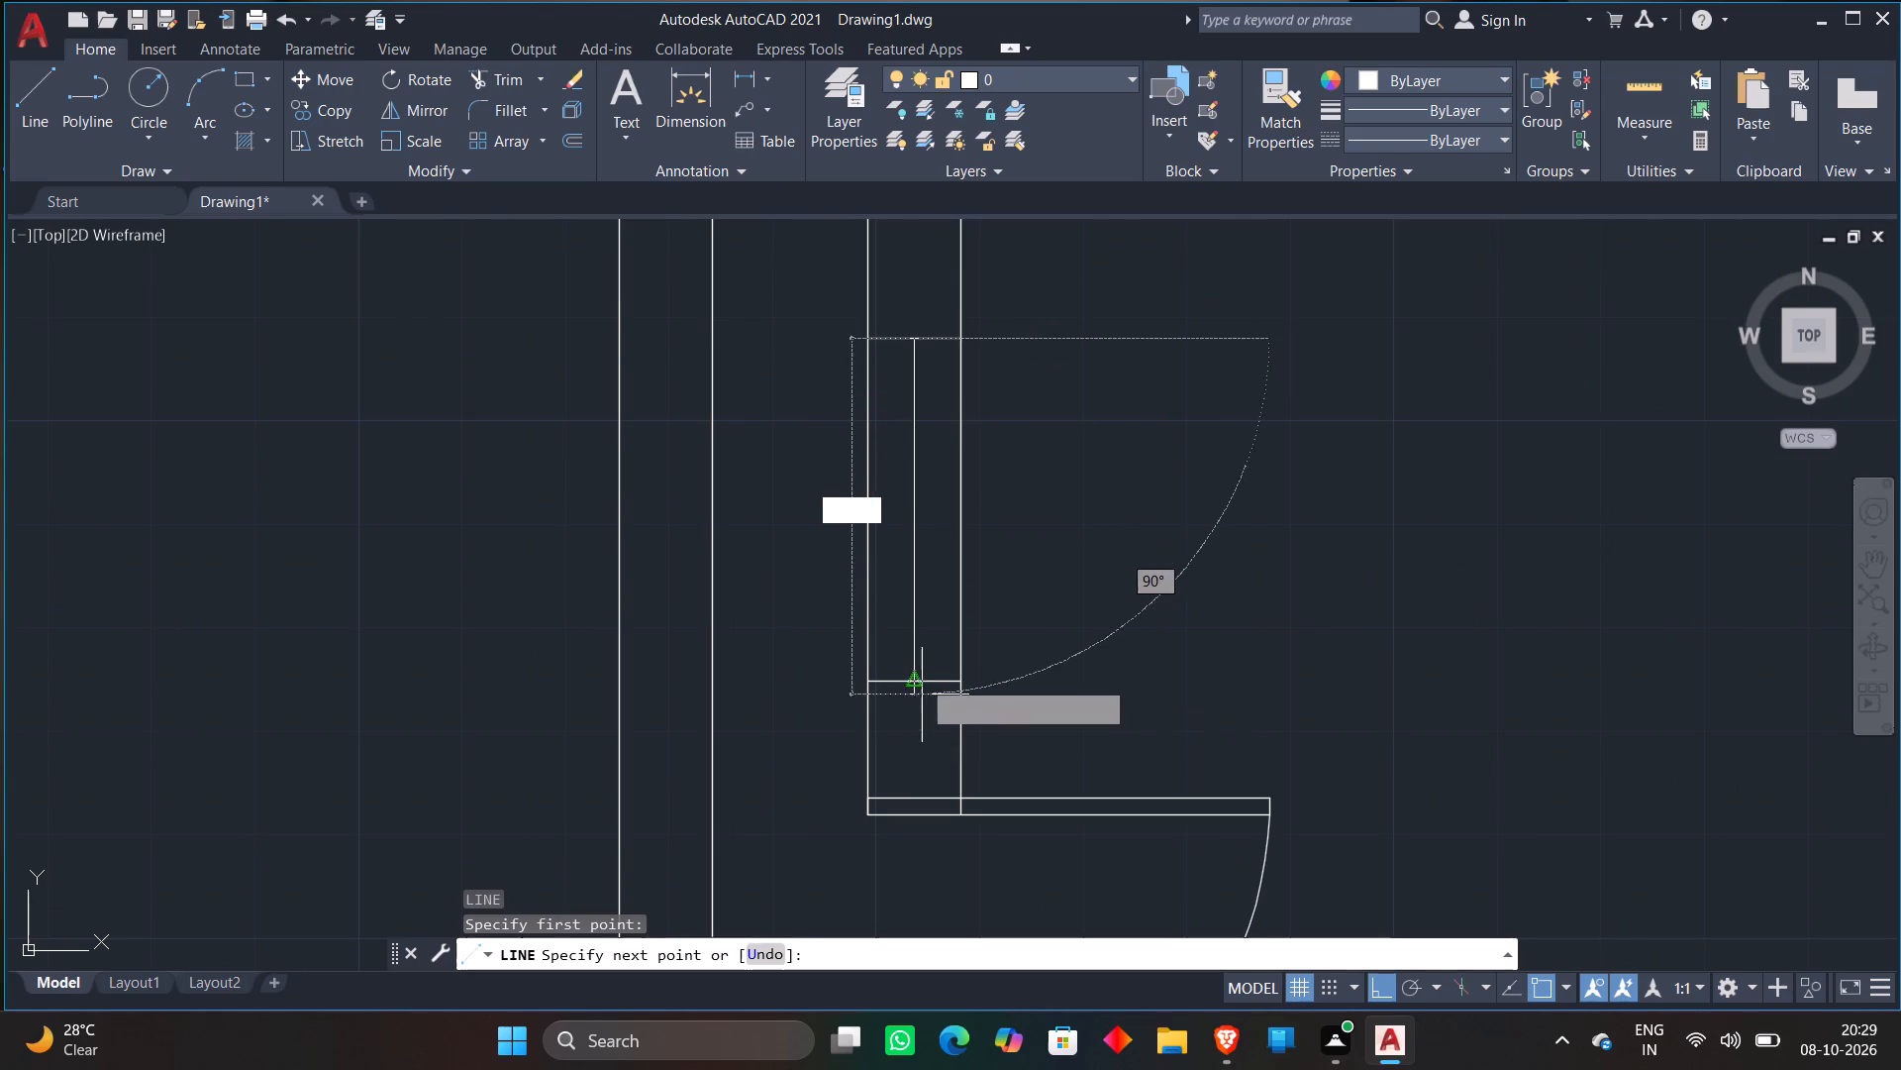
key("Escape")
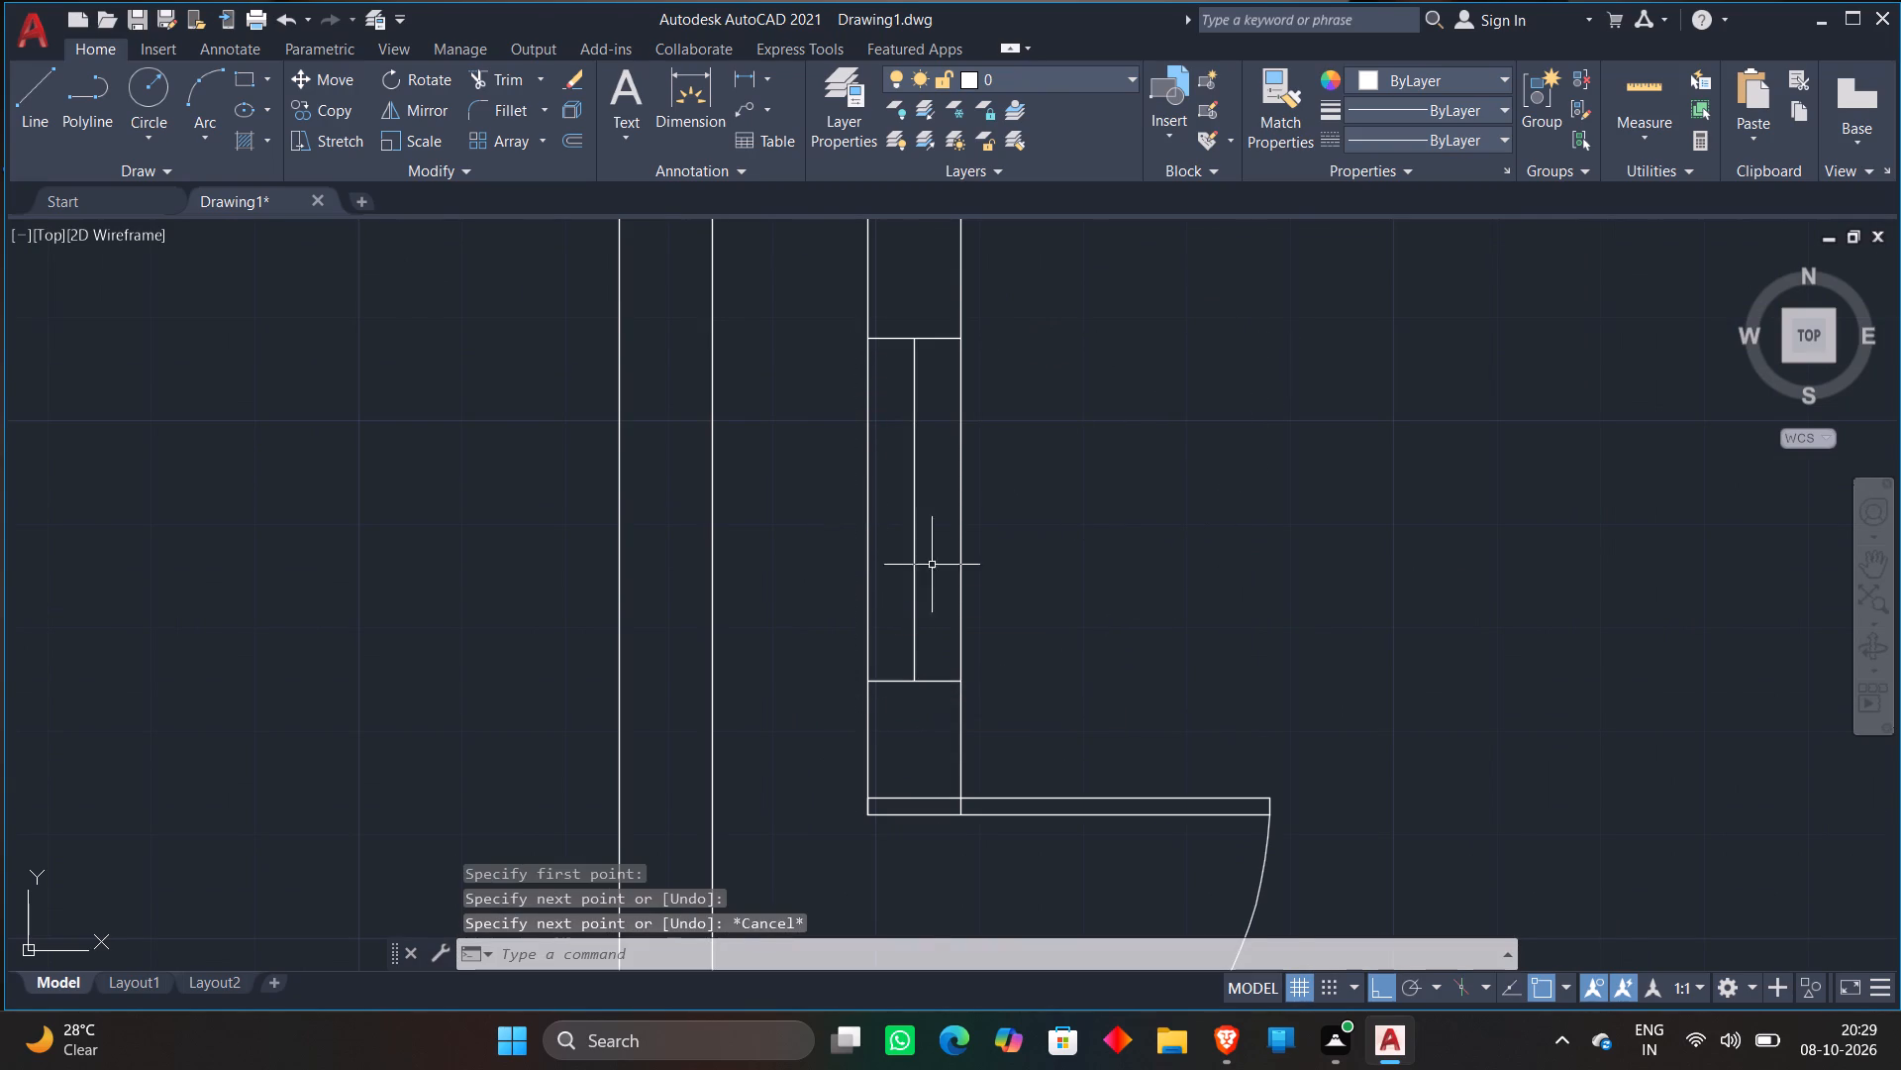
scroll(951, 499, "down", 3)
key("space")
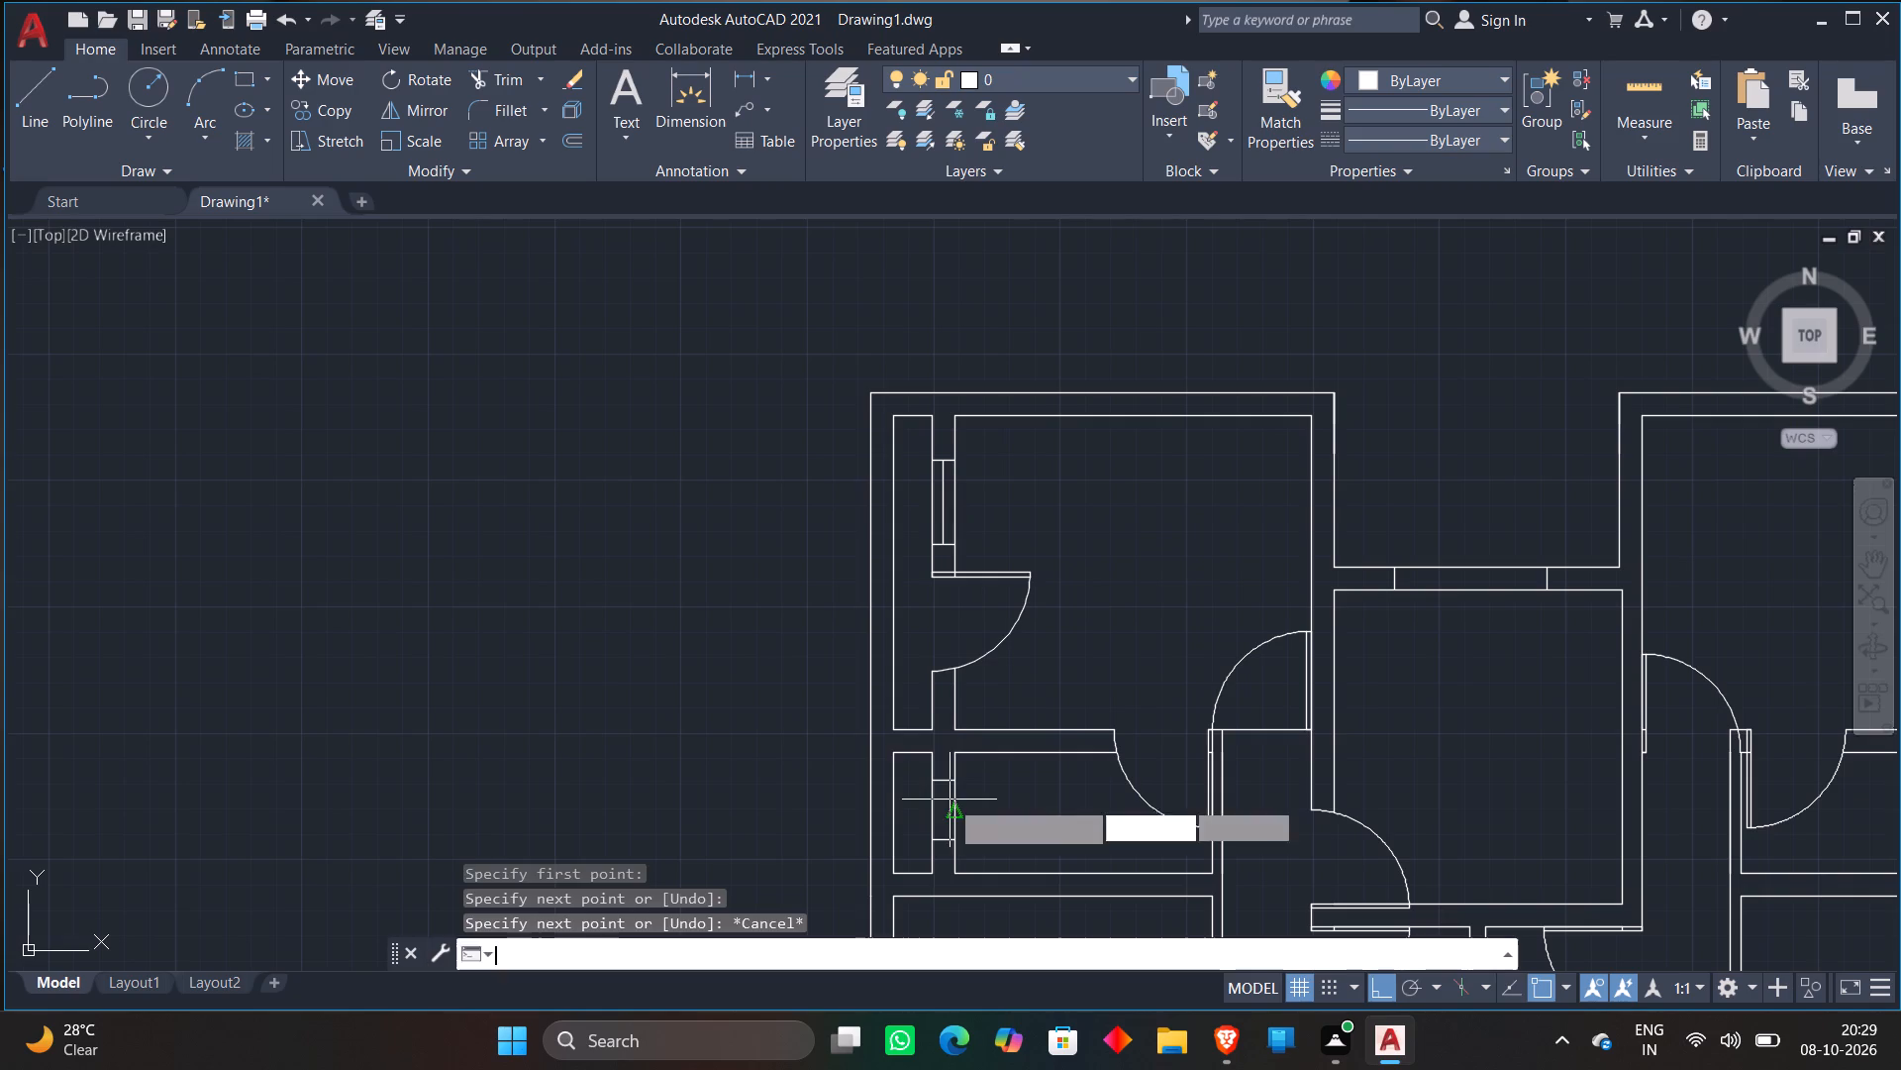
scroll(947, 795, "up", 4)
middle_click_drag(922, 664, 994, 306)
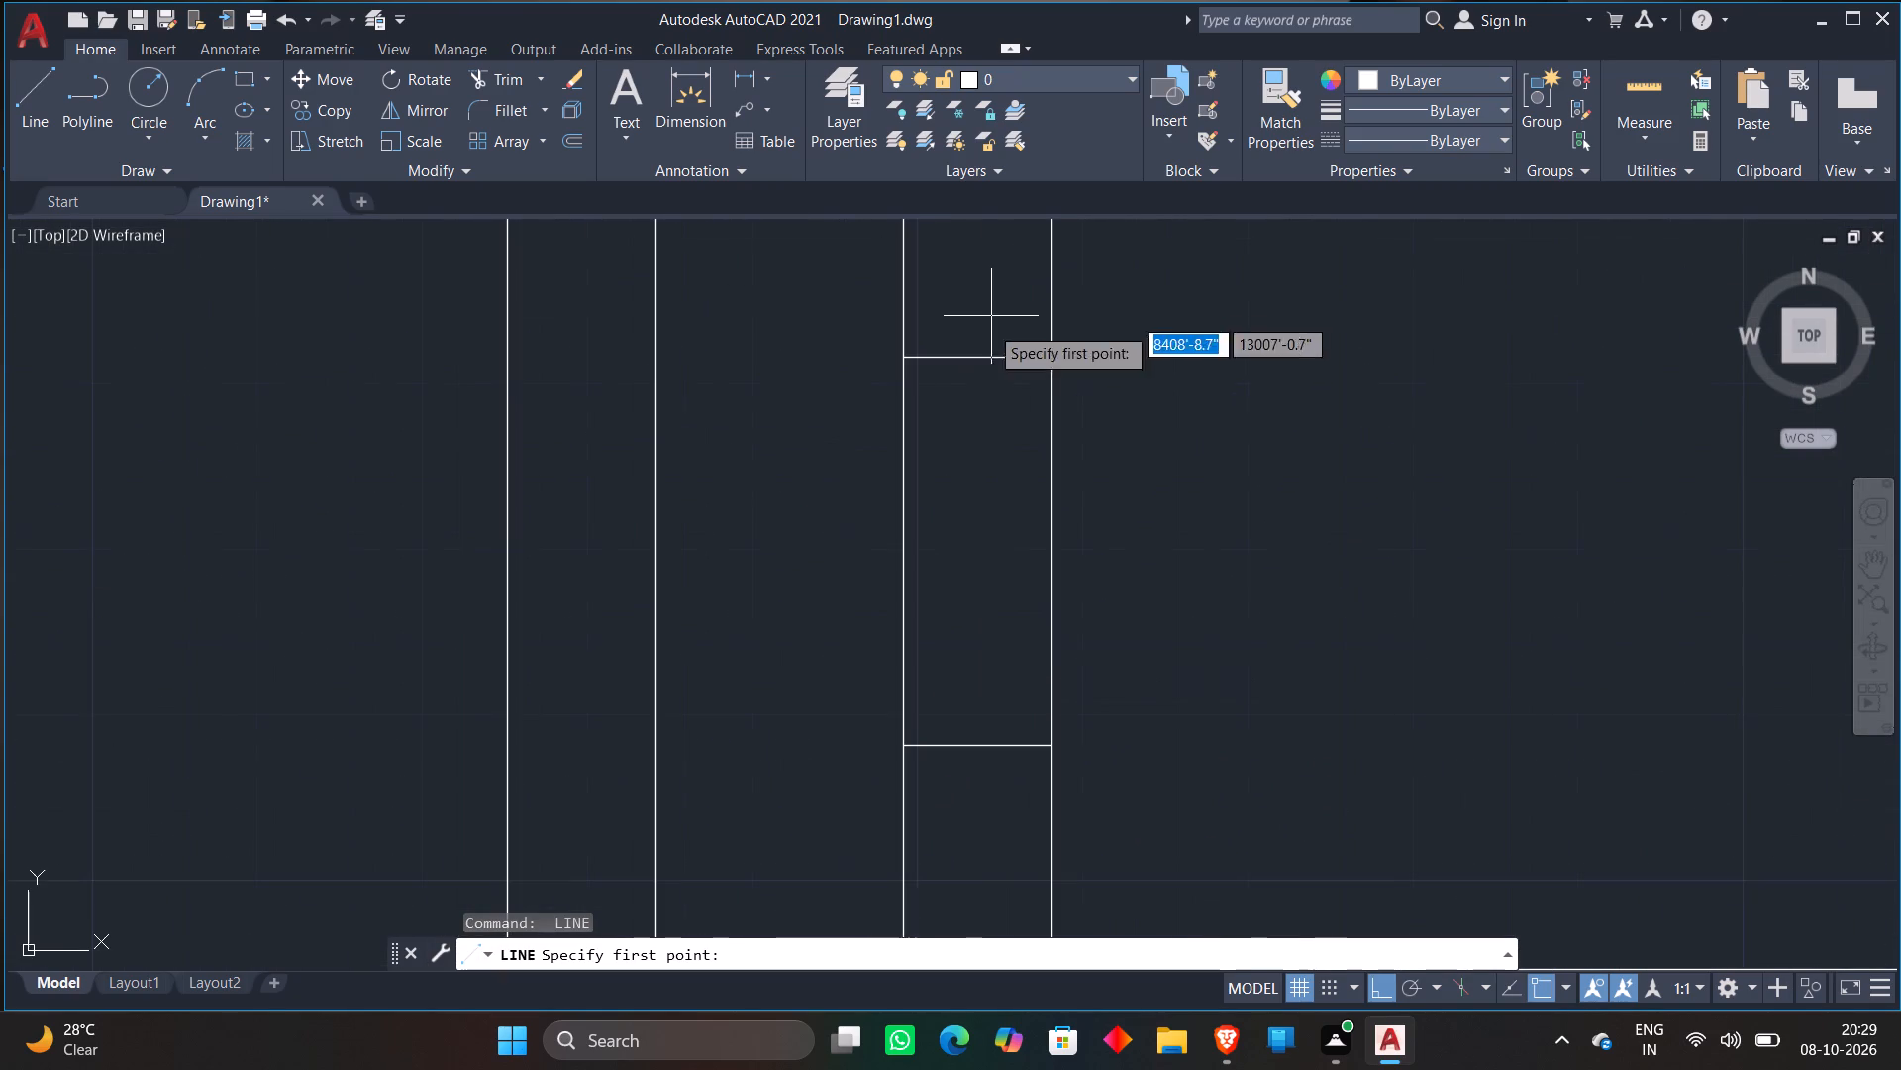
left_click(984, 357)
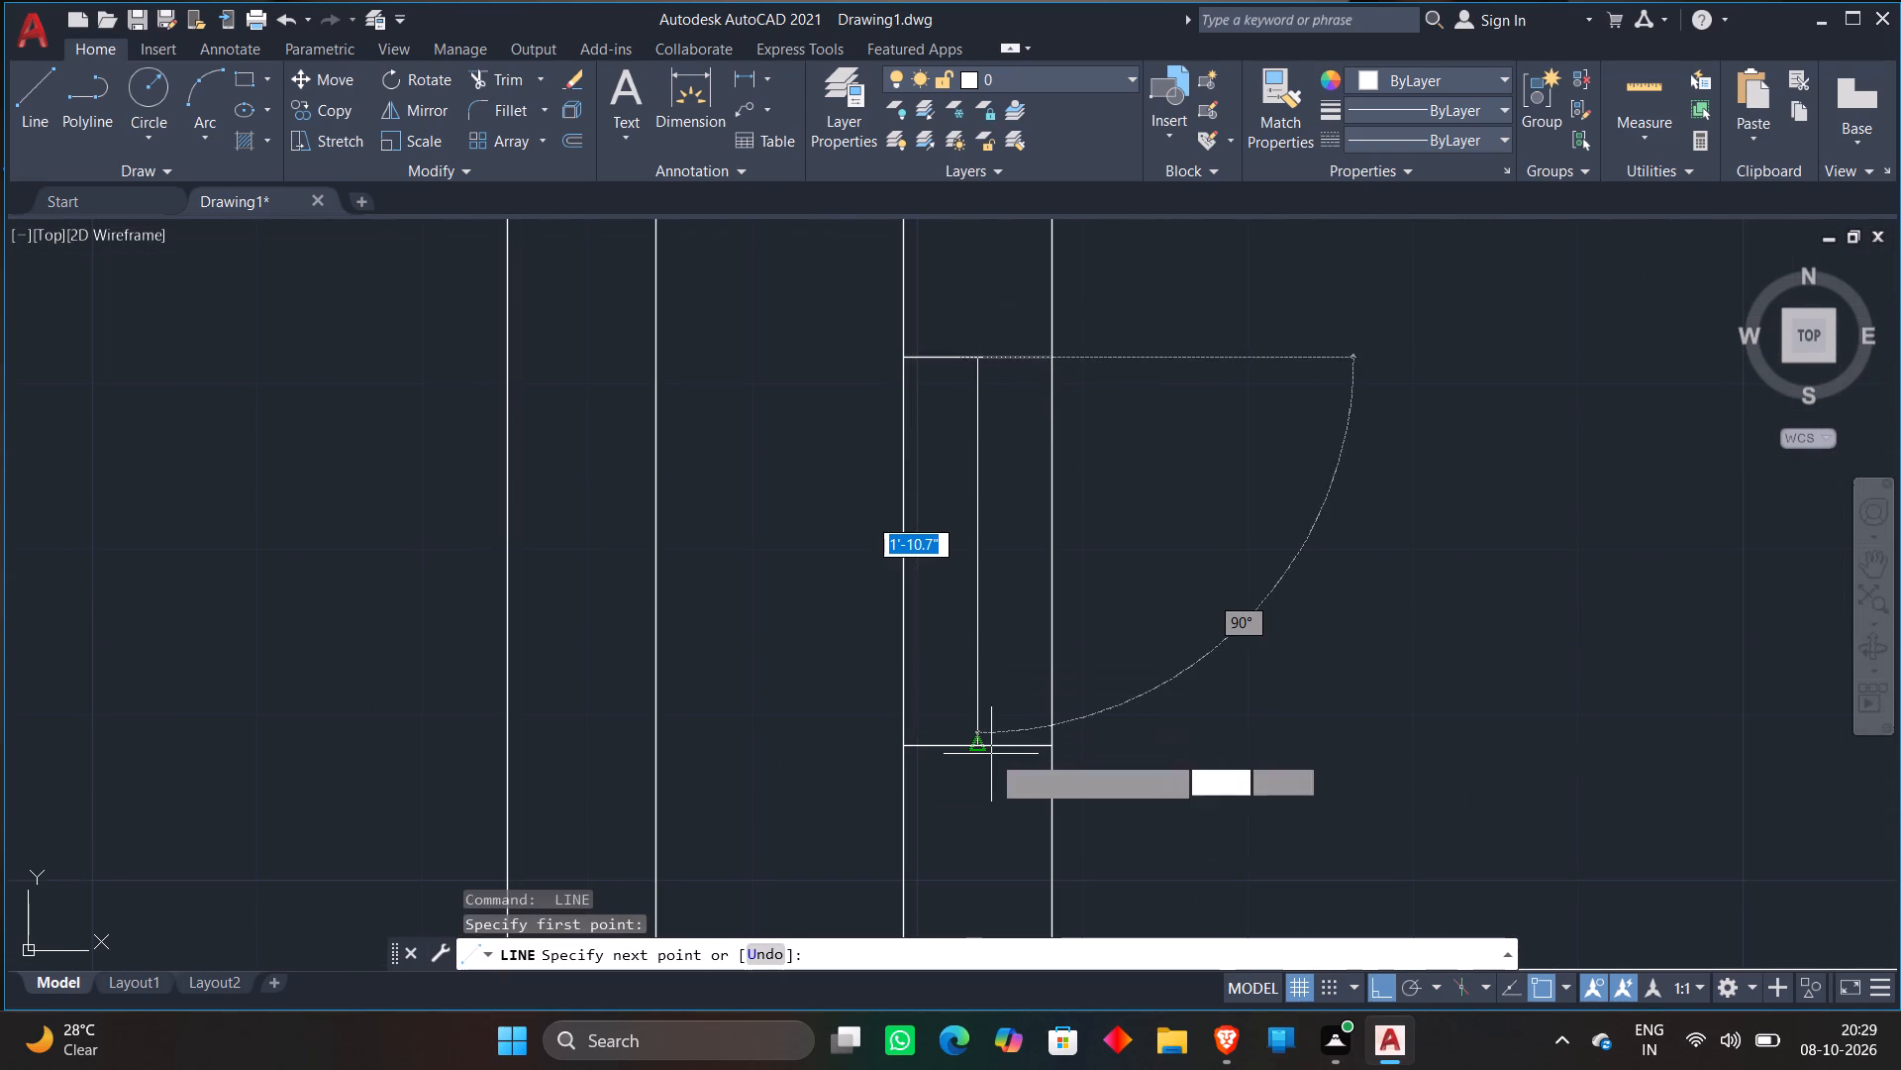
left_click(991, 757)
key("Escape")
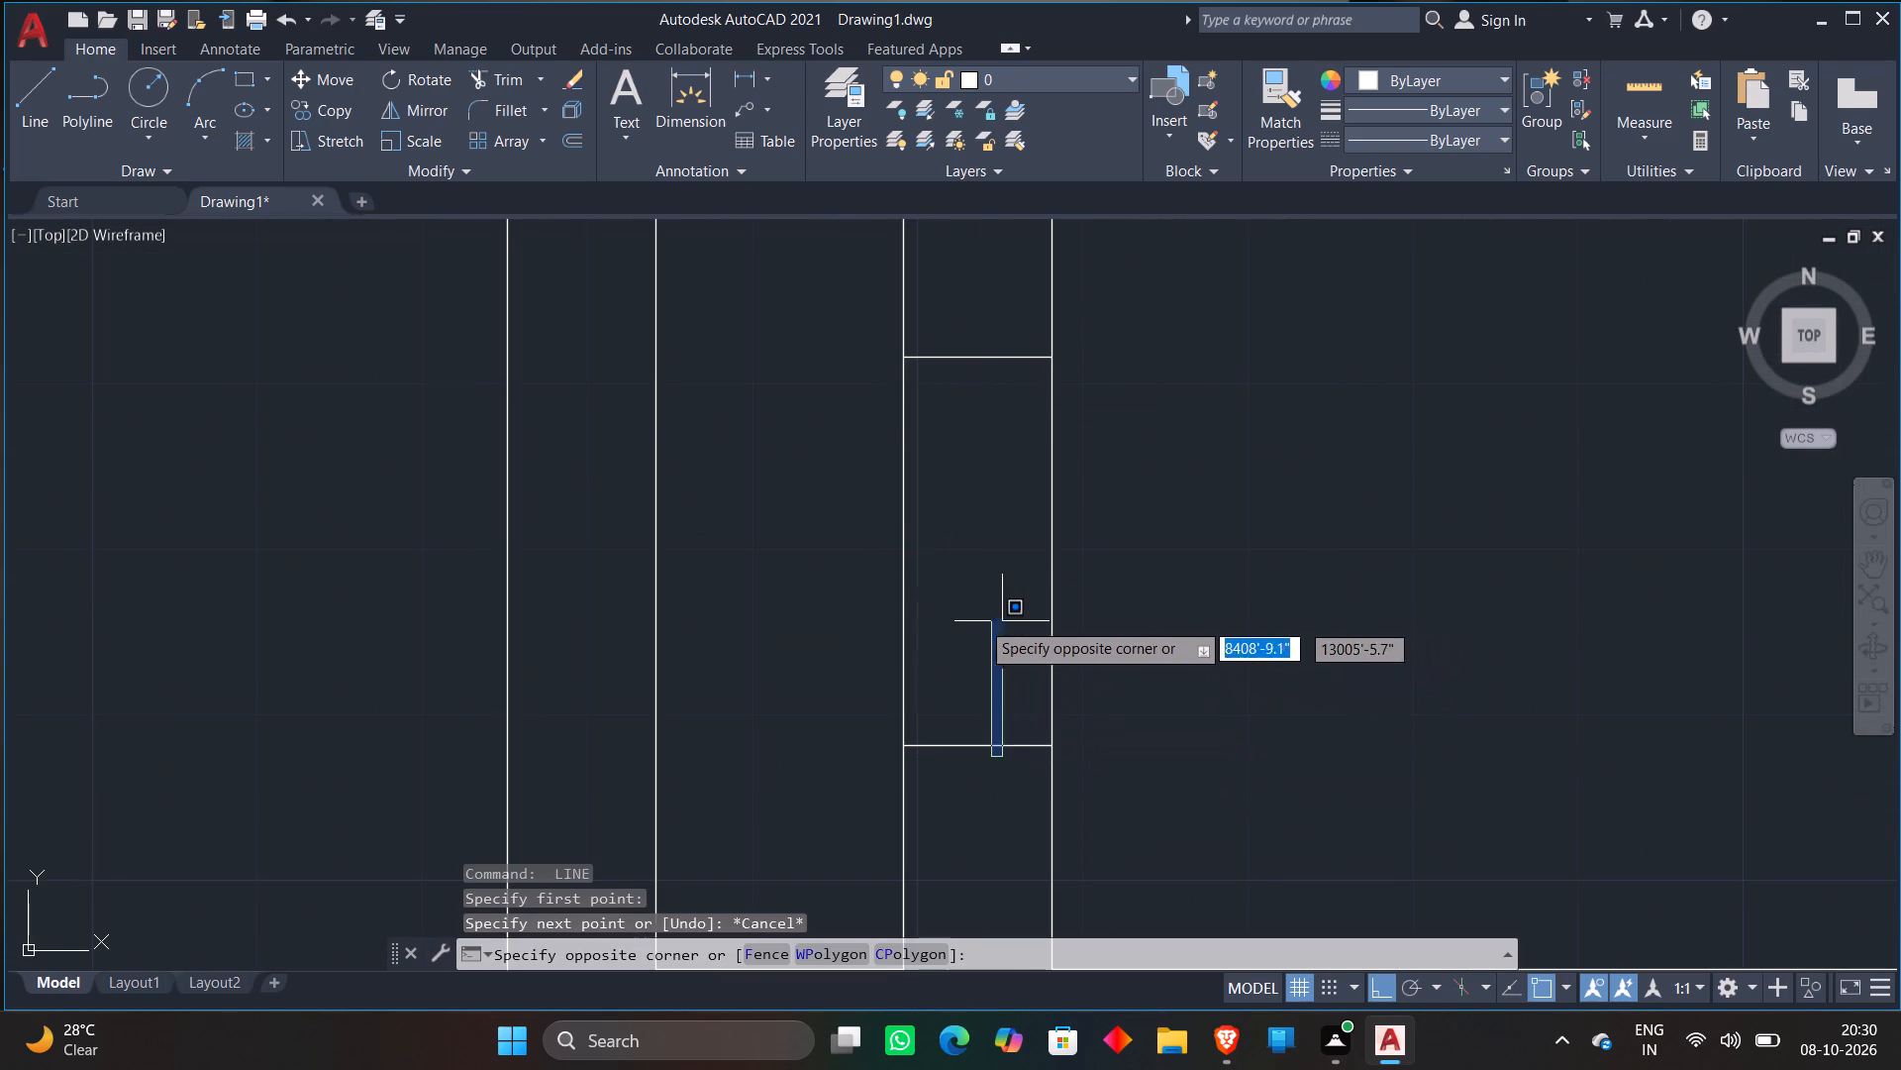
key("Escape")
Draw a vertical centre line between the jamb midpoints of the small window in the narrow room below the upper-left room.
key("space")
left_click(984, 360)
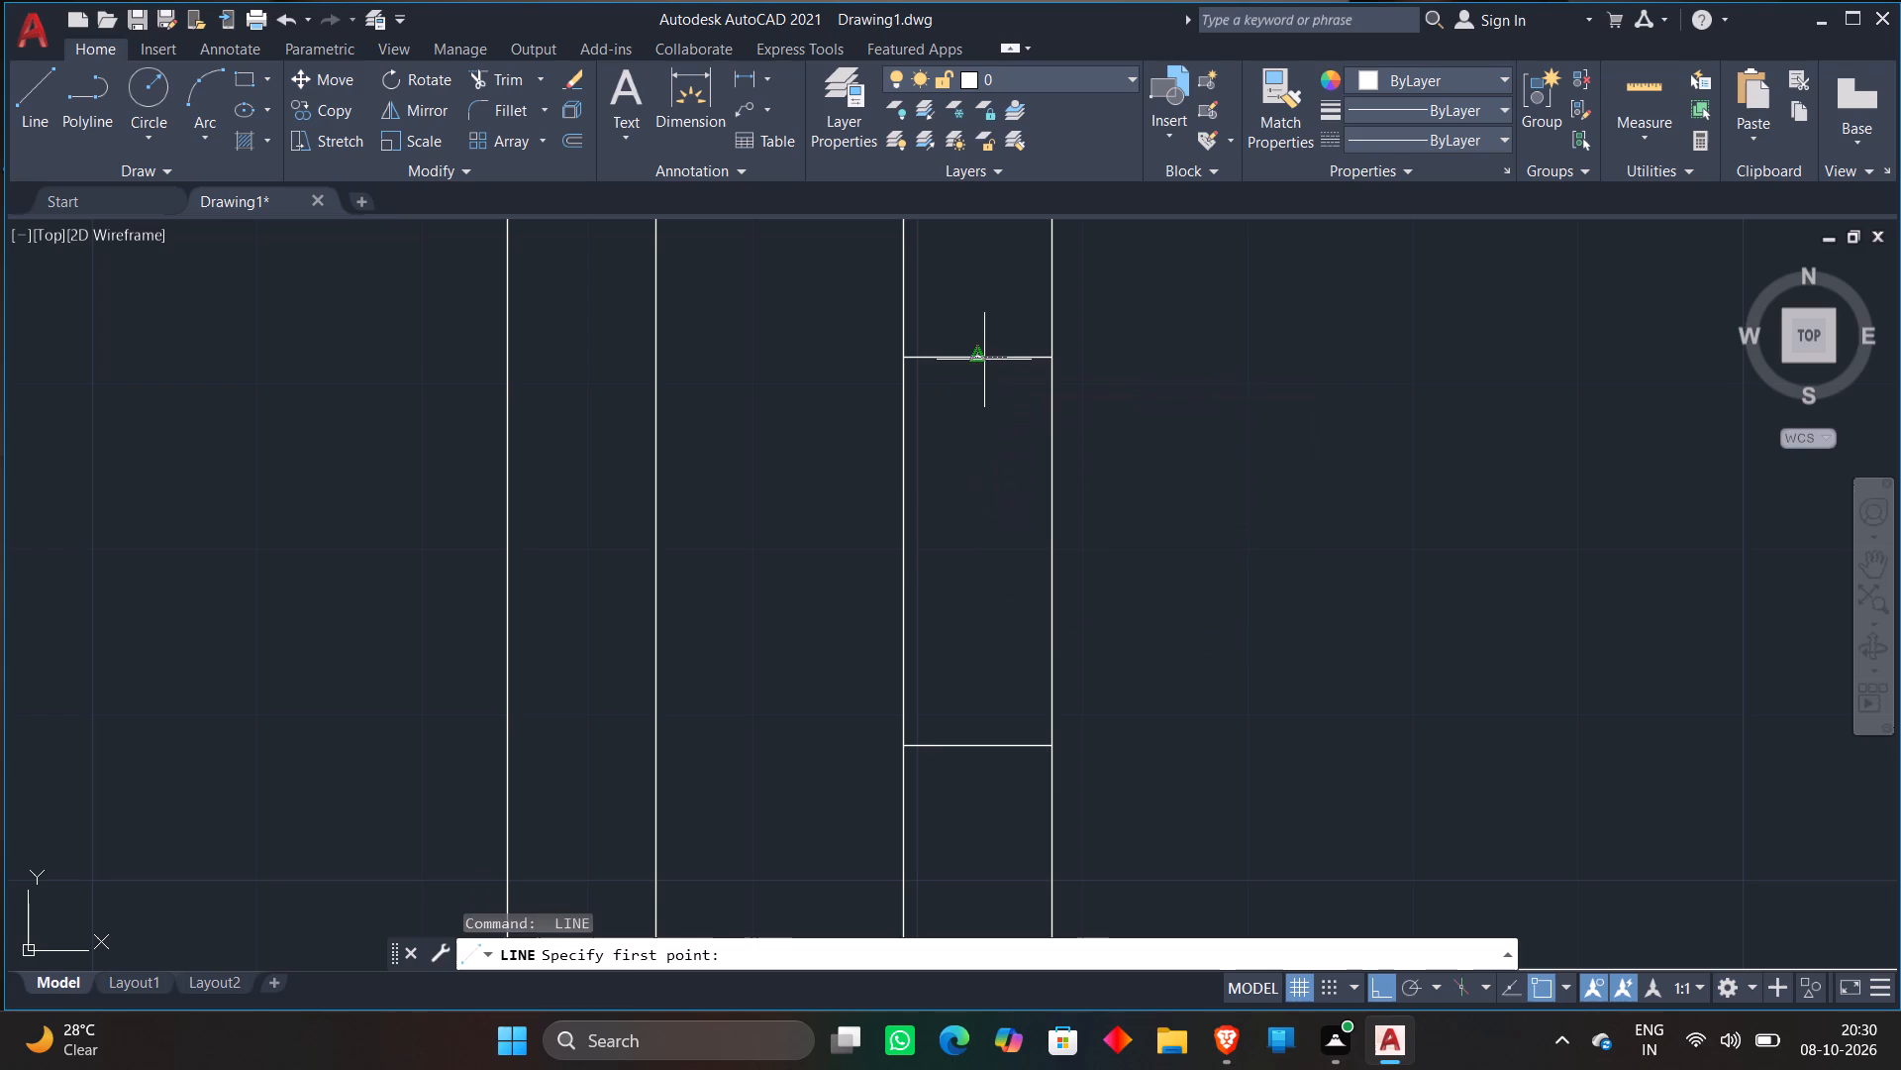
left_click(984, 759)
key("Escape")
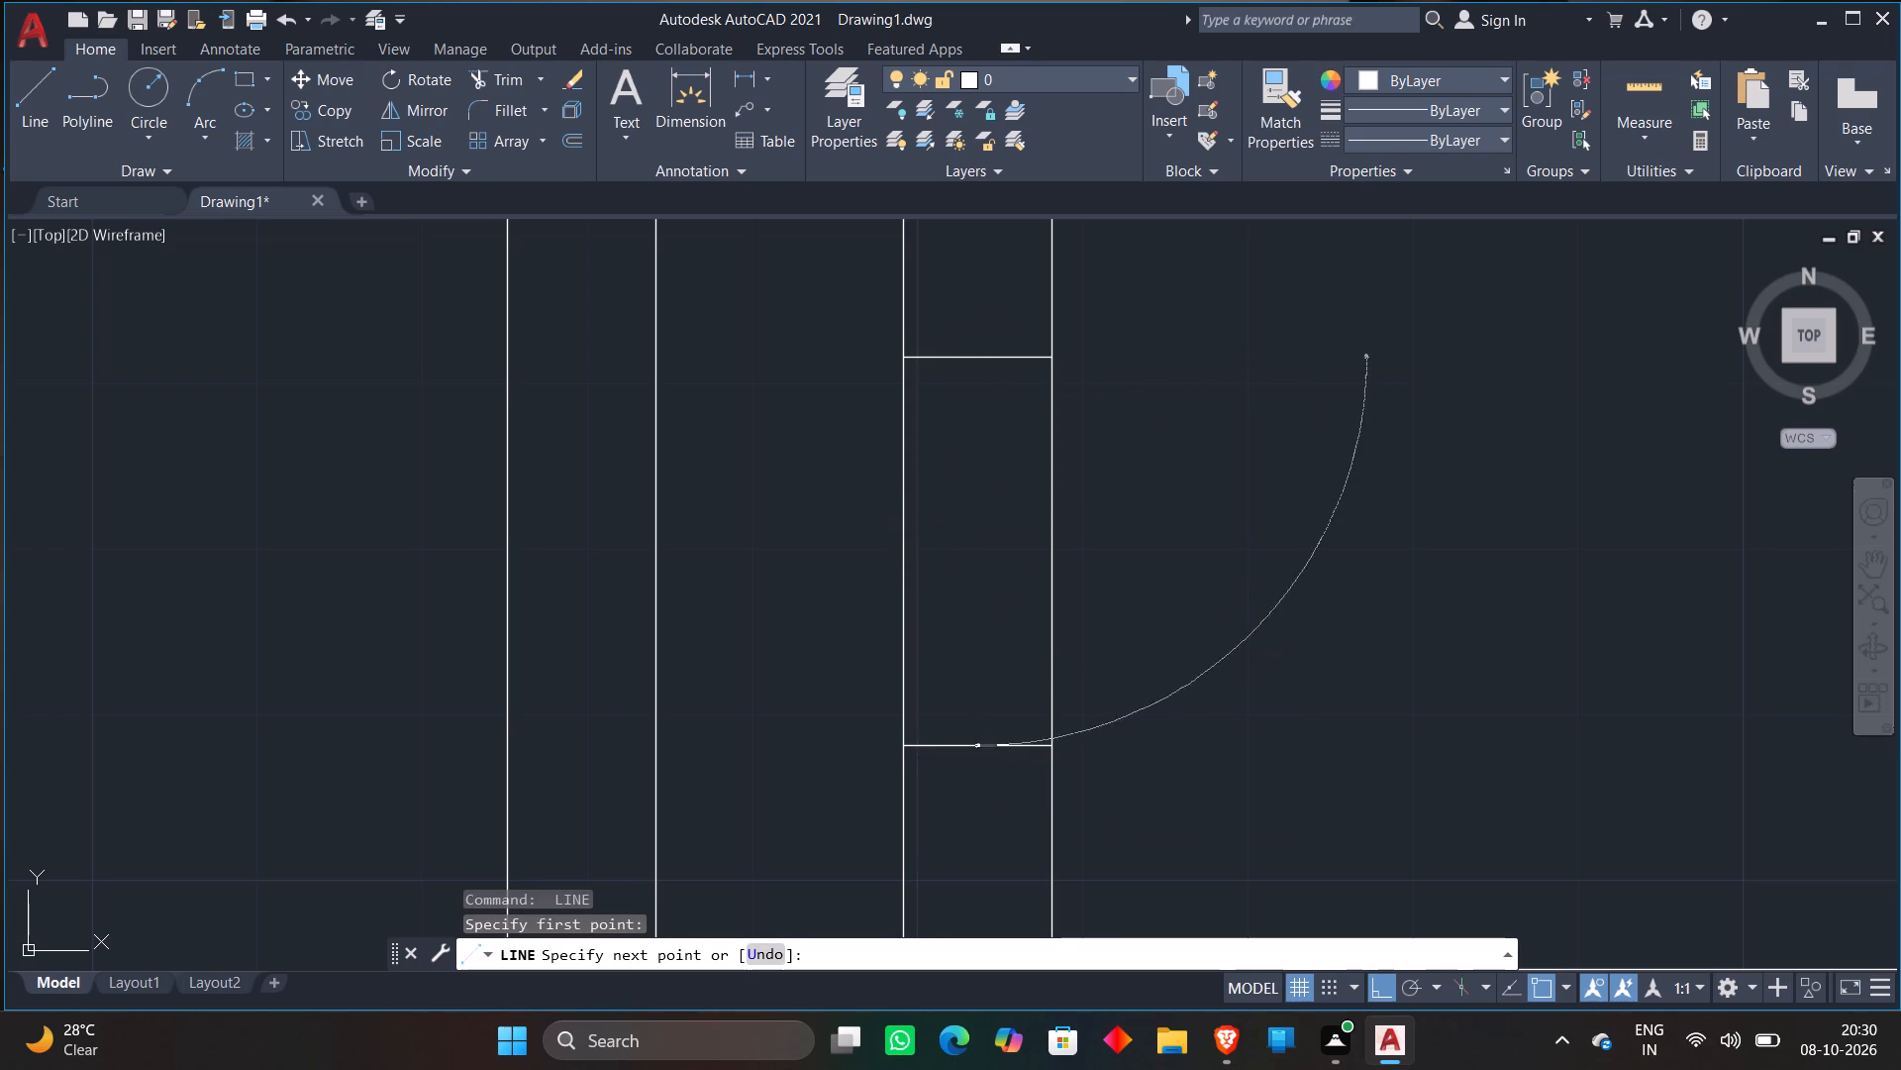
Draw a vertical centre line about 4'-8" long in the outer-wall window of the left unit's middle bedroom, between the jamb midpoints.
scroll(1004, 596, "down", 6)
middle_click_drag(1052, 735, 1162, 478)
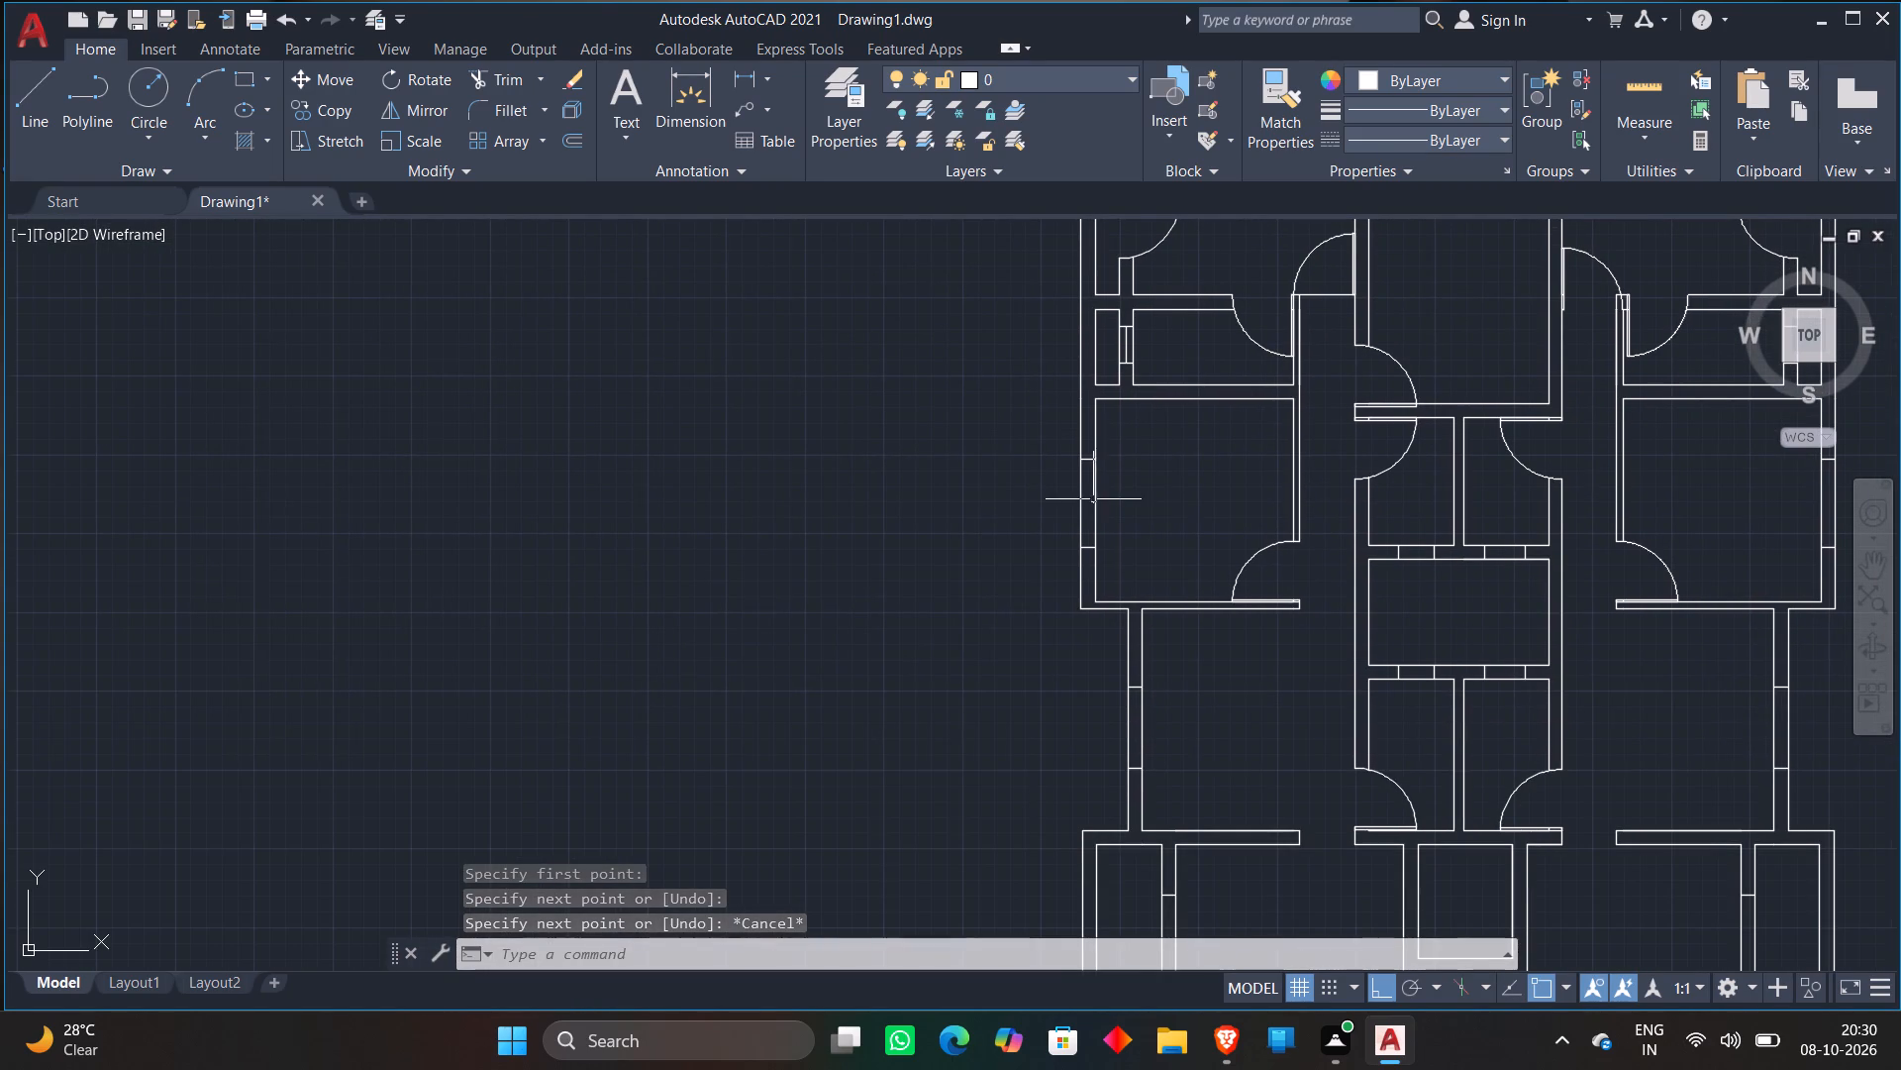
key("space")
scroll(1087, 472, "up", 3)
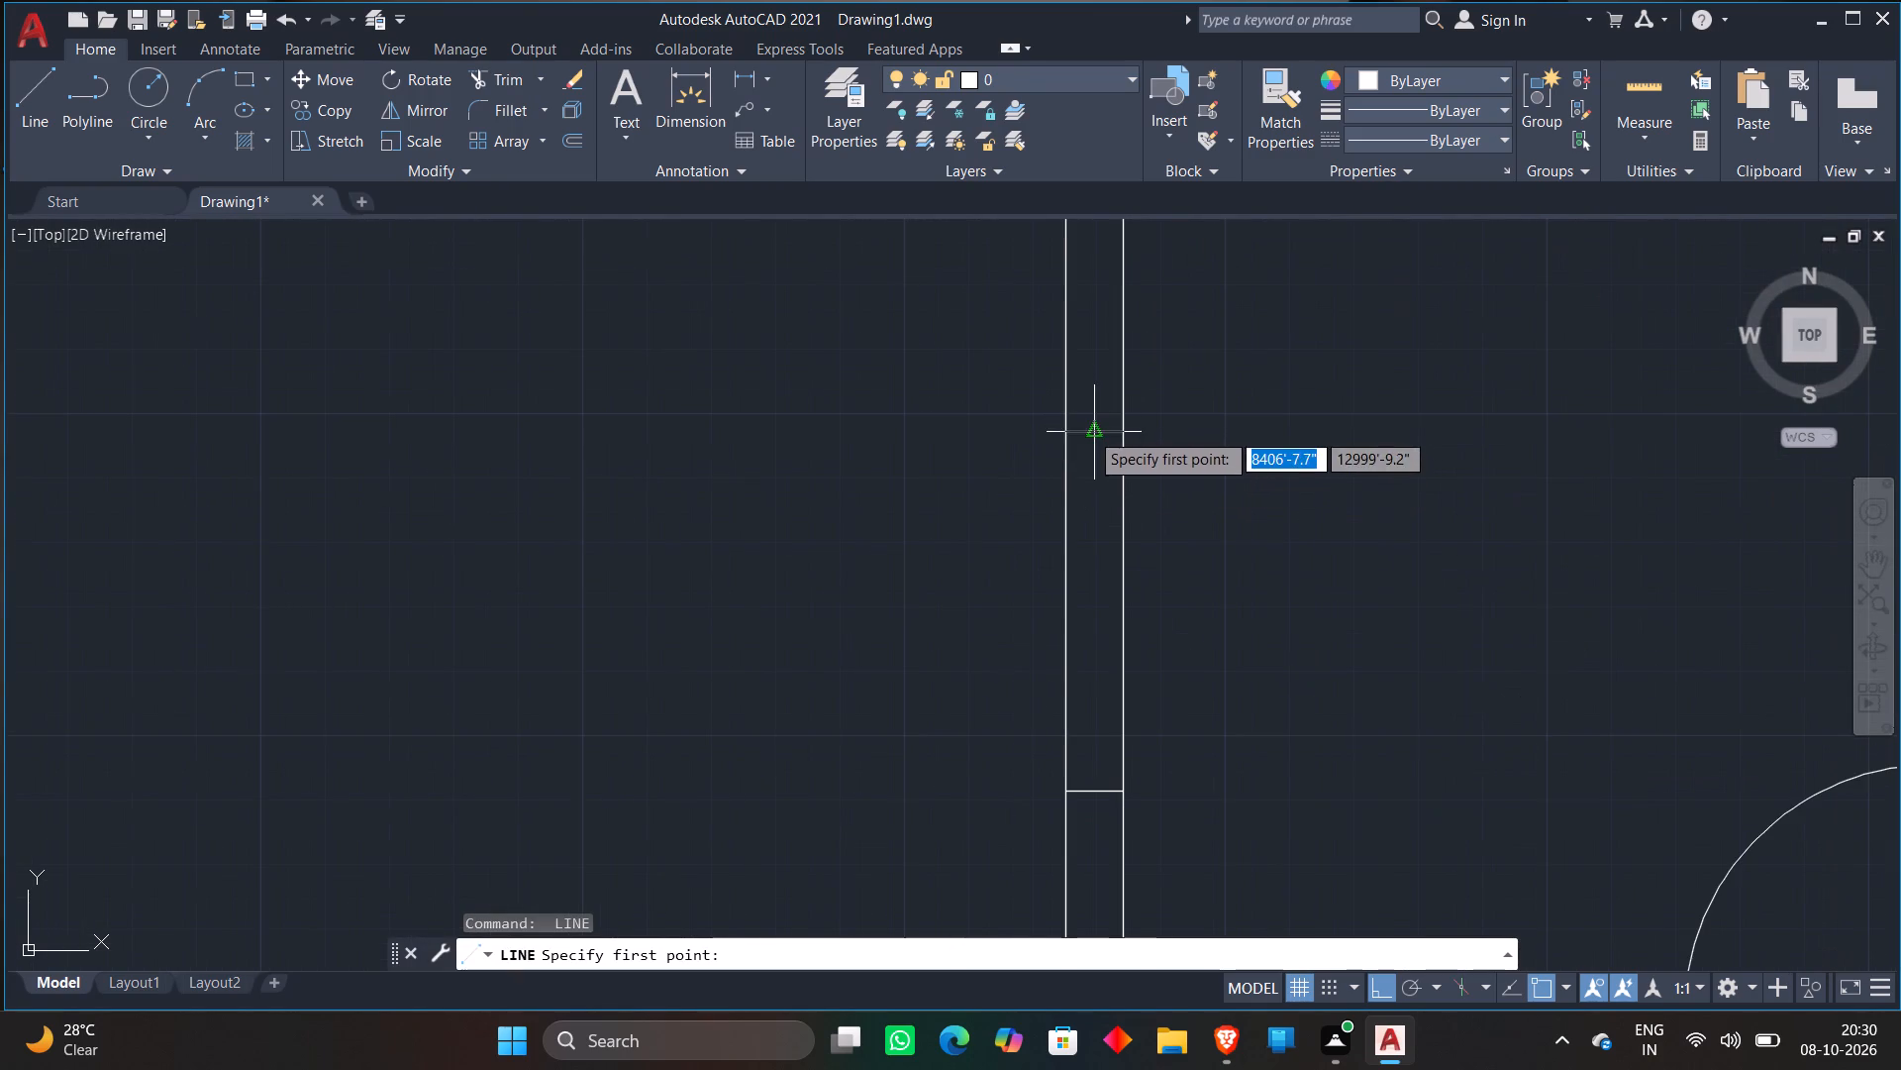
left_click(1089, 432)
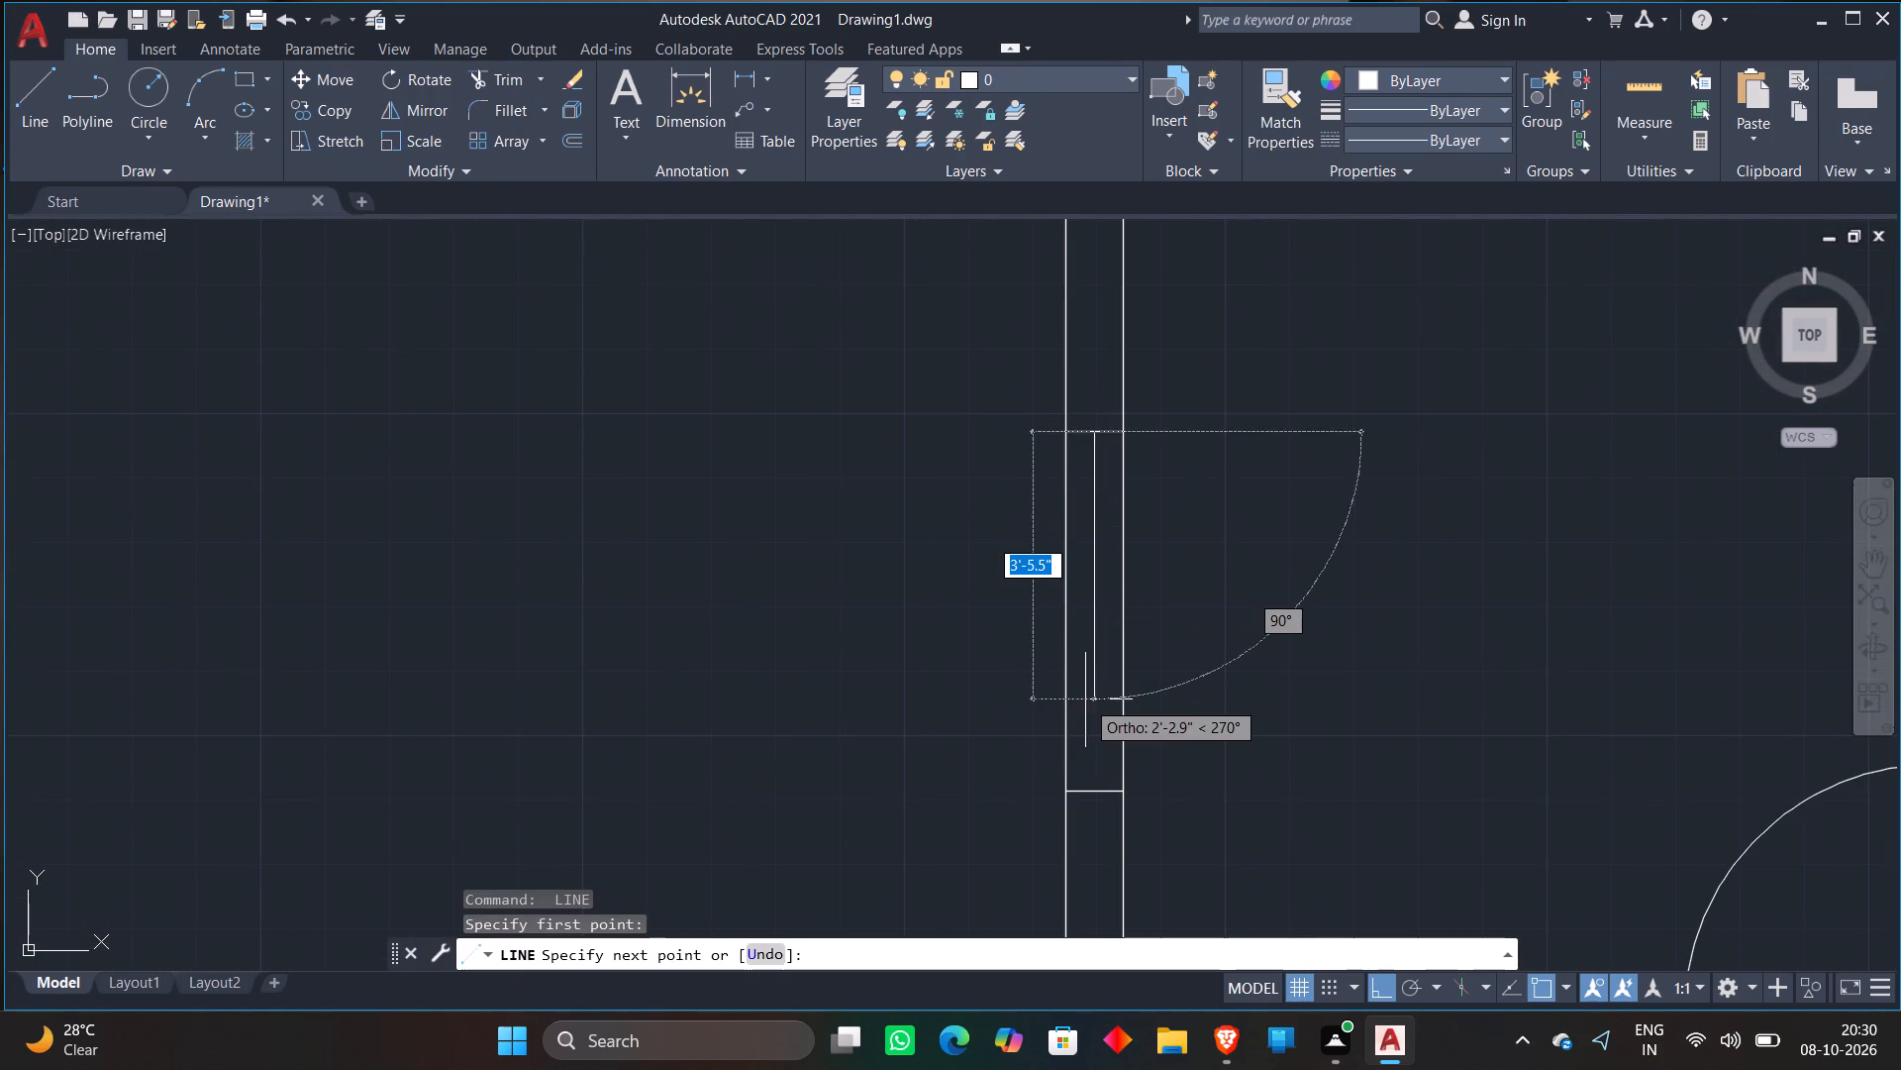
scroll(1116, 795, "up", 7)
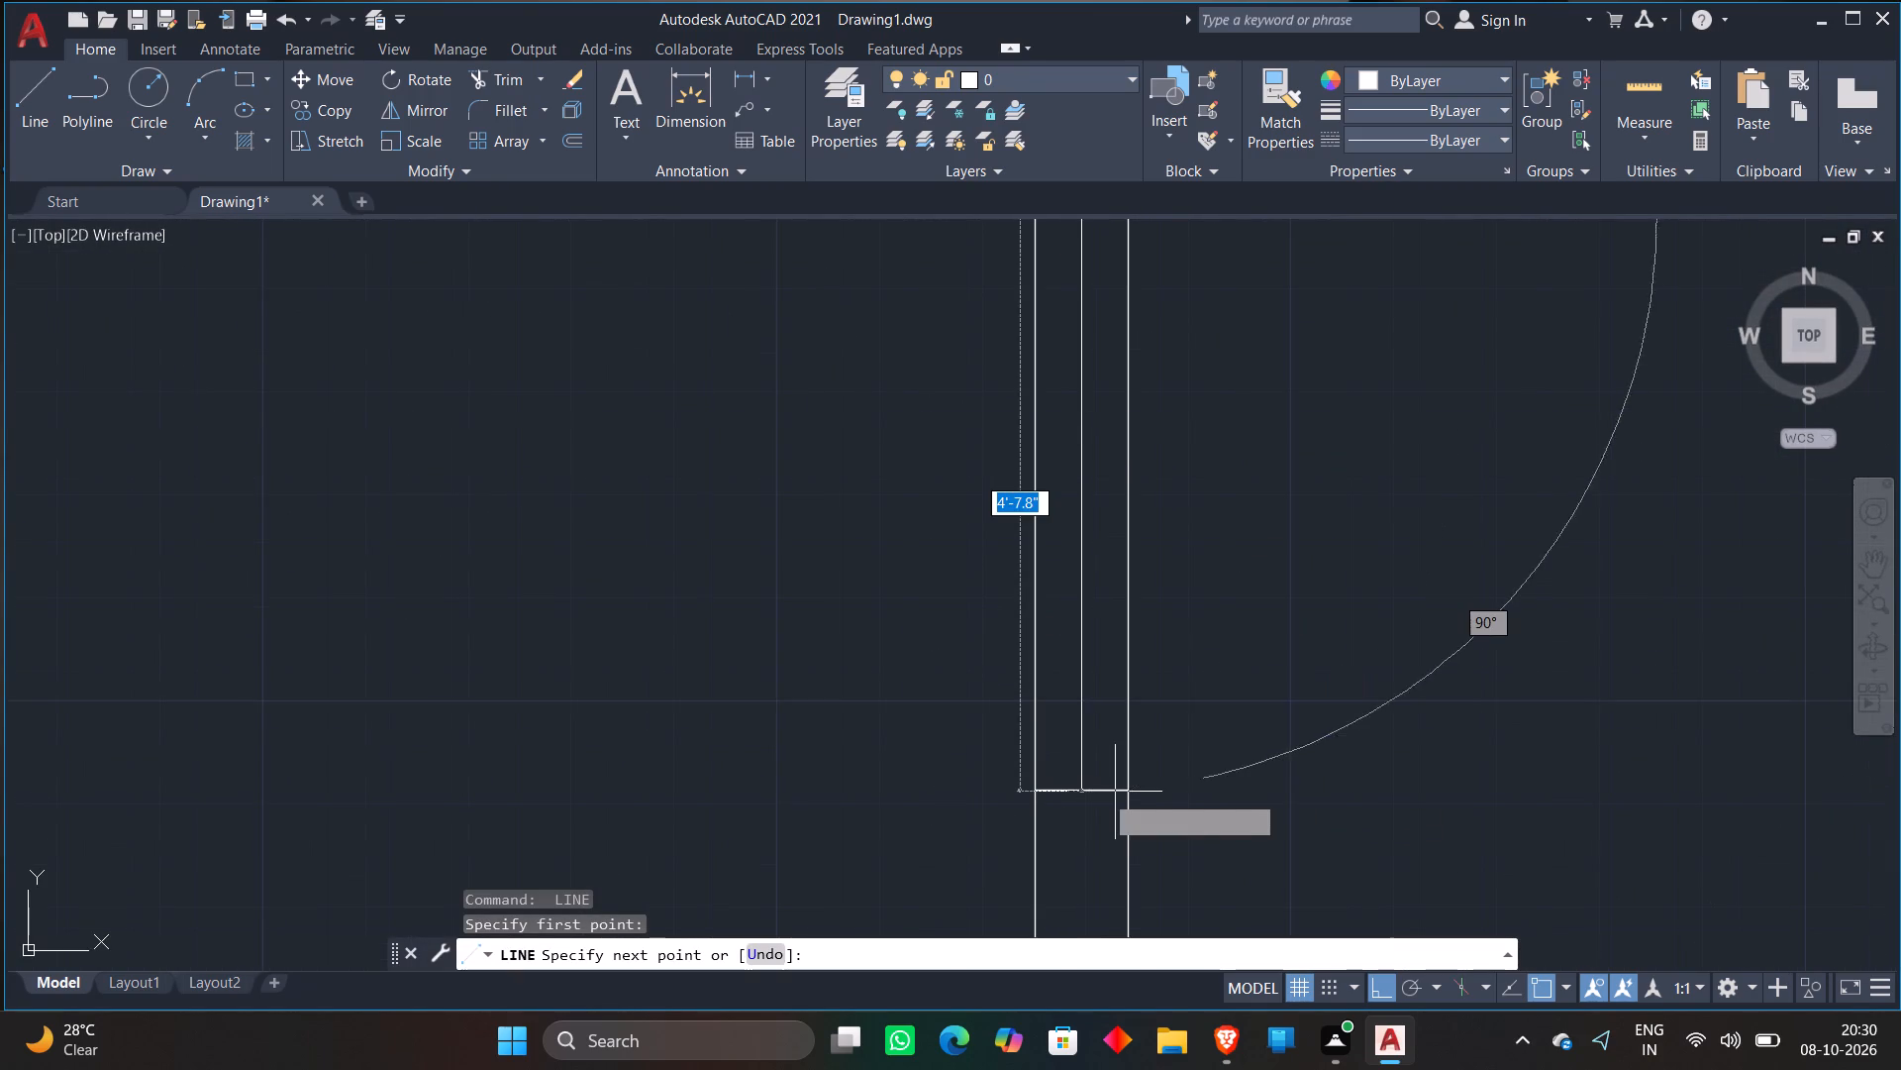
scroll(1104, 794, "up", 7)
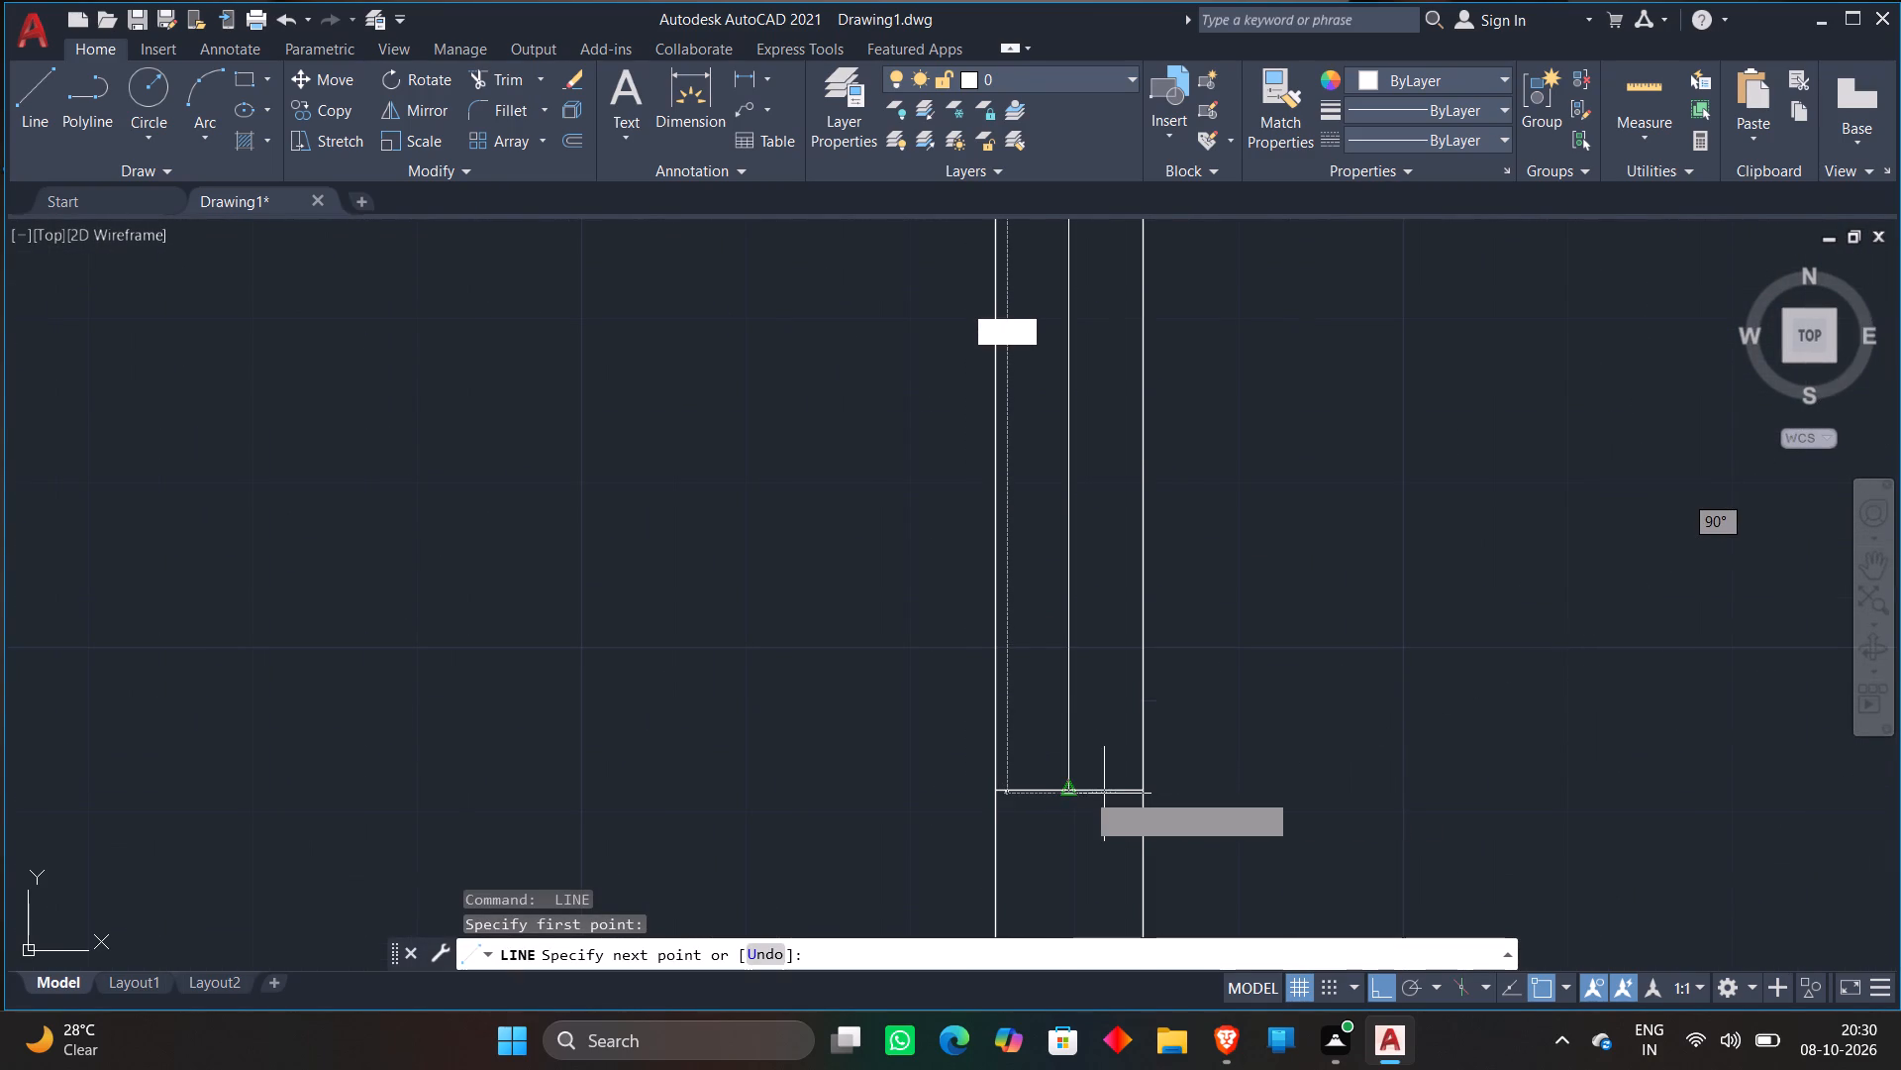
left_click(1067, 790)
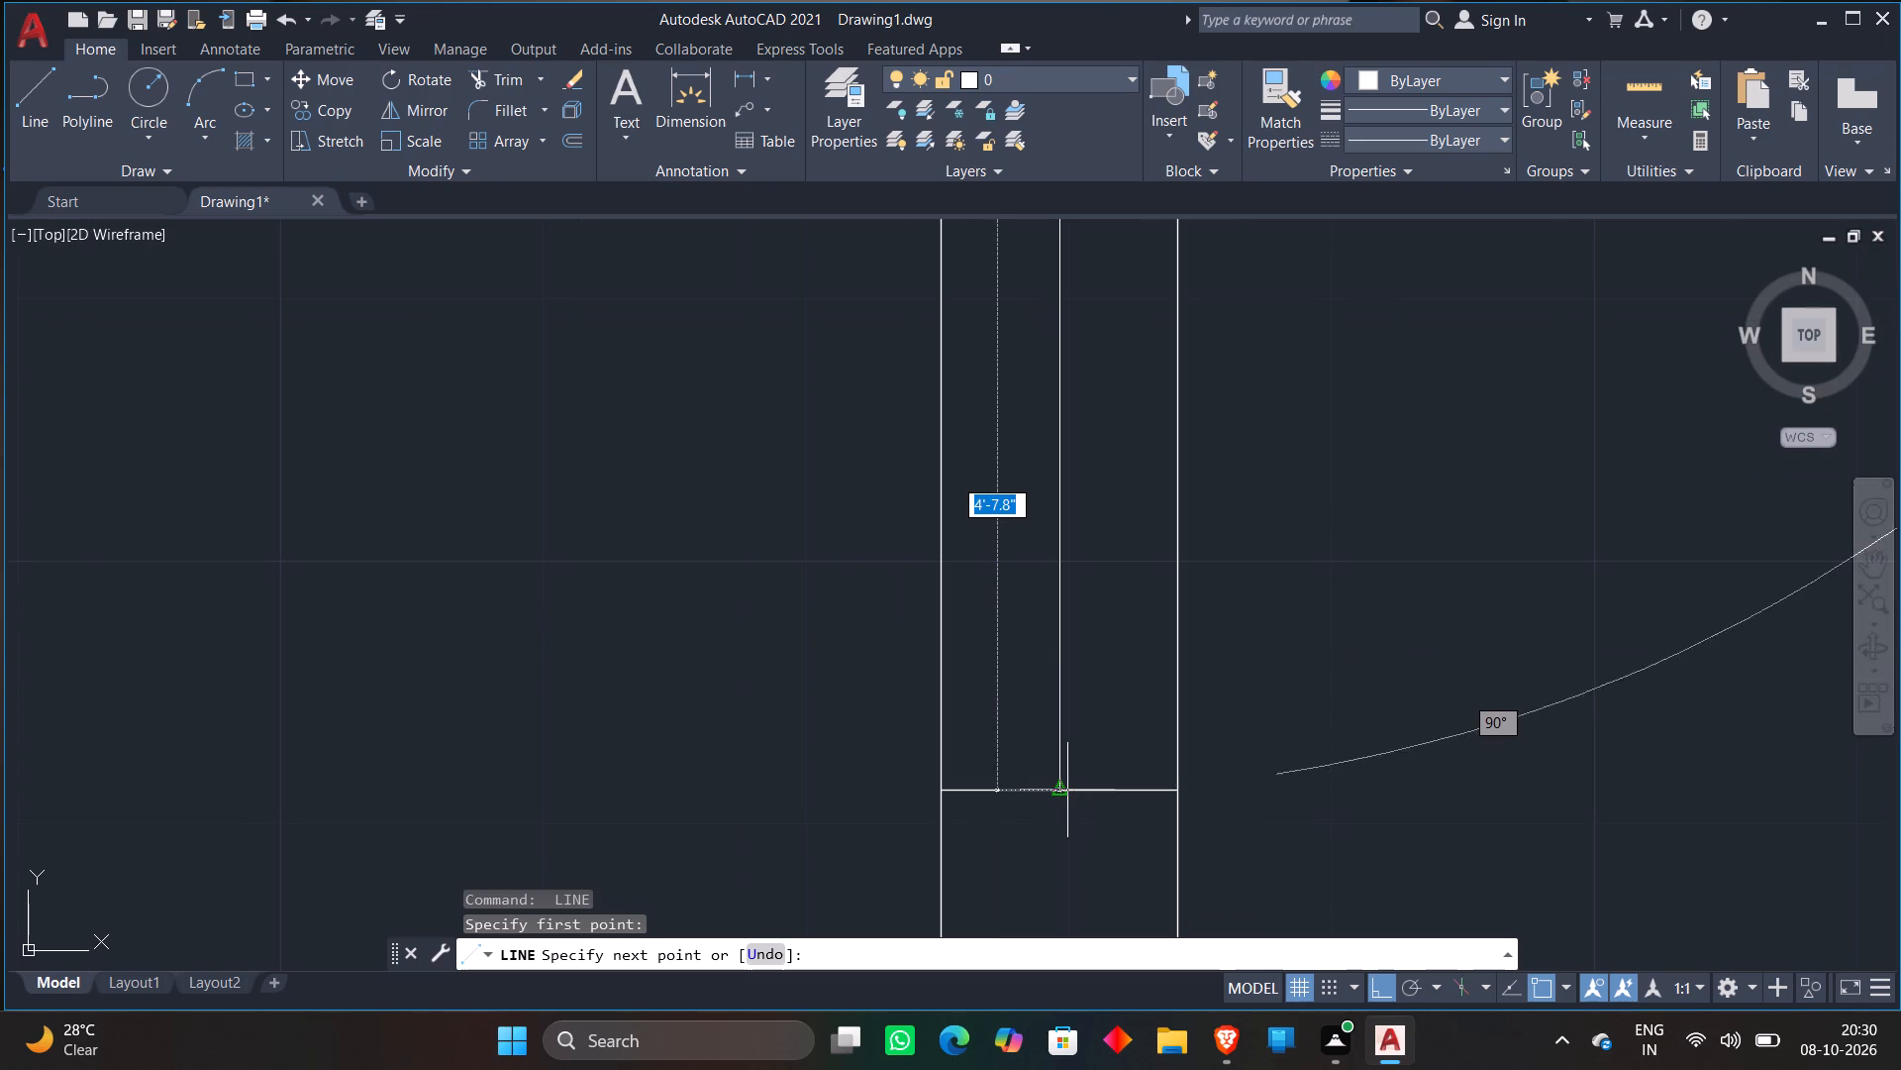
key("Escape")
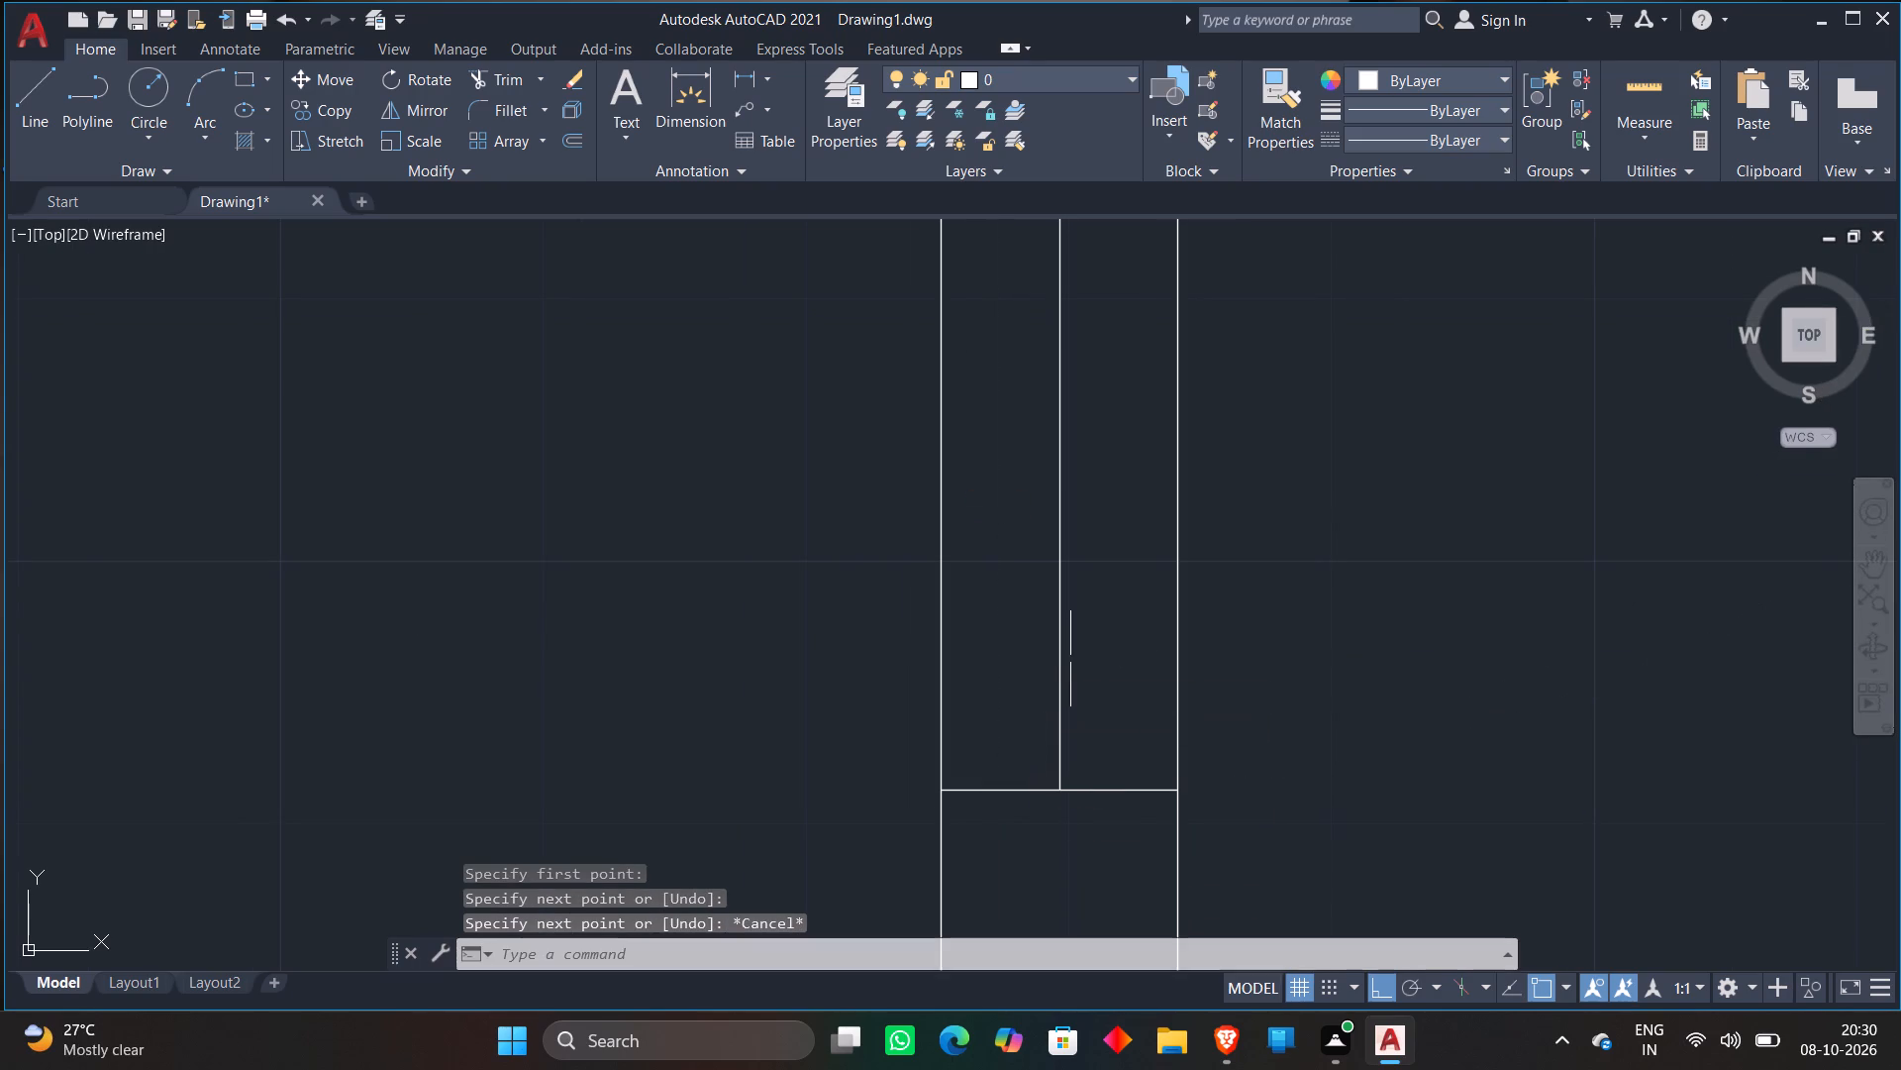
Draw a vertical centre line in the outer-wall window of the left unit's room below the middle bedroom.
scroll(1070, 659, "down", 12)
scroll(1137, 802, "up", 4)
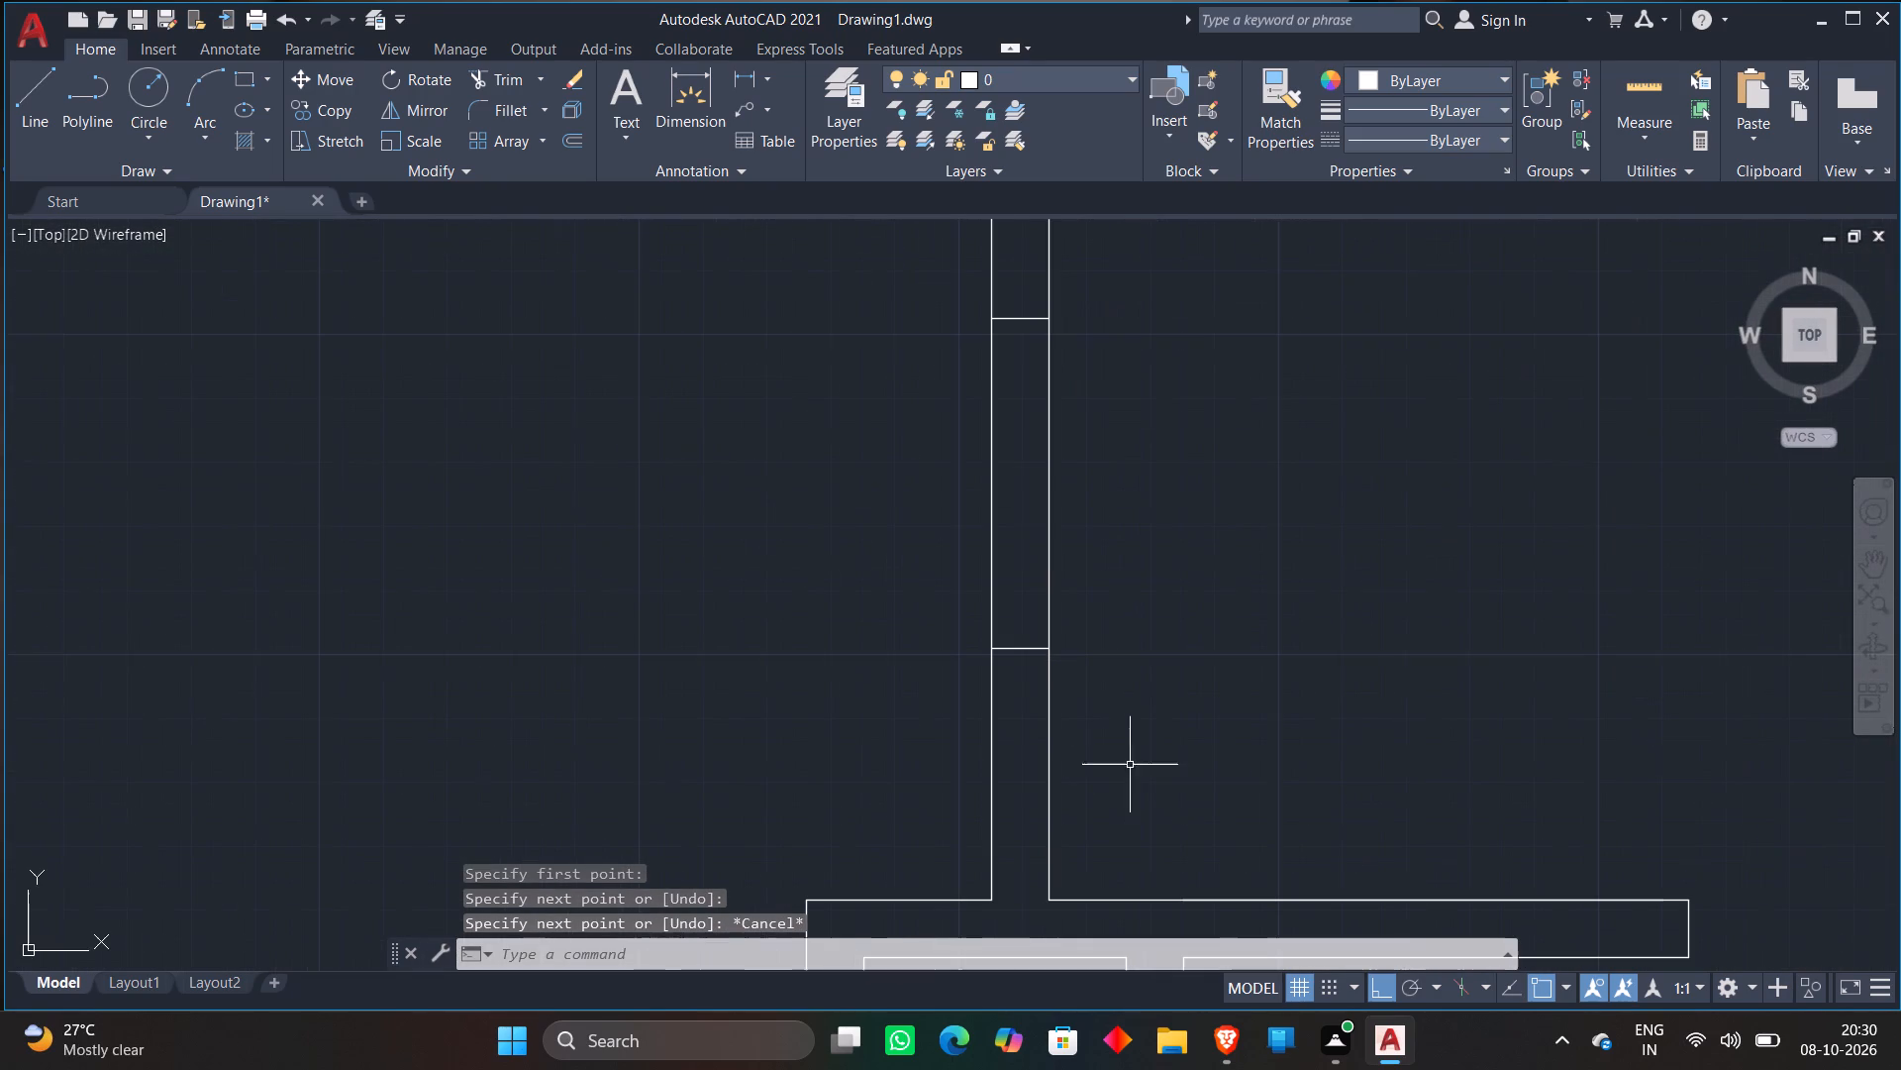
key("space")
left_click(1021, 328)
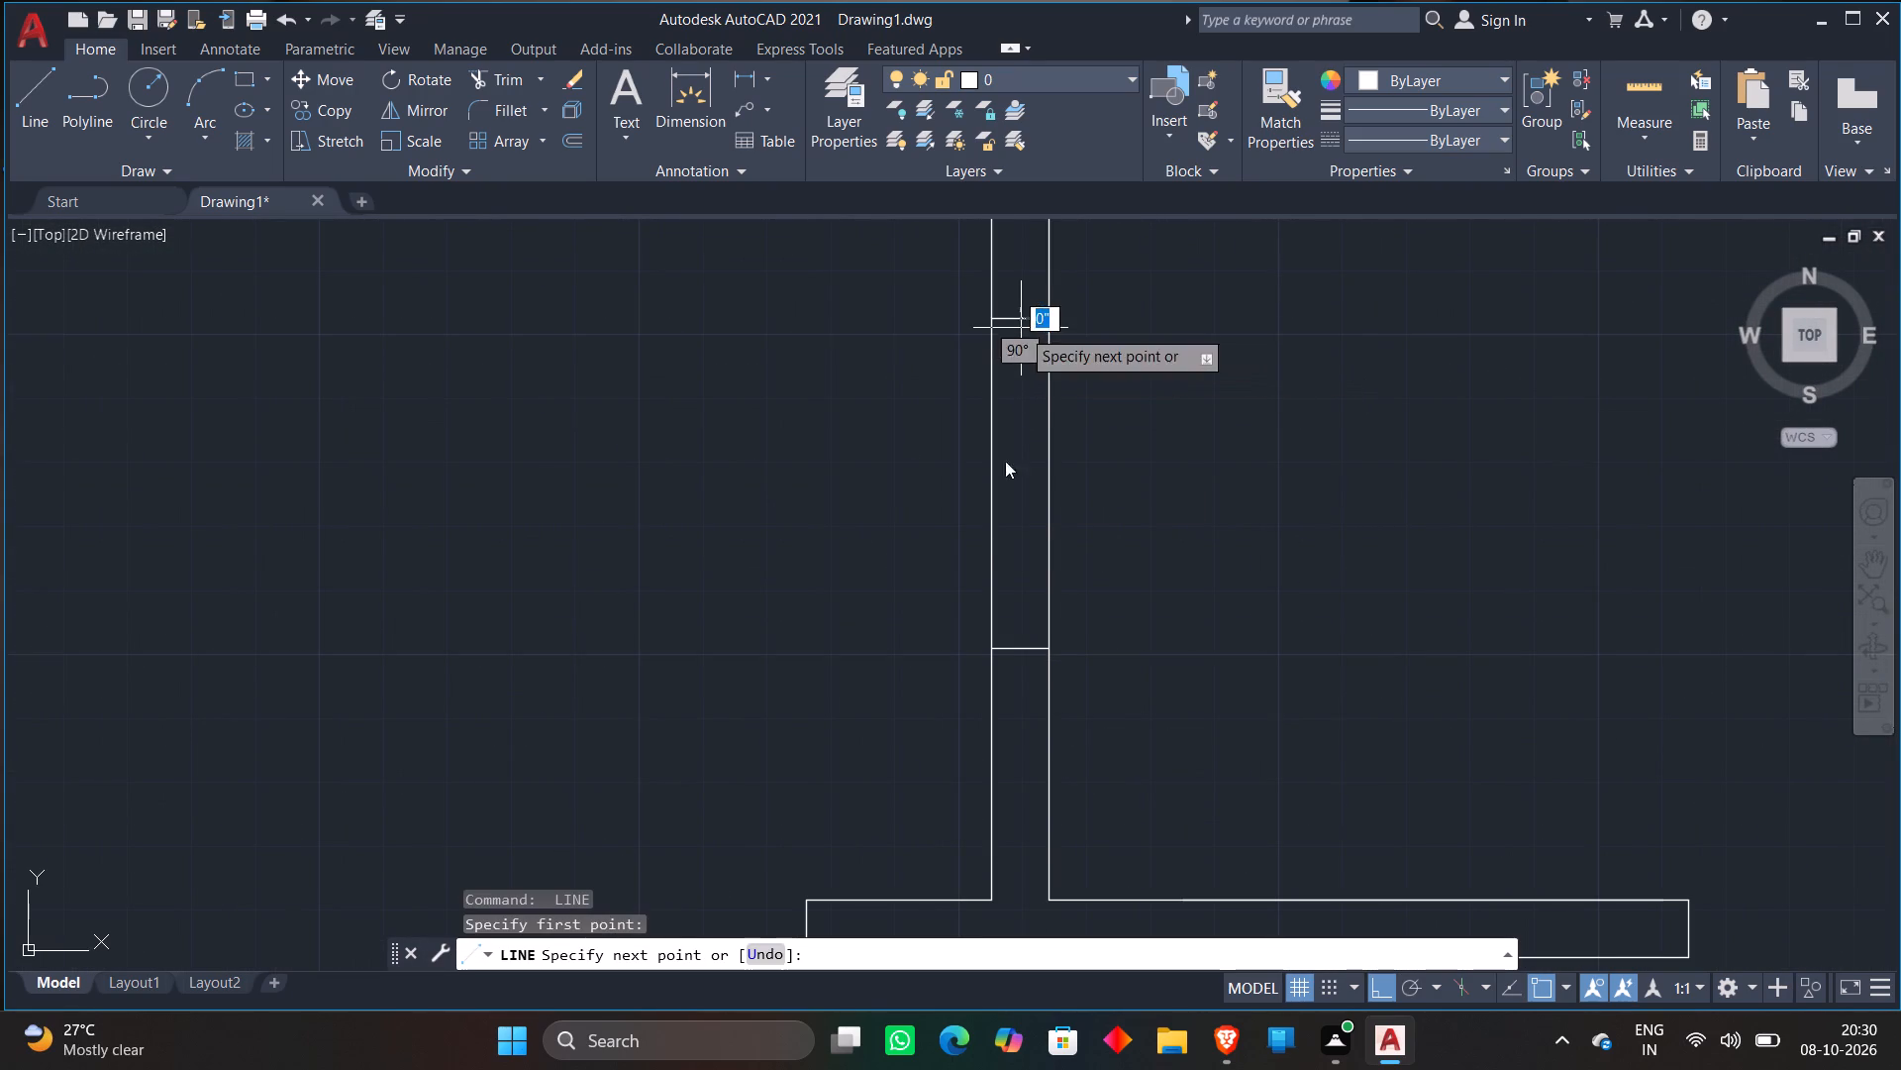
left_click(1016, 657)
key("Escape")
scroll(1062, 731, "down", 2)
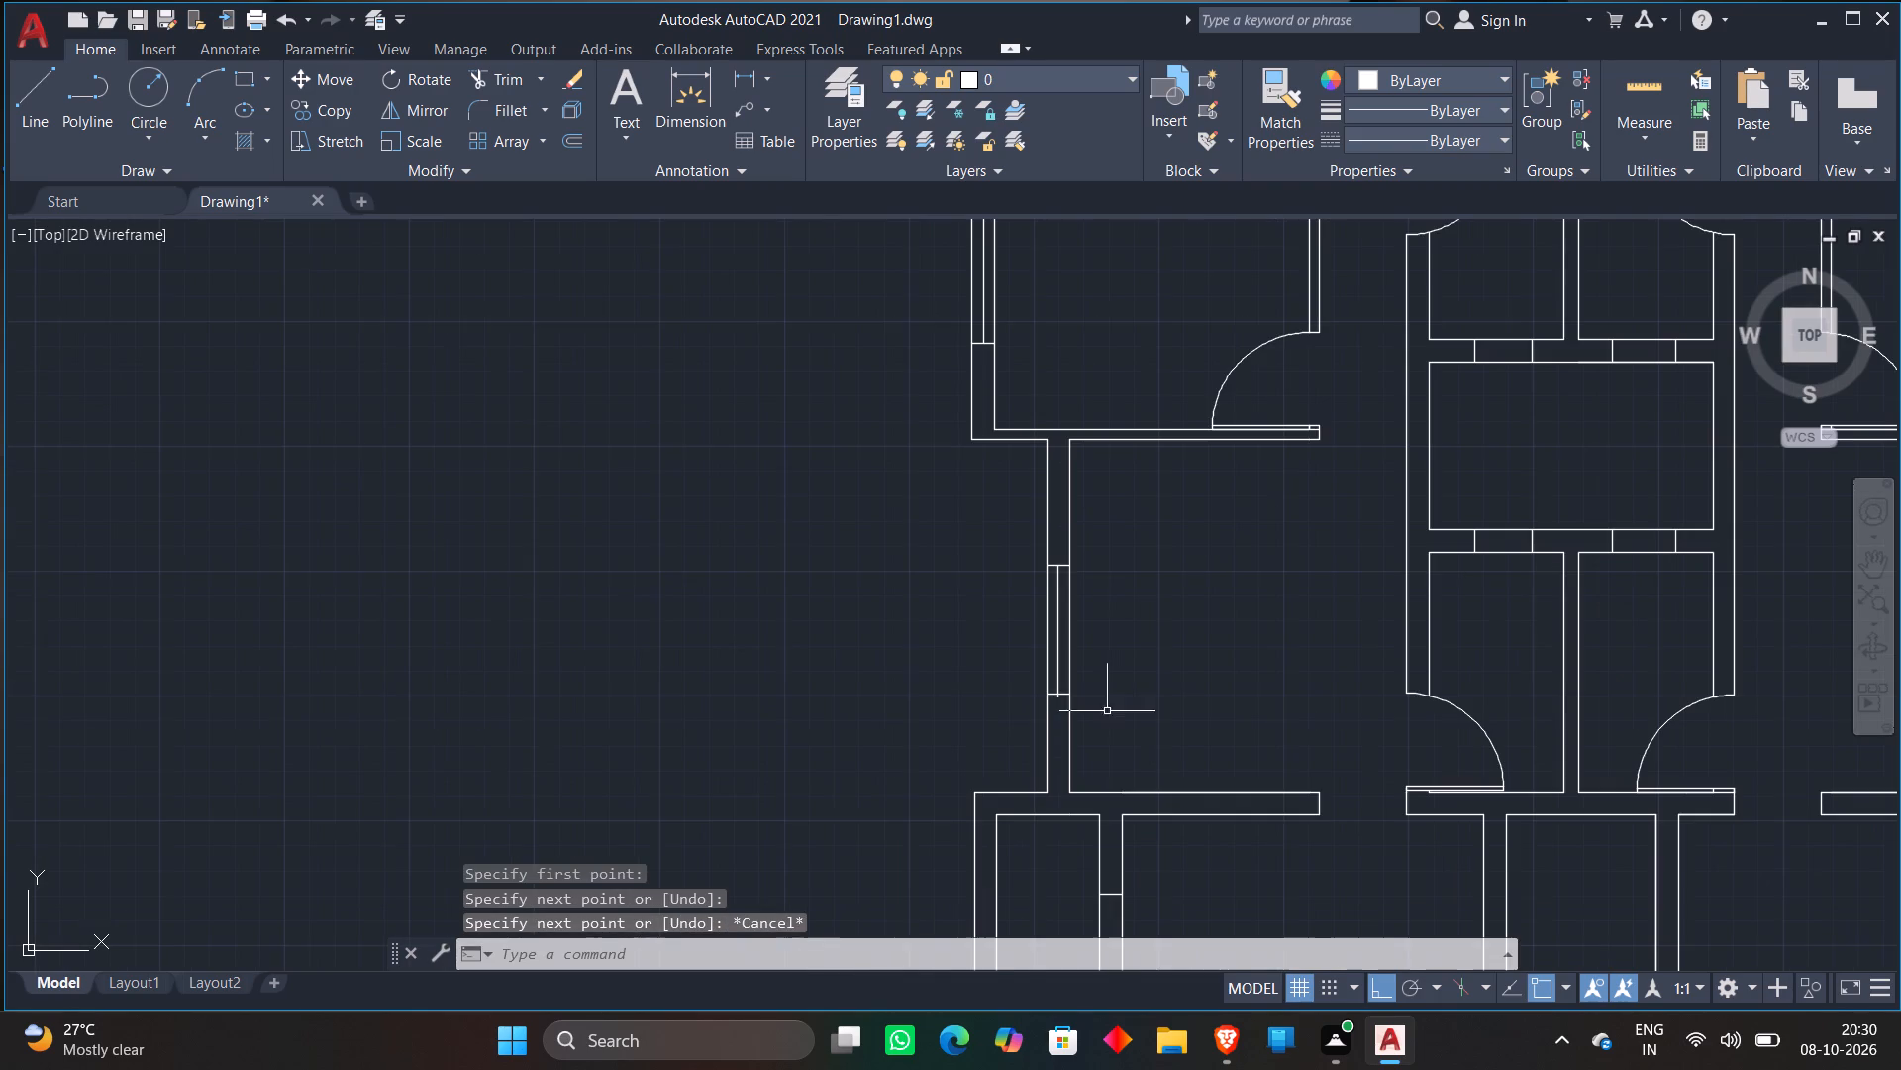
Trim the end of that window's centre line that overshoots the lower jamb.
scroll(1045, 658, "up", 3)
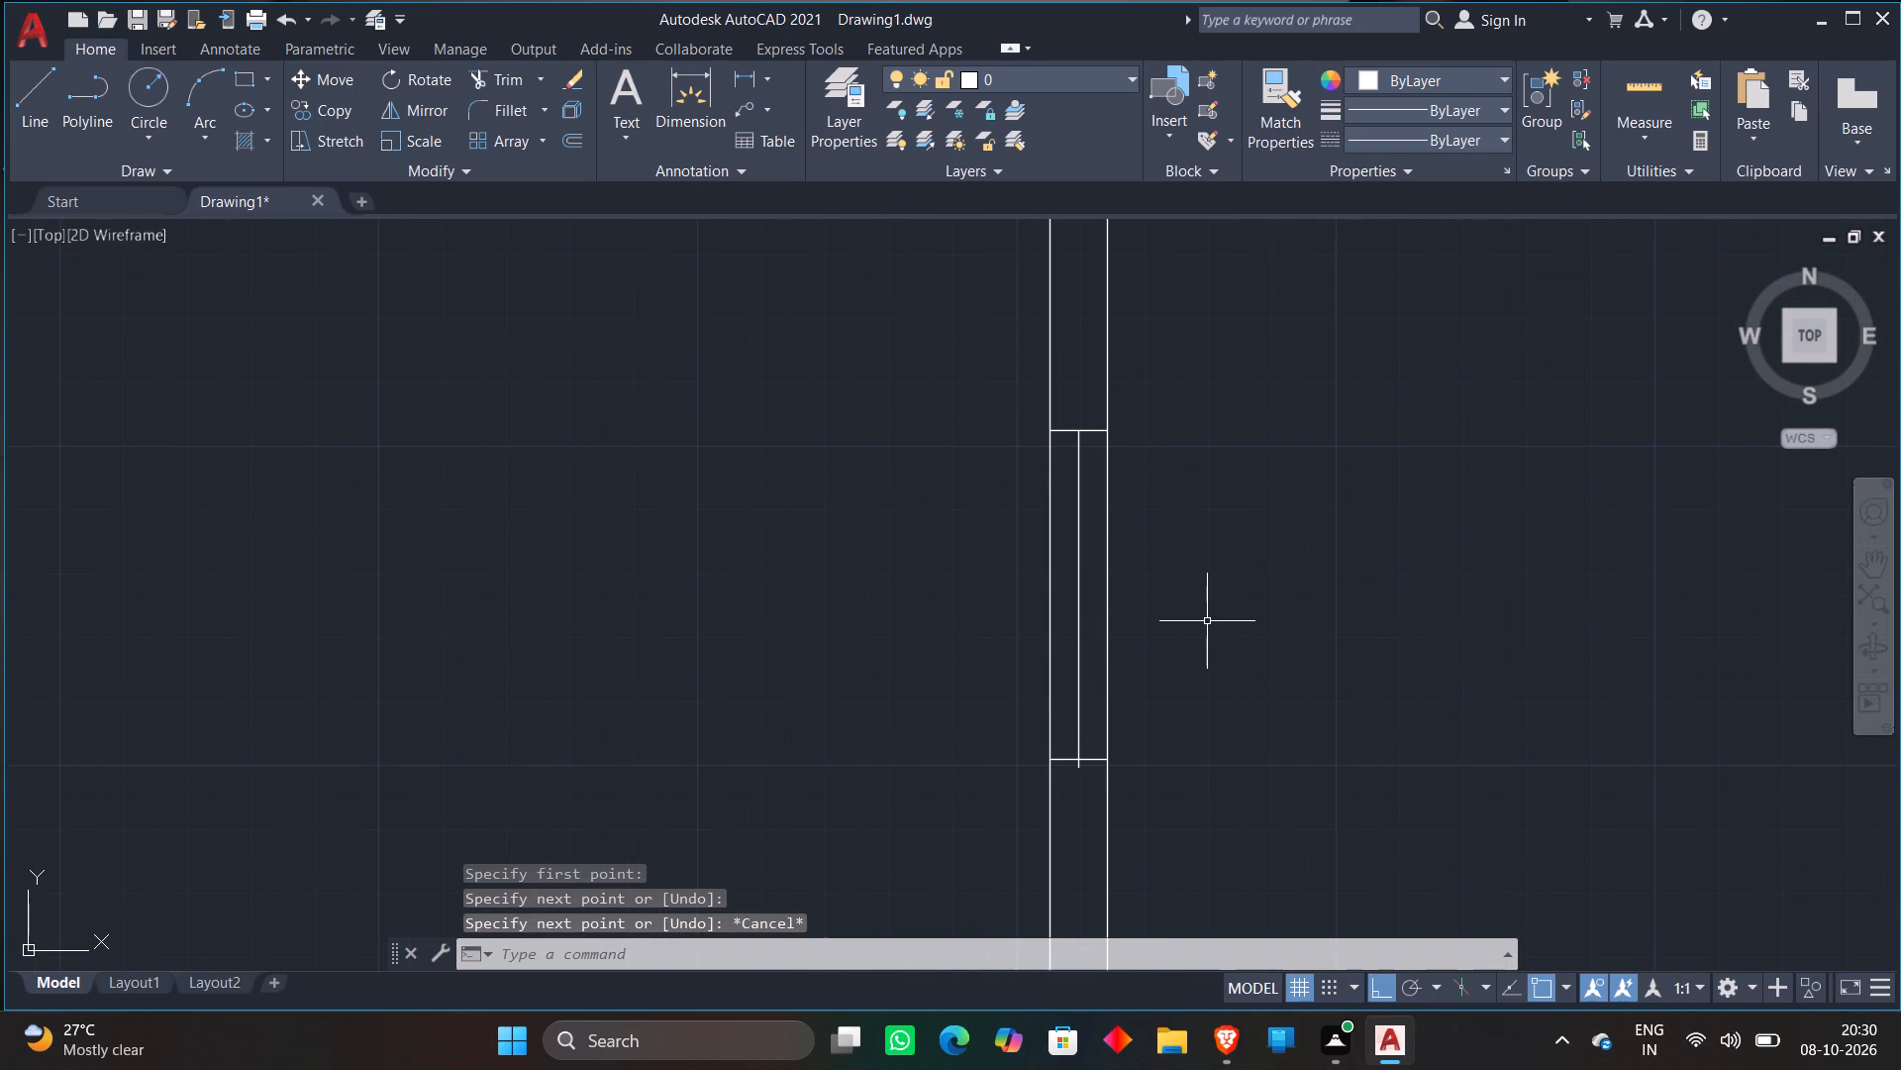
type("TR")
key("space")
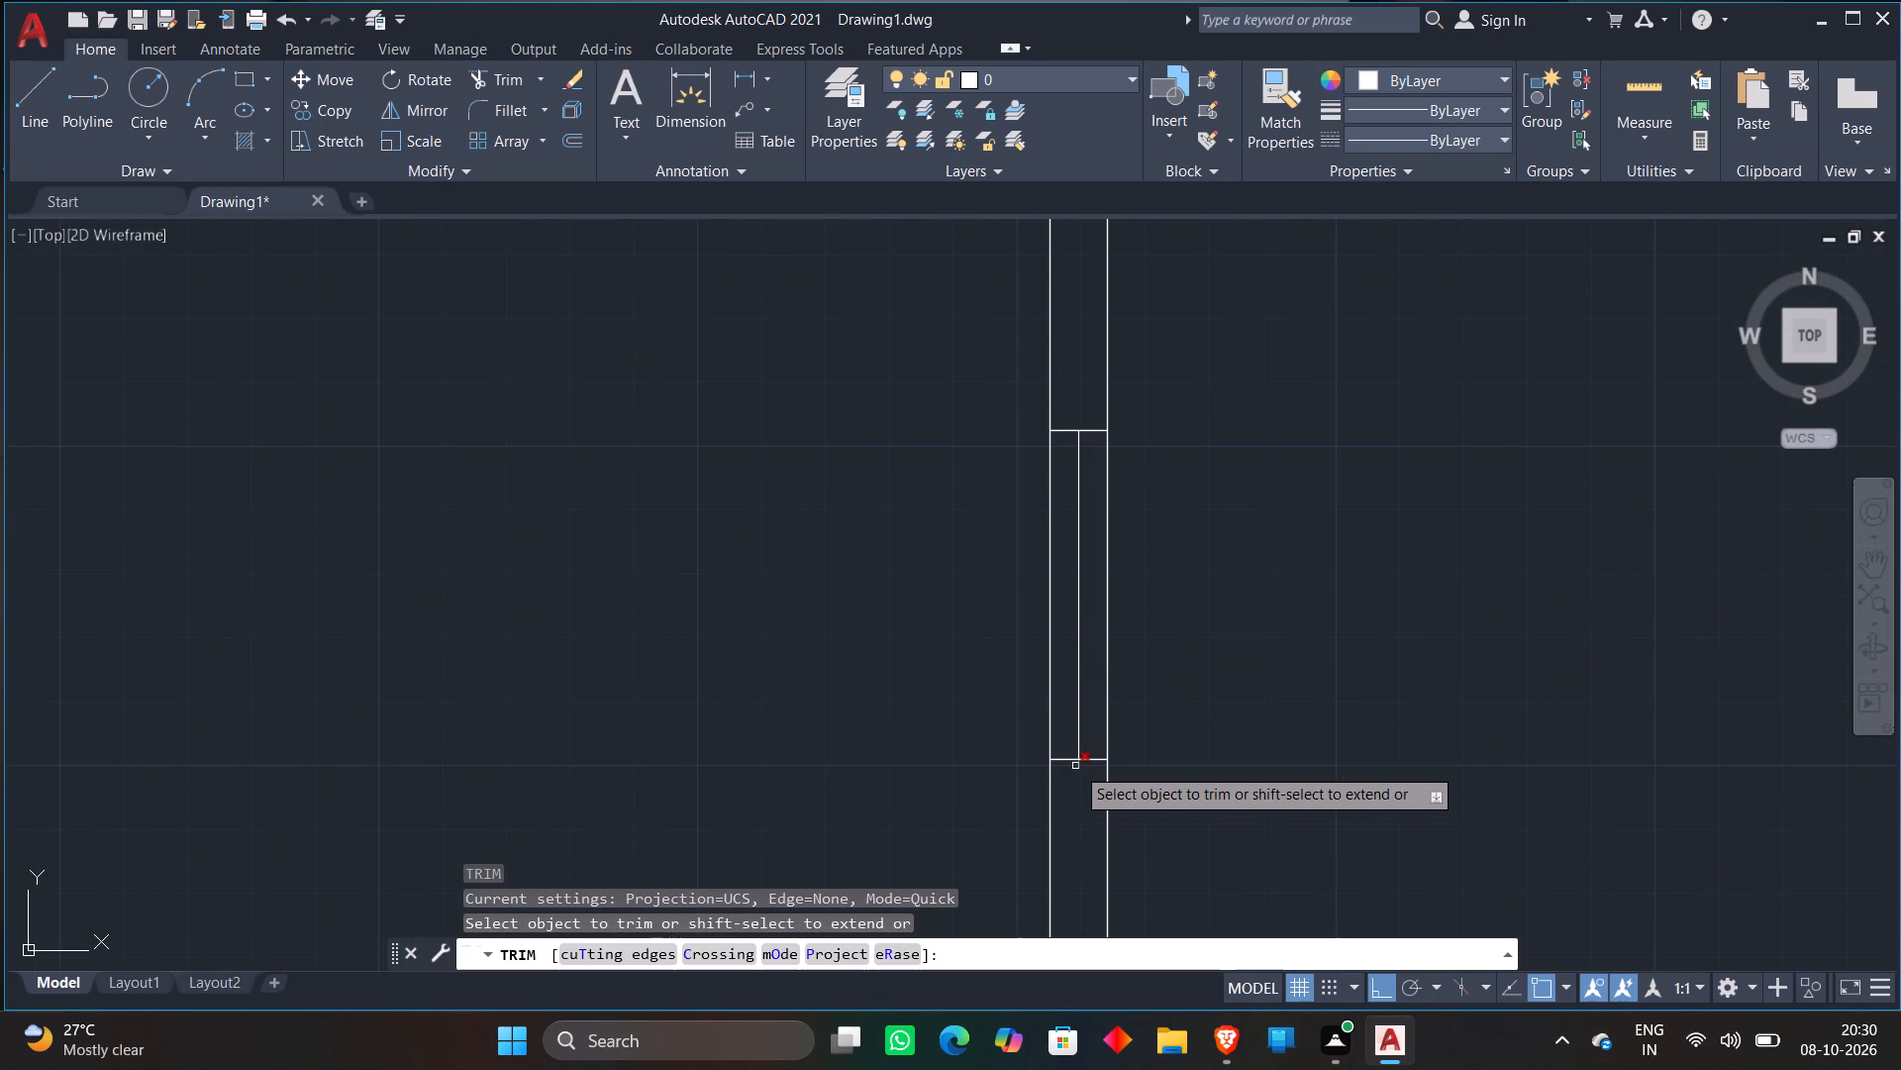
left_click(1075, 766)
key("Escape")
Draw a vertical centre line between the jamb midpoints of the opening dividing the plan's lower-left room from its narrow side space.
scroll(1140, 649, "down", 4)
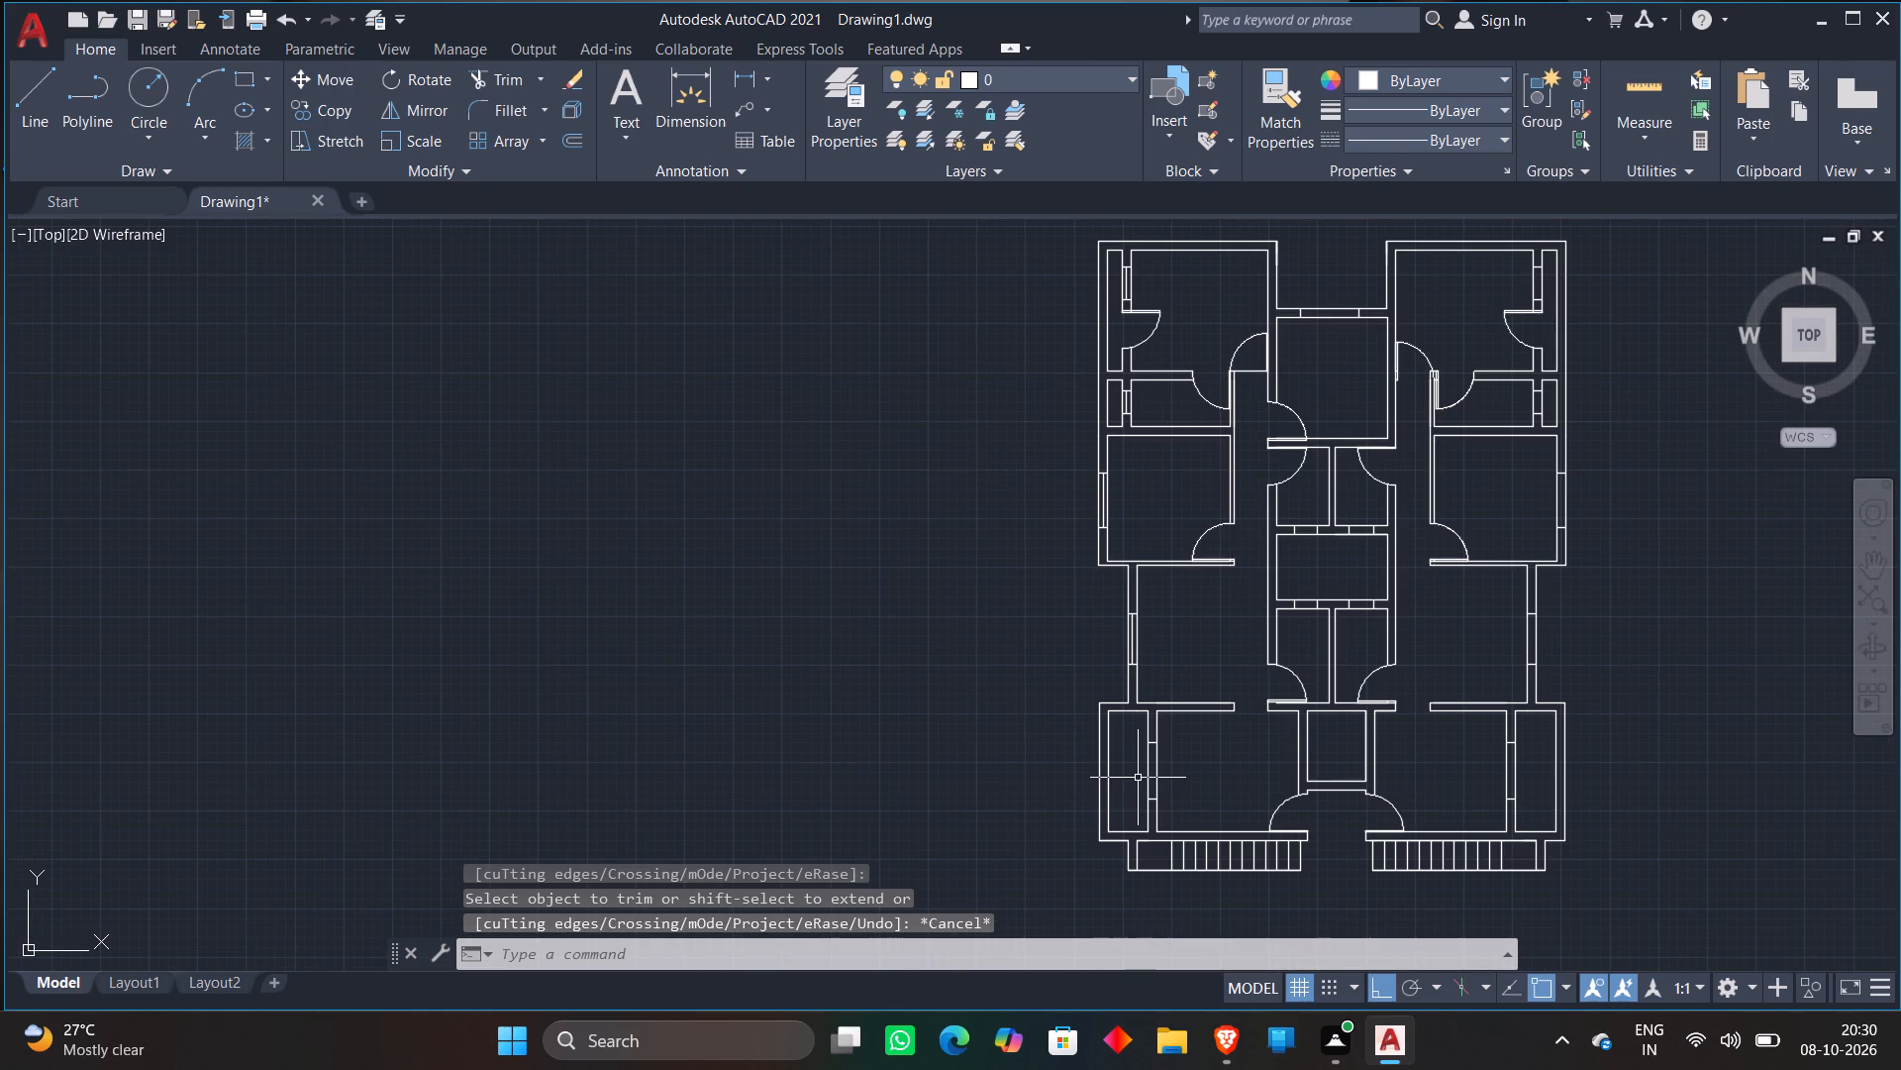
scroll(1138, 778, "up", 2)
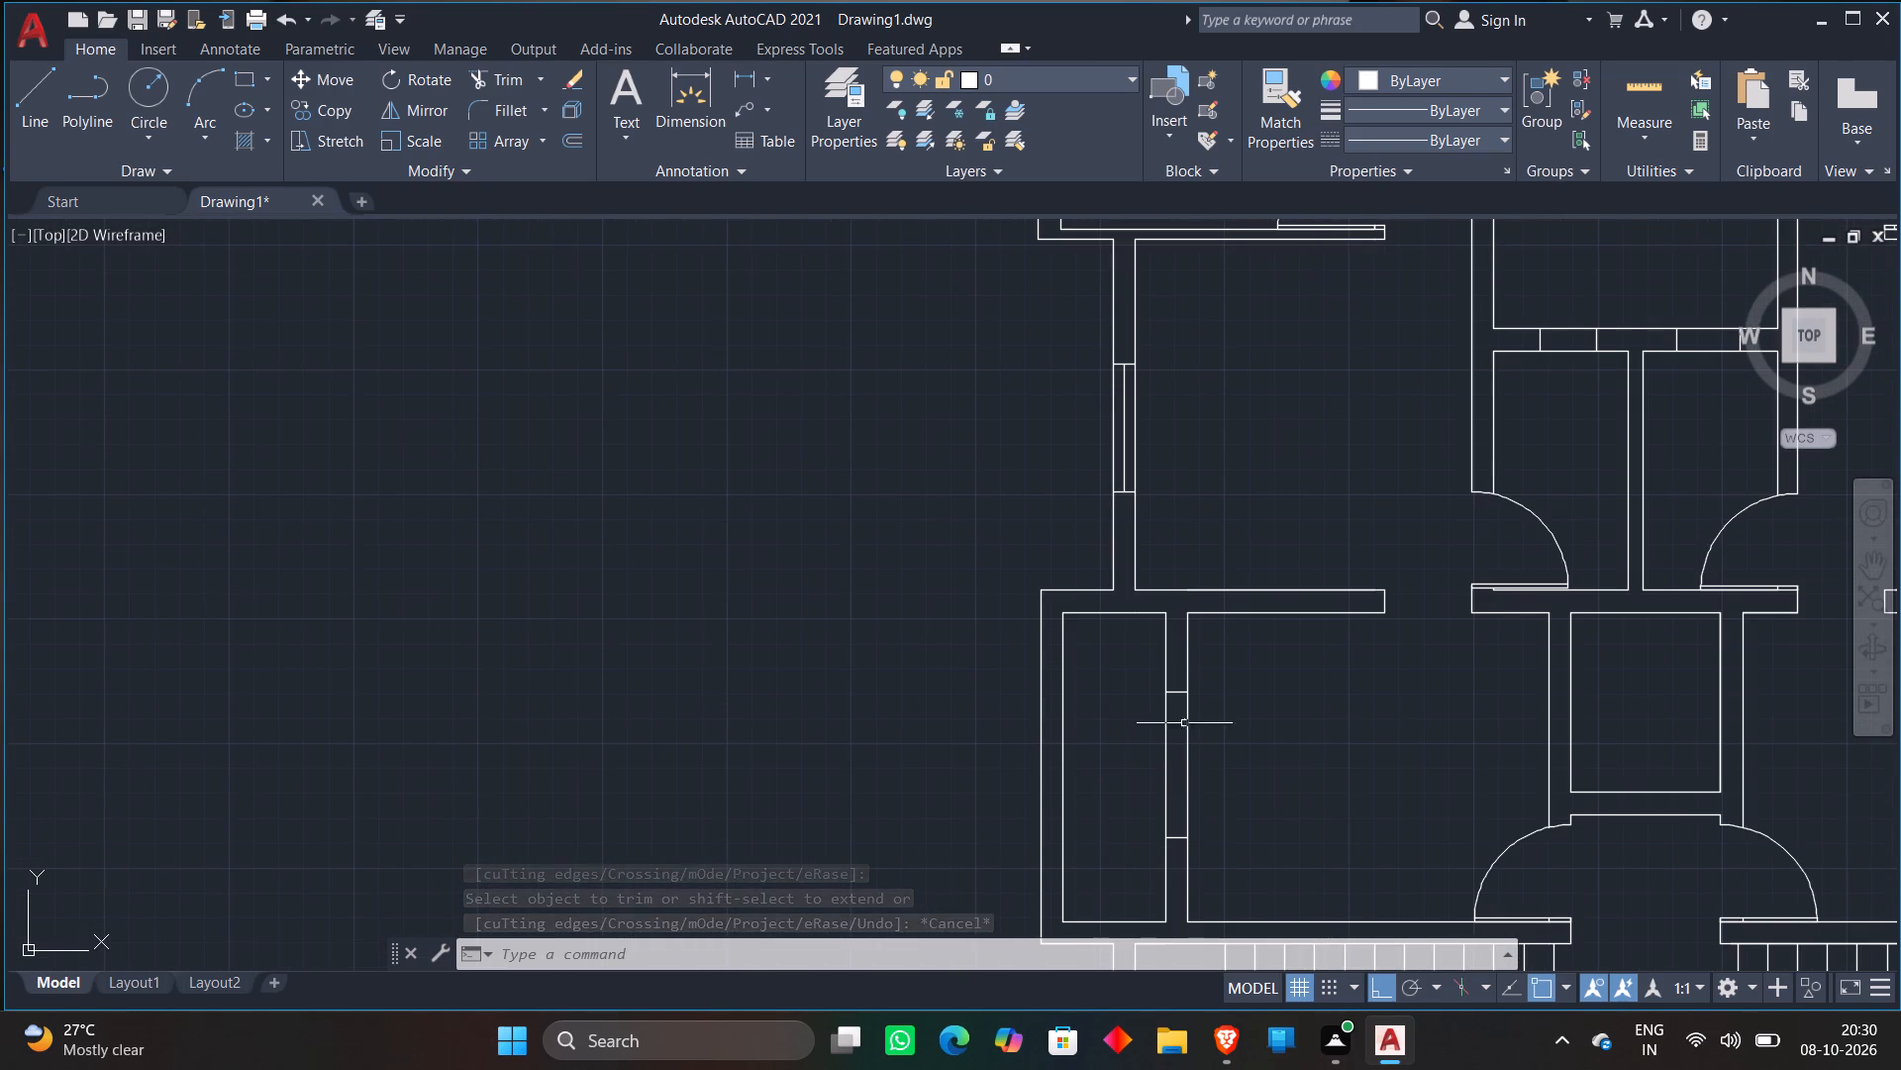
scroll(1202, 708, "up", 1)
middle_click_drag(1202, 708, 1223, 533)
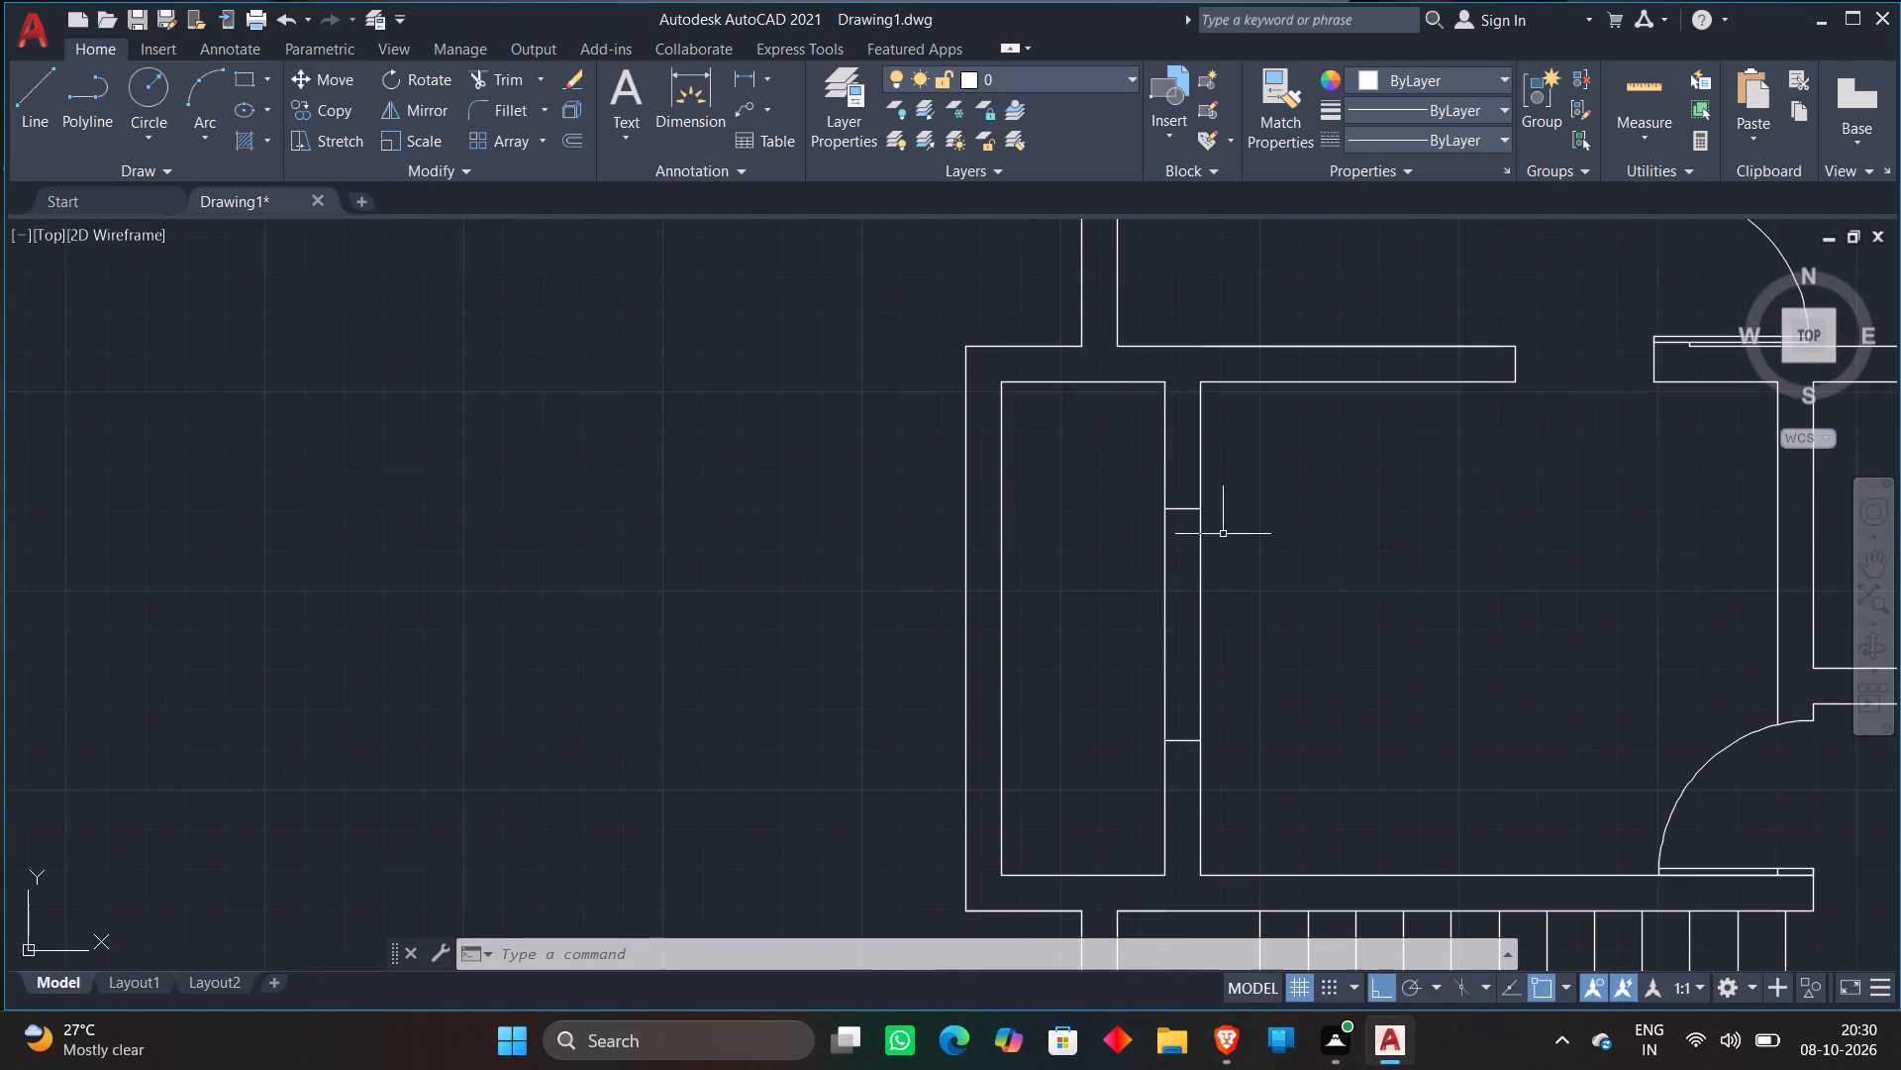
key("l")
key("space")
scroll(1178, 554, "up", 3)
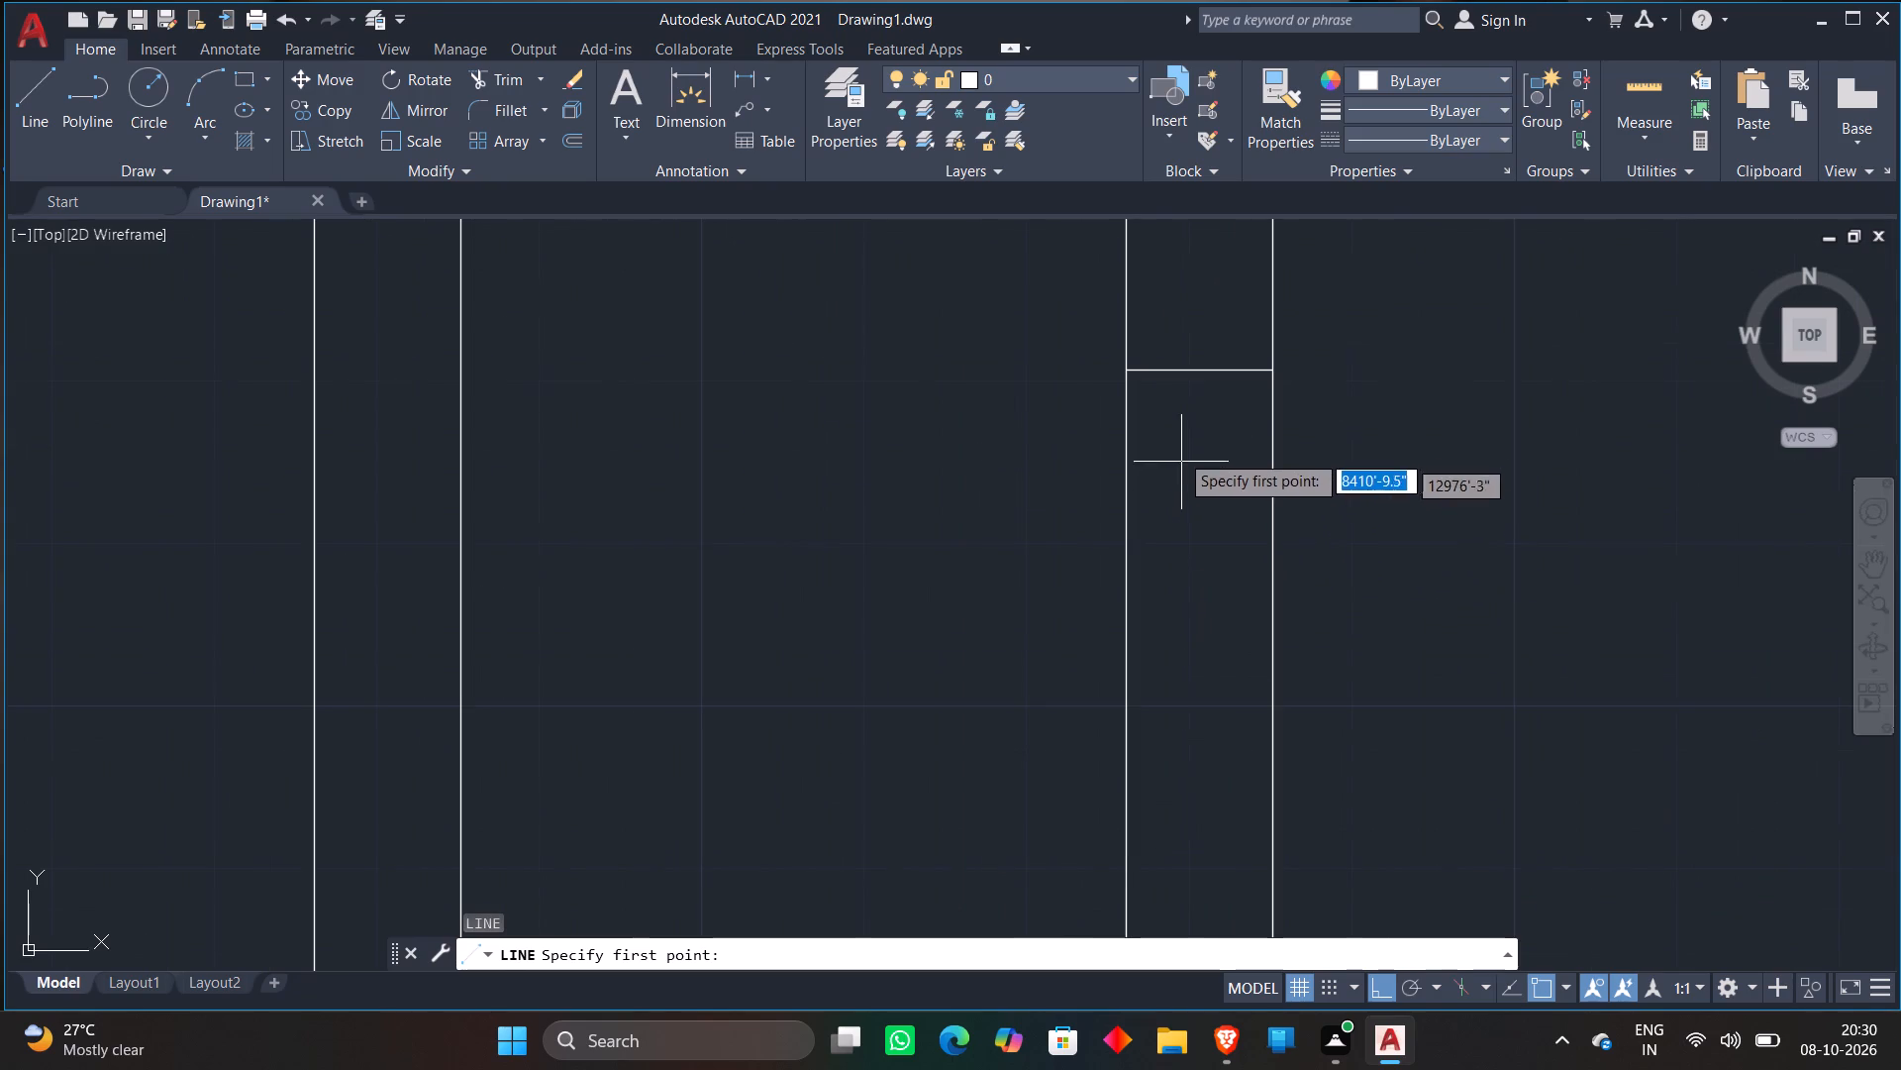
left_click(1196, 368)
scroll(1198, 453, "down", 2)
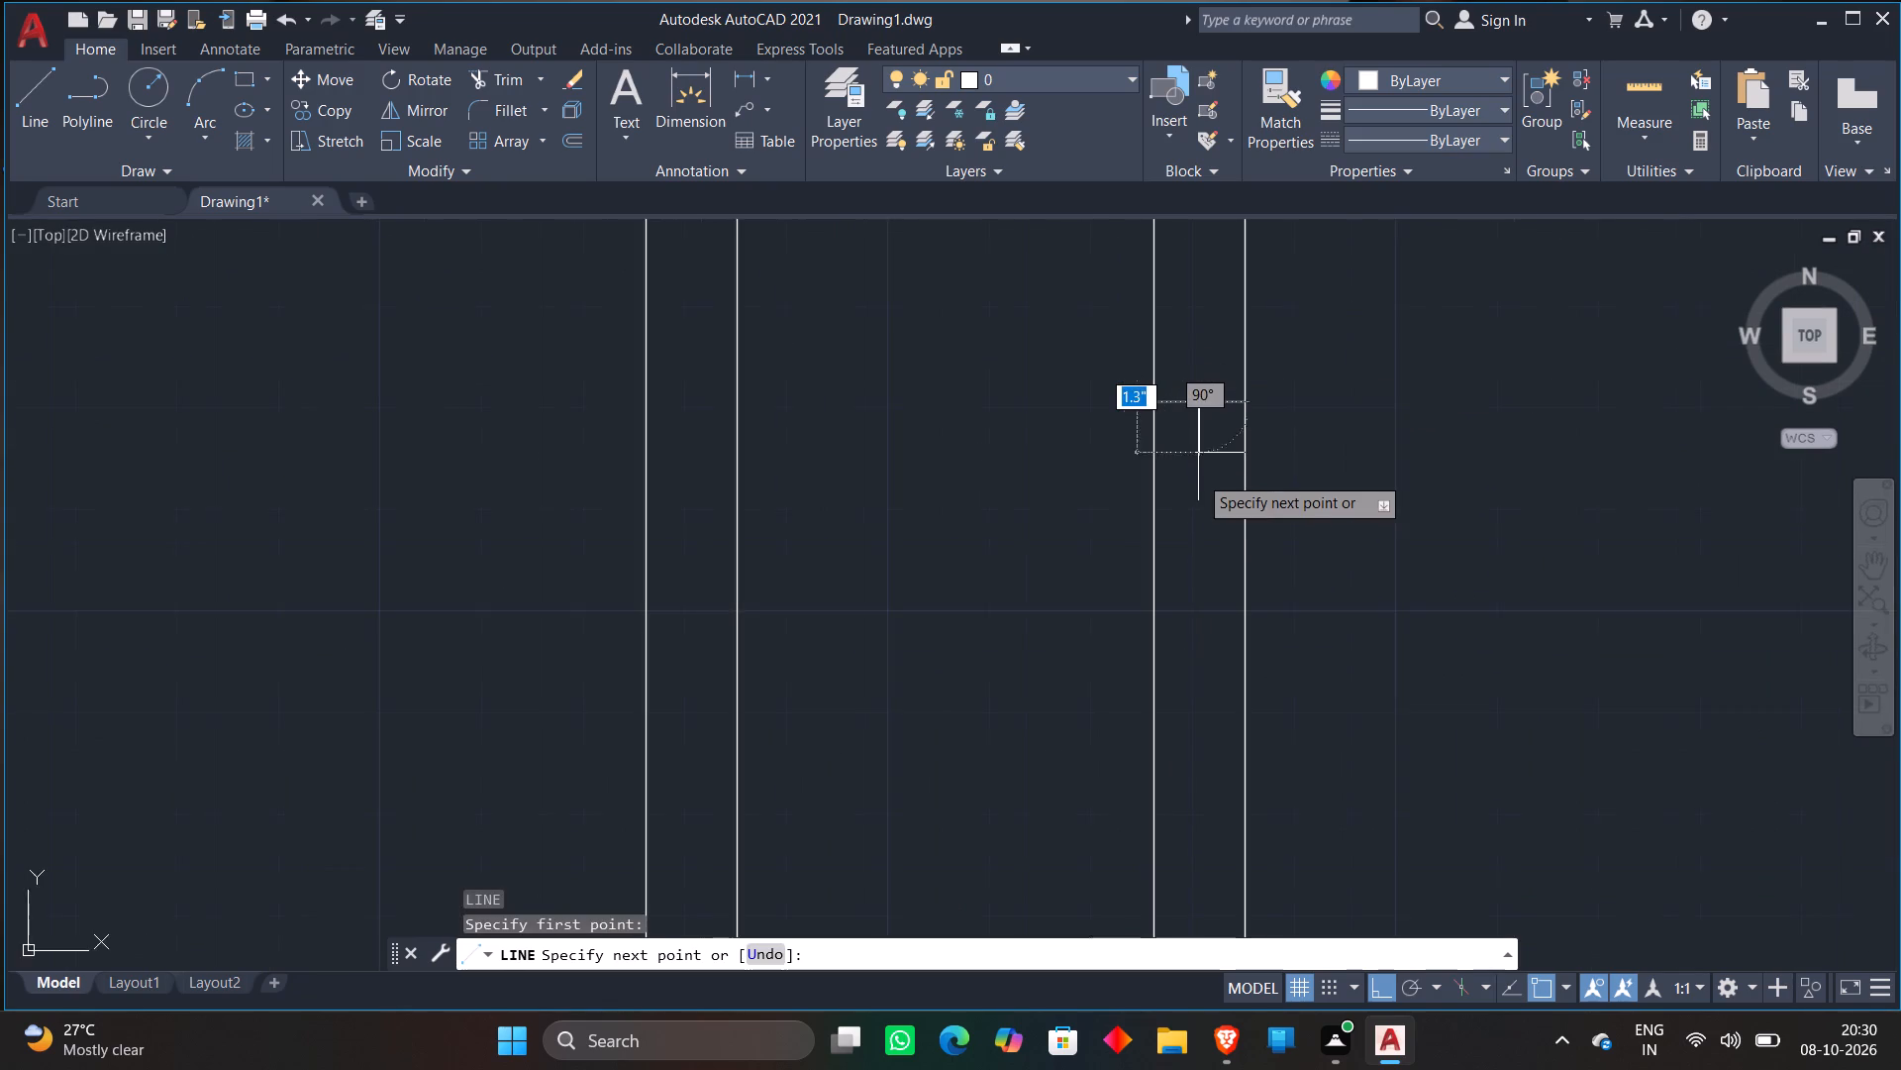
scroll(1198, 529, "down", 2)
scroll(1202, 695, "up", 3)
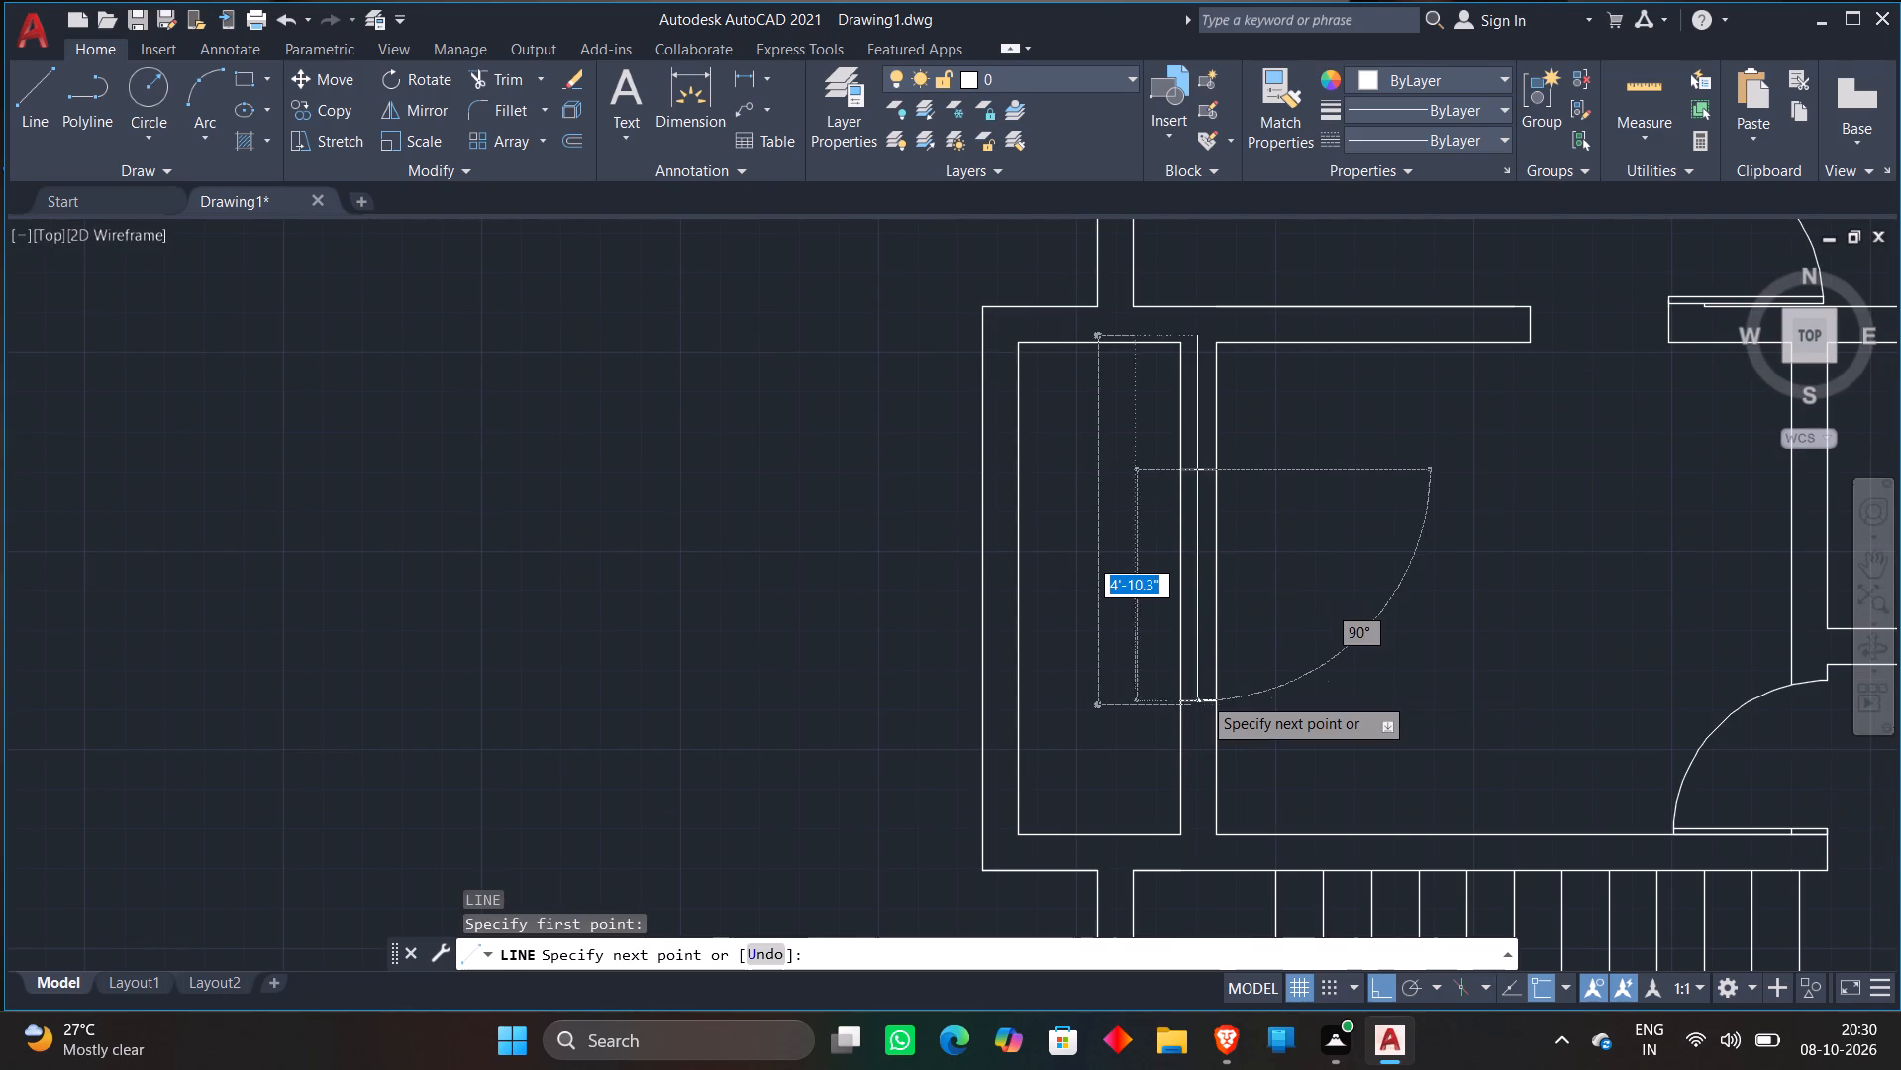
left_click(1202, 695)
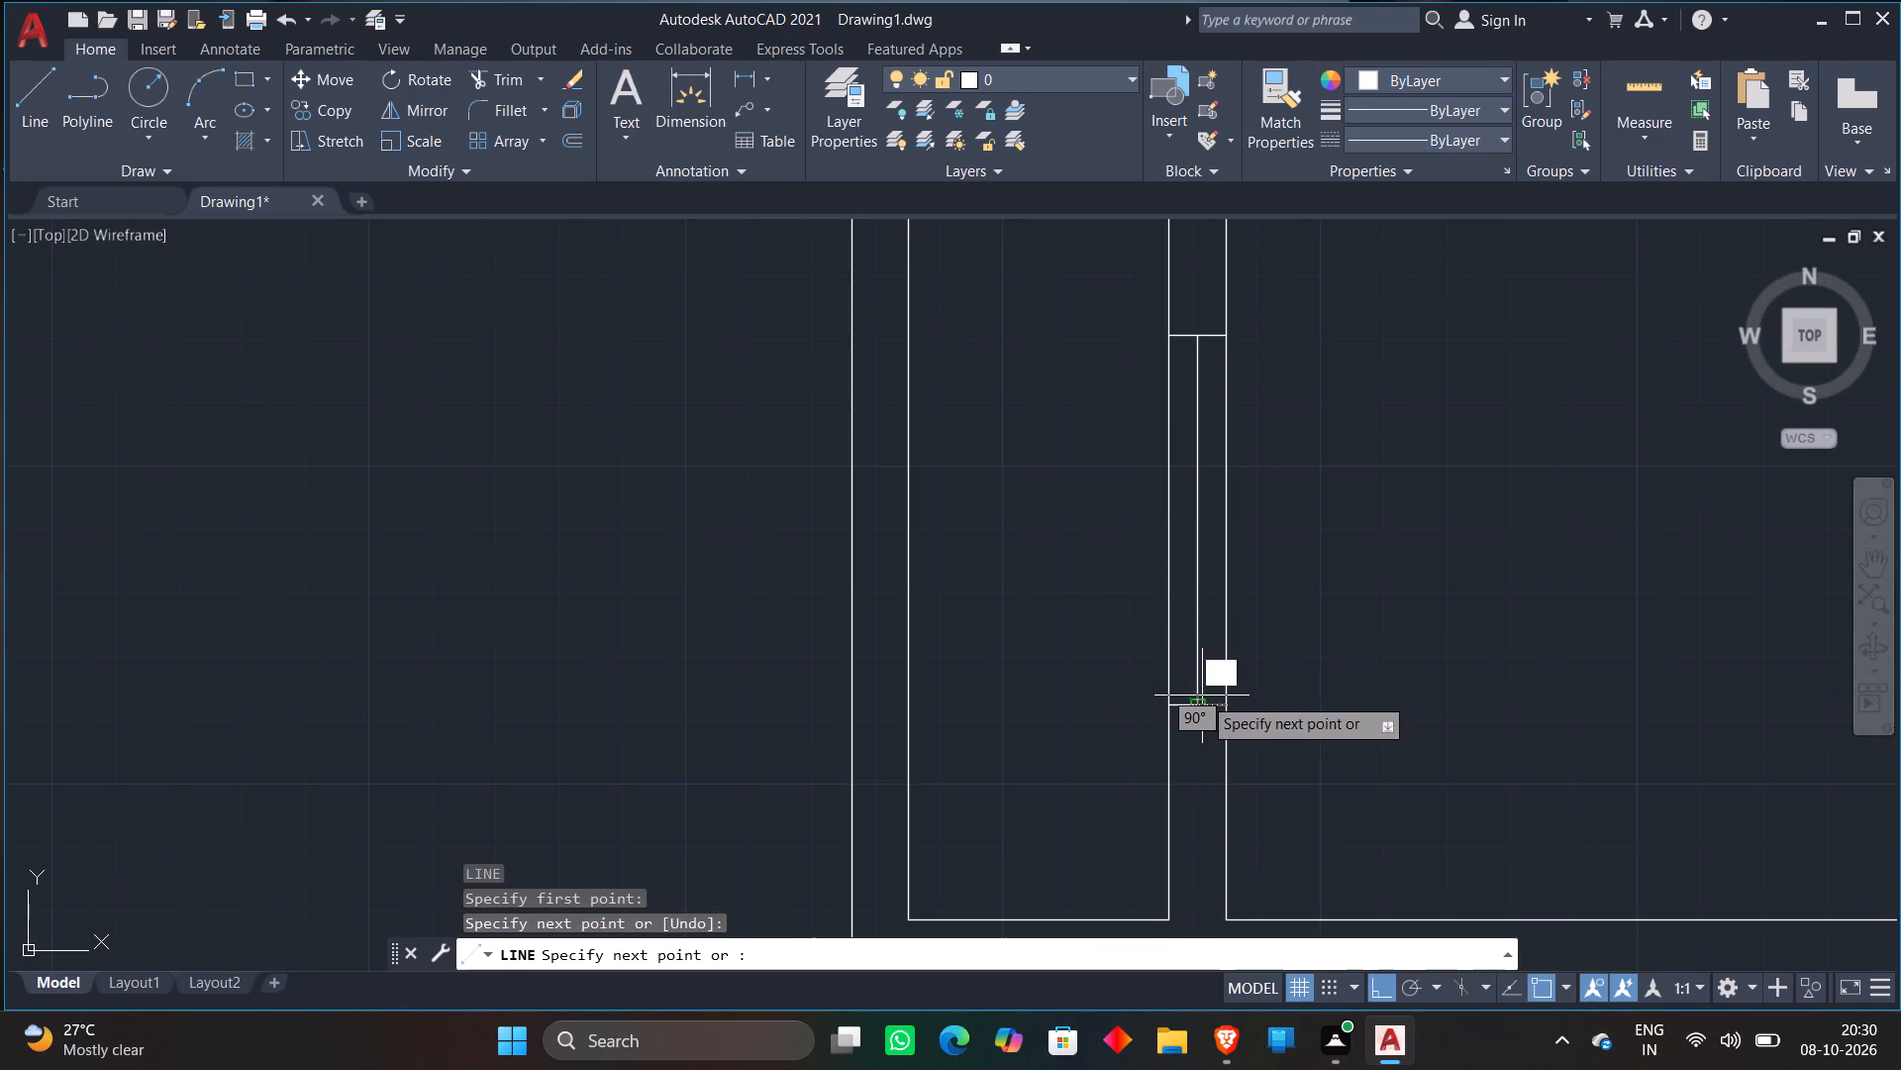
key("Escape")
Trim both wall lines between the jambs of that lower-left opening, leaving only its centre line.
type("TR")
key("space")
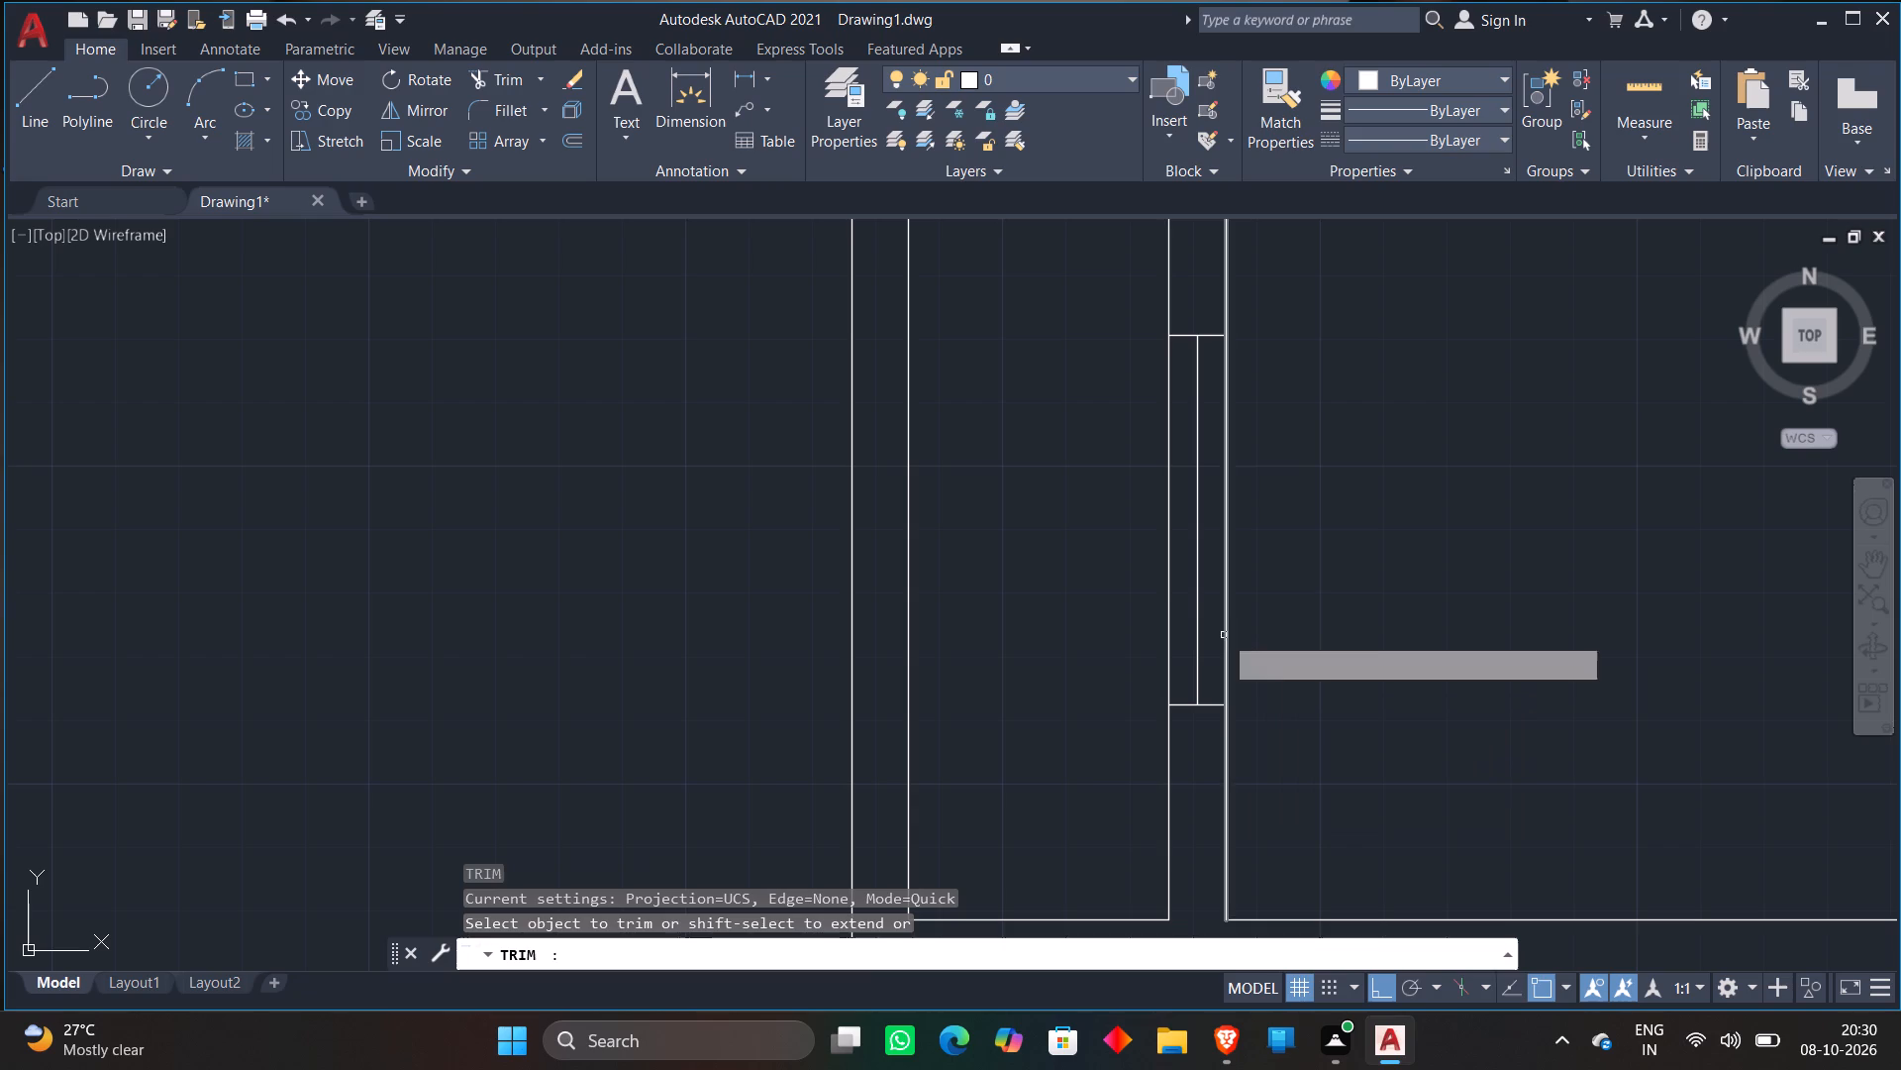
left_click(1168, 597)
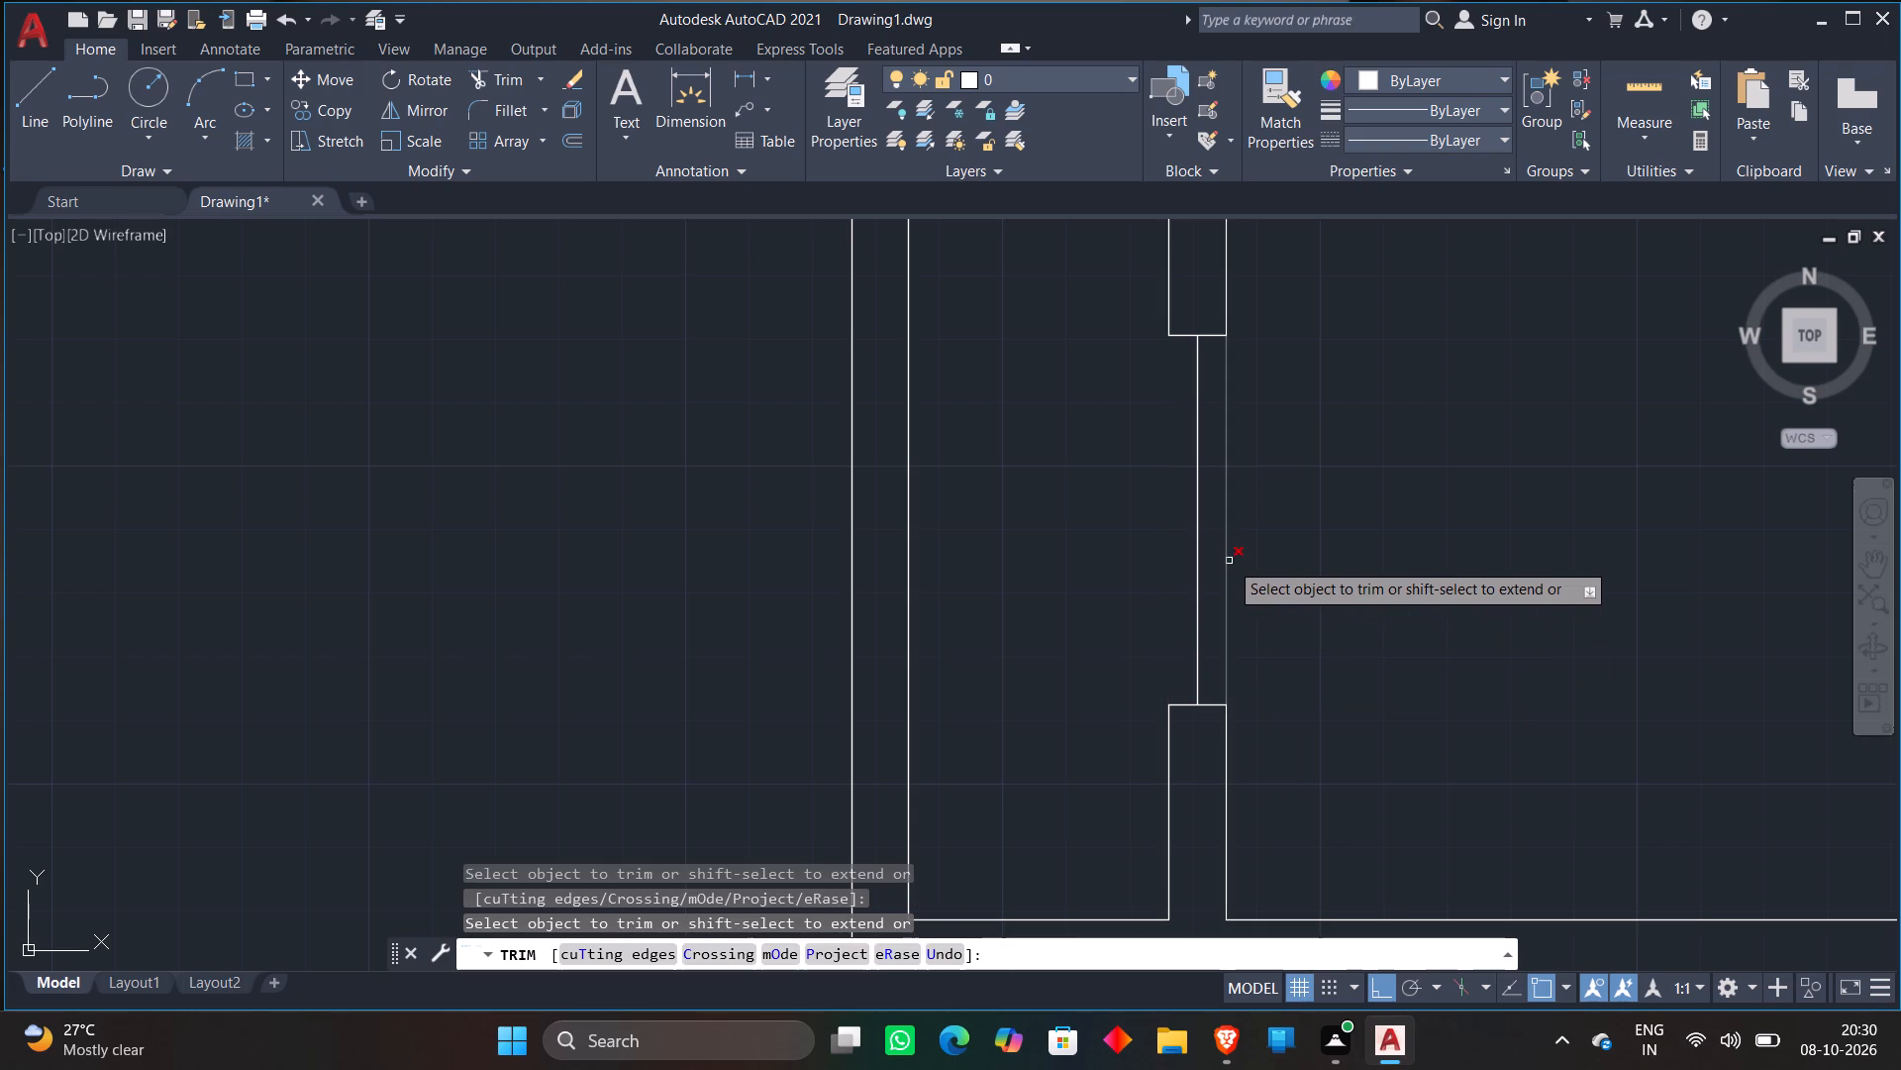
left_click(1229, 561)
key("Escape")
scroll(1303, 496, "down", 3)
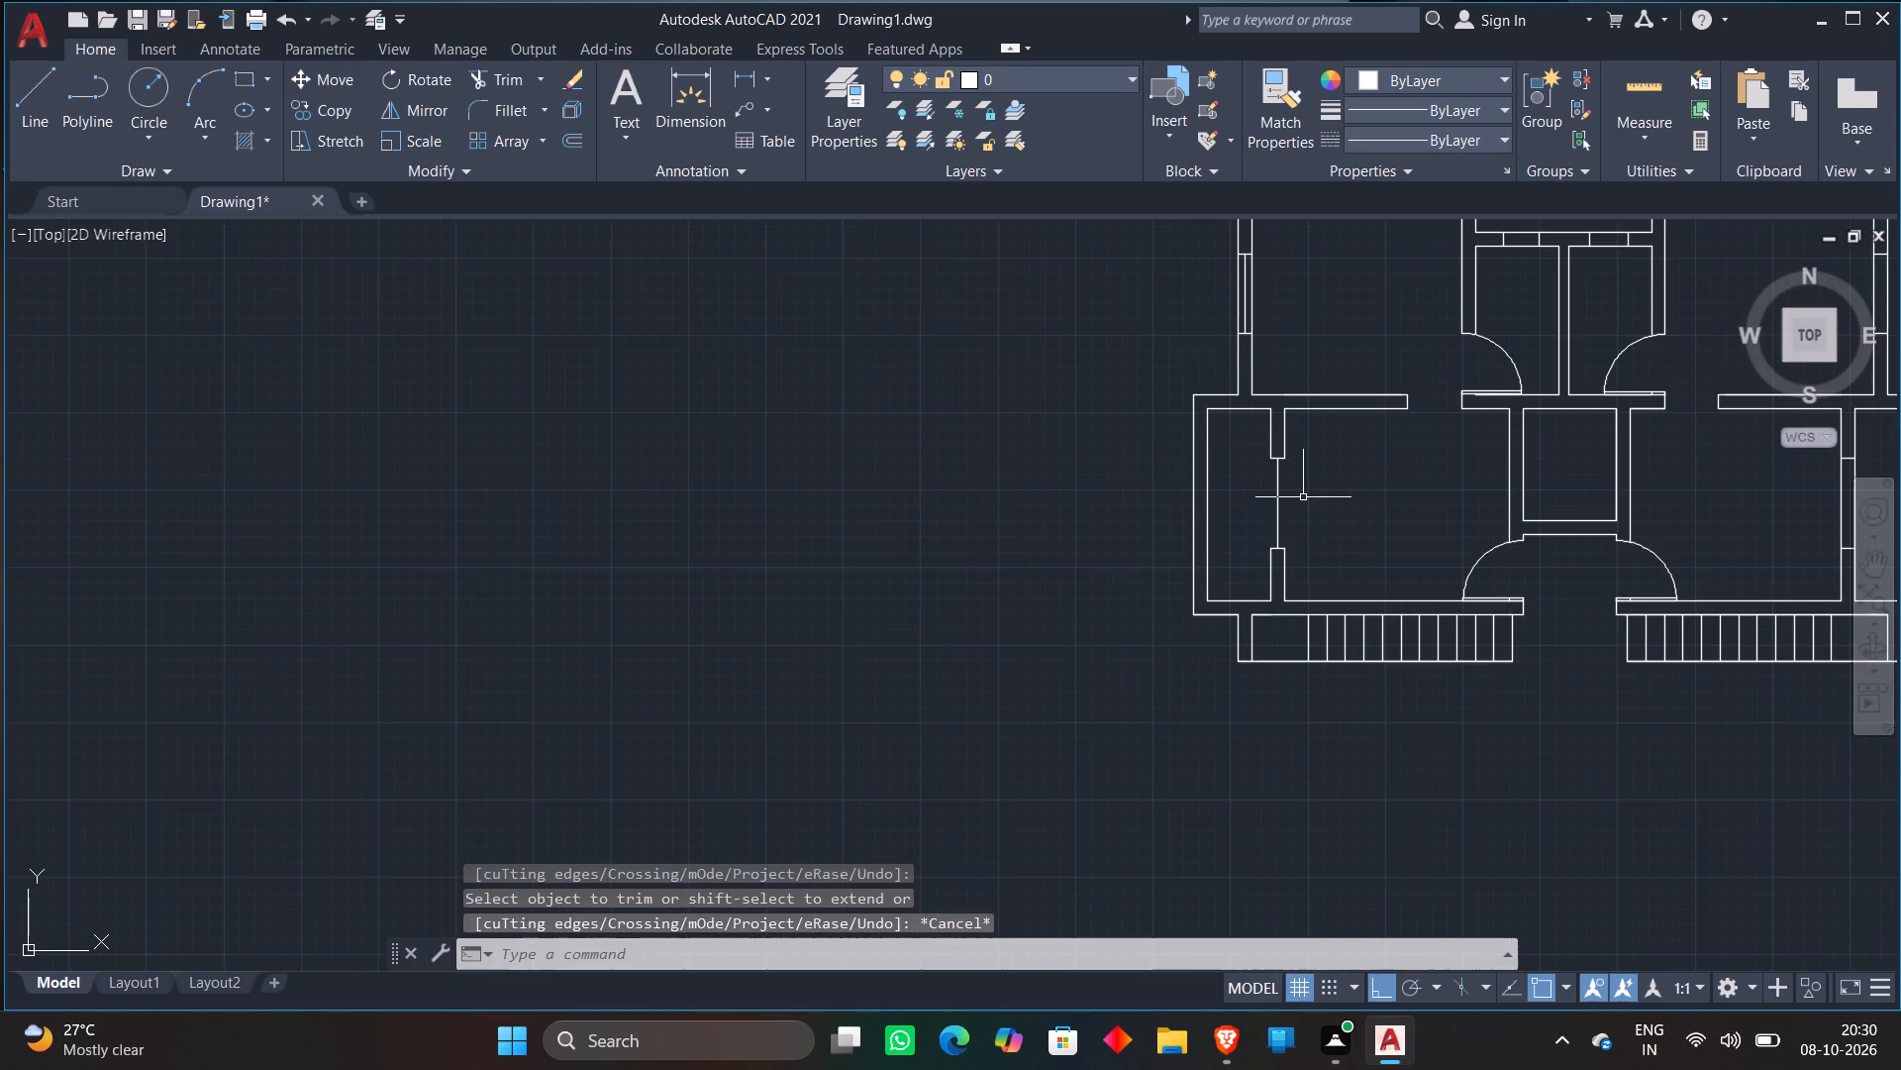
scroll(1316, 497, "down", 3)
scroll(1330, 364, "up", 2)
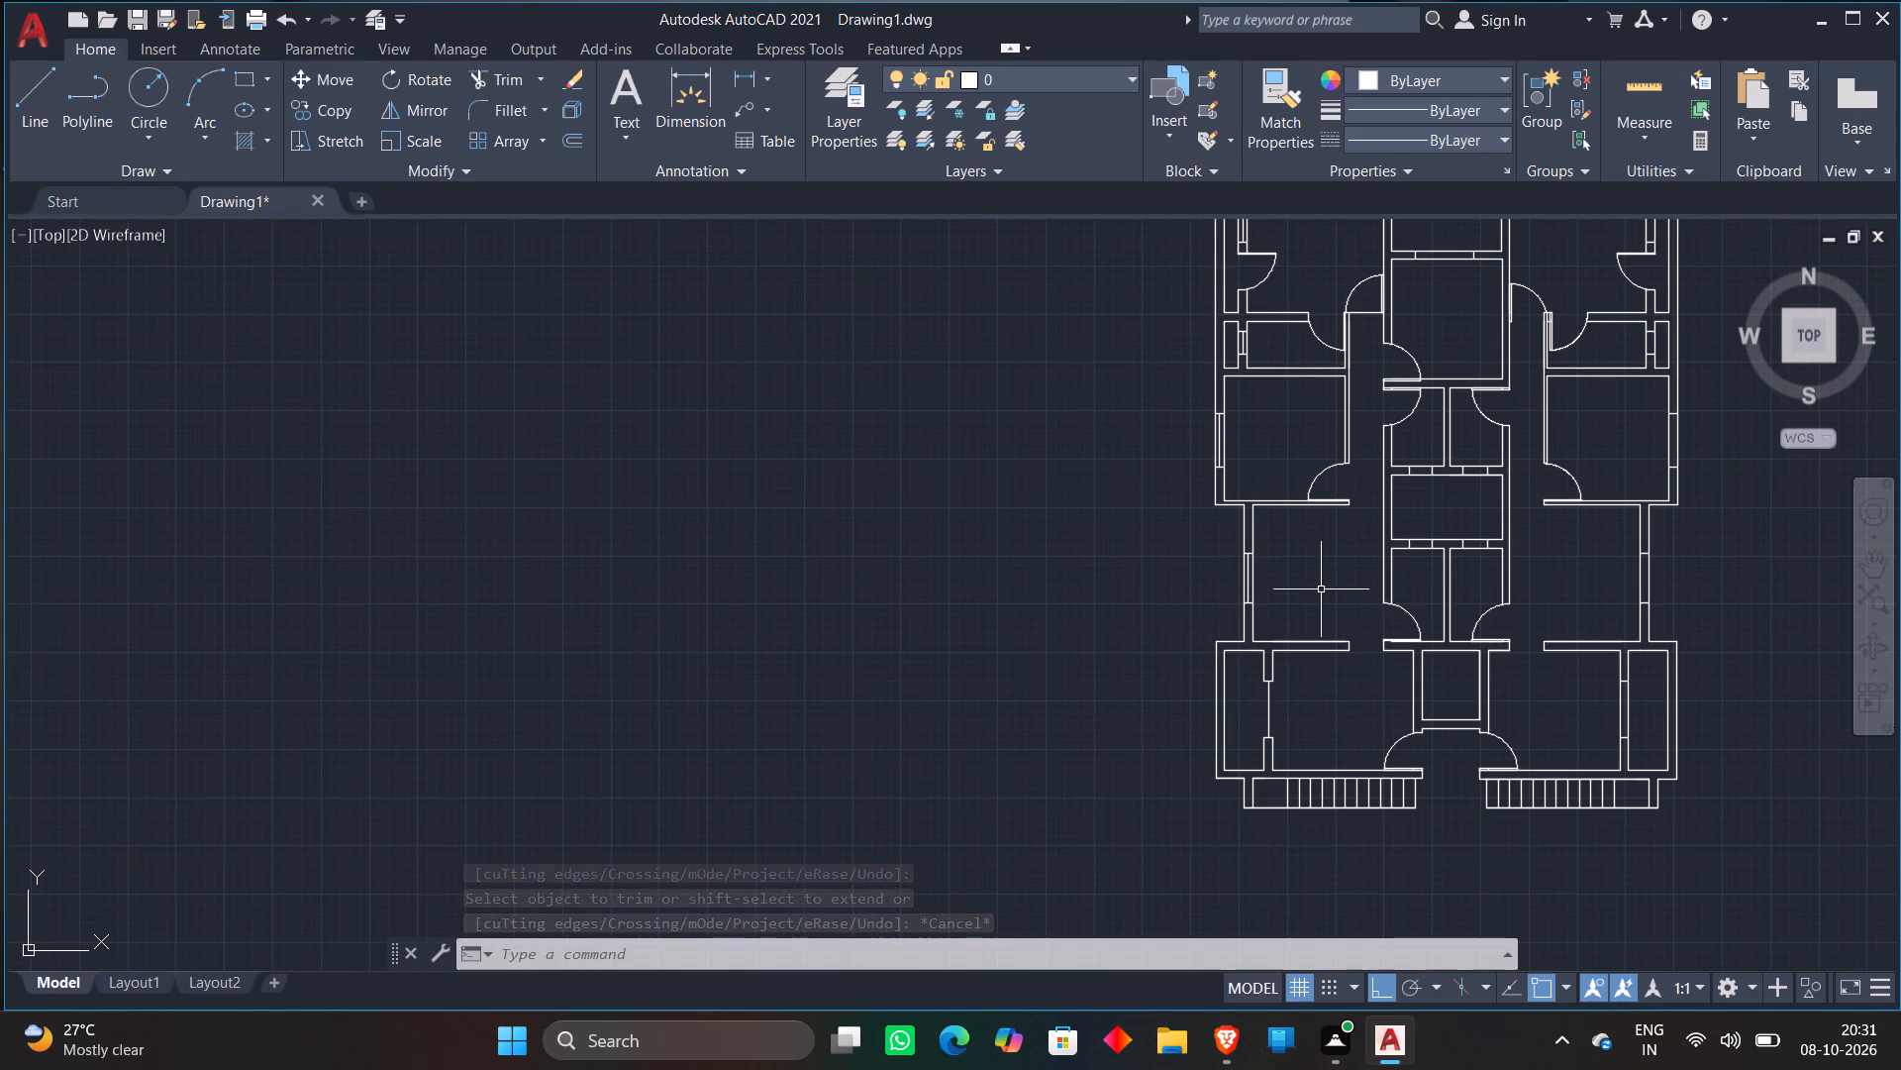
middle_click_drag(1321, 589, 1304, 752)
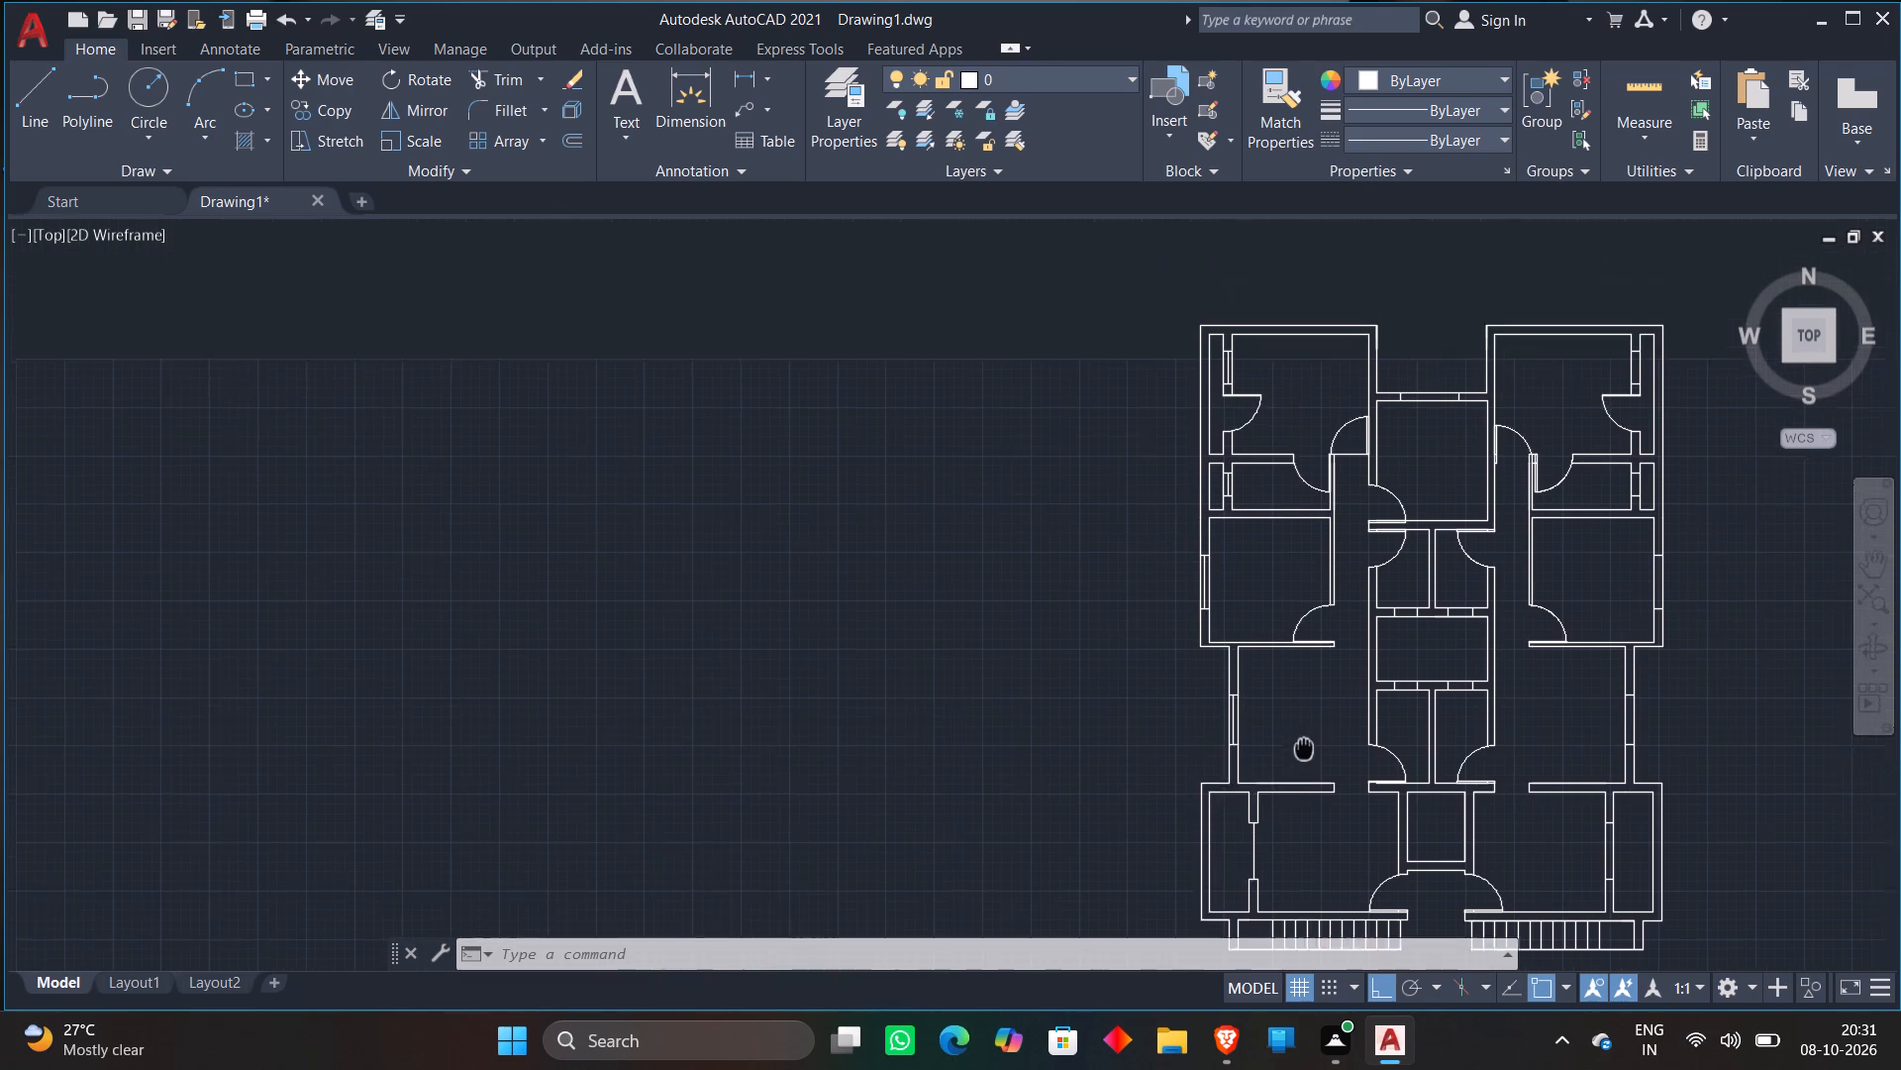
Offset the upper wall line of the top central room's window 4.5" down into the wall as its centre line.
middle_click_drag(1304, 752, 1296, 807)
scroll(1404, 495, "up", 2)
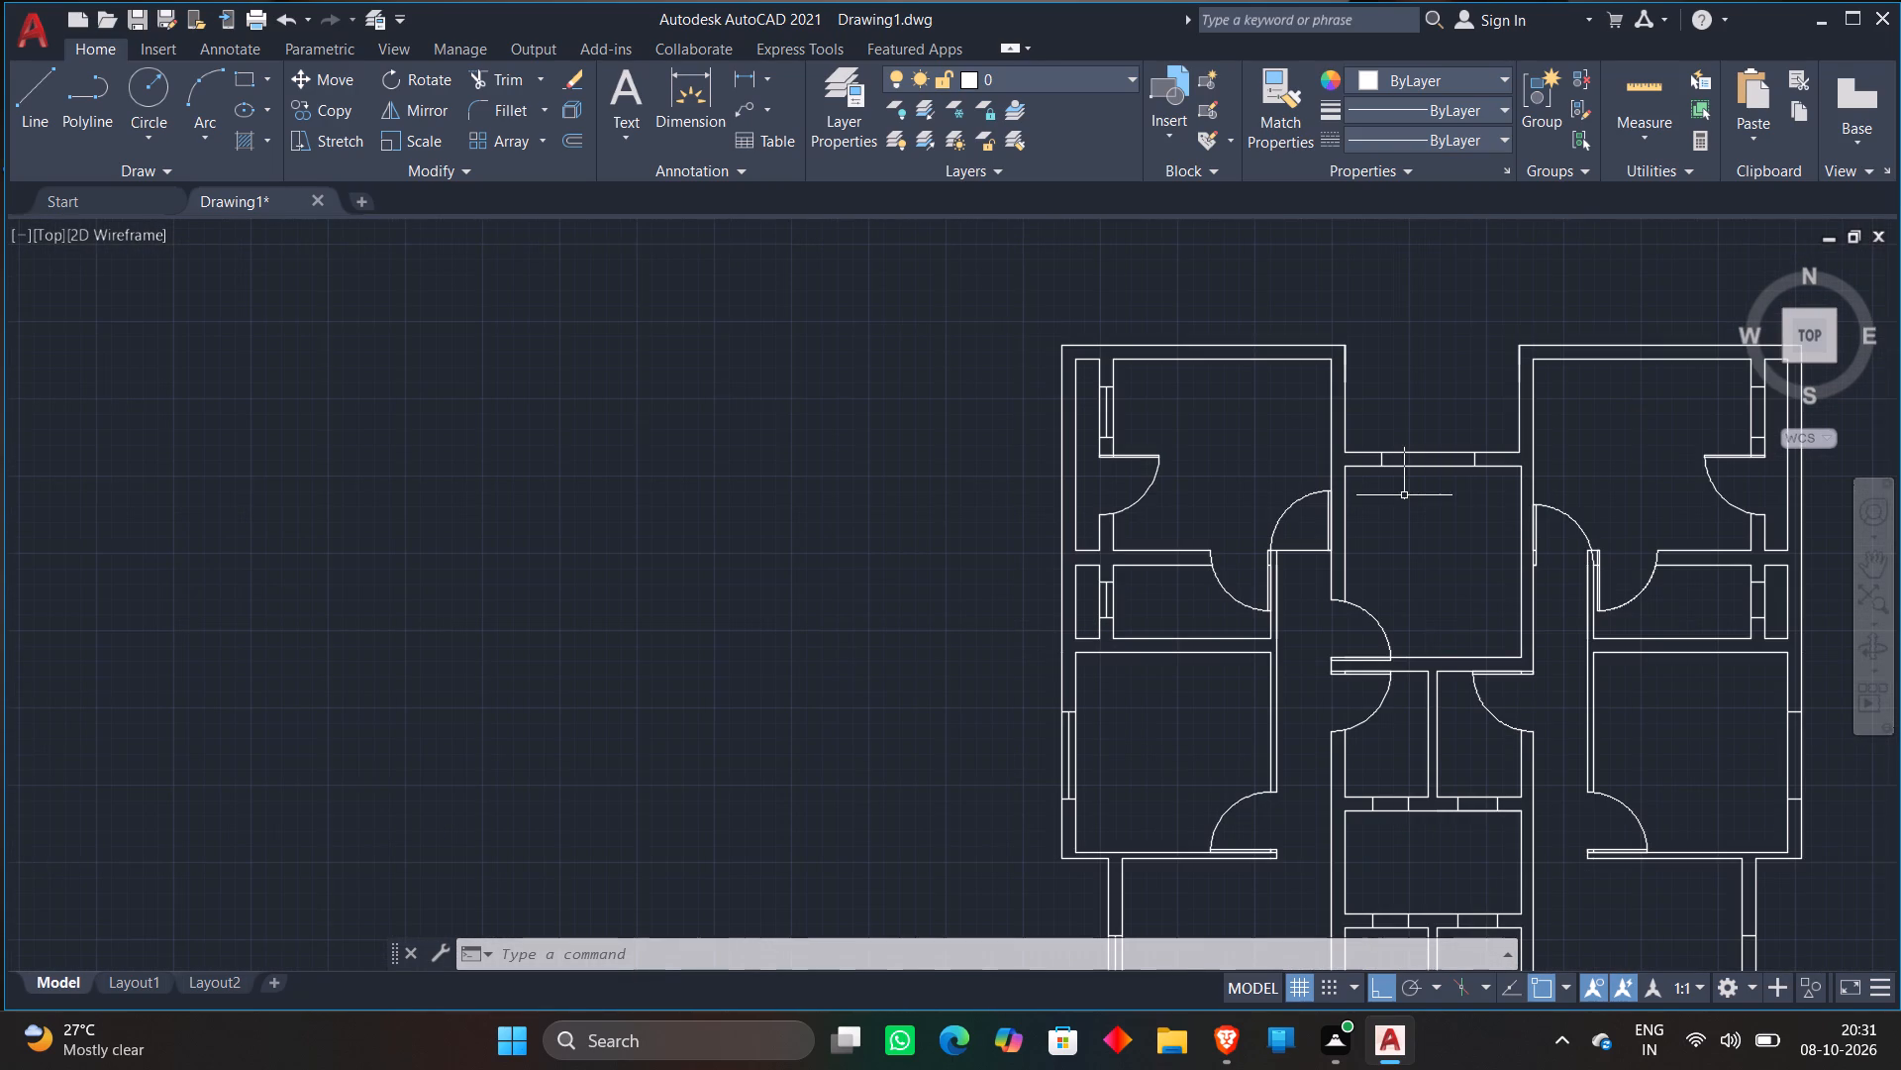
scroll(1409, 480, "up", 1)
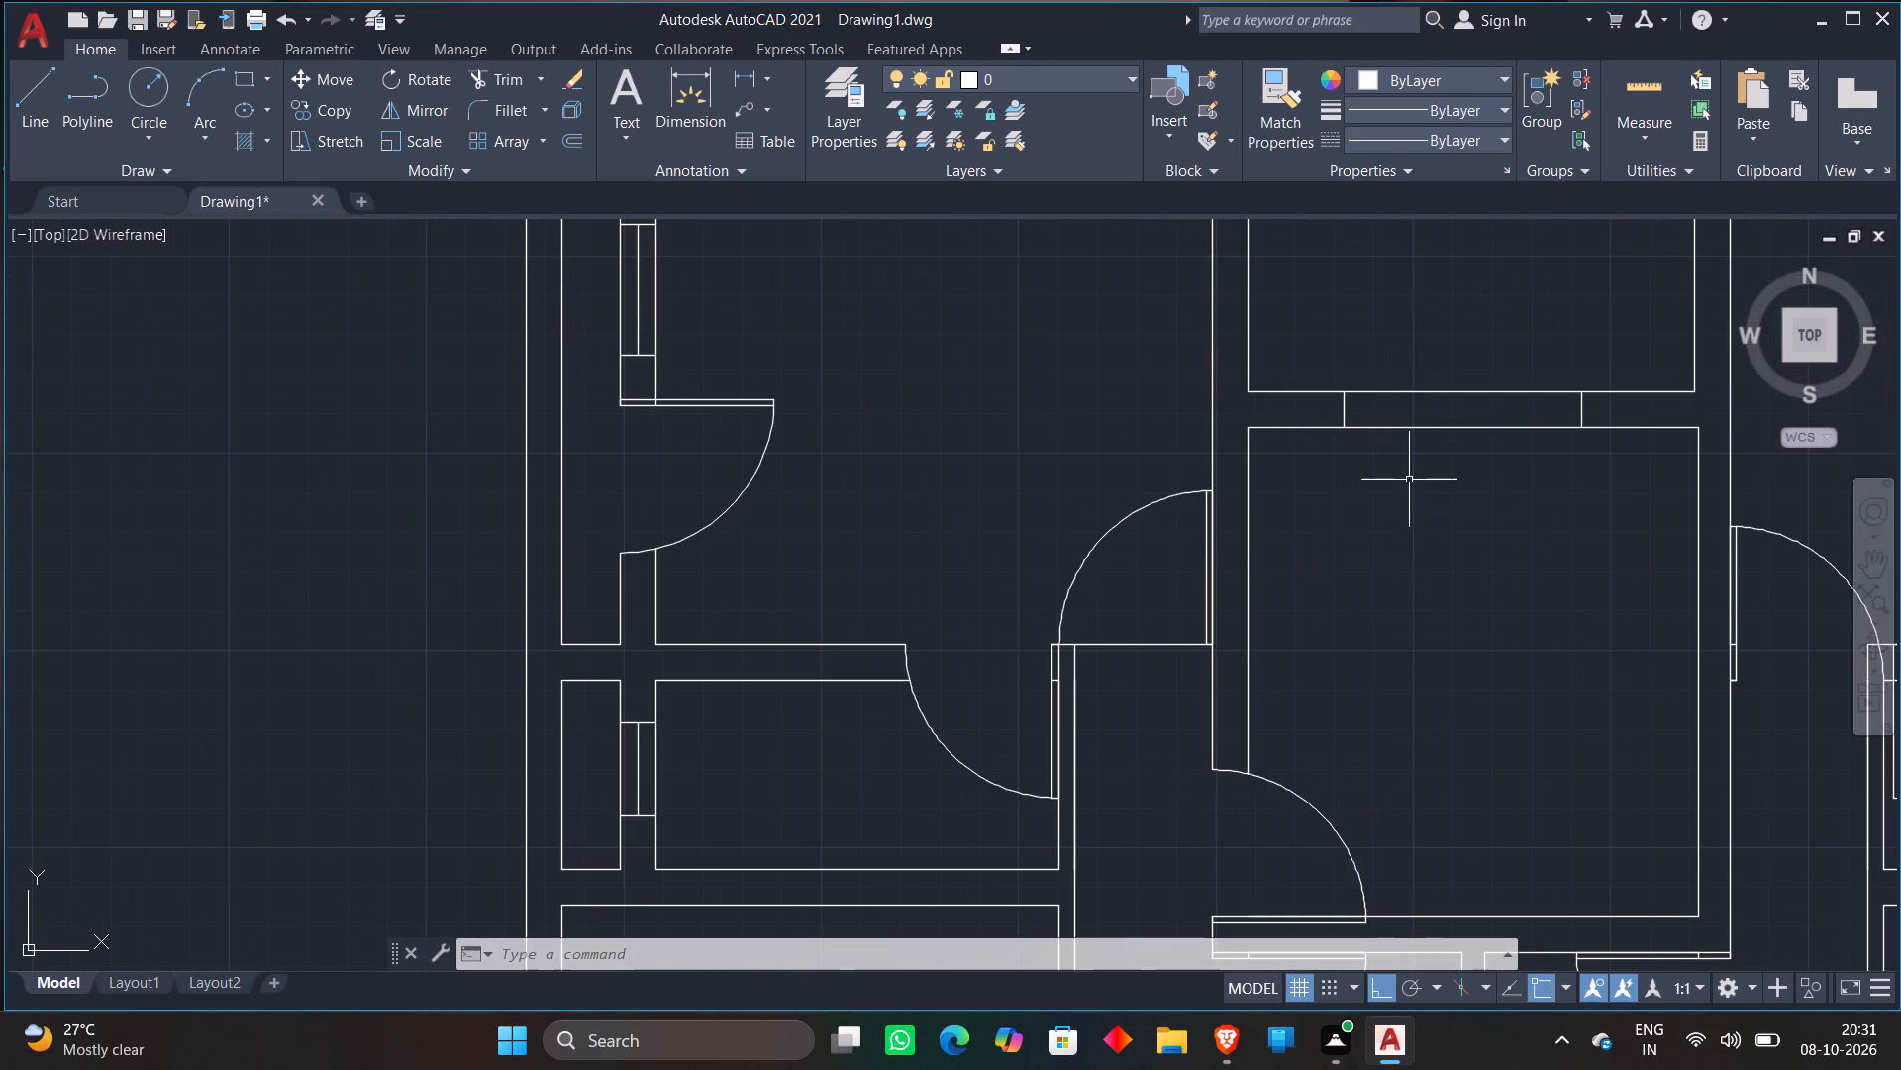
key("o")
key("Return")
type("4.5")
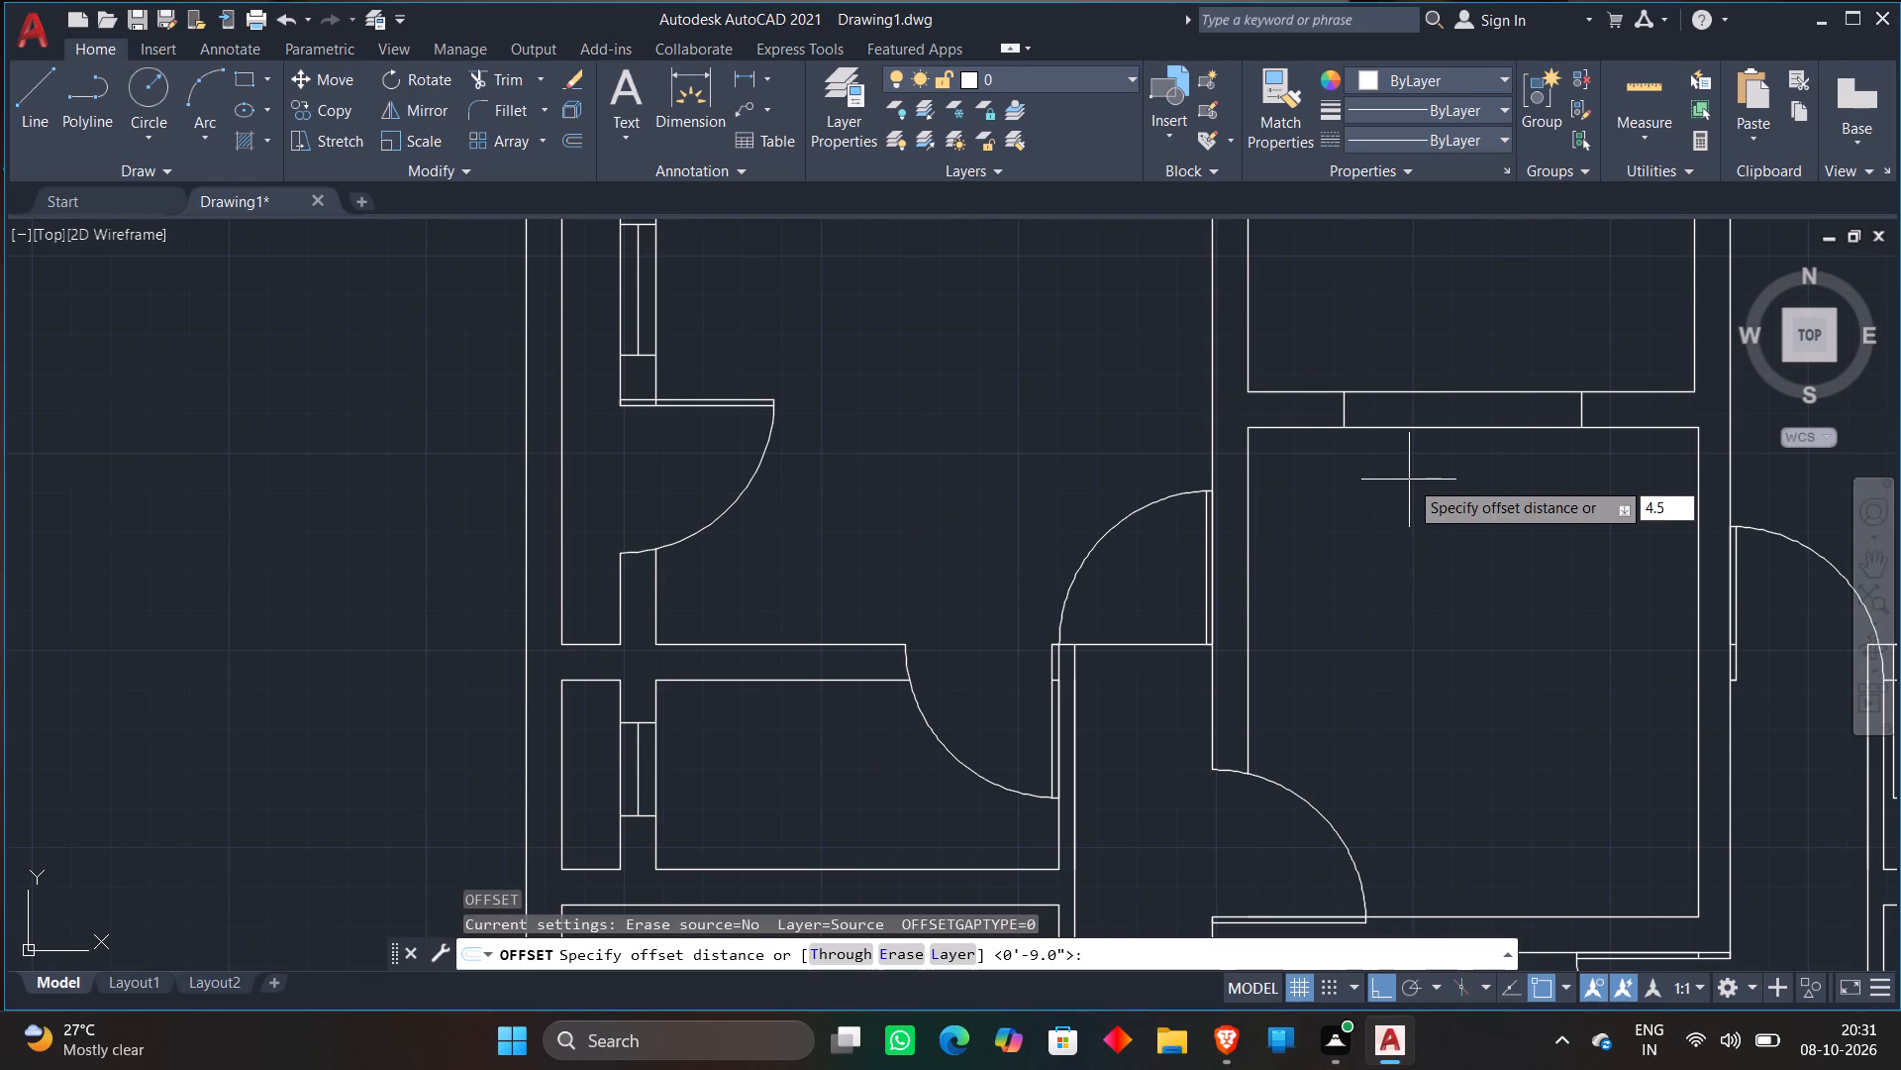
key("shift+quotedbl")
key("Return")
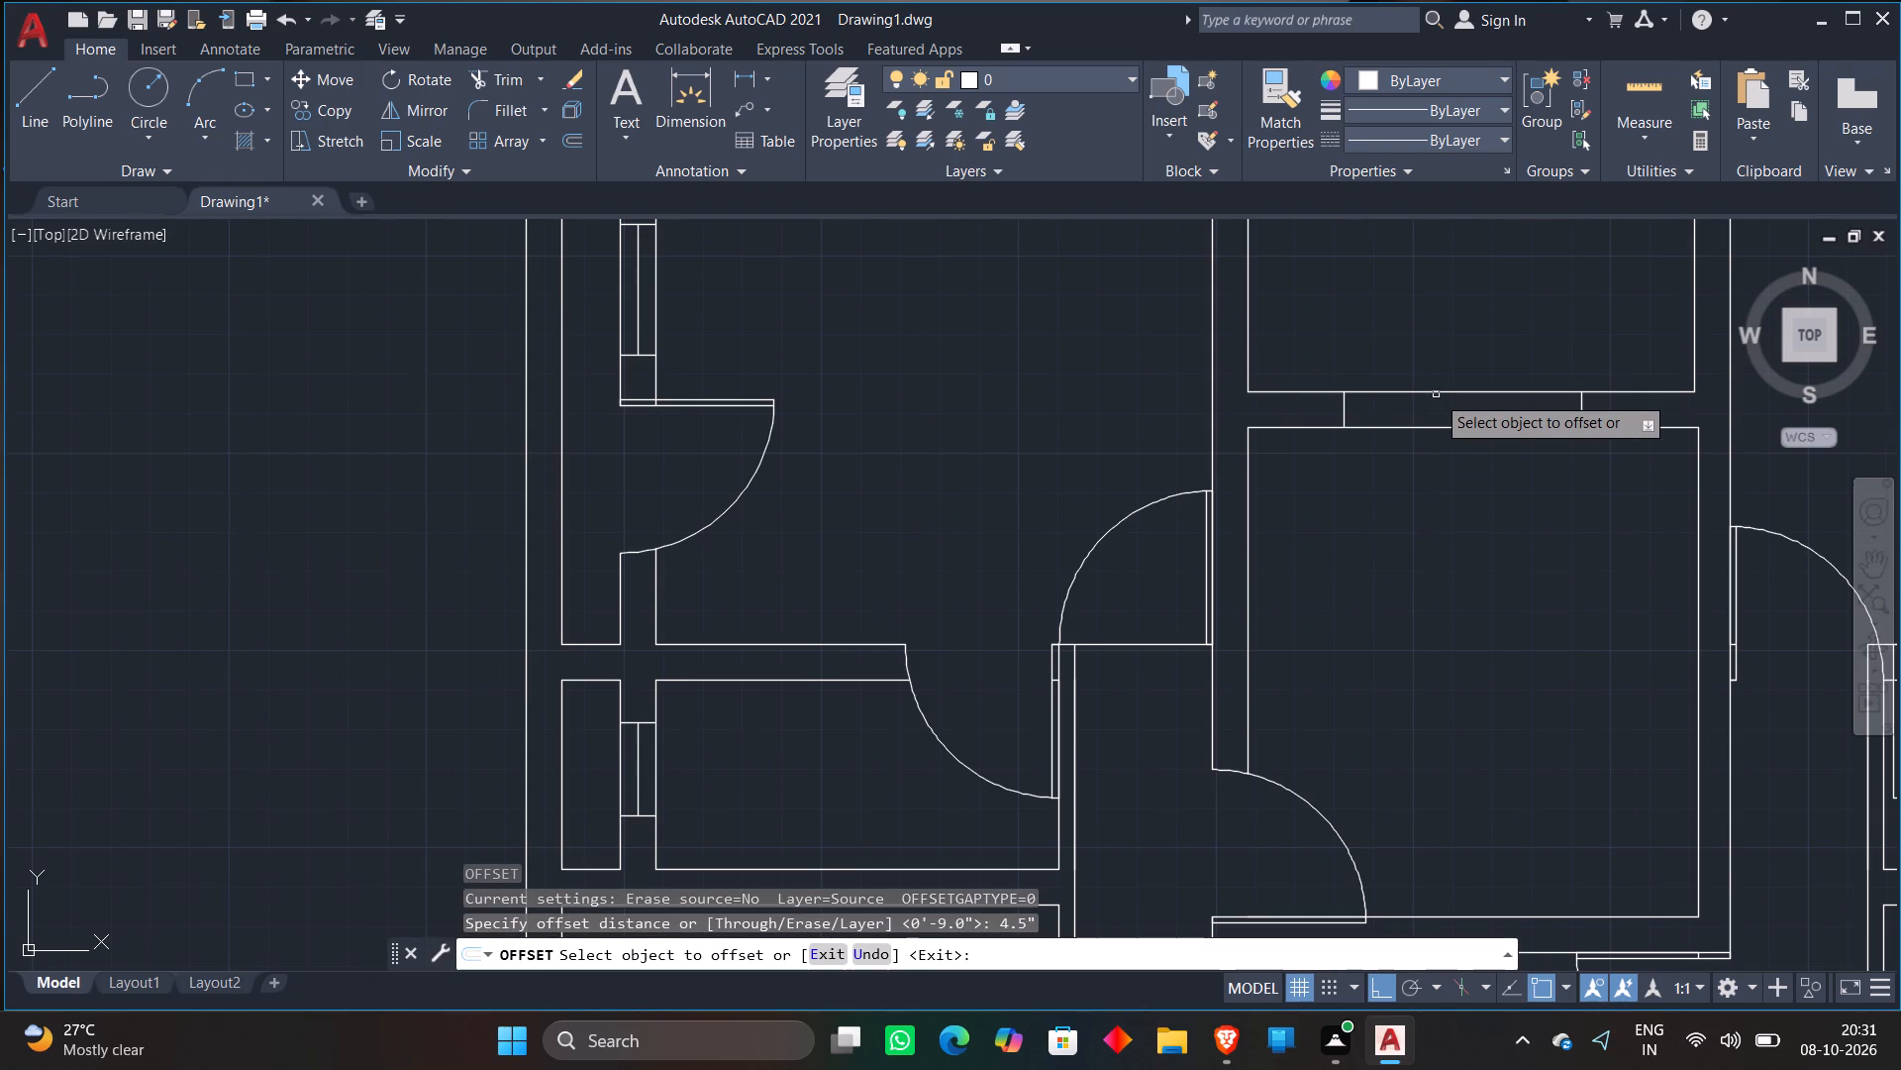
left_click(1437, 392)
left_click(1434, 410)
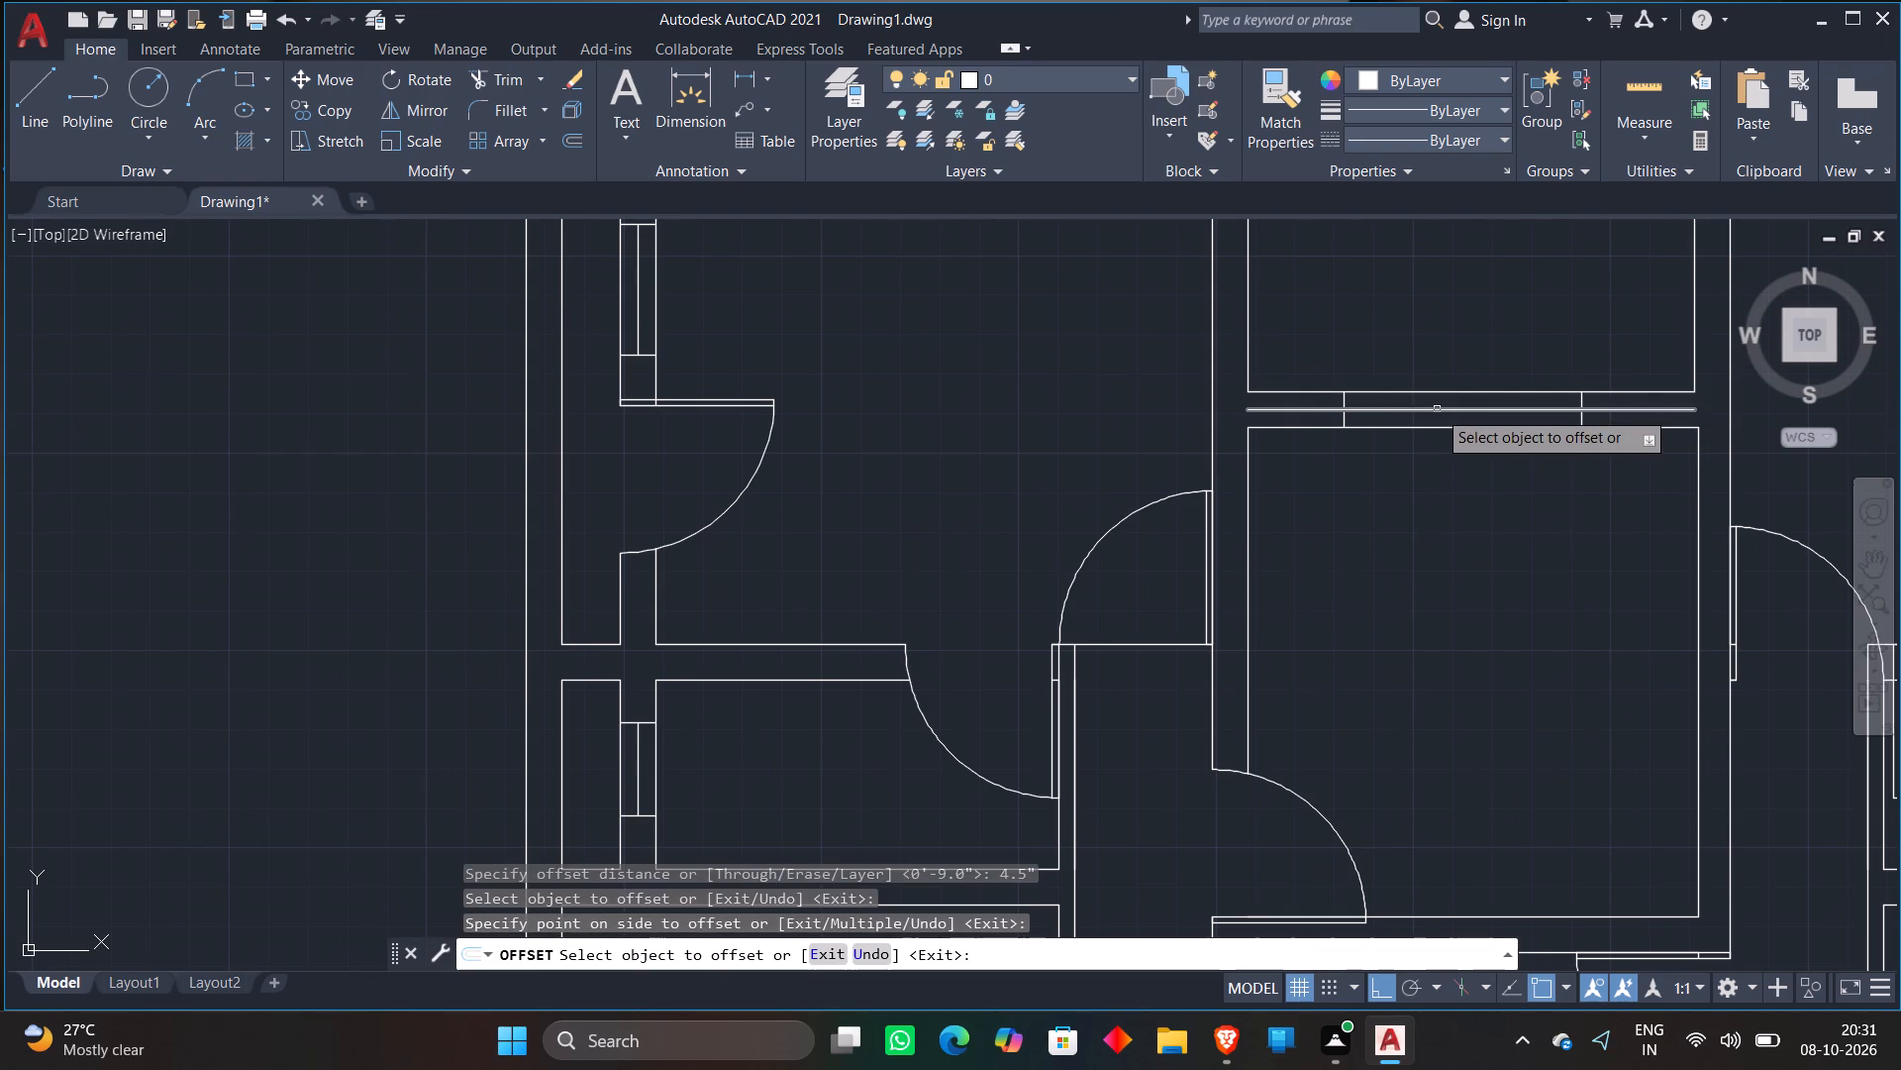
Offset the upper wall lines 4.5" into the walls at the paired windows above and below the enclosed middle central room.
scroll(1437, 409, "down", 3)
scroll(1428, 653, "up", 4)
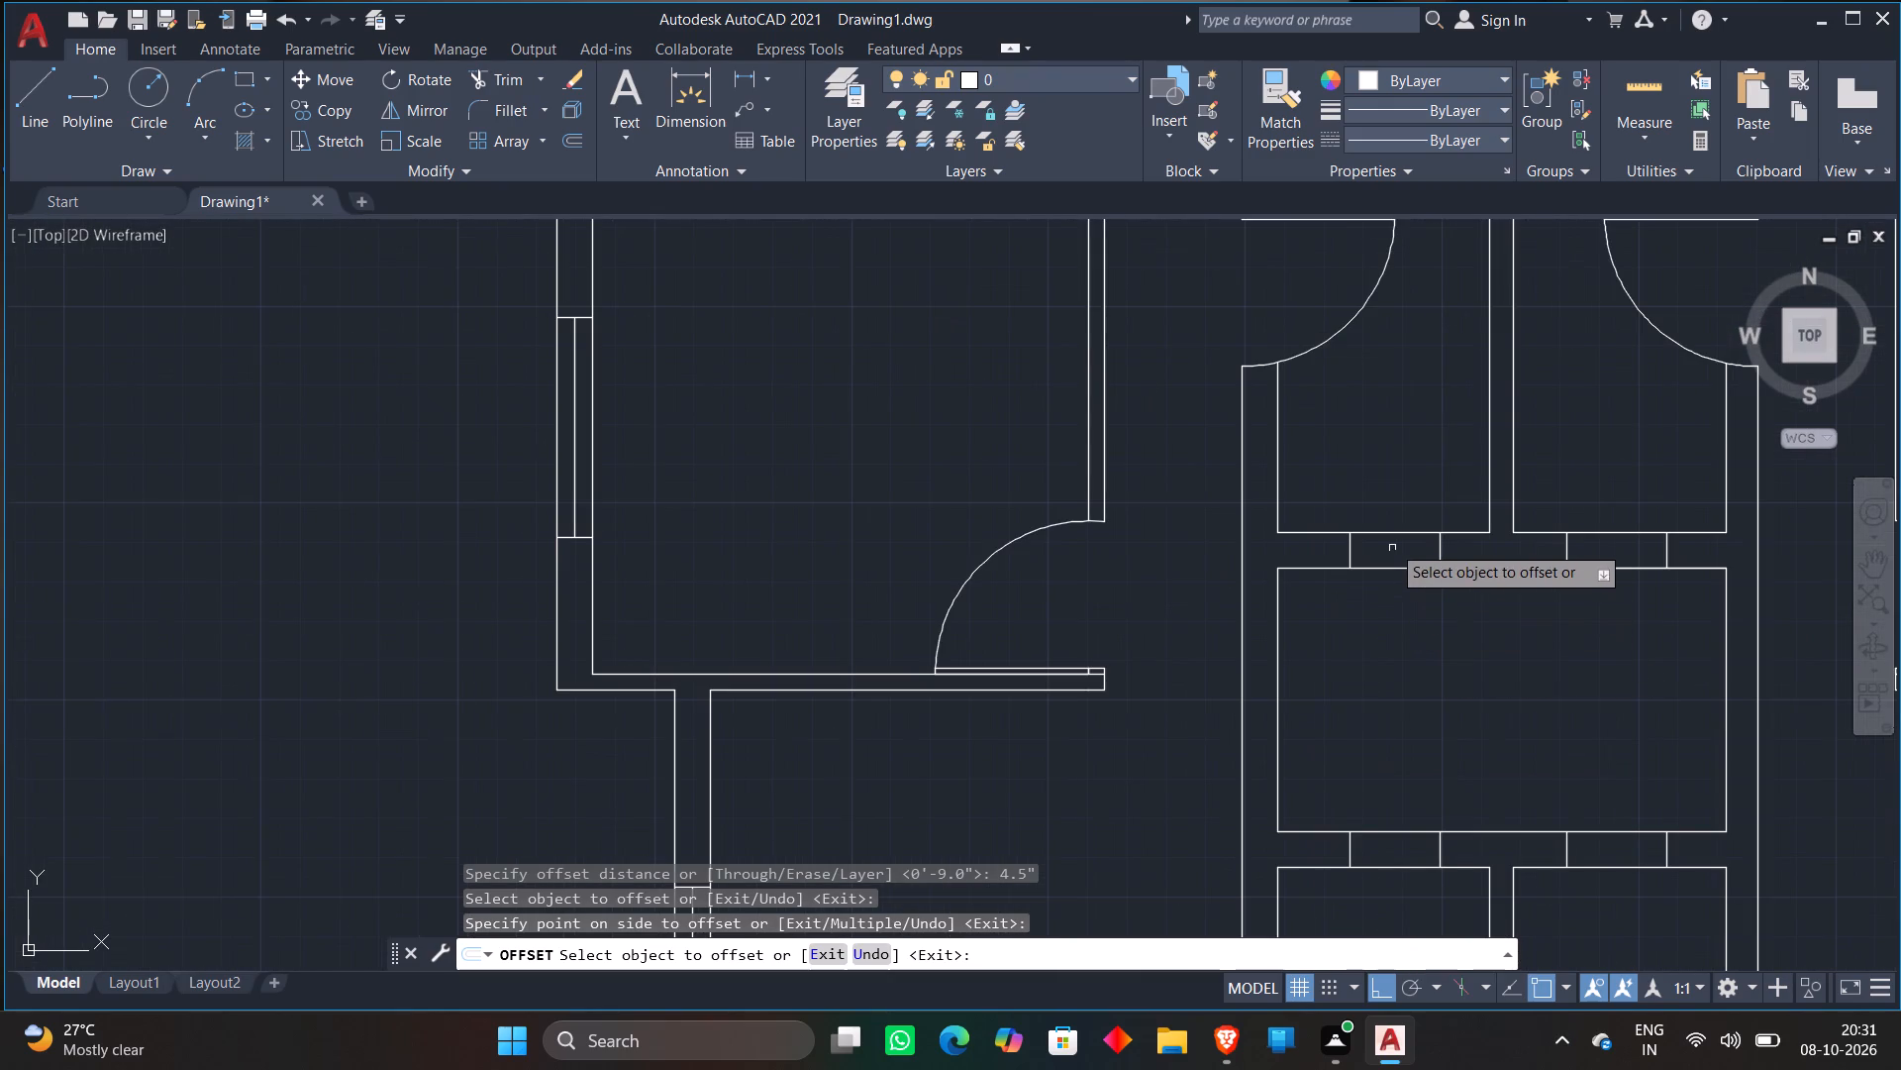
left_click(1387, 533)
left_click(1387, 545)
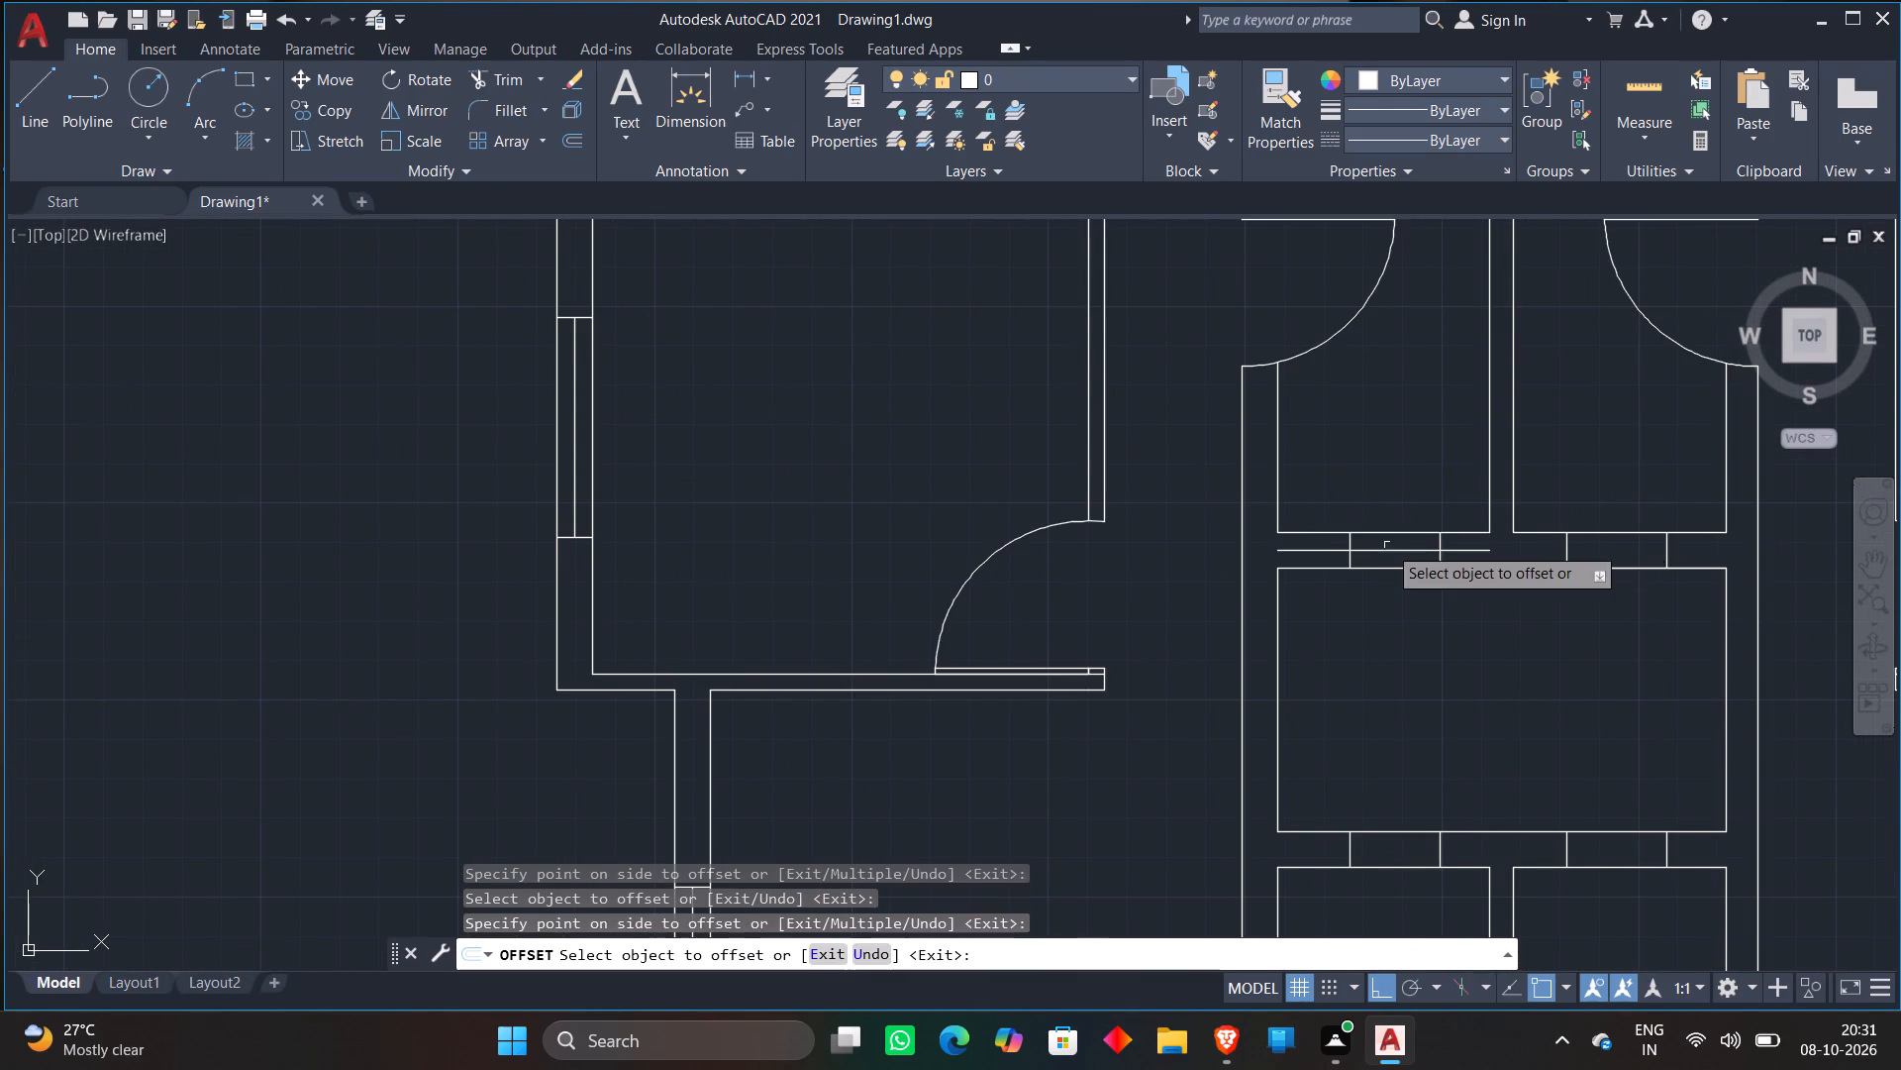
left_click(1596, 533)
left_click(1595, 552)
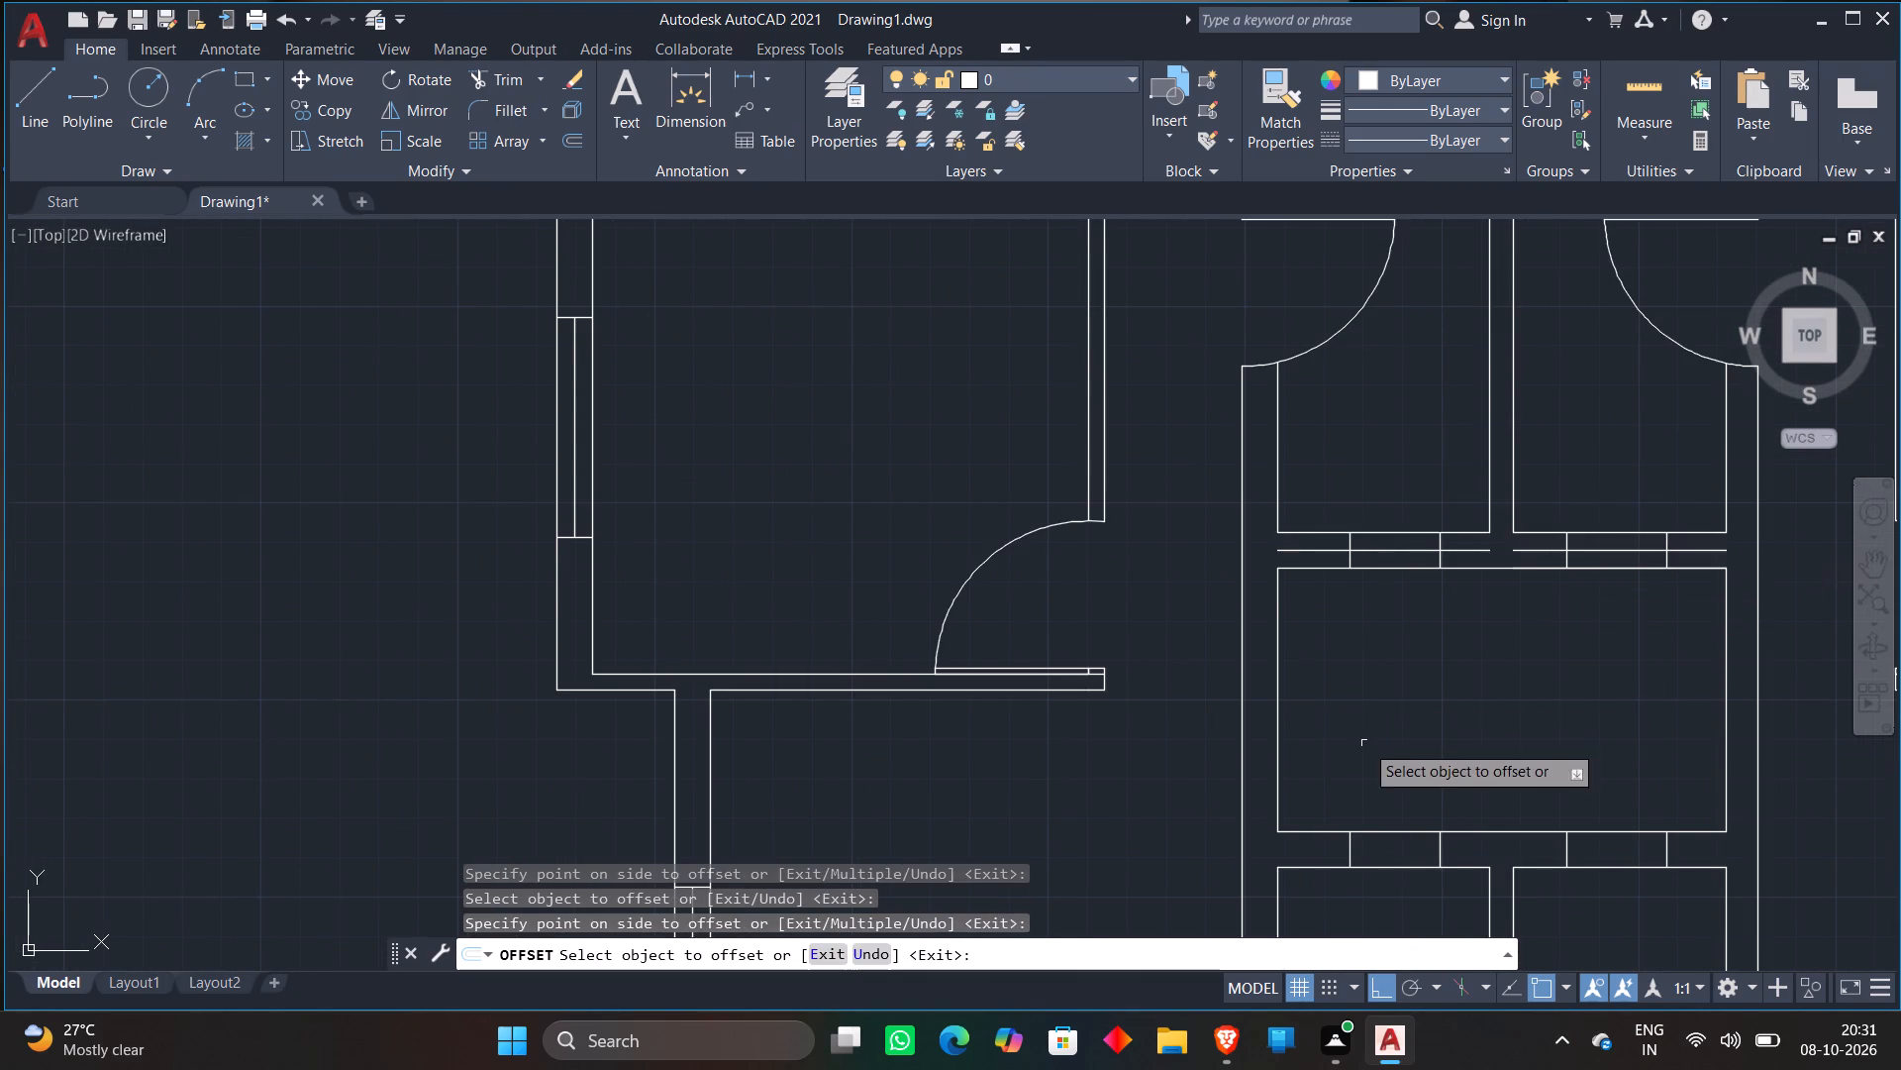
scroll(1368, 764, "down", 1)
scroll(1387, 808, "up", 2)
left_click(1387, 806)
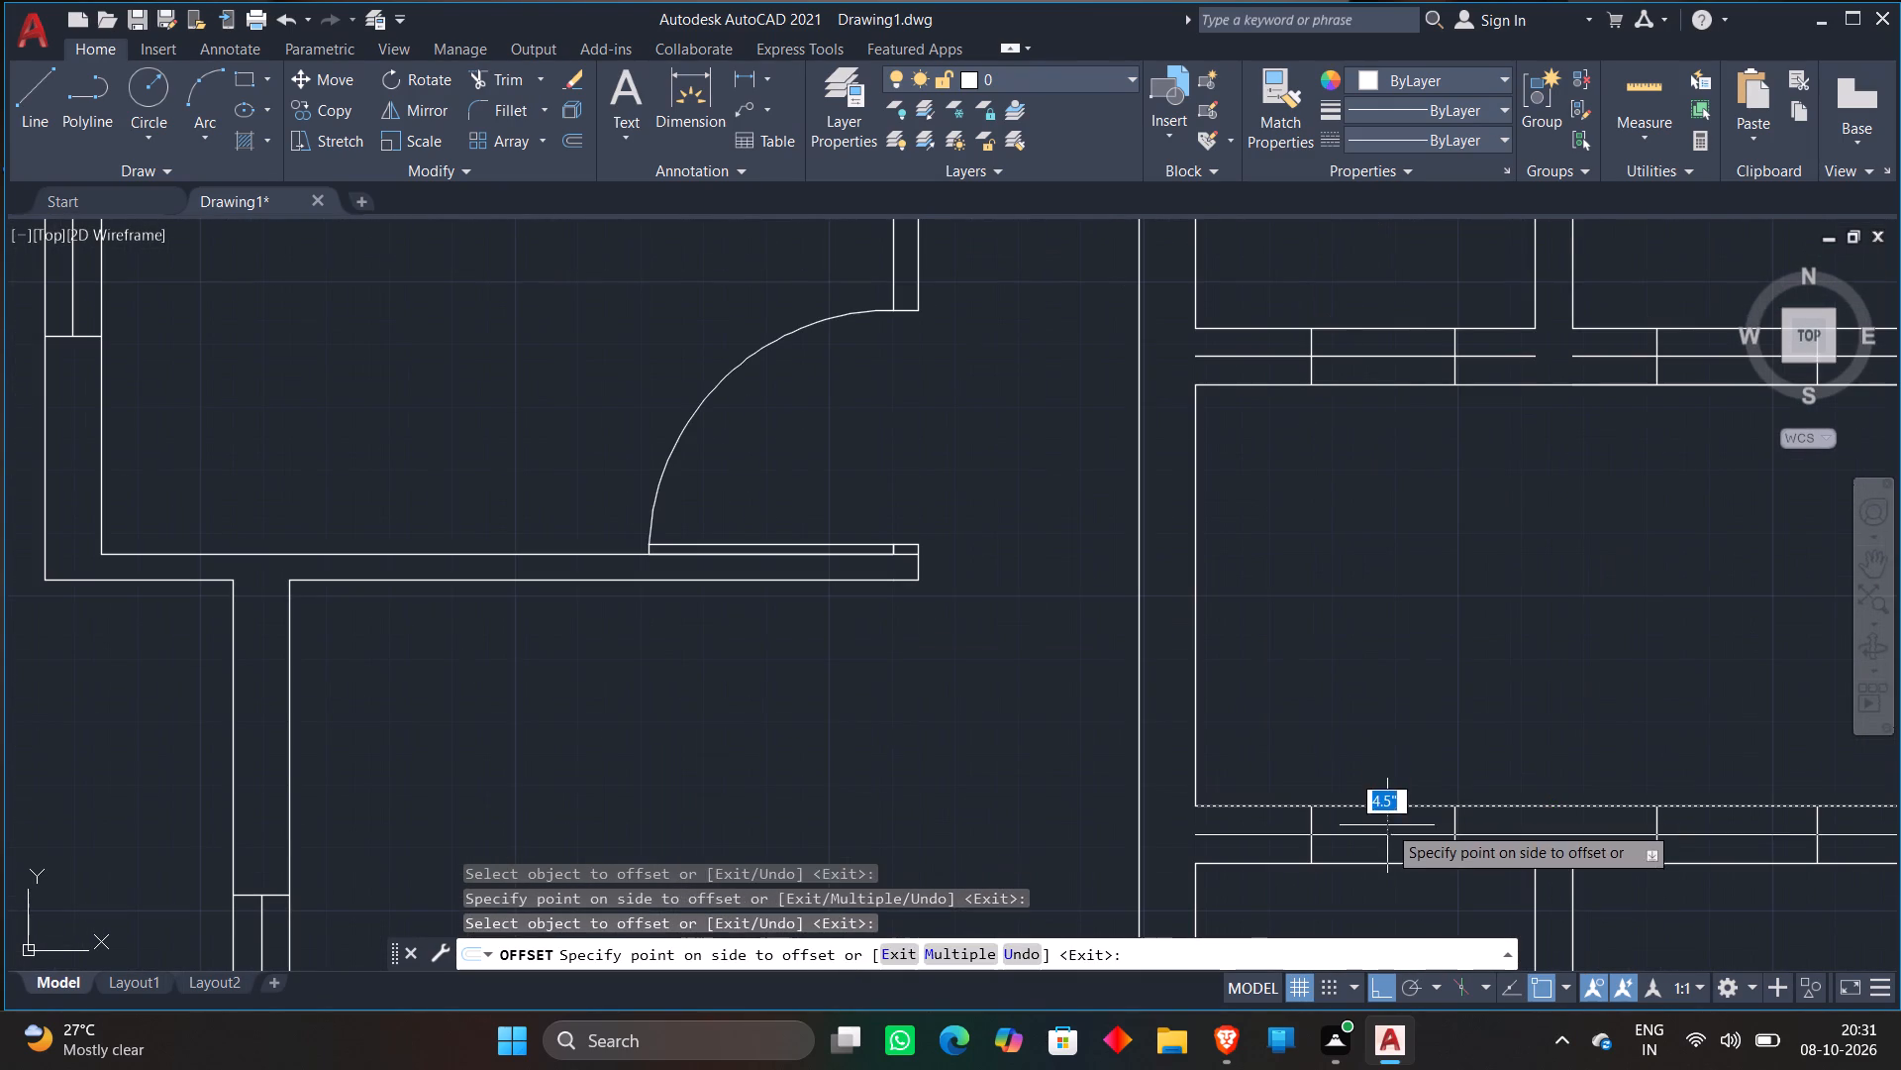
left_click(1387, 825)
Offset the outer wall line 4.5" into the wall at the opening between the plan's lower-right room and its narrow side space.
scroll(1420, 731, "down", 7)
middle_click_drag(1521, 796, 1529, 654)
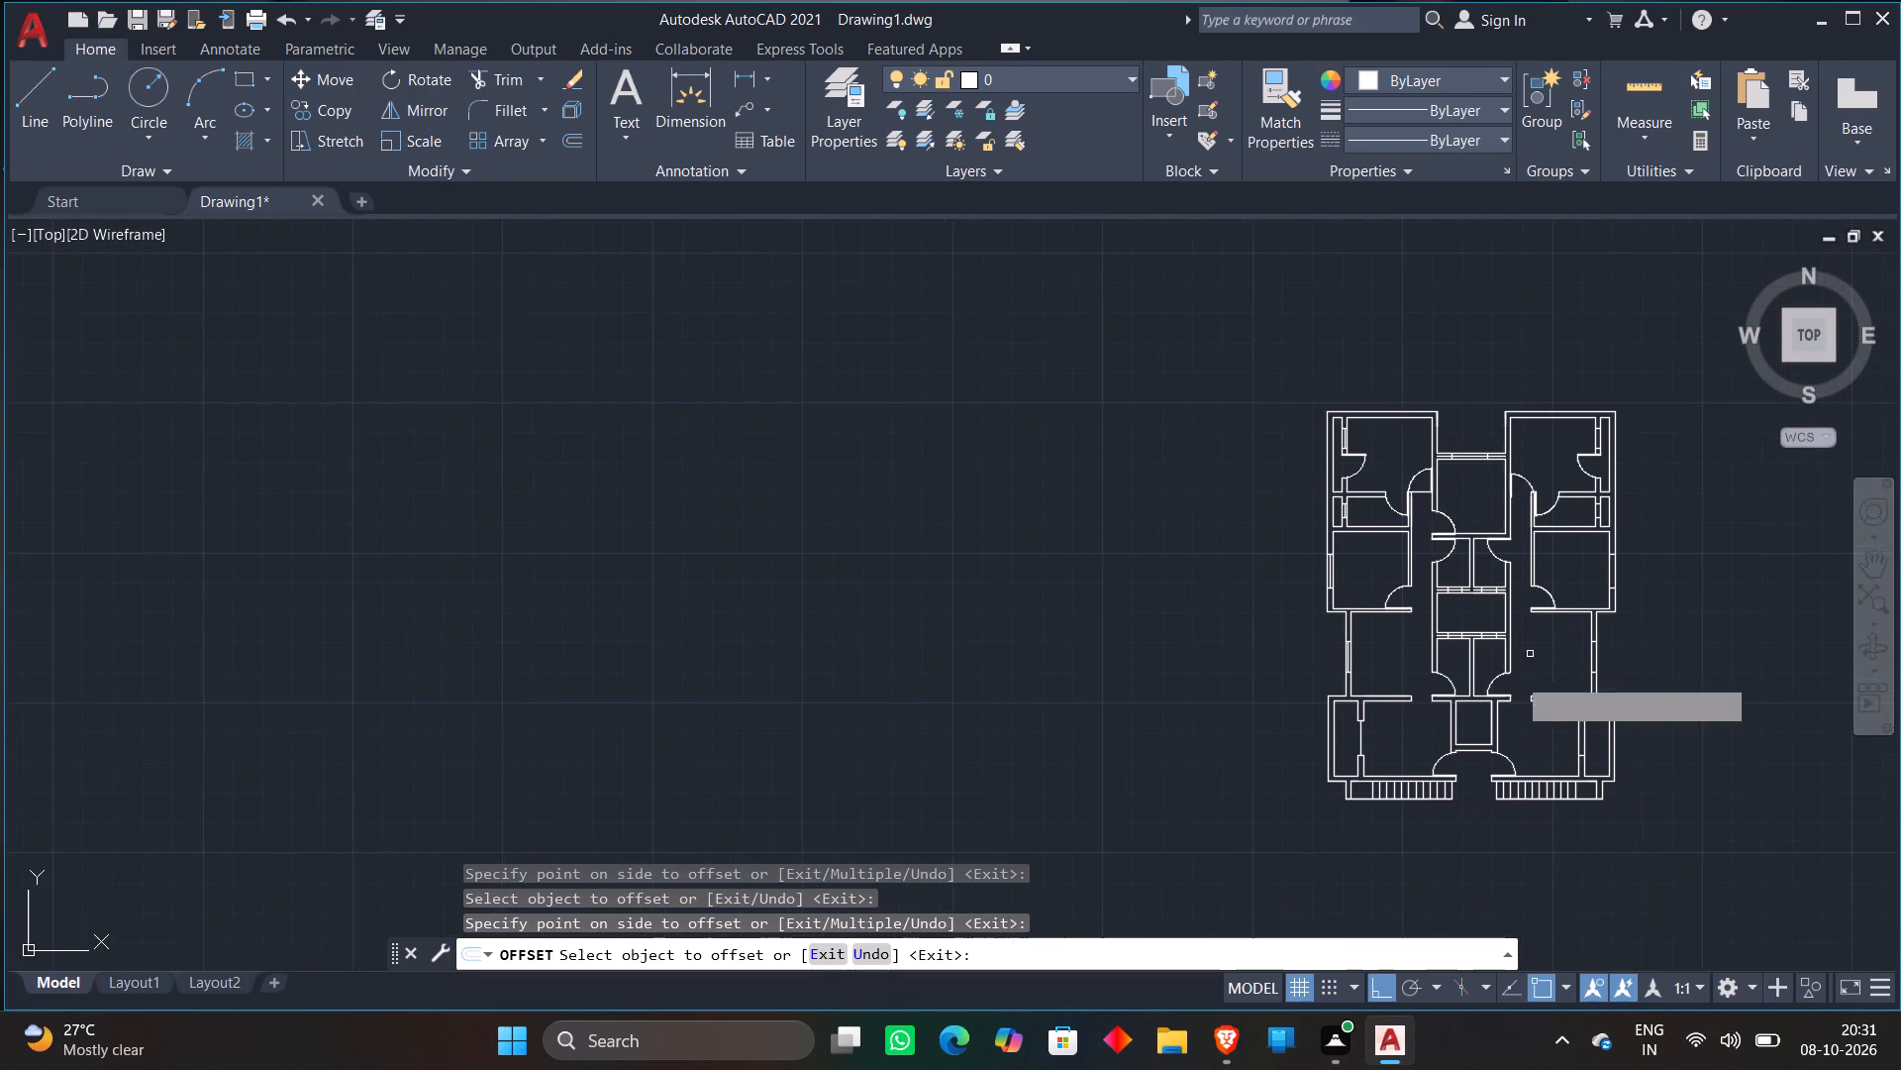
scroll(1476, 756, "up", 3)
scroll(1639, 655, "down", 2)
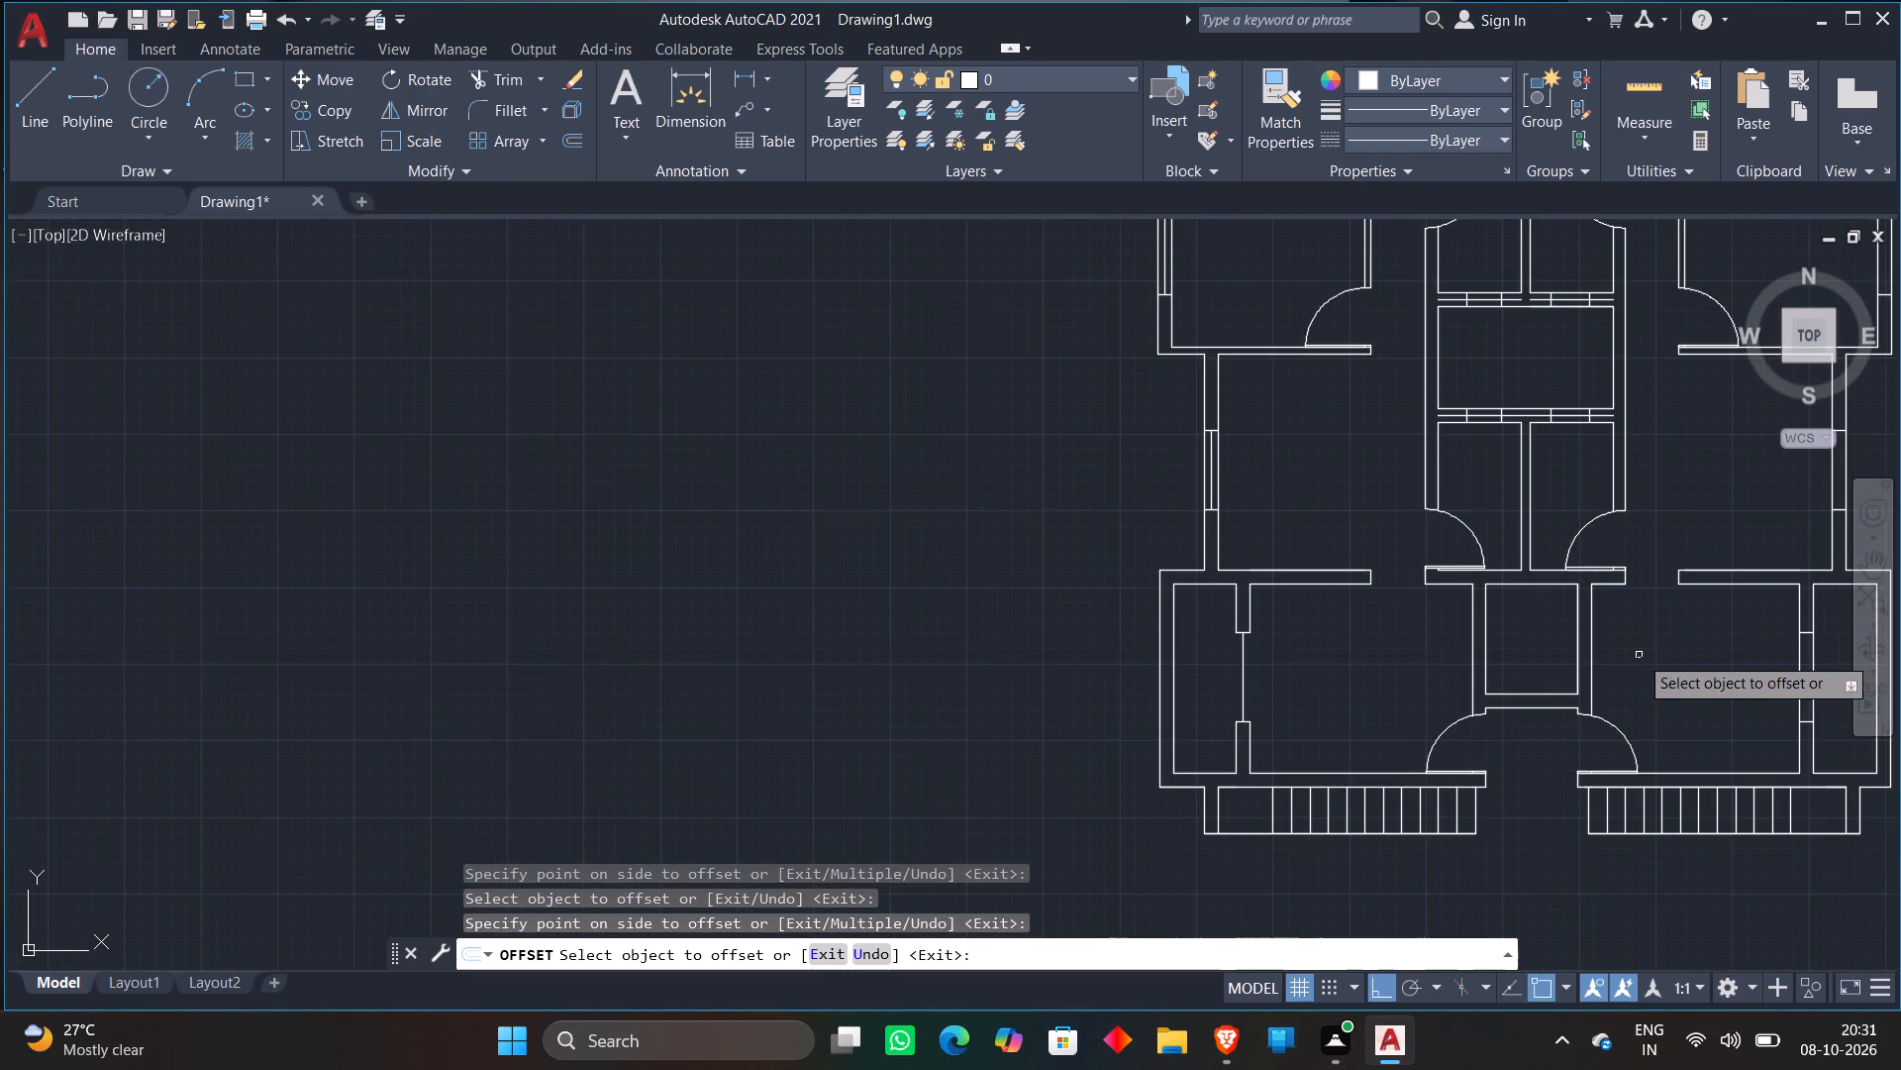
middle_click_drag(1639, 655, 1527, 700)
scroll(1669, 721, "up", 3)
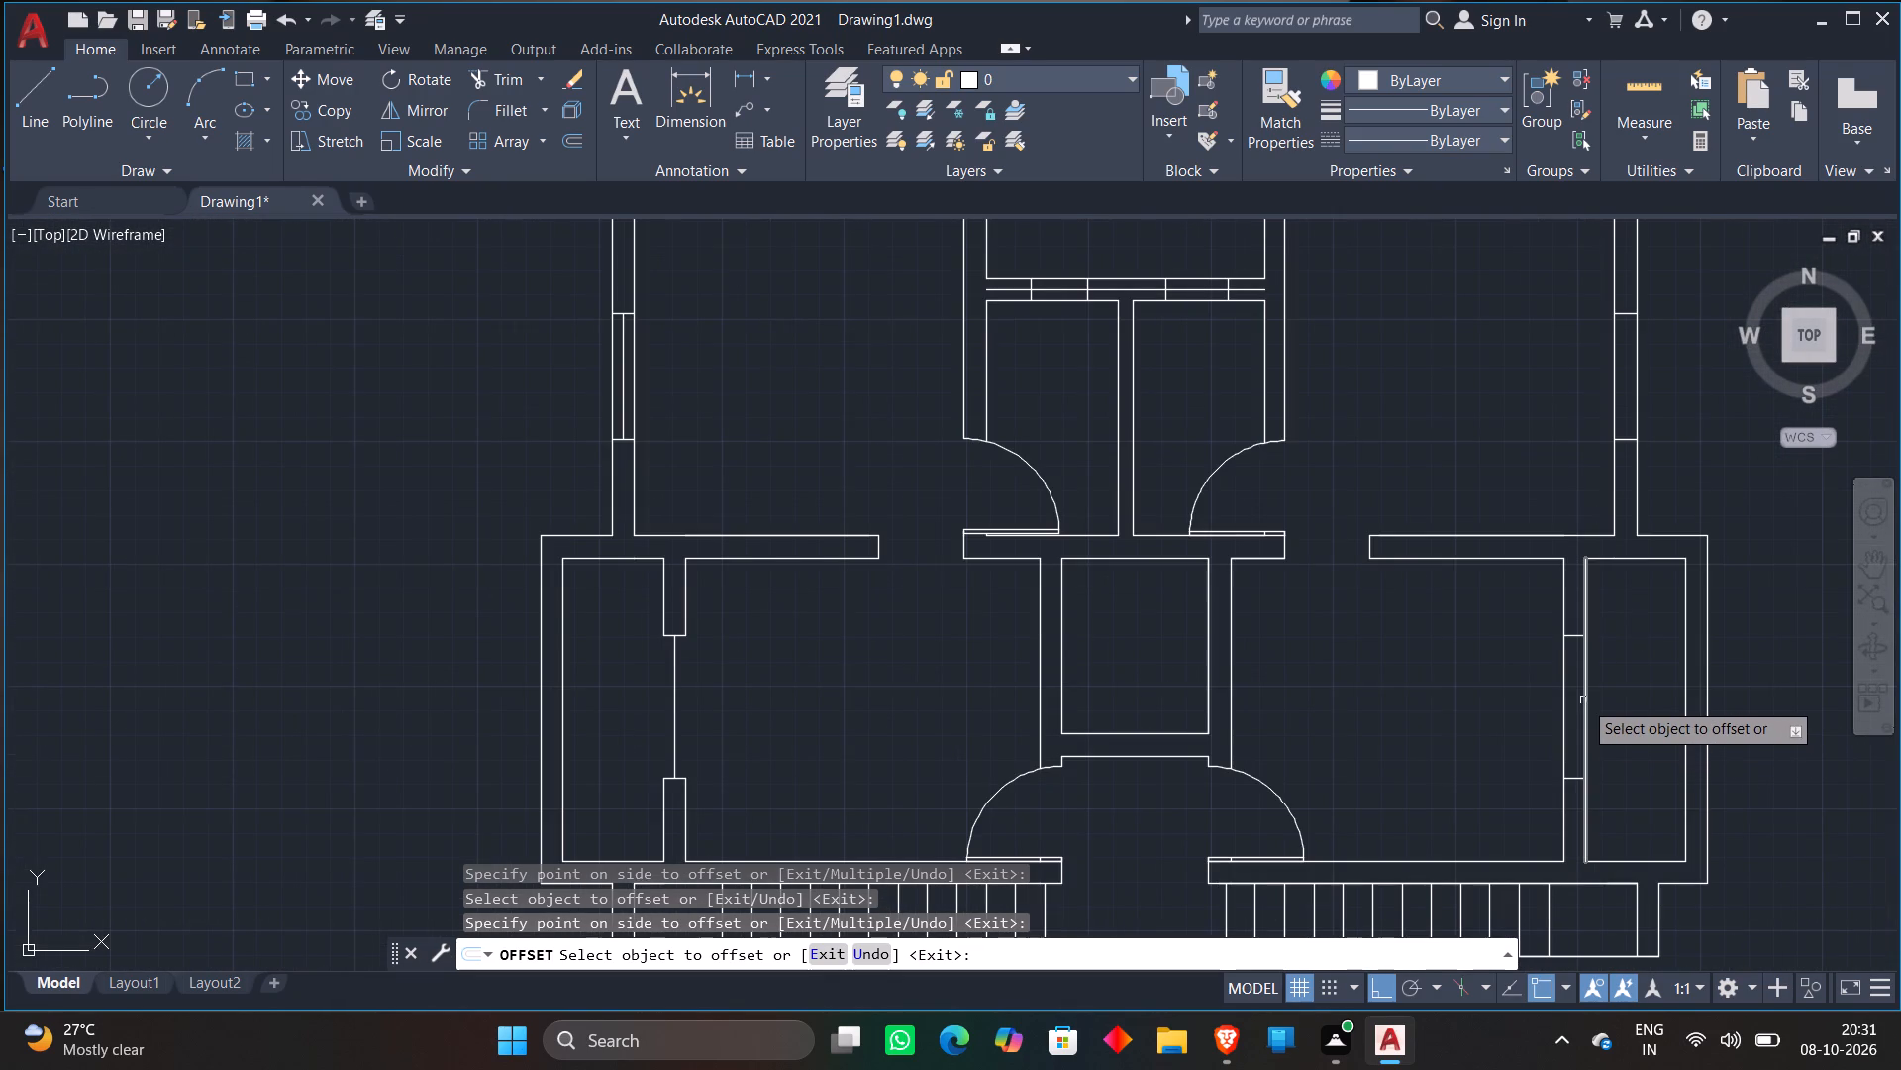
left_click(1587, 696)
left_click(1569, 700)
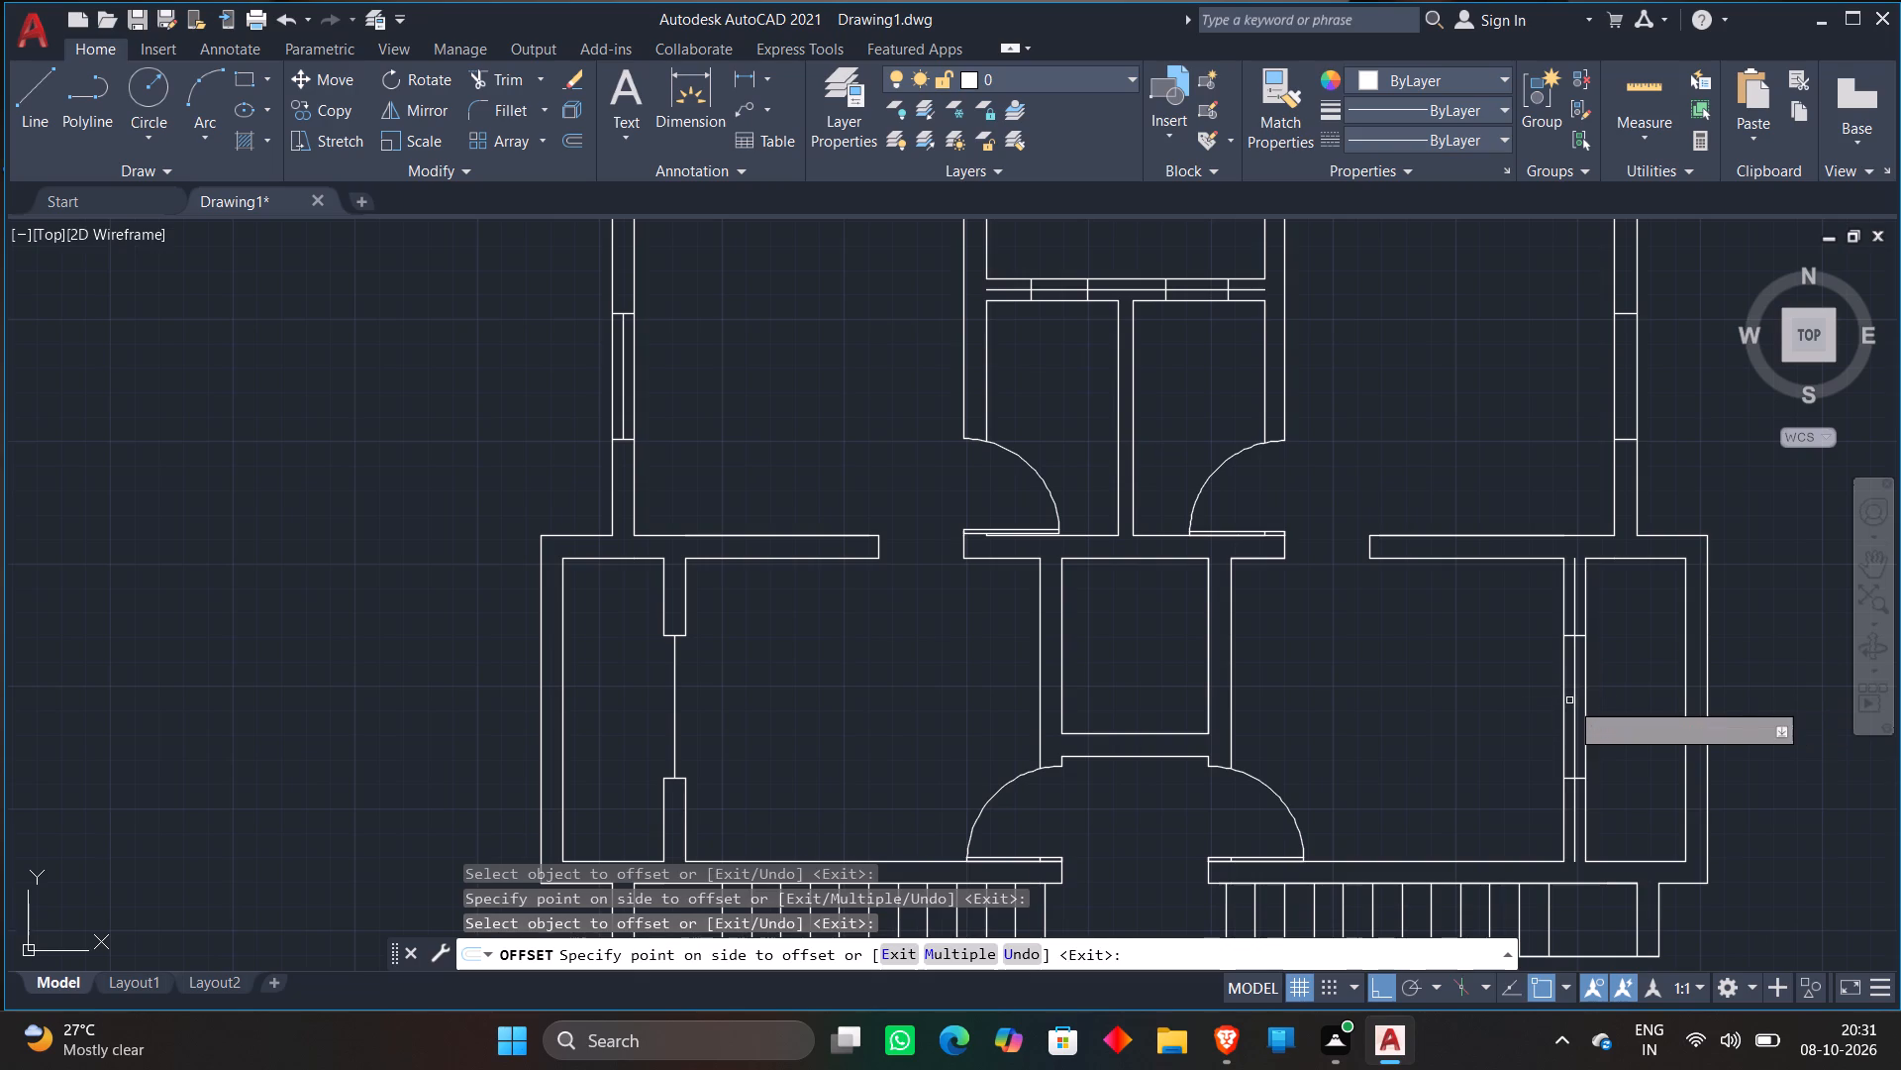
Offset the outer wall line 4.5" into the wall at the window of the right unit's room below the middle bedroom.
scroll(1605, 659, "down", 2)
scroll(1629, 494, "up", 3)
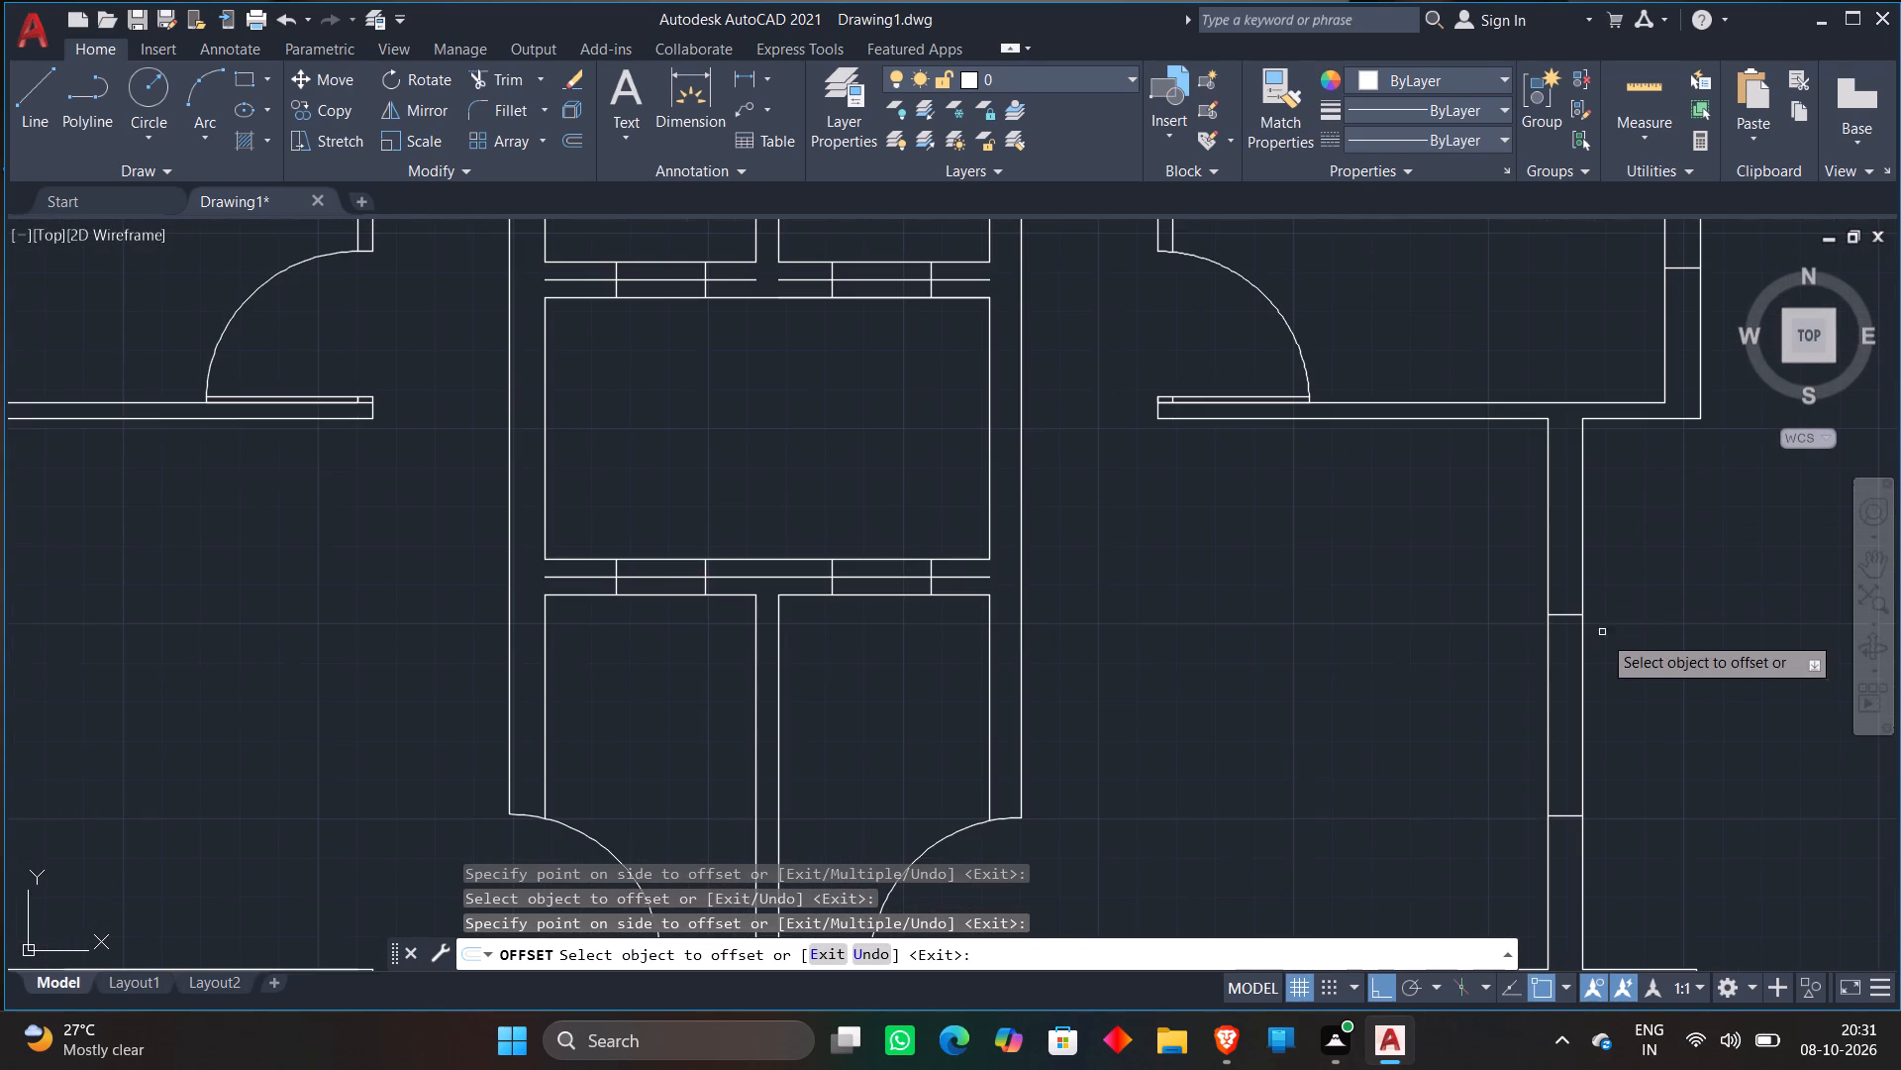
left_click(1584, 682)
left_click(1554, 705)
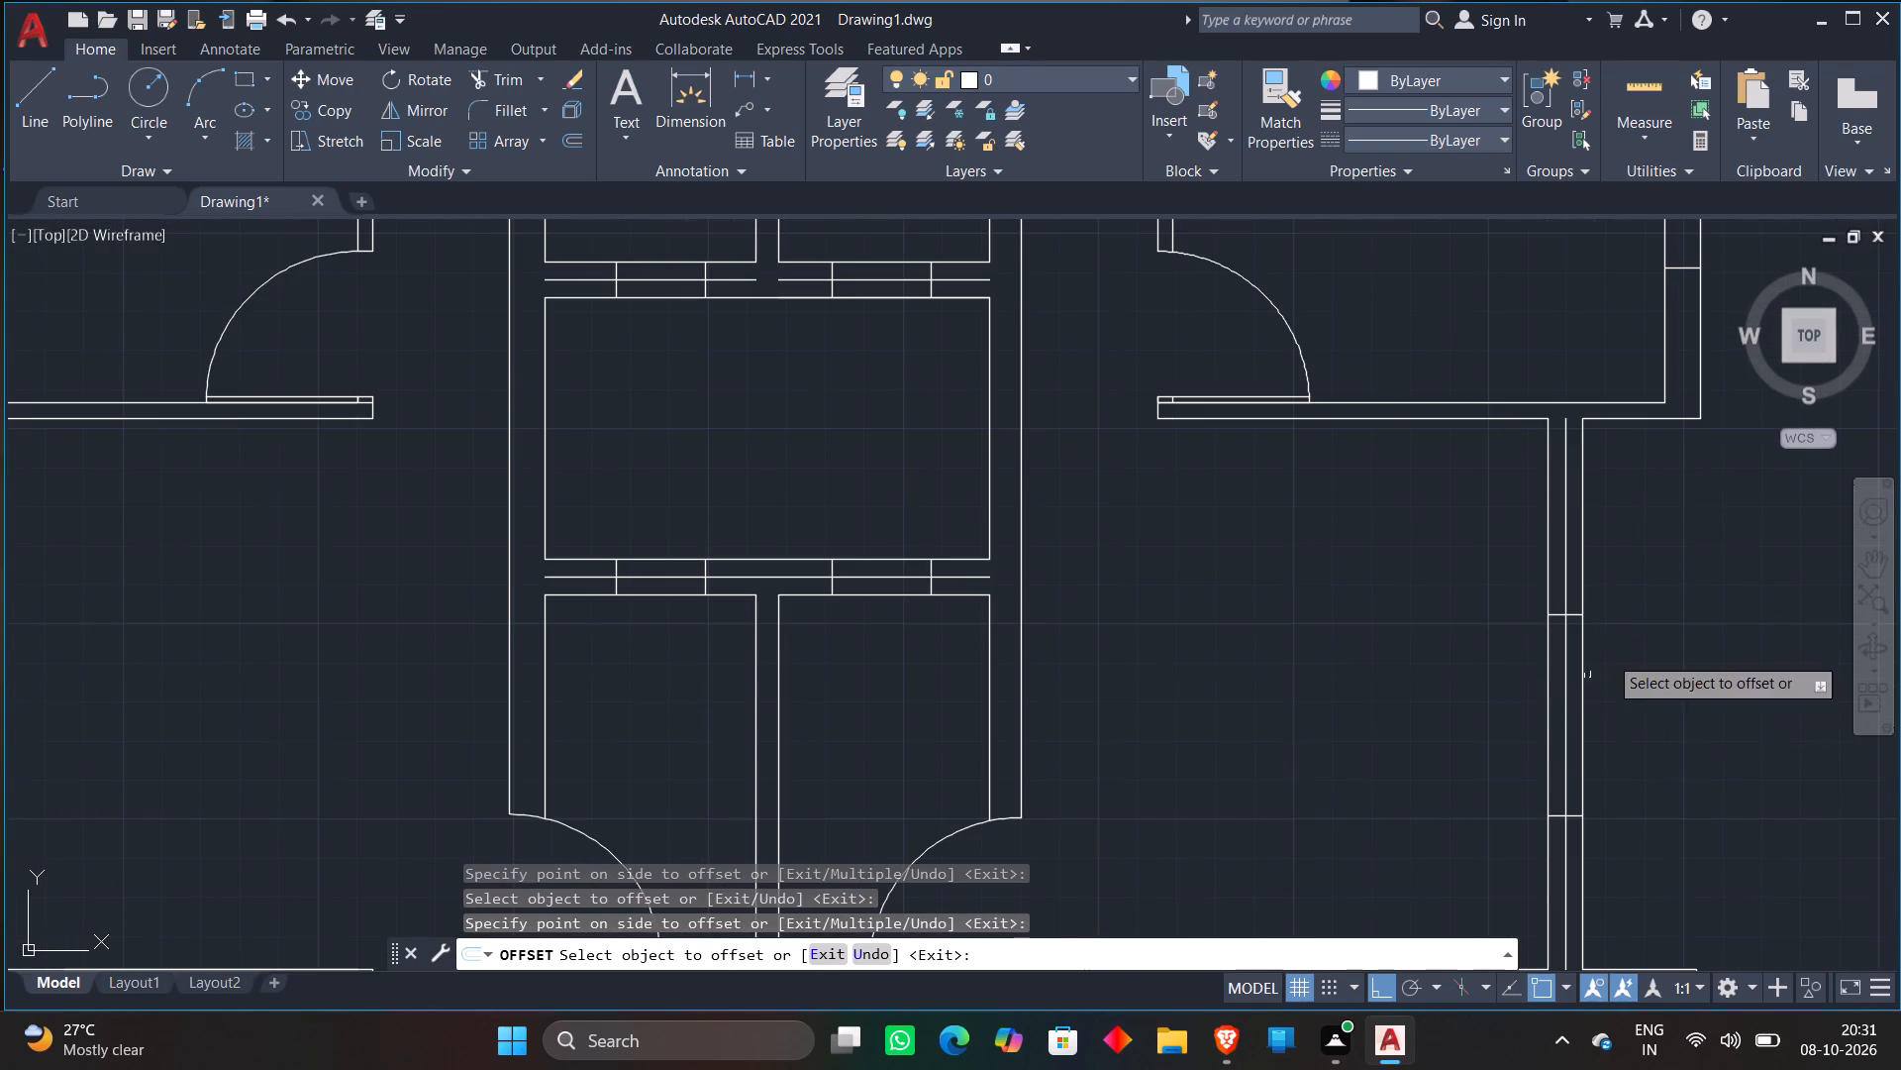
Offset the right unit's middle bedroom outer wall line 4.5" into the wall at its window.
scroll(1654, 578, "down", 2)
middle_click_drag(1654, 578, 1640, 743)
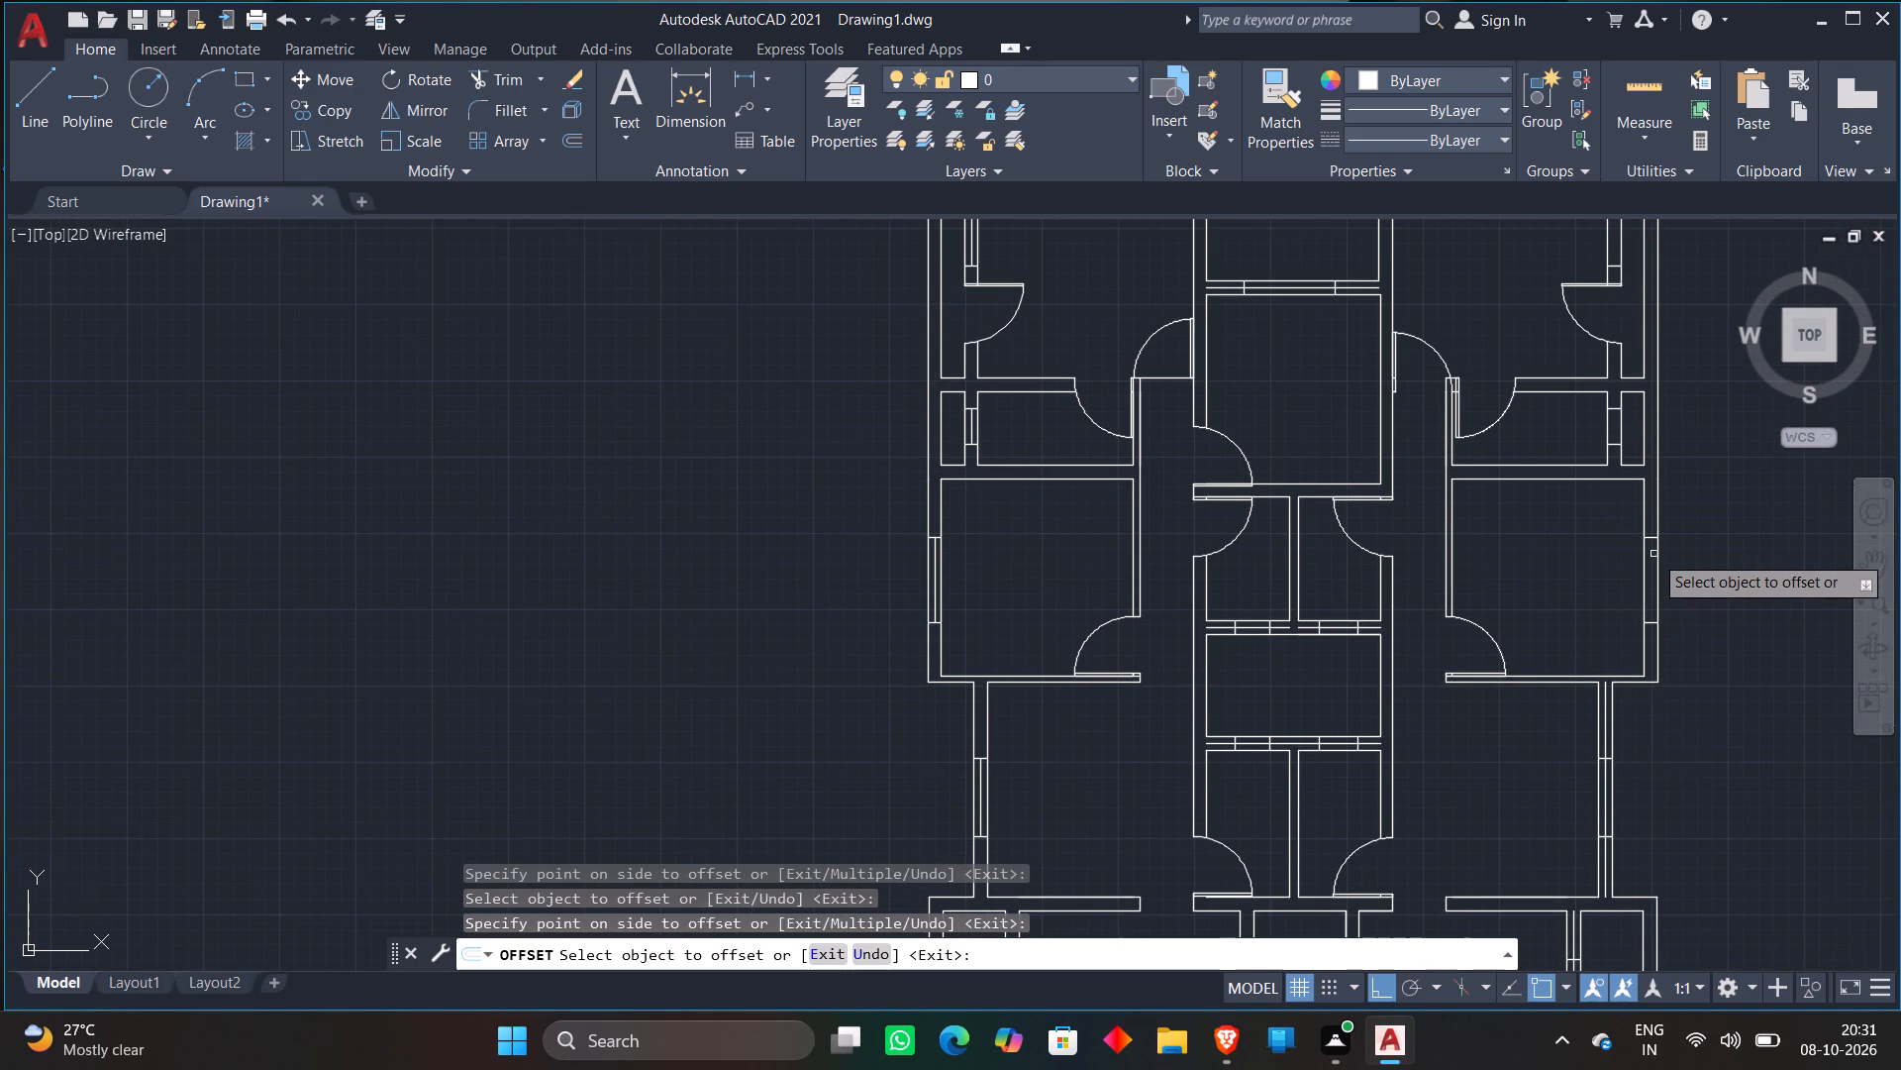
scroll(1653, 554, "up", 2)
left_click(1665, 575)
left_click(1654, 587)
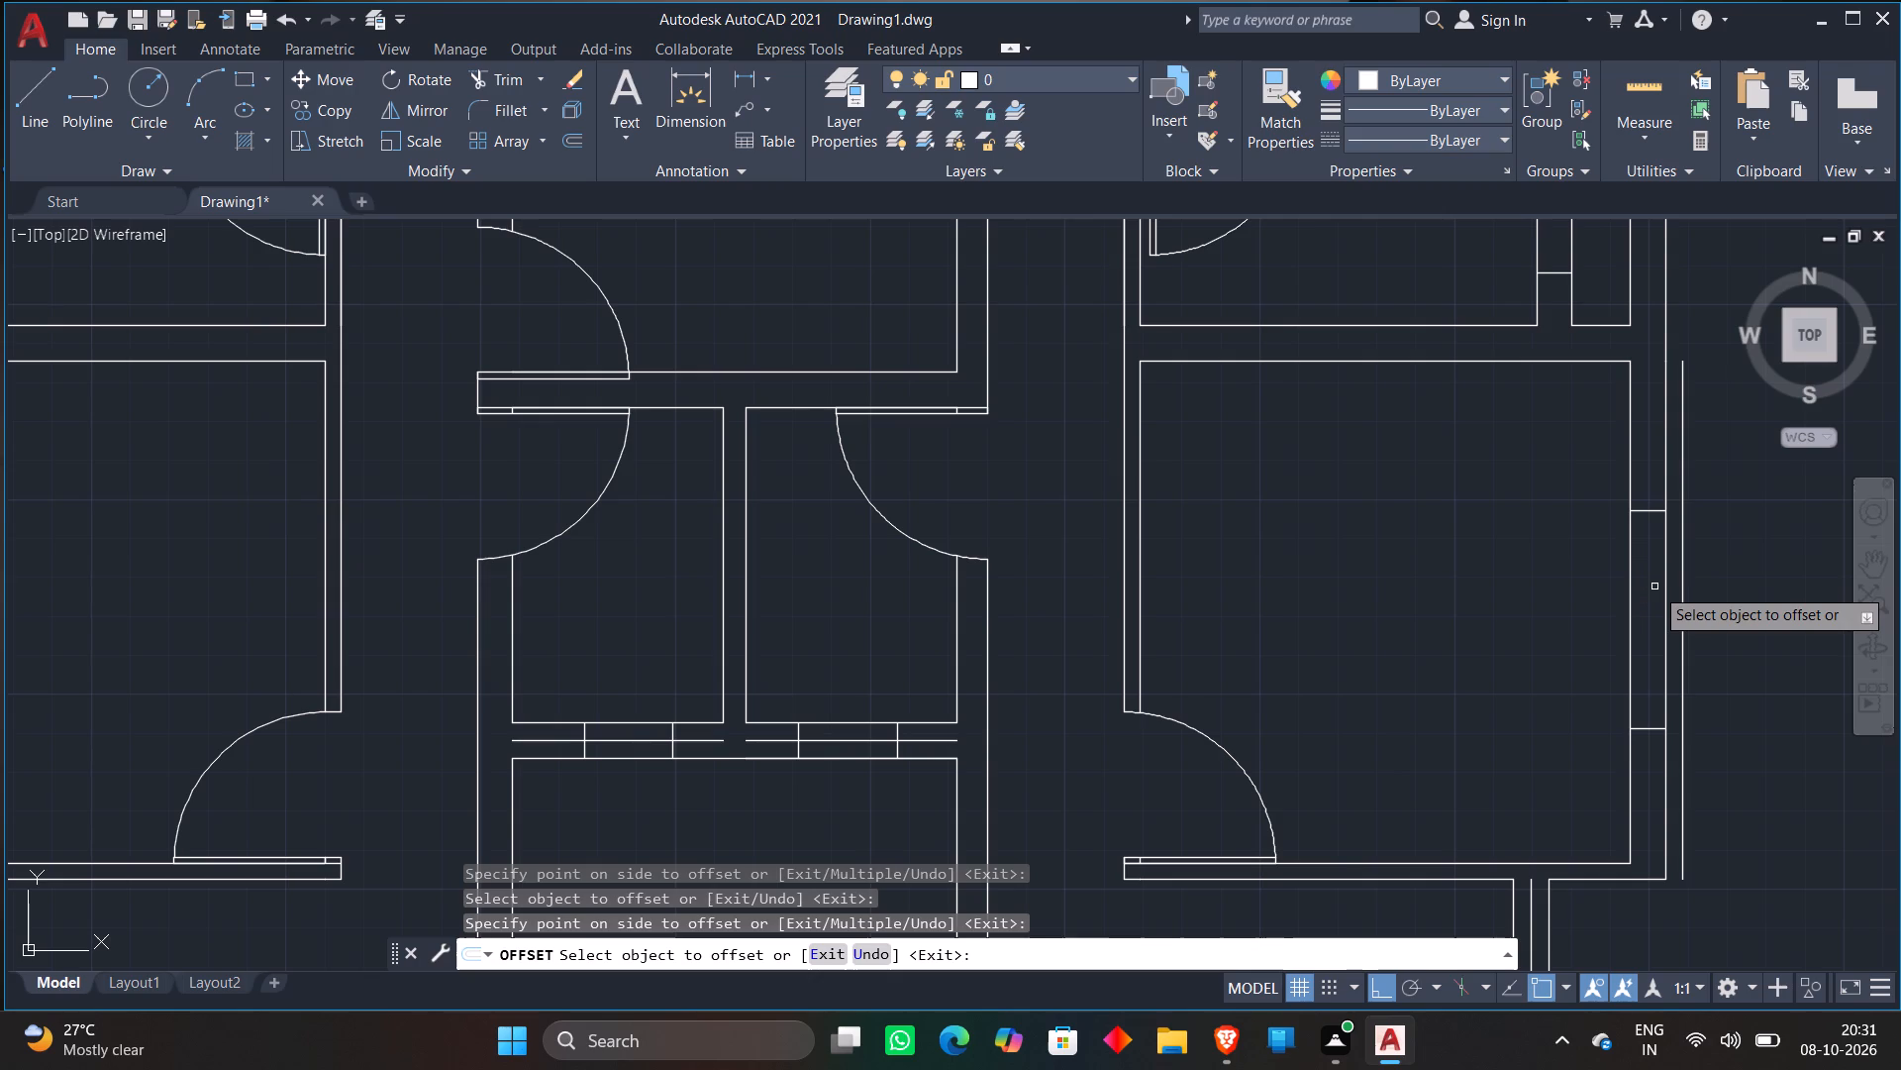
left_click(1668, 579)
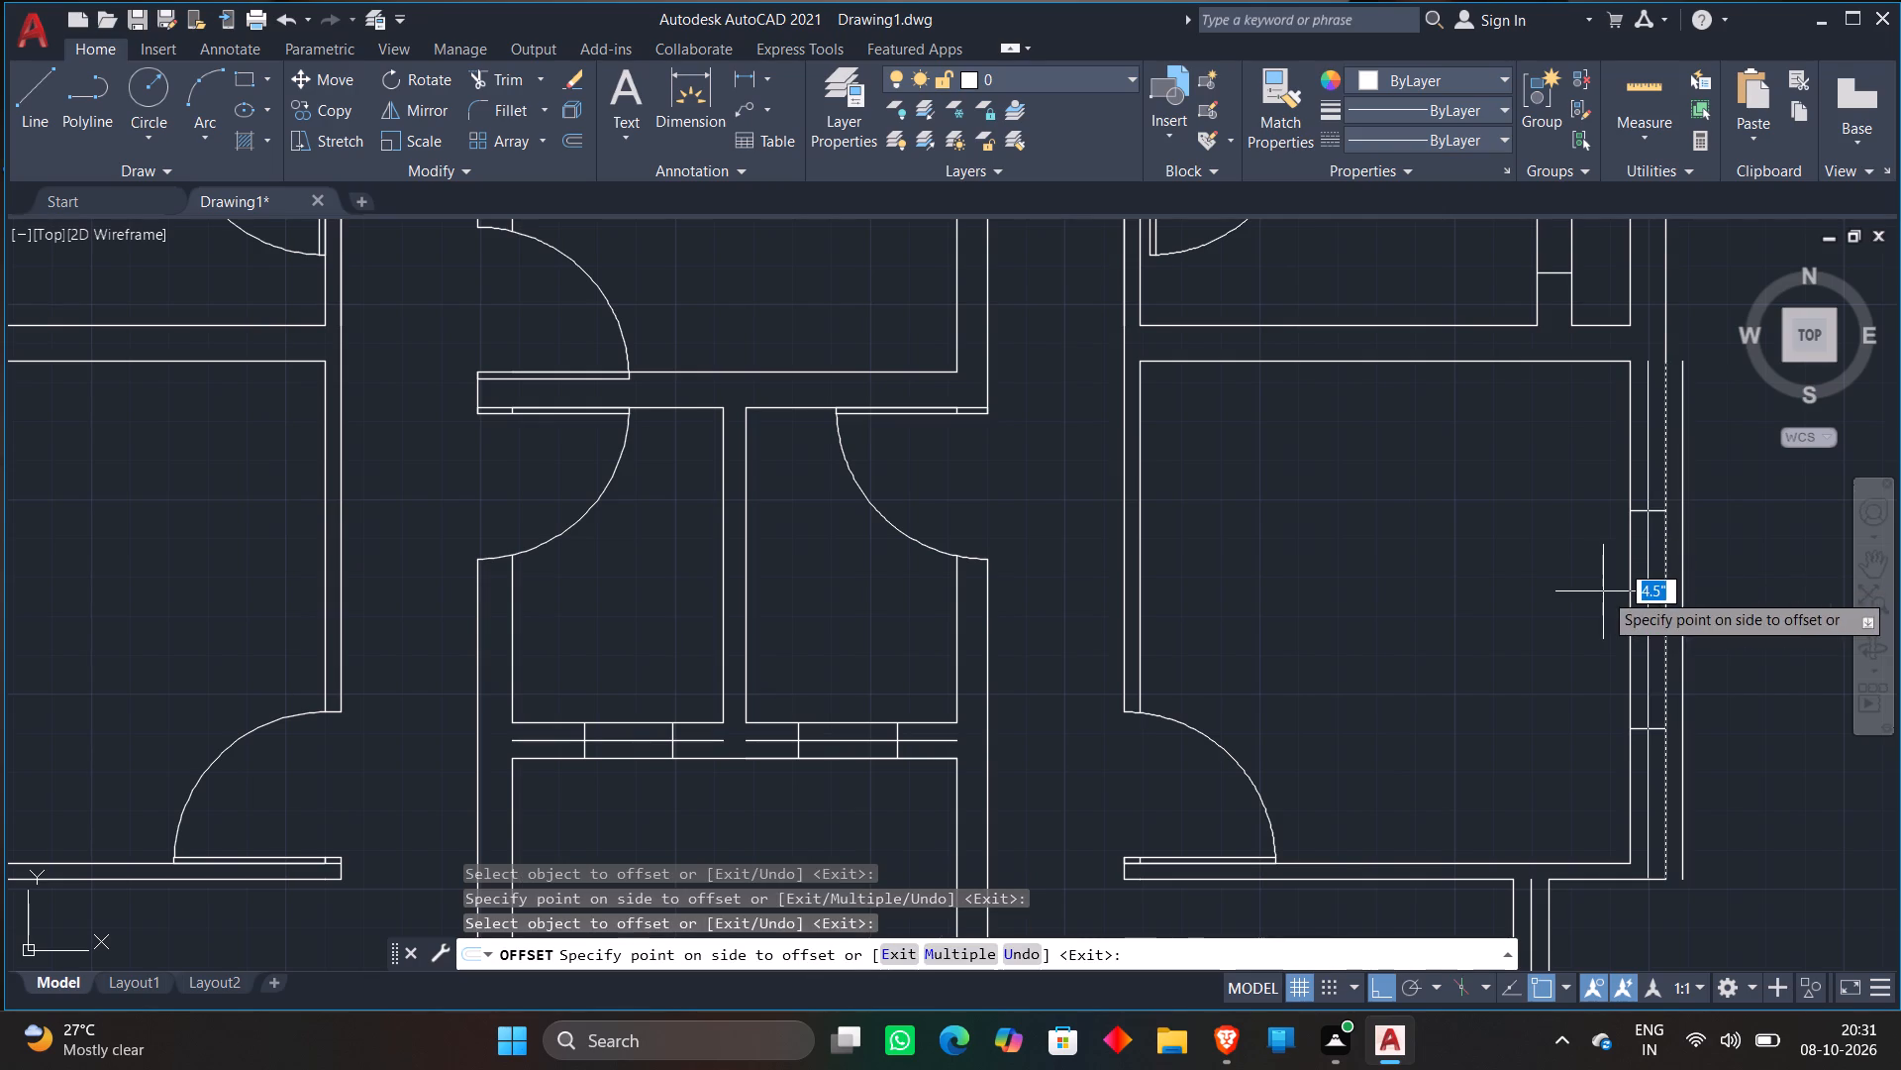
left_click(1603, 591)
Offset the outer wall line 4.5" into the wall at the window of the right unit's small room above the middle bedroom.
scroll(1600, 580, "down", 1)
middle_click_drag(1561, 585, 1561, 839)
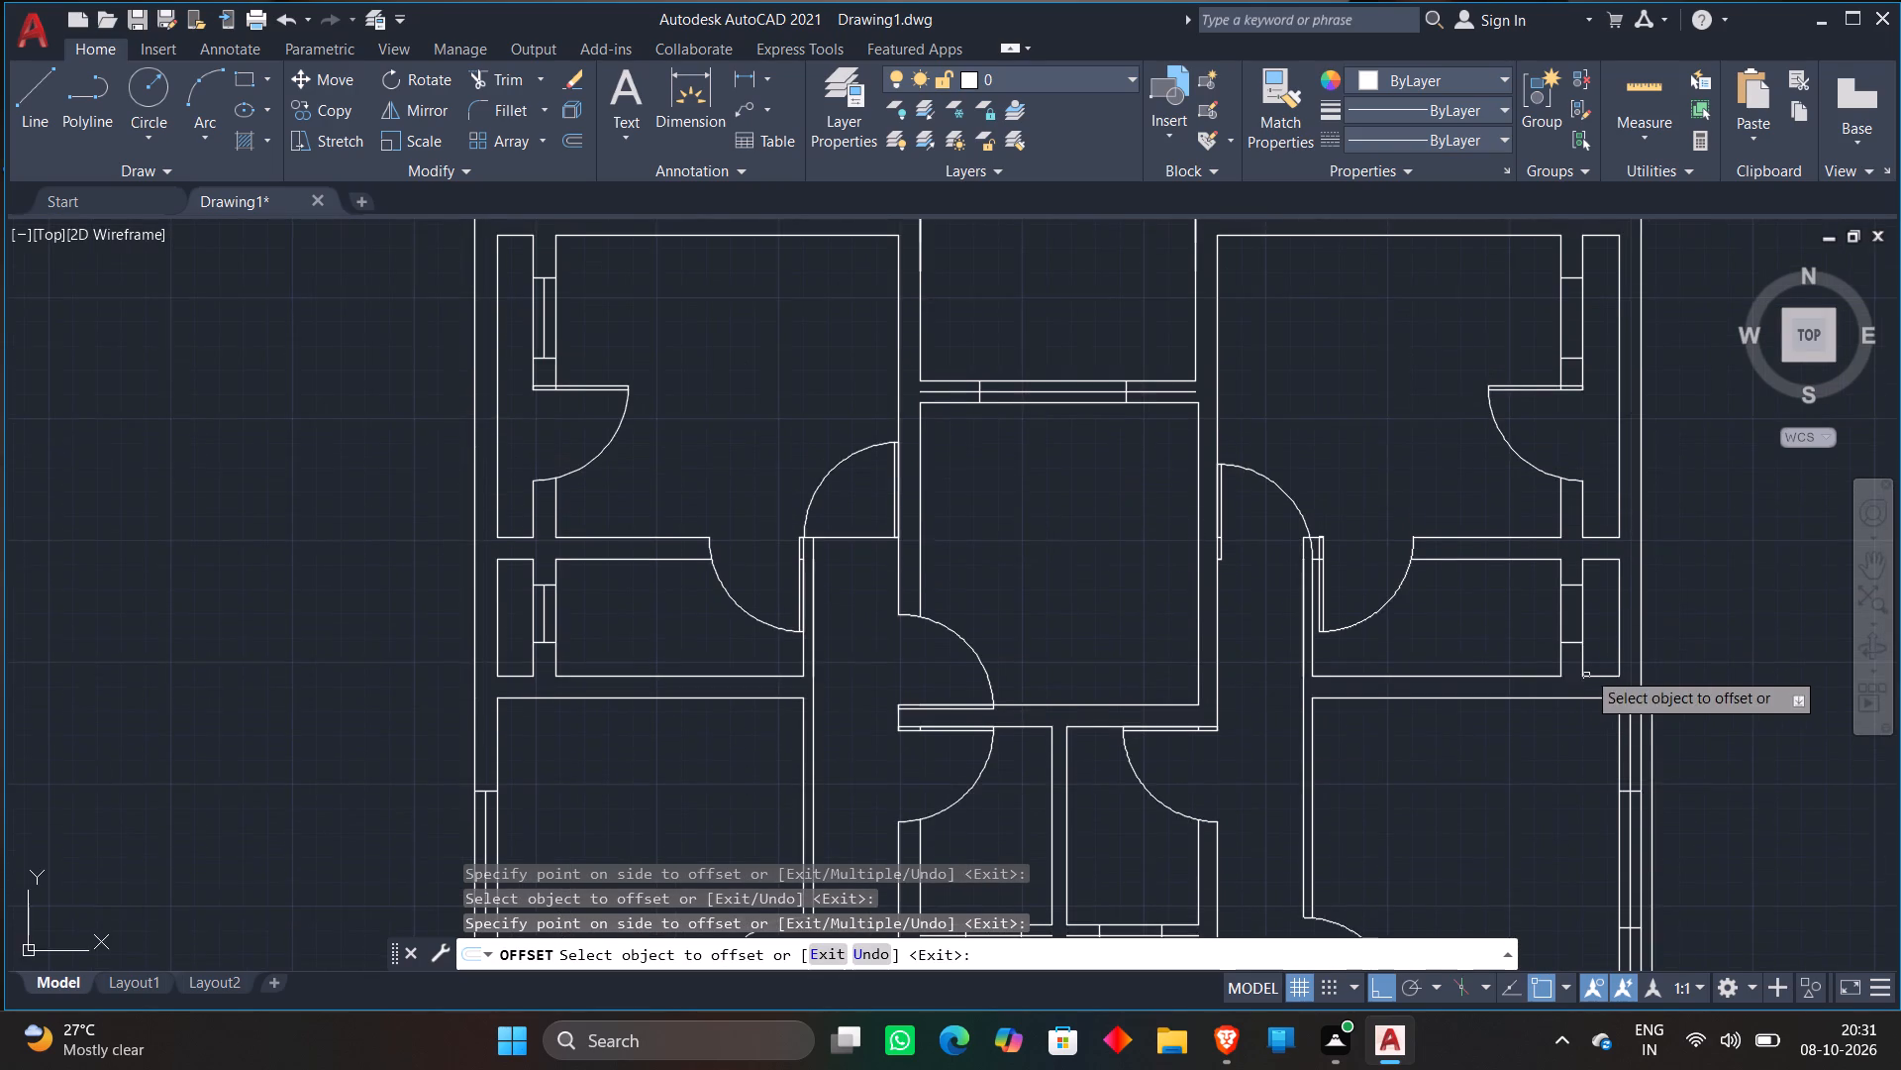
scroll(1579, 638, "up", 2)
left_click(1591, 589)
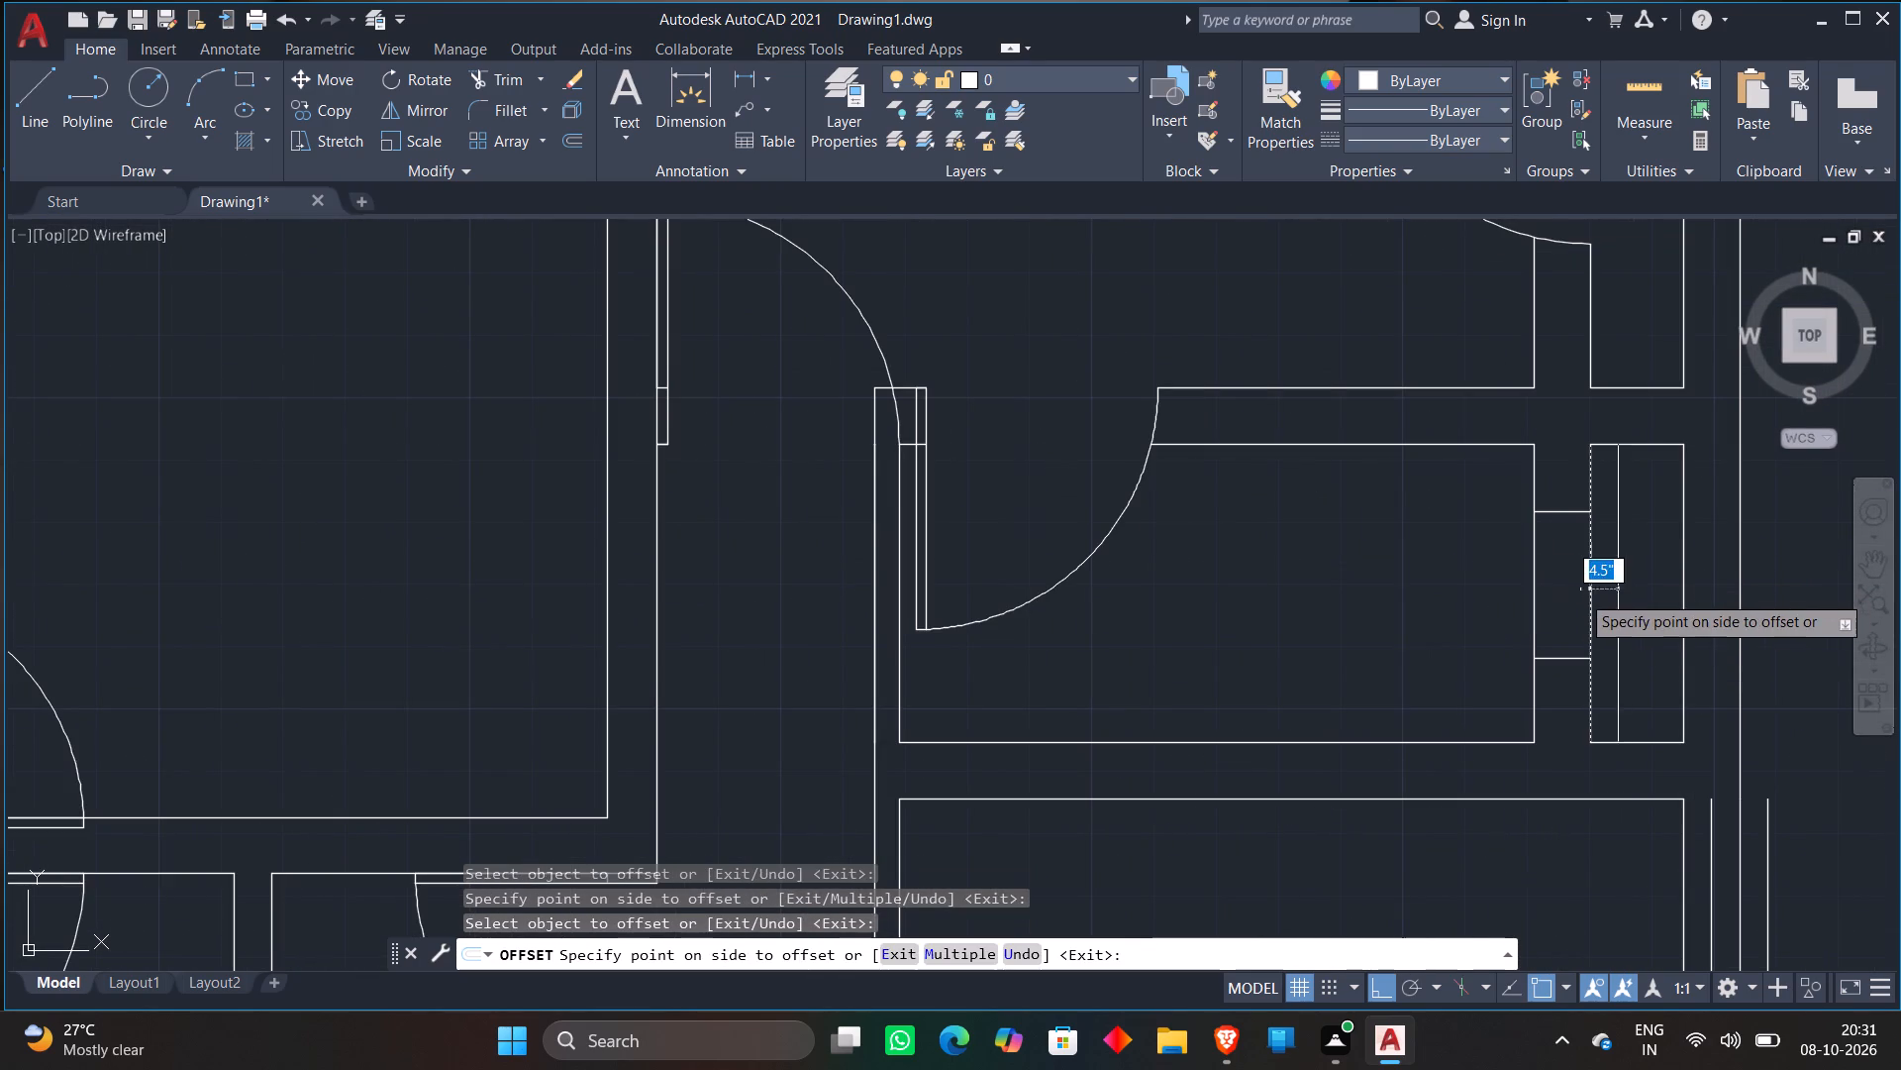
left_click(1575, 595)
Offset the outer wall line 4.5" into the wall at the right unit's top bedroom window and end the Offset command.
scroll(1479, 588, "down", 1)
middle_click_drag(1479, 588, 1486, 826)
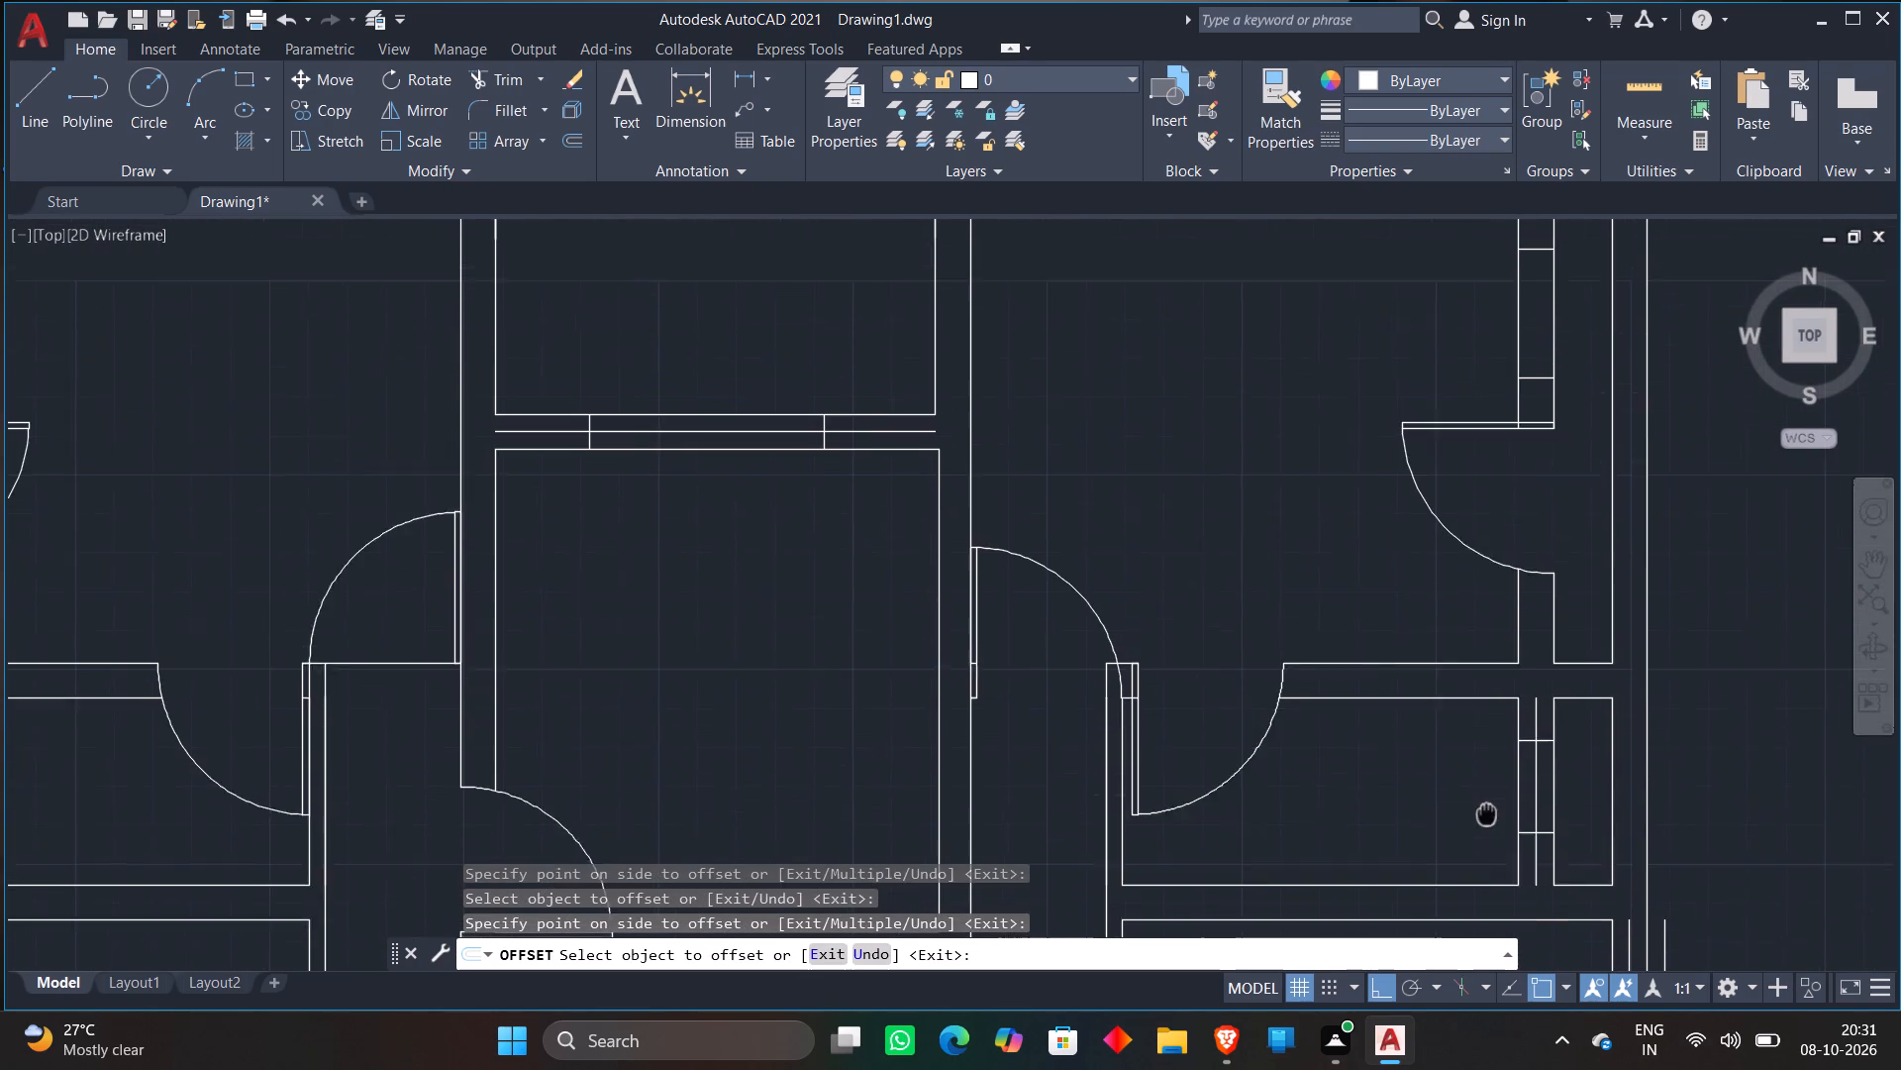
middle_click_drag(1486, 826, 1486, 849)
middle_click_drag(1361, 414, 1371, 642)
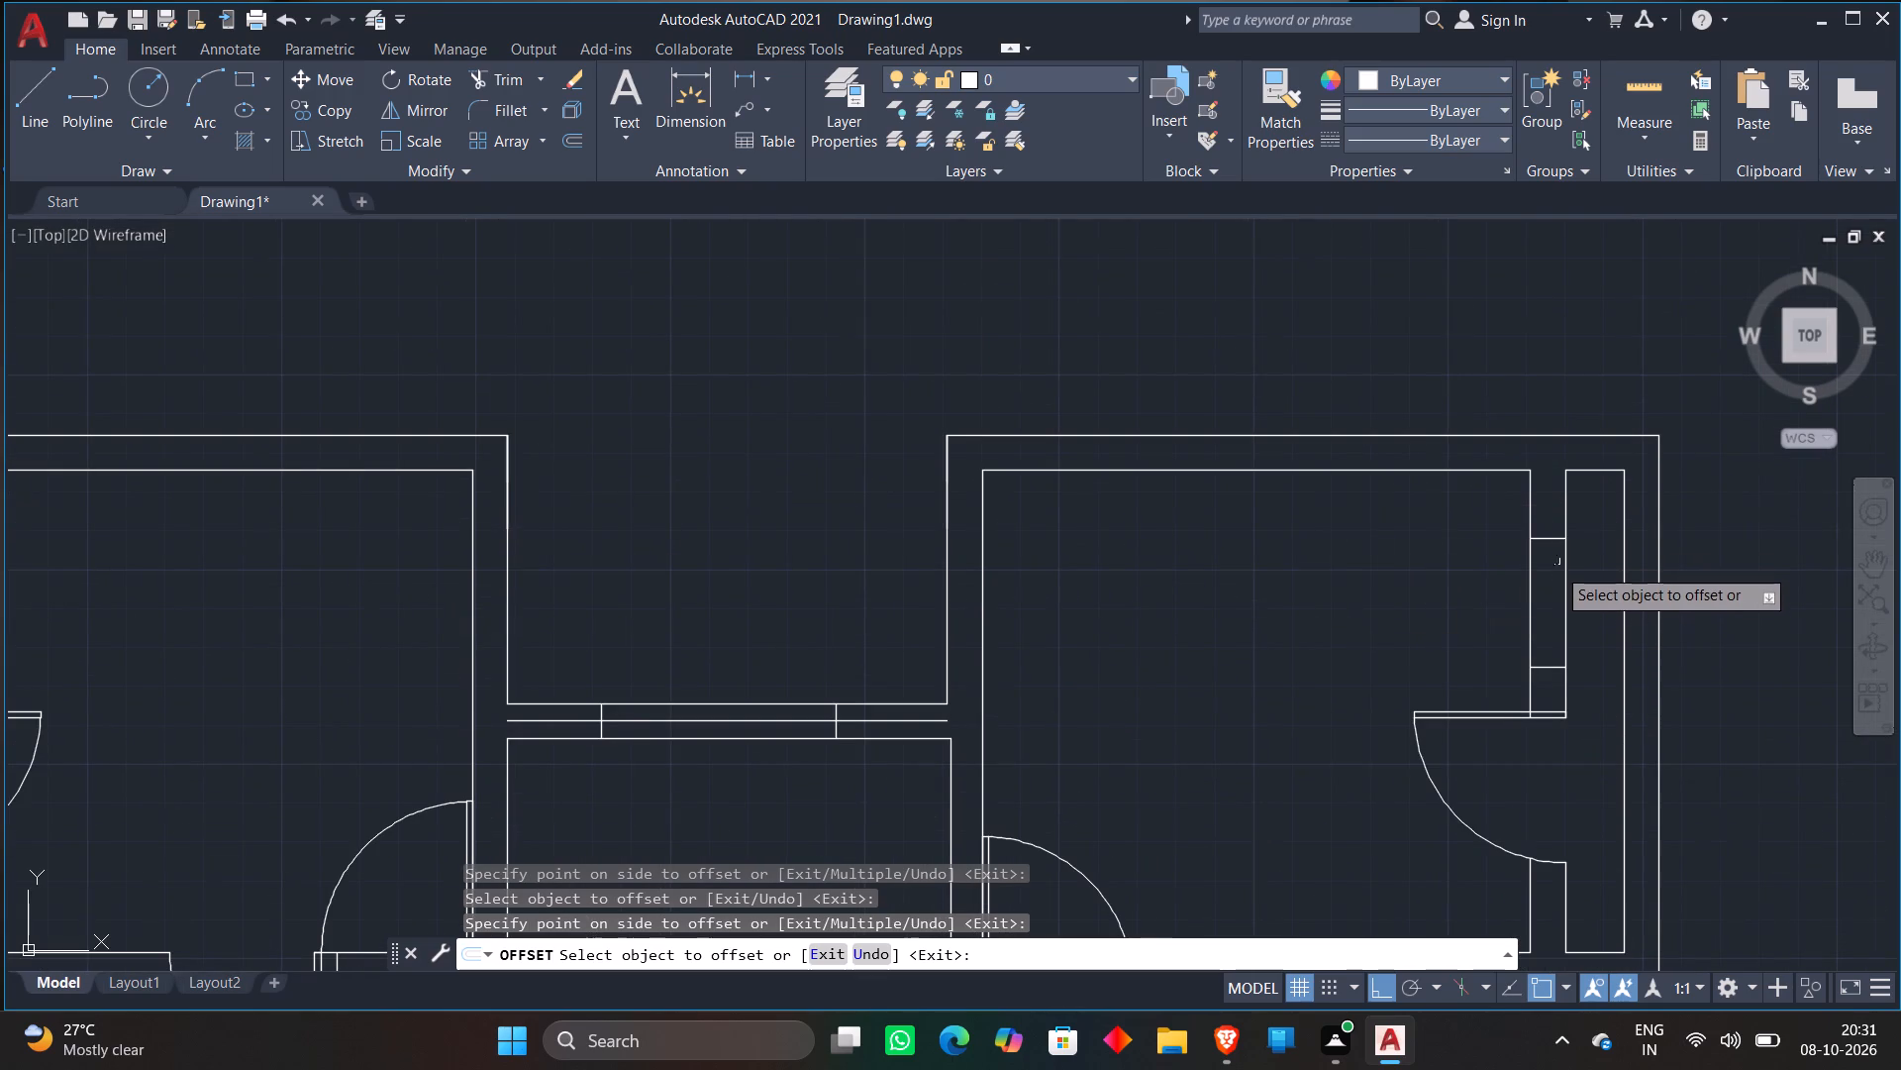
left_click(1566, 588)
left_click(1545, 600)
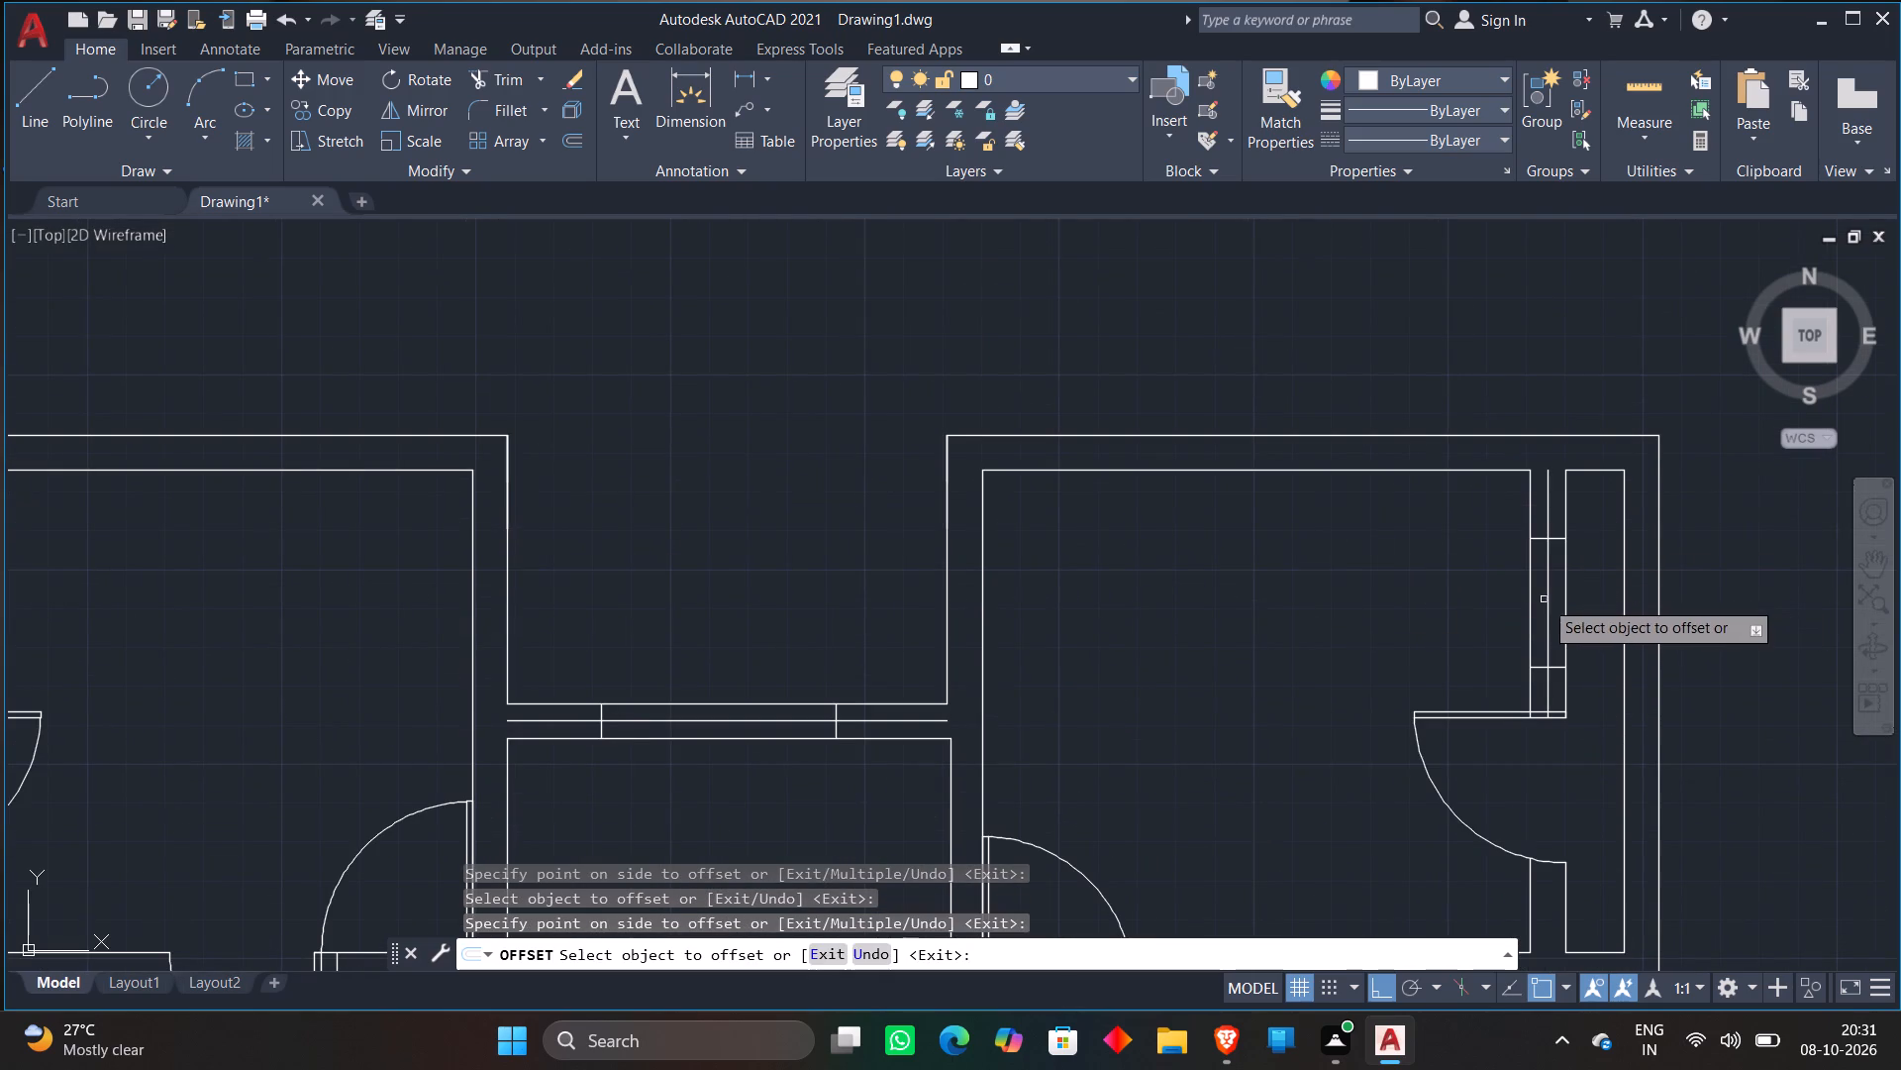
key("Escape")
Trim both ends of the top central window's centre line that extend beyond its jambs.
scroll(1280, 611, "down", 5)
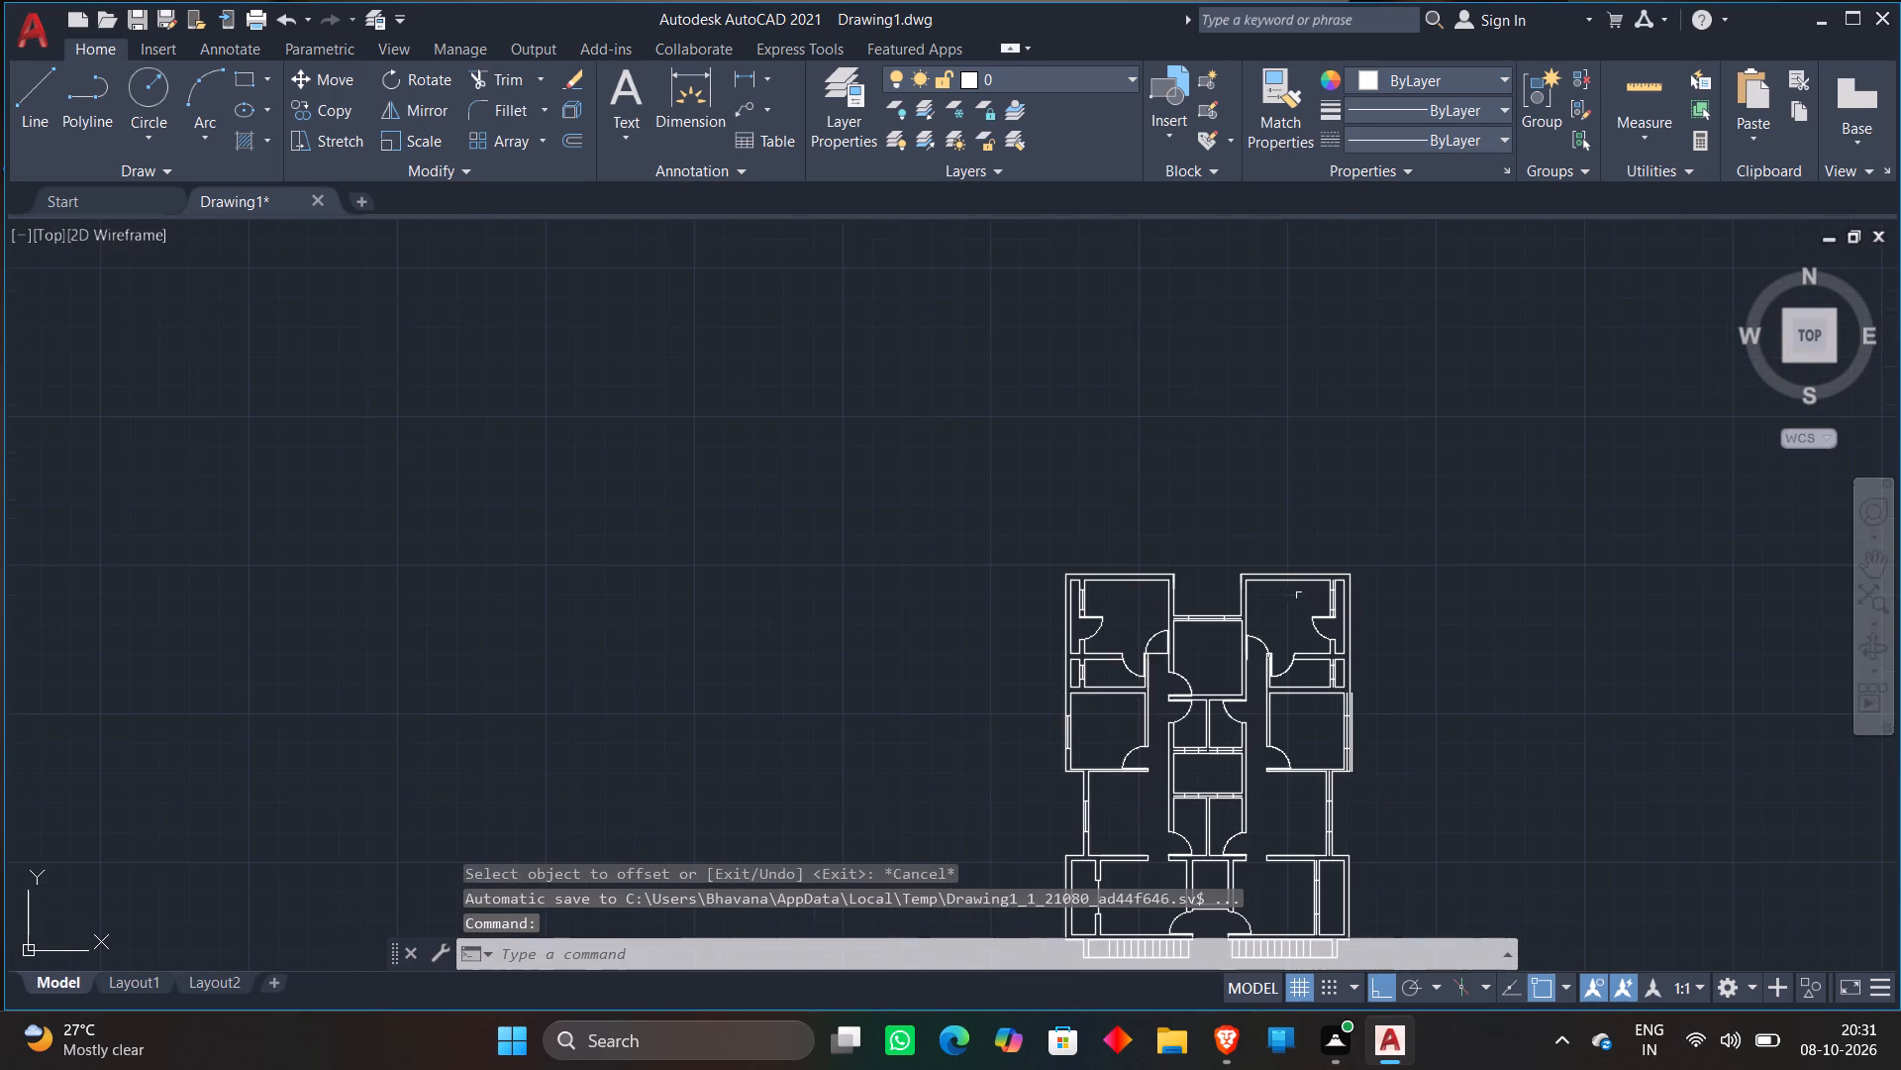
scroll(1227, 554, "up", 3)
type("TR")
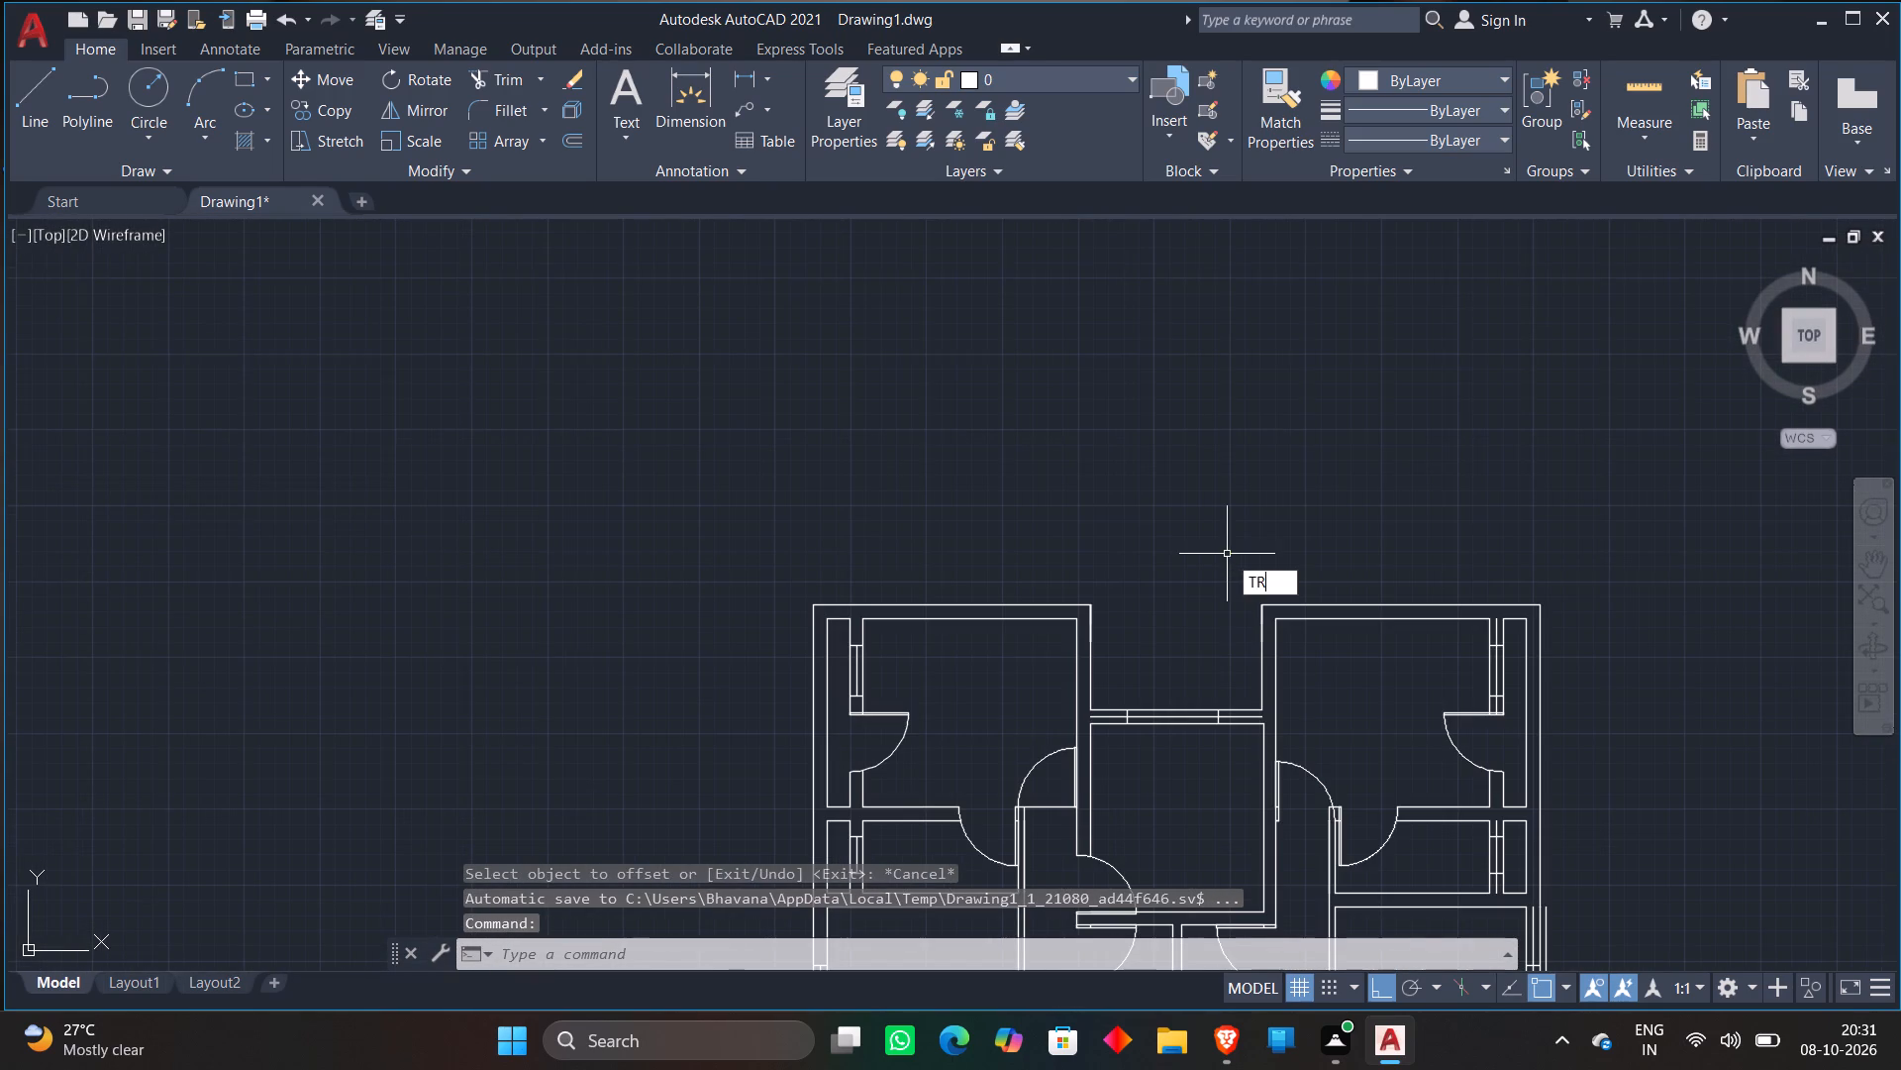
key("space")
scroll(1121, 670, "up", 3)
middle_click_drag(1113, 726, 1115, 577)
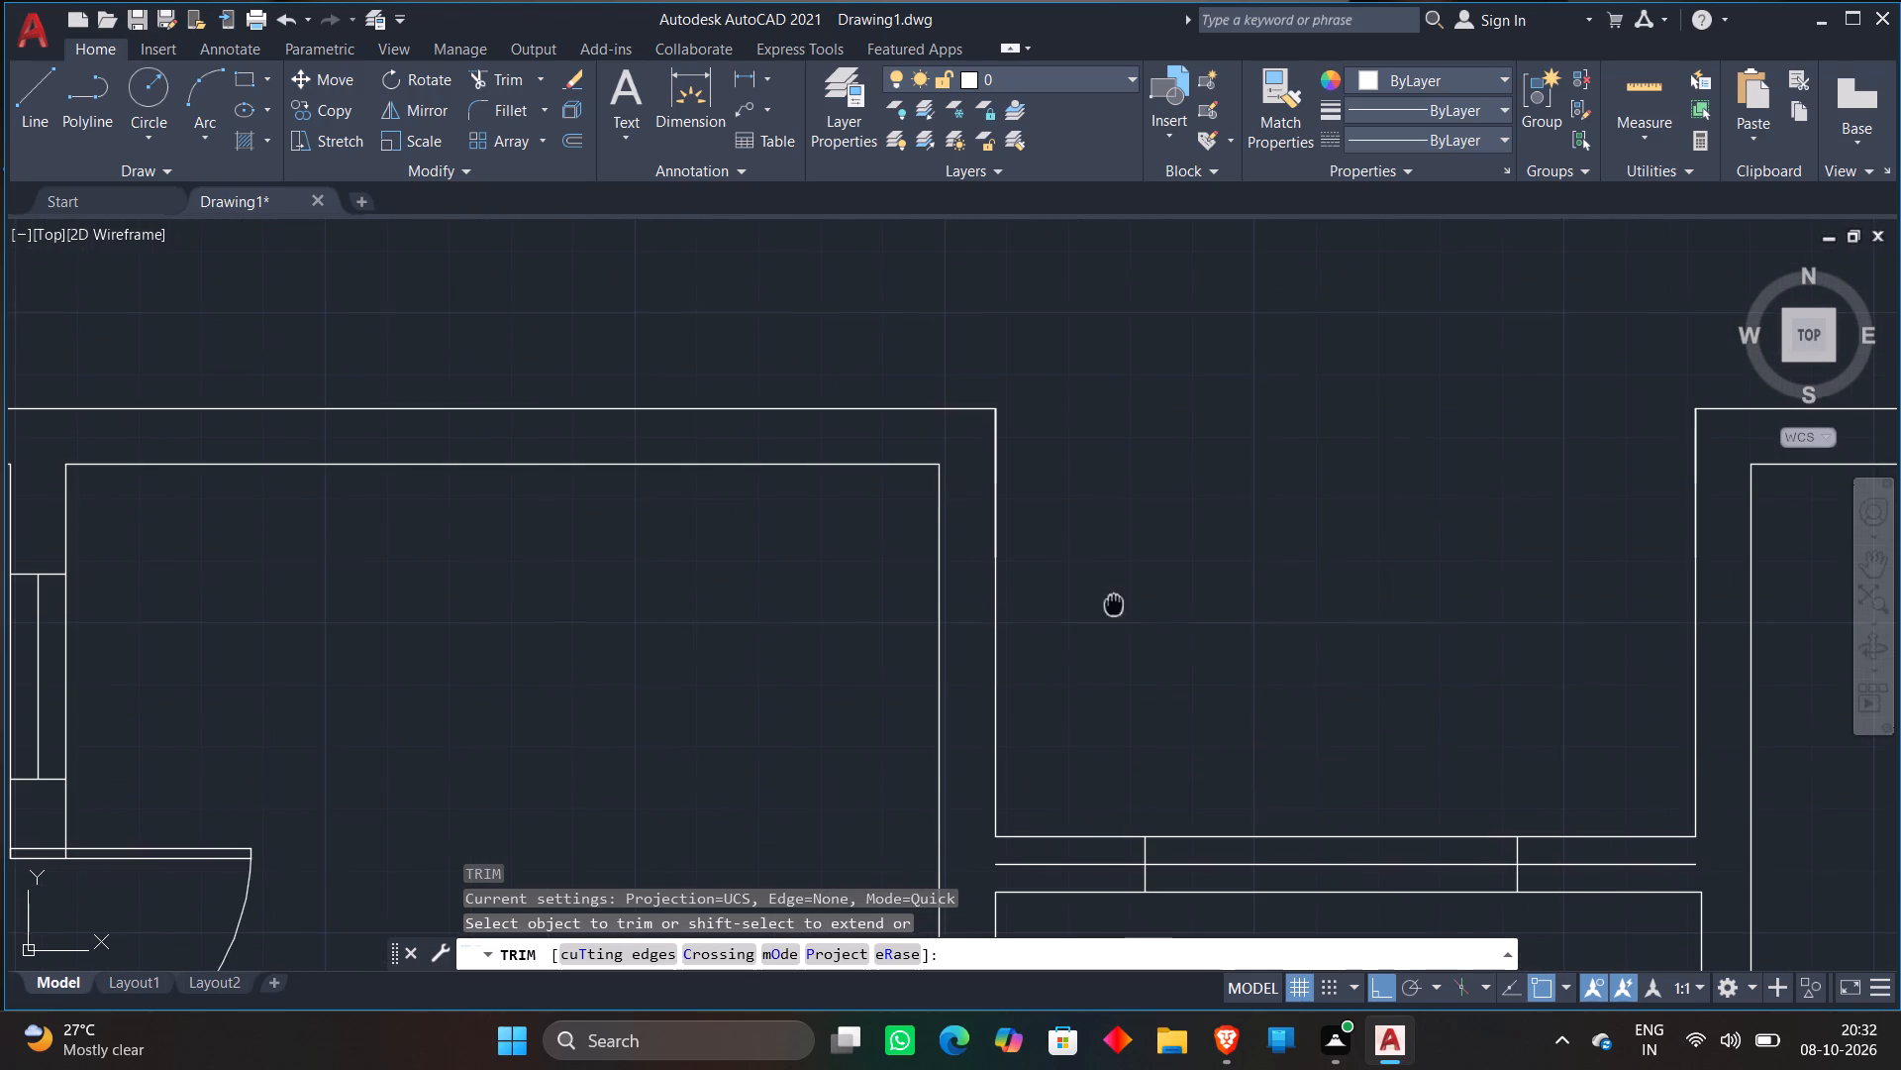
middle_click_drag(1115, 577, 1132, 492)
left_click(1126, 632)
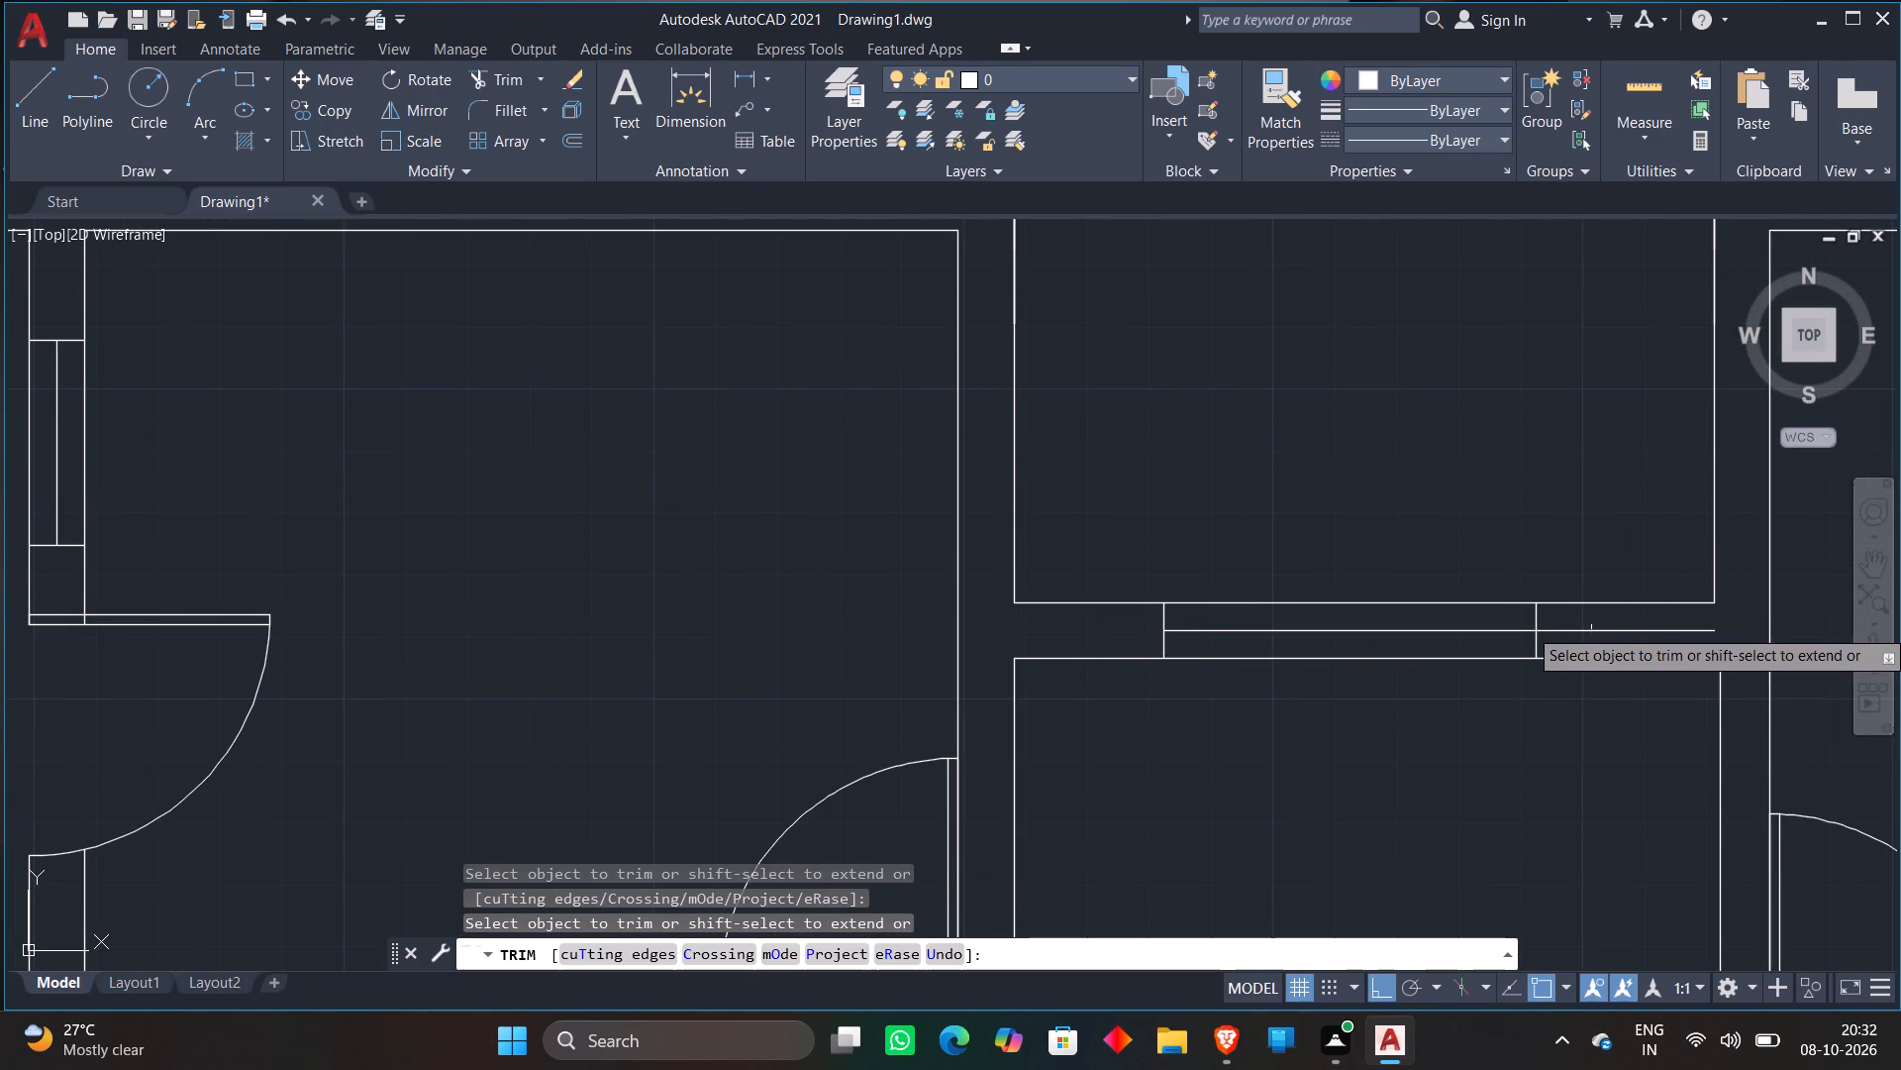
left_click(1592, 630)
Trim the right unit's top bedroom window centre line beyond both jambs, including the piece crossing the door leaf.
scroll(1603, 490, "down", 2)
middle_click_drag(1603, 490, 1333, 547)
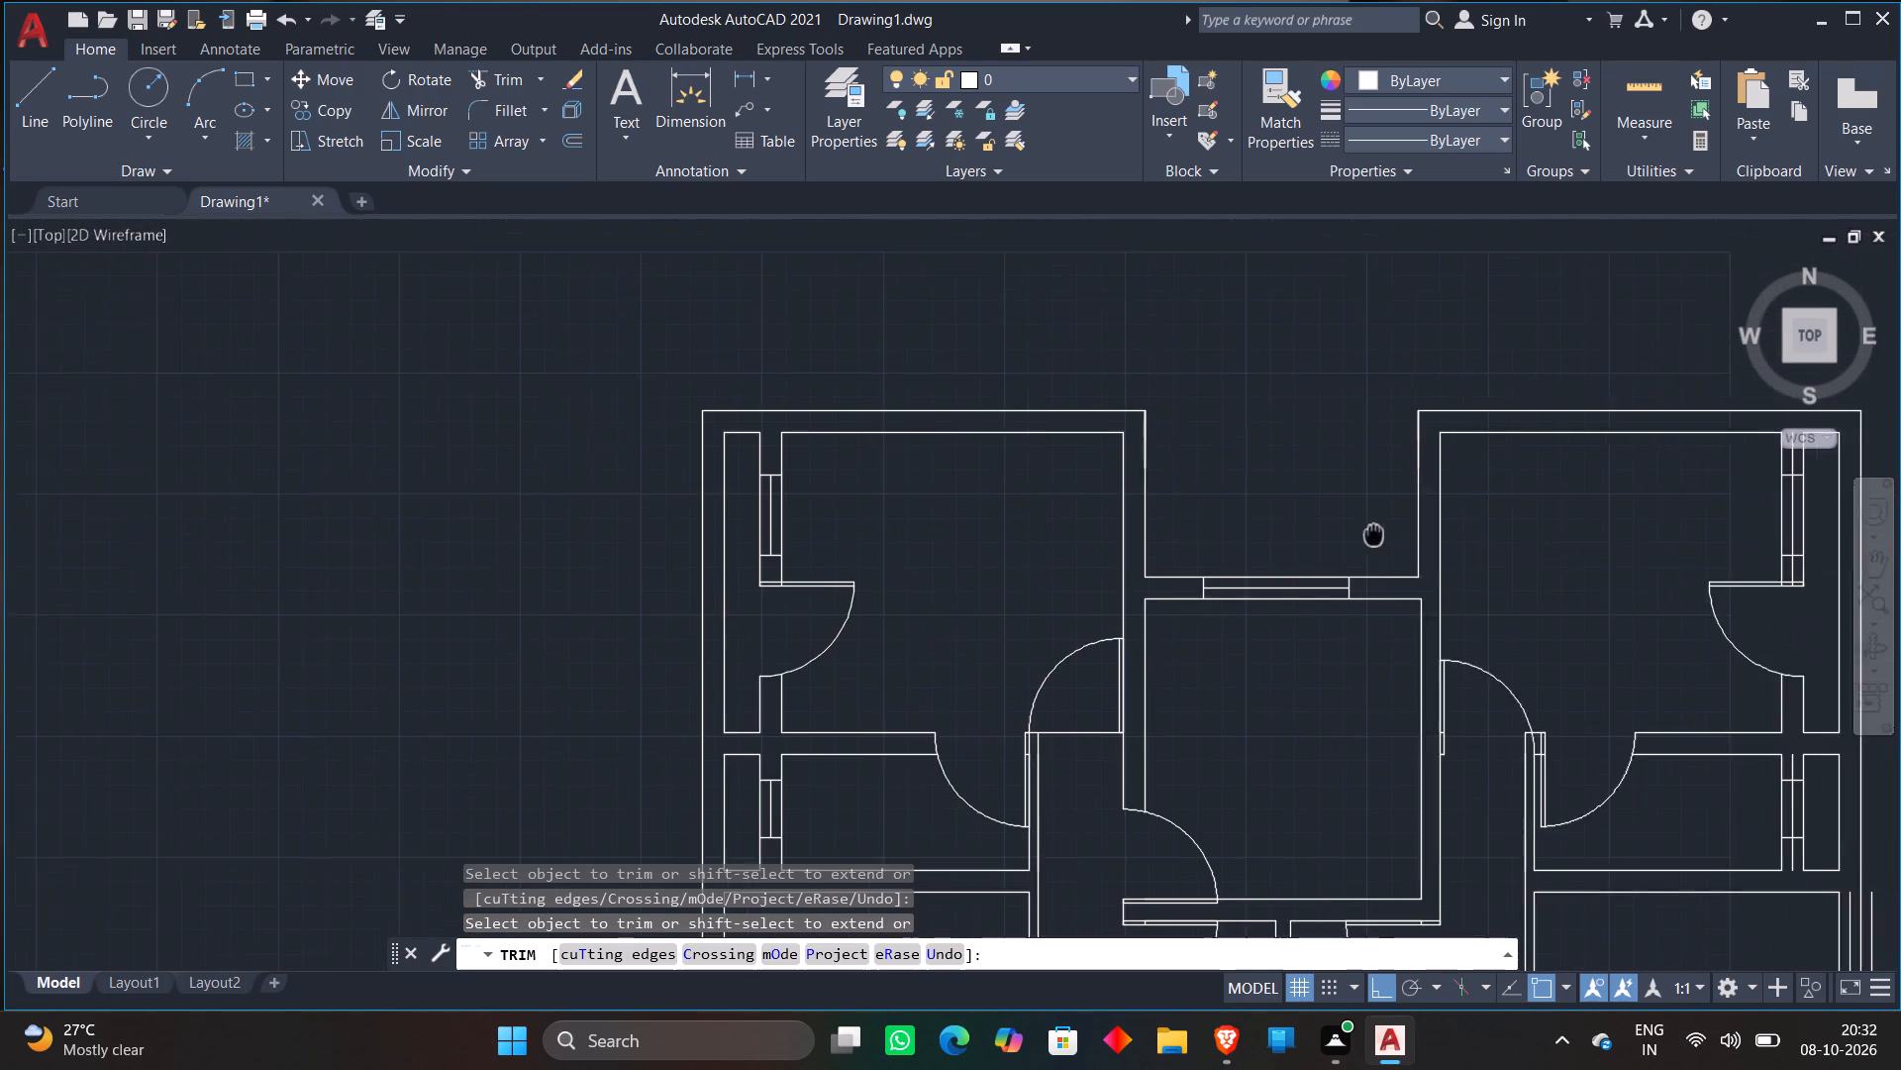
middle_click_drag(1333, 547, 1120, 572)
scroll(1541, 484, "up", 2)
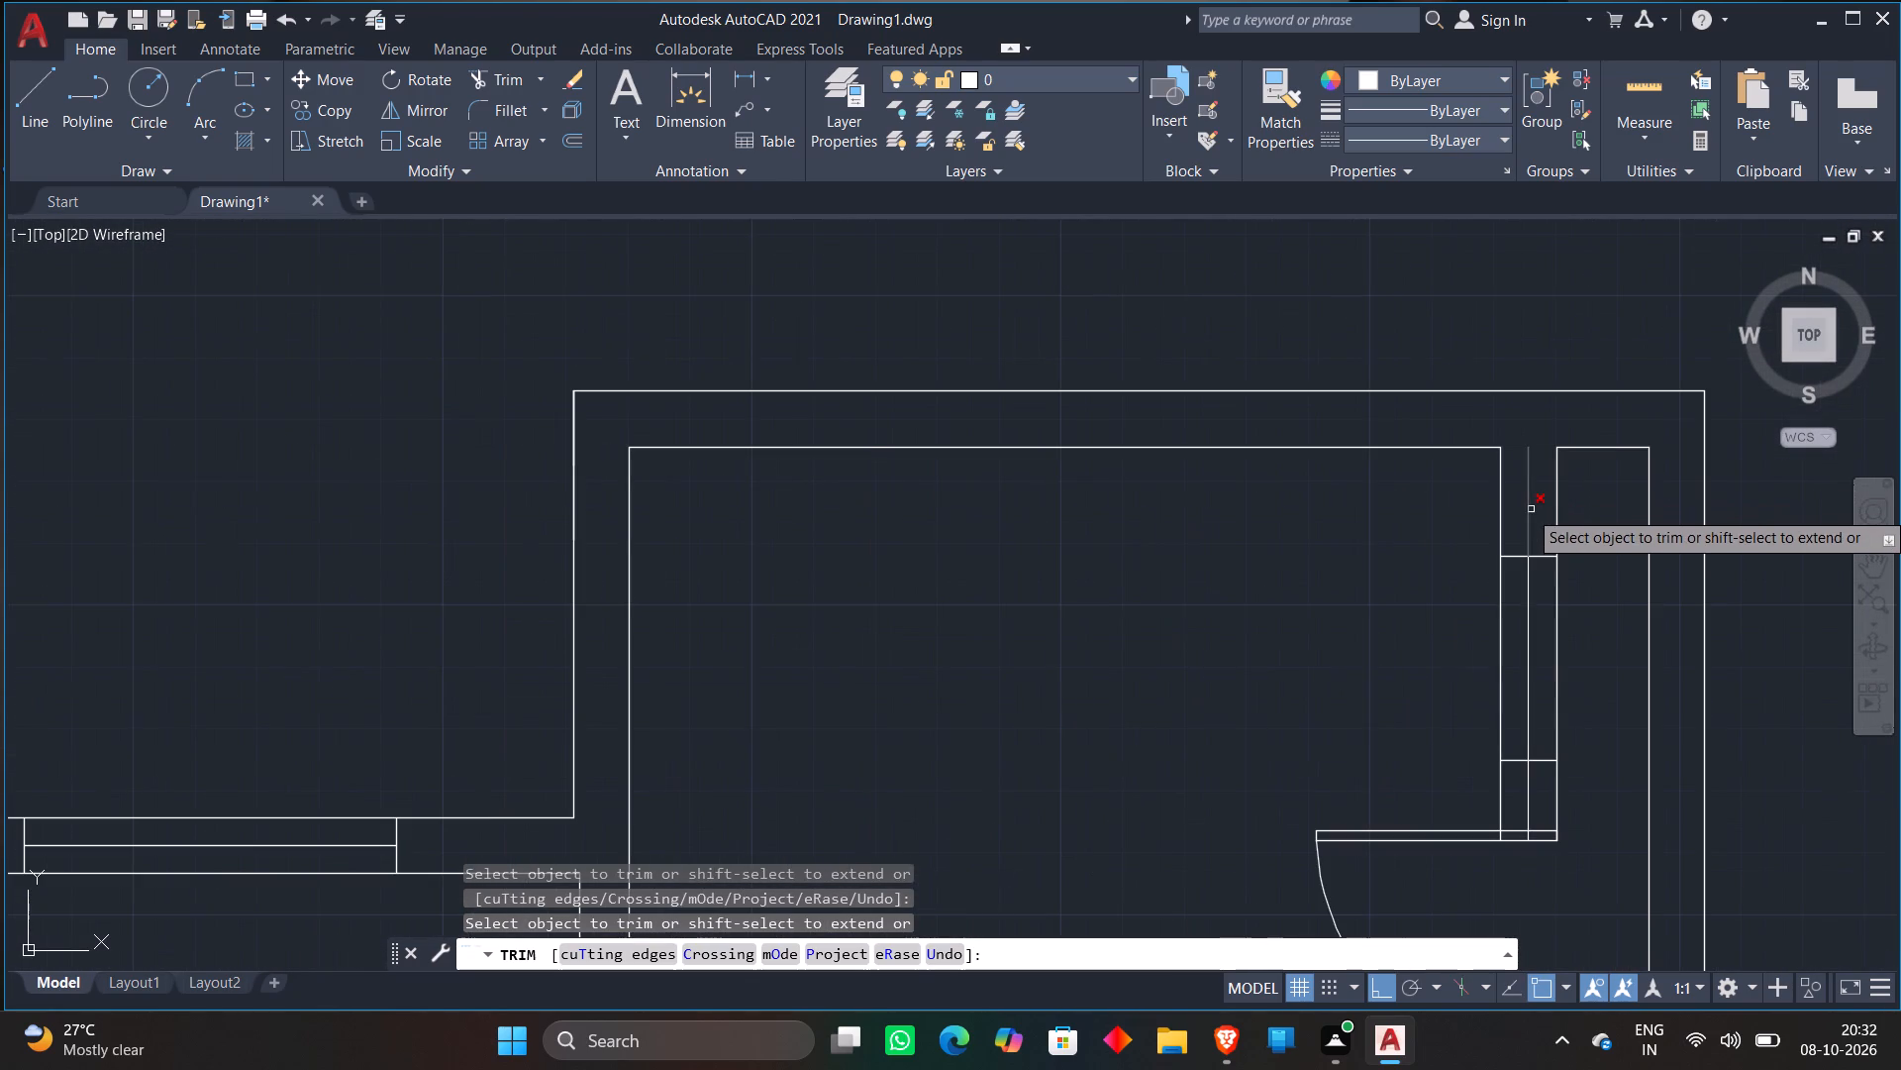
left_click(1531, 509)
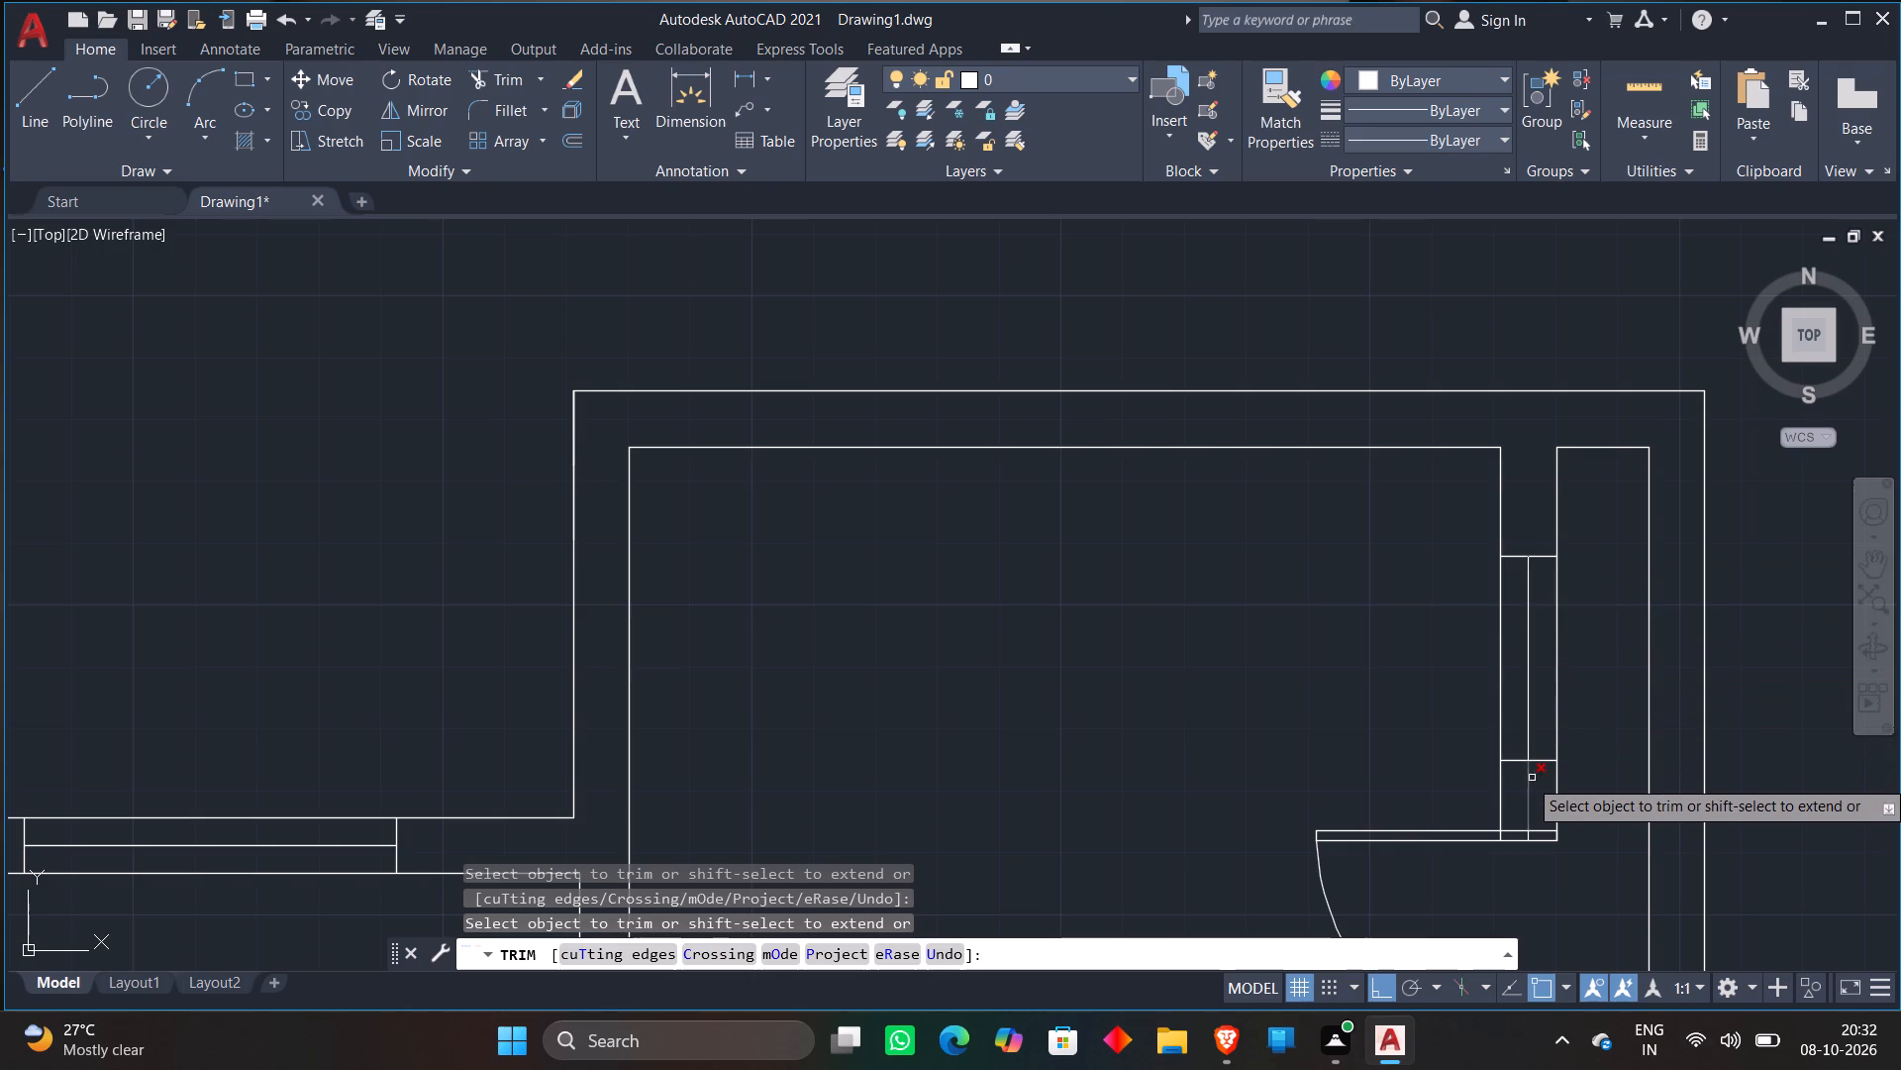
left_click(1532, 778)
scroll(1531, 851, "up", 5)
left_click(1521, 800)
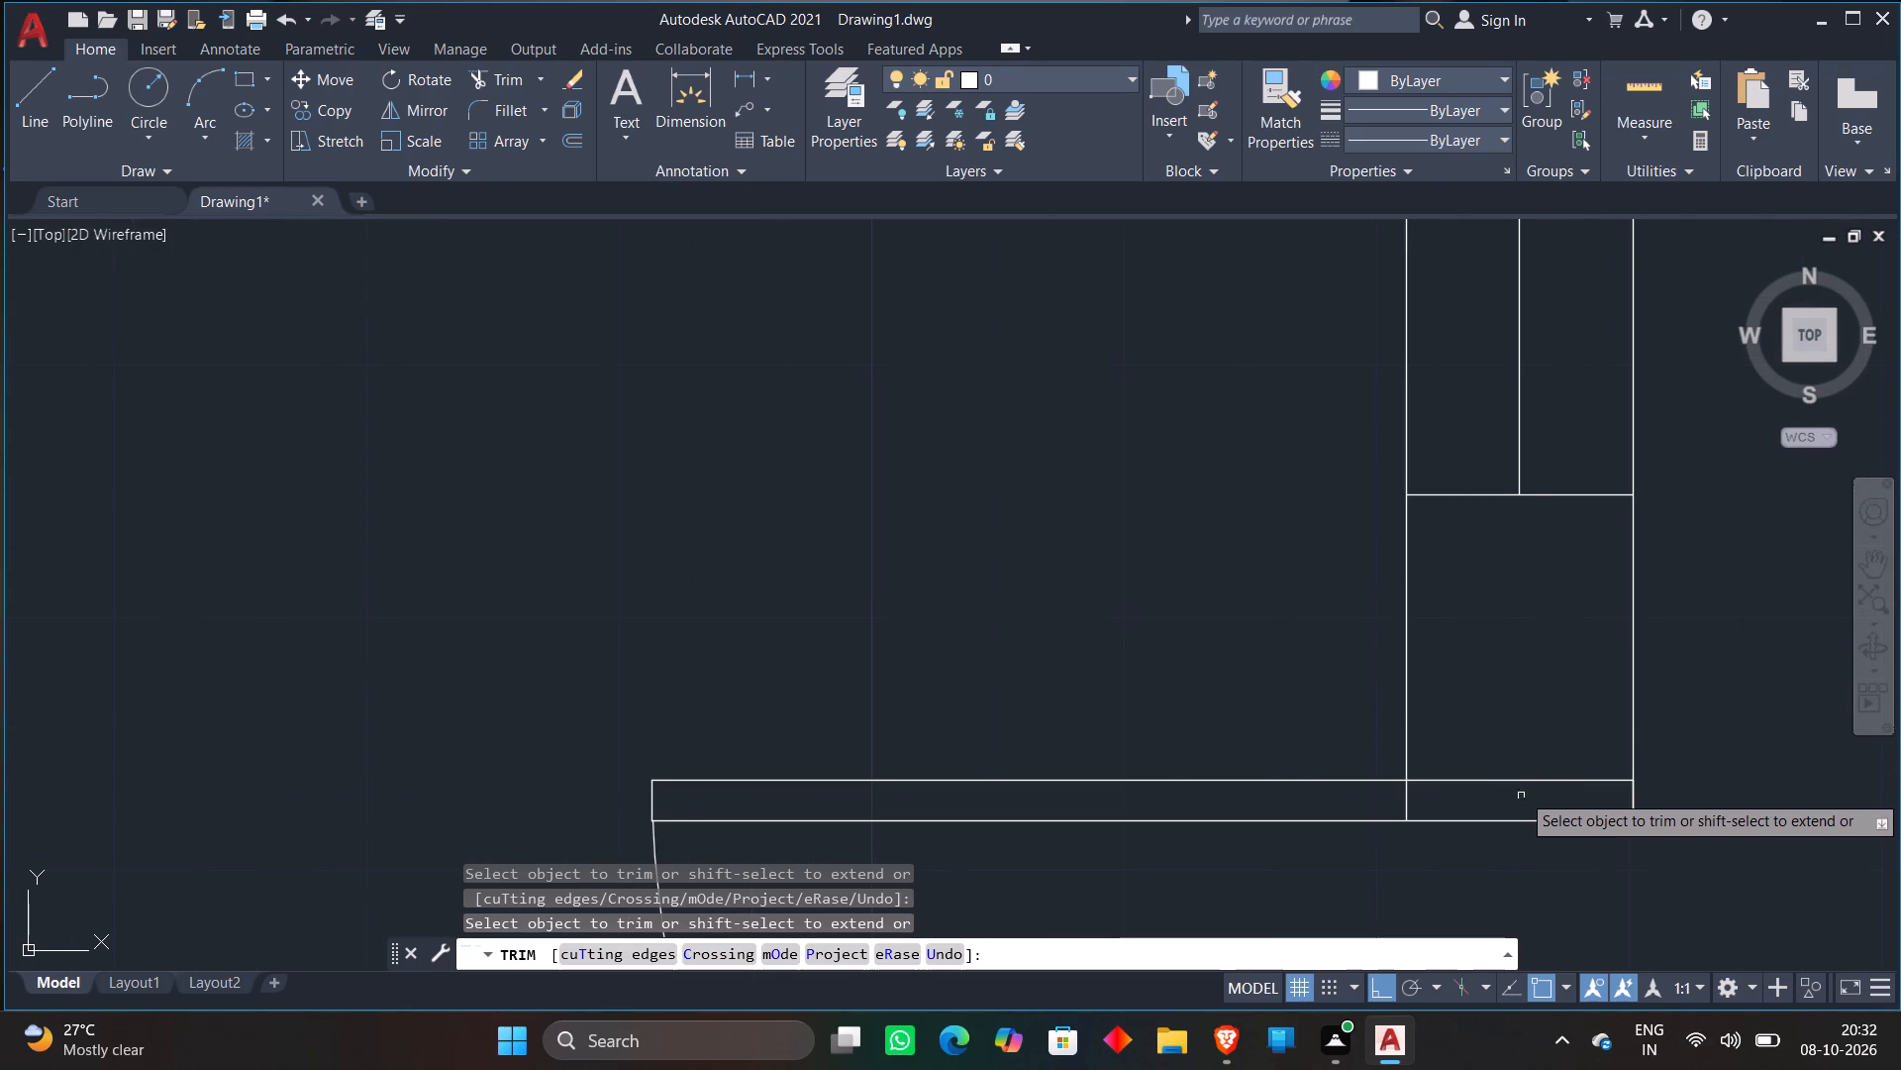
Trim both centre lines beyond the jambs of the two windows in the wall between the central room and the small rooms above it.
scroll(1551, 587, "down", 6)
middle_click_drag(1560, 701, 1577, 431)
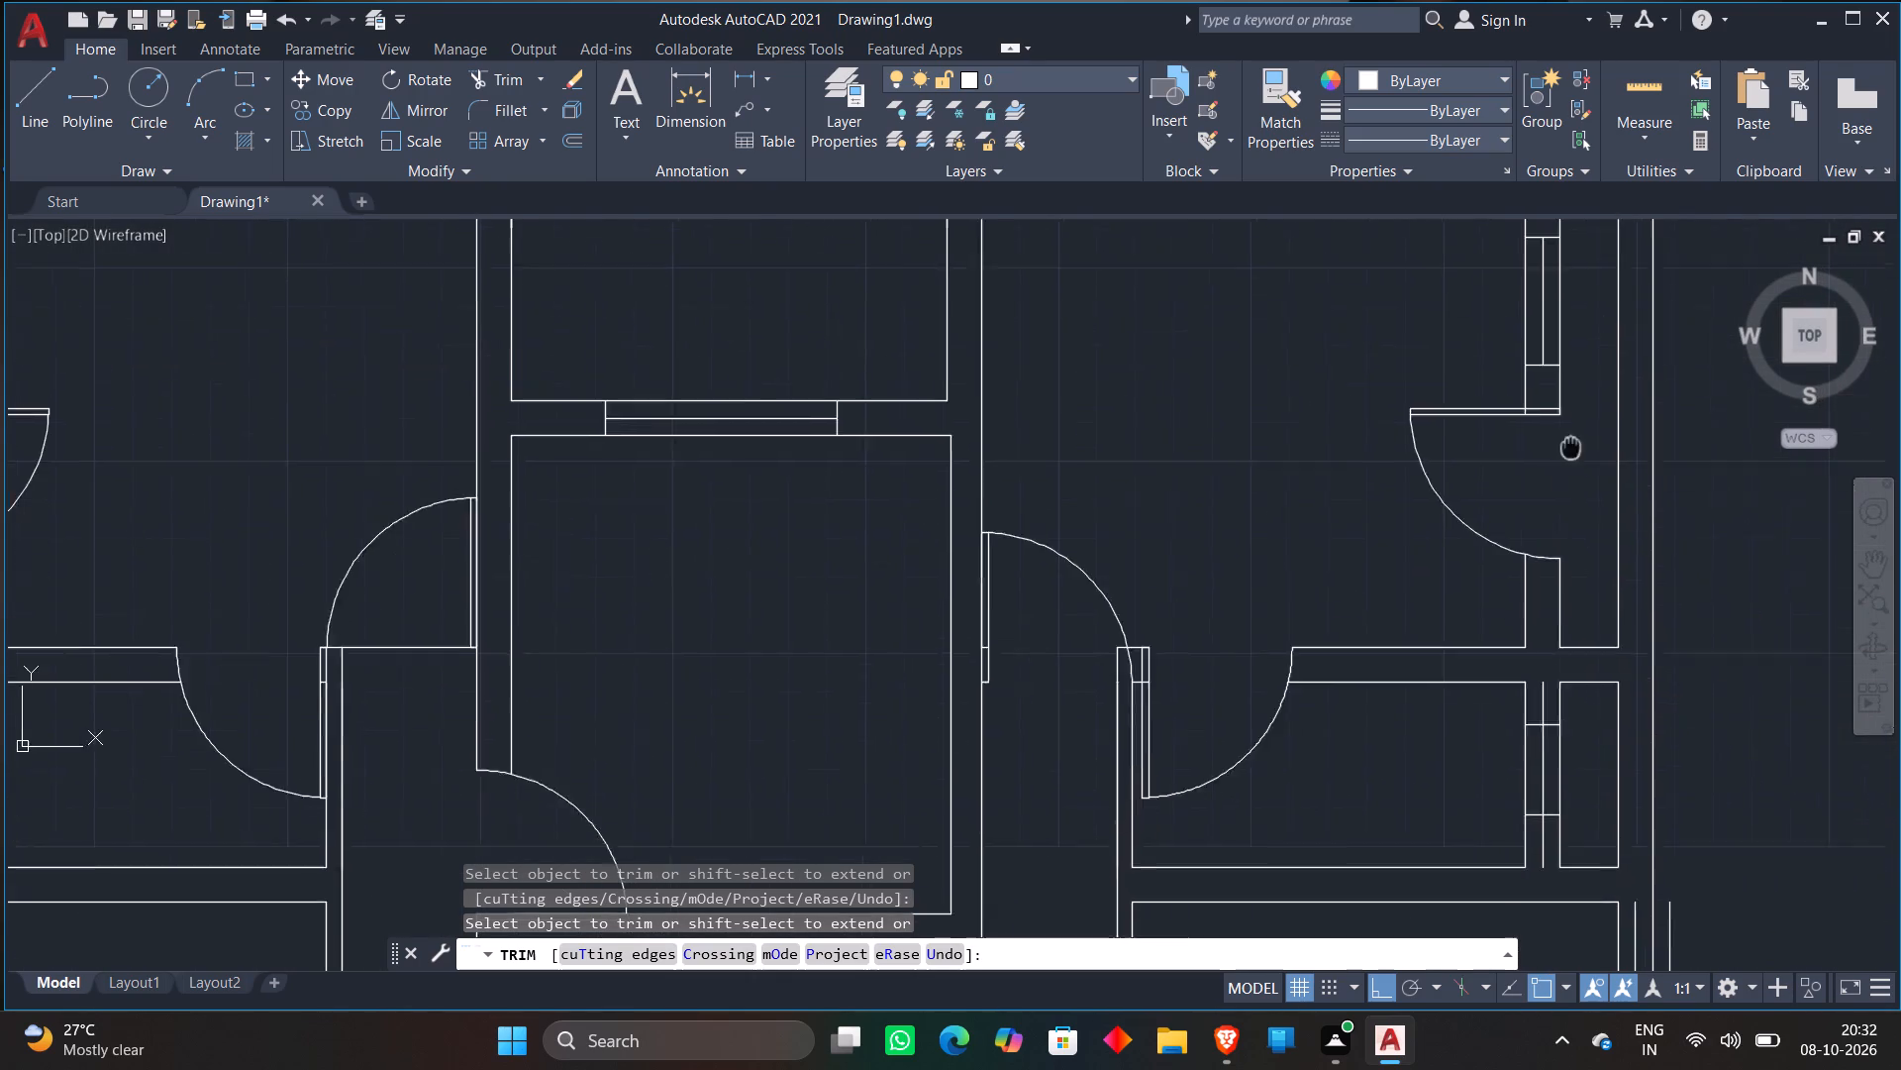
middle_click_drag(1577, 431, 1607, 346)
scroll(740, 580, "down", 1)
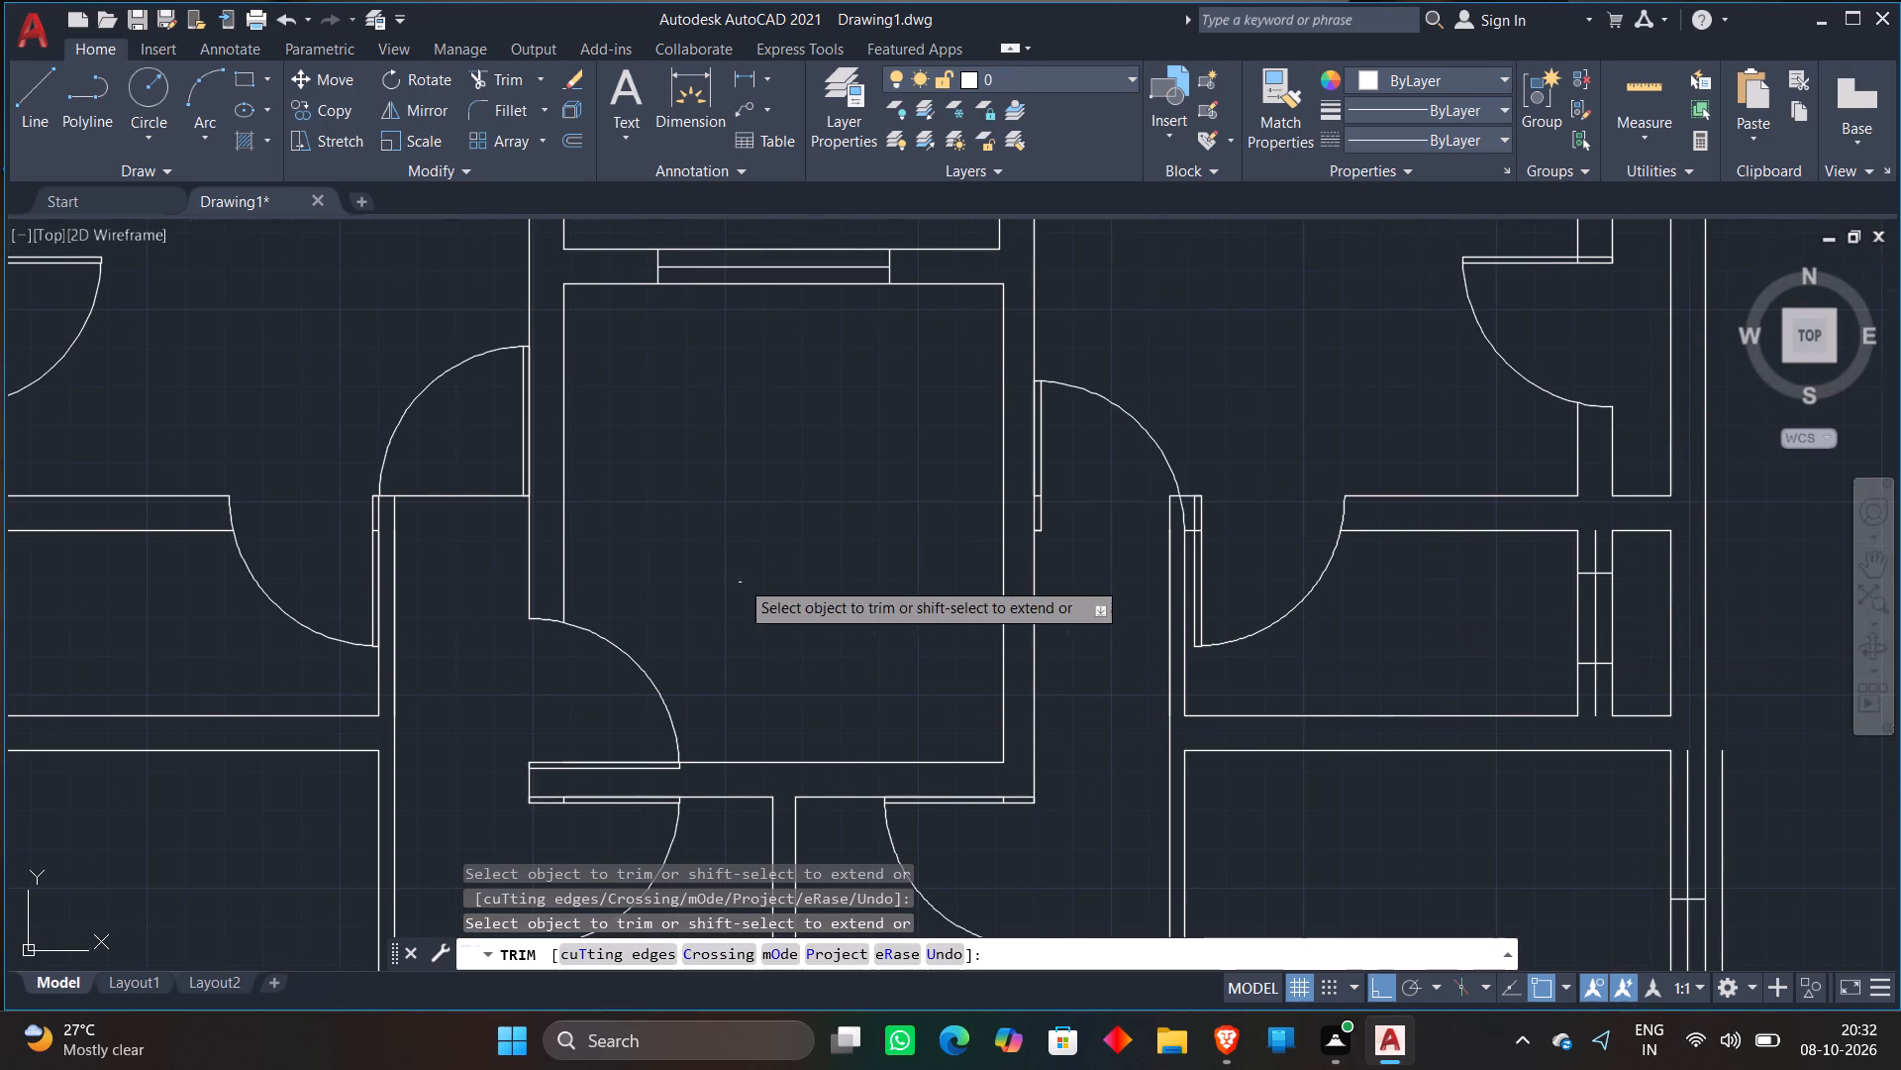
middle_click_drag(720, 612, 1080, 200)
scroll(1090, 472, "up", 3)
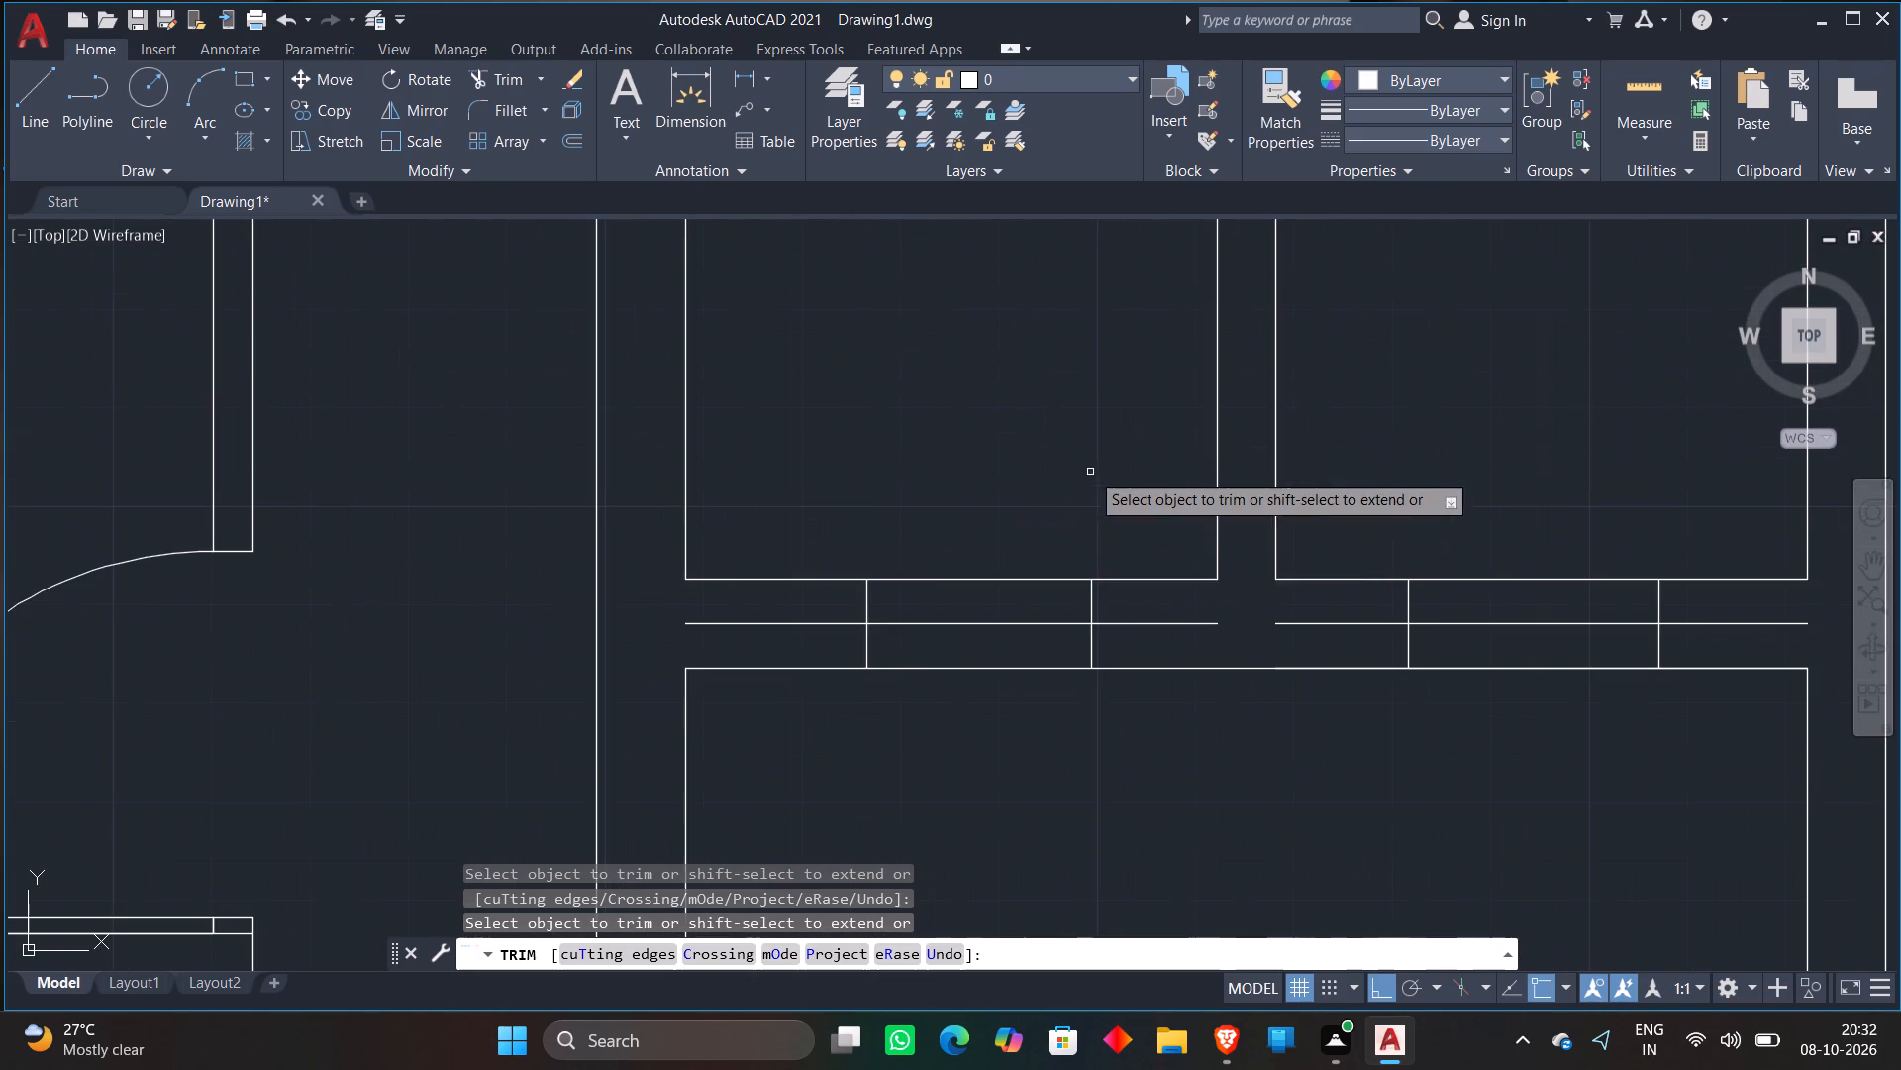
left_click(845, 625)
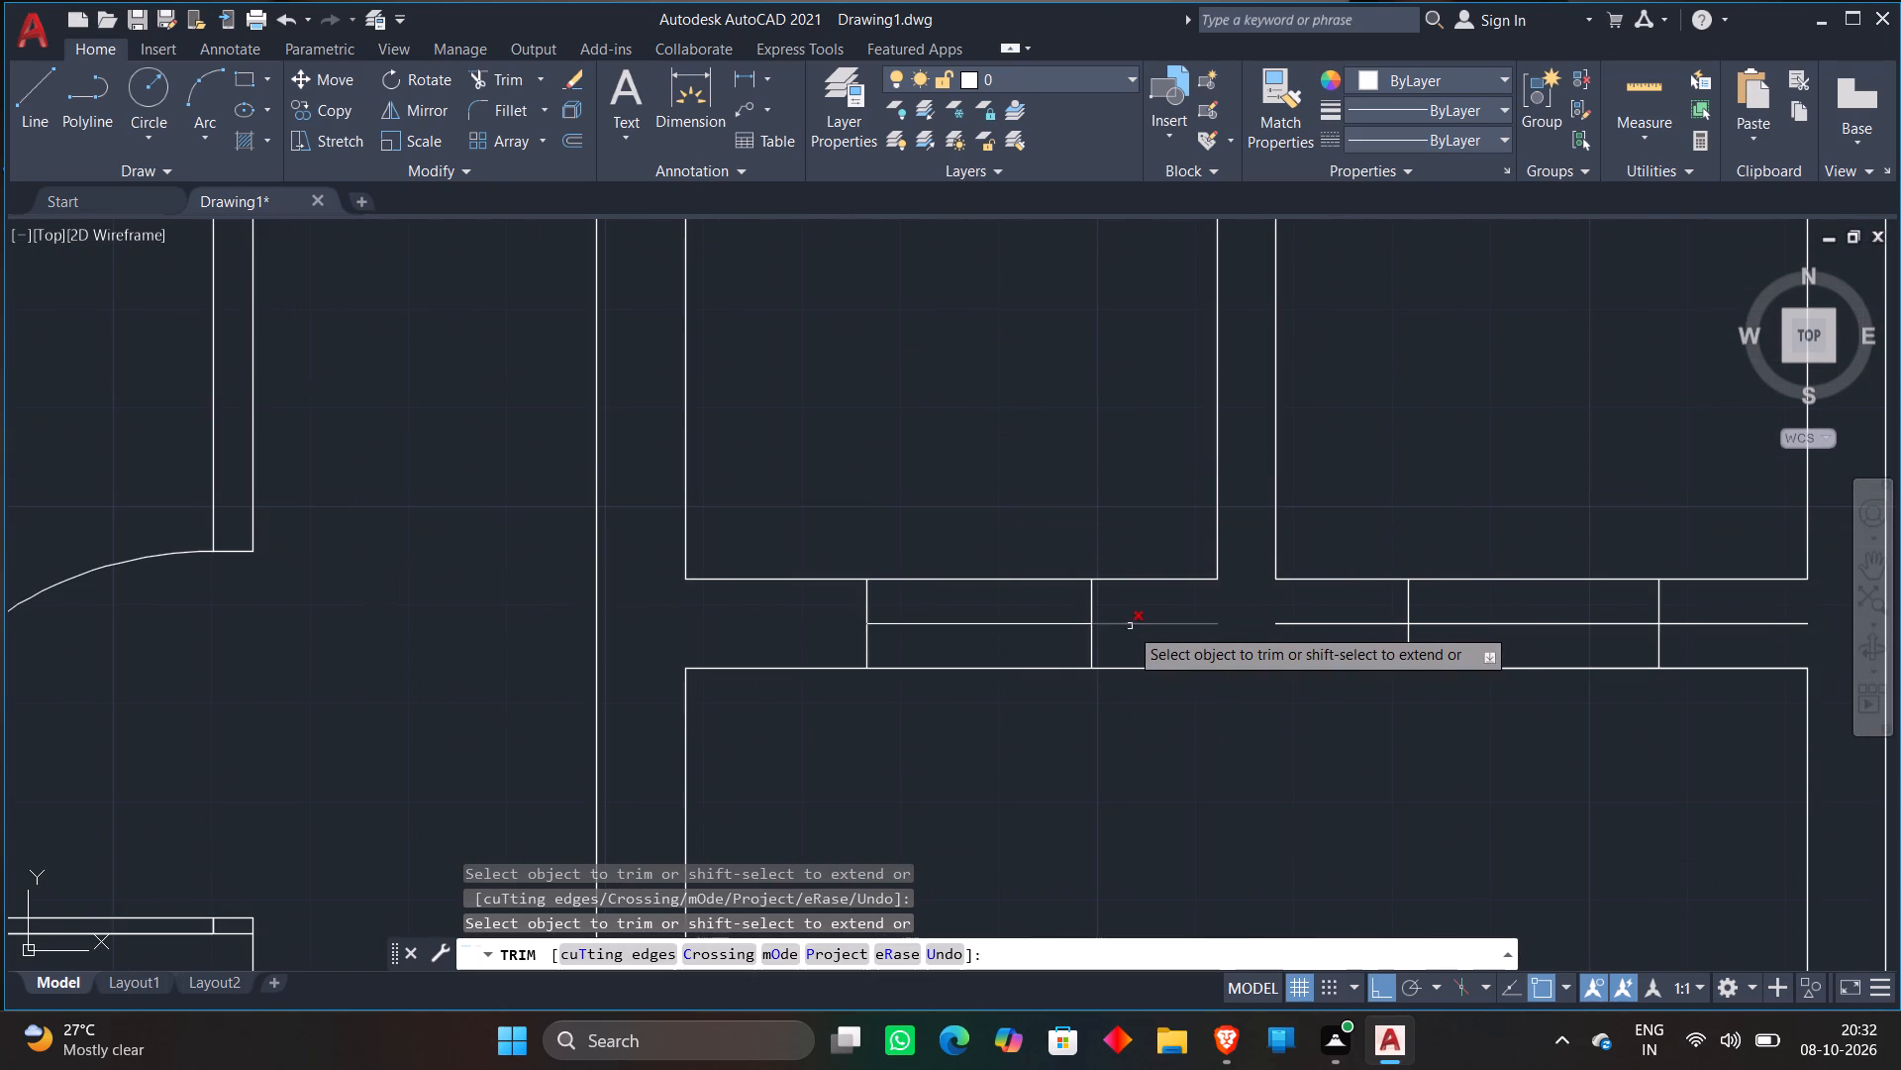
left_click(1129, 626)
left_click(1290, 621)
scroll(1295, 612, "down", 1)
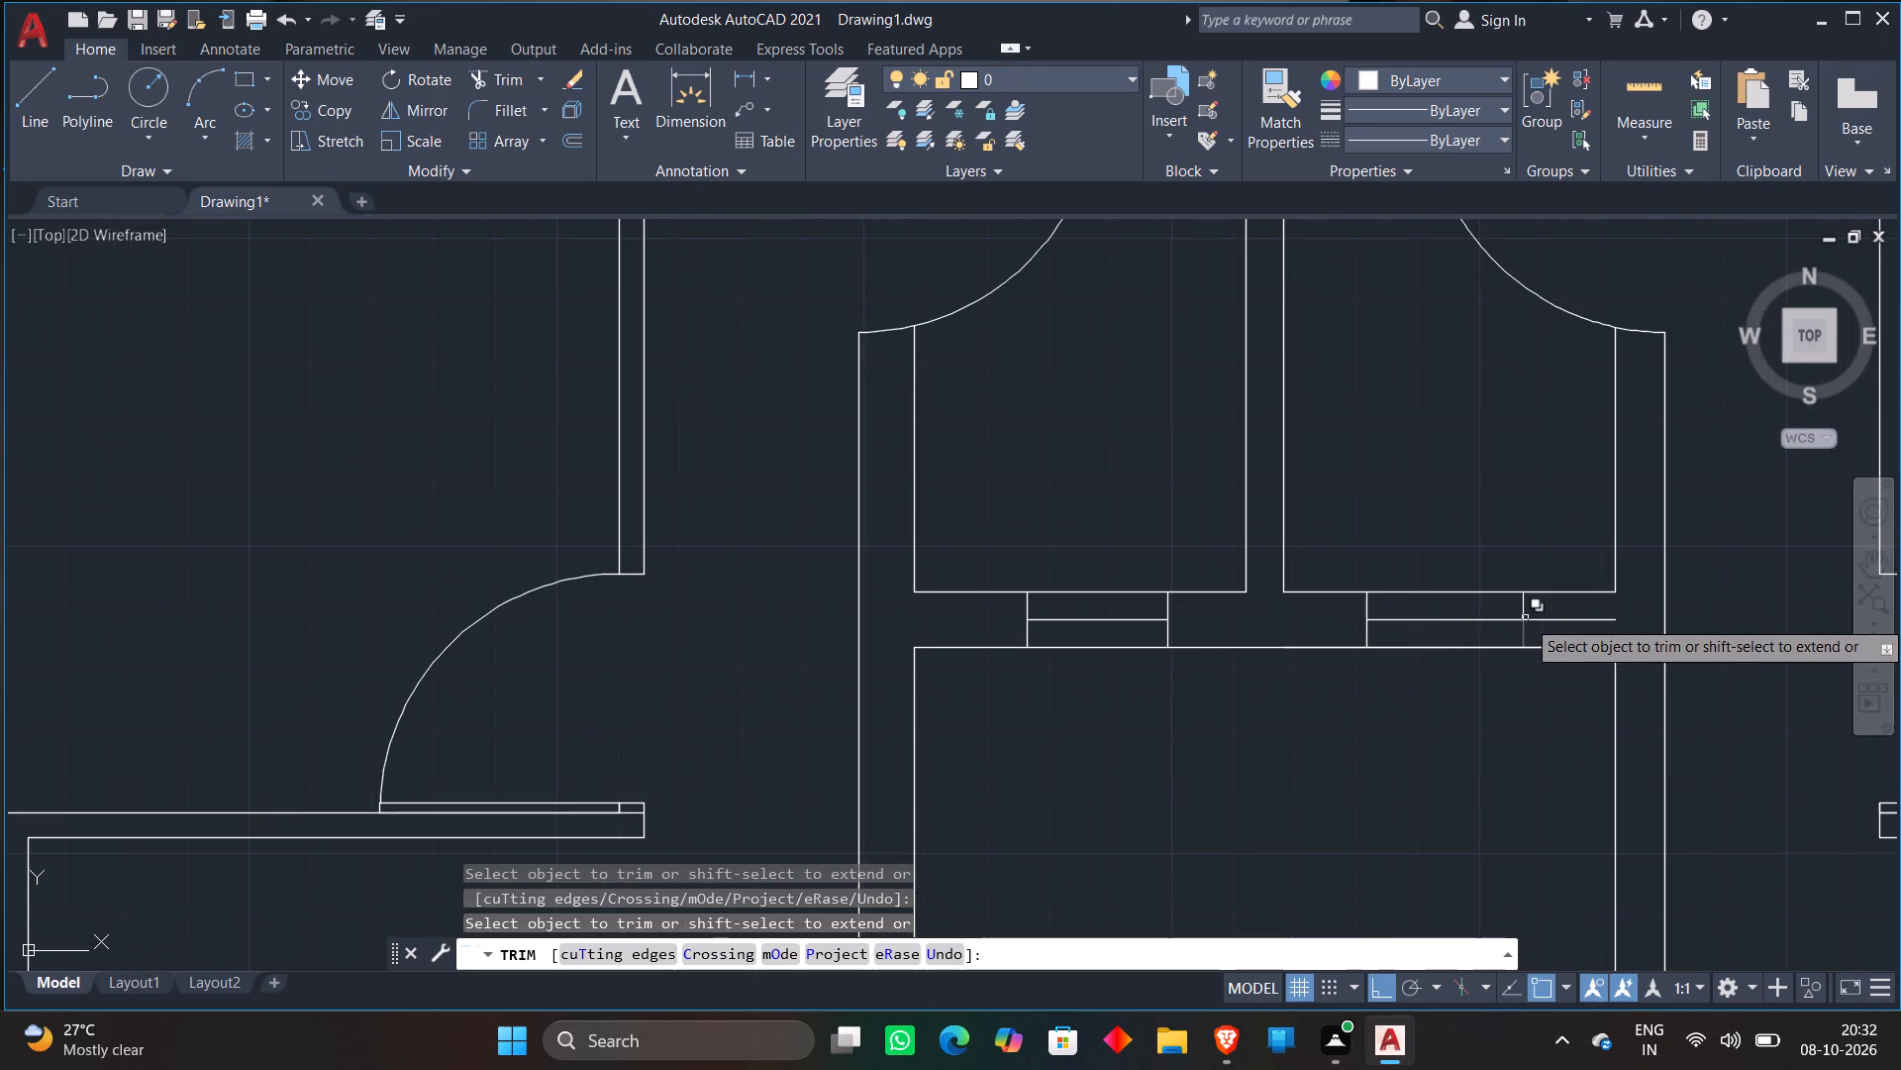
left_click(1550, 621)
Trim the centre line beyond the jambs of the two windows in the wall between the central room and the small rooms below it.
scroll(1451, 487, "down", 3)
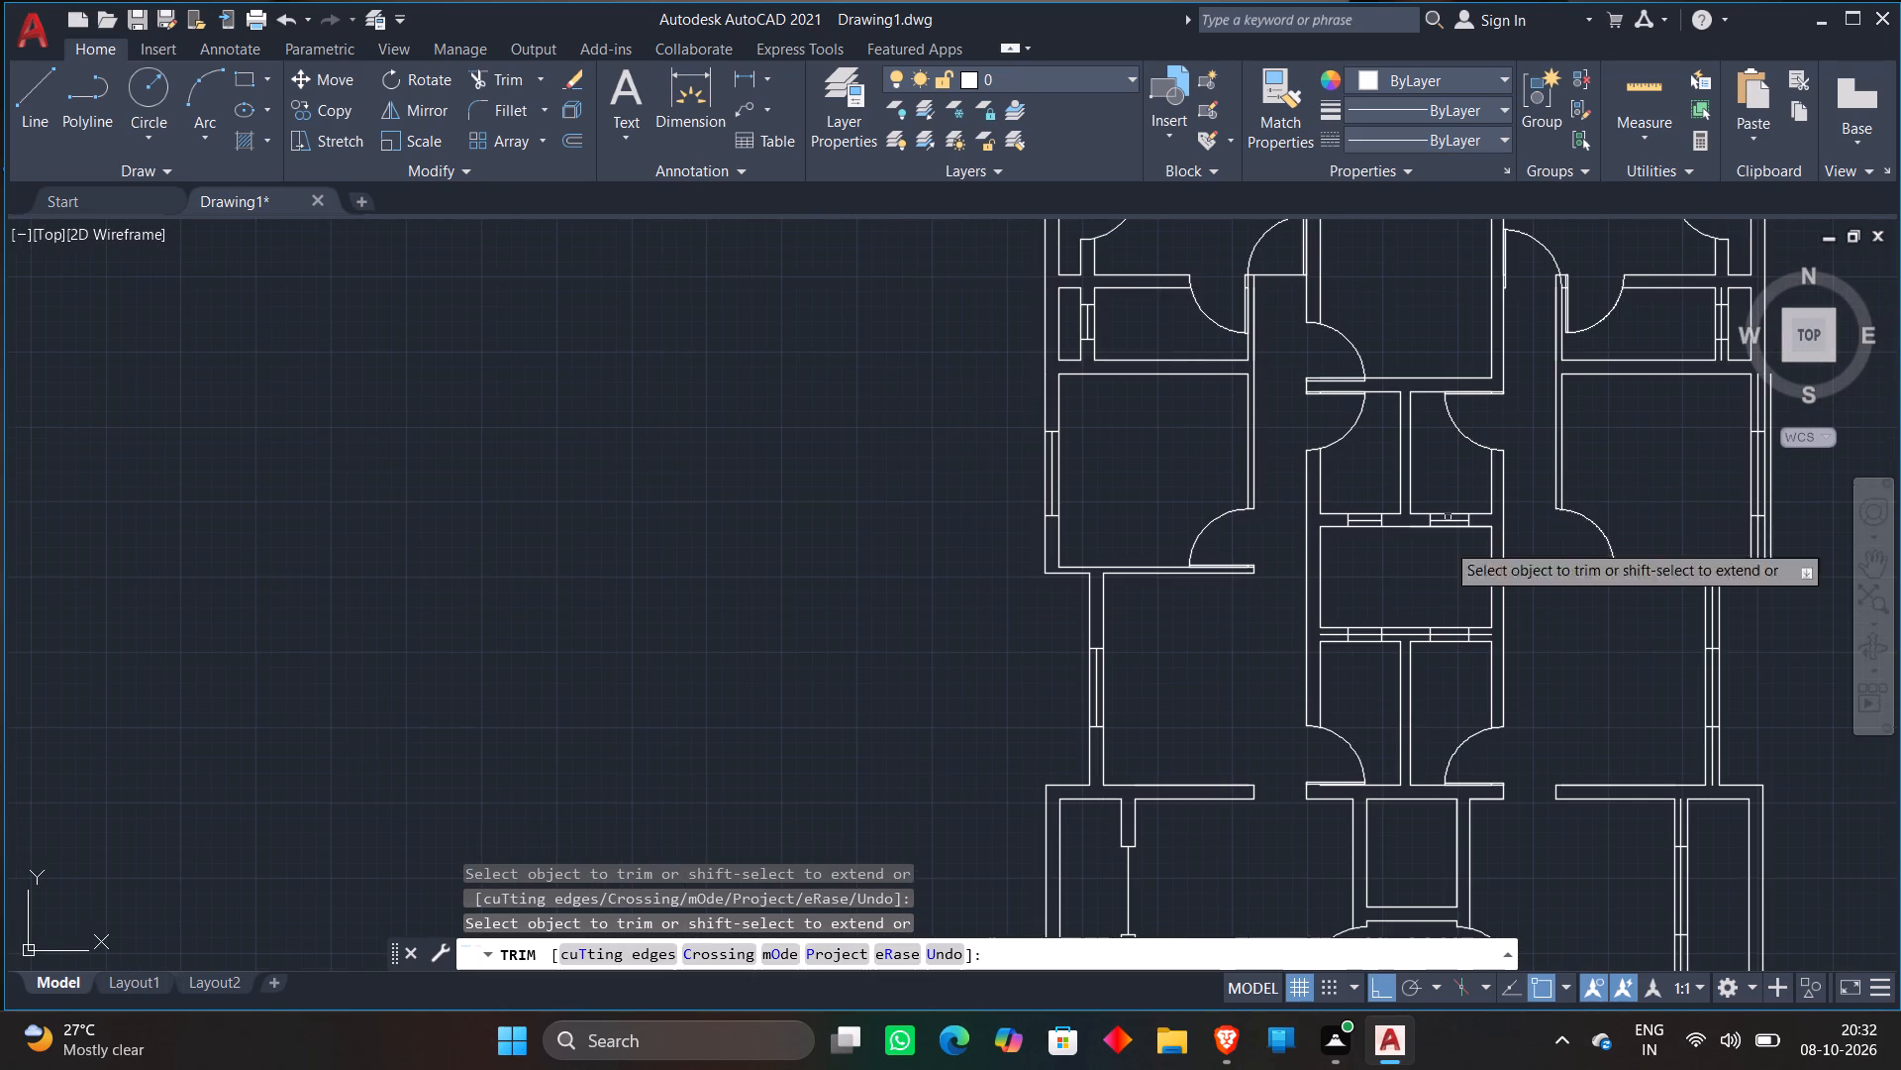
scroll(1356, 654, "up", 4)
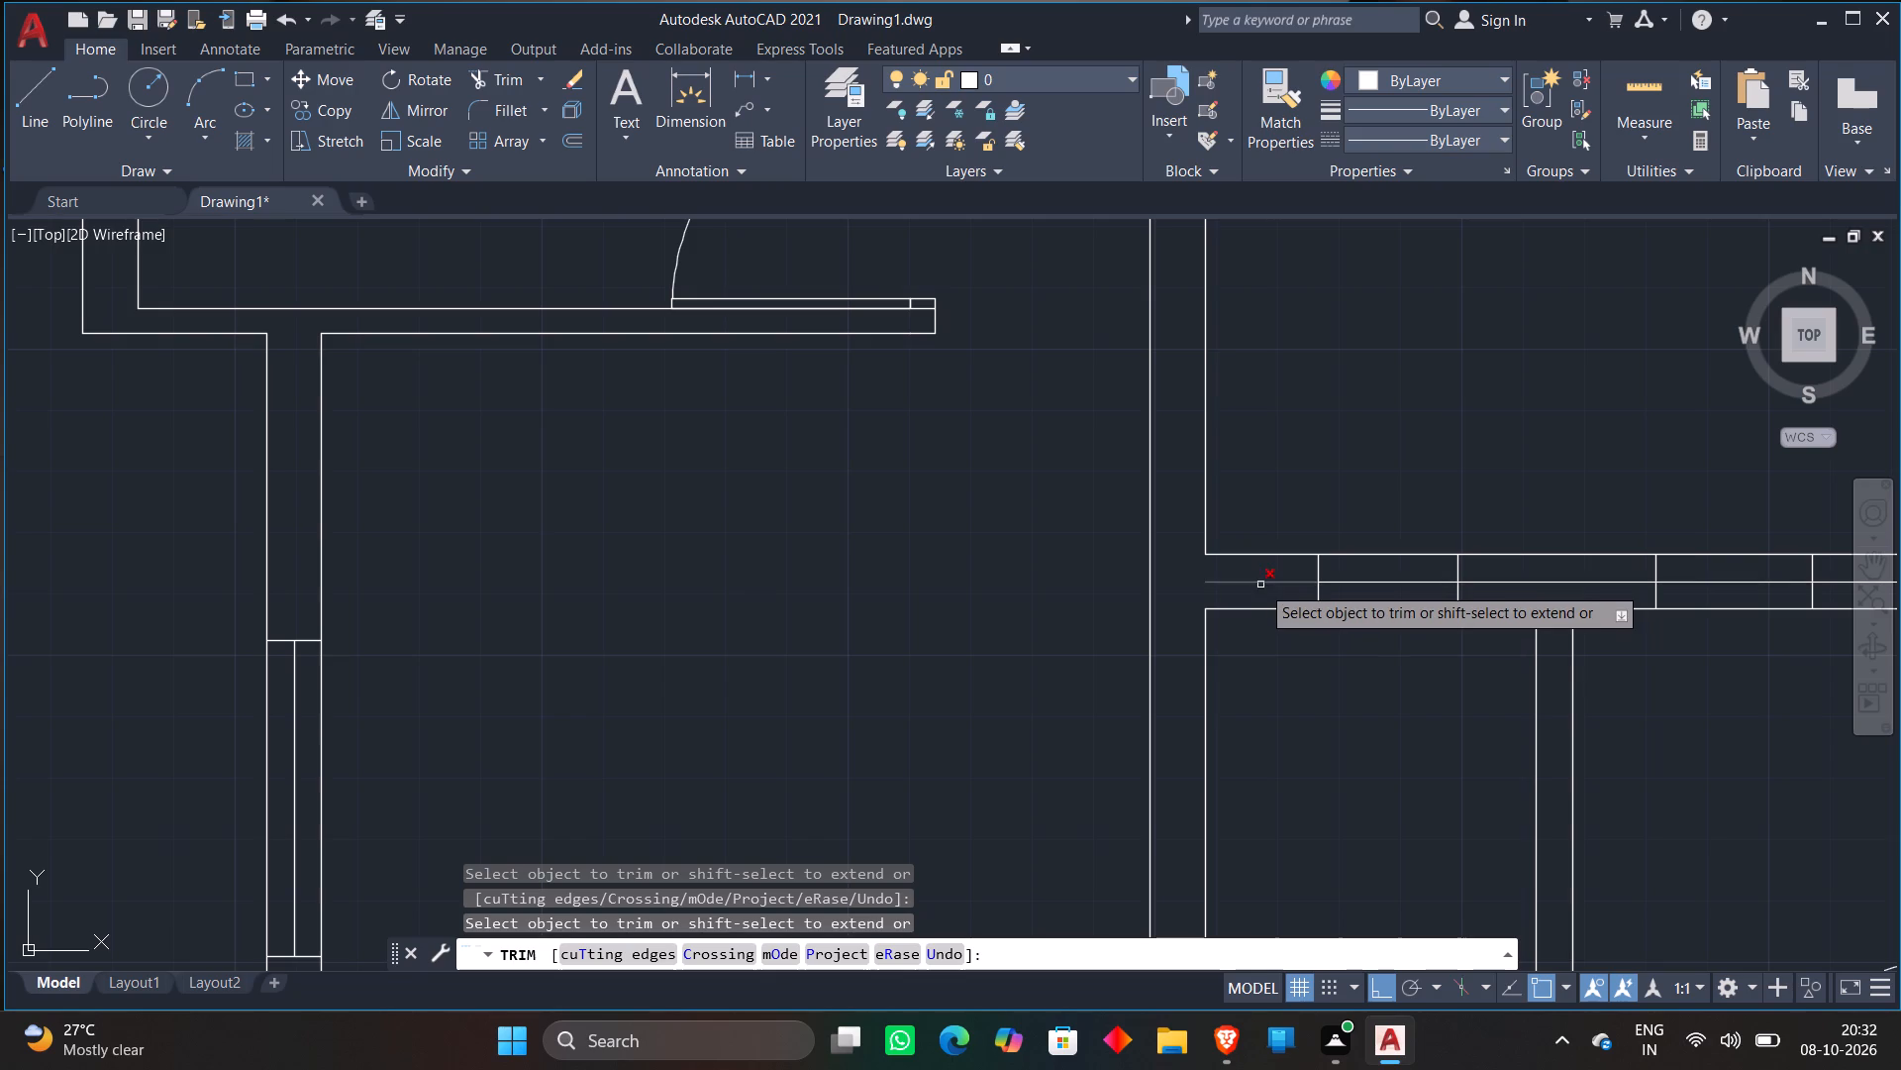
left_click(1260, 585)
left_click(1622, 579)
middle_click_drag(1622, 579, 1619, 579)
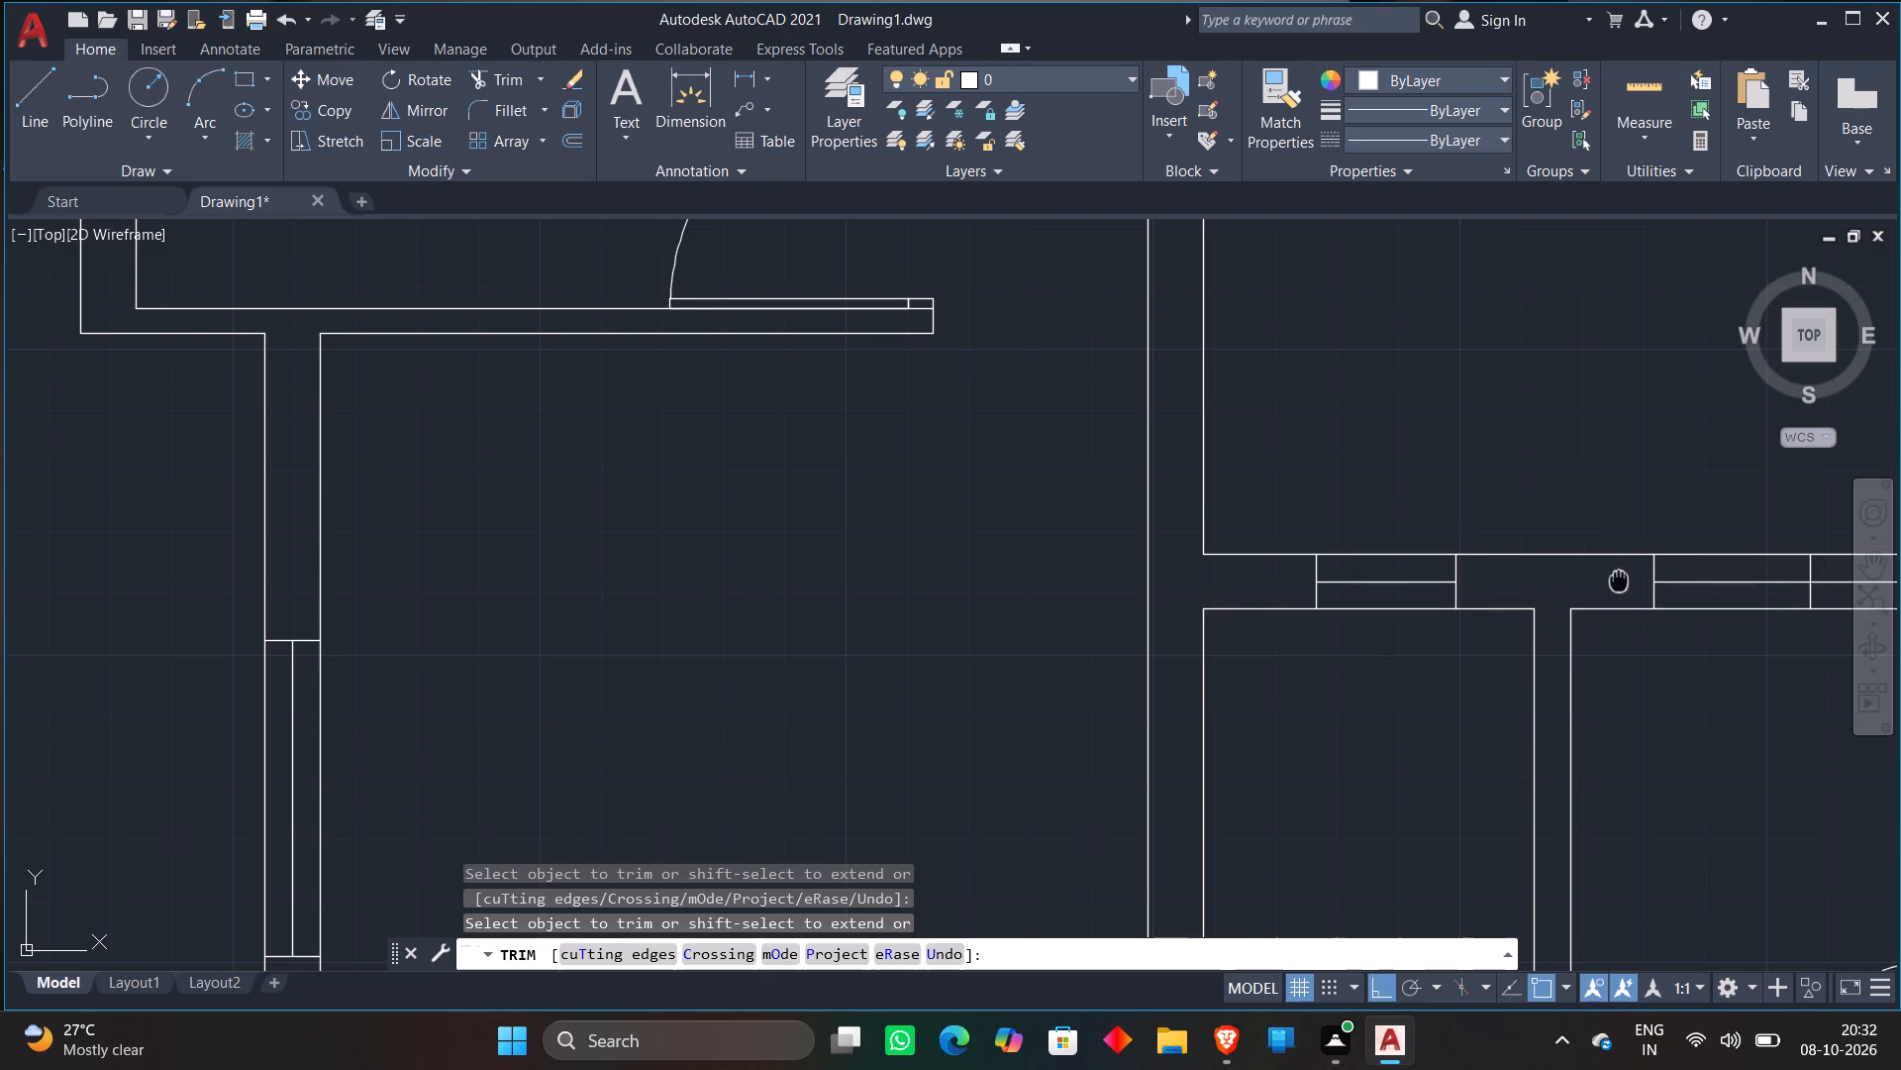
middle_click_drag(1619, 579, 1388, 587)
left_click(1602, 587)
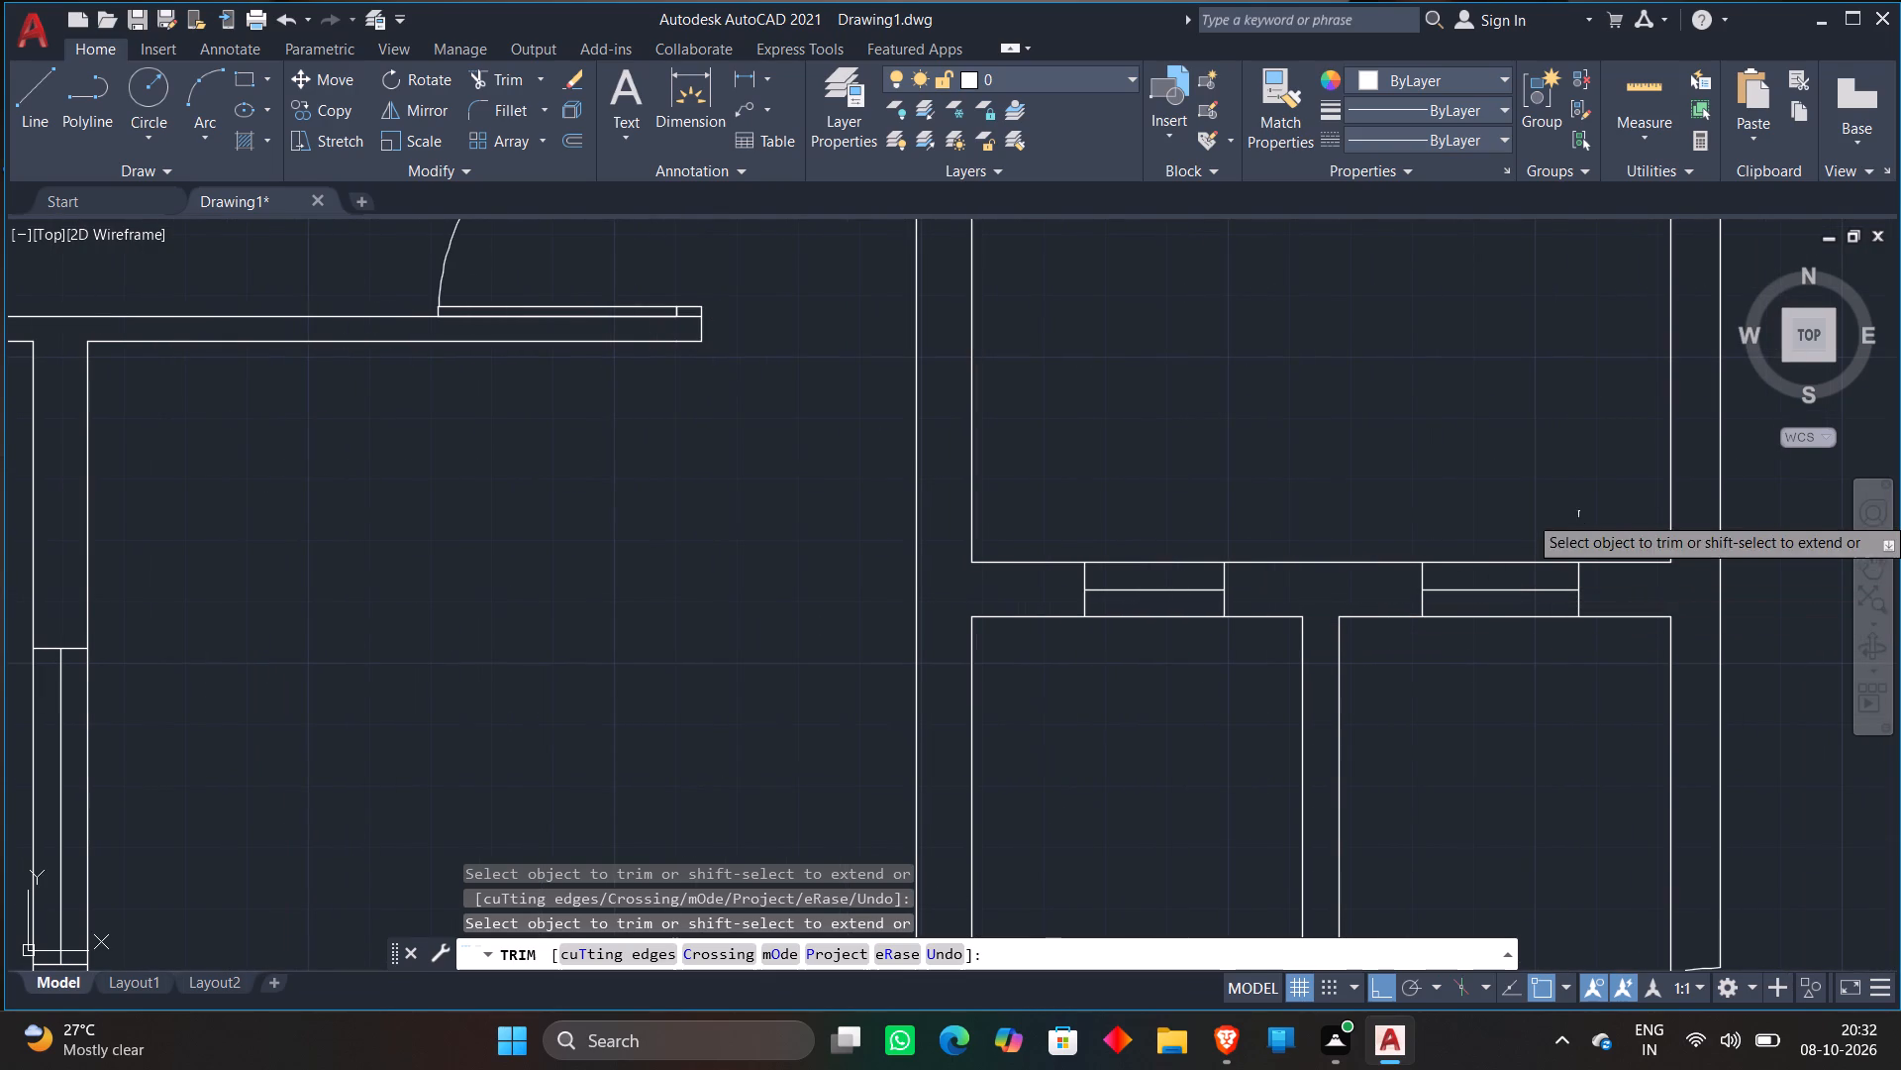
Trim both ends of the window centre line beyond its jambs in the partition wall of the right unit's bottom room.
scroll(1572, 478, "down", 3)
middle_click_drag(1663, 730, 1662, 730)
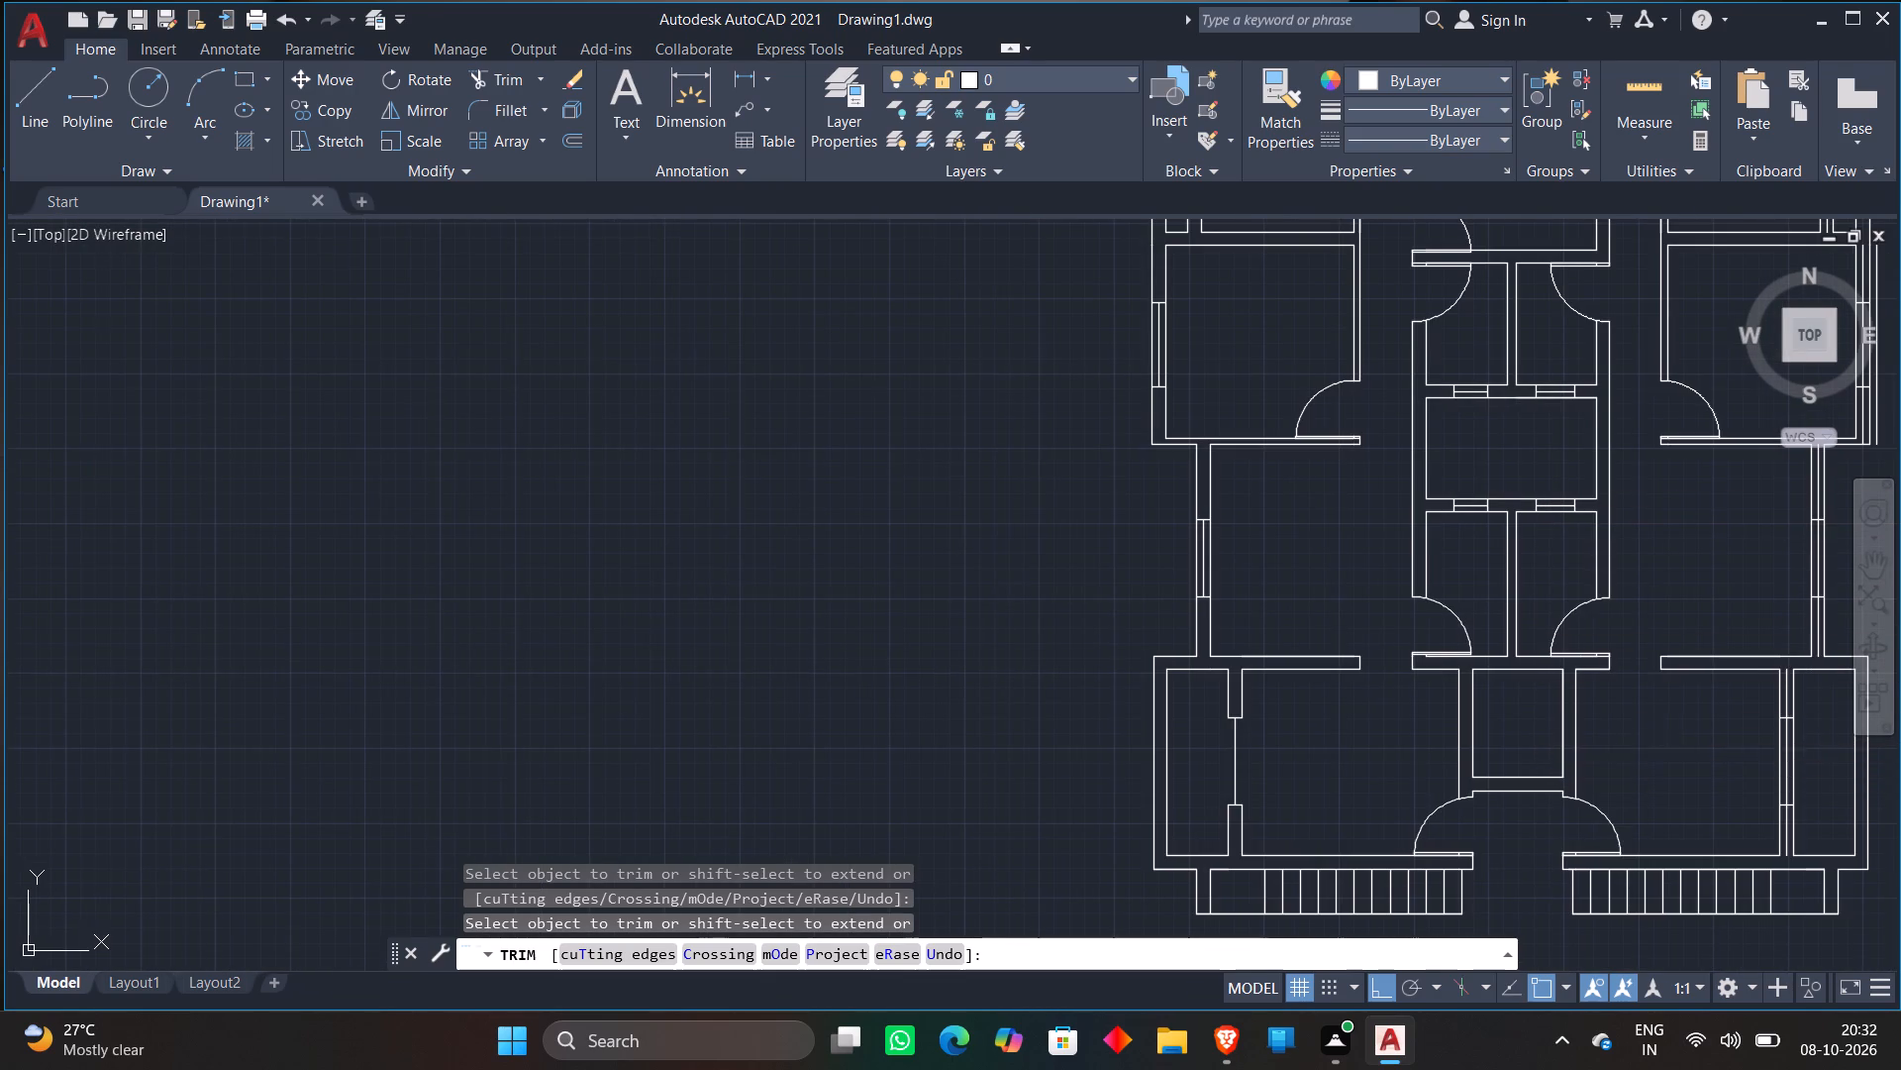
middle_click_drag(1662, 730, 1450, 706)
scroll(1569, 676, "up", 2)
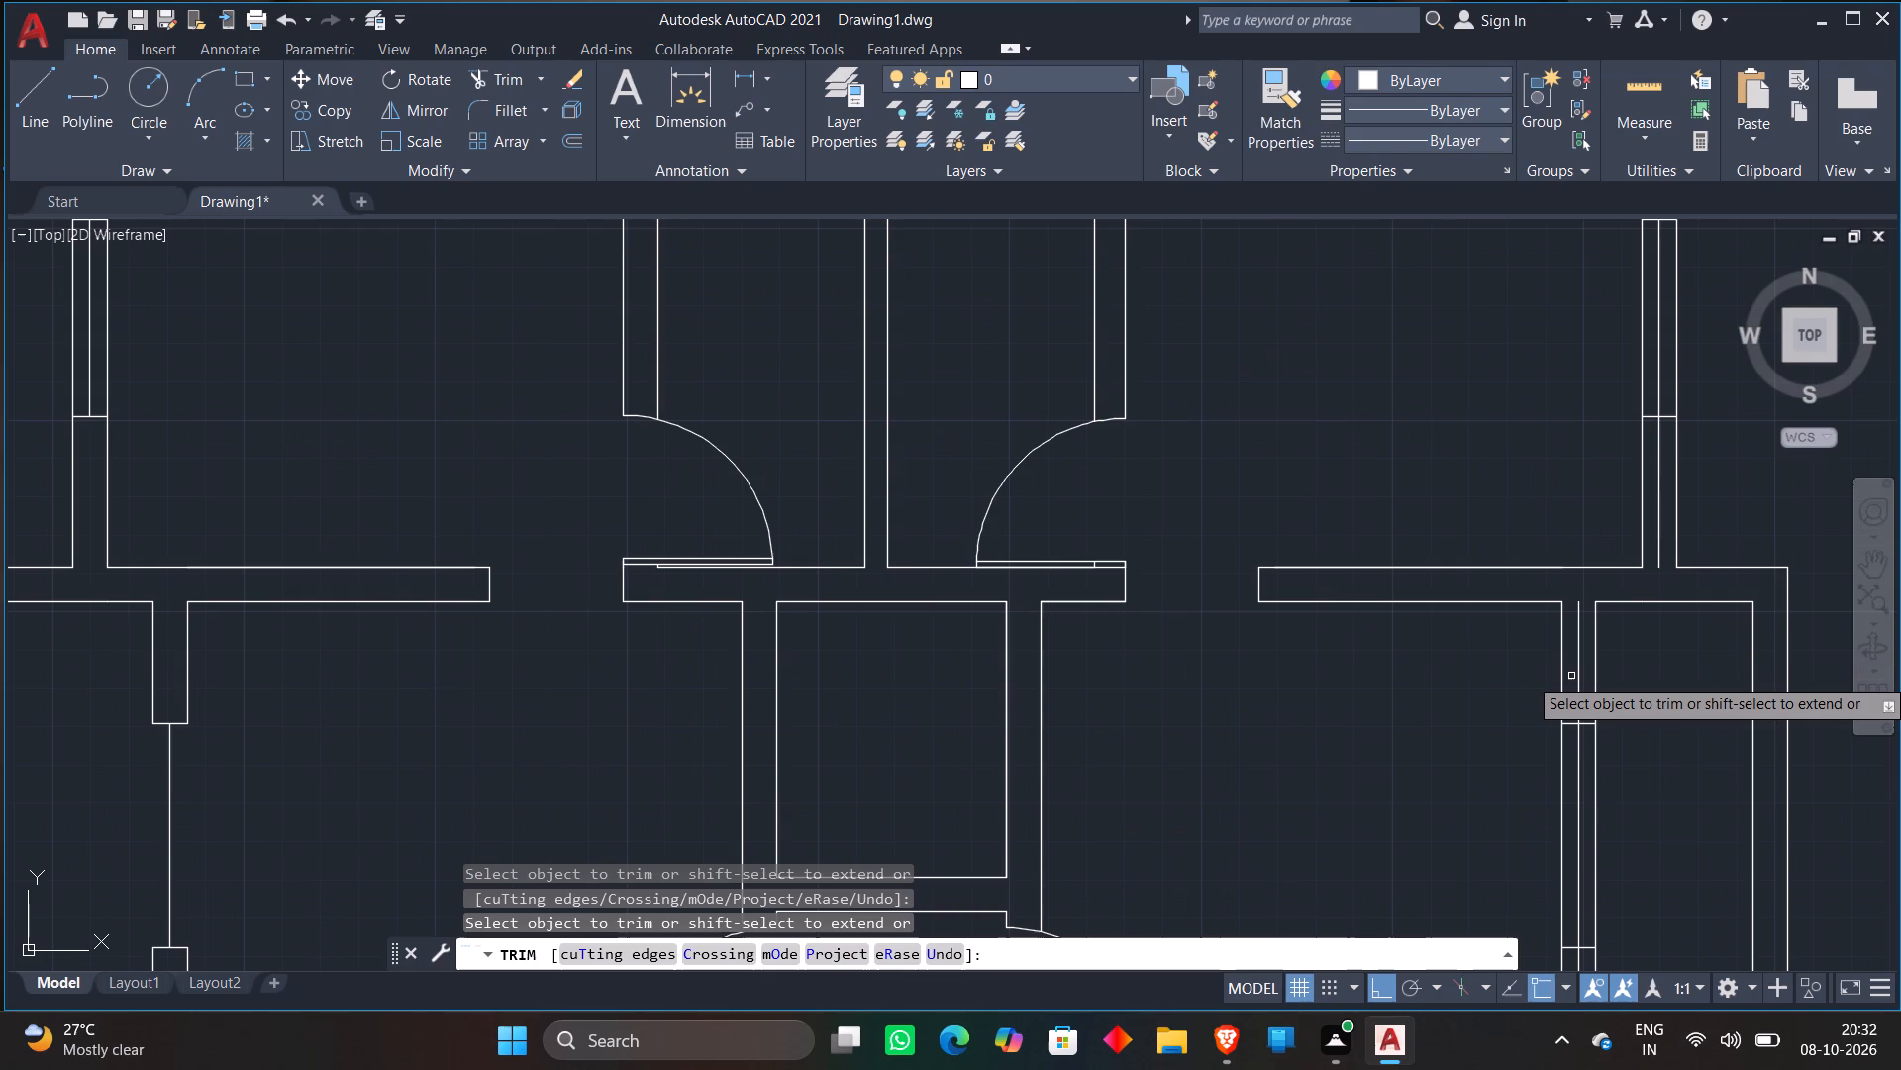
left_click(1577, 676)
scroll(1578, 655, "down", 2)
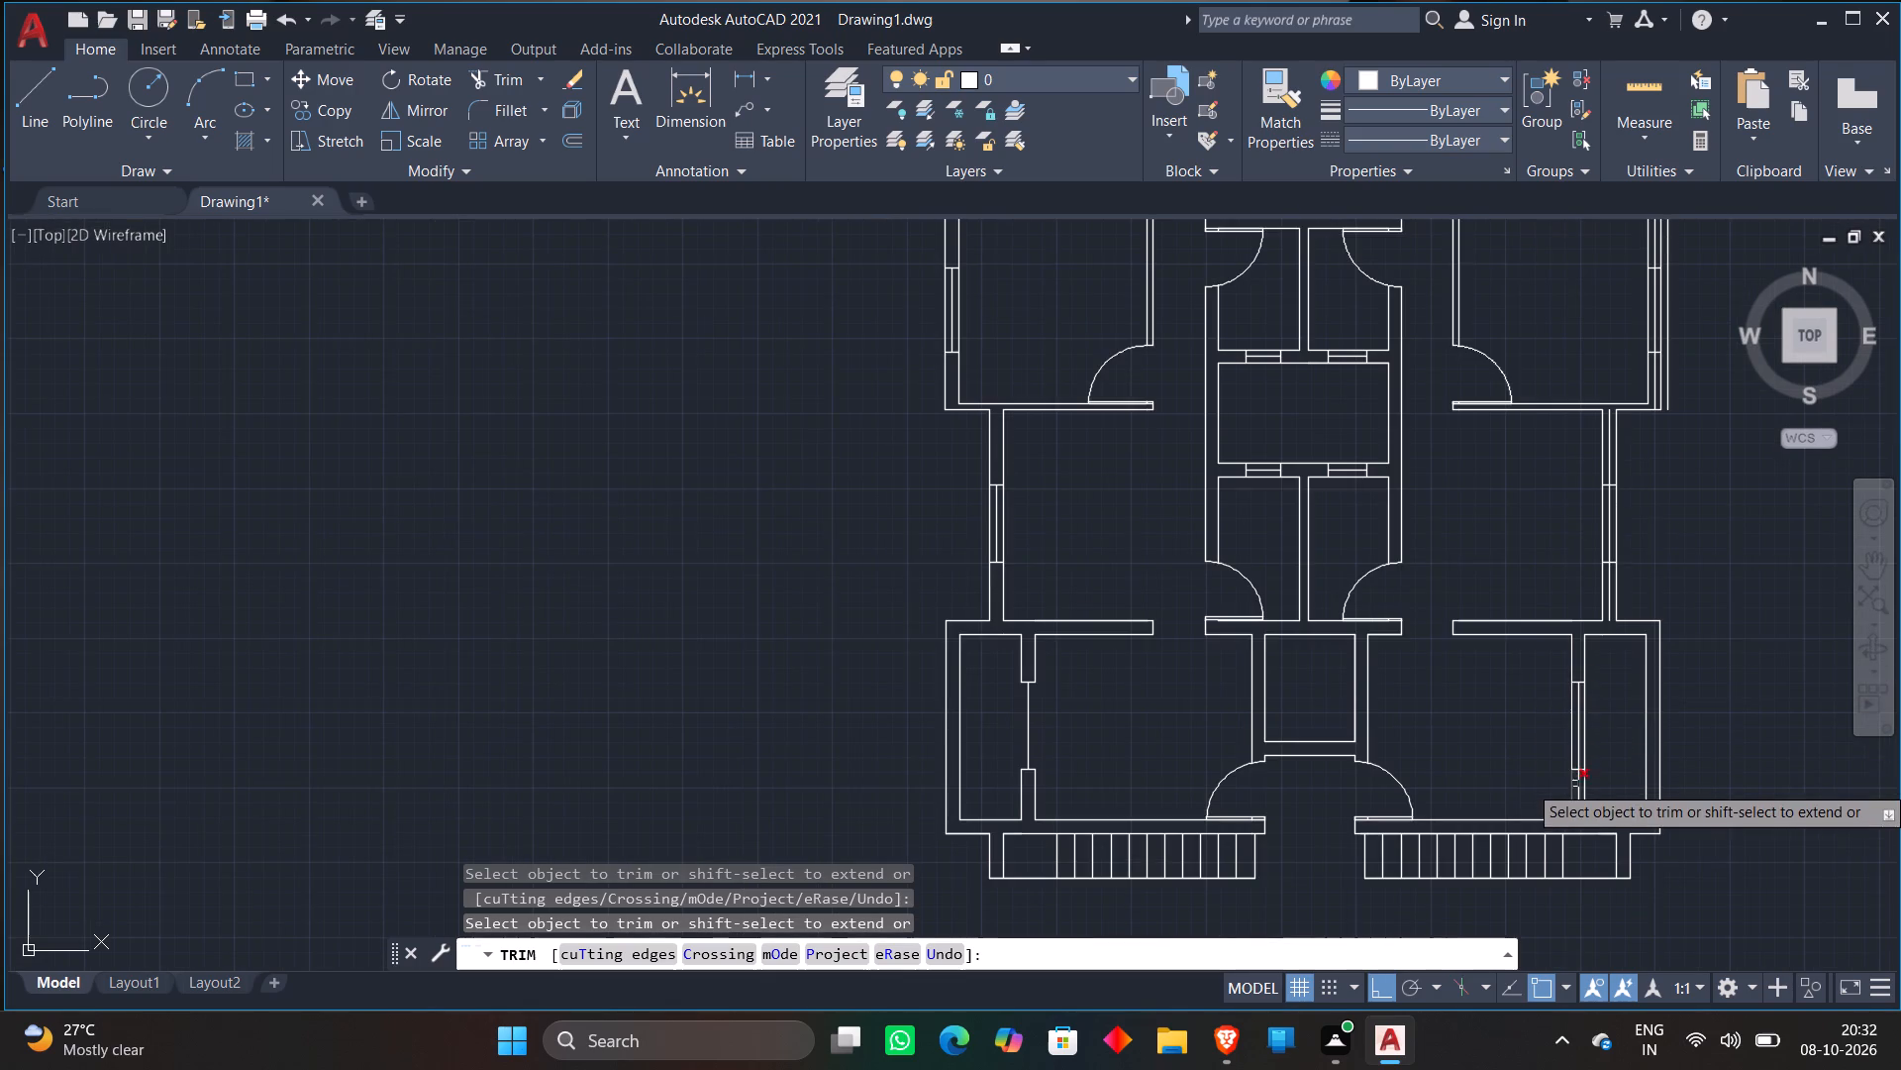
scroll(1575, 784, "up", 3)
left_click(1585, 776)
Trim both ends of the window centre line beyond its jambs in the right unit's outer wall between the middle bedroom and the bottom room.
scroll(1638, 600, "down", 3)
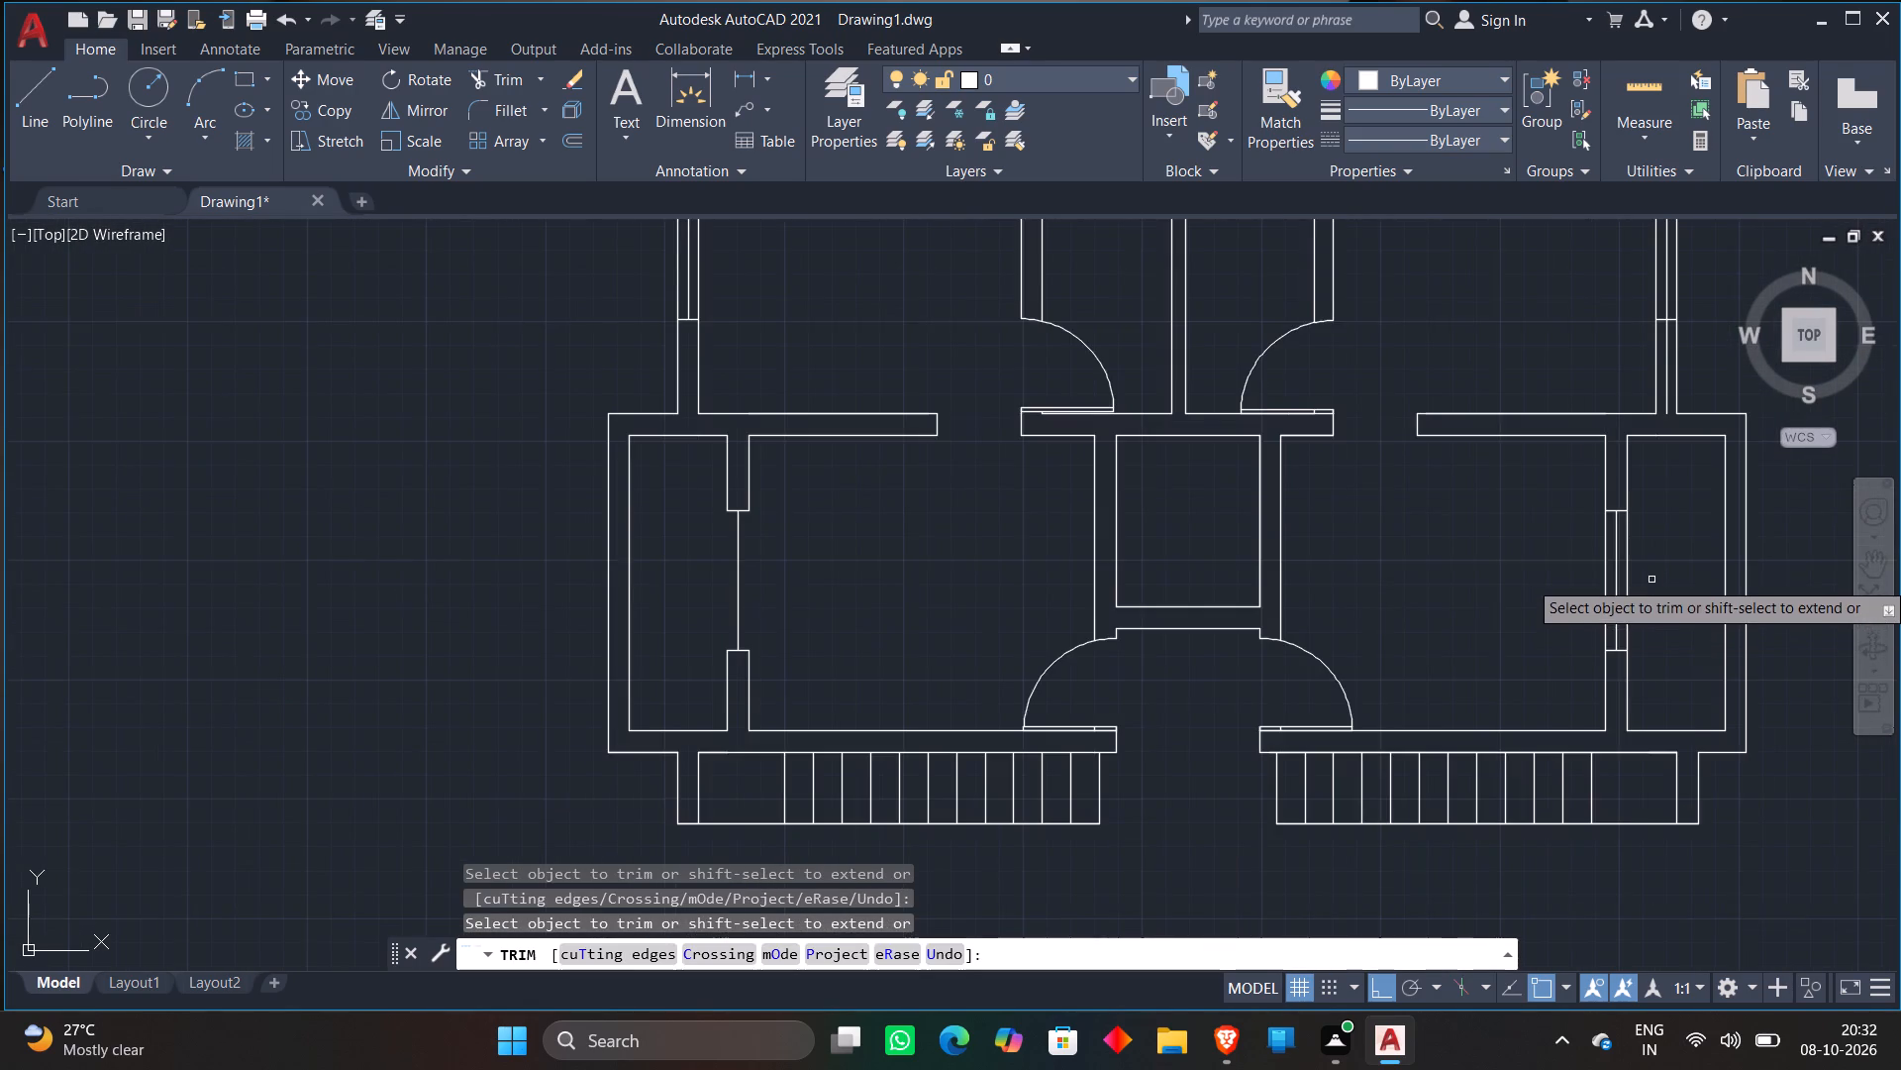
middle_click_drag(1651, 580, 1424, 932)
scroll(1438, 779, "up", 2)
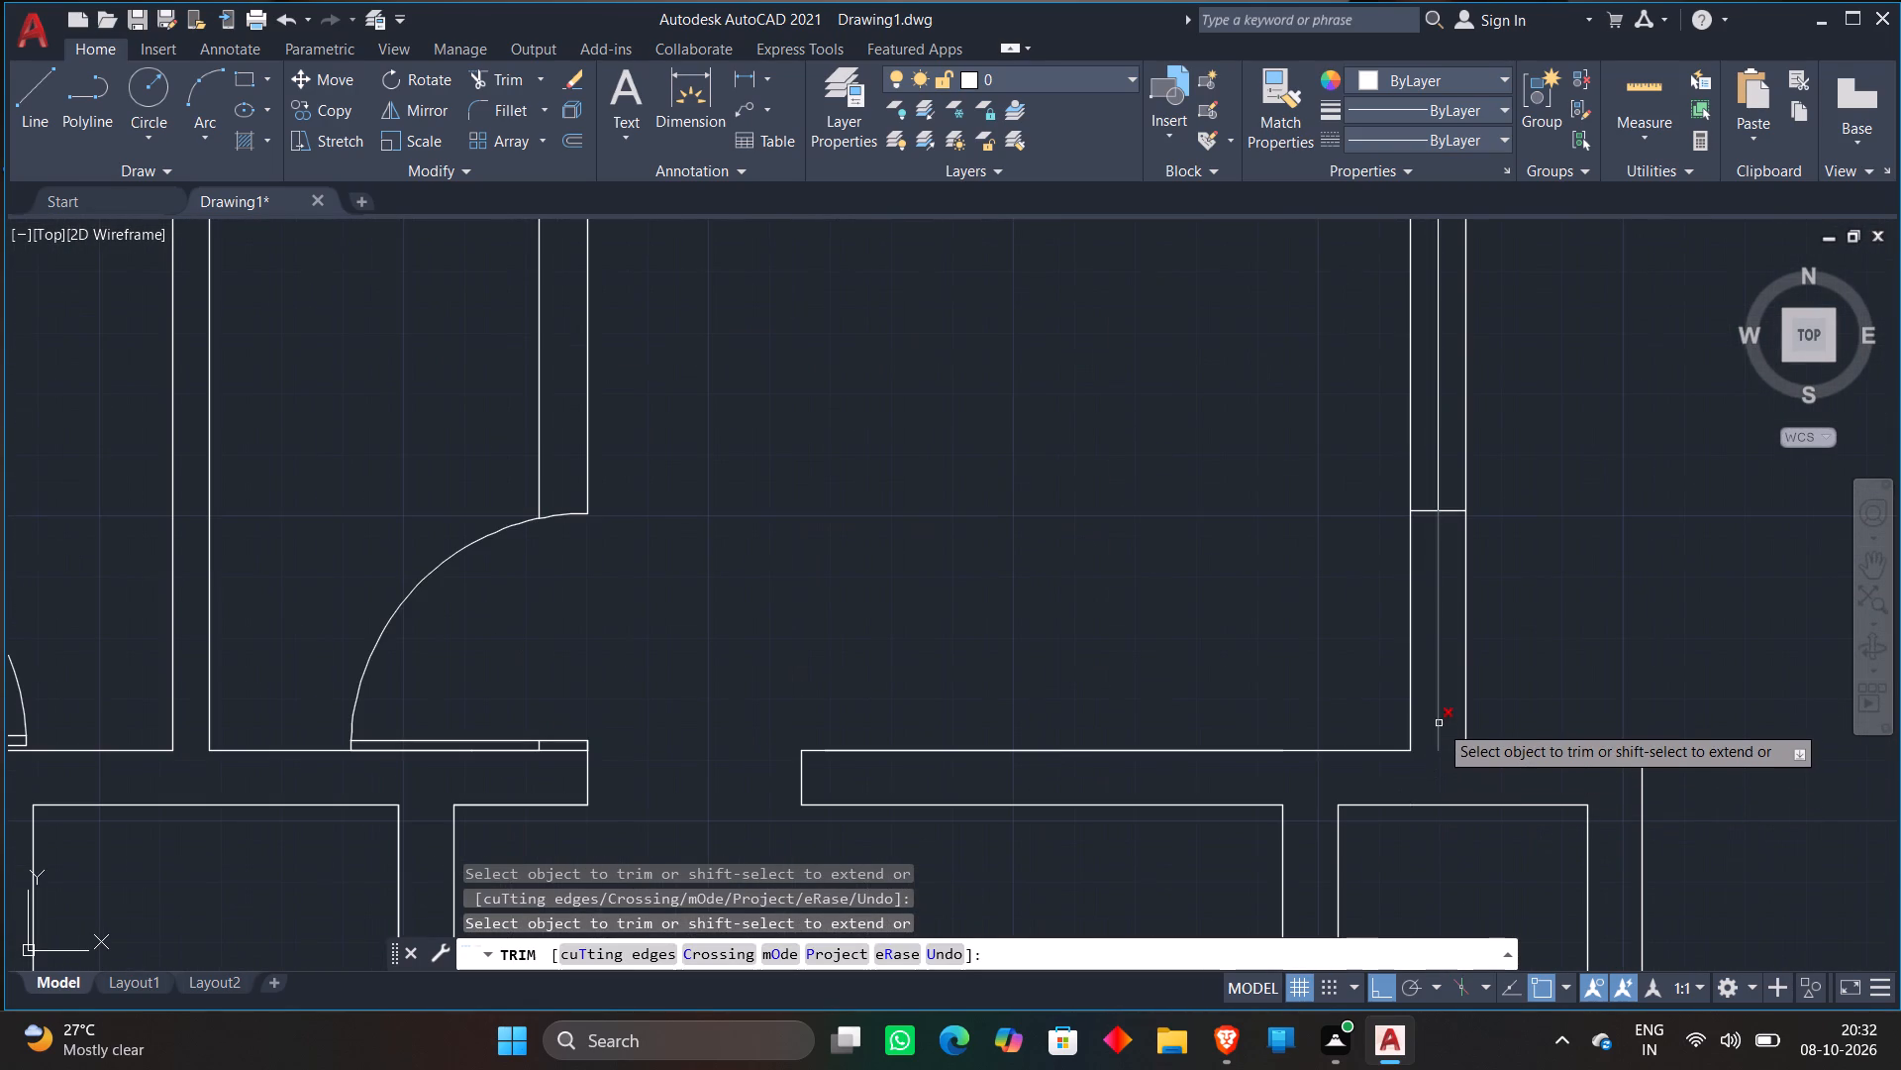
left_click(1439, 723)
scroll(1541, 546, "down", 2)
middle_click_drag(1541, 547, 1529, 833)
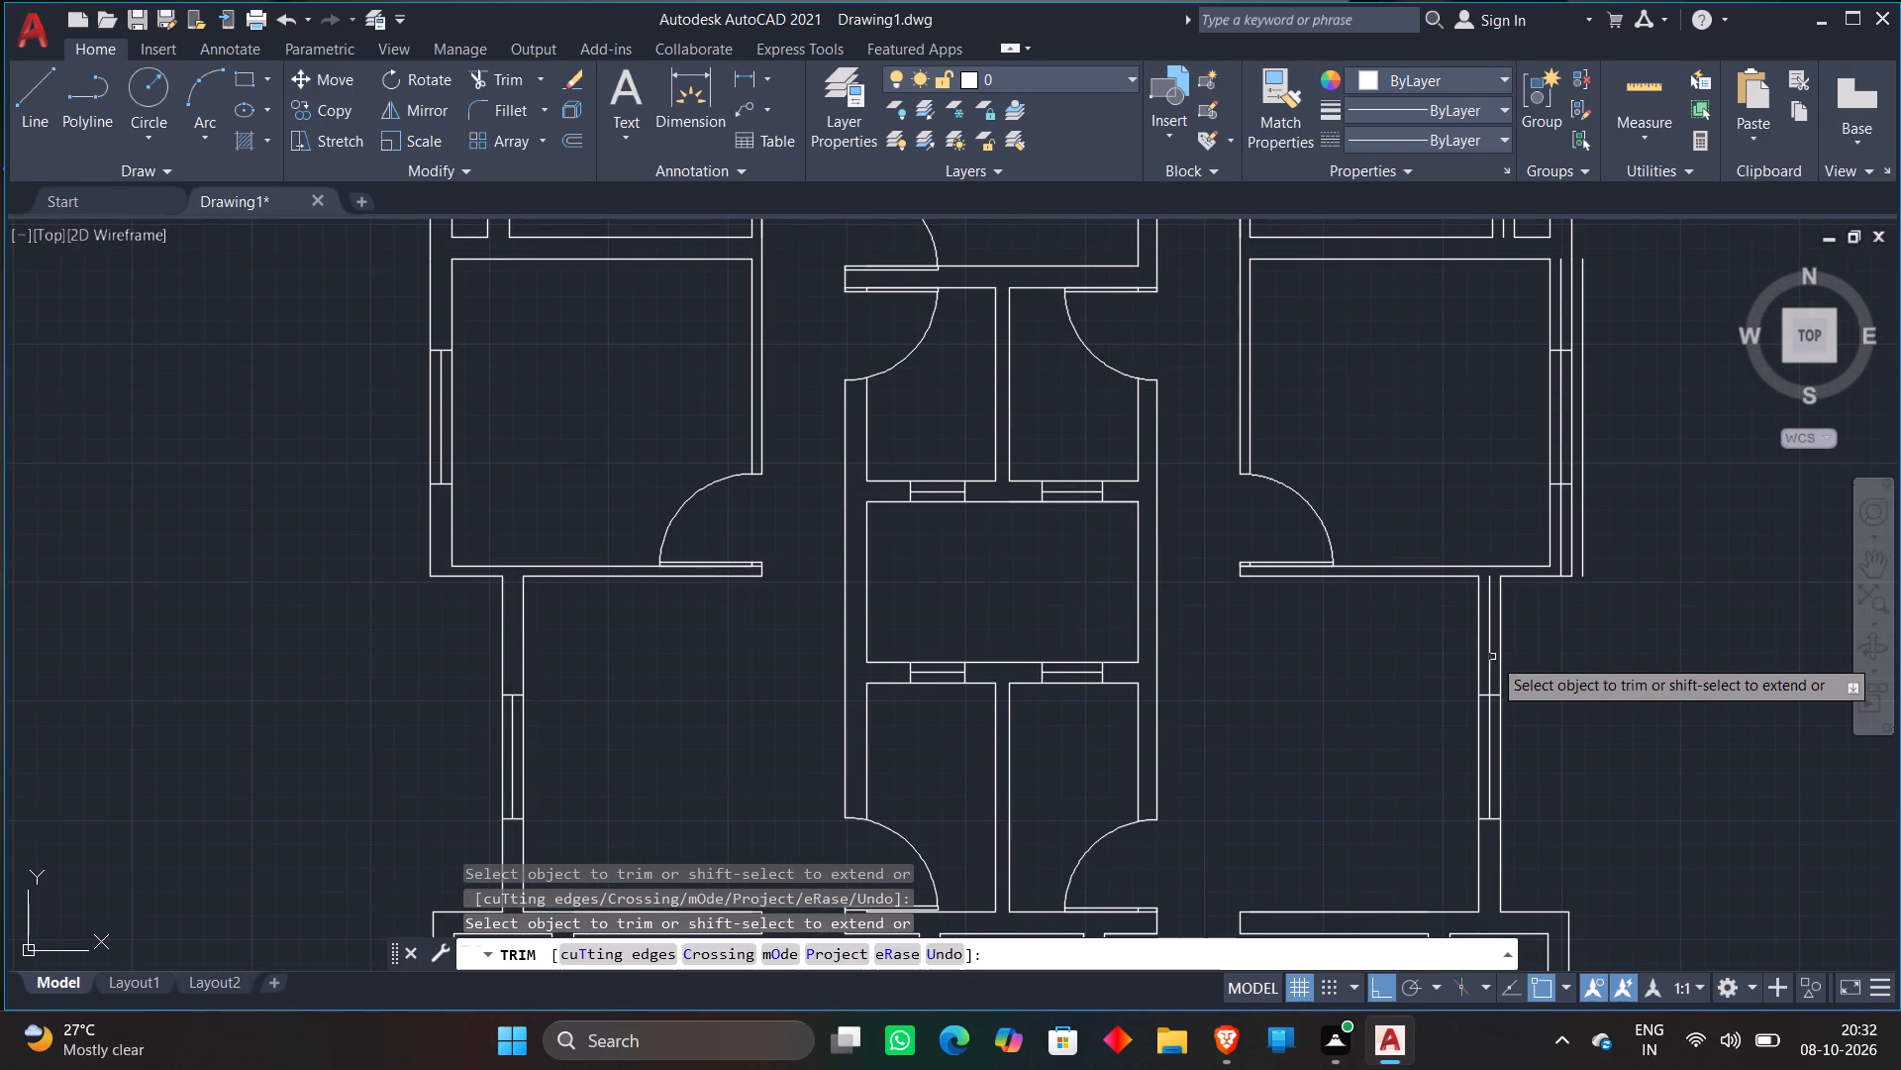
left_click(1491, 655)
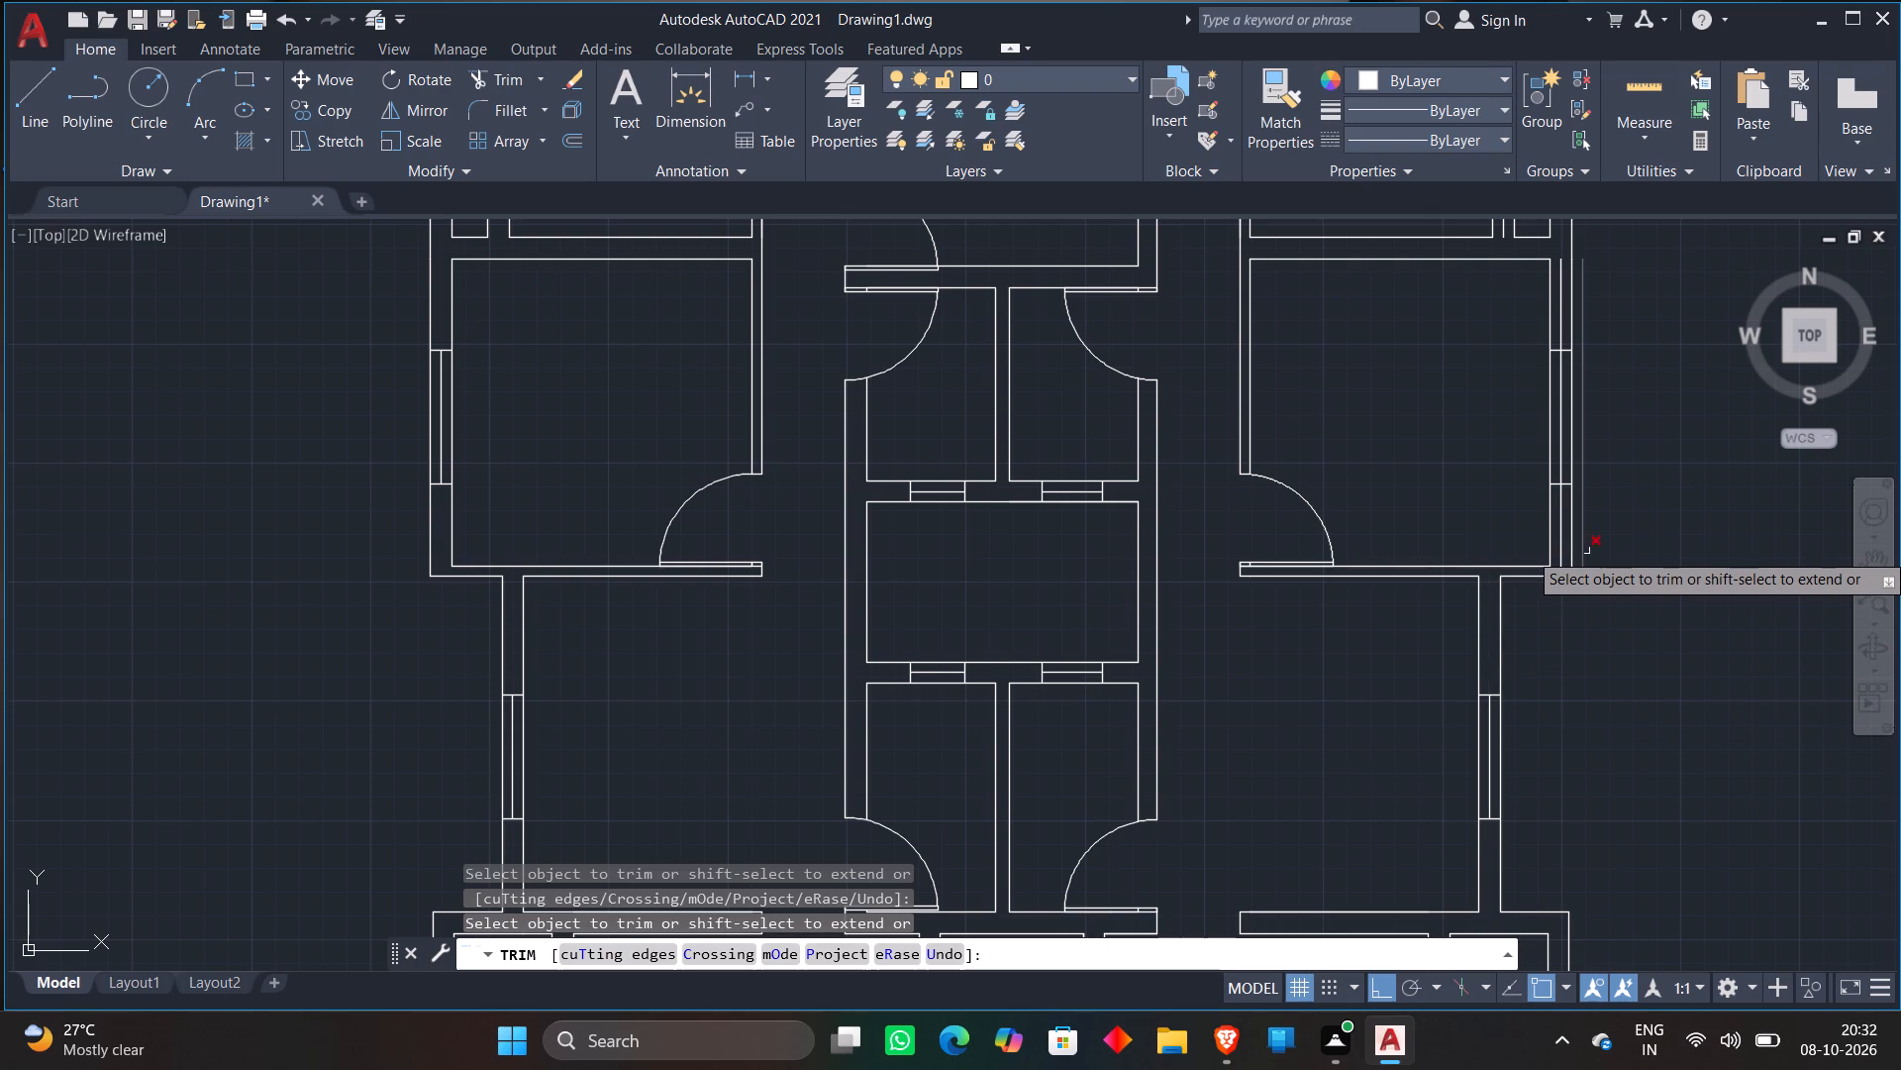
Remove the stray line outside the right unit's middle bedroom wall and trim that window's centre line beyond both jambs.
left_click(1583, 554)
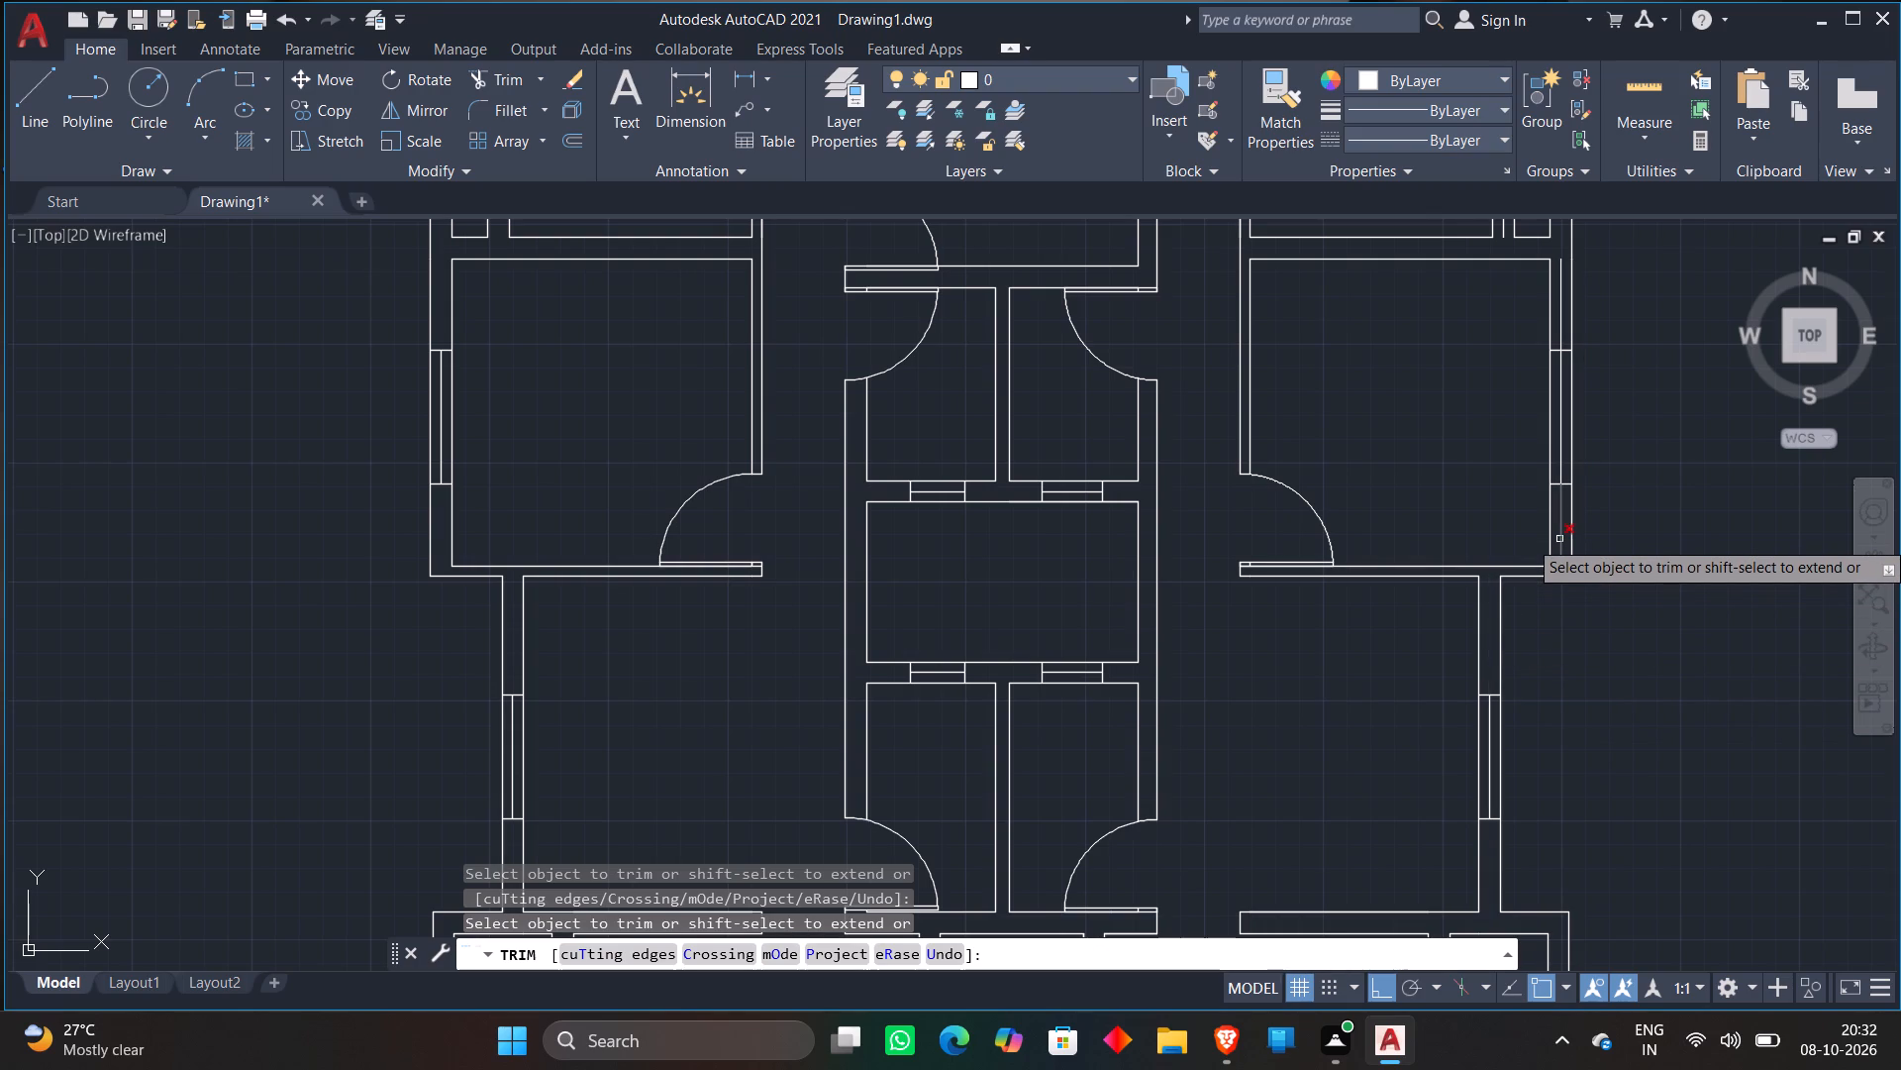
left_click(1559, 539)
middle_click_drag(1586, 510, 1578, 550)
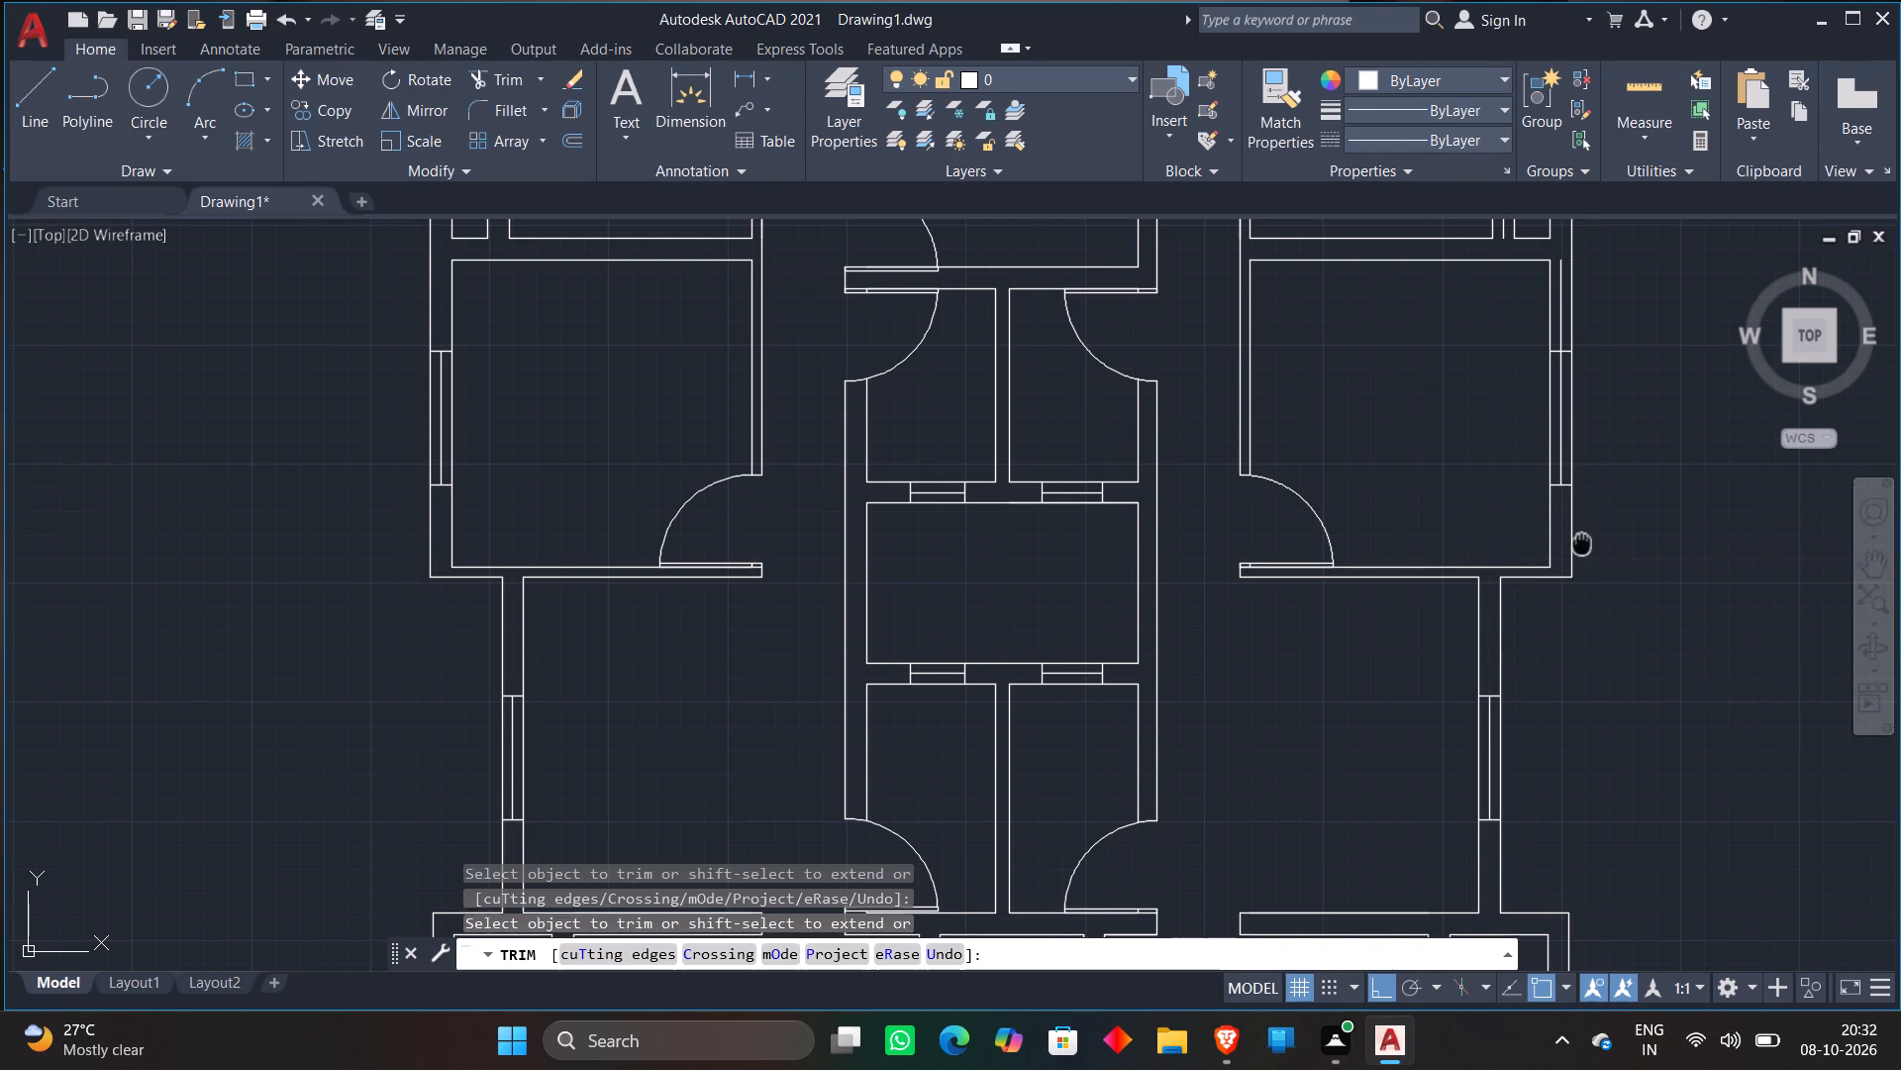
middle_click_drag(1578, 550, 1535, 816)
left_click(1510, 628)
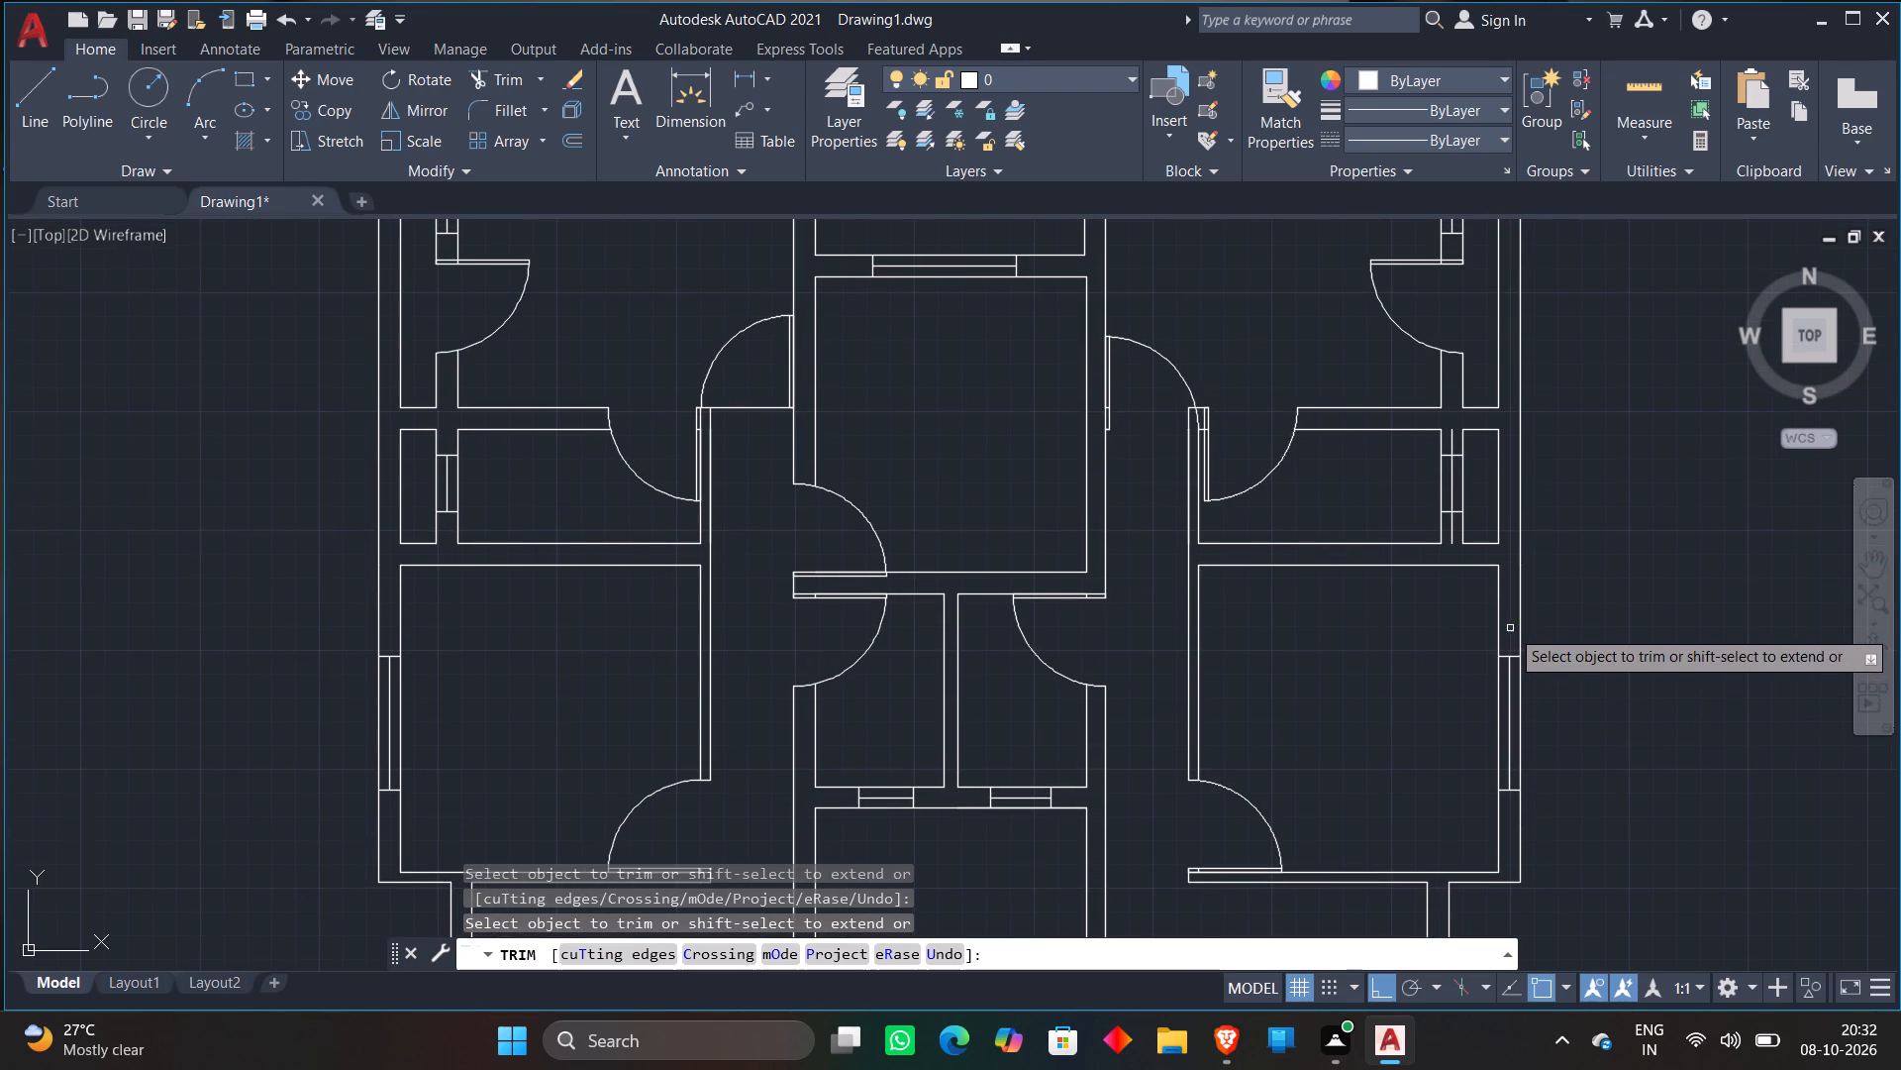
Trim both ends of the window centre line in the right unit's small room above the middle bedroom, and end the Trim command.
left_click(1451, 436)
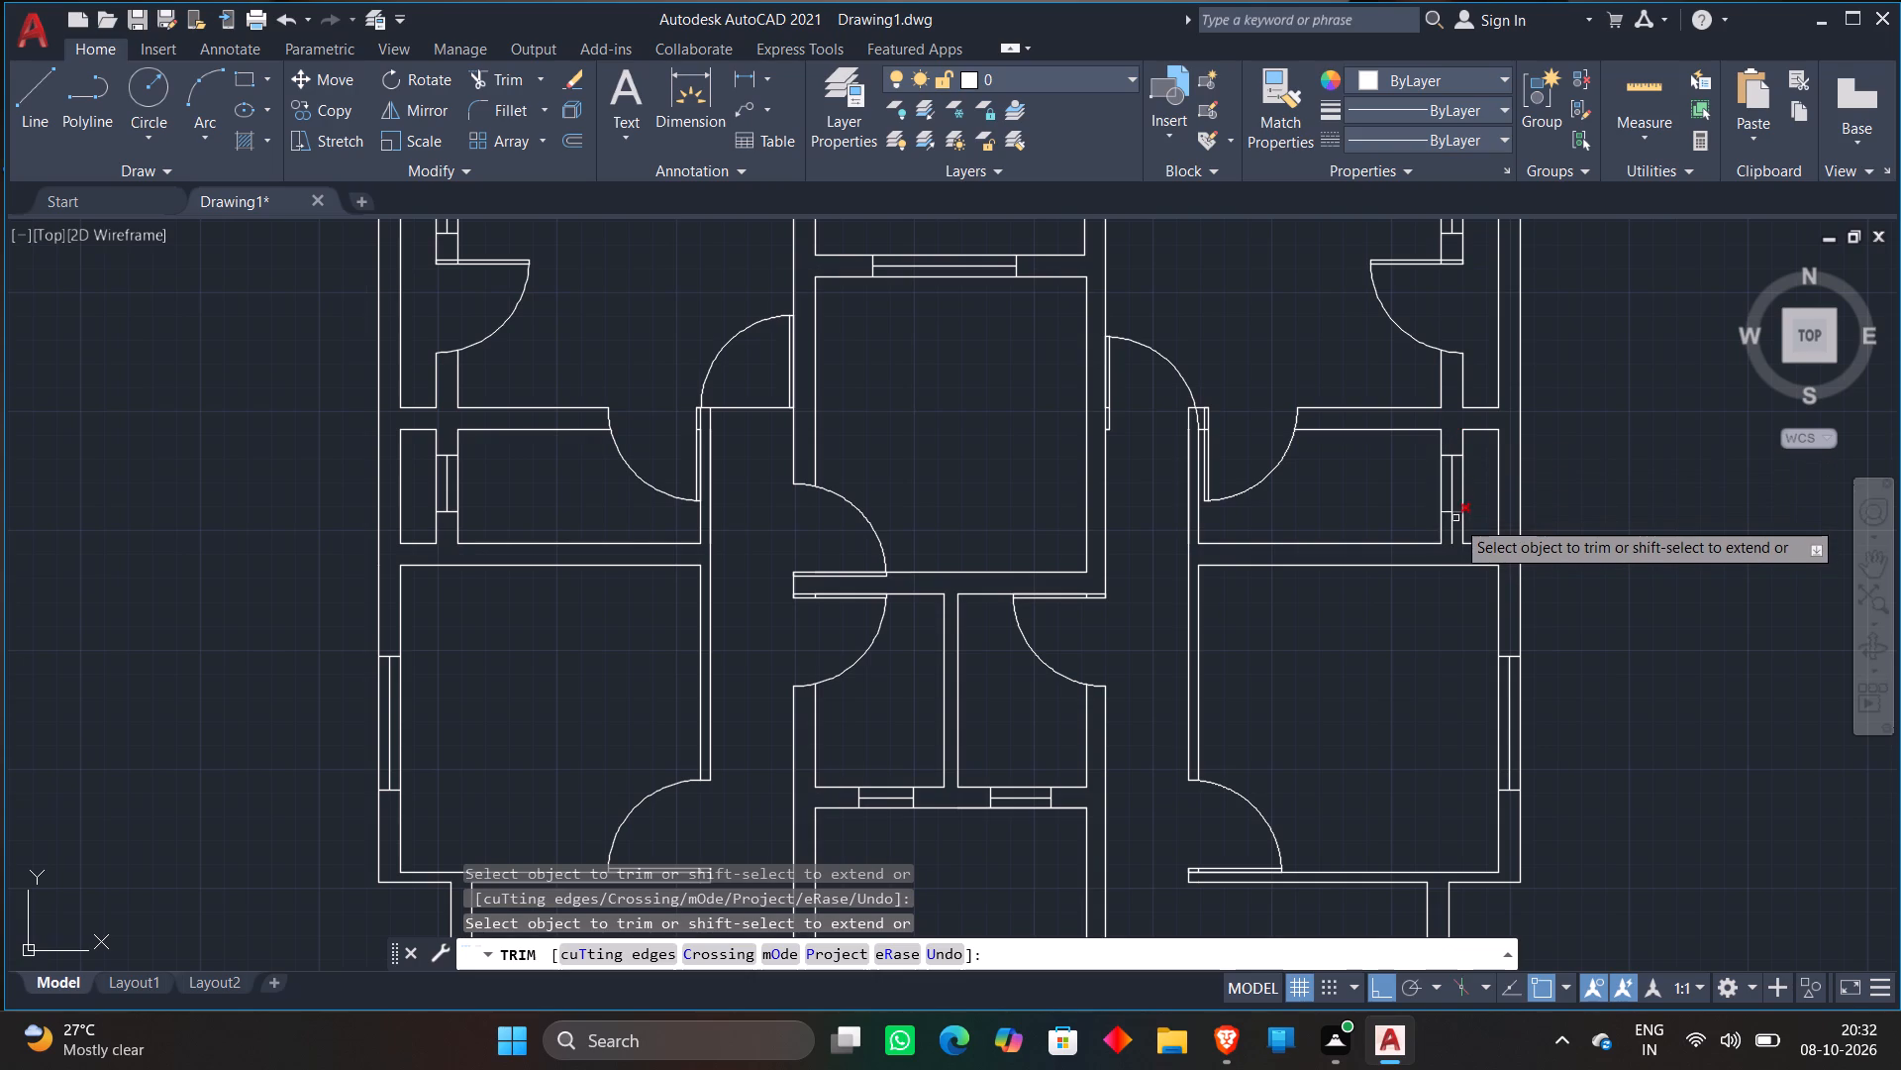
left_click(1455, 524)
middle_click_drag(1570, 495, 1537, 851)
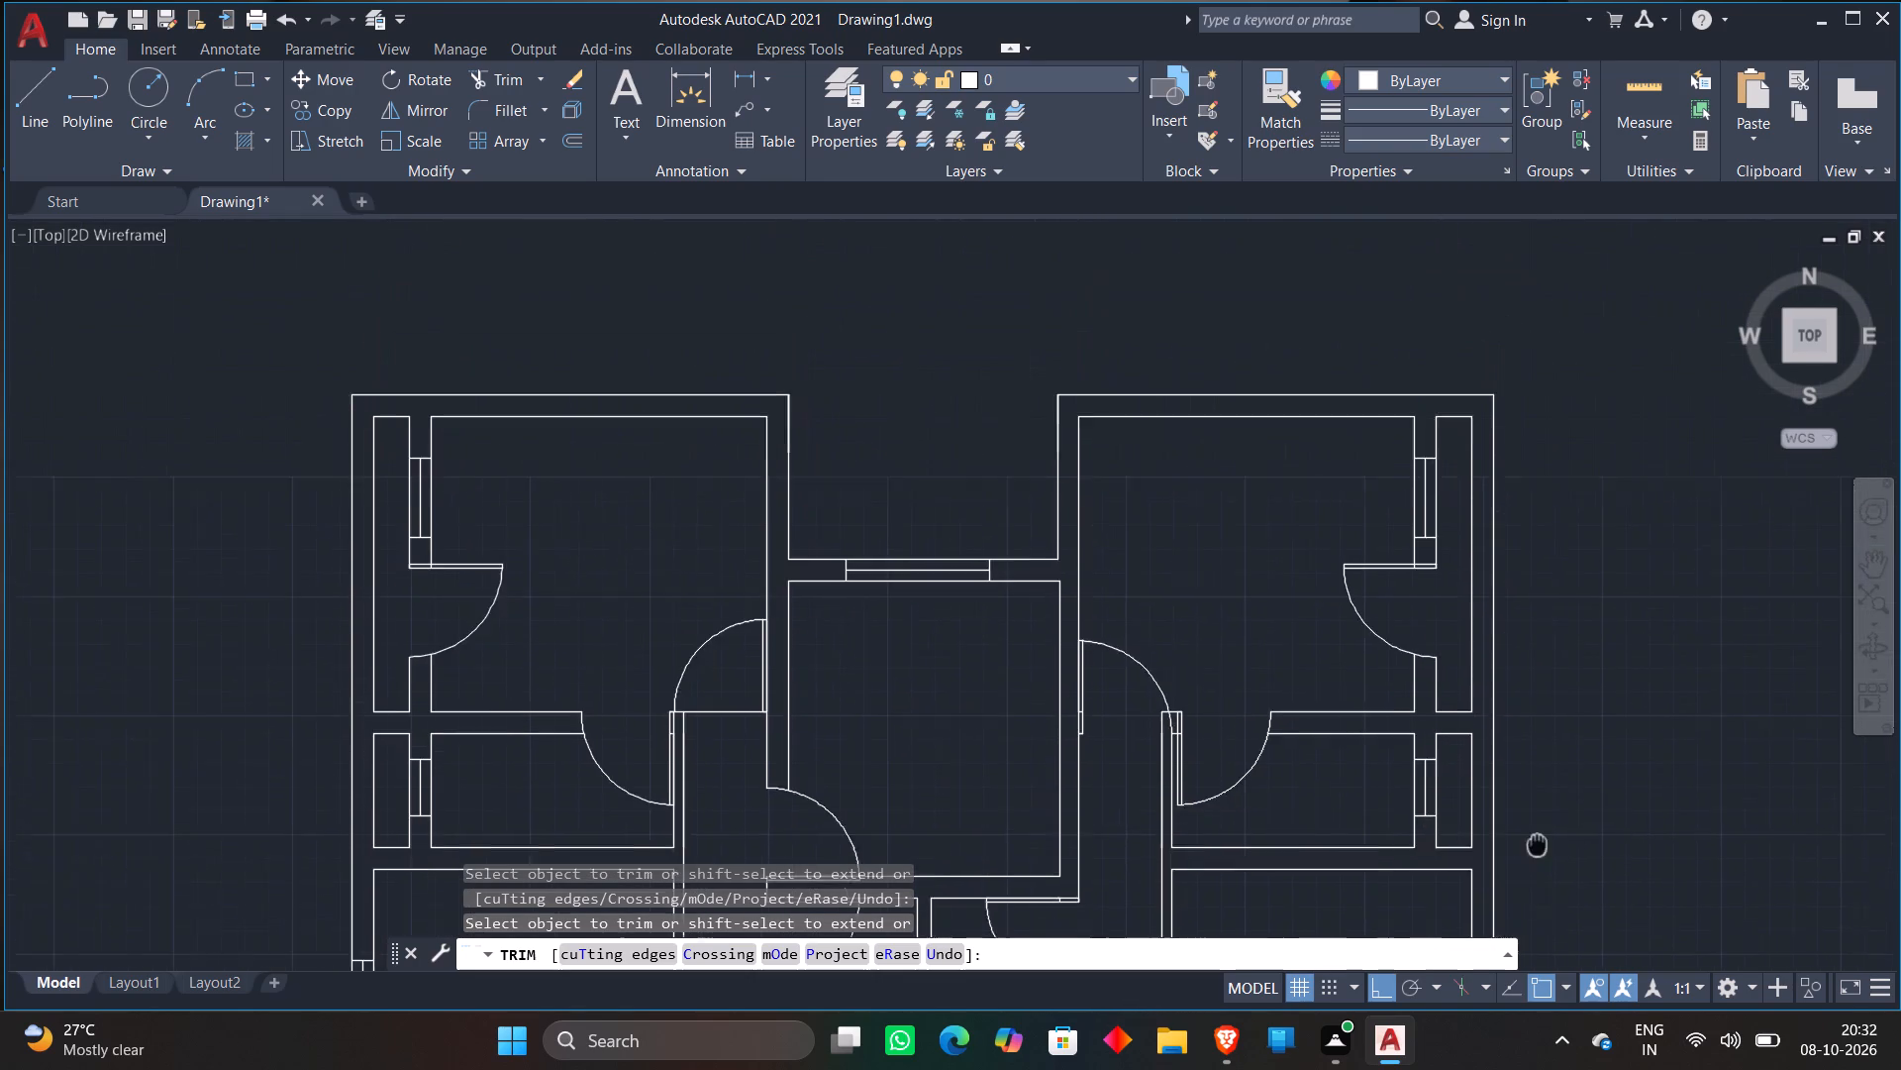
middle_click_drag(1537, 851, 1536, 866)
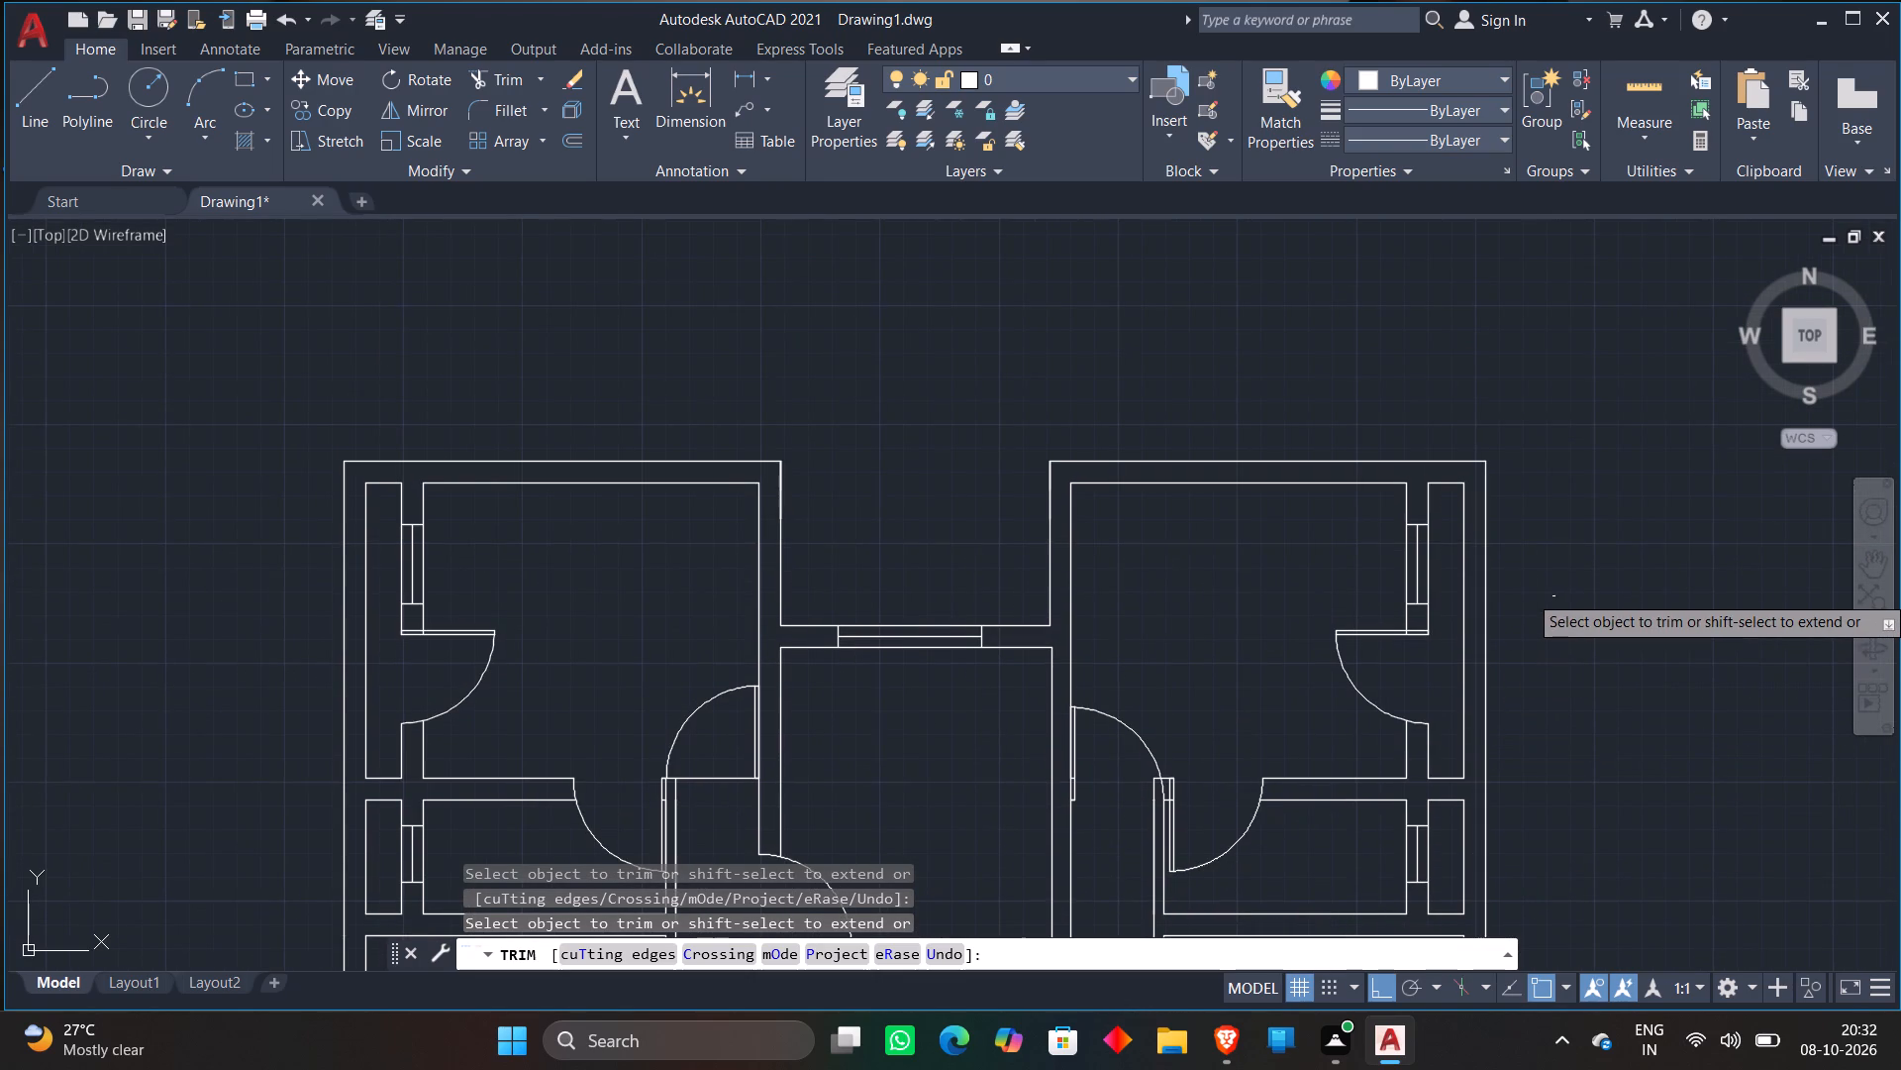
key("Escape")
scroll(1553, 593, "down", 2)
middle_click_drag(1573, 700, 1597, 502)
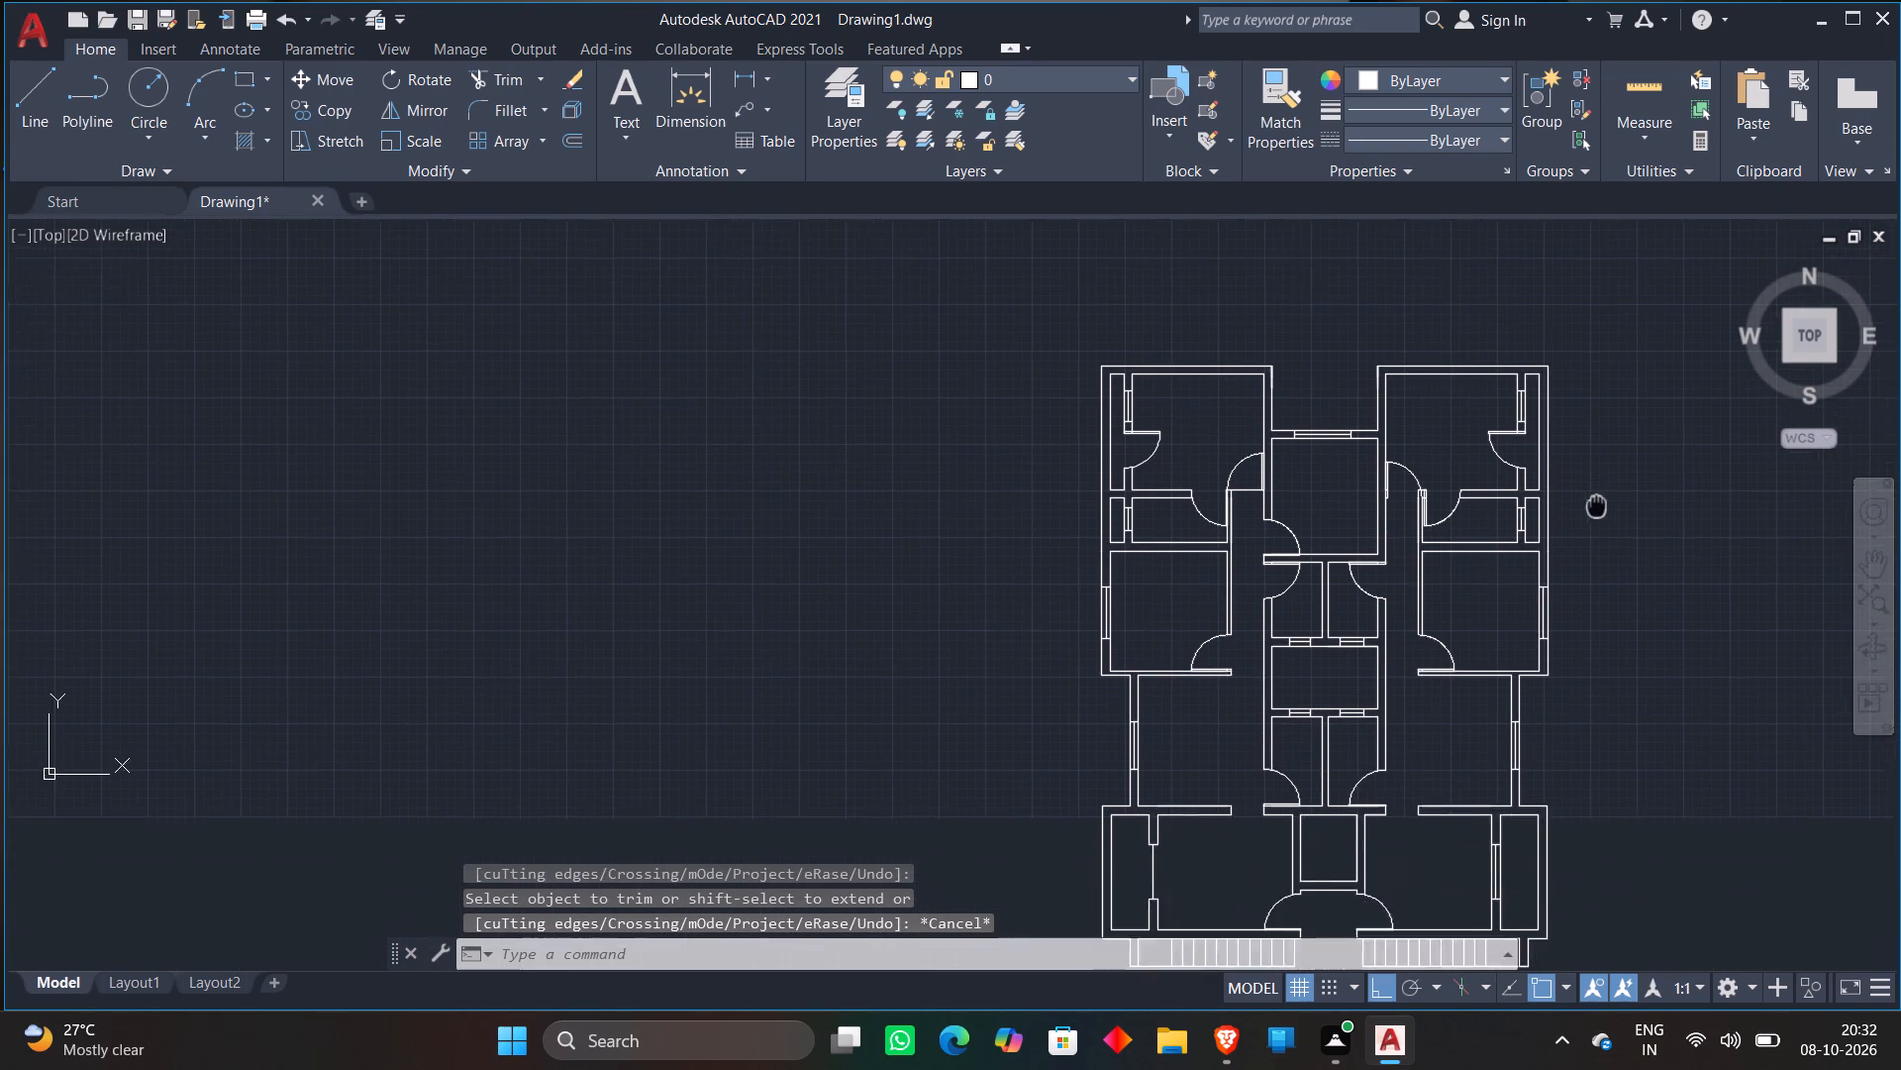
middle_click_drag(1597, 502, 1605, 474)
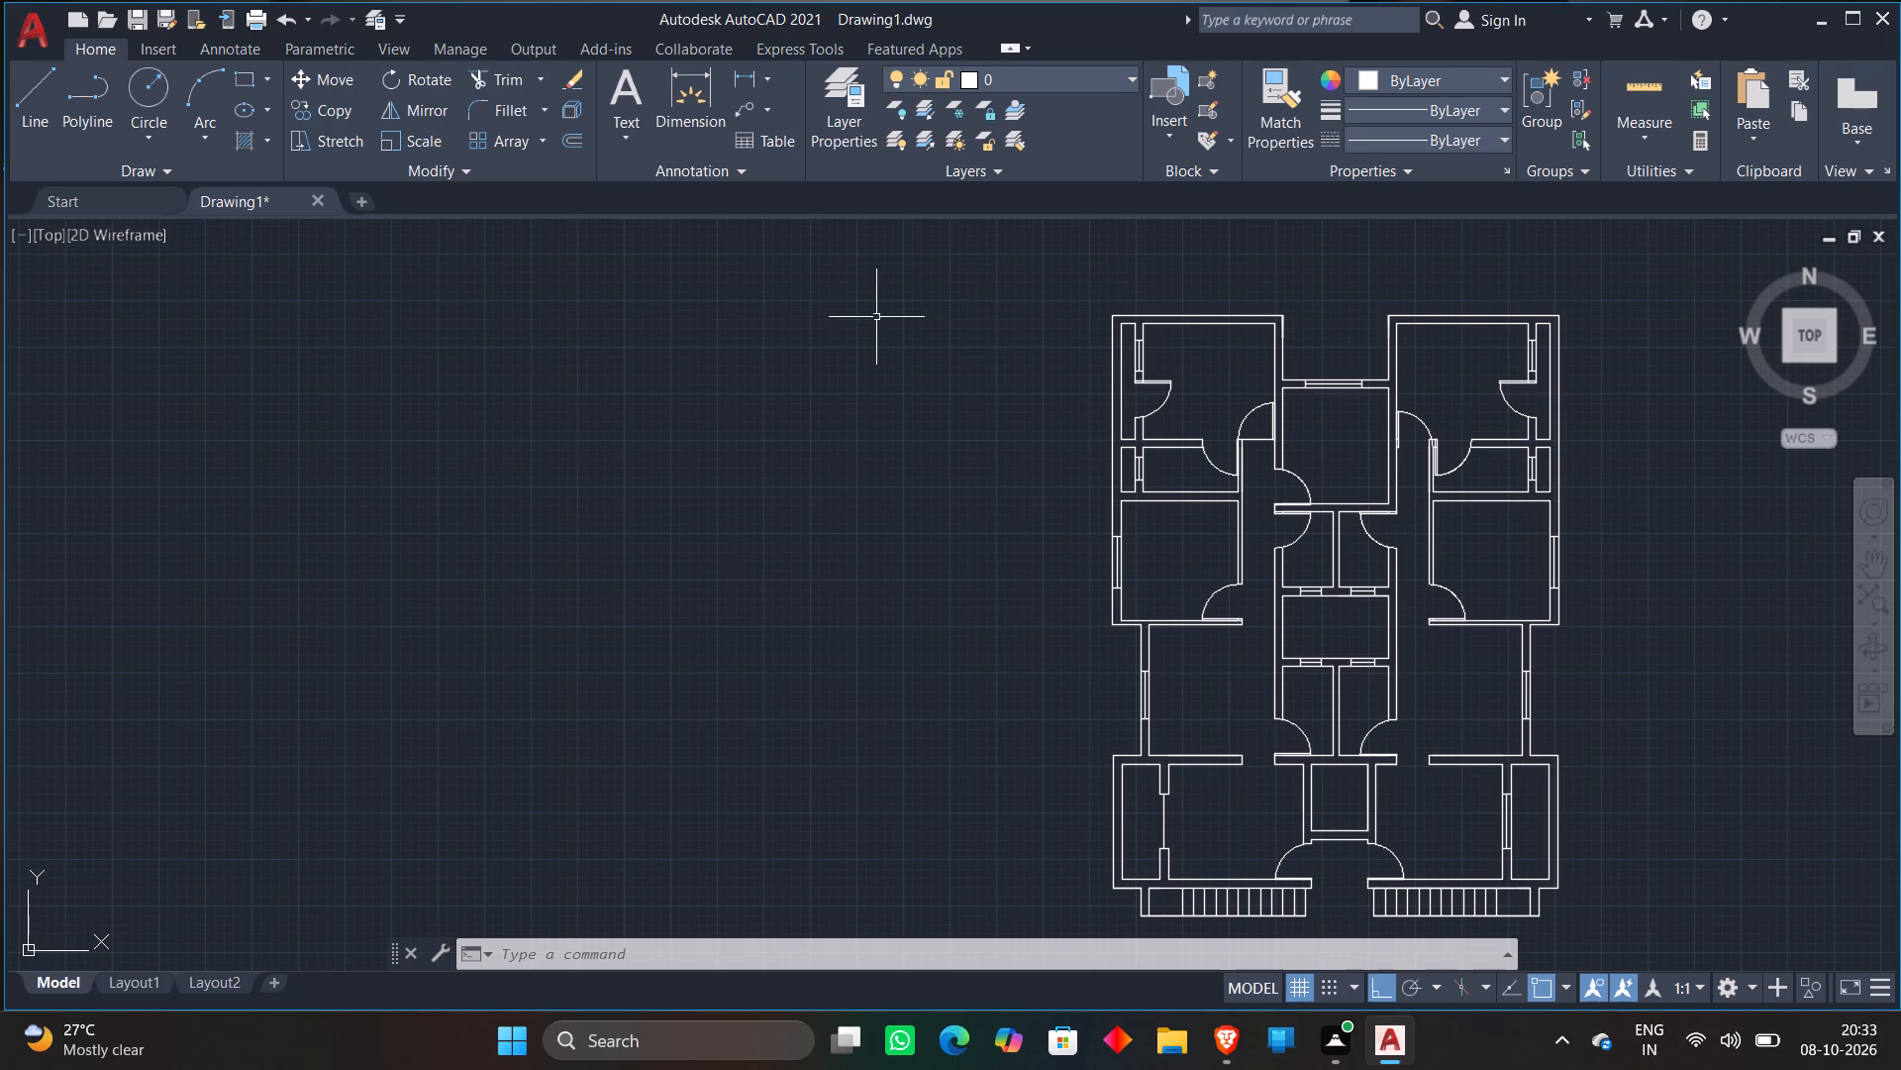
Start single-line text outside the floor plan with height 1 and rotation 0, and enter the lines M.BED and 11'9"X10'4".
type("TEX")
key("Return")
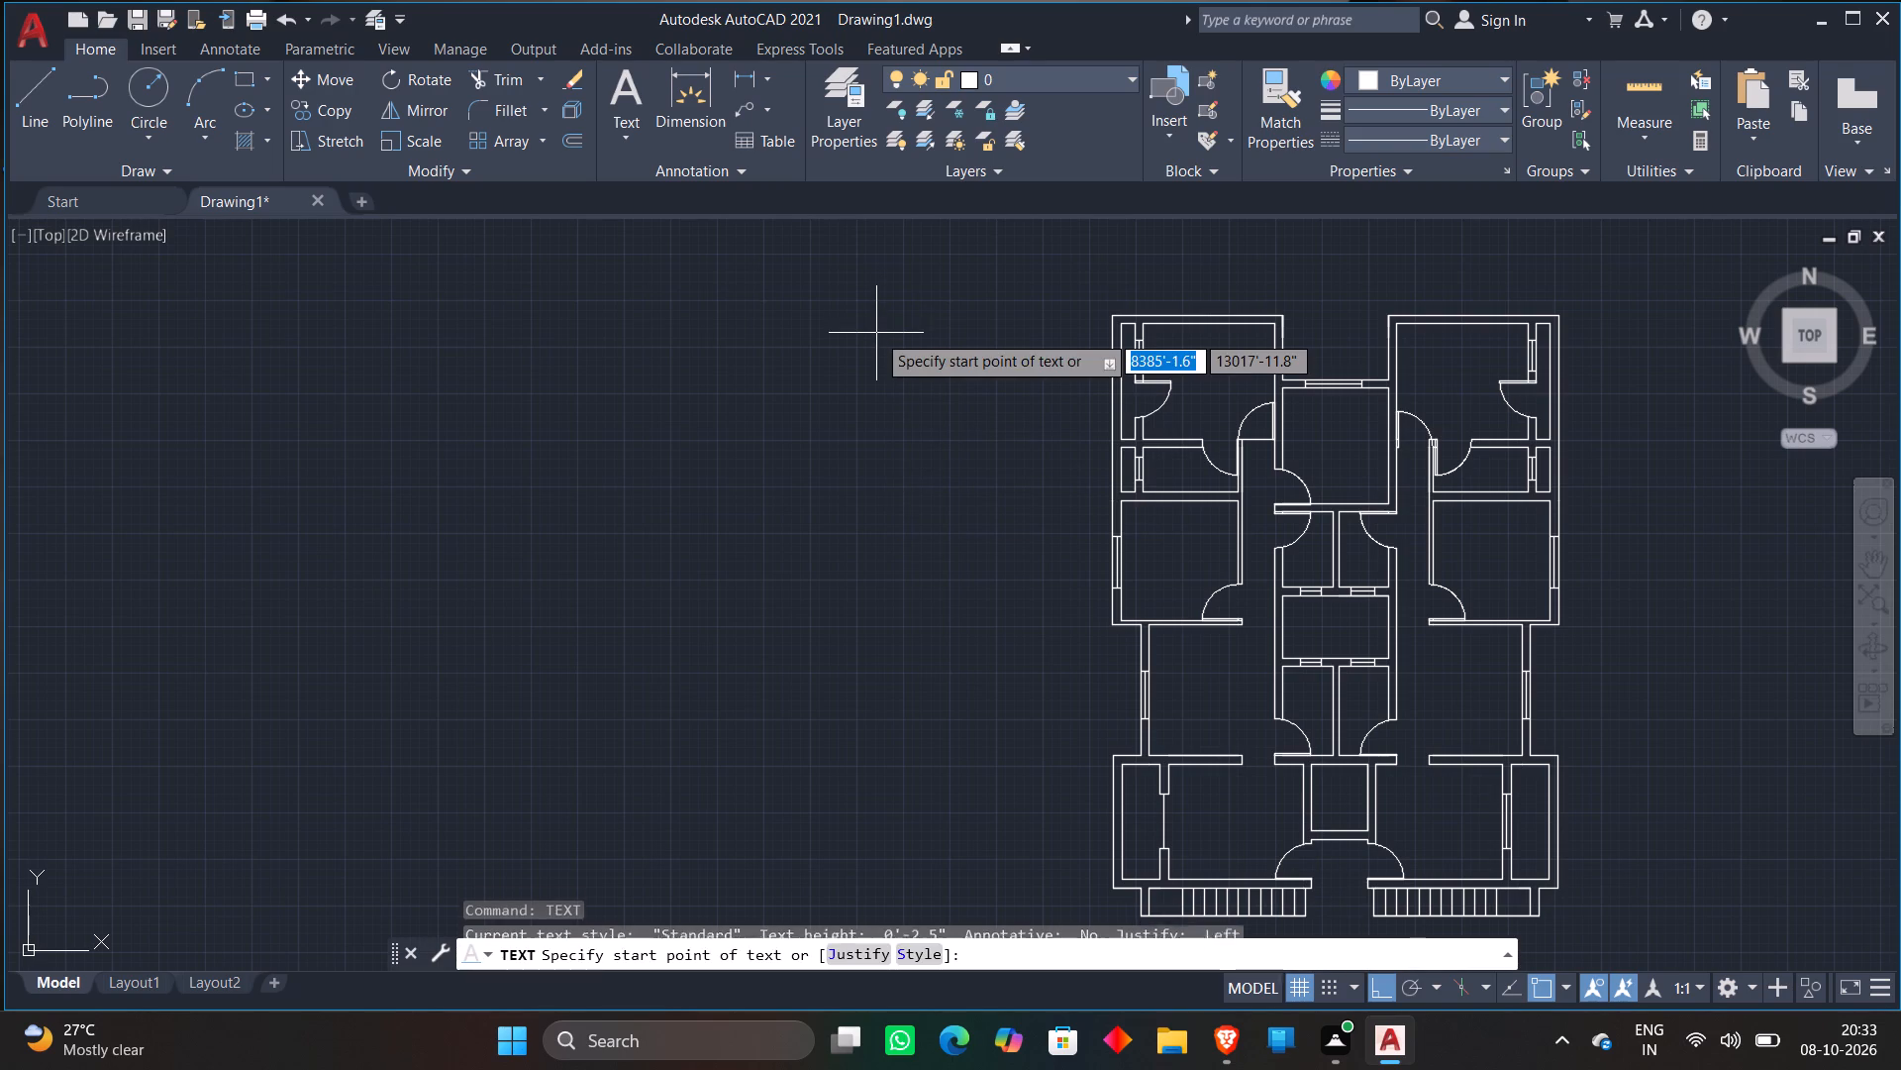
left_click(773, 416)
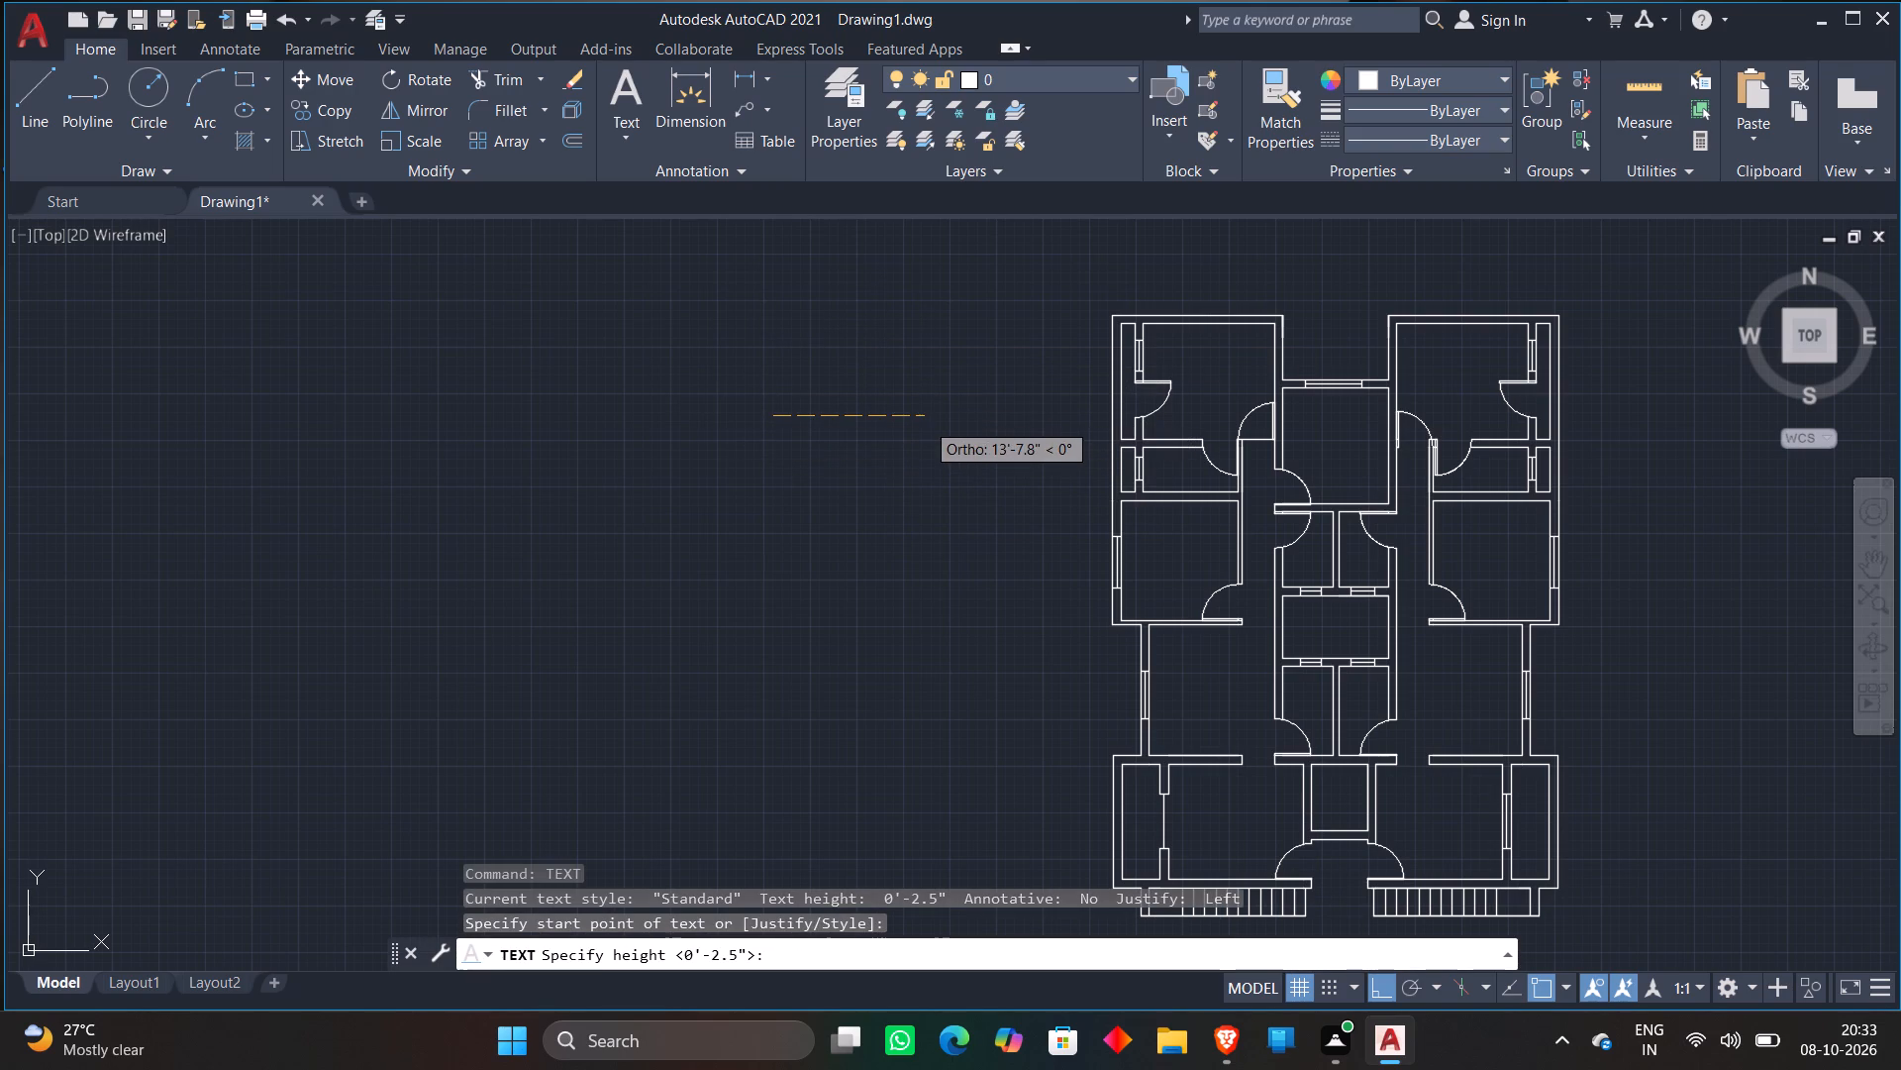
key("1")
key("Return")
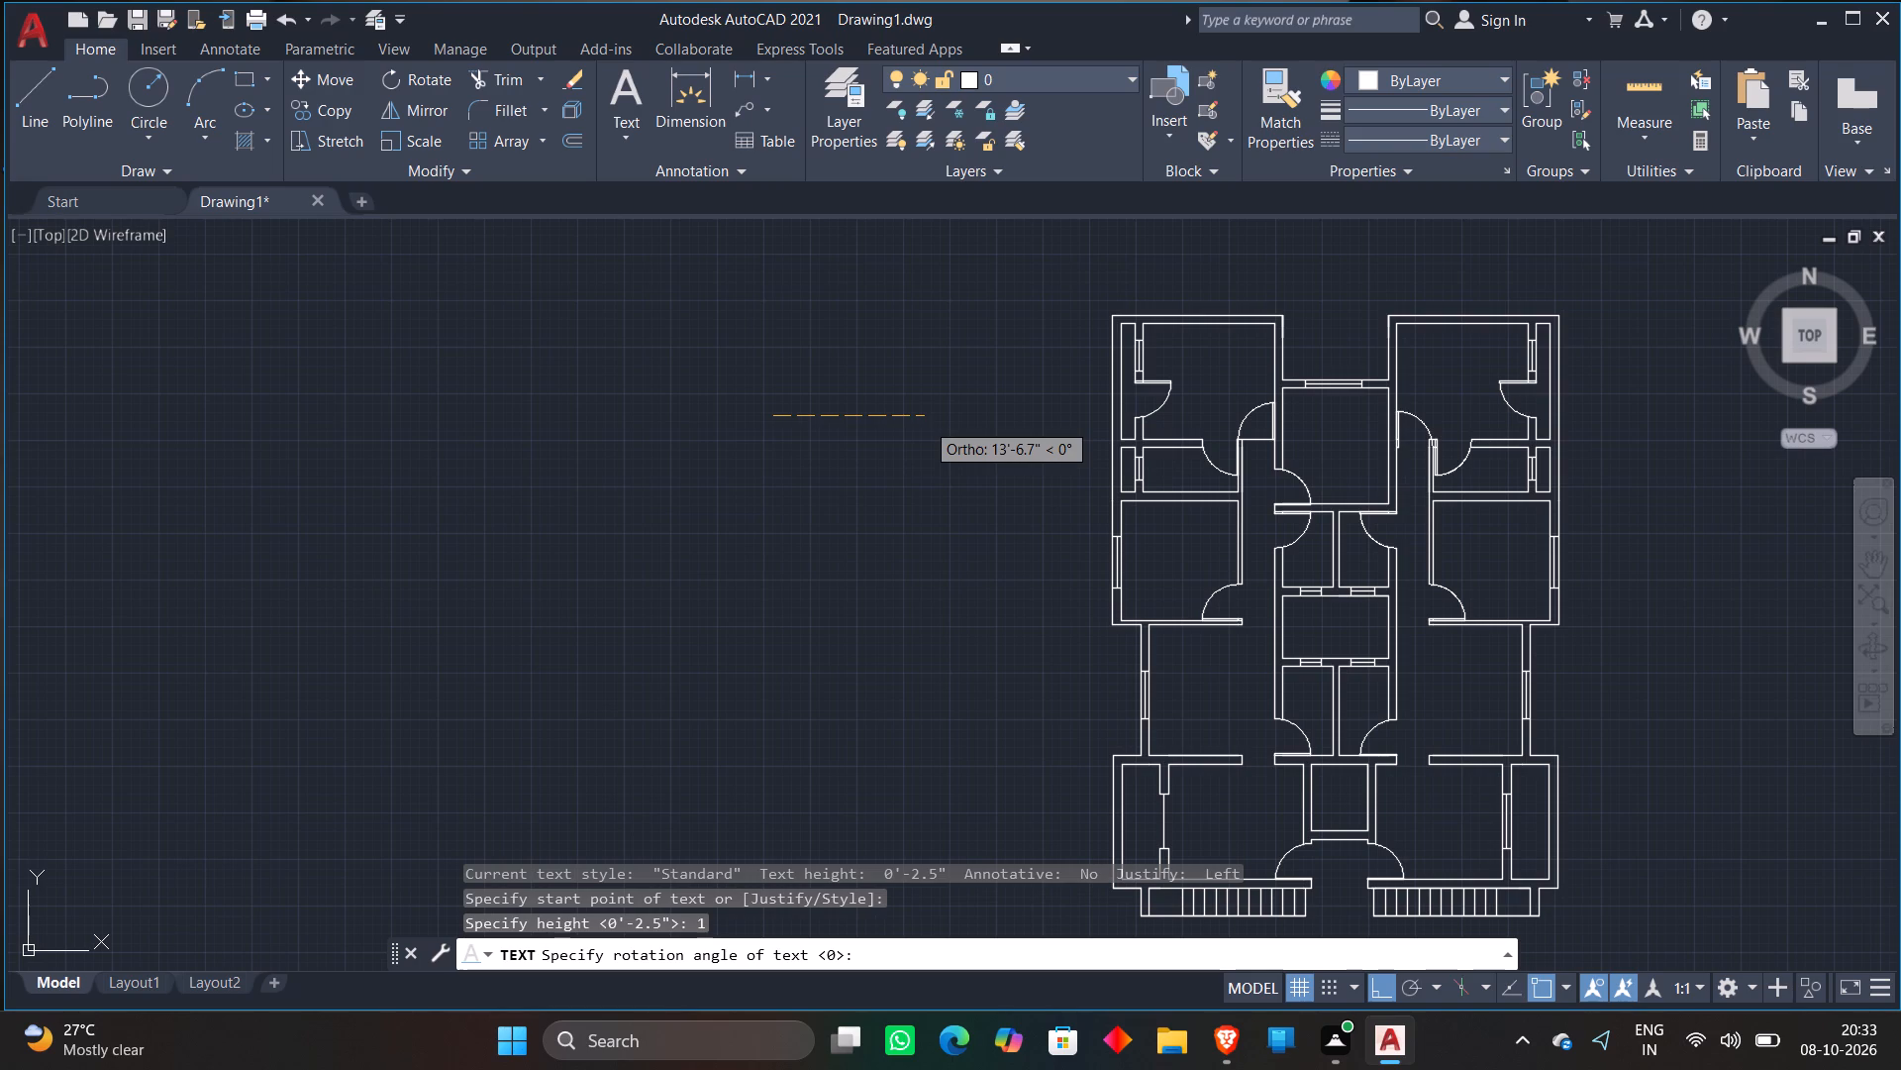
key("0")
key("Return")
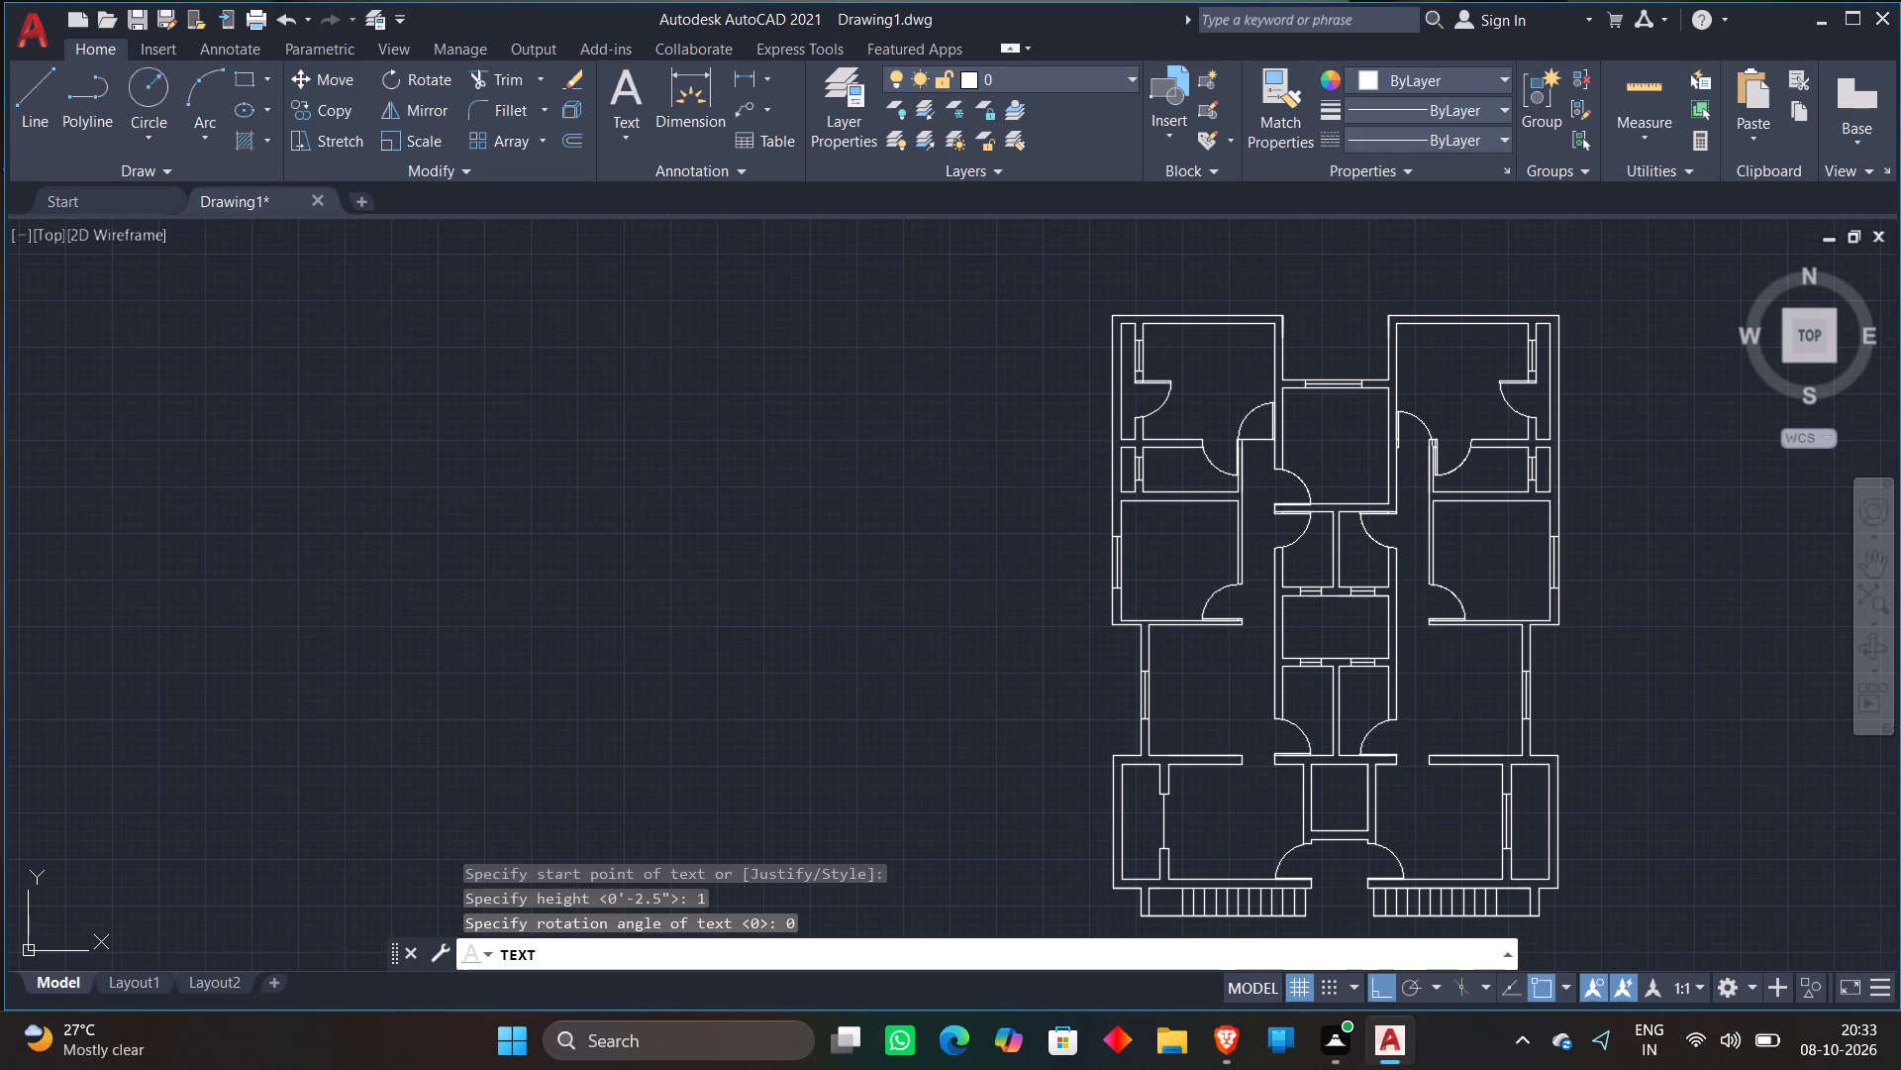
scroll(762, 353, "up", 2)
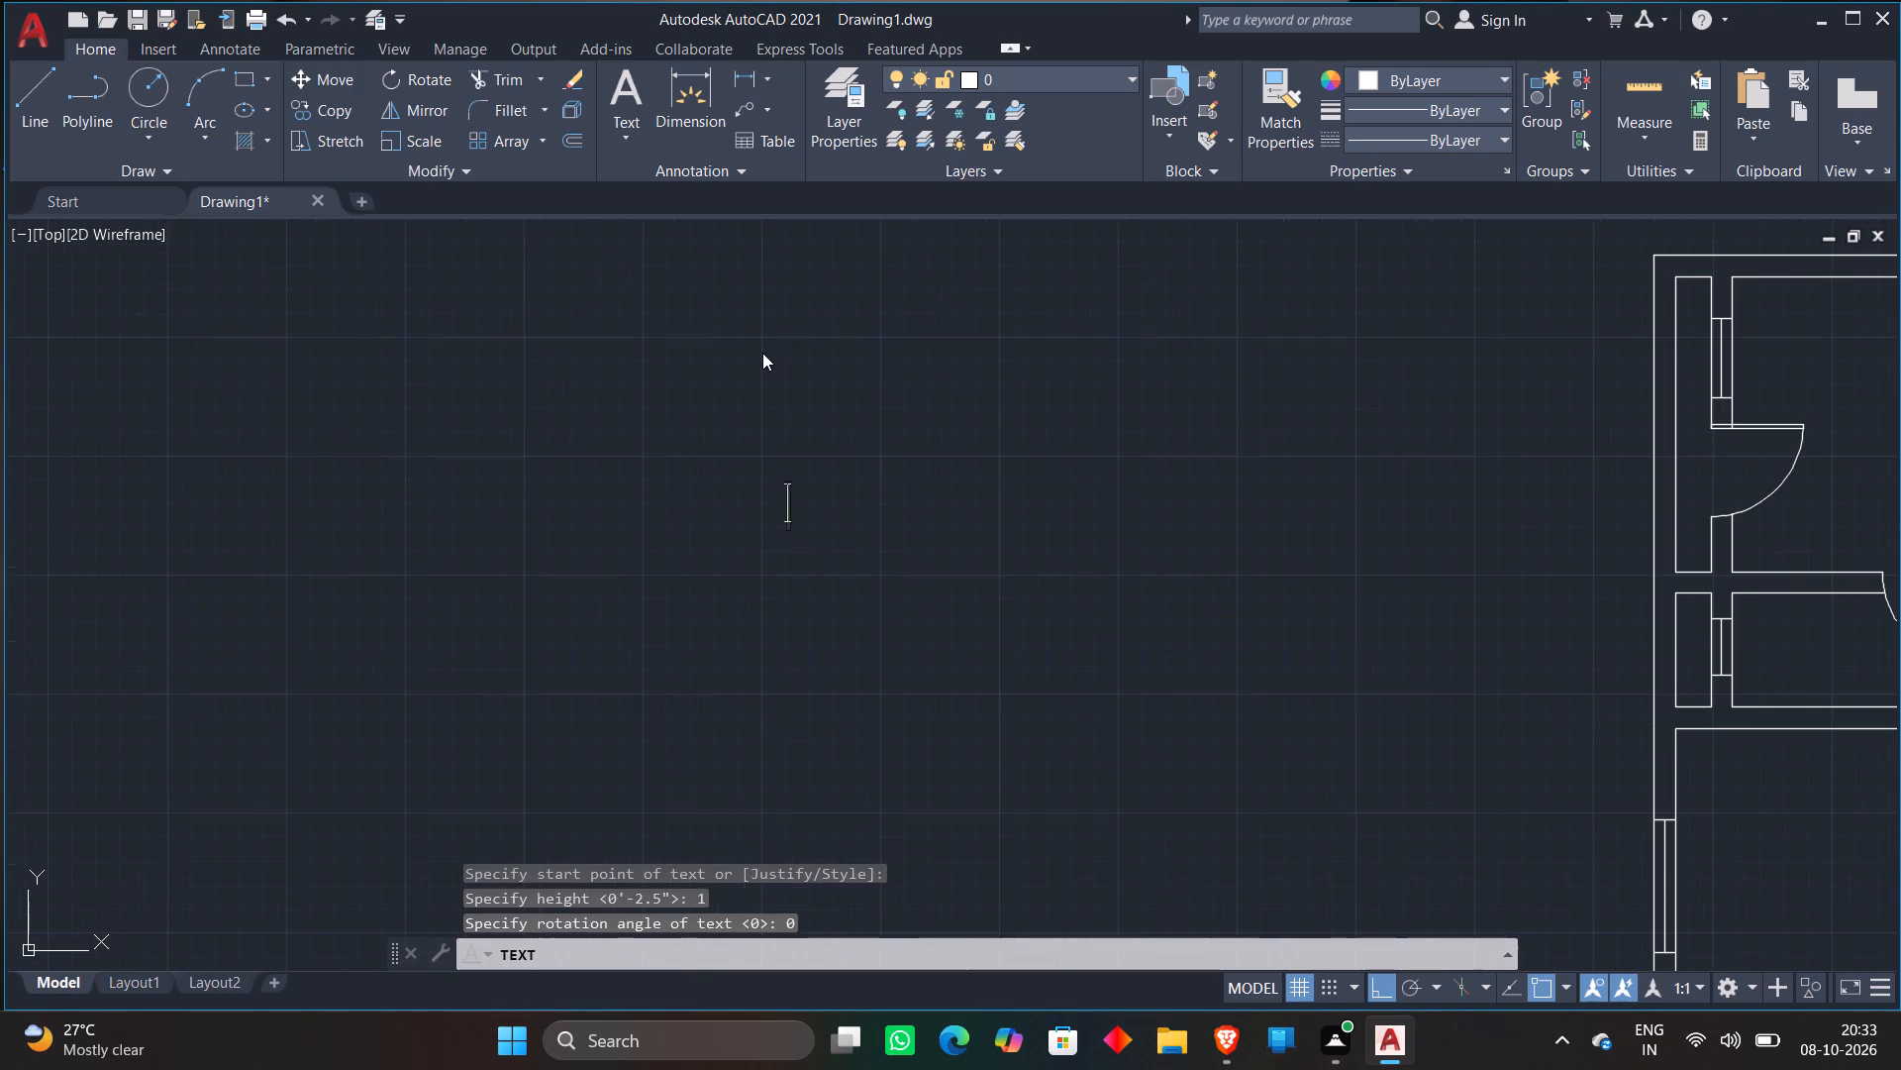
scroll(797, 367, "up", 2)
scroll(797, 367, "down", 2)
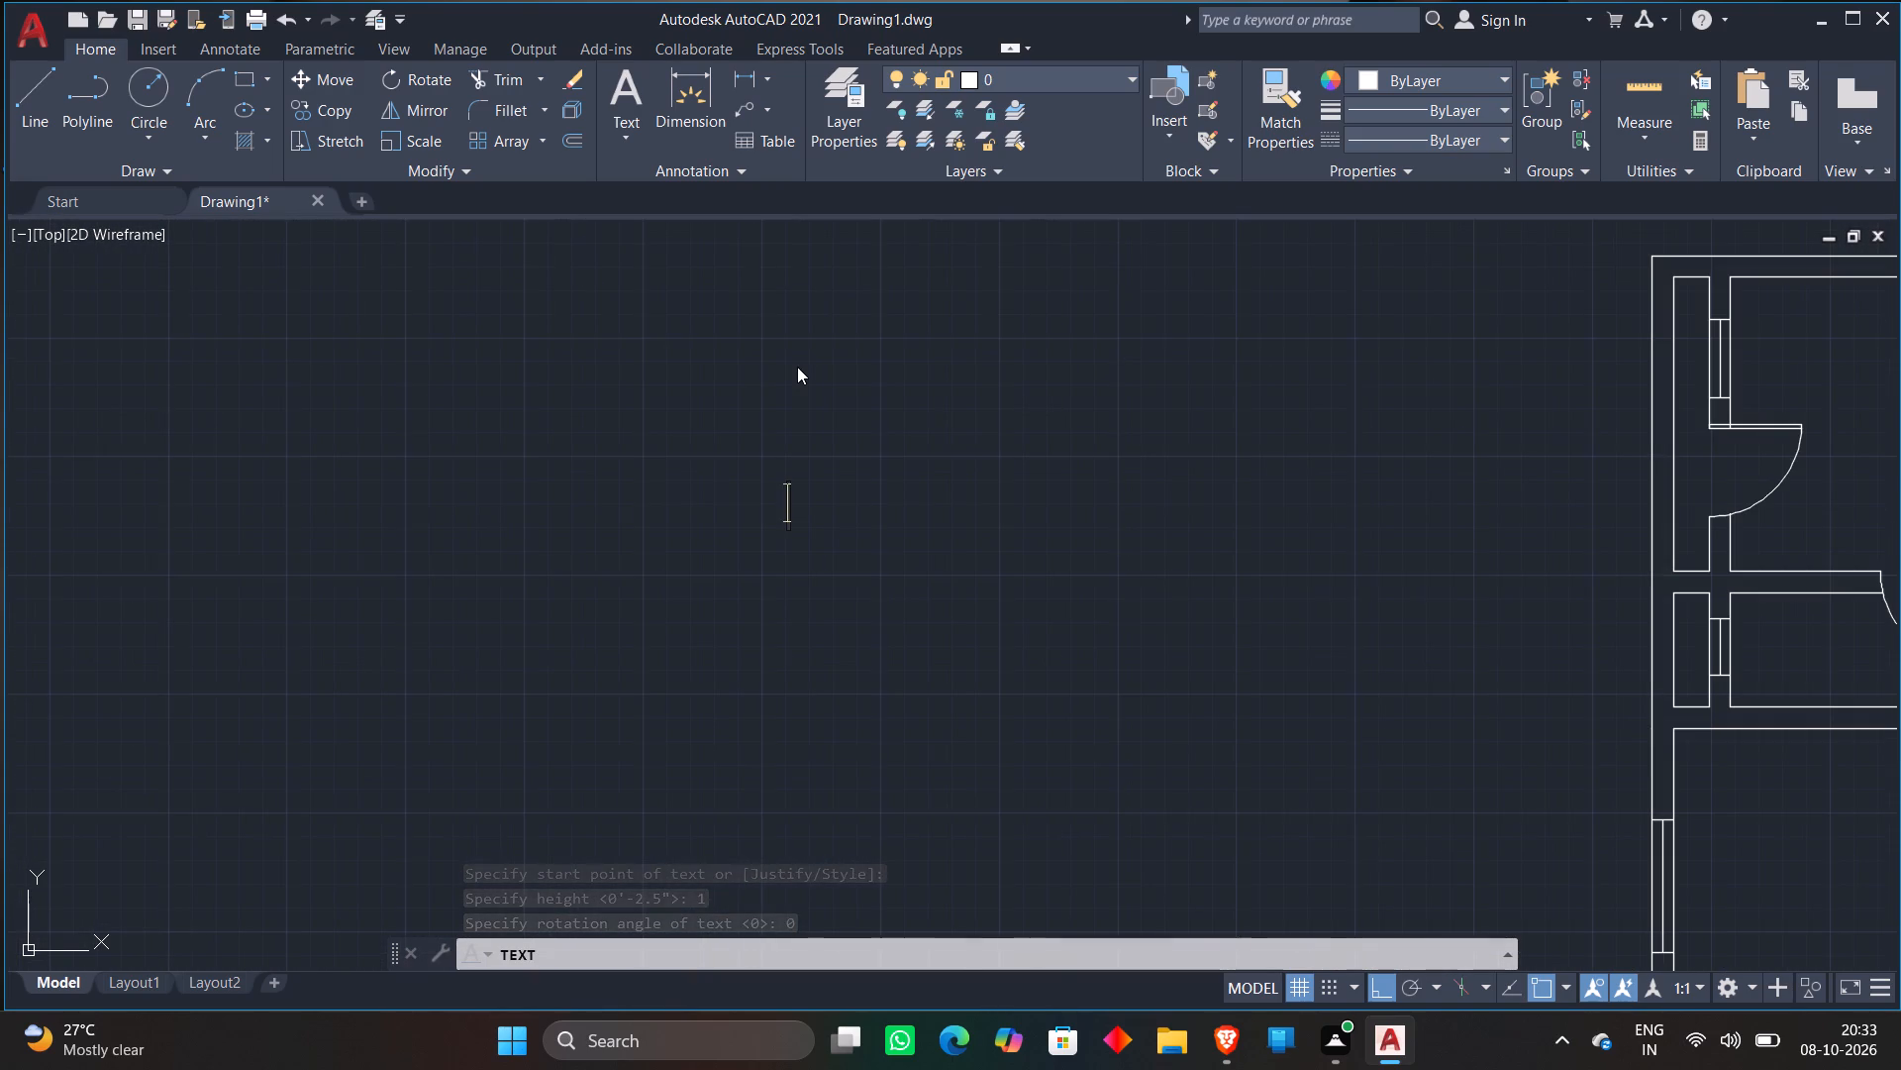
type("M.BED")
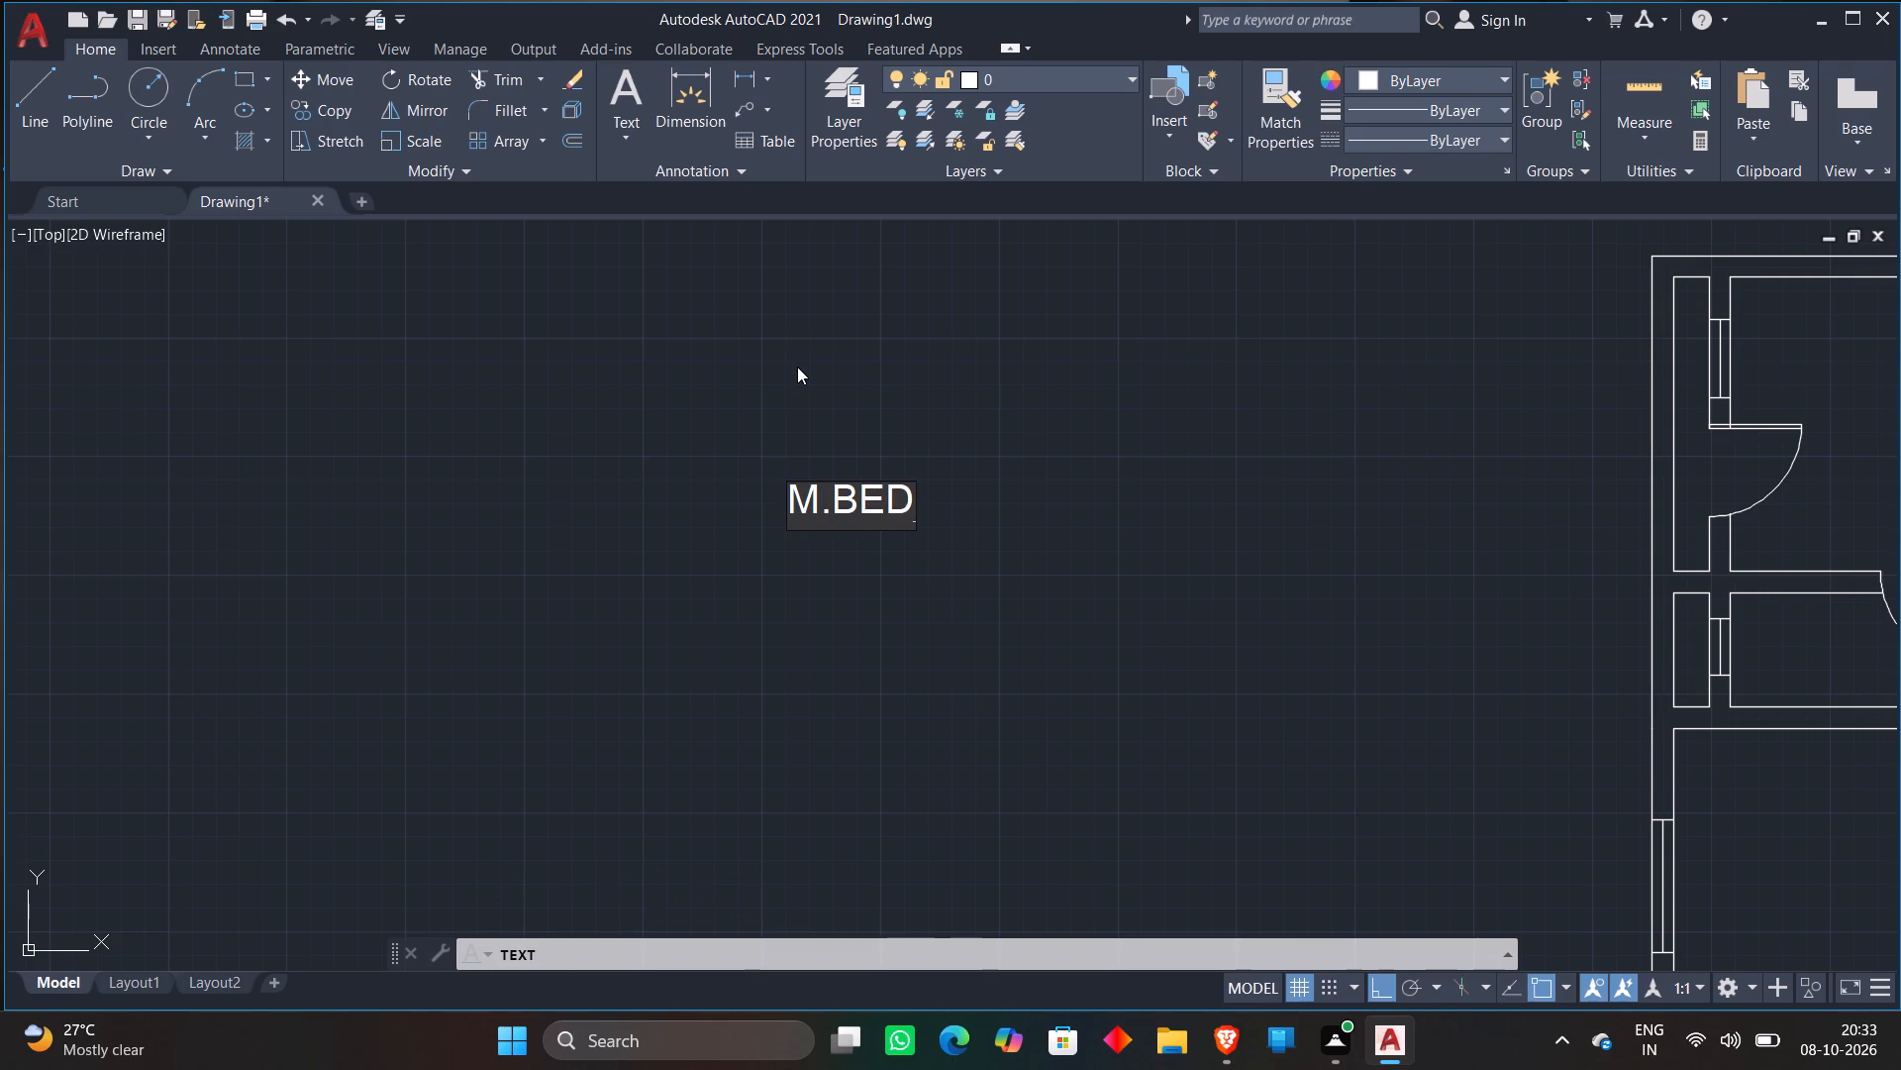
key("Return")
type("11'")
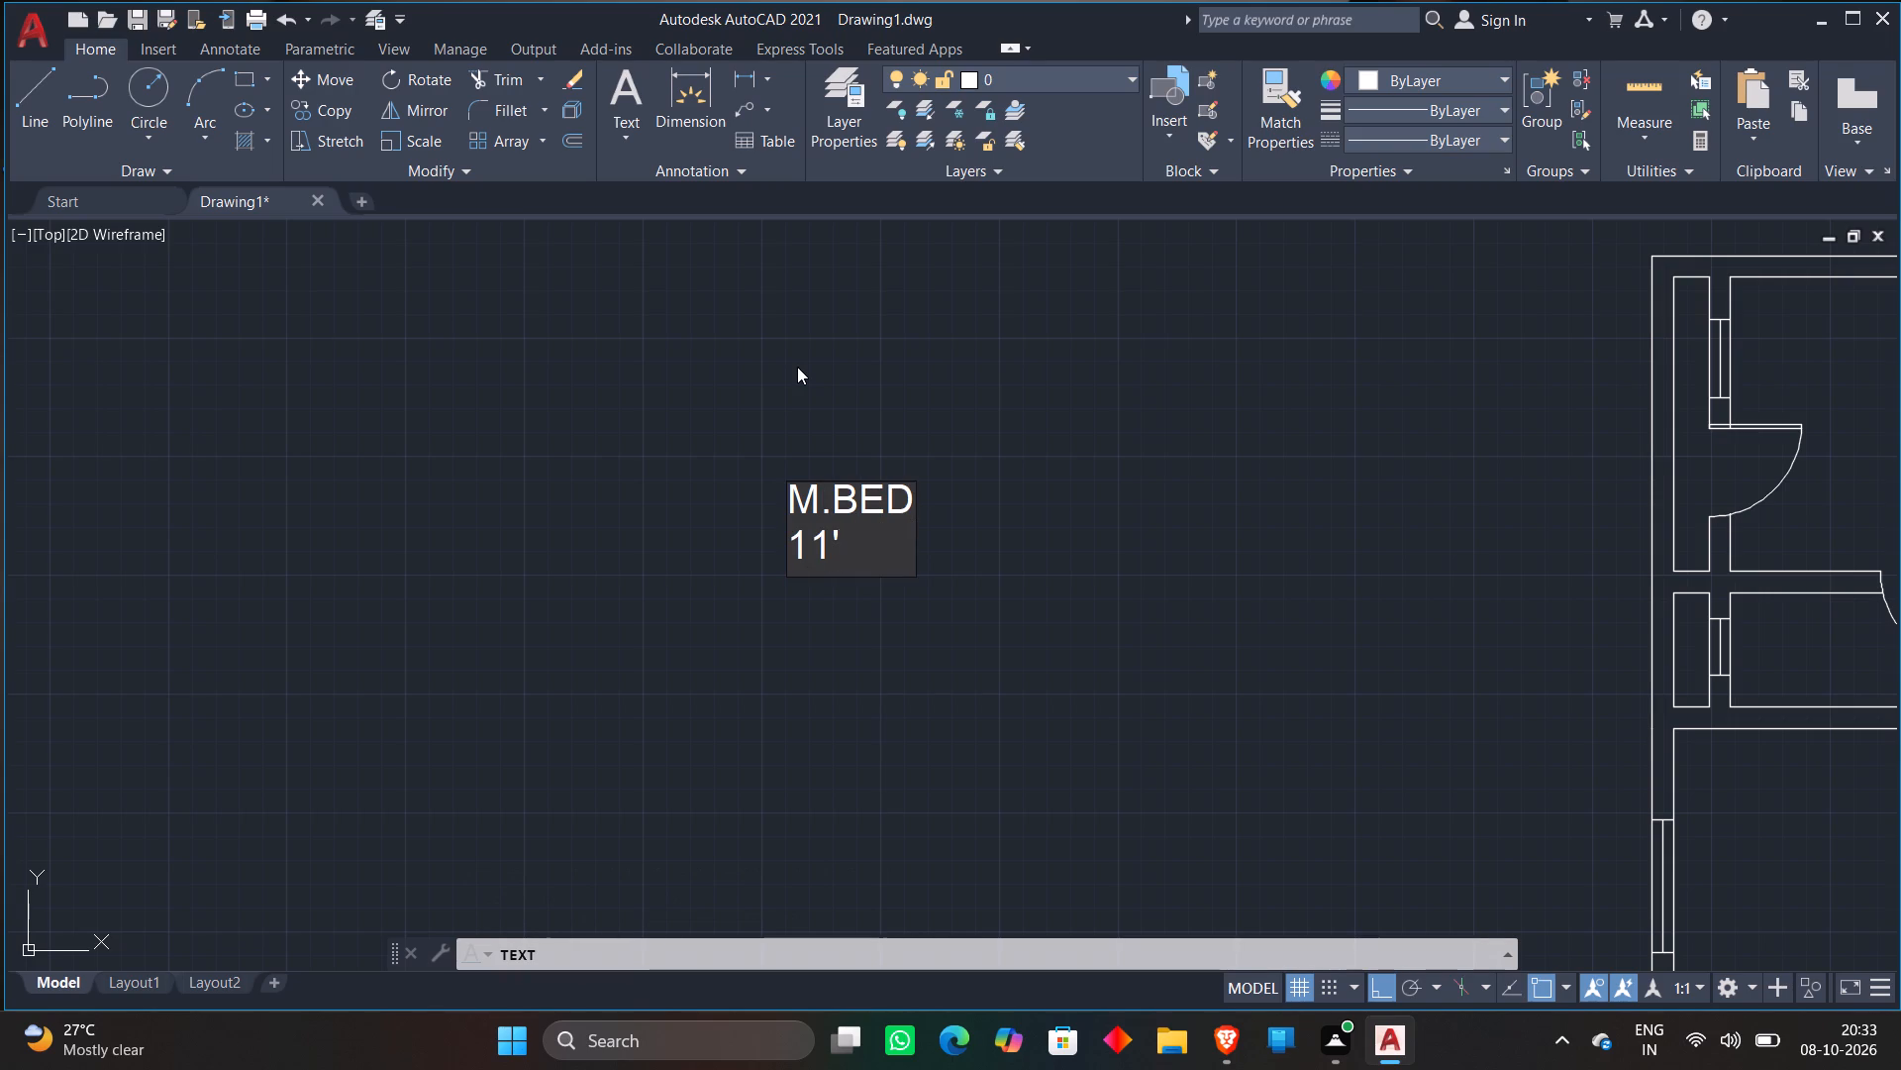
type("9\"X")
type("10'4\"")
key("Return")
Add the lines ATTACH and 8'6"X4' below the master bedroom label, correcting the spelling of ATTACH.
type("ATTATCH")
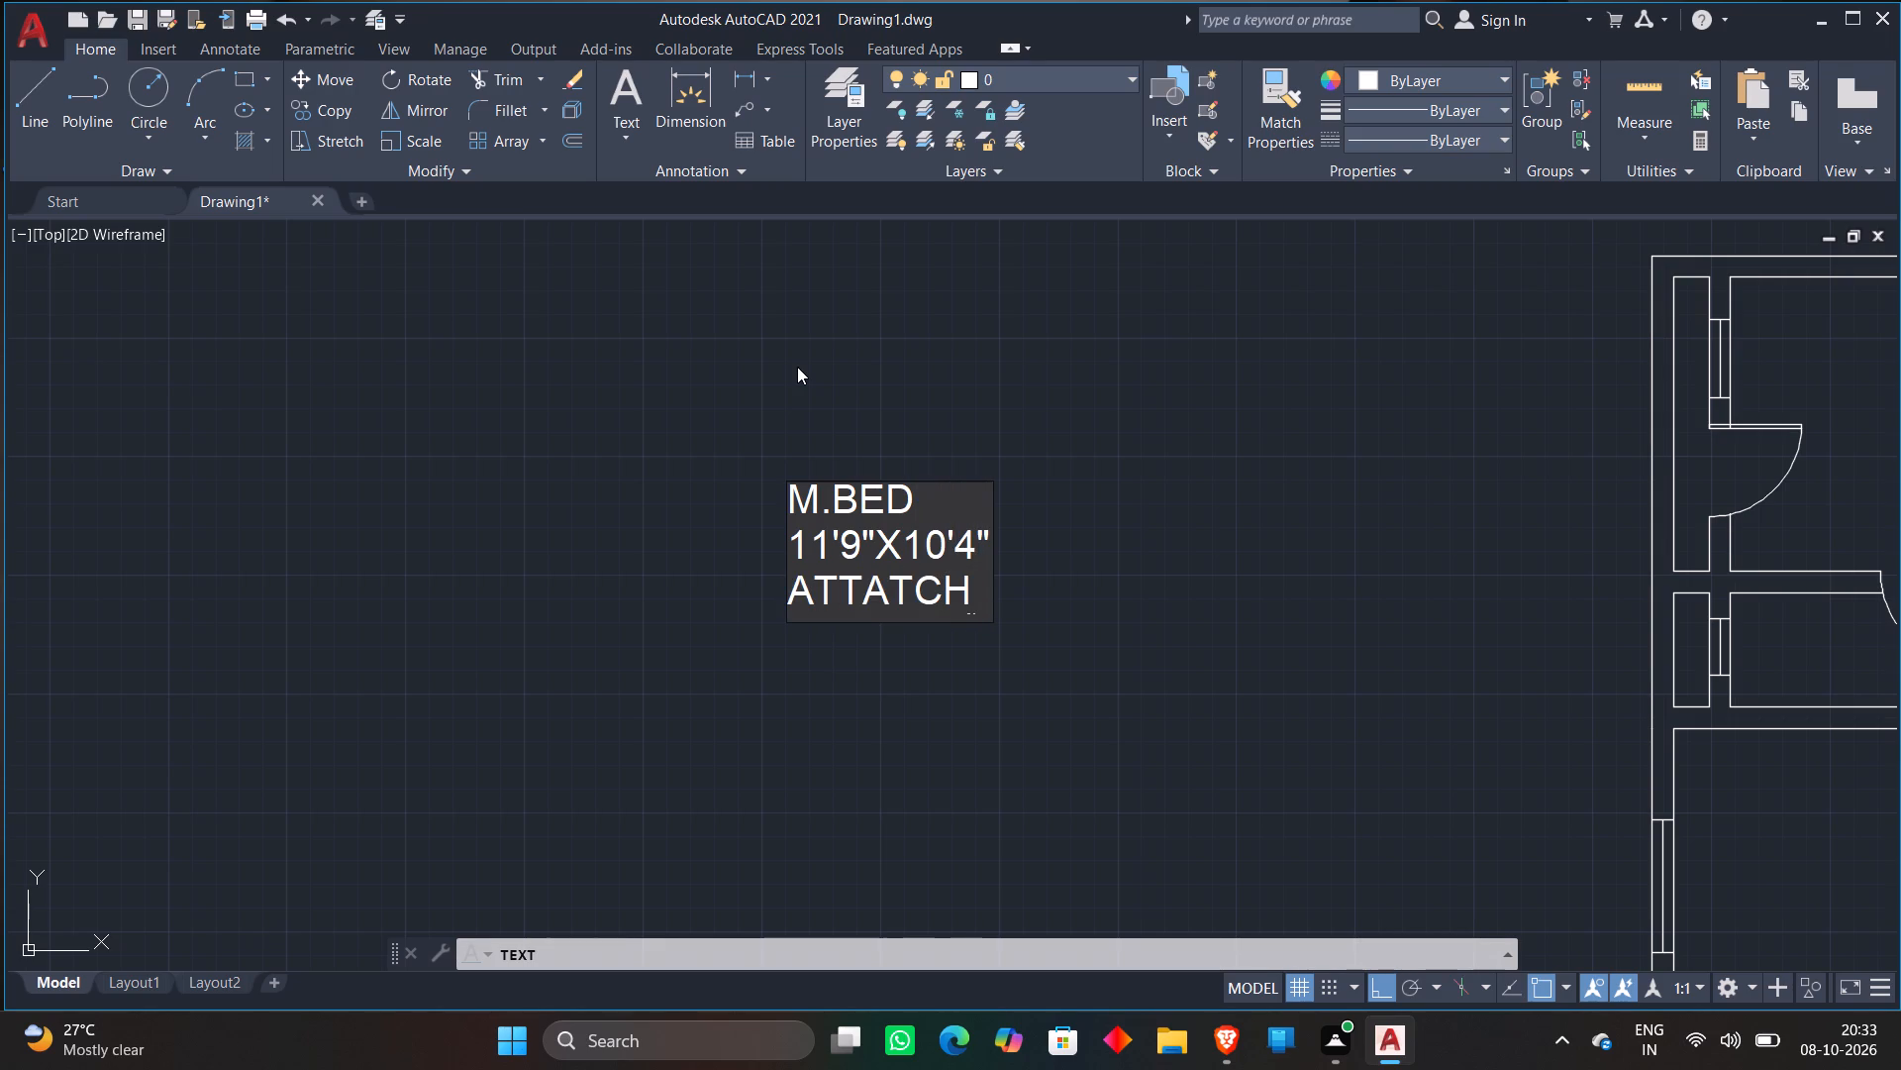
key("Return")
type("8'6")
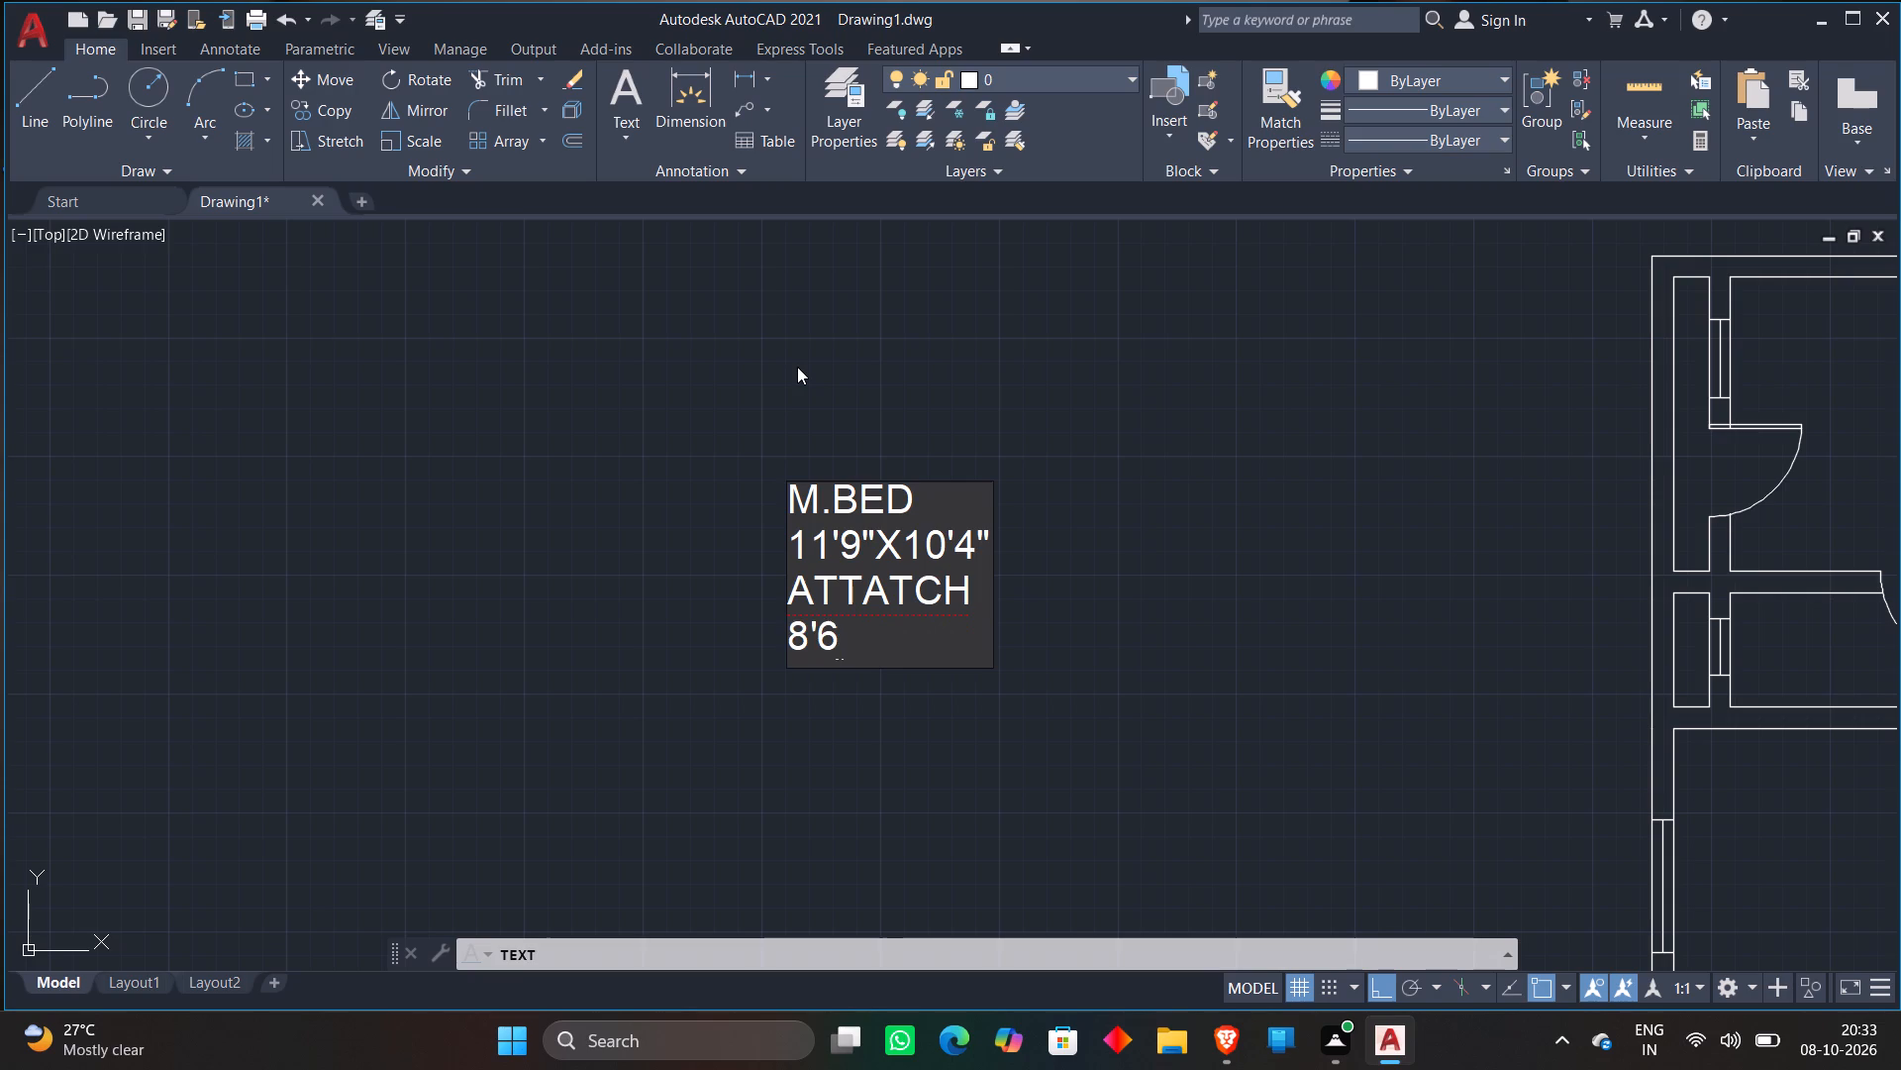
key("shift+quotedbl")
key("x")
type("4'")
key("Return")
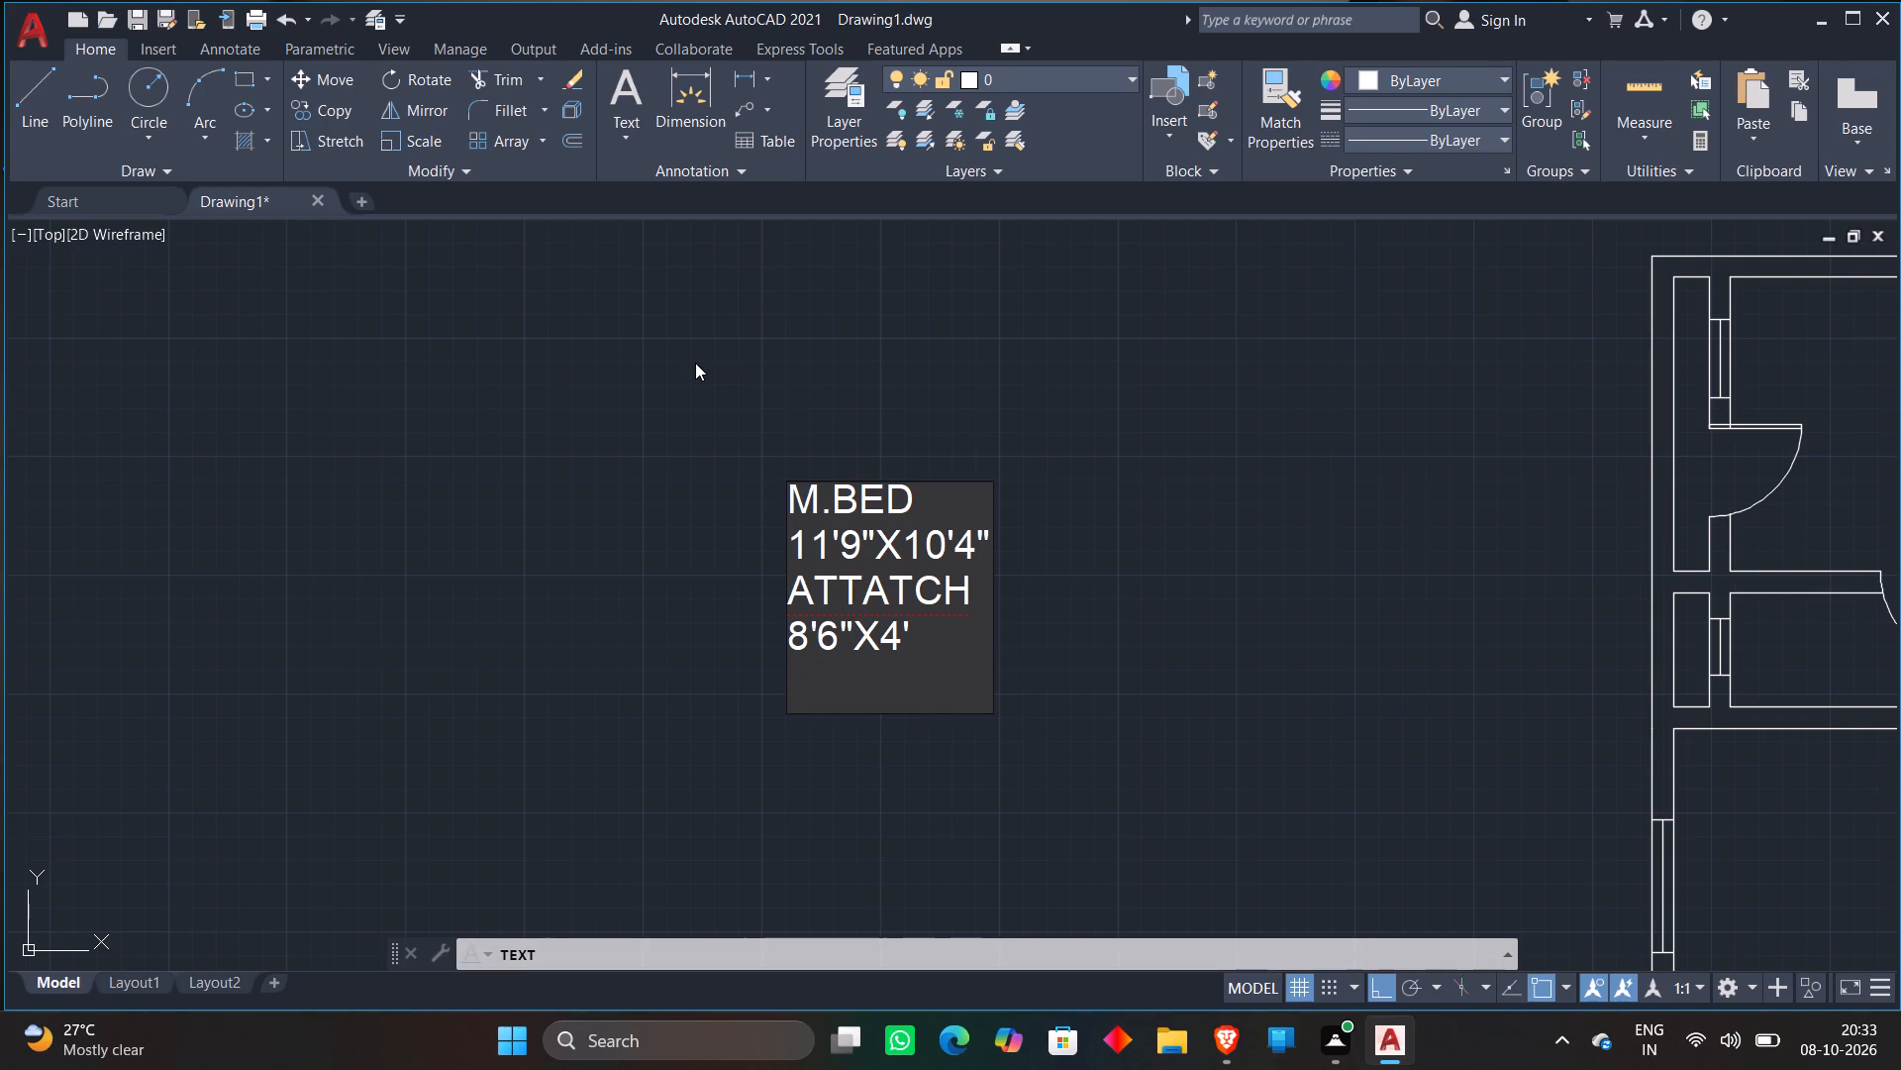
left_click(912, 594)
key("BackSpace")
Add the bedroom label below the ATTACH size as the lines BED and 10'6"X10'9".
left_click(822, 674)
type("BED")
key("Return")
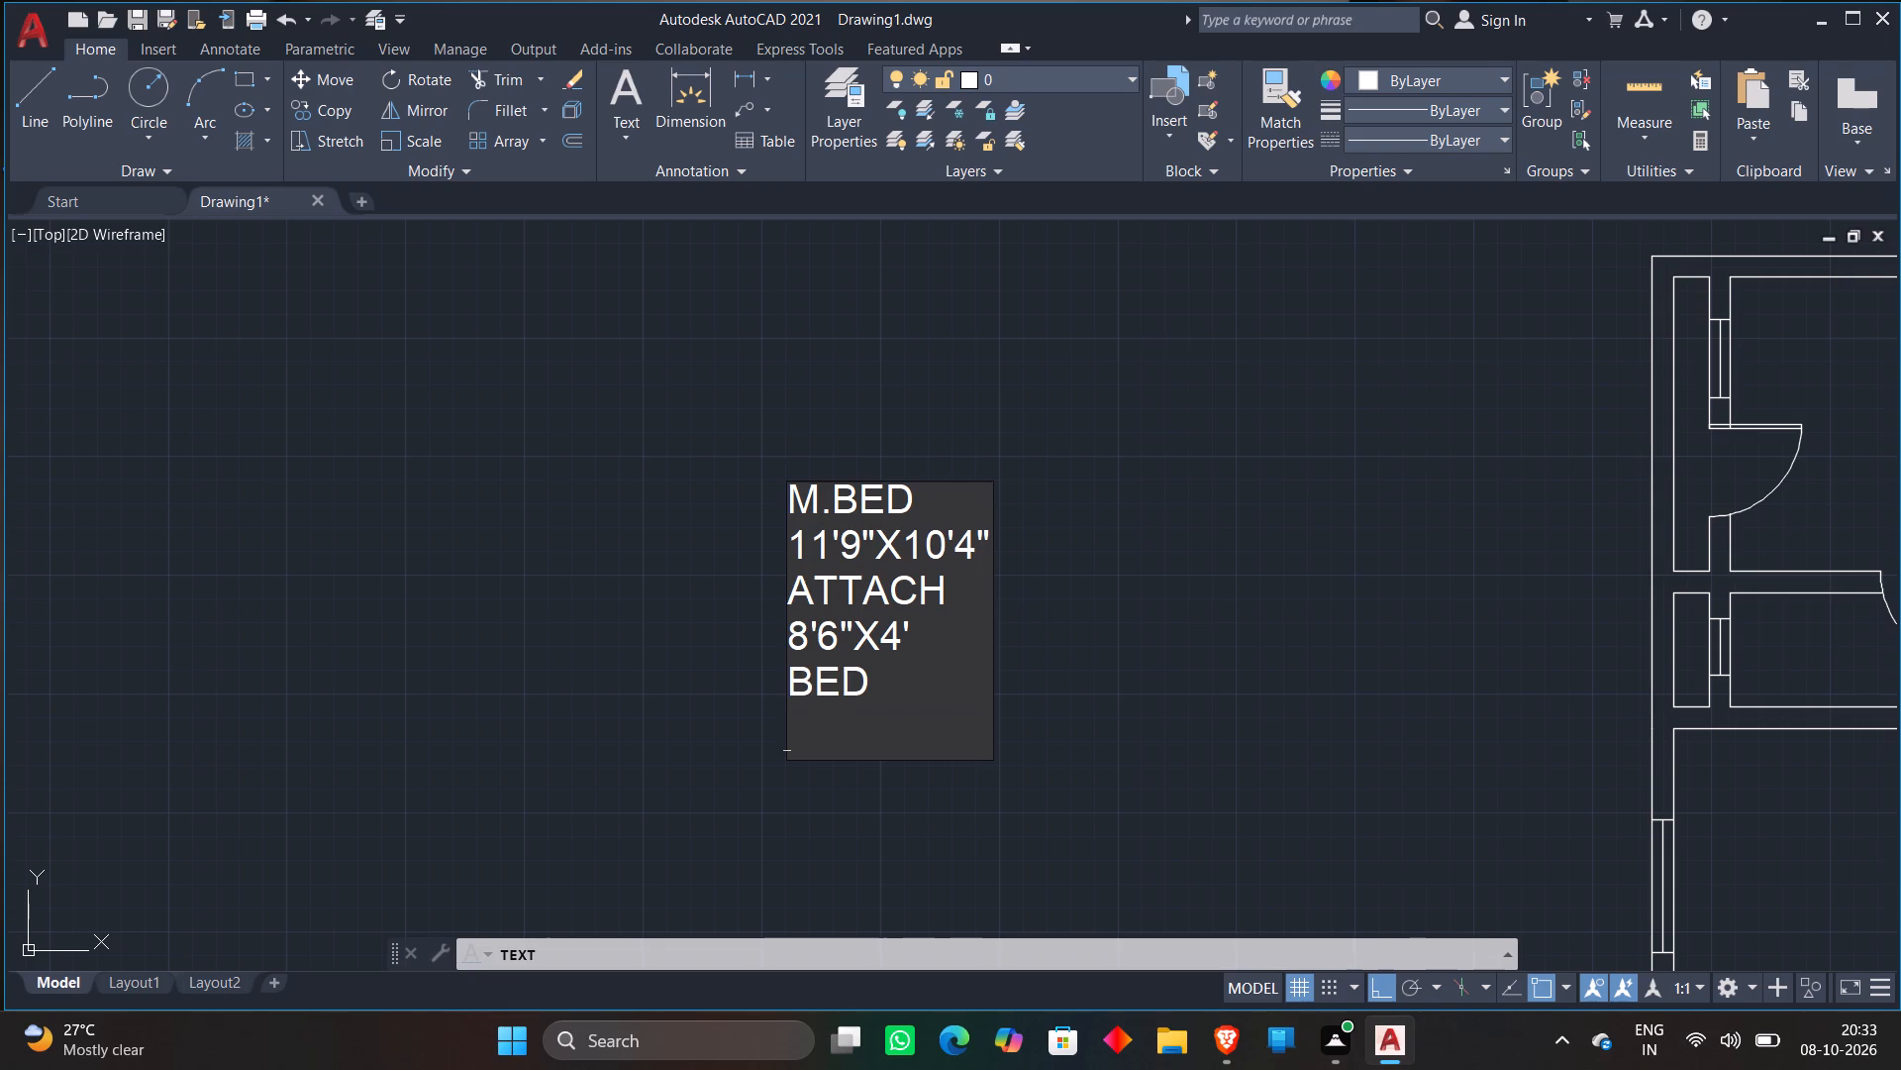
type("10'6\"X")
type("10'9")
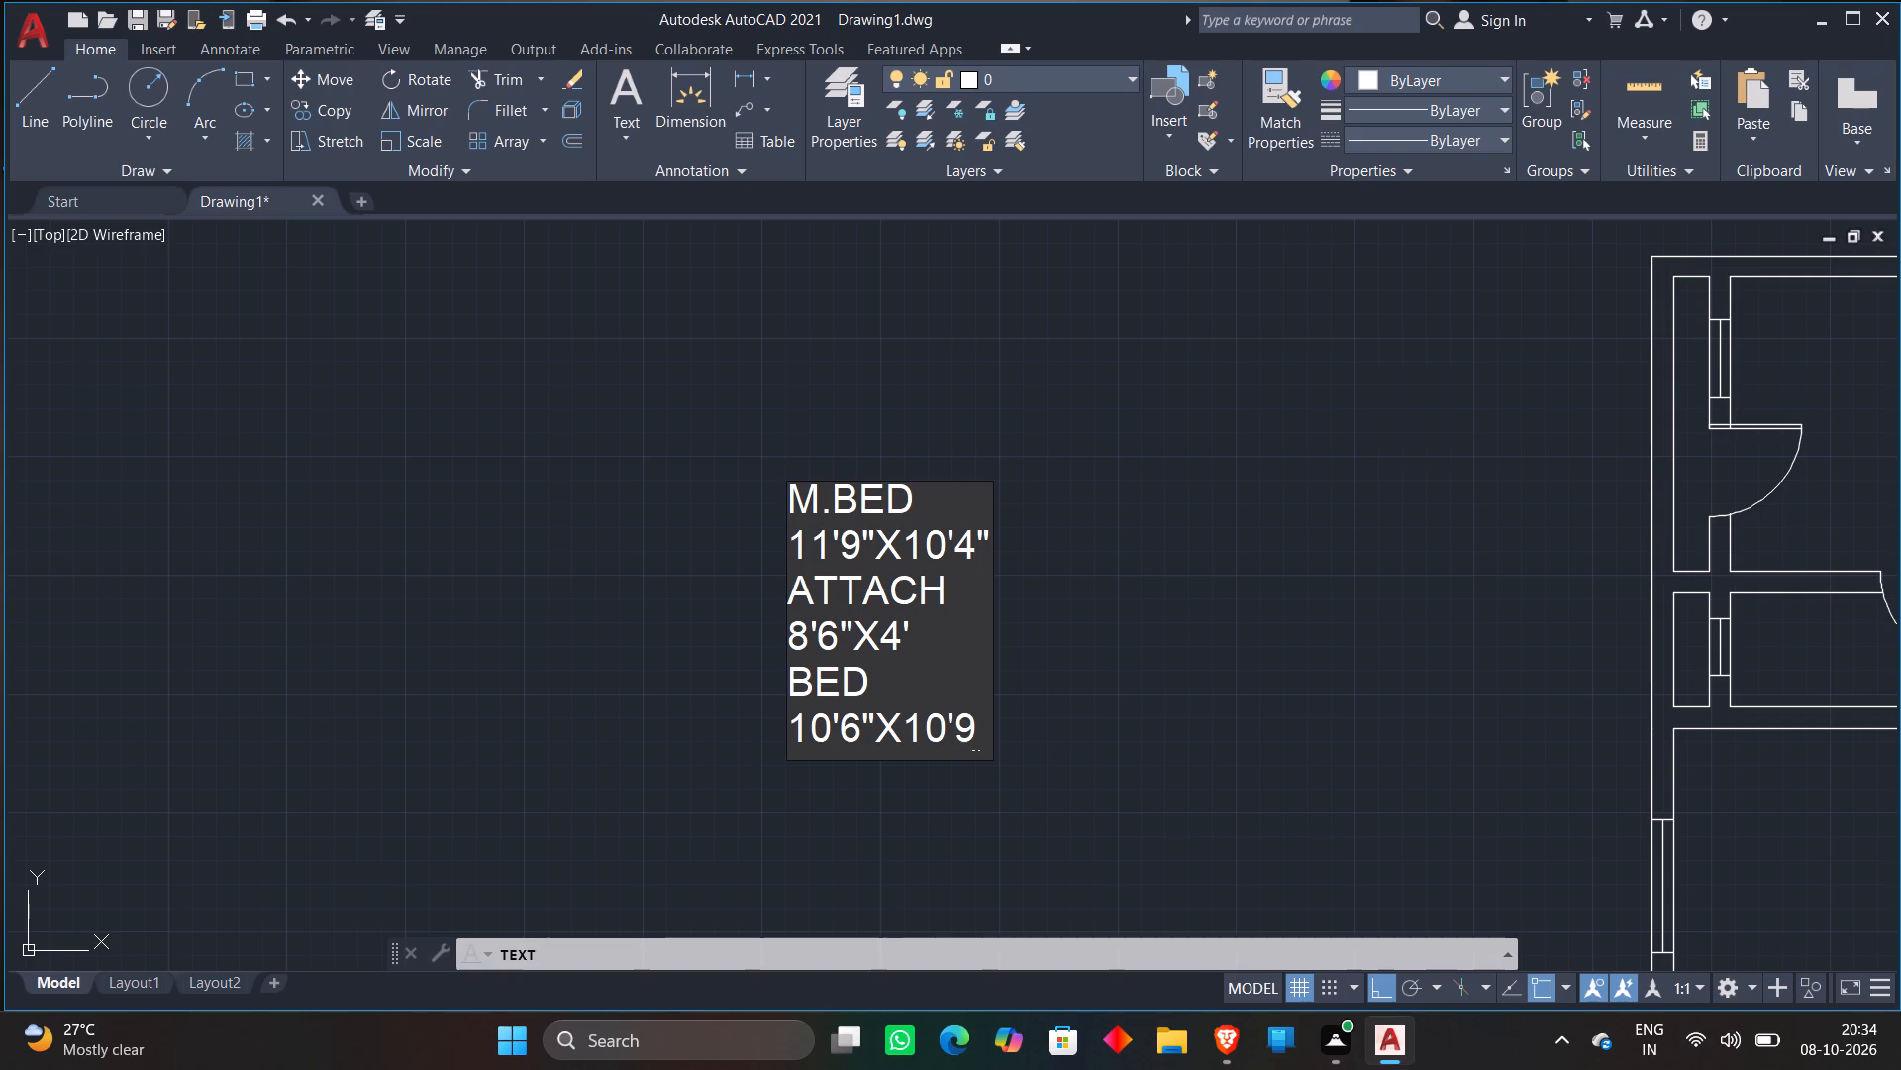
key("shift+quotedbl")
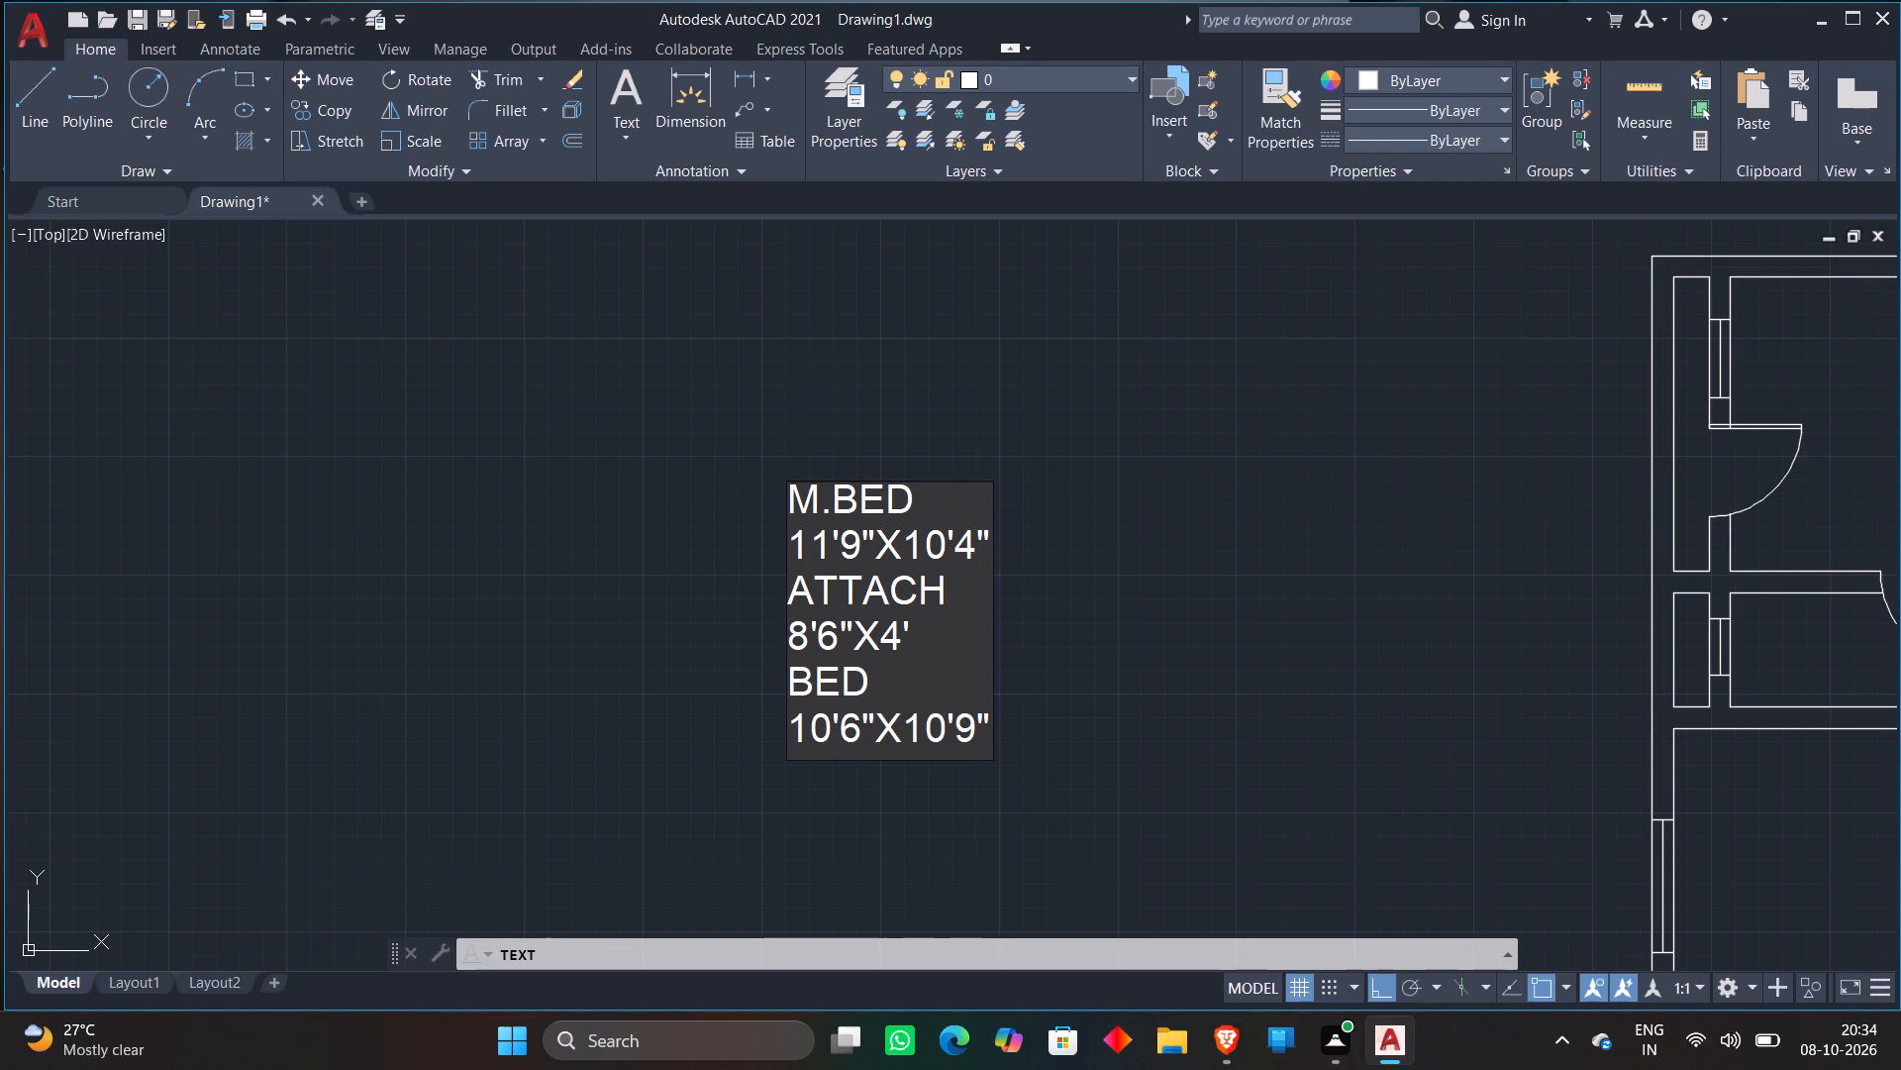
key("Return")
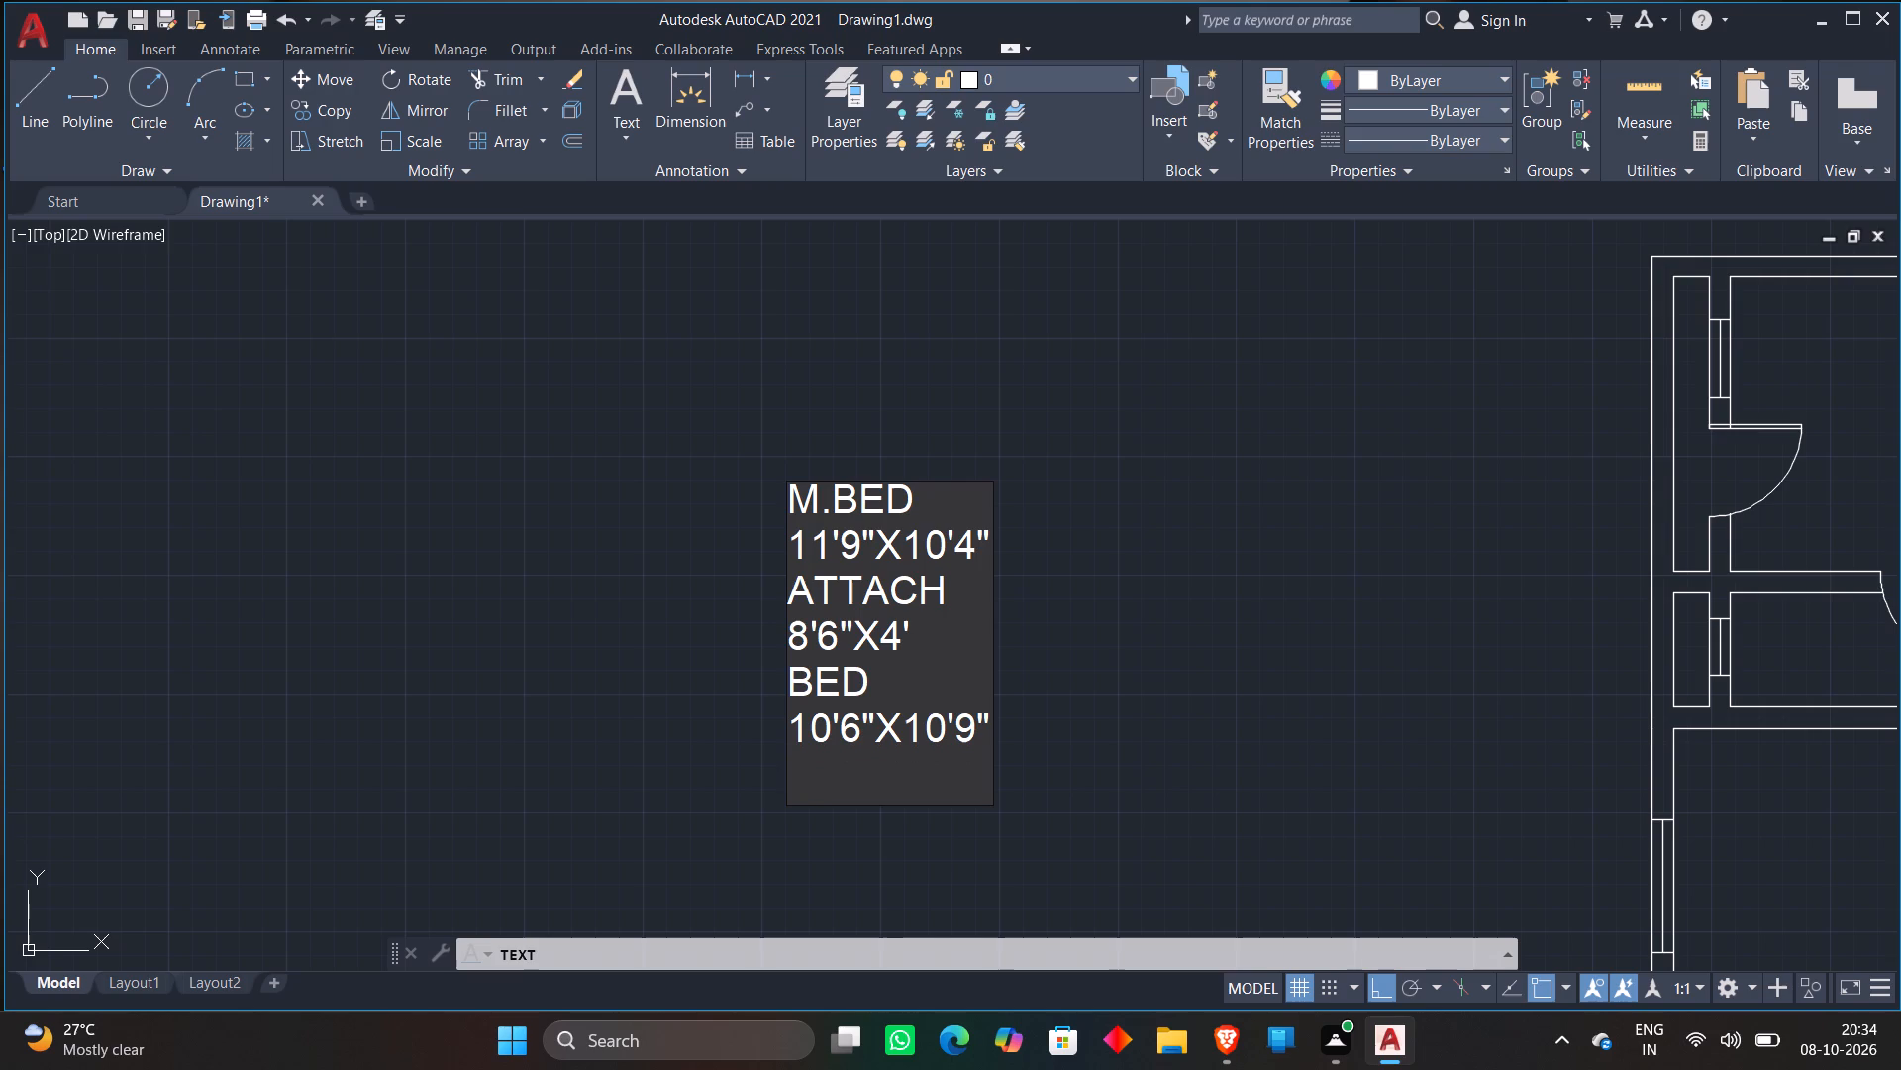
Add the room name KITCHEN on the line below the bedroom size.
type("KITCH")
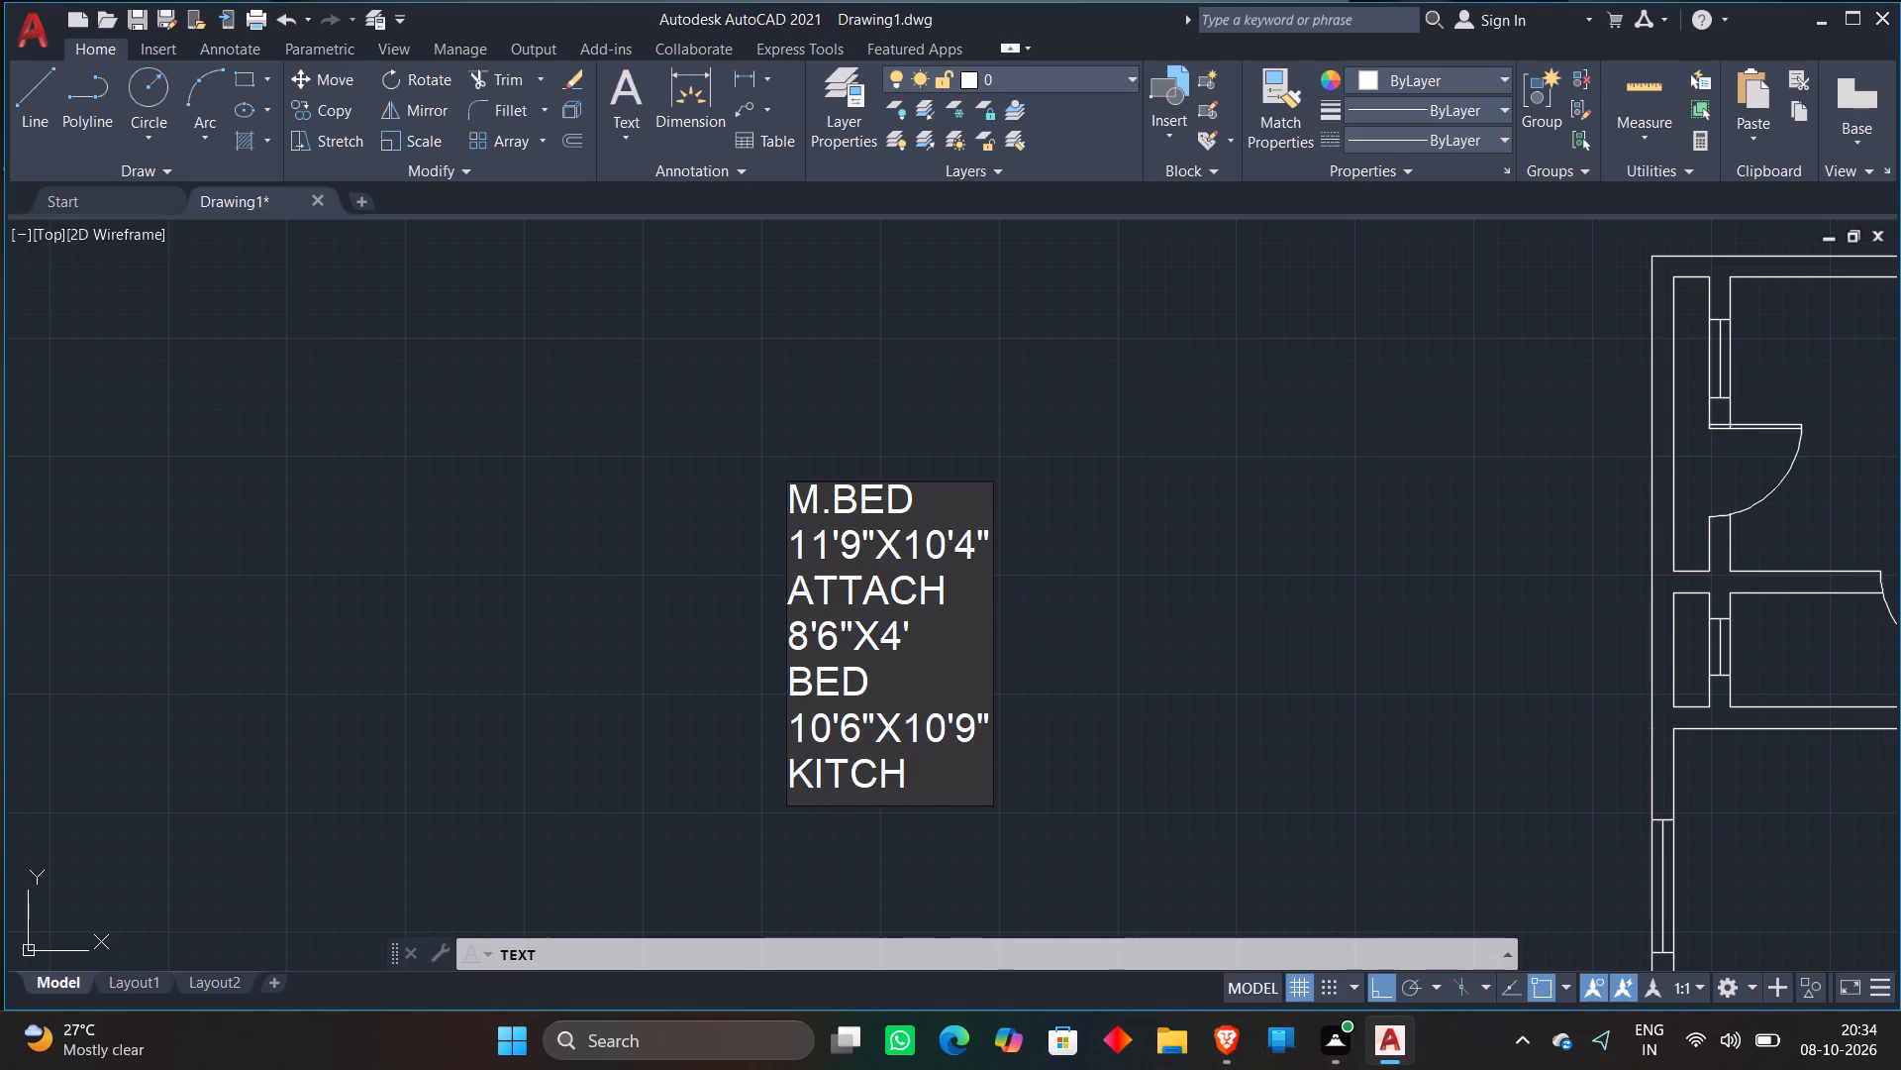
type("EN")
key("Return")
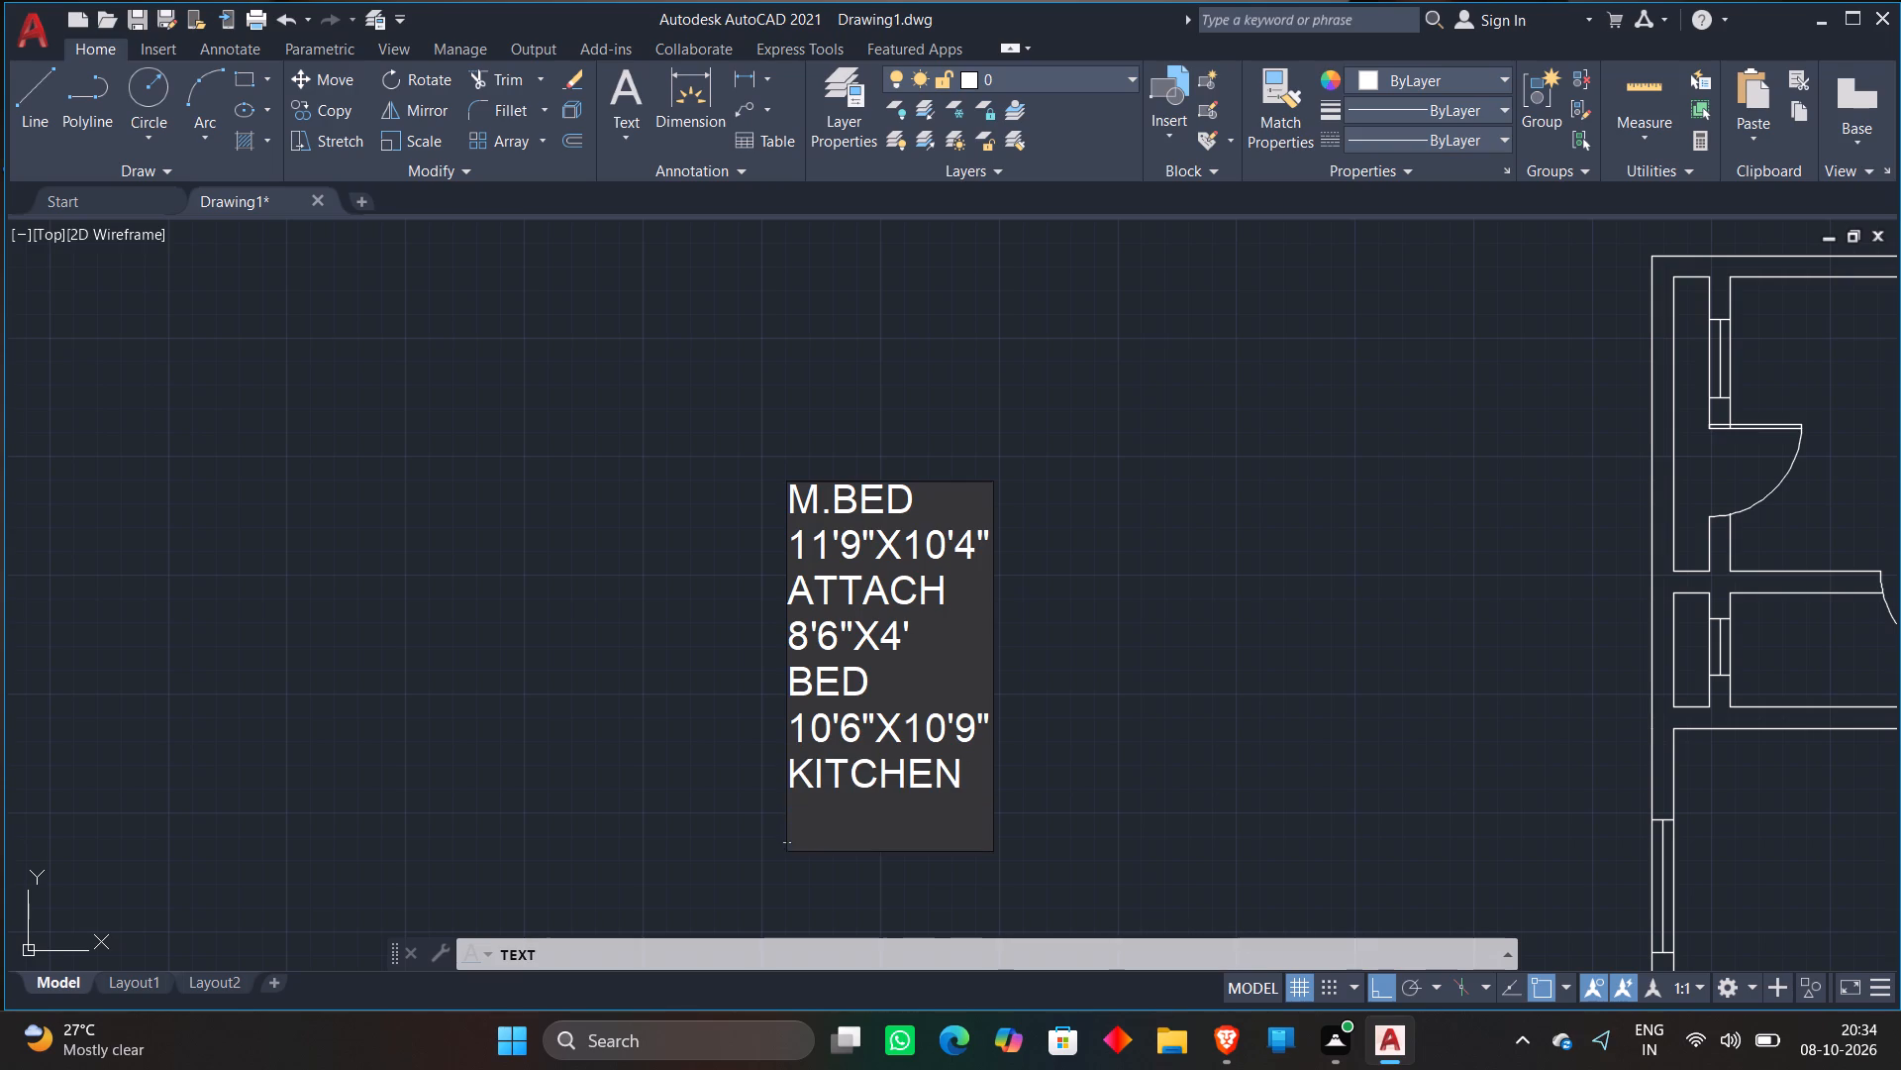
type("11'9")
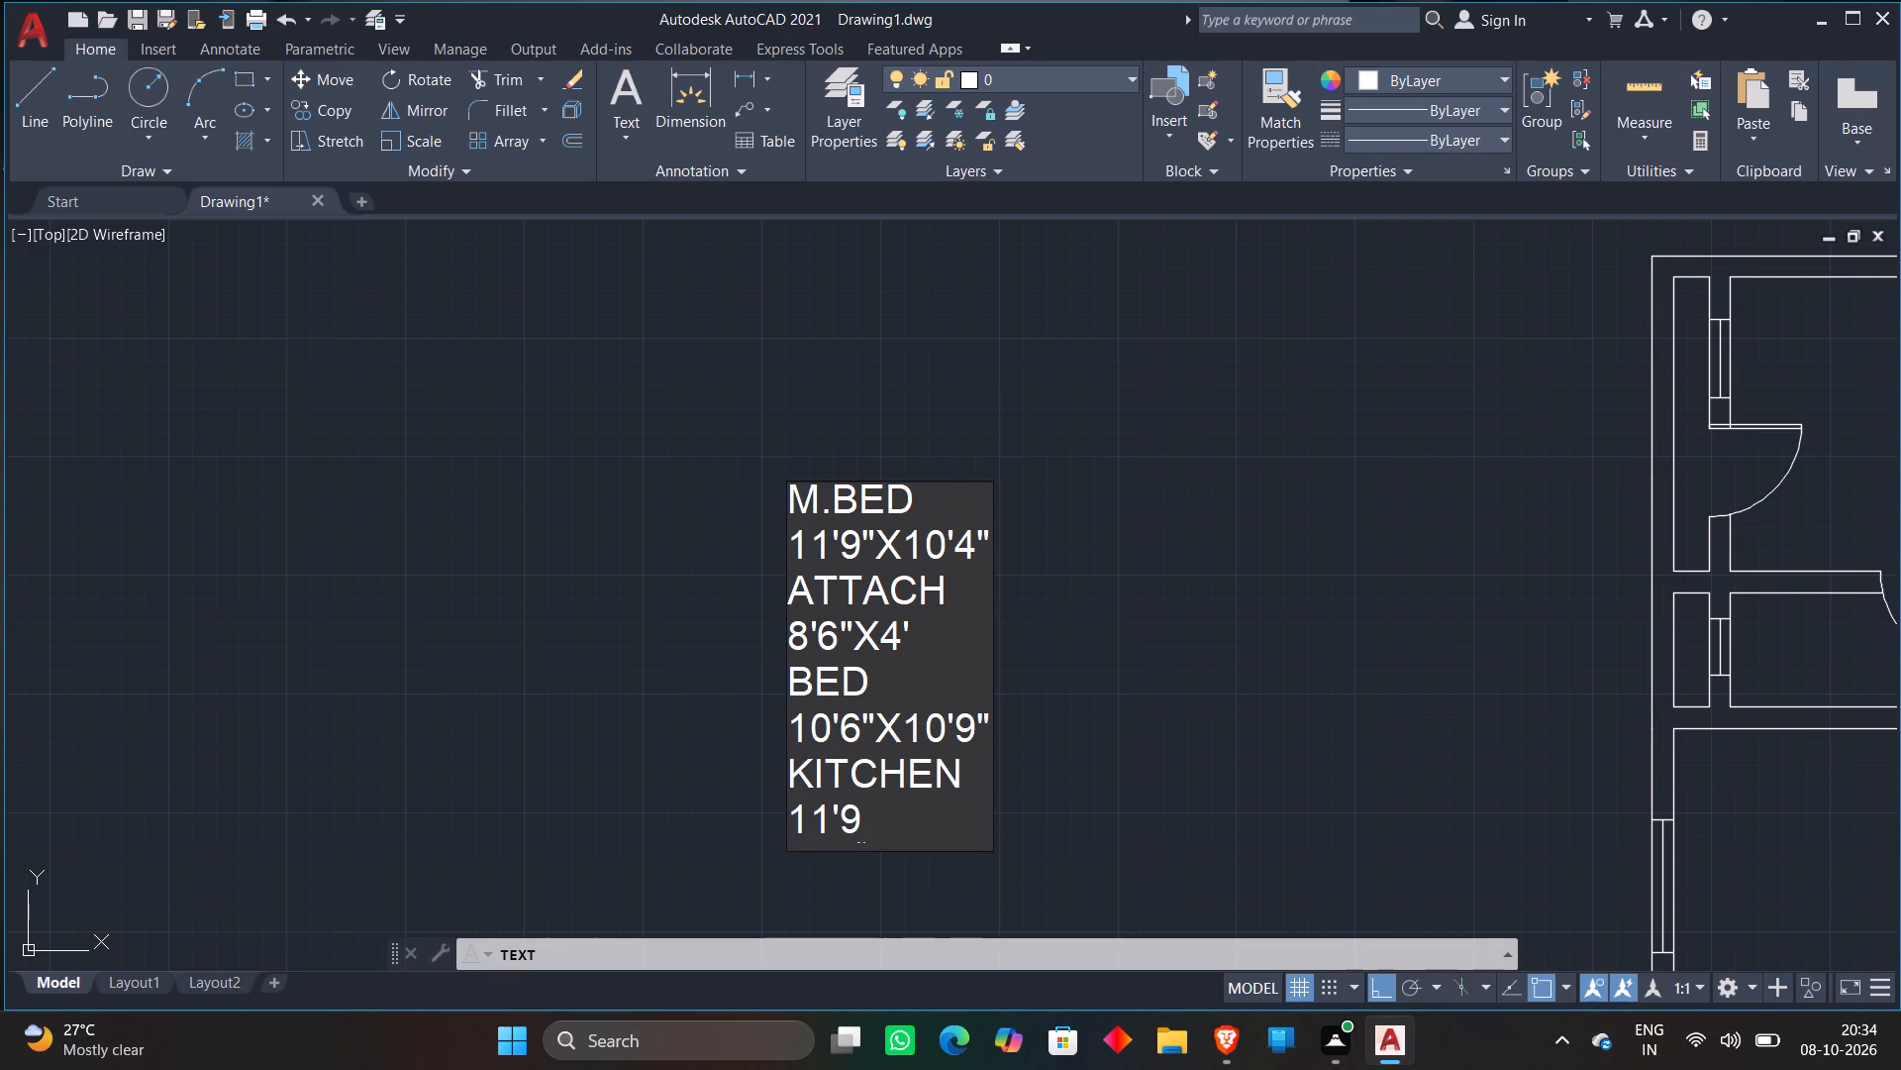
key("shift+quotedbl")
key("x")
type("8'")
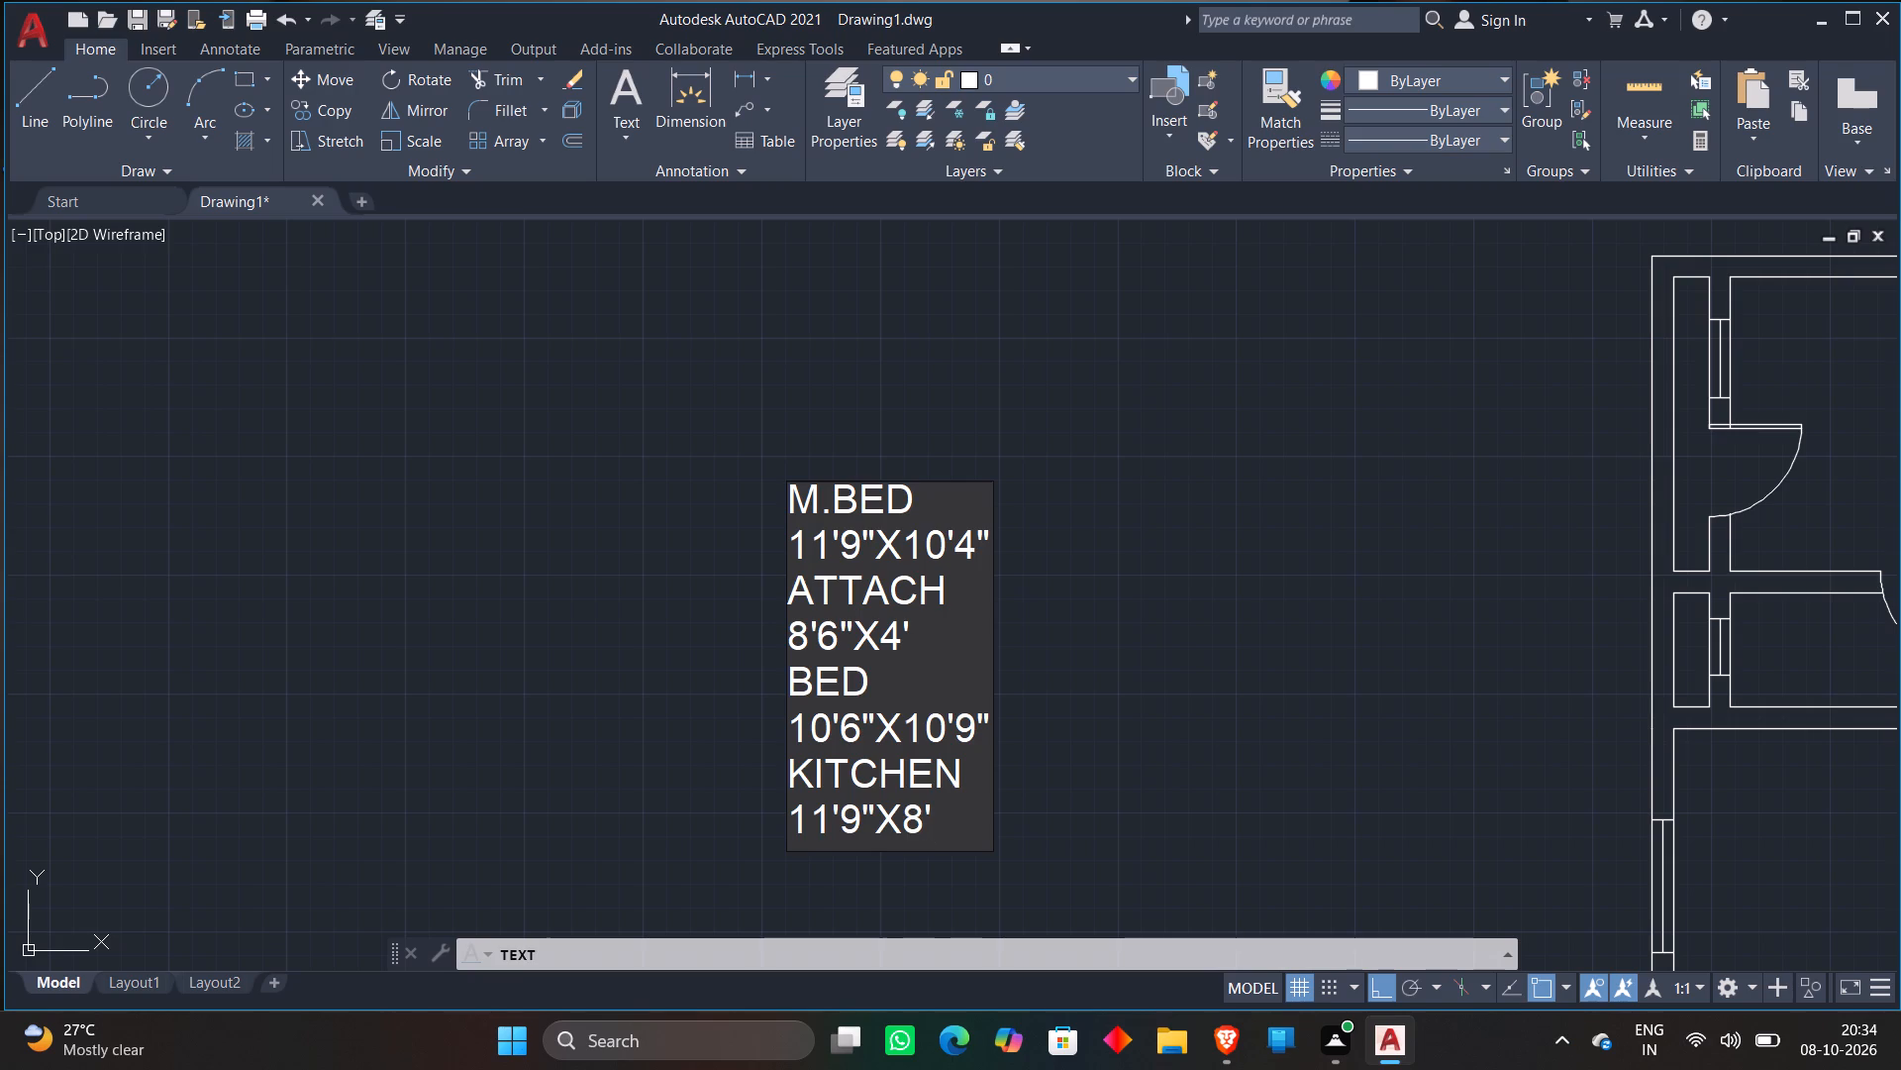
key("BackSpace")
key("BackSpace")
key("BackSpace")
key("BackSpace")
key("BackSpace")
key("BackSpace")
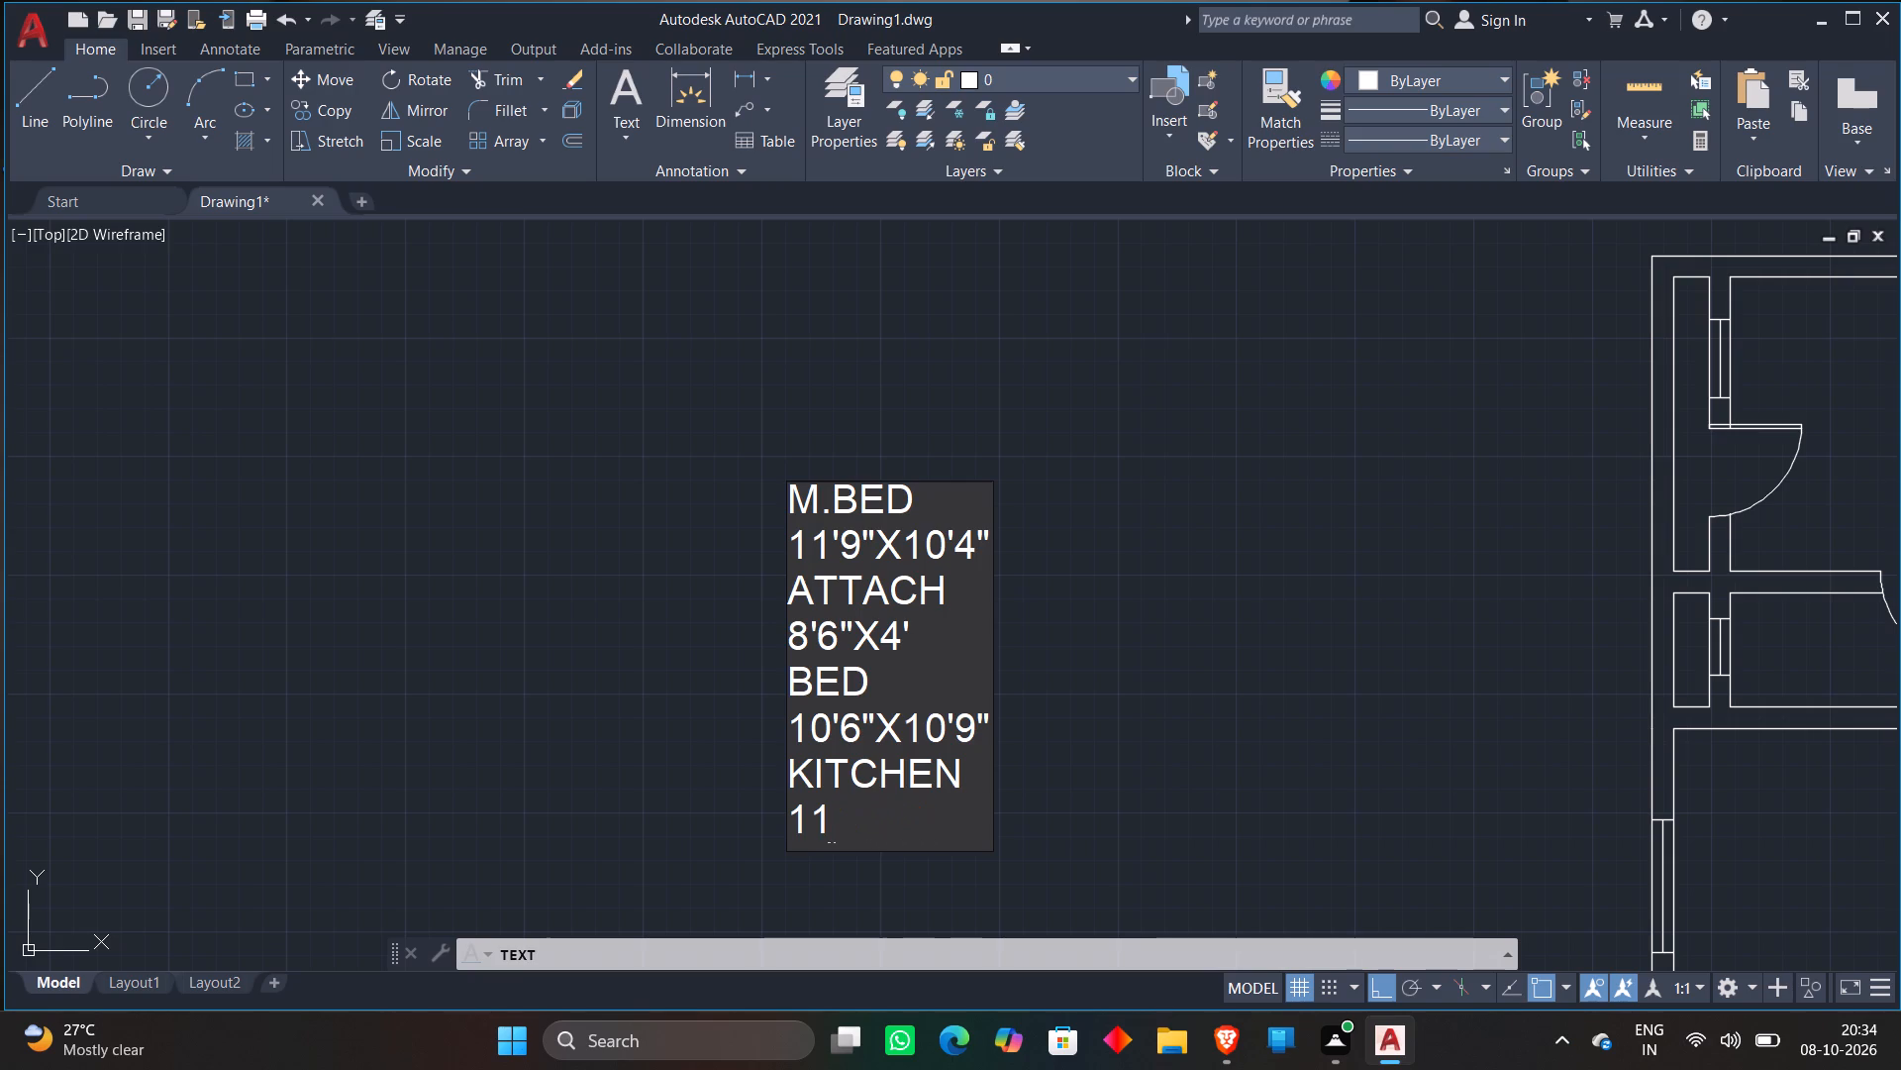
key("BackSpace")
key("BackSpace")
Enter the kitchen size 8'X11'9" on the line below KITCHEN.
type("8'")
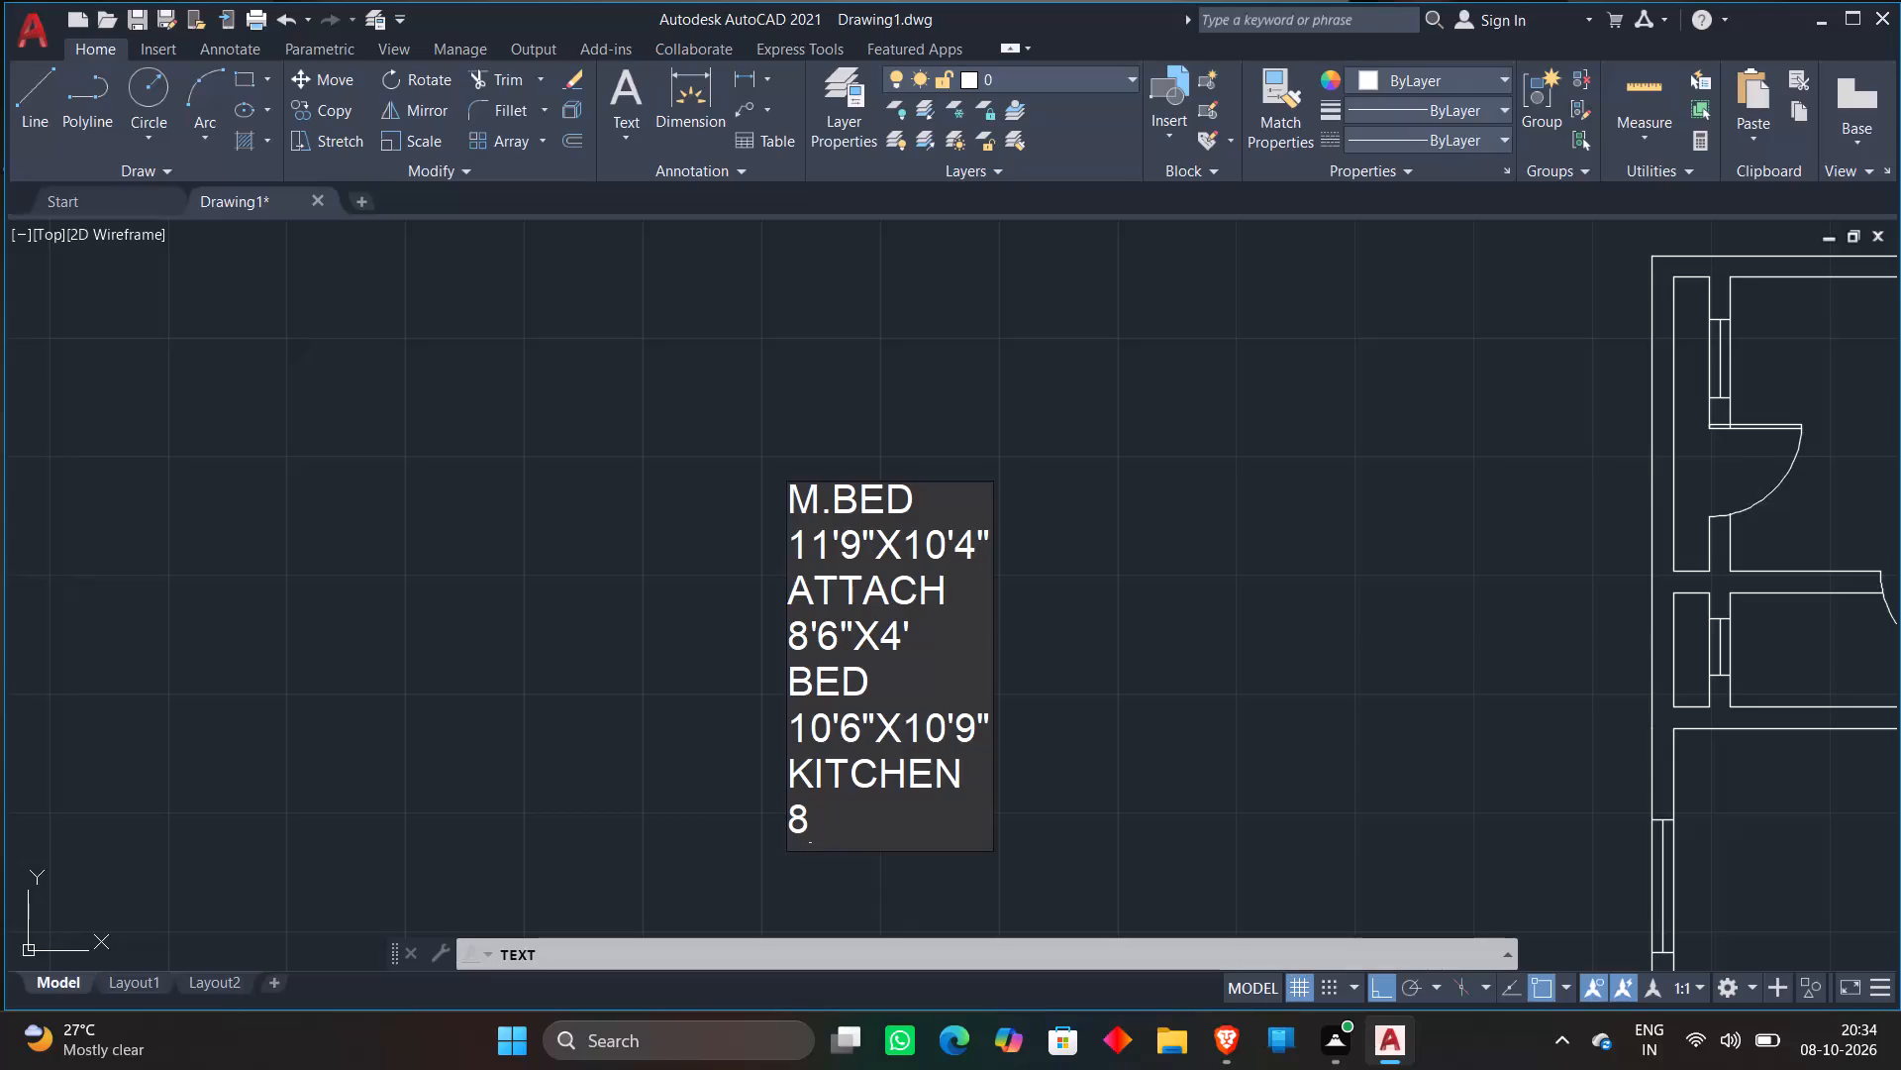
type("X11'9\"")
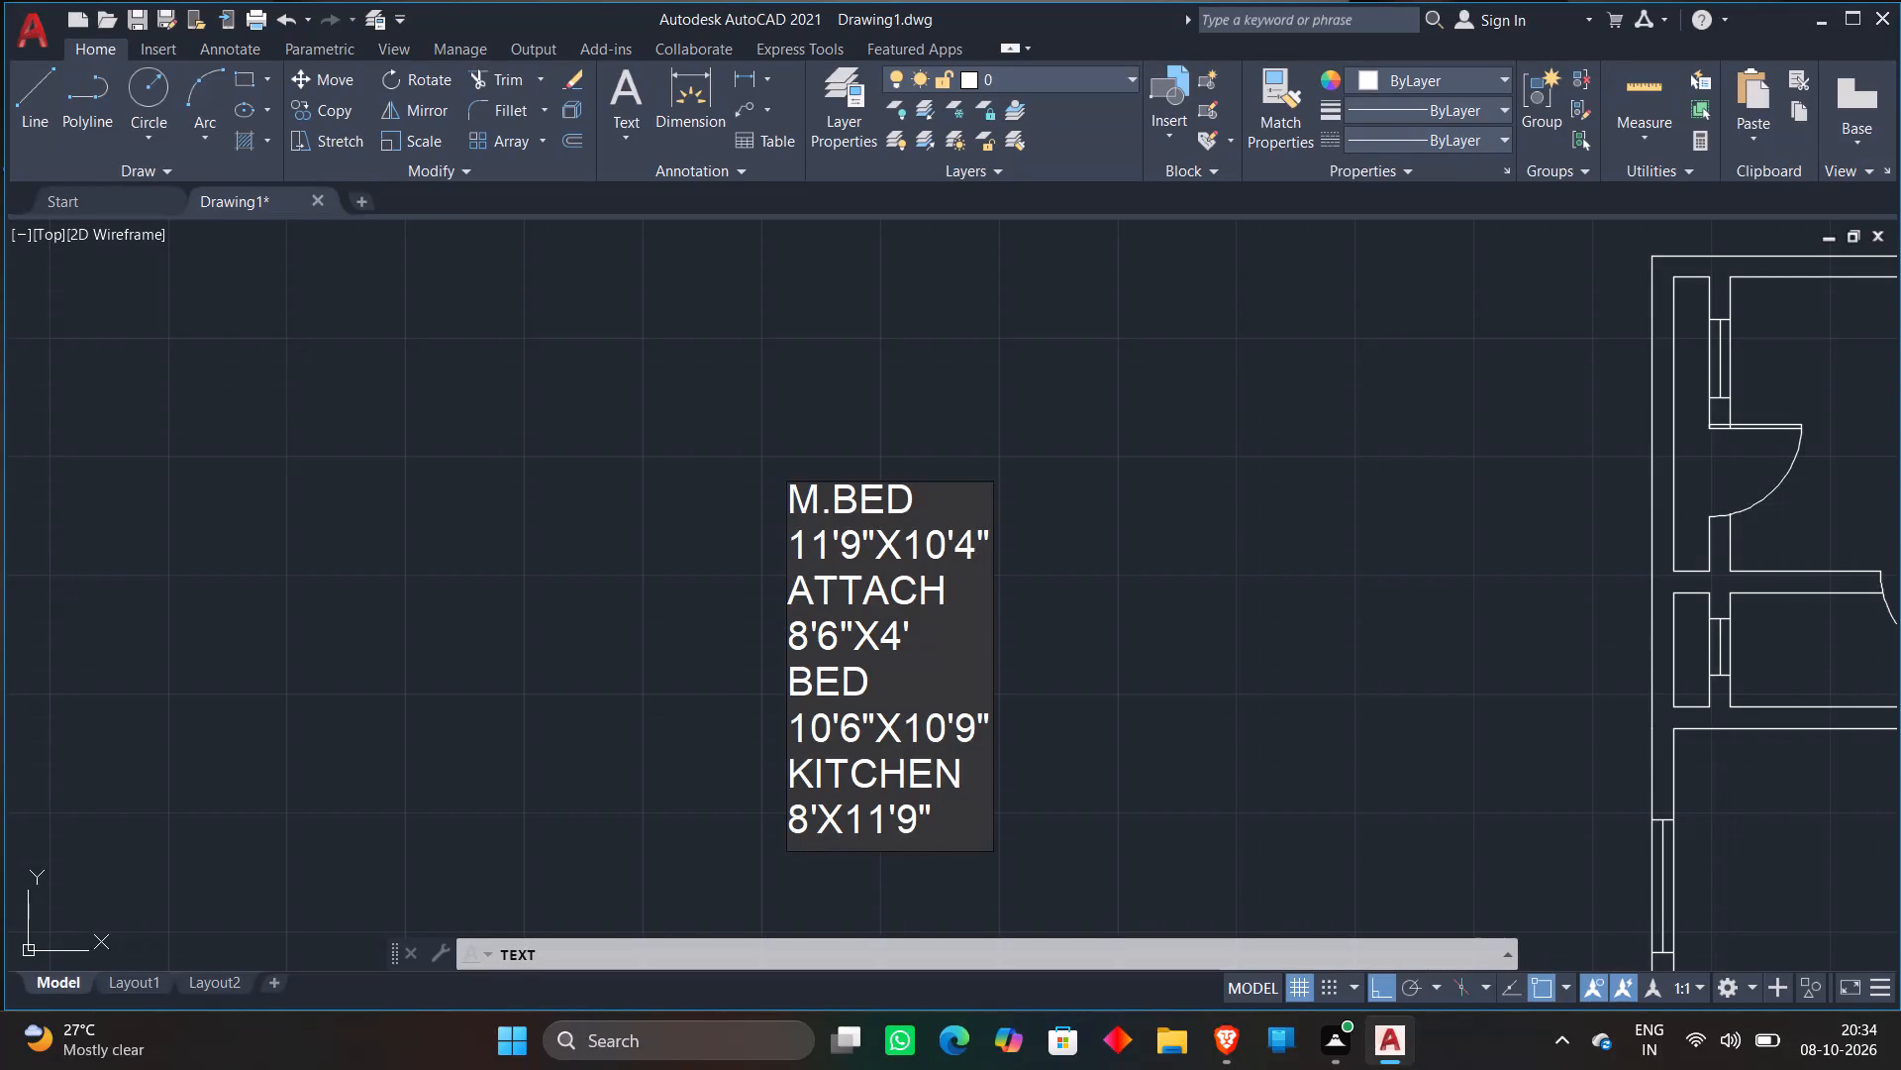
Add the room name OPEN TERRACE on the line below the kitchen size.
key("Return")
type("OPEN TERRACE")
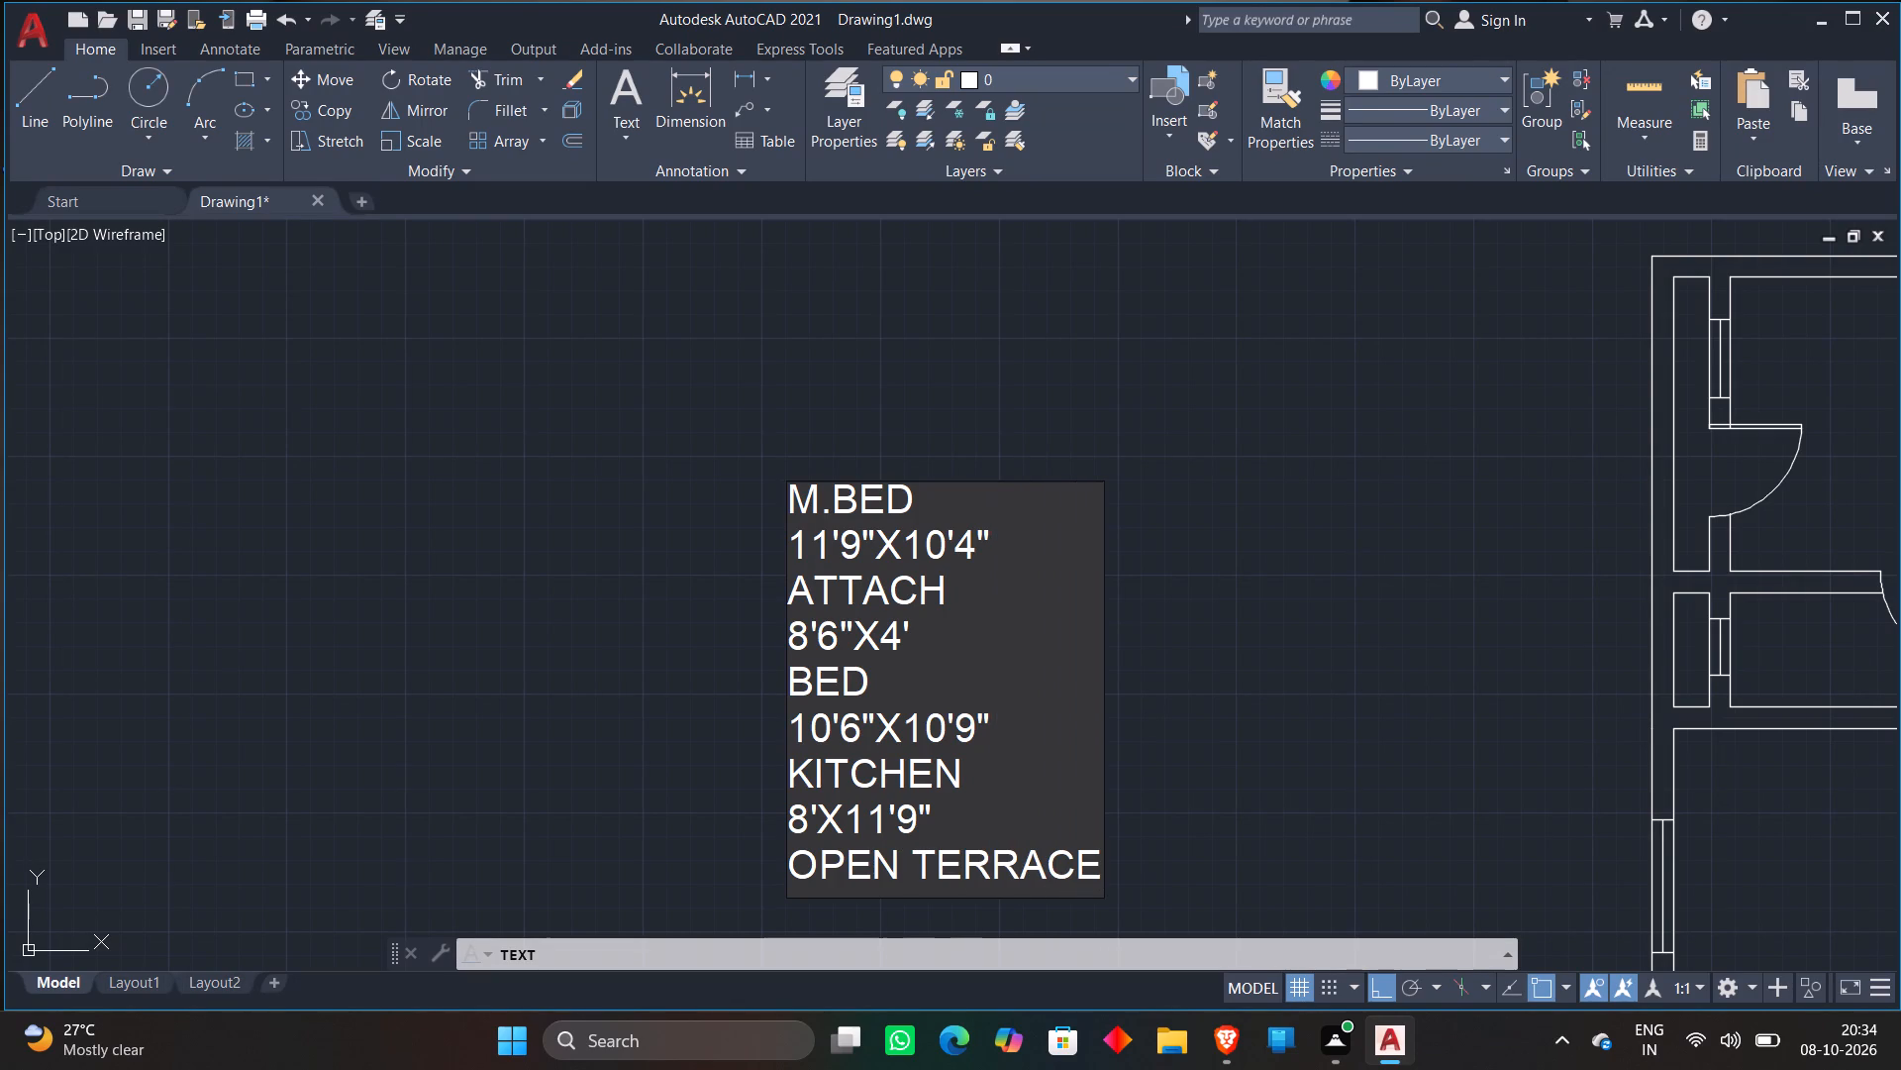
key("Return")
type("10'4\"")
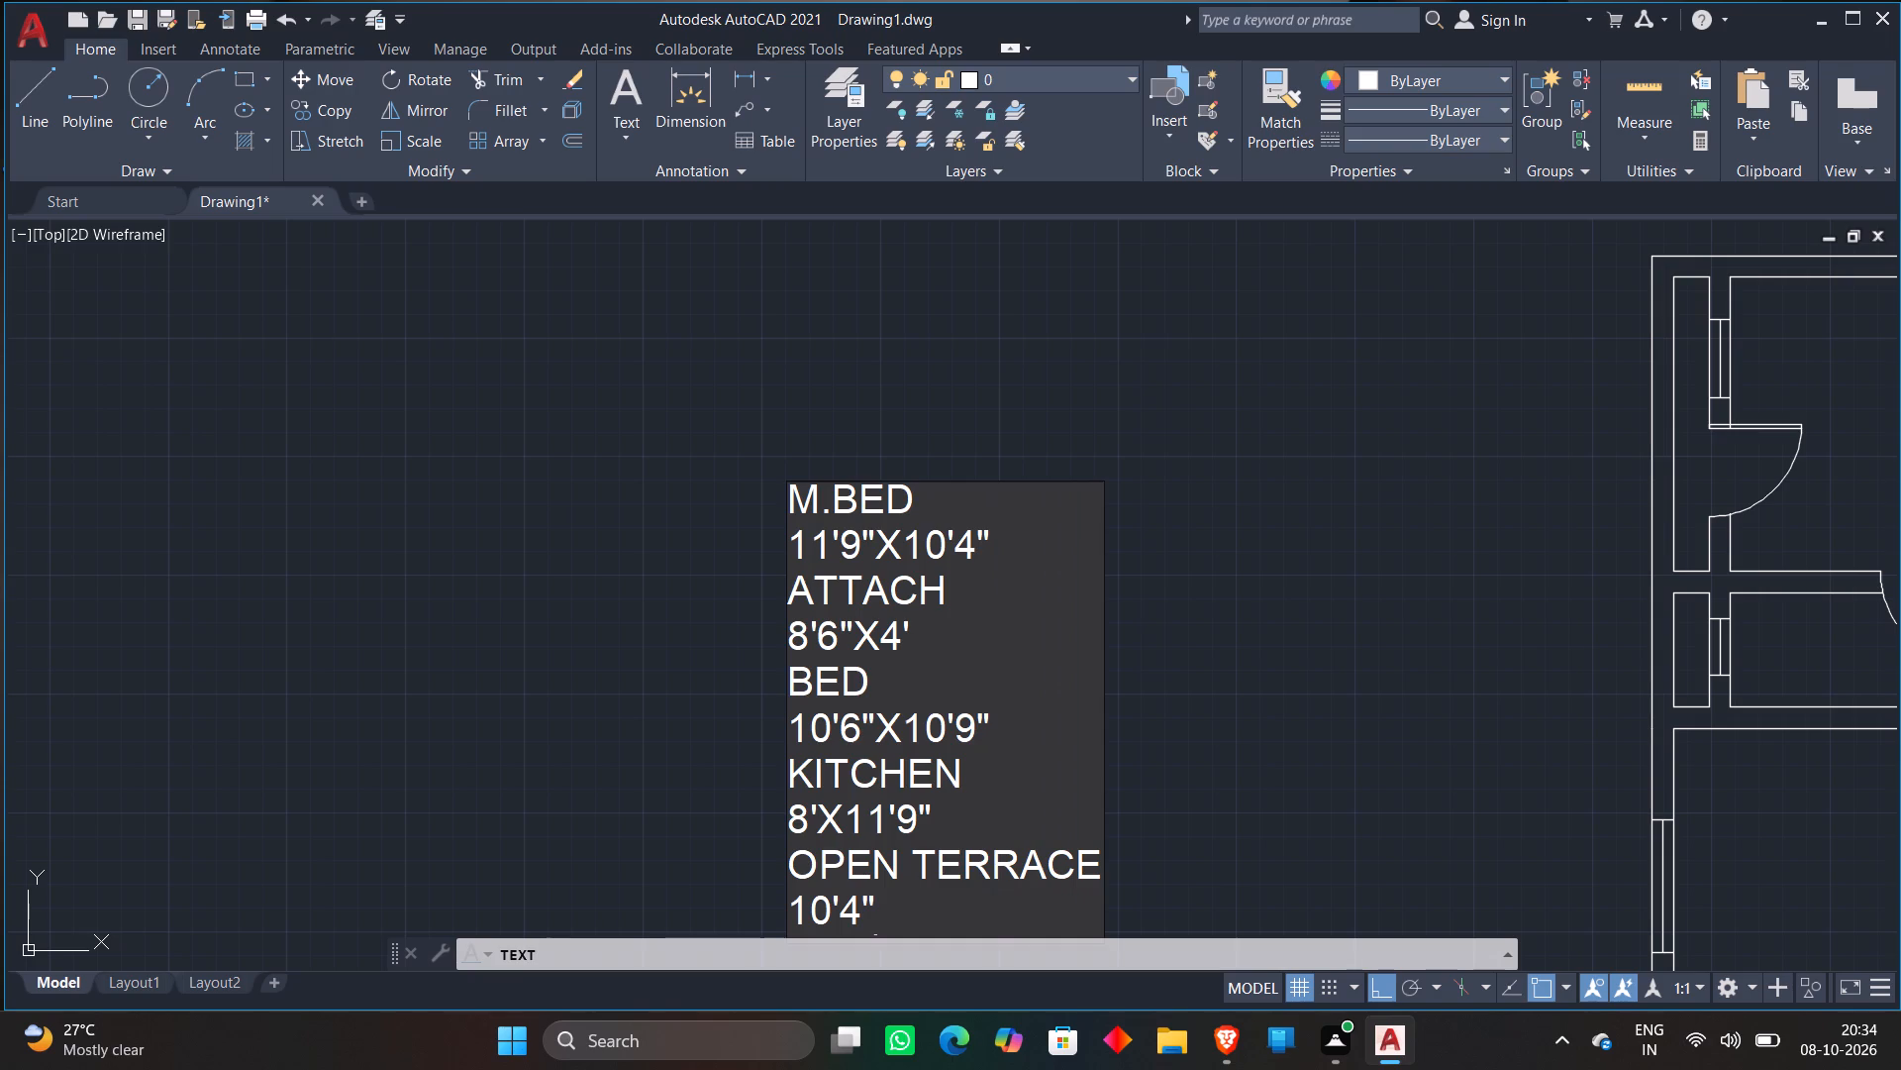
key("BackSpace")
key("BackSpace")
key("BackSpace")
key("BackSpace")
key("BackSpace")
Enter the terrace size 3'5"X10'4" on the line below OPEN TERRACE.
type("3'")
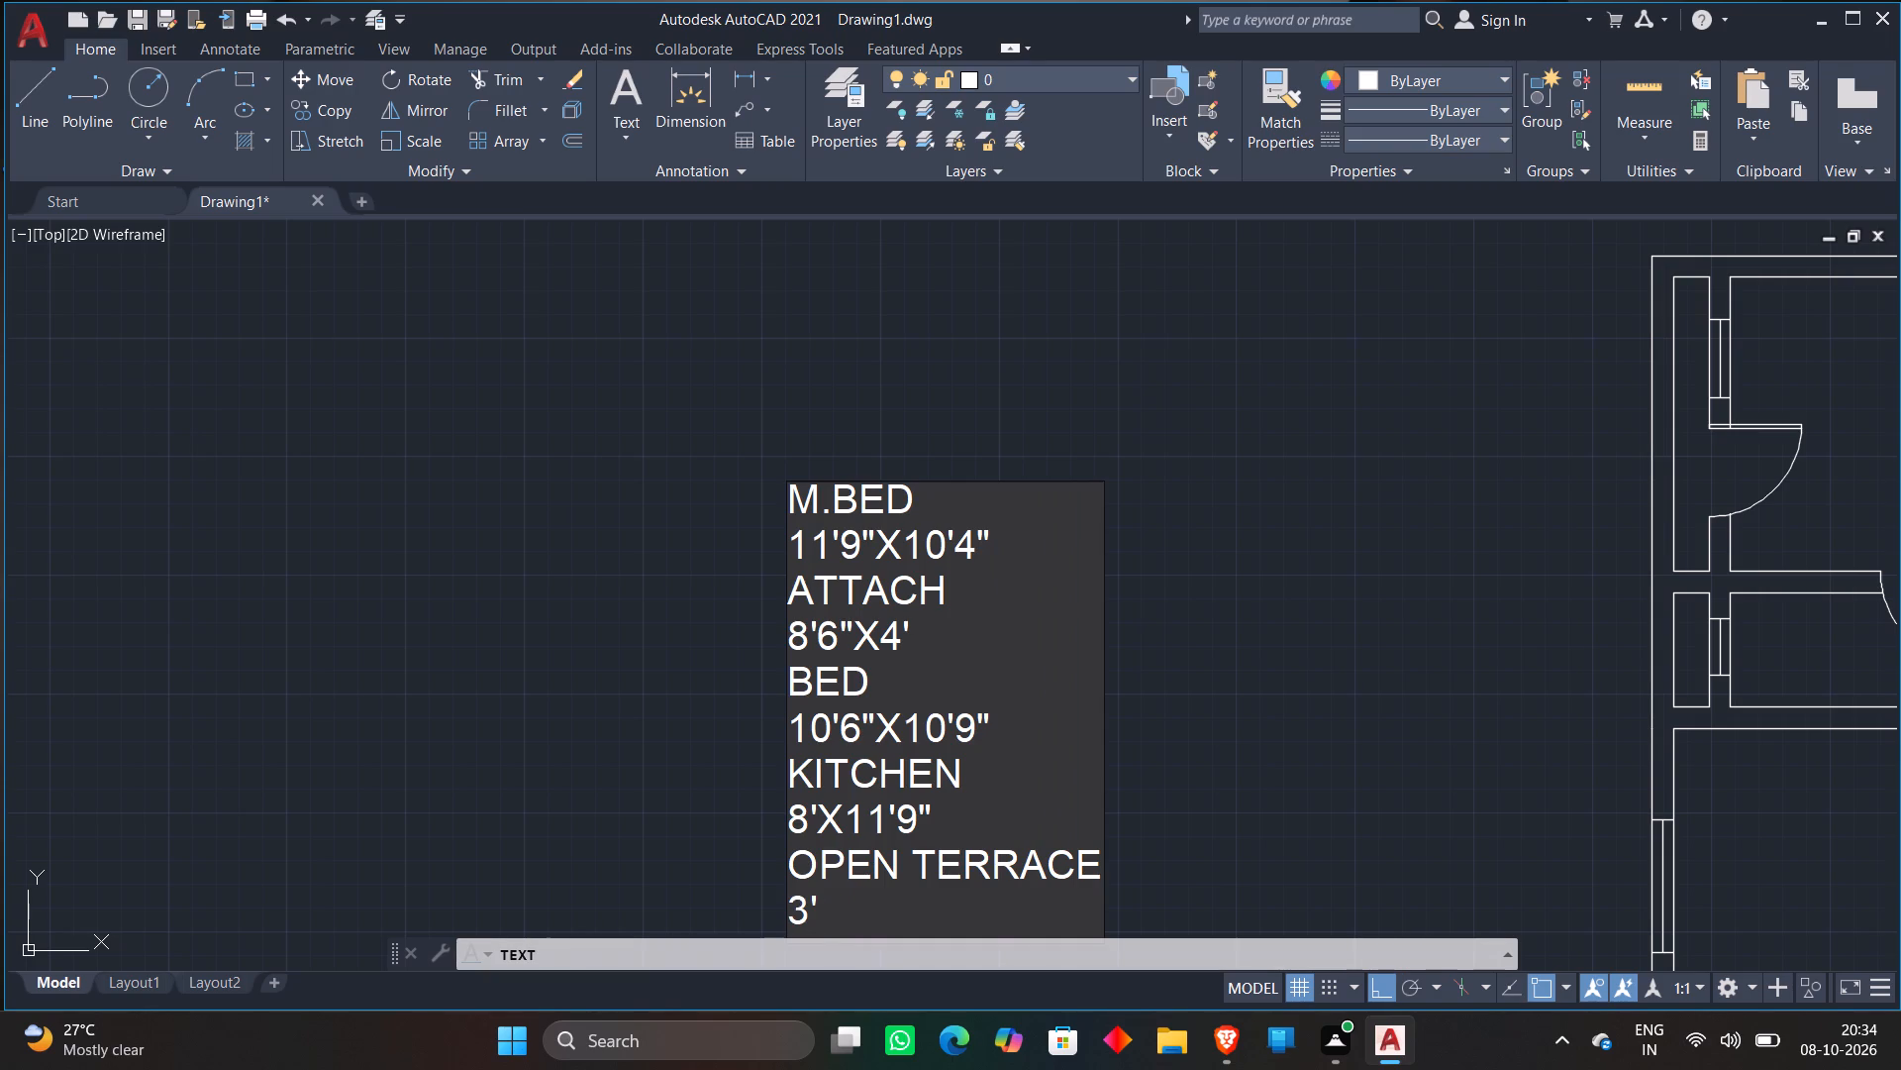
type("5\"X")
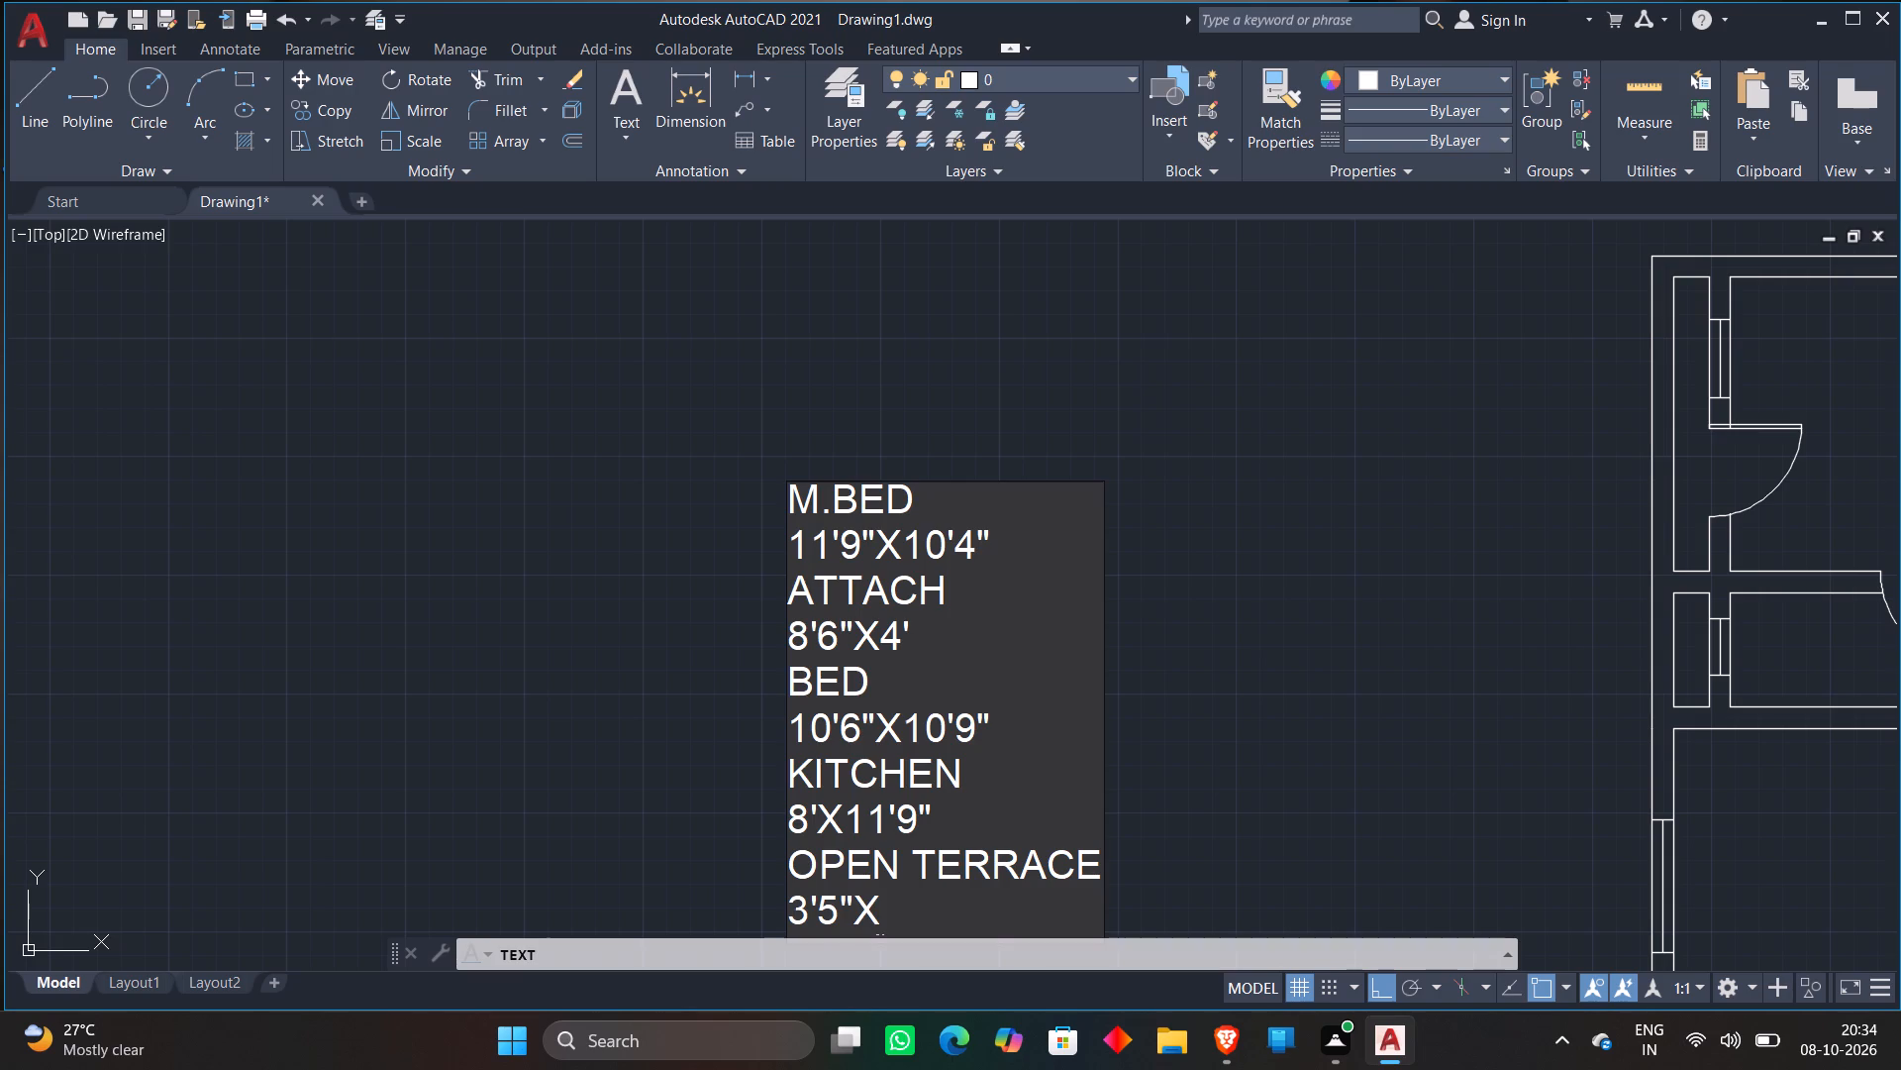
type("10'4\"")
Add the room name HALL and its size 12'1"X10'4" on separate lines below the open terrace size.
key("Return")
scroll(829, 499, "down", 2)
scroll(824, 705, "up", 3)
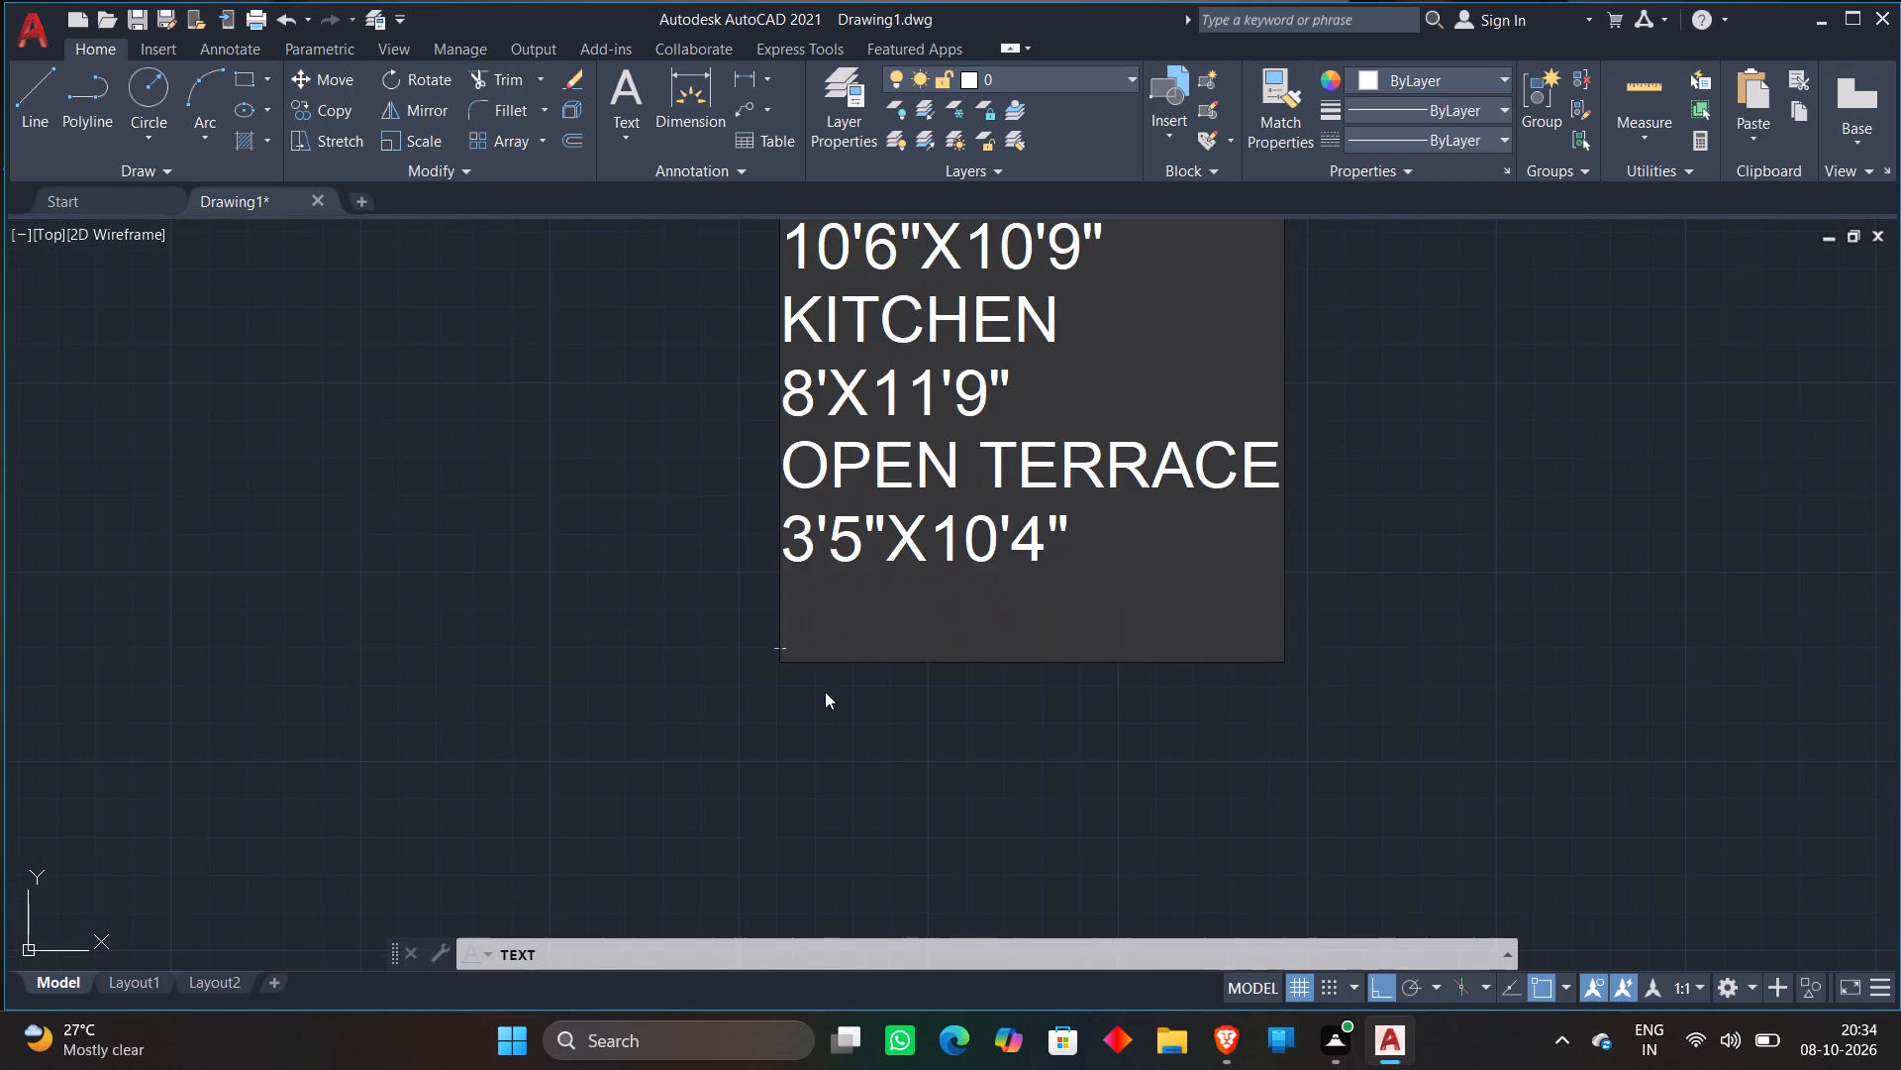
type("HALL")
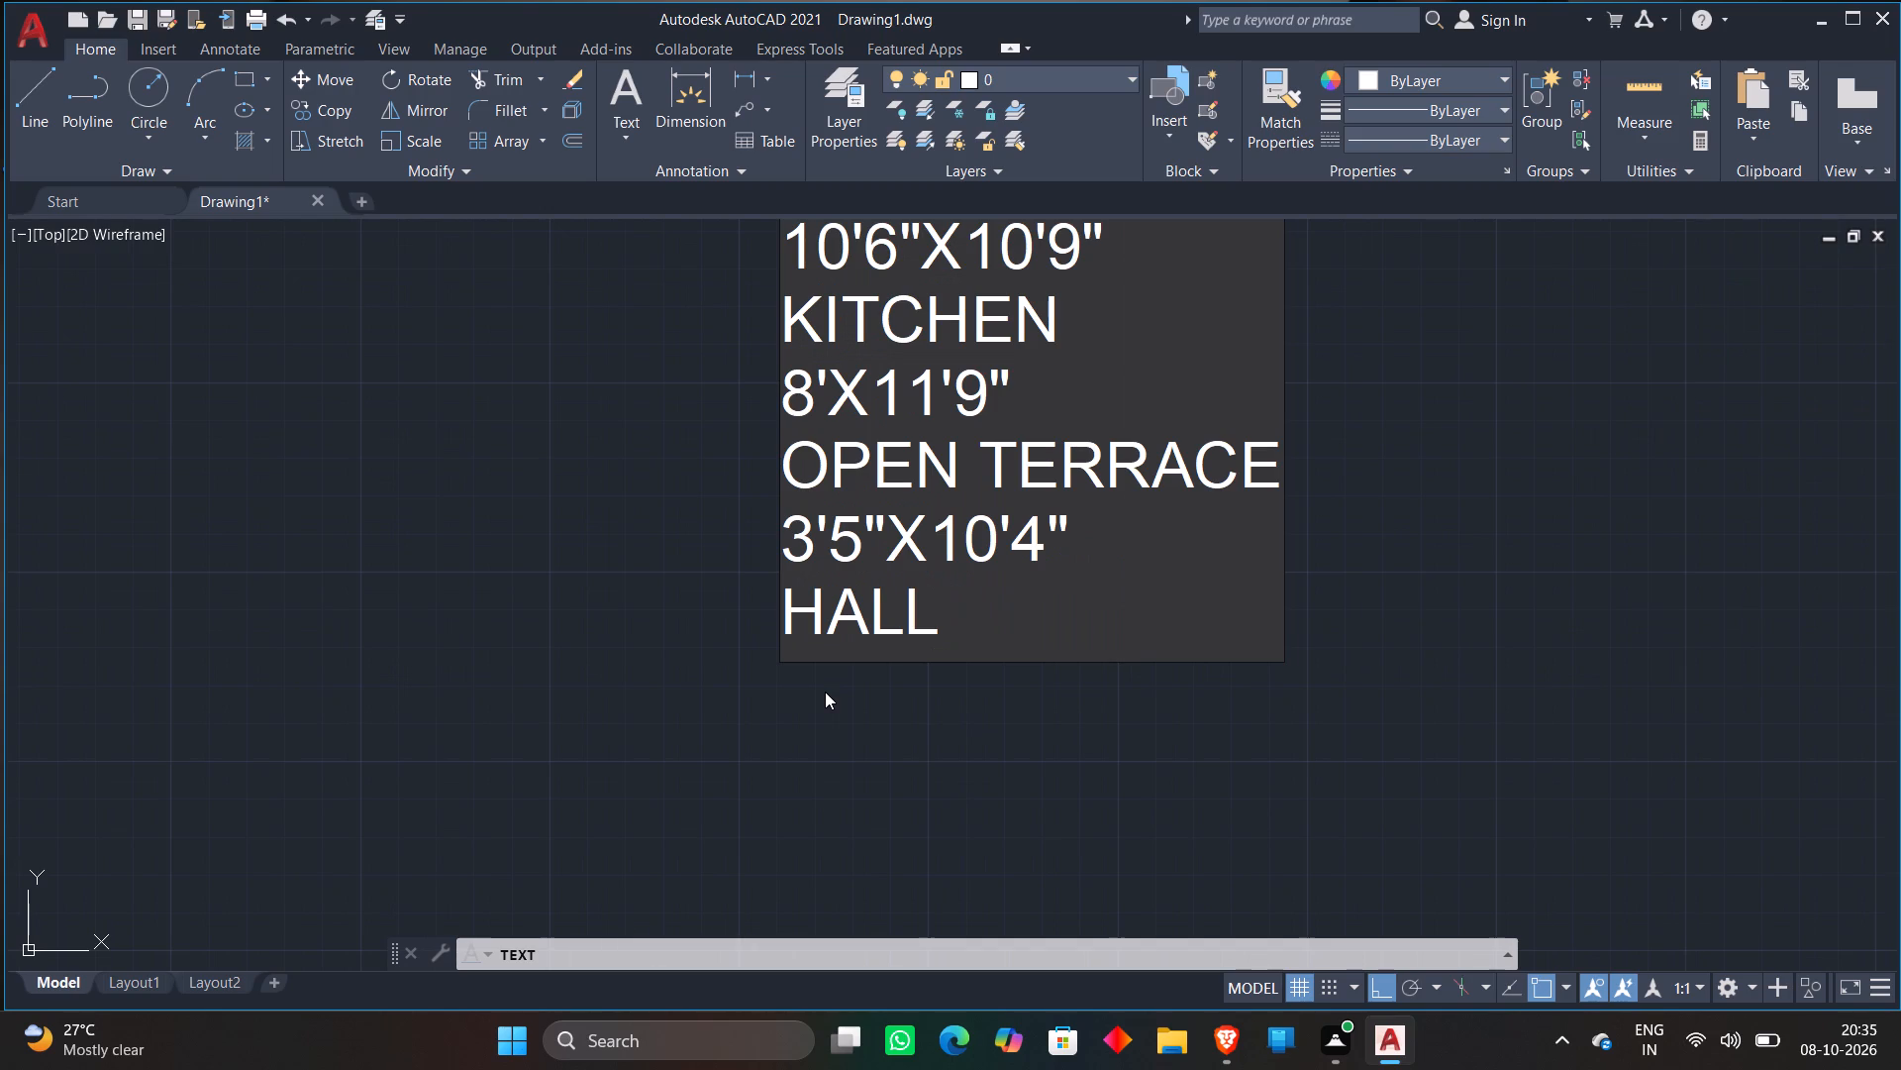
key("Return")
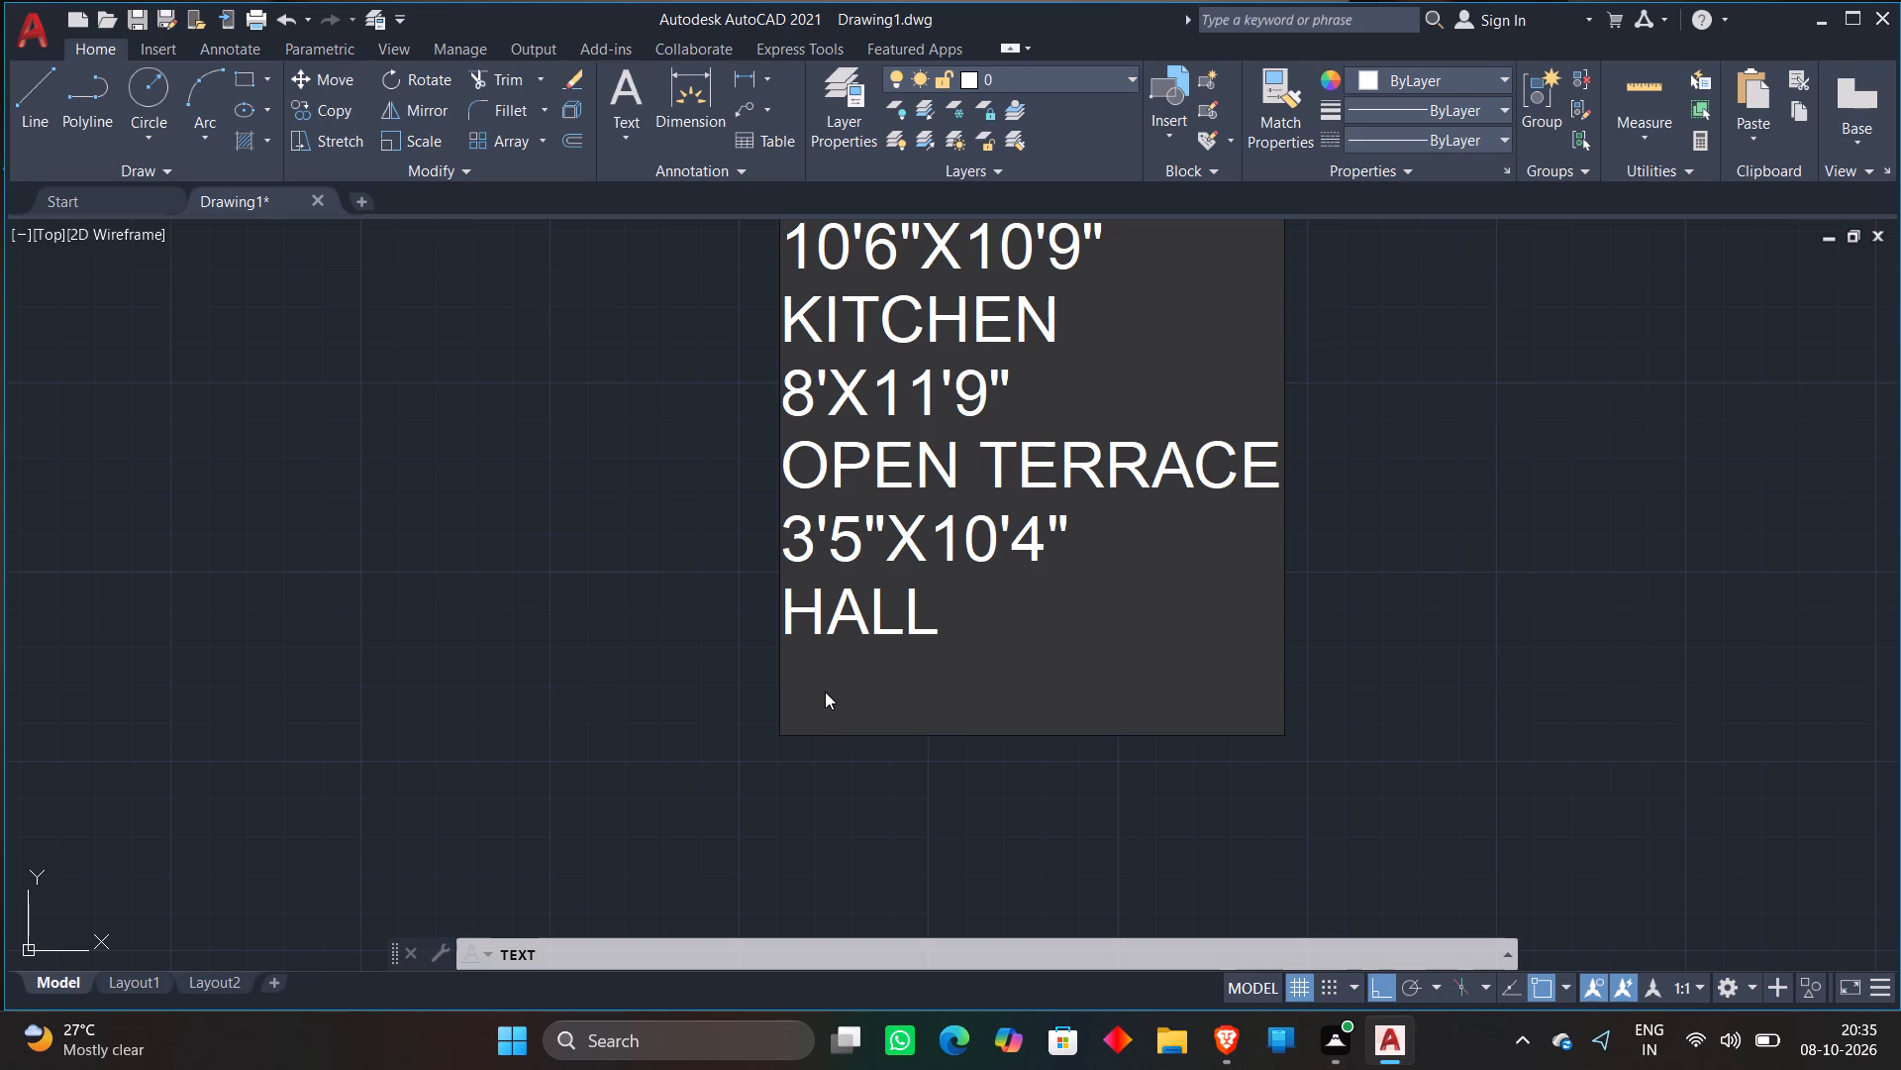
type("12'1\"")
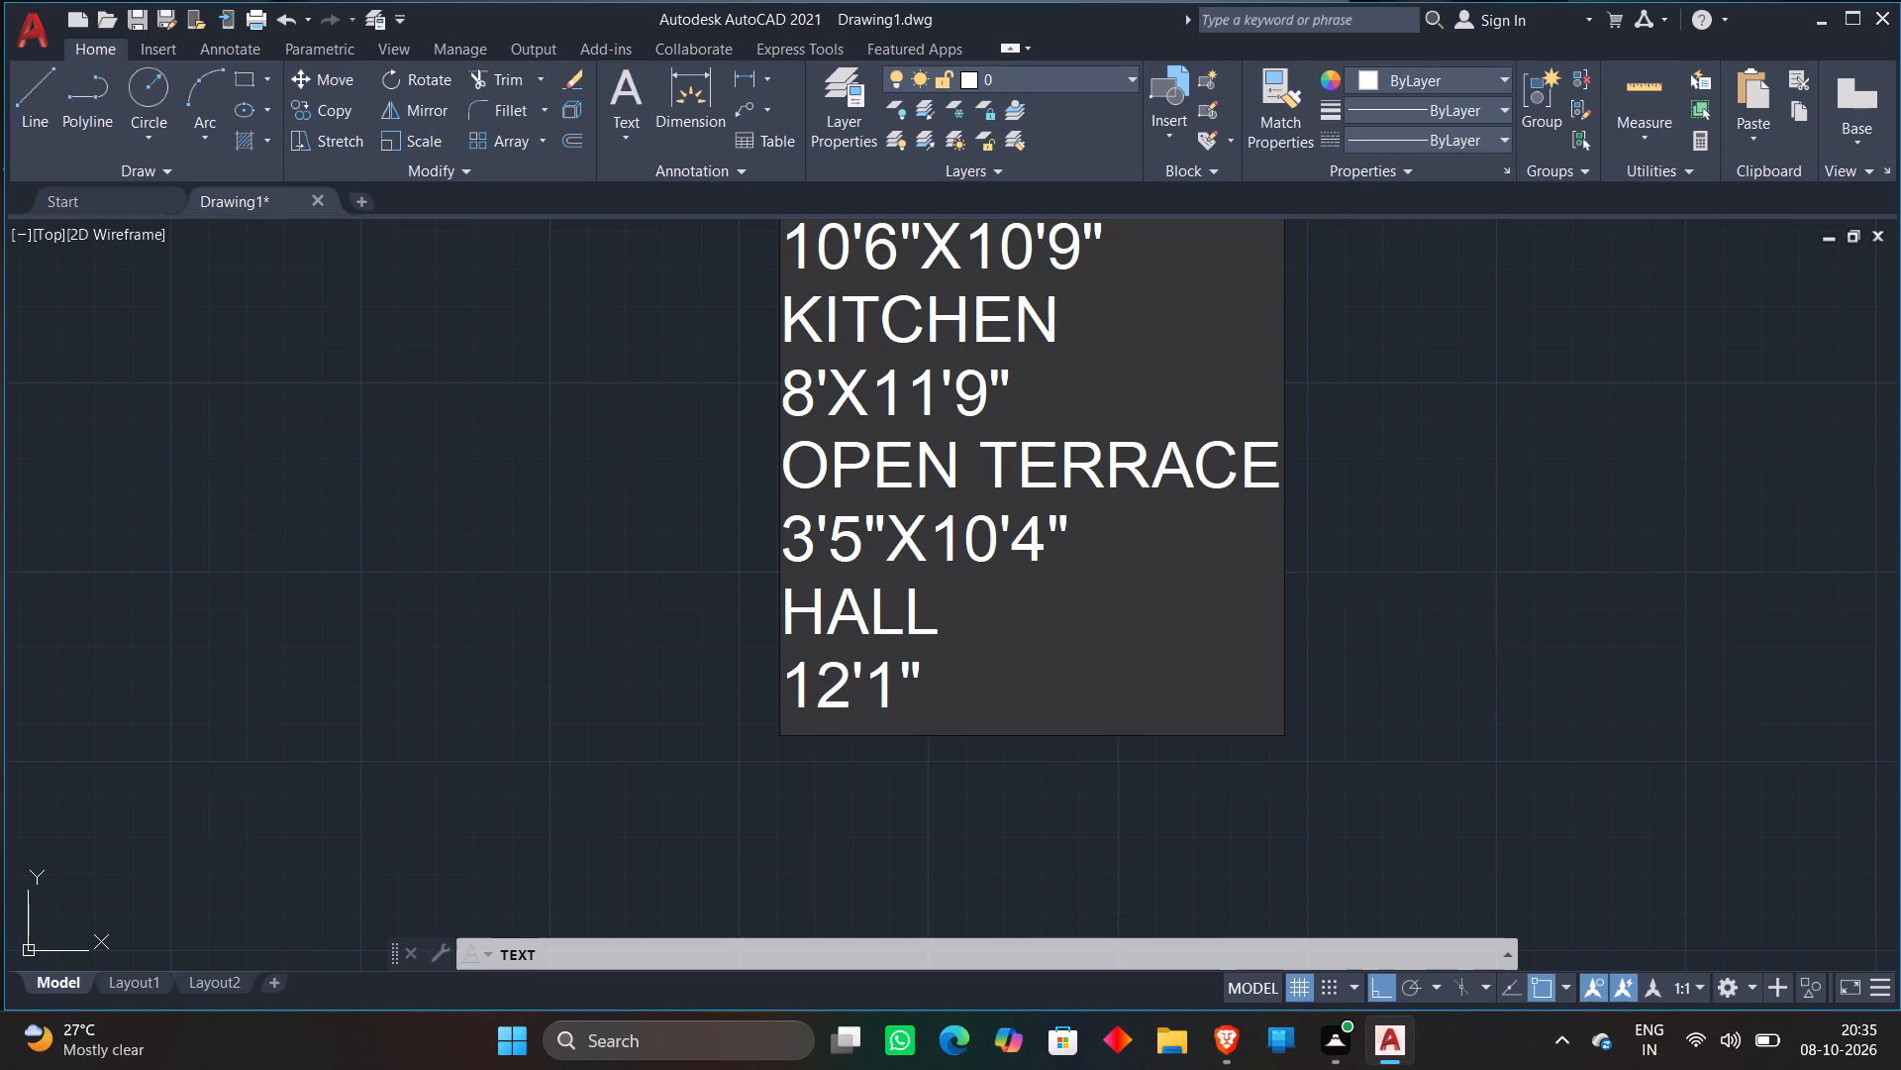
key("x")
type("10'4\"")
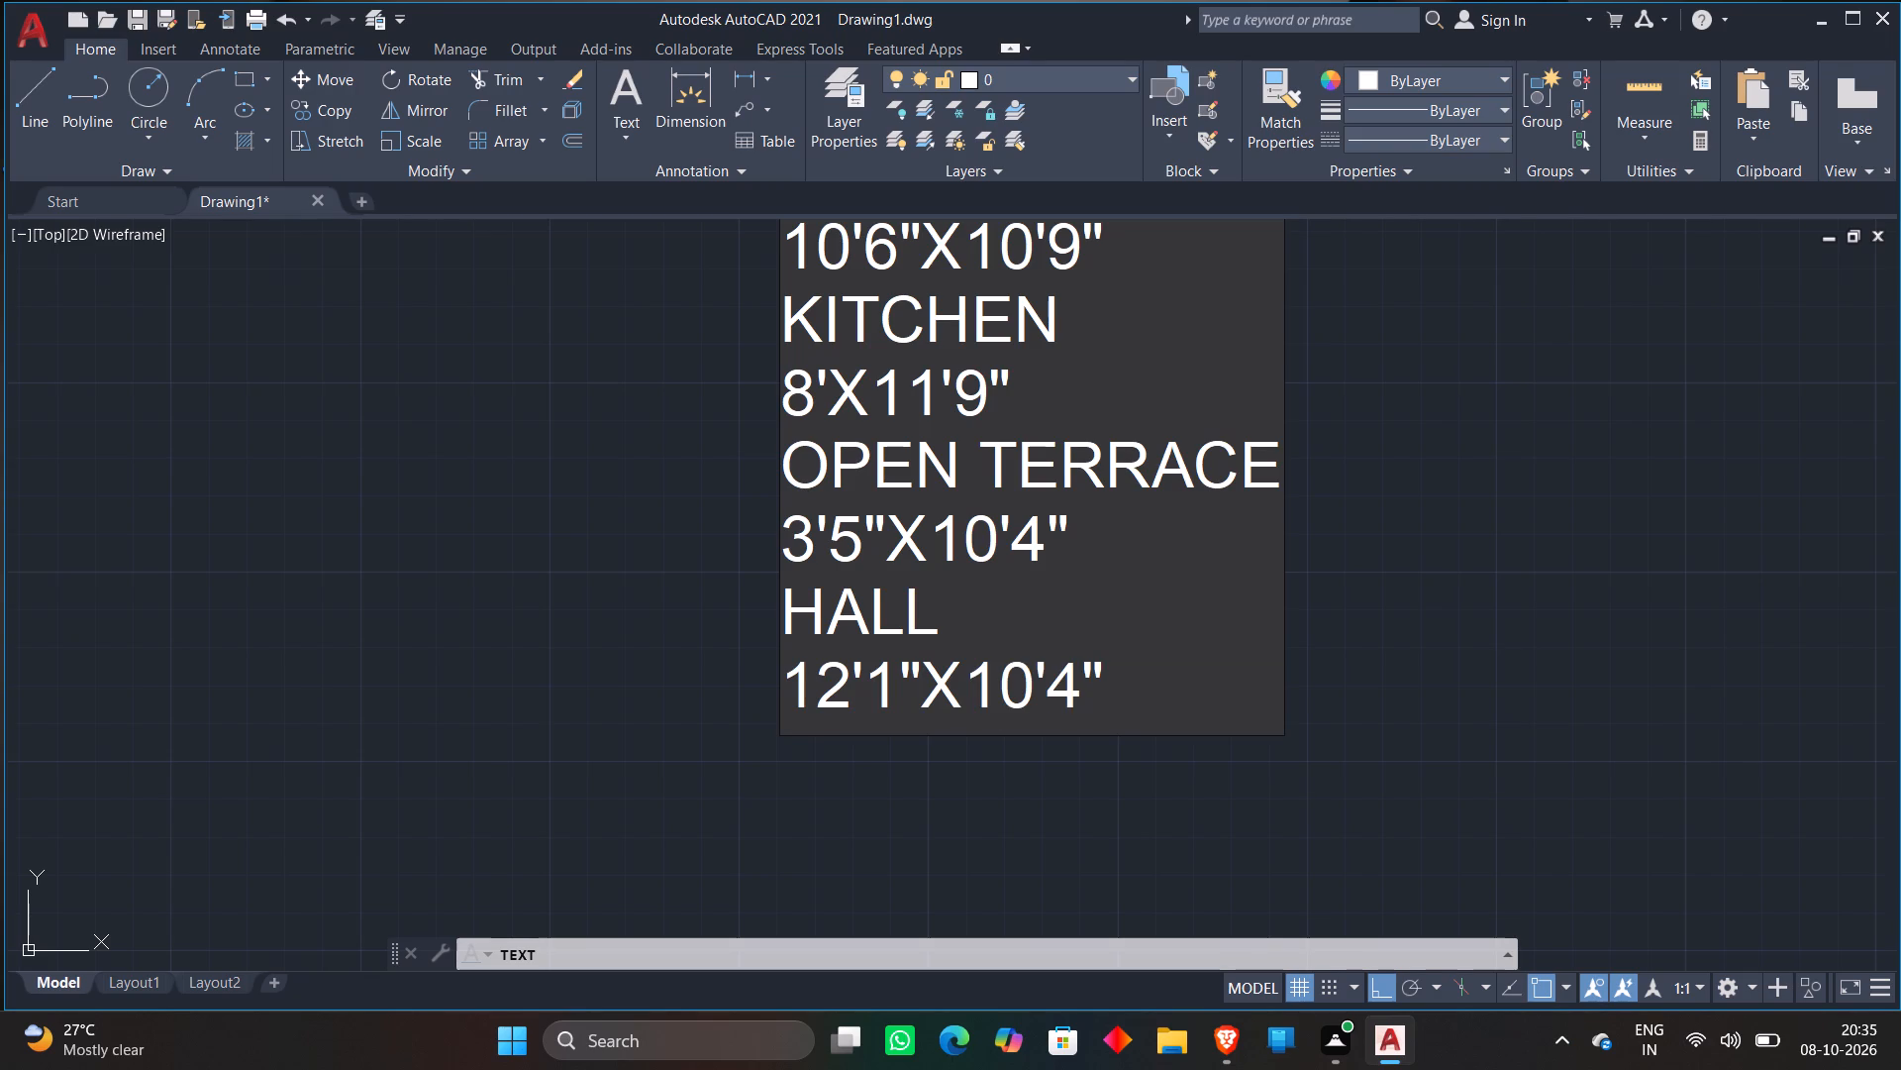
key("Return")
Add a second BED entry with its size 9'6"X10'4" on separate lines below the hall size.
type("BED")
key("Return")
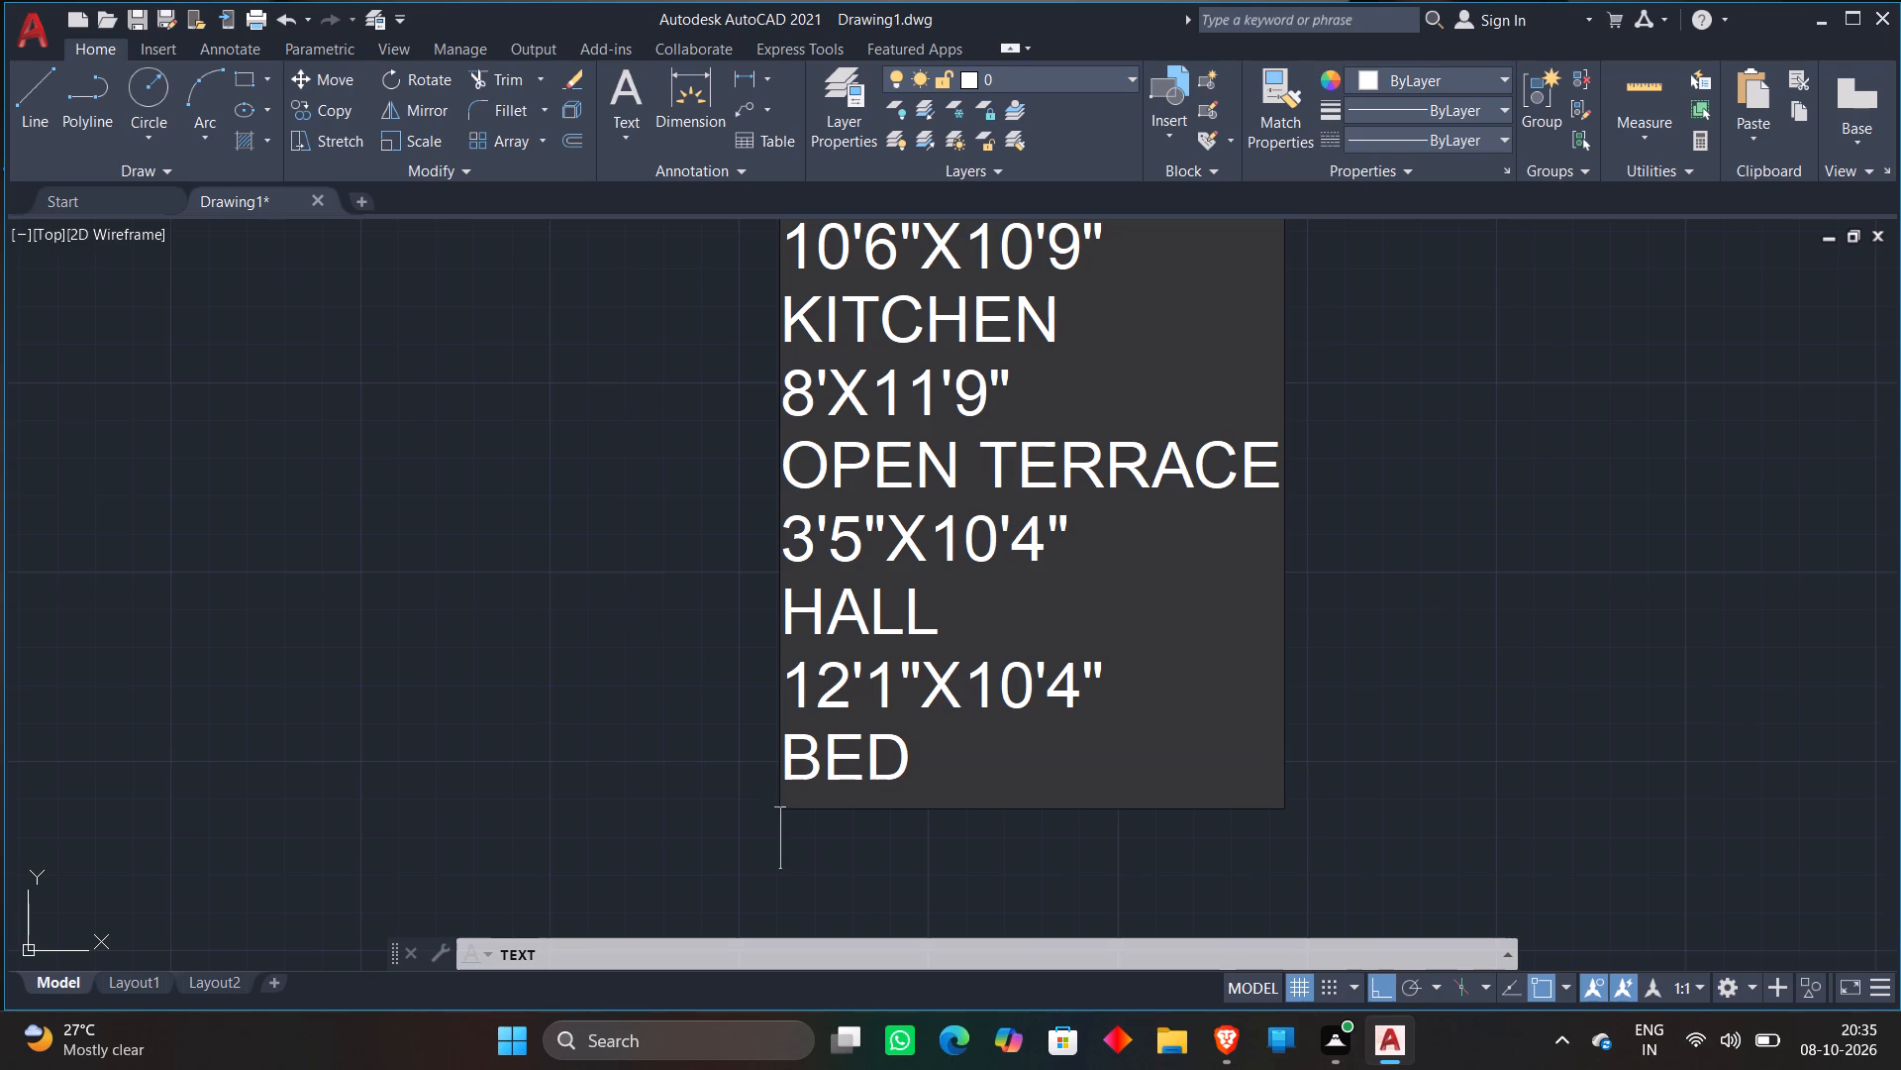
type("9'")
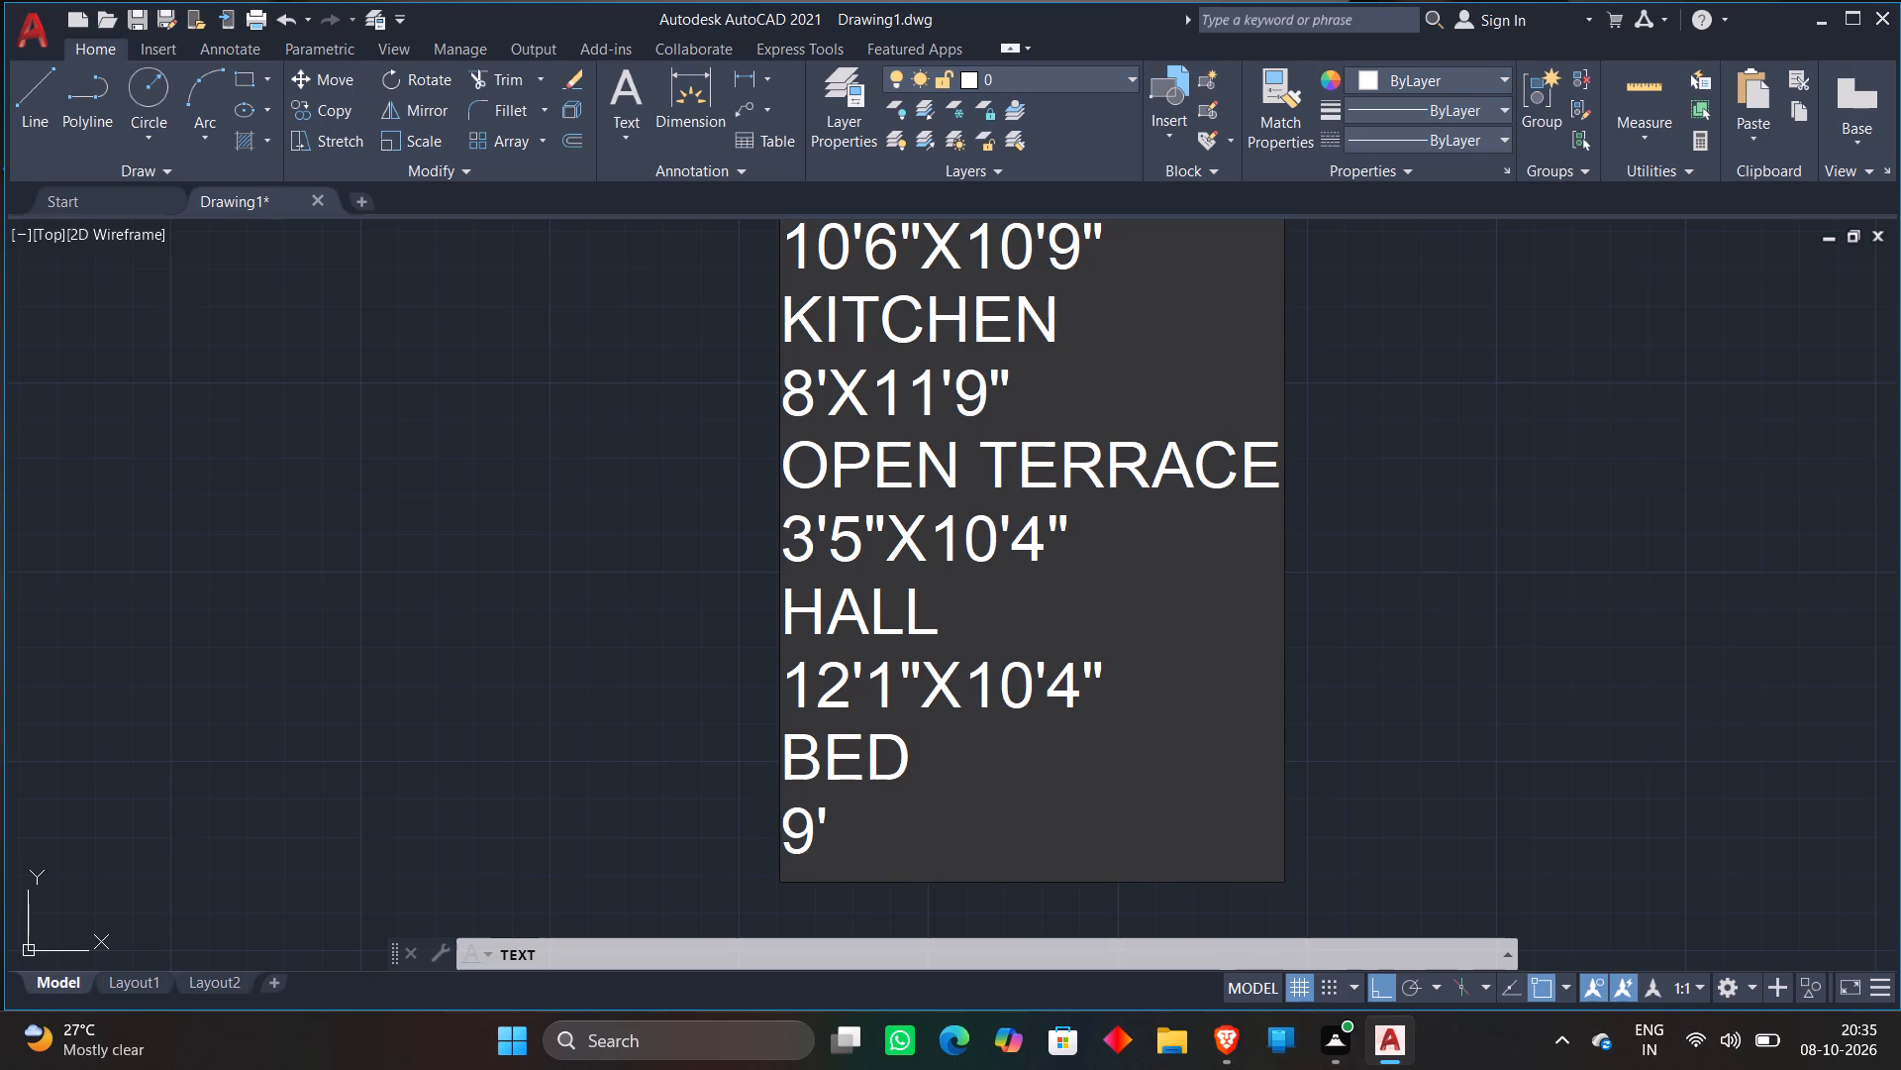
type("6\"X10'")
type("4\"")
key("Return")
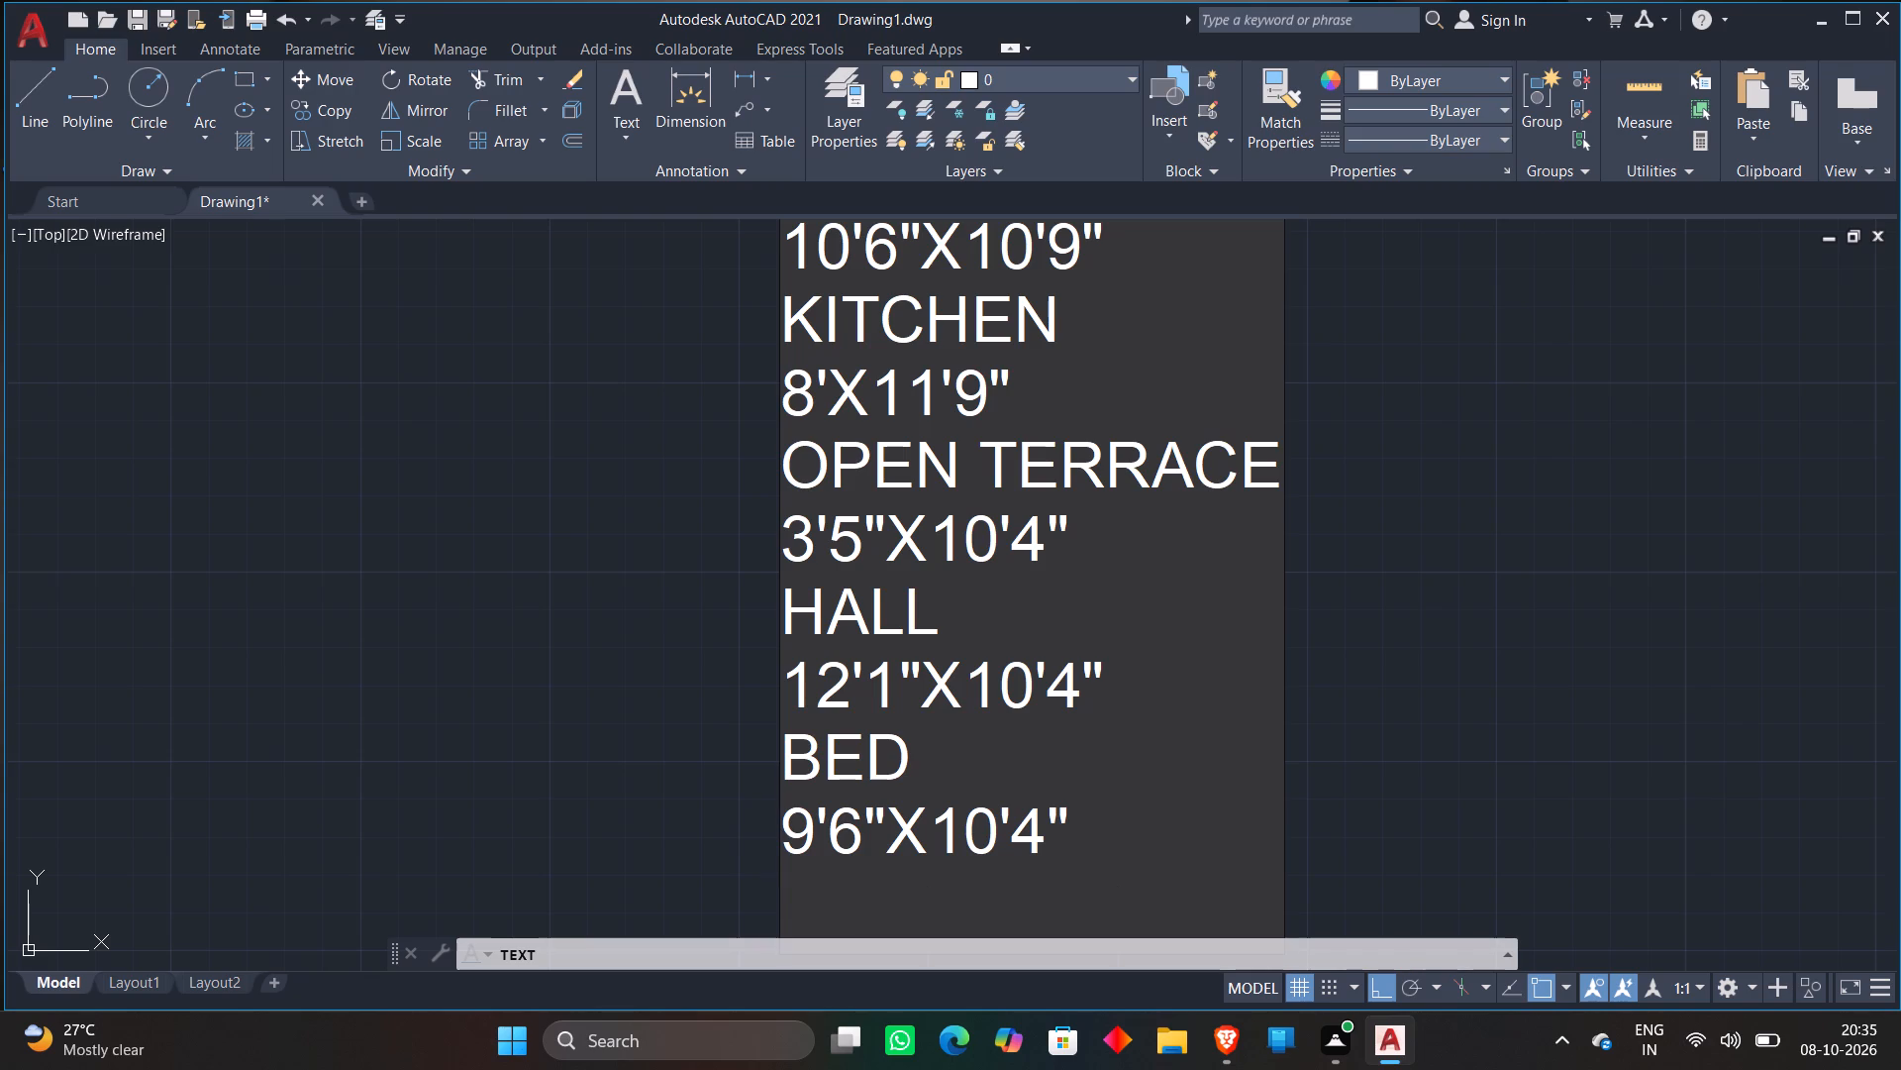
Add the room name TOILET and its size 4'6"X6'9" on separate lines below the second bedroom's size.
type("TOI")
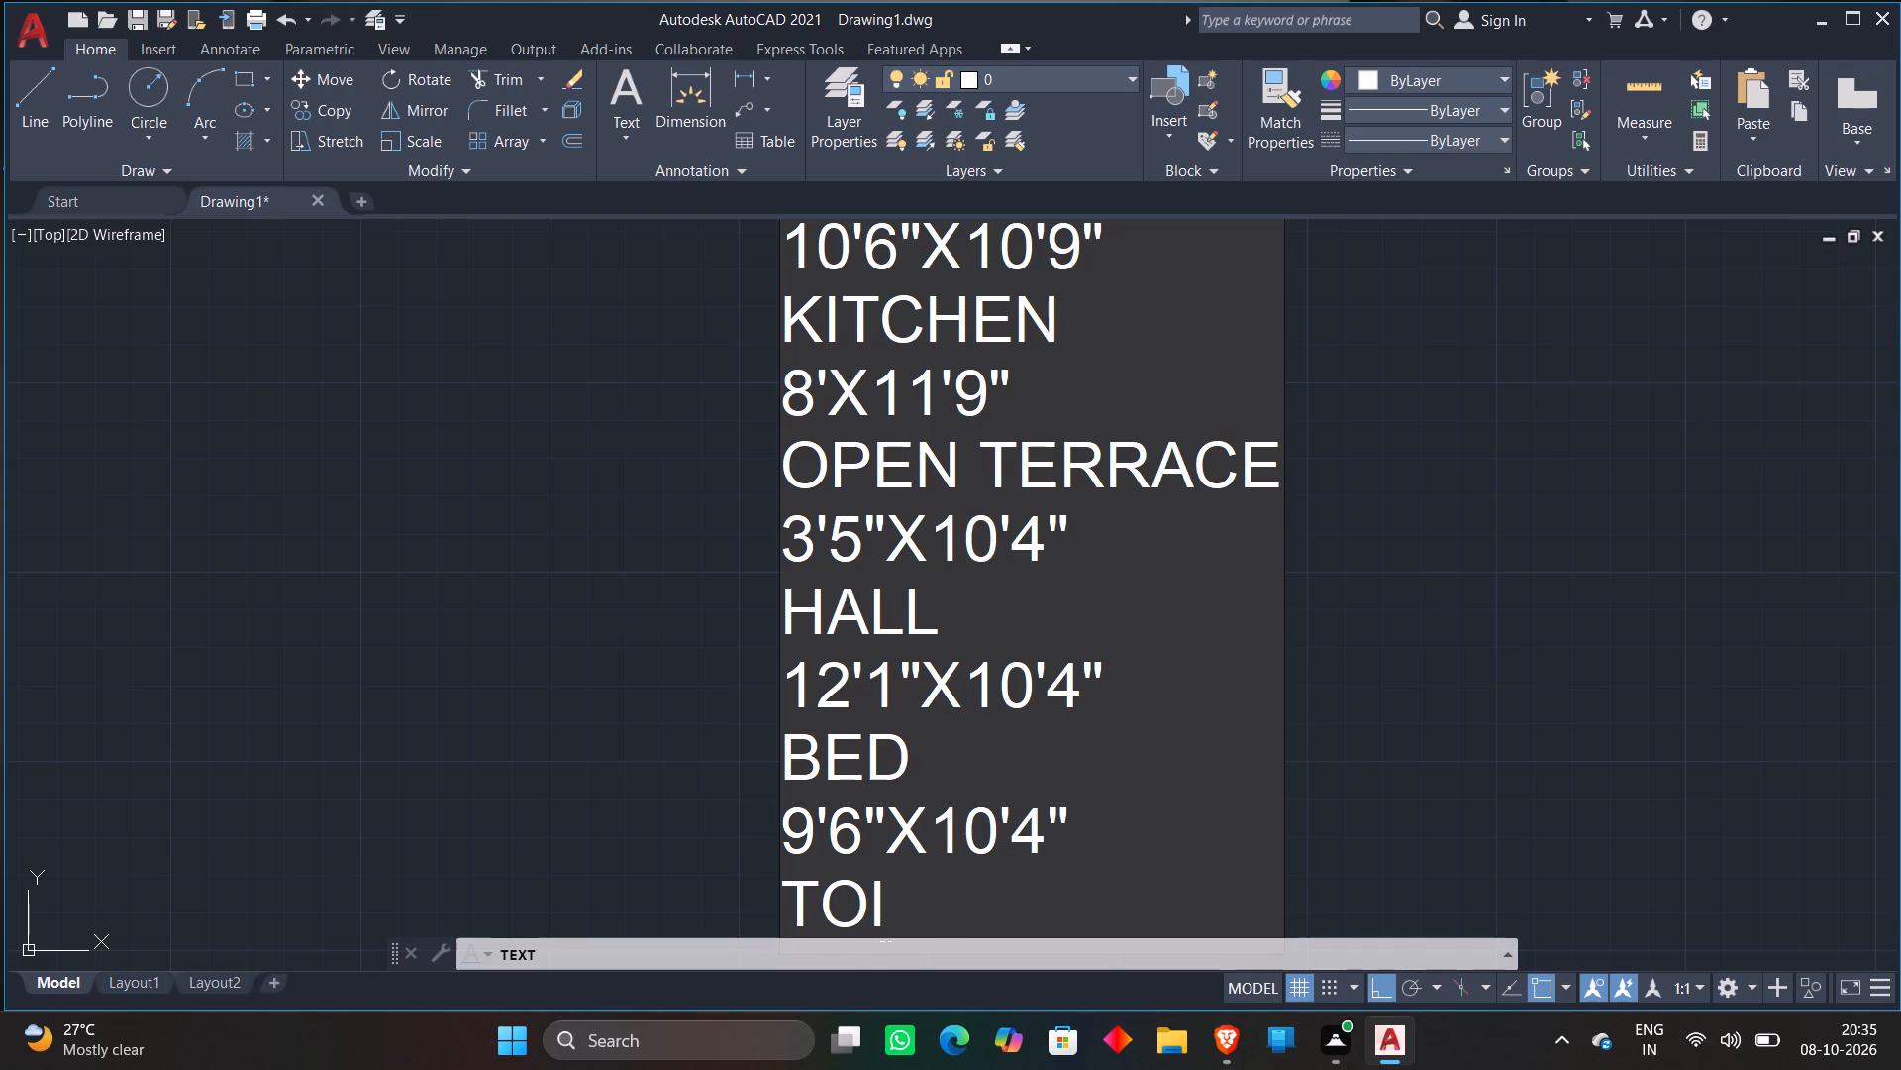
type("LET")
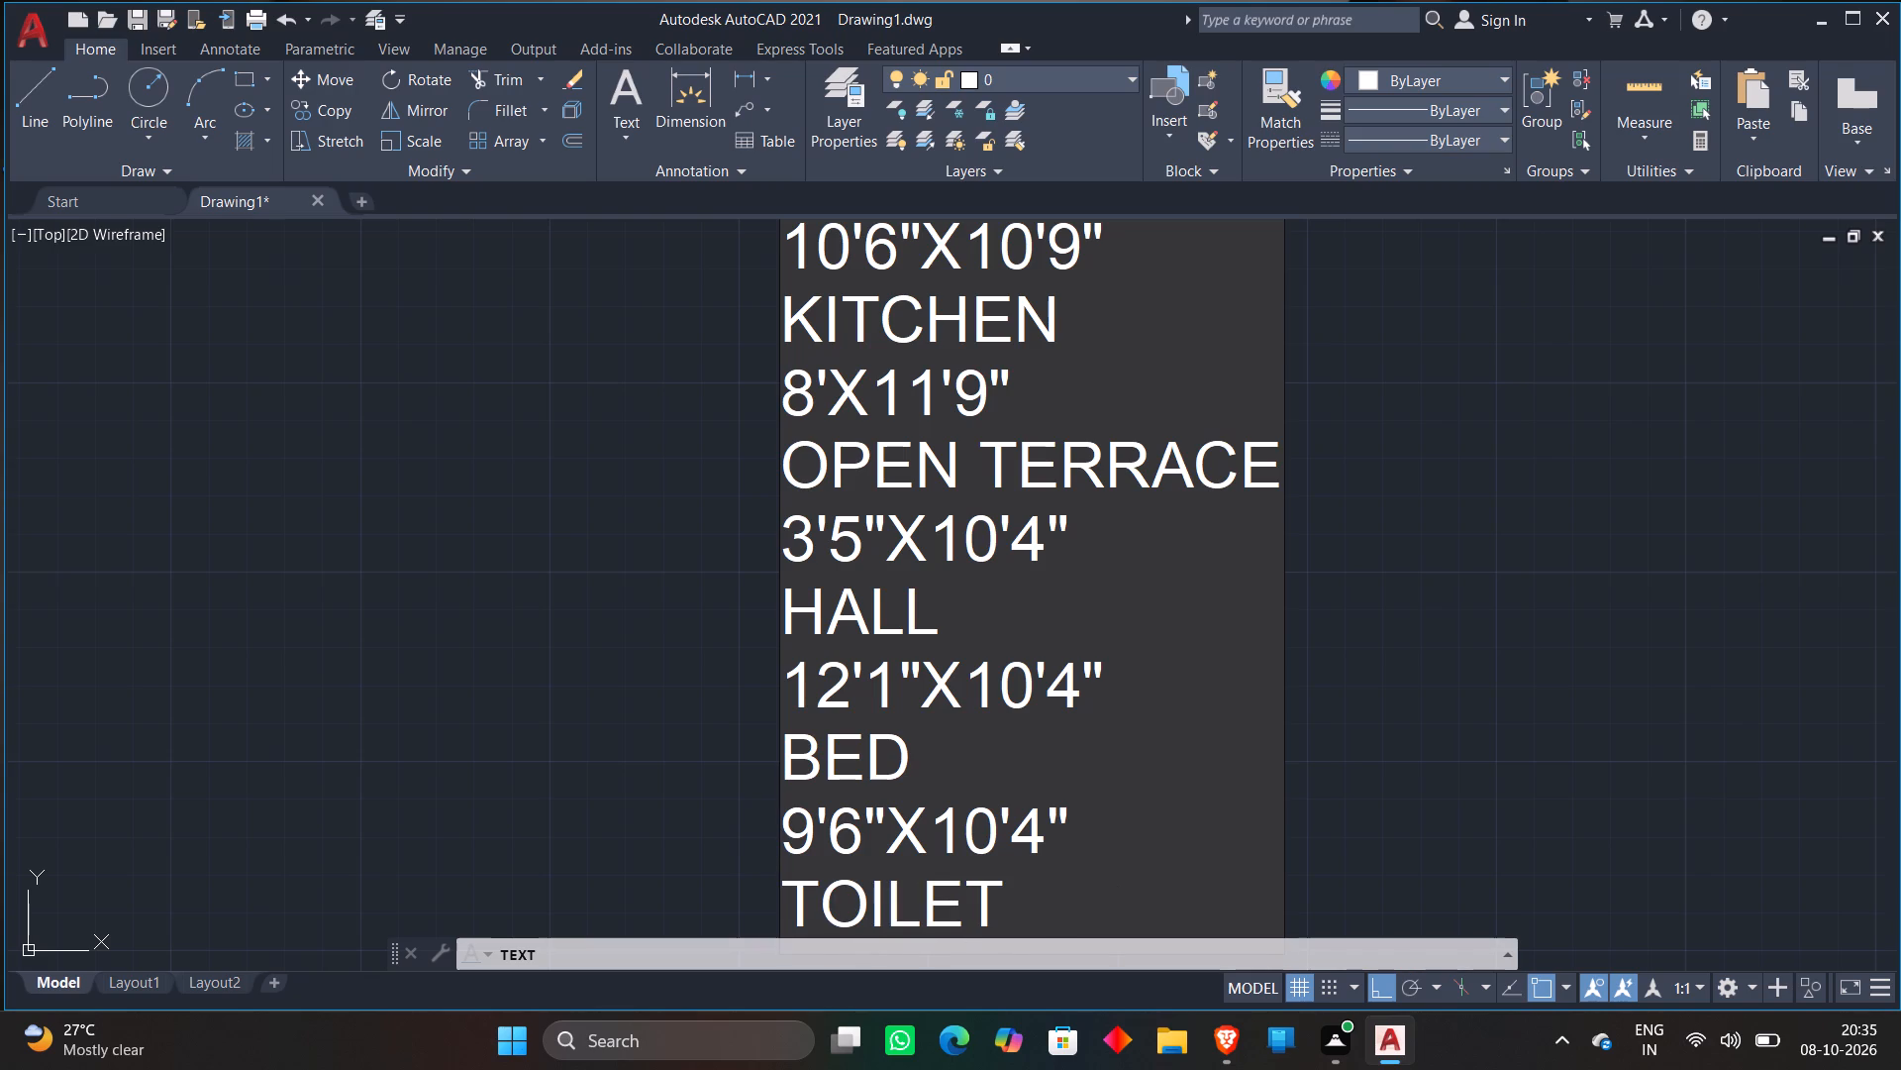
key("Return")
type("4;")
key("BackSpace")
scroll(929, 612, "down", 2)
scroll(902, 762, "up", 2)
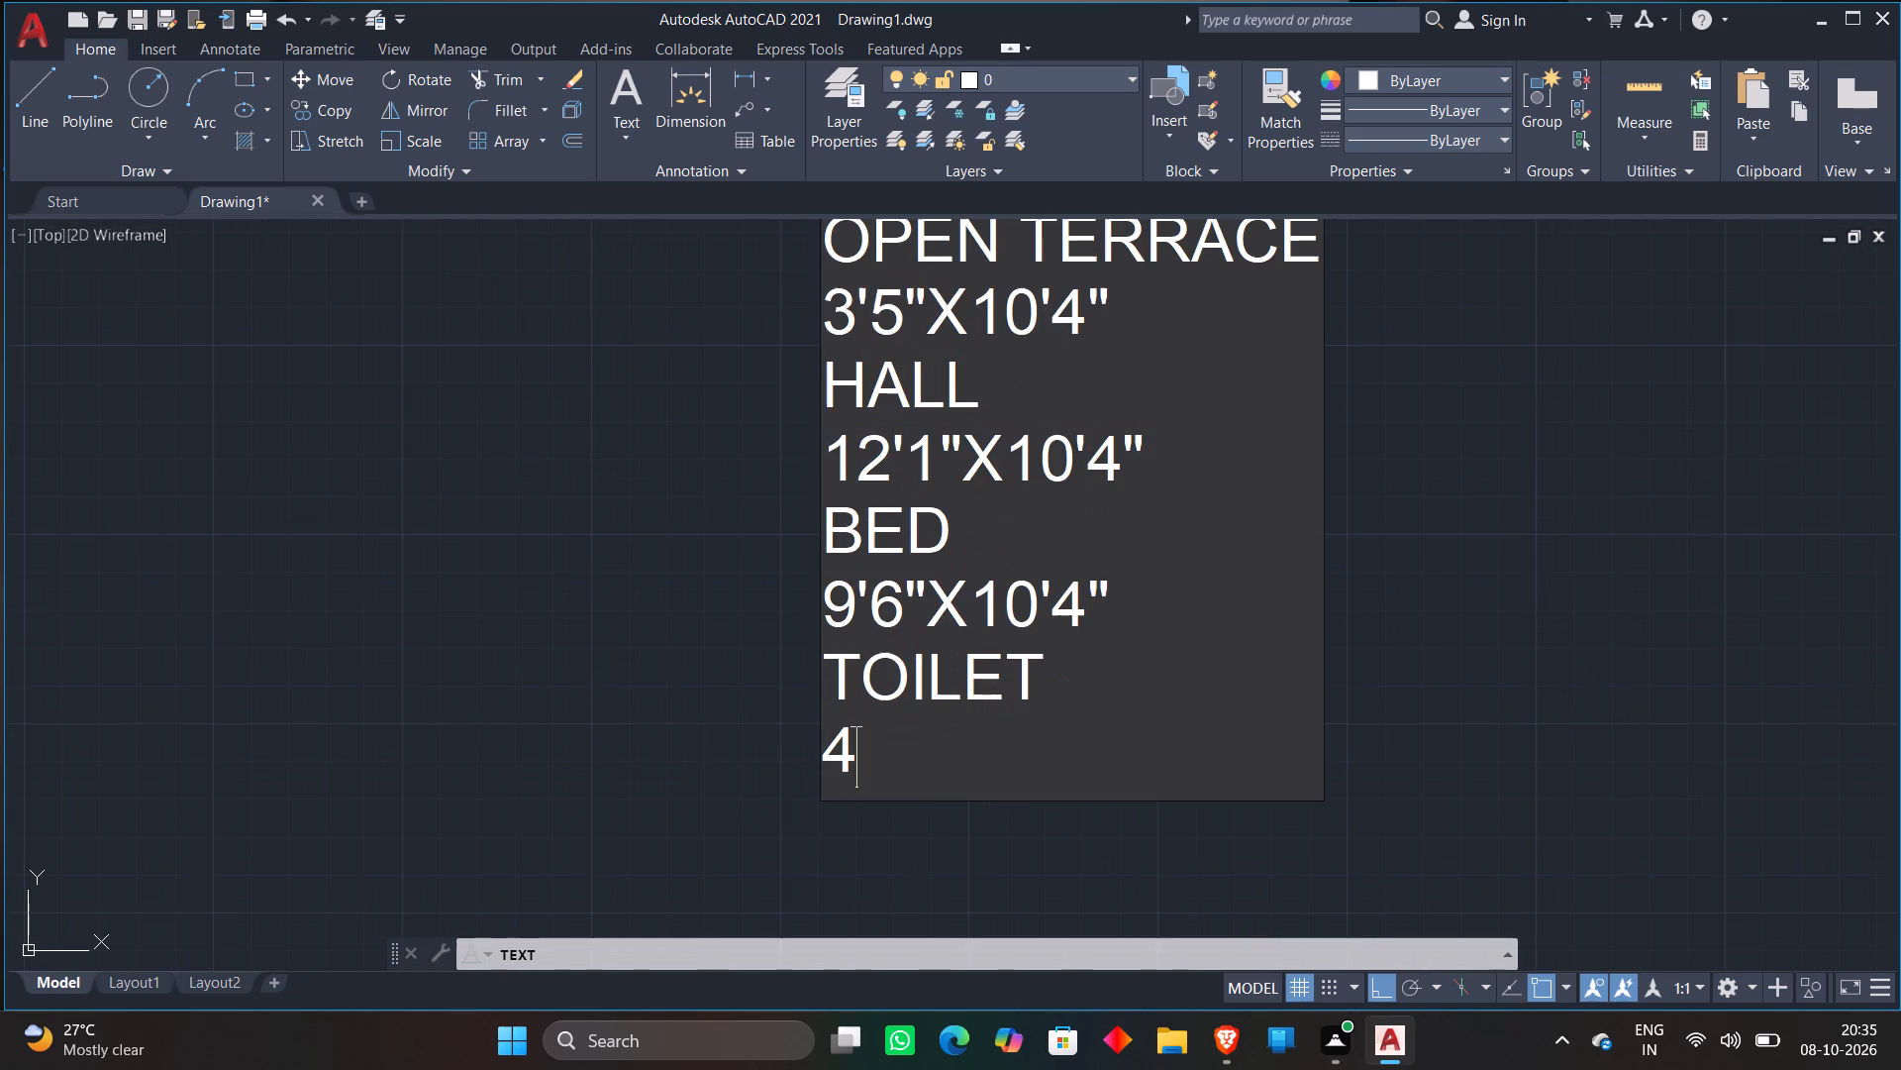
key("apostrophe")
key("6")
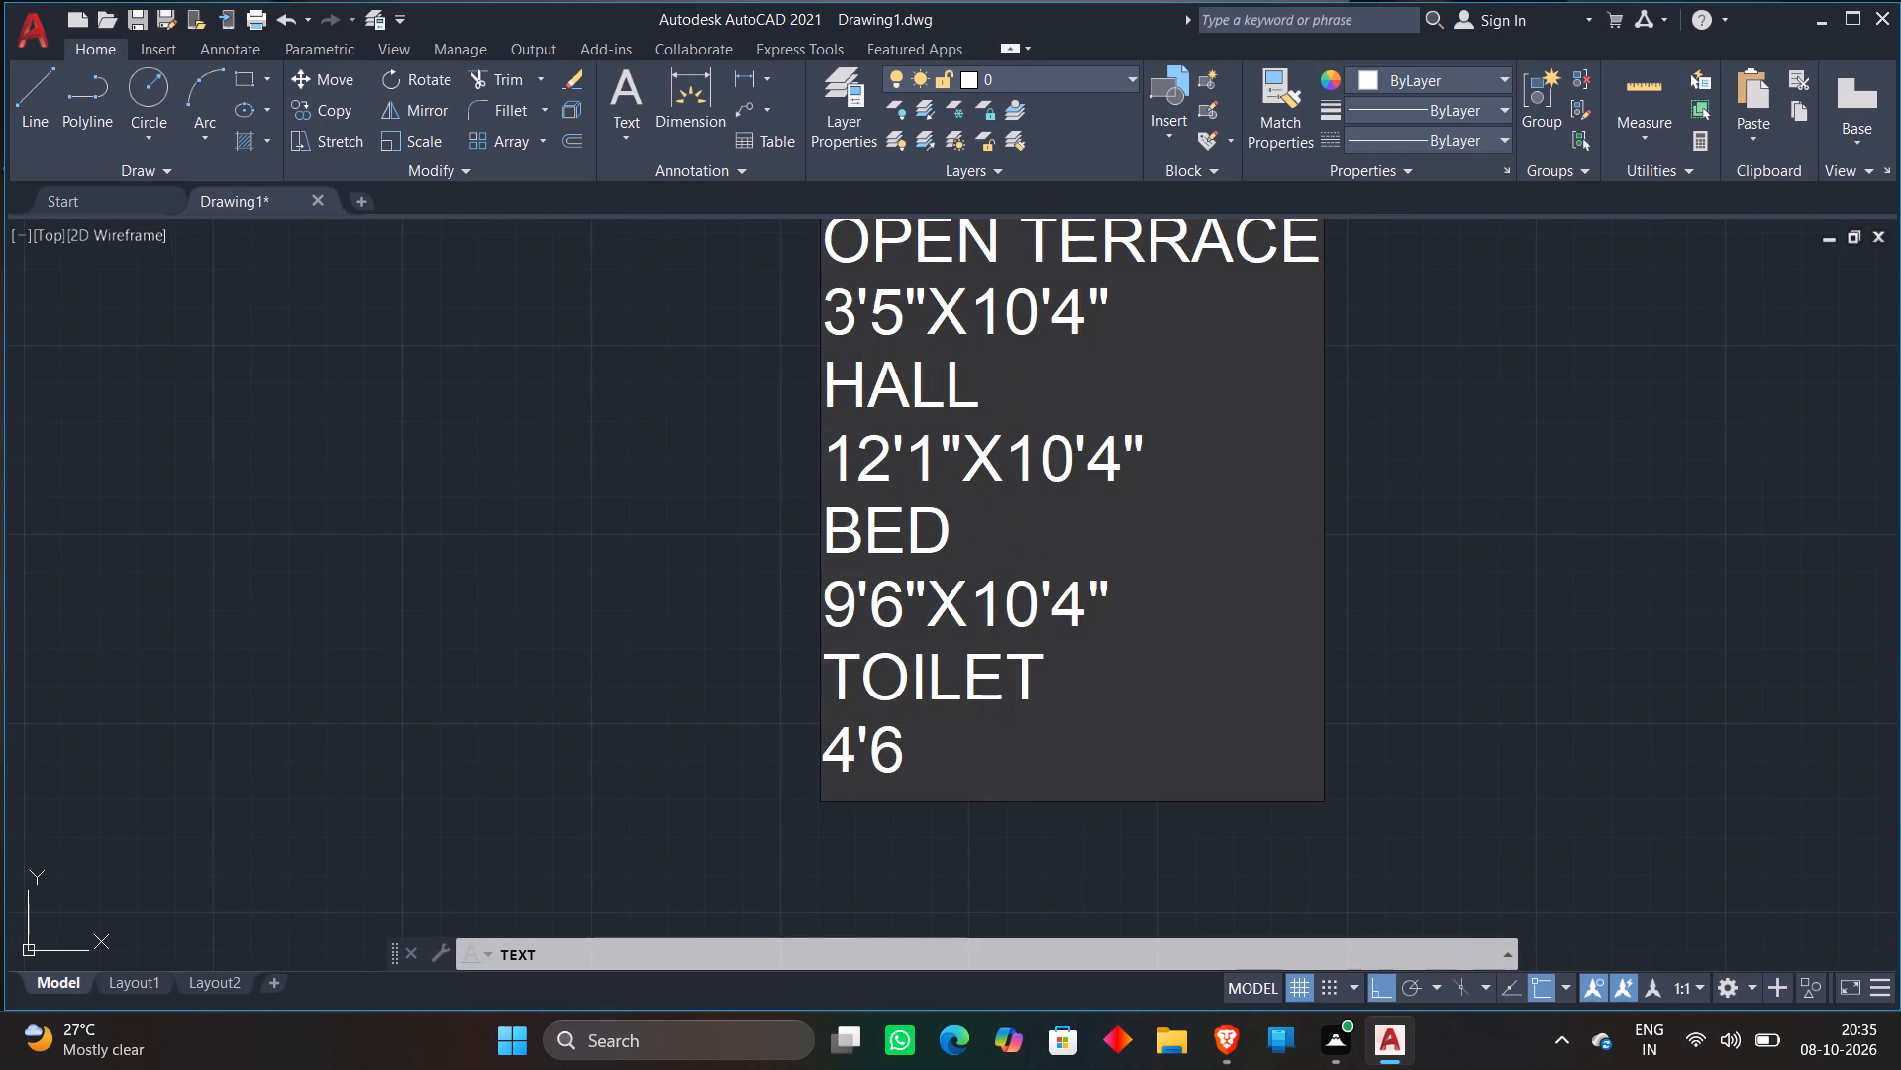
key("shift+quotedbl")
key("x")
type("6'9\"")
key("Return")
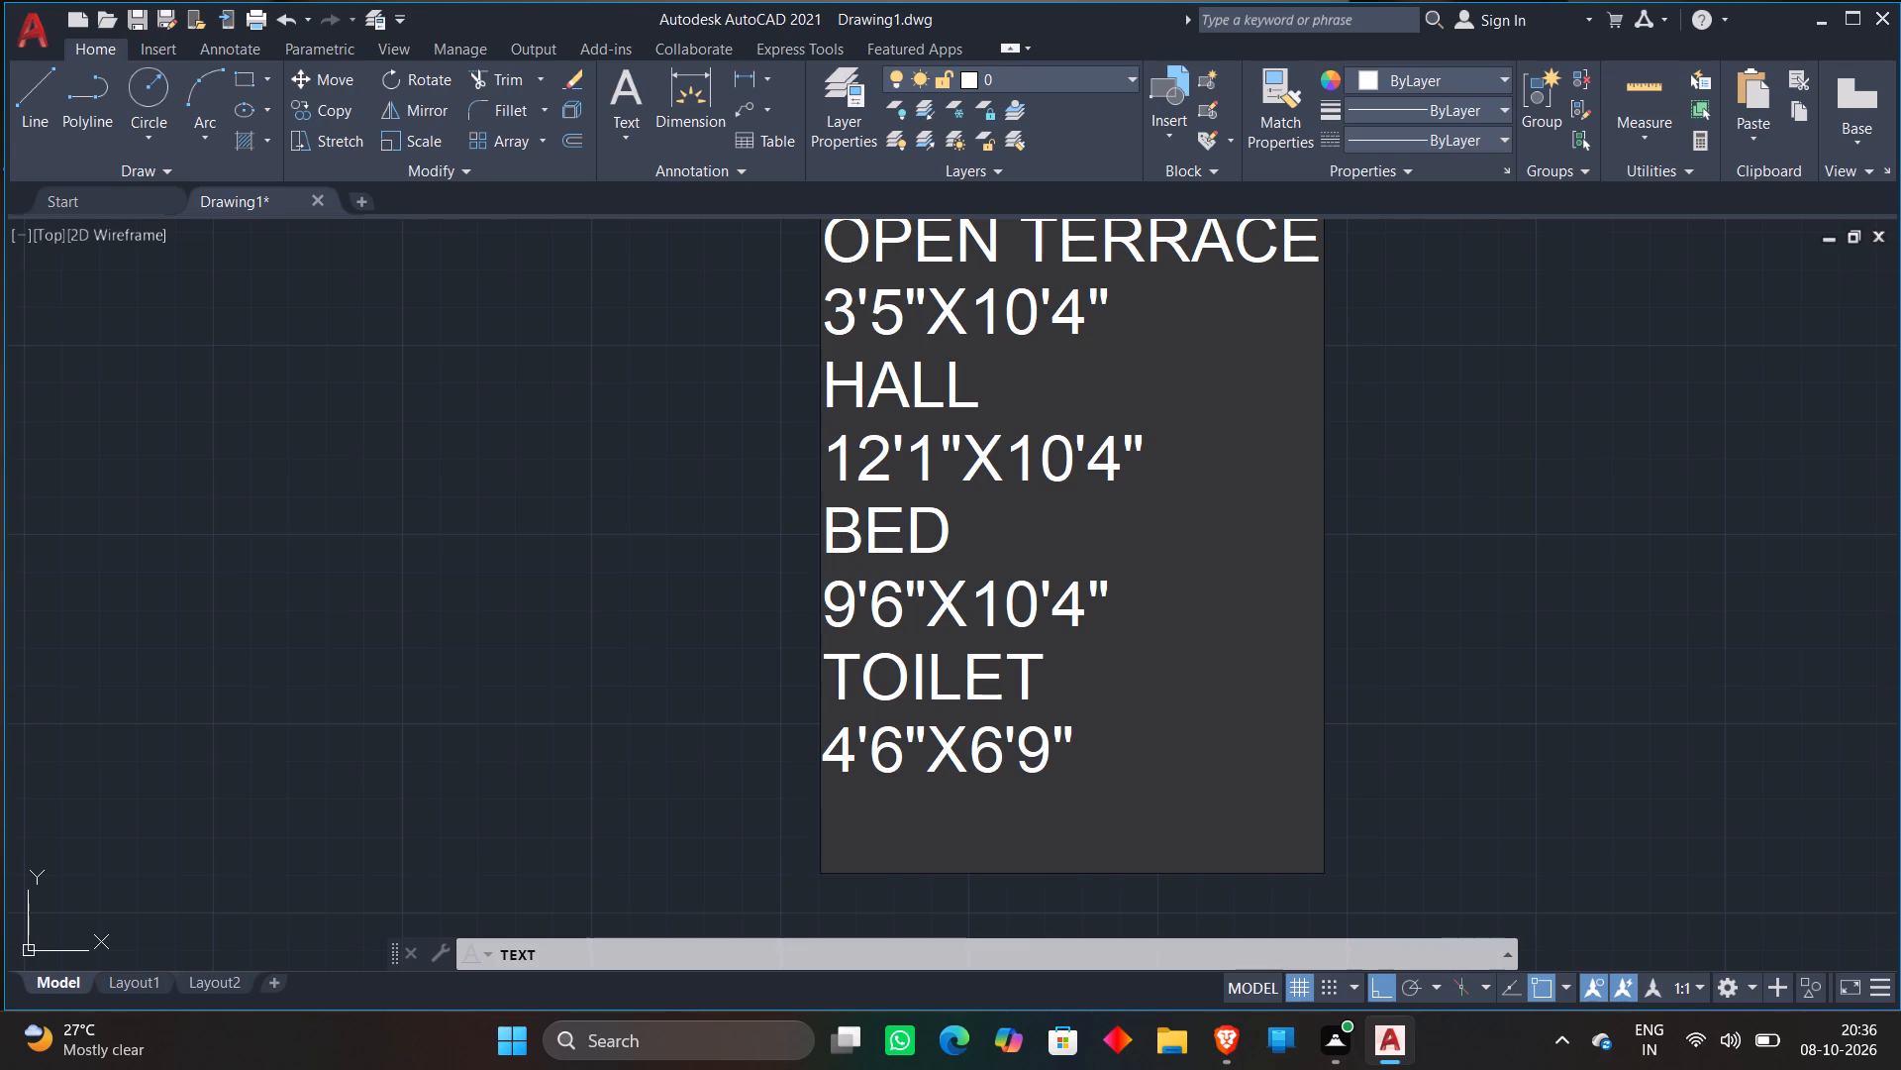
Add the room name WASH and its size 4'6"X8' on separate lines below the toilet size.
type("WASH")
key("Return")
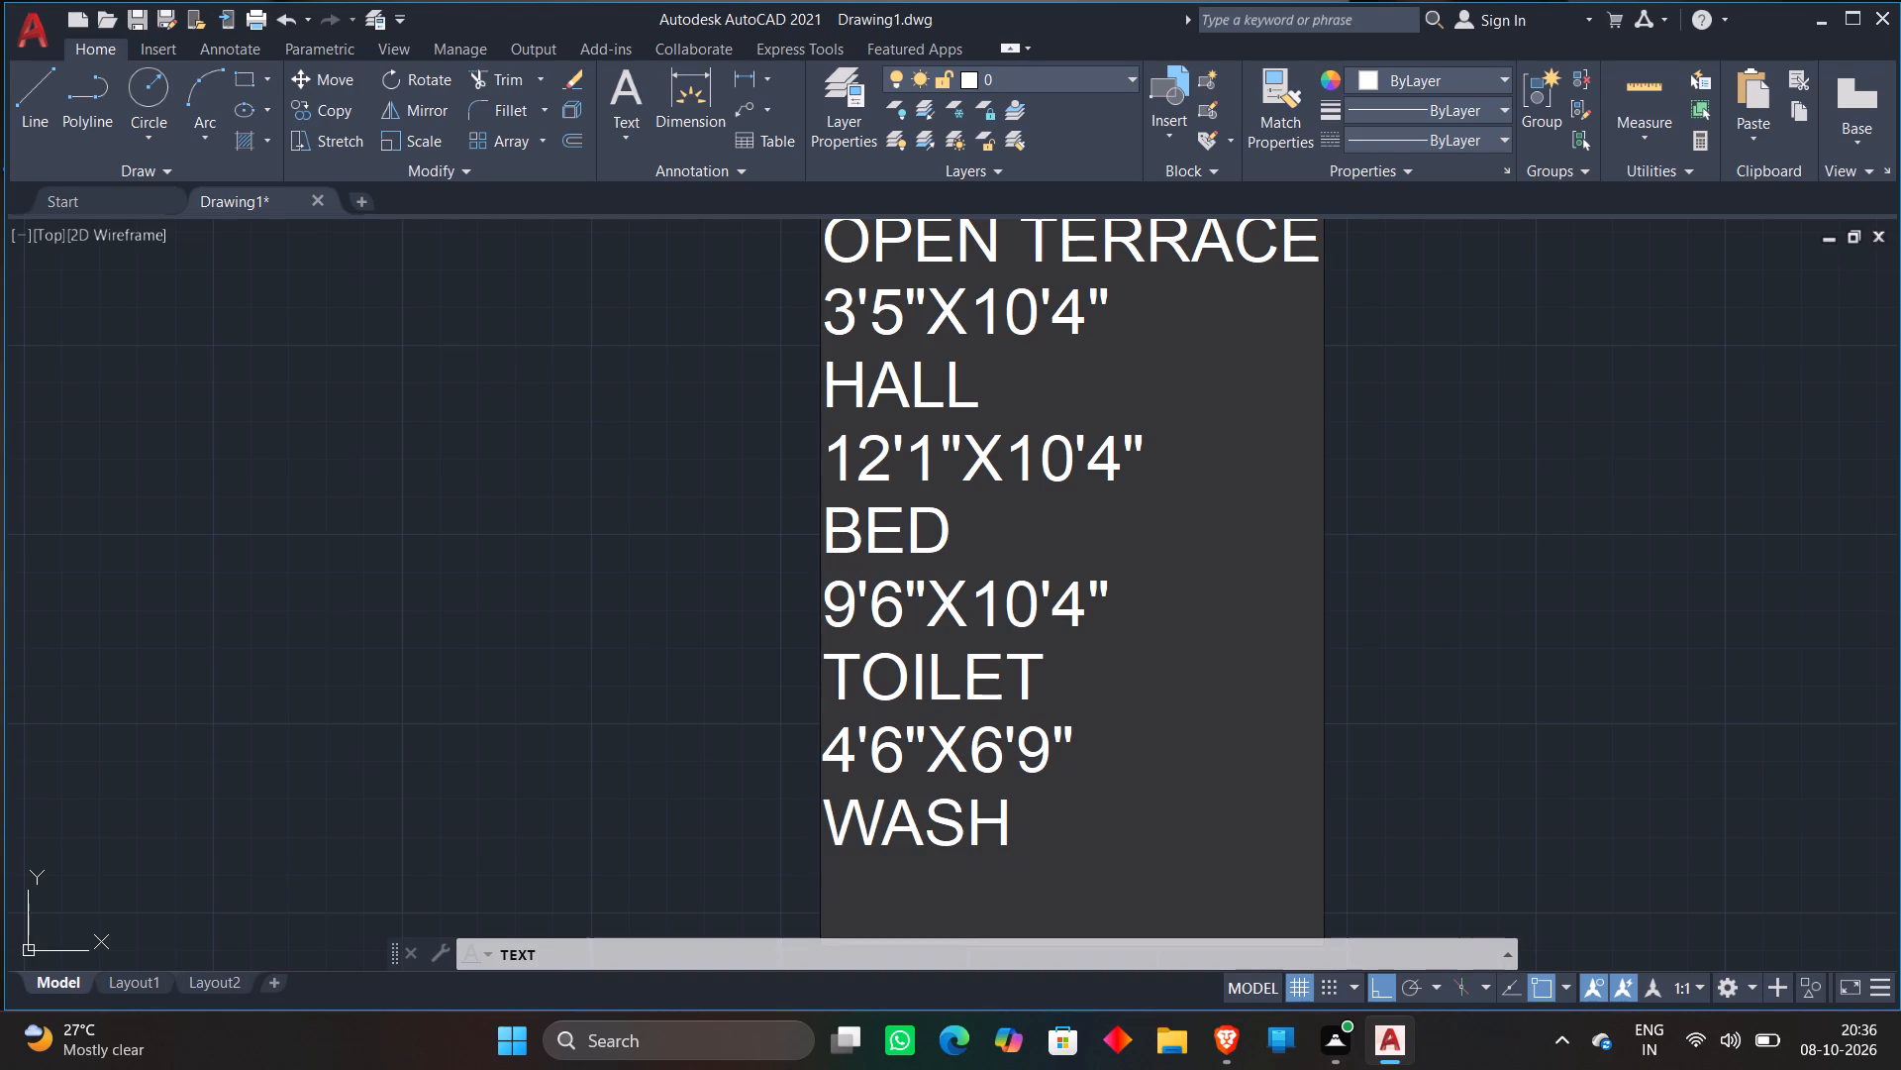
type("4'6\"")
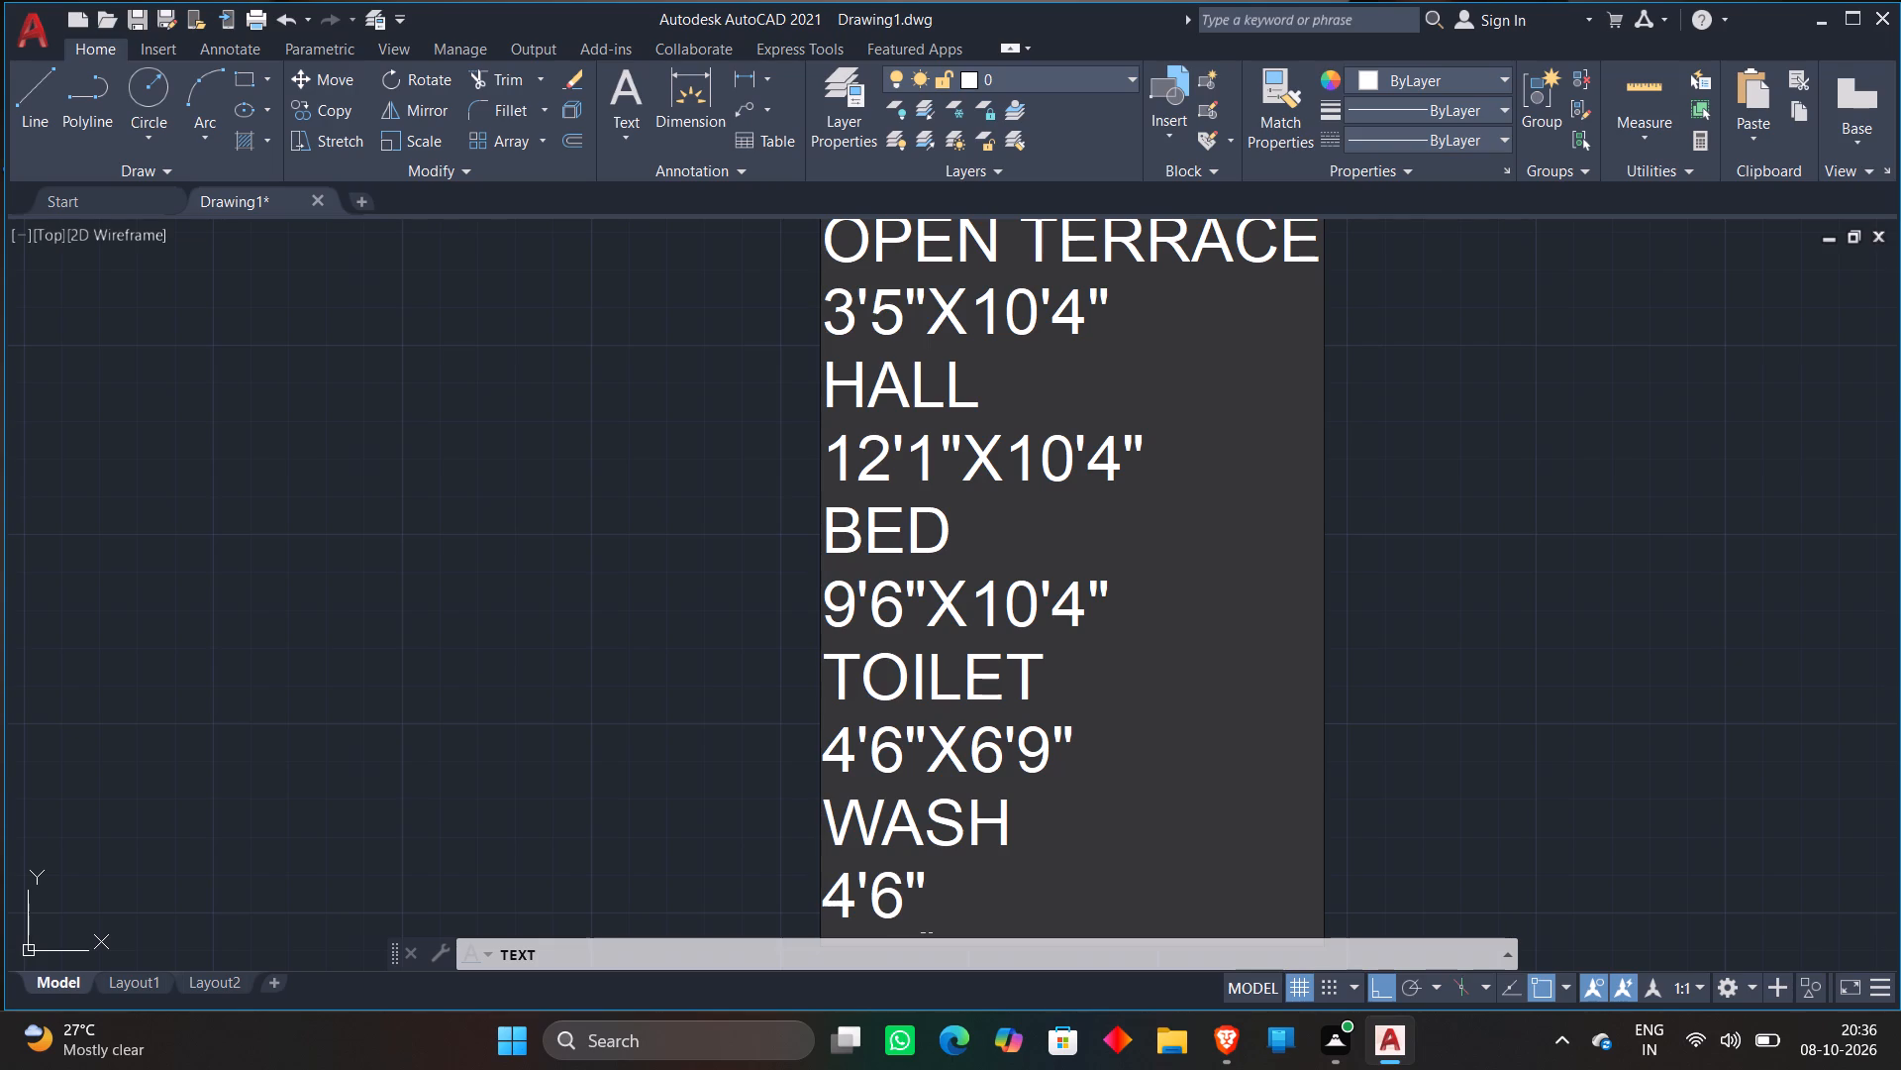
type("X8'")
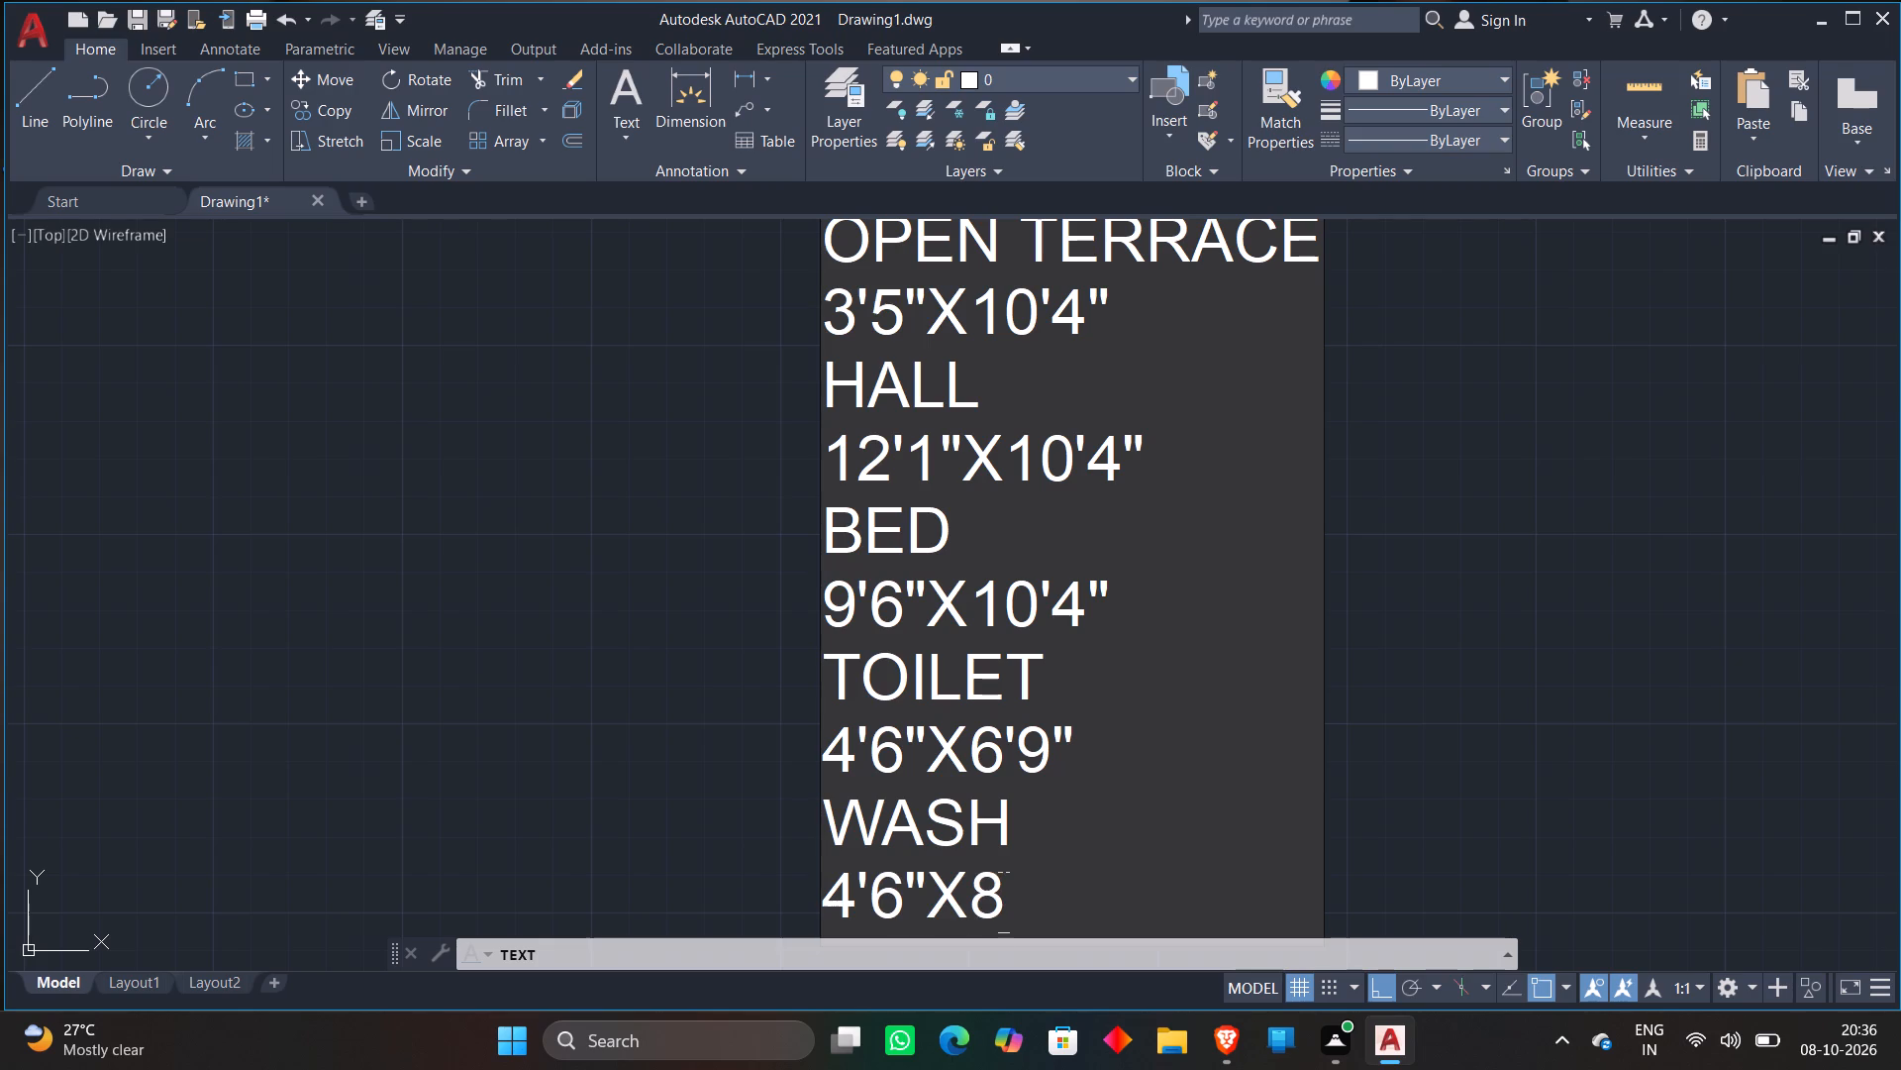
key("Return")
Add the label LIFT on the line below the wash size.
type("LIFT")
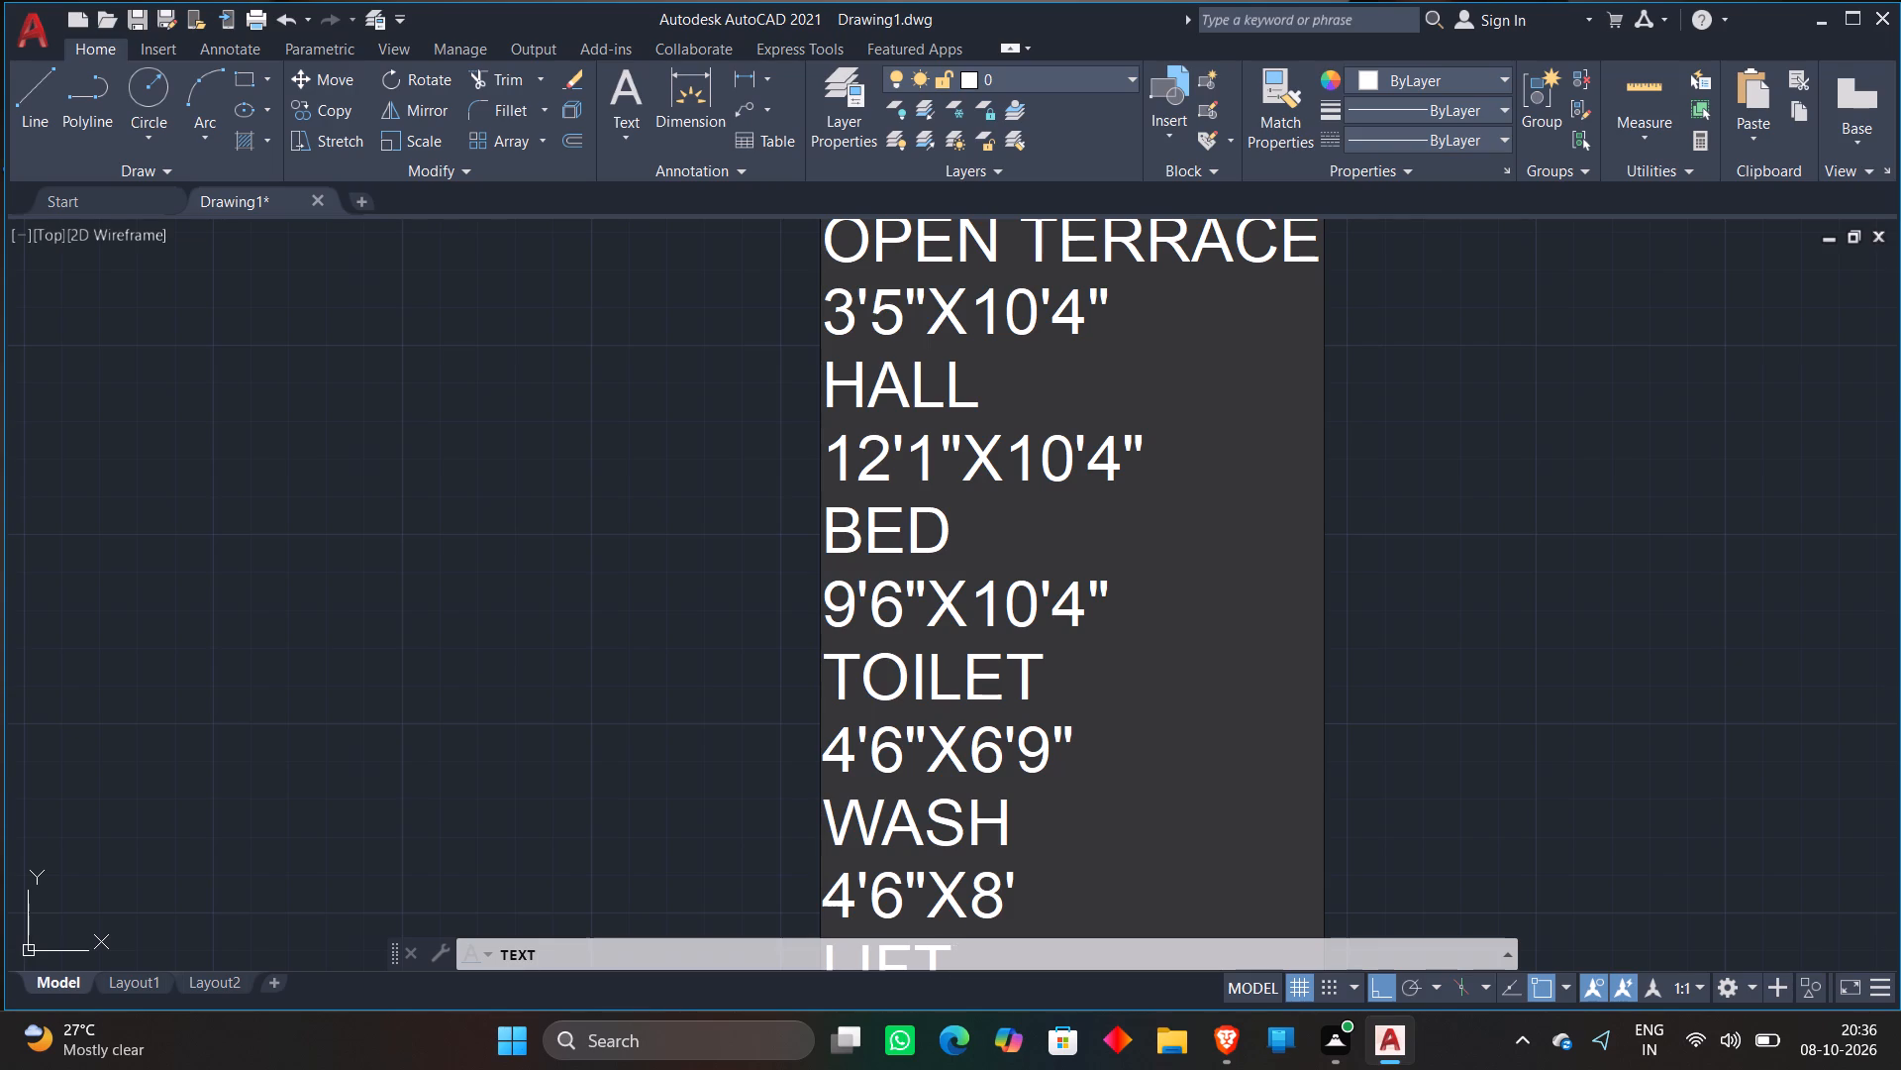
key("Return")
Add a second HALL entry with its size 15'6"X10'4" on separate lines below LIFT and finish the text list.
type("HA")
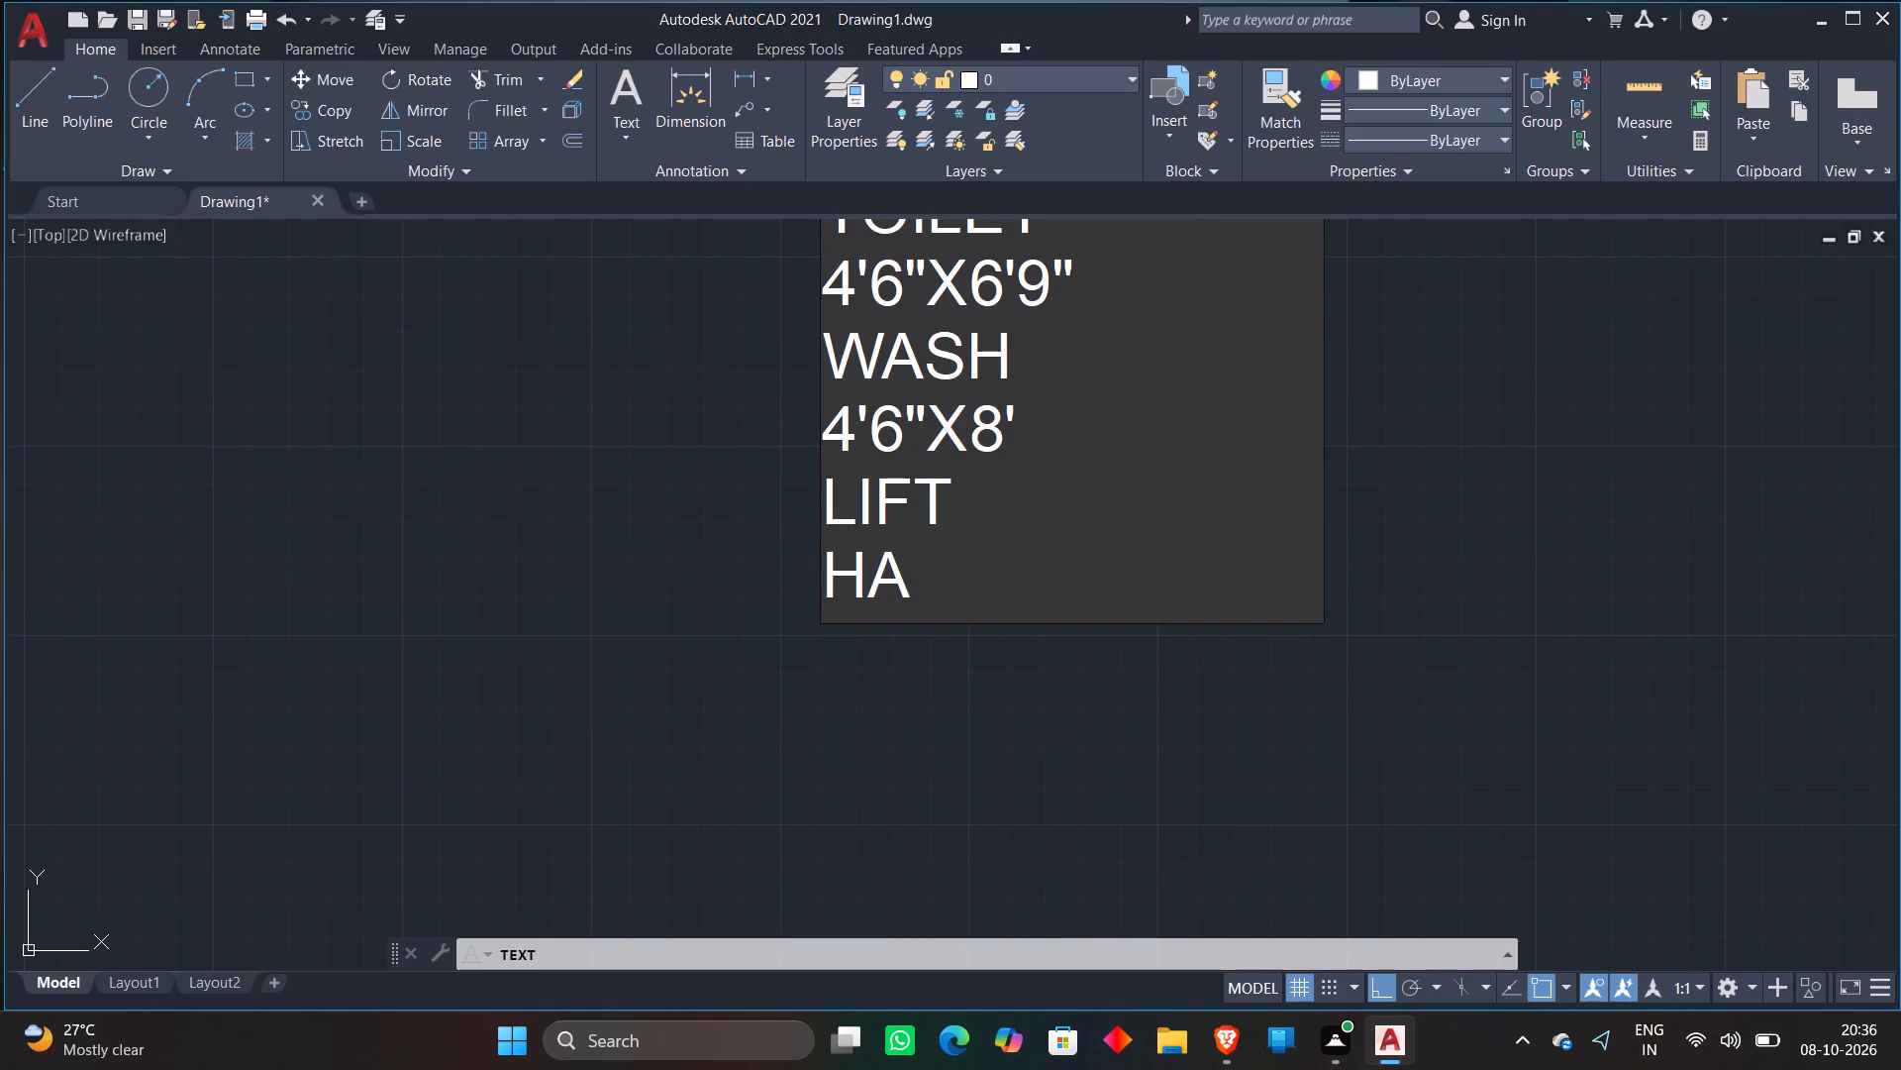
type("LL")
key("Return")
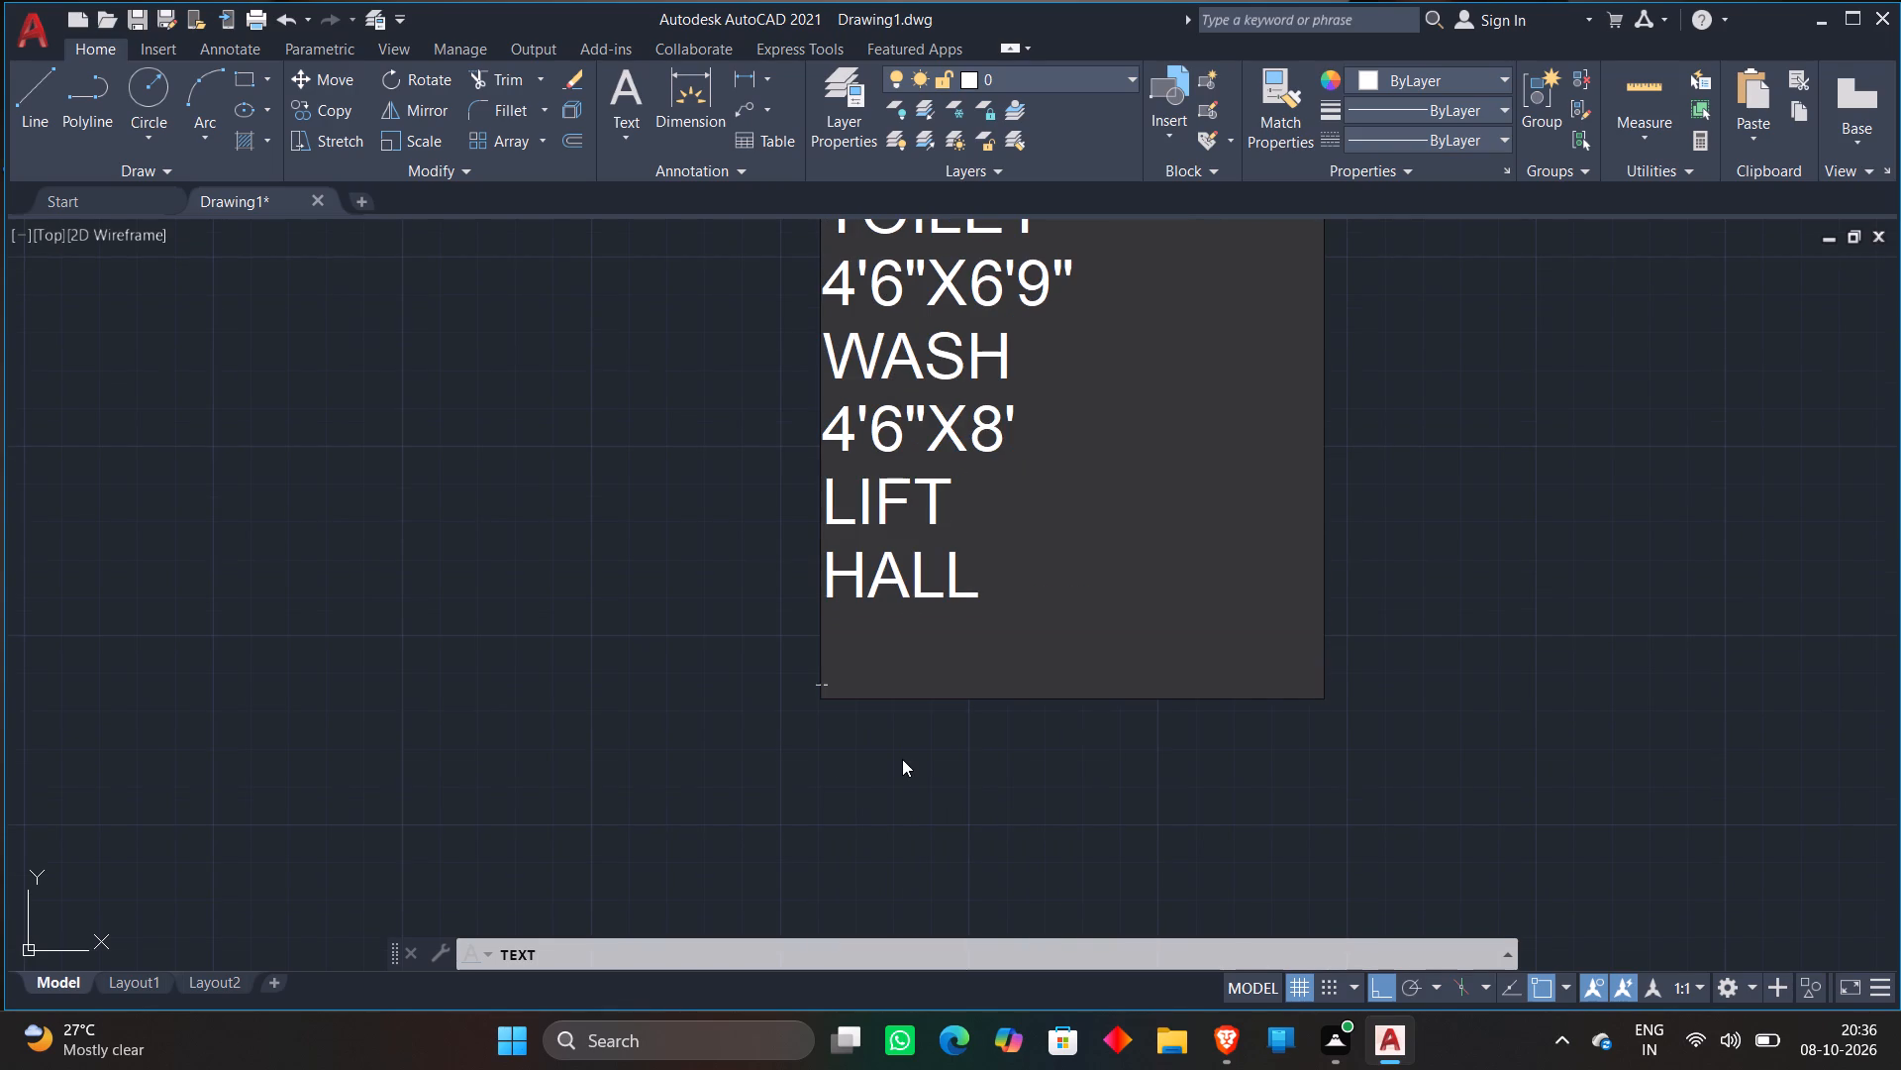
type("15'6\"")
key("x")
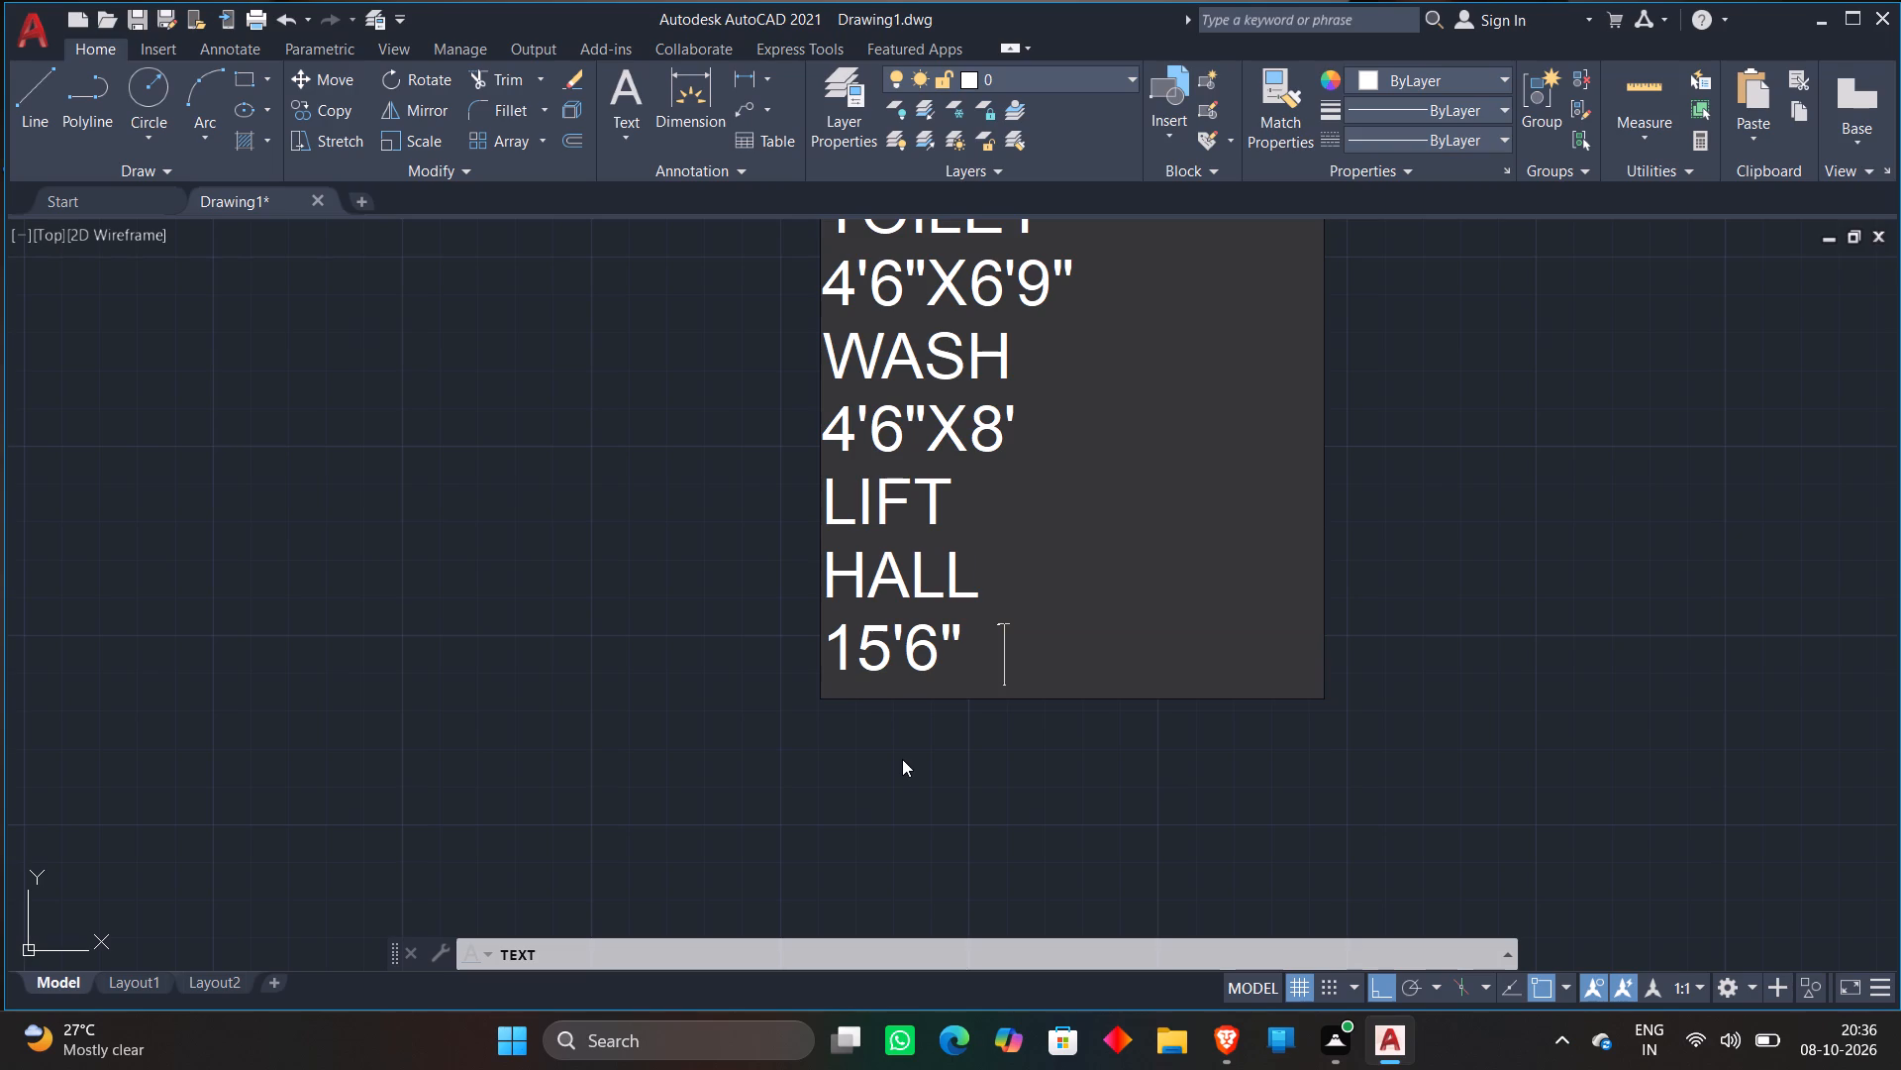
type("10'4\"")
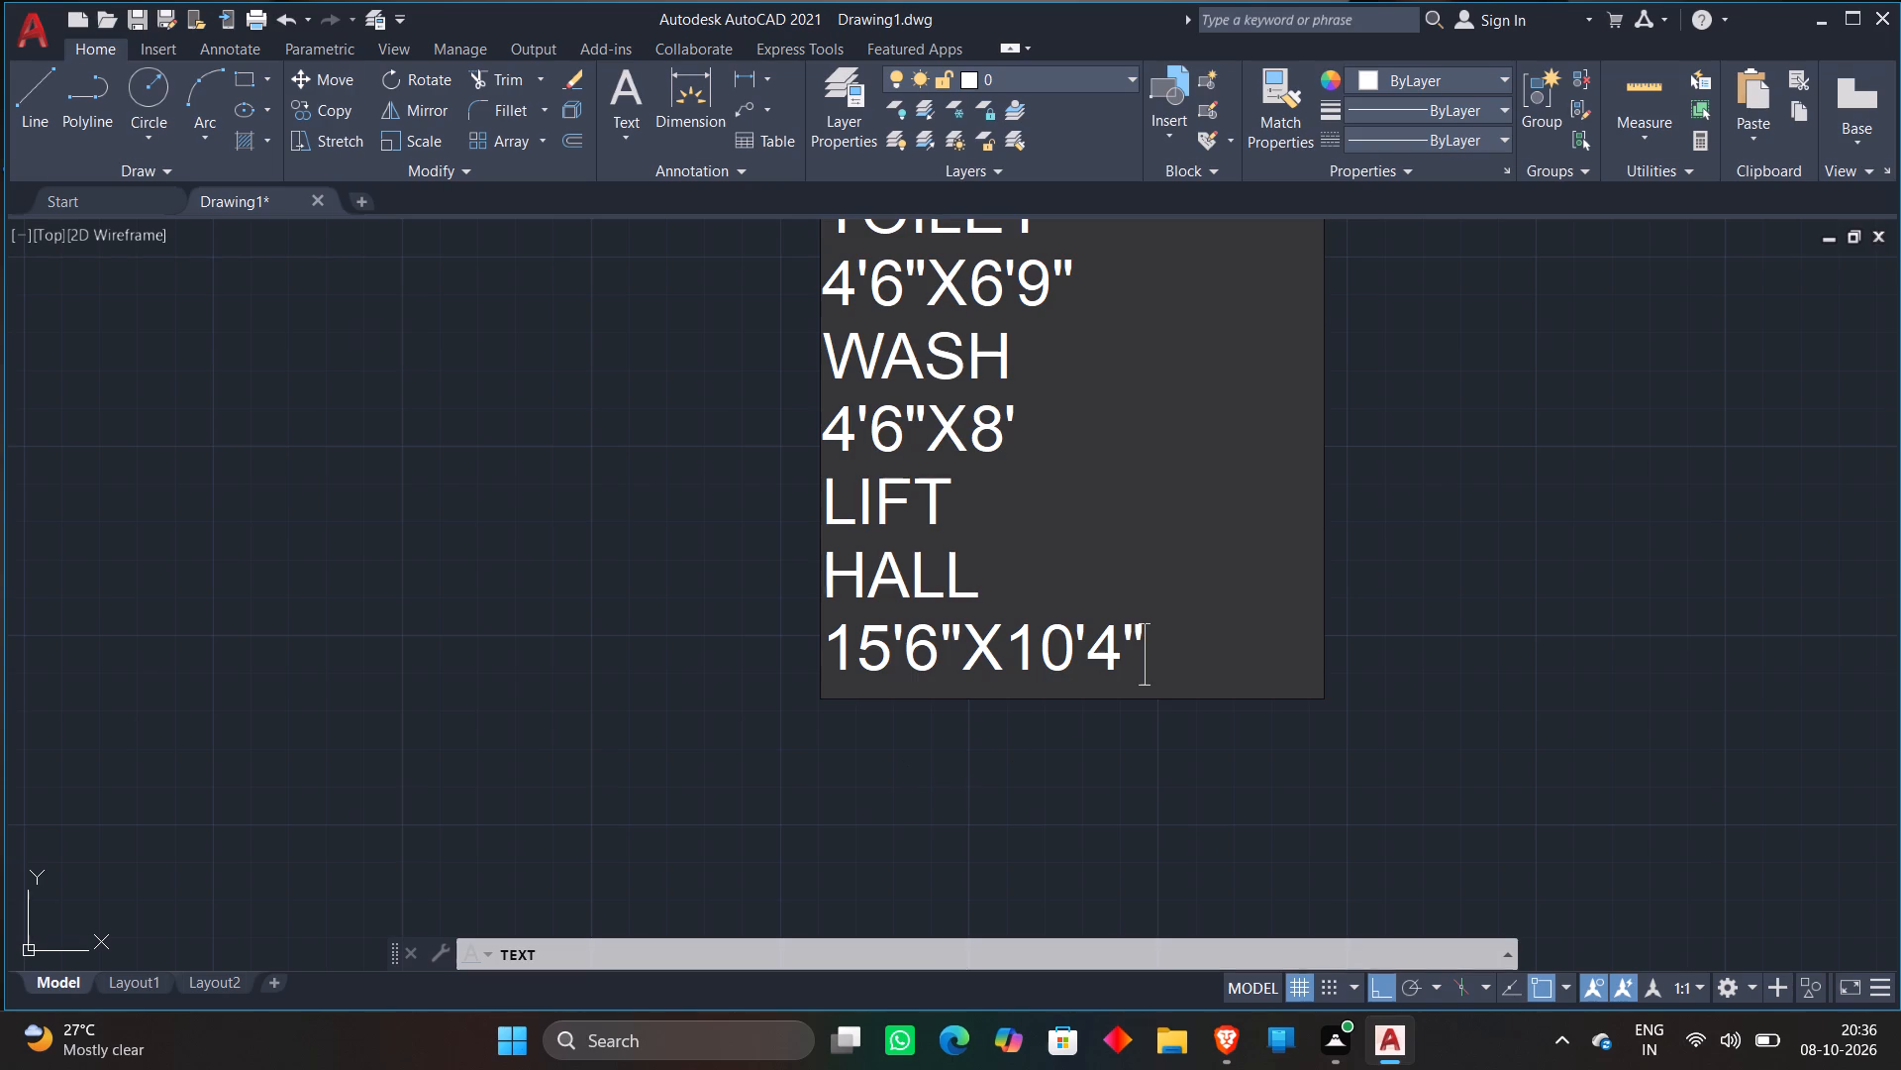
left_click(1378, 518)
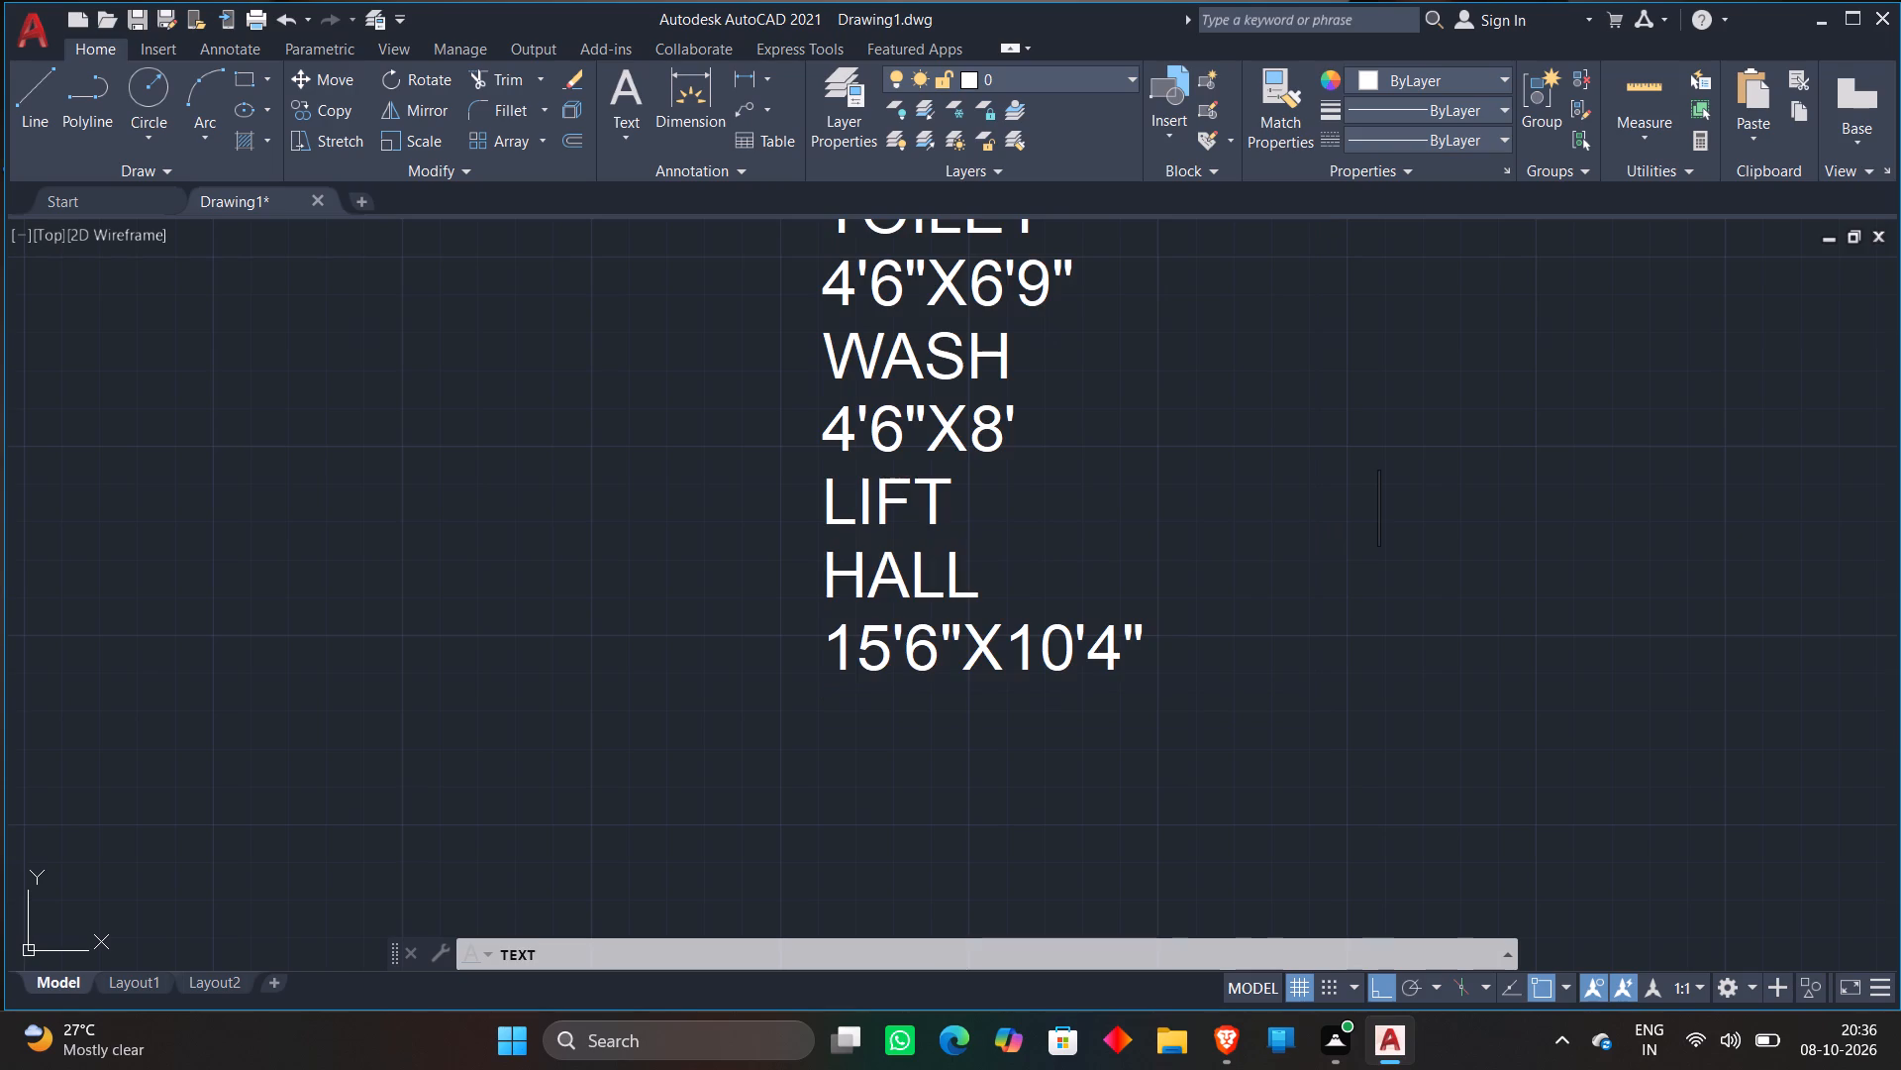
key("Escape")
Scale up all the room text lines together about a point on the list to nearly half the floor plan's height.
scroll(1308, 560, "down", 5)
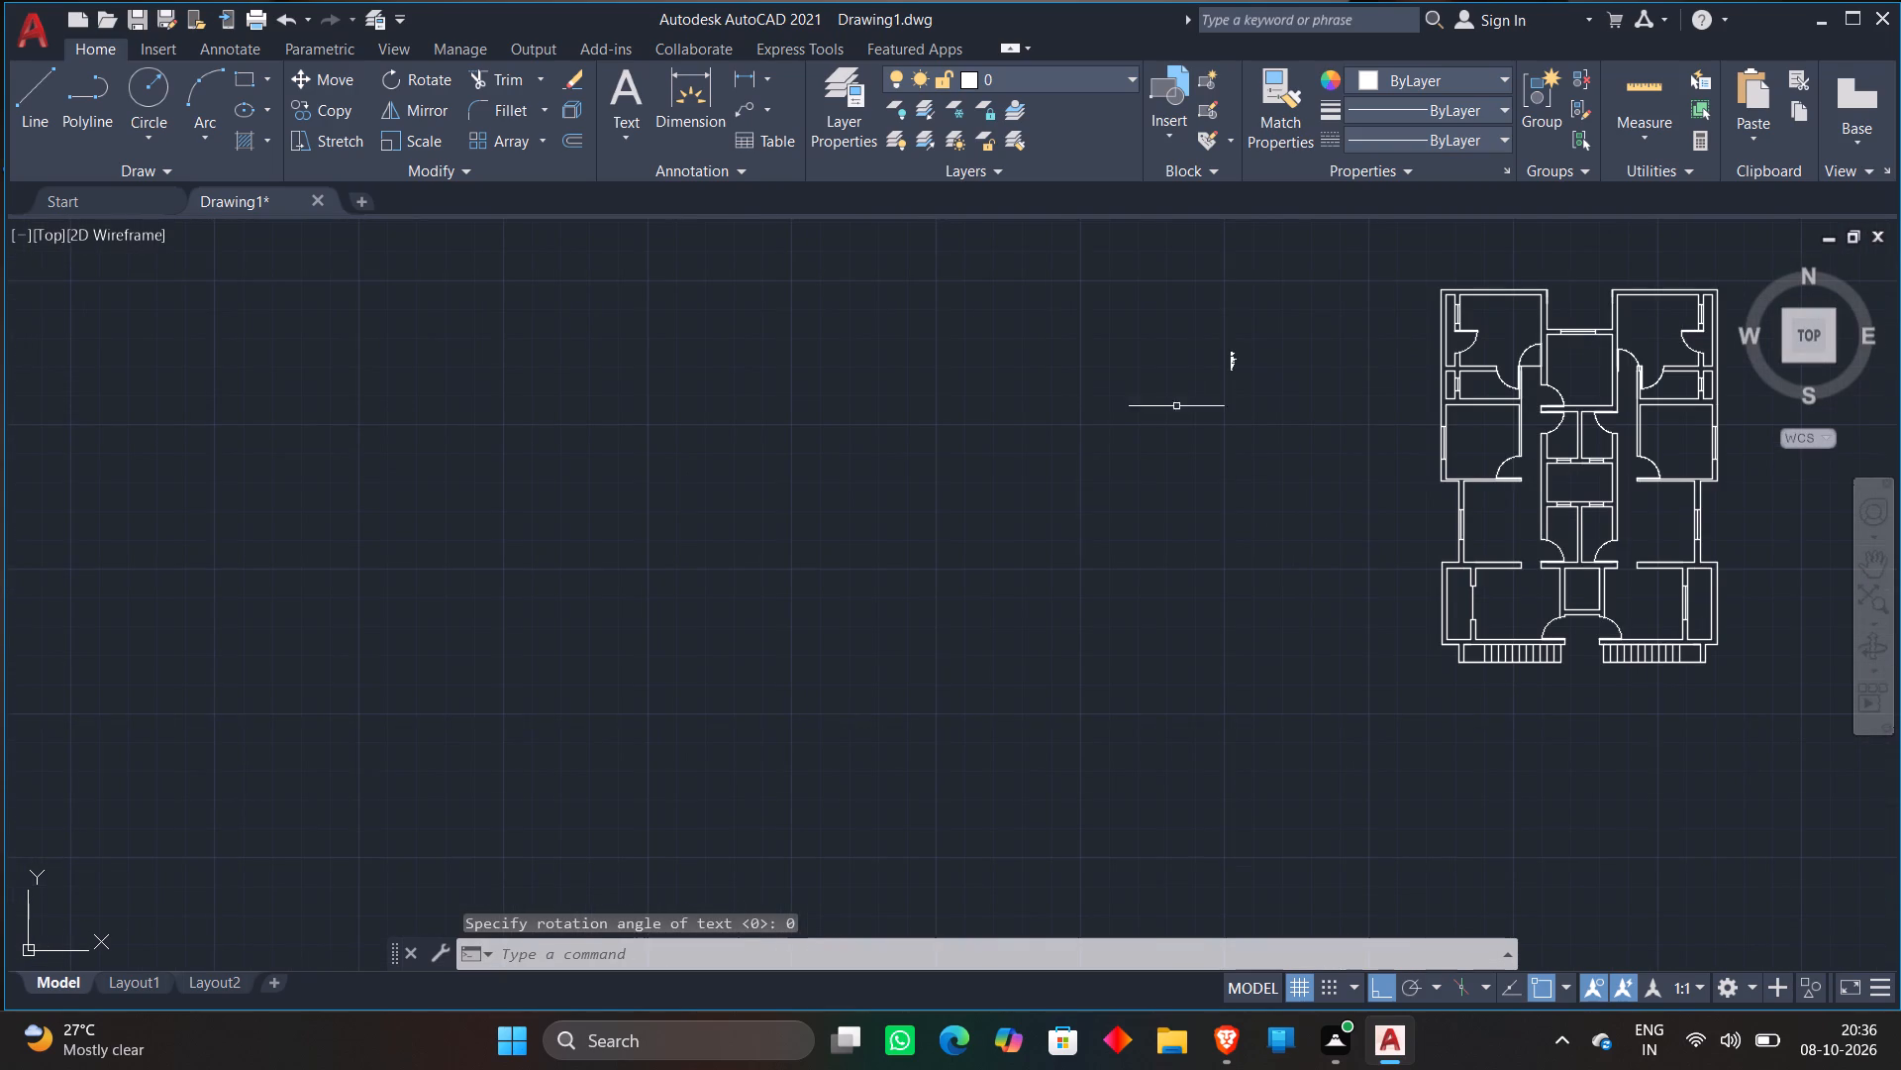
left_click(1186, 325)
left_click(1293, 430)
right_click(1293, 430)
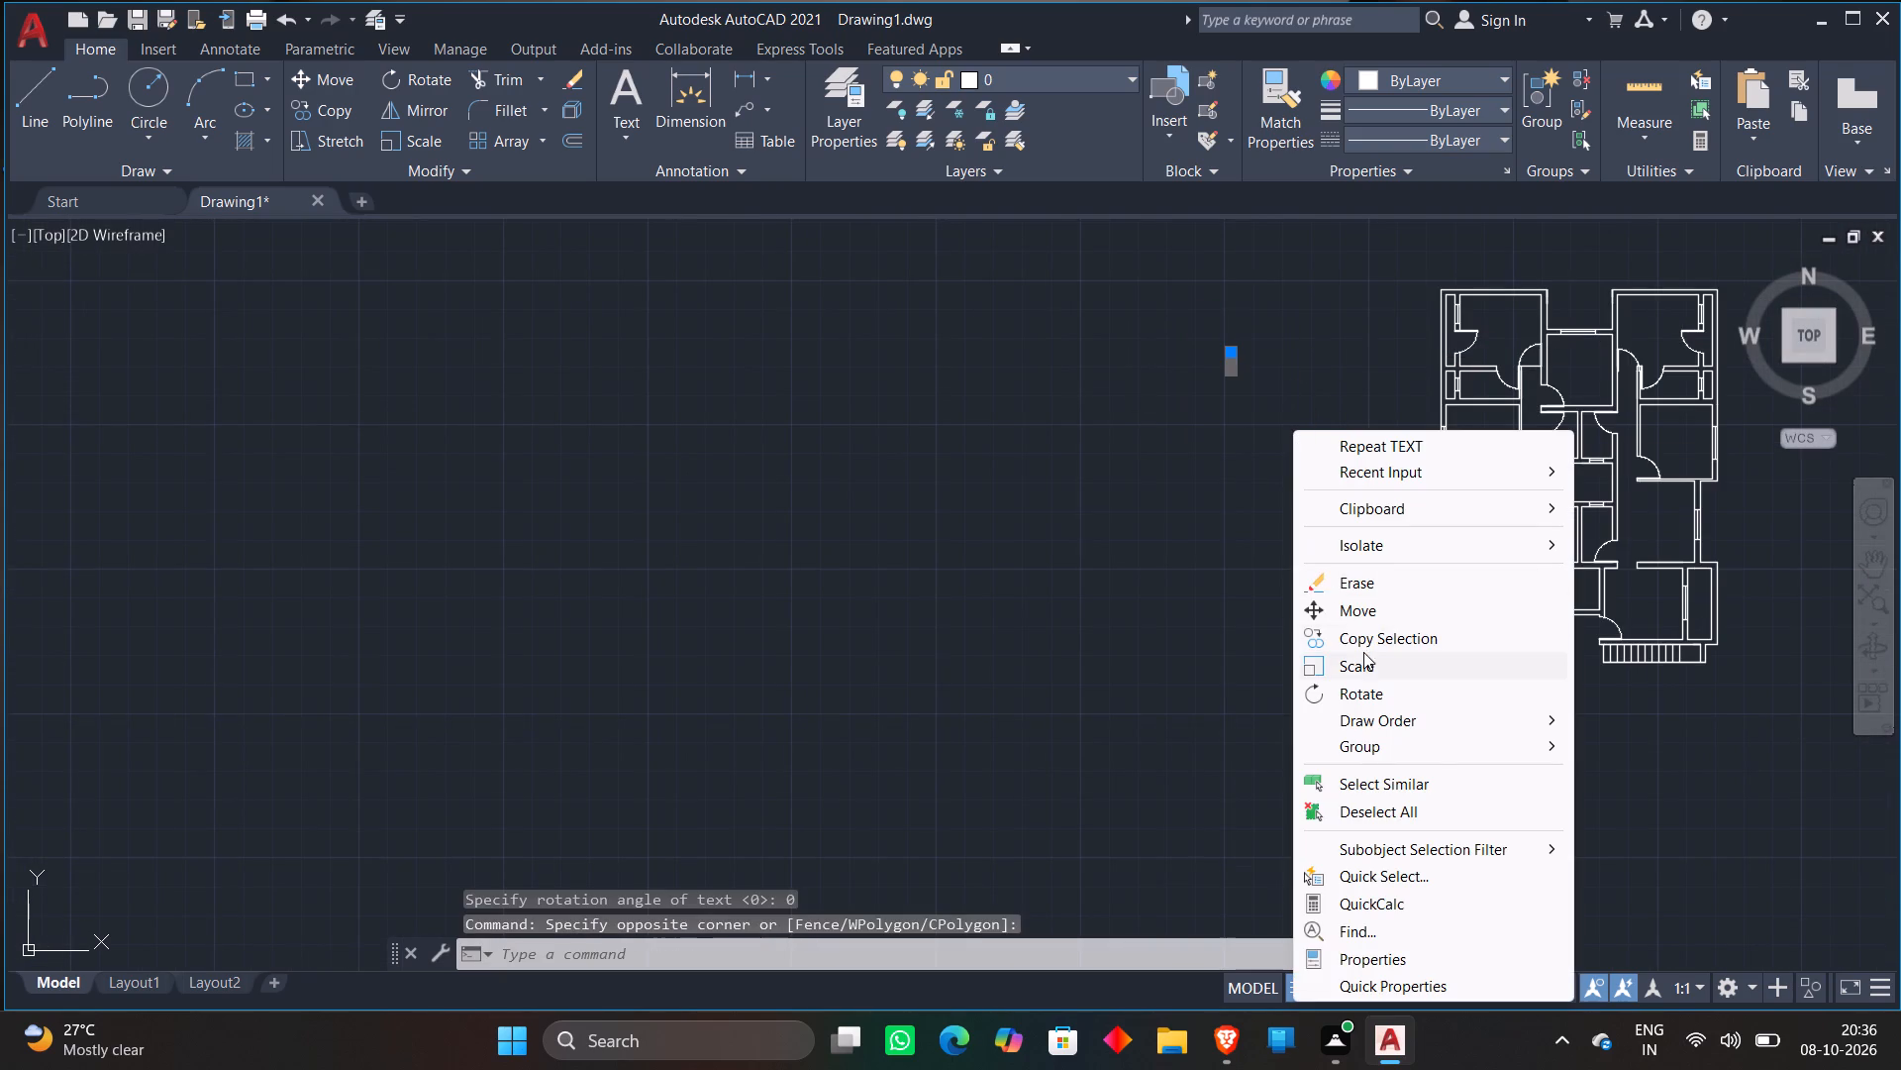
left_click(1360, 663)
left_click(1230, 363)
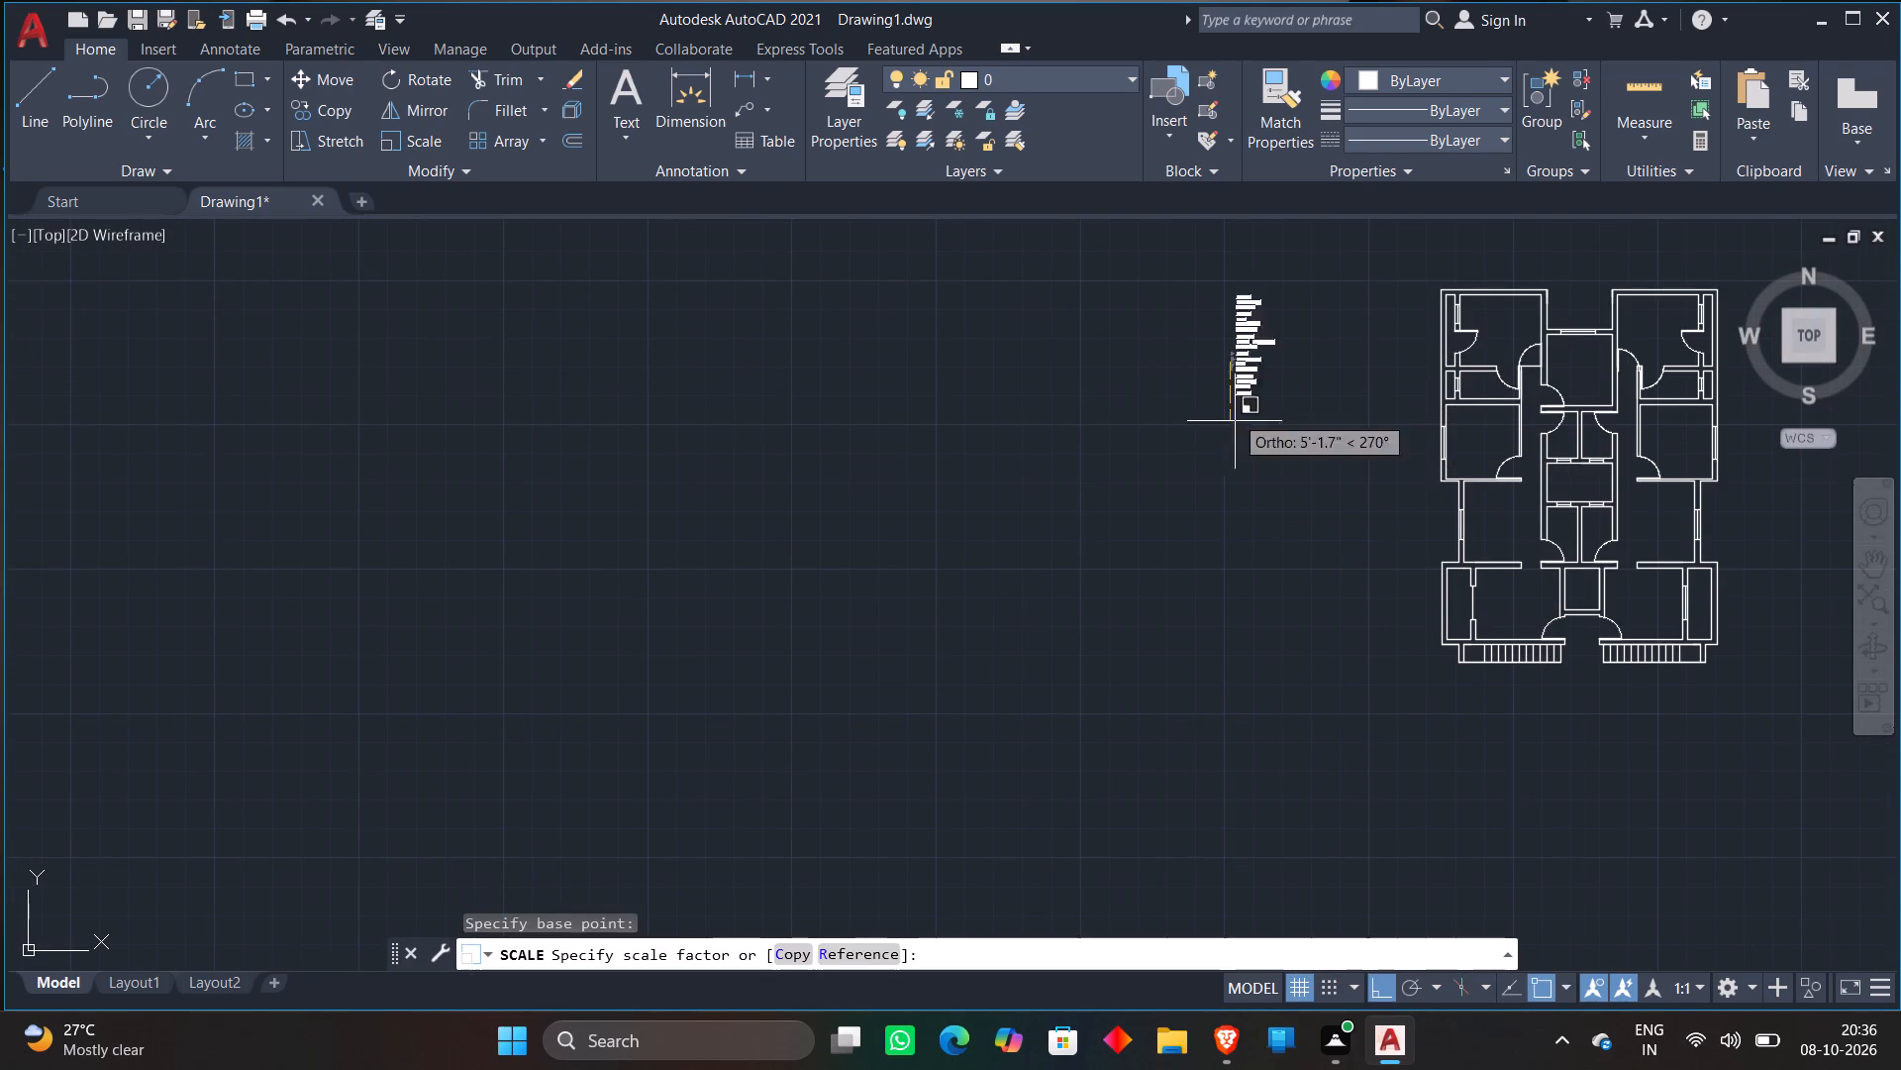
left_click(1245, 447)
Move the whole enlarged text list straight down by about 21', keeping it beside the floor plan.
middle_click_drag(1278, 381, 1216, 530)
left_click(1128, 386)
left_click(1238, 678)
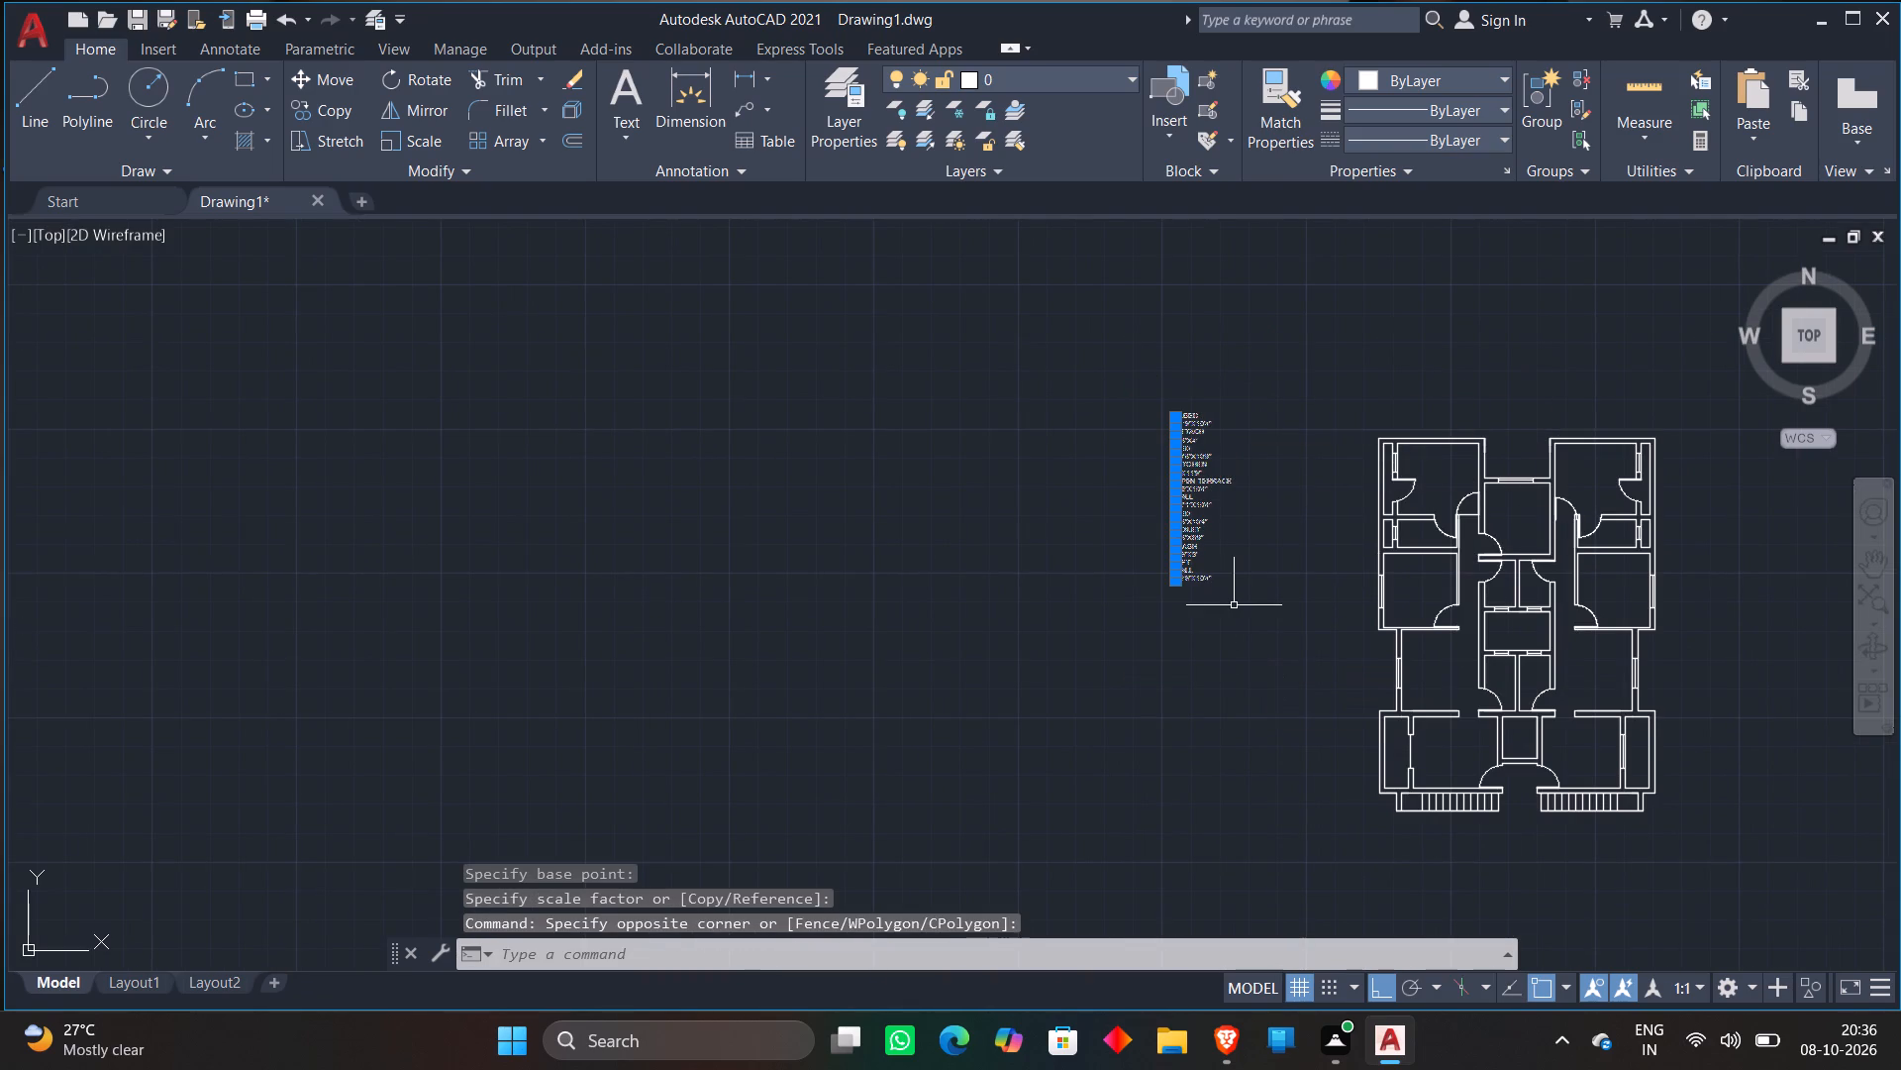
key("m")
key("space")
left_click(1190, 538)
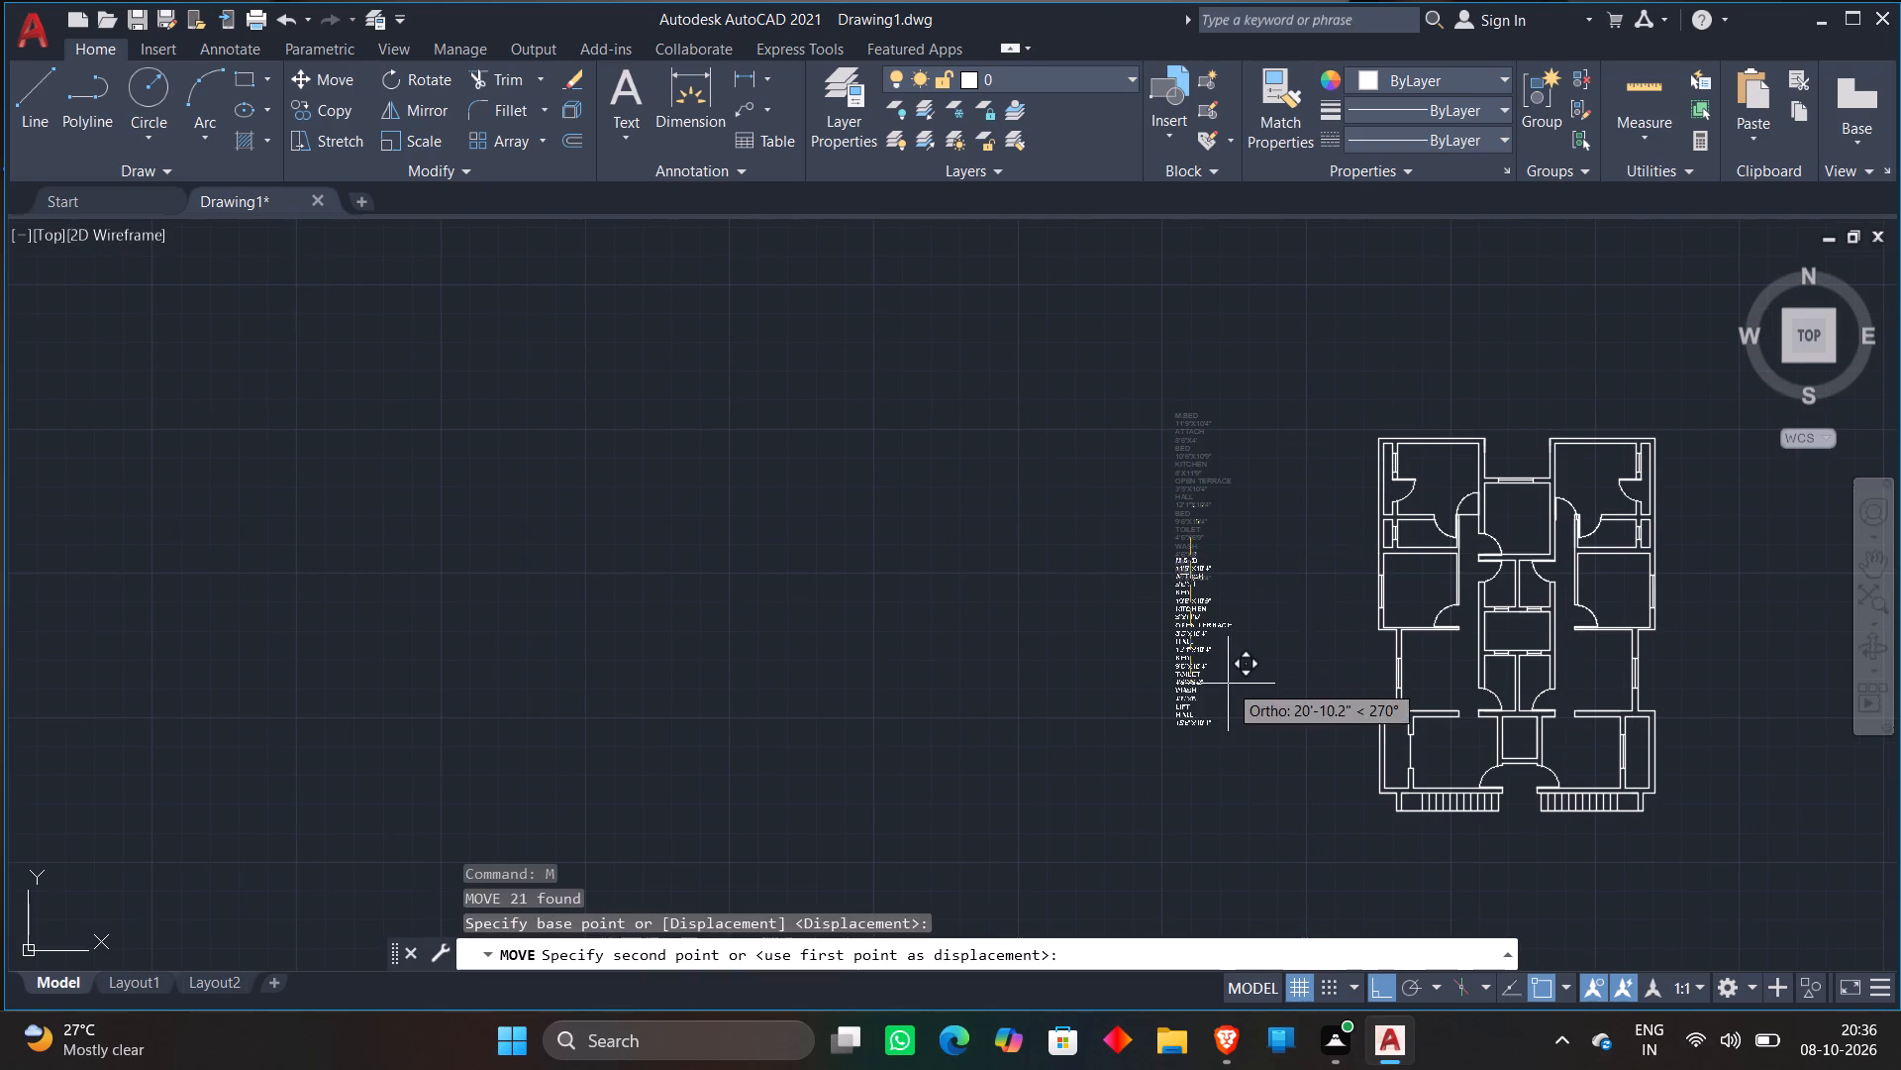
left_click(1235, 681)
scroll(1204, 543, "up", 2)
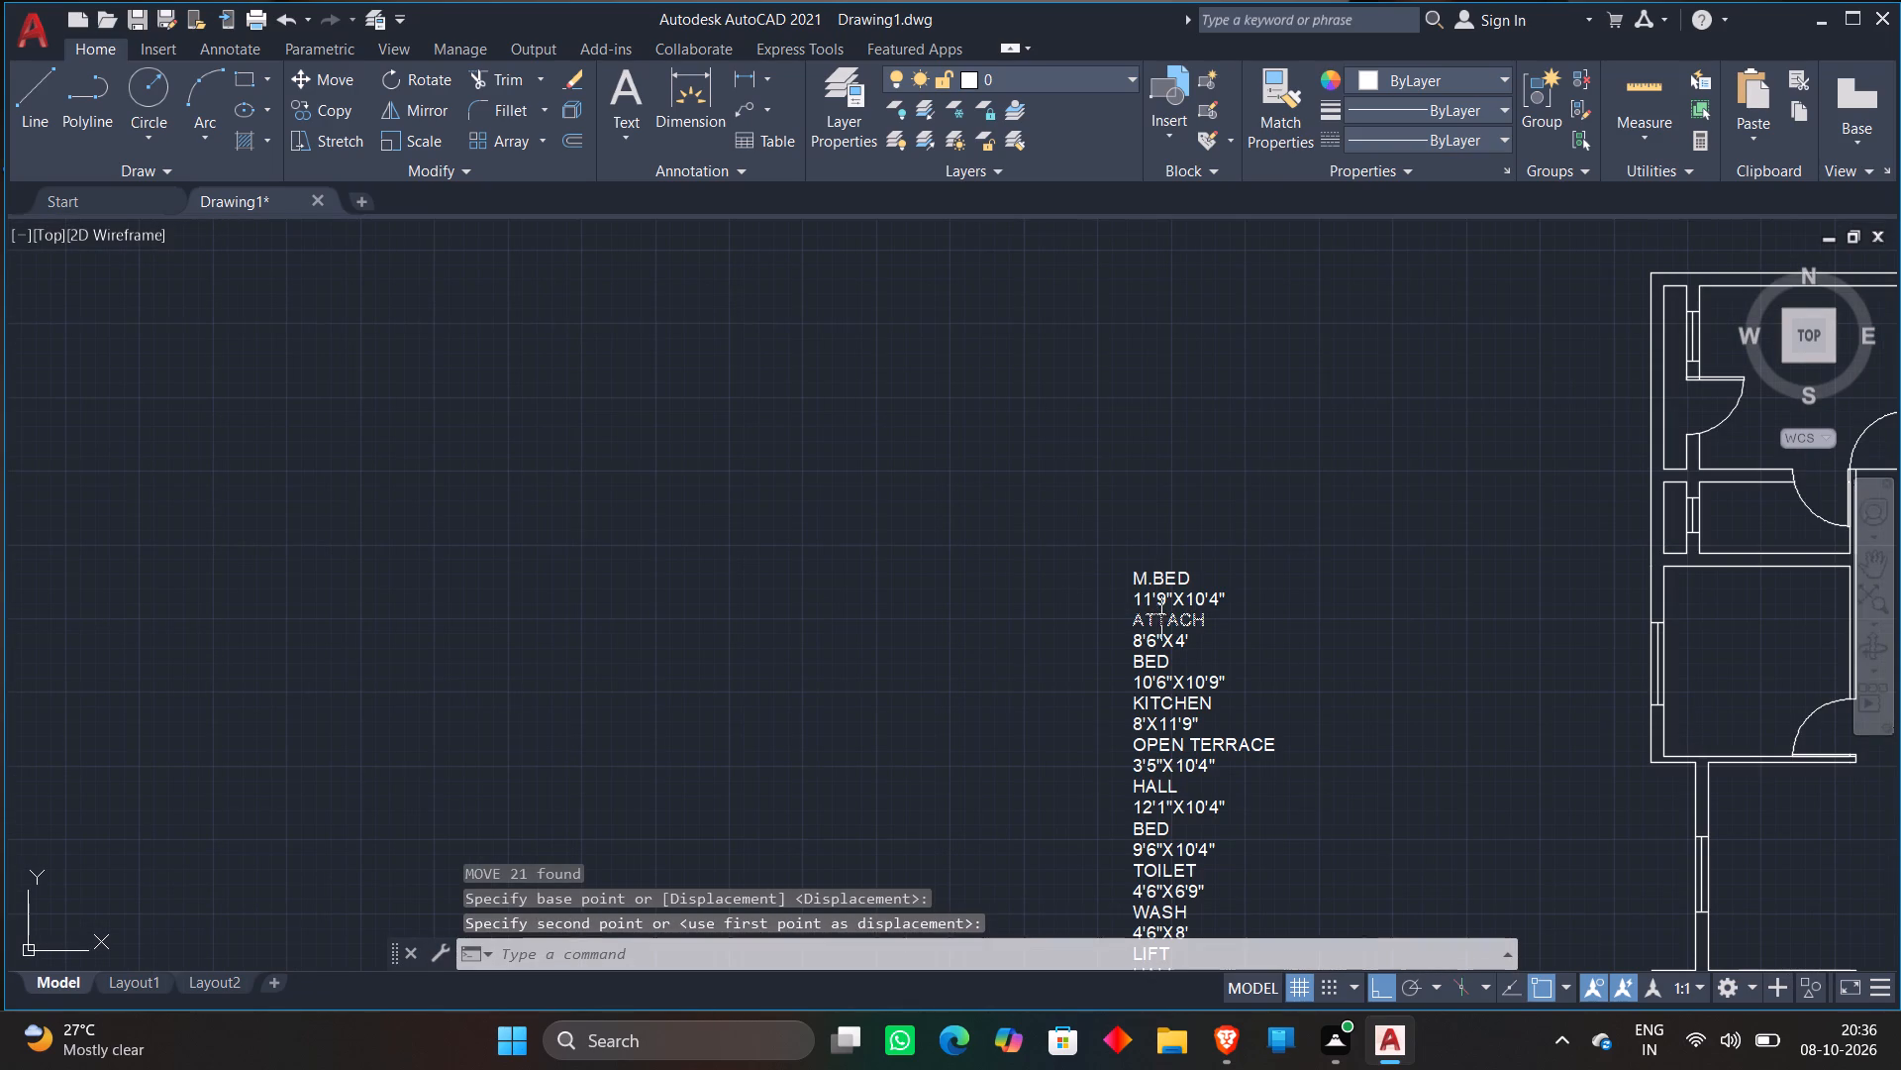
Copy the M.BED label with its size 11'9"X10'4" from the text list into the top bedroom of both mirrored units.
left_click(1165, 584)
left_click(1165, 592)
right_click(1165, 592)
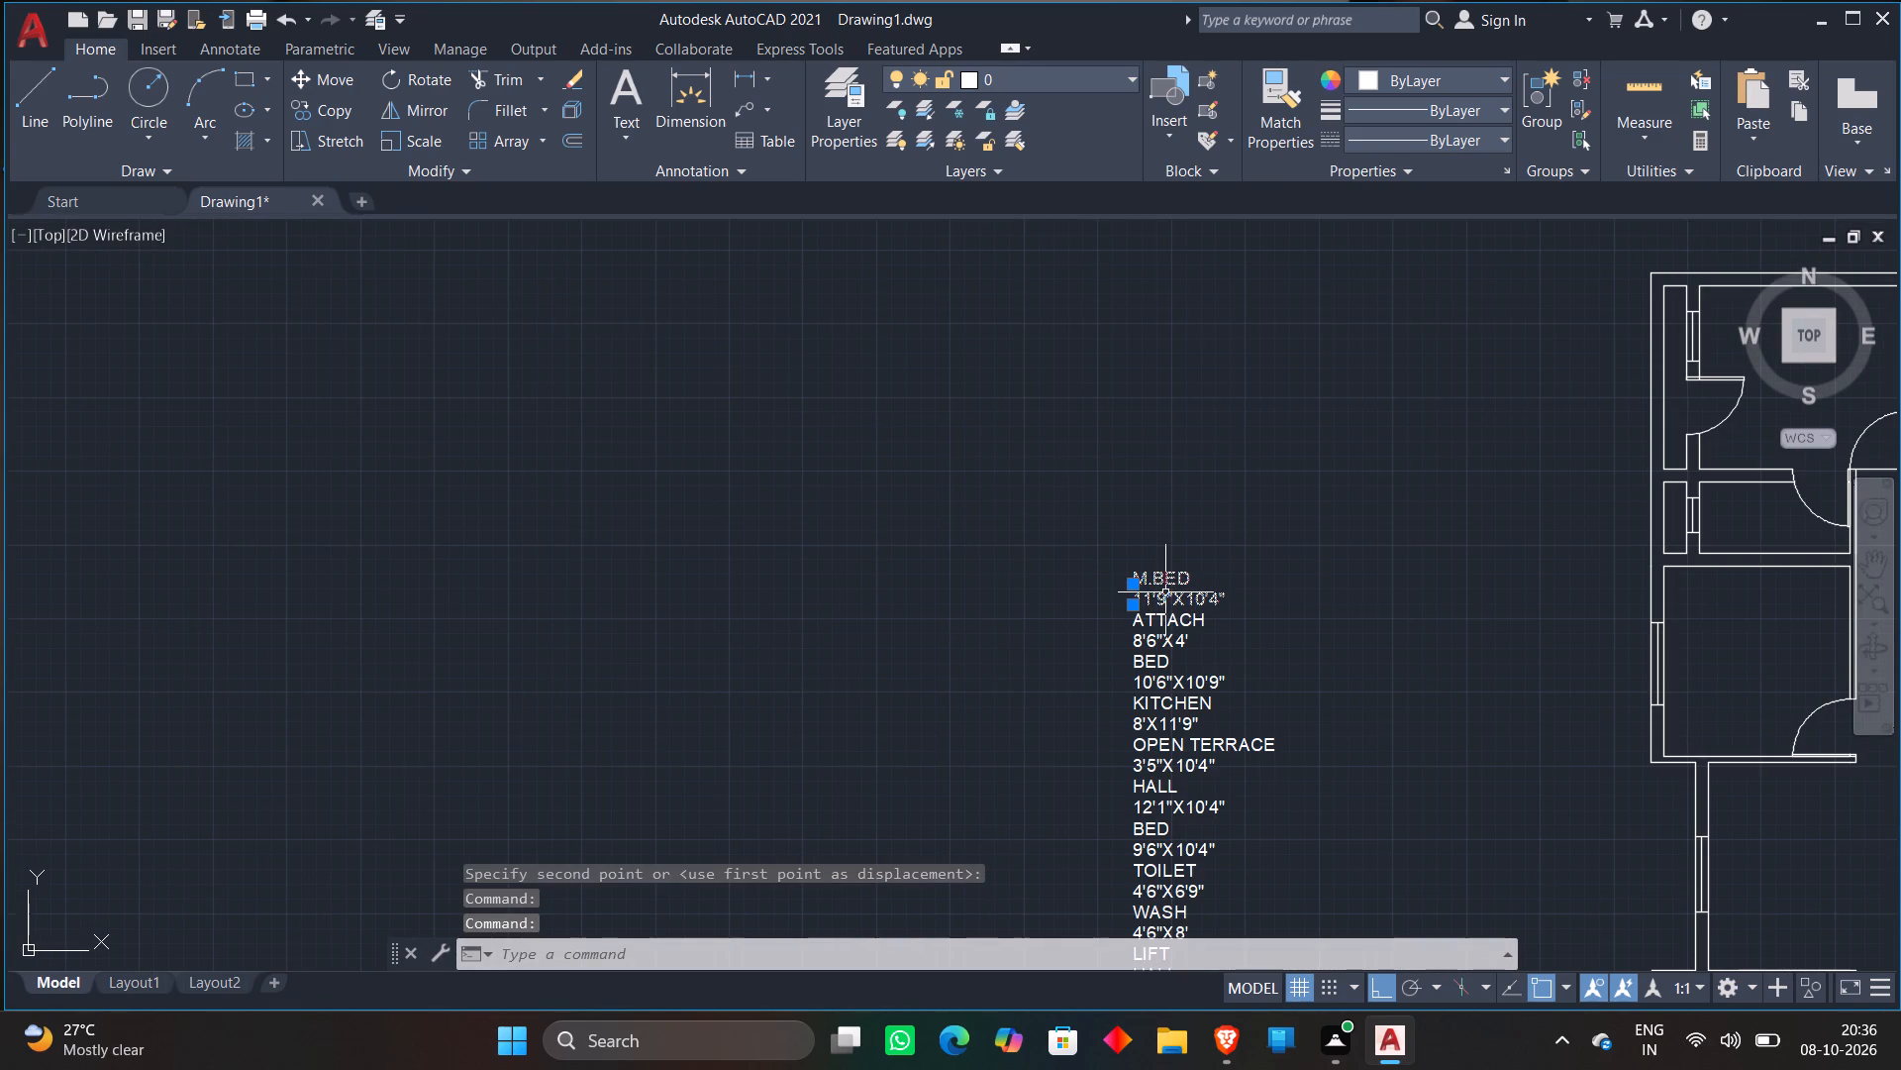
left_click(1256, 237)
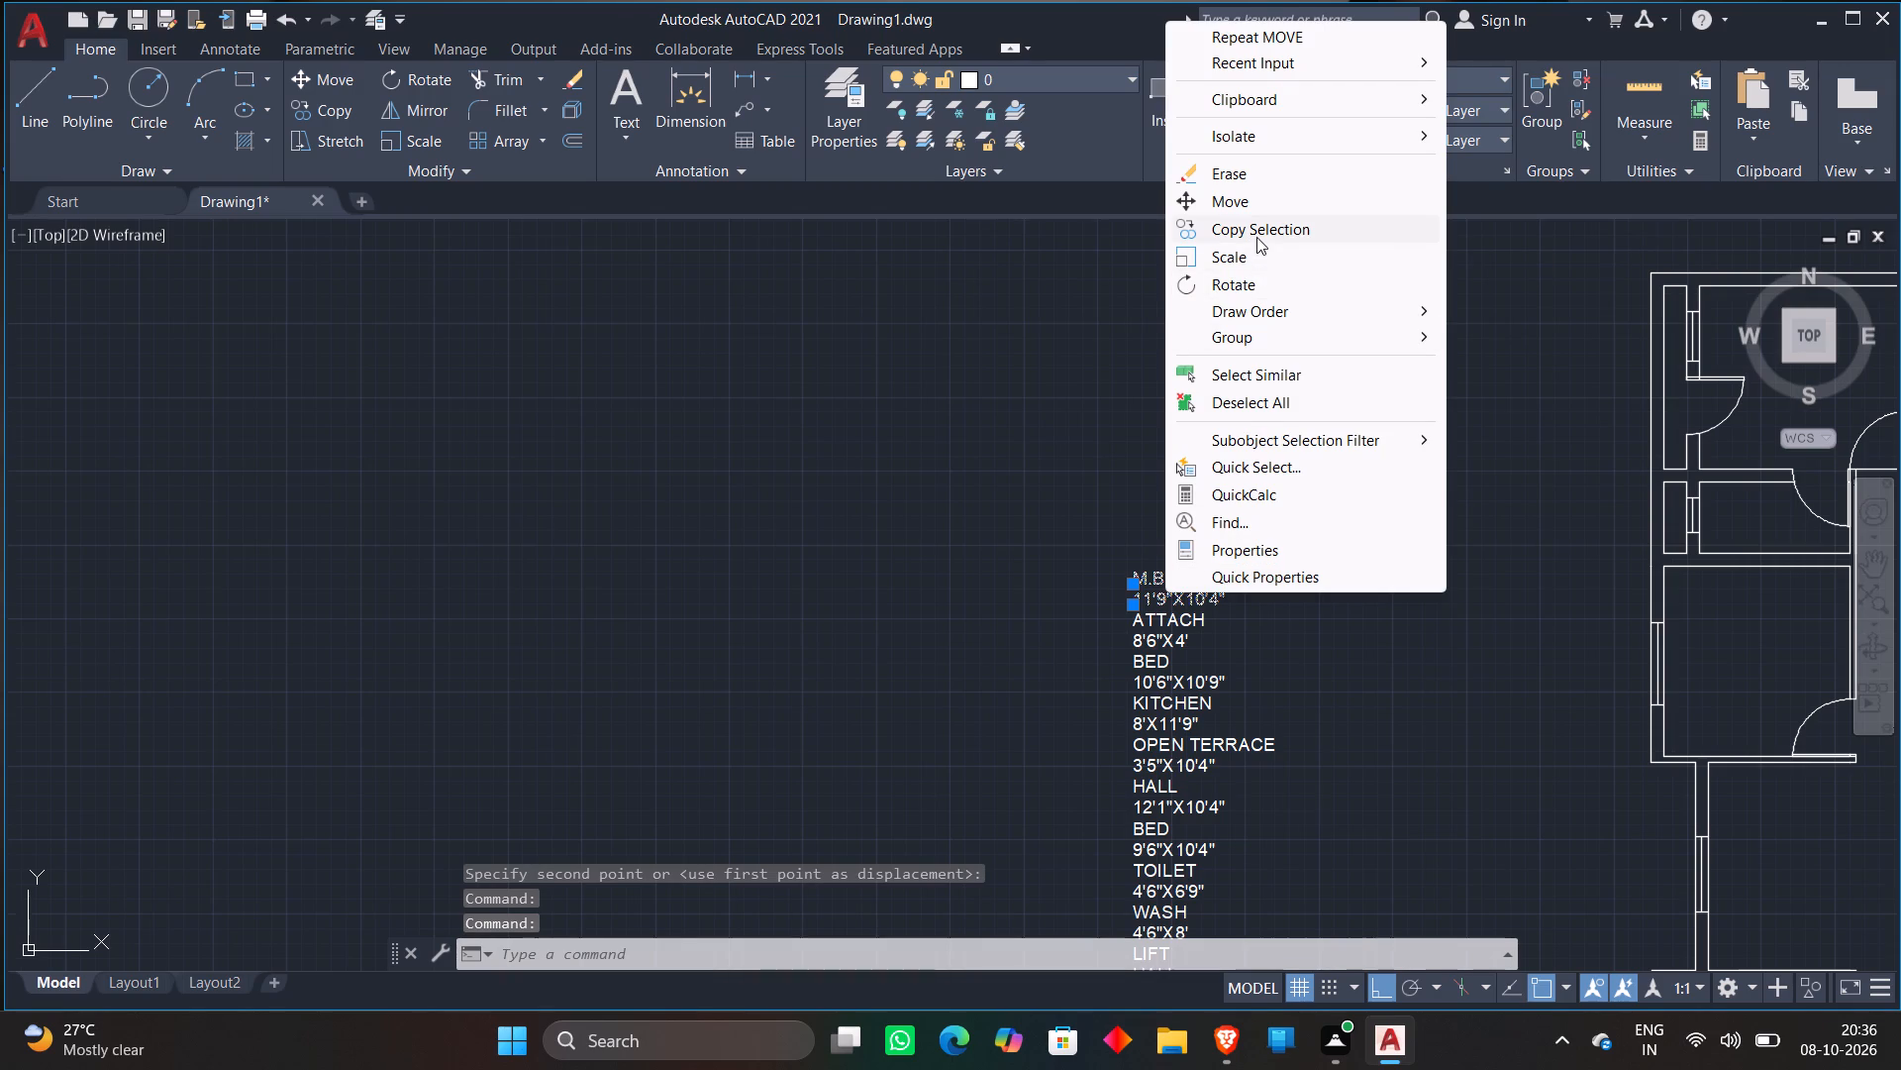
left_click(1176, 596)
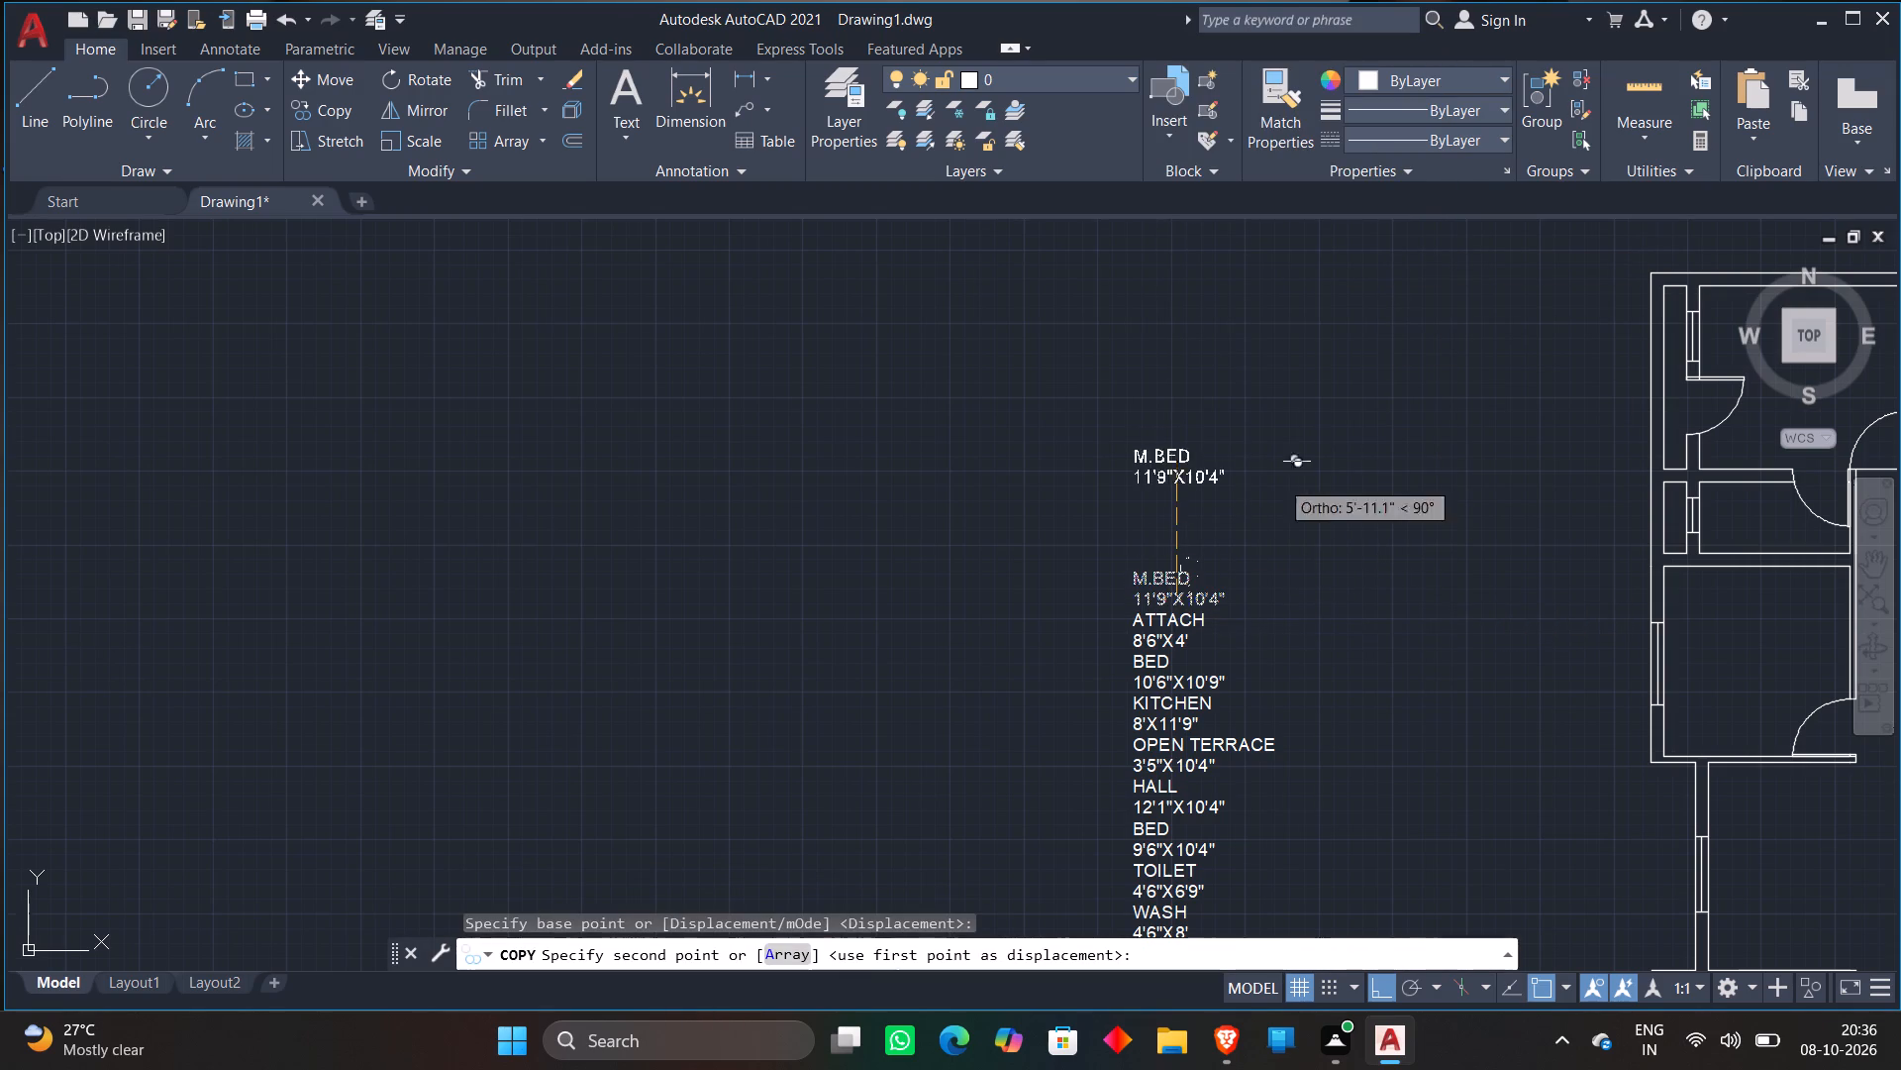
scroll(1318, 435, "down", 1)
middle_click_drag(1318, 435, 1002, 591)
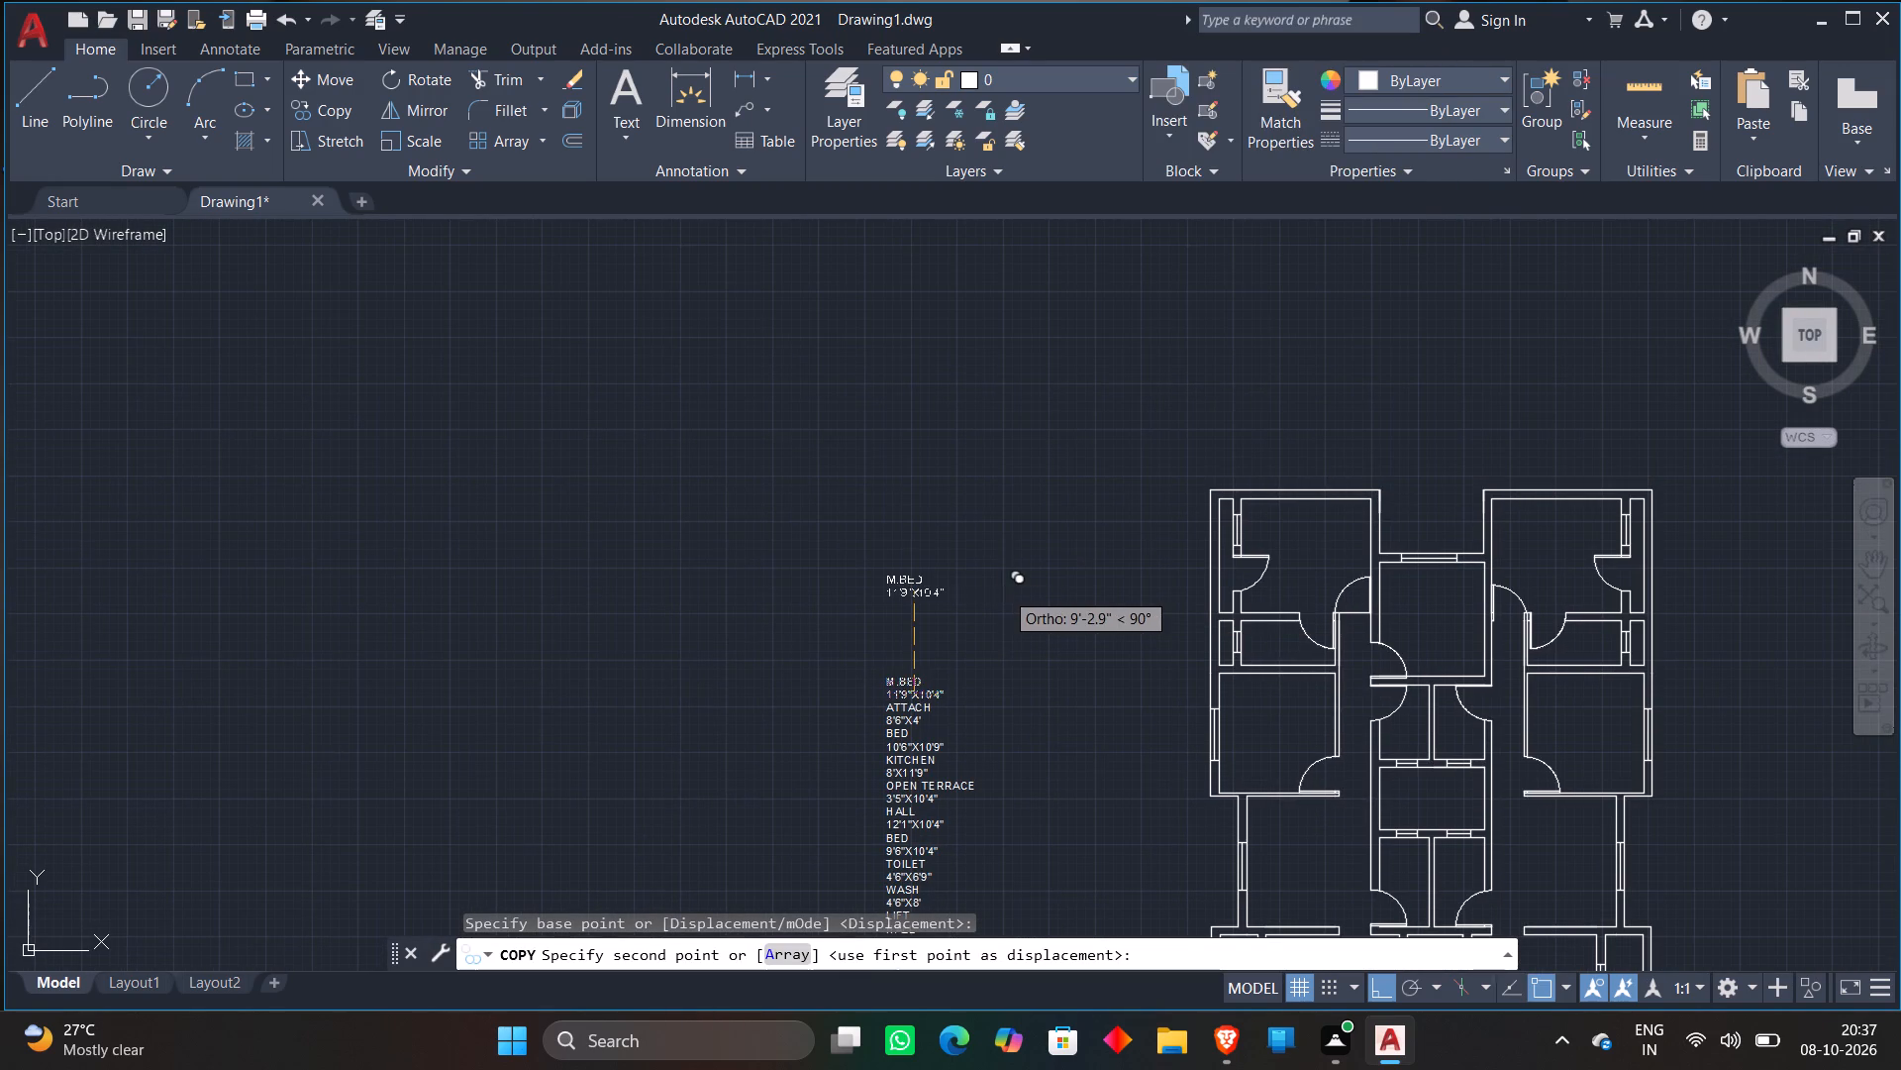
key("F8")
scroll(1322, 546, "up", 3)
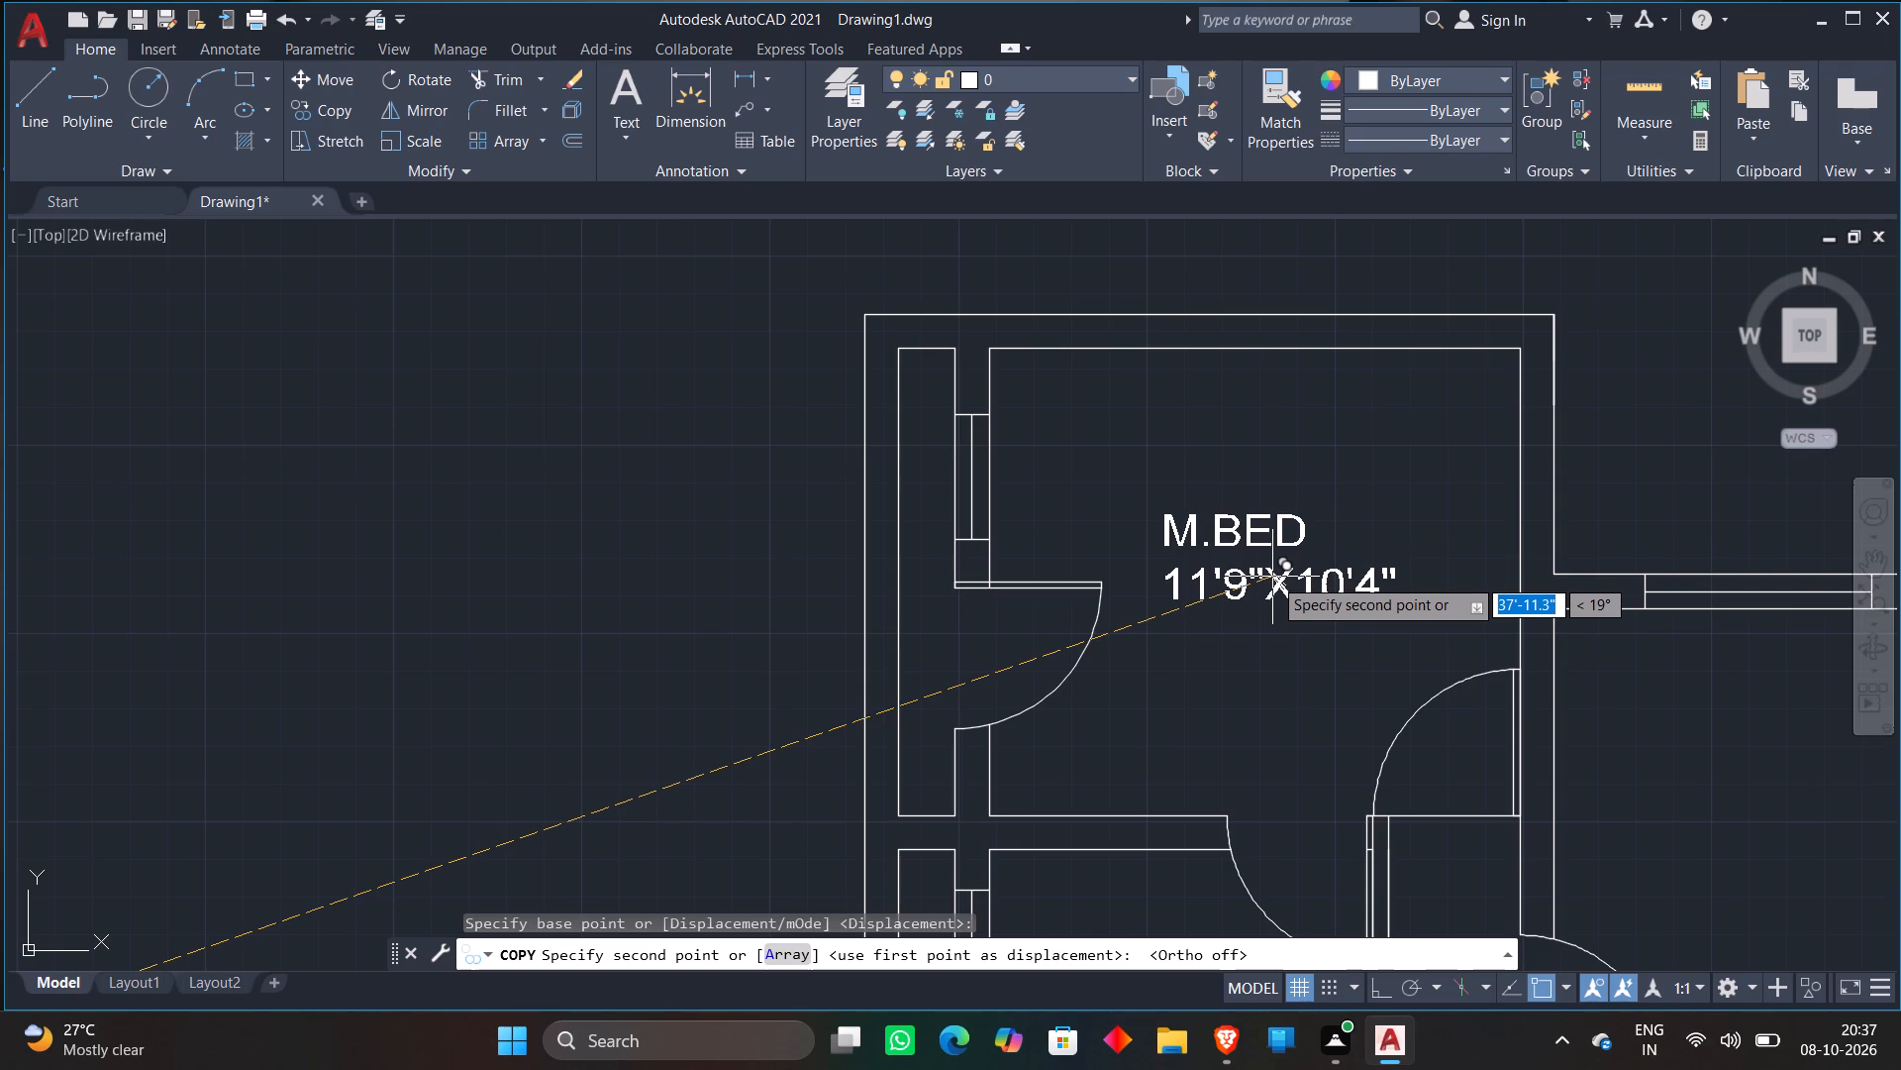
left_click(1272, 590)
scroll(1320, 533, "down", 3)
middle_click_drag(1319, 533, 895, 601)
scroll(1298, 623, "up", 2)
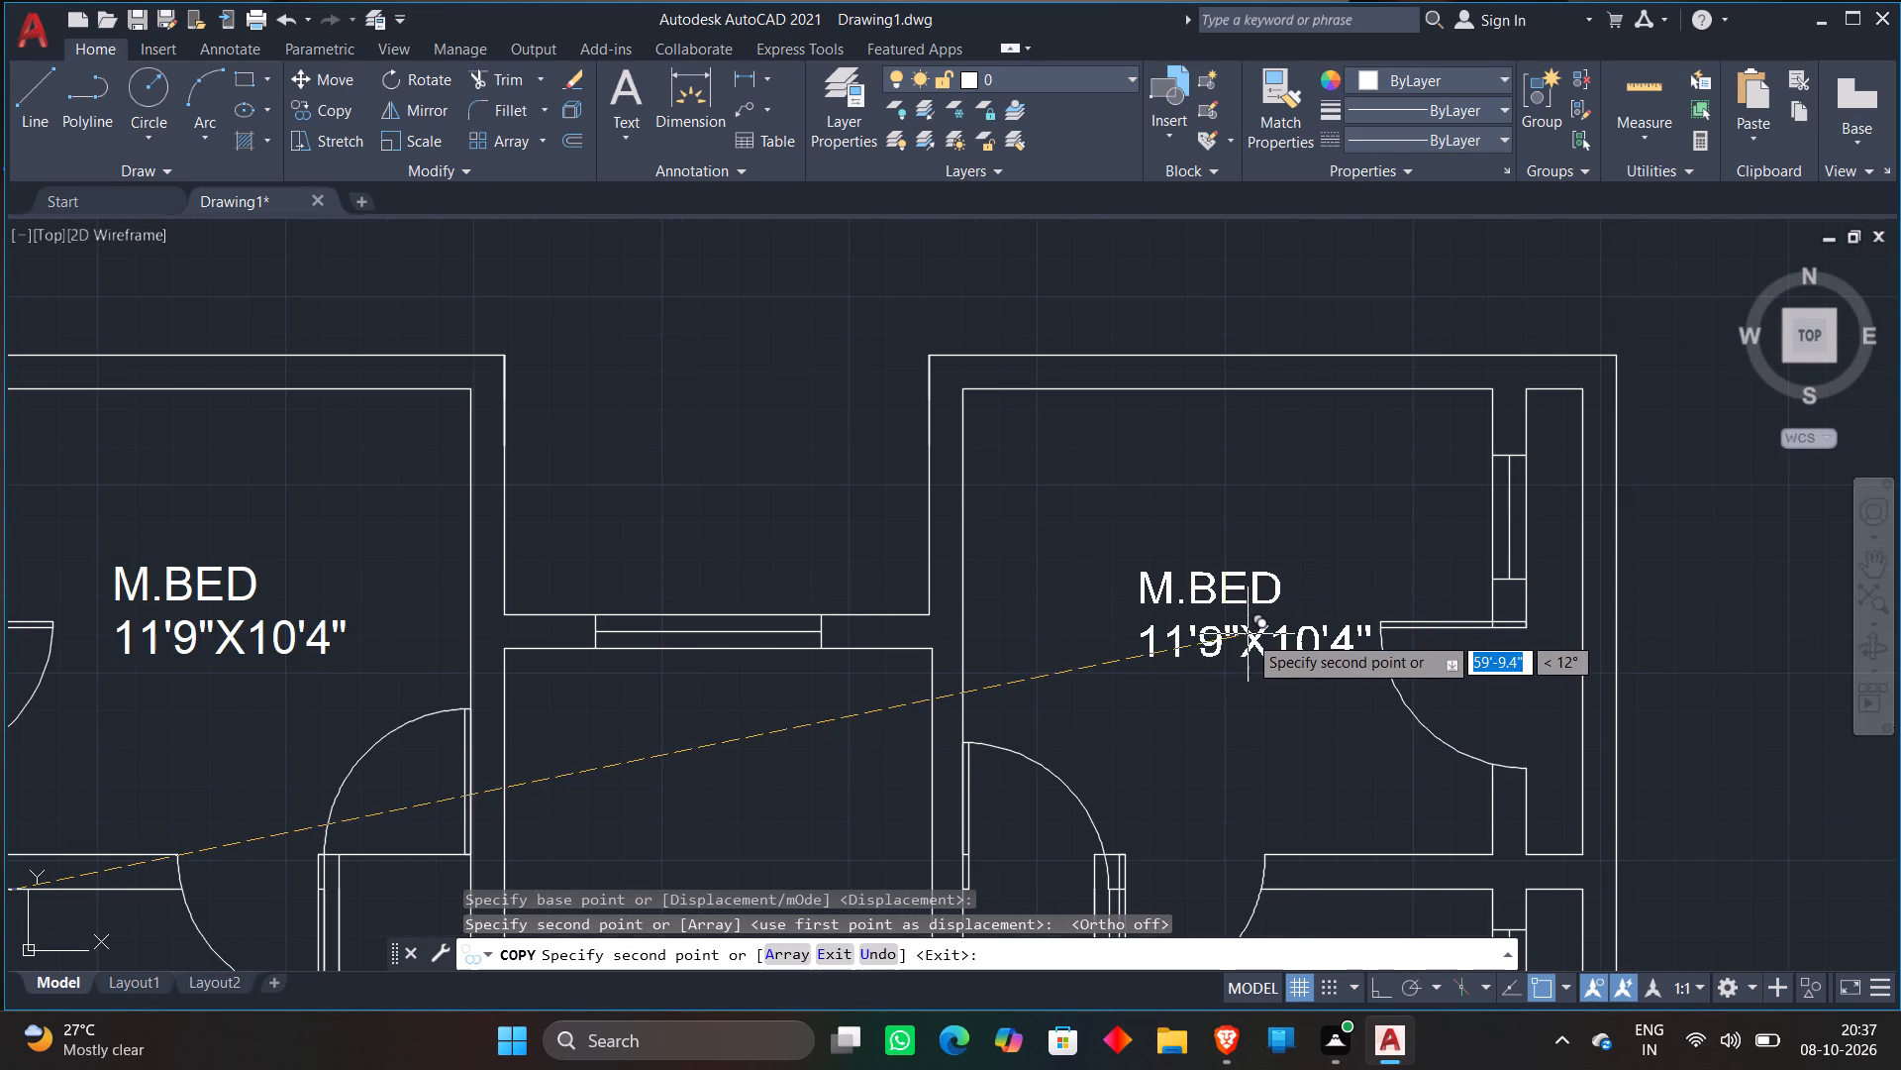
left_click(1204, 643)
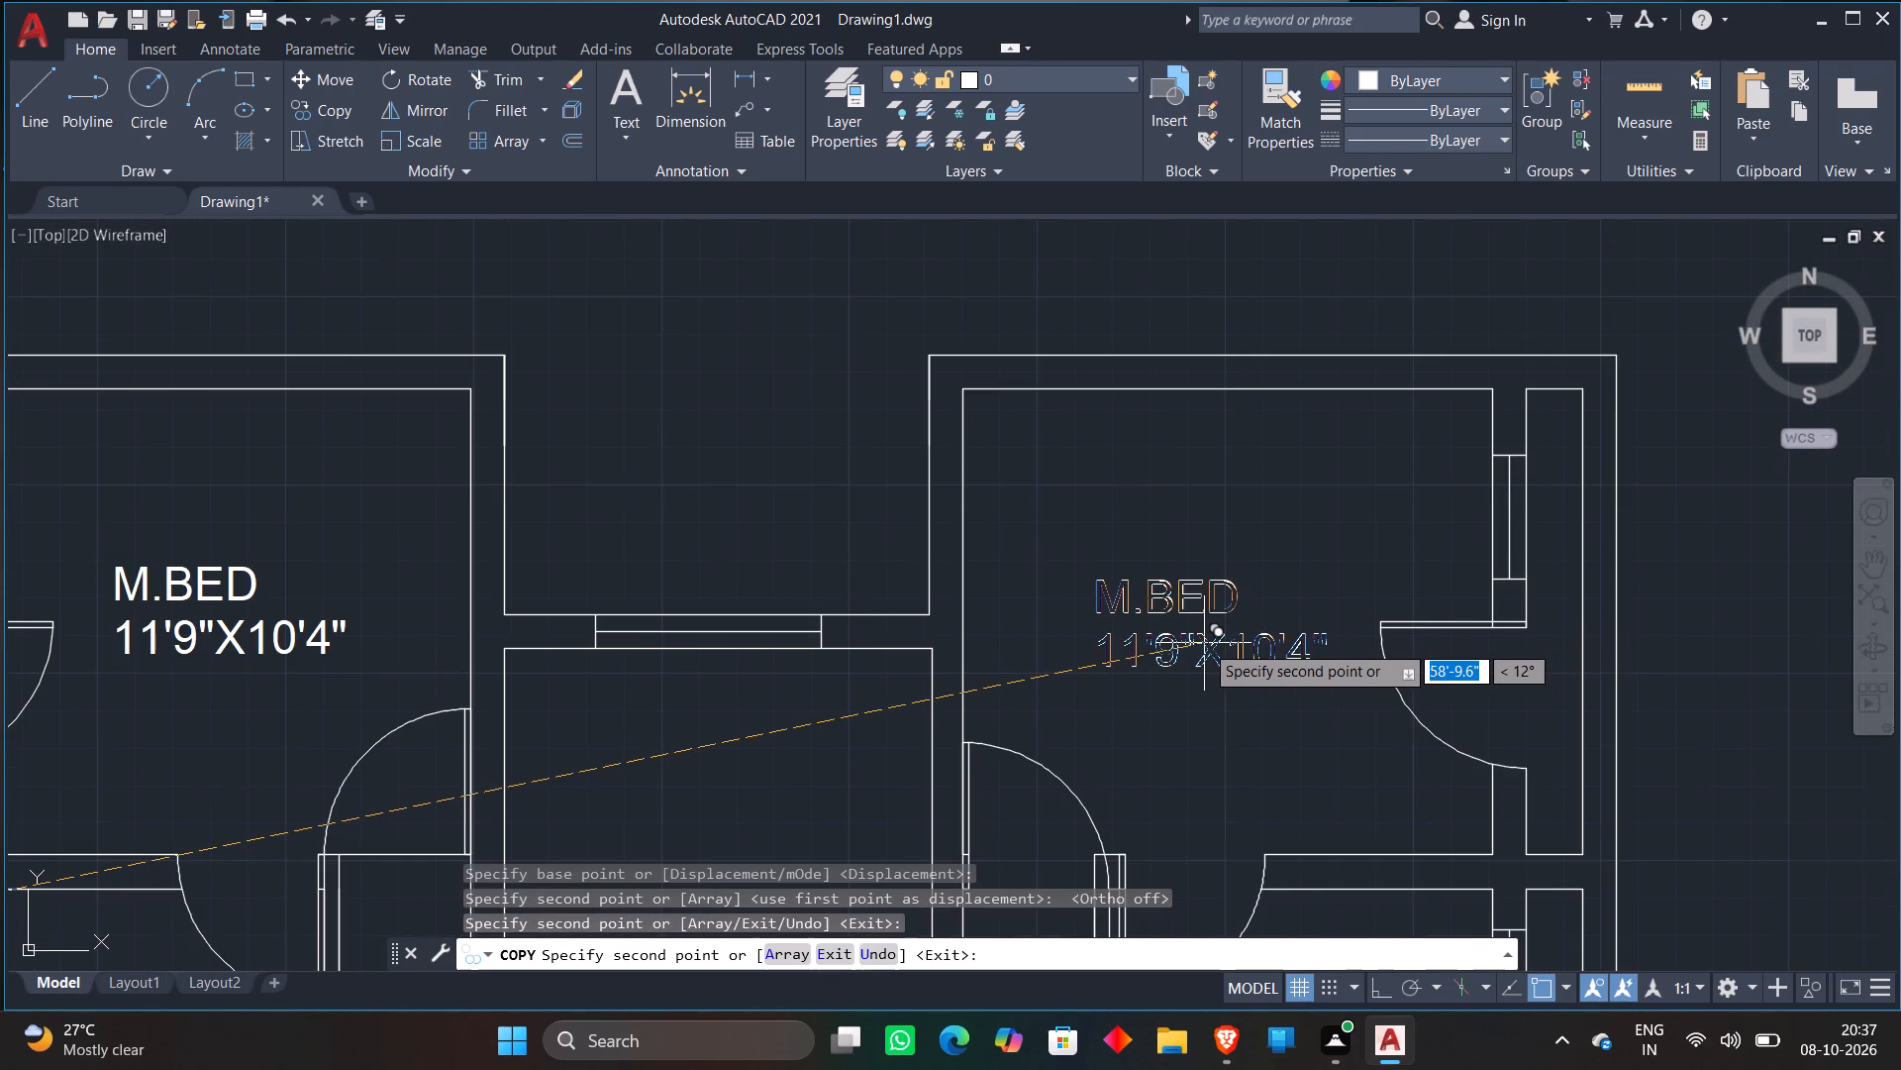
key("Escape")
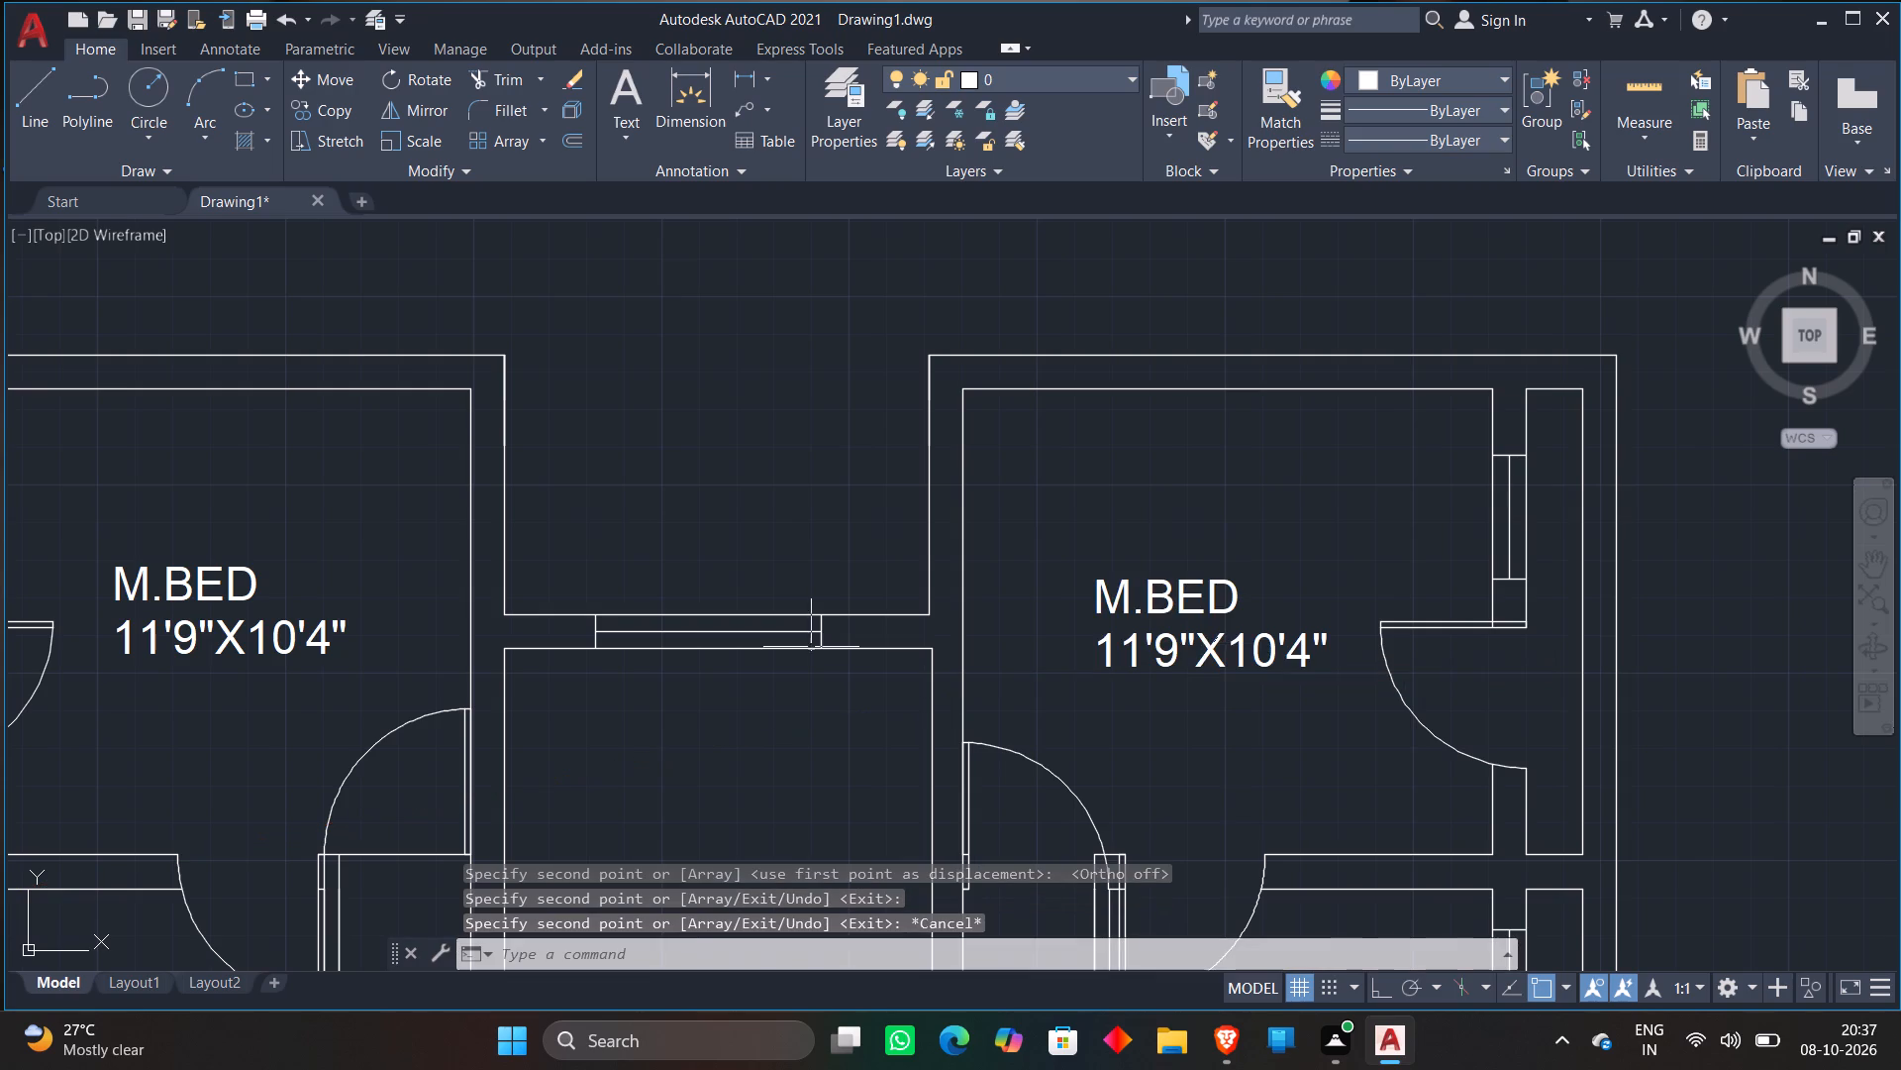
Copy the ATTACH label with its size 8'6"X4' into the small room below the master bedroom in both units.
scroll(639, 549, "down", 2)
middle_click_drag(646, 539, 1331, 387)
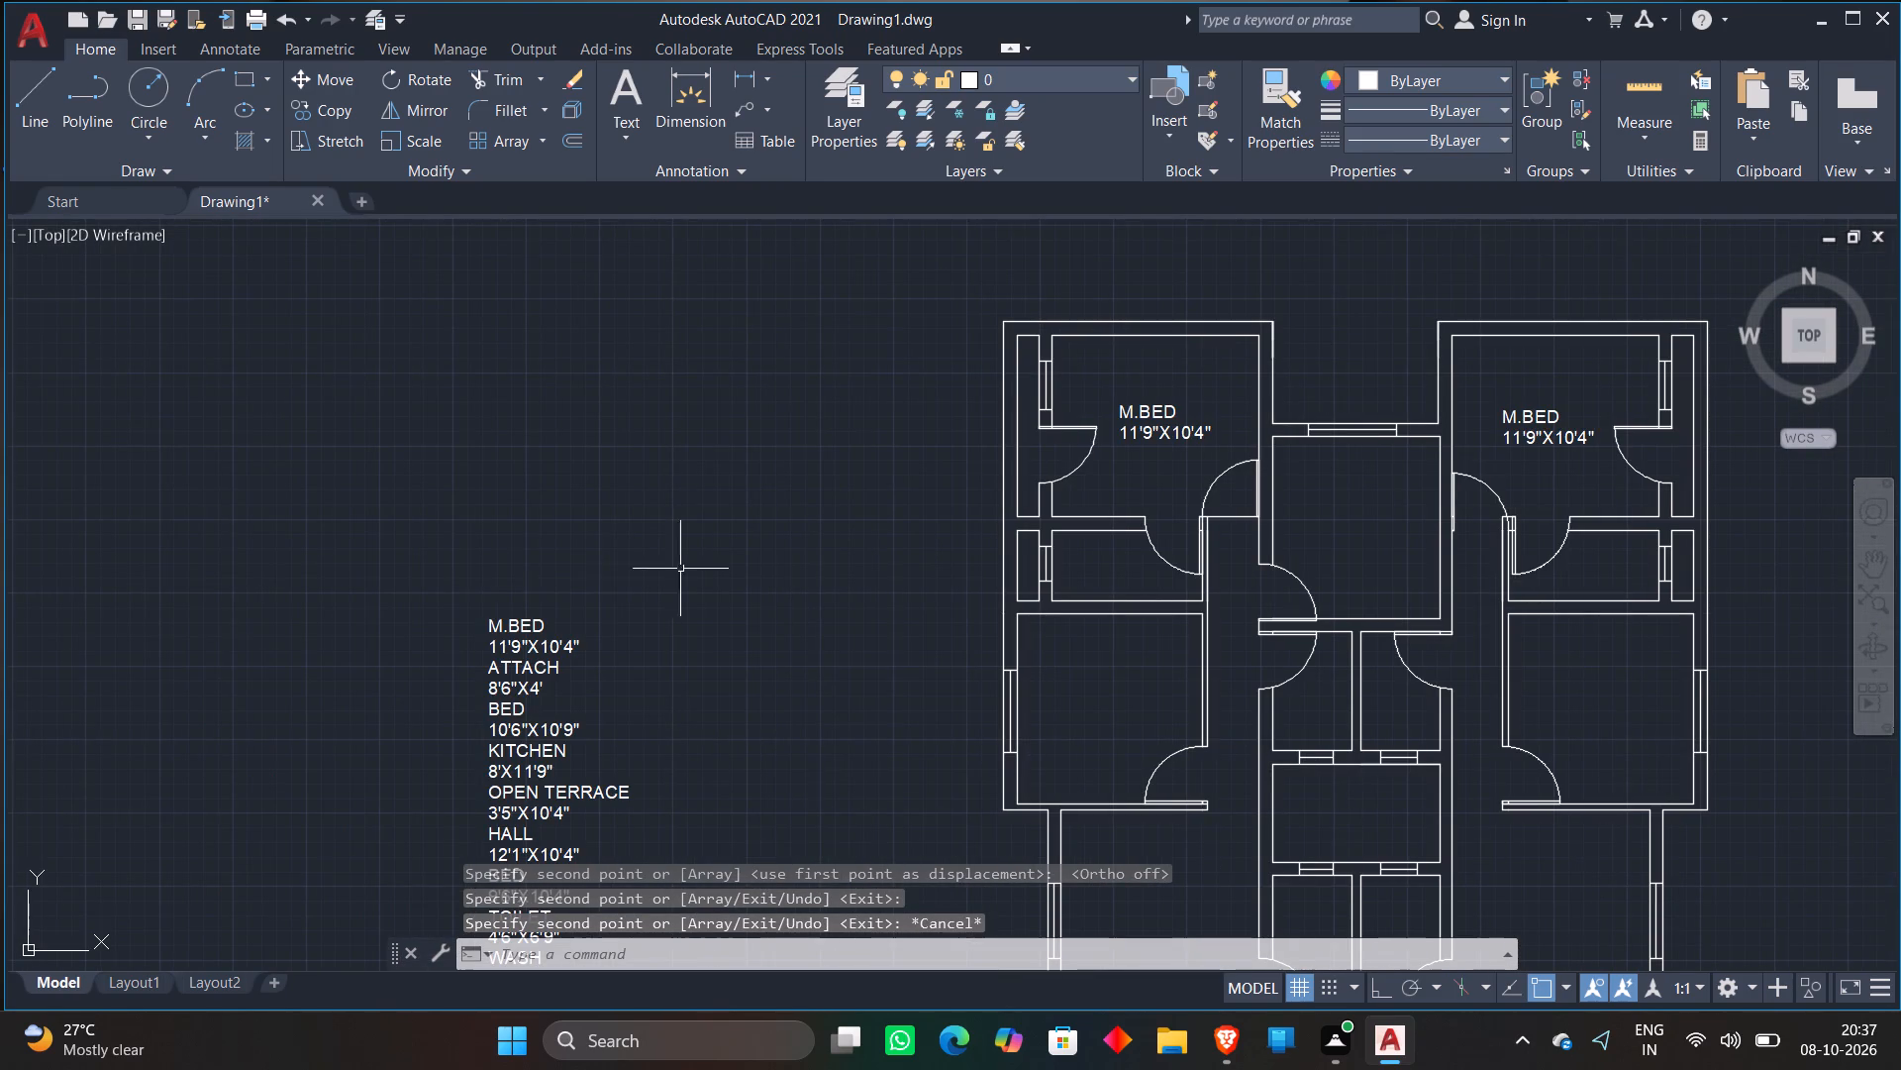
left_click(505, 619)
key("Escape")
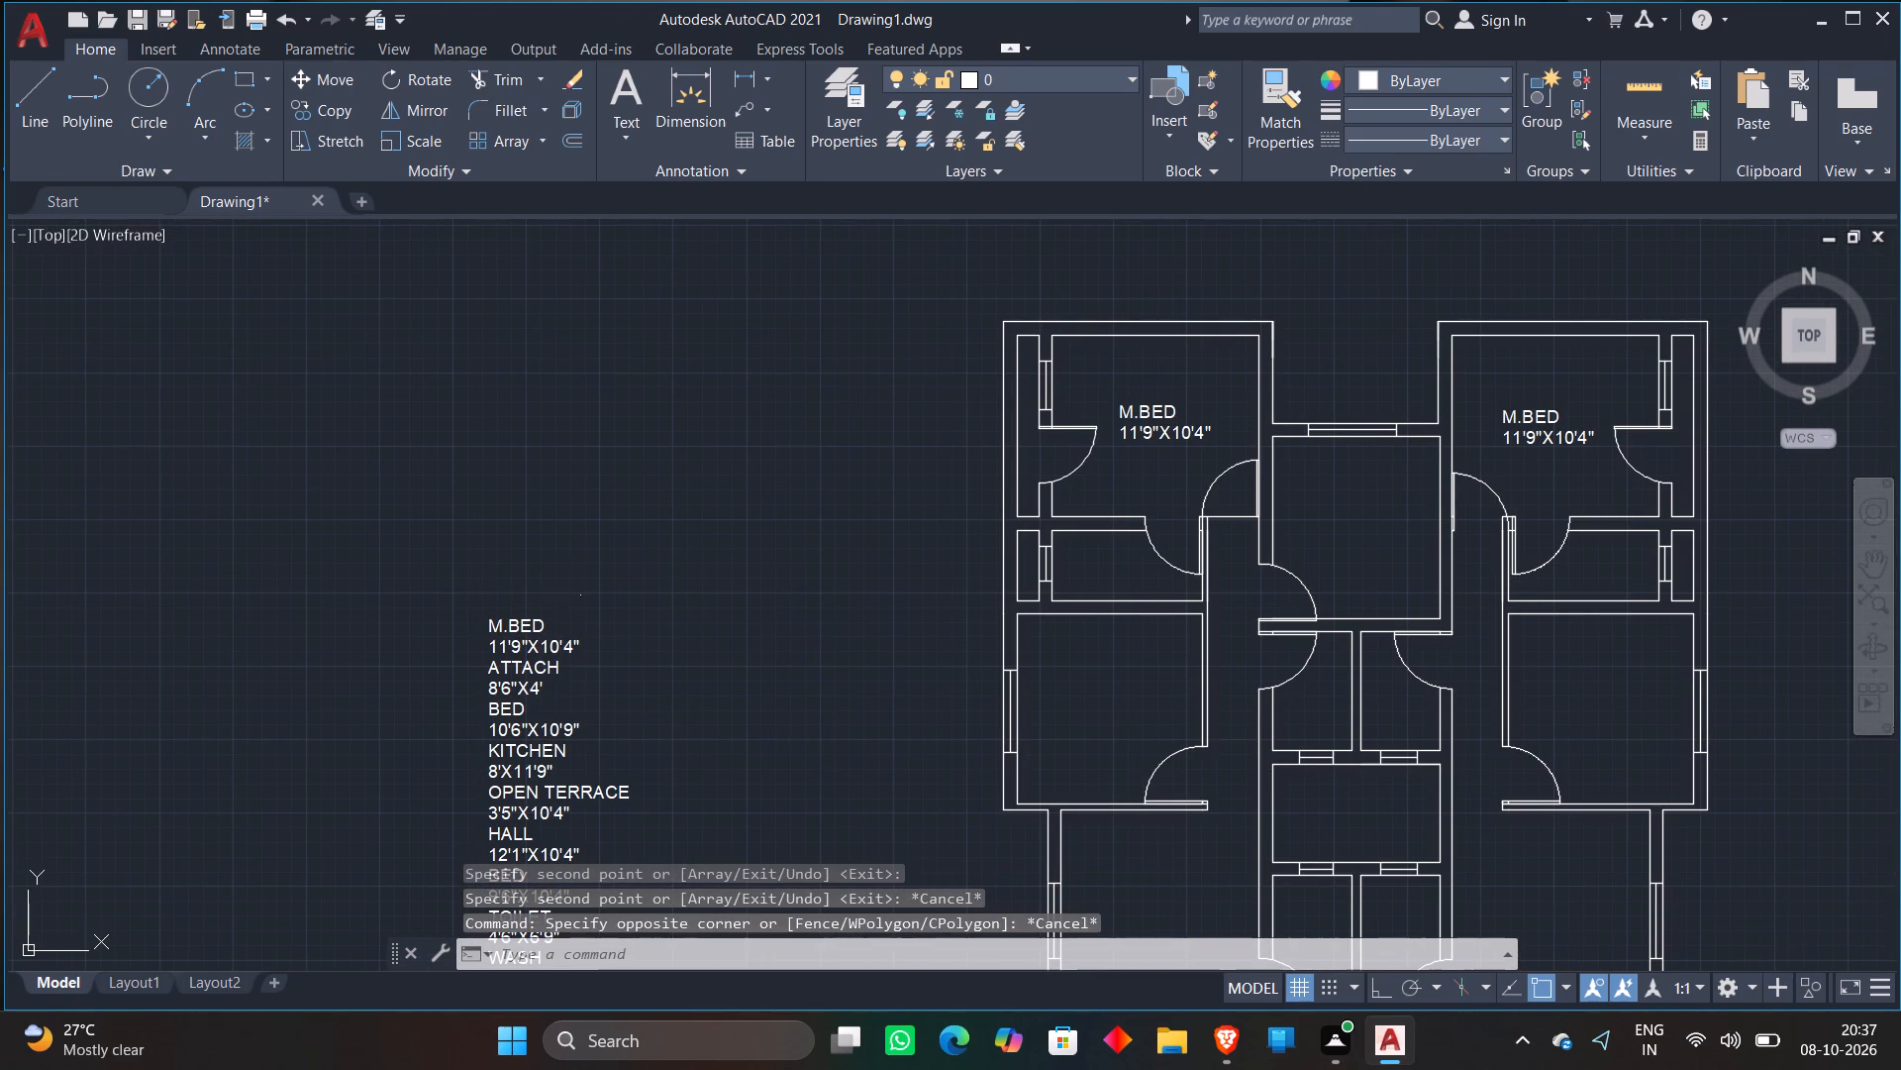
left_click(514, 667)
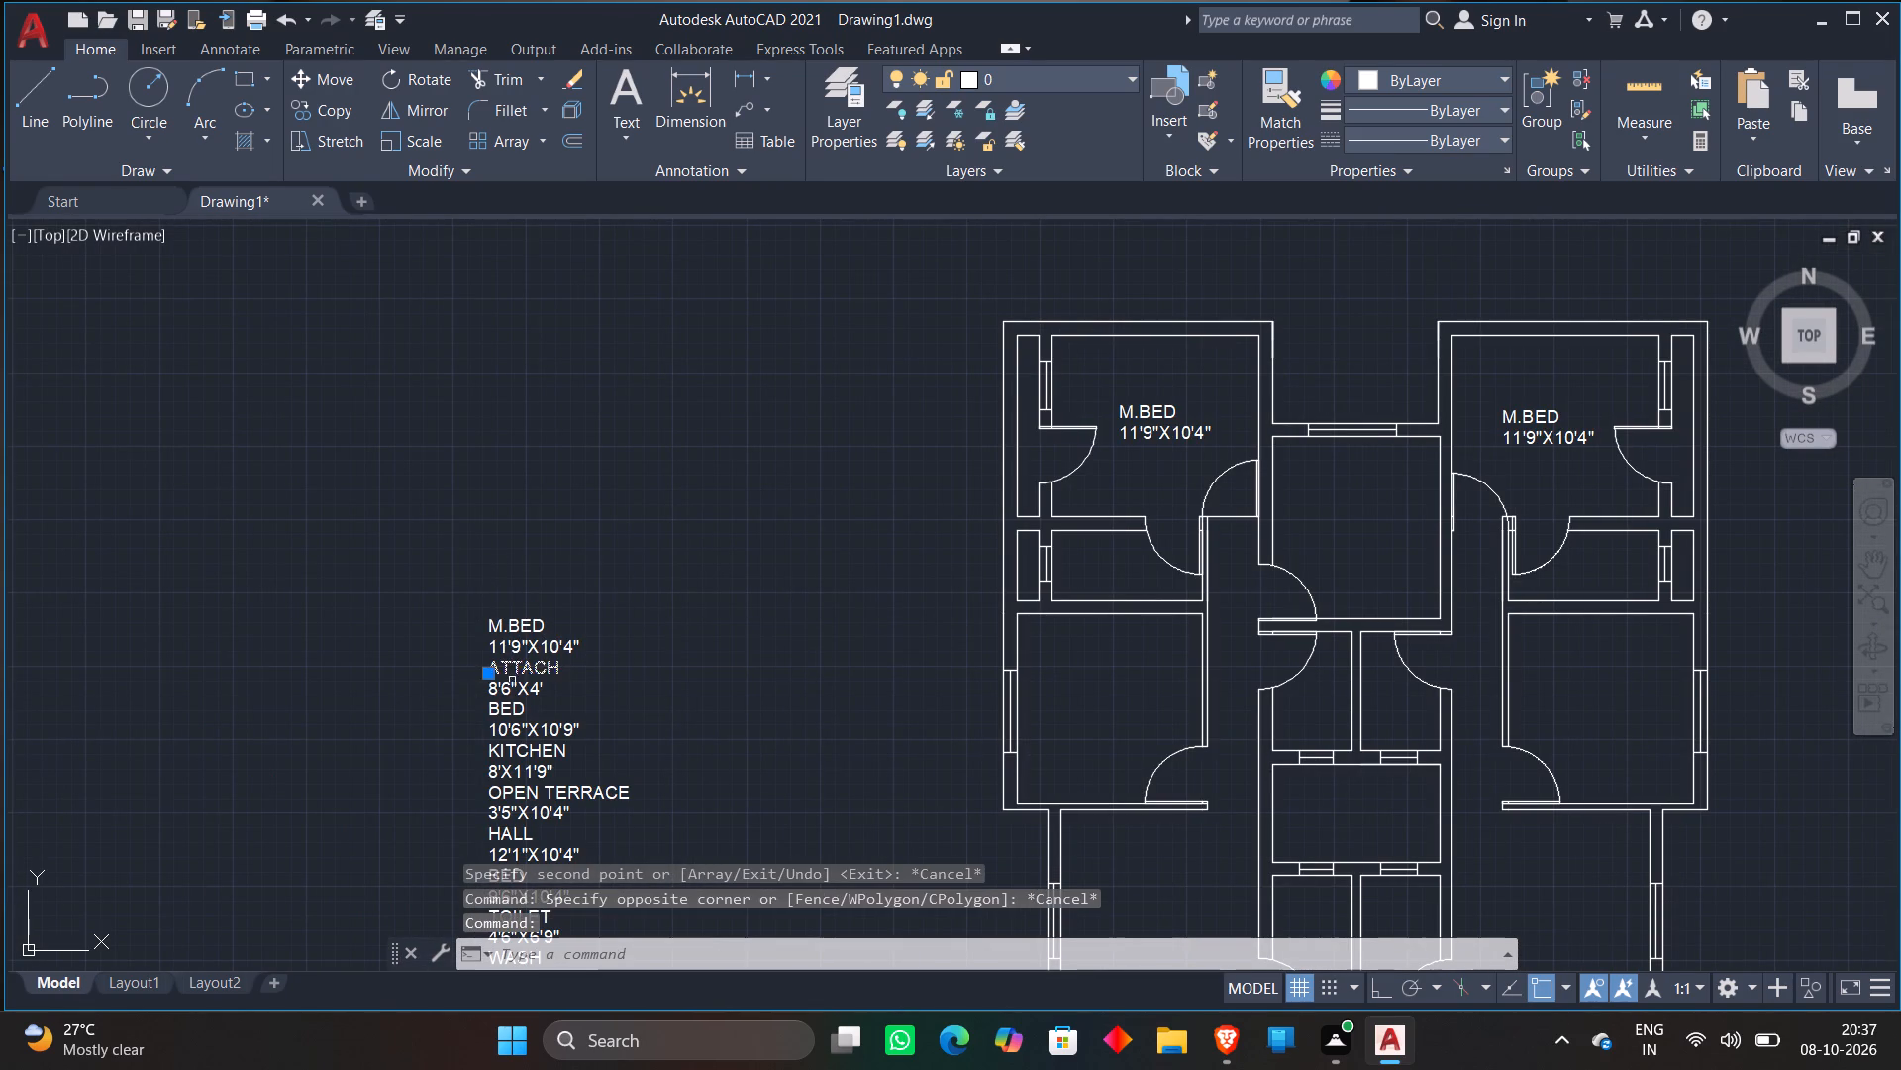
left_click(512, 681)
right_click(512, 681)
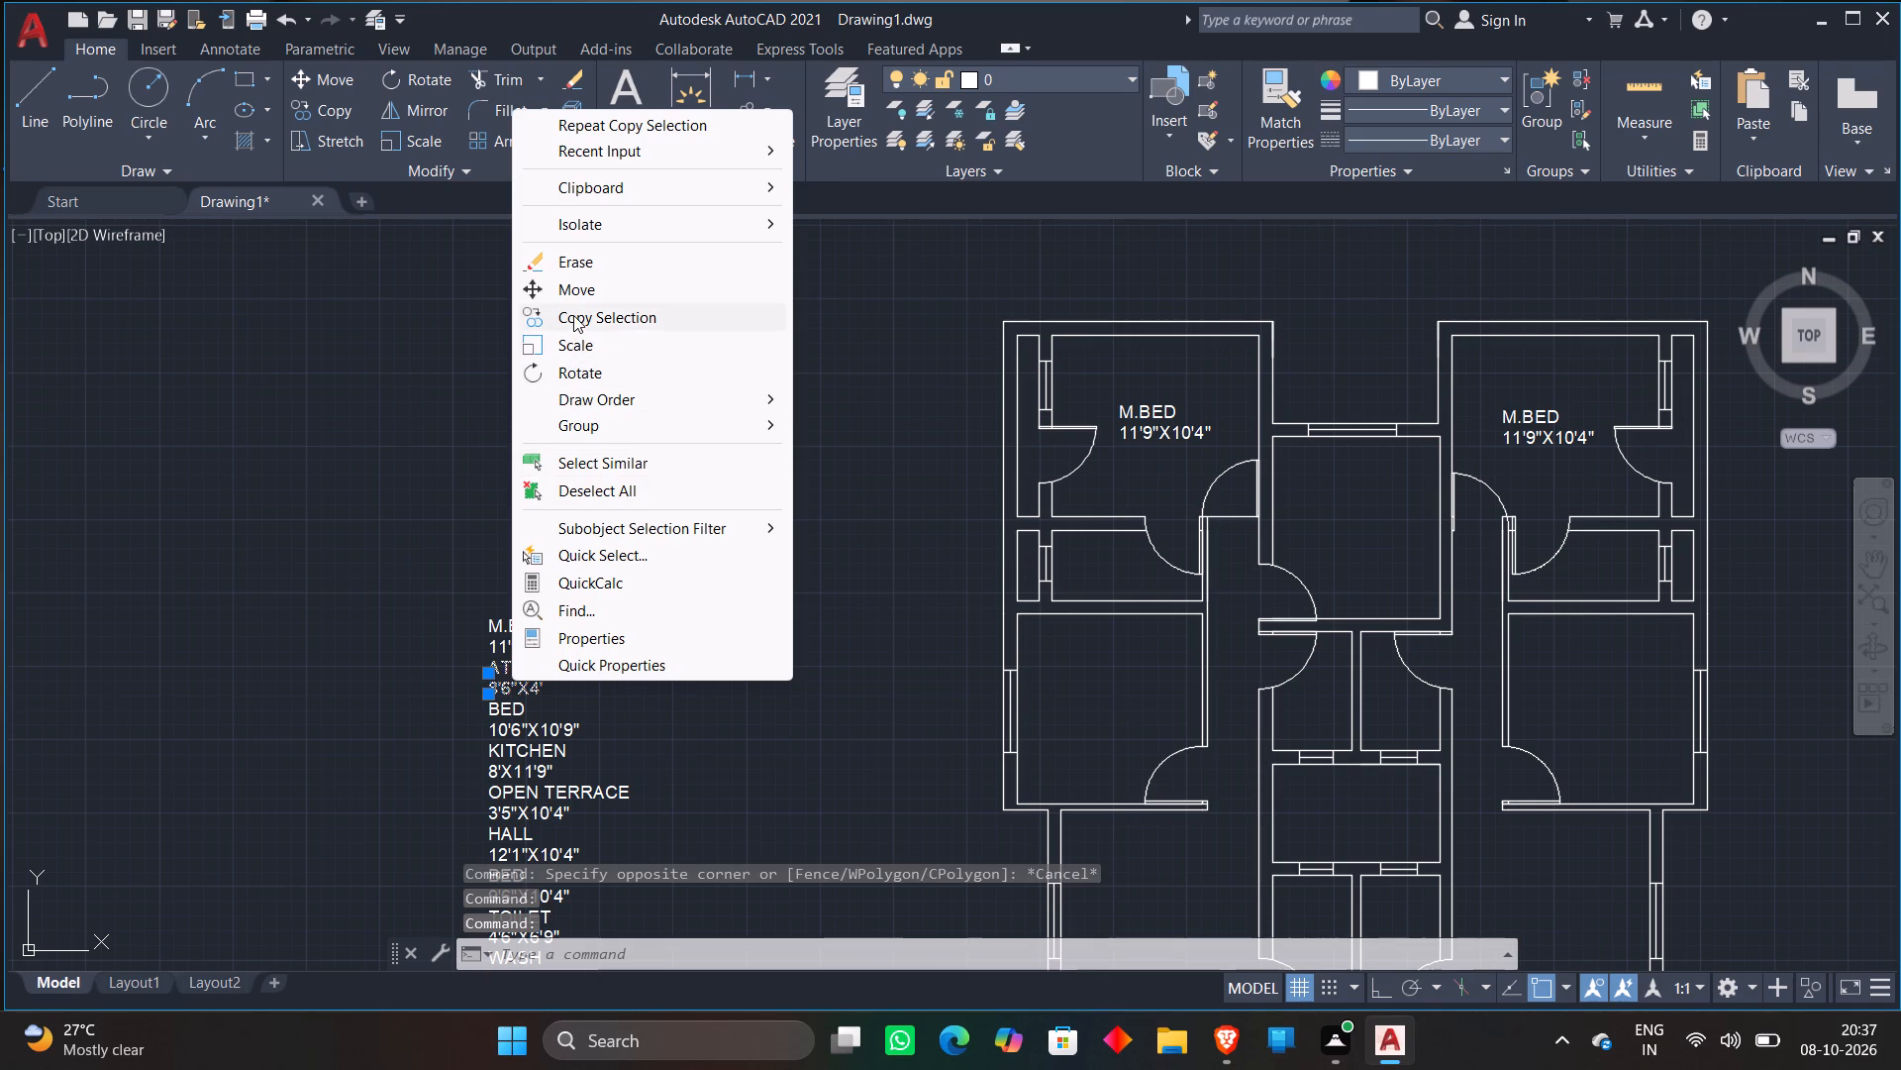
left_click(573, 315)
left_click(509, 689)
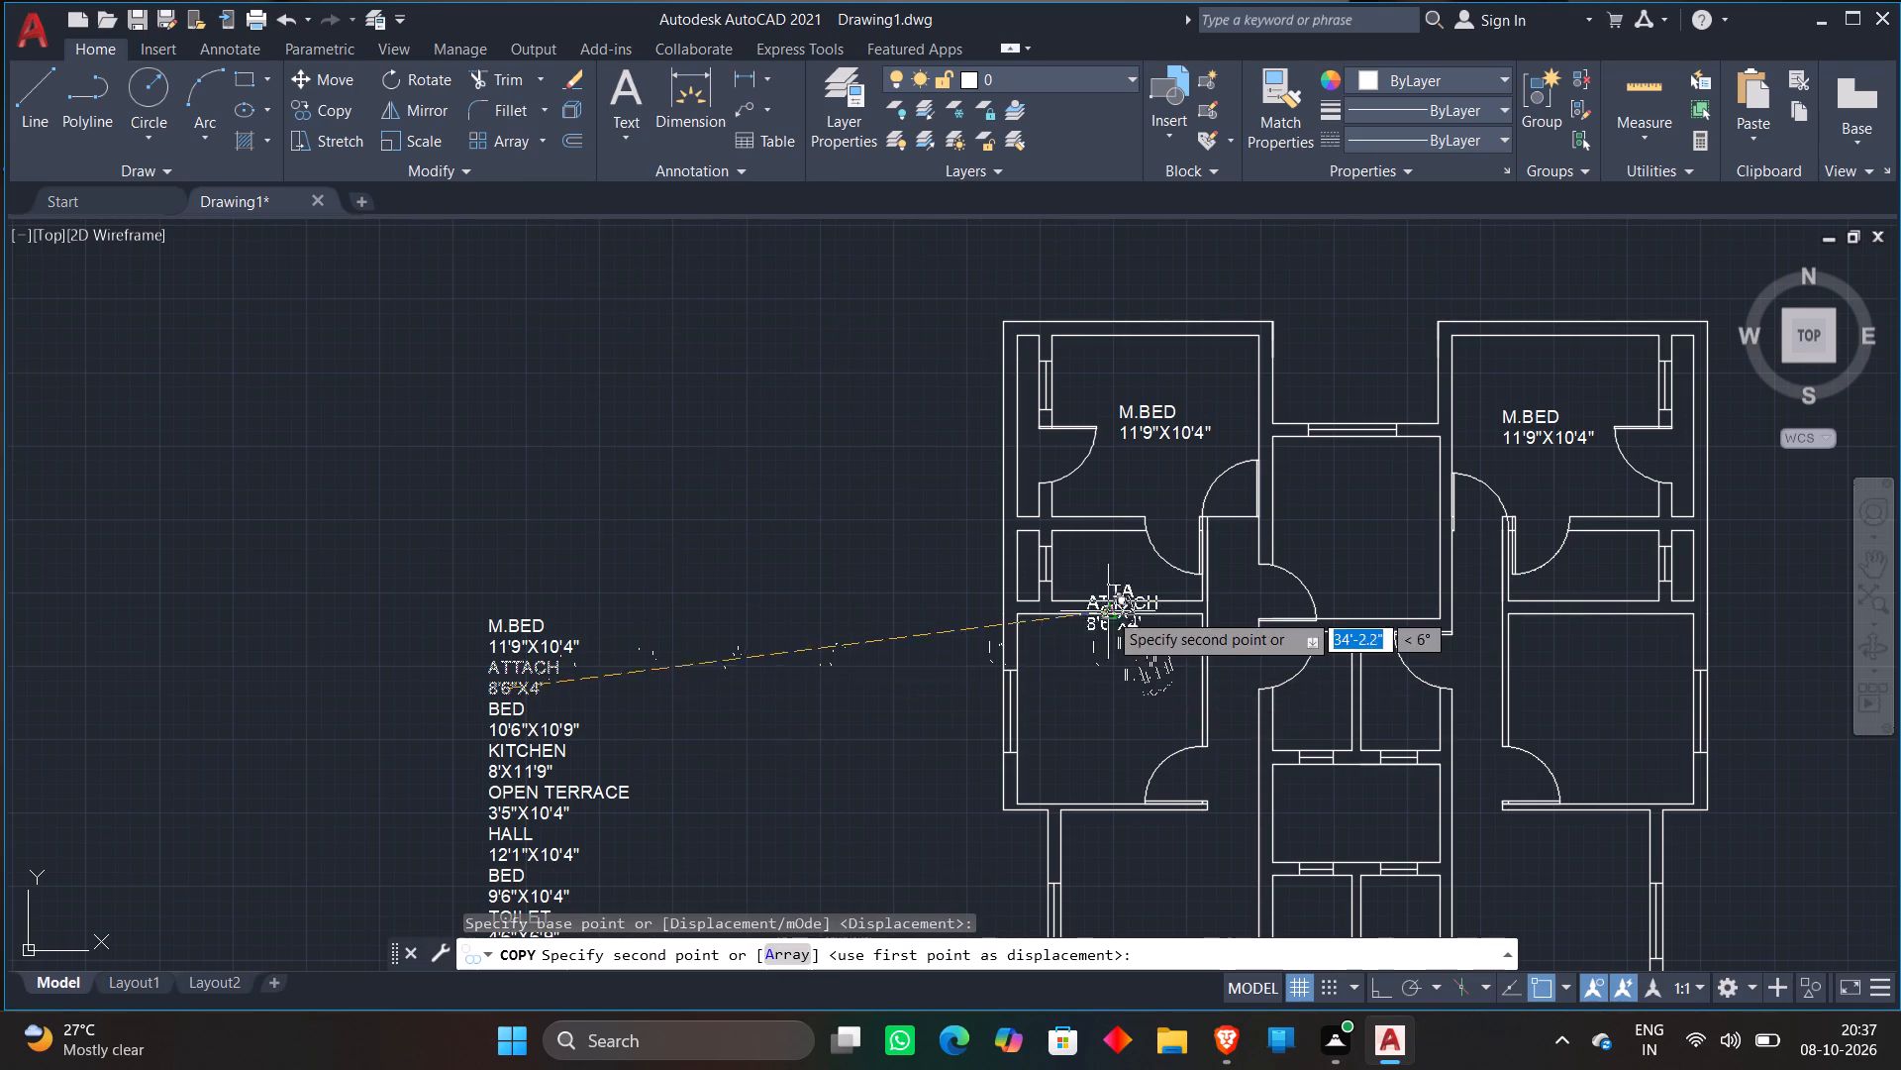
scroll(1108, 606, "up", 2)
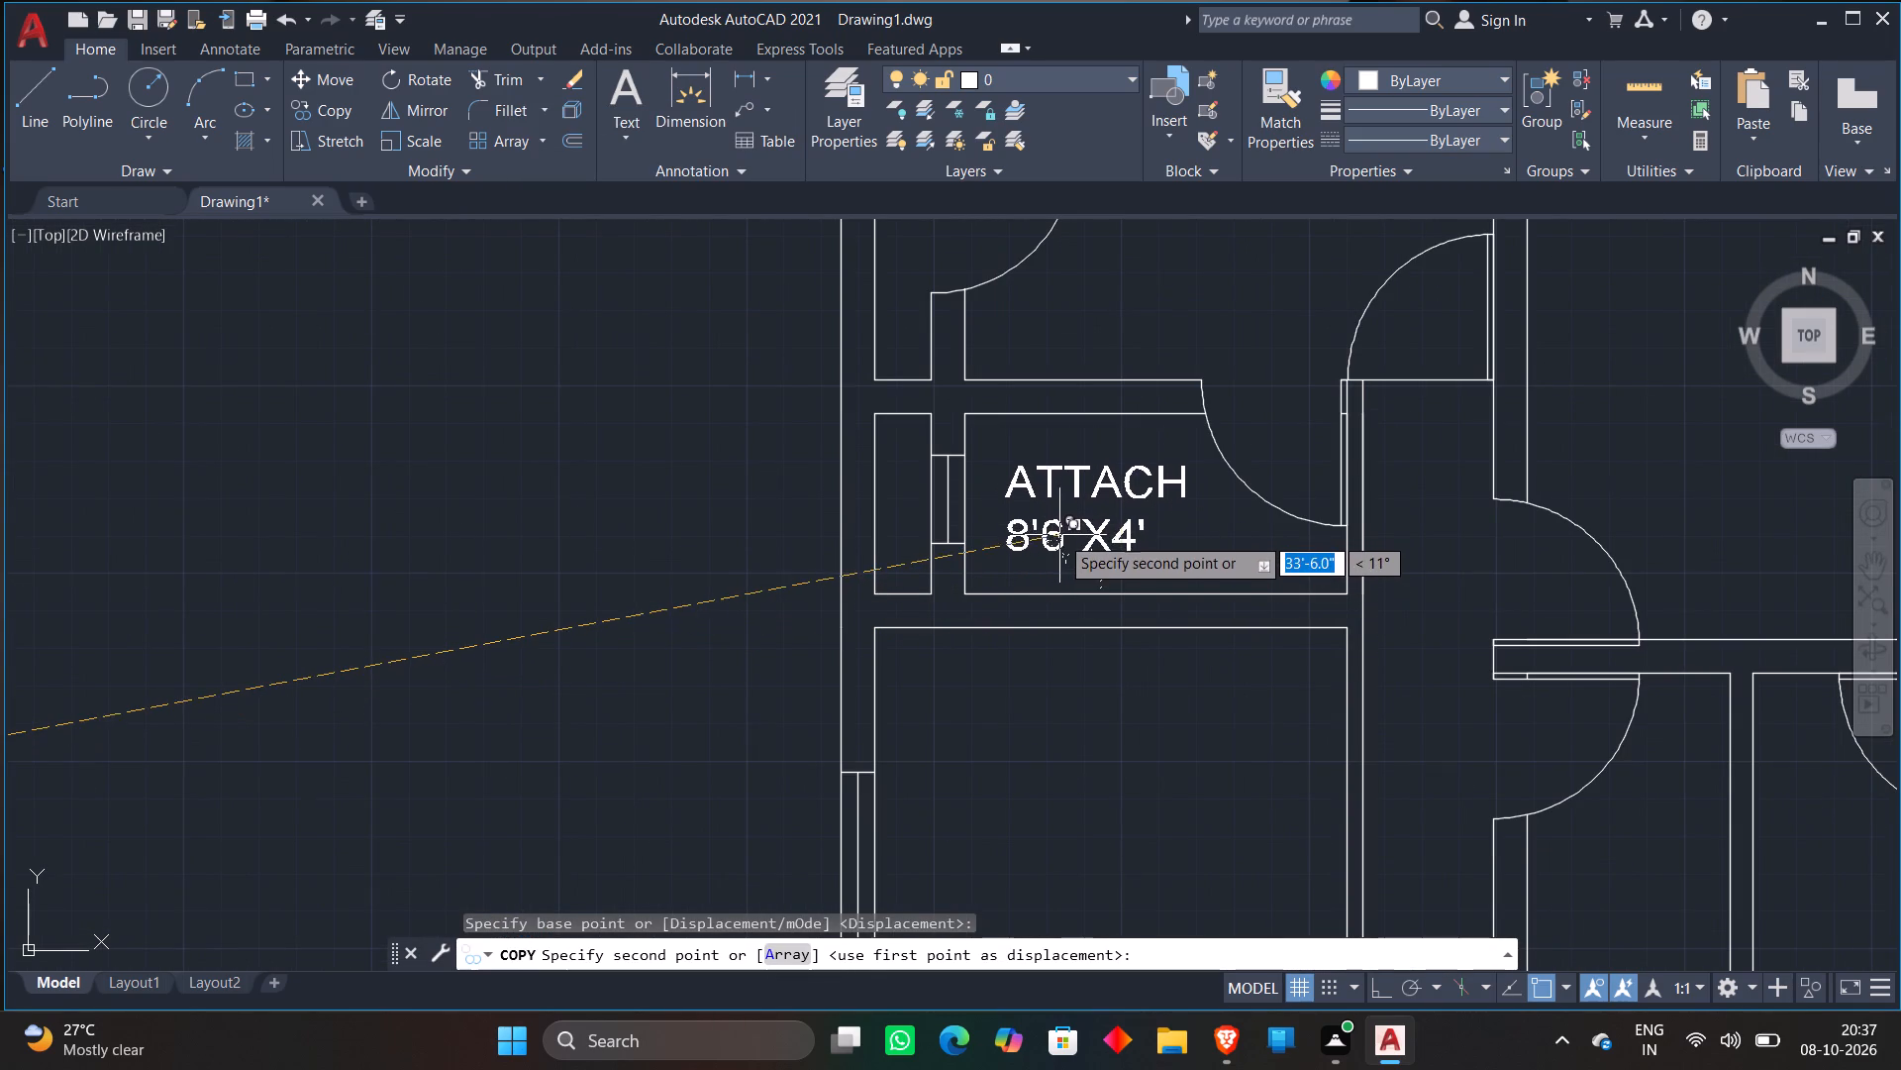
left_click(1059, 535)
scroll(1380, 527, "down", 3)
middle_click_drag(1496, 501, 1113, 578)
scroll(1360, 597, "up", 3)
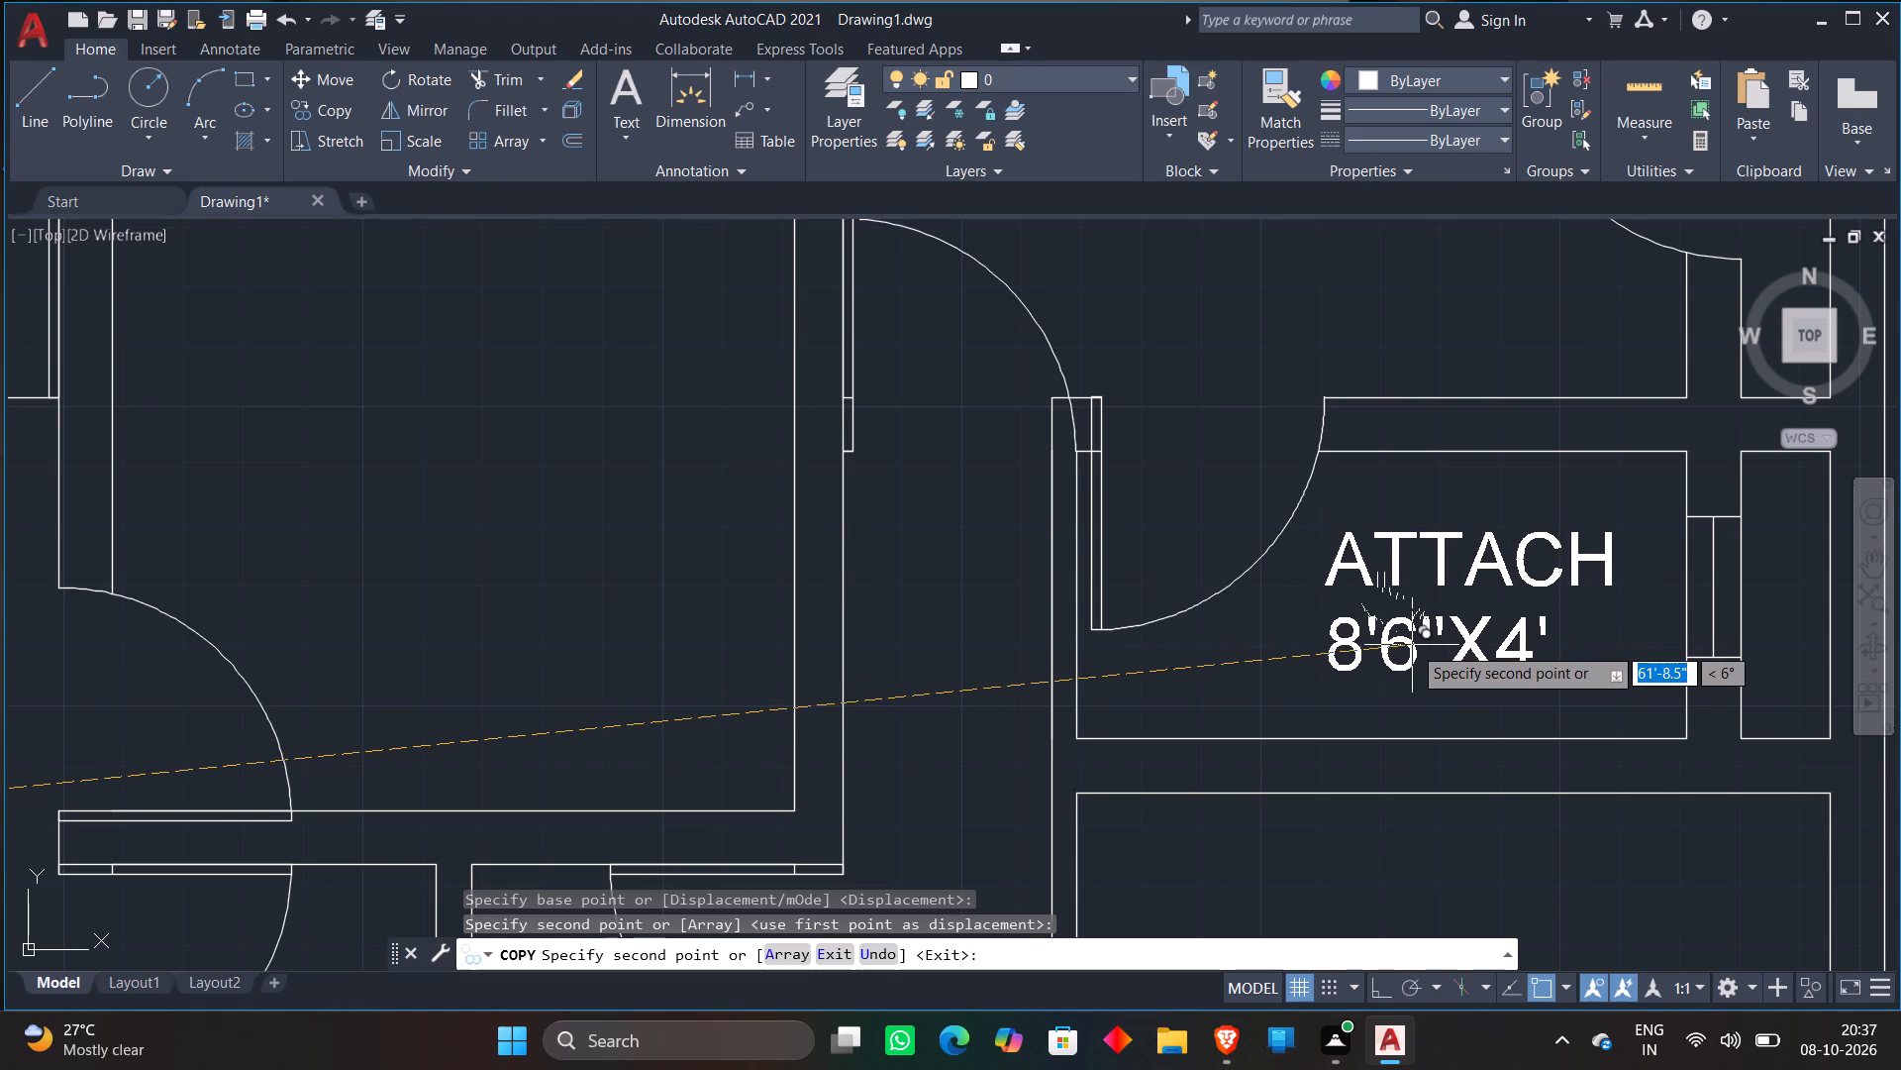
left_click(1412, 645)
key("Escape")
Copy the BED label with its size 10'6"X10'9" into the outer room below the attached bath in both units.
scroll(1076, 534, "down", 4)
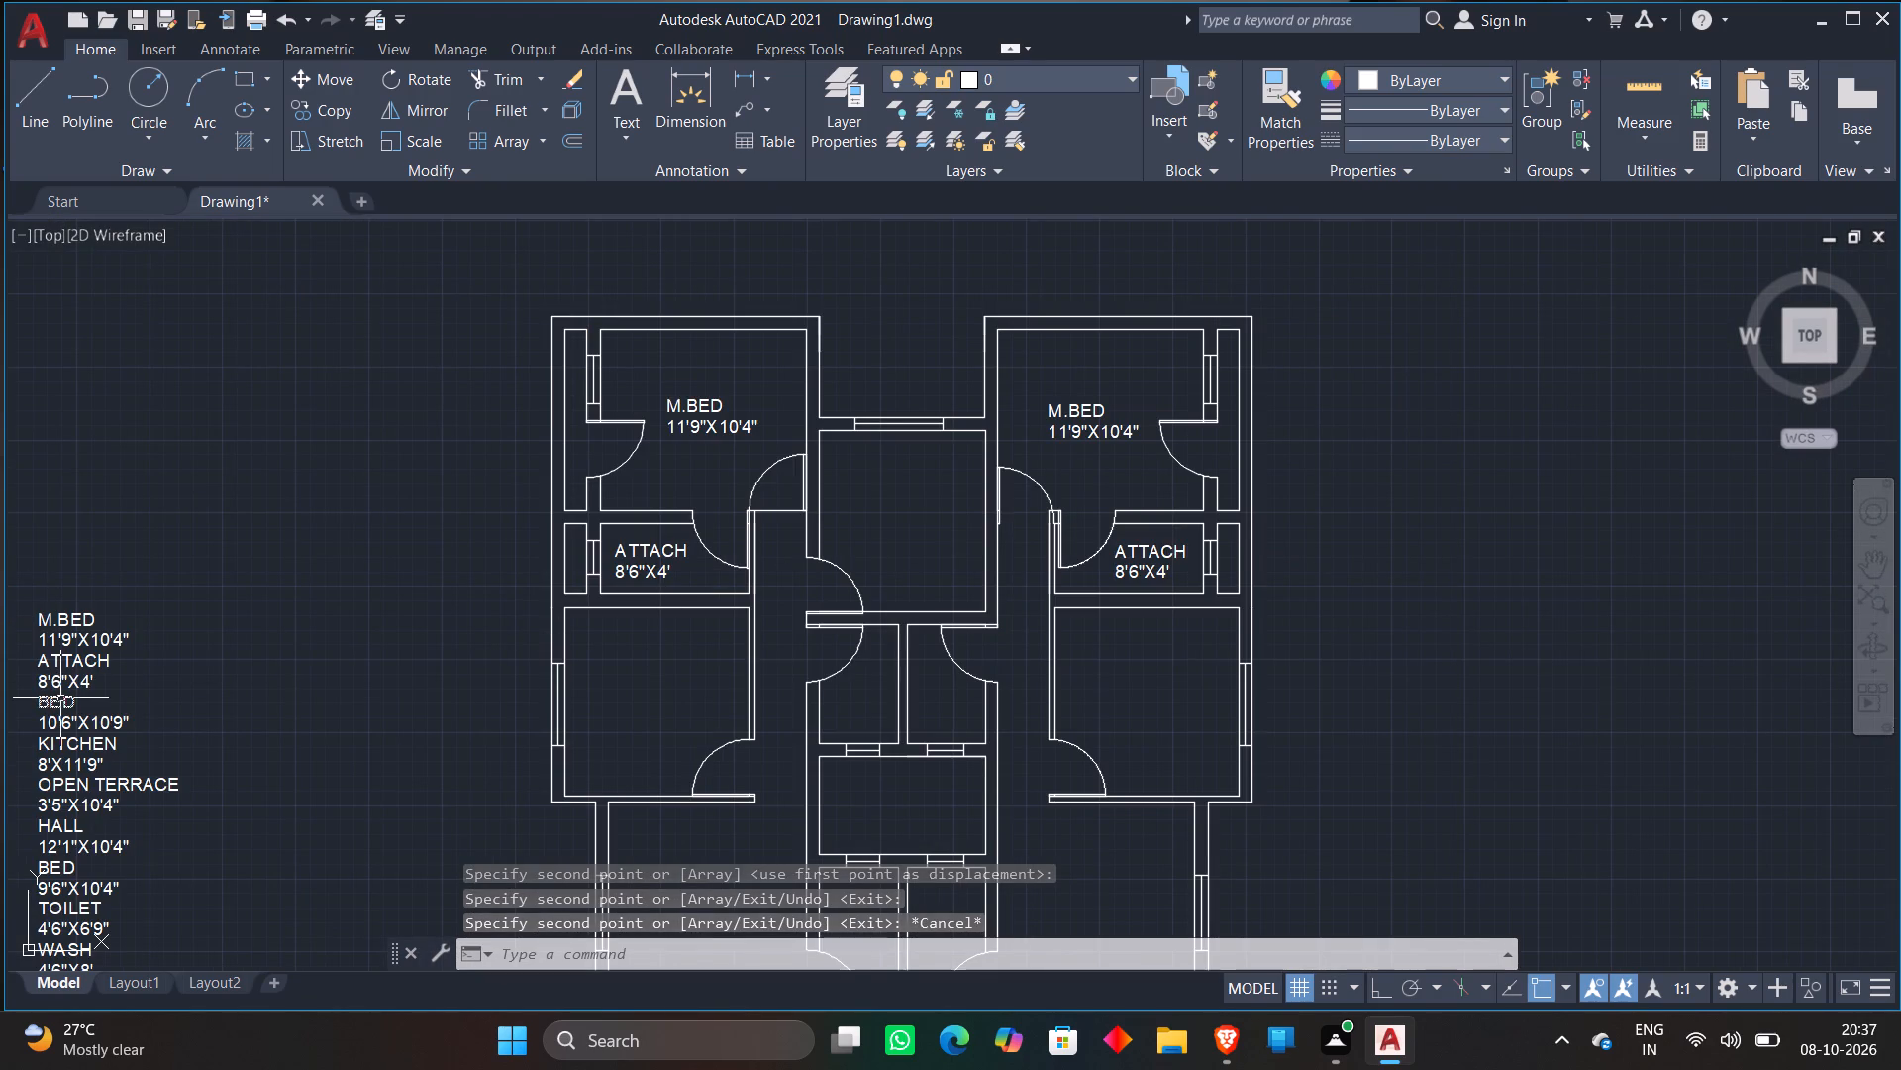
left_click(60, 698)
left_click(60, 724)
right_click(60, 724)
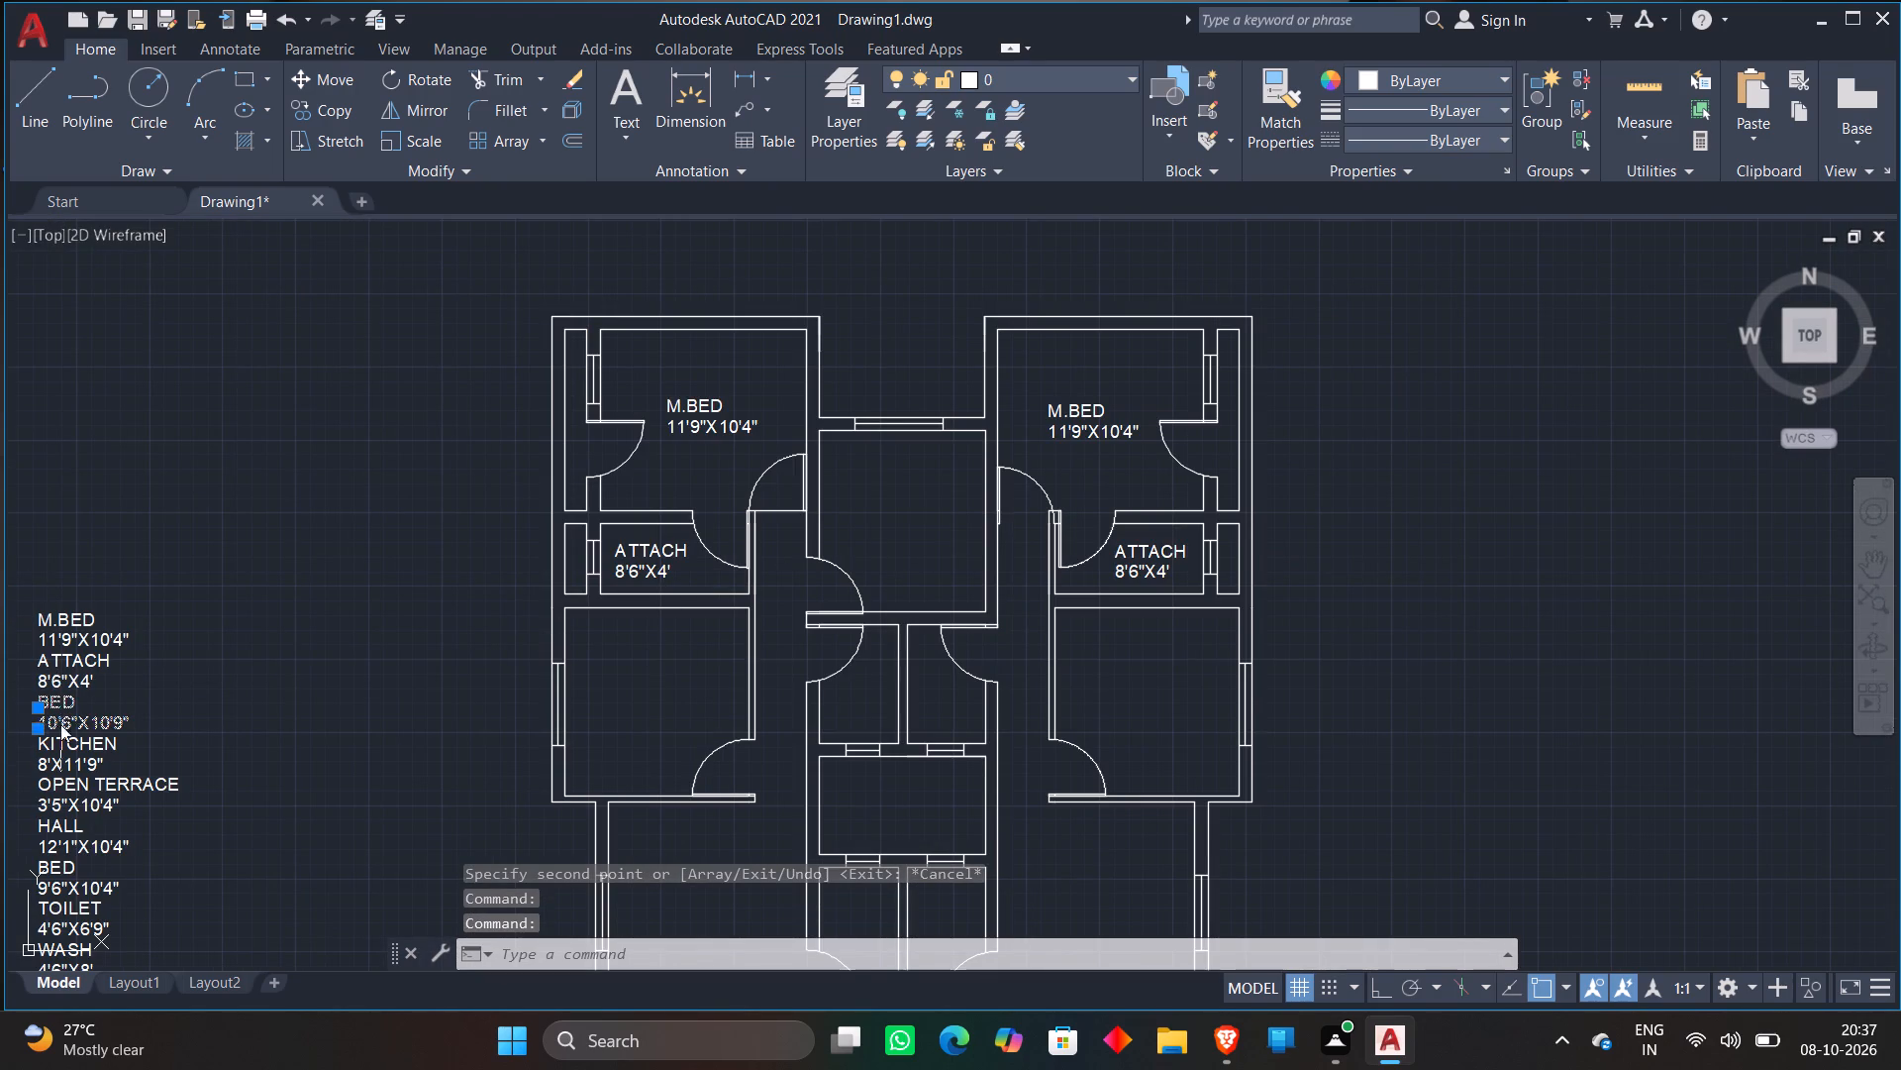
left_click(124, 367)
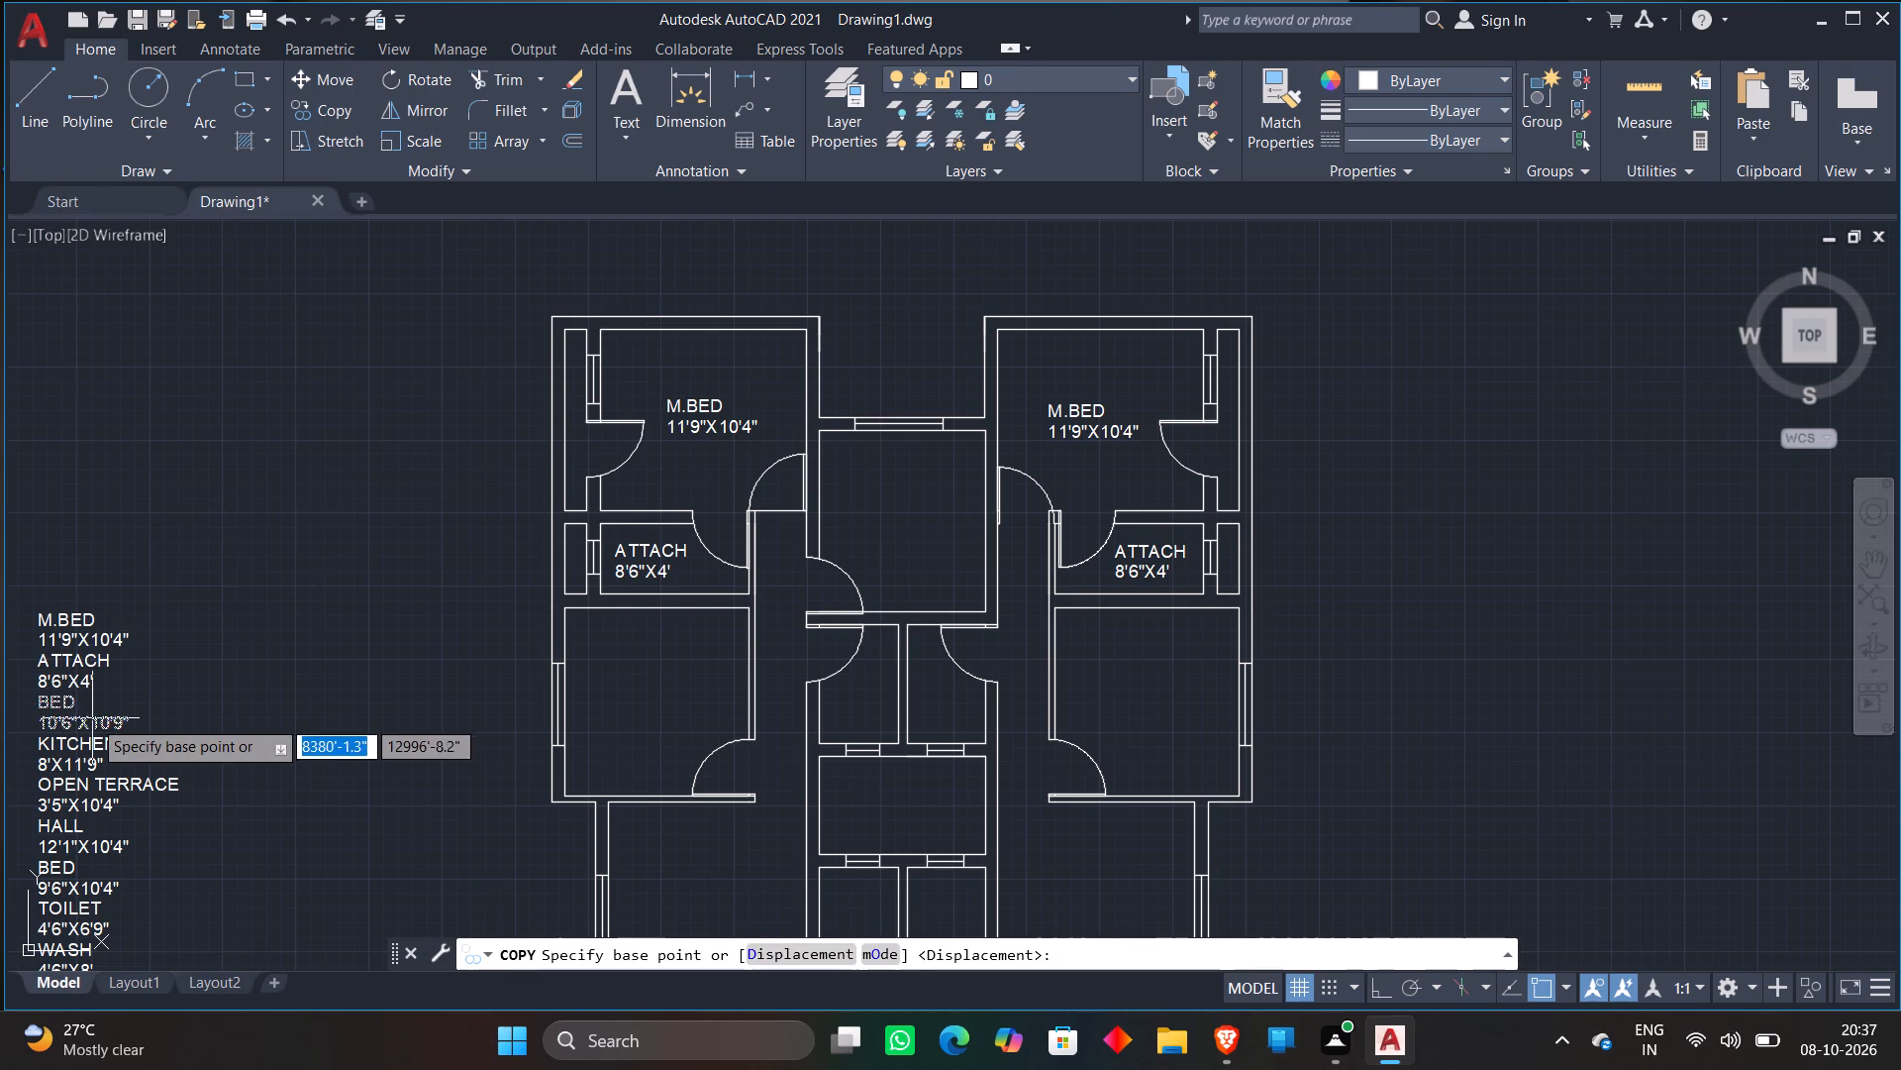
left_click(89, 723)
scroll(704, 702, "up", 1)
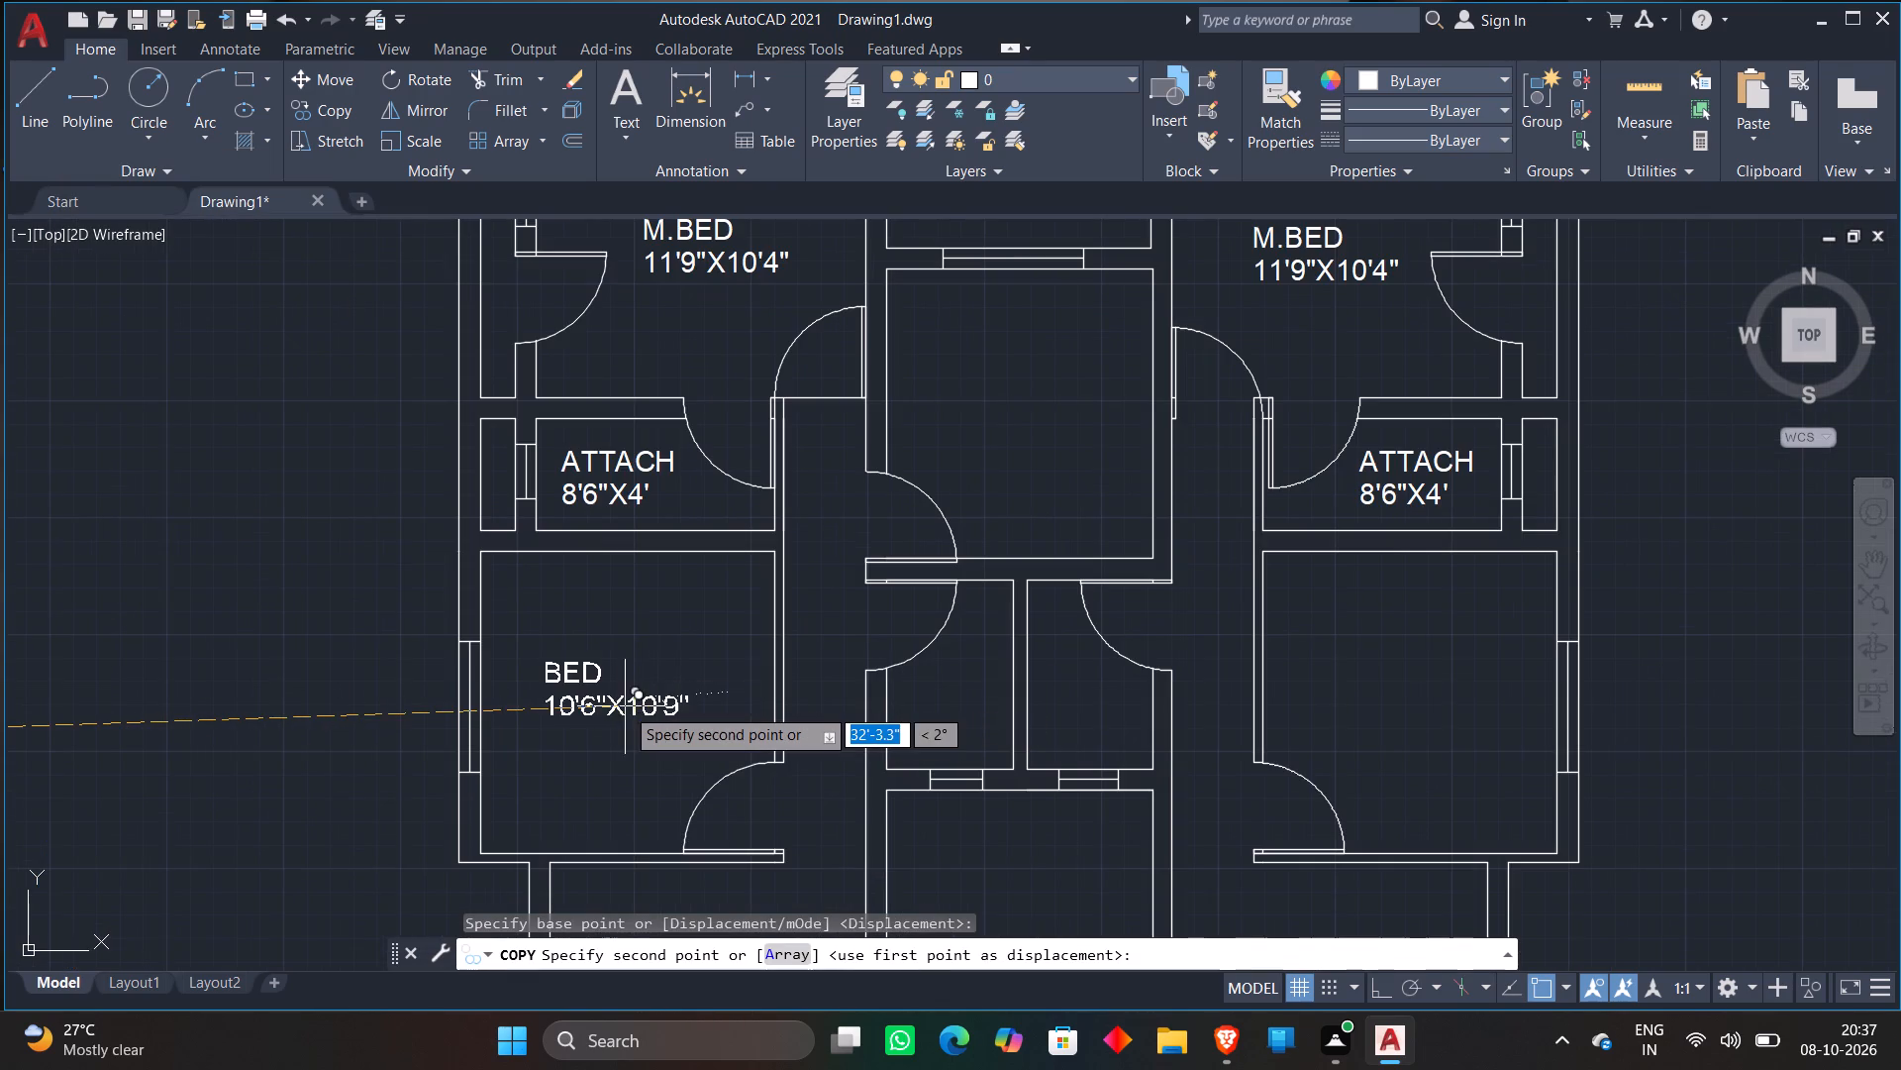
left_click(623, 706)
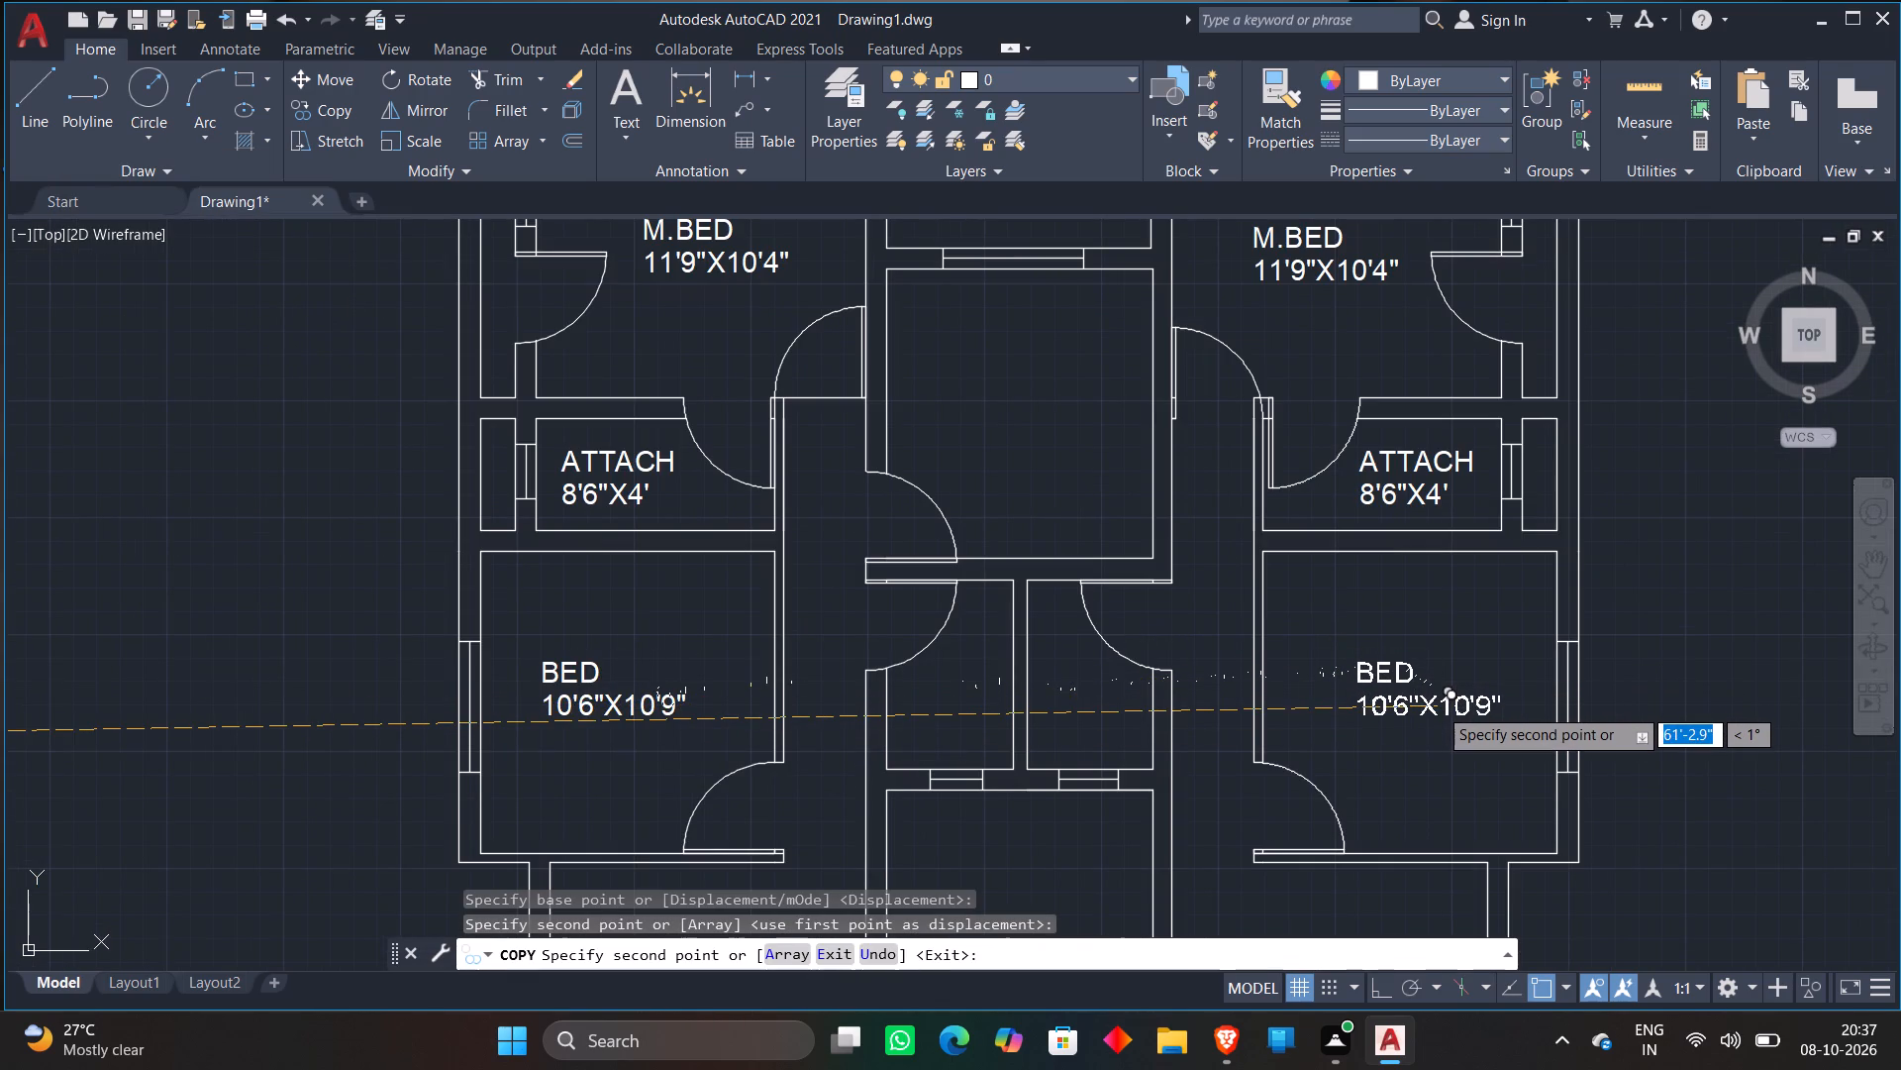
left_click(1438, 706)
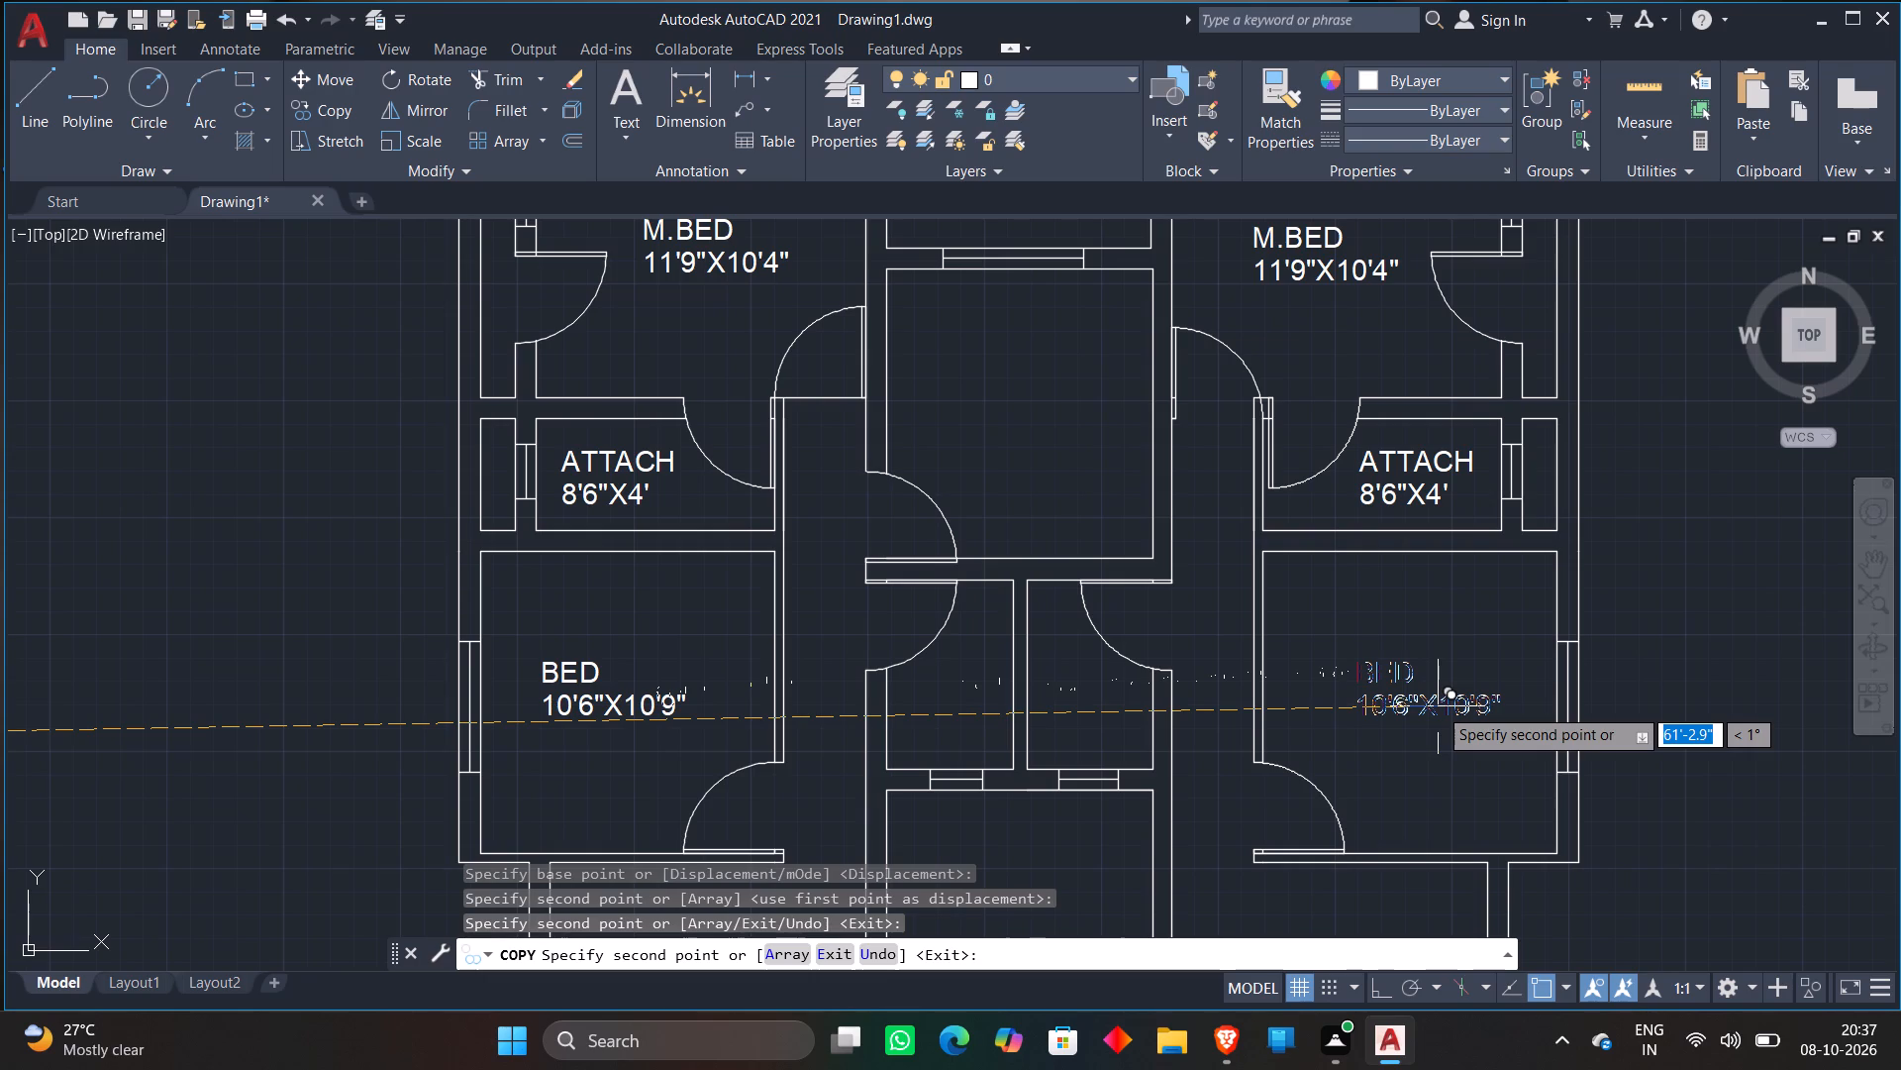
key("Escape")
key("Escape")
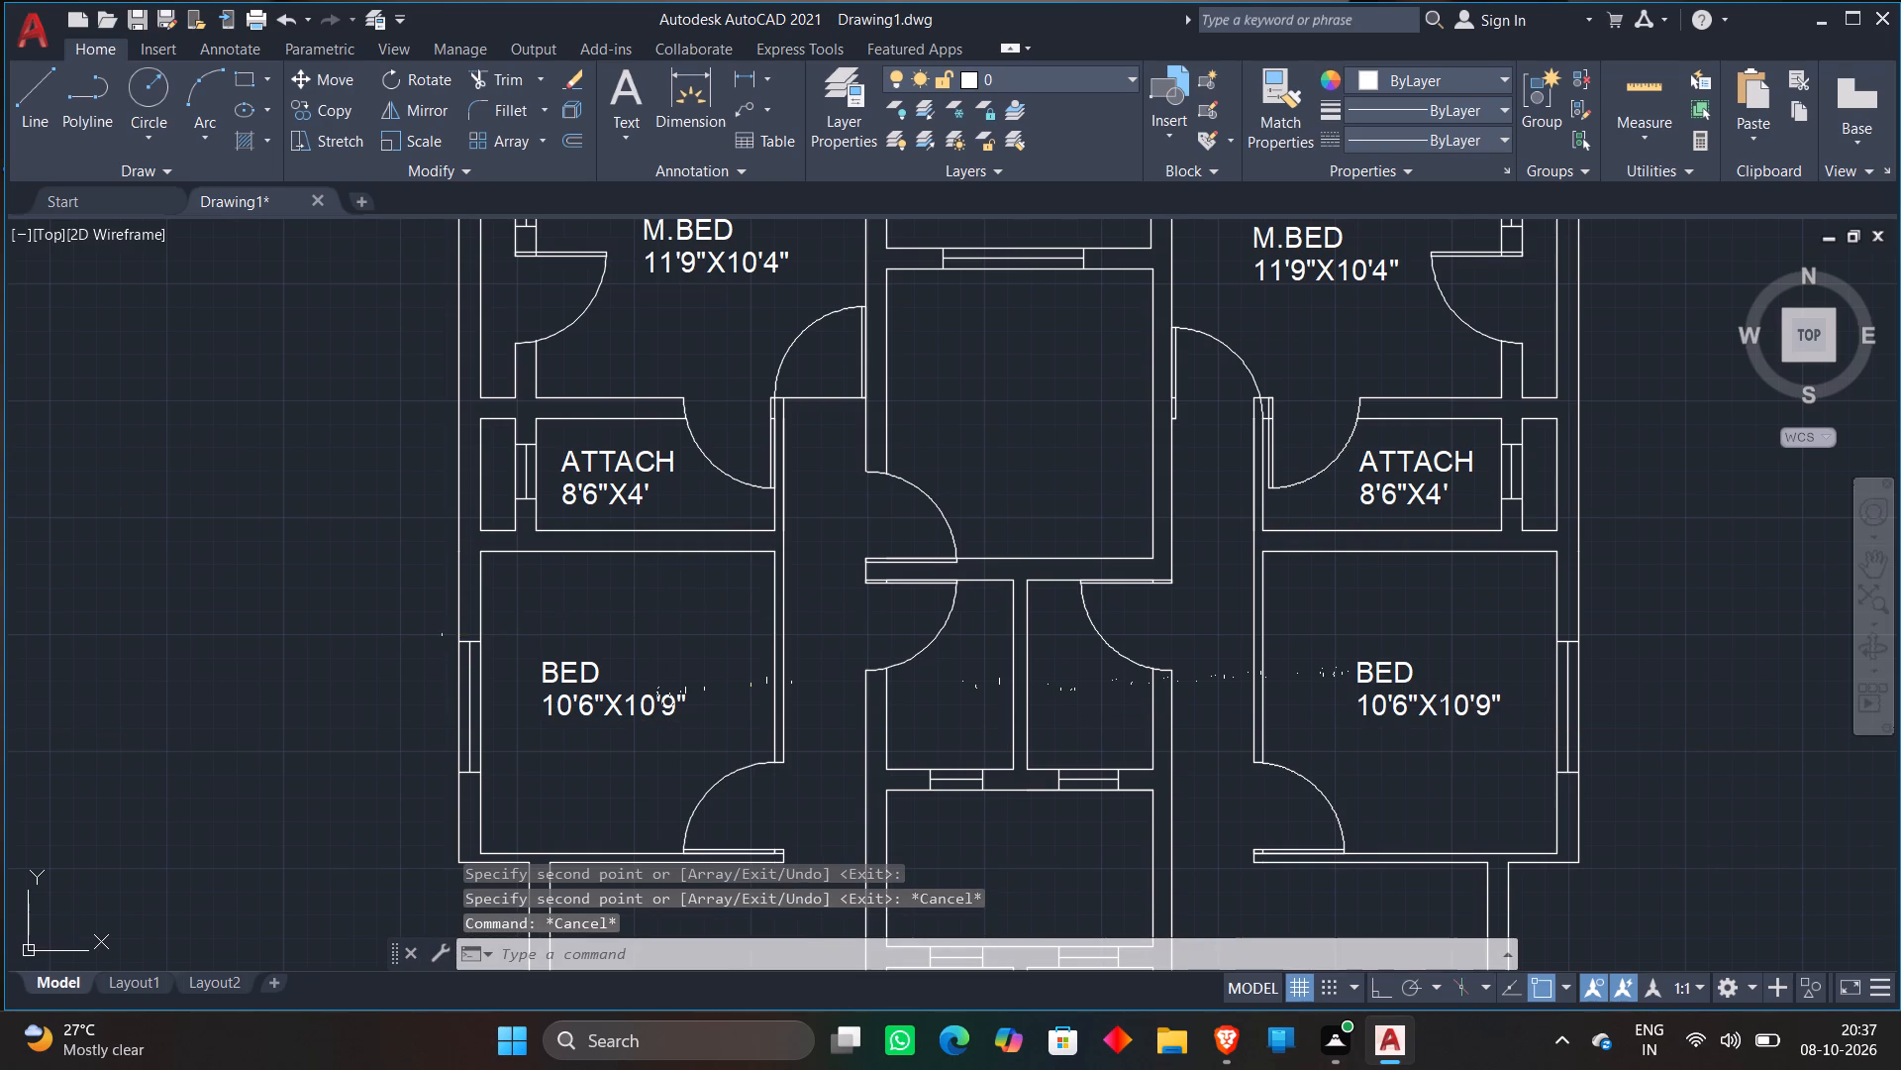
Copy the KITCHEN label with its size 8'X11'9" into the space below the 10'6"X10'9" bedroom in both units.
scroll(440, 640, "down", 2)
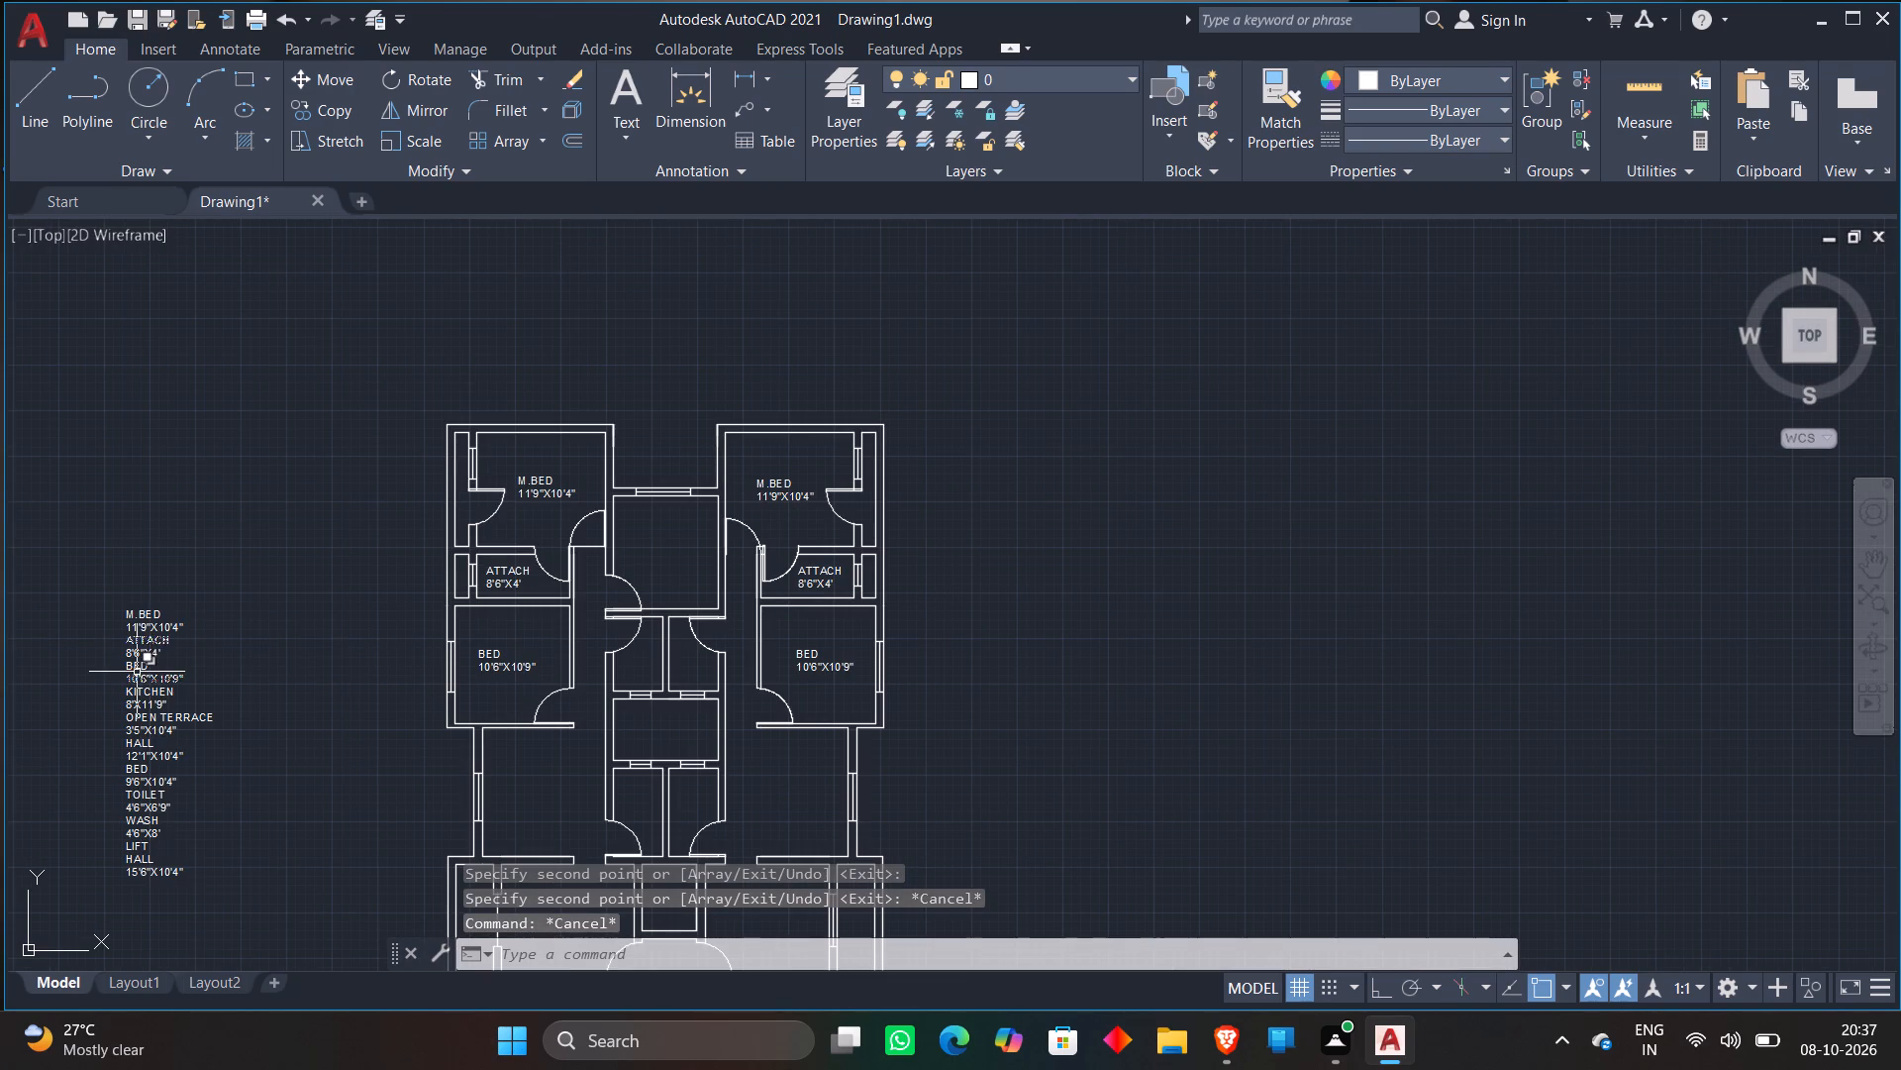
scroll(137, 672, "up", 2)
left_click(158, 726)
left_click(148, 759)
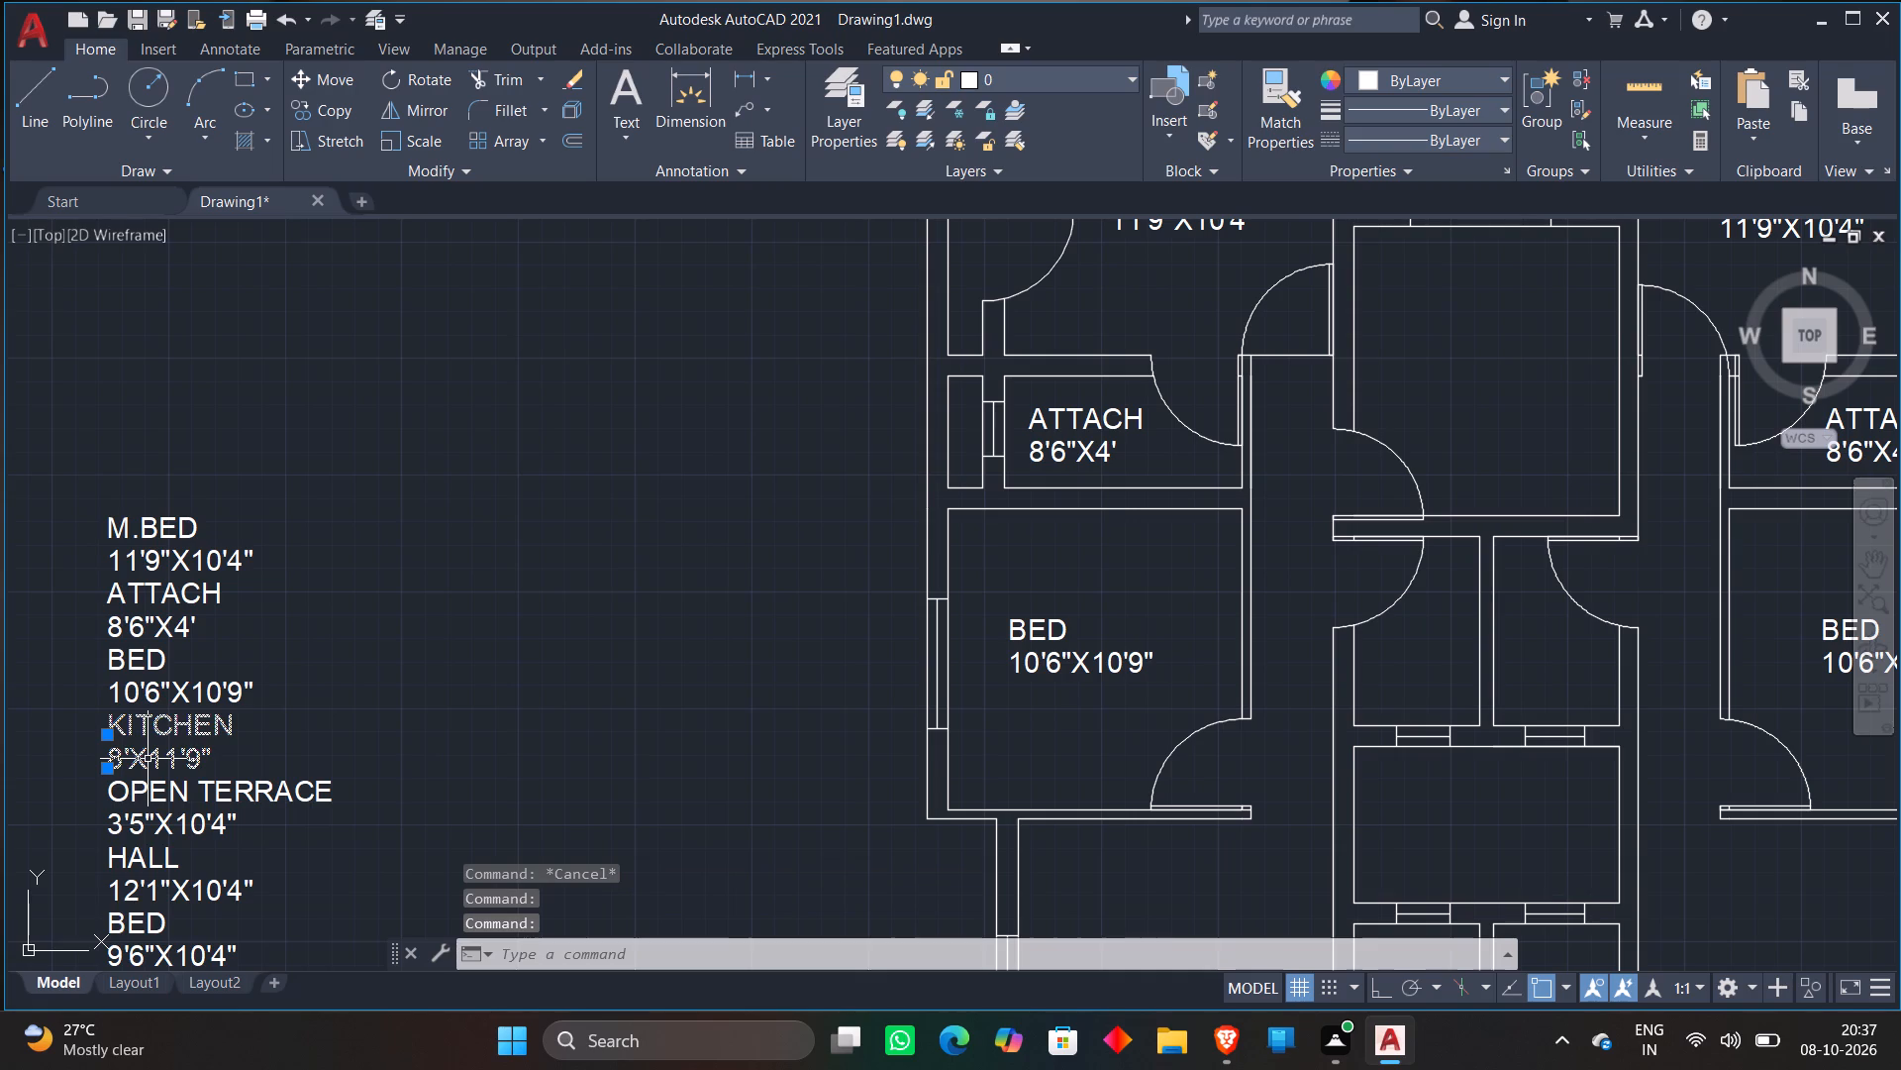
right_click(148, 759)
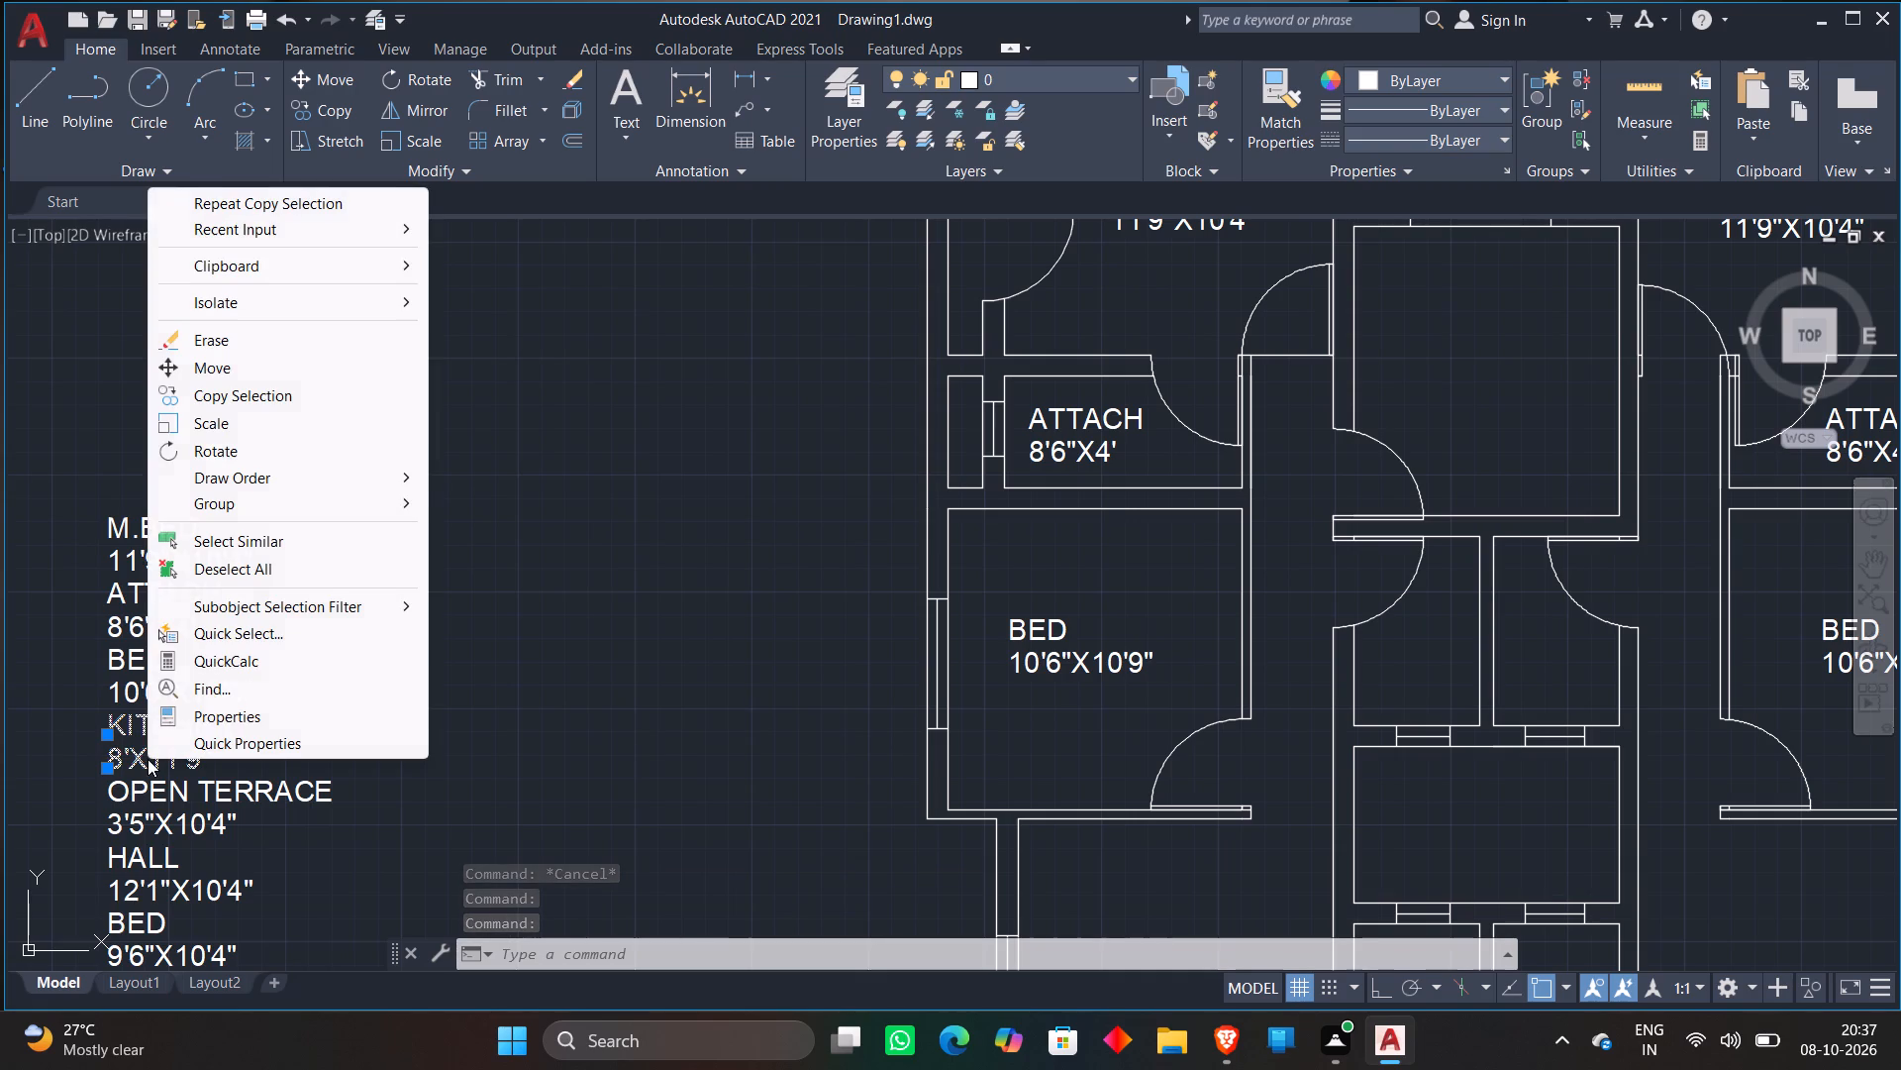
left_click(238, 396)
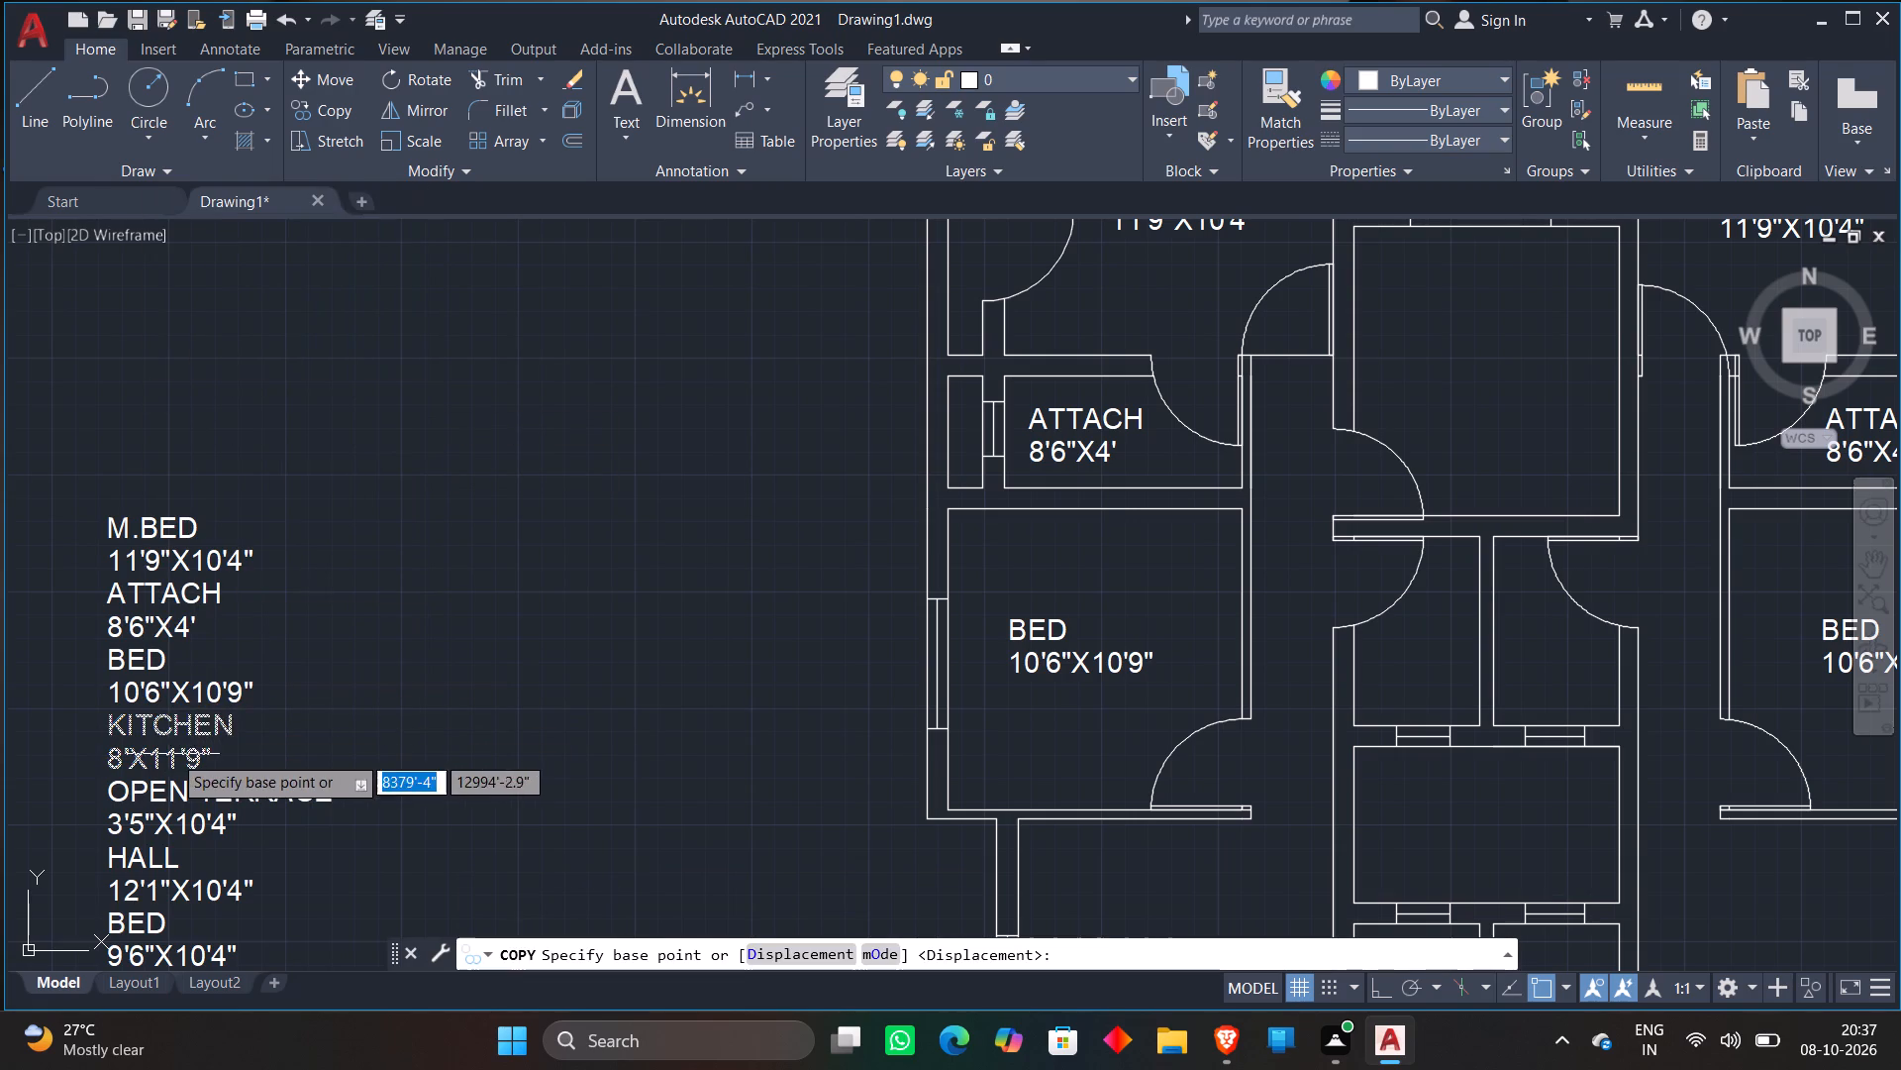
left_click(172, 754)
scroll(591, 661, "down", 3)
scroll(832, 796, "up", 3)
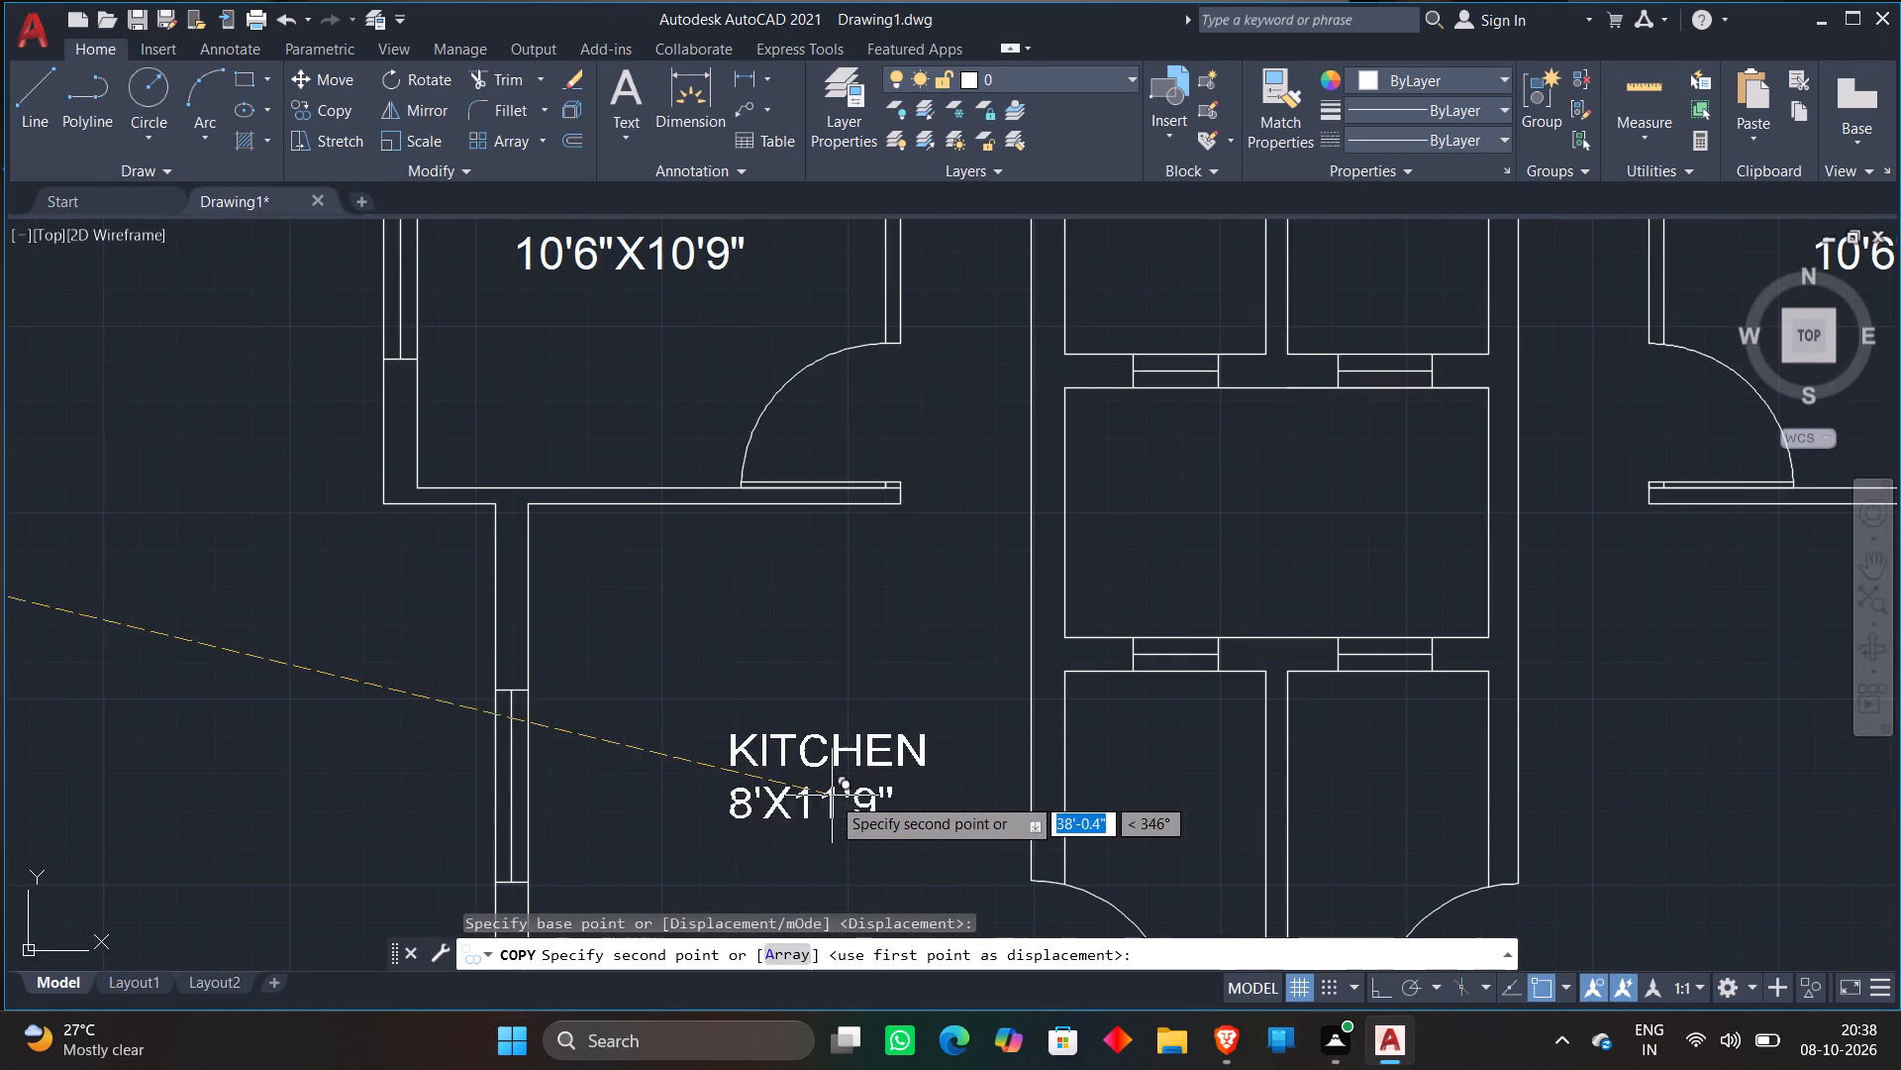
scroll(750, 813, "down", 1)
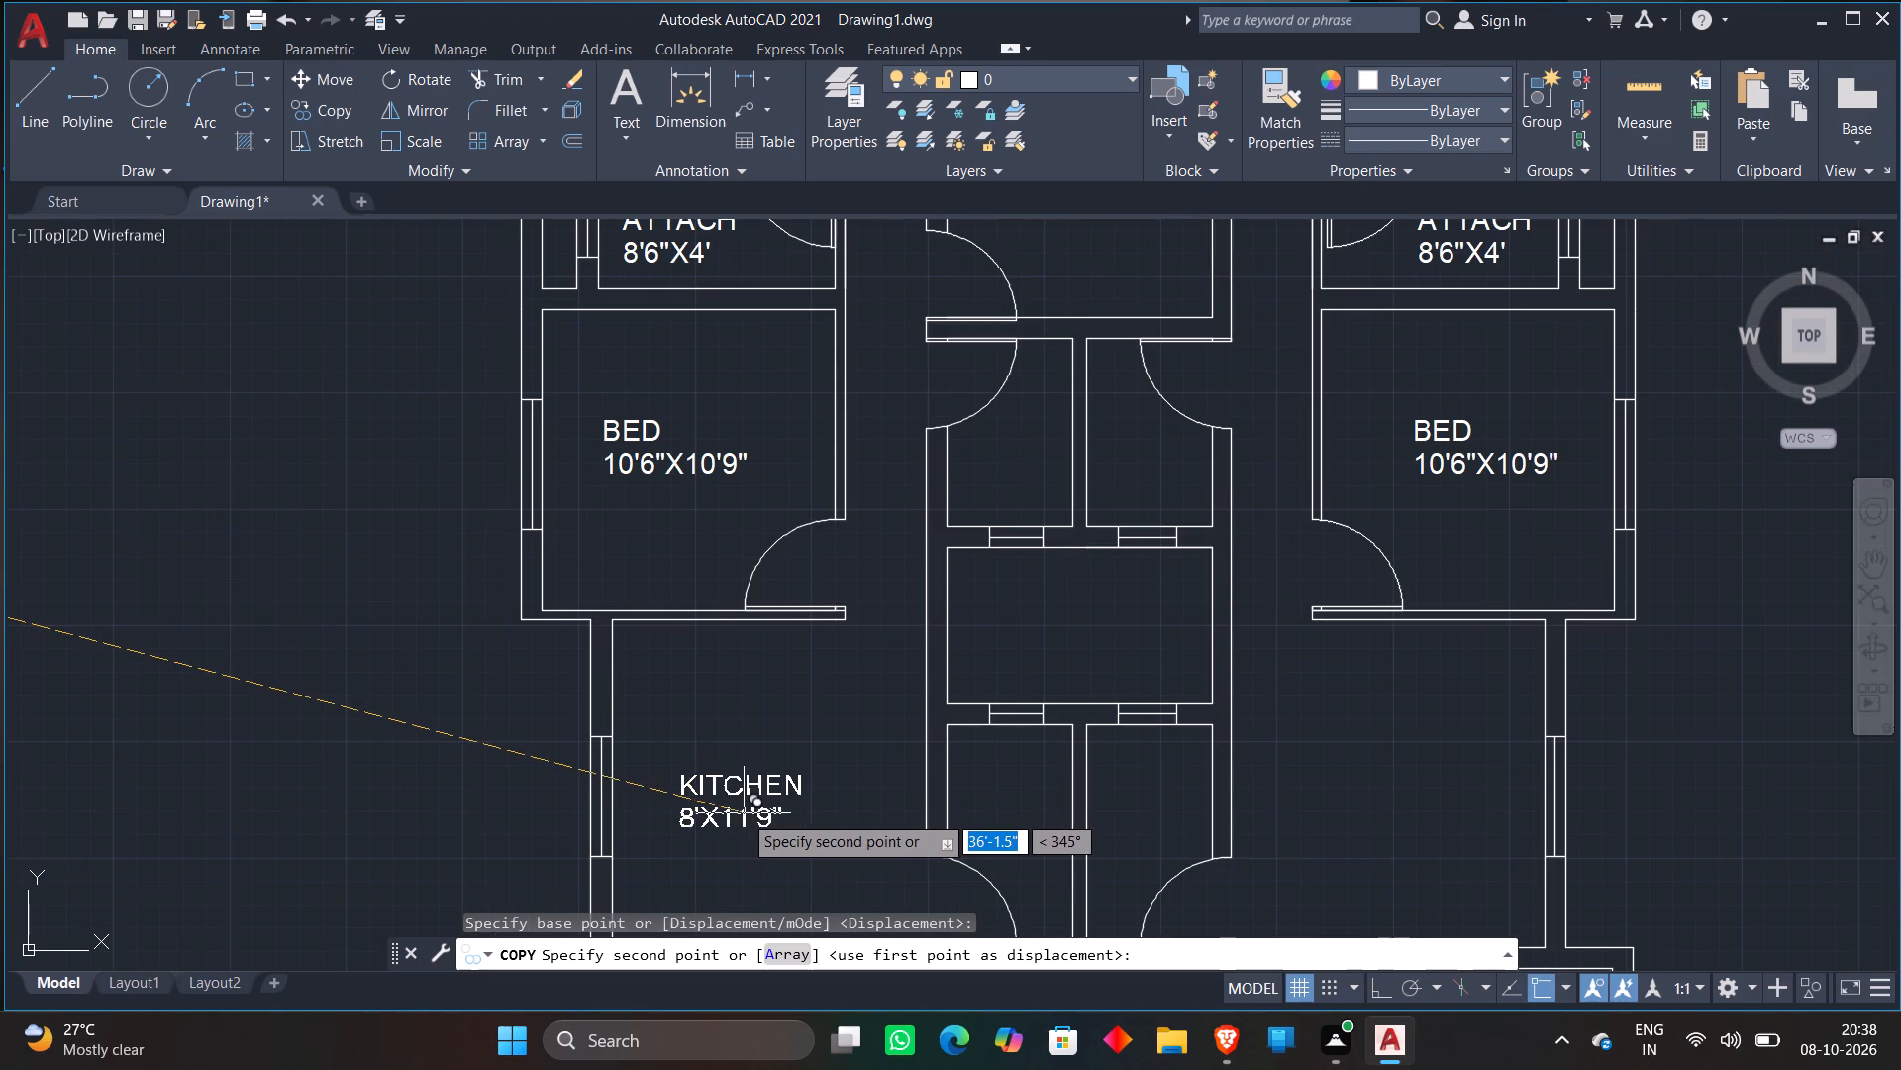
left_click(726, 813)
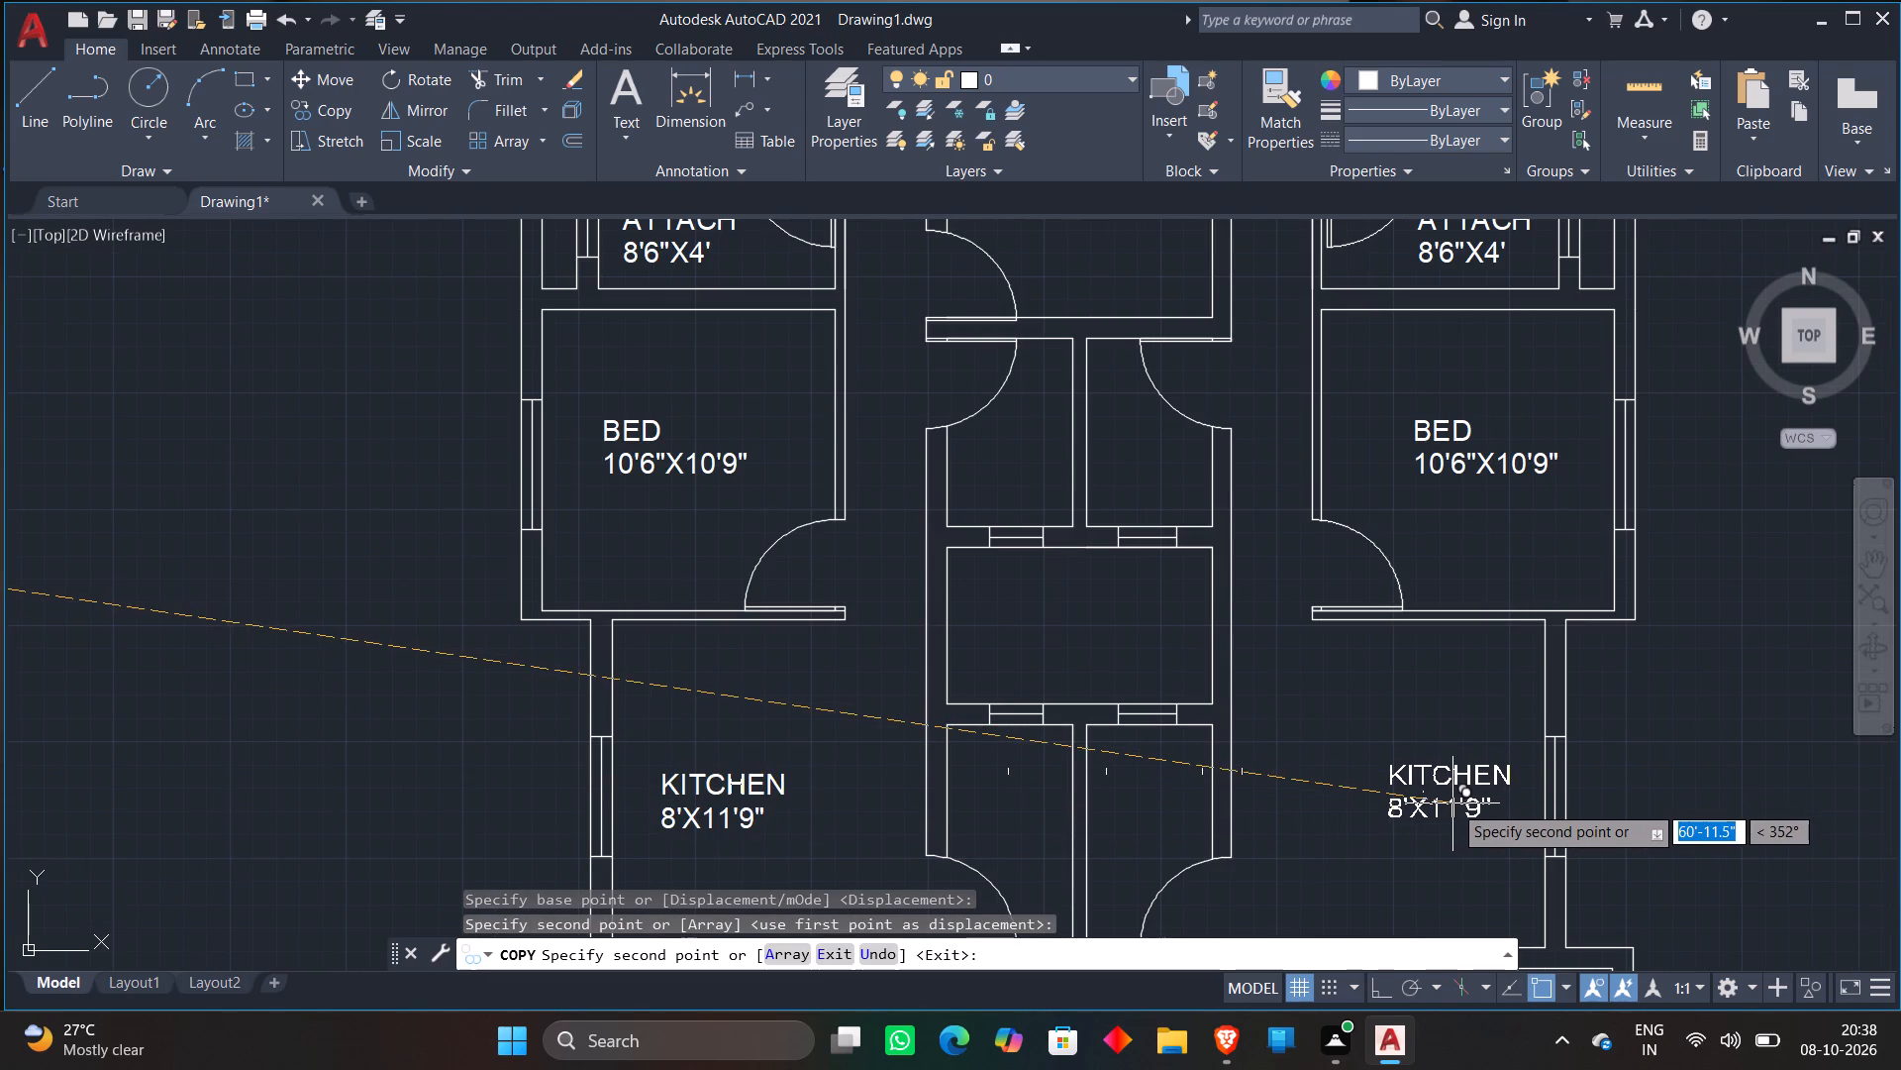
left_click(1454, 809)
key("Escape")
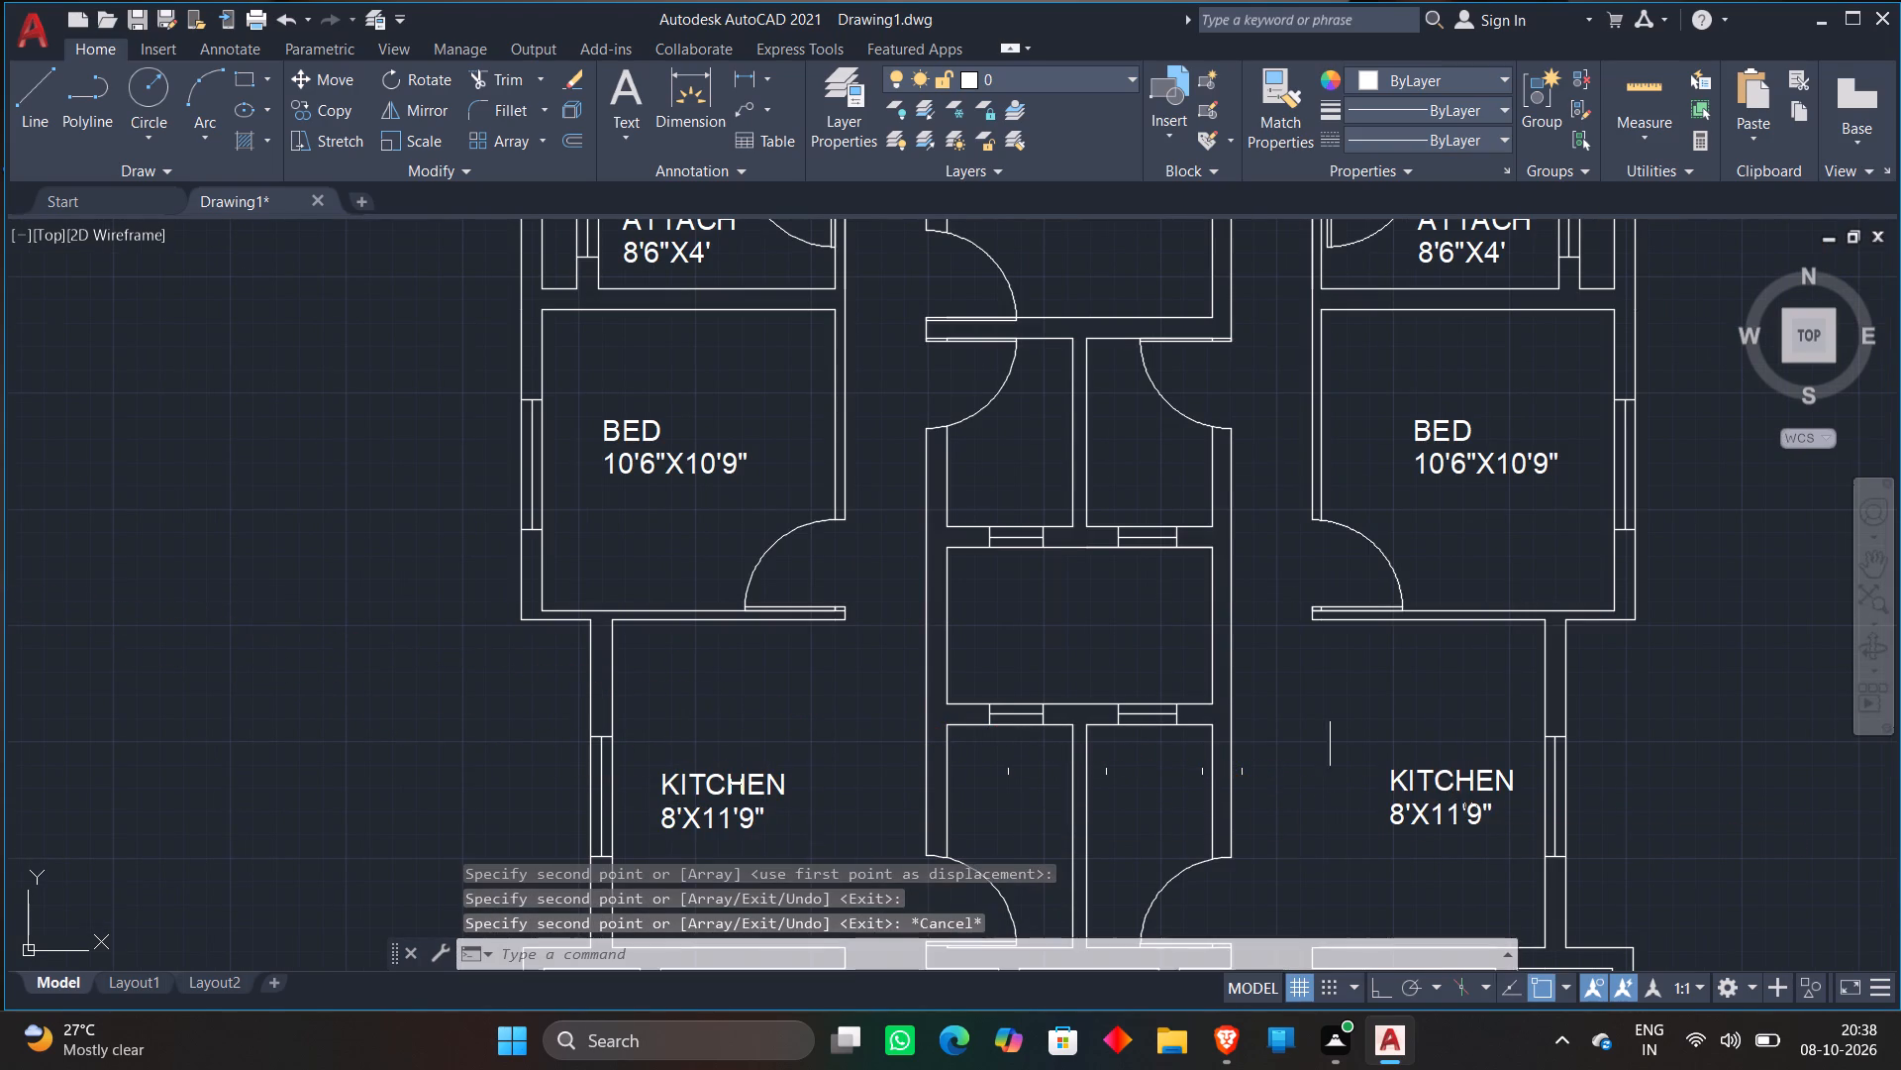
Move the OPEN TERRACE label and its size 3'5"X10'4" out of the text list into the empty space to its left.
scroll(1142, 680, "down", 2)
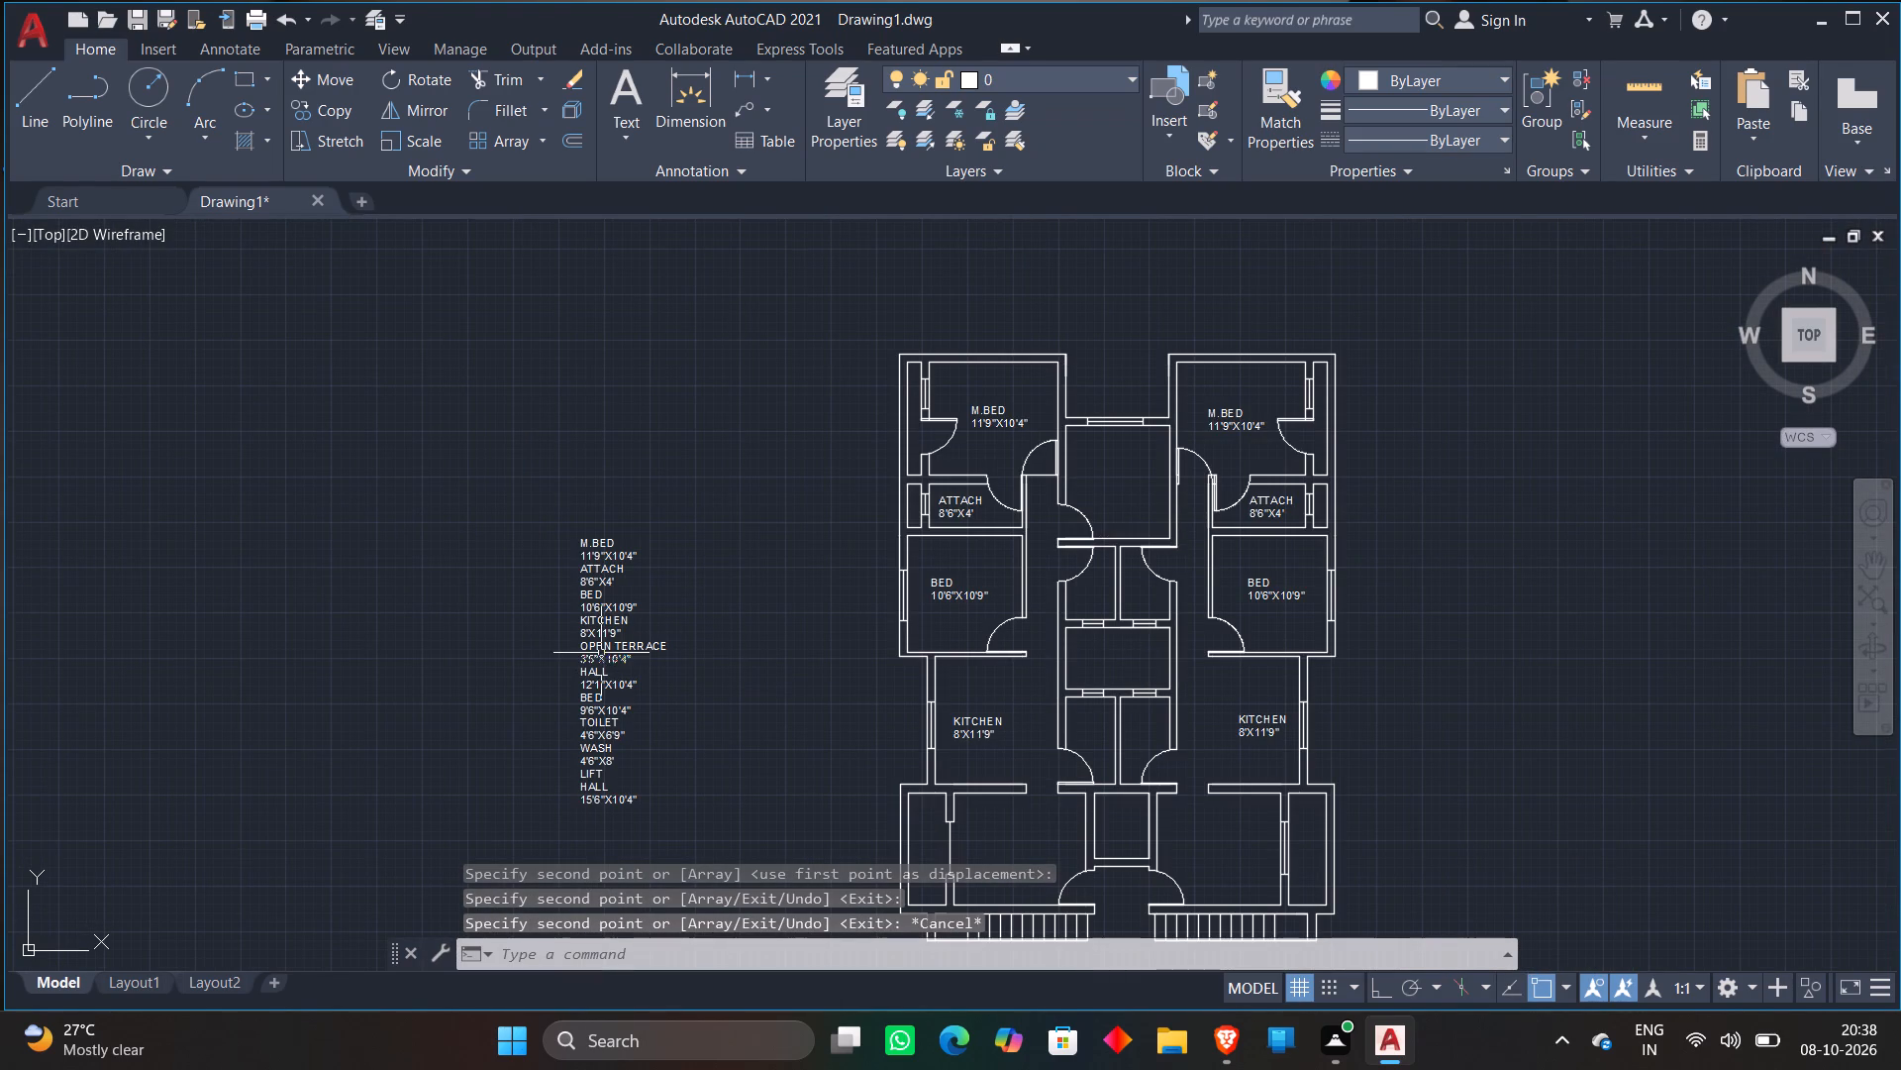
left_click(602, 648)
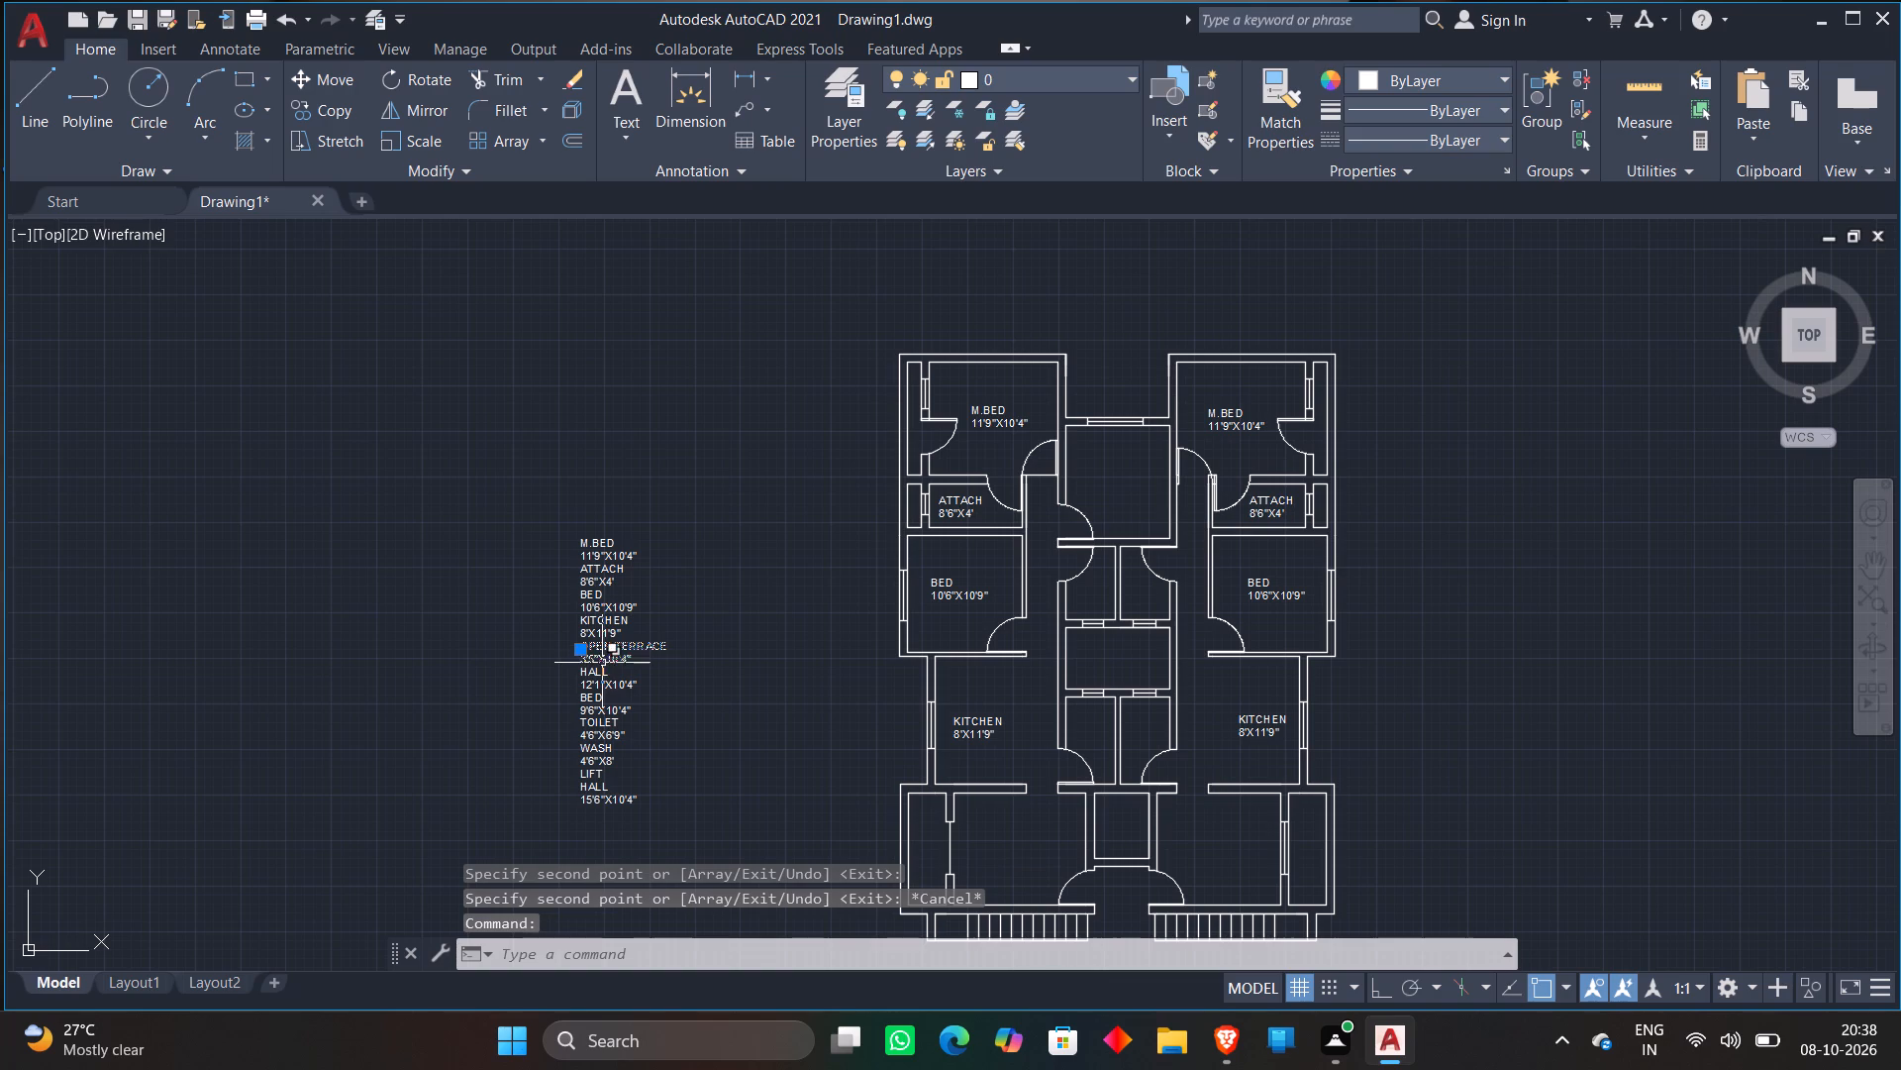
left_click(602, 660)
right_click(602, 660)
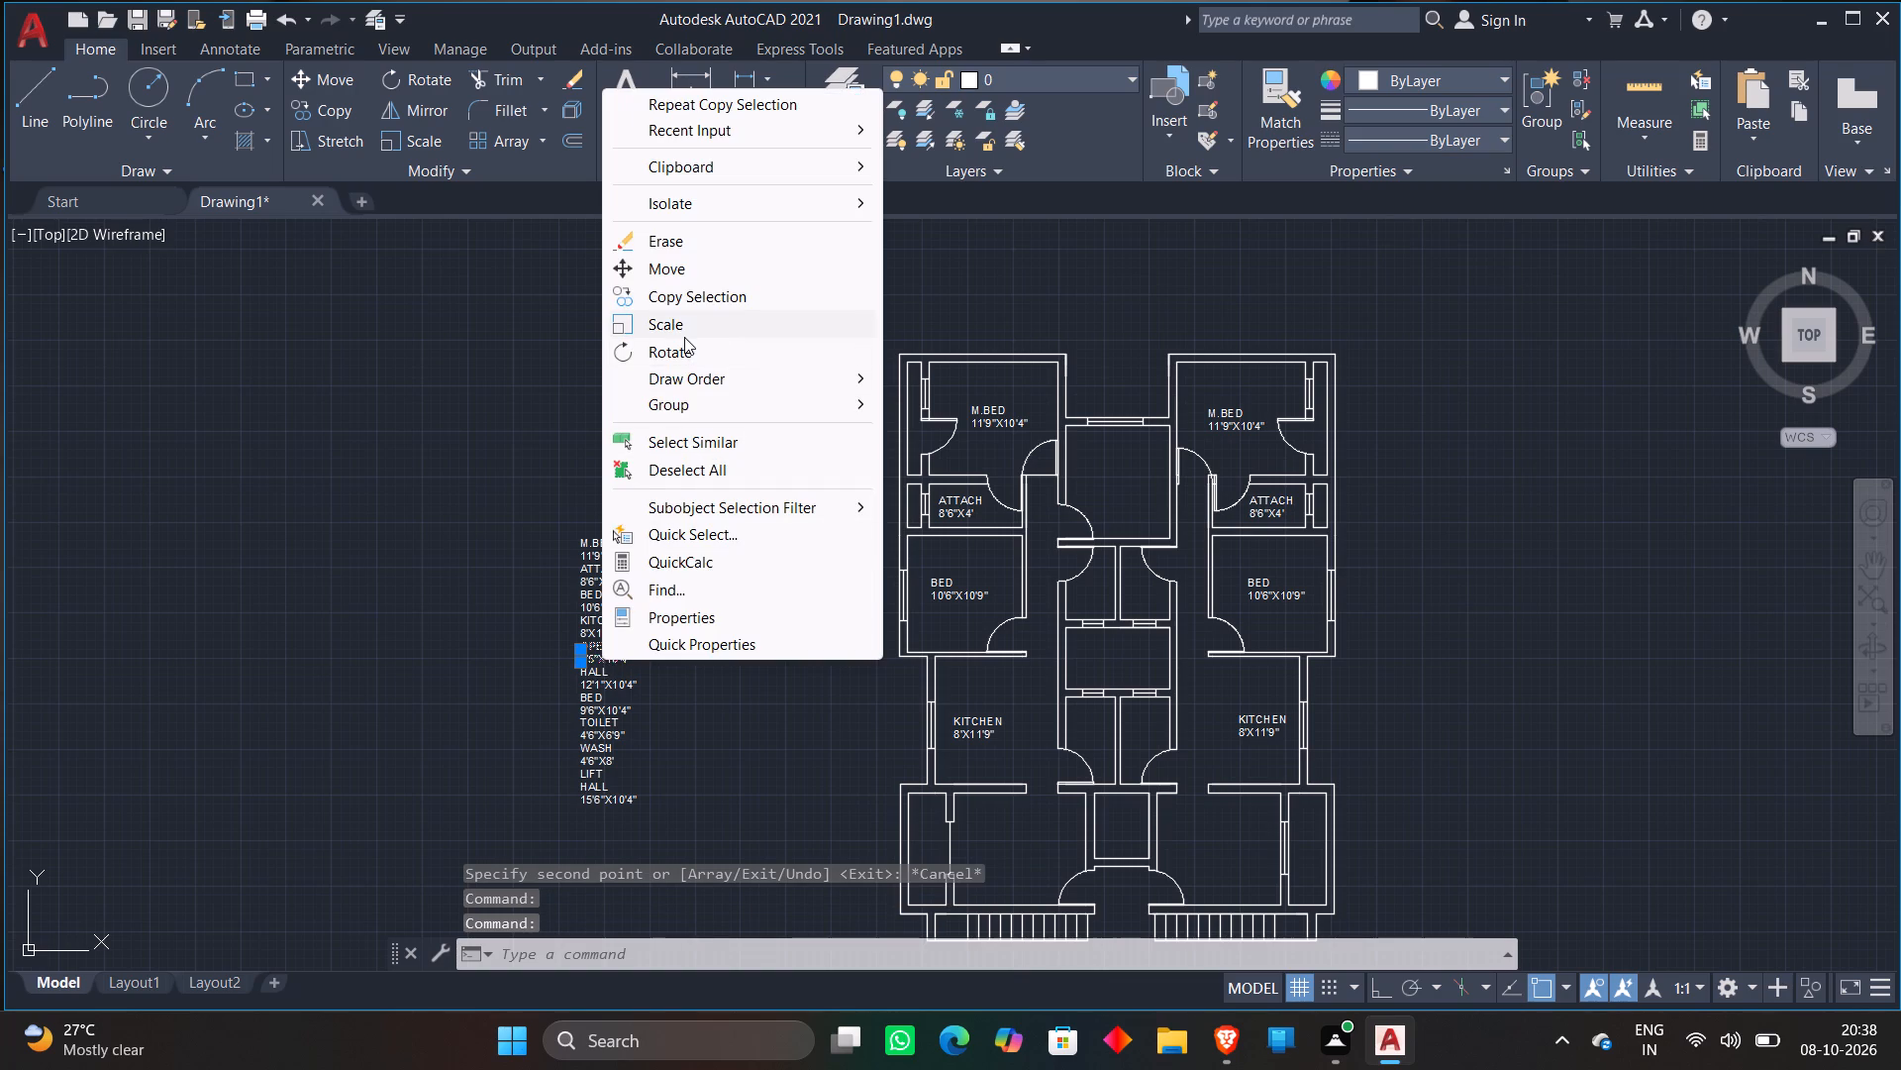
left_click(697, 276)
left_click(648, 668)
left_click(444, 666)
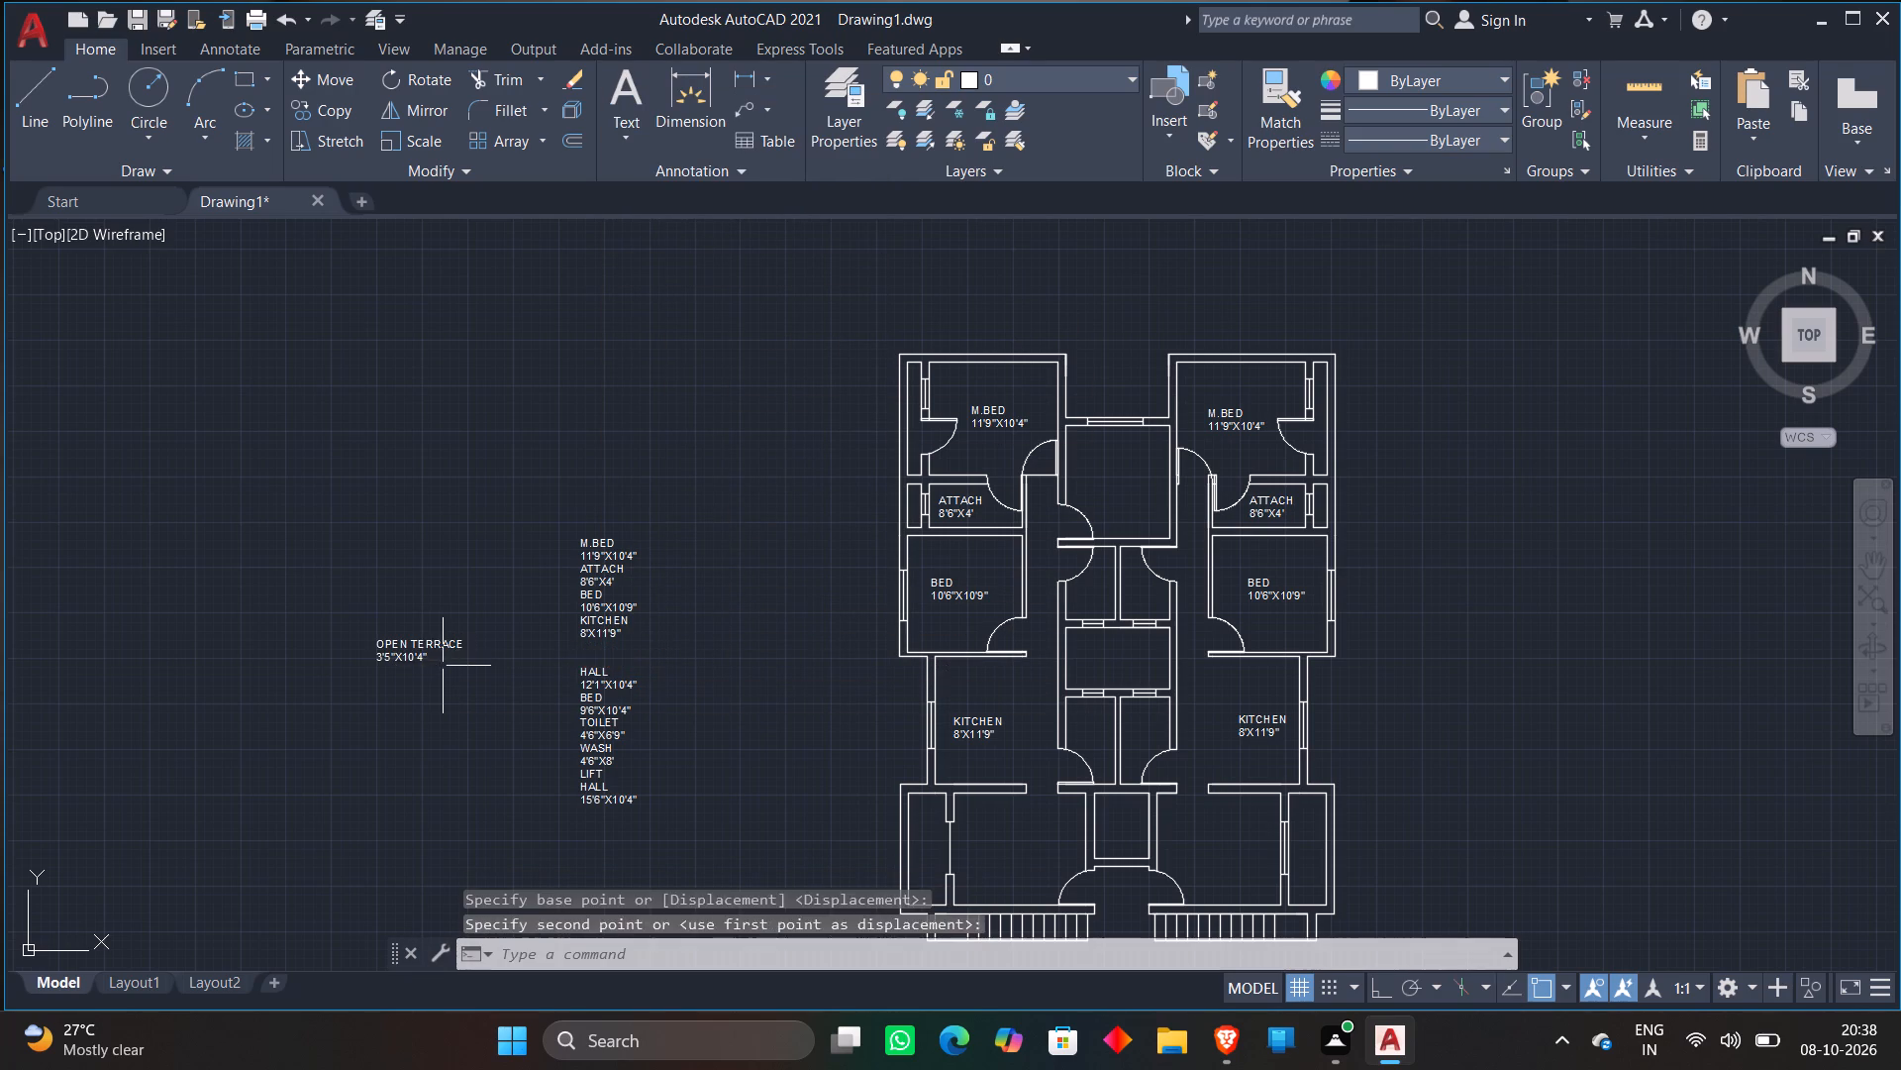
key("Escape")
Rotate the separated OPEN TERRACE label and its size text 90 degrees so that it reads vertically.
left_click(350, 618)
left_click(496, 684)
right_click(490, 683)
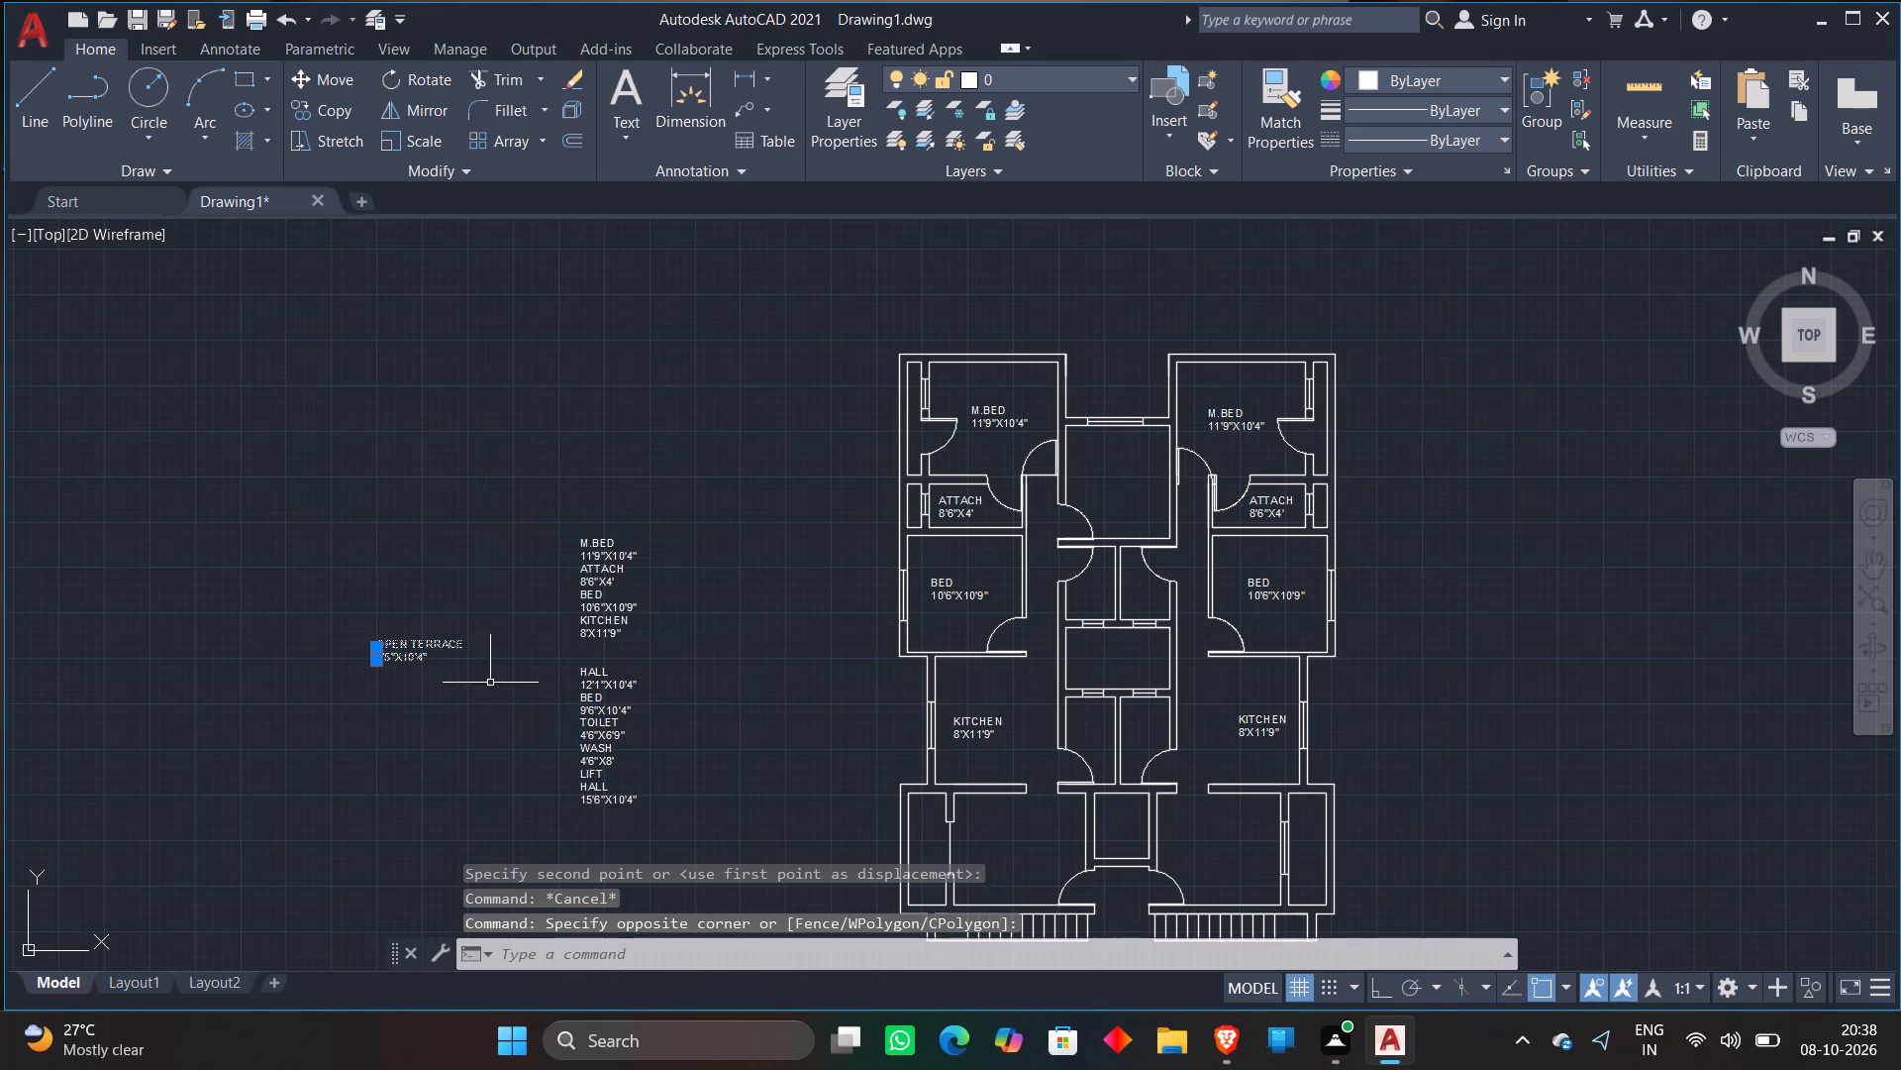
left_click(532, 371)
left_click(460, 602)
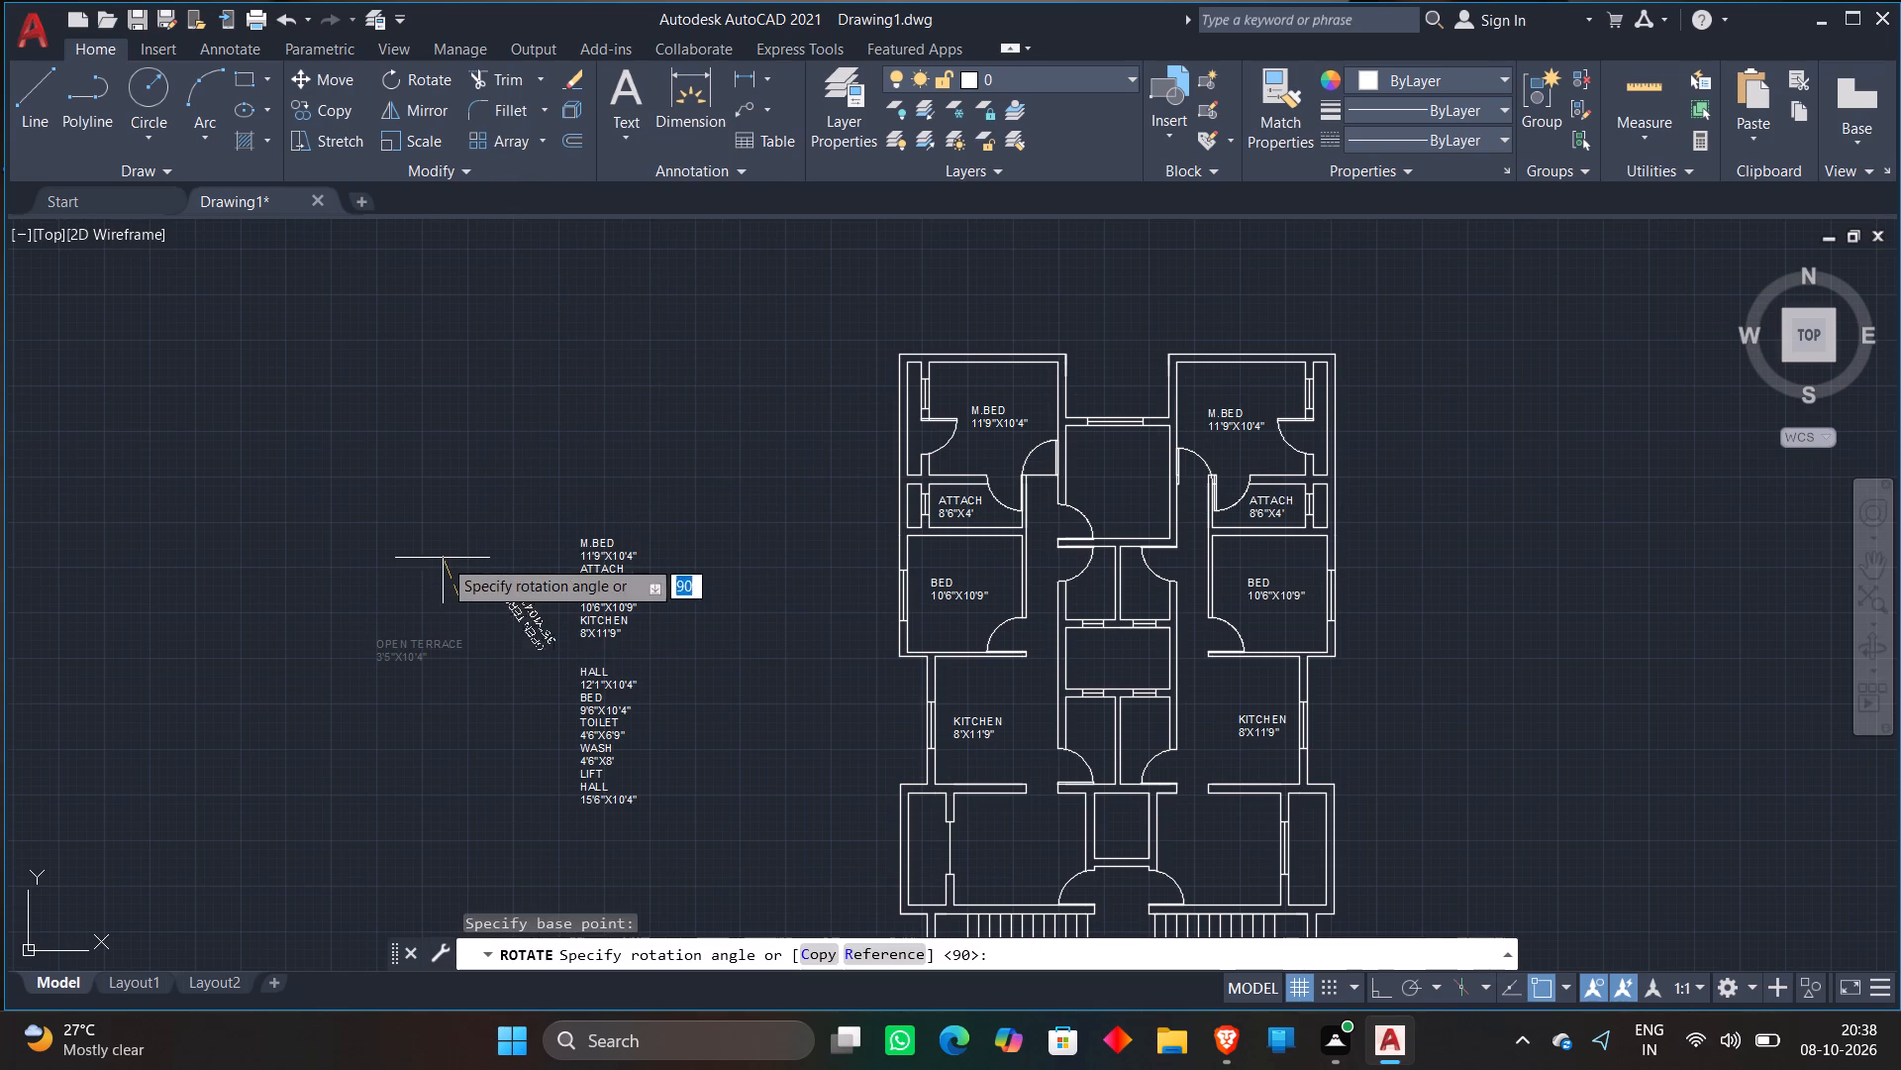
key("F8")
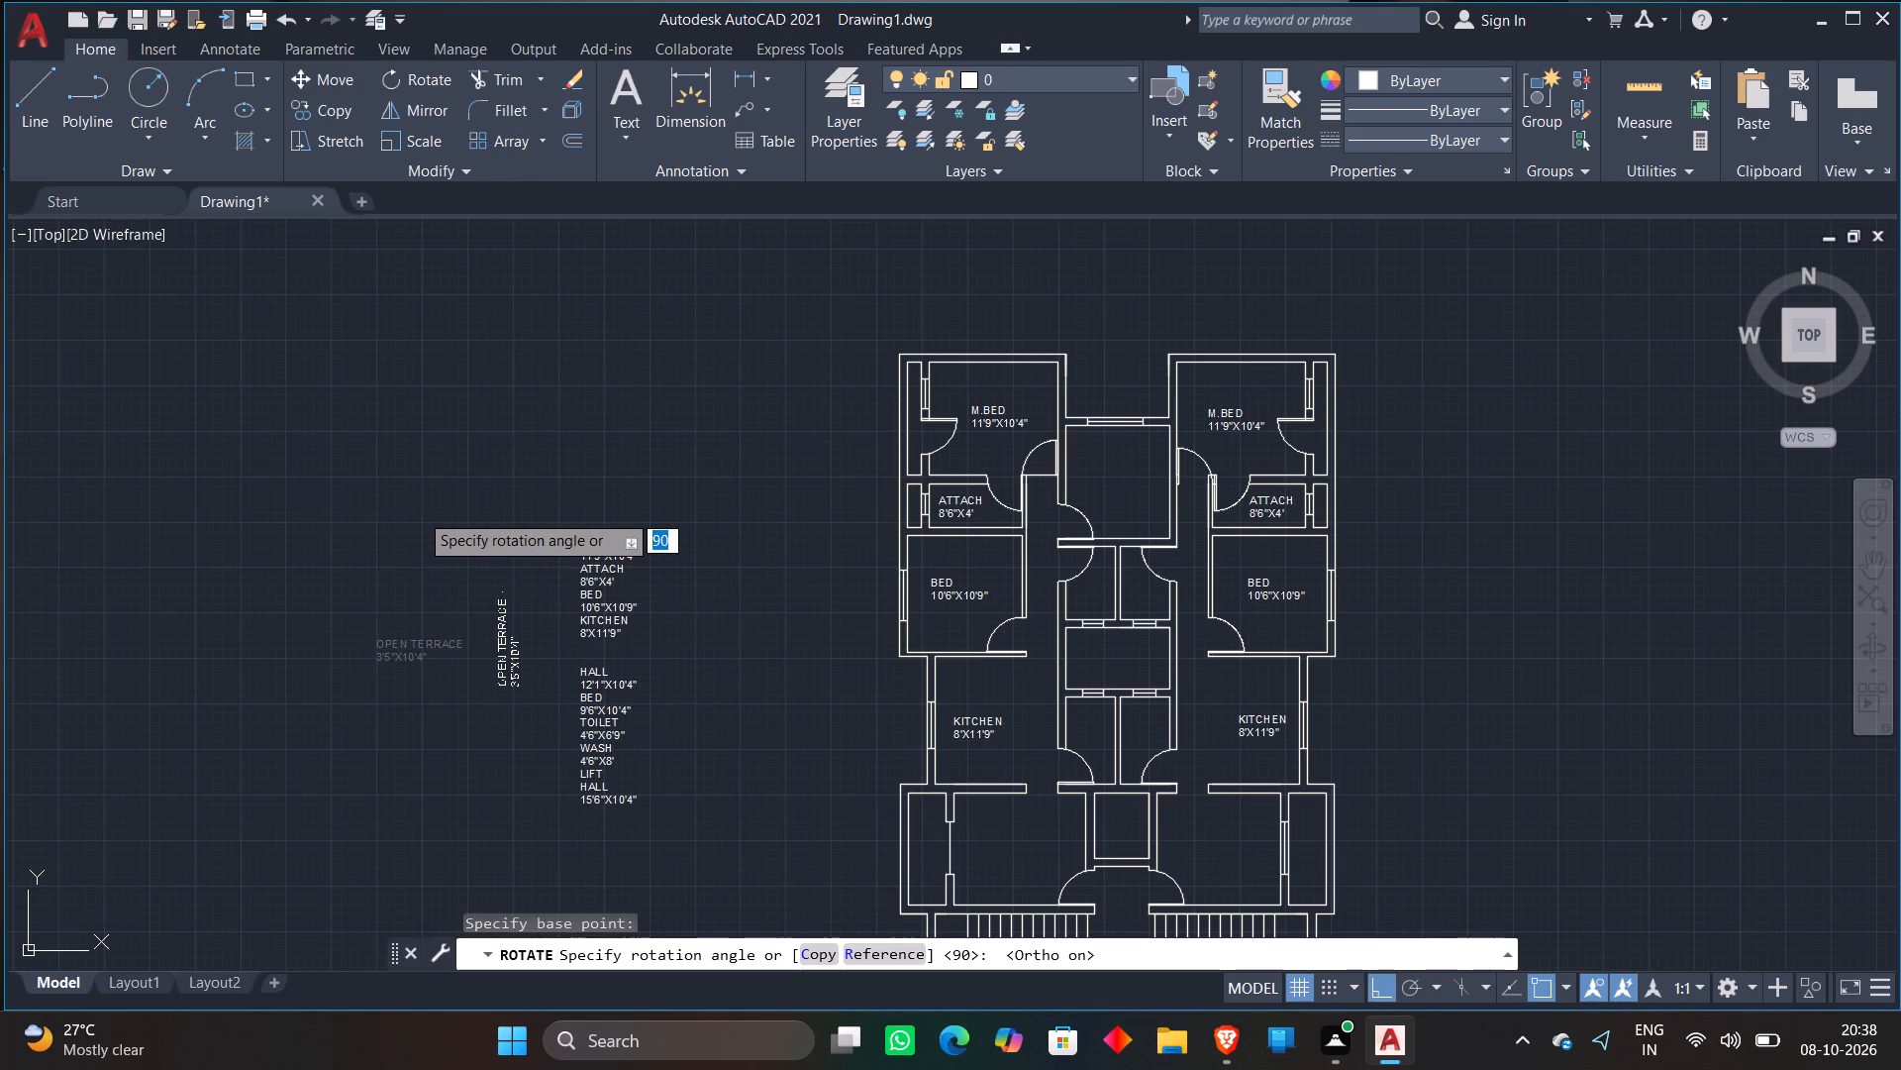
left_click(419, 512)
Copy the vertical OPEN TERRACE label with its size 3'5"X10'4" into the narrow outer strip at the bottom of both units.
left_click(518, 659)
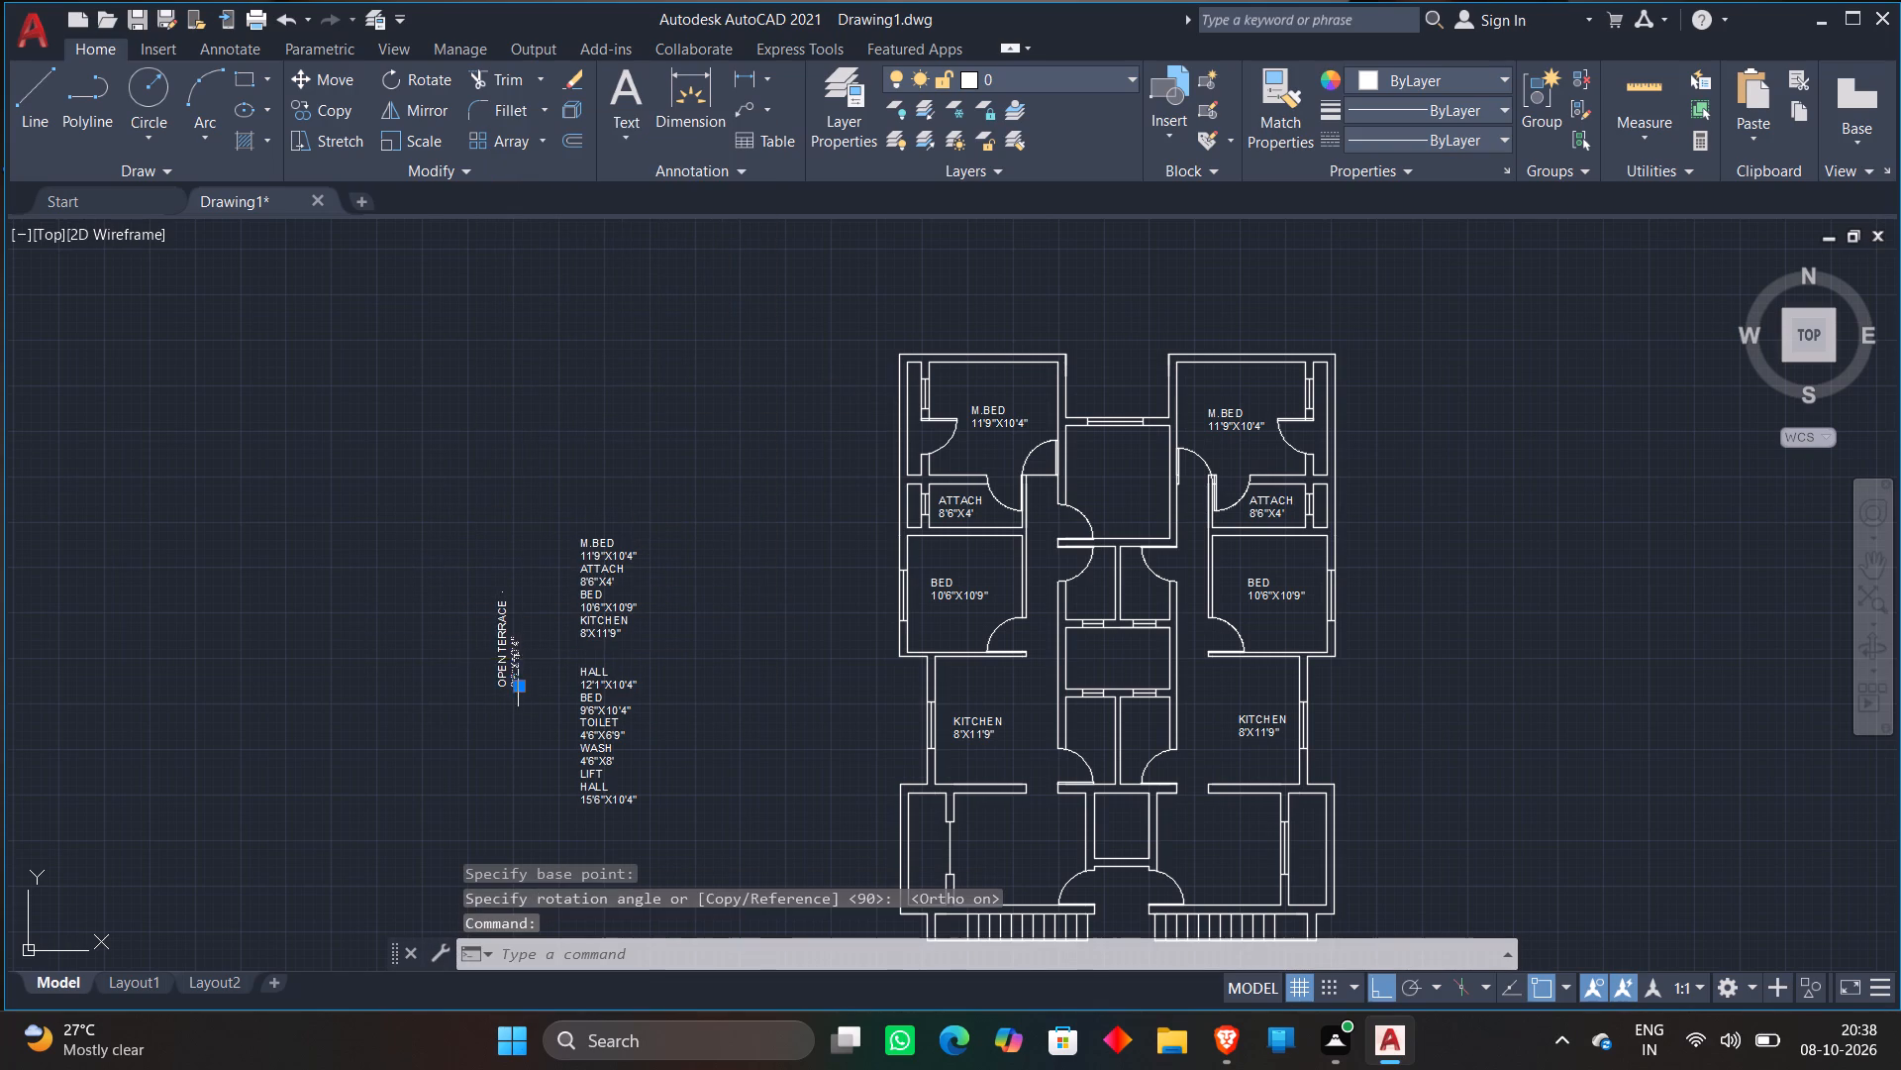
left_click(505, 664)
right_click(505, 664)
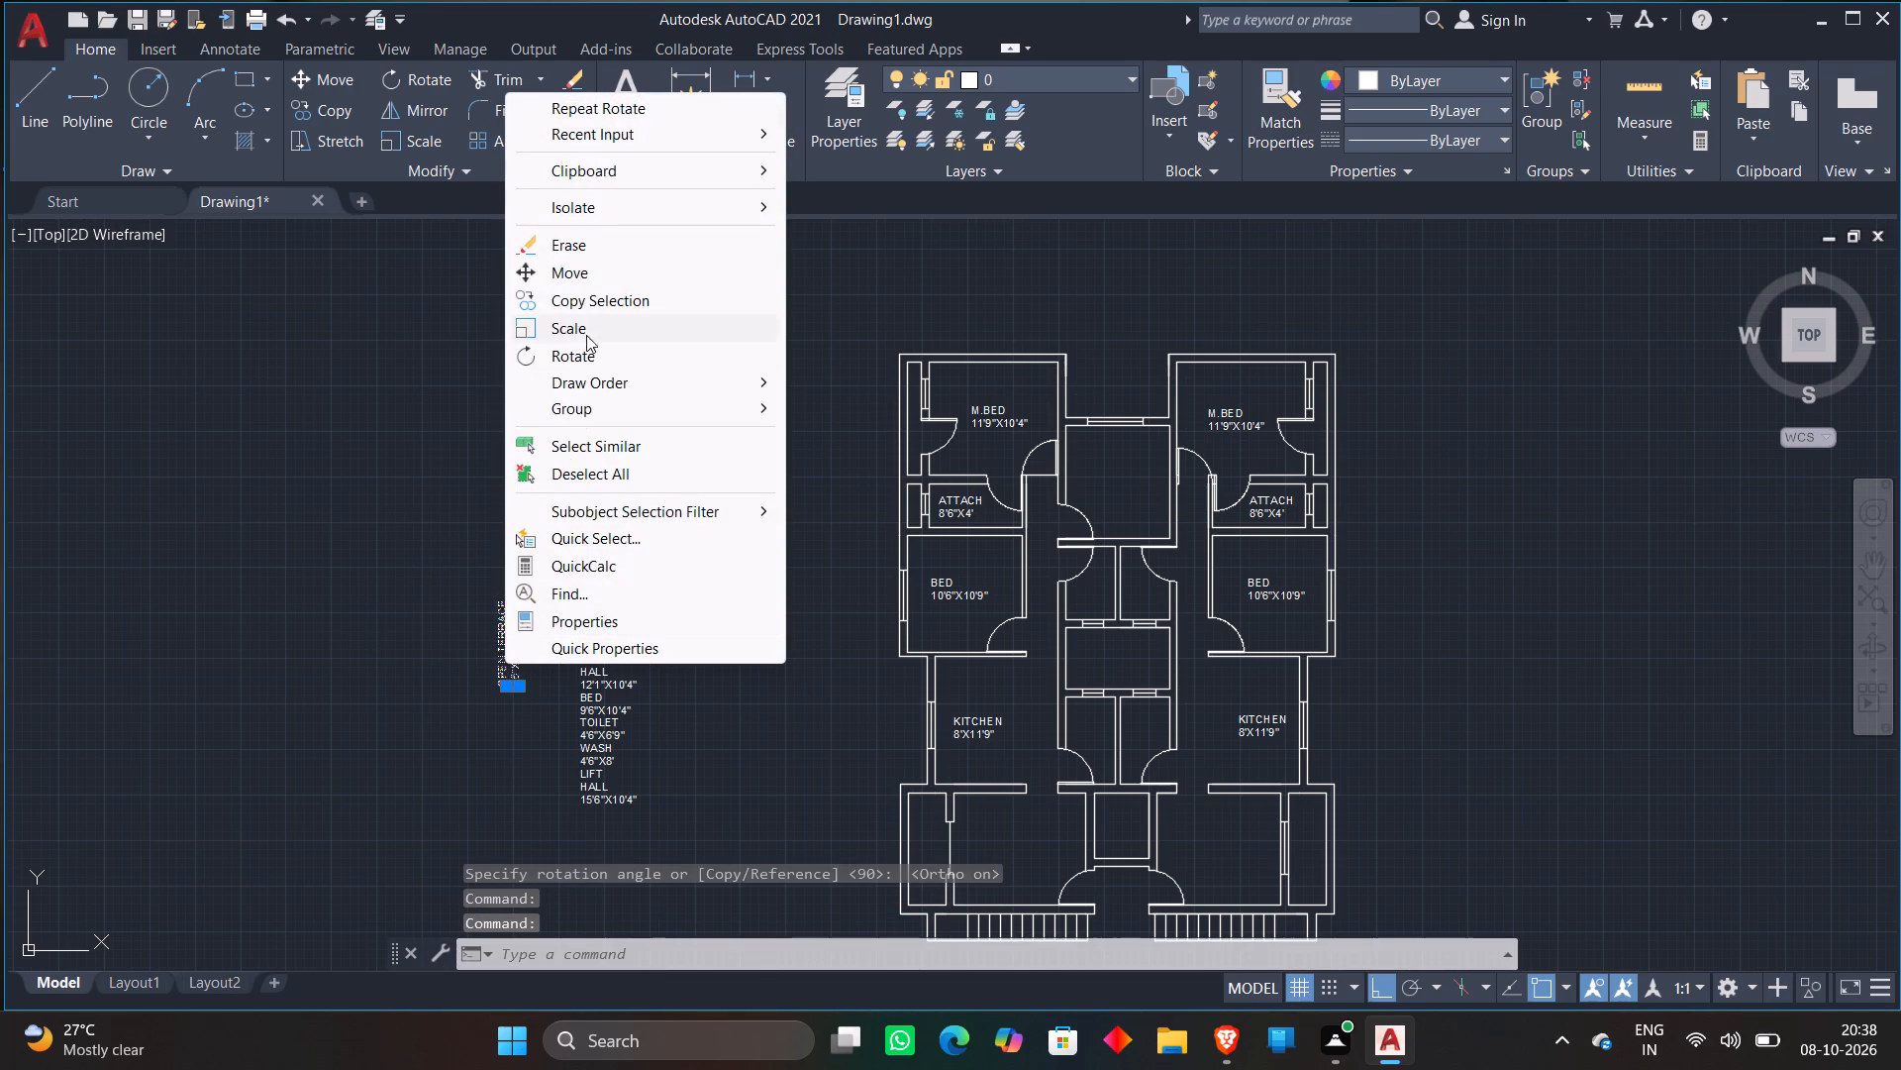
left_click(581, 299)
left_click(509, 671)
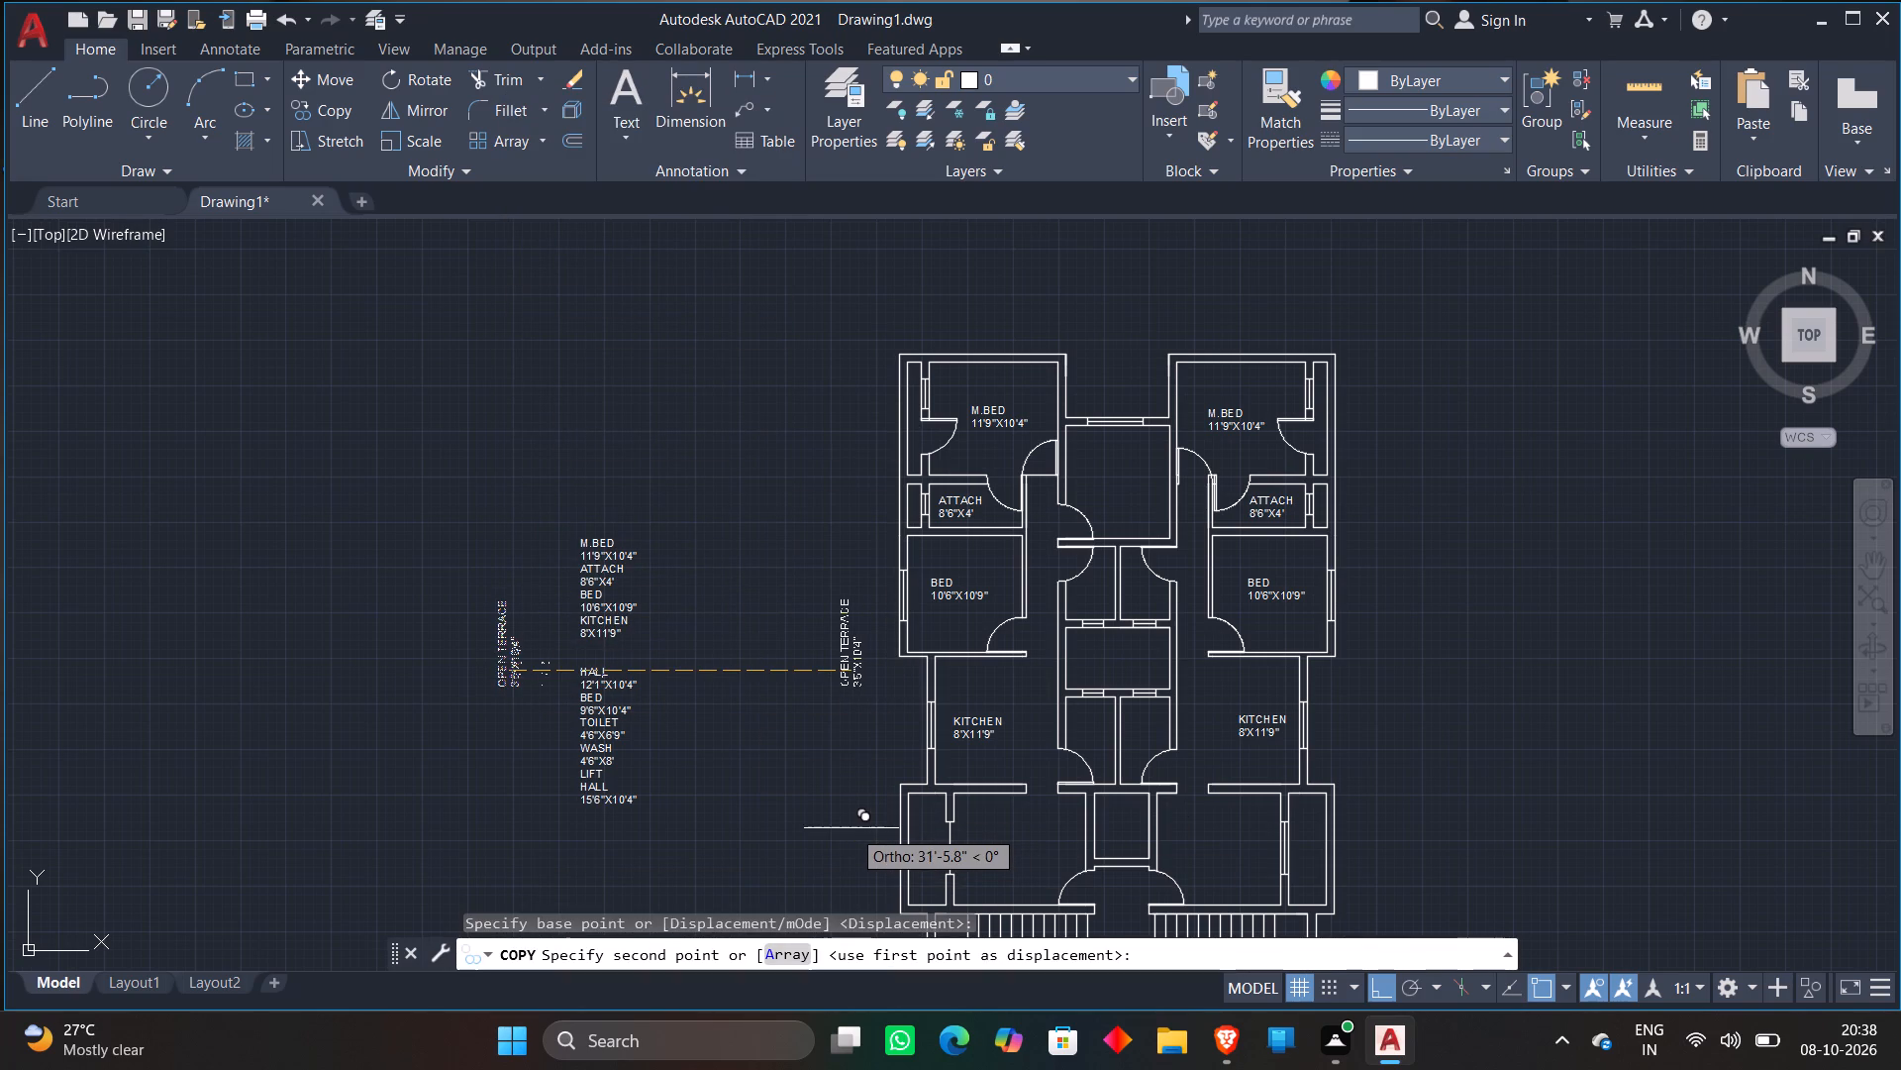
key("F8")
middle_click_drag(858, 833, 862, 695)
scroll(996, 759, "up", 3)
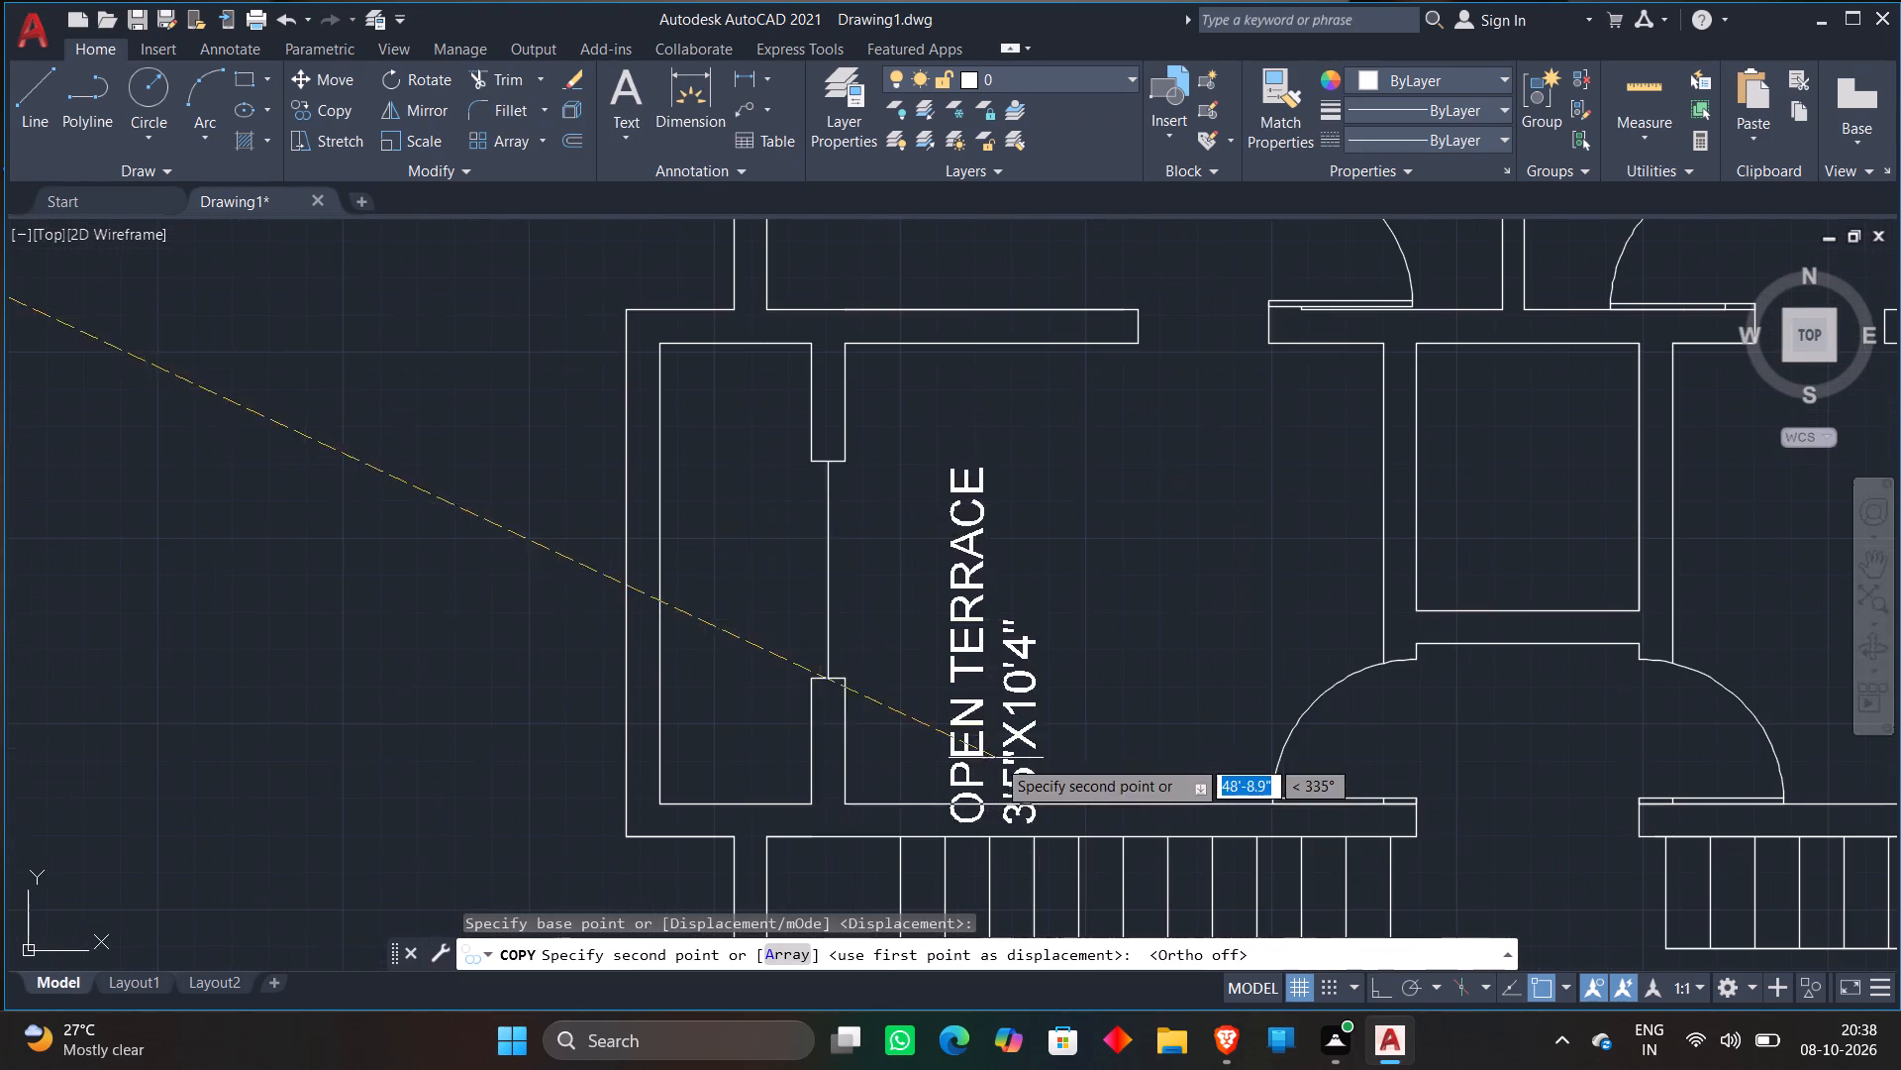
left_click(734, 698)
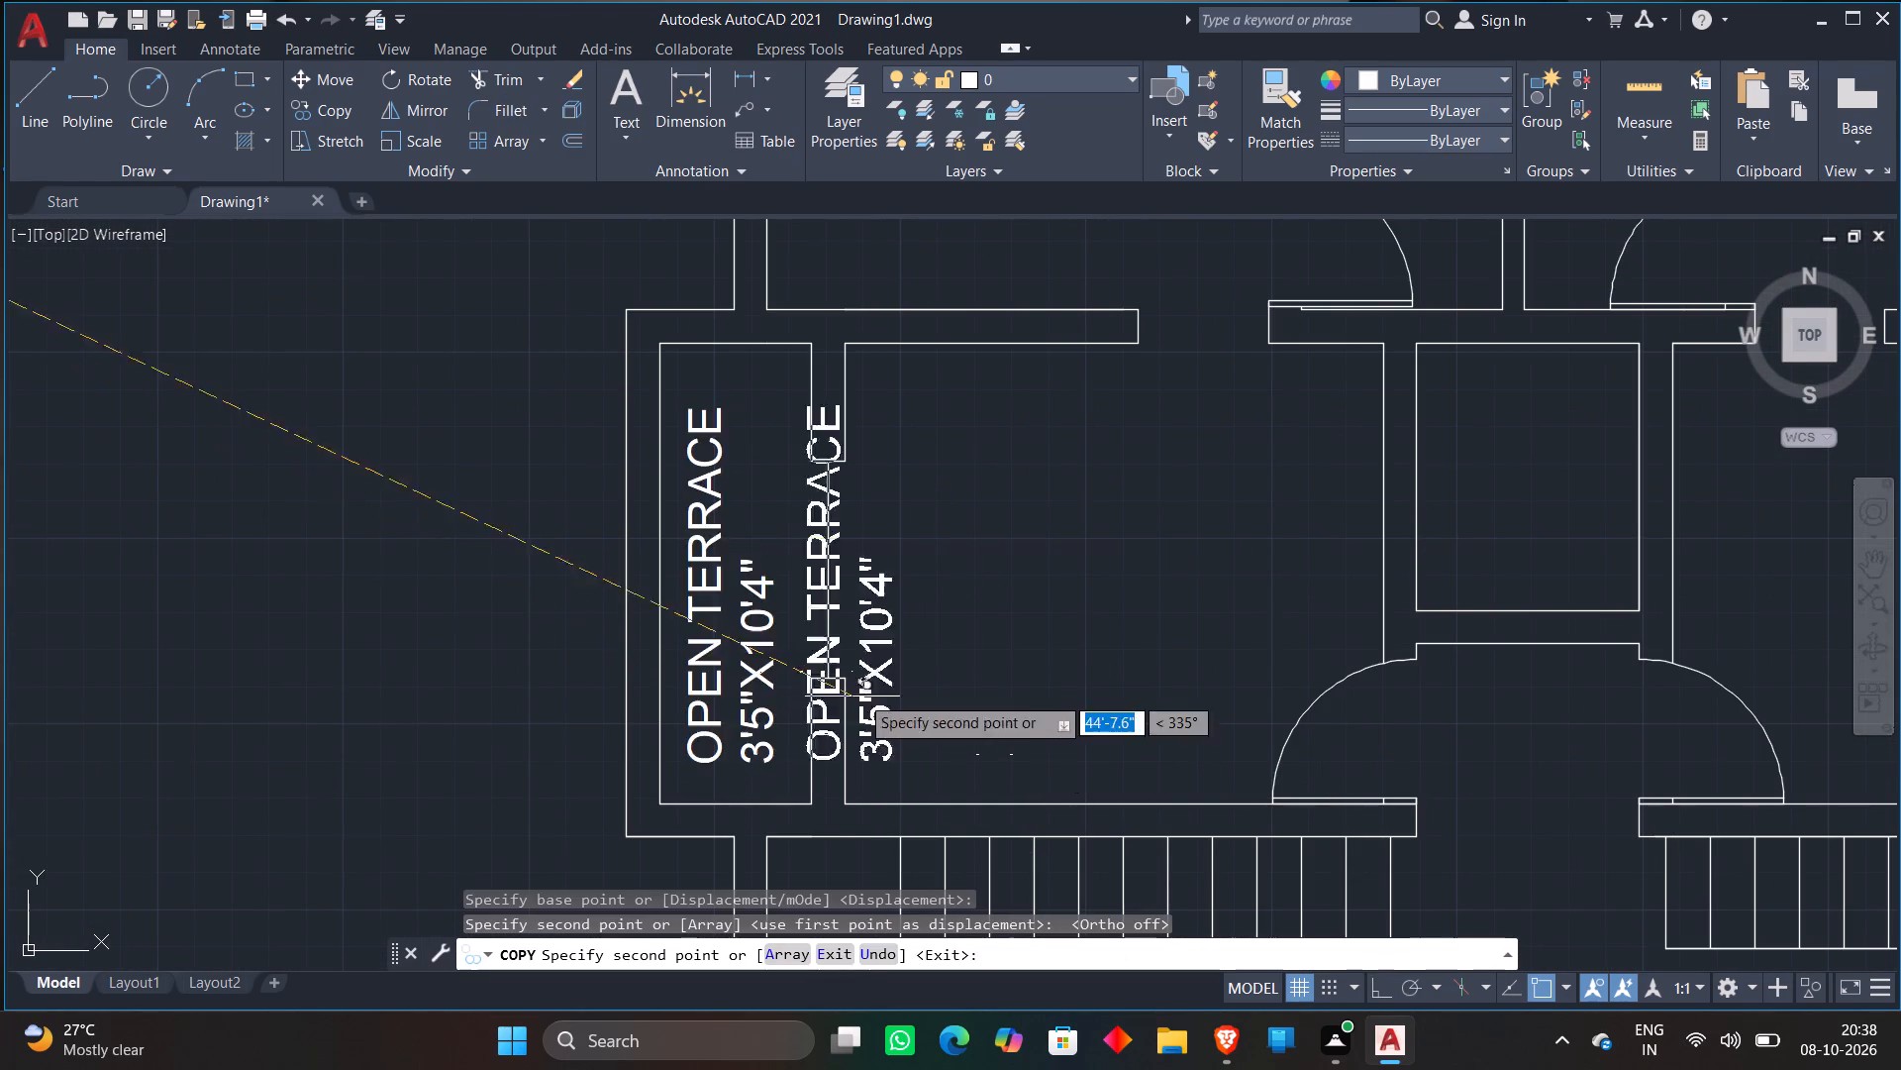
scroll(1031, 692, "down", 2)
middle_click_drag(1032, 692, 753, 752)
scroll(1234, 766, "up", 3)
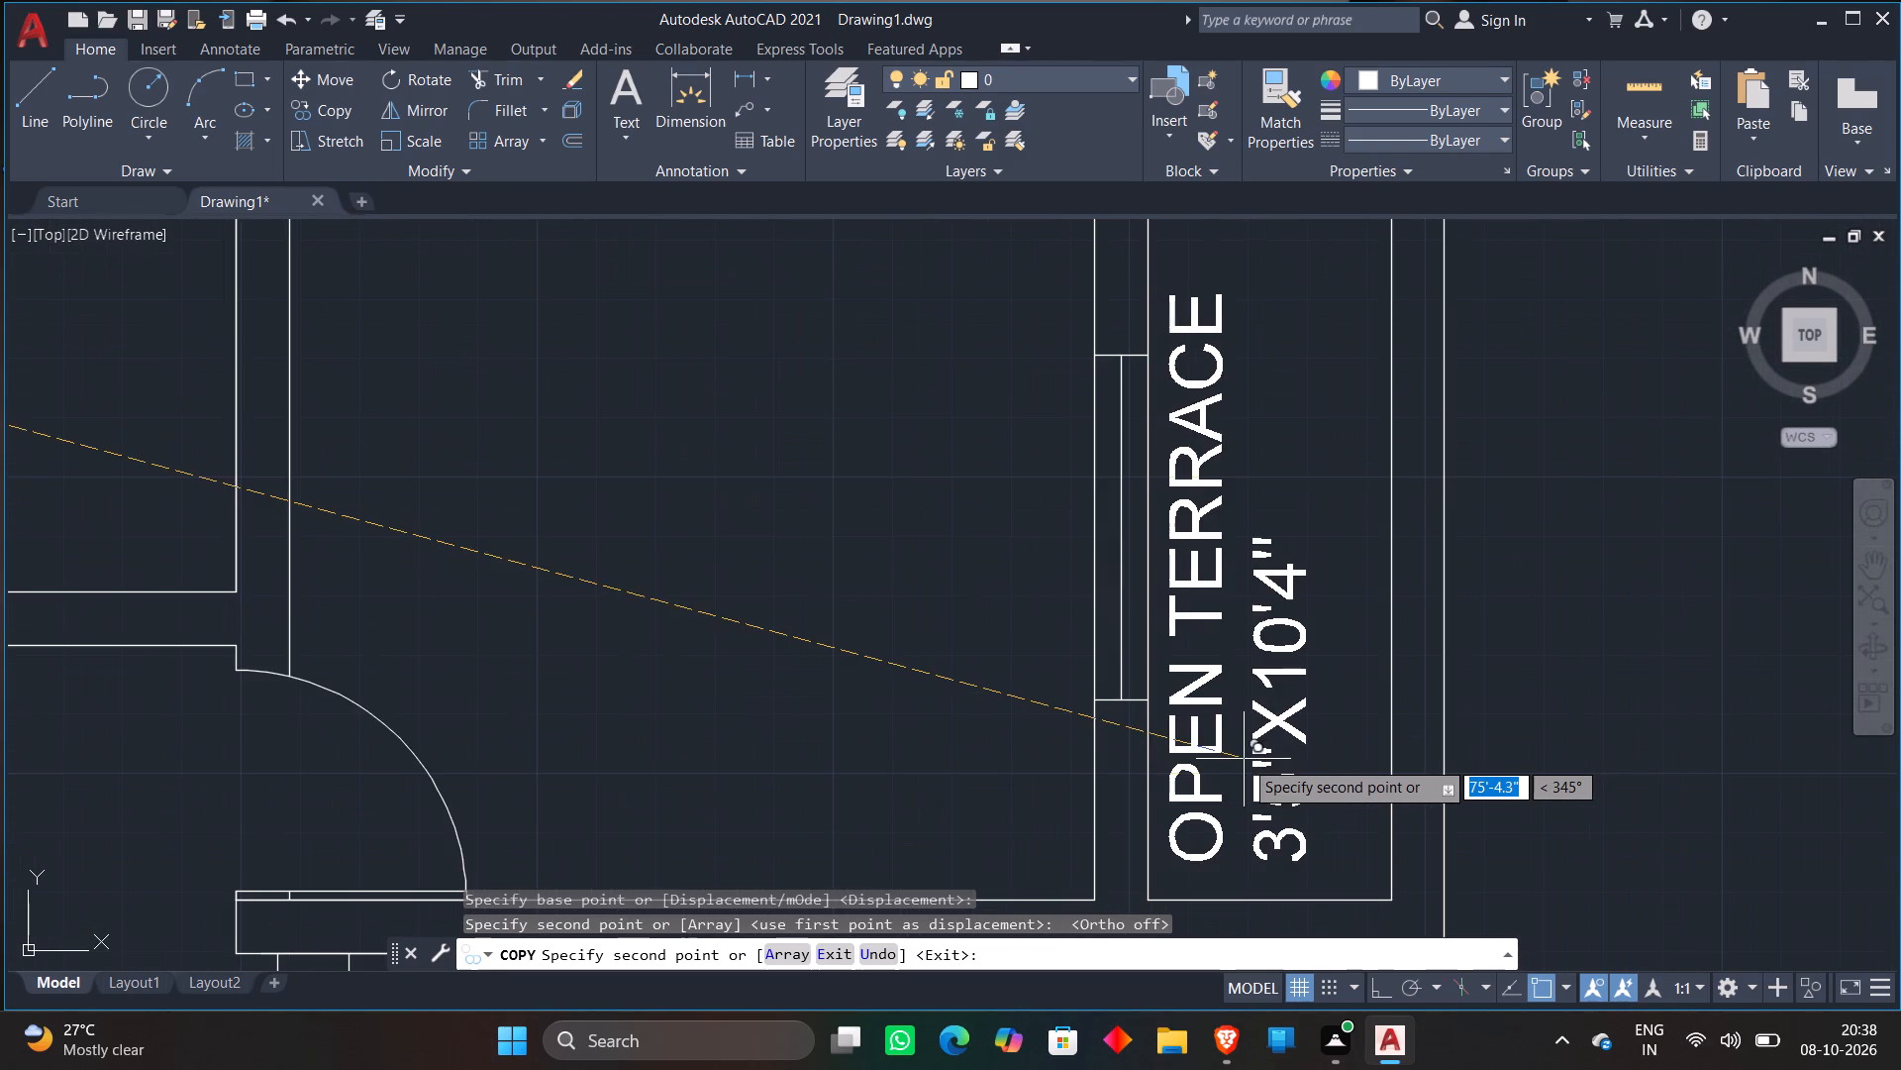
left_click(1273, 737)
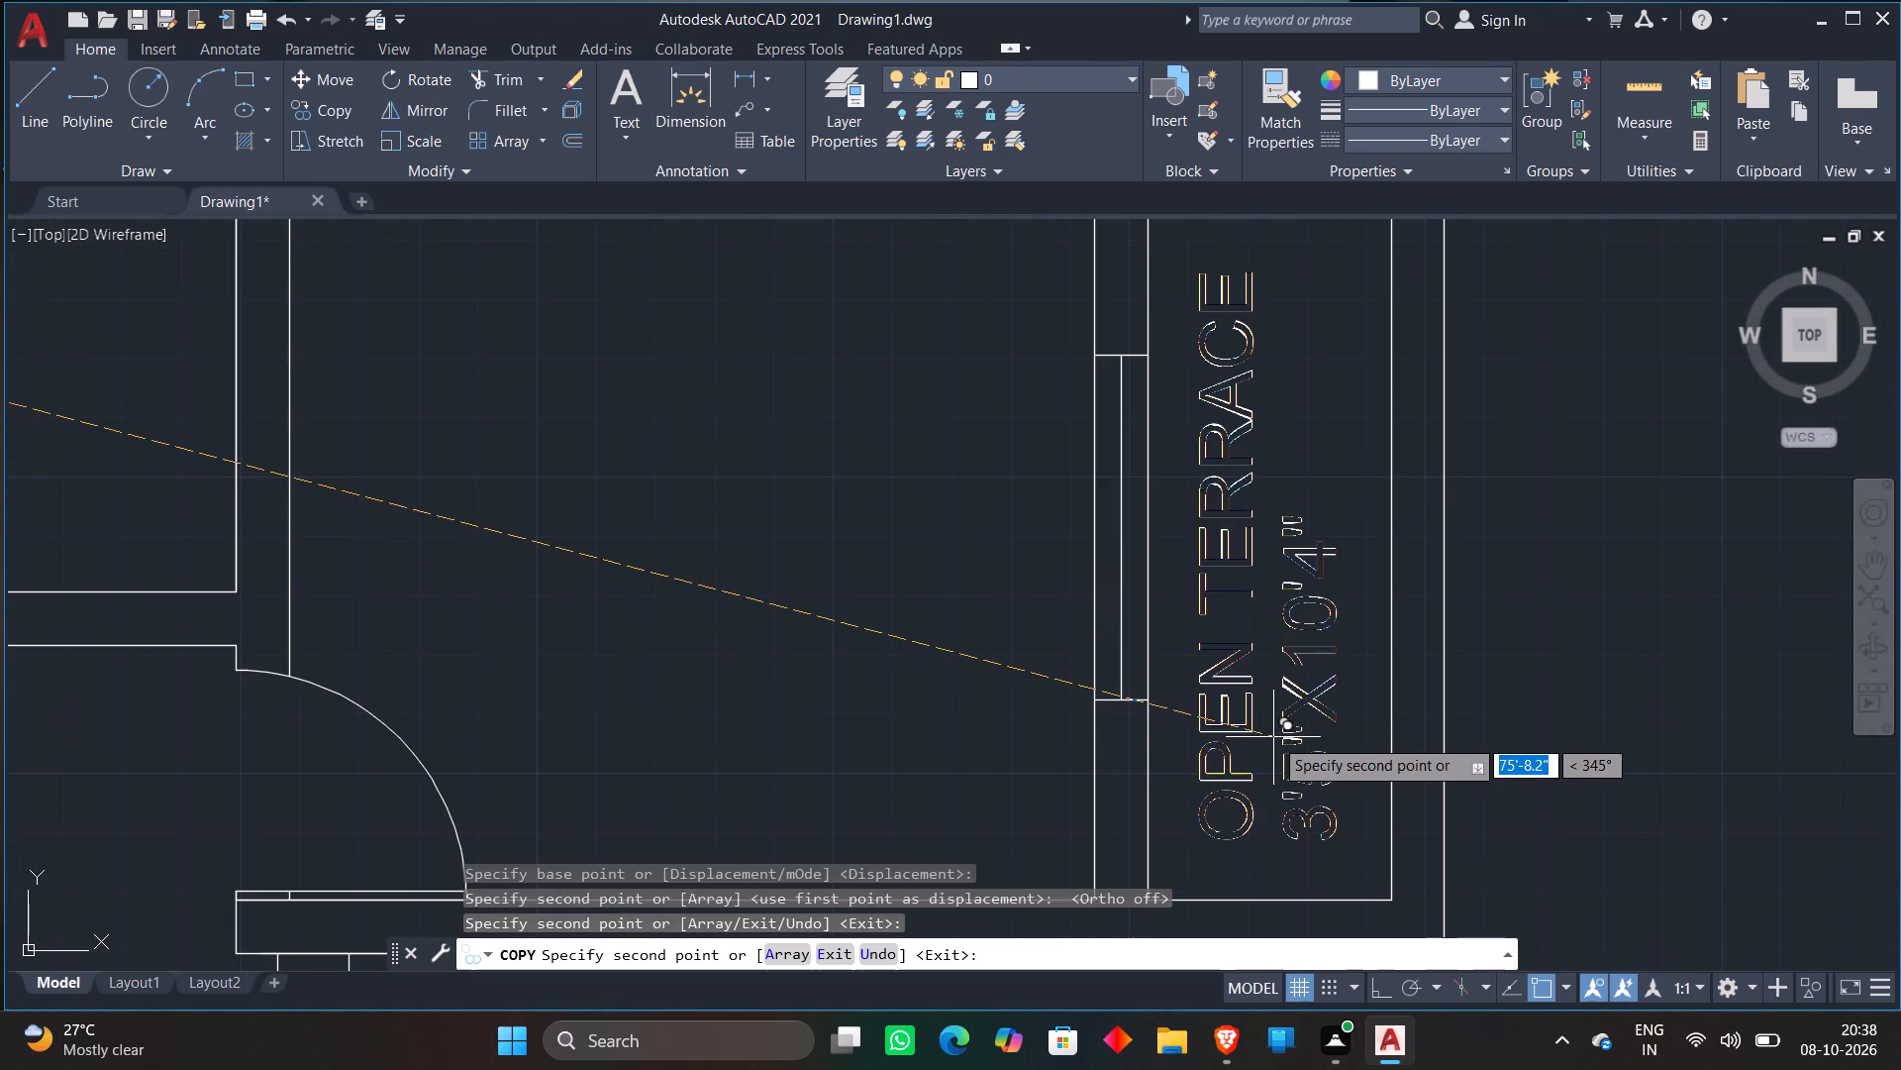
key("Escape")
Copy the HALL label with its size 12'1"X10'4" into the left unit's room beside the open terrace.
scroll(1239, 697, "down", 3)
scroll(855, 642, "down", 2)
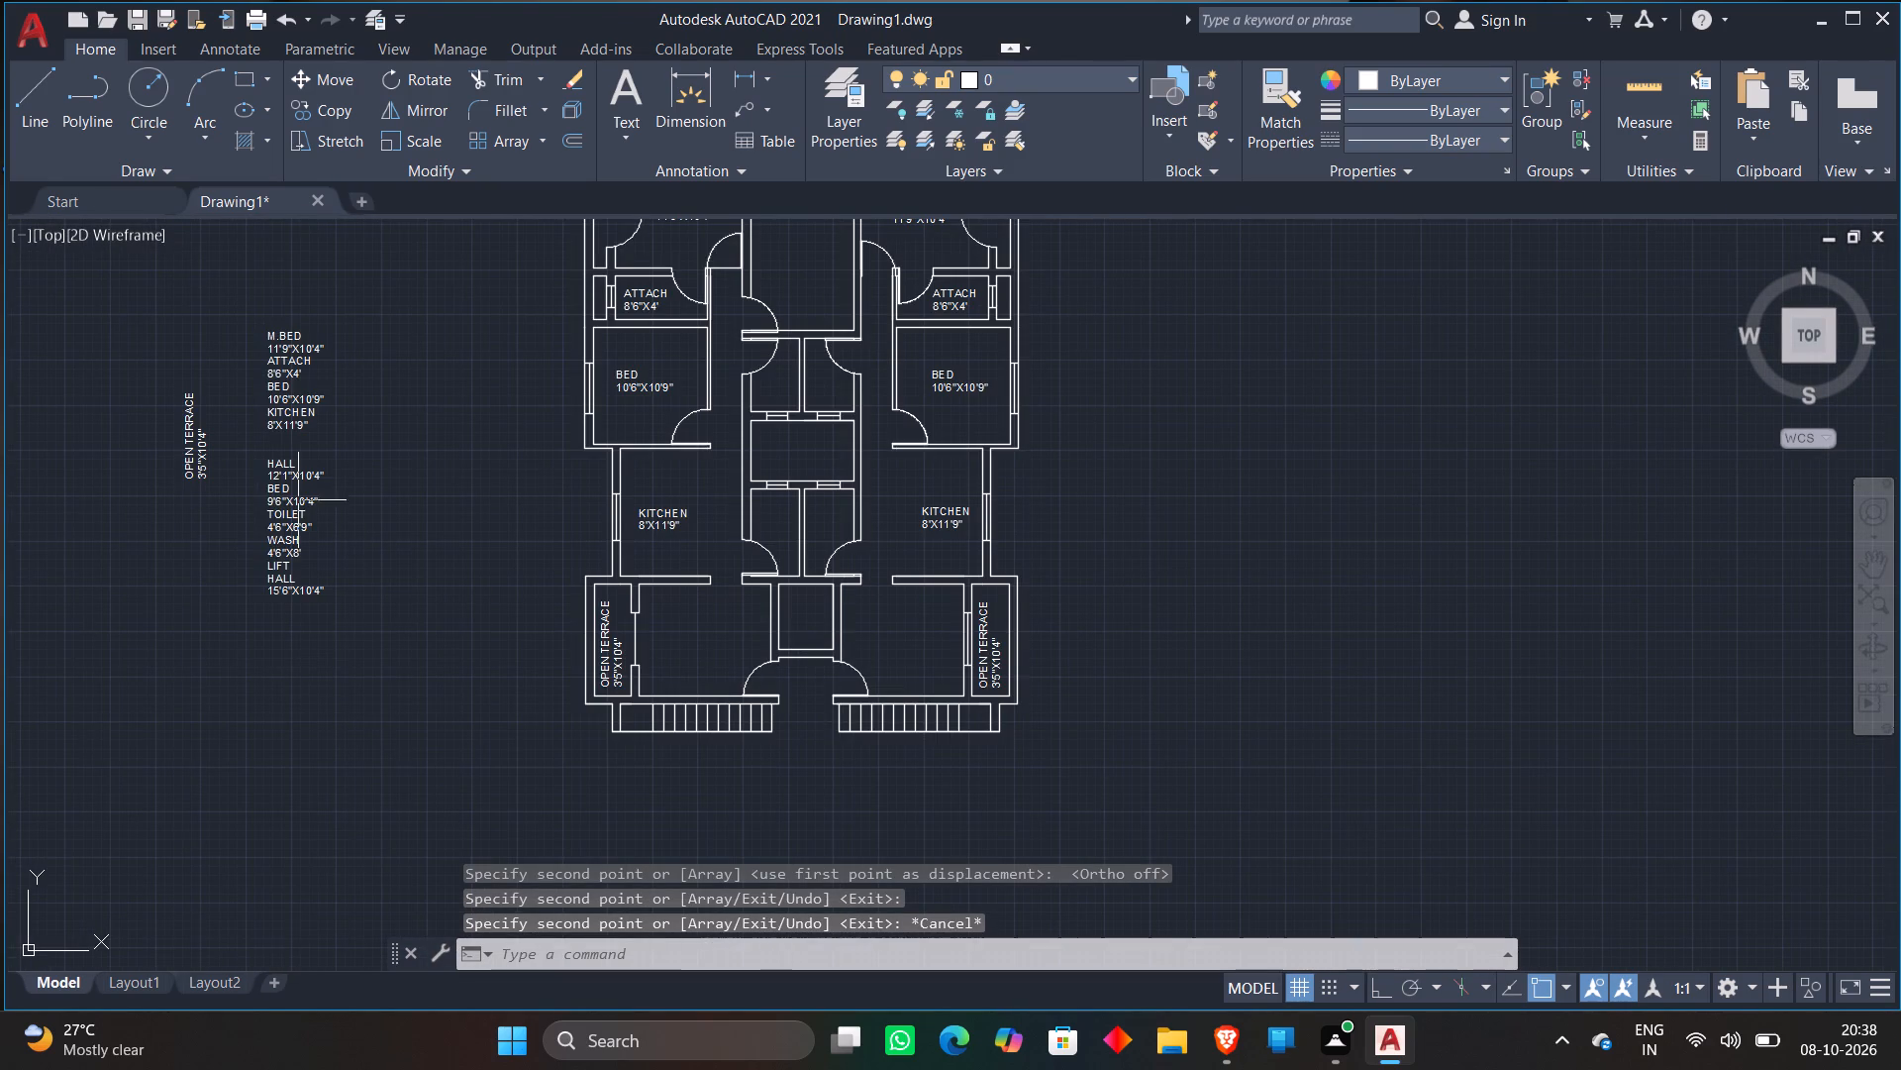
left_click(283, 468)
key("Escape")
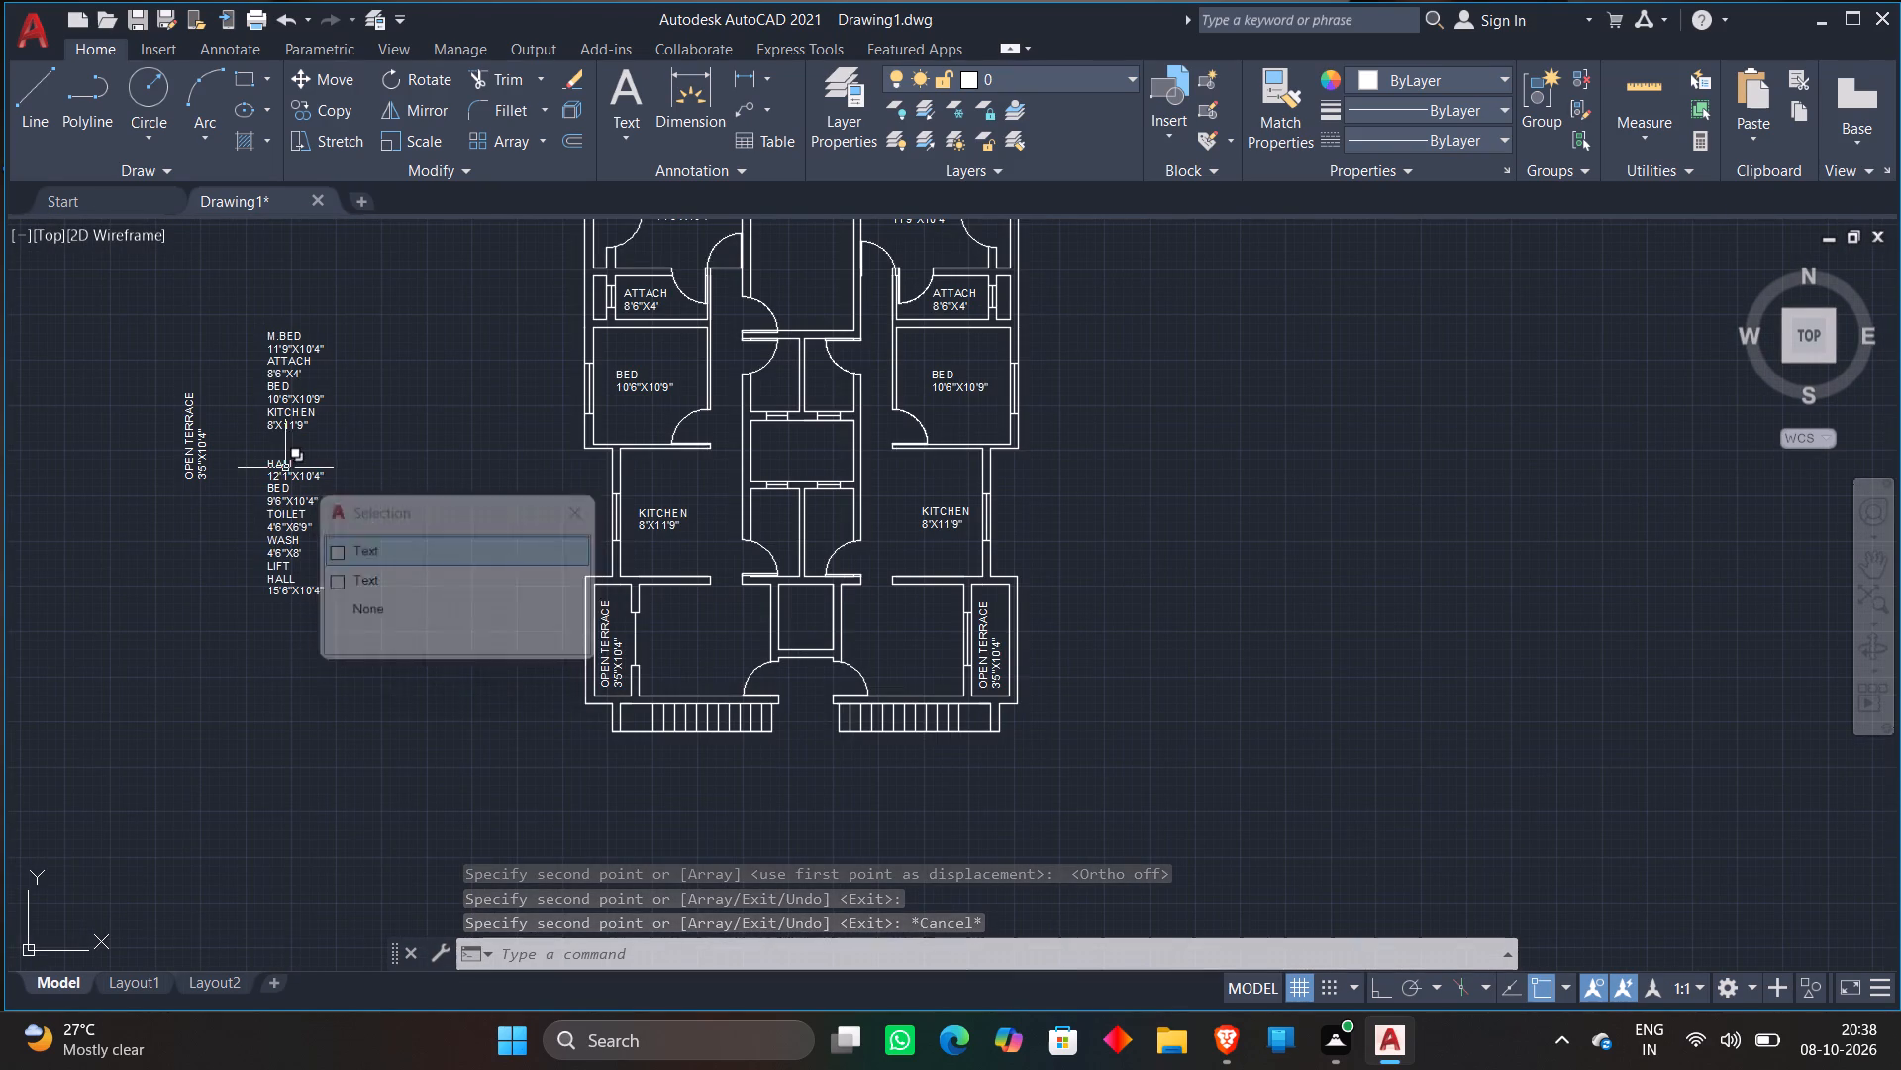
scroll(275, 459, "up", 2)
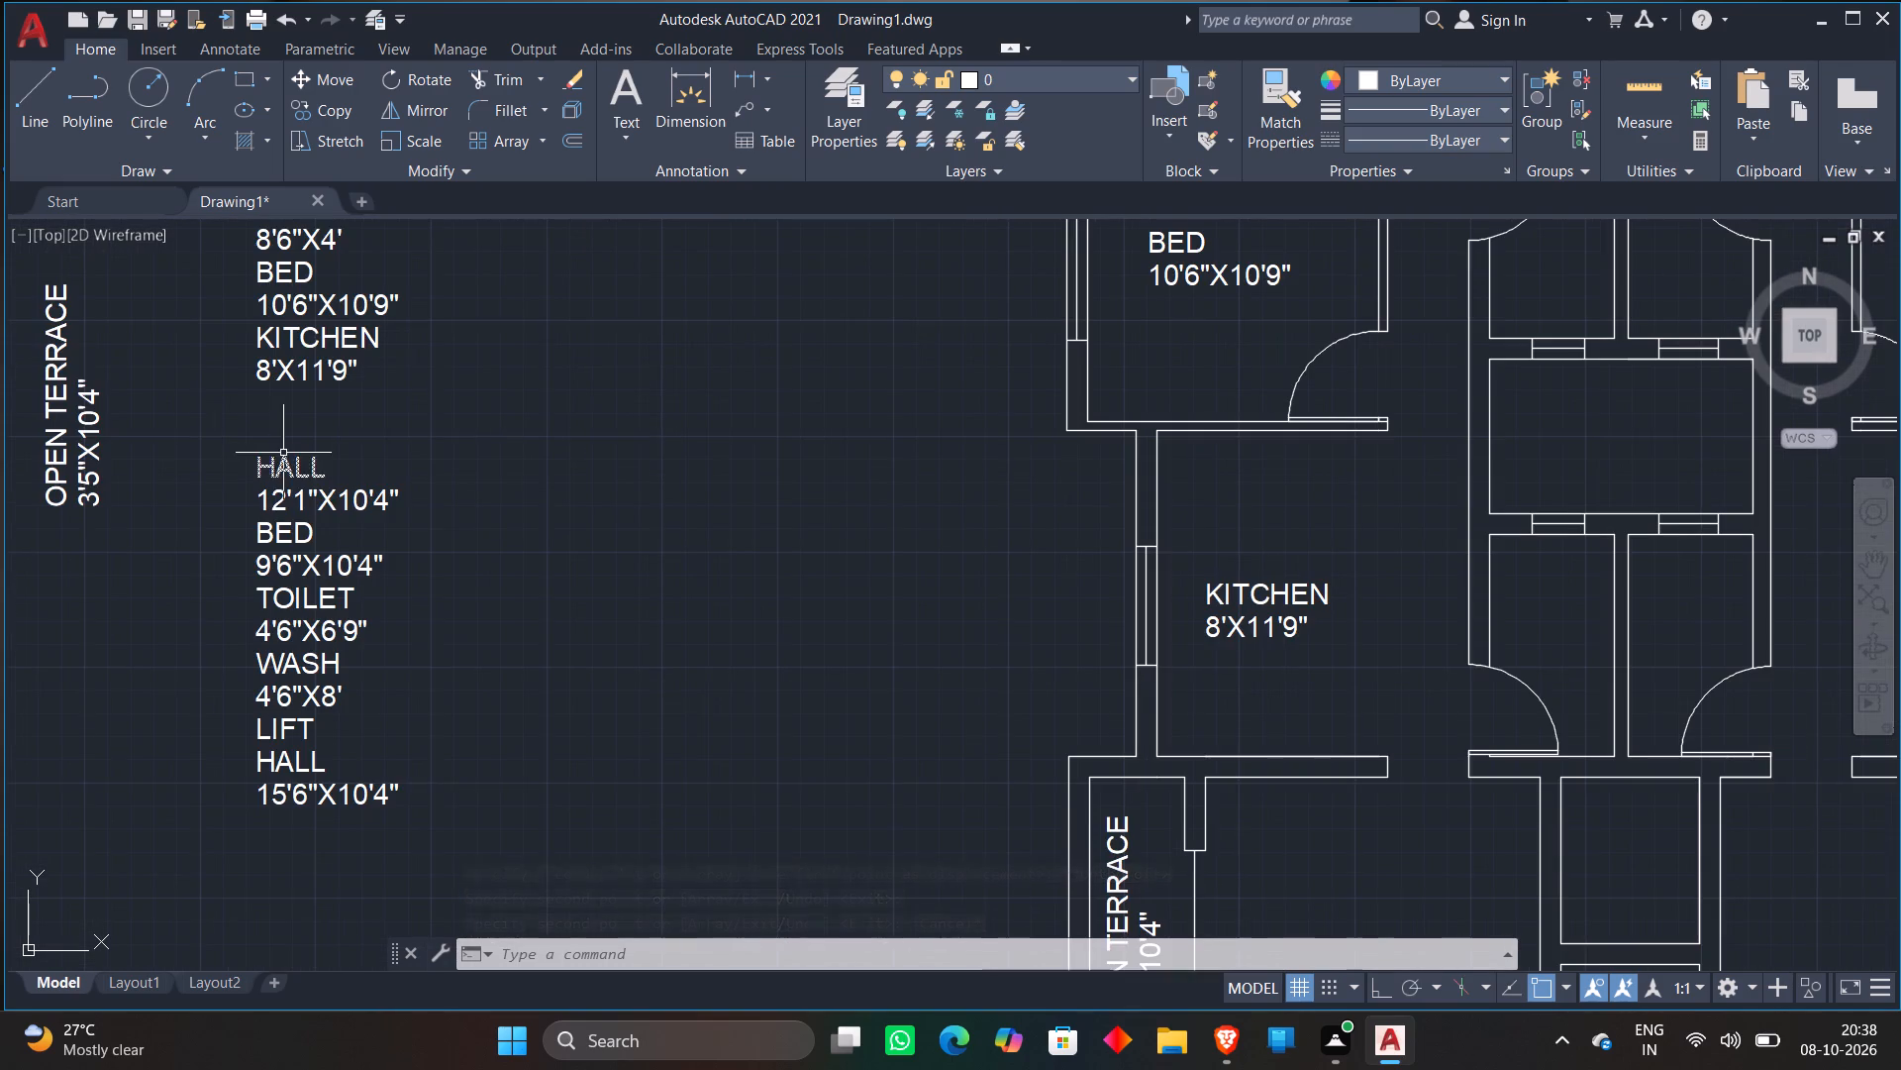
left_click(280, 464)
left_click(297, 493)
right_click(298, 493)
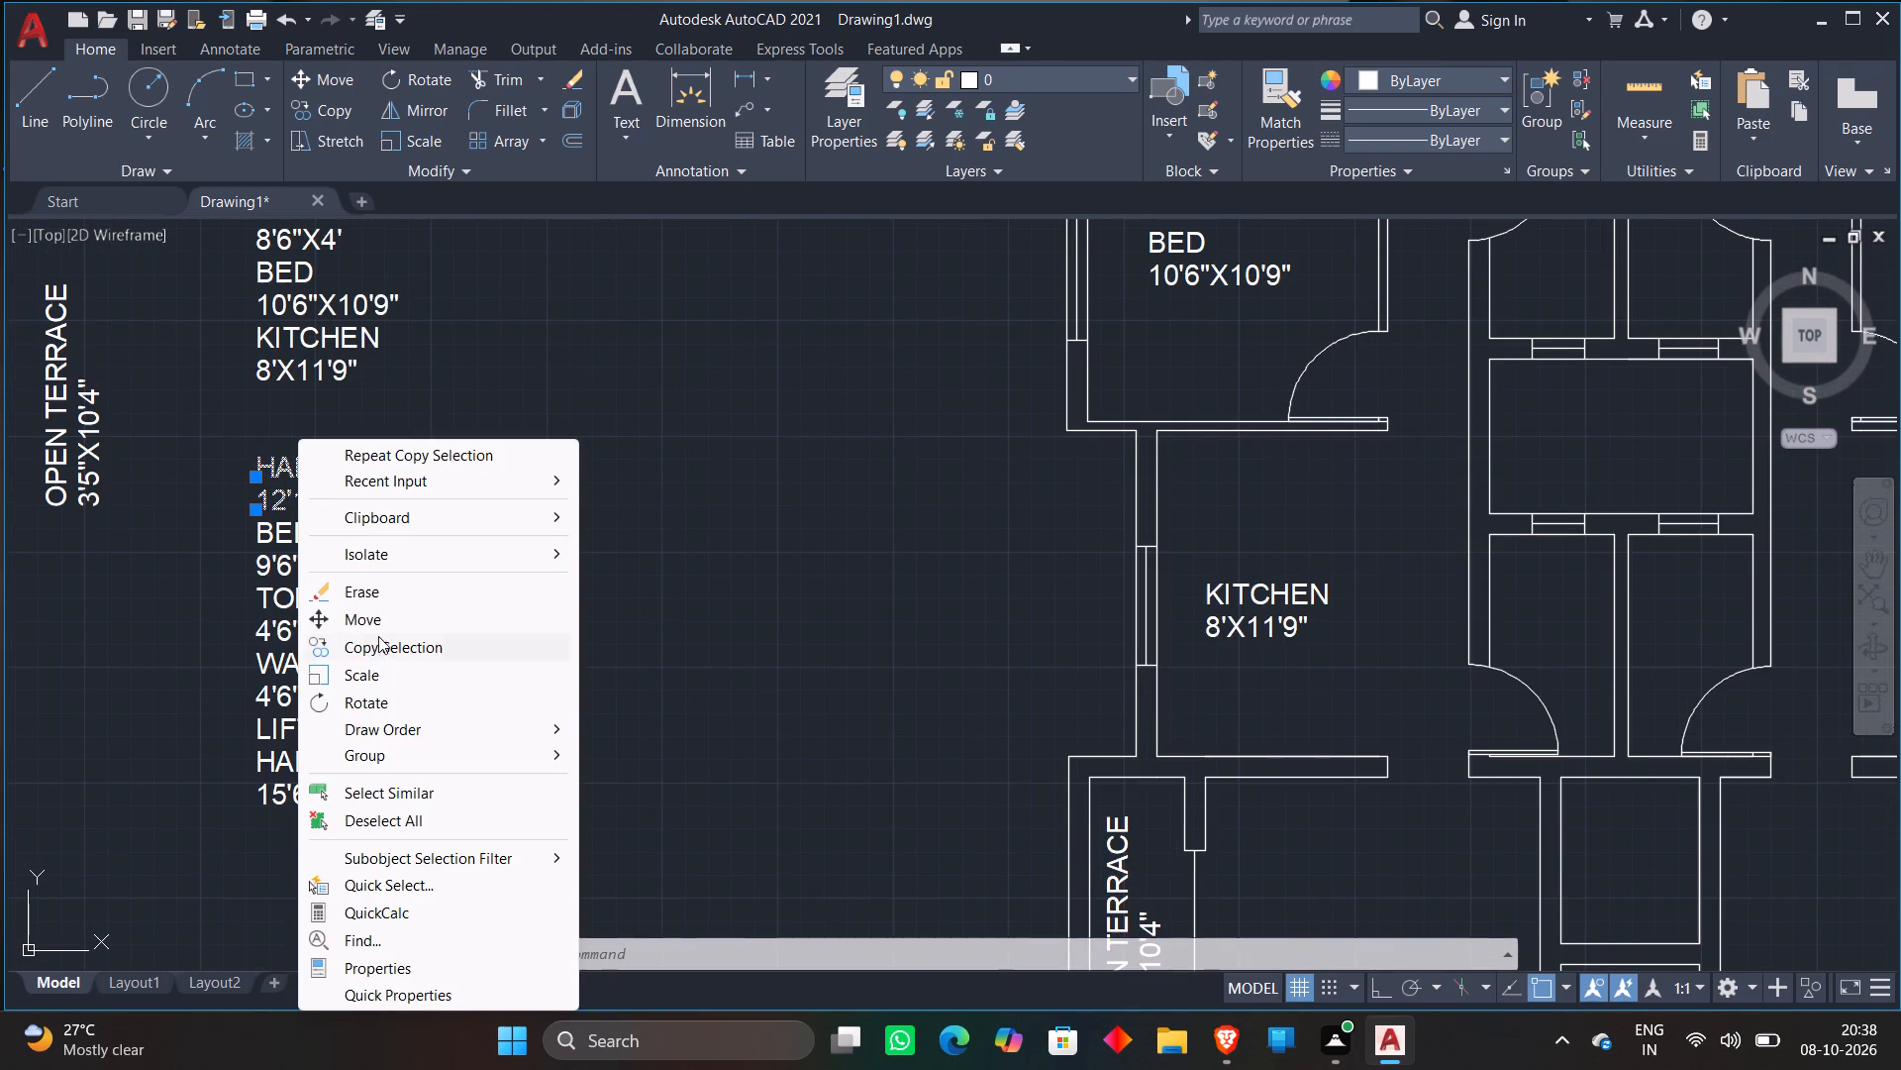
left_click(364, 650)
left_click(287, 460)
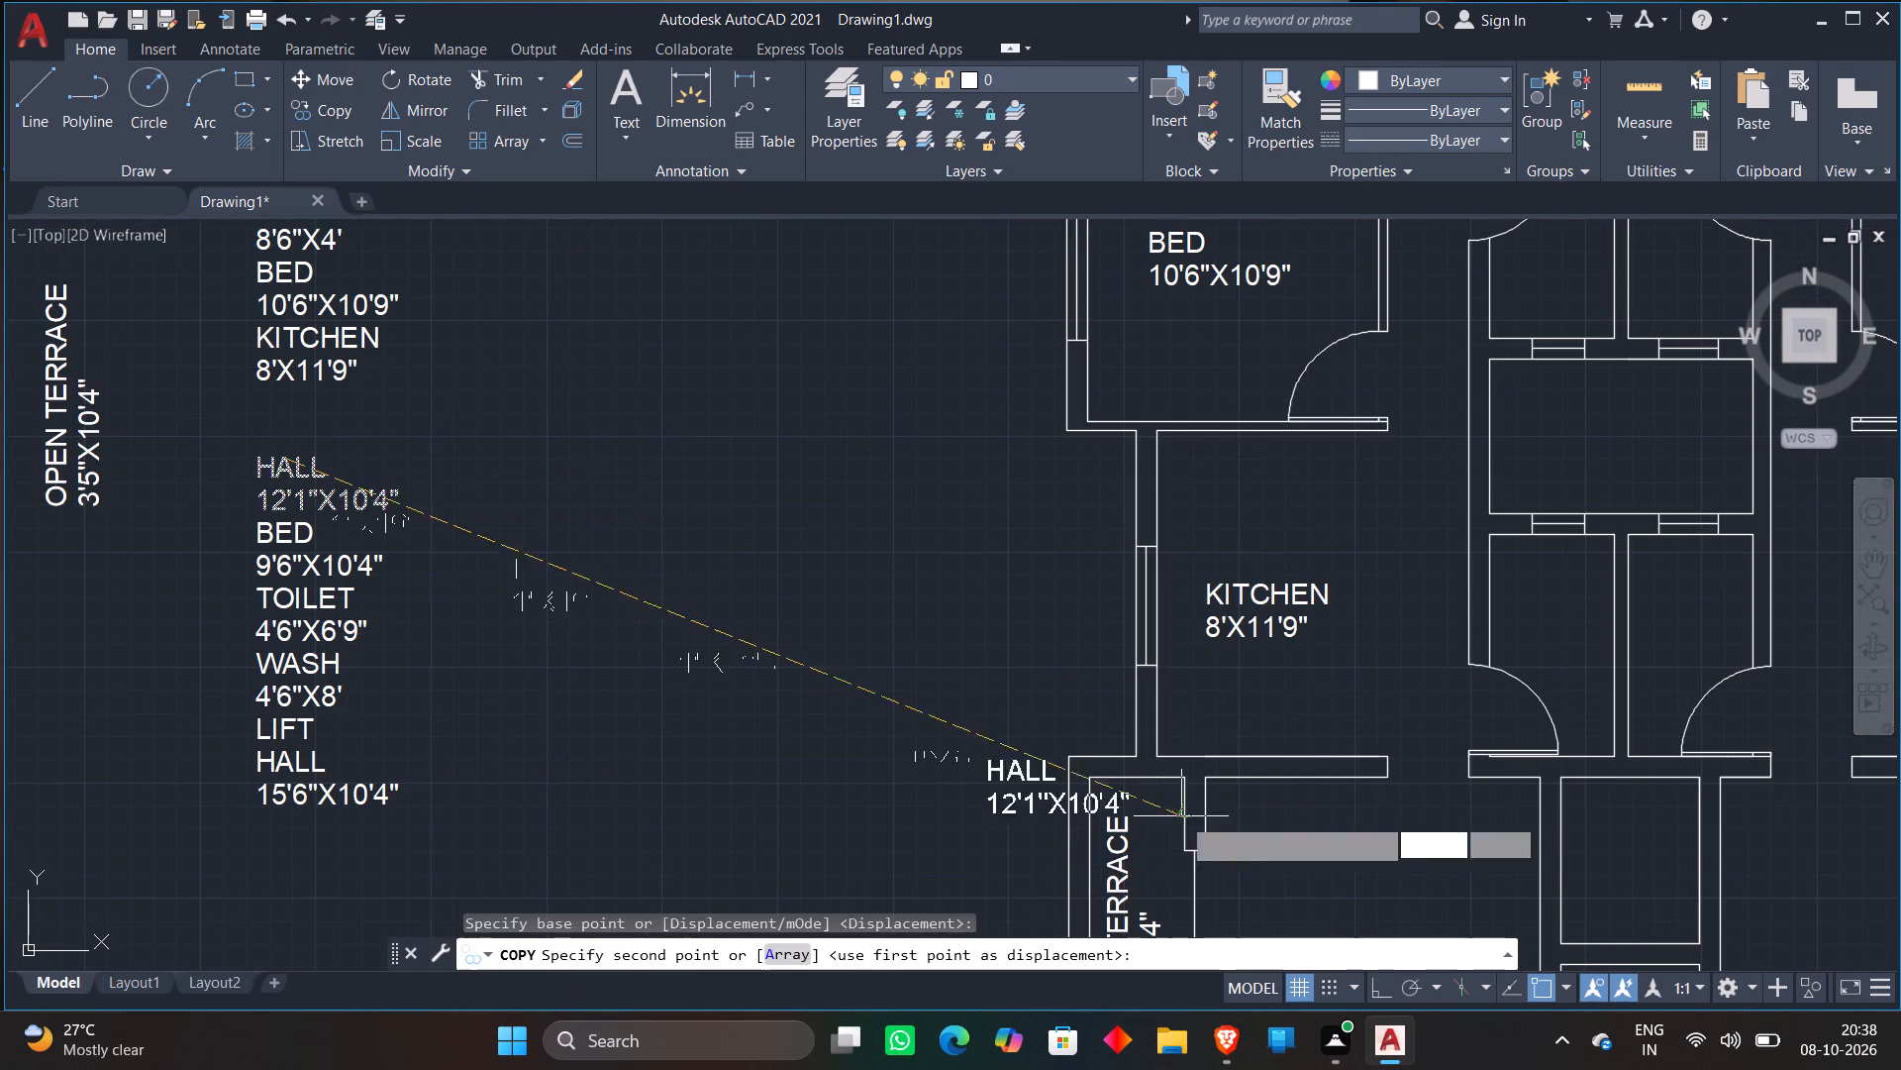
middle_click_drag(1407, 841, 1375, 654)
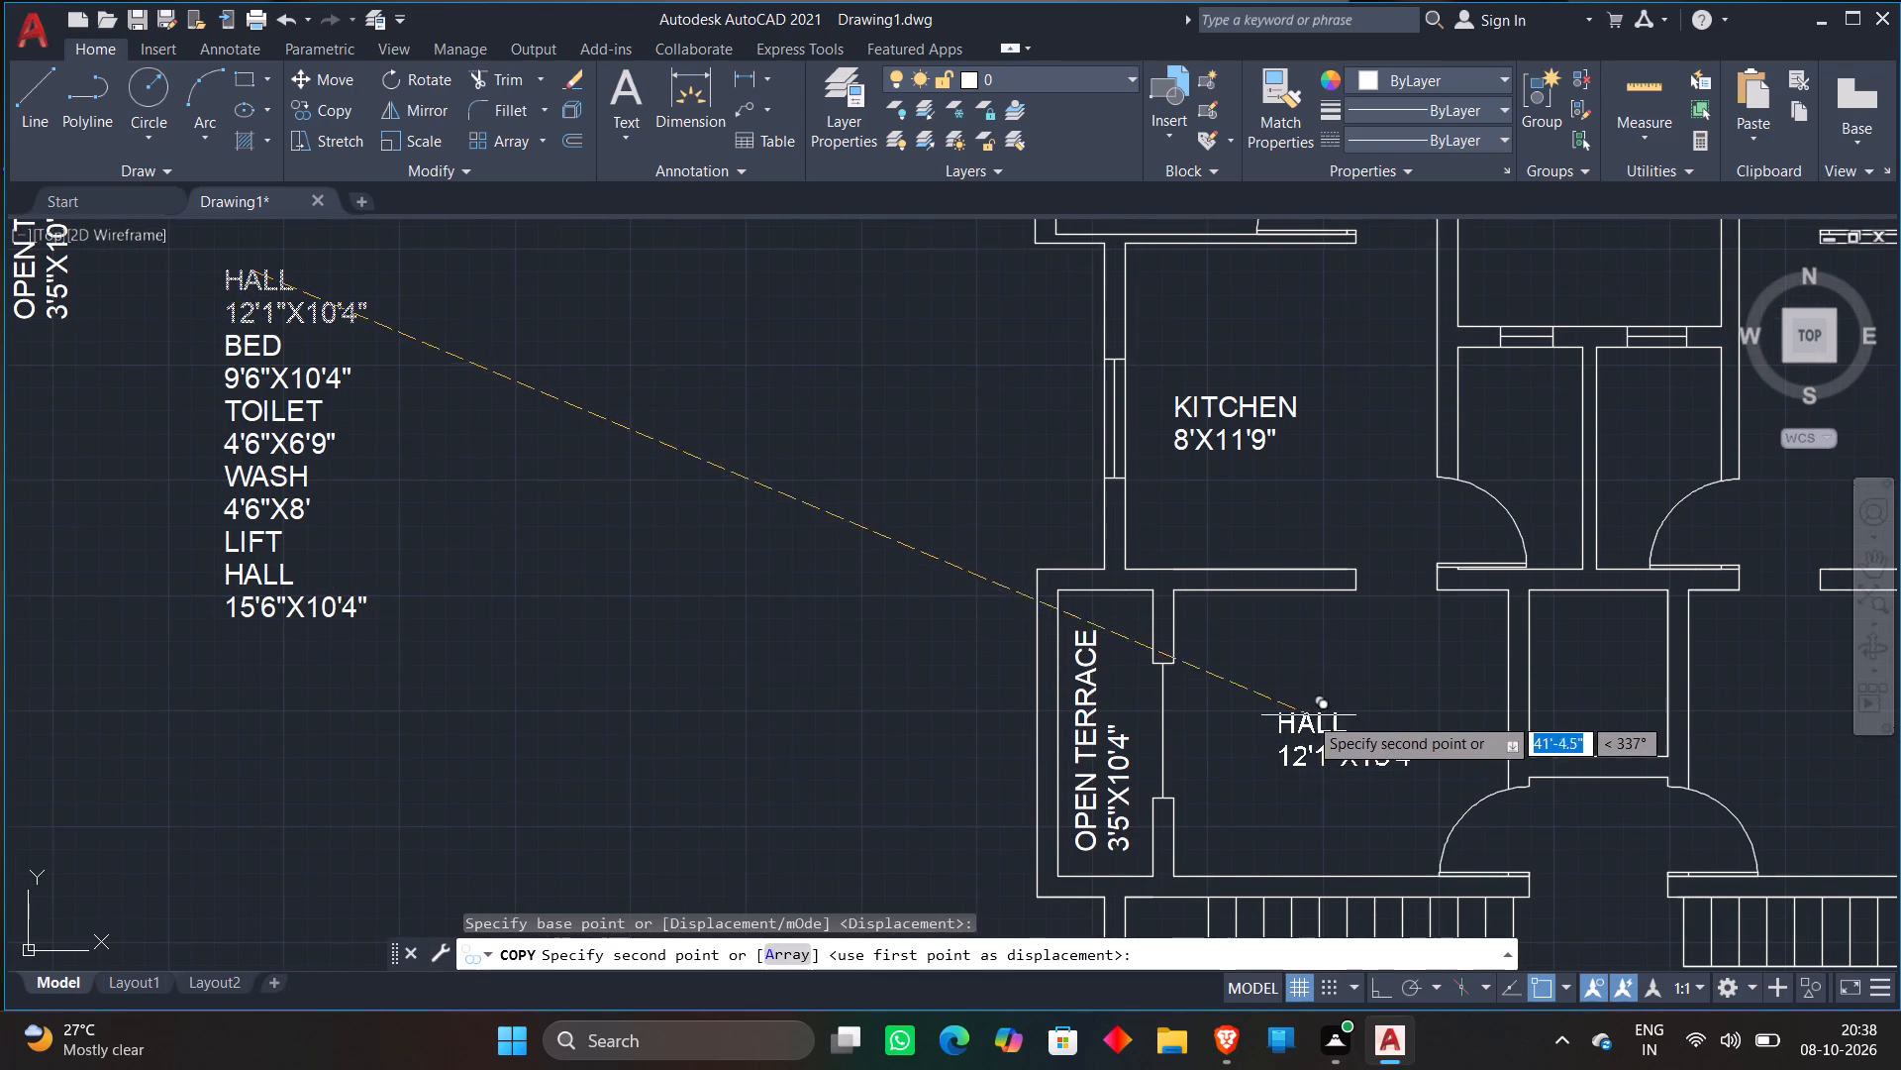
left_click(1292, 719)
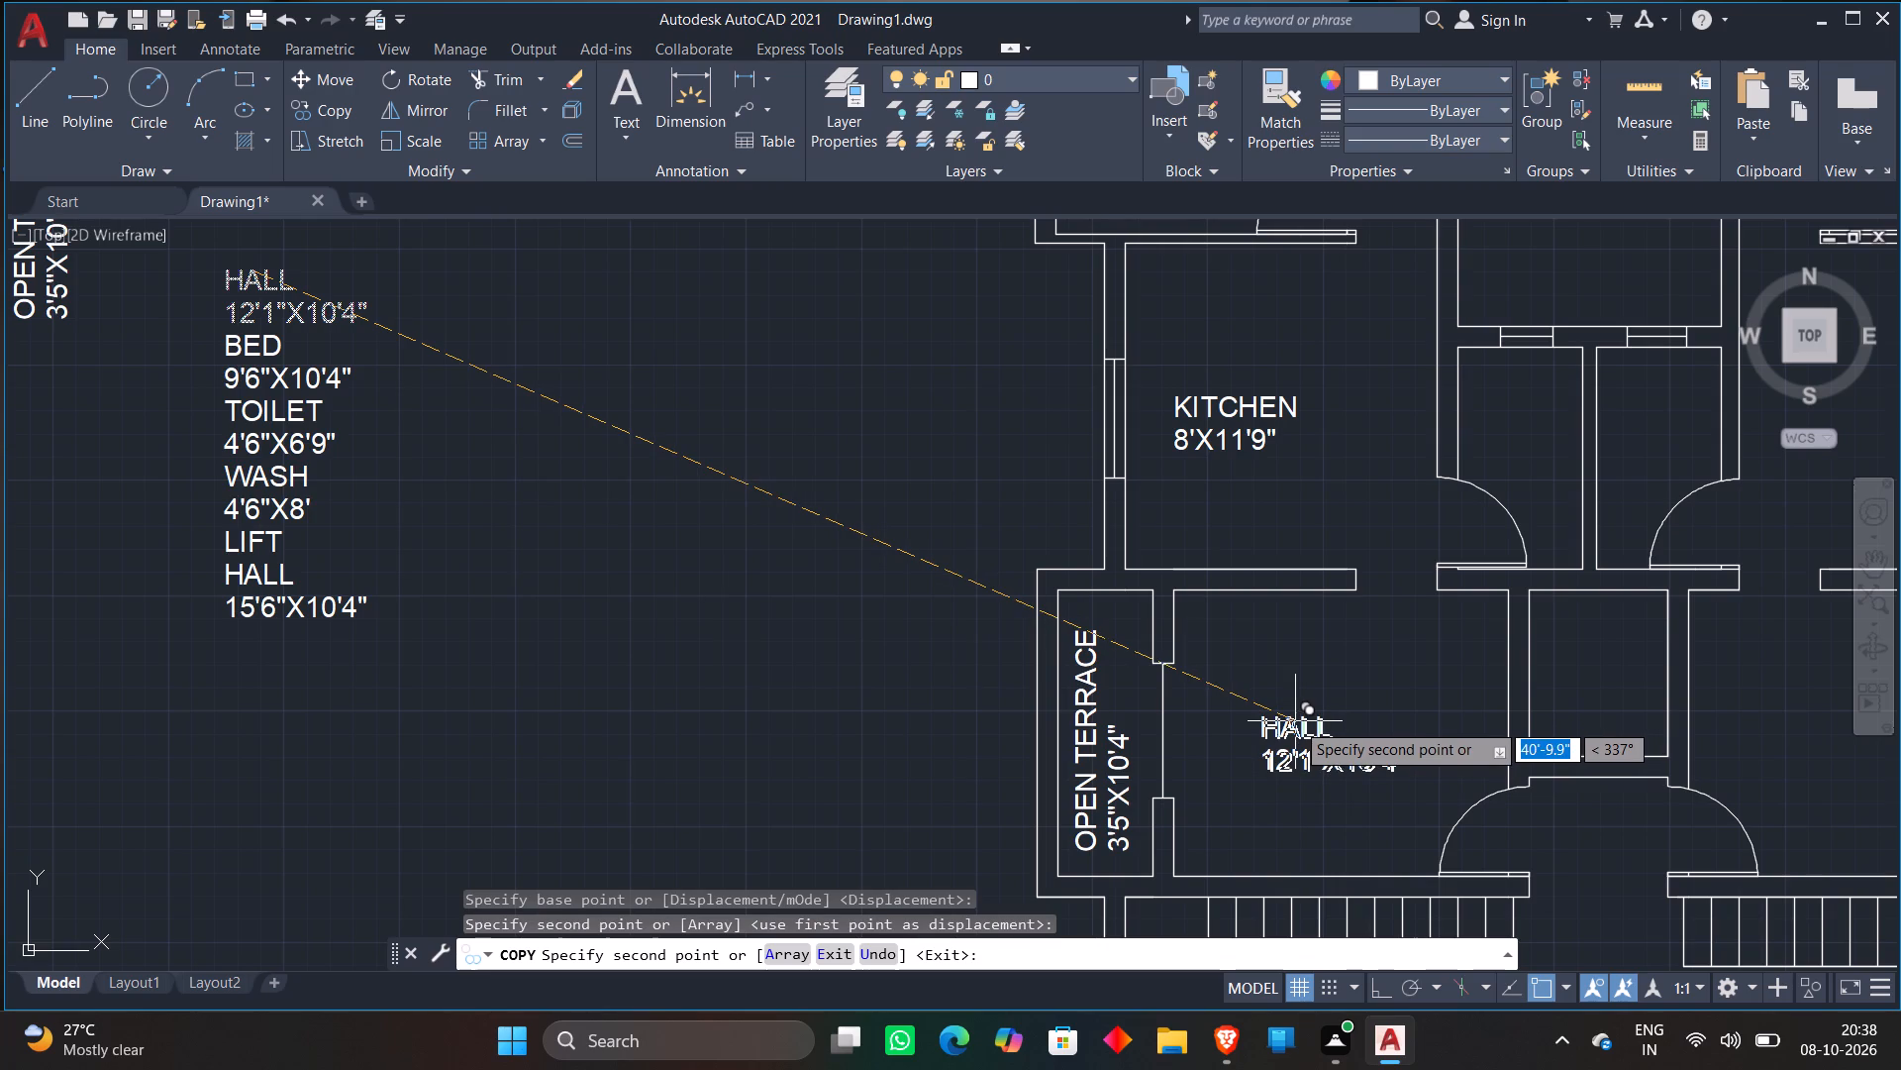
key("Escape")
Copy the HALL label with its size 15'6"X10'4" into the right unit's room beside the open terrace.
left_click(232, 565)
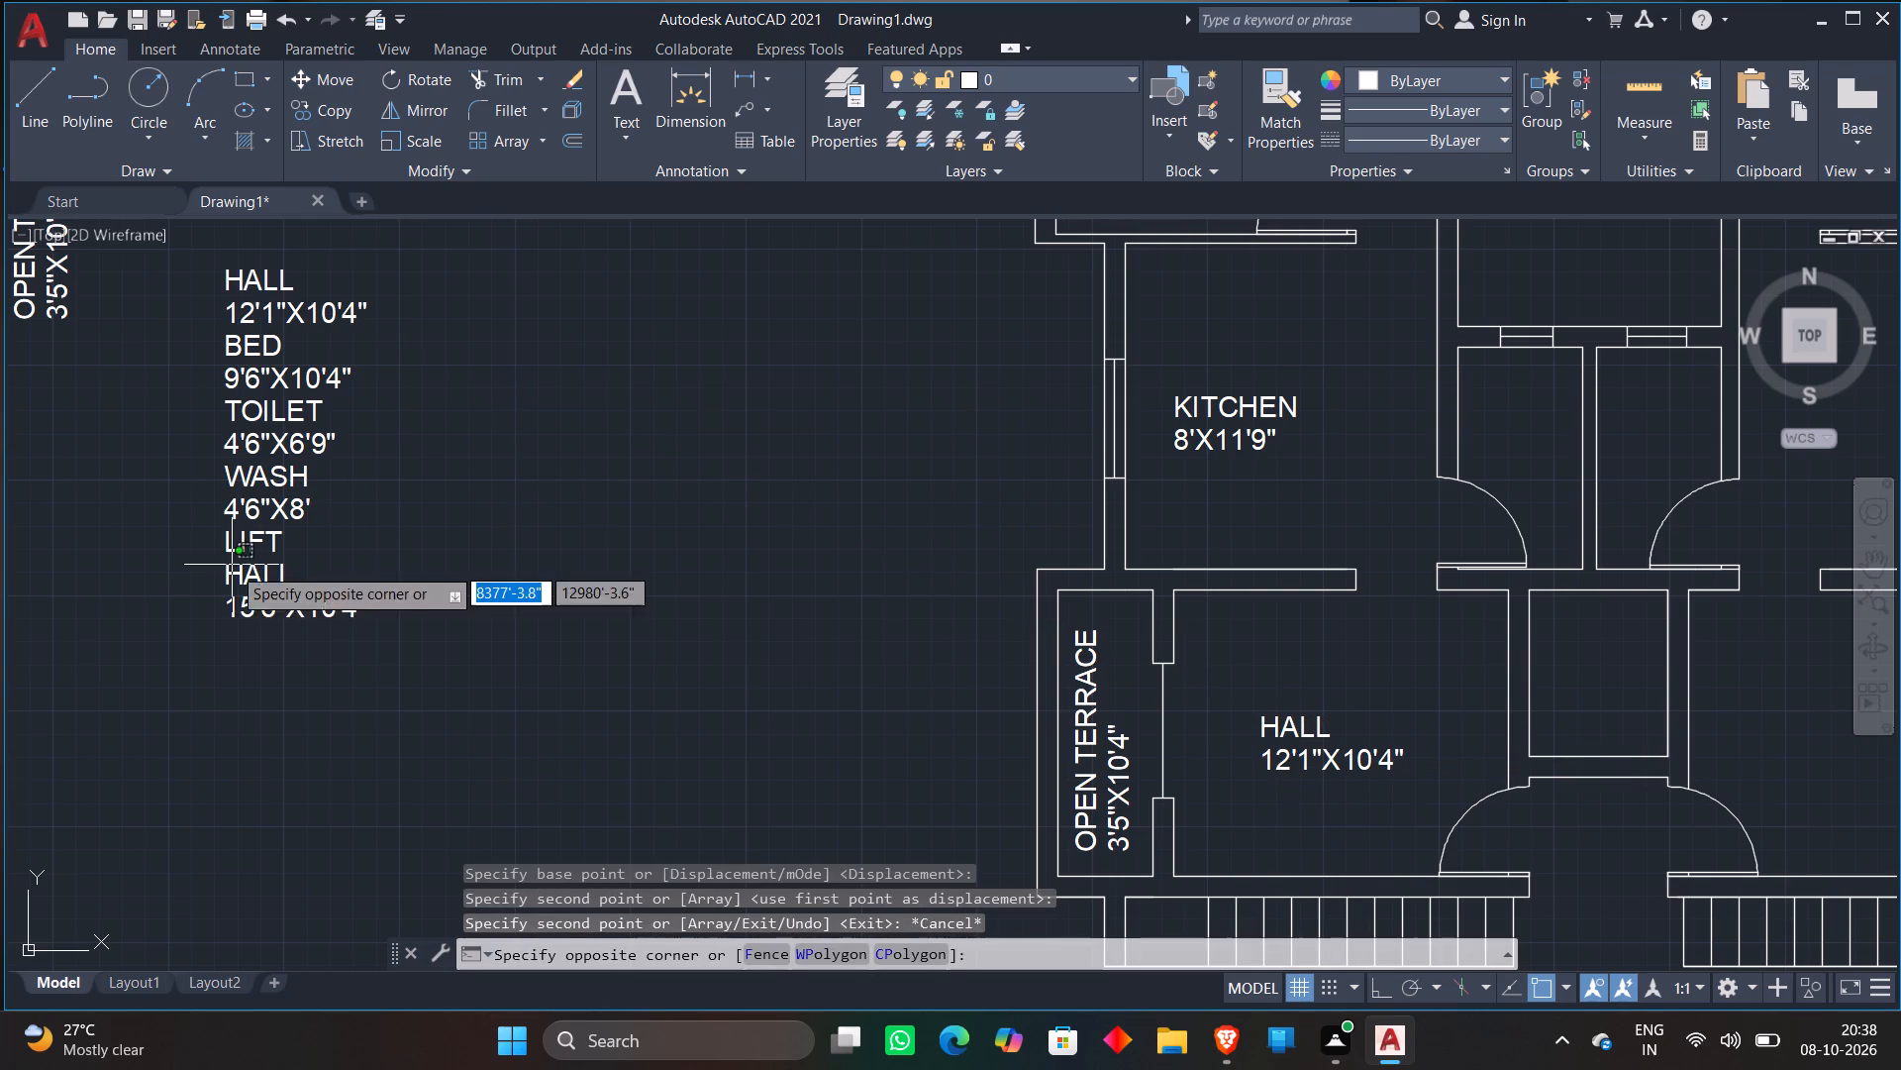
left_click(241, 593)
left_click(255, 578)
left_click(253, 605)
right_click(253, 605)
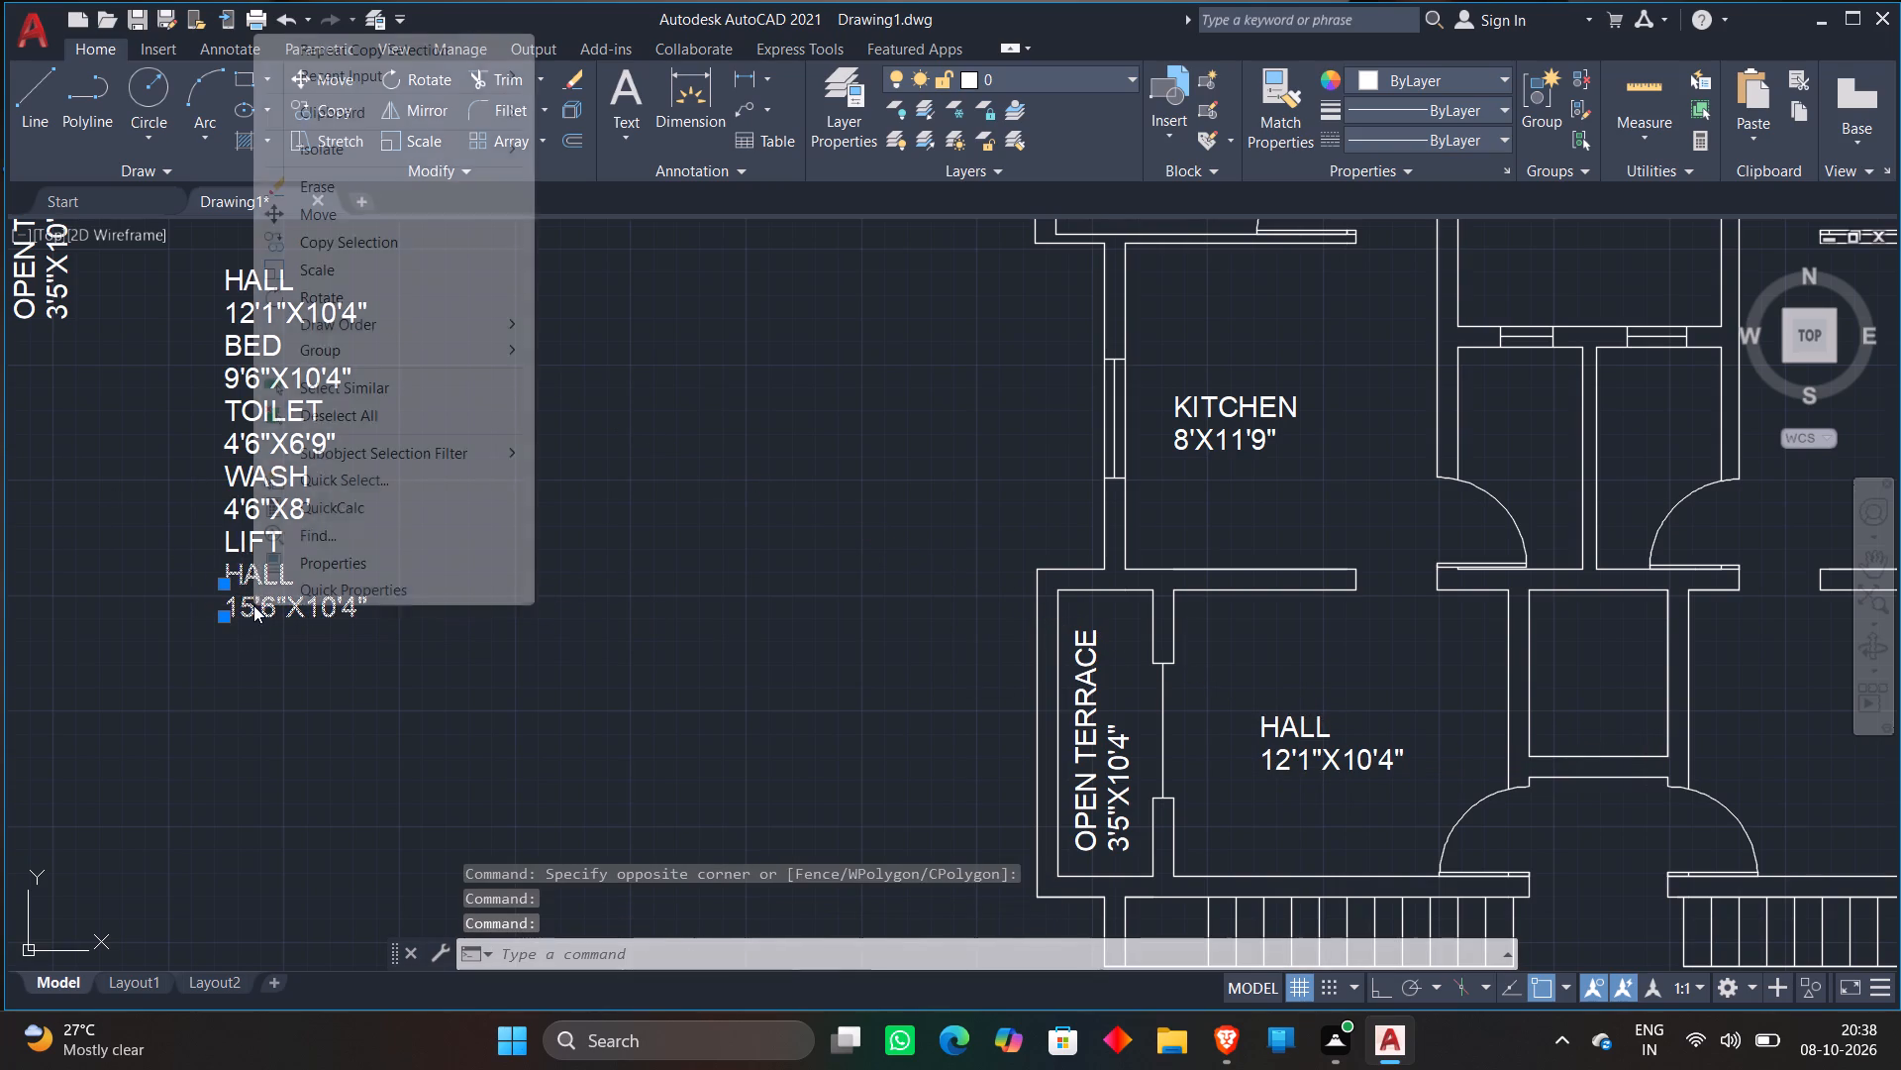
left_click(314, 245)
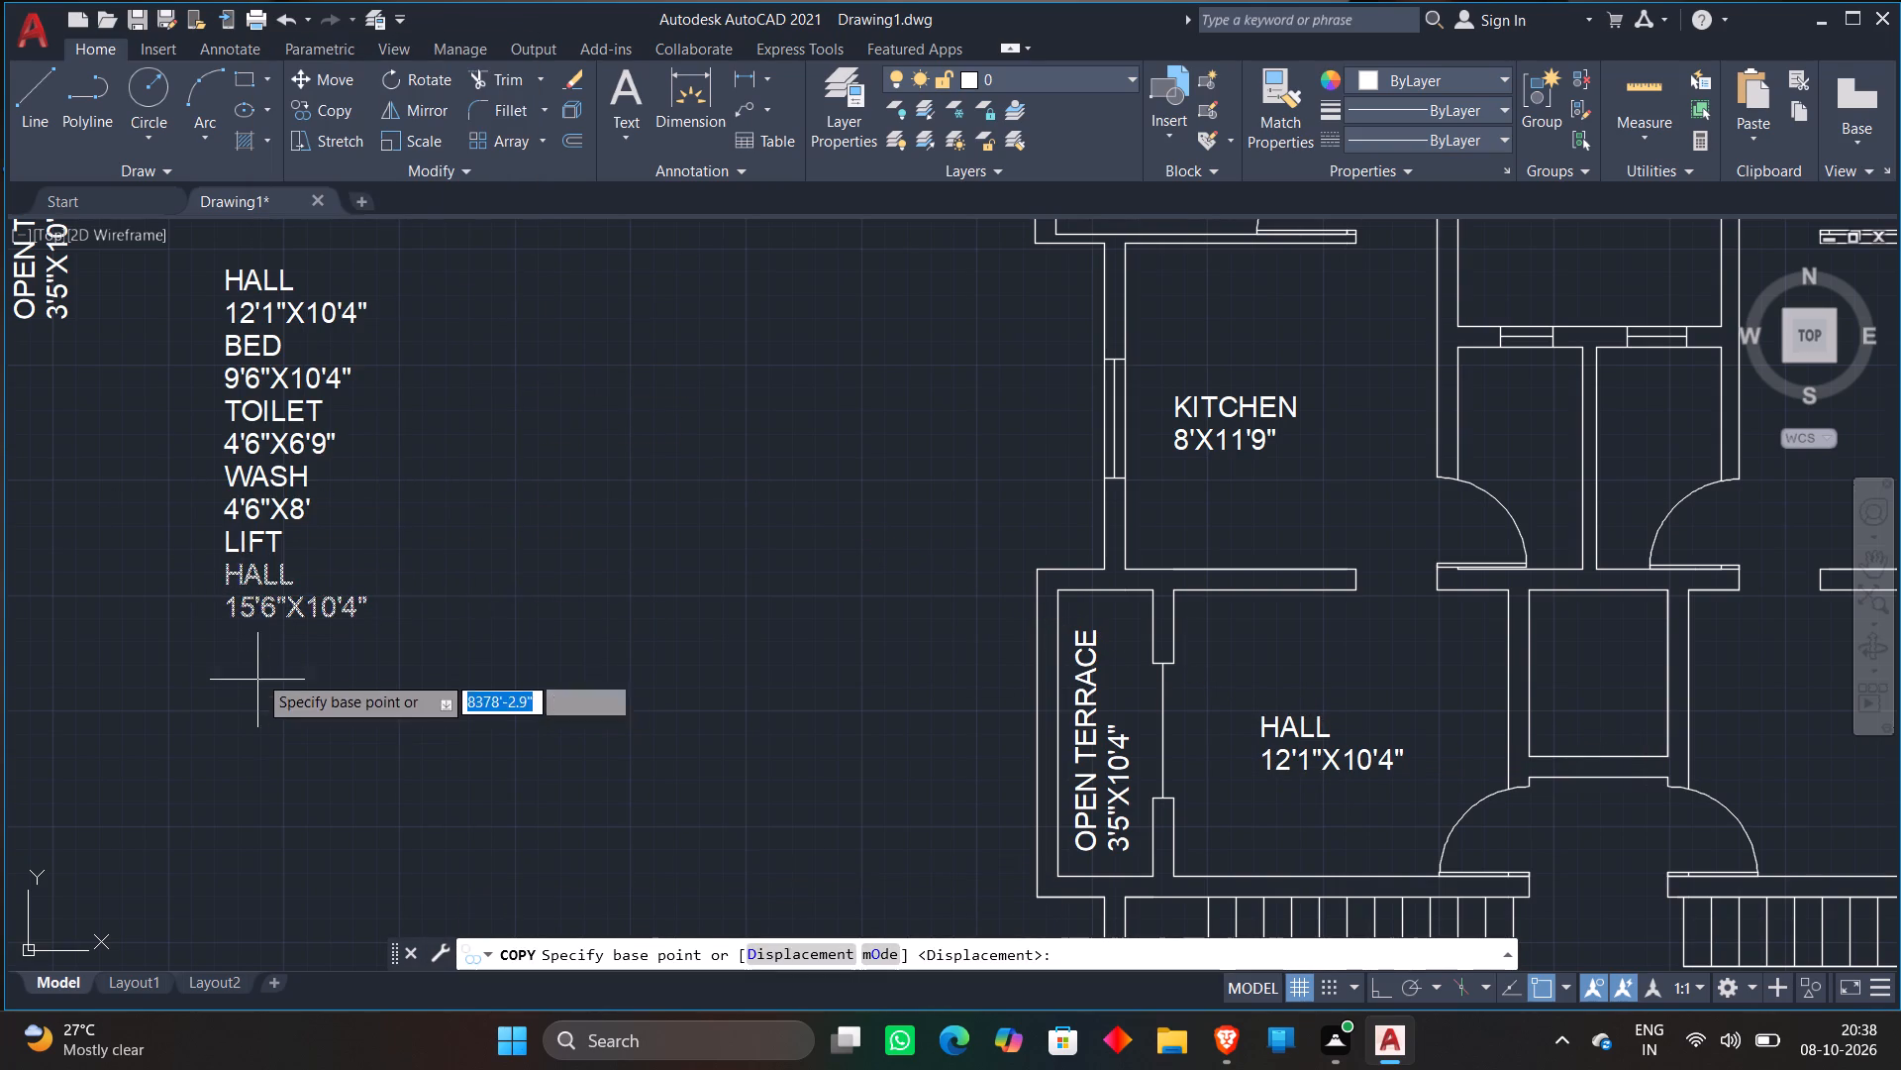
left_click(267, 622)
scroll(750, 738, "down", 4)
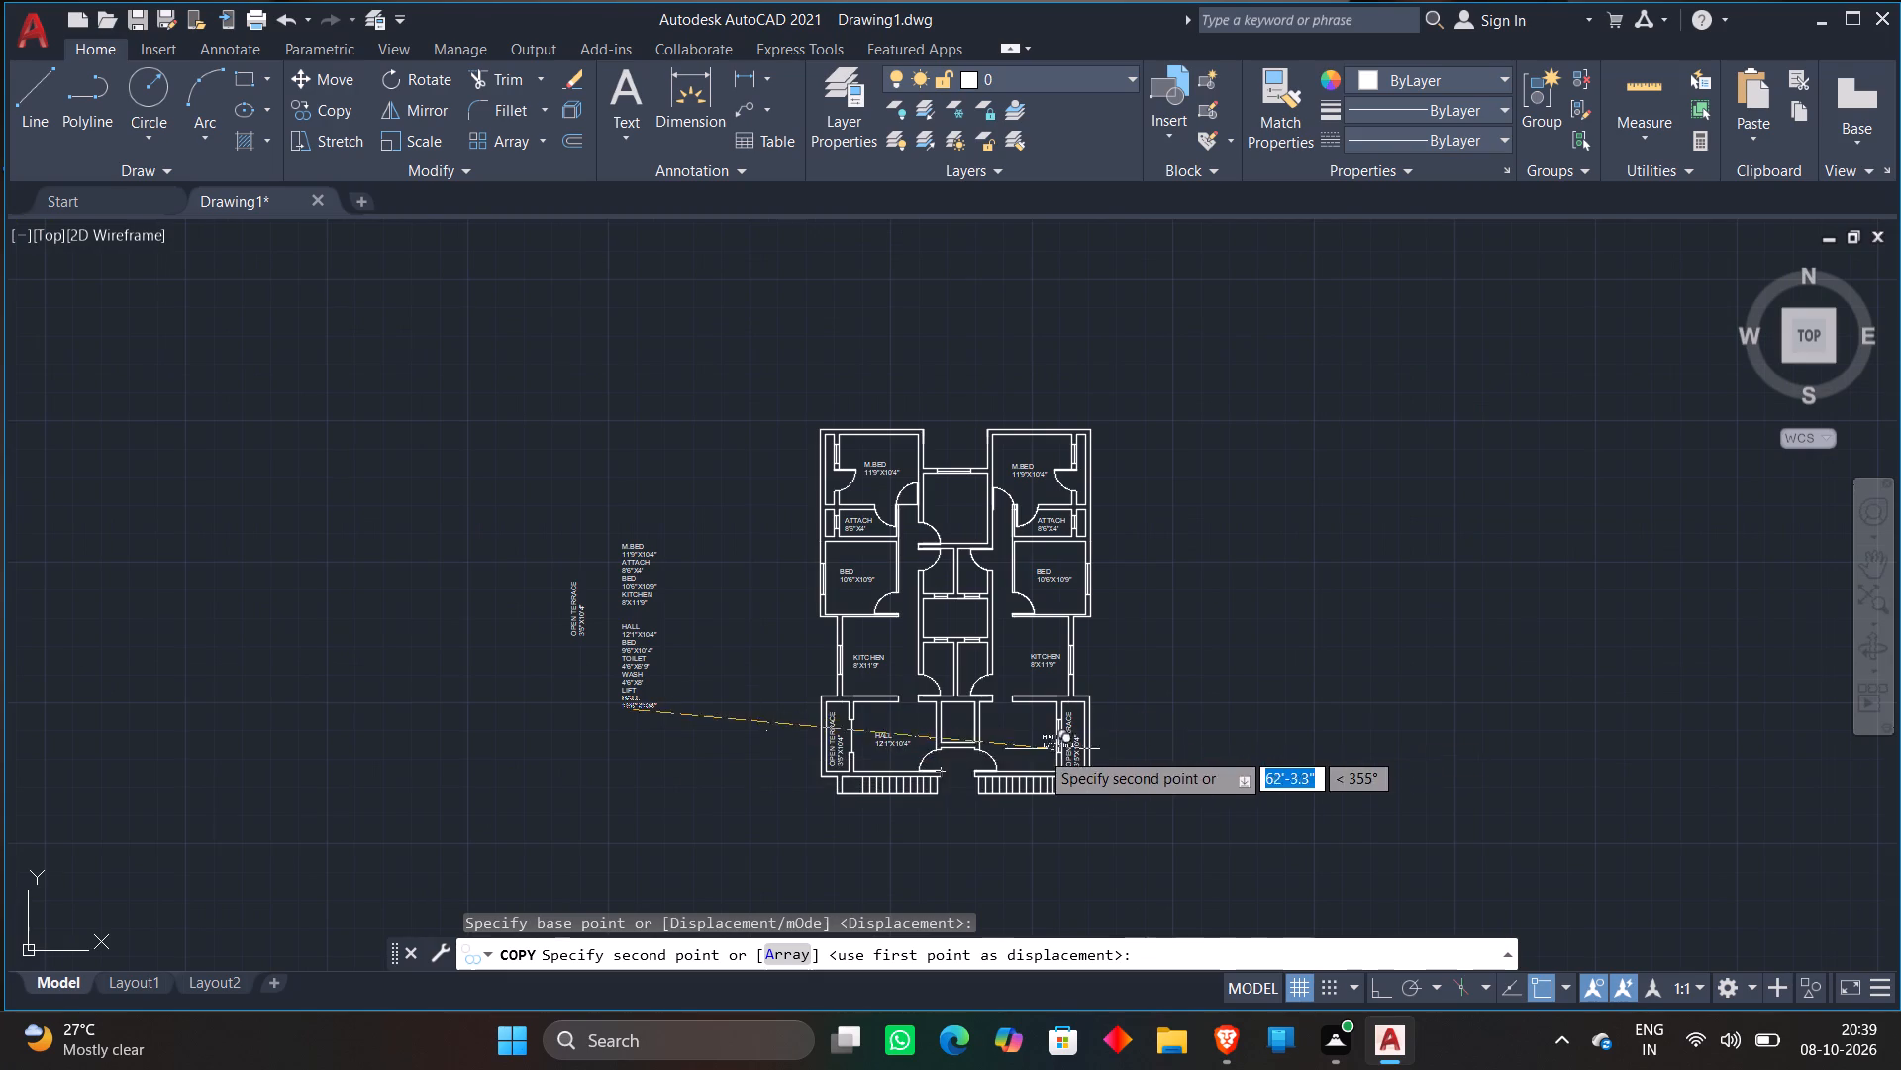
scroll(1040, 750, "up", 3)
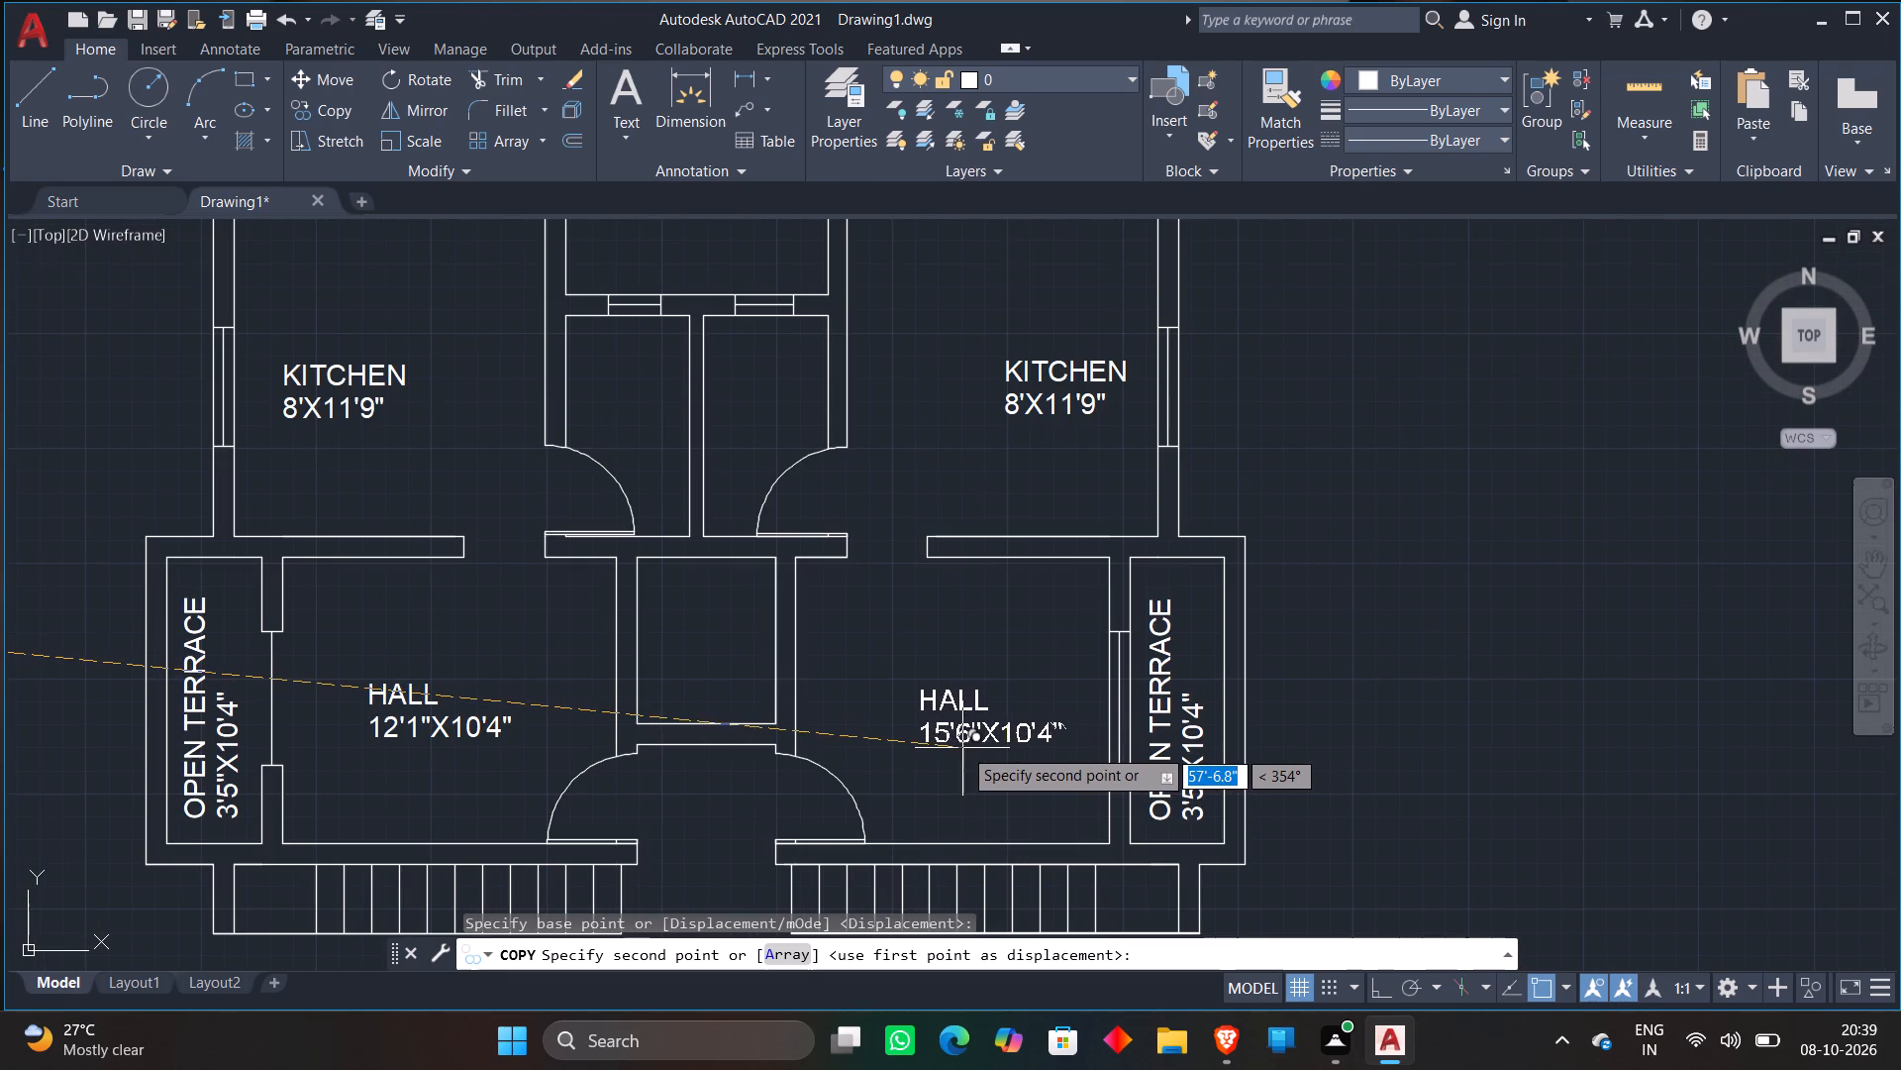
left_click(950, 746)
key("Escape")
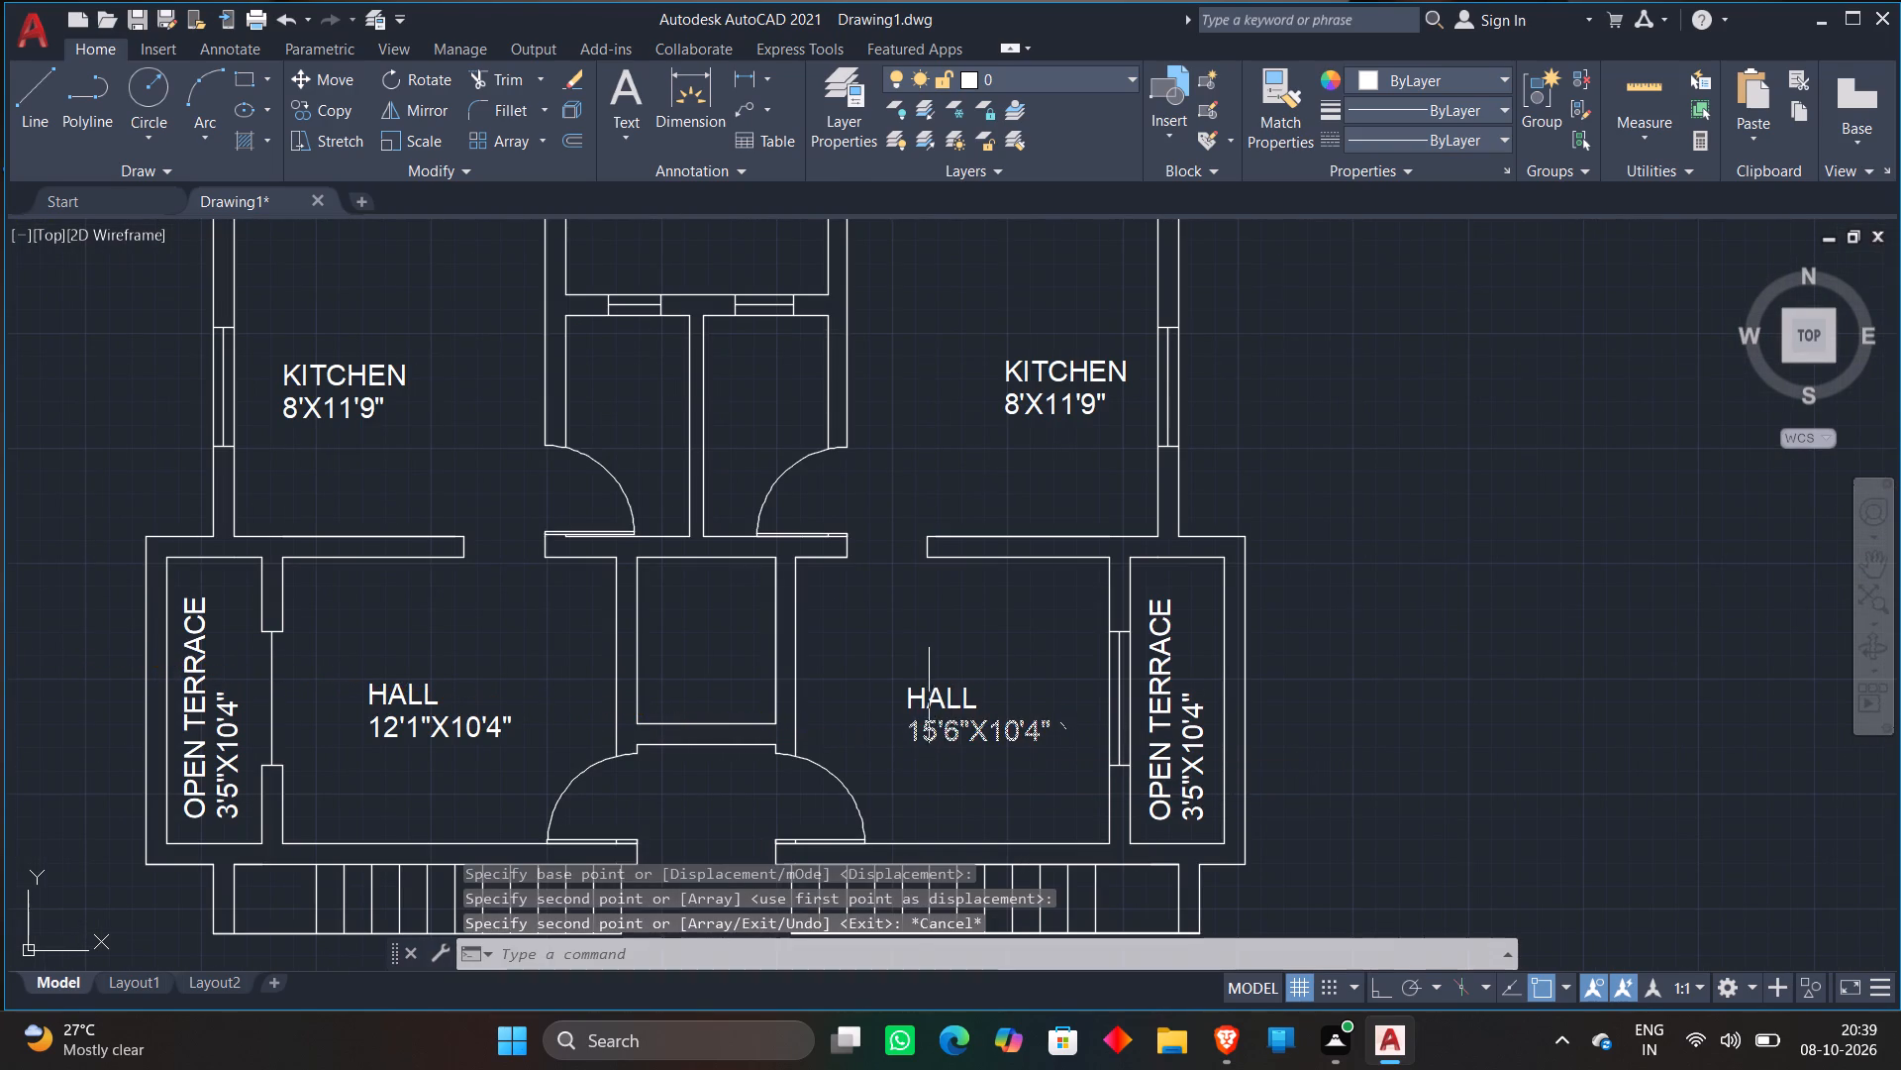
Copy the BED label with its size 9'6"X10'4" into the central room between the two master bedrooms.
scroll(929, 691, "down", 2)
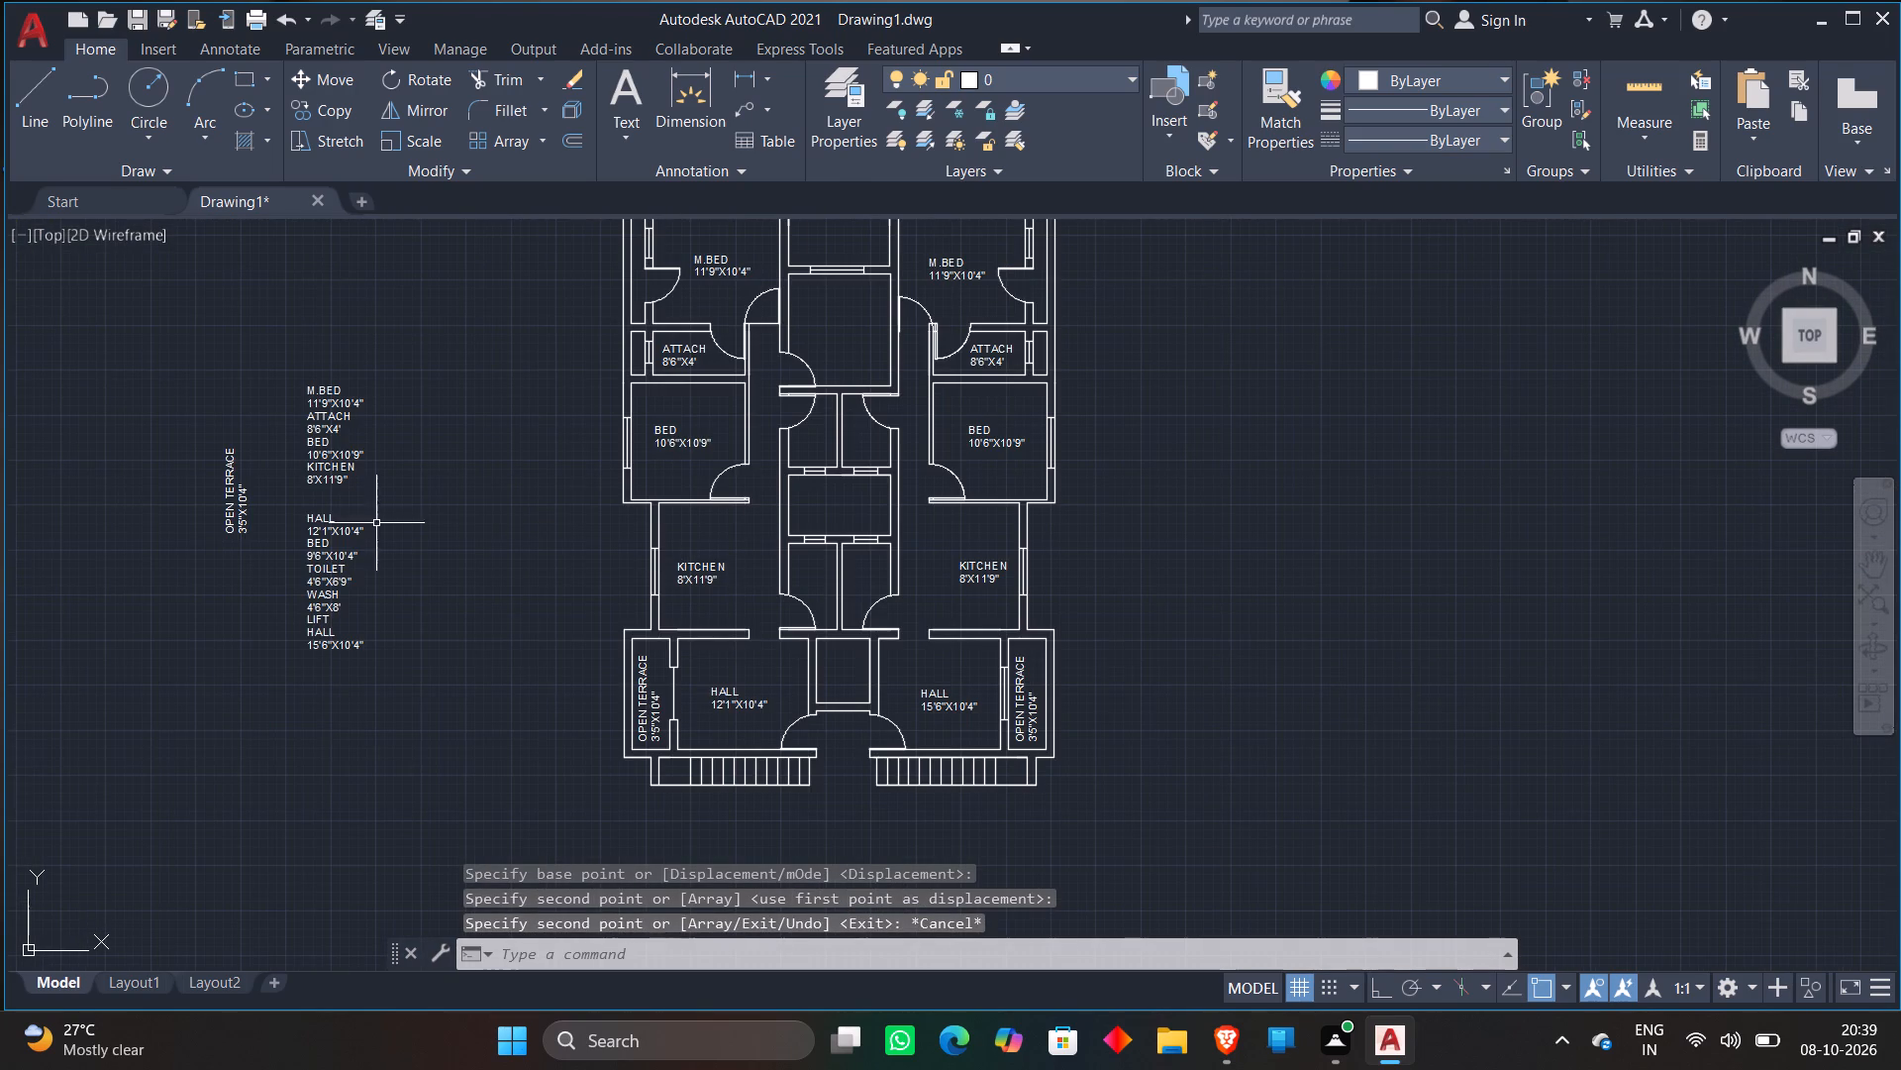
scroll(356, 526, "up", 2)
left_click(269, 578)
left_click(275, 605)
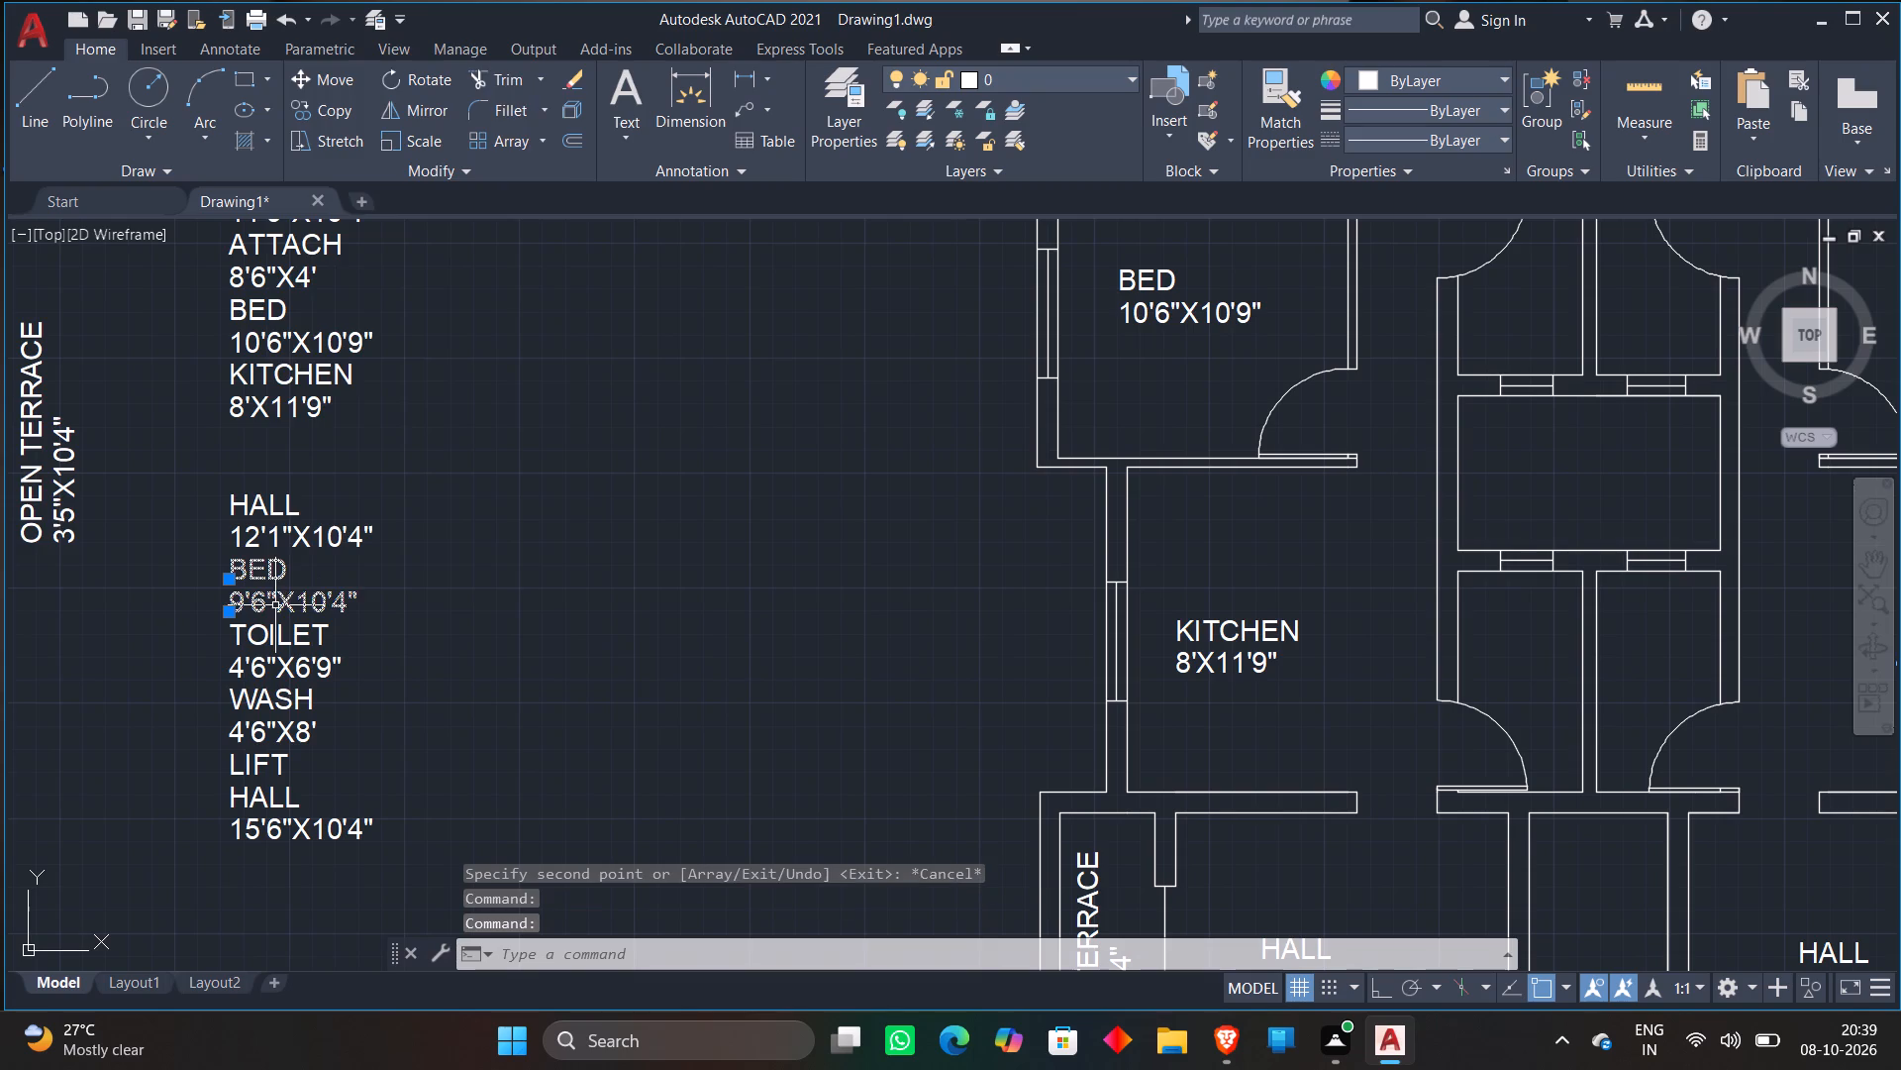
right_click(275, 605)
left_click(336, 242)
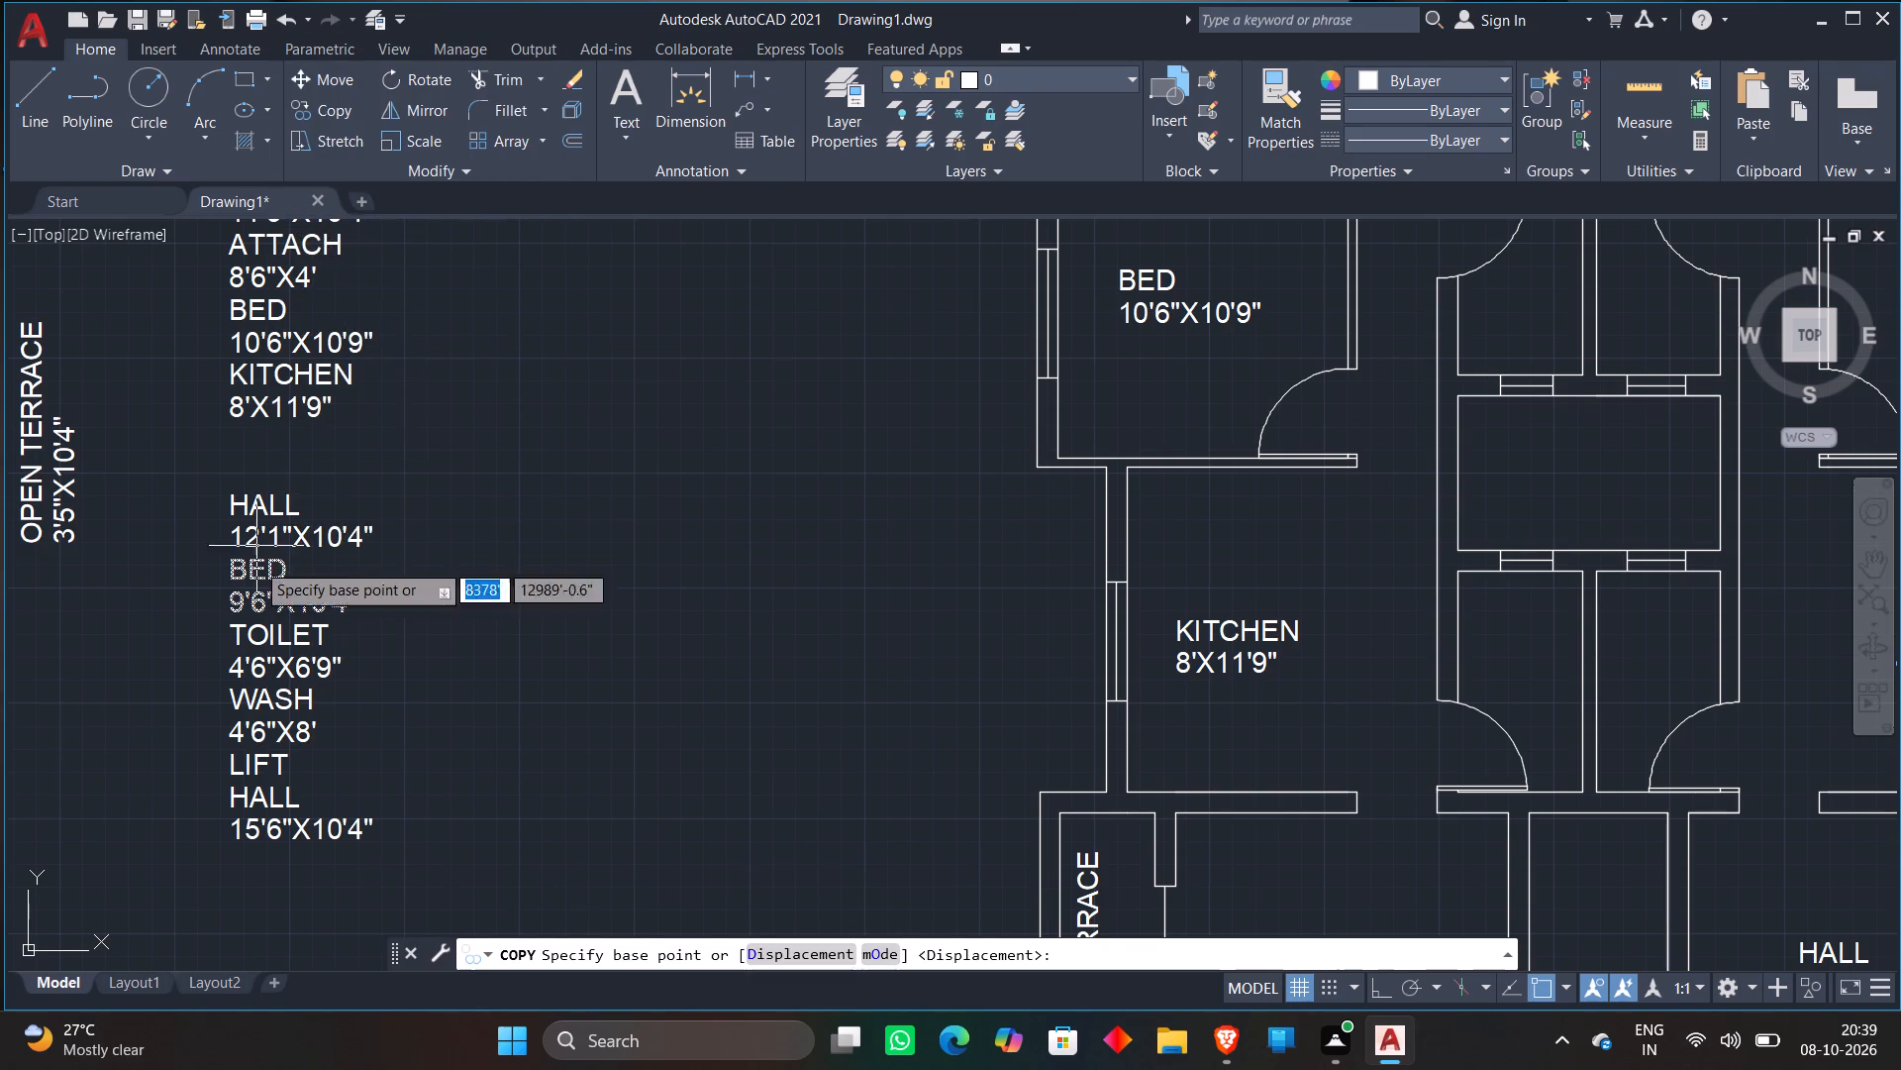
left_click(254, 583)
scroll(614, 487, "down", 2)
middle_click_drag(615, 487, 459, 952)
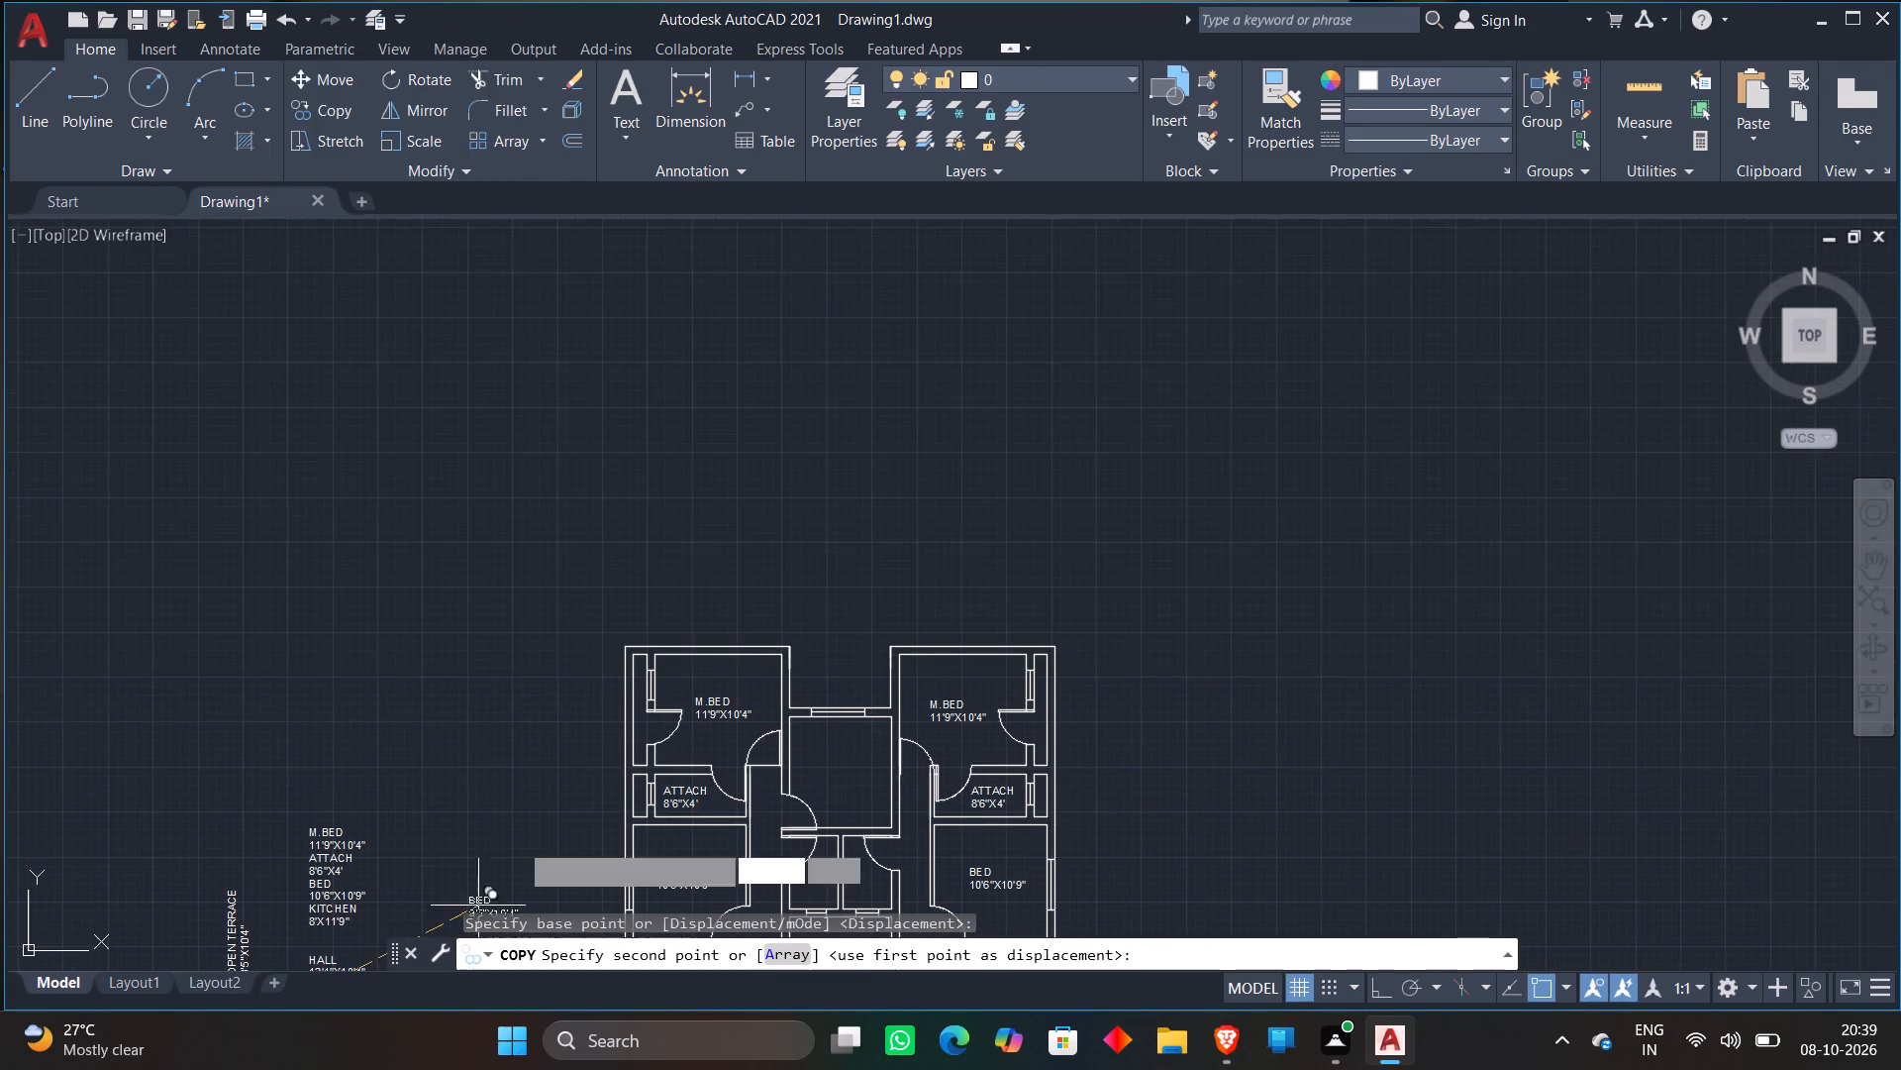
scroll(867, 776, "up", 2)
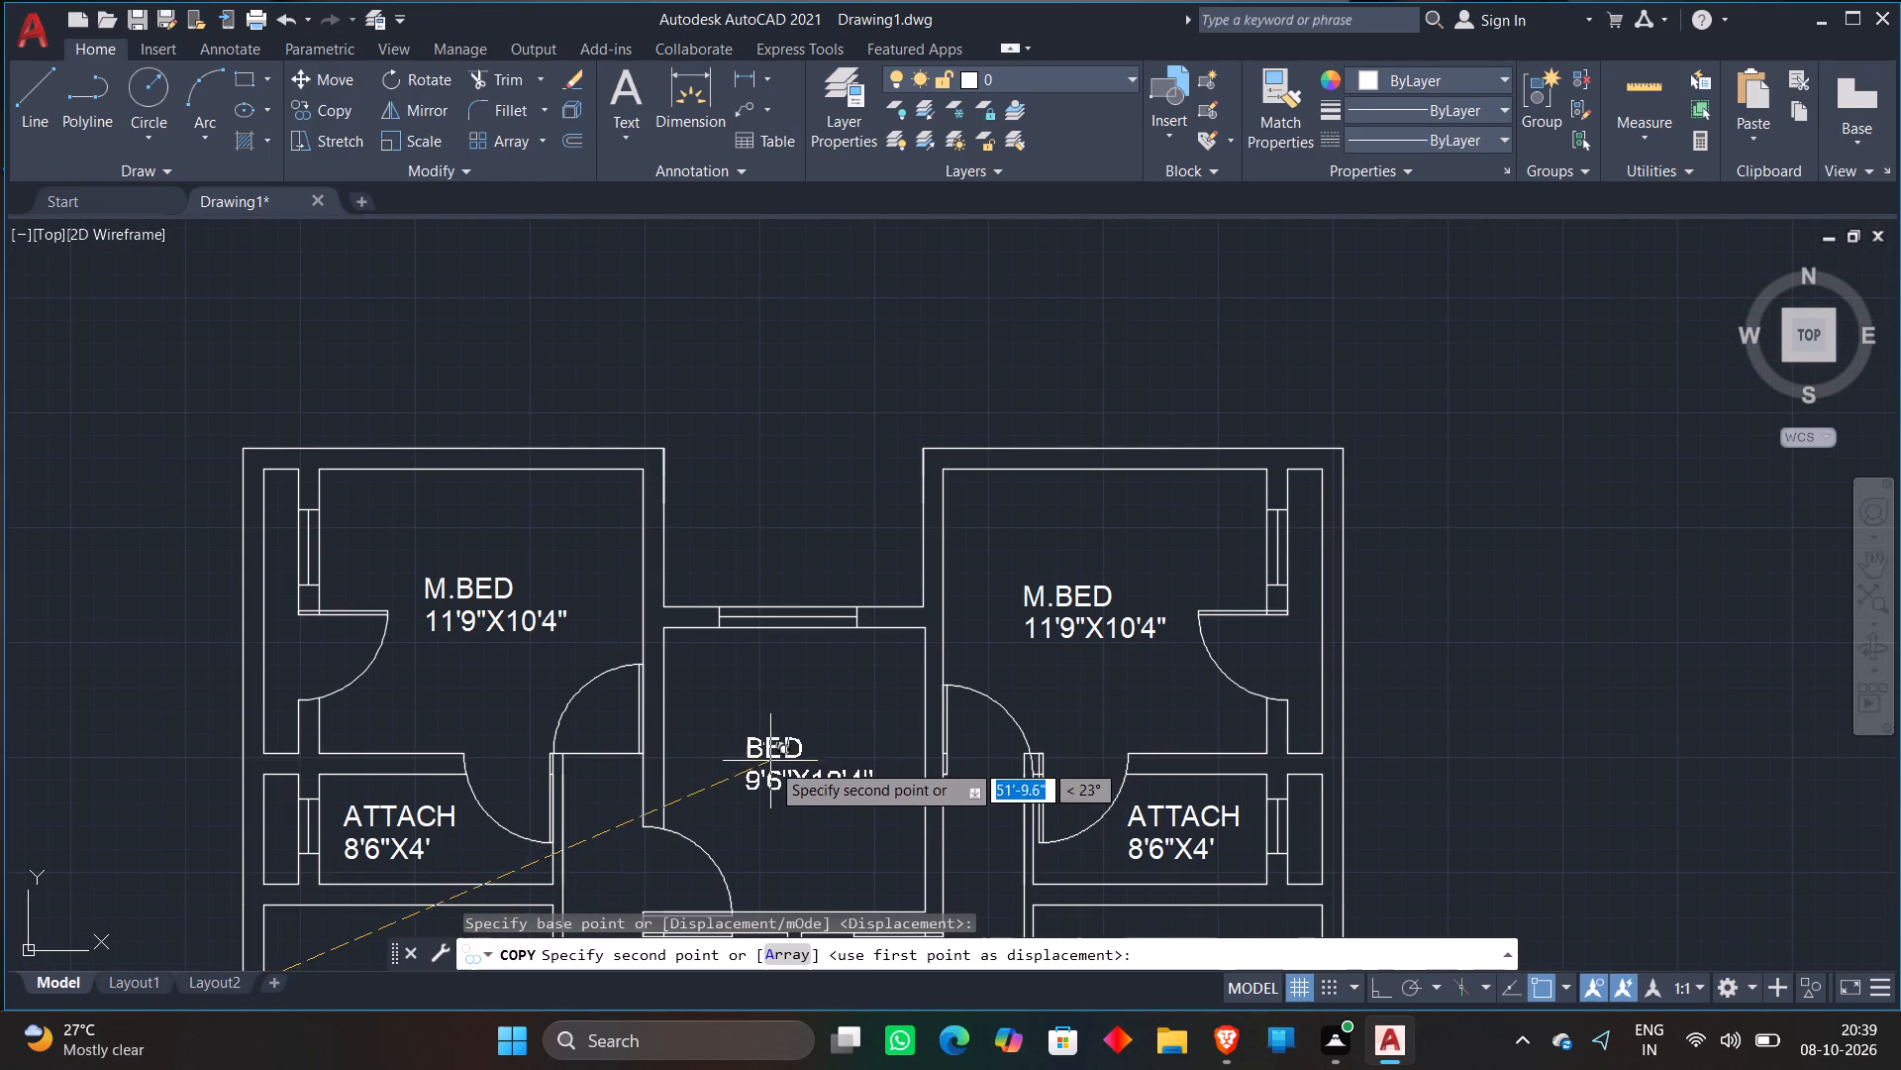
left_click(768, 764)
key("Escape")
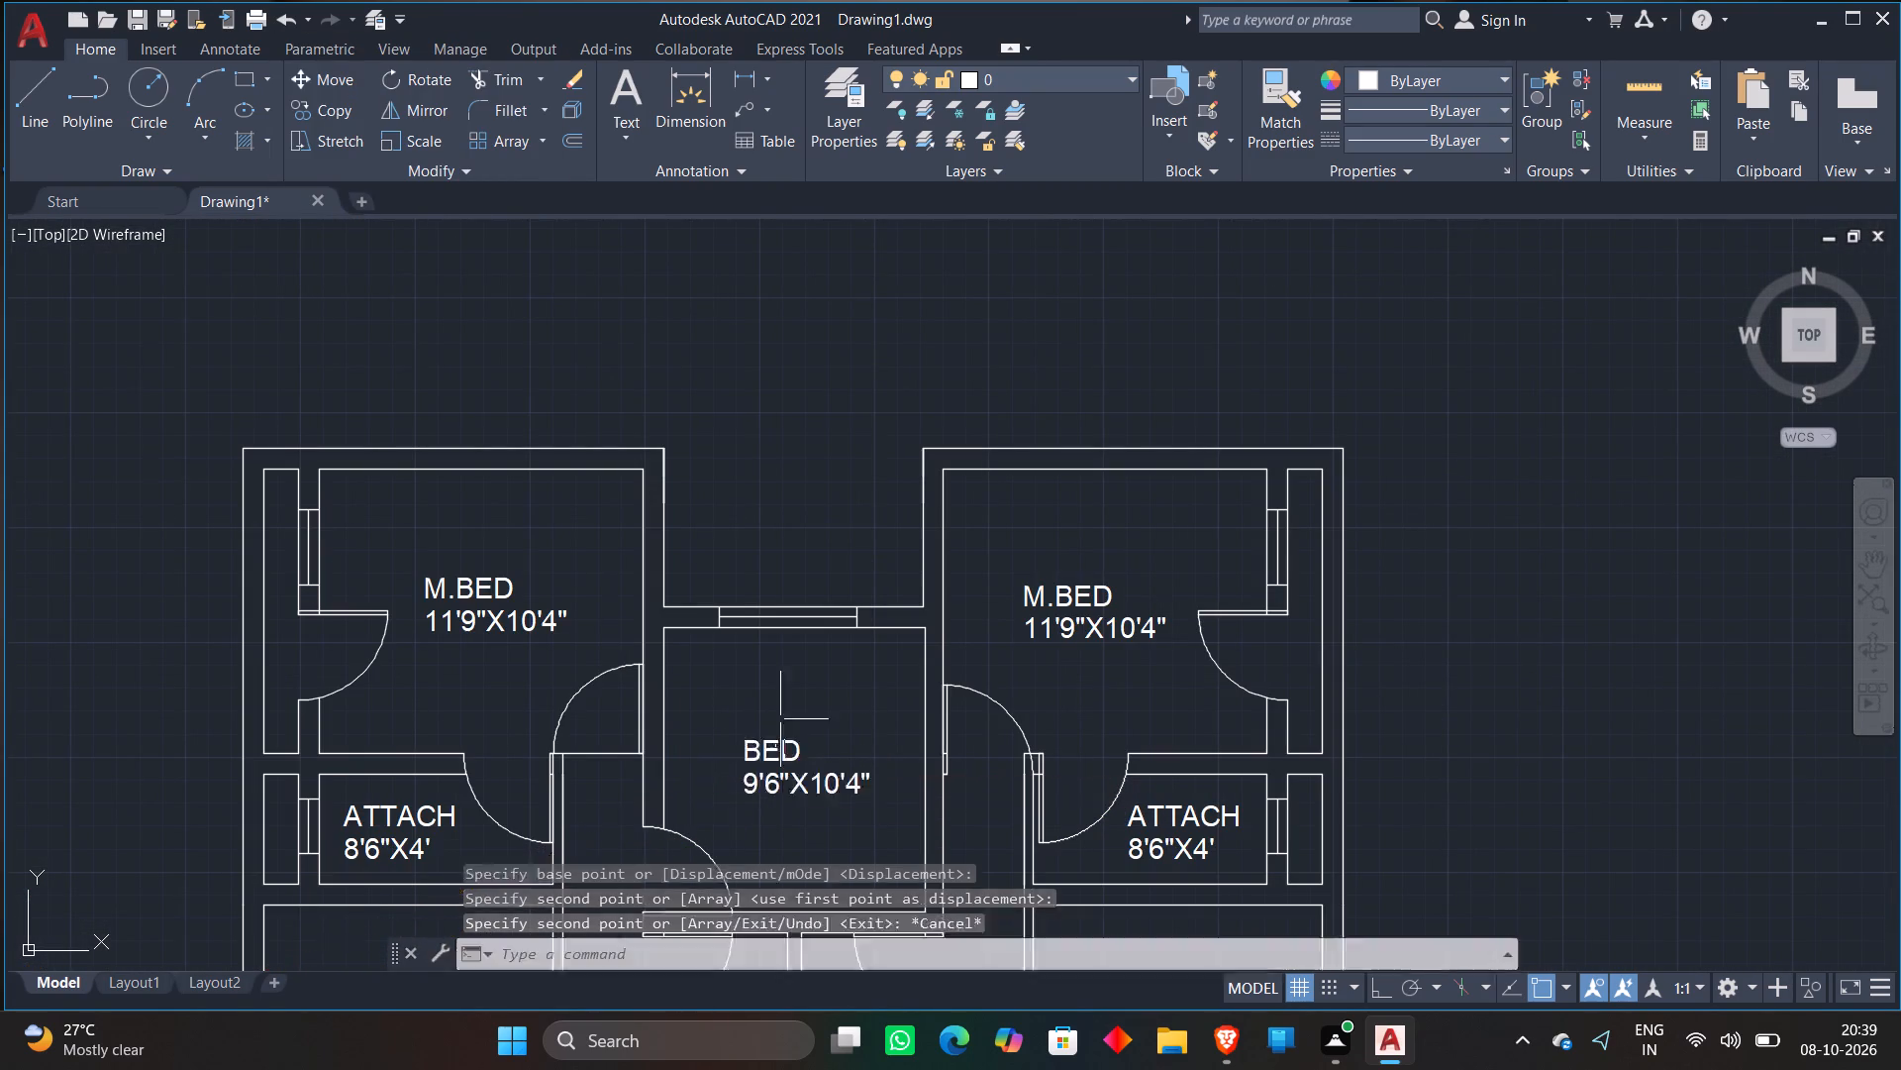
Copy the TOILET label with its size 4'6"X6'9" into the two small adjoining rooms below the central bedroom.
scroll(832, 522, "down", 2)
middle_click_drag(379, 797, 379, 796)
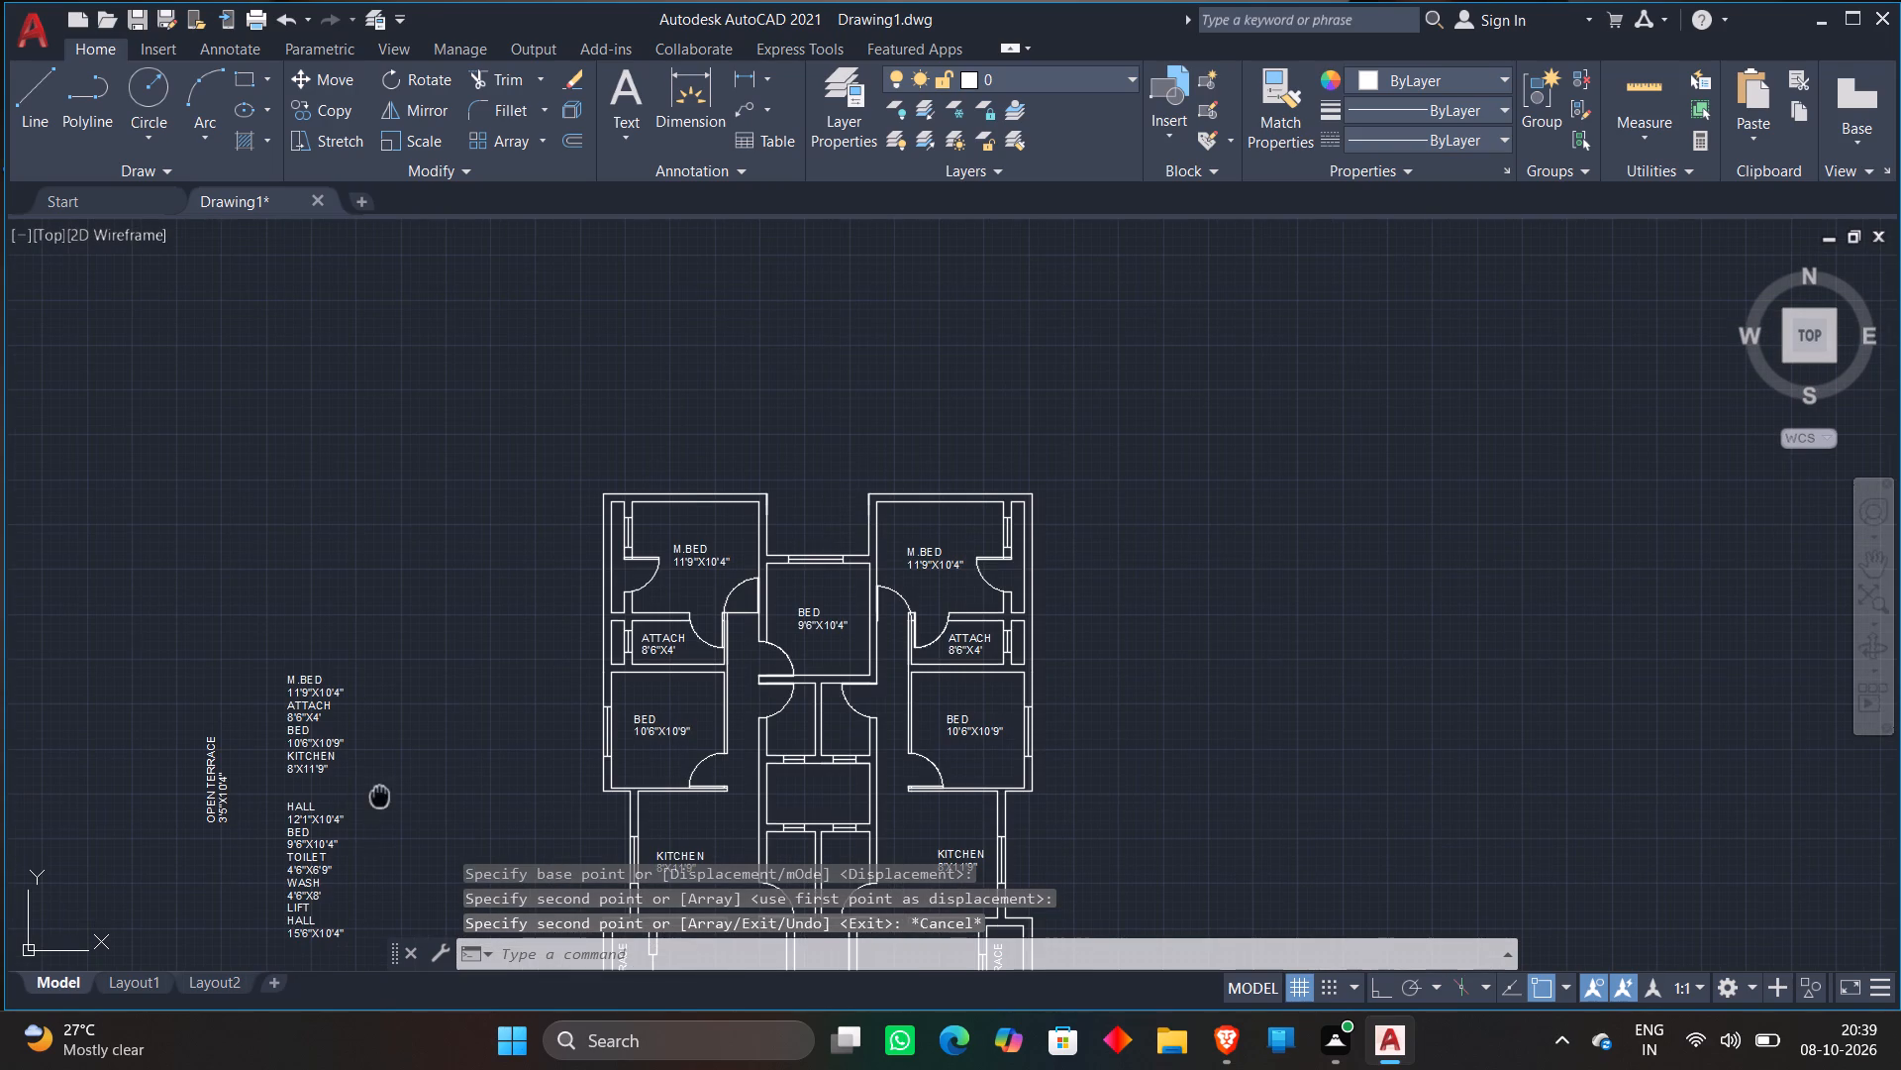
middle_click_drag(379, 796, 415, 656)
scroll(386, 709, "up", 1)
left_click(301, 724)
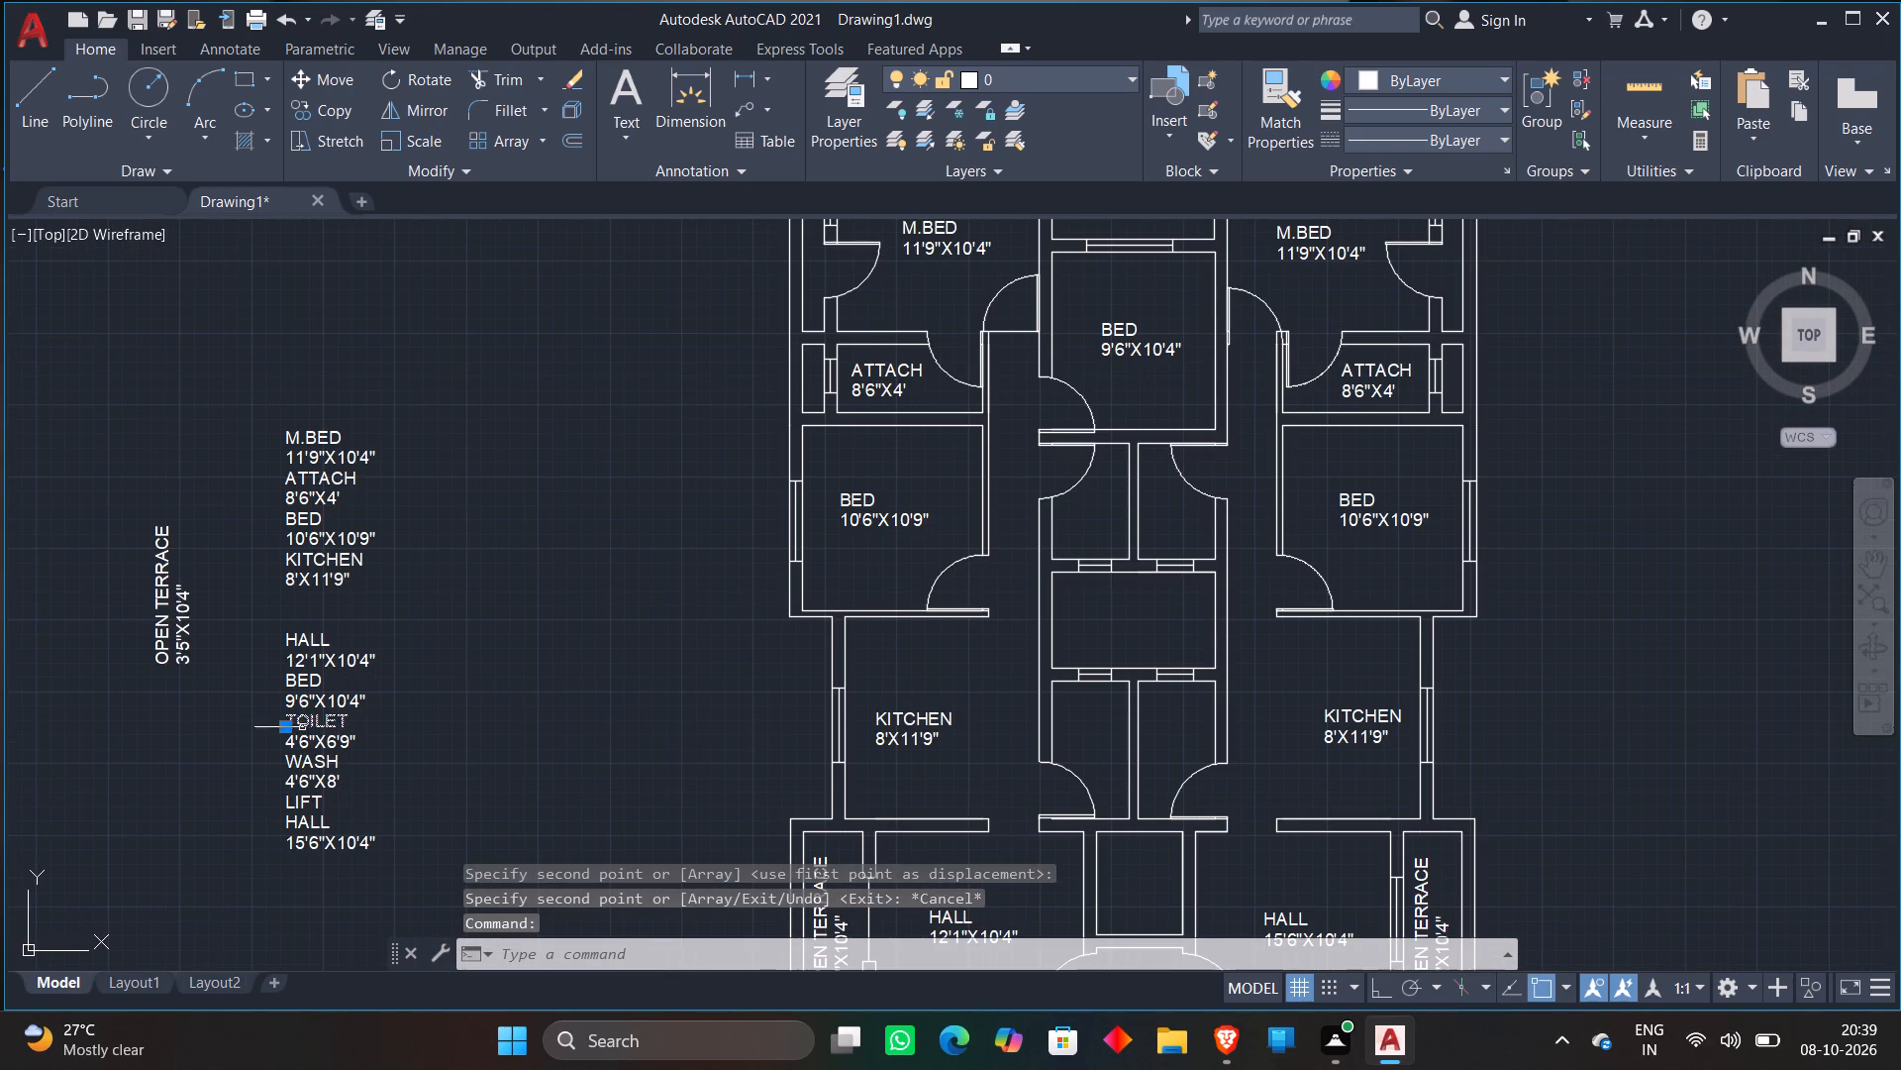
left_click(303, 743)
right_click(303, 743)
left_click(387, 383)
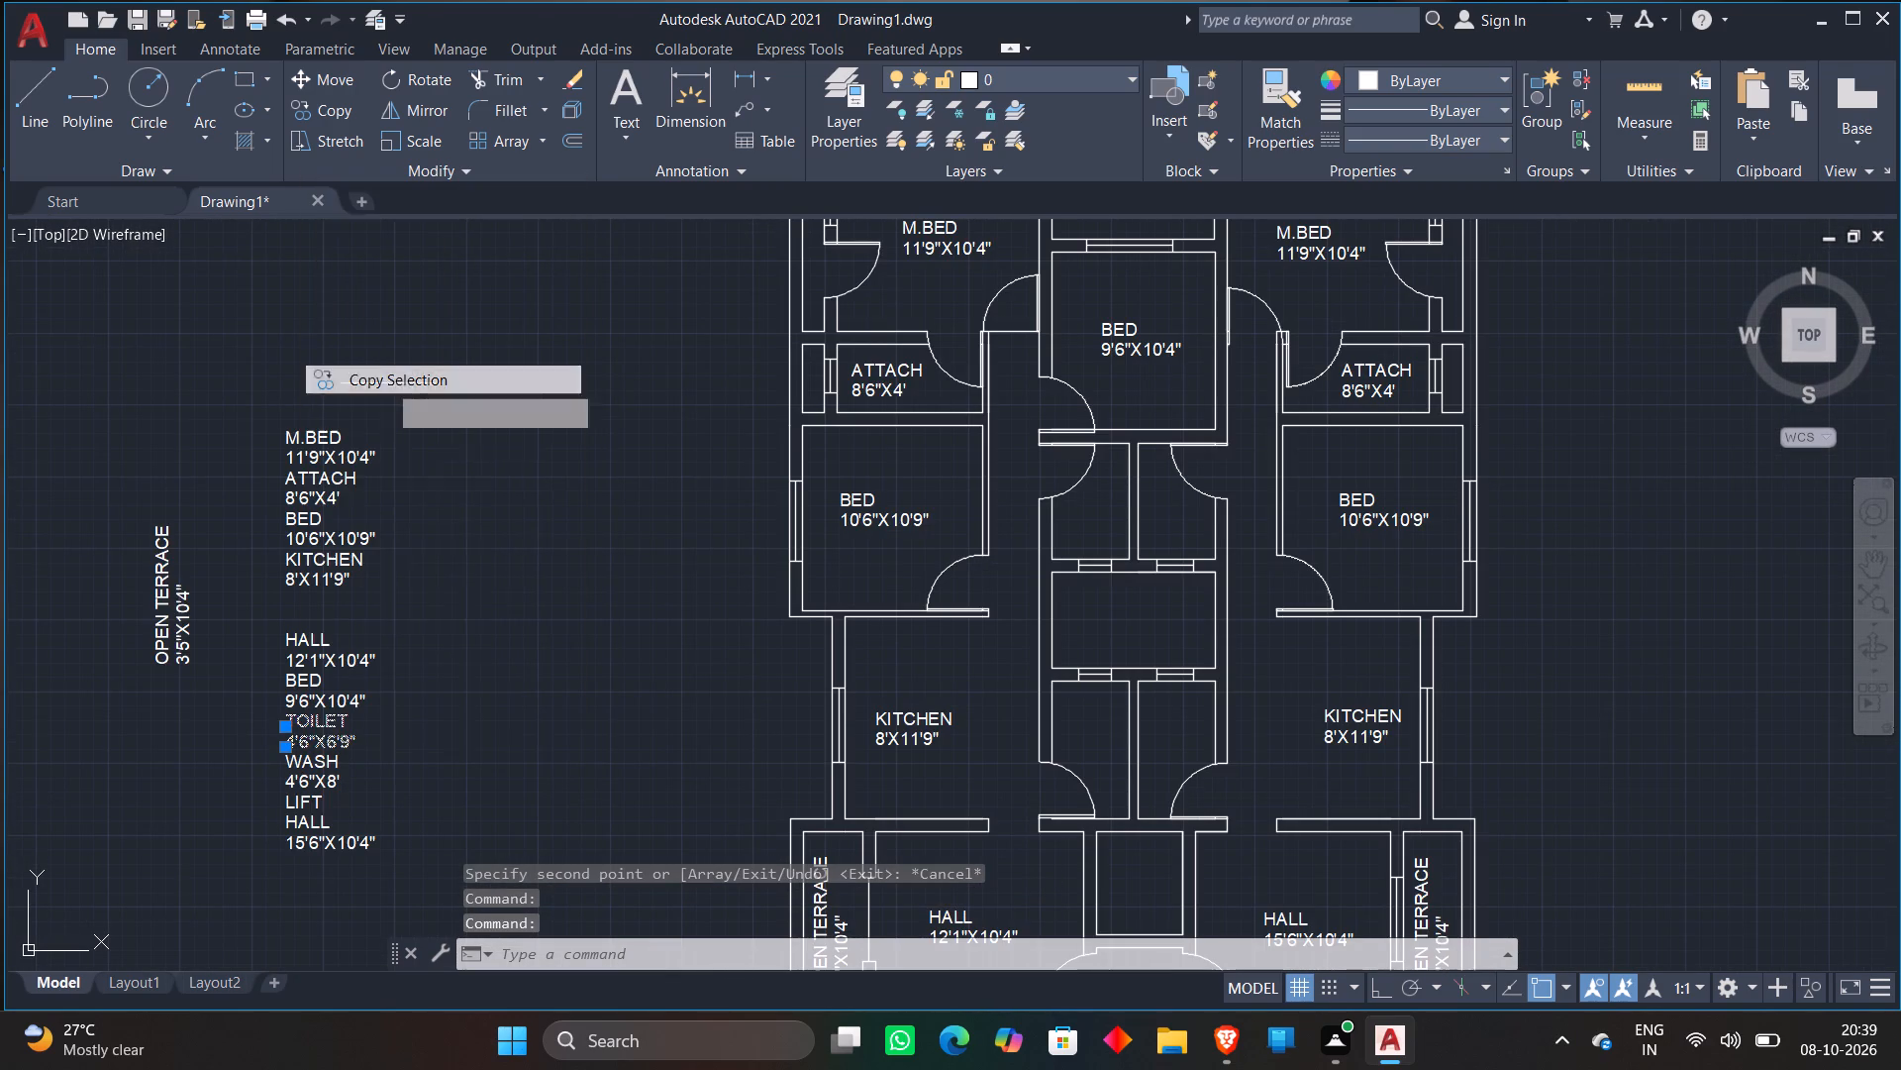
left_click(313, 730)
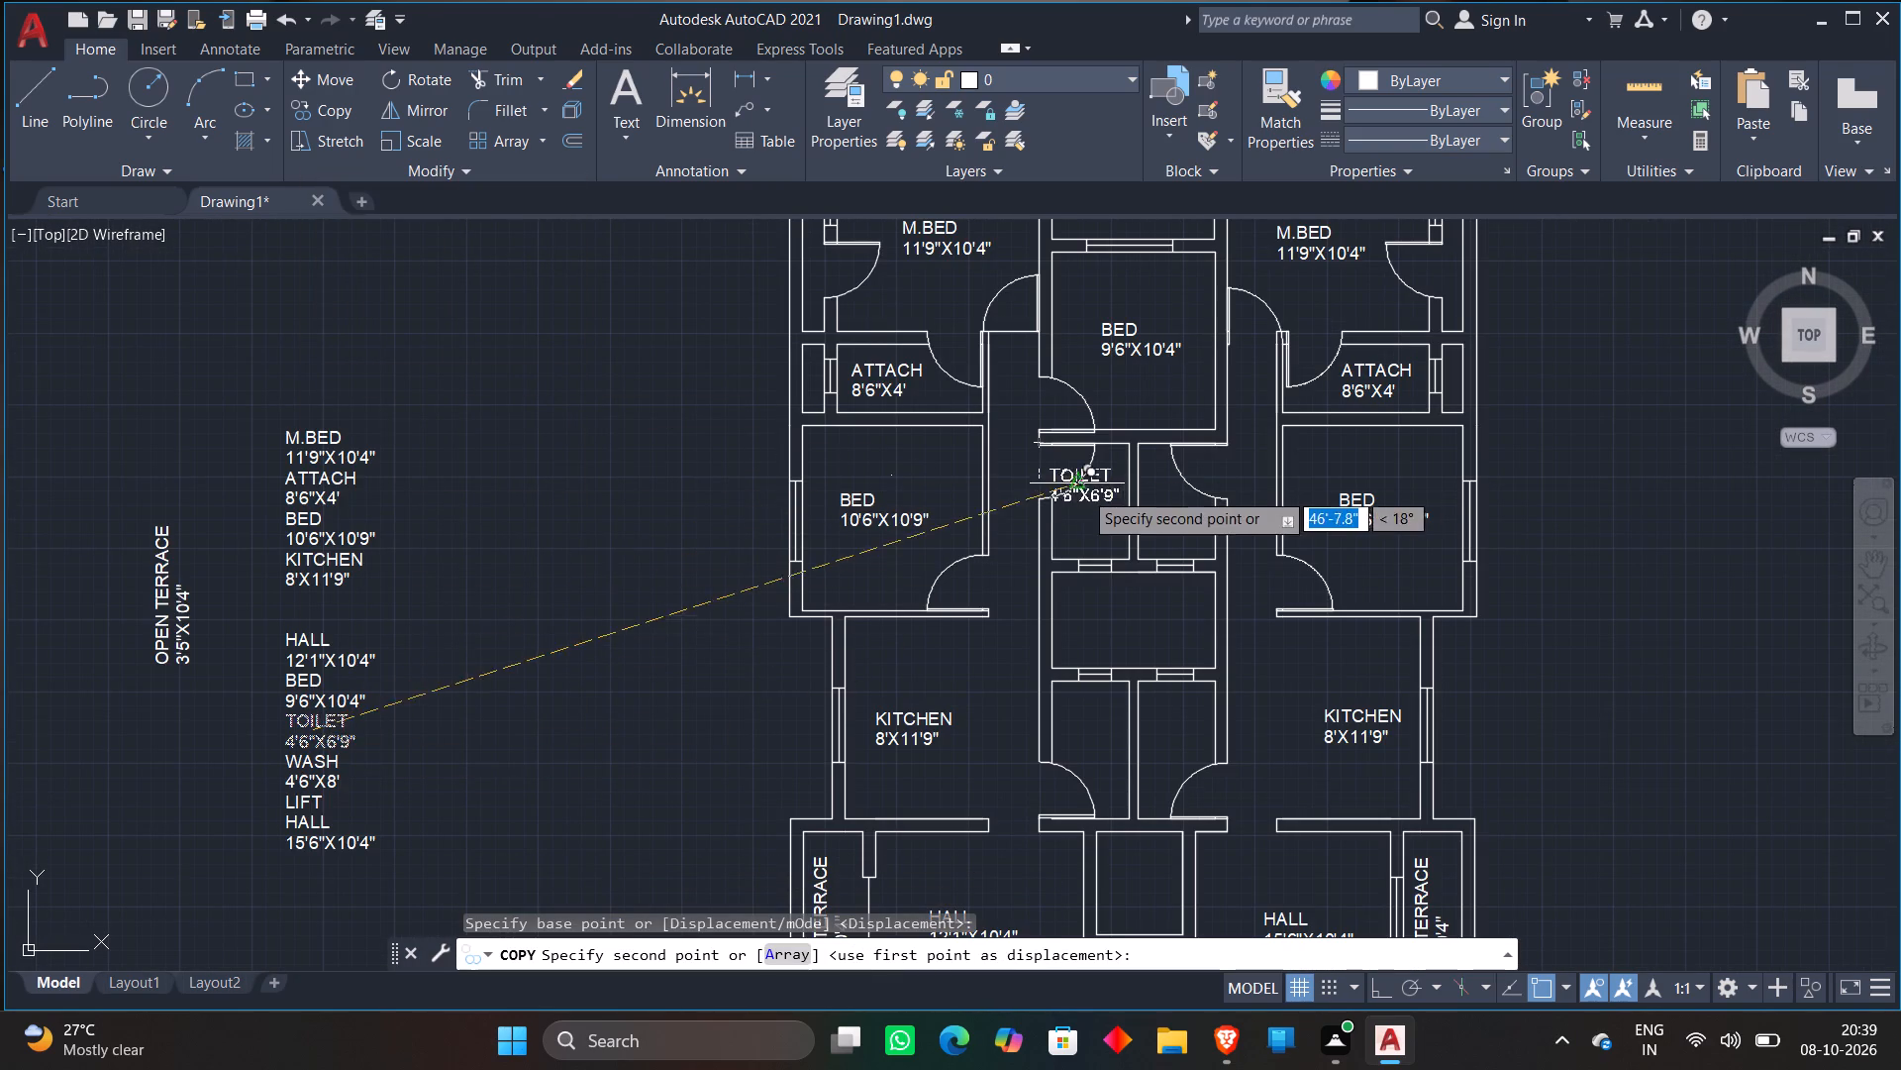
scroll(1123, 527, "up", 3)
left_click(974, 512)
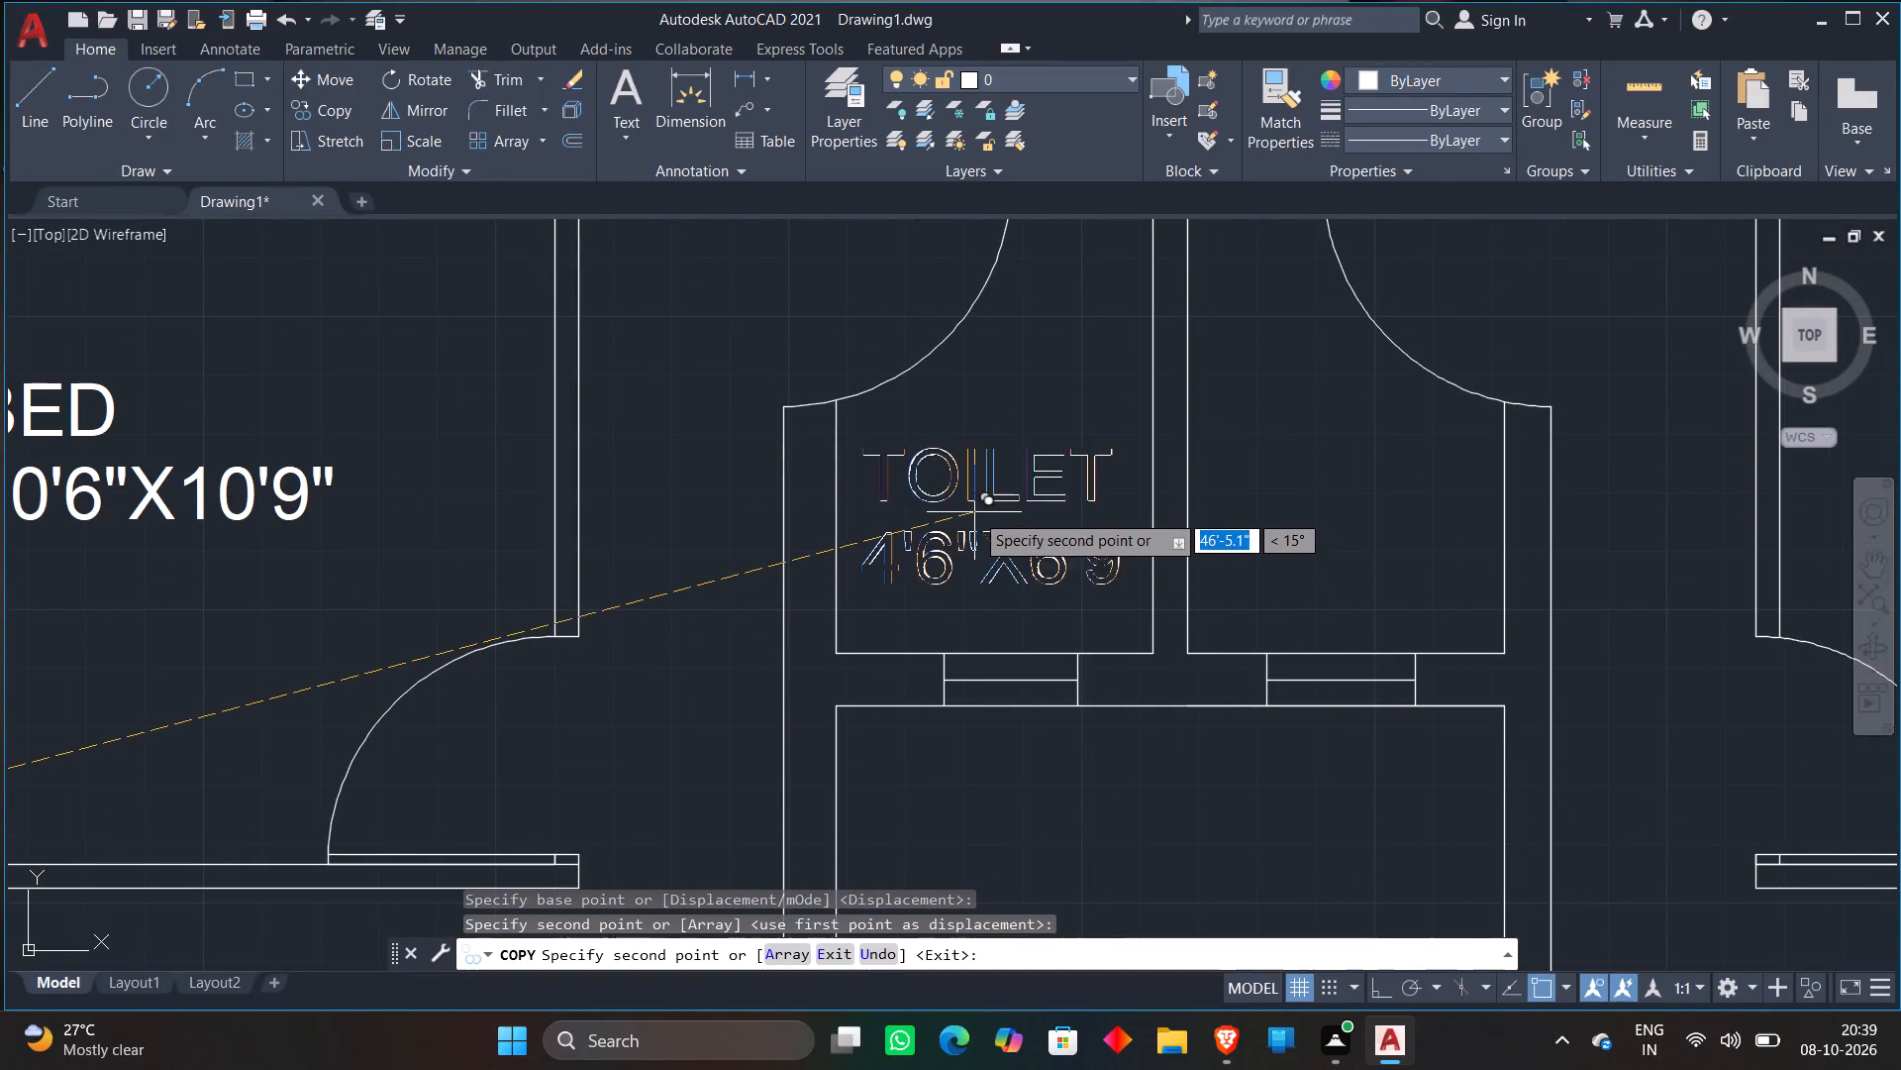
left_click(1315, 510)
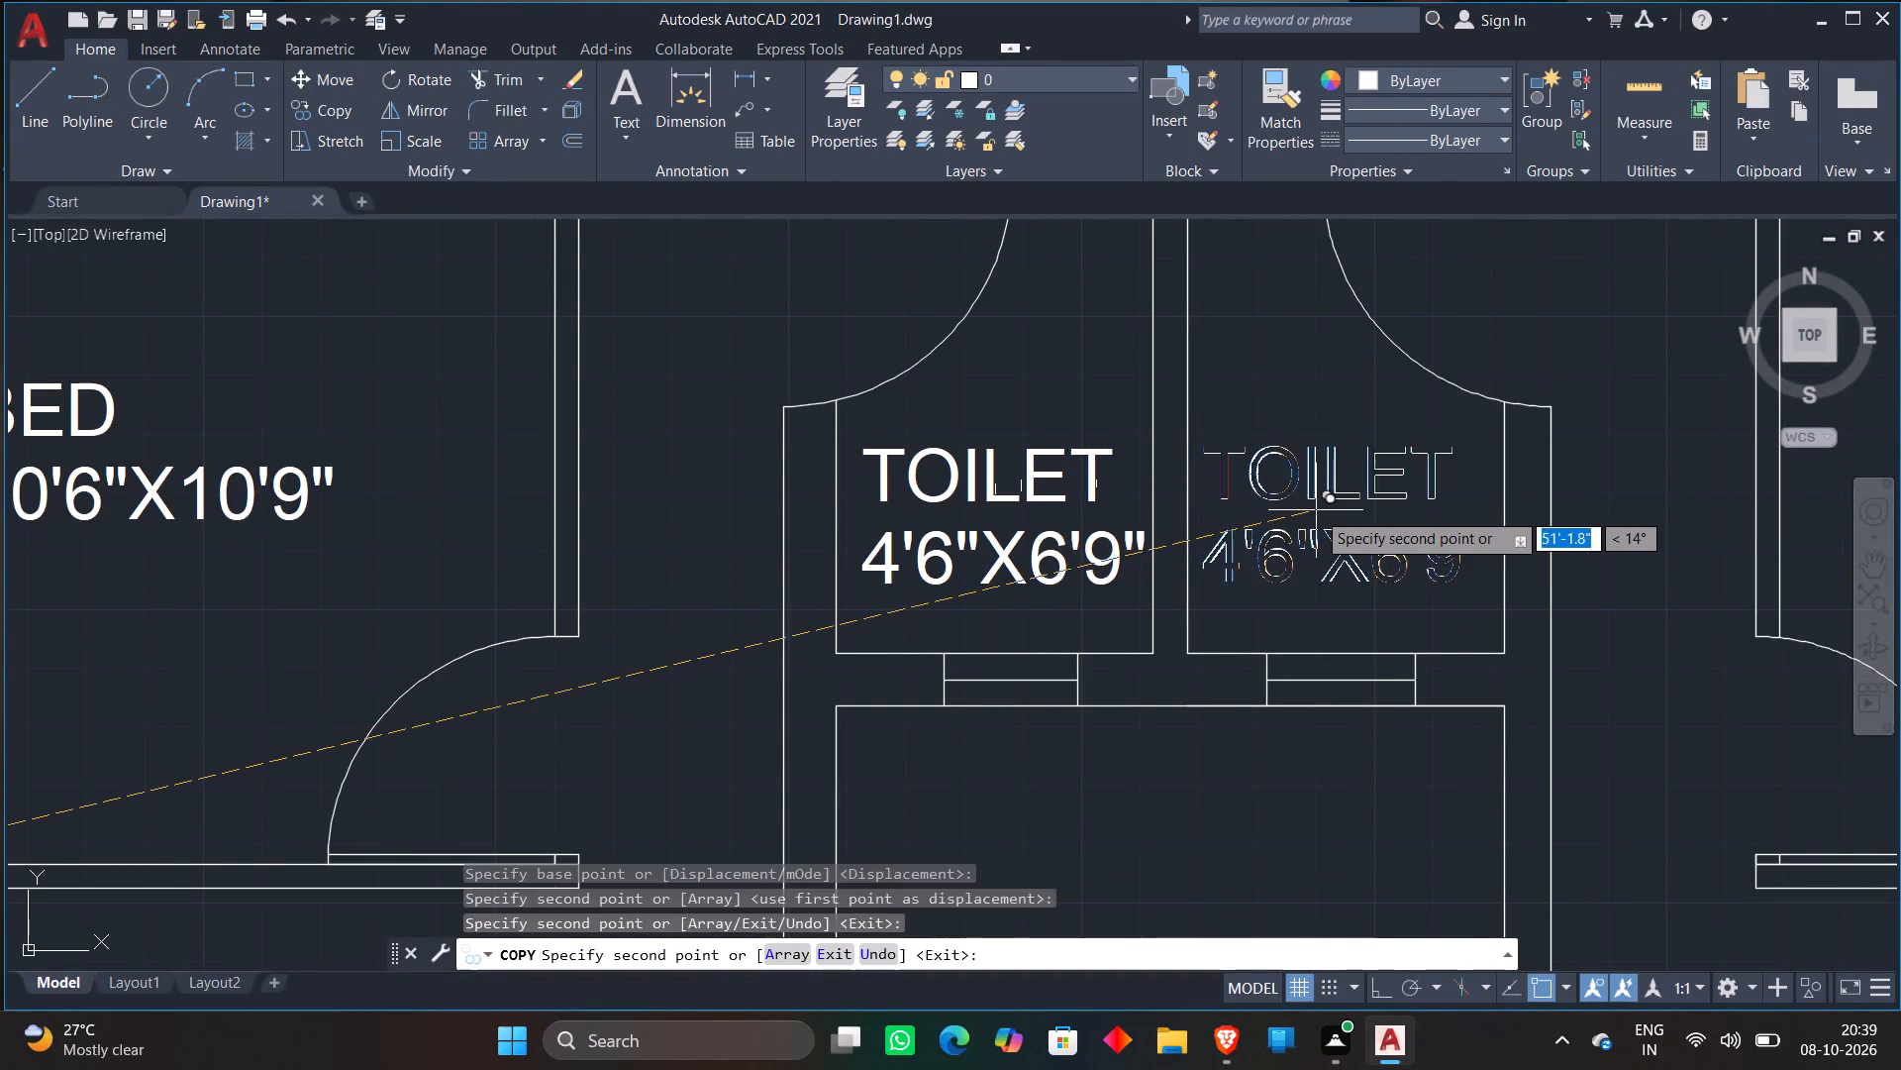
Copy the WASH label with its size 4'6"X8' into the two small adjoining rooms between the kitchens.
key("Escape")
scroll(873, 535, "down", 3)
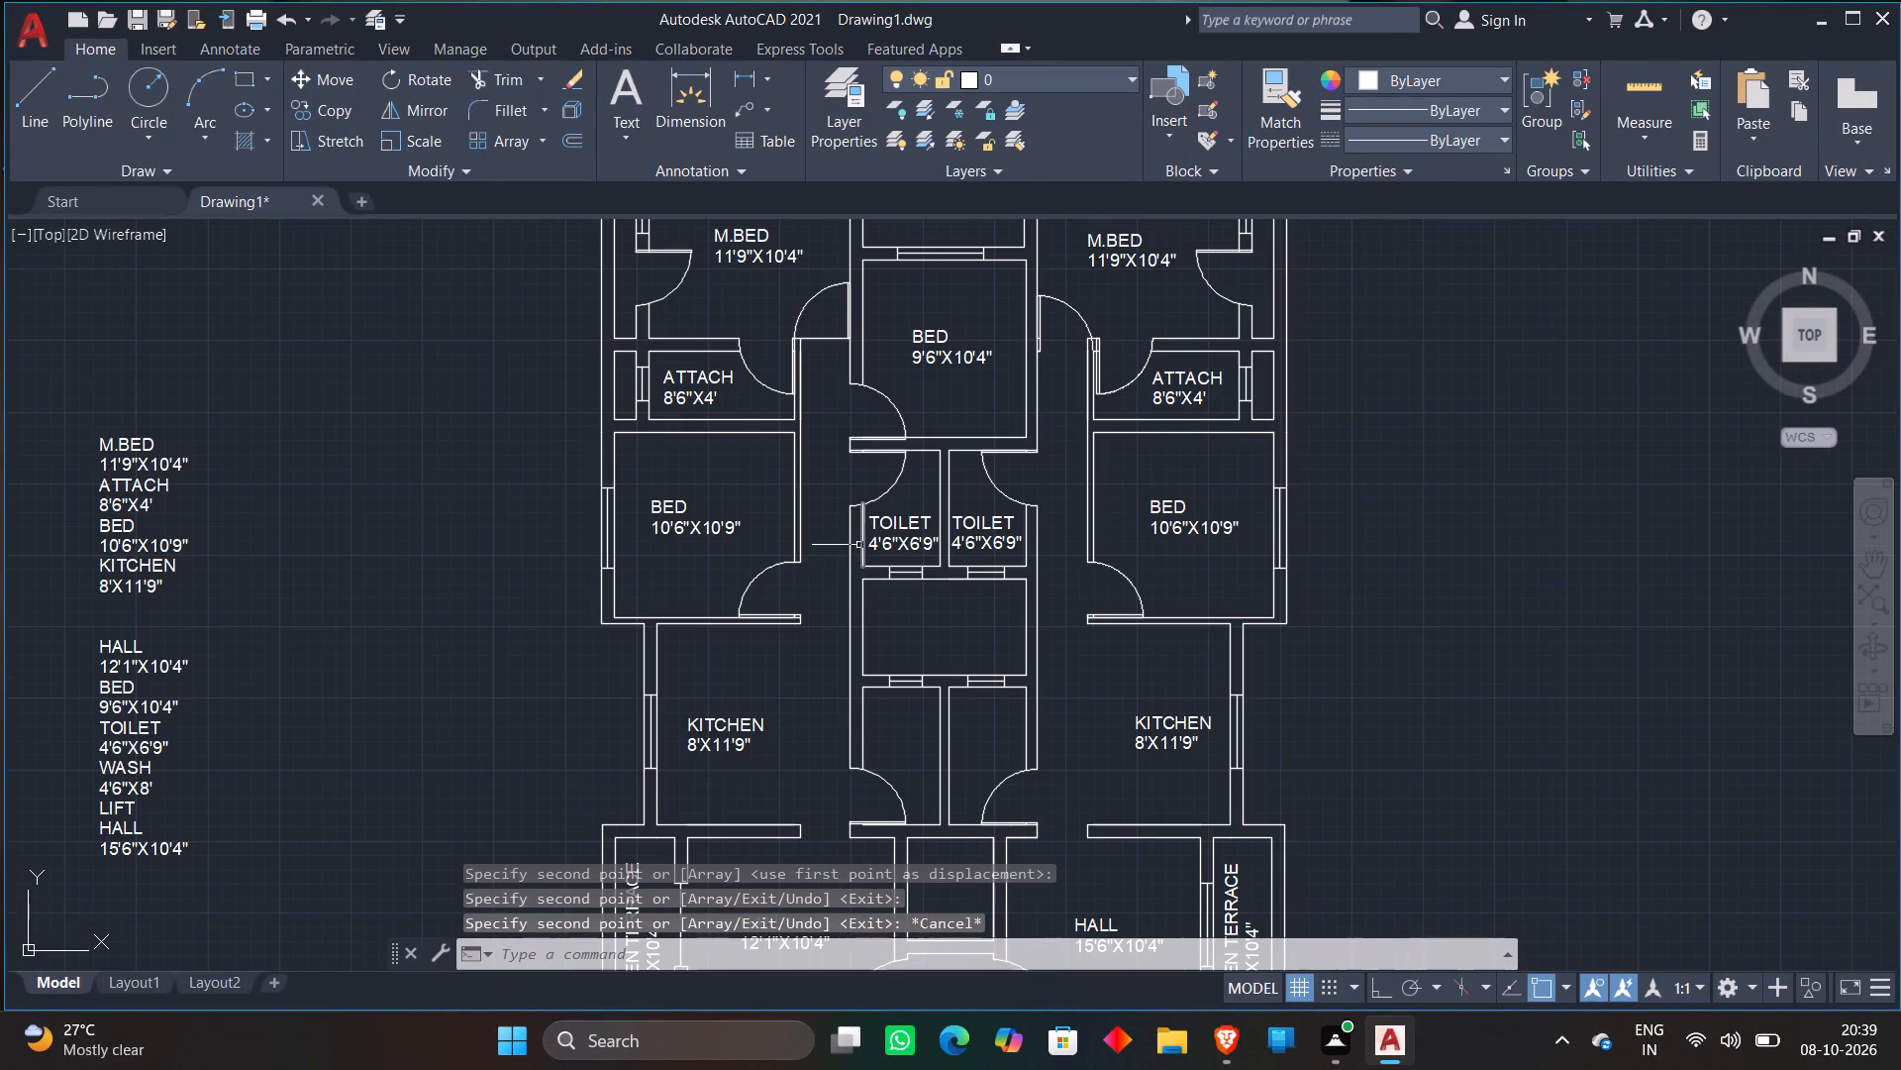
left_click(101, 769)
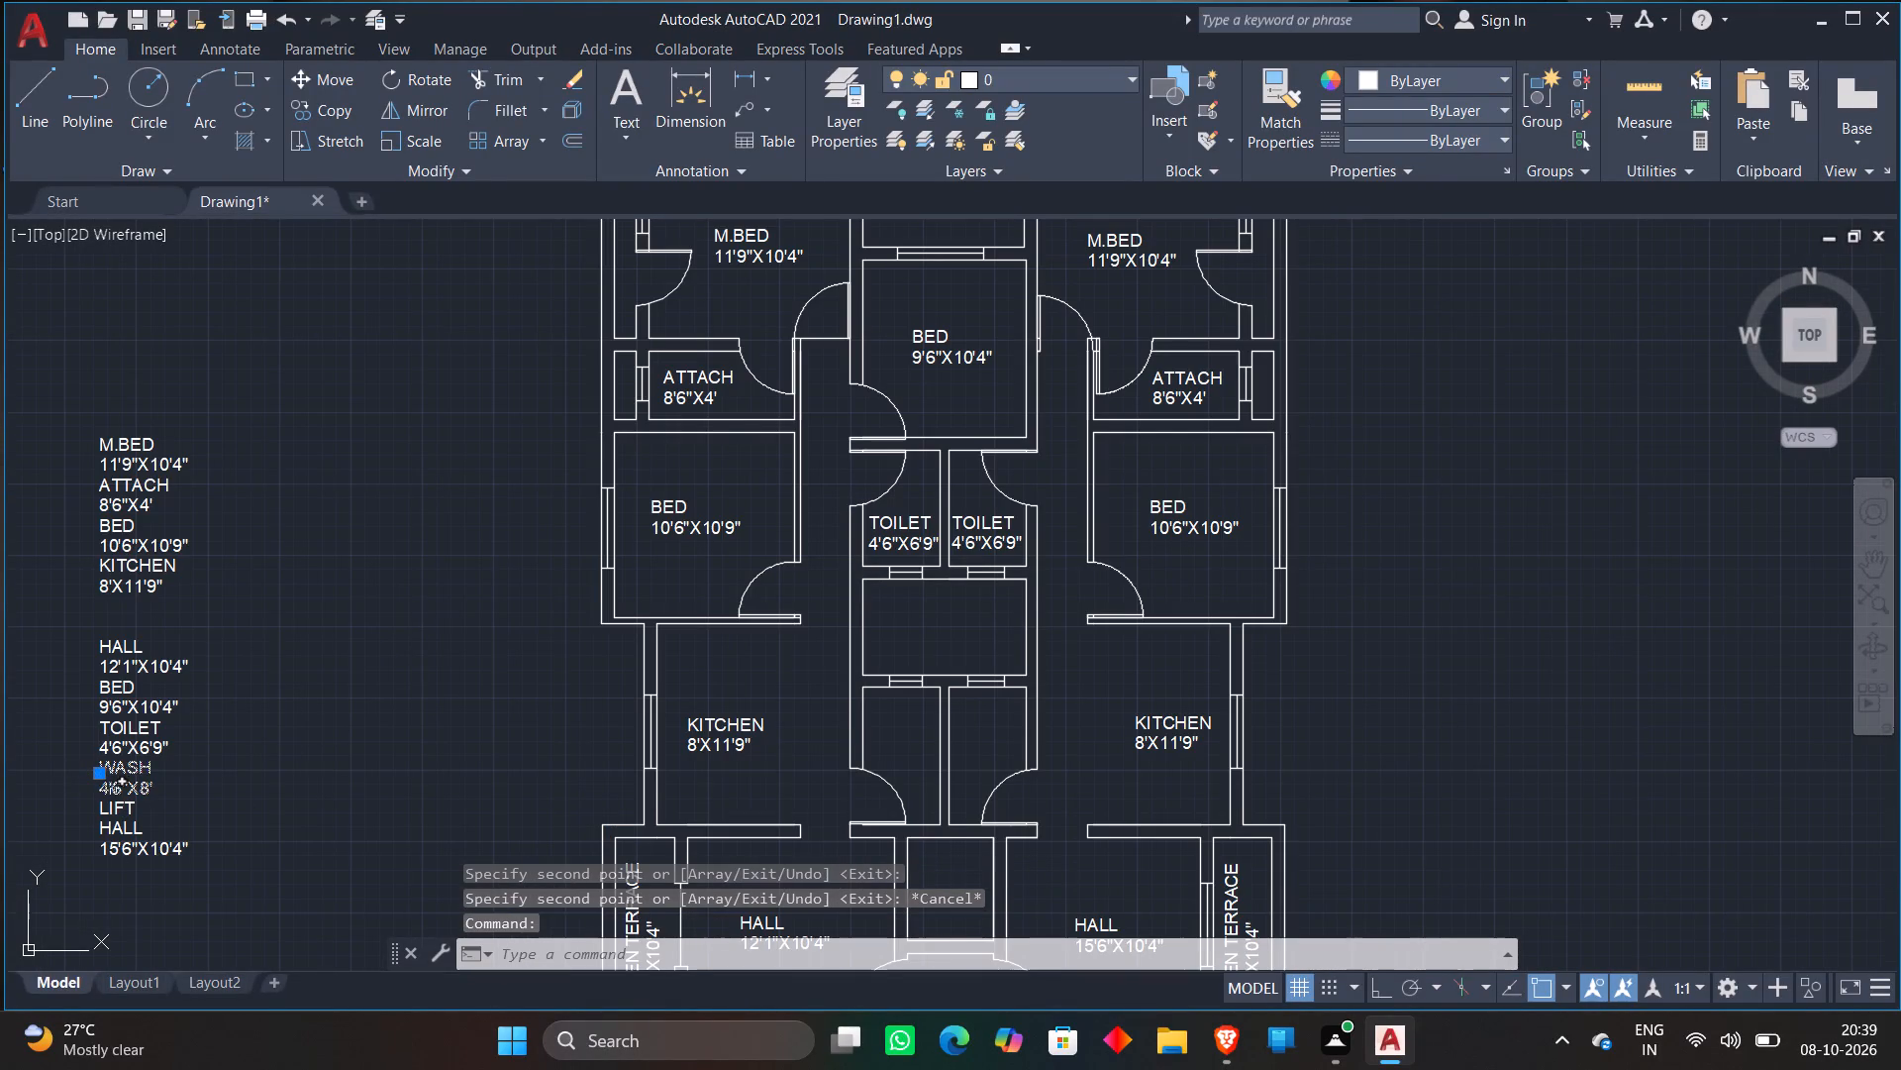
left_click(113, 792)
right_click(113, 792)
left_click(220, 434)
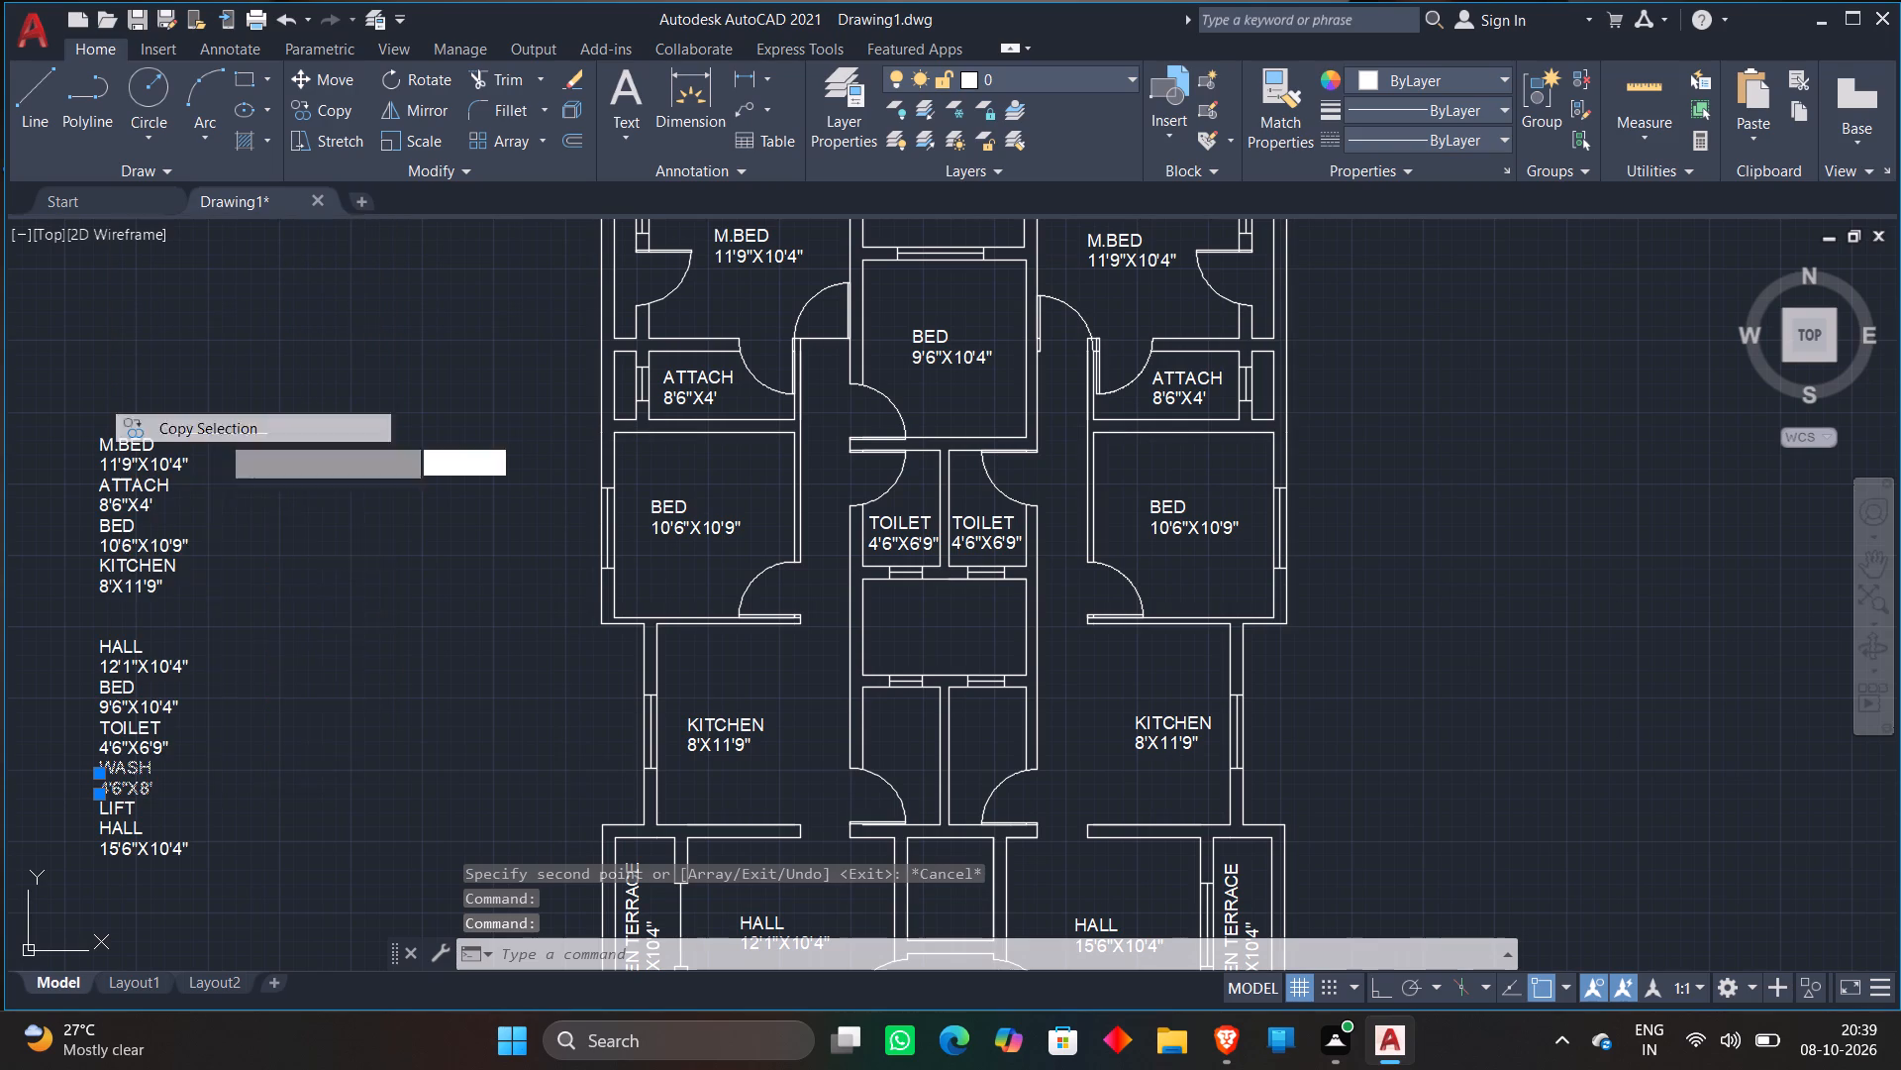
left_click(137, 795)
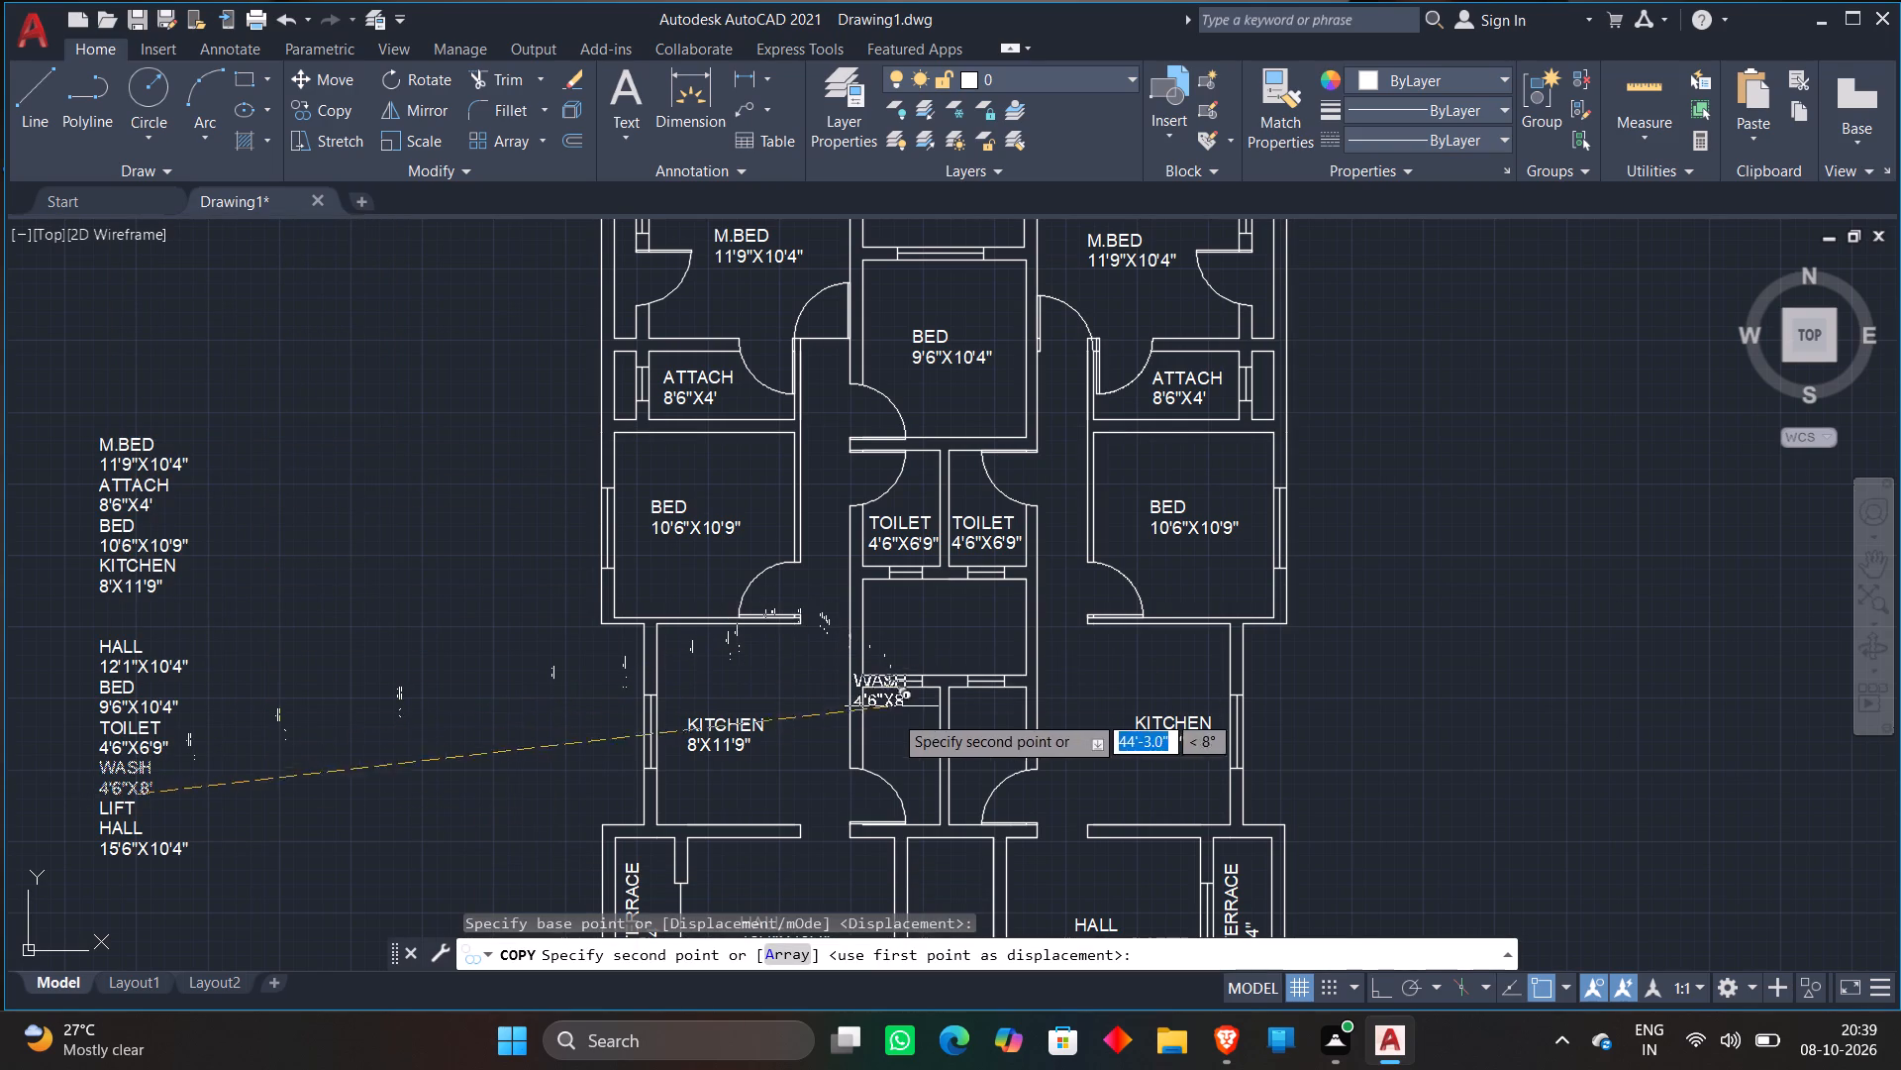
scroll(904, 739, "up", 2)
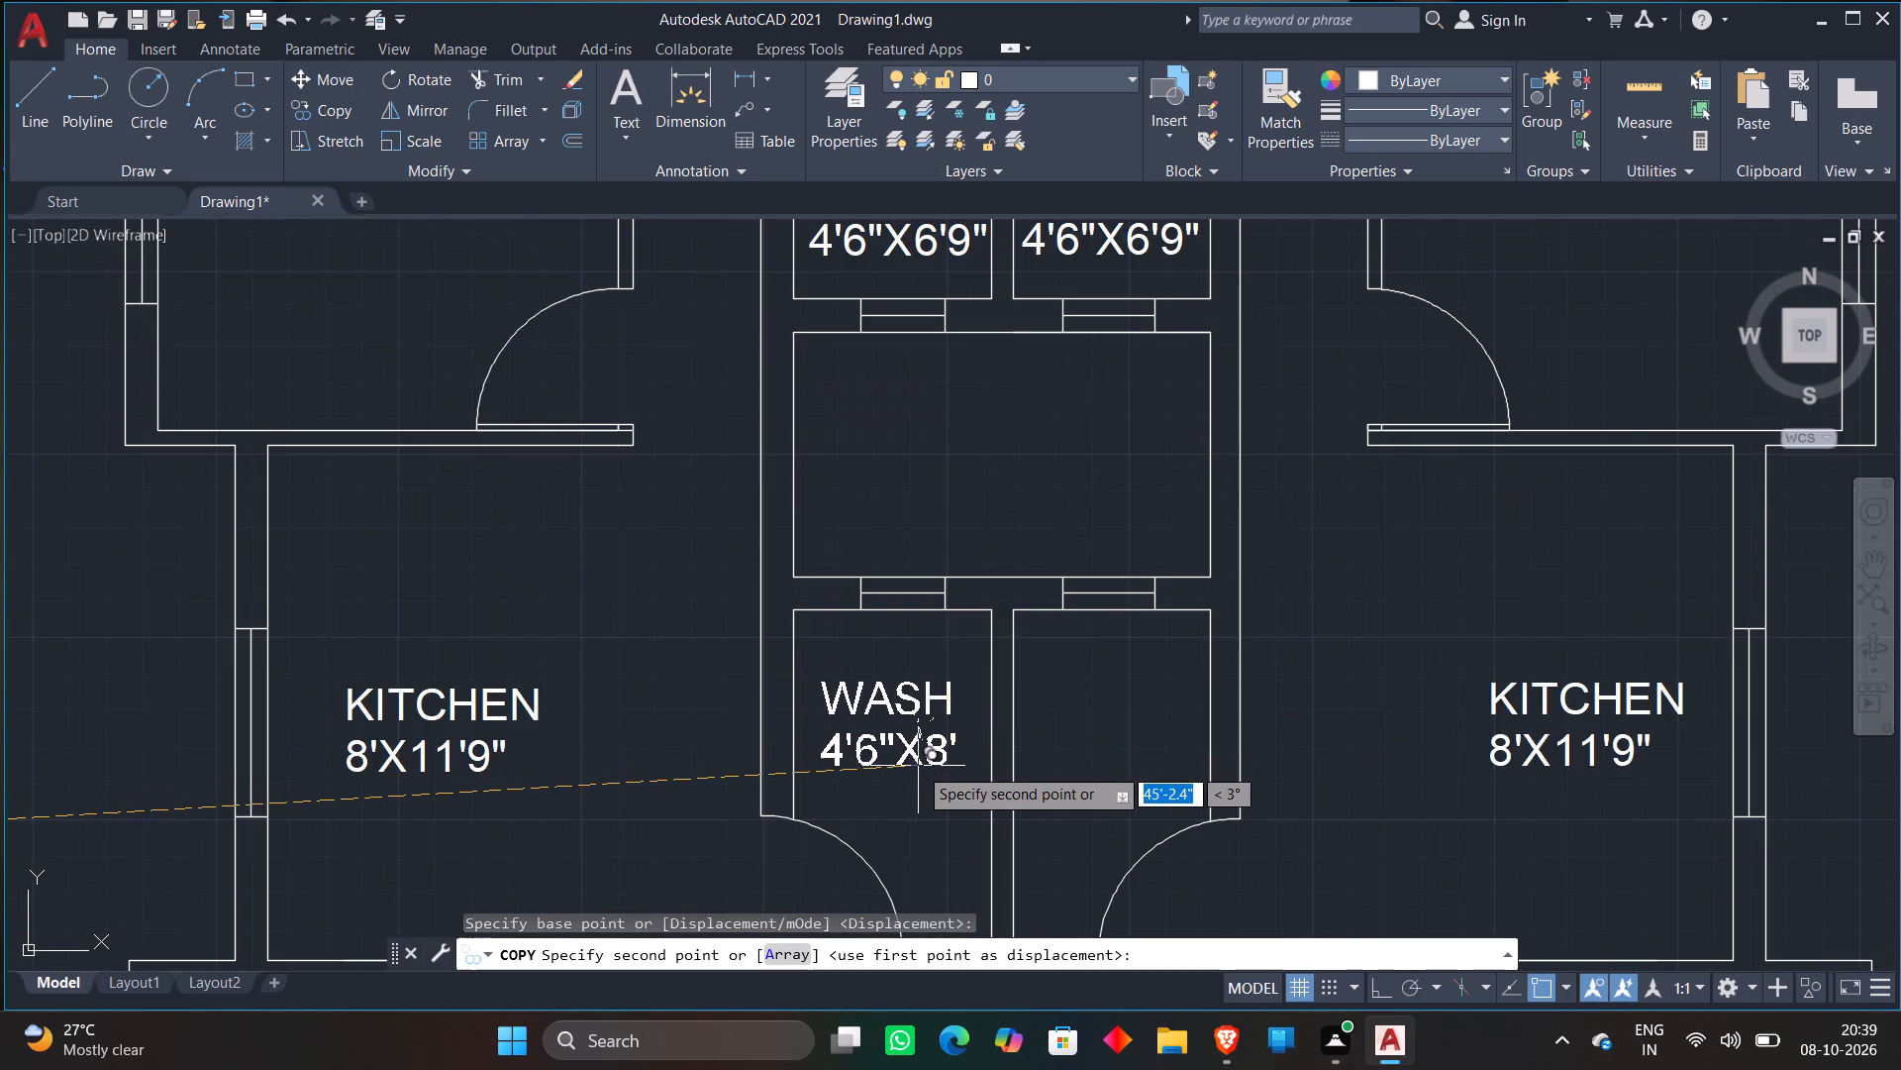
left_click(918, 766)
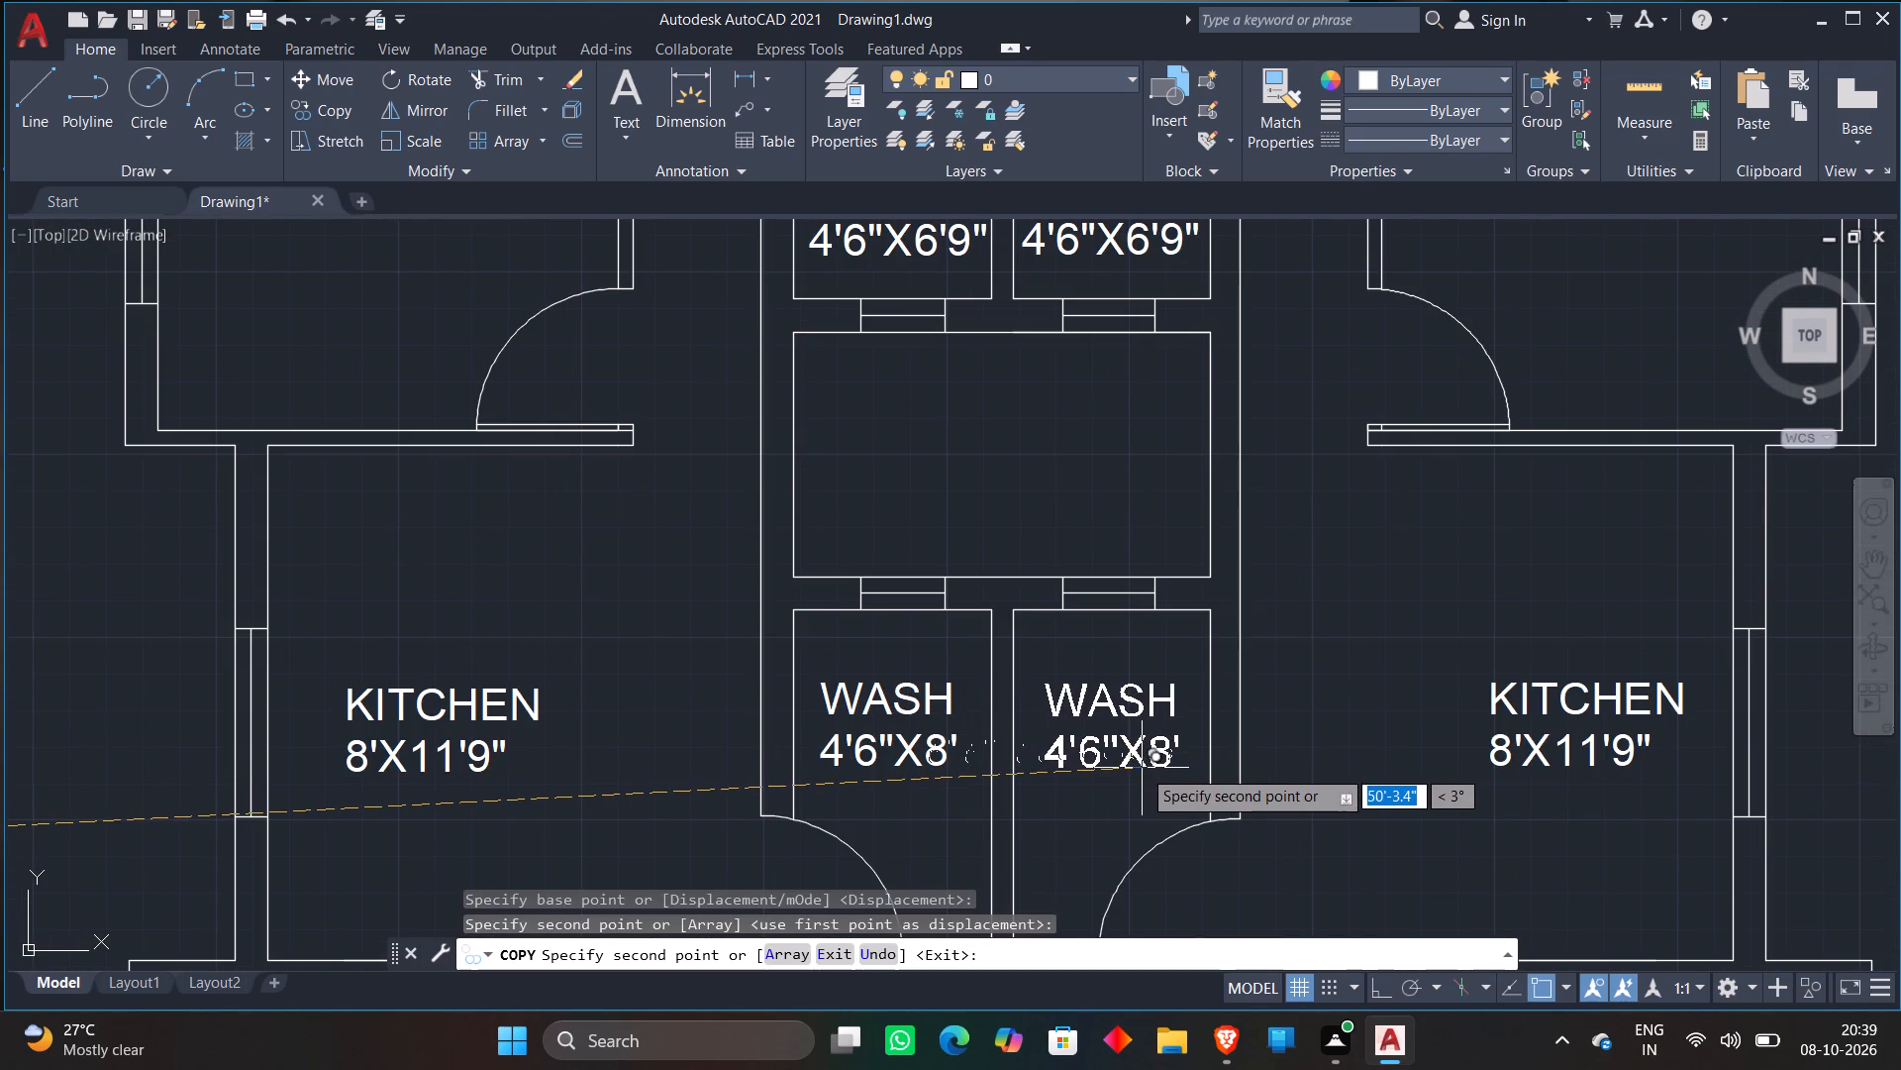
left_click(1142, 768)
key("Escape")
Move the LIFT label from the text list into the small central room between the two halls.
scroll(1141, 672, "down", 3)
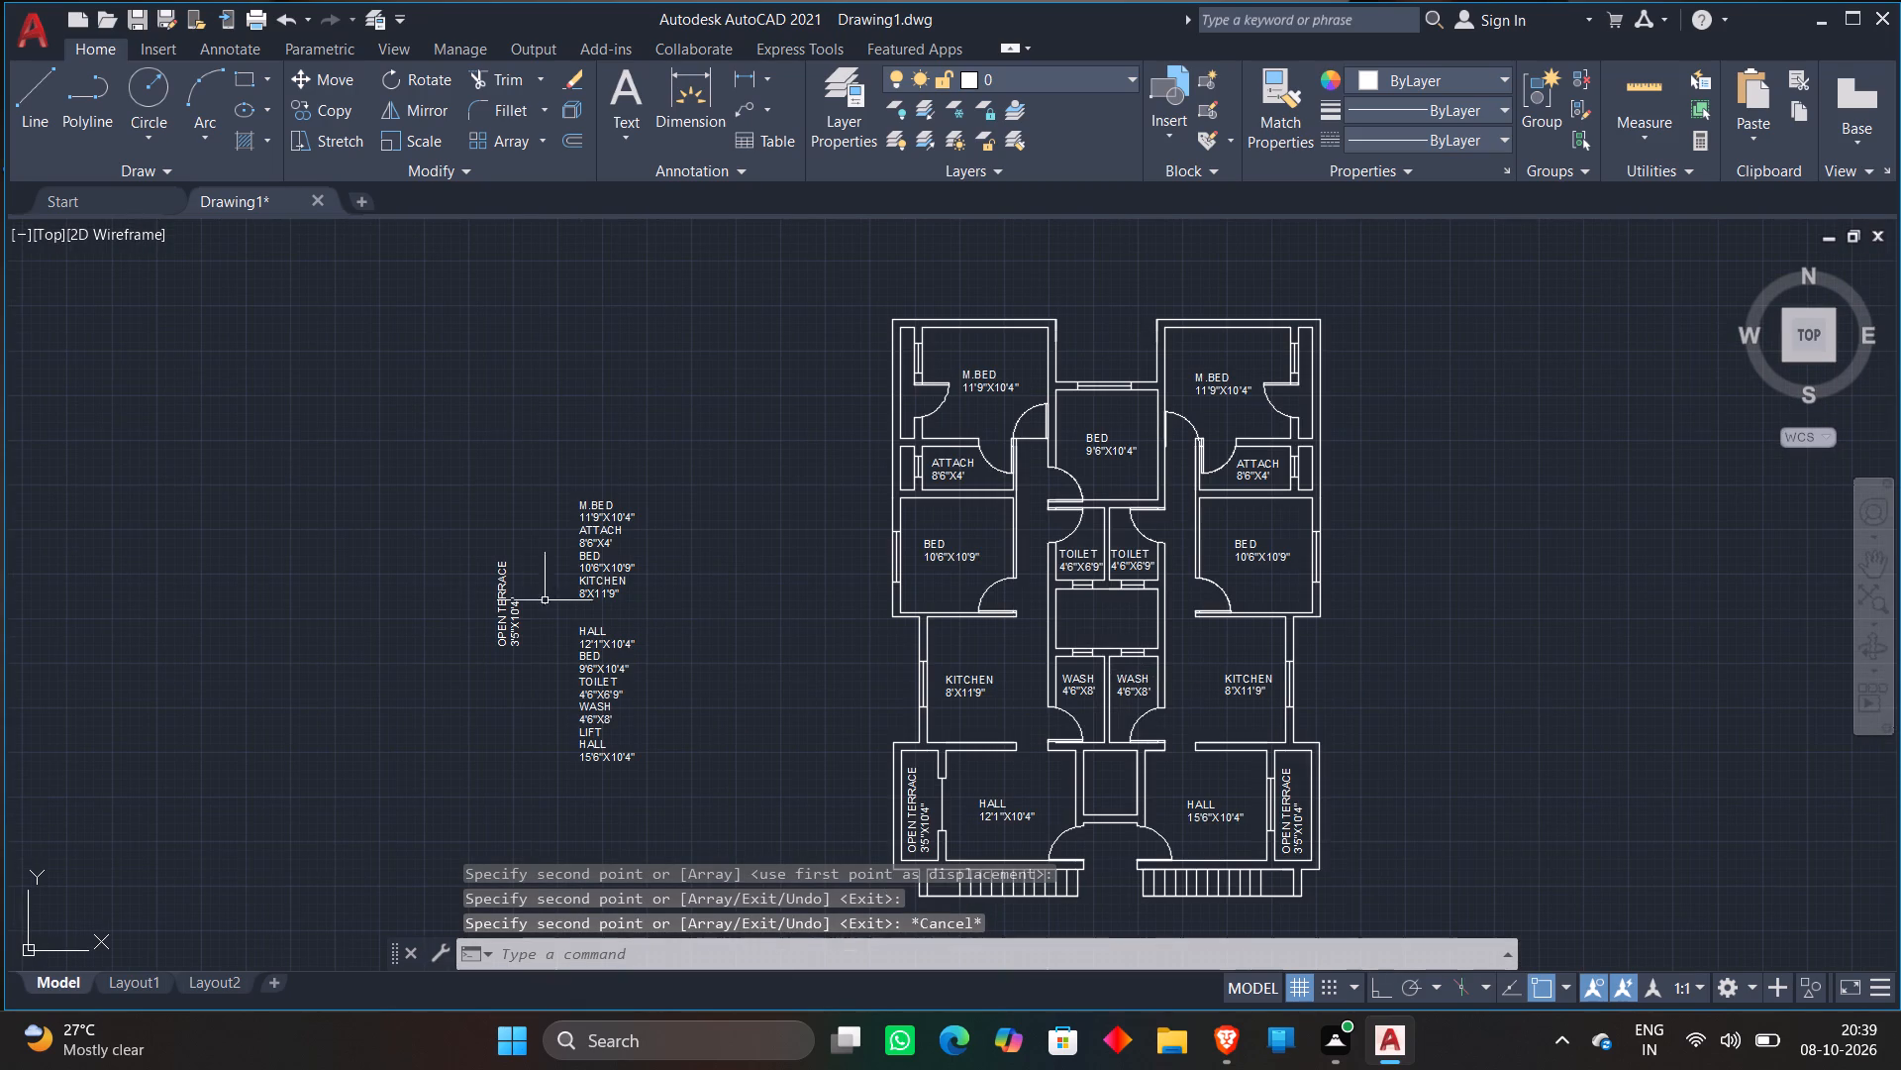
left_click(593, 734)
right_click(594, 734)
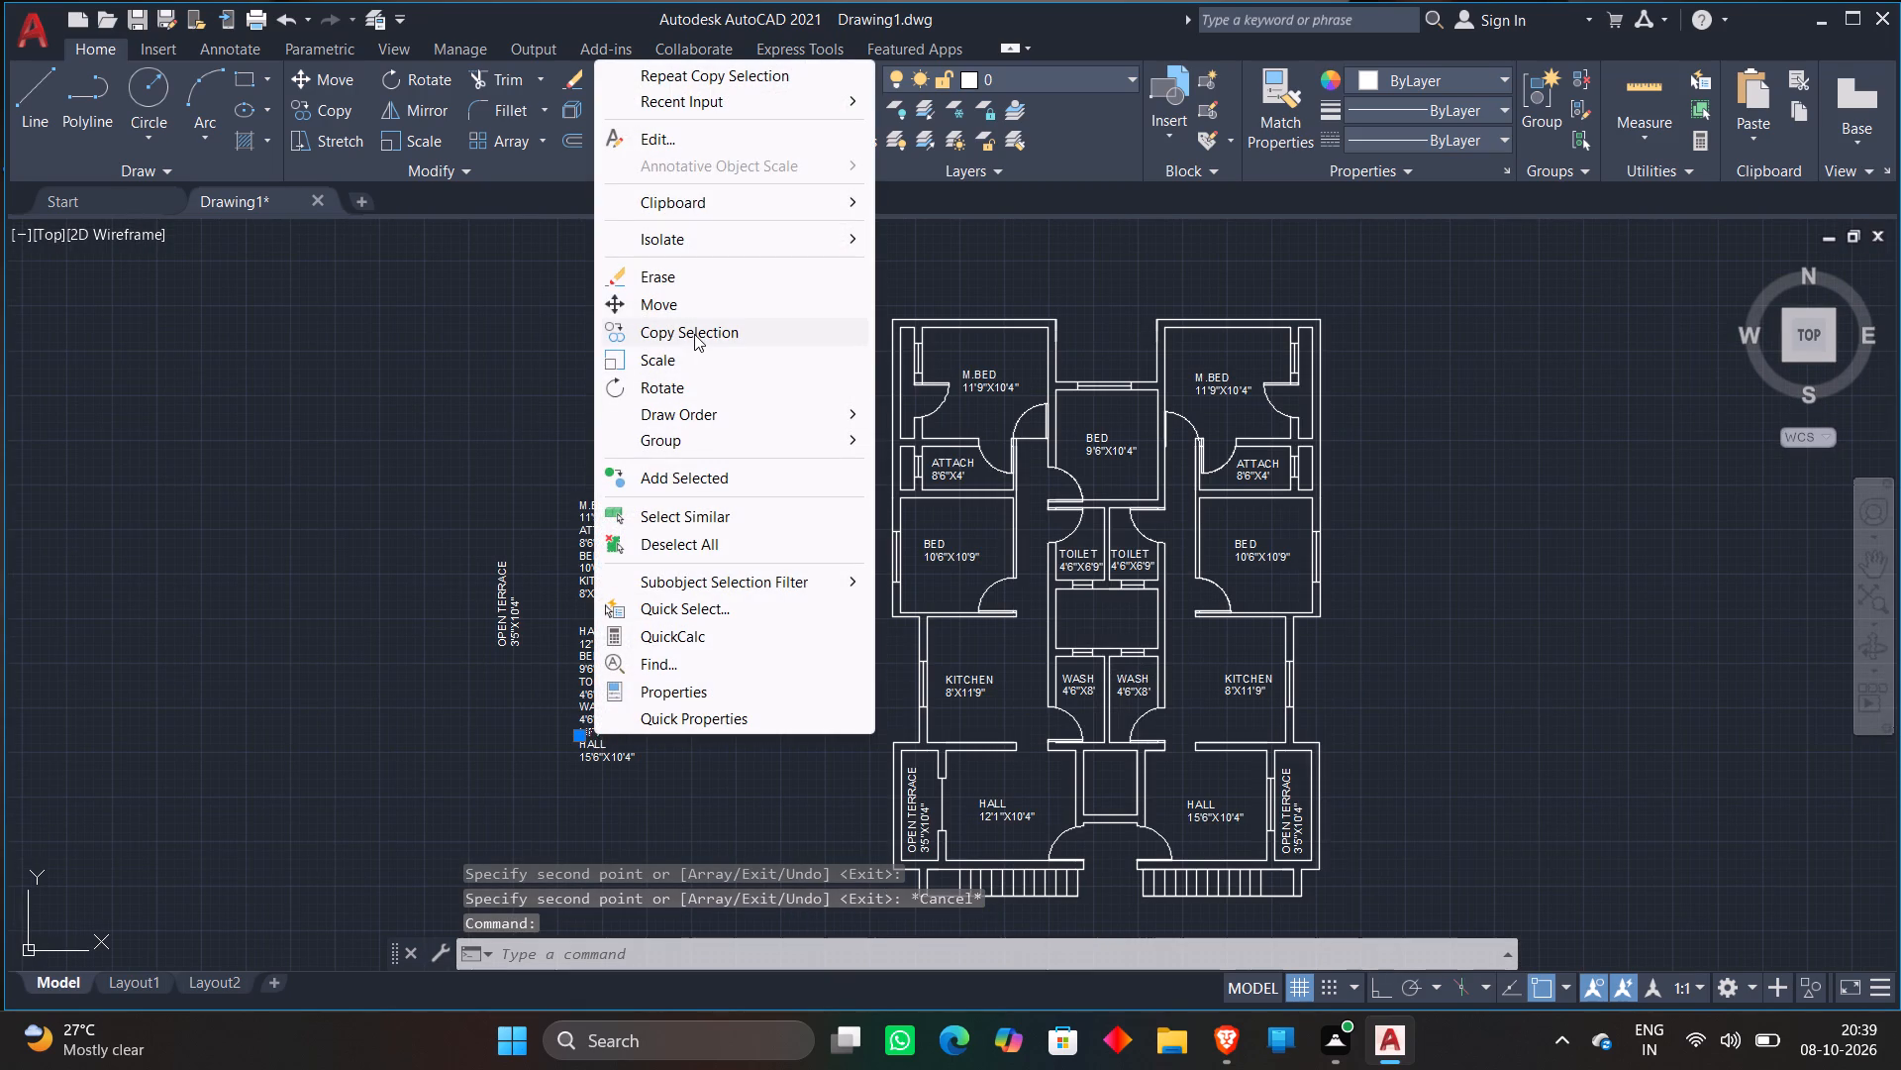
left_click(695, 308)
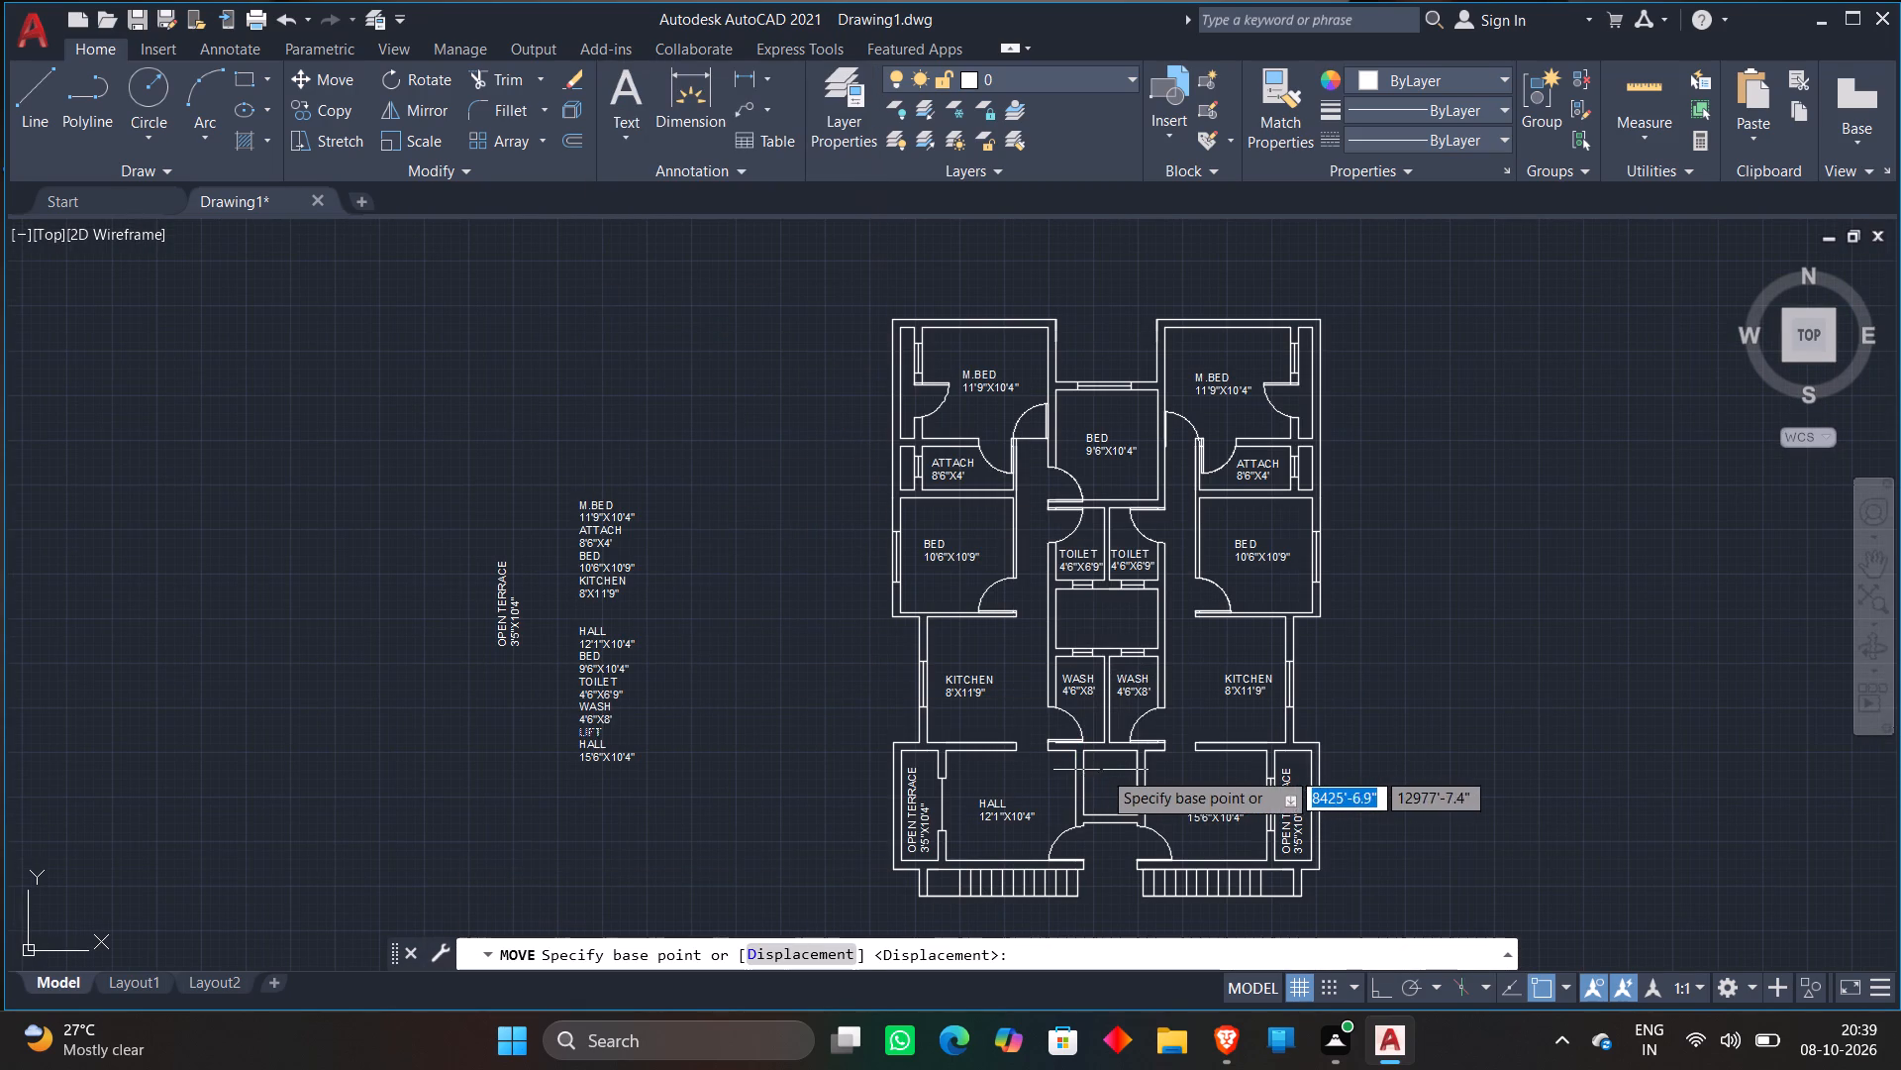
scroll(1108, 778, "up", 3)
scroll(1115, 775, "down", 1)
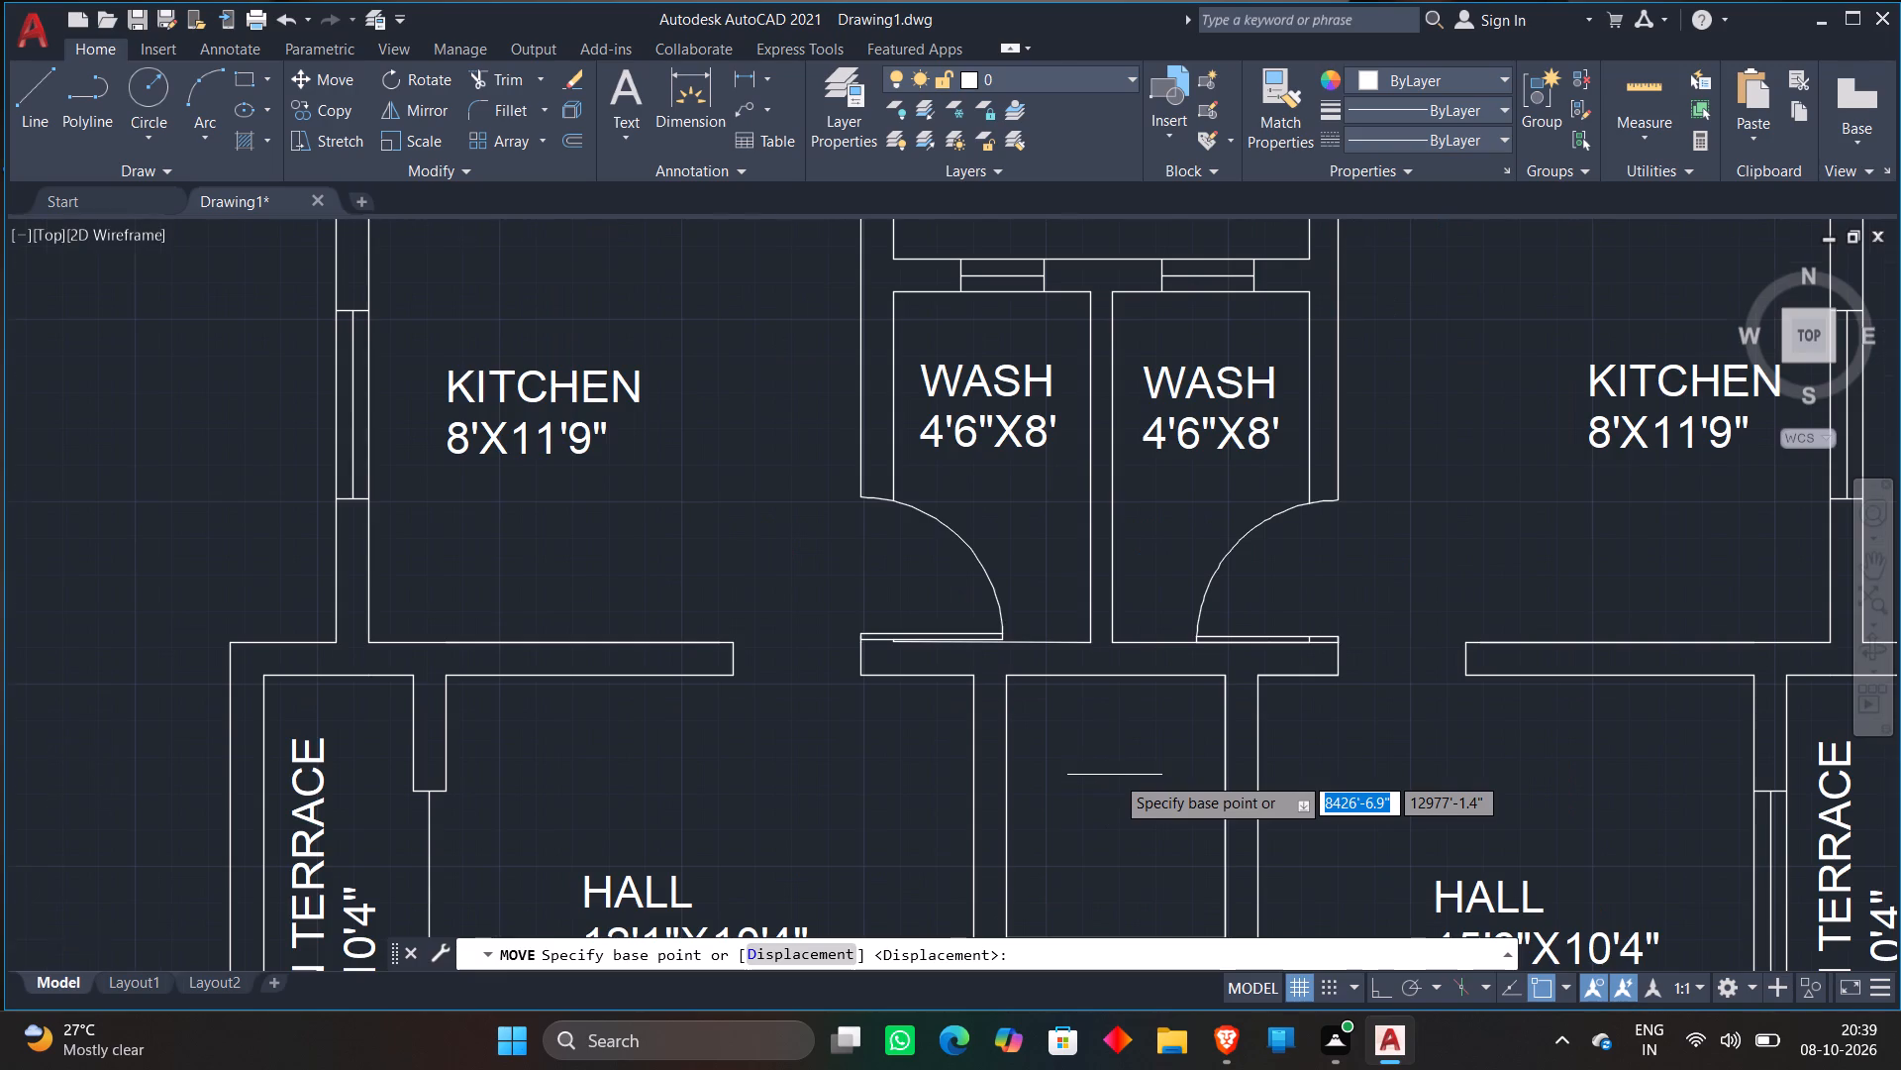
scroll(1115, 775, "down", 2)
scroll(603, 735, "up", 2)
left_click(597, 728)
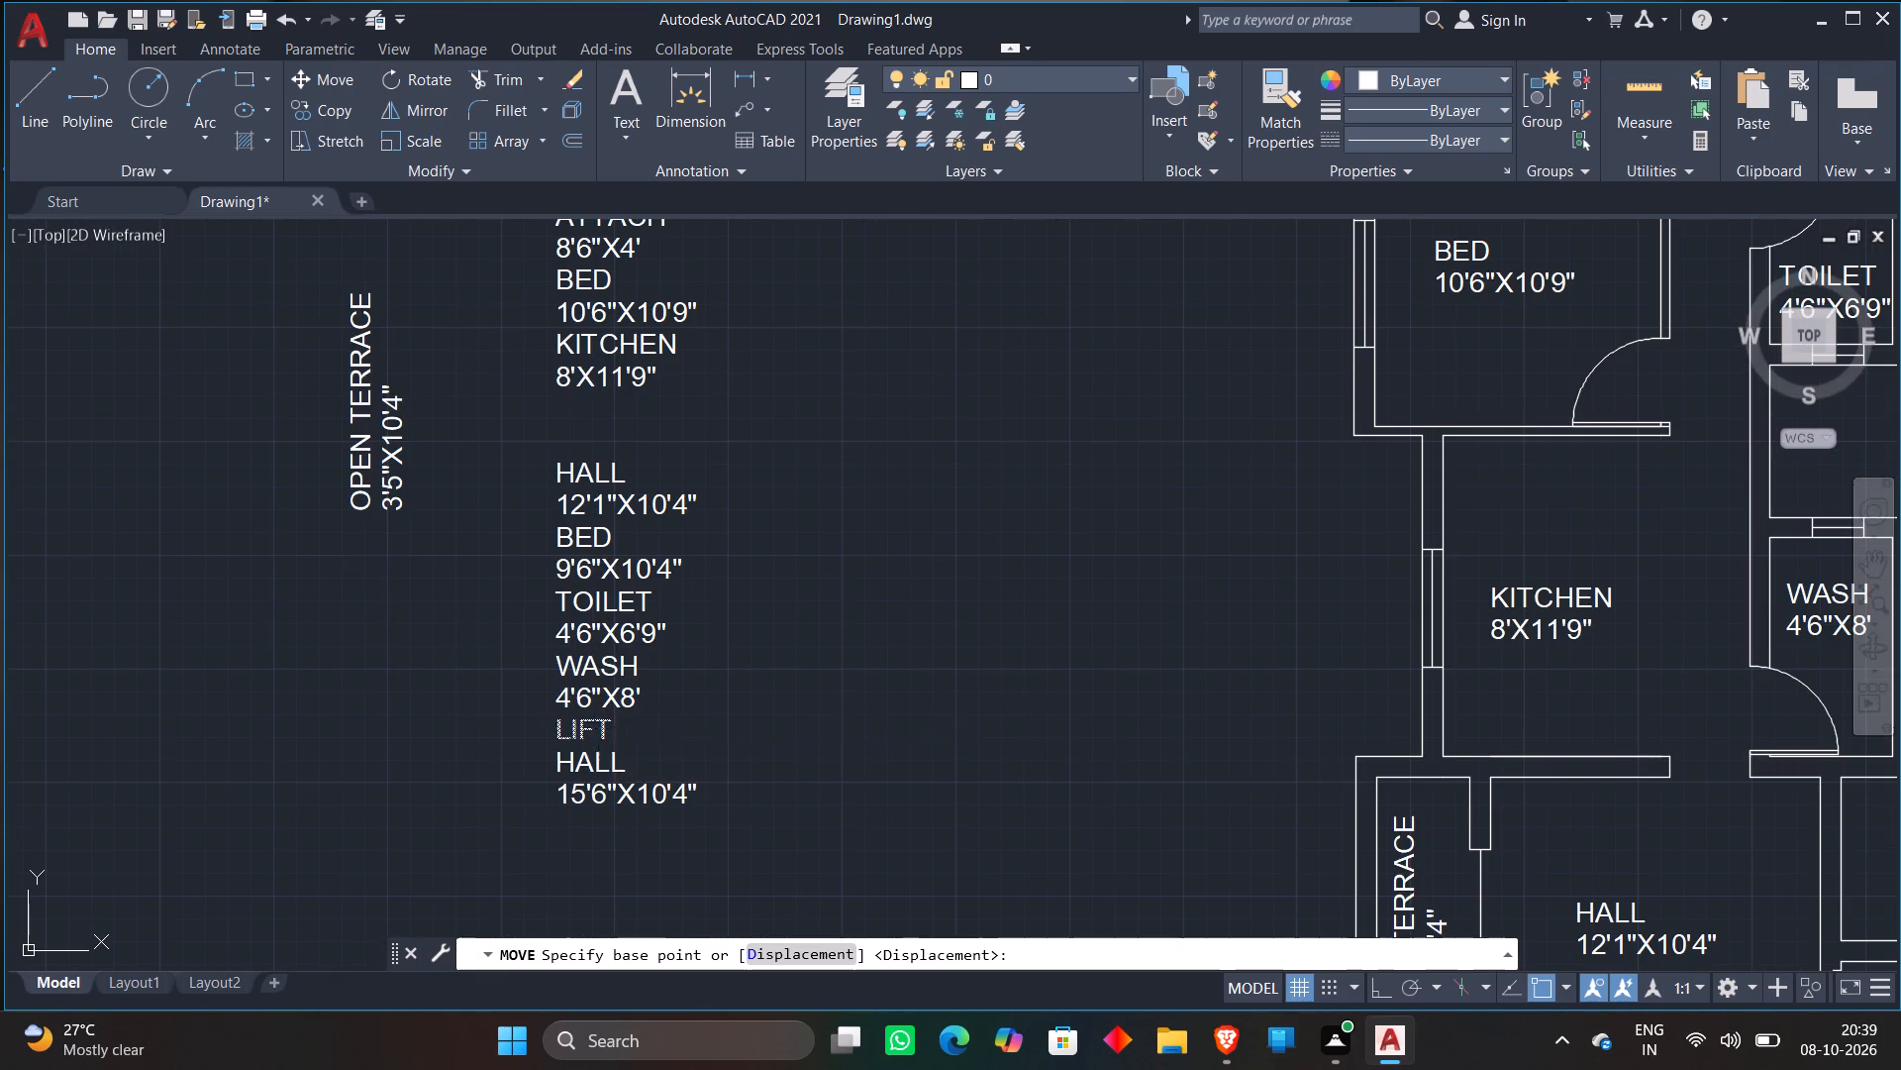
scroll(1146, 728, "down", 2)
scroll(1435, 771, "up", 3)
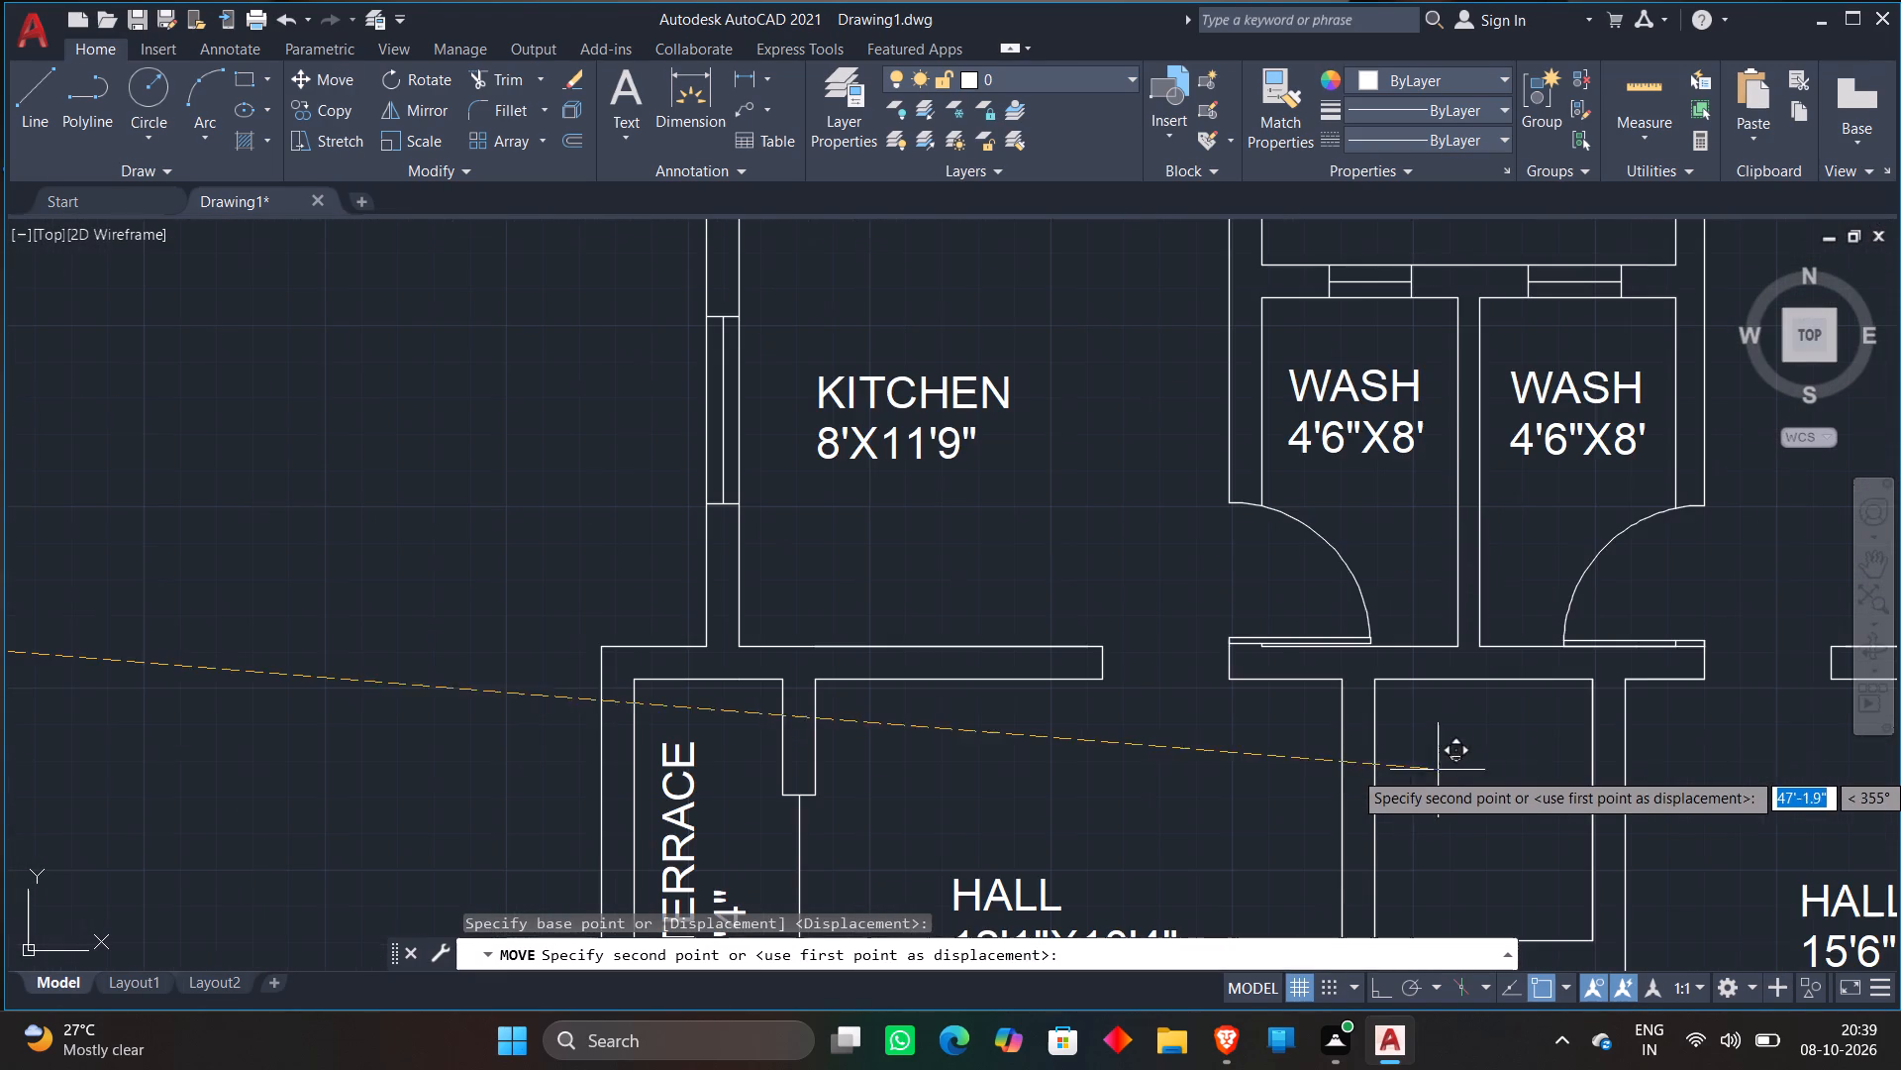
left_click(1495, 796)
key("Escape")
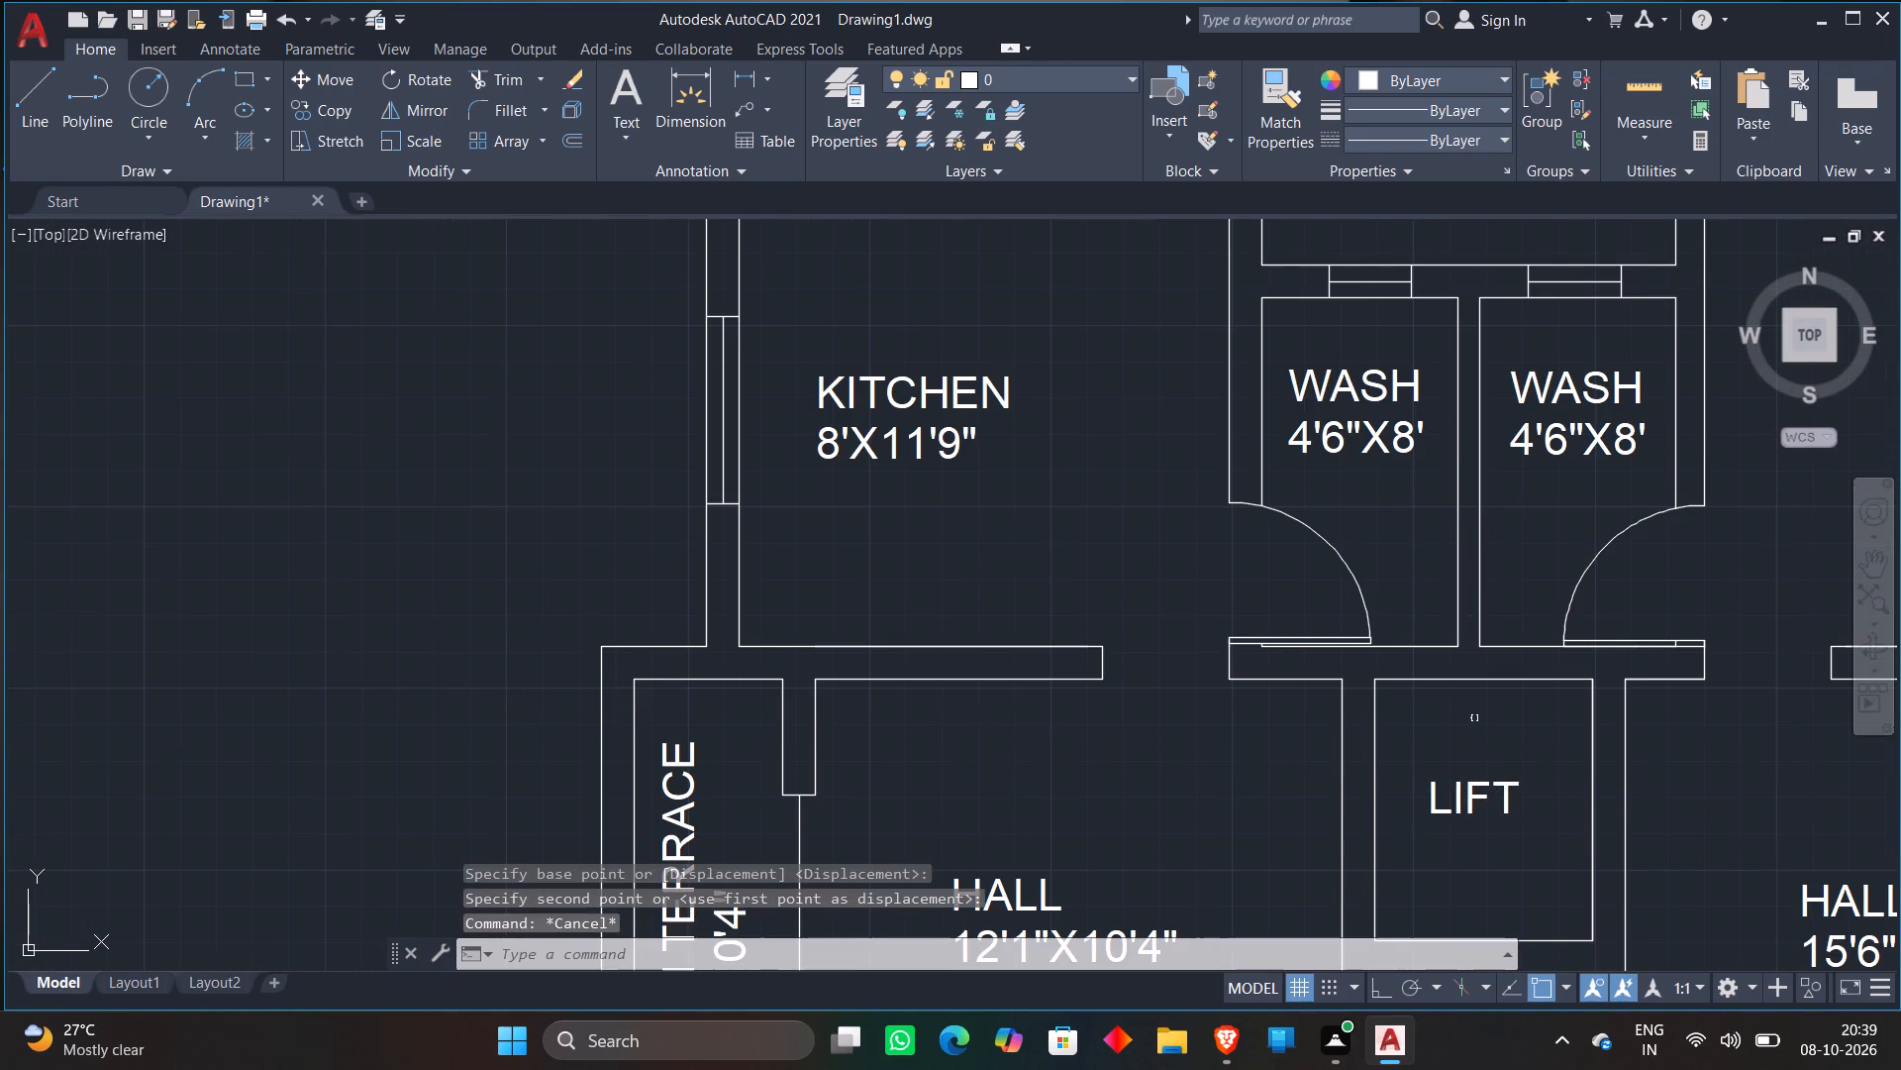
Mirror the whole labelled floor plan downward about a horizontal line along the staircases' bottom edge, keeping the source objects.
scroll(1474, 718, "down", 3)
scroll(1154, 719, "down", 1)
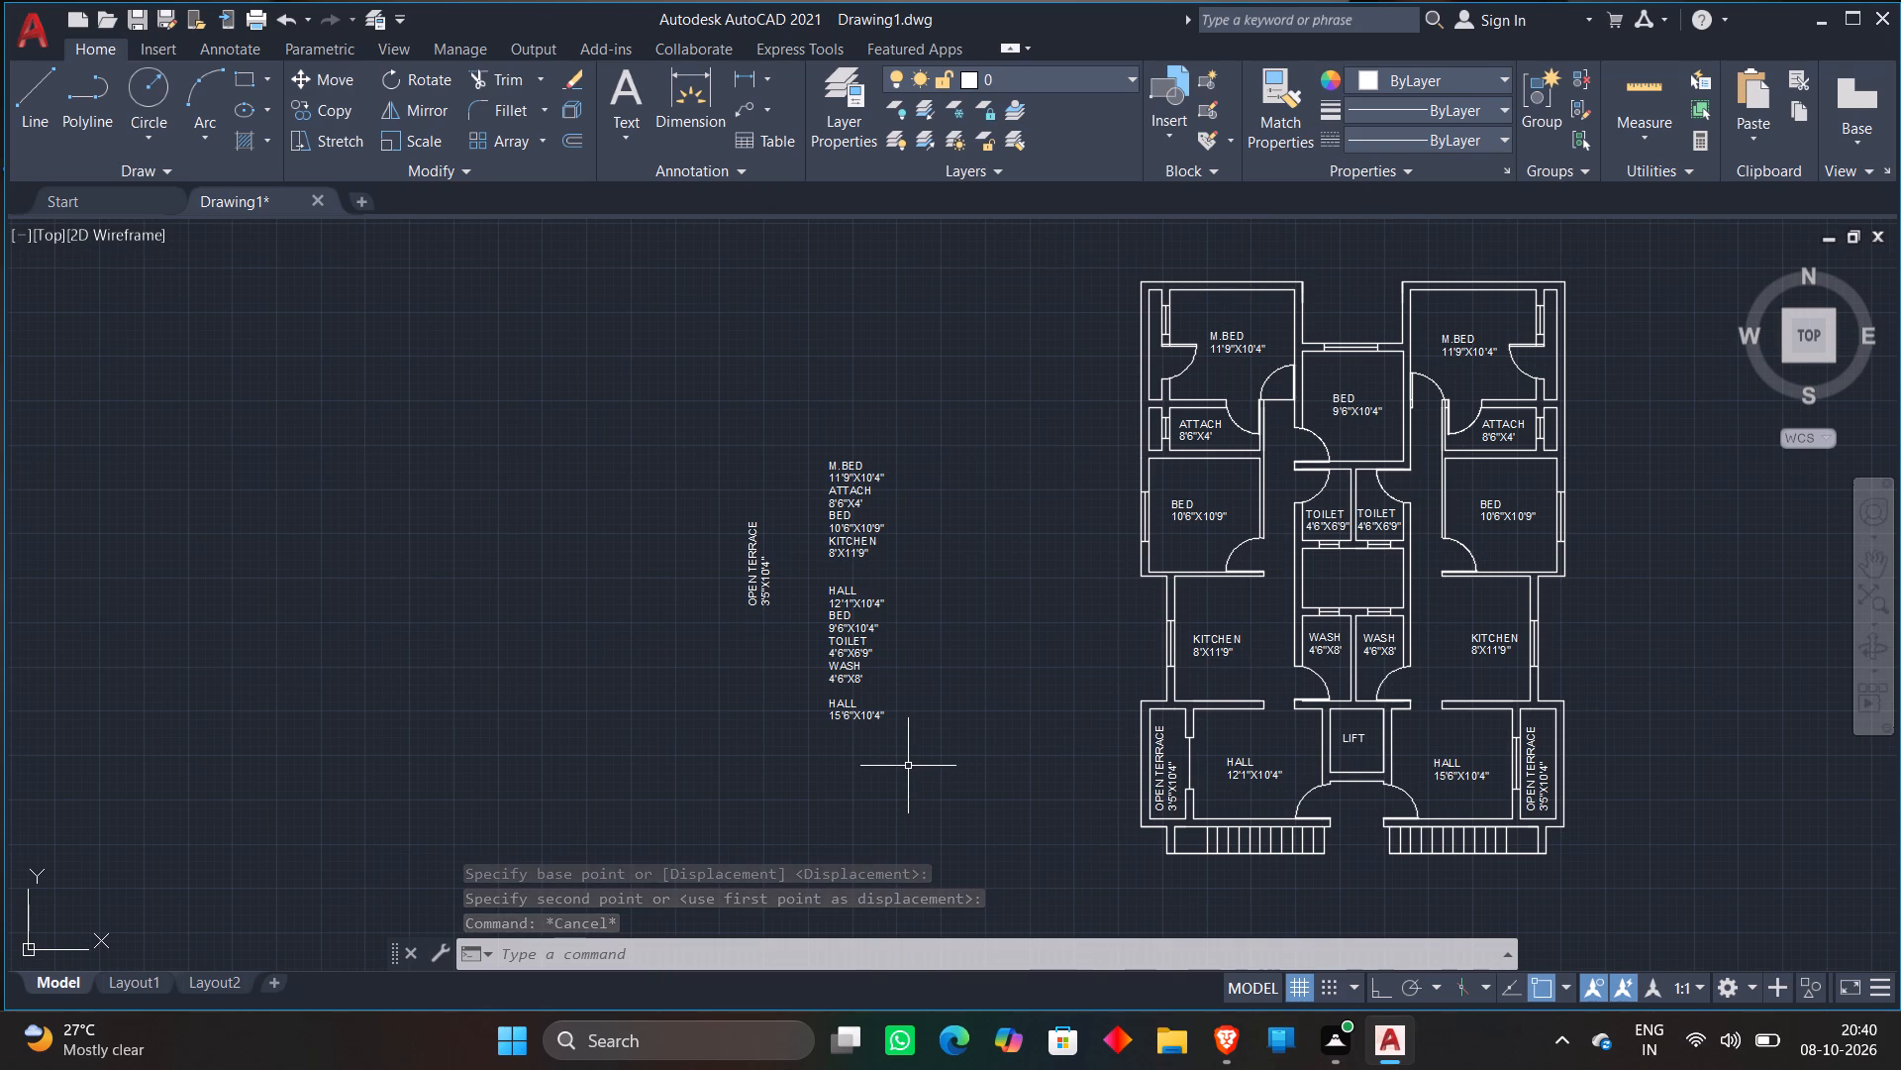
left_click(1084, 256)
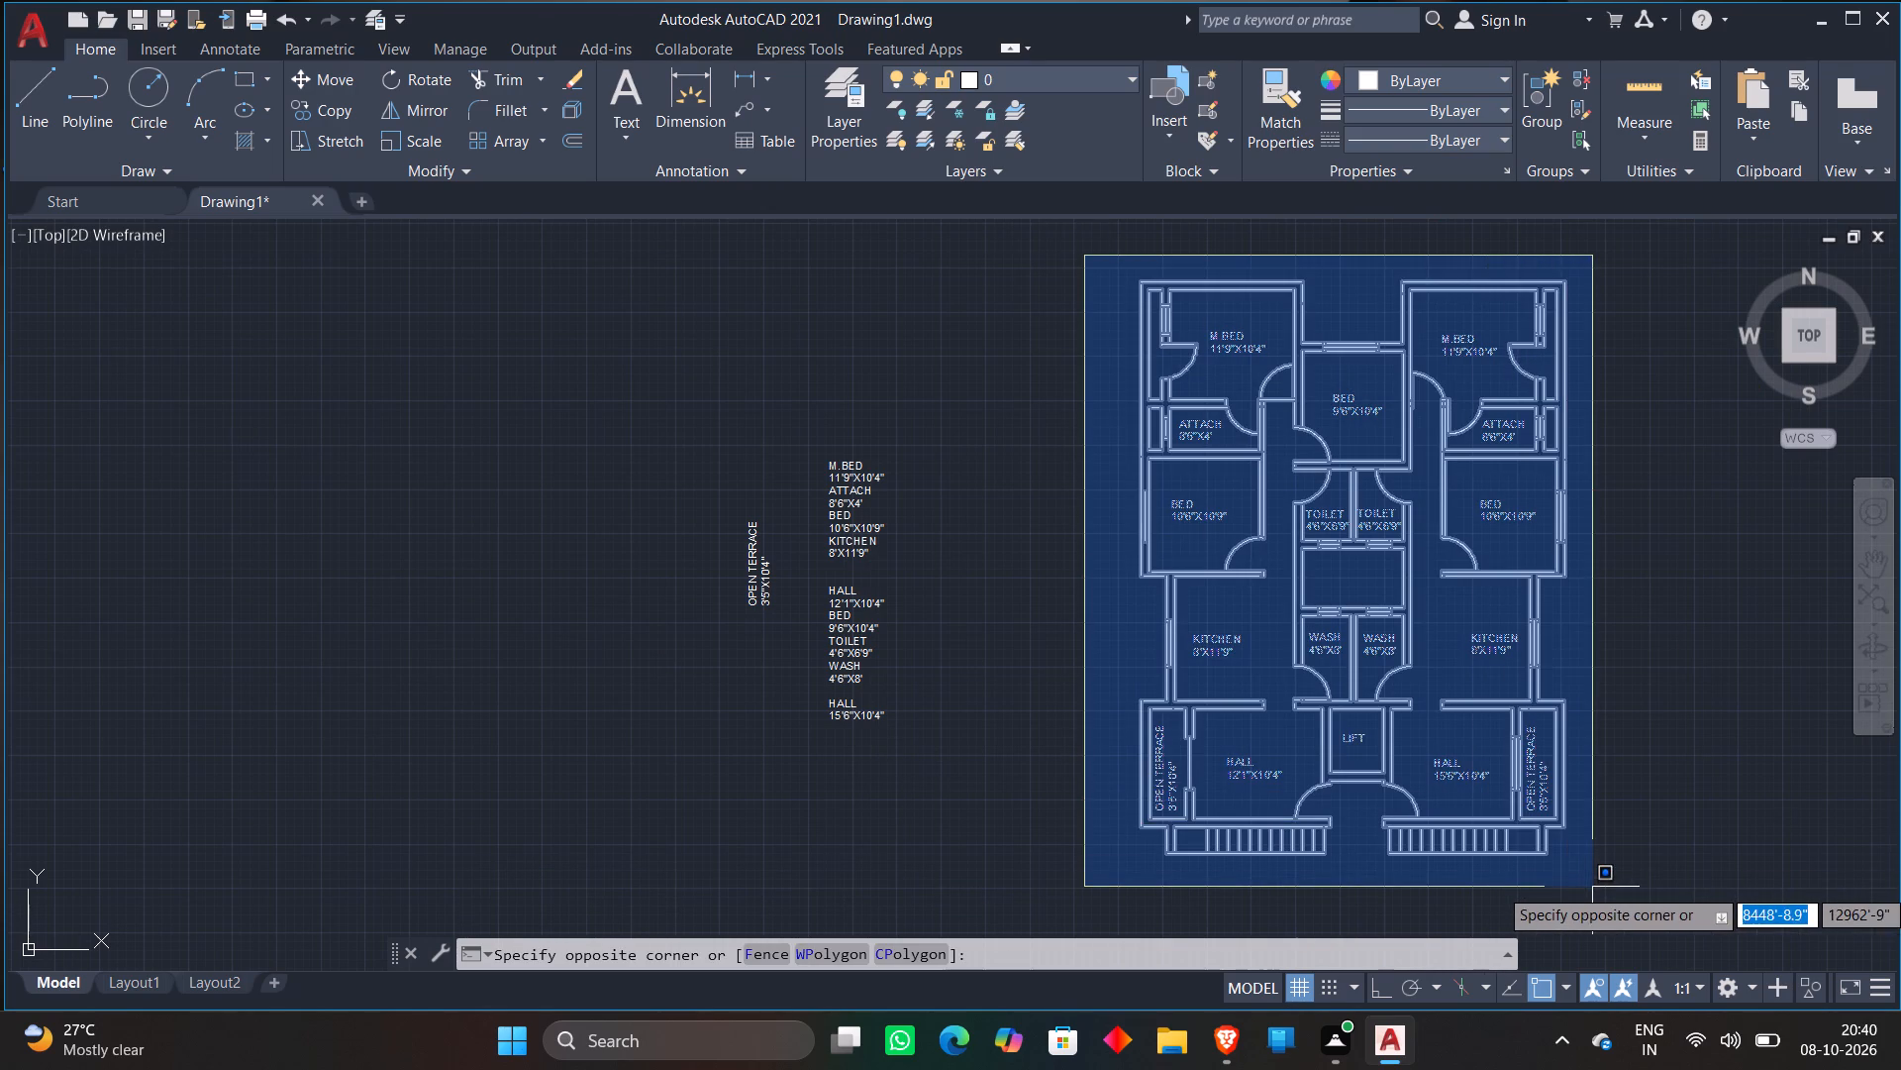
left_click(1592, 887)
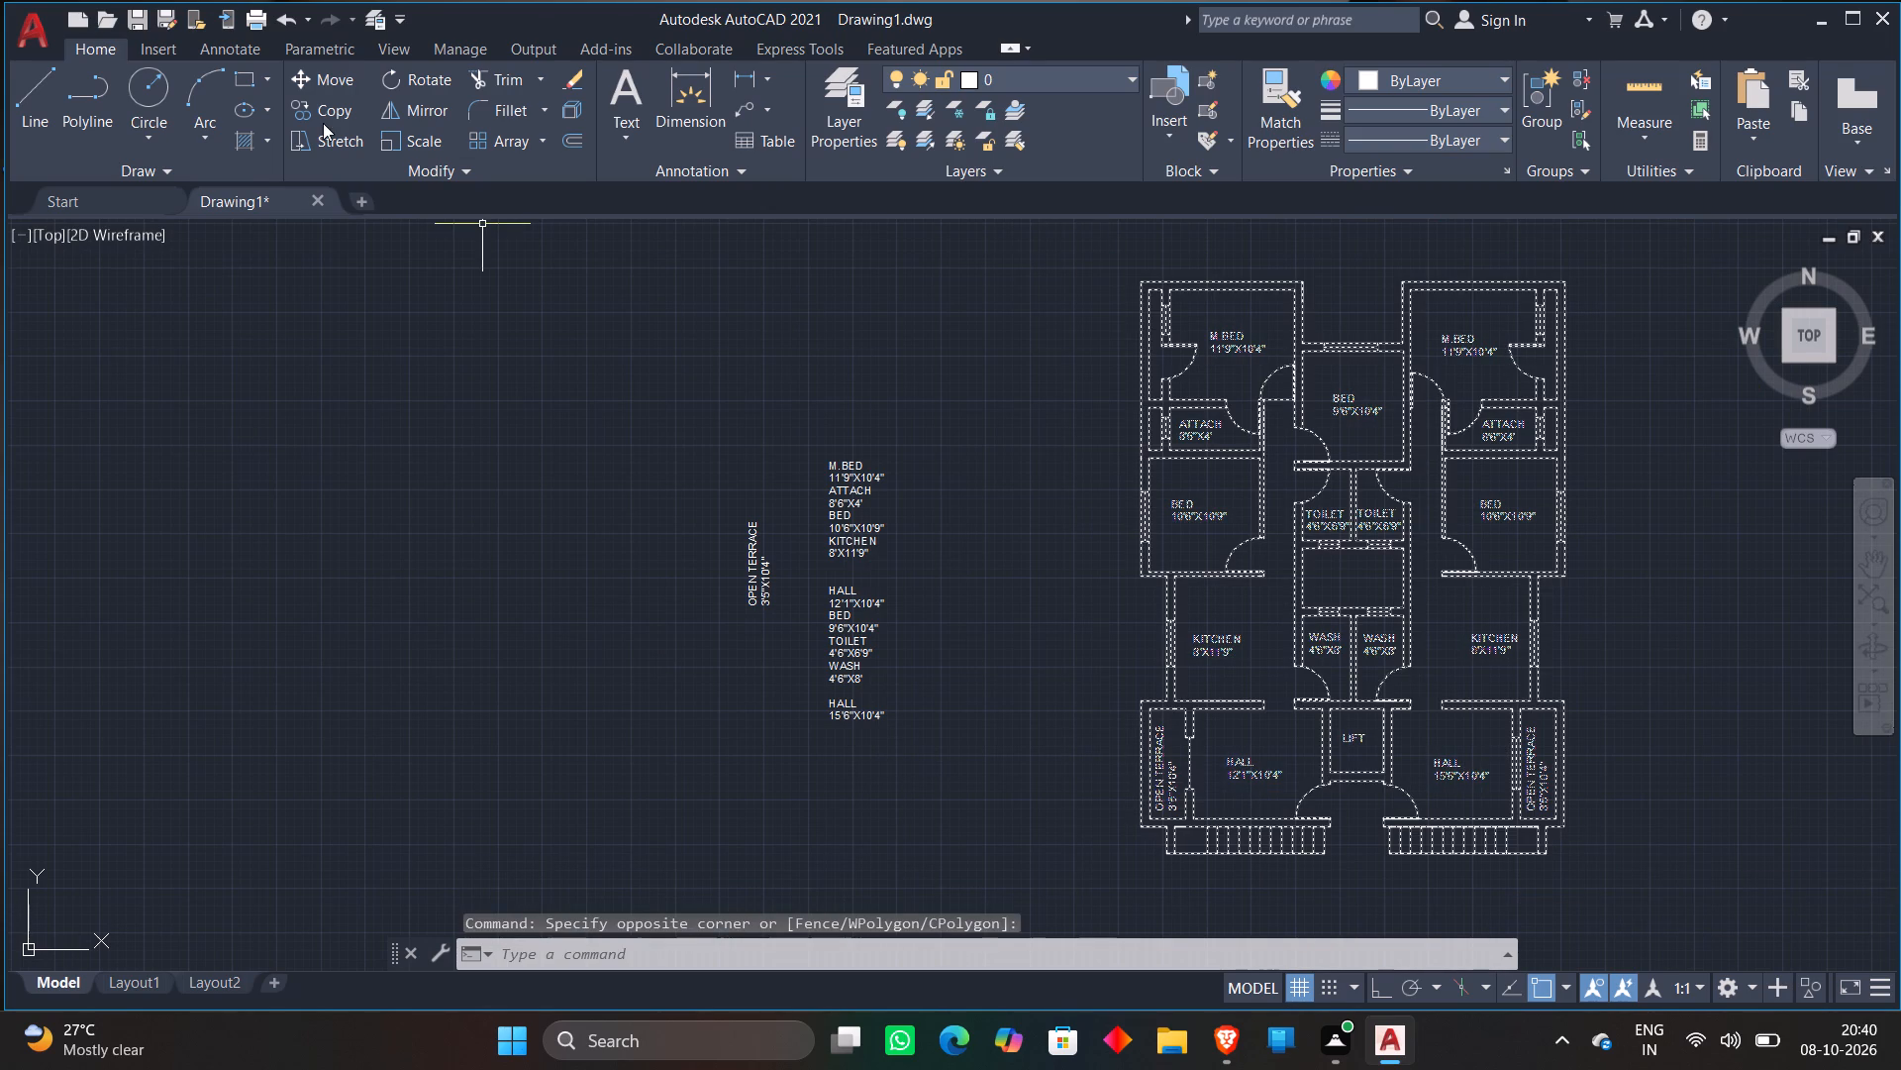
left_click(386, 112)
middle_click_drag(1104, 816, 1040, 753)
key("F8")
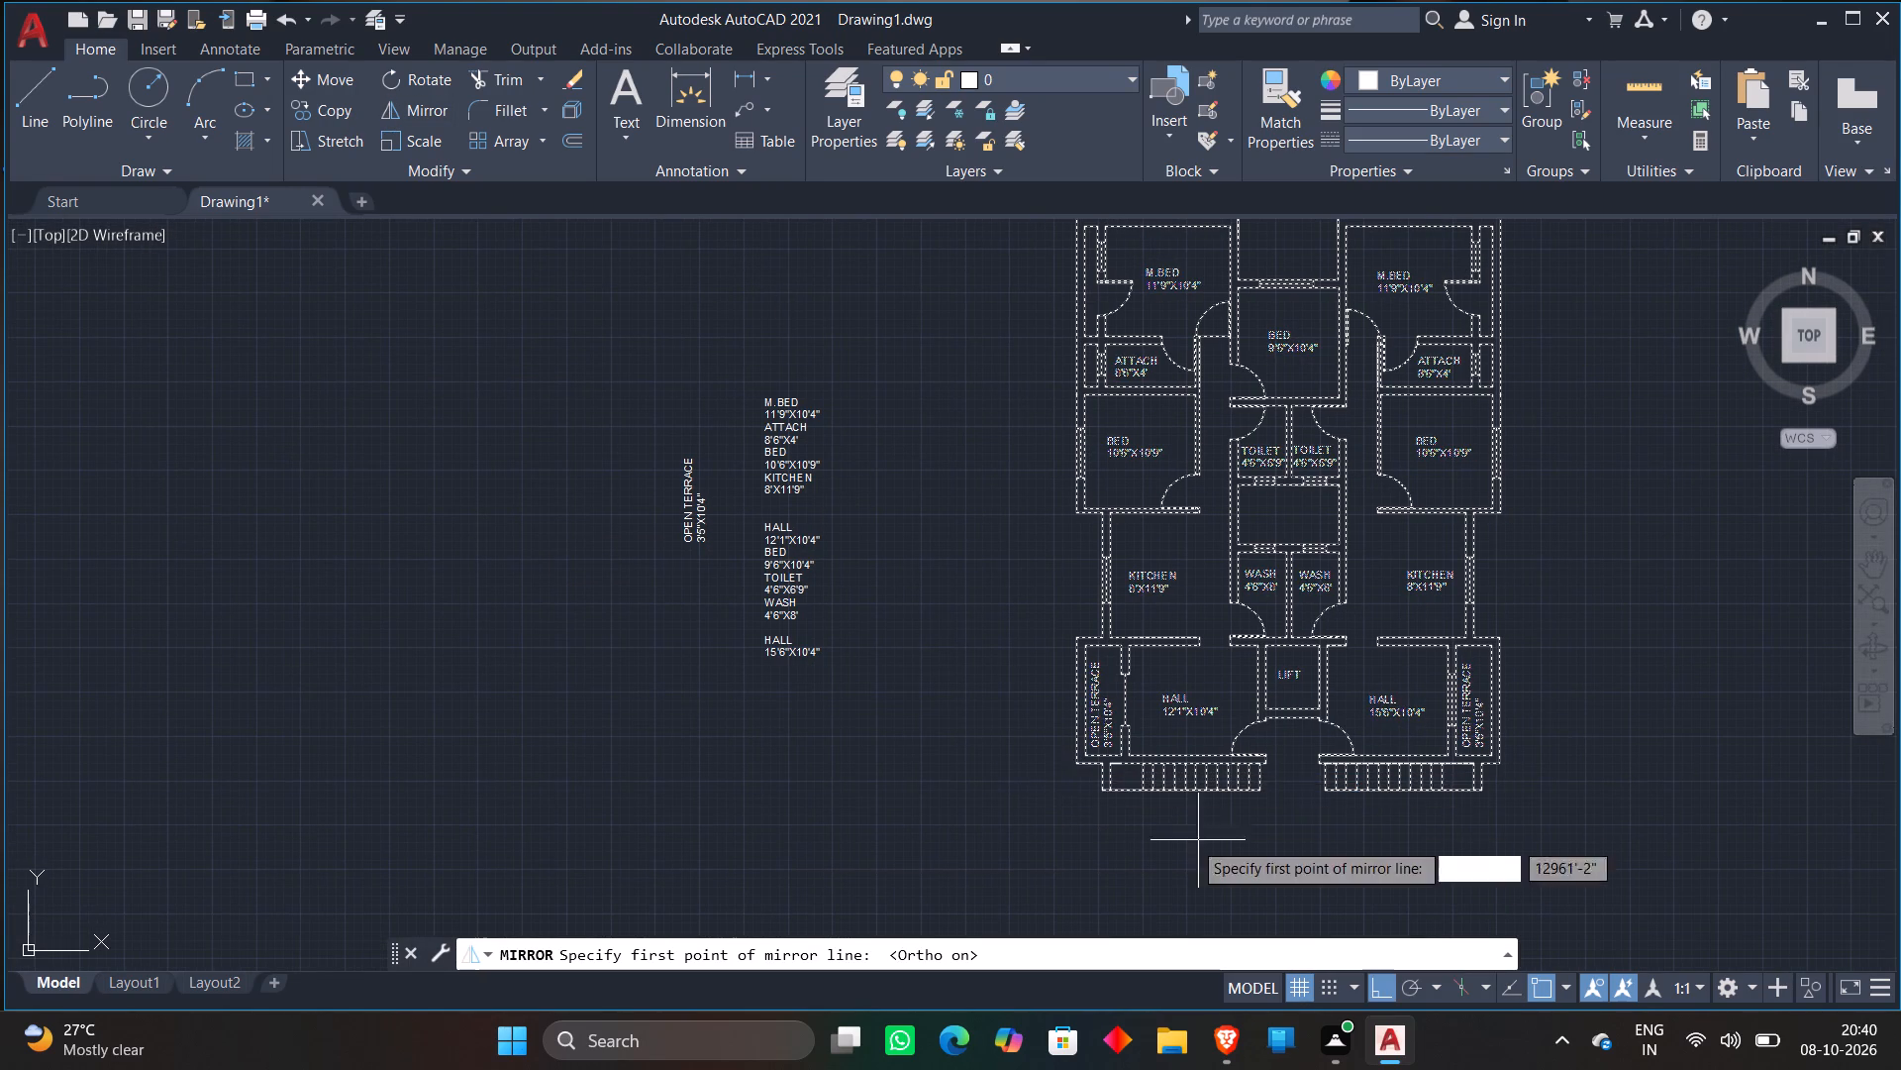
scroll(1137, 787, "up", 3)
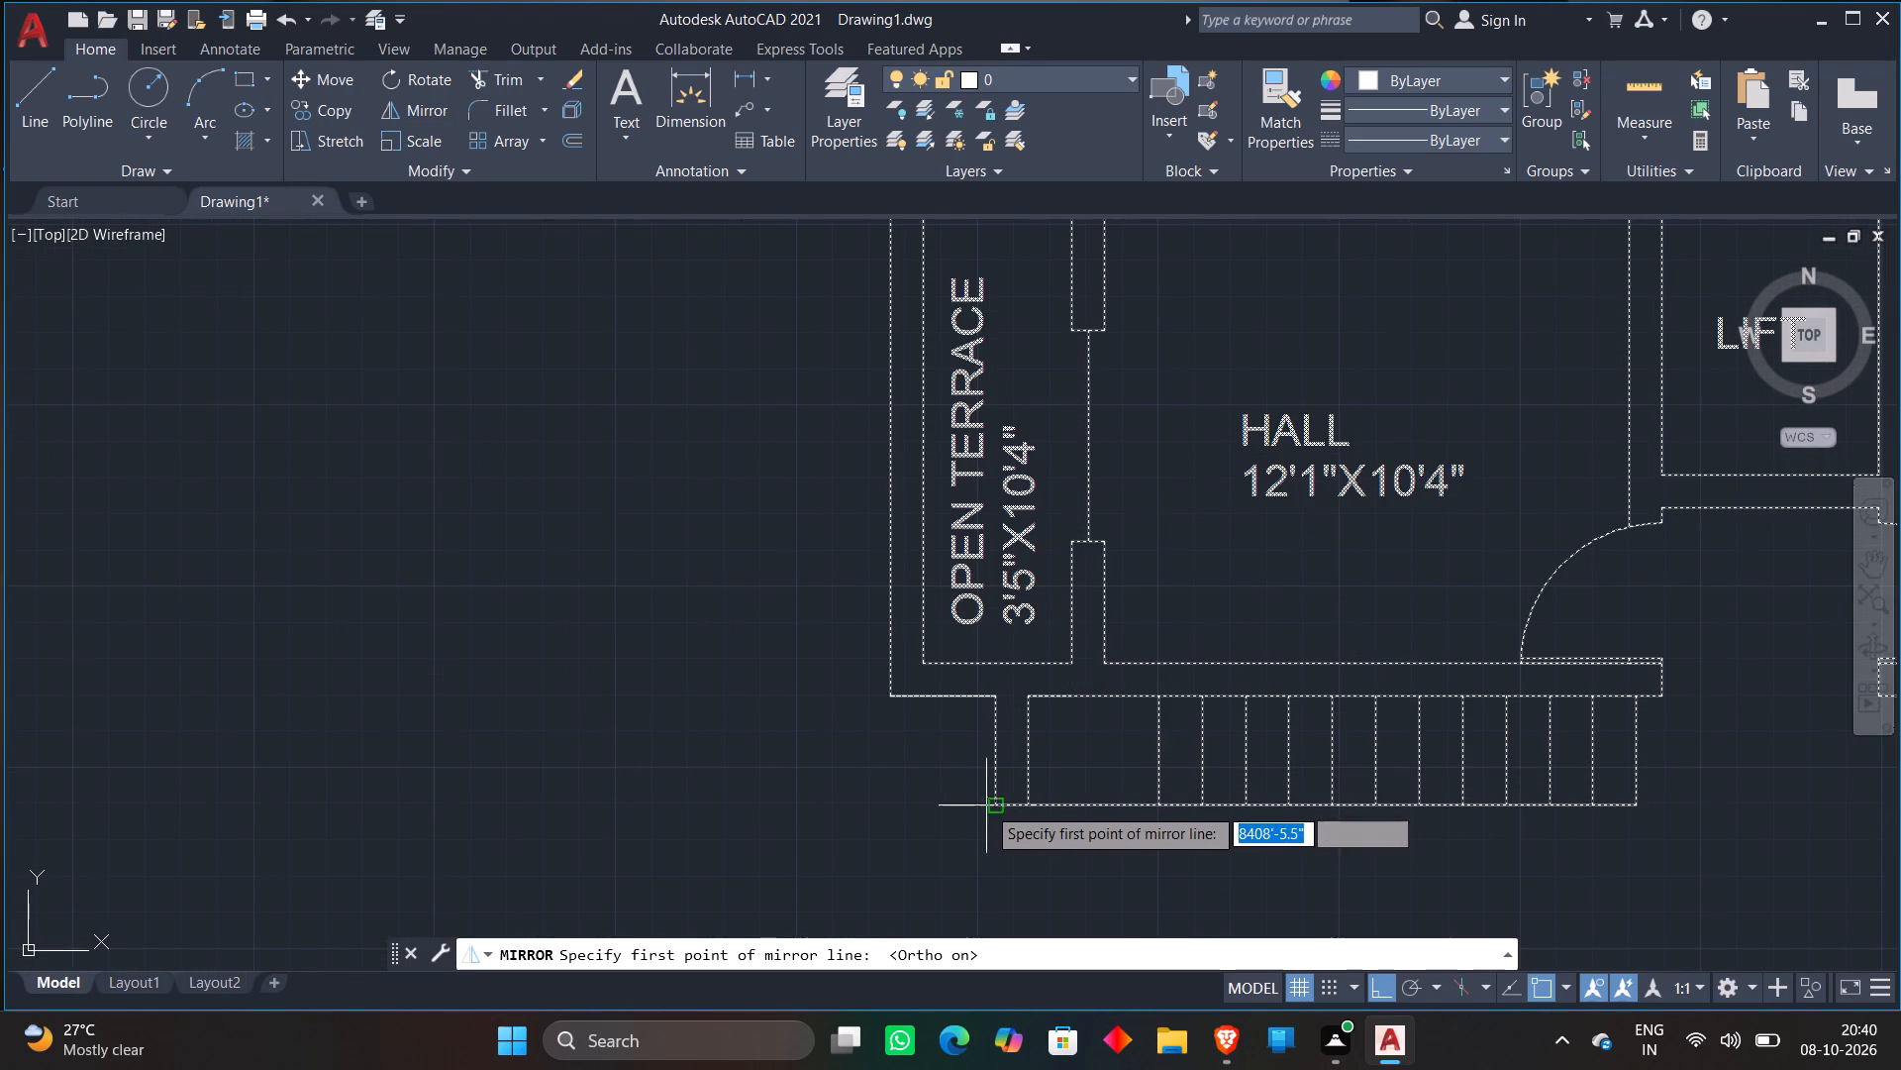
left_click(993, 805)
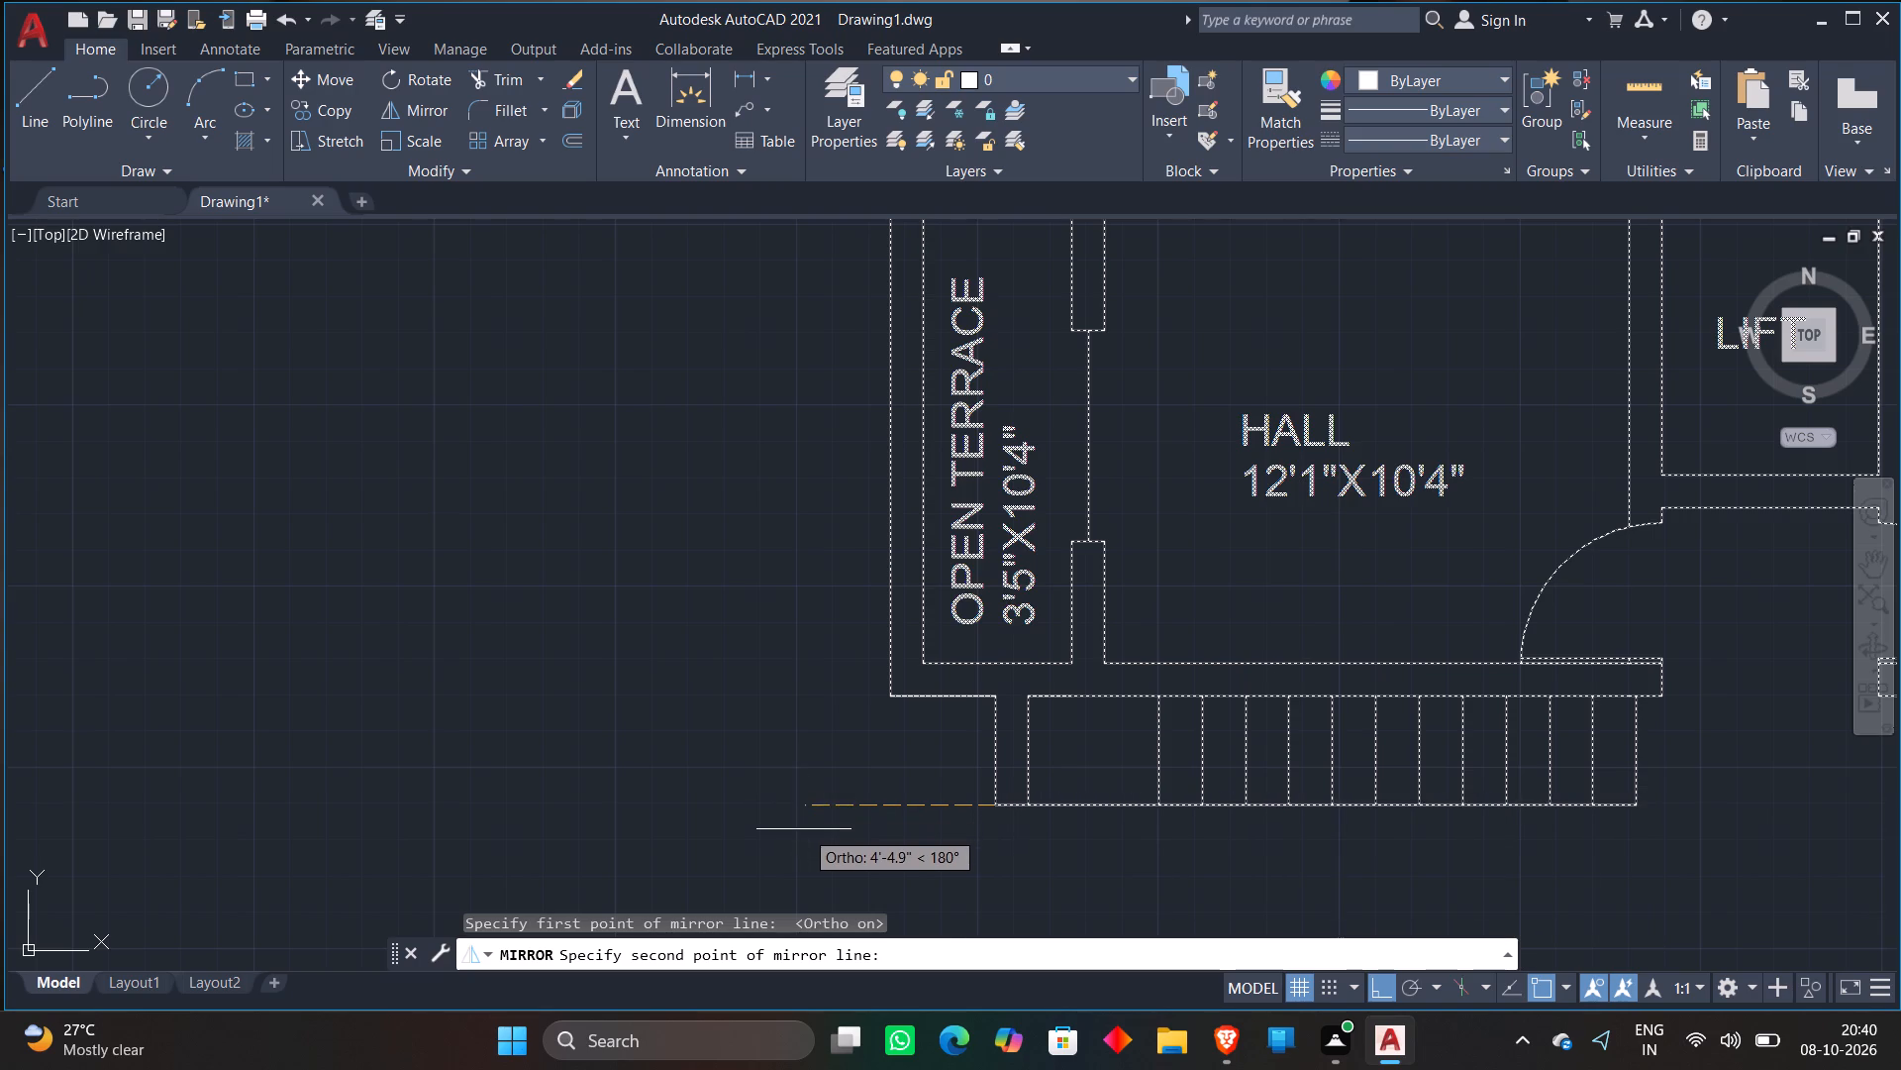
scroll(824, 822, "down", 1)
middle_click_drag(824, 822, 762, 738)
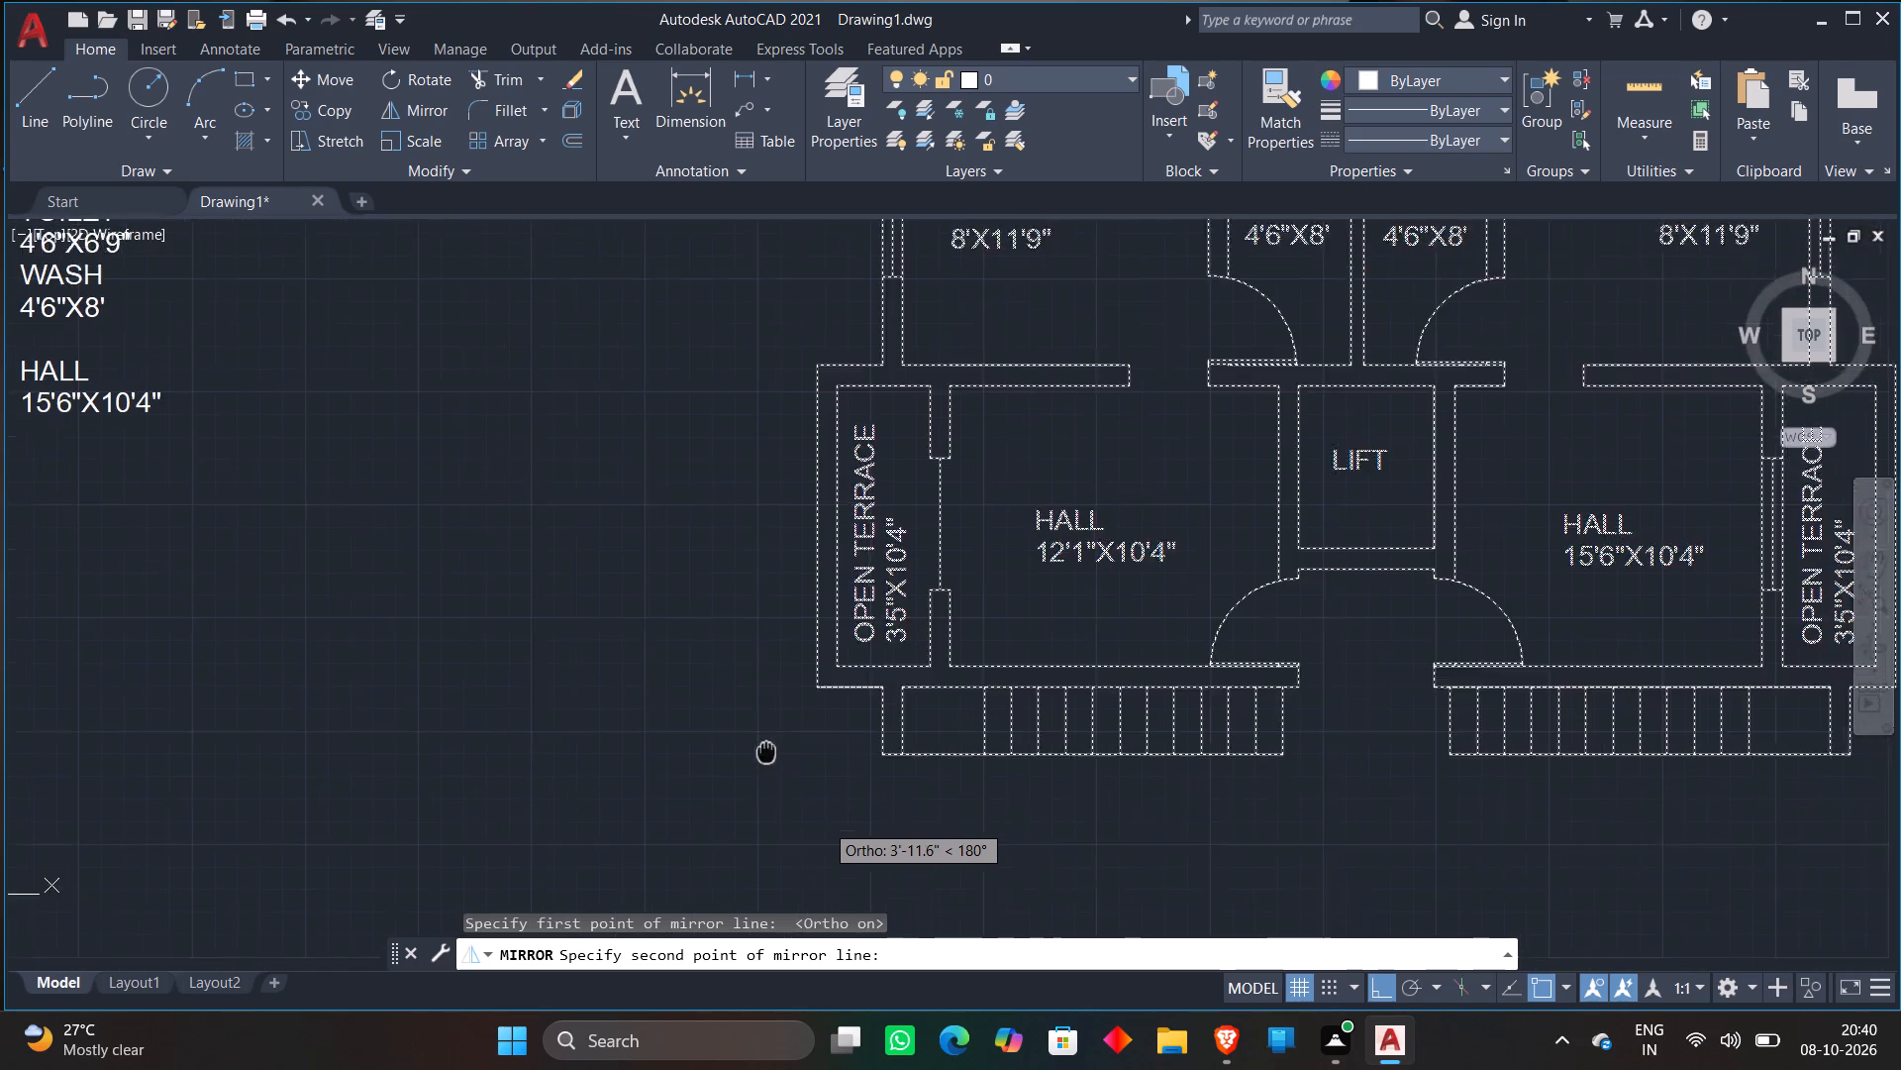
middle_click_drag(762, 738, 750, 695)
scroll(759, 711, "down", 3)
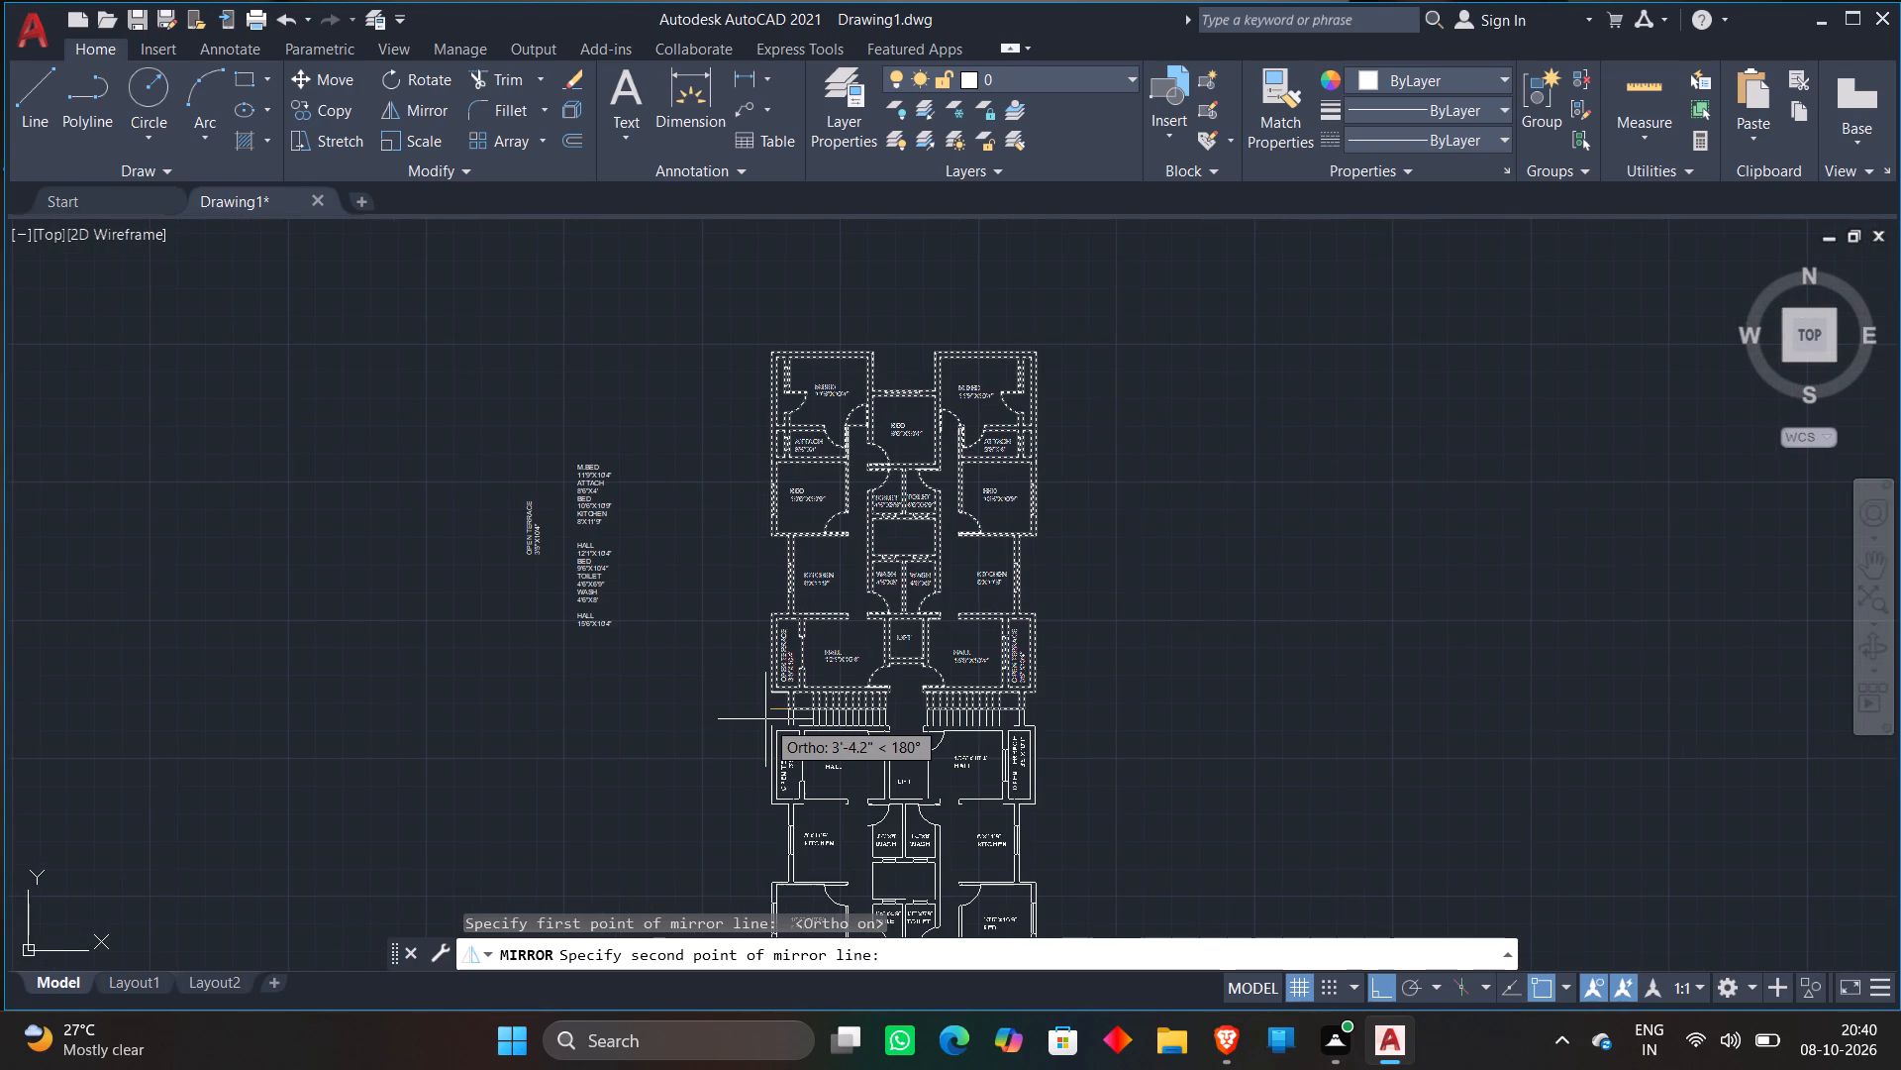
scroll(765, 719, "down", 1)
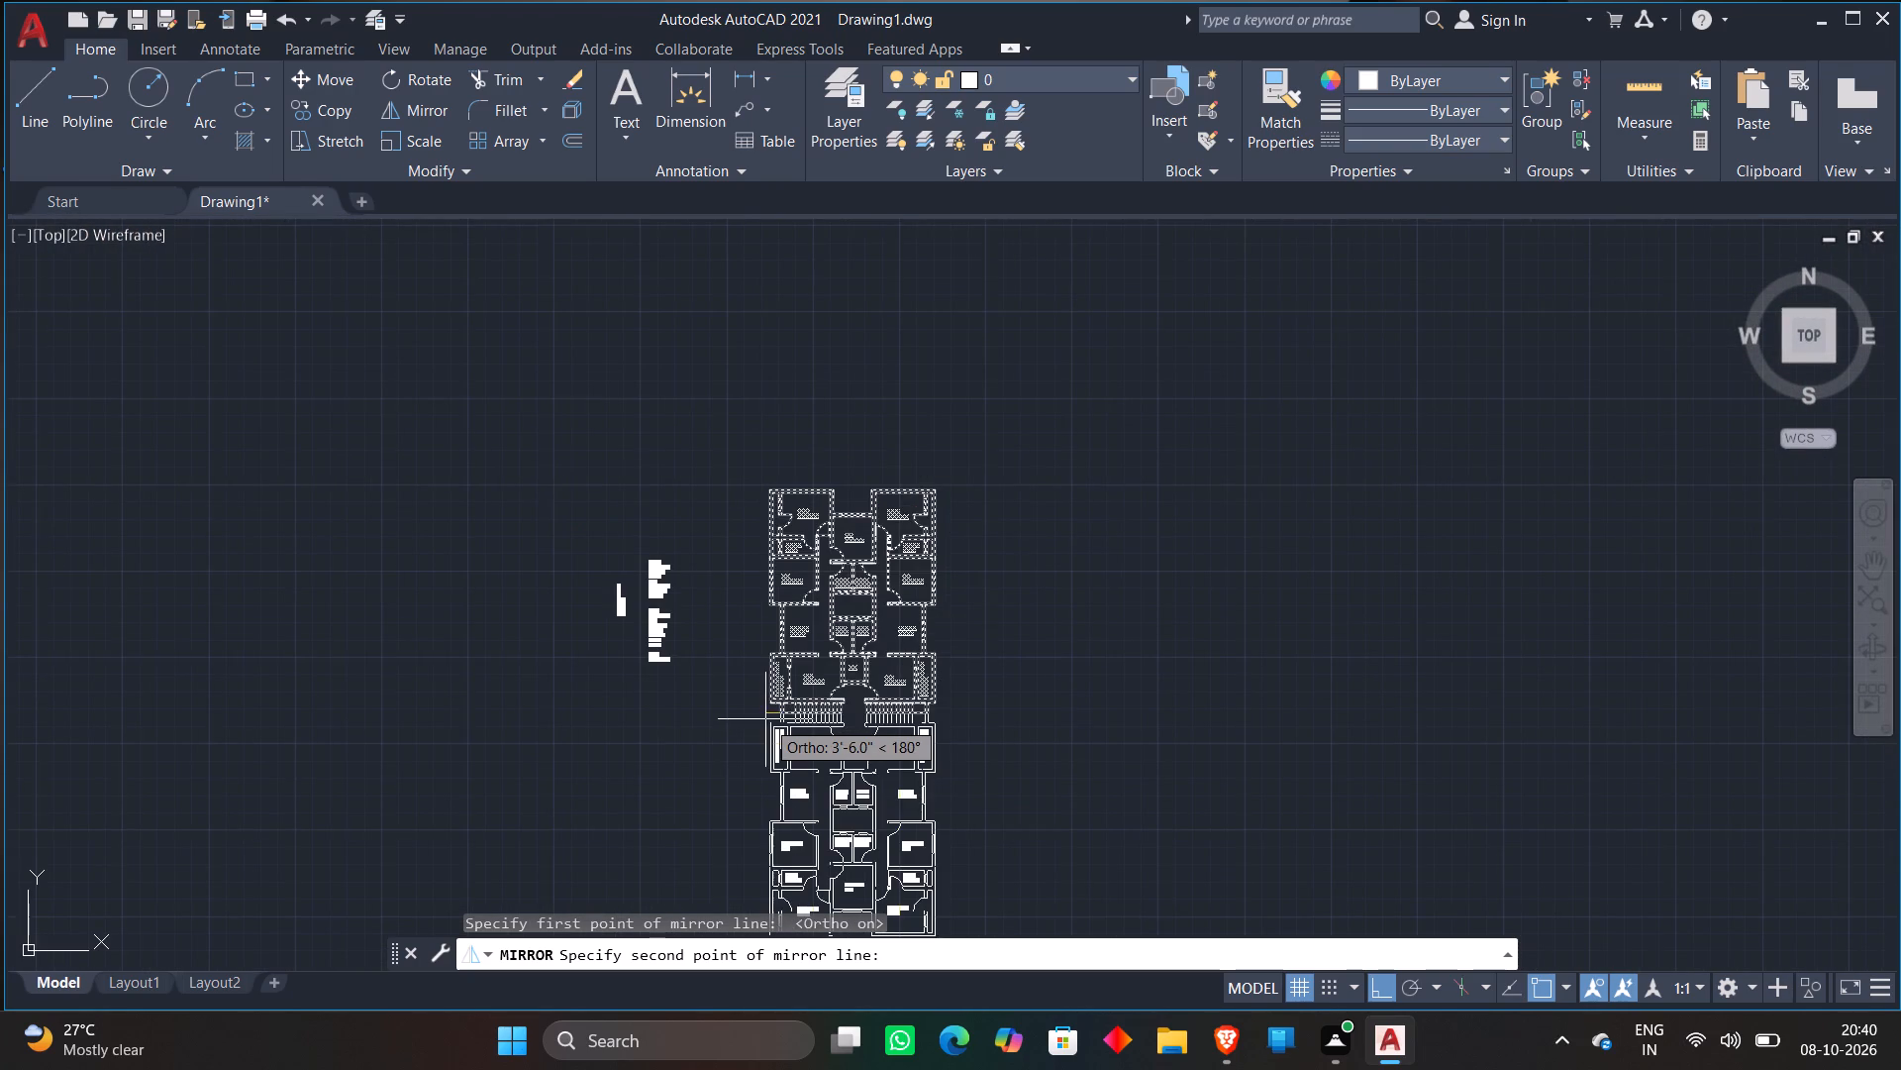
middle_click_drag(765, 719, 786, 657)
left_click(779, 688)
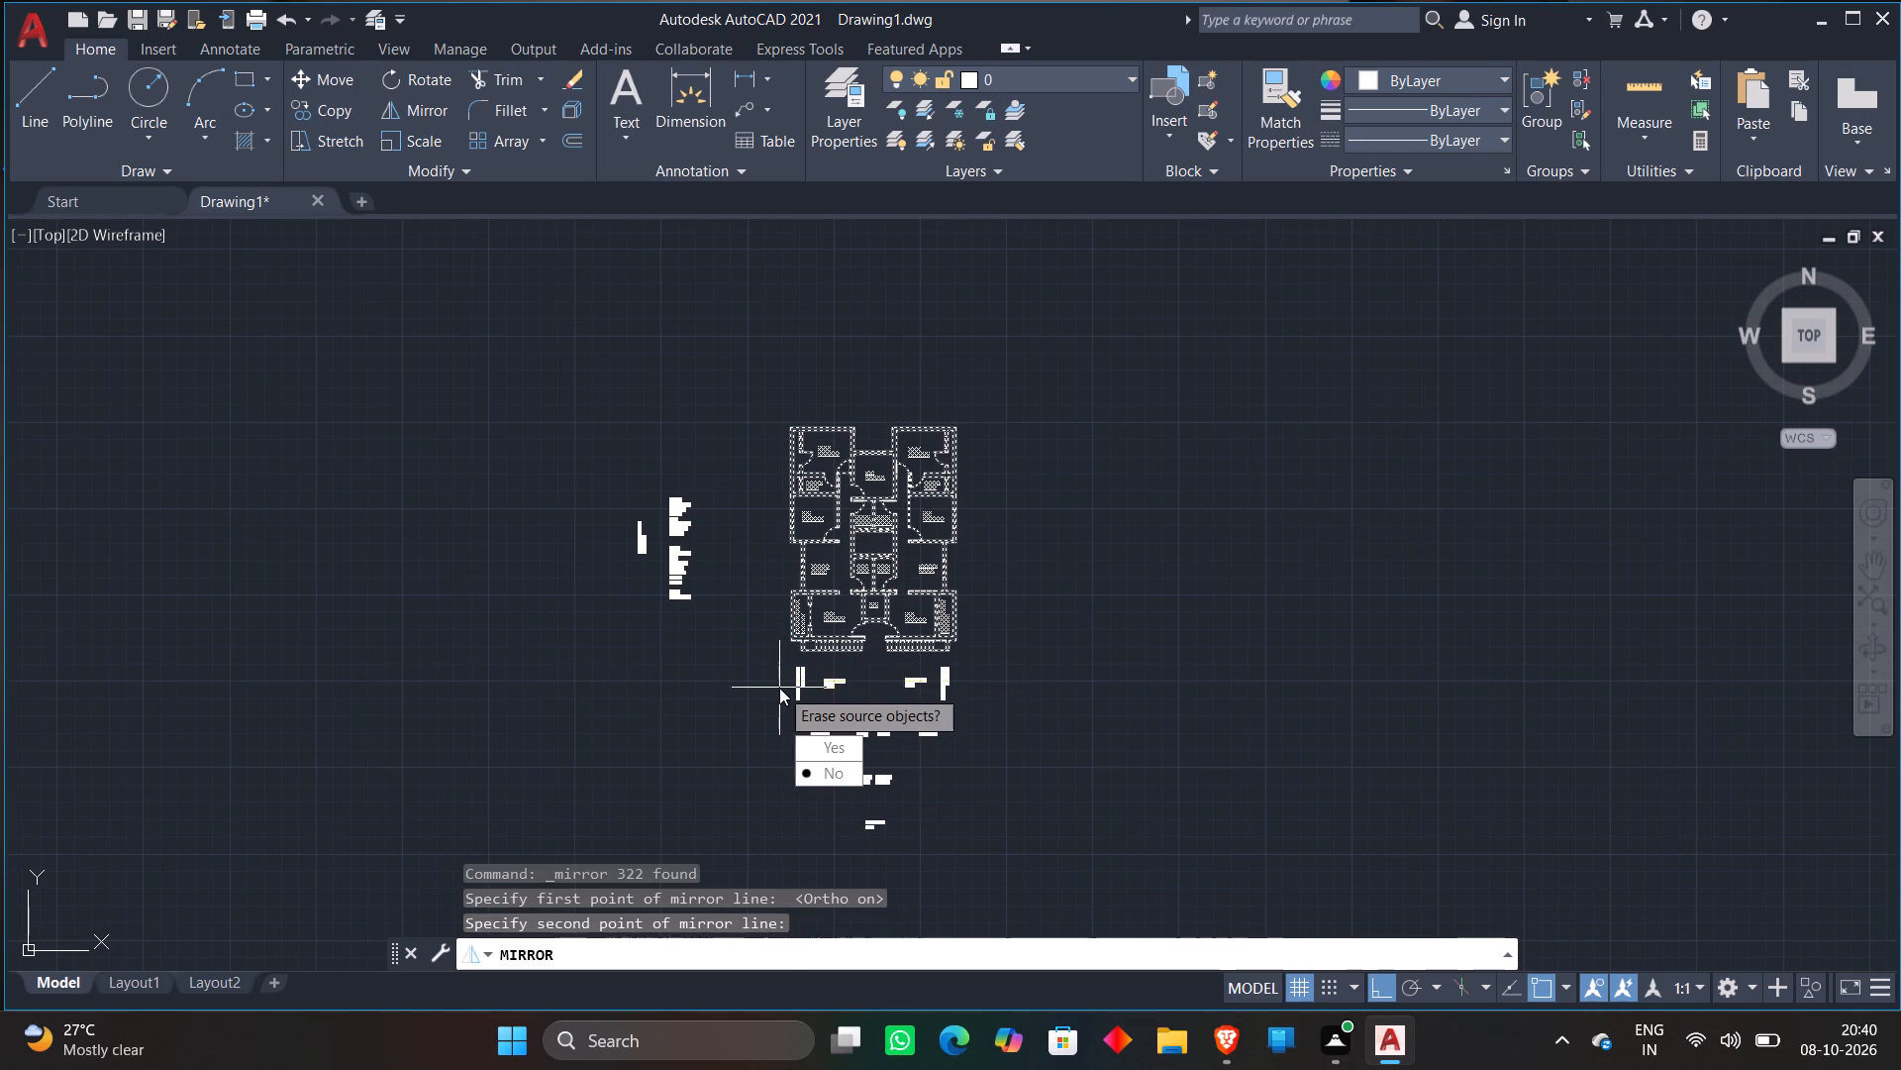
left_click_drag(838, 766, 779, 688)
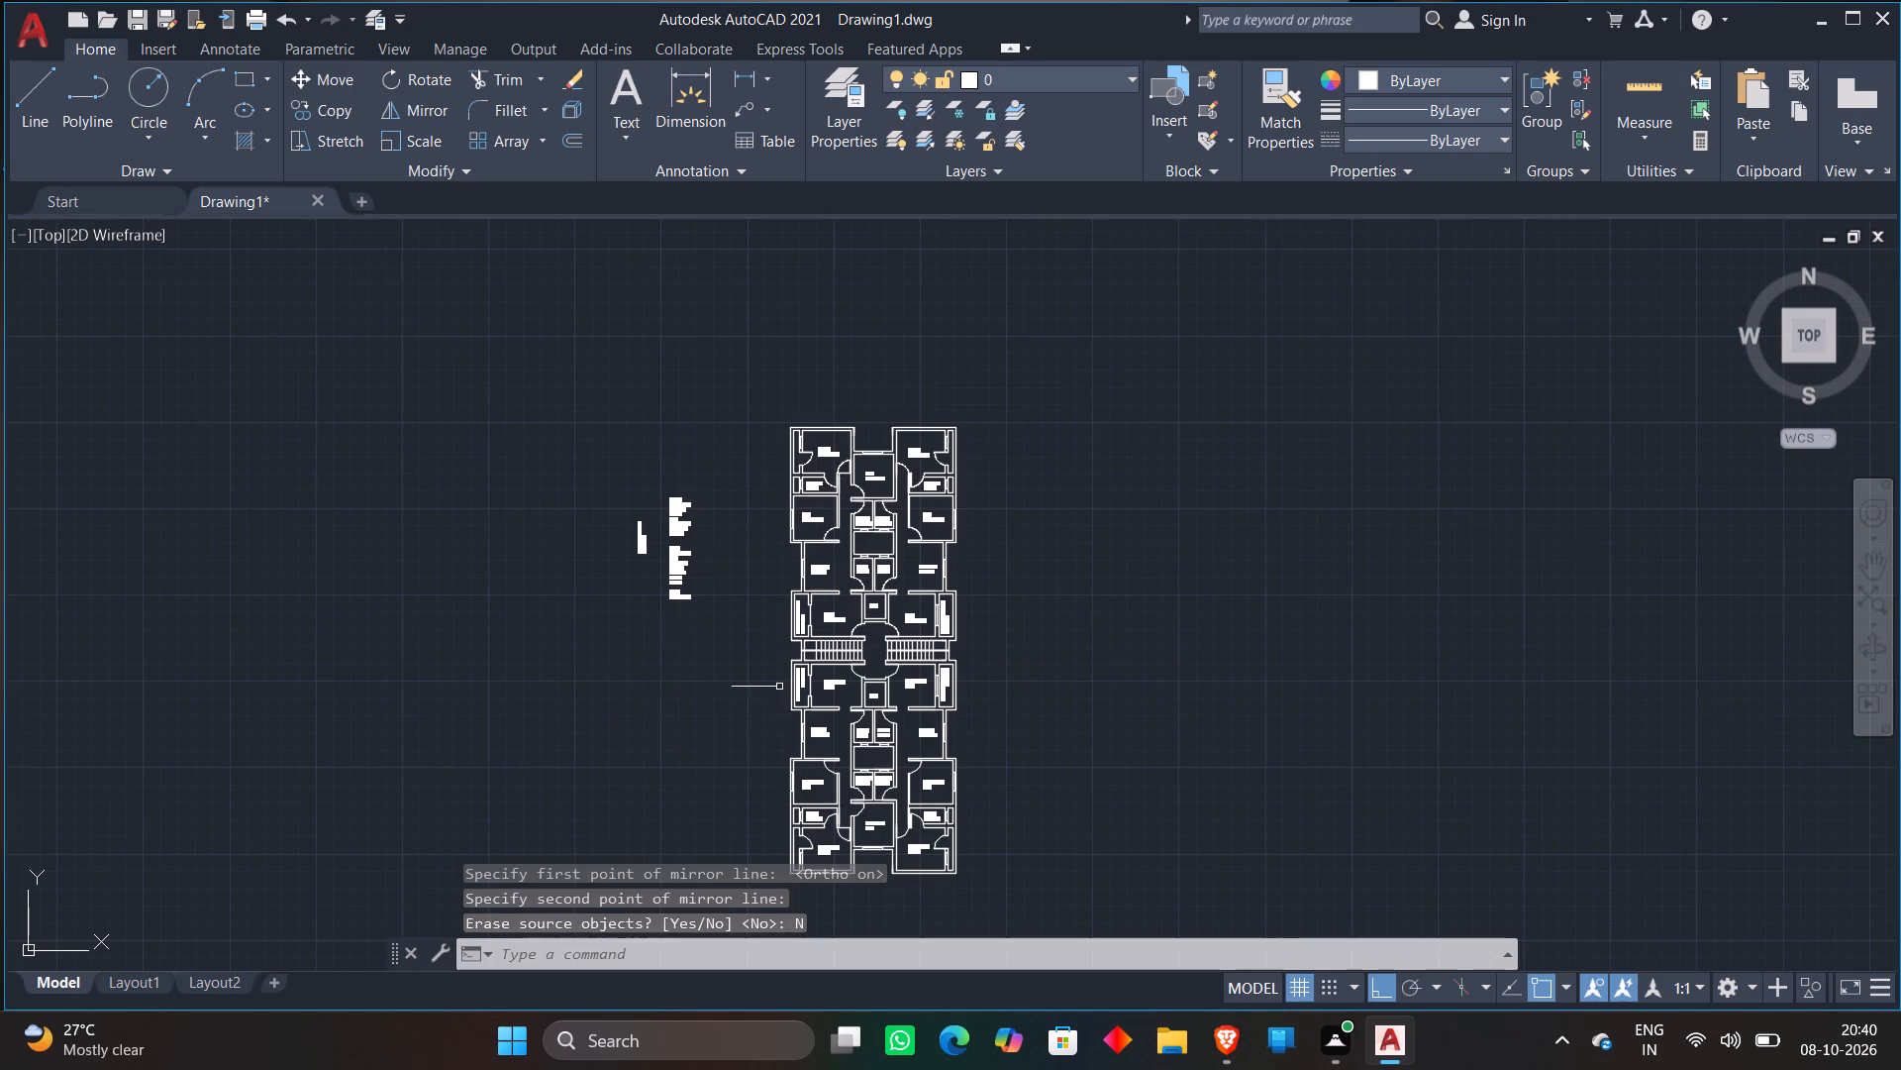
key("Escape")
Trim the horizontal joint line out of the outer walls and landings beside both staircases, leaving it only across the stair treads.
scroll(820, 634, "up", 6)
scroll(752, 731, "up", 3)
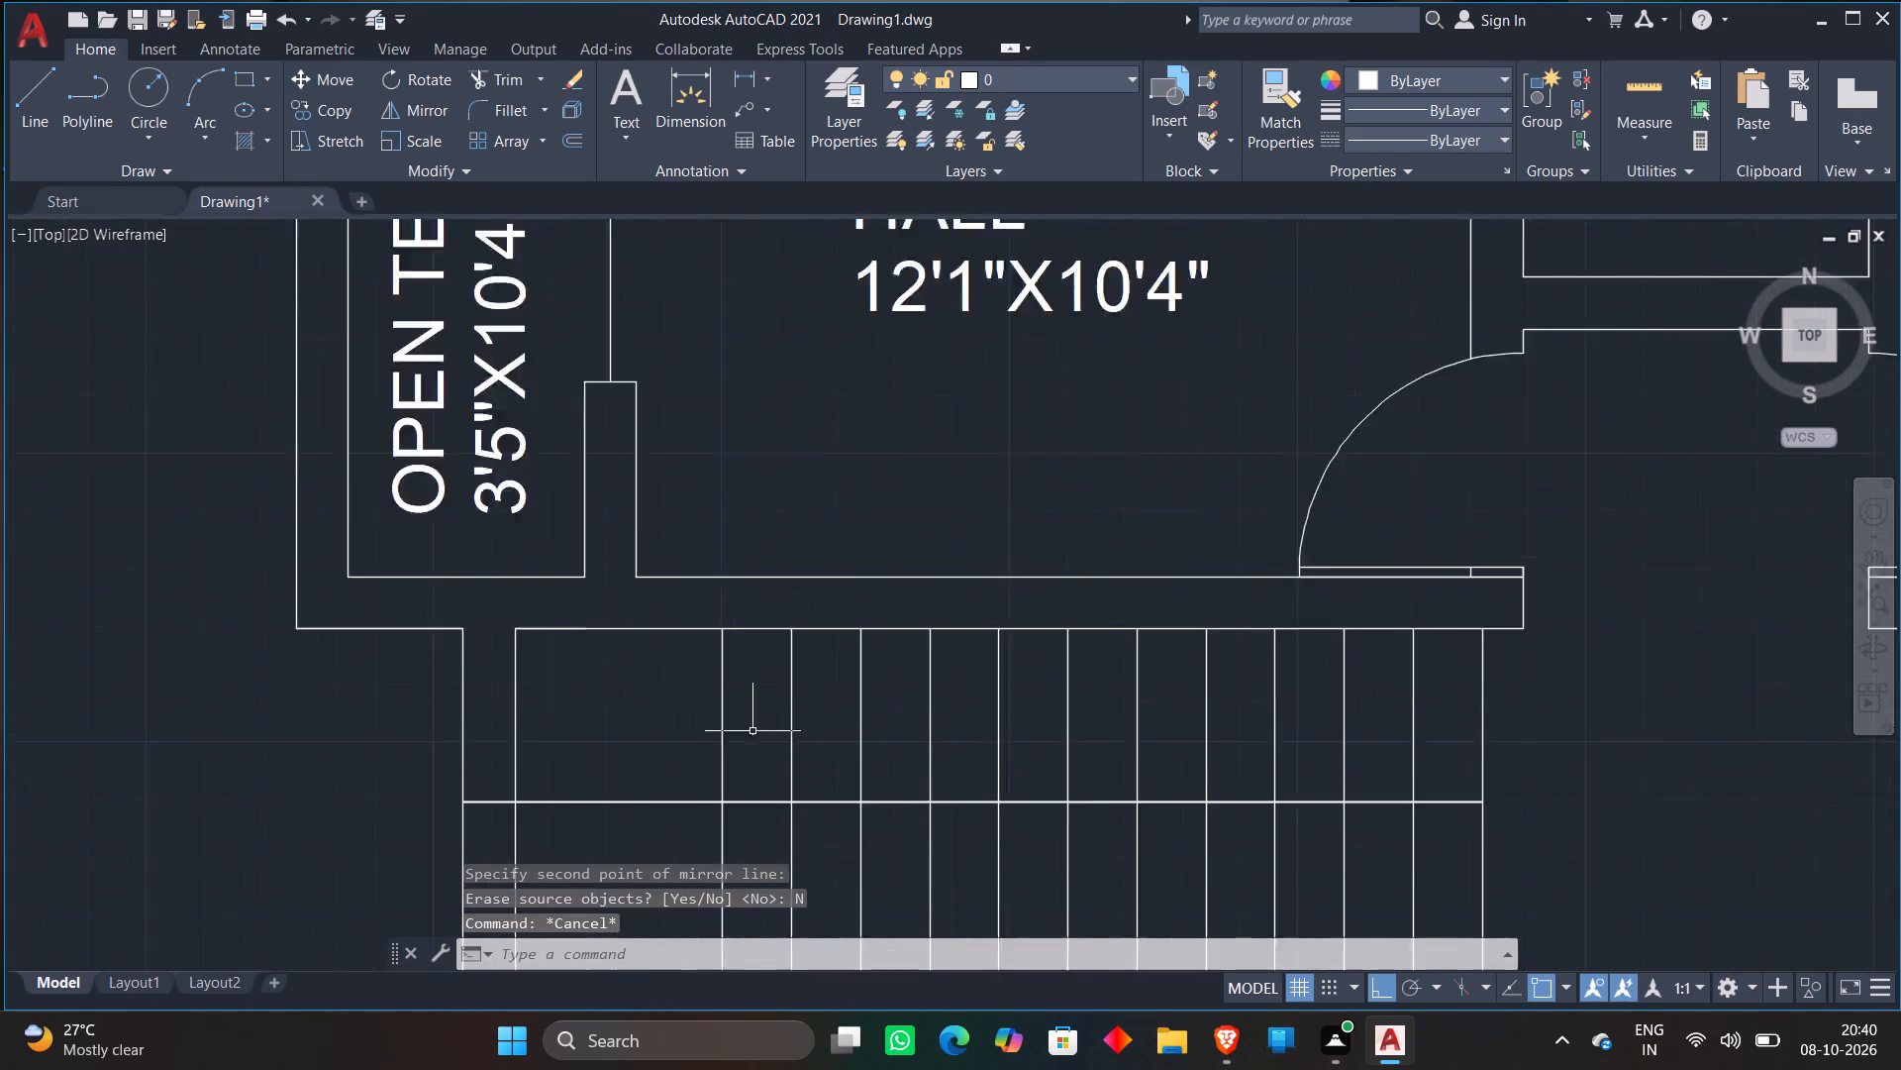
scroll(646, 739, "up", 1)
scroll(646, 739, "down", 4)
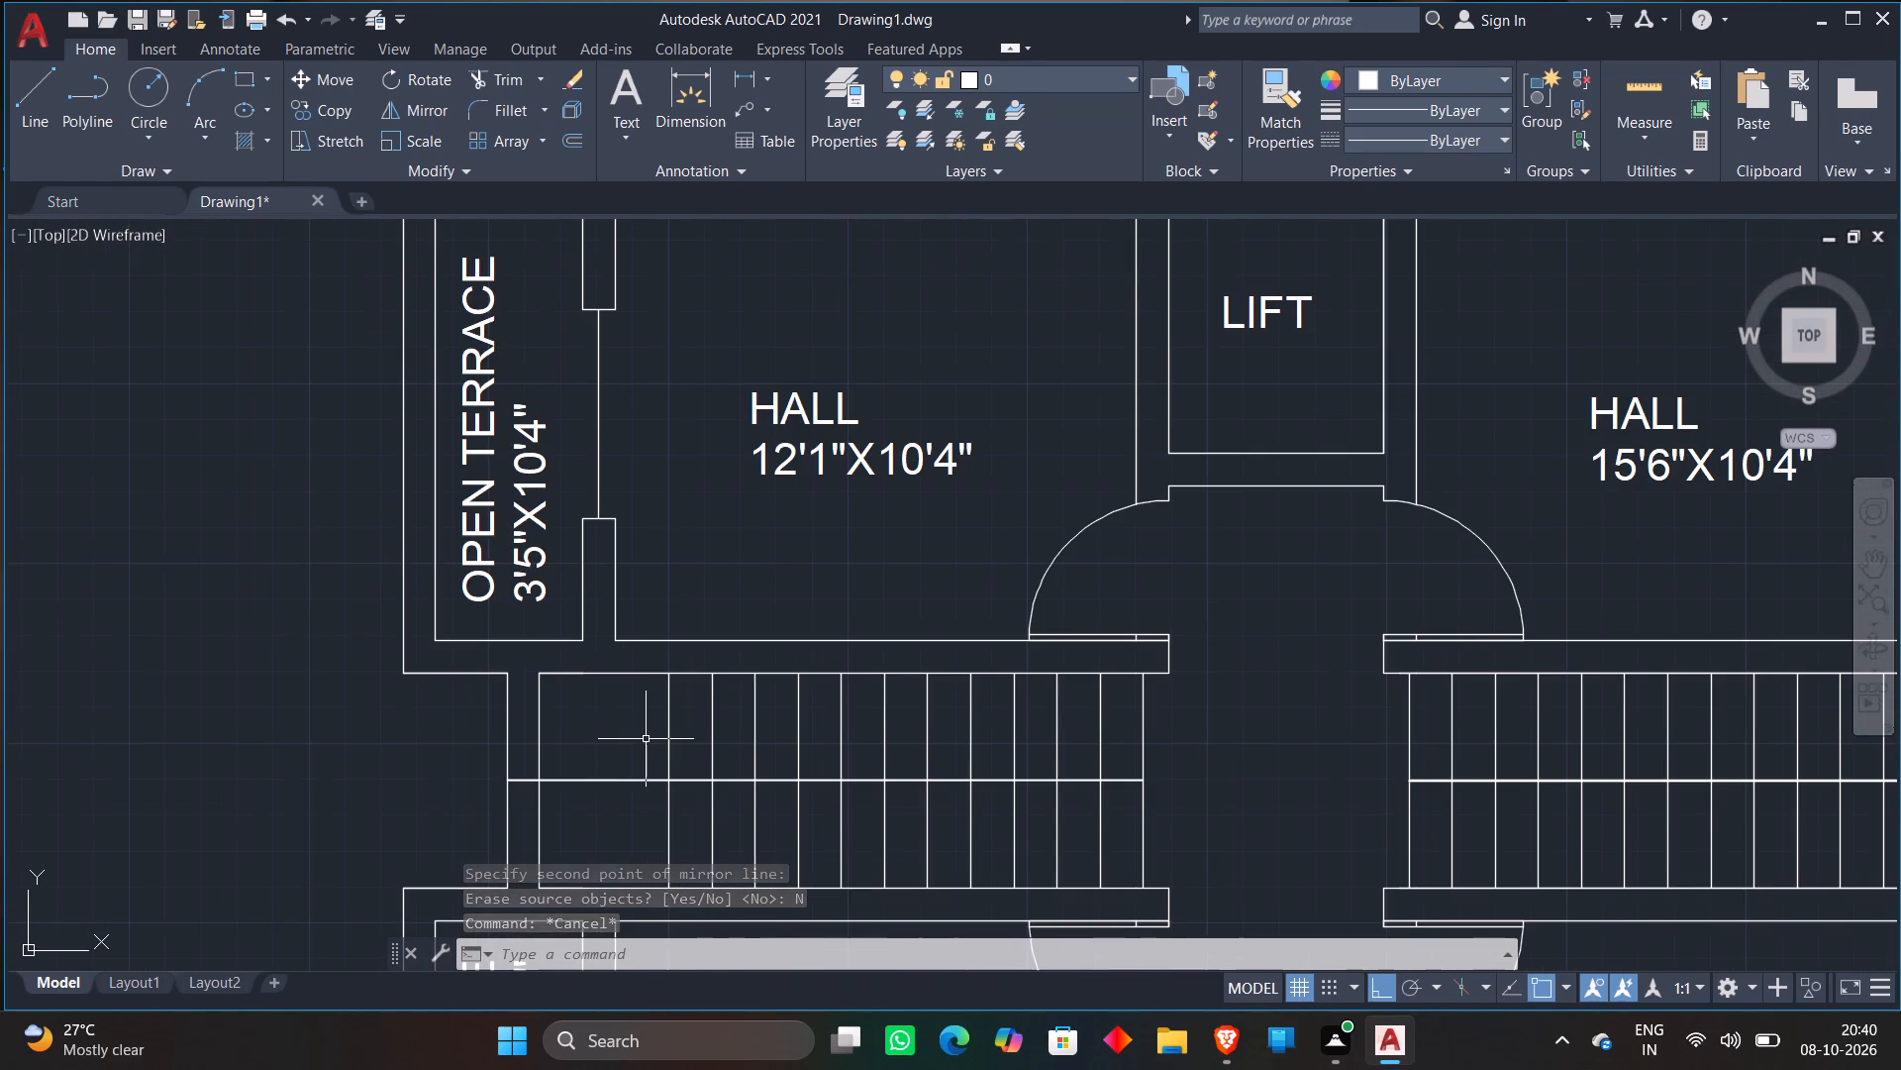
type("TR")
key("space")
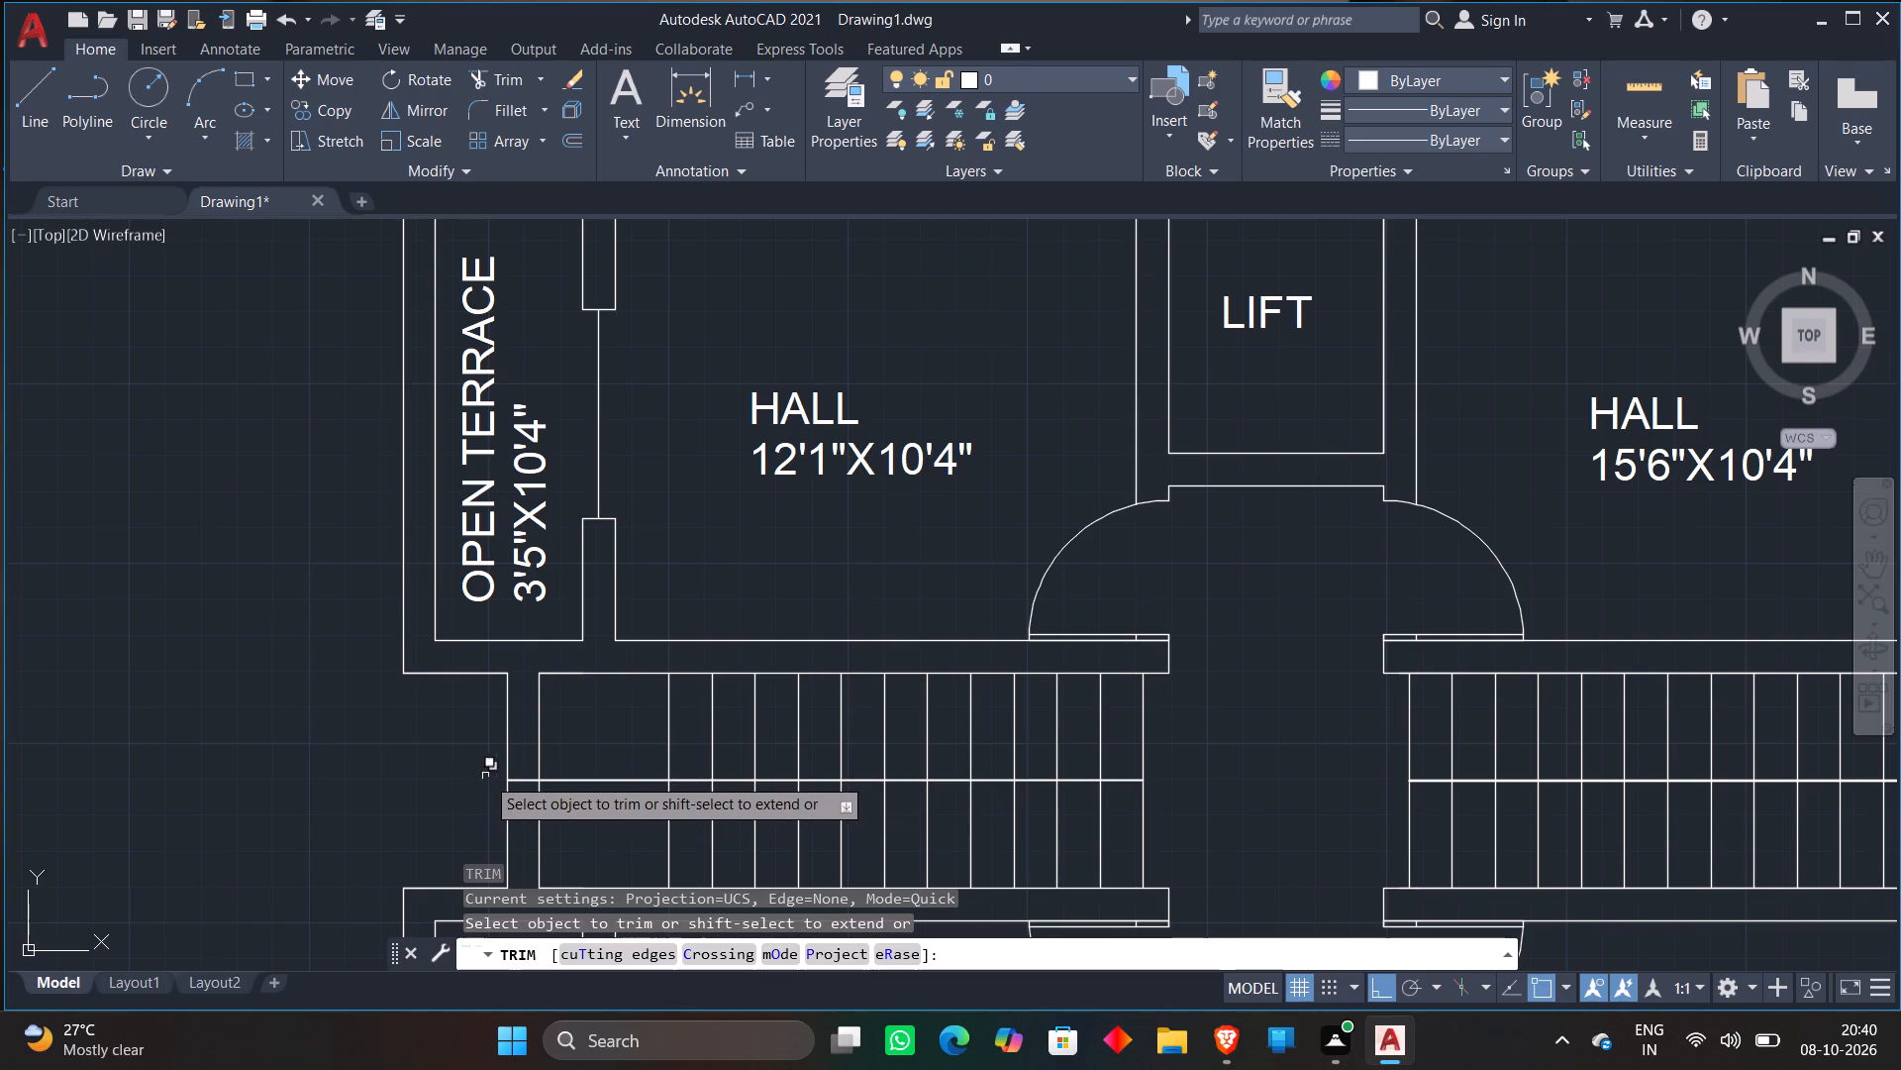
left_click(522, 772)
left_click(523, 789)
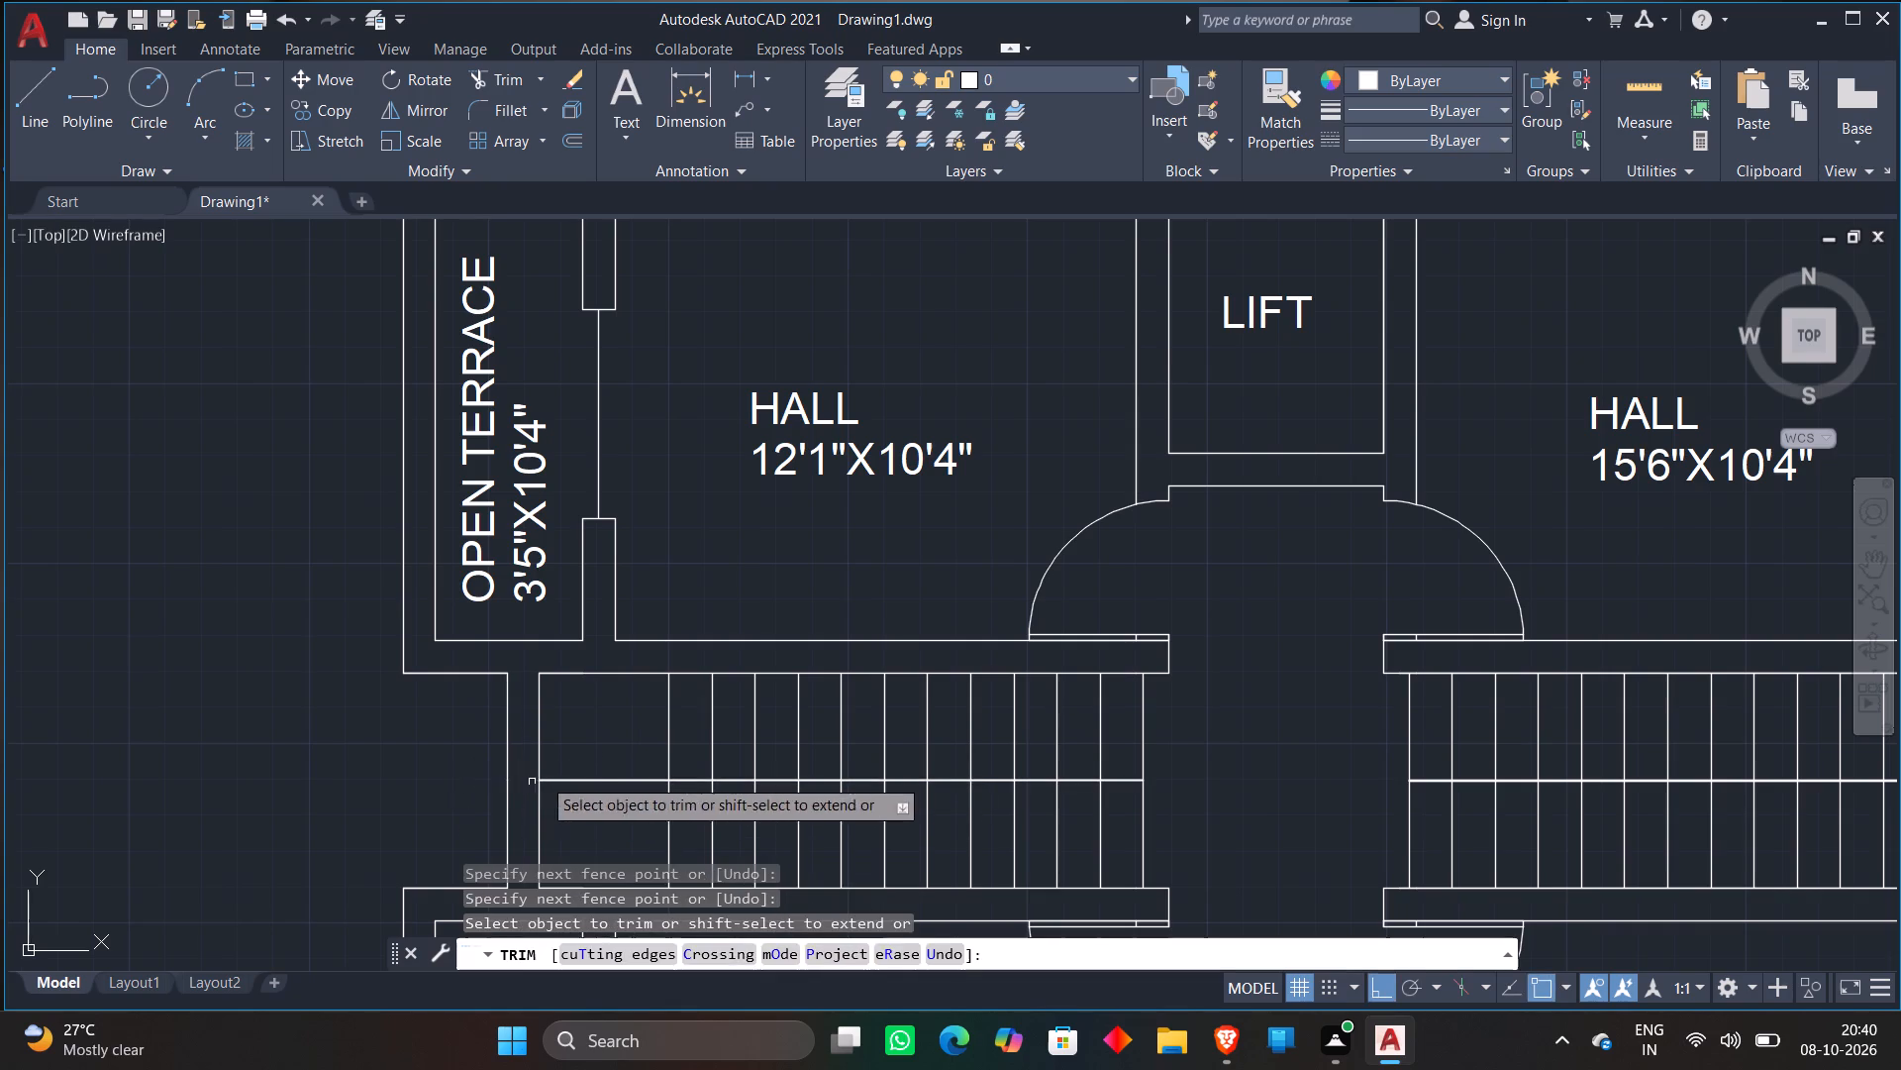
left_click(612, 753)
left_click(600, 802)
scroll(780, 741, "down", 3)
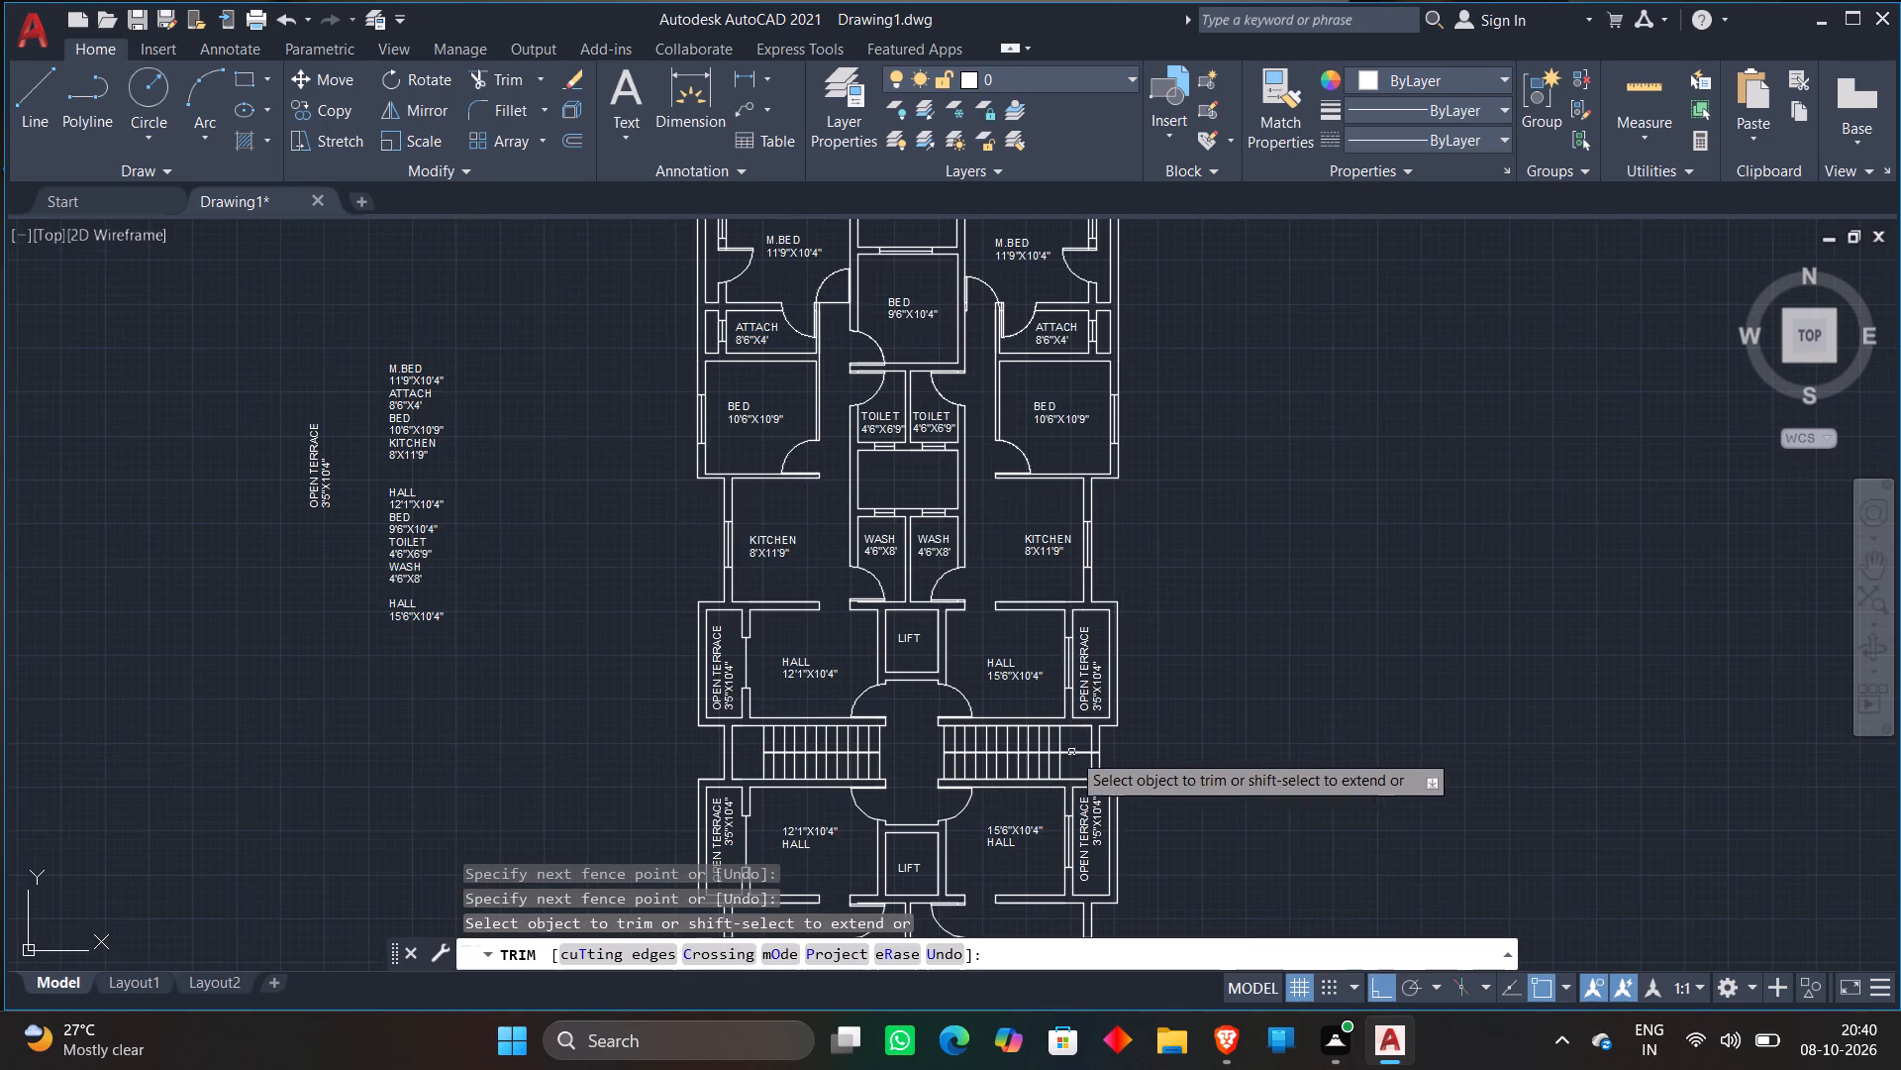
scroll(1095, 744, "up", 4)
left_click(1005, 752)
left_click(1003, 808)
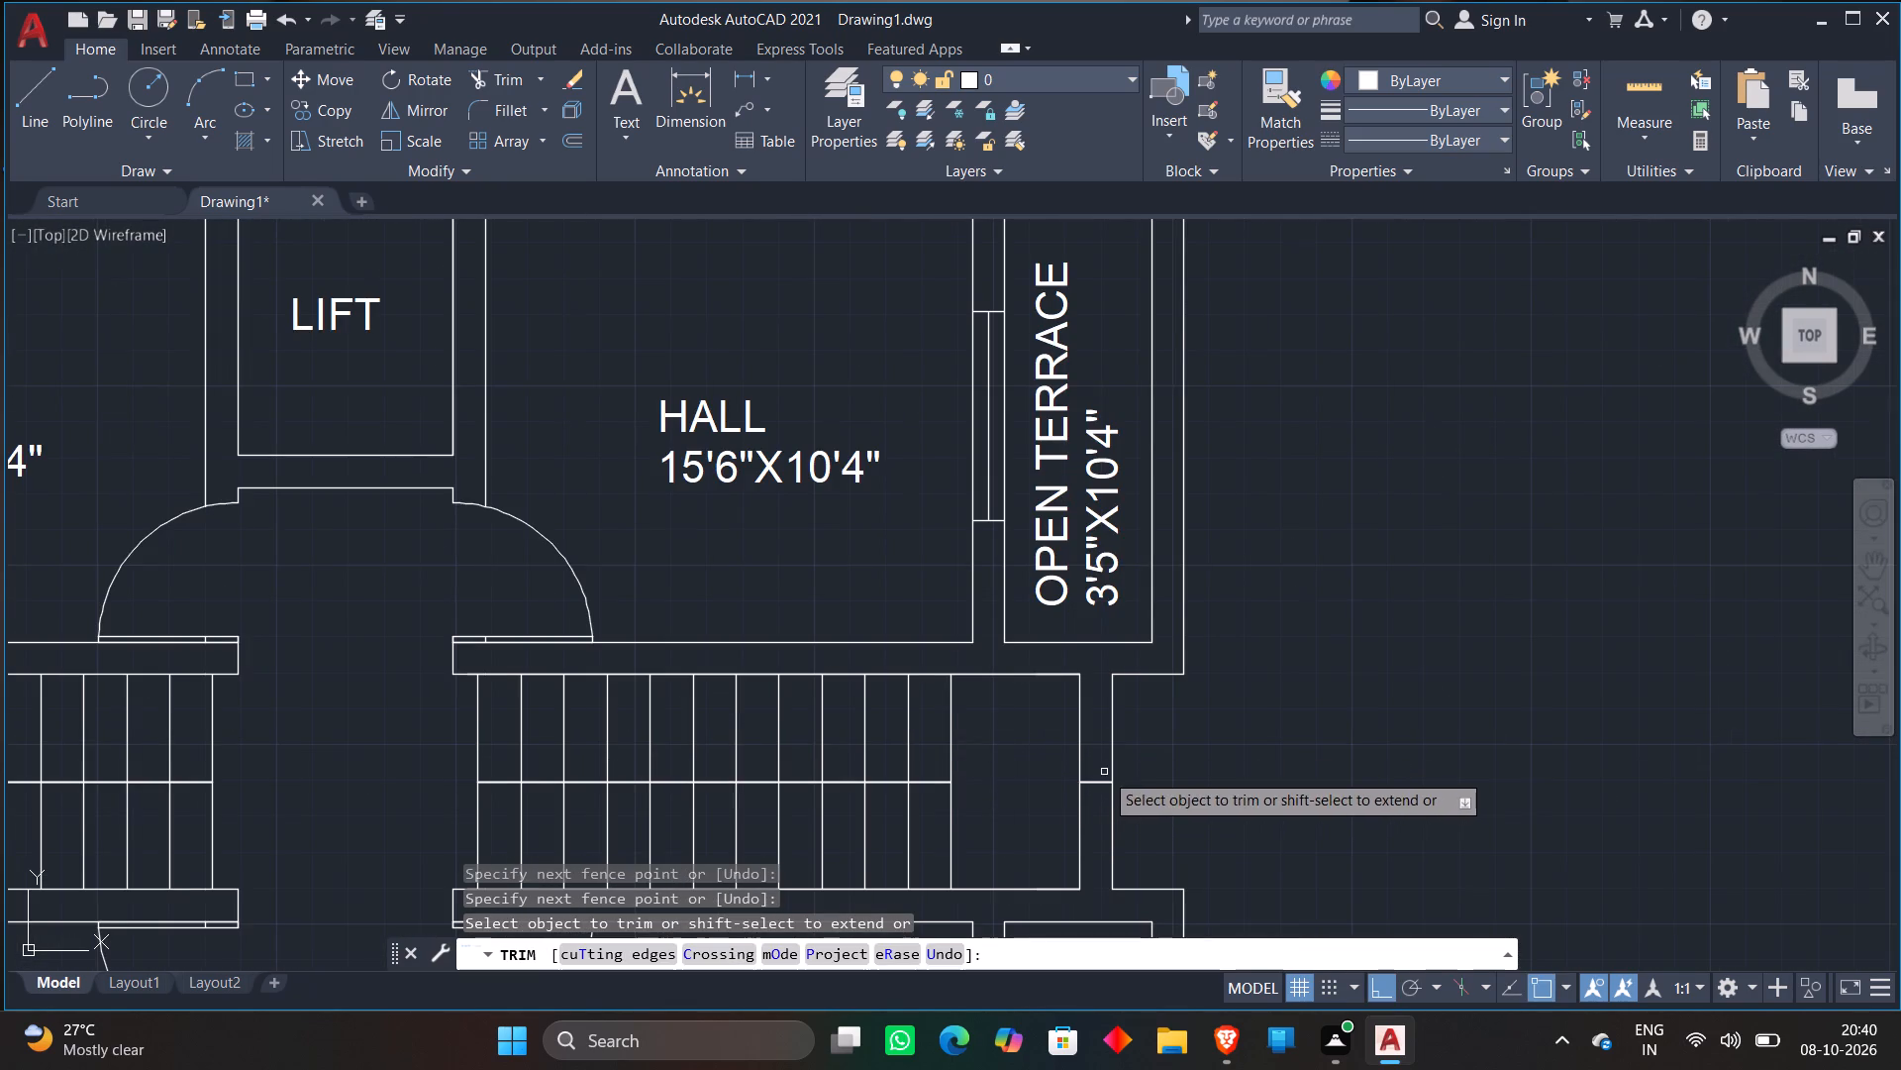
left_click(1096, 764)
left_click(1096, 795)
key("Escape")
Delete the LIFT label from the central room of the lower mirrored plan.
scroll(1237, 708, "down", 2)
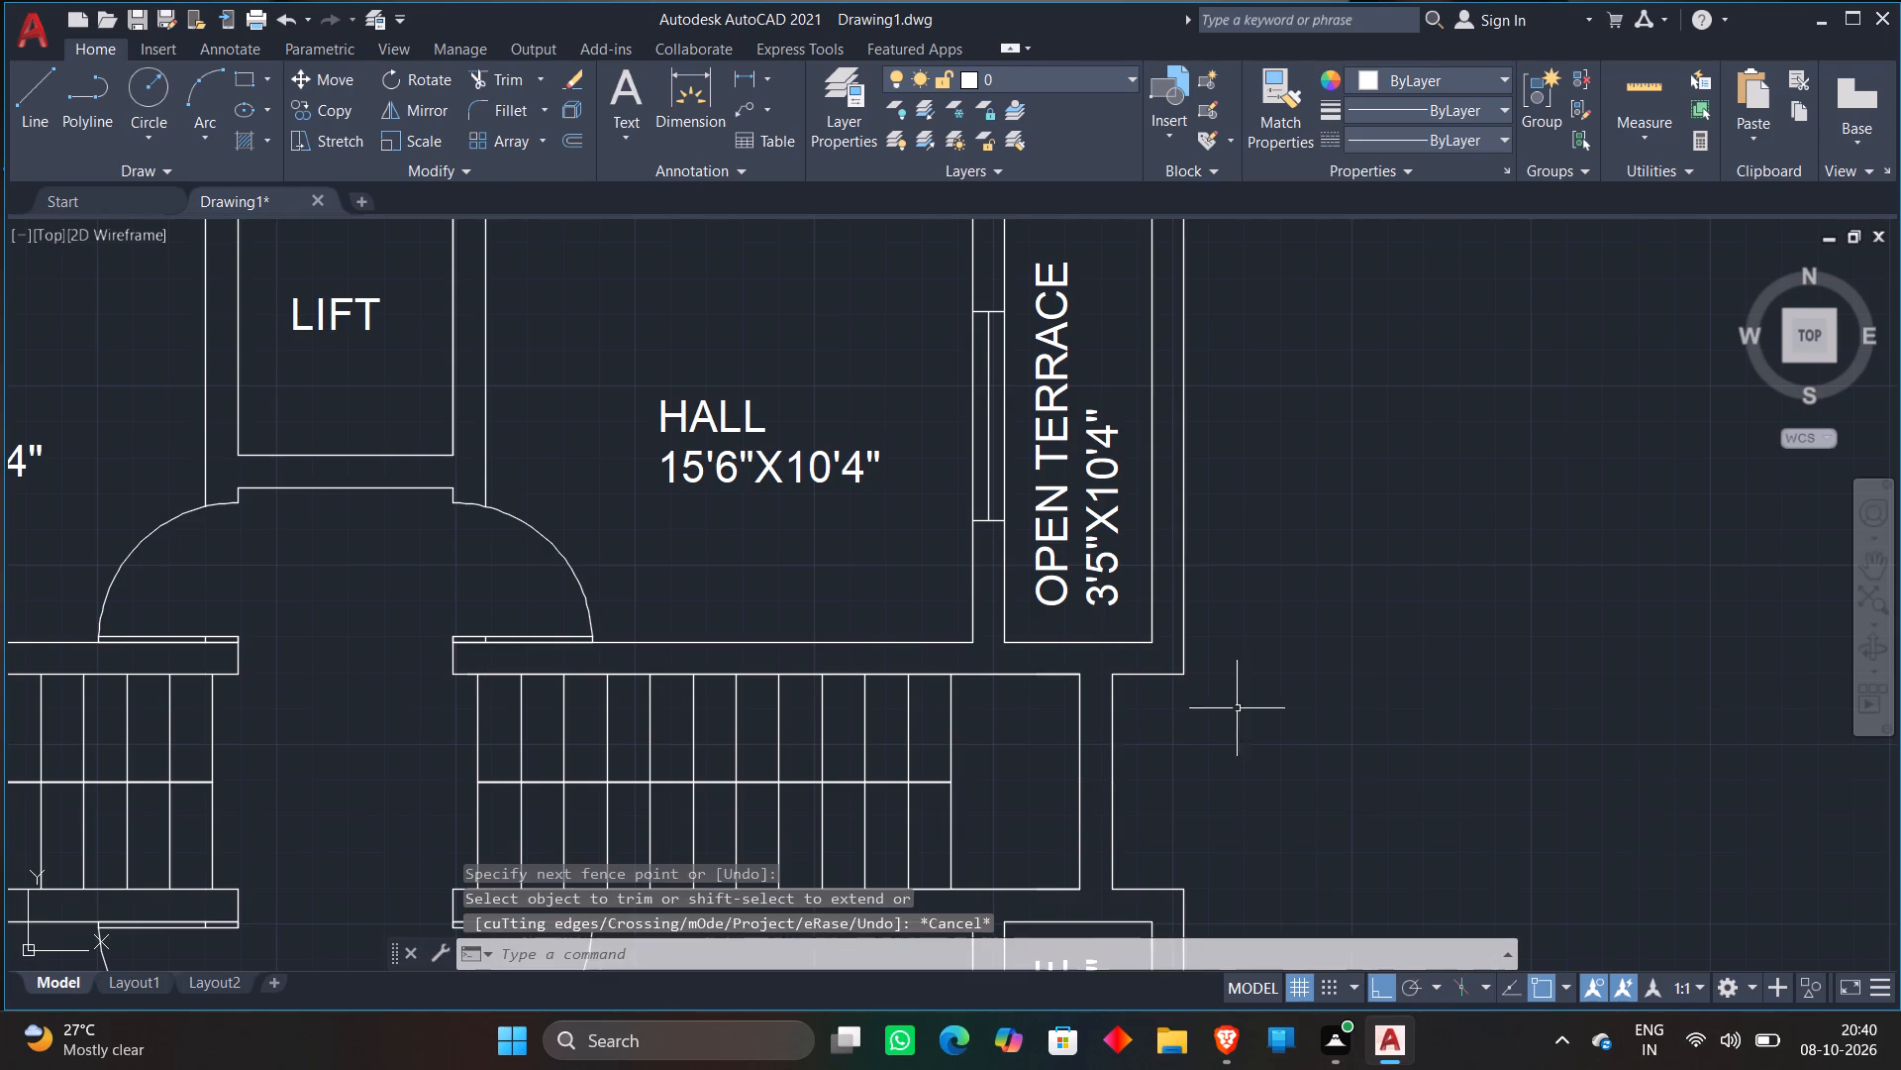
scroll(1237, 708, "down", 3)
scroll(1329, 688, "down", 1)
scroll(1163, 800, "up", 2)
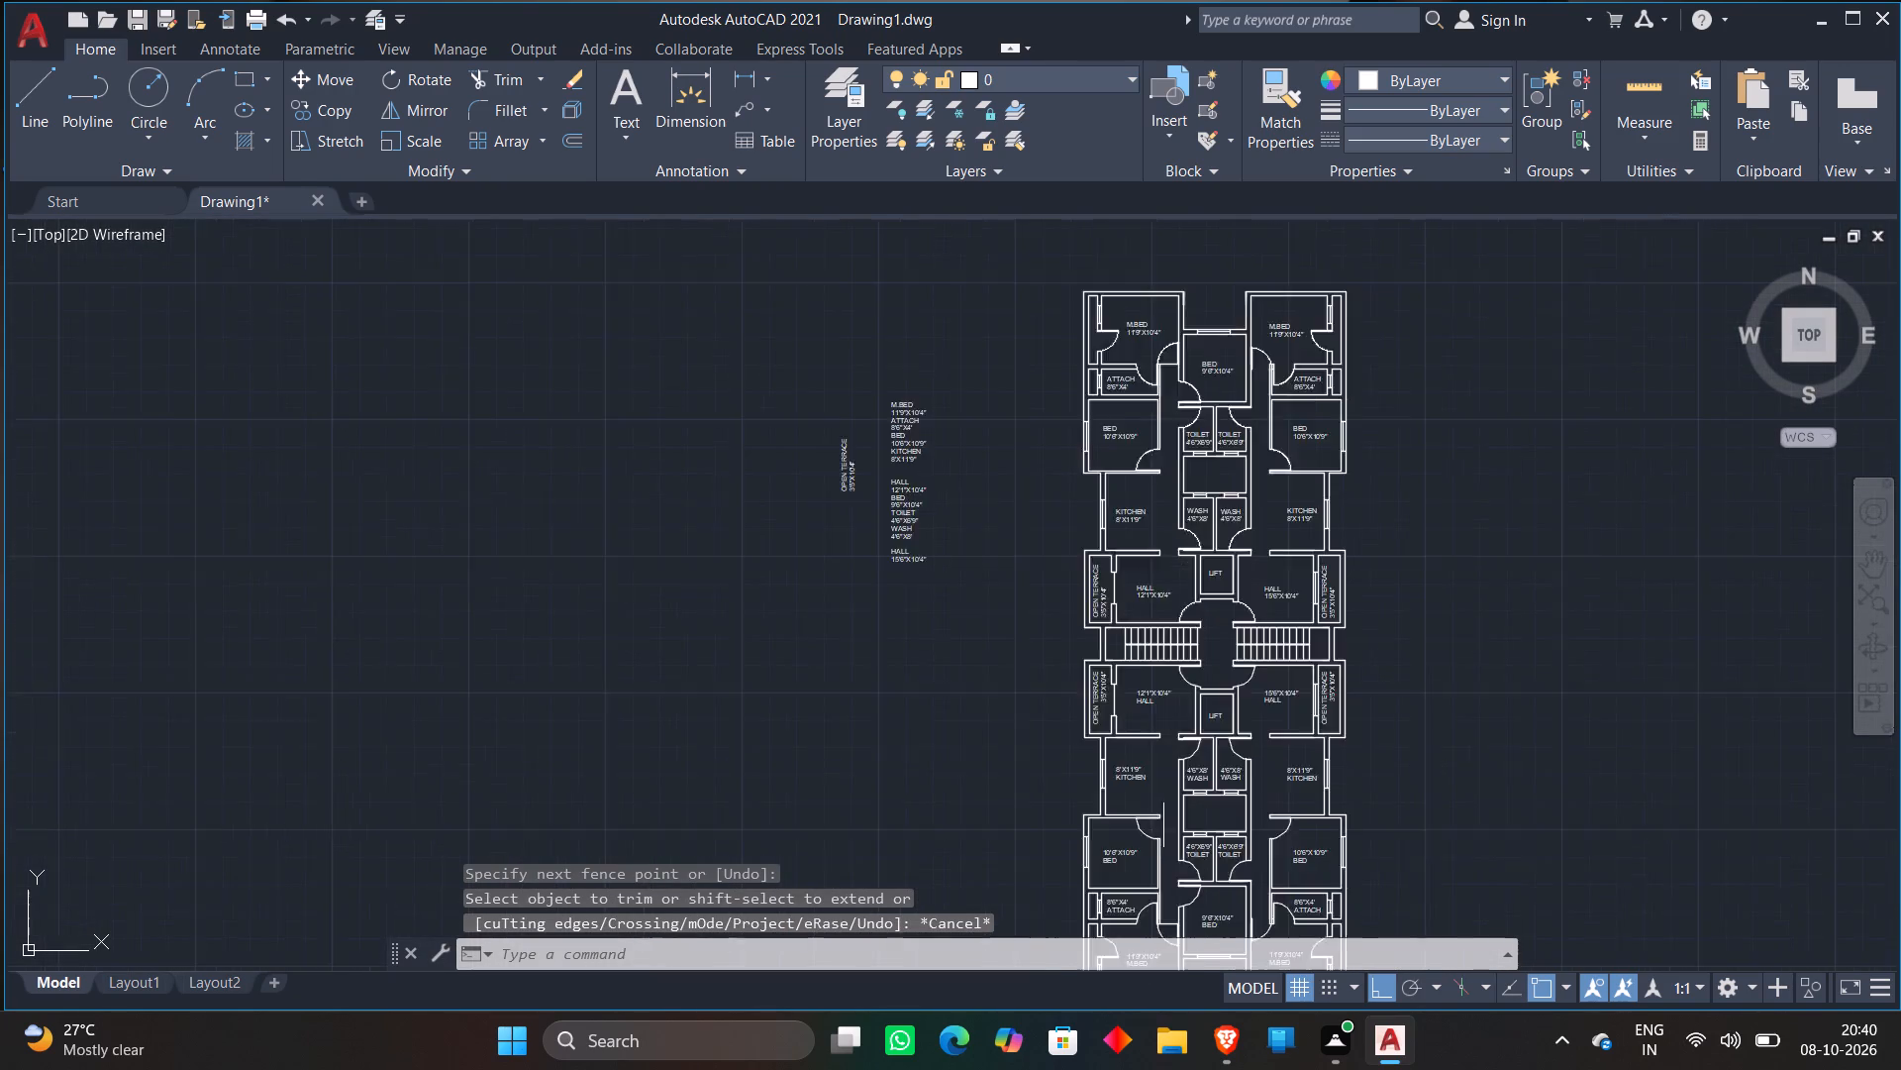
left_click(1242, 670)
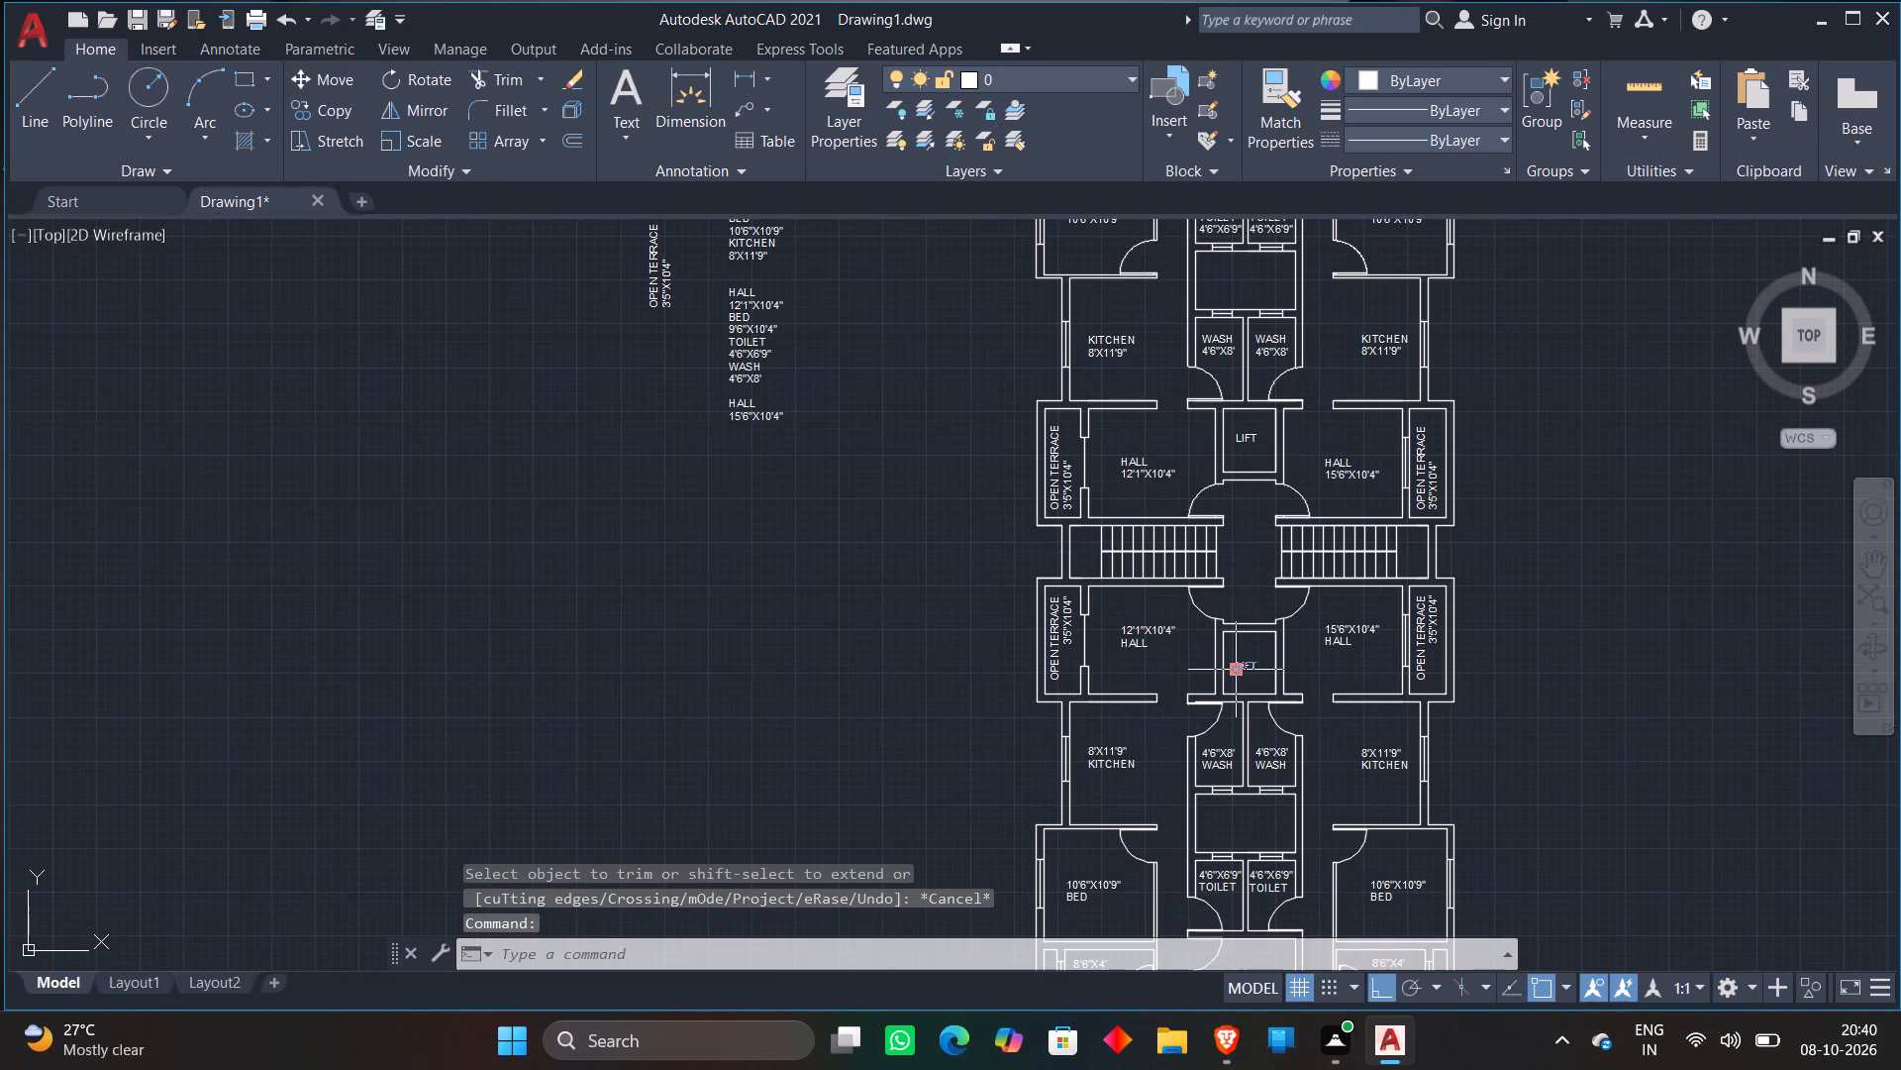
key("Delete")
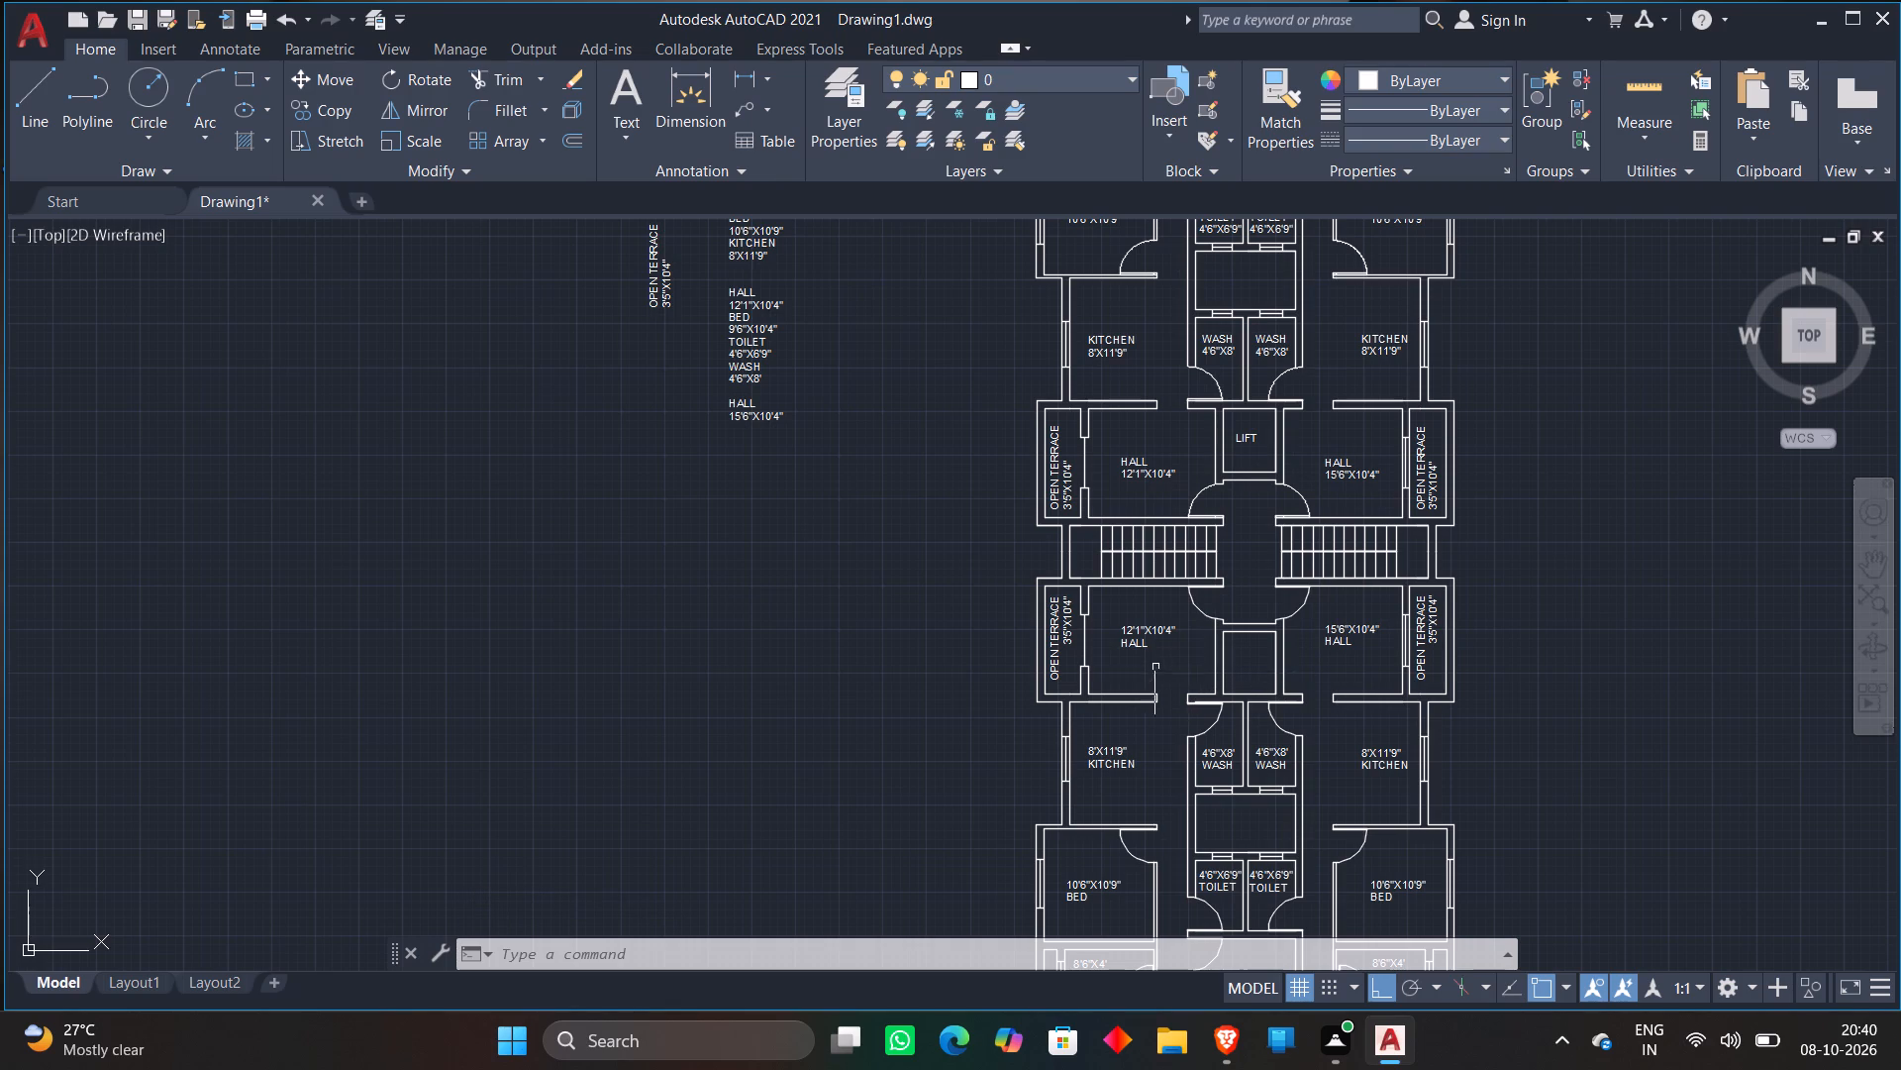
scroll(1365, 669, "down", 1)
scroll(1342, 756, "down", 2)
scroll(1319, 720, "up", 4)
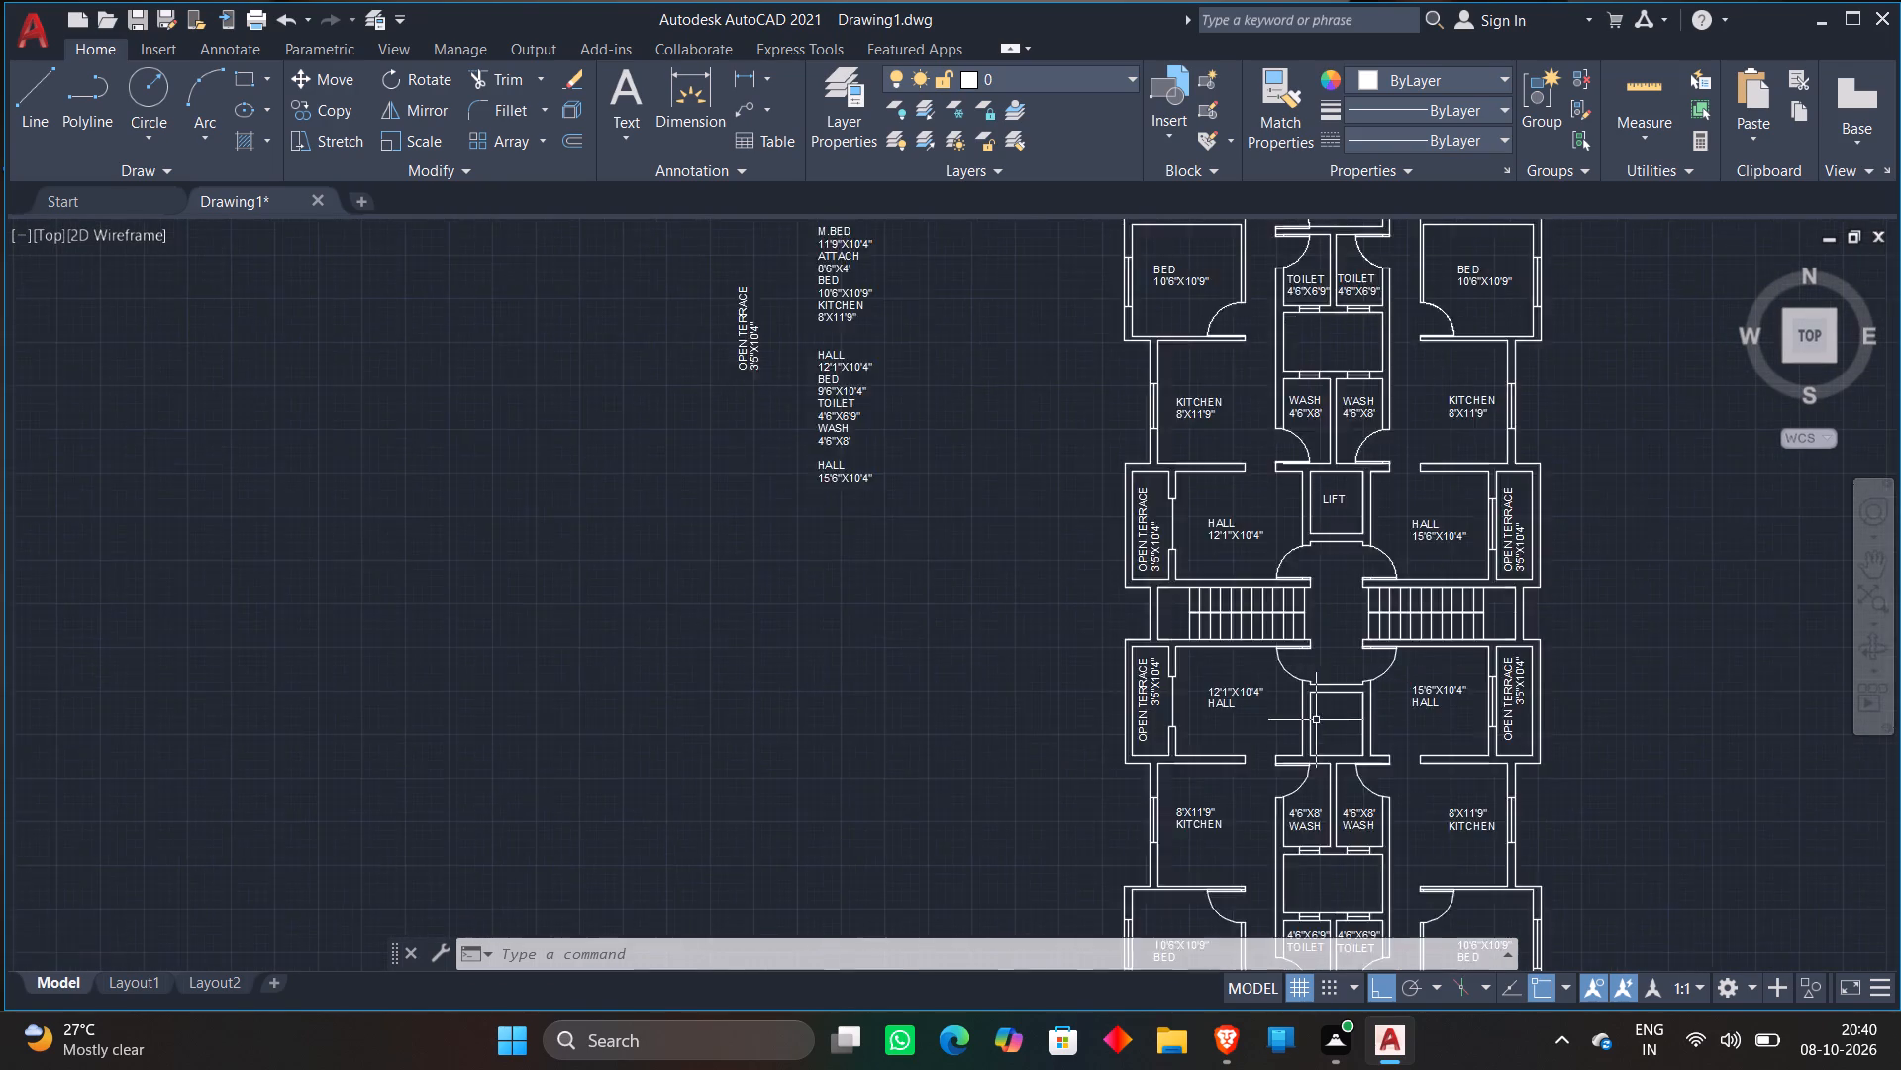
Move the HALL label above its dimension text in both halls of the lower mirrored plan, with Ortho off.
scroll(1316, 720, "up", 2)
left_click(959, 657)
left_click(901, 655)
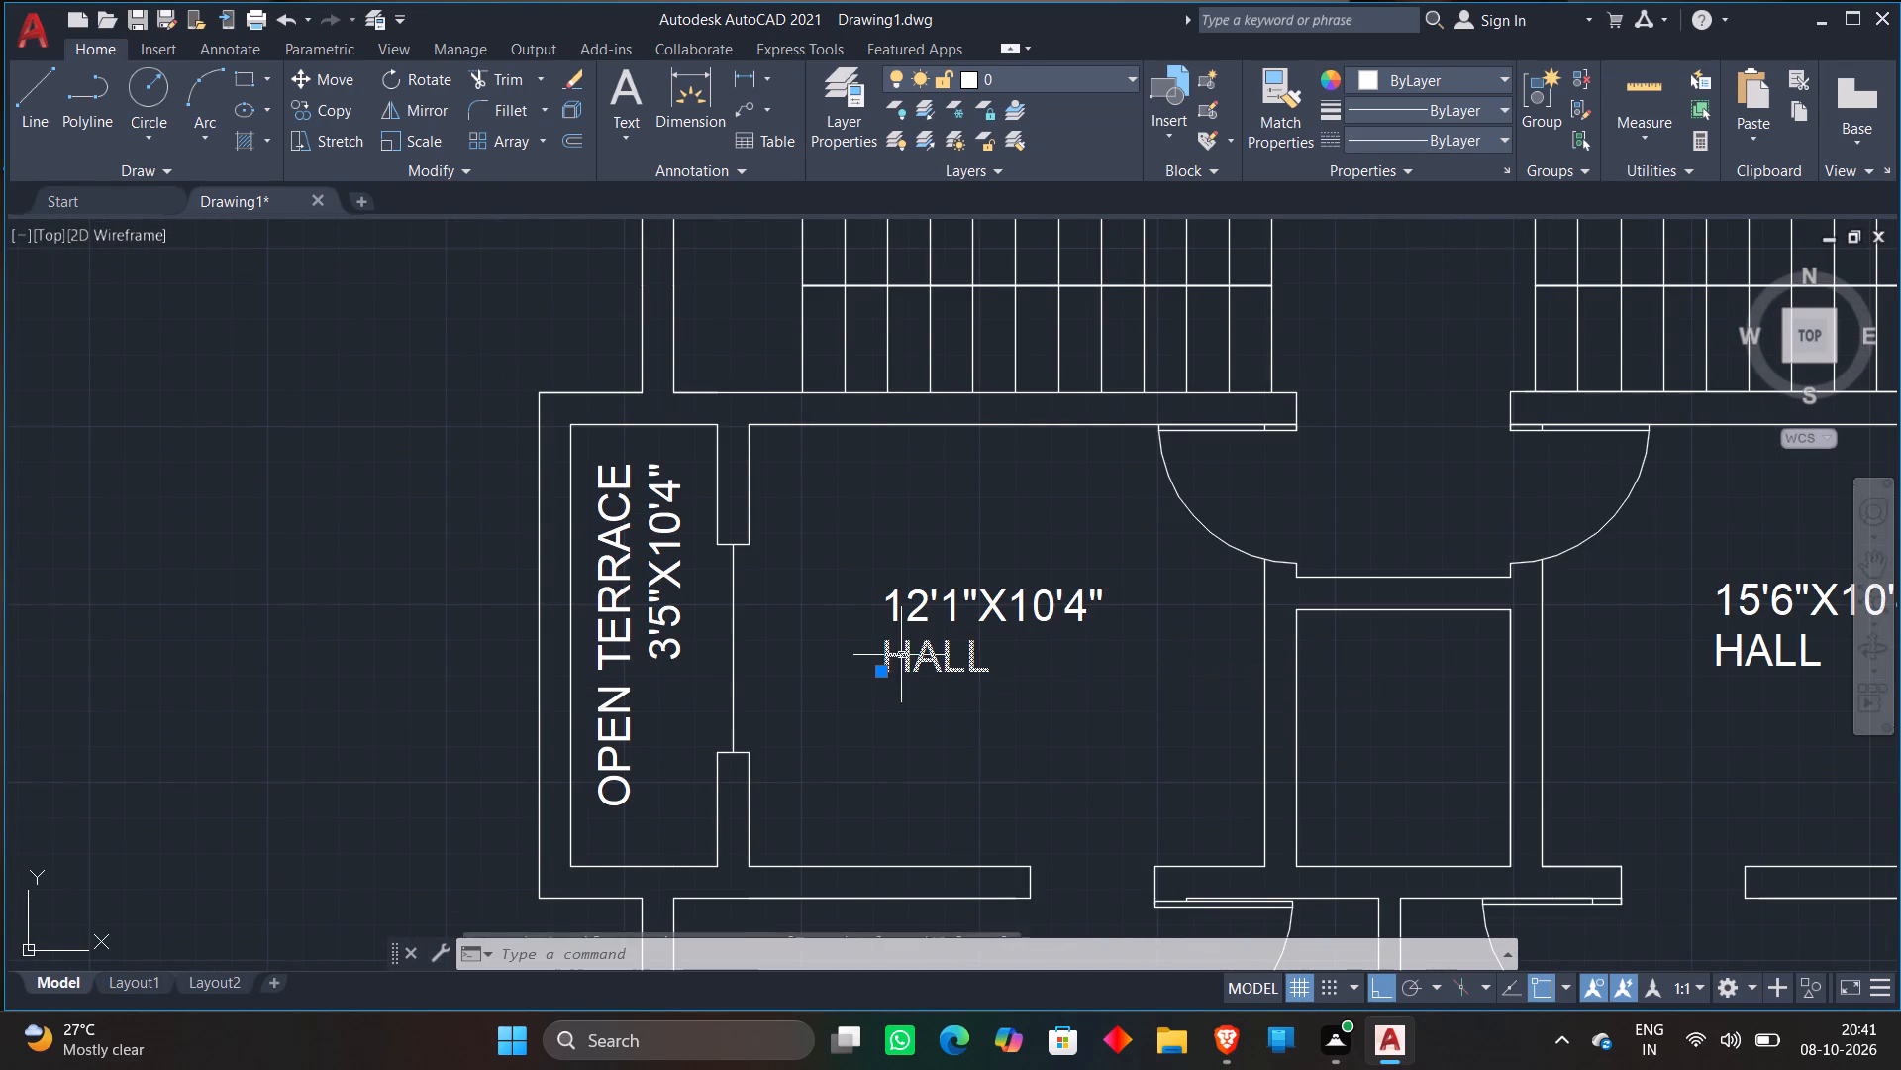
type("M")
key("space")
left_click(926, 655)
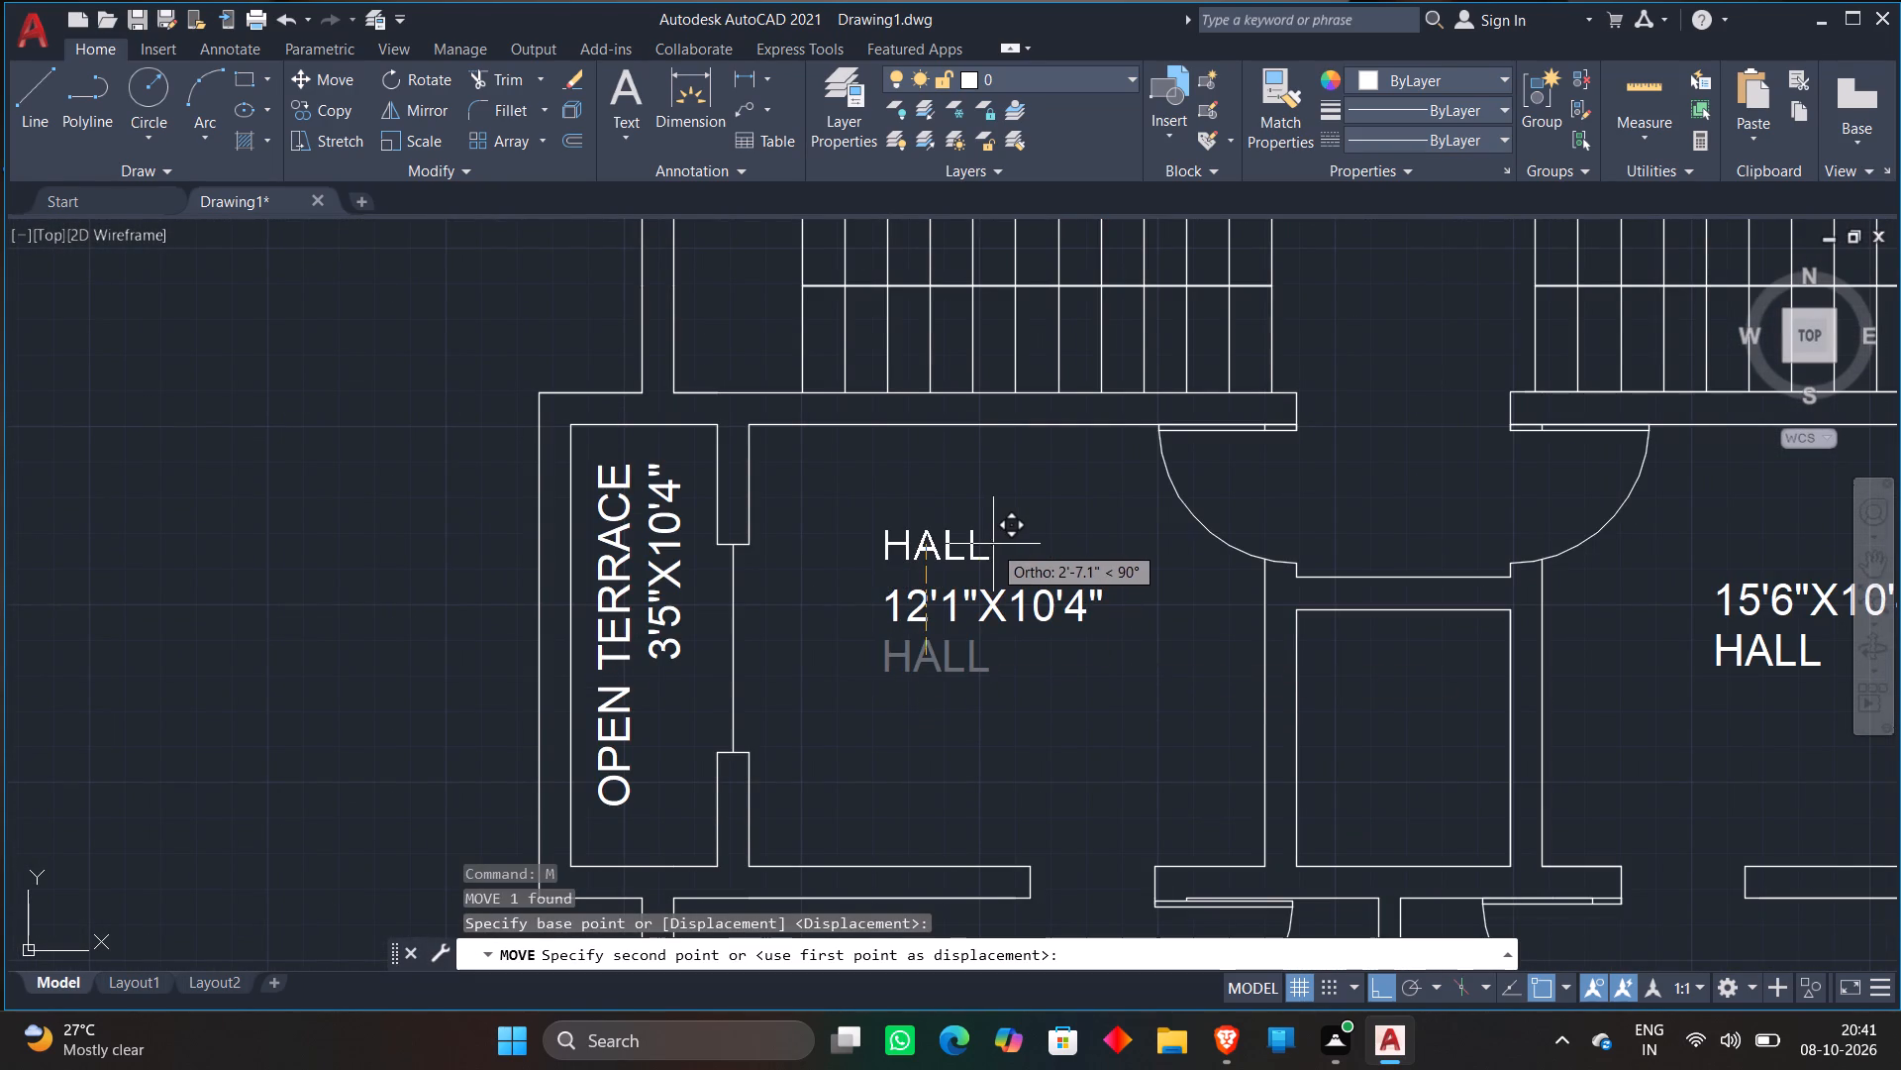
key("F8")
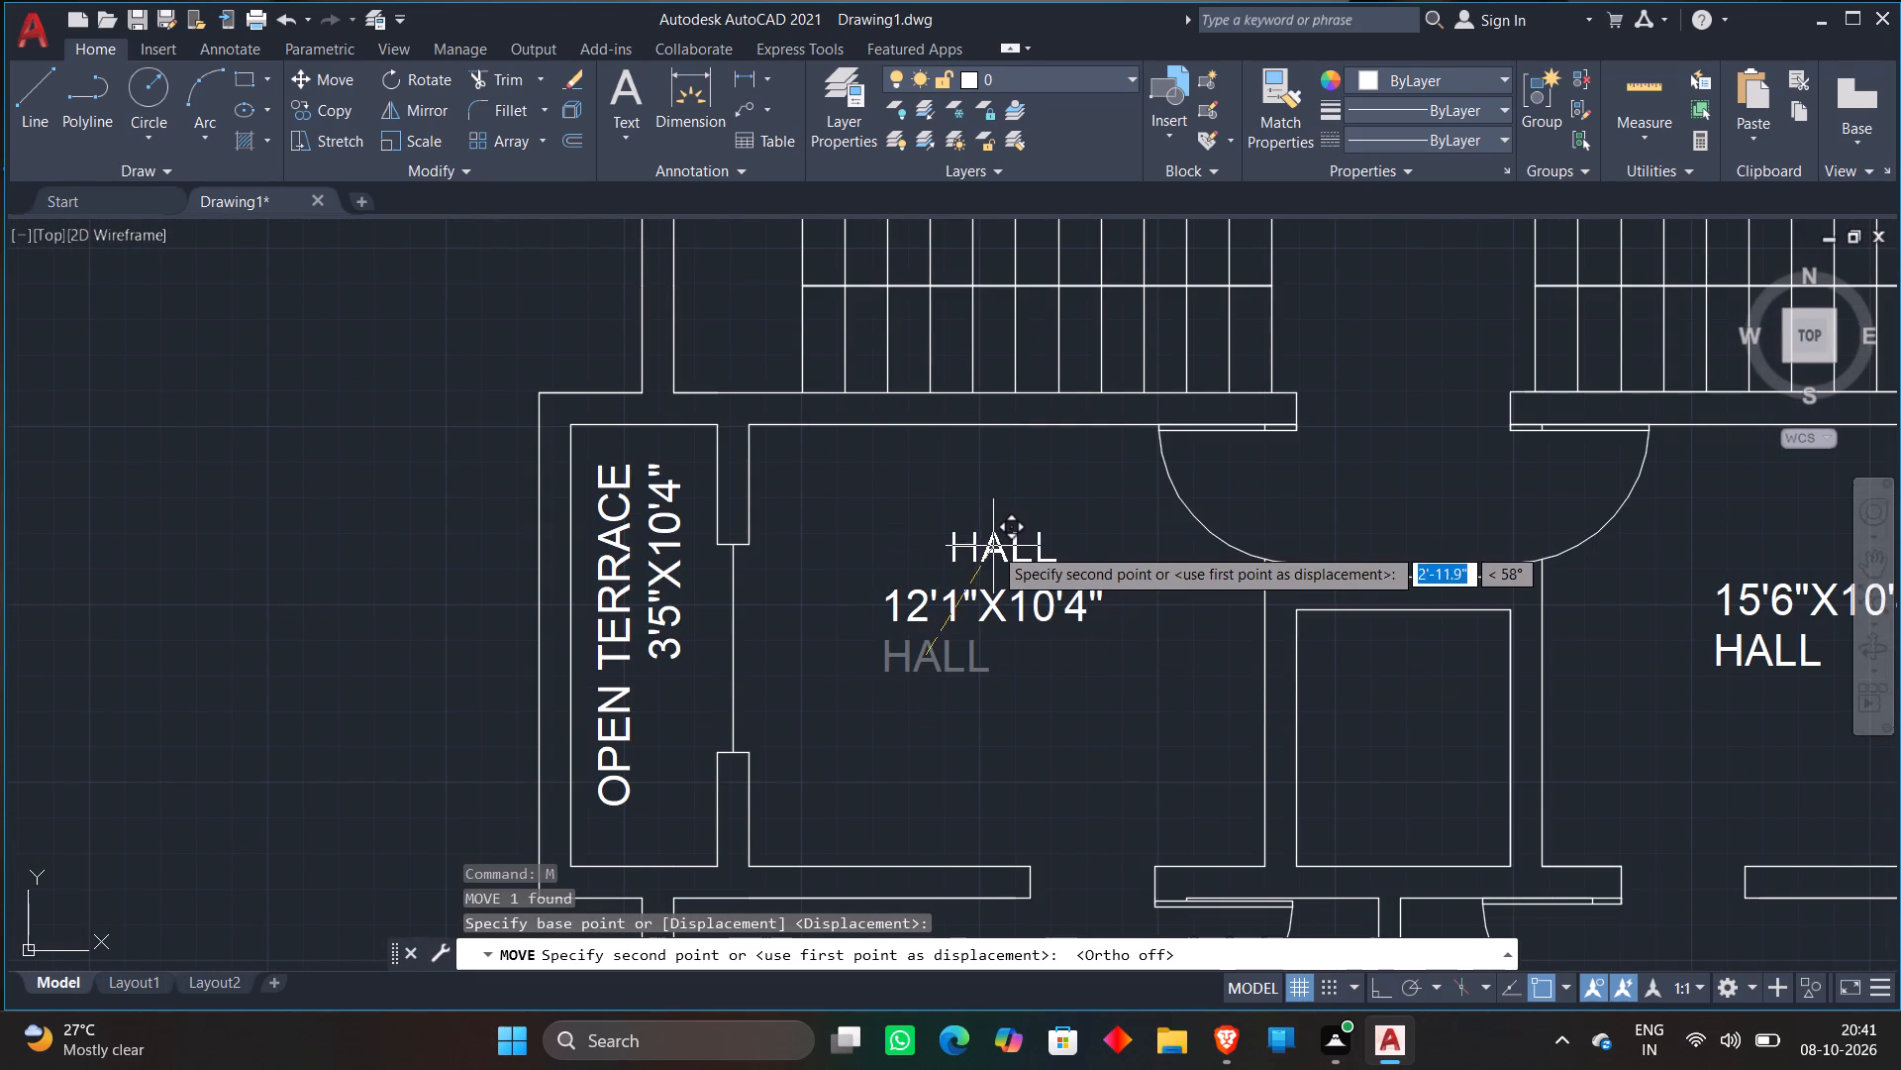
left_click(983, 552)
scroll(1287, 633, "down", 1)
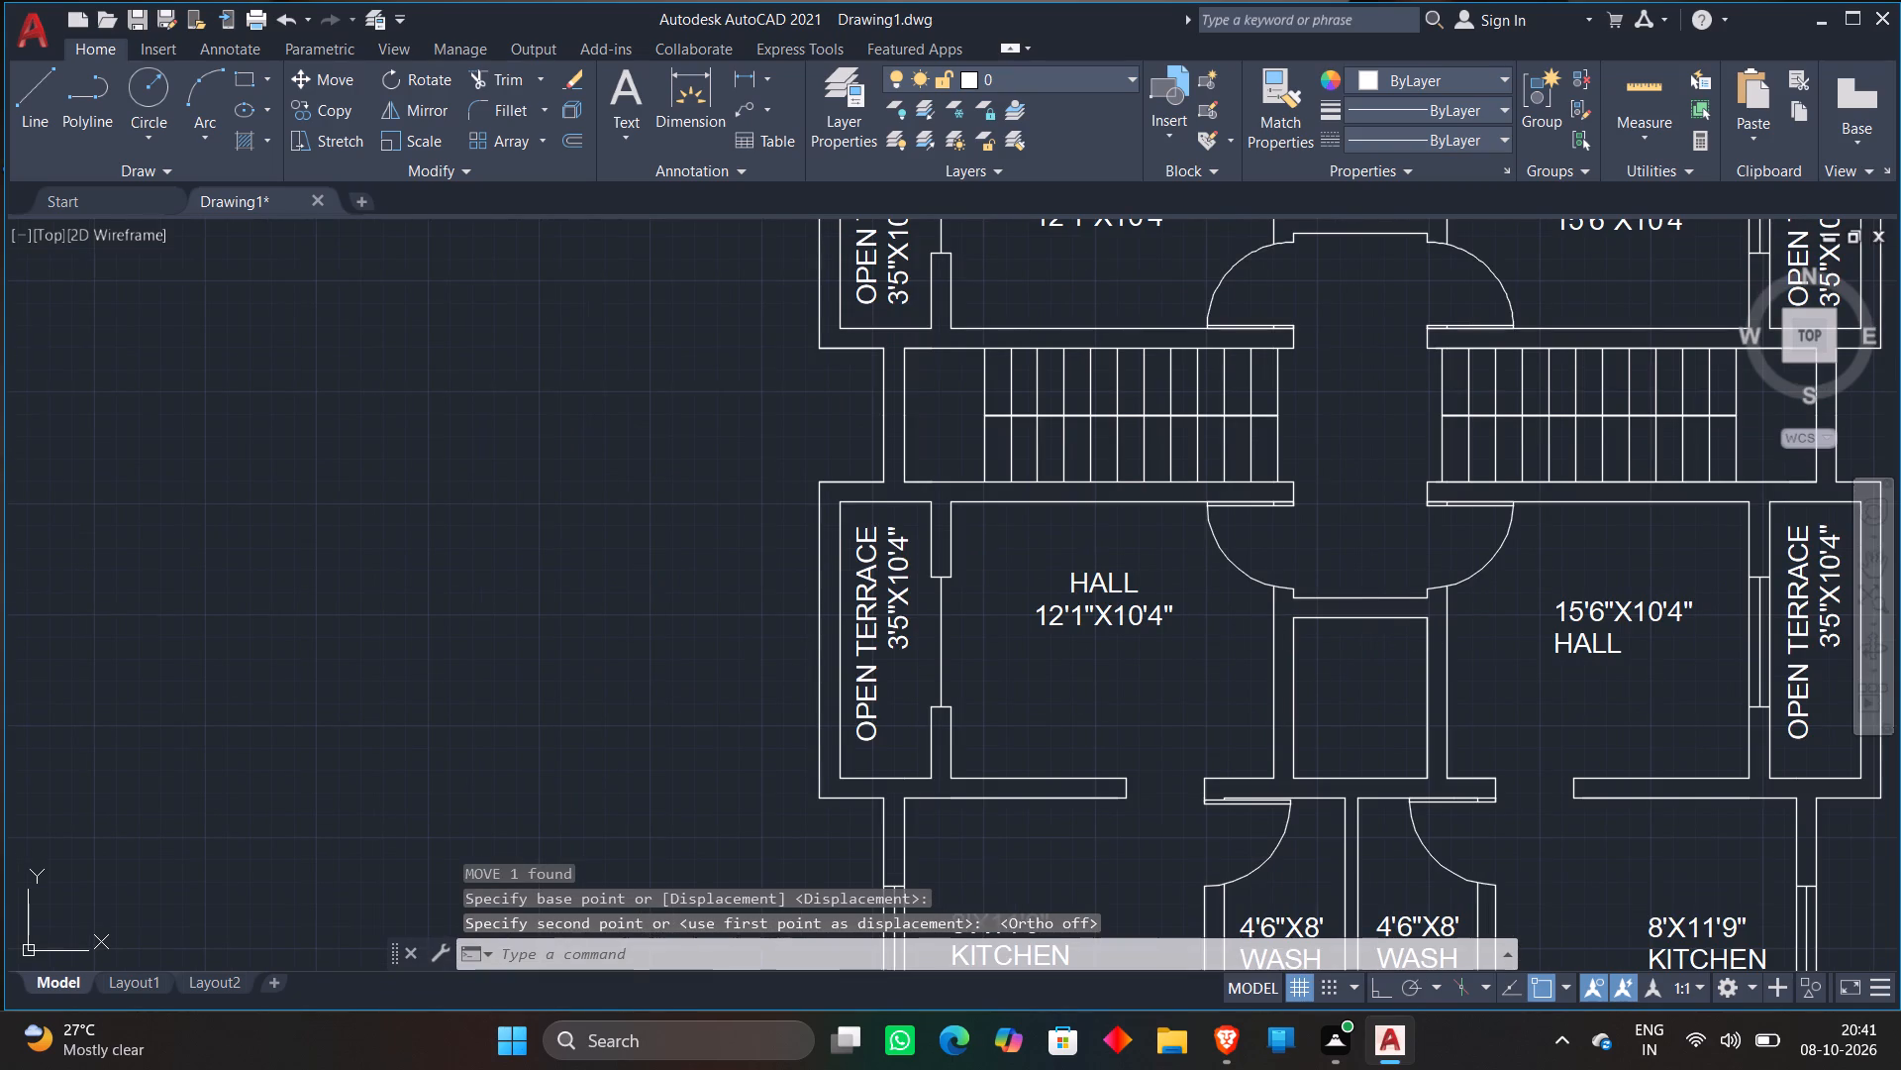
middle_click_drag(1519, 657, 1220, 690)
left_click(1295, 675)
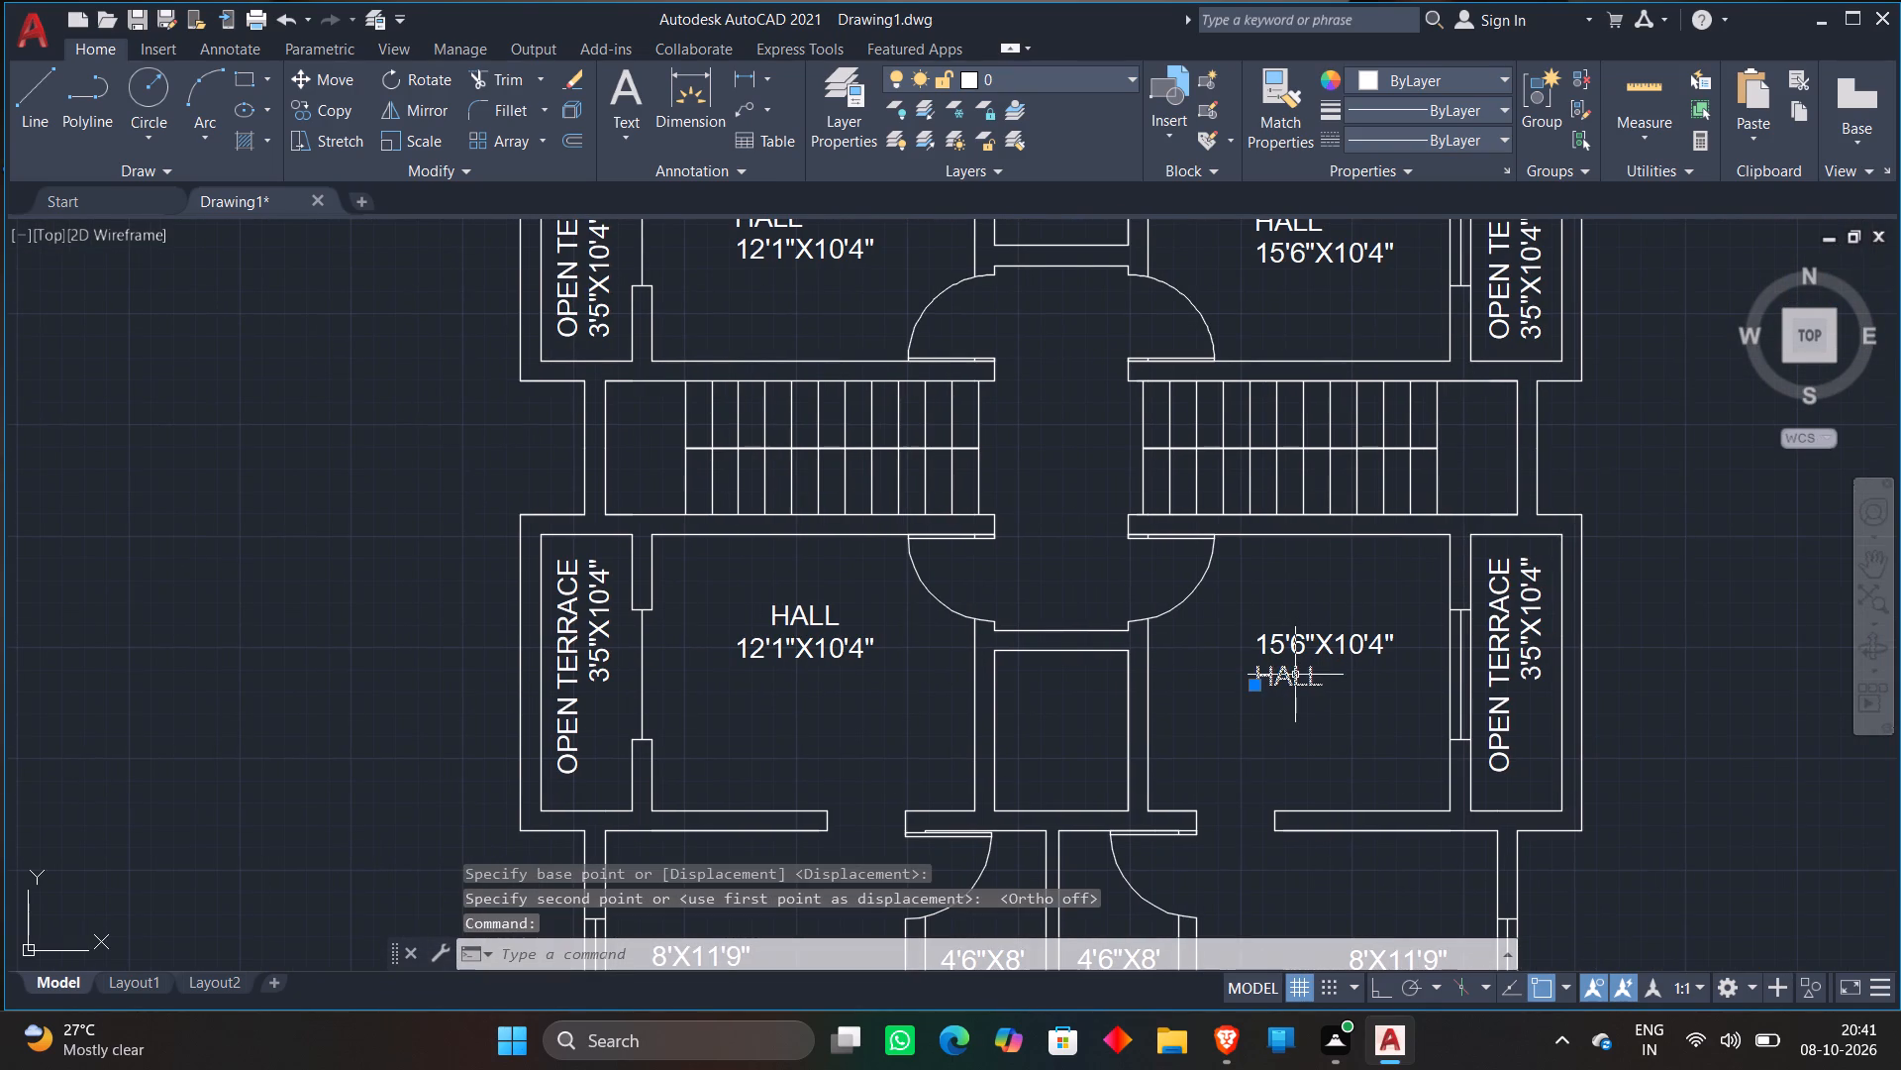
type("M")
key("space")
left_click(1295, 675)
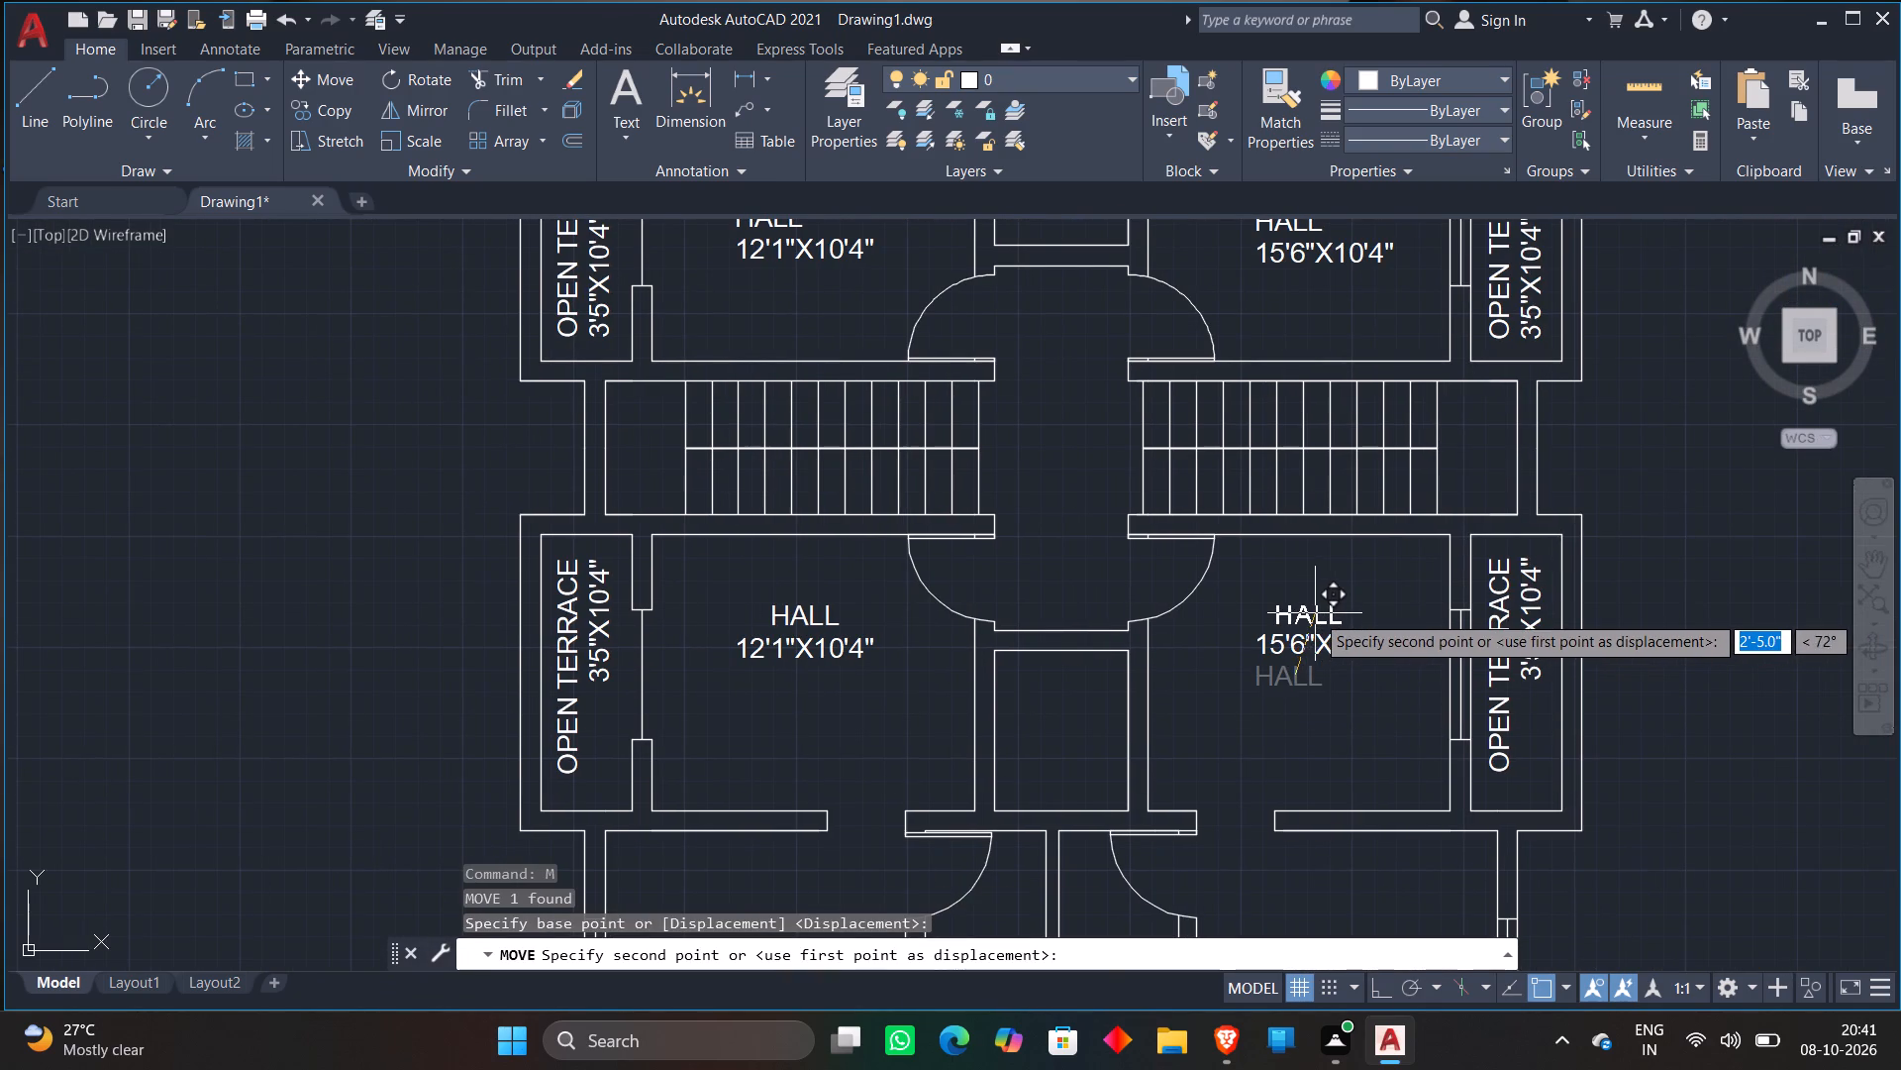
left_click(1315, 613)
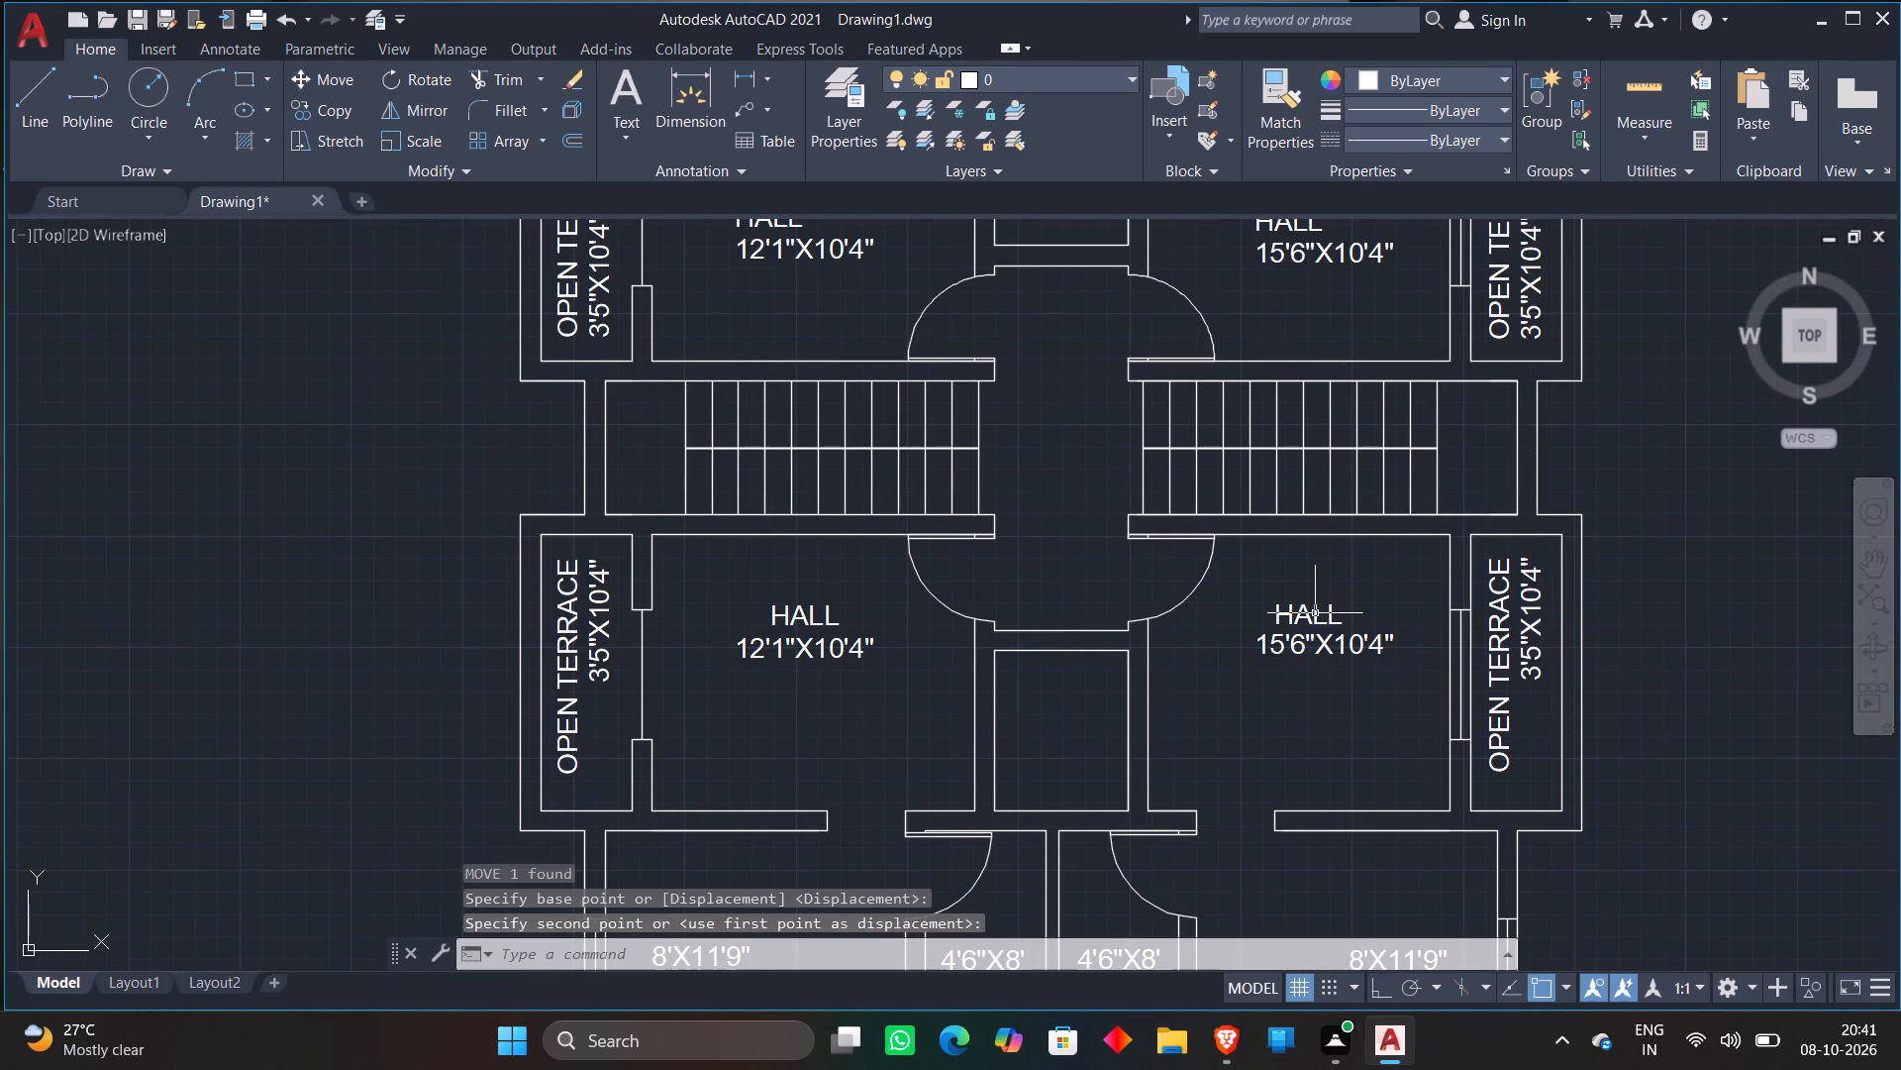
Move the KITCHEN label above its 8'X11'9" dimension text in both kitchens of the lower plan.
scroll(1296, 646, "down", 1)
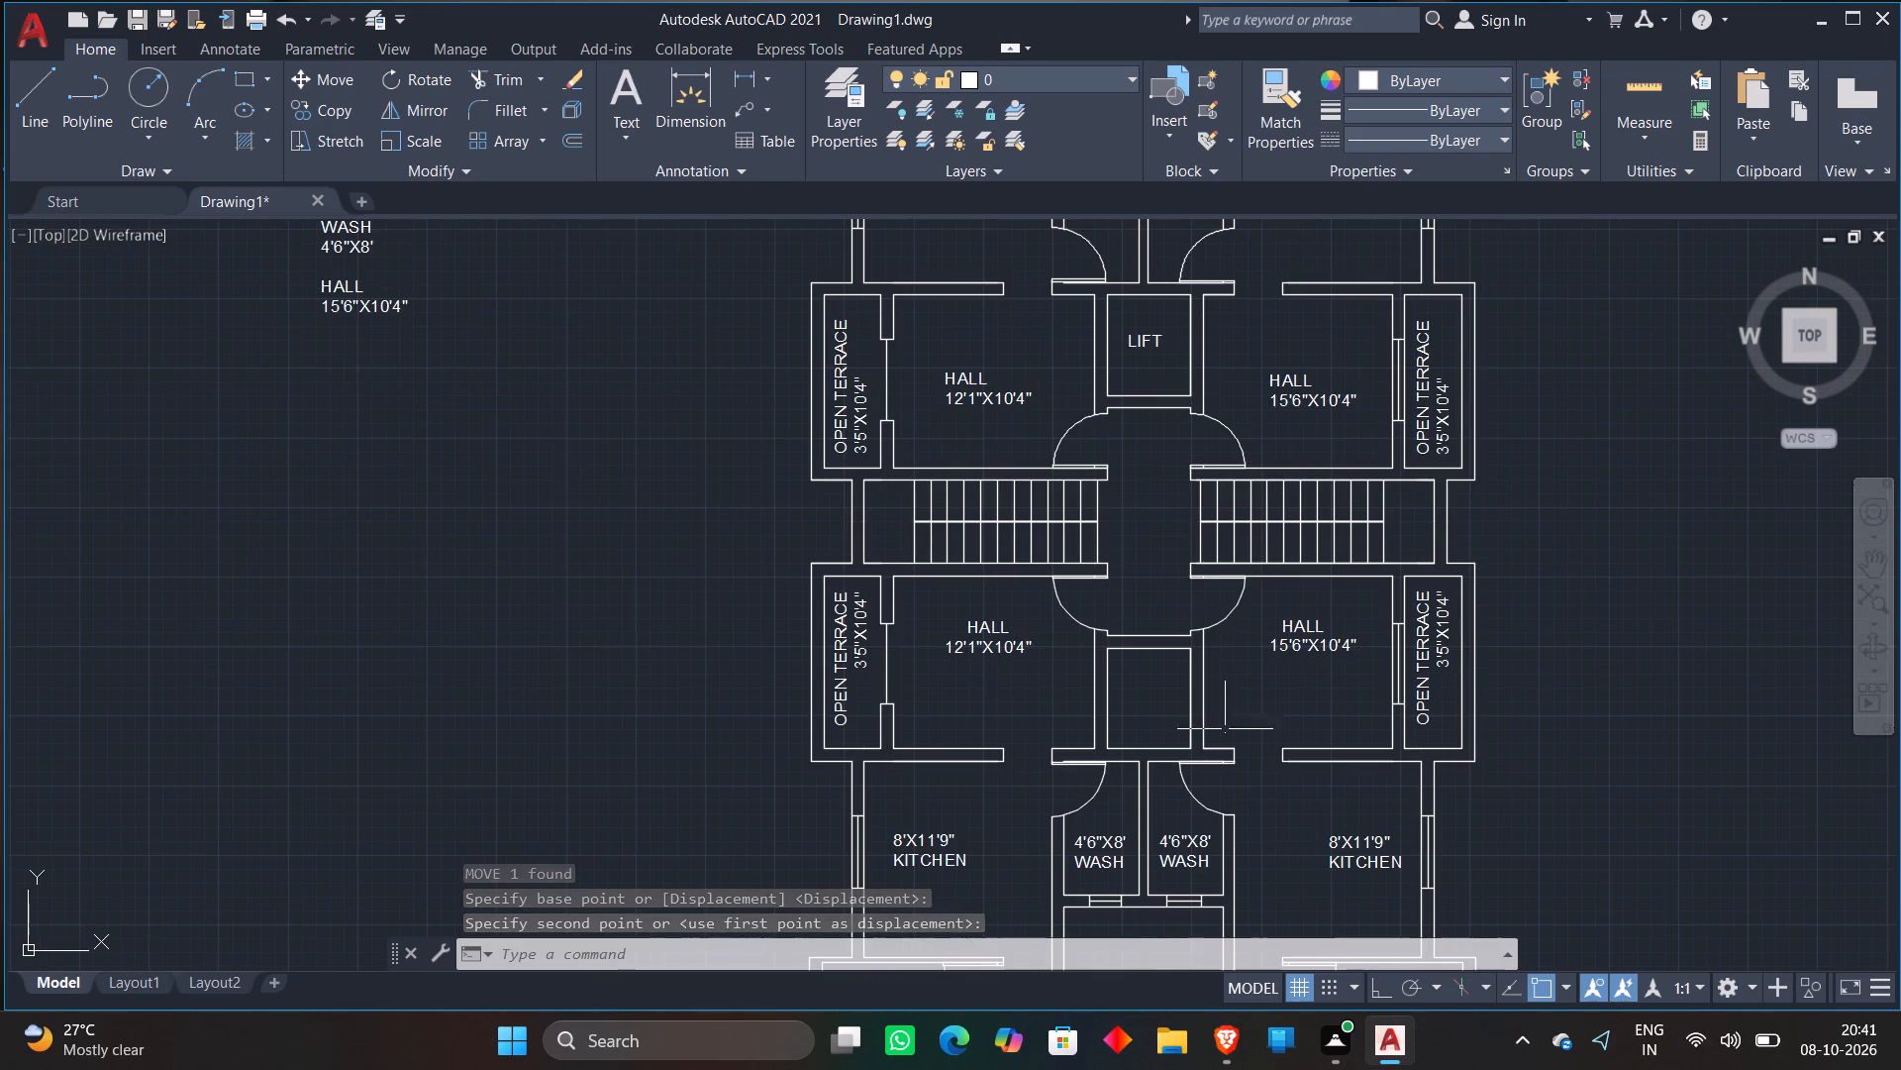
middle_click_drag(1045, 719, 1060, 570)
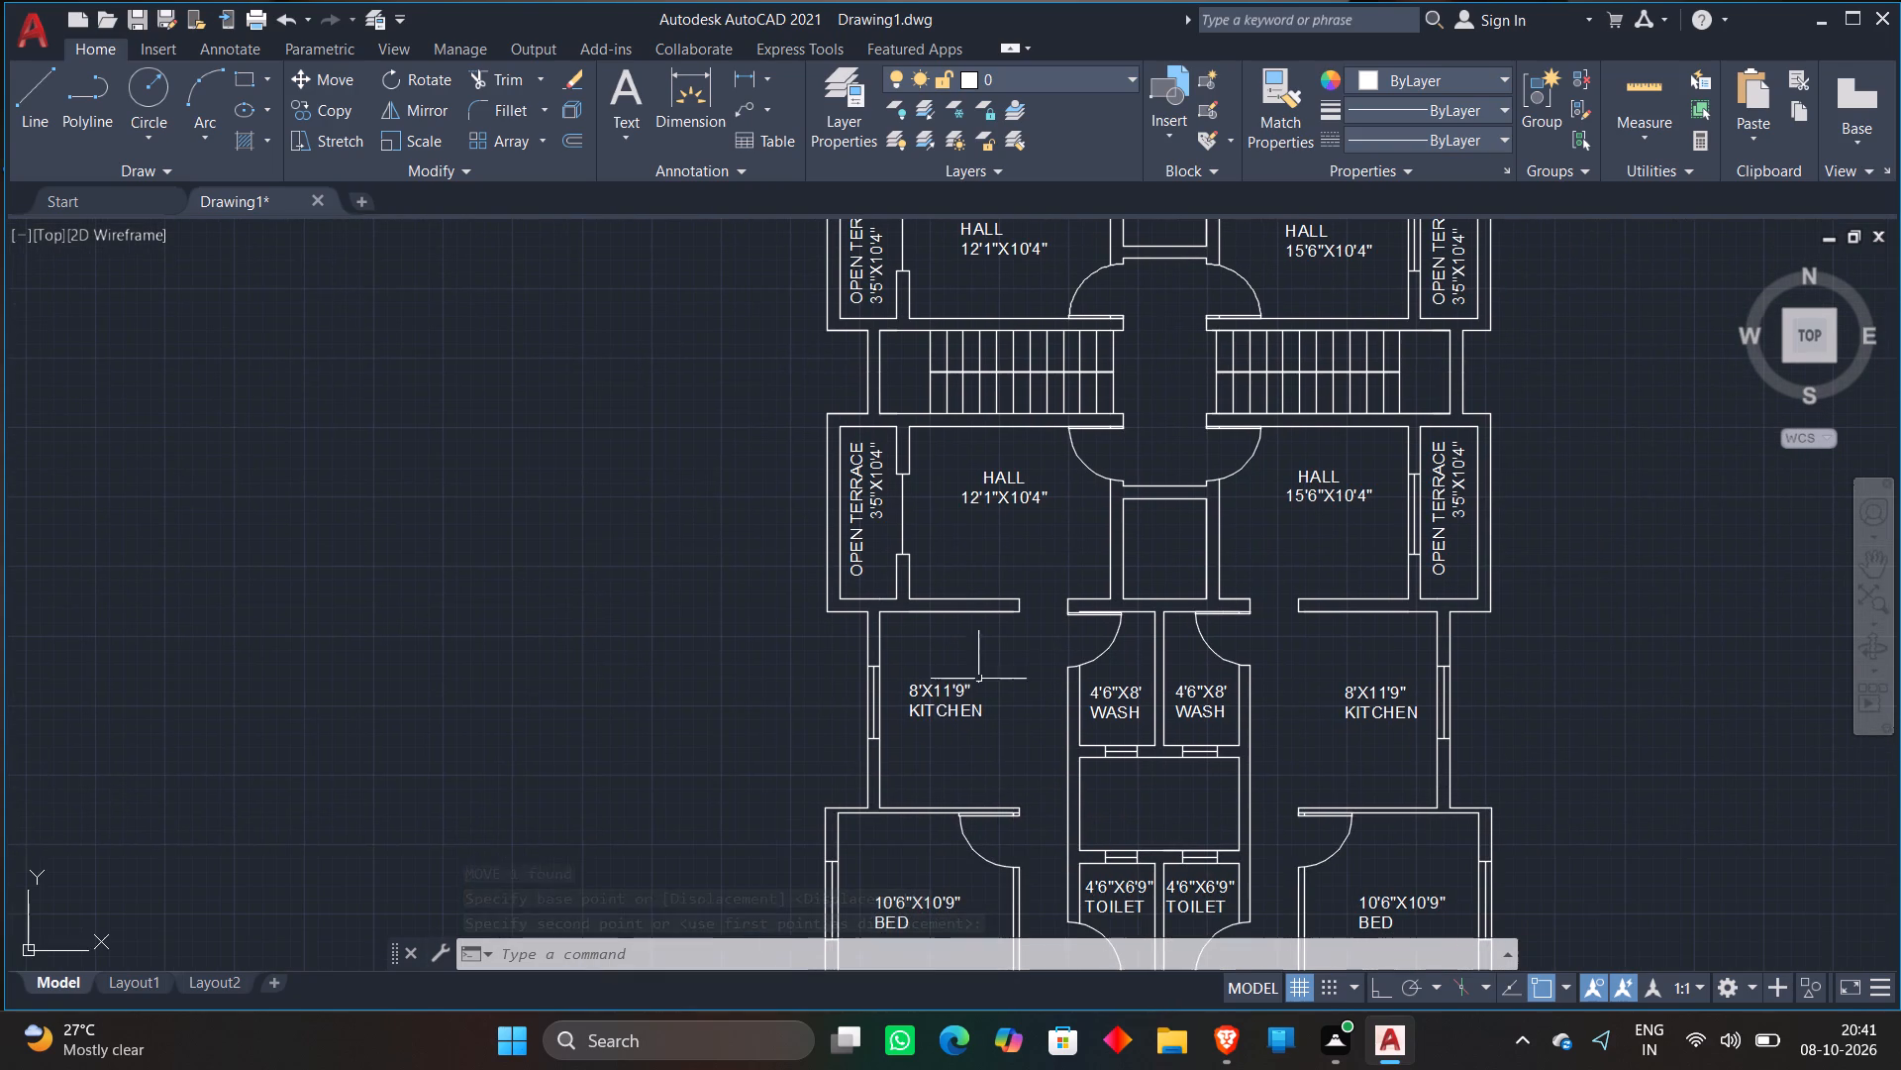
left_click(963, 713)
type("M")
key("space")
left_click(963, 713)
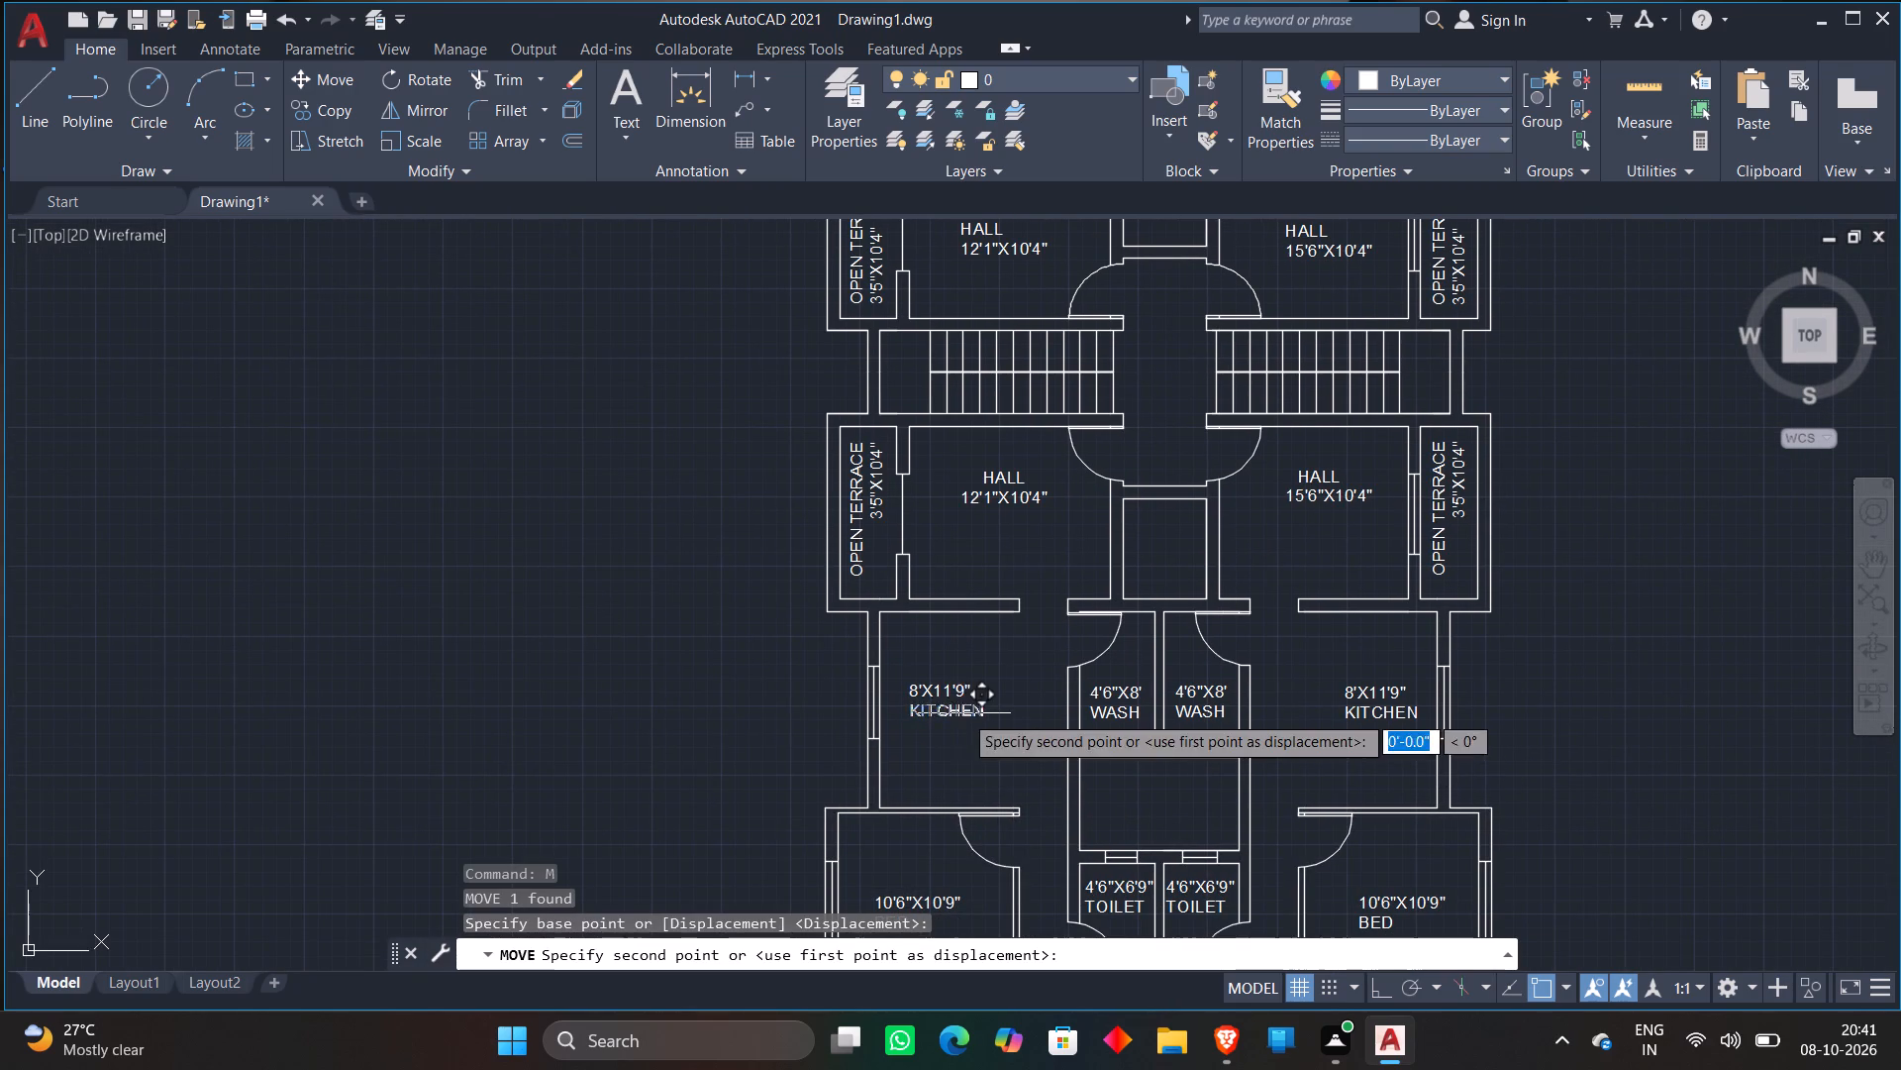
left_click(958, 672)
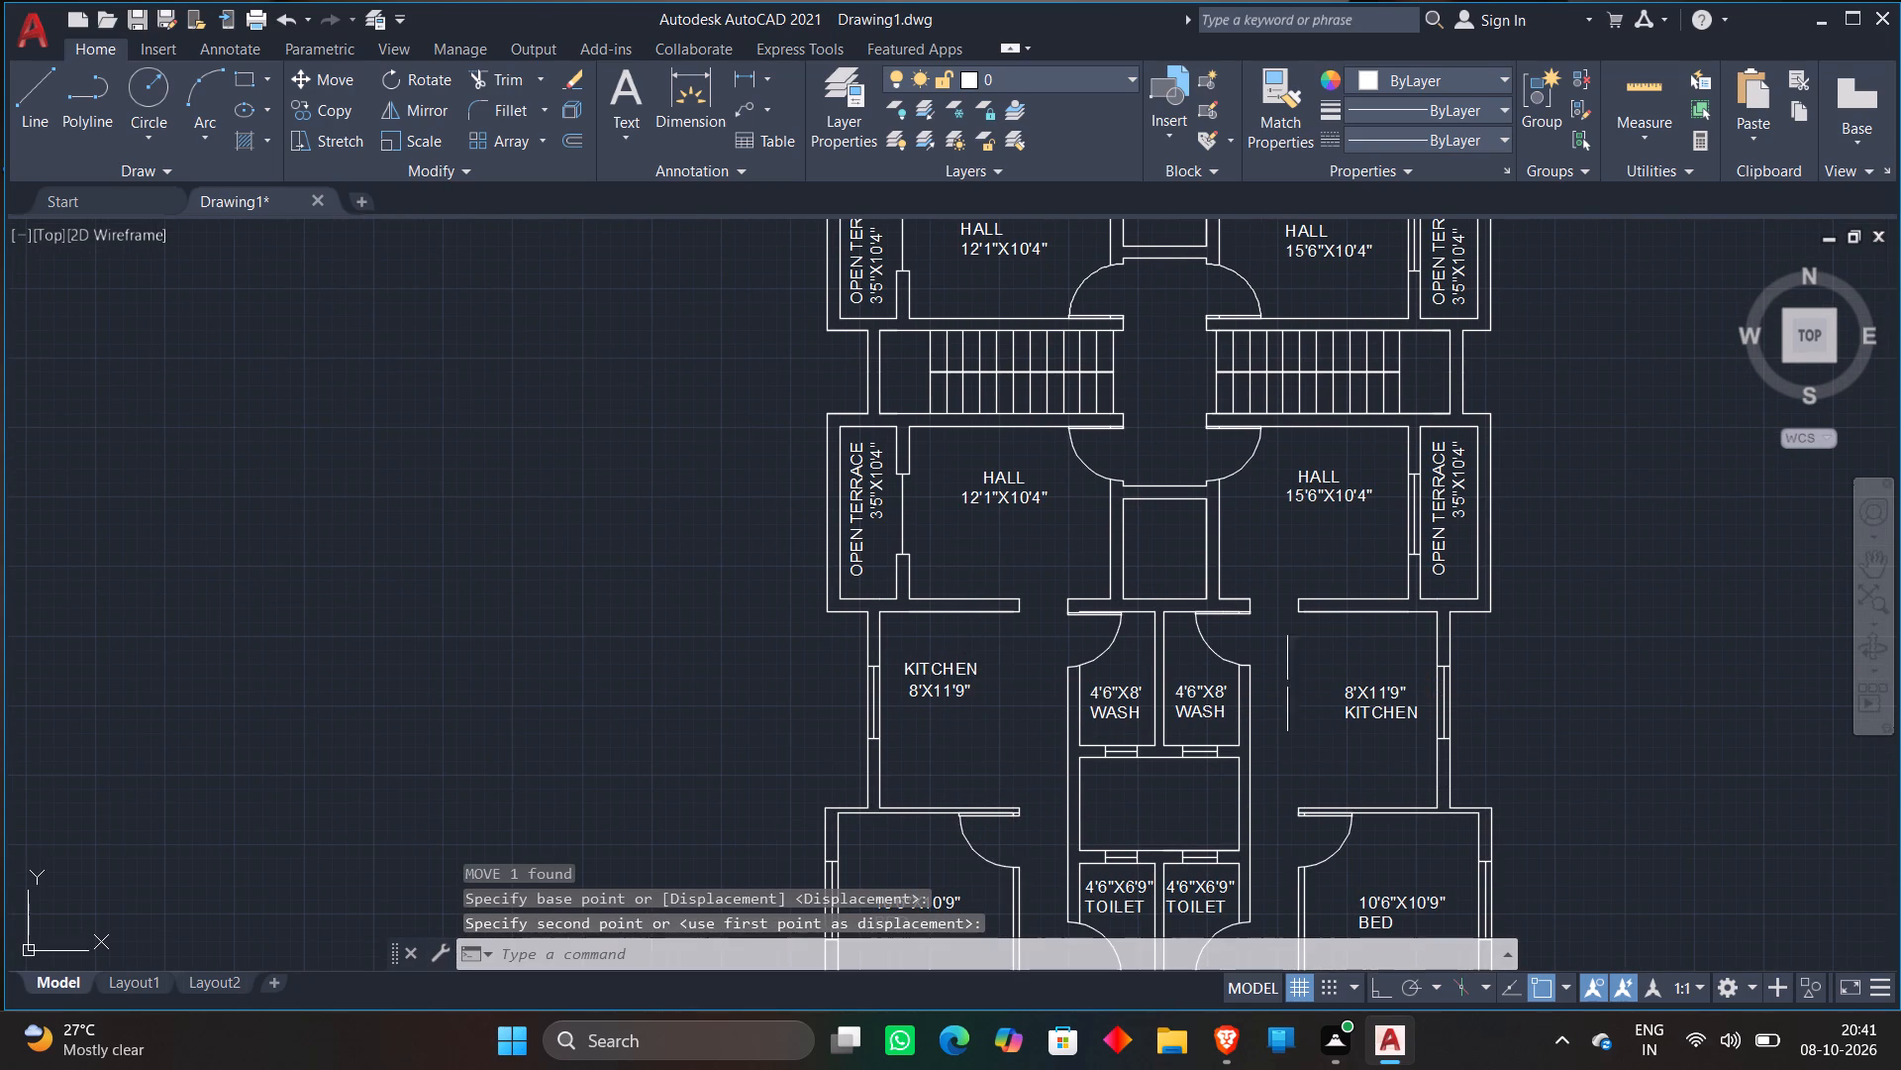
left_click(1396, 708)
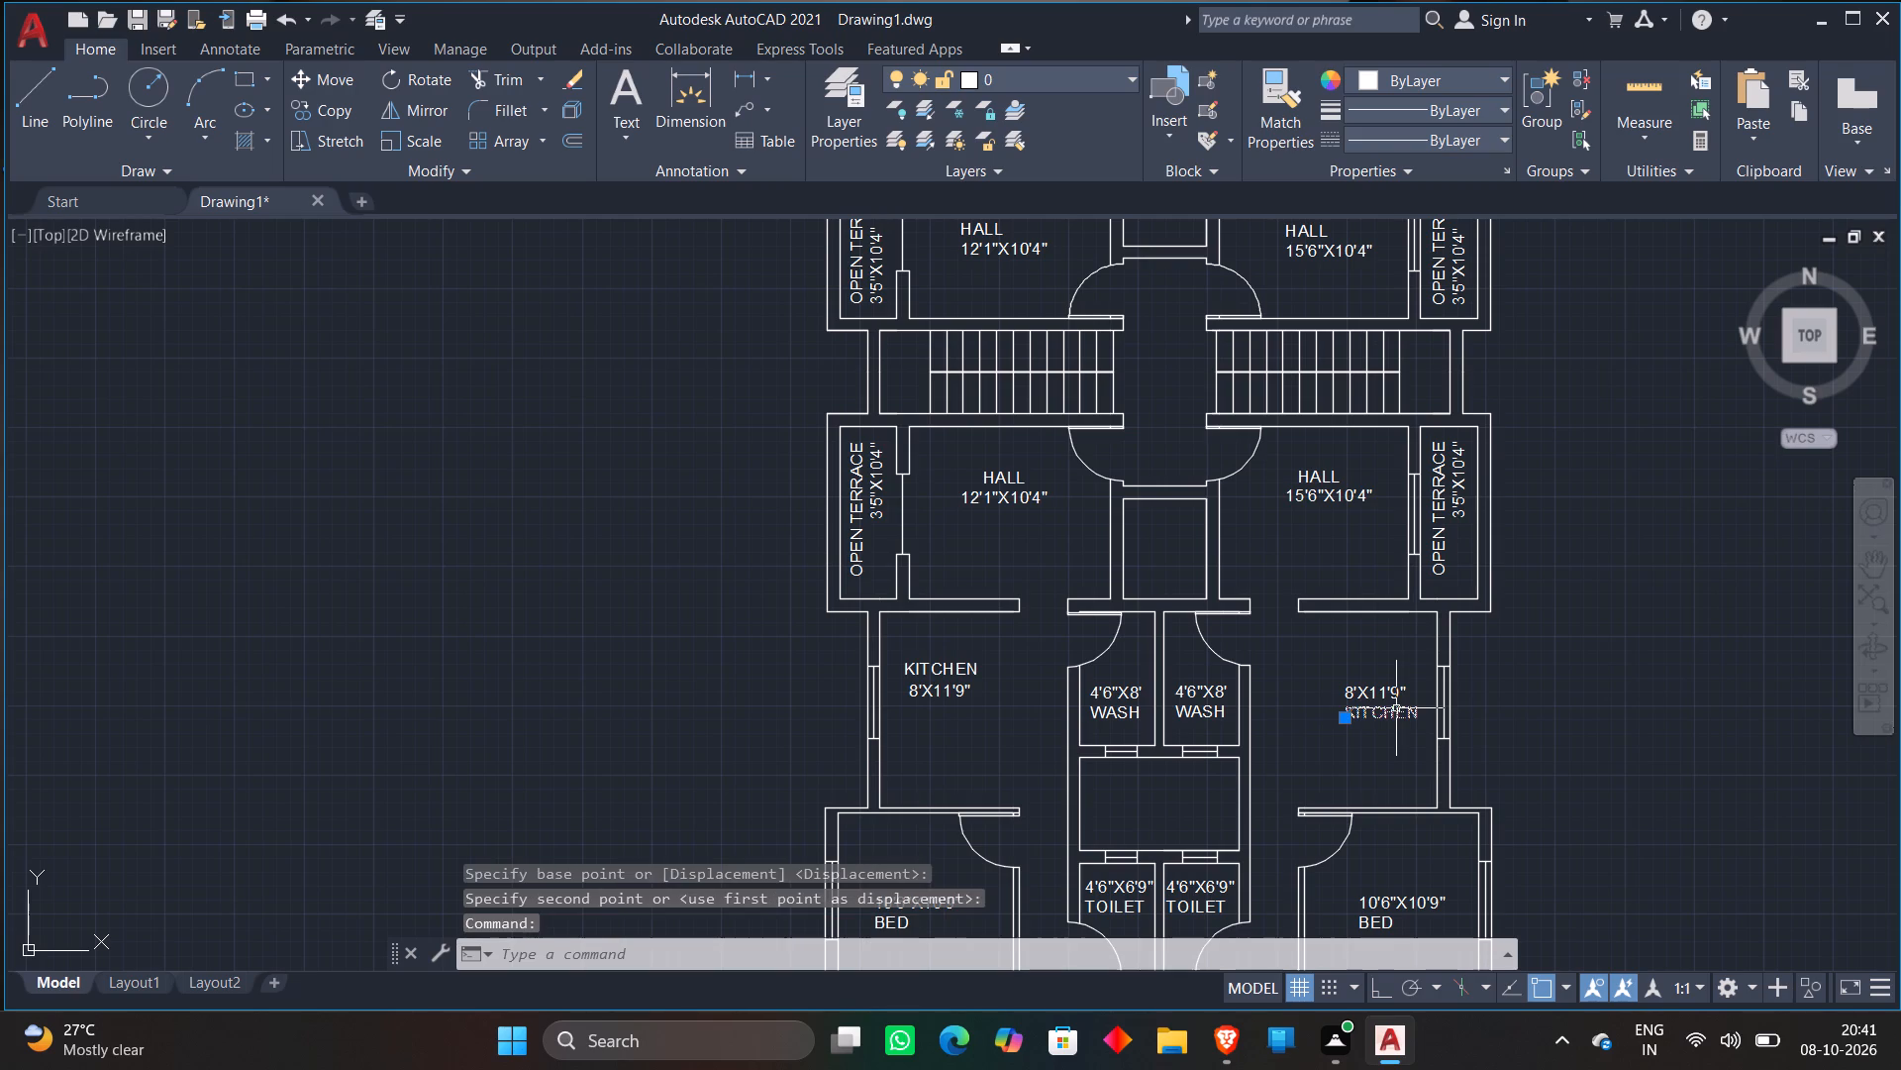
type("M")
key("space")
left_click(1396, 708)
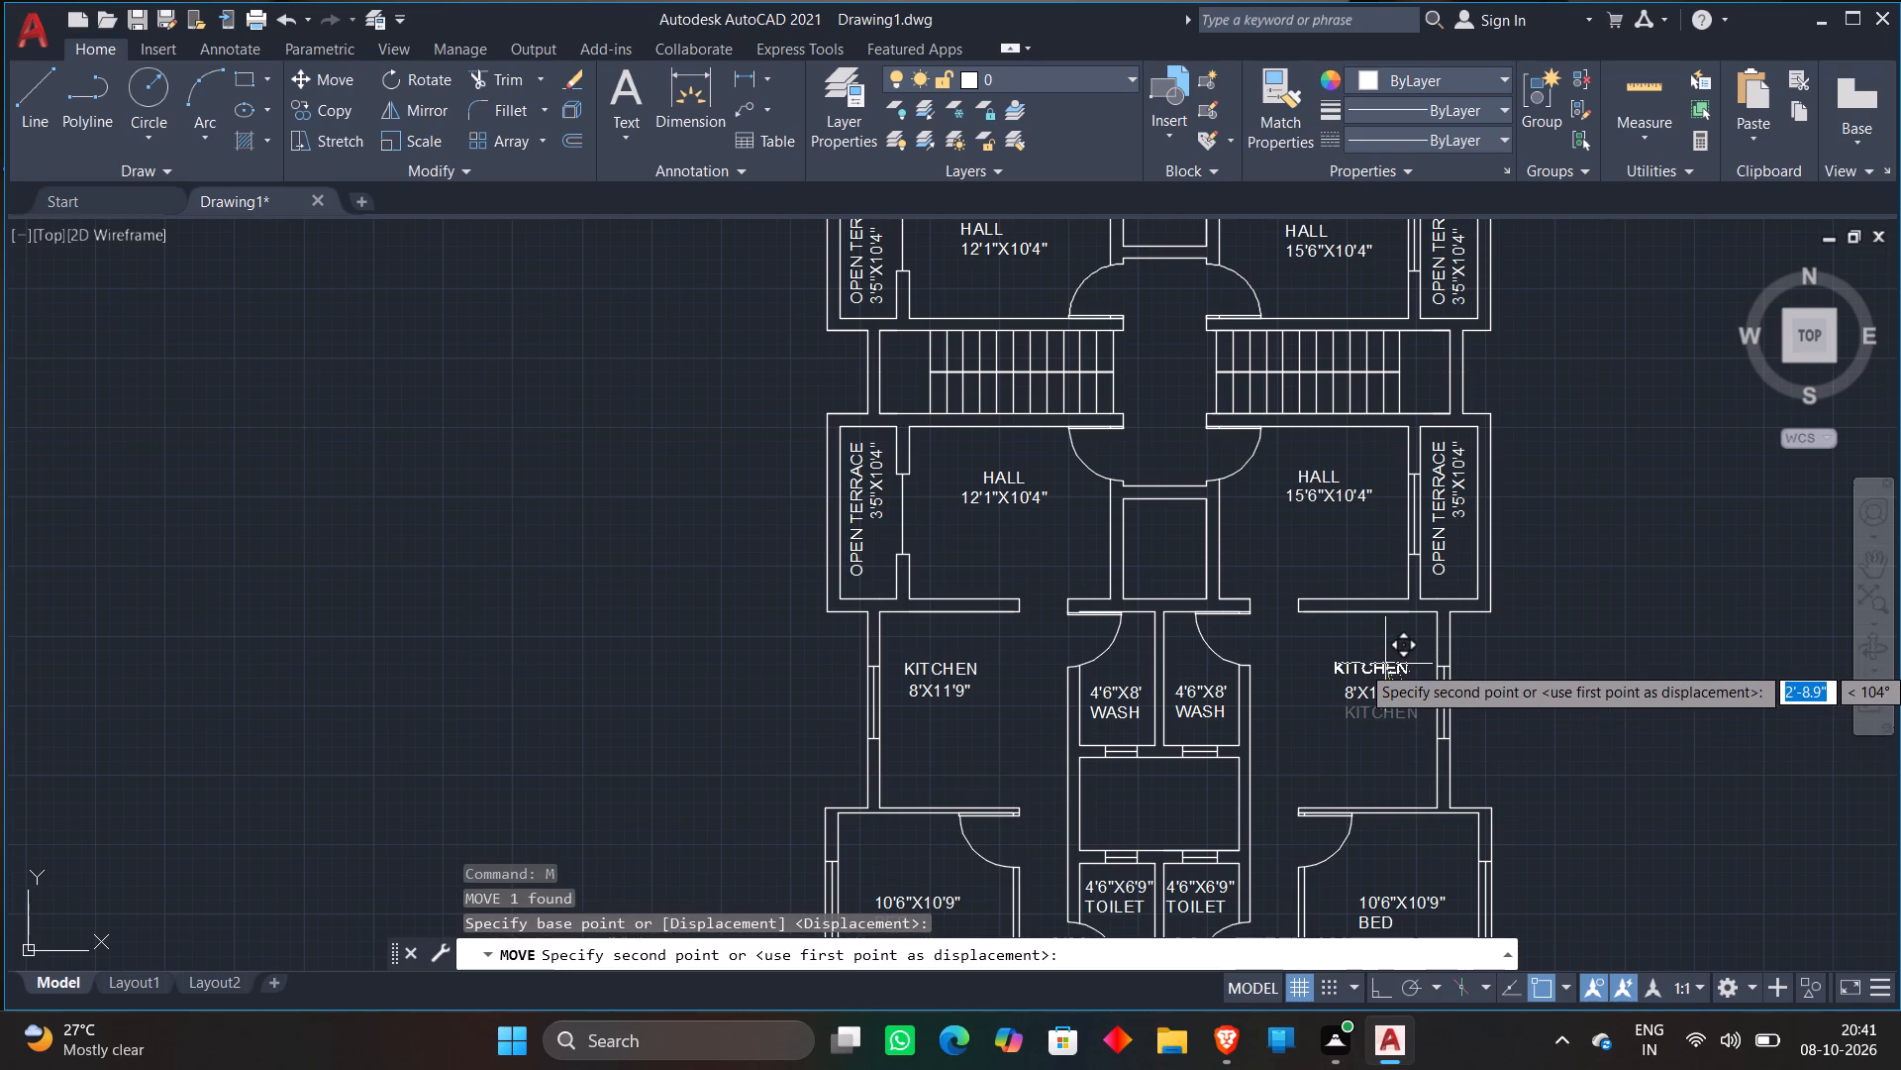
left_click(1385, 664)
Move the WASH label above its 4'6"X8' dimension text in both wash rooms of the lower plan.
scroll(1152, 709, "up", 2)
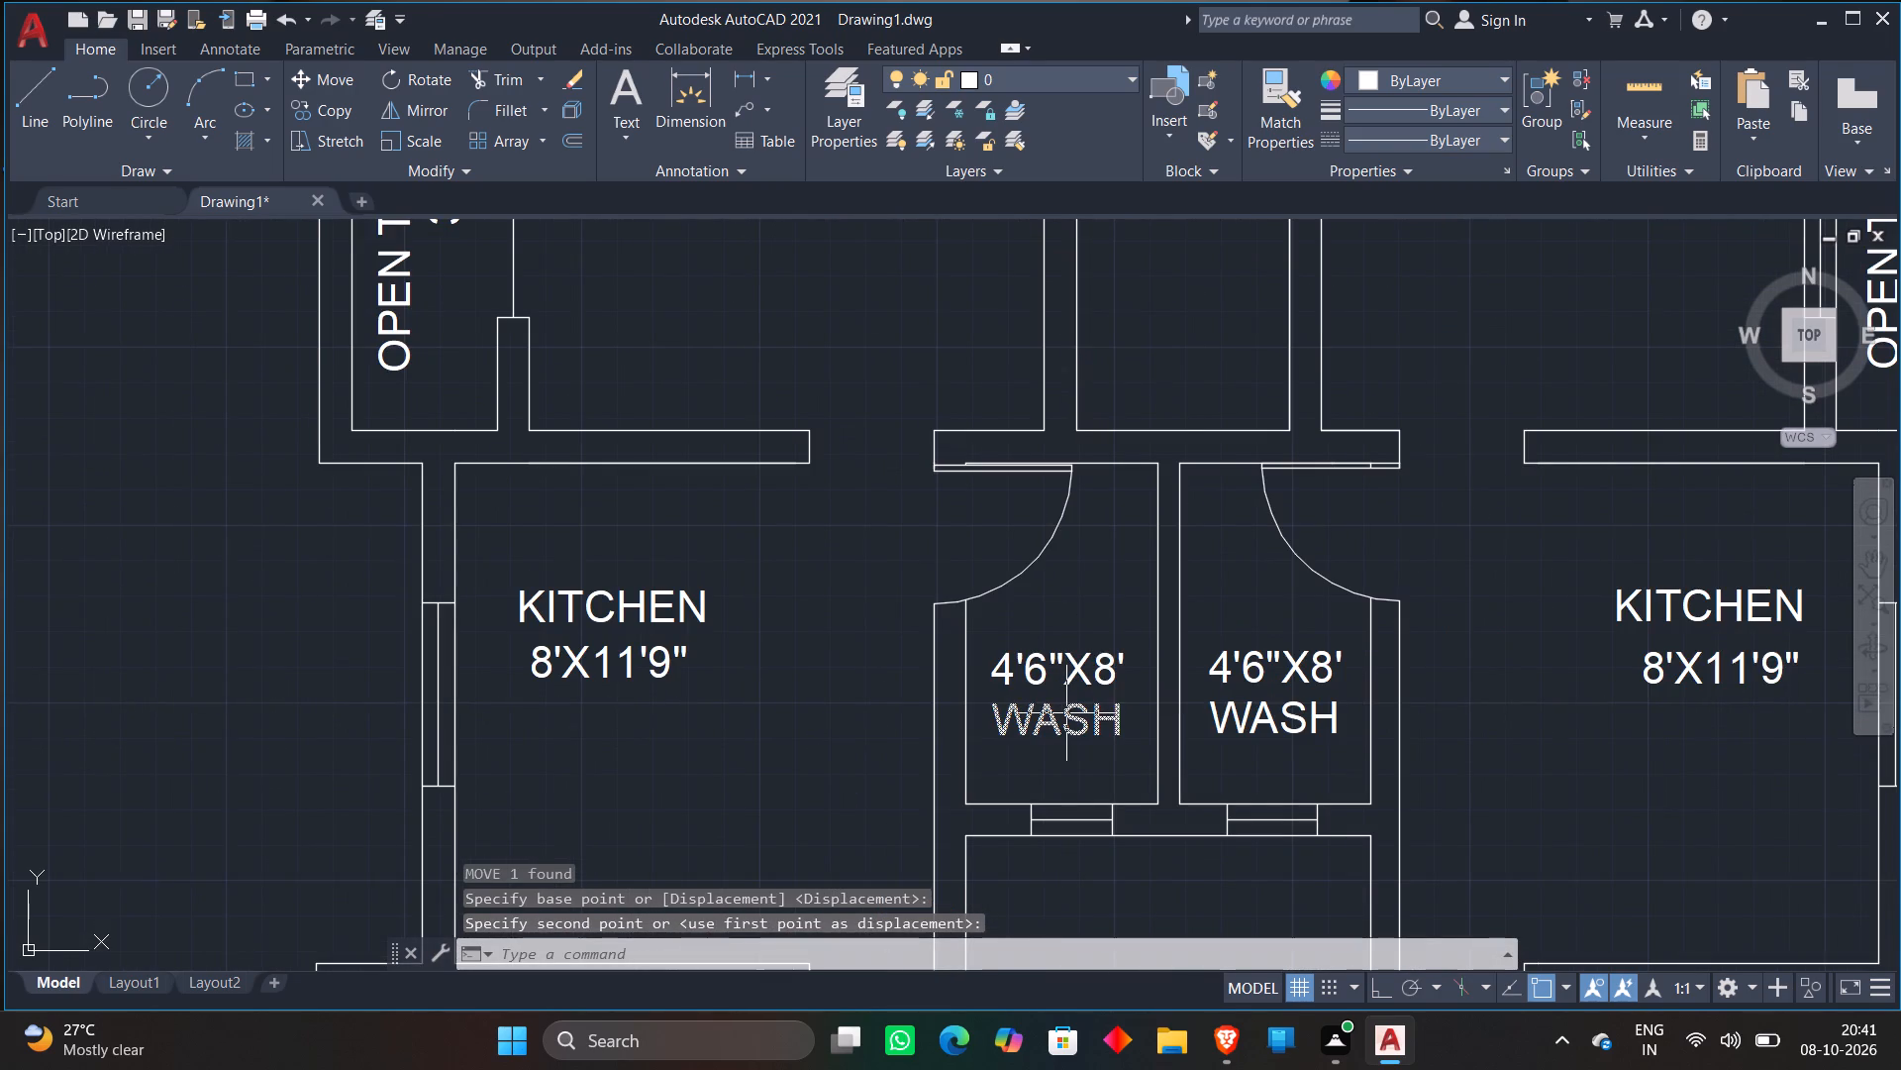
left_click(1066, 713)
type("M")
key("space")
left_click(1066, 713)
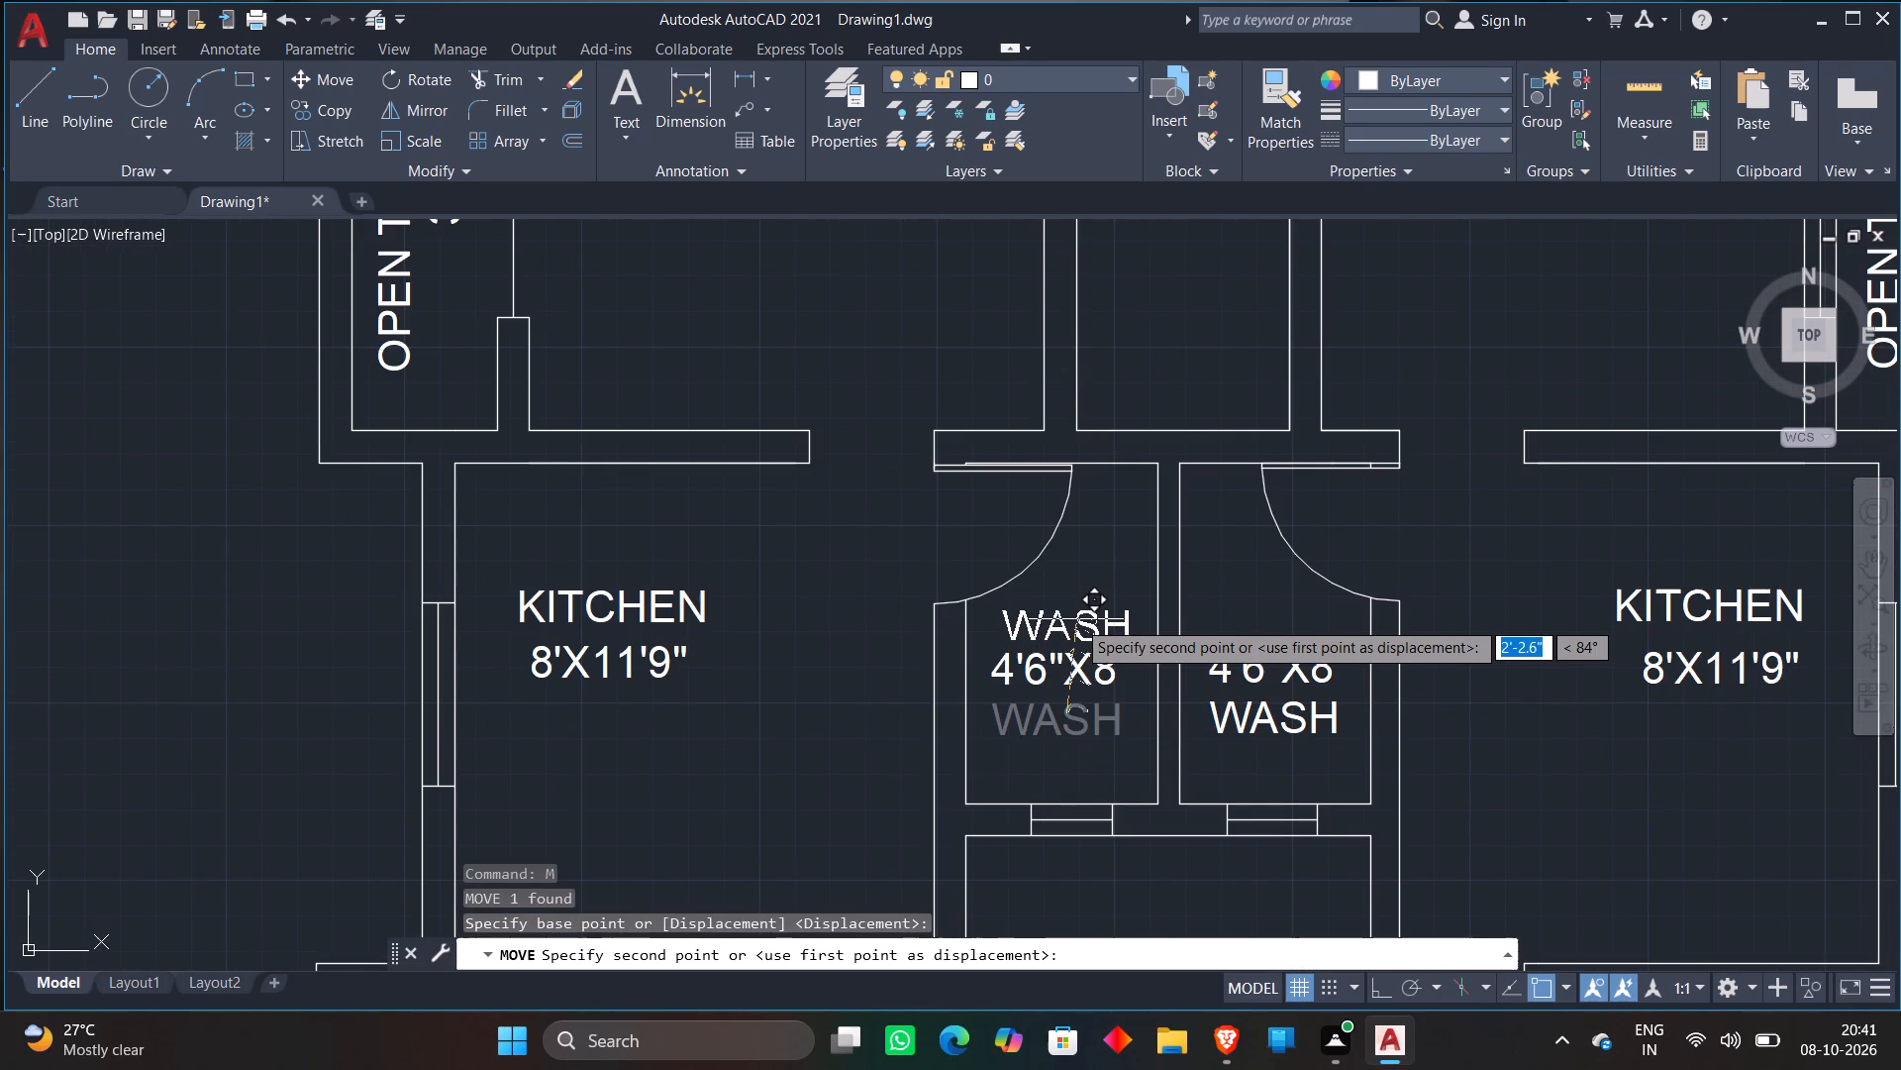
left_click(1065, 614)
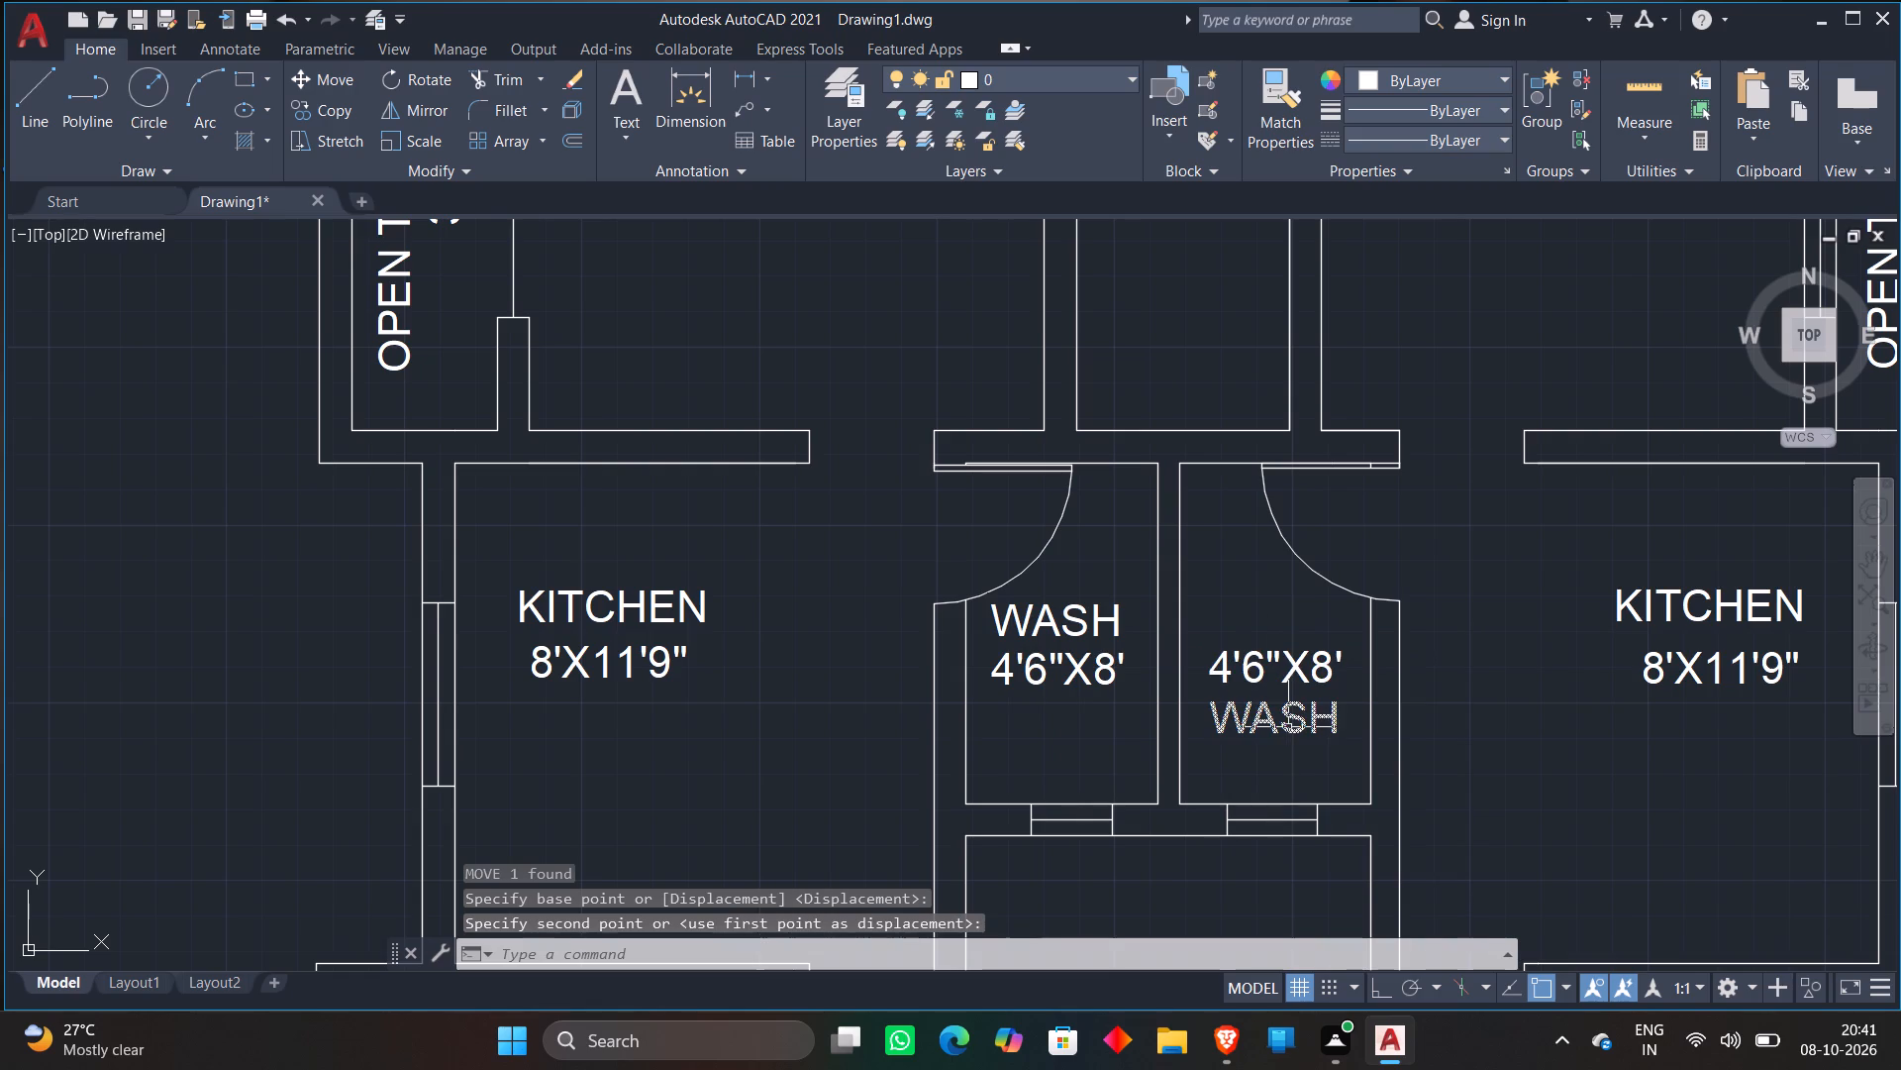
left_click(1288, 727)
type("M")
key("space")
left_click(1288, 727)
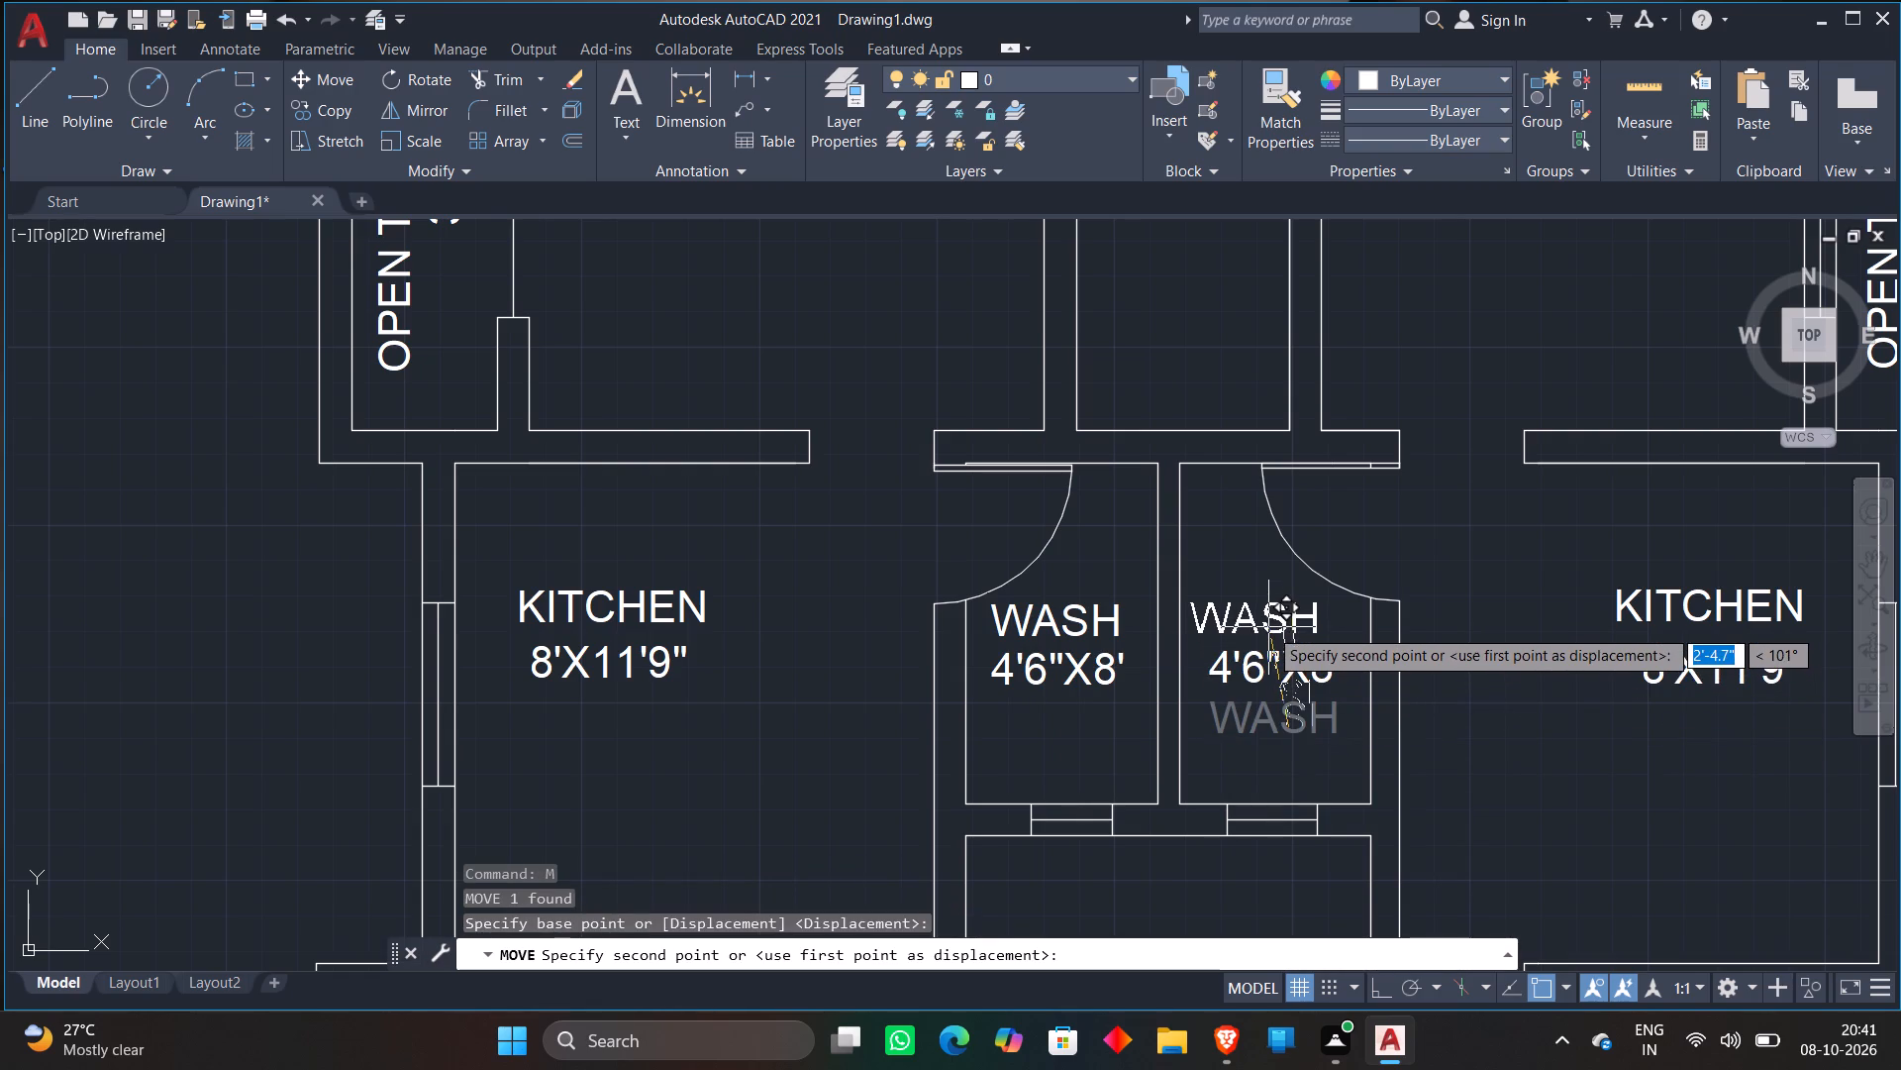
left_click(1277, 628)
Move the BED label above its 10'6"X10'9" dimension text in both outer bedrooms of the lower plan.
scroll(1291, 628, "down", 2)
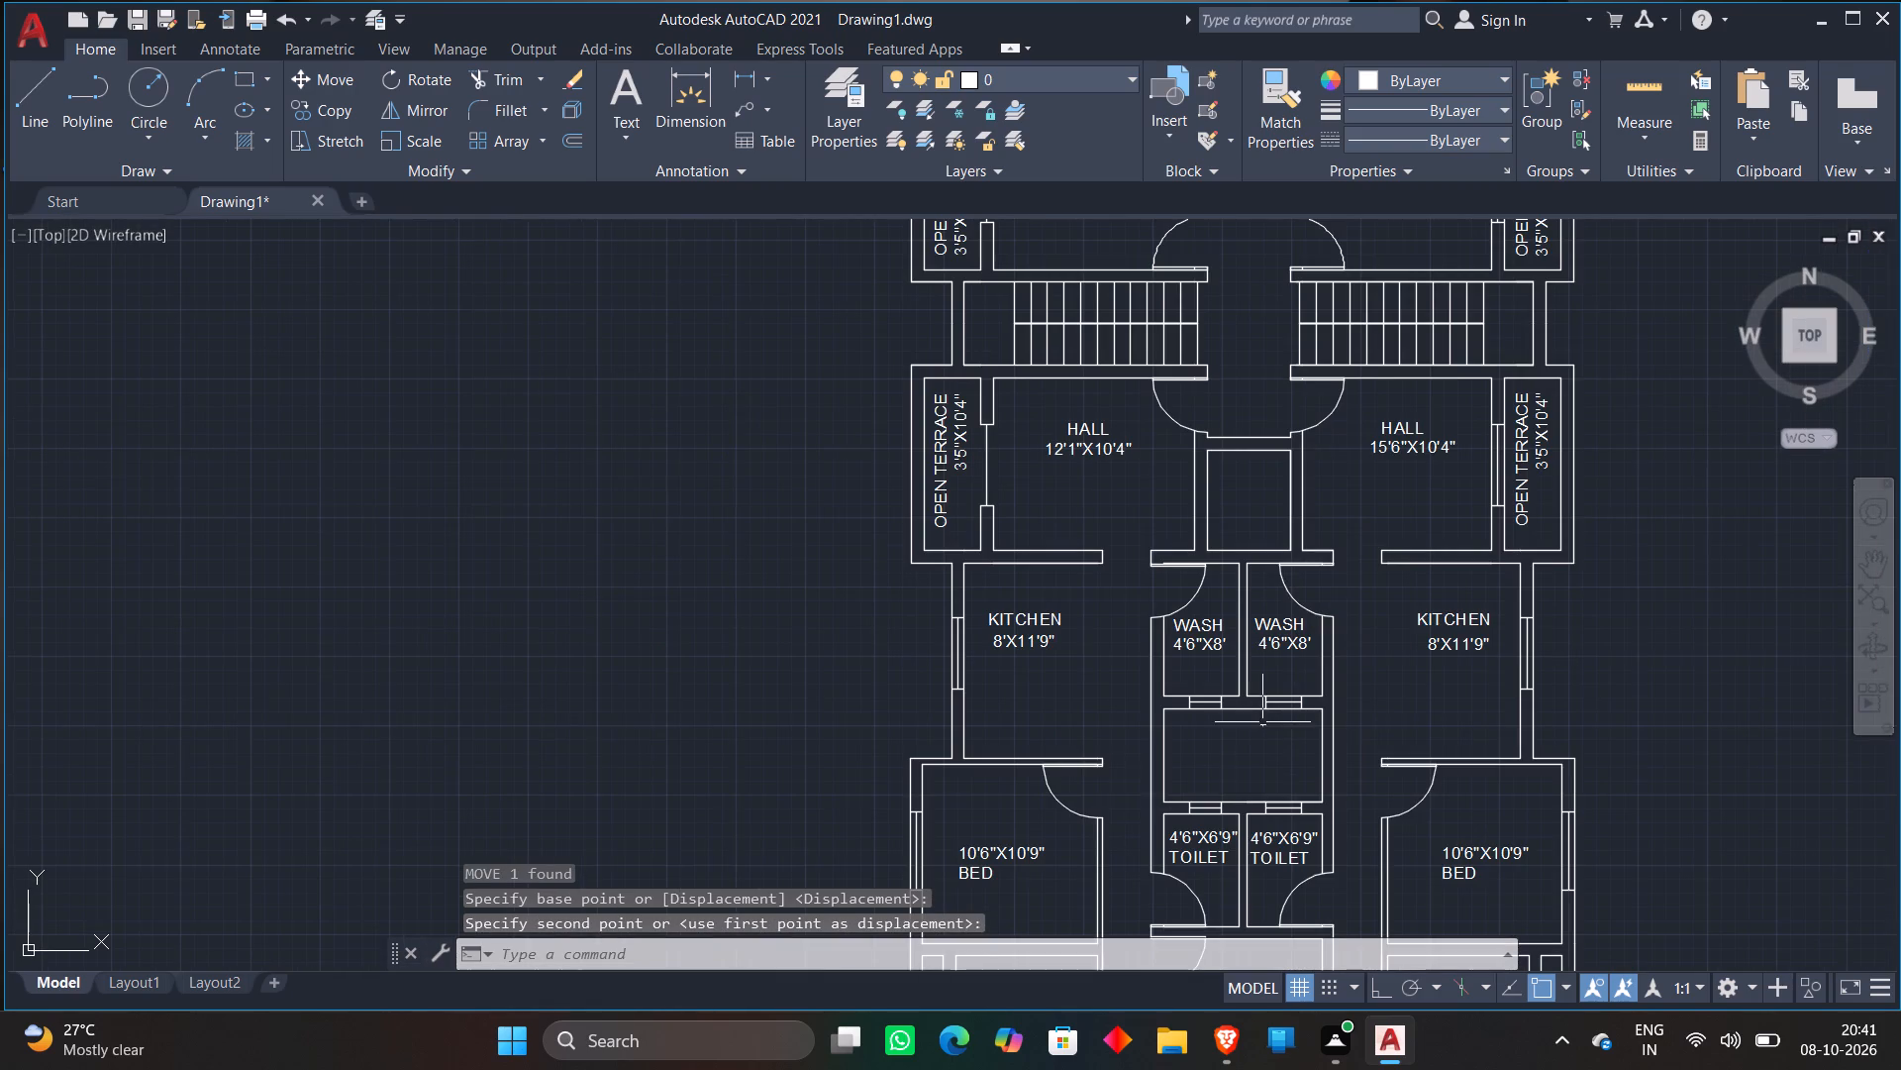
middle_click_drag(1227, 780, 1239, 619)
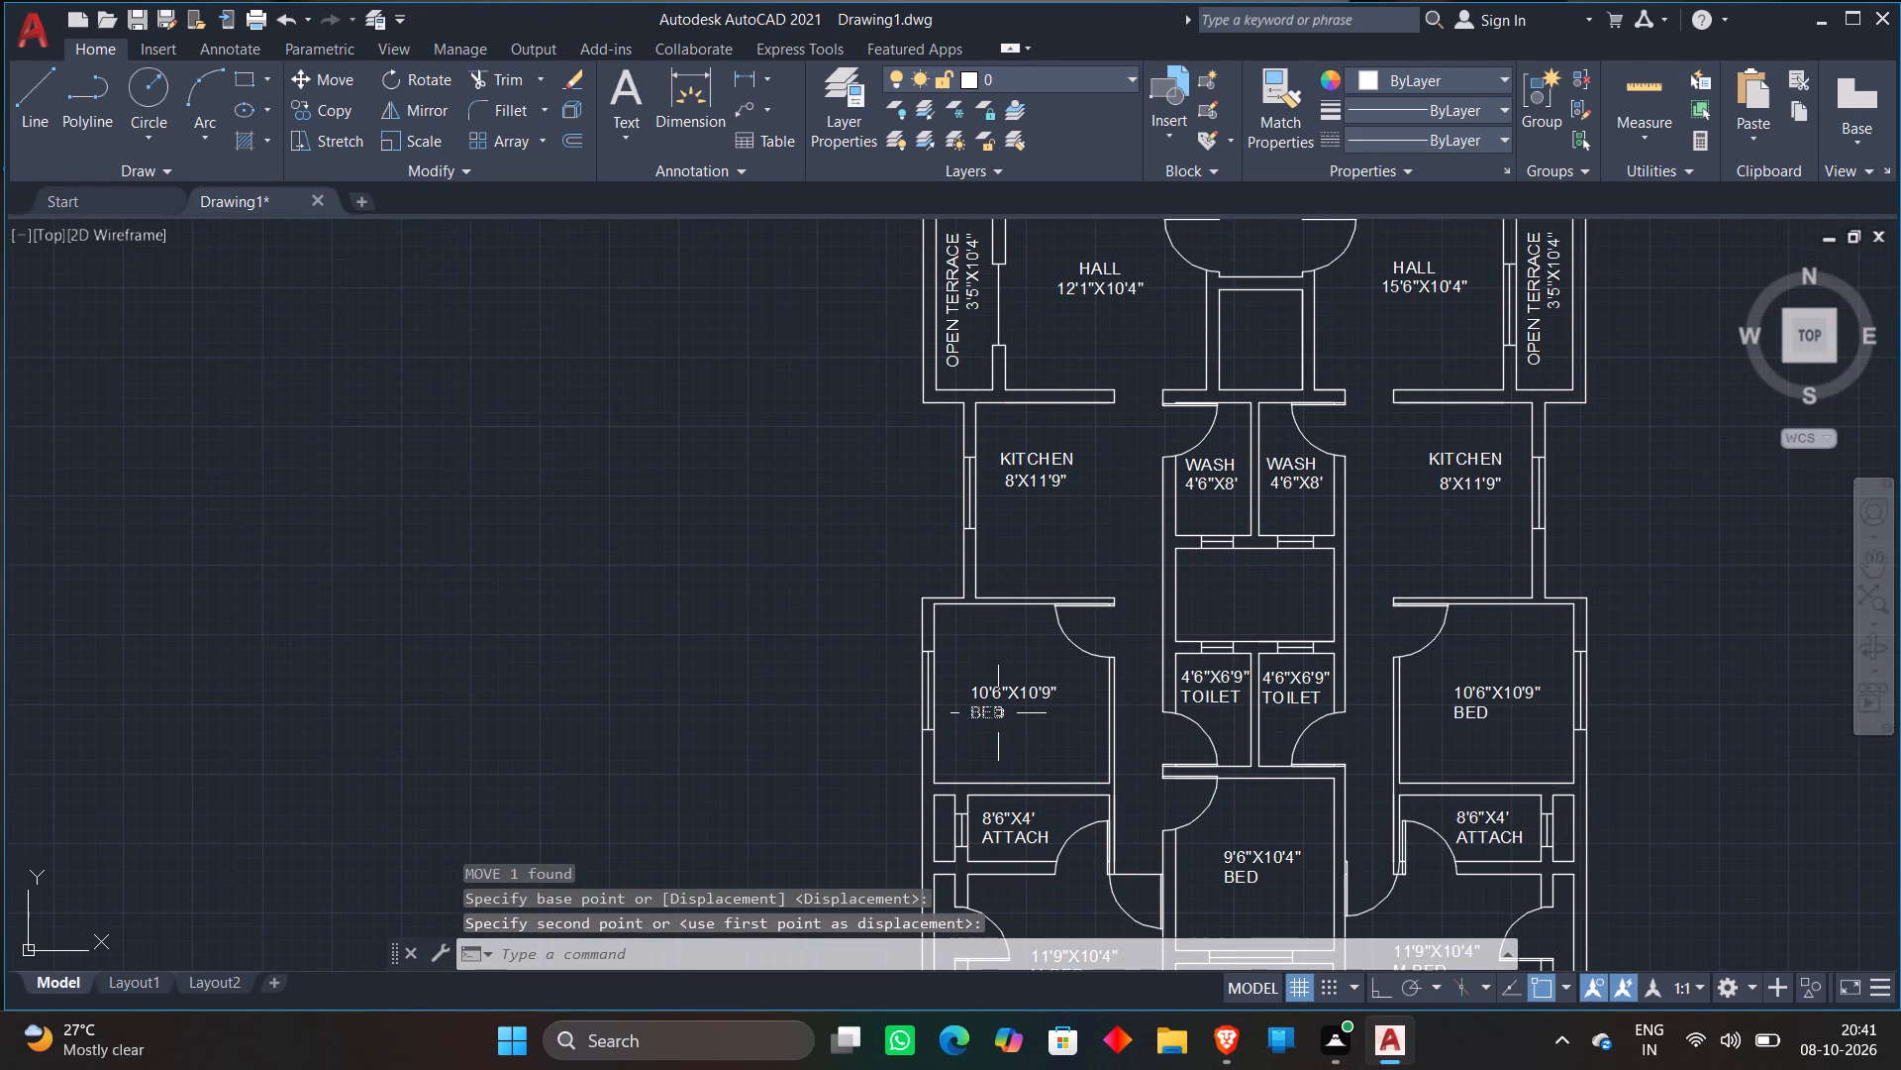
left_click(998, 713)
type("M")
key("space")
left_click(998, 712)
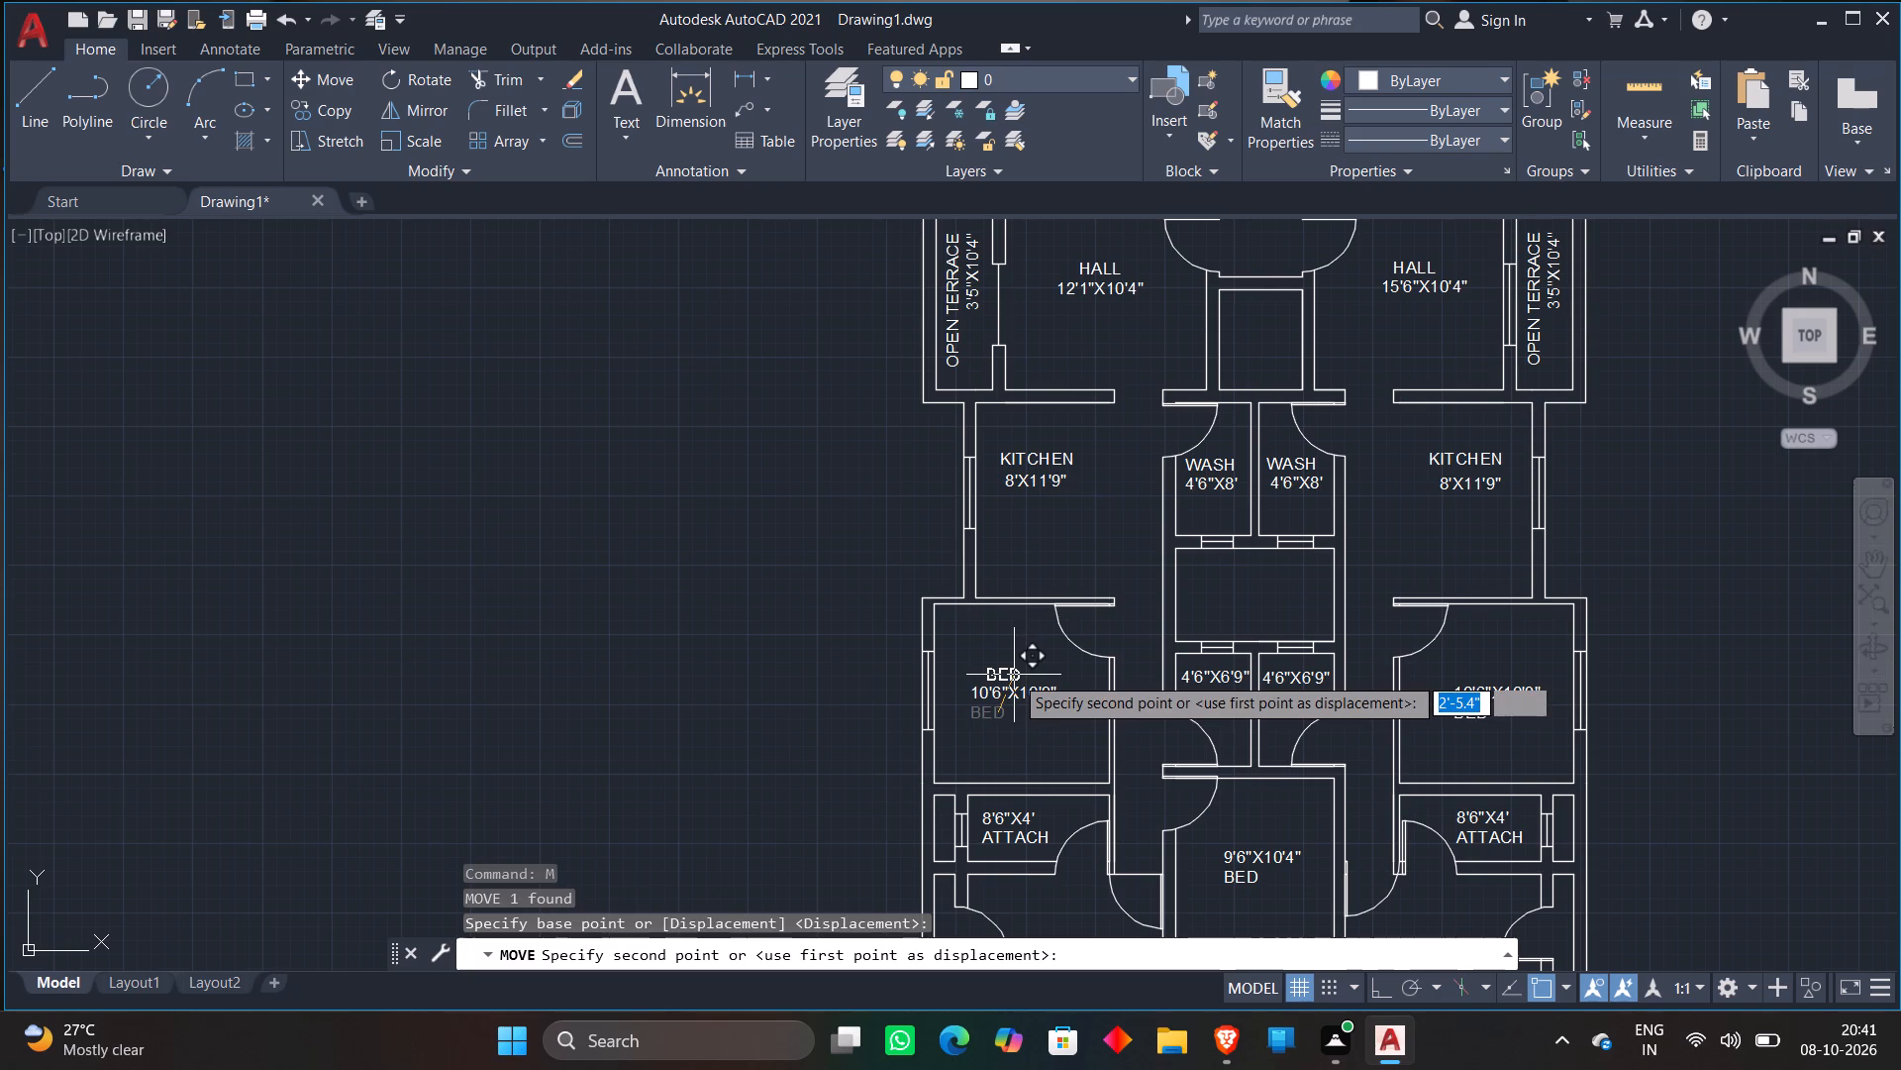
left_click(1015, 674)
left_click(1464, 706)
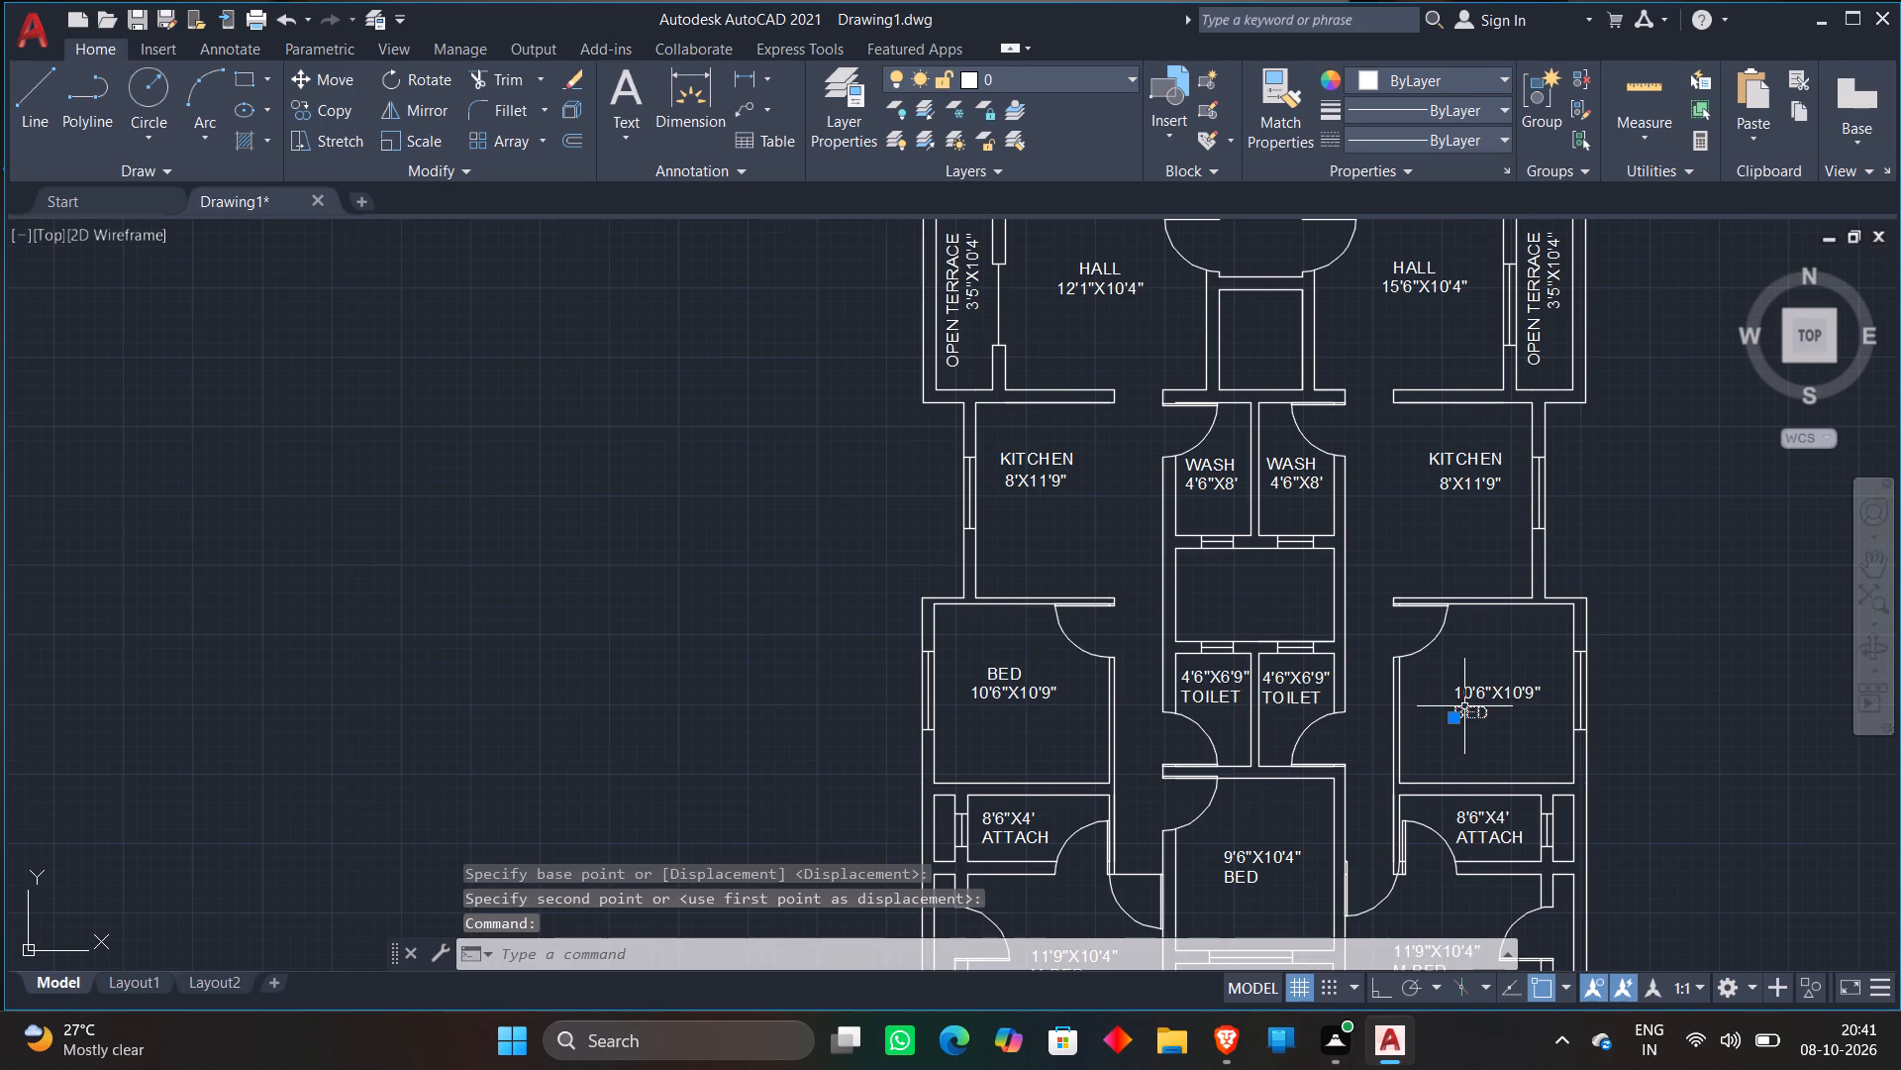
type("M")
key("space")
left_click(1464, 706)
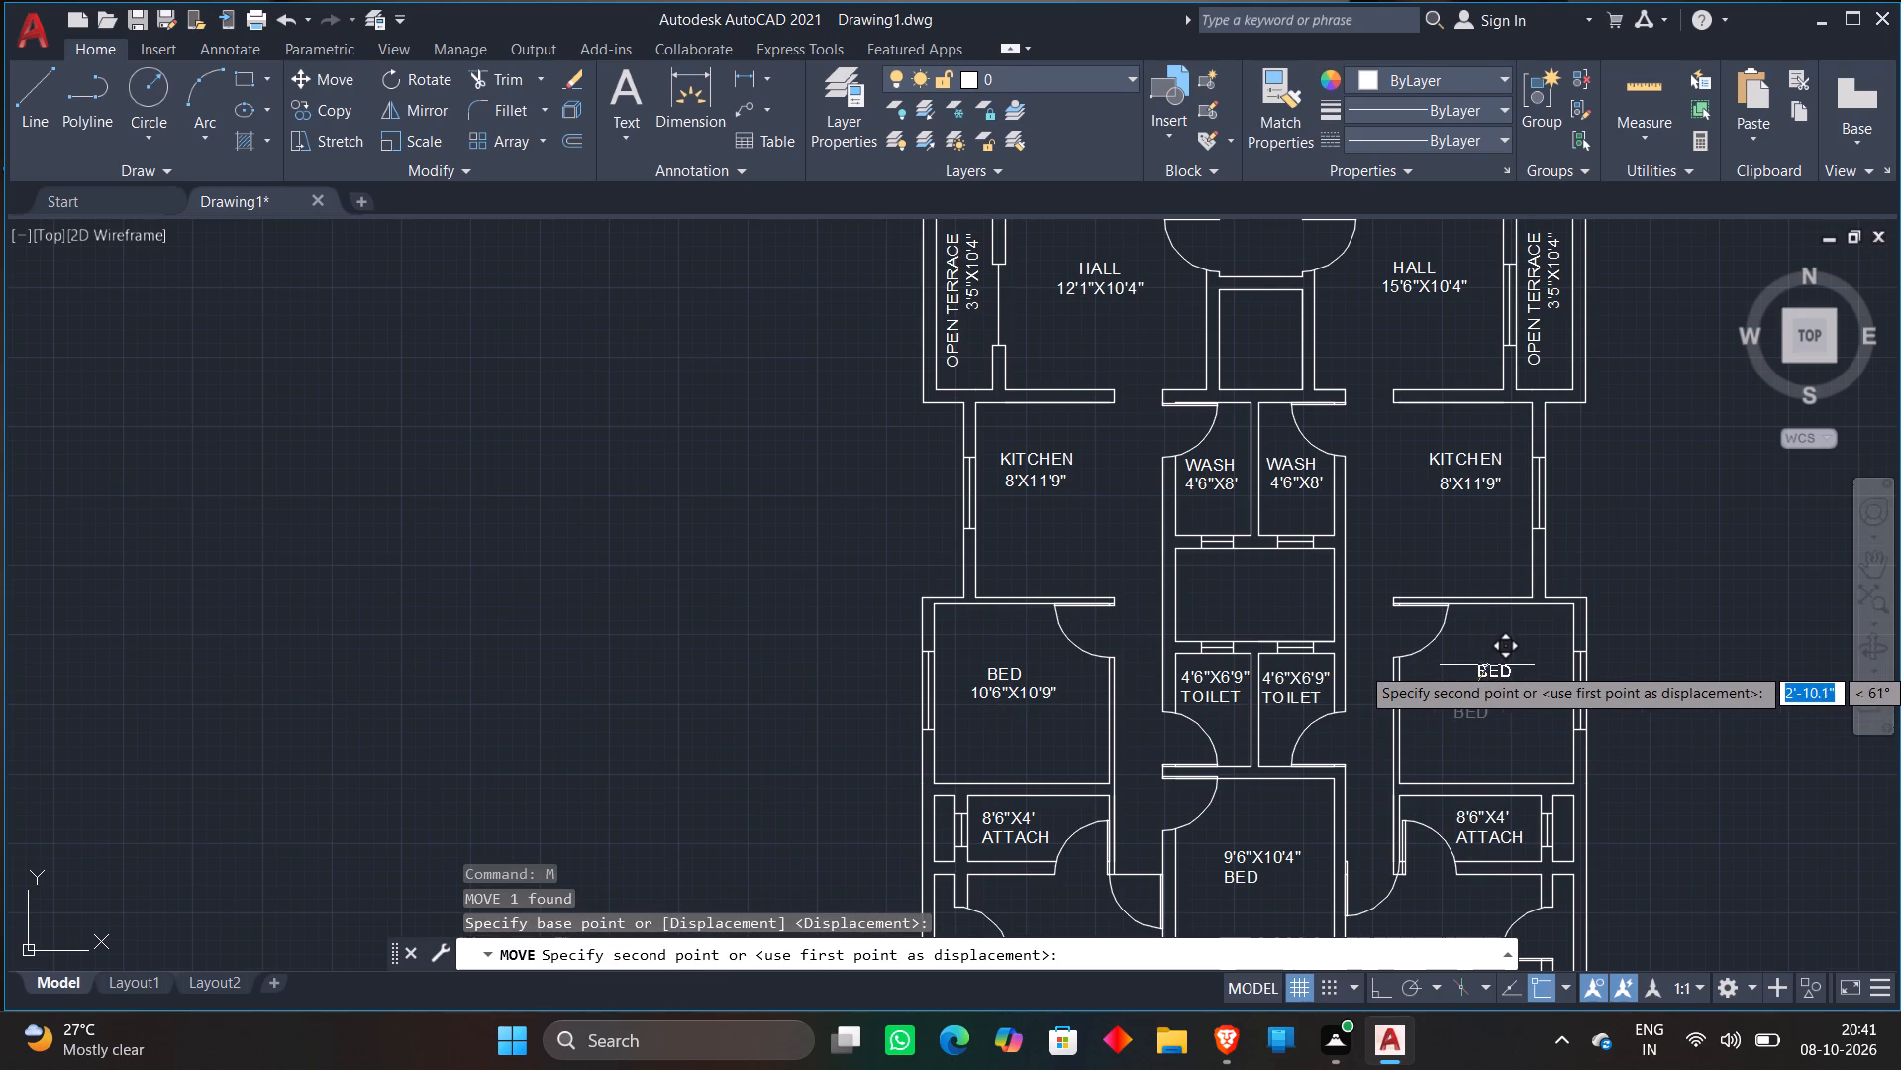
left_click(1488, 665)
Move the 4'6"X6'9" dimension text below the TOILET label in the lower plan's left toilet.
scroll(1222, 682, "up", 2)
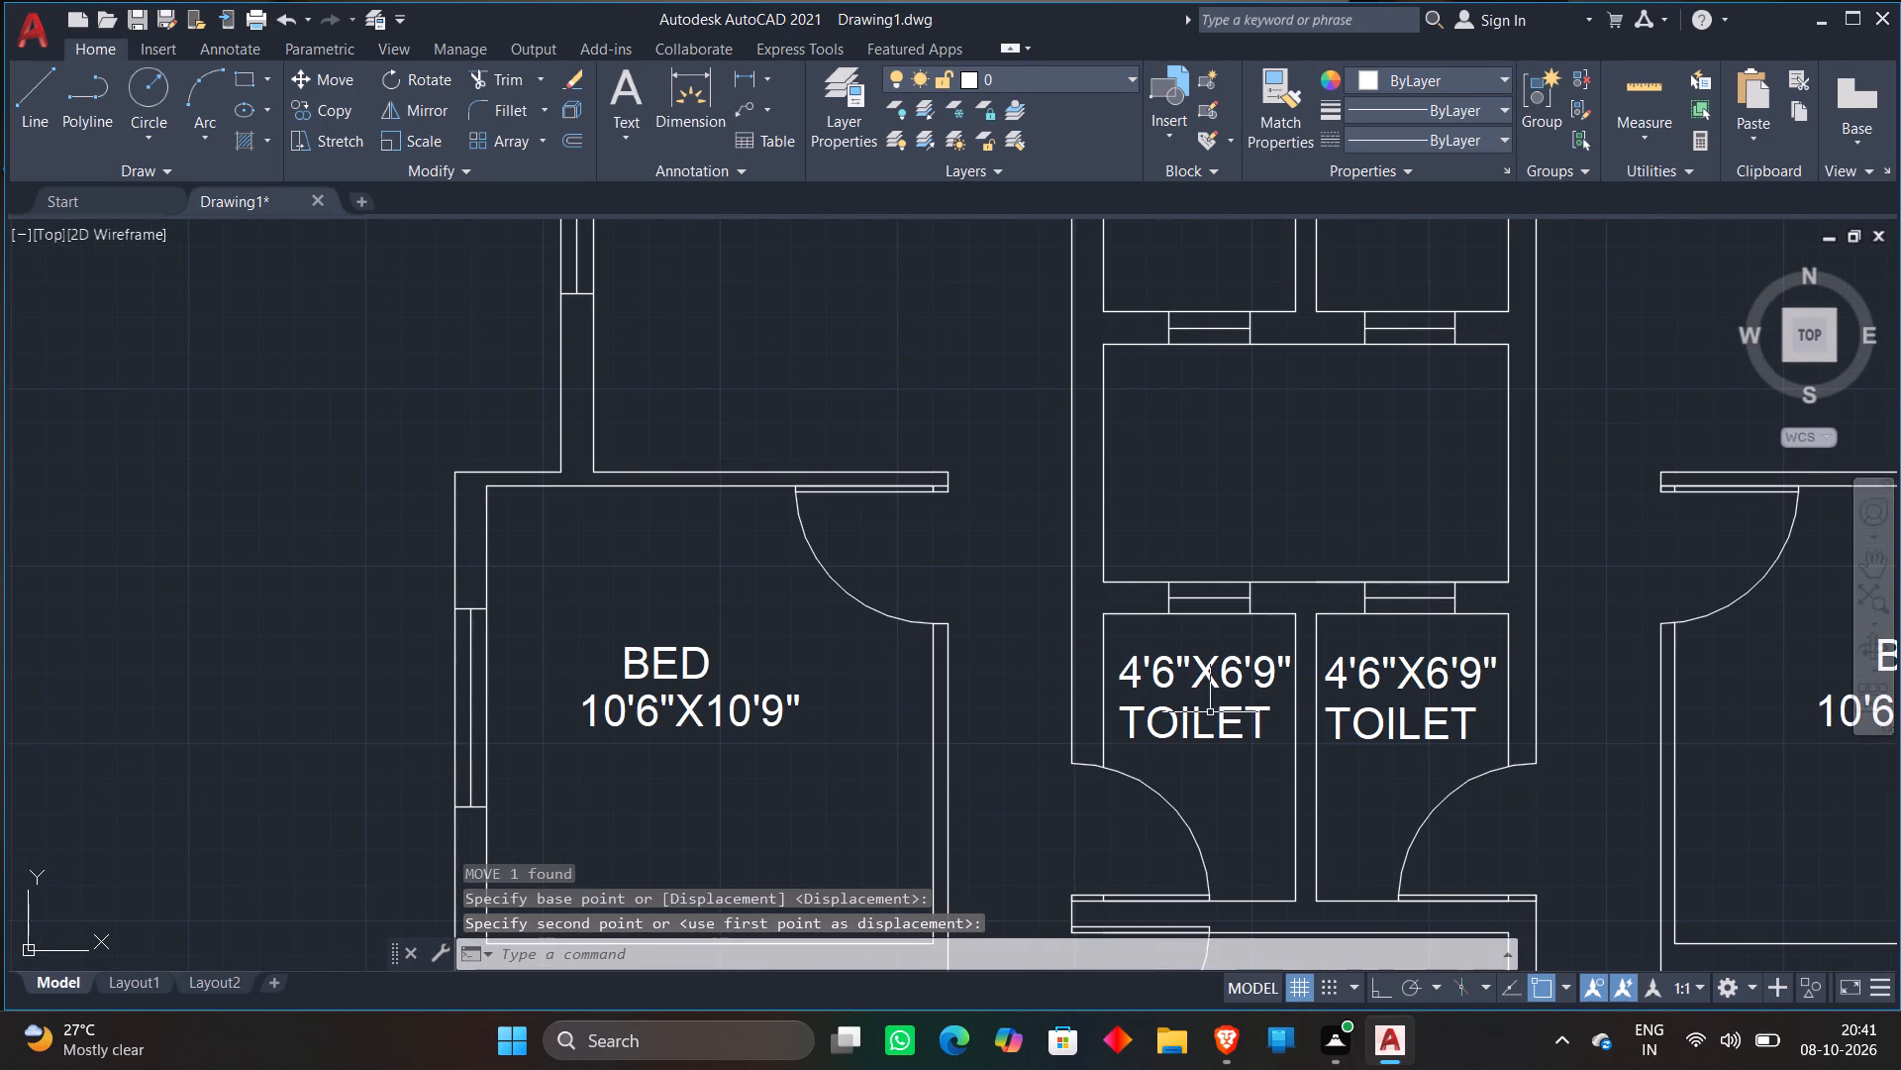
left_click(1222, 668)
type("M")
key("space")
left_click(1222, 668)
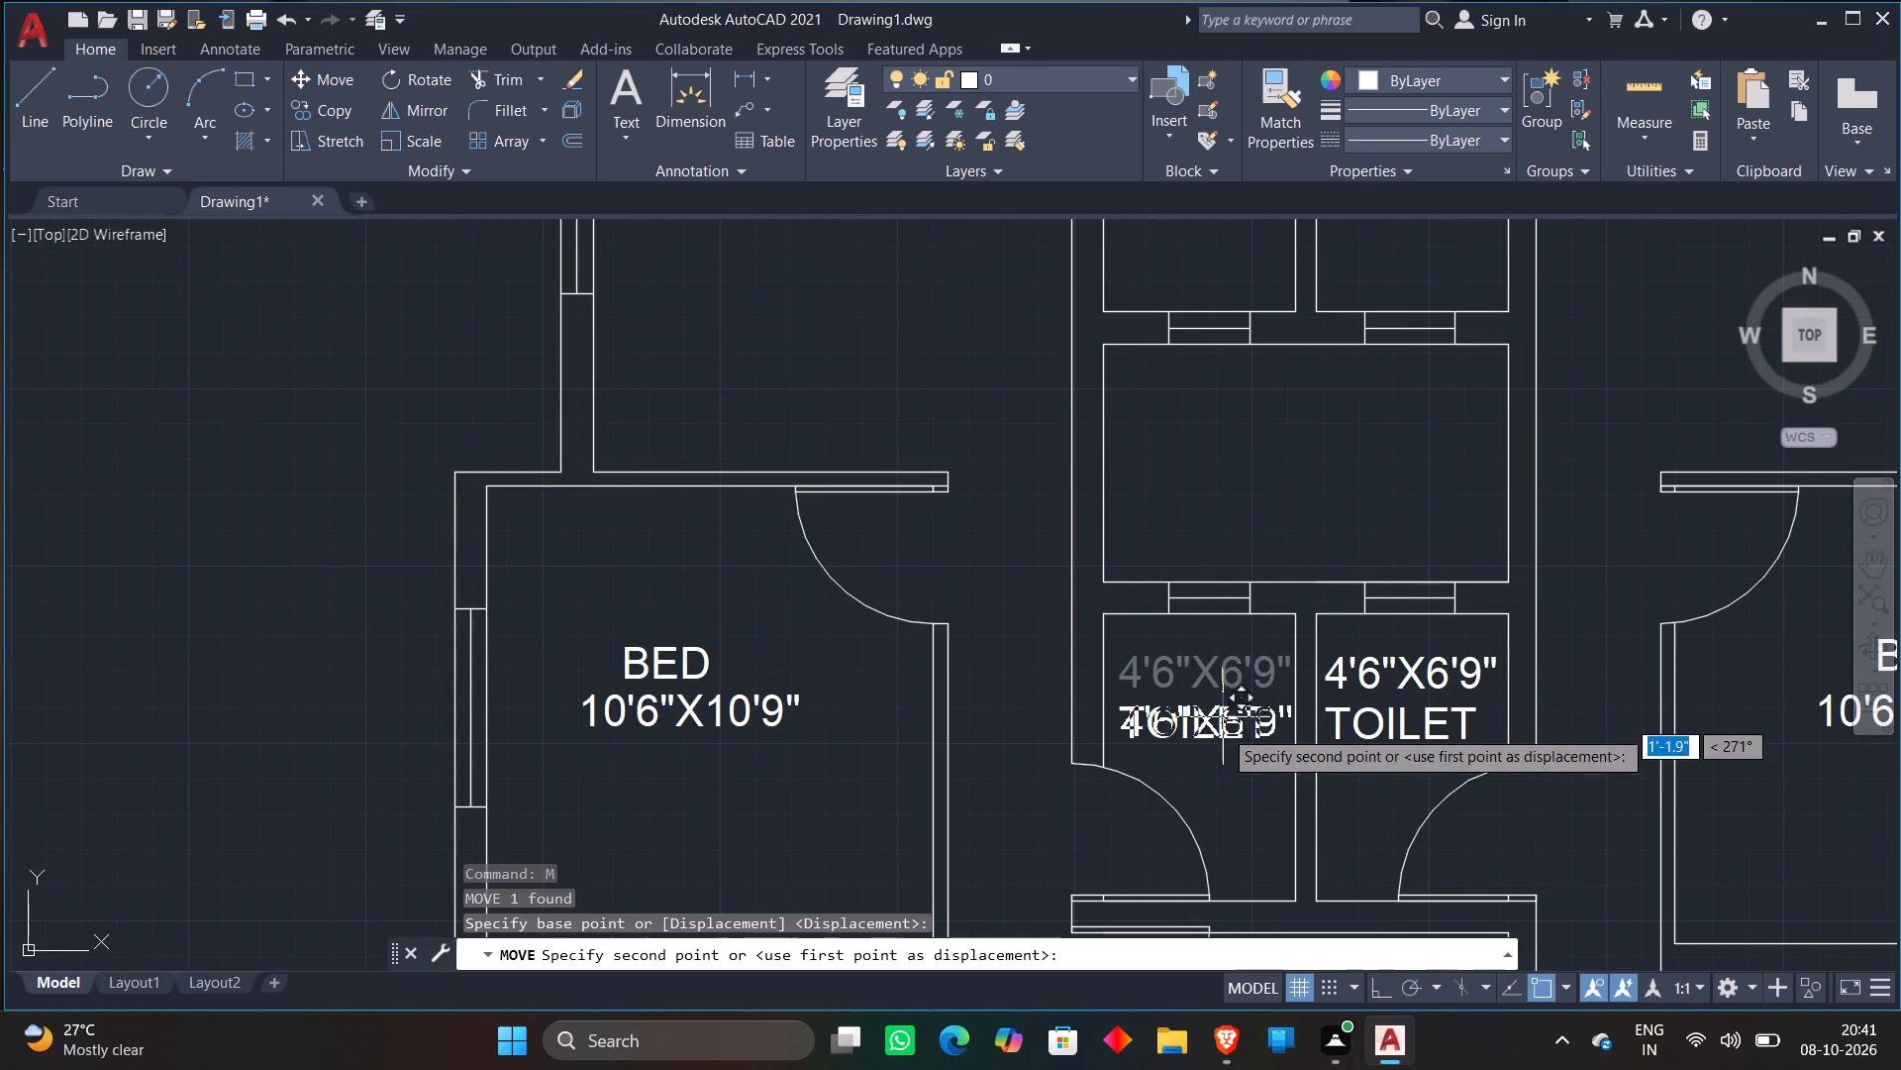
left_click(1224, 762)
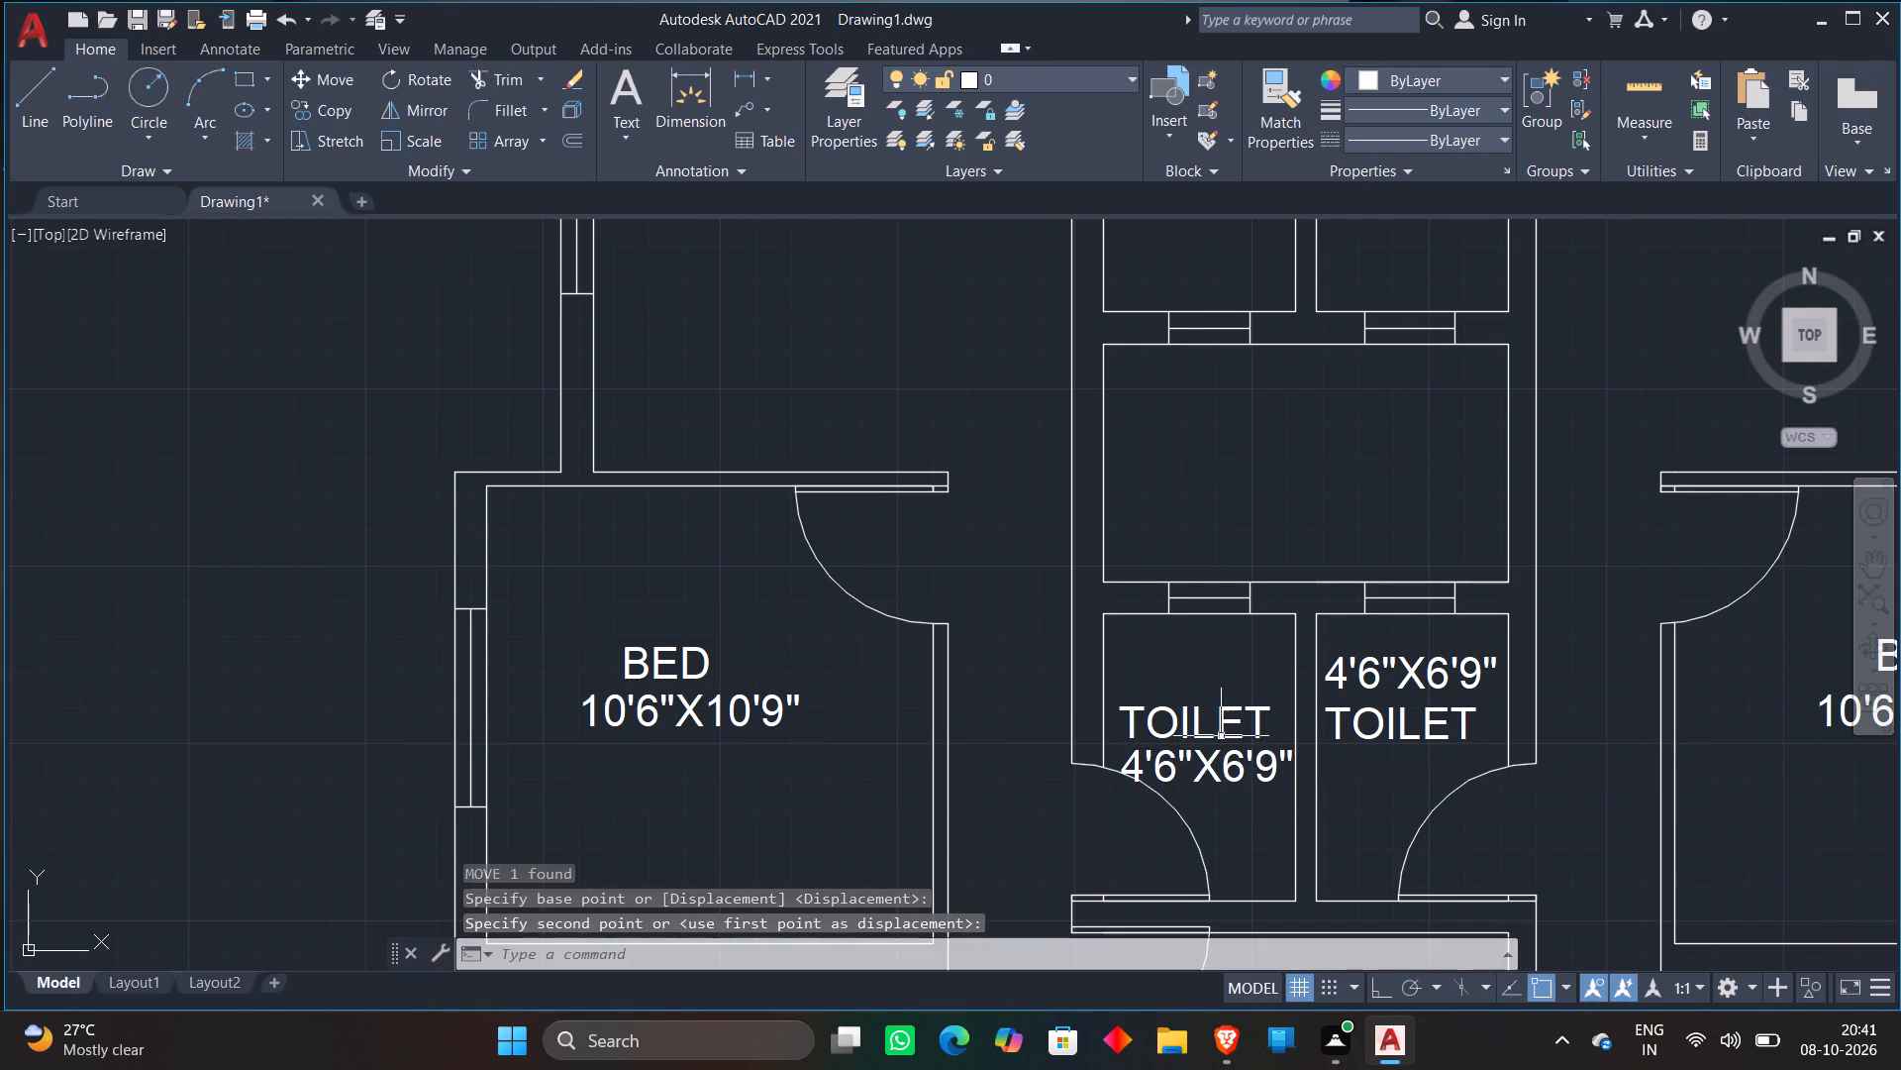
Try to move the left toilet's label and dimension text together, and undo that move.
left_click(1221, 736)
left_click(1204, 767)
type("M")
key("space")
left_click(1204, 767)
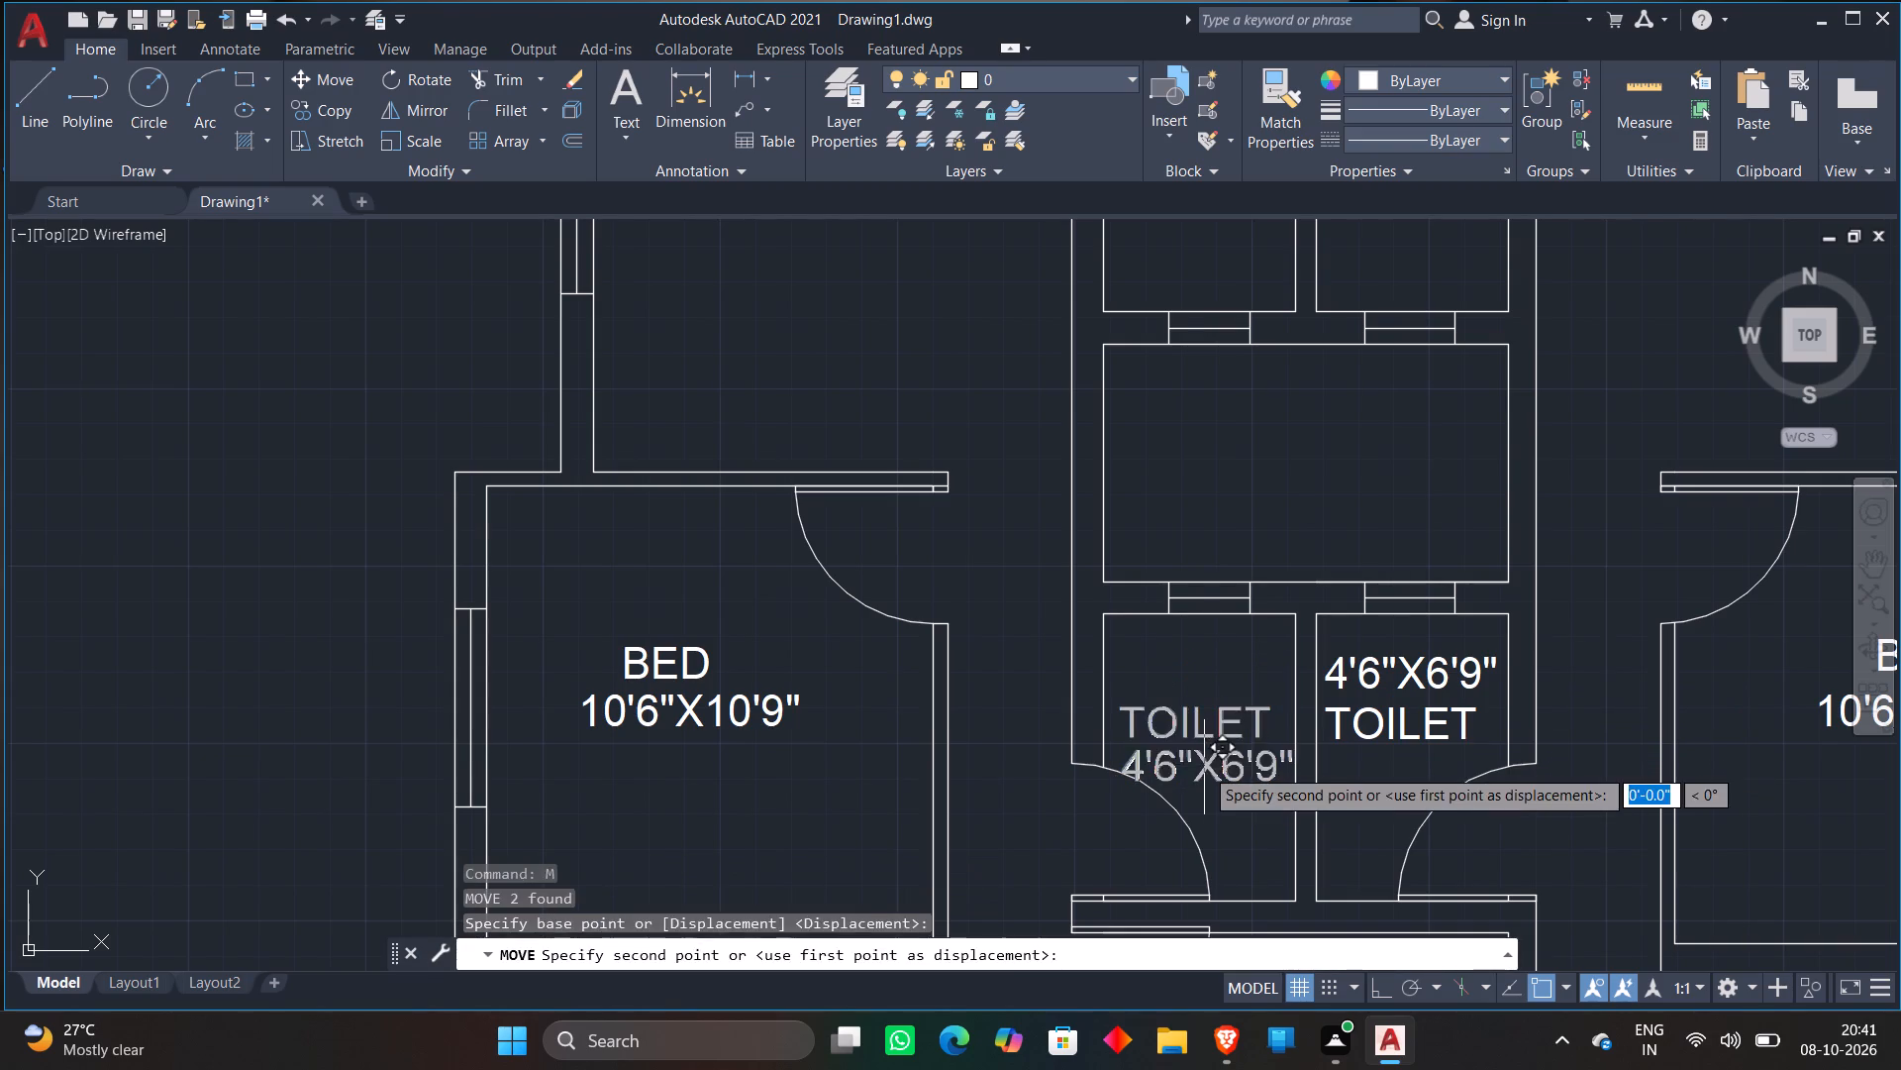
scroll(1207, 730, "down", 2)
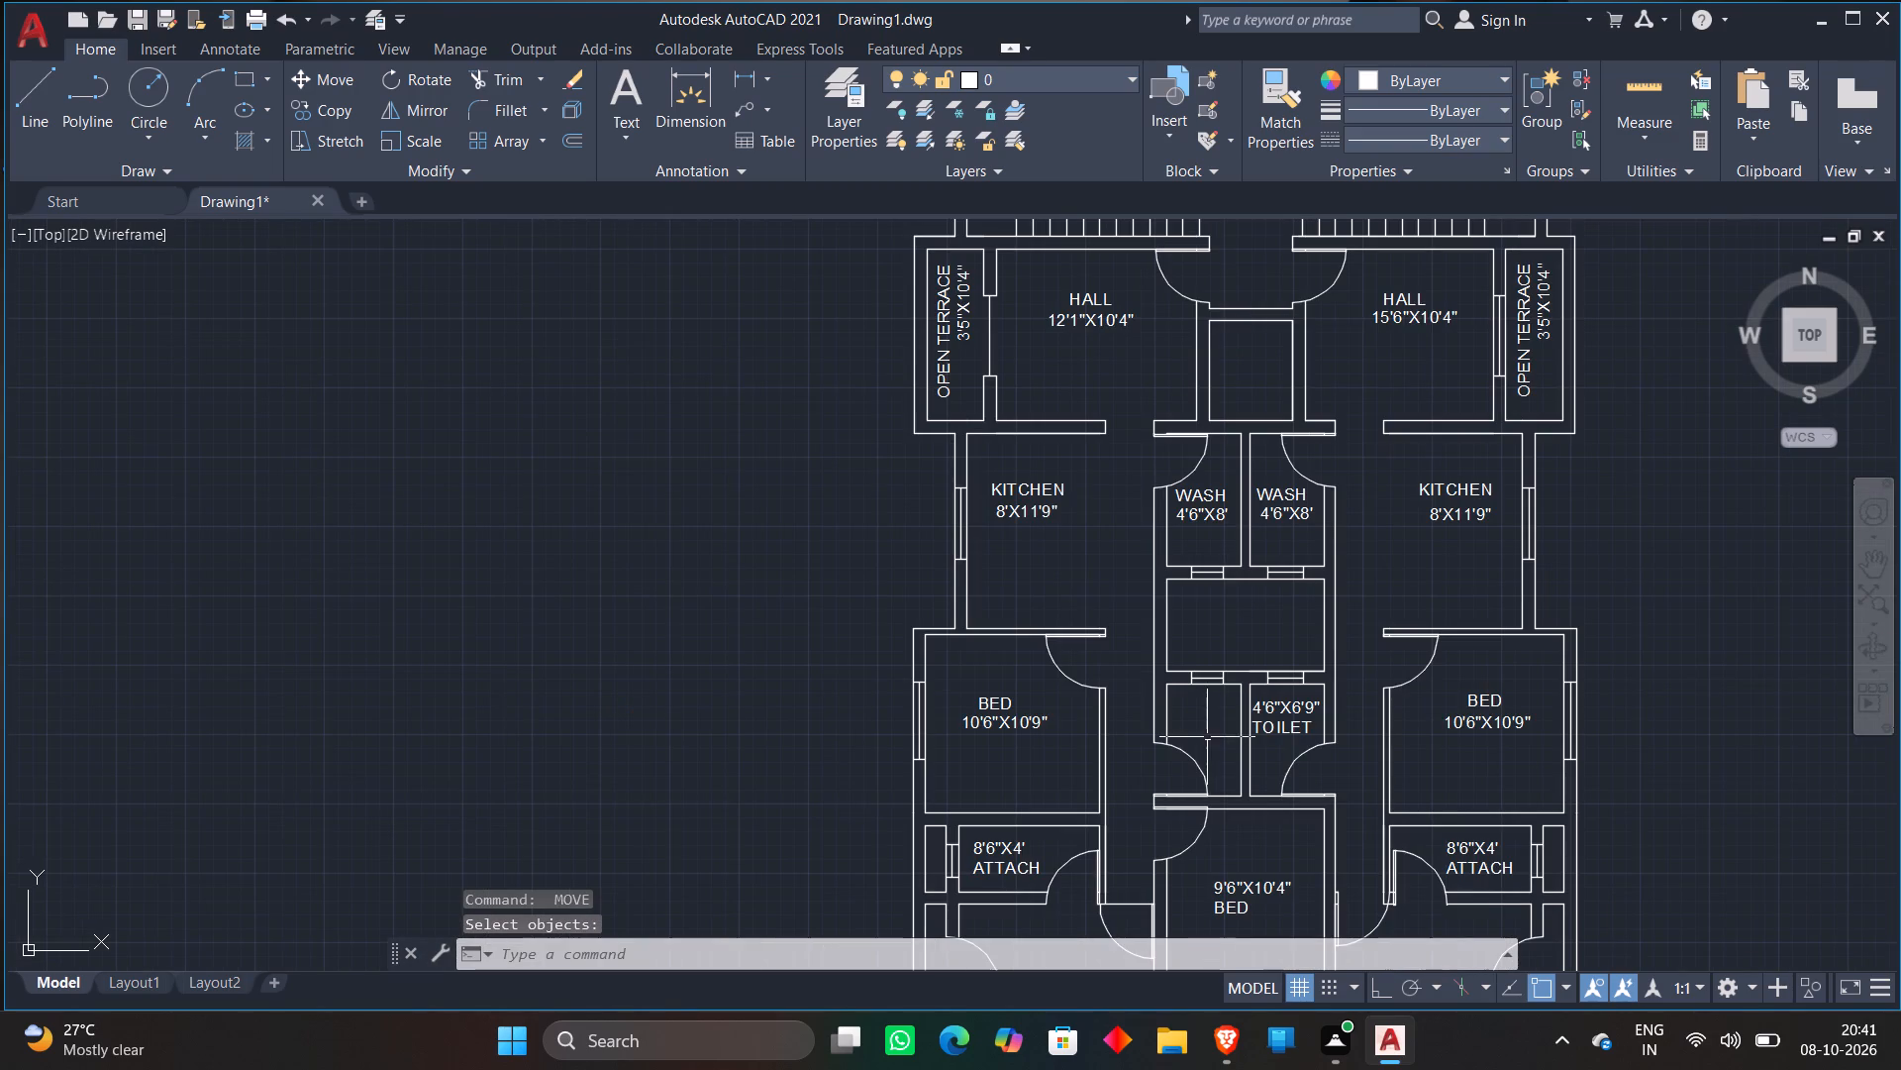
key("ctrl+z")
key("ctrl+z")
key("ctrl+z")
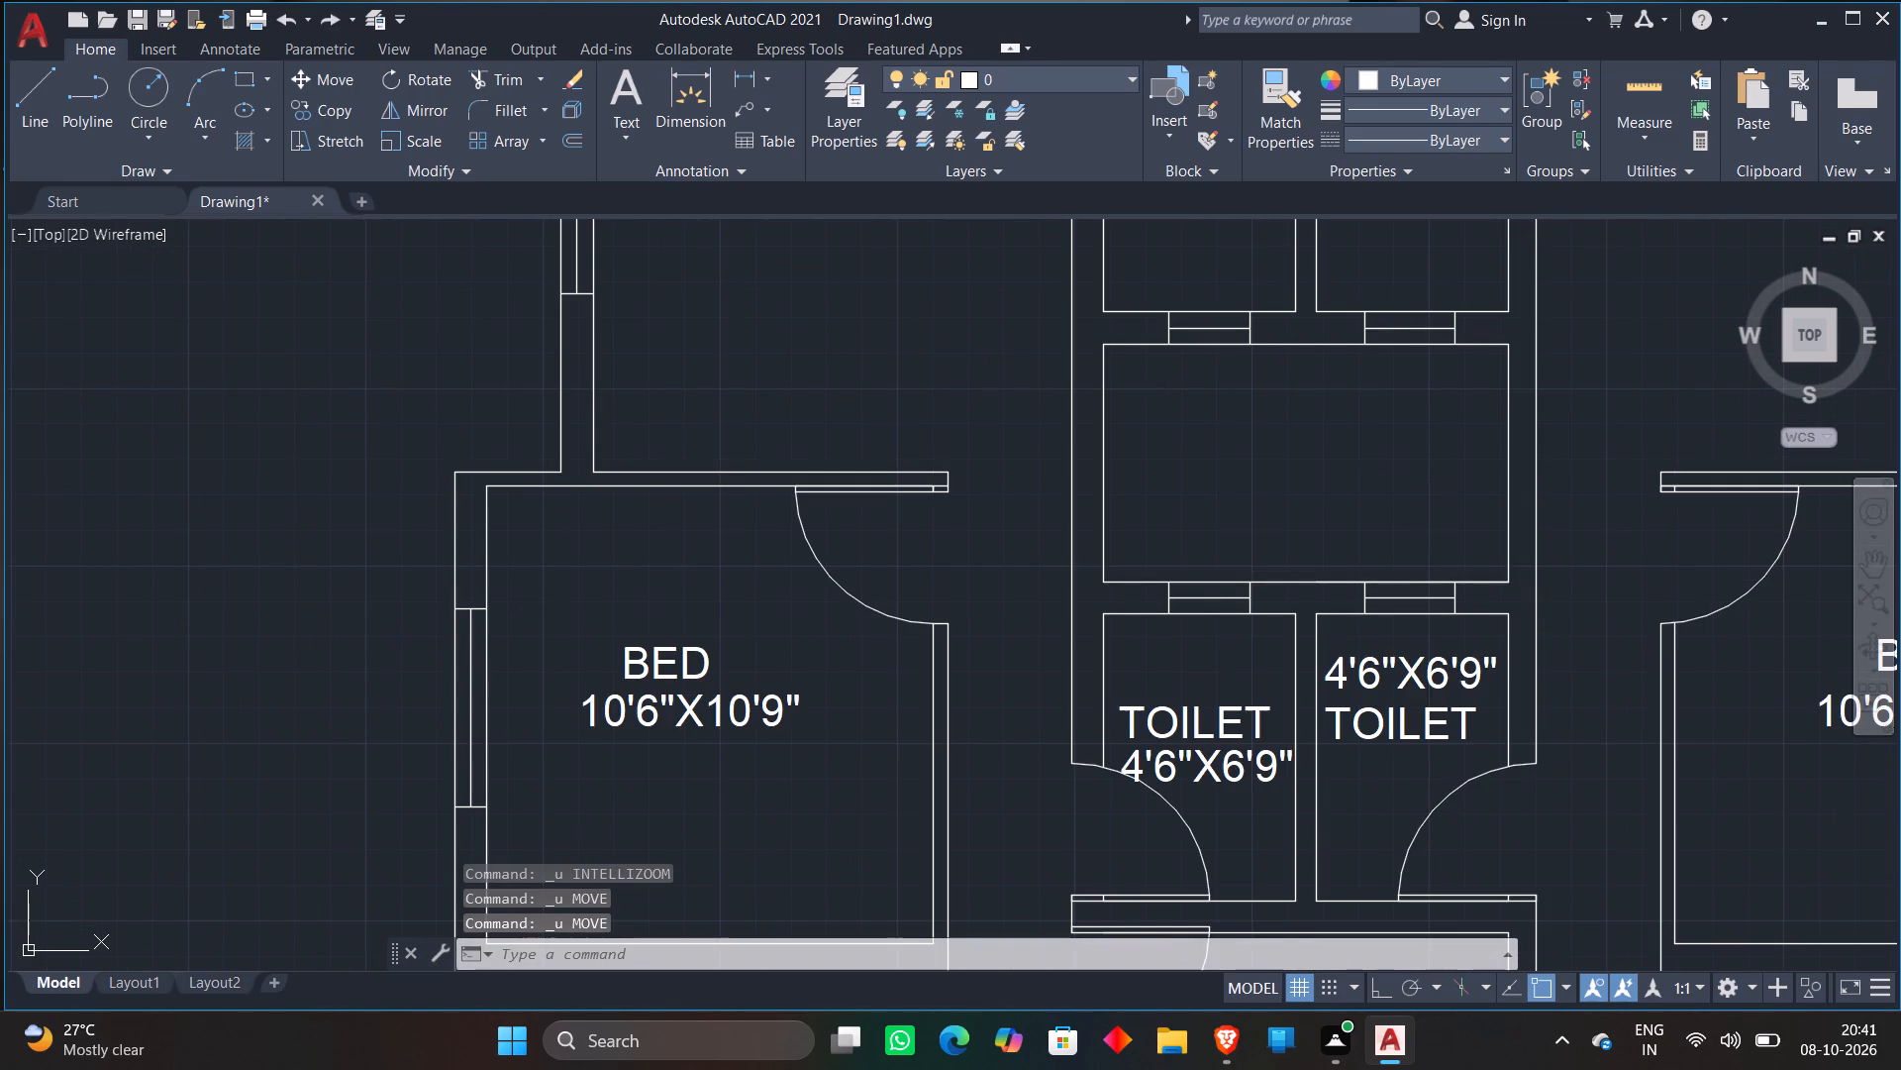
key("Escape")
Move the left toilet's TOILET label and dimension text up together, clear of the door arc.
left_click(1243, 727)
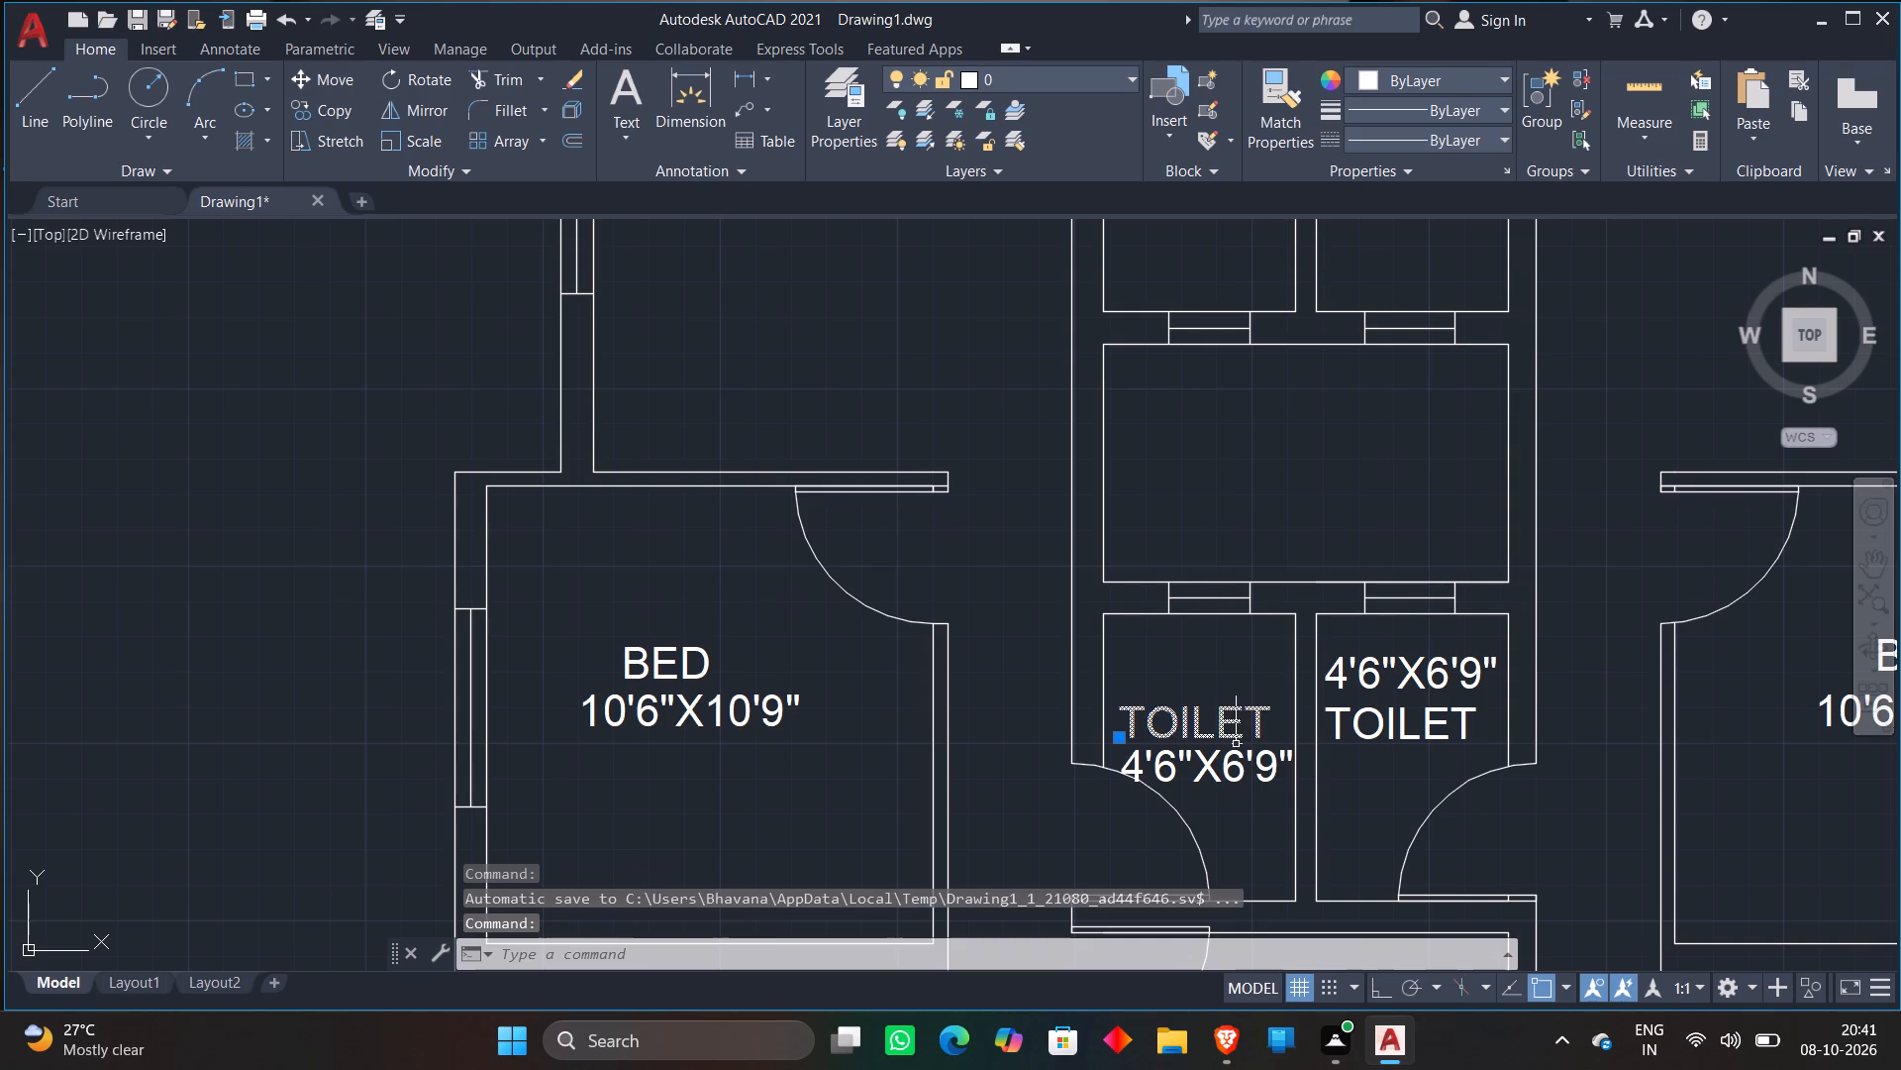
left_click(1236, 762)
type("M")
key("space")
left_click(1236, 762)
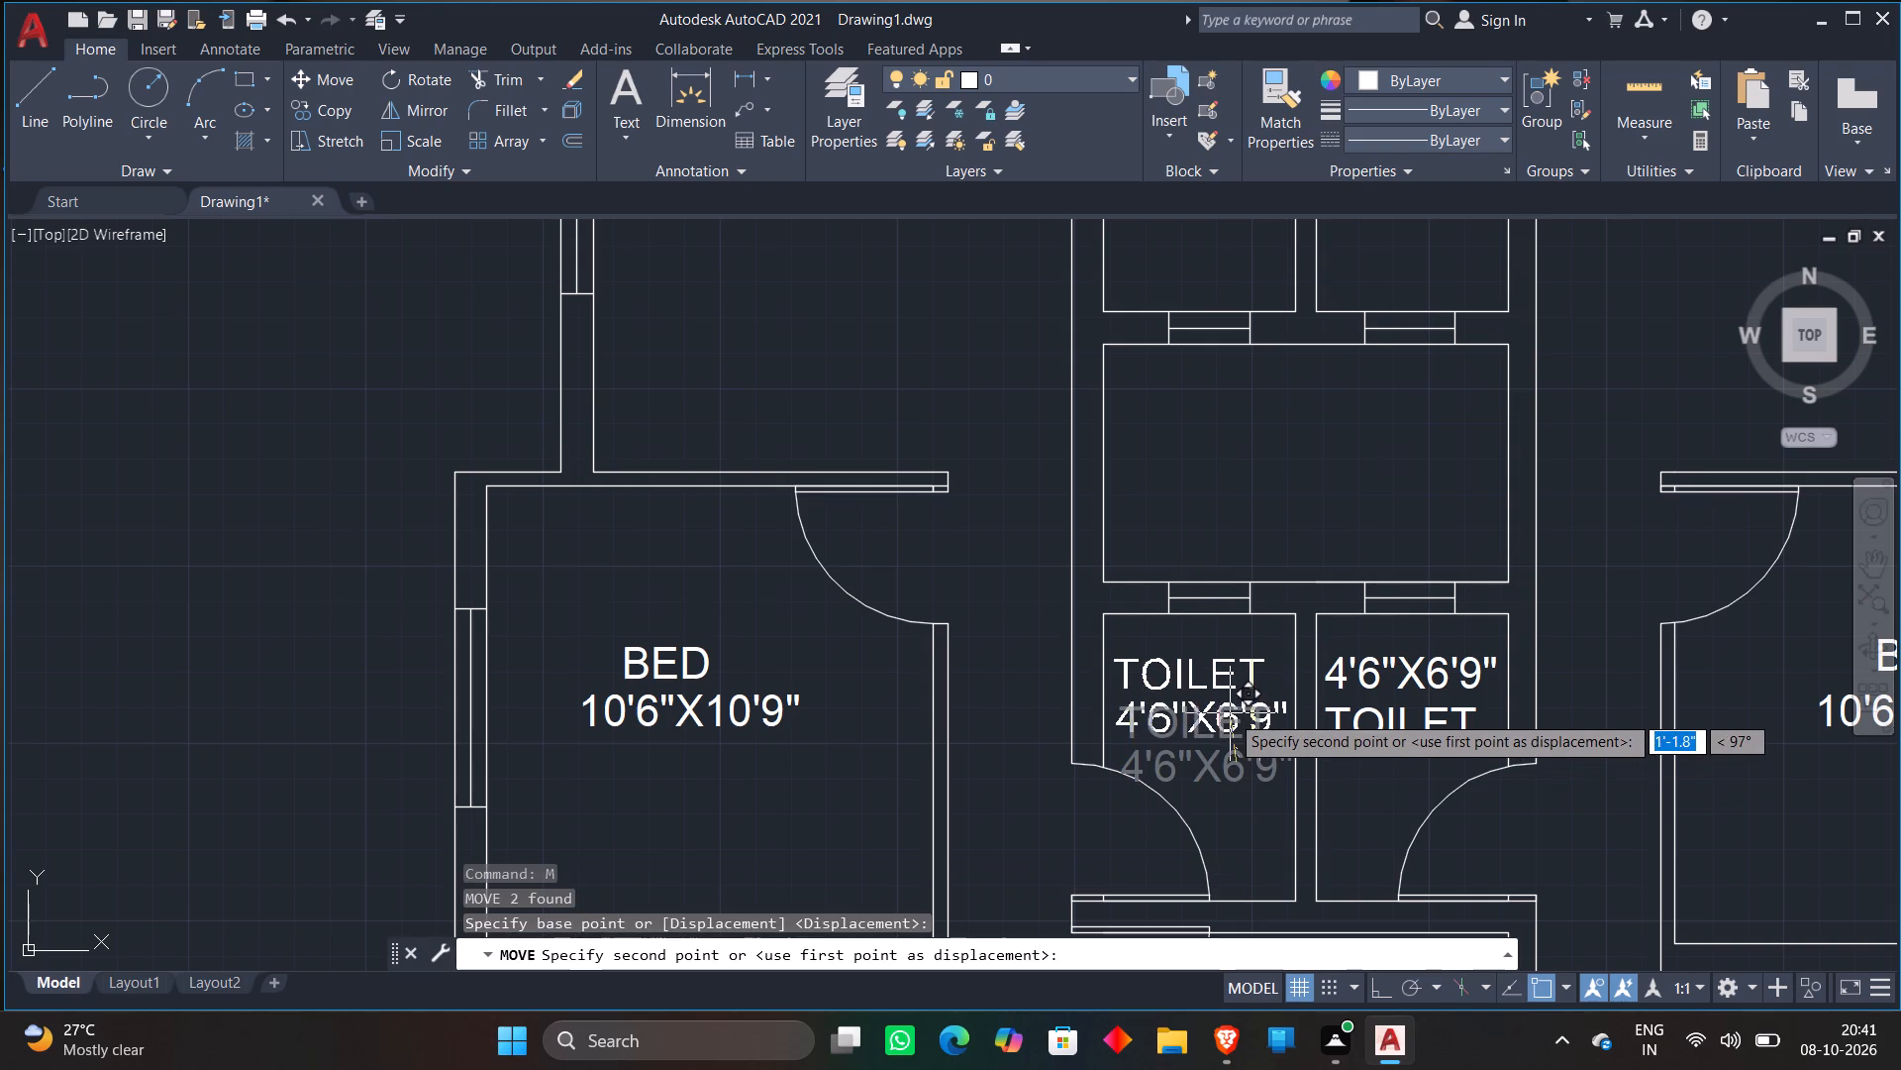
left_click(1235, 719)
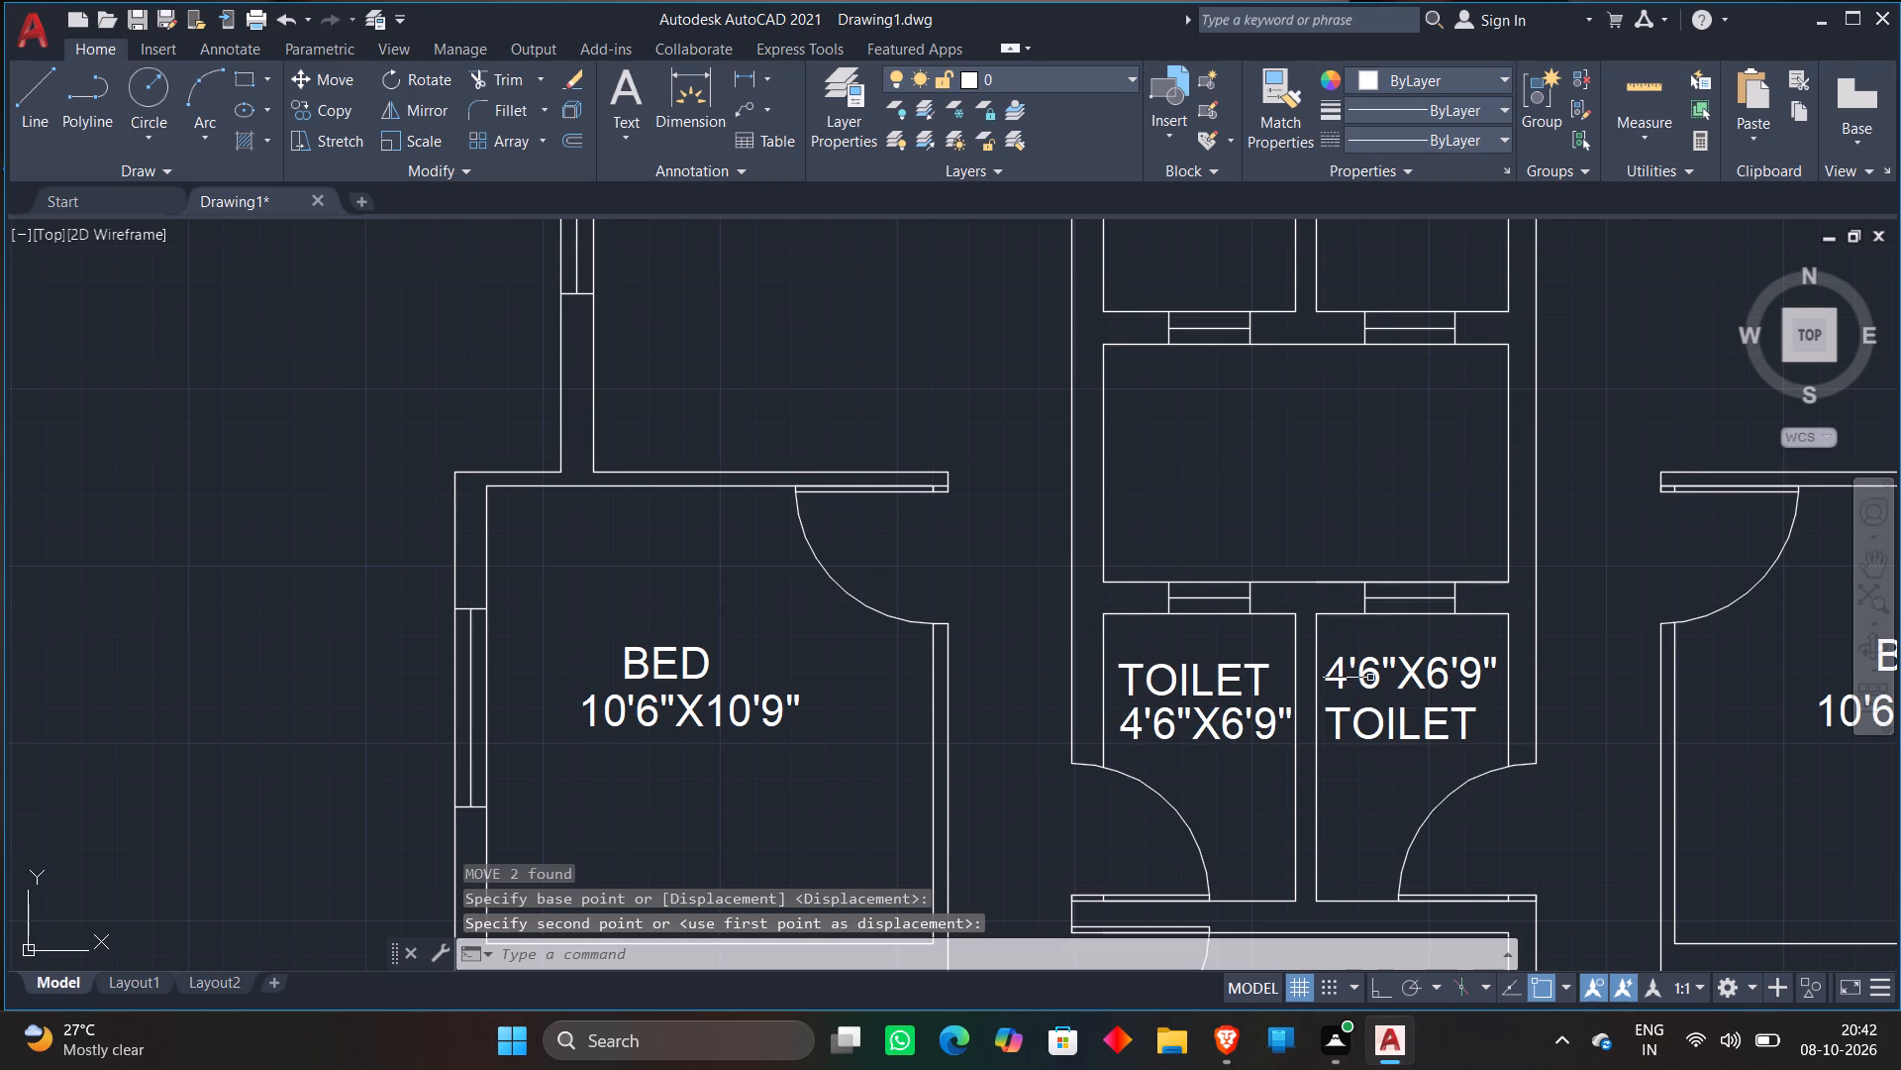
Delete the TOILET label and its 4'6"X6'9" dimension text from the lower plan's right toilet.
left_click(1371, 674)
left_click(1358, 731)
key("Delete")
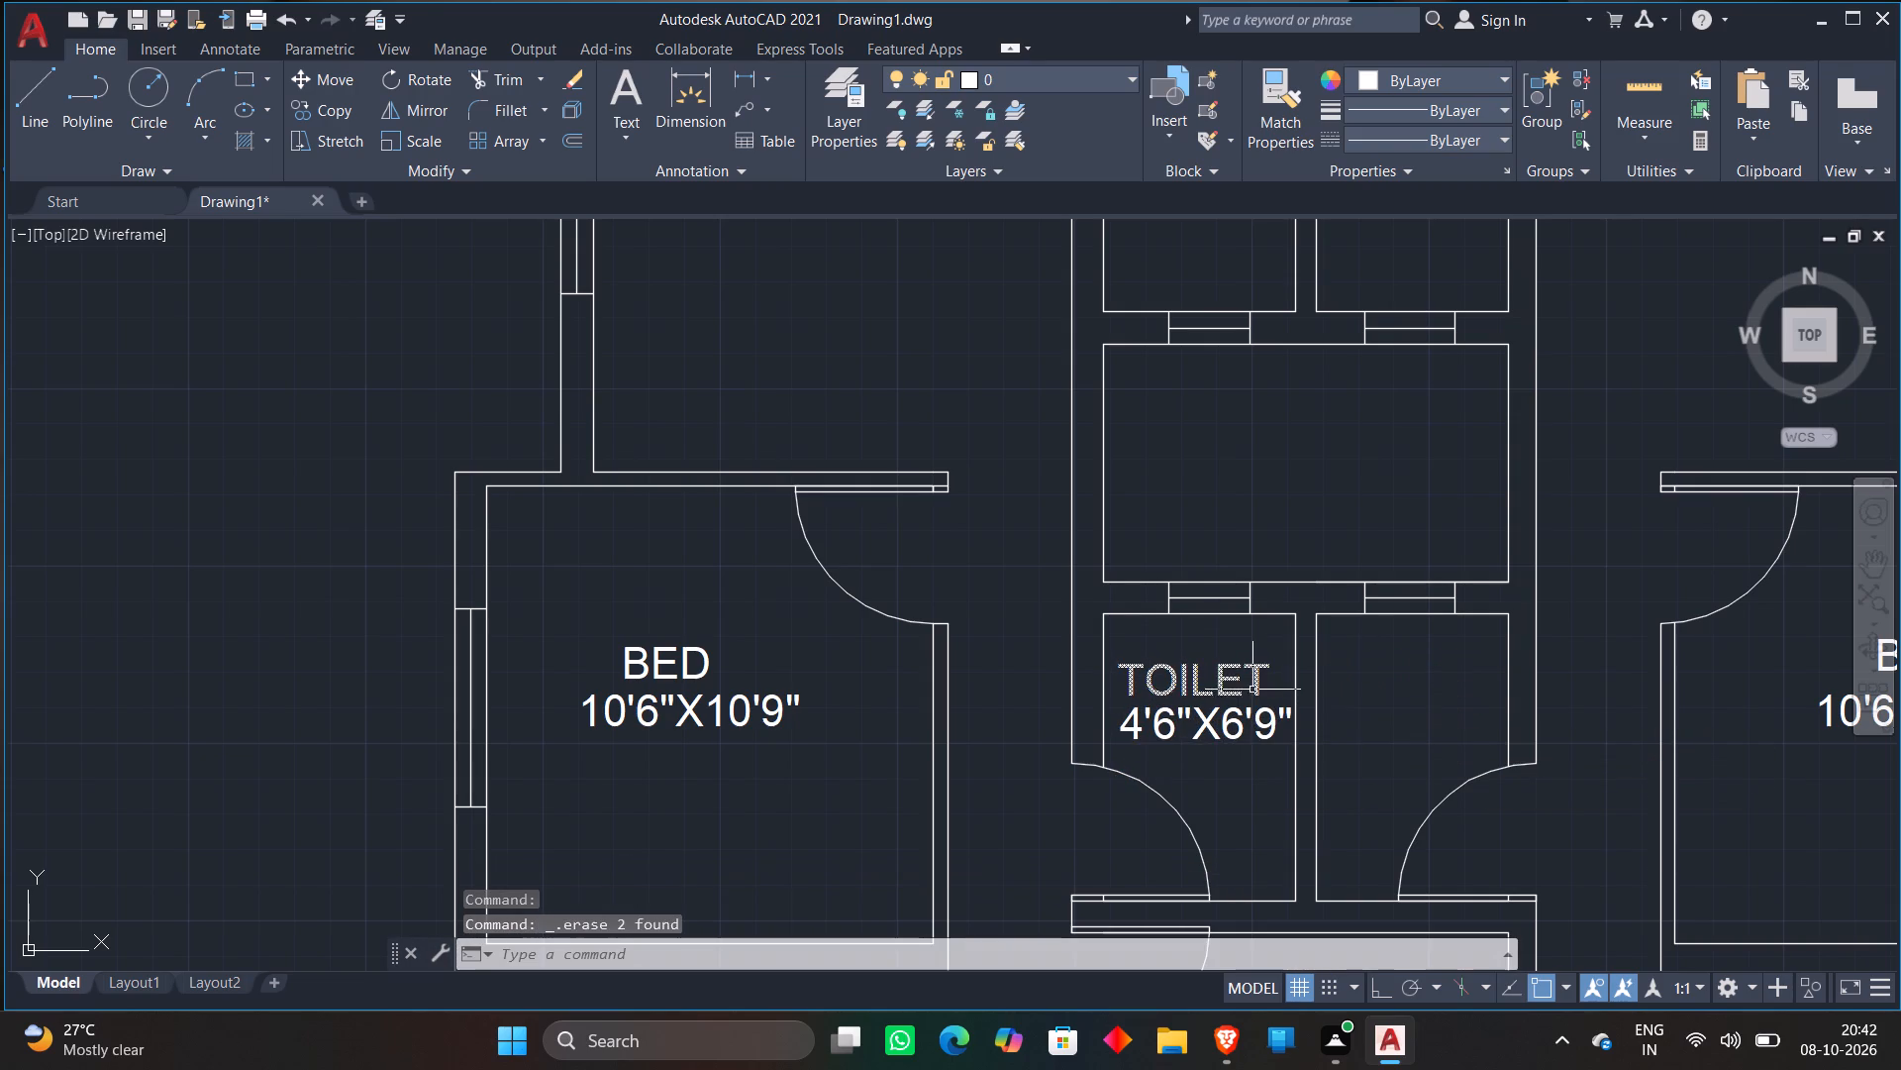
Copy the left toilet's TOILET label and 4'6"X6'9" text across into the right toilet at the same height.
left_click(1252, 690)
left_click(1244, 724)
right_click(1242, 724)
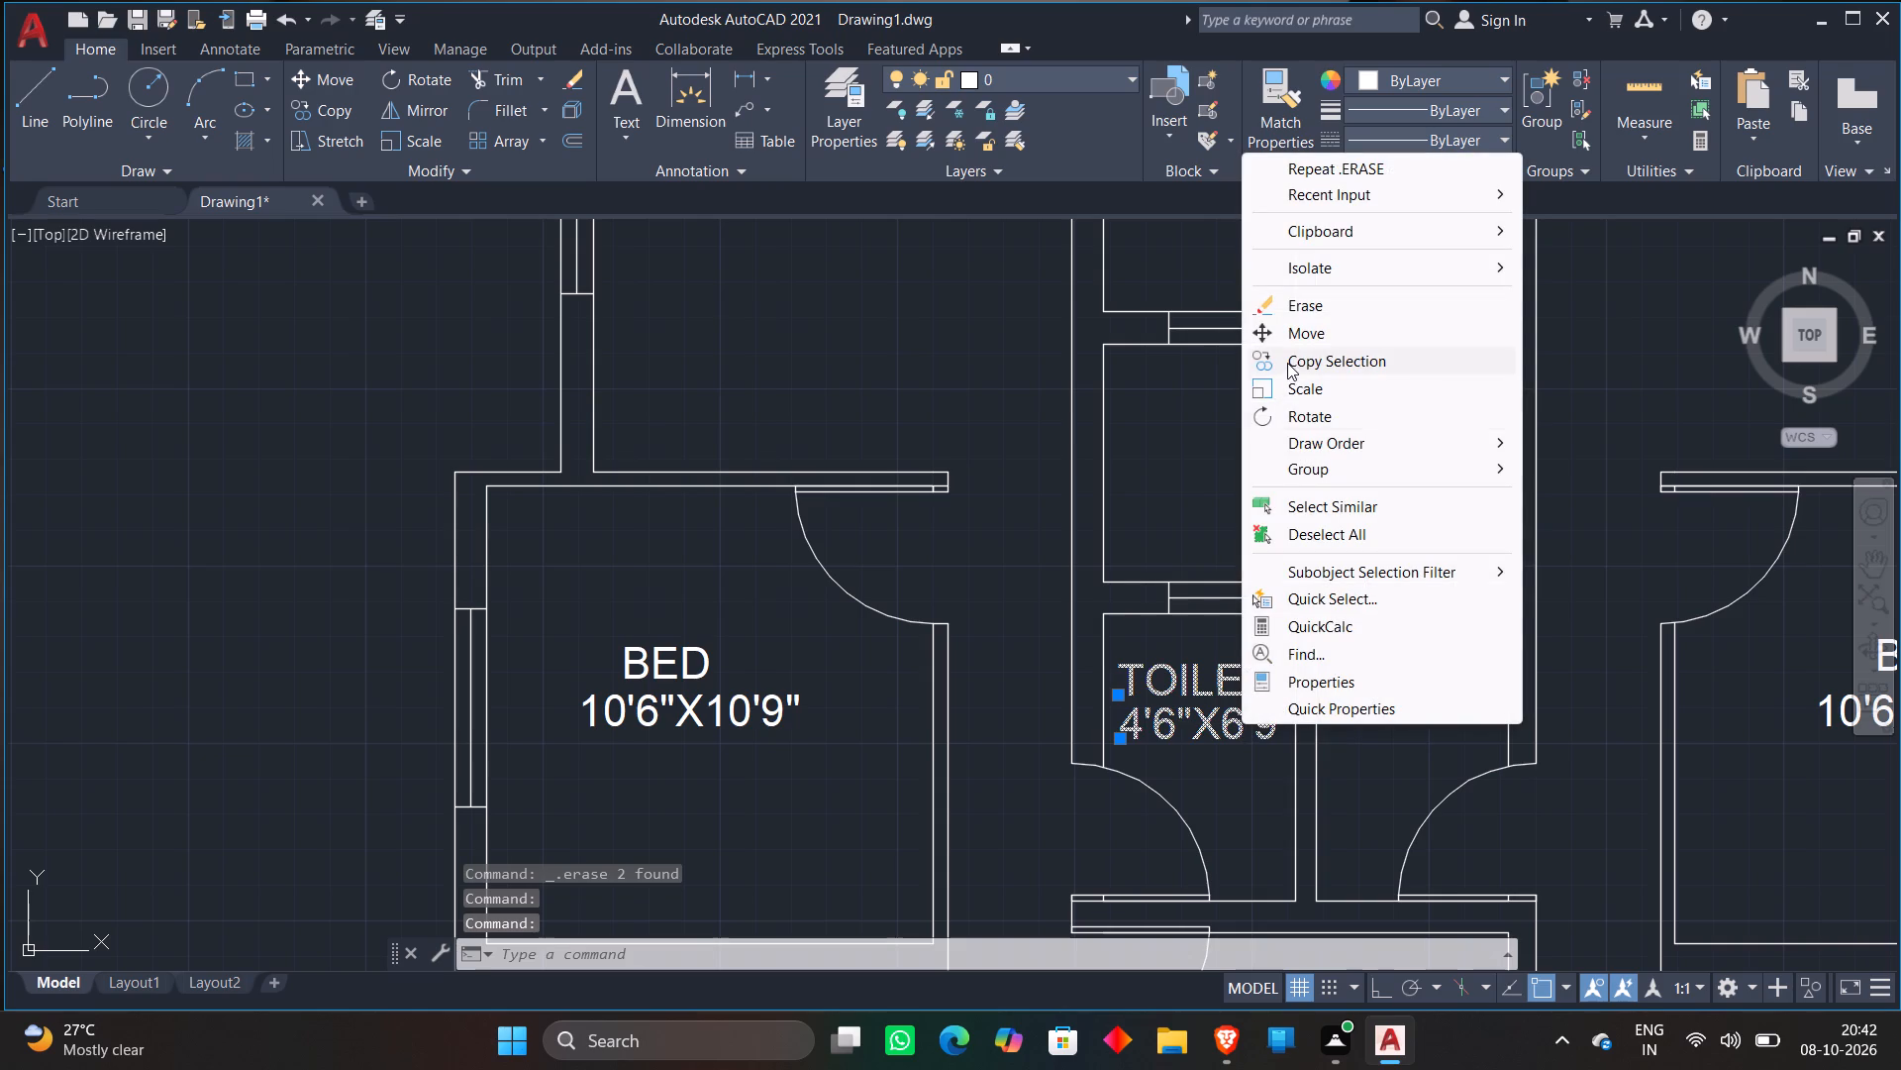
left_click(1287, 363)
left_click(1217, 720)
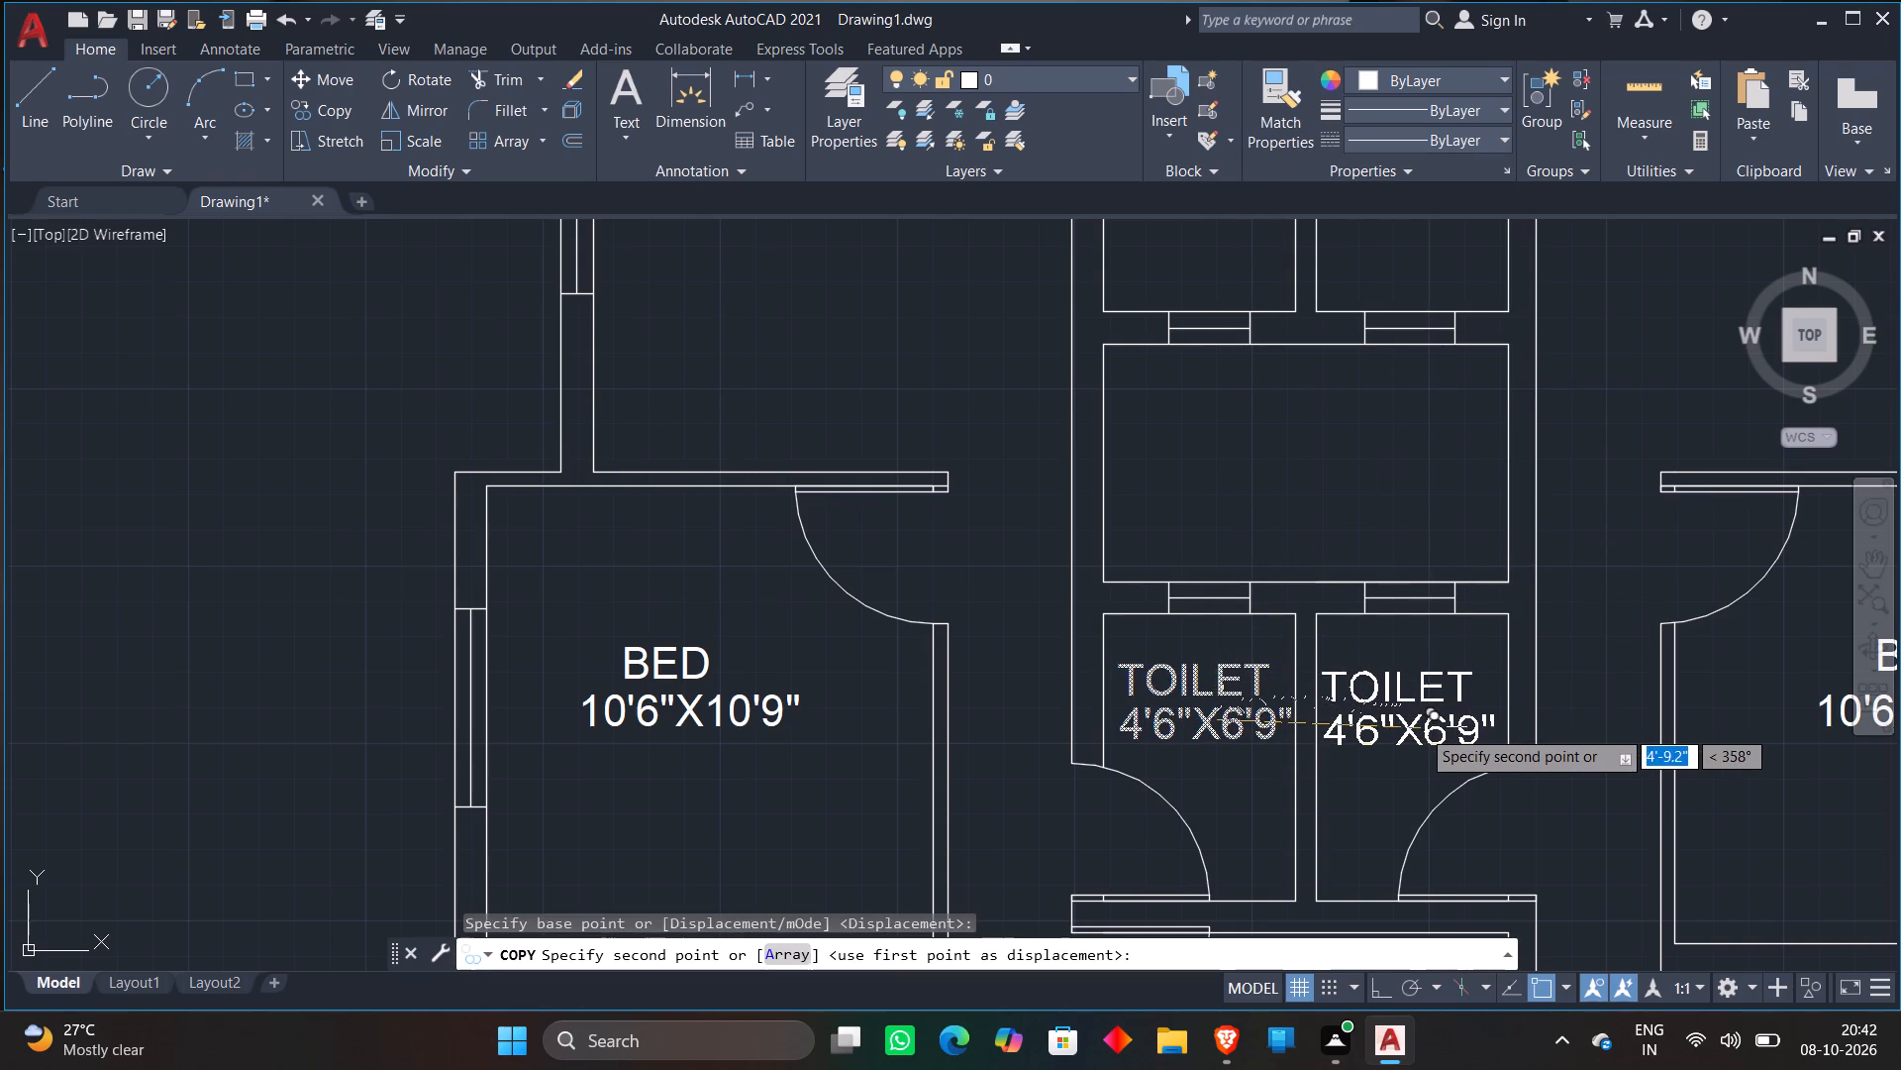
left_click(1425, 720)
key("Escape")
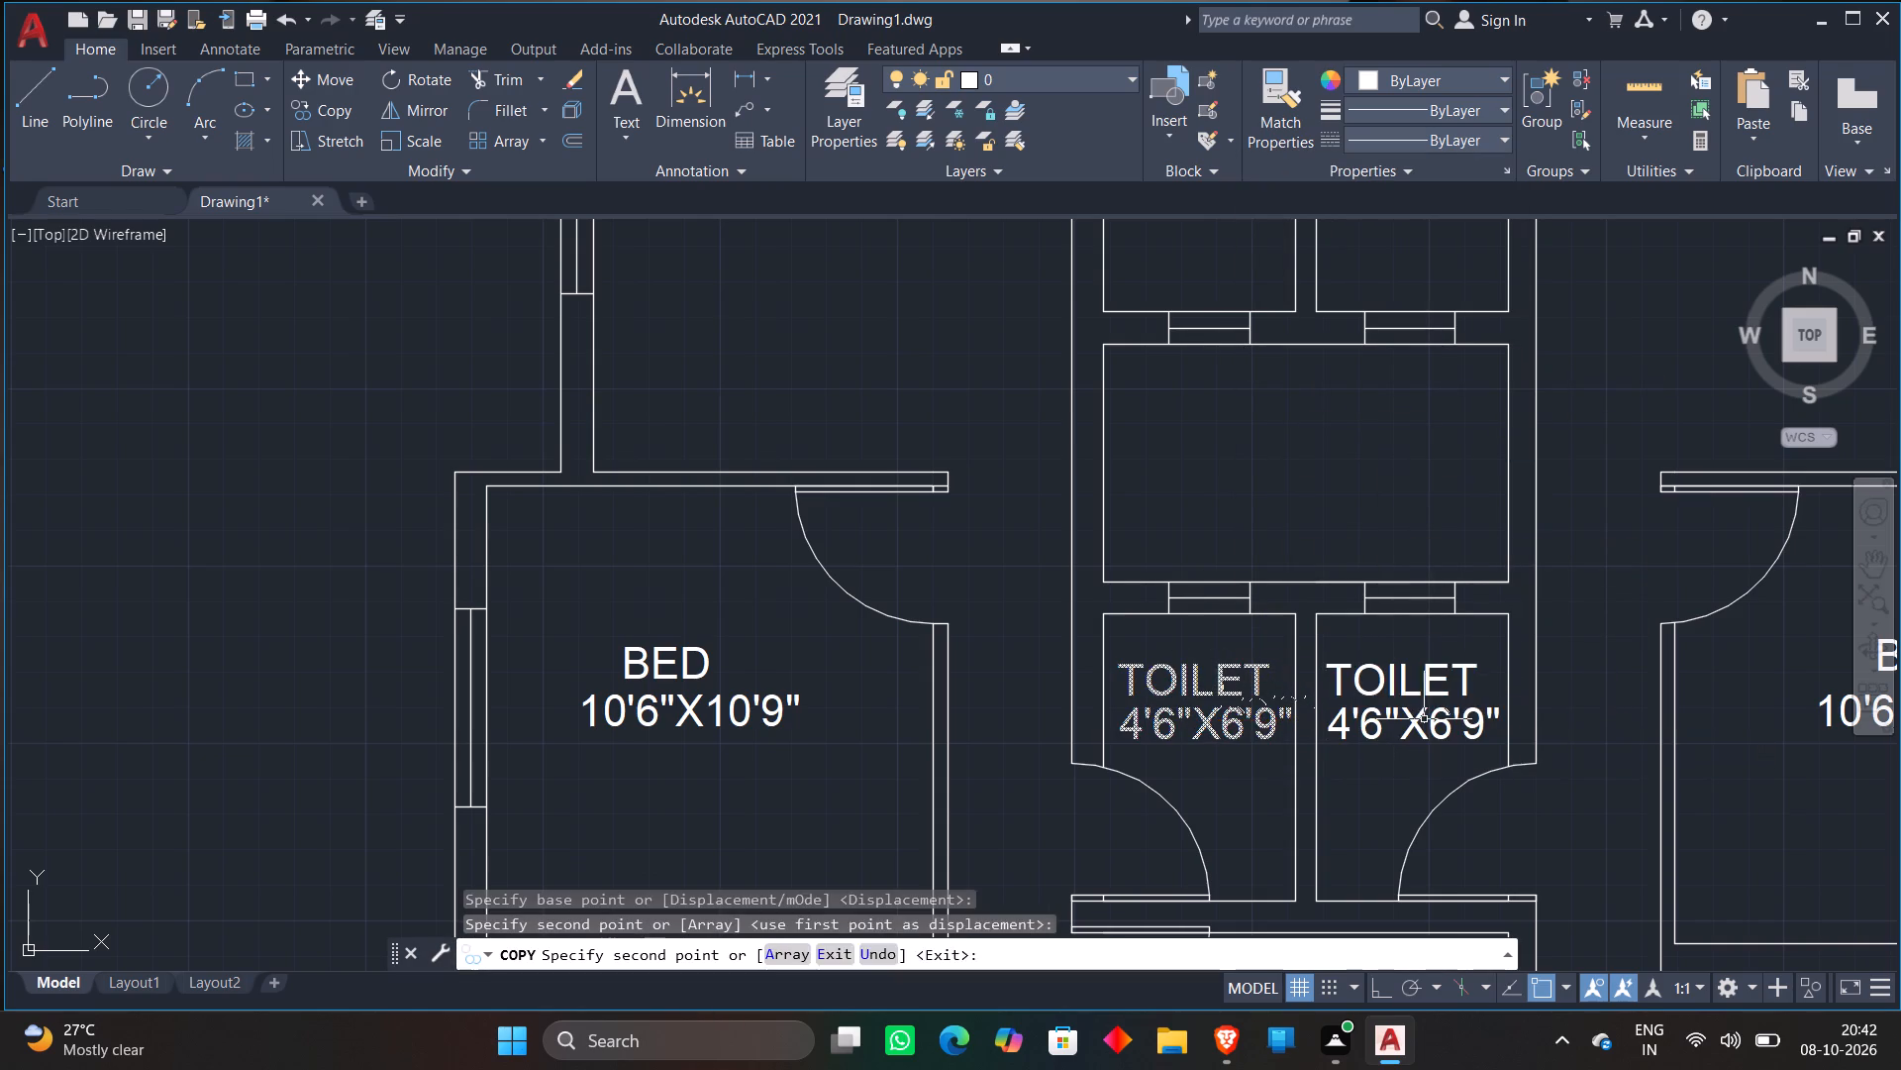
Move the 8'6"X4' dimension text below the ATTACH label in the lower plan's left attached toilet.
scroll(1417, 707, "down", 3)
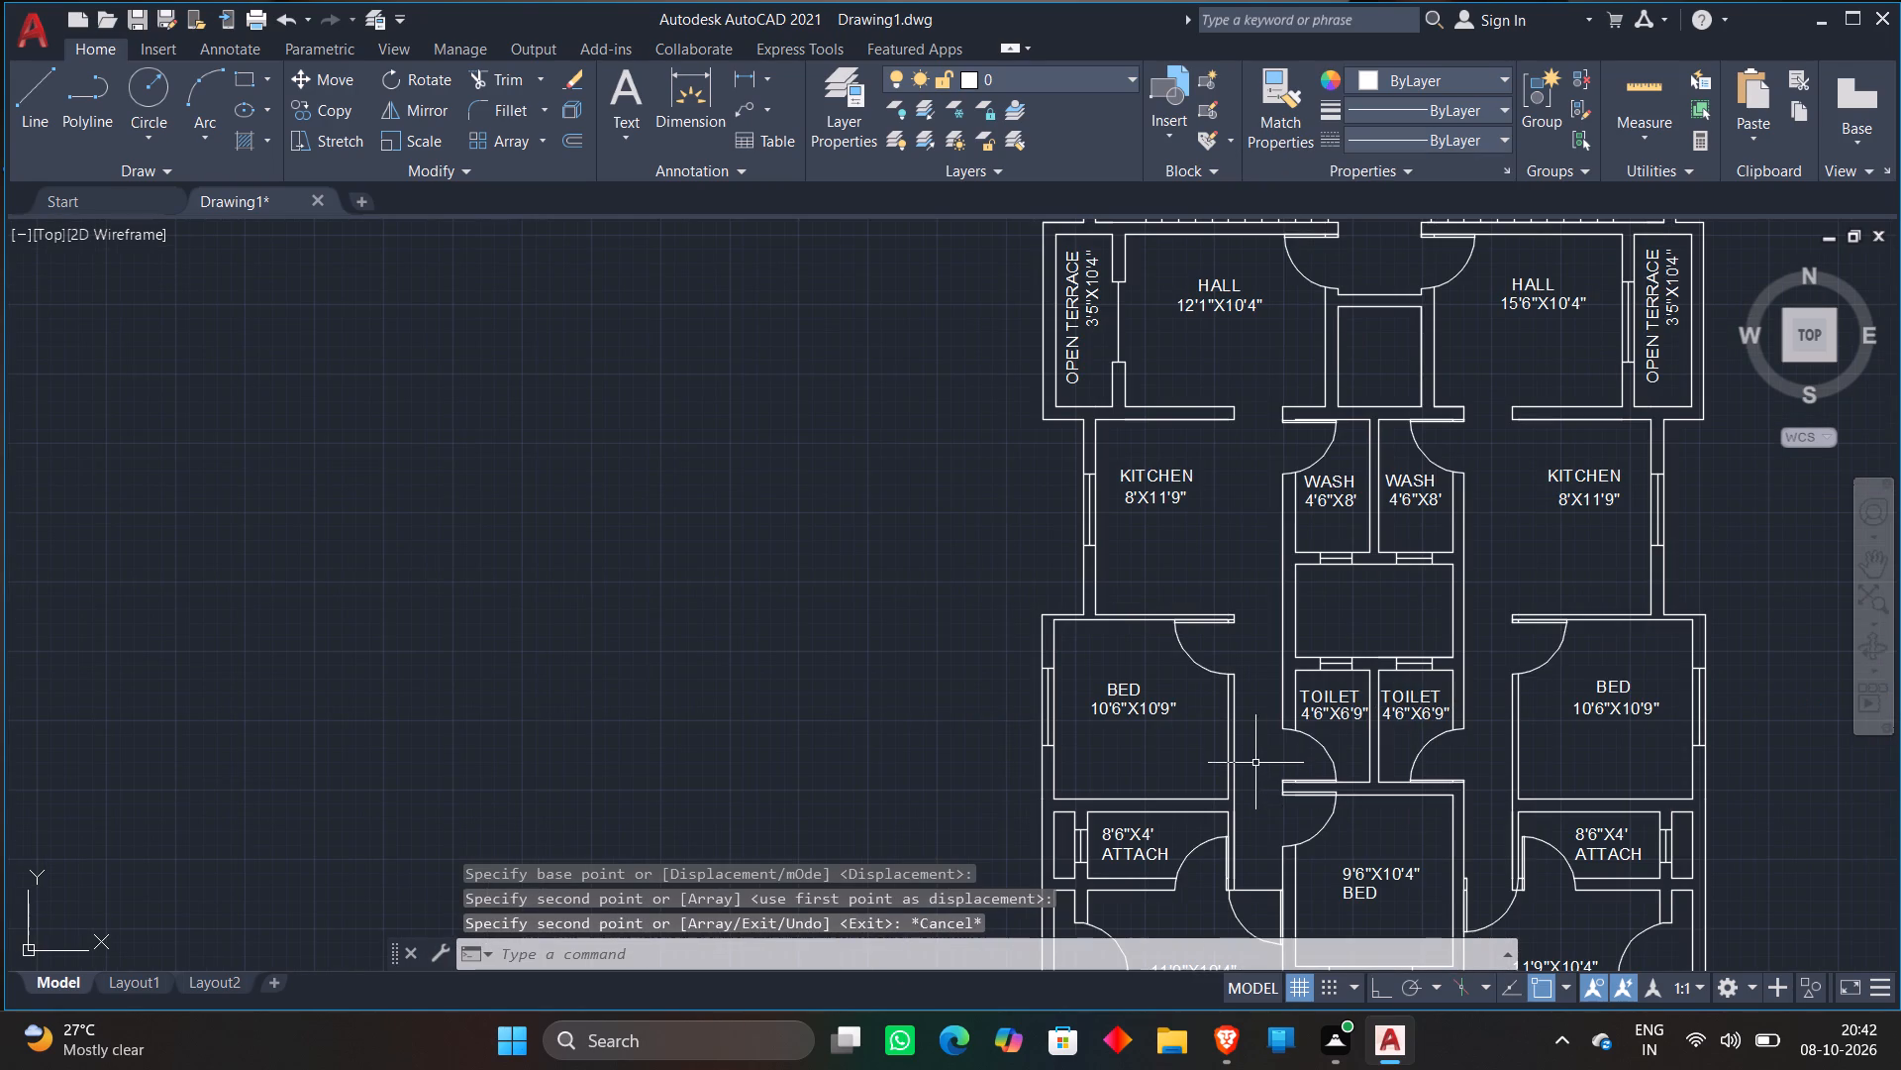
scroll(1402, 748, "down", 1)
middle_click_drag(1401, 791, 1289, 607)
scroll(1126, 650, "up", 2)
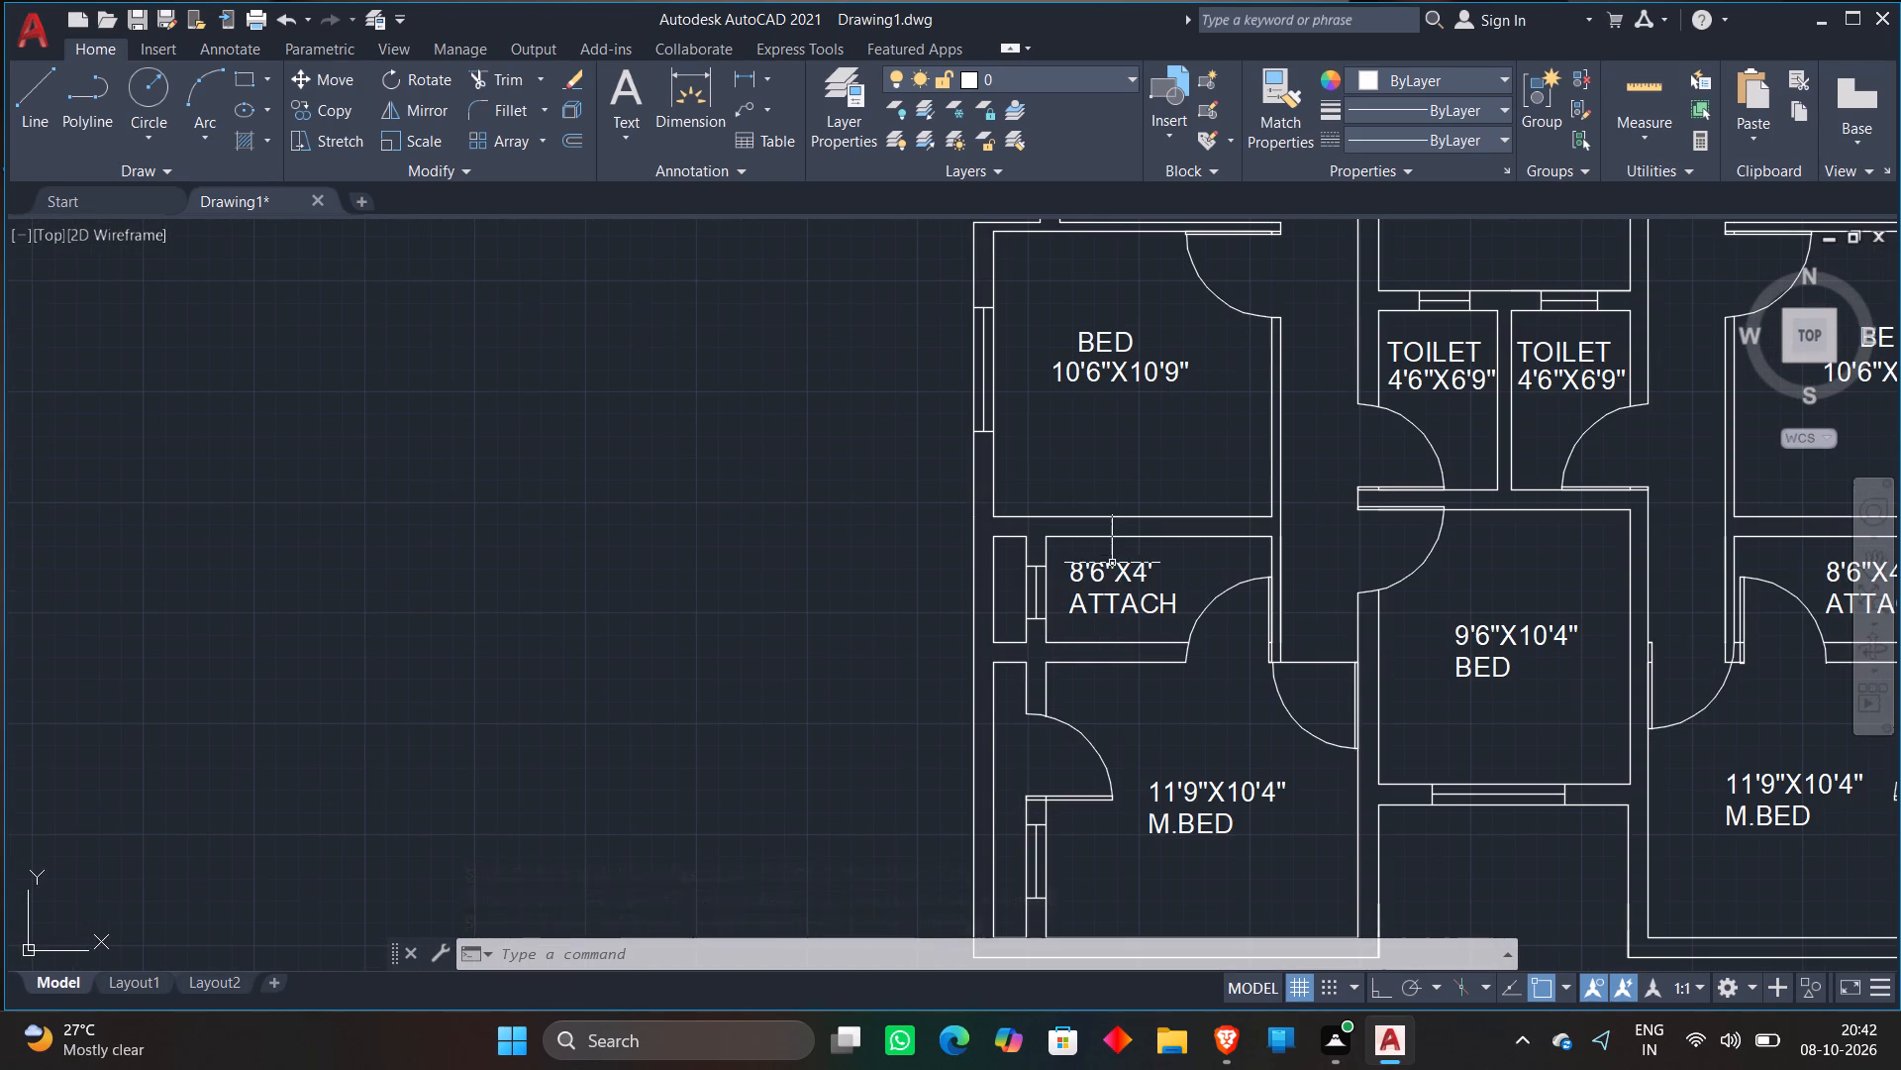
left_click(1112, 563)
type("M")
key("space")
left_click(1112, 563)
scroll(1122, 609, "up", 2)
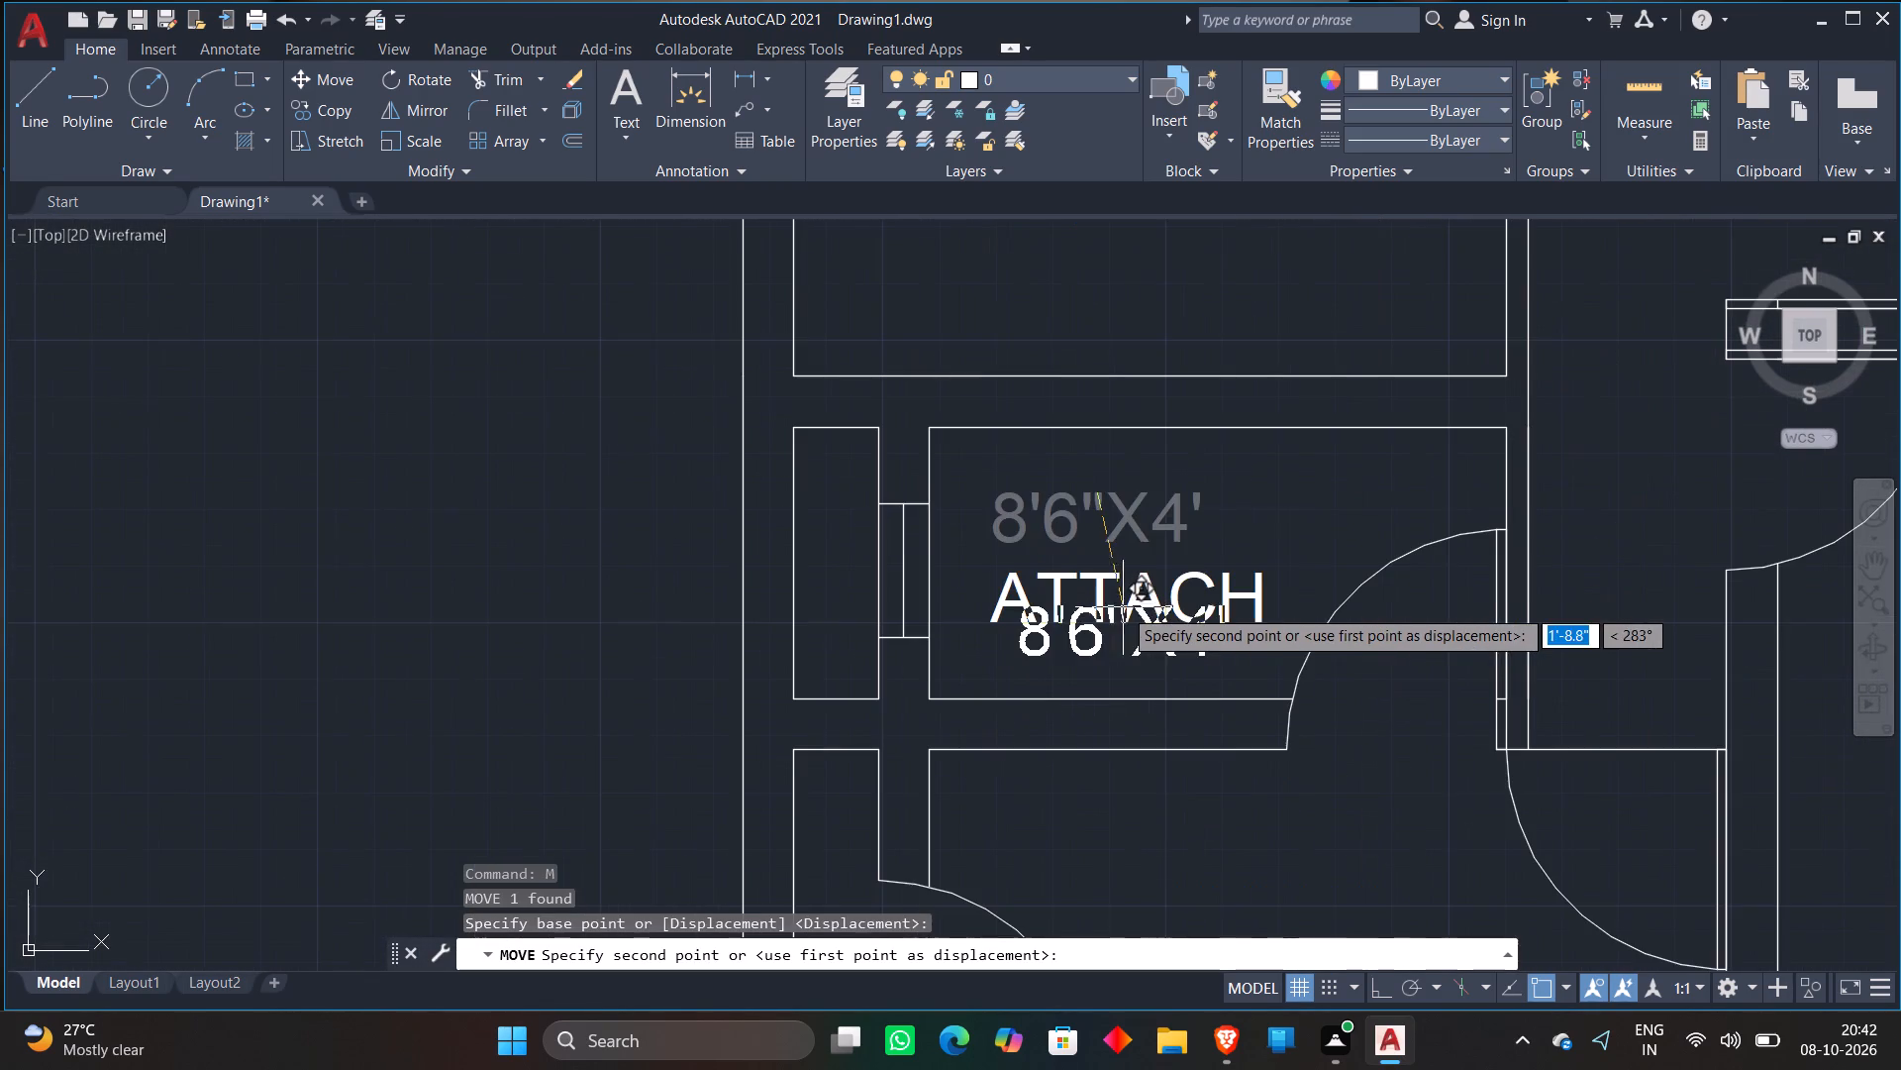
left_click(1113, 625)
Move the left ATTACH label up inside its room and bring the 8'6"X4' text up close beneath it.
left_click(1131, 601)
type("M")
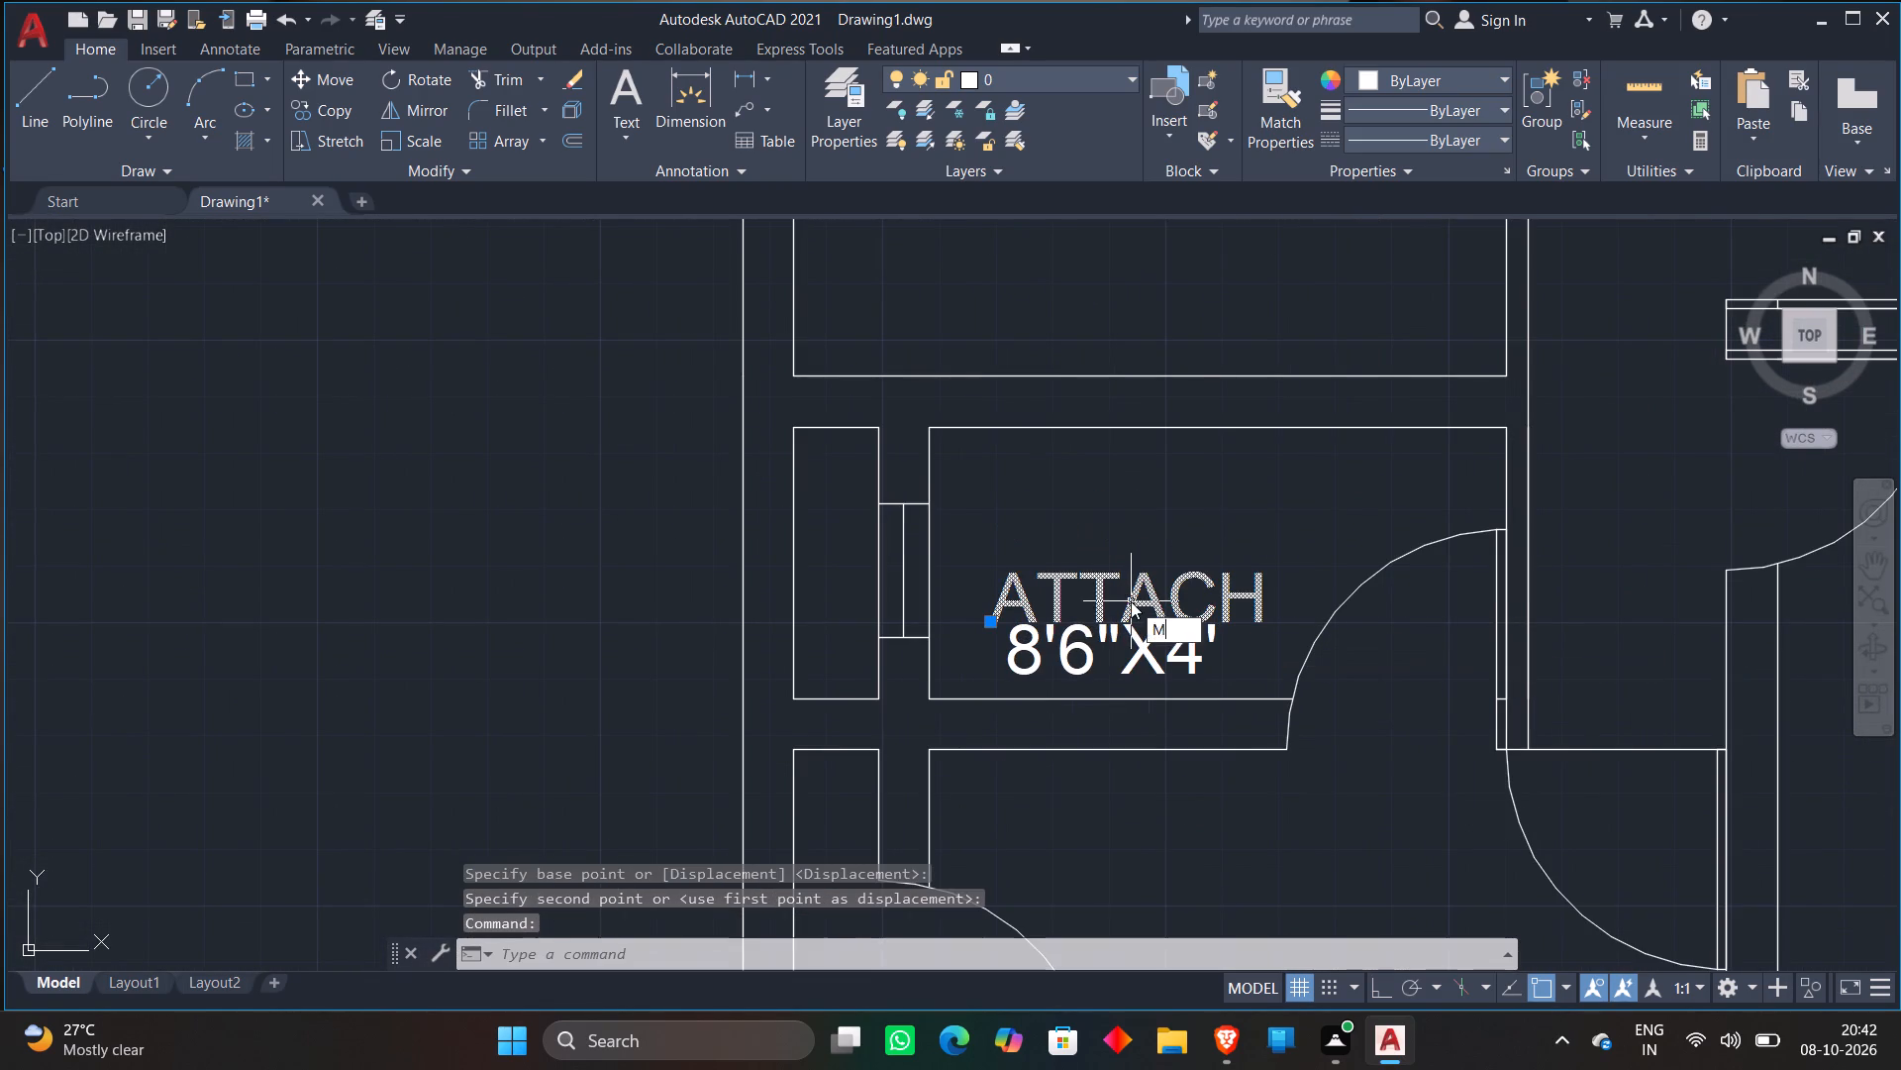
key("space")
left_click(1131, 601)
left_click(1135, 523)
left_click(1108, 653)
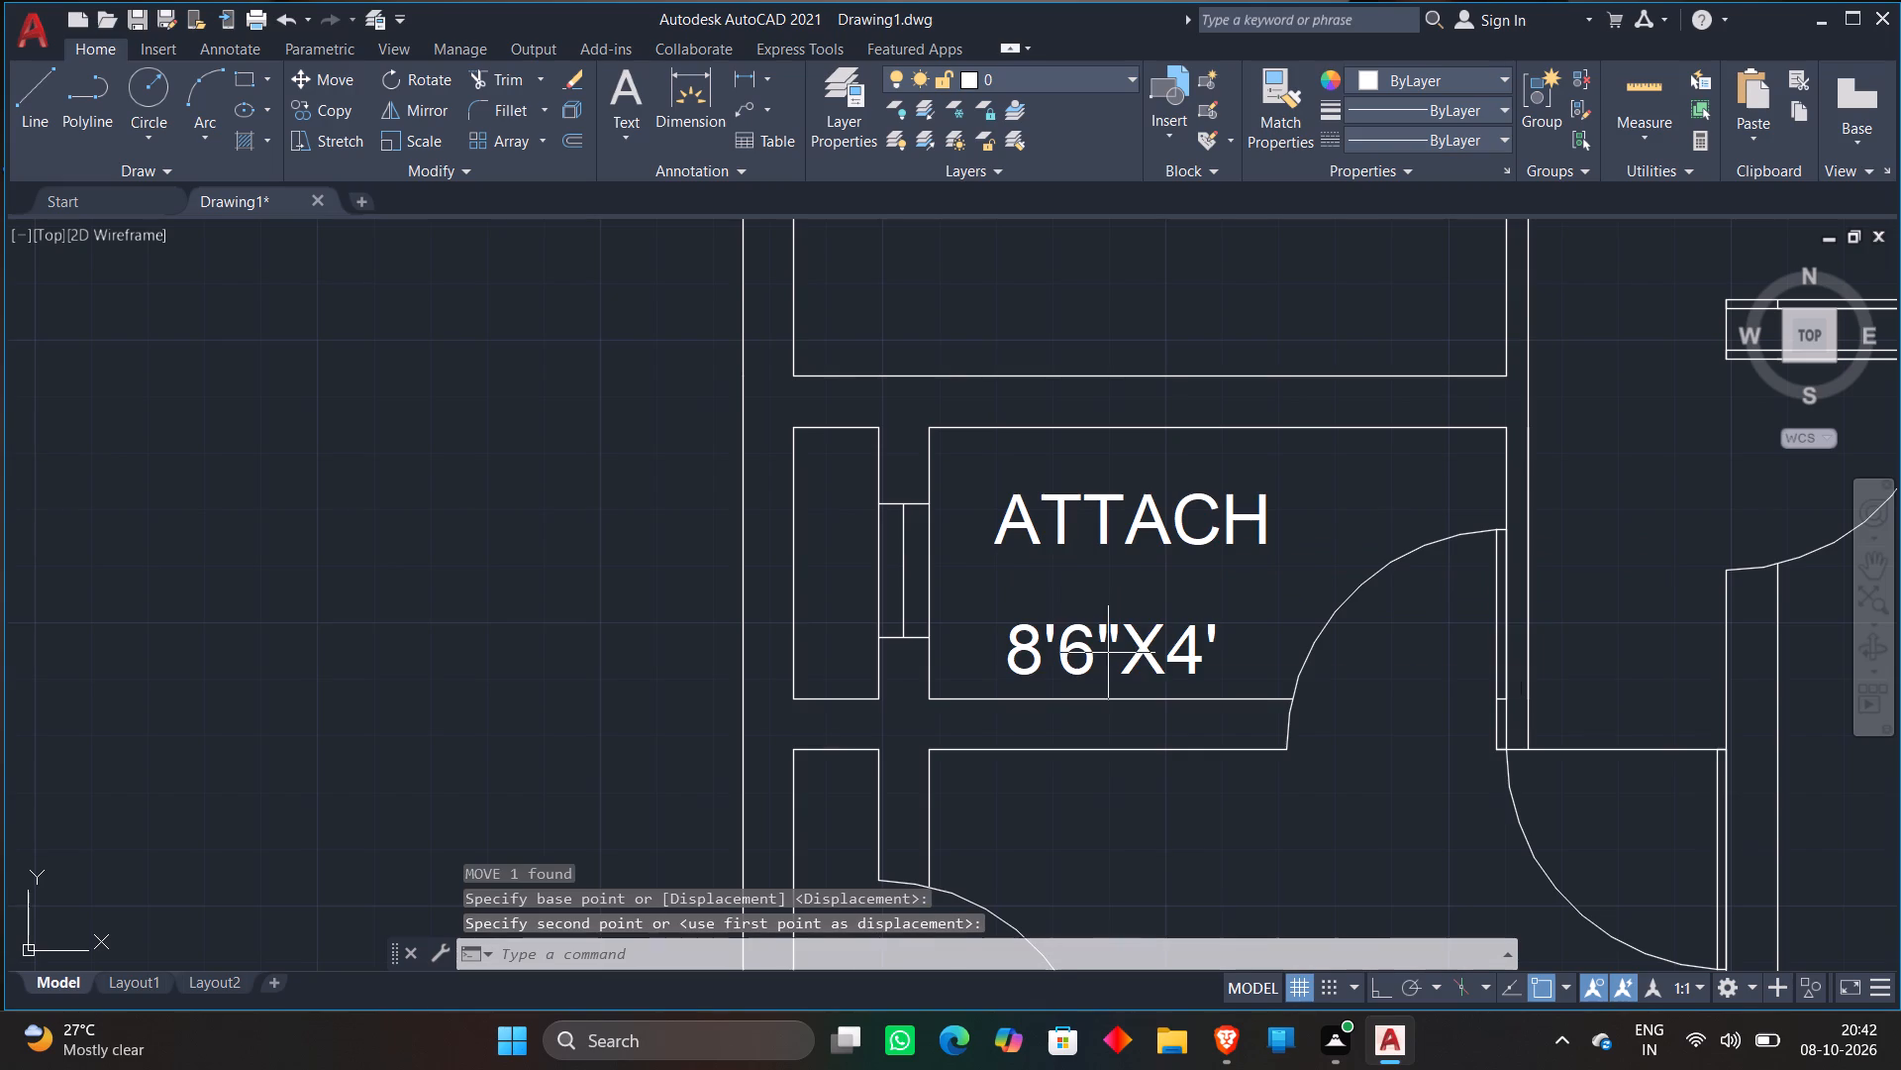
left_click(1100, 655)
left_click(1092, 658)
type("M")
key("space")
left_click(1092, 658)
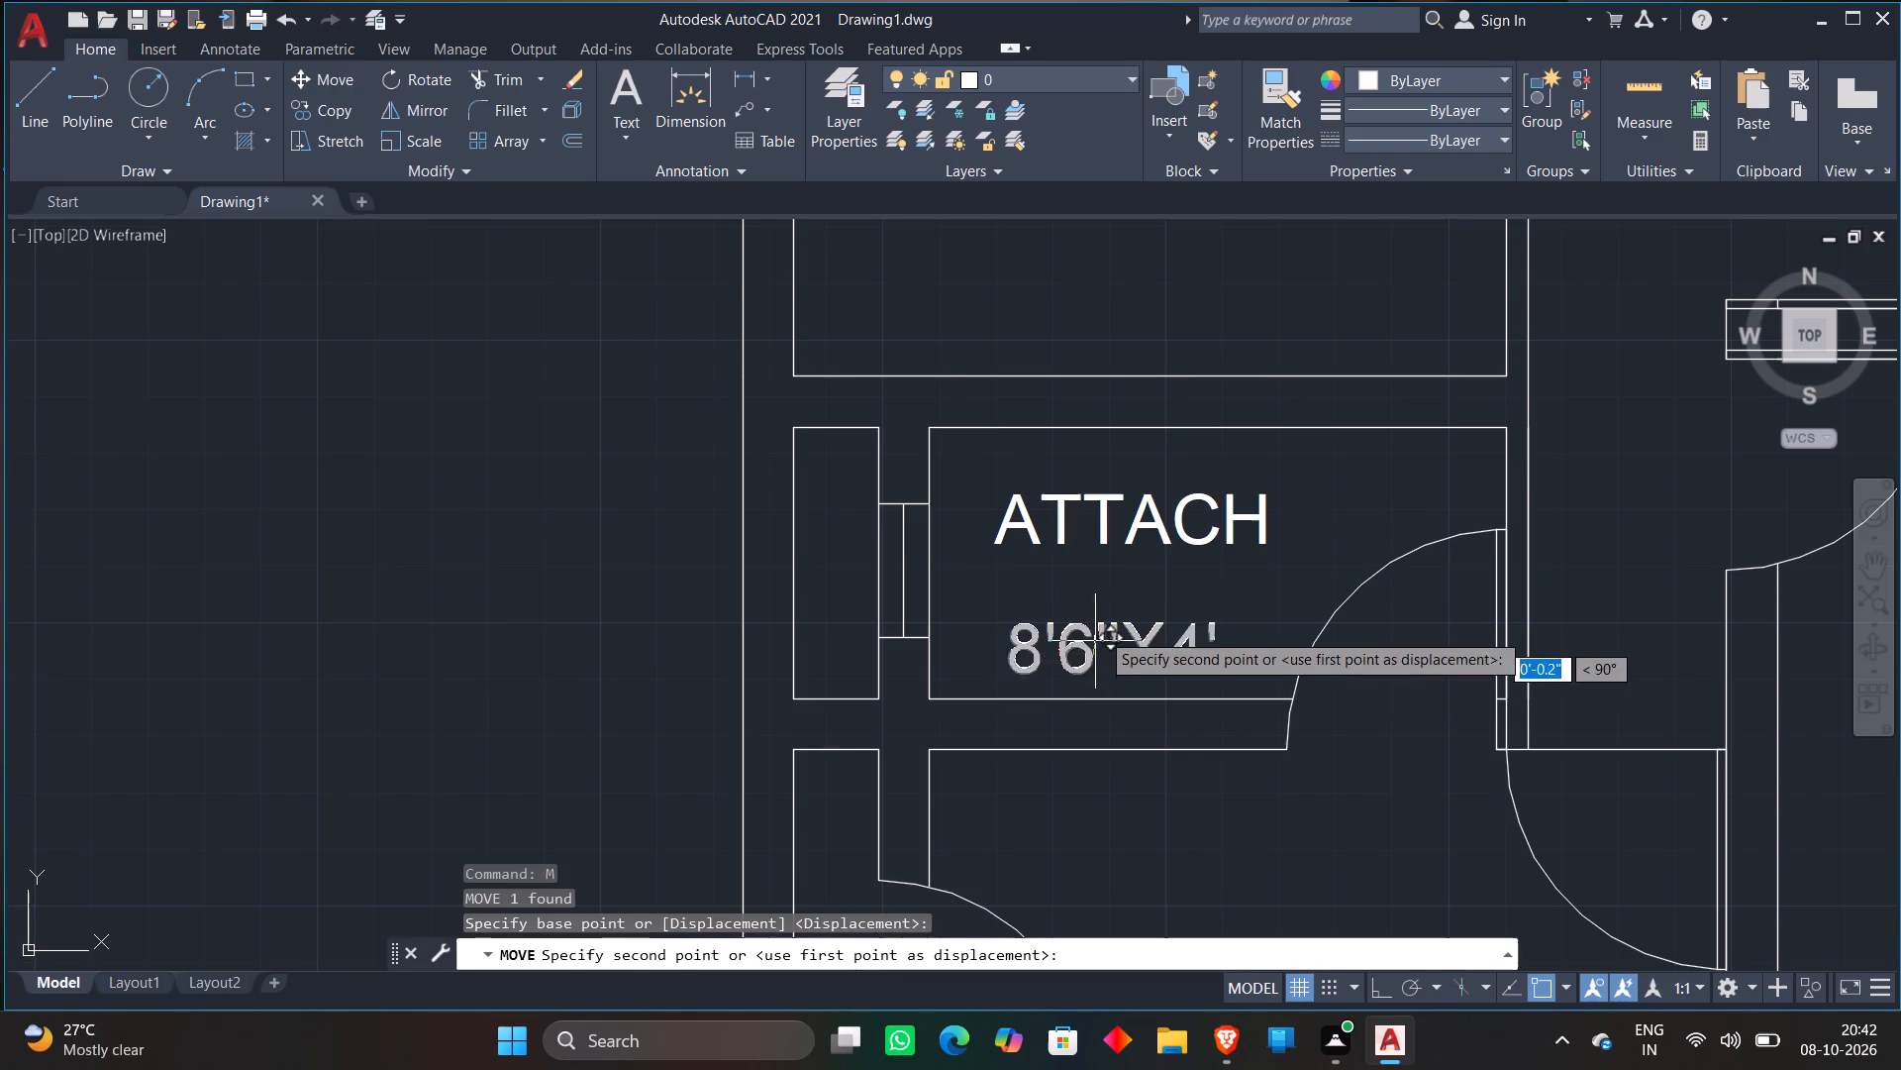
left_click(1108, 609)
Delete the 8'6"X4' text and ATTACH label from the lower plan's right attached toilet.
scroll(1196, 650, "down", 2)
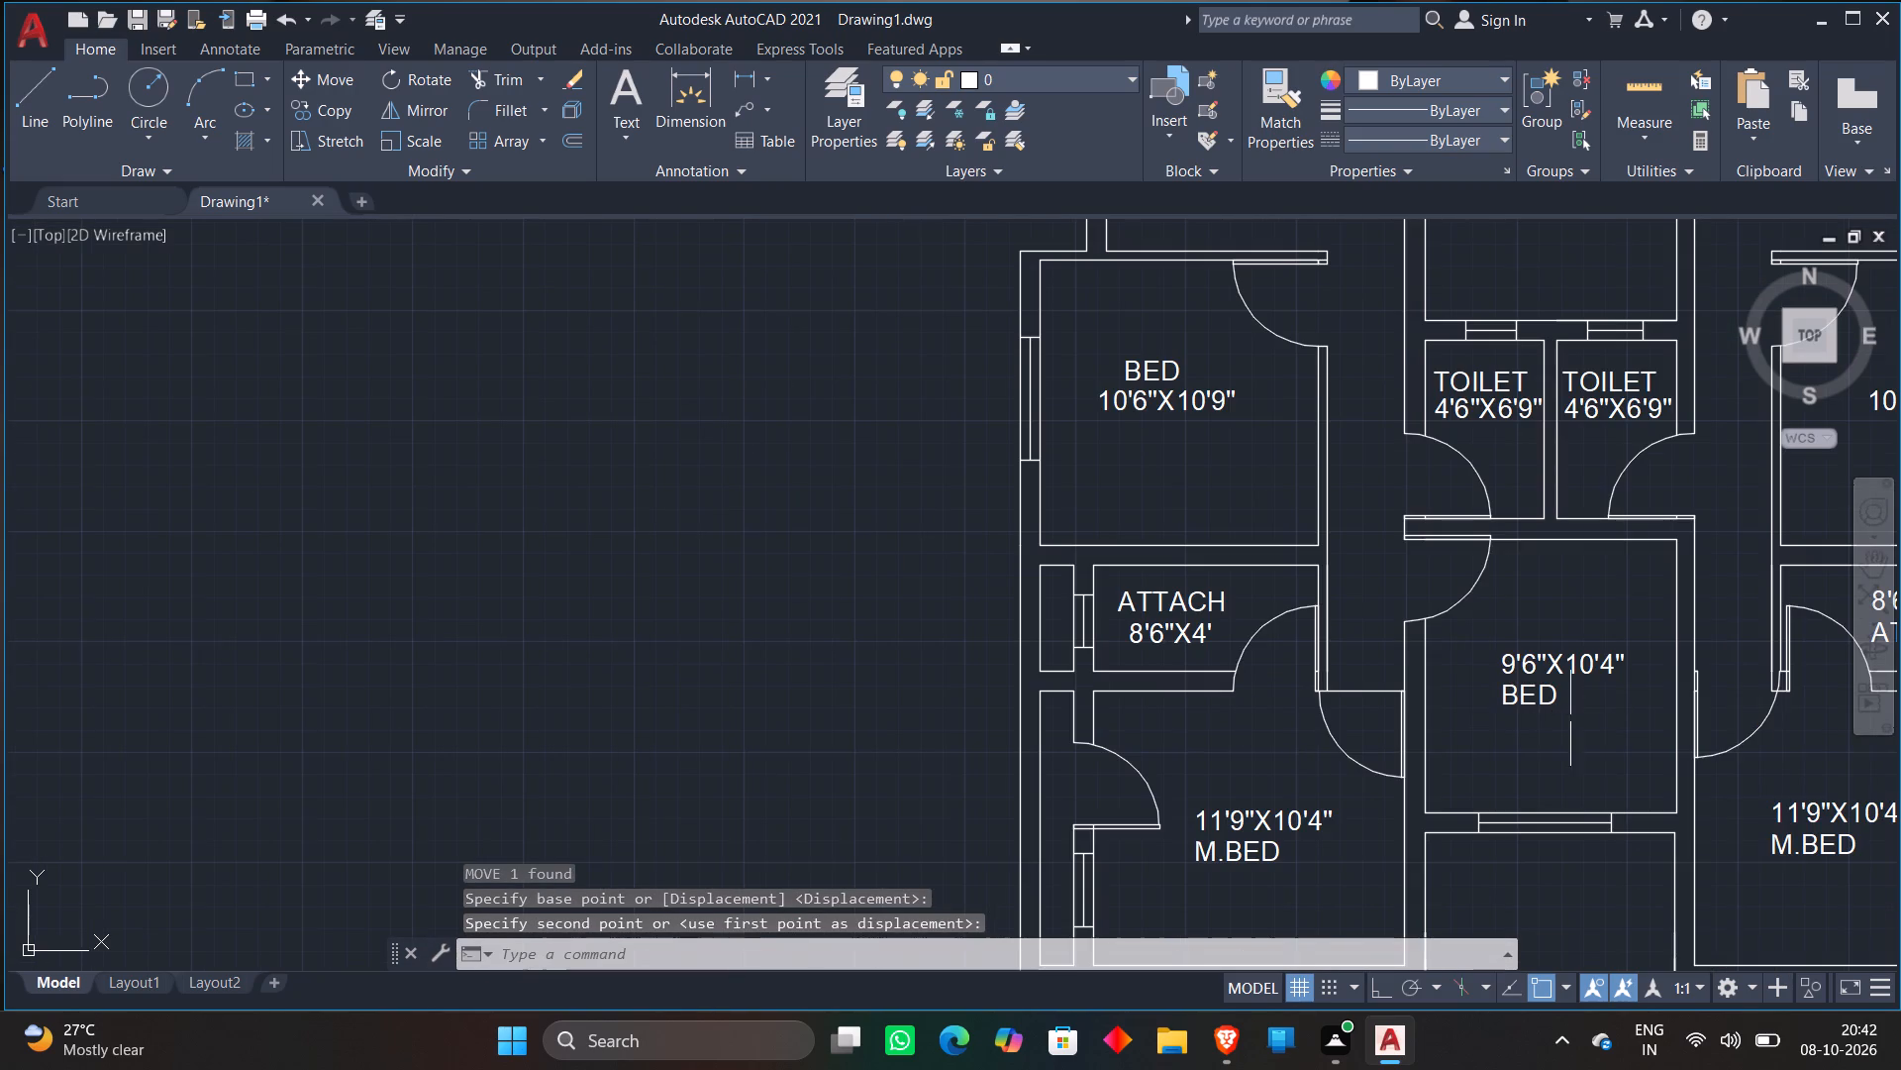
middle_click_drag(1542, 731, 1345, 766)
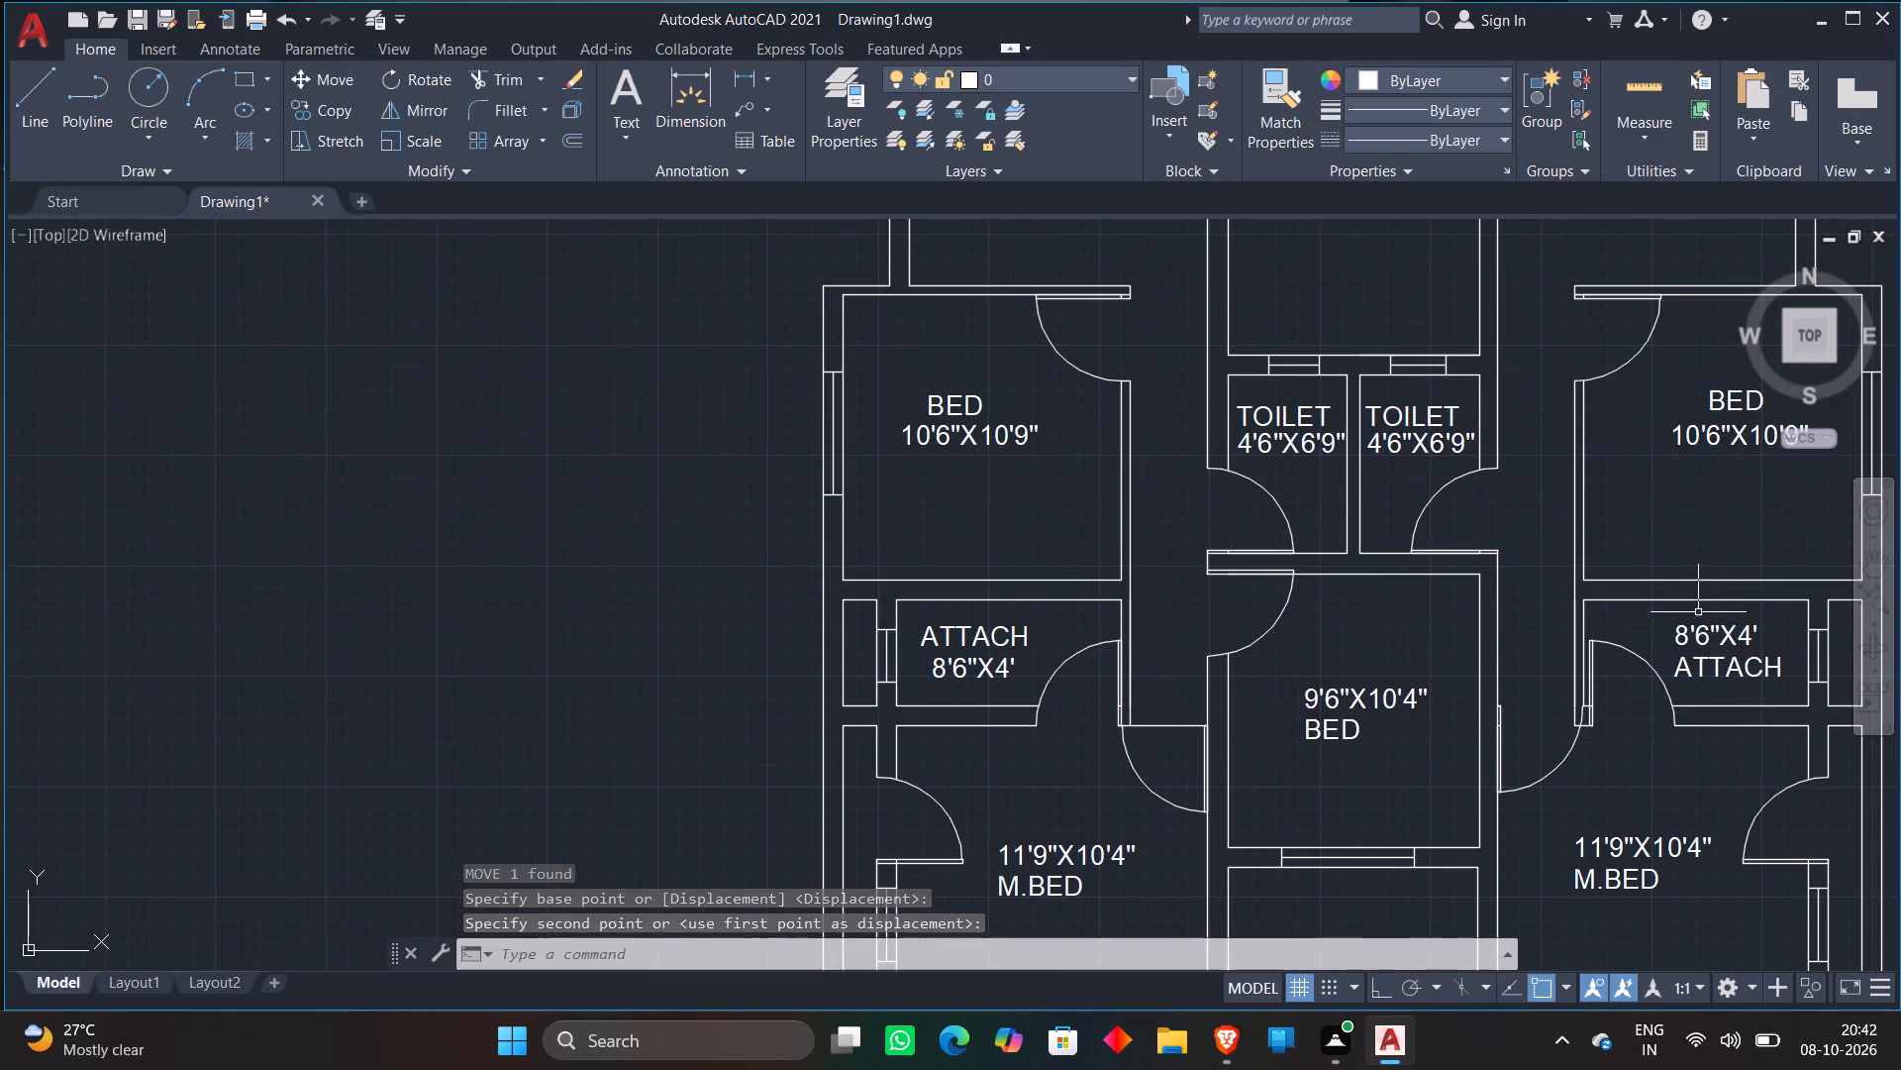
left_click(1710, 627)
left_click(1711, 675)
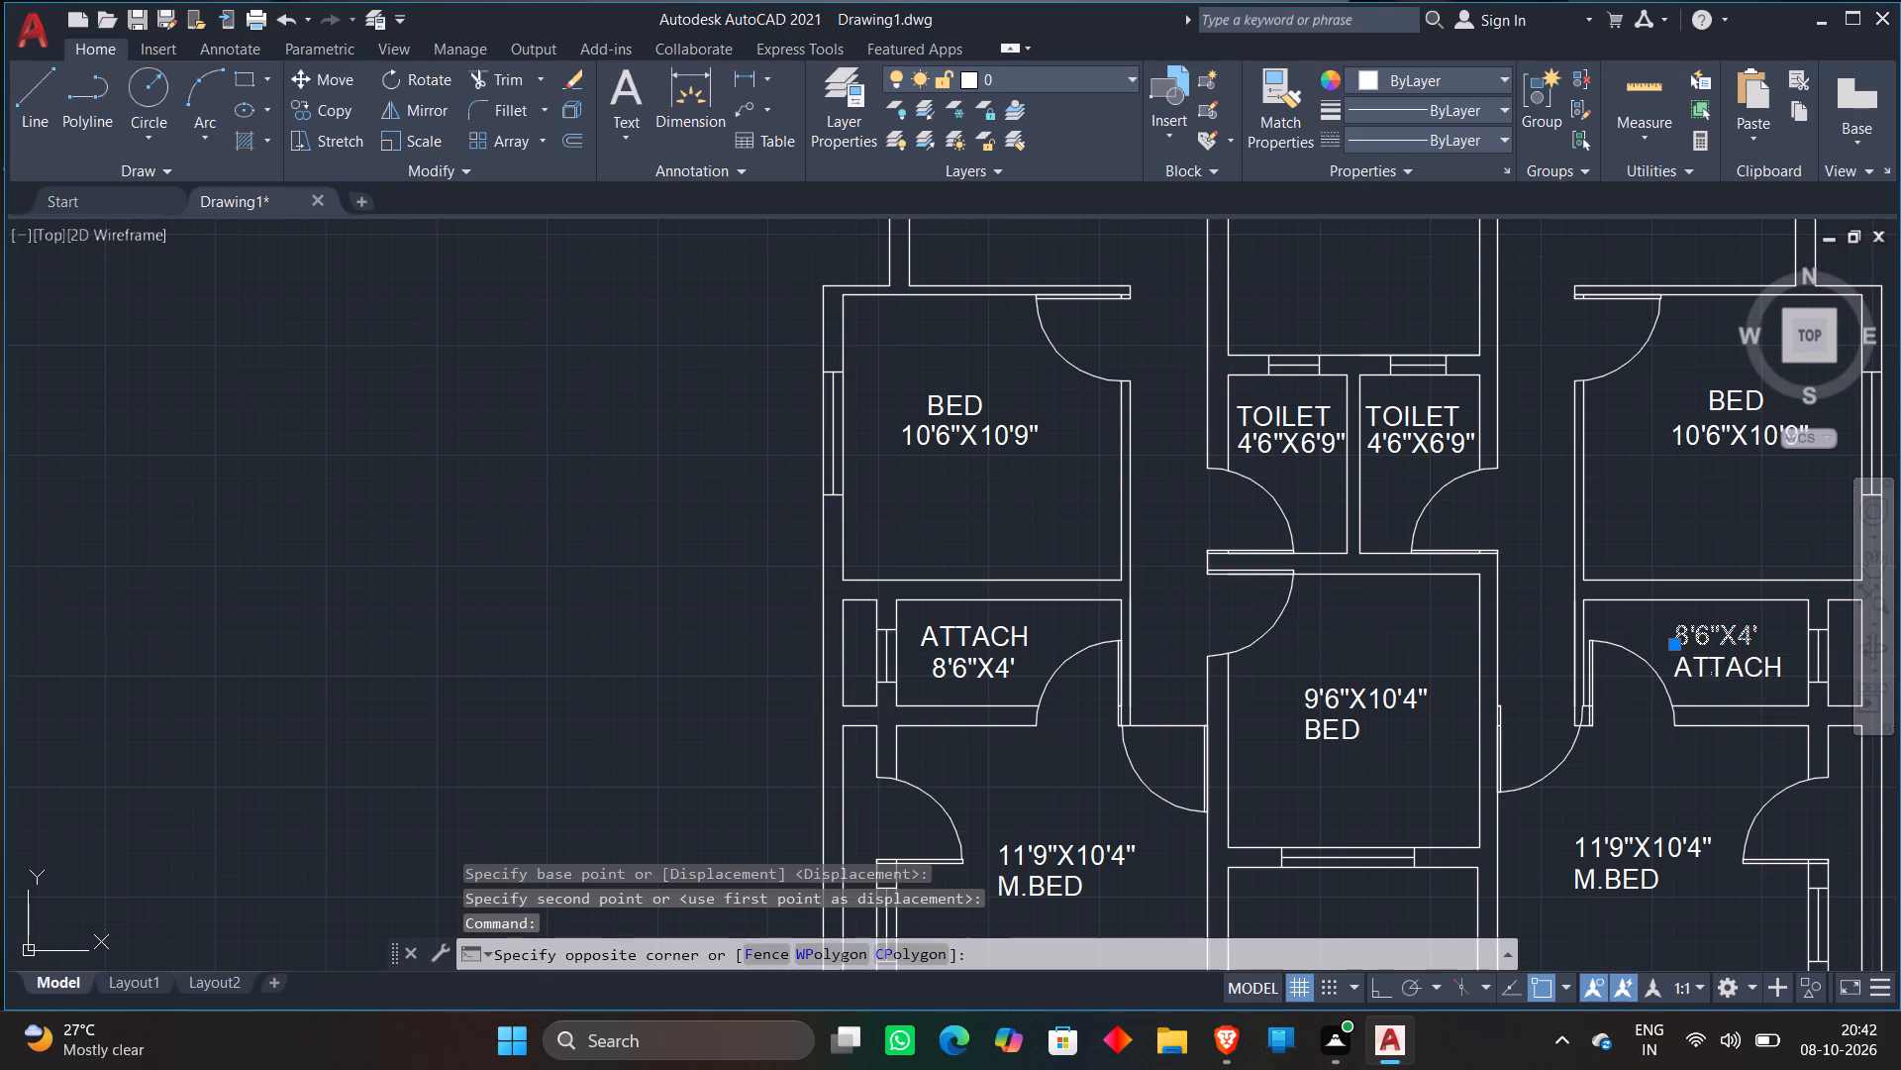
left_click(1711, 671)
left_click(1698, 661)
key("Delete")
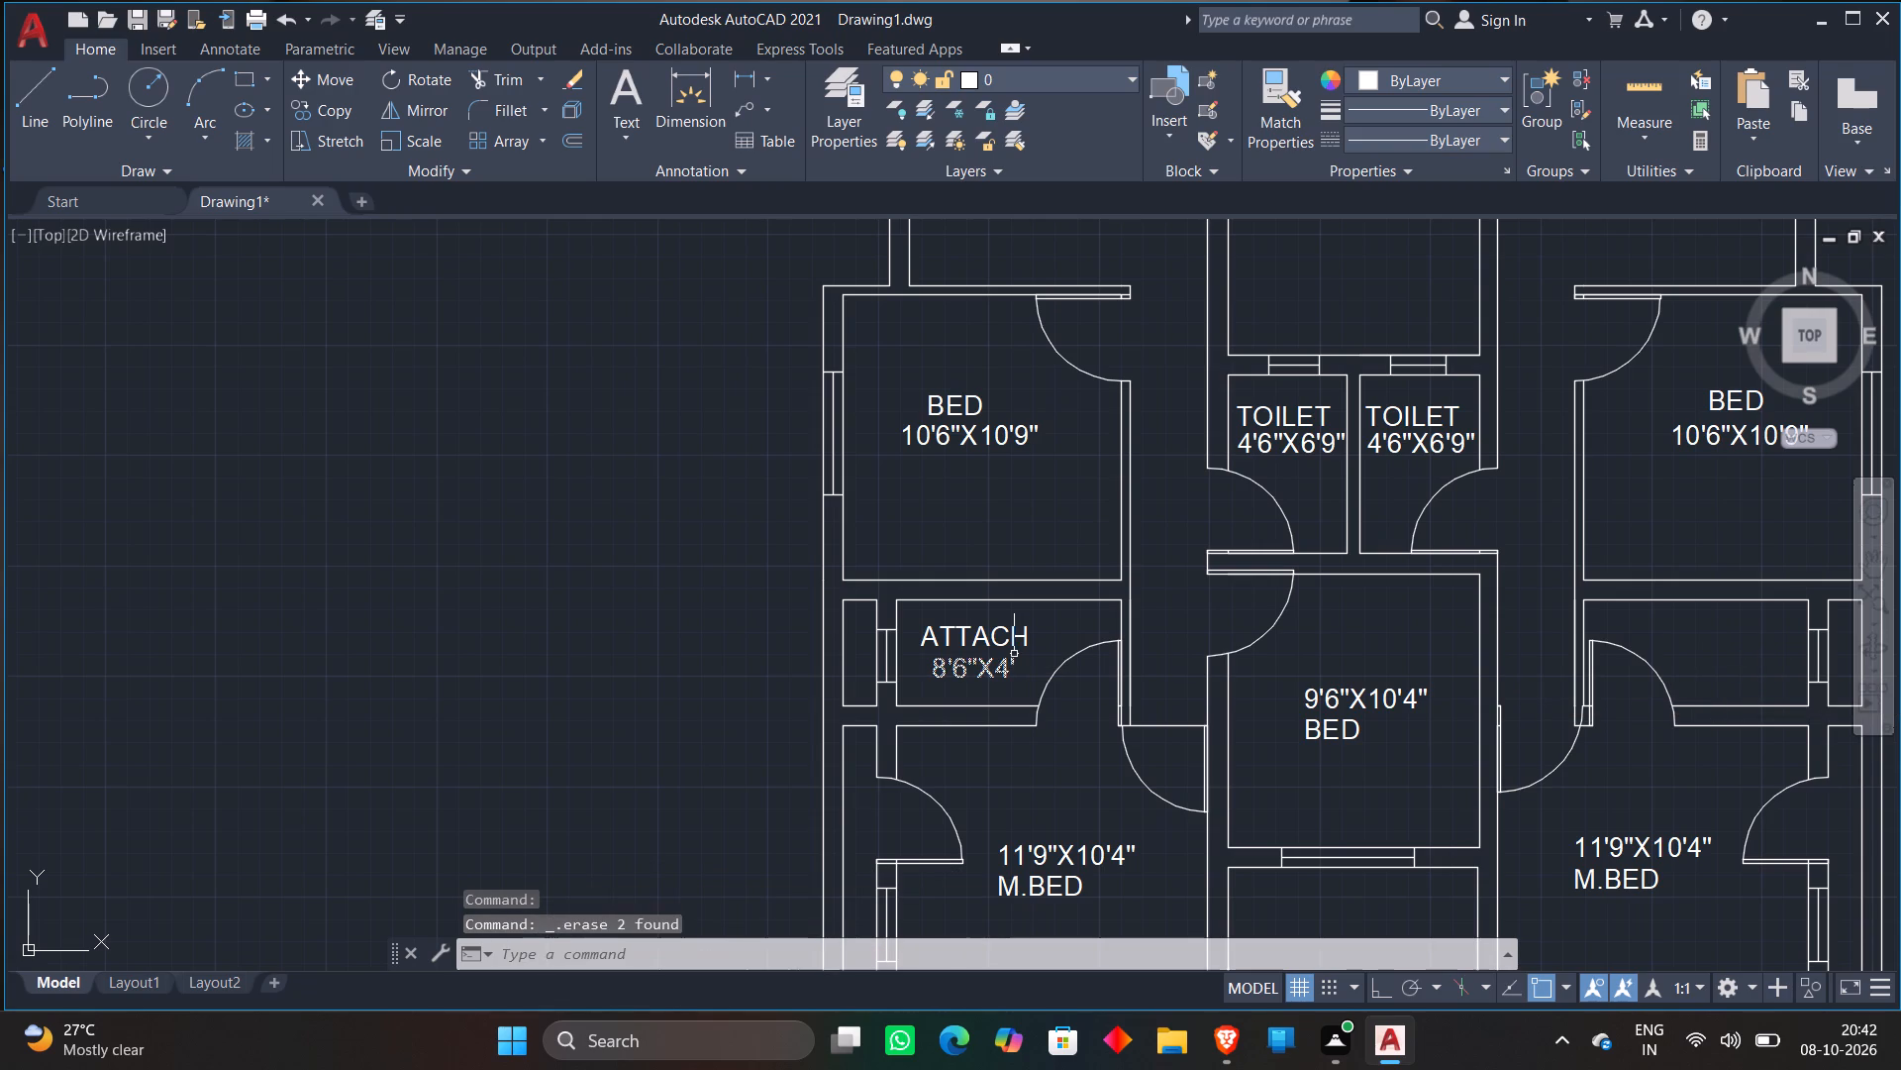
Copy the left ATTACH label and its 8'6"X4' text straight across into the right attached toilet.
left_click(1007, 638)
left_click(1001, 661)
right_click(1001, 661)
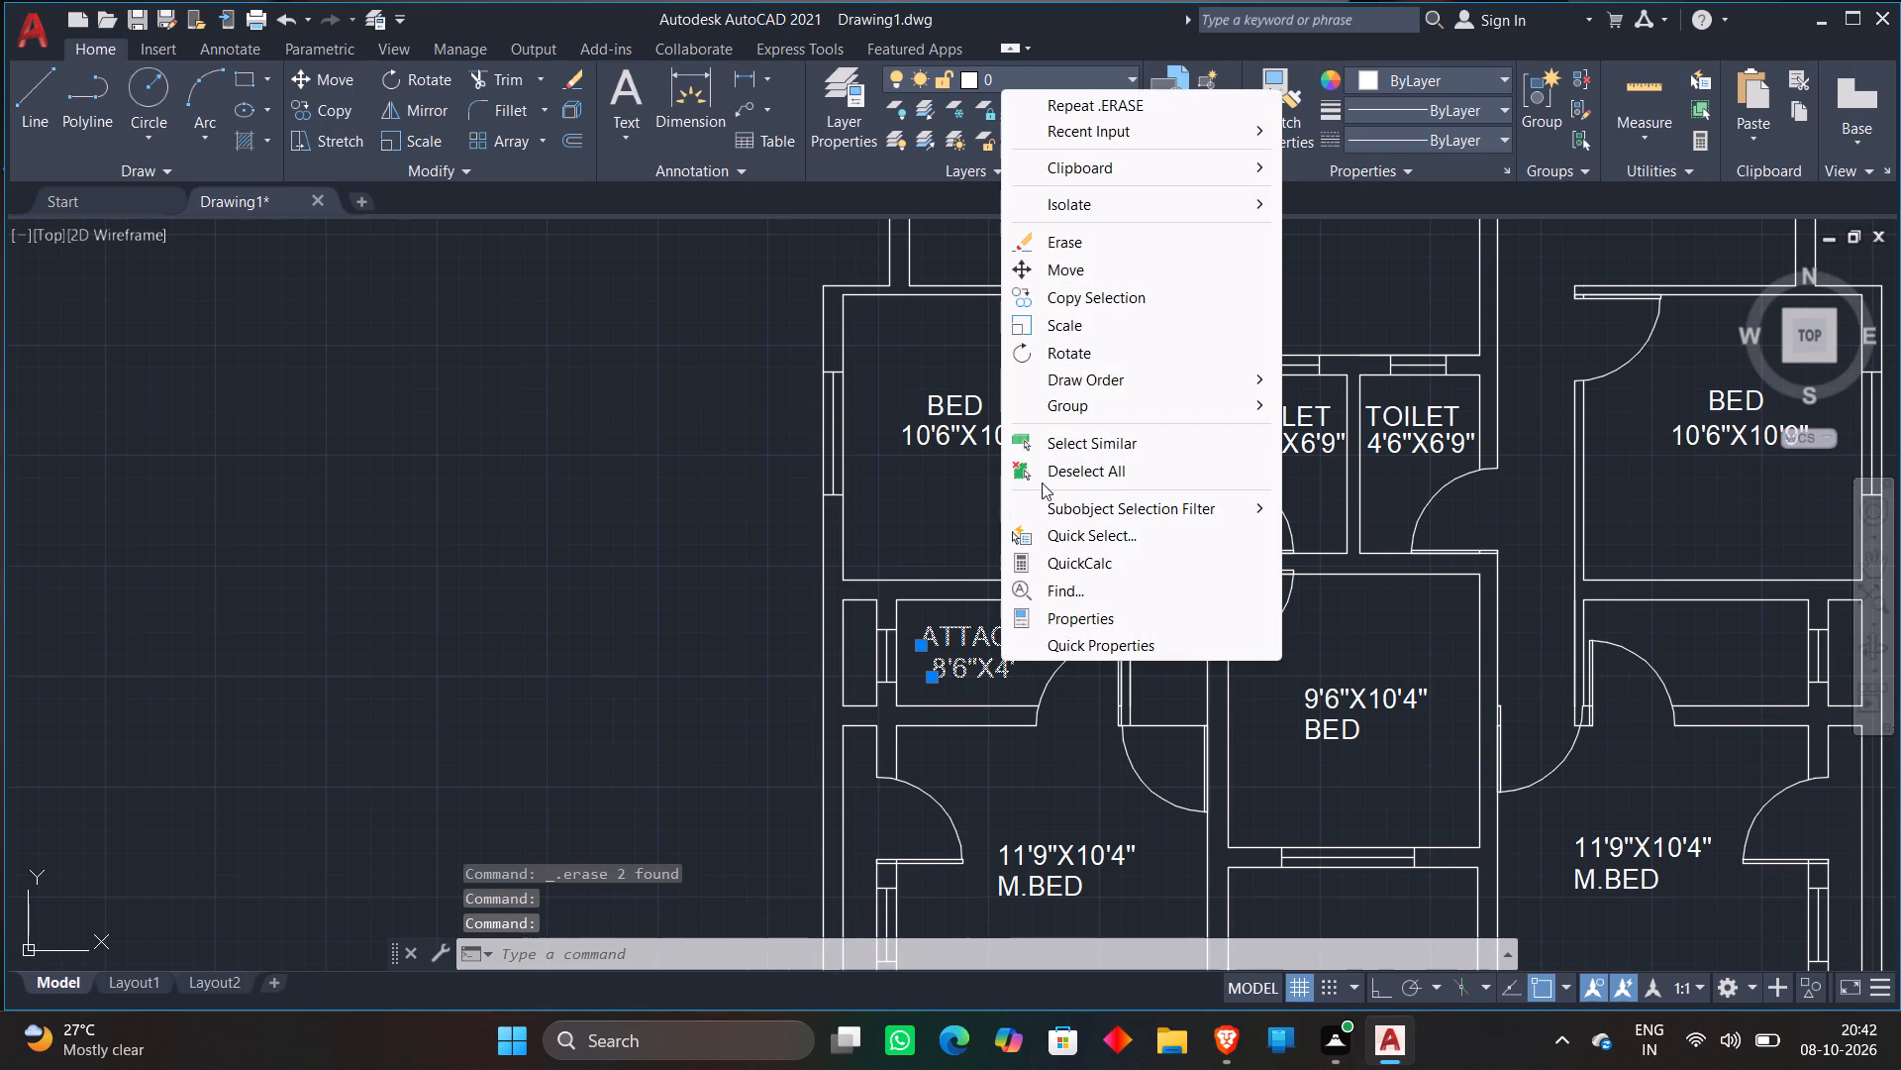
left_click(1071, 297)
left_click(976, 683)
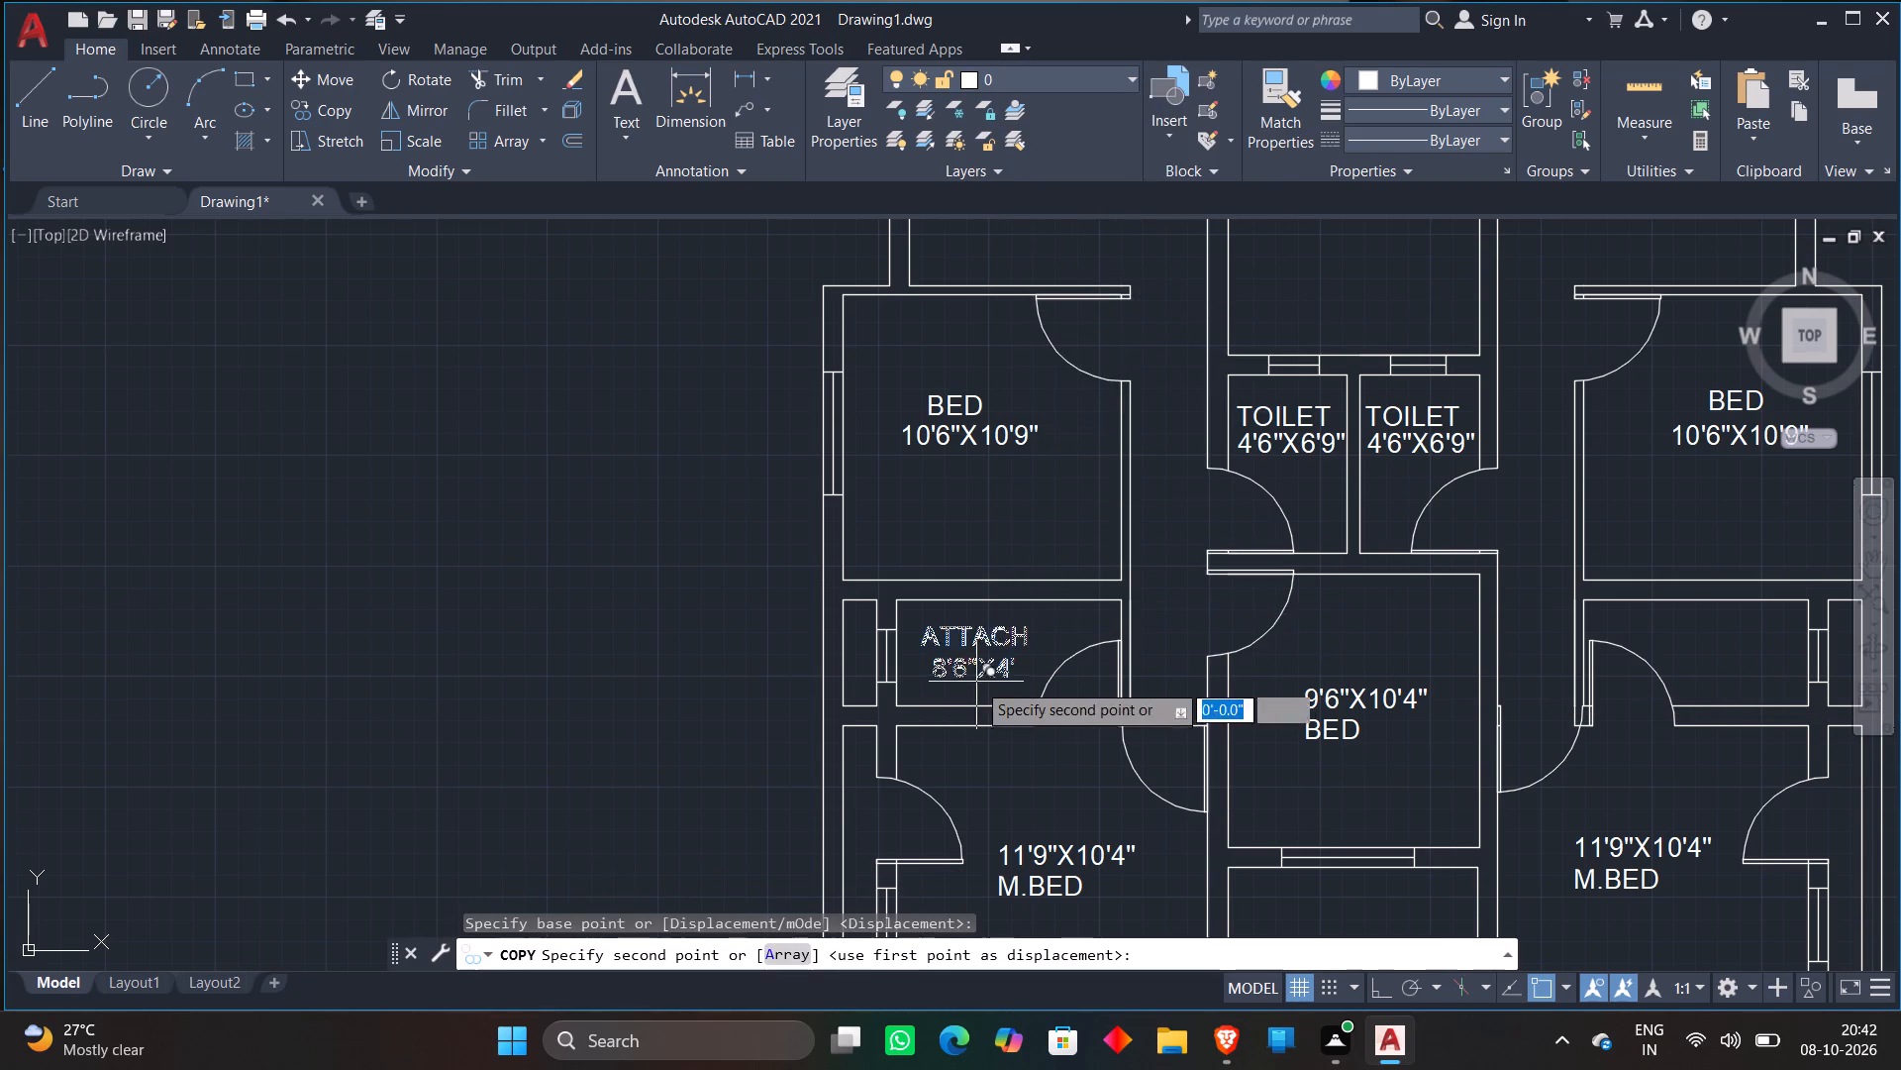
left_click(1726, 684)
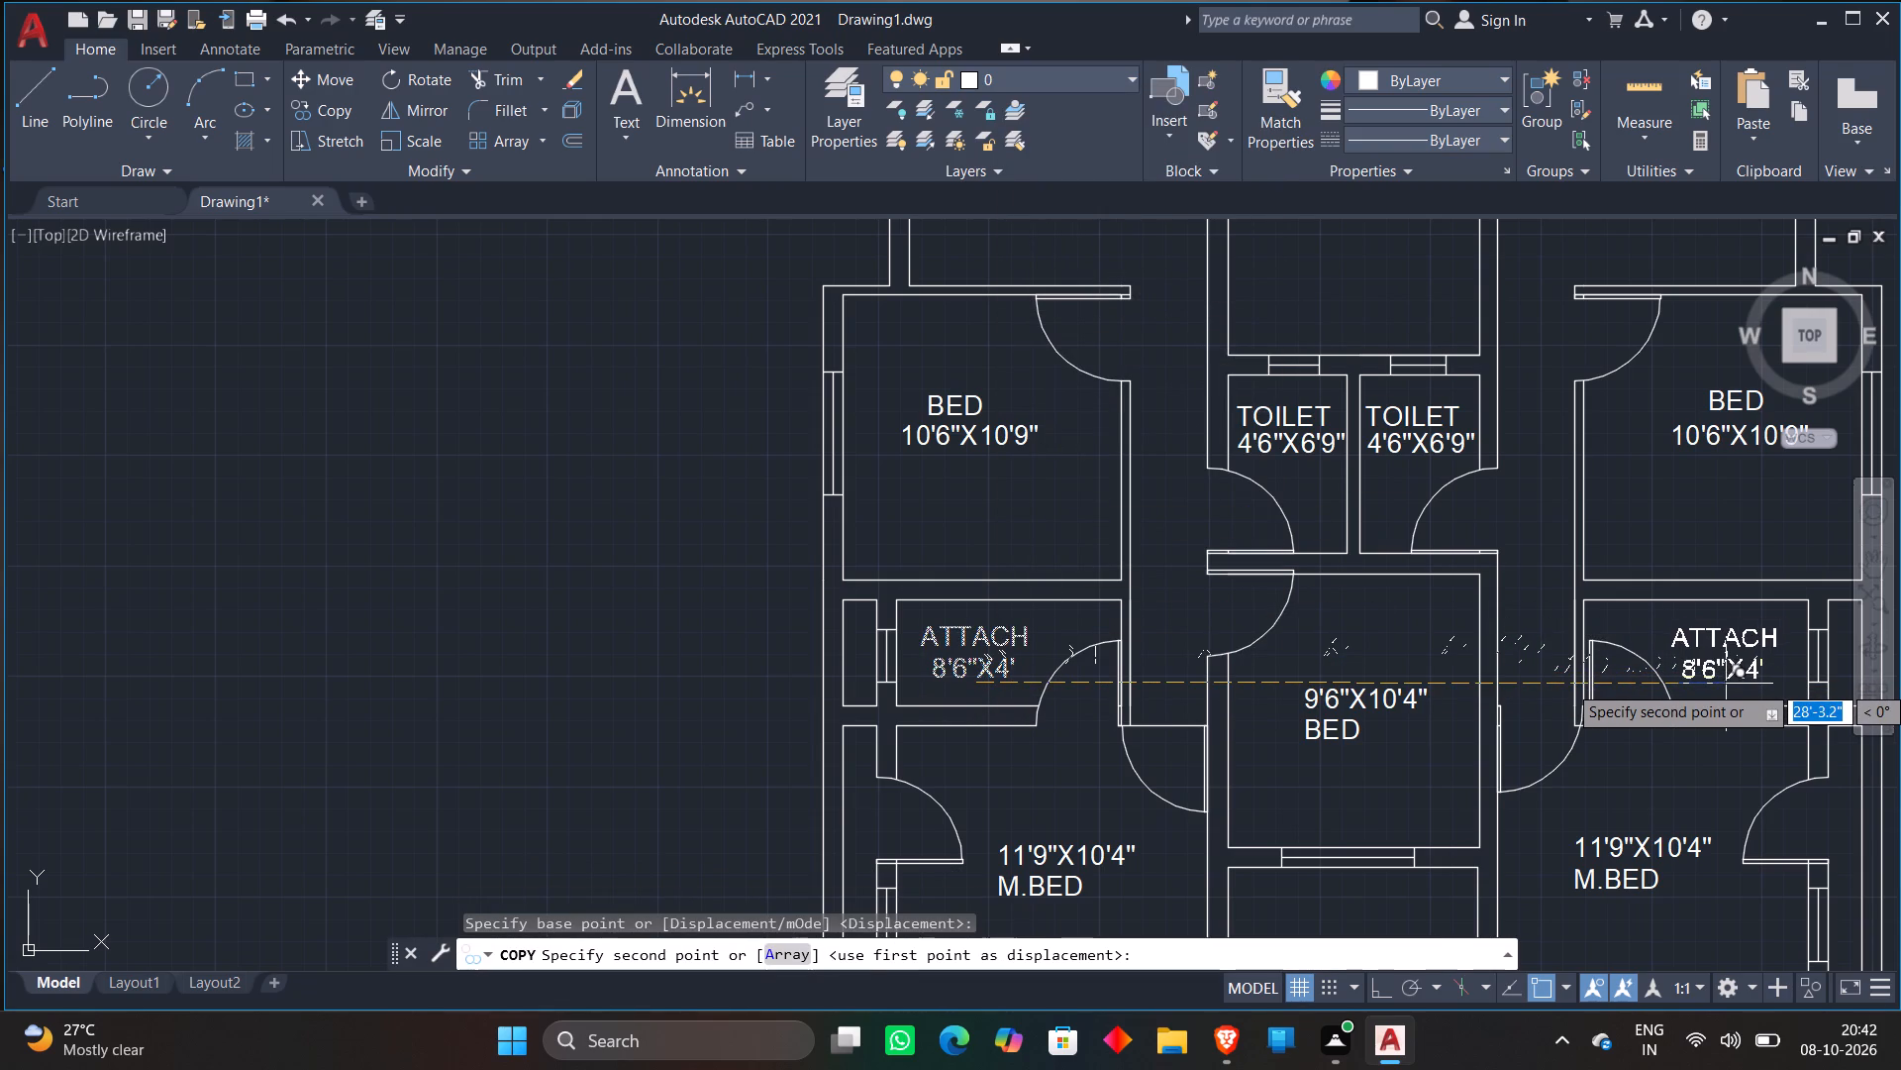
key("Escape")
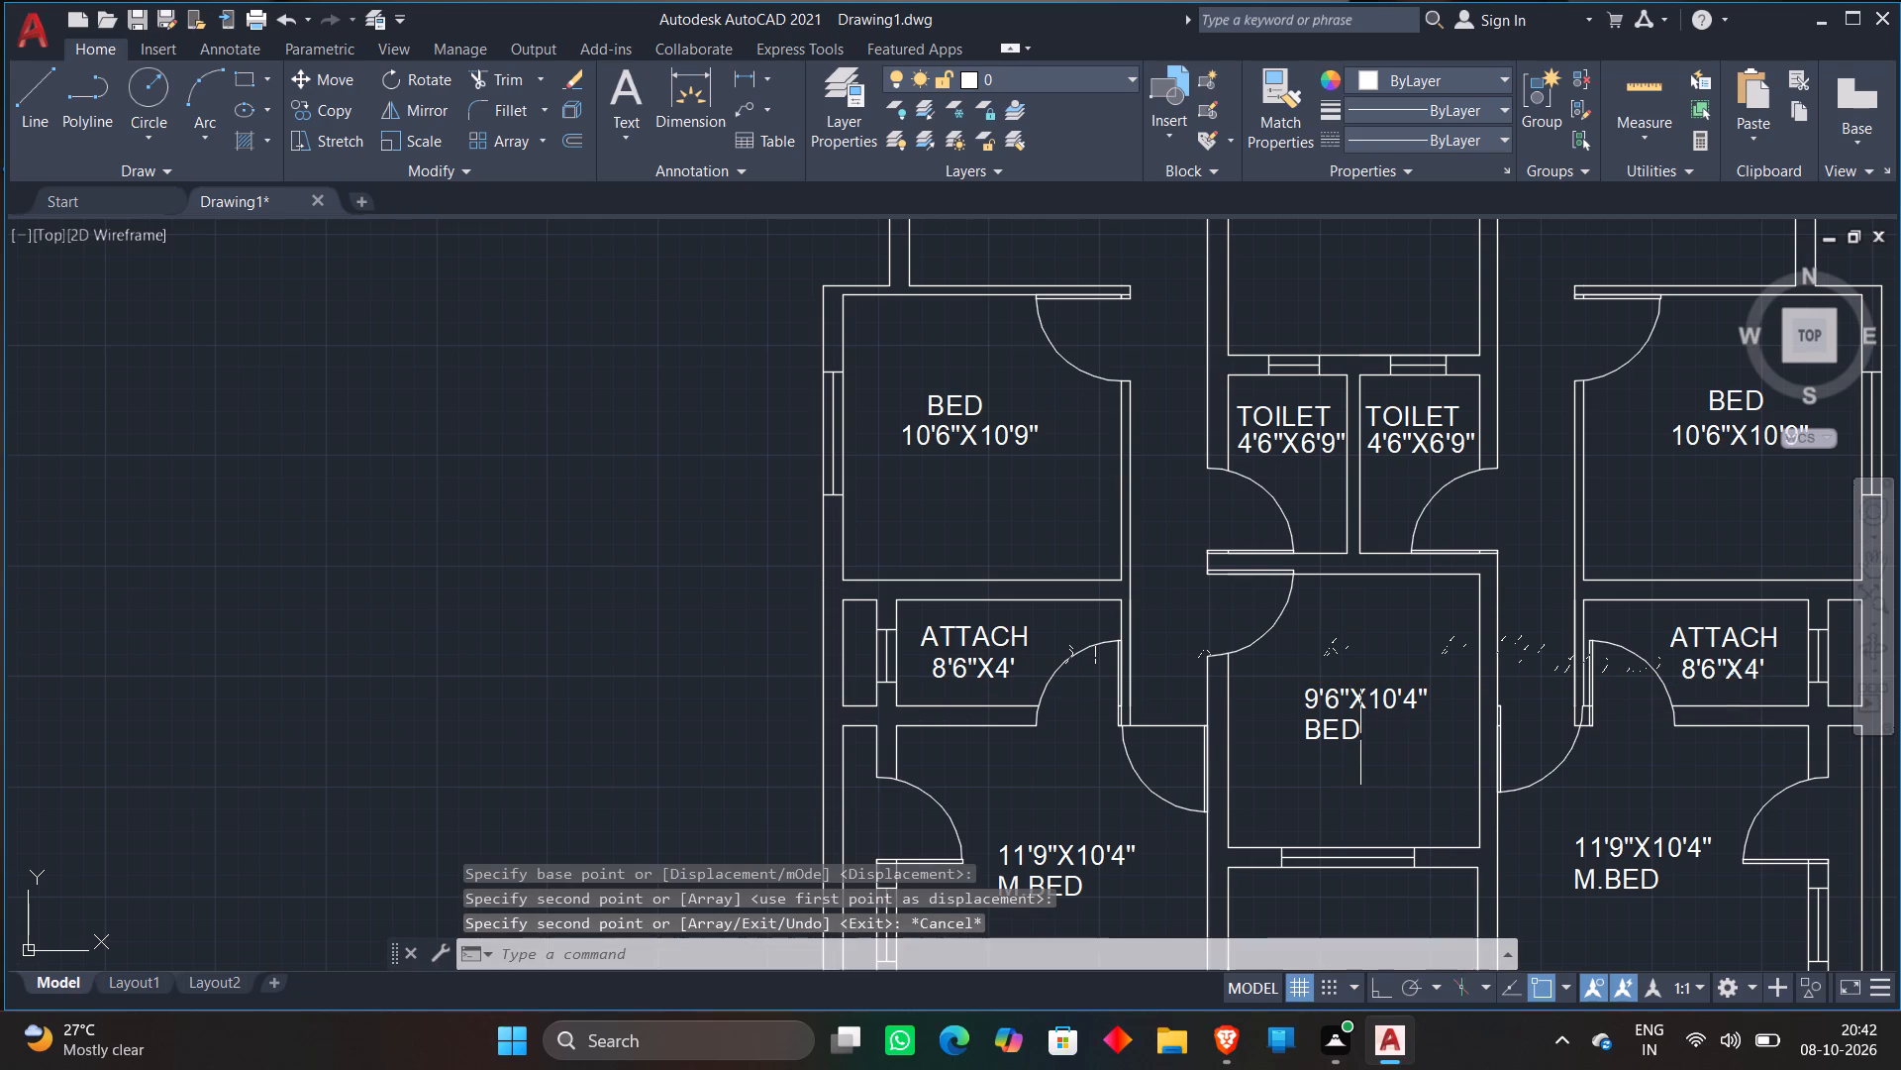
Move the BED label above the 9'6"X10'4" text in the lower plan's central bedroom.
left_click(1329, 724)
type("M")
key("space")
left_click(1330, 724)
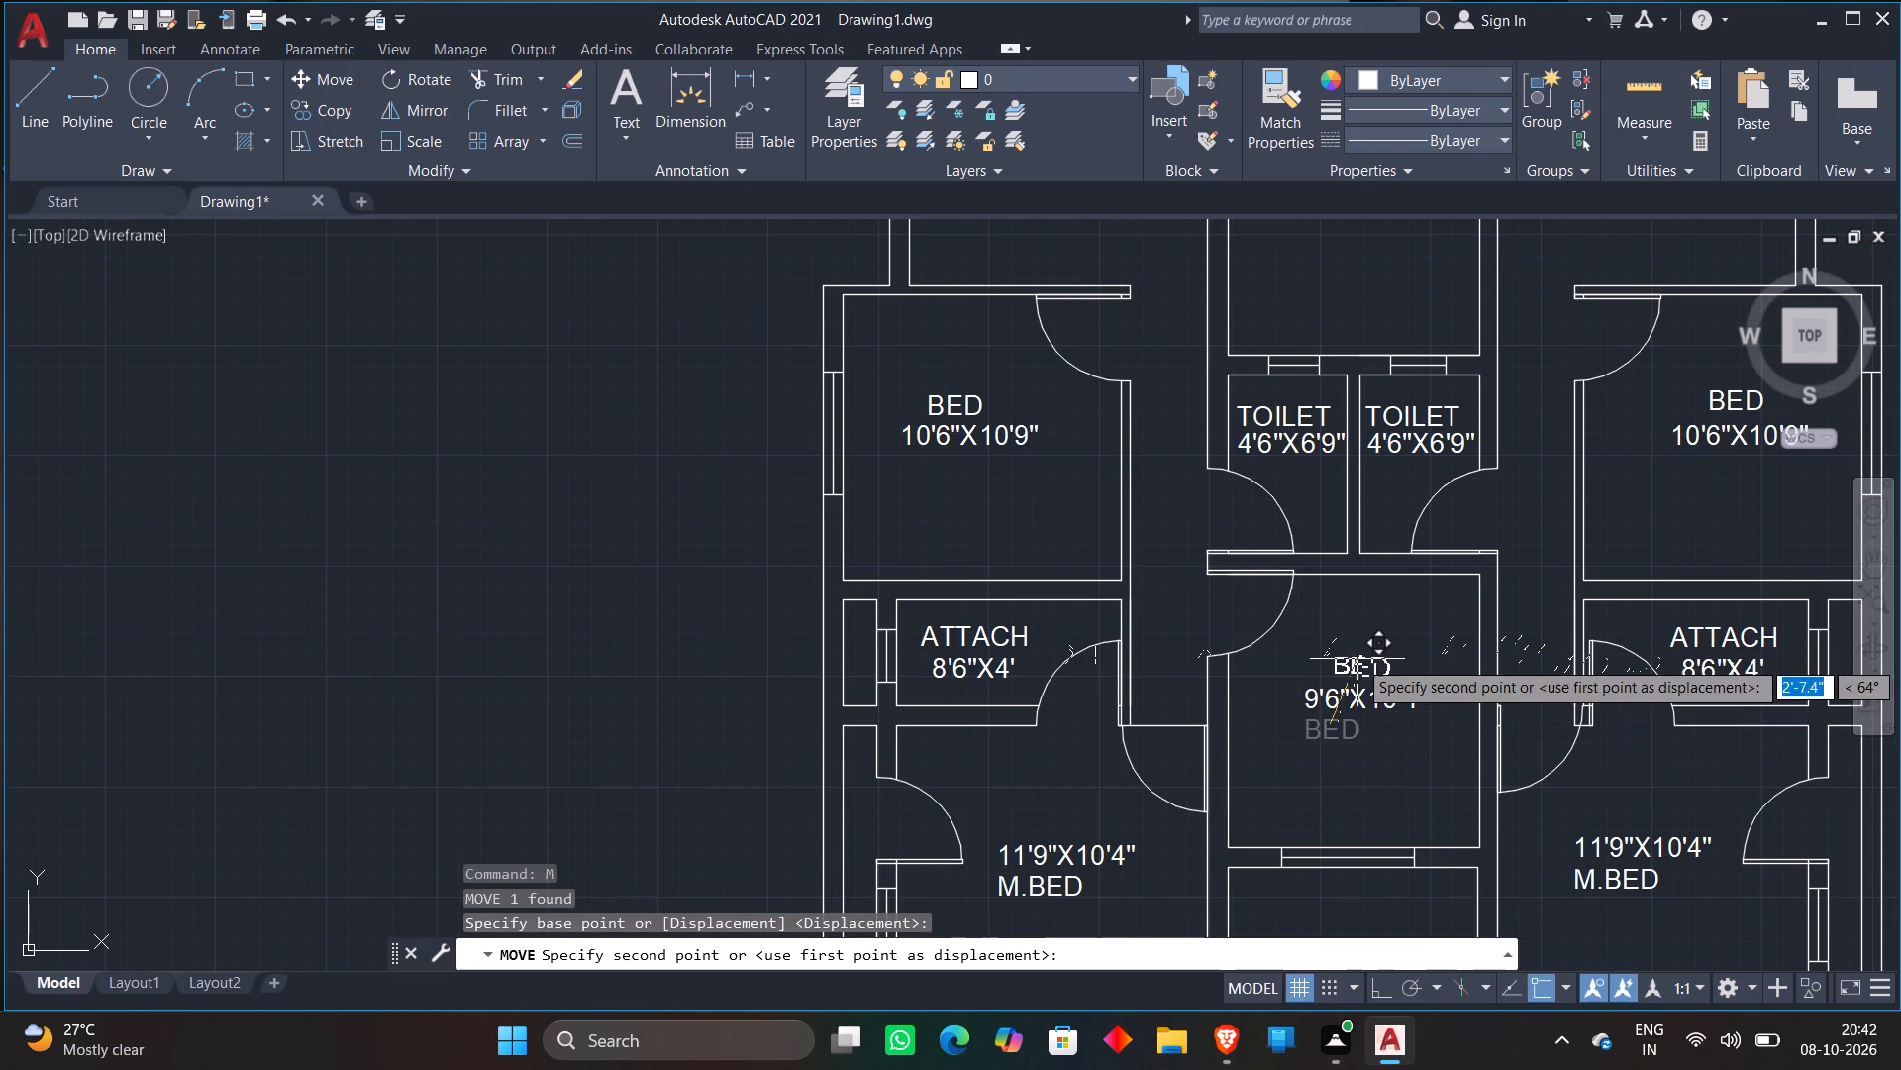
left_click(1357, 659)
key("Escape")
Move the M.BED label above the 11'9"X10'4" text in the lower plan's left master bedroom.
scroll(1405, 675, "down", 2)
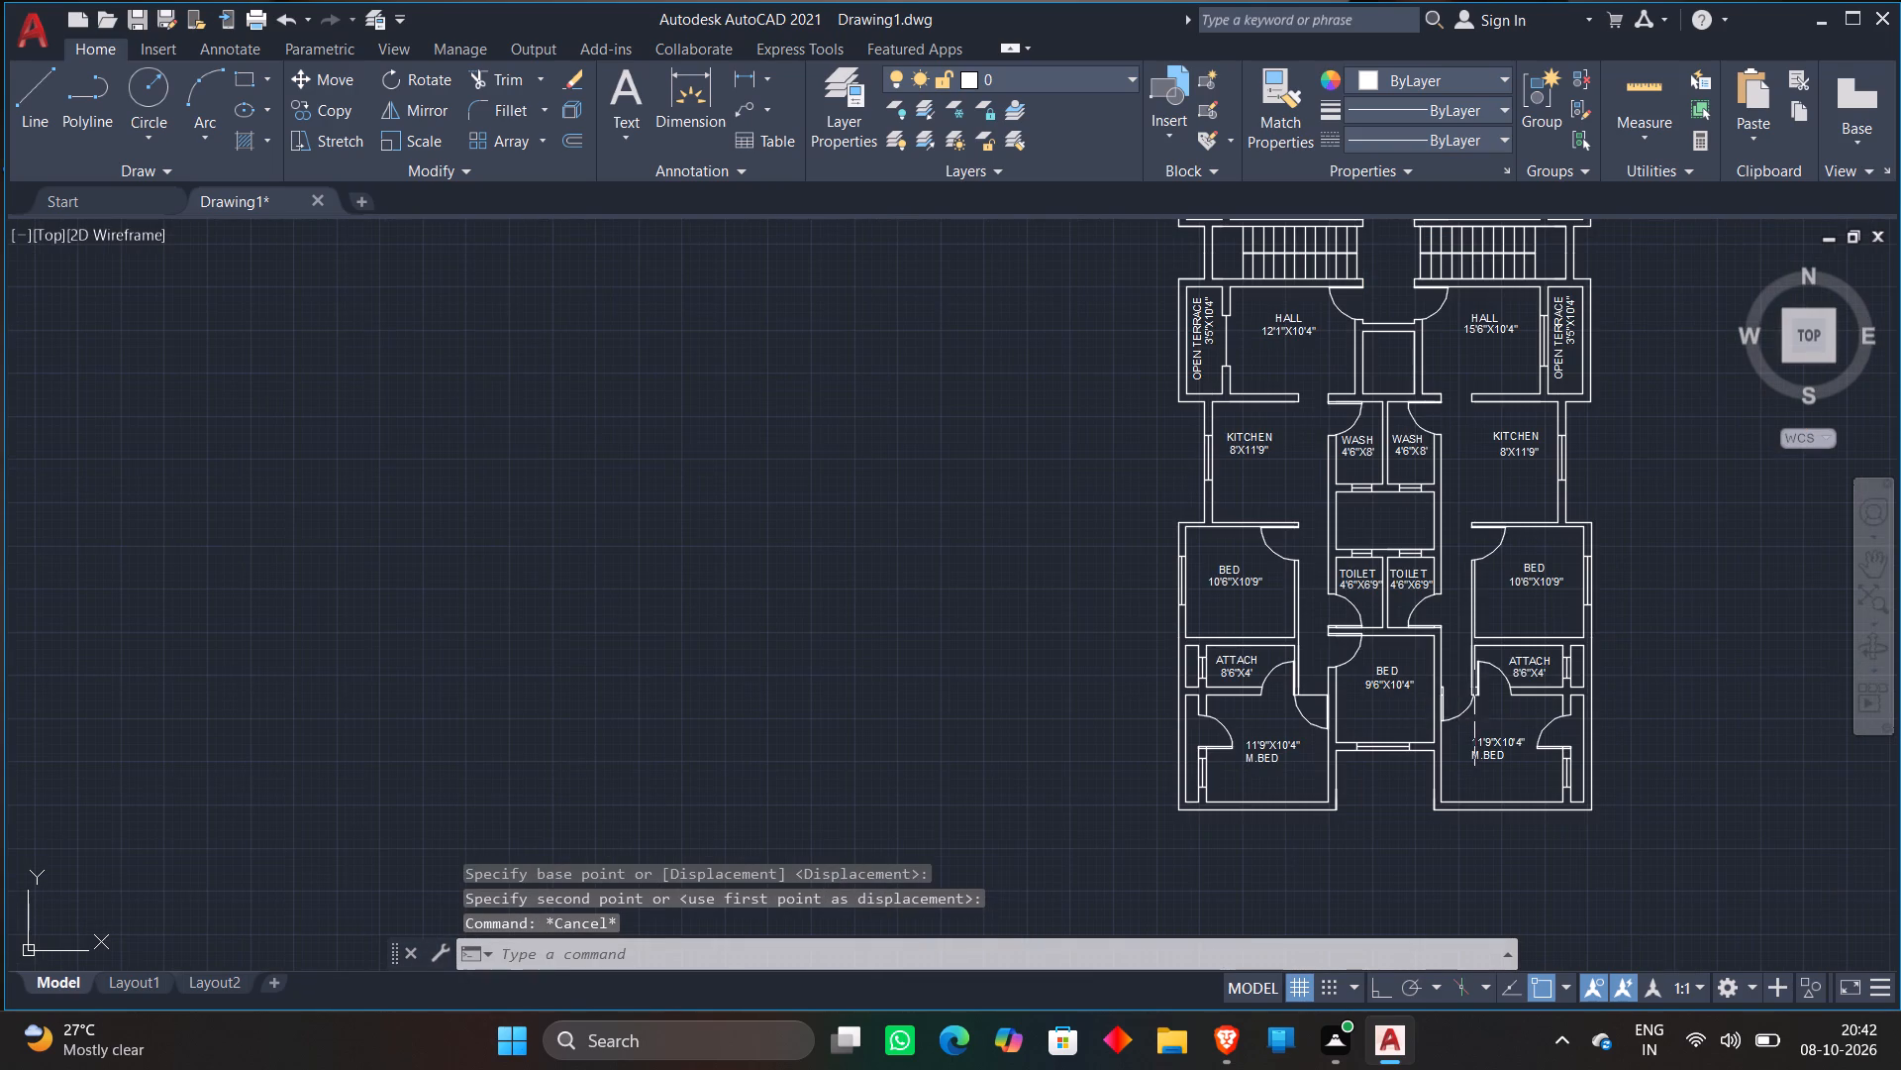
scroll(1264, 750, "up", 2)
left_click(1258, 766)
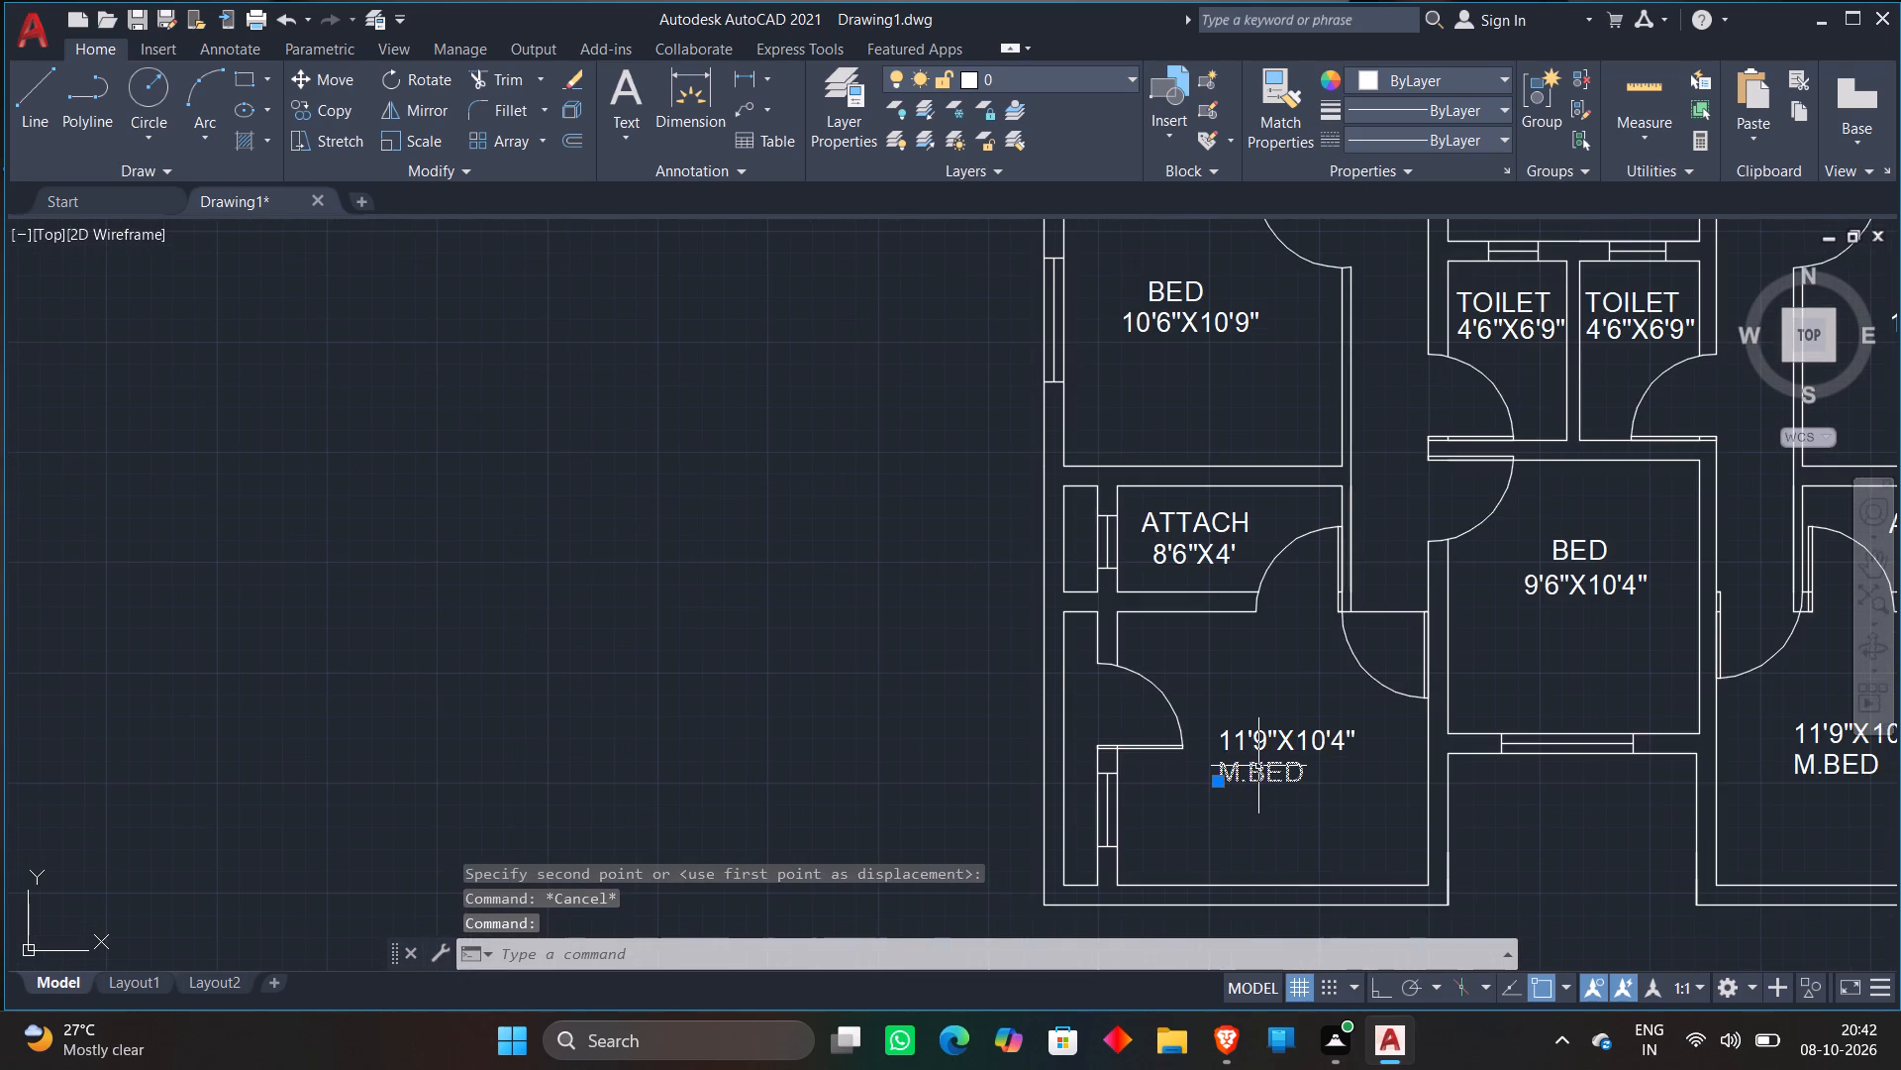
type("M")
key("space")
left_click(1258, 766)
left_click(1278, 695)
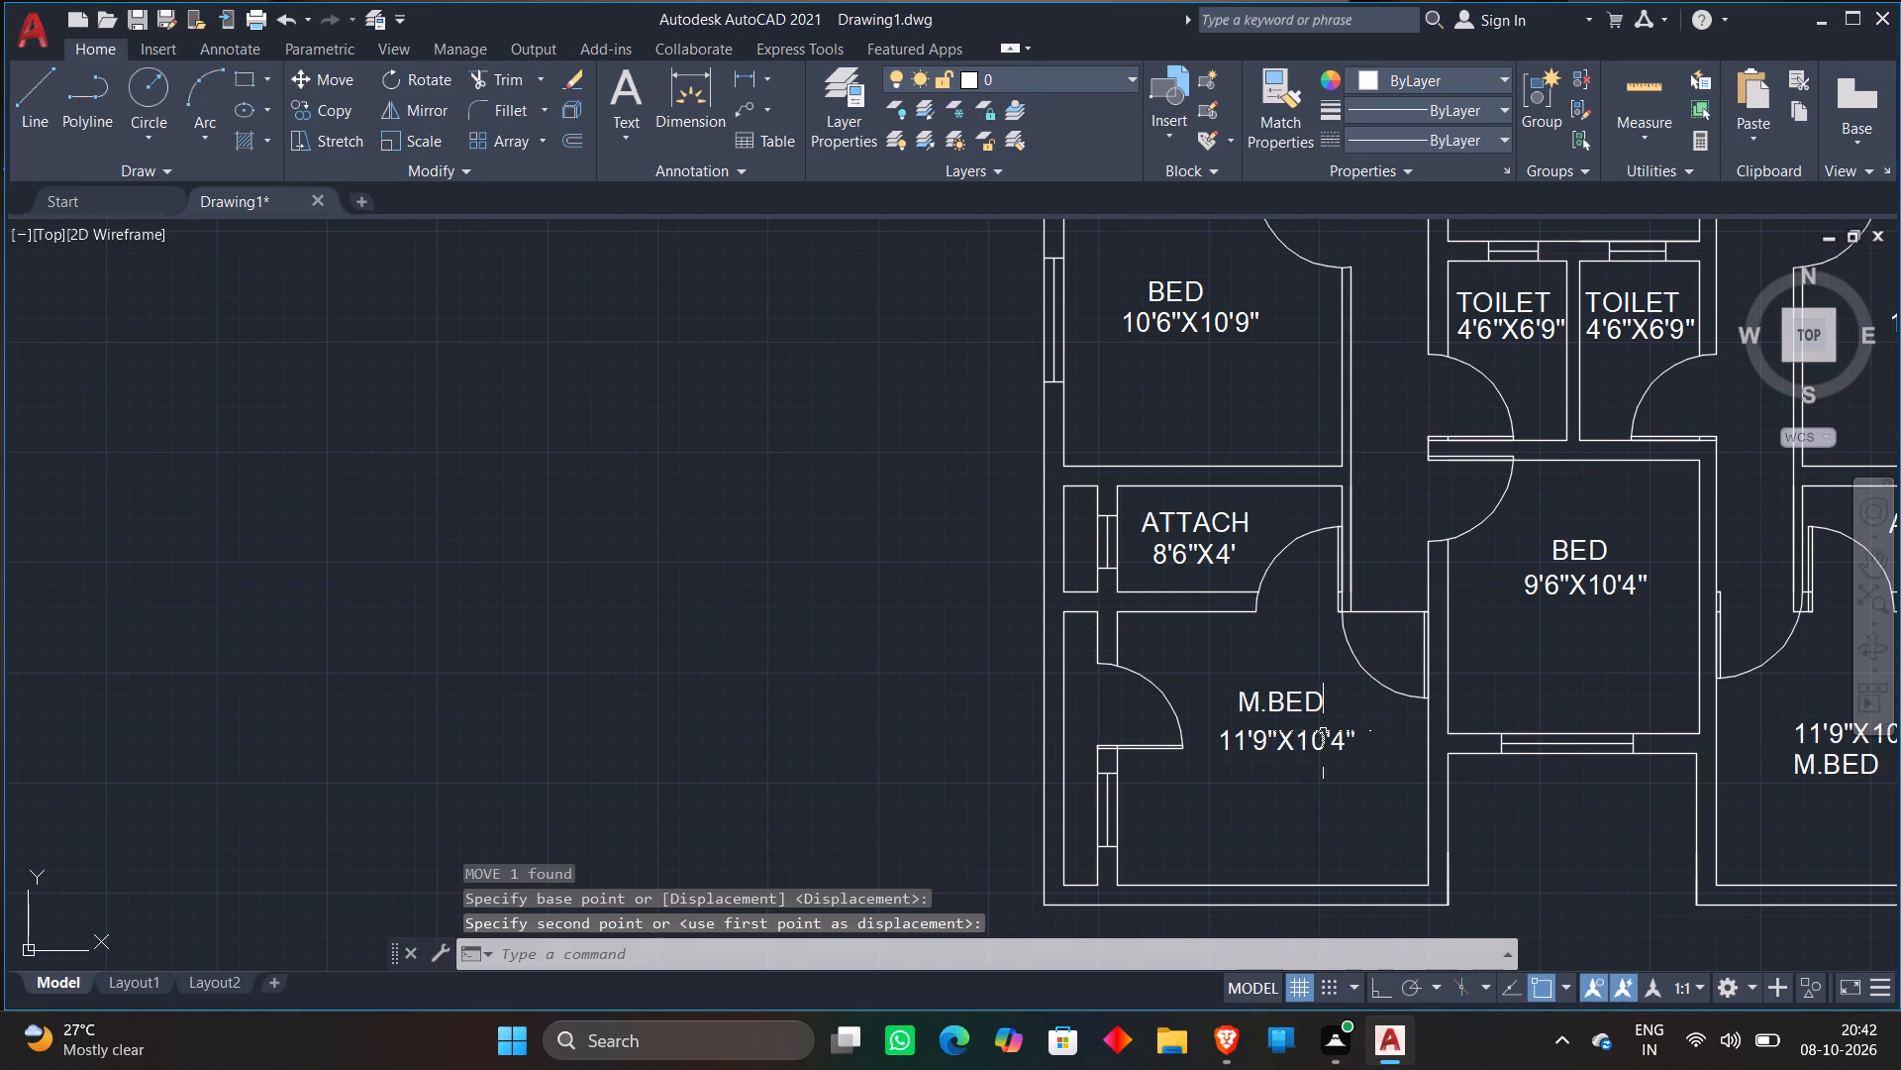
Move the M.BED label above the 11'9"X10'4" text in the lower plan's right master bedroom.
scroll(1328, 755, "down", 1)
middle_click_drag(1423, 919, 1204, 936)
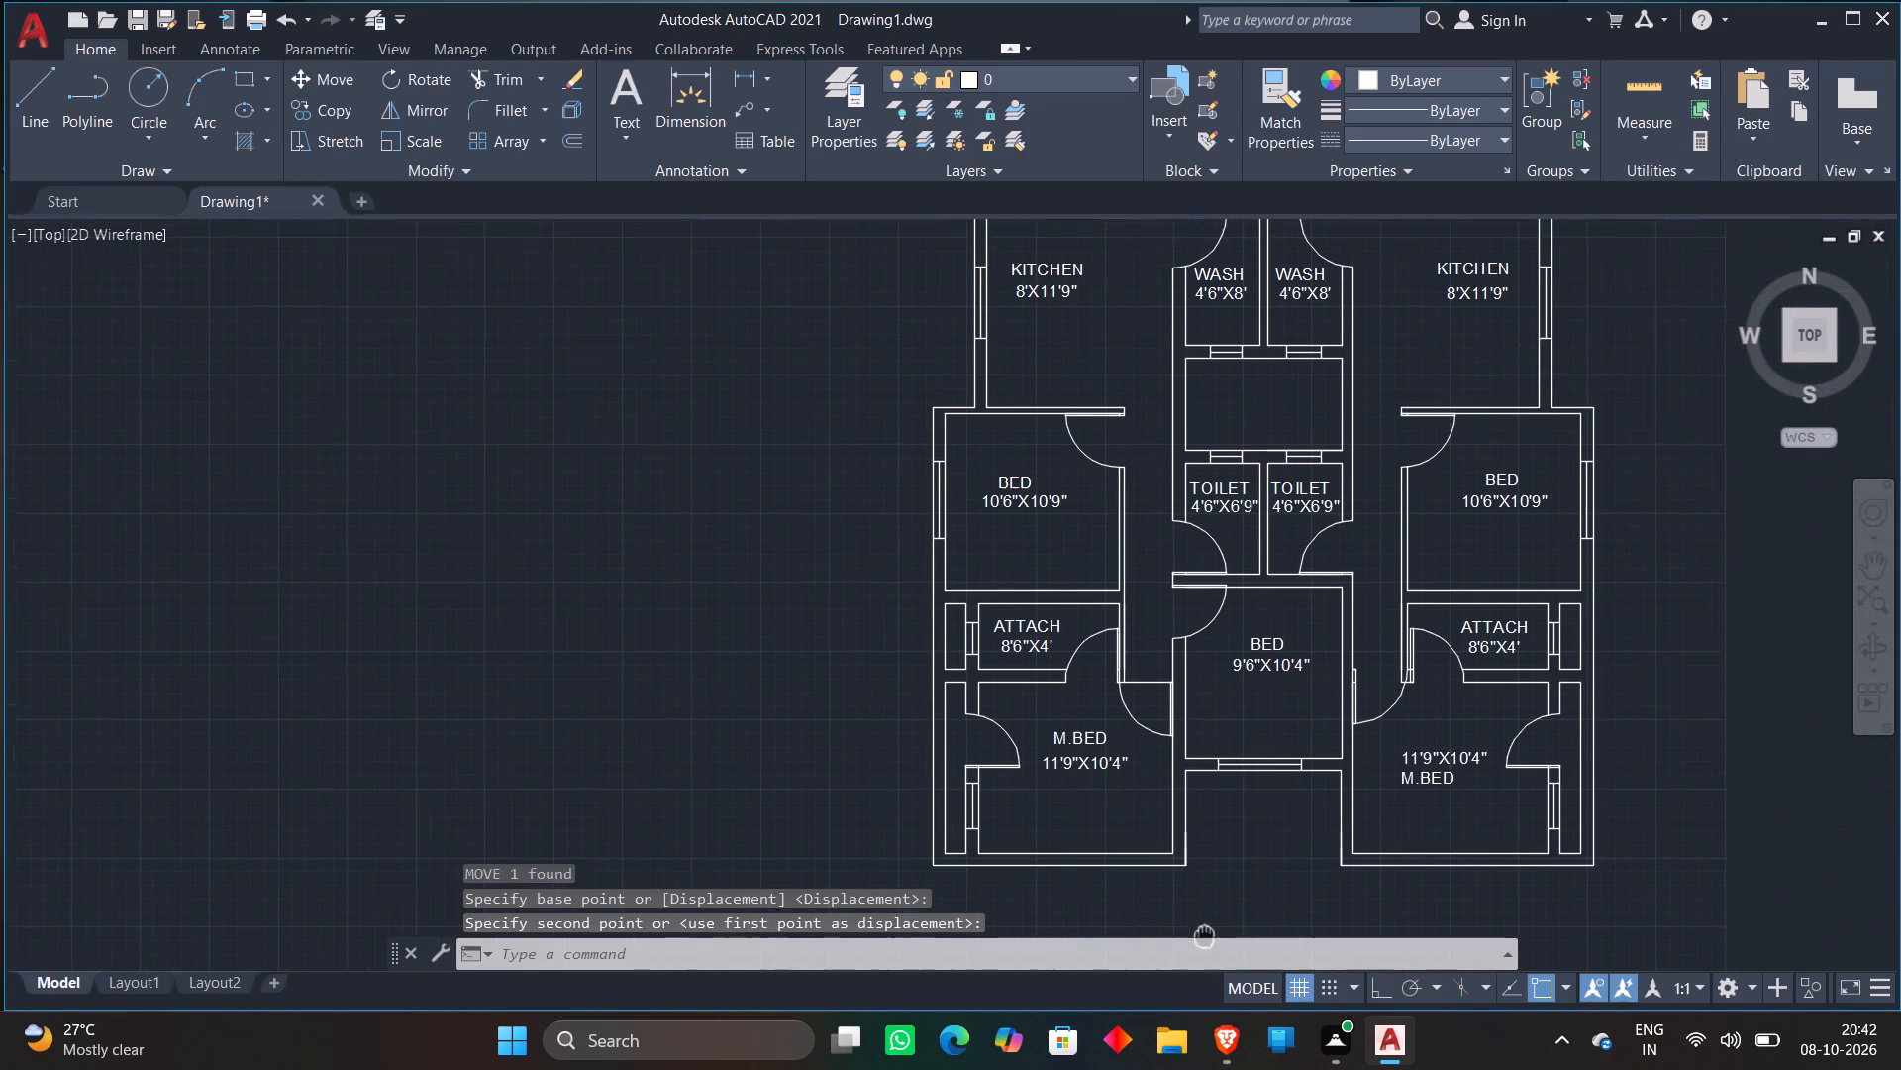
middle_click_drag(1204, 936, 1147, 943)
left_click(1371, 786)
type("M")
key("space")
left_click(1371, 786)
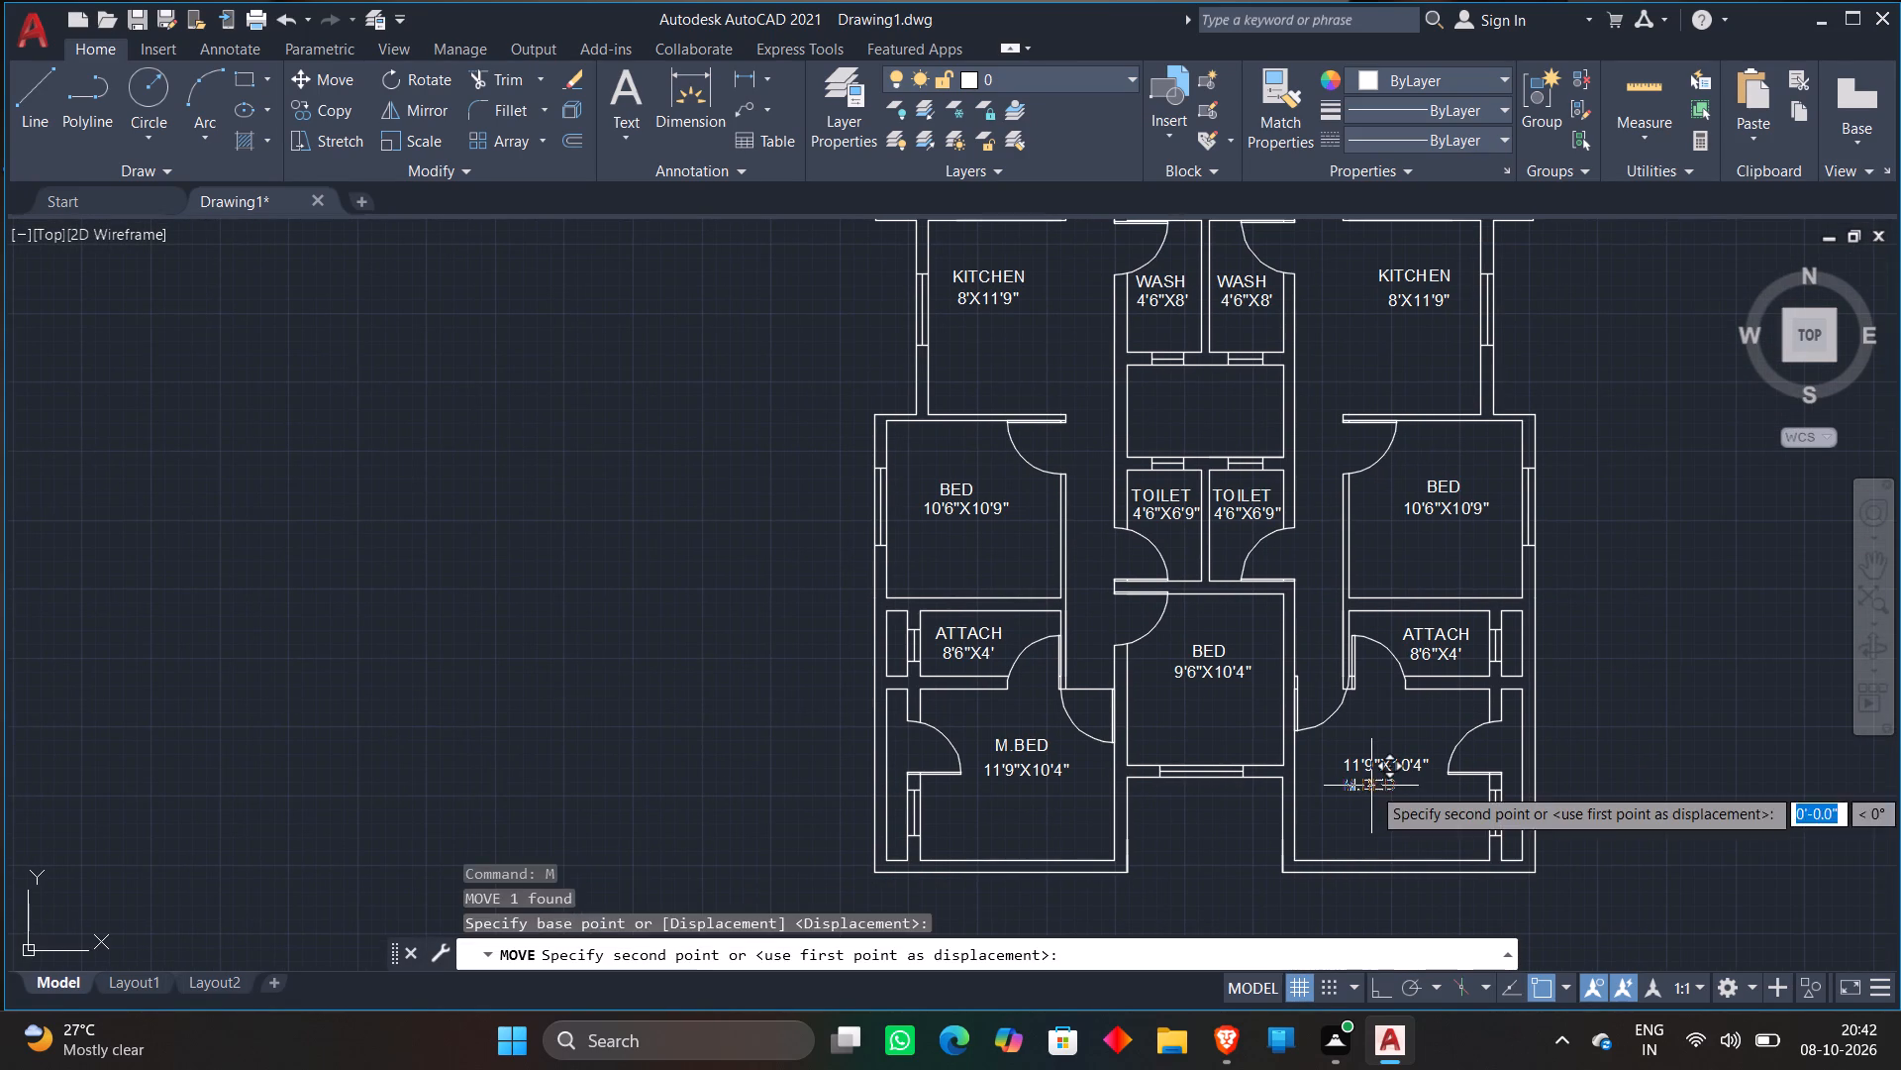
scroll(1393, 740, "up", 2)
left_click(1375, 757)
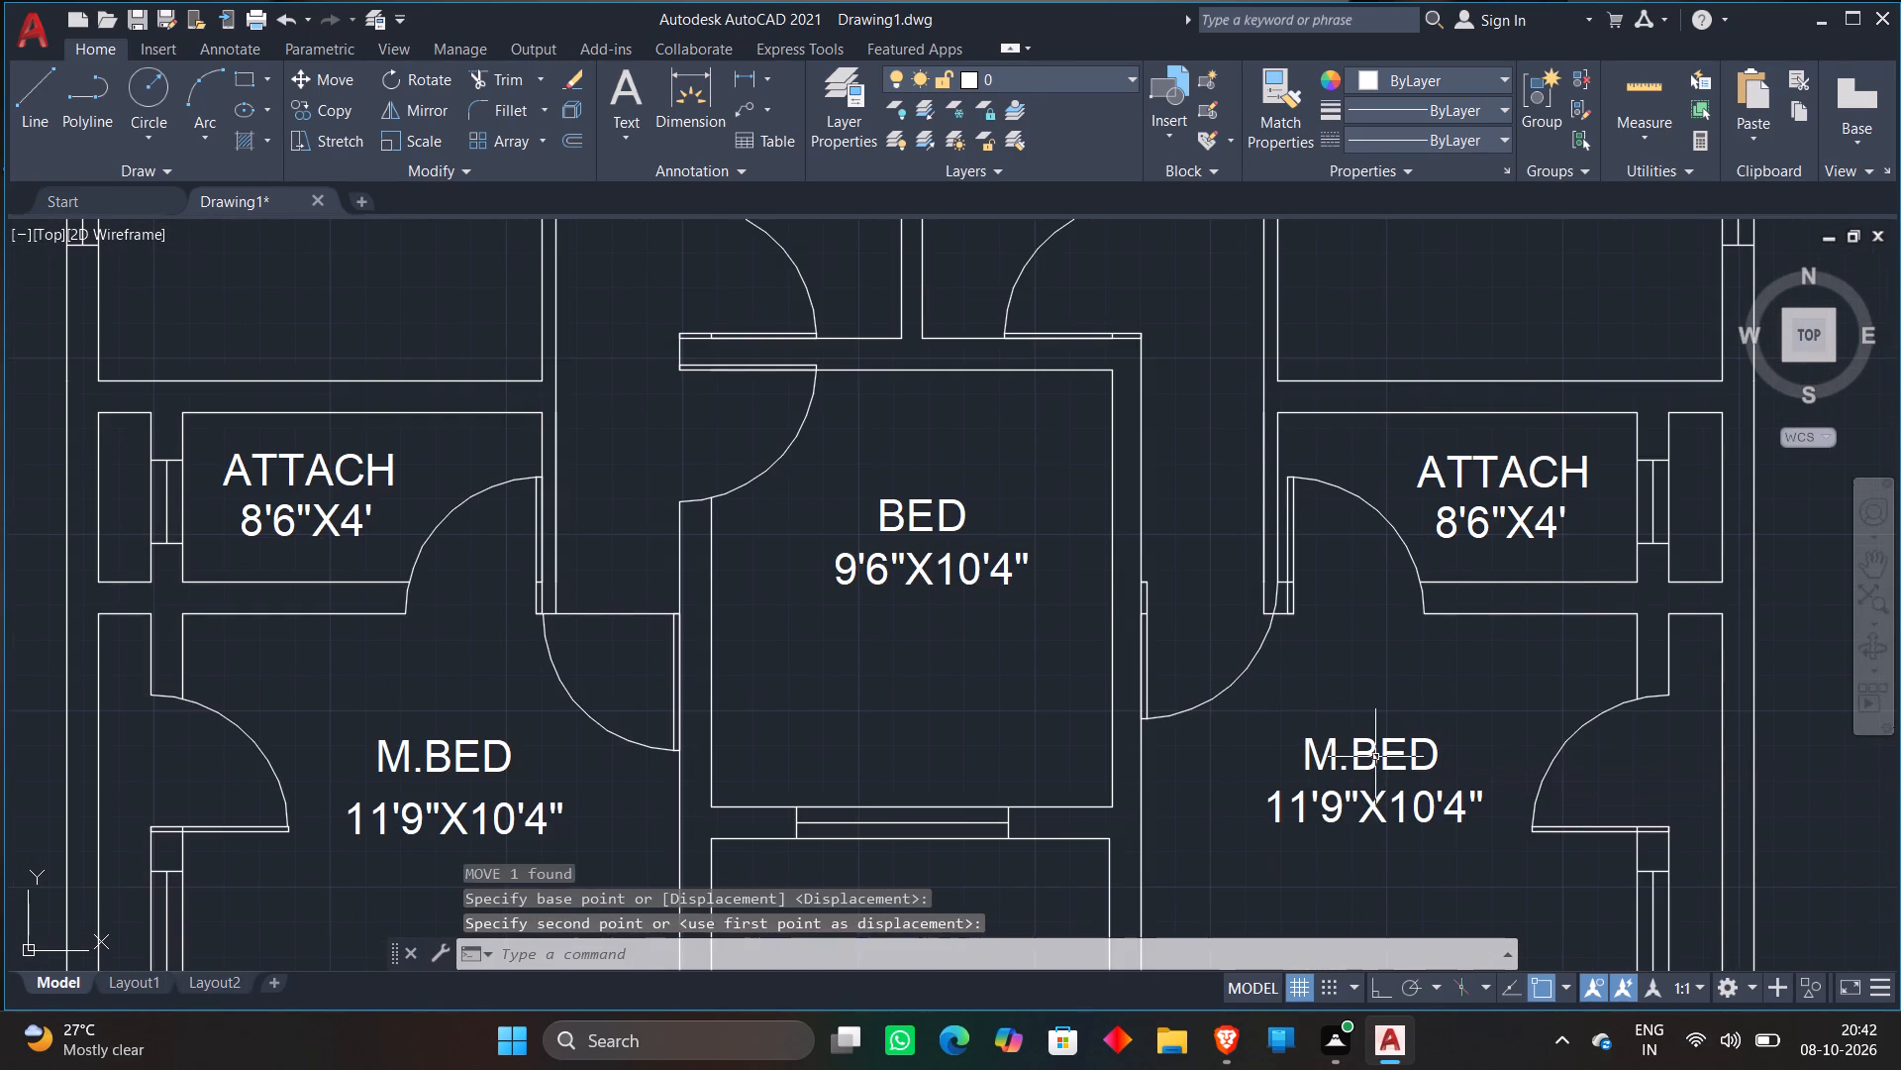
key("Escape")
Delete the leftover group of loose texts standing outside the floor plan, to its left.
scroll(1375, 757, "down", 5)
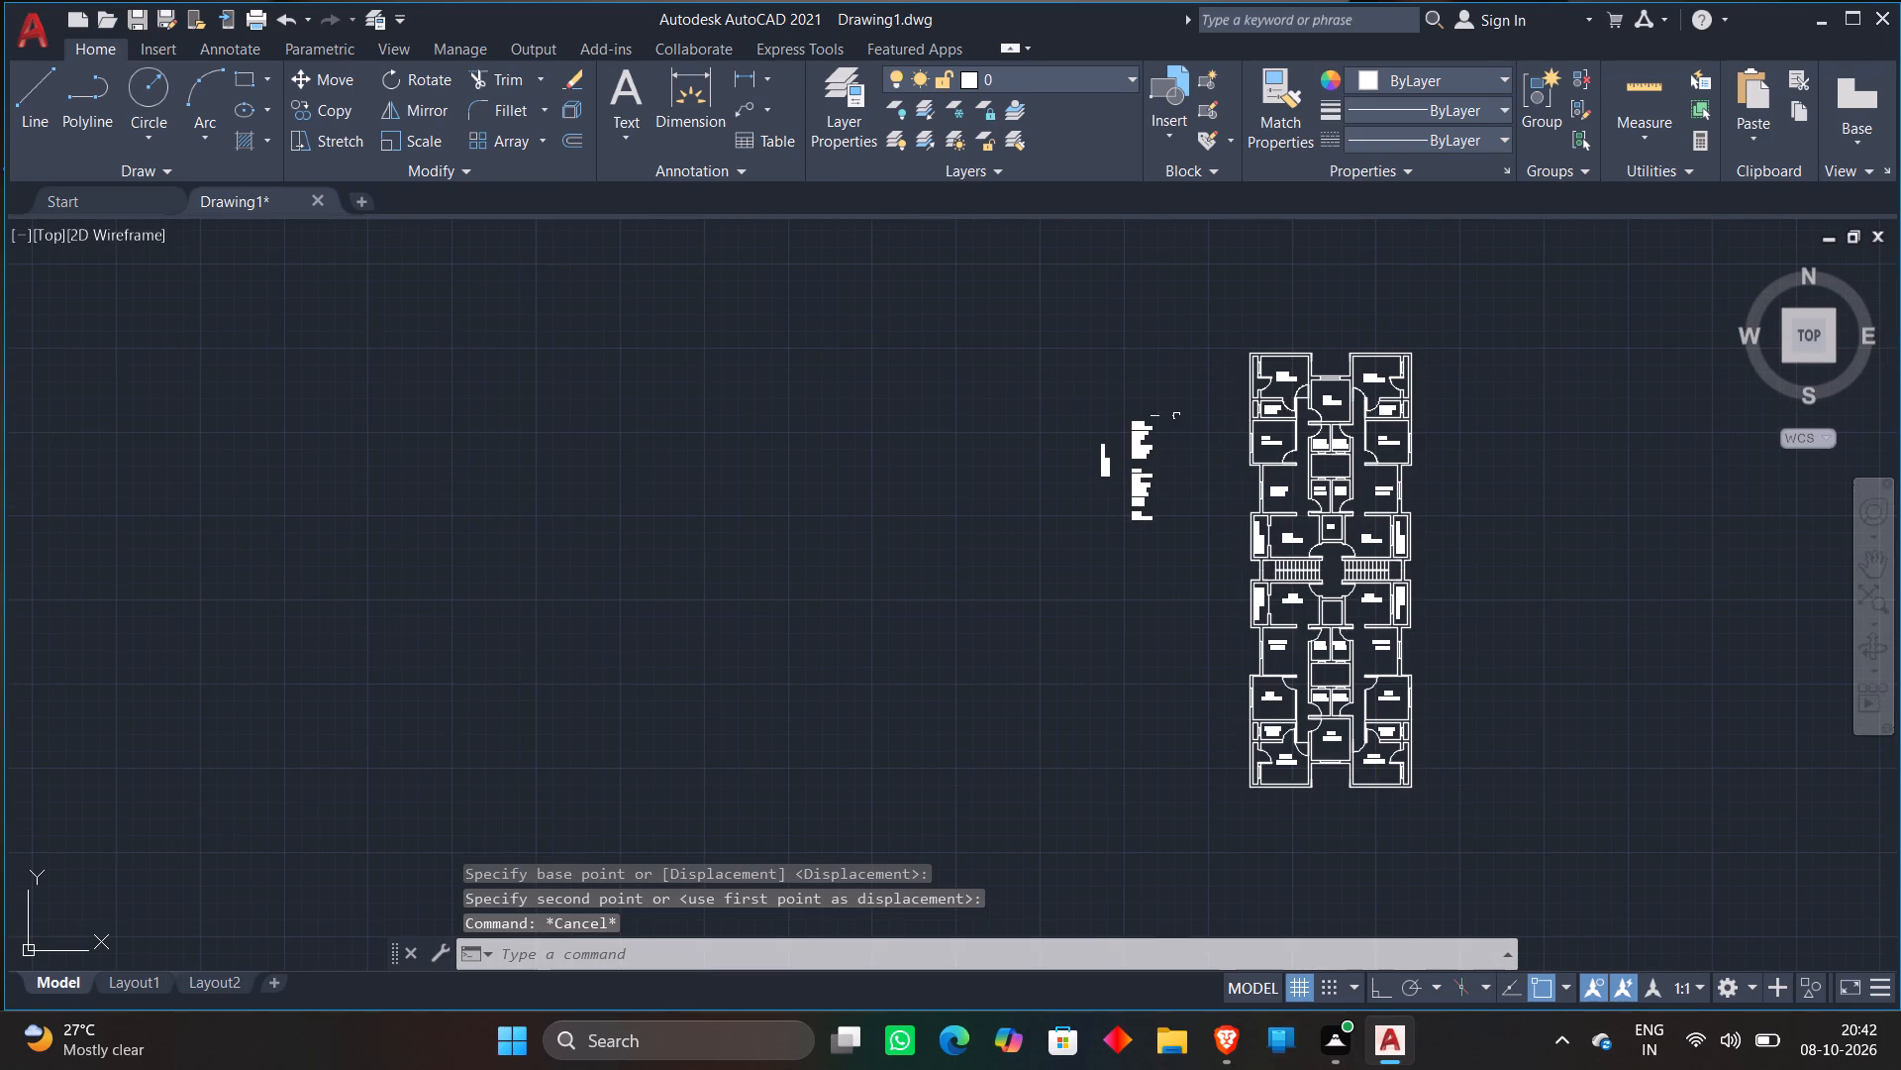
left_click(1079, 394)
left_click(1163, 581)
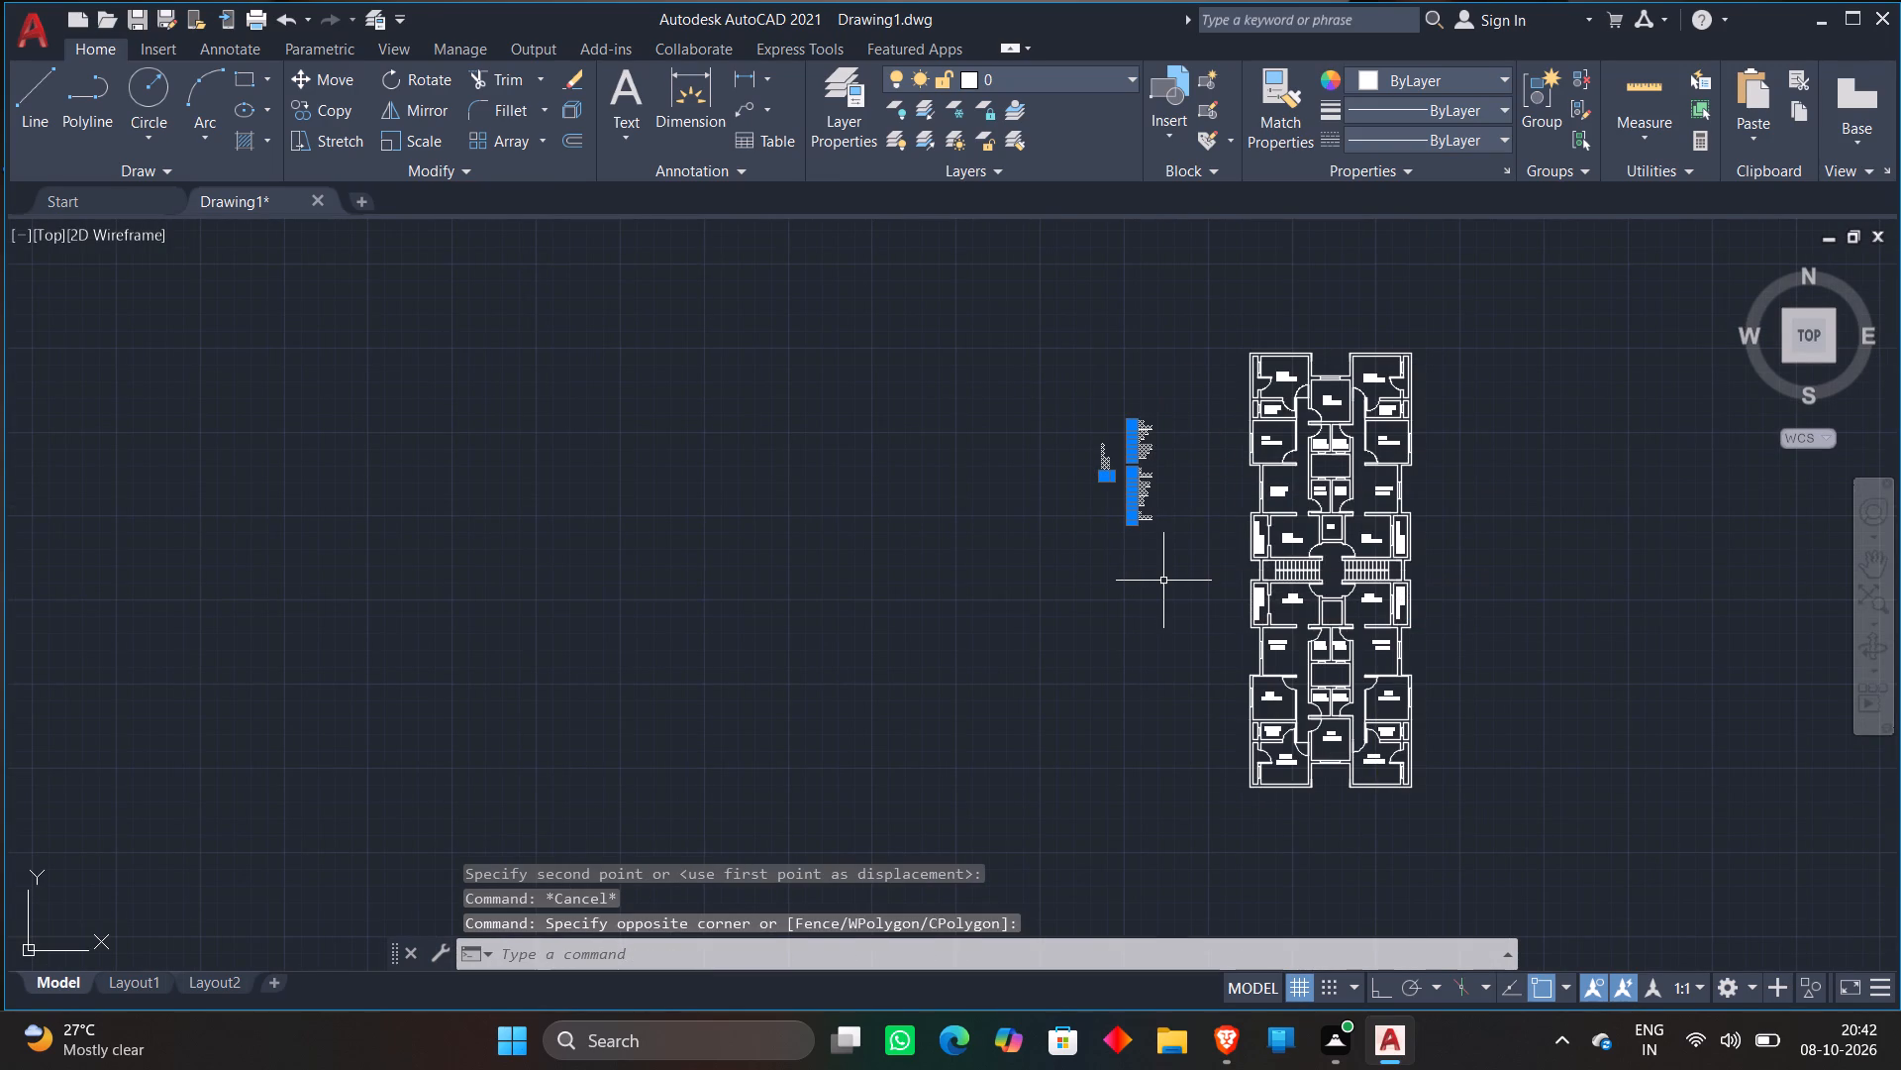
key("Delete")
Examine the complete four-unit plan and compare the room labels in its upper and lower halves.
scroll(1322, 651, "up", 2)
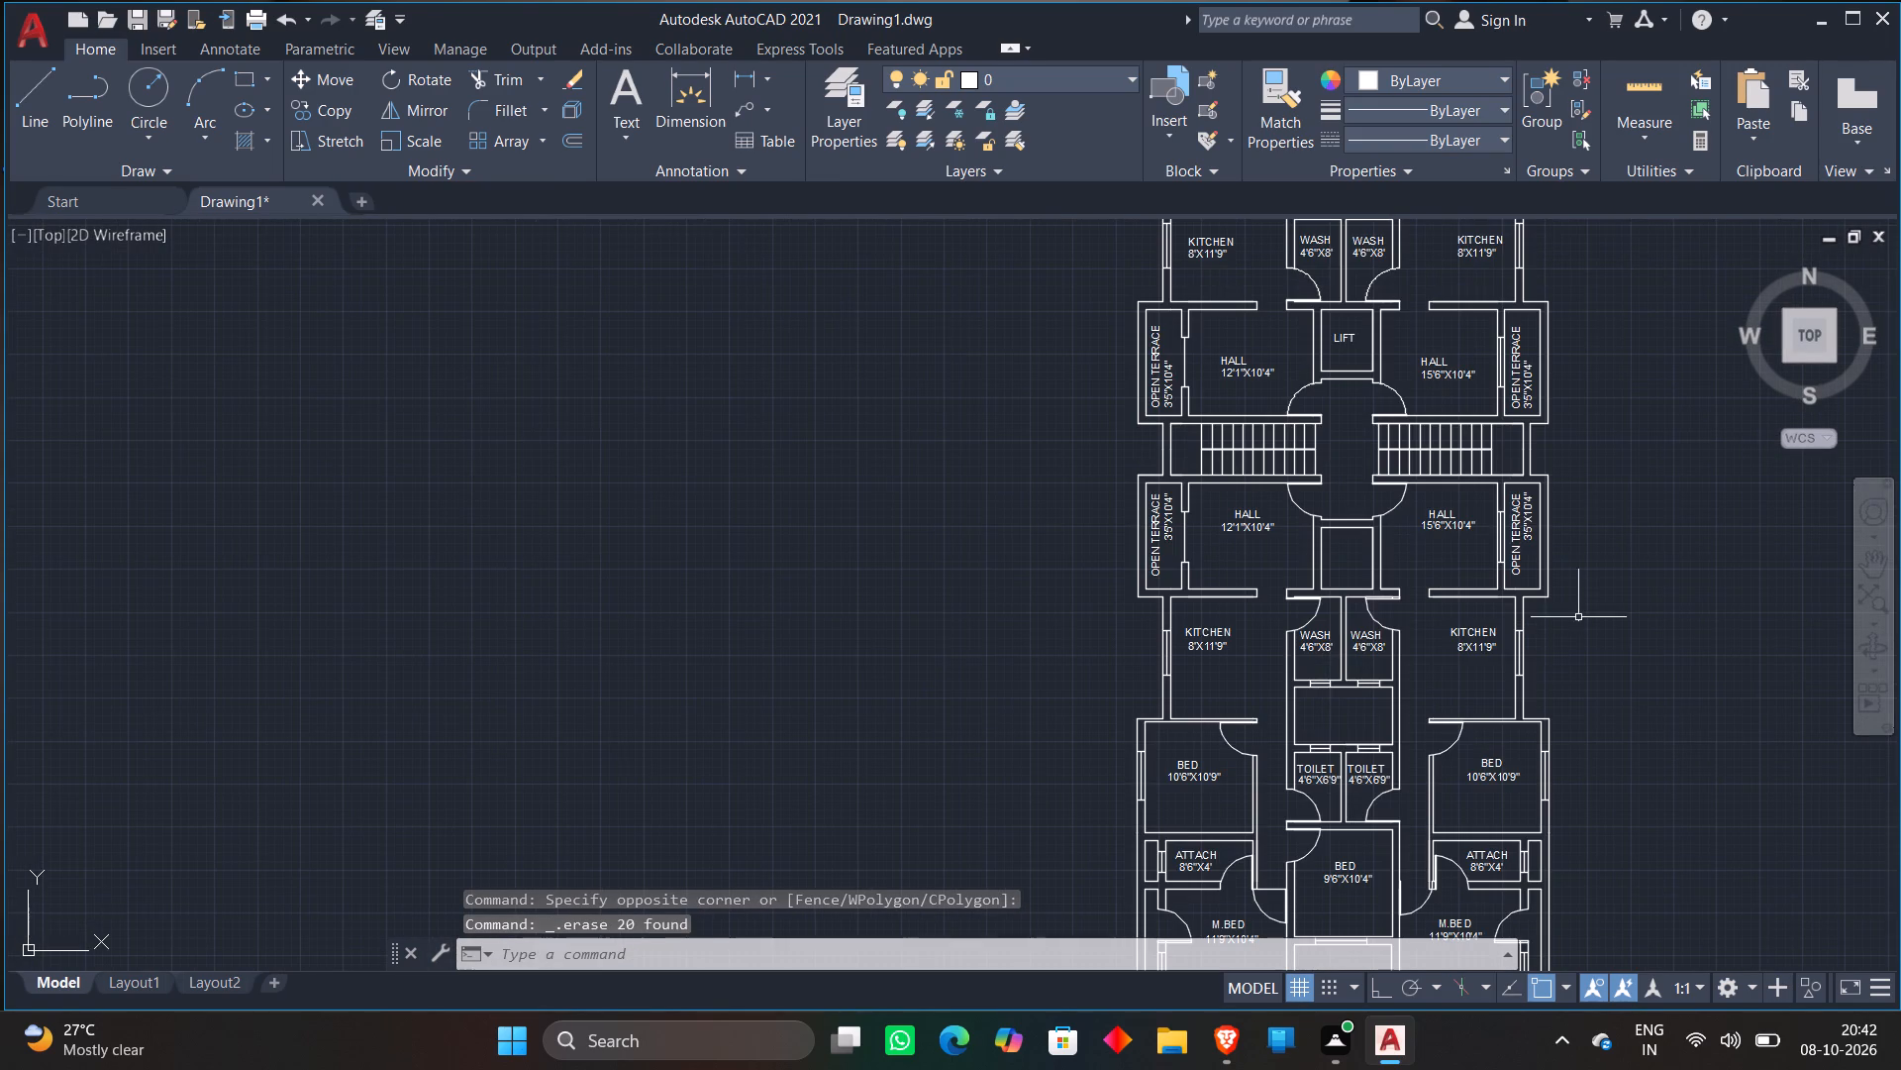
scroll(1612, 610, "down", 1)
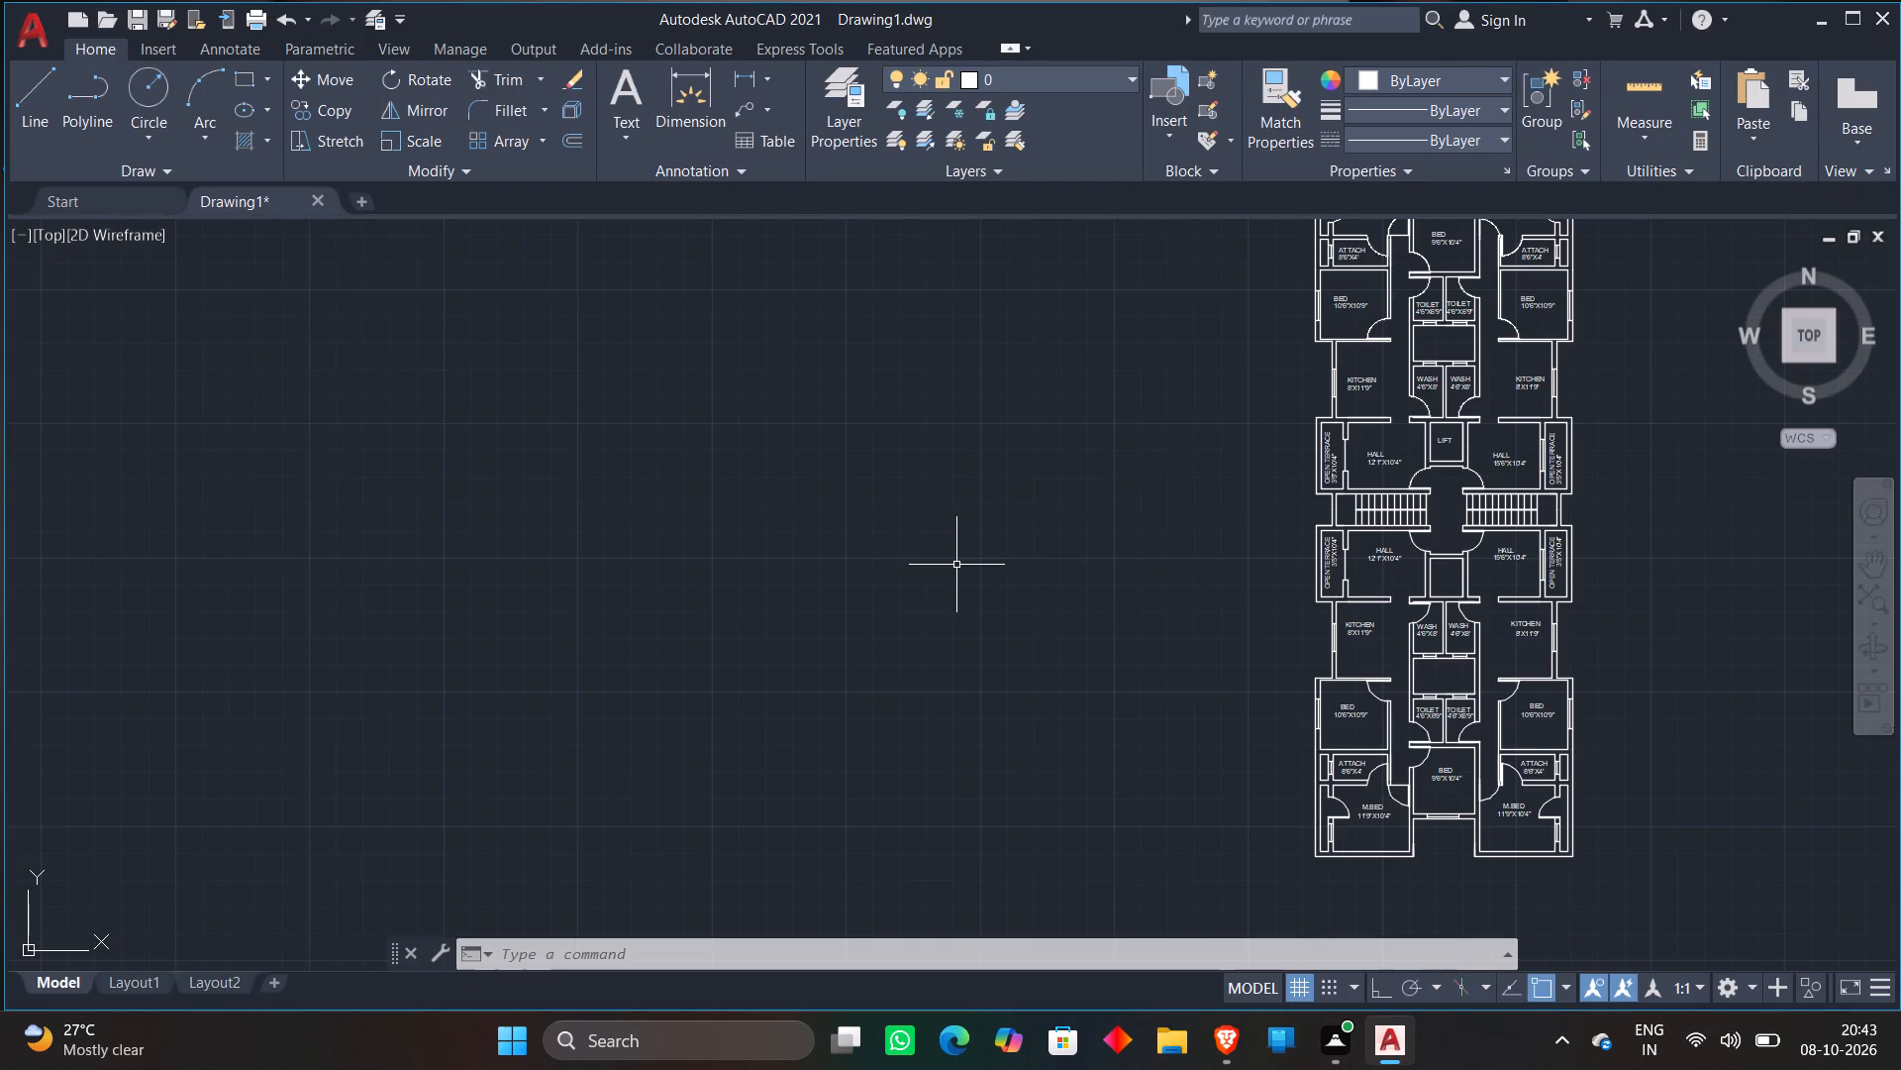
scroll(959, 564, "down", 1)
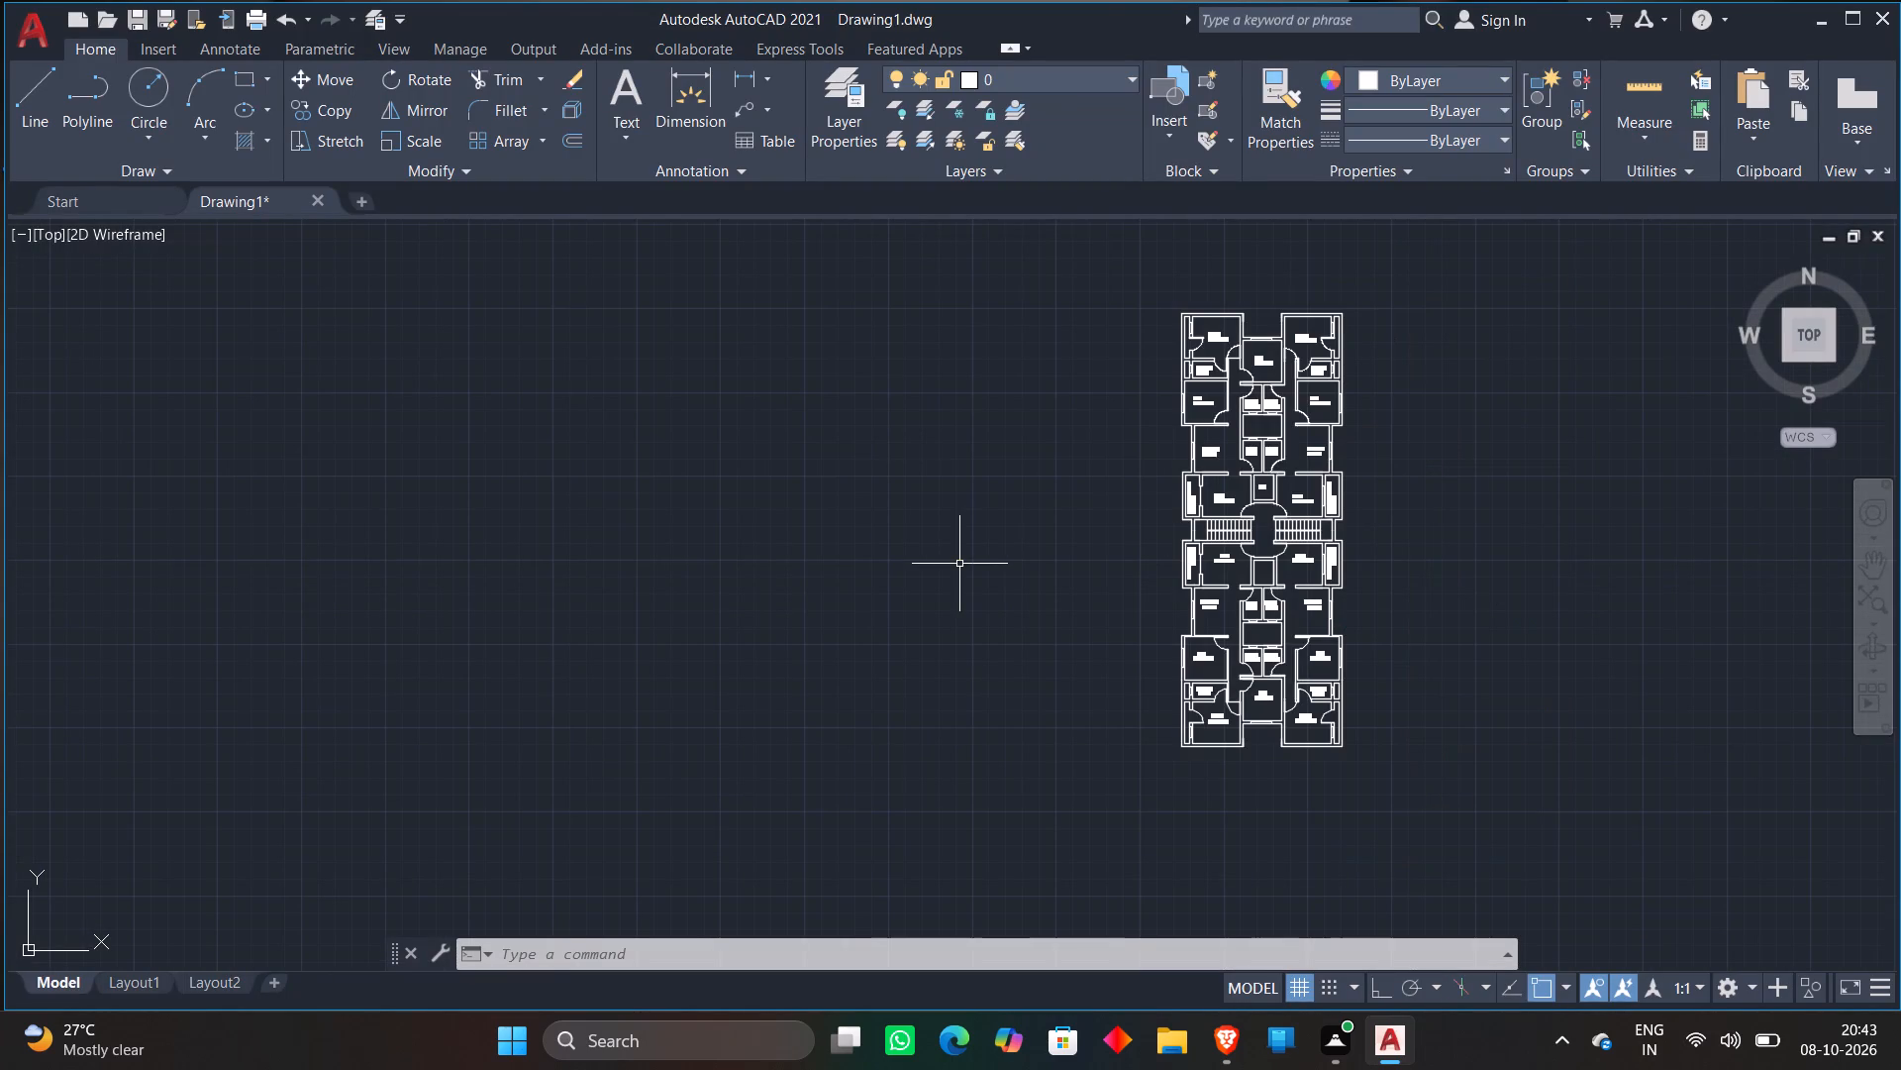
middle_click_drag(959, 564, 916, 596)
scroll(959, 564, "down", 1)
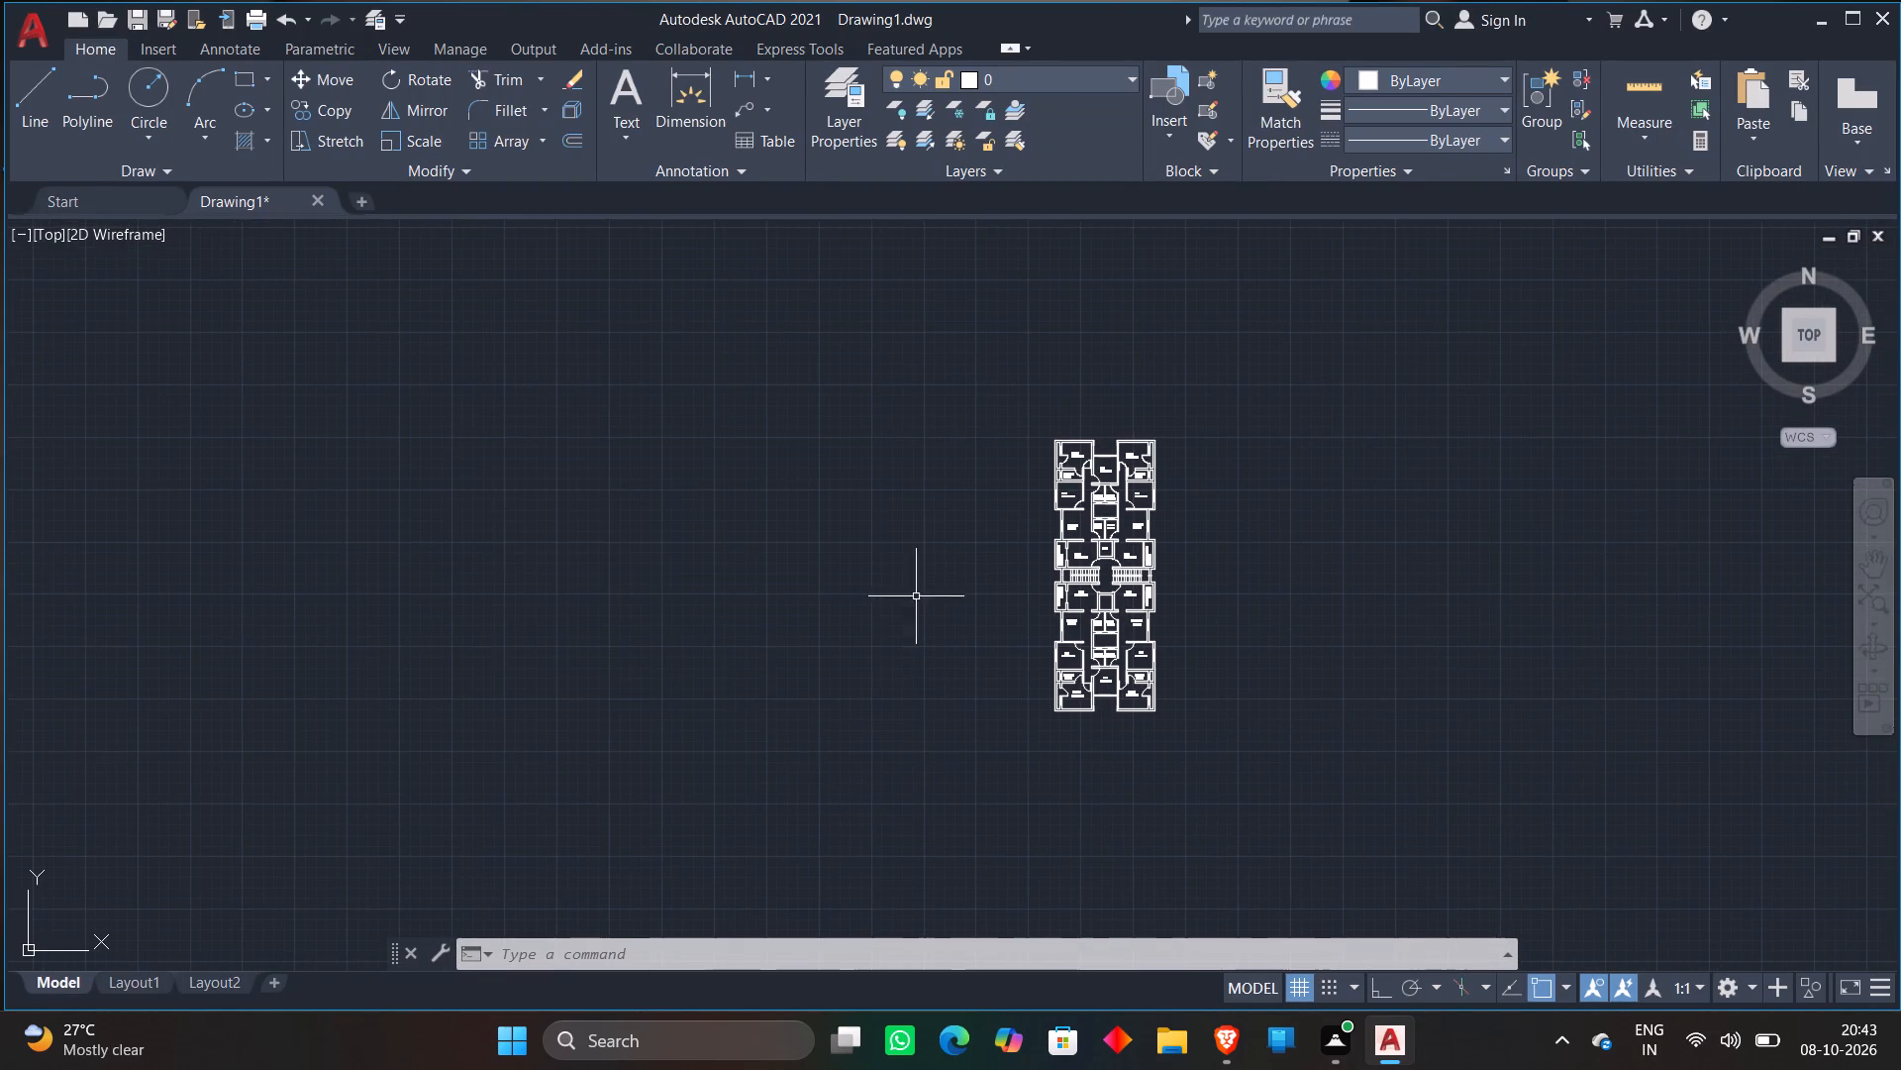
scroll(1118, 646, "up", 3)
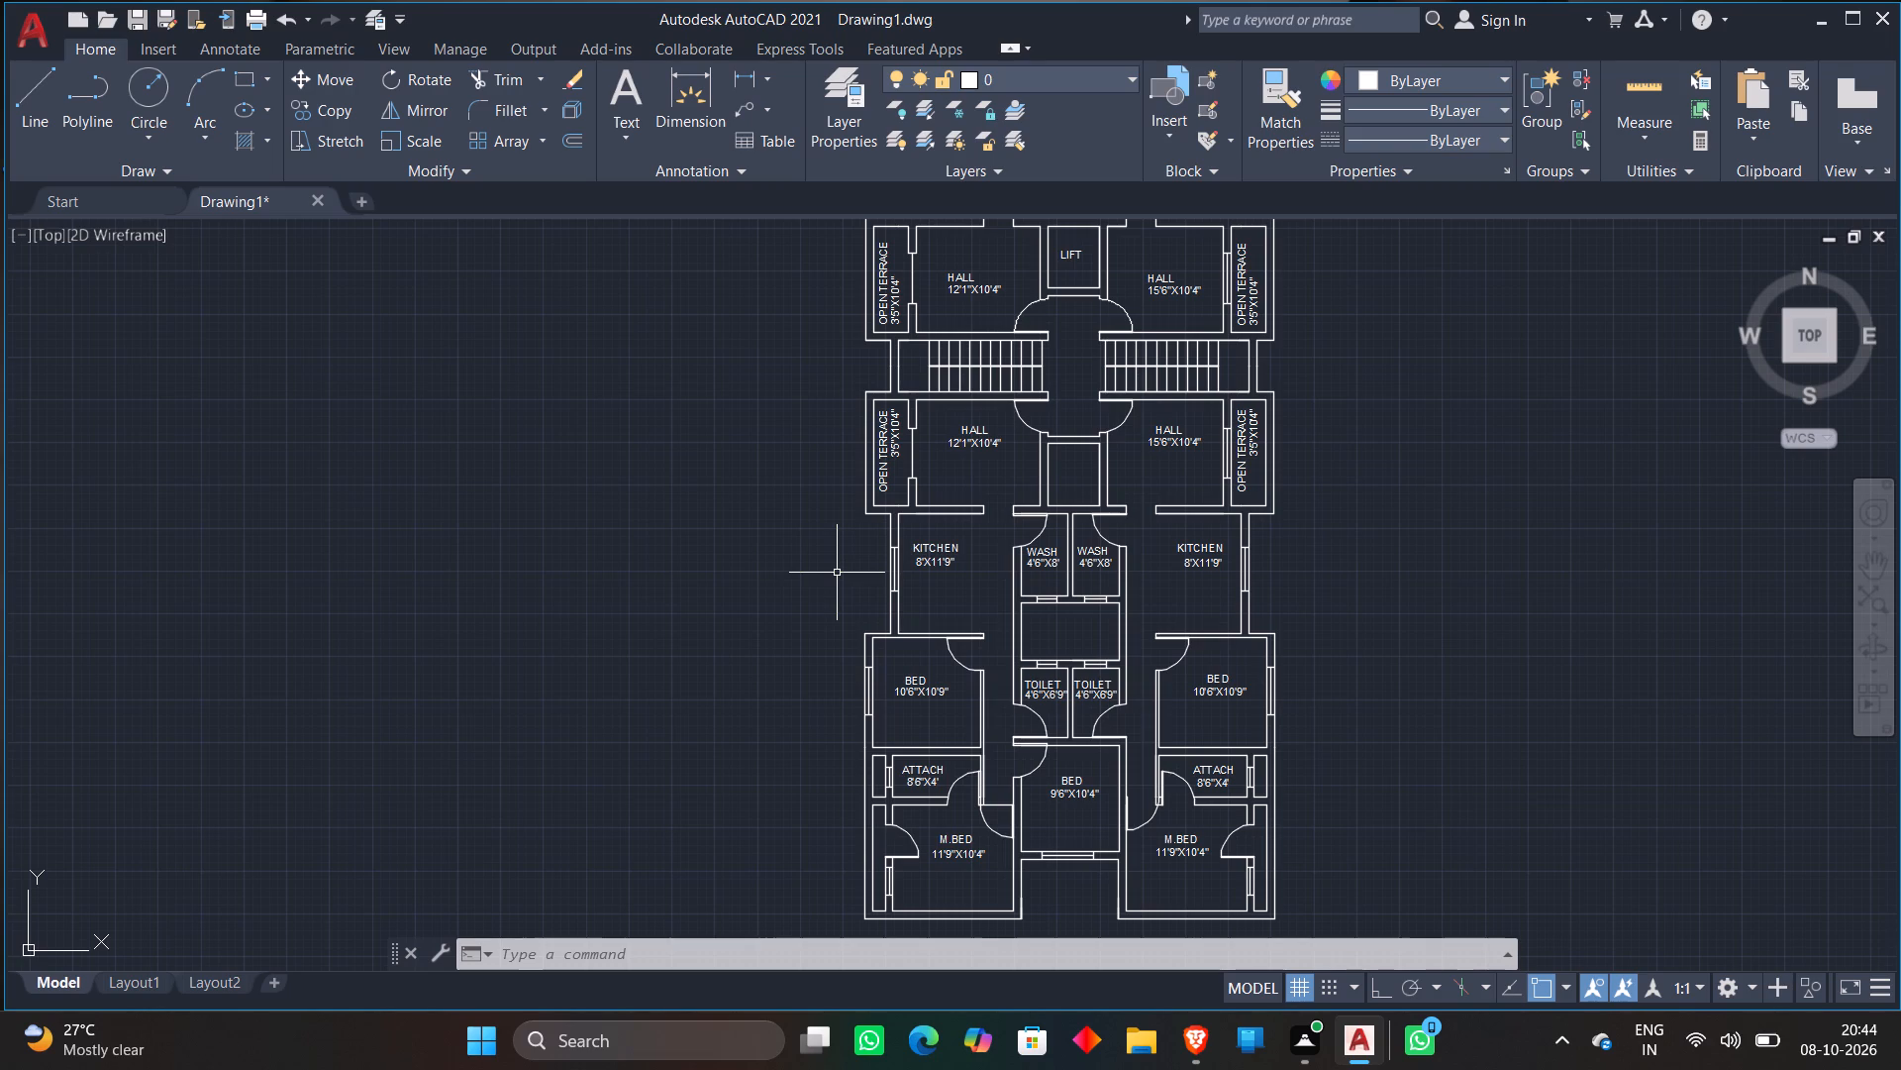
left_click(837, 573)
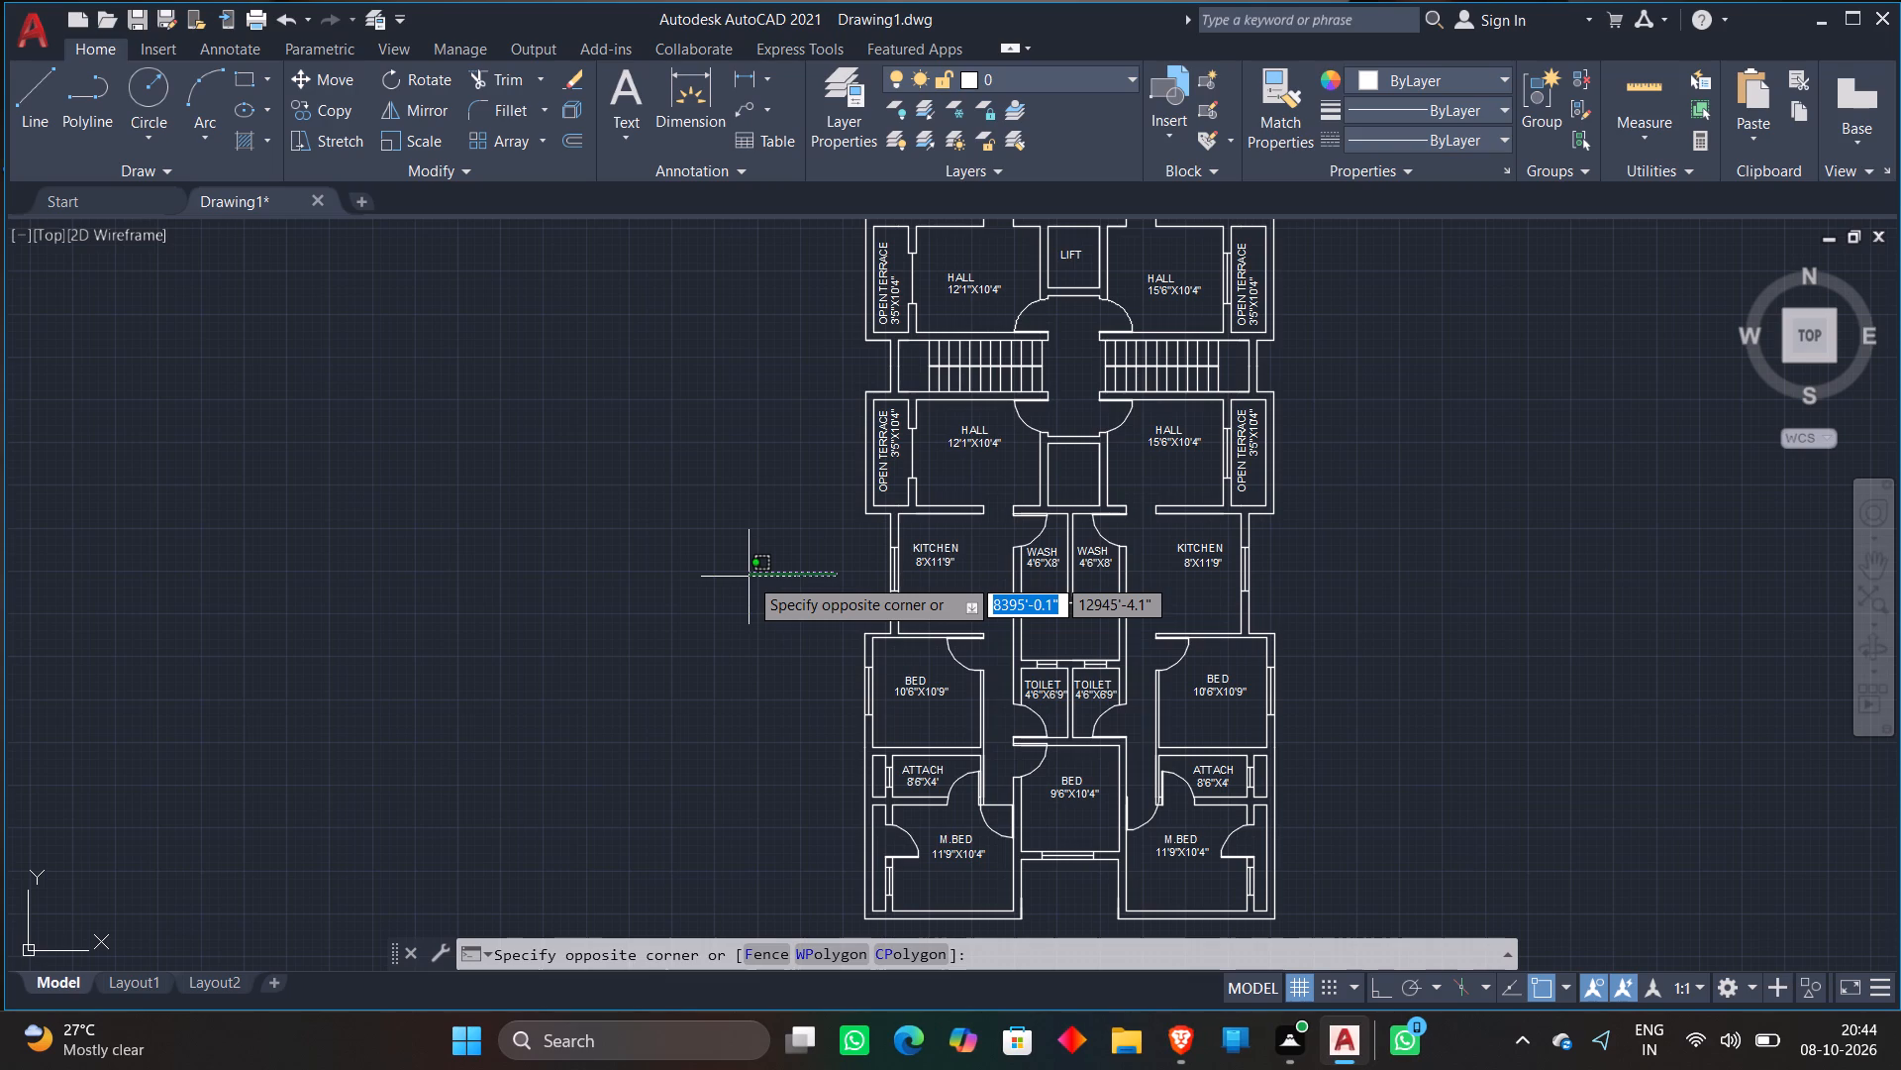
key("Escape")
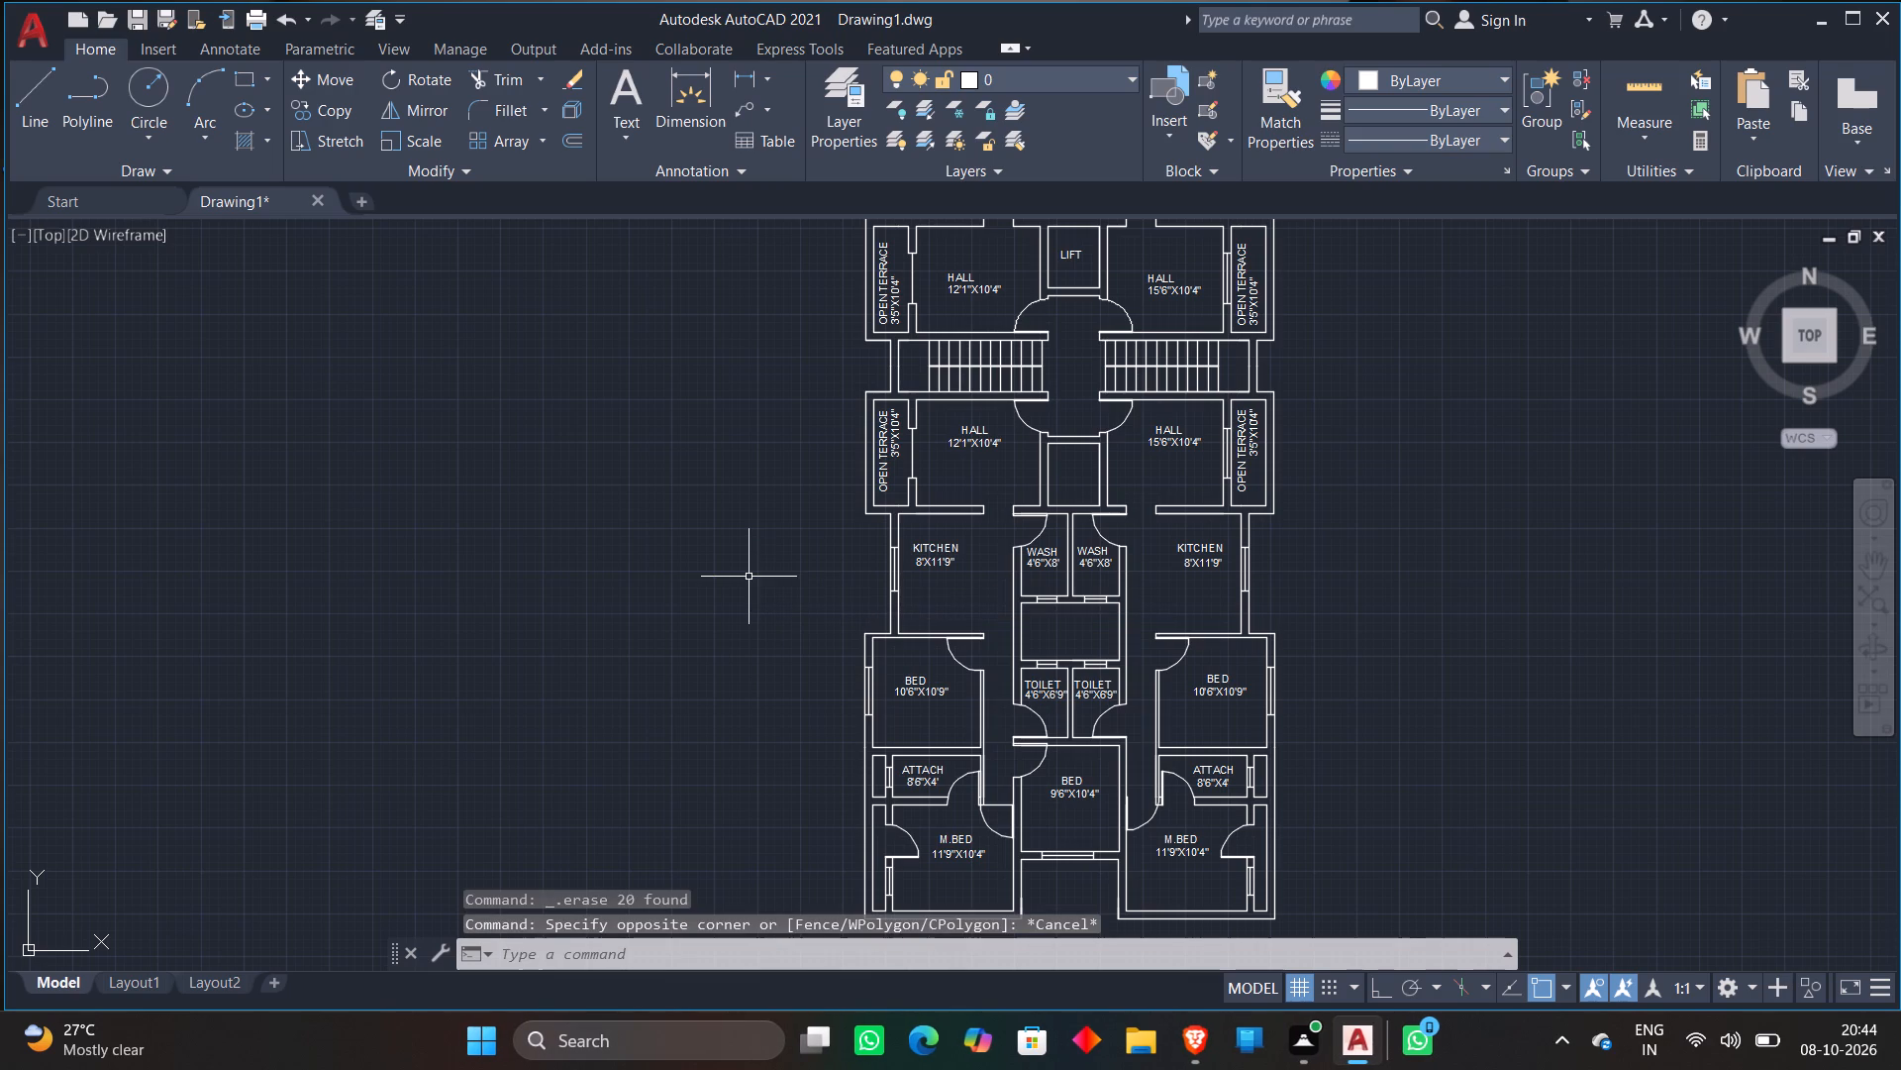
scroll(571, 864, "down", 2)
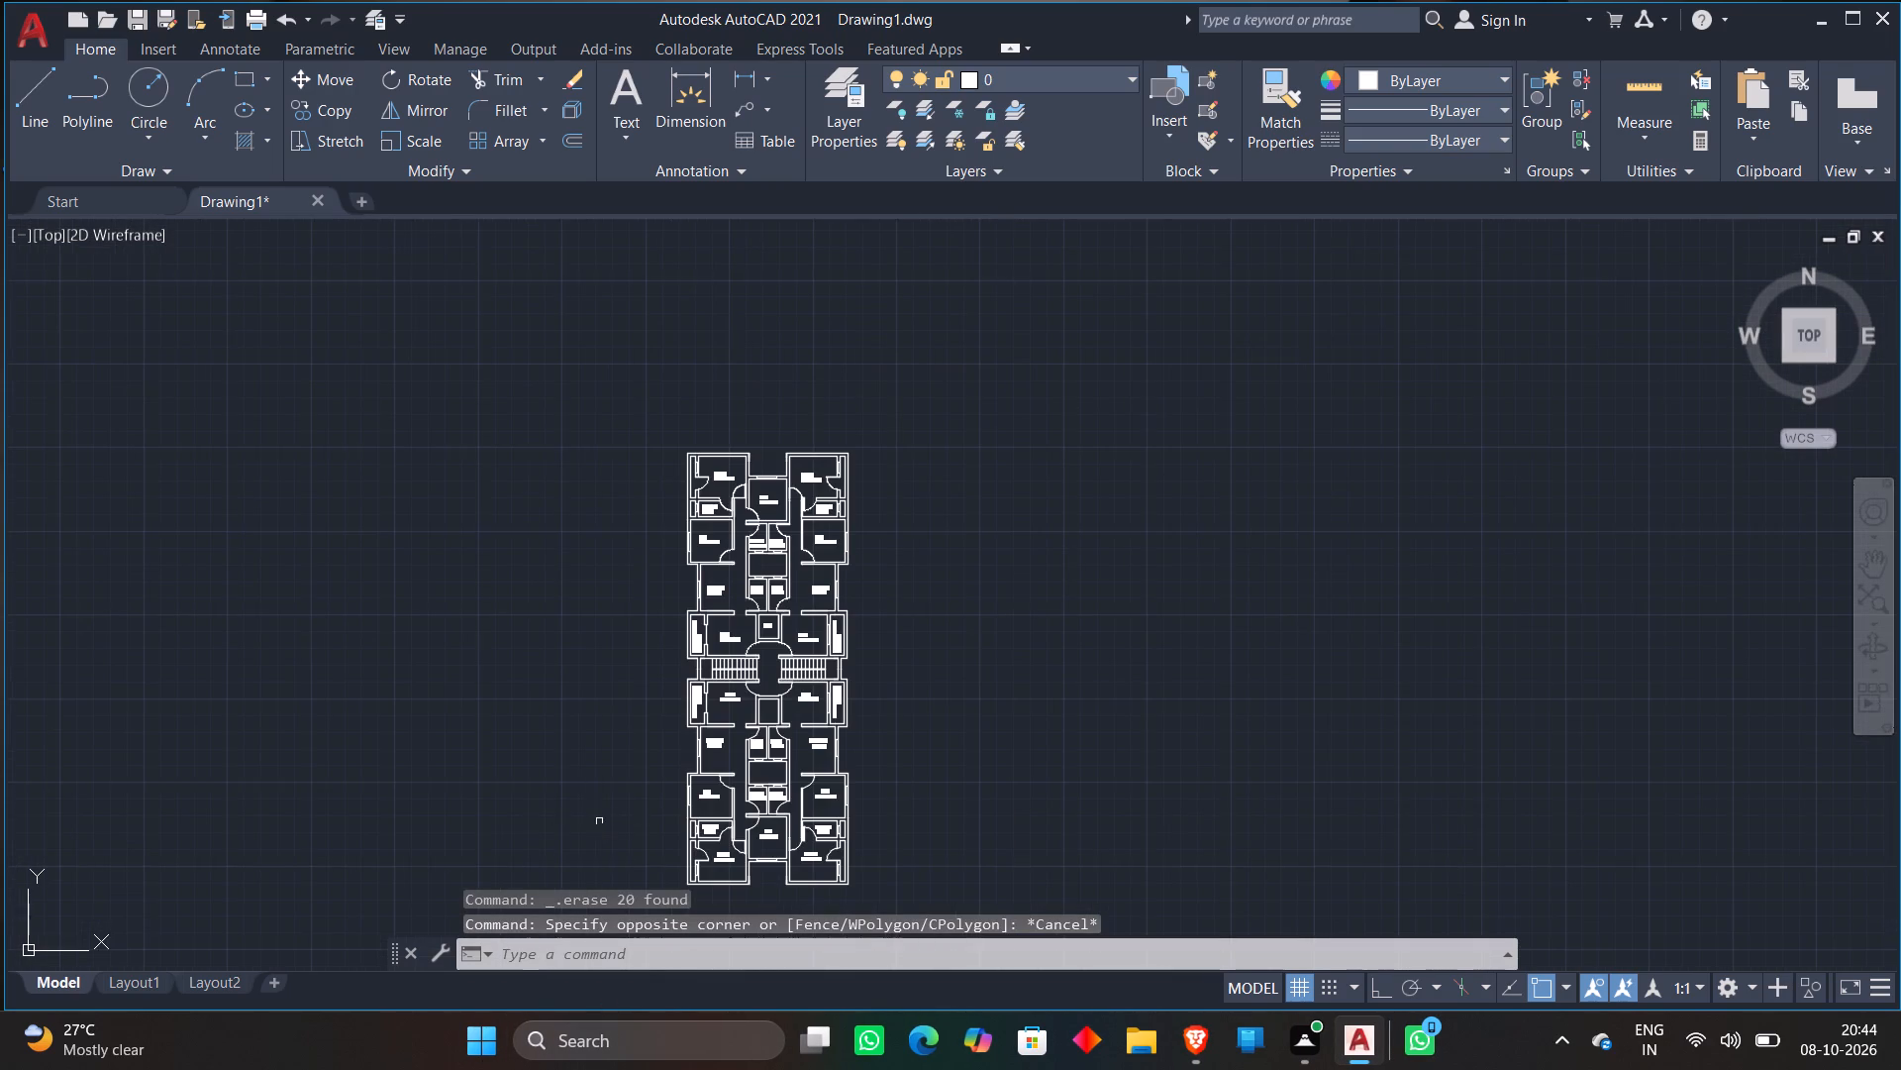
scroll(735, 382, "up", 3)
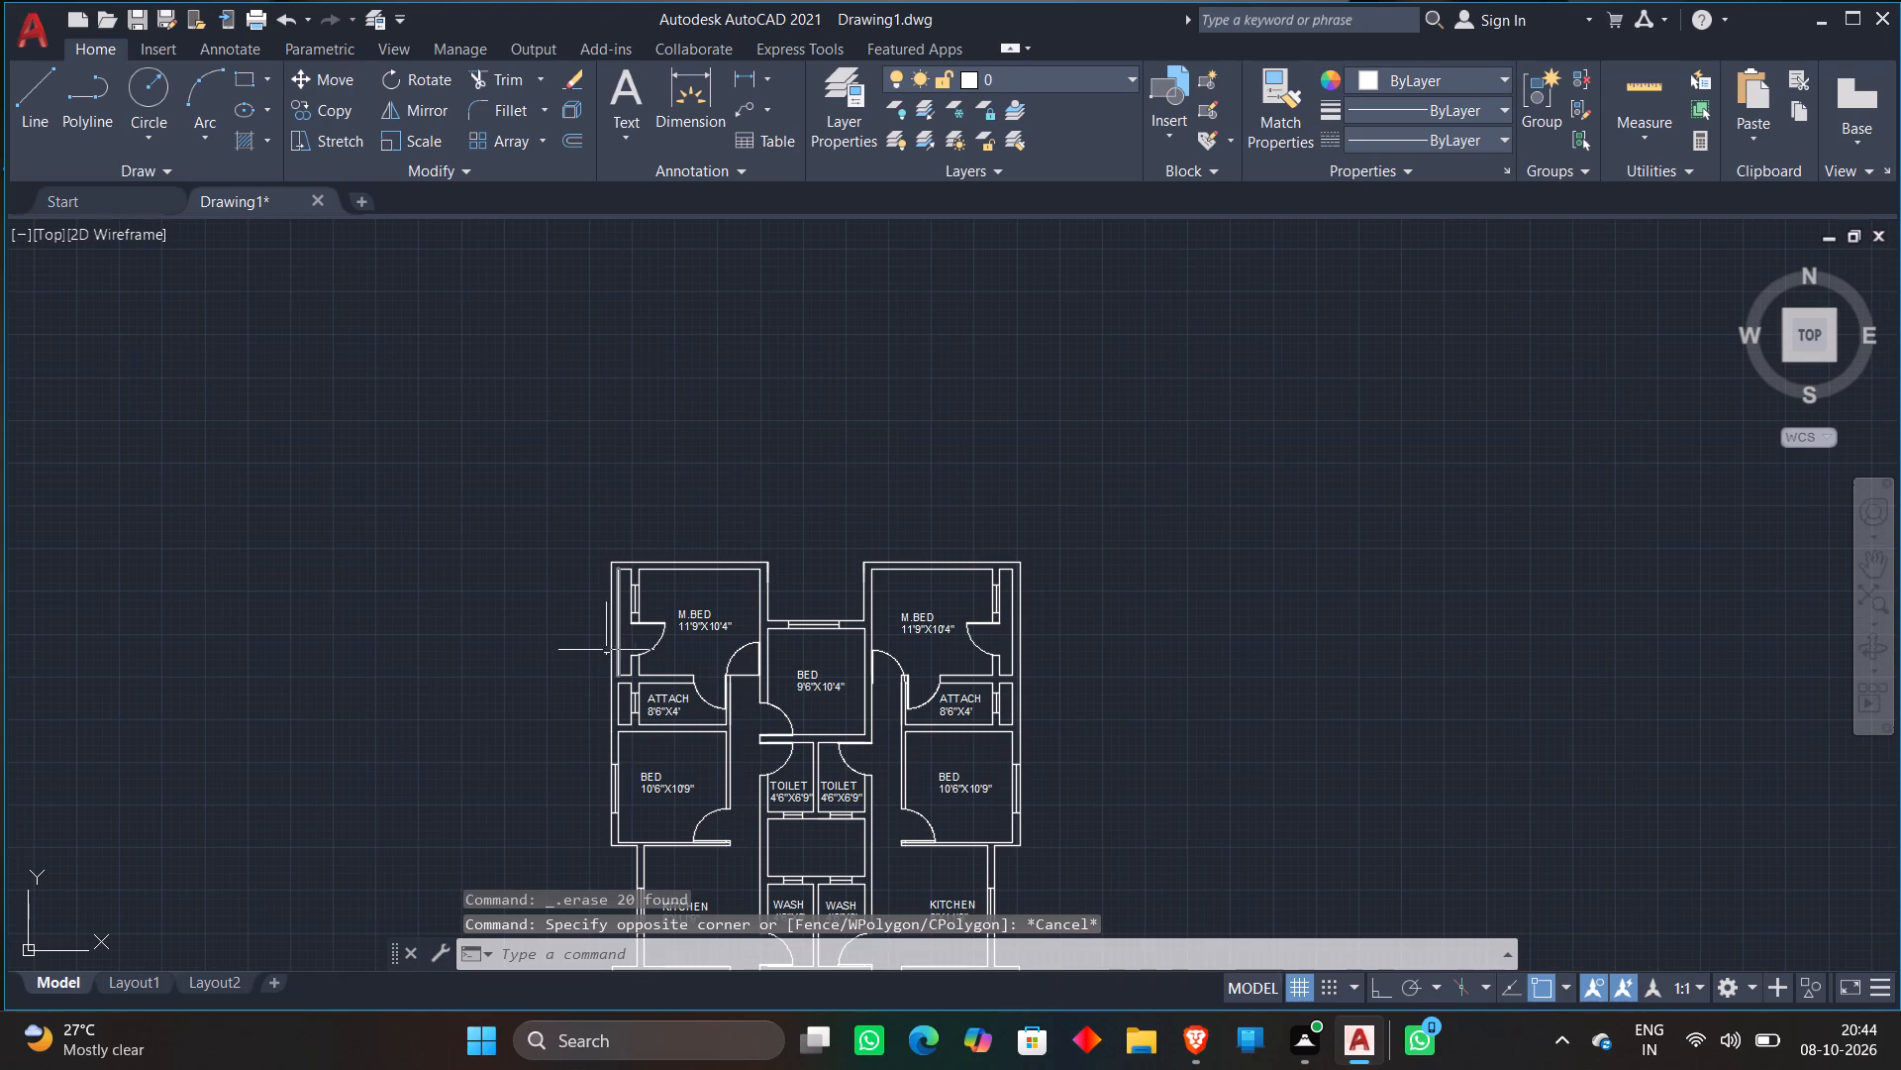
scroll(536, 655, "up", 2)
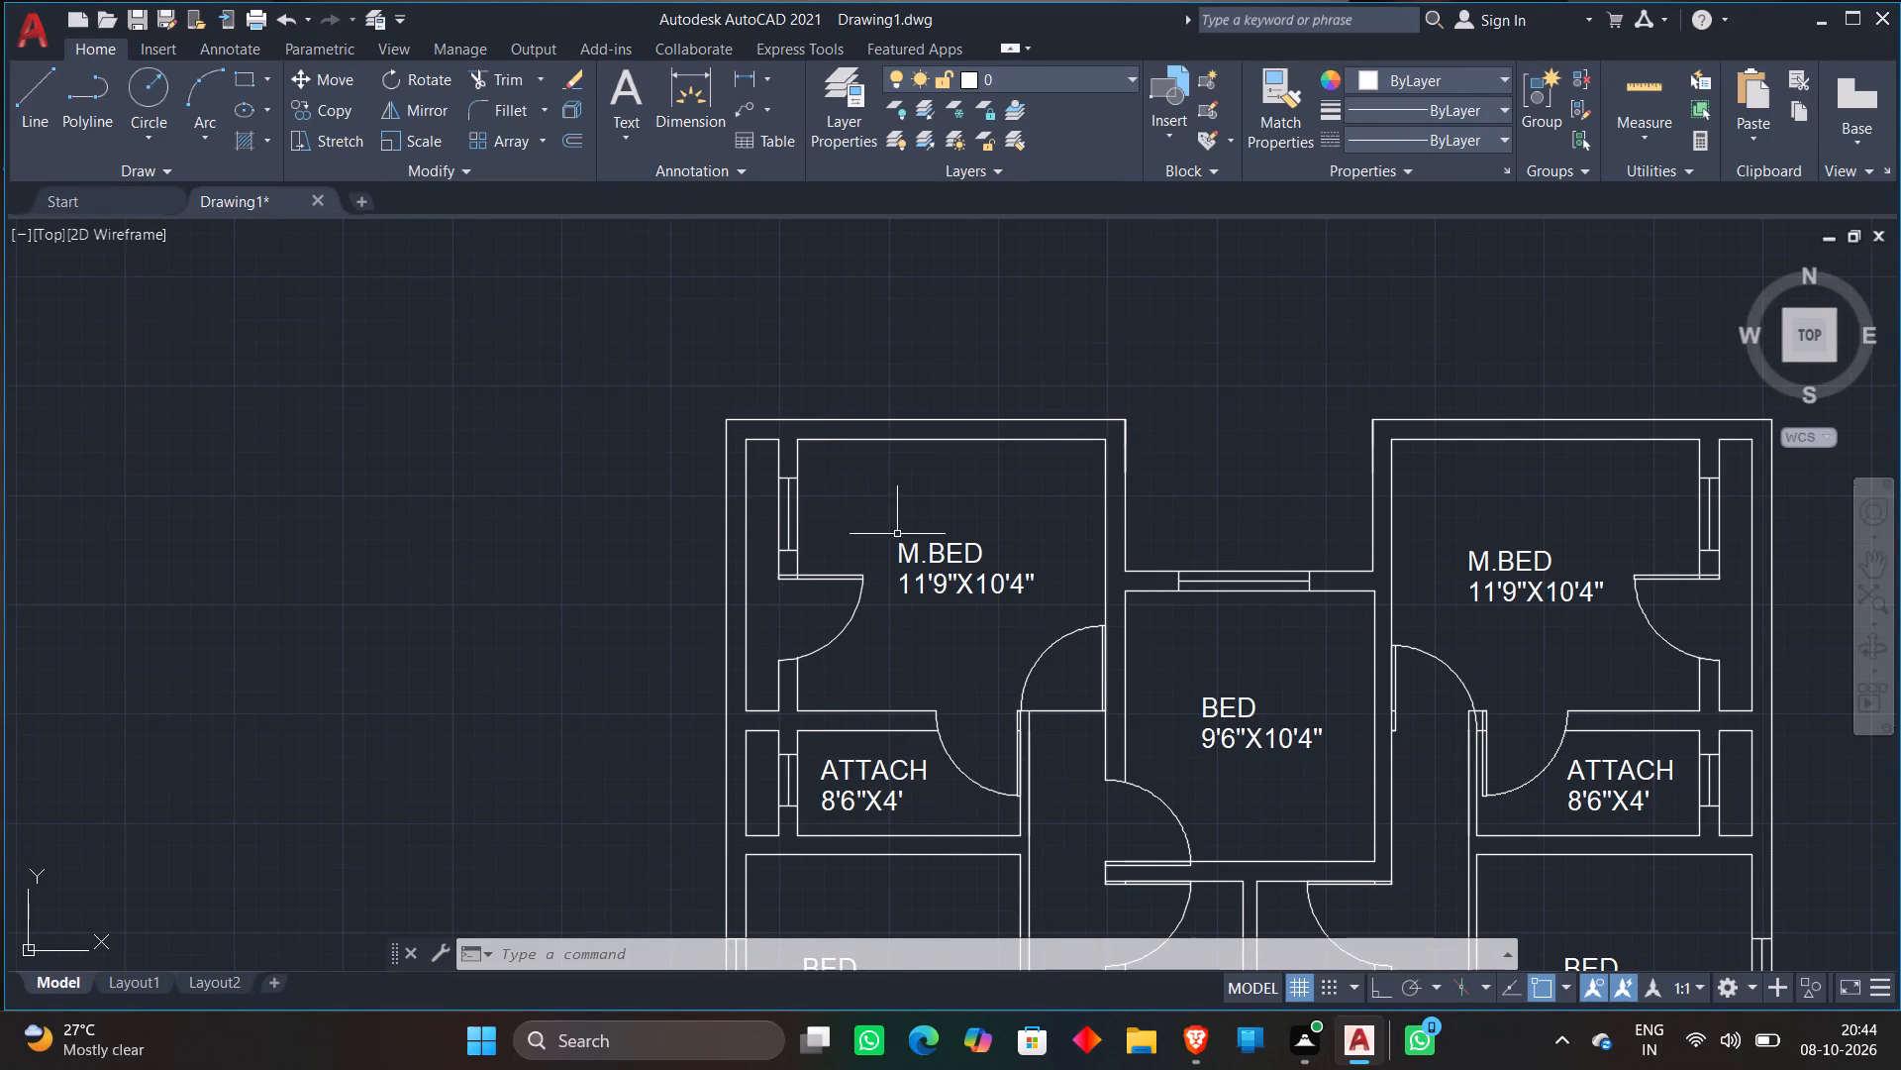
scroll(906, 519, "down", 3)
middle_click_drag(810, 856, 808, 856)
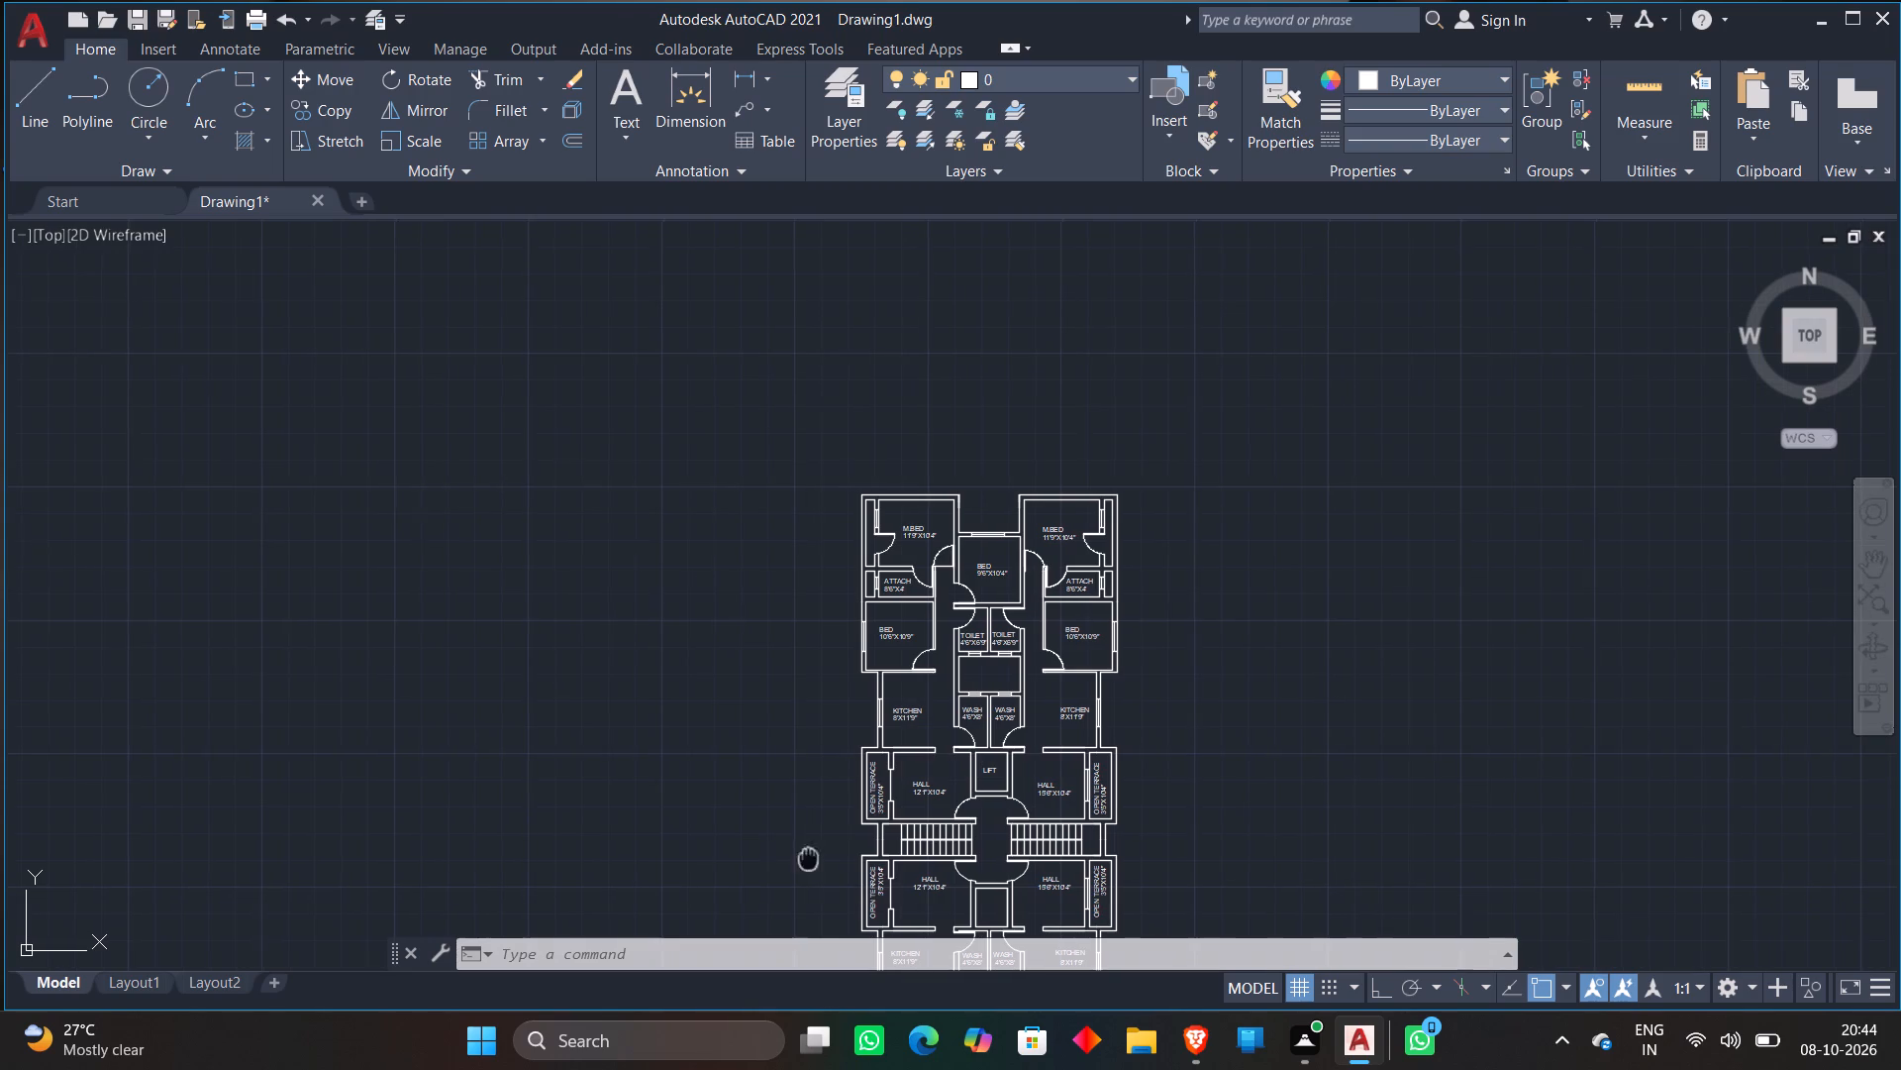
middle_click_drag(808, 856, 766, 539)
scroll(856, 907, "up", 3)
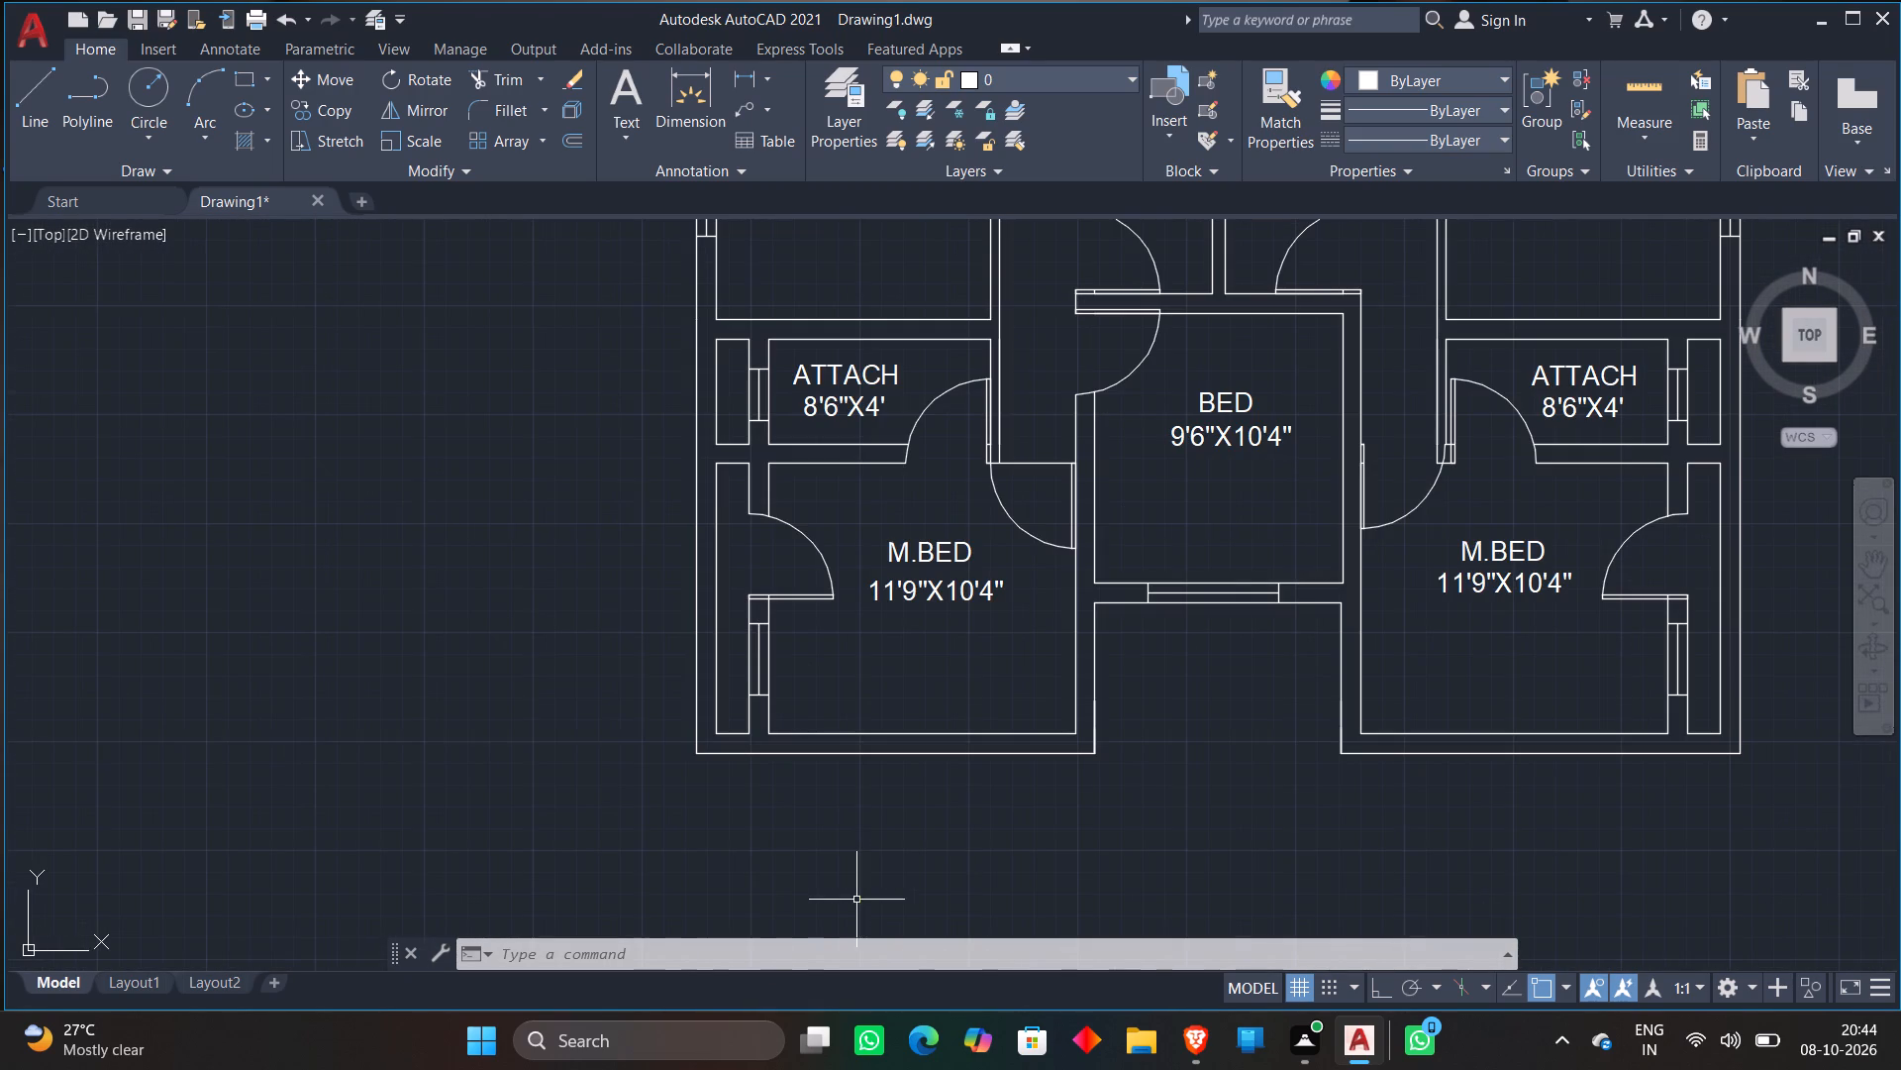
With Ortho on, draw two short vertical lines, about 3'9" long, across the bottom outer wall of the lower plan's left master bedroom.
key("l")
key("Return")
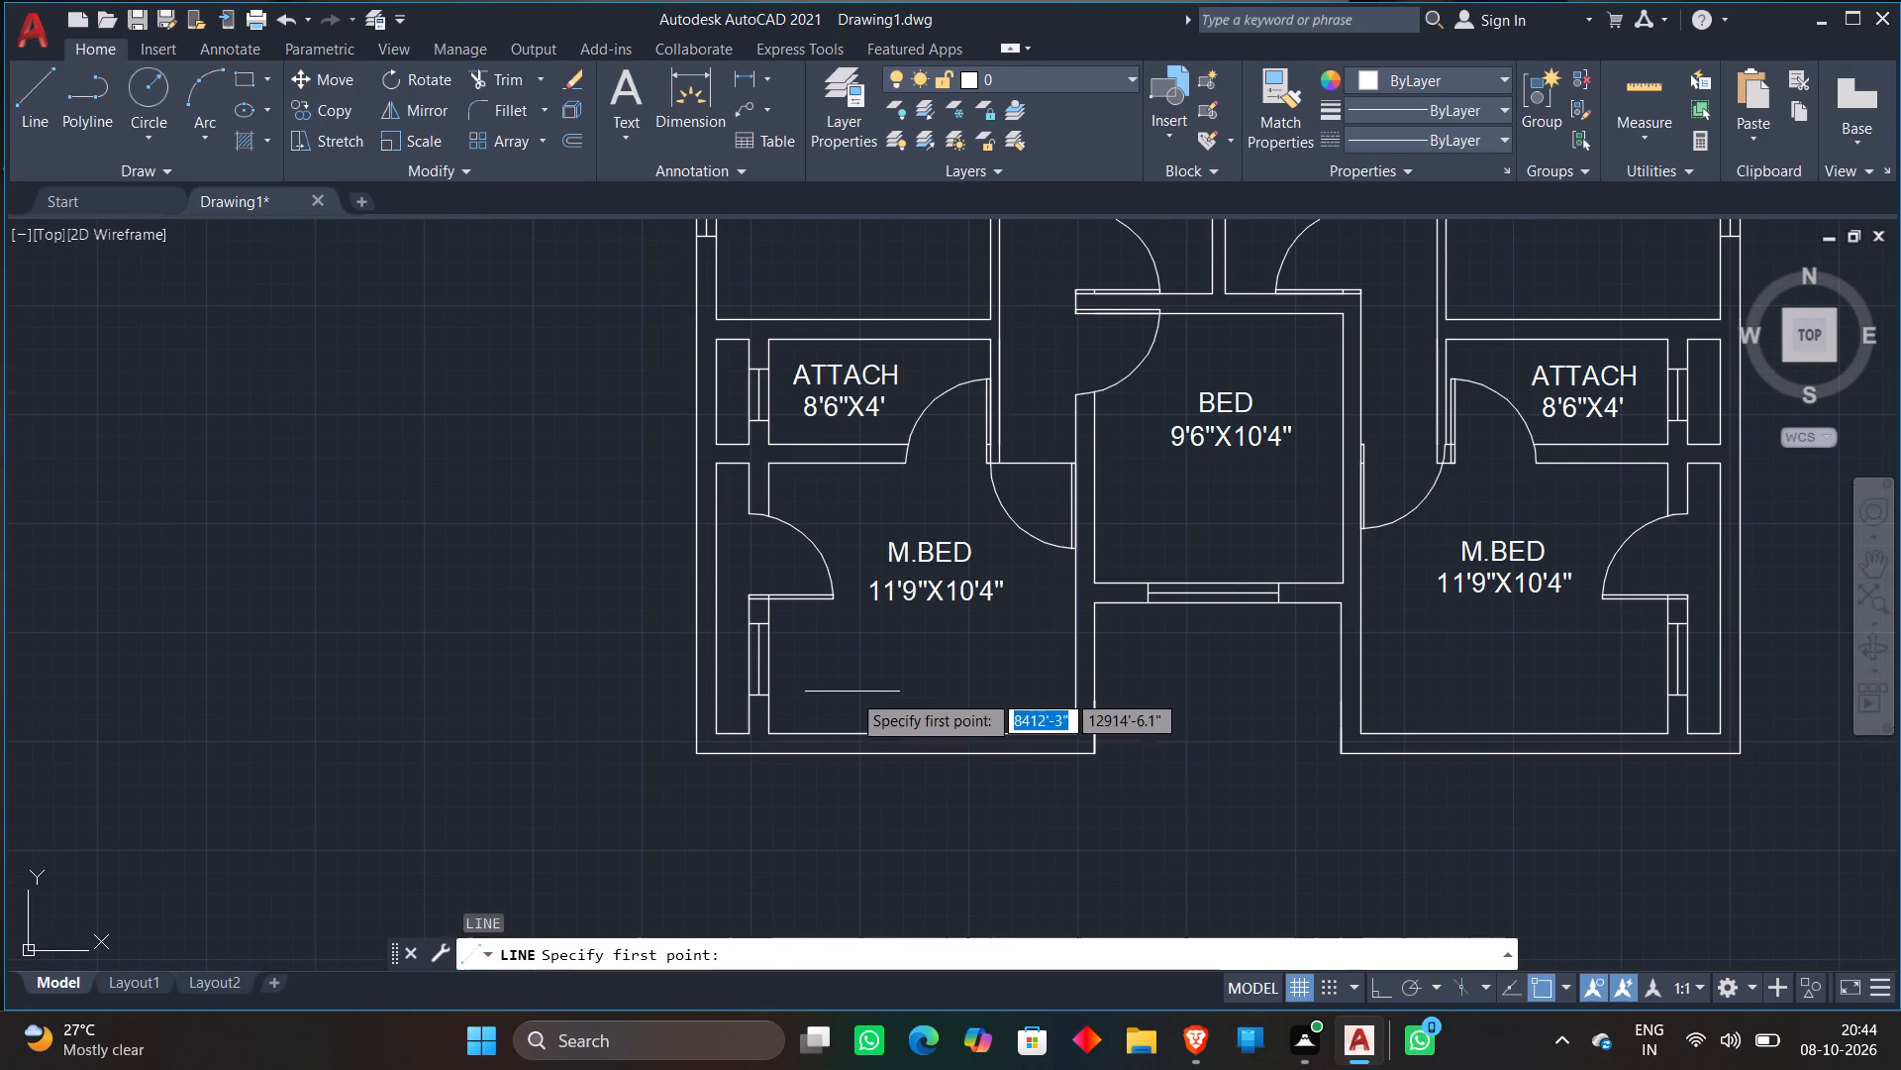
left_click(842, 702)
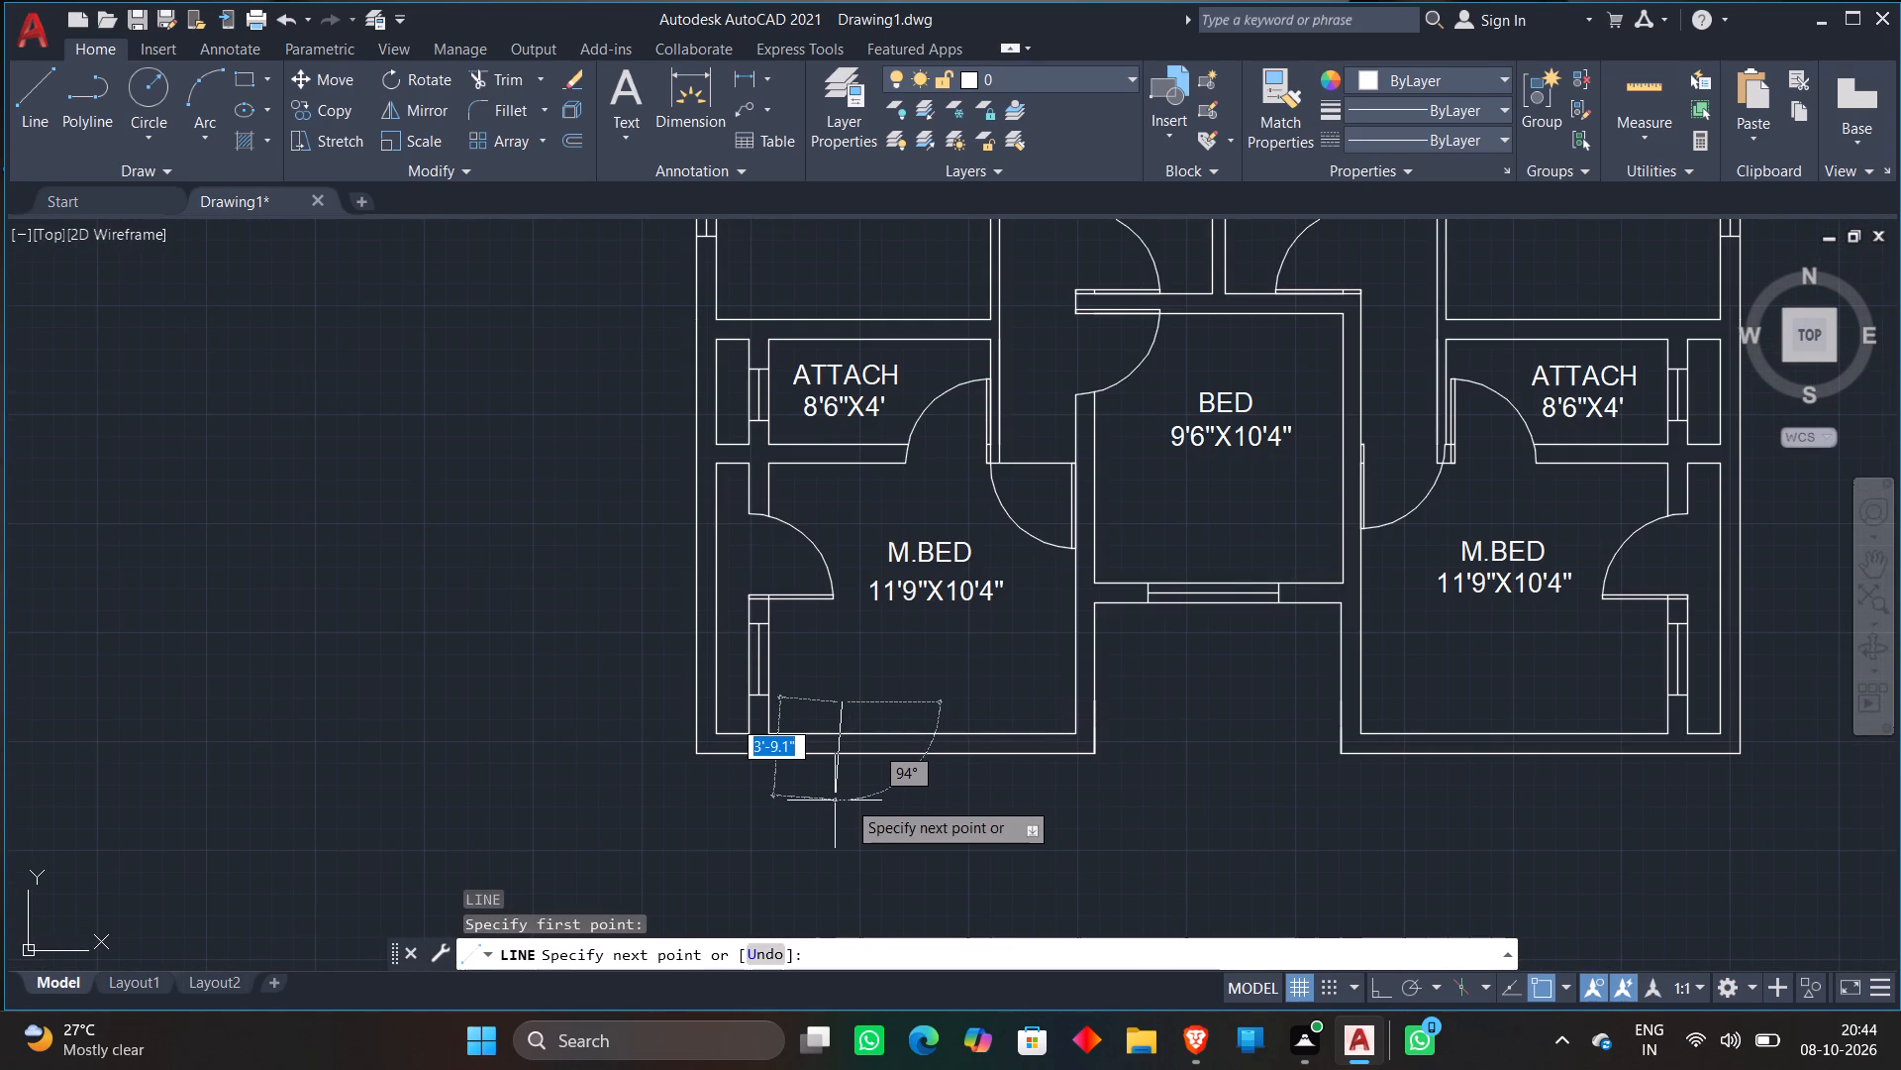
key("F8")
left_click(847, 800)
key("Escape")
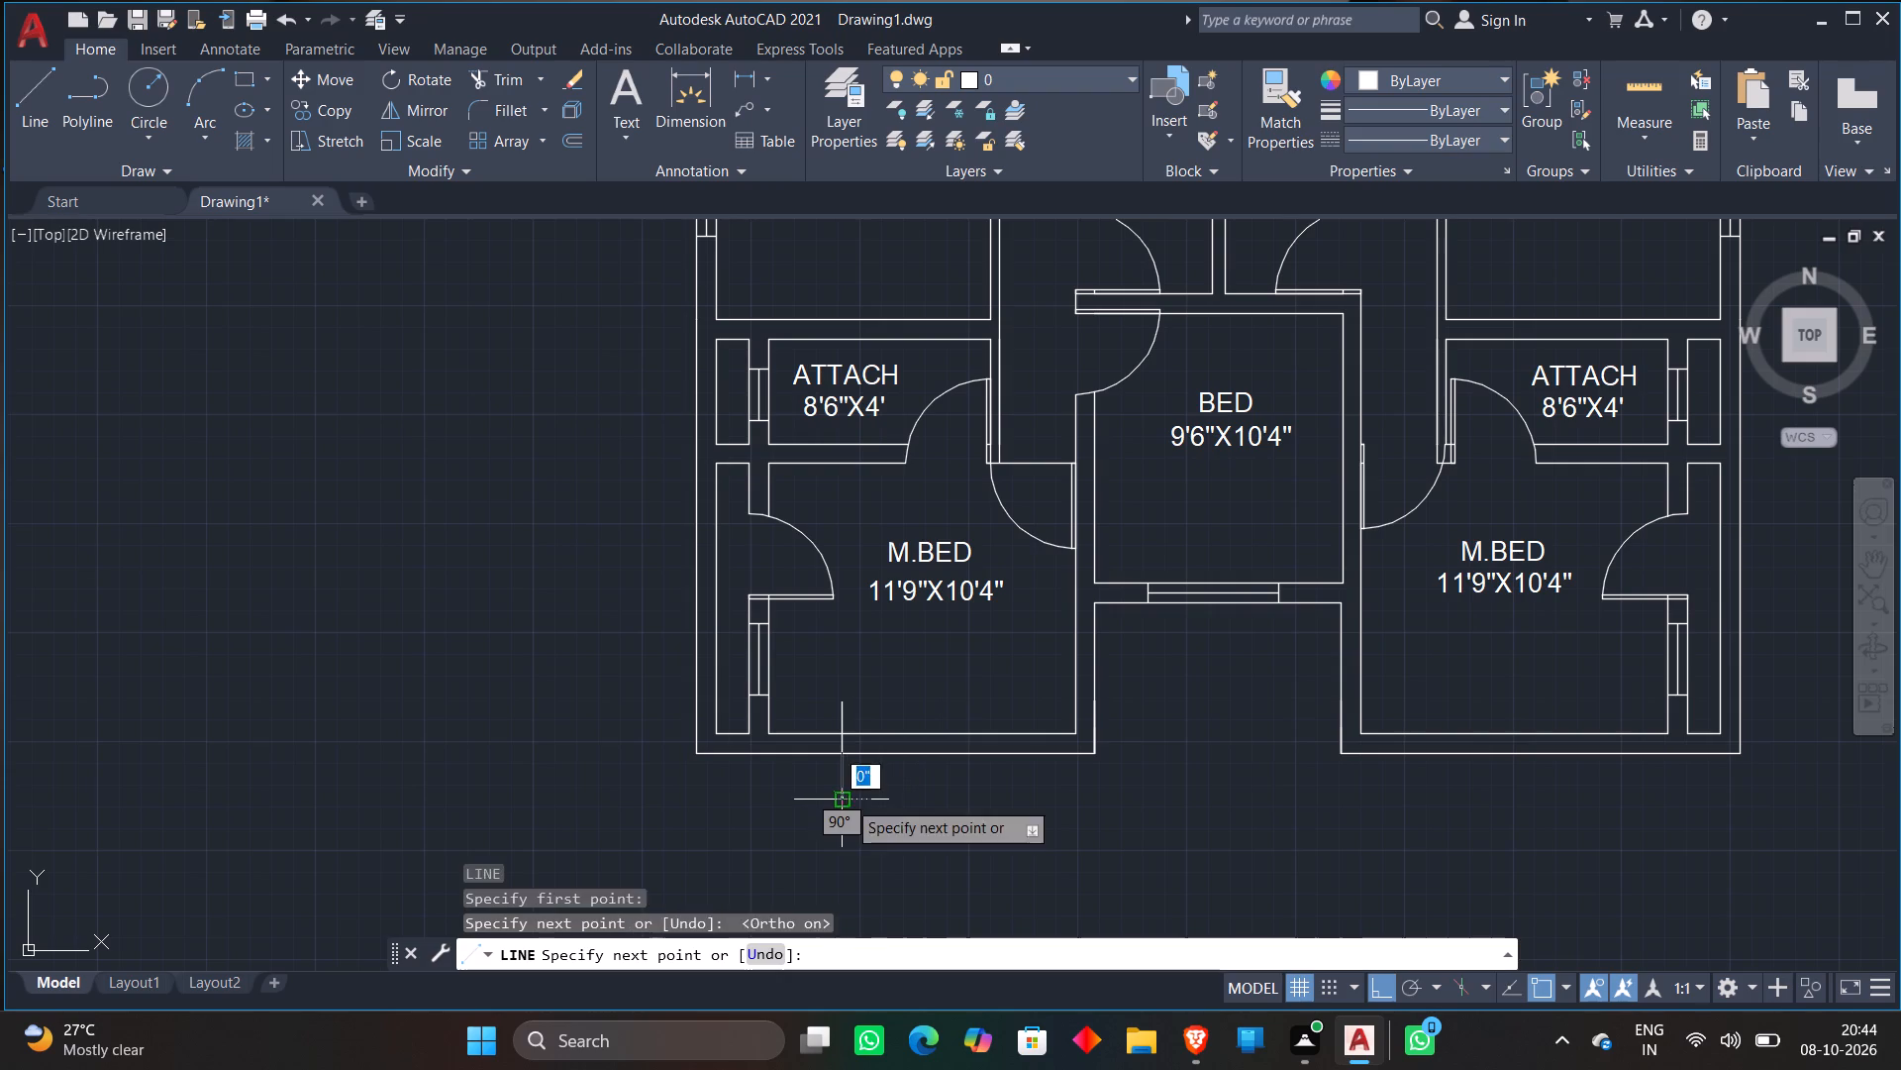
key("l")
key("Return")
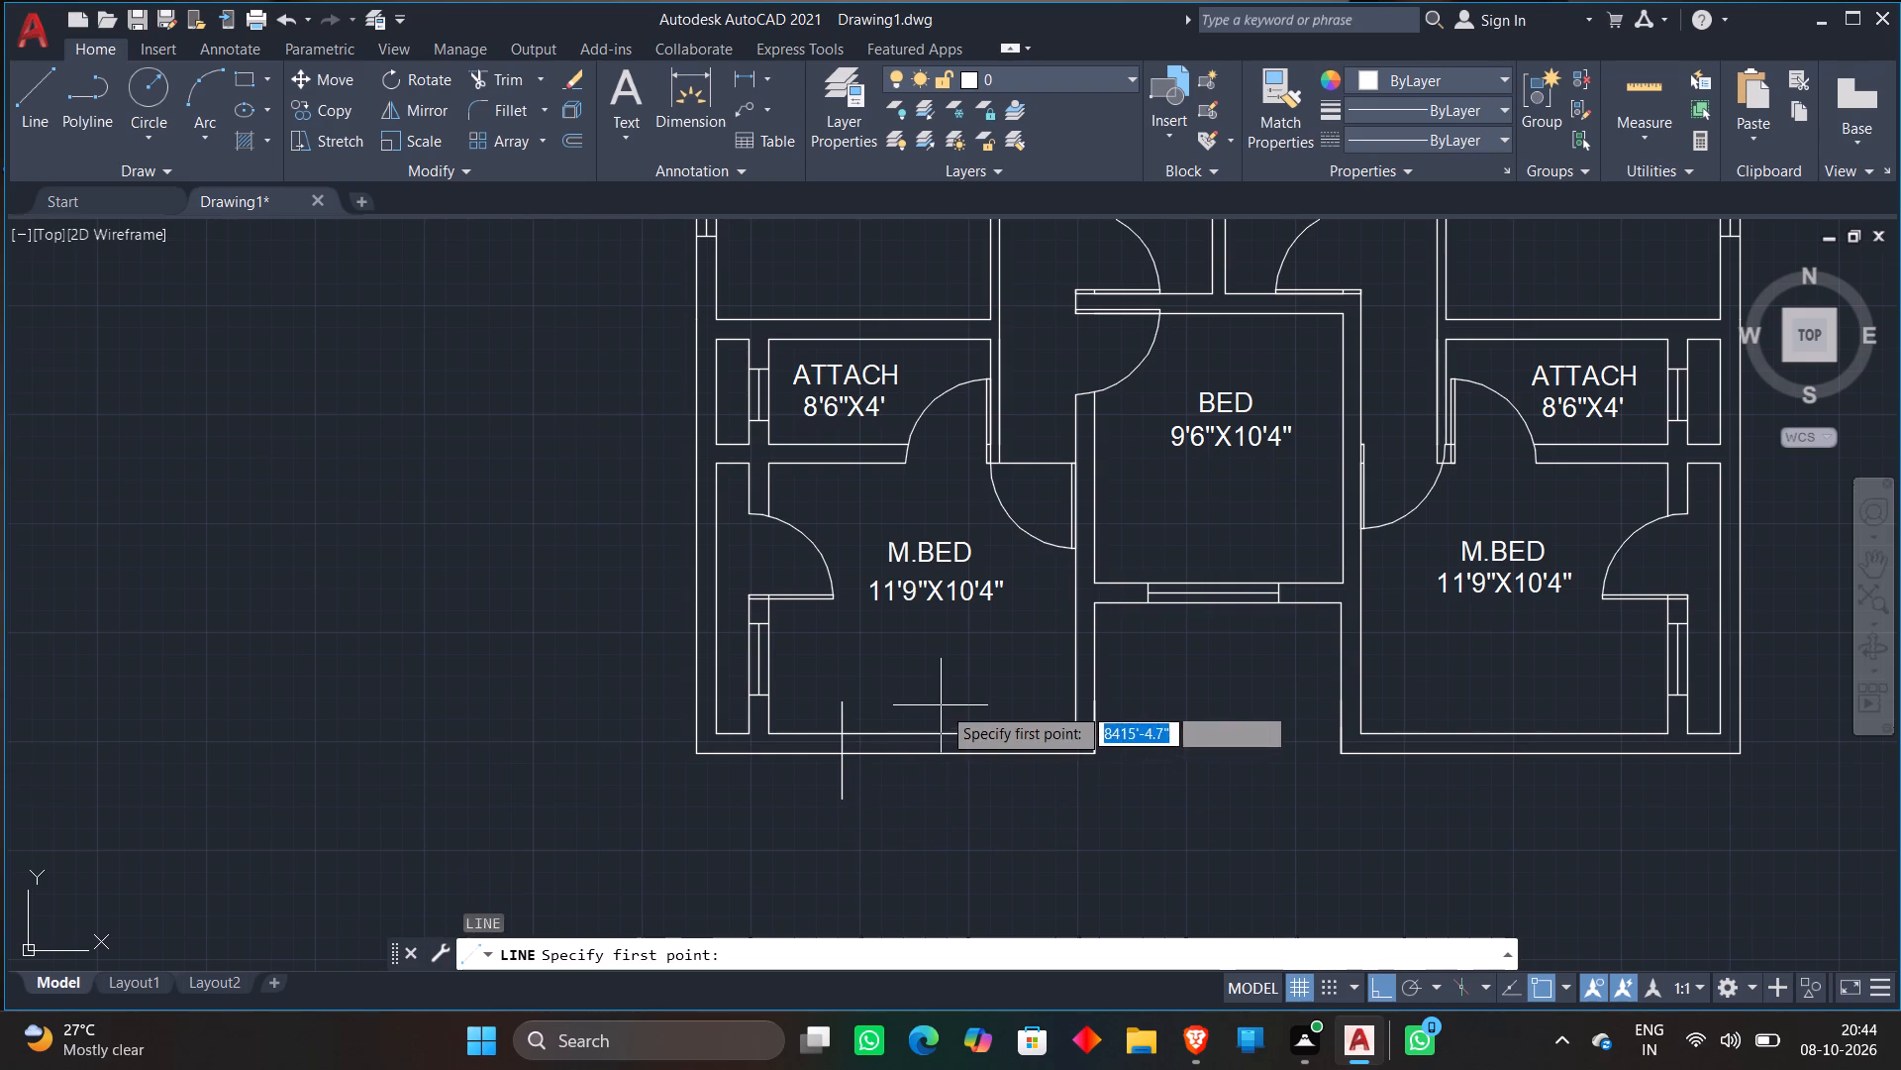
left_click(942, 705)
left_click(950, 798)
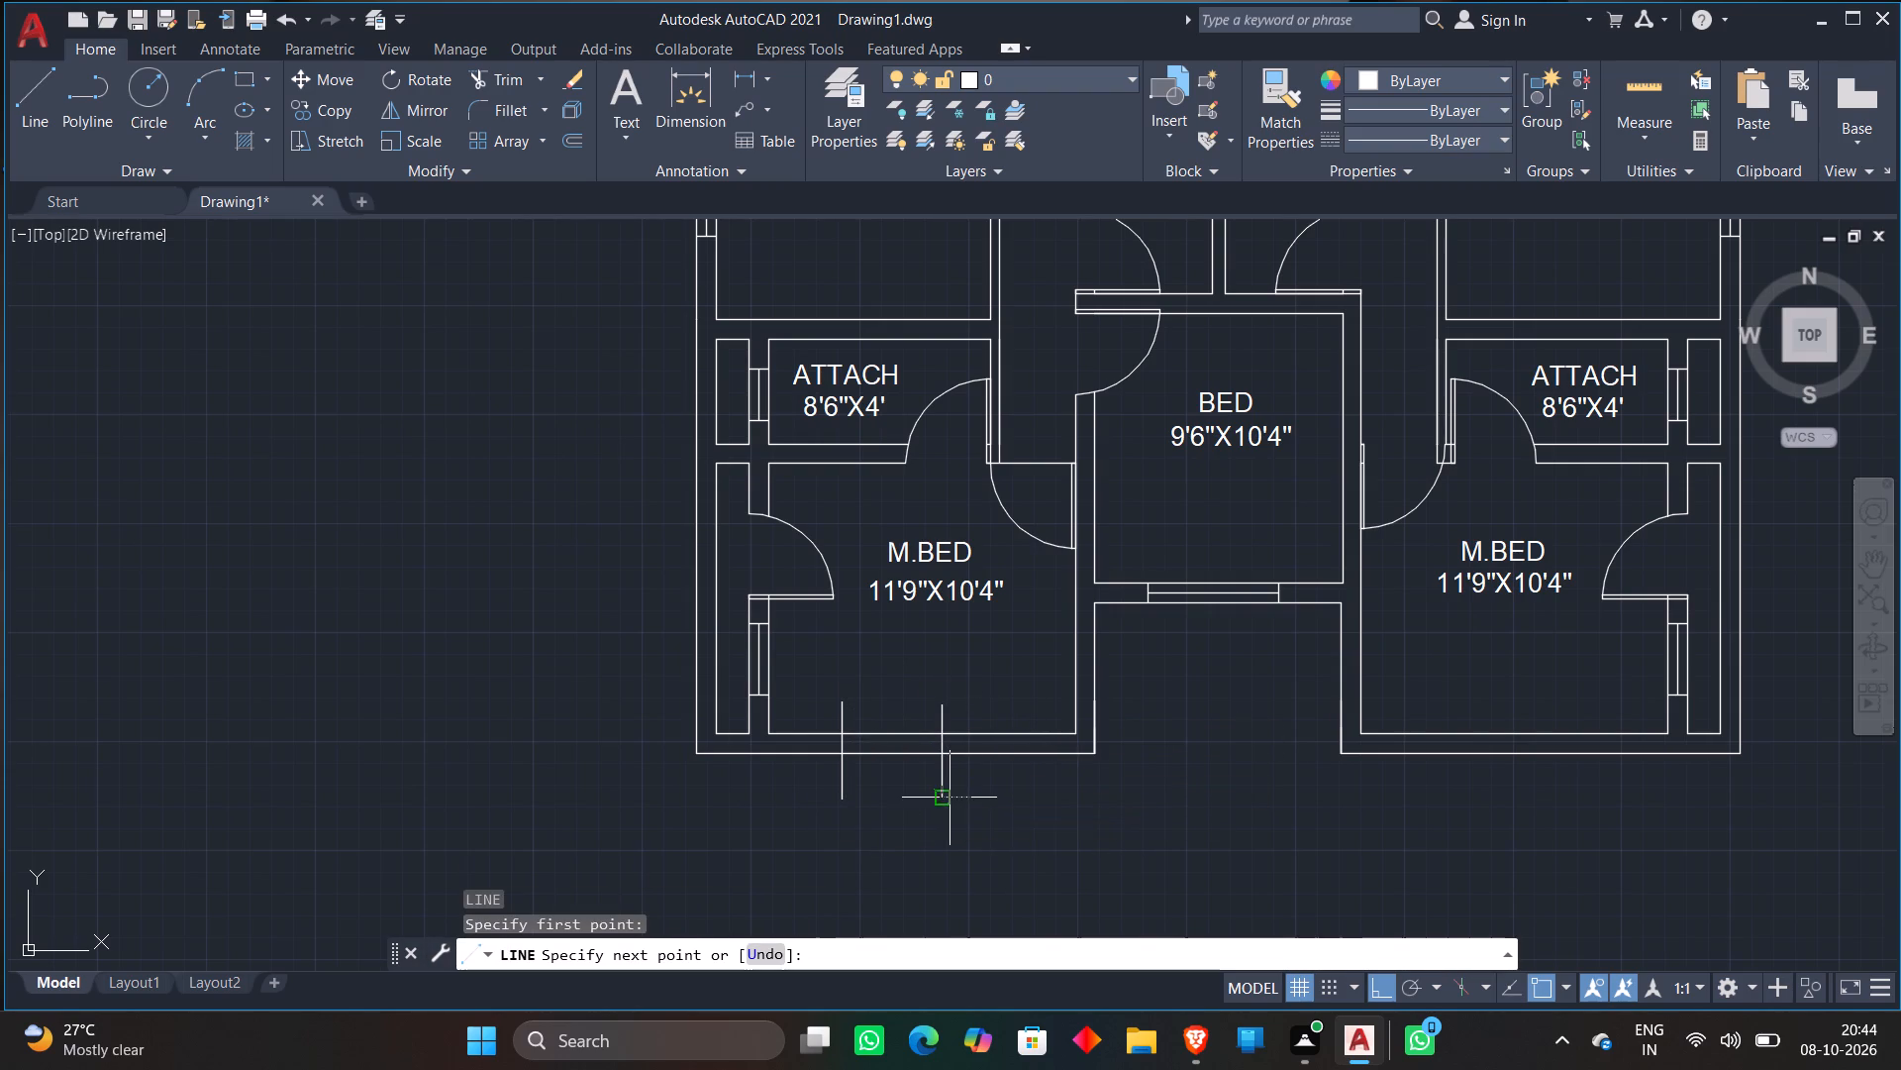
key("Escape")
Draw two short vertical lines, the second about 3'2" long, across the bottom outer wall of the lower plan's right master bedroom.
key("l")
key("Return")
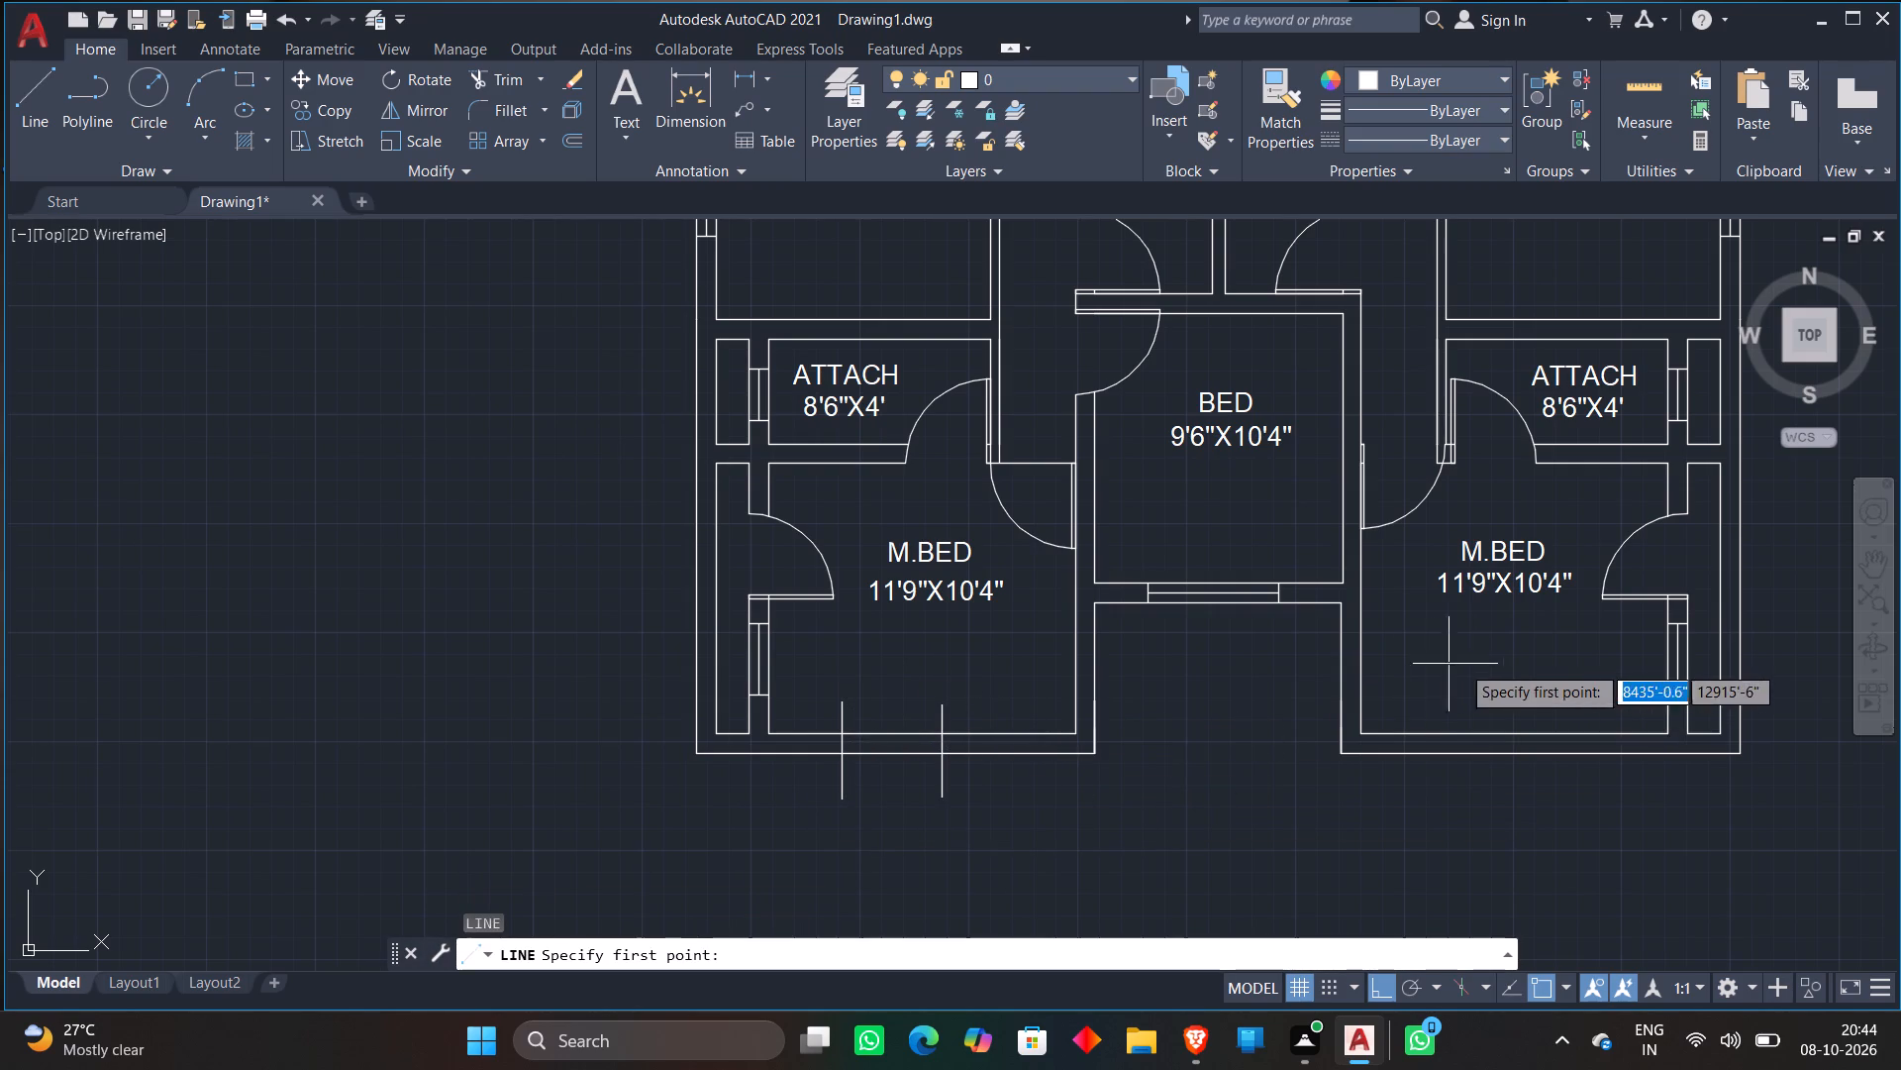
left_click(1457, 690)
left_click(1448, 812)
key("Escape")
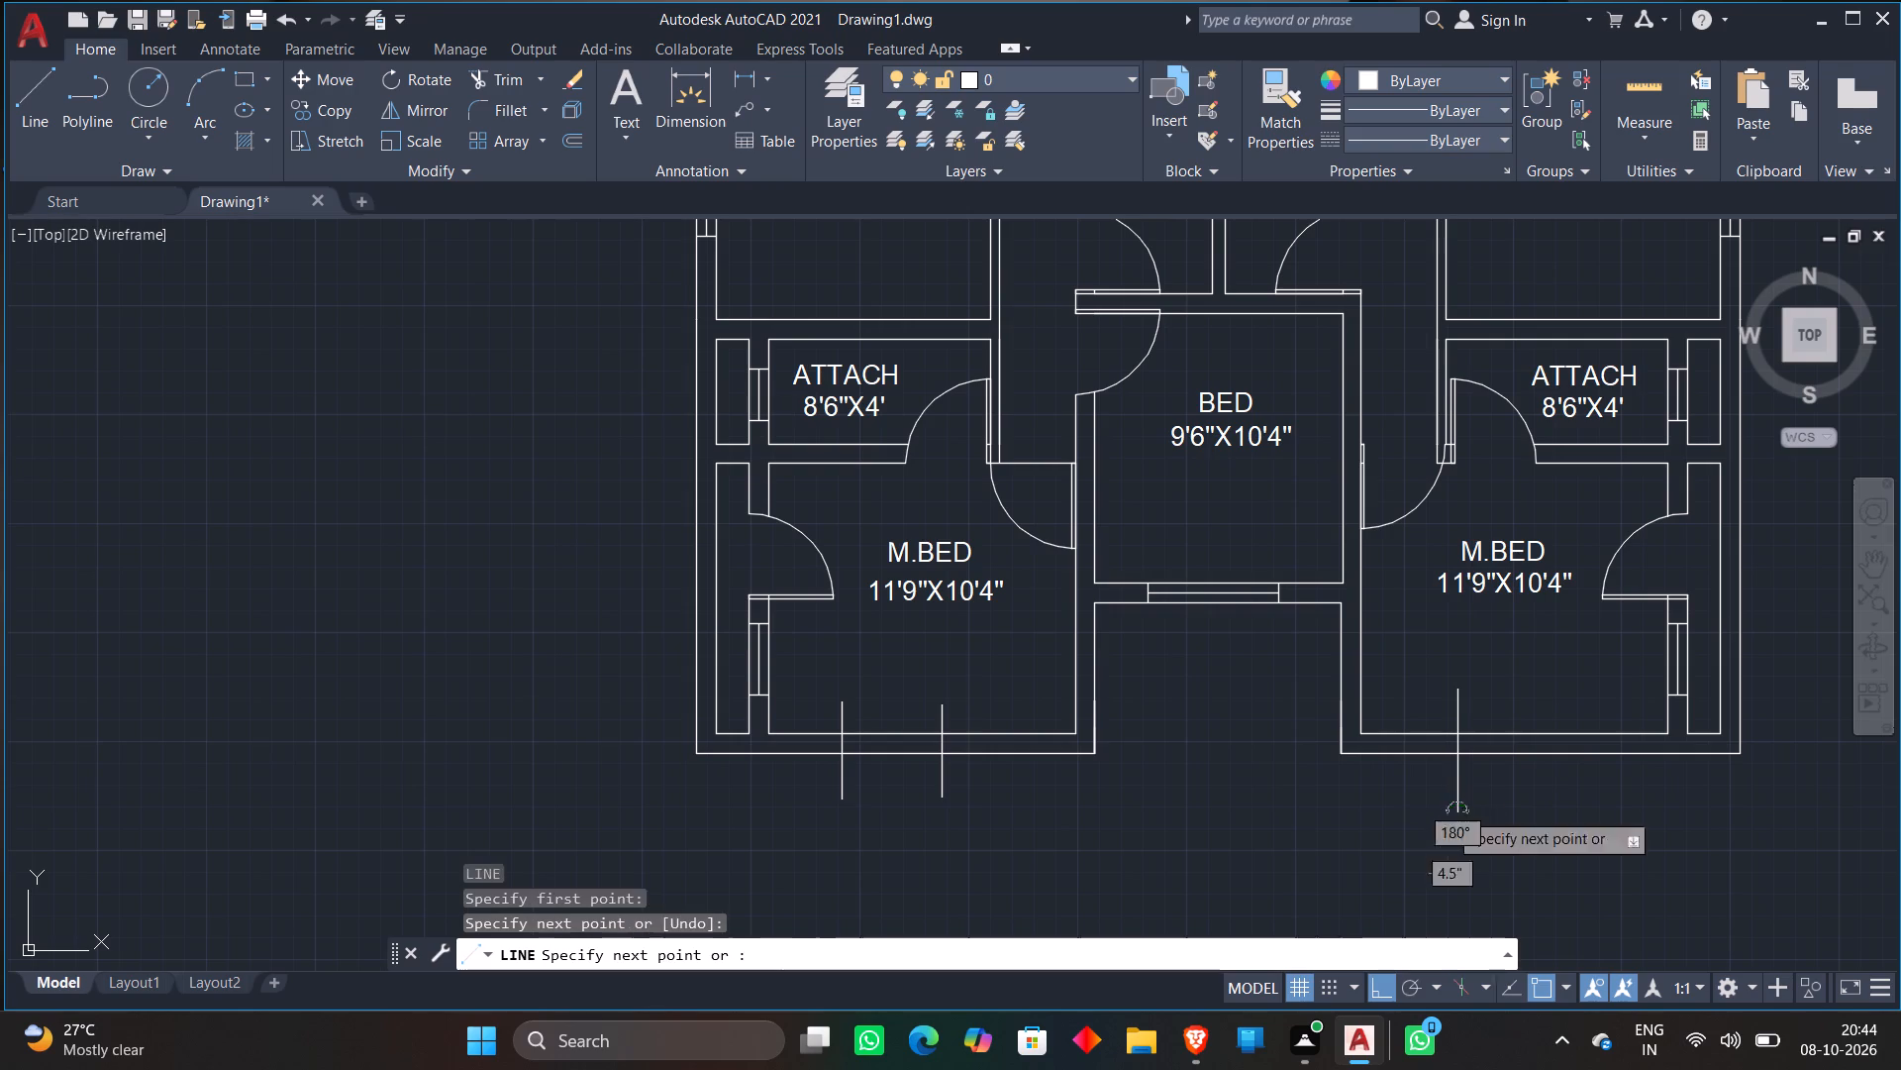
middle_click_drag(1448, 810, 1116, 843)
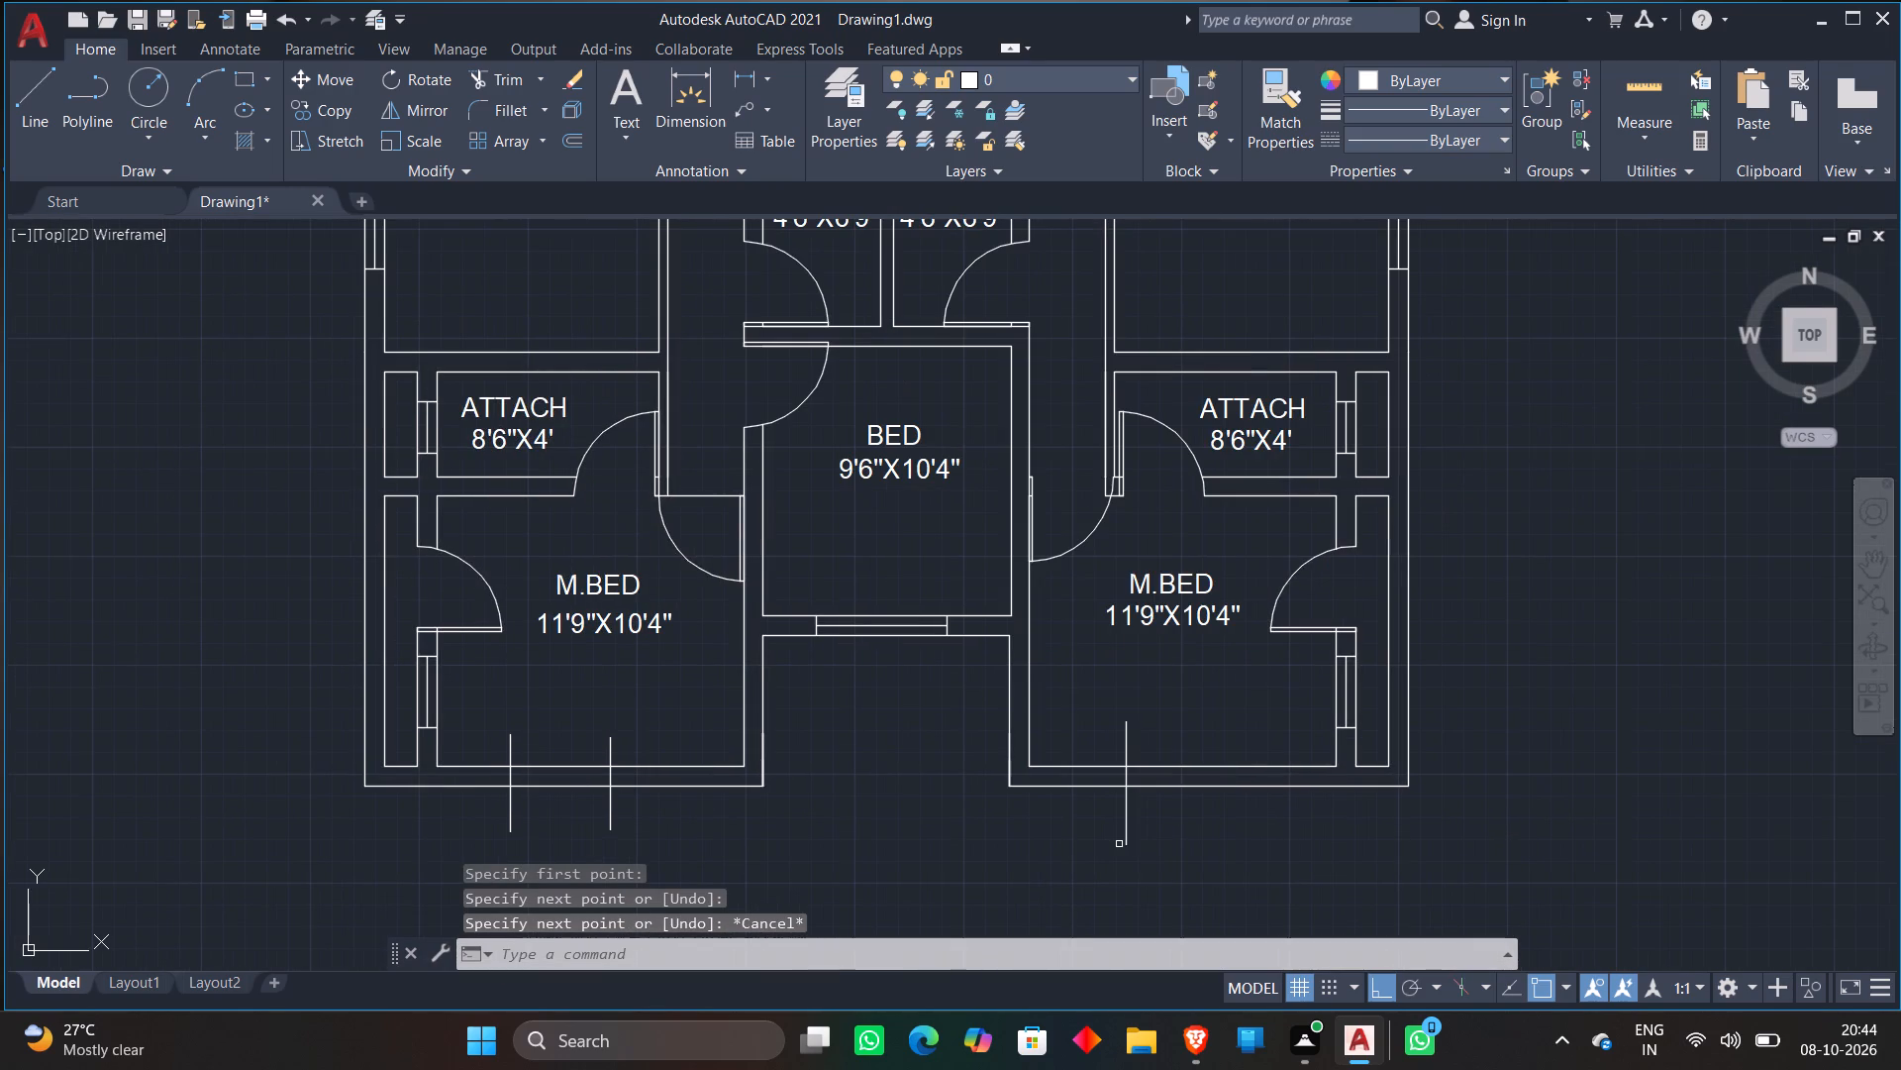
key("l")
key("Return")
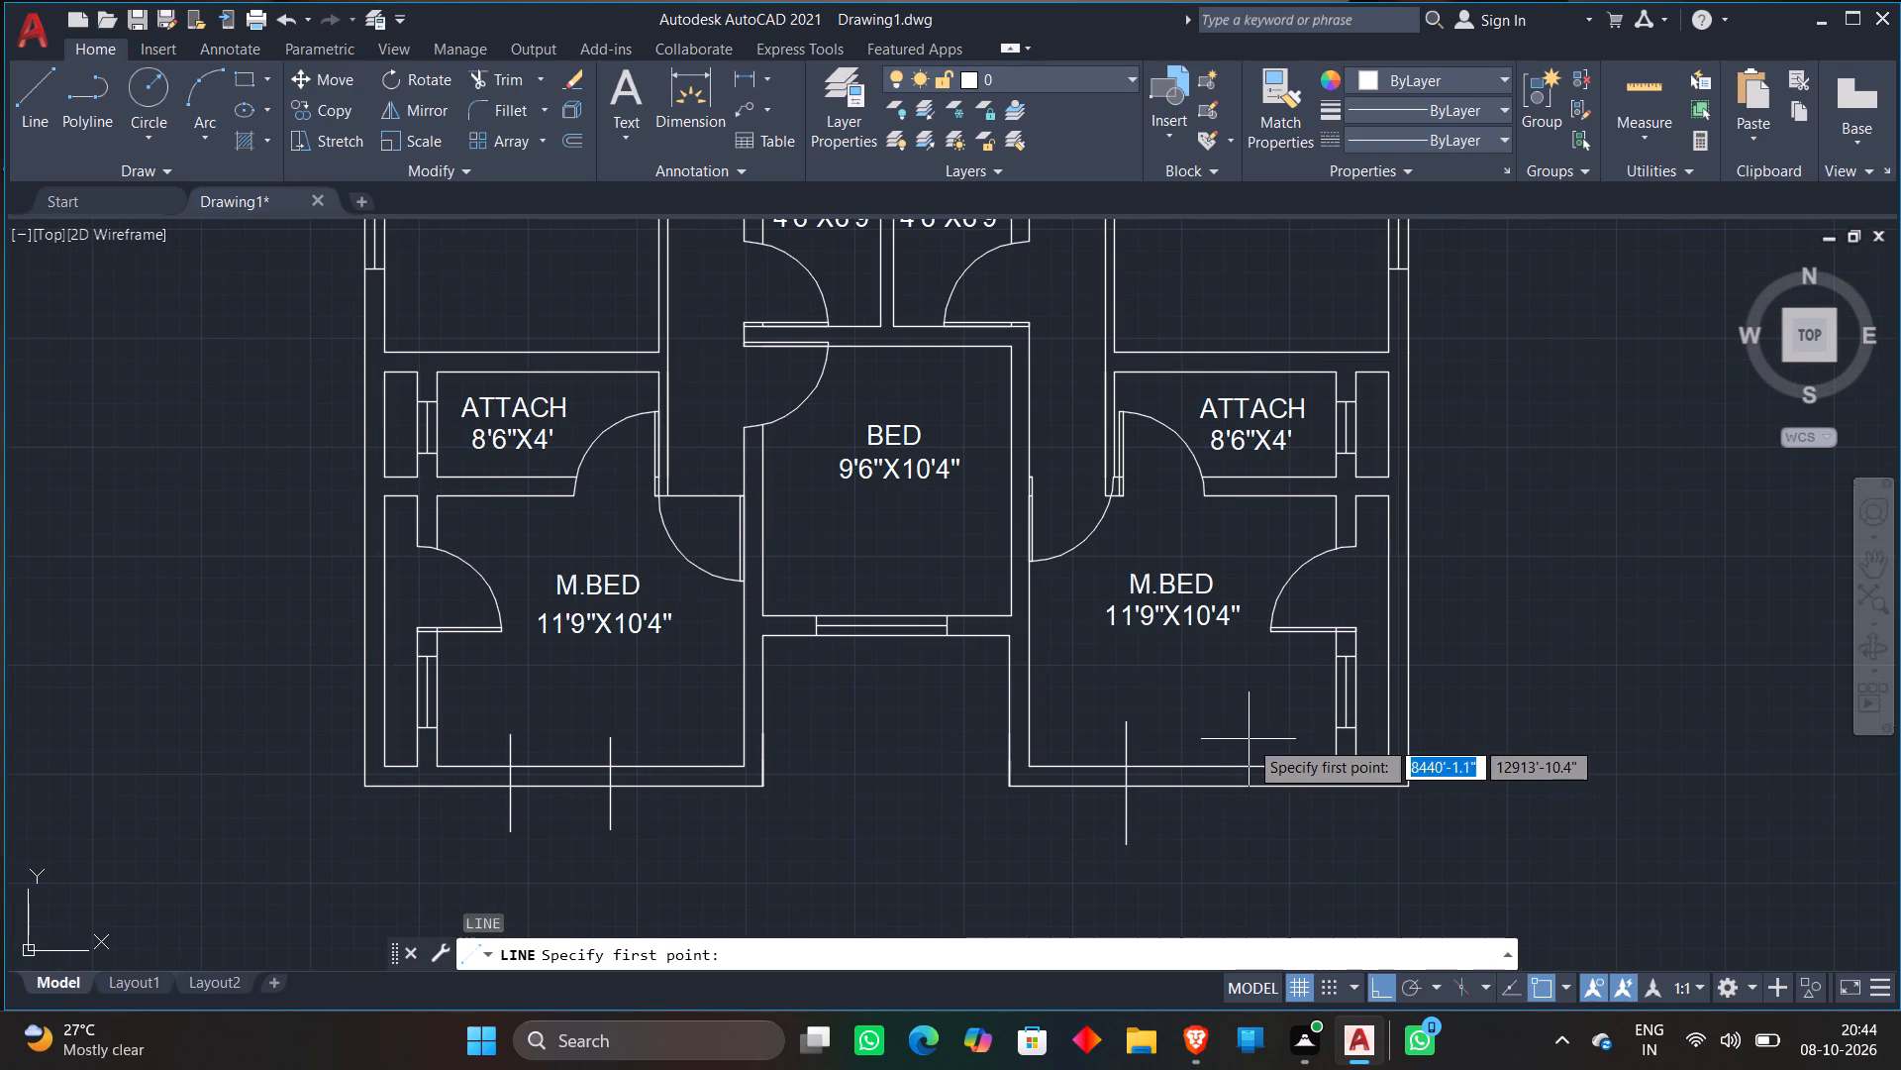
left_click(1249, 738)
left_click(1260, 820)
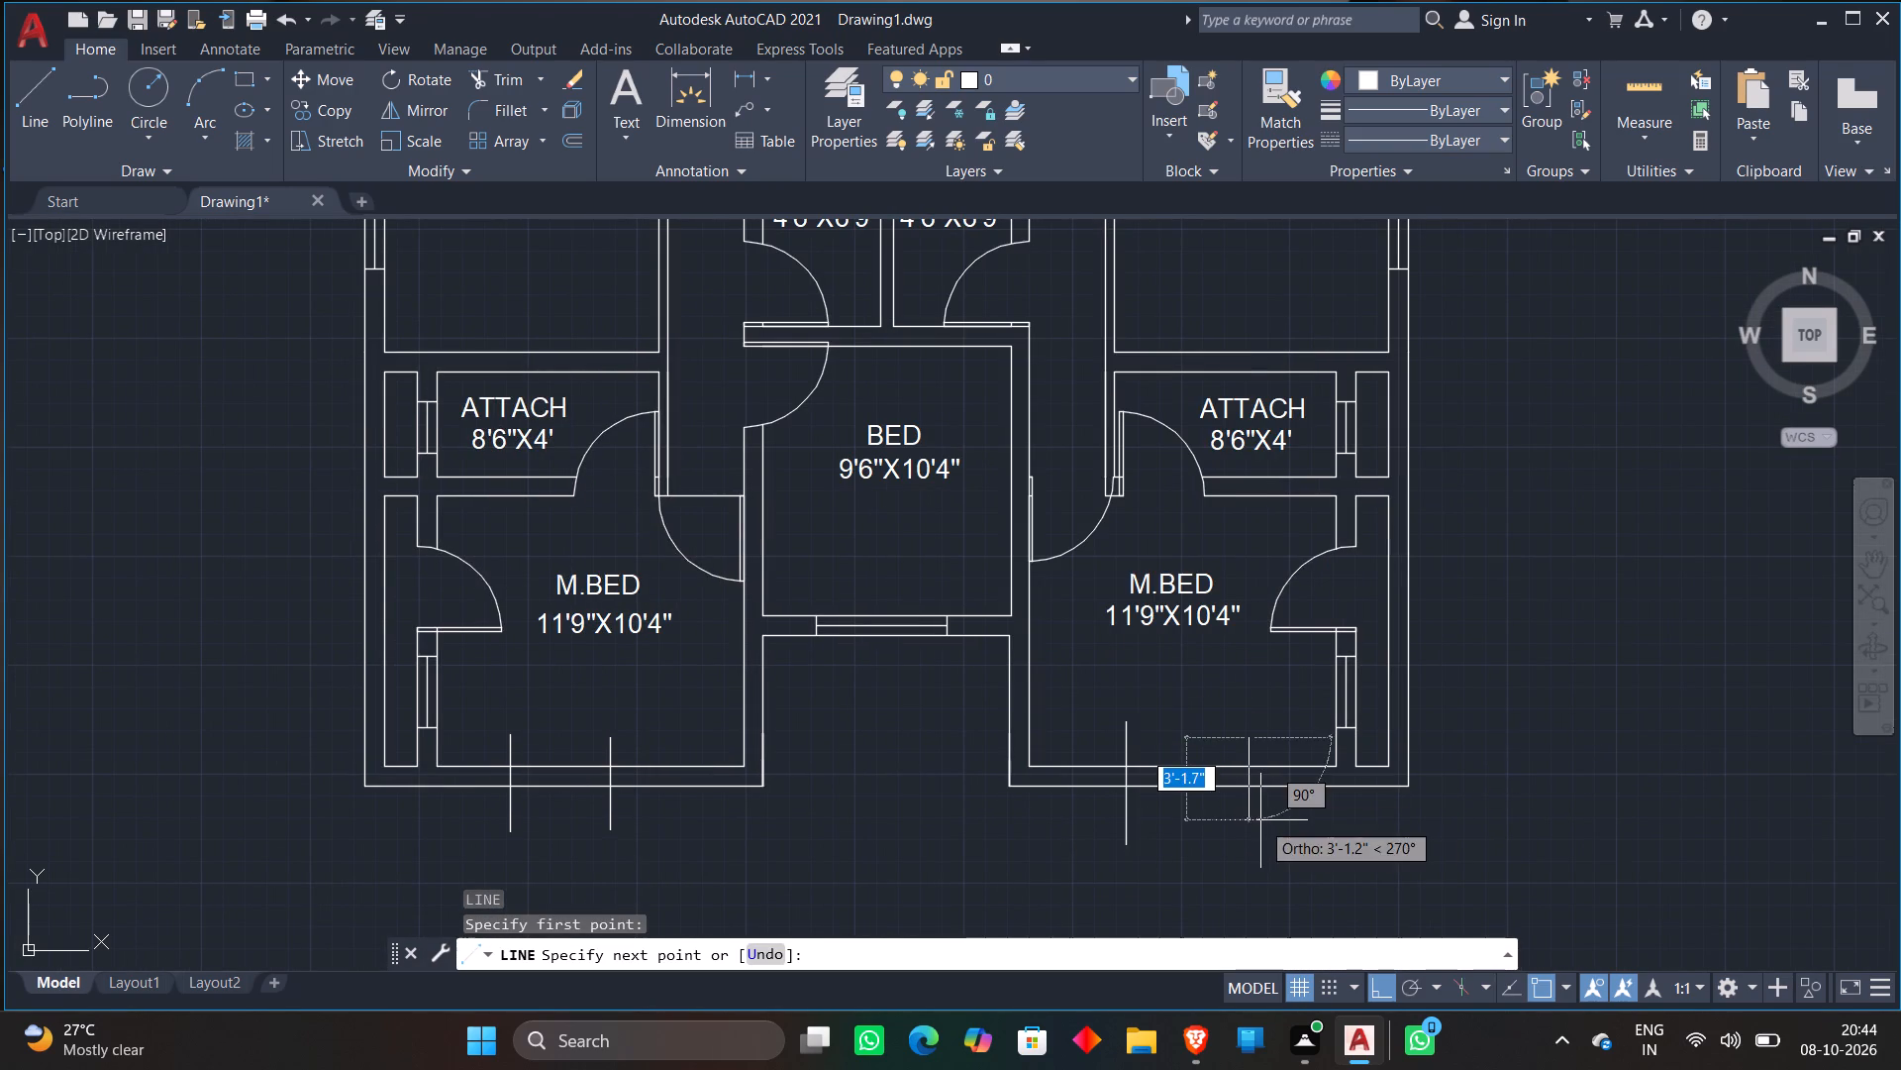
key("Escape")
Trim both ends of the two vertical lines to the bottom wall faces of the lower plan's left master bedroom.
type("TR")
key("space")
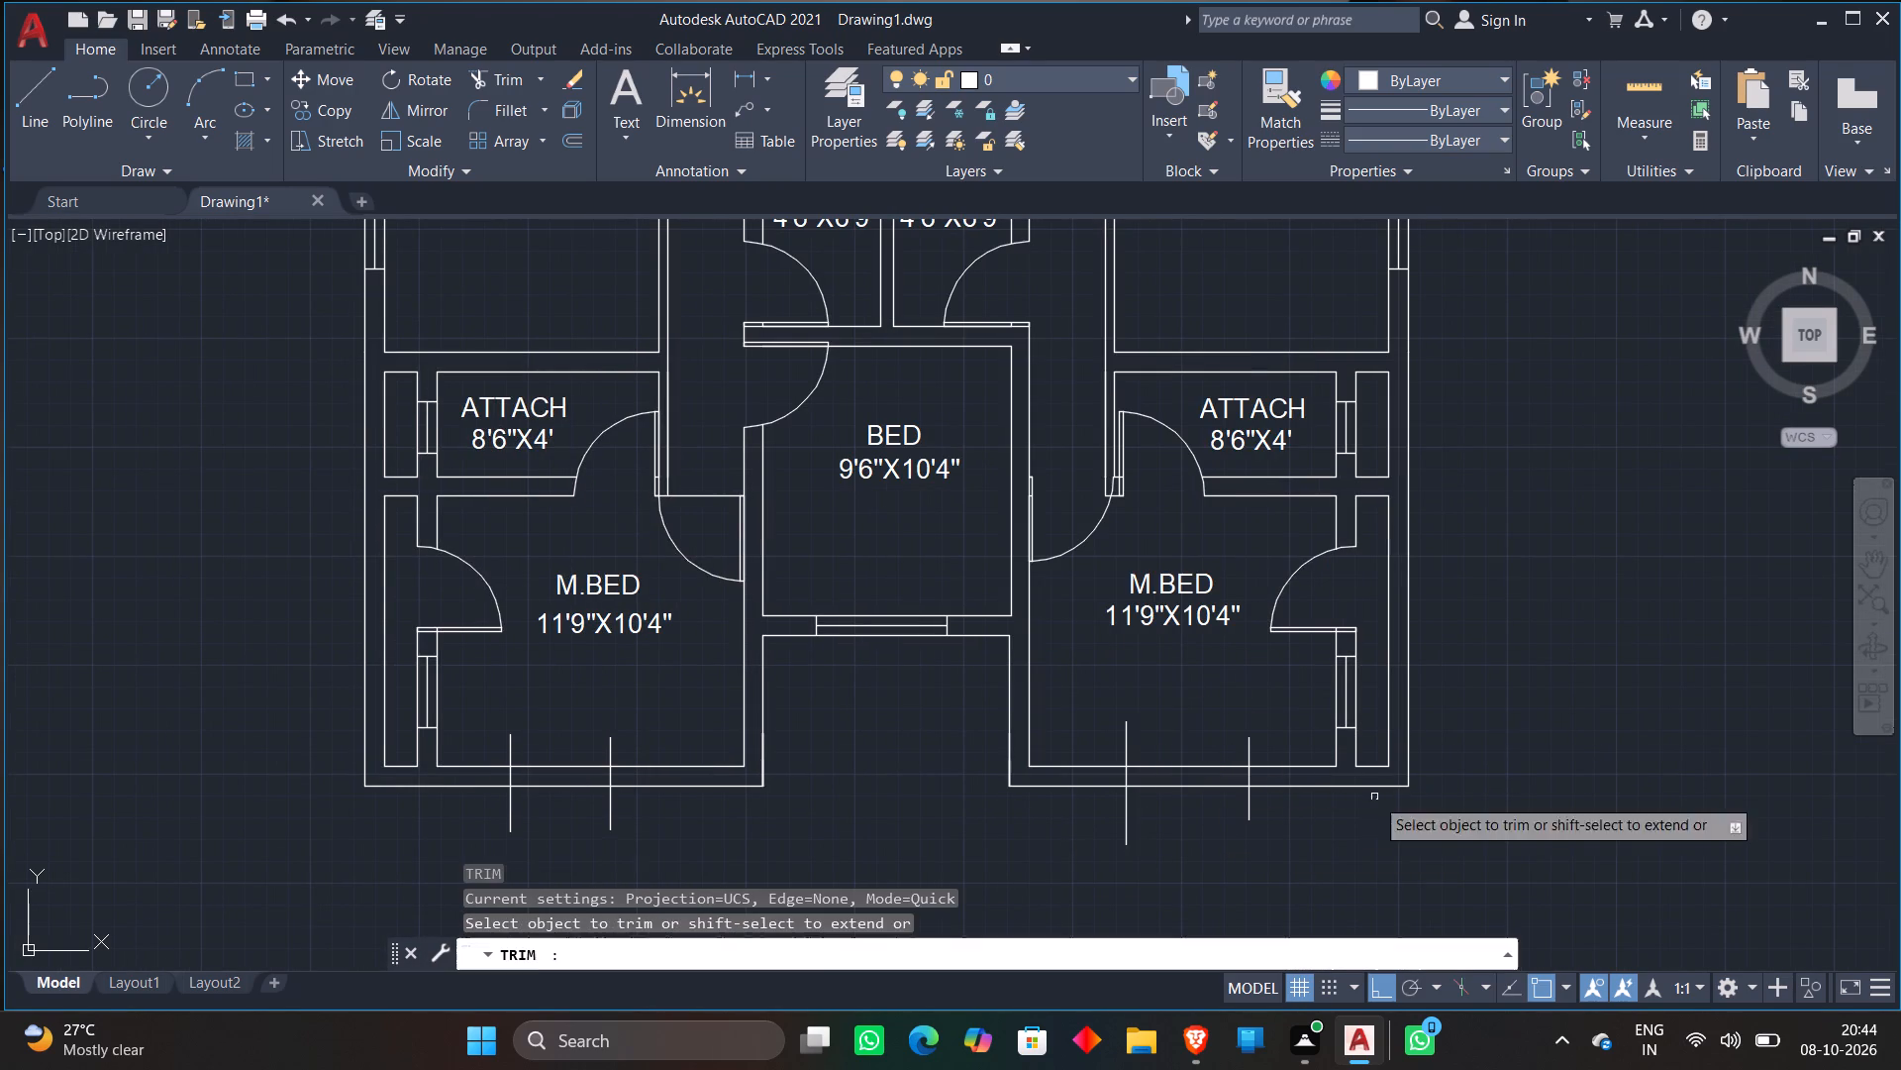
scroll(502, 738, "up", 3)
left_click(492, 756)
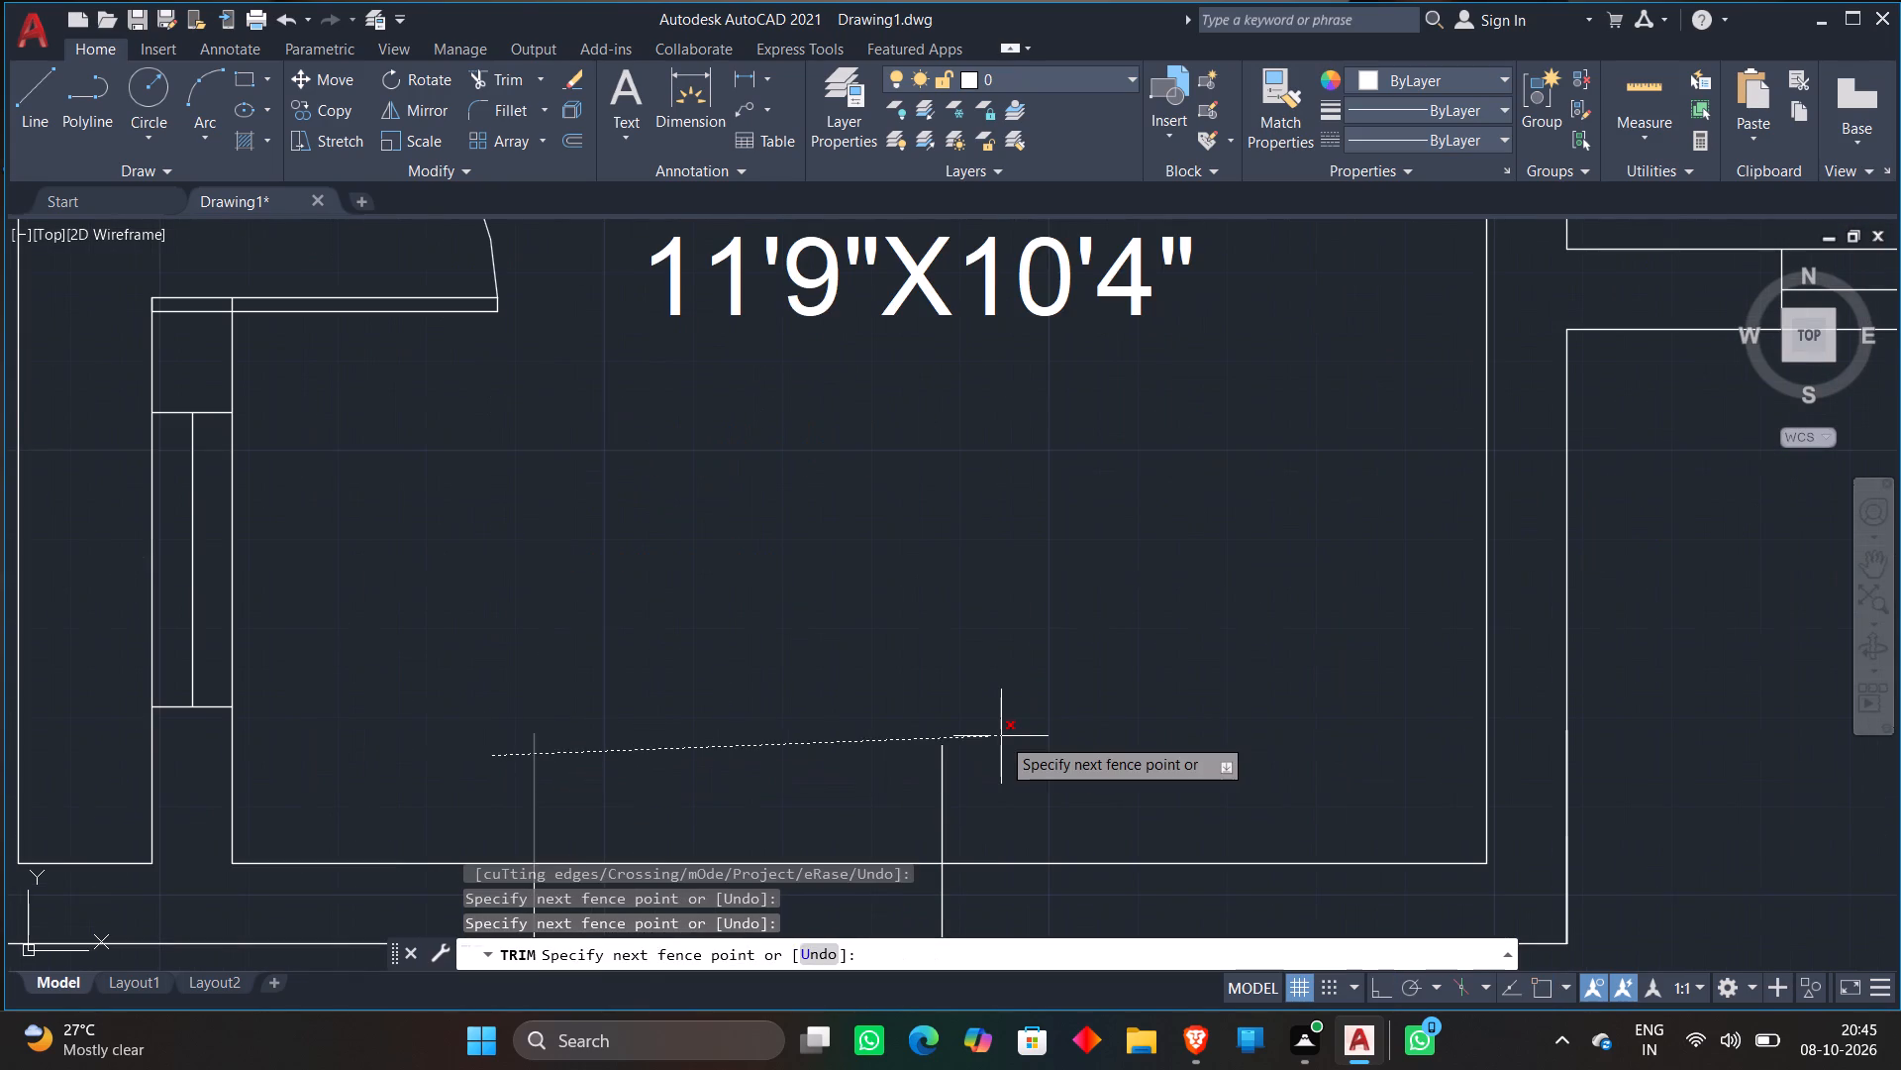
left_click(1004, 759)
scroll(1015, 705, "down", 3)
left_click(886, 788)
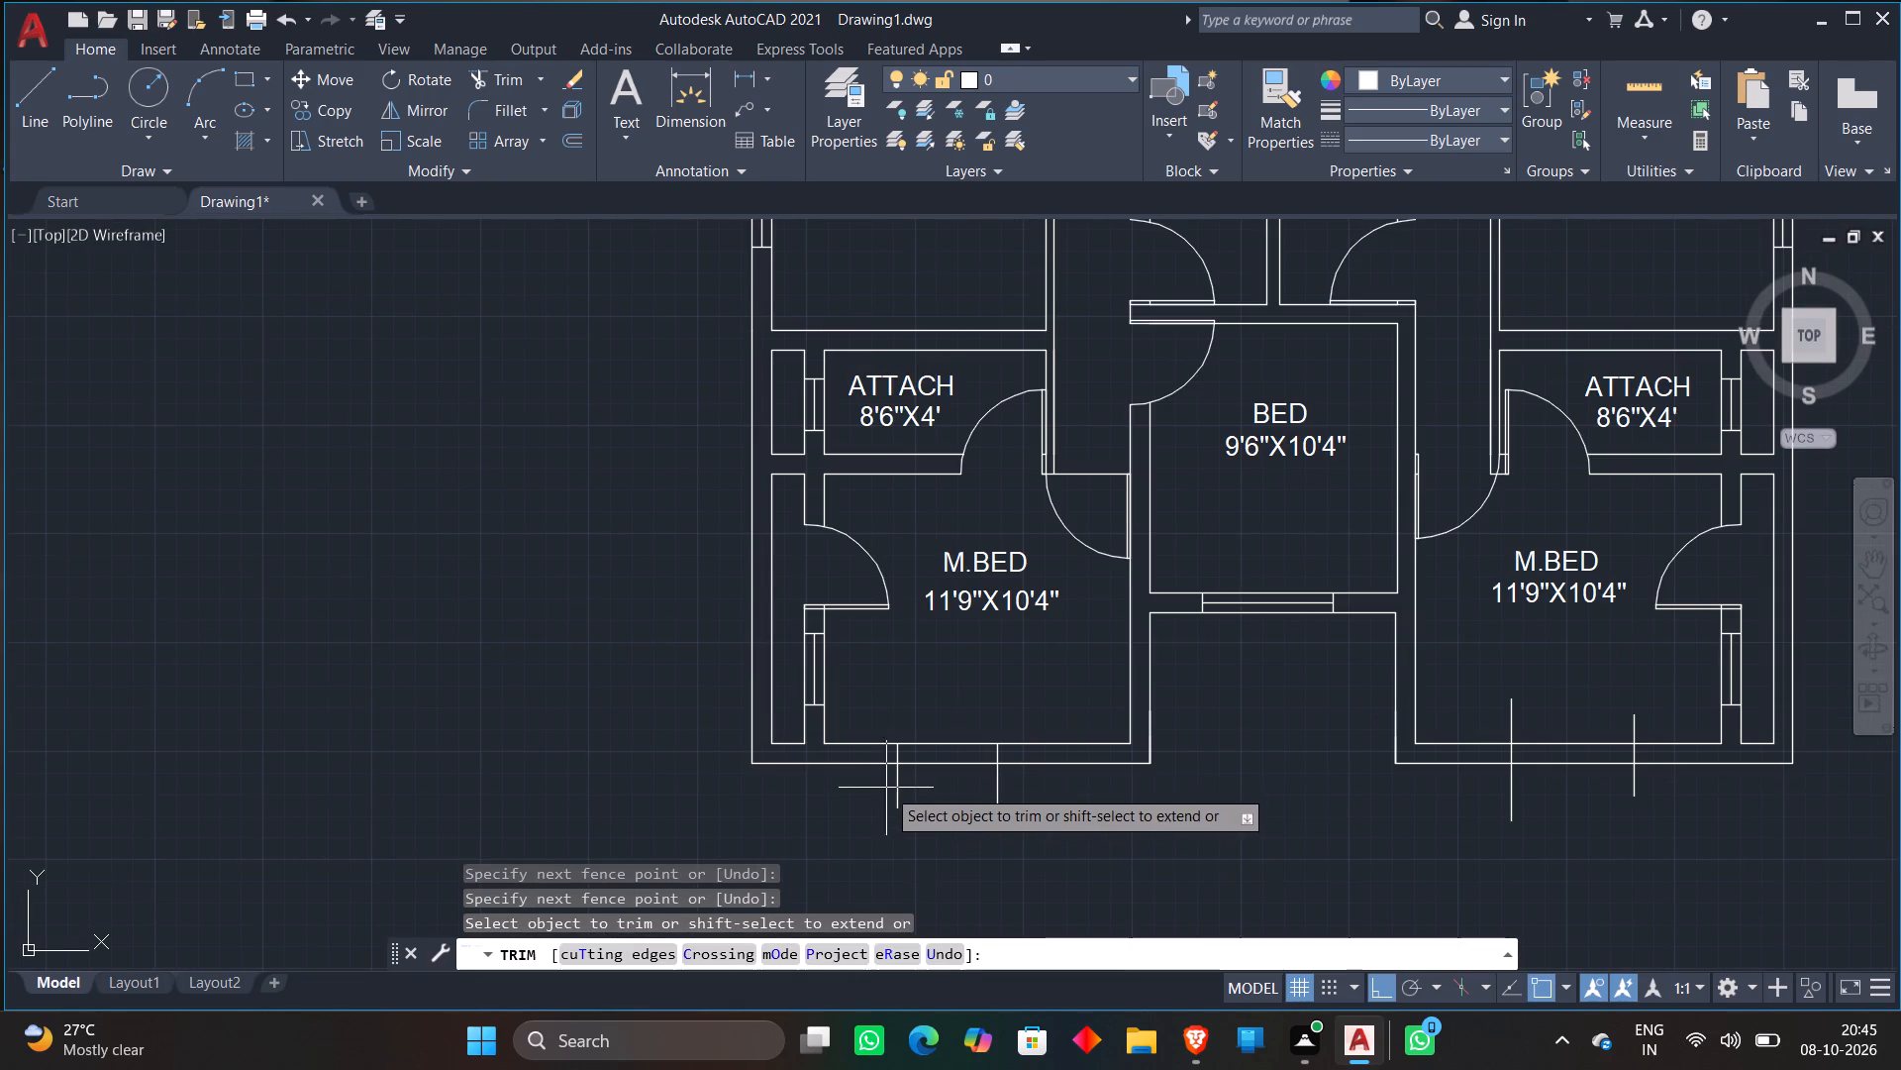
left_click(1100, 783)
Trim both ends of the two vertical lines to the bottom wall faces of the lower plan's right master bedroom.
middle_click_drag(1404, 780, 1028, 840)
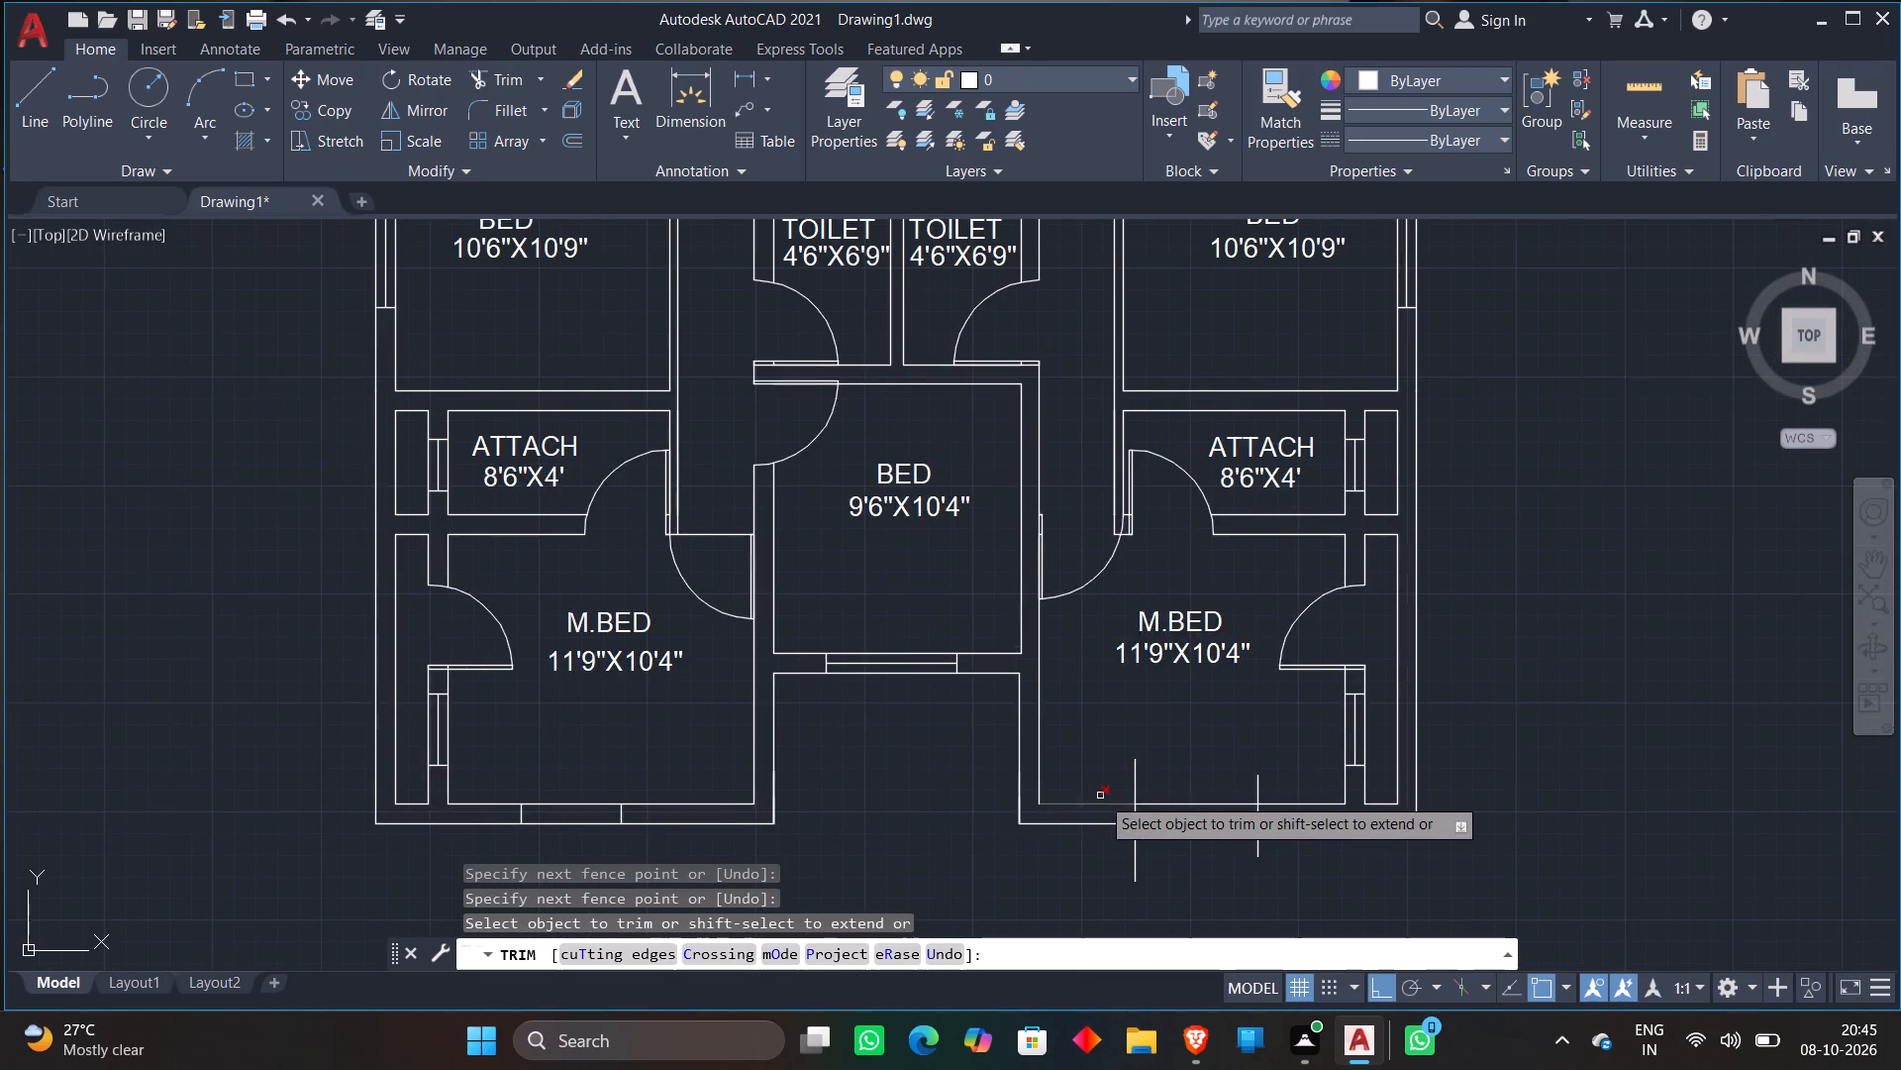
scroll(1112, 778, "up", 2)
left_click(1115, 778)
left_click(1509, 794)
scroll(1373, 761, "down", 2)
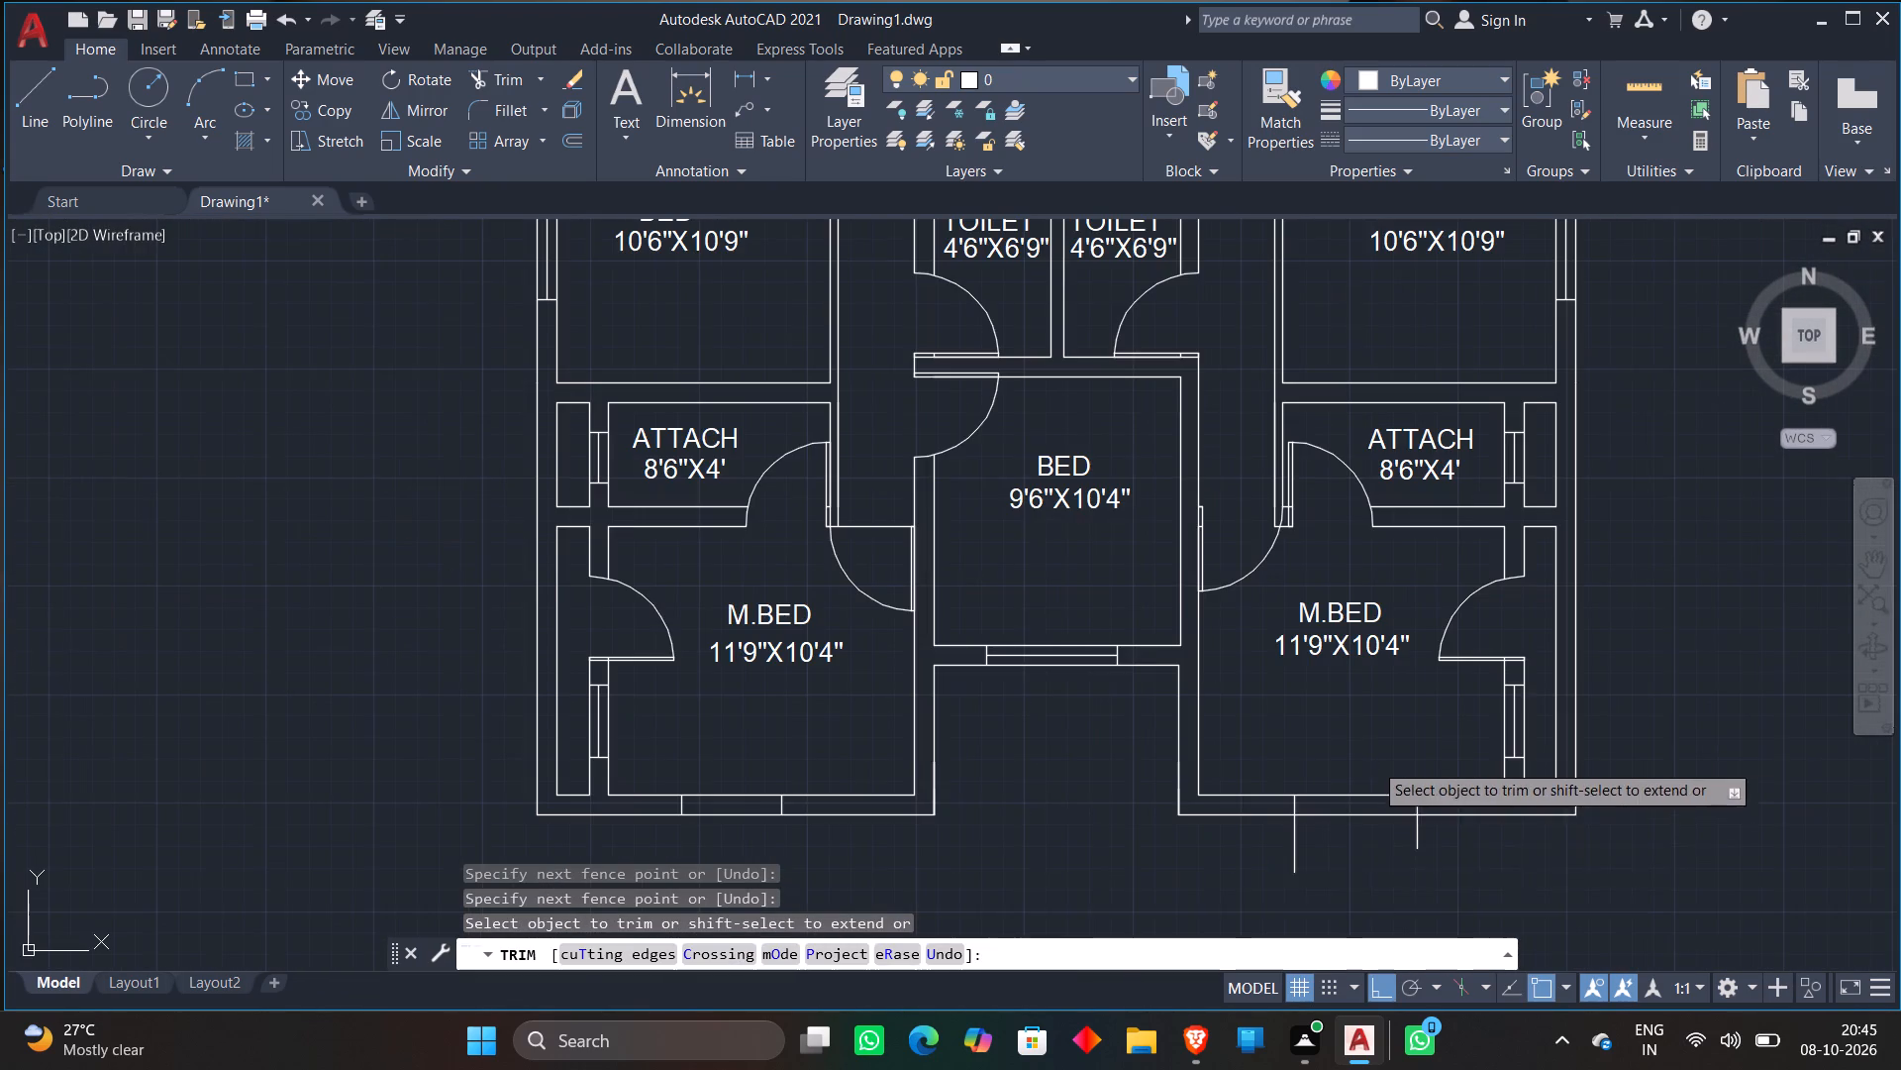
left_click(1270, 860)
left_click(1443, 831)
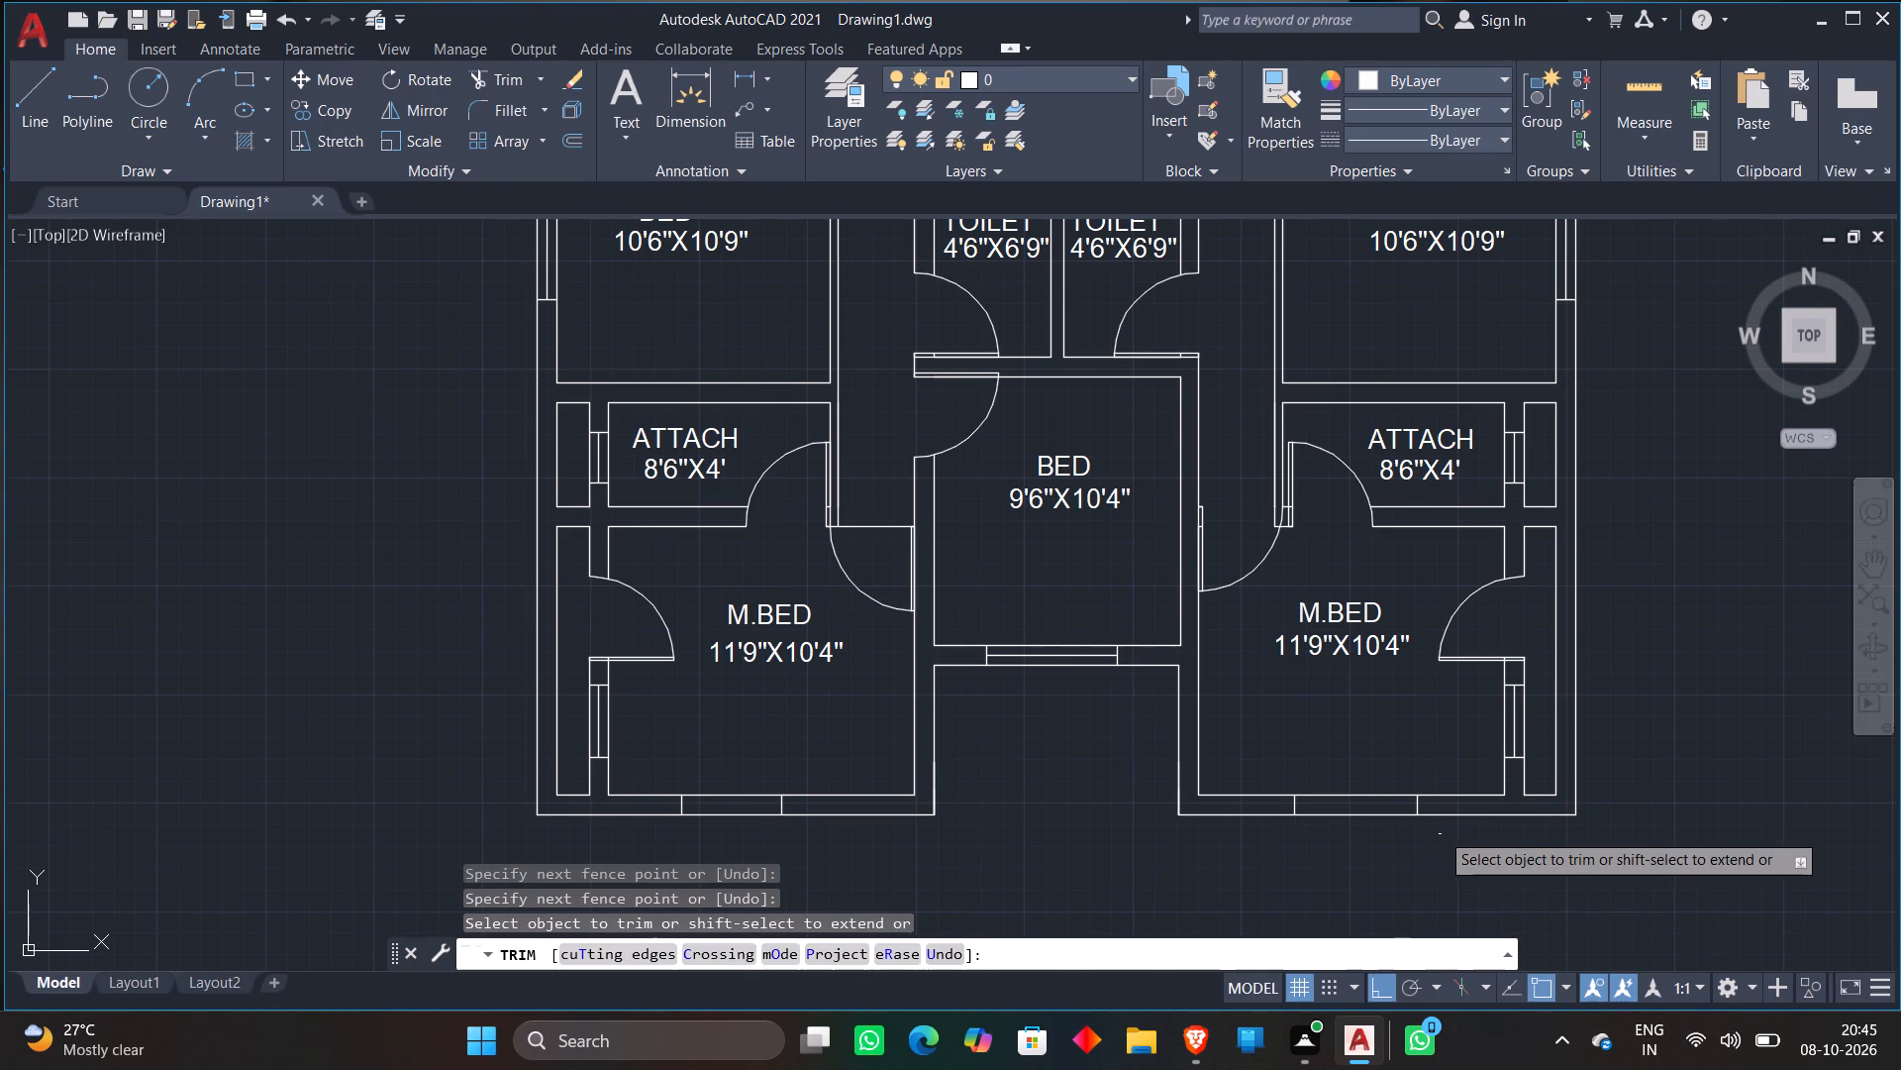
key("Escape")
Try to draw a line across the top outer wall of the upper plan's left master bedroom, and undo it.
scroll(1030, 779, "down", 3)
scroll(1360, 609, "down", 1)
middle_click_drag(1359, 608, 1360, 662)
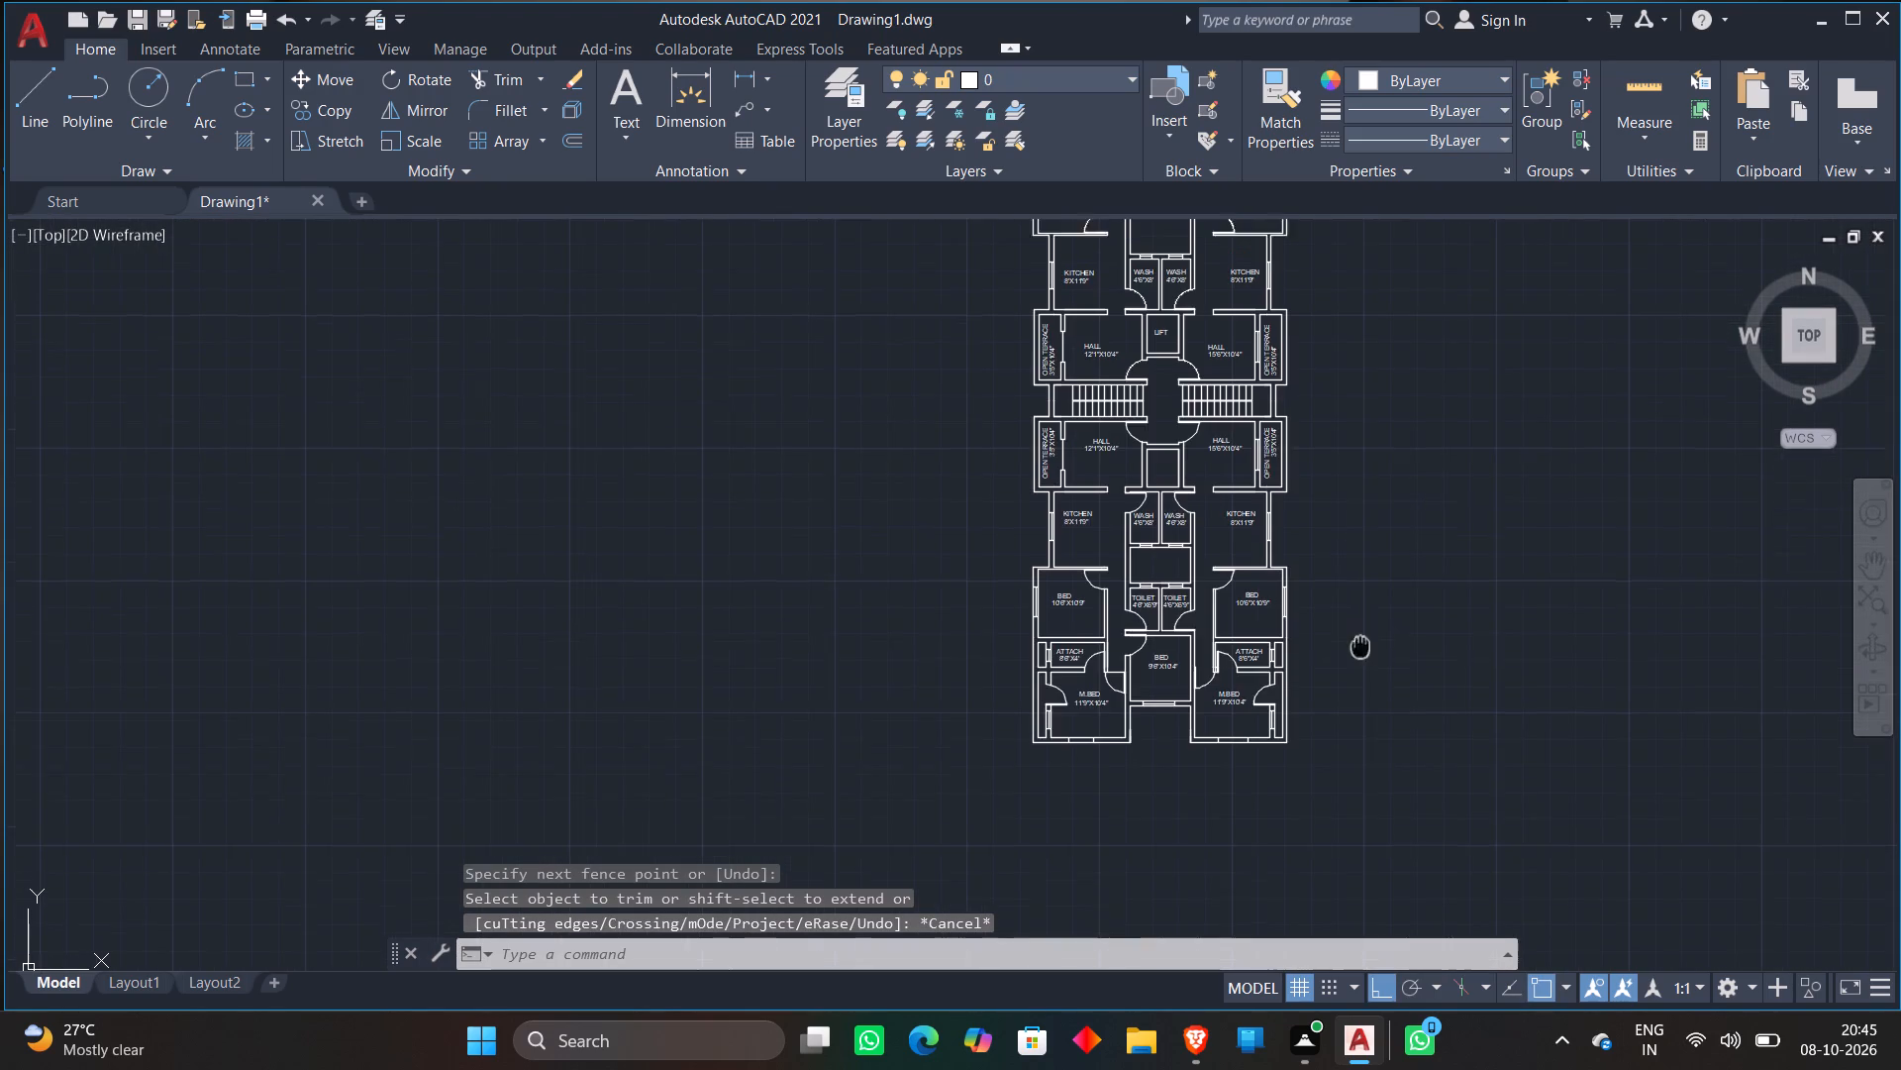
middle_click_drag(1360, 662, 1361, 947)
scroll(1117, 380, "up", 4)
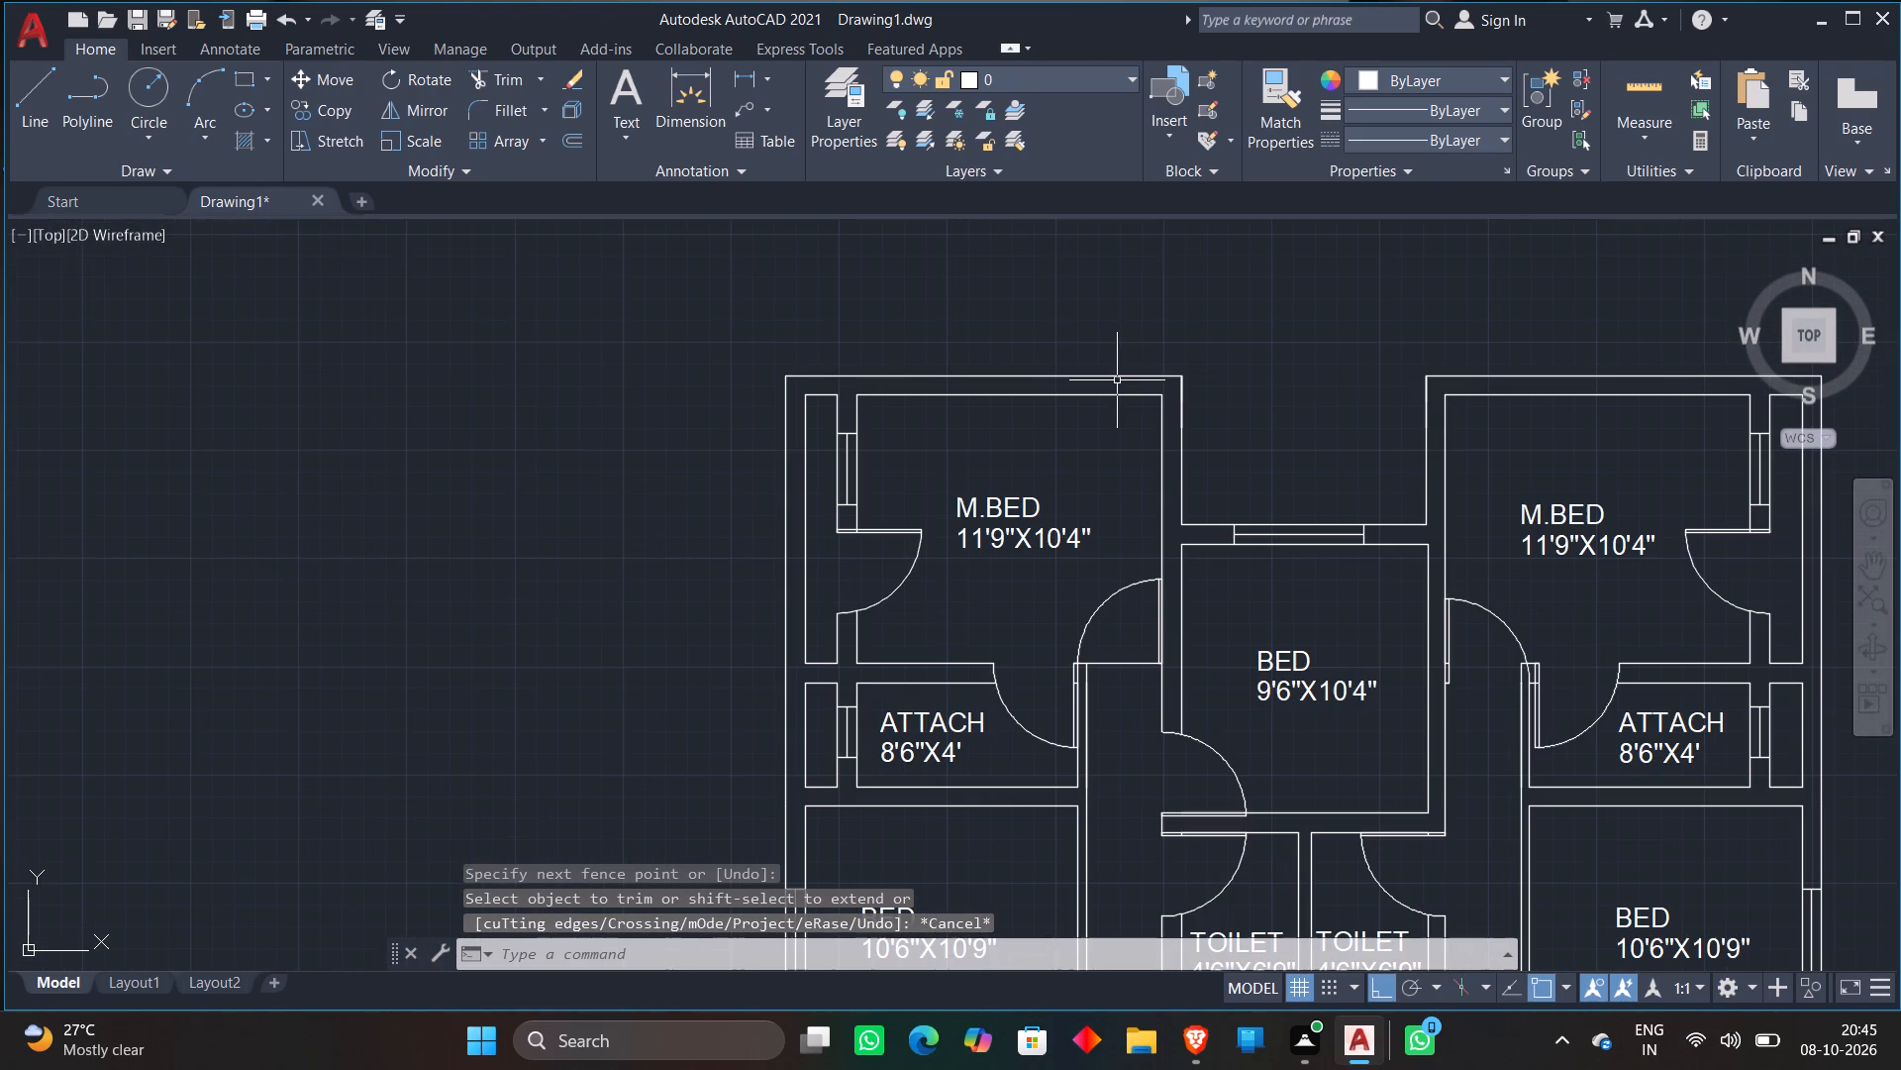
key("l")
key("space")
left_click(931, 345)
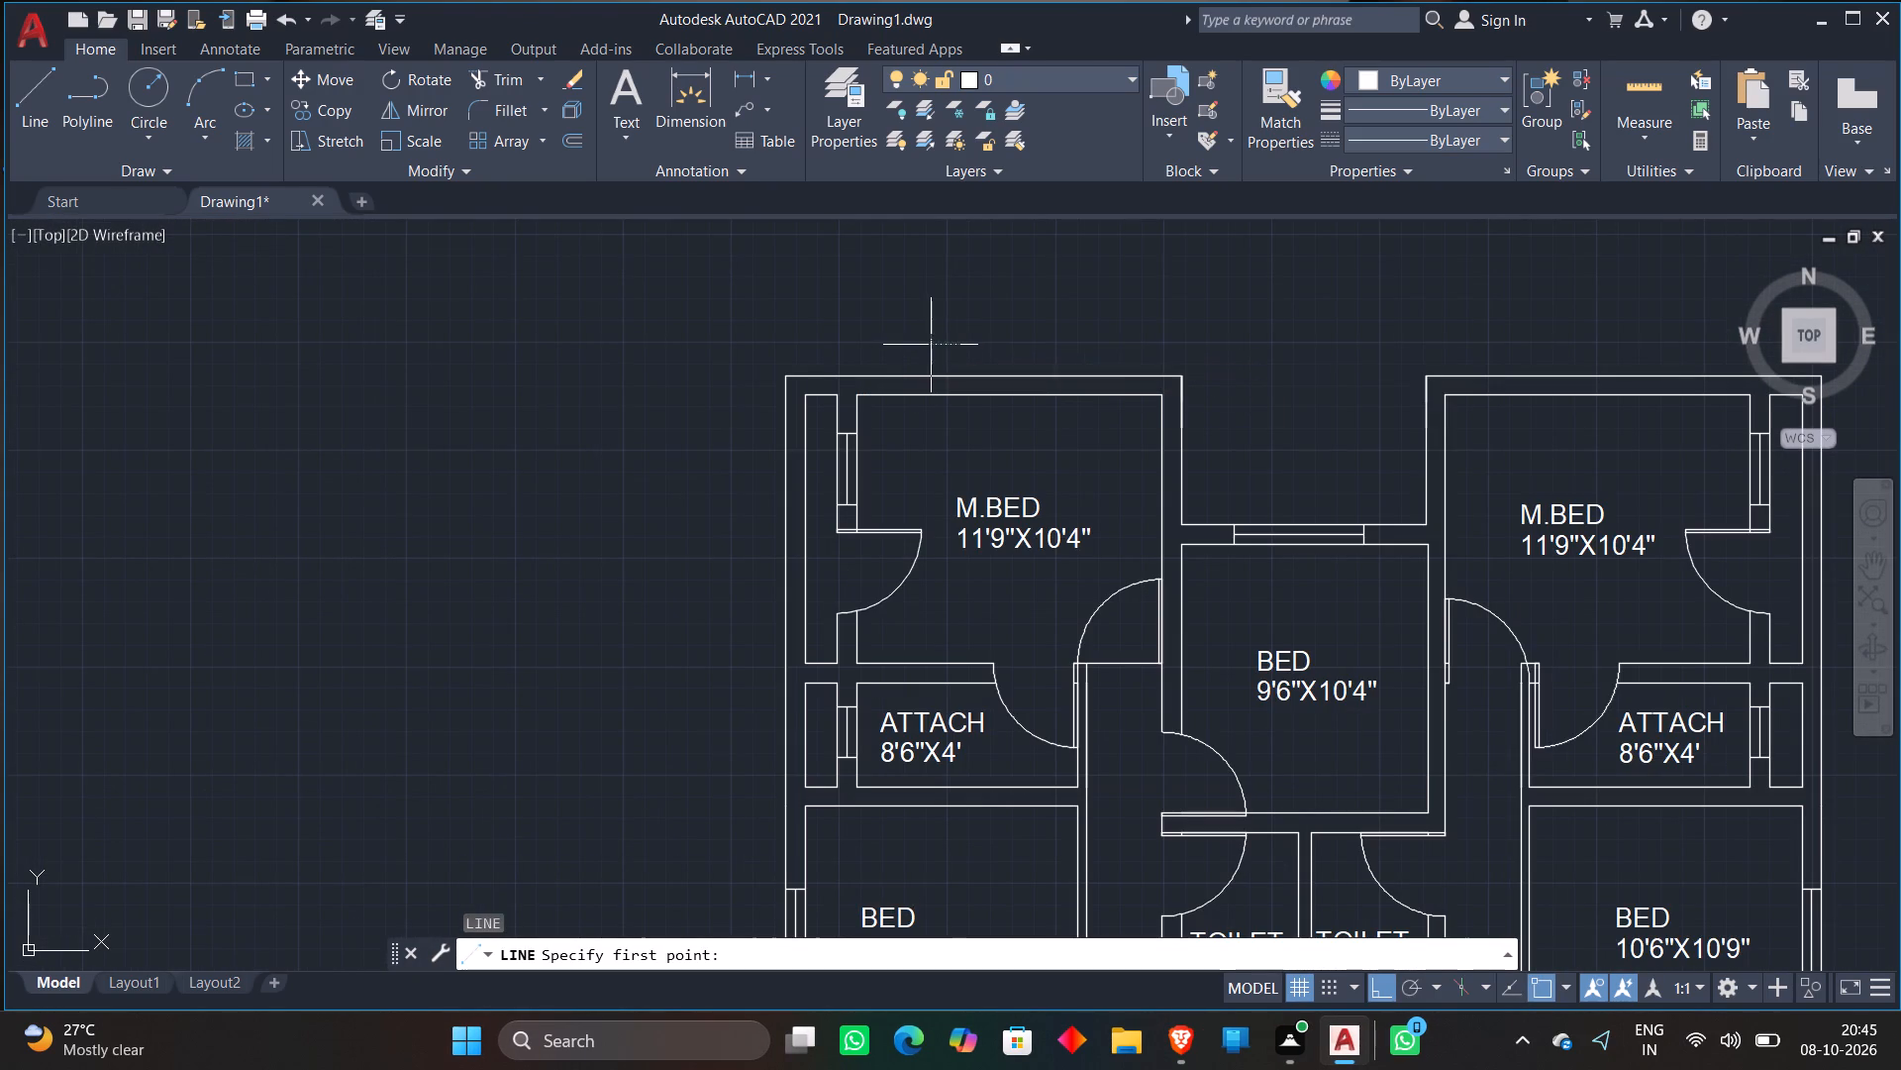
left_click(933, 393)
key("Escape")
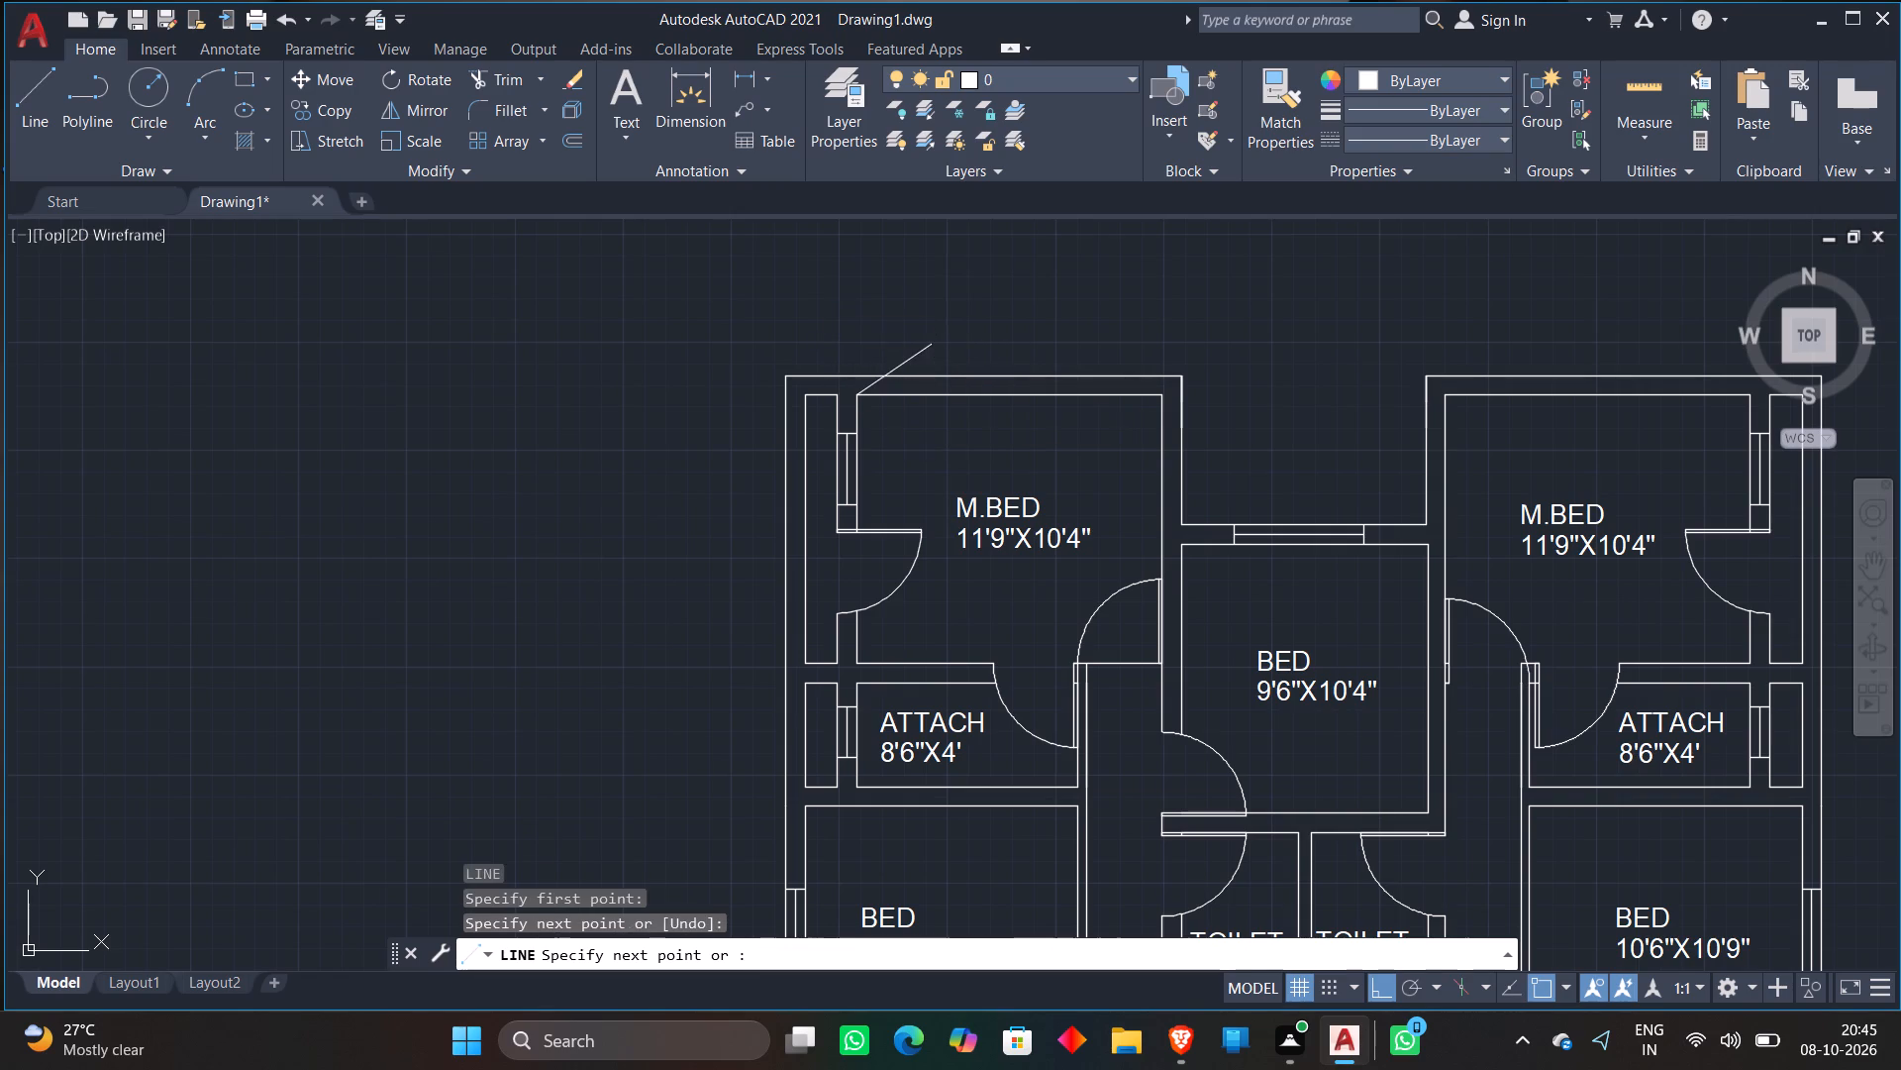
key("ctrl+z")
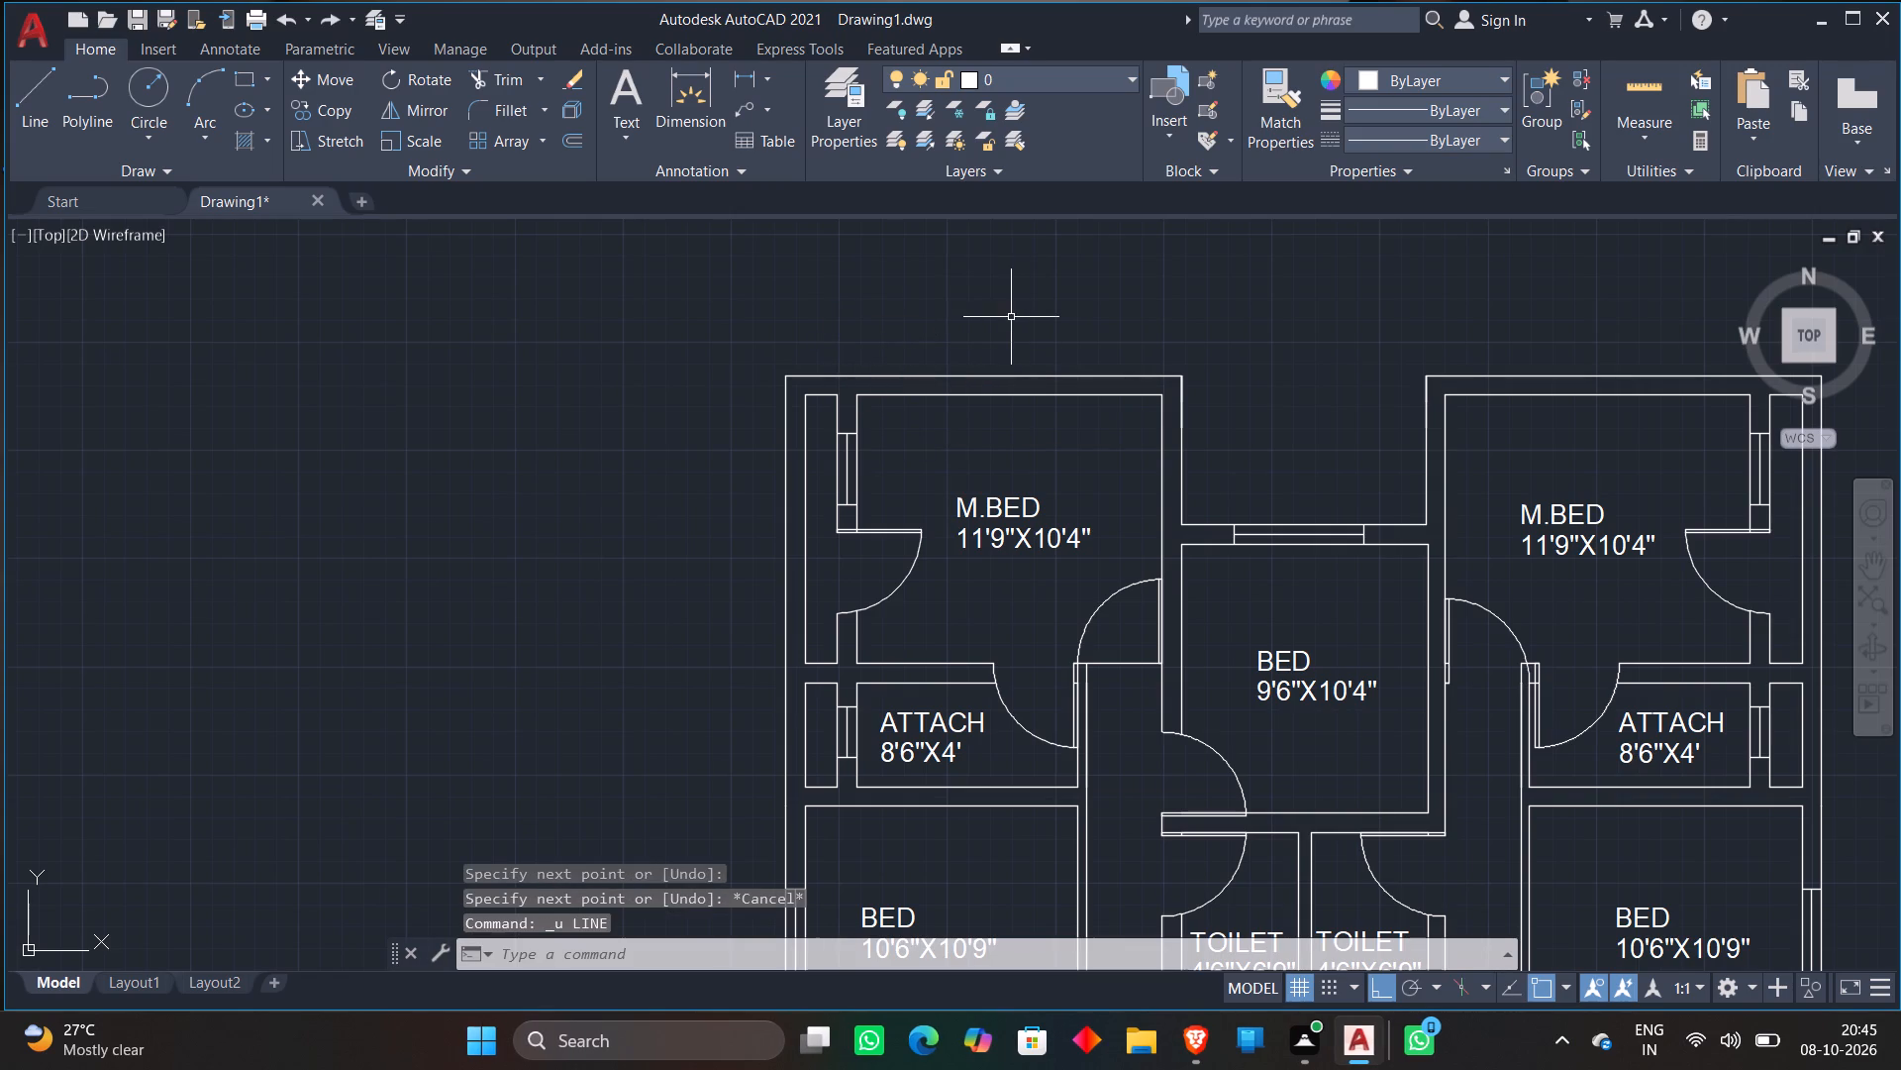
Draw two short vertical lines, the first about 2'11" long, across the top outer wall of the upper plan's left master bedroom.
type("L")
key("space")
left_click(930, 347)
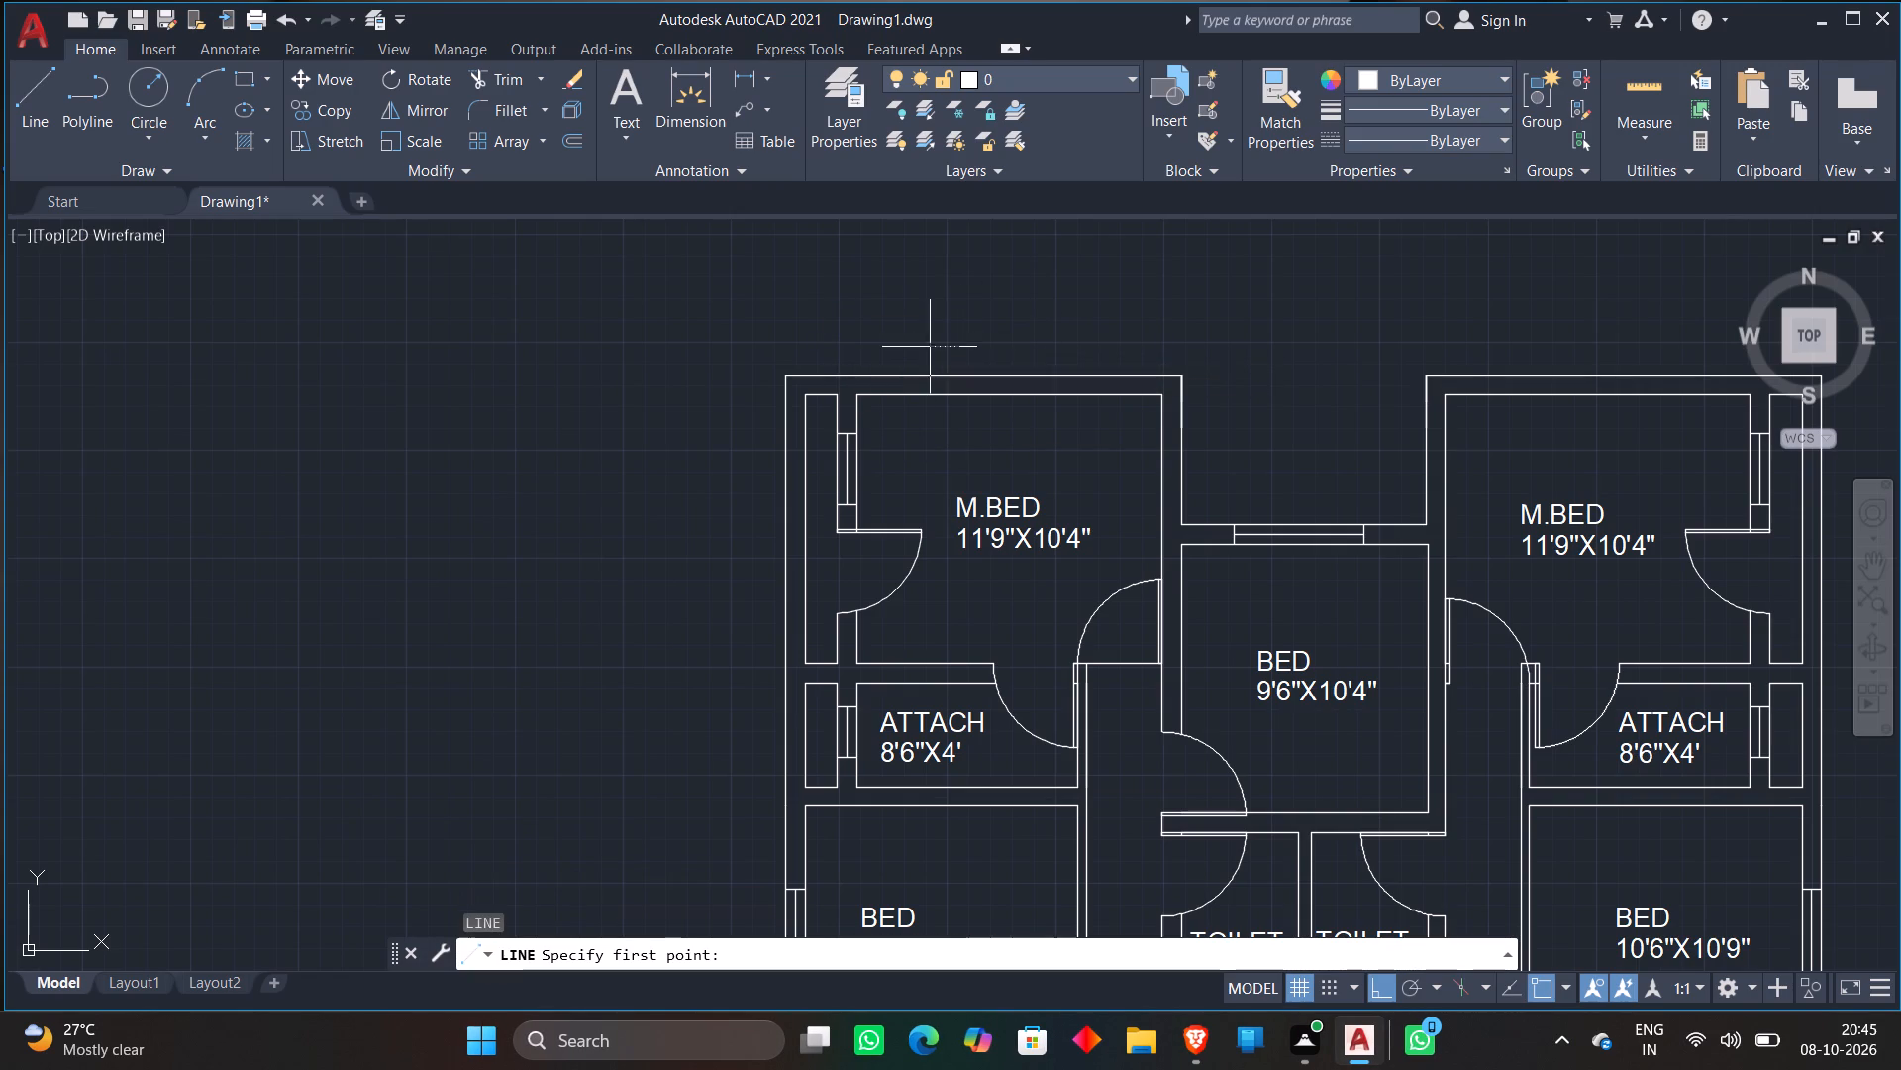
scroll(937, 395, "up", 2)
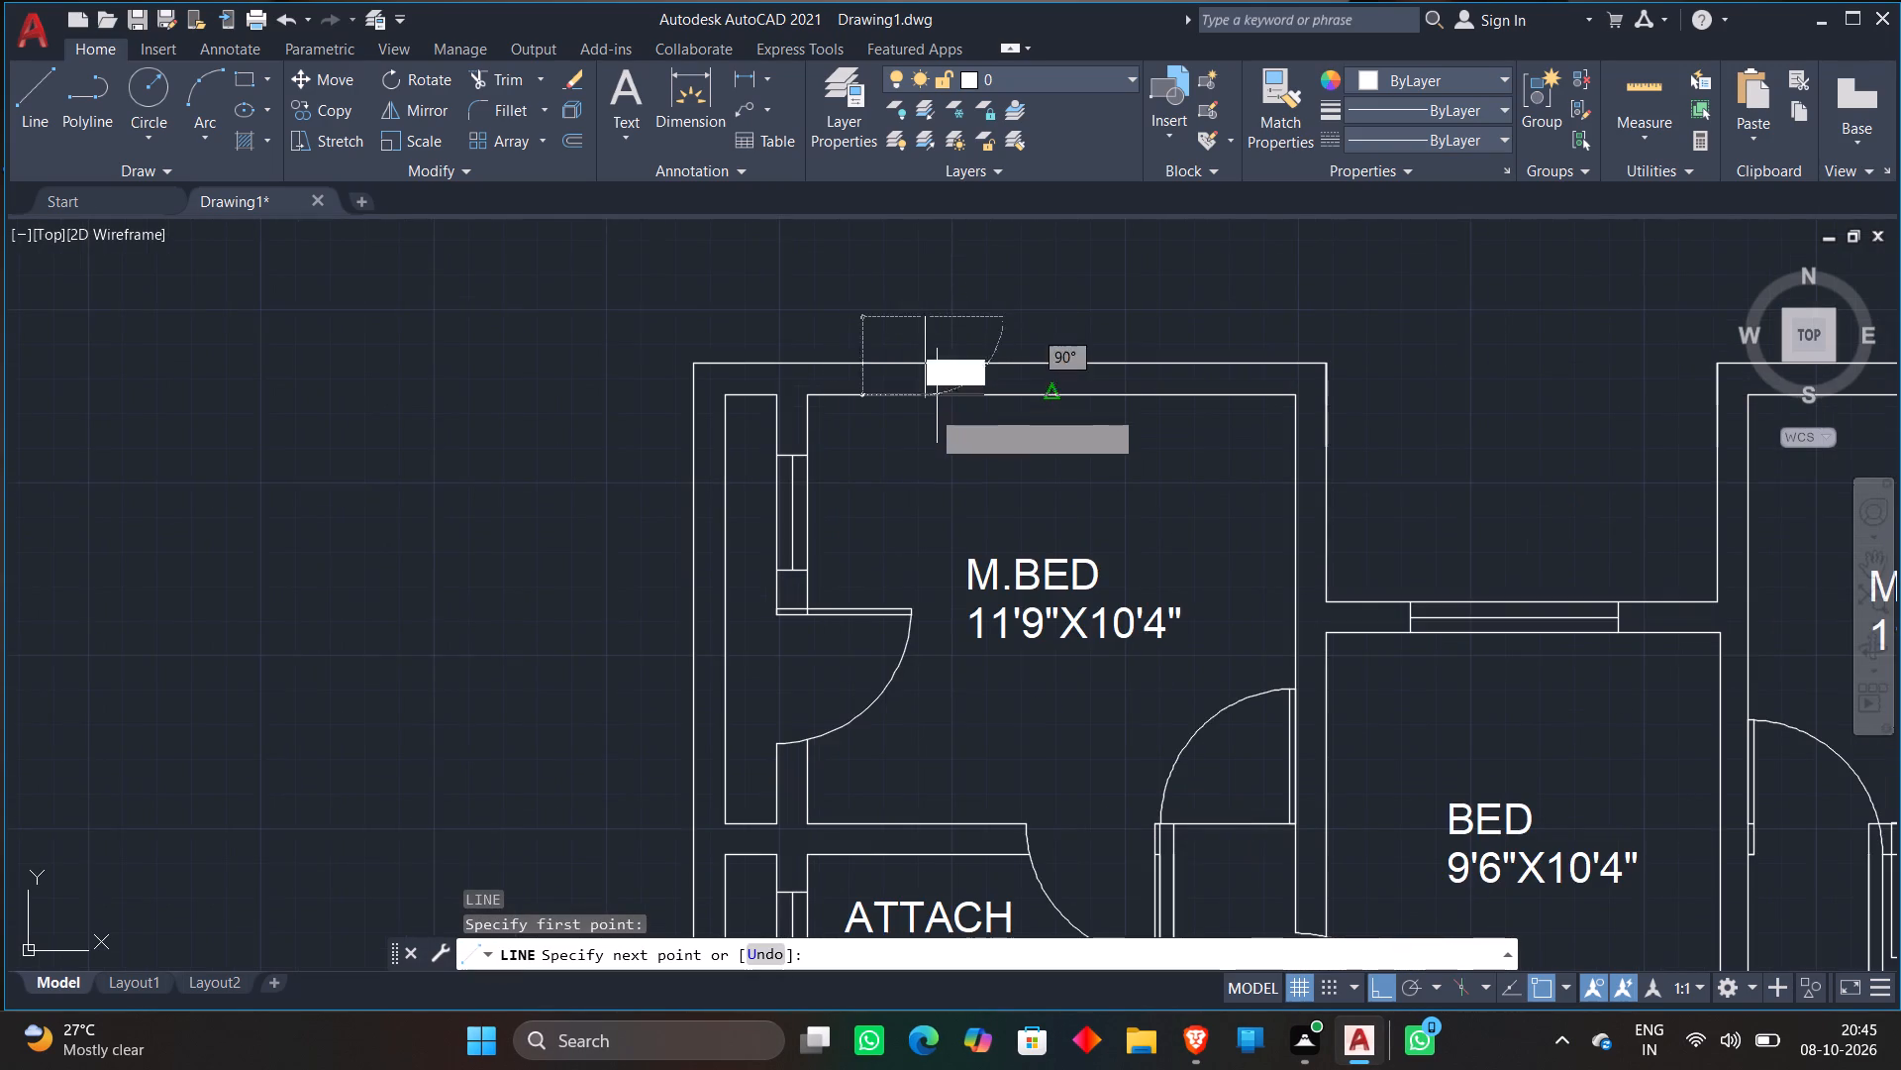
left_click(925, 484)
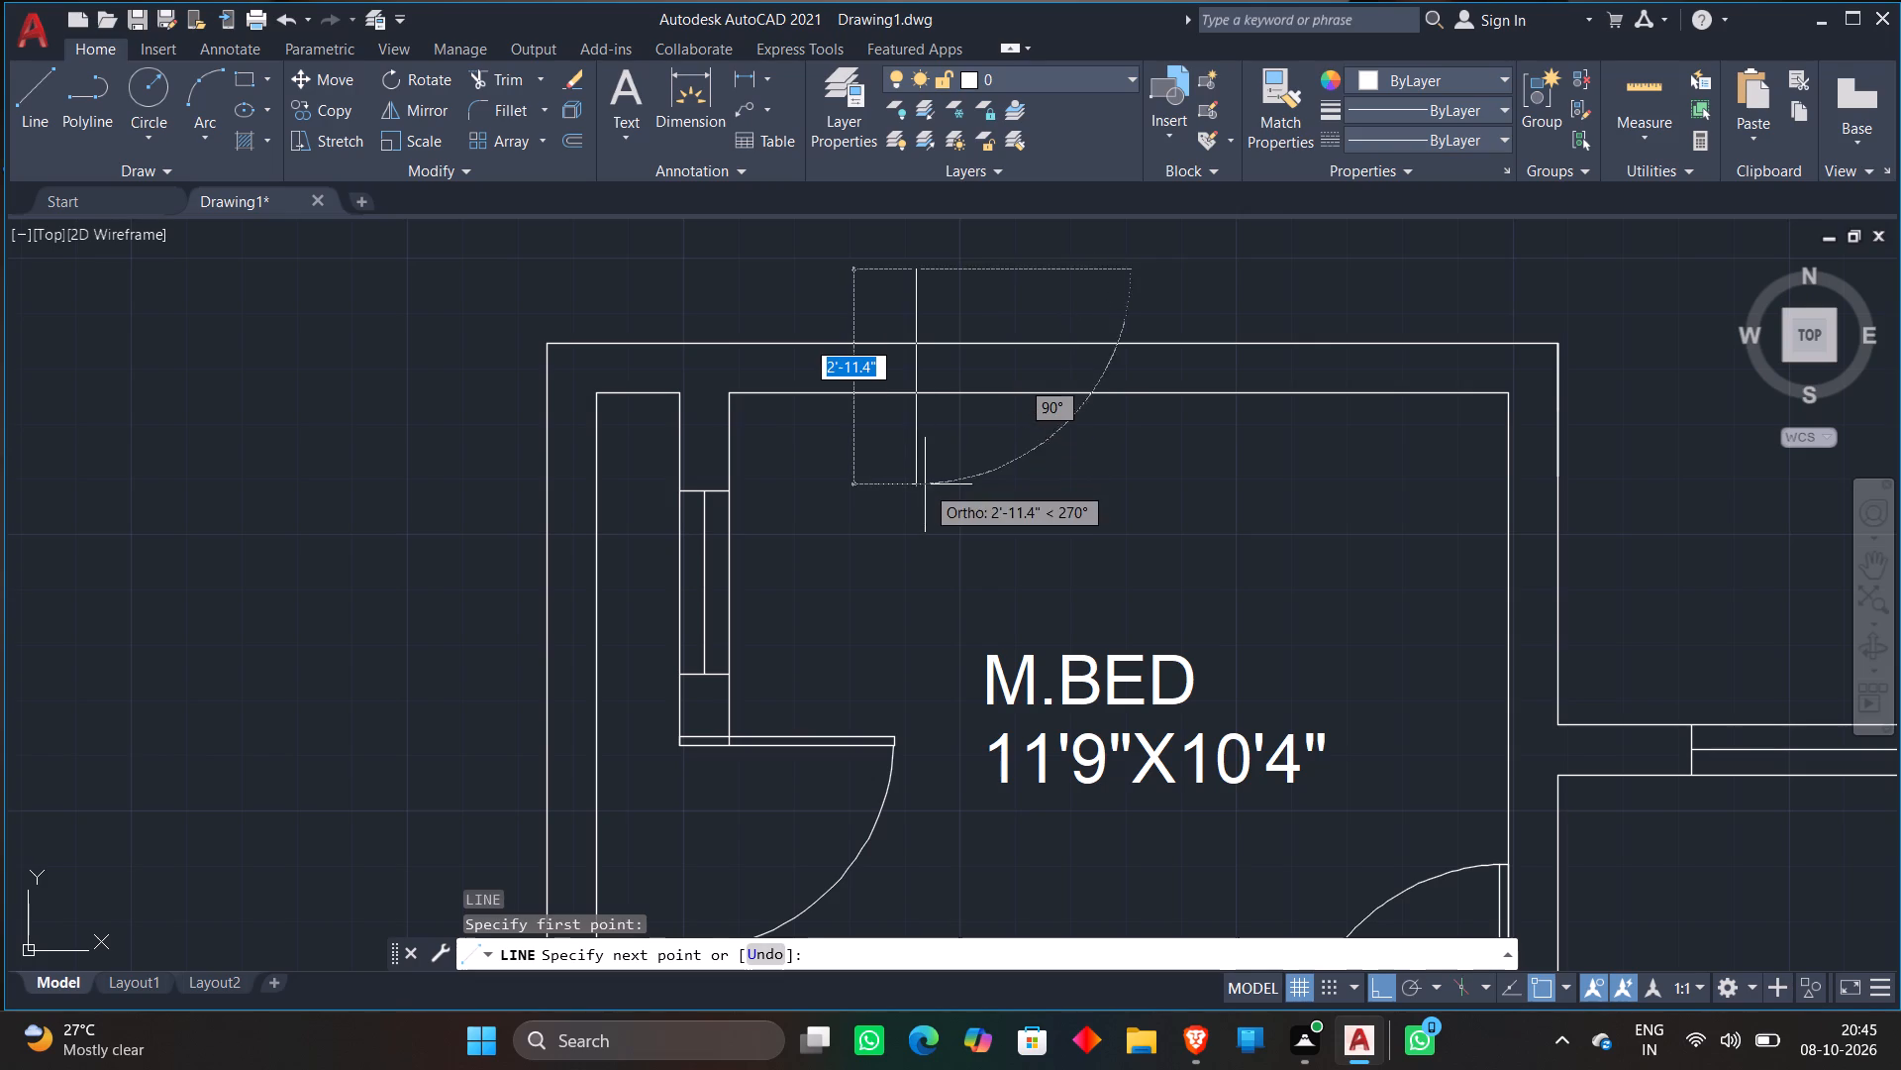
key("Escape")
type("L")
key("space")
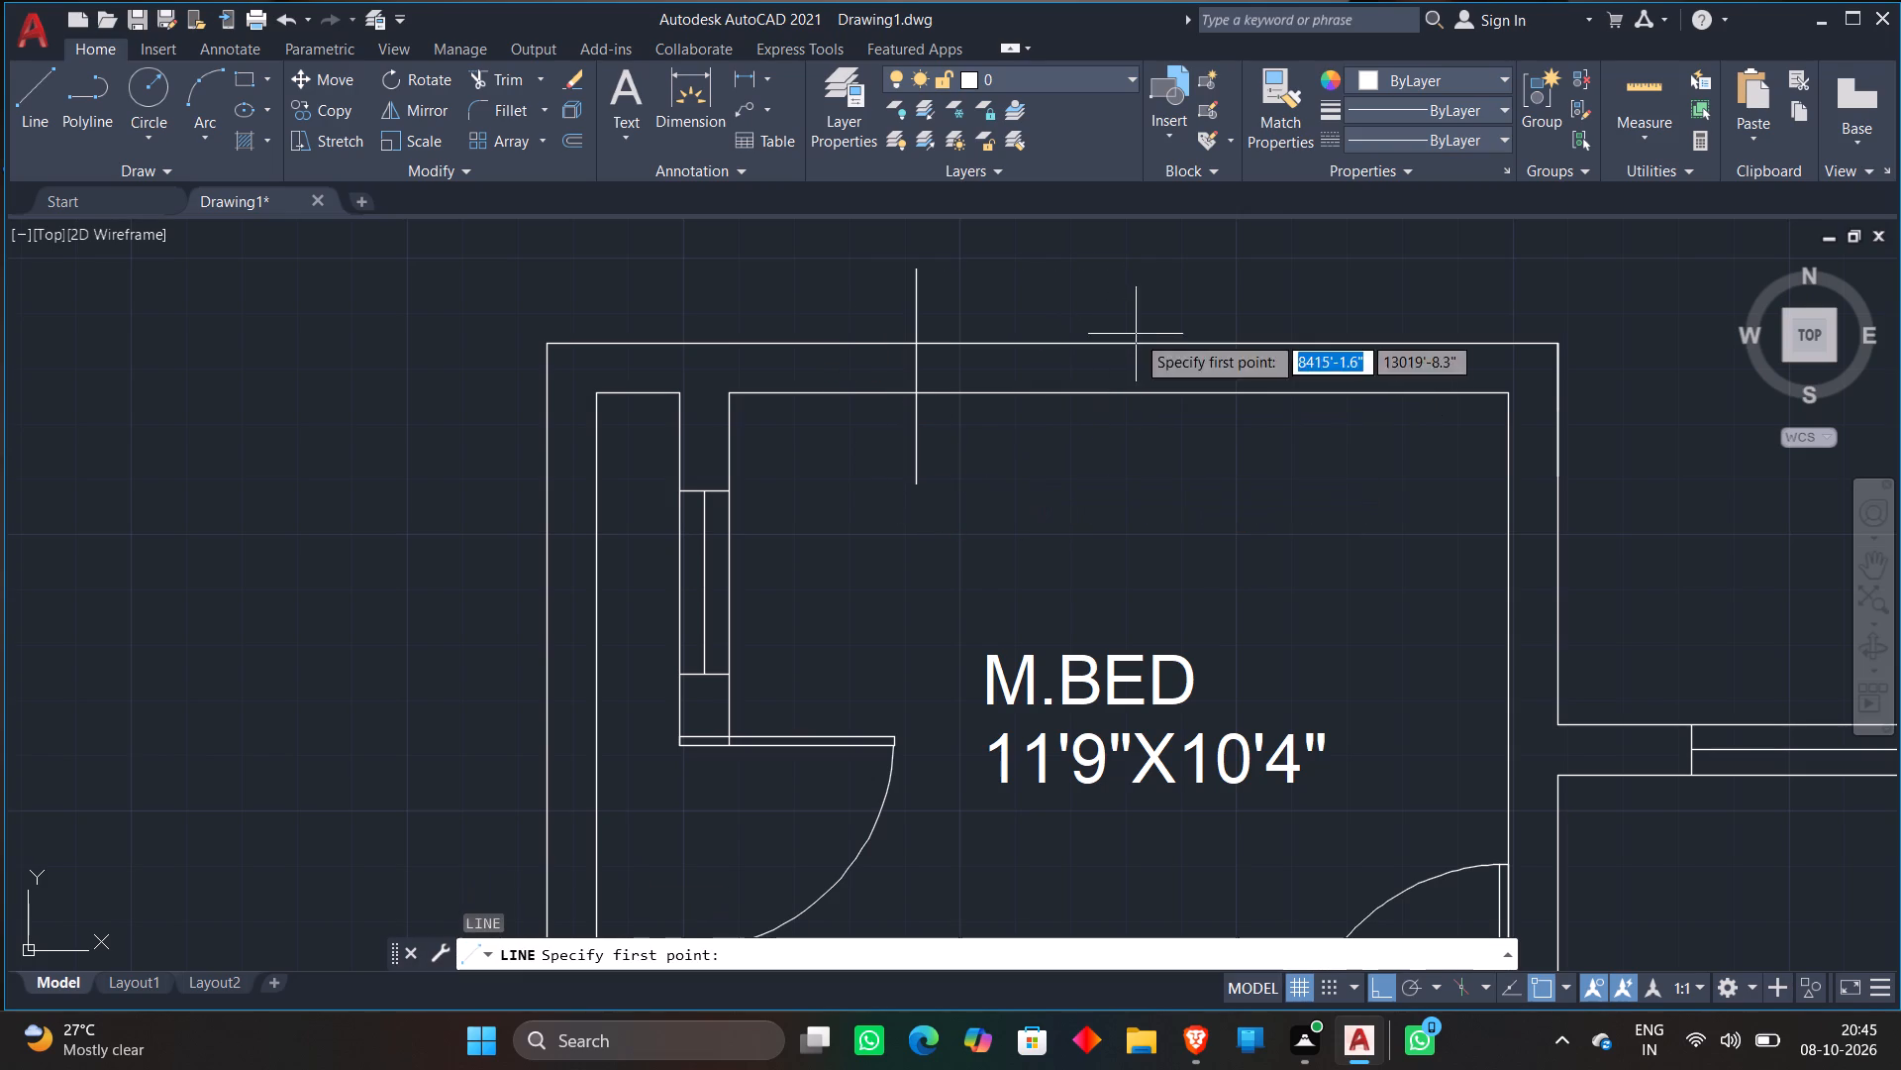
left_click(1238, 285)
left_click(1218, 458)
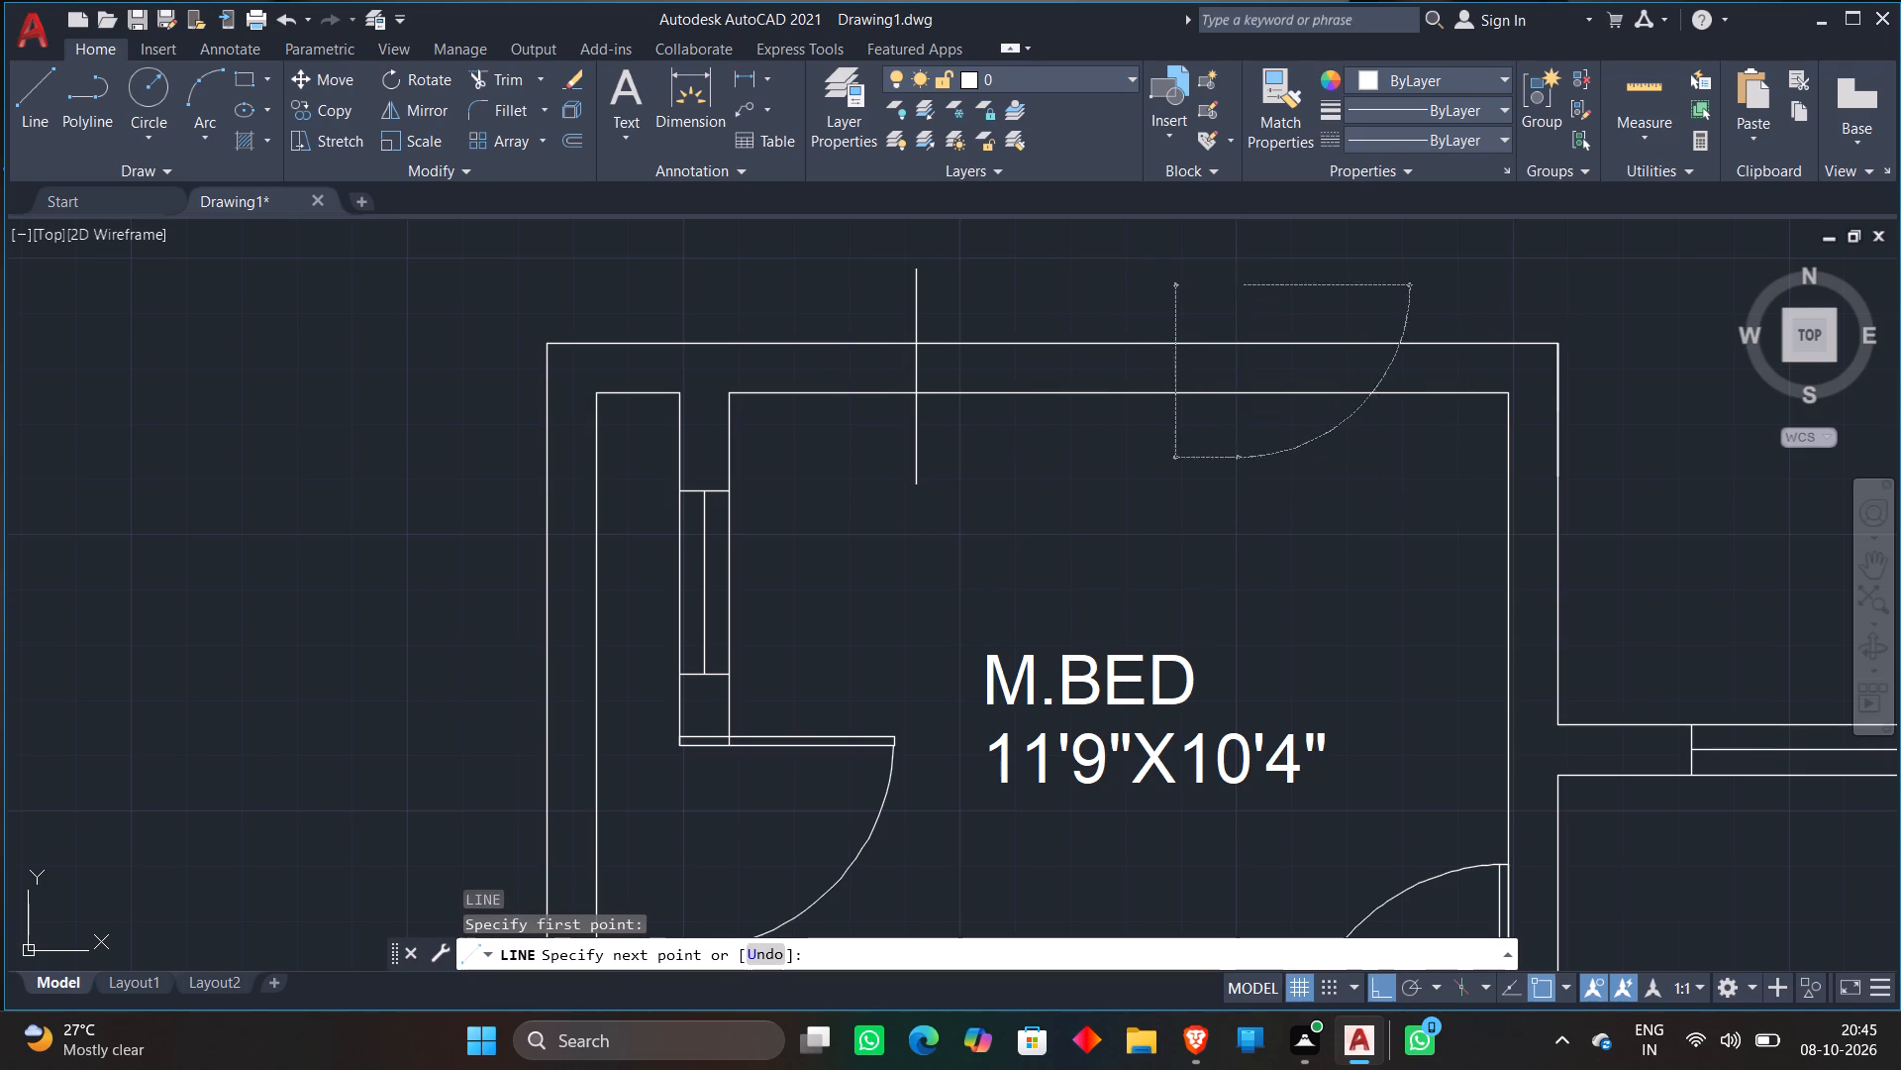
key("Escape")
Draw two short vertical lines, about 3'3" long, across the top outer wall of the upper plan's right master bedroom.
middle_click_drag(1190, 471, 639, 526)
scroll(1290, 435, "down", 2)
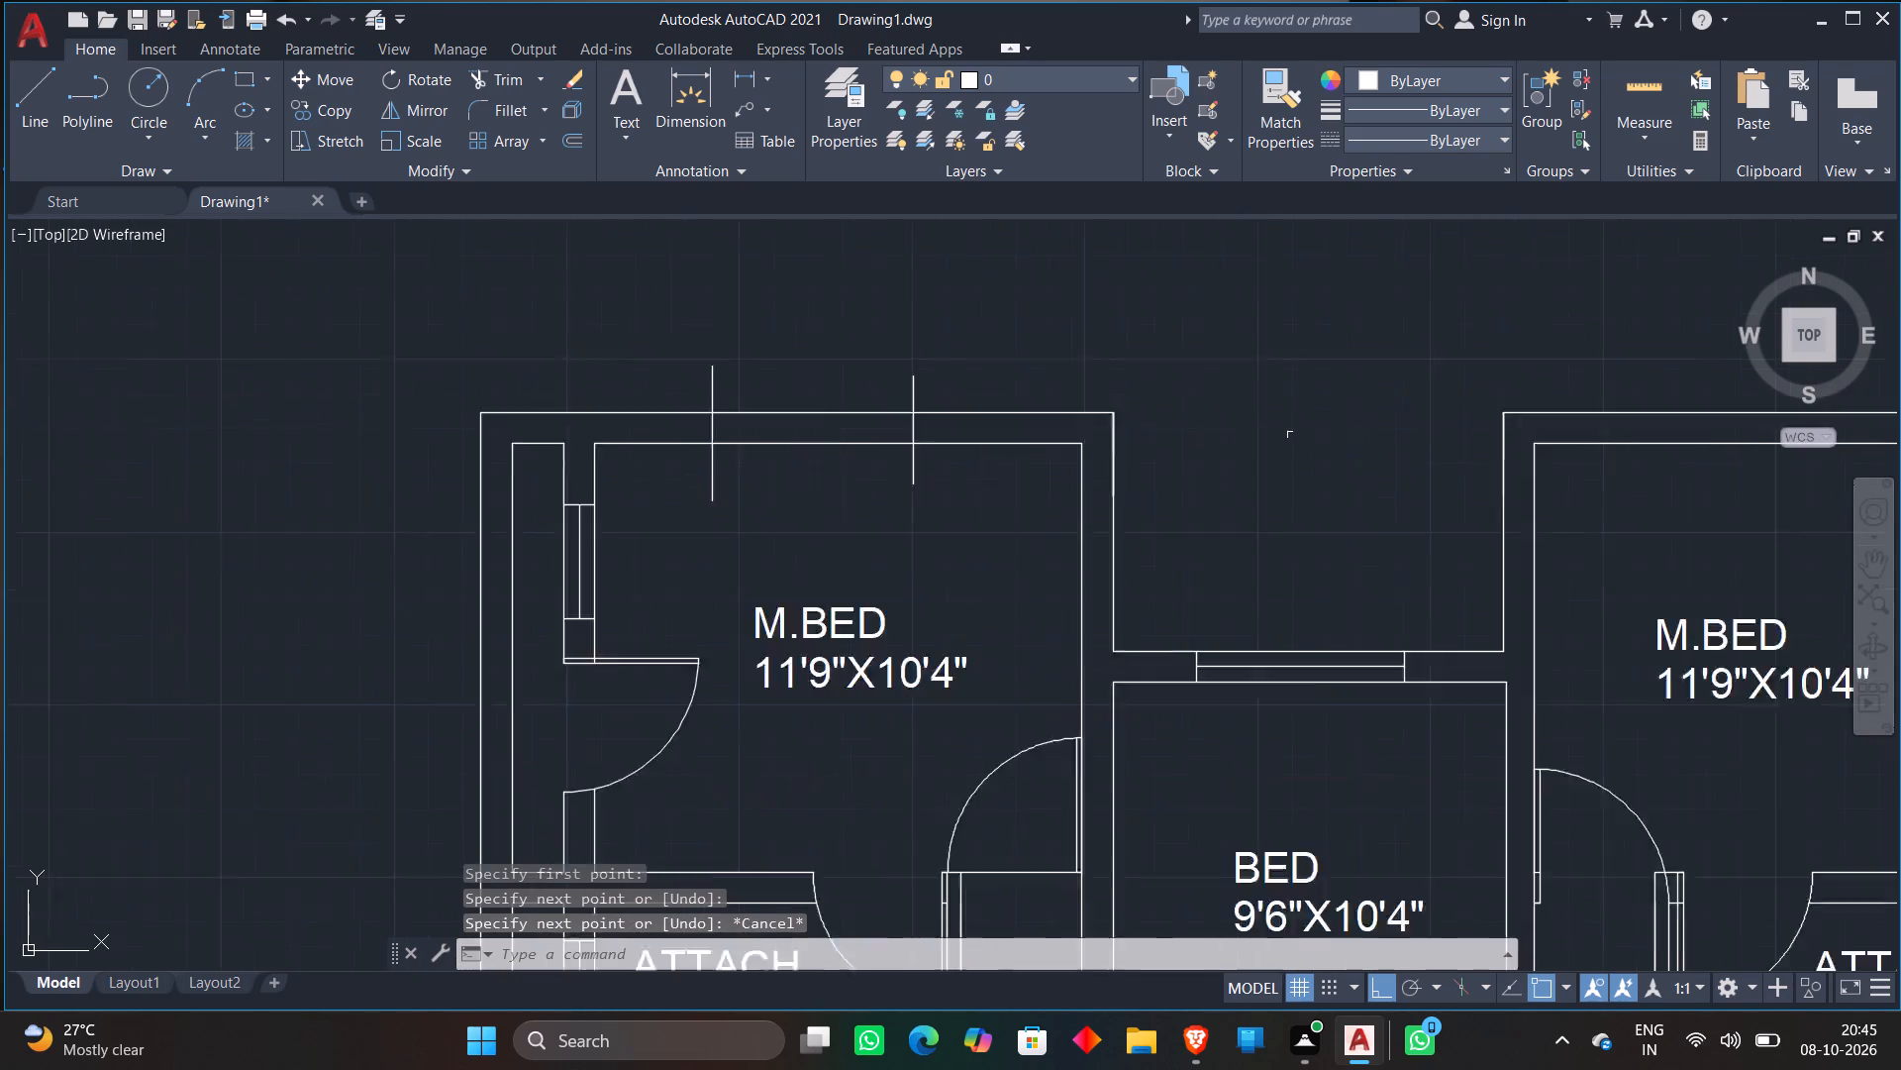
middle_click_drag(1290, 434, 718, 493)
key("l")
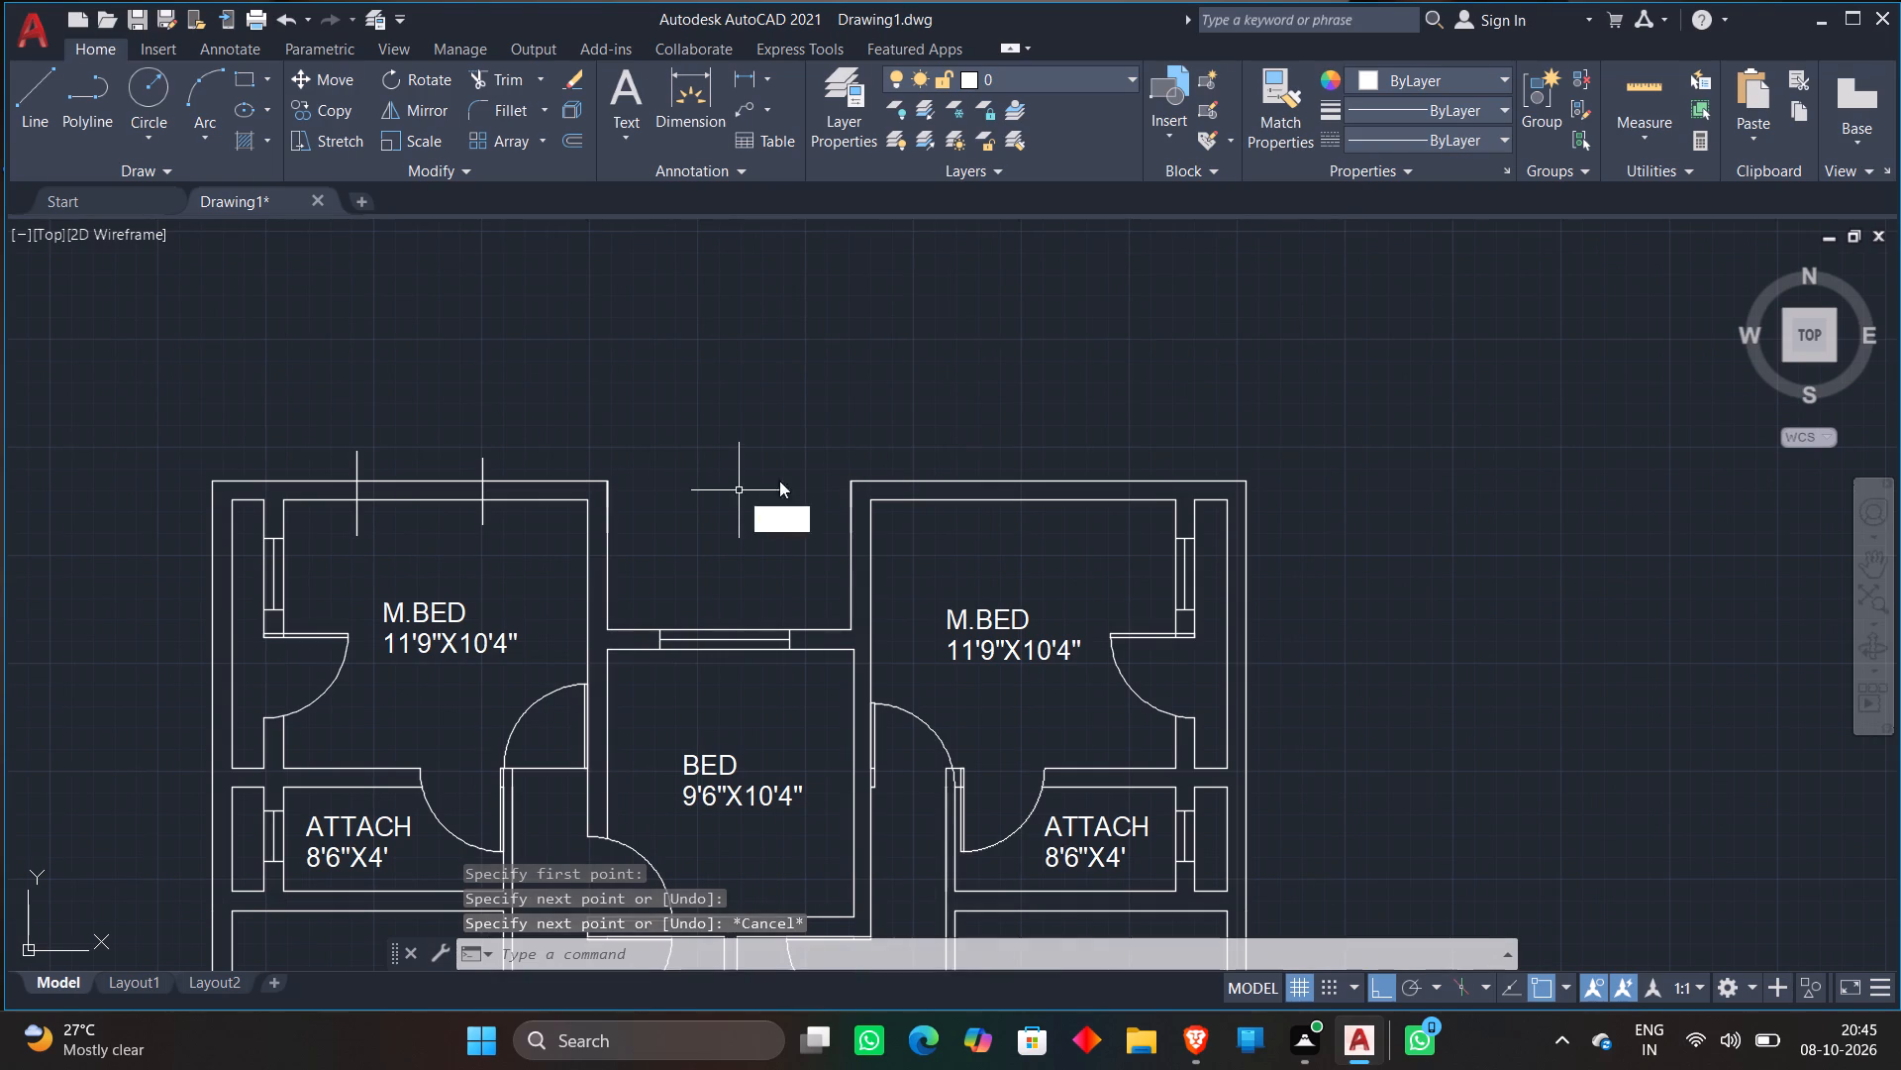
key("space")
left_click(990, 446)
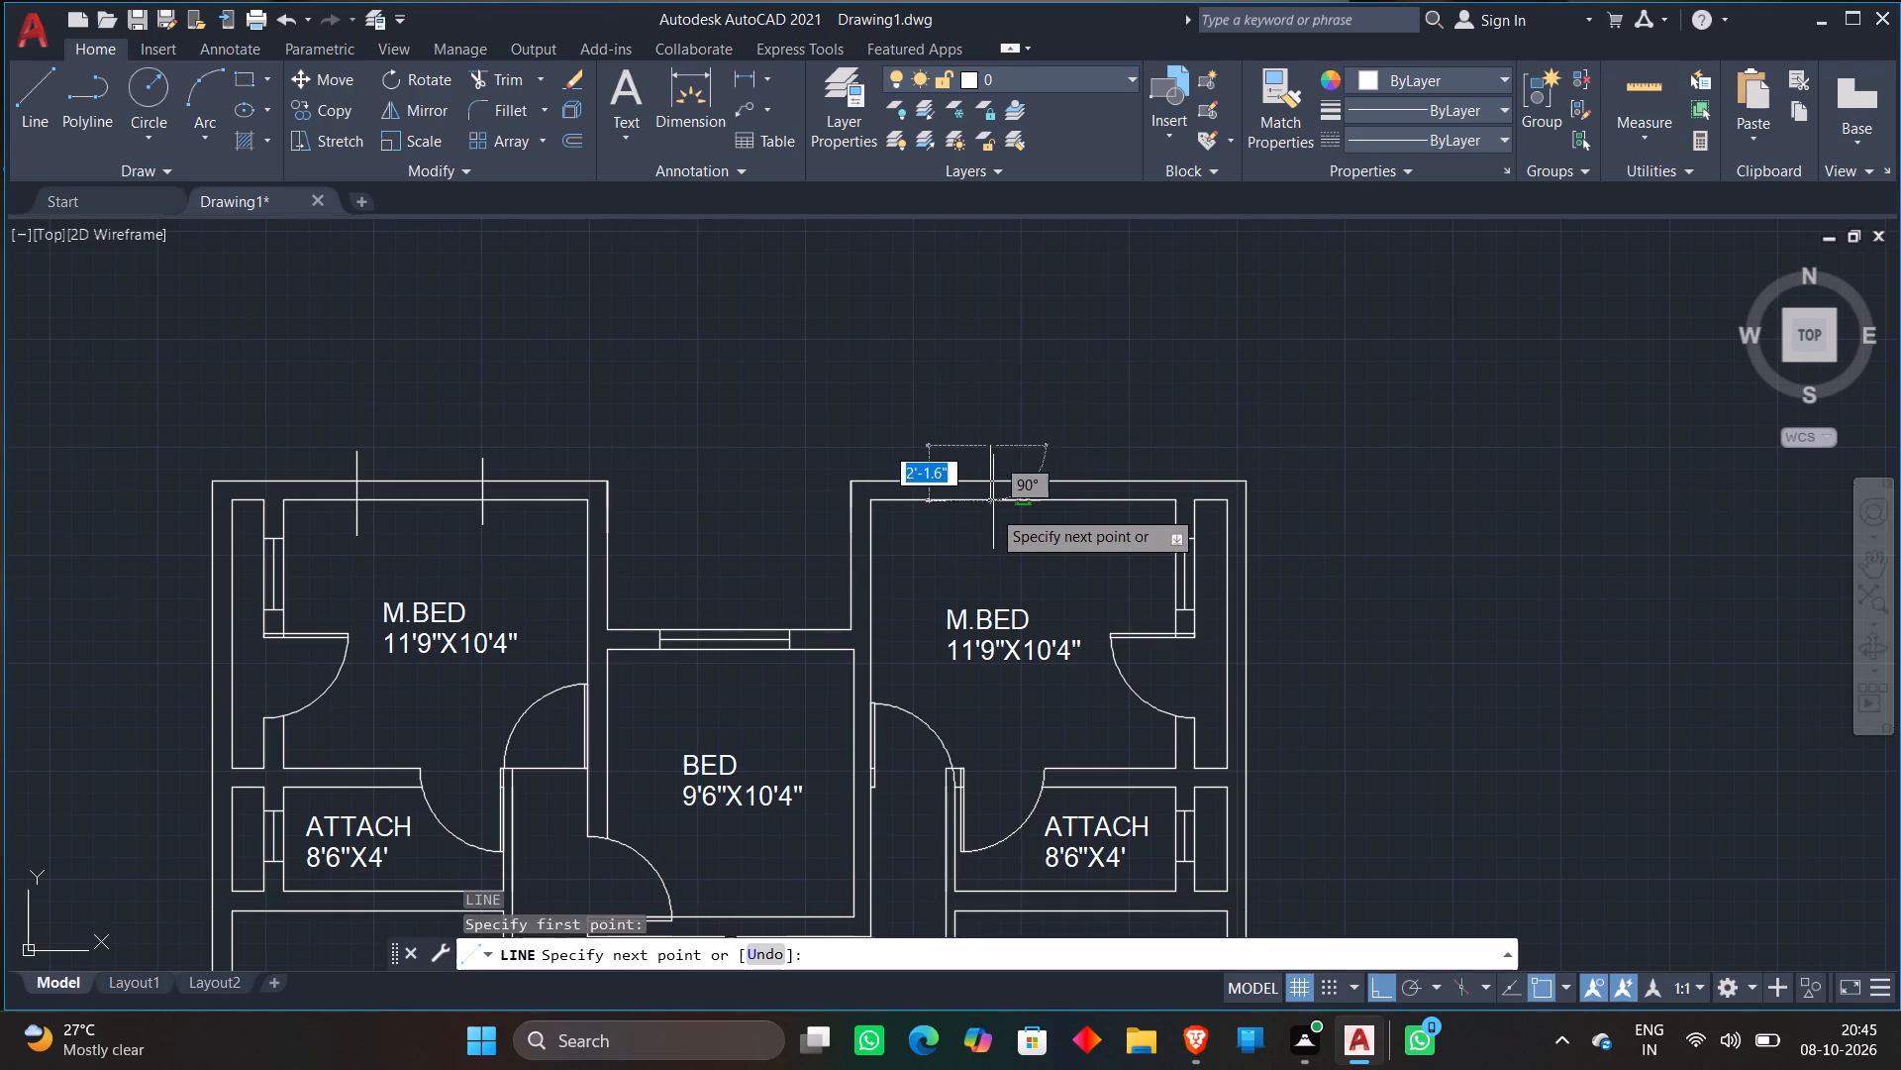
left_click(988, 529)
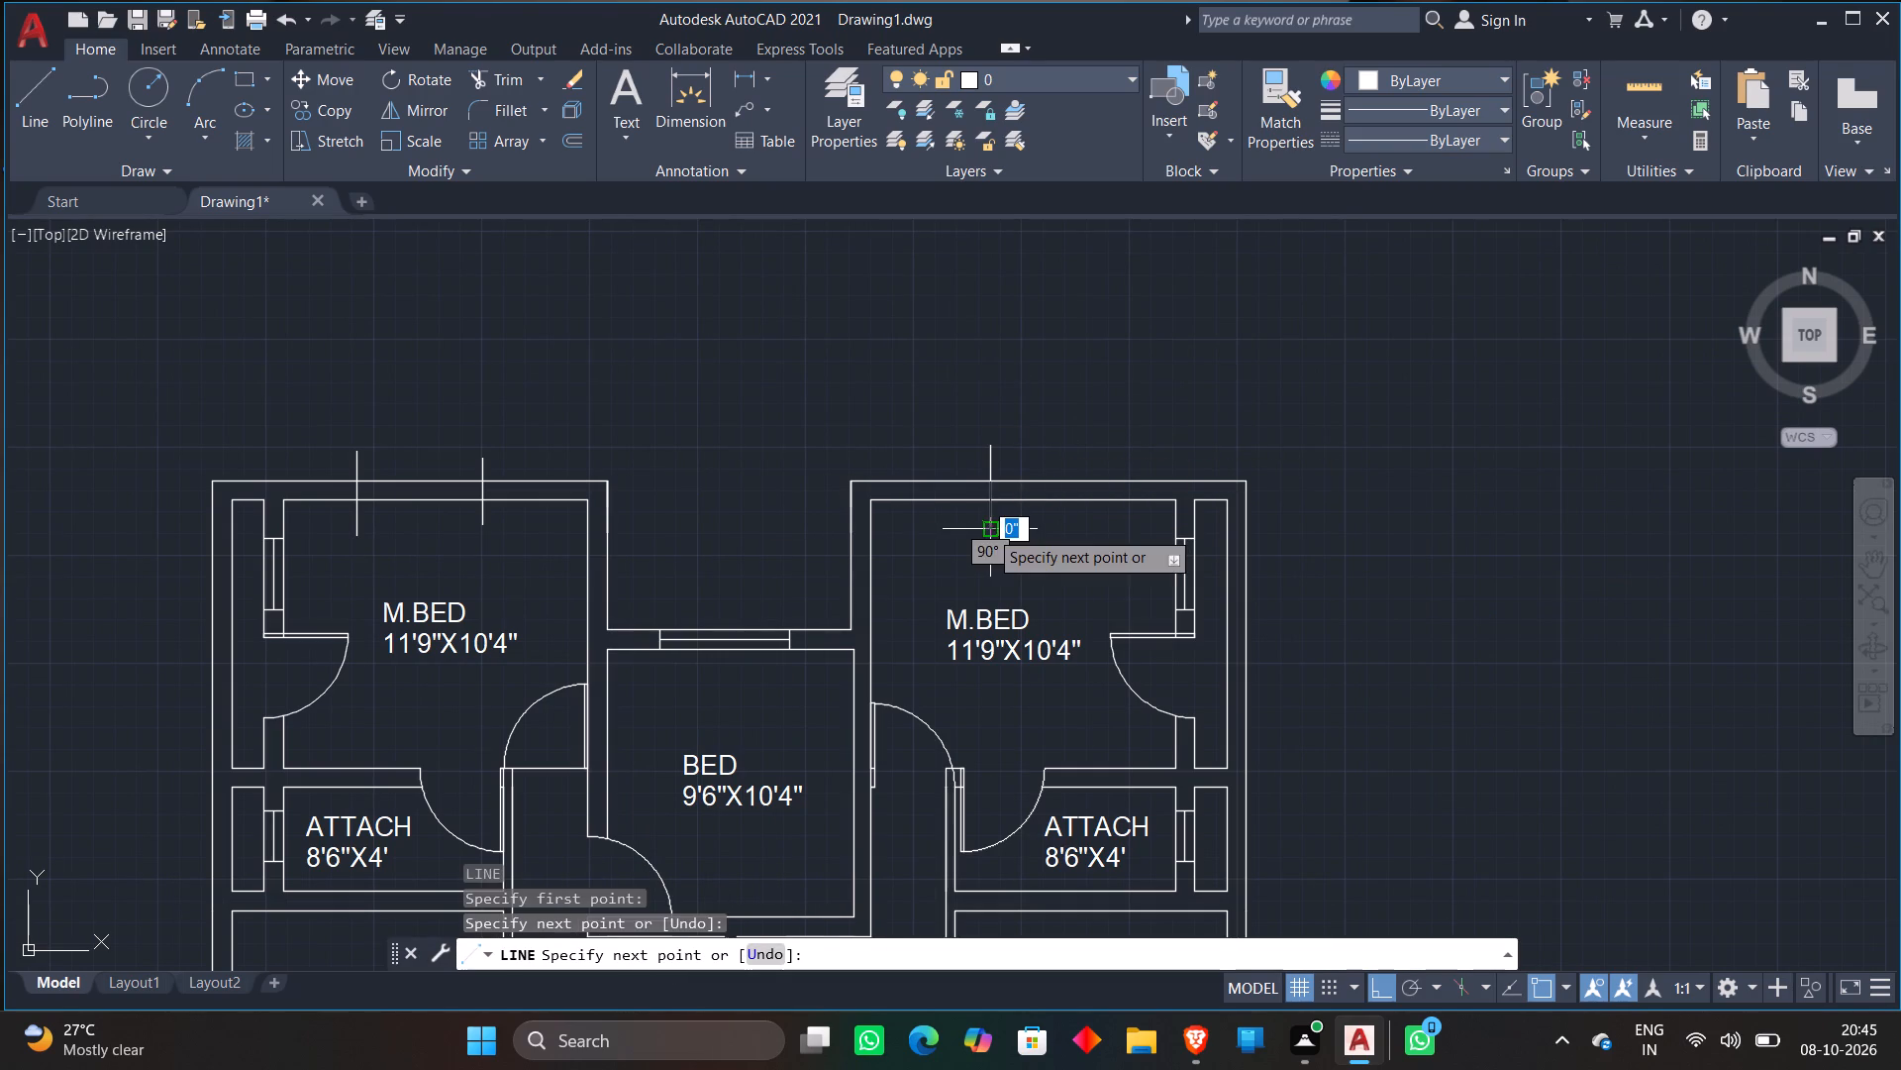
key("Escape")
type("L")
key("space")
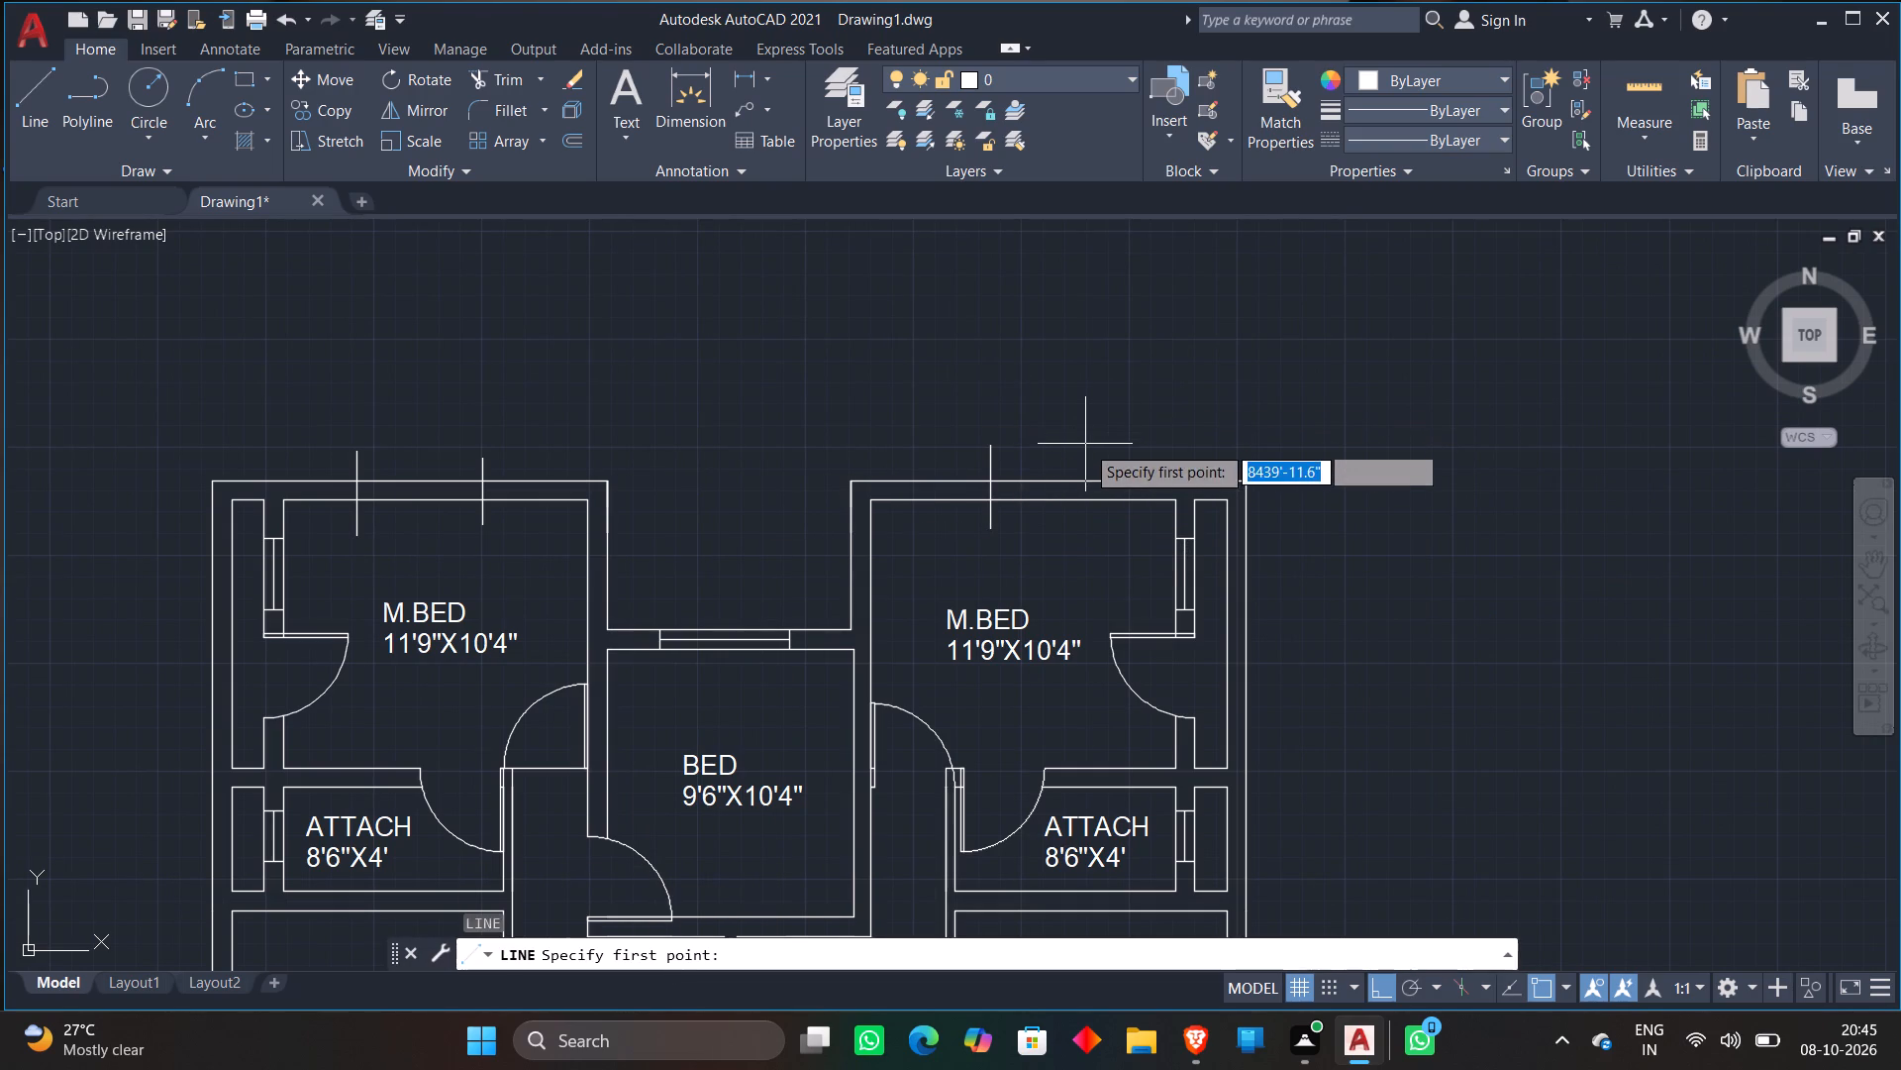
left_click(1096, 445)
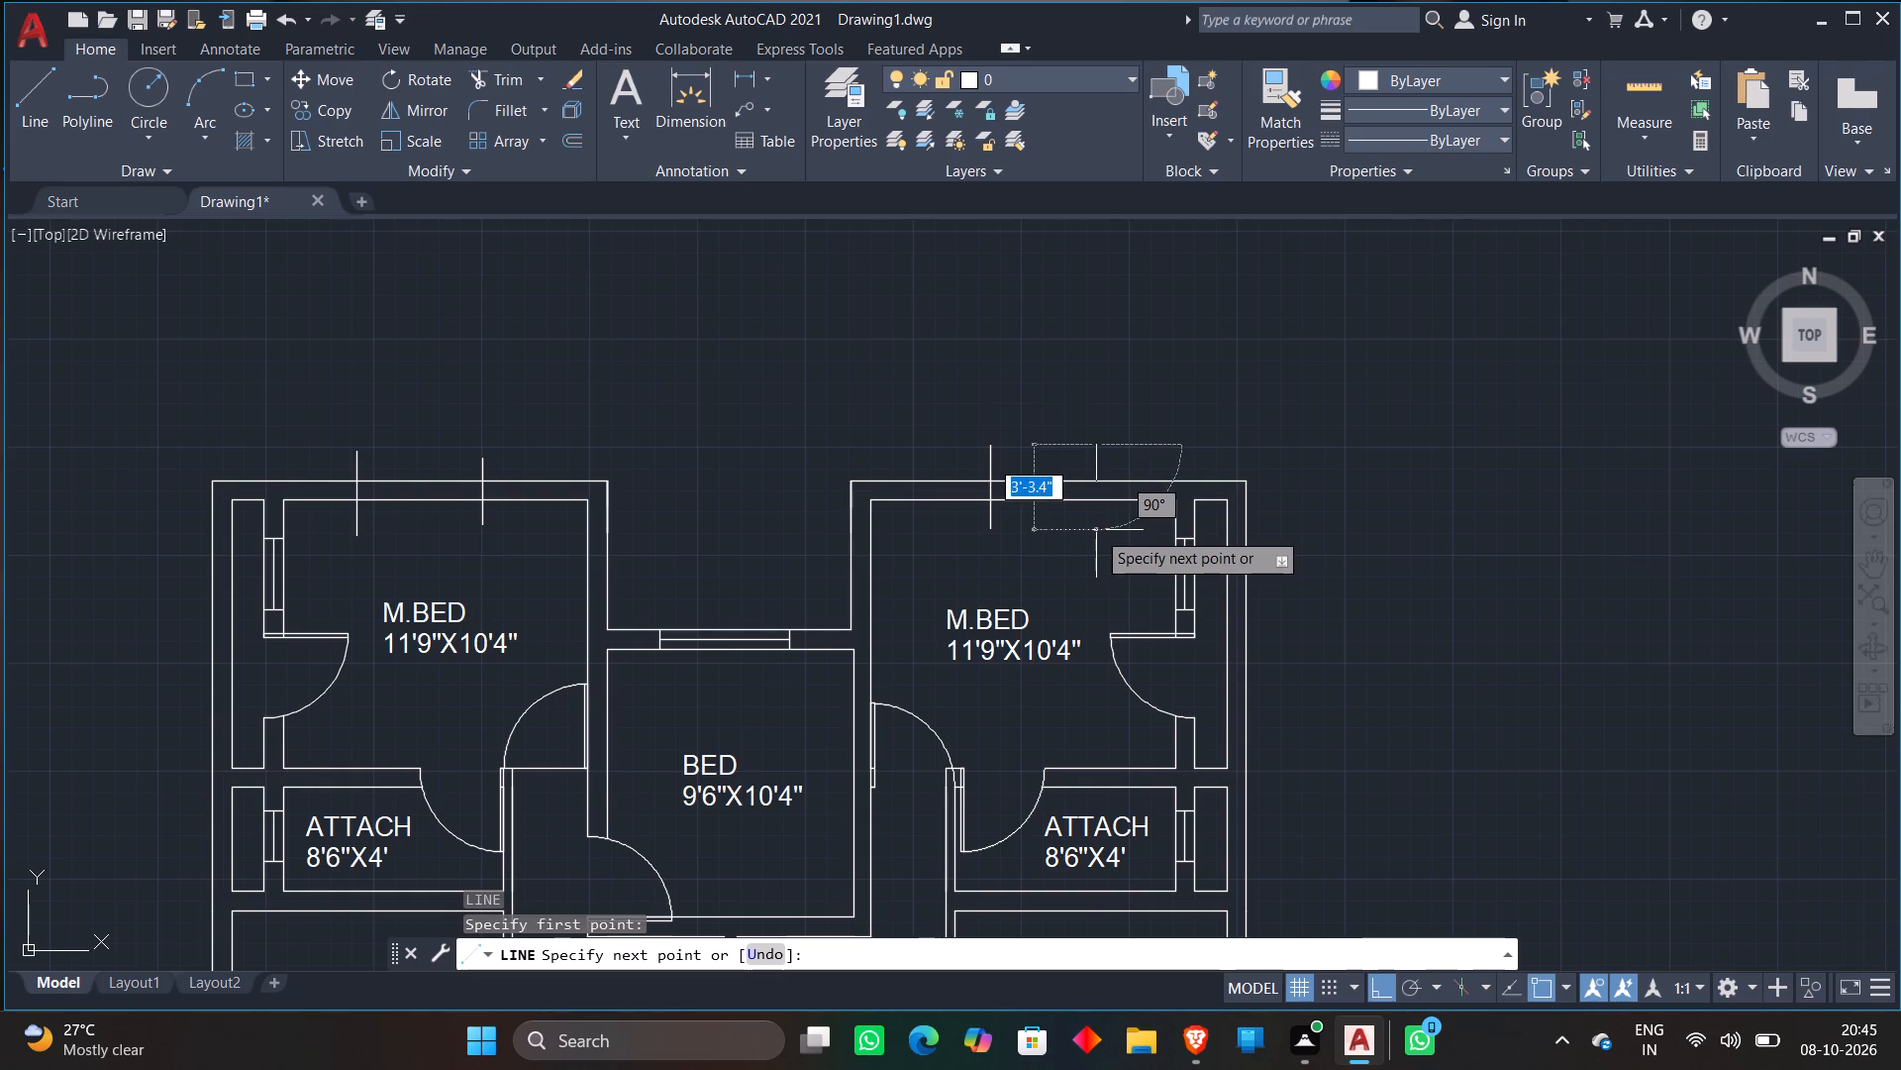
left_click(1096, 530)
key("Escape")
Trim both ends of the four short vertical lines to the top wall faces of the upper plan's two master bedrooms.
type("TR")
key("space")
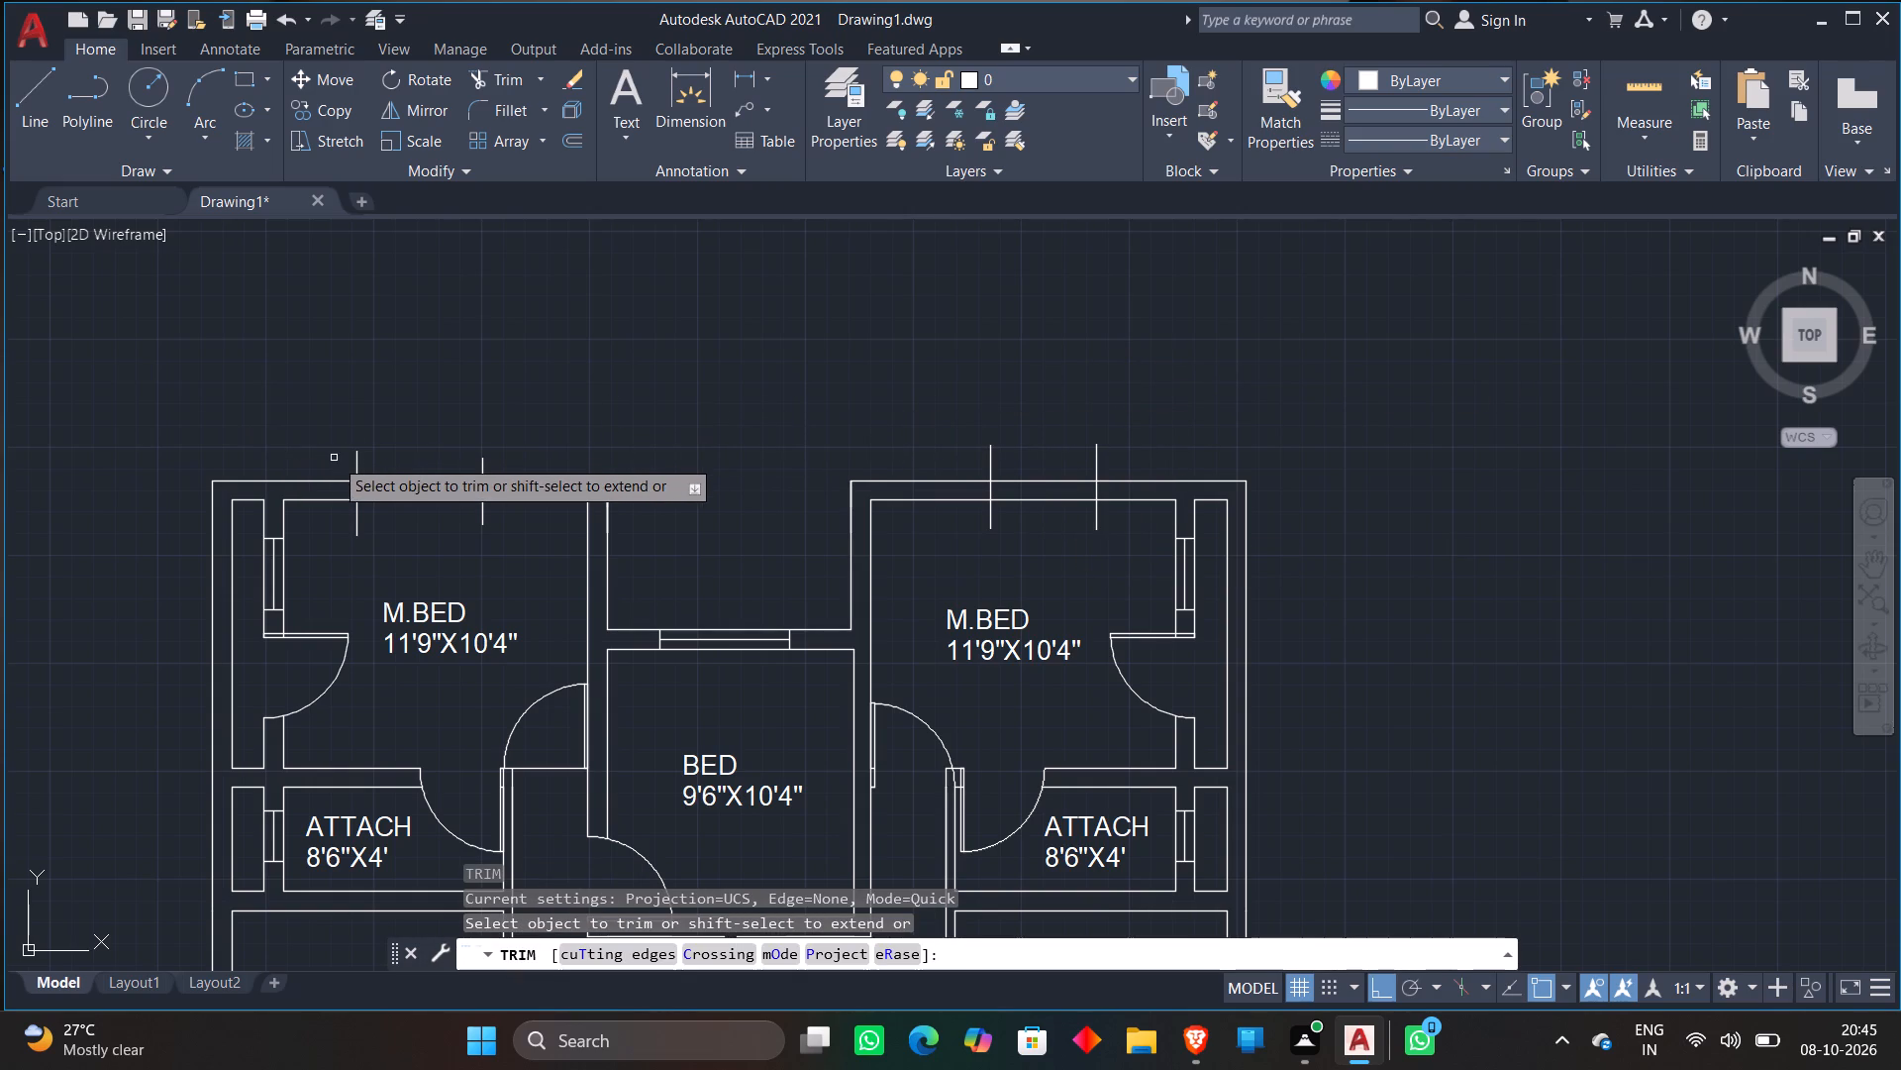
left_click(340, 465)
left_click(537, 473)
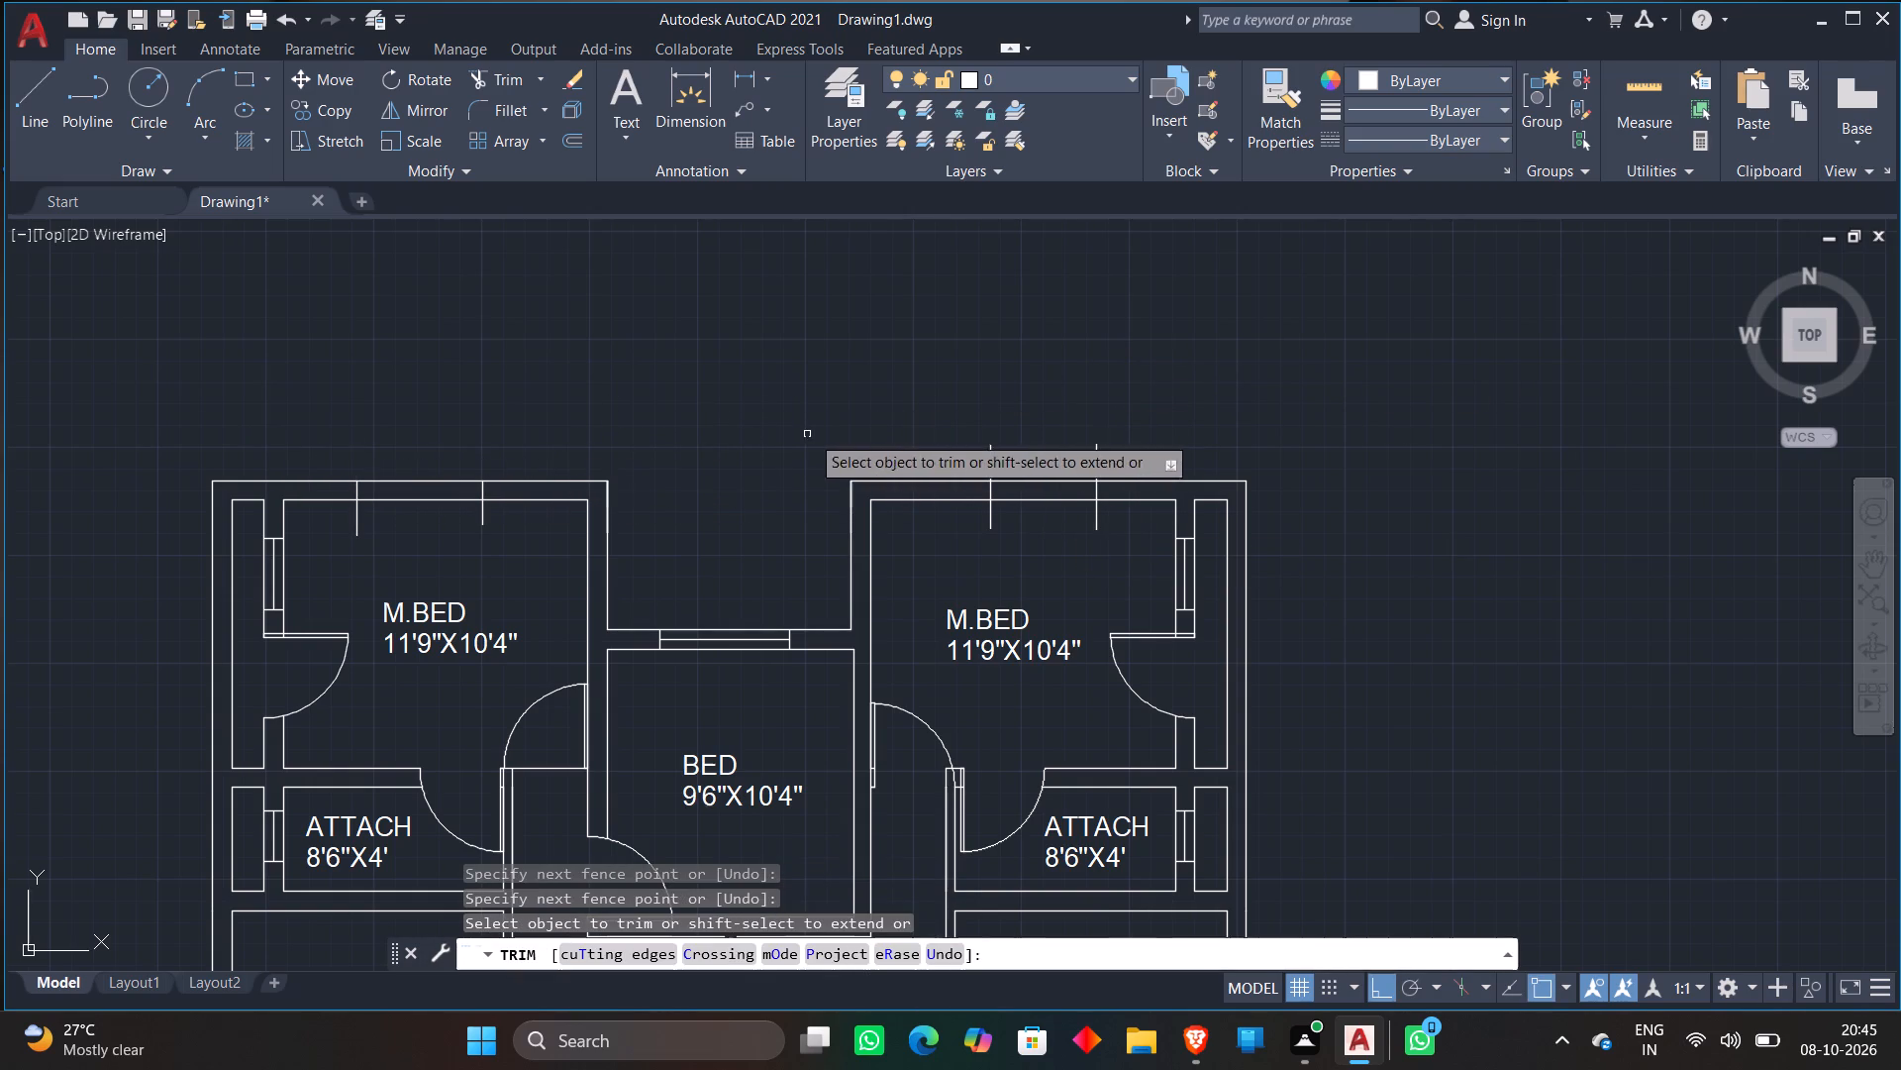
left_click(971, 462)
left_click(1117, 458)
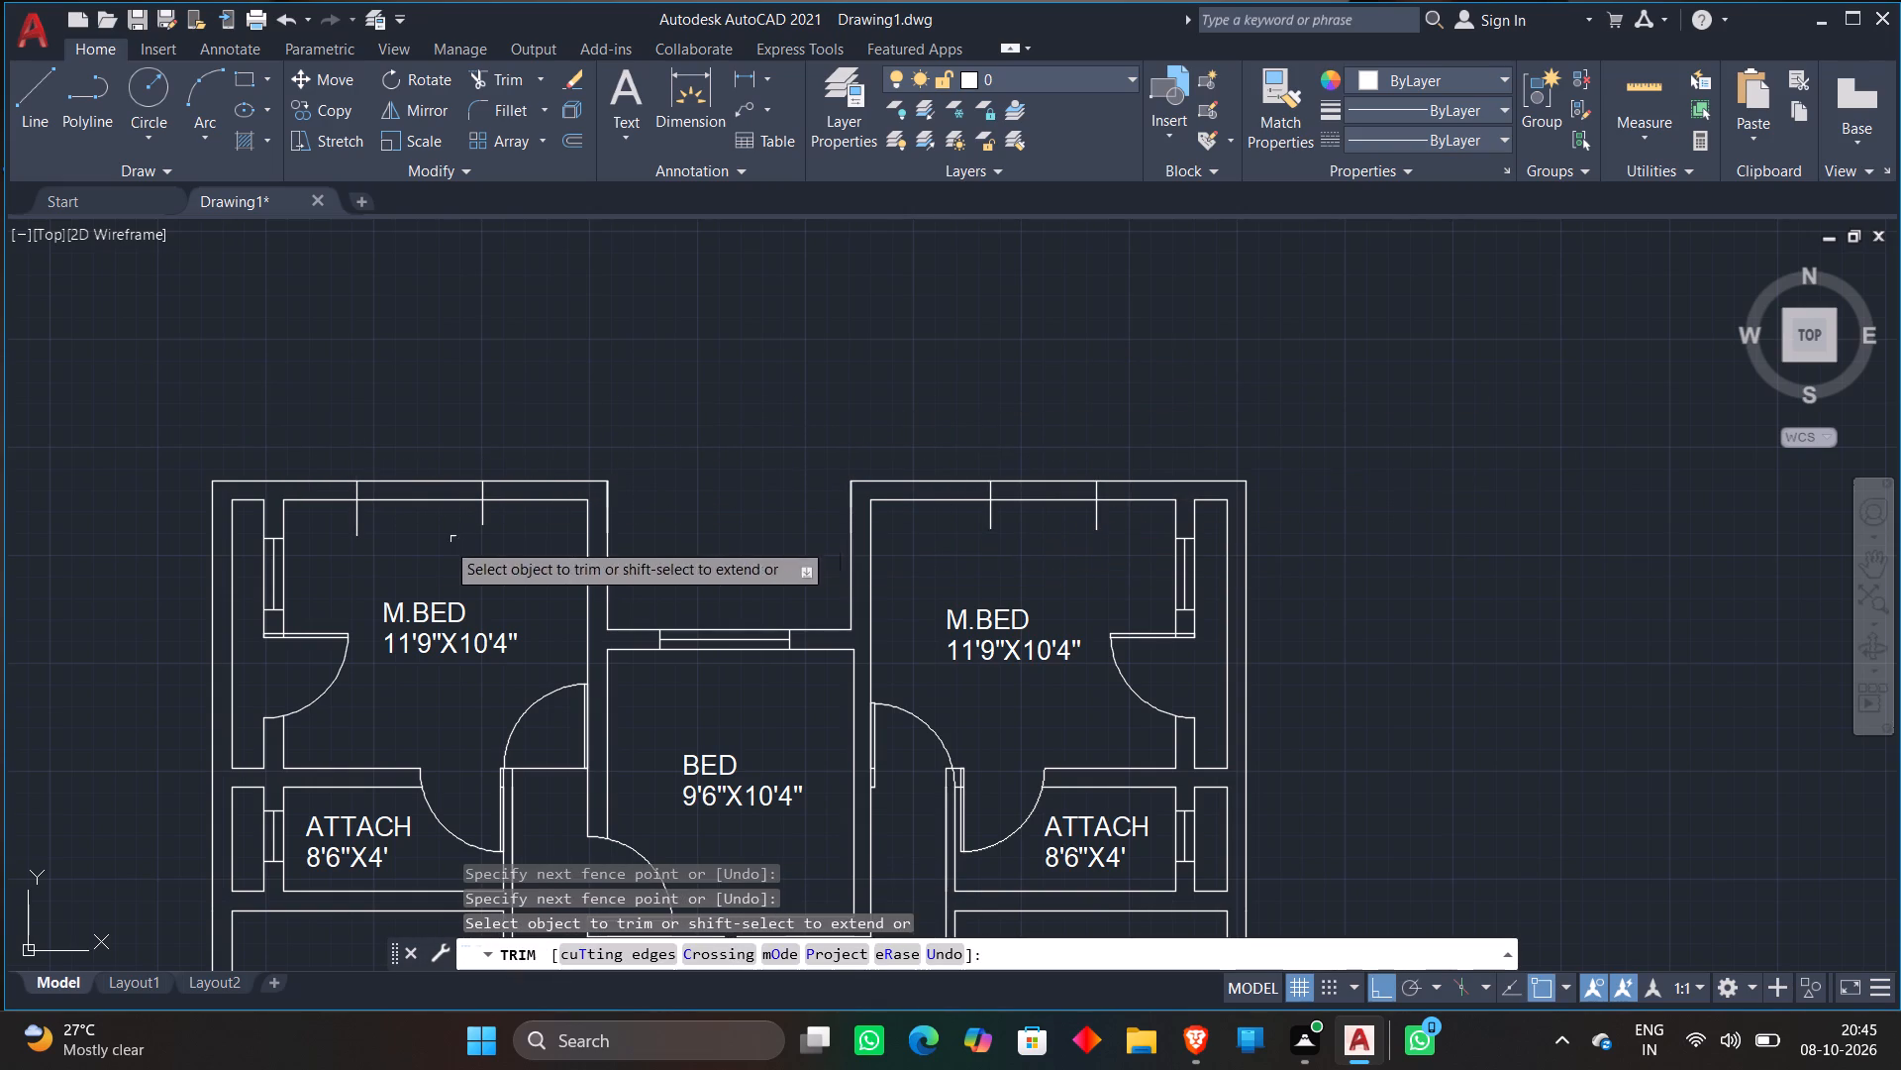
left_click(346, 521)
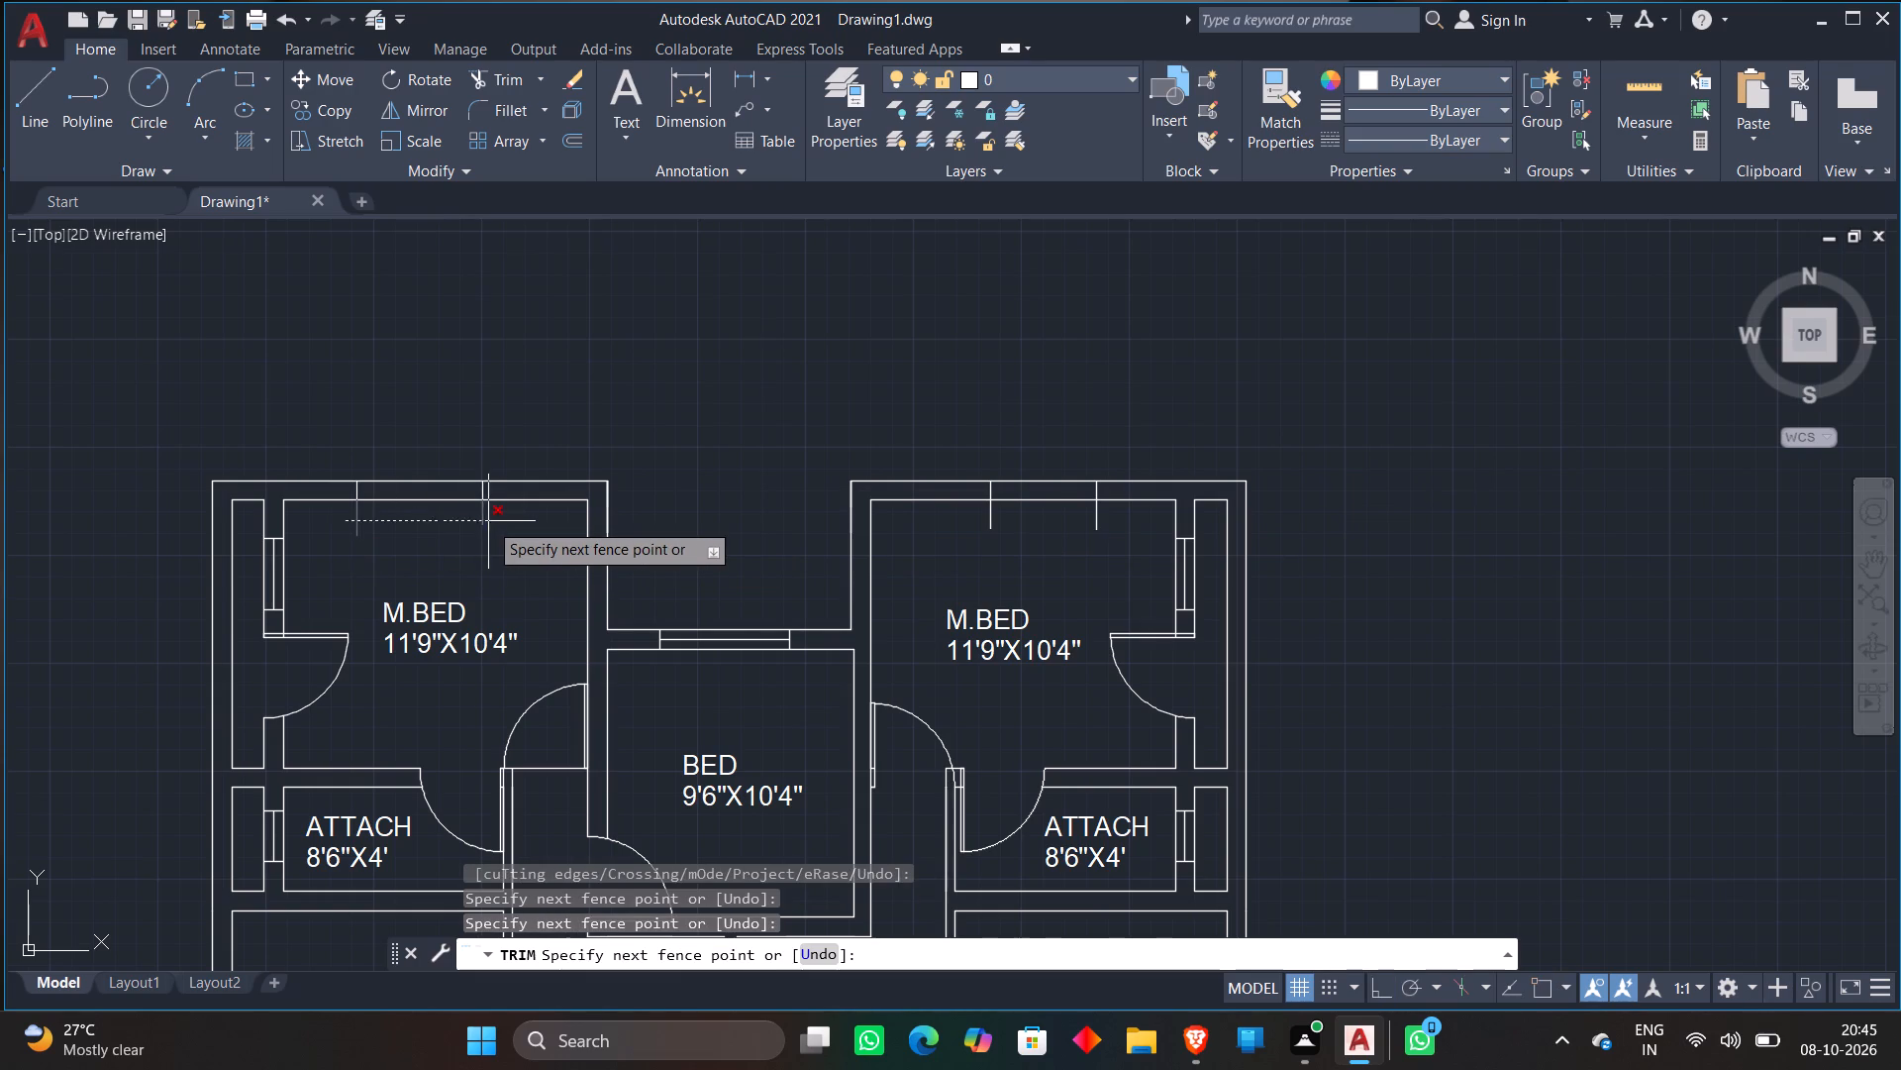
left_click(490, 520)
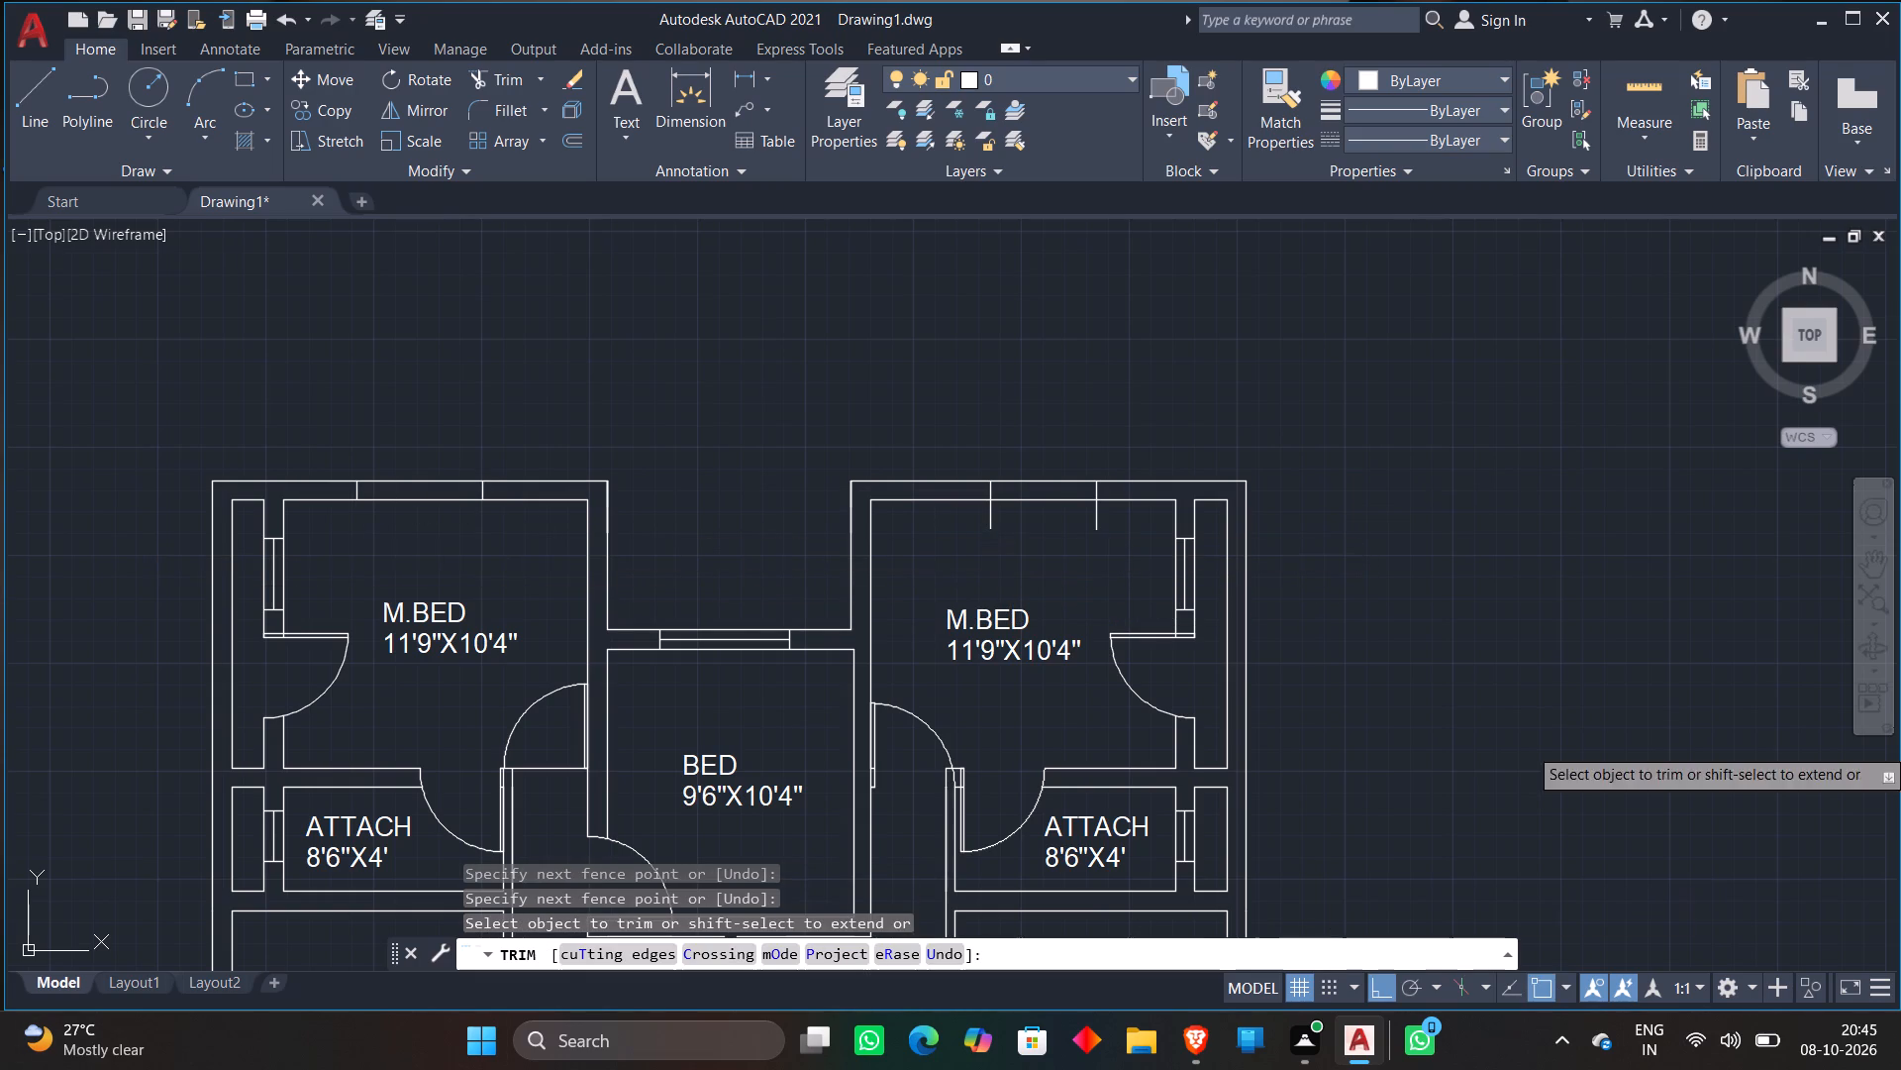
left_click(980, 510)
left_click(1133, 524)
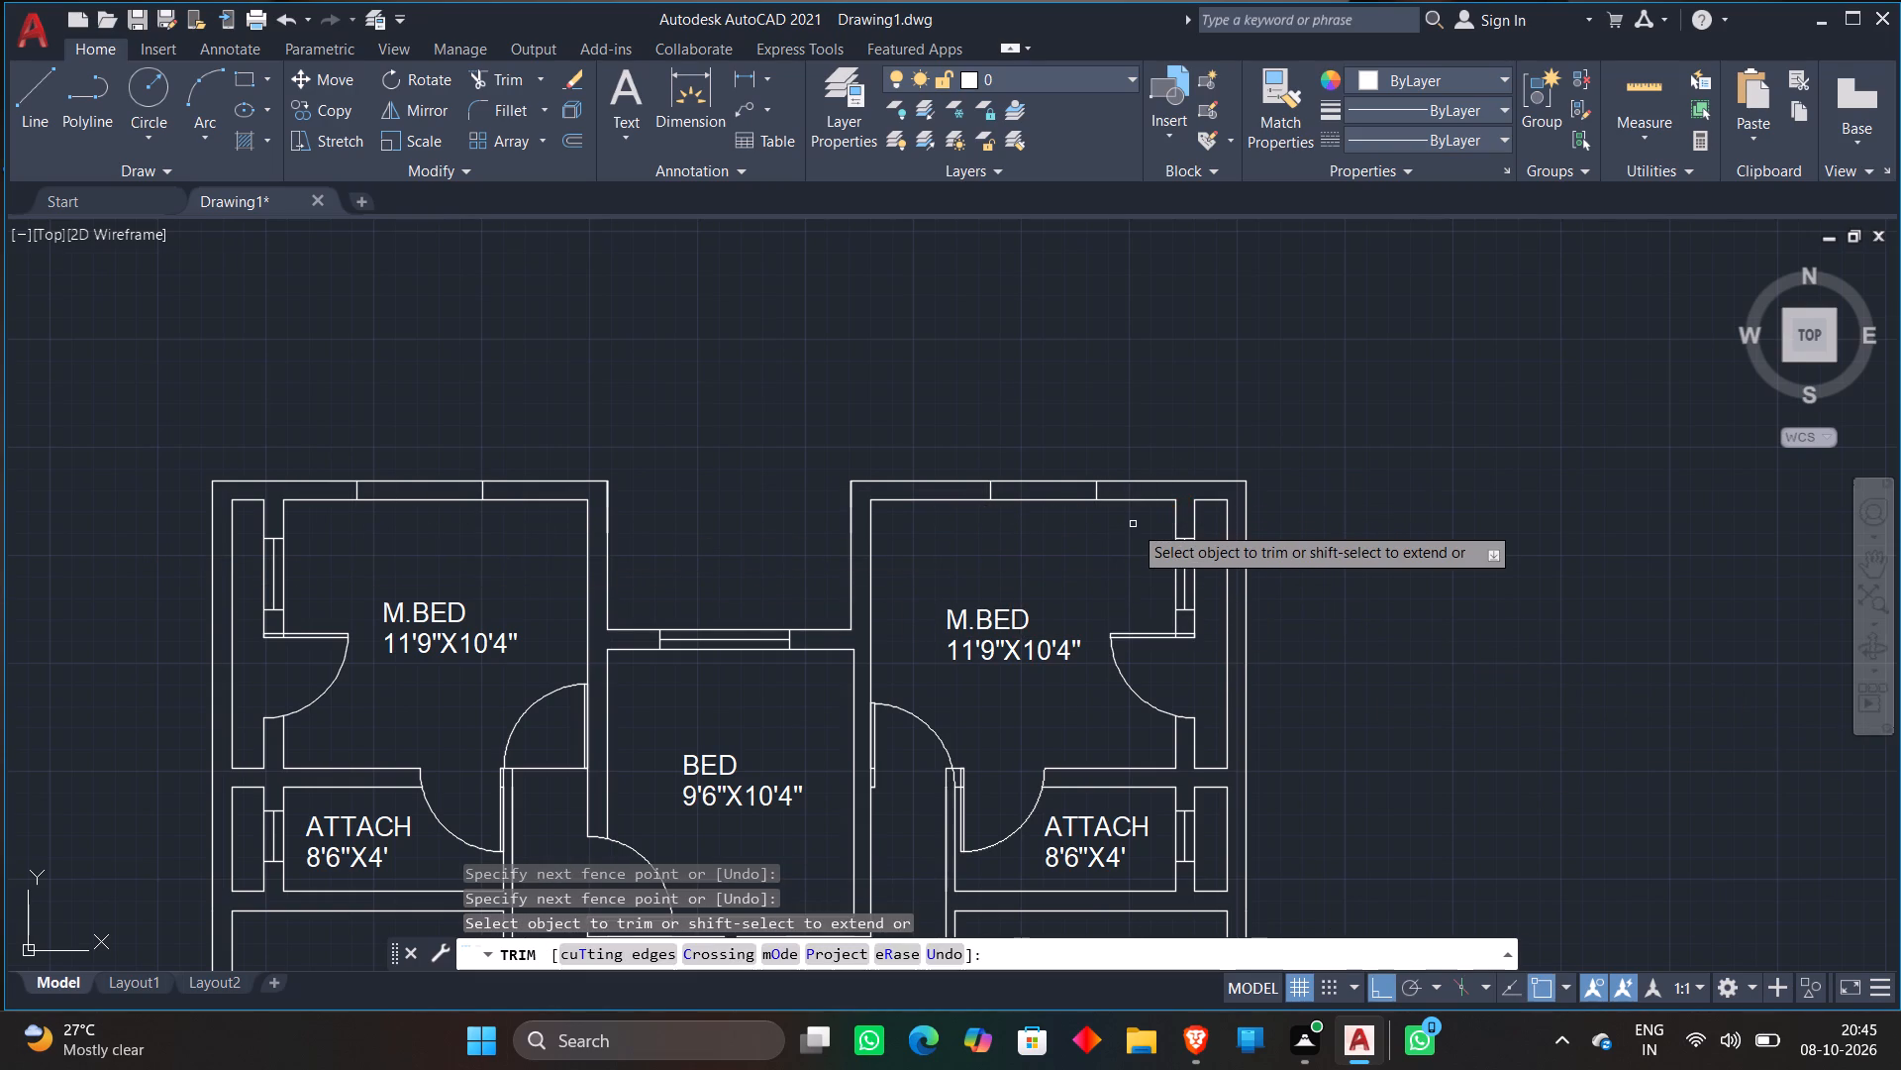
key("Escape")
Draw a horizontal centre line between the two window jambs in the top wall of the upper plan's left master bedroom.
type("L")
key("space")
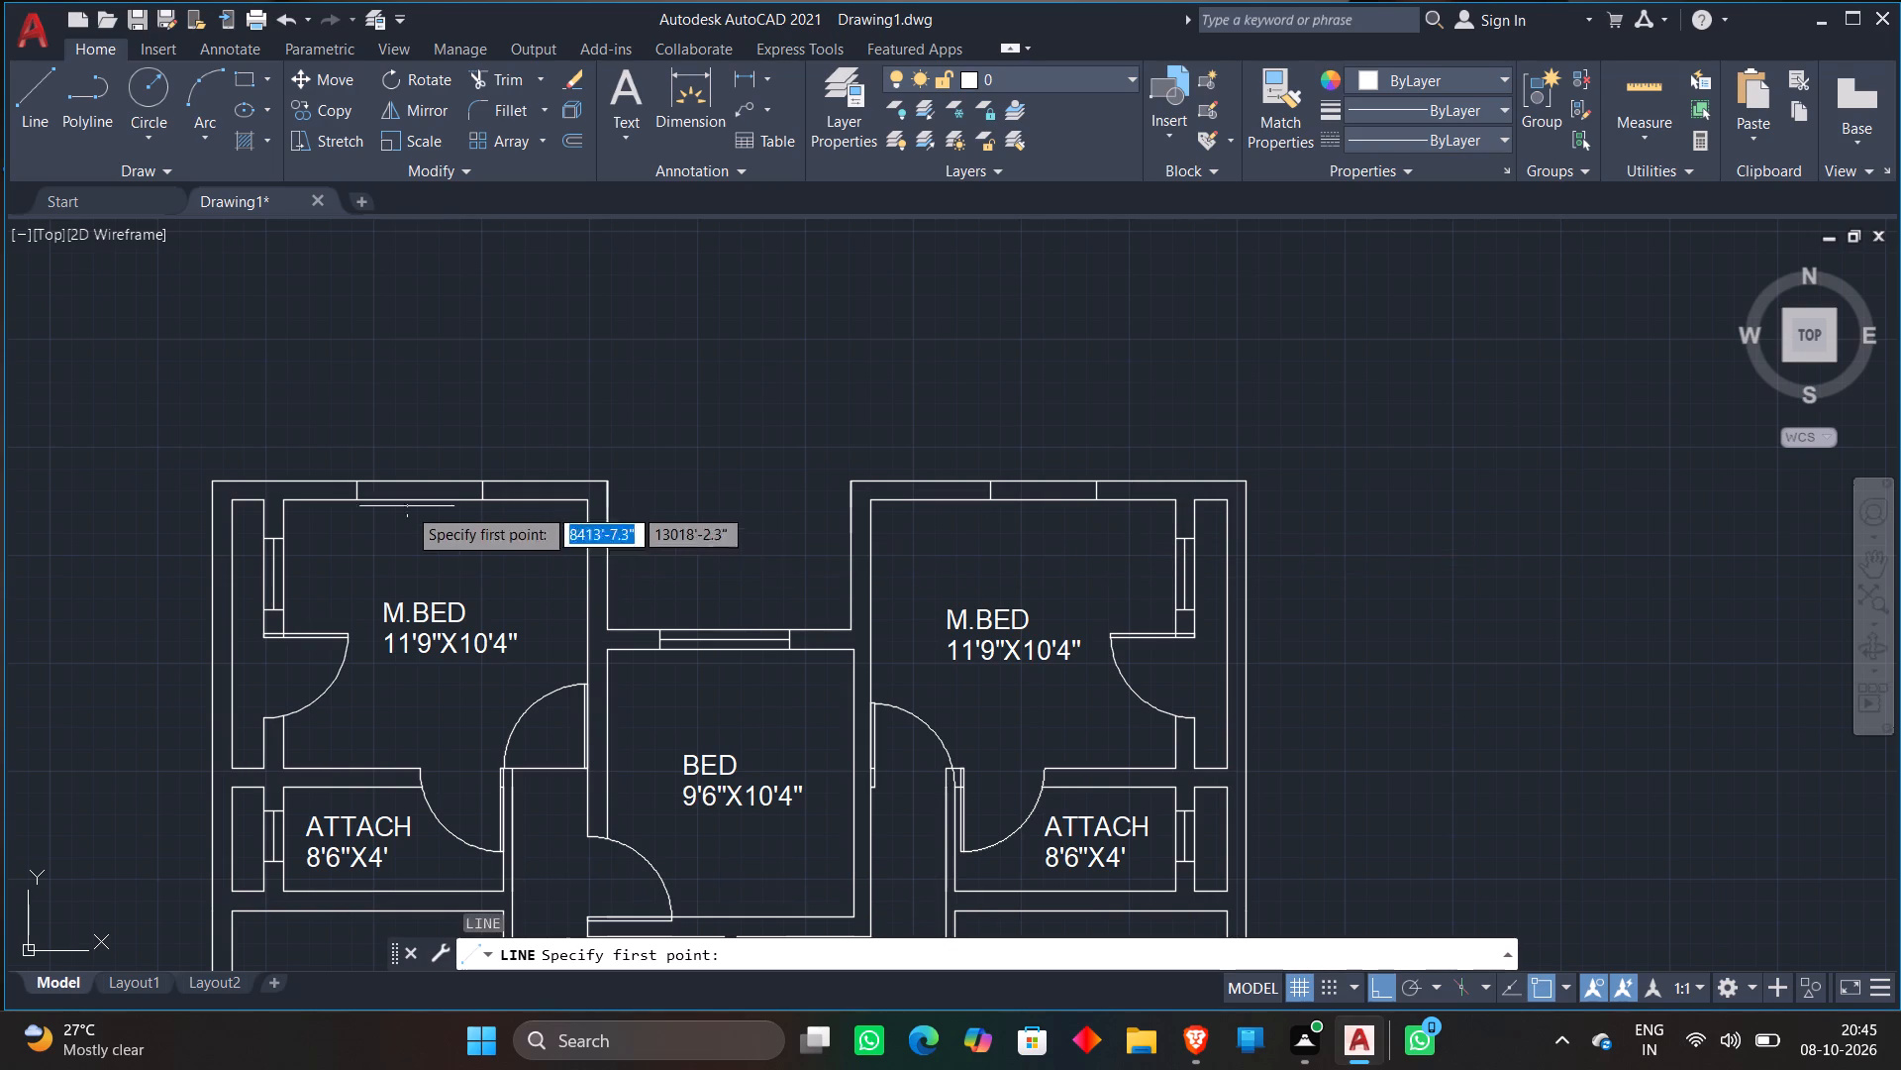
scroll(356, 484, "up", 4)
left_click(348, 507)
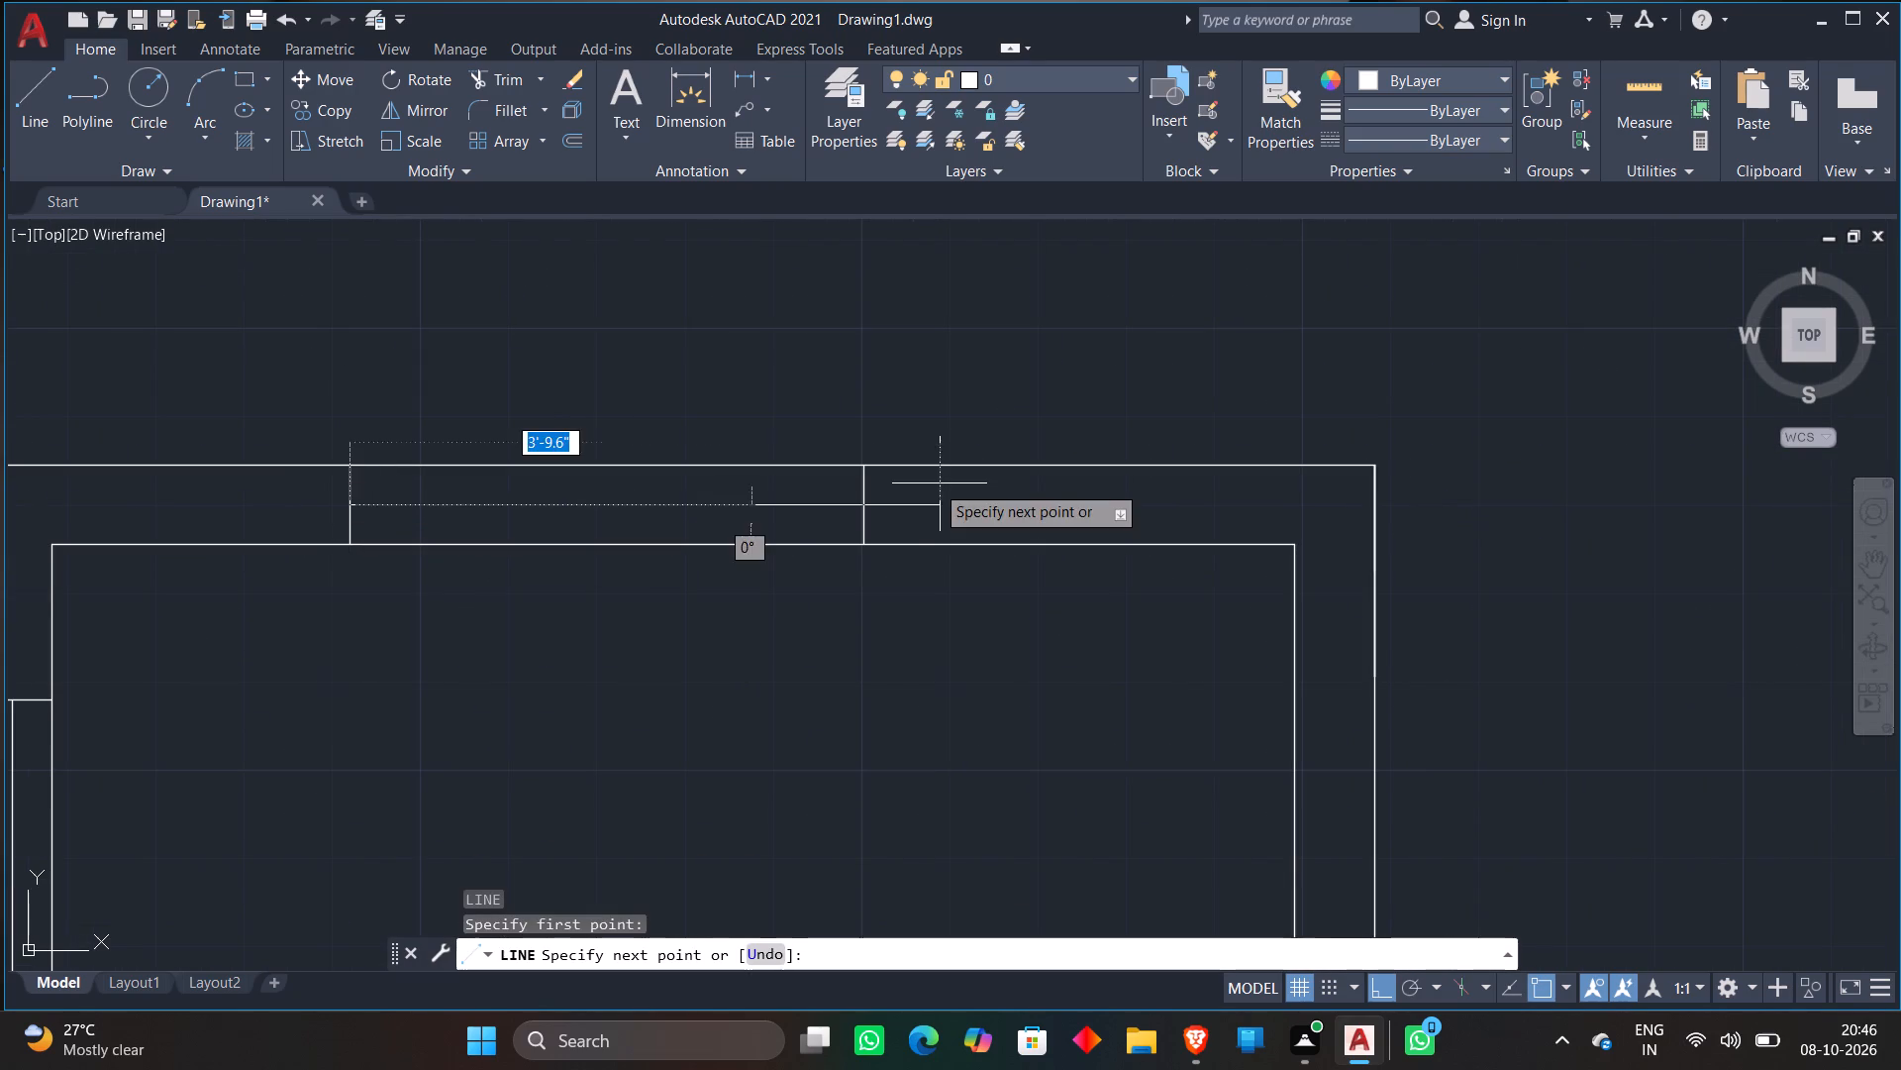
left_click(869, 504)
key("Escape")
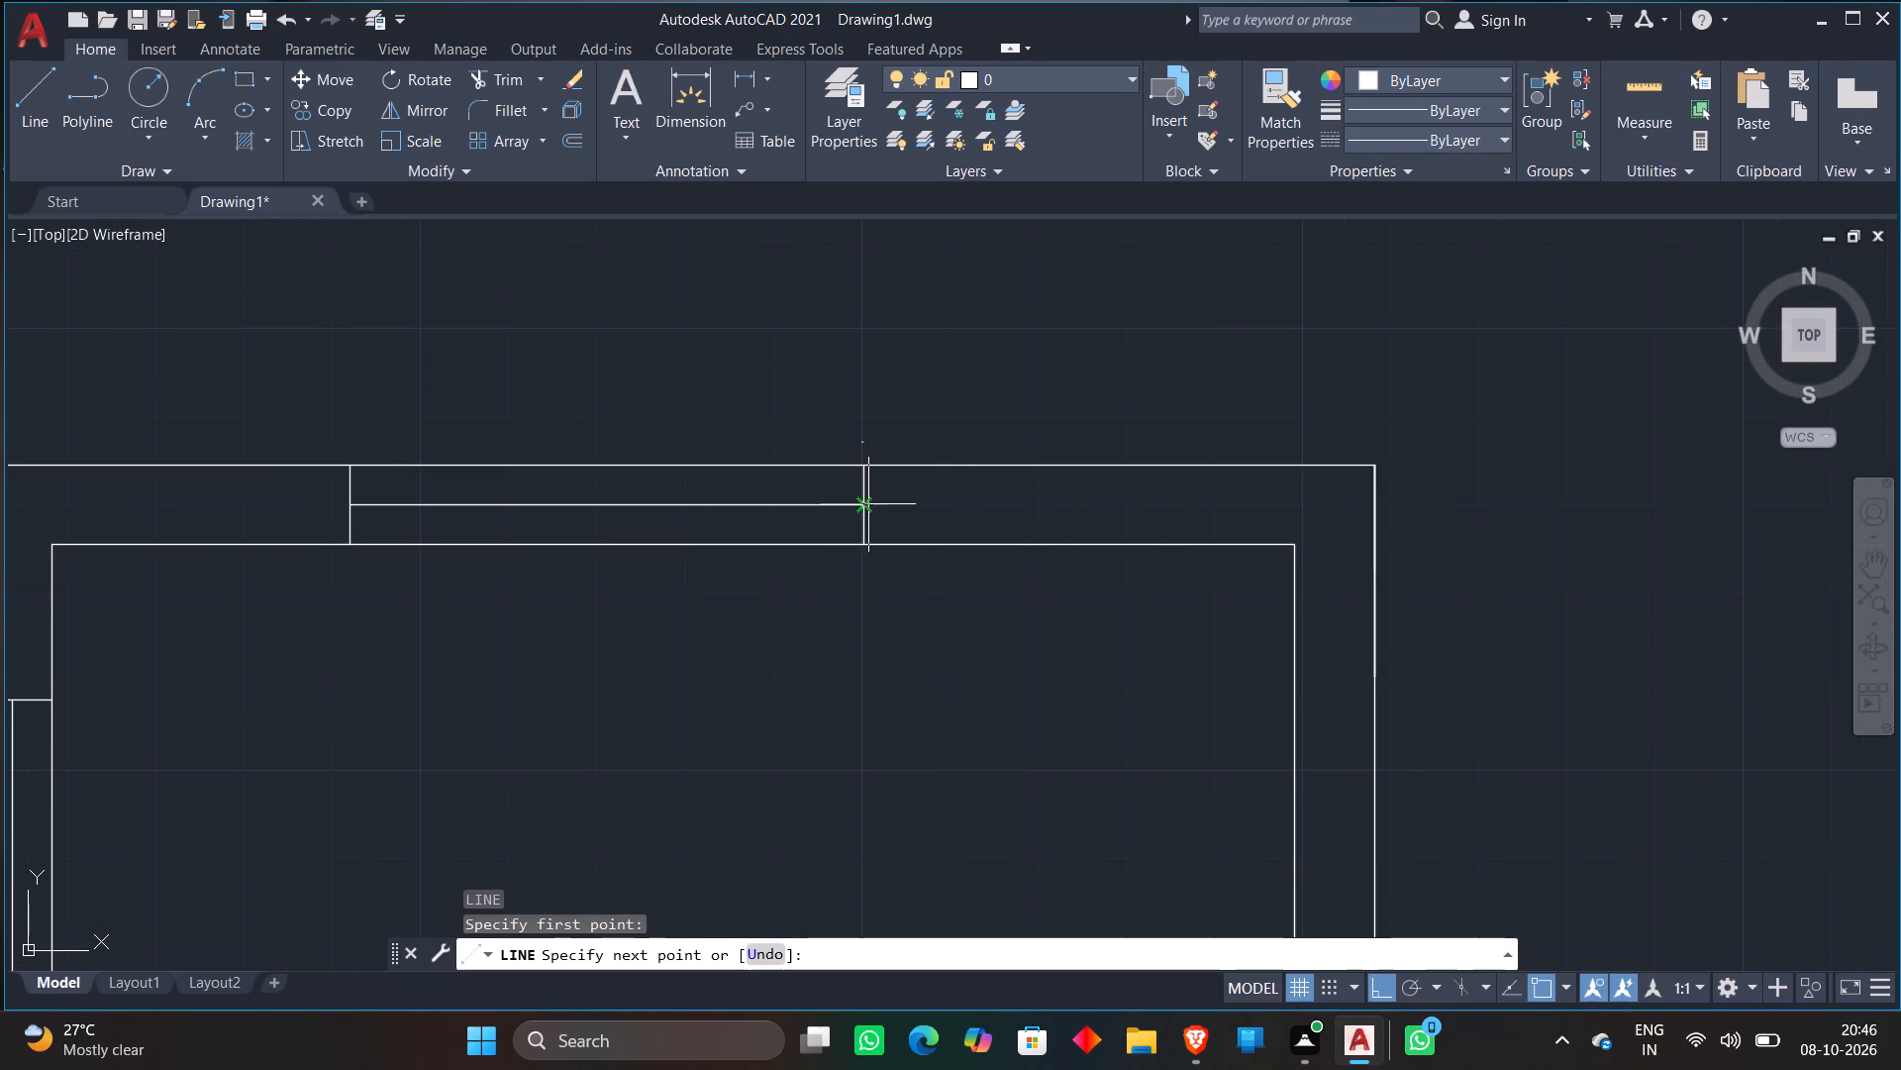
Draw a horizontal centre line between the two window jambs in the top wall of the upper plan's right master bedroom.
scroll(997, 391, "down", 2)
scroll(1087, 377, "down", 1)
middle_click_drag(1205, 373, 669, 415)
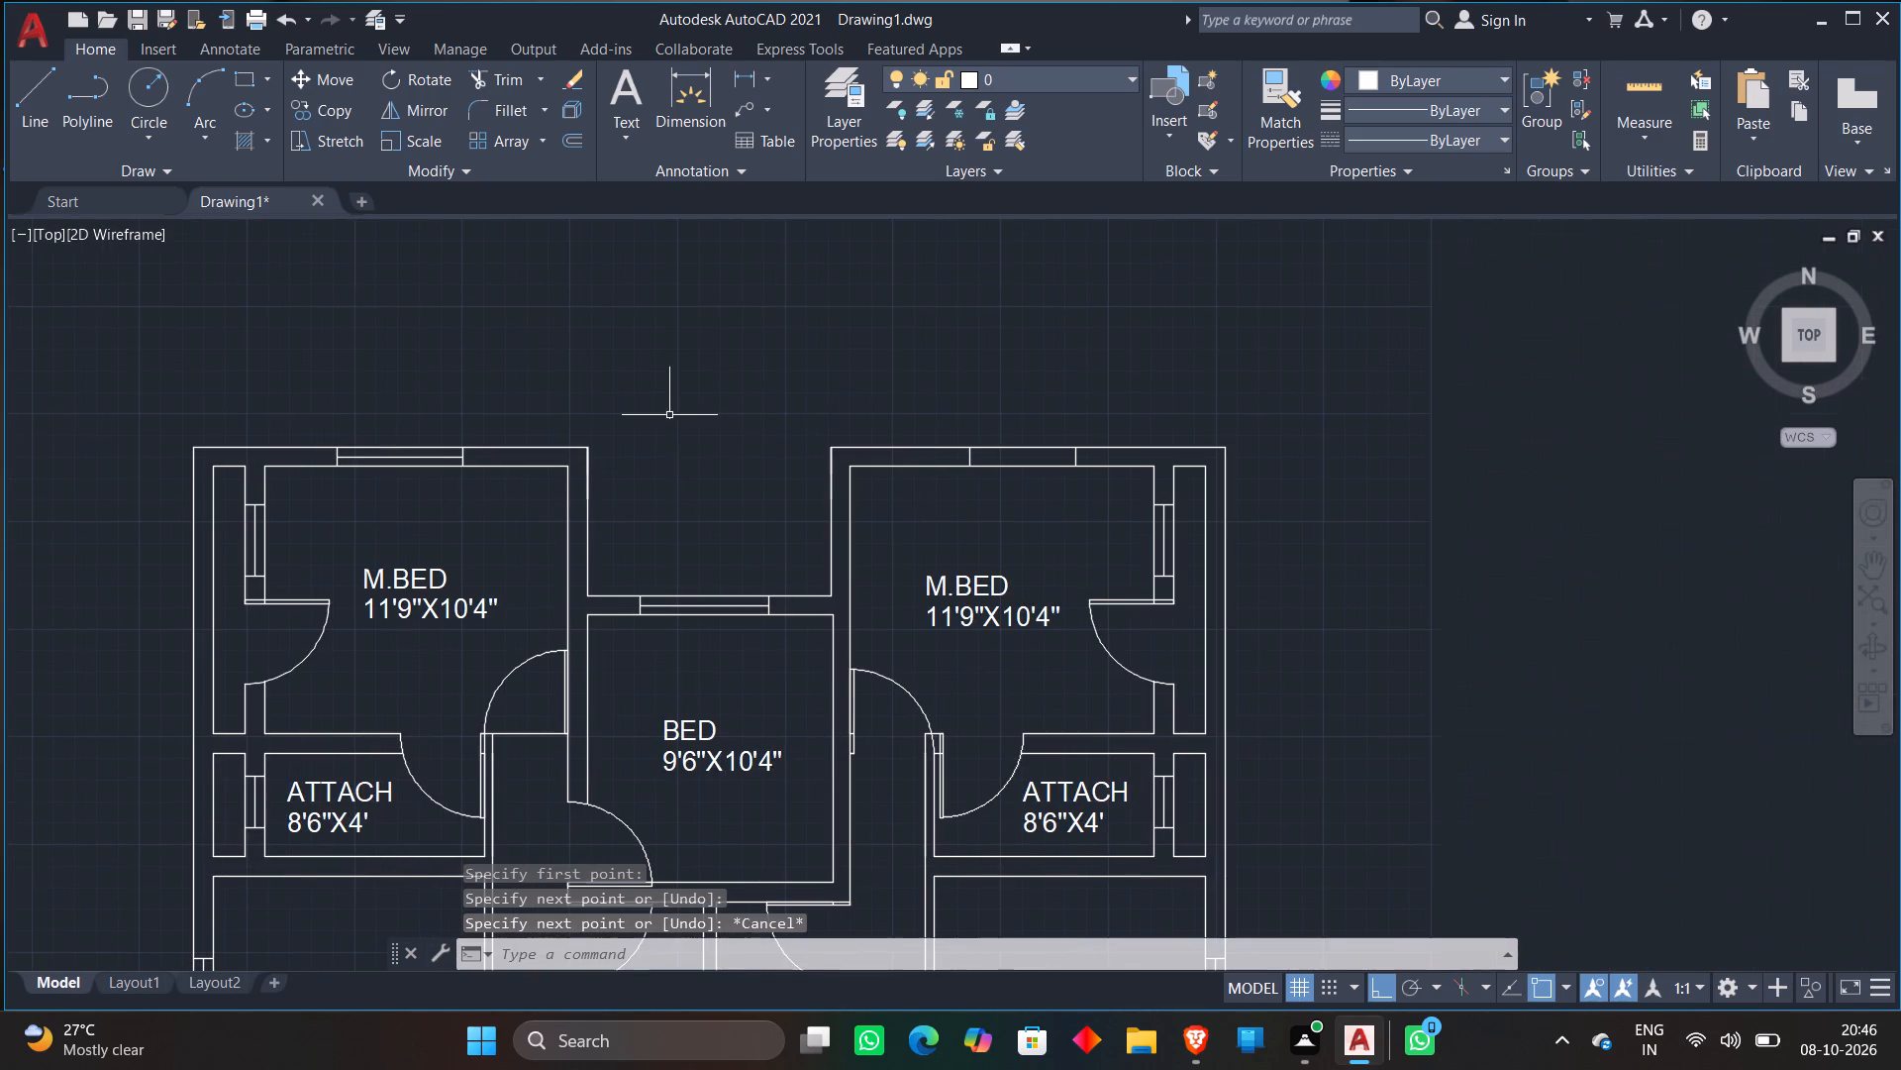
type("L")
key("space")
scroll(975, 451, "up", 3)
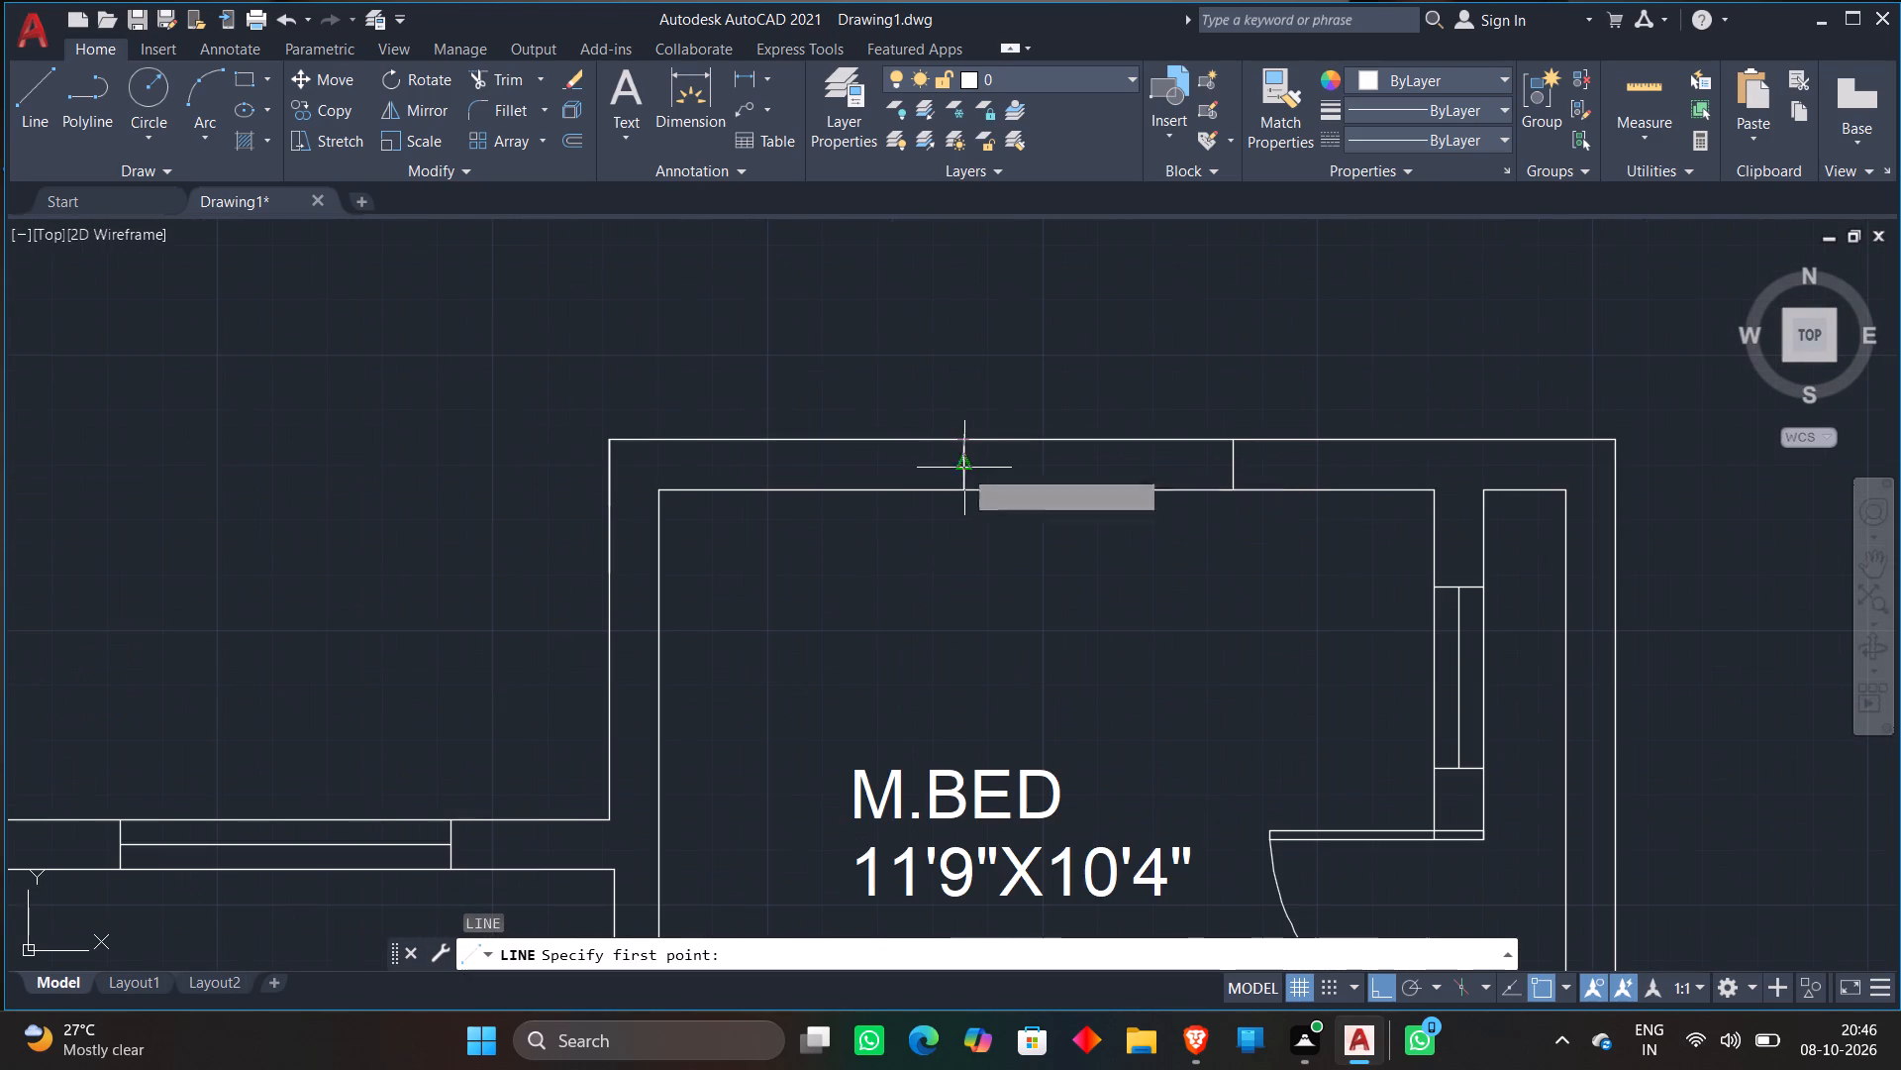
left_click(964, 468)
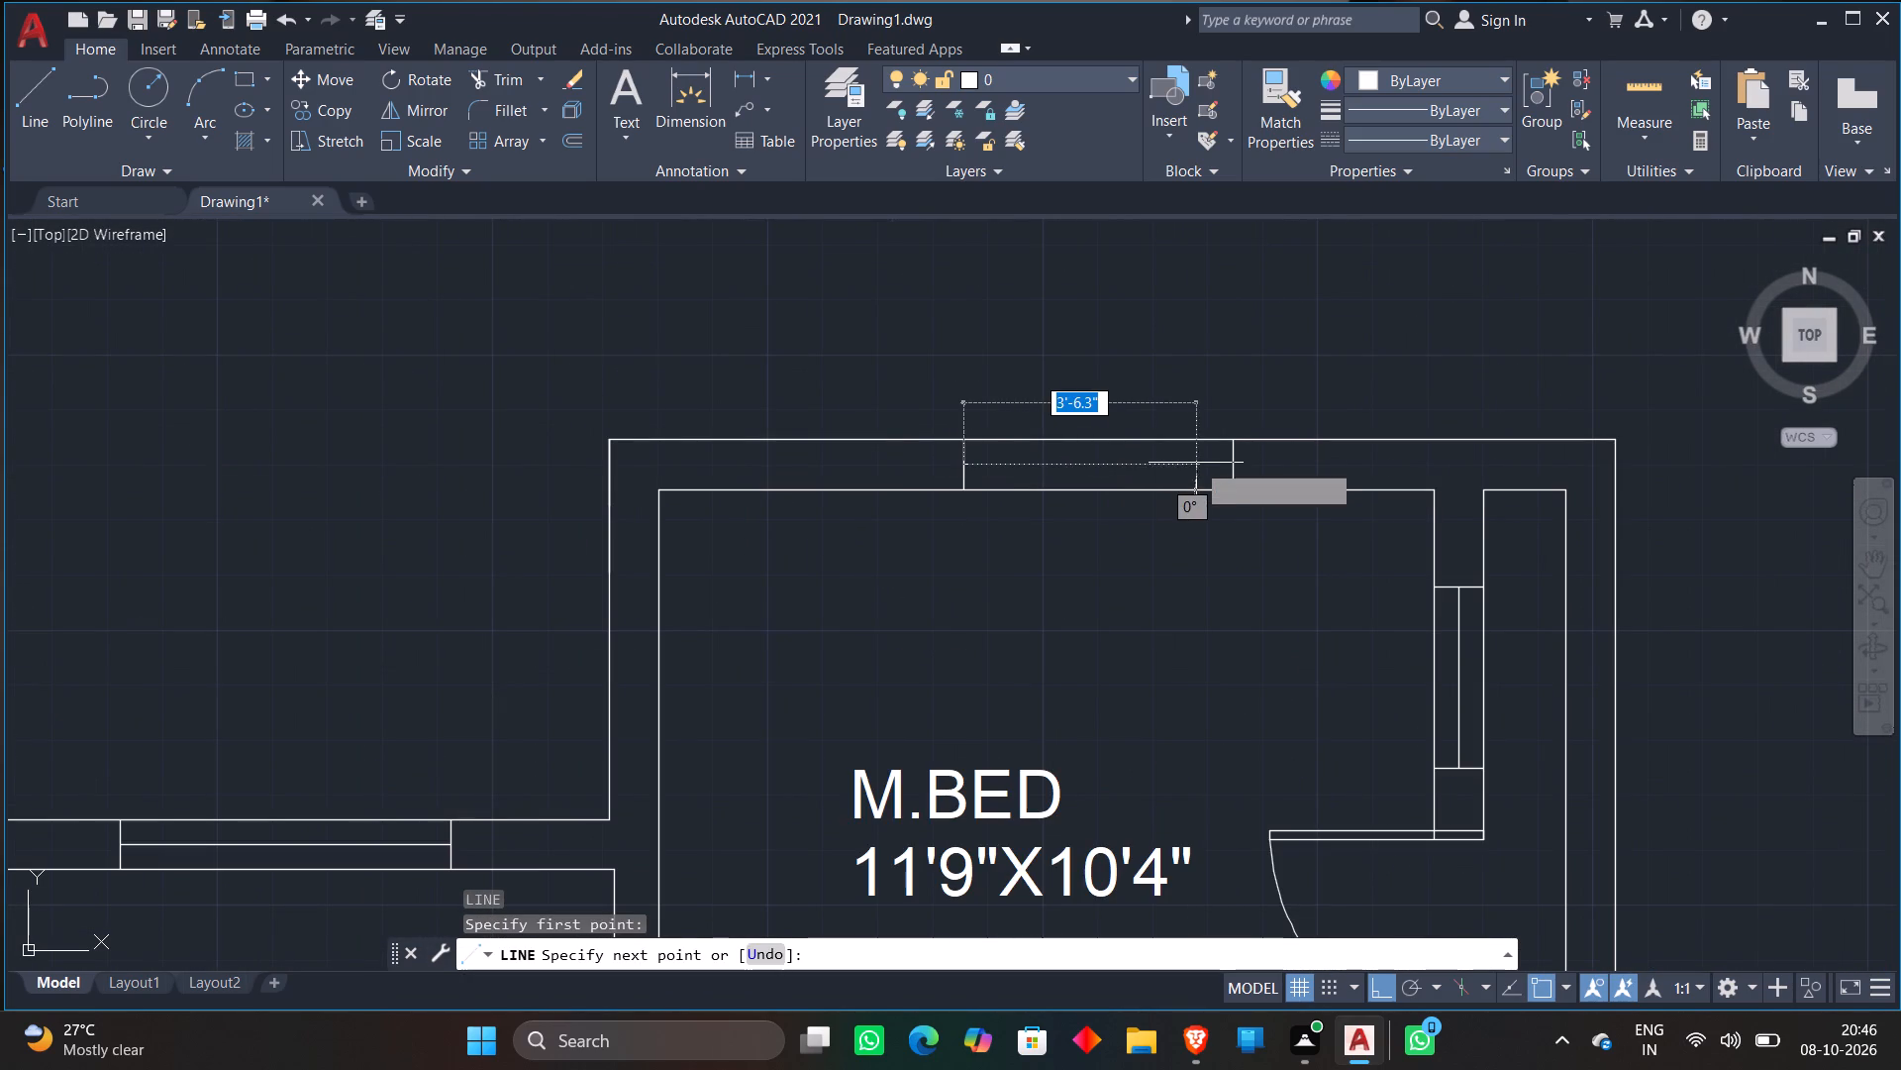
left_click(1228, 464)
key("Escape")
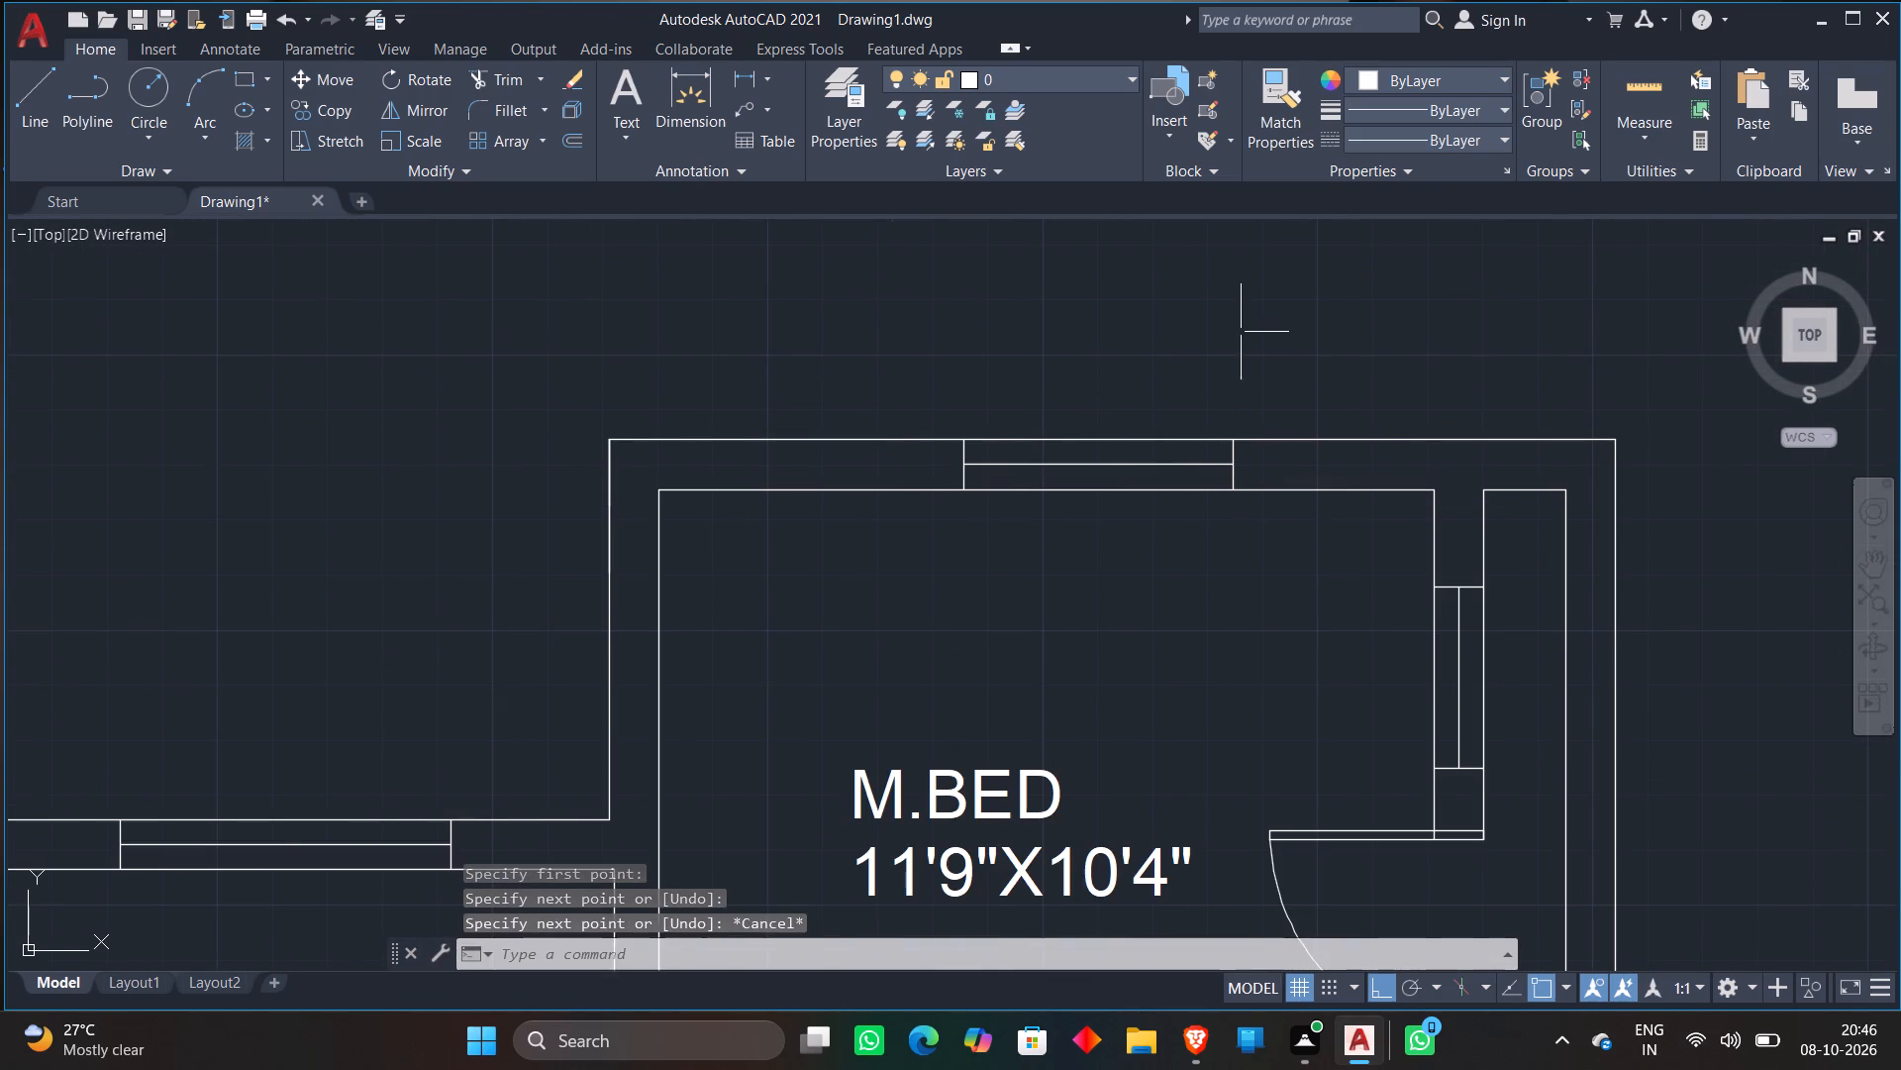
Draw a horizontal centre line between the two window jambs in the bottom wall of the lower plan's left master bedroom.
scroll(1242, 325, "down", 10)
scroll(1340, 591, "down", 2)
middle_click_drag(1415, 724, 1418, 724)
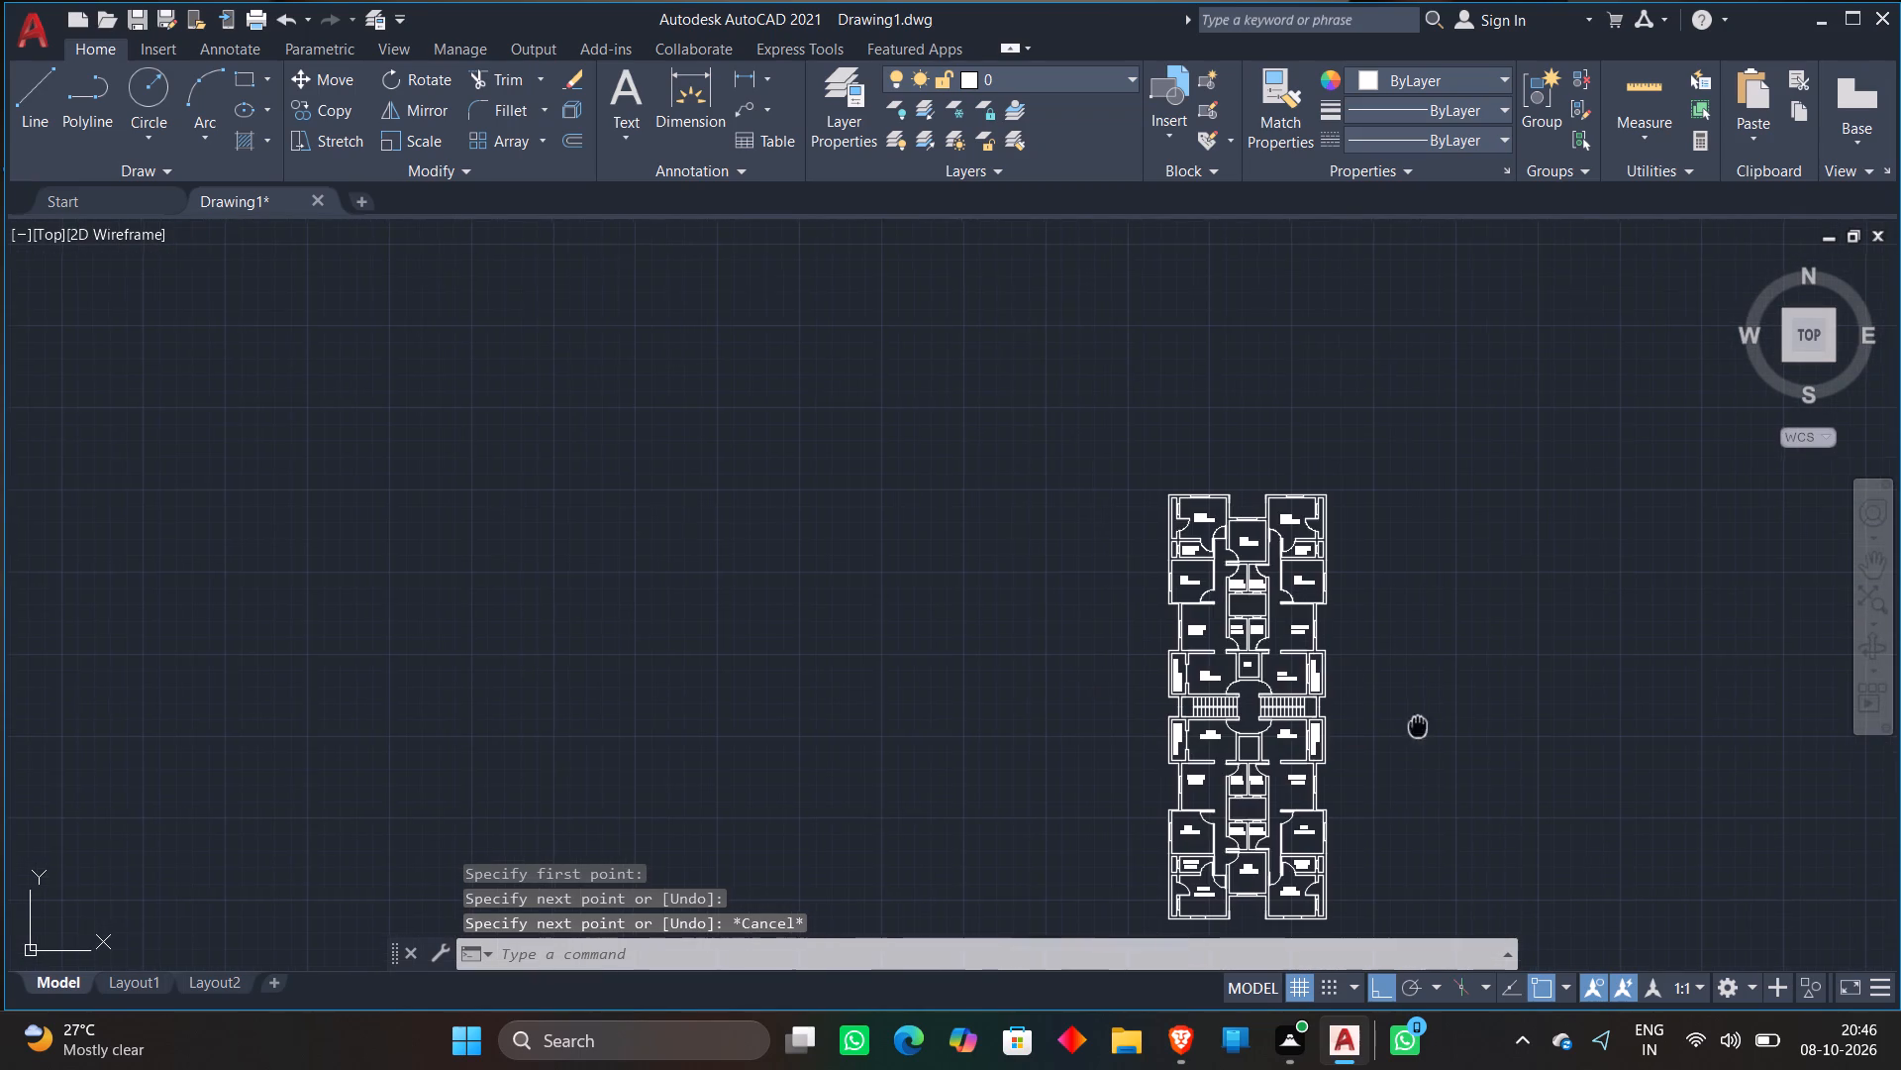
middle_click_drag(1418, 724, 1283, 425)
scroll(1049, 668, "up", 5)
middle_click_drag(1106, 606, 848, 932)
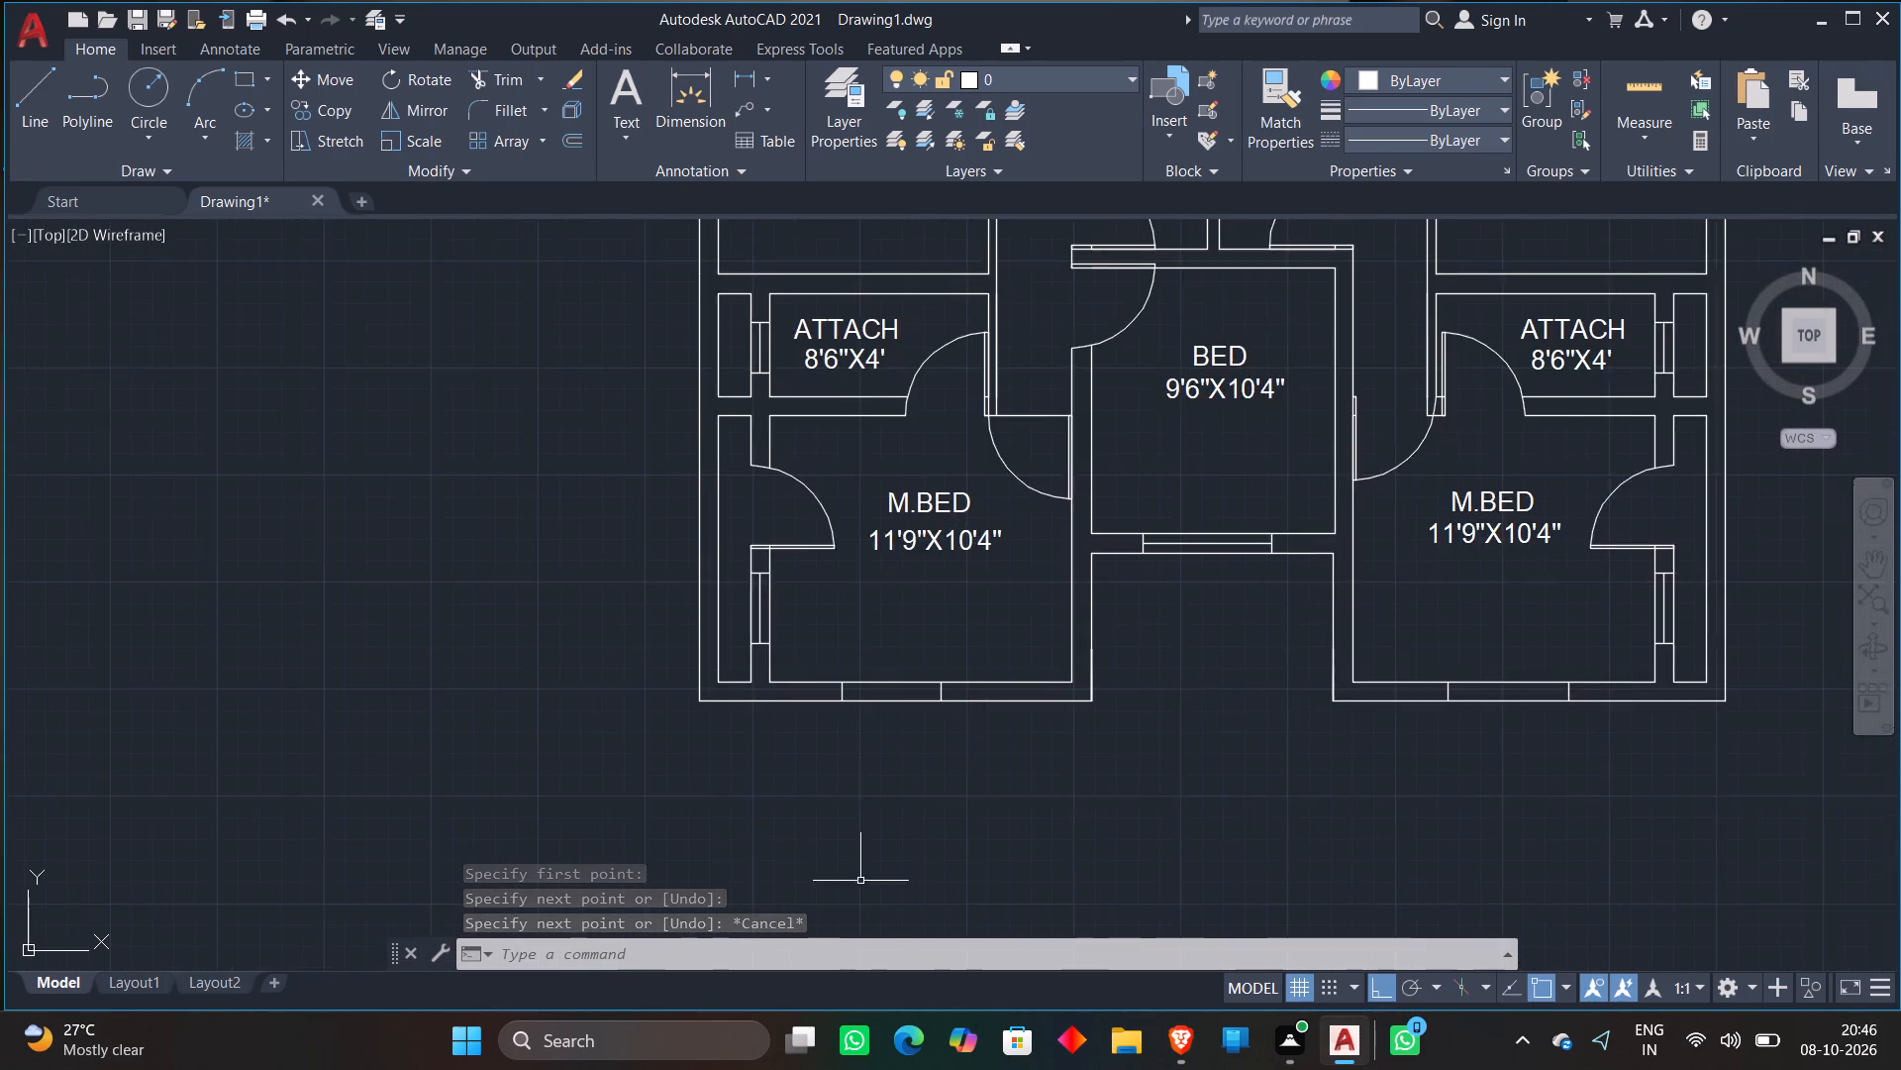
scroll(867, 860, "up", 2)
type("L")
key("space")
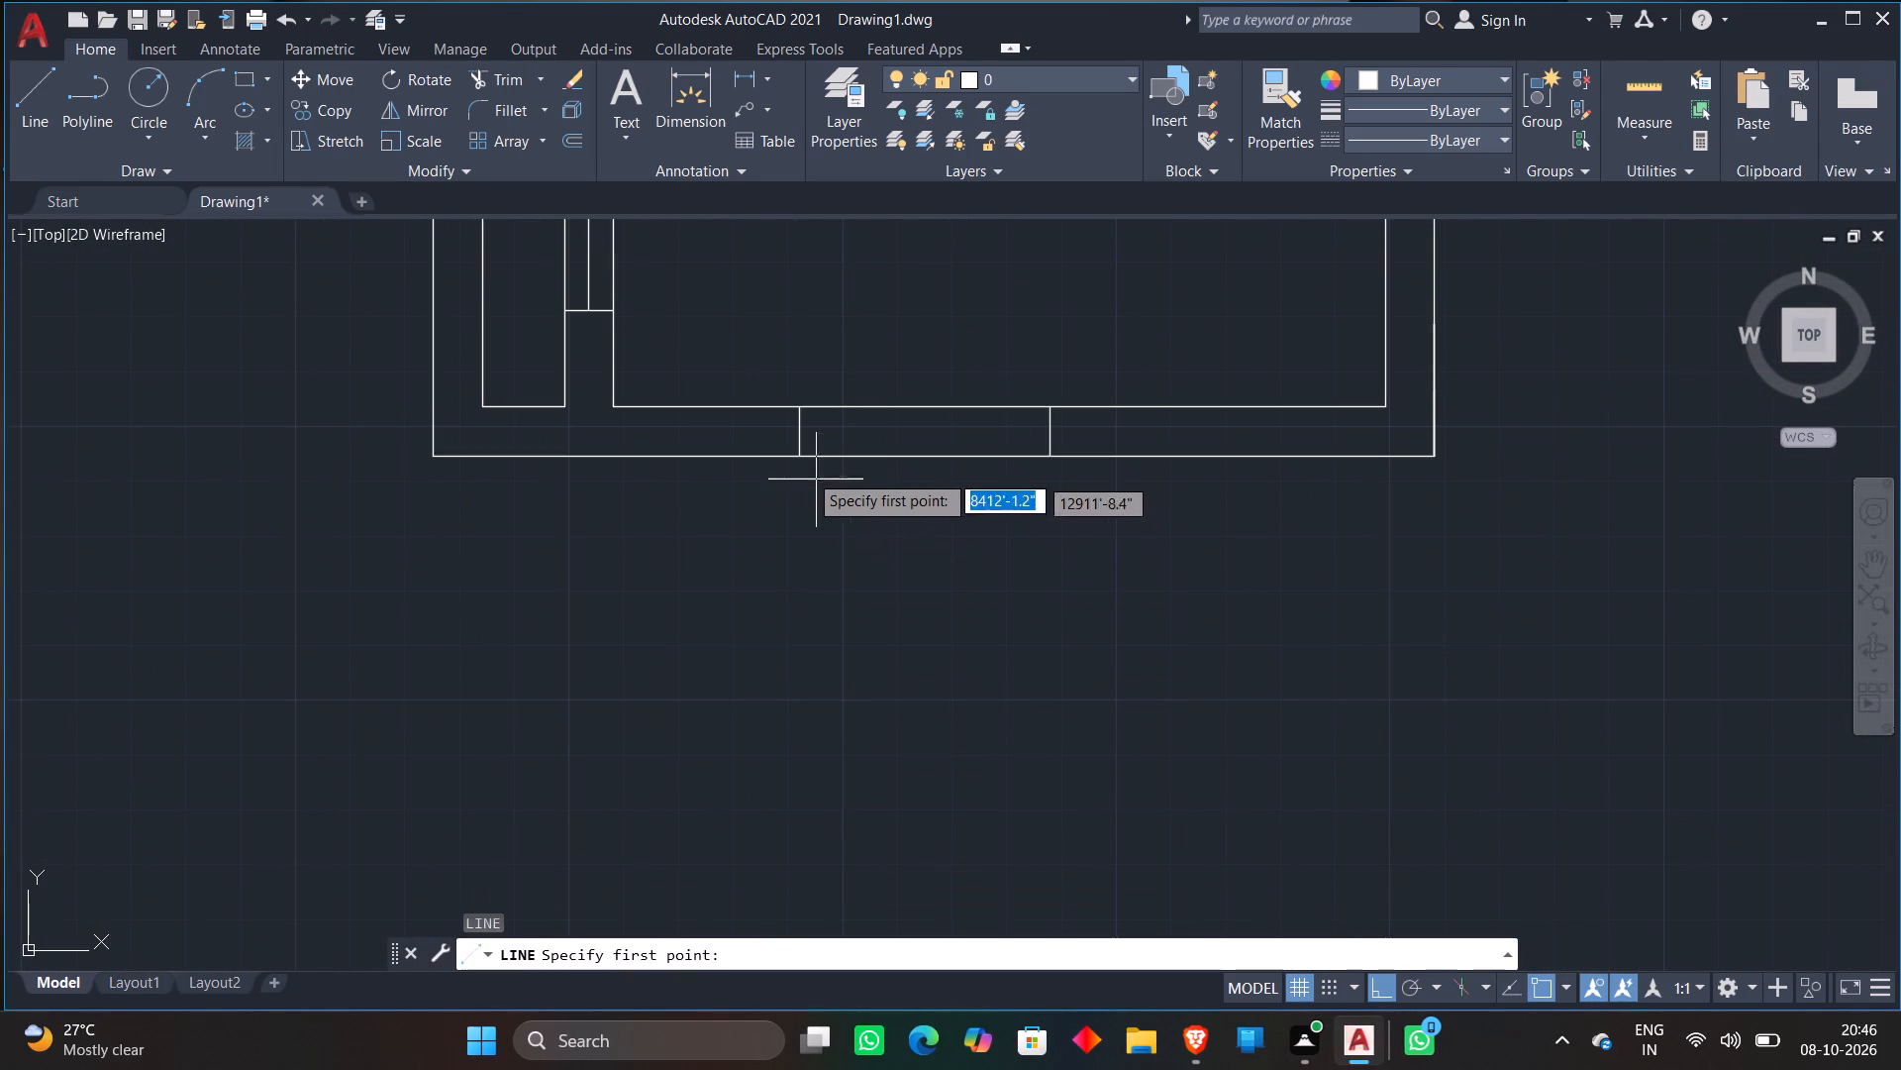
scroll(802, 421, "up", 2)
left_click(789, 447)
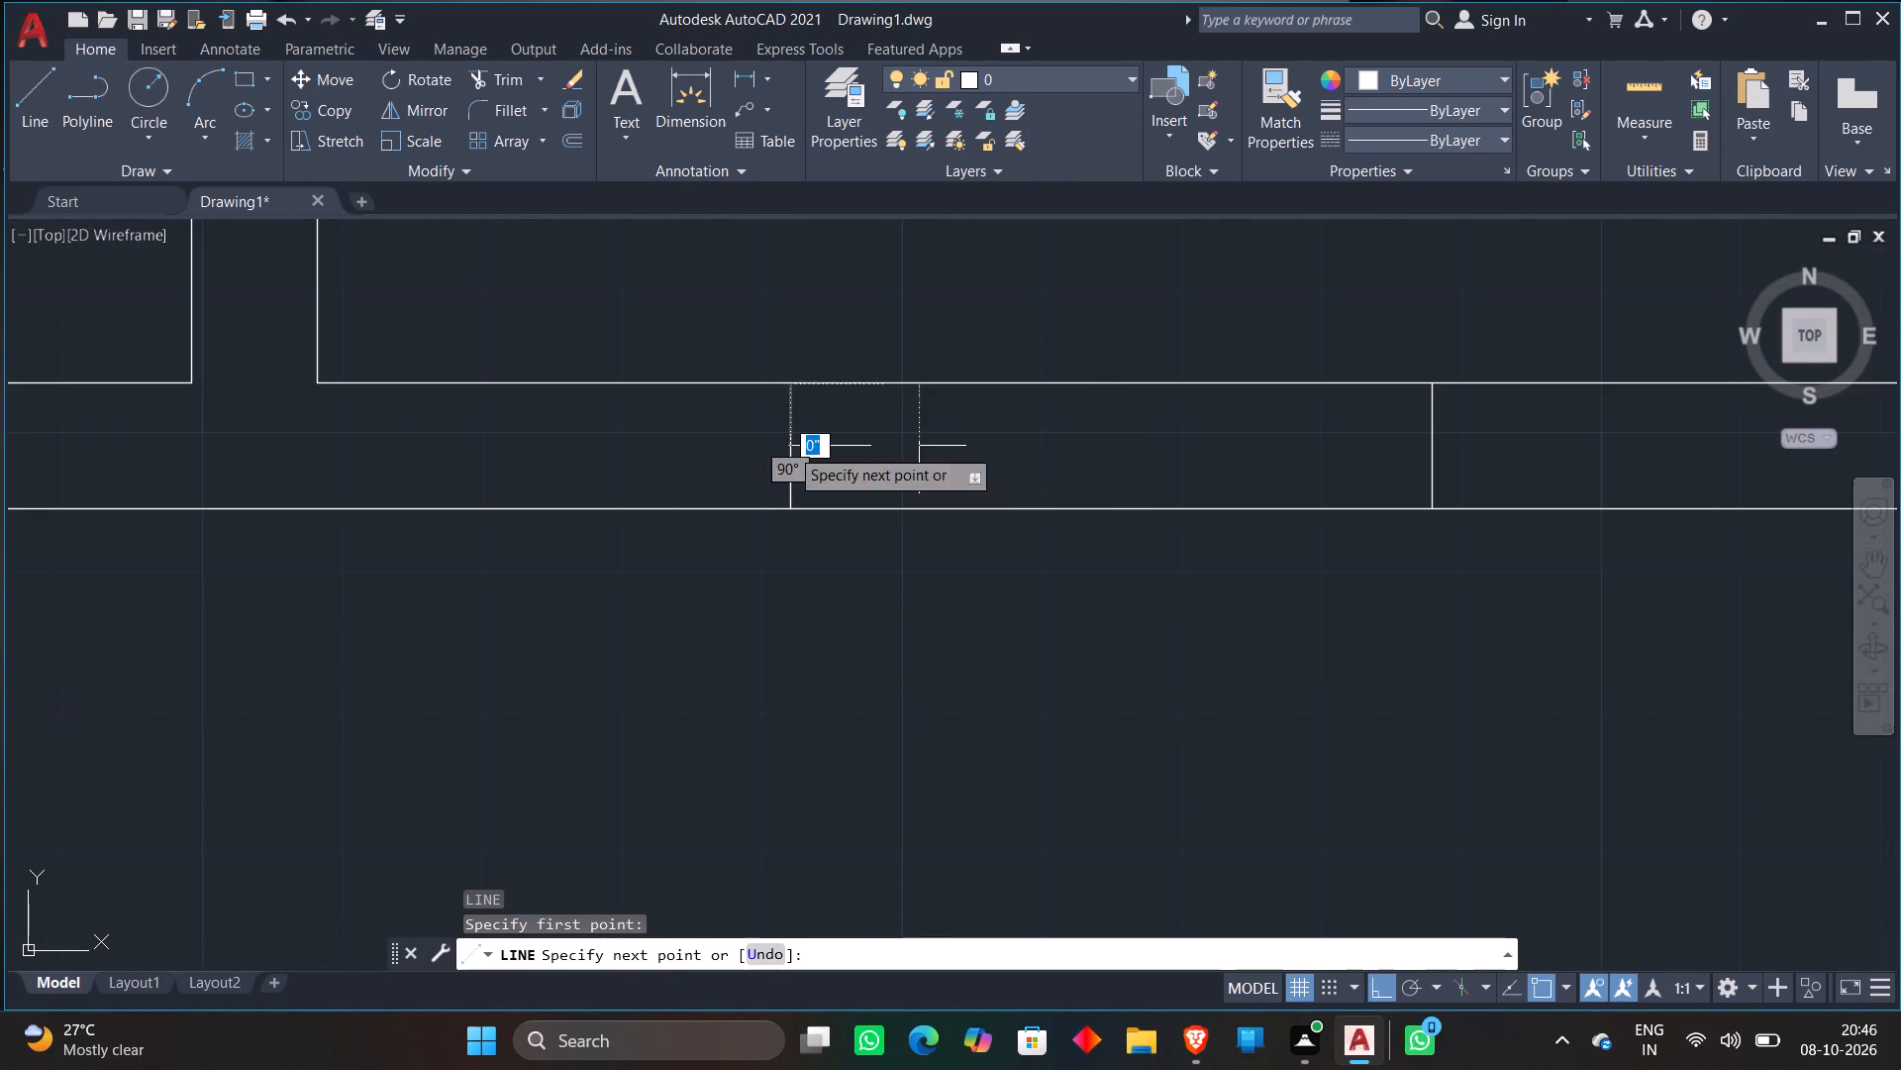
left_click(1442, 456)
key("Escape")
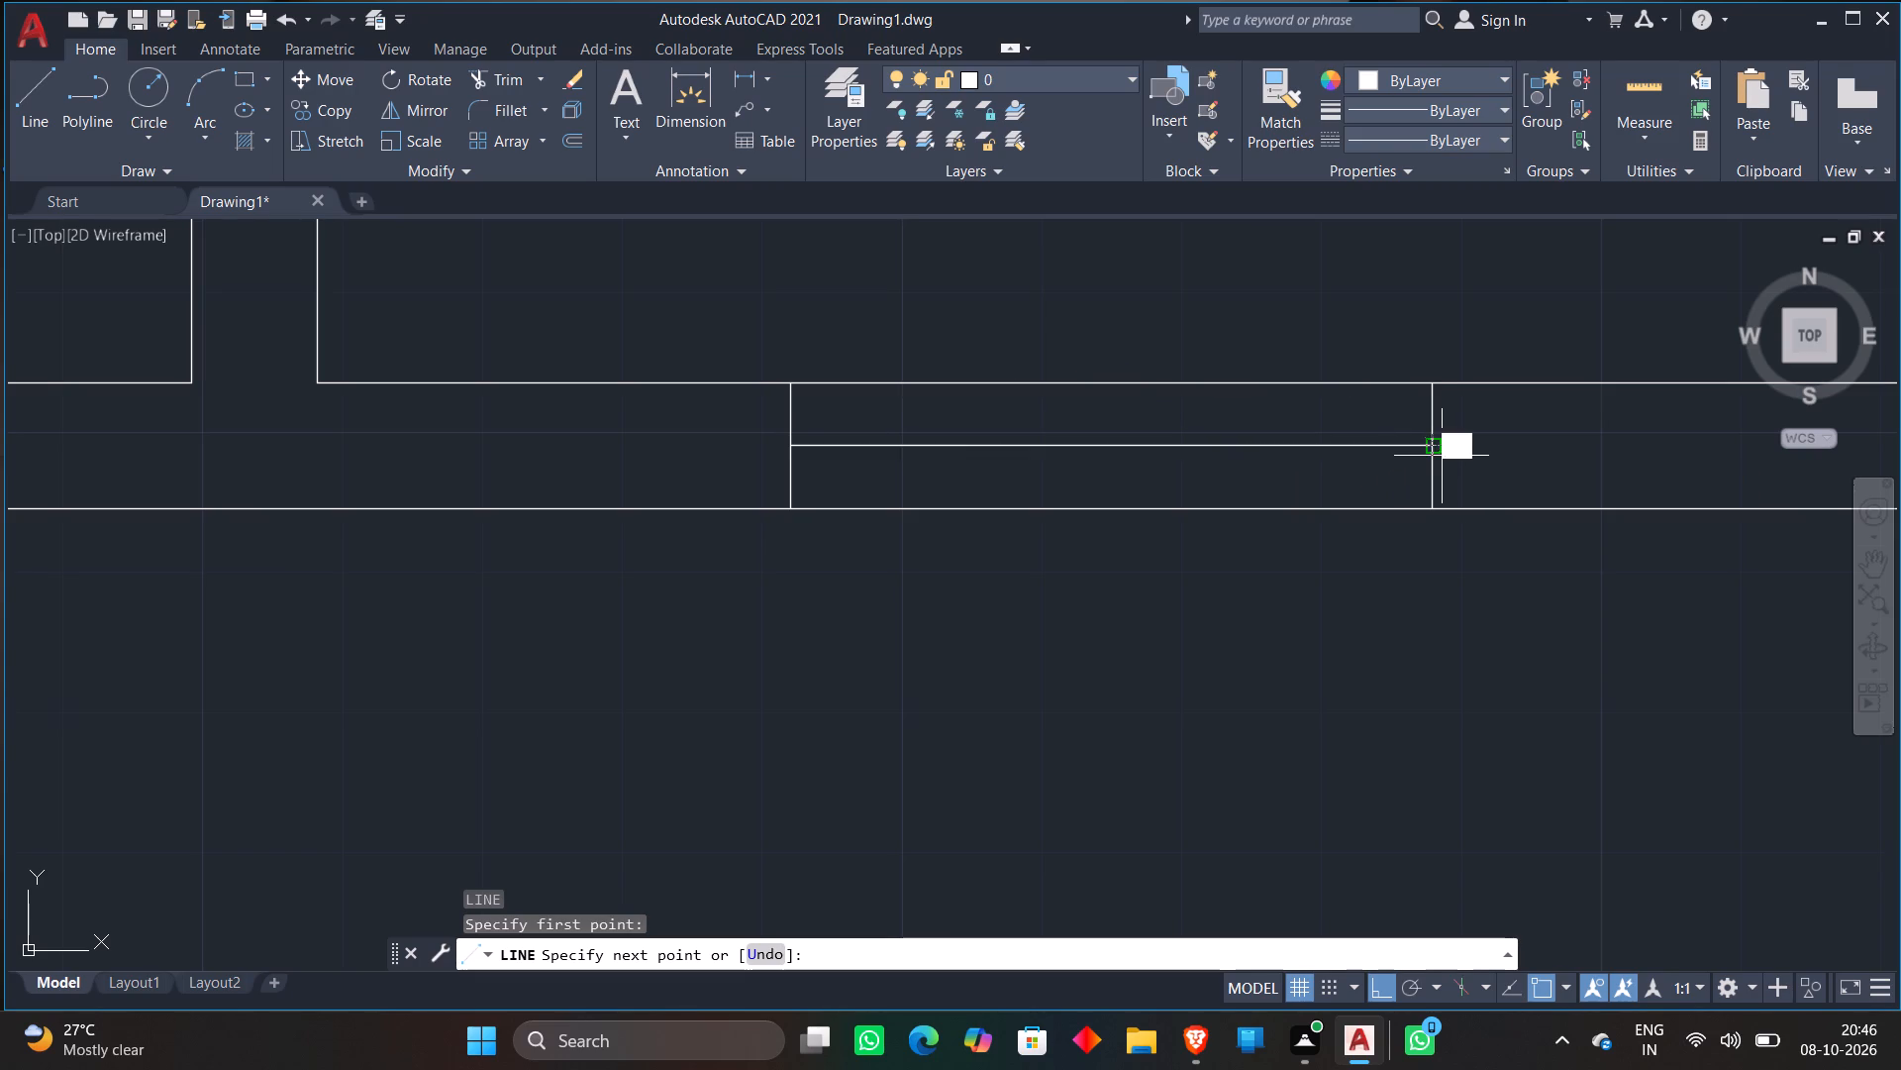
Draw a horizontal centre line between the two window jambs in the bottom wall of the lower plan's right master bedroom.
scroll(1535, 422, "down", 2)
scroll(1541, 508, "down", 2)
middle_click_drag(1540, 508, 542, 654)
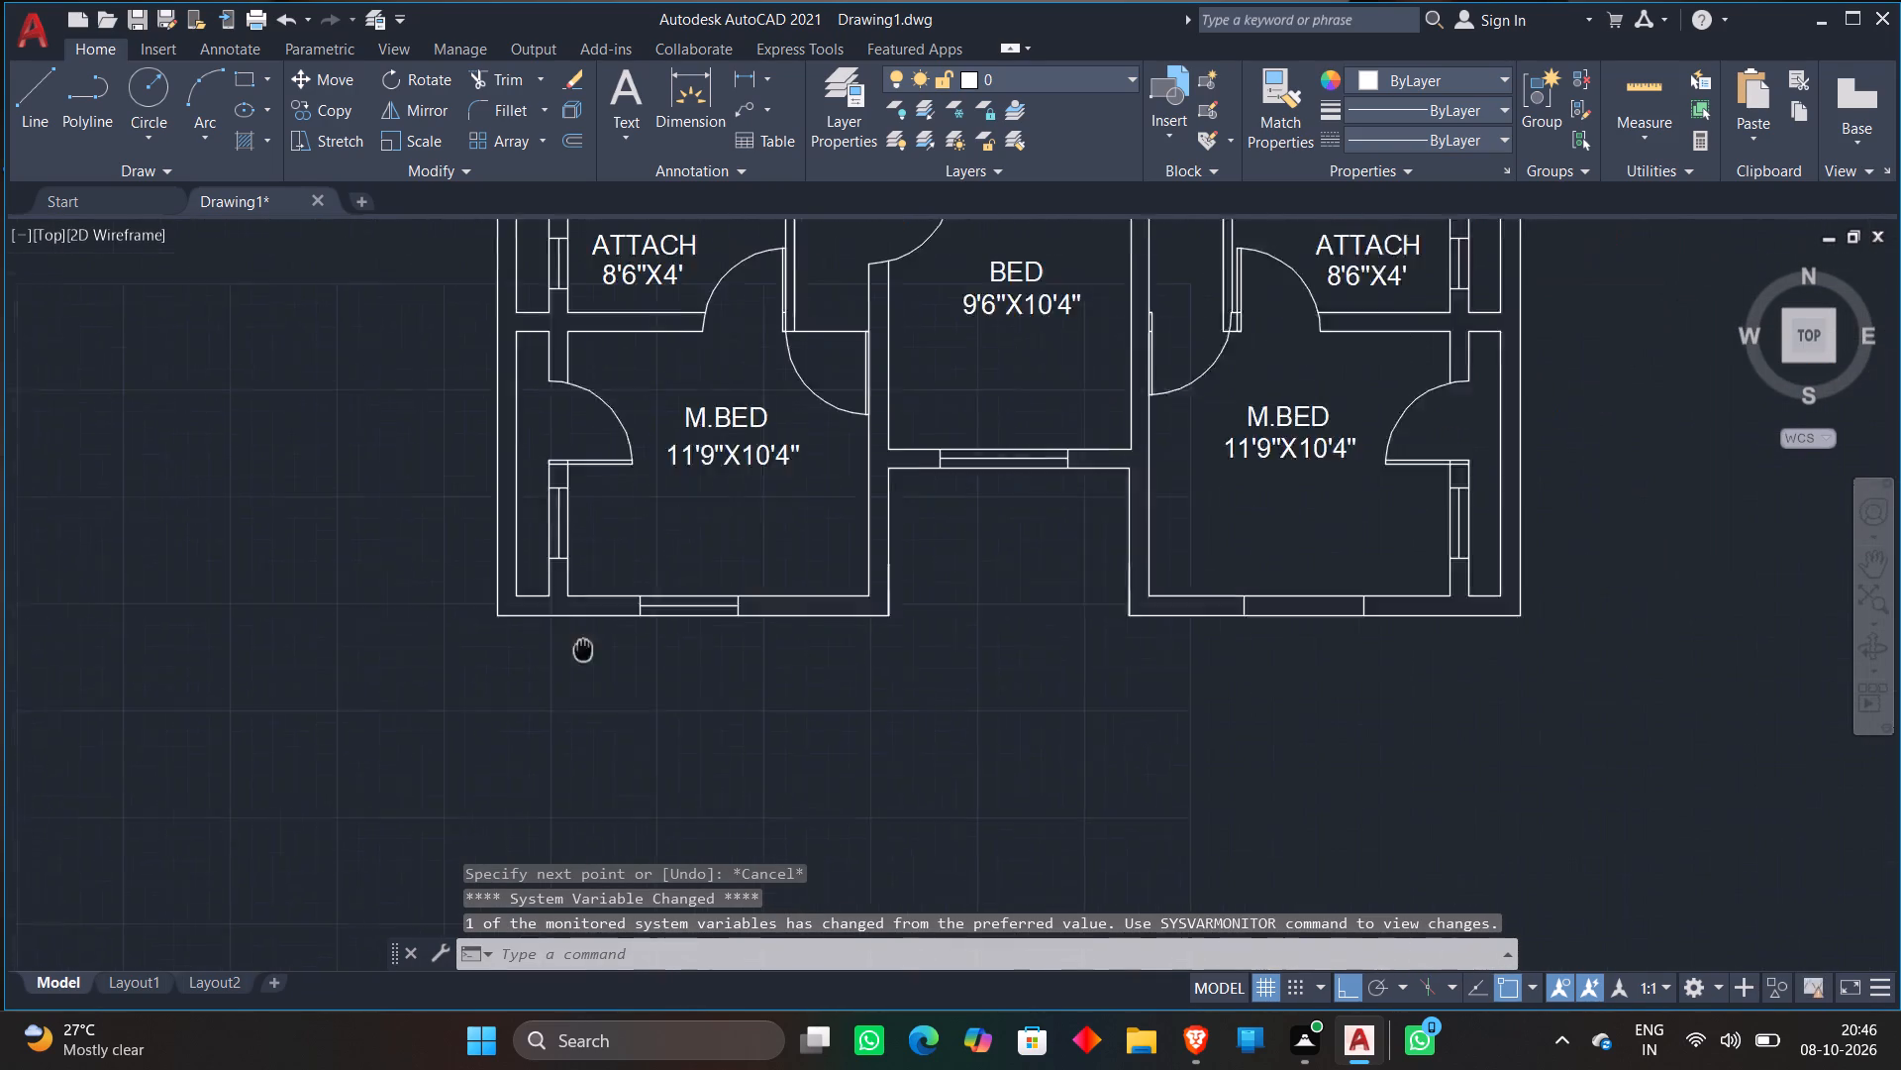
middle_click_drag(542, 654, 354, 664)
type("L")
key("space")
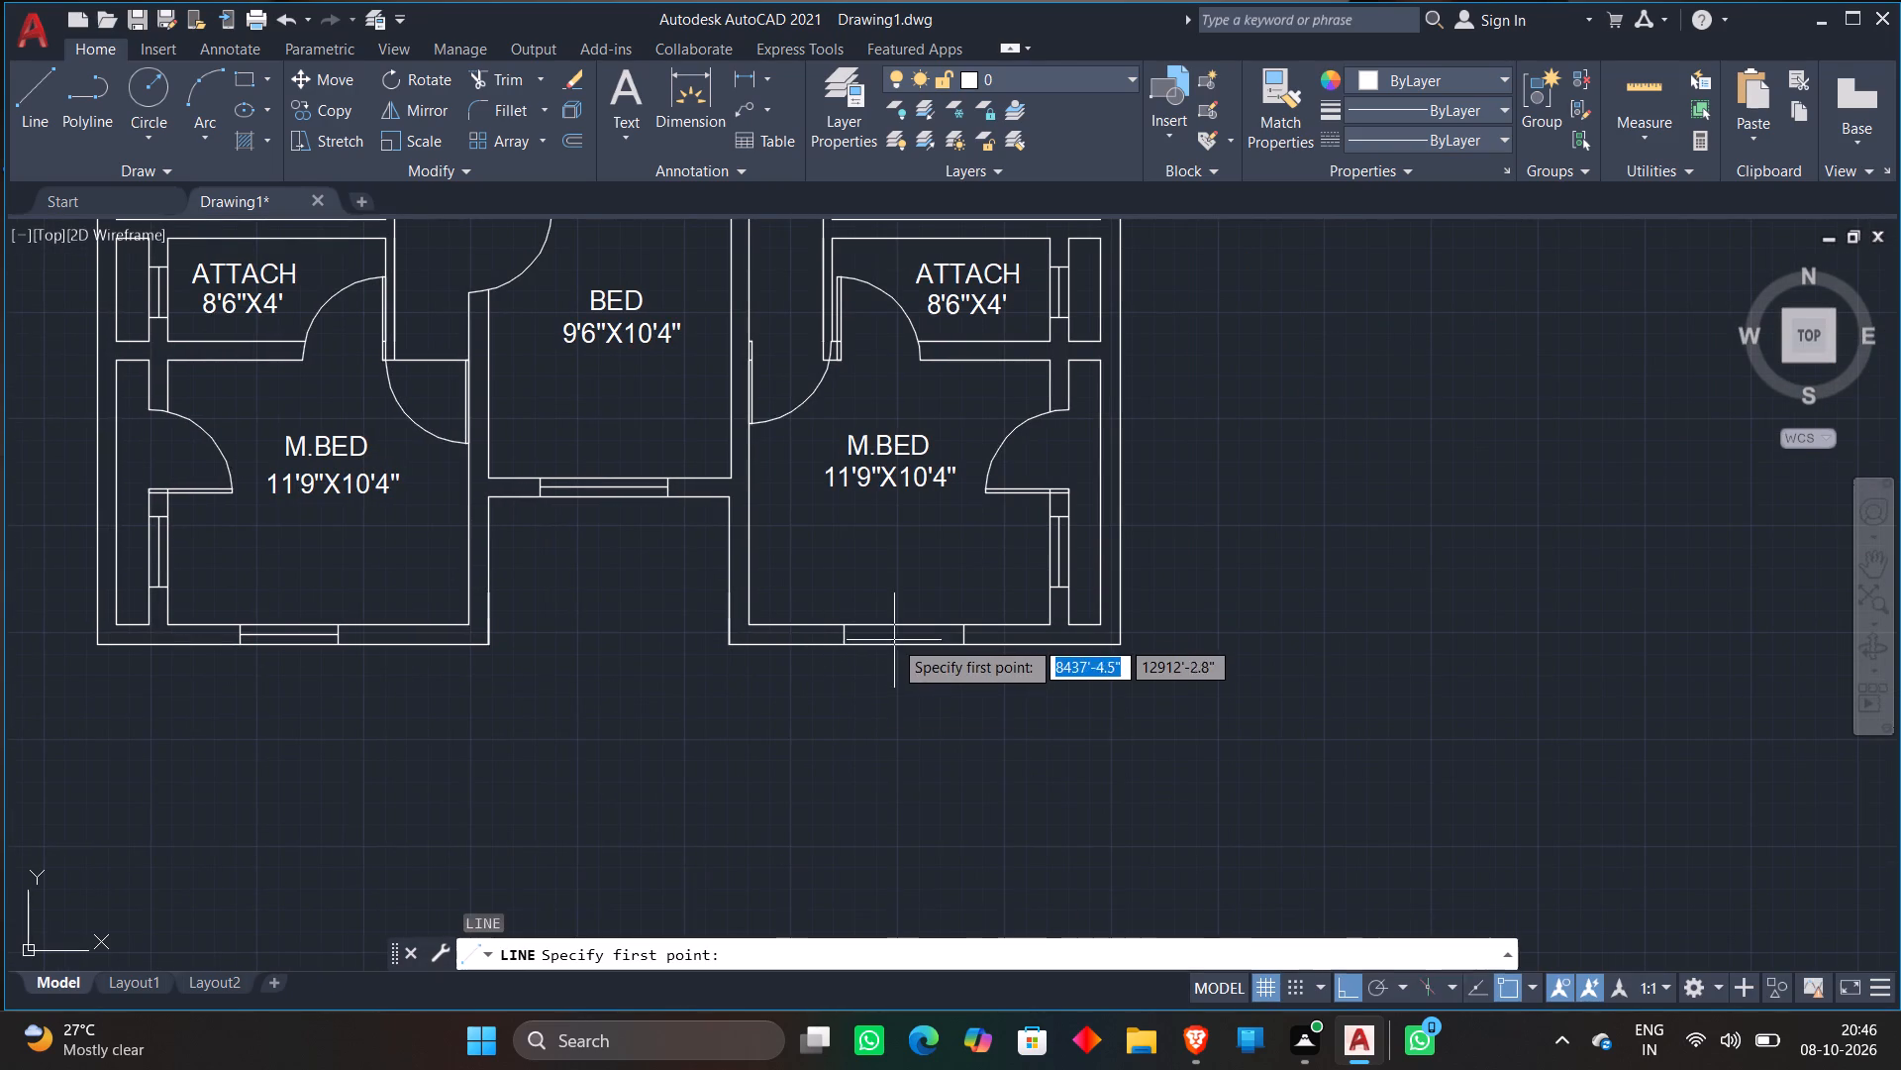
scroll(889, 638, "up", 4)
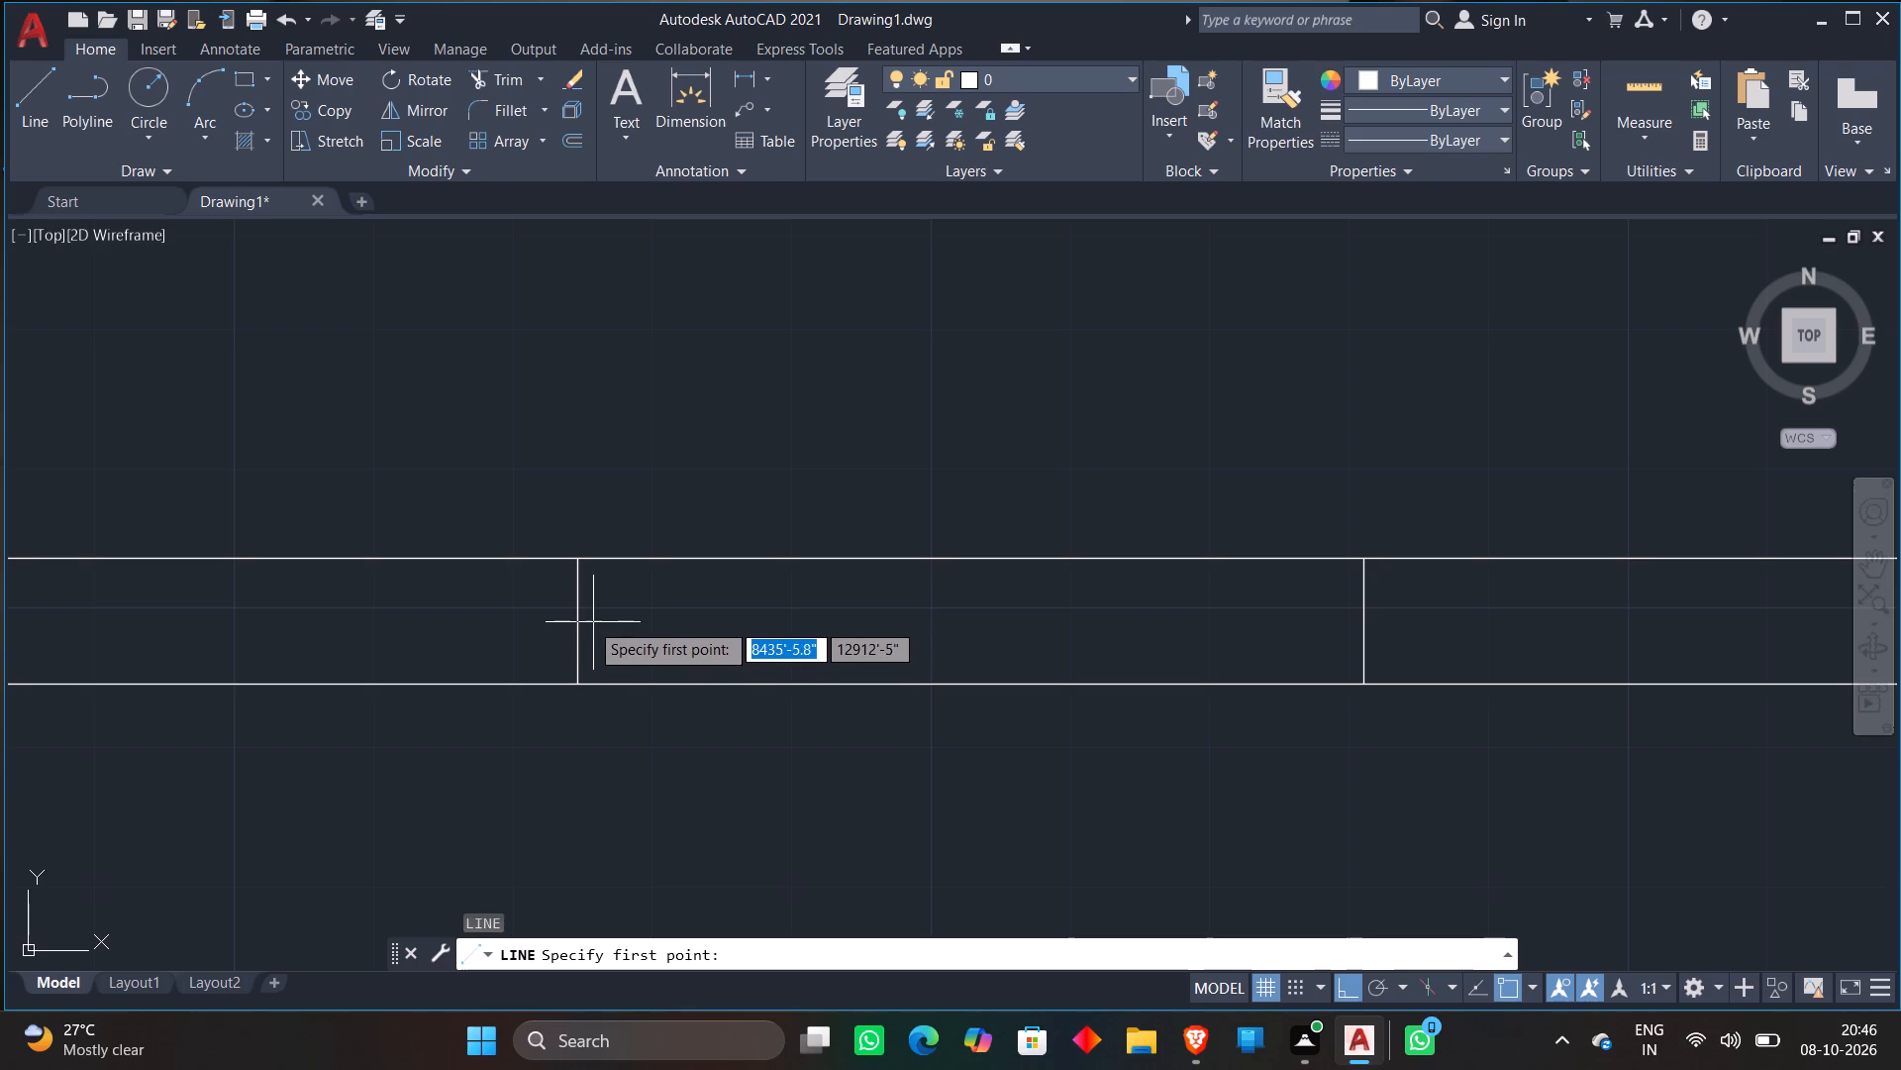
left_click(571, 616)
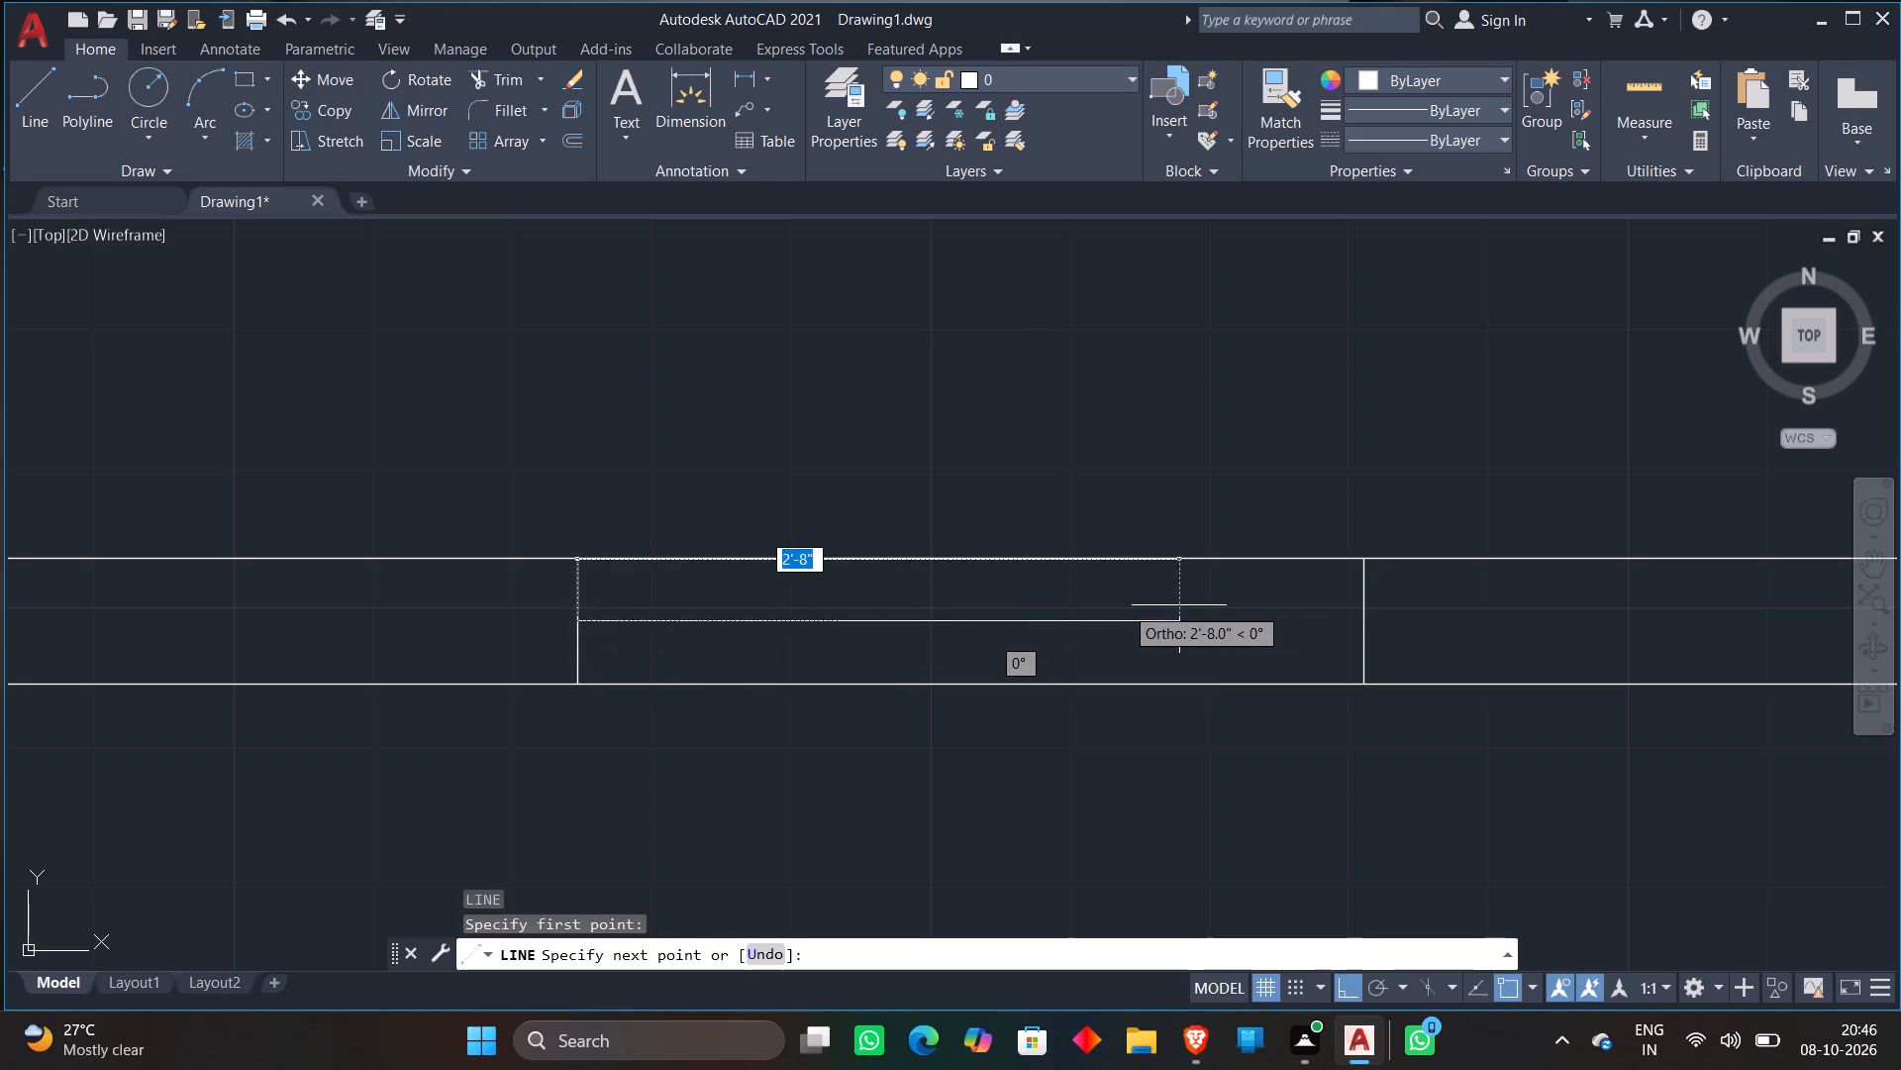
left_click(1371, 618)
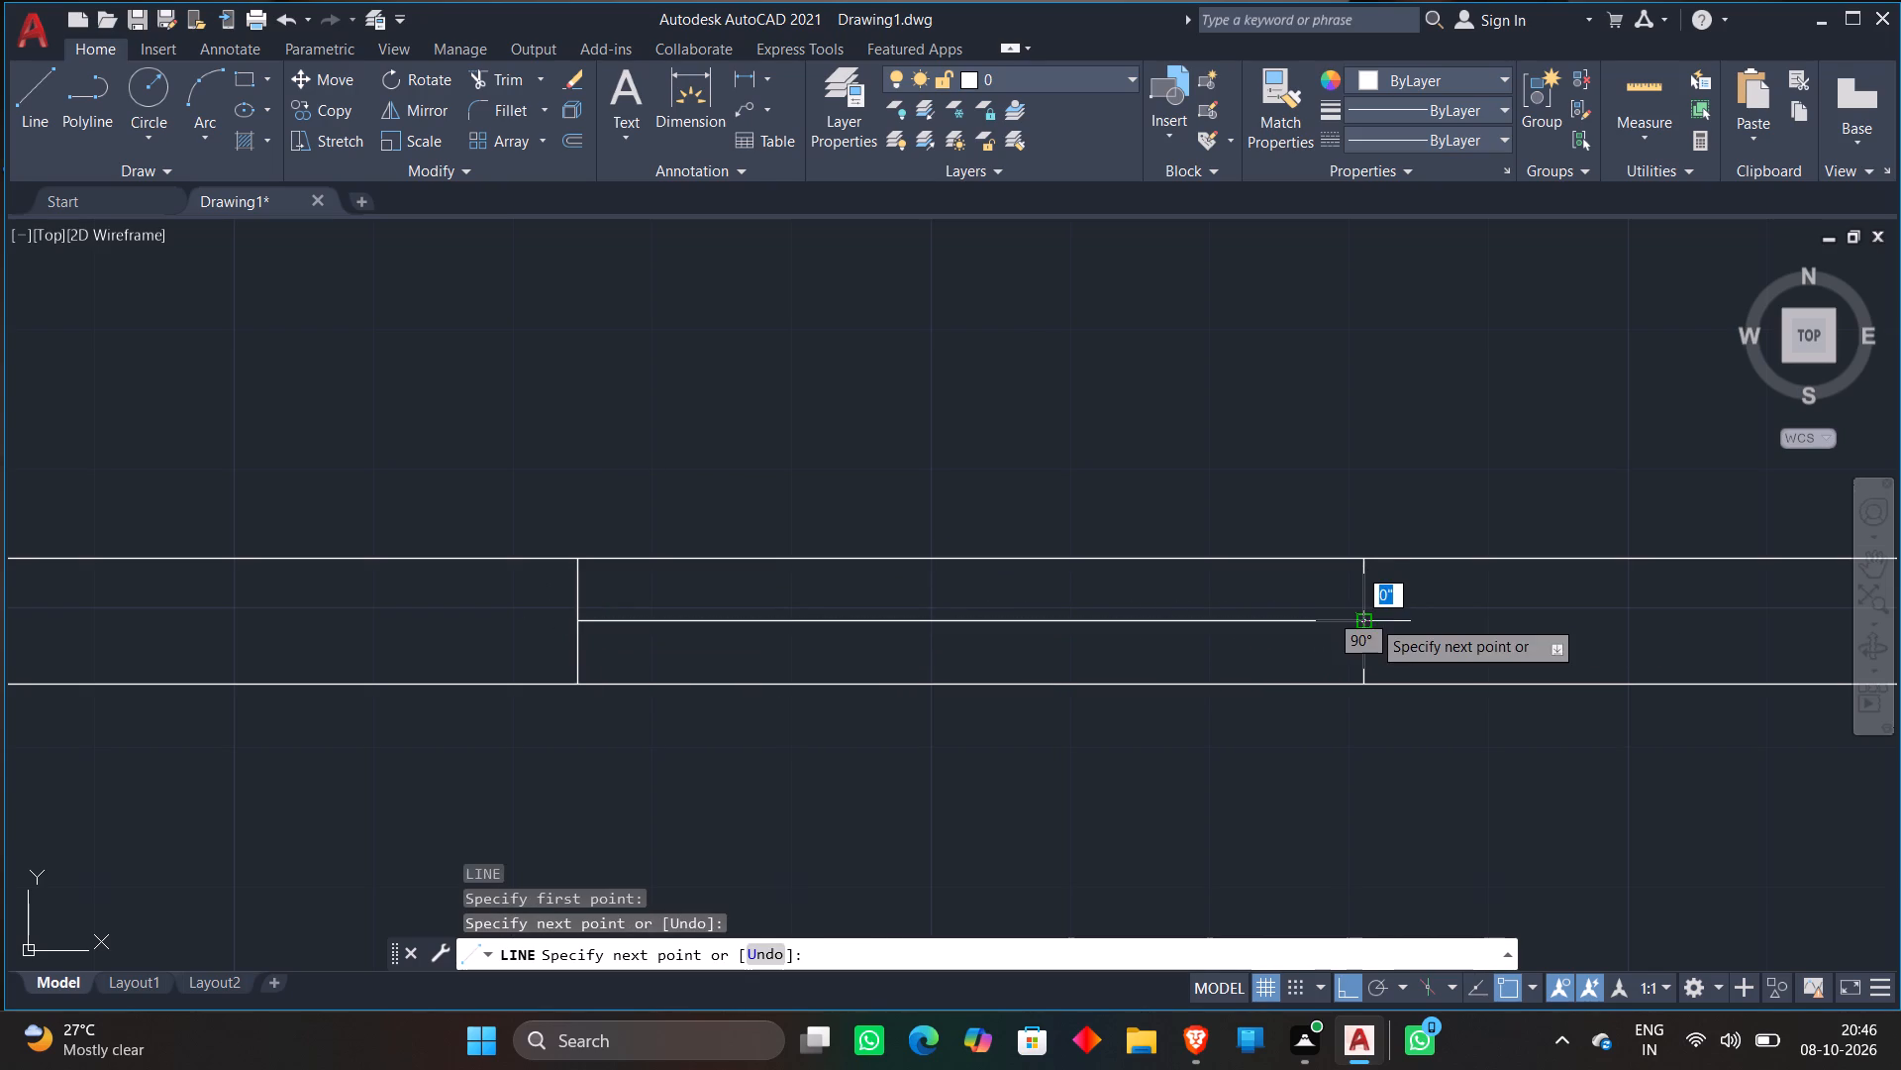
key("Escape")
Examine the whole mirrored four-unit plan, including the halls, the stair and lift core and the lower units' rooms.
scroll(1380, 557, "down", 7)
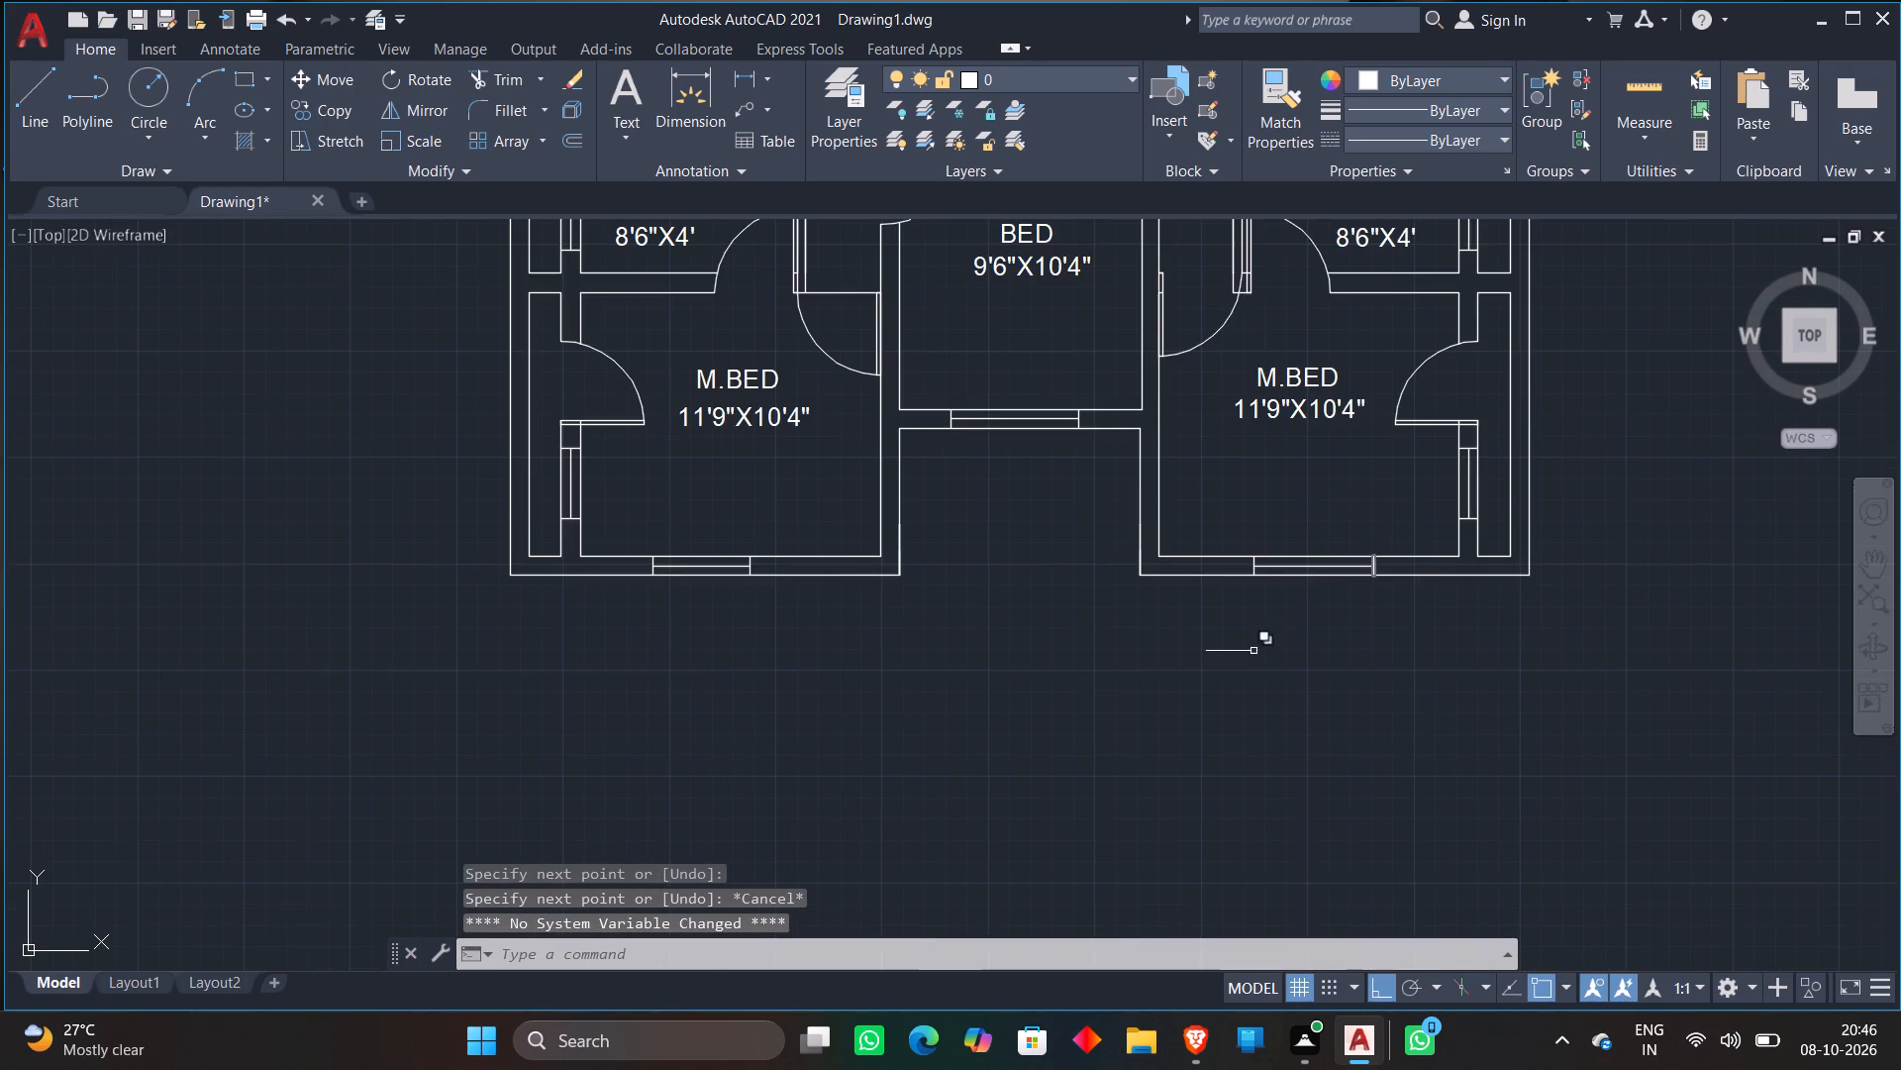
scroll(1253, 651, "down", 5)
middle_click_drag(1350, 553, 1327, 694)
scroll(1323, 674, "up", 1)
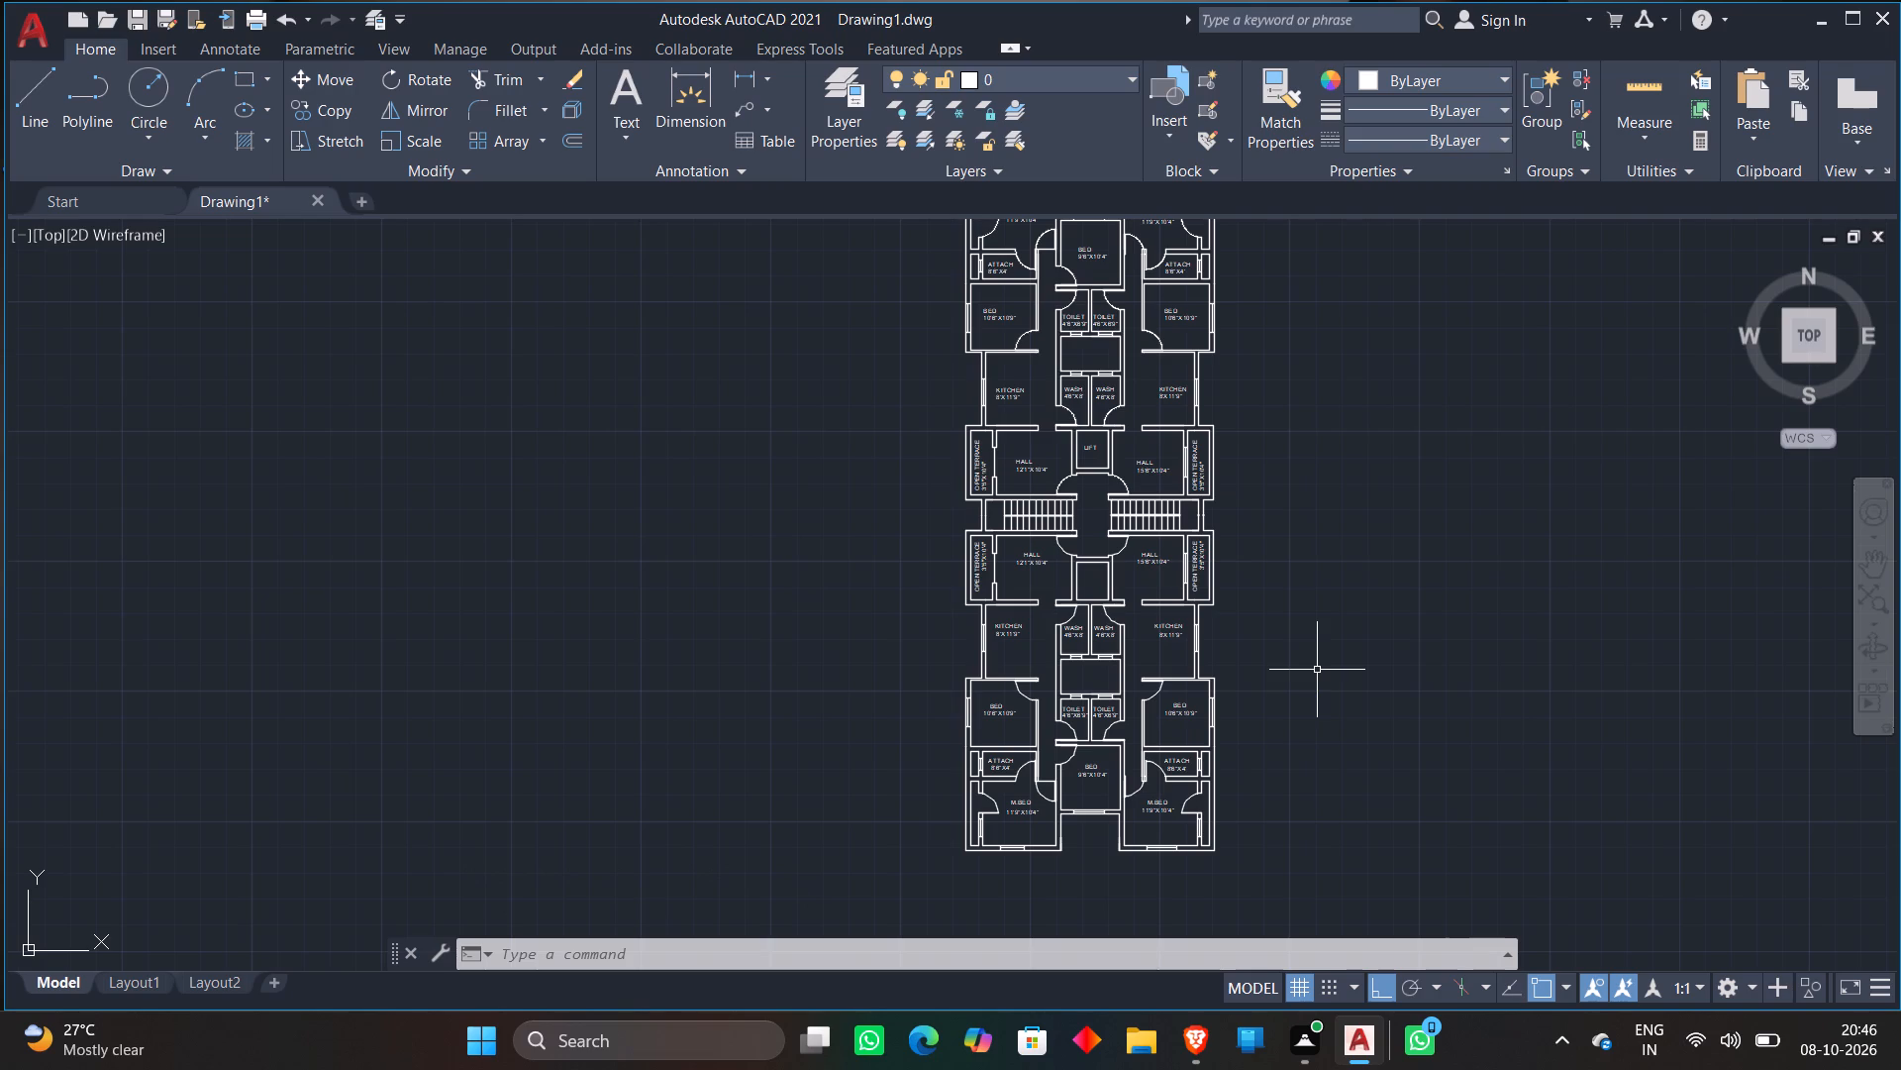
scroll(1405, 663, "down", 1)
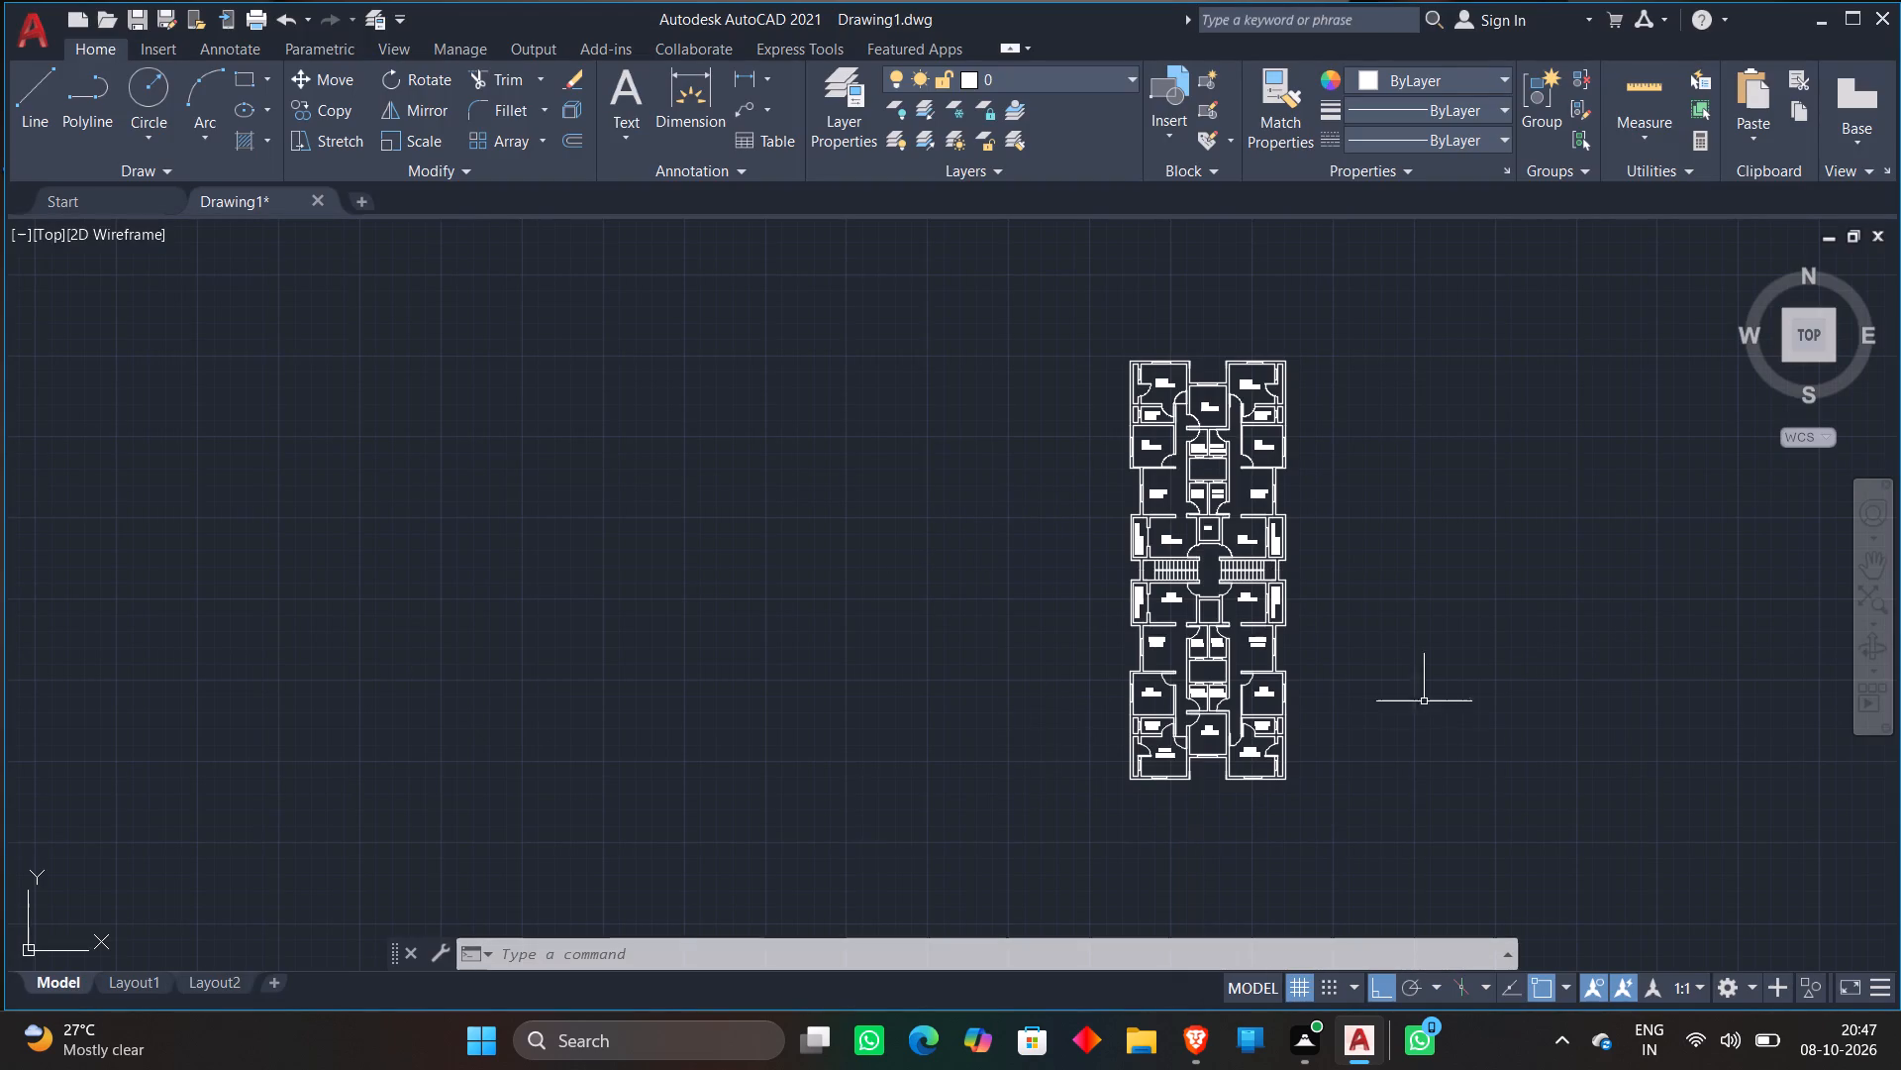
scroll(1226, 618, "up", 5)
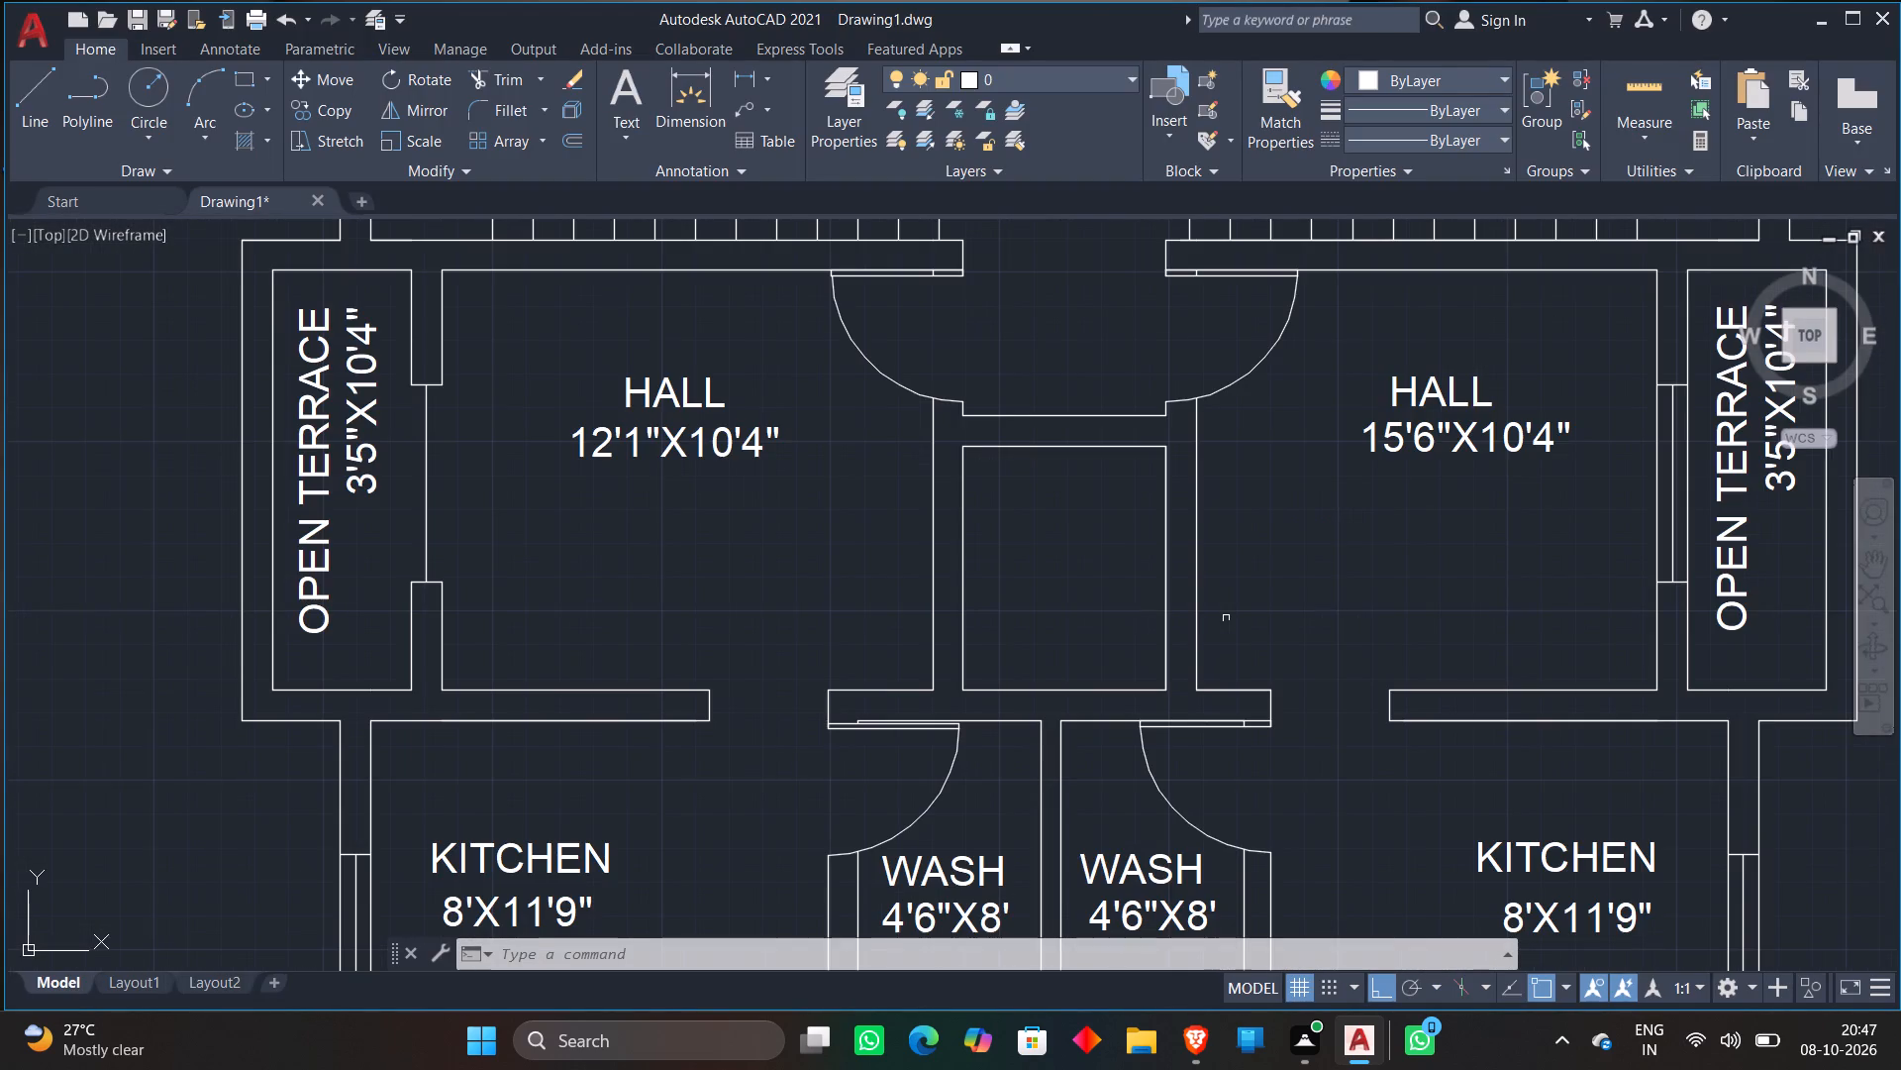
scroll(1228, 618, "down", 3)
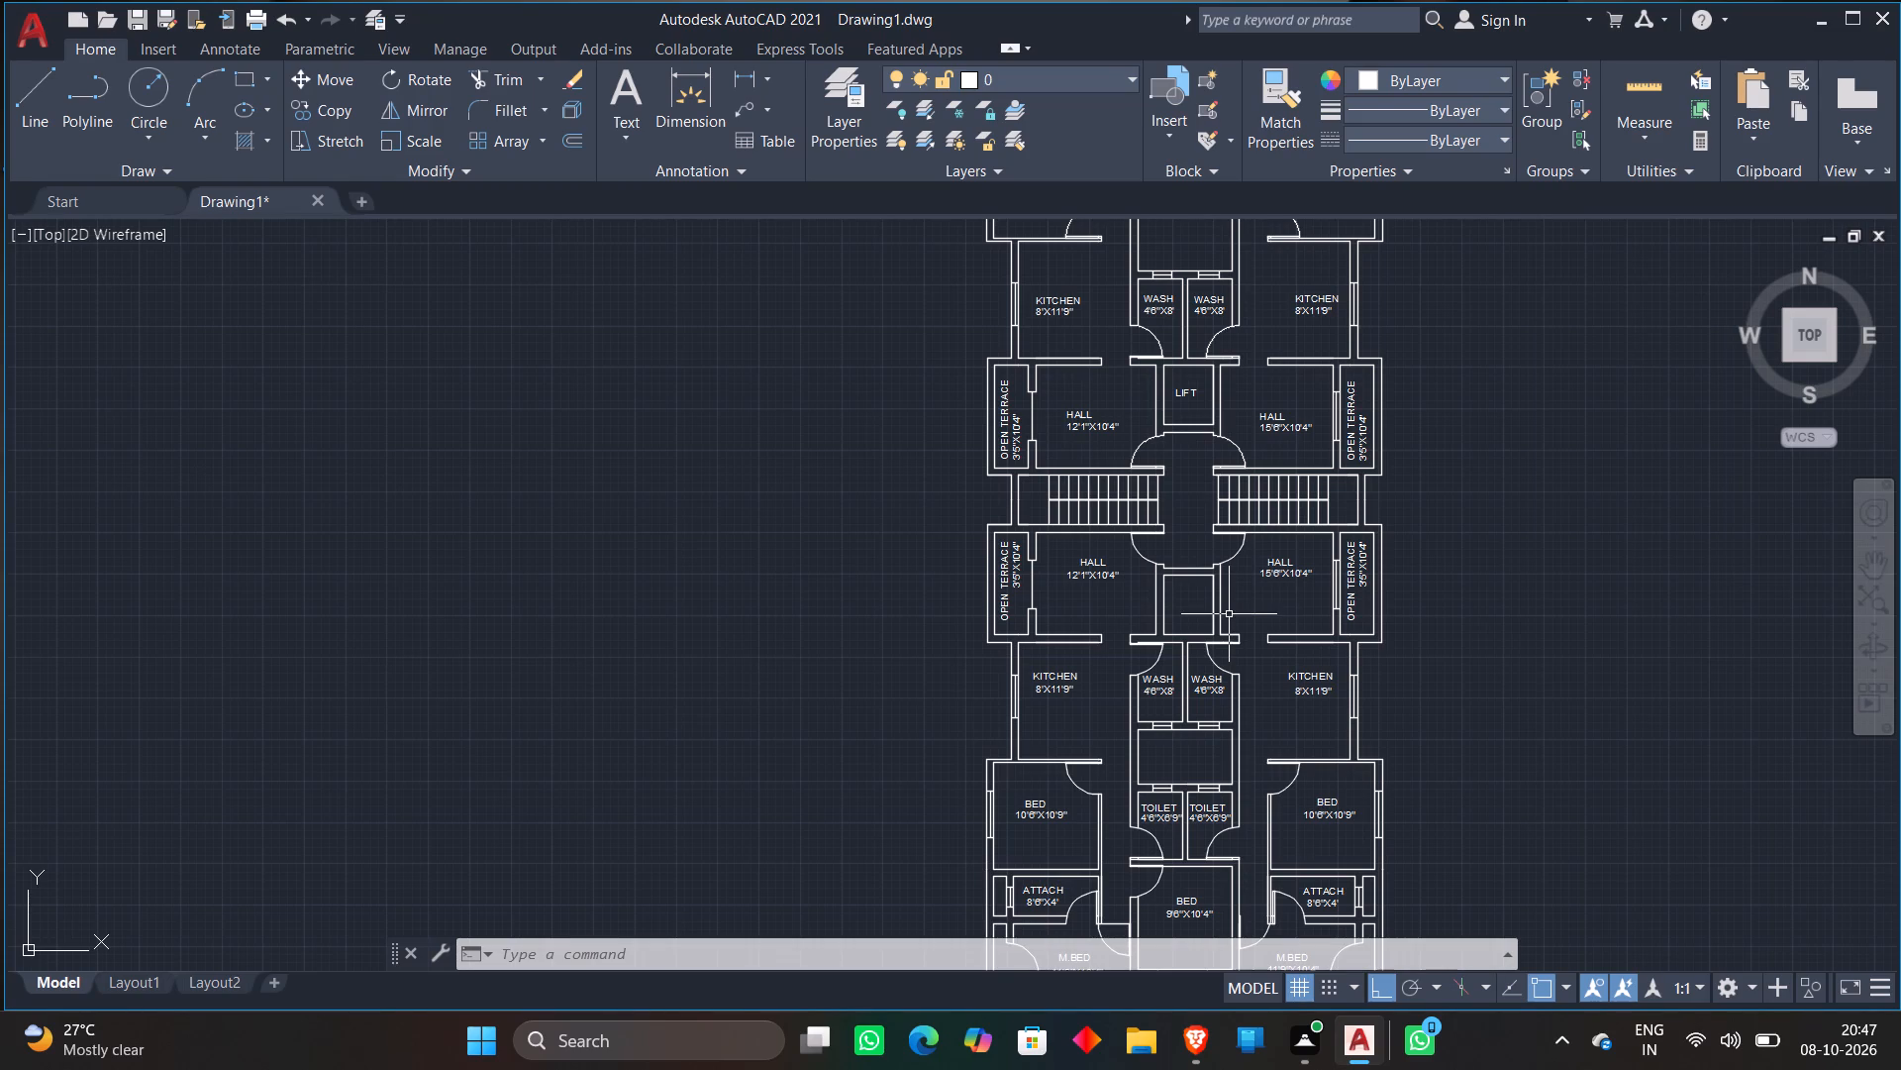
scroll(1181, 630, "down", 1)
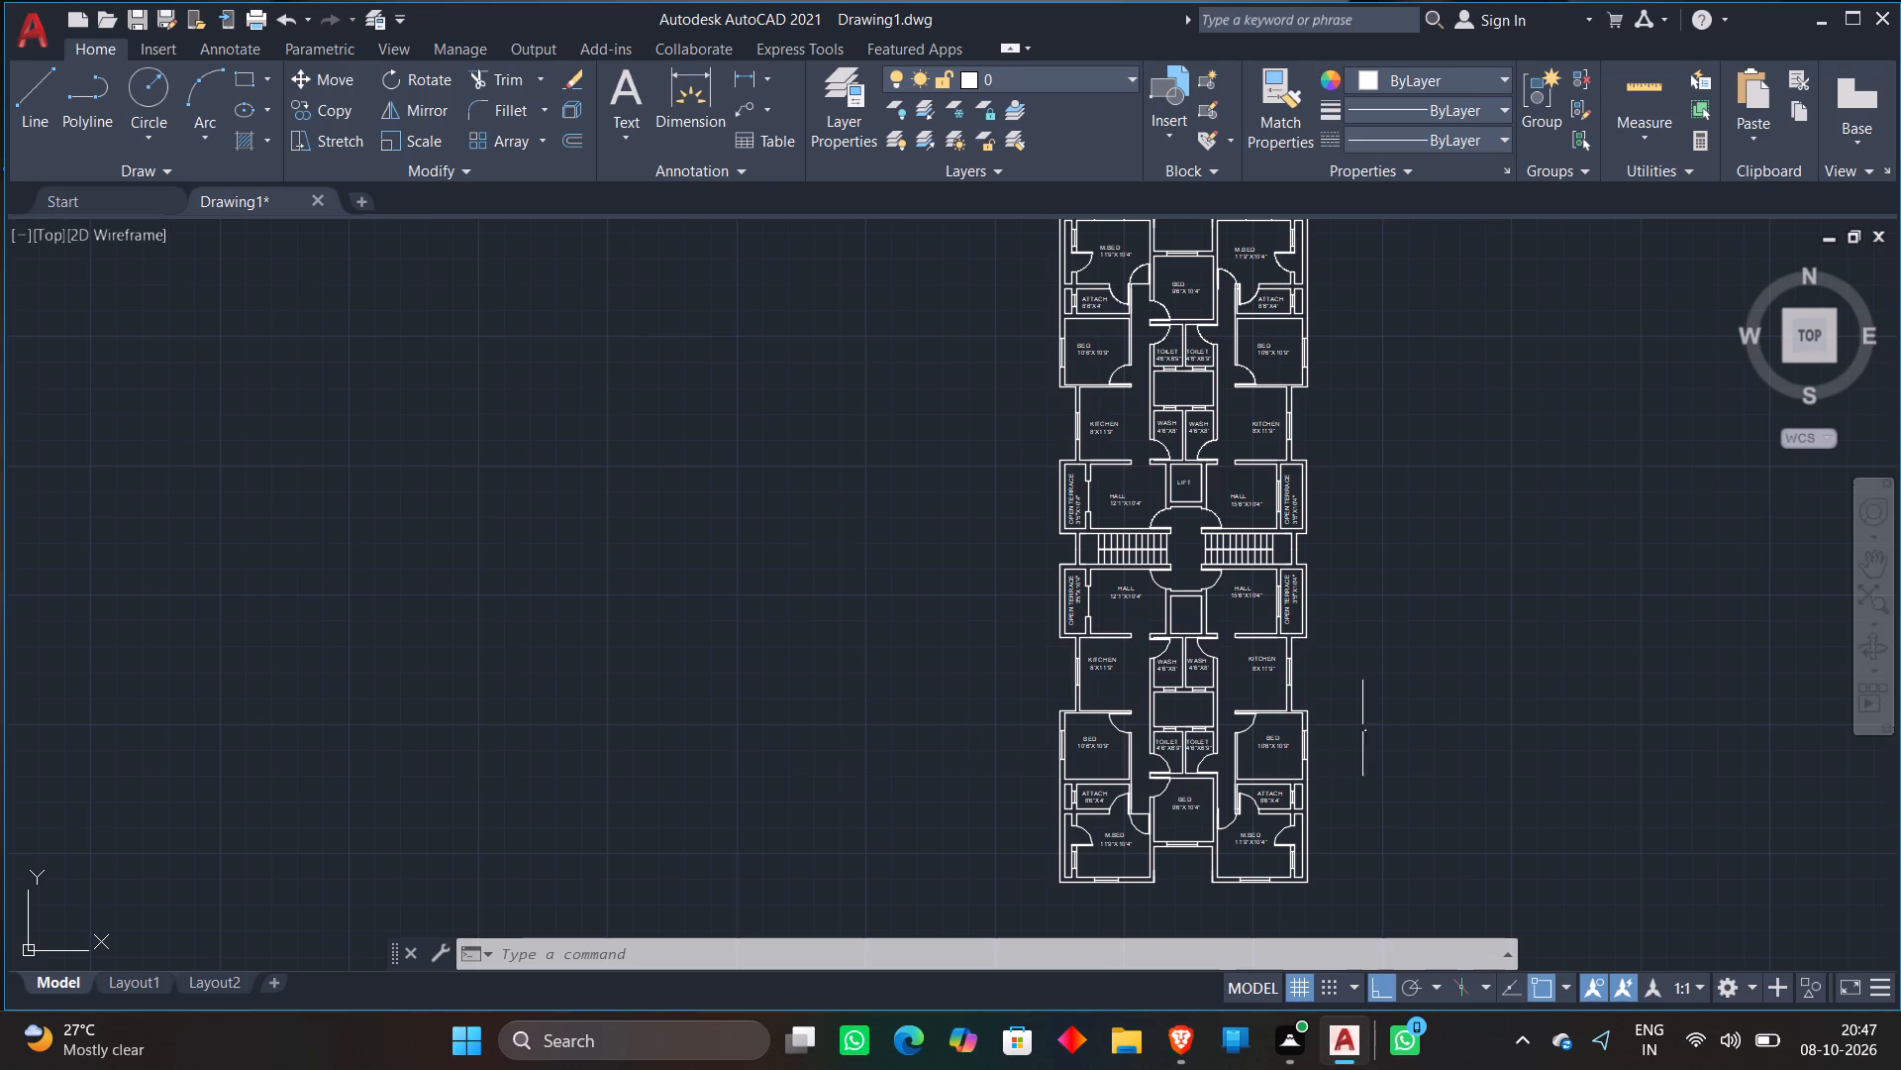
scroll(1358, 697, "up", 1)
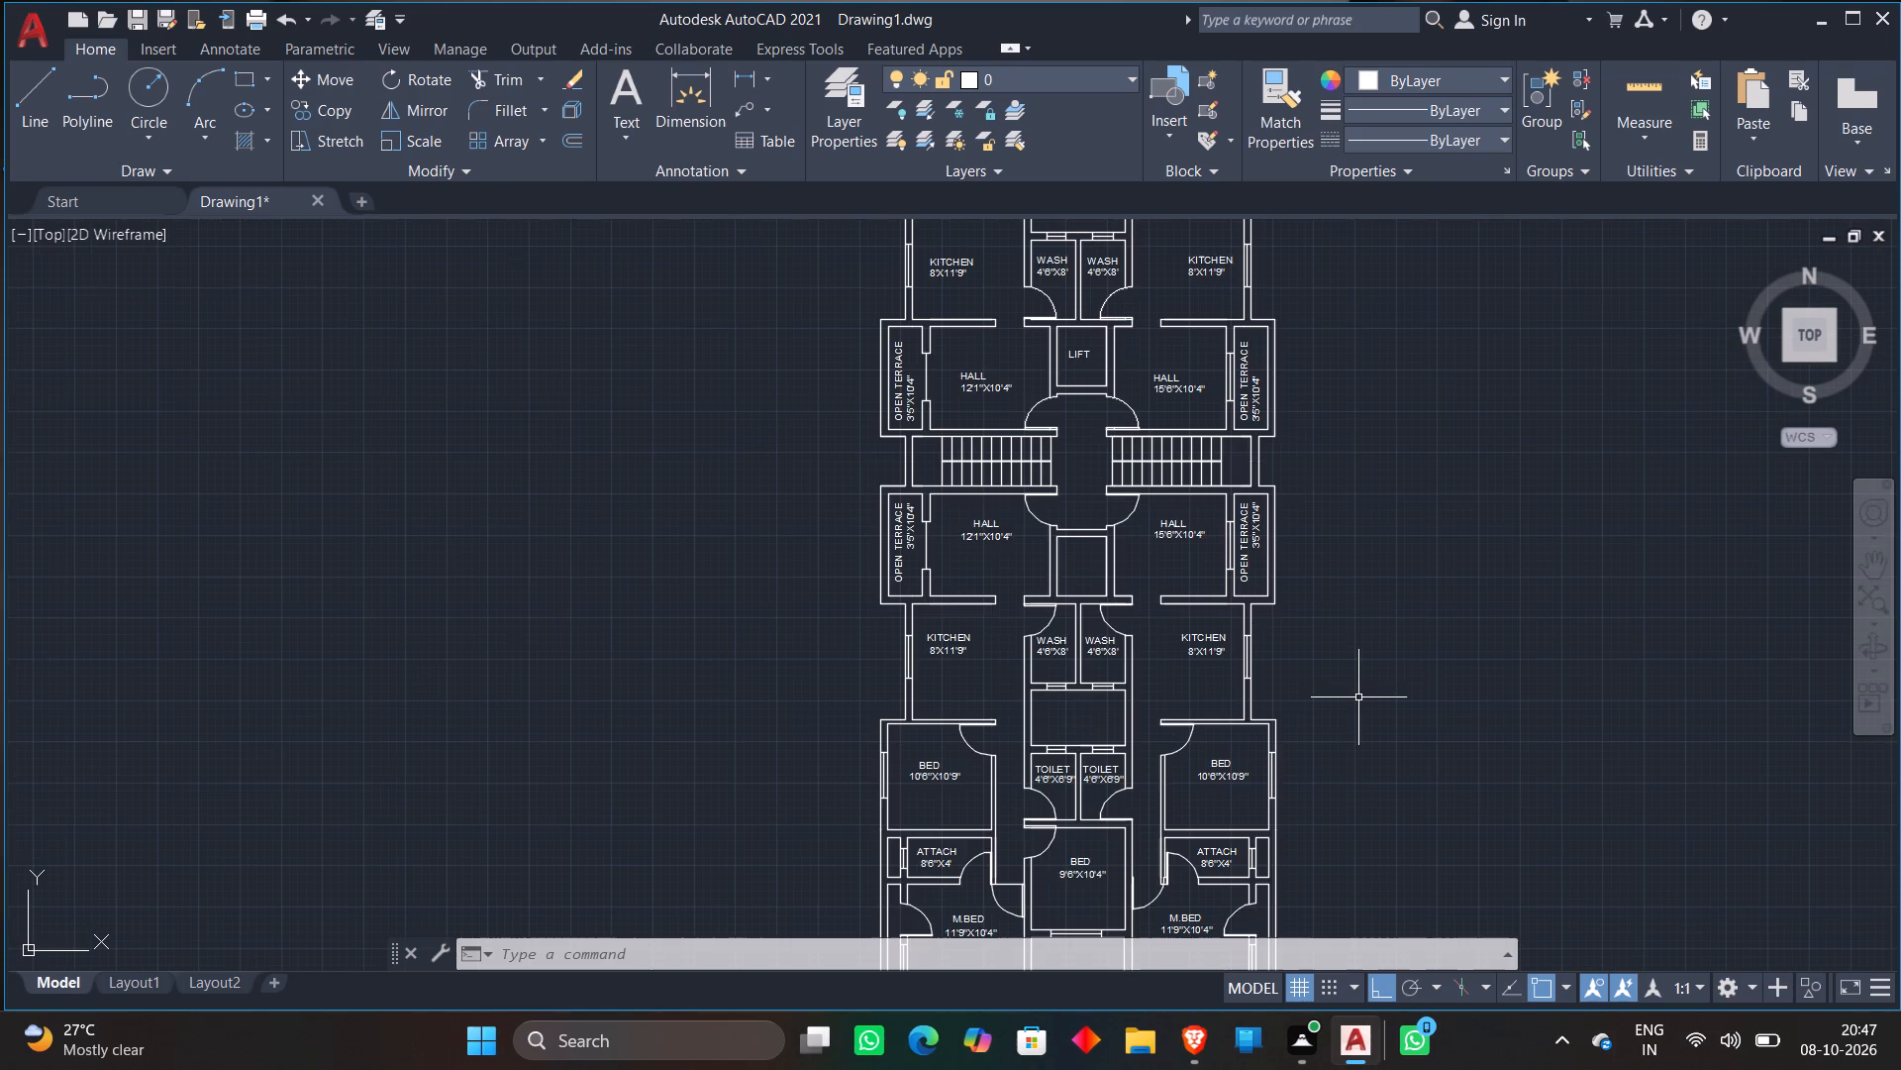
scroll(1345, 689, "down", 2)
scroll(1288, 745, "up", 2)
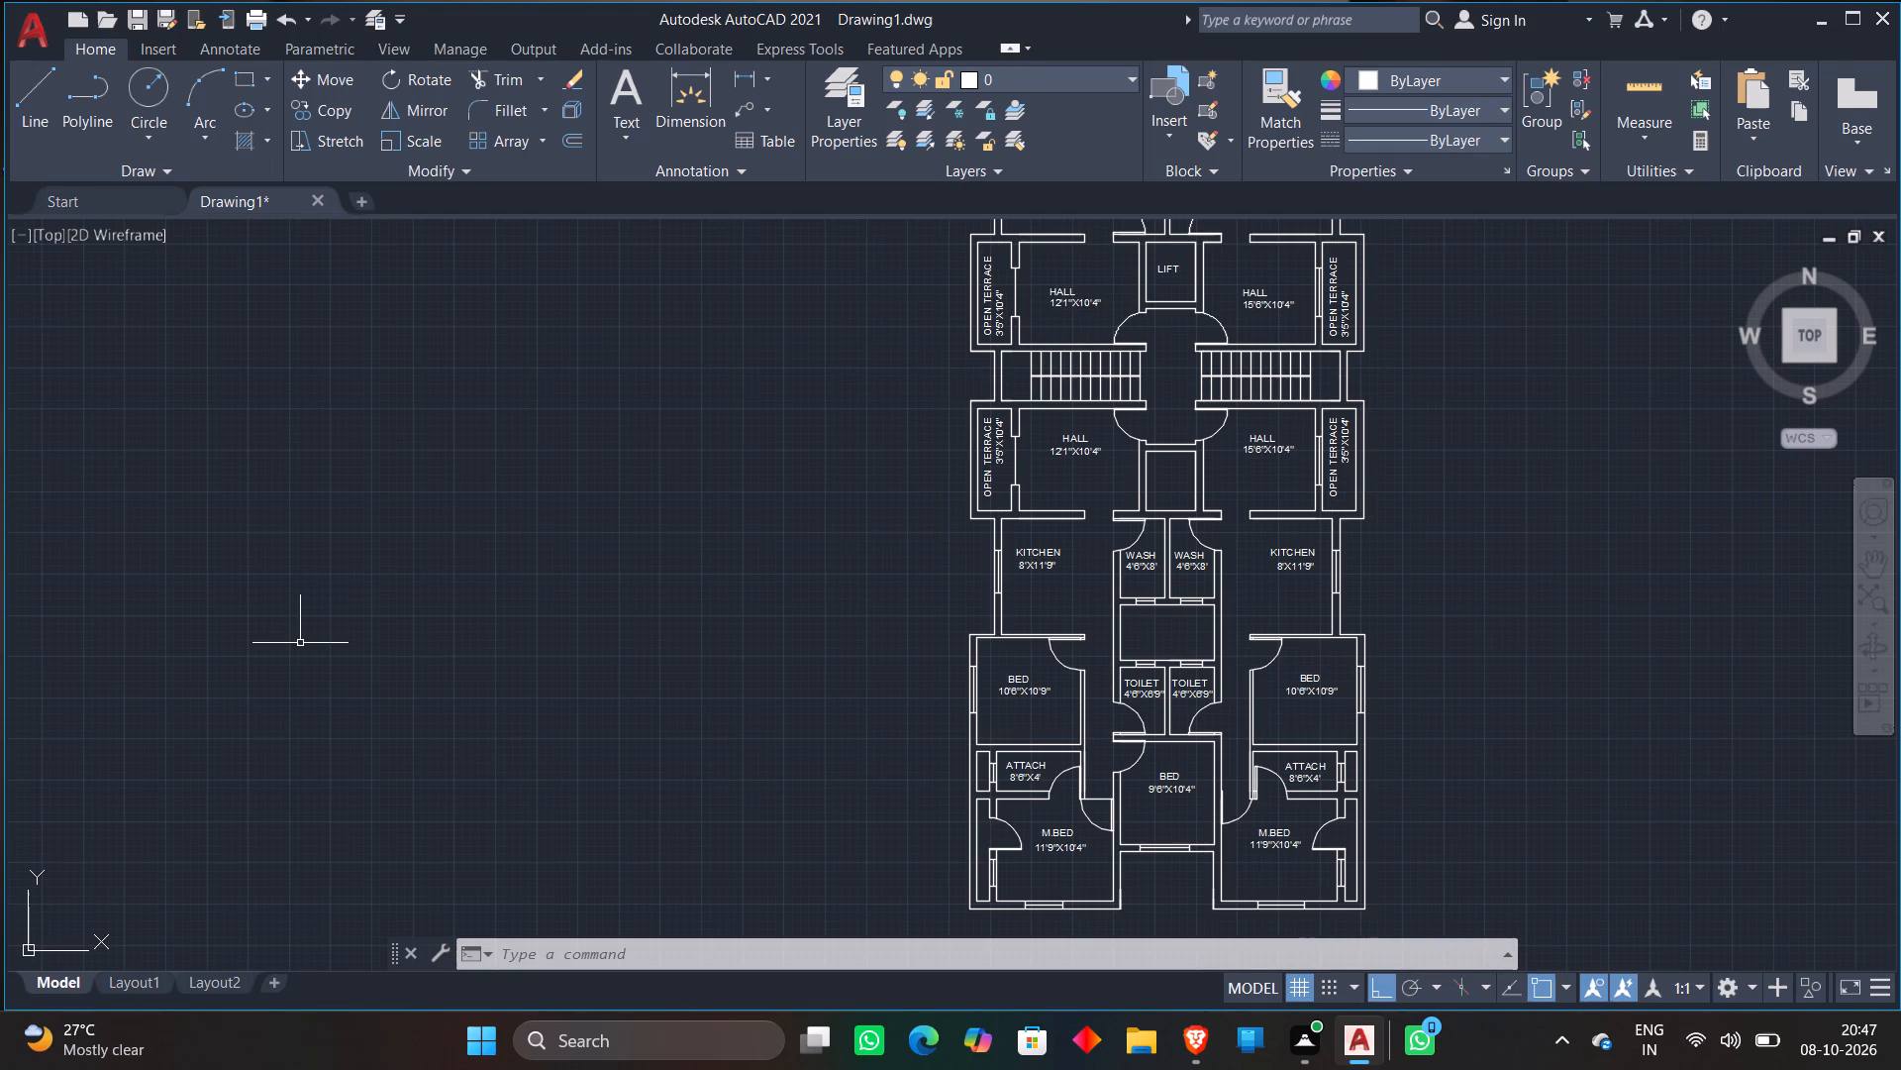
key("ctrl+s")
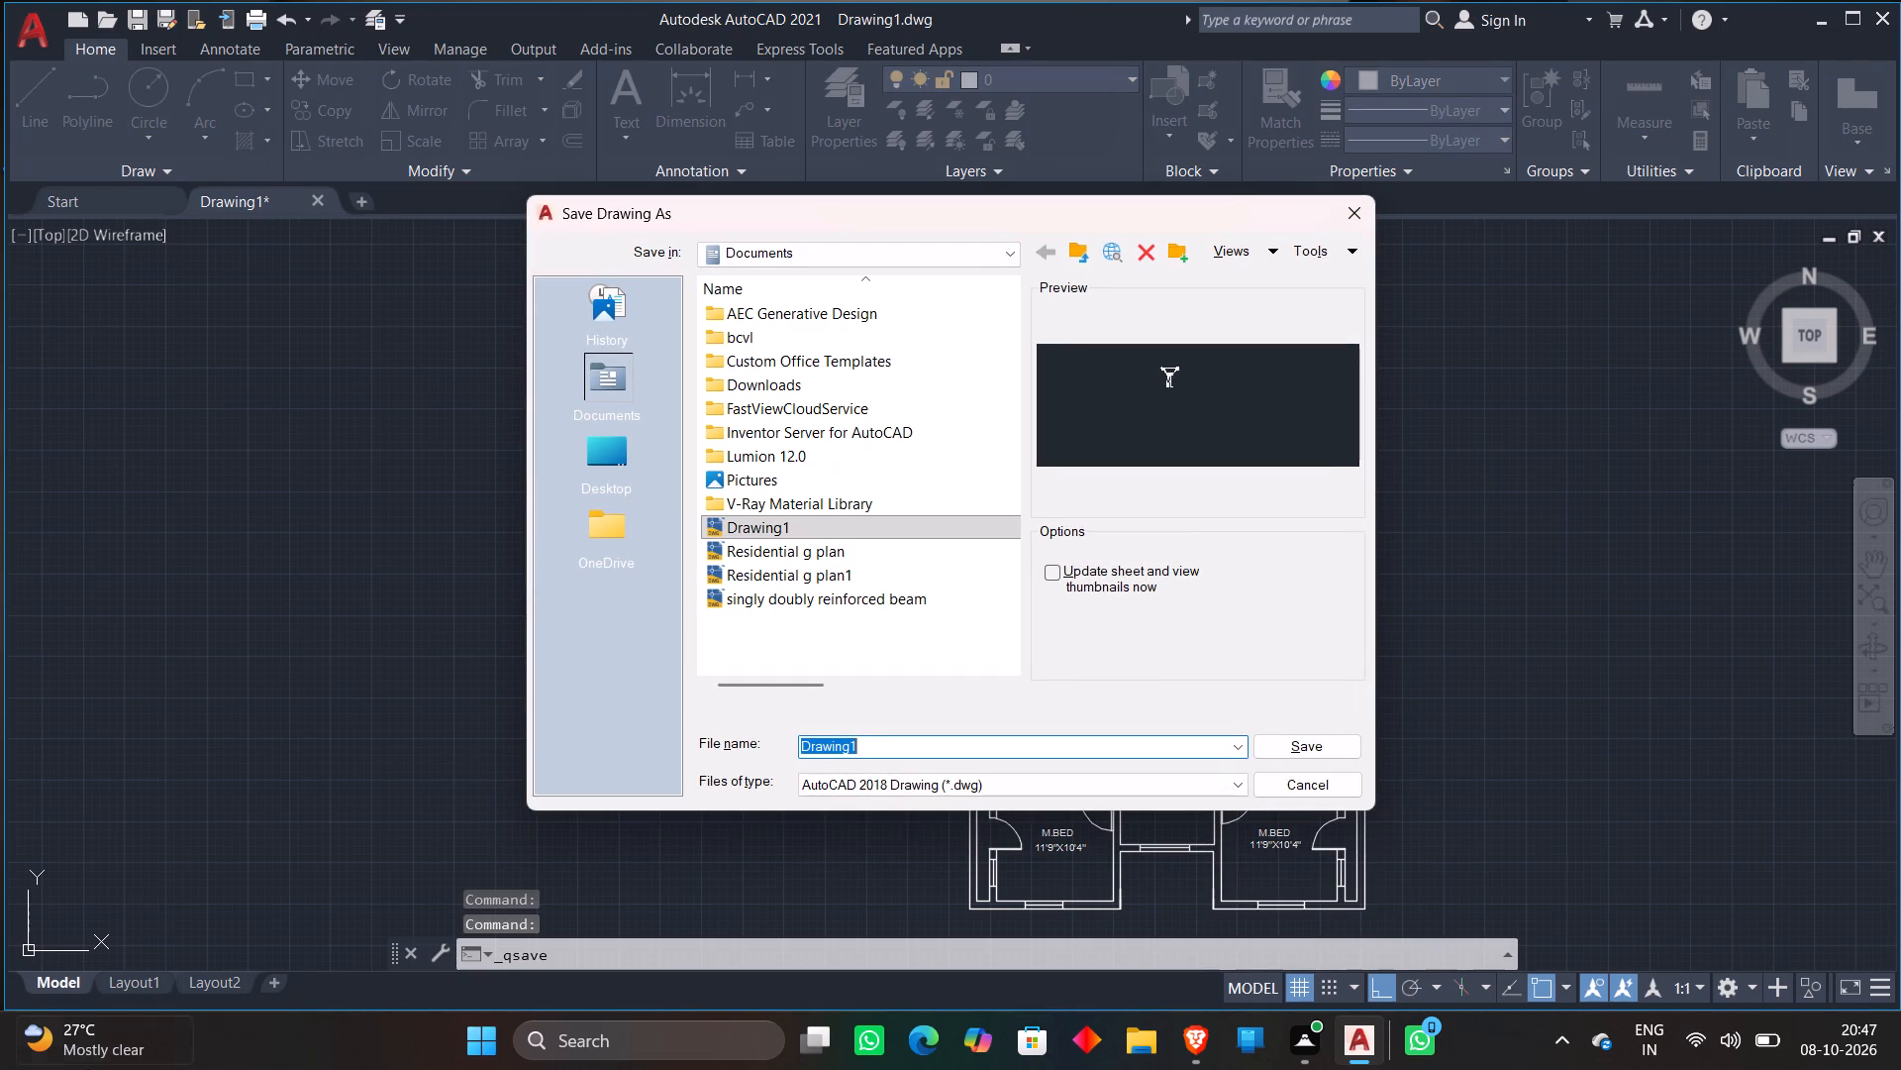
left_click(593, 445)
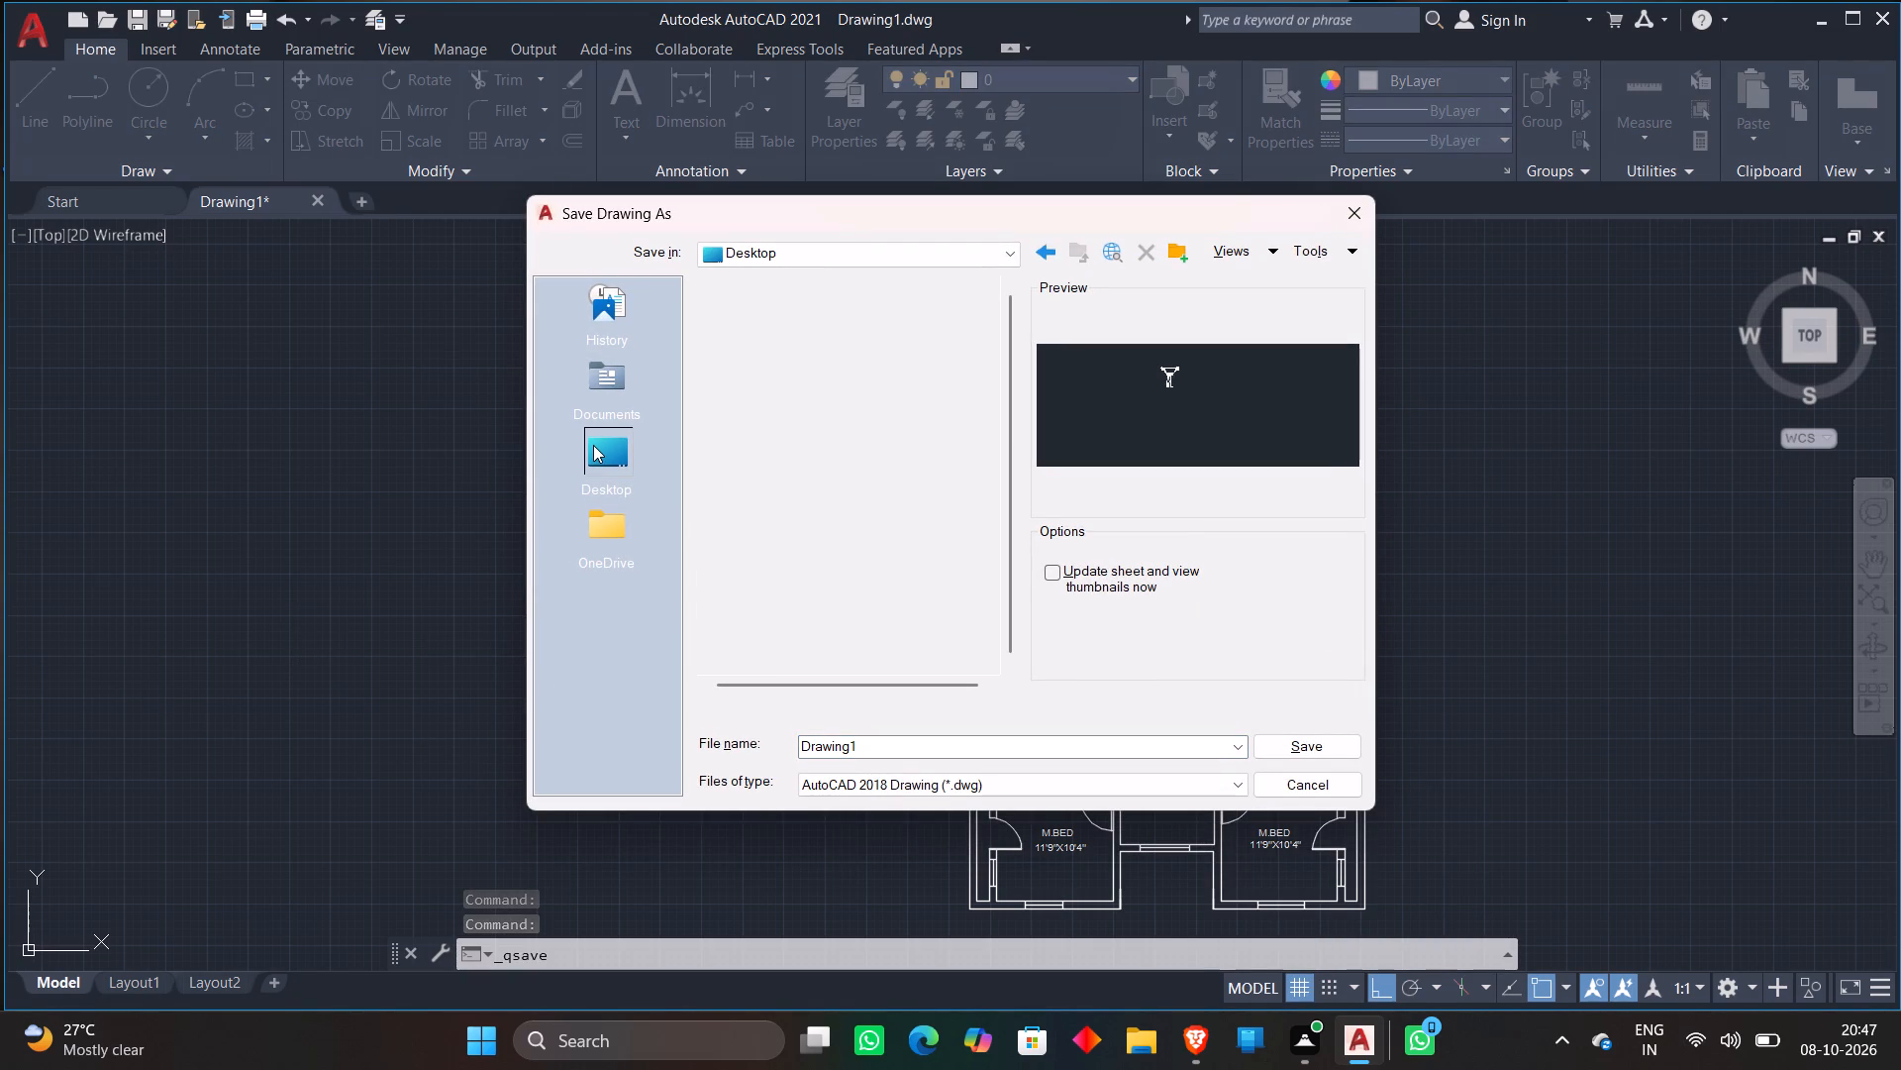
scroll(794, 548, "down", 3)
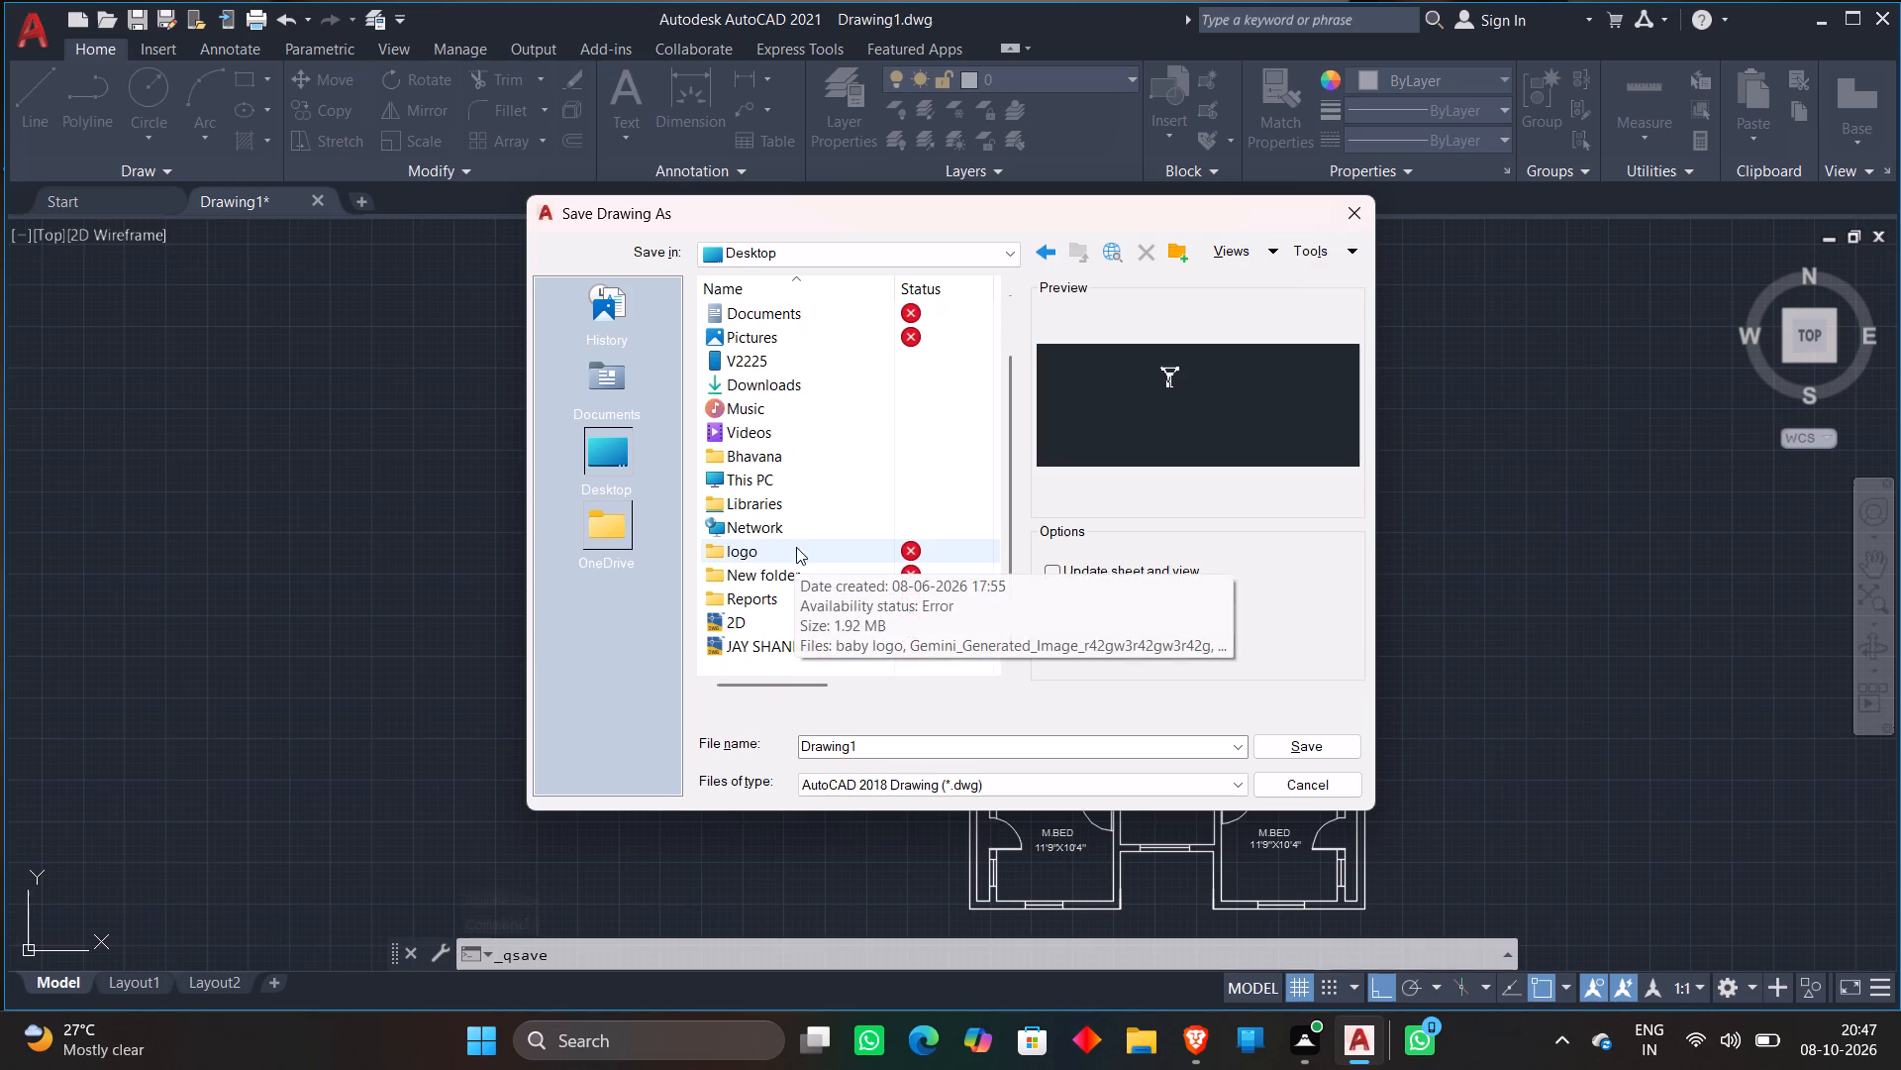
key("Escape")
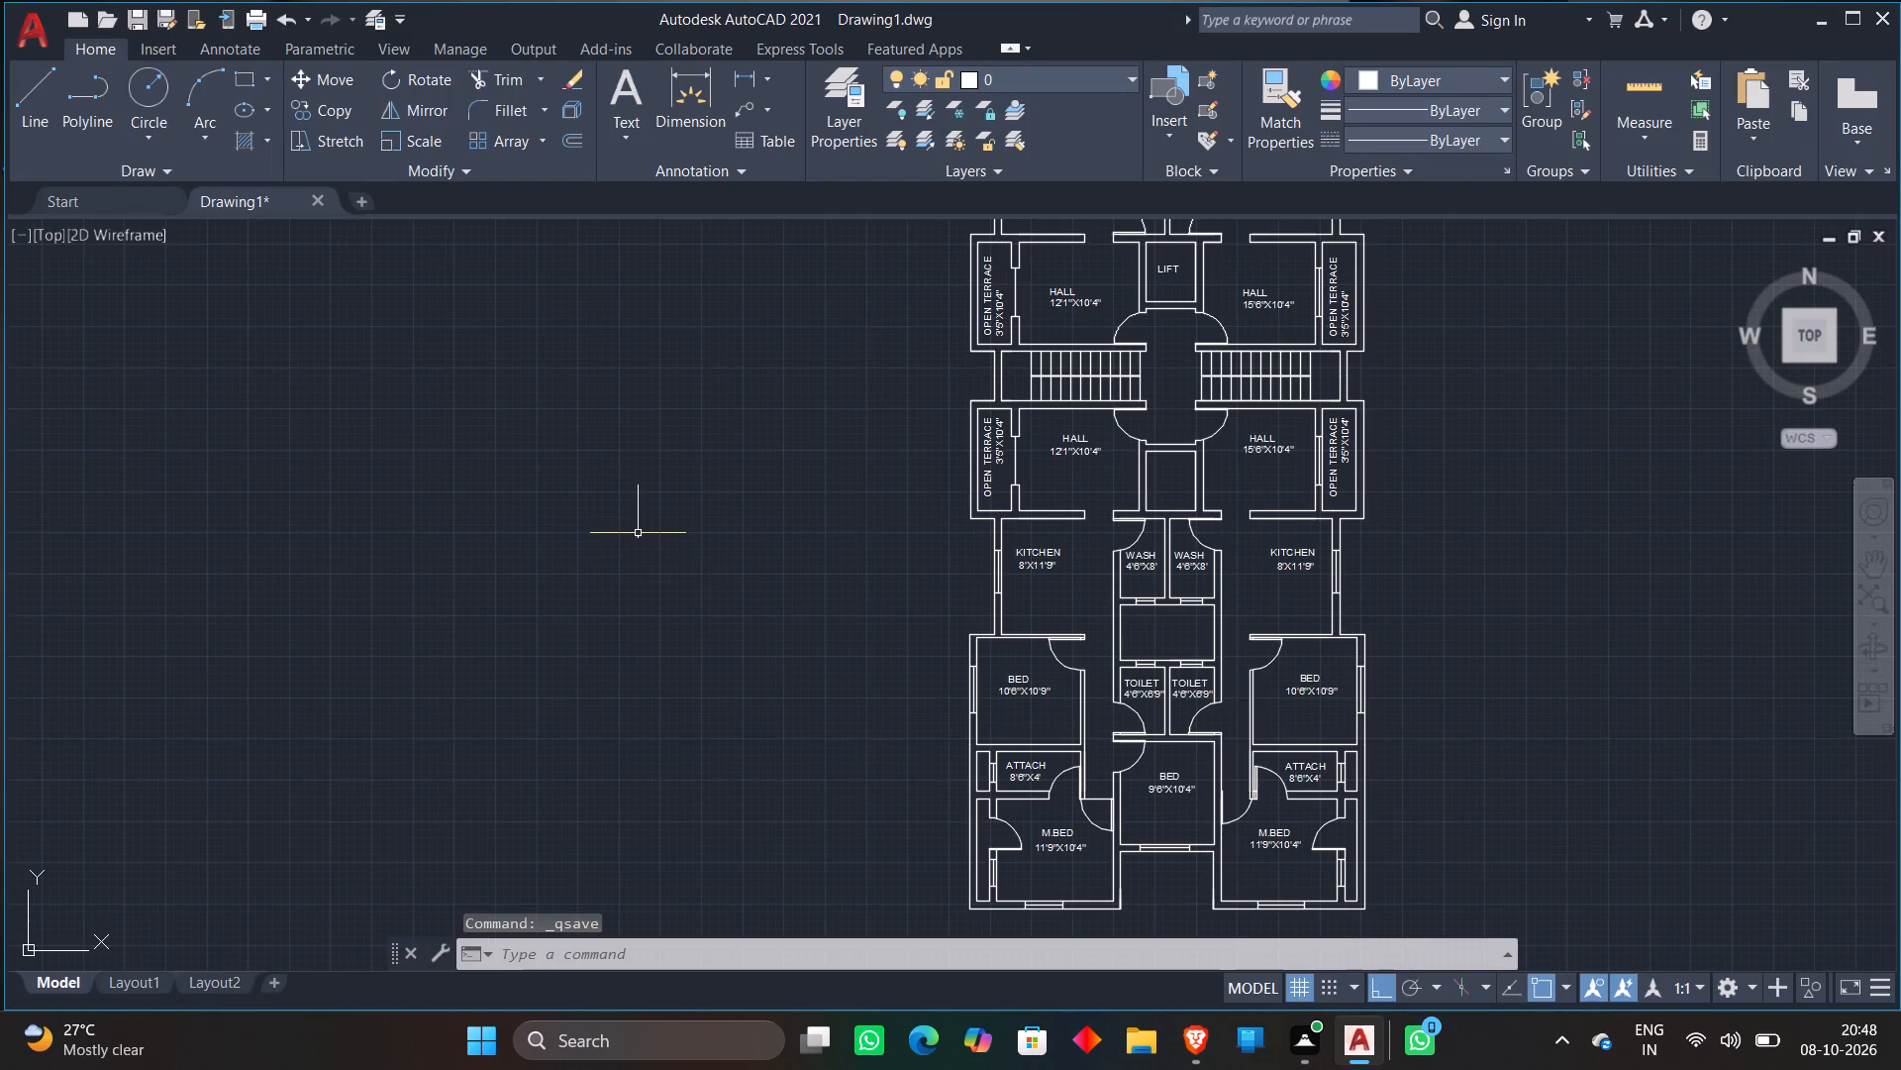
Copy the M.BED label of the upper plan's left master bedroom to the empty space above the recess between the two master bedrooms.
scroll(638, 518, "down", 3)
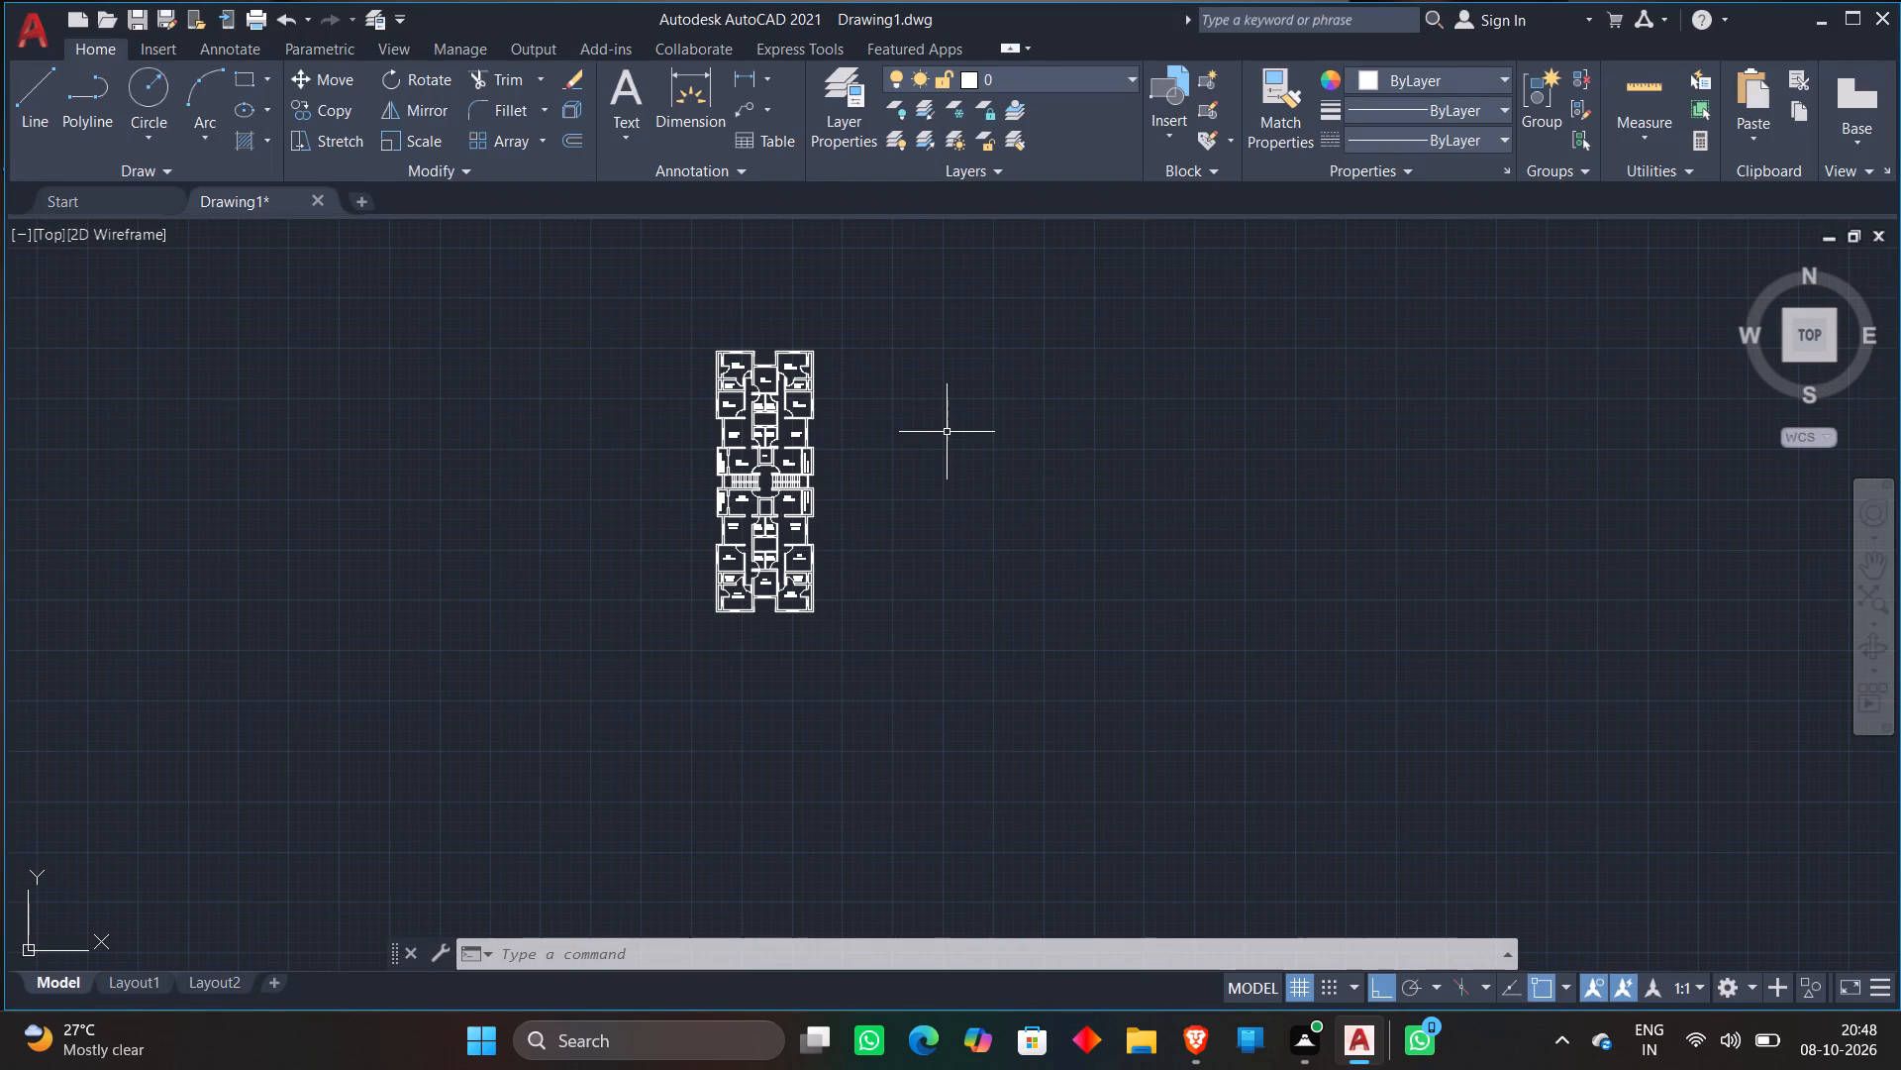
middle_click_drag(947, 432, 1106, 550)
scroll(944, 445, "up", 2)
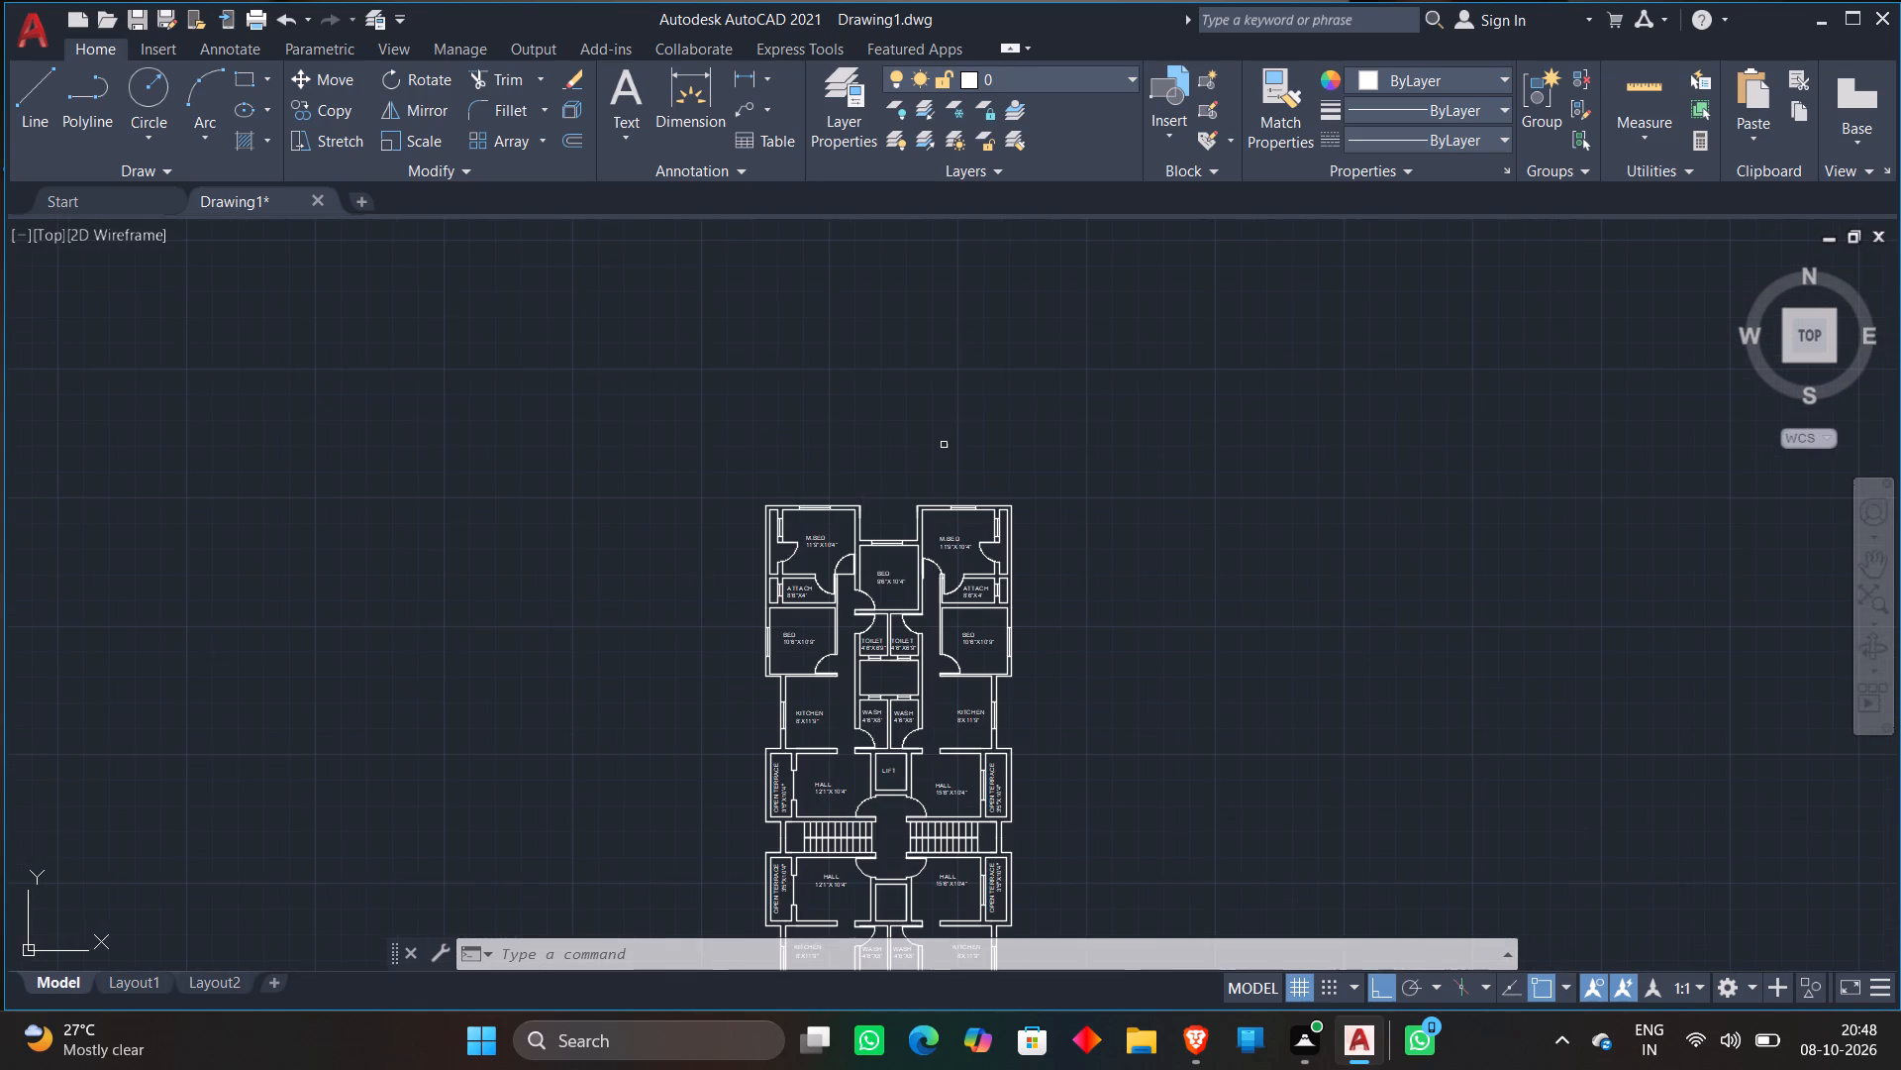
scroll(810, 536, "up", 2)
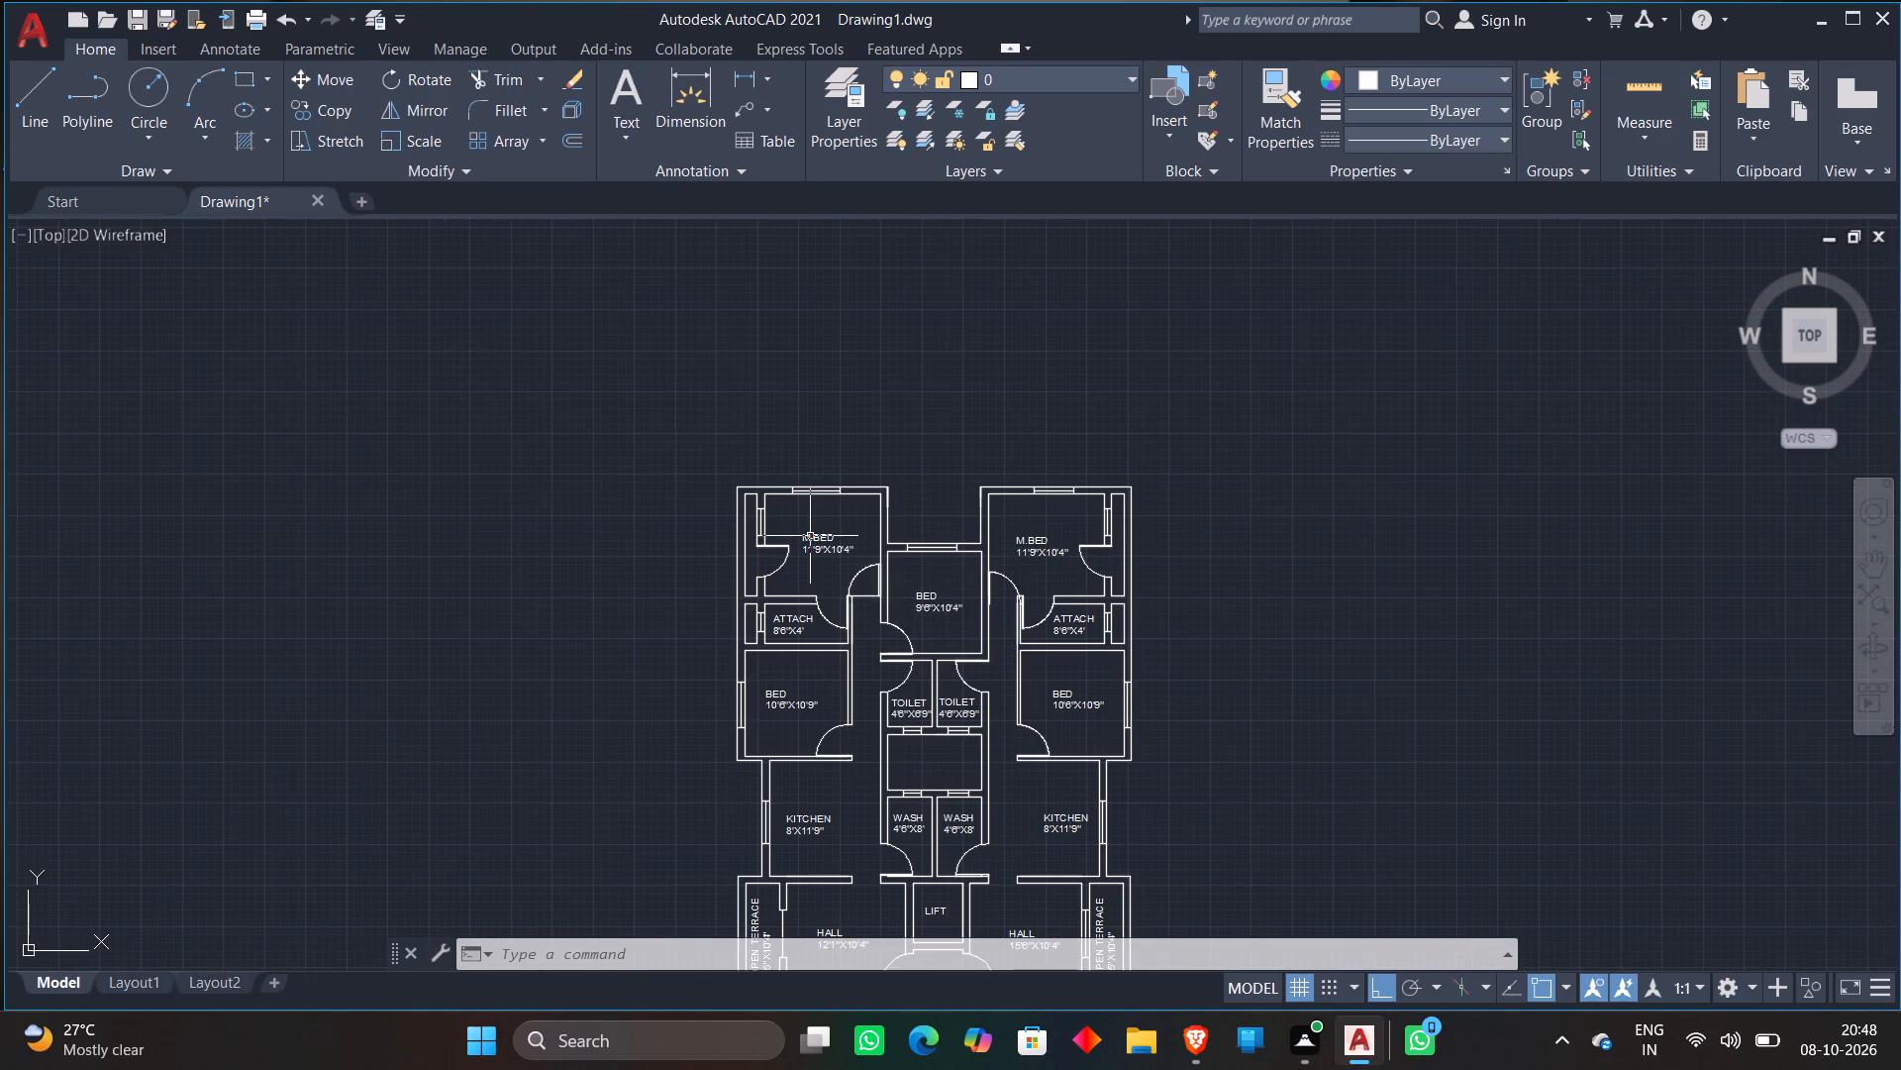
left_click(810, 536)
right_click(812, 536)
left_click(836, 603)
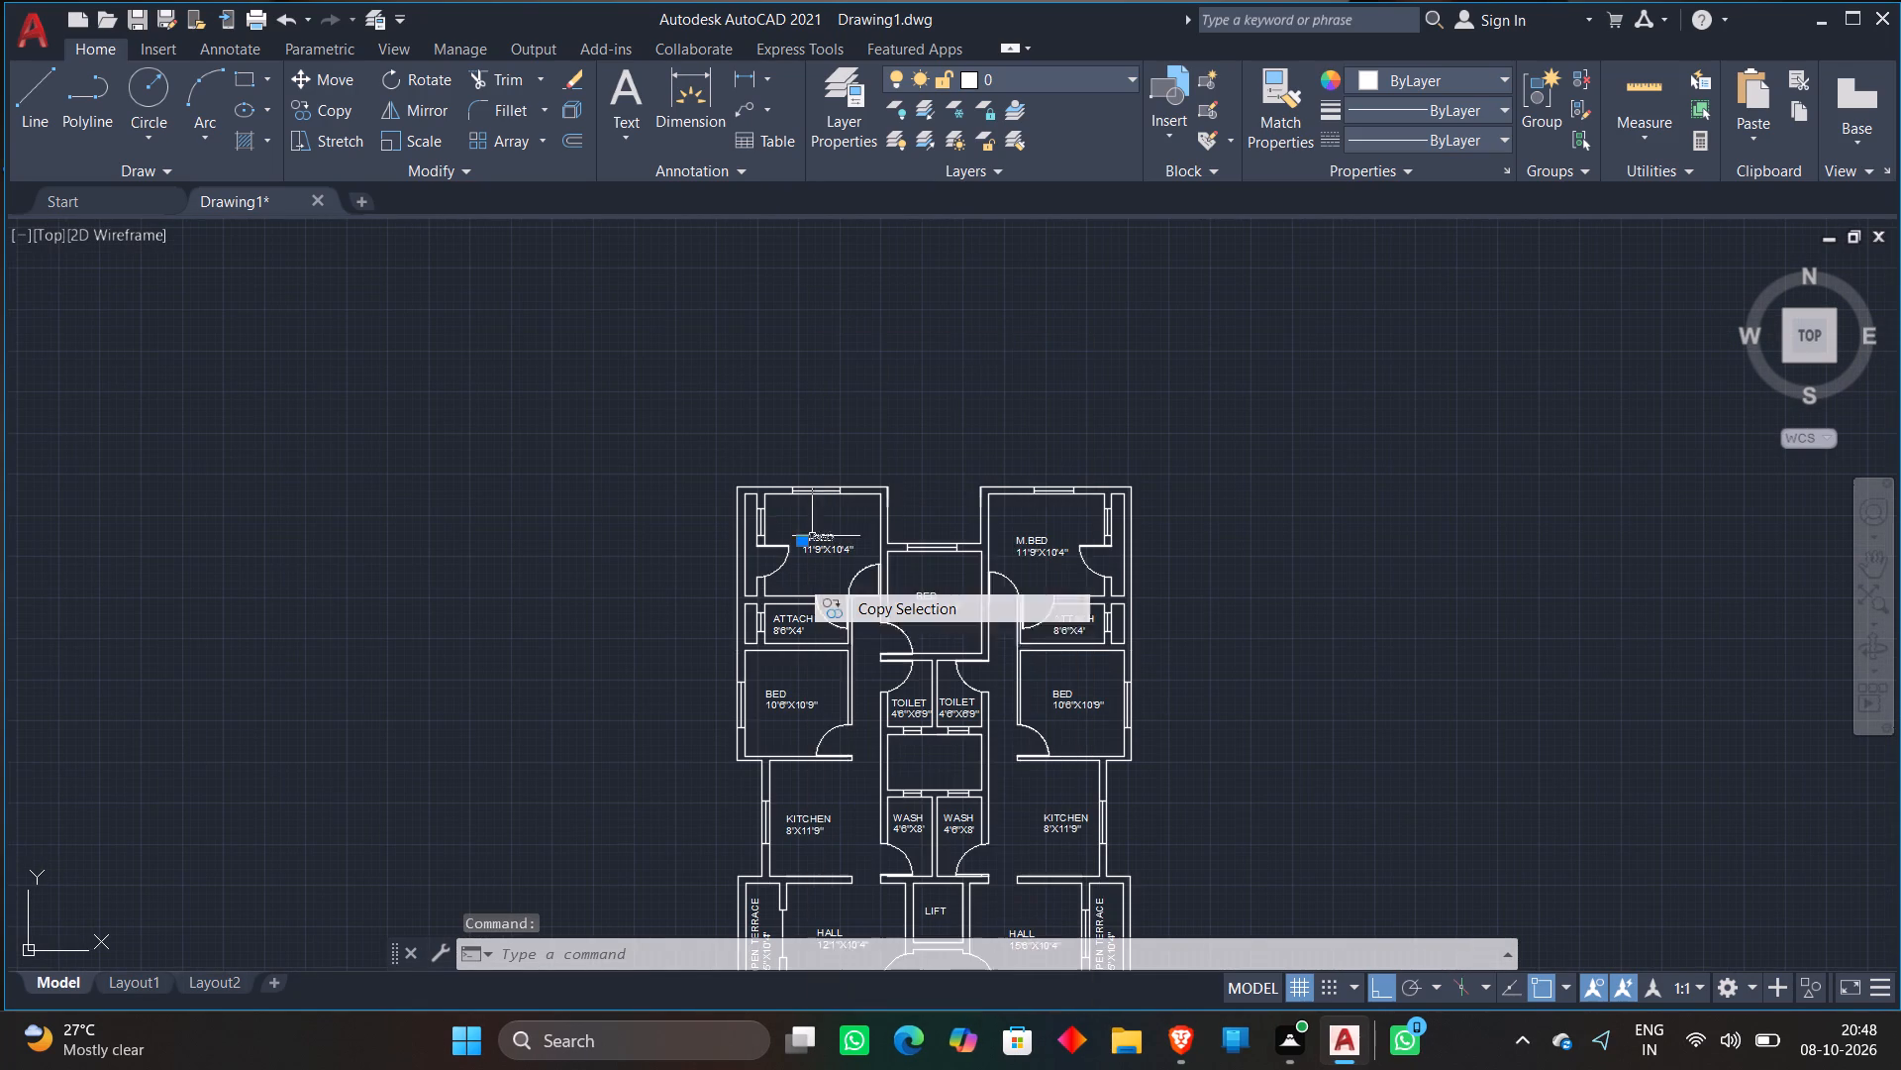
left_click(820, 543)
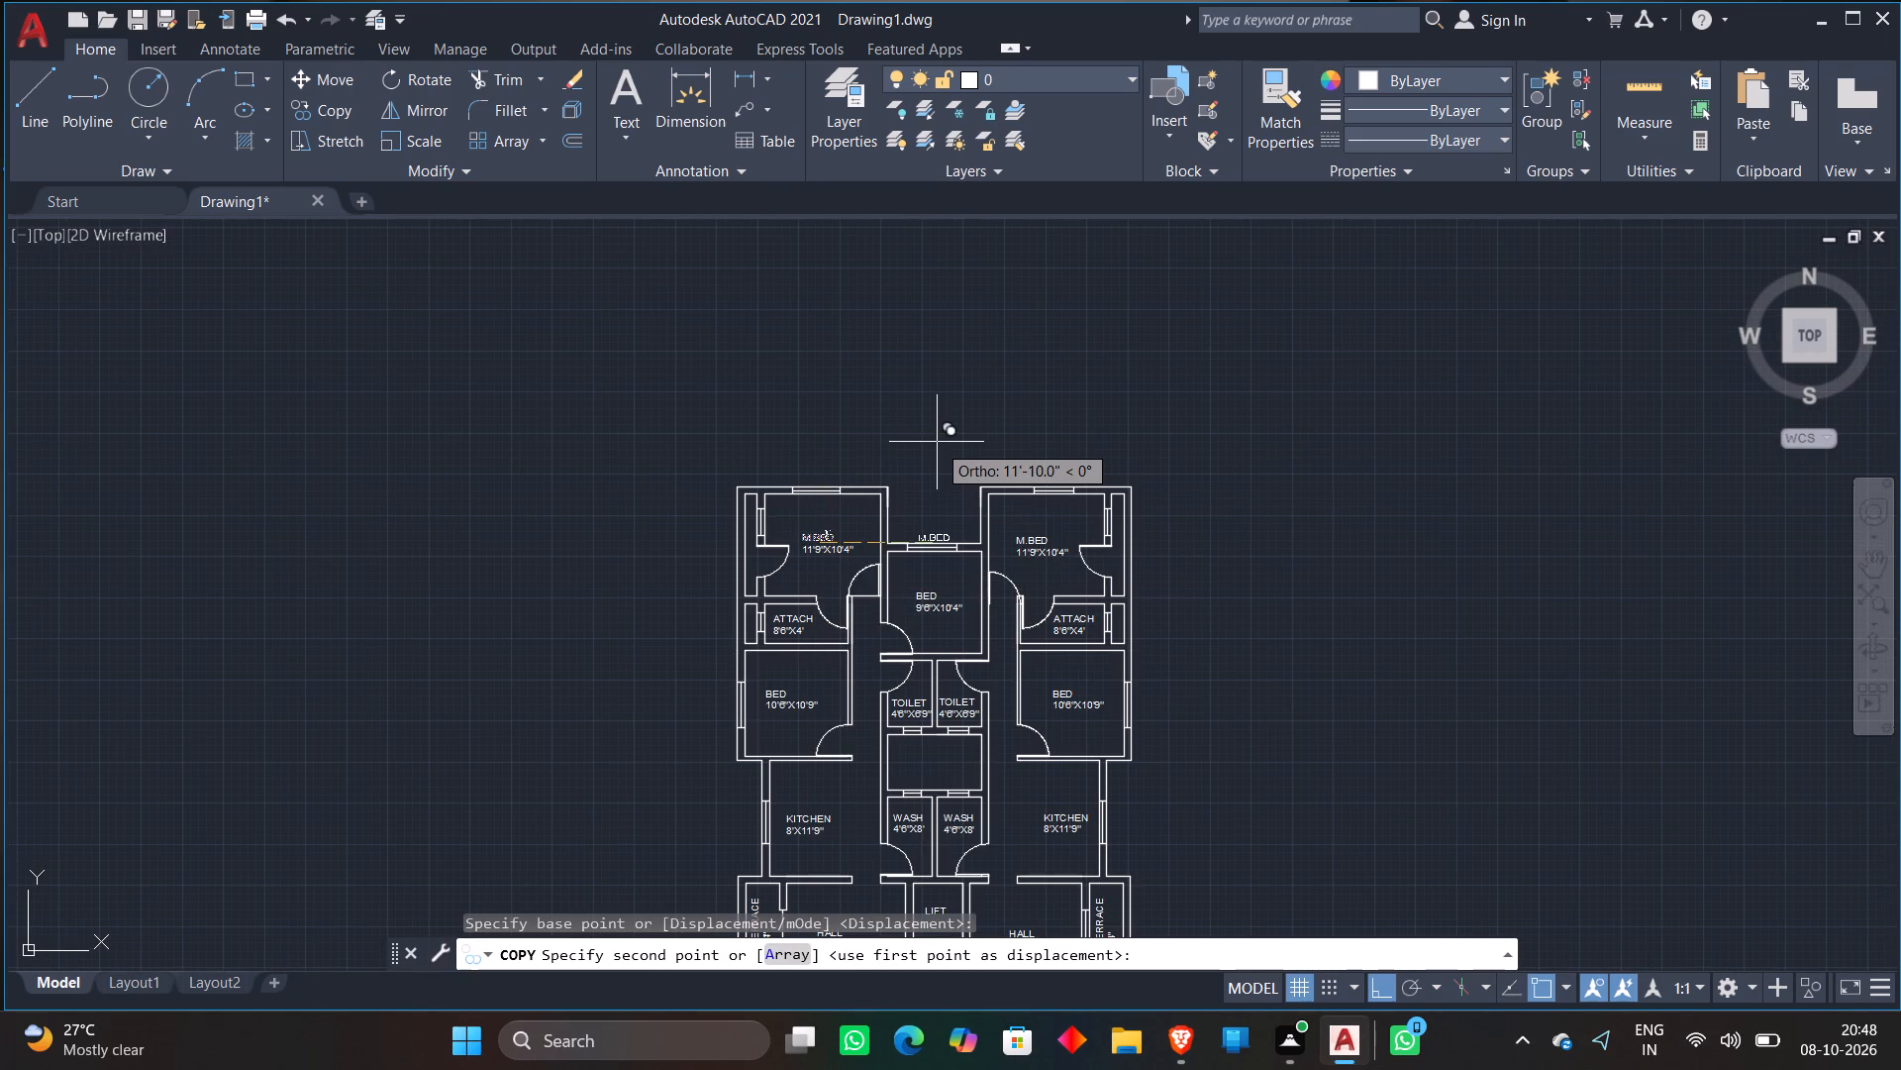
key("F8")
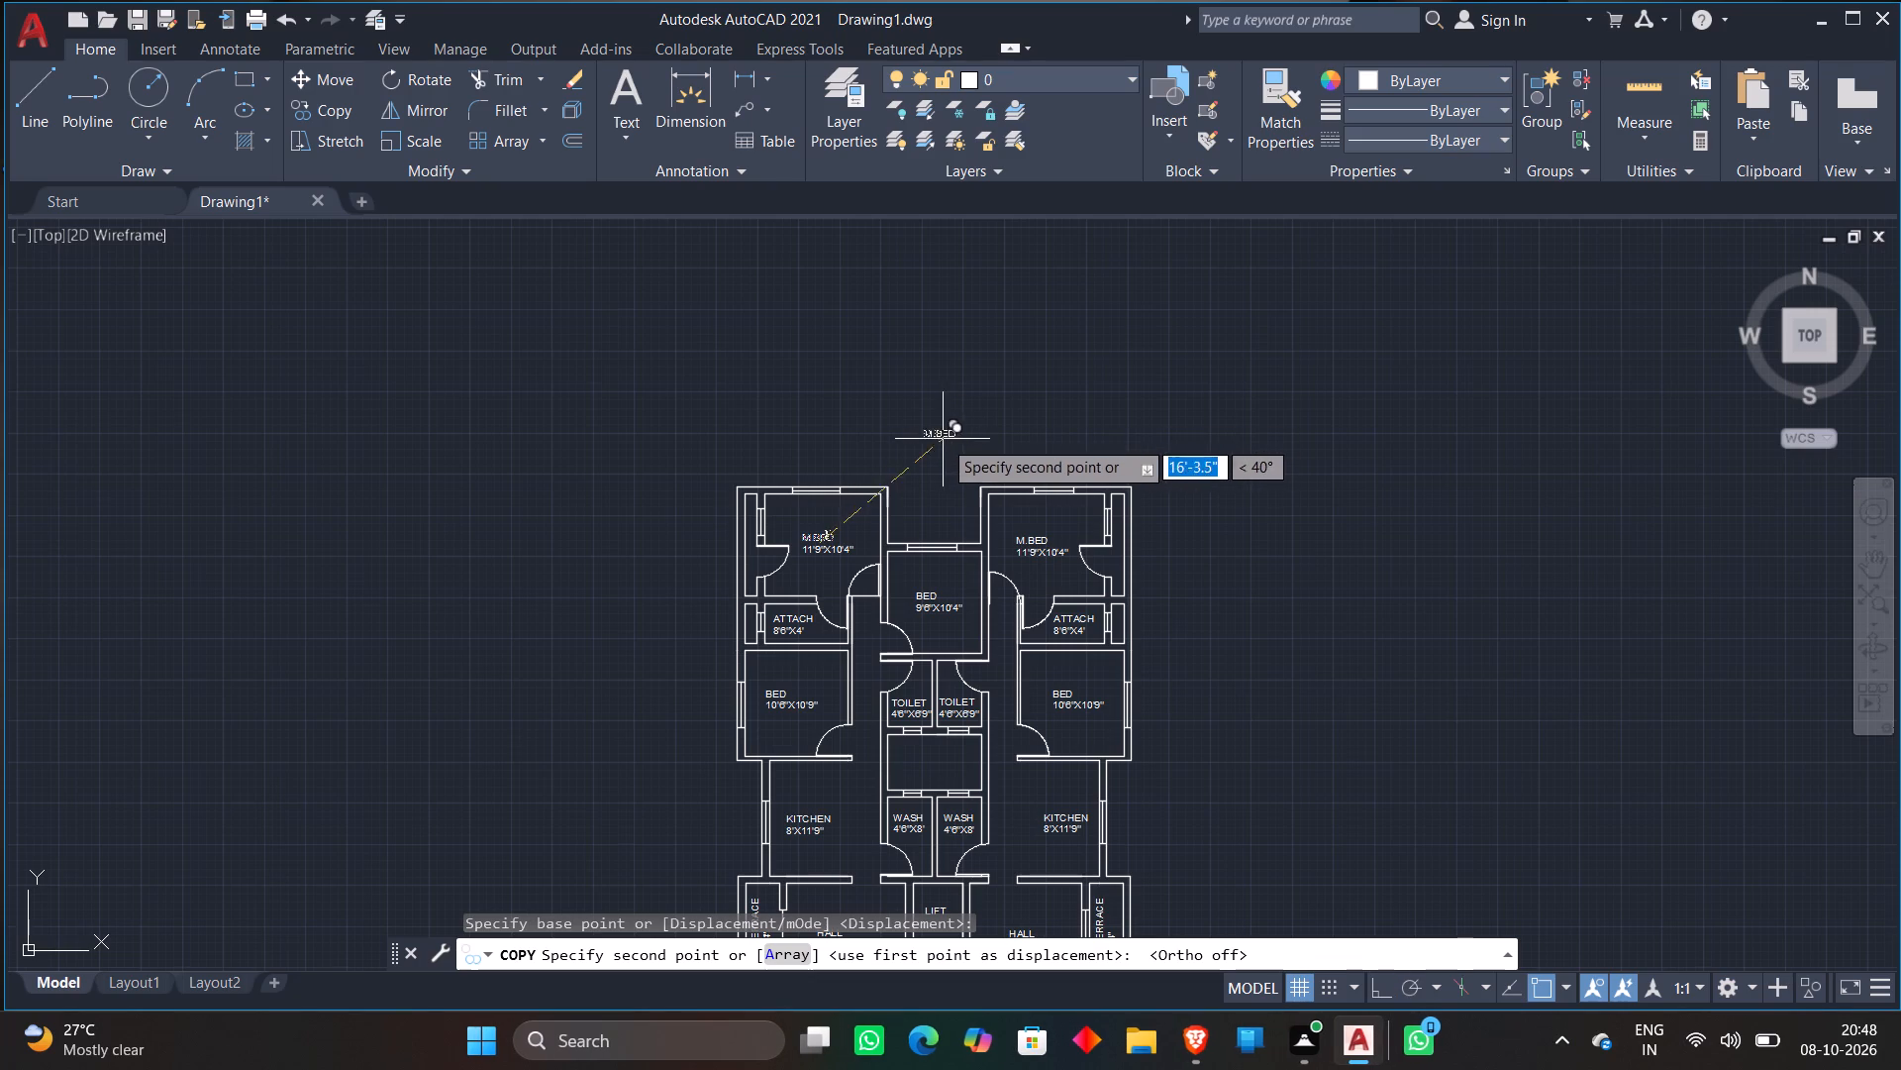
left_click(946, 437)
key("Escape")
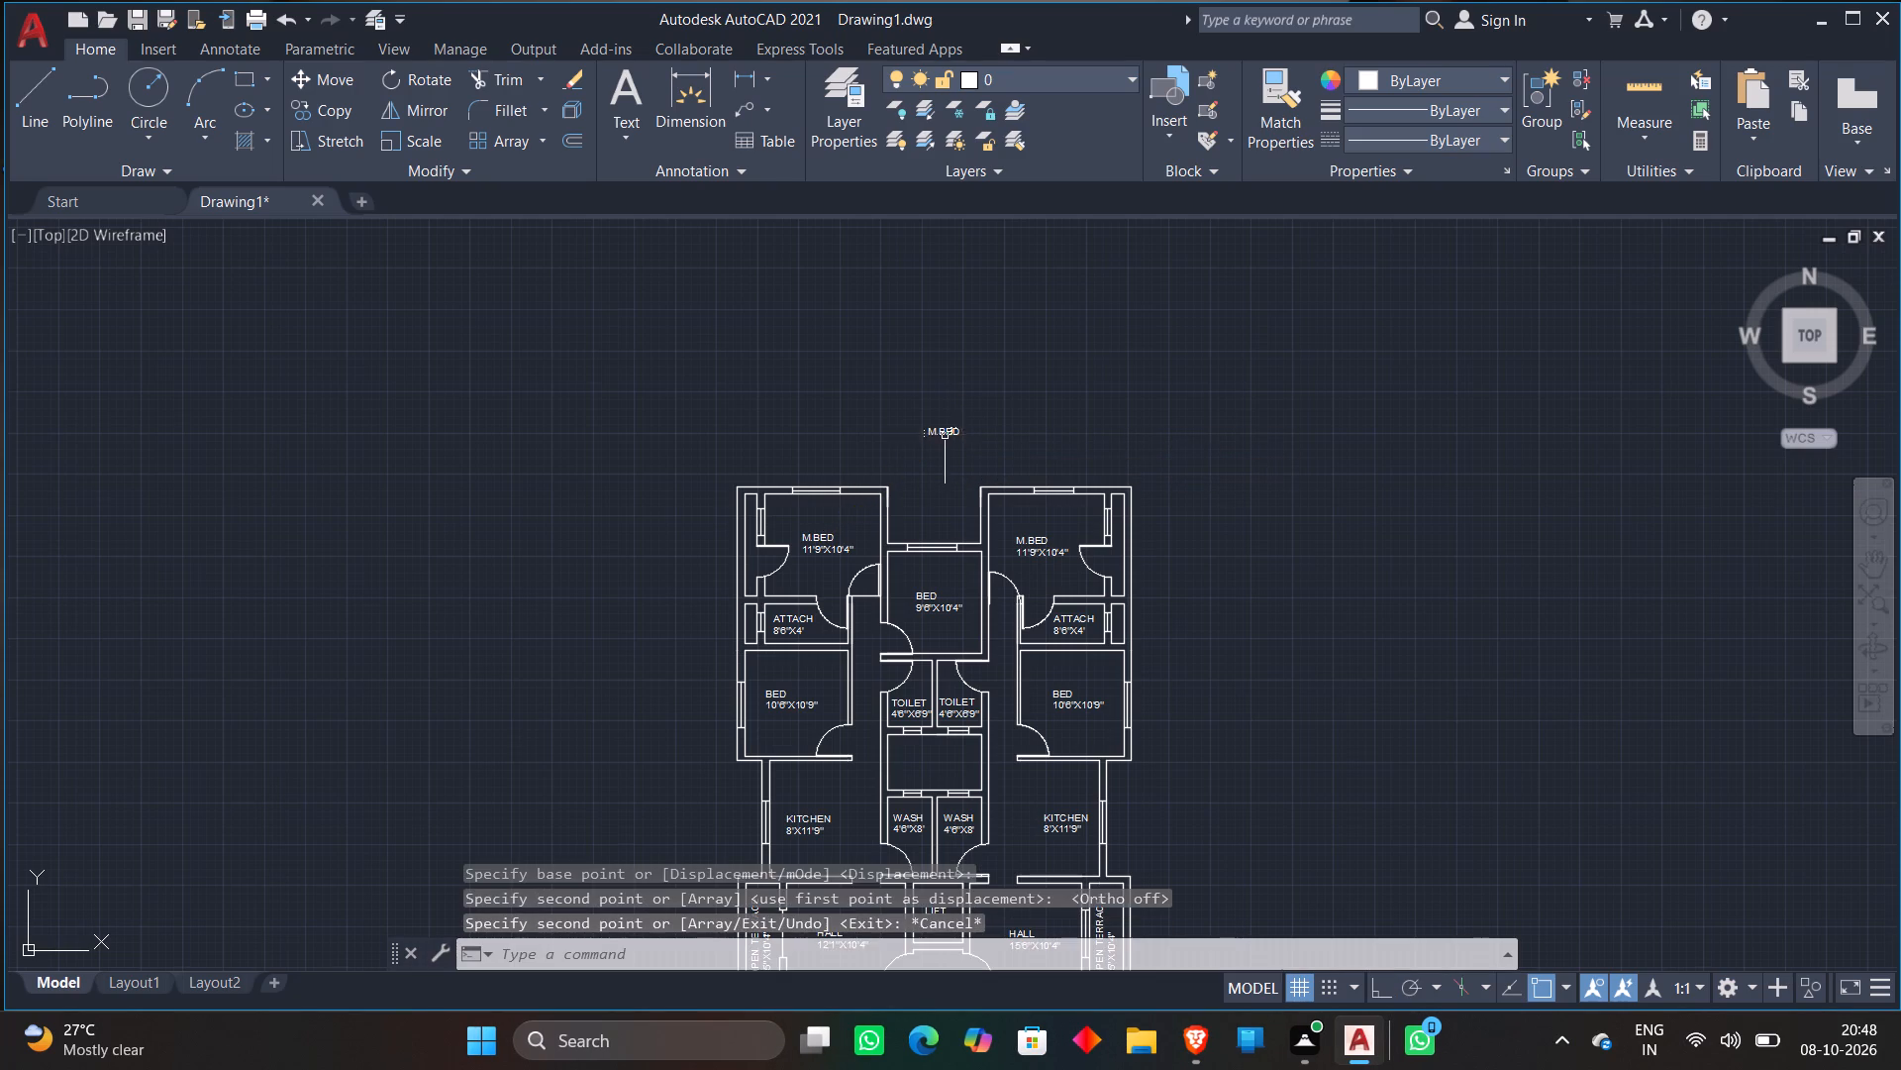
Change the text of the copied label above the plan to "FLOOR PLAN".
double_click(945, 436)
scroll(962, 427, "up", 3)
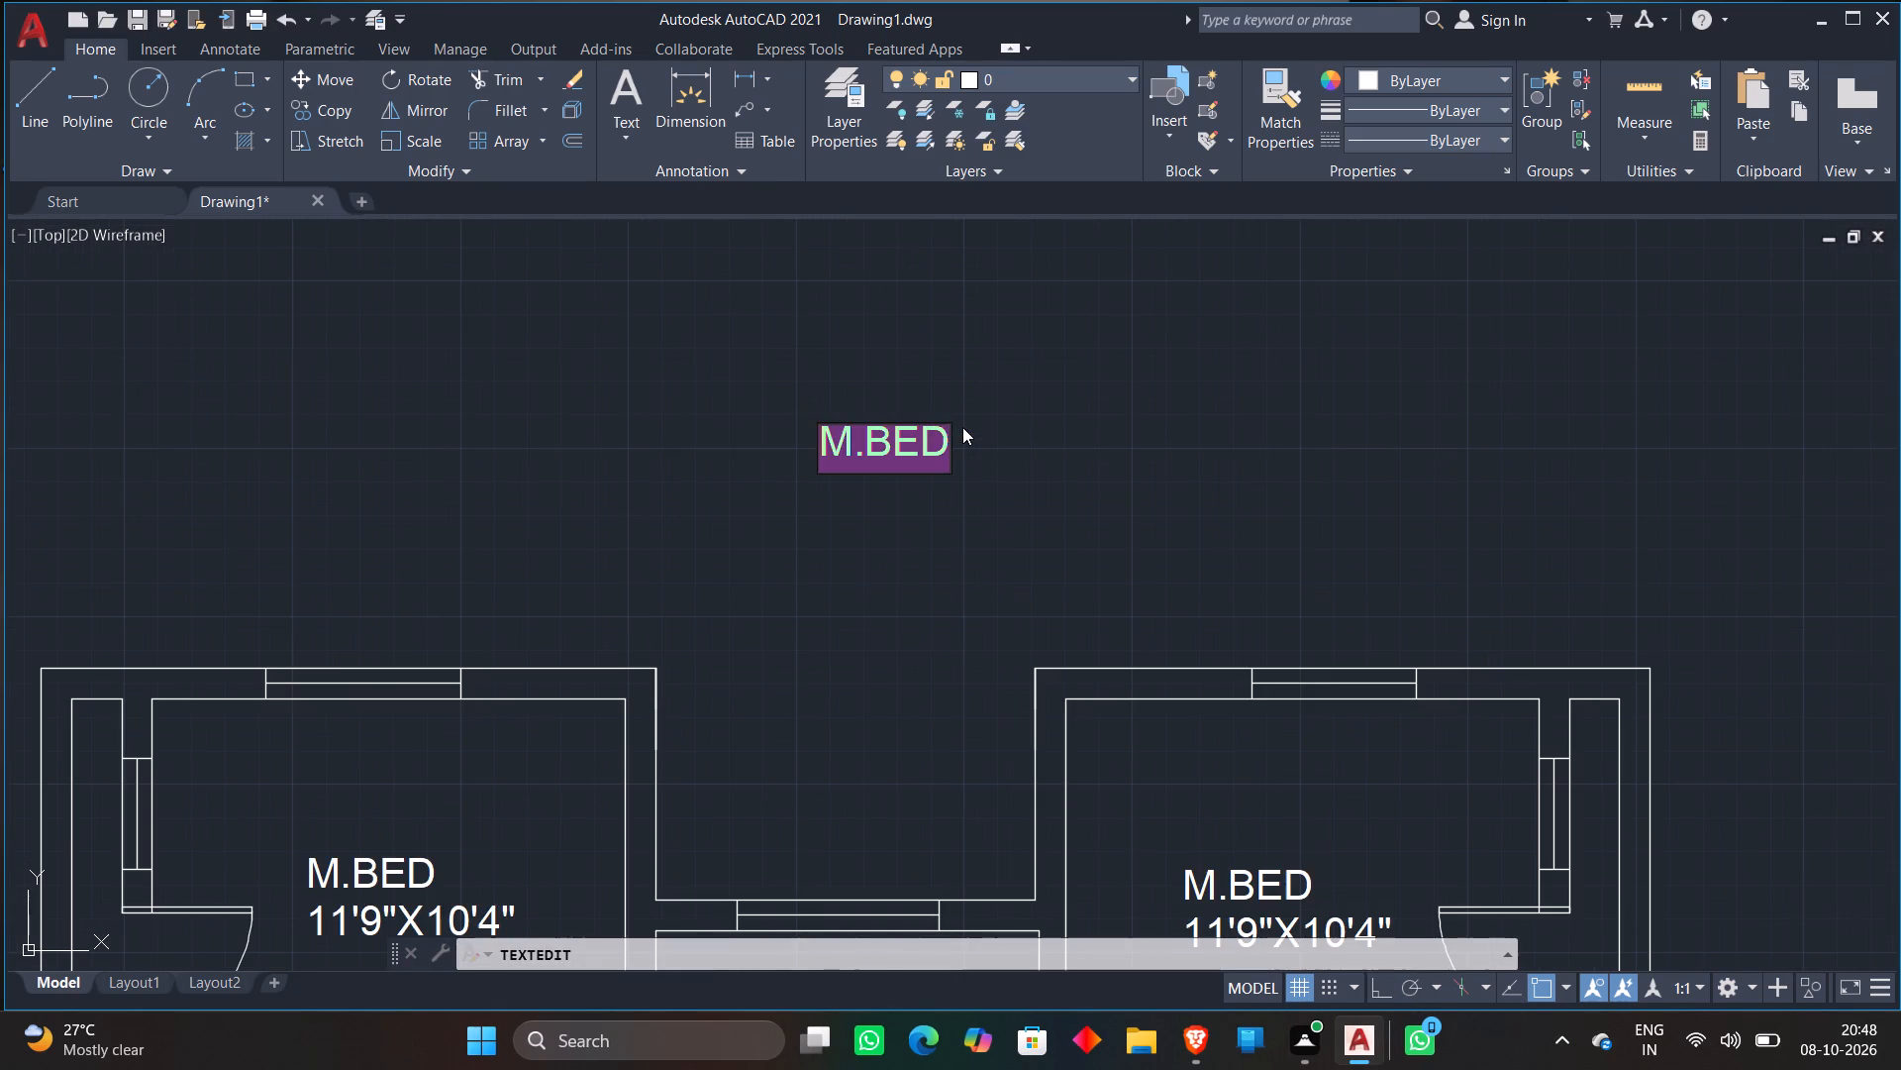
key("BackSpace")
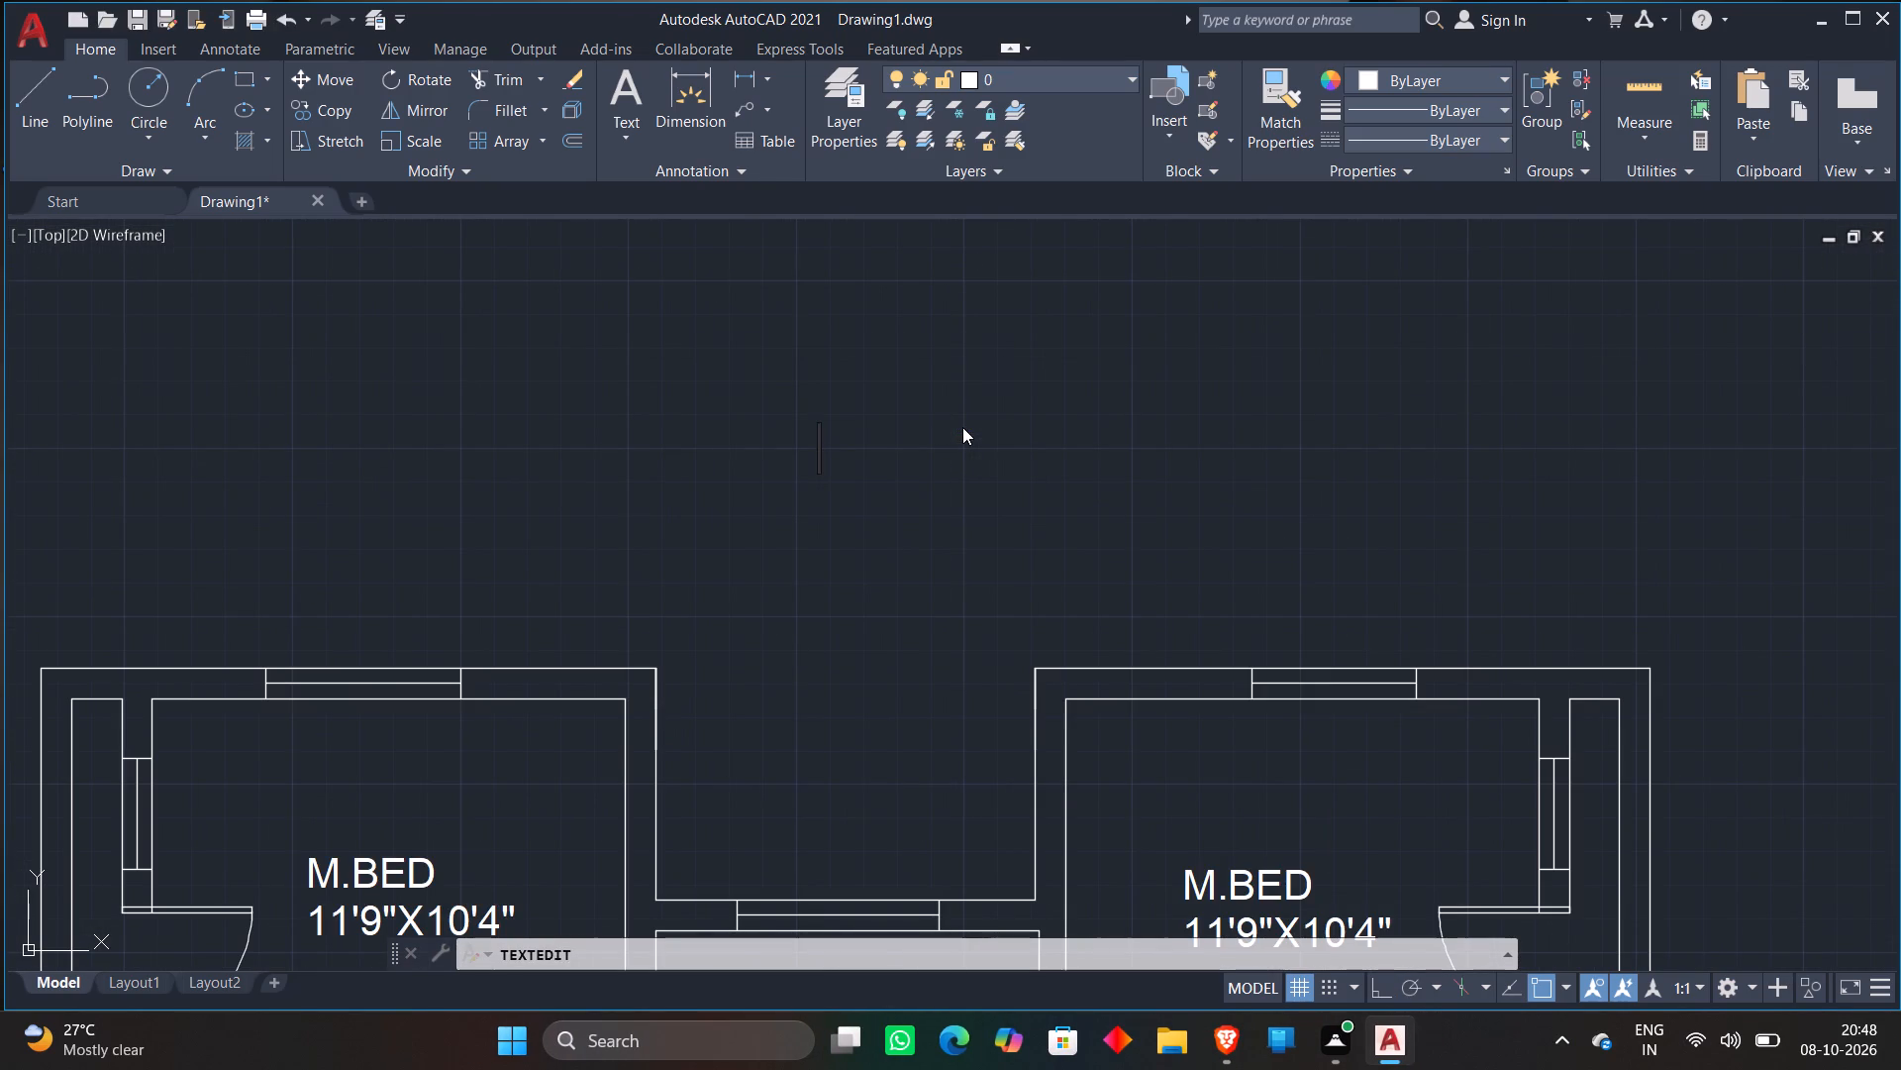
type("FLOOR")
key("space")
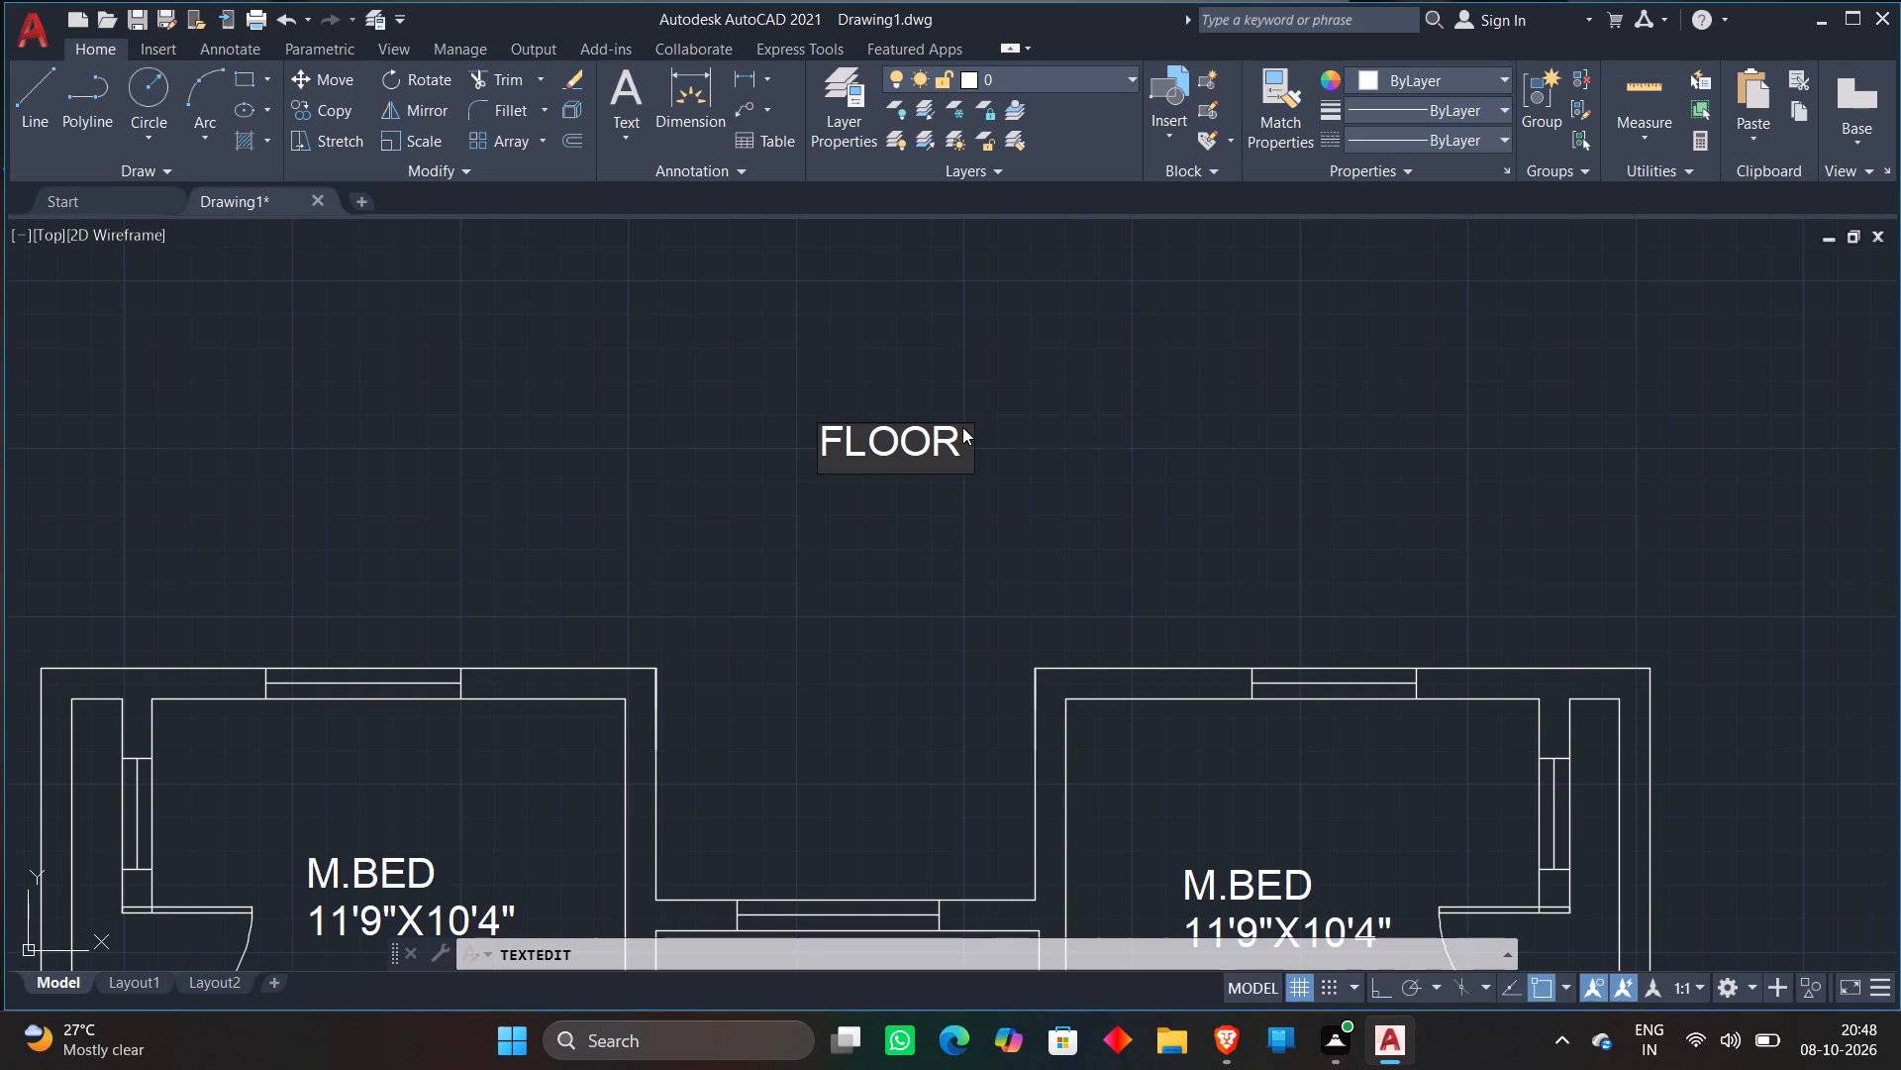
type("PLAN")
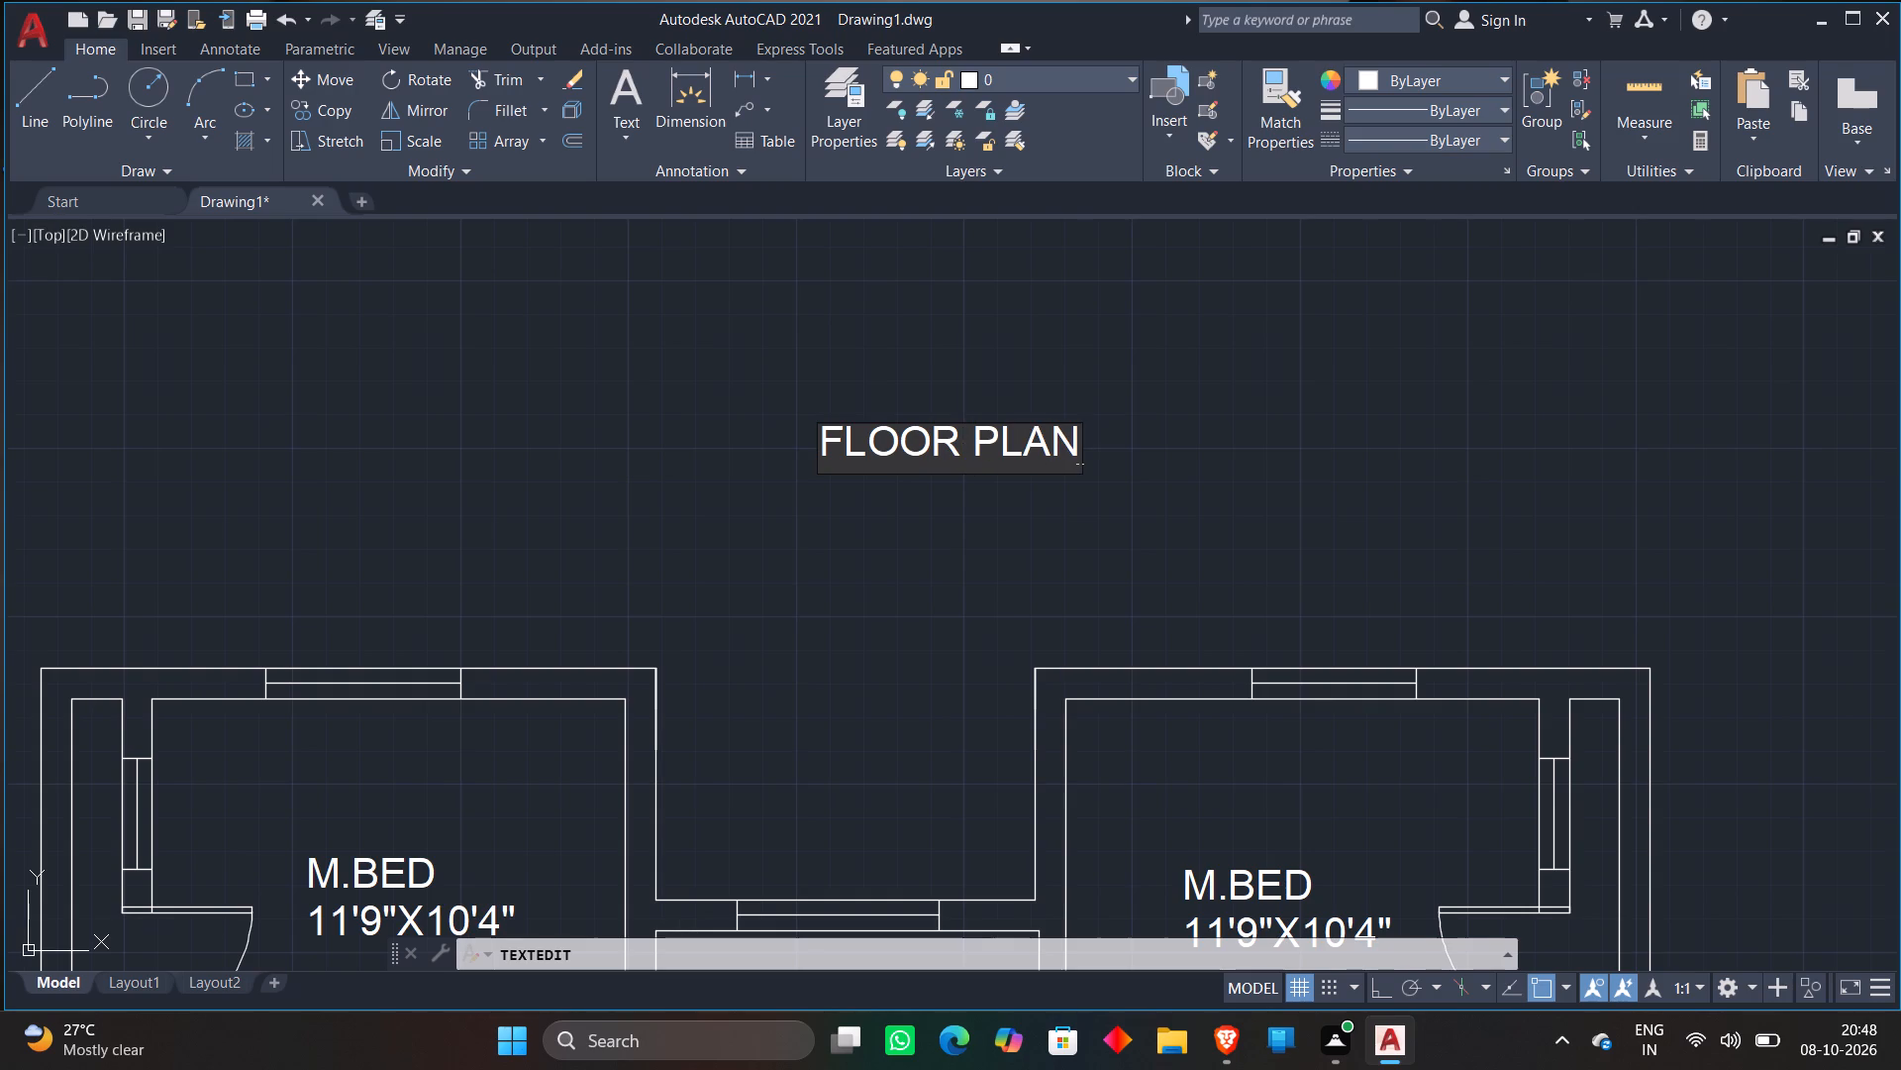
left_click(962, 567)
key("Escape")
Scale up the FLOOR PLAN title by a factor of about 2.6.
scroll(981, 480, "down", 2)
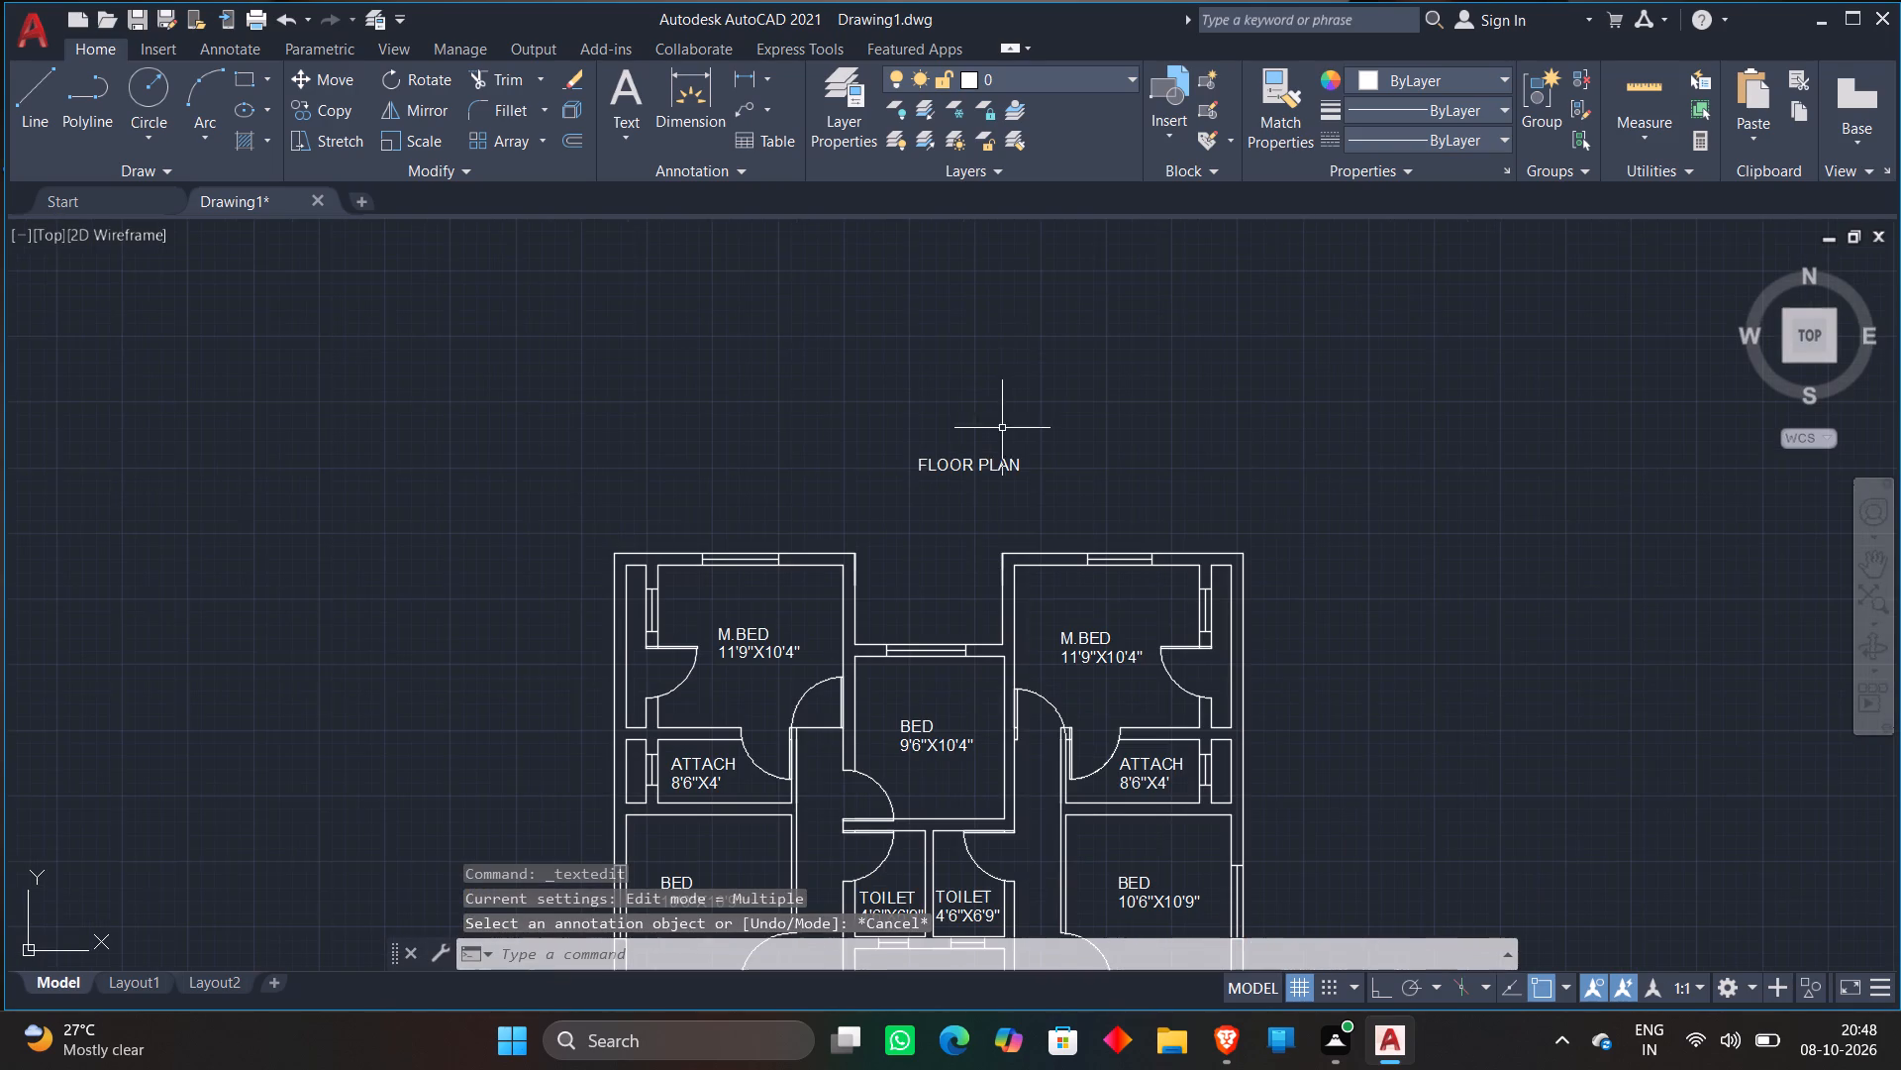
left_click(971, 456)
right_click(972, 456)
right_click(972, 456)
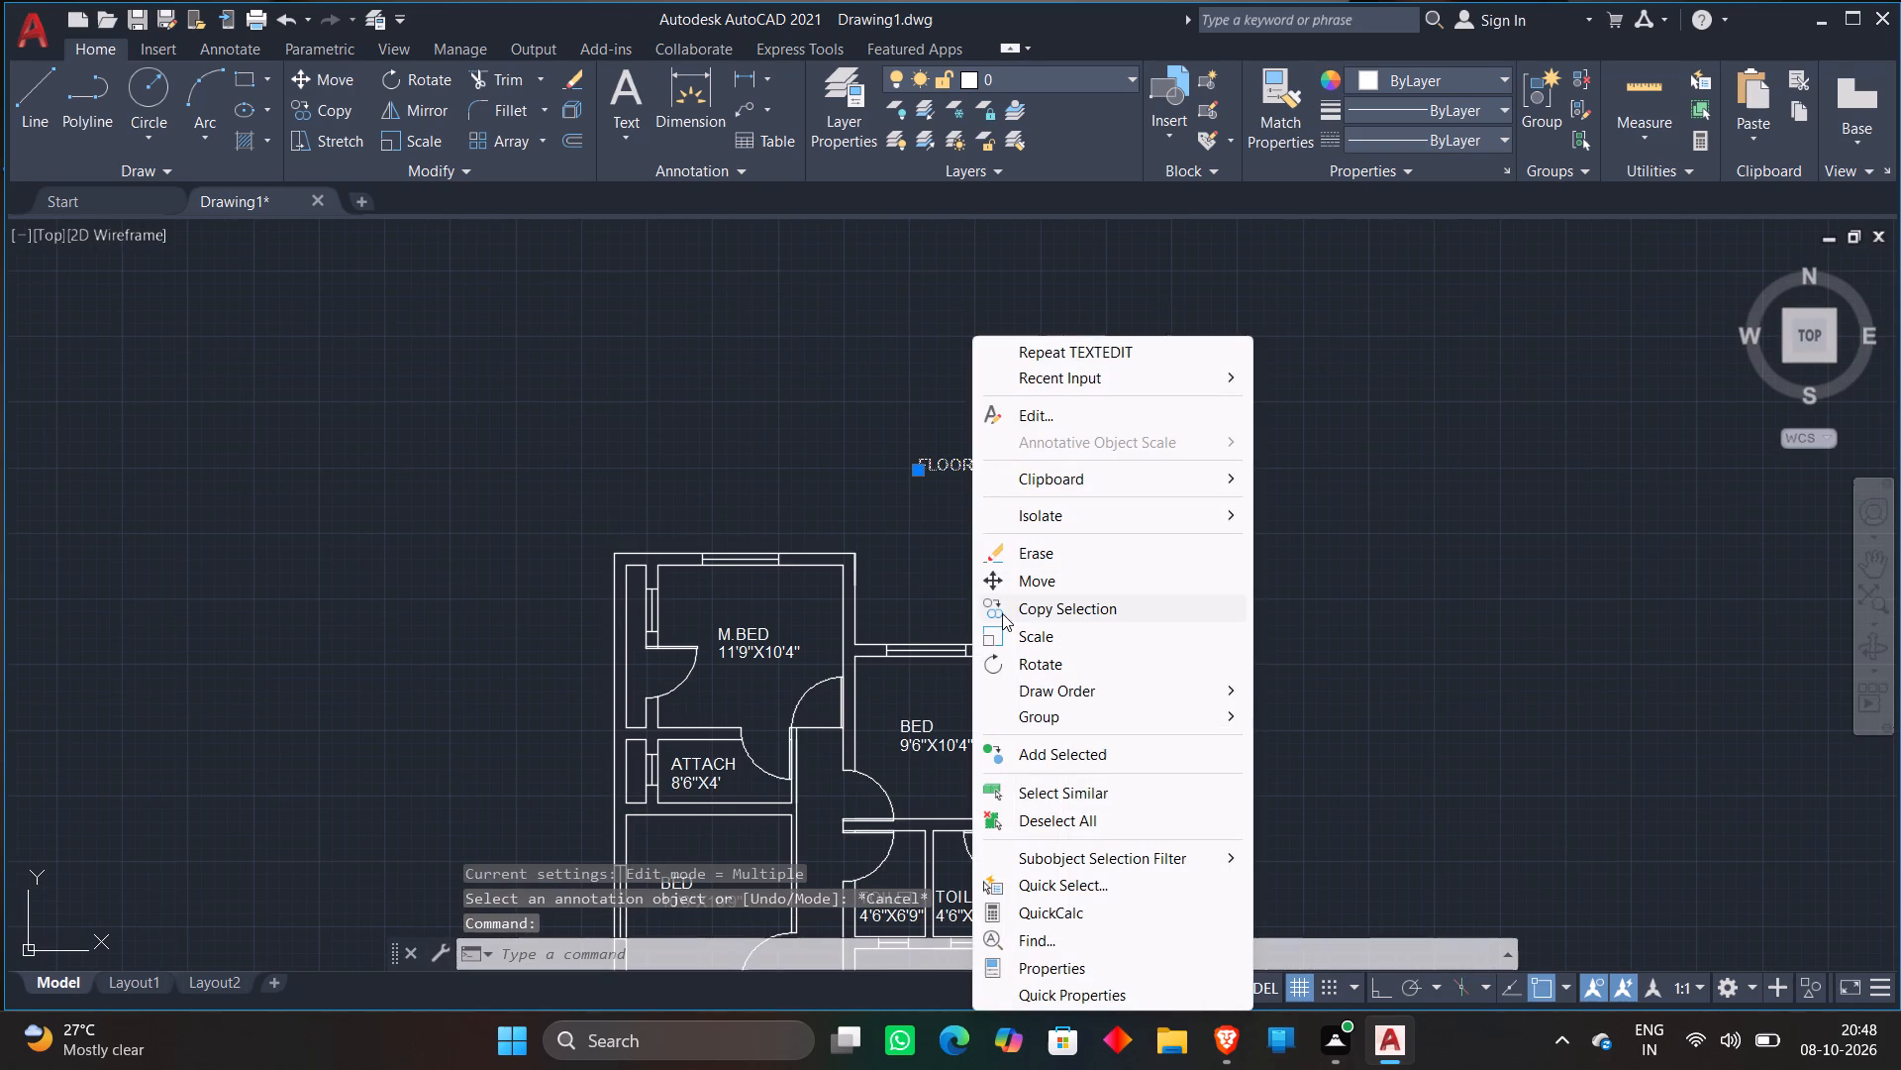
left_click(1002, 629)
left_click(1011, 478)
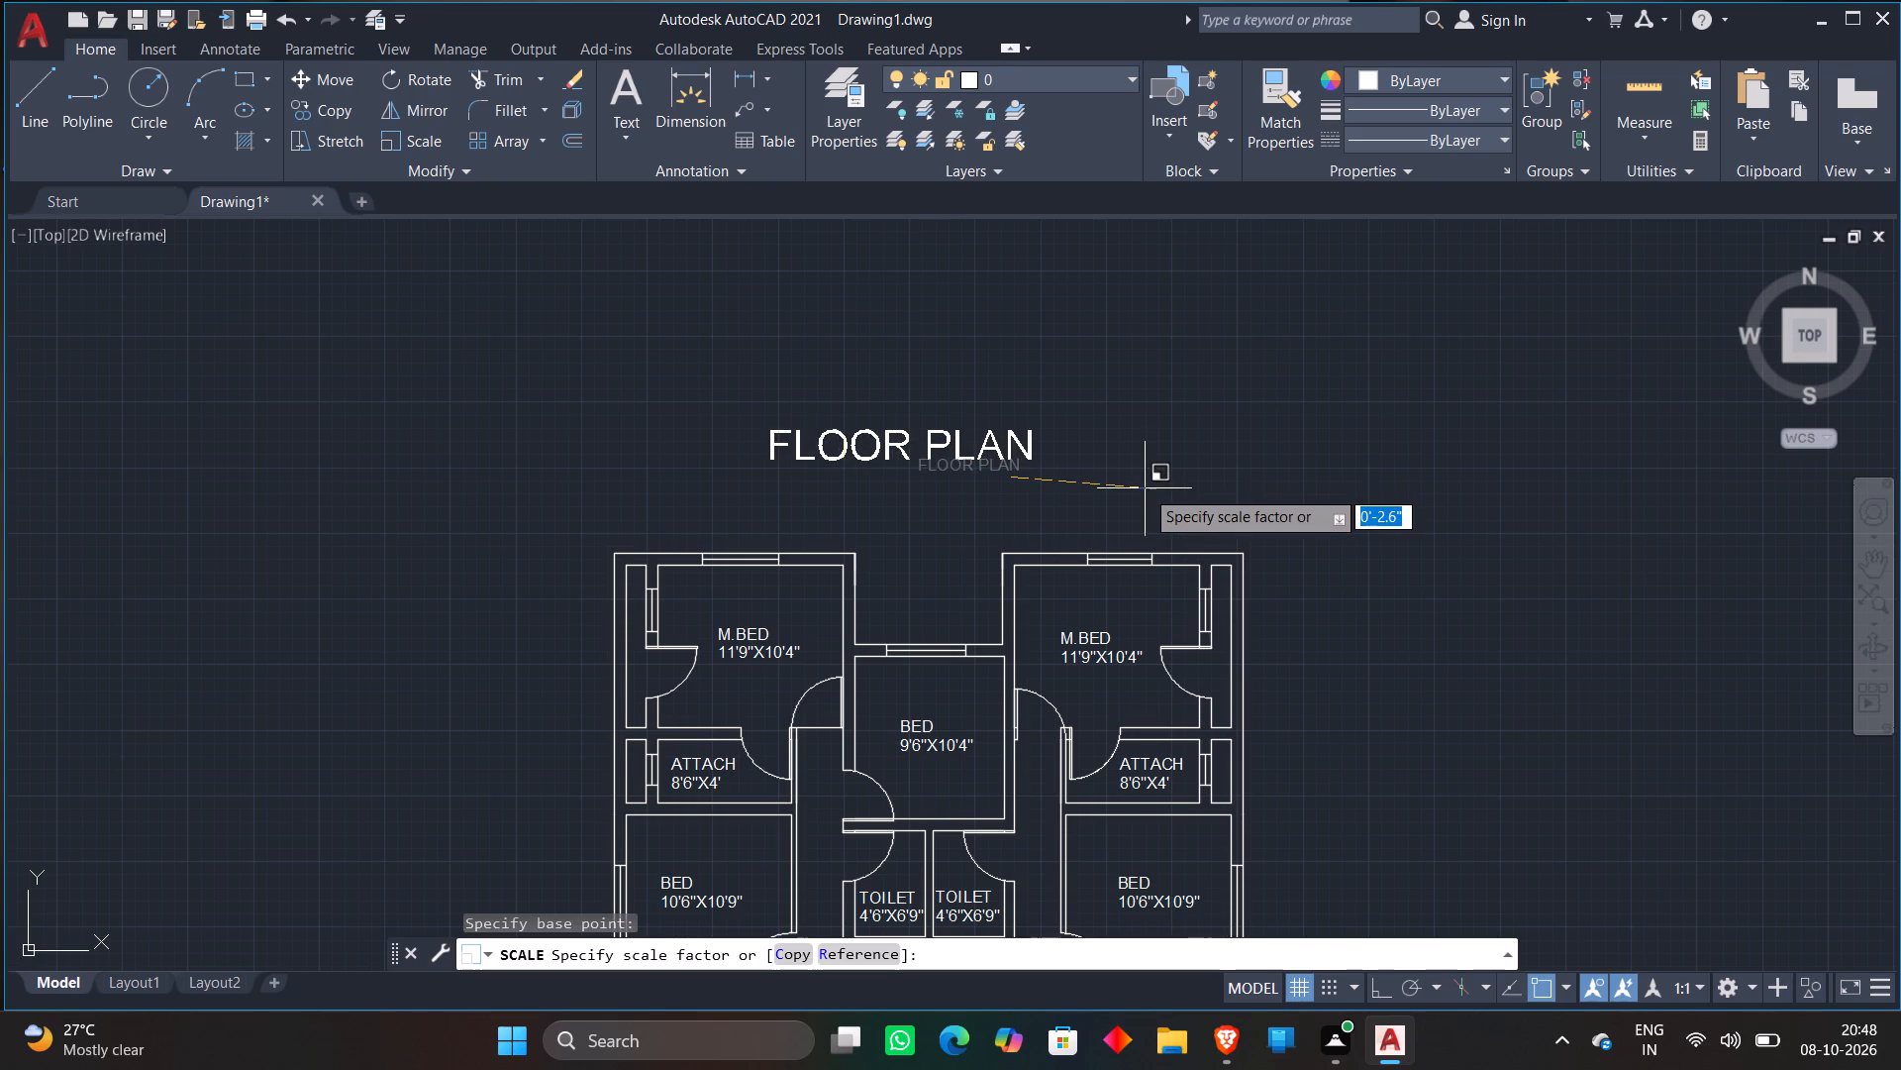
left_click(1145, 488)
Move the FLOOR PLAN title about 4' diagonally down and to the right, centring it just above the plan.
scroll(1157, 372, "down", 2)
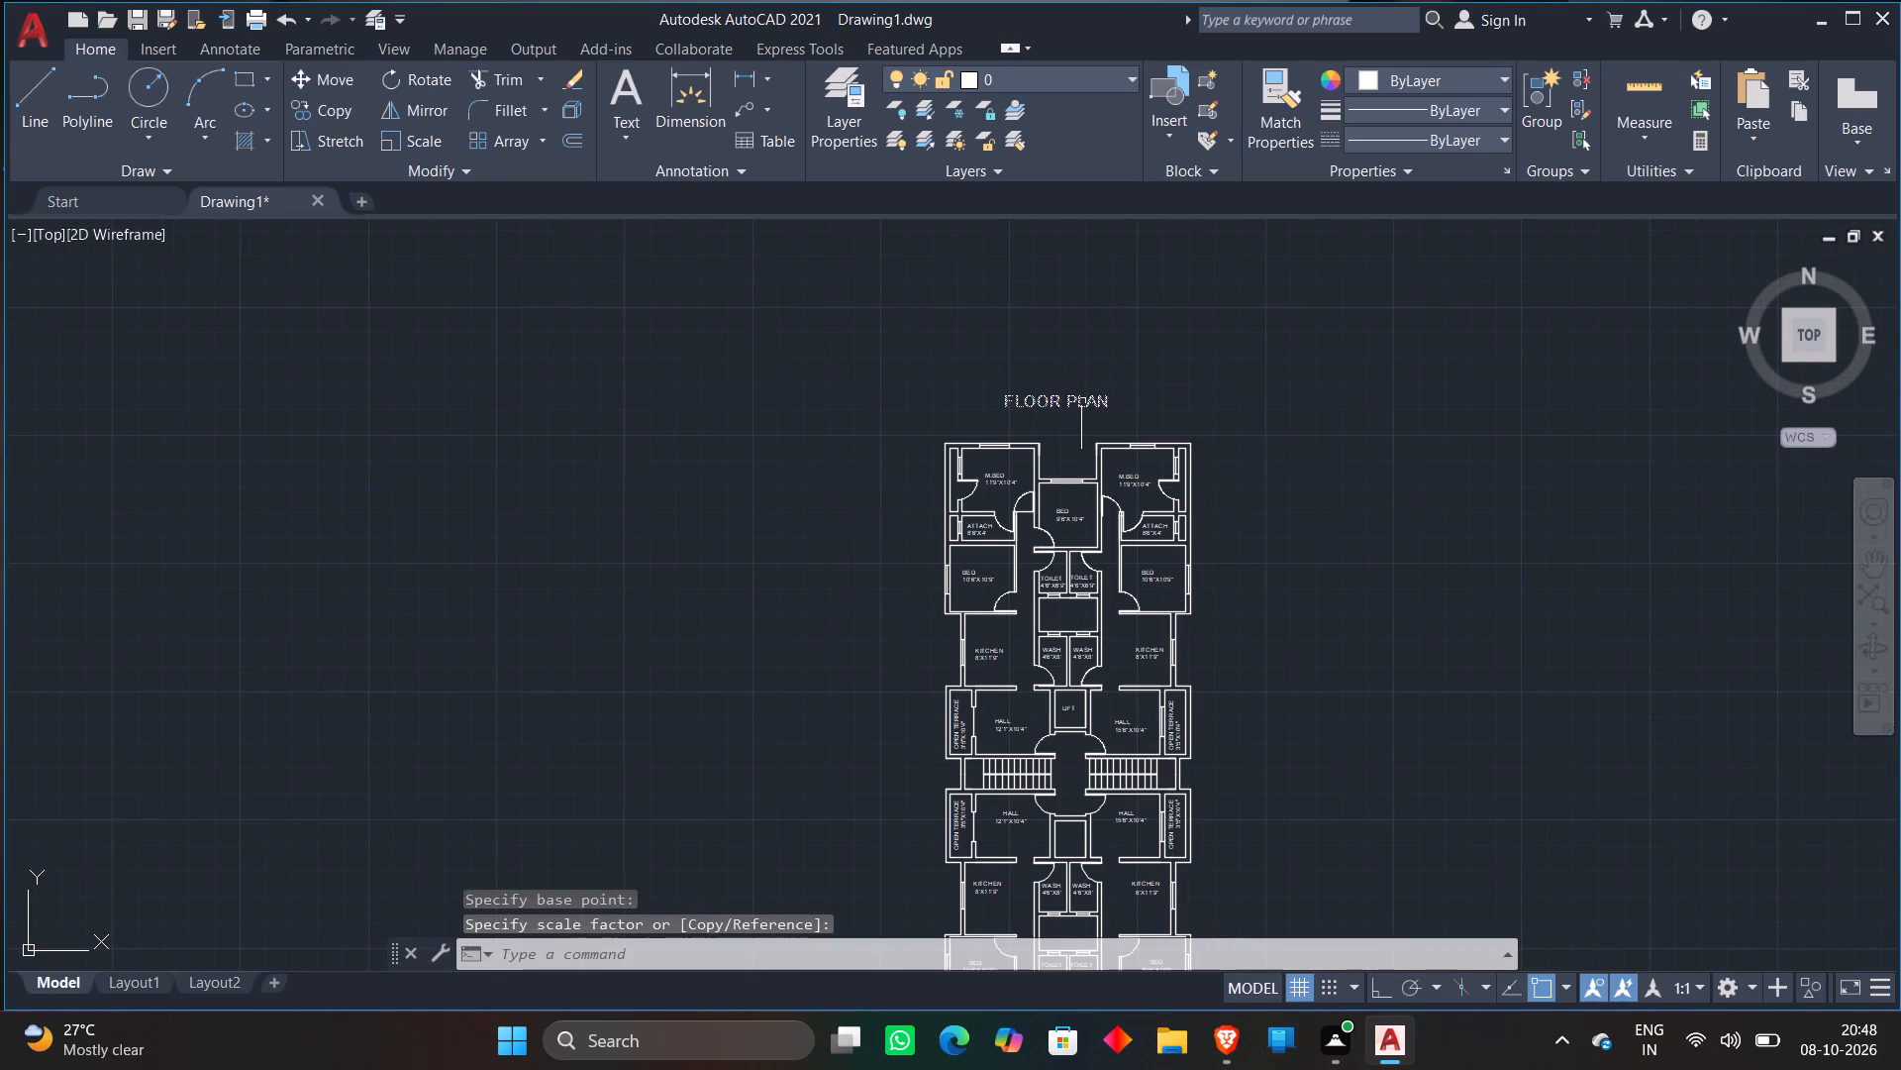
left_click(1082, 401)
type("M")
key("space")
left_click(1082, 401)
scroll(1089, 404, "up", 3)
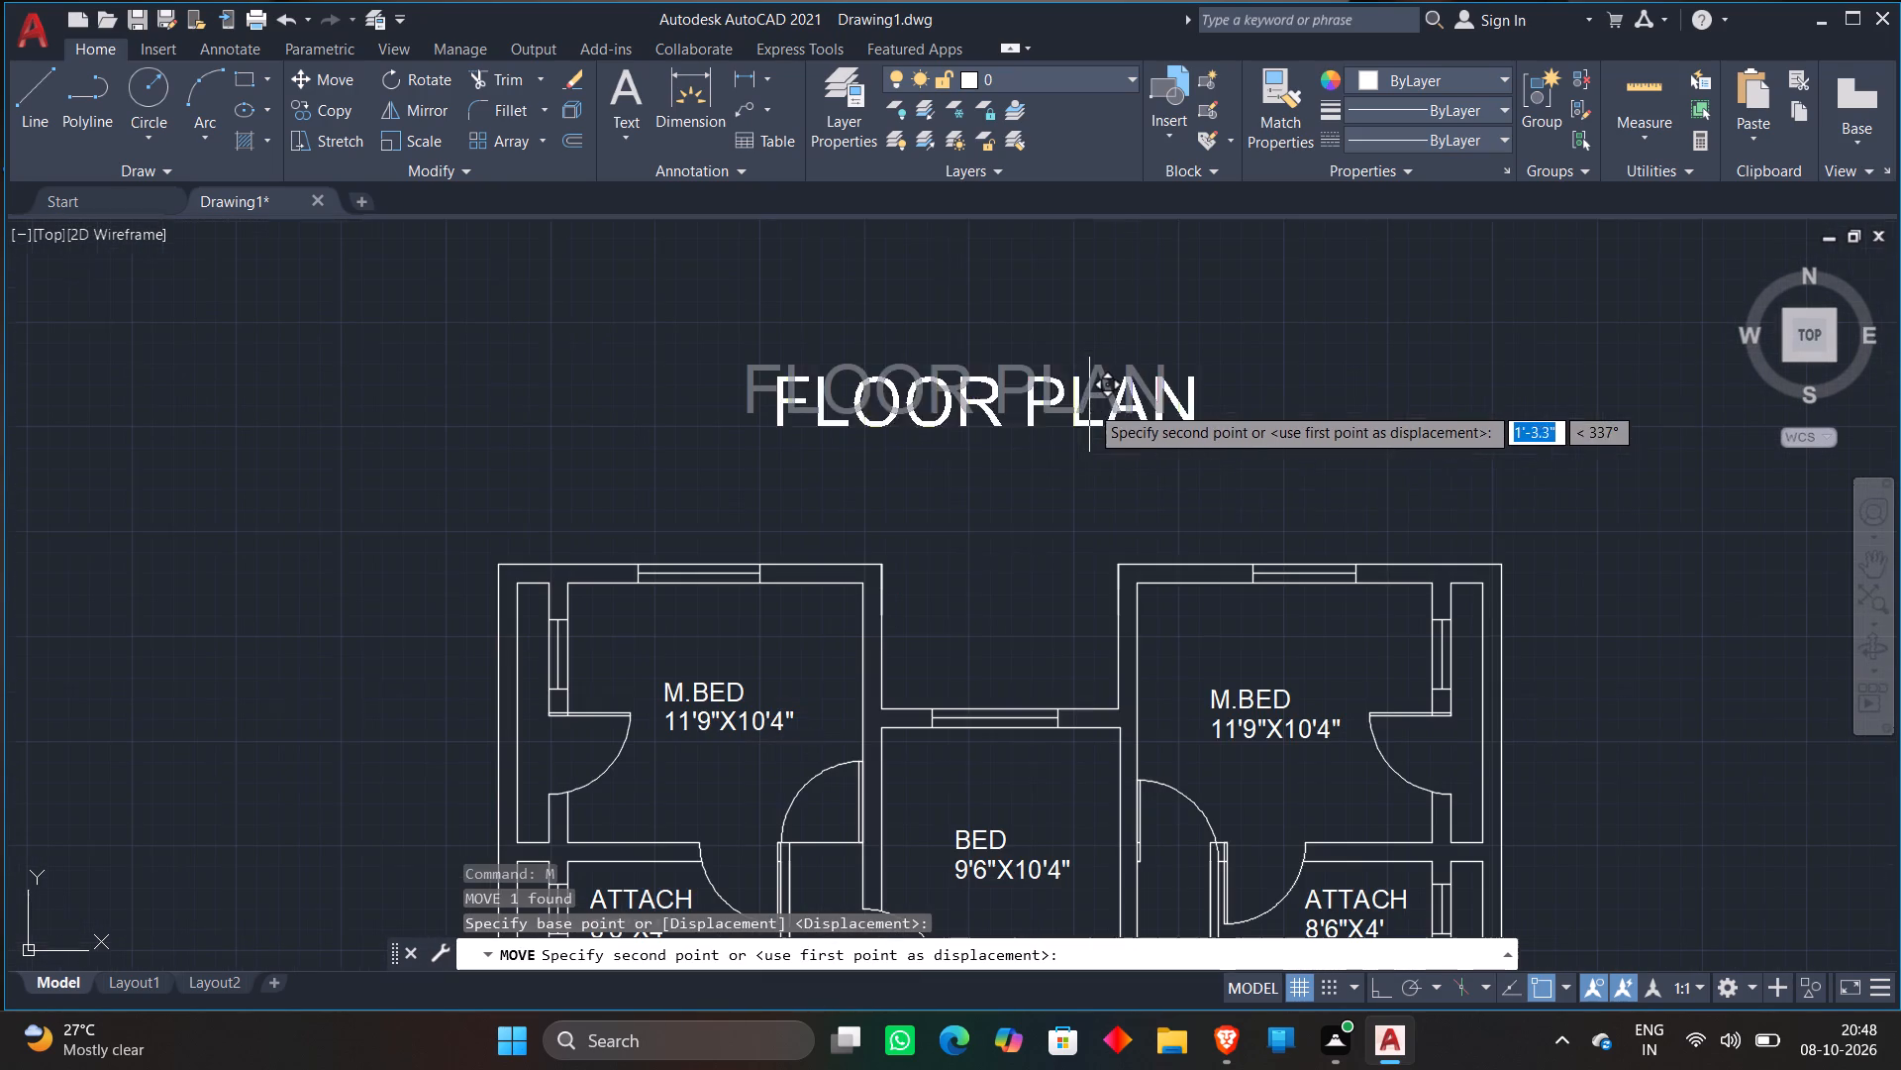
left_click(1130, 464)
Draw a rectangular border about 47' wide by 121' high around the whole floor plan and its title.
scroll(1166, 362, "down", 5)
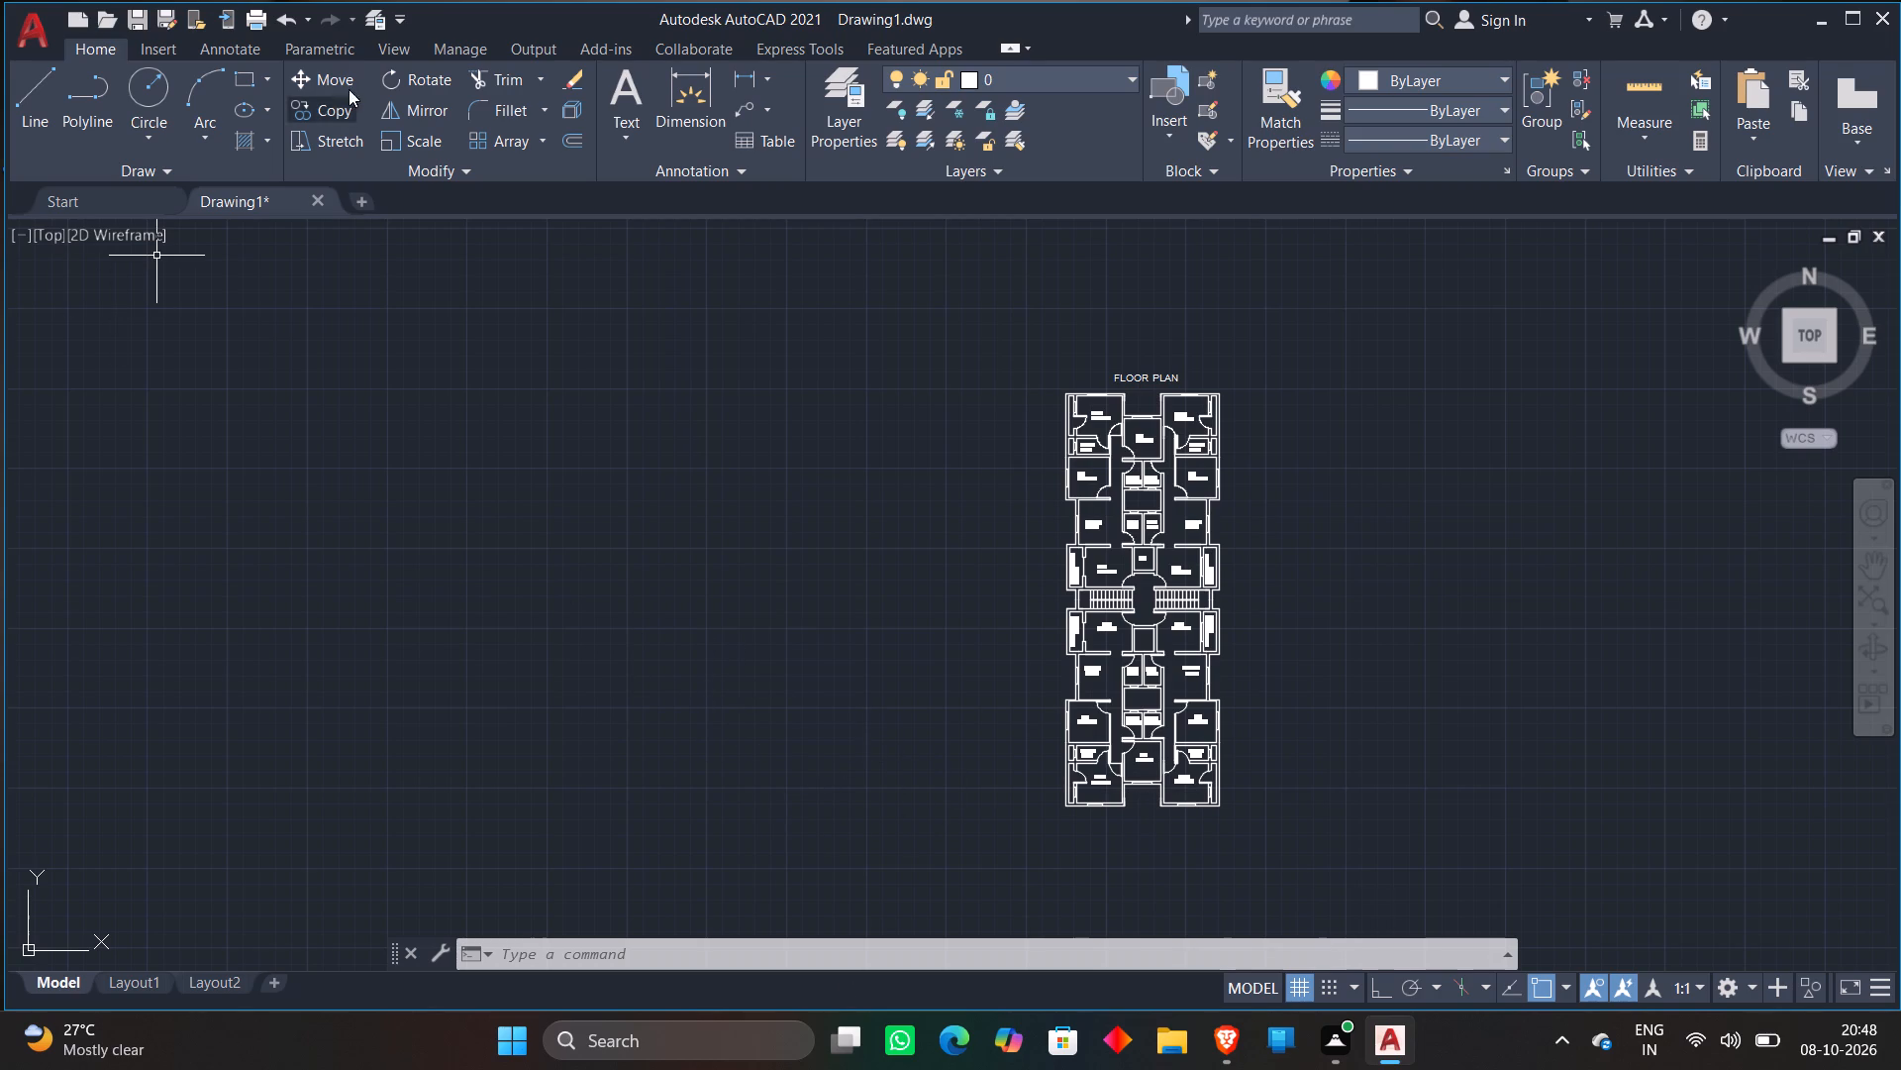
left_click(238, 74)
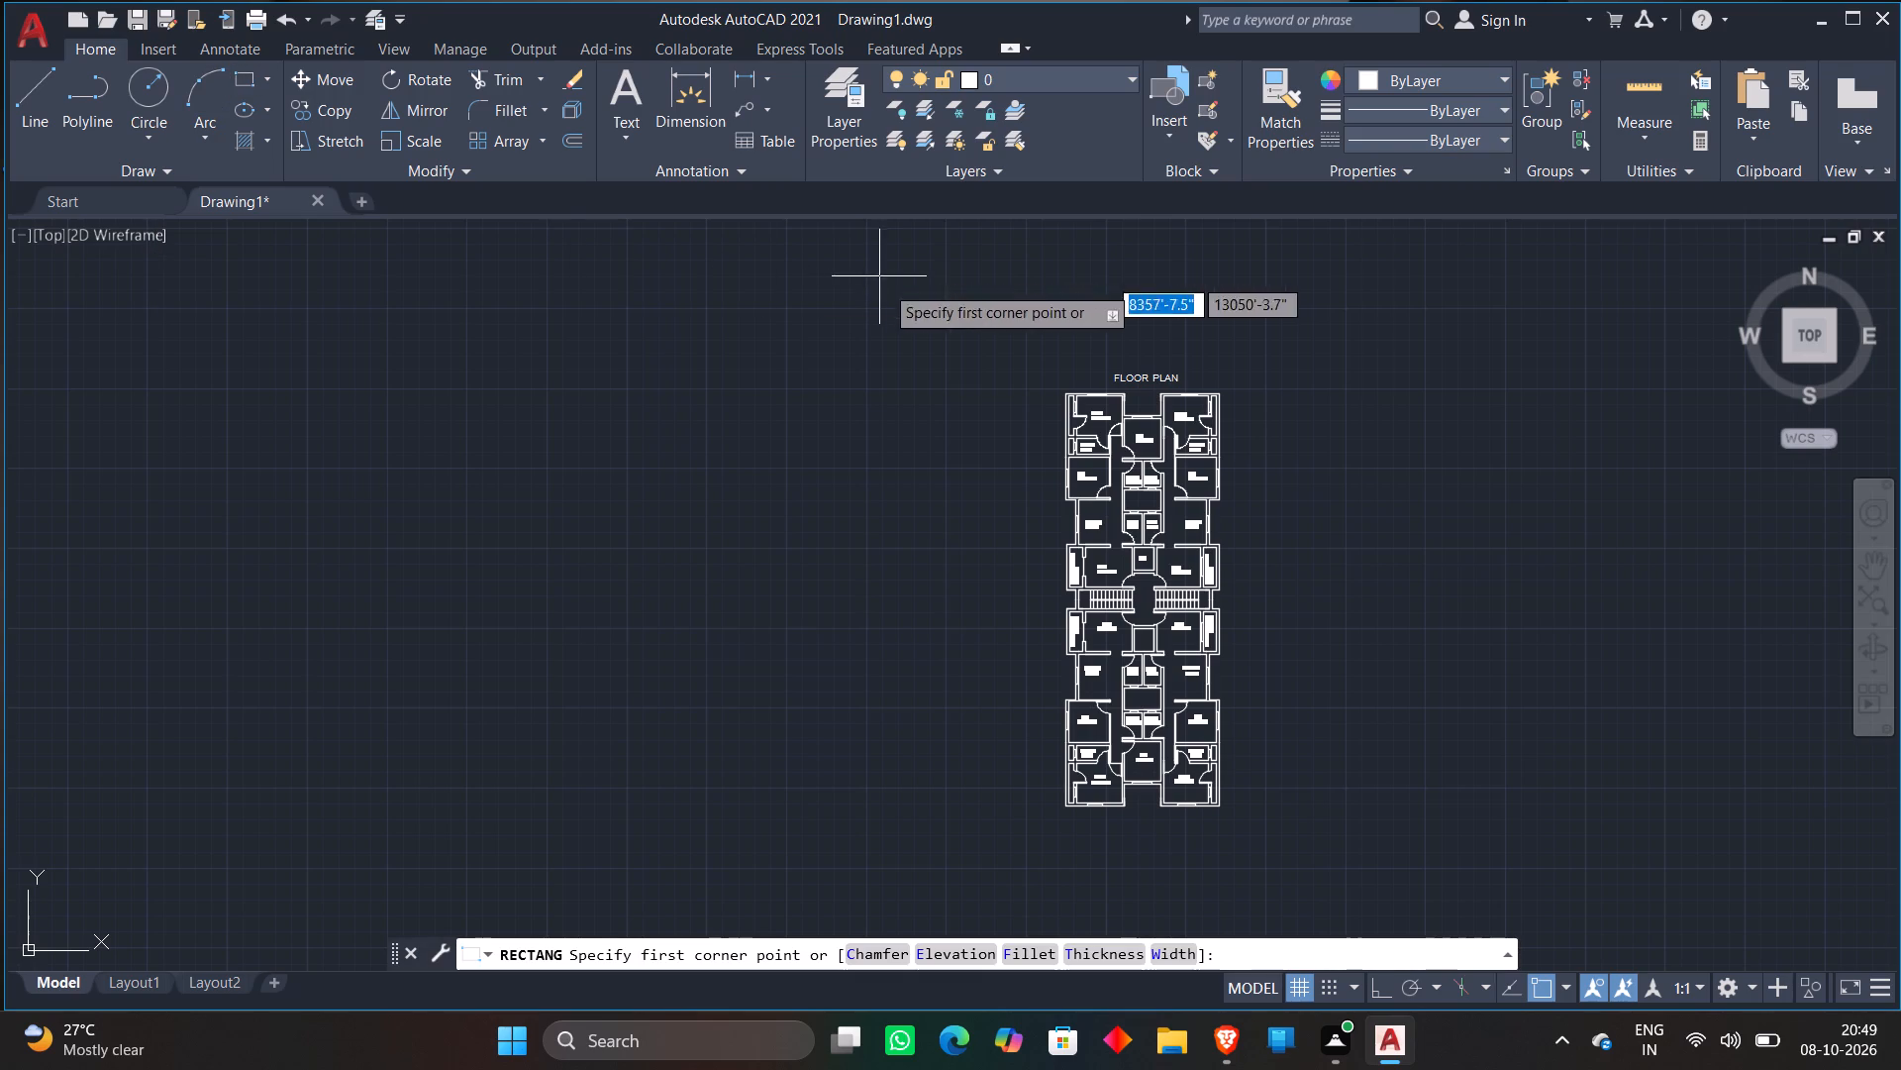
left_click(1051, 363)
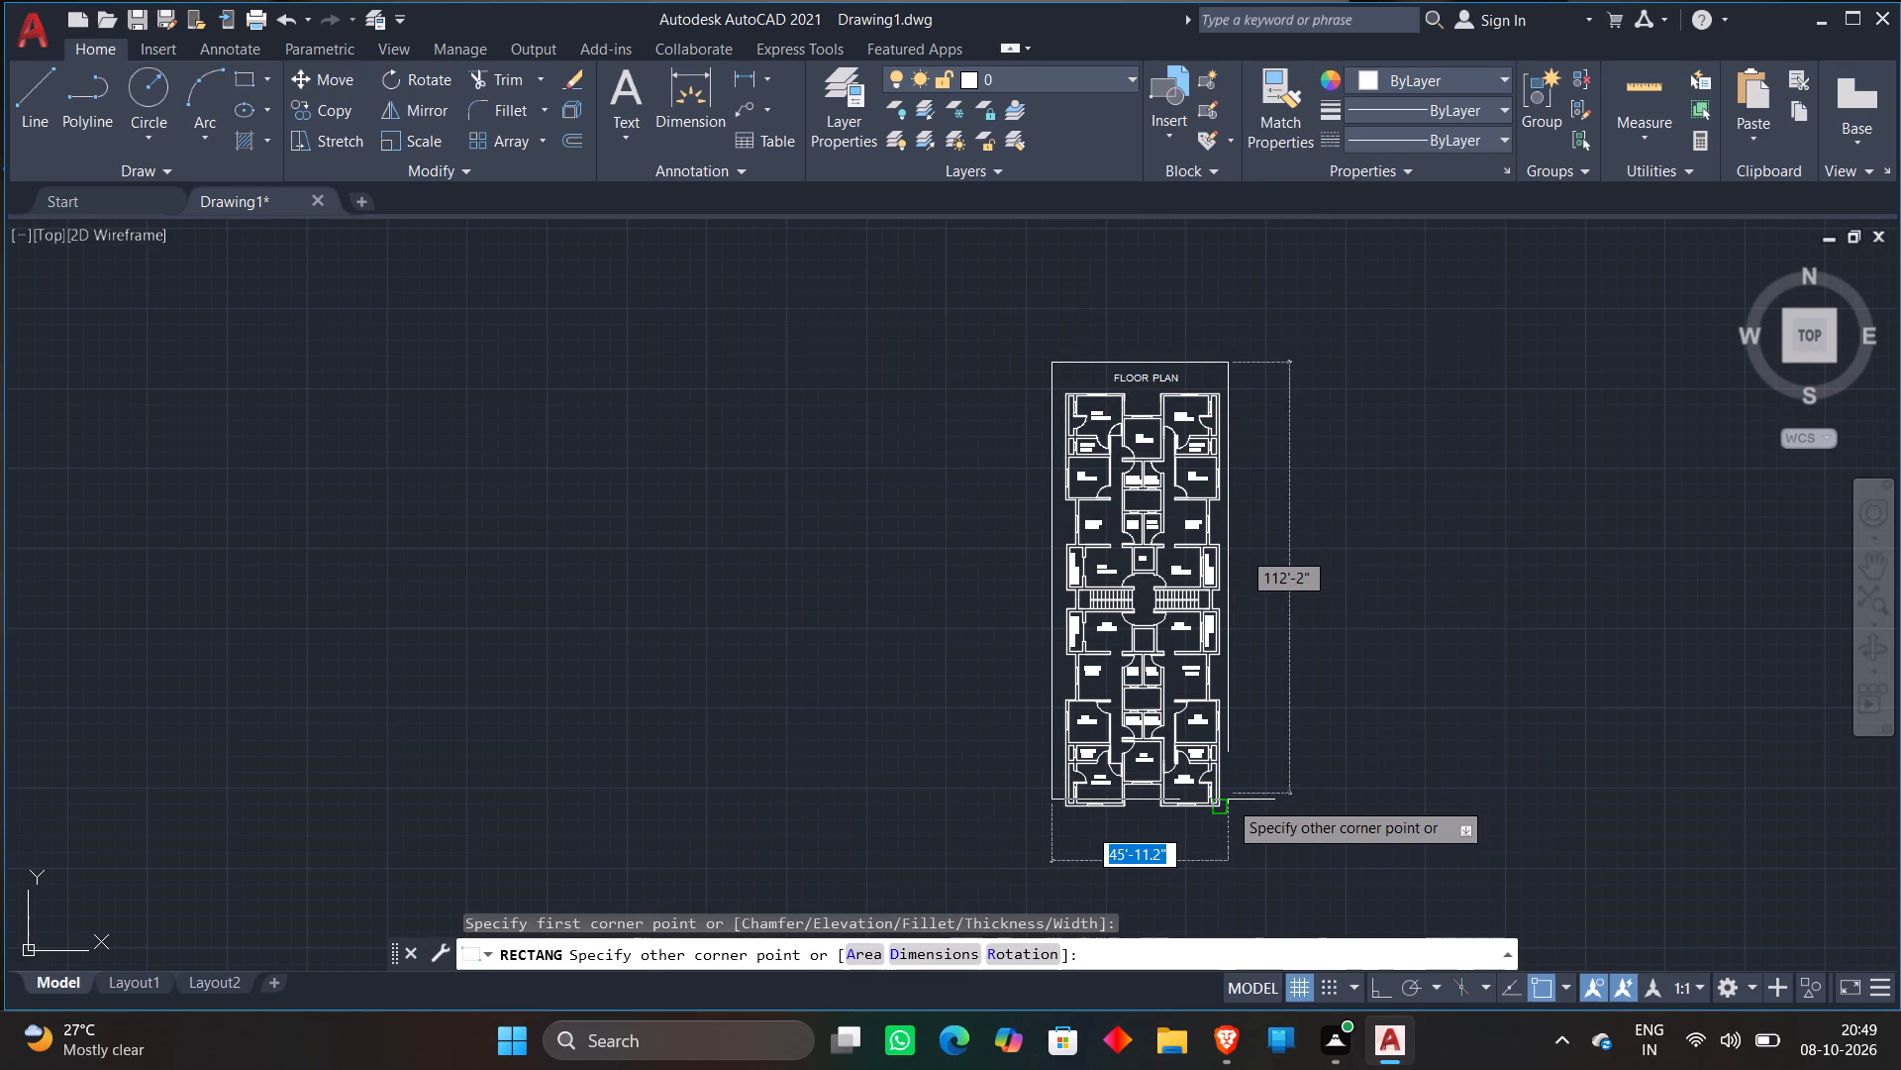
scroll(1228, 811, "up", 2)
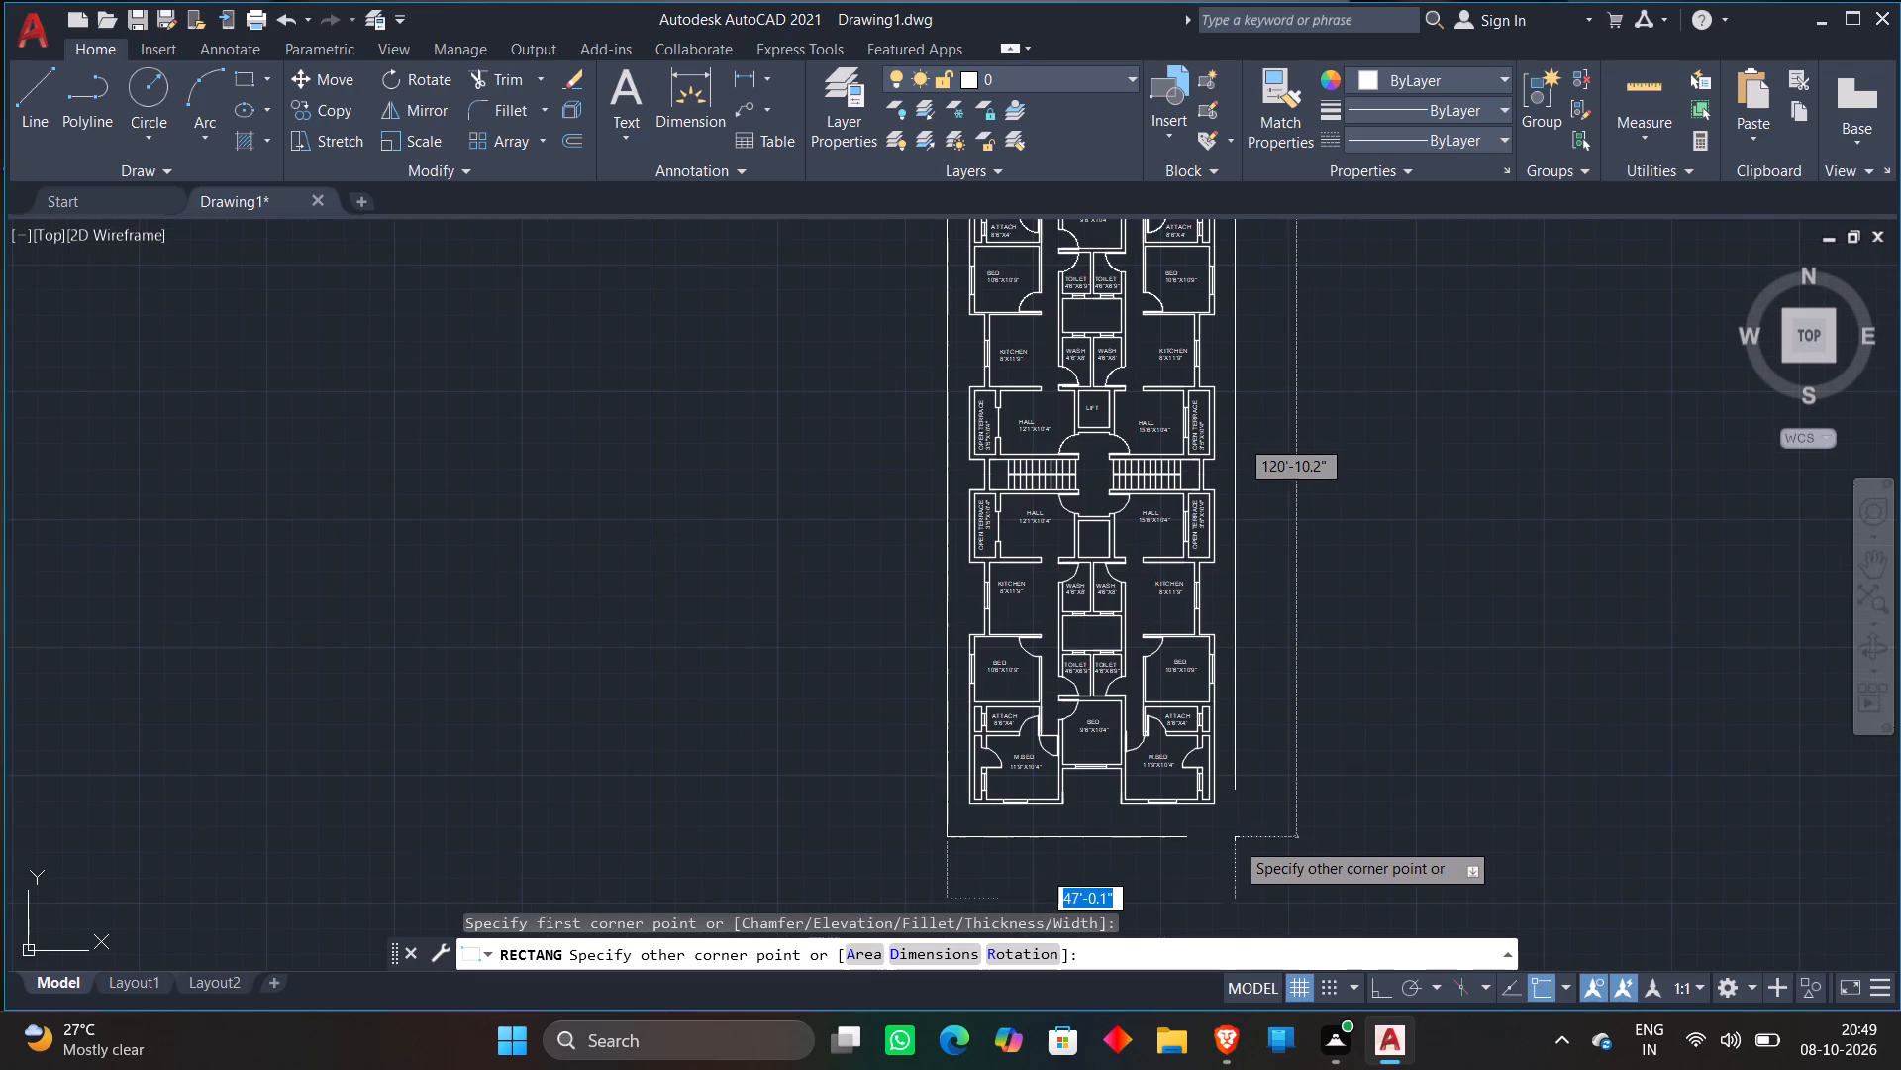
left_click(1236, 840)
key("Escape")
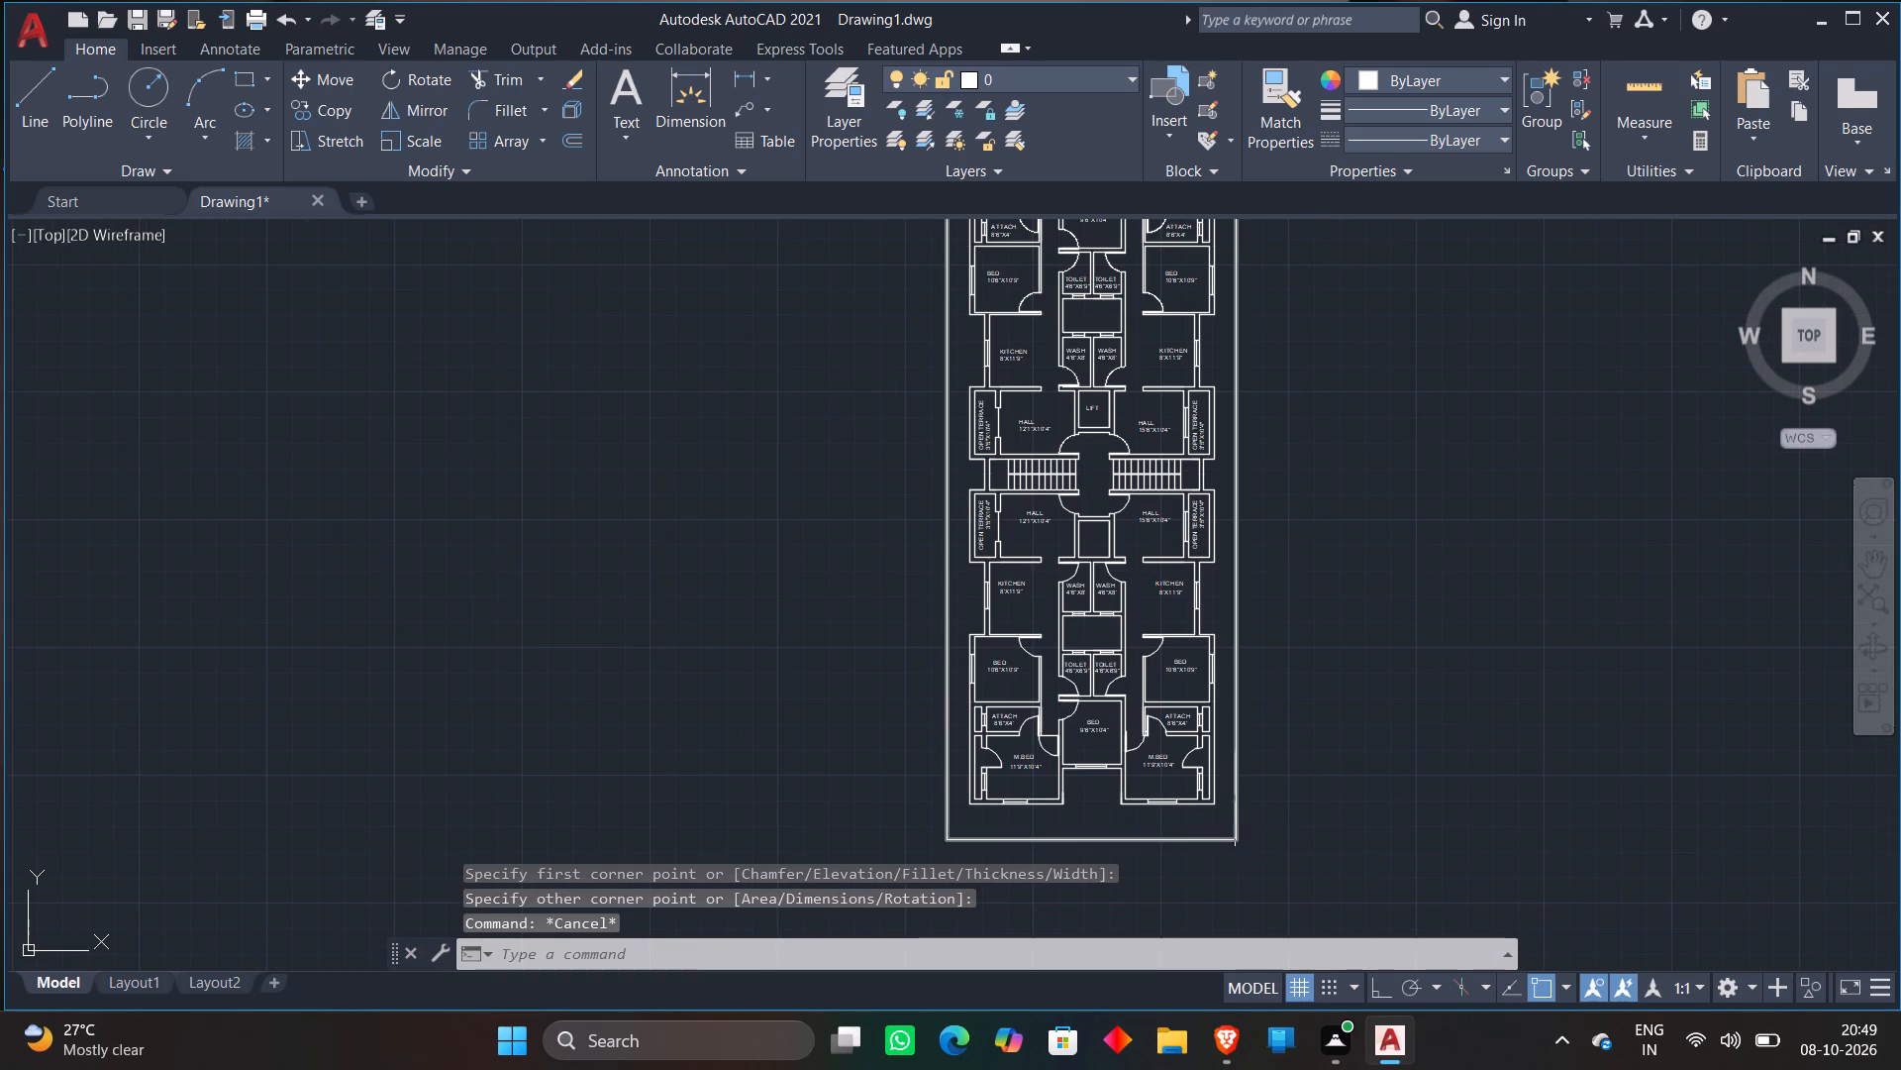
Begin entering a command that starts with "LO".
scroll(1335, 634, "down", 1)
middle_click_drag(1334, 631, 1307, 681)
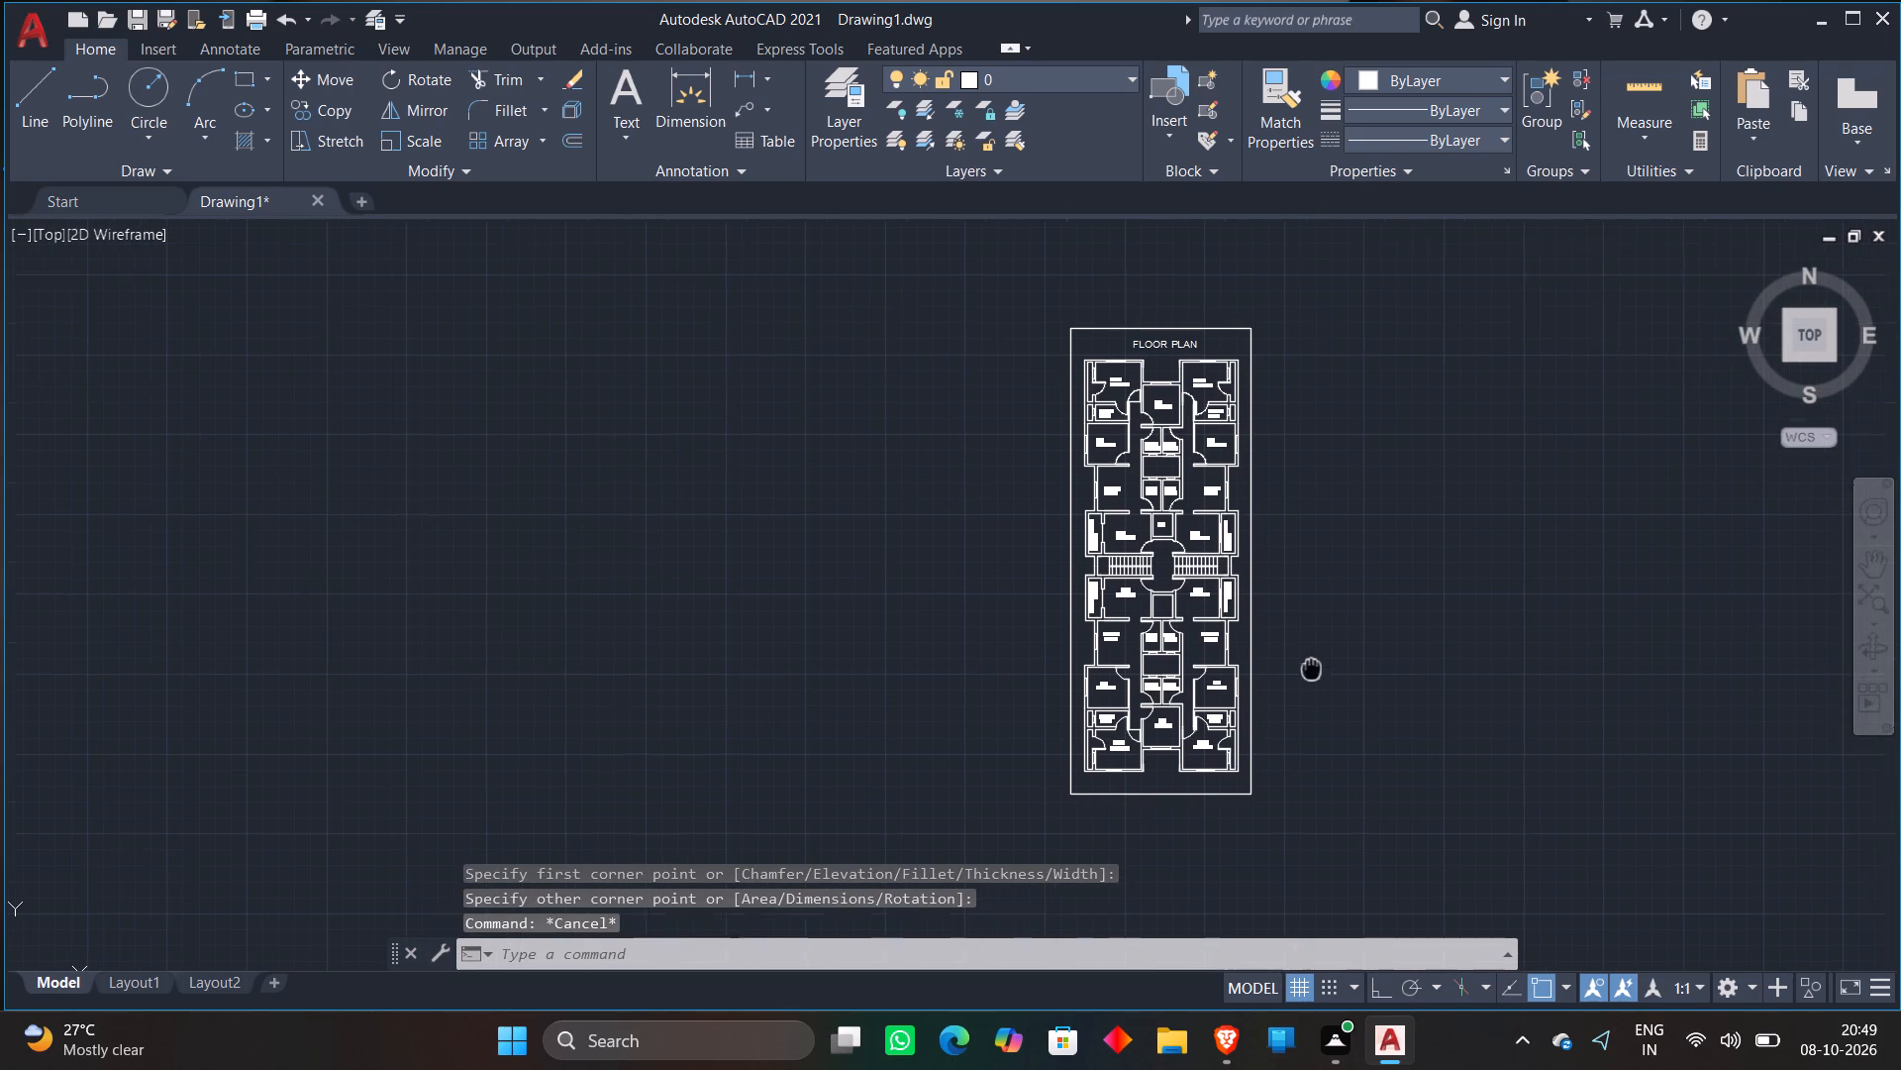
middle_click_drag(1307, 681, 1302, 693)
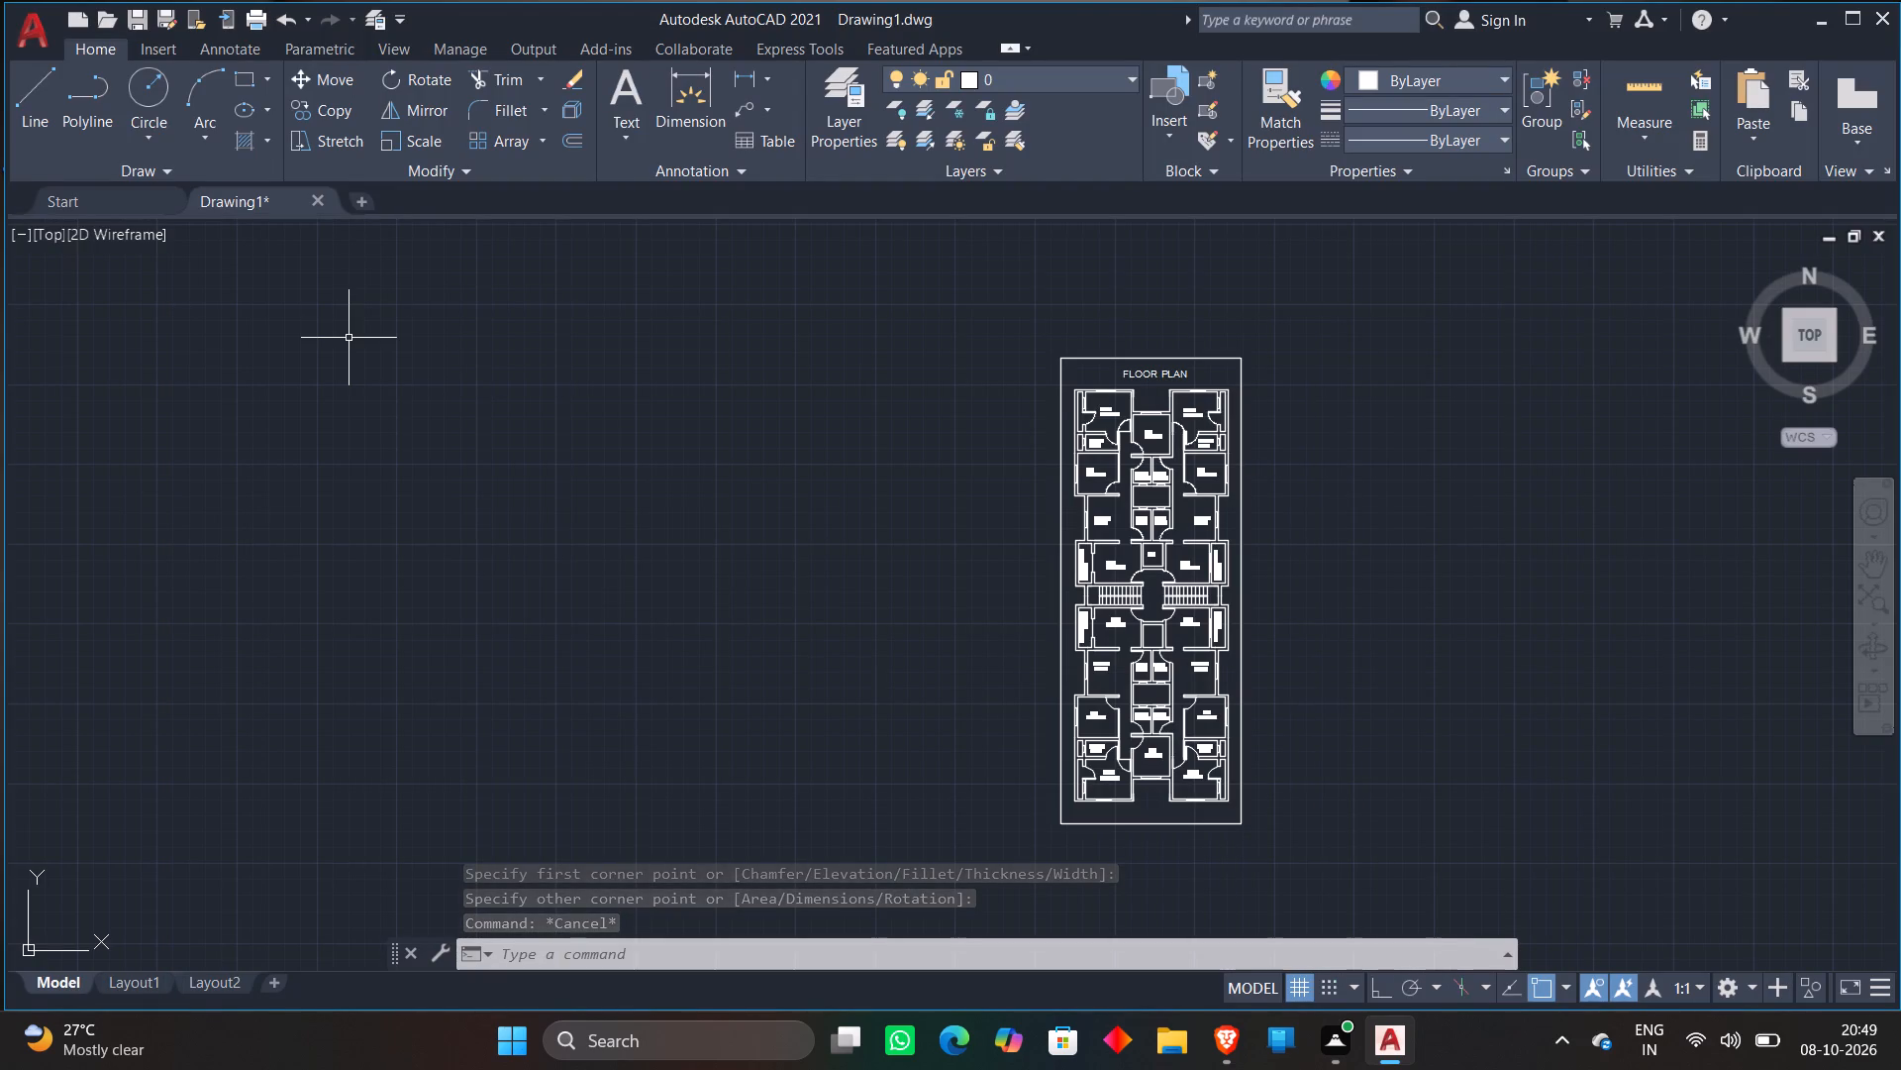
left_click(551, 948)
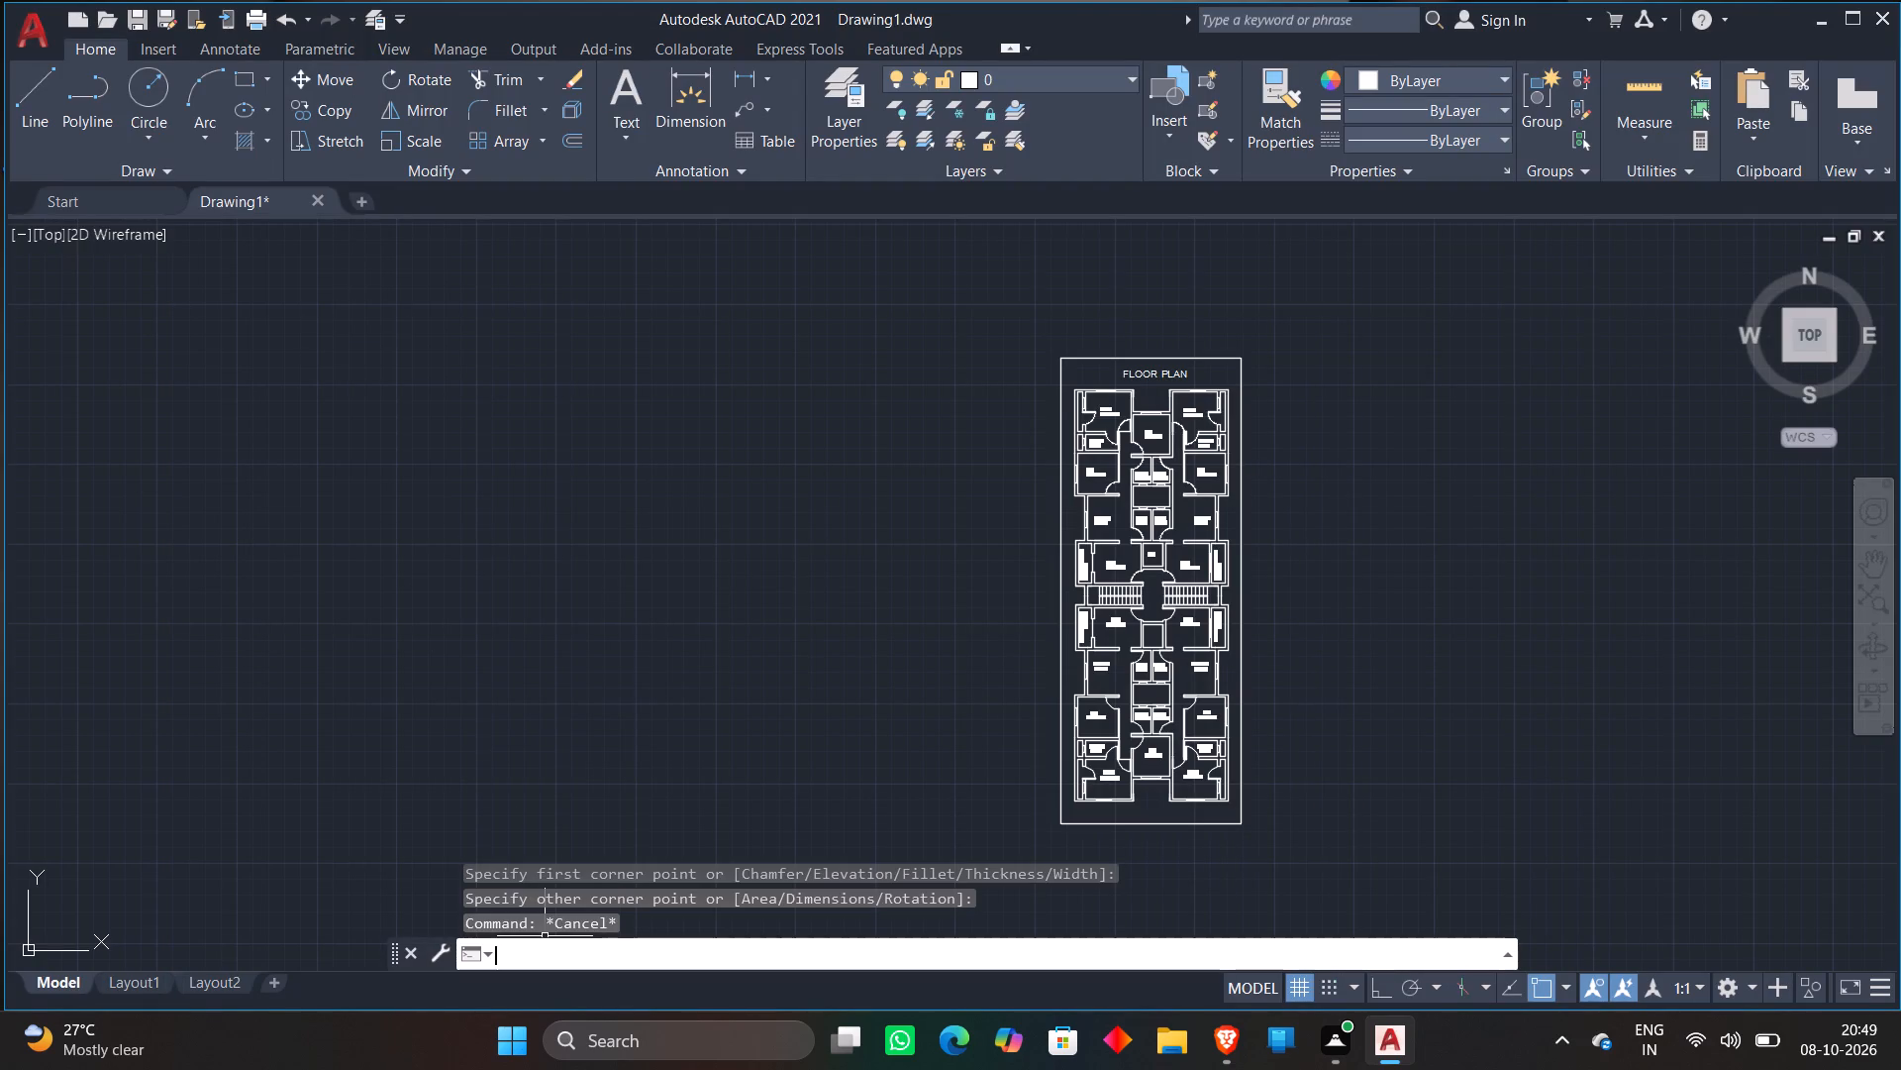
type("LO")
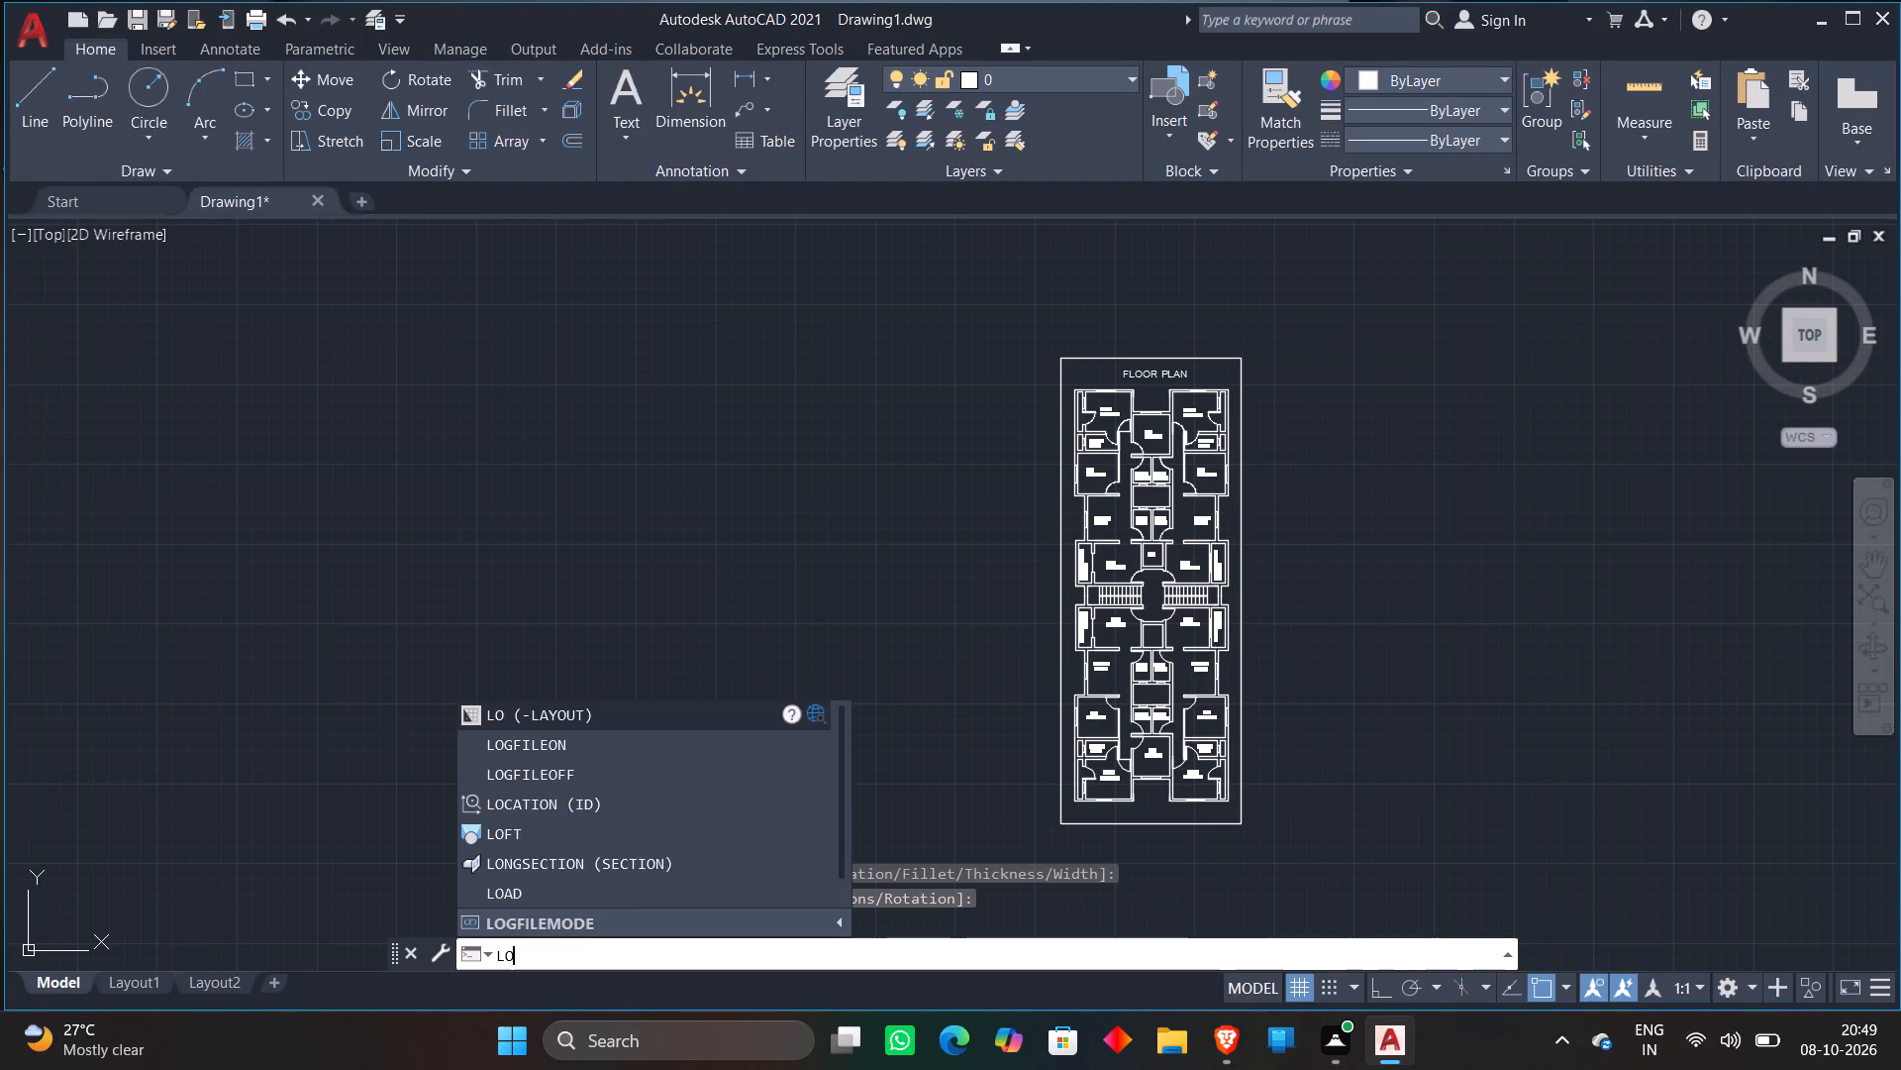
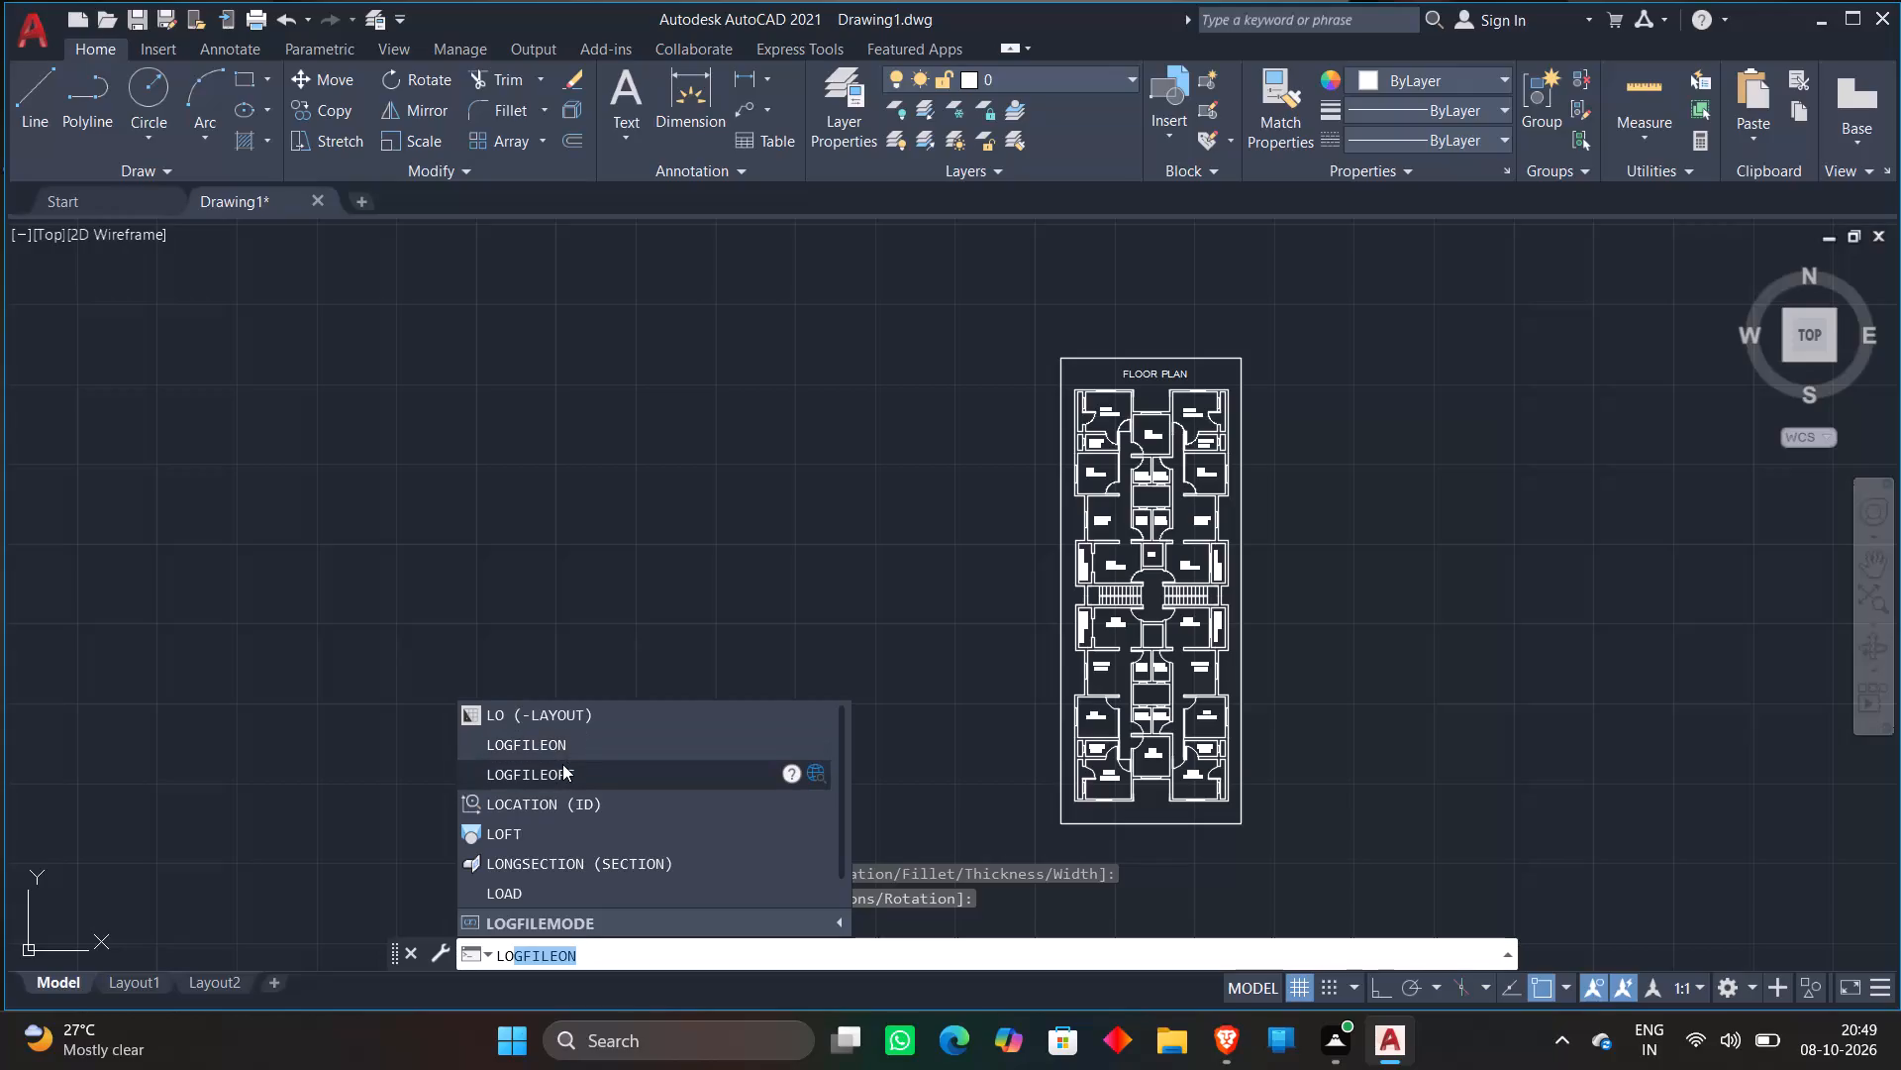
Turn off the command log file with LOGFILEOFF.
left_click(562, 764)
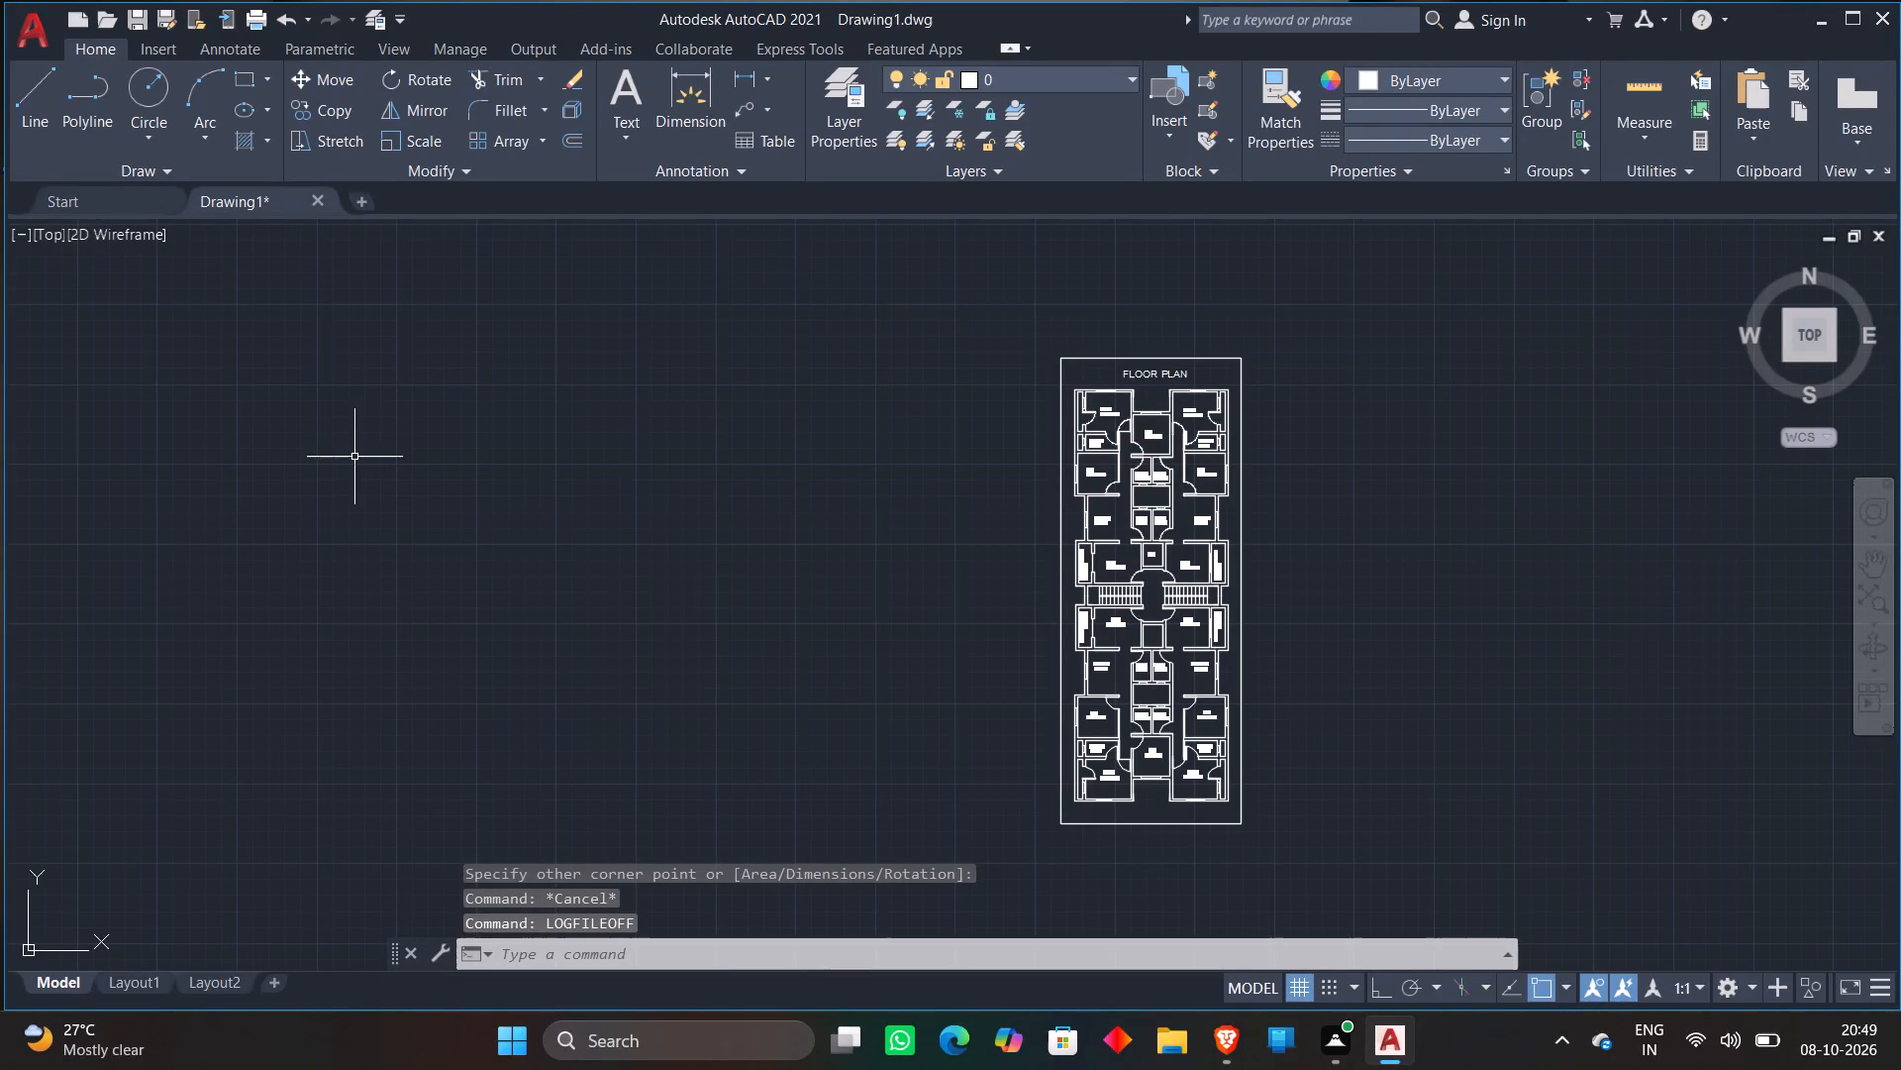
Save the drawing as 2D PLAN 10 in New folder on the Desktop.
key("ctrl+s")
left_click(602, 459)
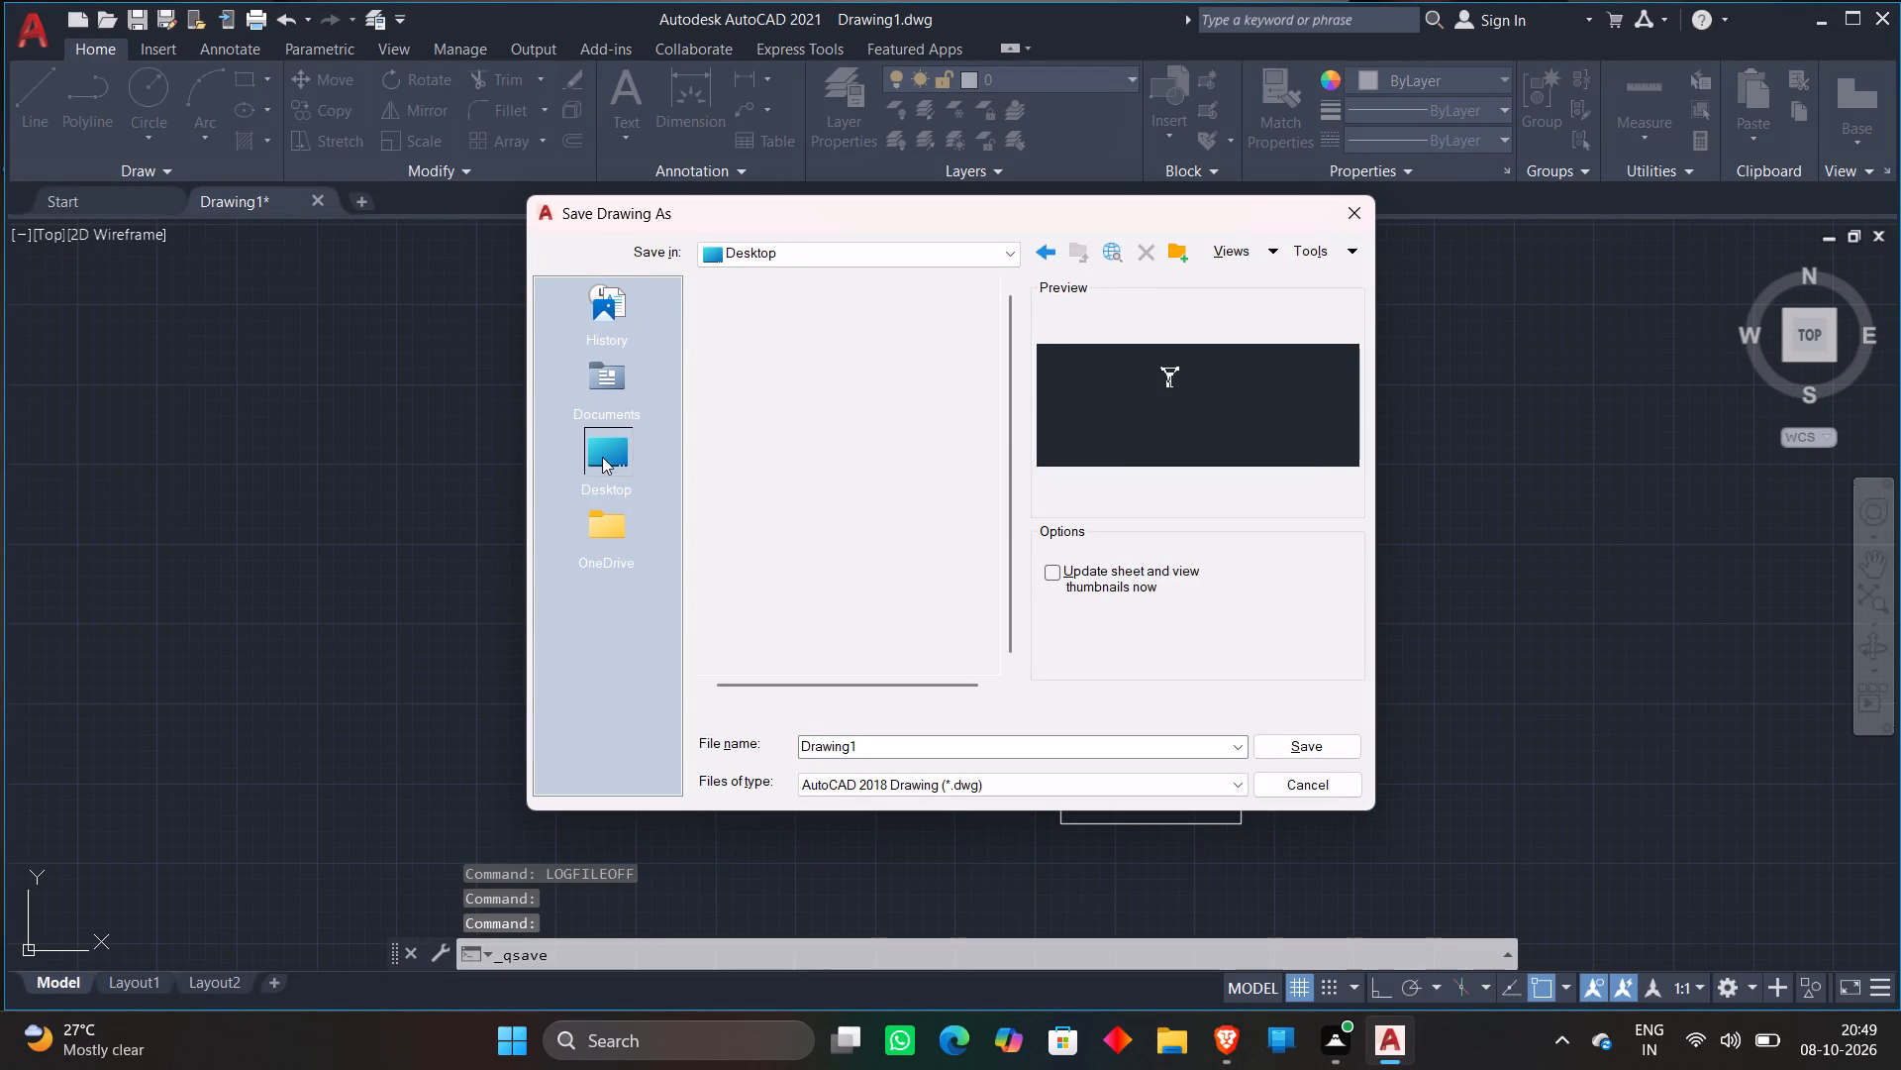
double_click(771, 644)
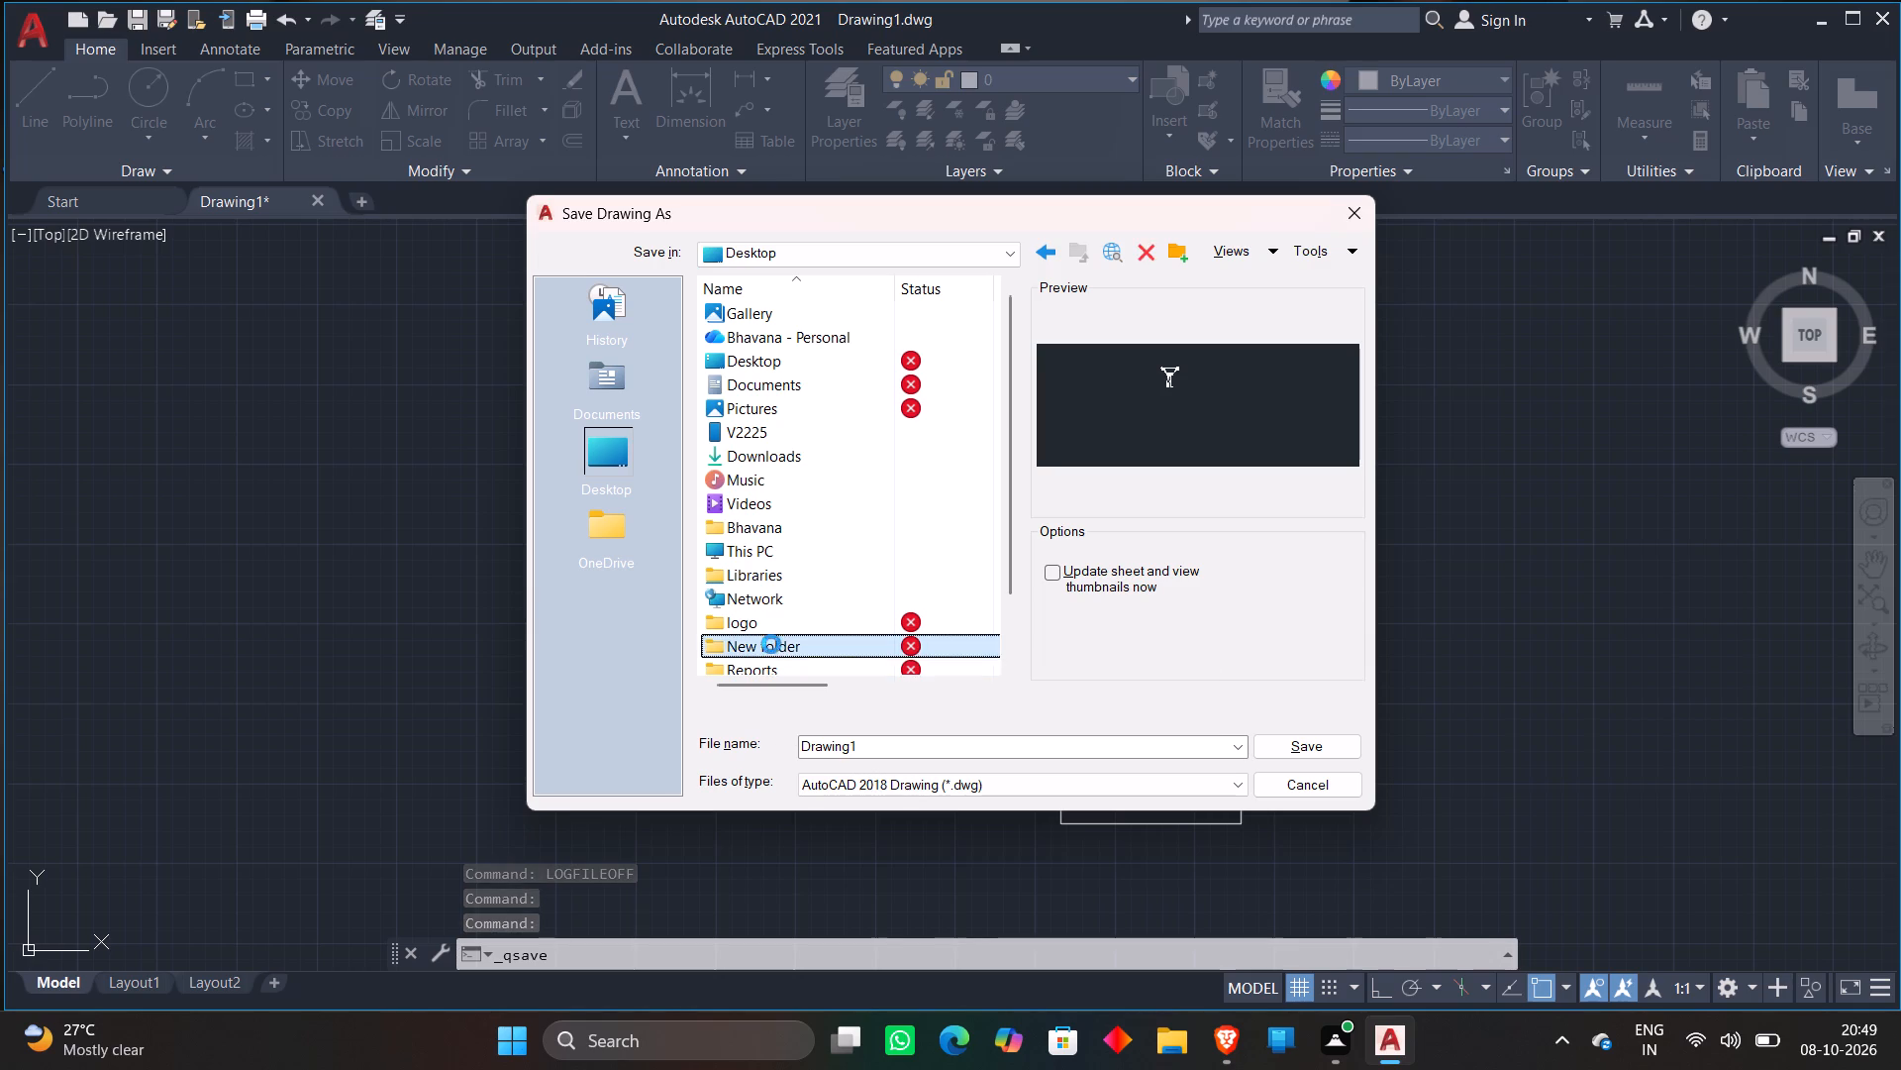
left_click(878, 752)
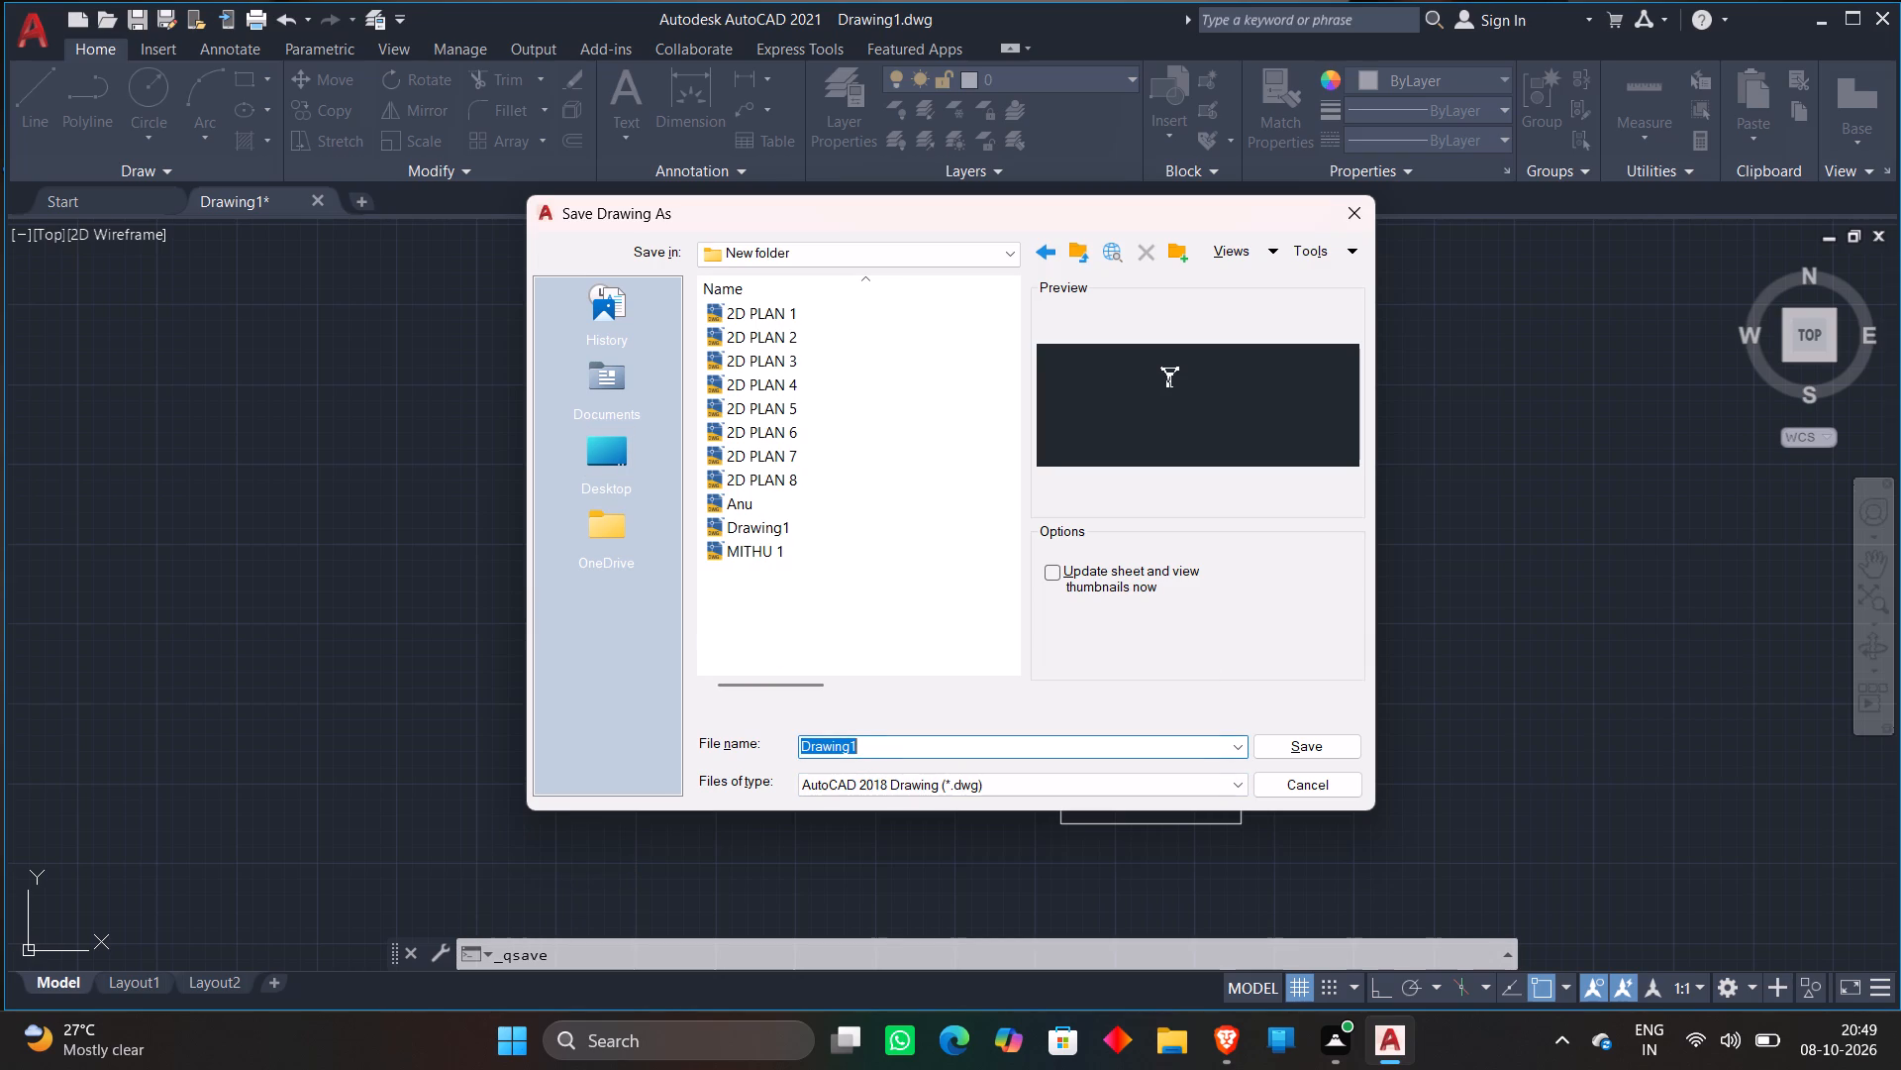
key("BackSpace")
type("2D")
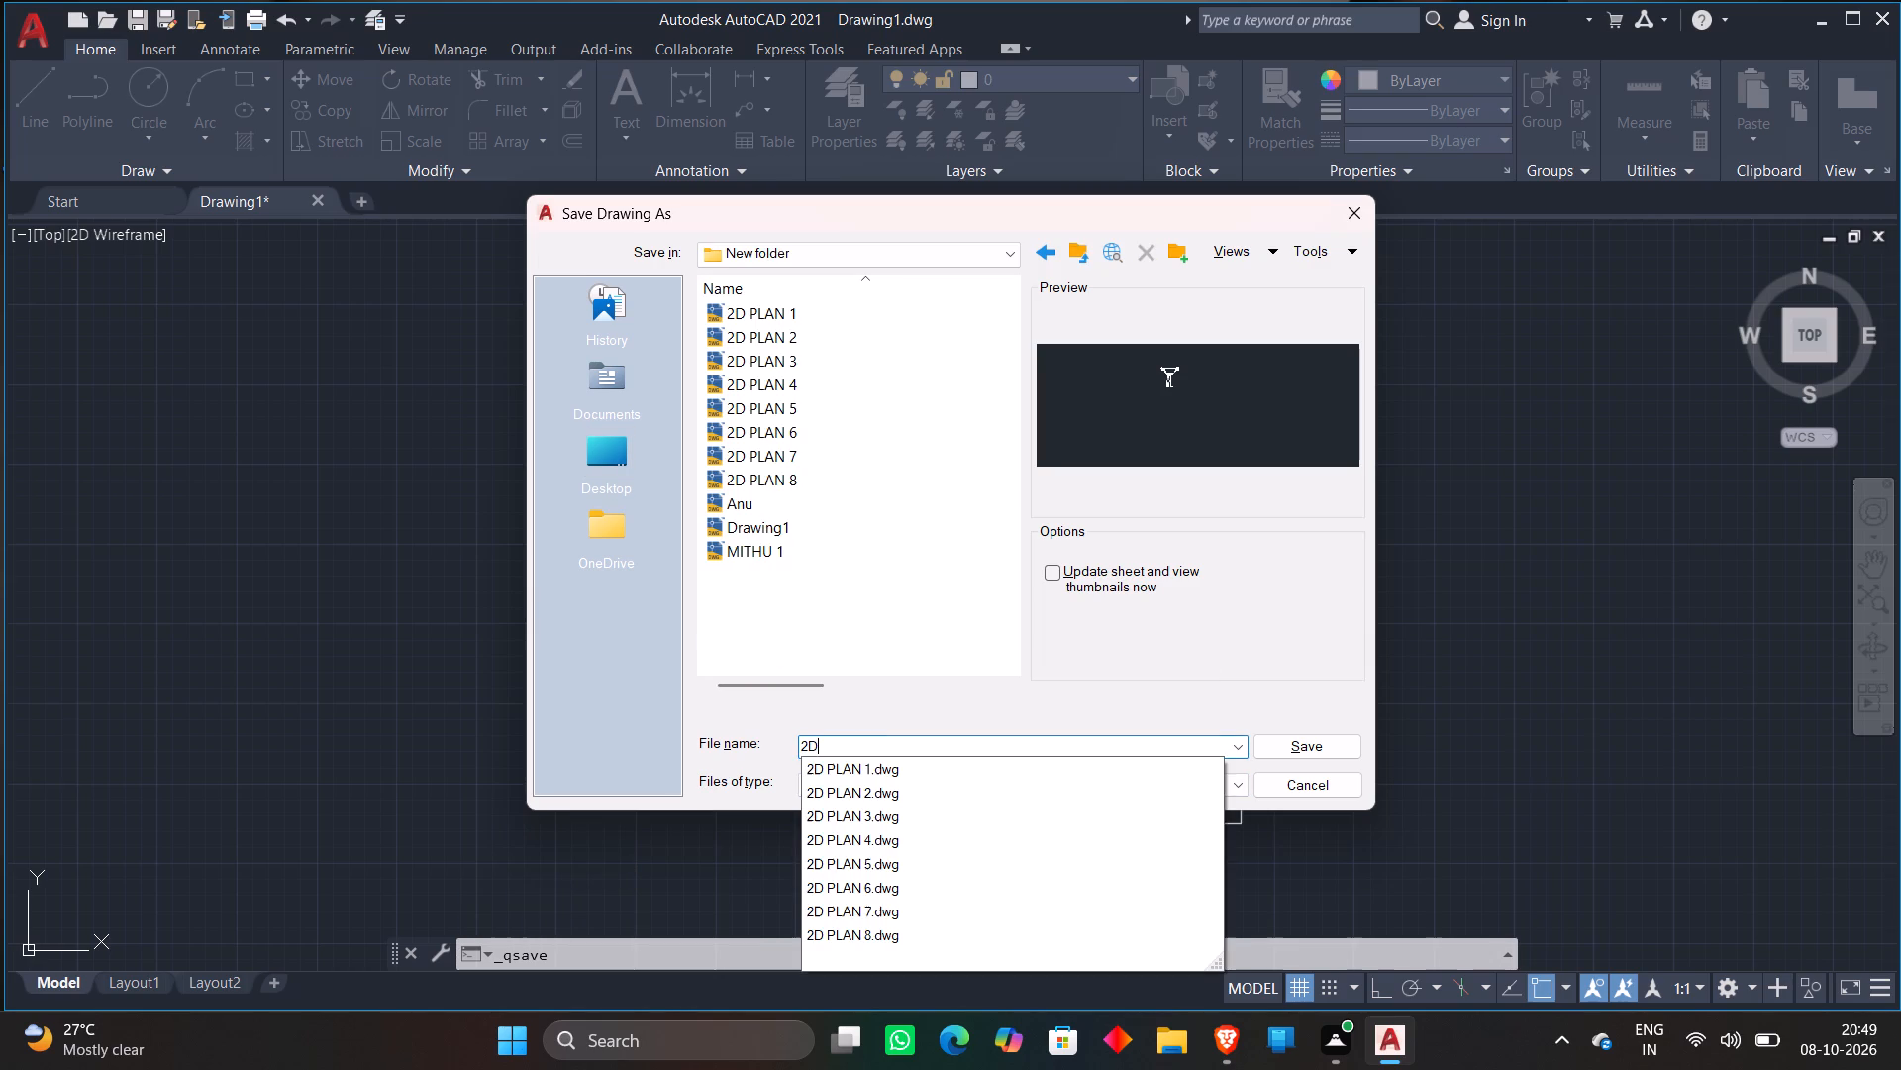
key("space")
type("PLAN")
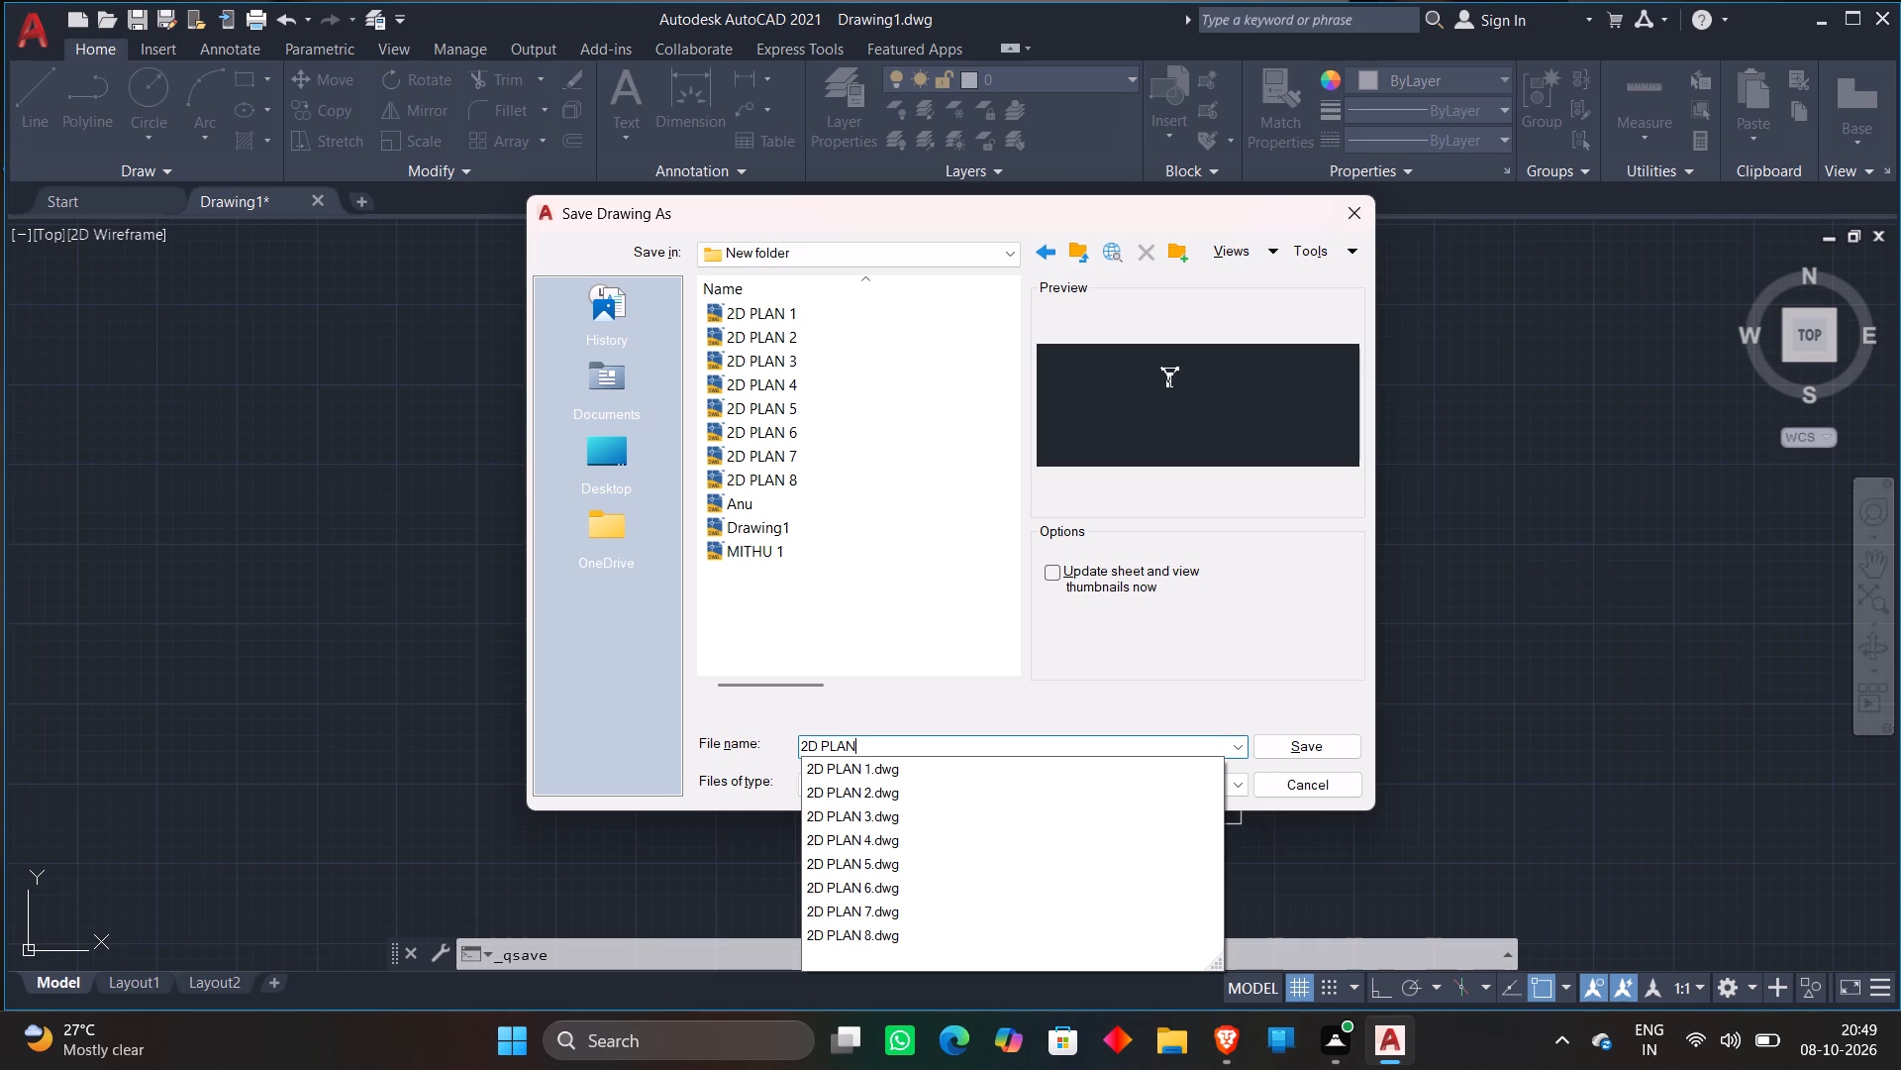
key("space")
type("10")
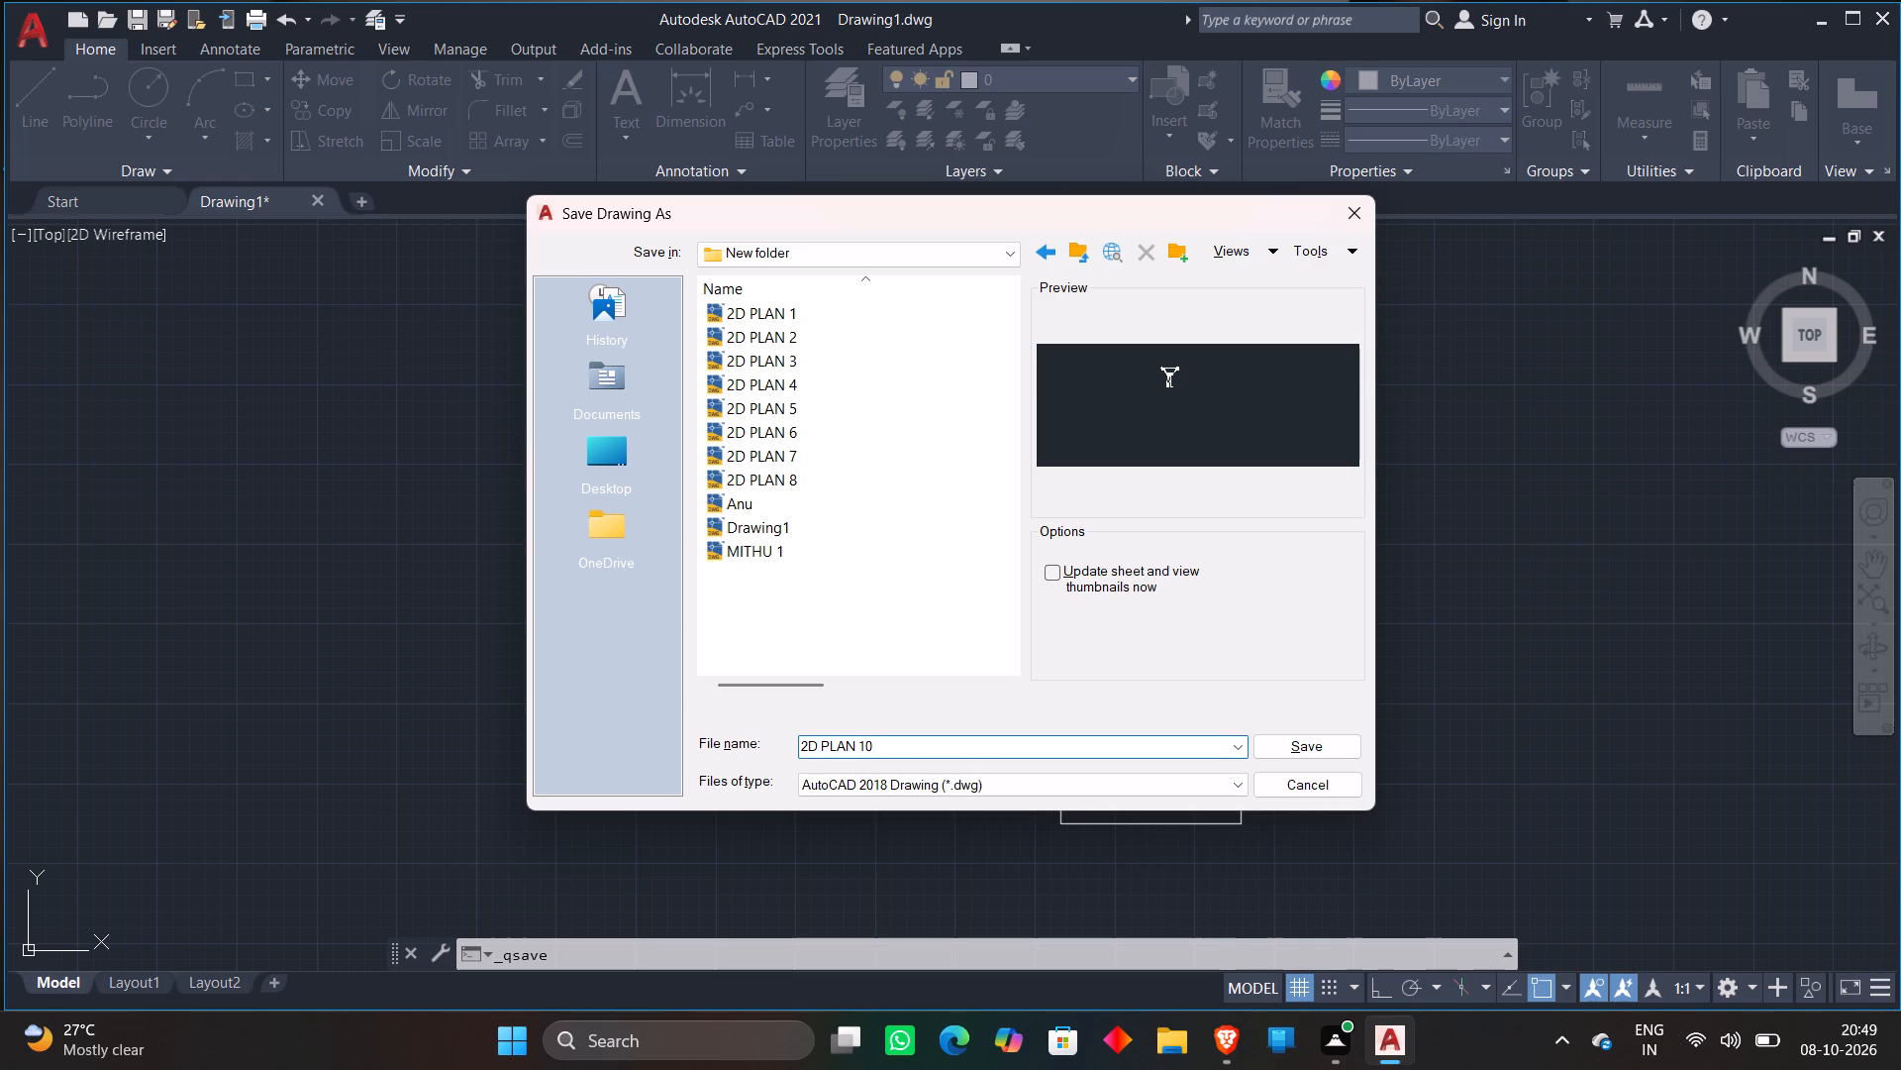
left_click(1295, 755)
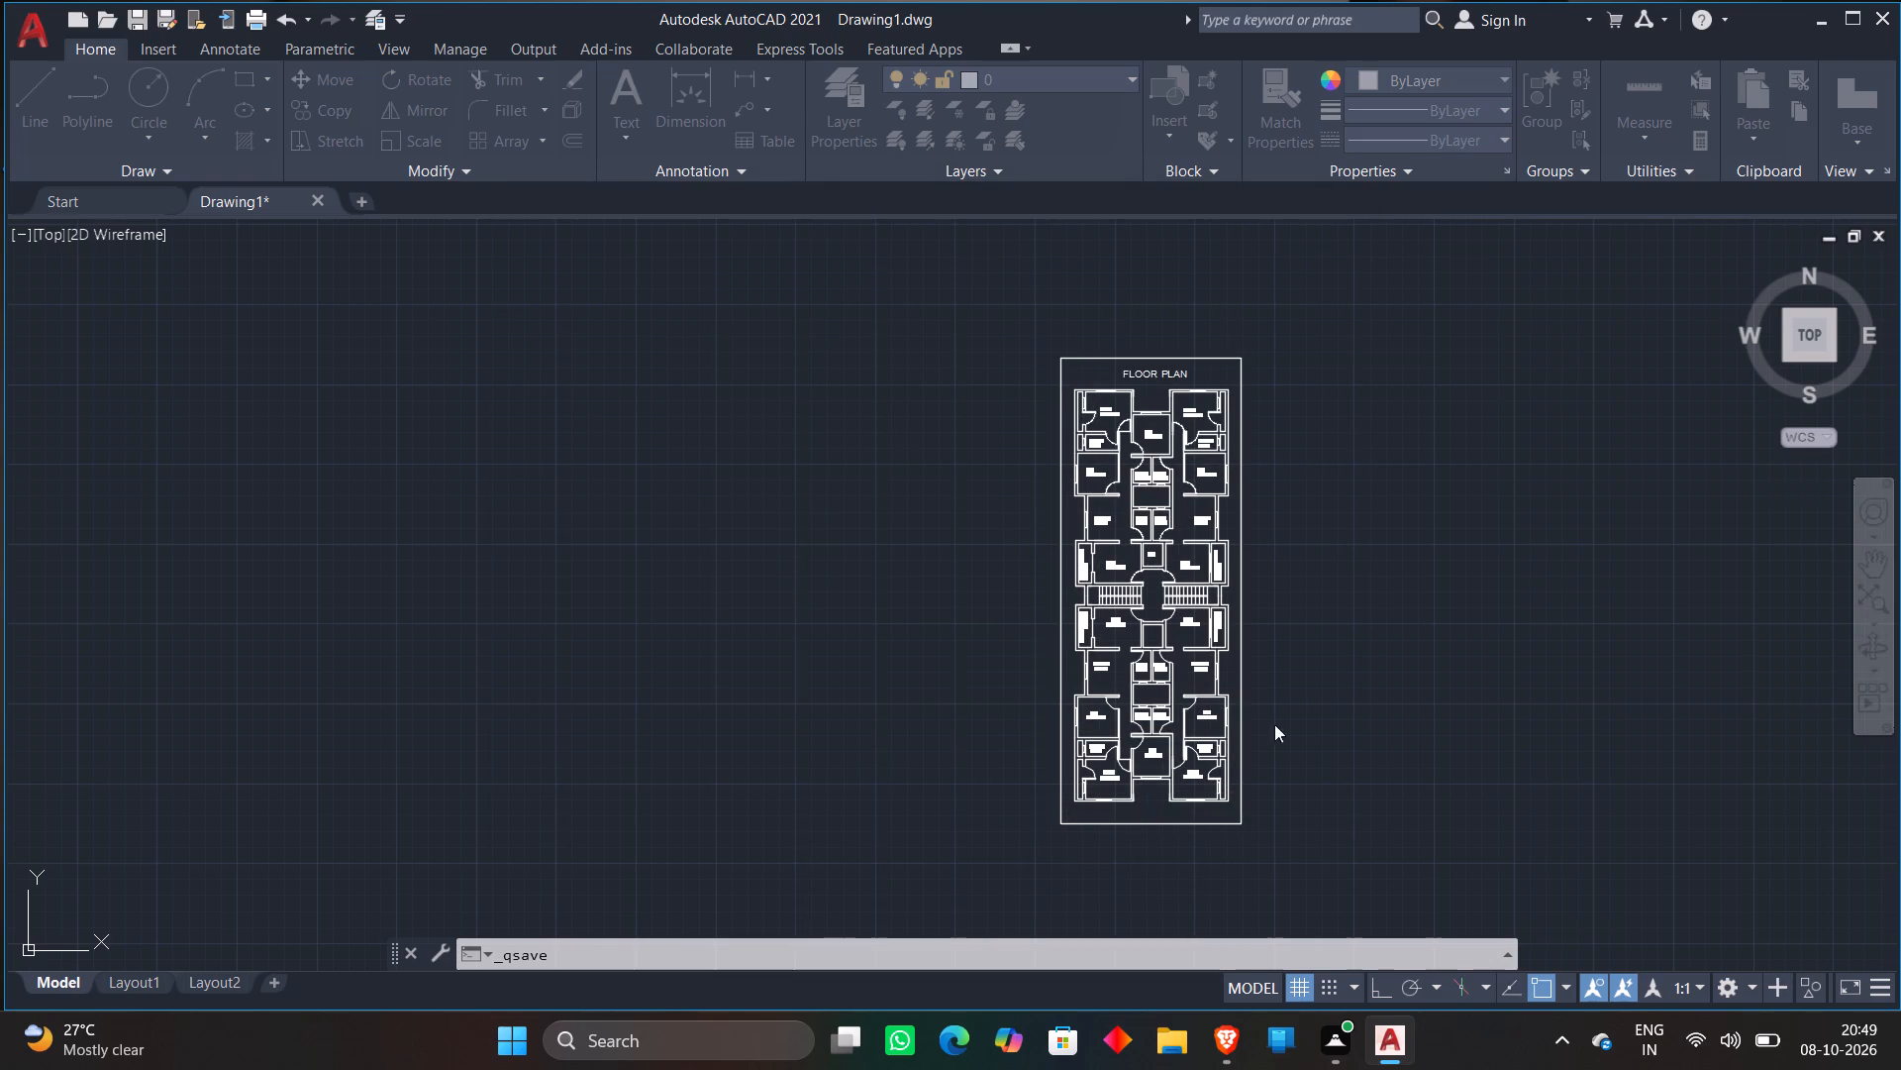
Set up a centred plot to AutoCAD PDF (High Quality Print).pc3, using a window around the floor plan's rectangular border.
key("ctrl+p")
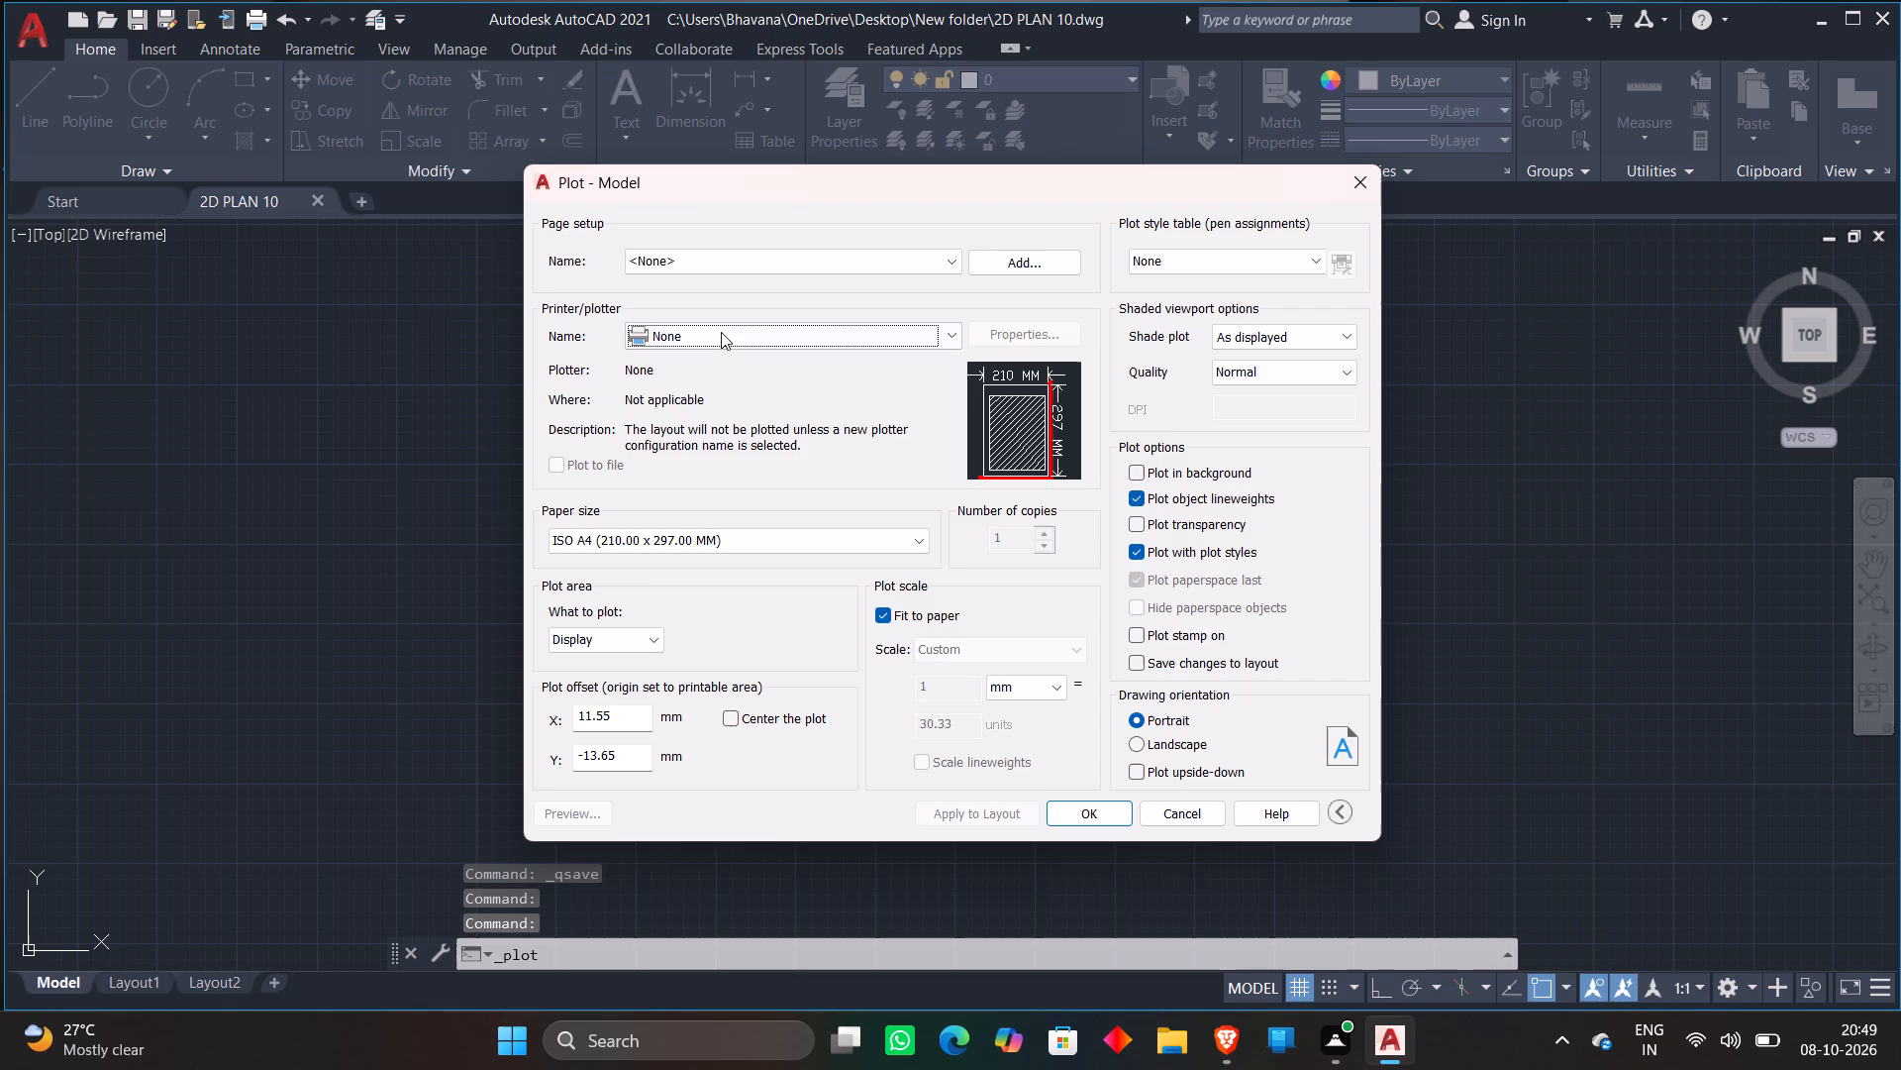
left_click(729, 333)
left_click(729, 446)
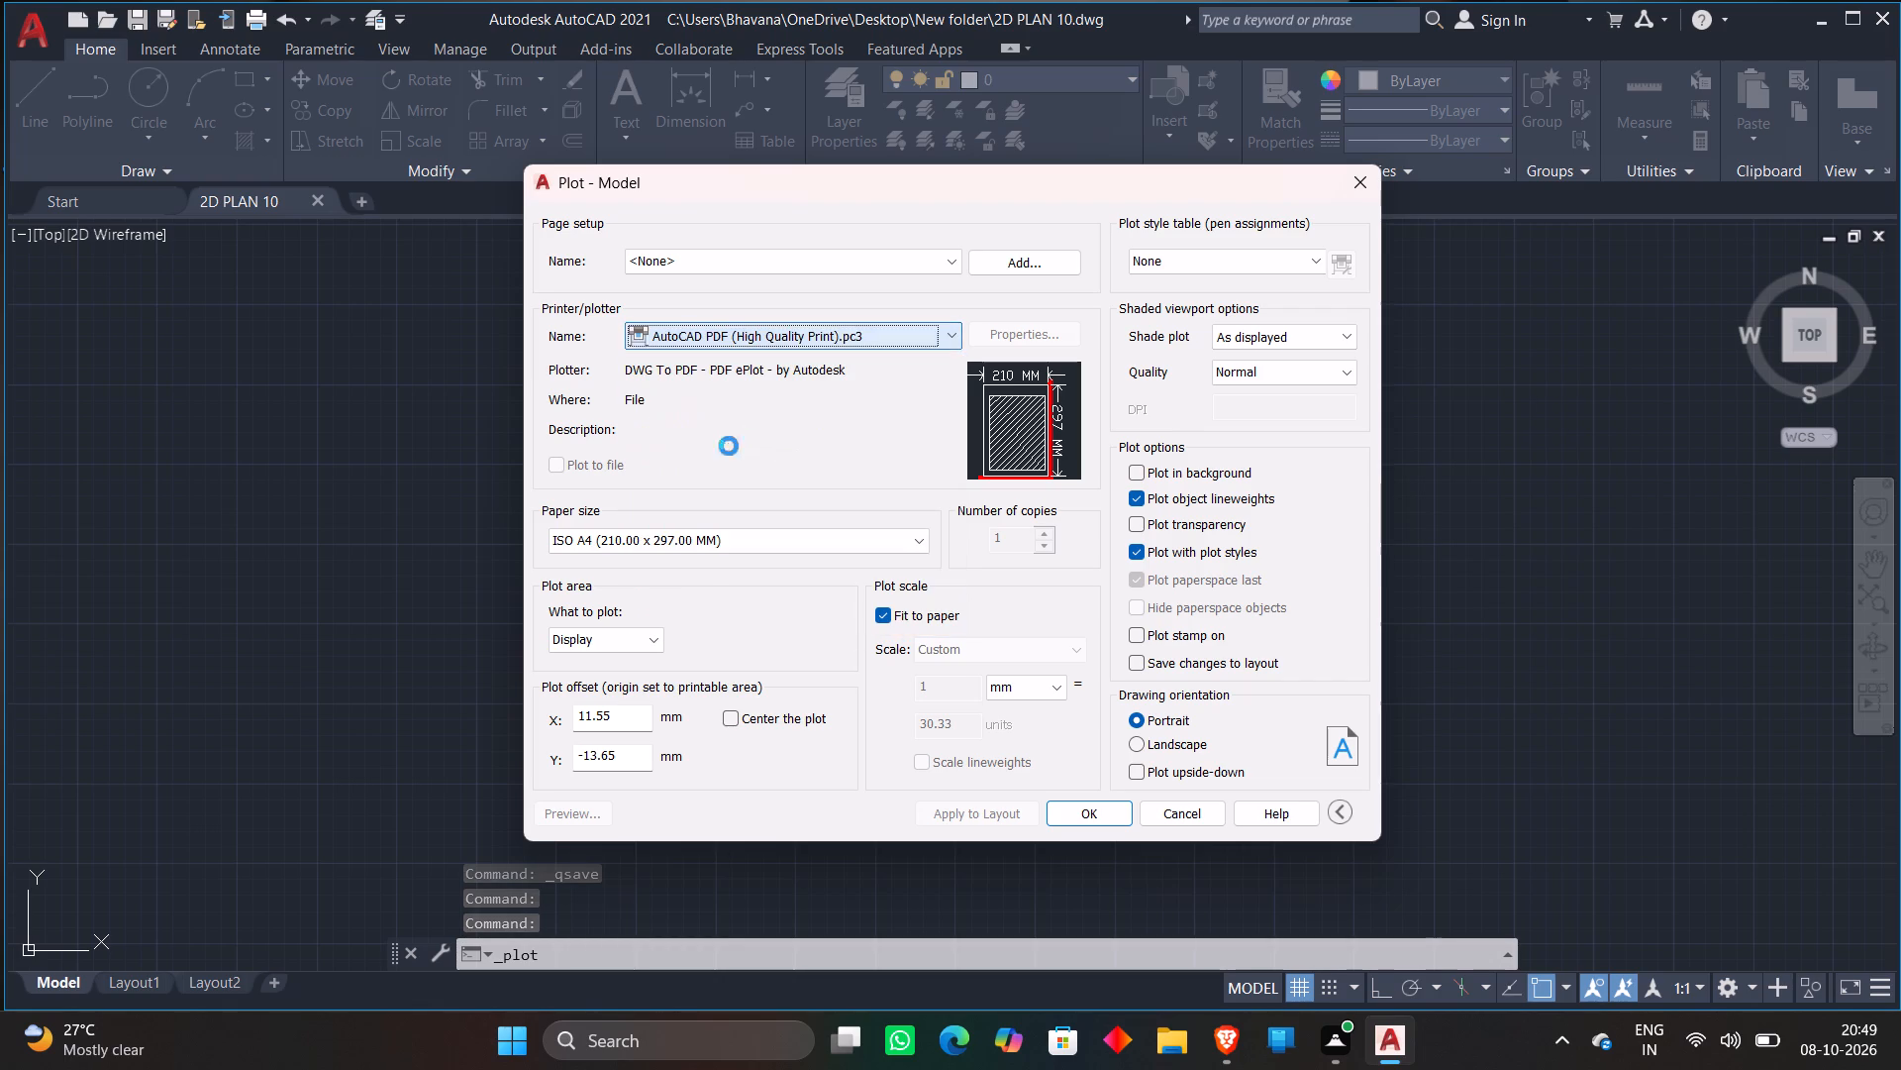
left_click(643, 641)
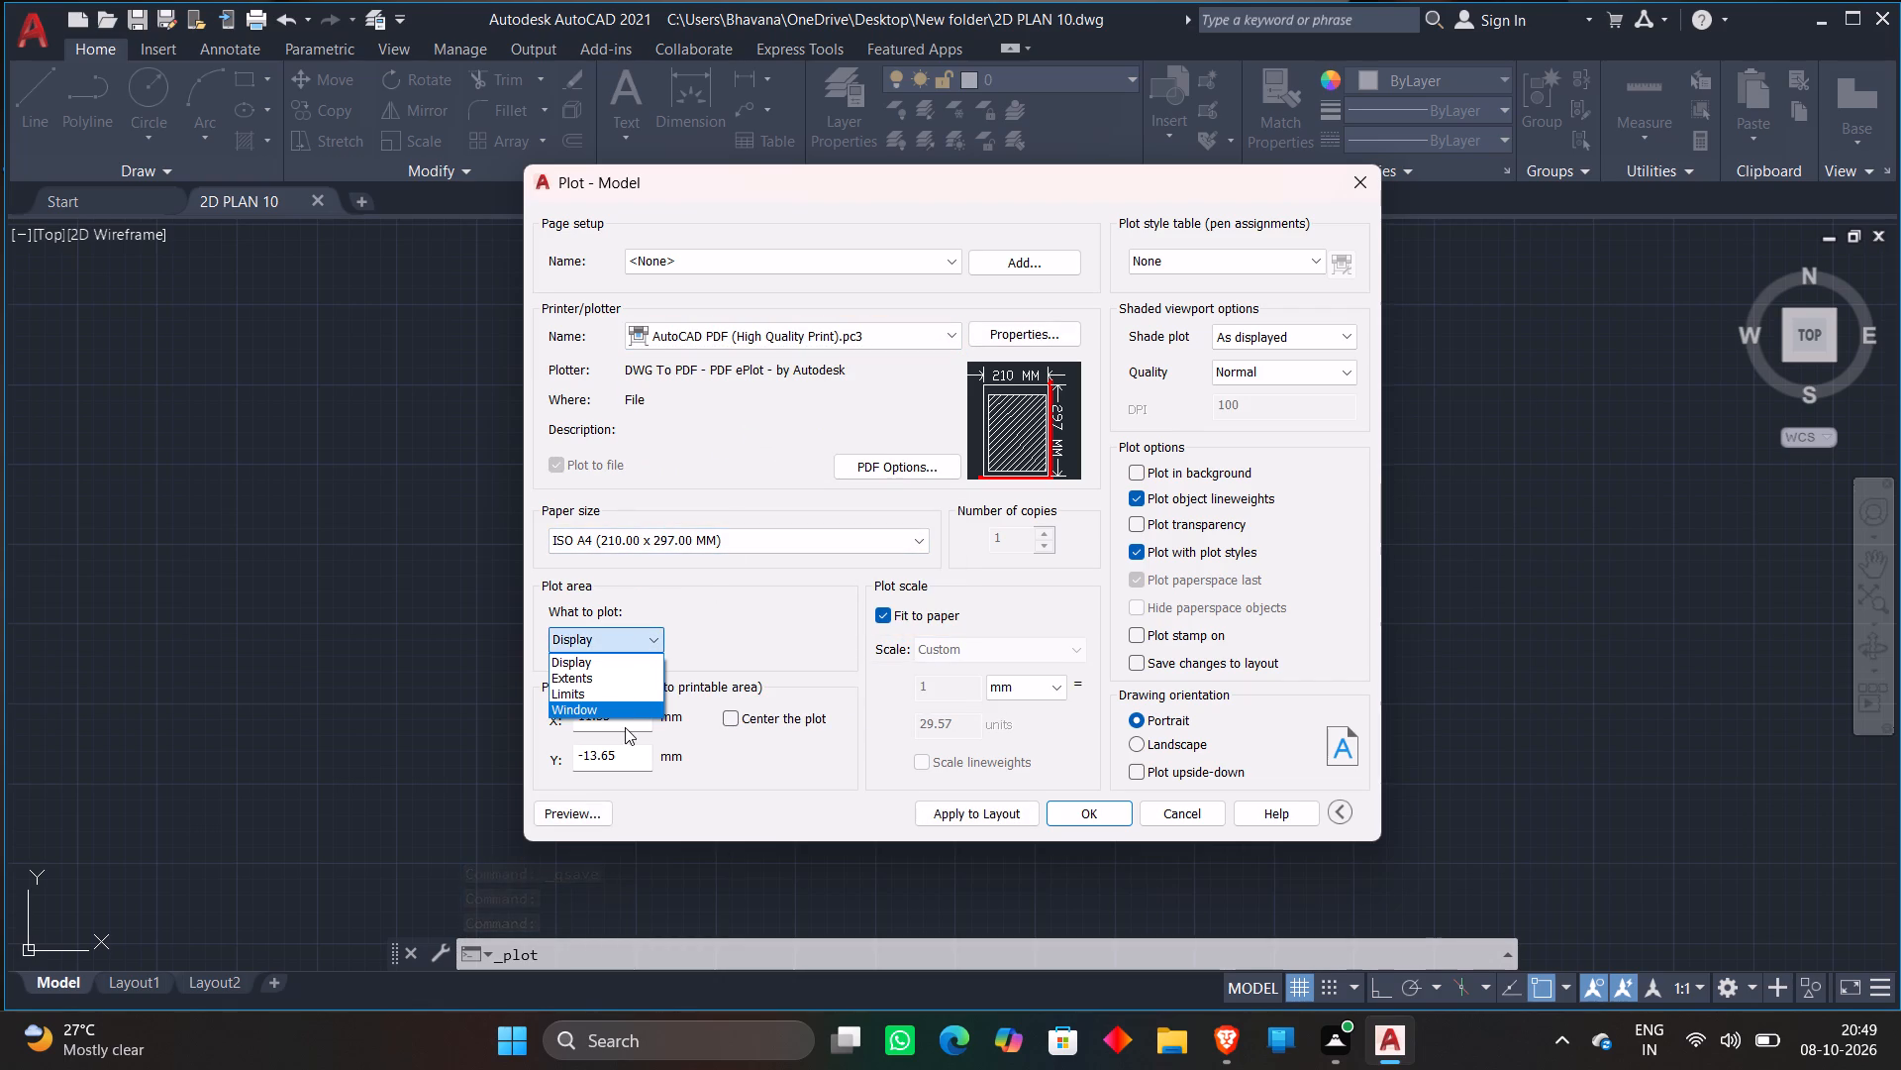
left_click(628, 713)
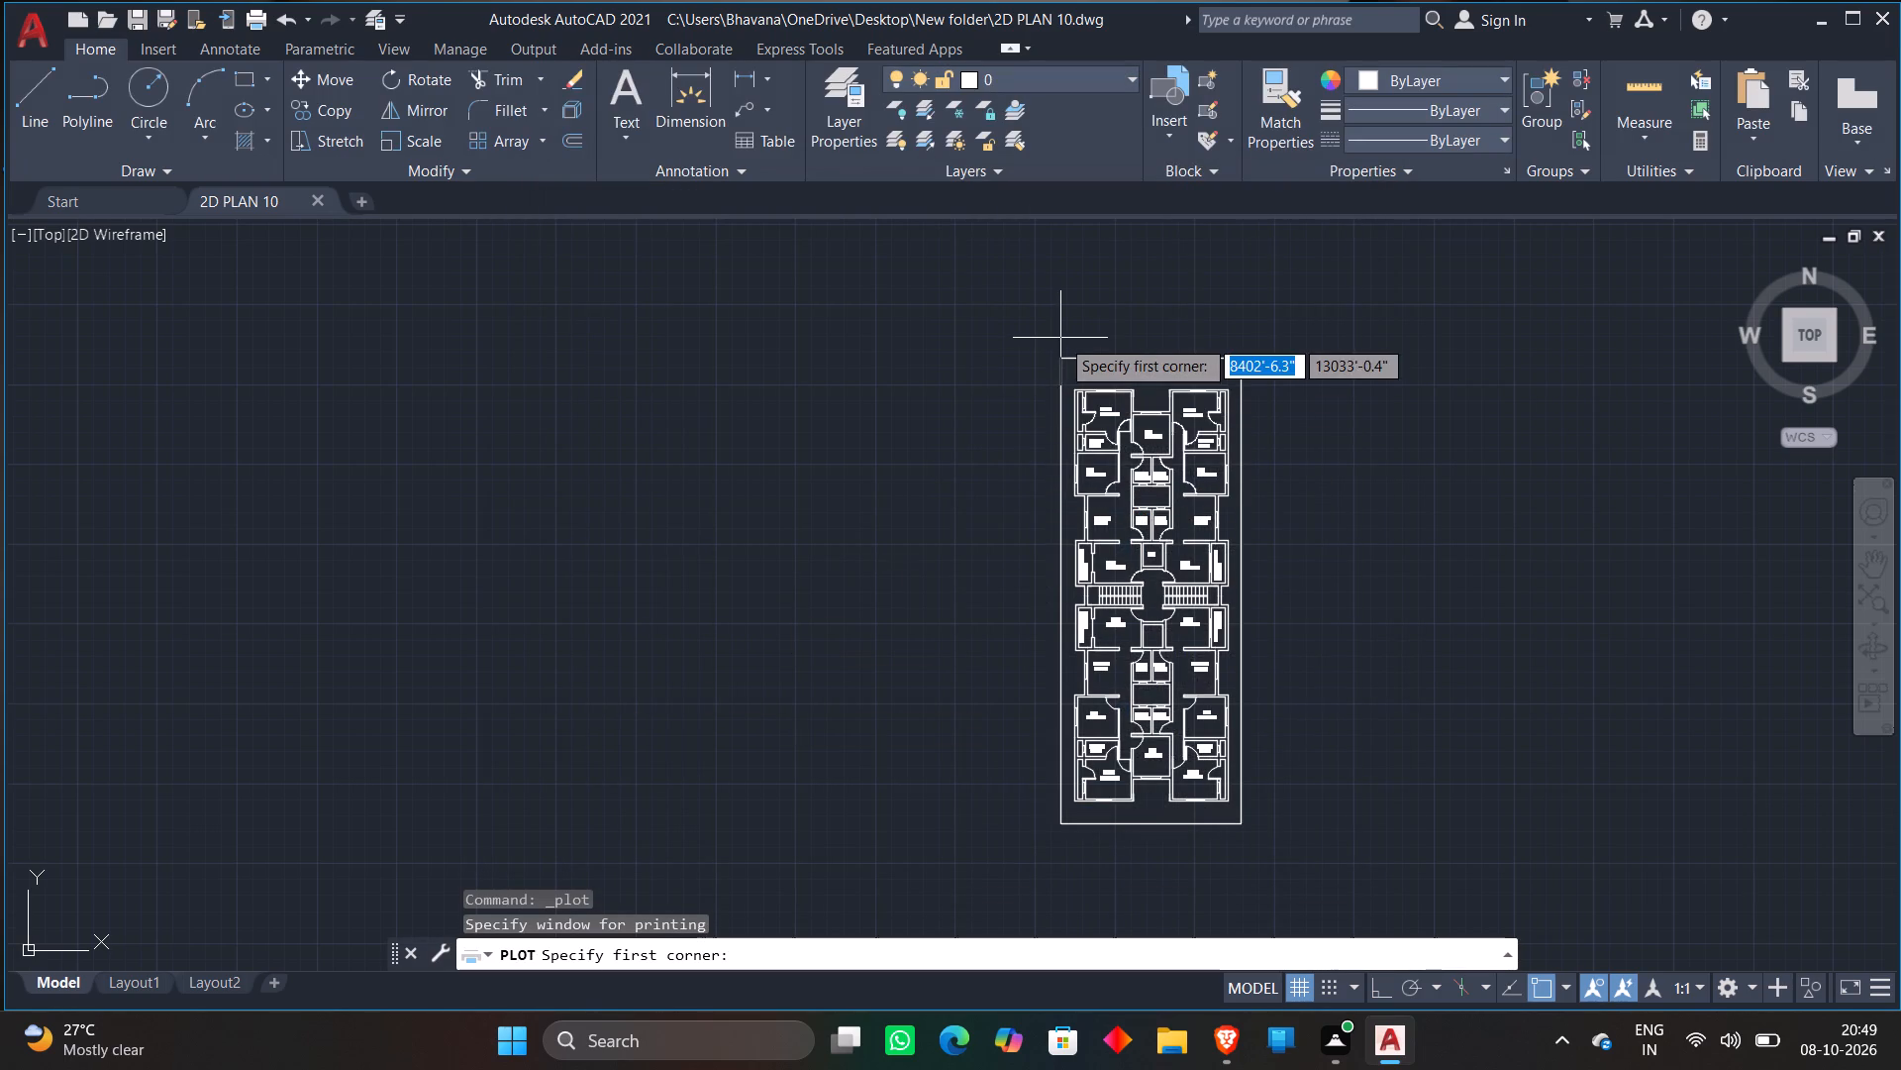
left_click(1058, 353)
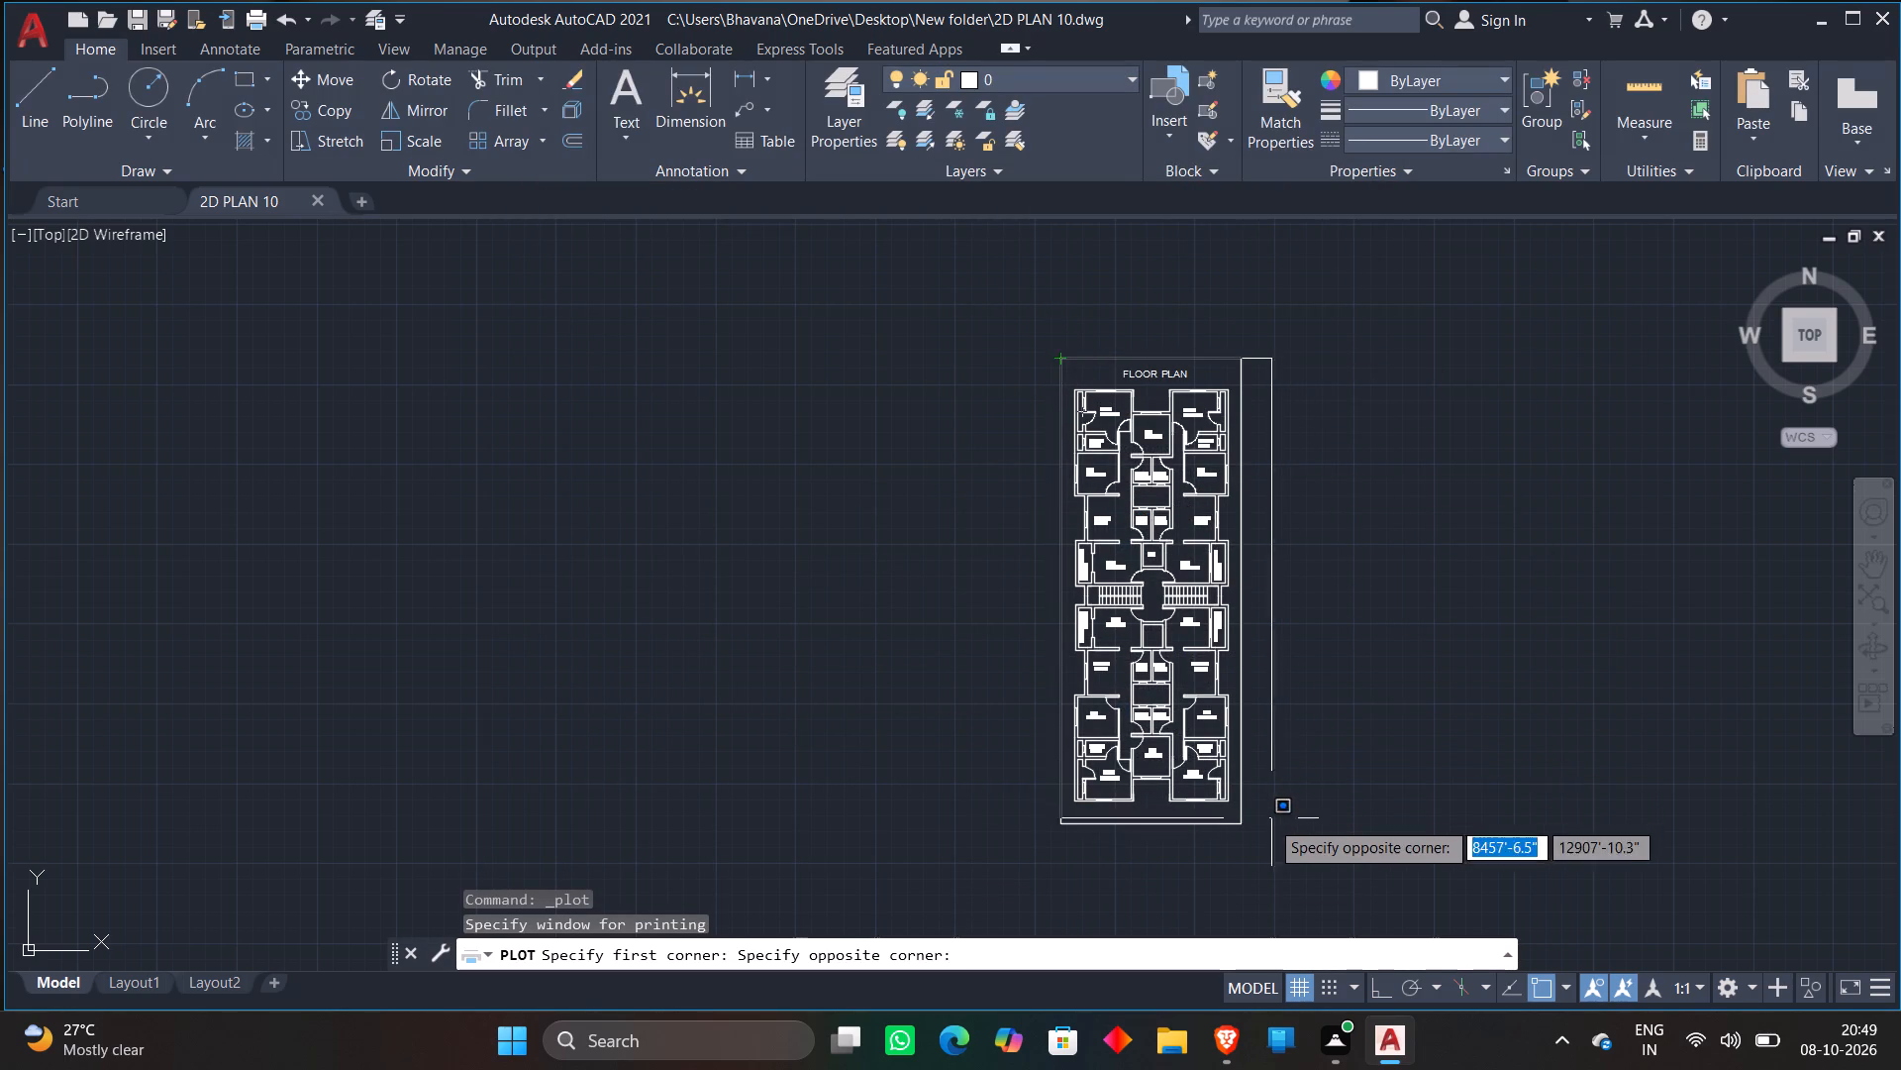
left_click(1244, 825)
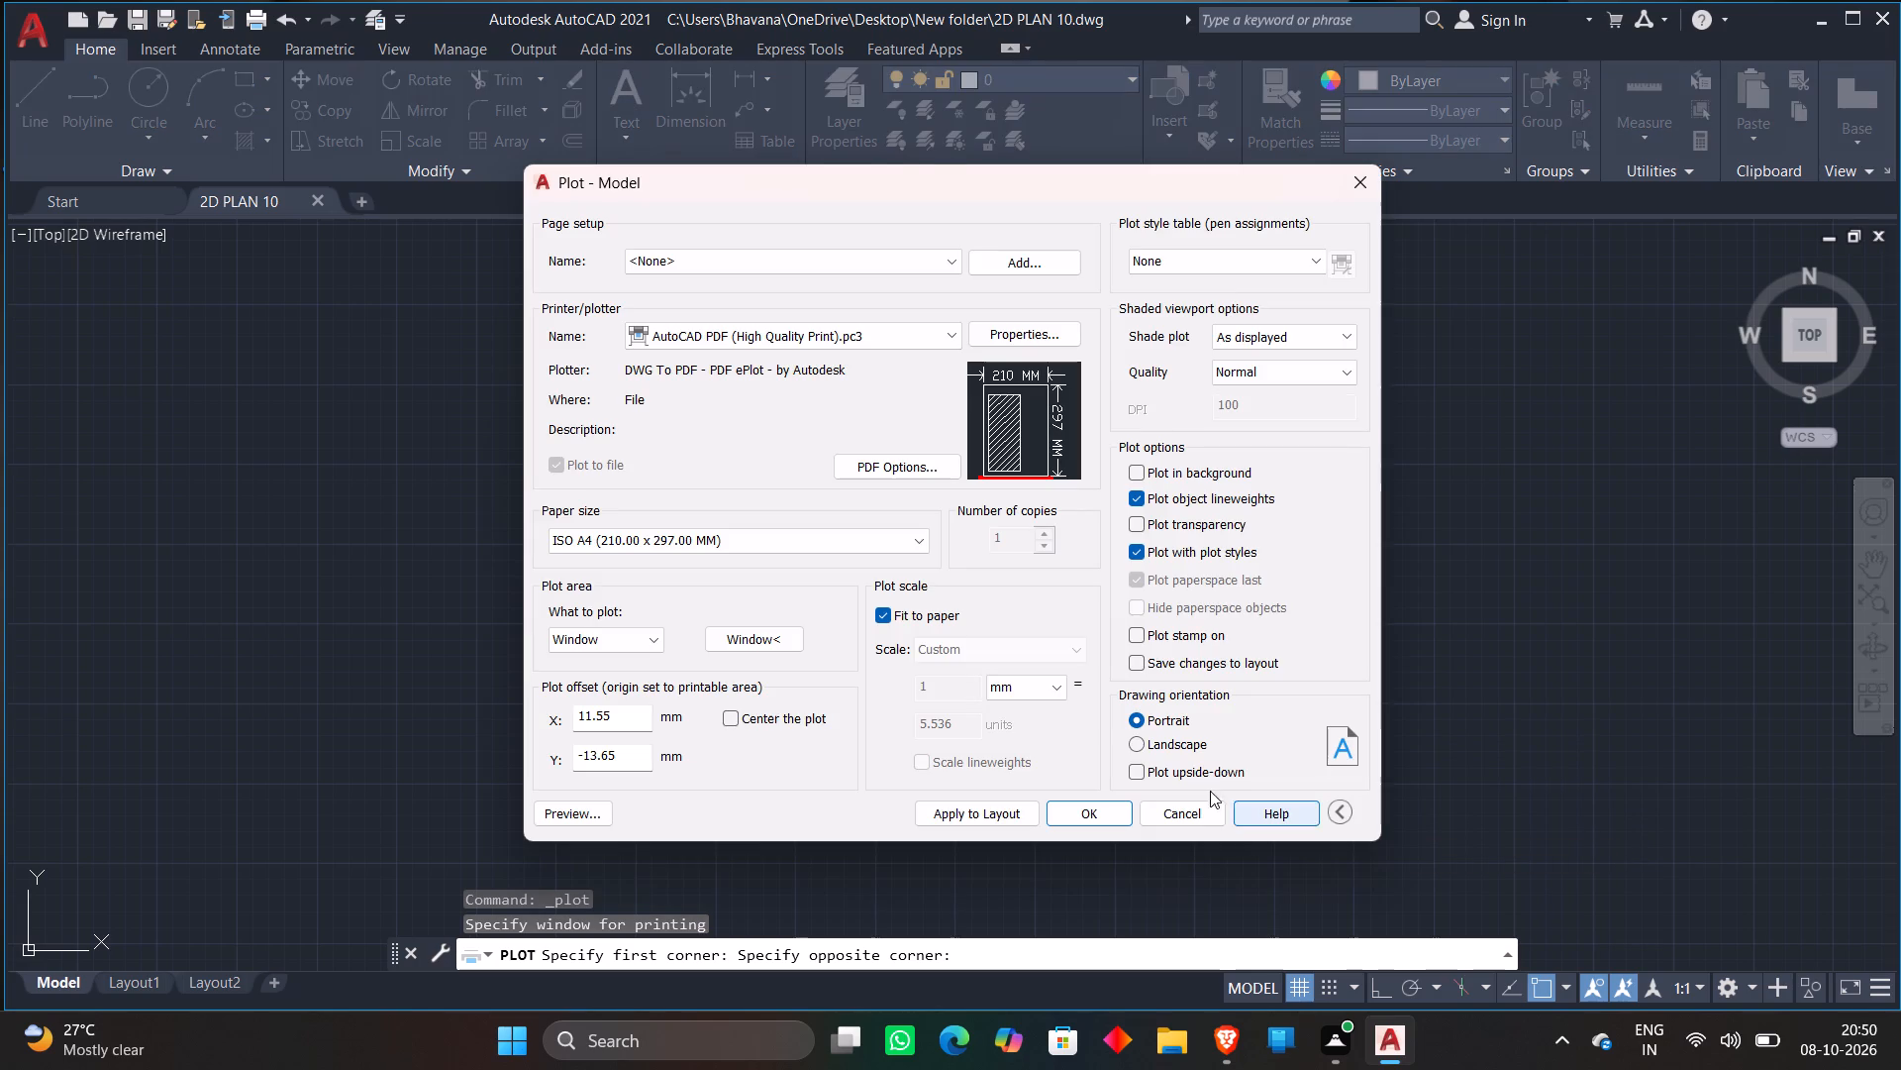
left_click(727, 715)
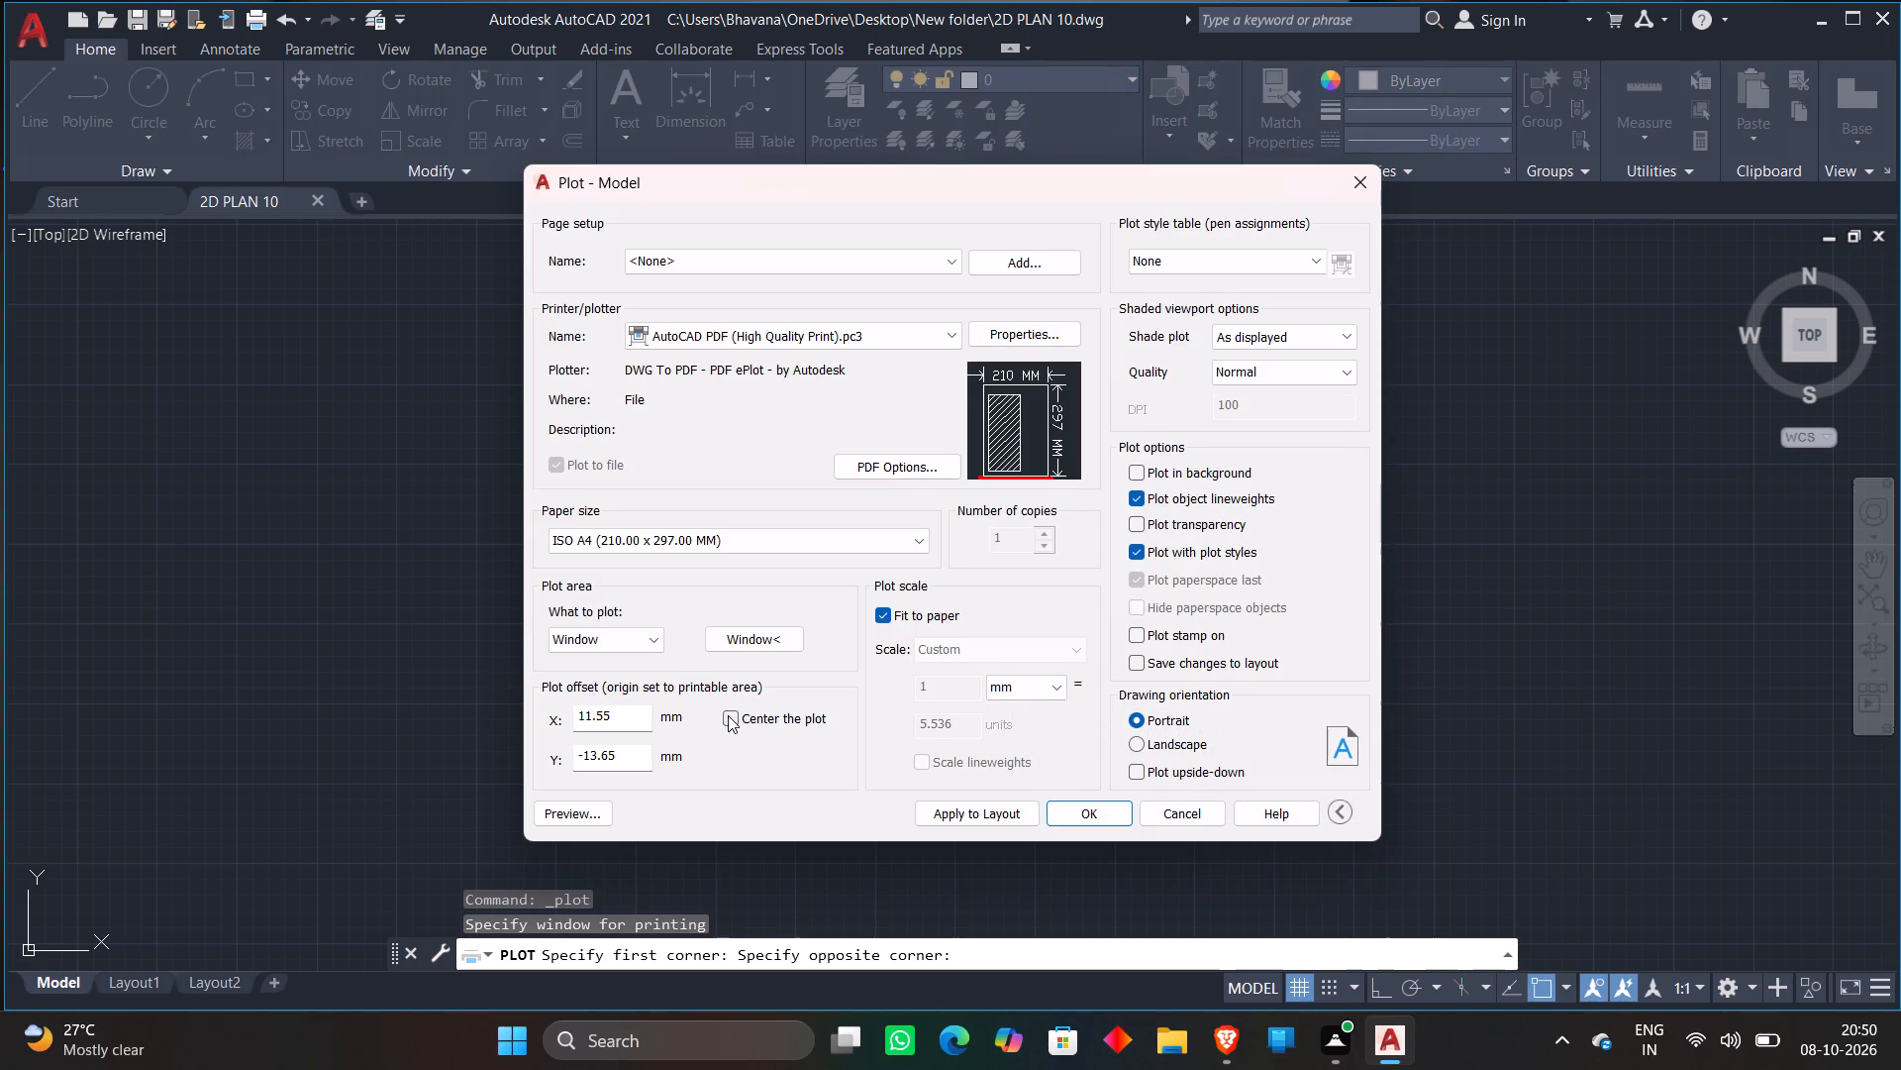
left_click(1093, 815)
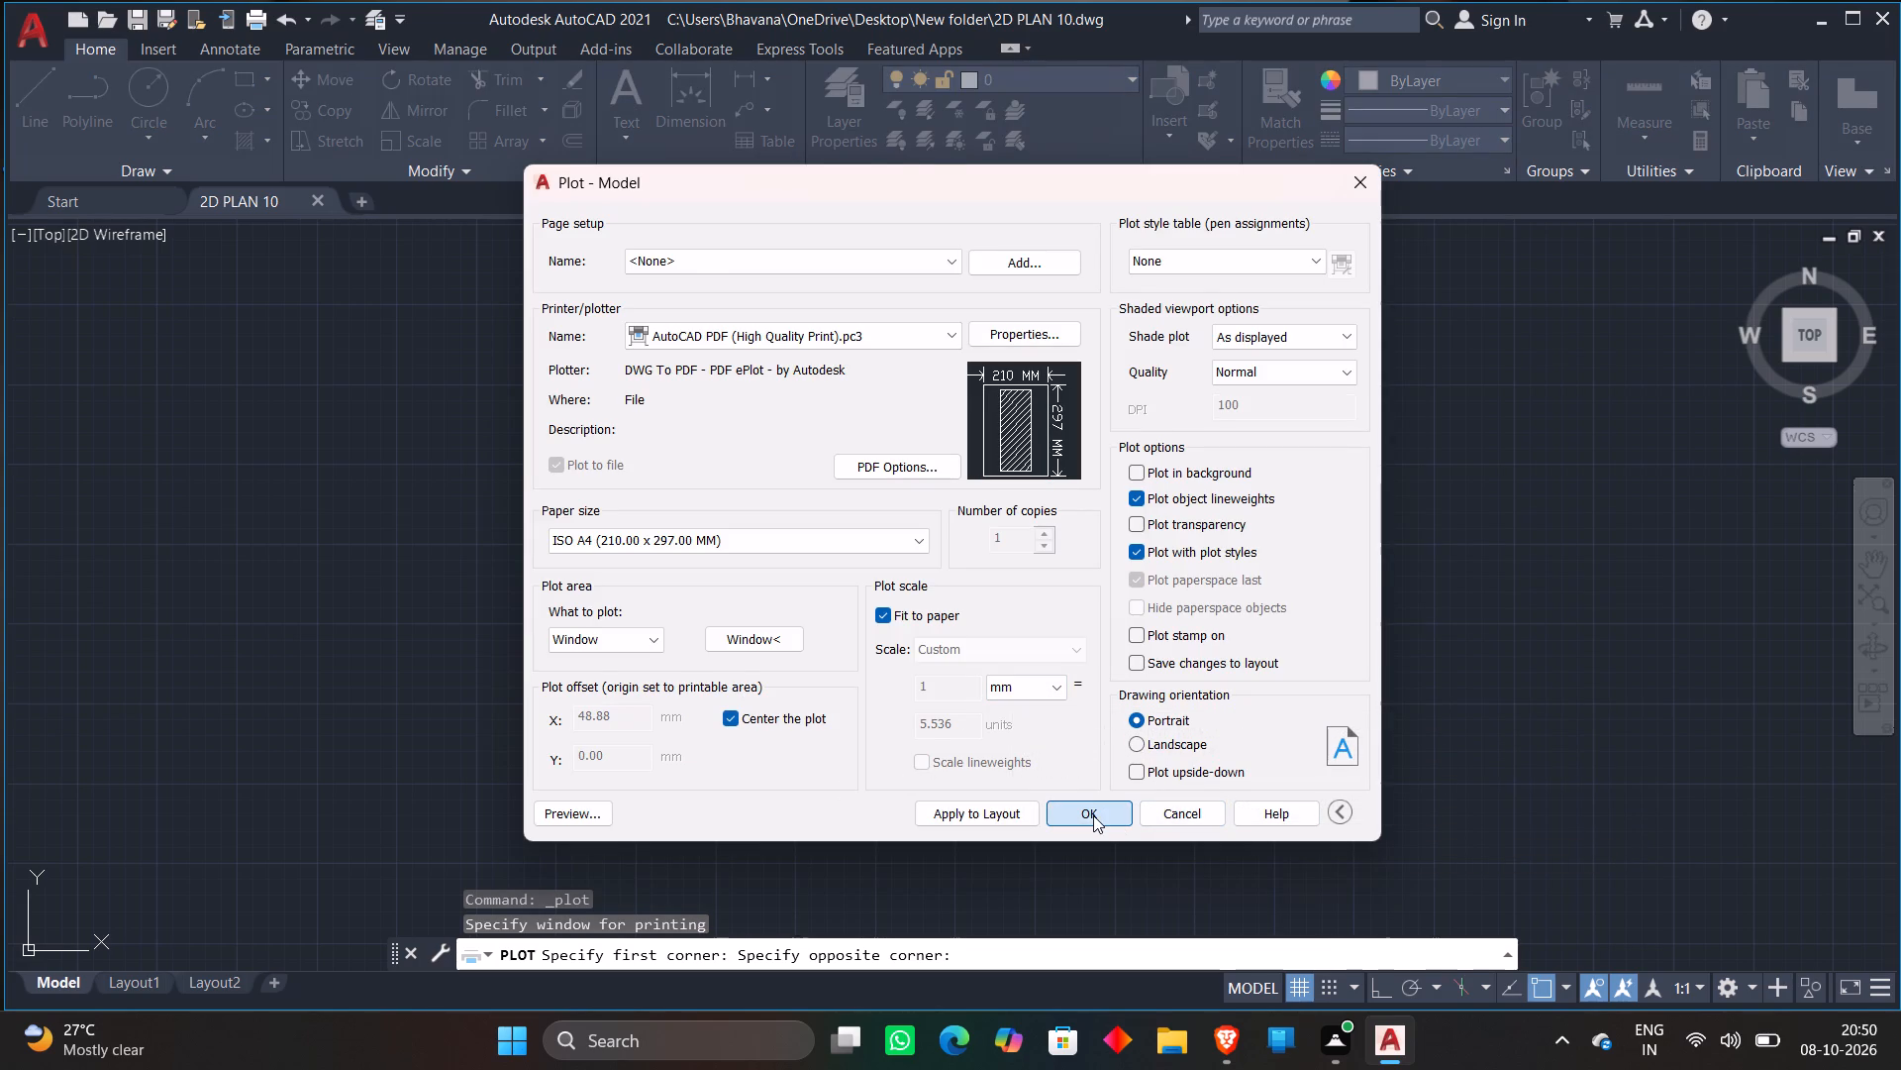
Save the plot as a PDF named 2D PLAN 10 in New folder on the Desktop, and close it after checking the sheet.
left_click(622, 452)
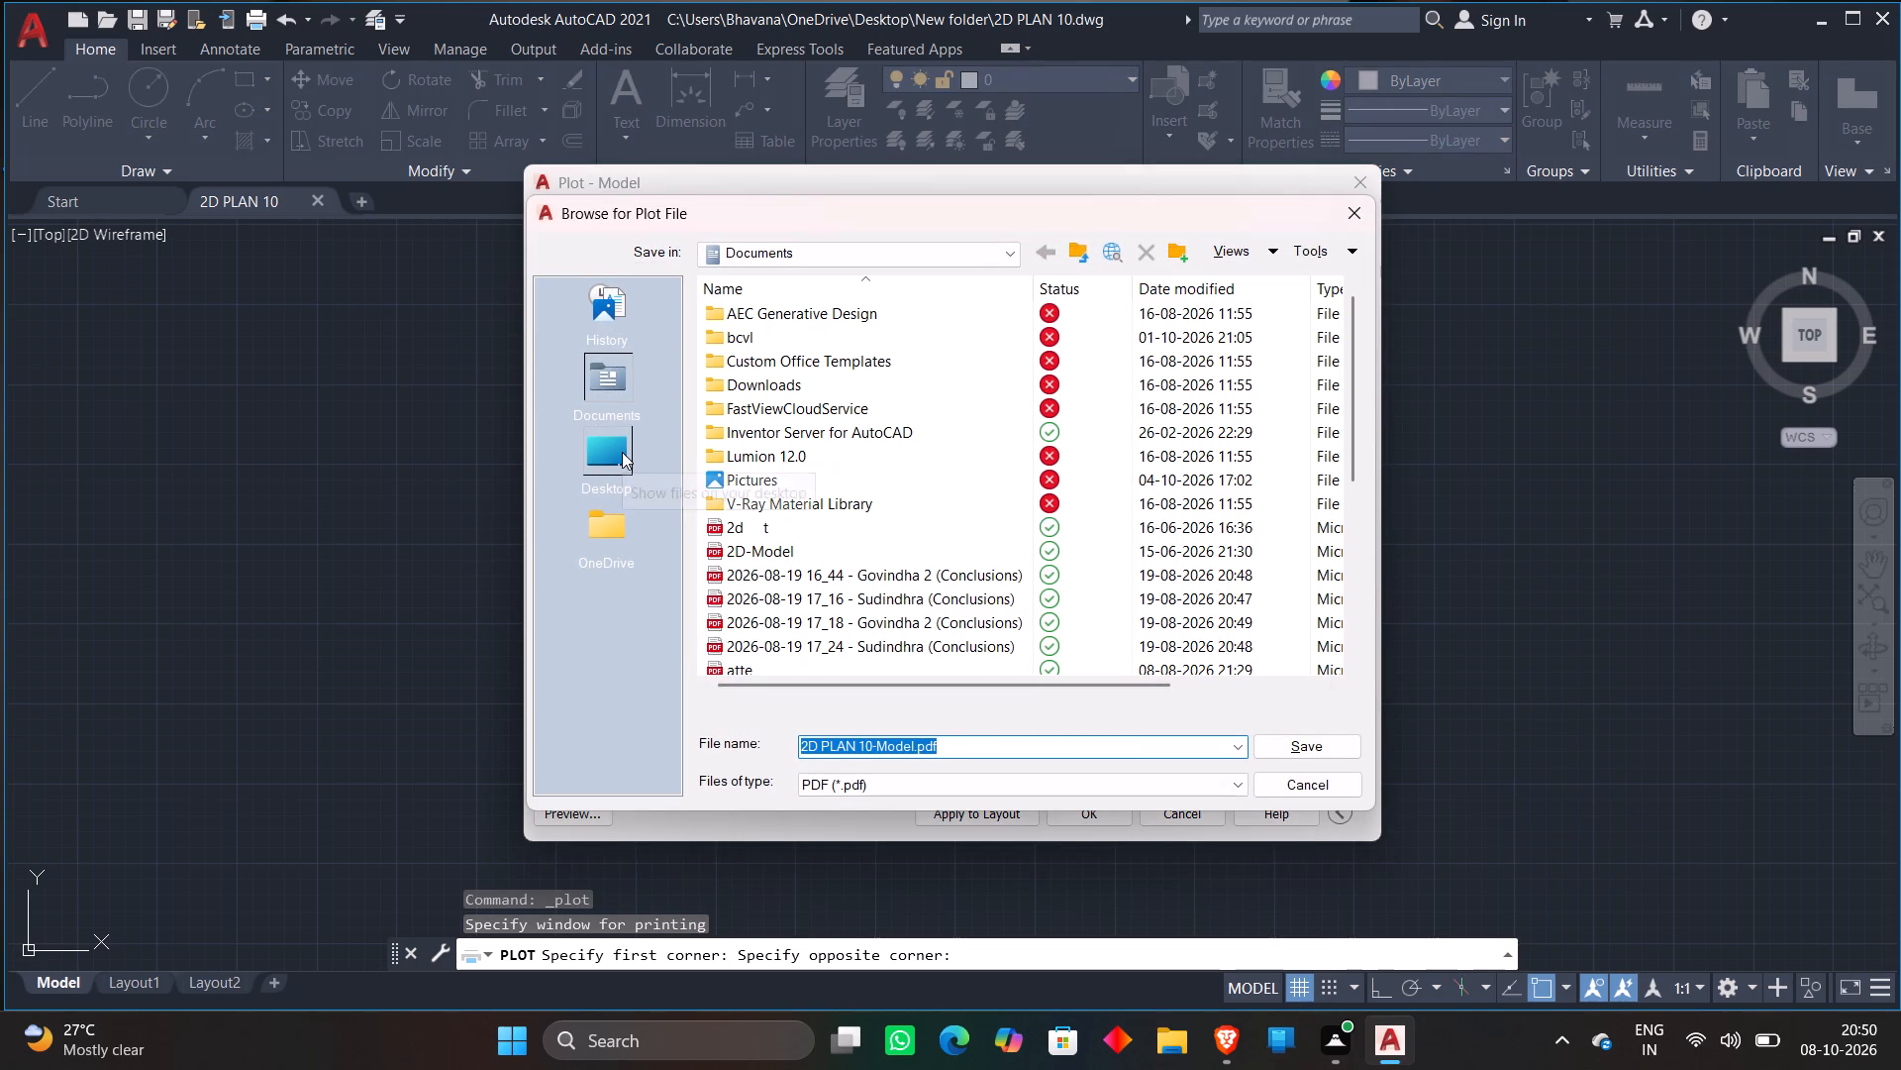
scroll(787, 513, "down", 2)
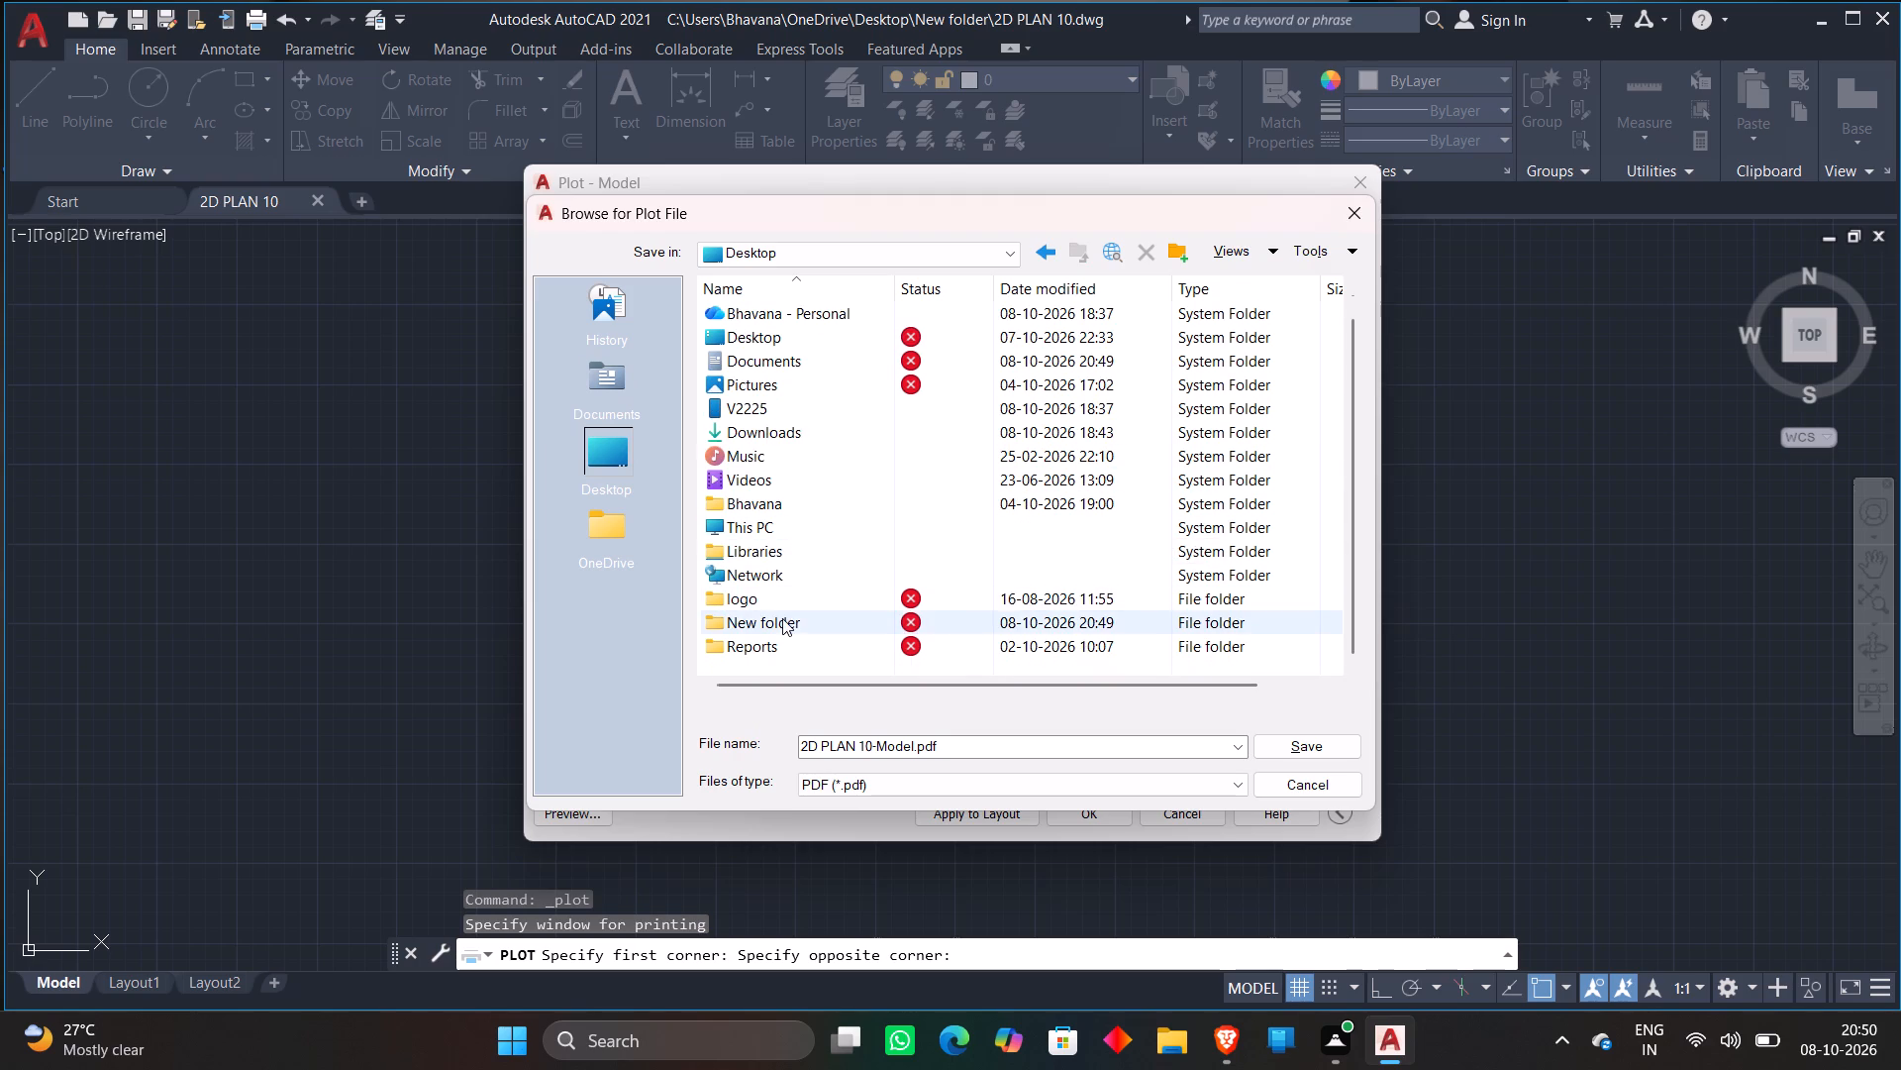
double_click(782, 621)
left_click(949, 744)
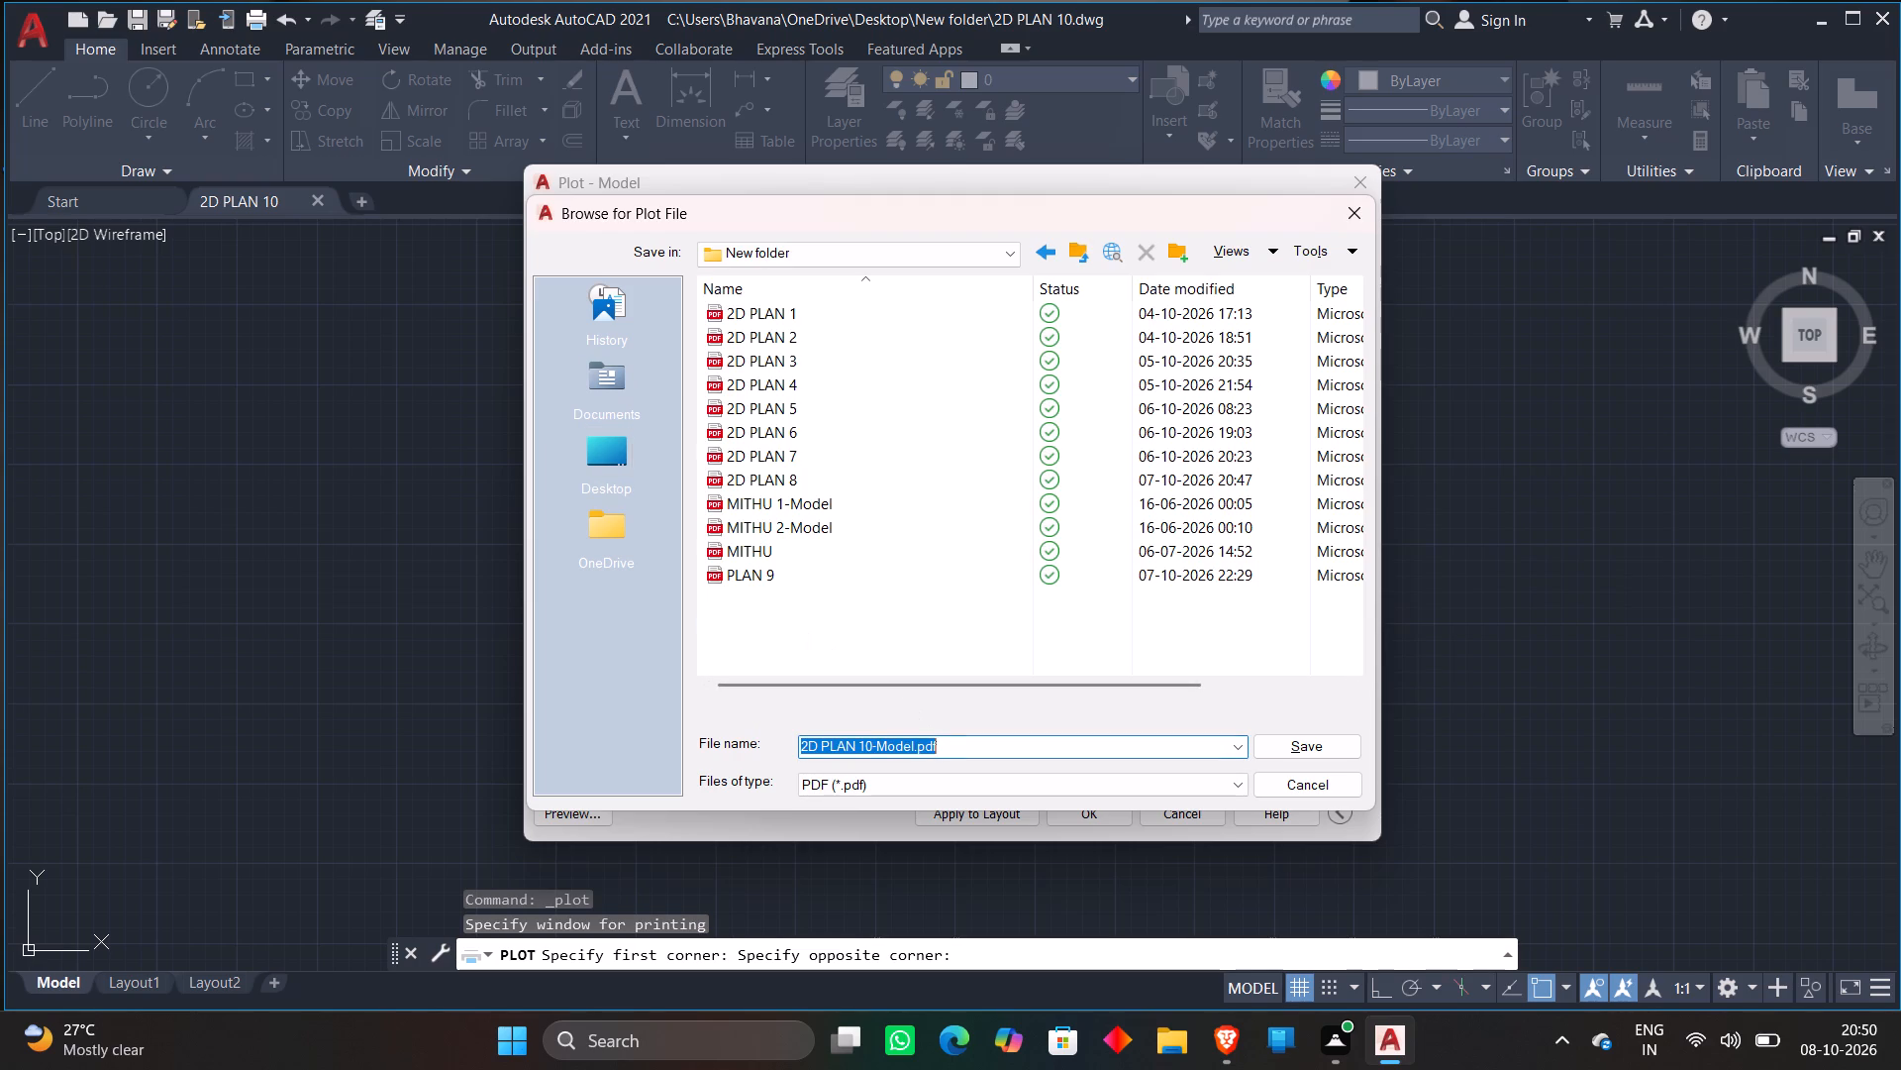
left_click(949, 744)
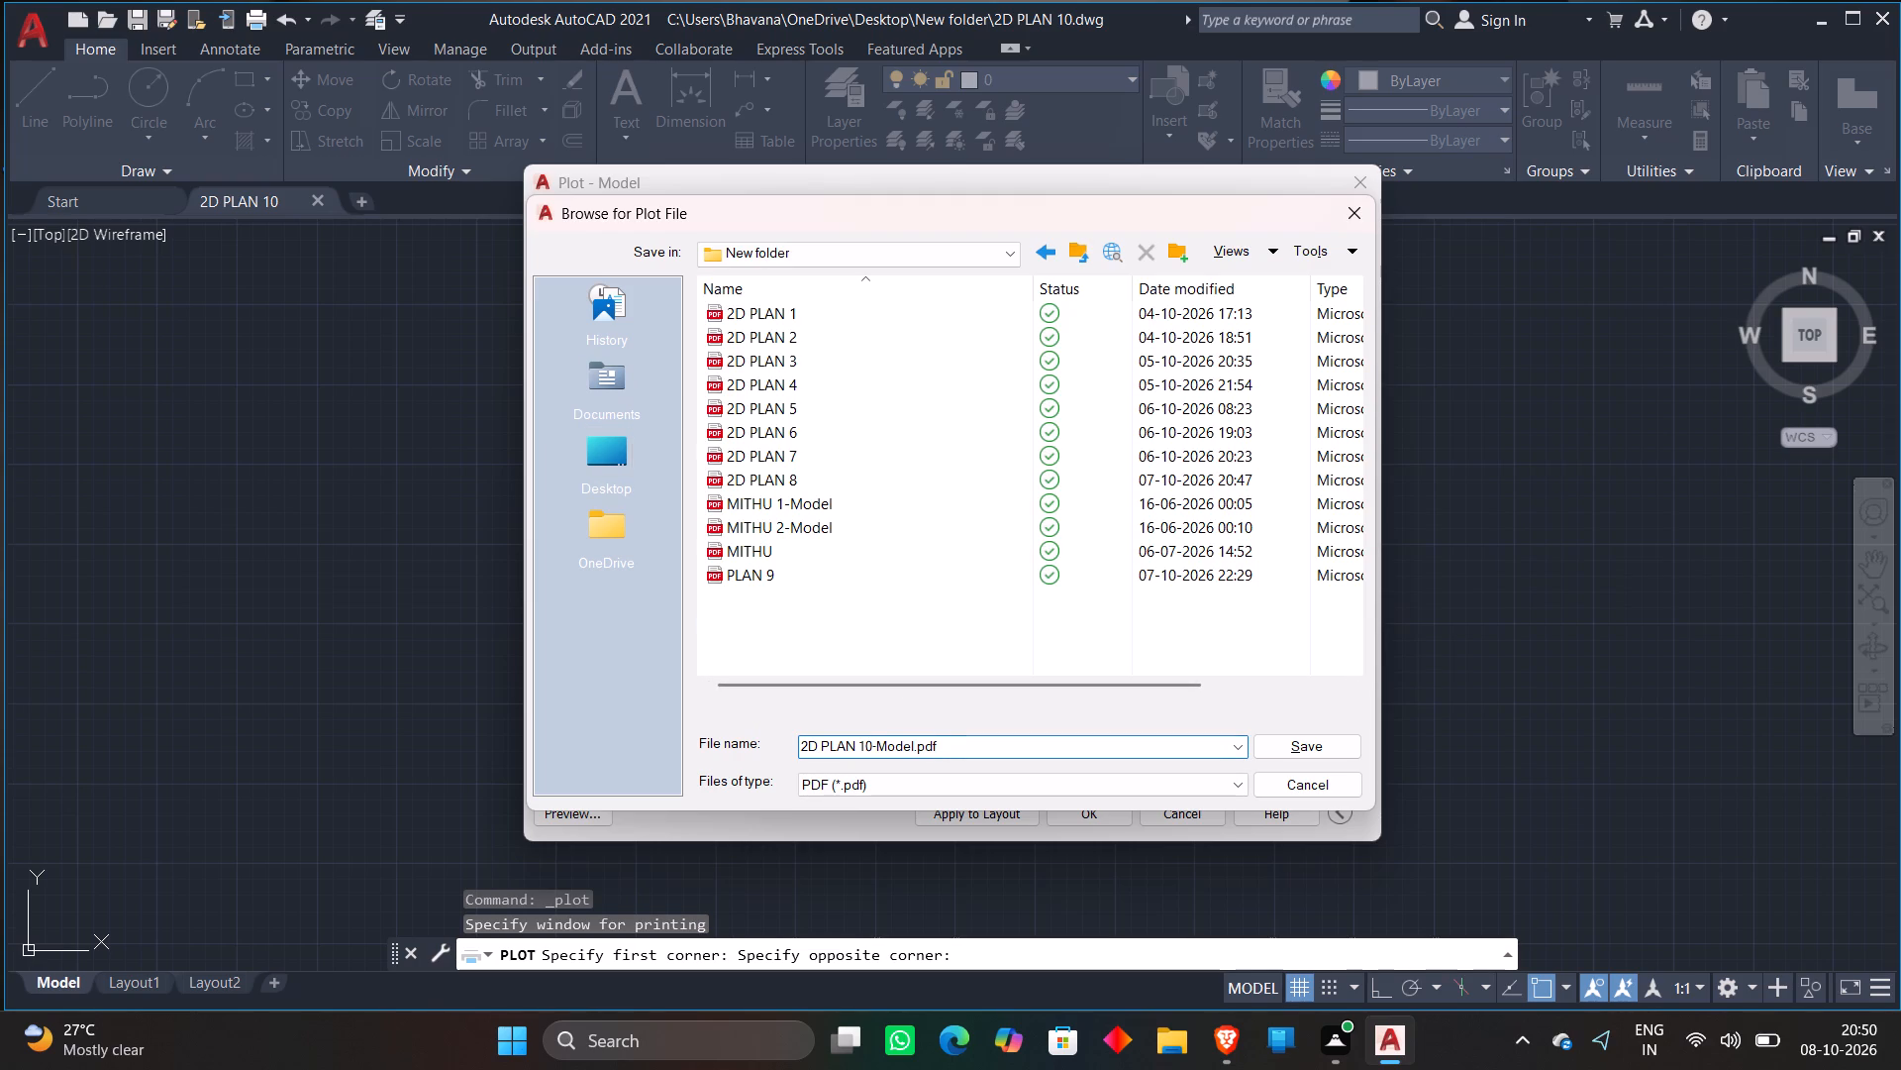
key("BackSpace")
key("BackSpace")
key("BackSpace")
key("BackSpace")
key("BackSpace")
key("BackSpace")
key("BackSpace")
key("BackSpace")
key("BackSpace")
key("BackSpace")
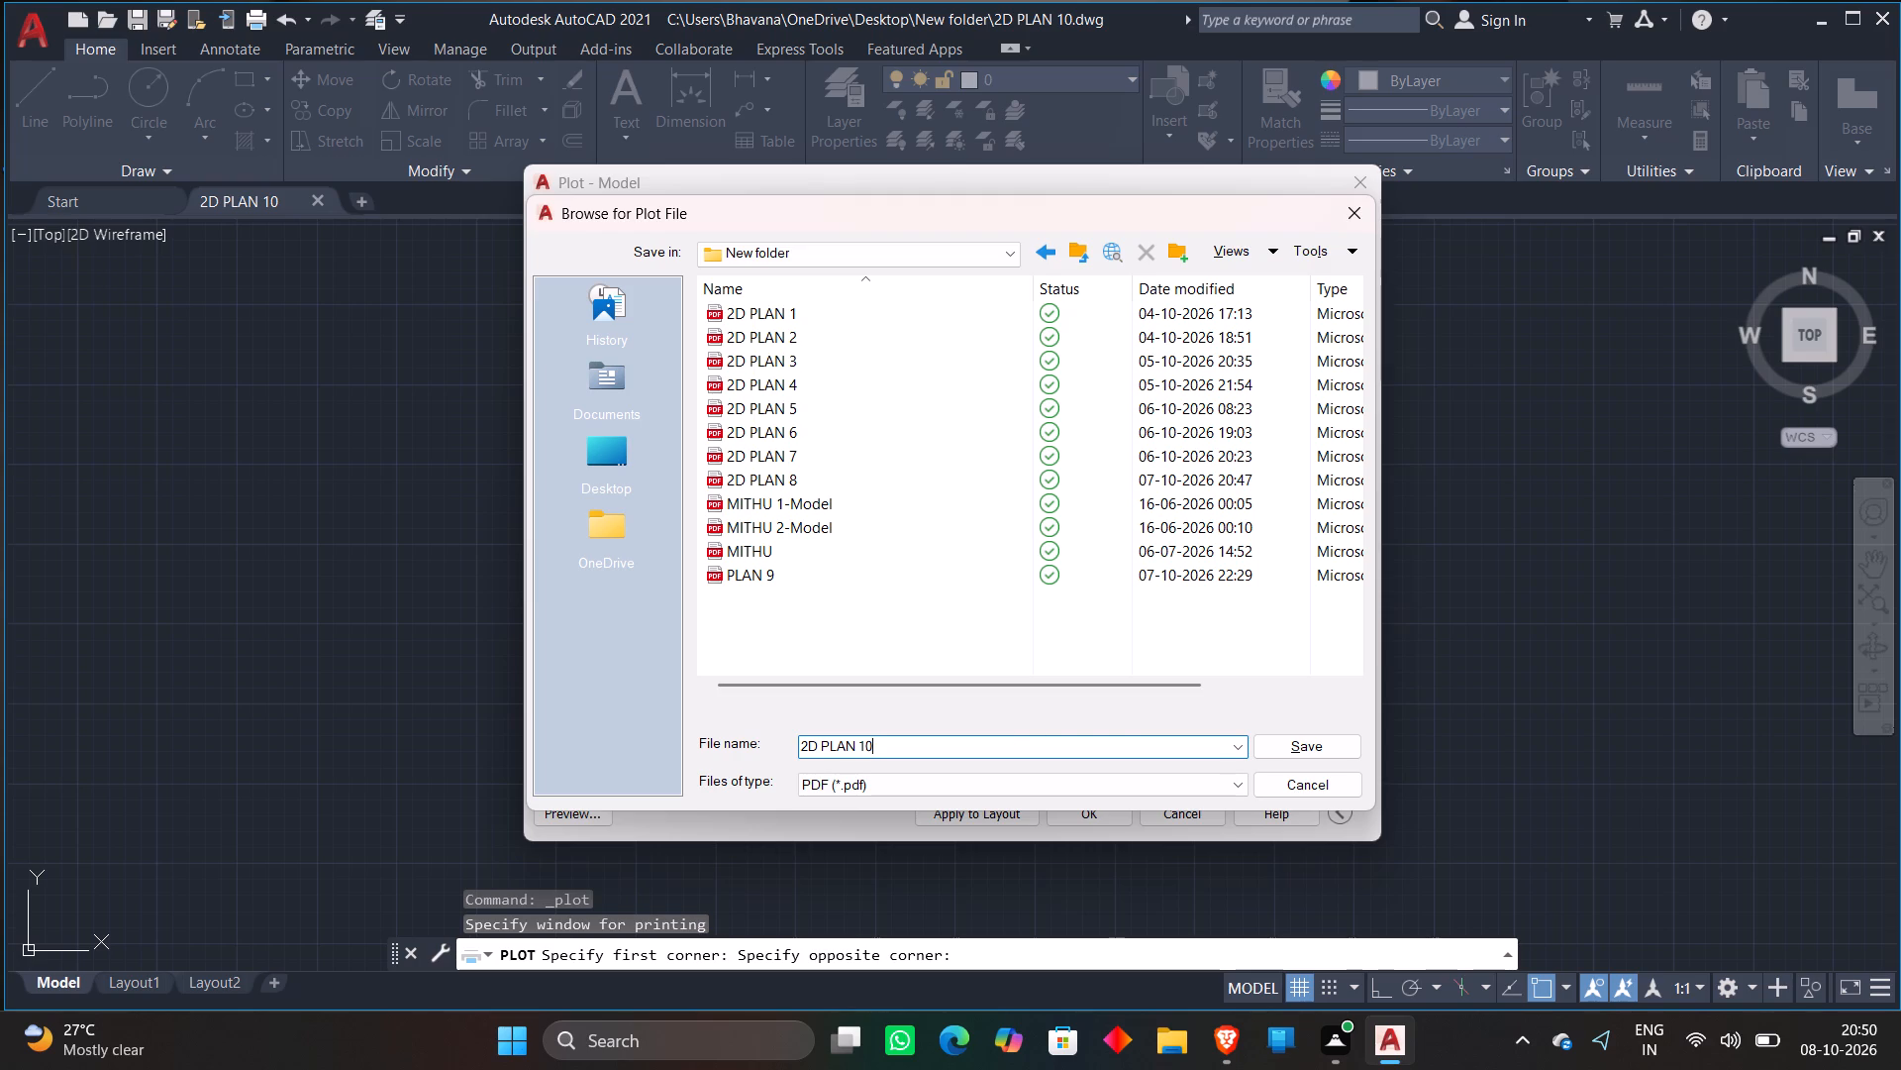
left_click(1280, 741)
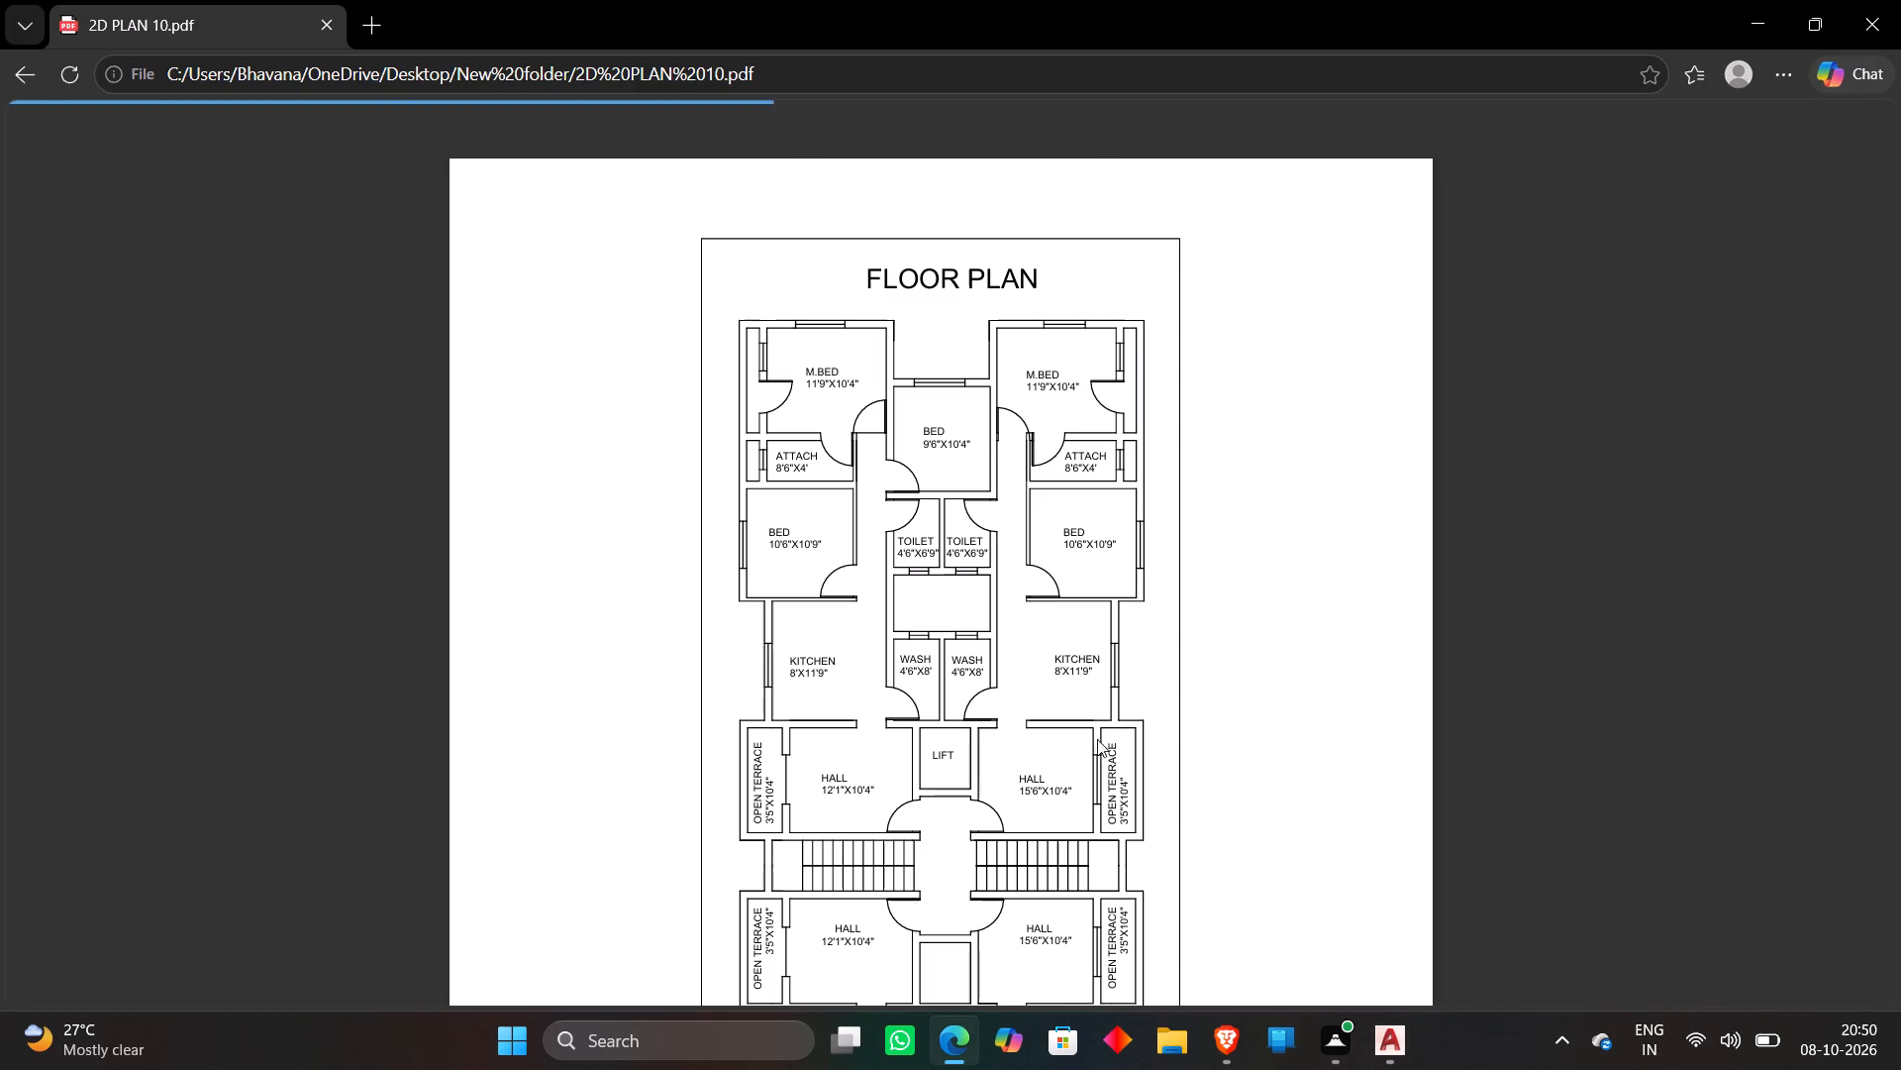
scroll(1194, 634, "down", 6)
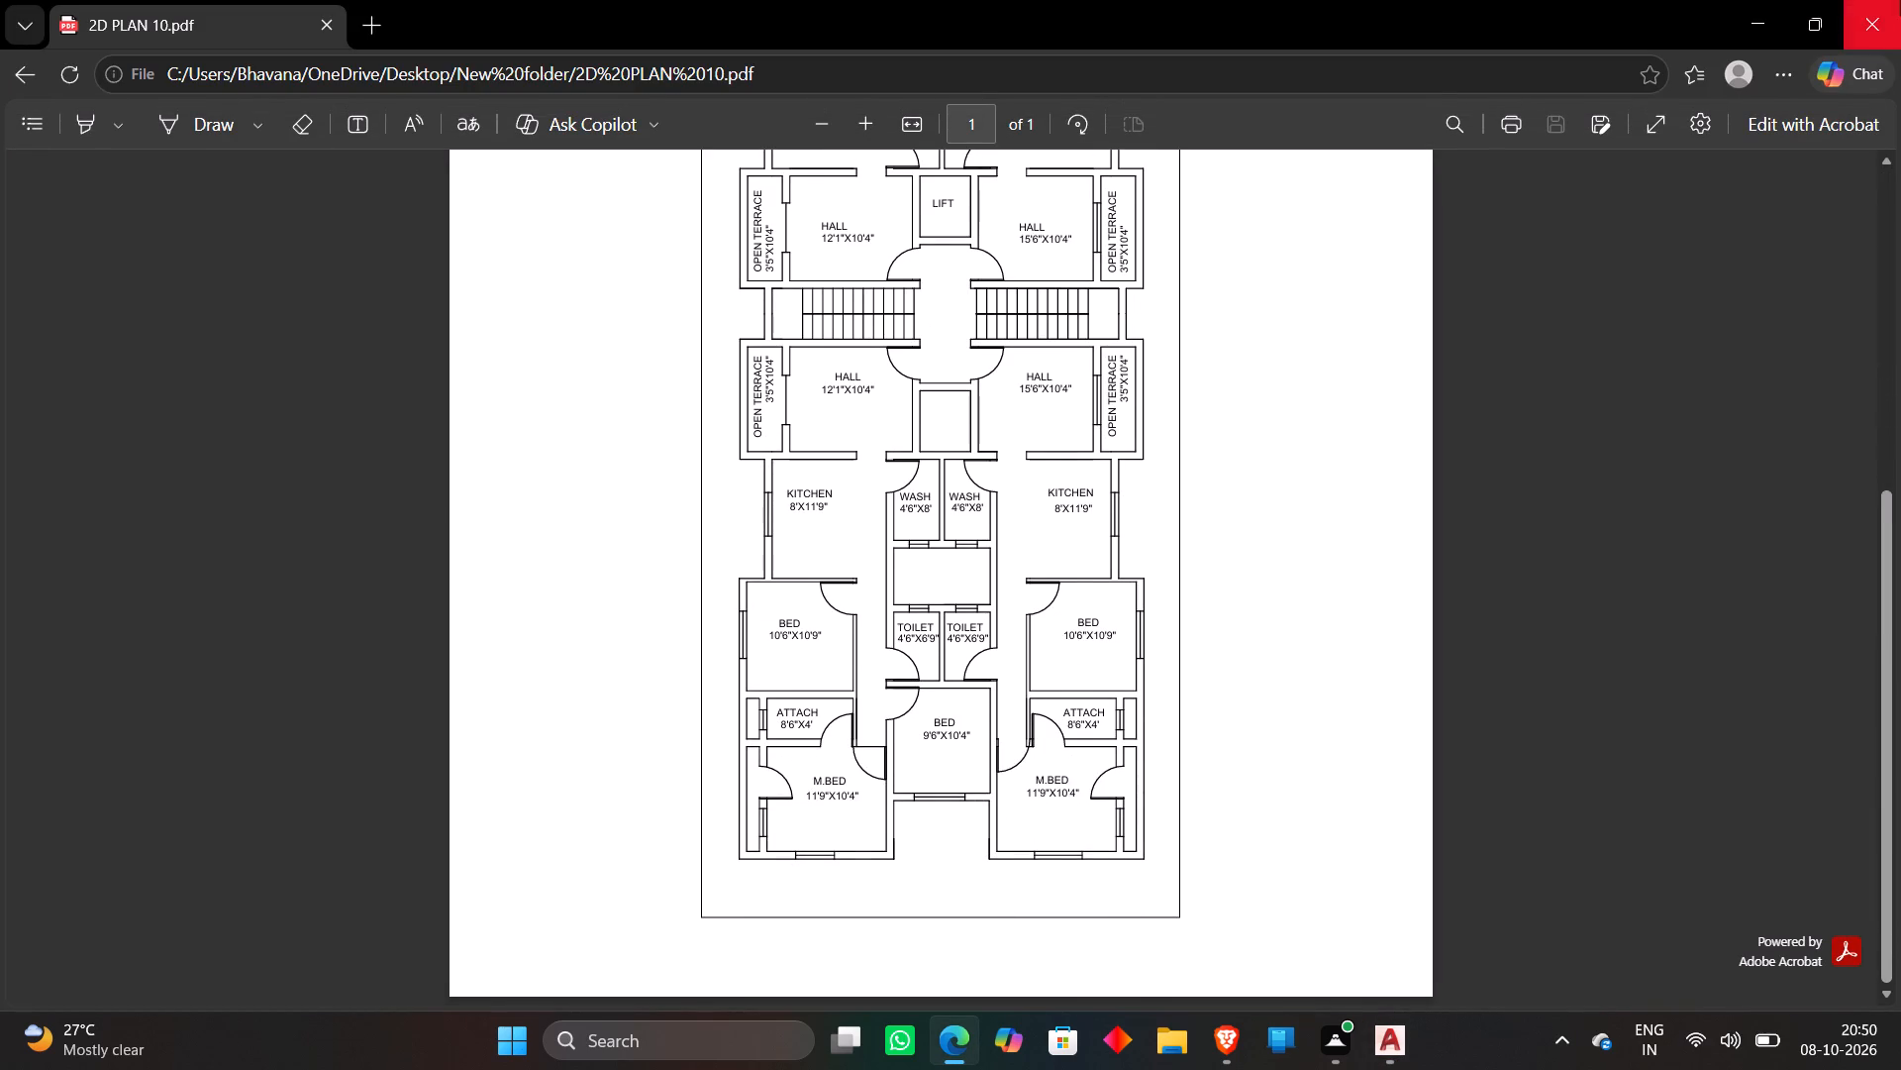
left_click(1900, 0)
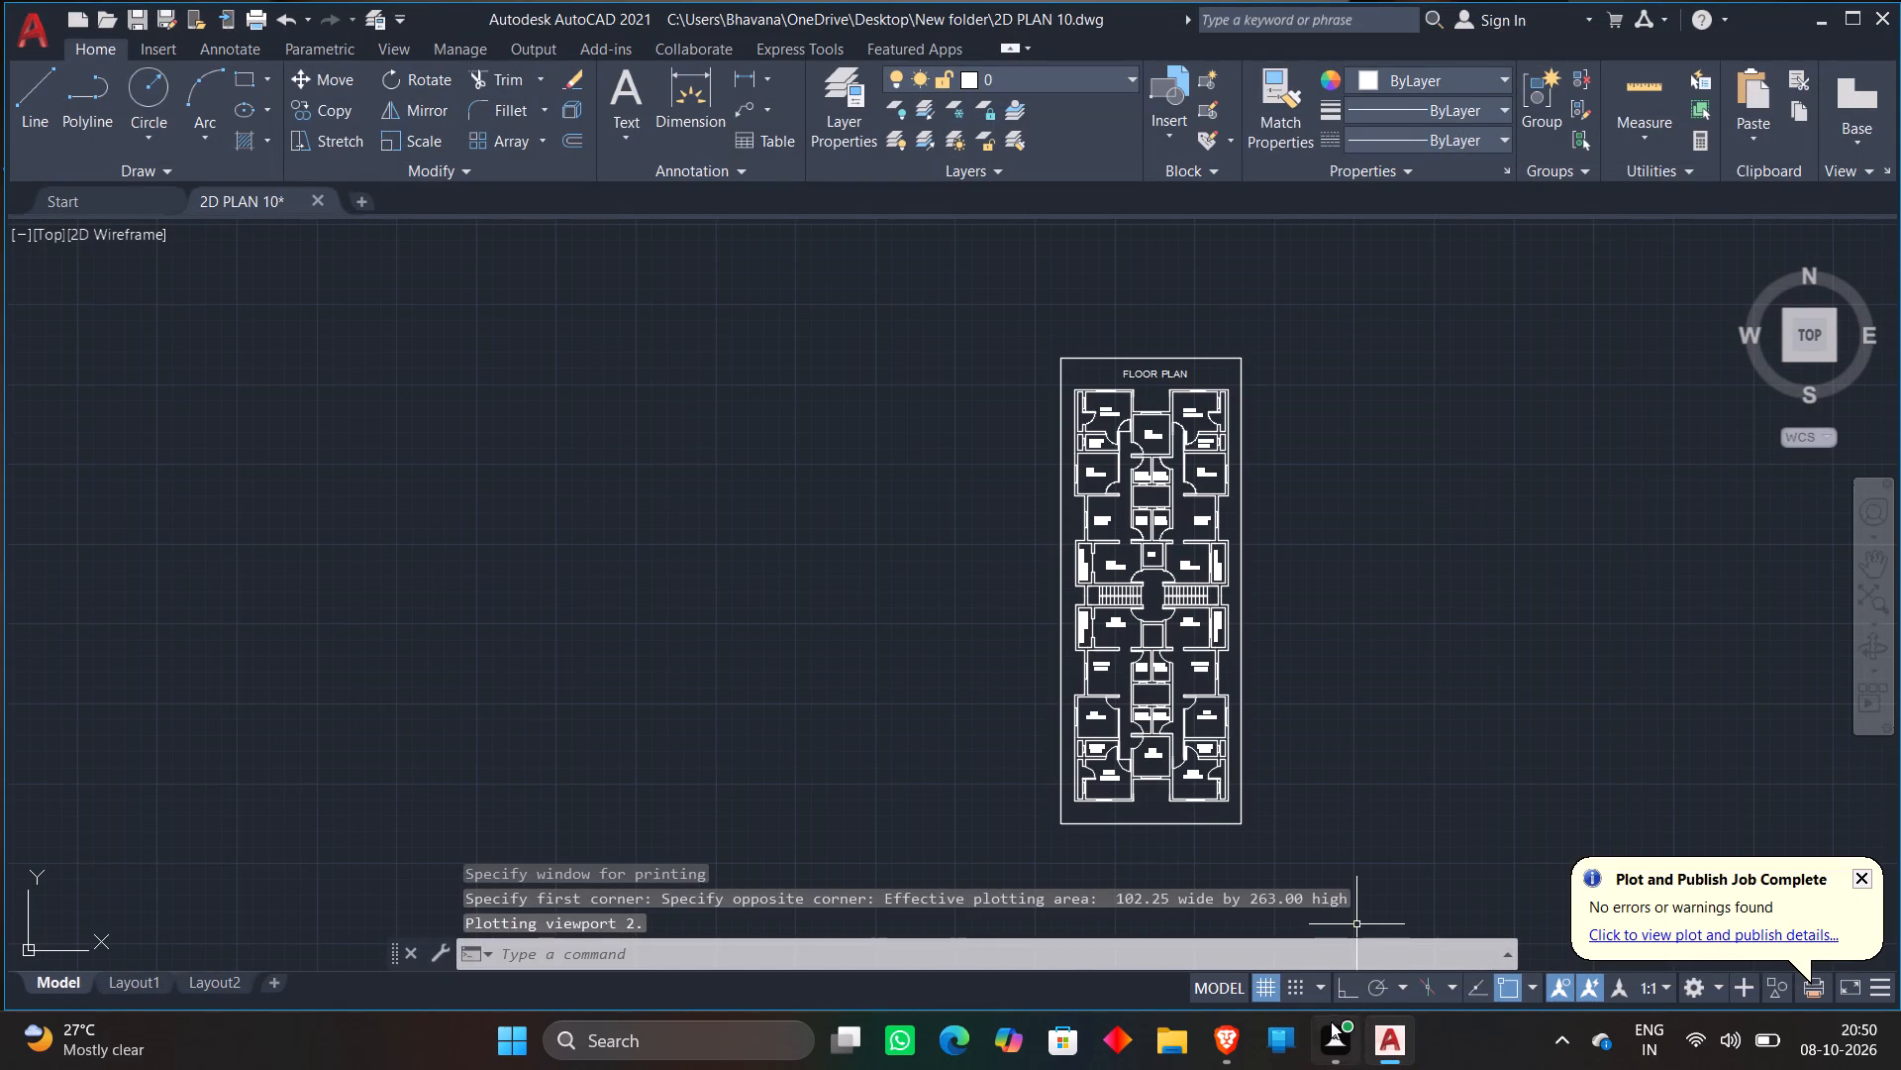